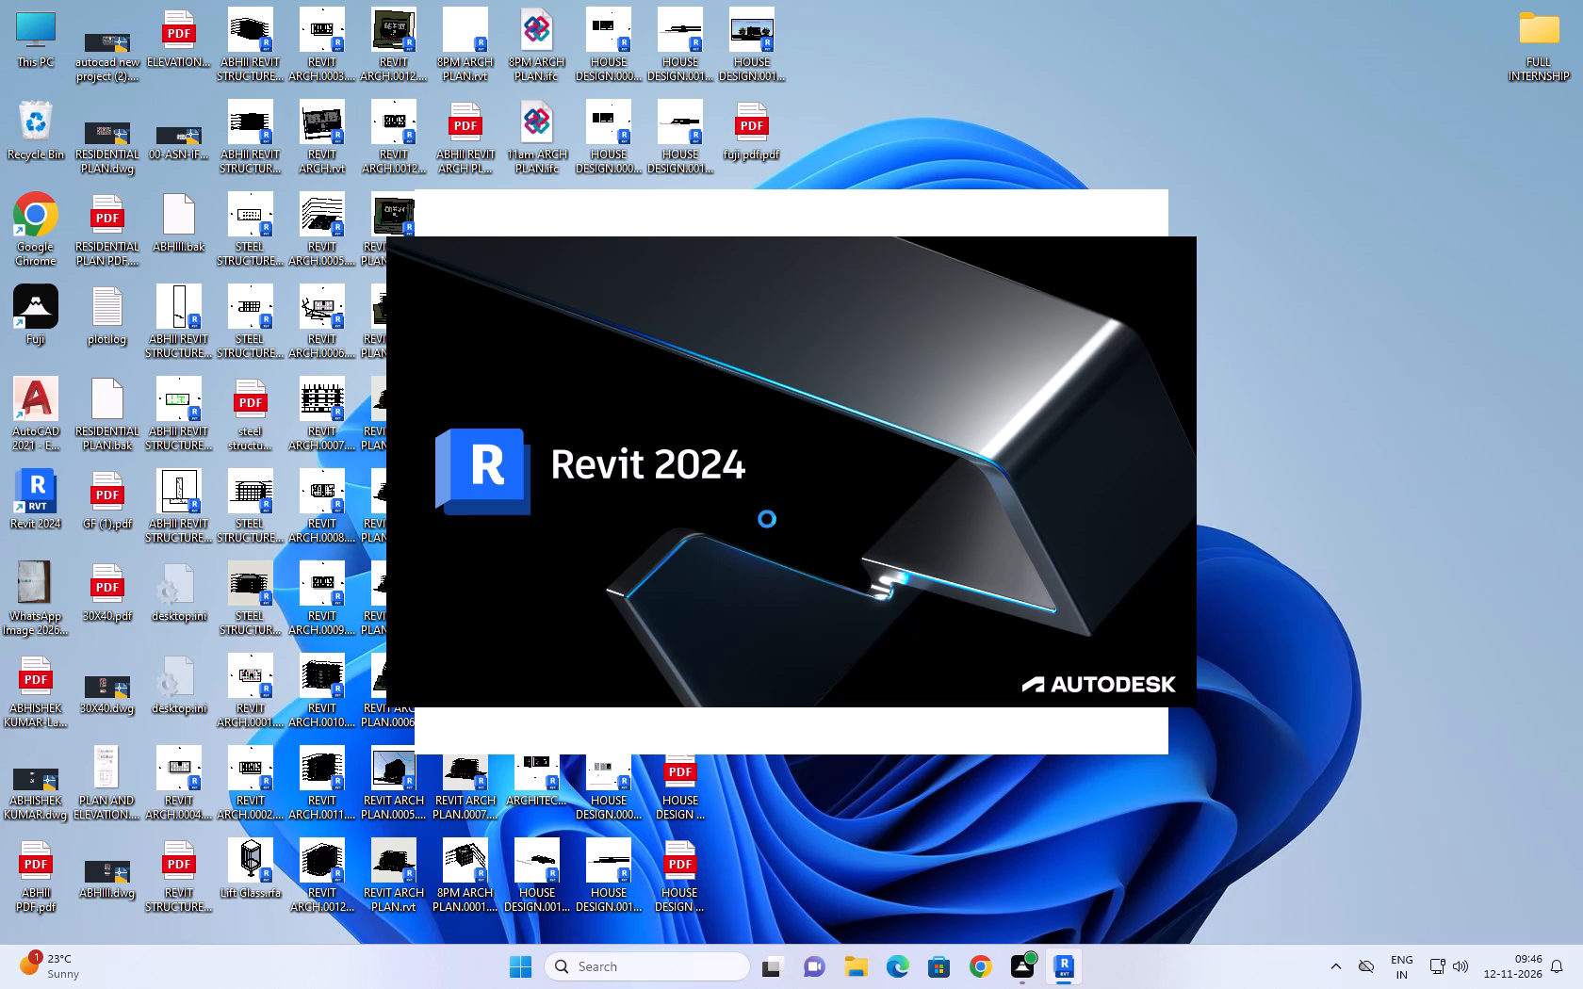
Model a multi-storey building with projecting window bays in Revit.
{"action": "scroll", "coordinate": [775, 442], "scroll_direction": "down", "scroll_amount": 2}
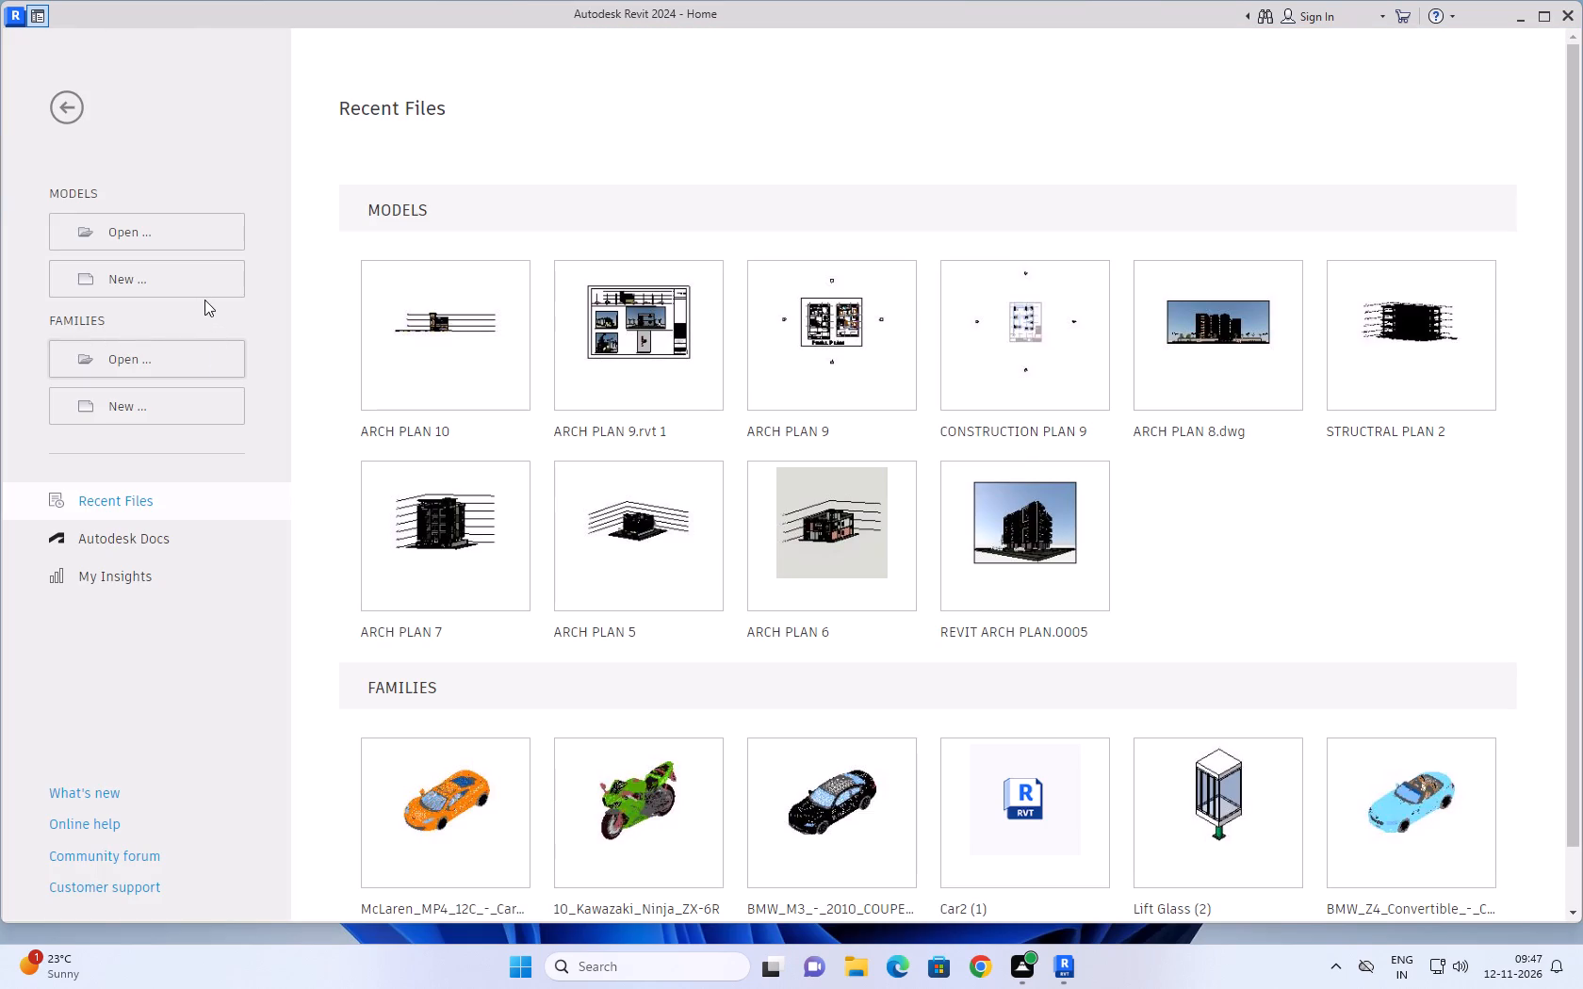
Create a new family from the Generic Model.rft template in the English-Imperial template folder.
{"action": "left_click", "coordinate": [169, 278]}
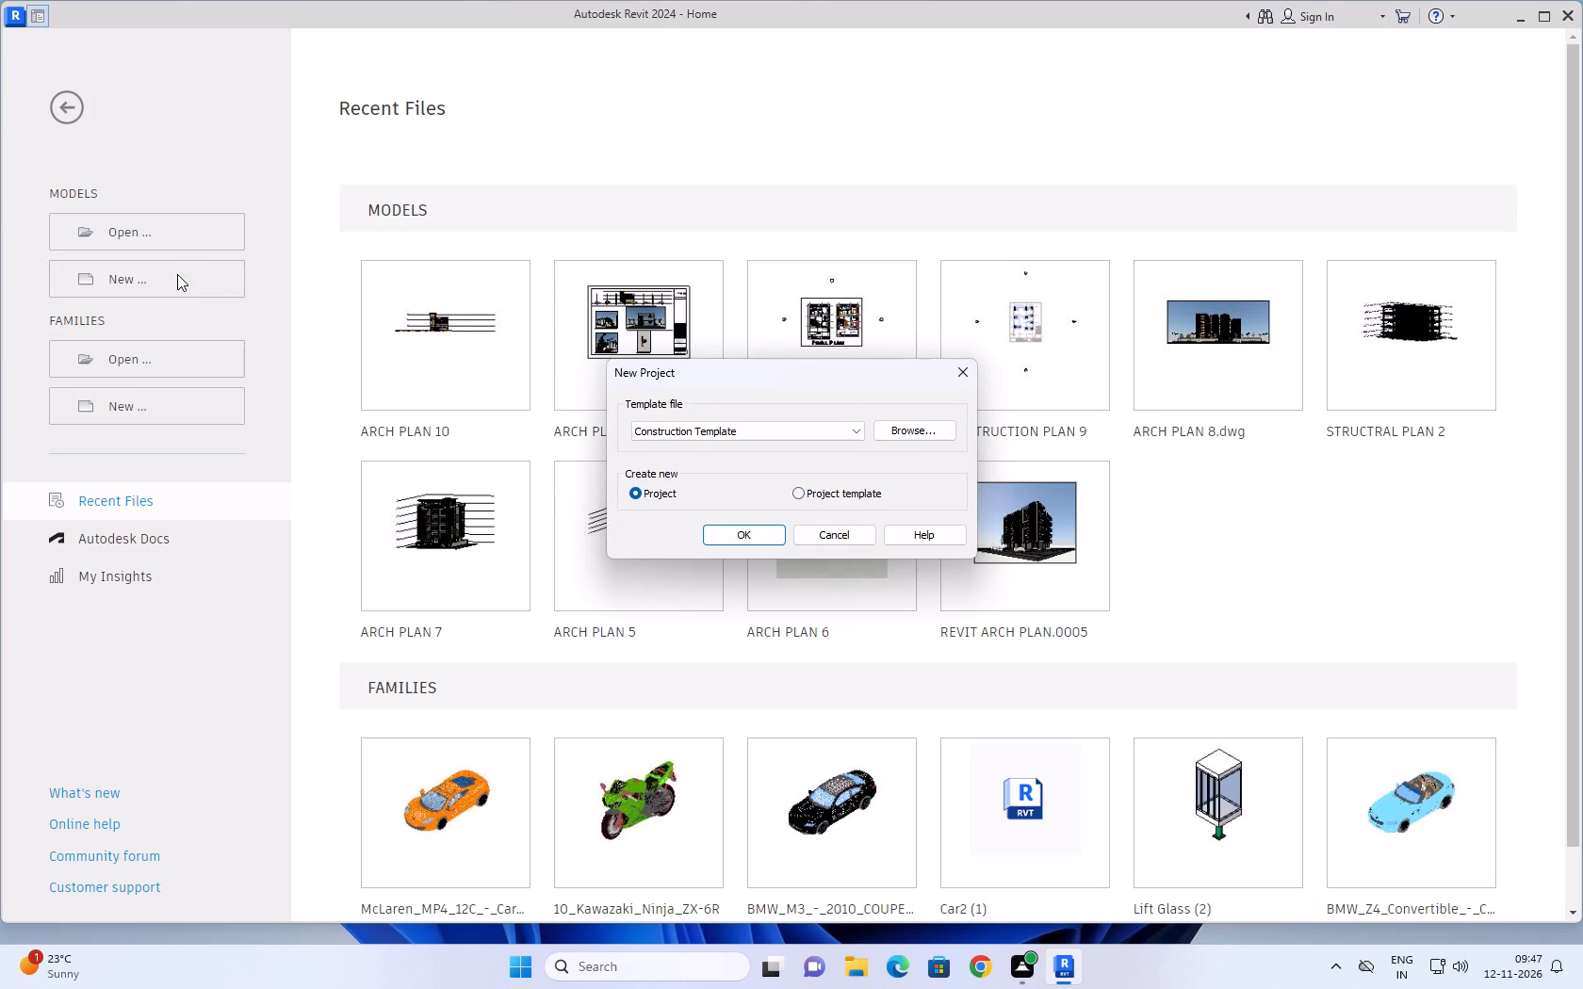
{"action": "left_click", "coordinate": [964, 369]}
{"action": "left_click", "coordinate": [145, 408]}
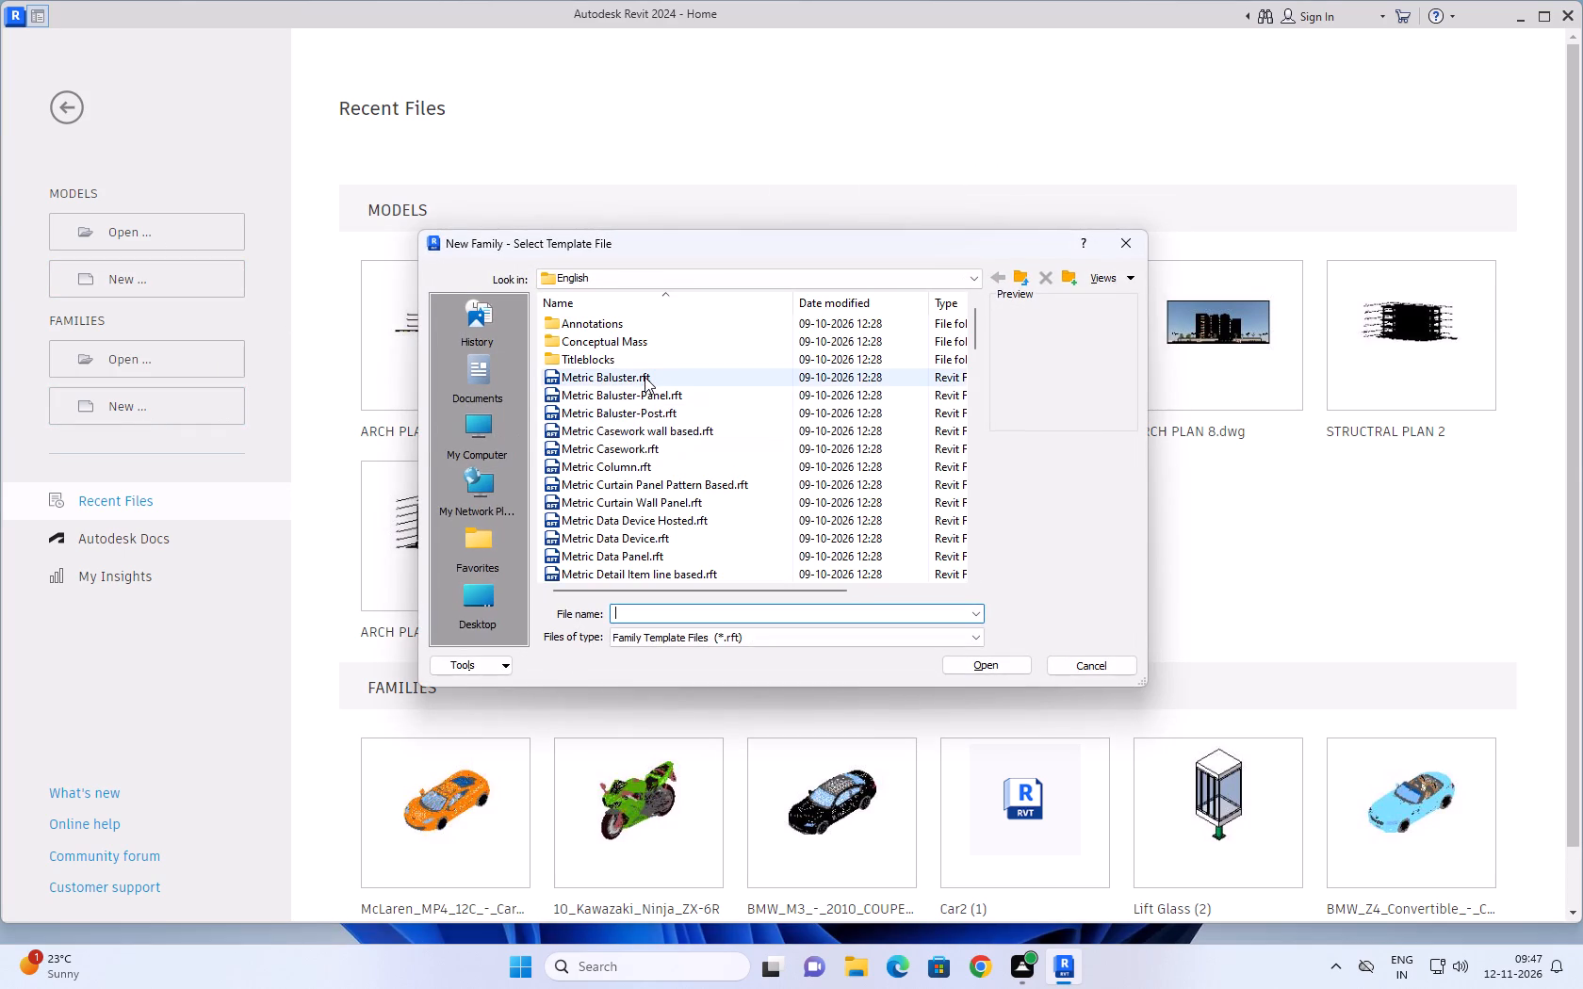
{"action": "scroll", "coordinate": [645, 377], "scroll_direction": "down", "scroll_amount": 1}
{"action": "left_click", "coordinate": [1013, 280]}
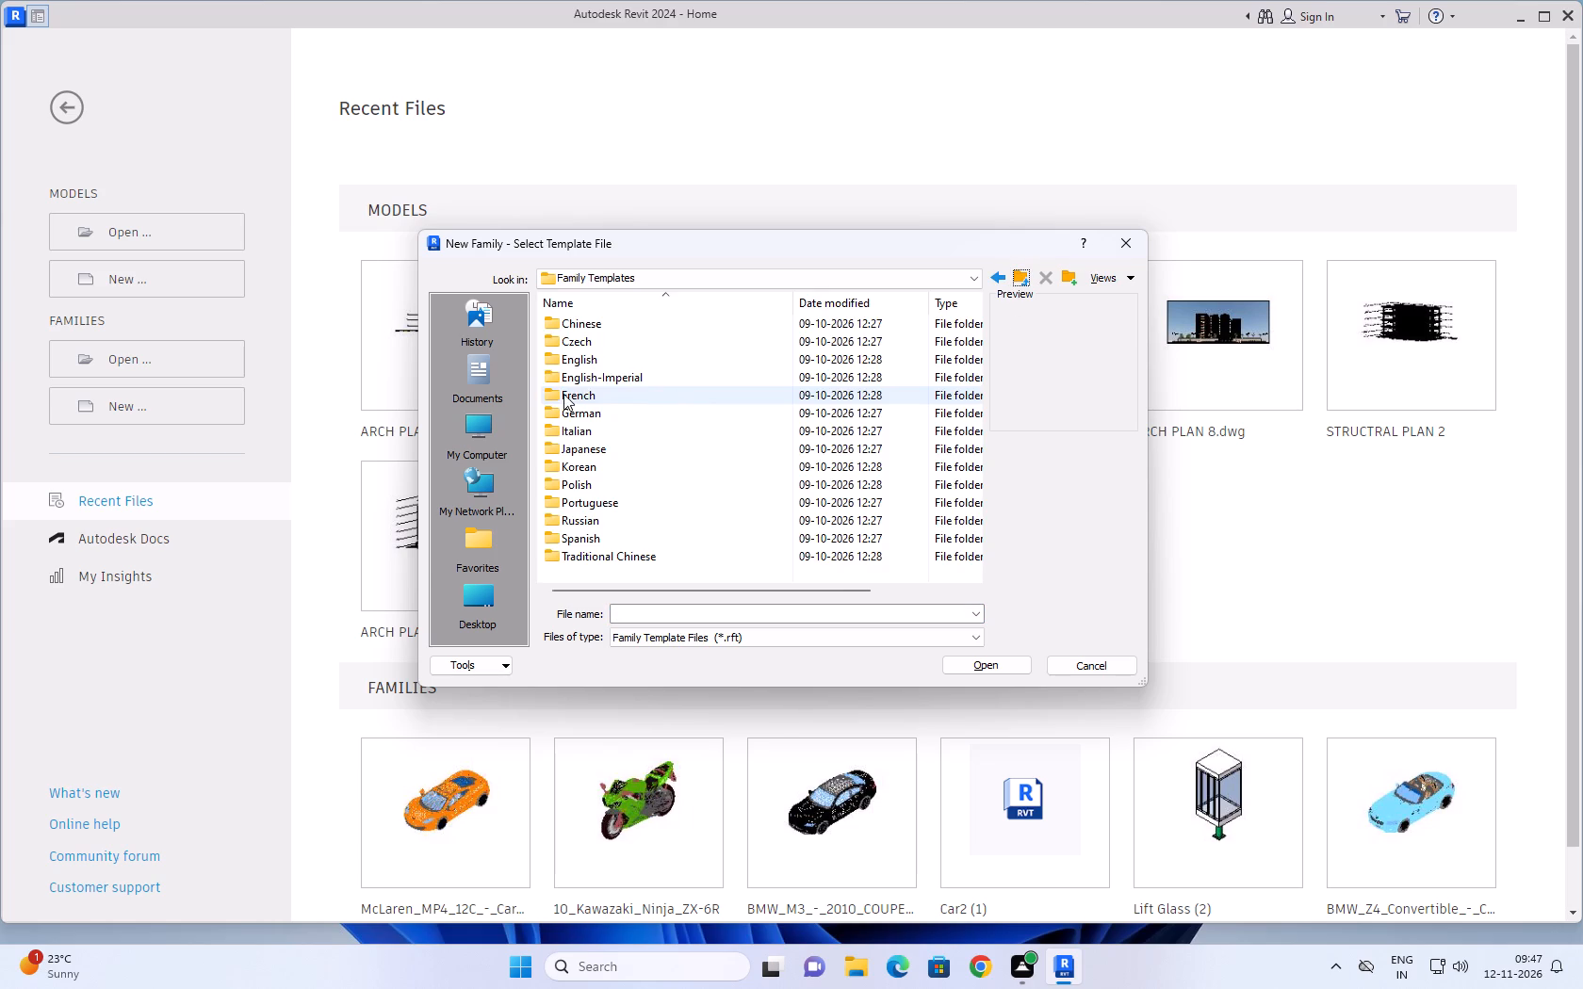
{"action": "double_click", "coordinate": [607, 378]}
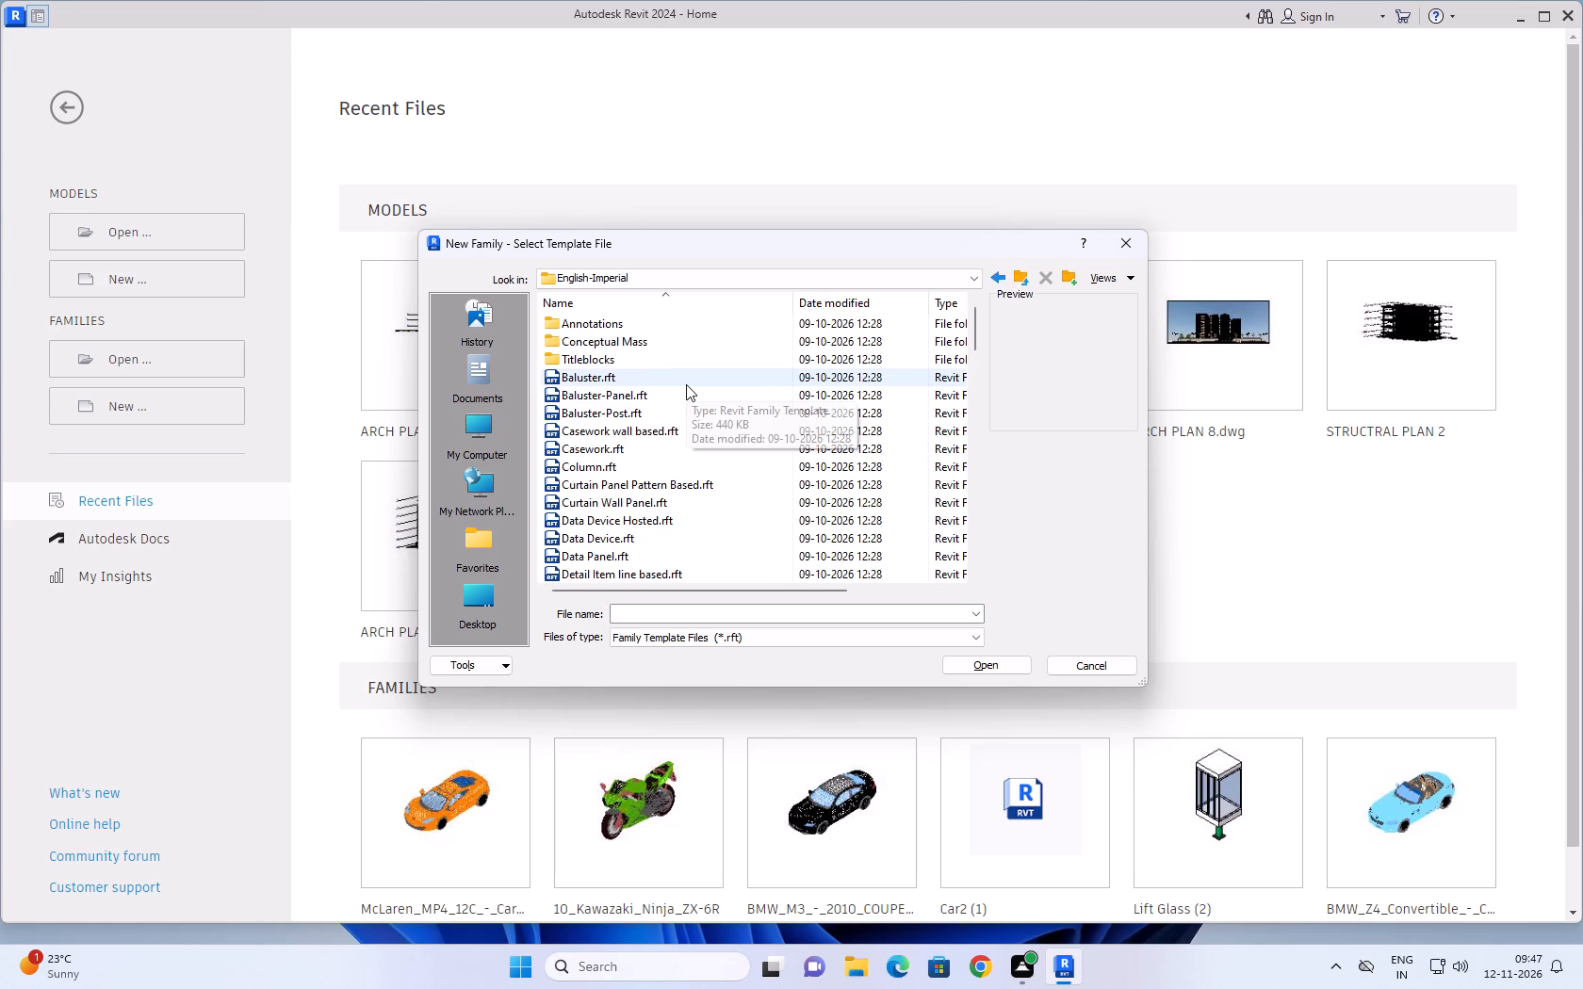
{"action": "scroll", "coordinate": [686, 384], "scroll_direction": "down", "scroll_amount": 5}
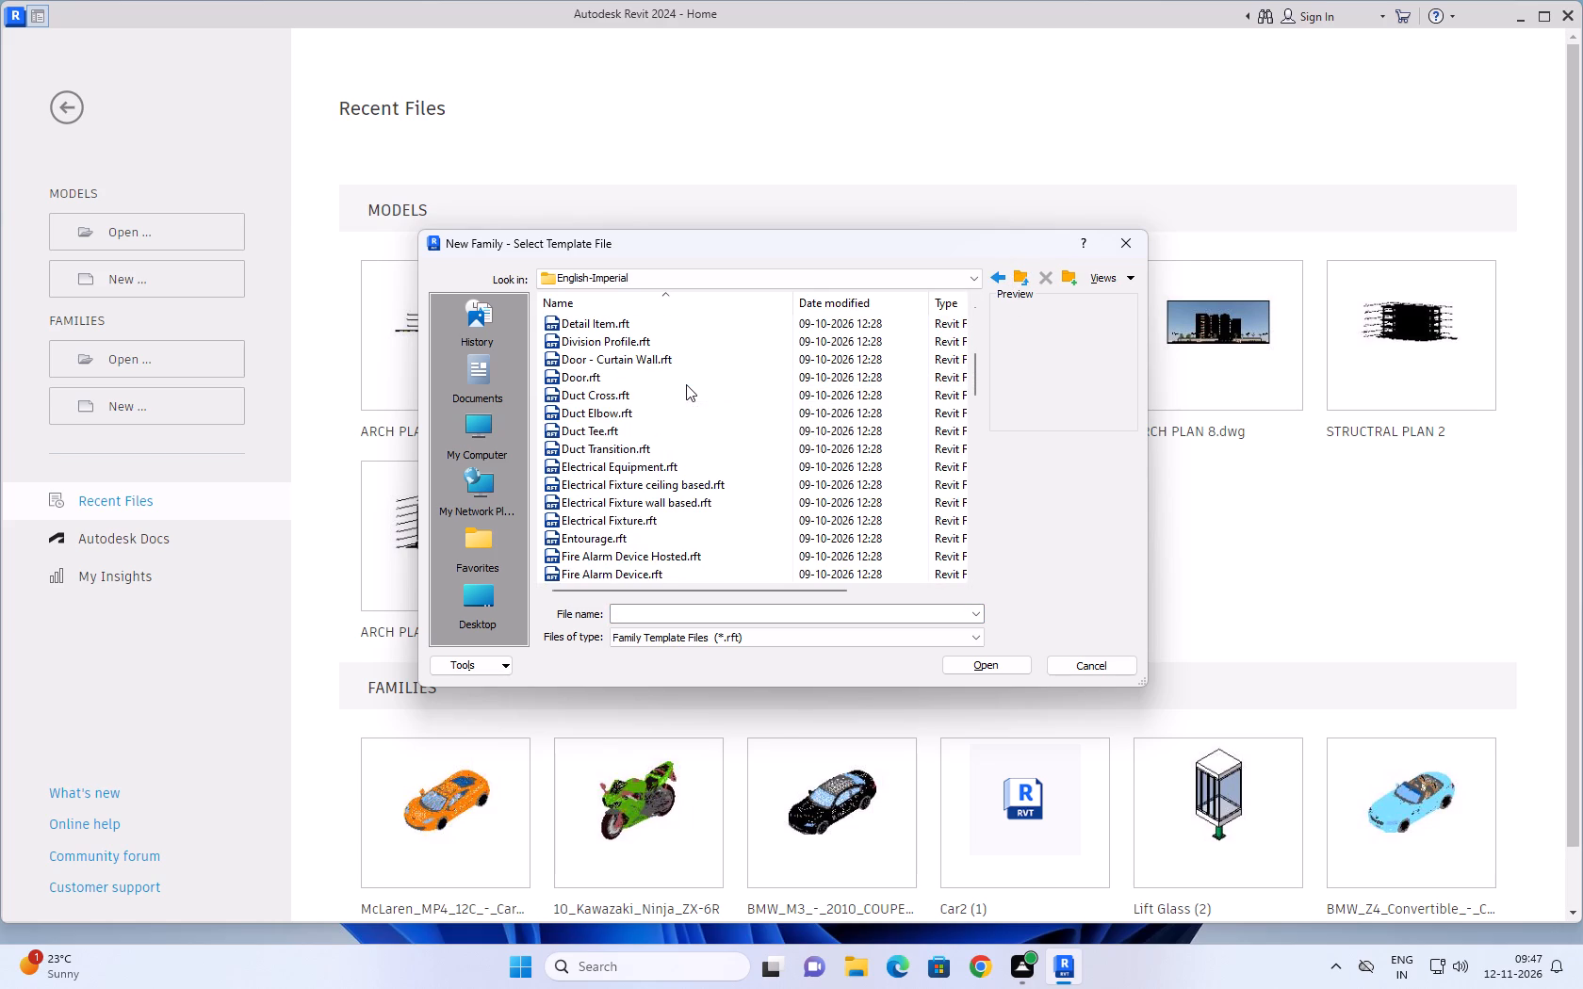
{"action": "scroll", "coordinate": [686, 384], "scroll_direction": "down", "scroll_amount": 6}
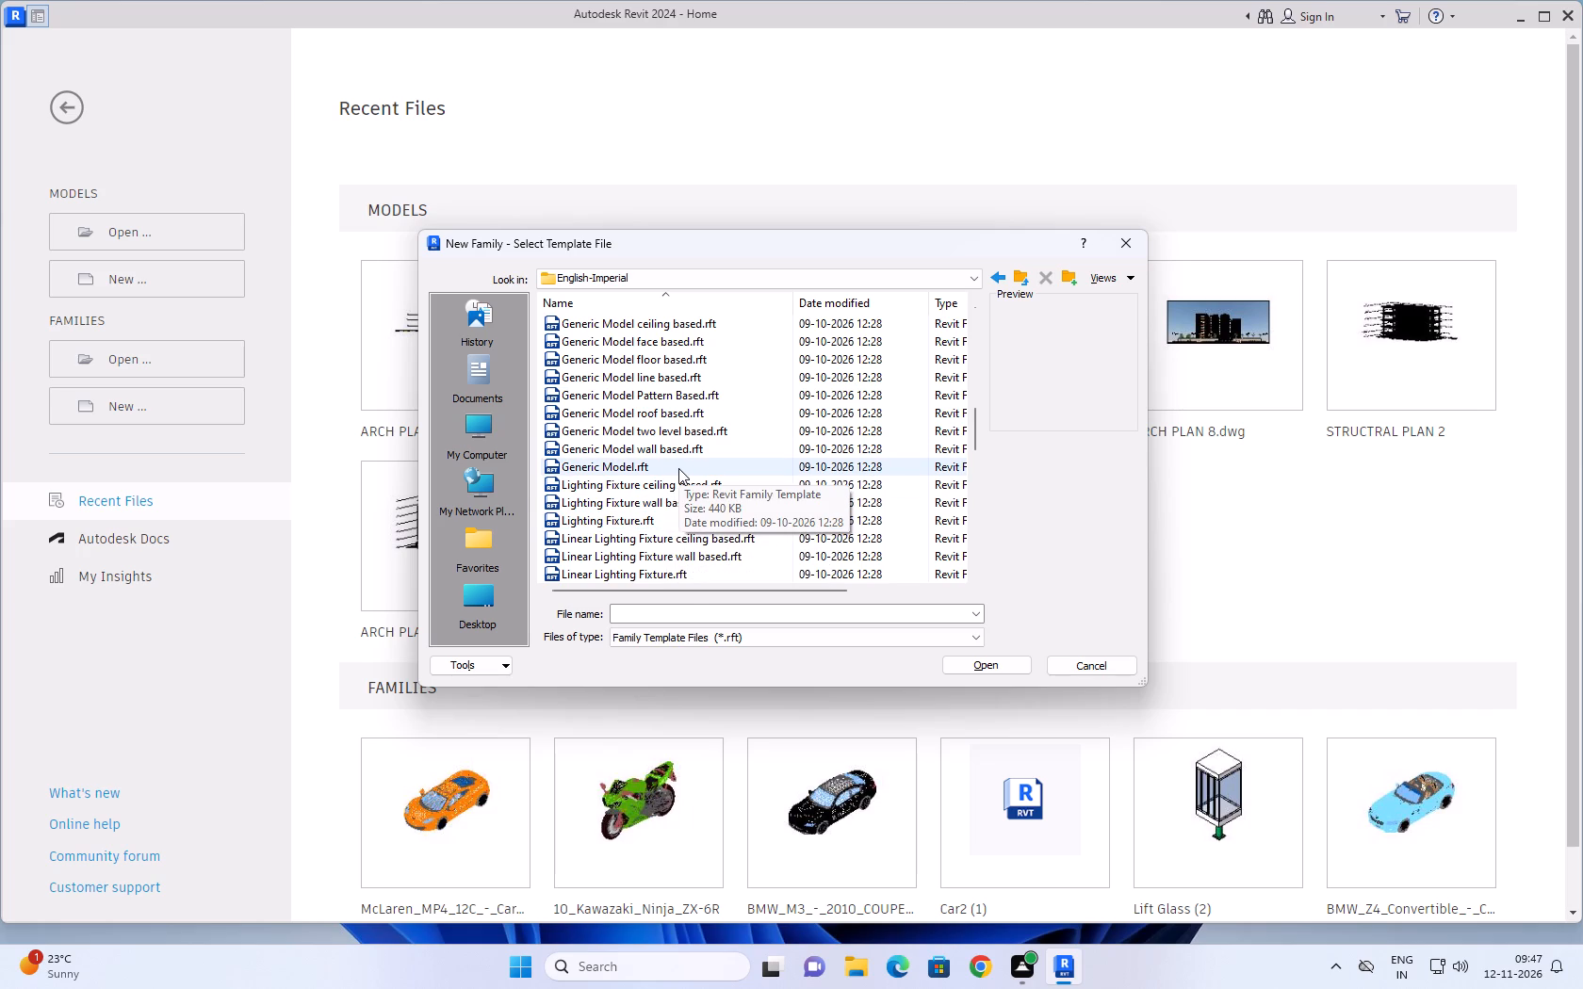
{"action": "left_click", "coordinate": [678, 468]}
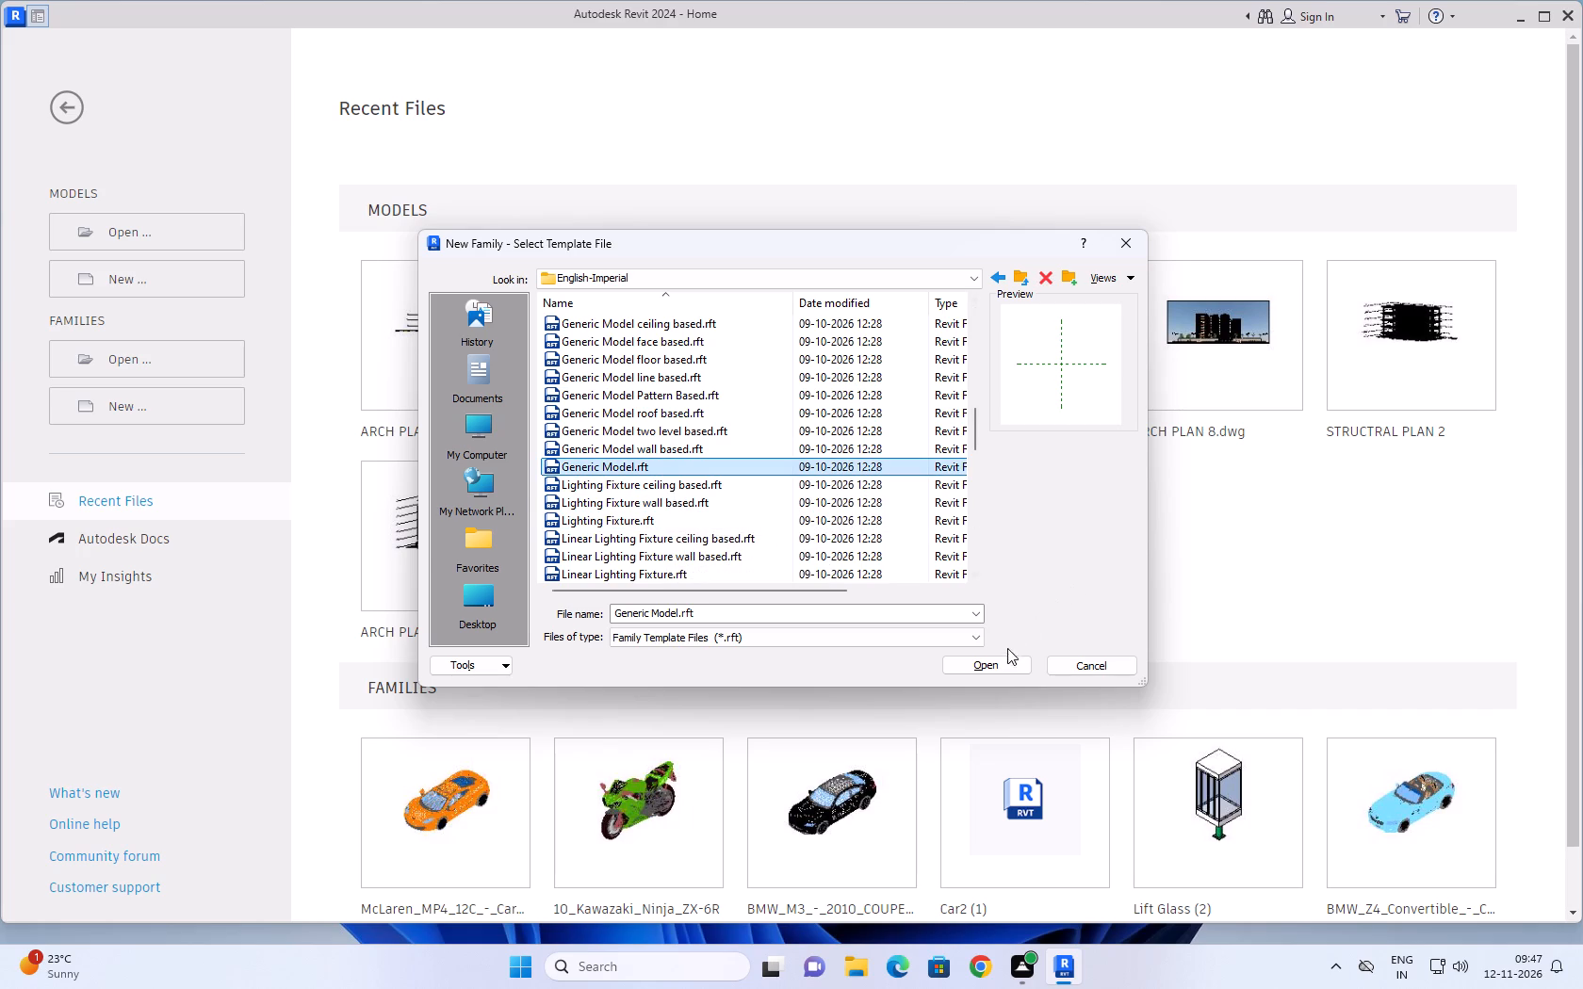
{"action": "left_click", "coordinate": [1002, 665]}
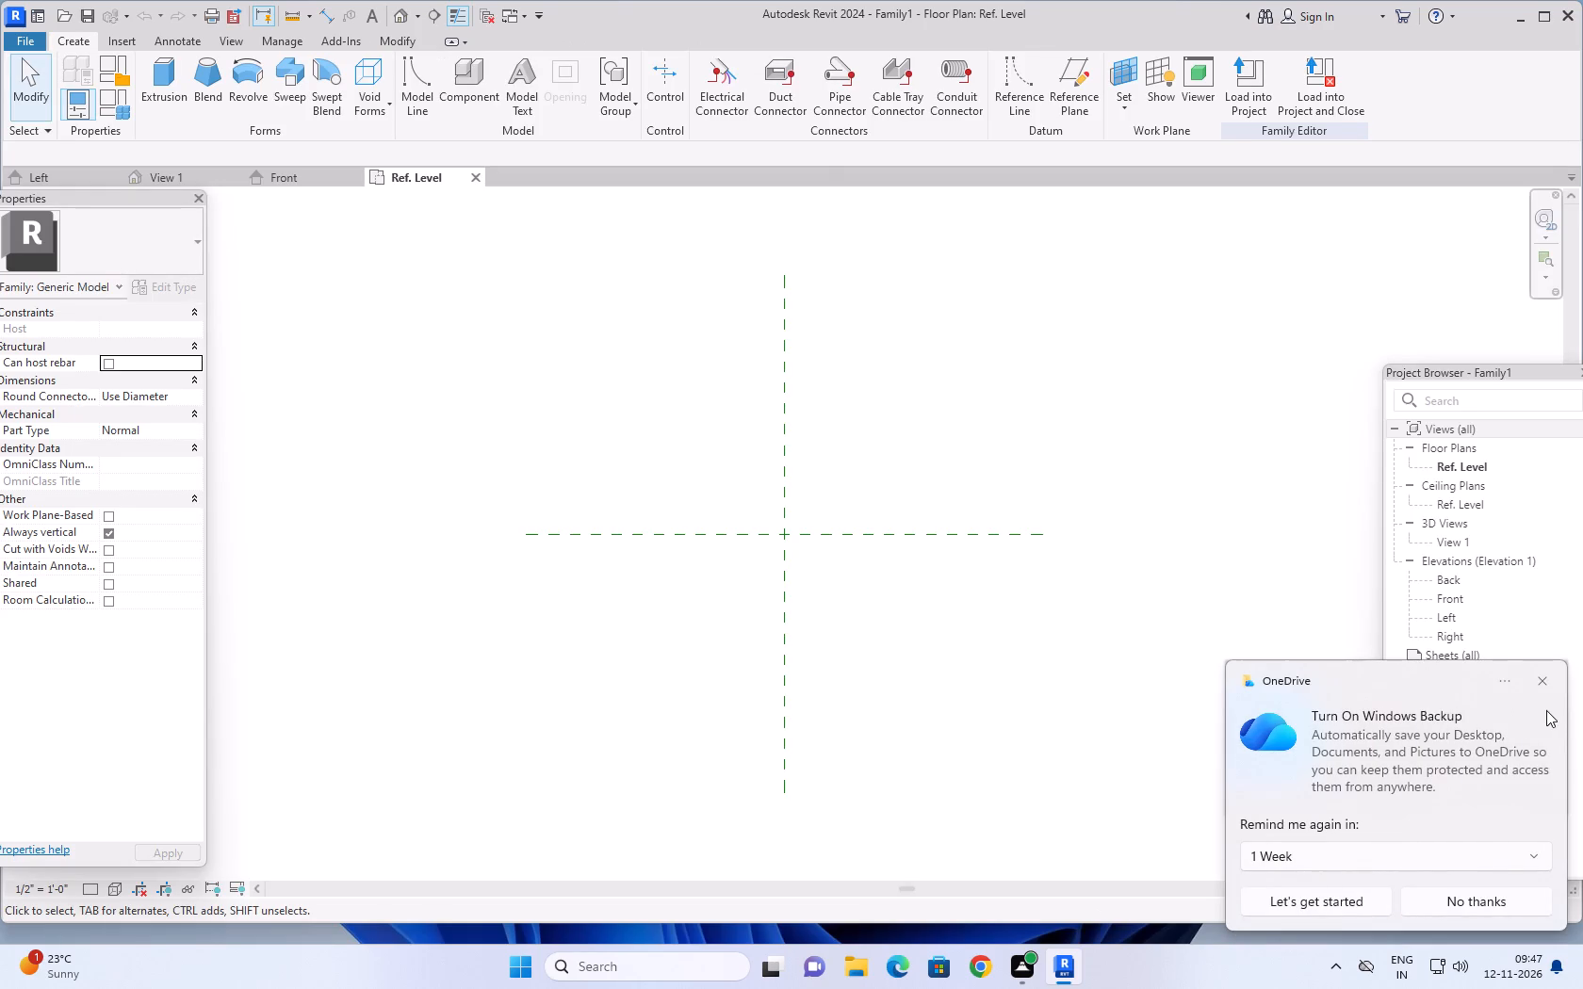
{"action": "left_click", "coordinate": [1540, 678]}
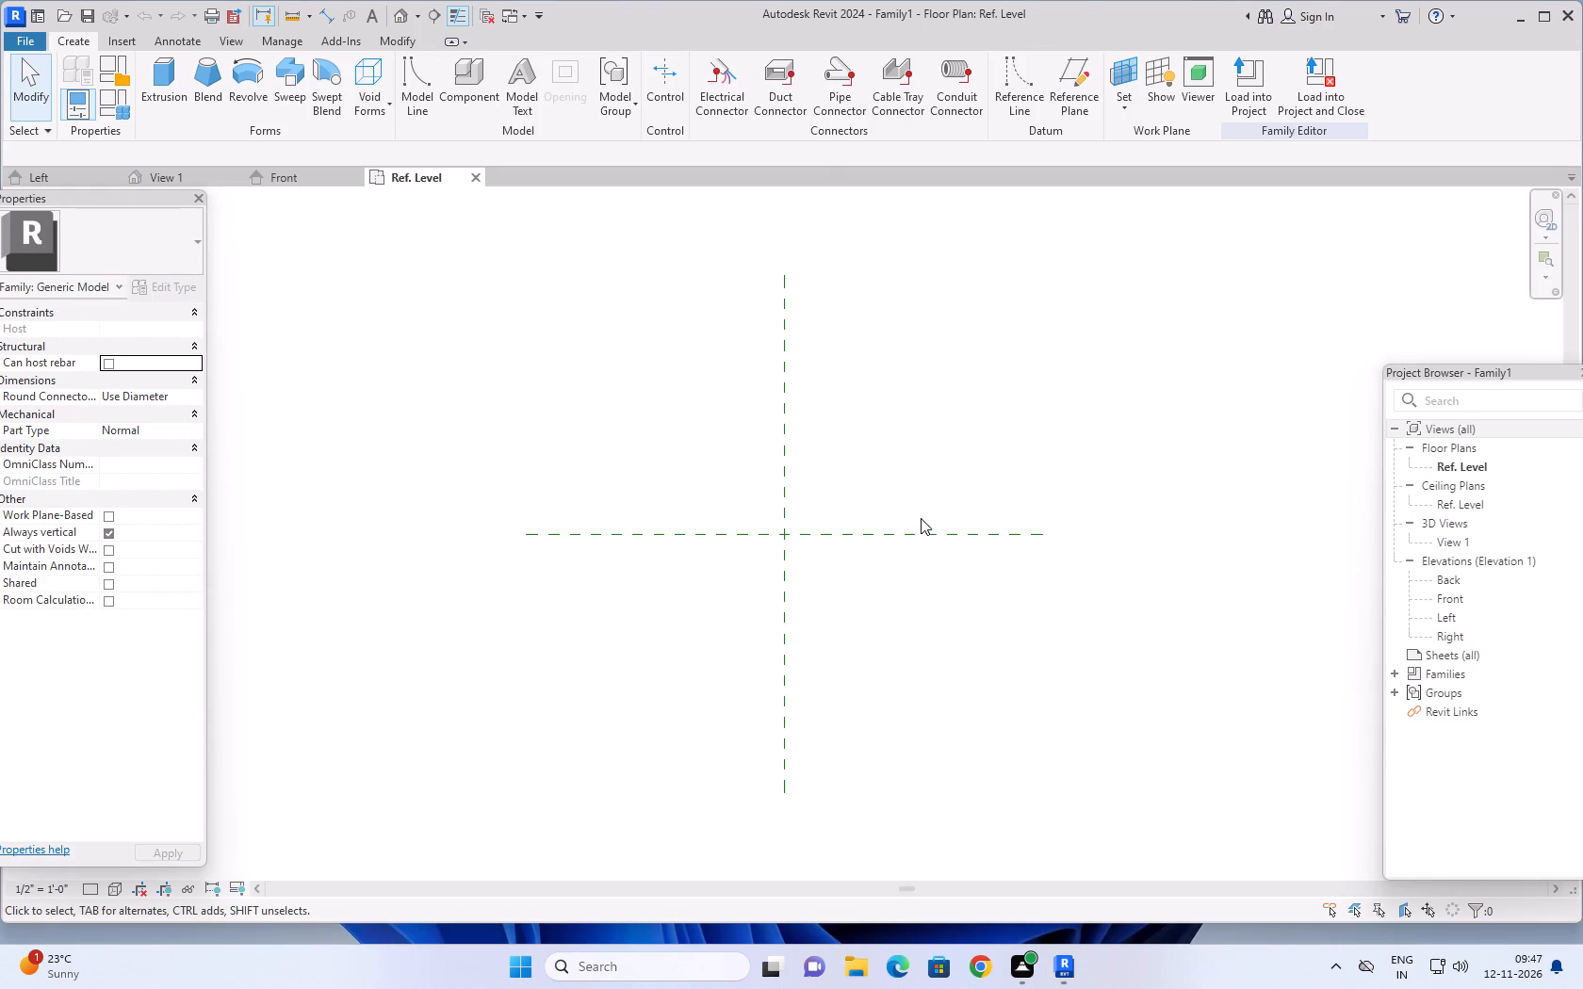
Set the family's length units to millimeters with 0 decimal places in Project Units.
{"action": "scroll", "coordinate": [925, 516], "scroll_direction": "down", "scroll_amount": 1}
{"action": "middle_click", "coordinate": [931, 505]}
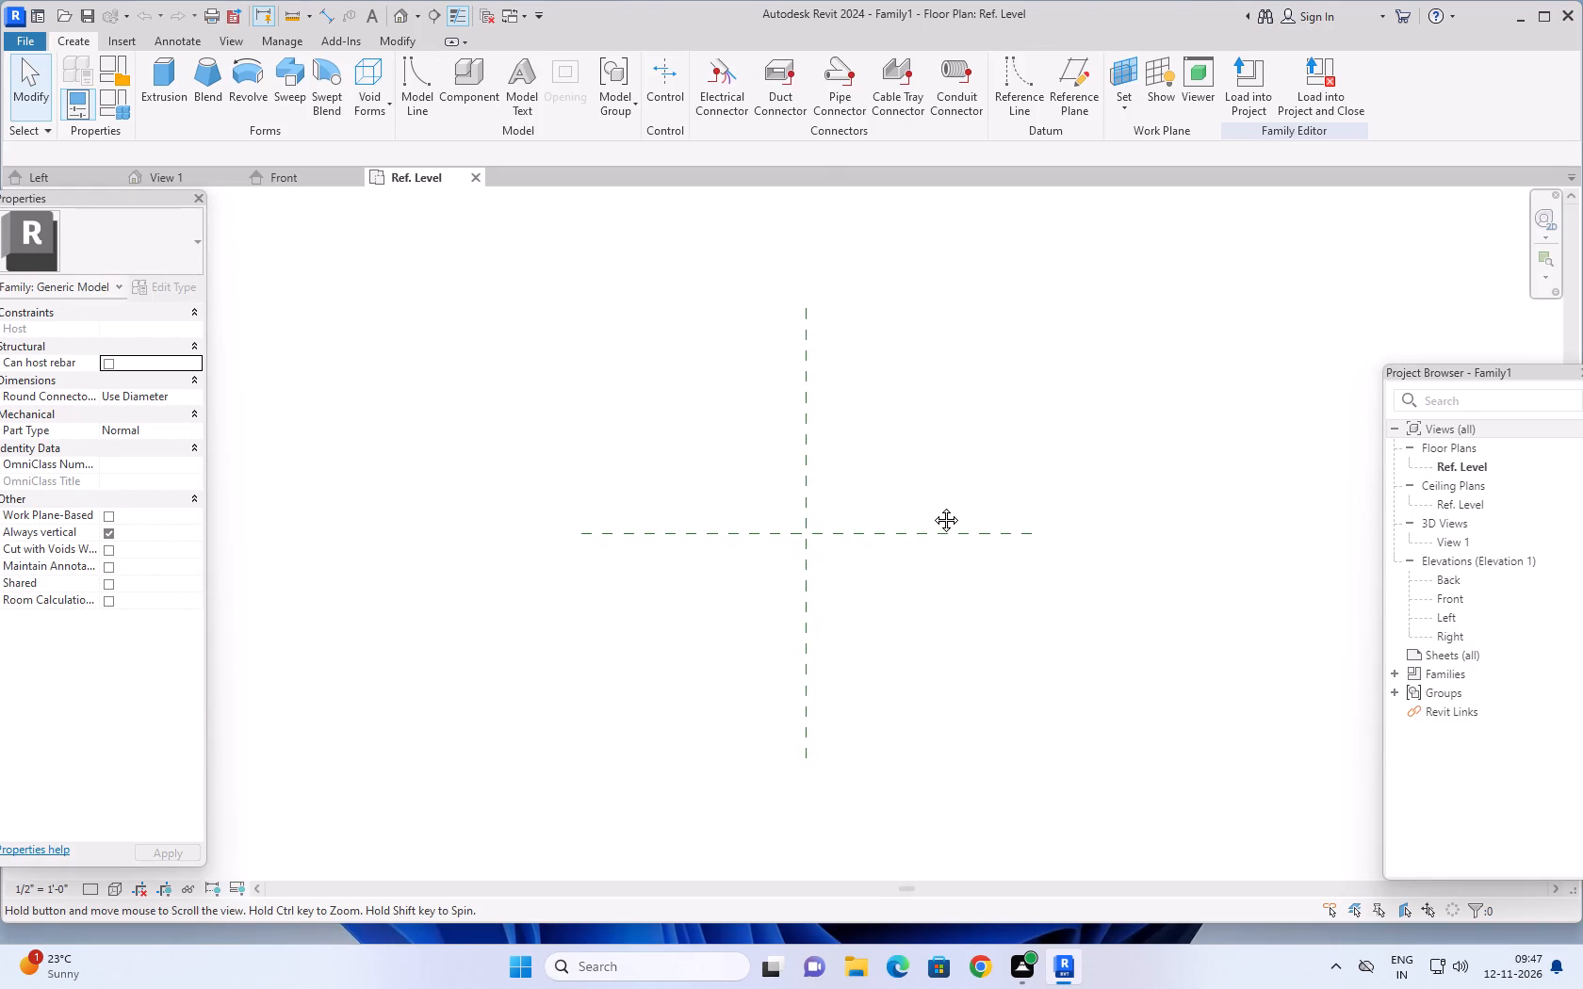
{"action": "scroll", "coordinate": [930, 505], "scroll_direction": "up", "scroll_amount": 1}
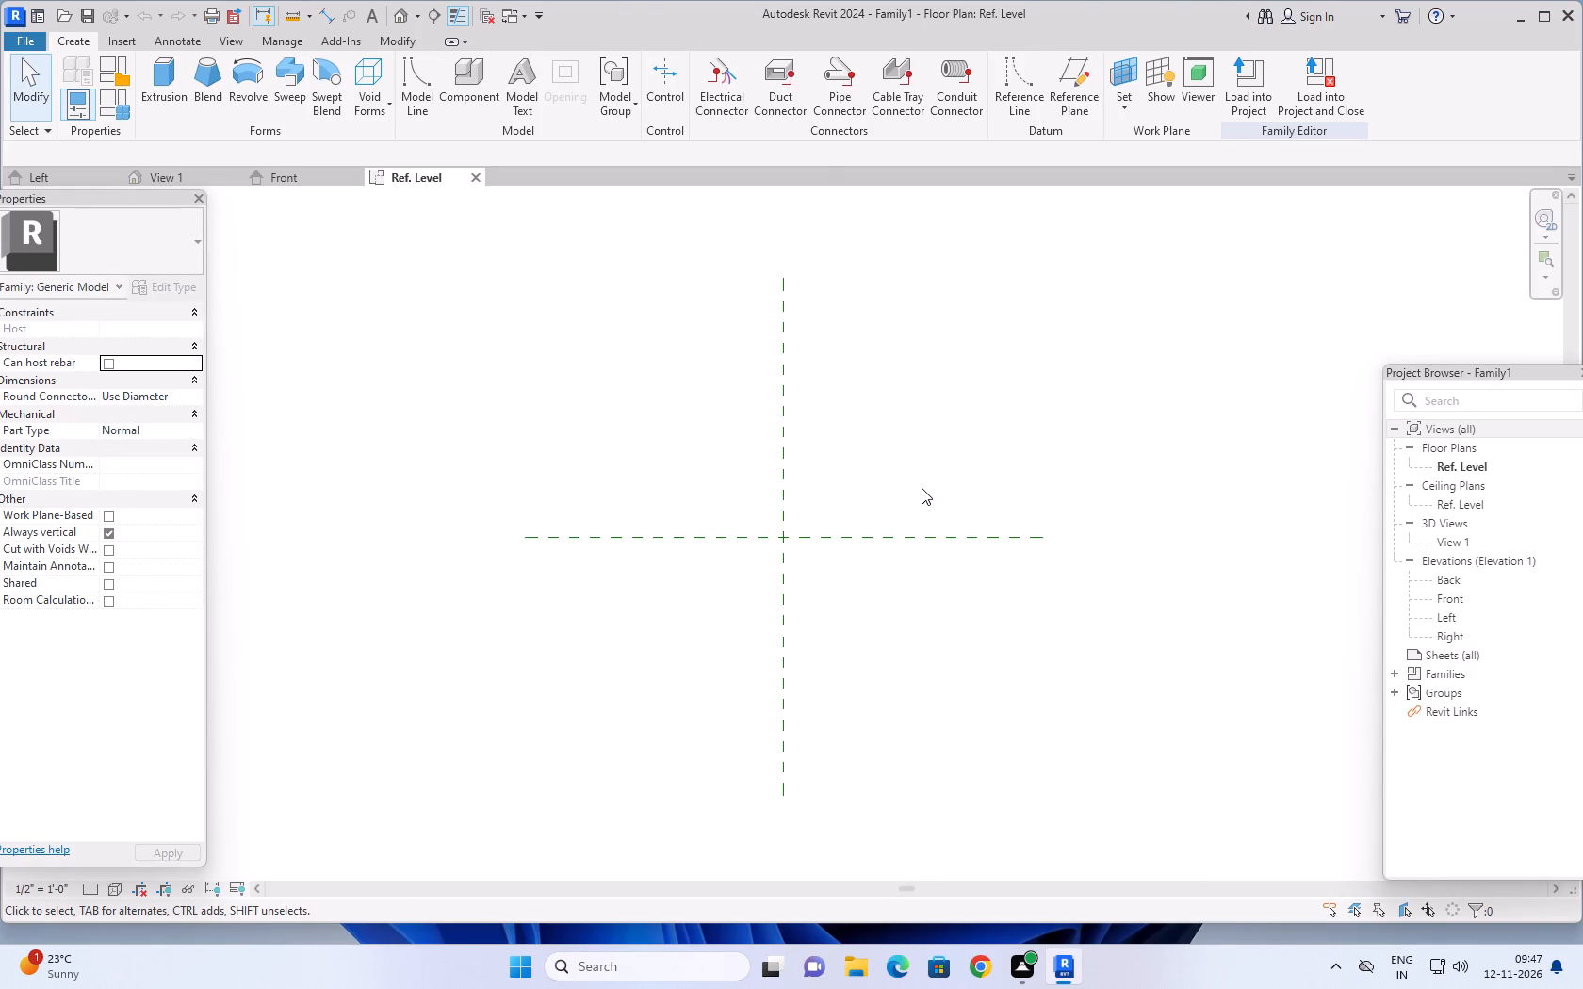
{"action": "key", "text": "Escape"}
{"action": "key", "text": "Escape"}
{"action": "key", "text": "Escape"}
{"action": "key", "text": "Escape"}
{"action": "type", "text": "UN"}
{"action": "key", "text": "space"}
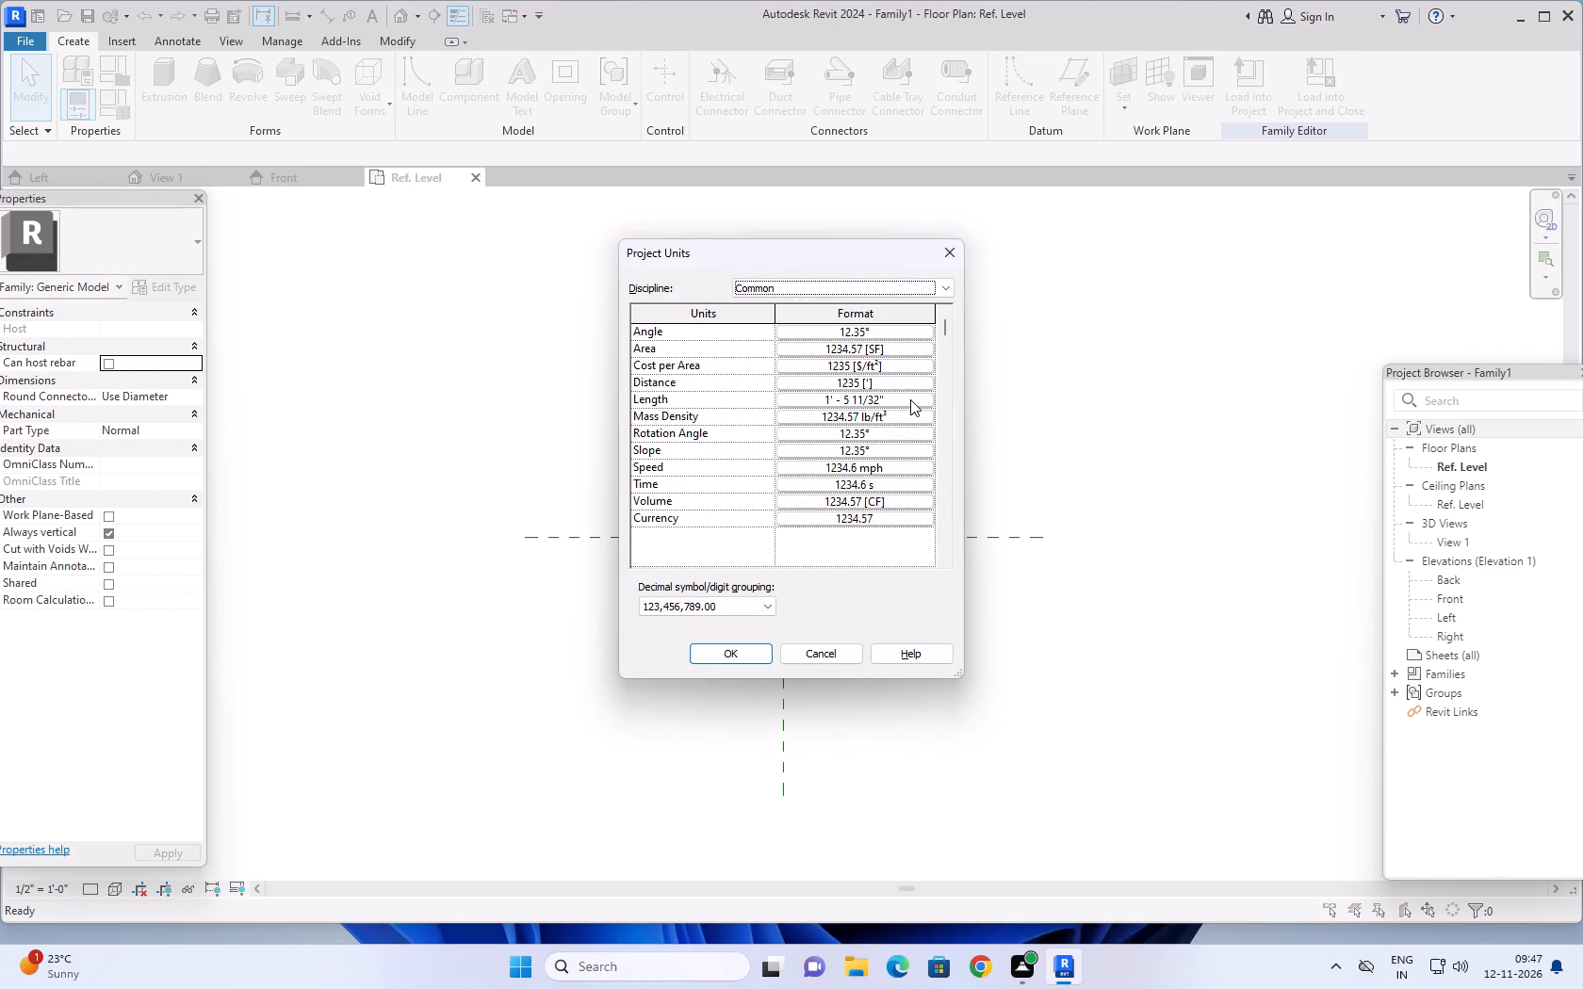
{"action": "left_click", "coordinate": [910, 399]}
{"action": "left_click", "coordinate": [920, 364]}
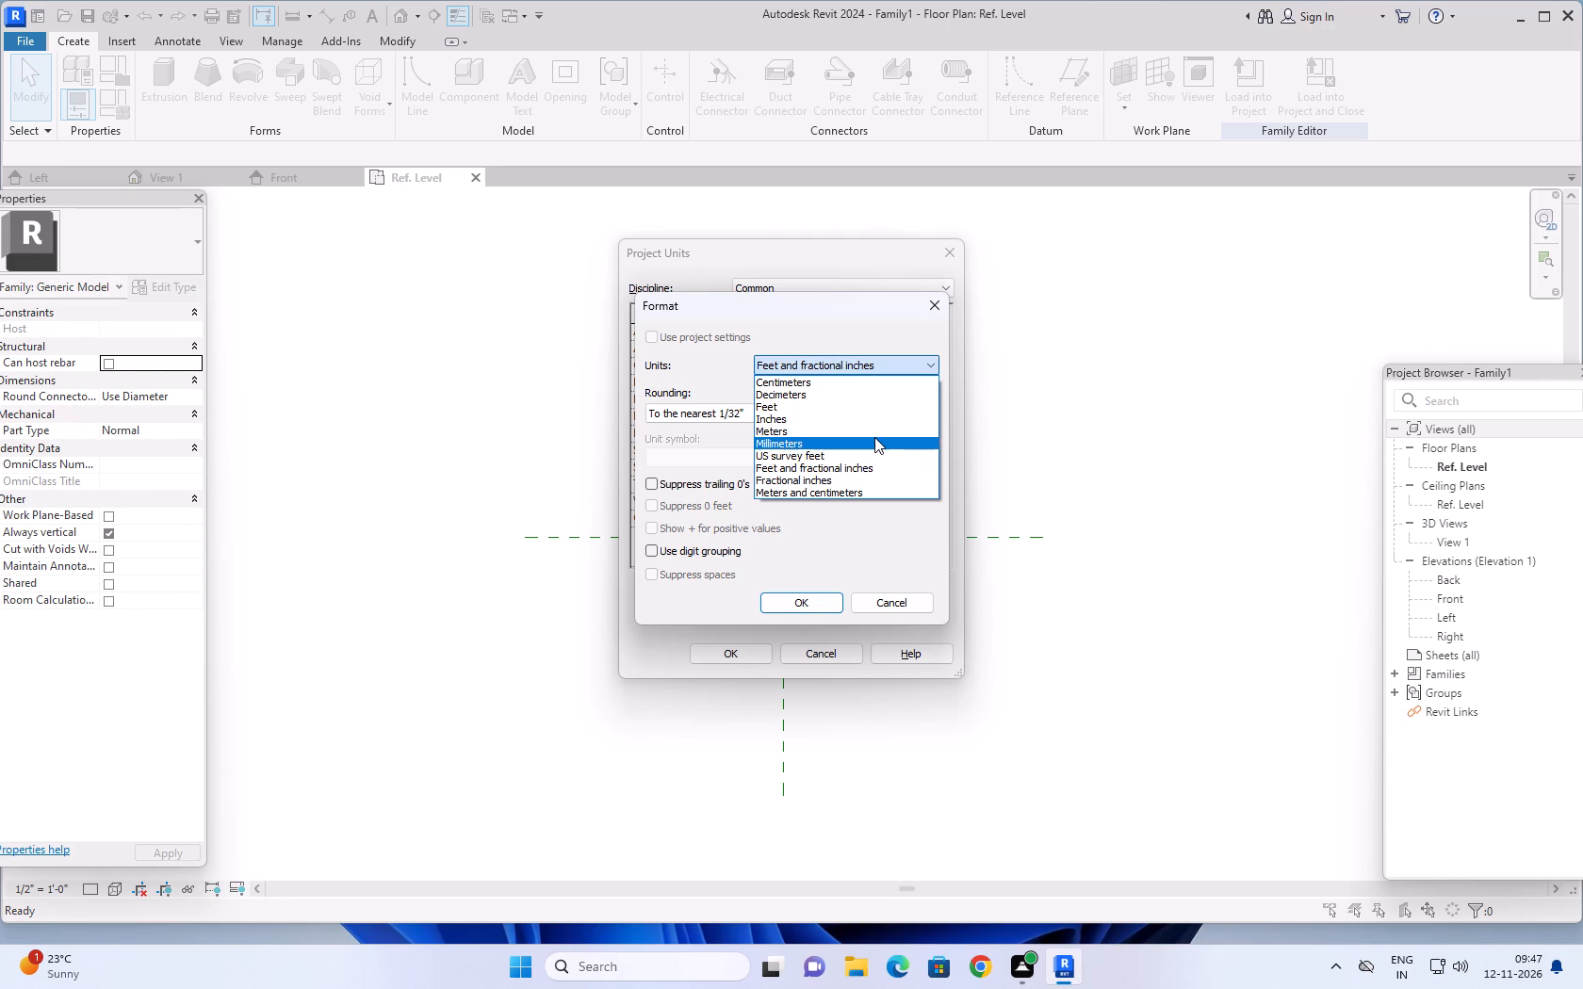
{"action": "left_click", "coordinate": [874, 437]}
{"action": "left_click", "coordinate": [759, 409]}
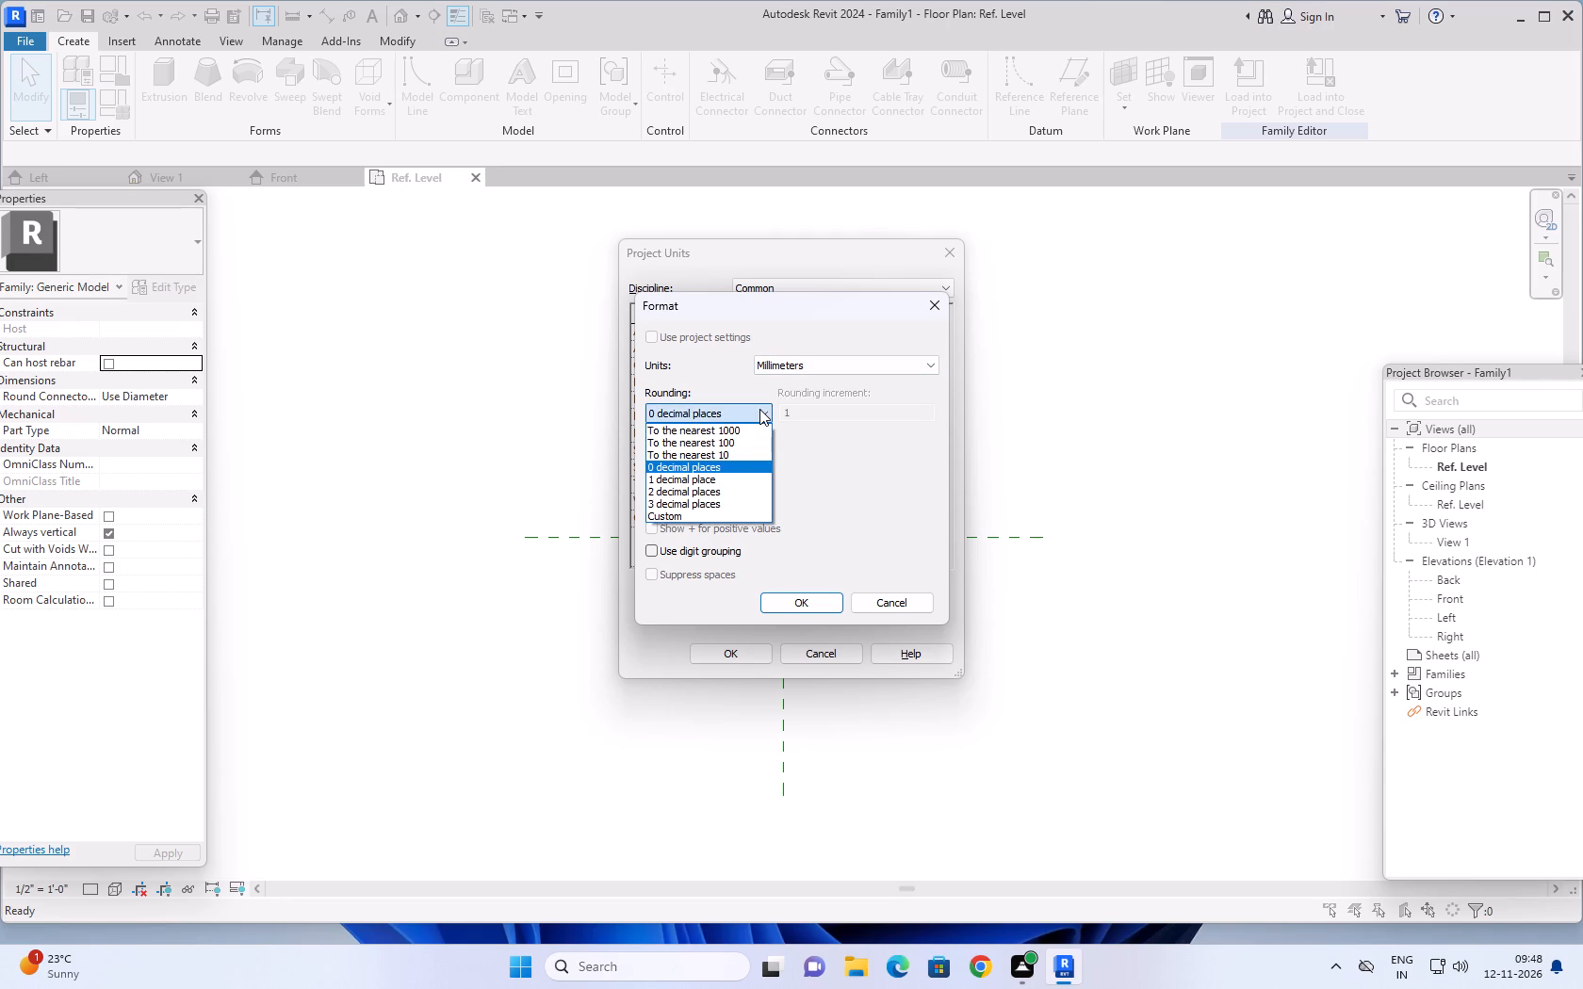
{"action": "left_click", "coordinate": [759, 409]}
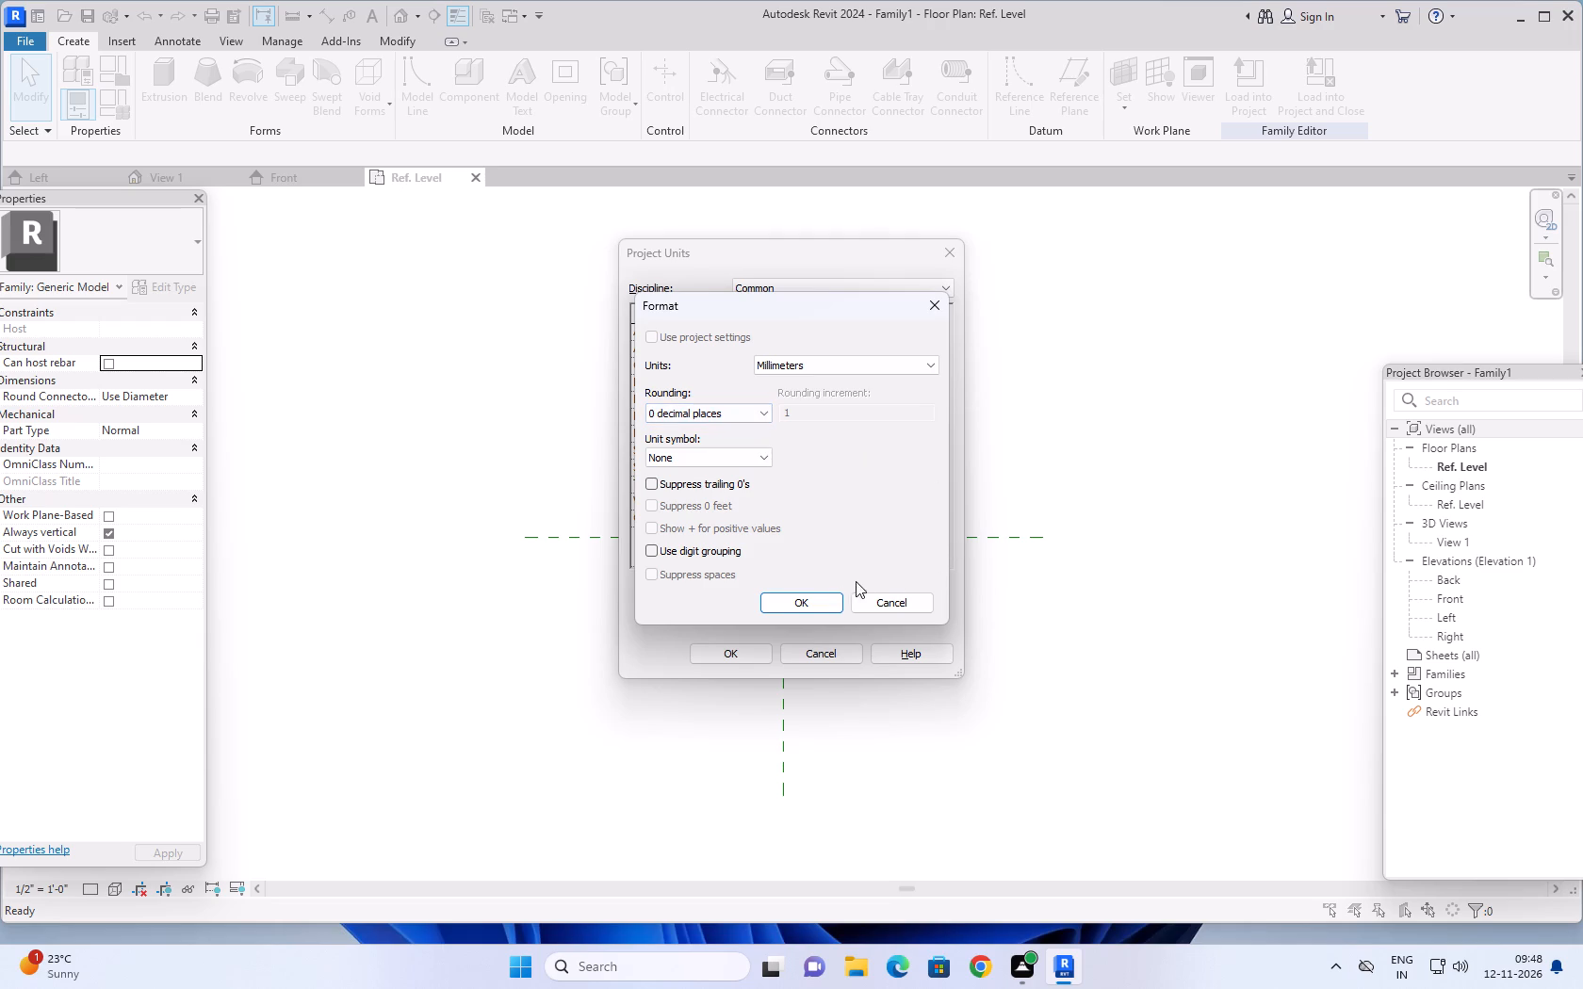
{"action": "left_click", "coordinate": [823, 597]}
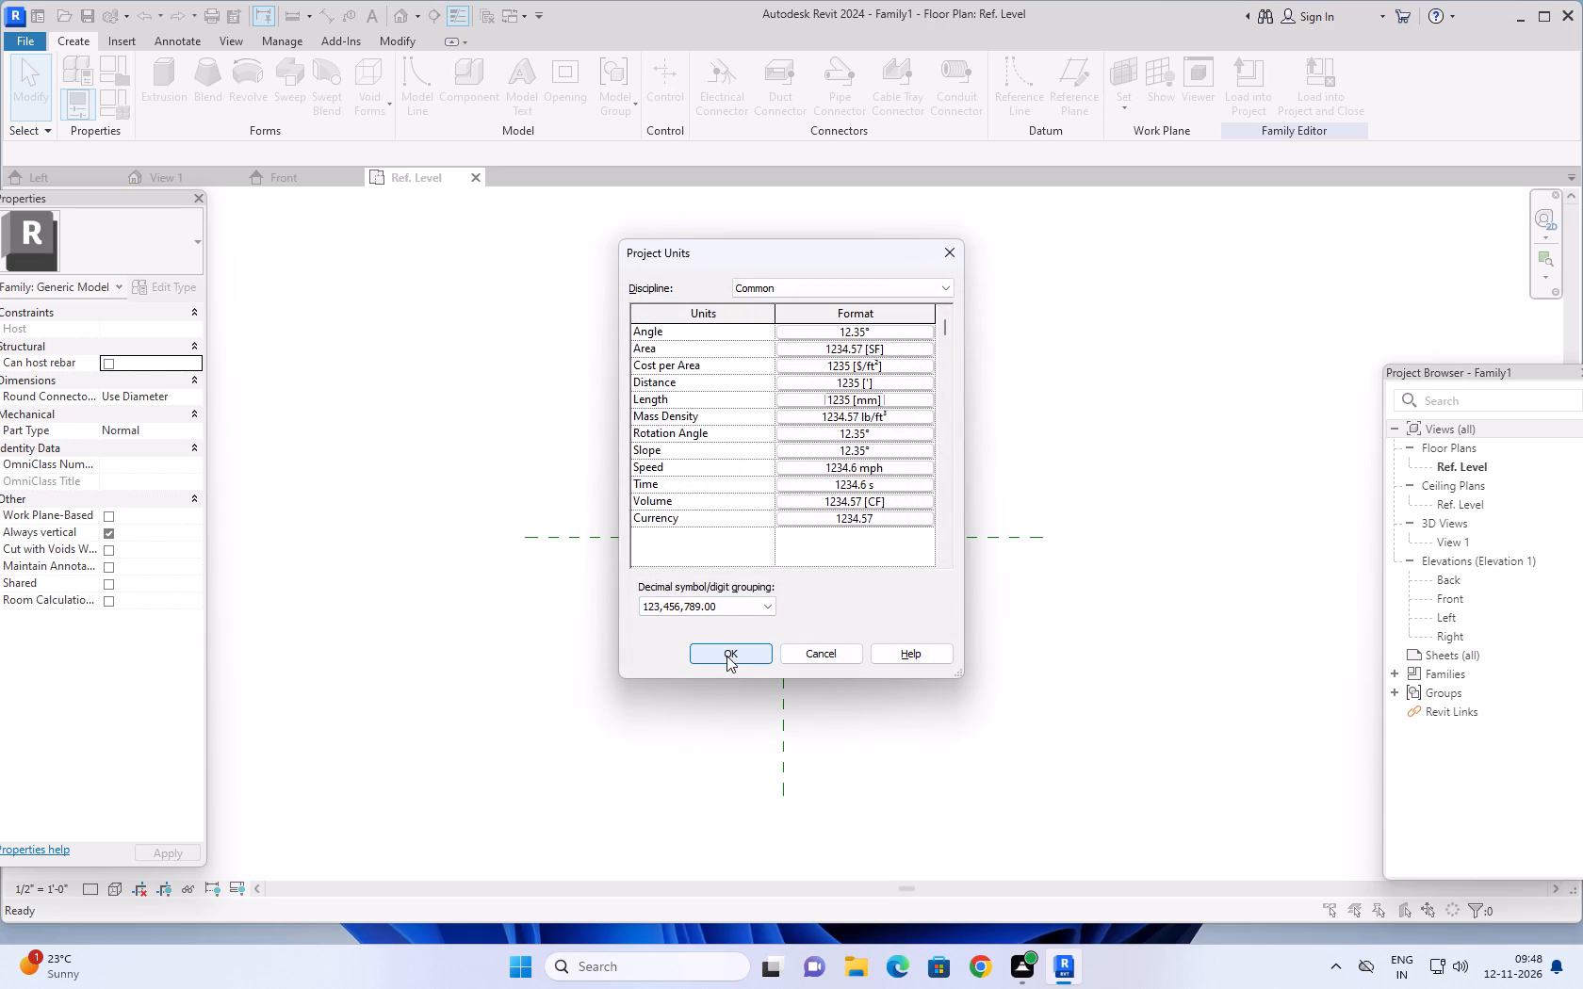
{"action": "left_click", "coordinate": [726, 656]}
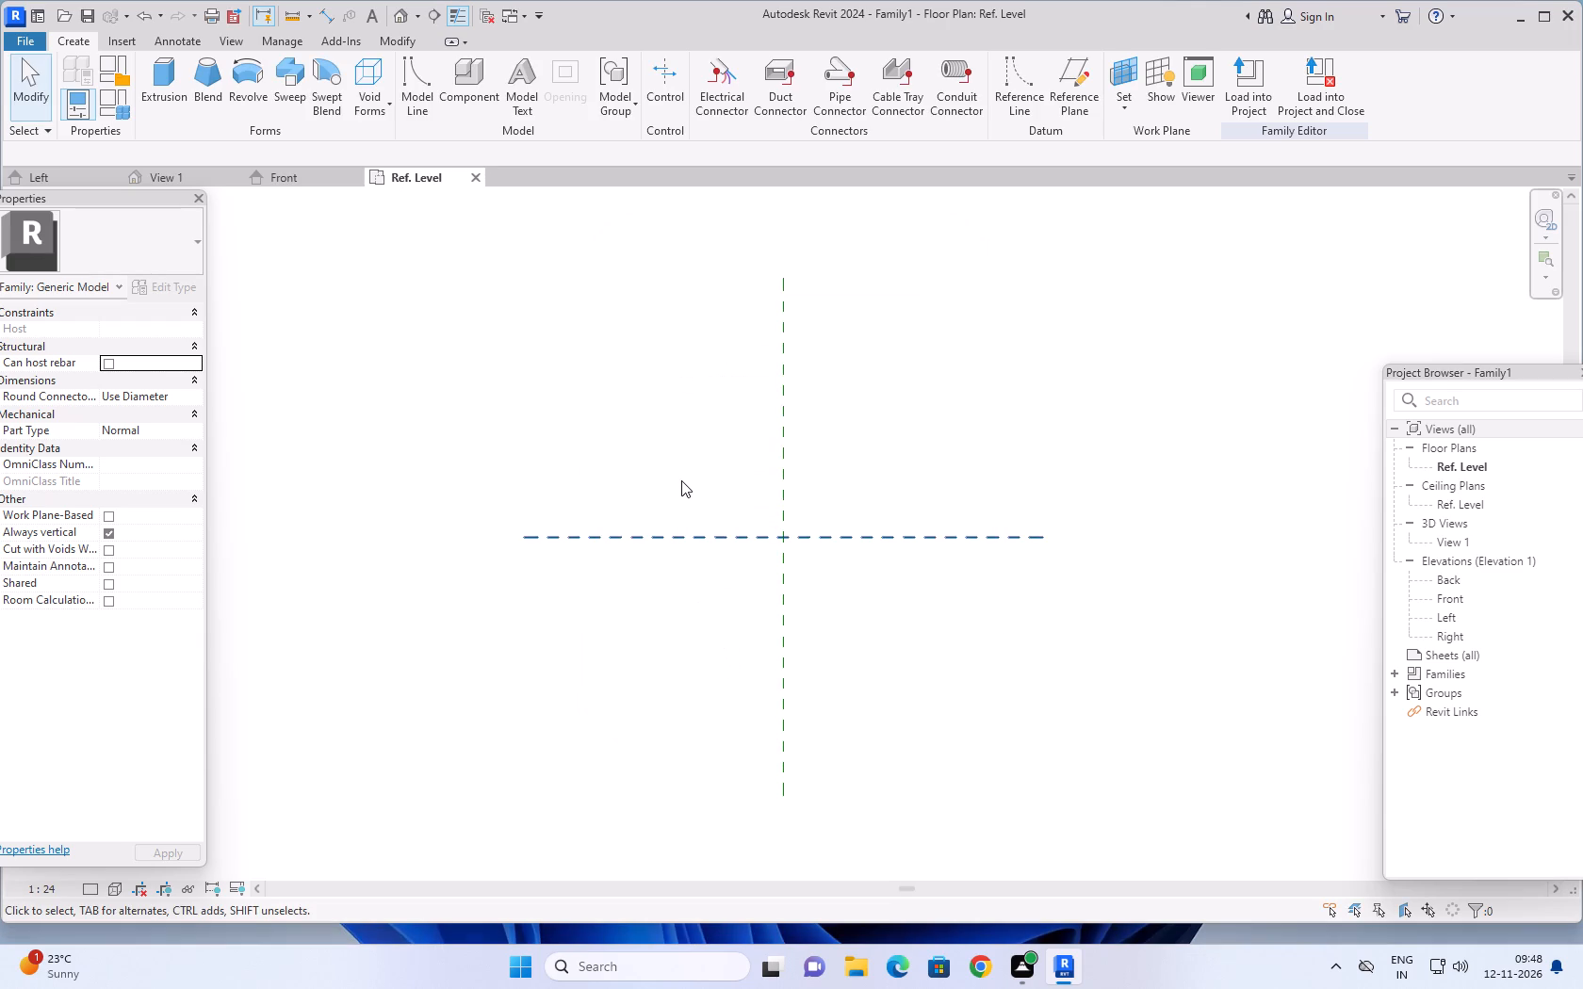
Look through the Front elevation, 3D View 1 and Left elevation, returning to the Ref. Level floor plan.
{"action": "scroll", "coordinate": [681, 480], "scroll_direction": "up", "scroll_amount": 1}
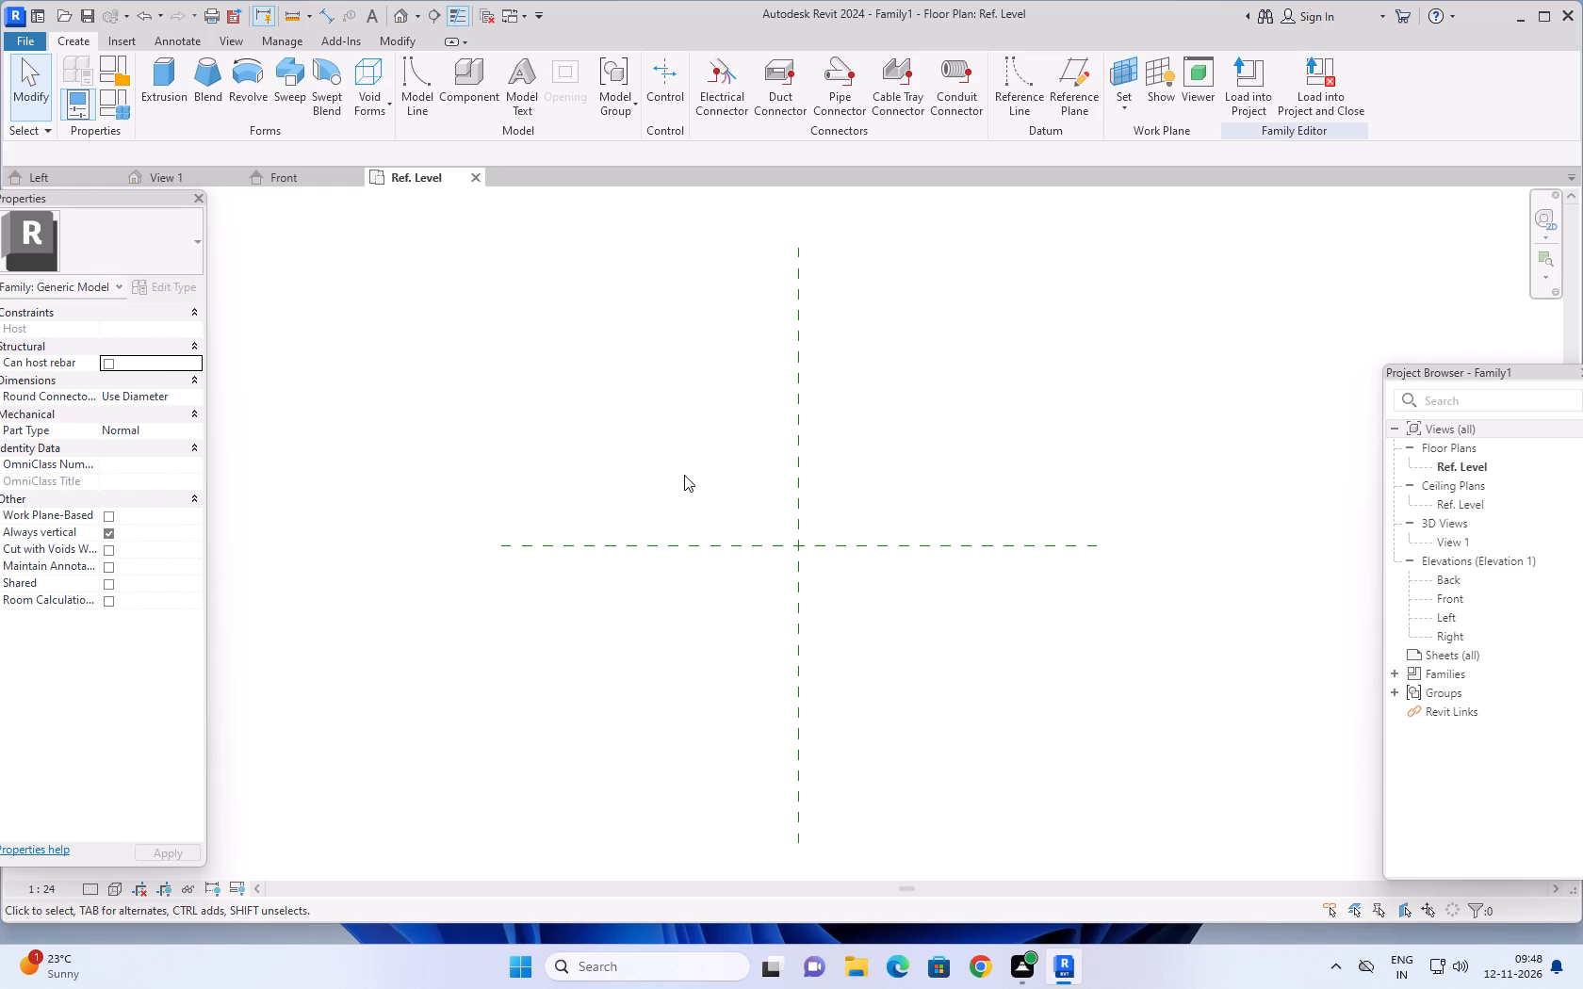
{"action": "scroll", "coordinate": [682, 456], "scroll_direction": "down", "scroll_amount": 2}
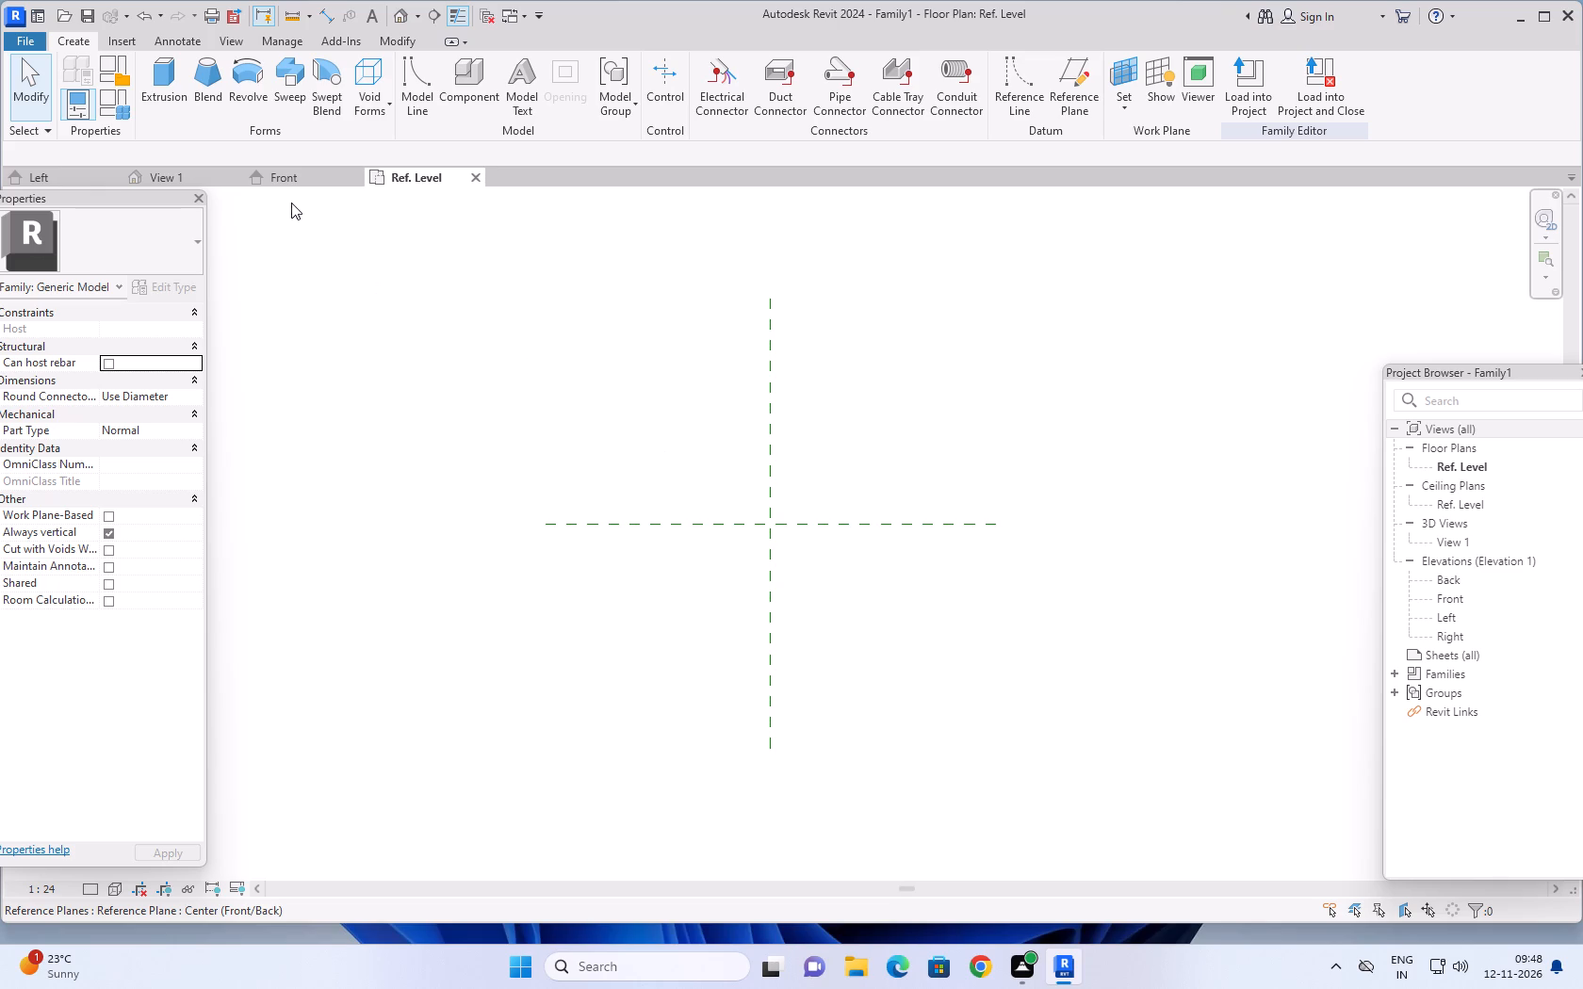
{"action": "left_click", "coordinate": [286, 177]}
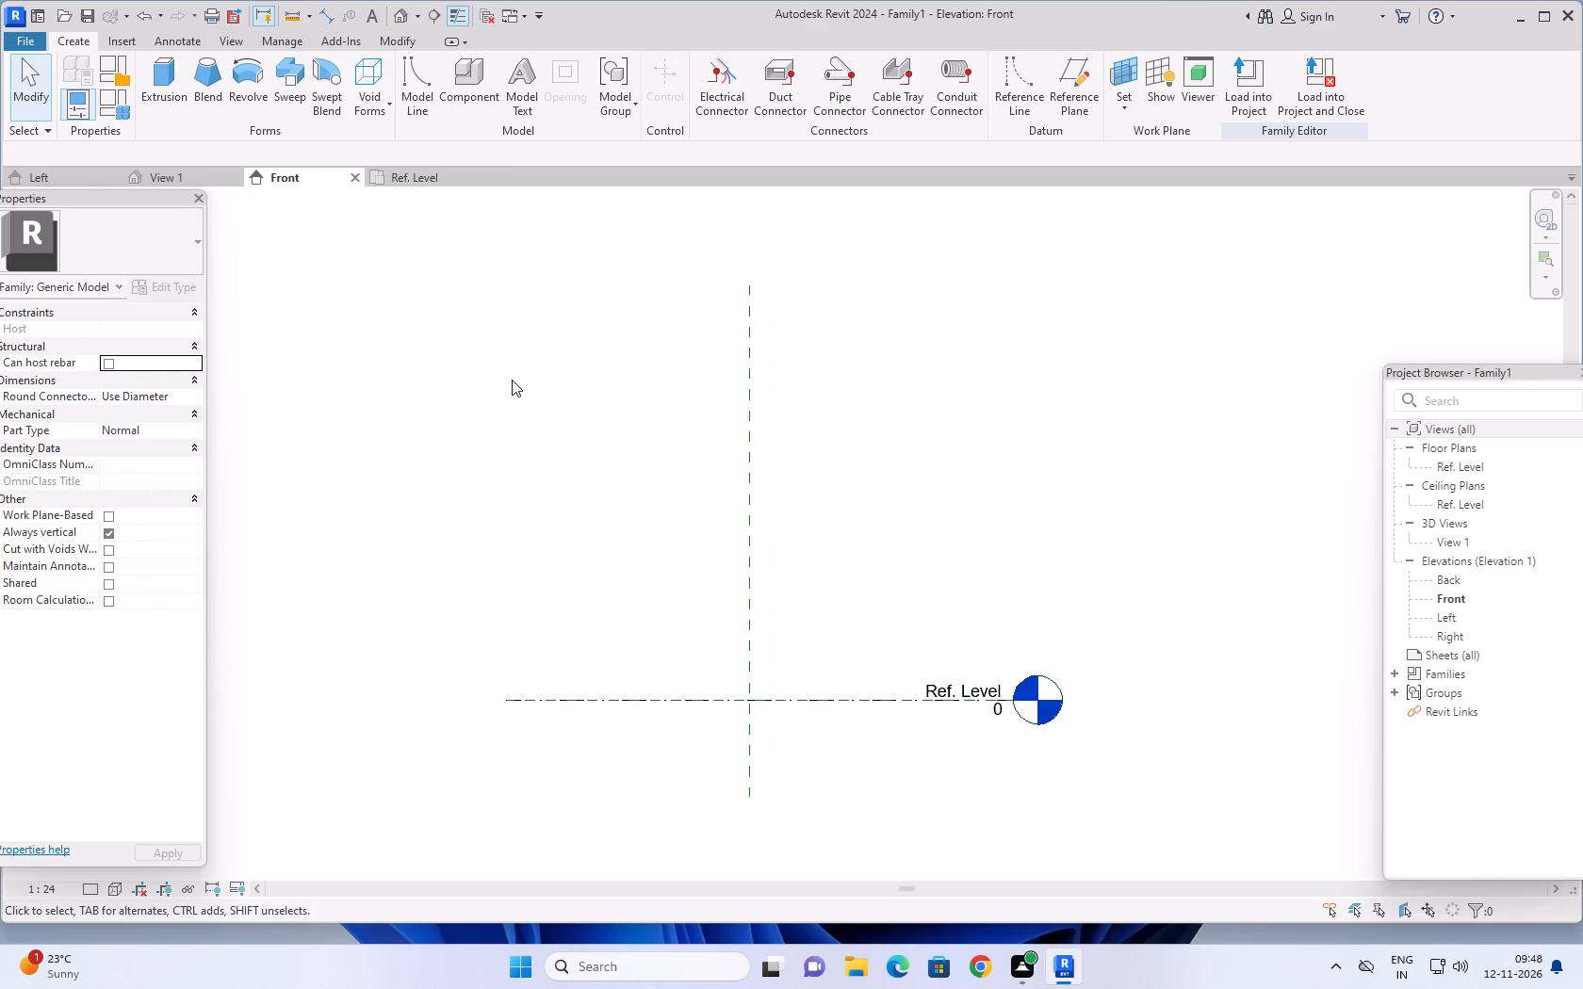
{"action": "left_click", "coordinate": [179, 176]}
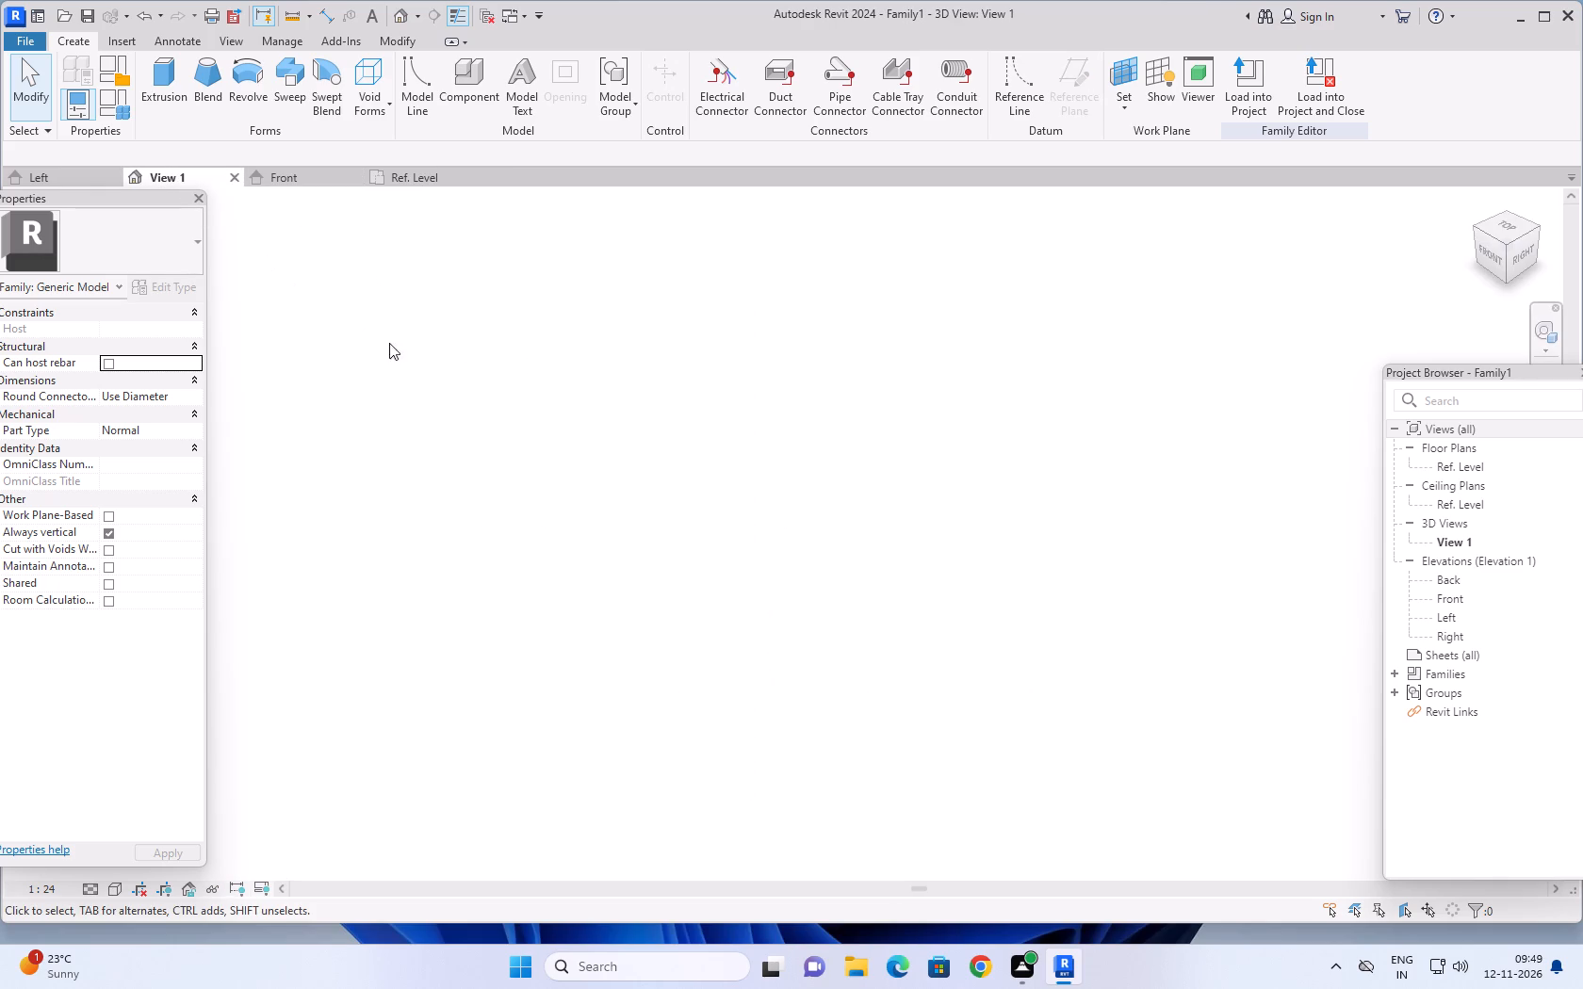
{"action": "scroll", "coordinate": [760, 456], "scroll_direction": "down", "scroll_amount": 2}
{"action": "left_click", "coordinate": [78, 175]}
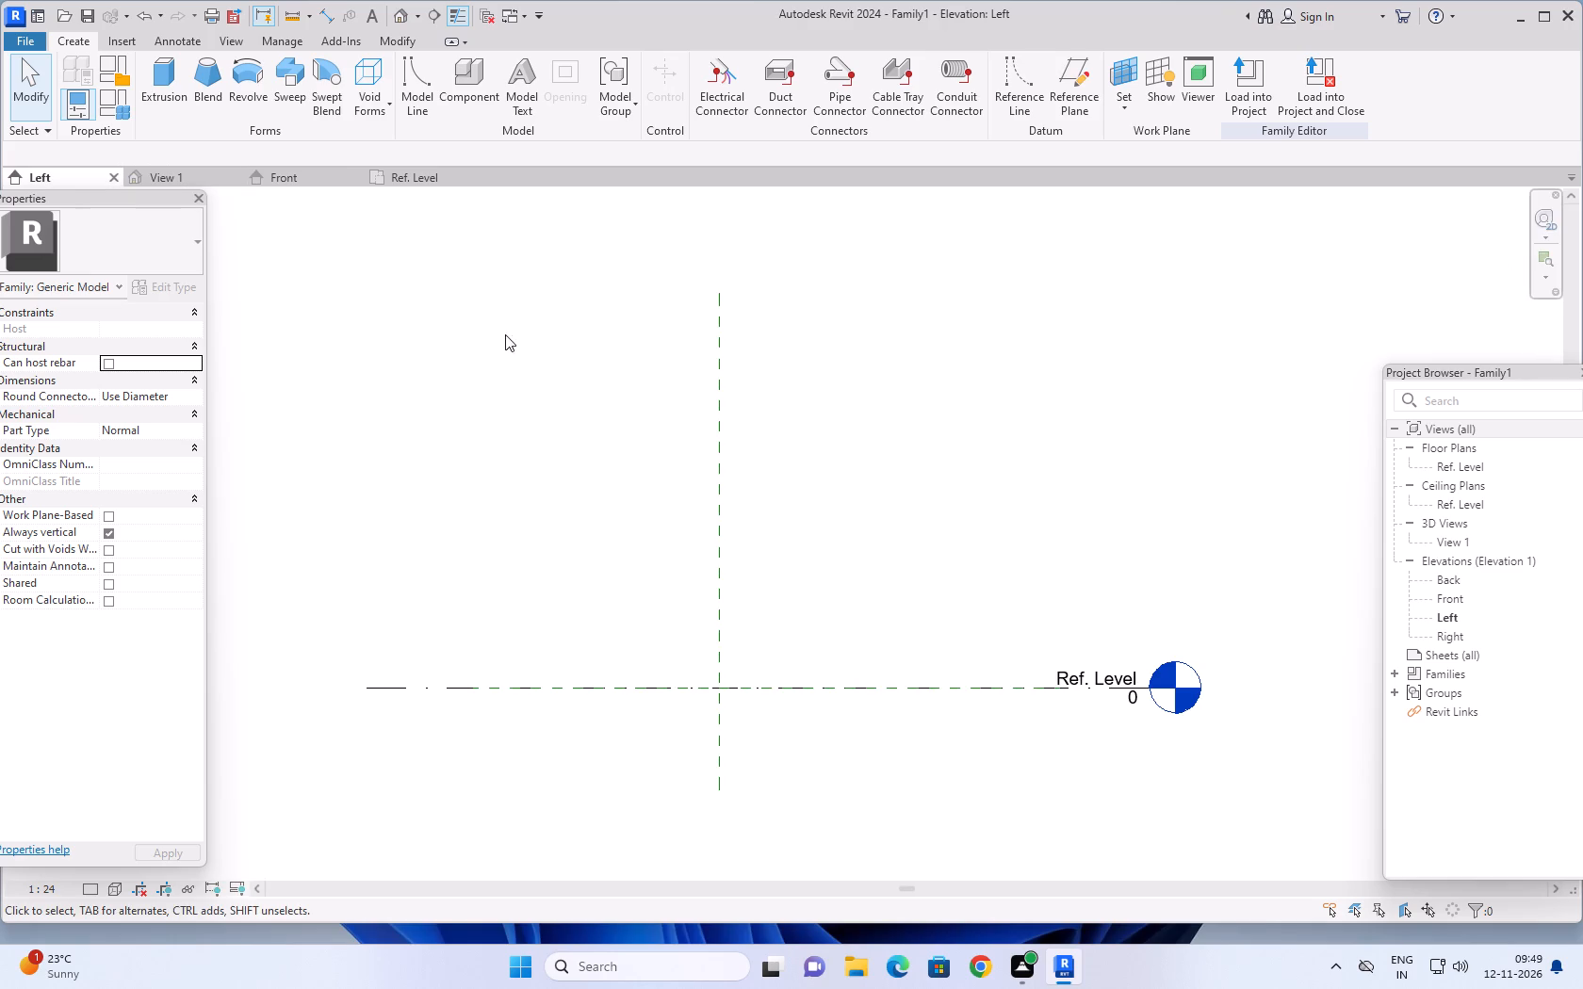
{"action": "left_click", "coordinate": [416, 172]}
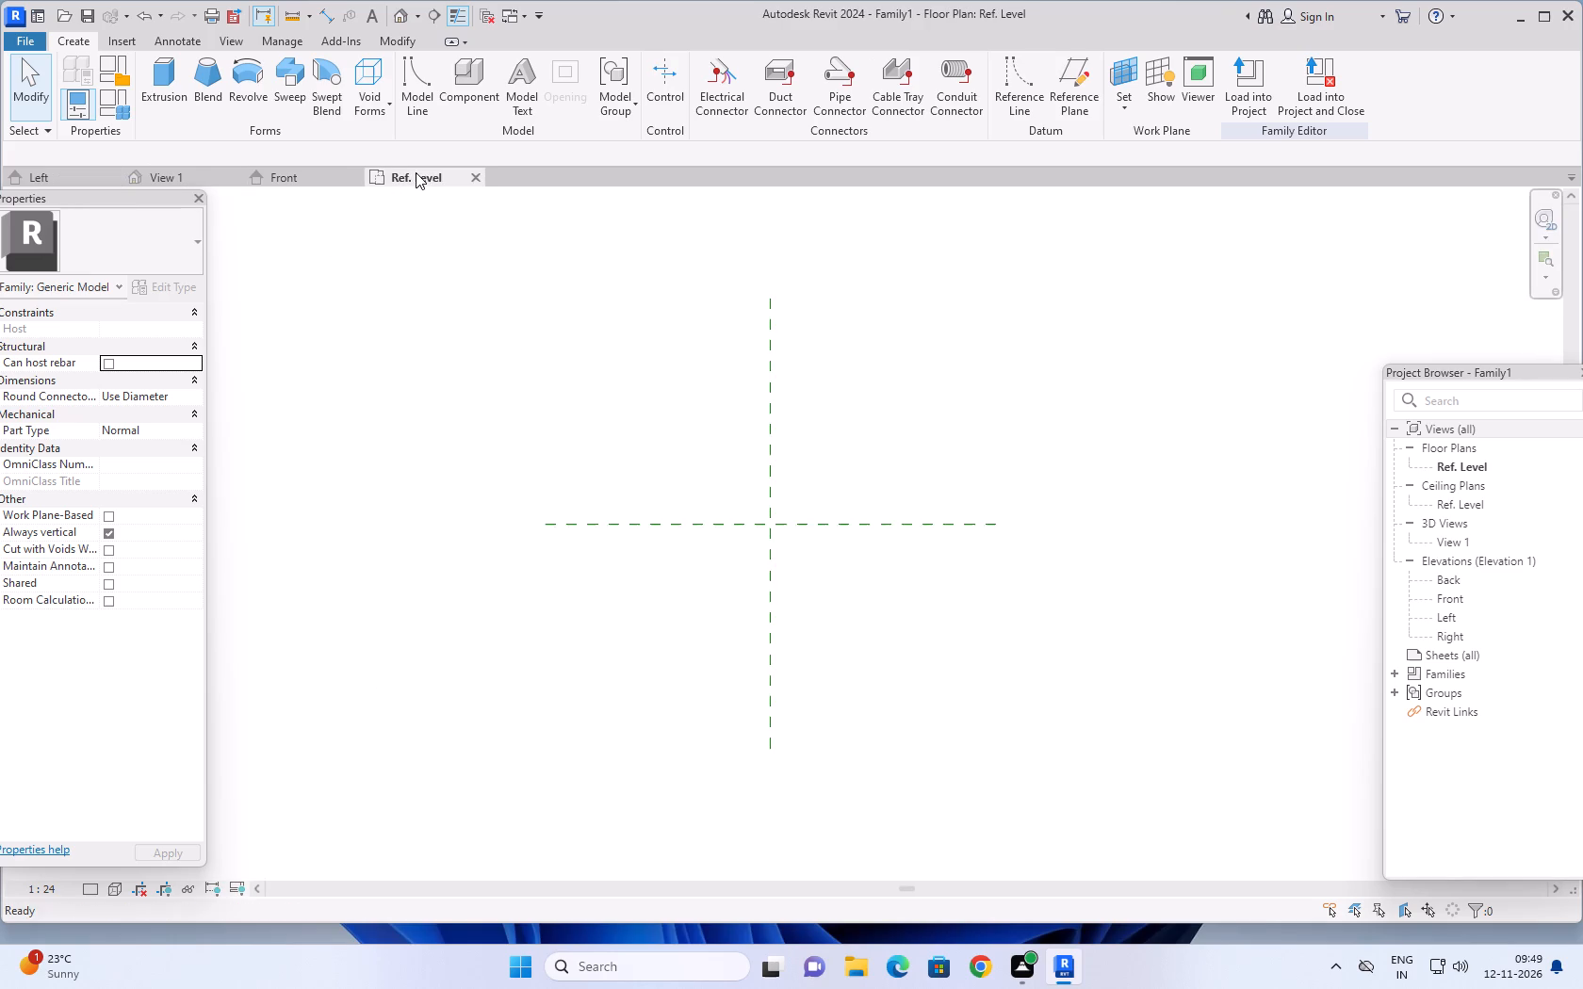
{"action": "scroll", "coordinate": [541, 371], "scroll_direction": "down", "scroll_amount": 1}
{"action": "middle_click_drag", "start_coordinate": [566, 383], "coordinate": [576, 389]}
{"action": "key", "text": "Escape"}
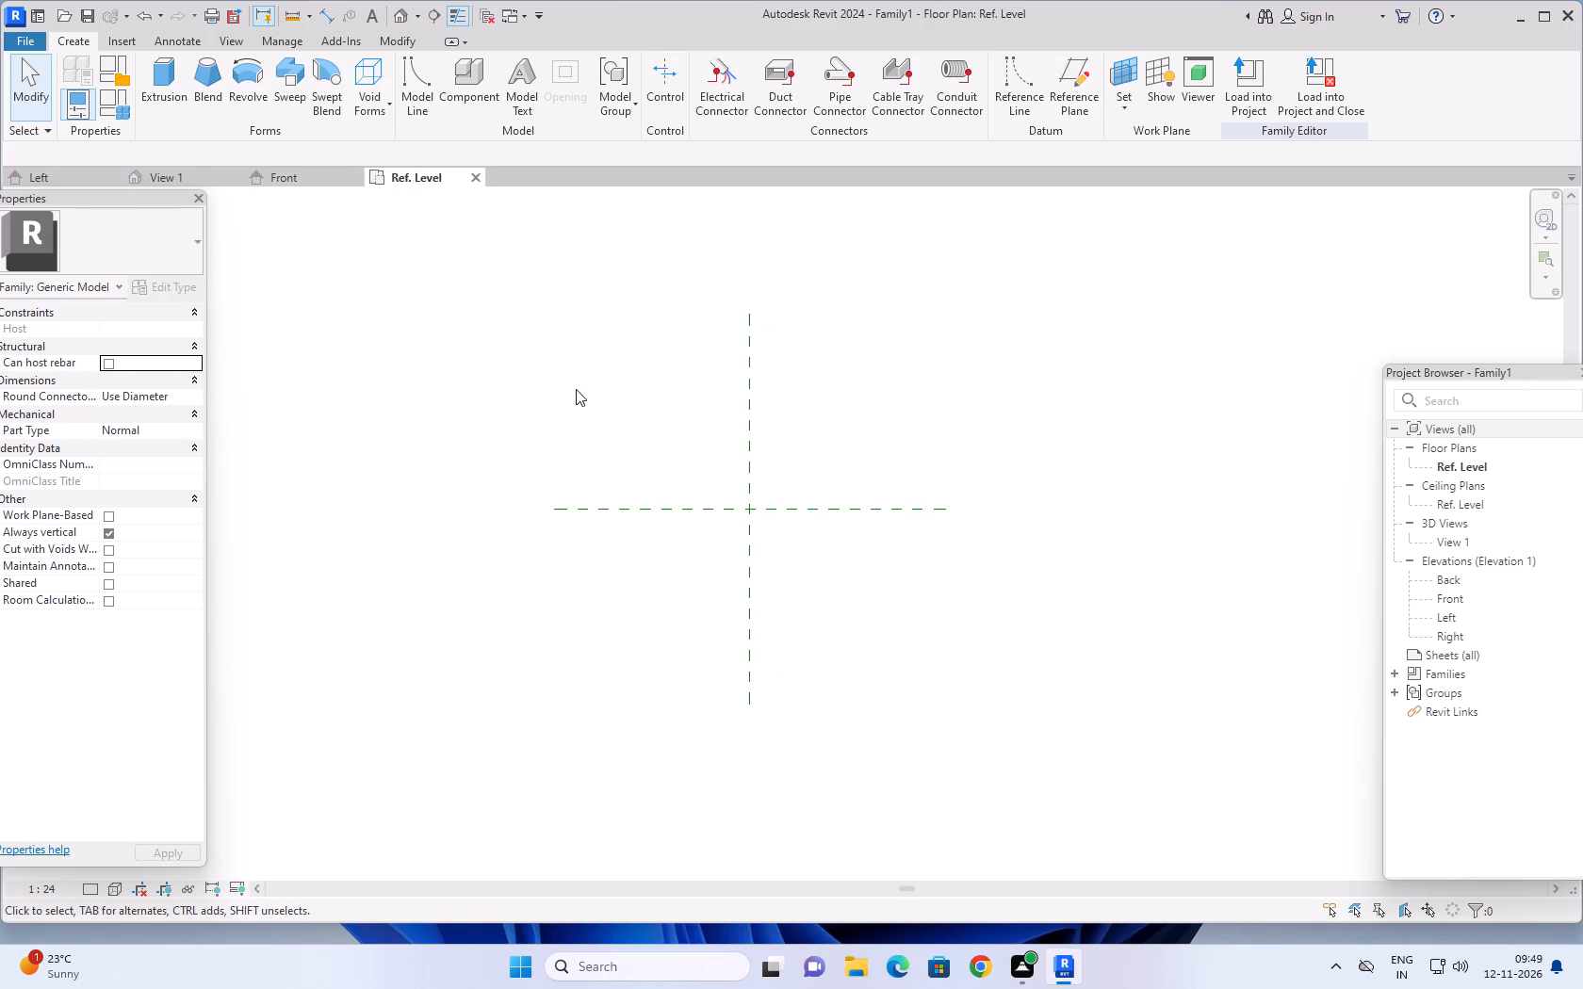
{"action": "key", "text": "Escape"}
{"action": "key", "text": "Escape"}
{"action": "middle_click_drag", "start_coordinate": [909, 320], "coordinate": [919, 328]}
{"action": "scroll", "coordinate": [909, 320], "scroll_direction": "down", "scroll_amount": 1}
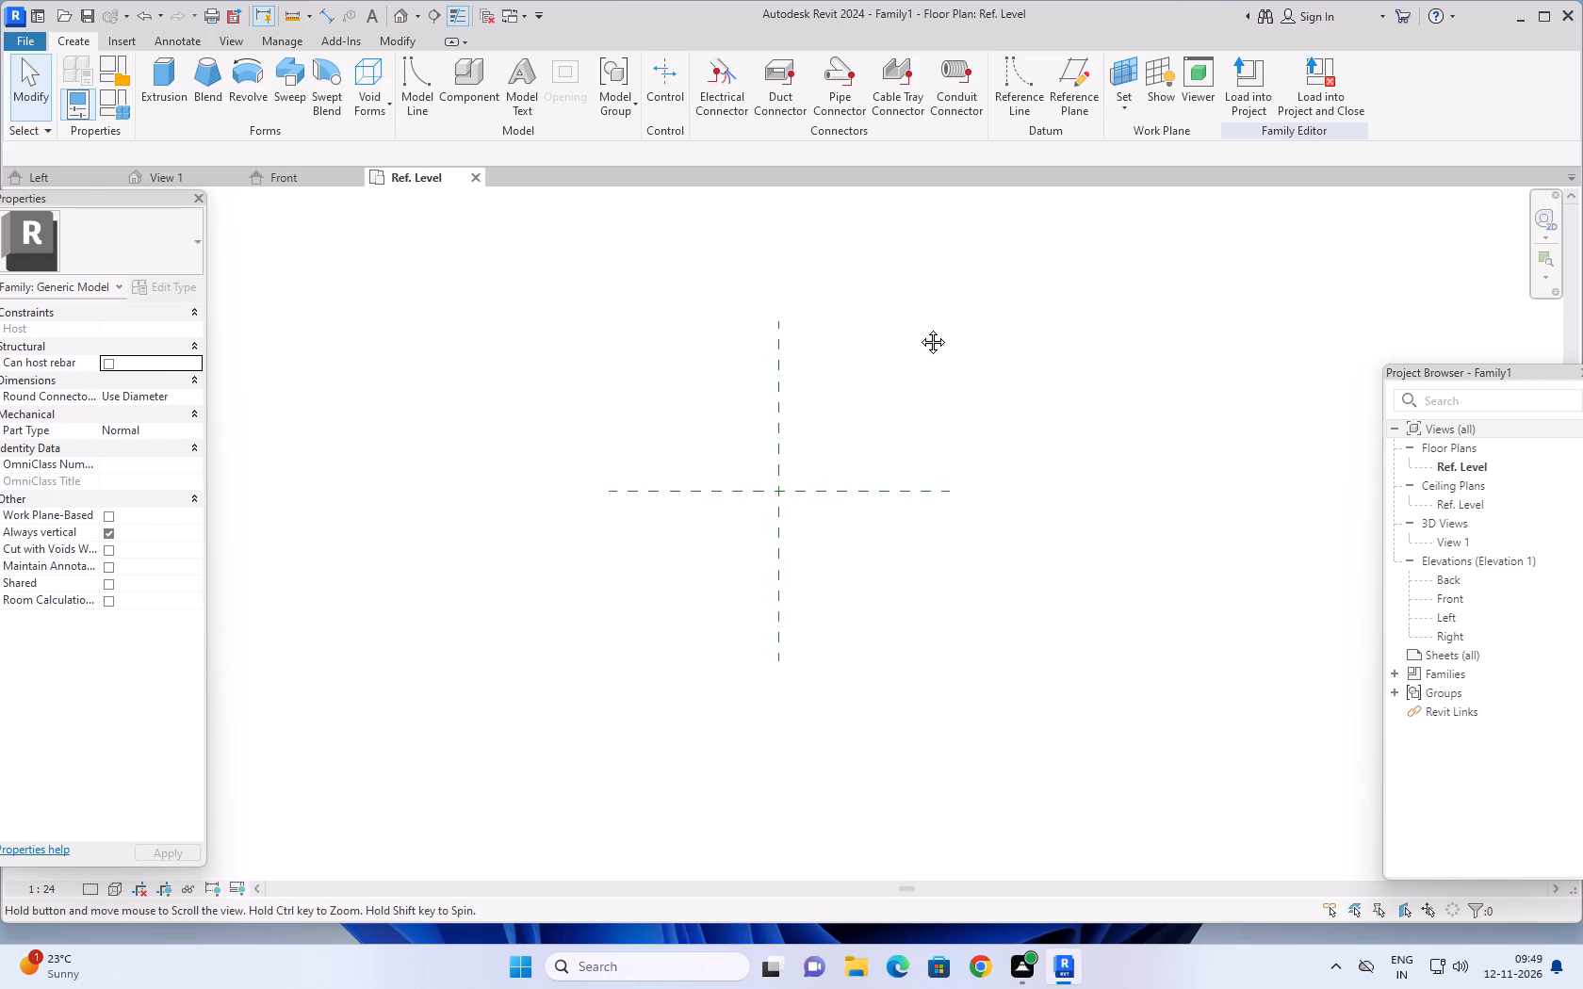
{"action": "middle_click_drag", "start_coordinate": [919, 328], "coordinate": [905, 332]}
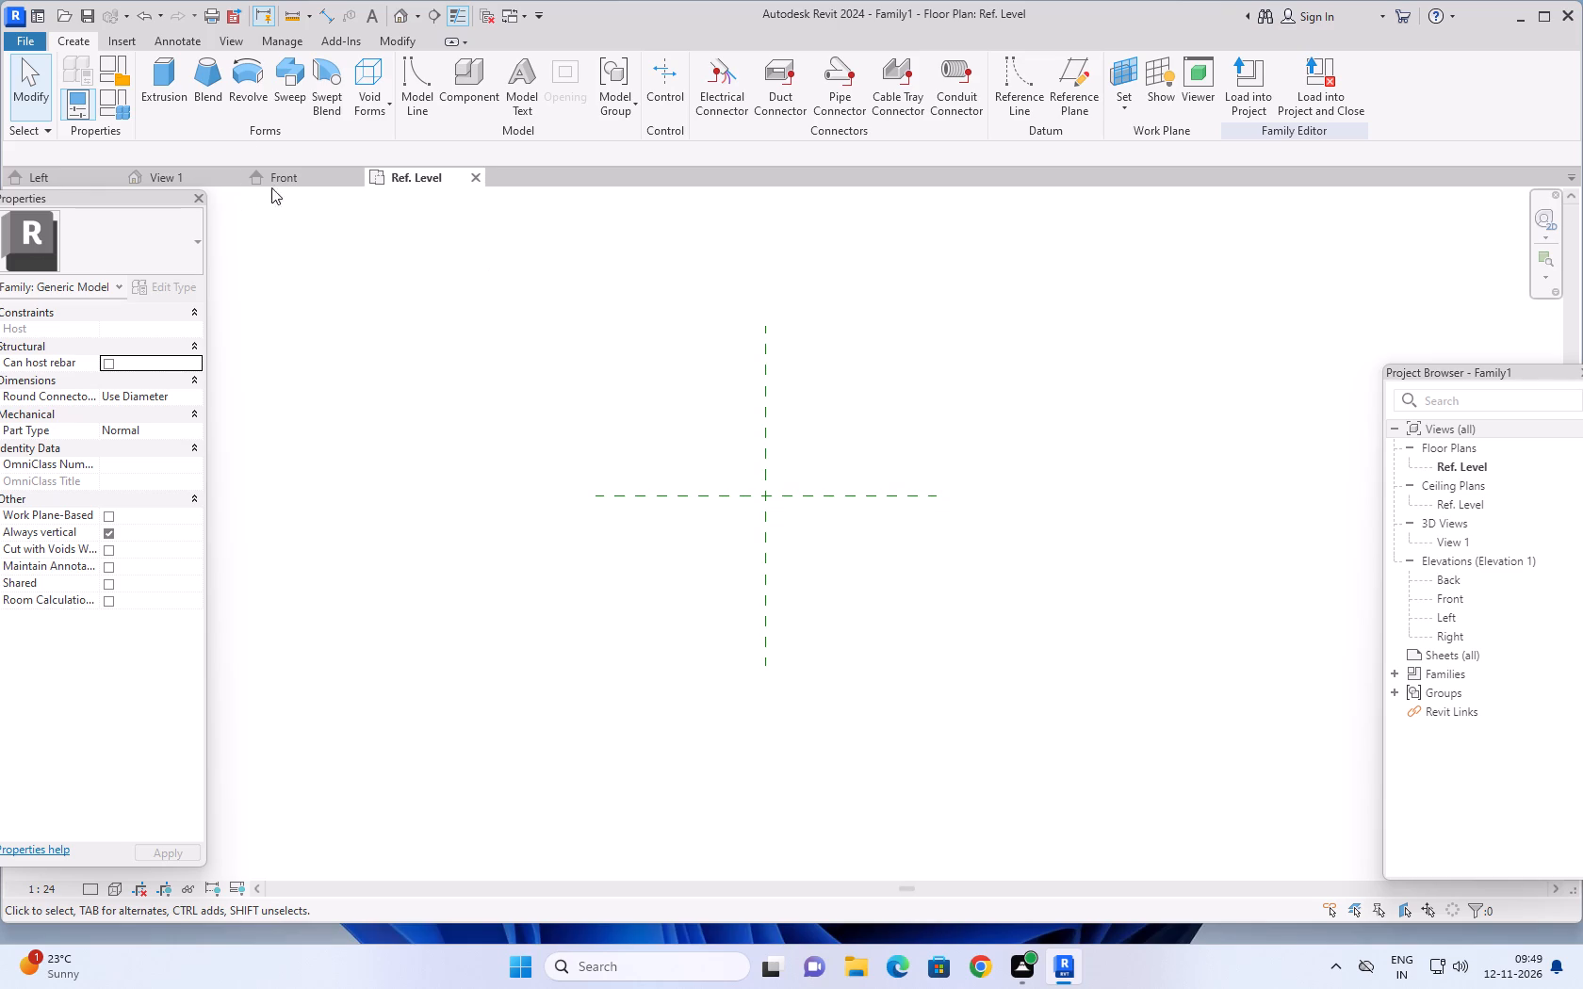
Start an extrusion sketch on the Ref. Level plan, set up to draw straight line segments.
{"action": "left_click", "coordinate": [168, 73]}
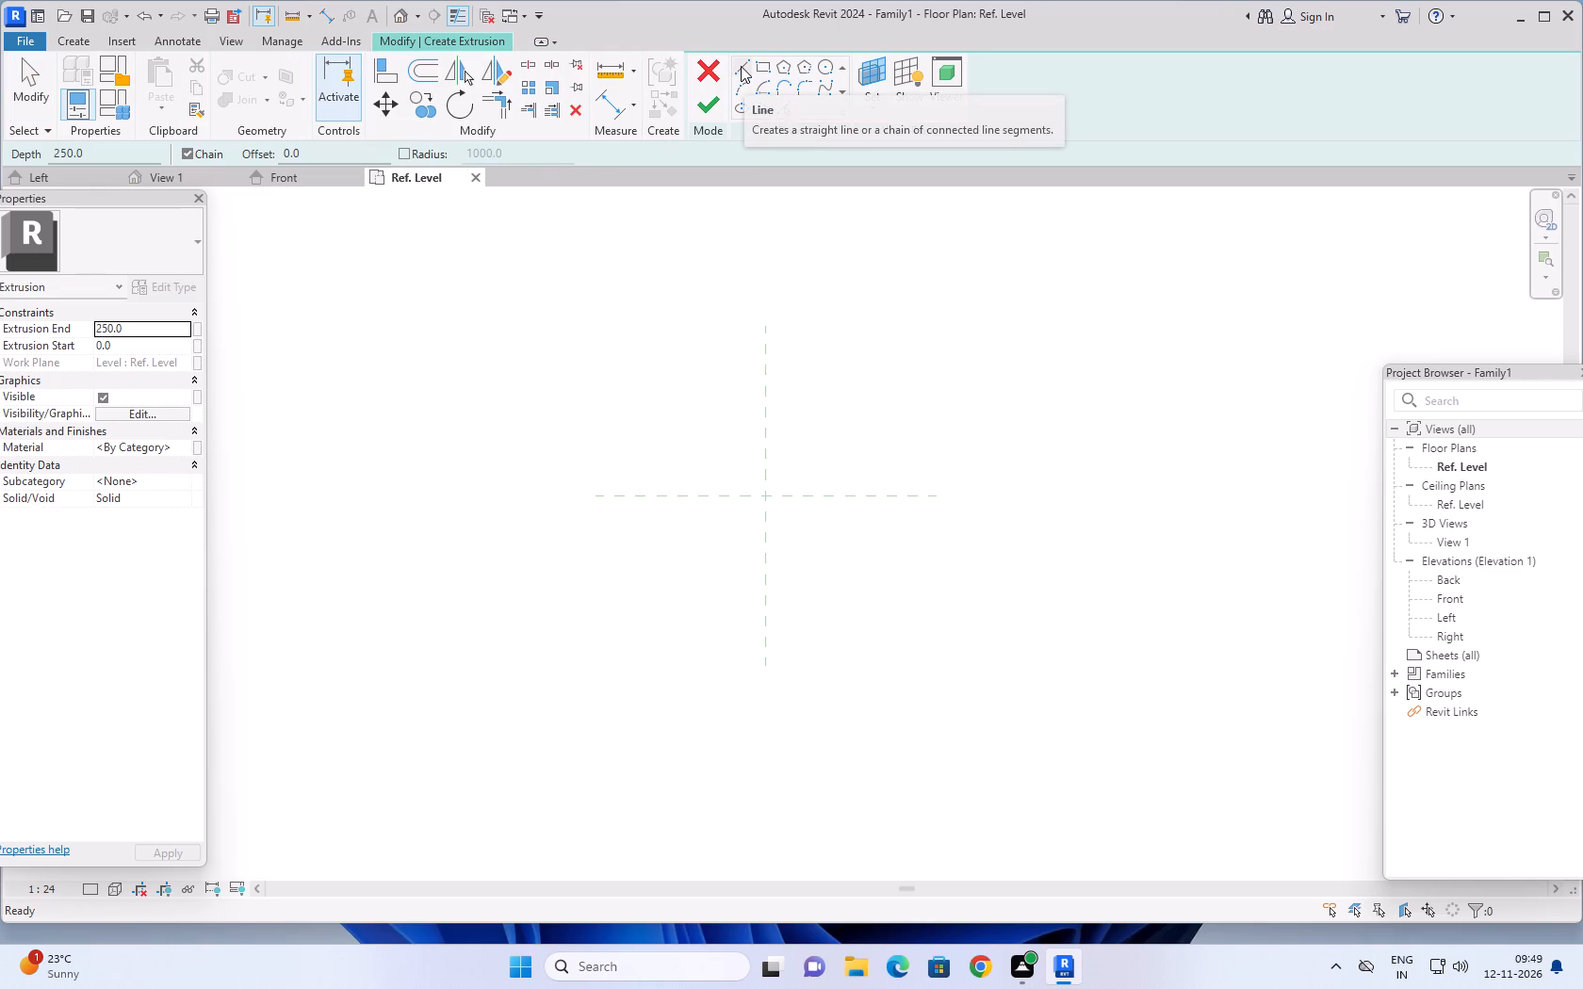
{"action": "left_click", "coordinate": [881, 105]}
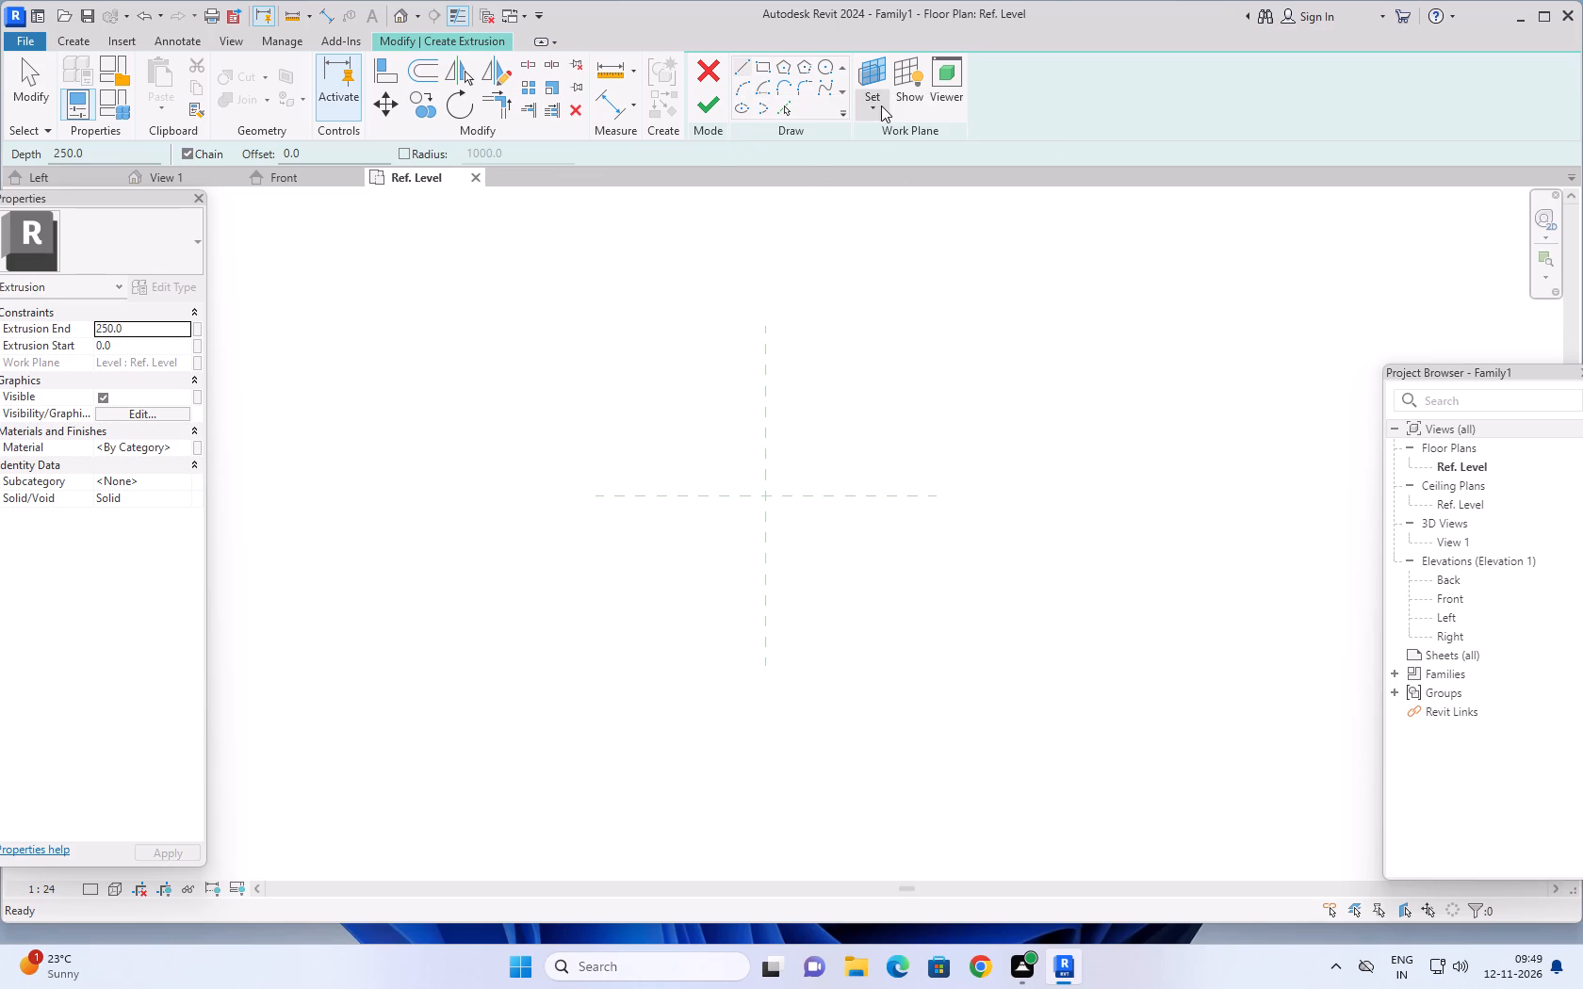
{"action": "left_click", "coordinate": [881, 174]}
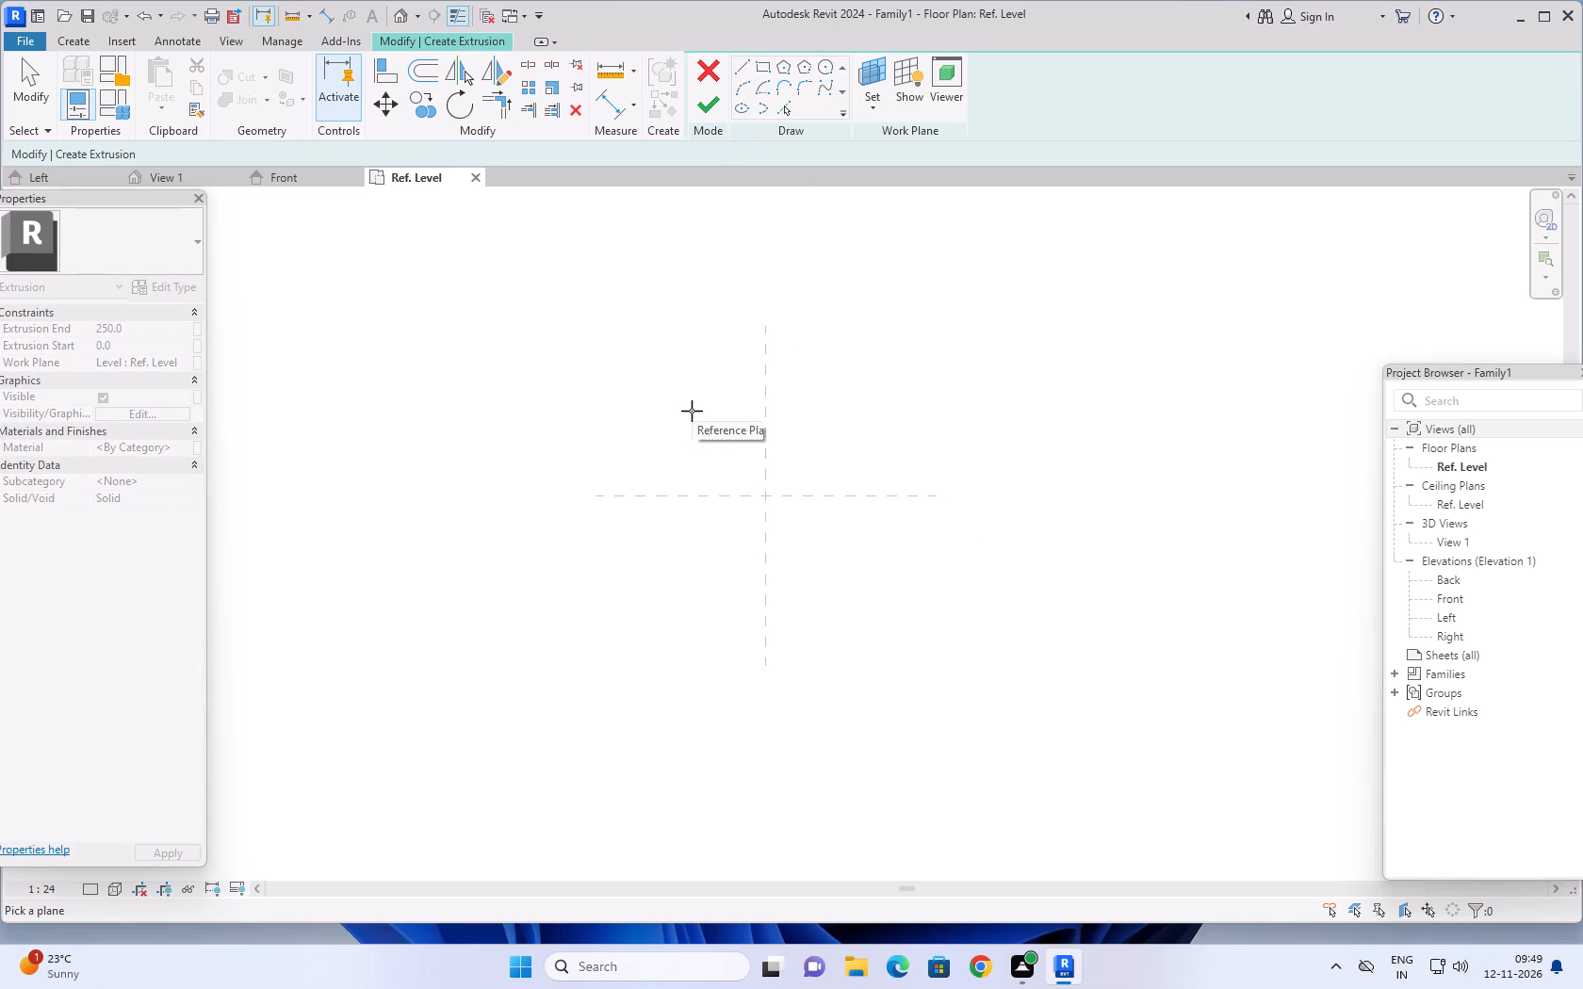
{"action": "left_click", "coordinate": [785, 105]}
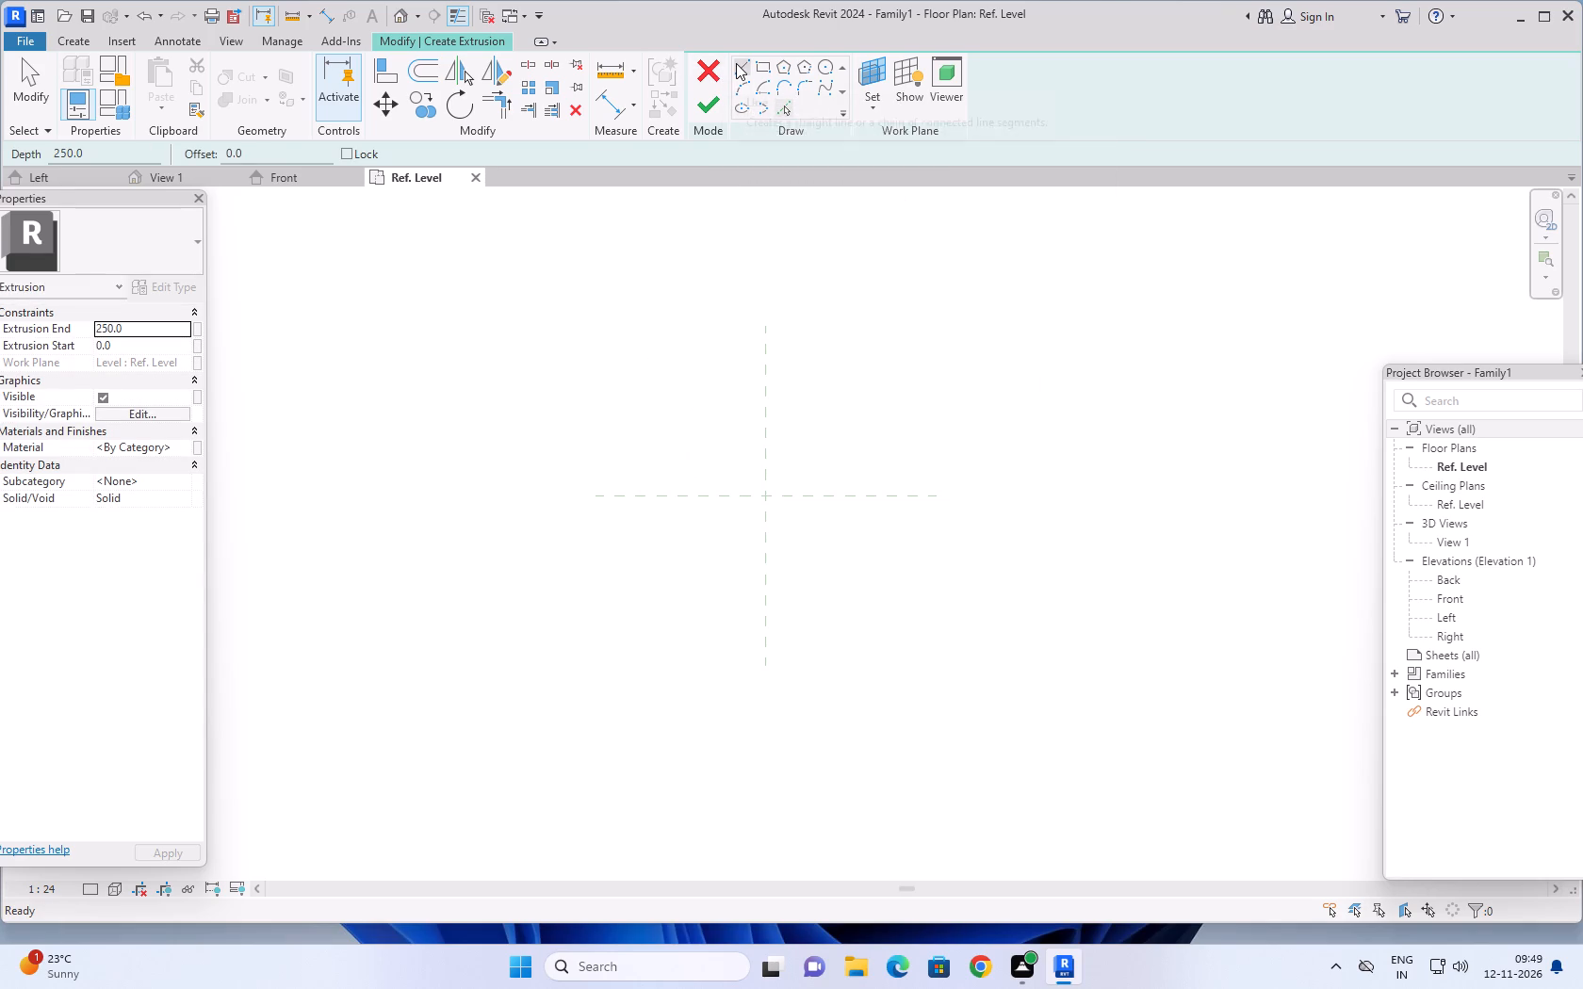
{"action": "left_click", "coordinate": [736, 63]}
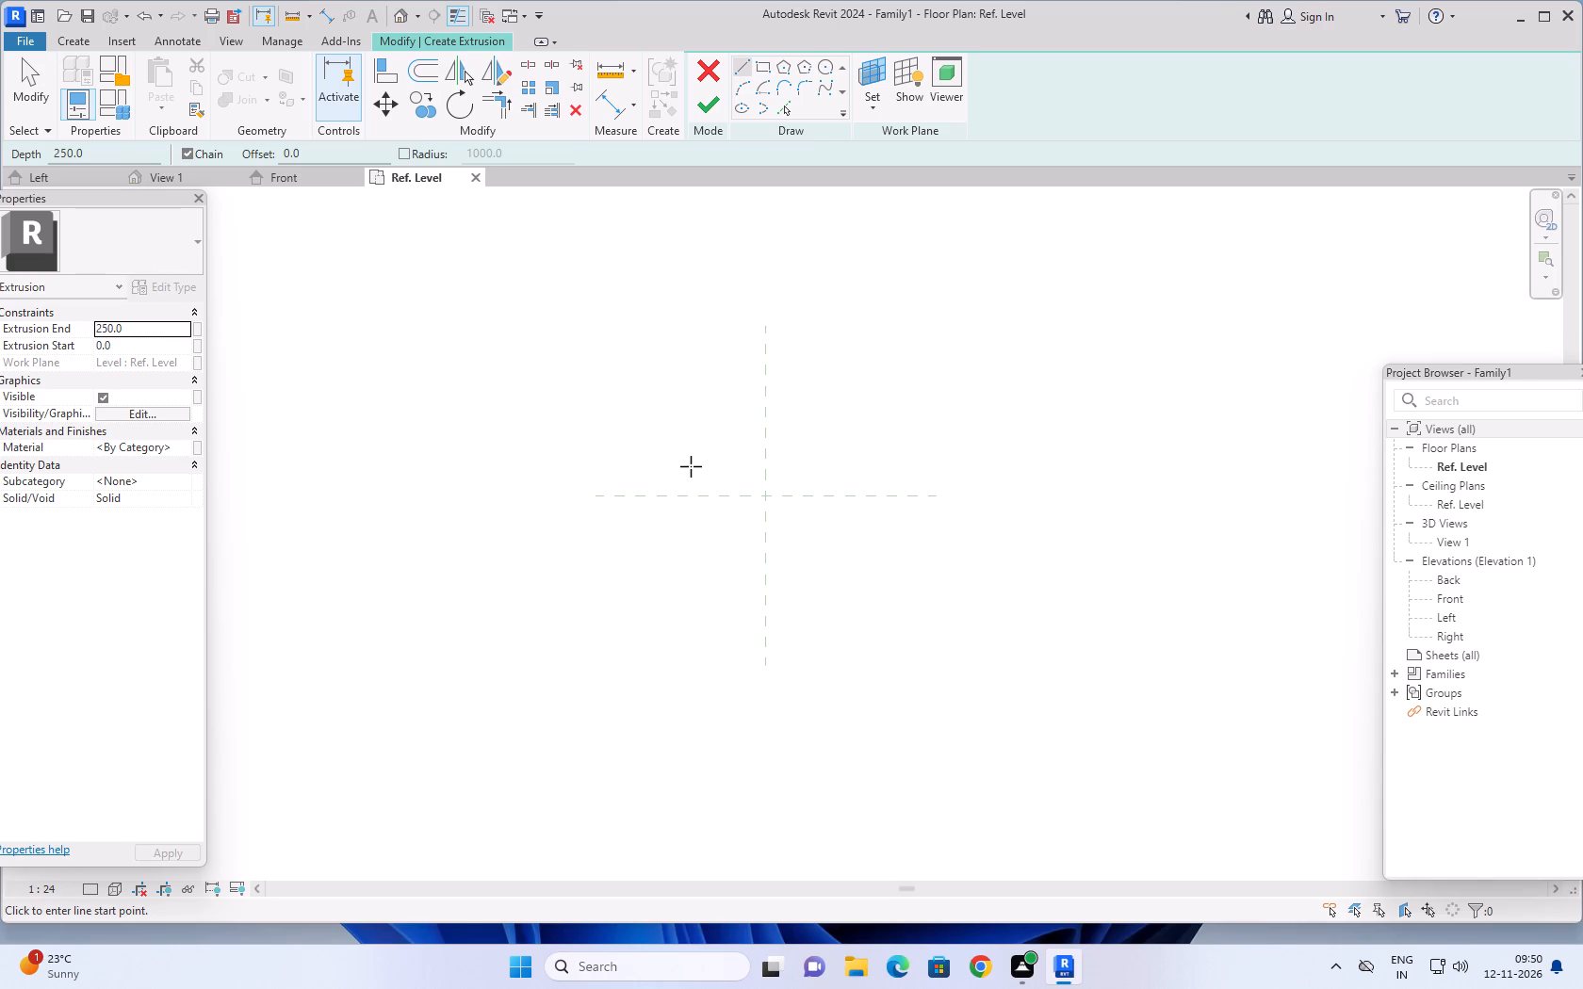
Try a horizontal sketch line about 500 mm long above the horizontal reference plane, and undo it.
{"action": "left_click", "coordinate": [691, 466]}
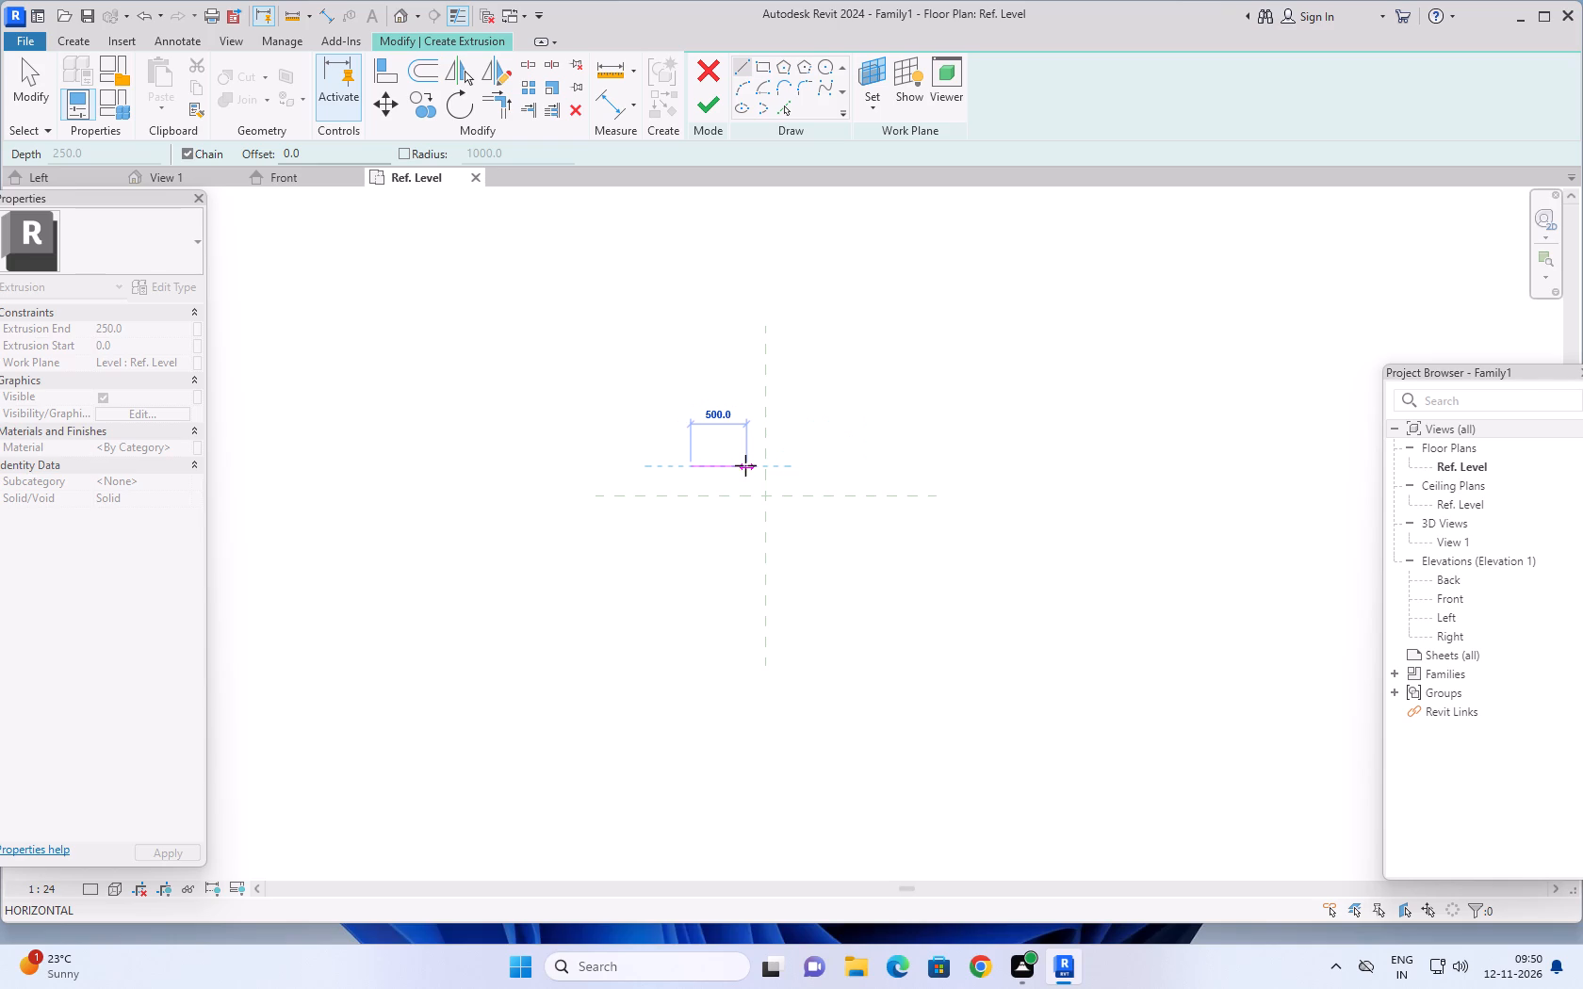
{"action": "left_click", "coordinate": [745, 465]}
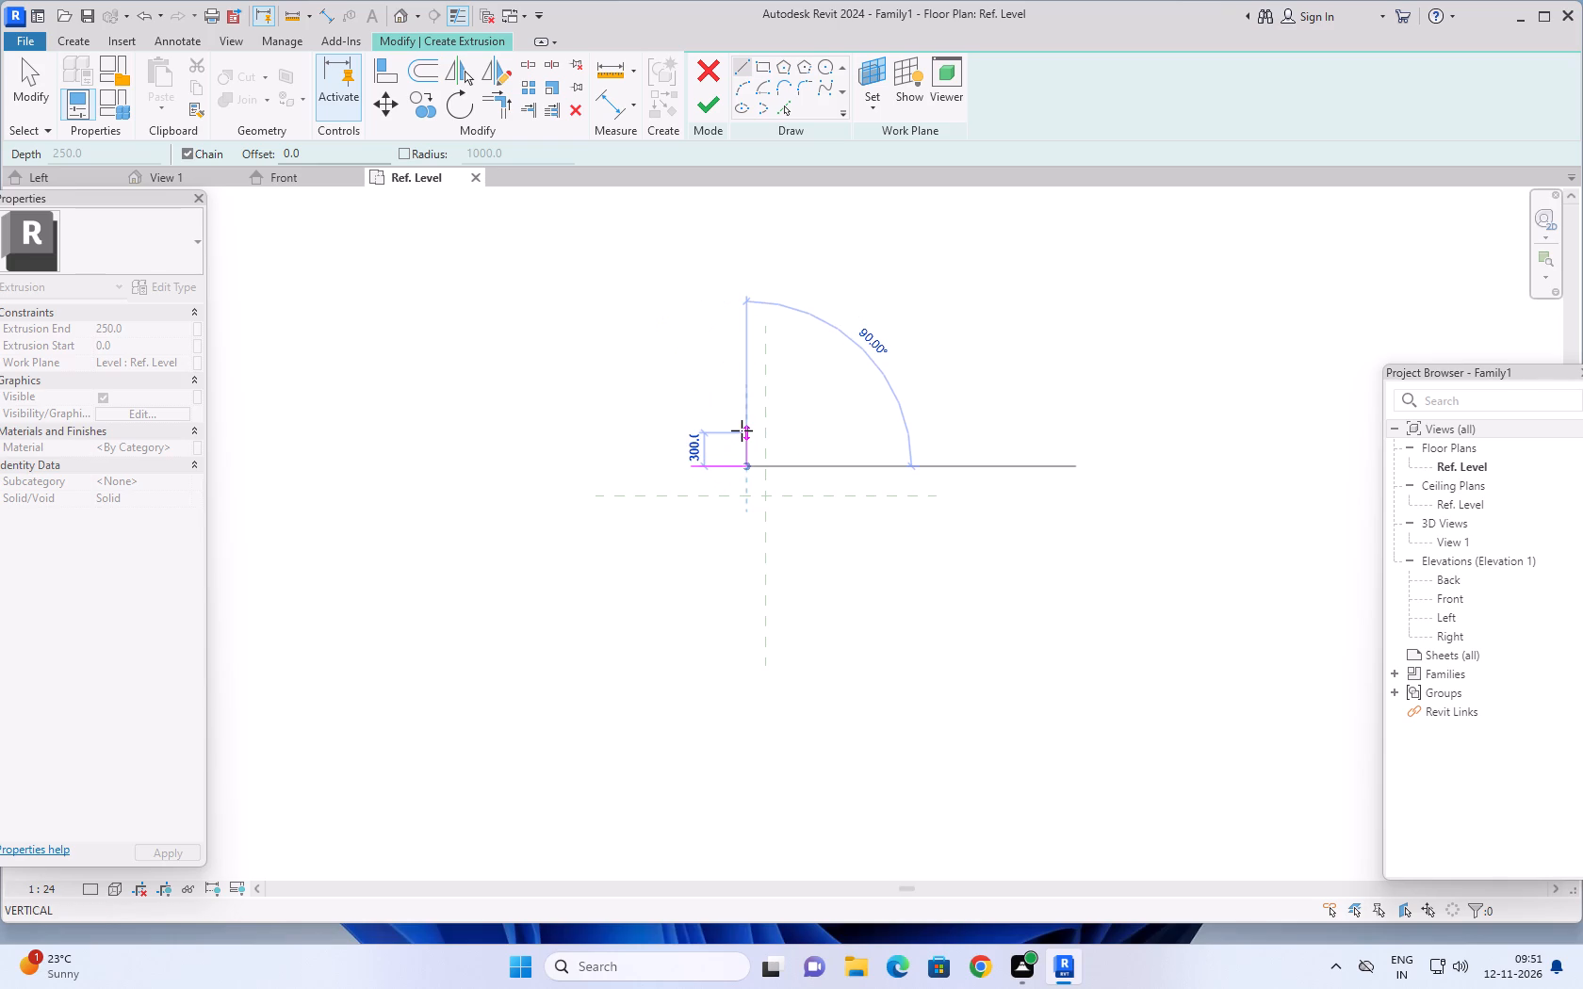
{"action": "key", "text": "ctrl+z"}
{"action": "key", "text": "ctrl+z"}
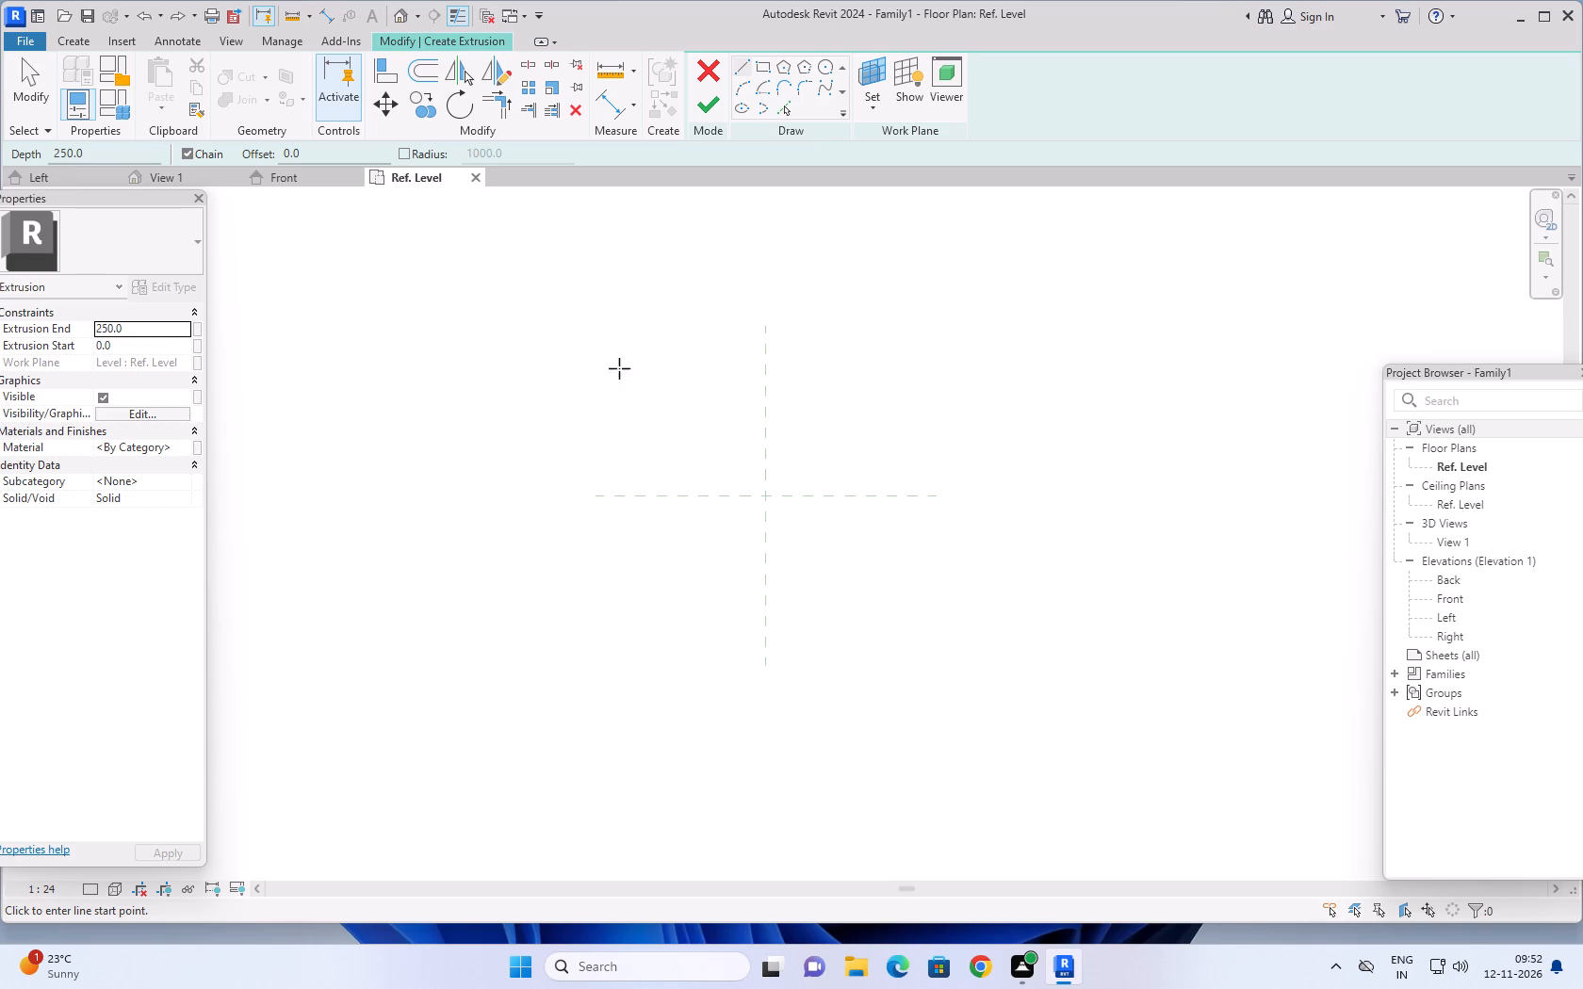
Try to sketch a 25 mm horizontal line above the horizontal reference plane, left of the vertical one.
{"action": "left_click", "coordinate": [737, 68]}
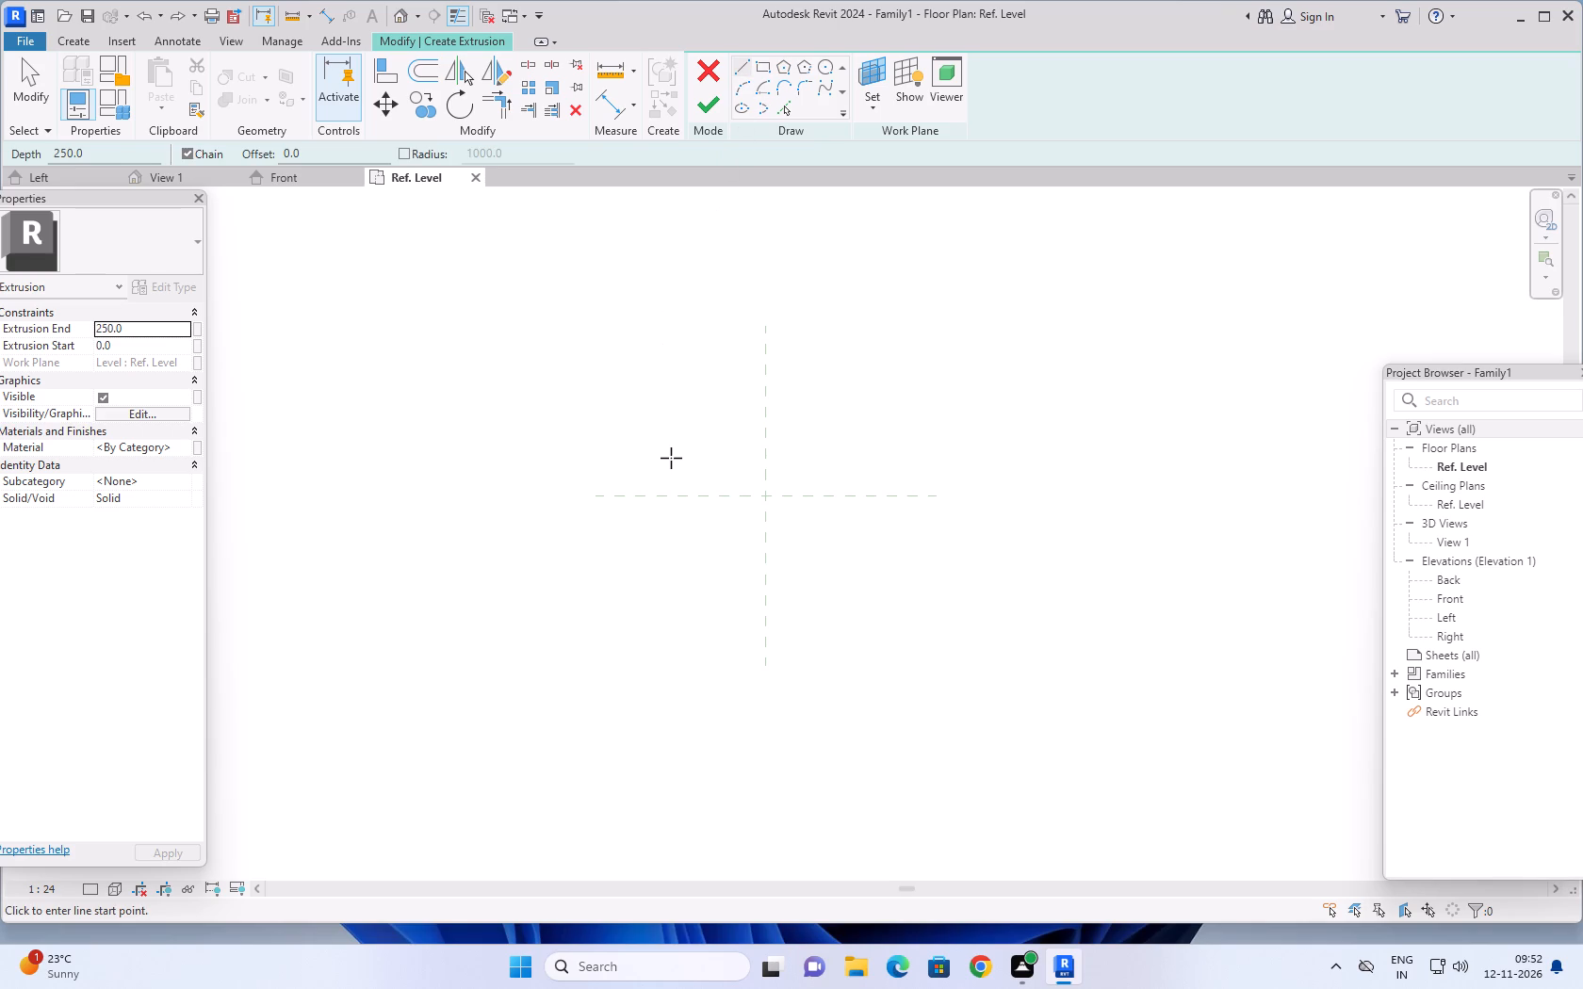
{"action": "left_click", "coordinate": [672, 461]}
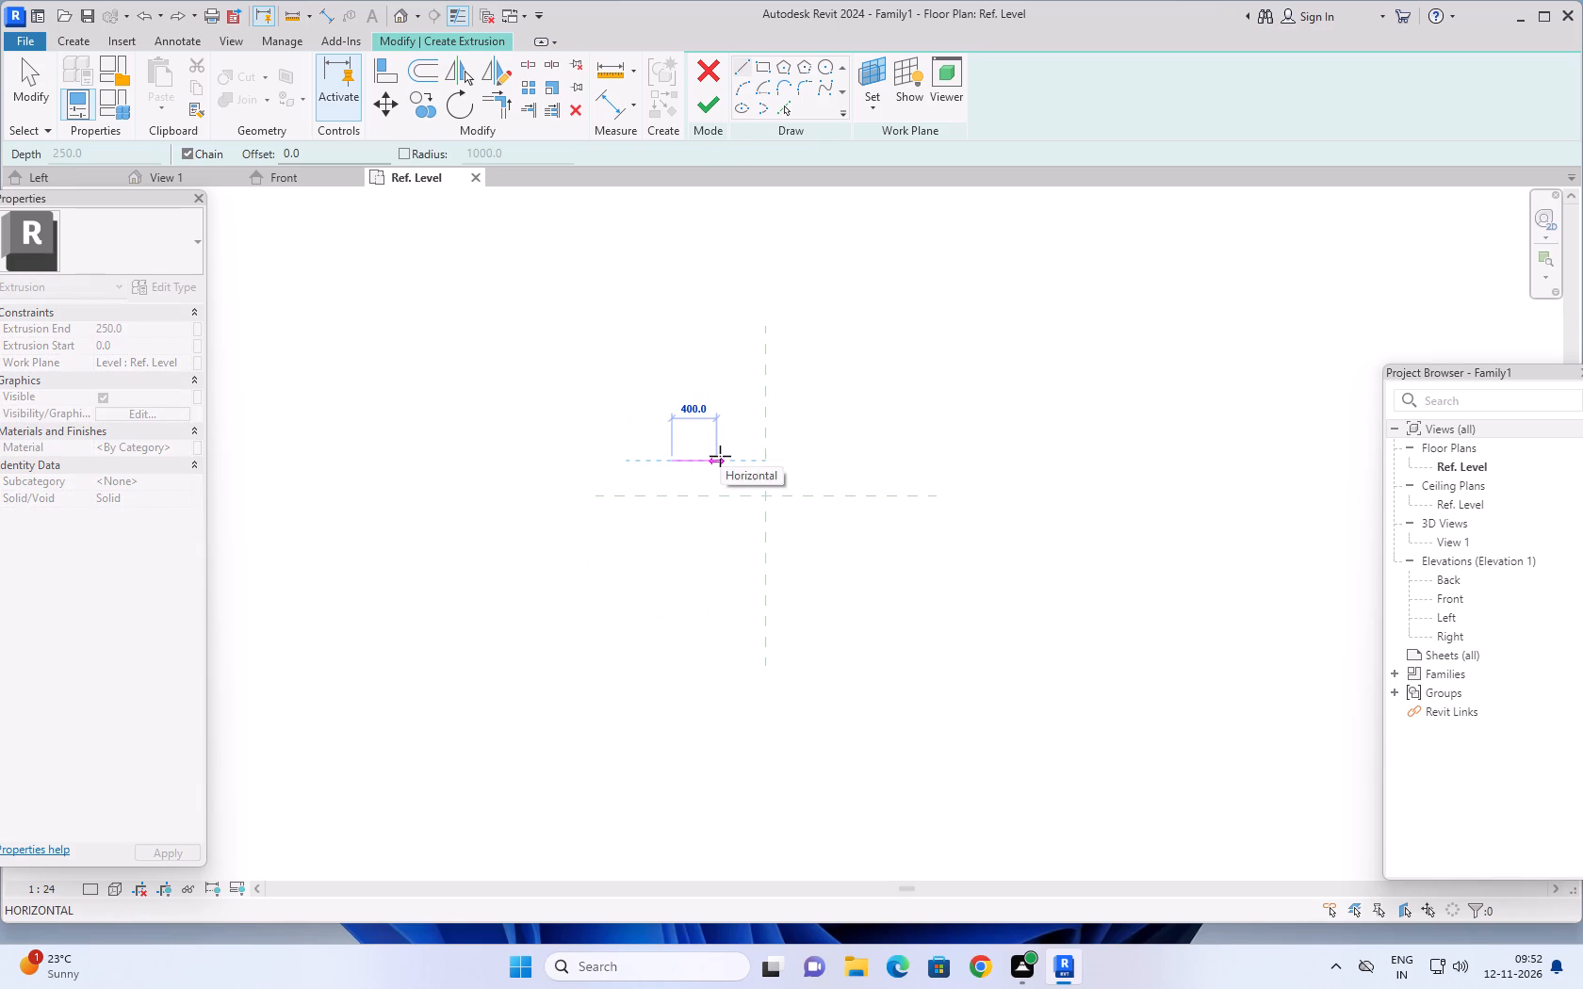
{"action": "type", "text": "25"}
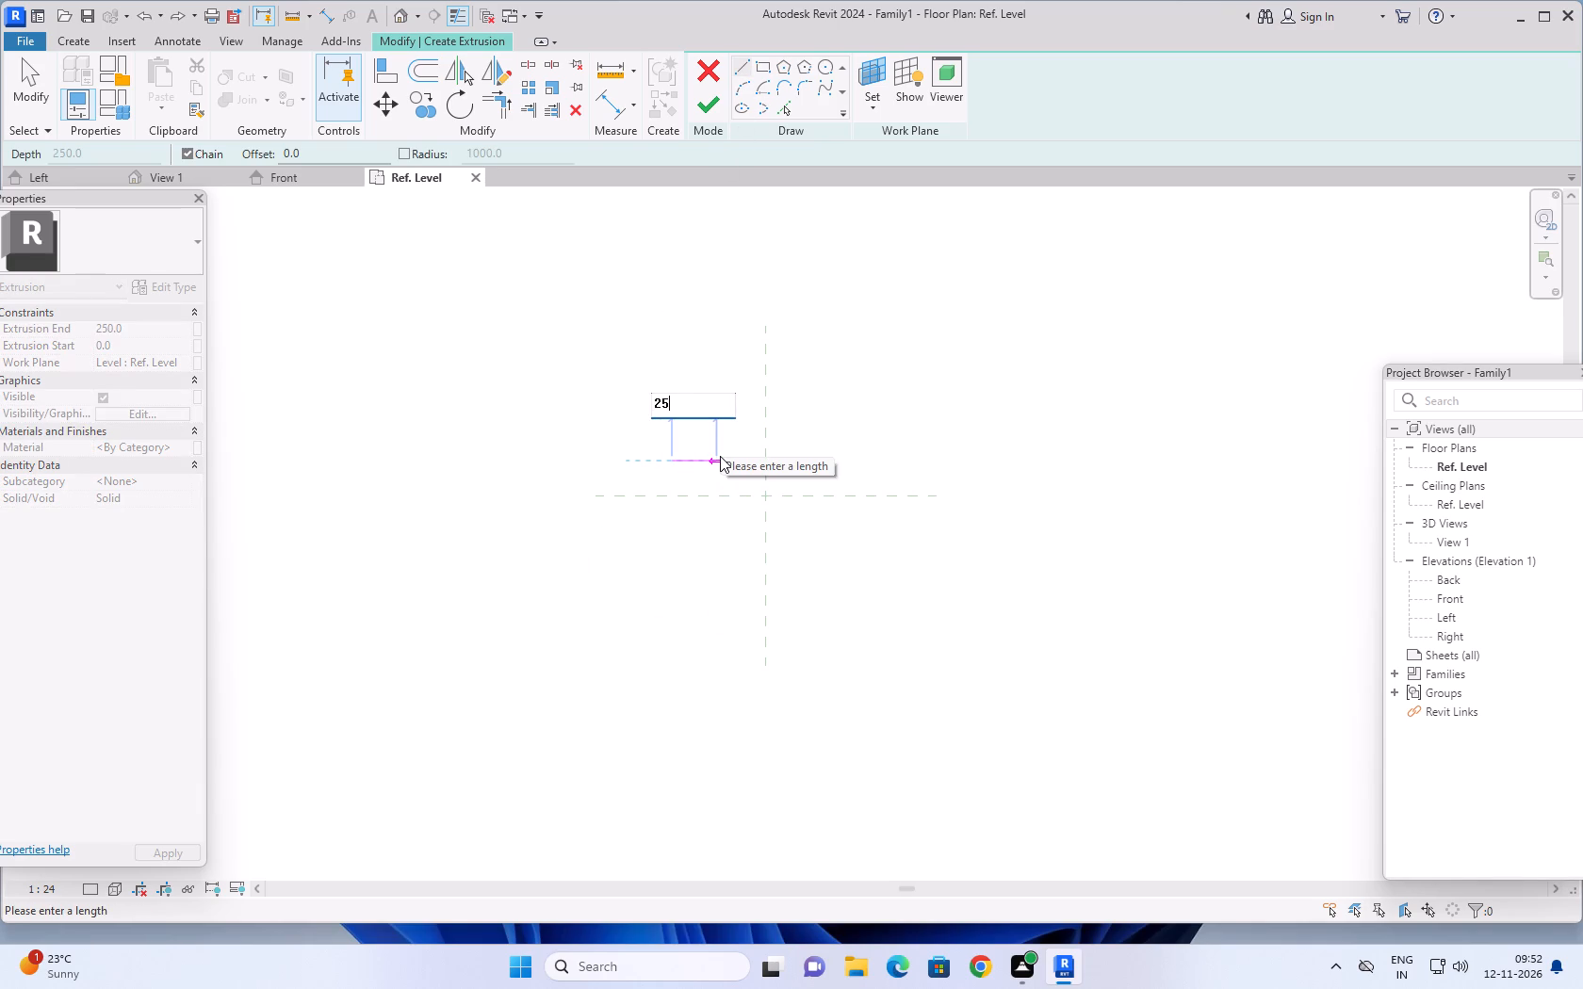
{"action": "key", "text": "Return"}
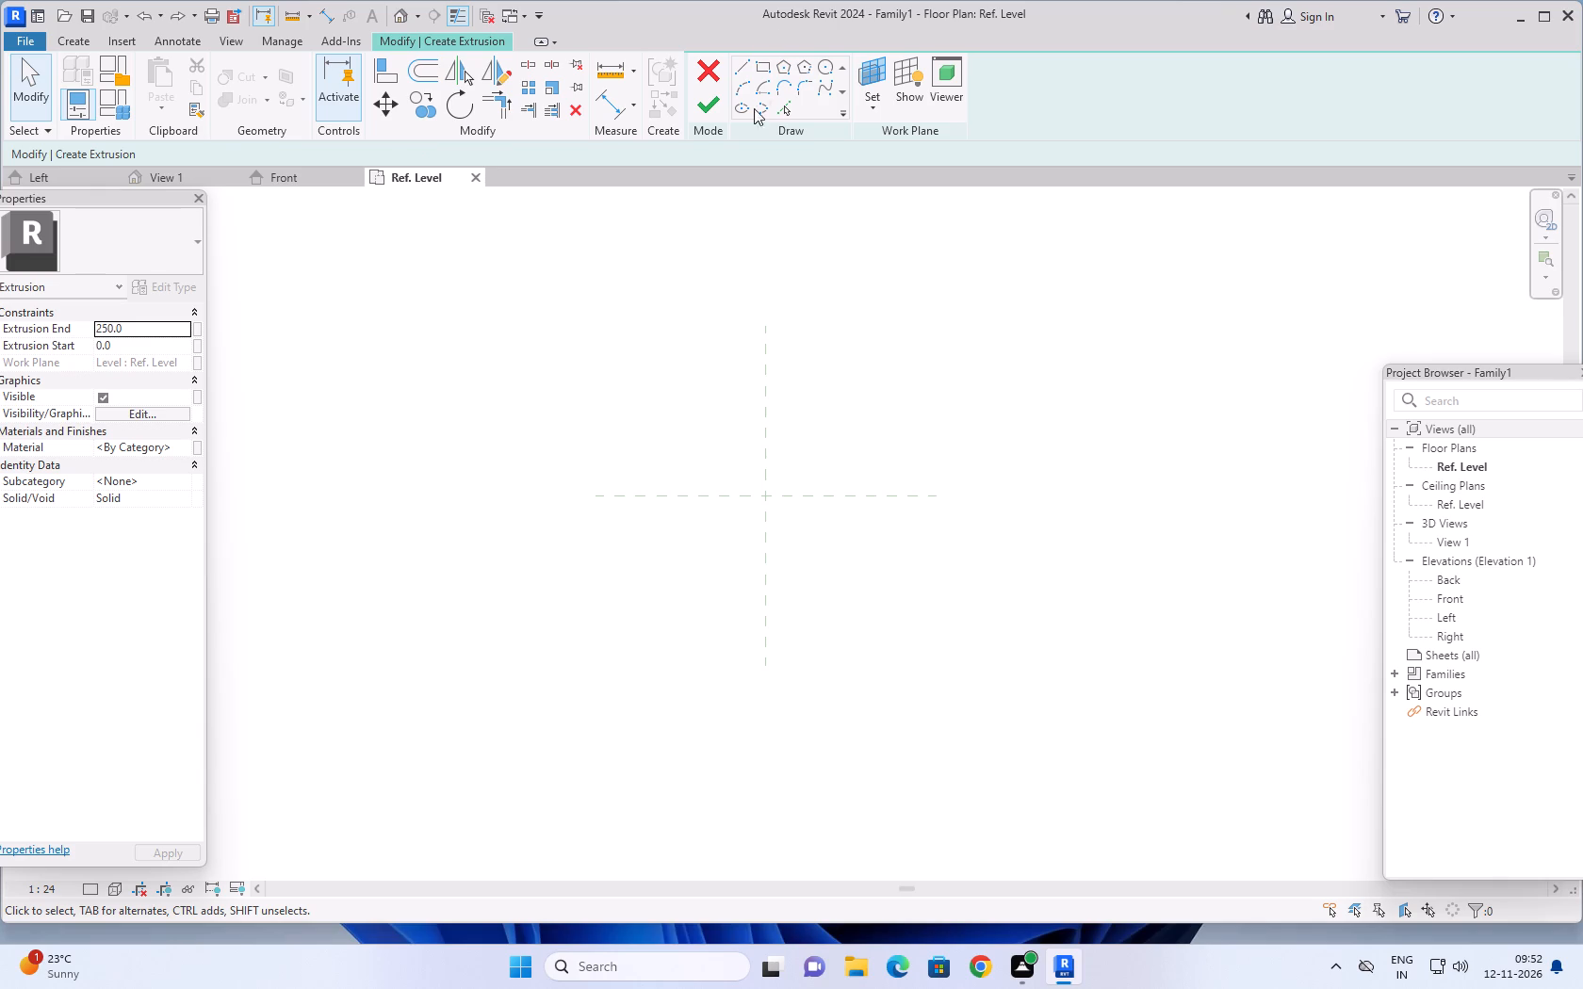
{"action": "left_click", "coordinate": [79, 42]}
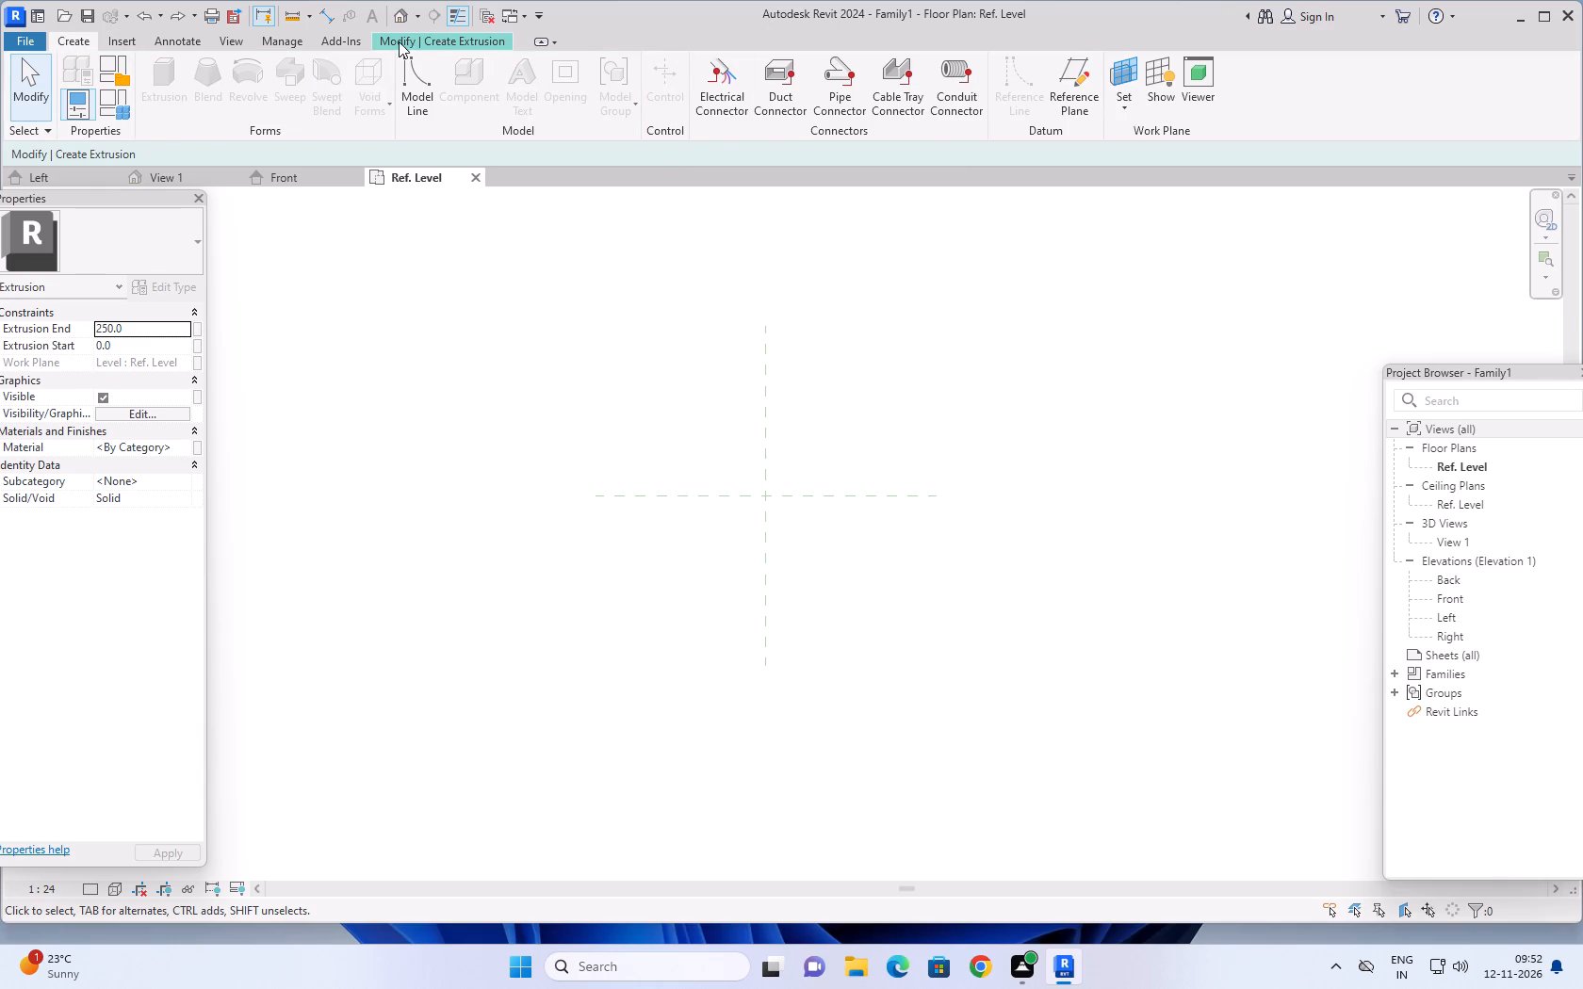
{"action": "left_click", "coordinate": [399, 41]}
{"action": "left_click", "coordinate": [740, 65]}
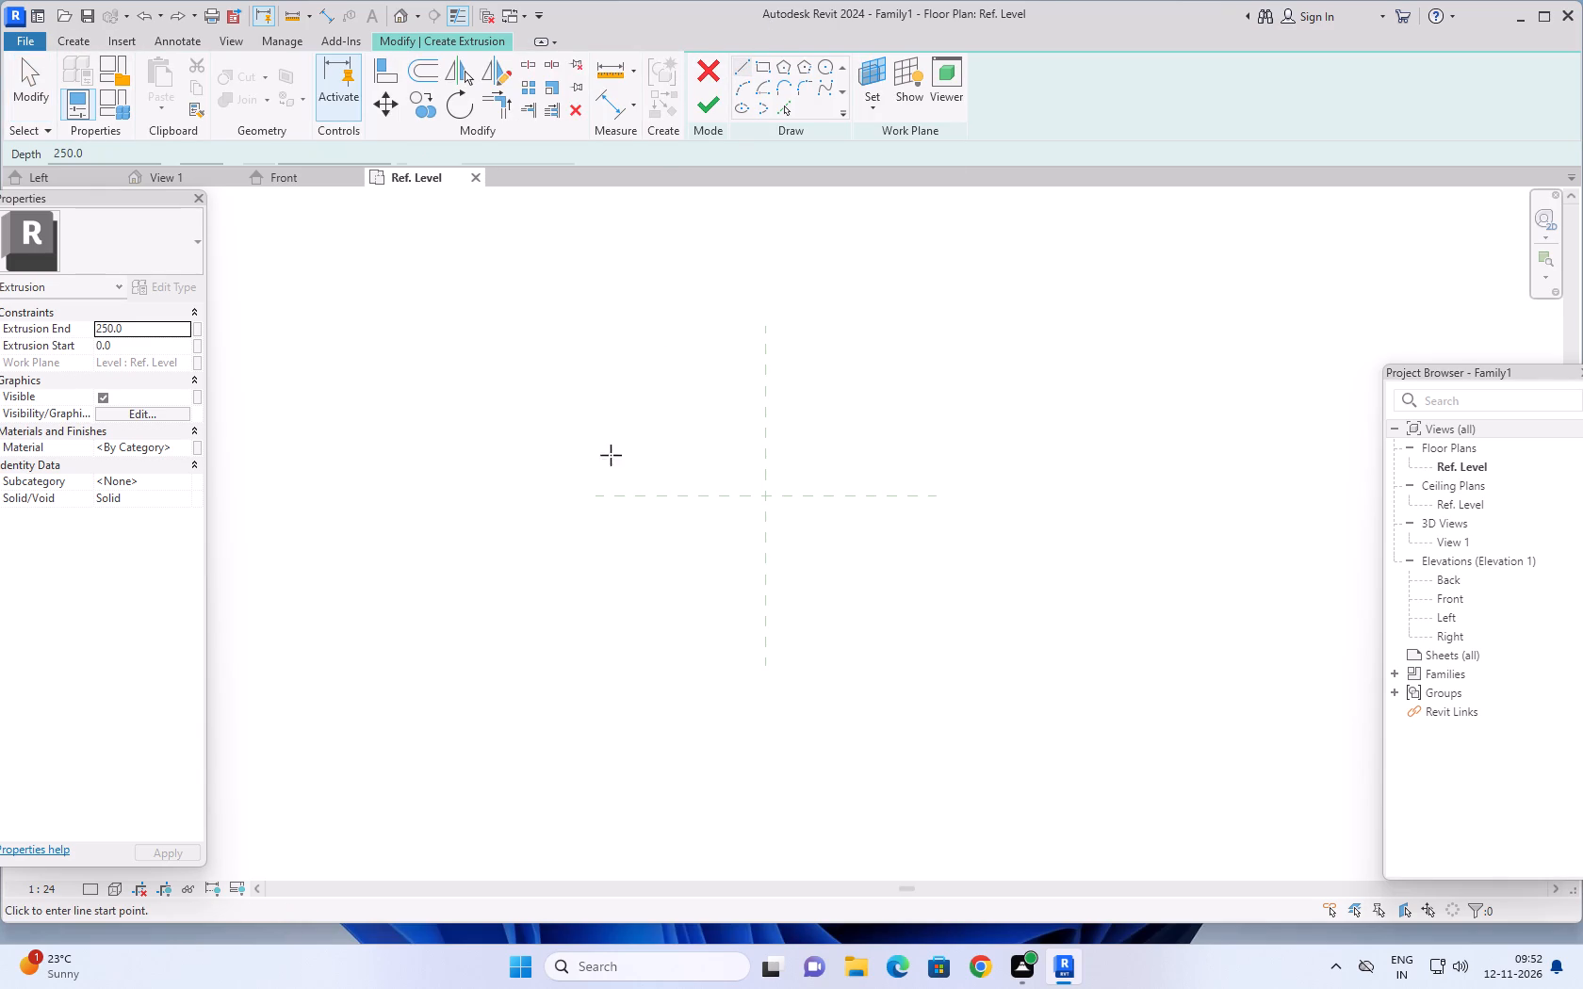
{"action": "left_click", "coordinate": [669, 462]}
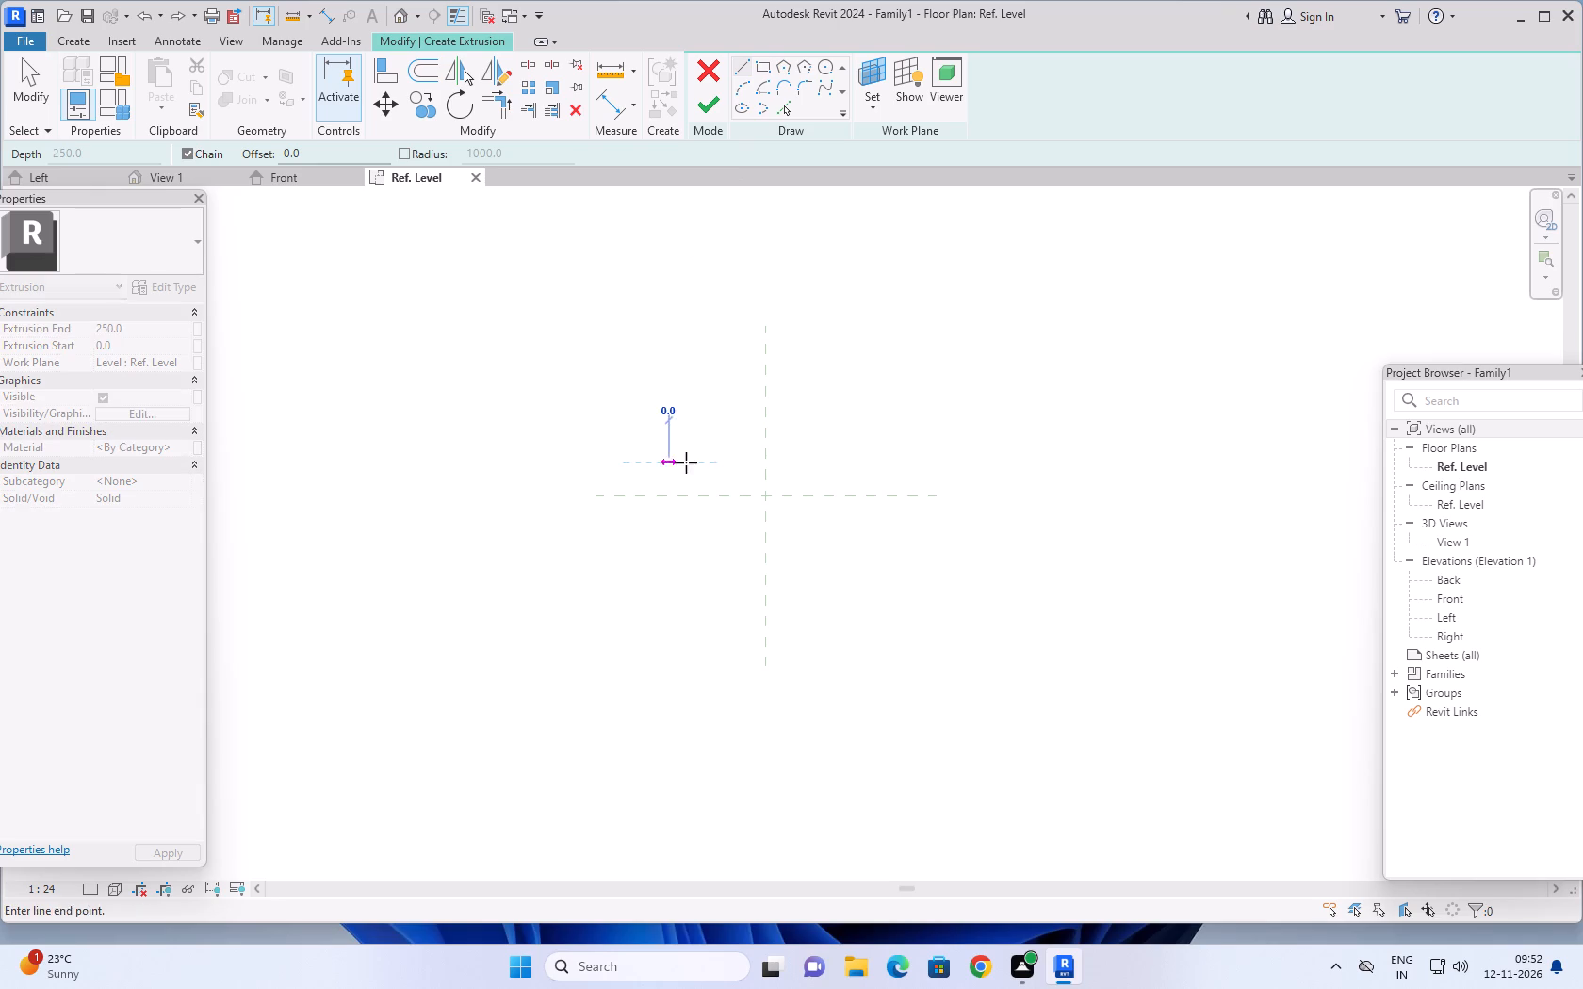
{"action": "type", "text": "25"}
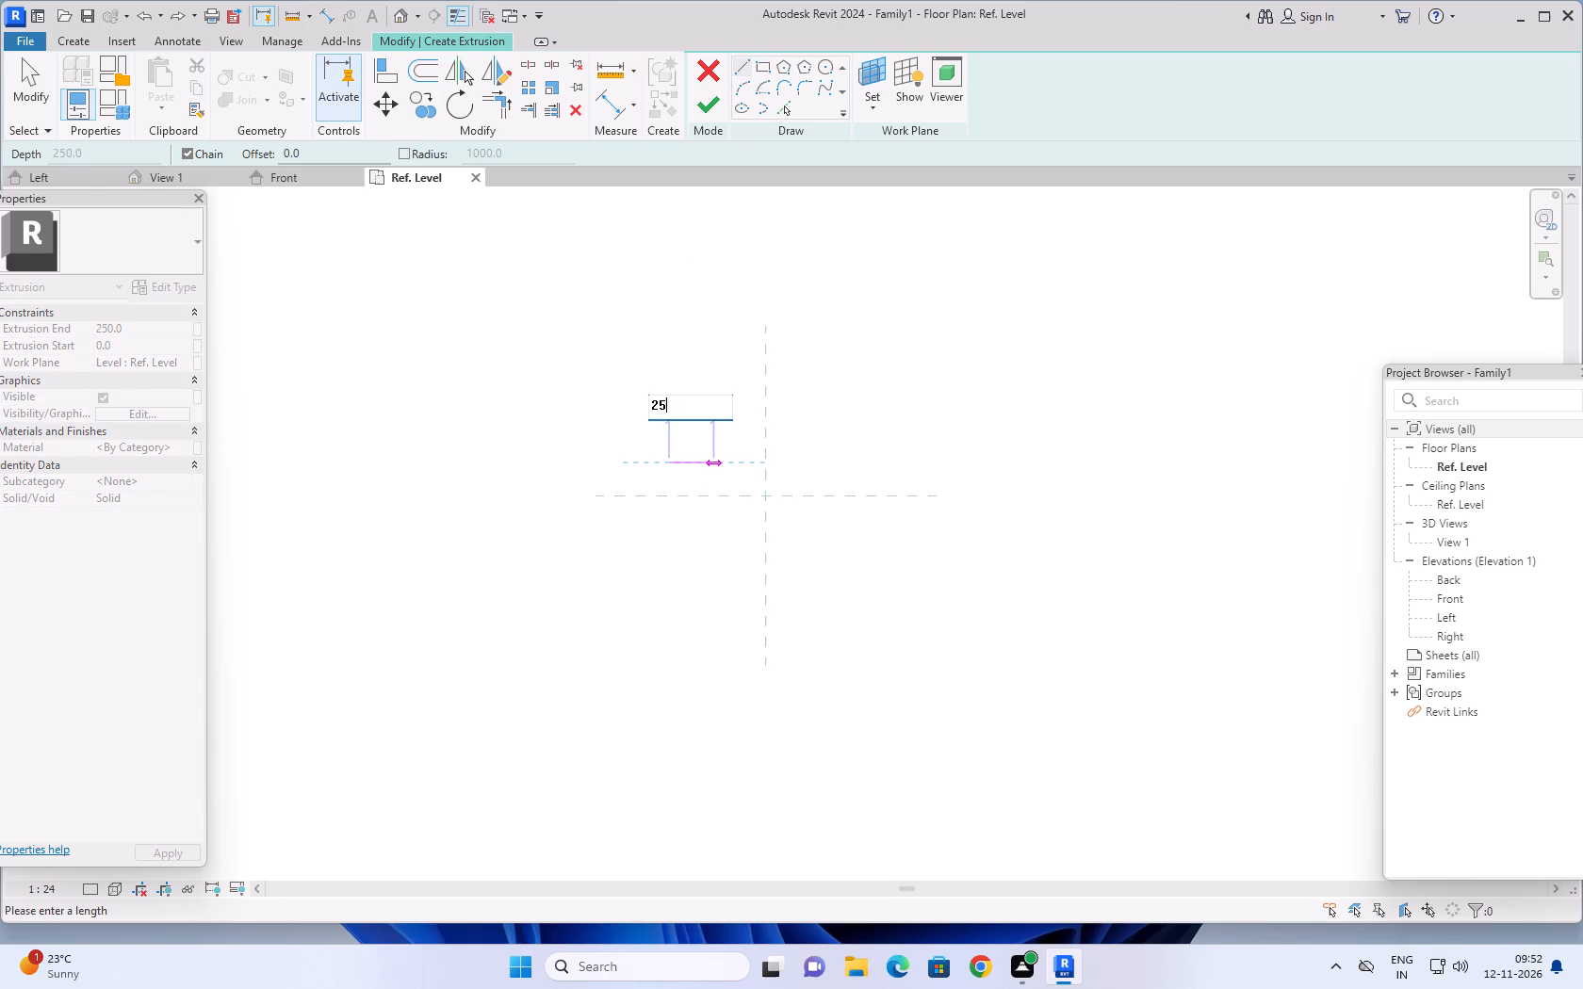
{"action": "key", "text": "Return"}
Examine the sketch area around the reference planes at different zoom levels for the 25 mm line.
{"action": "scroll", "coordinate": [647, 492], "scroll_direction": "up", "scroll_amount": 6}
{"action": "scroll", "coordinate": [761, 433], "scroll_direction": "up", "scroll_amount": 4}
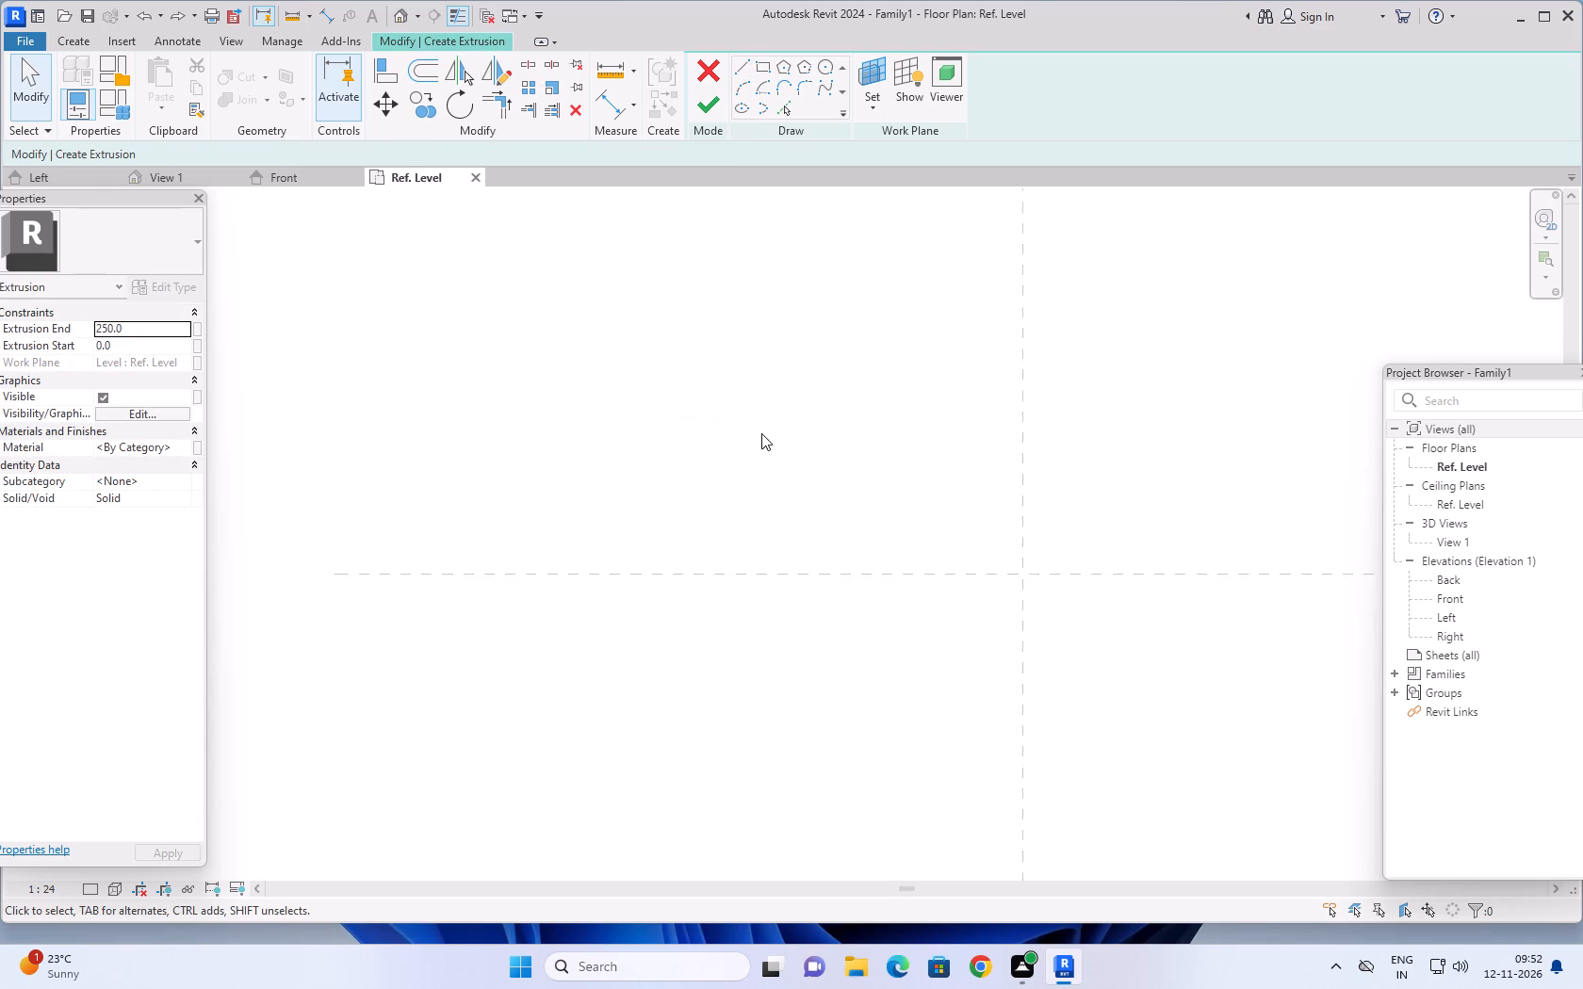
{"action": "scroll", "coordinate": [761, 433], "scroll_direction": "up", "scroll_amount": 10}
{"action": "scroll", "coordinate": [908, 597], "scroll_direction": "up", "scroll_amount": 7}
{"action": "scroll", "coordinate": [759, 517], "scroll_direction": "down", "scroll_amount": 14}
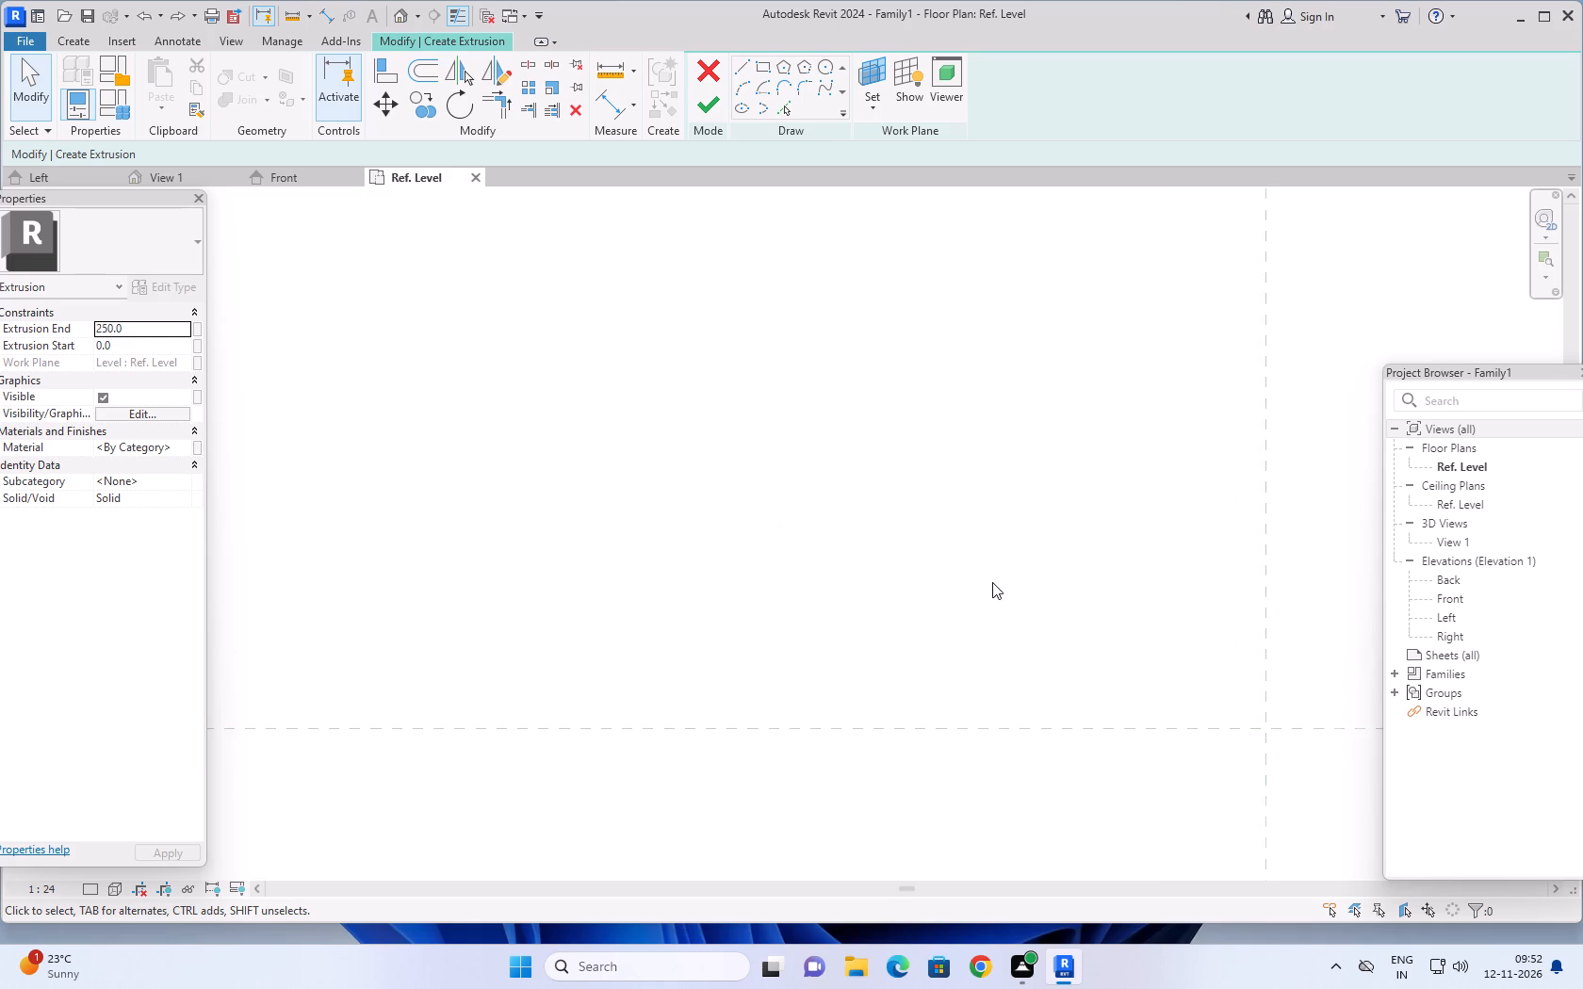
{"action": "scroll", "coordinate": [992, 582], "scroll_direction": "down", "scroll_amount": 9}
{"action": "middle_click_drag", "start_coordinate": [990, 583], "coordinate": [834, 612]}
{"action": "scroll", "coordinate": [813, 611], "scroll_direction": "up", "scroll_amount": 3}
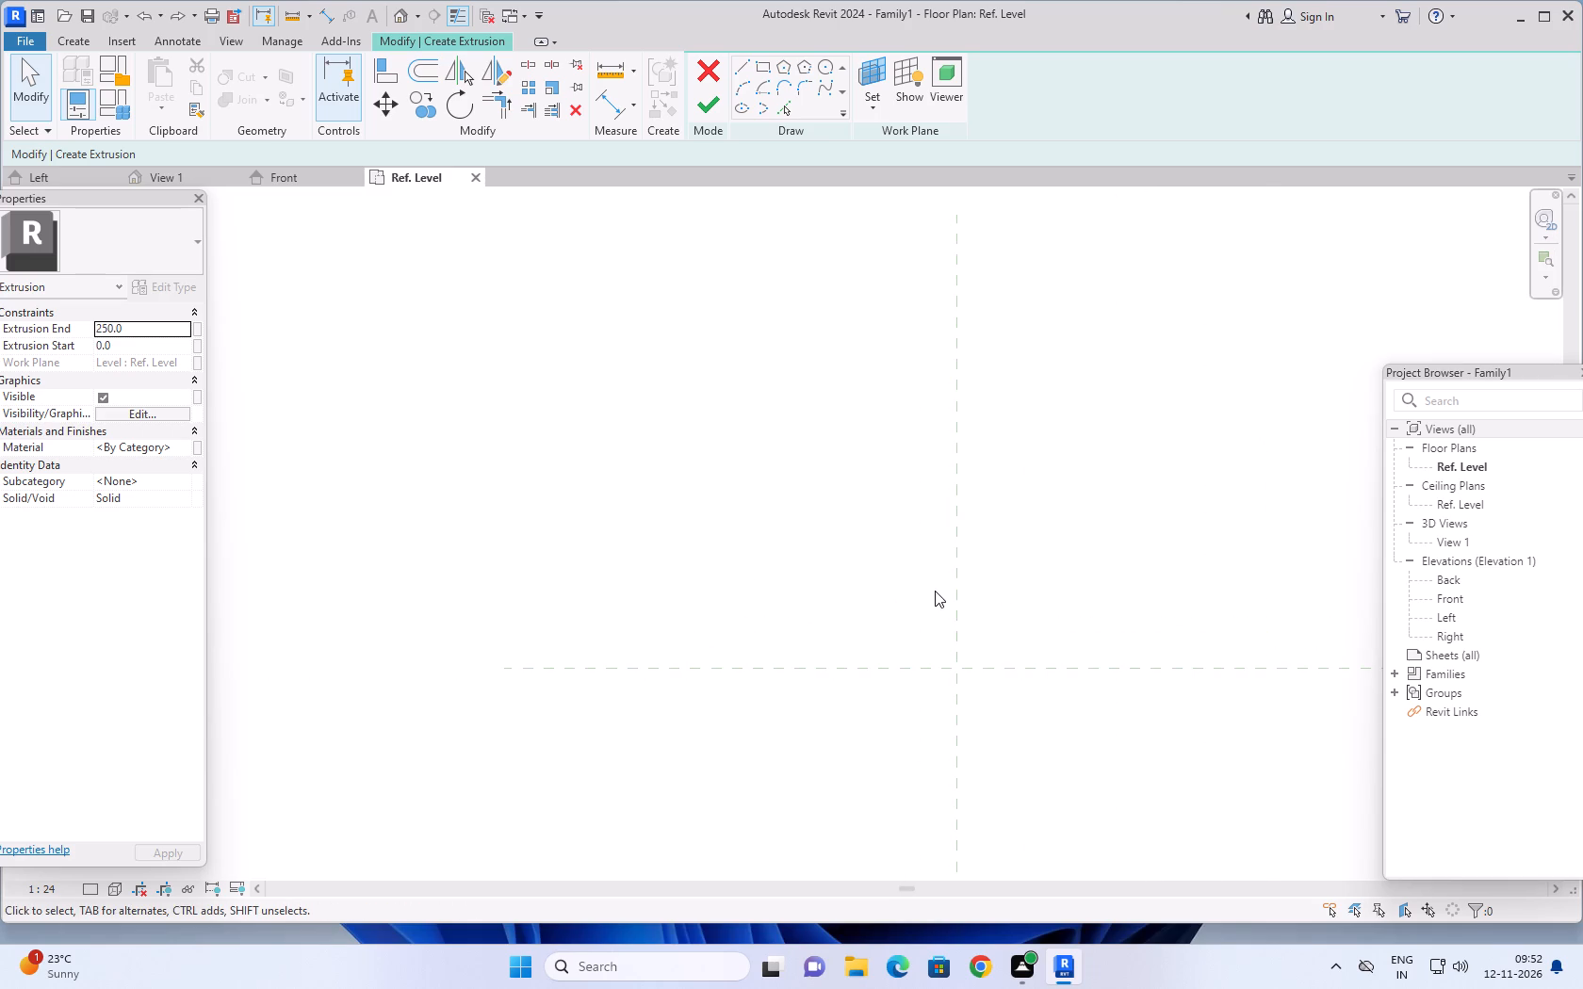
{"action": "scroll", "coordinate": [935, 591], "scroll_direction": "up", "scroll_amount": 8}
{"action": "scroll", "coordinate": [936, 591], "scroll_direction": "down", "scroll_amount": 19}
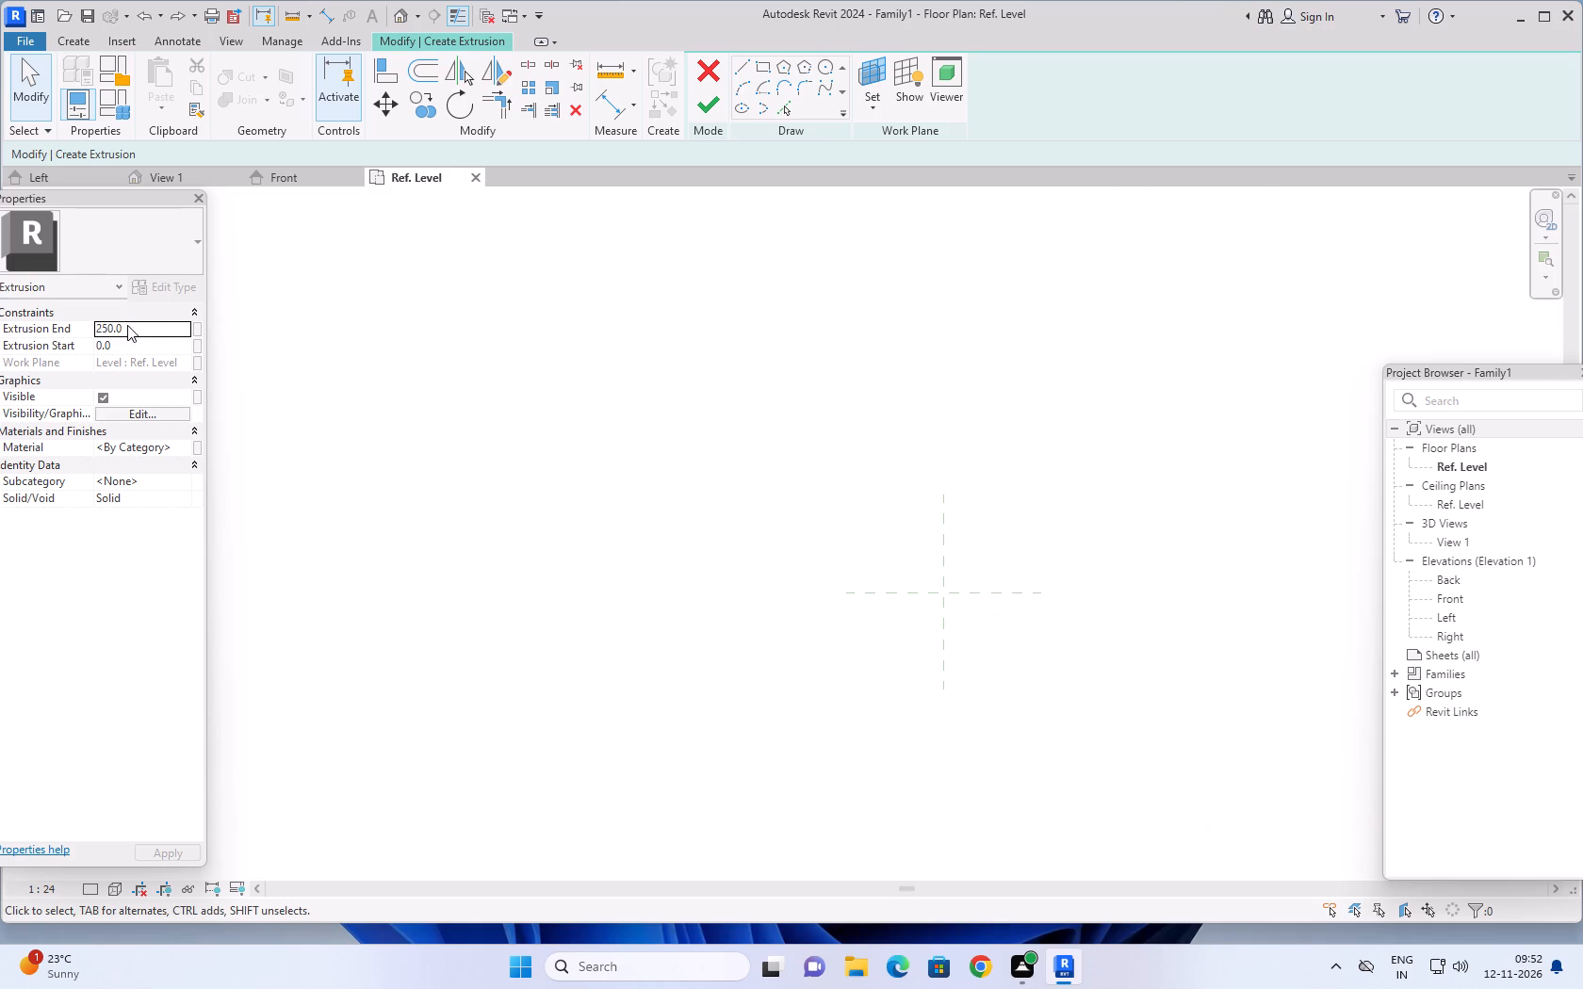
{"action": "scroll", "coordinate": [621, 489], "scroll_direction": "down", "scroll_amount": 1}
{"action": "scroll", "coordinate": [894, 568], "scroll_direction": "up", "scroll_amount": 16}
{"action": "scroll", "coordinate": [918, 566], "scroll_direction": "up", "scroll_amount": 16}
{"action": "scroll", "coordinate": [880, 575], "scroll_direction": "down", "scroll_amount": 10}
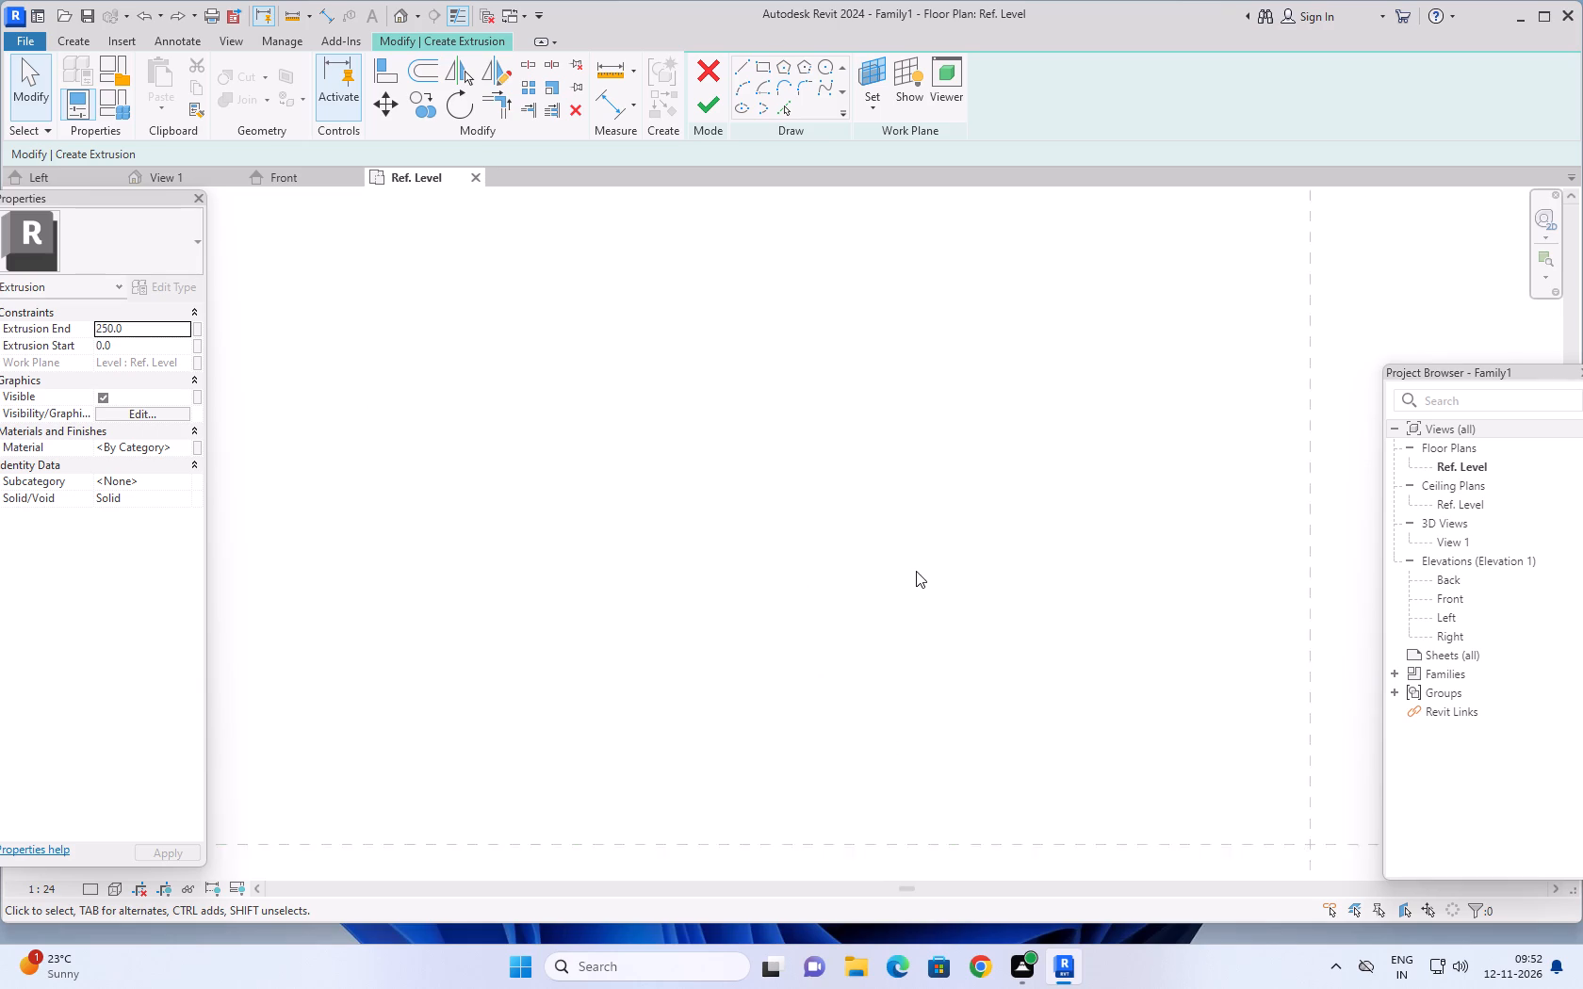
{"action": "scroll", "coordinate": [916, 571], "scroll_direction": "down", "scroll_amount": 16}
{"action": "middle_click_drag", "start_coordinate": [942, 583], "coordinate": [726, 543]}
{"action": "scroll", "coordinate": [728, 544], "scroll_direction": "up", "scroll_amount": 1}
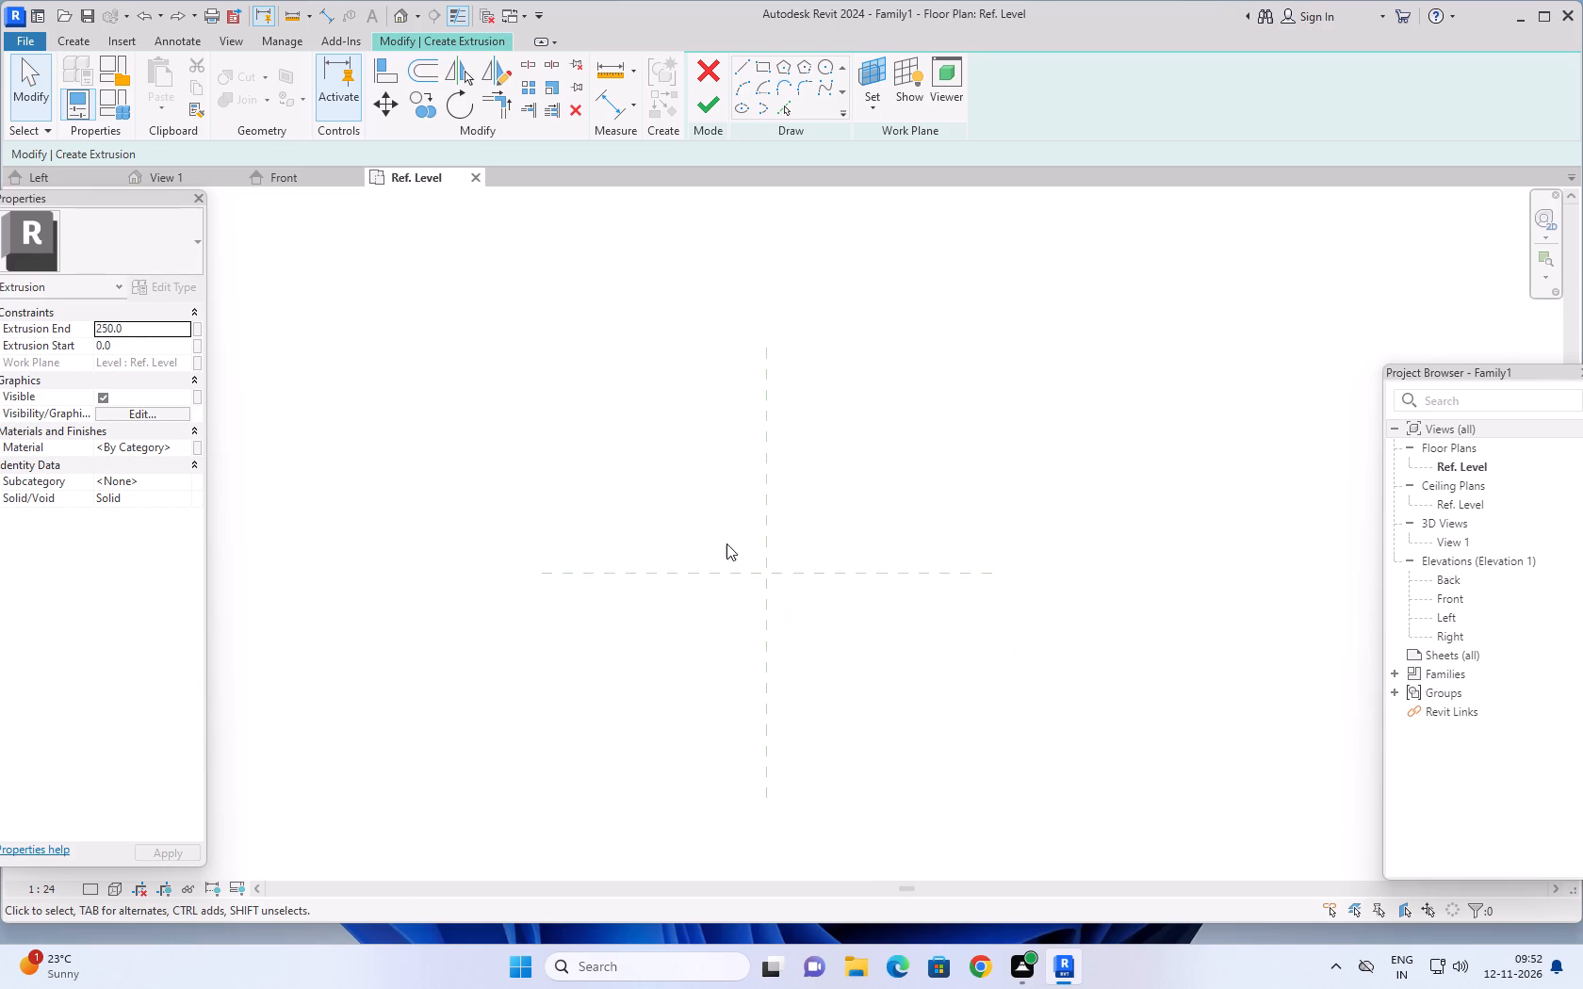
Sketch a horizontal line about 400 mm long above the horizontal reference plane, left of the vertical one, and end the chain.
{"action": "left_click", "coordinate": [748, 65]}
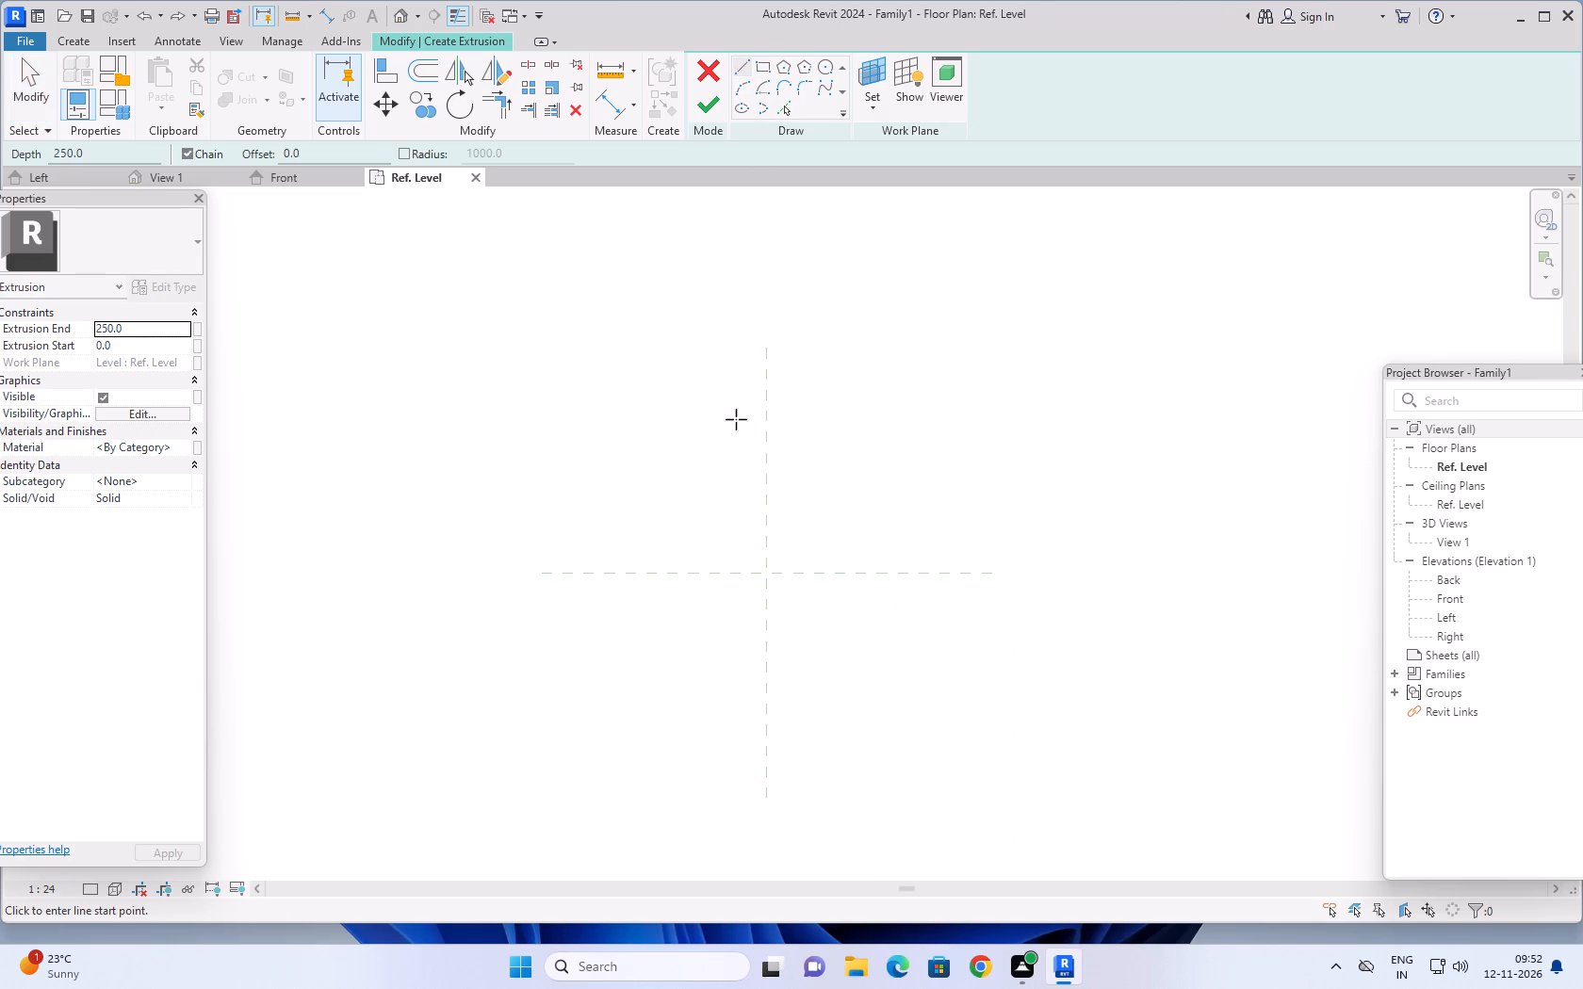
{"action": "left_click", "coordinate": [657, 538]}
{"action": "left_click", "coordinate": [717, 542]}
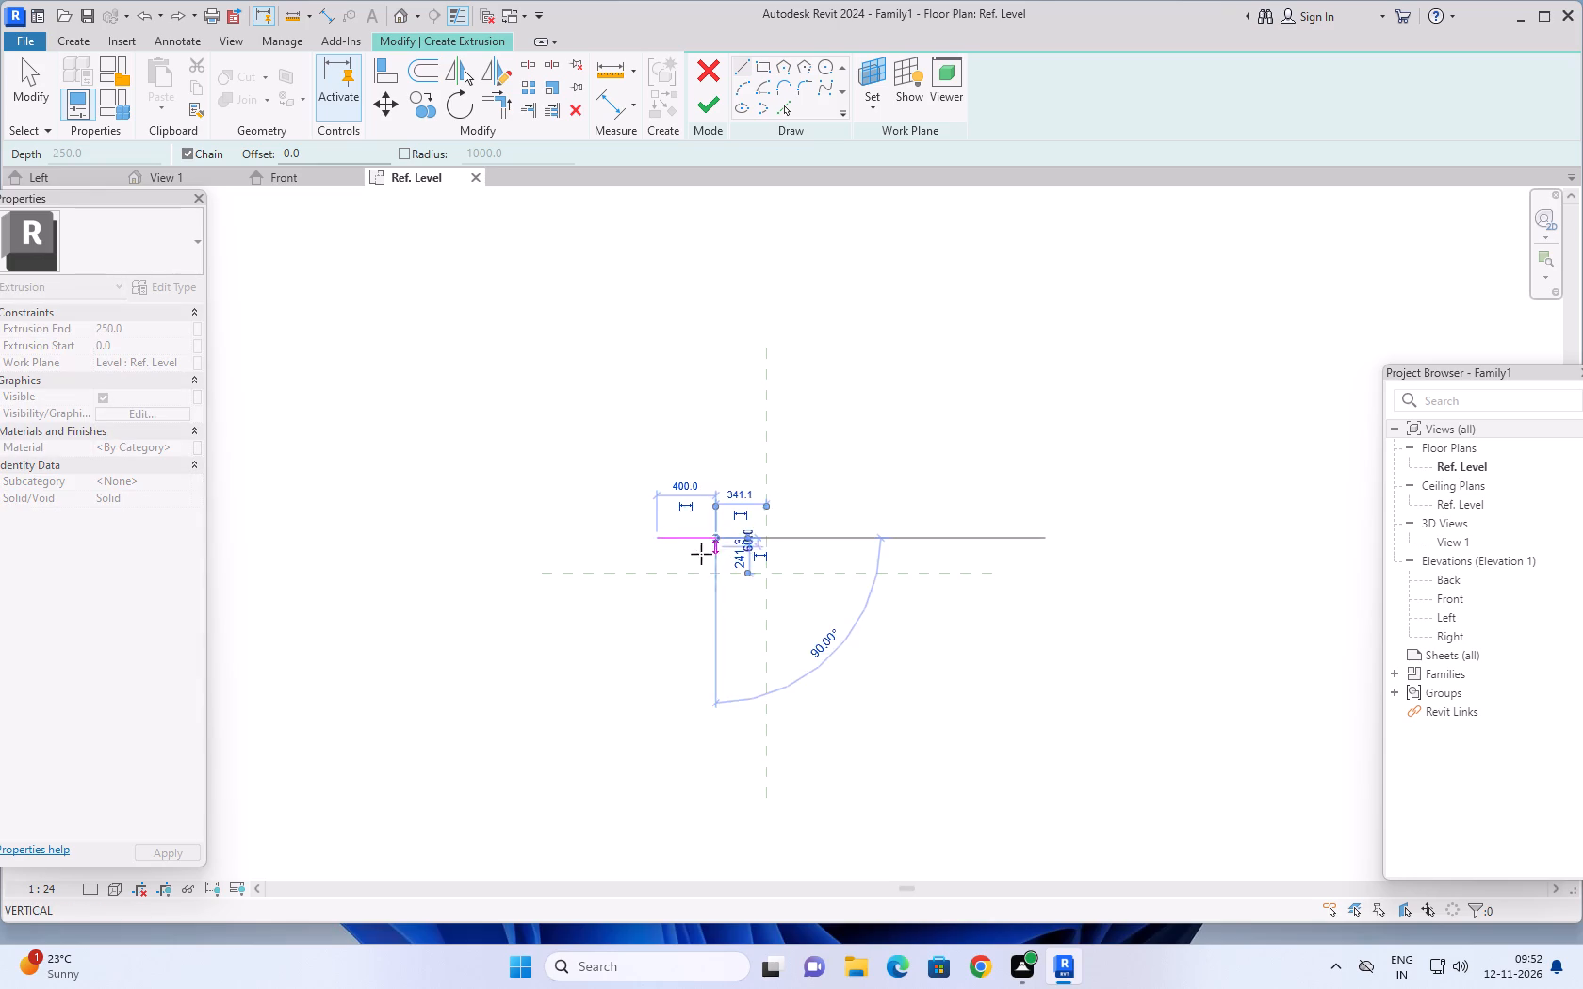
{"action": "scroll", "coordinate": [726, 537], "scroll_direction": "up", "scroll_amount": 2}
{"action": "key", "text": "Escape"}
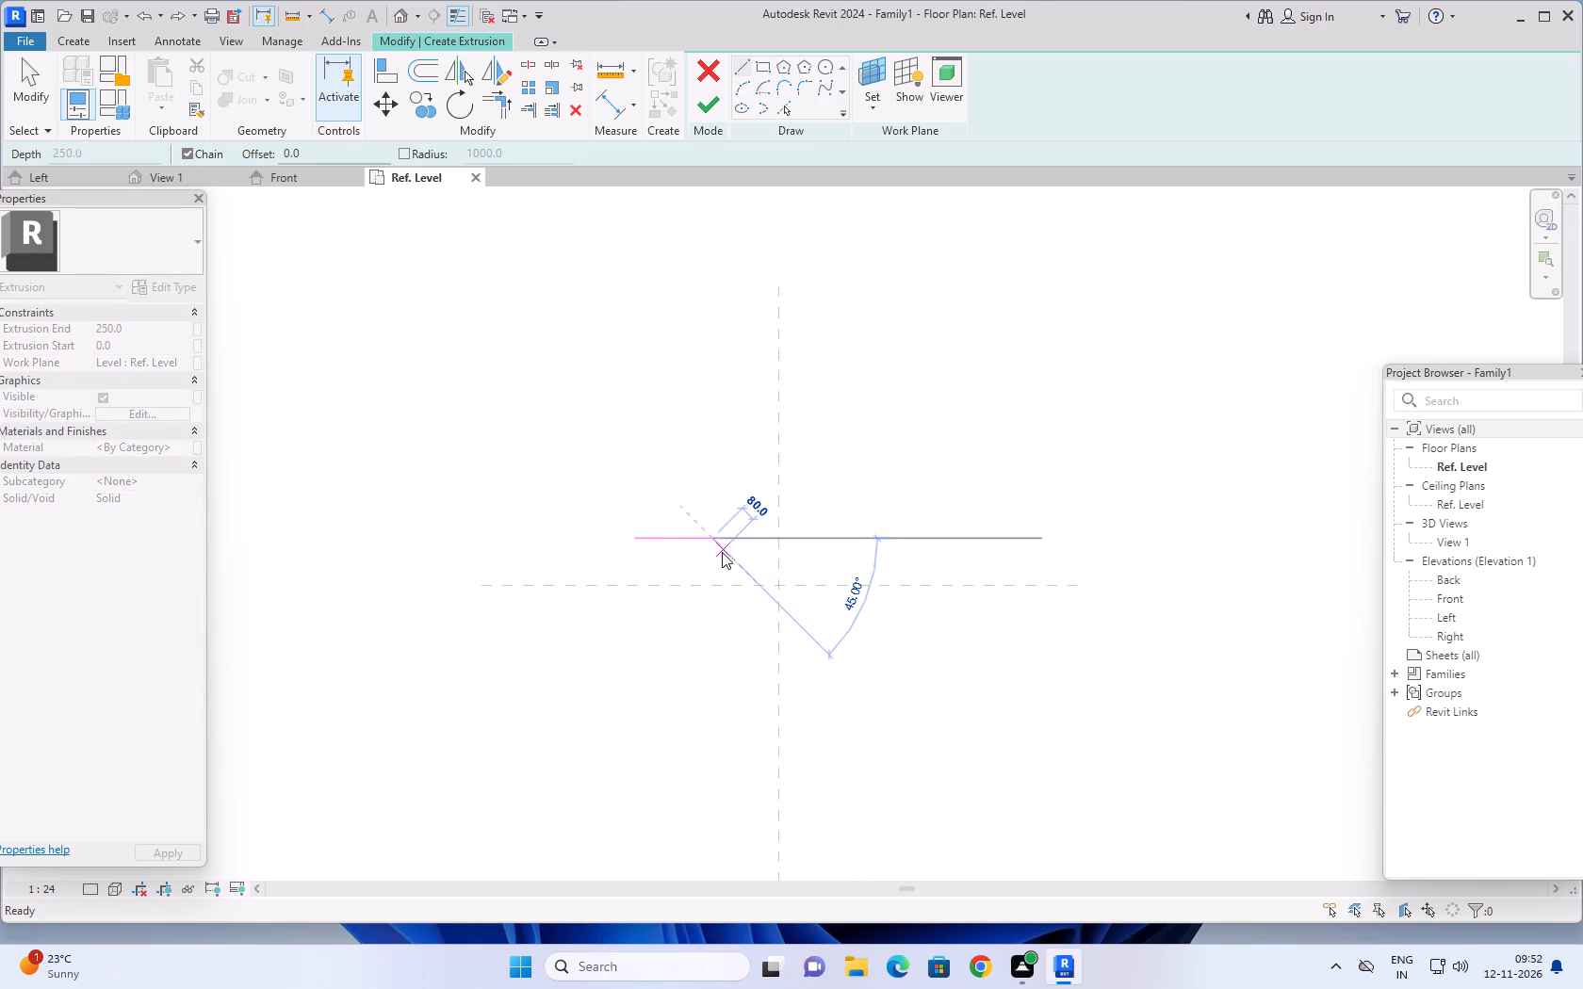
{"action": "key", "text": "Escape"}
{"action": "key", "text": "Escape"}
Set the sketched horizontal line's length to 25 mm.
{"action": "left_click", "coordinate": [677, 540]}
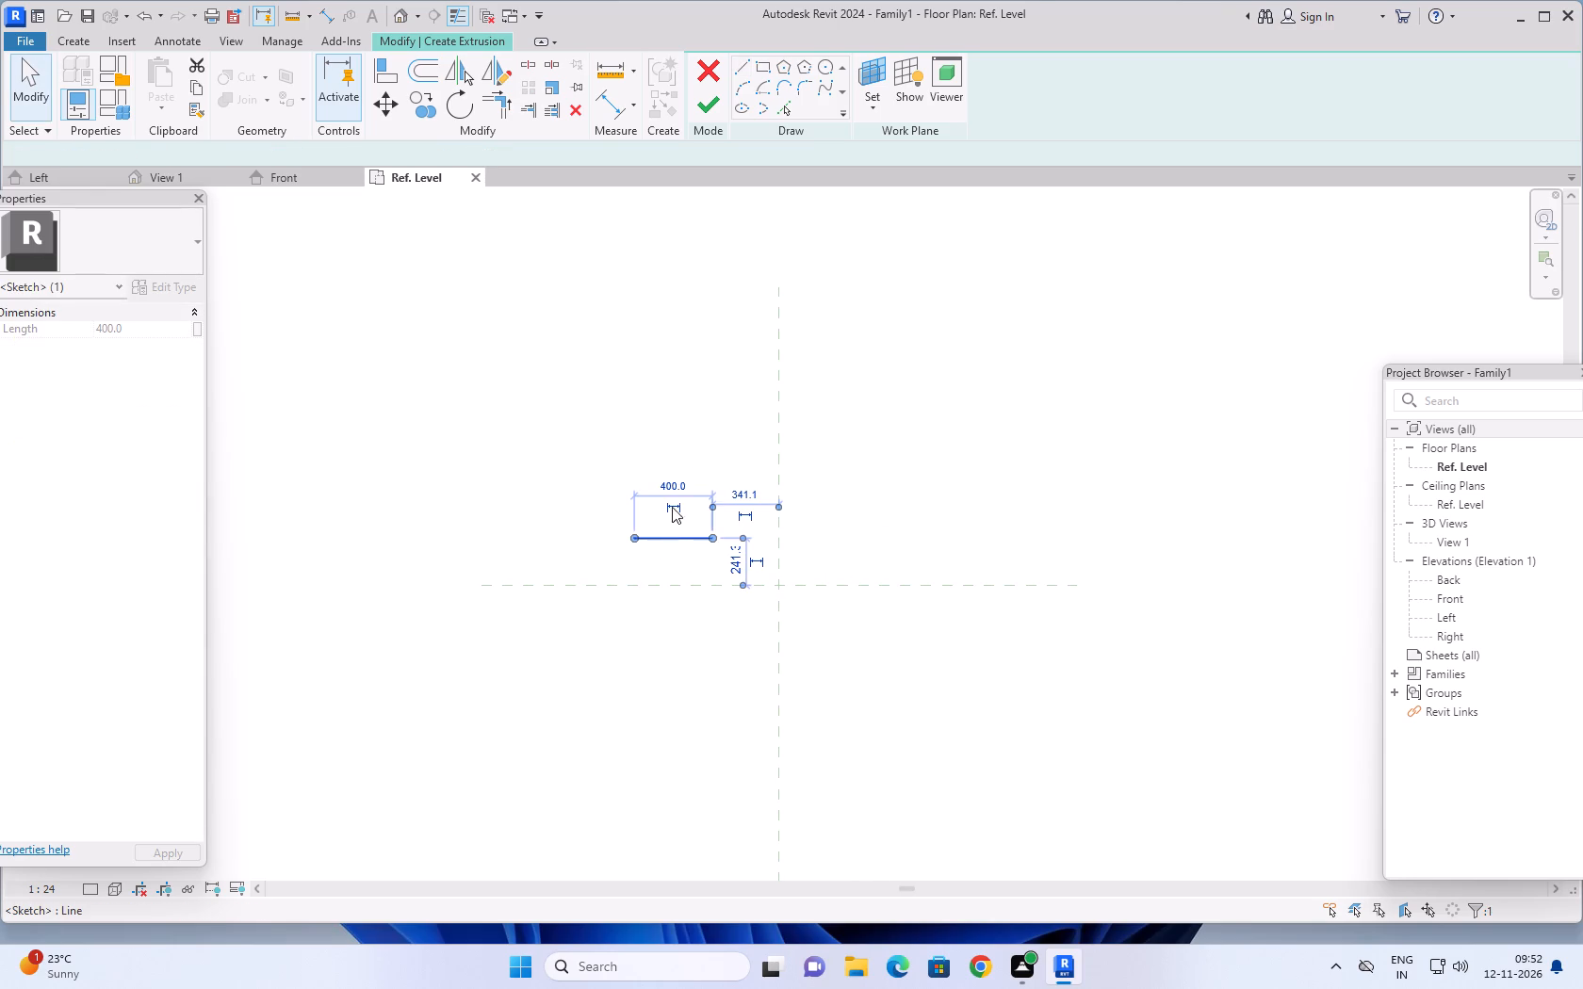
{"action": "left_click", "coordinate": [672, 482]}
{"action": "type", "text": "25"}
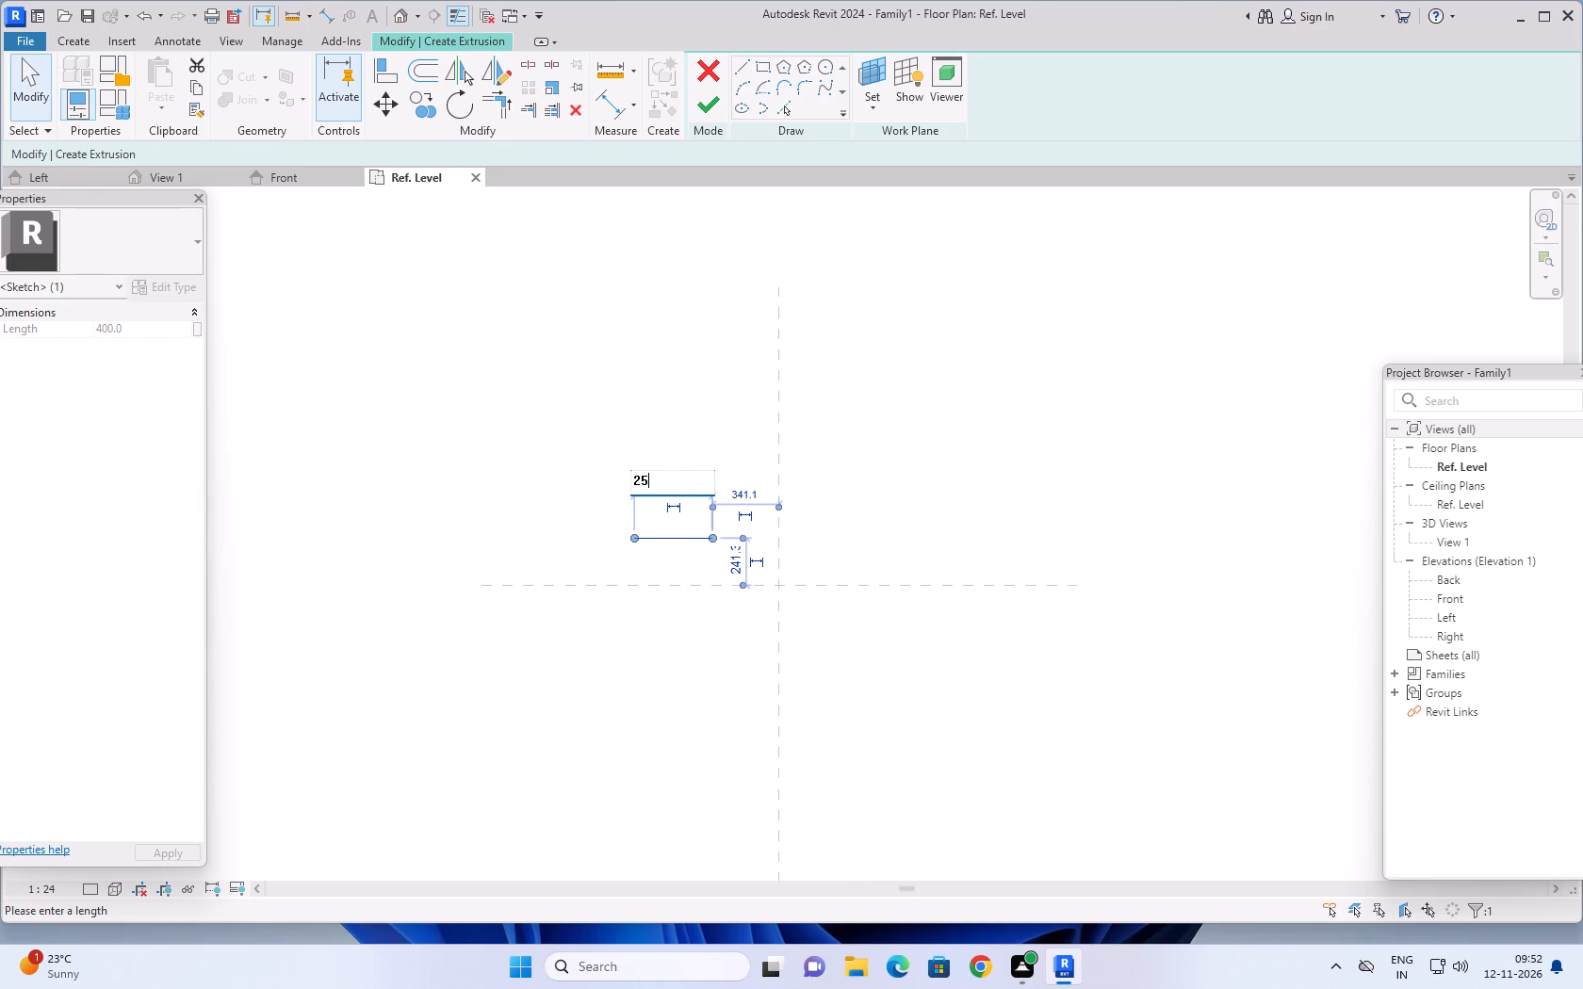
{"action": "key", "text": "Return"}
{"action": "scroll", "coordinate": [660, 558], "scroll_direction": "up", "scroll_amount": 7}
{"action": "scroll", "coordinate": [718, 498], "scroll_direction": "up", "scroll_amount": 7}
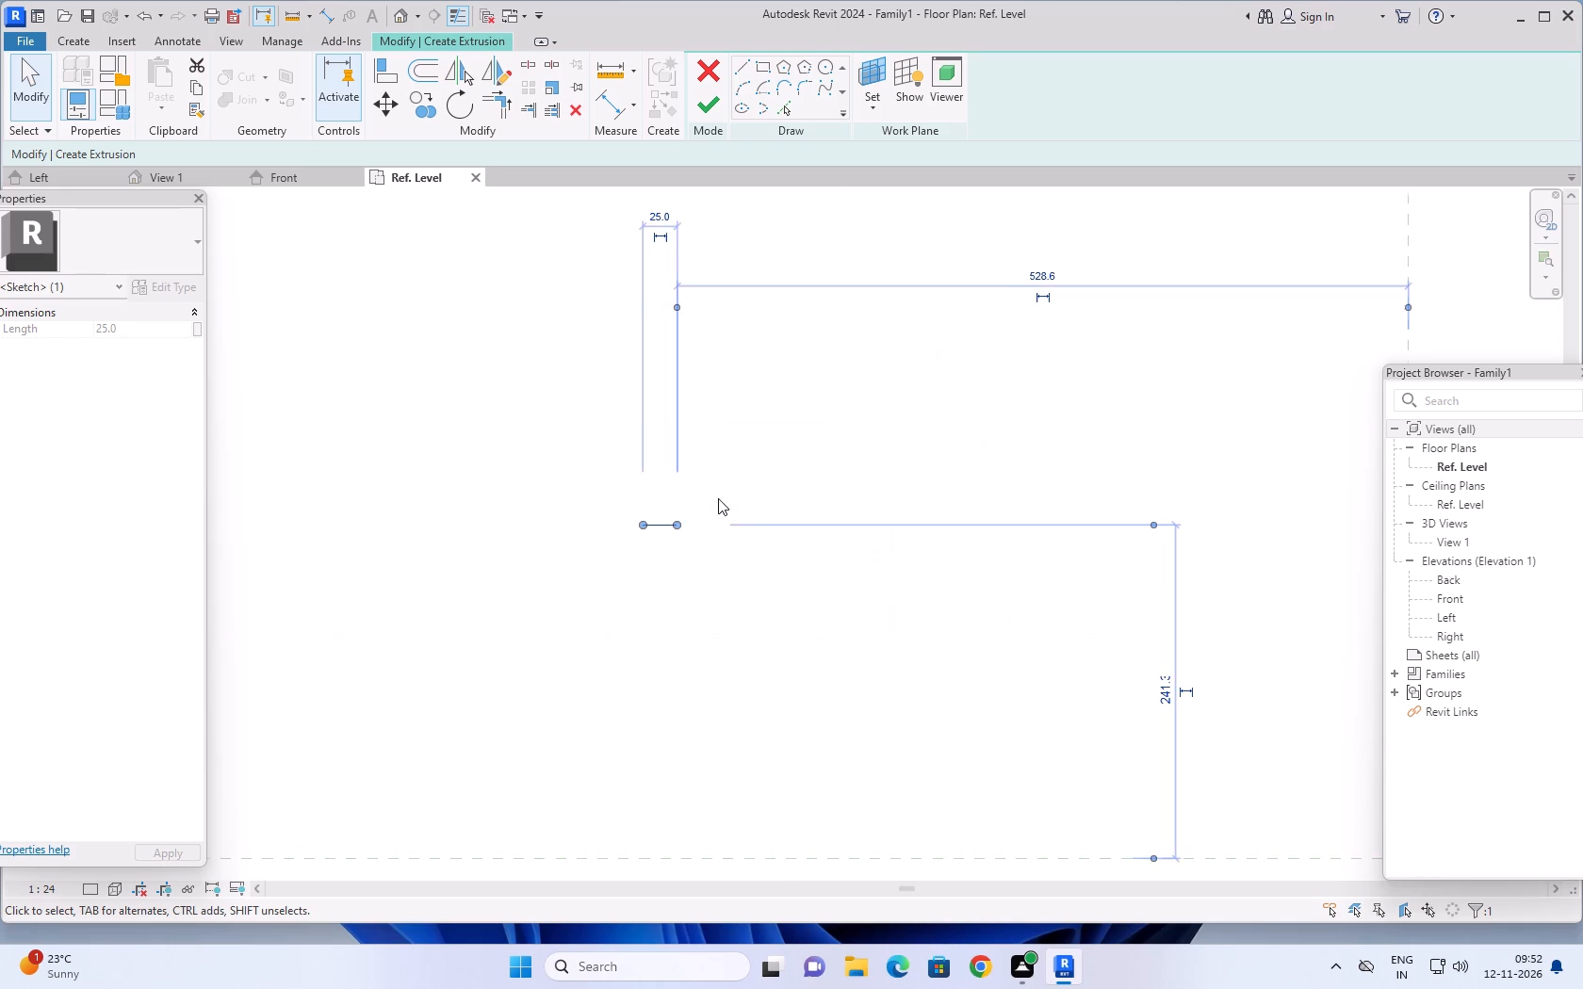
{"action": "scroll", "coordinate": [652, 534], "scroll_direction": "up", "scroll_amount": 8}
{"action": "middle_click_drag", "start_coordinate": [669, 552], "coordinate": [808, 668]}
{"action": "scroll", "coordinate": [808, 668], "scroll_direction": "up", "scroll_amount": 4}
{"action": "key", "text": "Escape"}
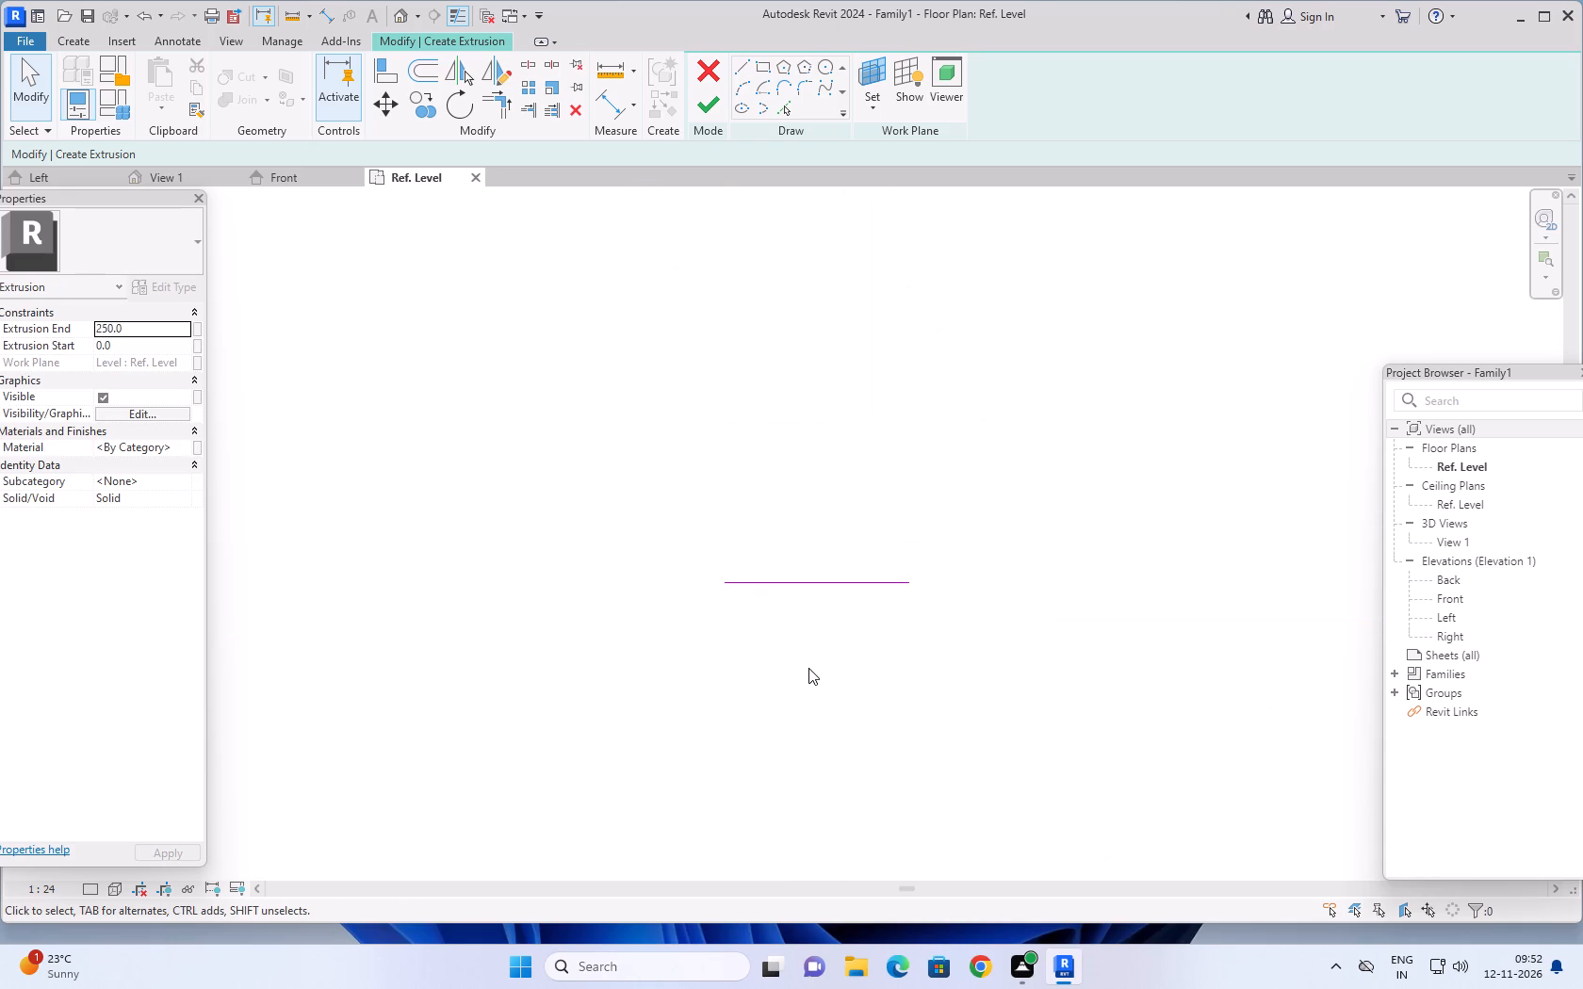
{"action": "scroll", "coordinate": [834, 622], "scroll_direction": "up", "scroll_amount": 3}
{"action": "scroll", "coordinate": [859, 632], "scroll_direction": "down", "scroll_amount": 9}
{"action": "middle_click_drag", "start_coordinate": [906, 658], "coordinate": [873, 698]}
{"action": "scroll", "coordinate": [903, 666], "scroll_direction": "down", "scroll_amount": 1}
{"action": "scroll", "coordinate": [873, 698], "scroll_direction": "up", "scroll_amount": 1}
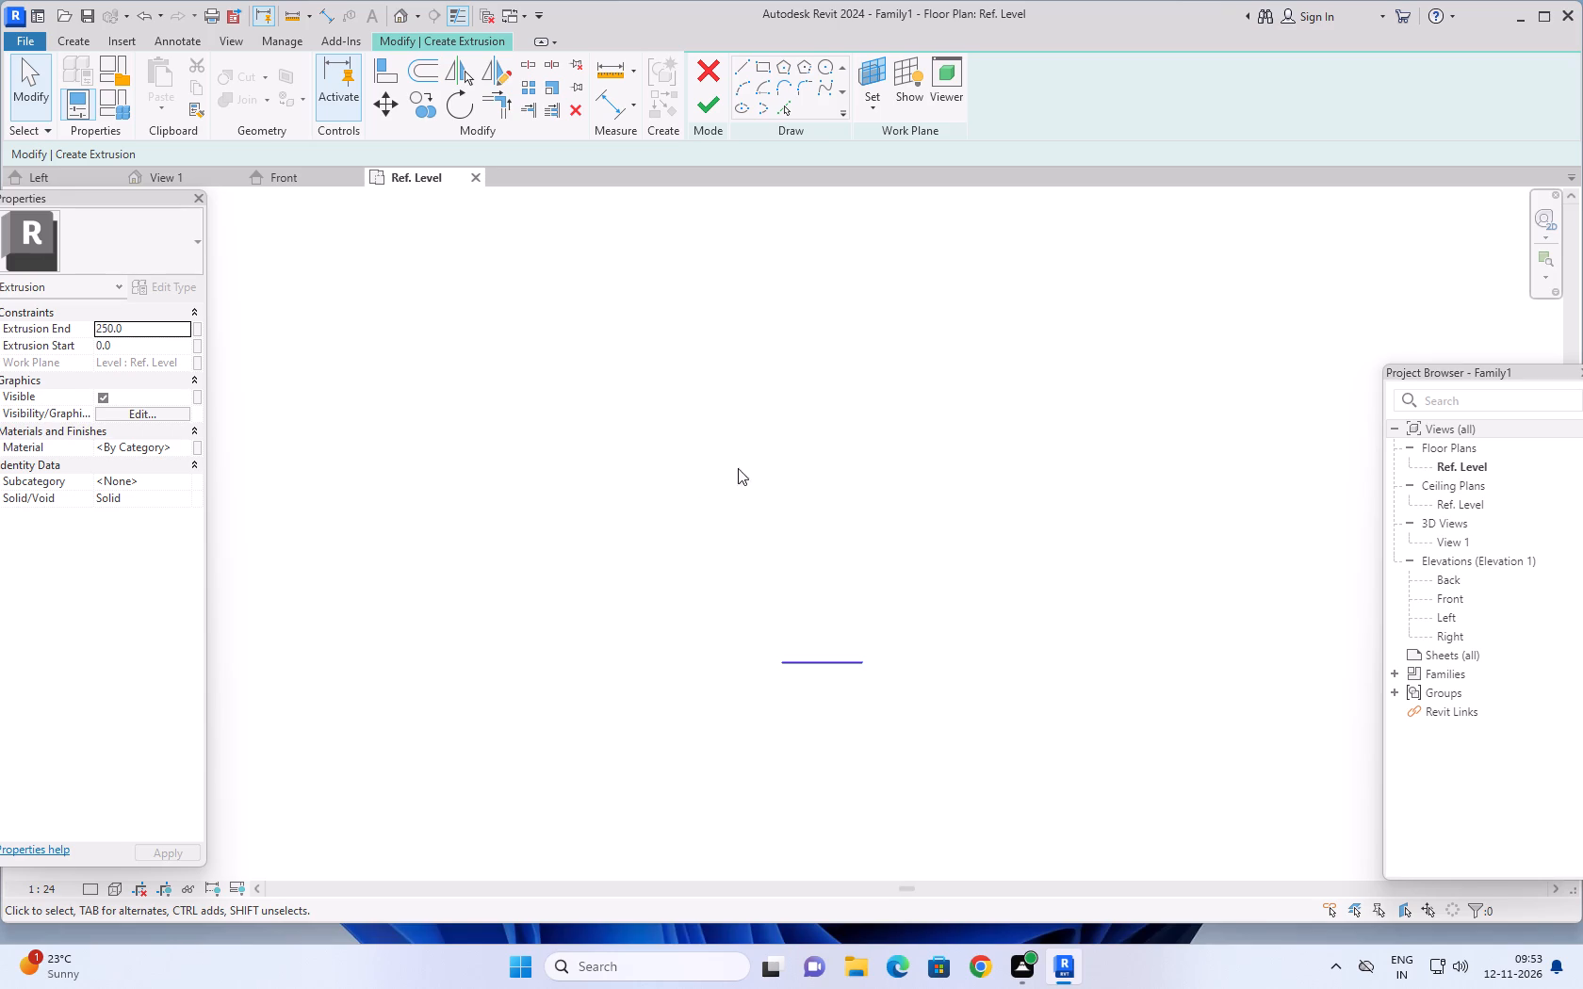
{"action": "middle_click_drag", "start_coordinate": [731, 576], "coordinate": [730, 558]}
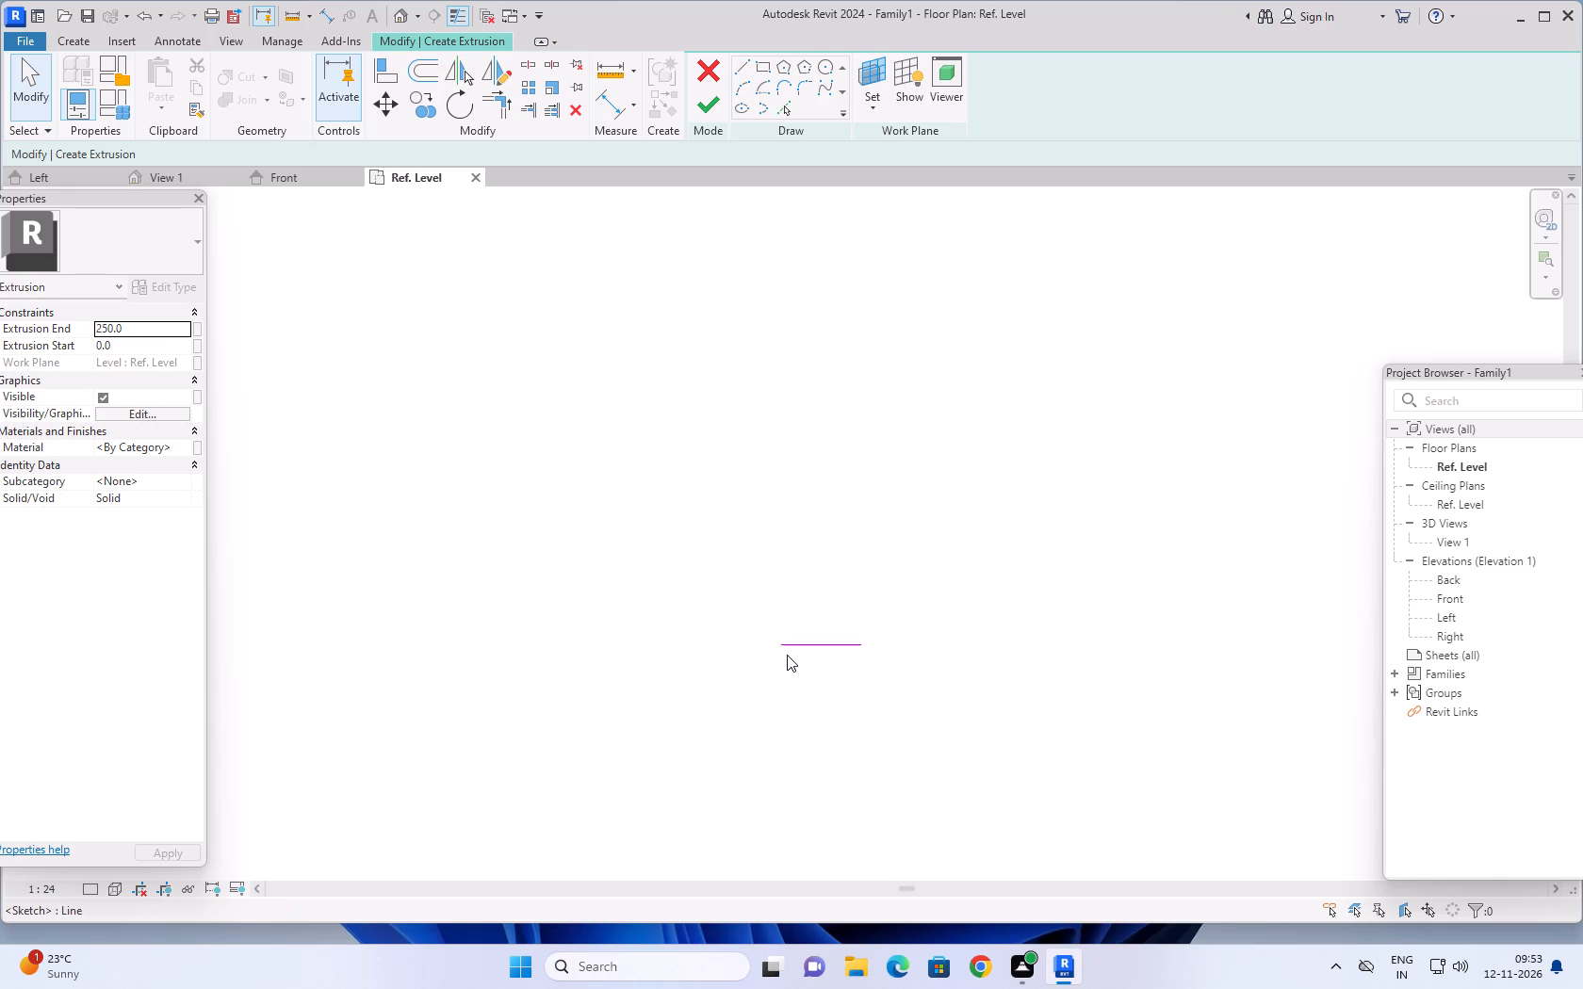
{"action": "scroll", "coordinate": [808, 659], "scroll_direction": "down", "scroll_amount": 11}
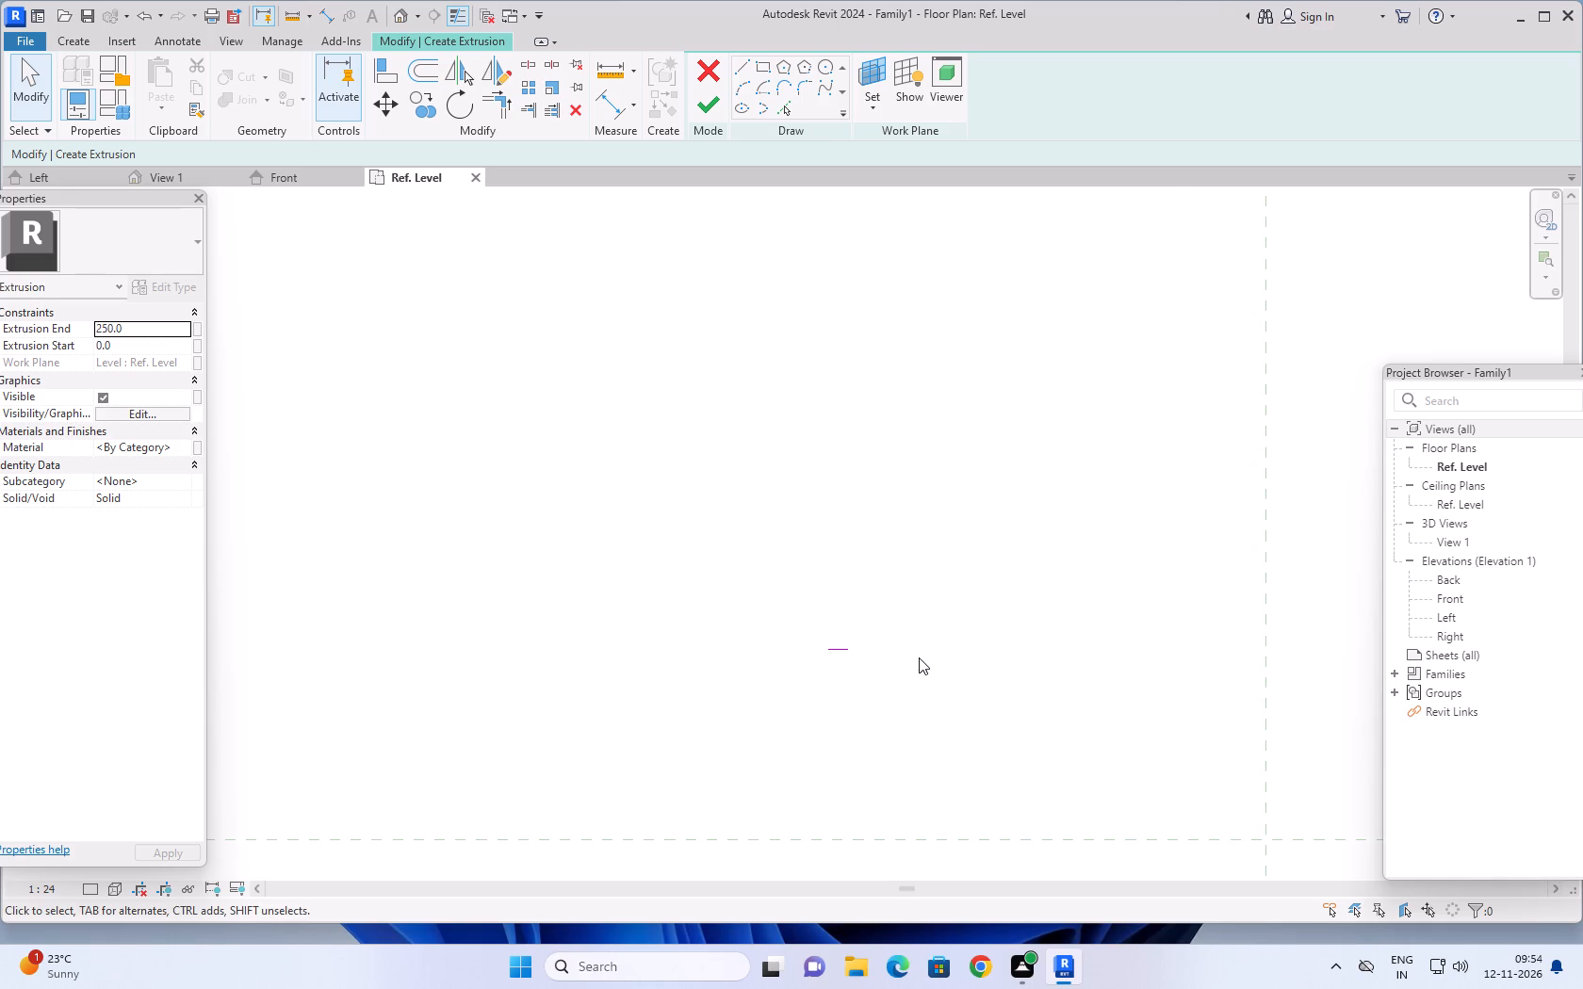
Examine the short horizontal sketch line and its position relative to the two reference planes at different zoom levels.
{"action": "scroll", "coordinate": [919, 657], "scroll_direction": "down", "scroll_amount": 2}
{"action": "middle_click_drag", "start_coordinate": [943, 666], "coordinate": [916, 660]}
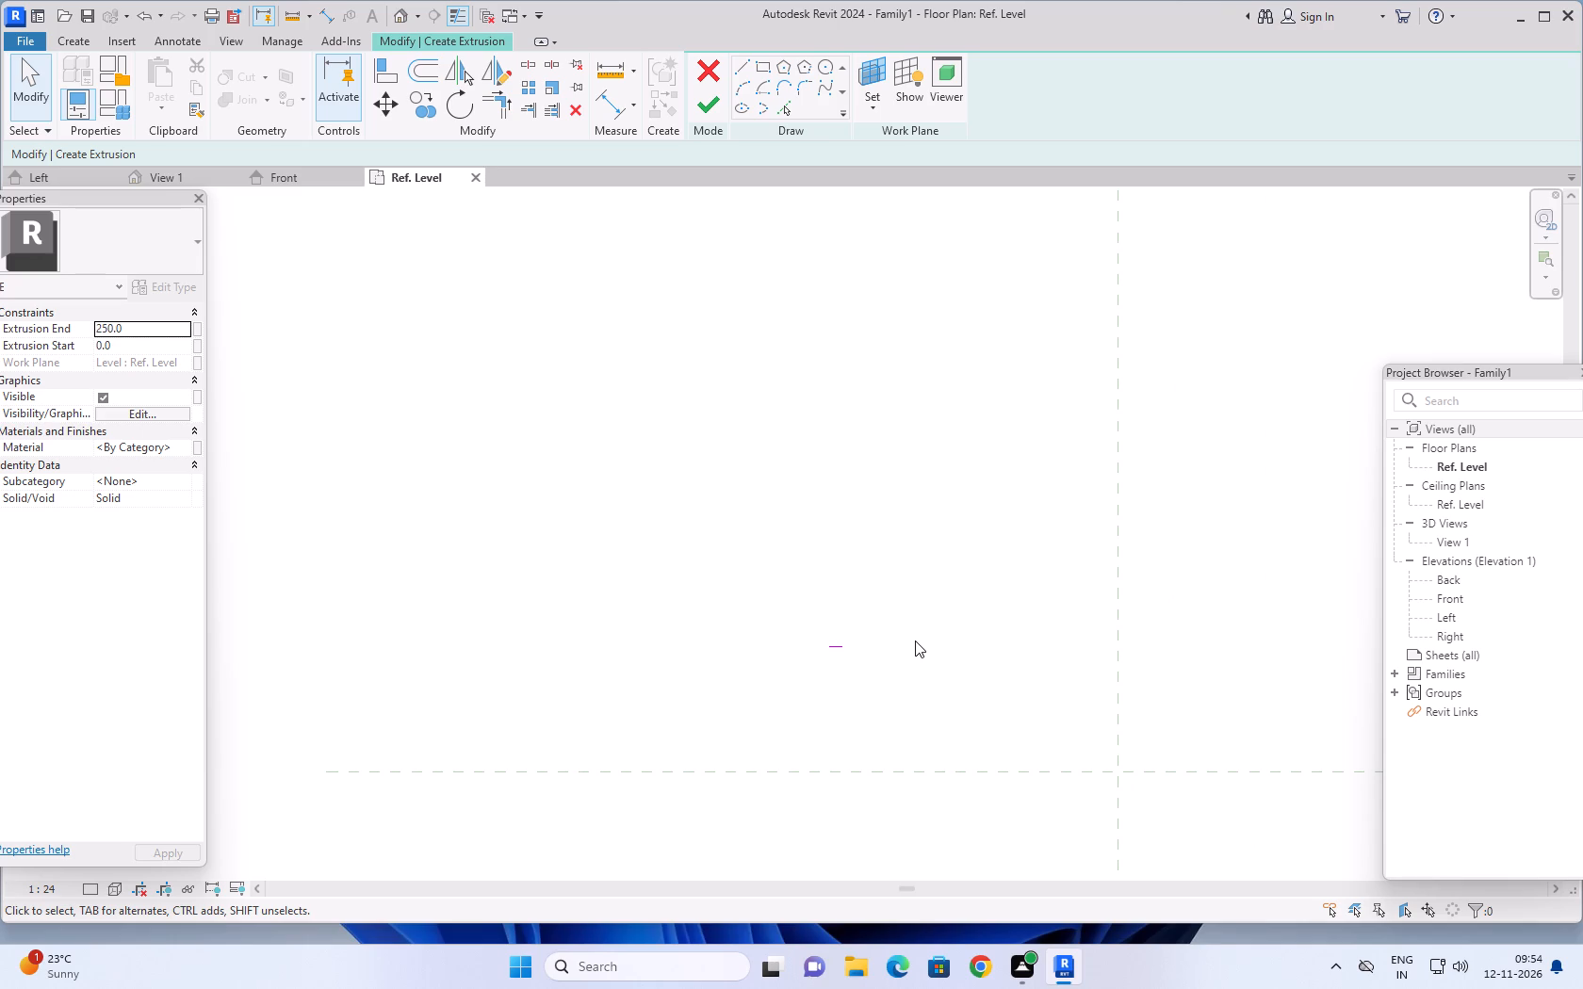
{"action": "scroll", "coordinate": [892, 638], "scroll_direction": "up", "scroll_amount": 9}
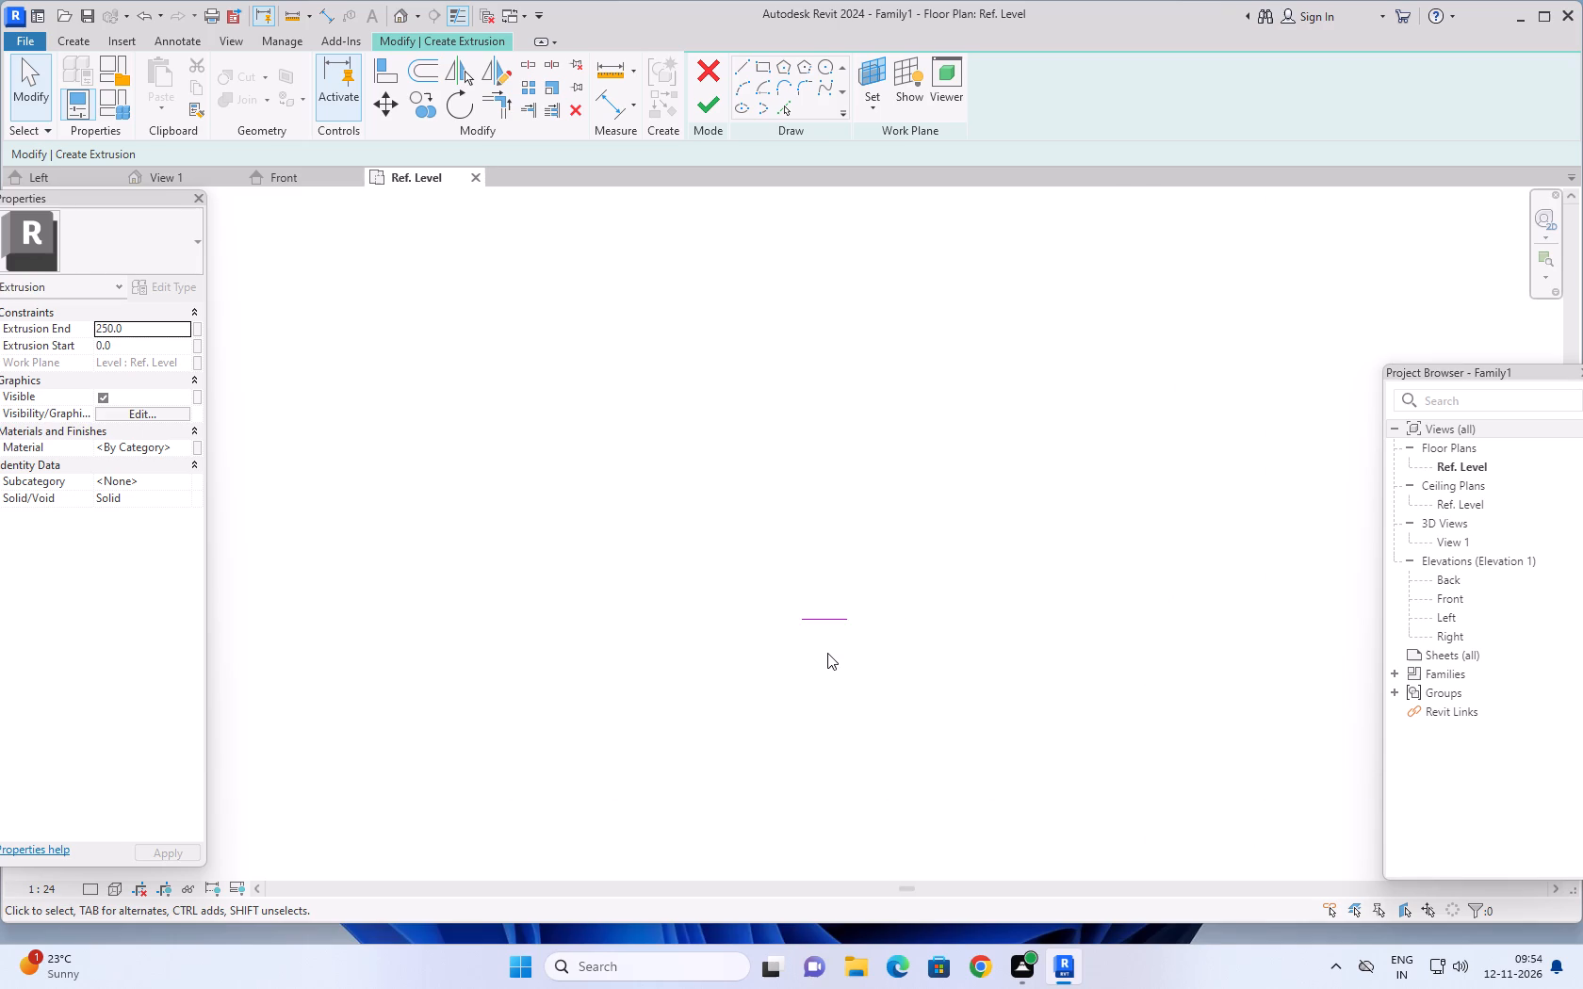
{"action": "scroll", "coordinate": [818, 636], "scroll_direction": "up", "scroll_amount": 5}
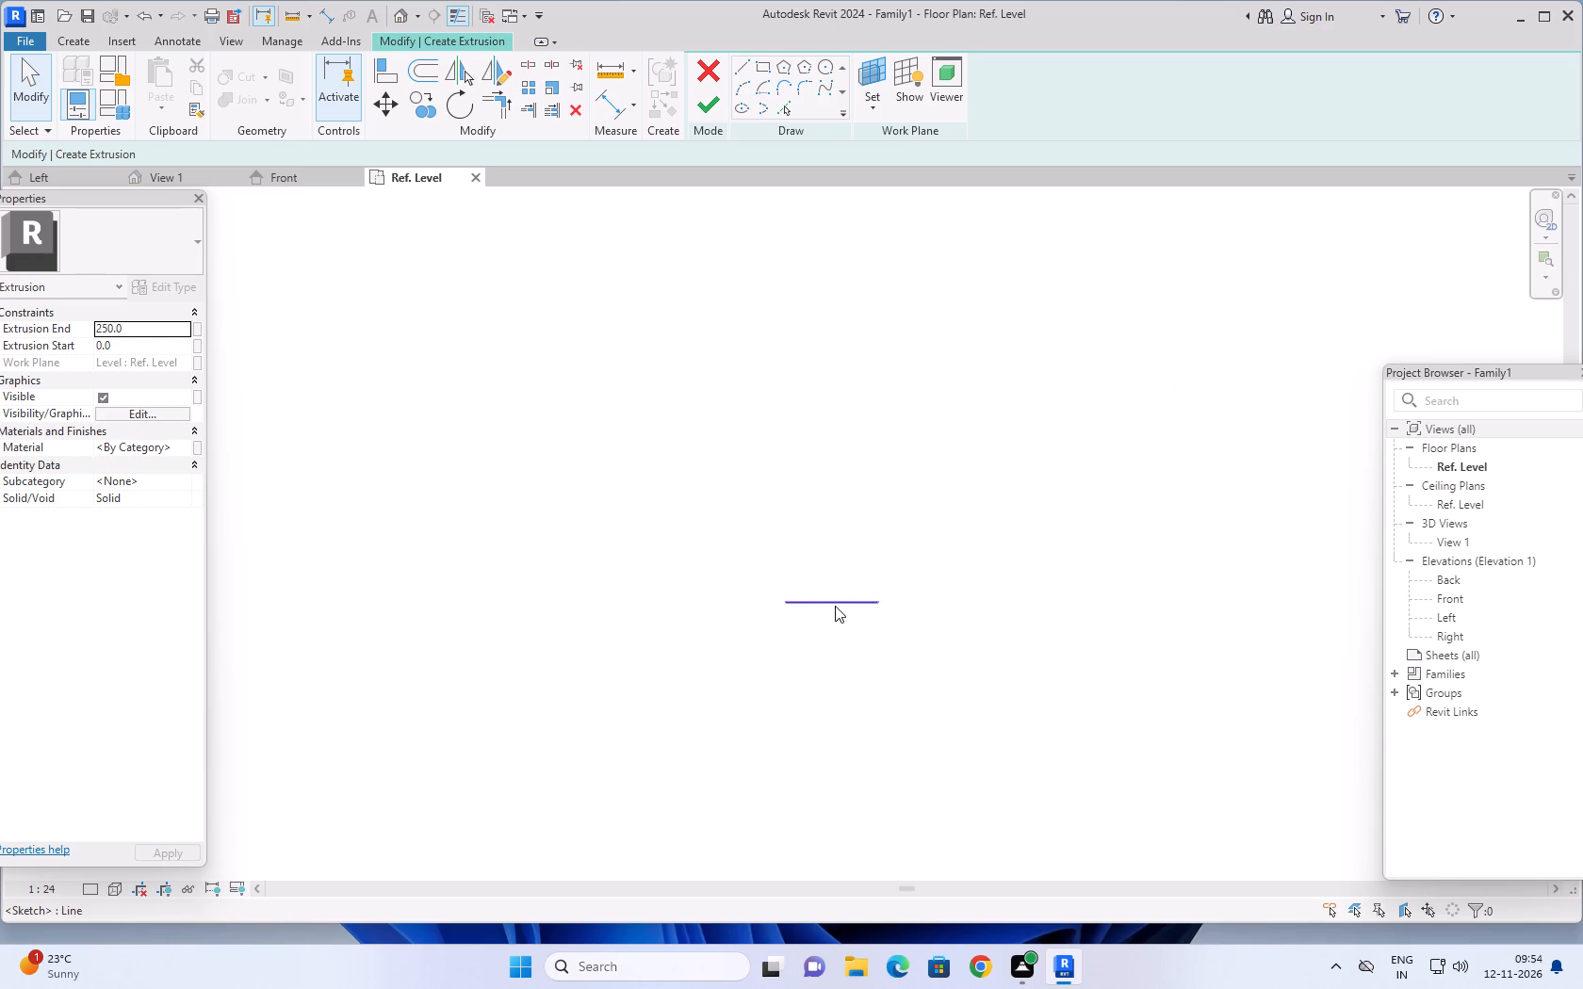
{"action": "scroll", "coordinate": [842, 606], "scroll_direction": "down", "scroll_amount": 9}
{"action": "middle_click", "coordinate": [953, 608]}
{"action": "scroll", "coordinate": [953, 608], "scroll_direction": "down", "scroll_amount": 7}
{"action": "middle_click_drag", "start_coordinate": [973, 624], "coordinate": [734, 555]}
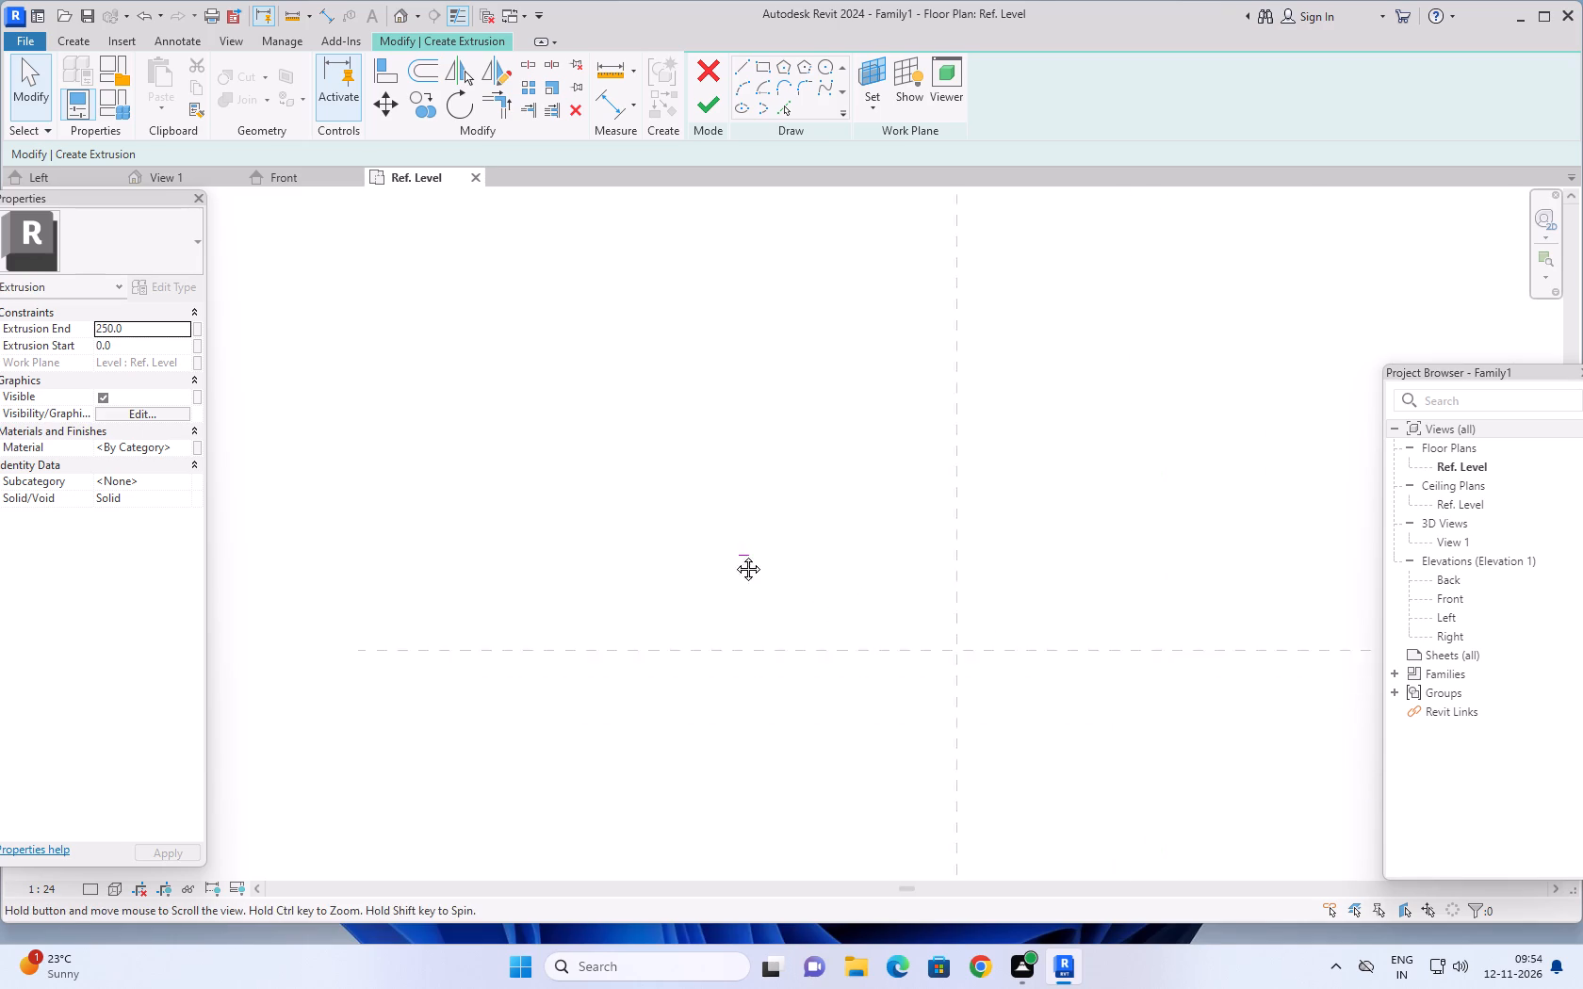
{"action": "middle_click_drag", "start_coordinate": [734, 555], "coordinate": [705, 550]}
{"action": "scroll", "coordinate": [720, 563], "scroll_direction": "down", "scroll_amount": 9}
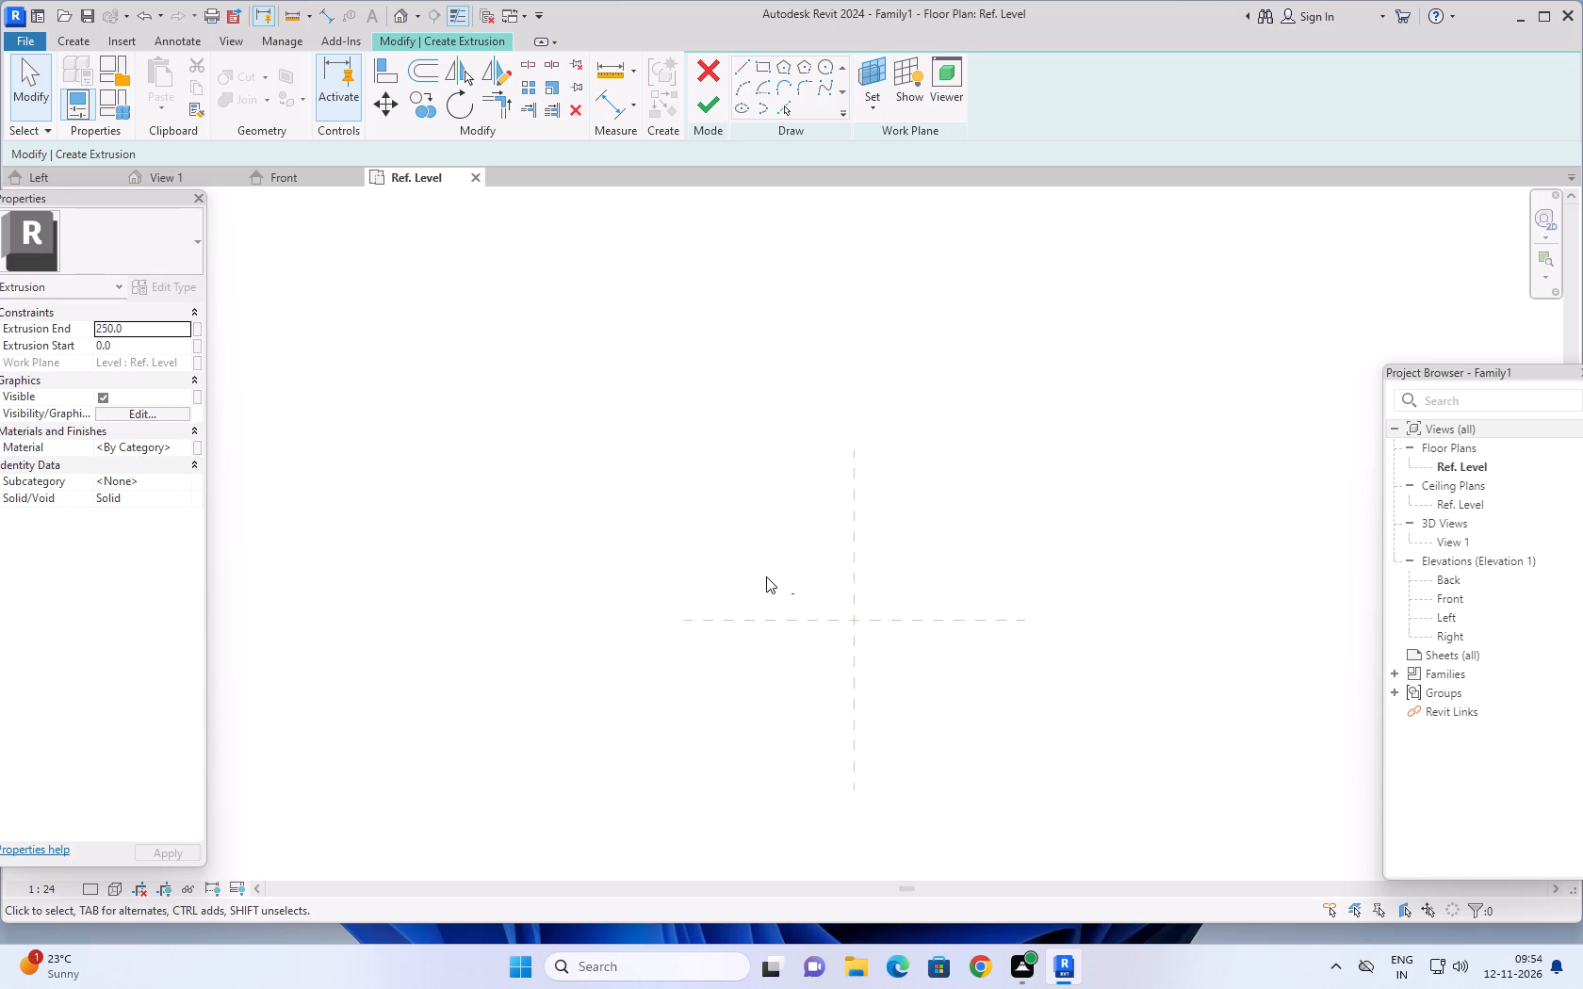
{"action": "scroll", "coordinate": [776, 575], "scroll_direction": "up", "scroll_amount": 14}
{"action": "scroll", "coordinate": [886, 732], "scroll_direction": "up", "scroll_amount": 5}
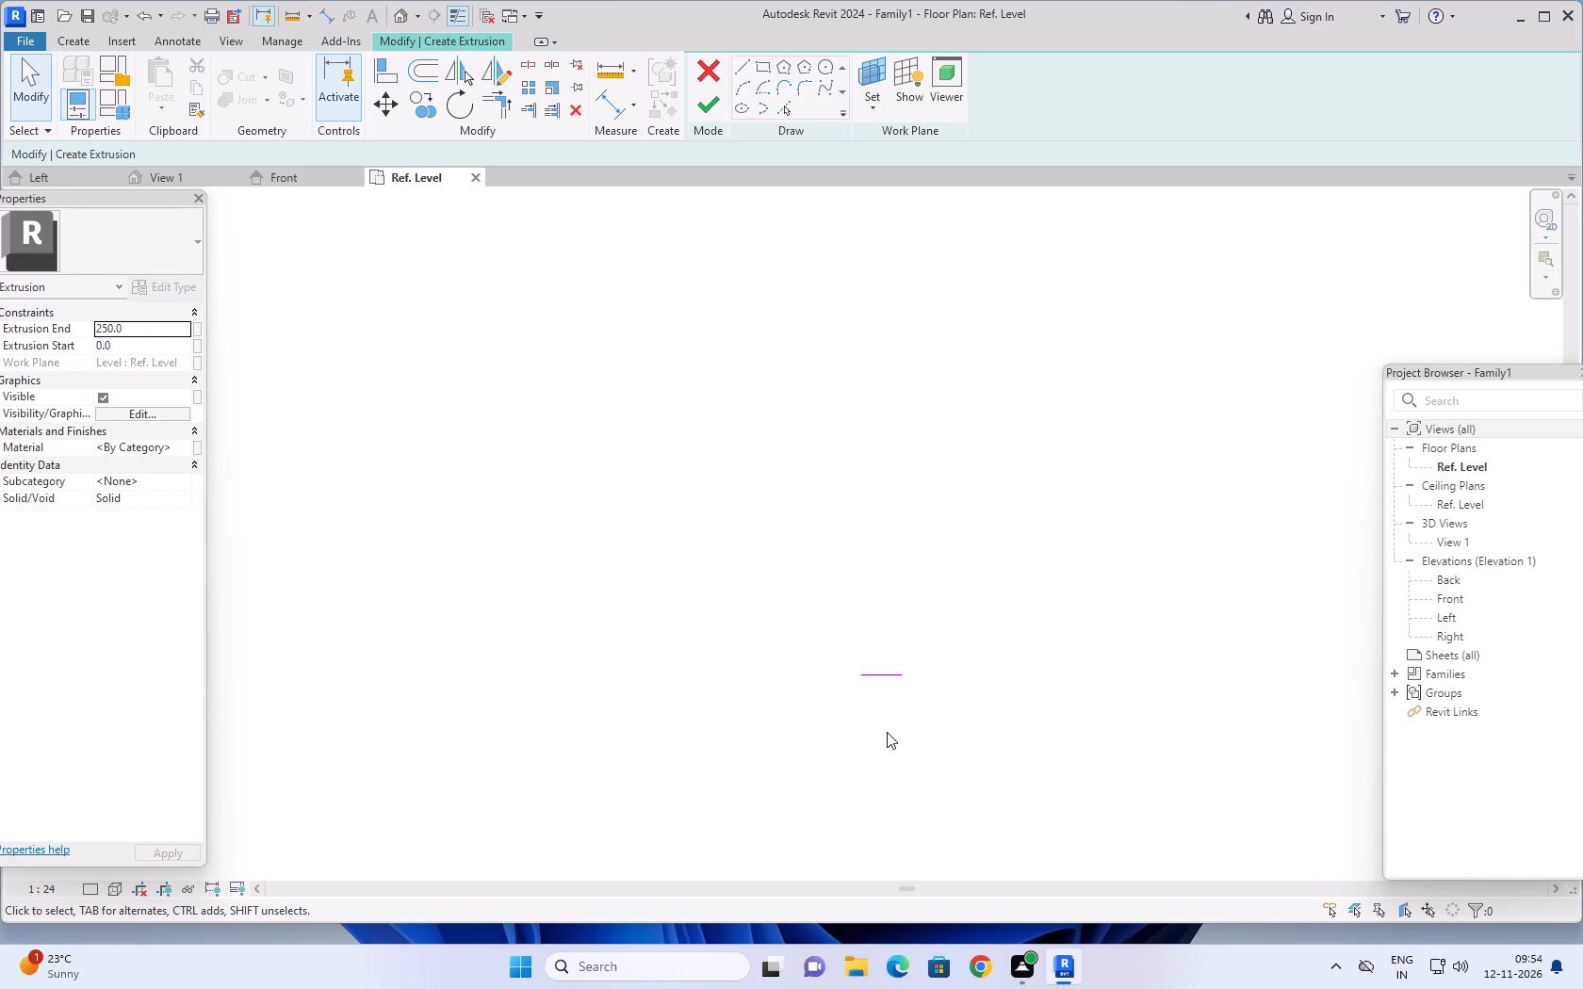
{"action": "scroll", "coordinate": [887, 732], "scroll_direction": "up", "scroll_amount": 1}
Delete the 25 mm horizontal line from the extrusion sketch.
{"action": "scroll", "coordinate": [915, 703], "scroll_direction": "up", "scroll_amount": 6}
{"action": "scroll", "coordinate": [857, 661], "scroll_direction": "down", "scroll_amount": 14}
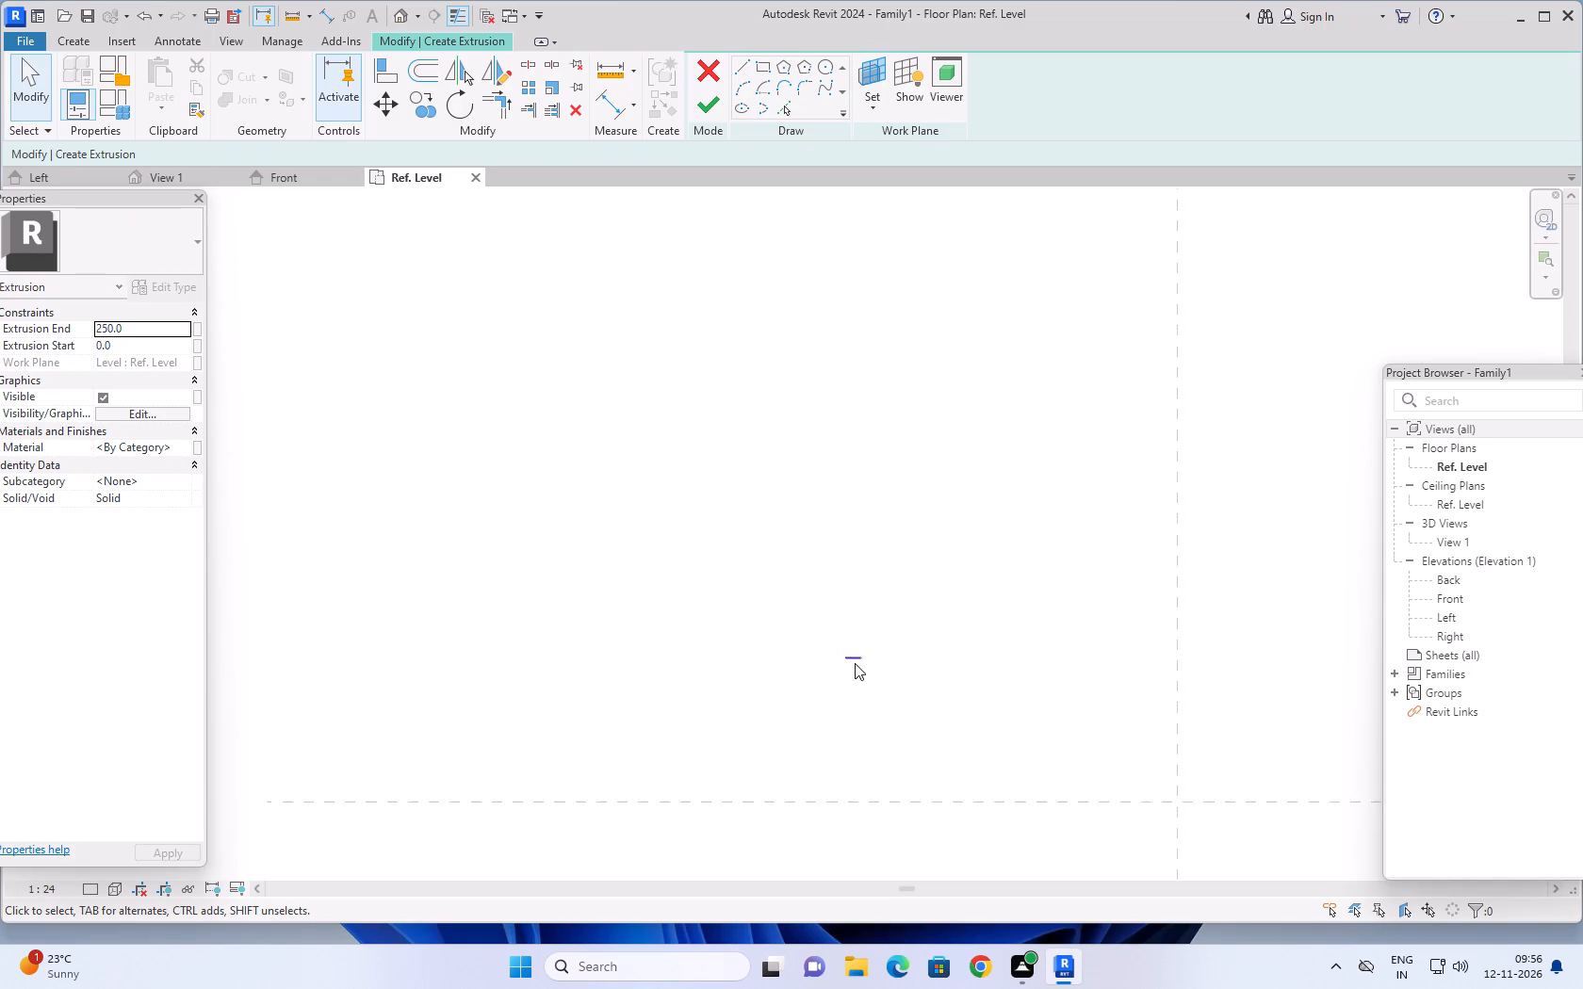
{"action": "scroll", "coordinate": [855, 663], "scroll_direction": "up", "scroll_amount": 11}
{"action": "left_click", "coordinate": [842, 649]}
{"action": "scroll", "coordinate": [846, 656], "scroll_direction": "down", "scroll_amount": 9}
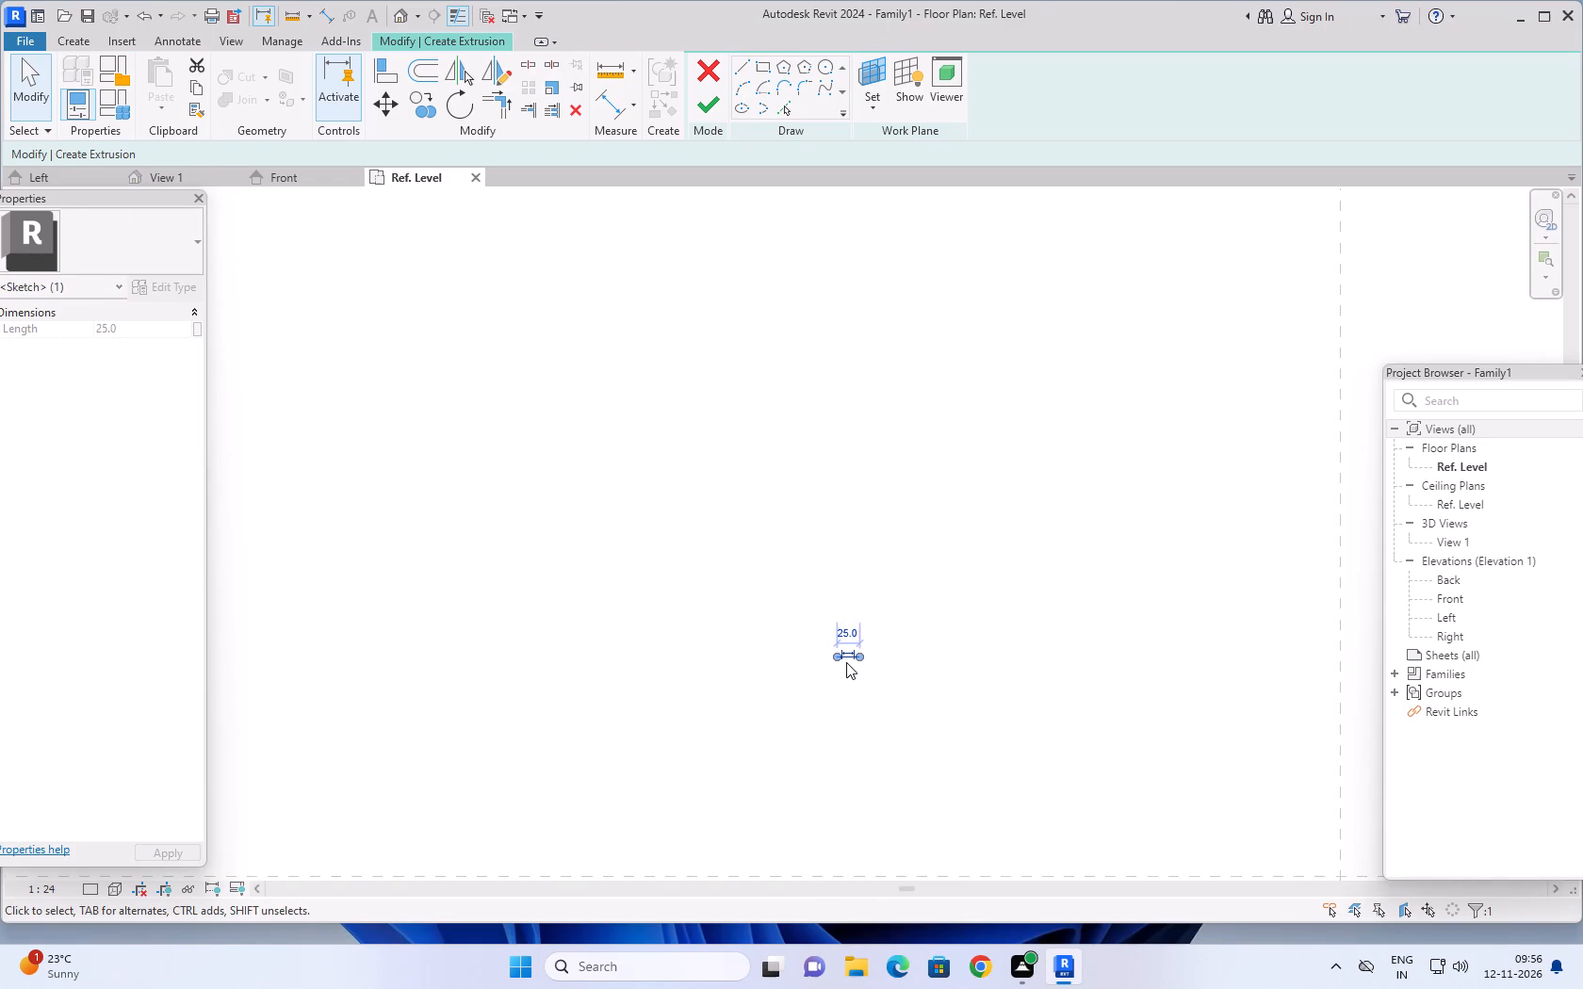
{"action": "scroll", "coordinate": [848, 669], "scroll_direction": "up", "scroll_amount": 11}
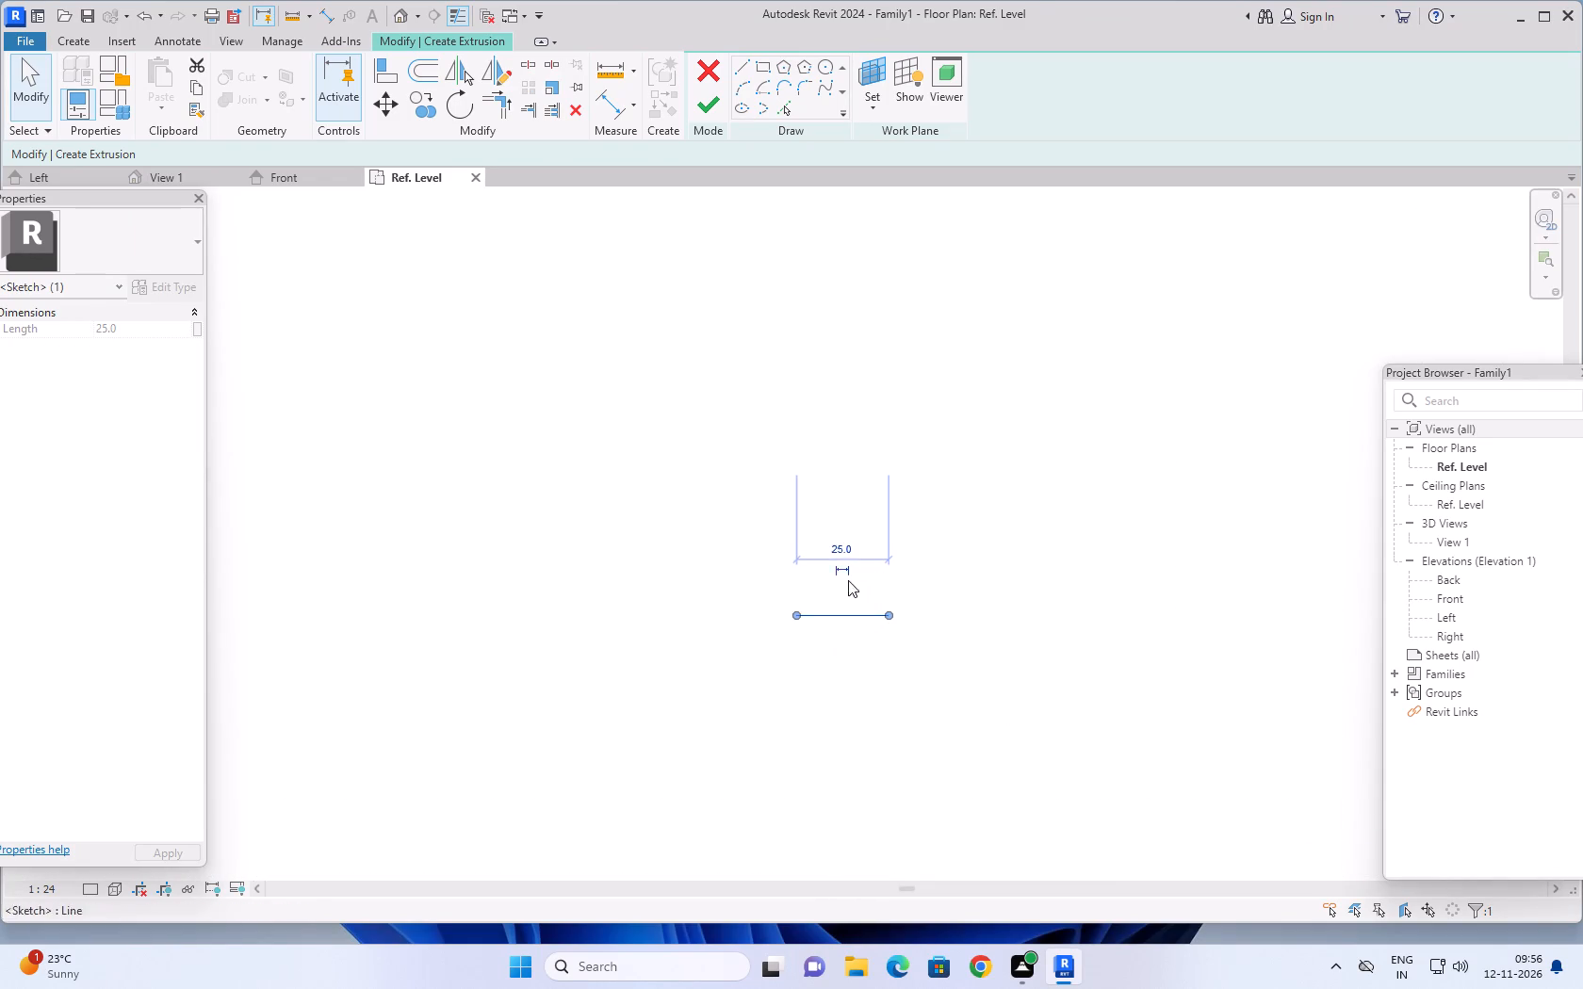
{"action": "left_click_drag", "start_coordinate": [731, 480], "coordinate": [983, 709]}
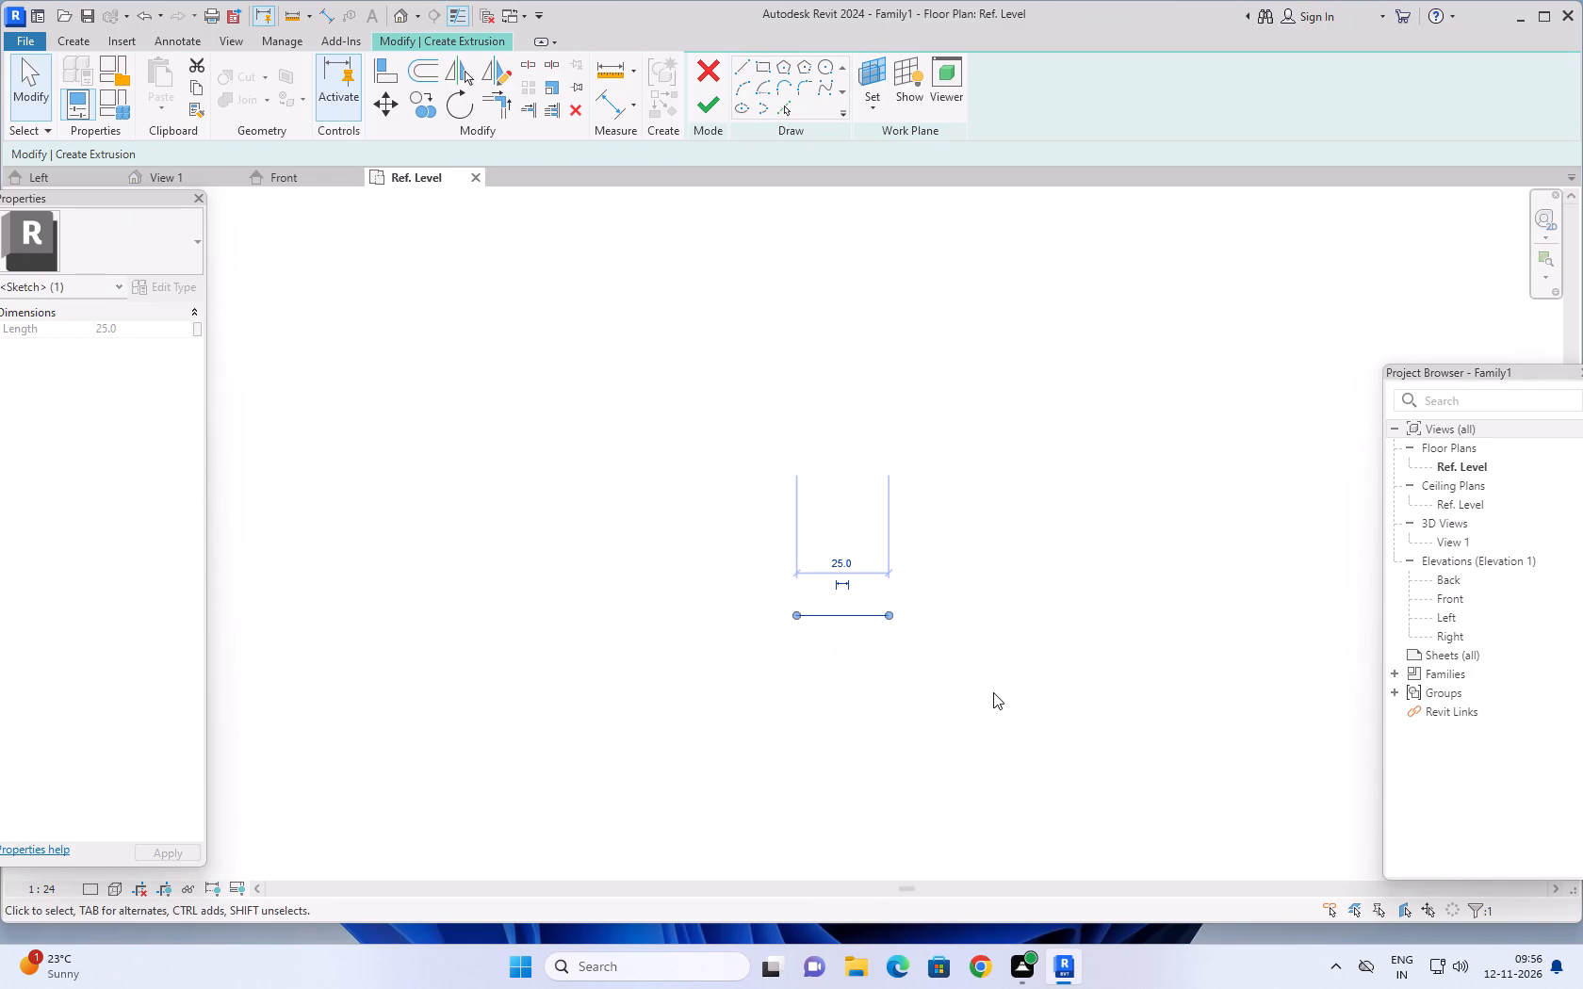
{"action": "key", "text": "Delete"}
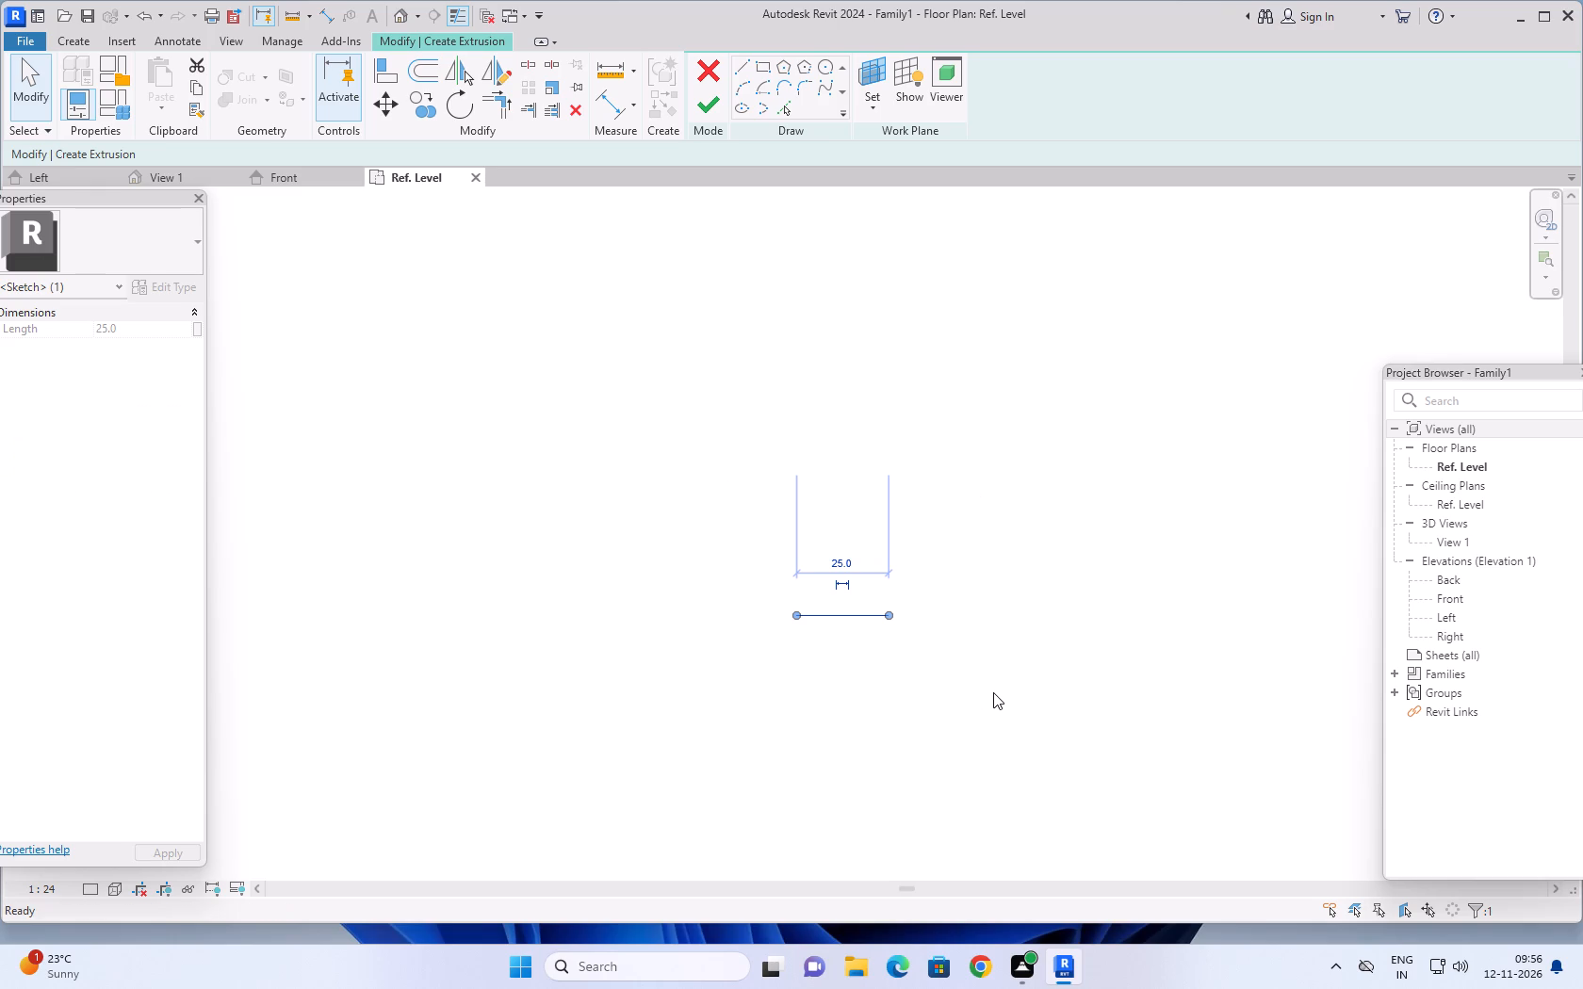
Sketch a rectangle about 35 mm wide and 30 mm high where the deleted line was, and end the command.
{"action": "left_click", "coordinate": [765, 62]}
{"action": "left_click", "coordinate": [610, 478]}
{"action": "left_click", "coordinate": [739, 584]}
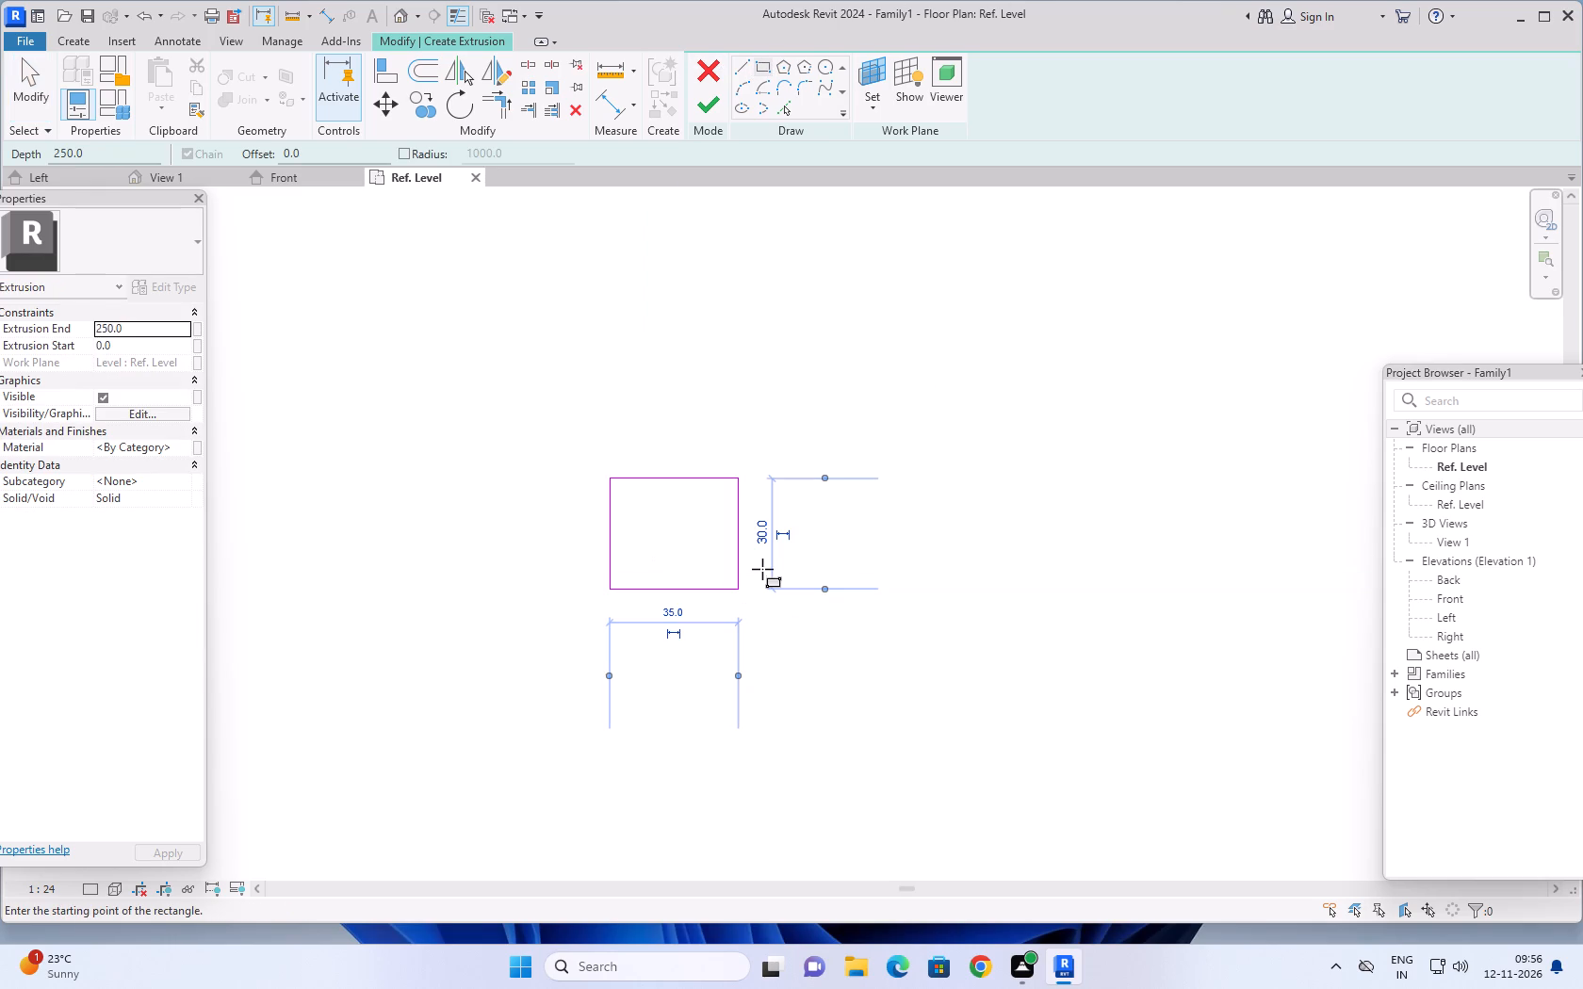
{"action": "key", "text": "Escape"}
{"action": "key", "text": "Escape"}
{"action": "key", "text": "Escape"}
Select the right vertical edge of the sketched rectangle.
{"action": "left_click", "coordinate": [741, 520]}
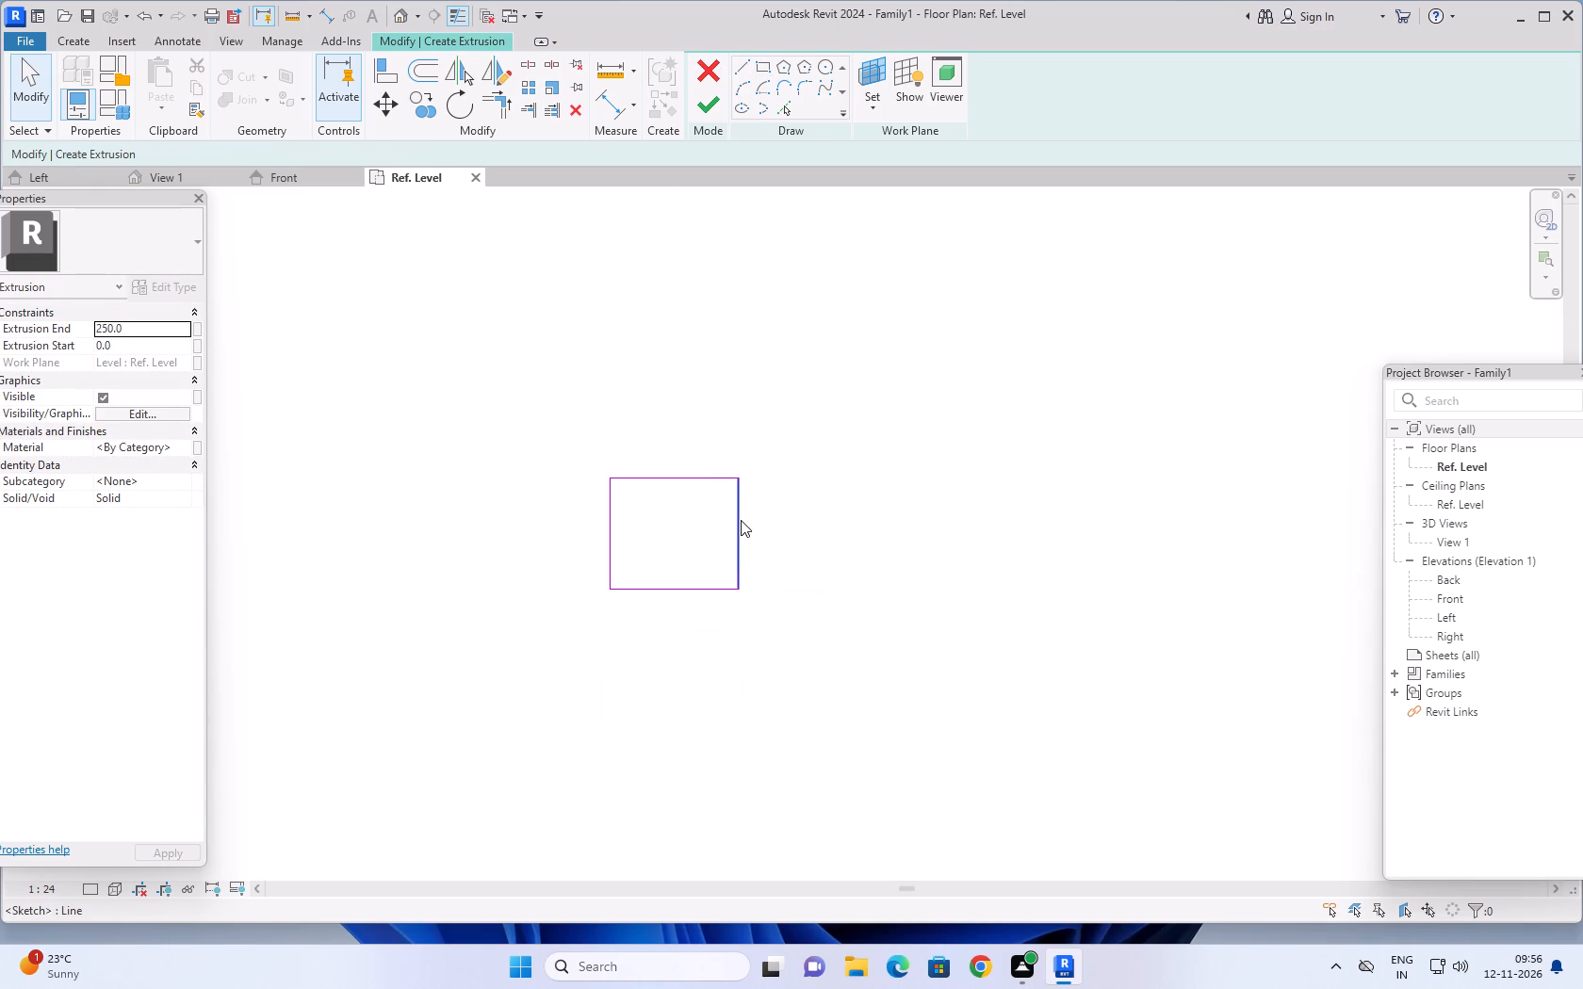
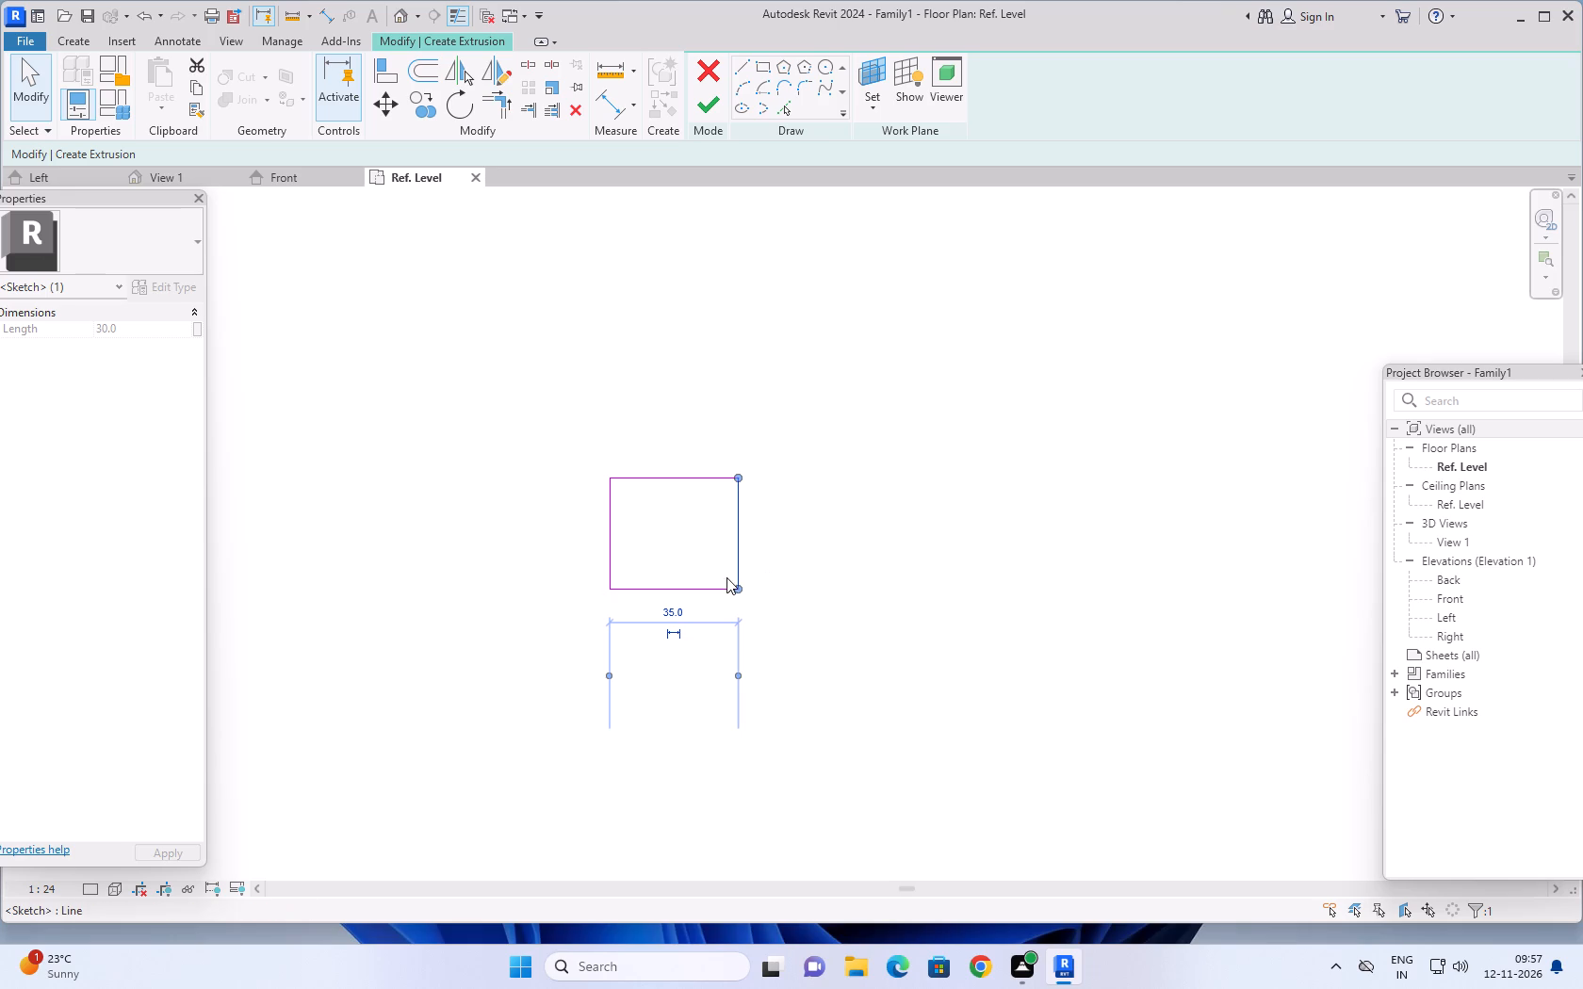
Set the sketched rectangle's width to 25 mm from its selected right vertical edge.
{"action": "scroll", "coordinate": [691, 615], "scroll_direction": "up", "scroll_amount": 1}
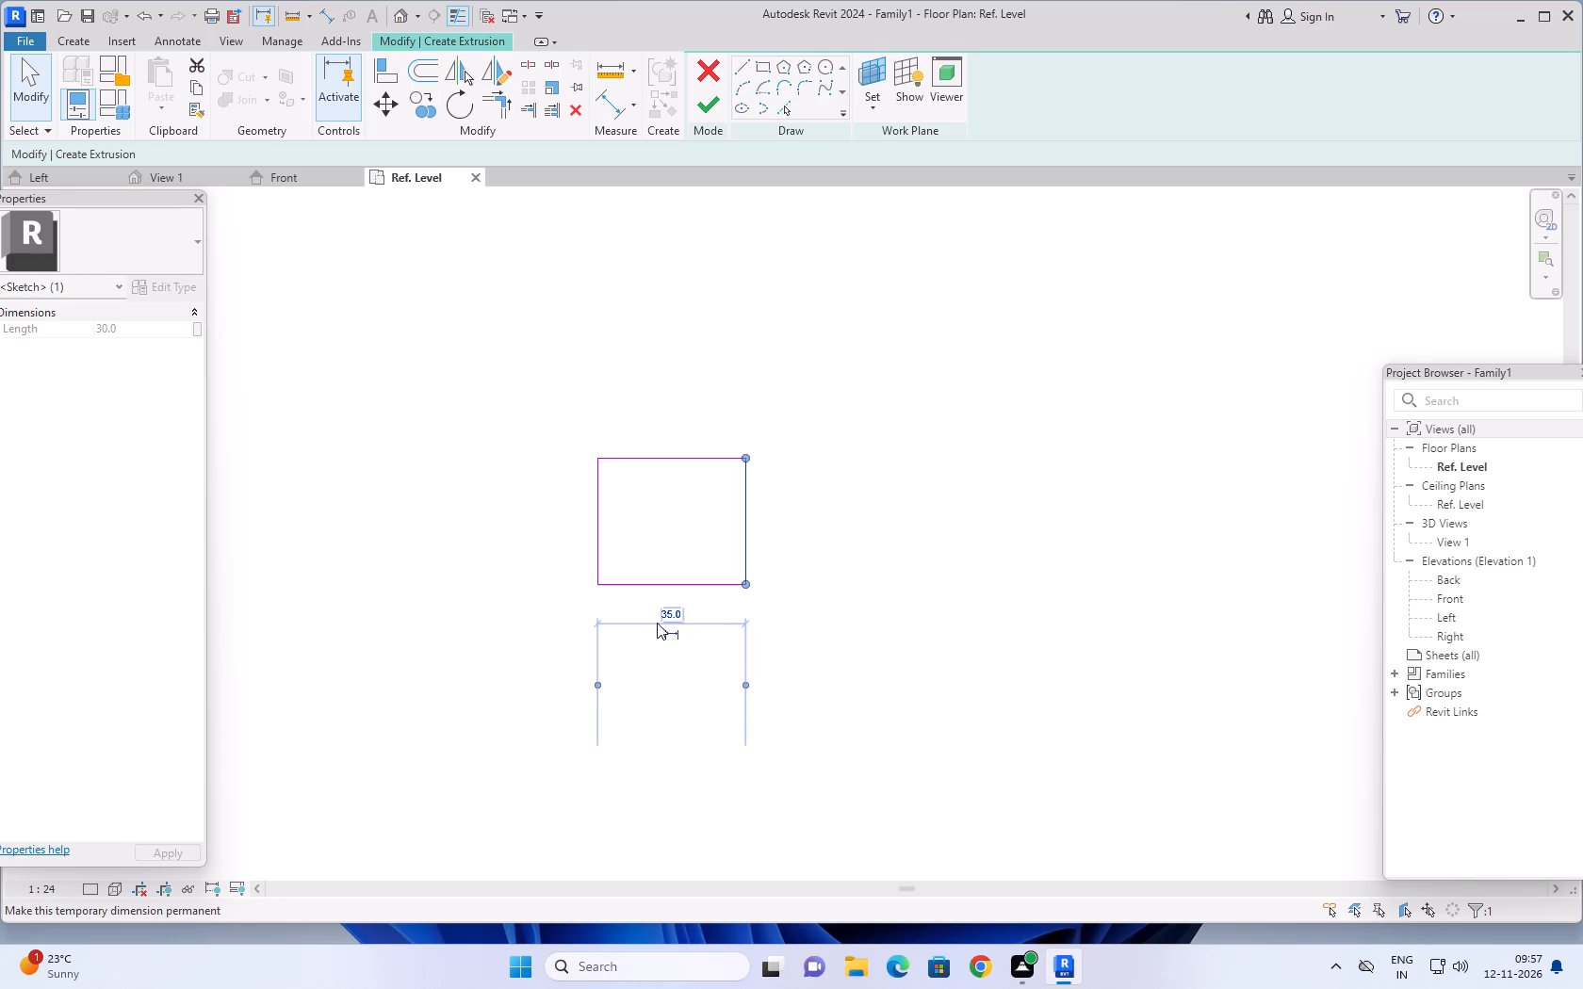
{"action": "left_click", "coordinate": [668, 609]}
{"action": "type", "text": "25"}
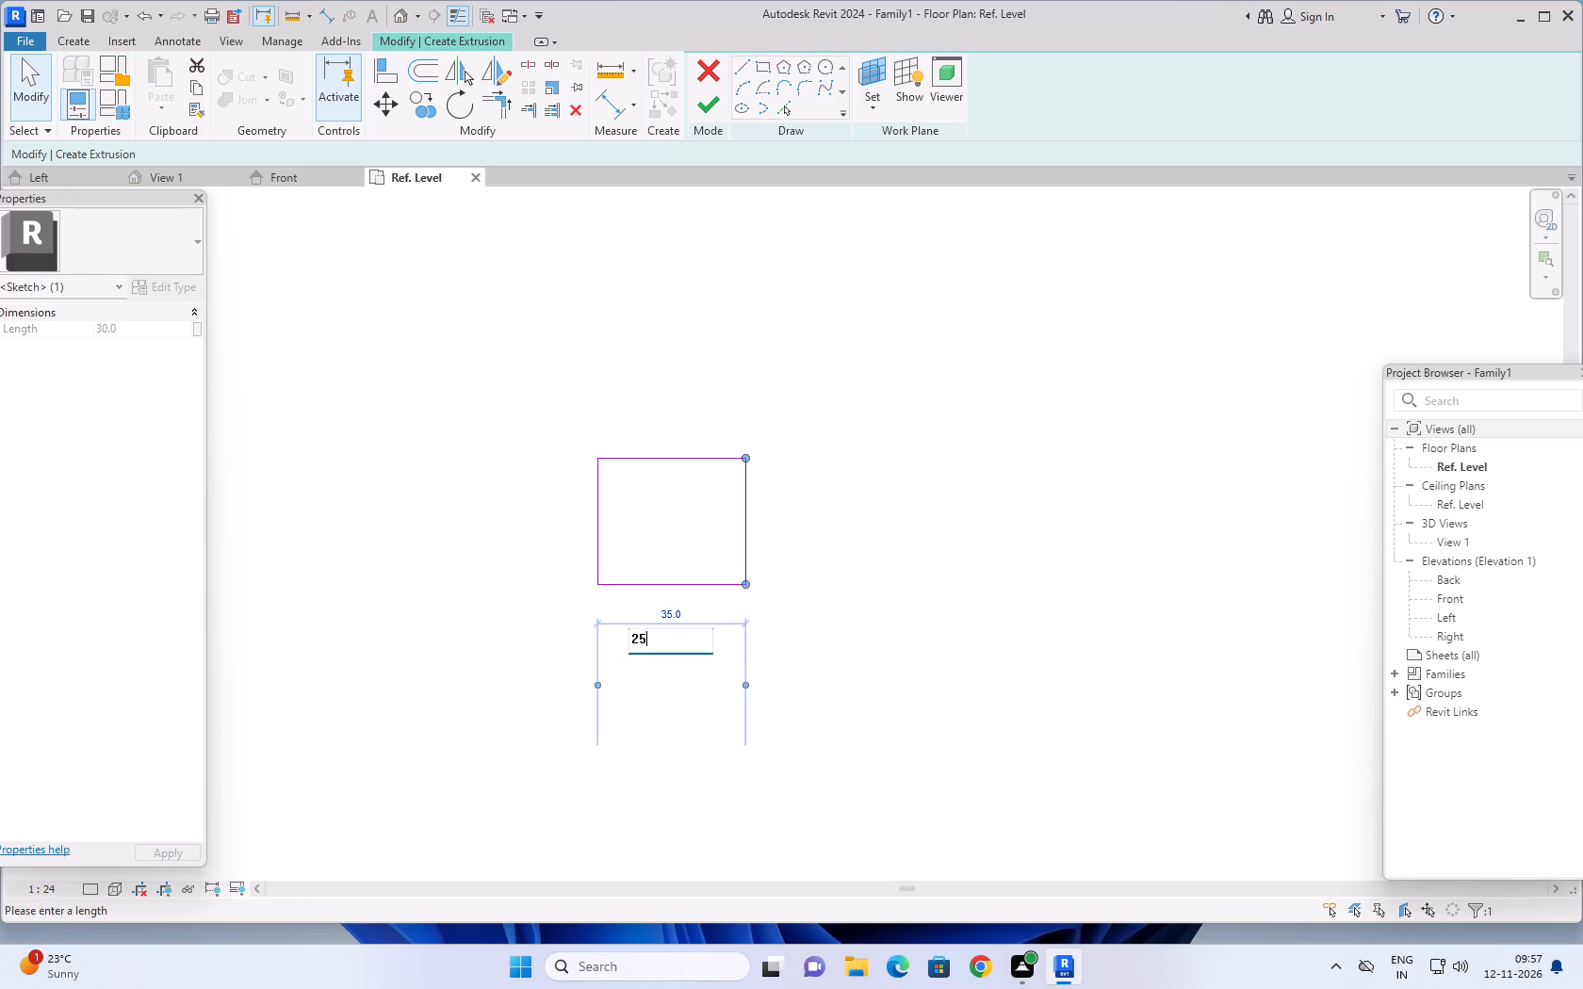
{"action": "key", "text": "Return"}
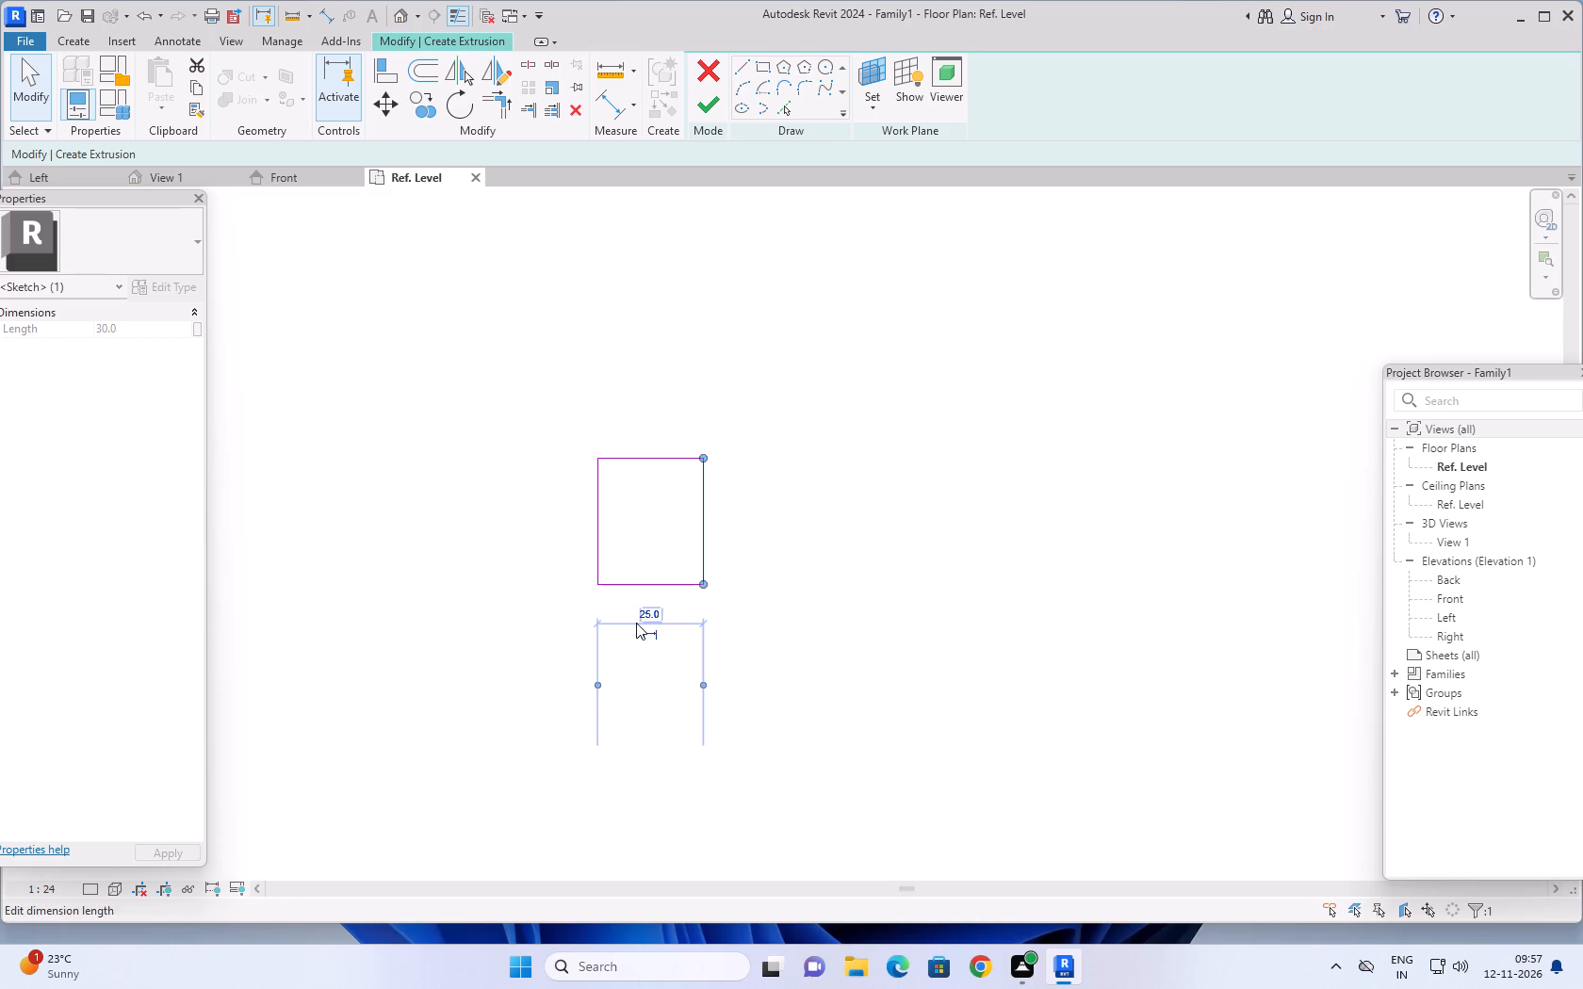
Set the rectangle's height to 45 mm by repositioning its bottom edge.
{"action": "left_click", "coordinate": [626, 588]}
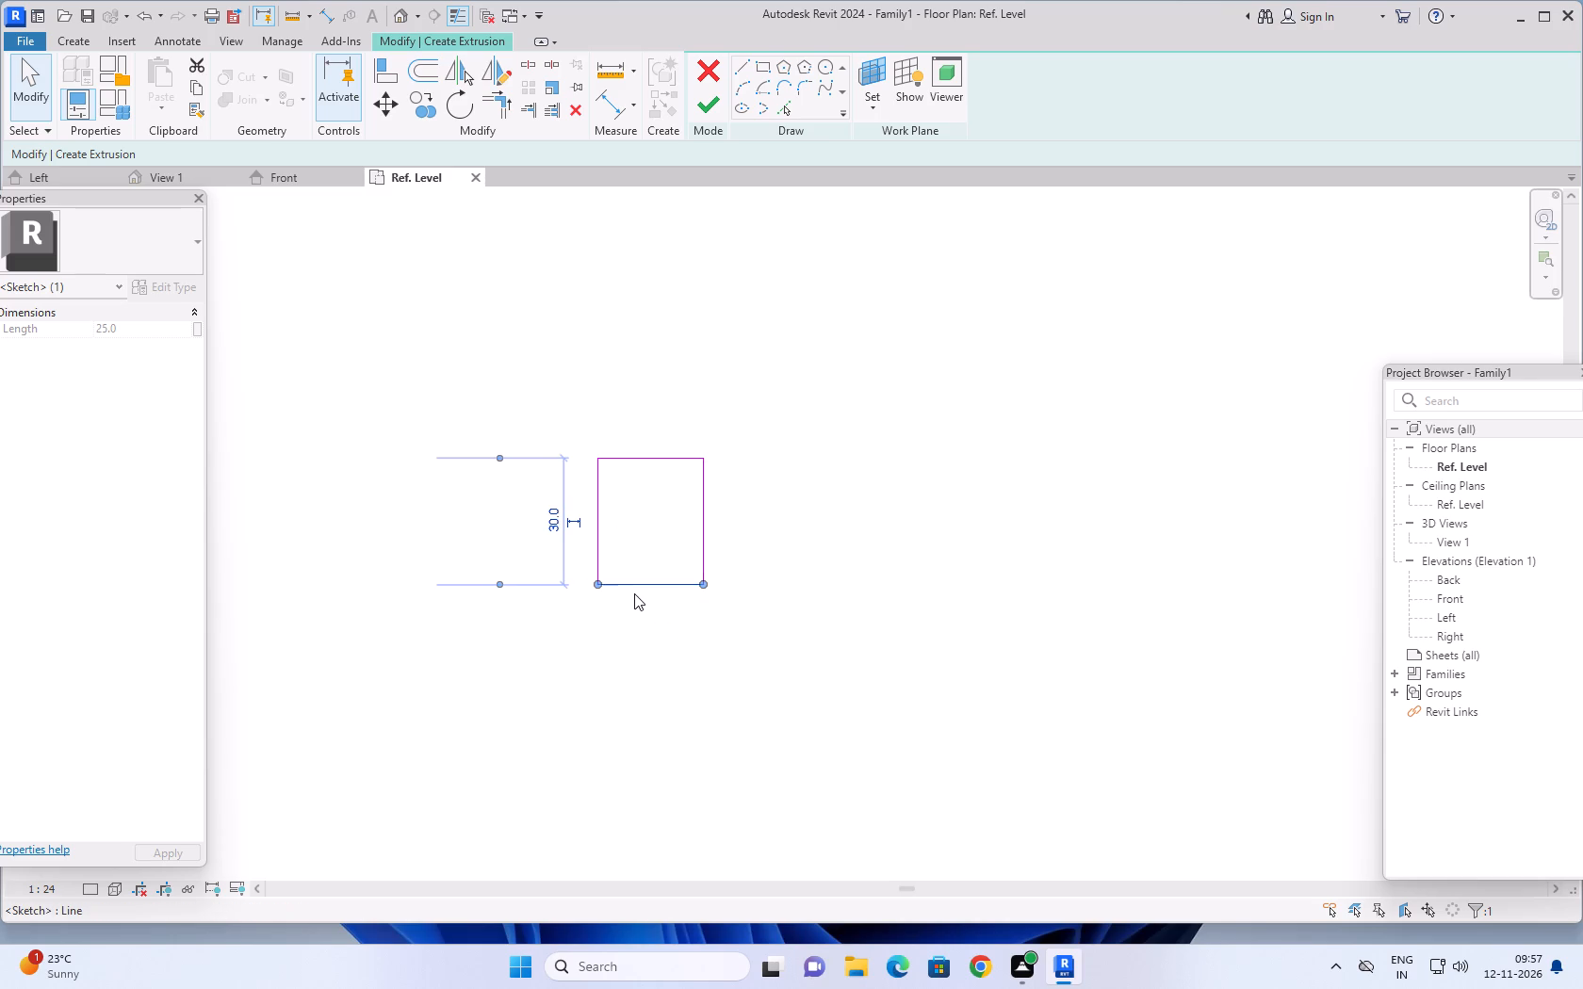
{"action": "left_click", "coordinate": [548, 525]}
{"action": "type", "text": "45"}
{"action": "key", "text": "Return"}
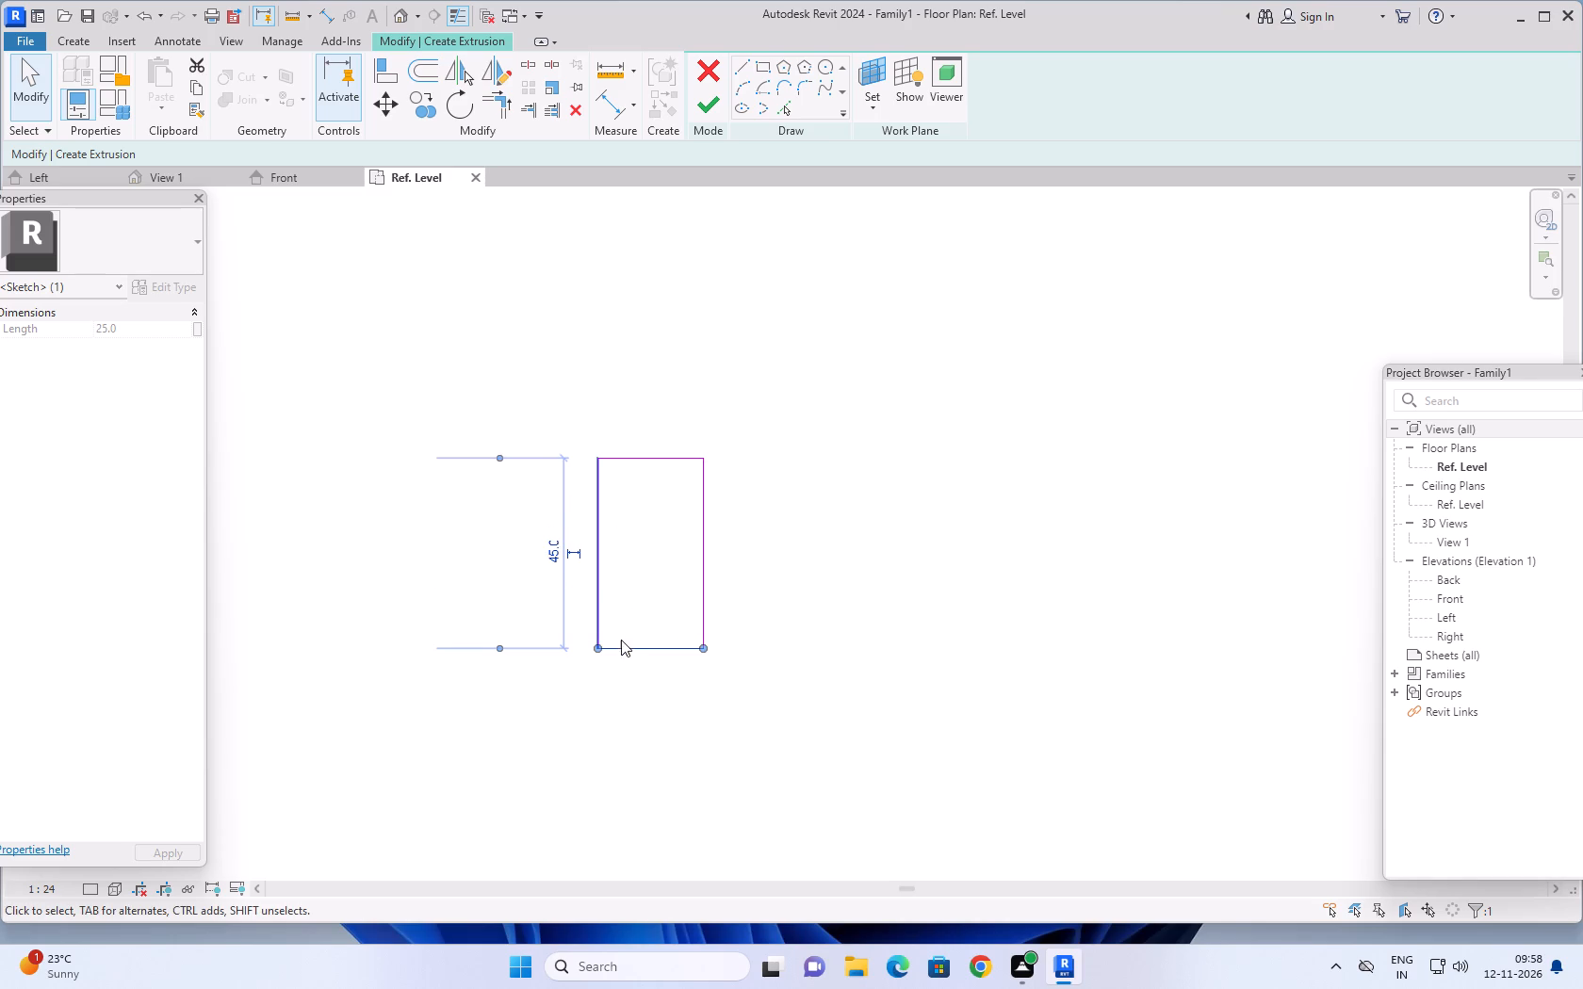
{"action": "scroll", "coordinate": [676, 686], "scroll_direction": "down", "scroll_amount": 2}
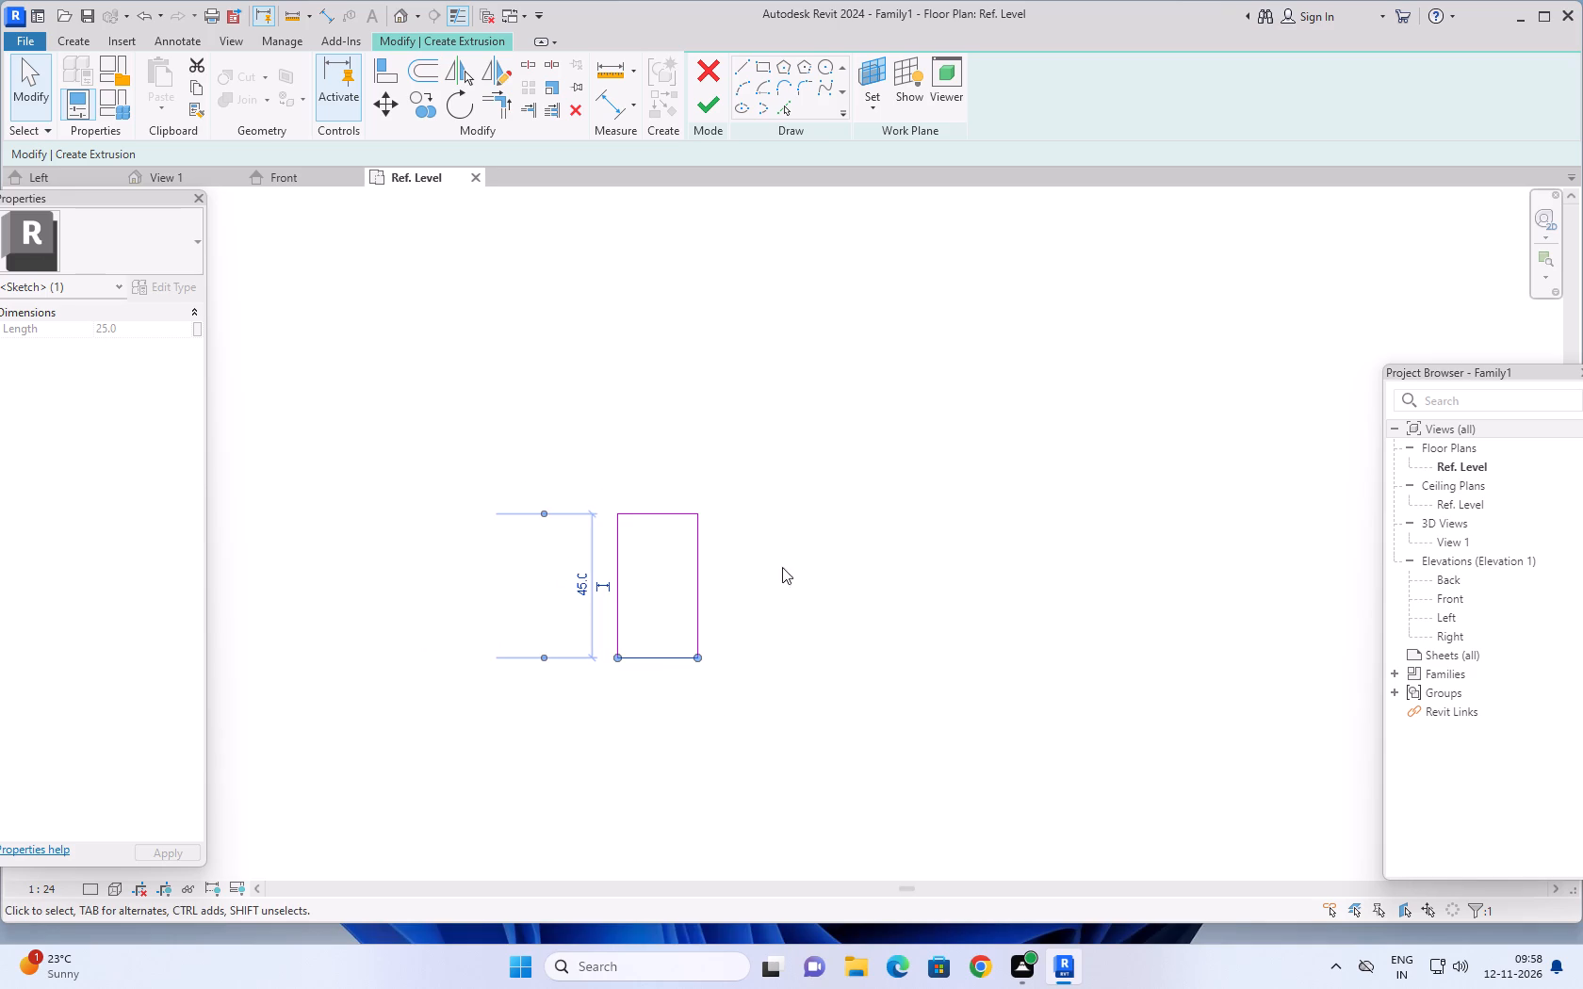
Switch to the default 3D view, set the Extrusion End to 35 mm and finish the extrusion.
{"action": "left_click", "coordinate": [400, 14]}
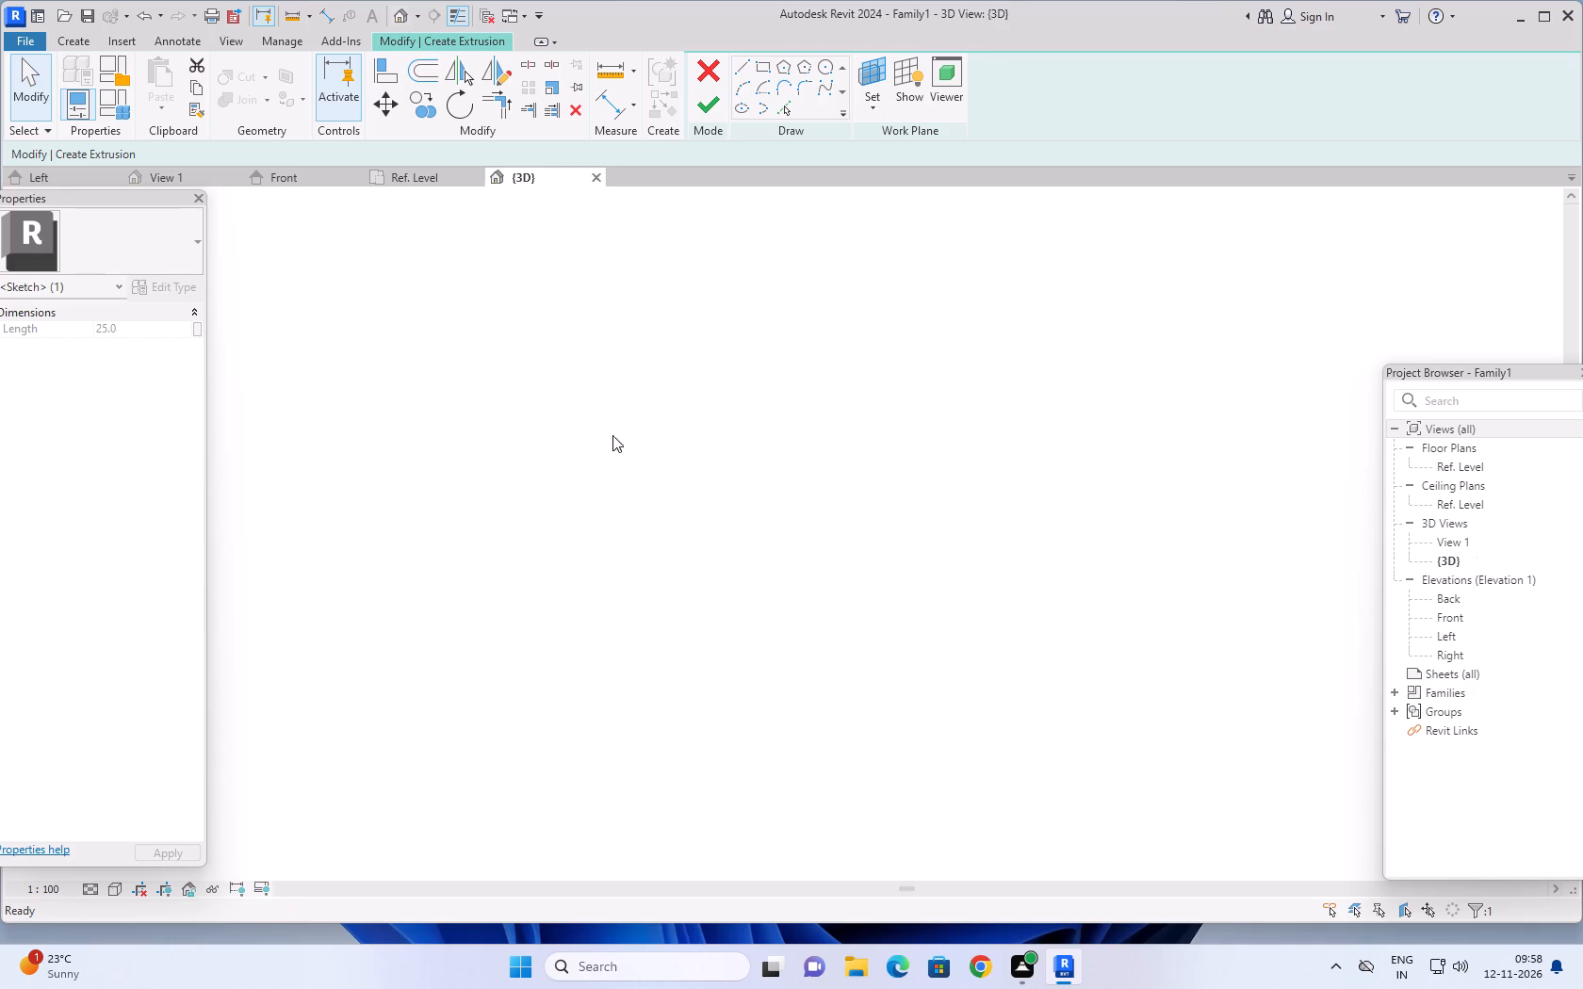
{"action": "scroll", "coordinate": [724, 586], "scroll_direction": "down", "scroll_amount": 11}
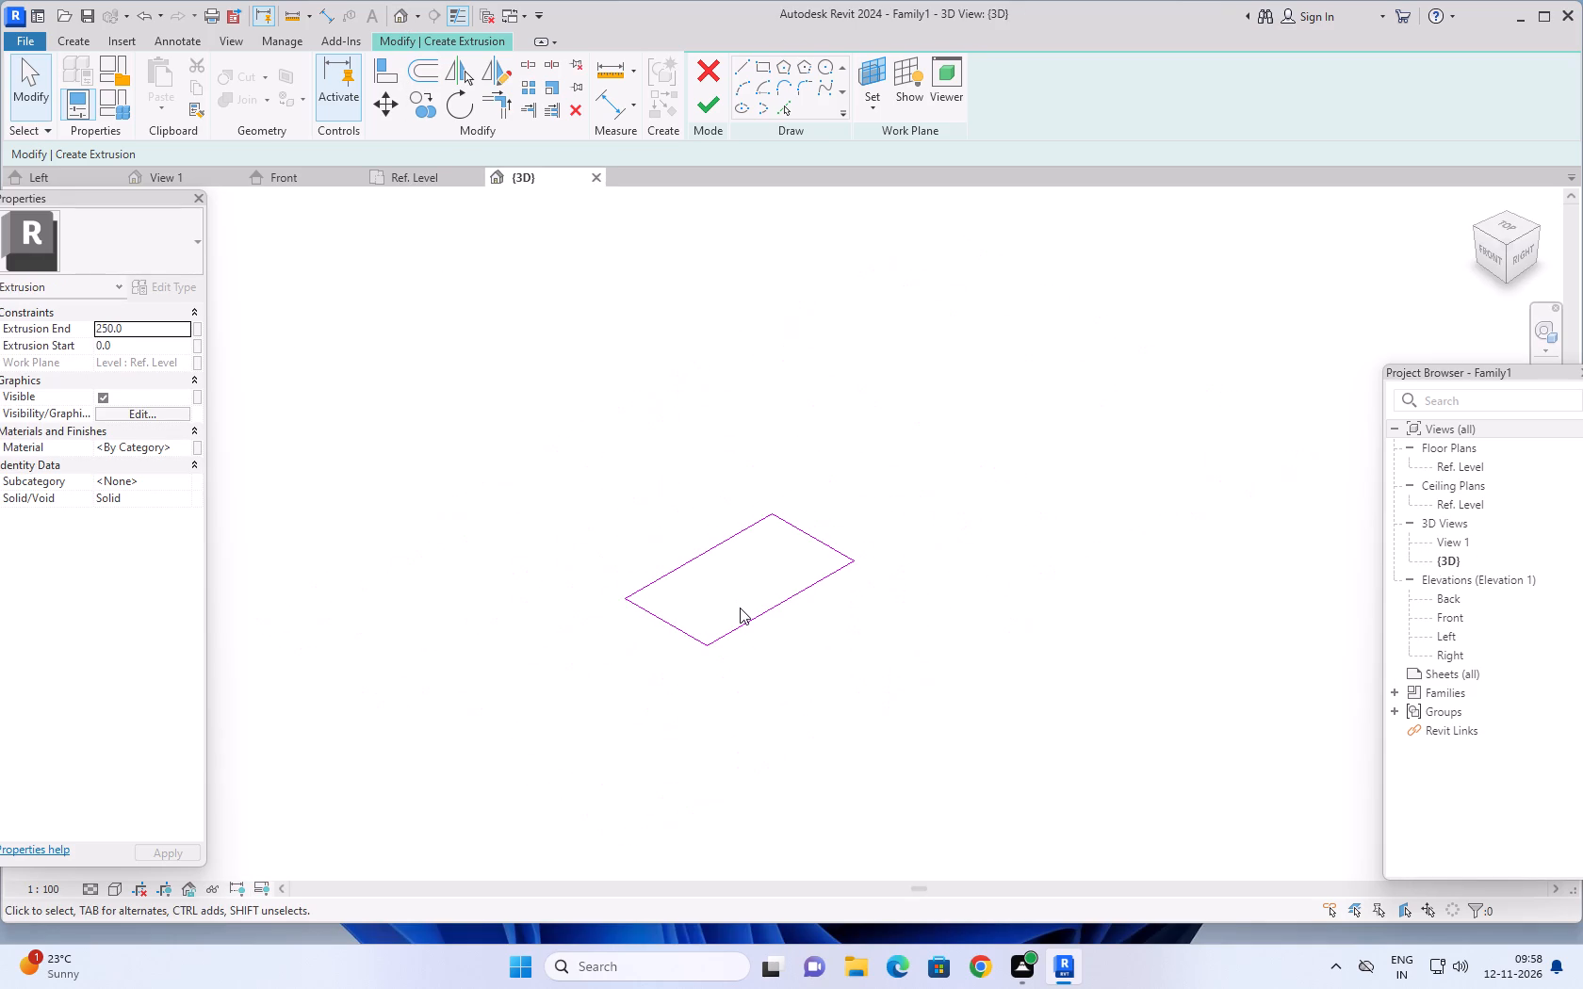
{"action": "left_click", "coordinate": [137, 330]}
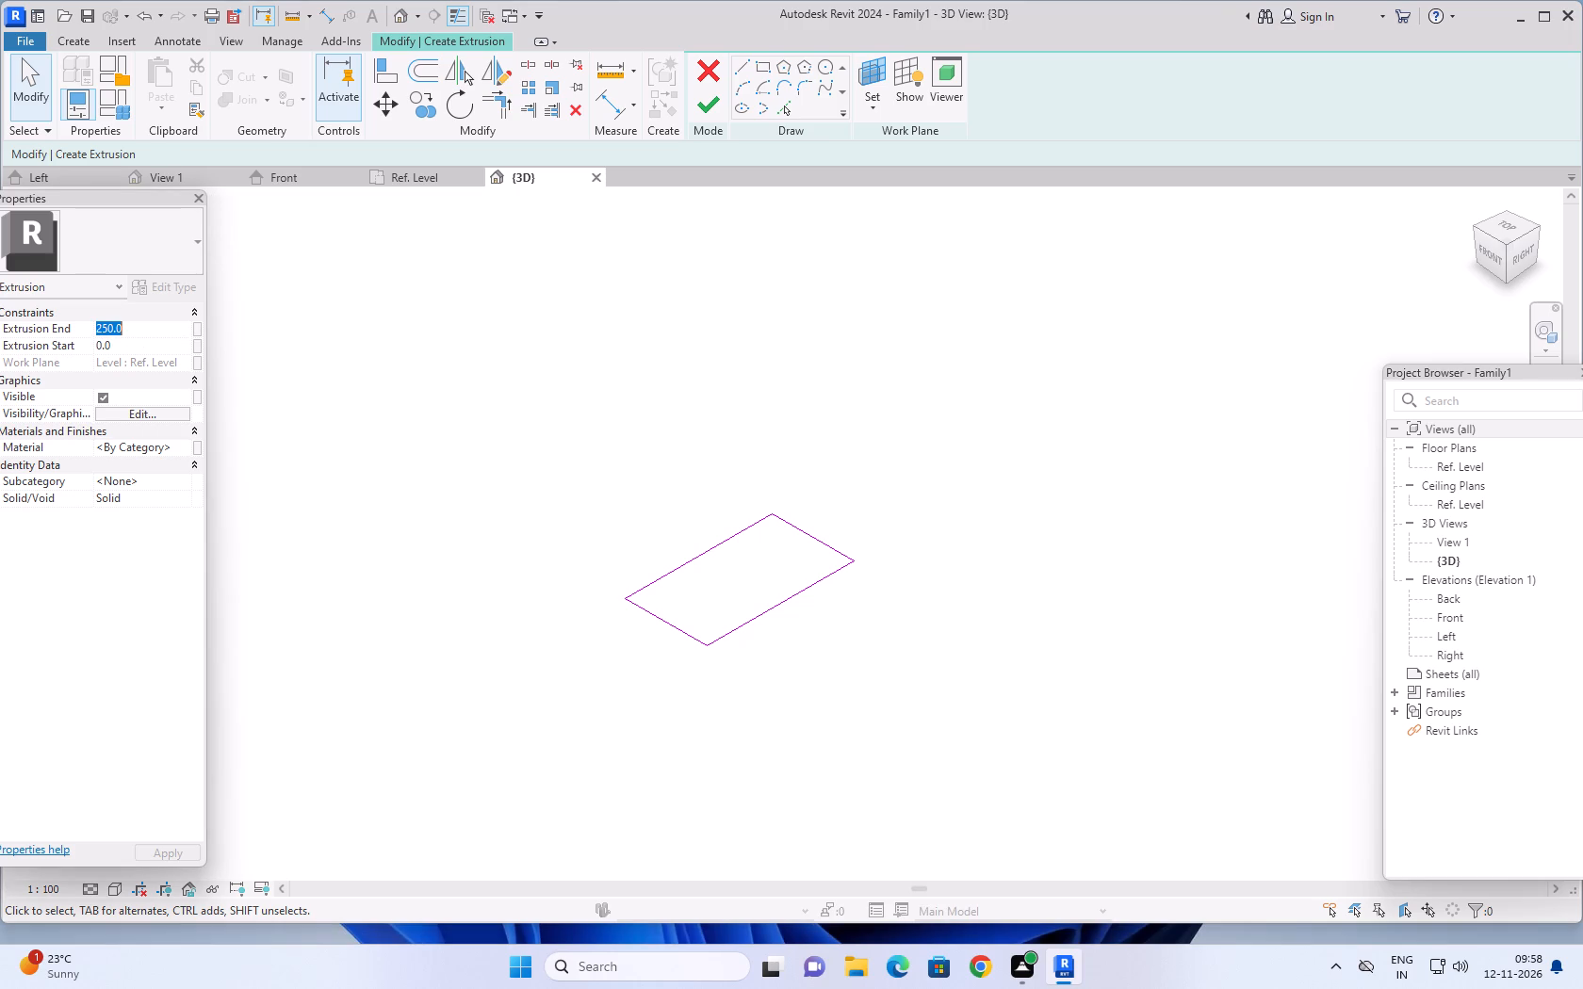
{"action": "type", "text": "35"}
{"action": "key", "text": "Return"}
{"action": "left_click", "coordinate": [704, 100]}
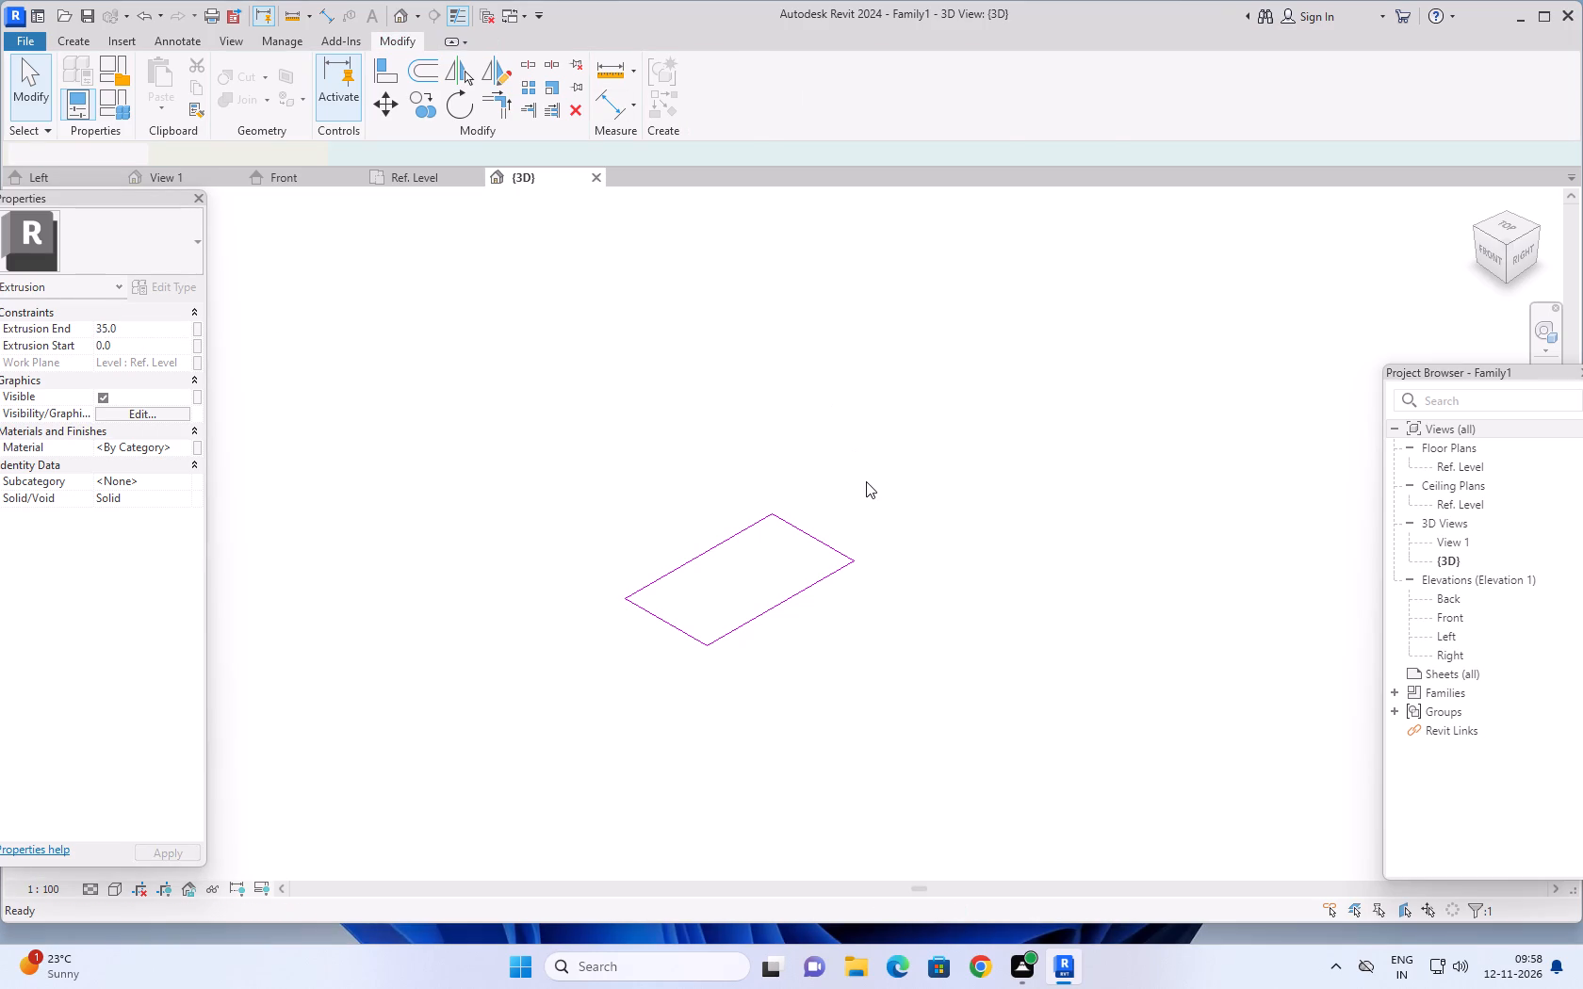
{"action": "key", "text": "Escape"}
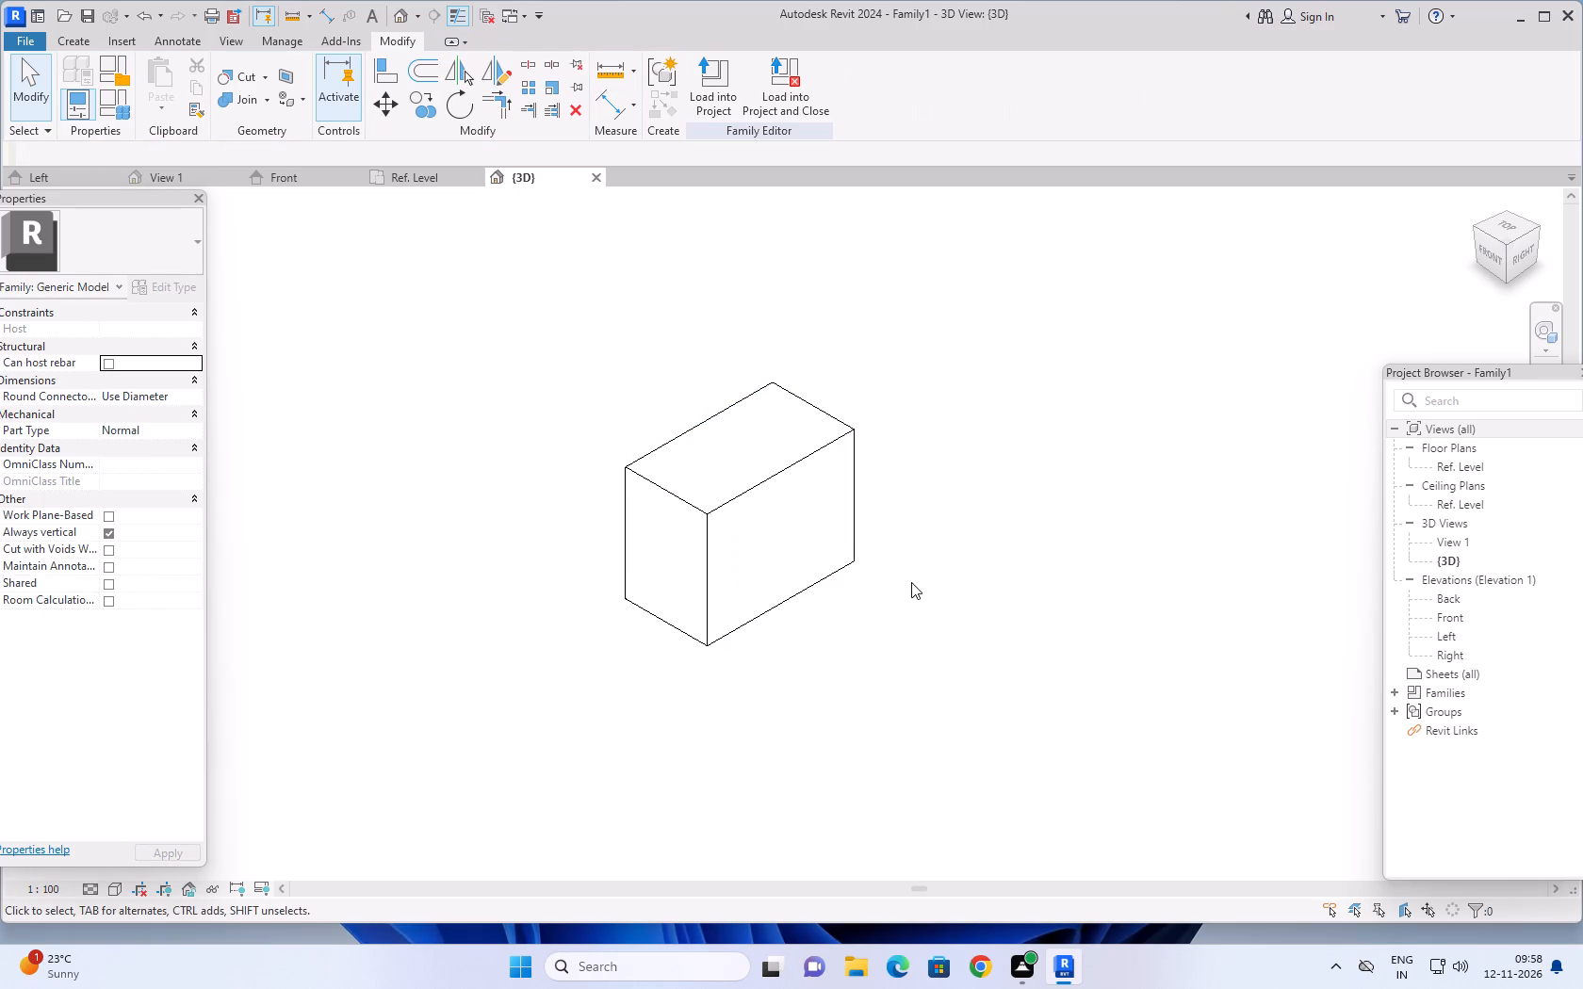
Examine the extruded block in 3D from different angles and zoom levels.
{"action": "scroll", "coordinate": [899, 601], "scroll_direction": "down", "scroll_amount": 3}
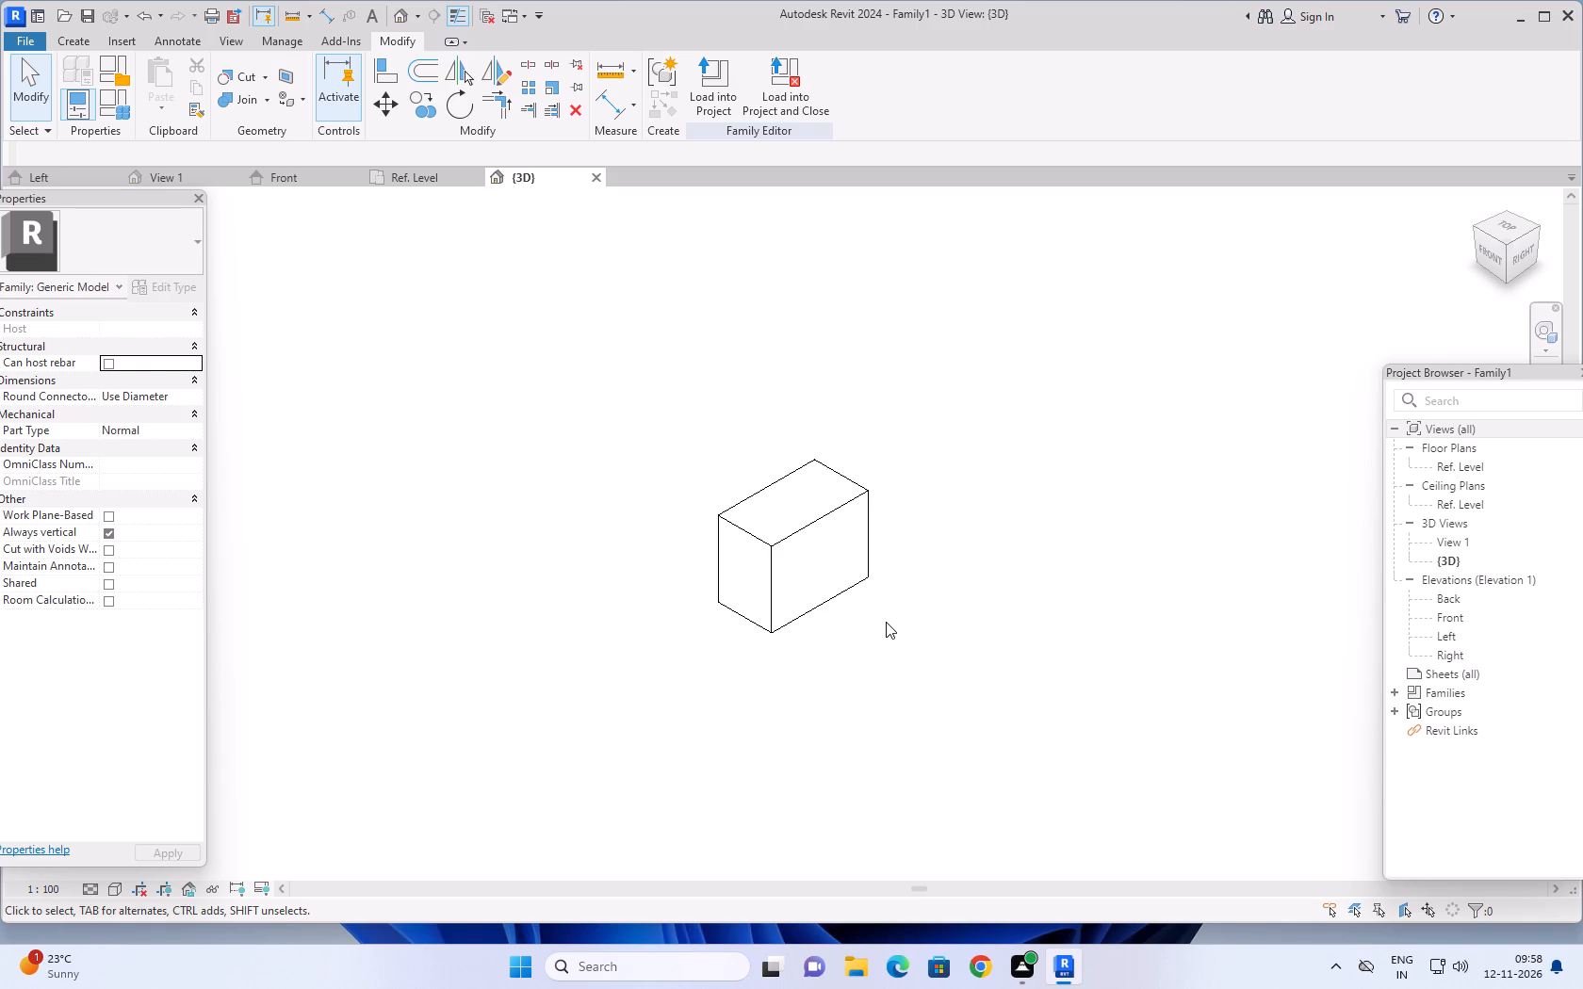
{"action": "scroll", "coordinate": [886, 622], "scroll_direction": "down", "scroll_amount": 1}
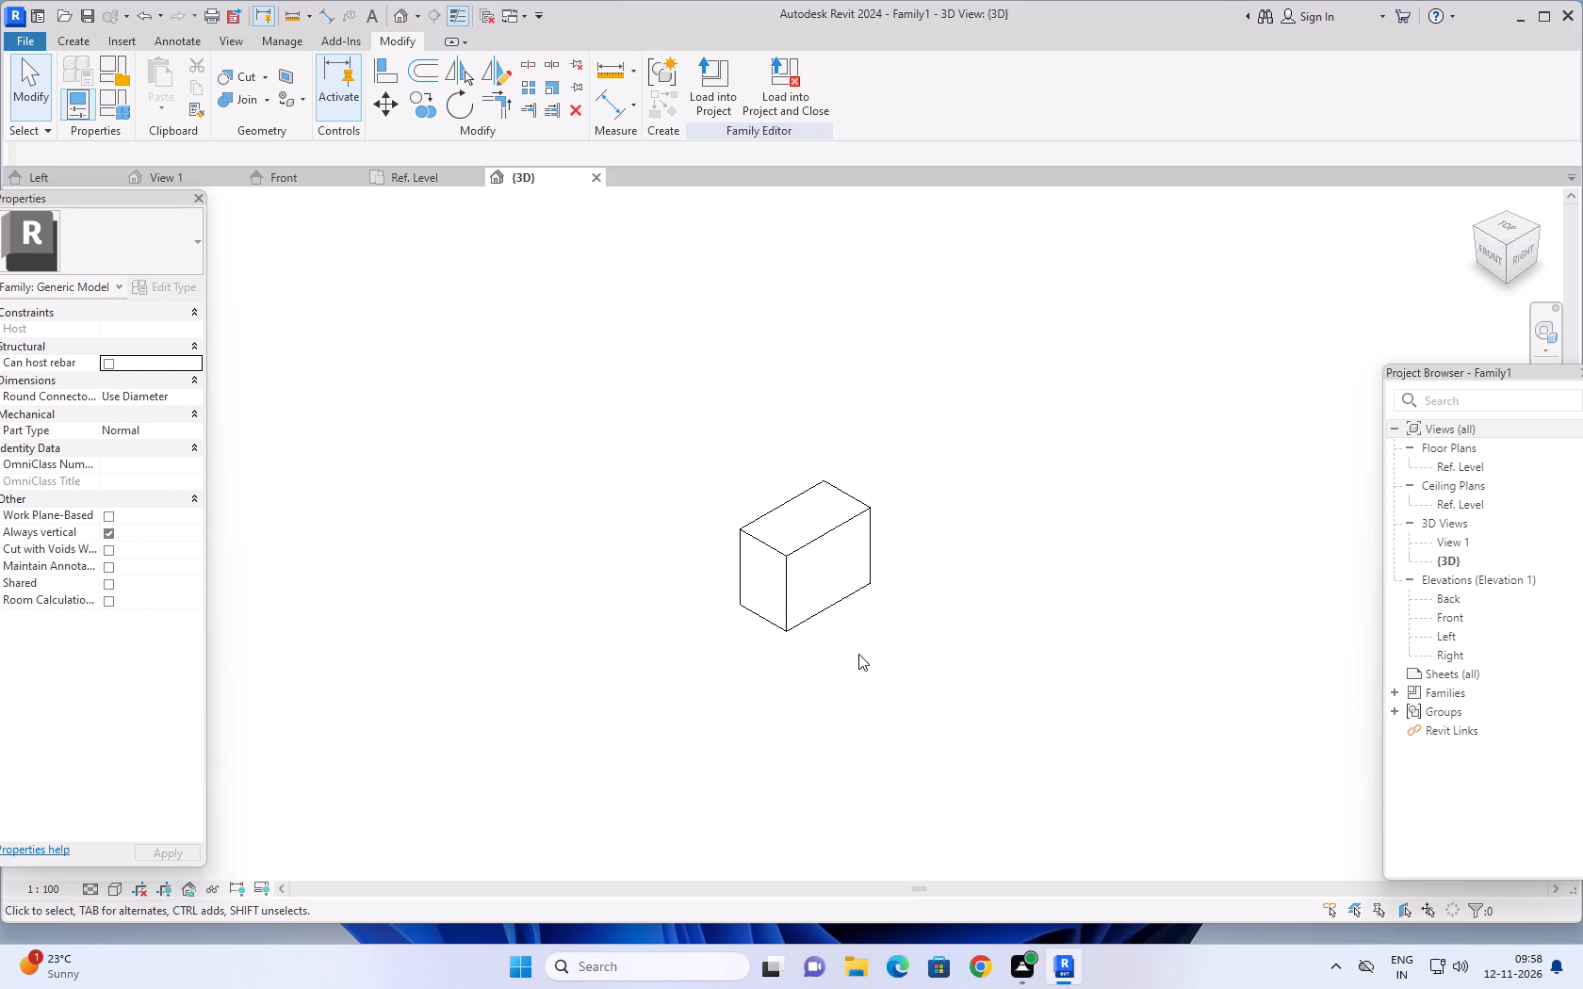
{"action": "middle_click_drag", "start_coordinate": [858, 654], "coordinate": [1099, 639], "text": "shift"}
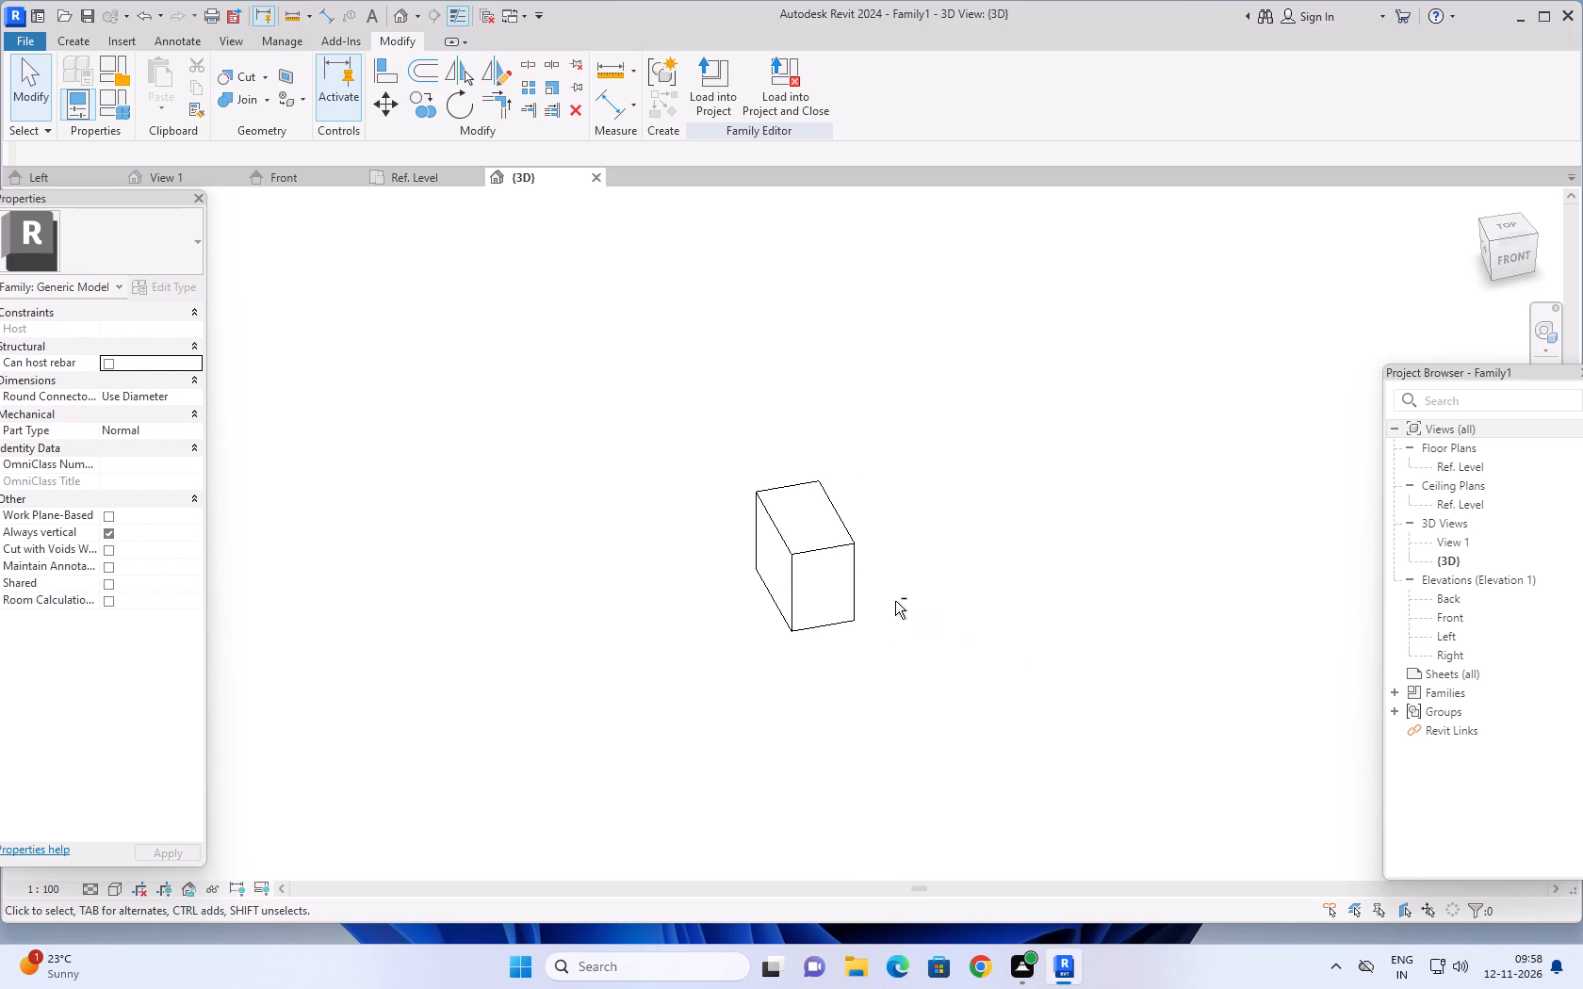
{"action": "middle_click_drag", "start_coordinate": [915, 597], "coordinate": [970, 584], "text": "shift"}
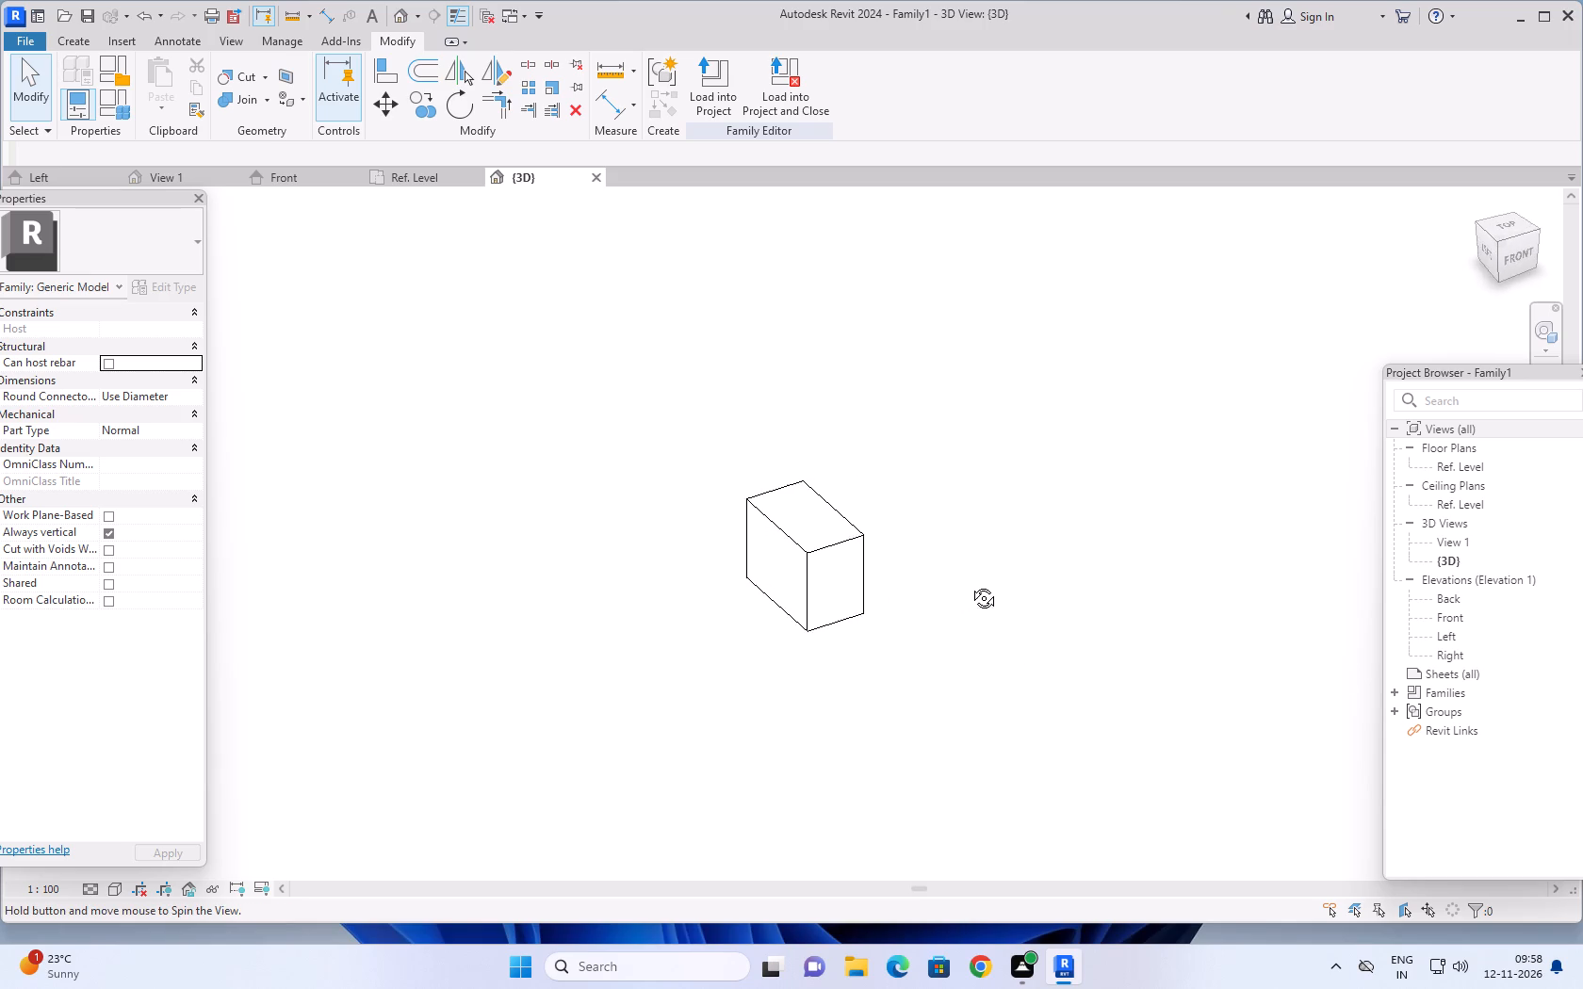
{"action": "middle_click_drag", "start_coordinate": [970, 584], "coordinate": [1014, 576], "text": "shift"}
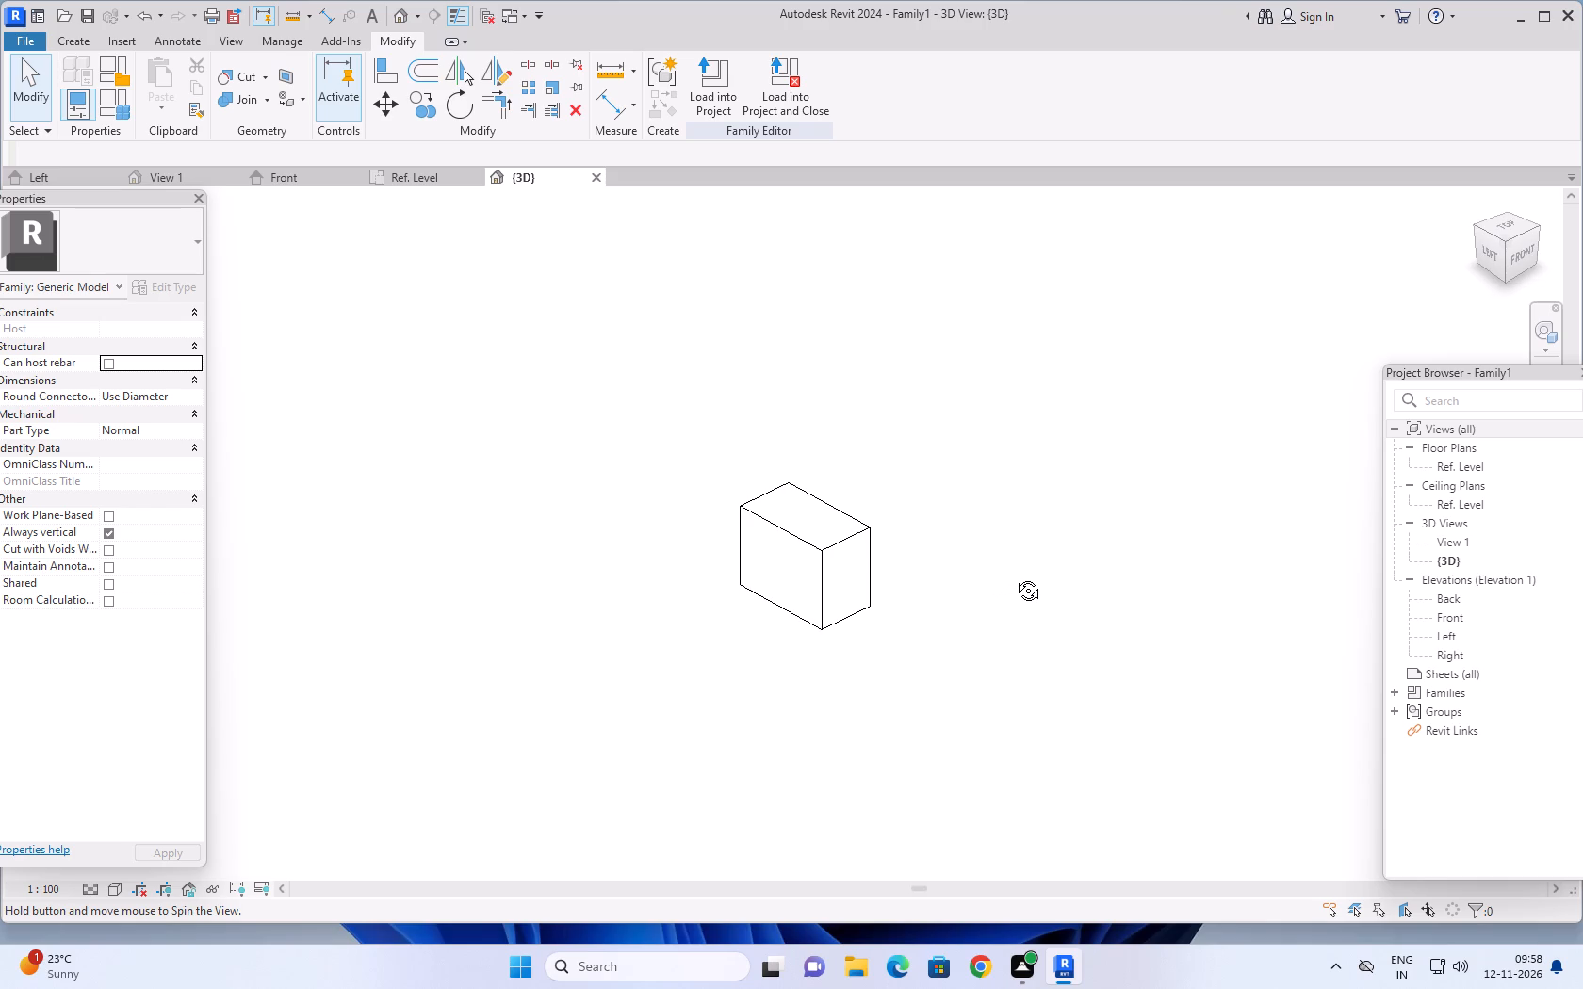
{"action": "middle_click_drag", "start_coordinate": [1014, 576], "coordinate": [1024, 576], "text": "shift"}
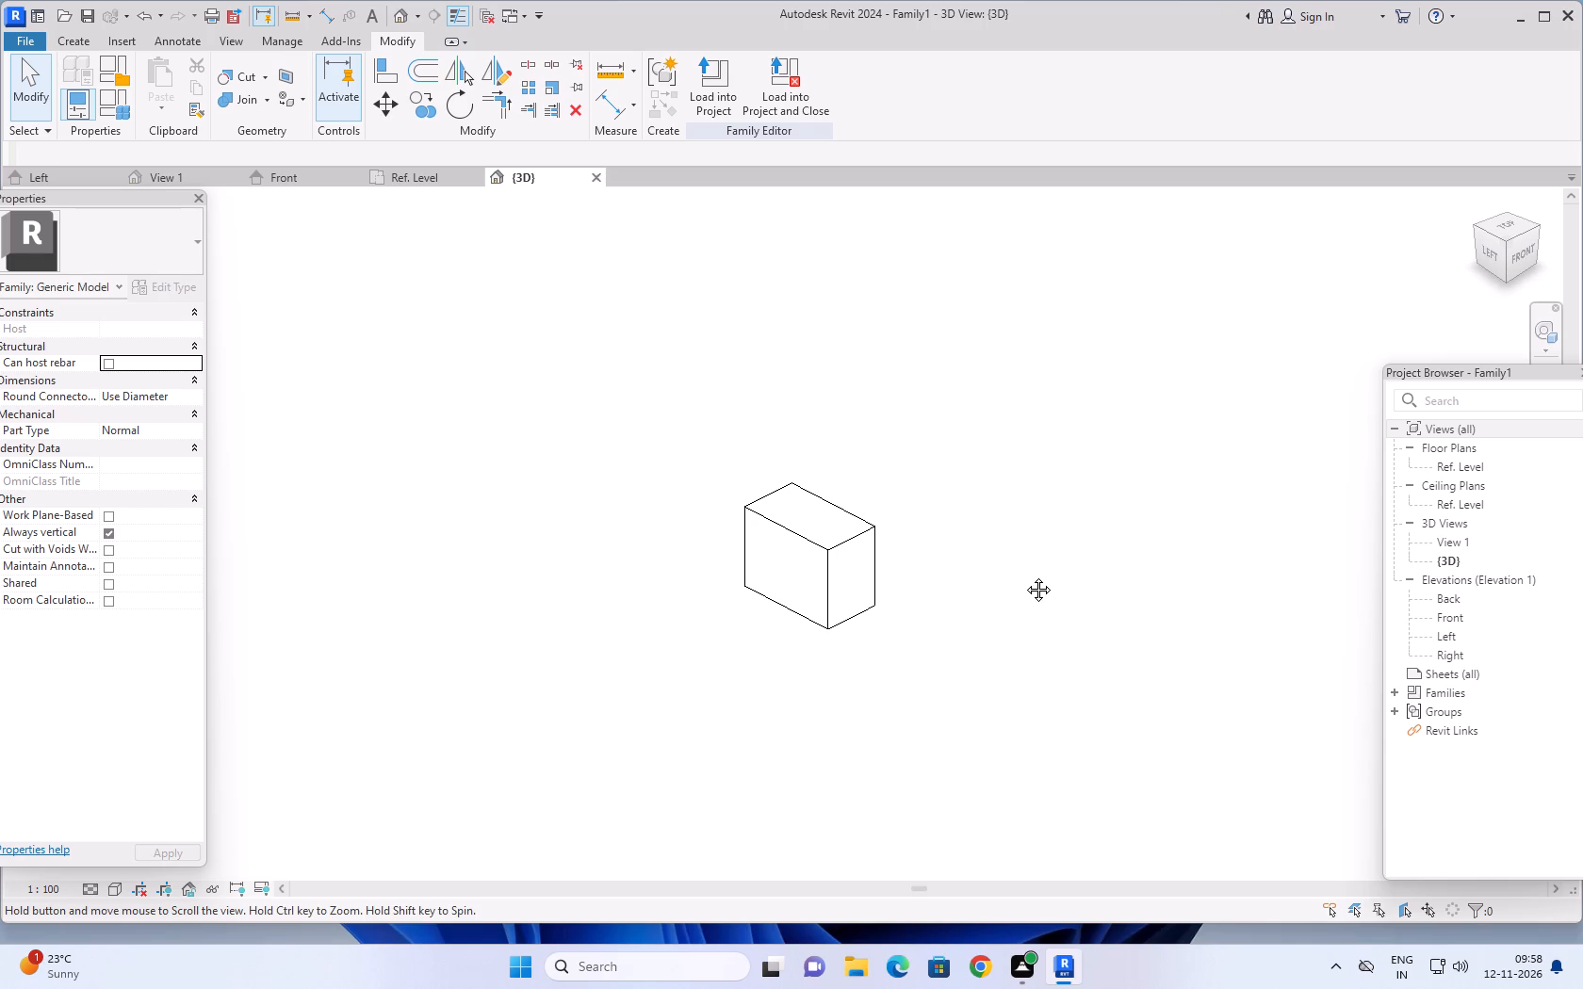
{"action": "middle_click_drag", "start_coordinate": [1024, 576], "coordinate": [1004, 584], "text": "shift"}
{"action": "middle_click_drag", "start_coordinate": [1001, 587], "coordinate": [973, 610]}
{"action": "scroll", "coordinate": [973, 610], "scroll_direction": "down", "scroll_amount": 1}
{"action": "middle_click_drag", "start_coordinate": [973, 610], "coordinate": [983, 592]}
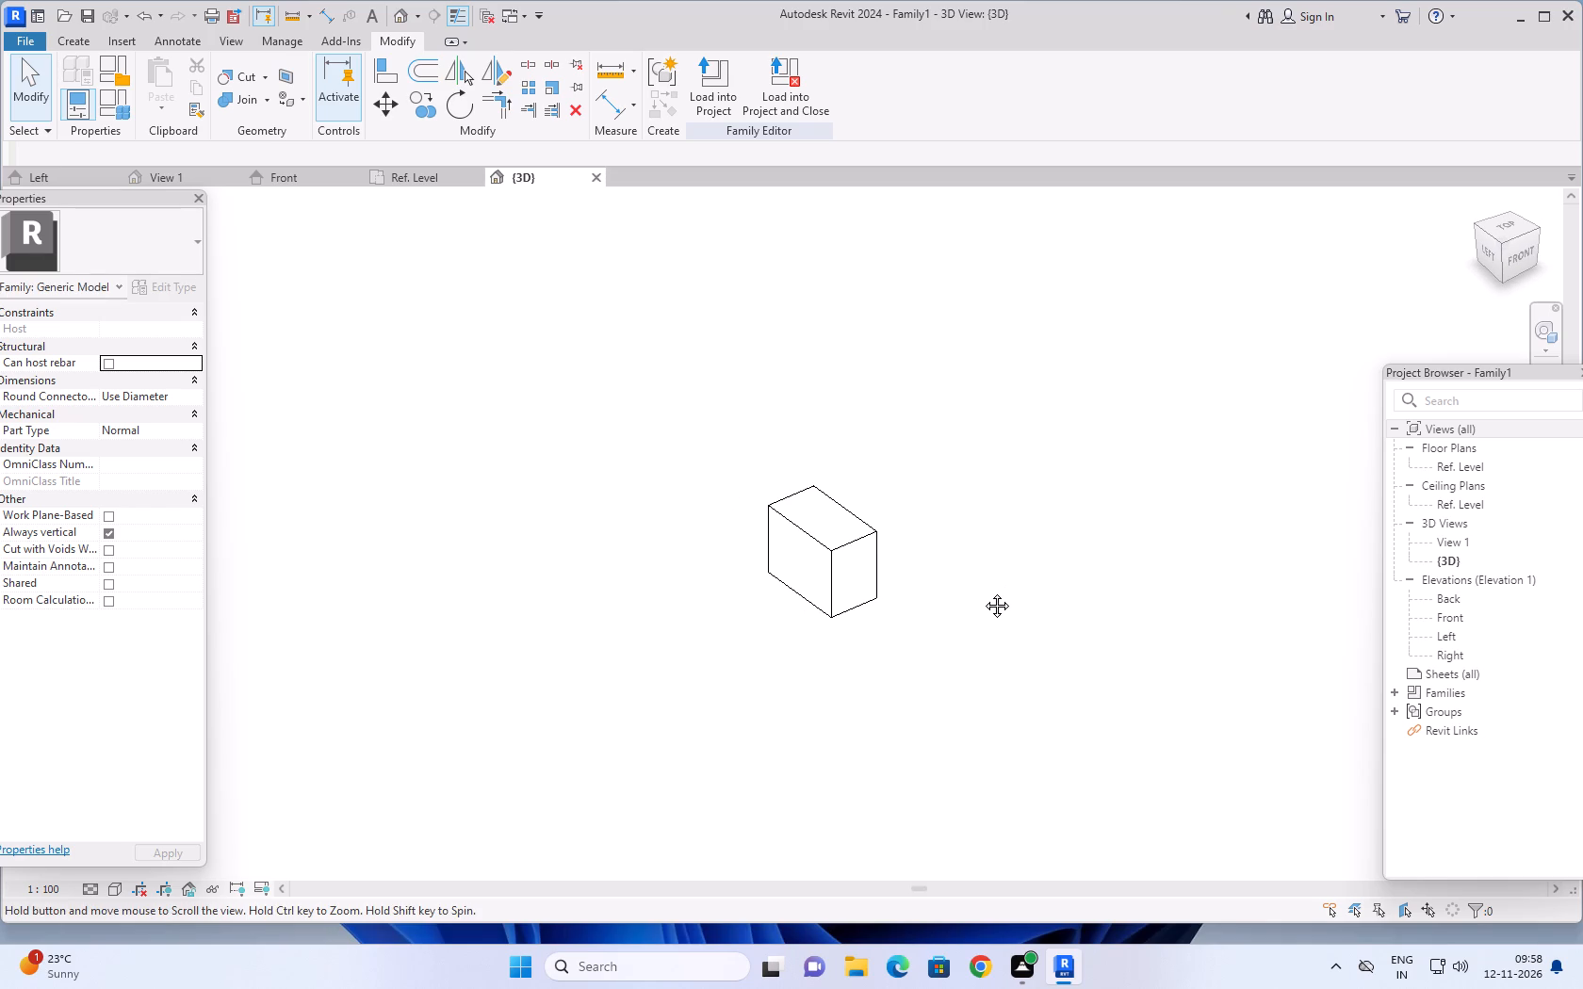
{"action": "middle_click_drag", "start_coordinate": [983, 592], "coordinate": [987, 592]}
{"action": "scroll", "coordinate": [940, 624], "scroll_direction": "up", "scroll_amount": 2}
{"action": "middle_click_drag", "start_coordinate": [980, 601], "coordinate": [981, 600]}
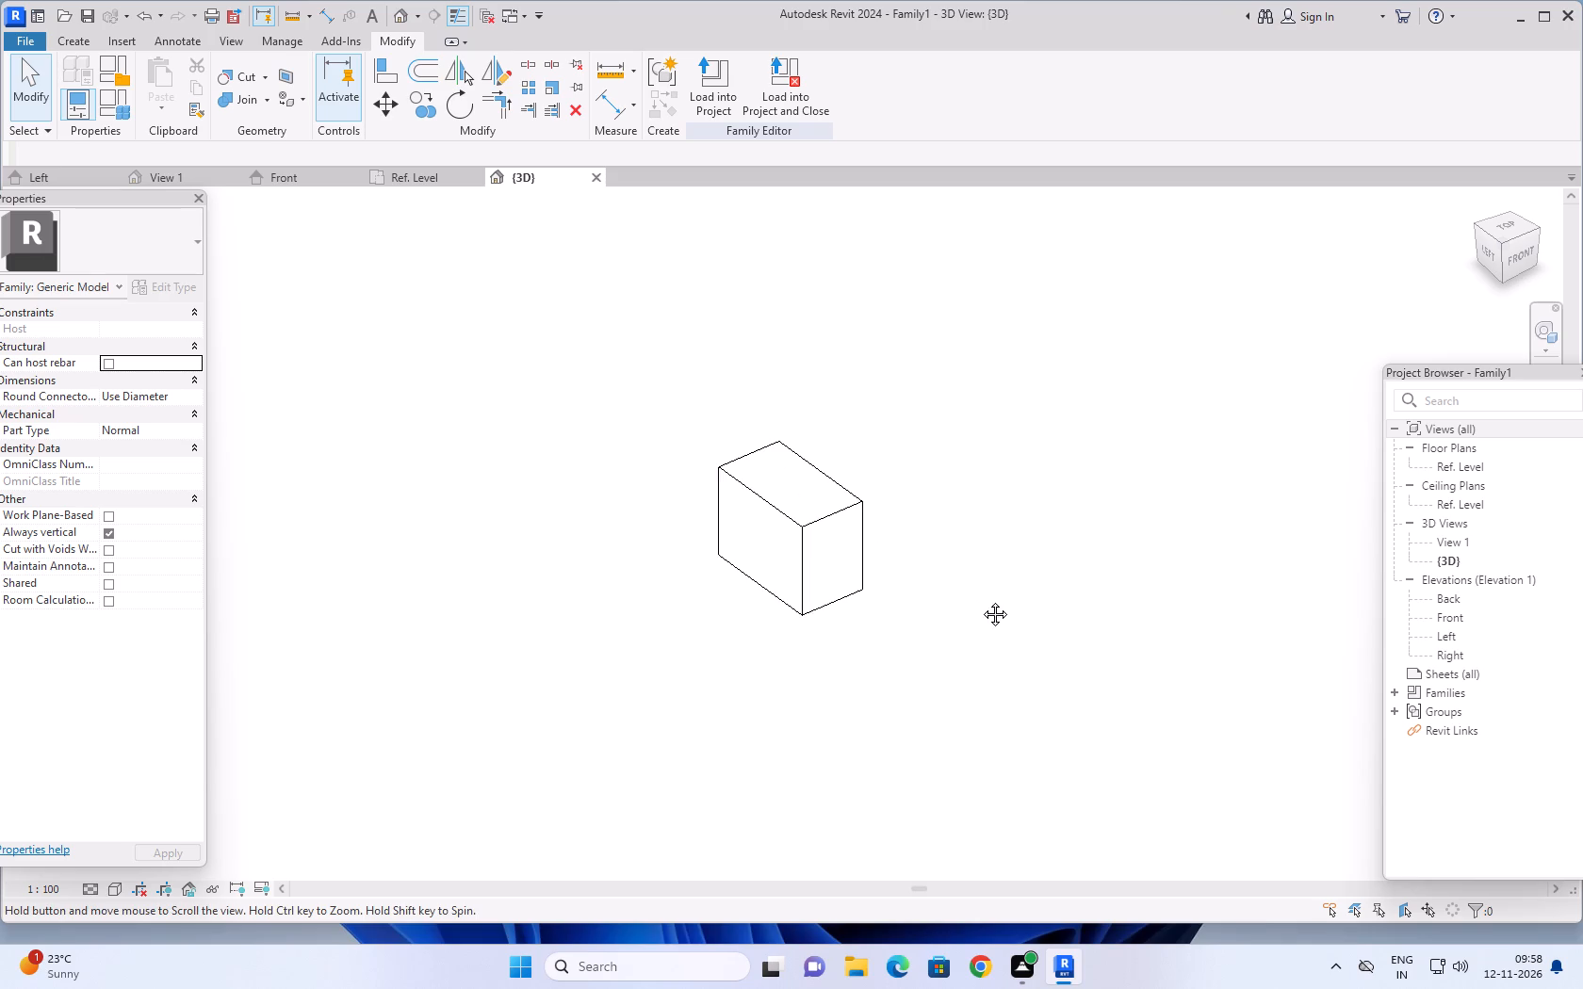
{"action": "middle_click_drag", "start_coordinate": [981, 600], "coordinate": [1027, 610]}
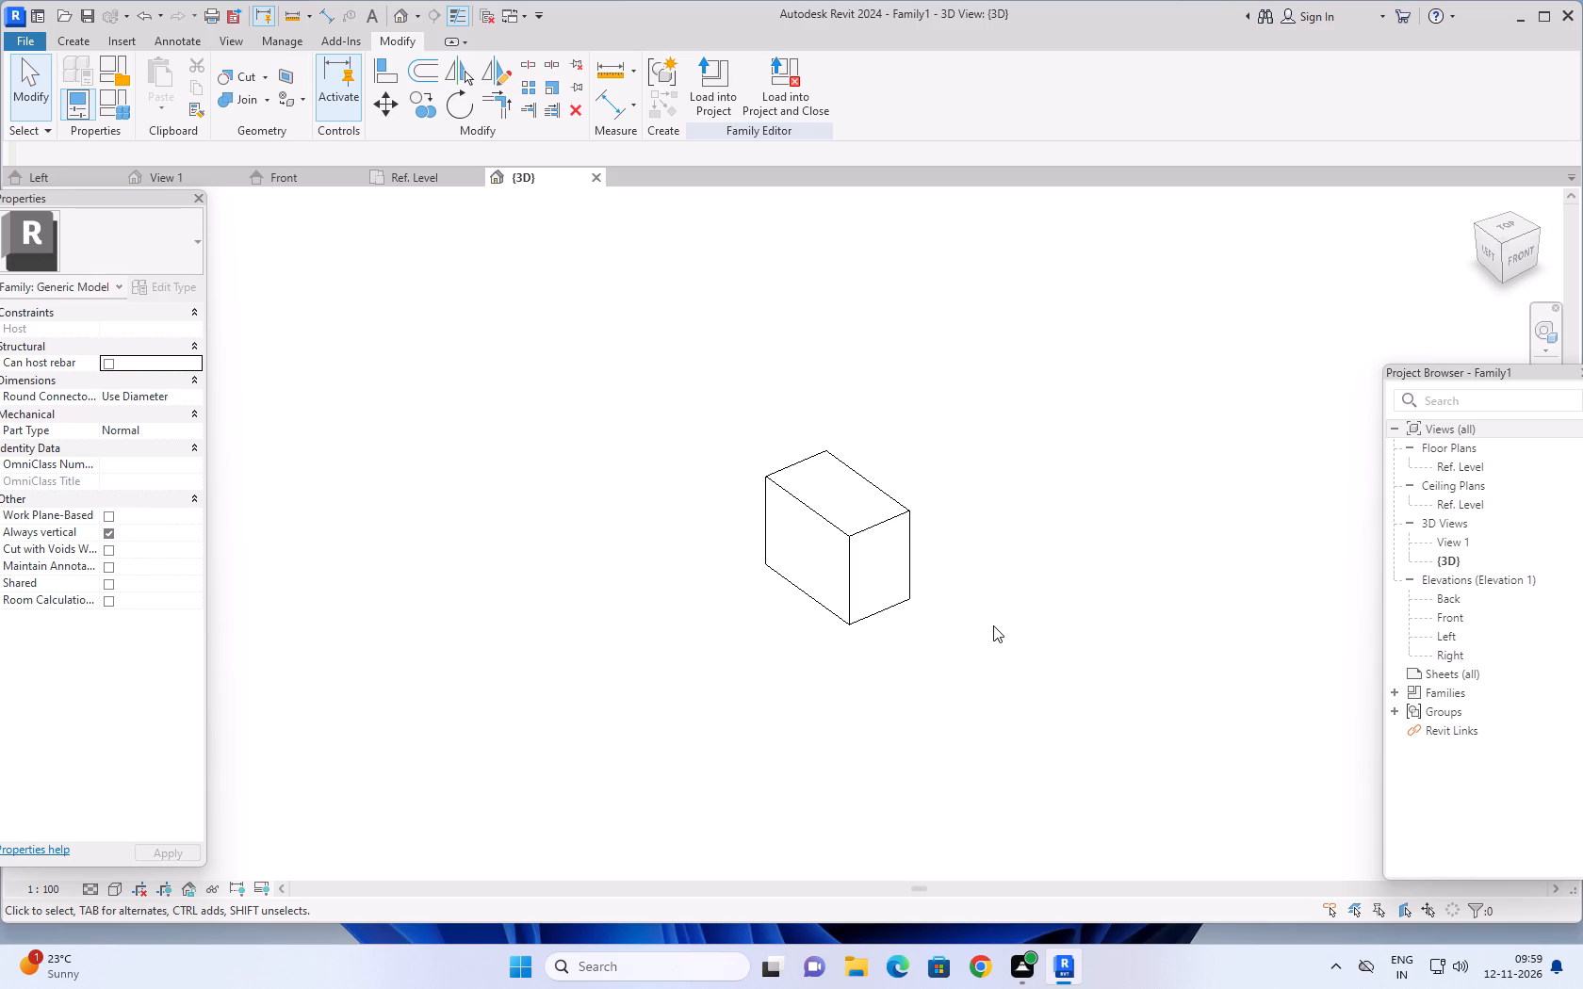
{"action": "scroll", "coordinate": [794, 443], "scroll_direction": "up", "scroll_amount": 2}
{"action": "middle_click_drag", "start_coordinate": [971, 434], "coordinate": [981, 407]}
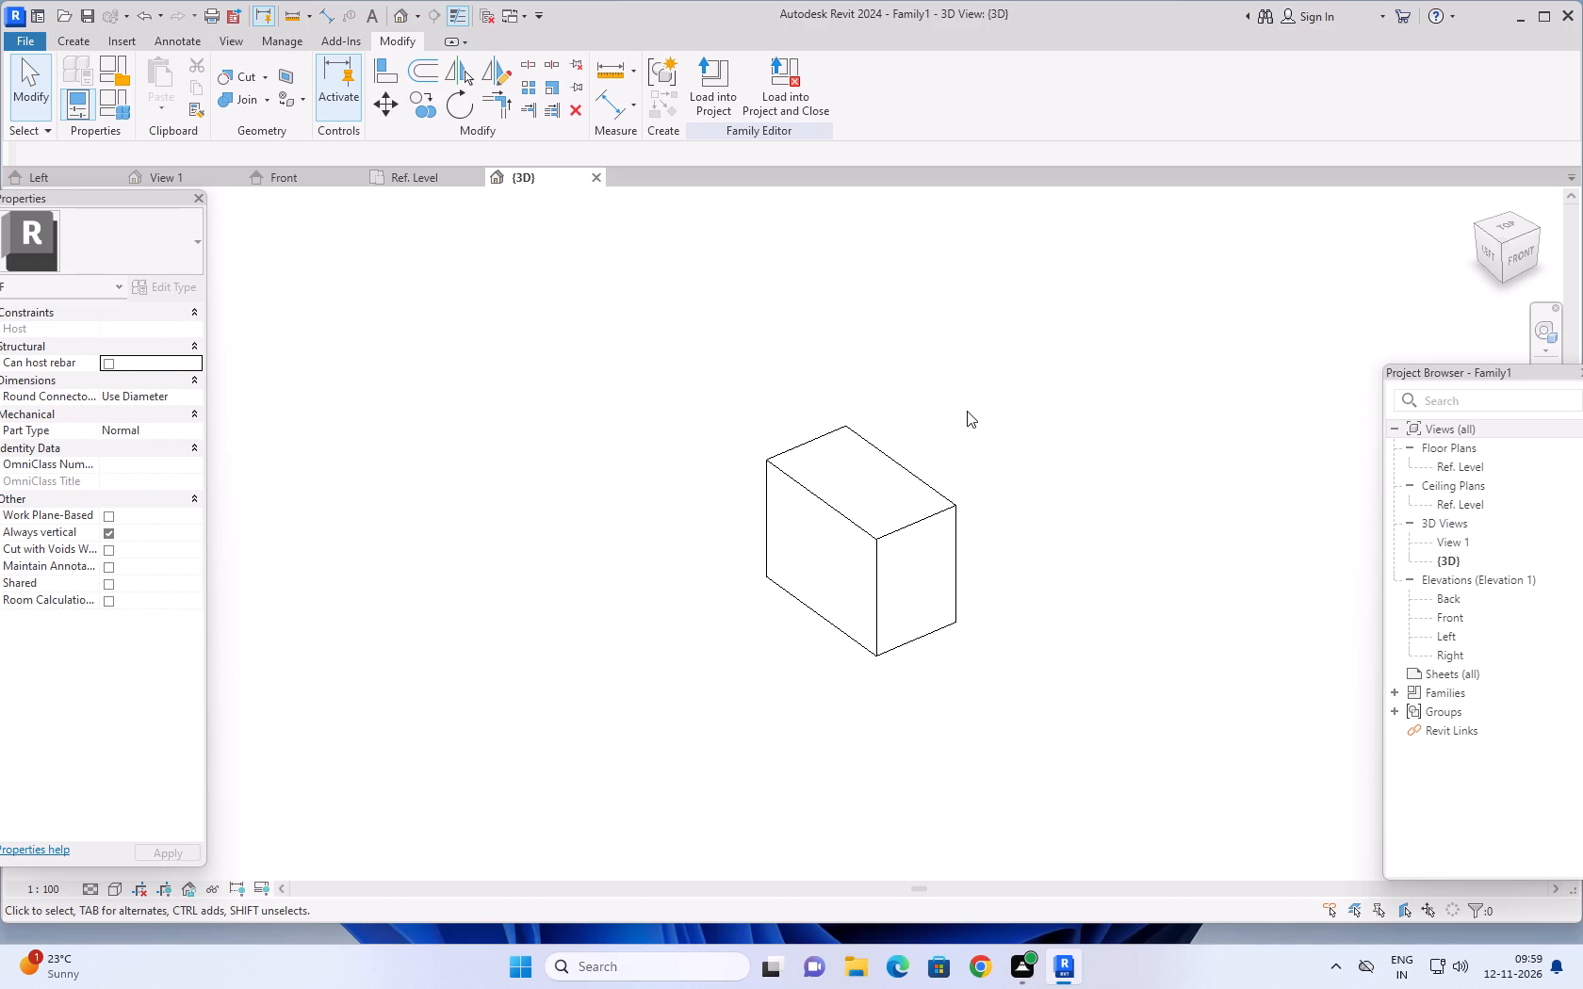
Start a new extrusion and pick the block's top face as its work plane.
{"action": "left_click", "coordinate": [88, 40]}
{"action": "left_click", "coordinate": [148, 63]}
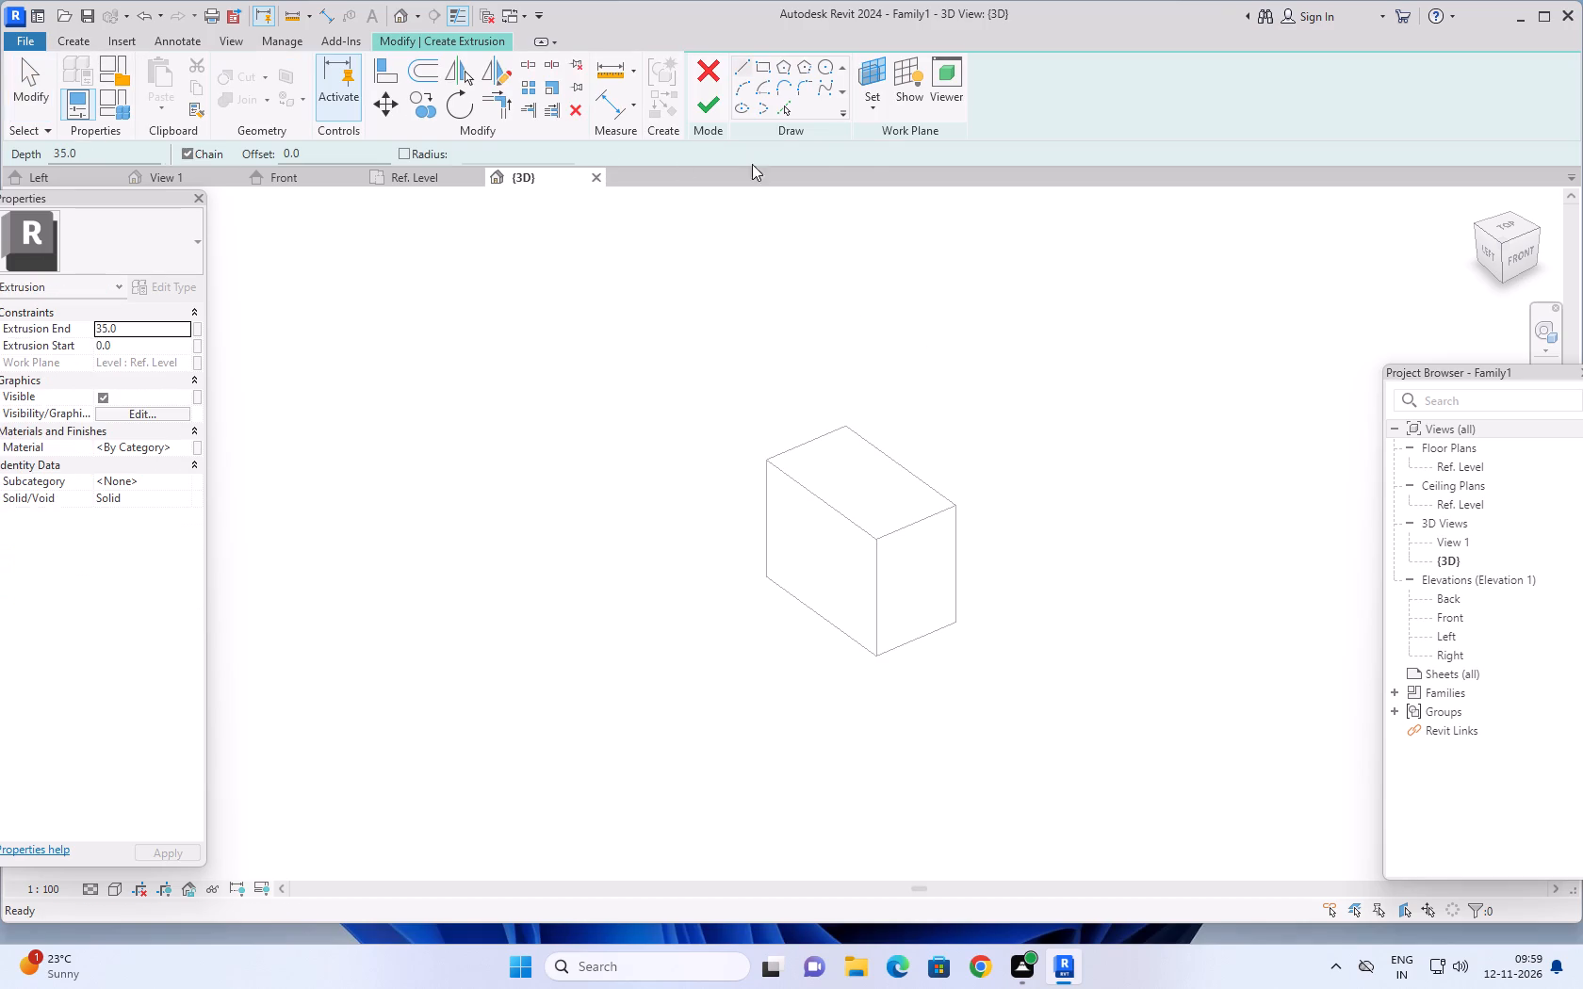
{"action": "left_click", "coordinate": [876, 115]}
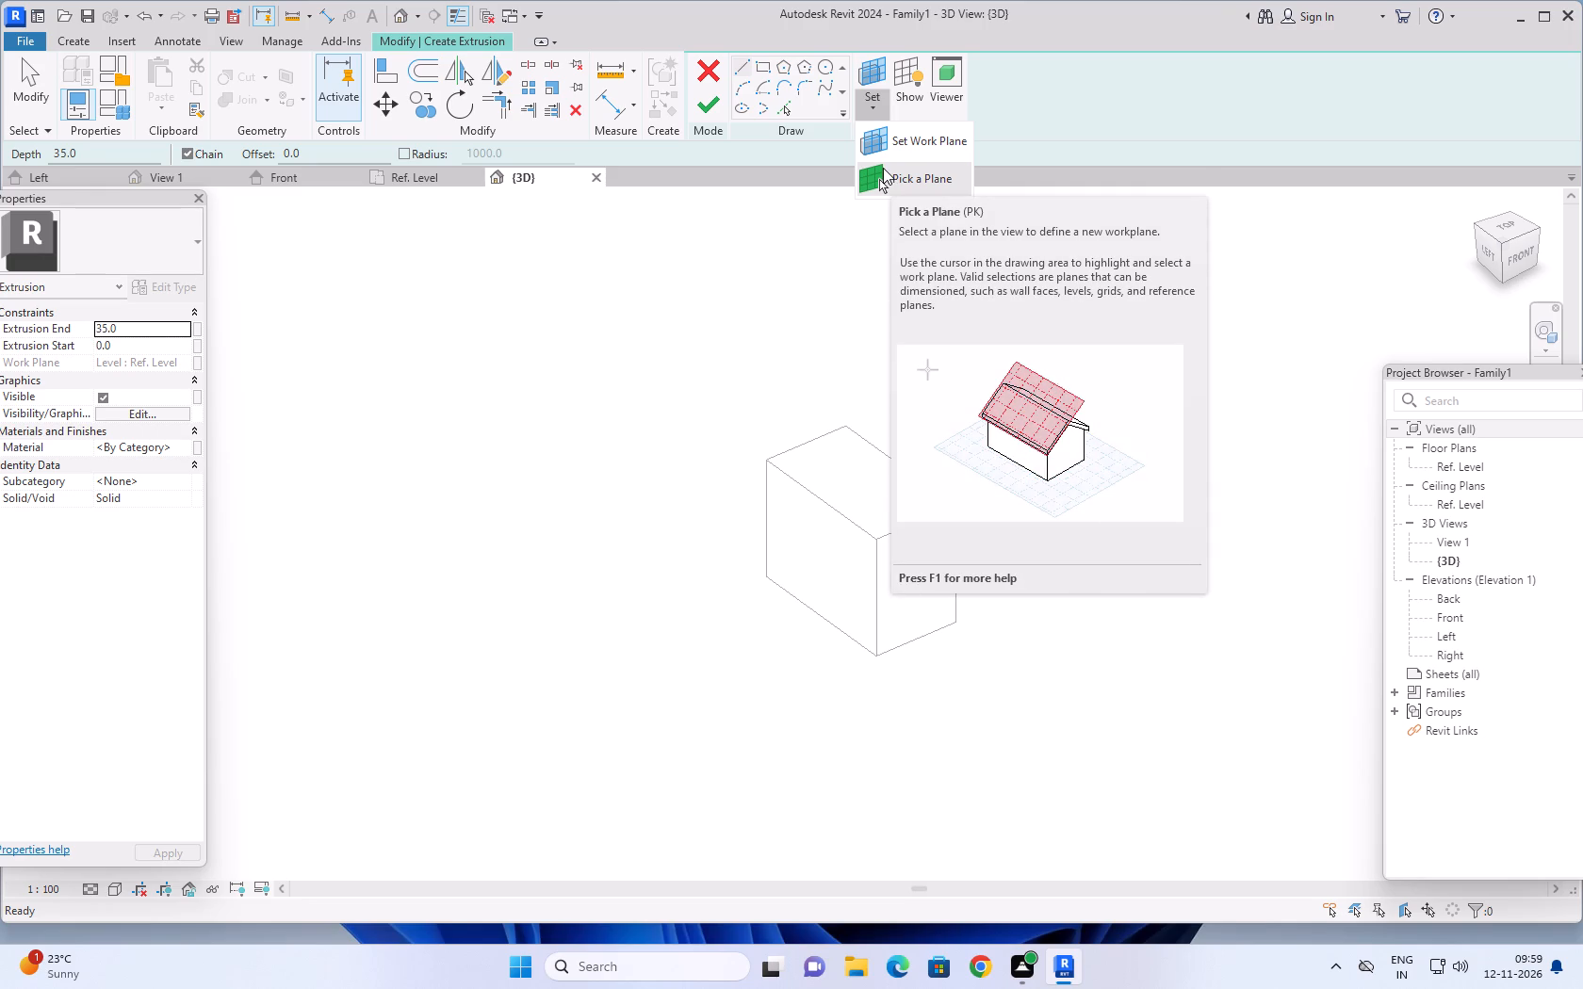
{"action": "left_click", "coordinate": [883, 168]}
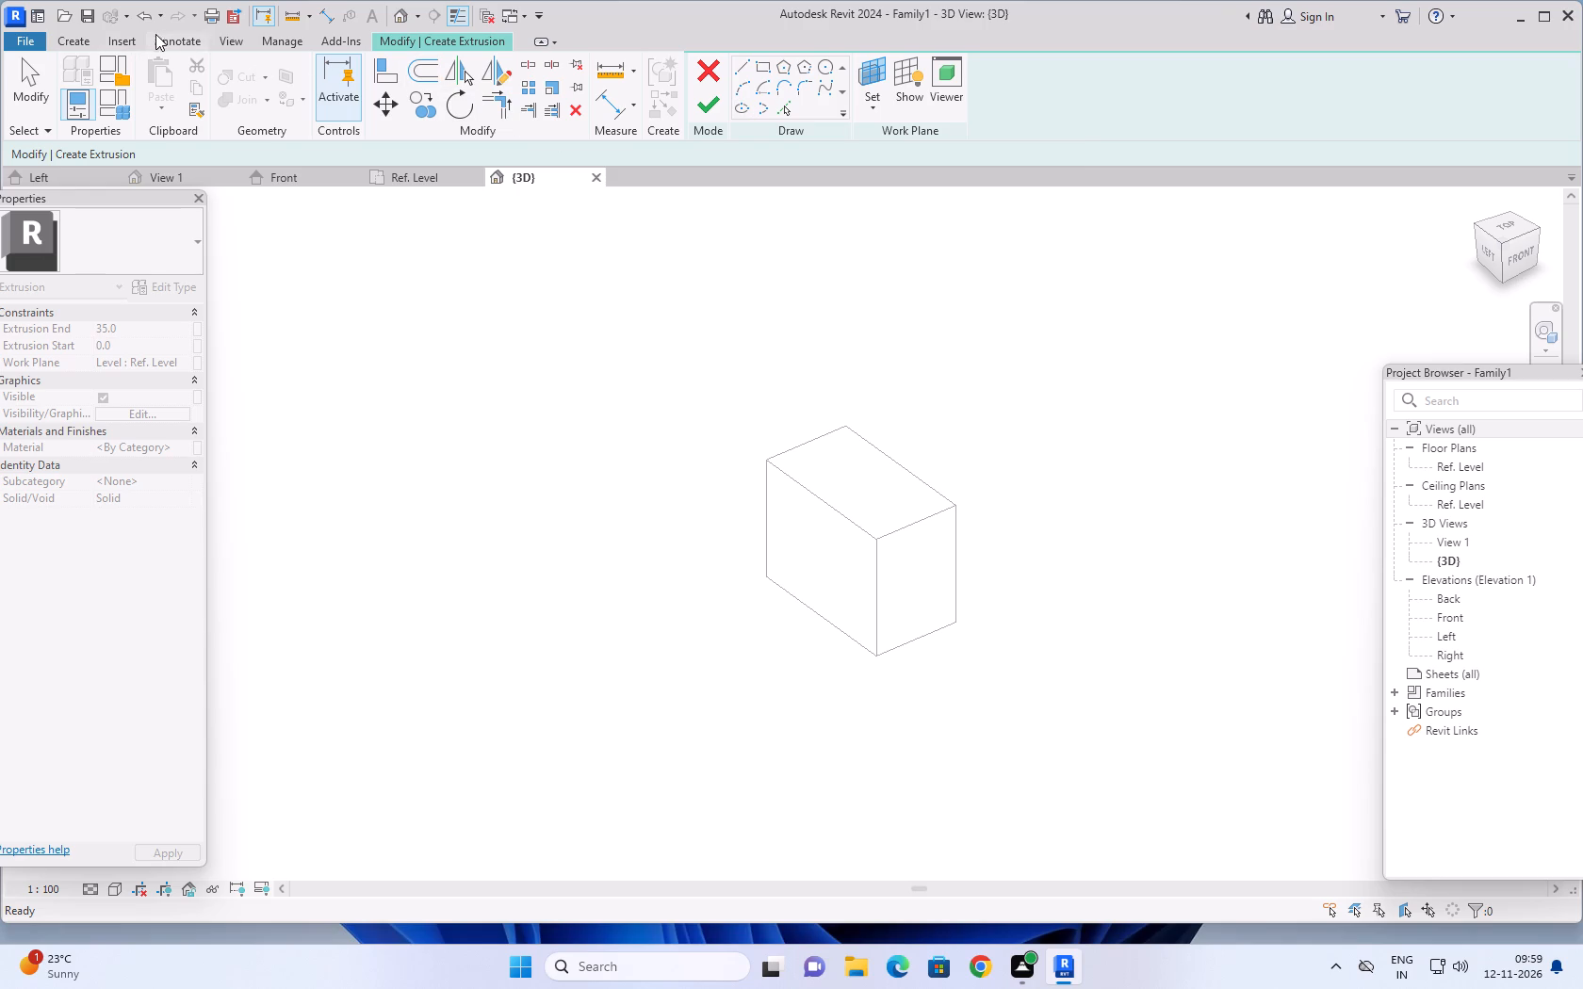
{"action": "left_click", "coordinate": [273, 40]}
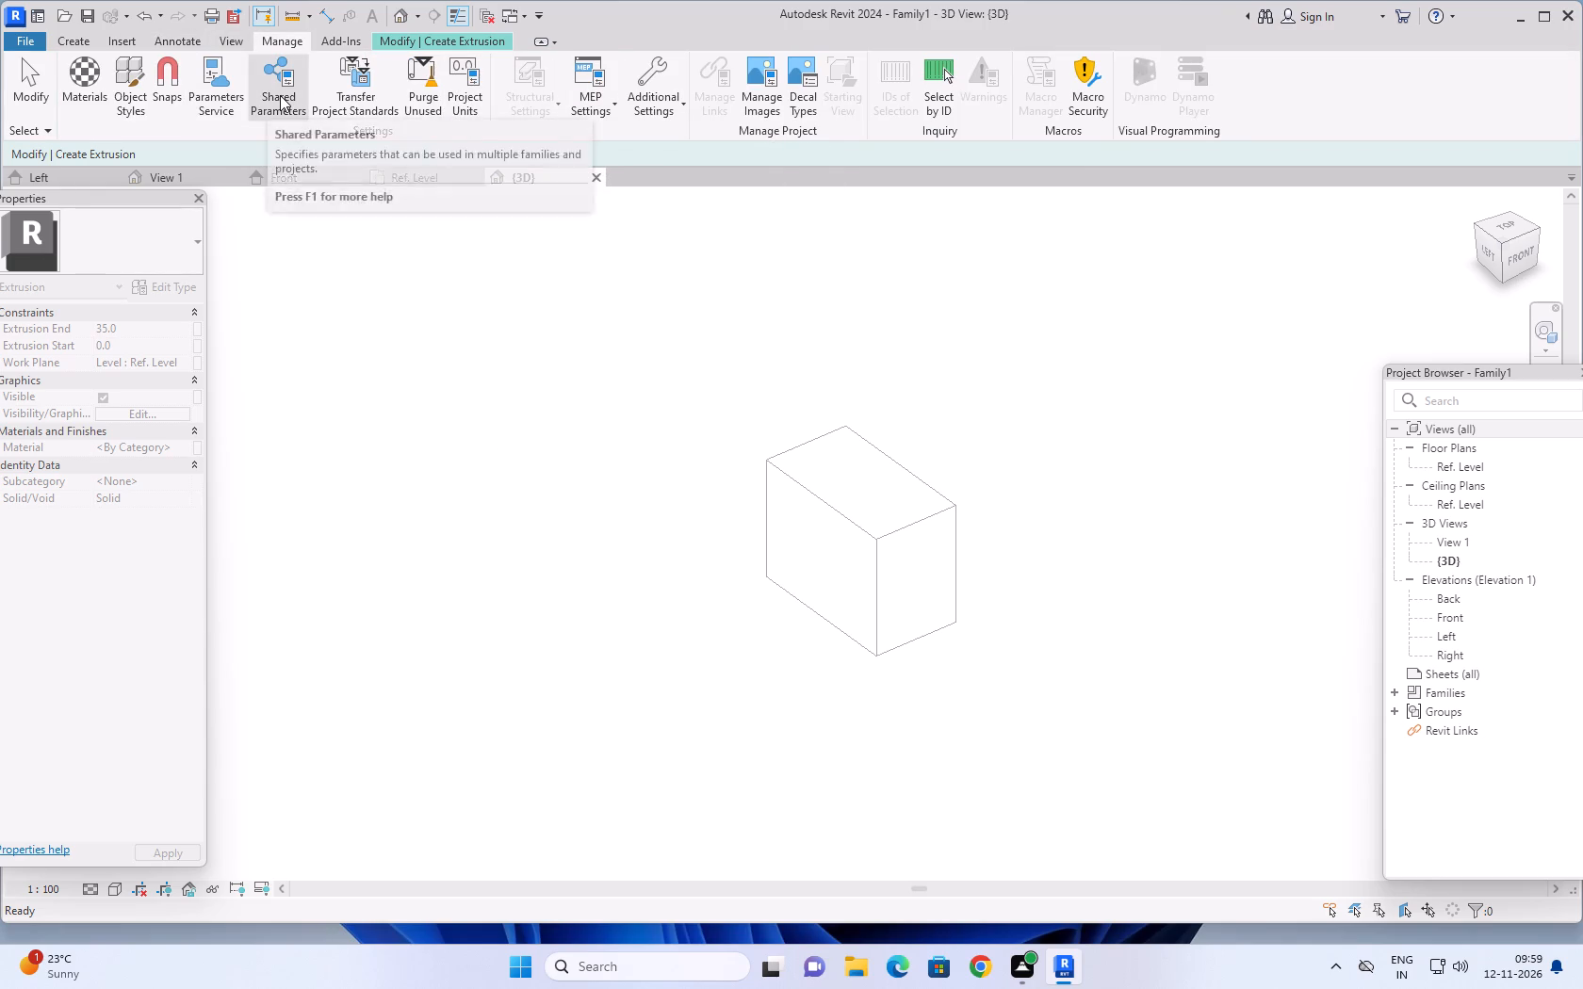
{"action": "left_click", "coordinate": [439, 39]}
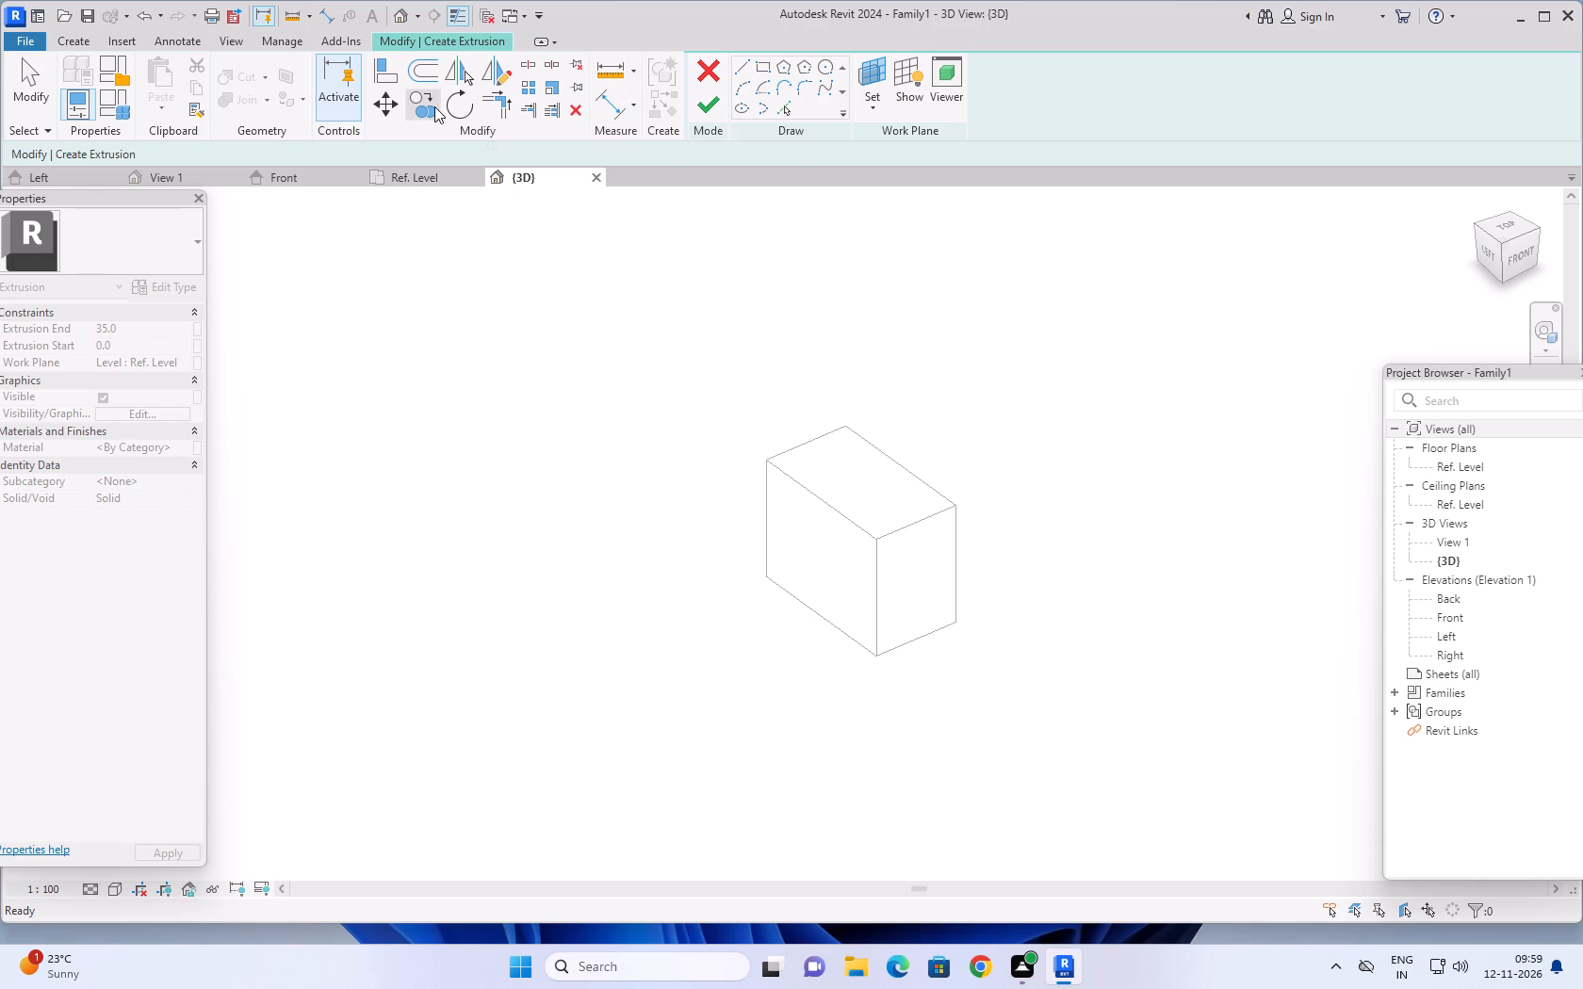
{"action": "left_click", "coordinate": [737, 66]}
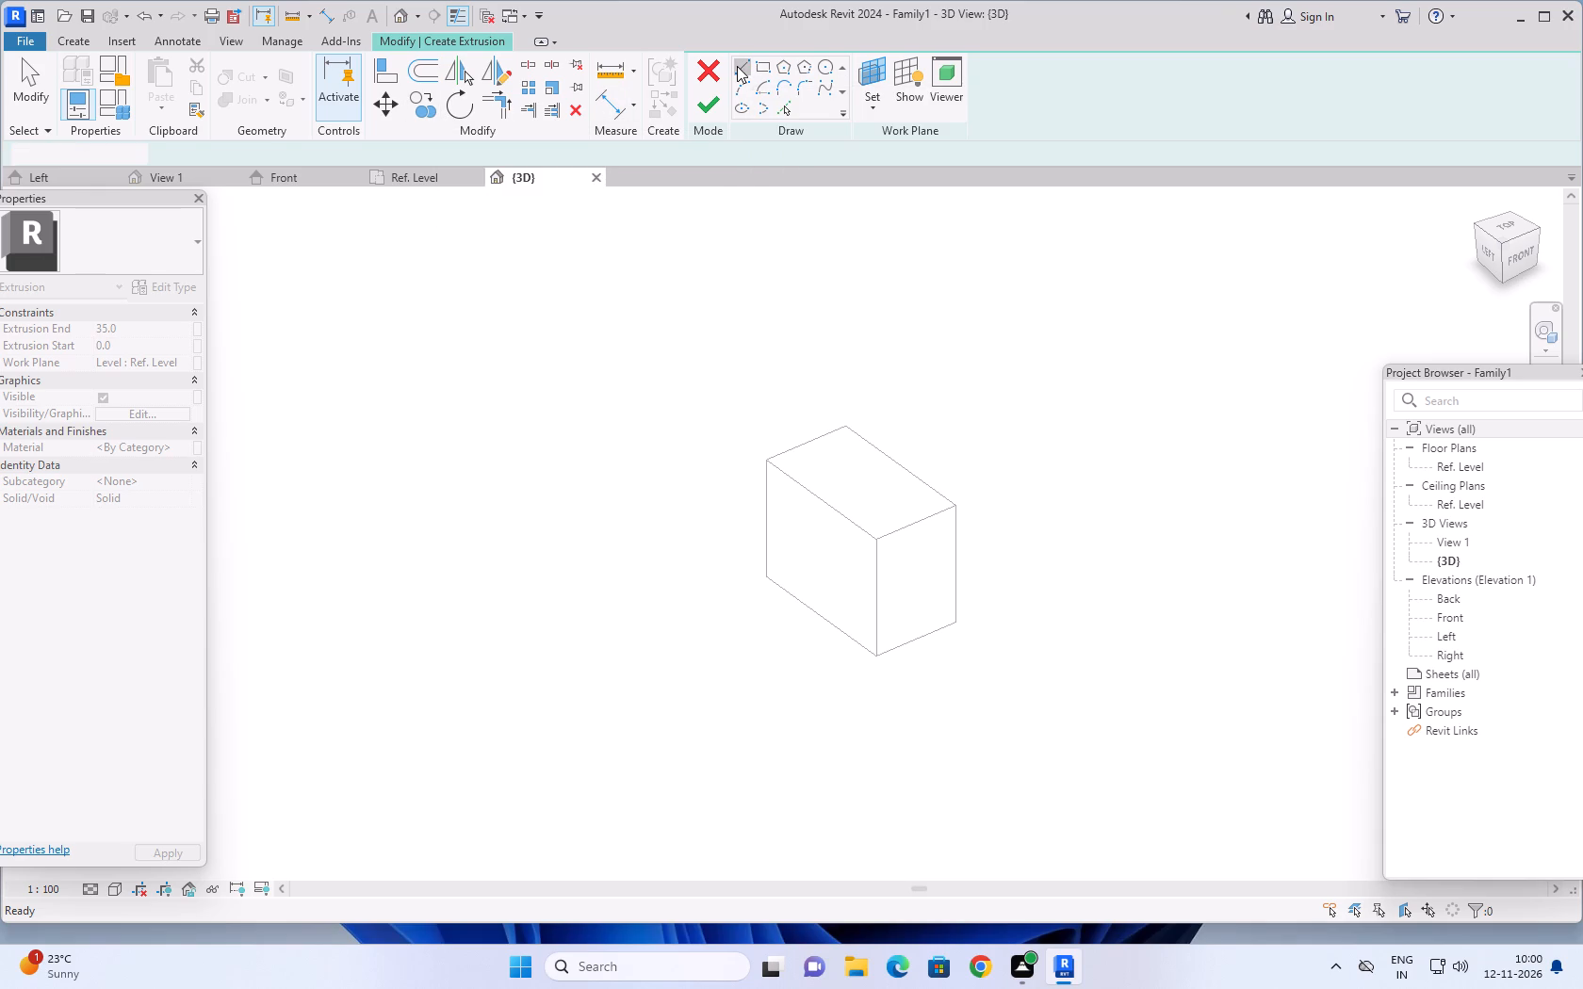
{"action": "scroll", "coordinate": [846, 412], "scroll_direction": "up", "scroll_amount": 2}
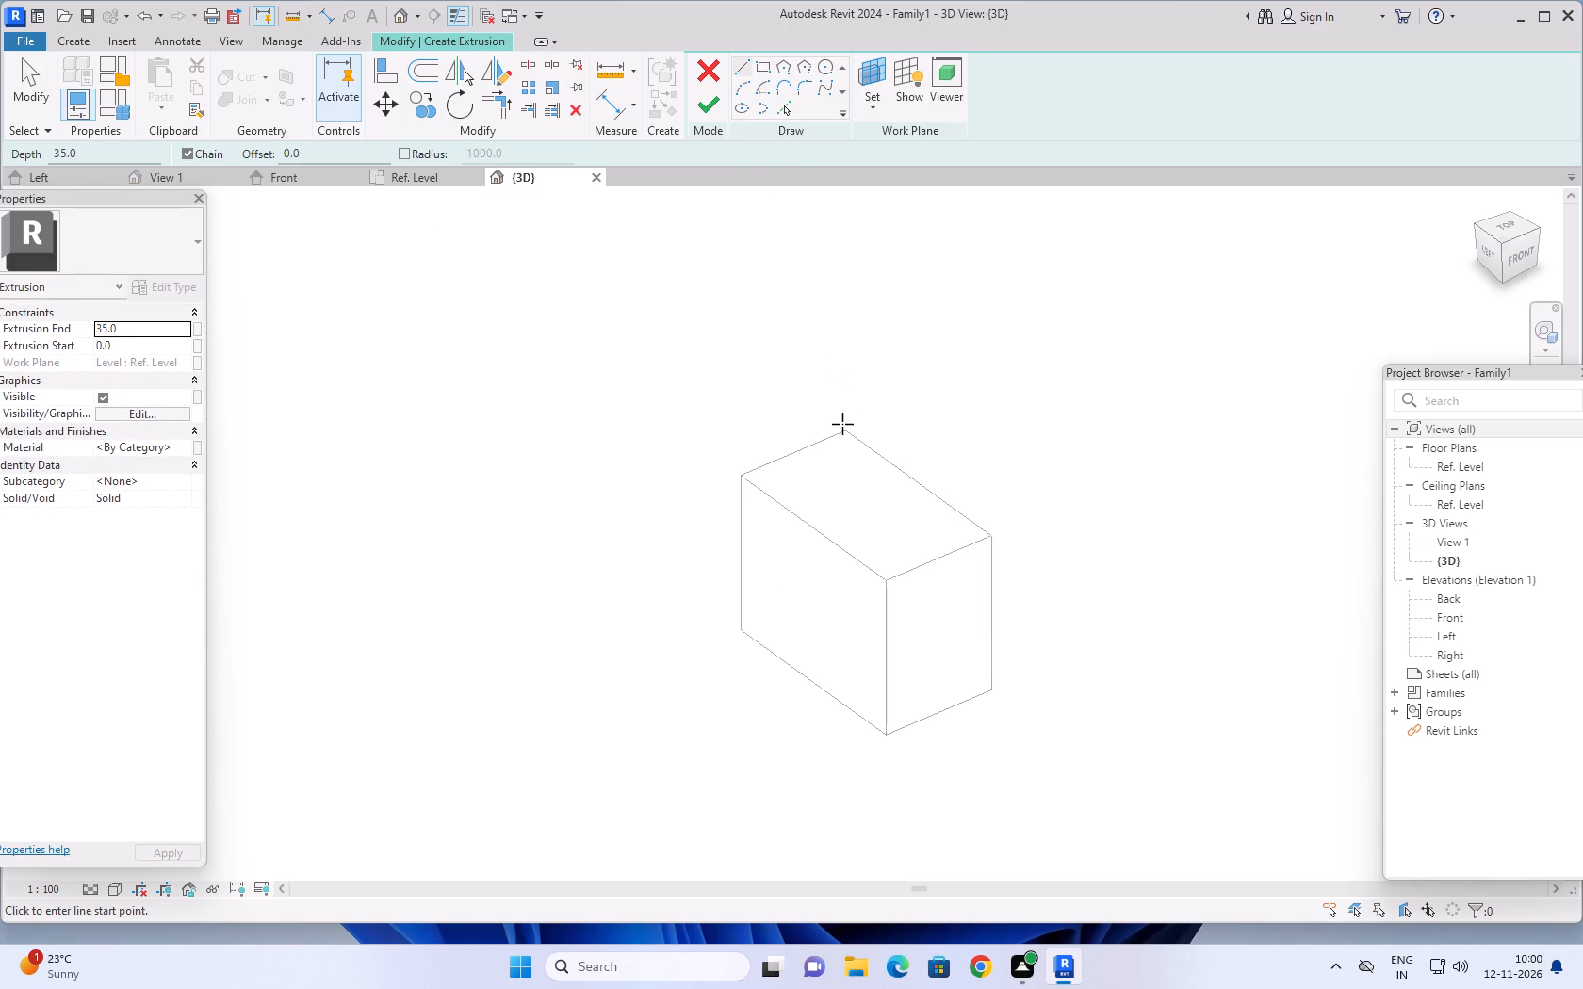
{"action": "left_click", "coordinate": [864, 103]}
{"action": "left_click", "coordinate": [880, 177]}
{"action": "left_click", "coordinate": [815, 465]}
{"action": "left_click", "coordinate": [876, 105]}
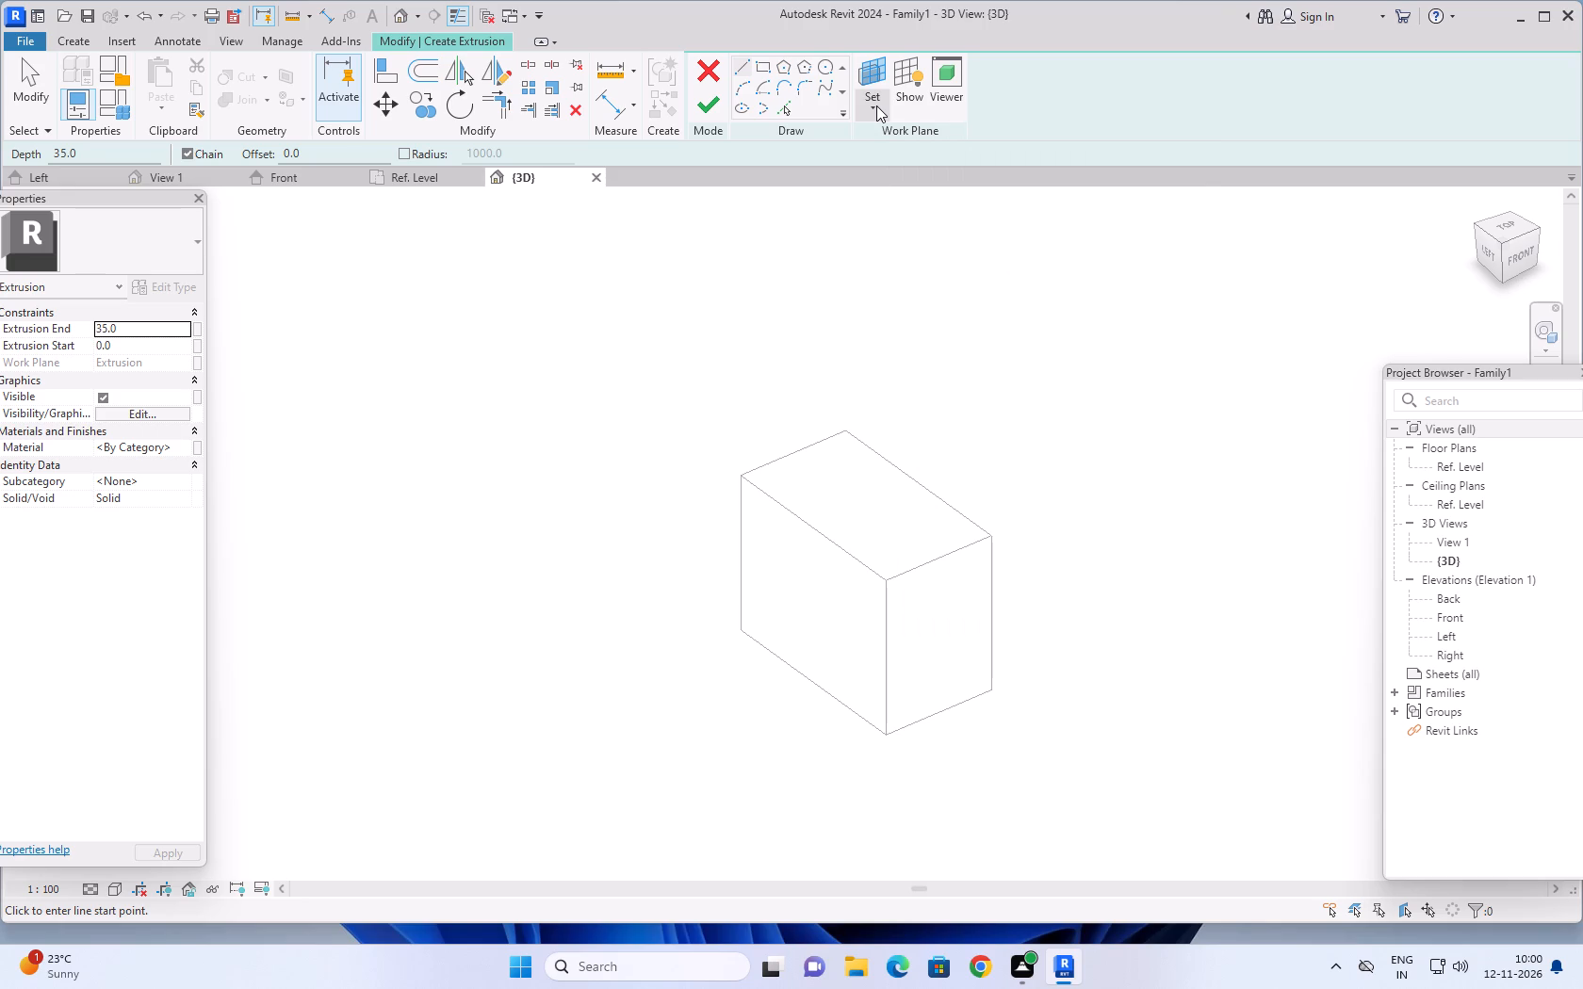
{"action": "left_click", "coordinate": [876, 105]}
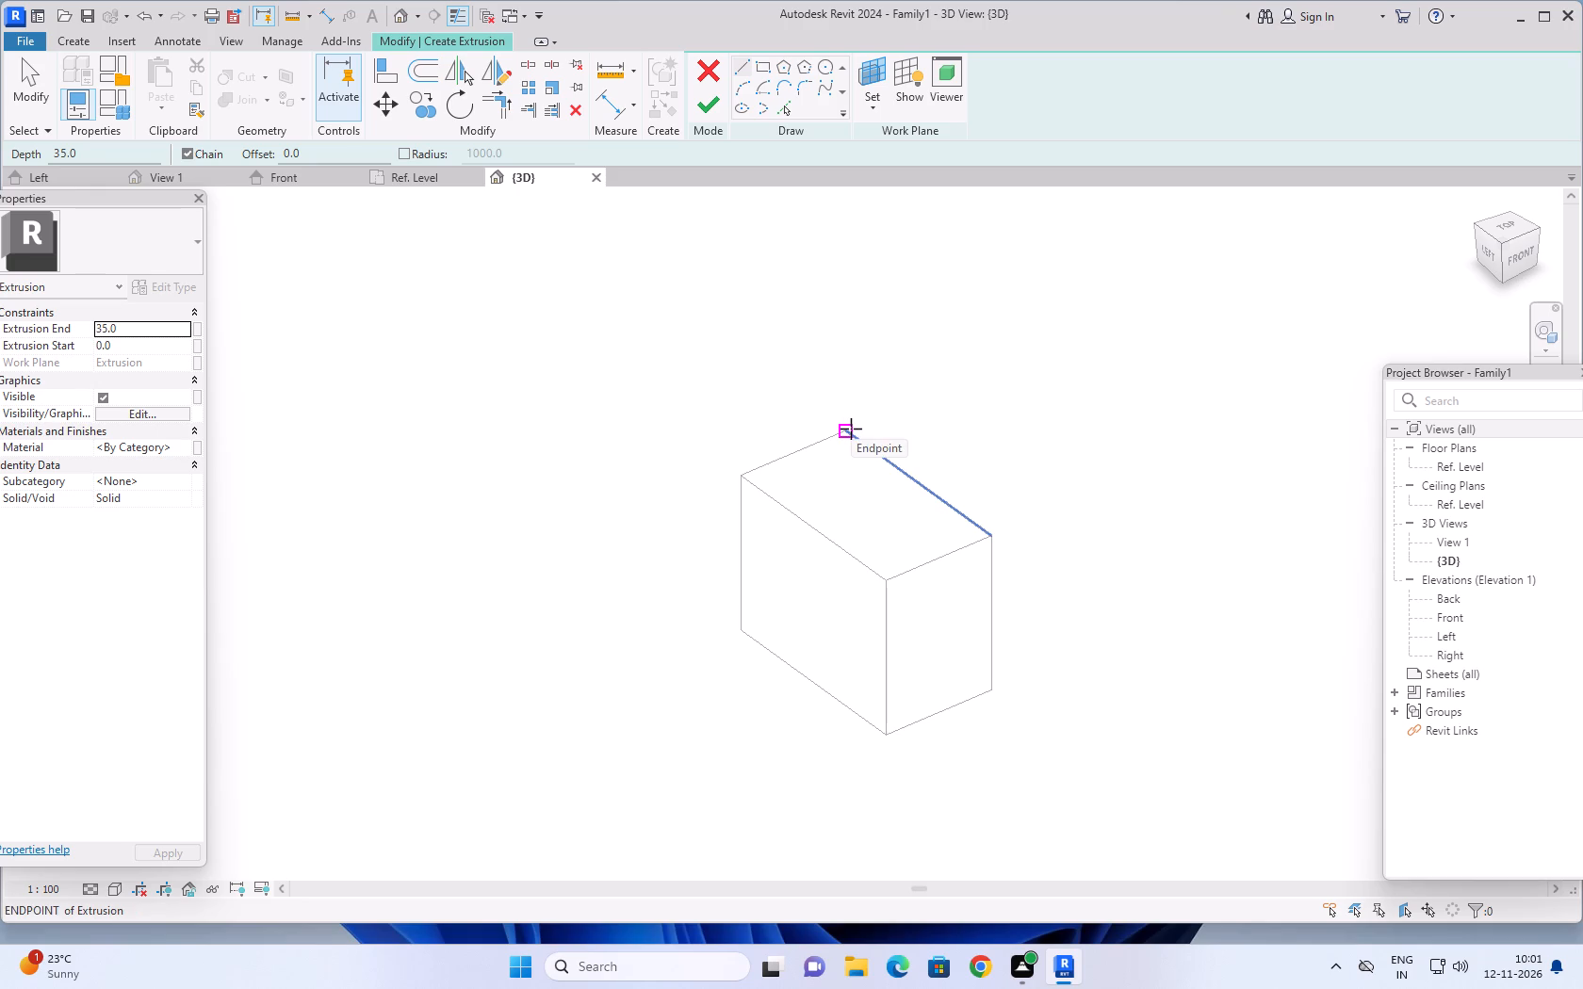
Sketch a closed 25 x 40 mm rectangle extending outward from the back short edge of the block's top face.
{"action": "left_click", "coordinate": [844, 430]}
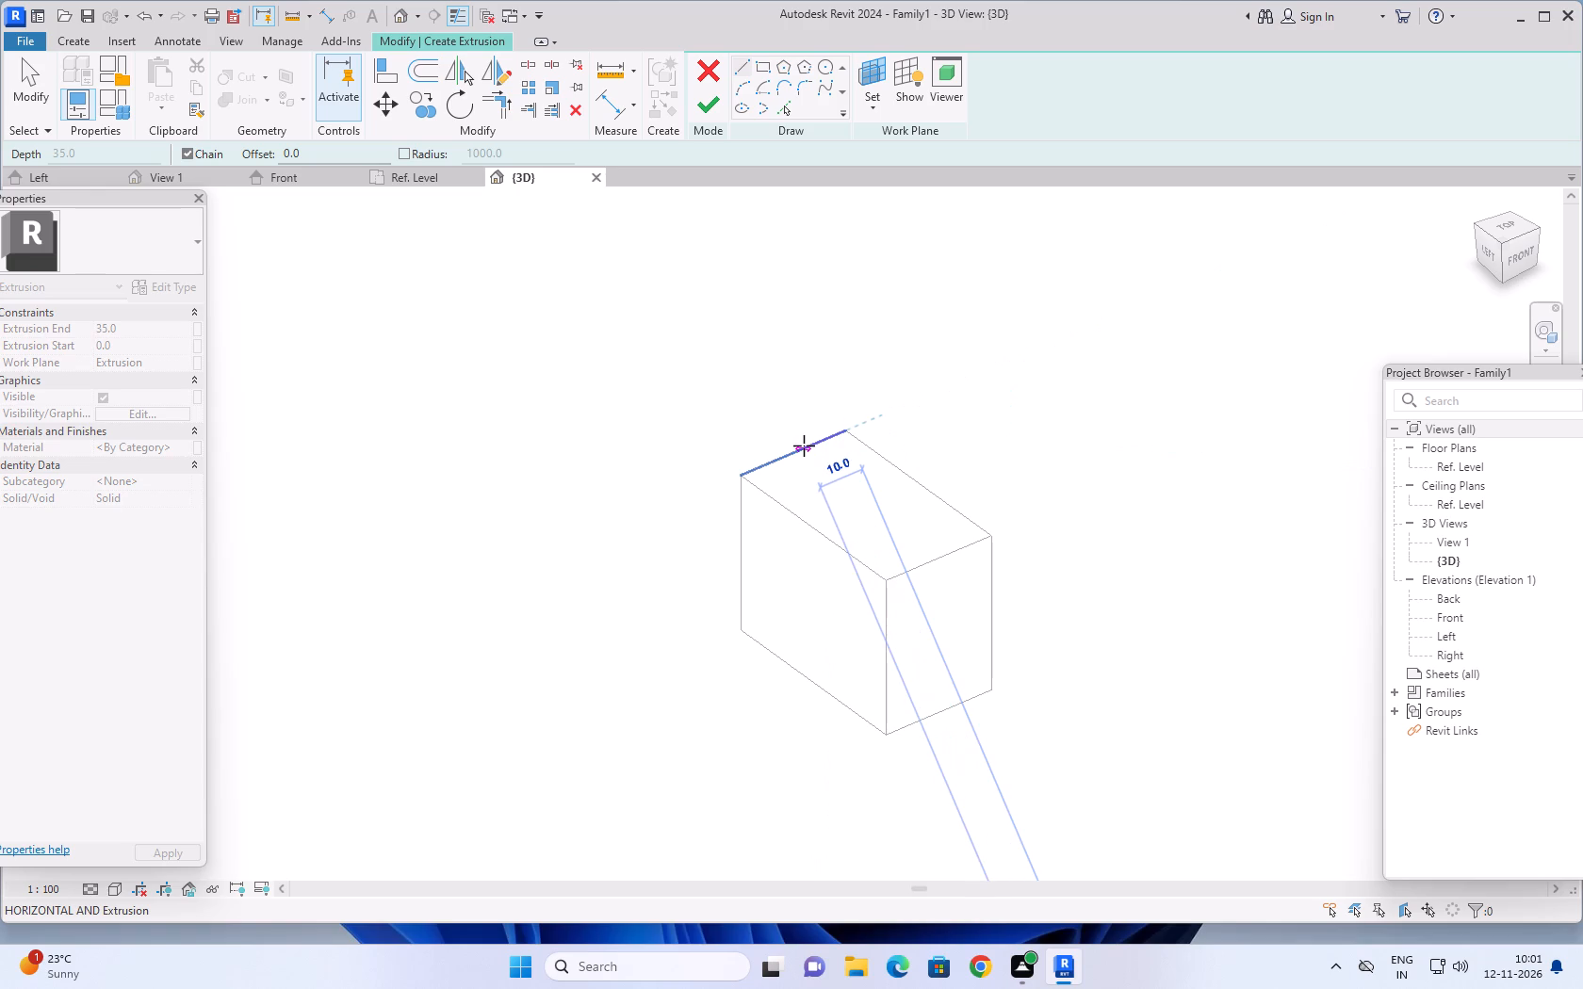
{"action": "scroll", "coordinate": [804, 446], "scroll_direction": "up", "scroll_amount": 5}
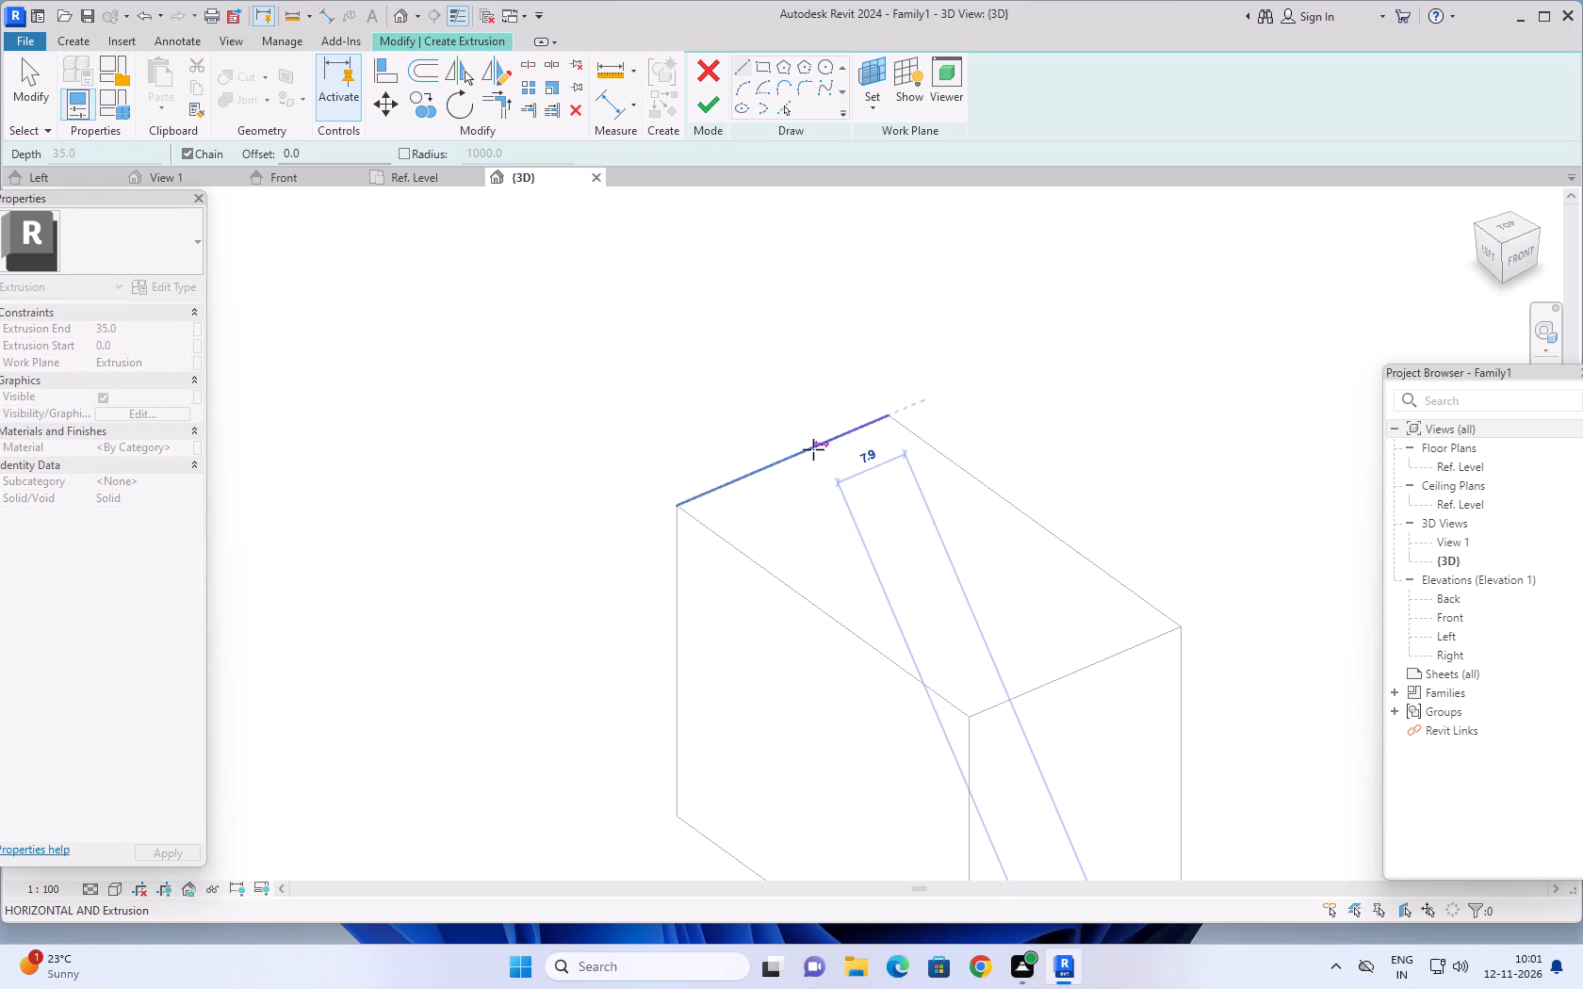
{"action": "left_click", "coordinate": [677, 508]}
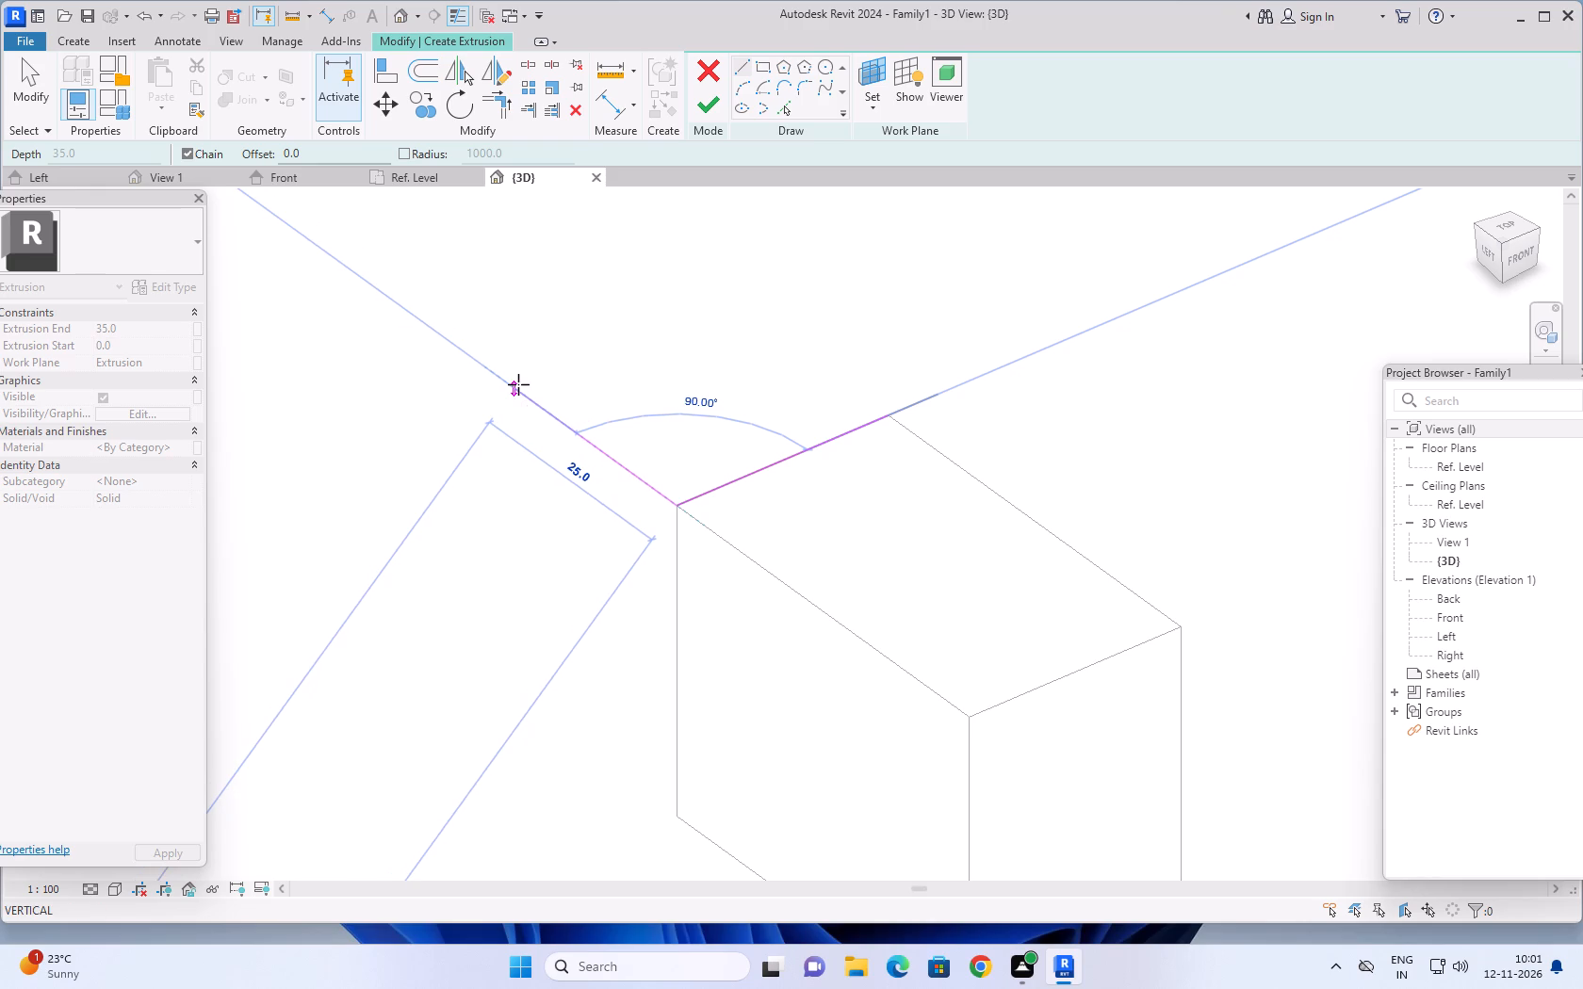
{"action": "type", "text": "40"}
{"action": "key", "text": "Return"}
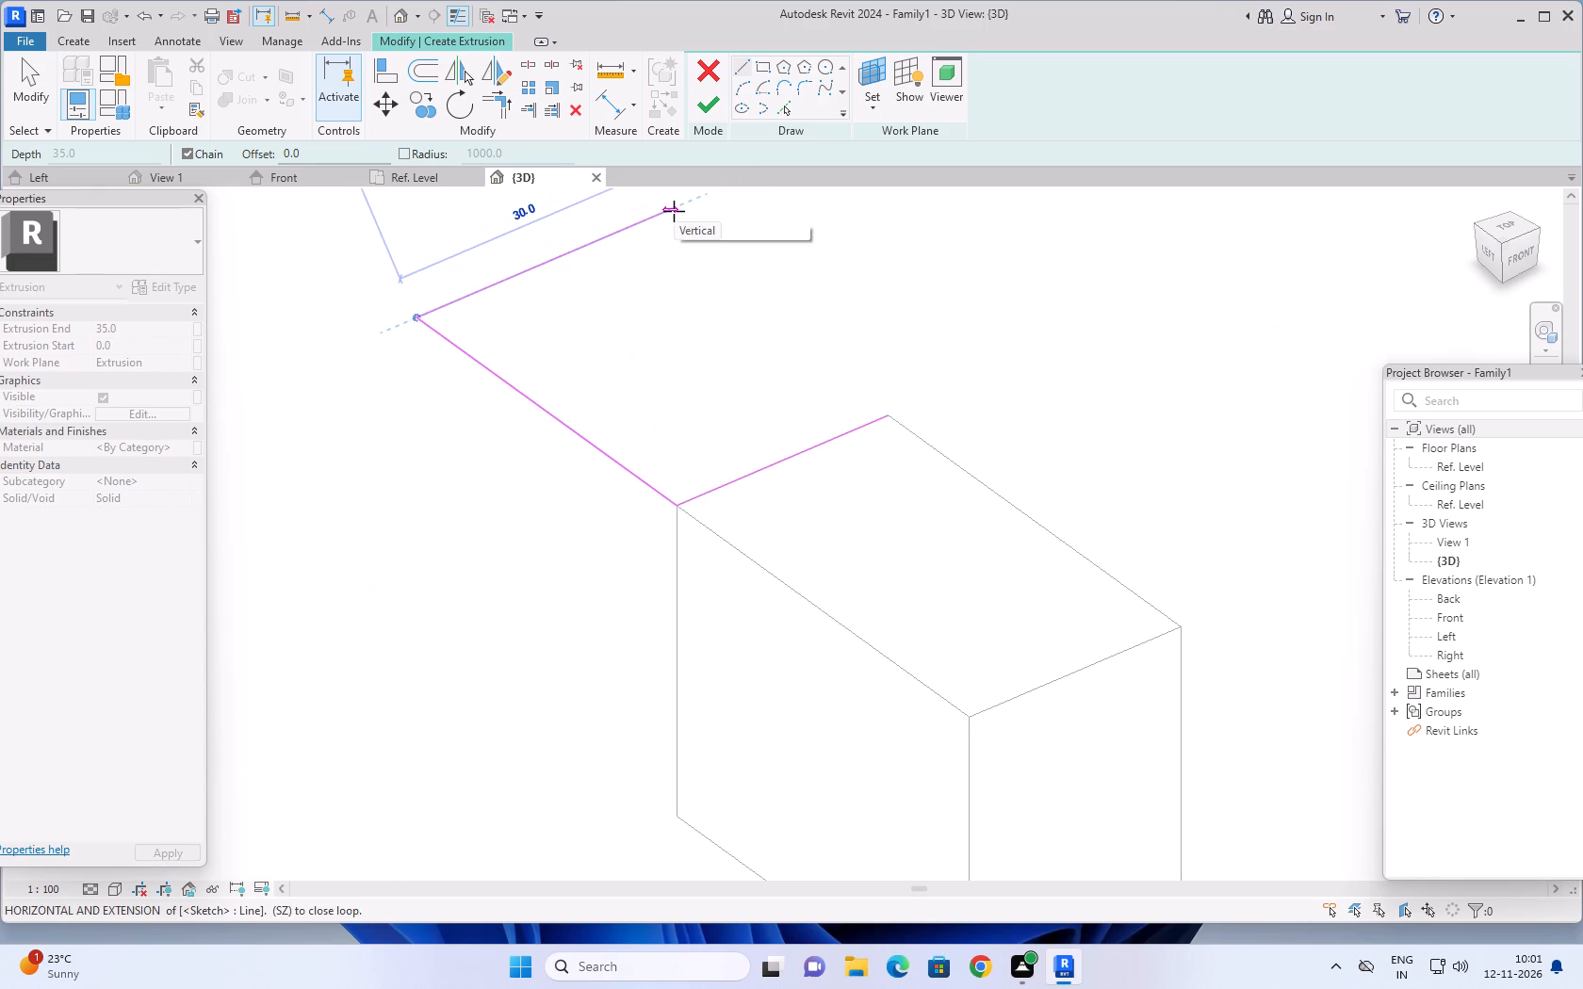
{"action": "left_click", "coordinate": [625, 225]}
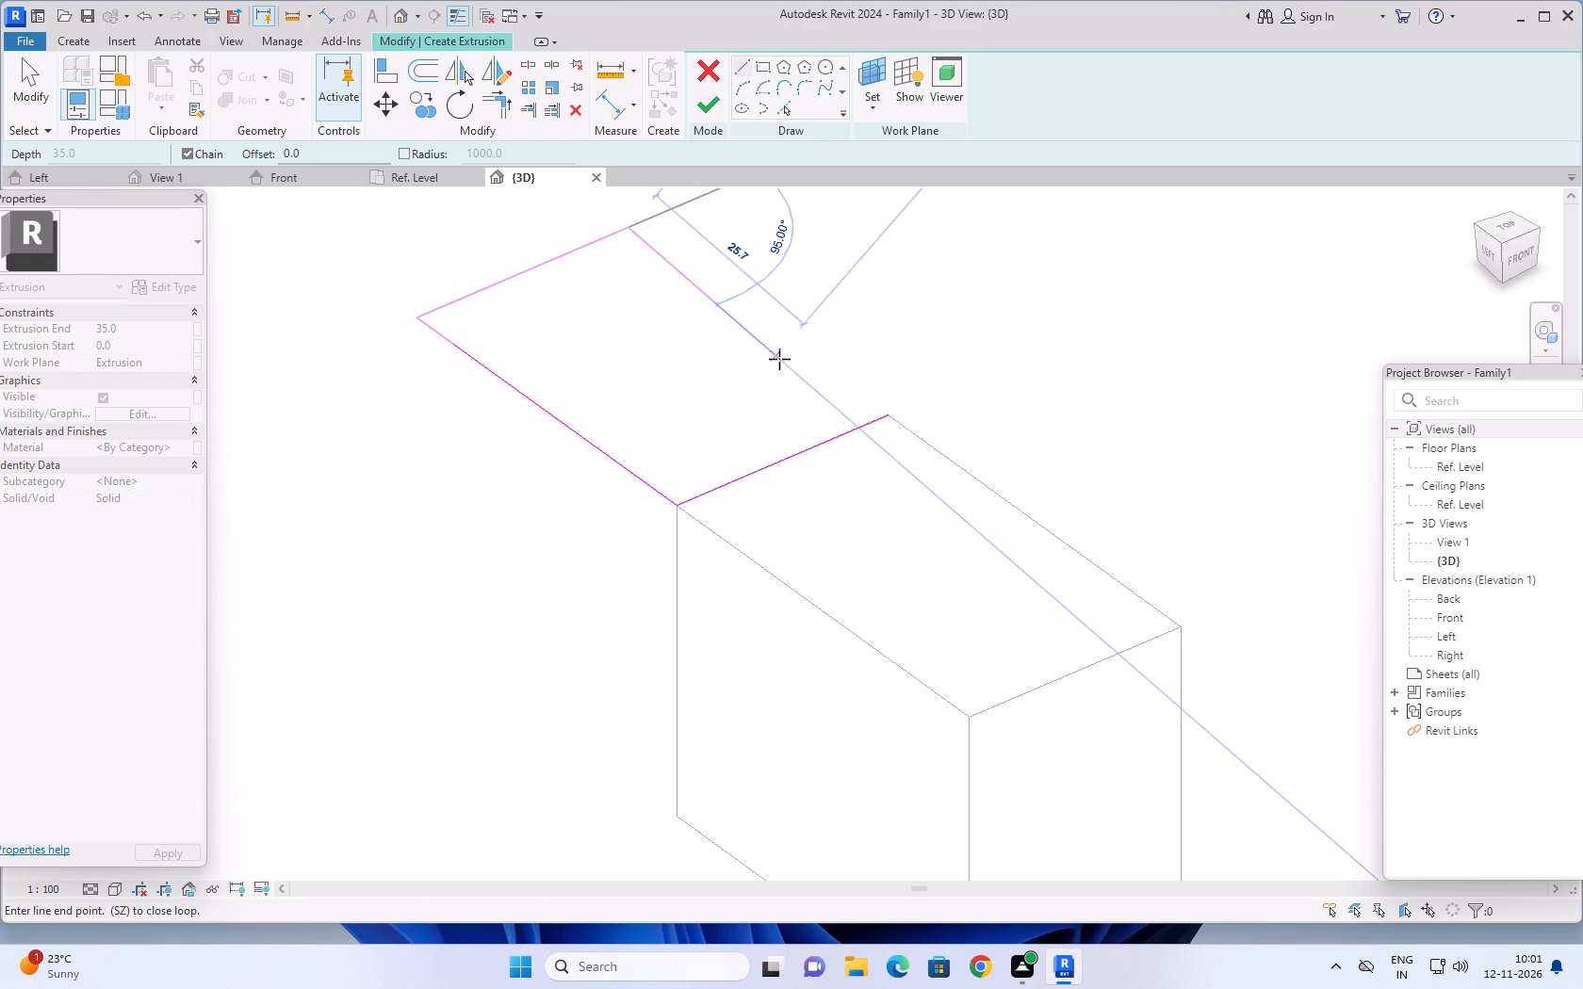
{"action": "left_click", "coordinate": [889, 415]}
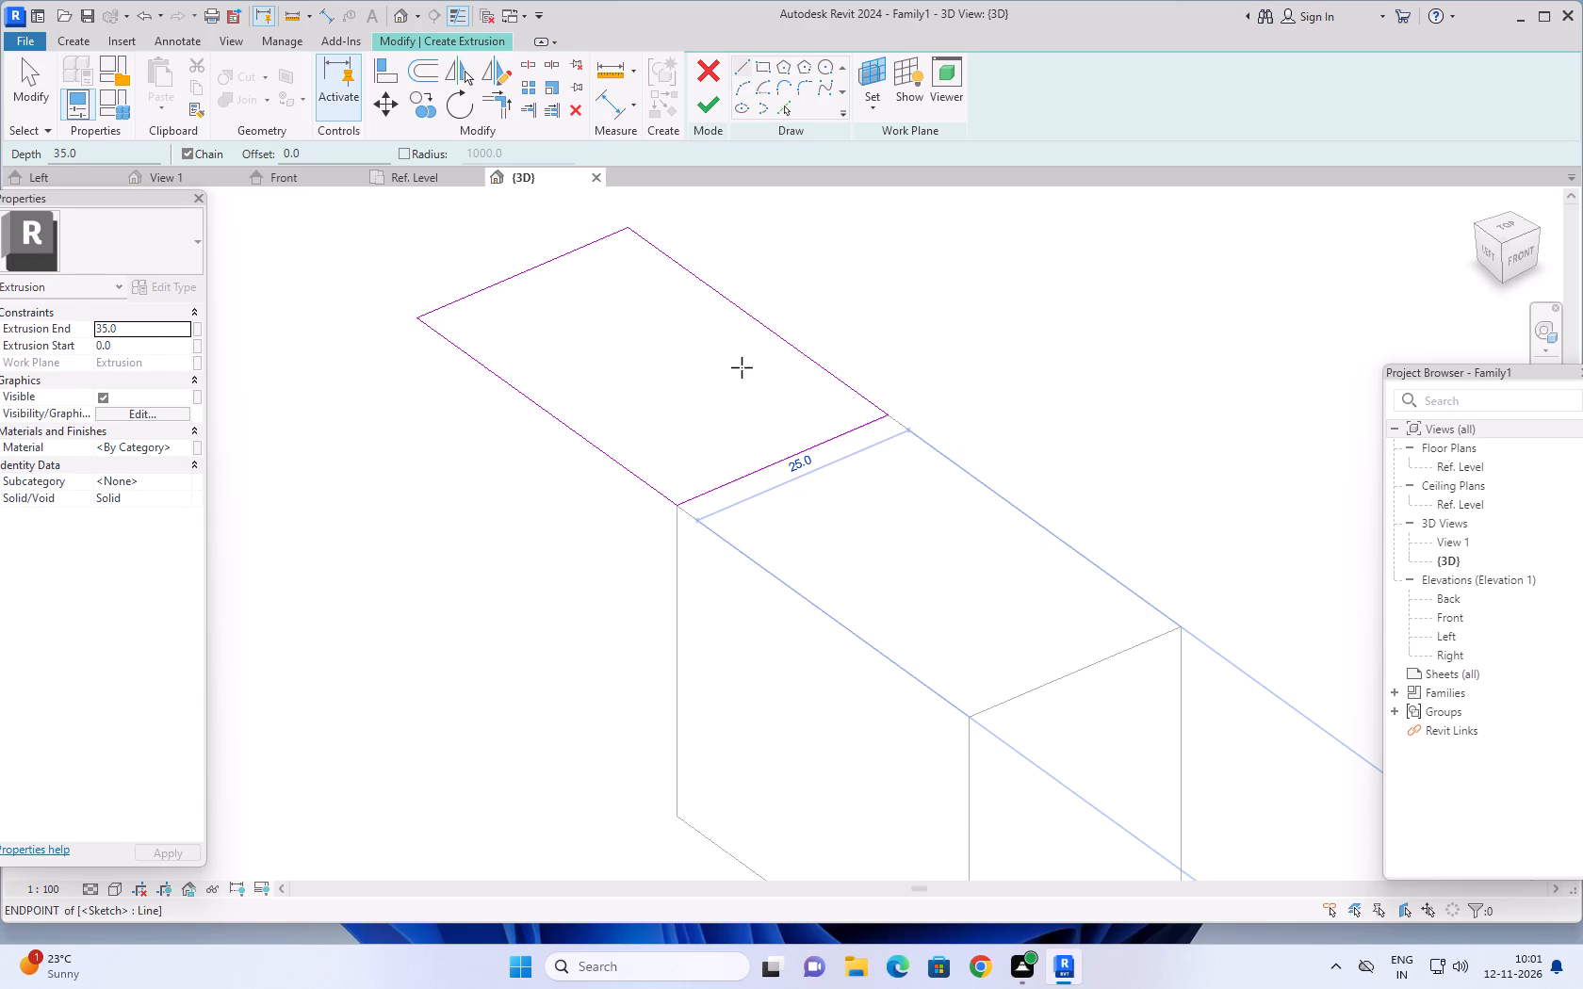
Set the Extrusion End of the 25 x 40 mm rectangle to 30 mm and finish the extrusion.
{"action": "scroll", "coordinate": [742, 367], "scroll_direction": "down", "scroll_amount": 6}
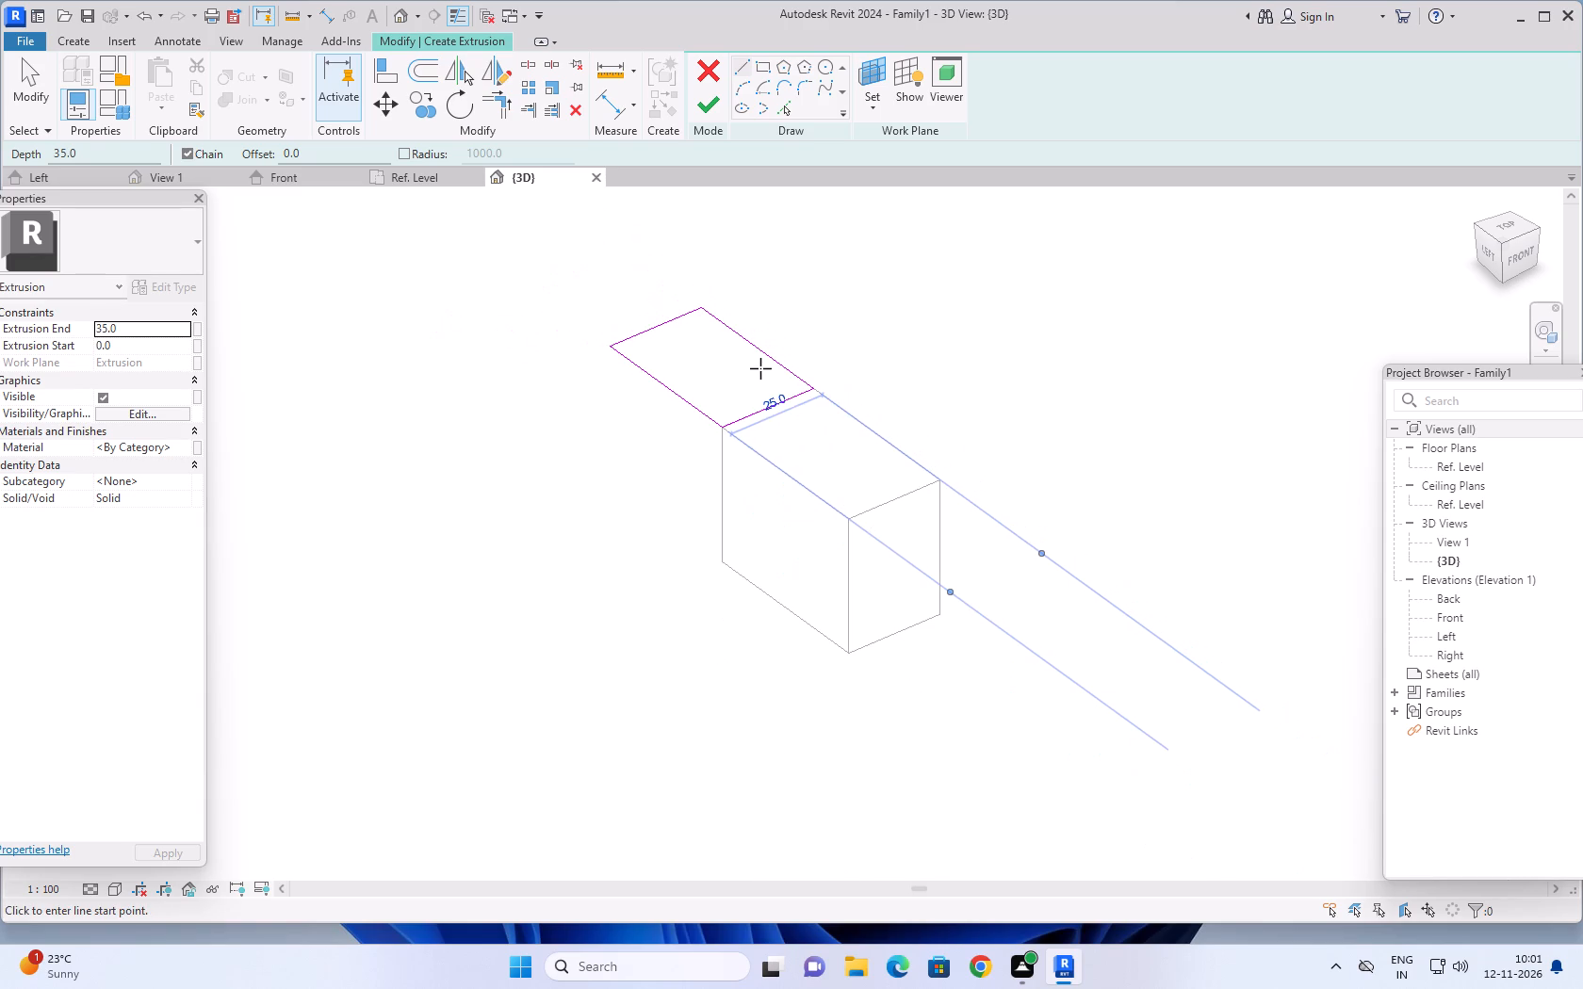
{"action": "scroll", "coordinate": [765, 354], "scroll_direction": "down", "scroll_amount": 3}
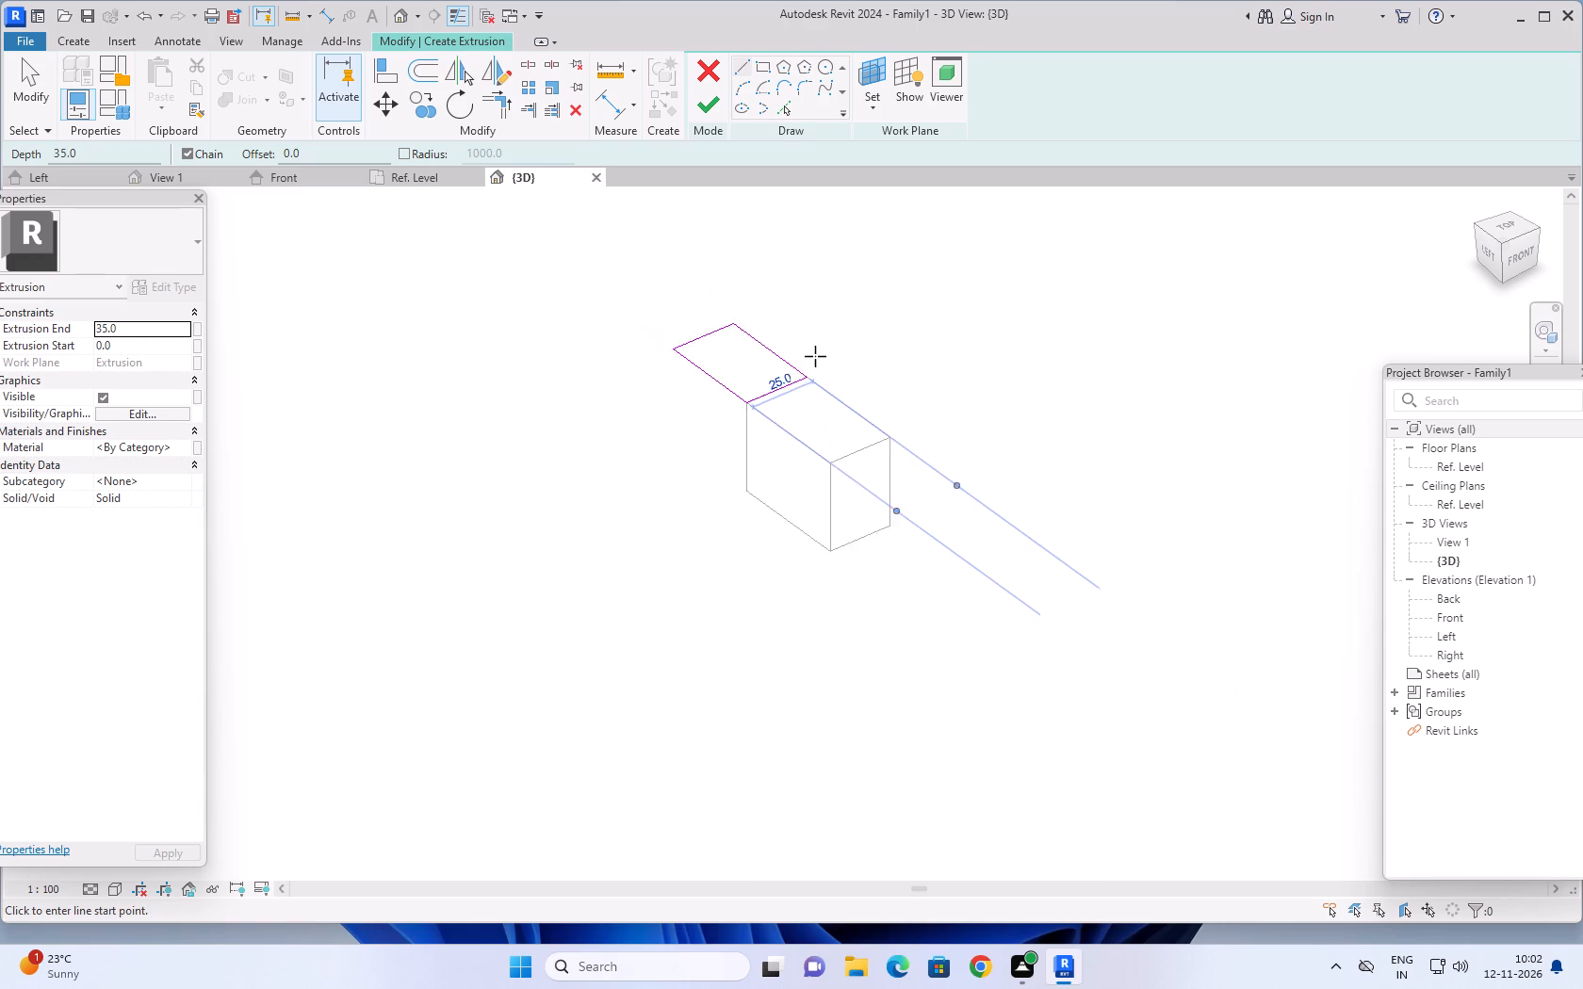
{"action": "scroll", "coordinate": [815, 356], "scroll_direction": "down", "scroll_amount": 2}
{"action": "middle_click_drag", "start_coordinate": [857, 346], "coordinate": [845, 396]}
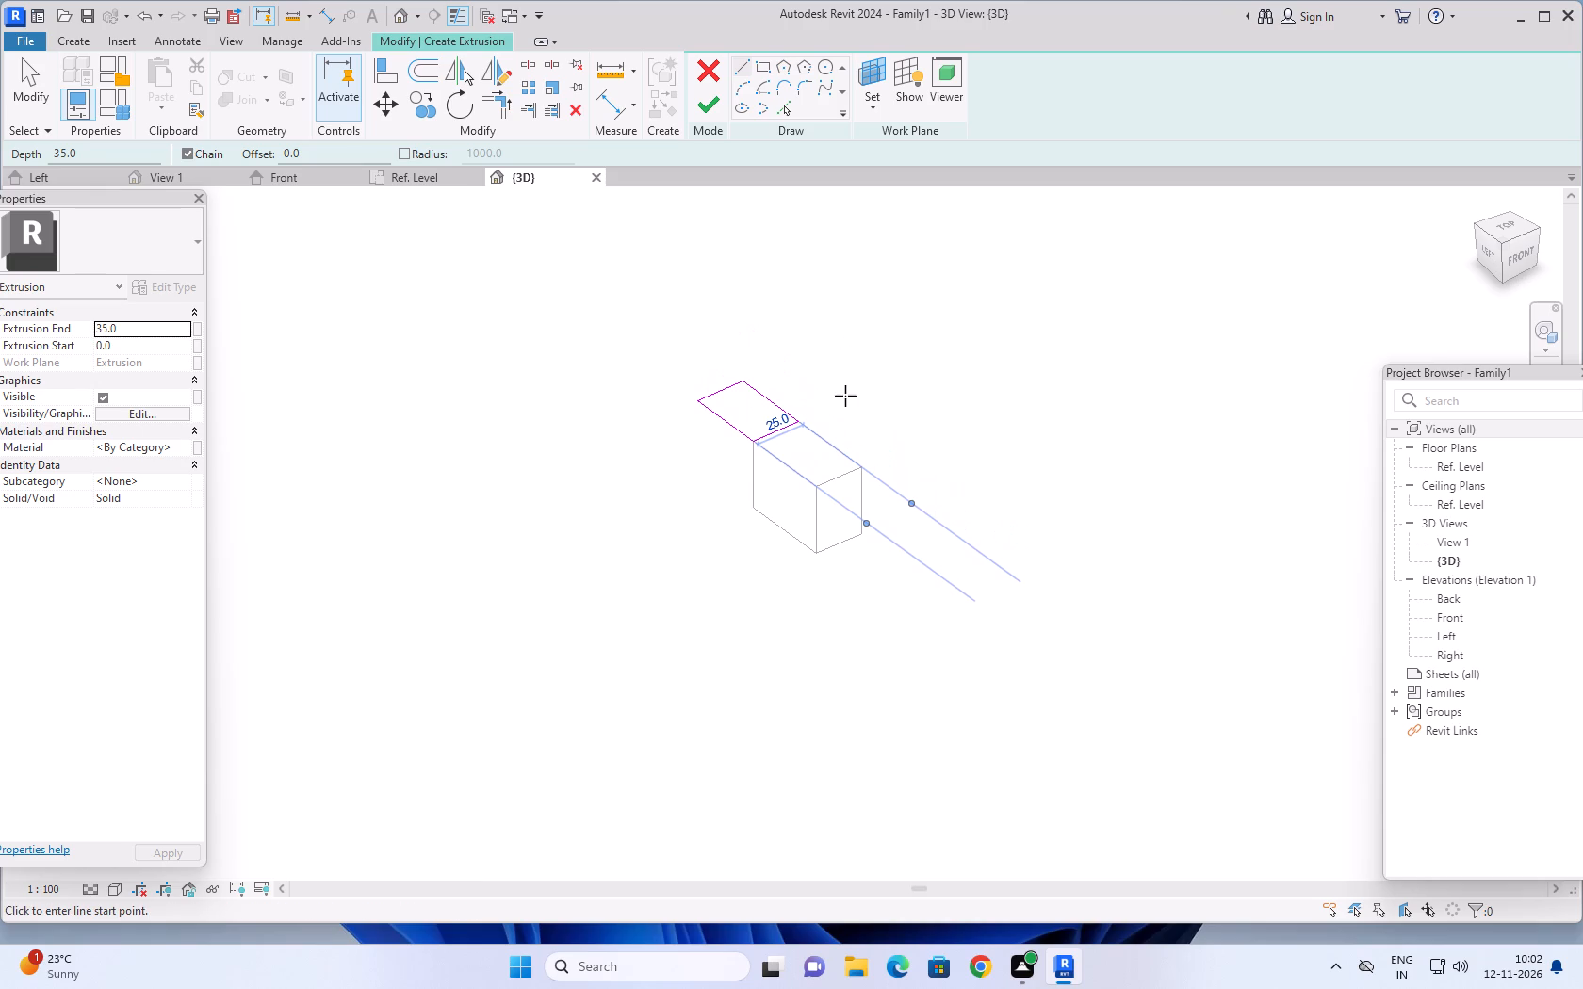
{"action": "left_click", "coordinate": [151, 327]}
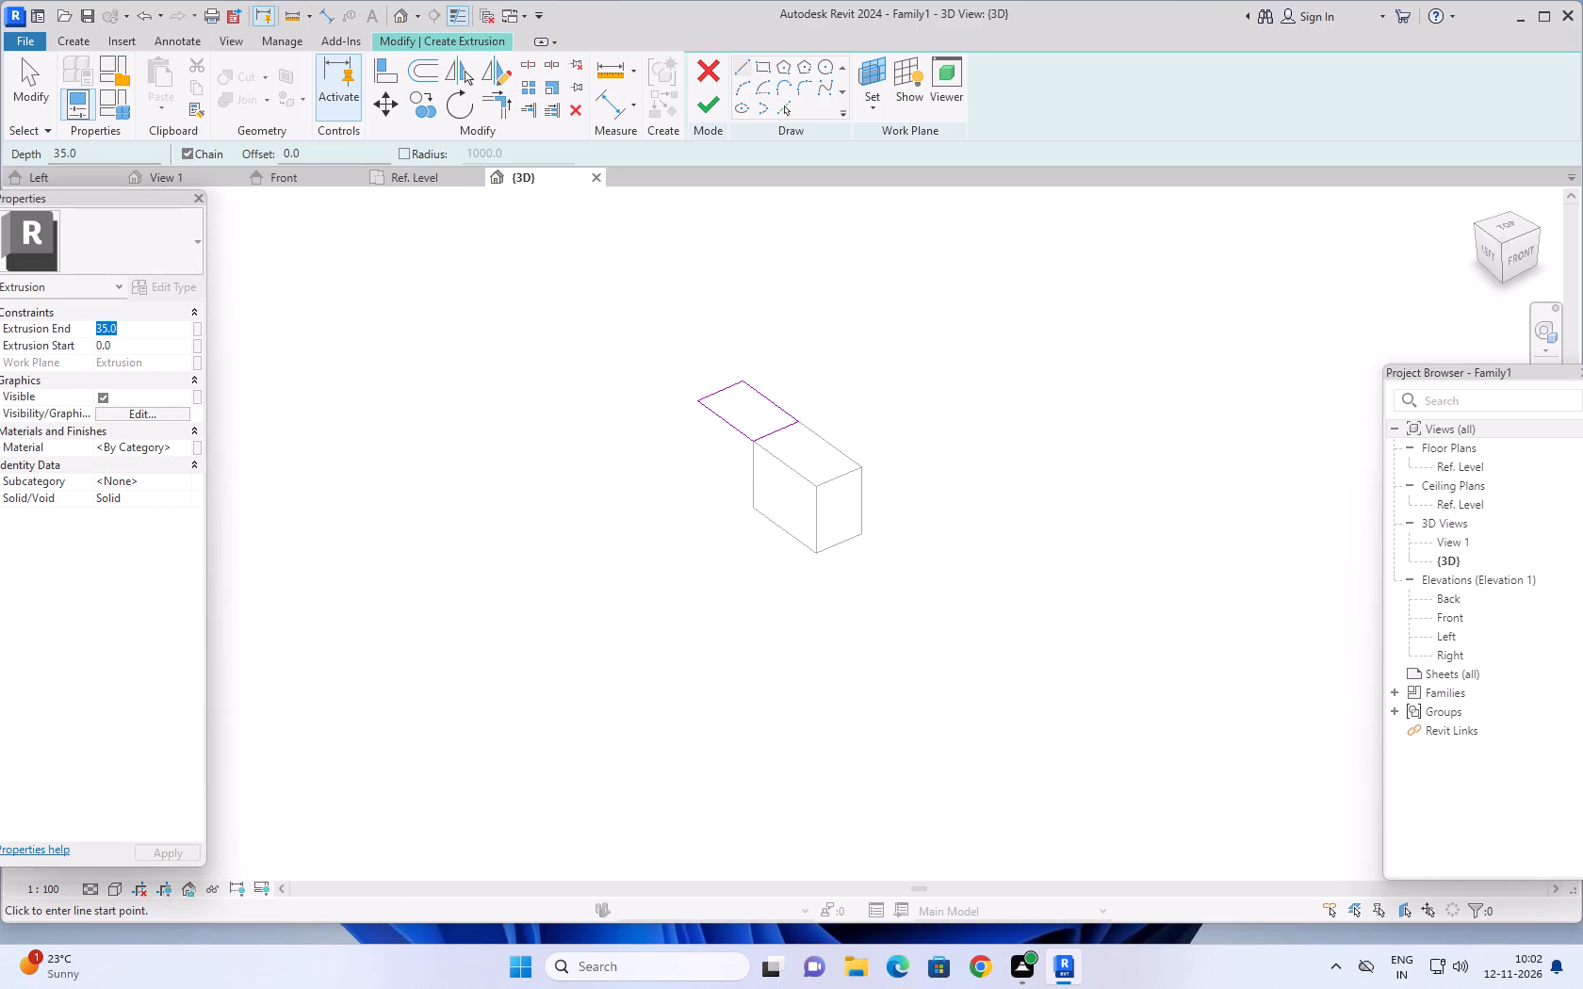
{"action": "type", "text": "30"}
{"action": "key", "text": "Return"}
{"action": "left_click", "coordinate": [705, 114]}
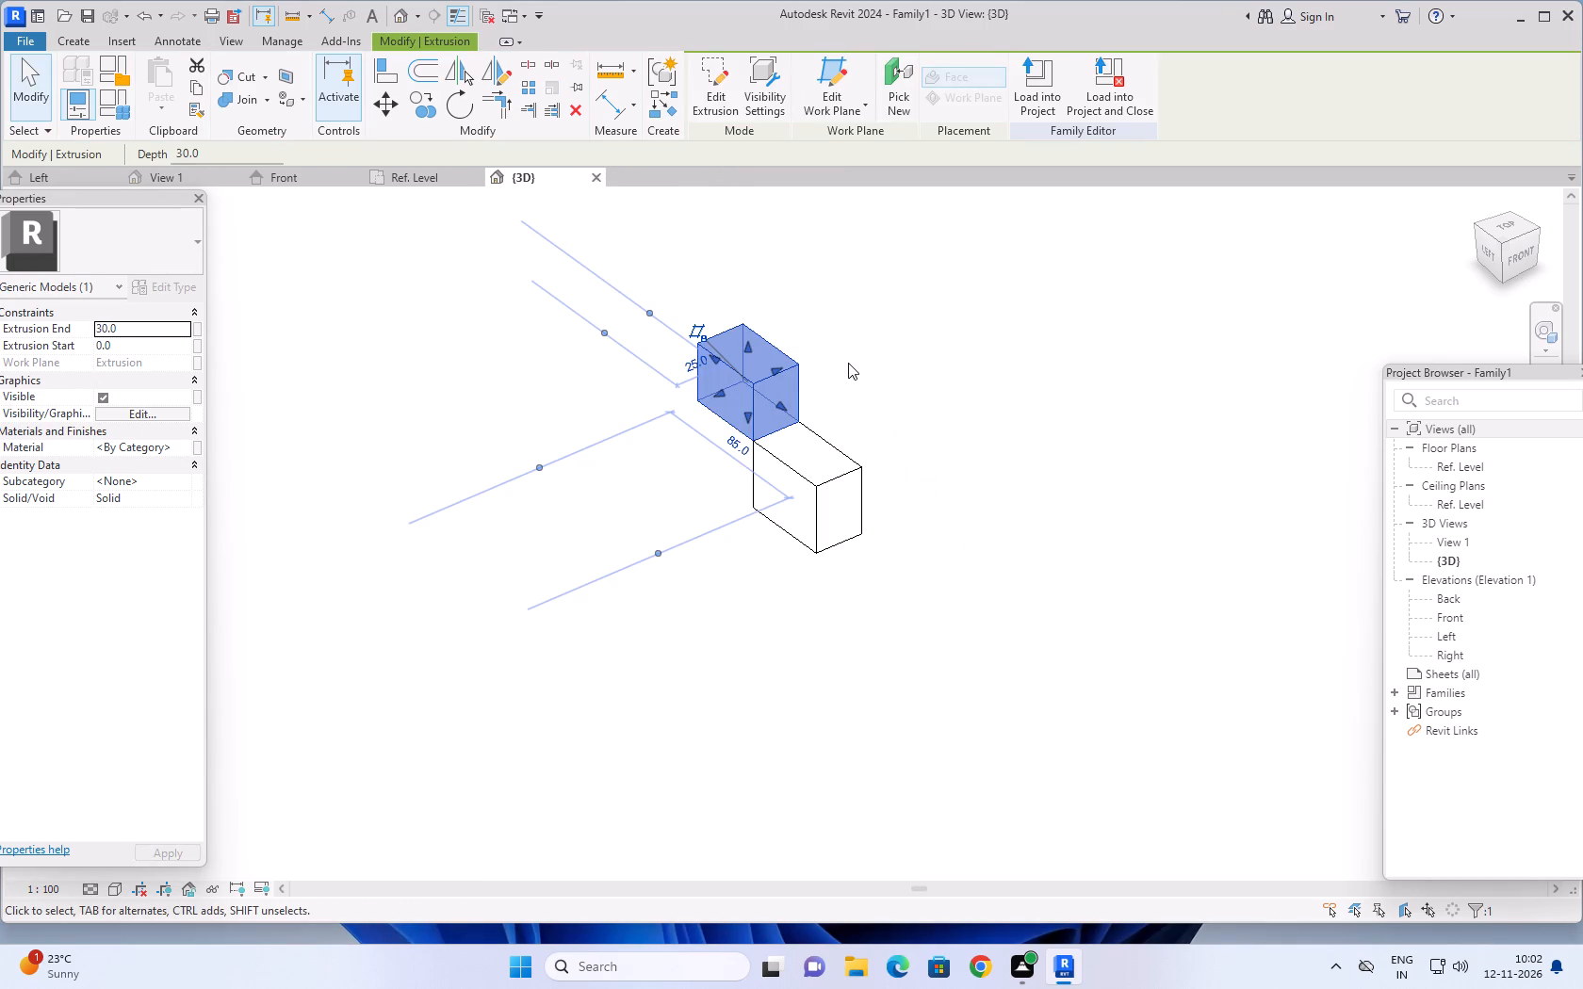
{"action": "key", "text": "Escape"}
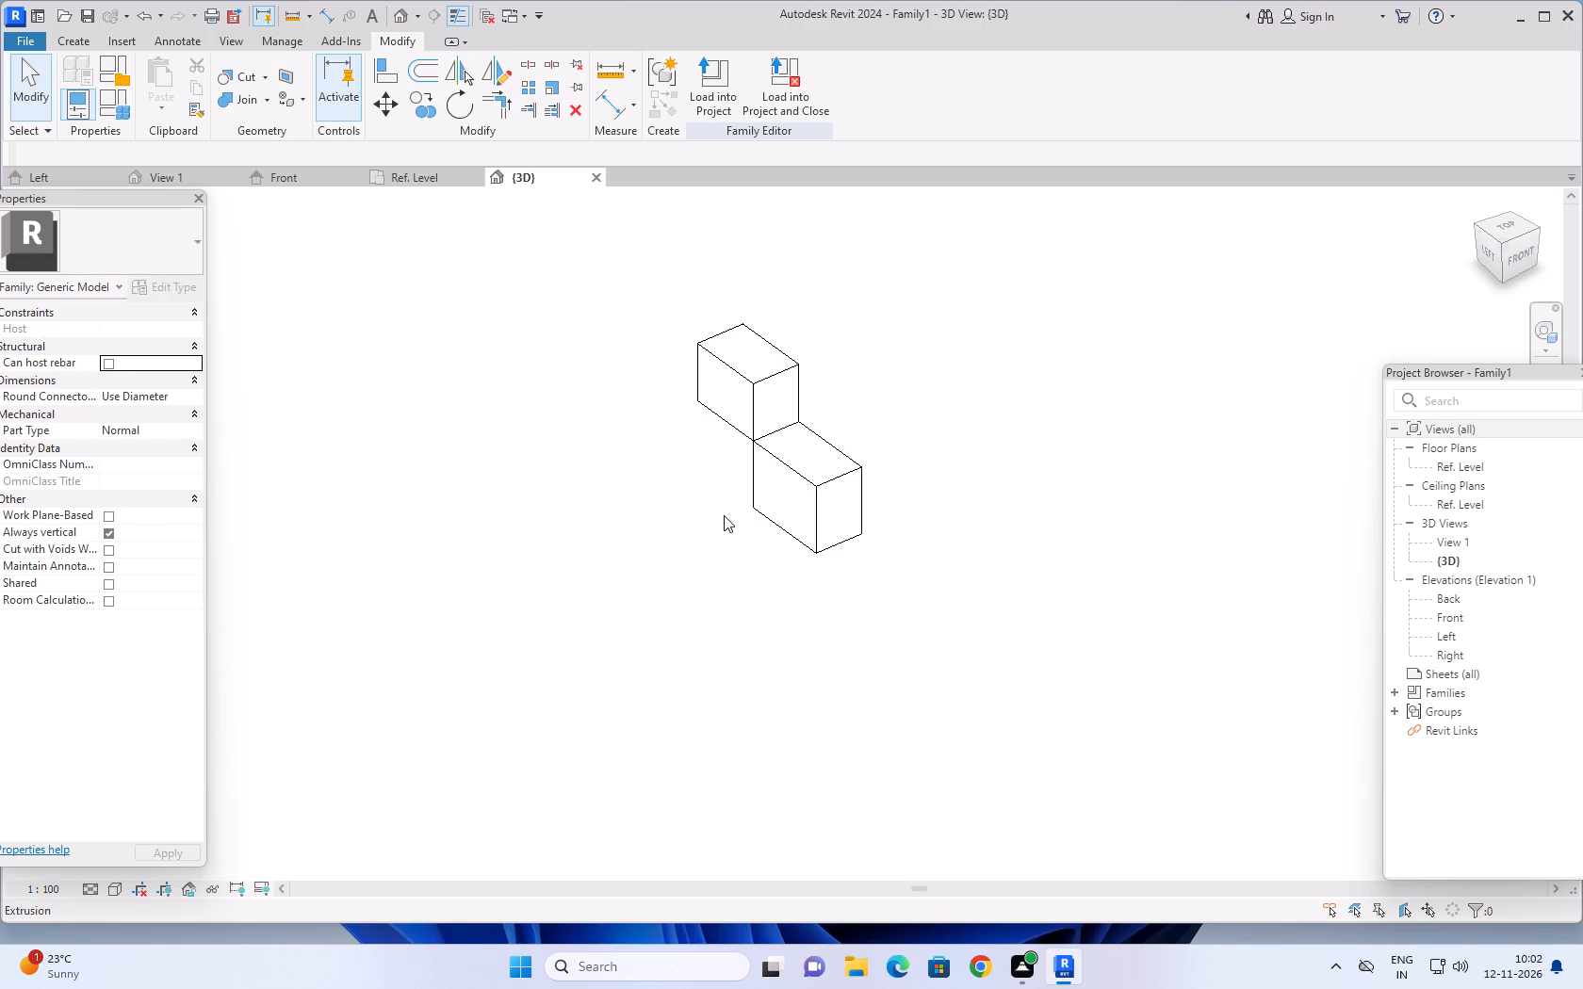
Start a third extrusion and pick the first block's top face as its work plane.
{"action": "middle_click_drag", "start_coordinate": [645, 417], "coordinate": [663, 400]}
{"action": "scroll", "coordinate": [663, 400], "scroll_direction": "up", "scroll_amount": 1}
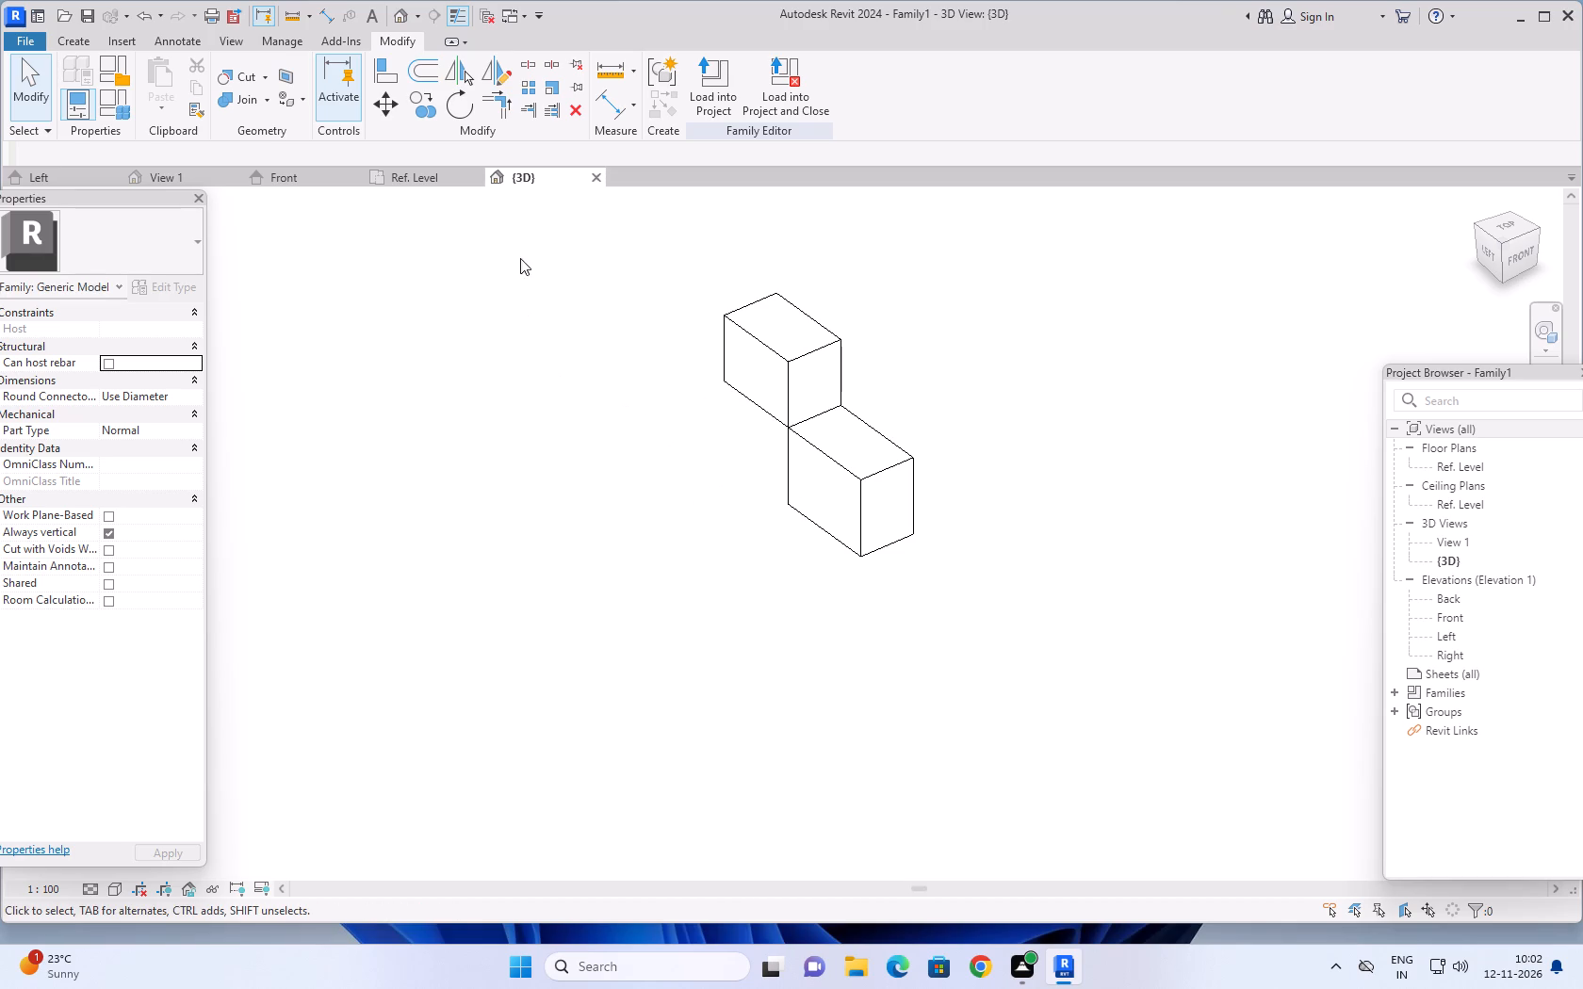
{"action": "left_click", "coordinate": [70, 35]}
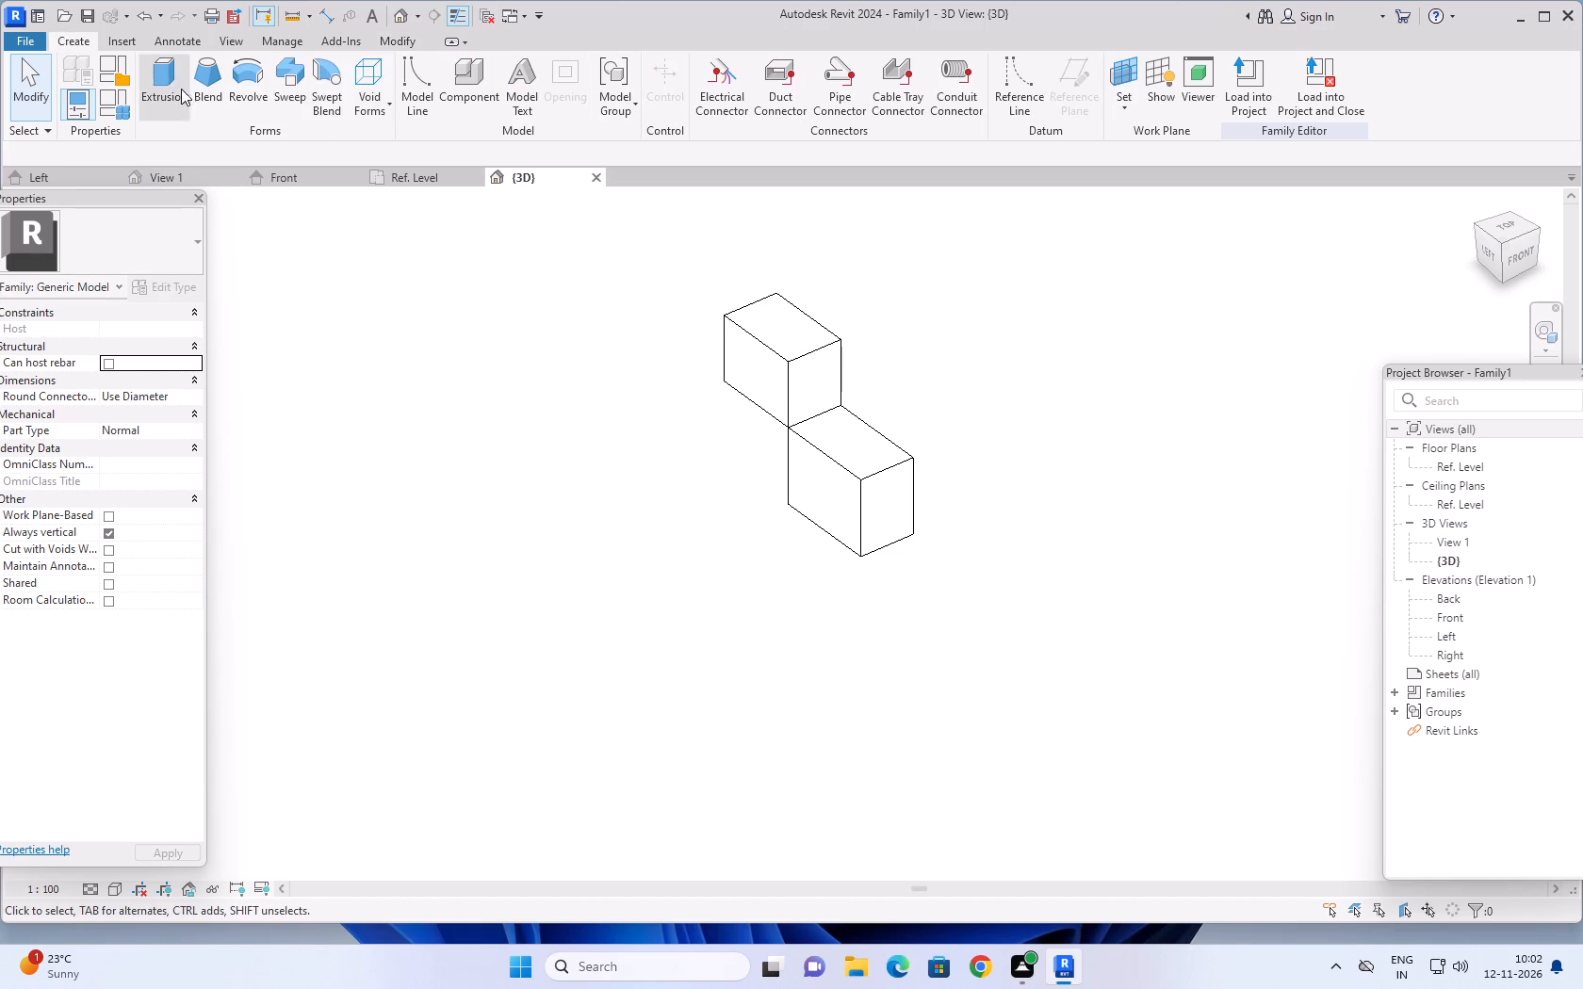
{"action": "left_click", "coordinate": [171, 72]}
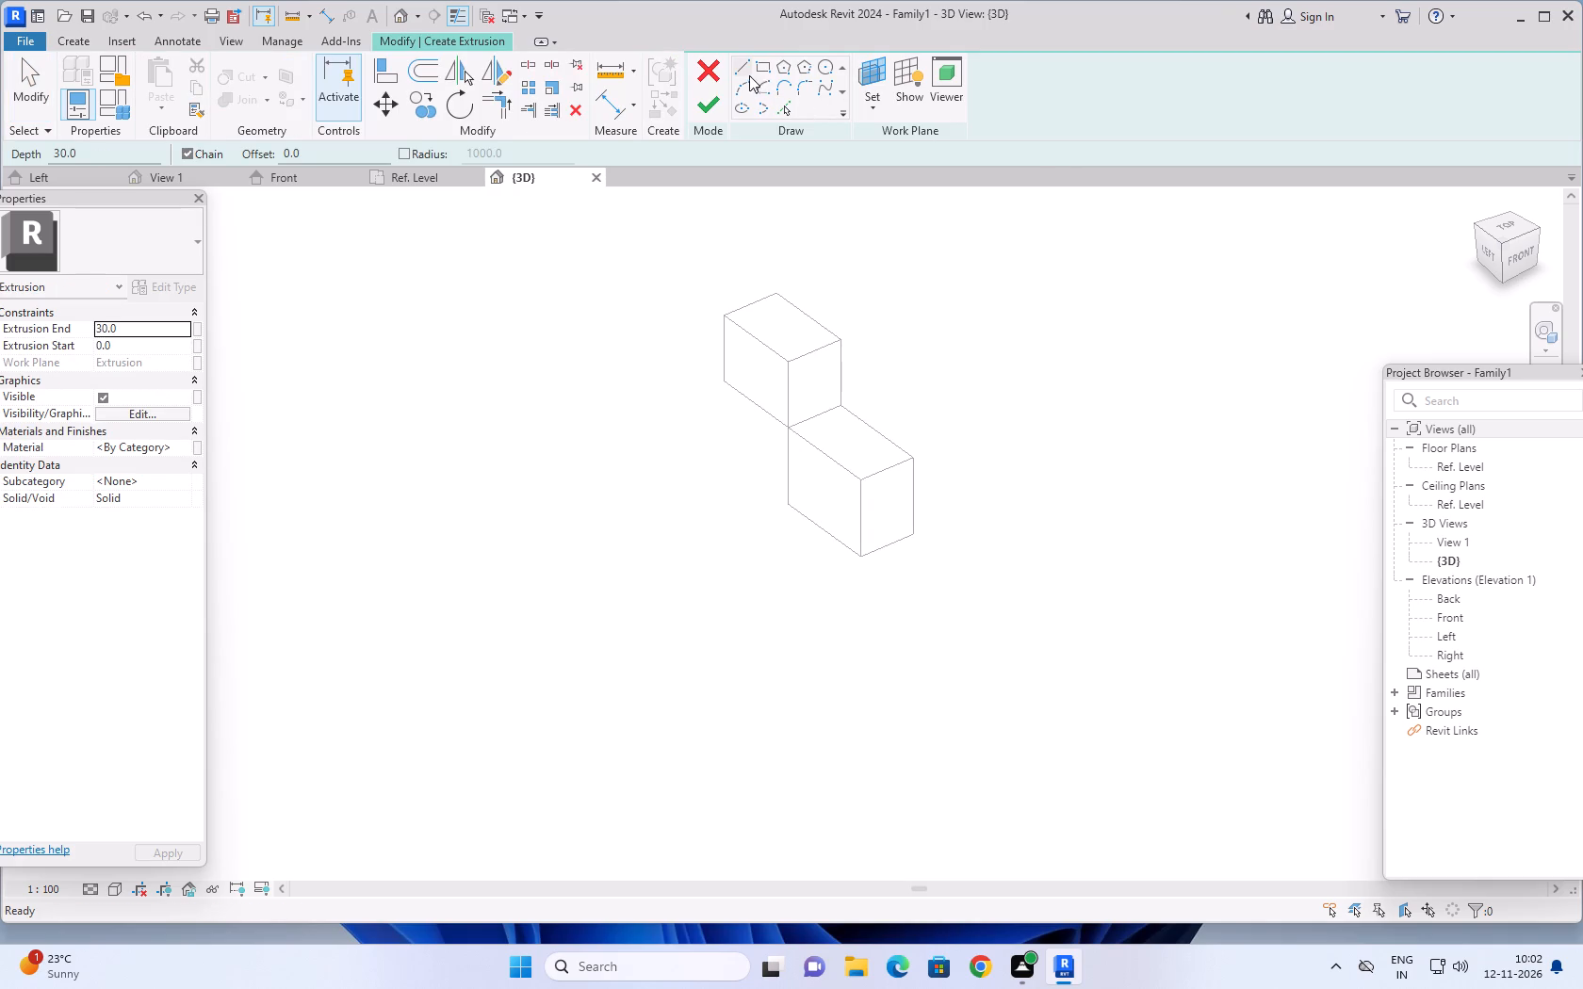
{"action": "left_click", "coordinate": [743, 66]}
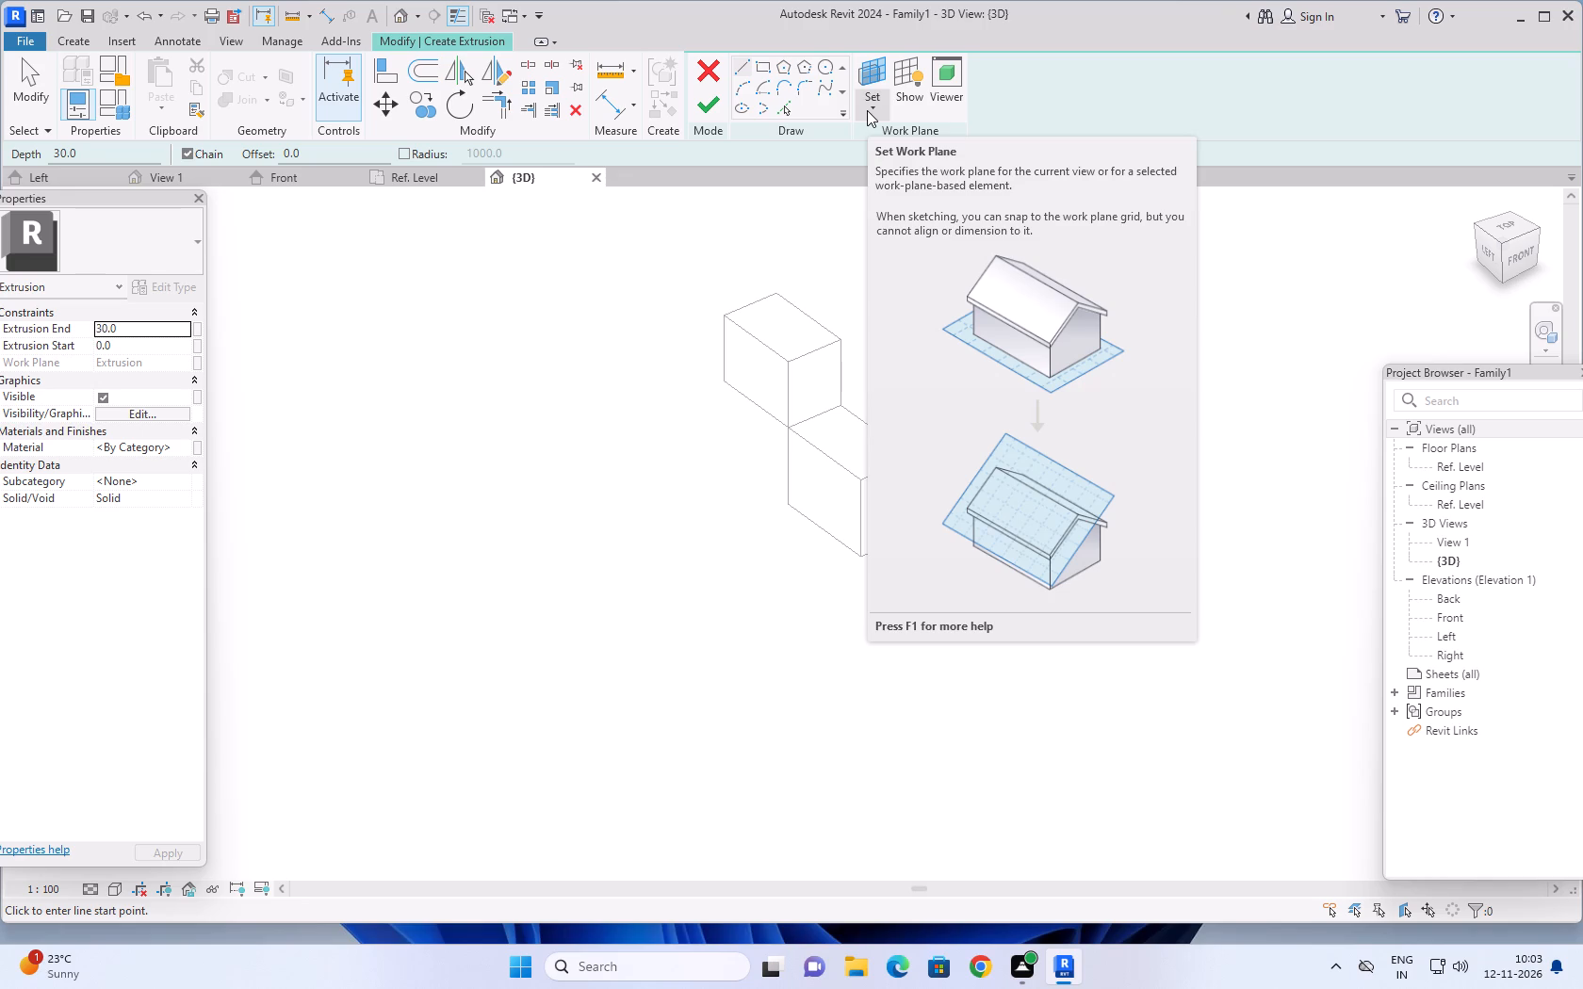
{"action": "left_click", "coordinate": [867, 110]}
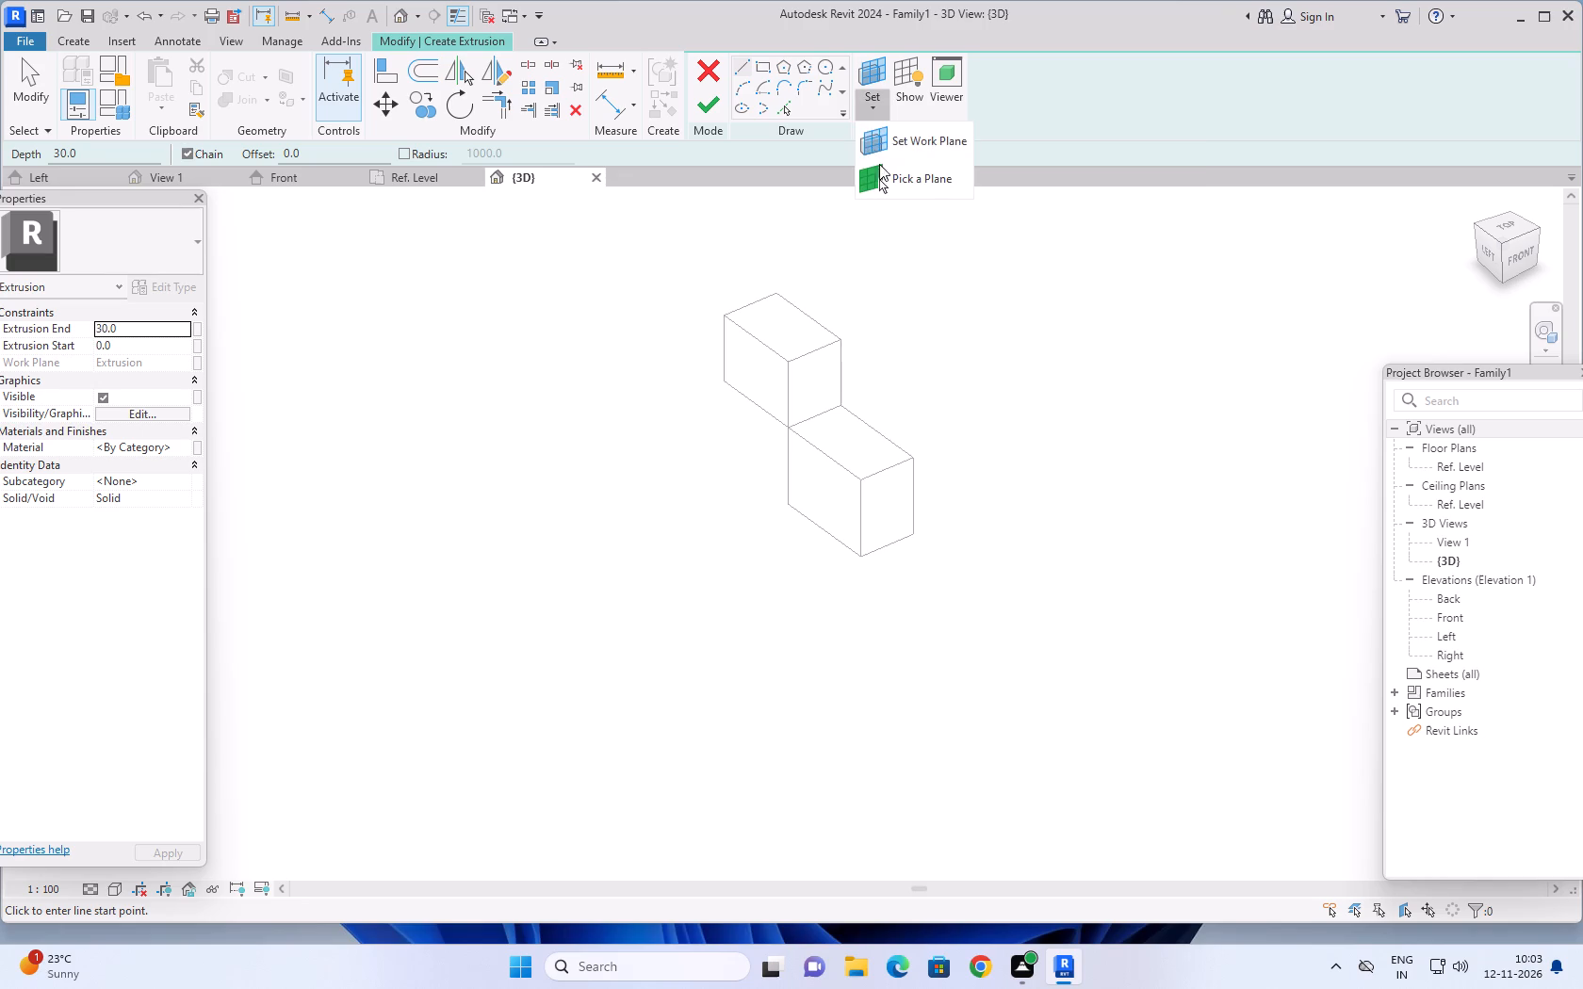
{"action": "left_click", "coordinate": [879, 177]}
{"action": "left_click", "coordinate": [822, 451]}
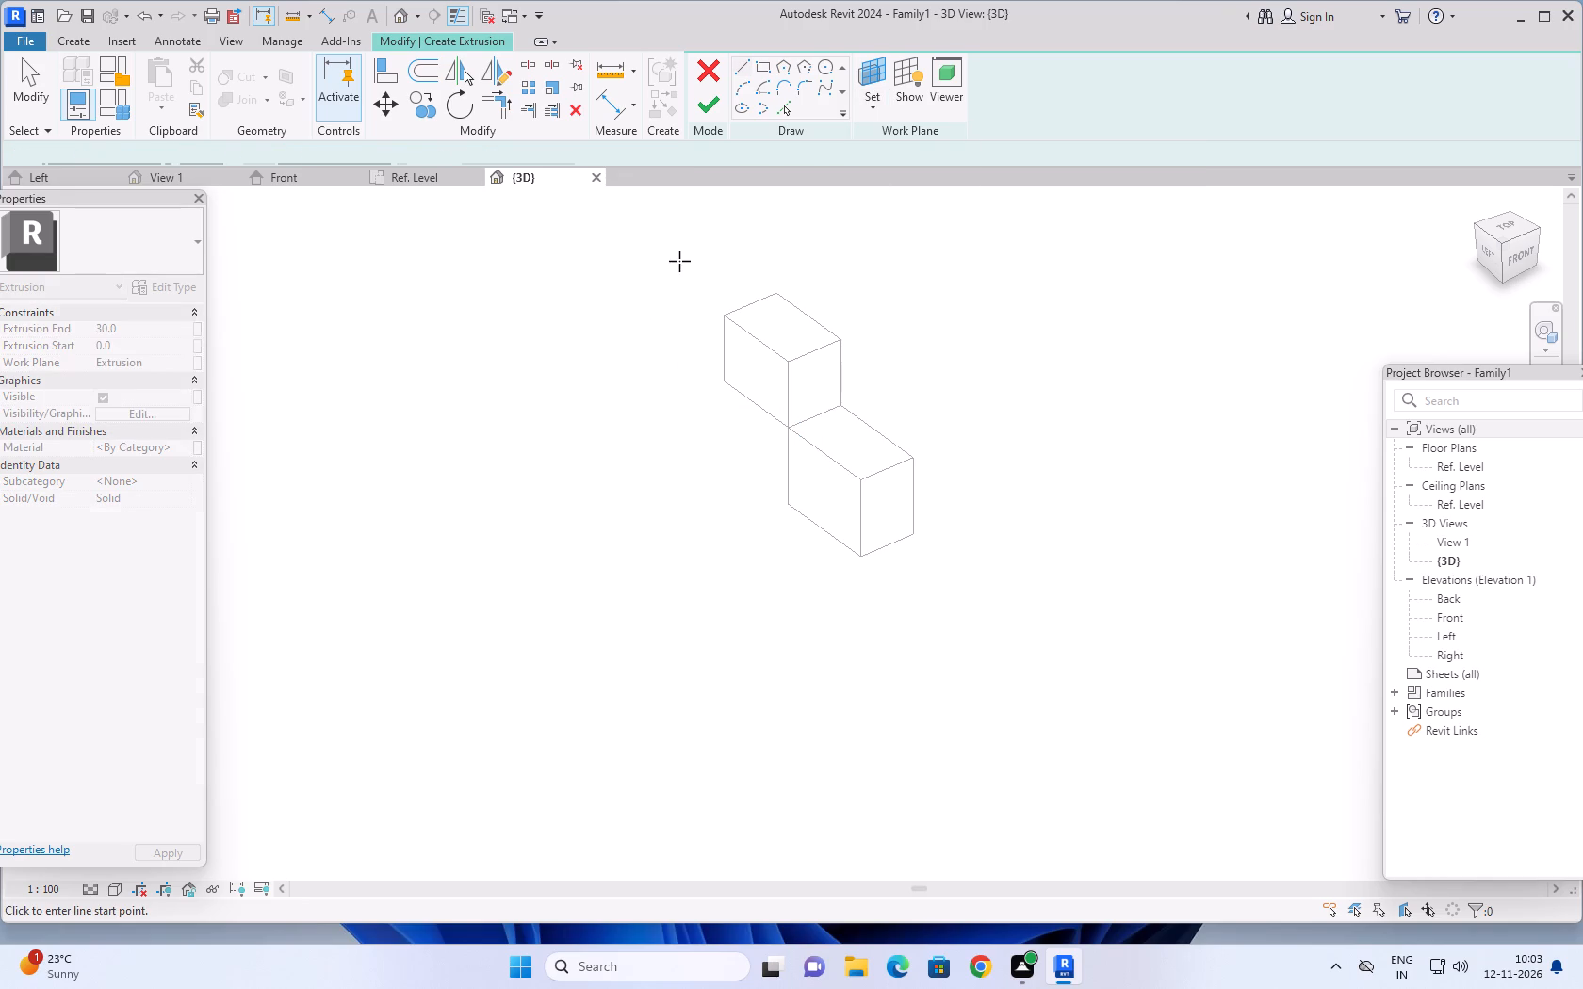
Sketch a closed 30 x 40 mm rectangle with lines from the corner where both blocks meet, alongside the second block's base.
{"action": "left_click", "coordinate": [741, 63]}
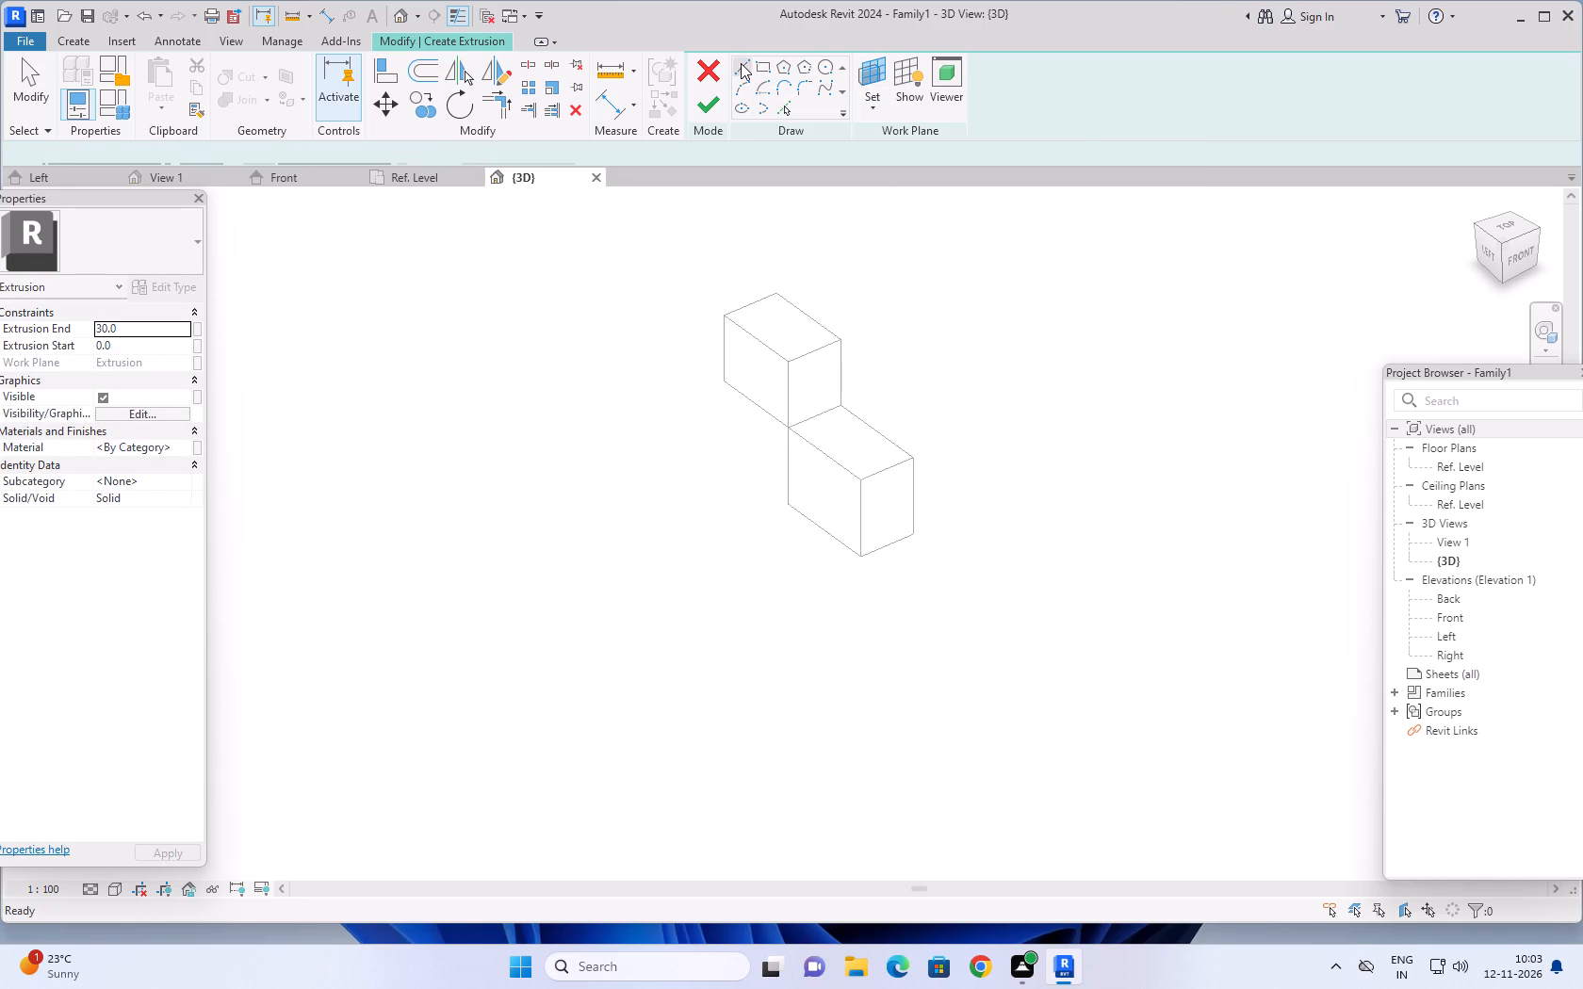
{"action": "left_click", "coordinate": [791, 429]}
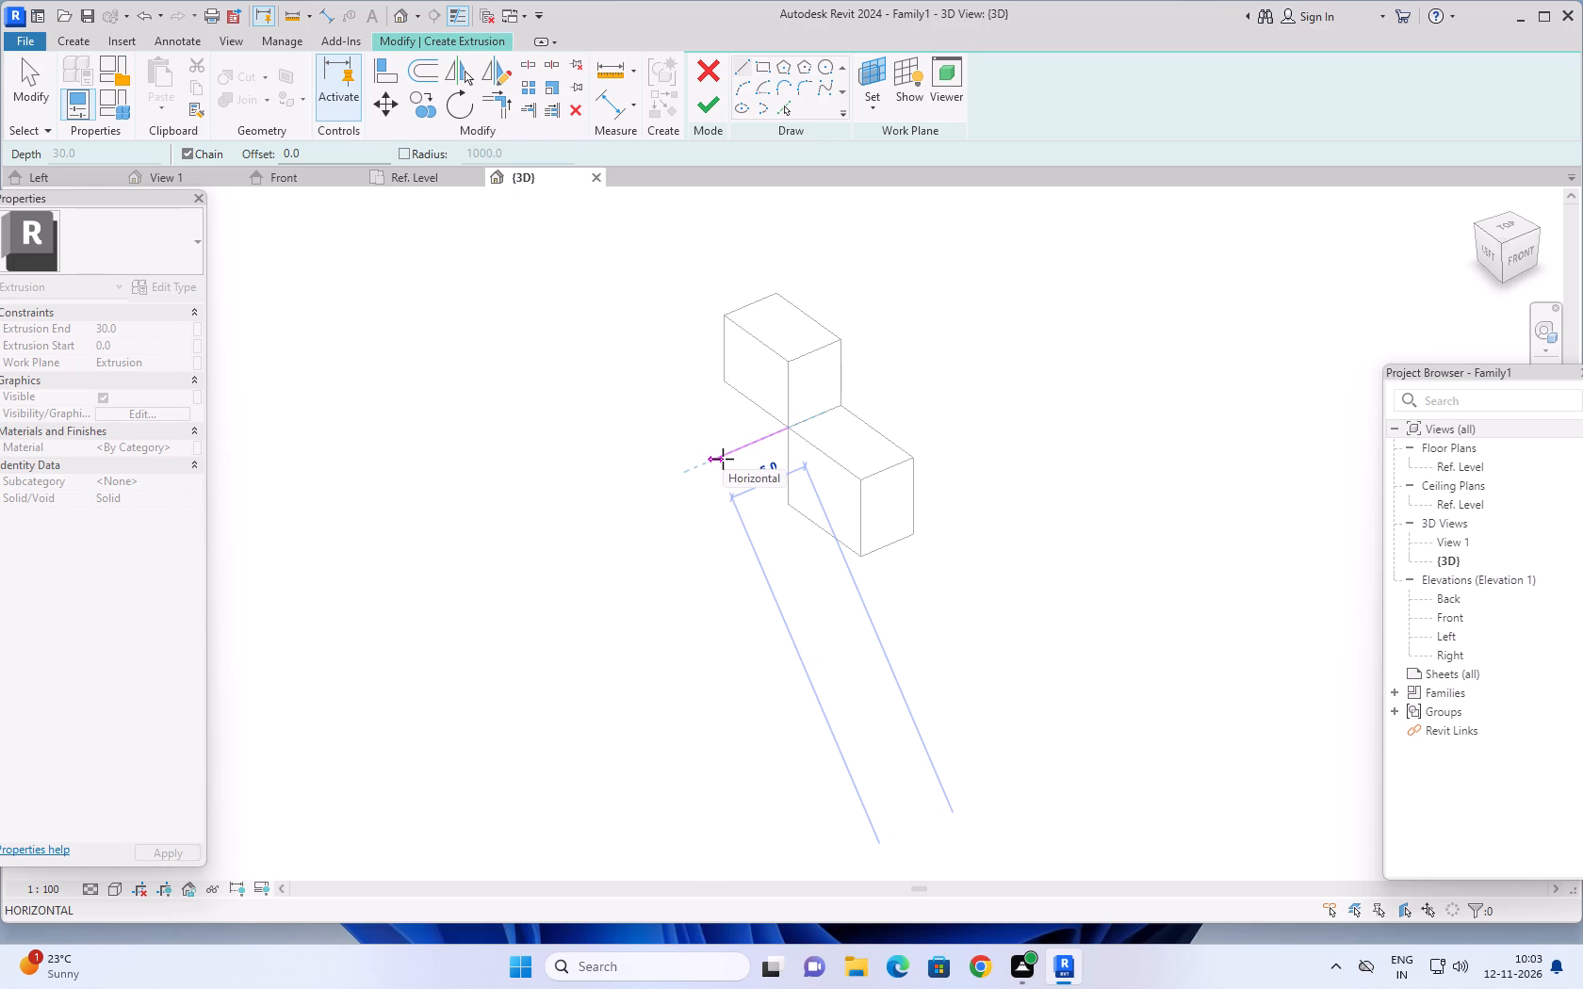
{"action": "left_click", "coordinate": [727, 459]}
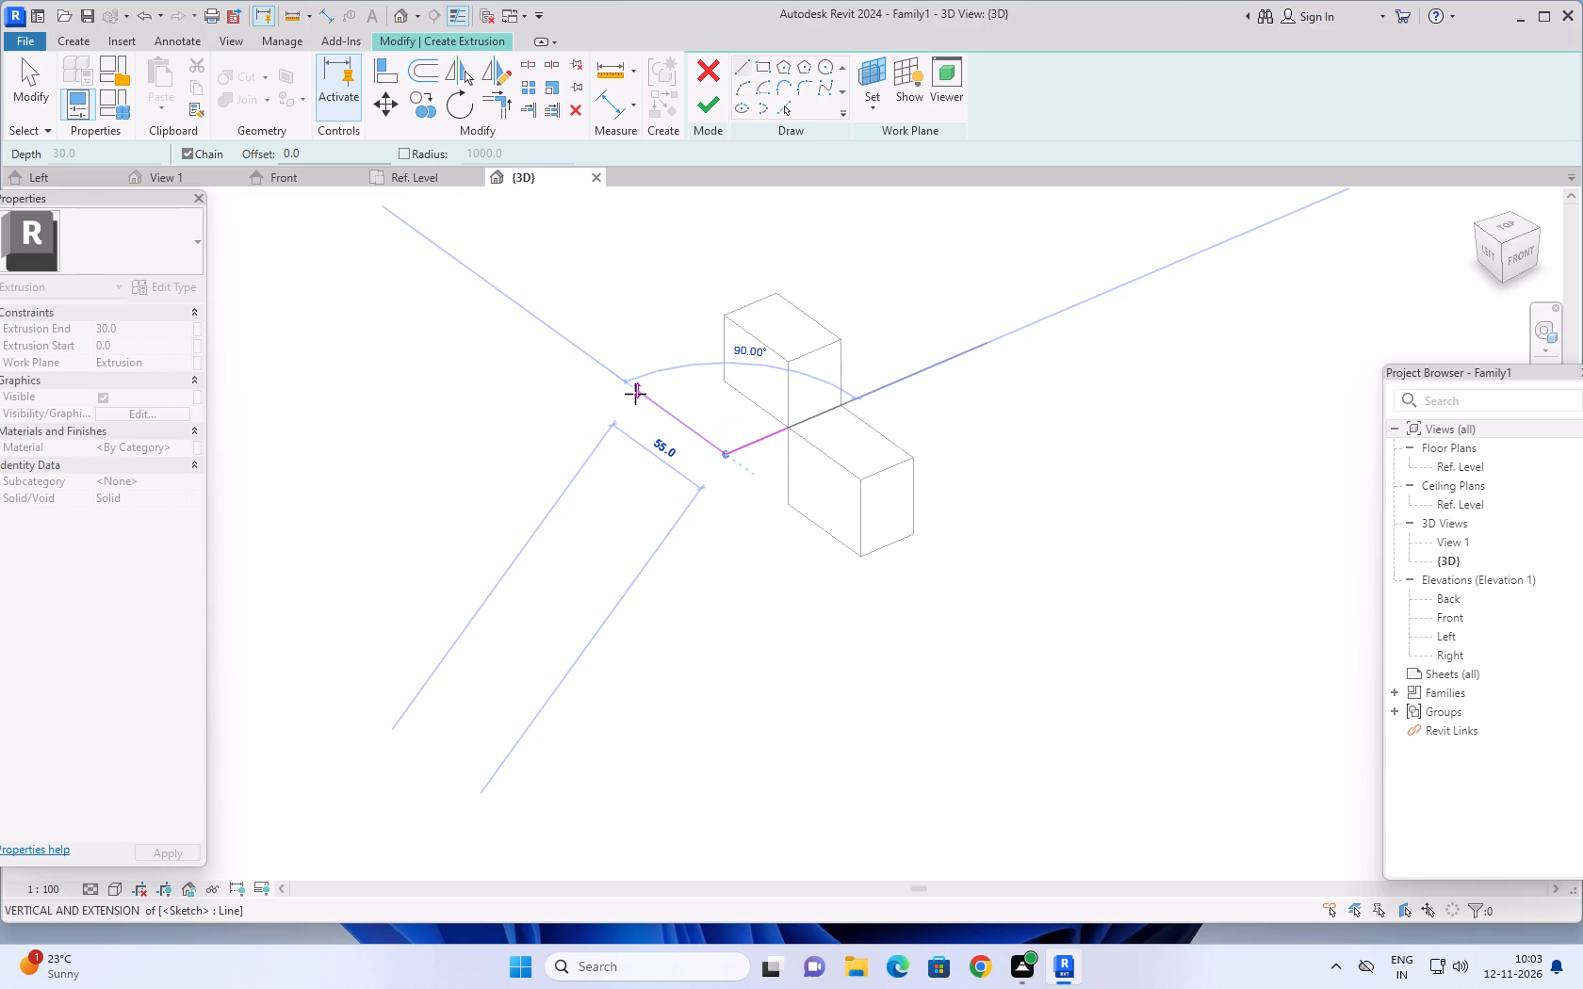
{"action": "type", "text": "40"}
{"action": "key", "text": "Return"}
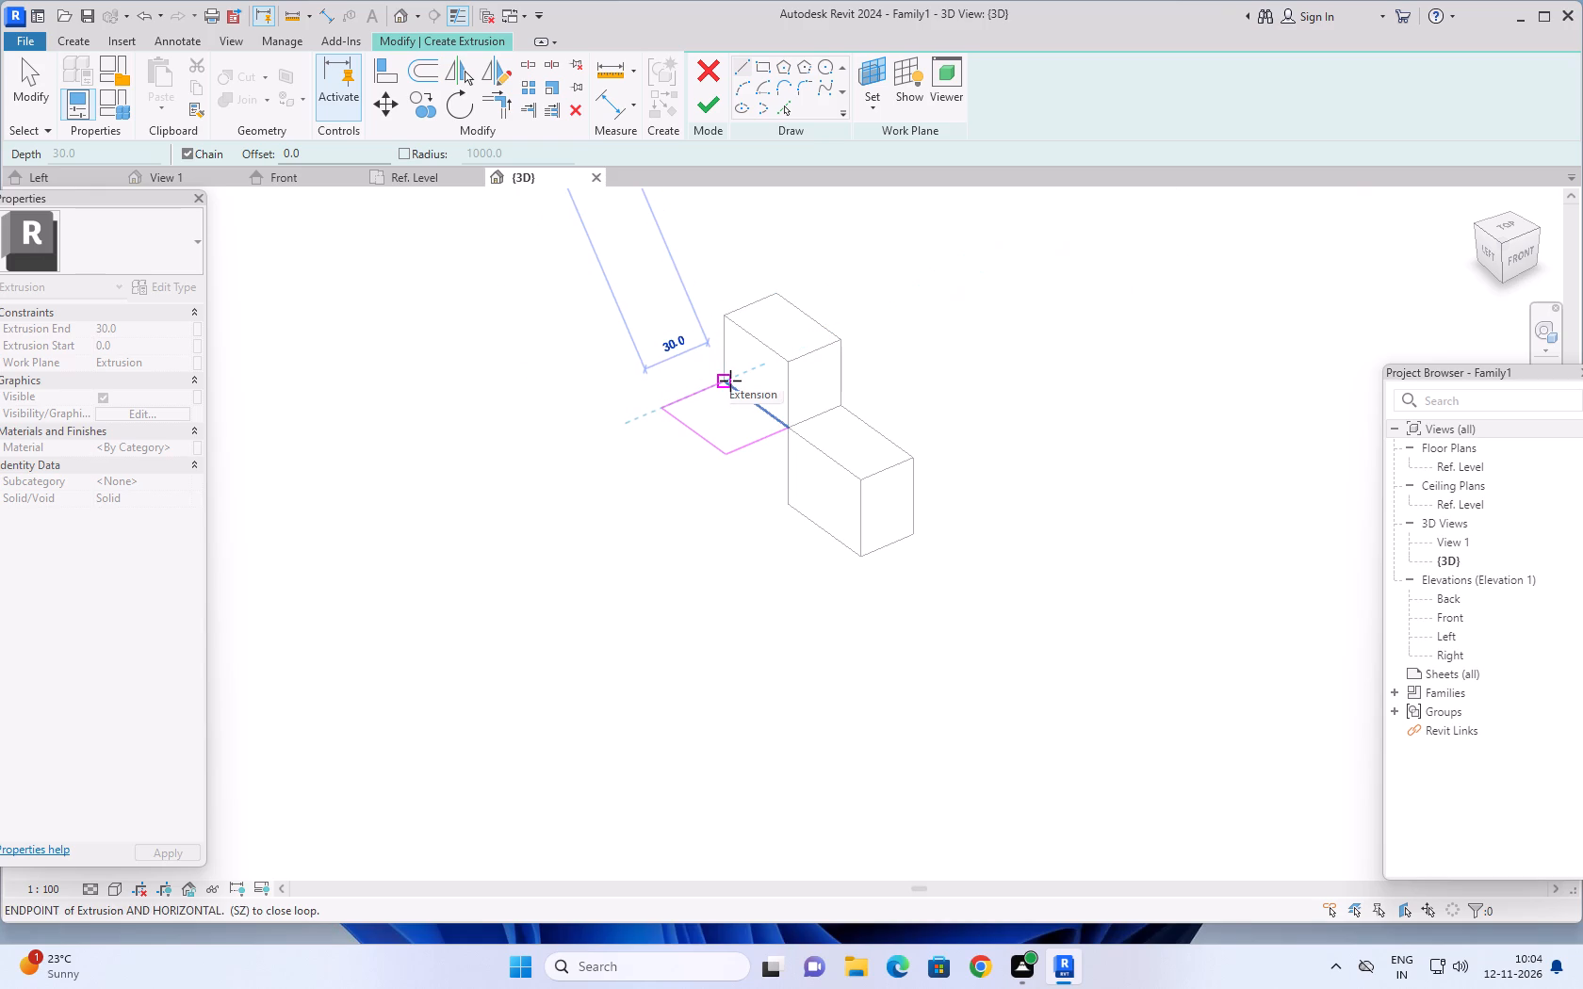
{"action": "left_click", "coordinate": [730, 381]}
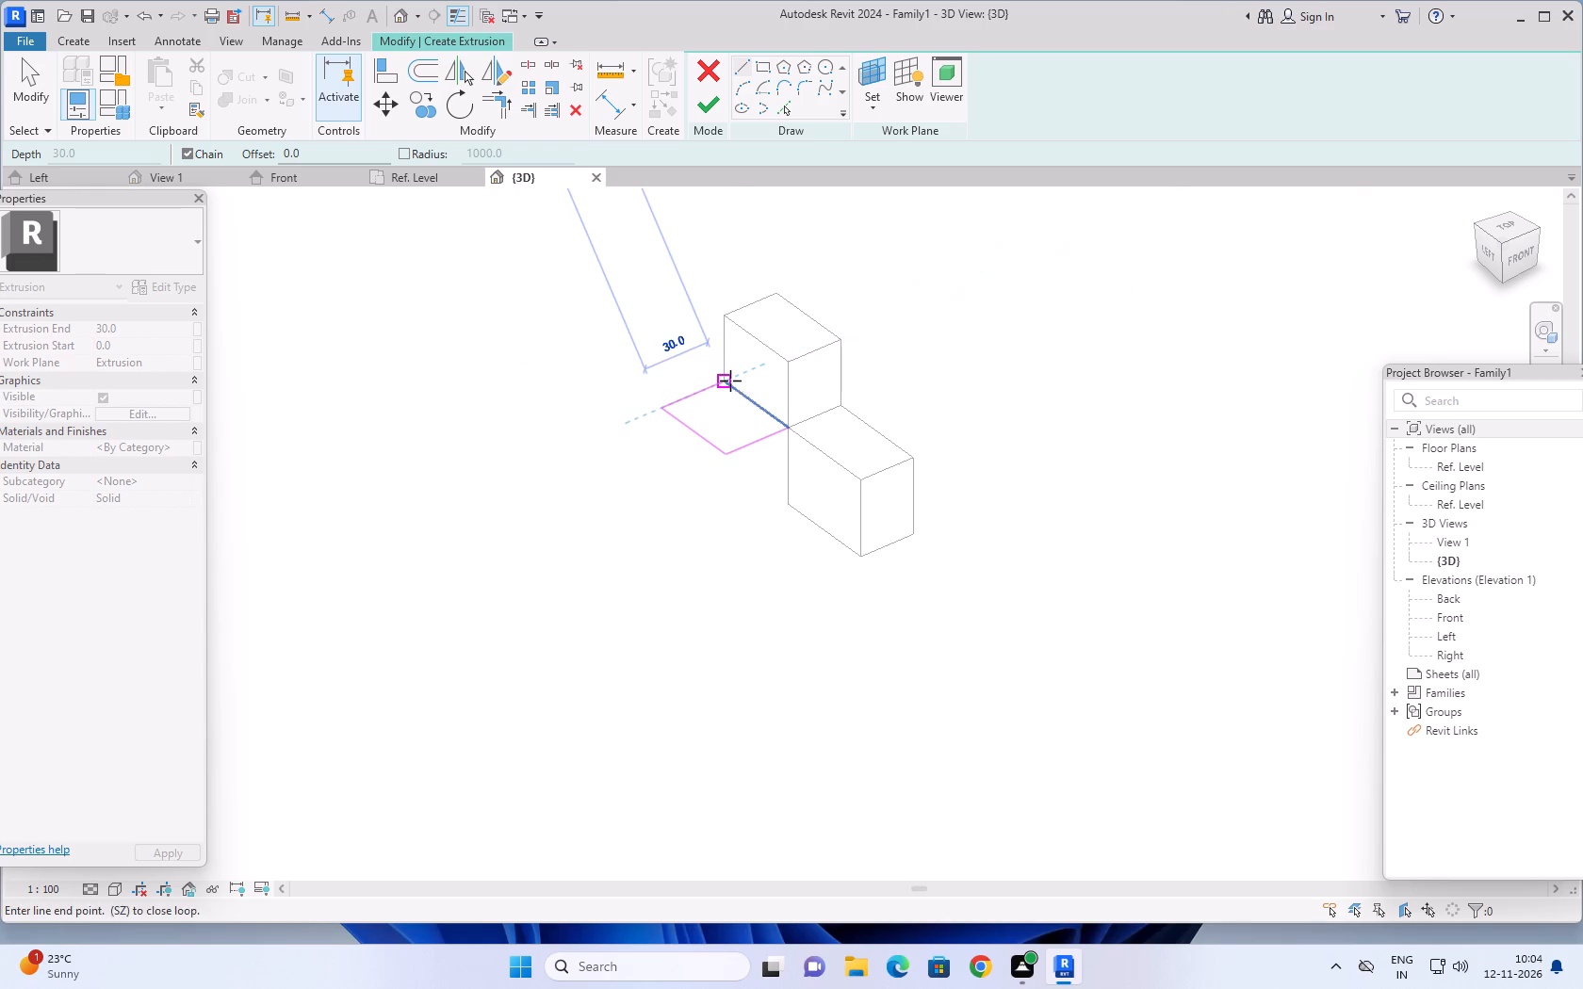
{"action": "left_click", "coordinate": [790, 425]}
{"action": "scroll", "coordinate": [713, 520], "scroll_direction": "down", "scroll_amount": 2}
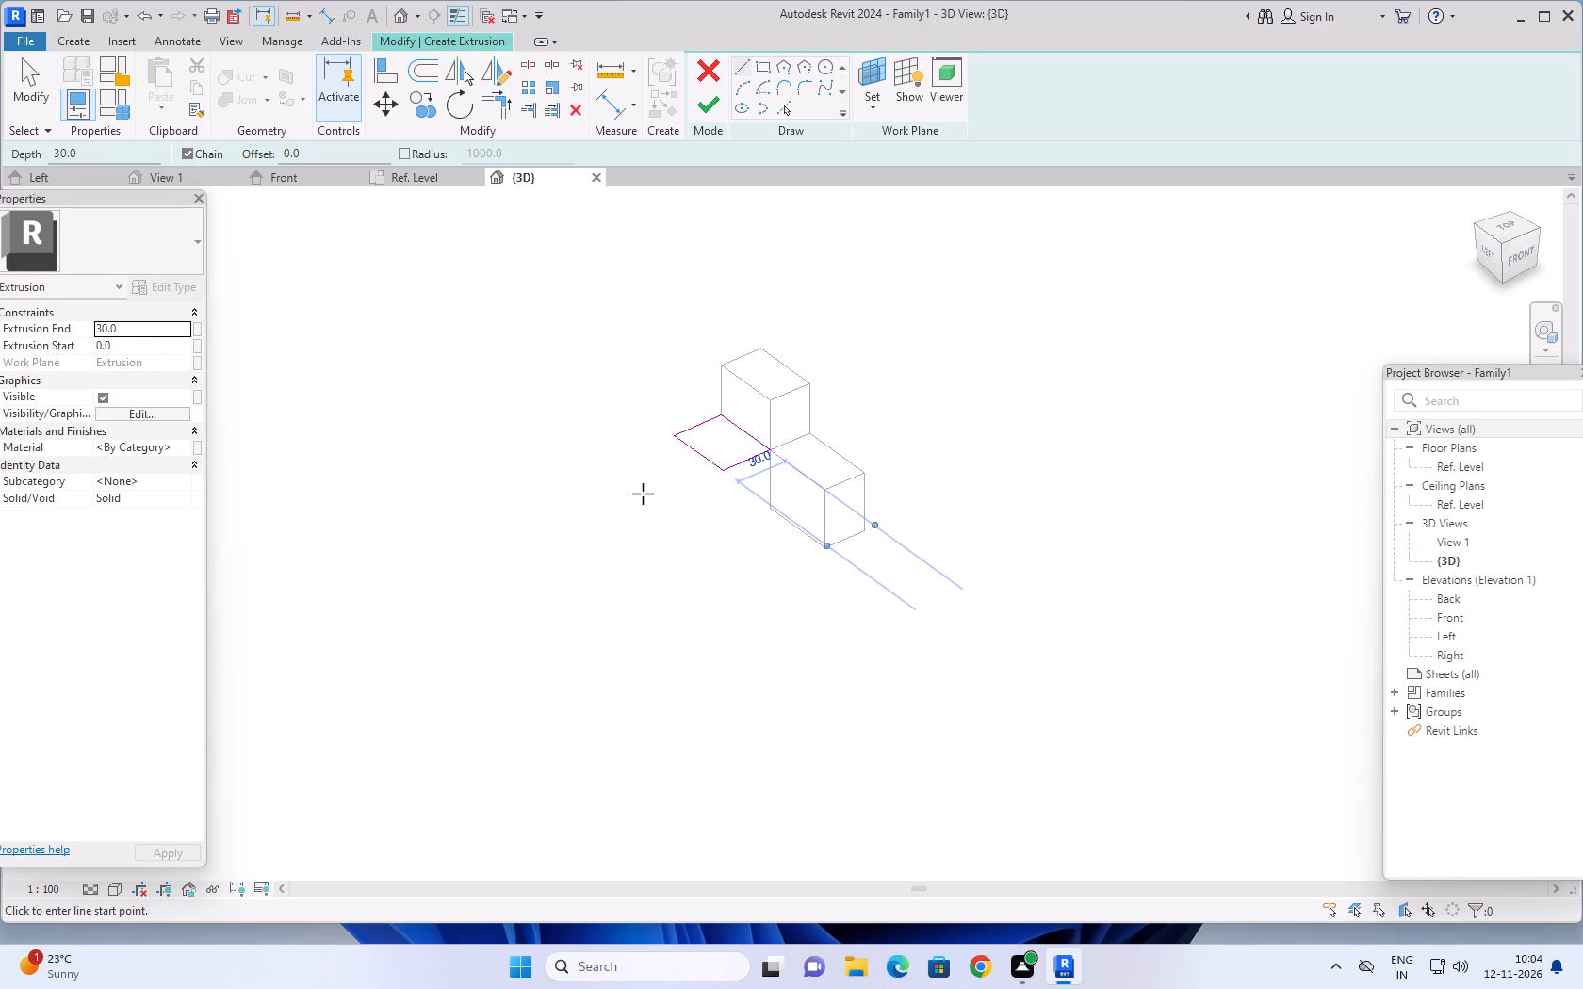
{"action": "scroll", "coordinate": [643, 494], "scroll_direction": "up", "scroll_amount": 1}
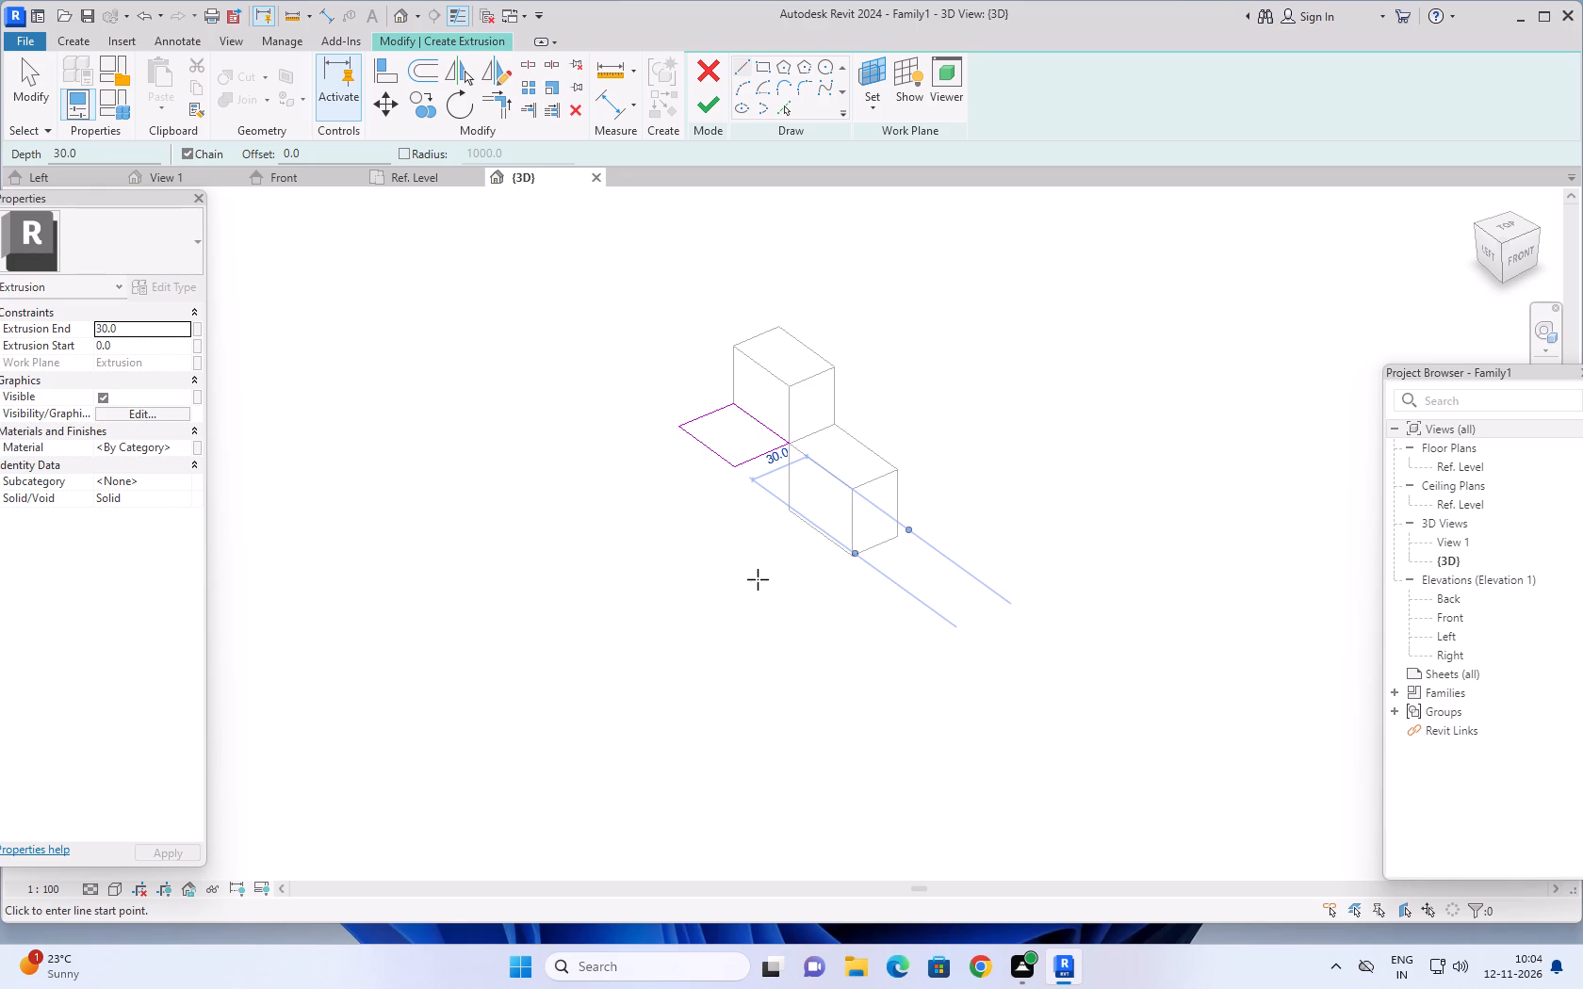
{"action": "key", "text": "Escape"}
{"action": "key", "text": "Escape"}
{"action": "key", "text": "Escape"}
{"action": "key", "text": "Escape"}
{"action": "key", "text": "Escape"}
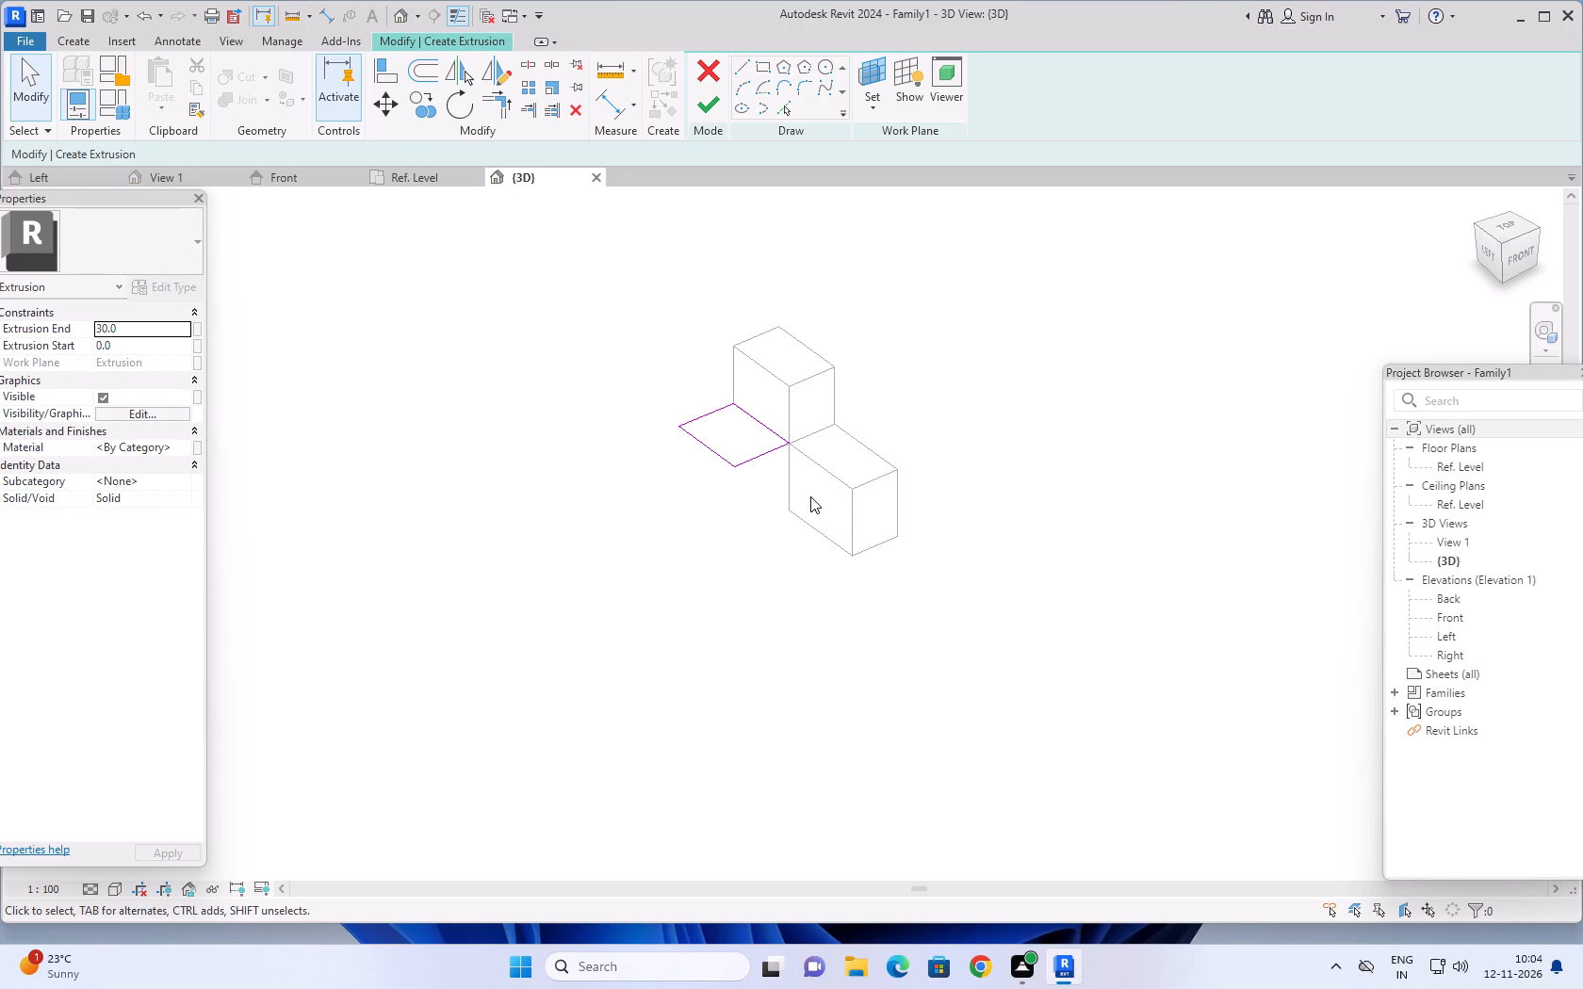
{"action": "key", "text": "Escape"}
{"action": "key", "text": "Escape"}
{"action": "key", "text": "Escape"}
{"action": "key", "text": "Escape"}
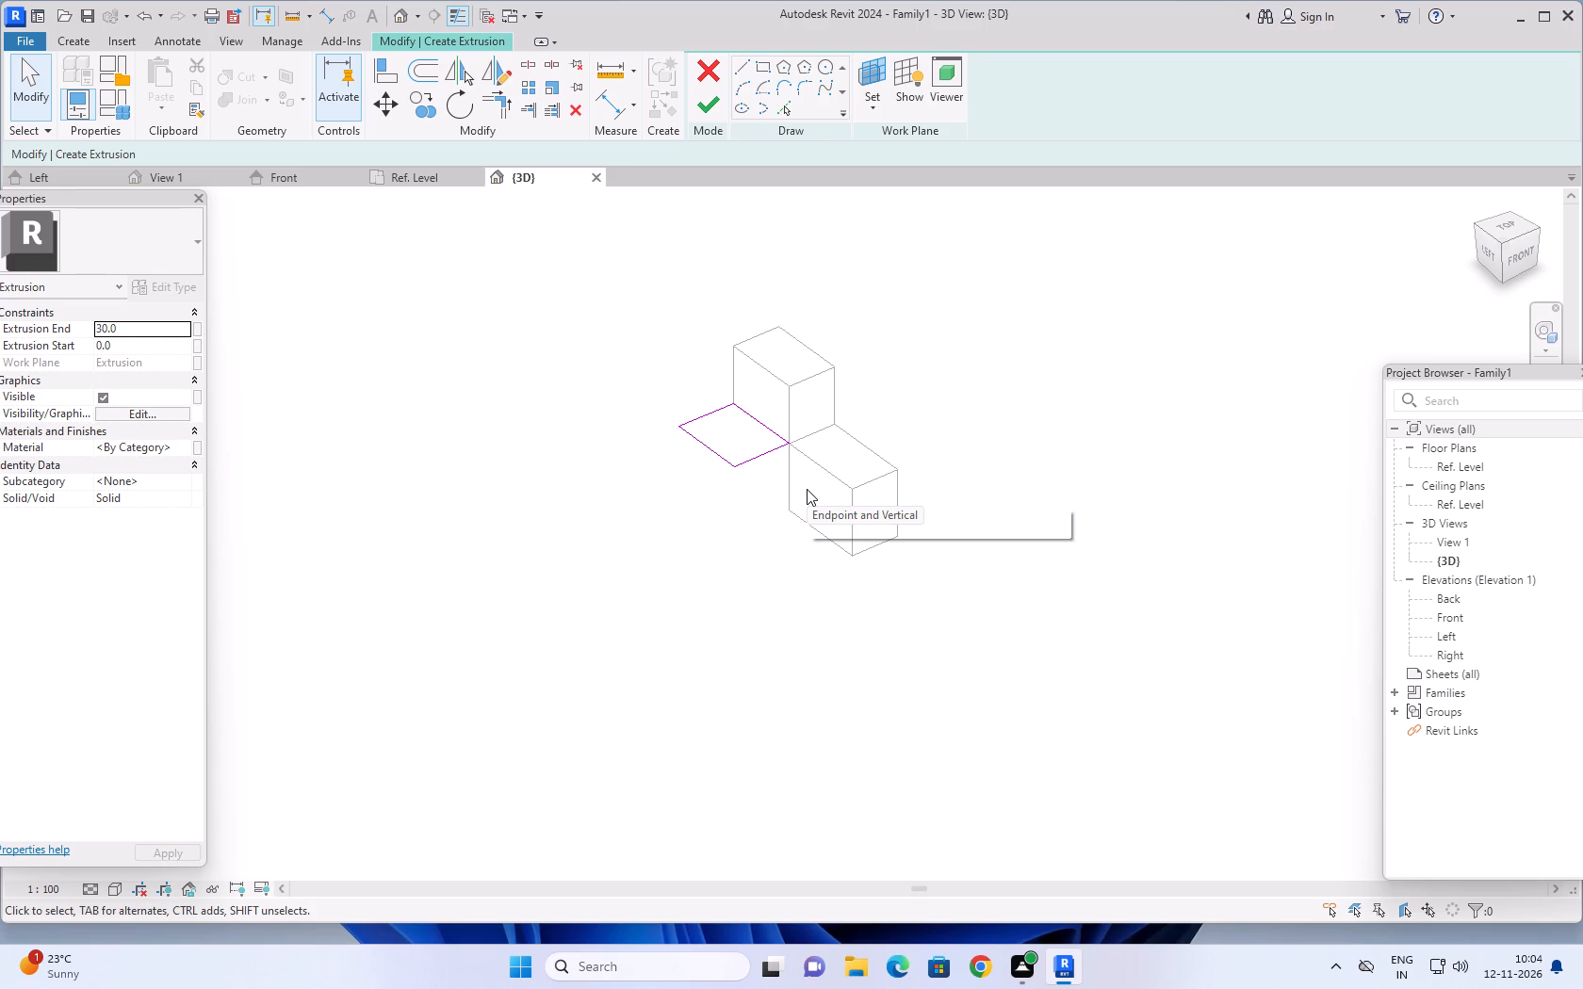
Set the third extrusion's start to -35 mm and end to 45 mm, and finish it.
{"action": "left_click", "coordinate": [141, 332]}
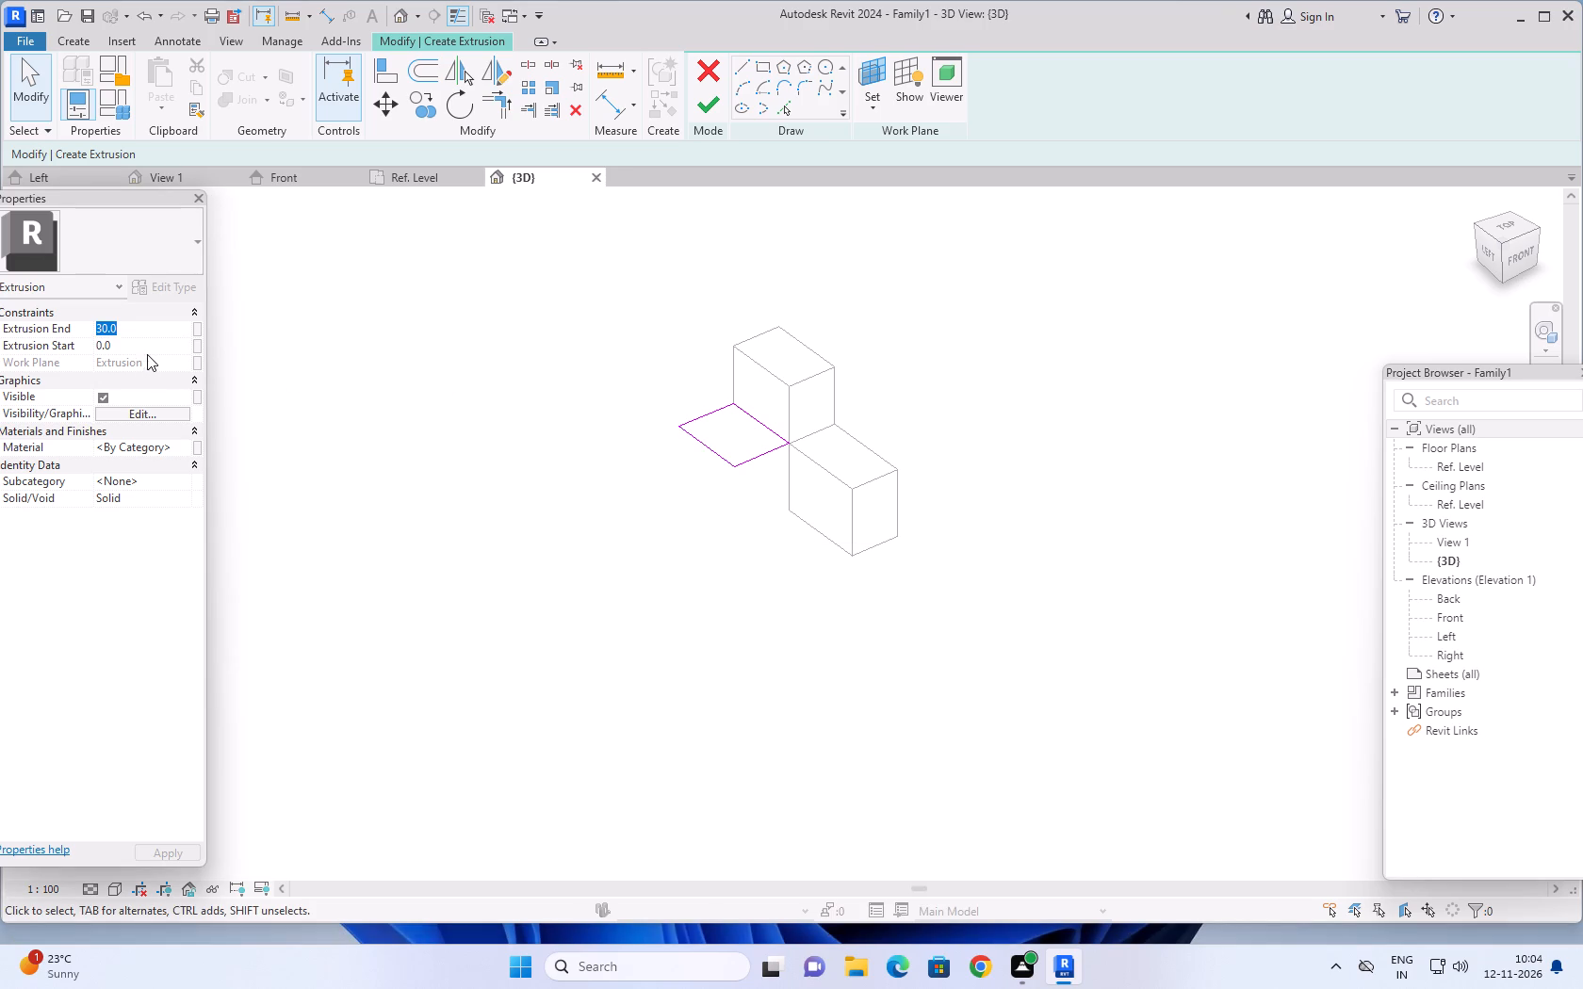
{"action": "left_click", "coordinate": [149, 349]}
{"action": "type", "text": "-35"}
{"action": "key", "text": "Return"}
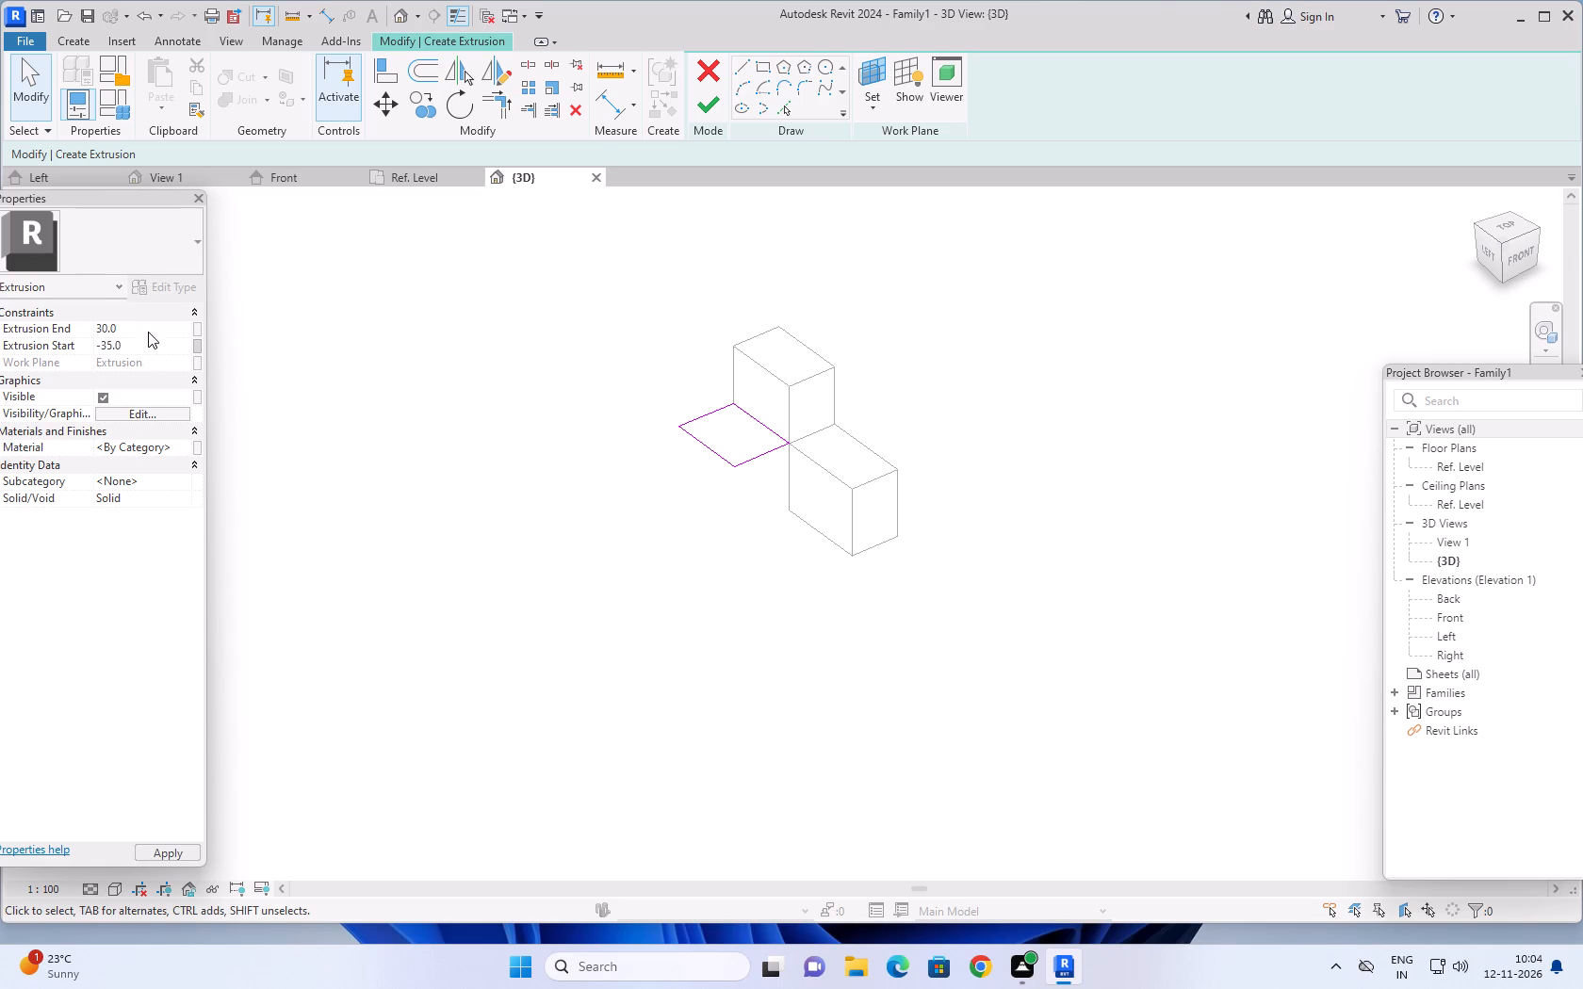
{"action": "left_click", "coordinate": [148, 332]}
{"action": "type", "text": "45"}
{"action": "key", "text": "Return"}
{"action": "left_click", "coordinate": [701, 117]}
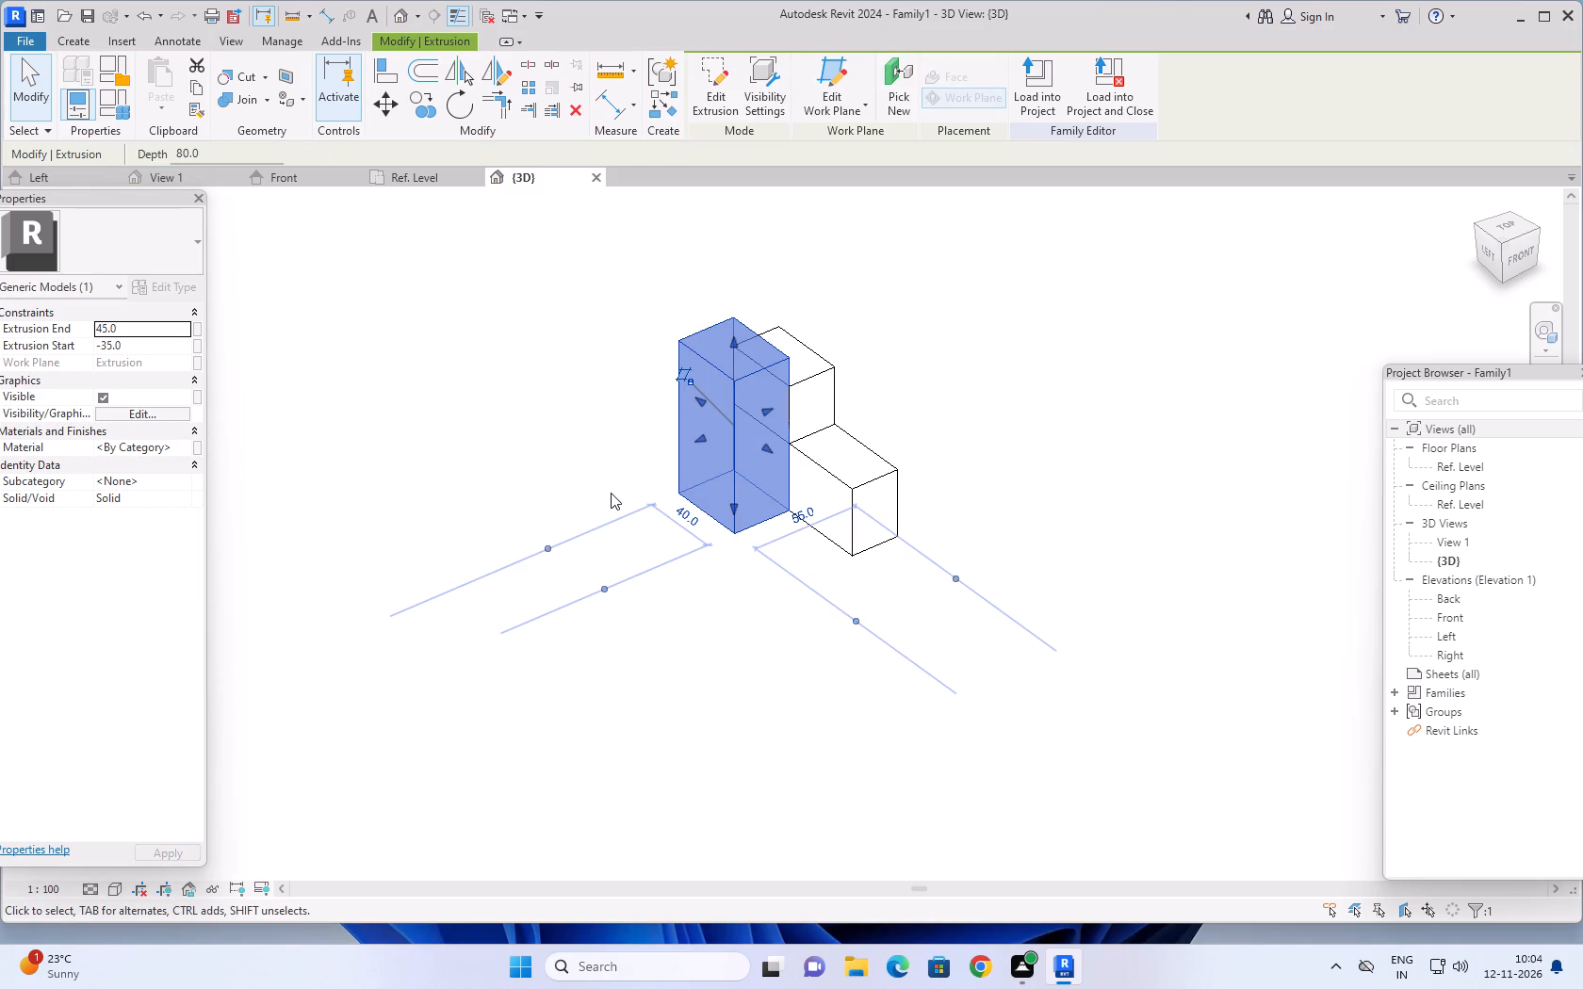
{"action": "key", "text": "Escape"}
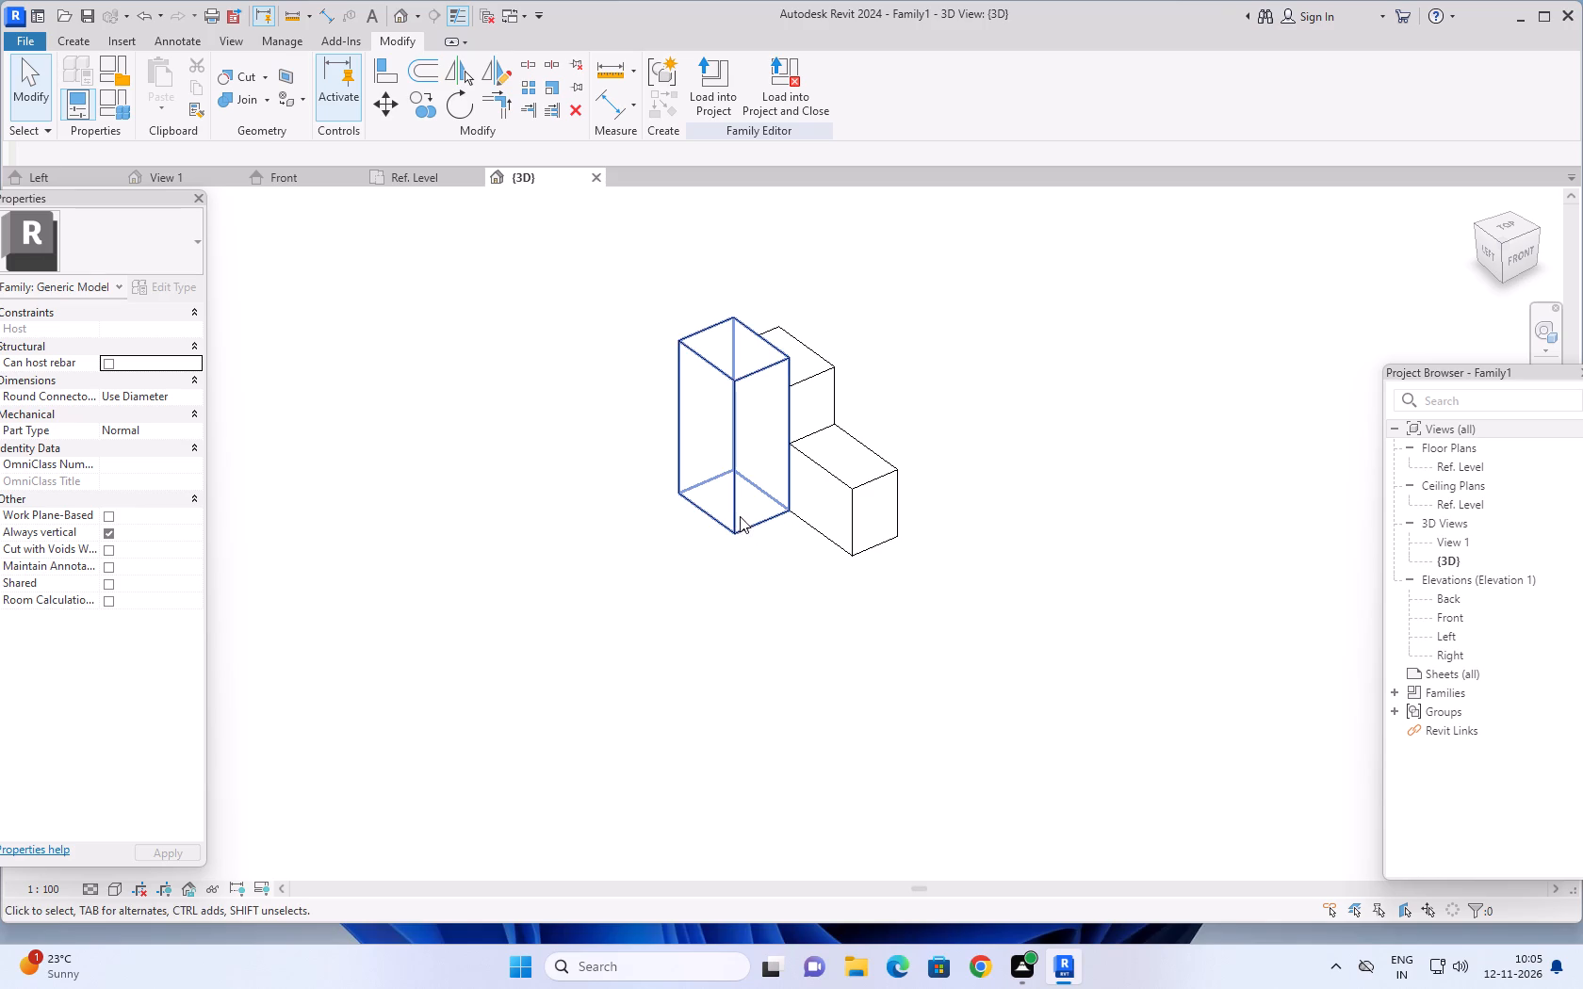
Examine the three extruded blocks in 3D from different angles and zoom levels.
{"action": "key", "text": "Escape"}
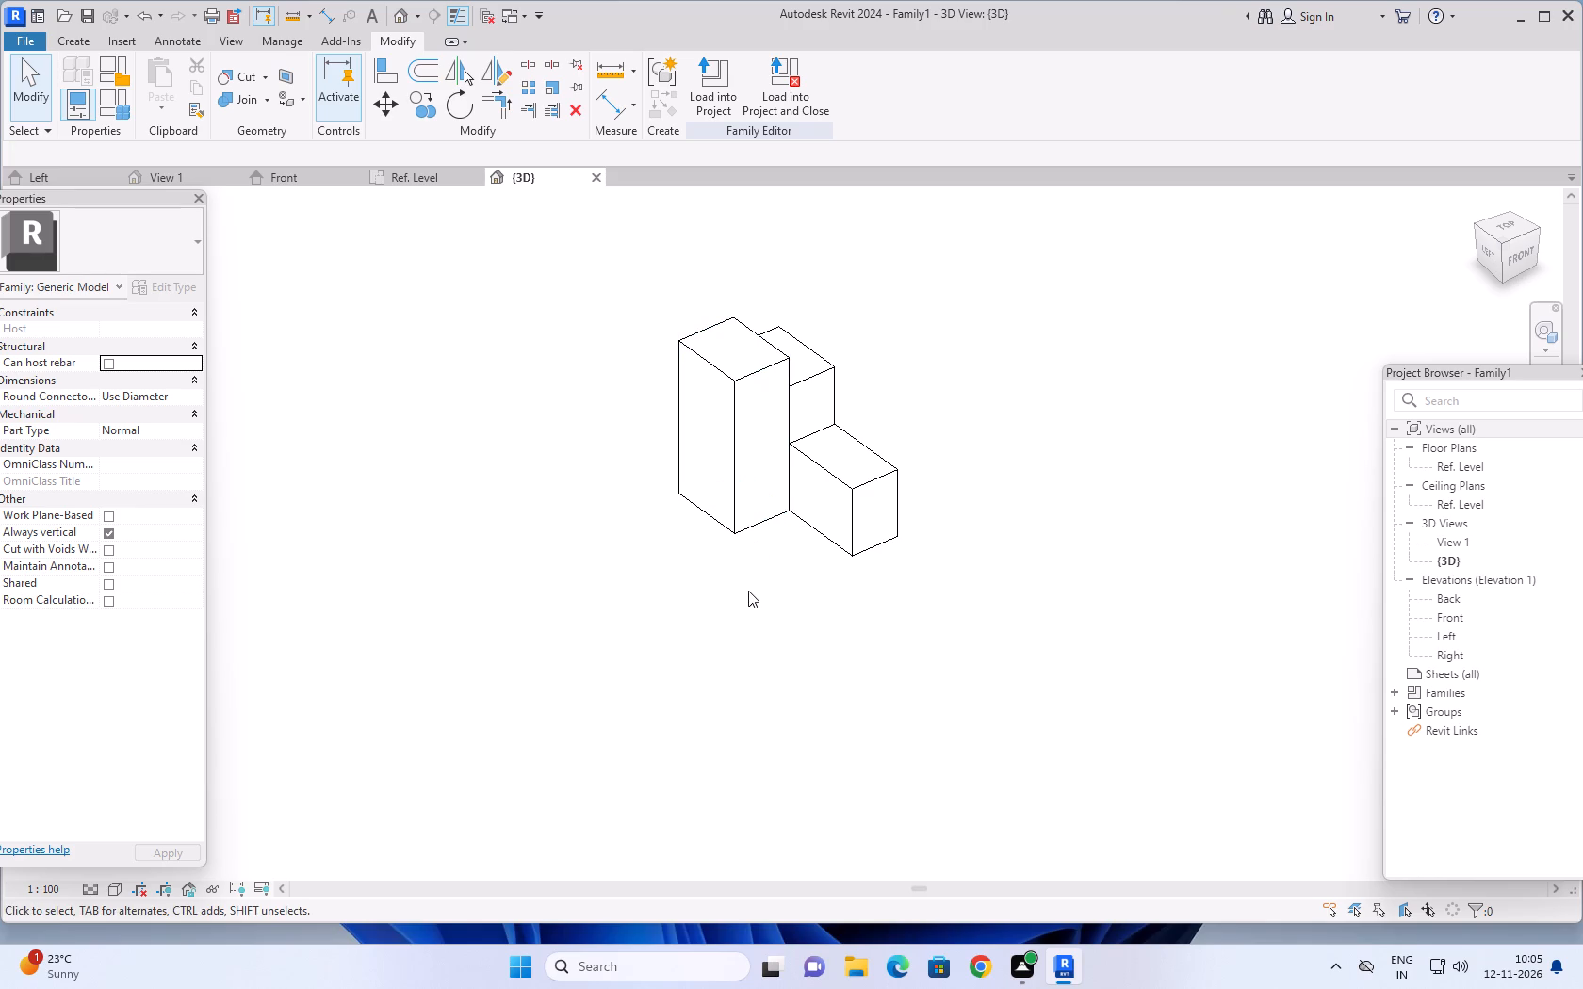
{"action": "key", "text": "Escape"}
{"action": "left_click", "coordinate": [733, 490]}
{"action": "scroll", "coordinate": [767, 597], "scroll_direction": "down", "scroll_amount": 3}
{"action": "key", "text": "Escape"}
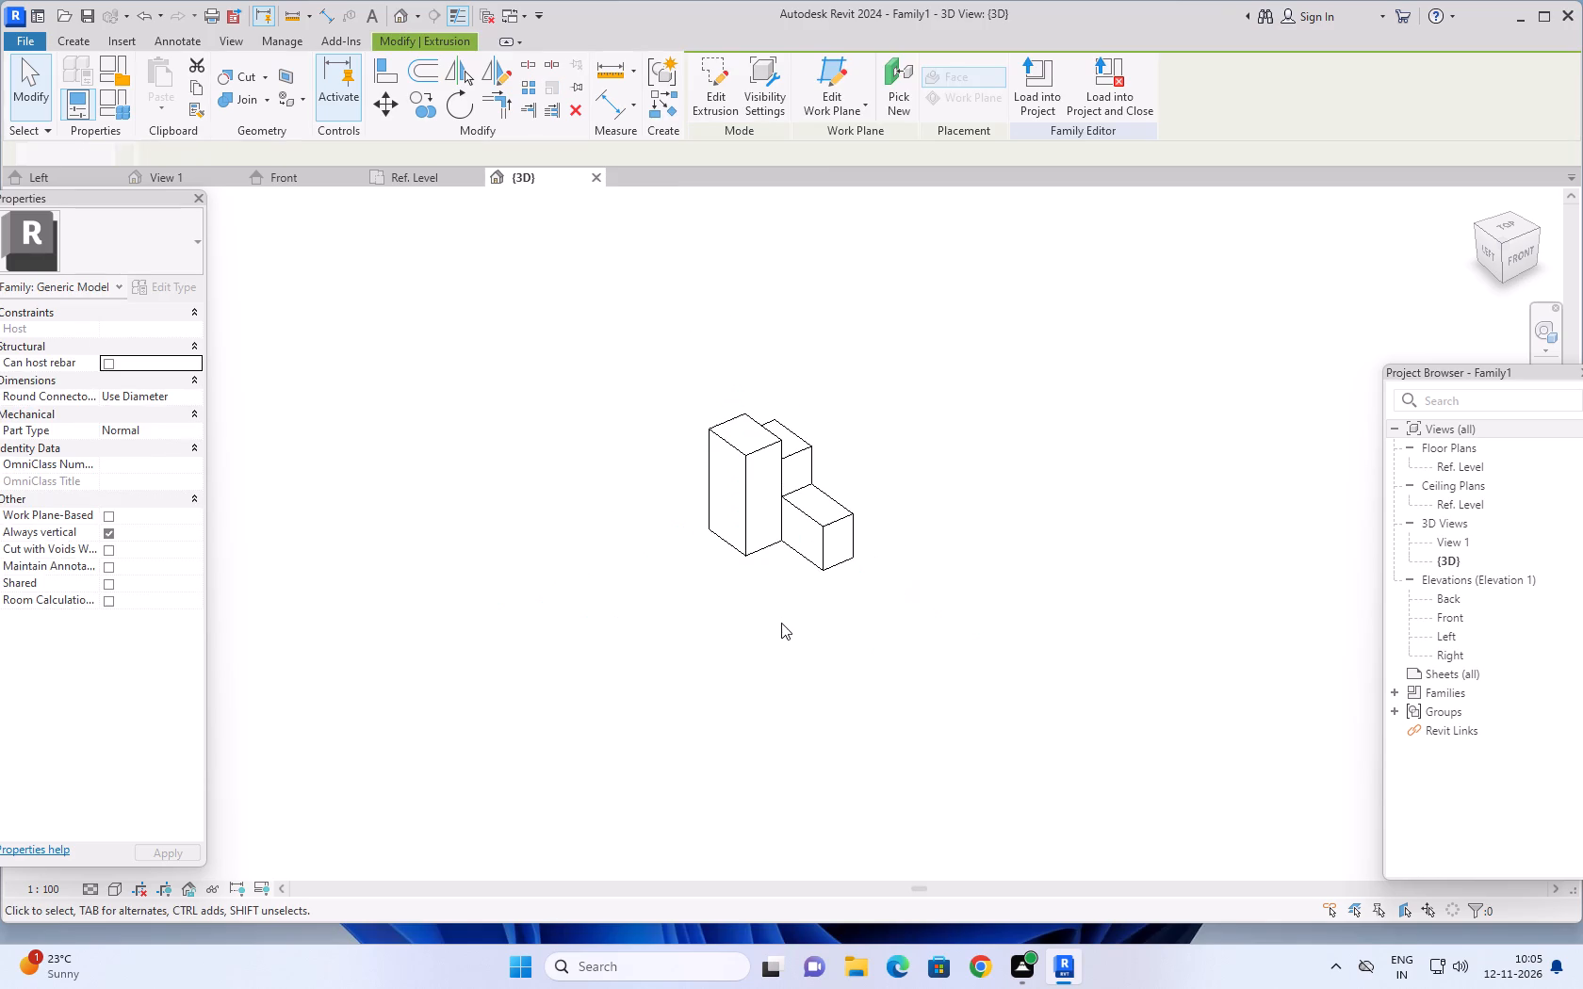
{"action": "middle_click_drag", "start_coordinate": [774, 621], "coordinate": [781, 609]}
{"action": "scroll", "coordinate": [781, 609], "scroll_direction": "up", "scroll_amount": 2}
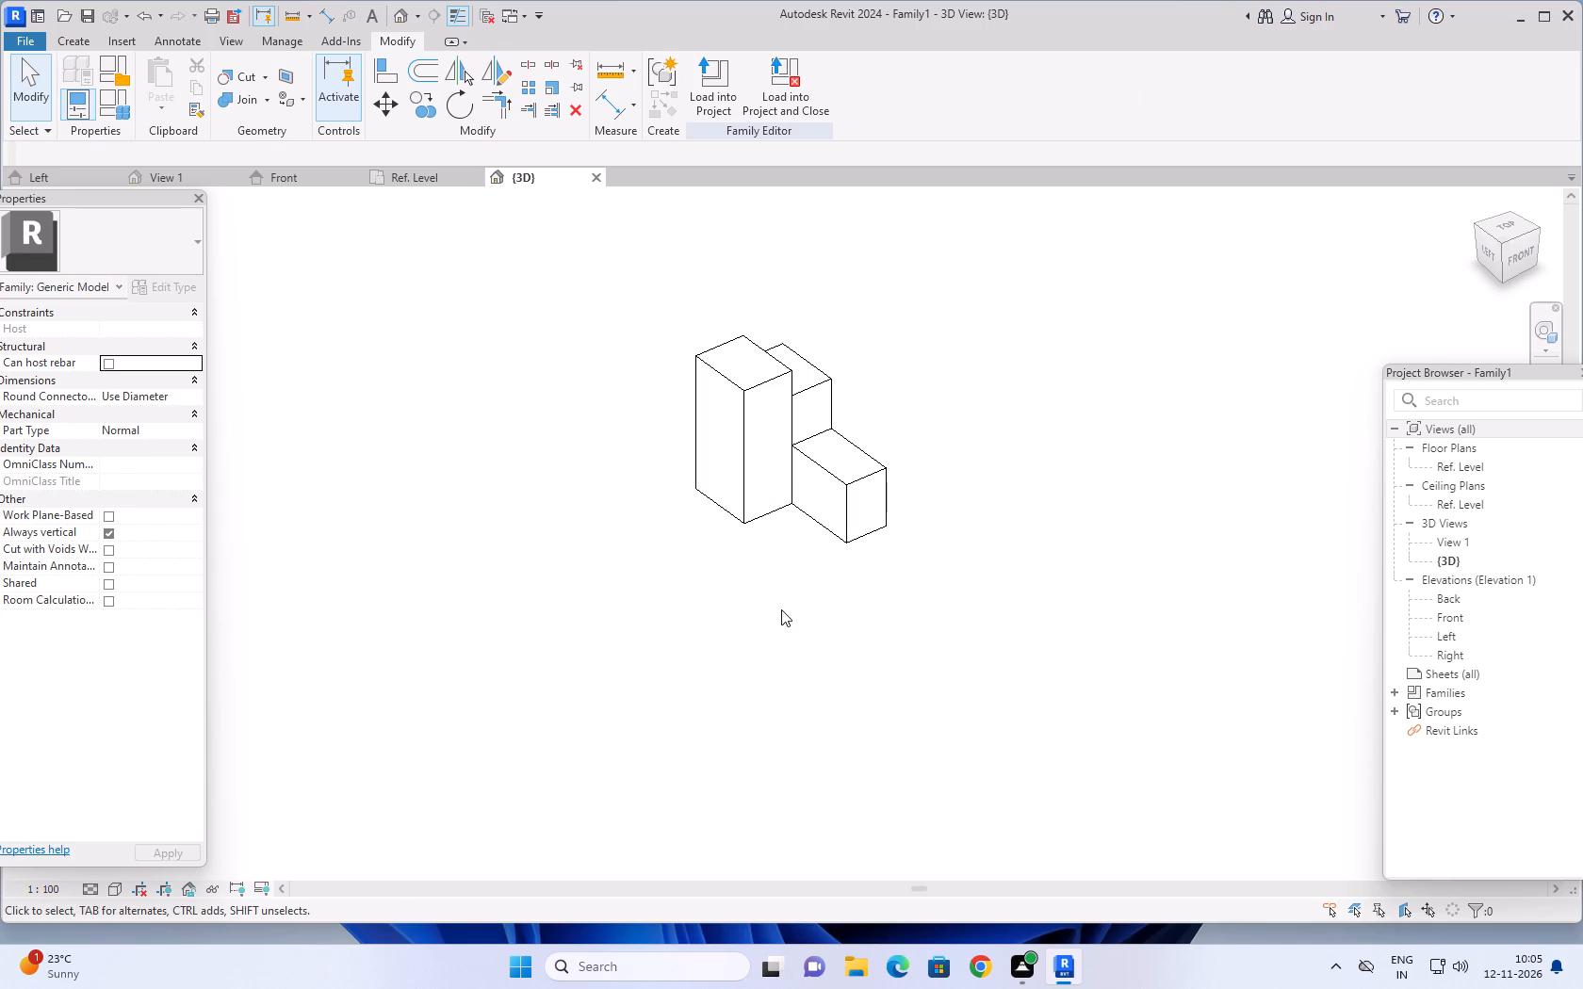
{"action": "middle_click_drag", "start_coordinate": [881, 608], "coordinate": [790, 635], "text": "shift"}
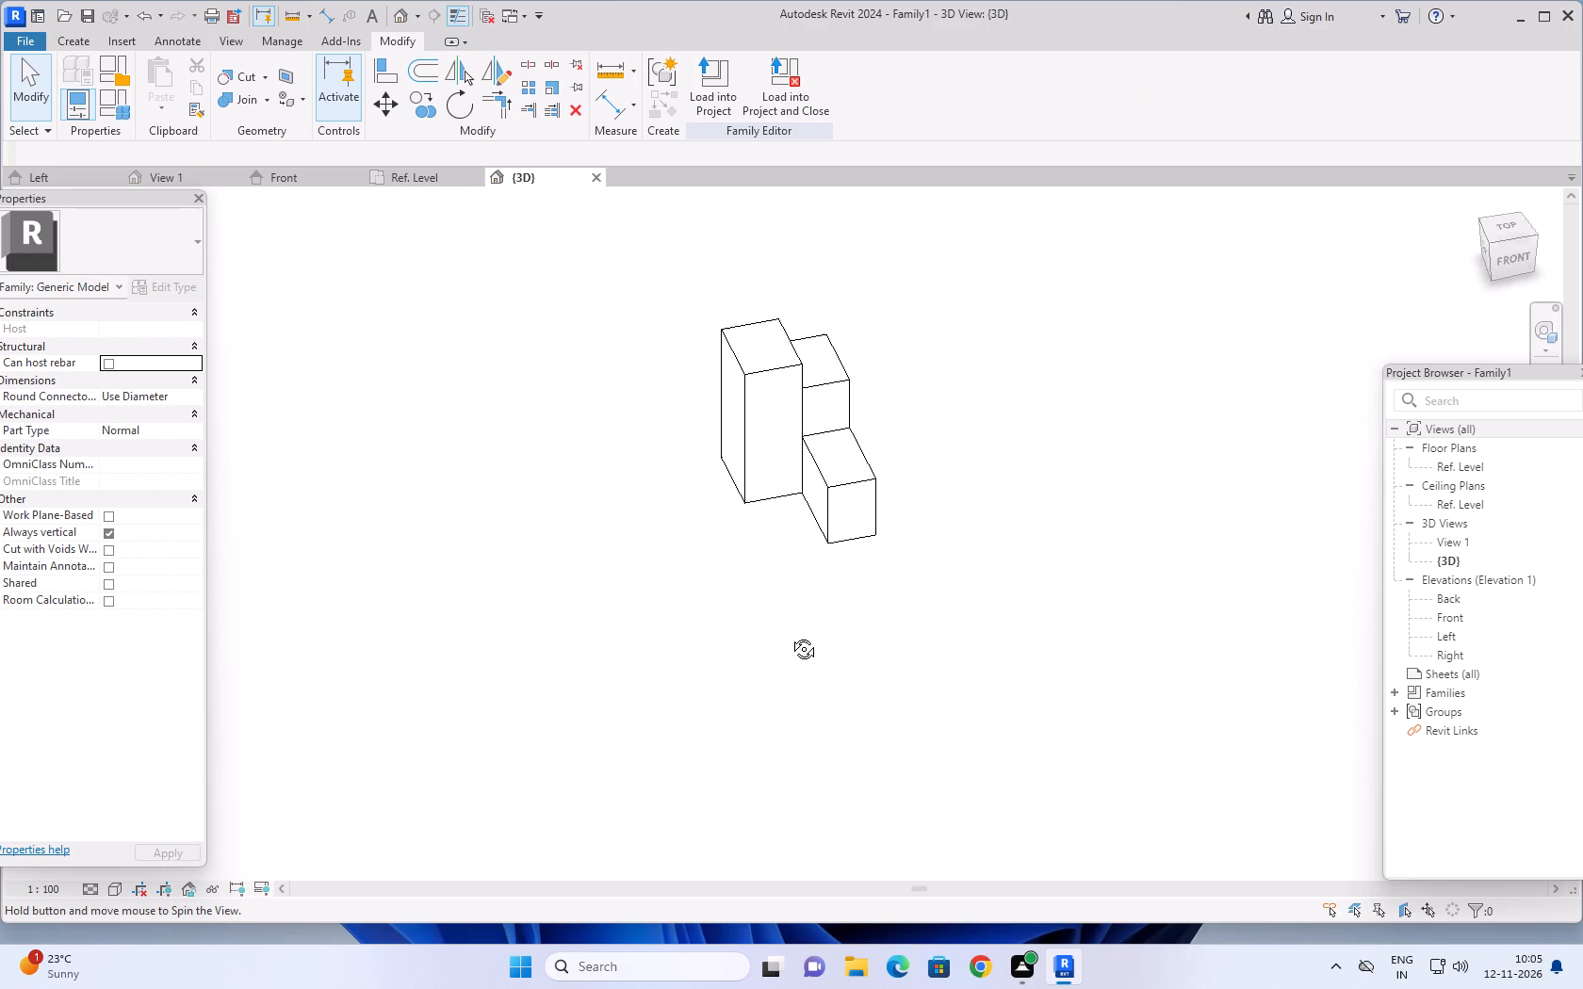
{"action": "middle_click_drag", "start_coordinate": [790, 635], "coordinate": [854, 575], "text": "shift"}
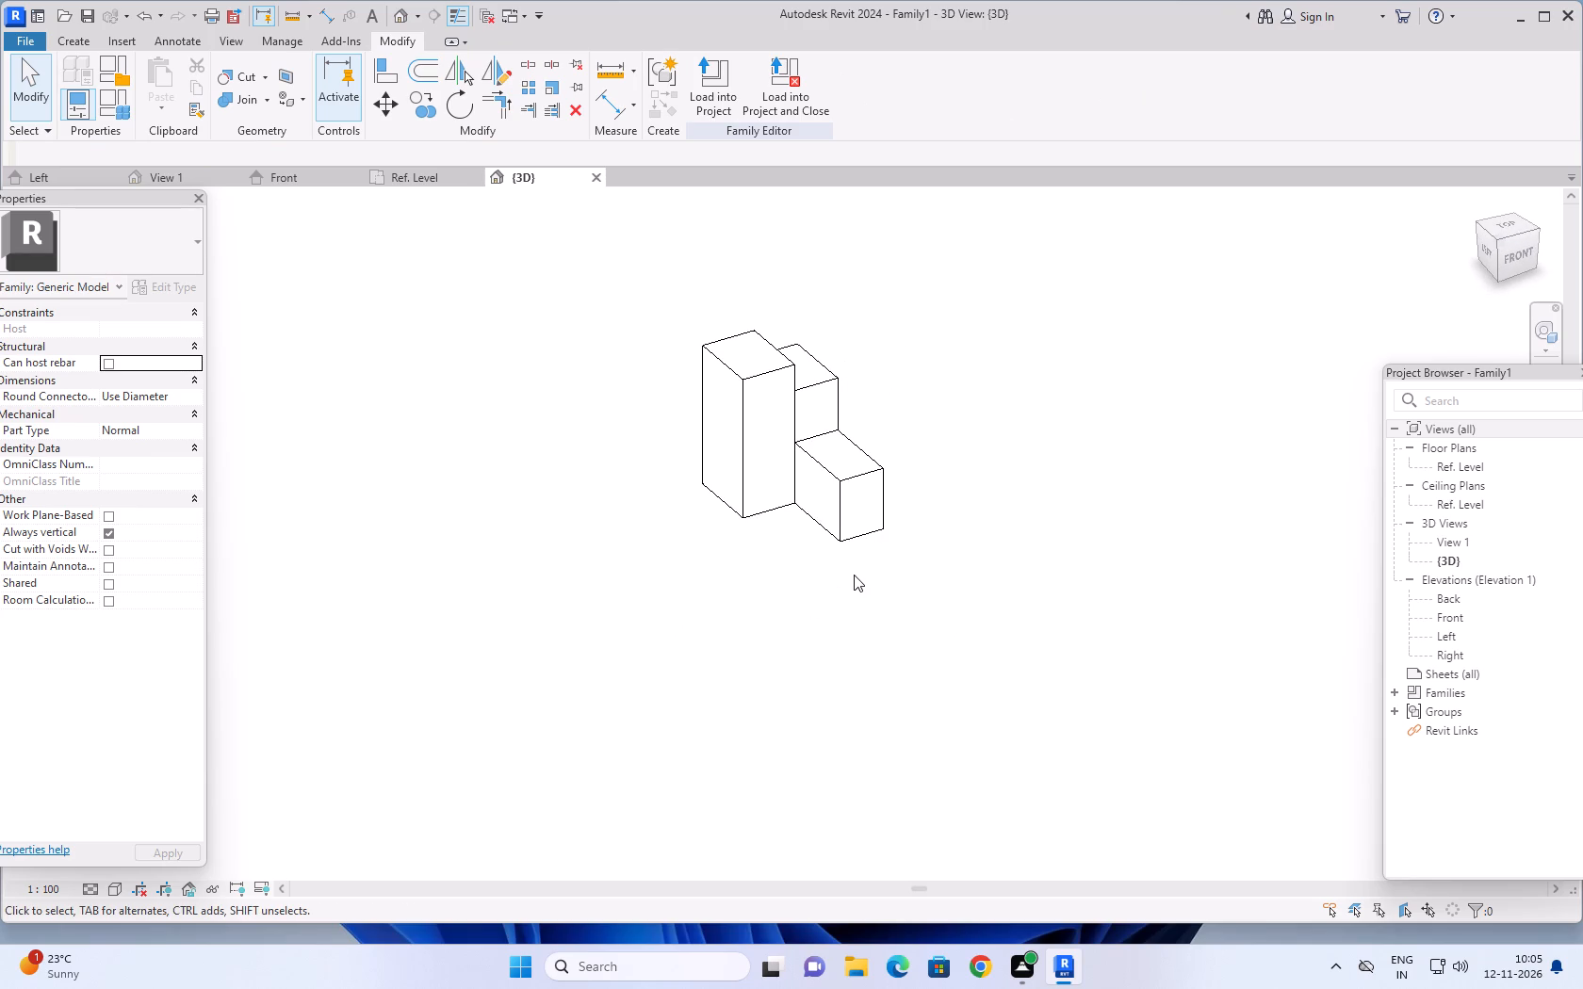
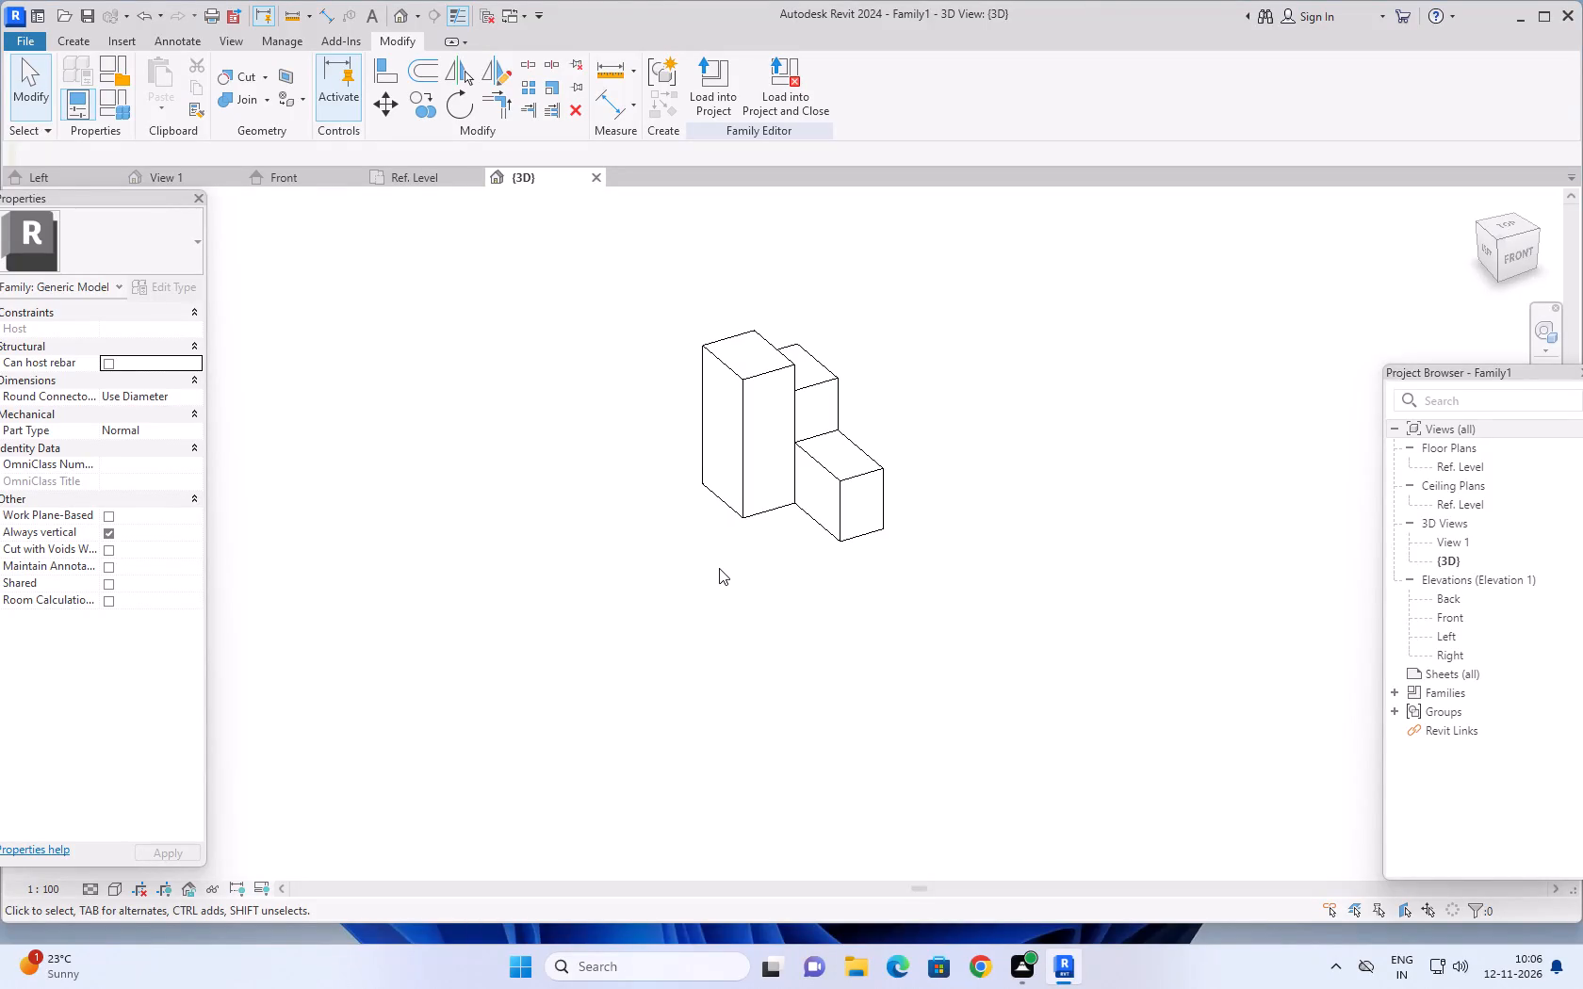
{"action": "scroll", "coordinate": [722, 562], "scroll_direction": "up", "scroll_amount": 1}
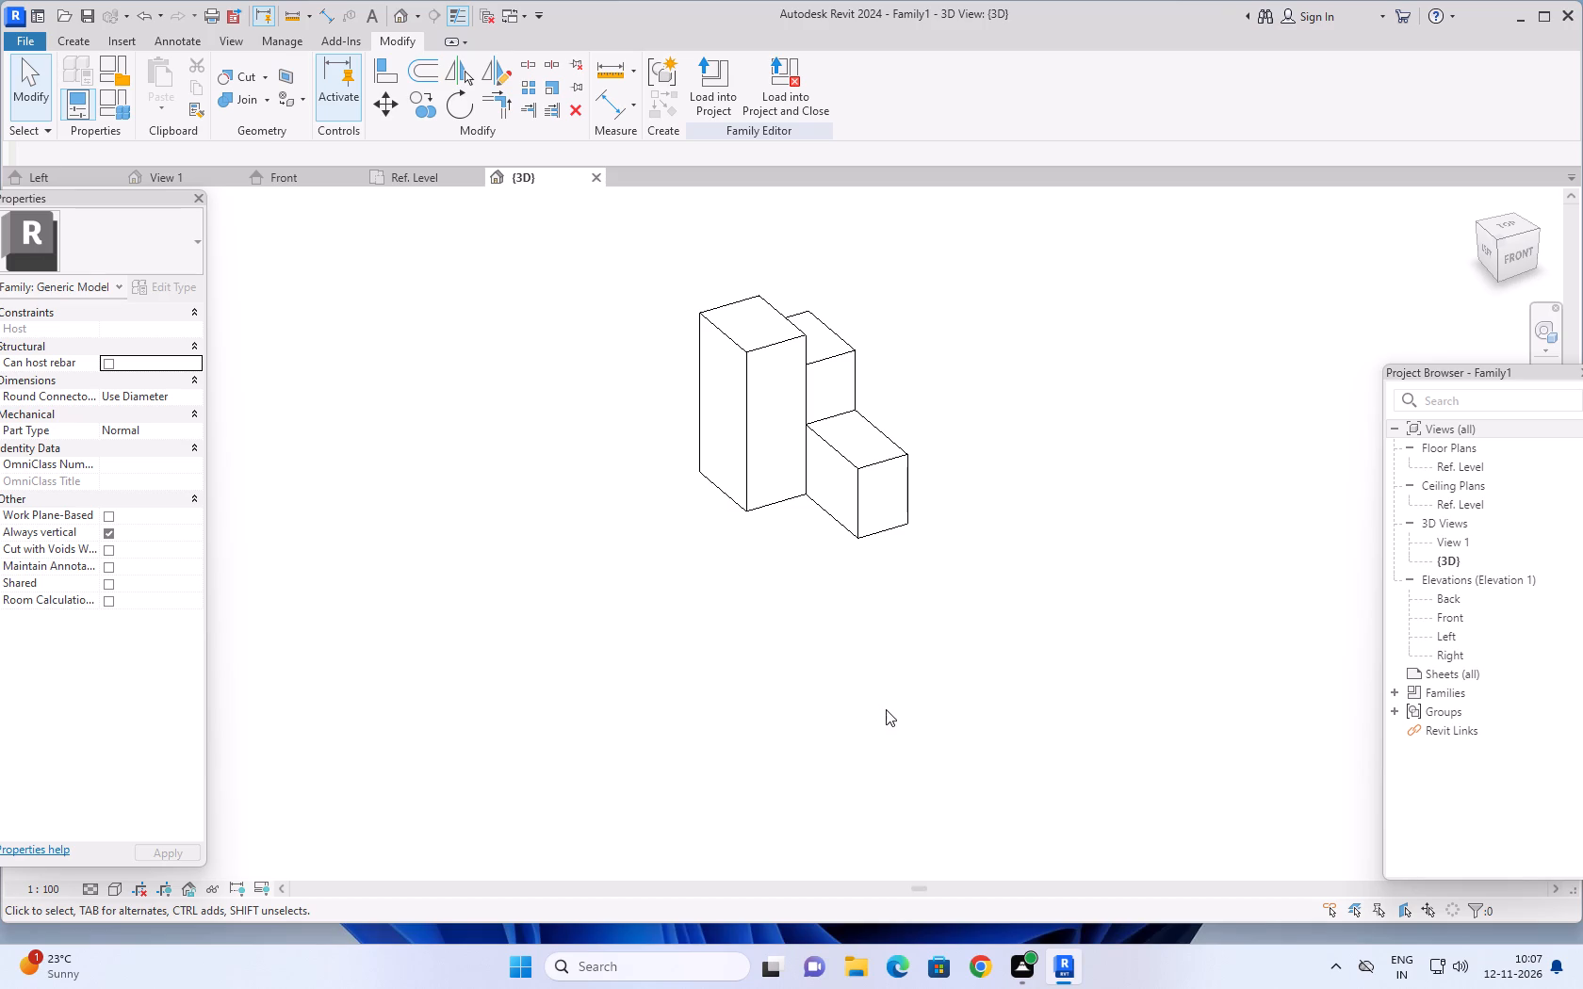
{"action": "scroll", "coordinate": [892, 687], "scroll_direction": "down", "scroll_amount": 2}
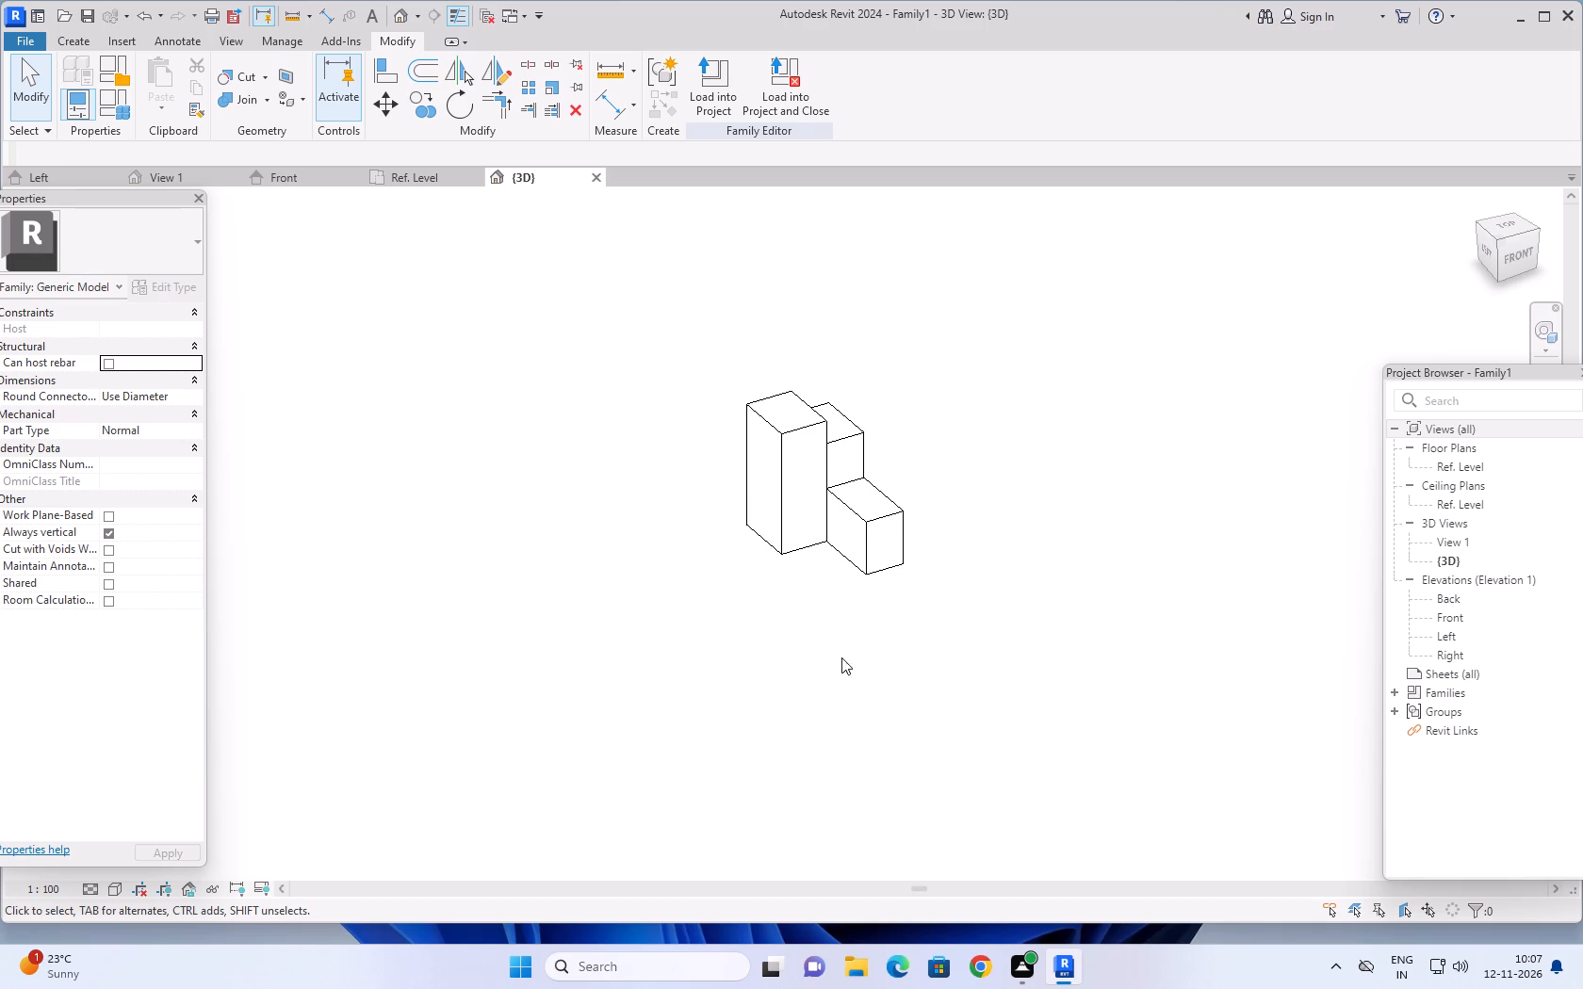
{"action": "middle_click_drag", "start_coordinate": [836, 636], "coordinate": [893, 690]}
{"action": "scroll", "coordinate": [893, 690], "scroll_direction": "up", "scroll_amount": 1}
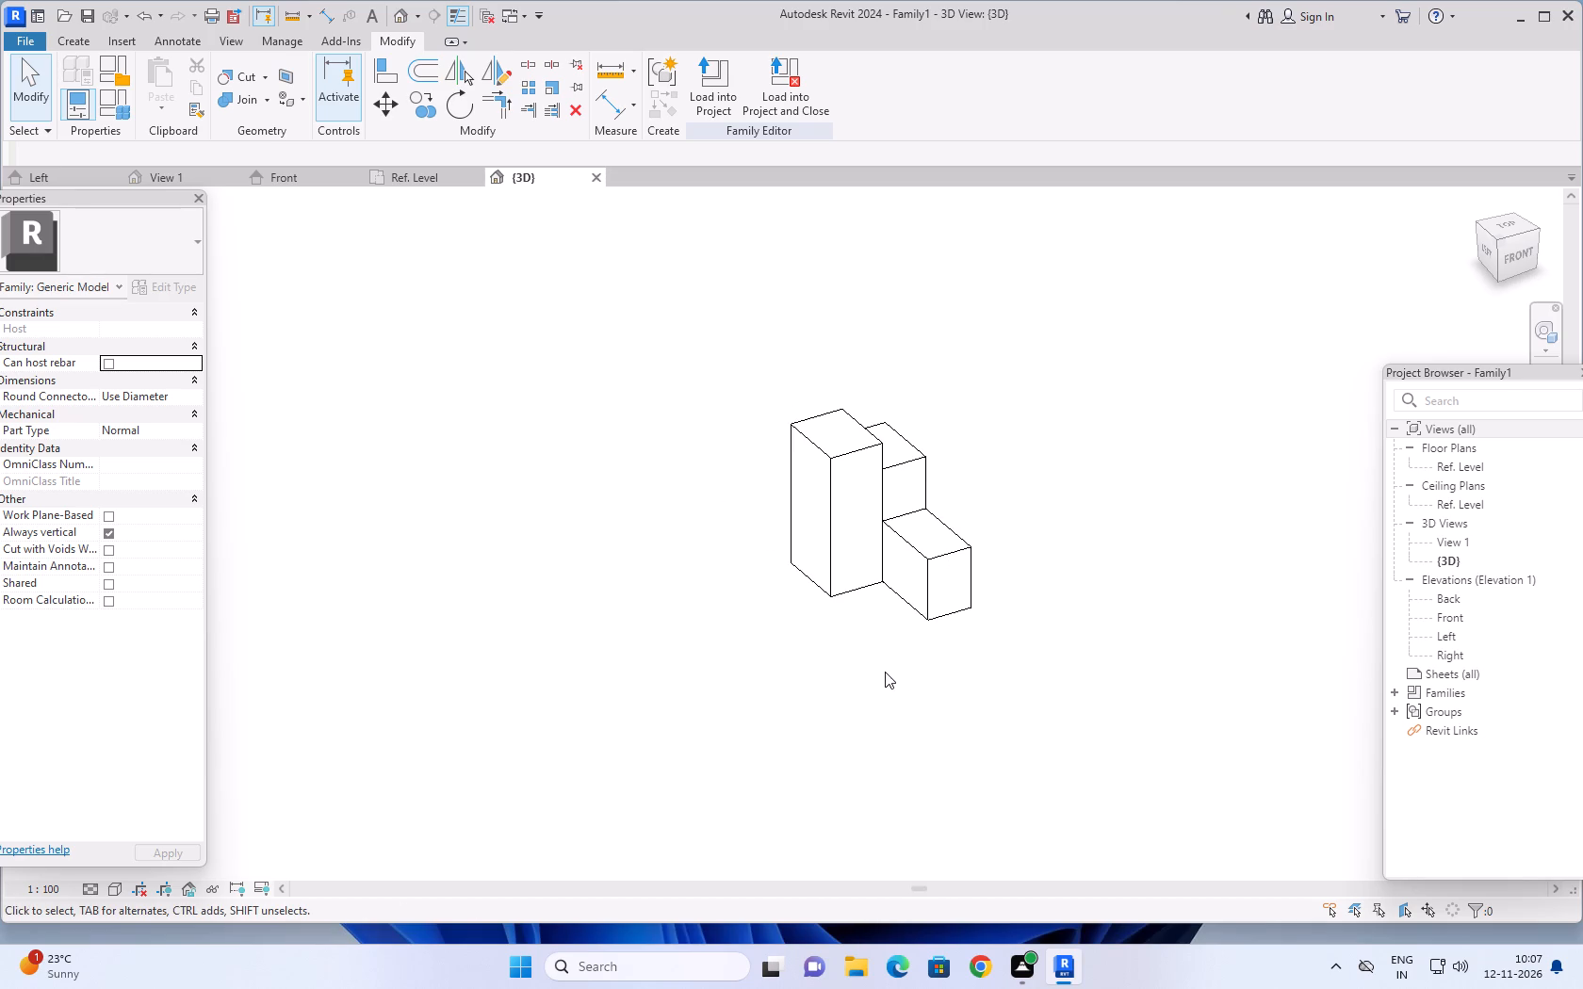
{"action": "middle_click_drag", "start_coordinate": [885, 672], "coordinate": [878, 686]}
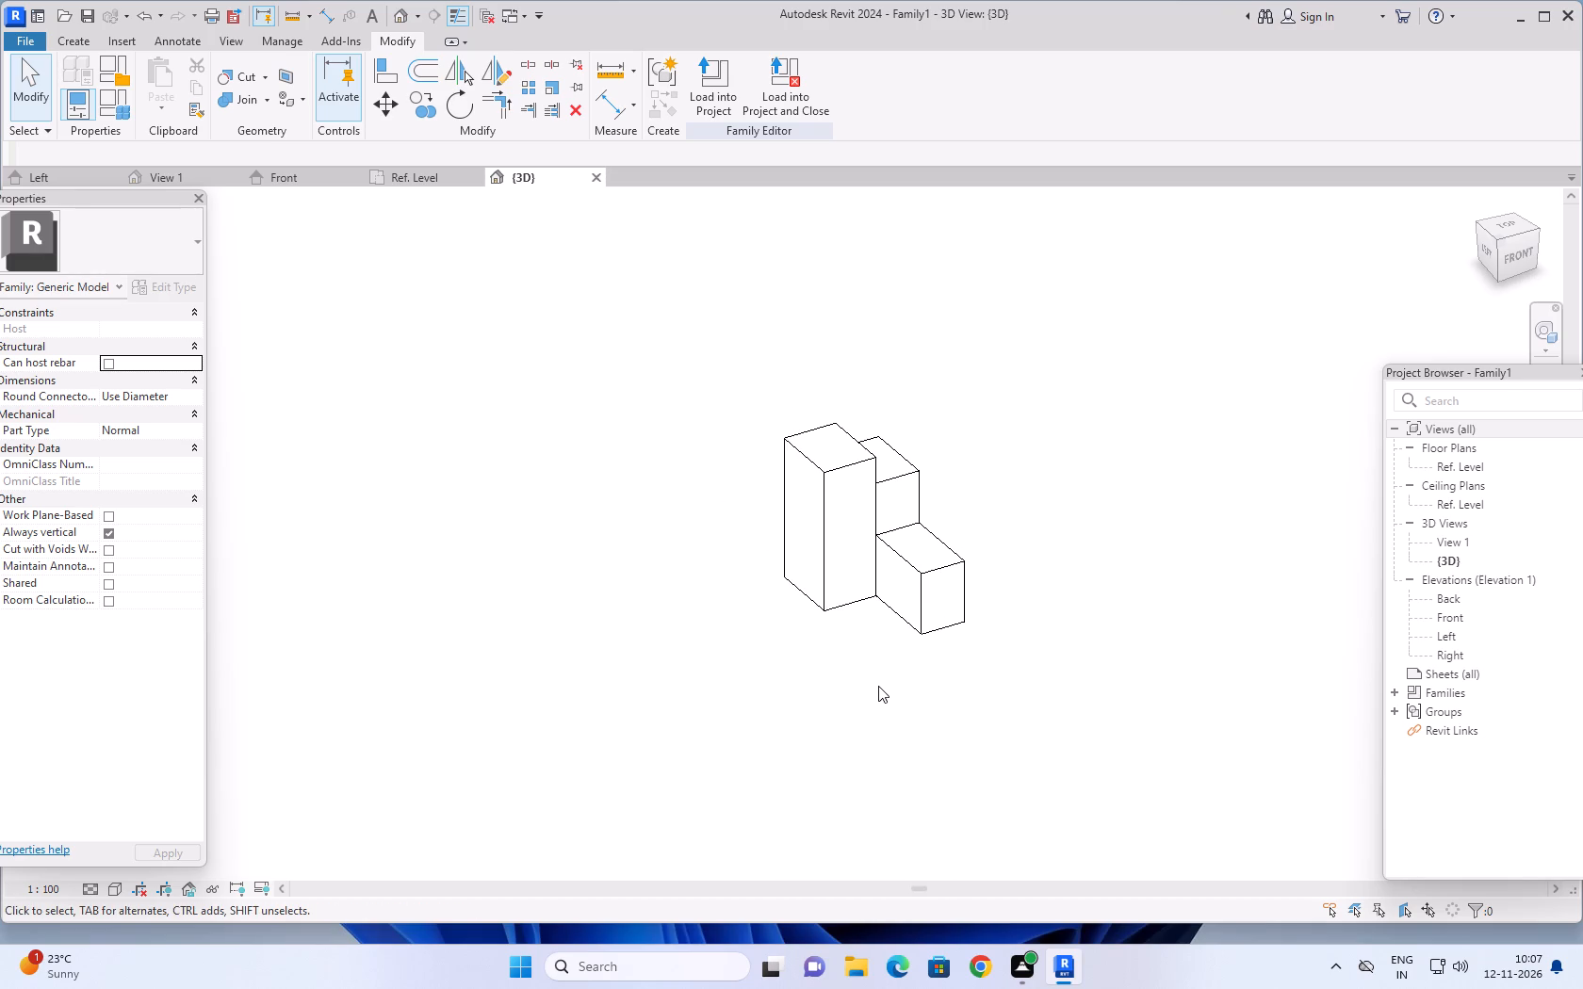
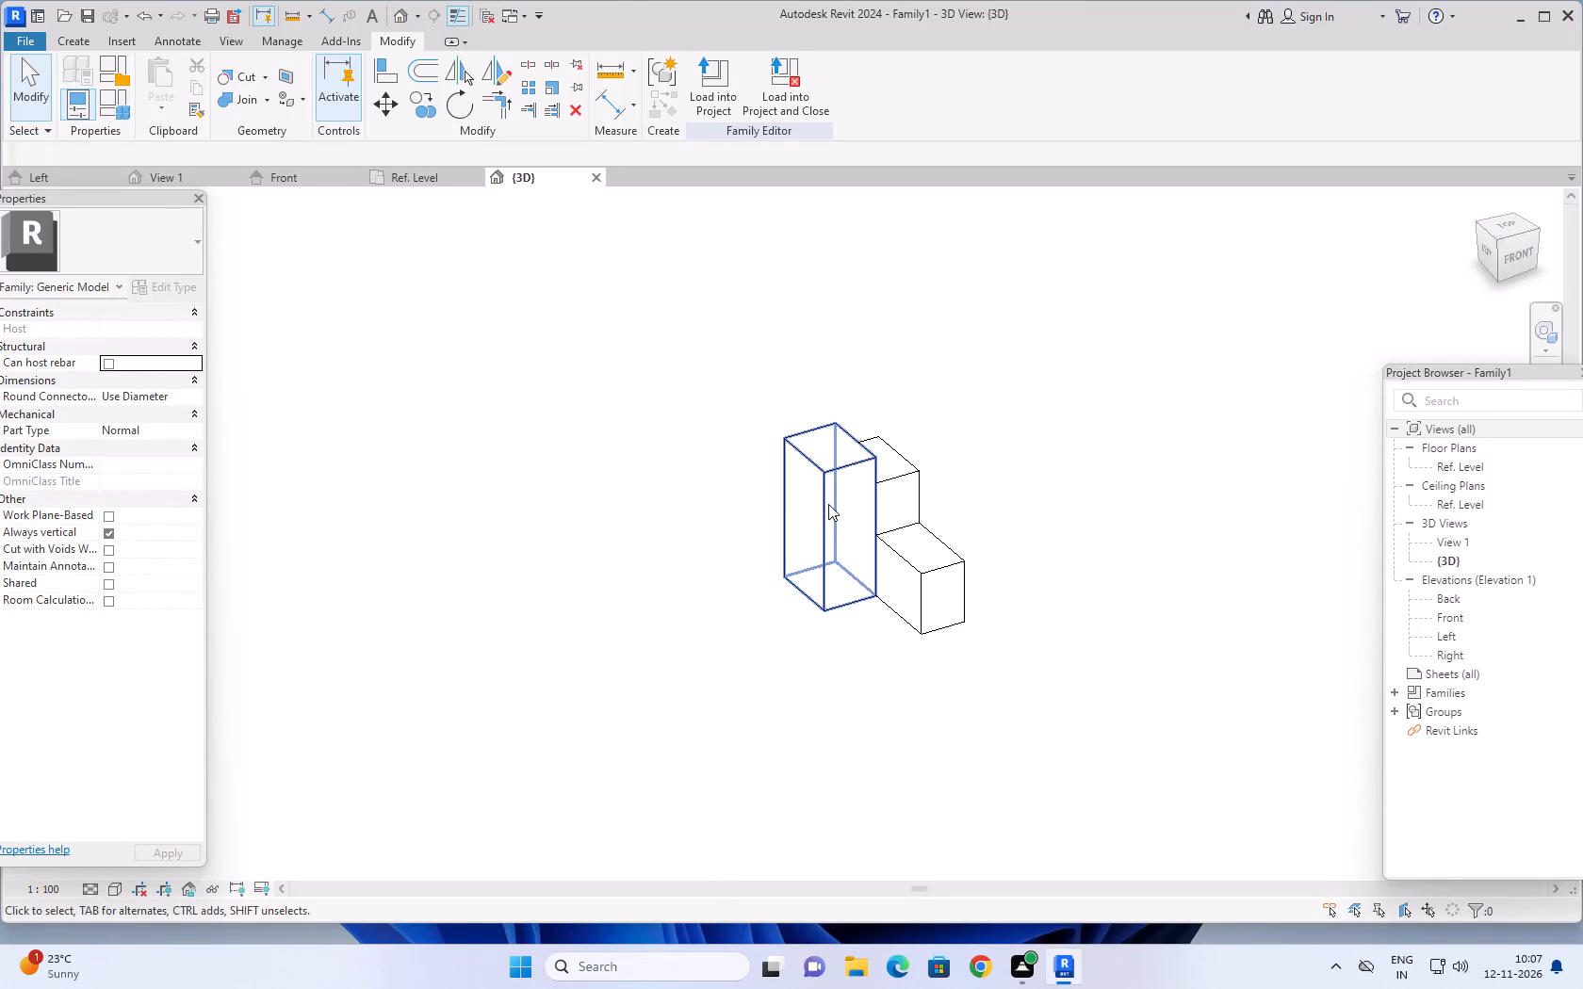
Examine the three adjoining extruded blocks in the 3D view.
{"action": "scroll", "coordinate": [827, 517], "scroll_direction": "up", "scroll_amount": 4}
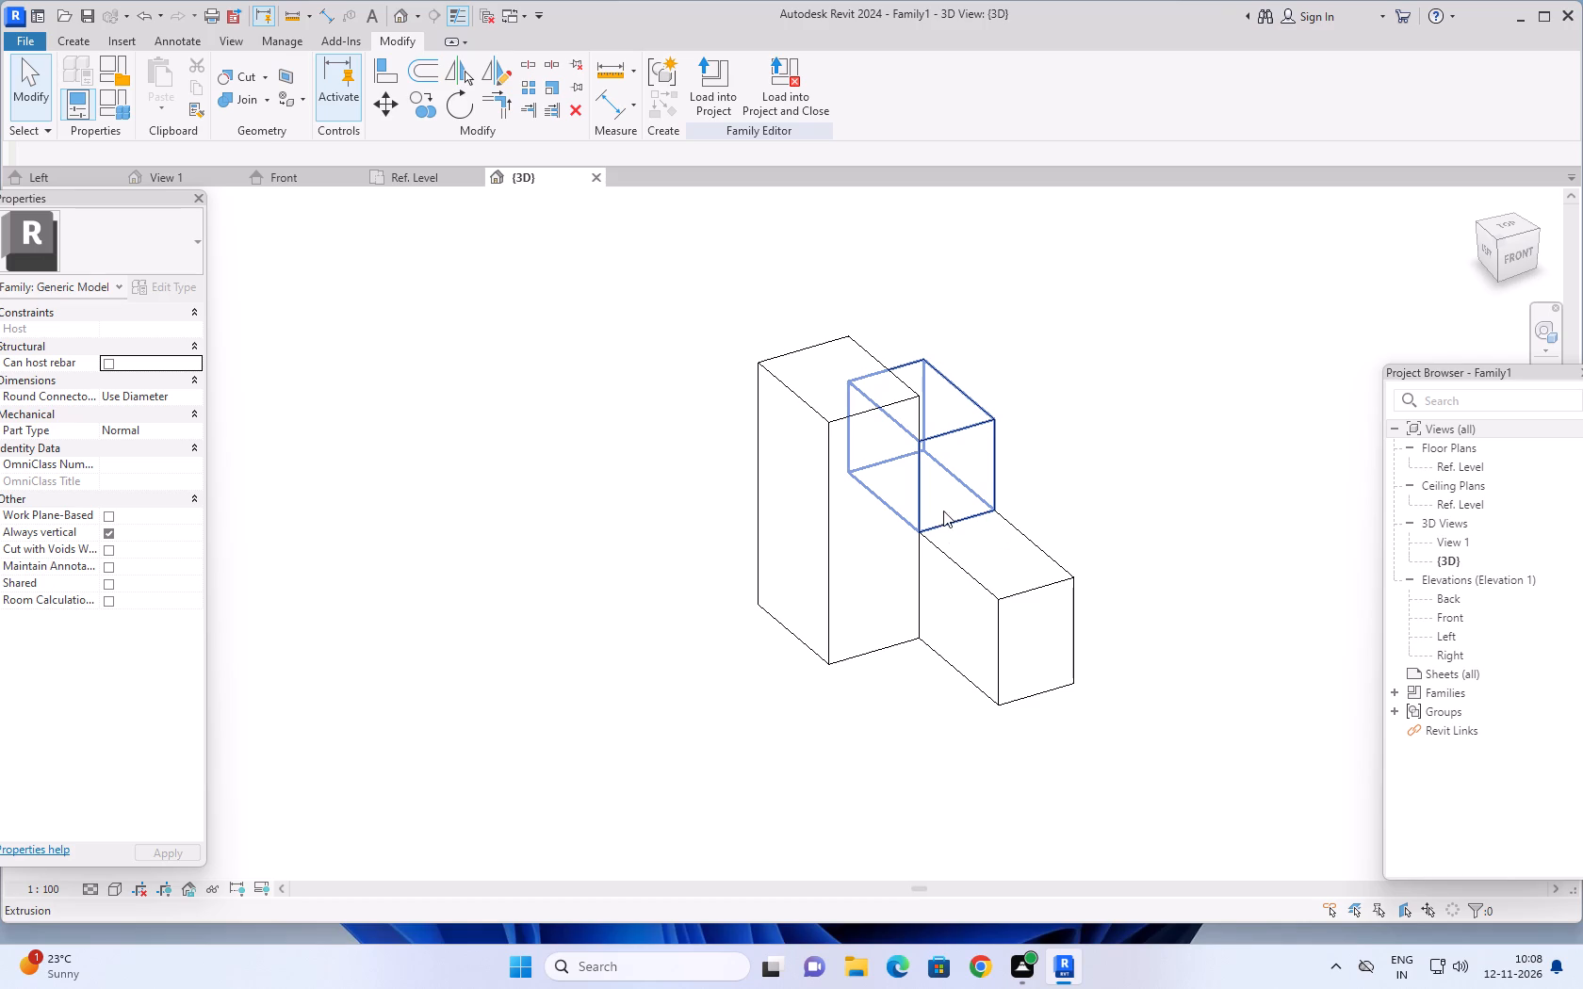
{"action": "scroll", "coordinate": [890, 645], "scroll_direction": "up", "scroll_amount": 1}
{"action": "middle_click_drag", "start_coordinate": [906, 708], "coordinate": [873, 708]}
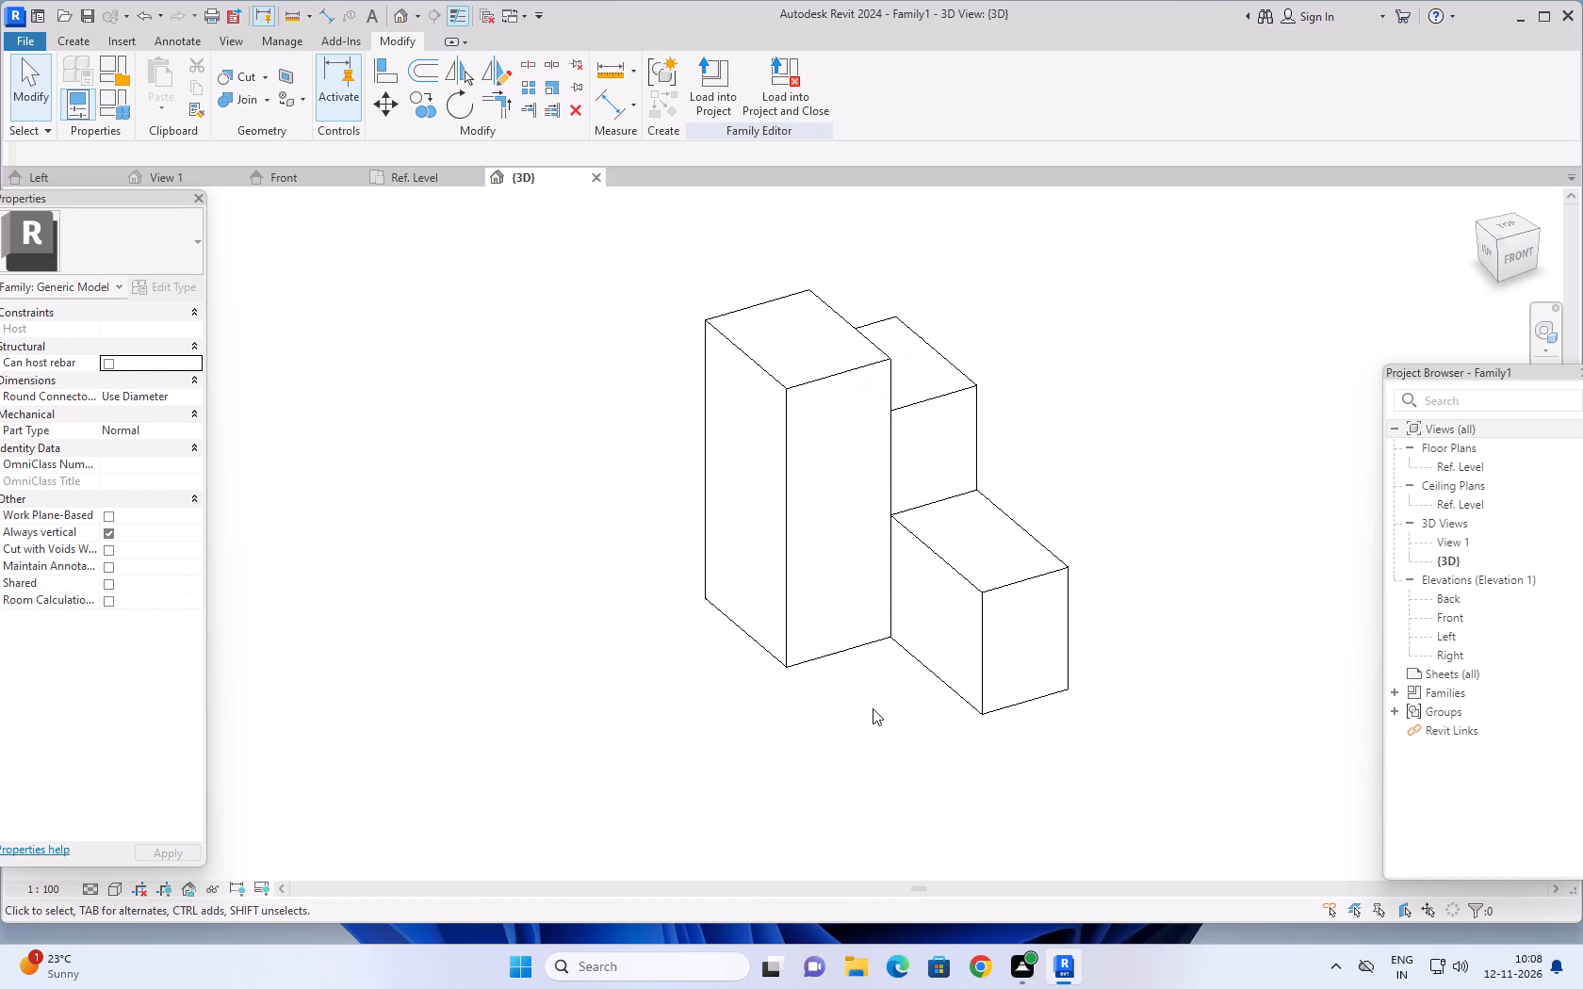
{"action": "scroll", "coordinate": [873, 708], "scroll_direction": "up", "scroll_amount": 1}
{"action": "middle_click_drag", "start_coordinate": [873, 702], "coordinate": [862, 709]}
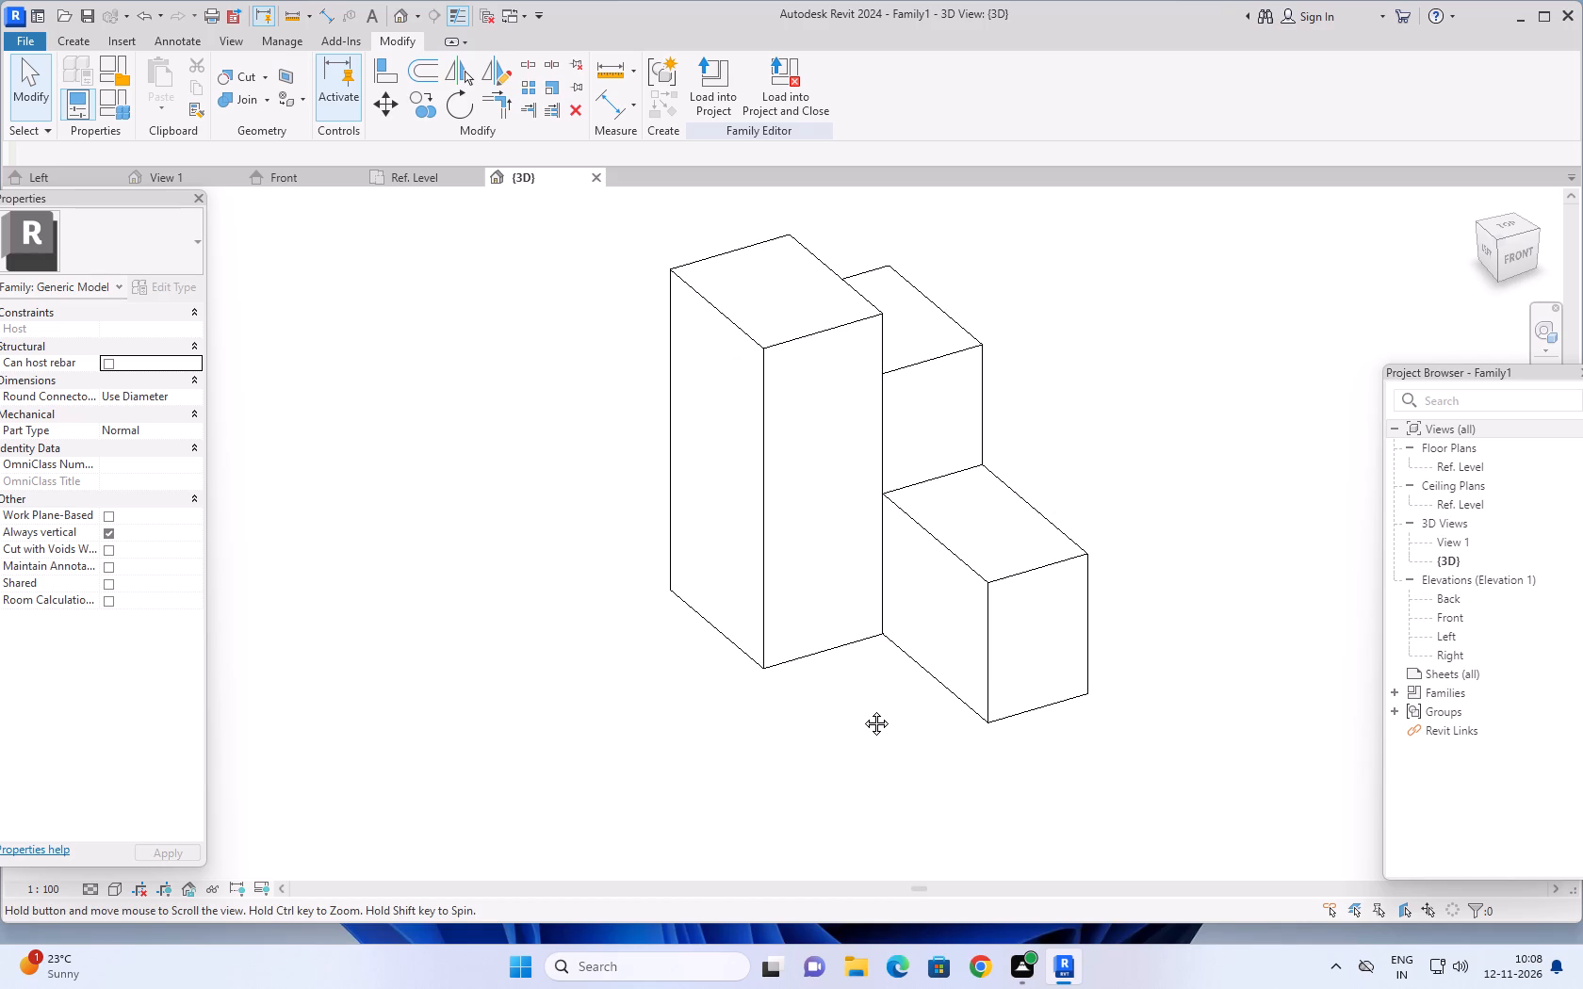
{"action": "middle_click_drag", "start_coordinate": [862, 709], "coordinate": [868, 714]}
{"action": "middle_click", "coordinate": [868, 714]}
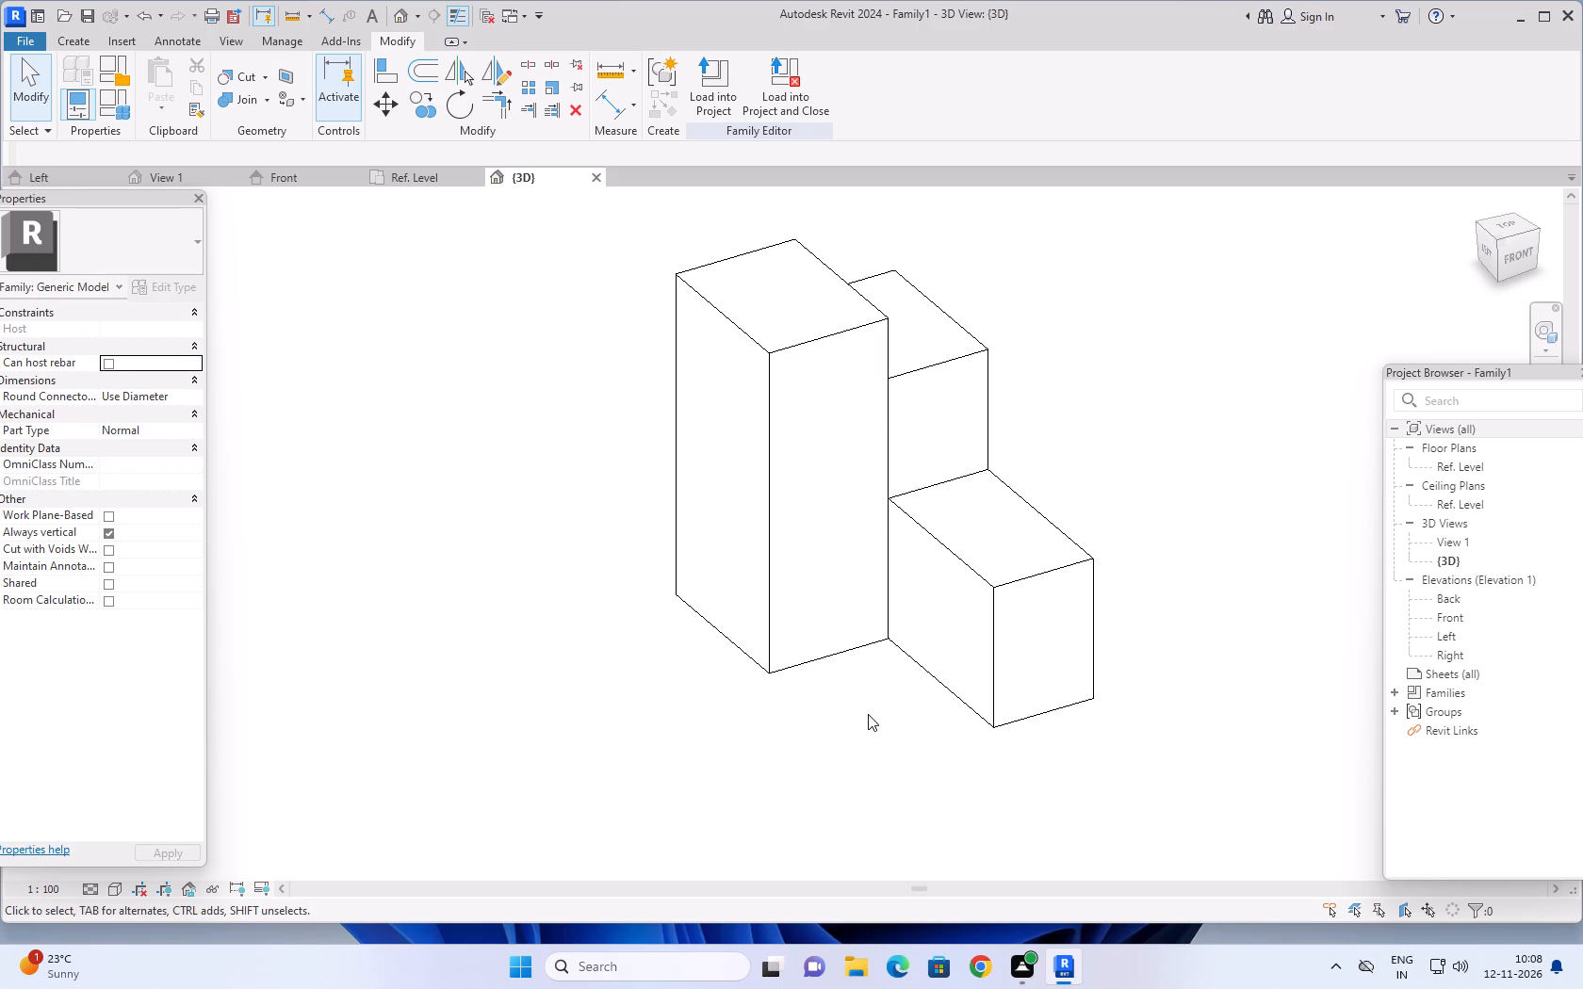
{"action": "scroll", "coordinate": [868, 714], "scroll_direction": "down", "scroll_amount": 2}
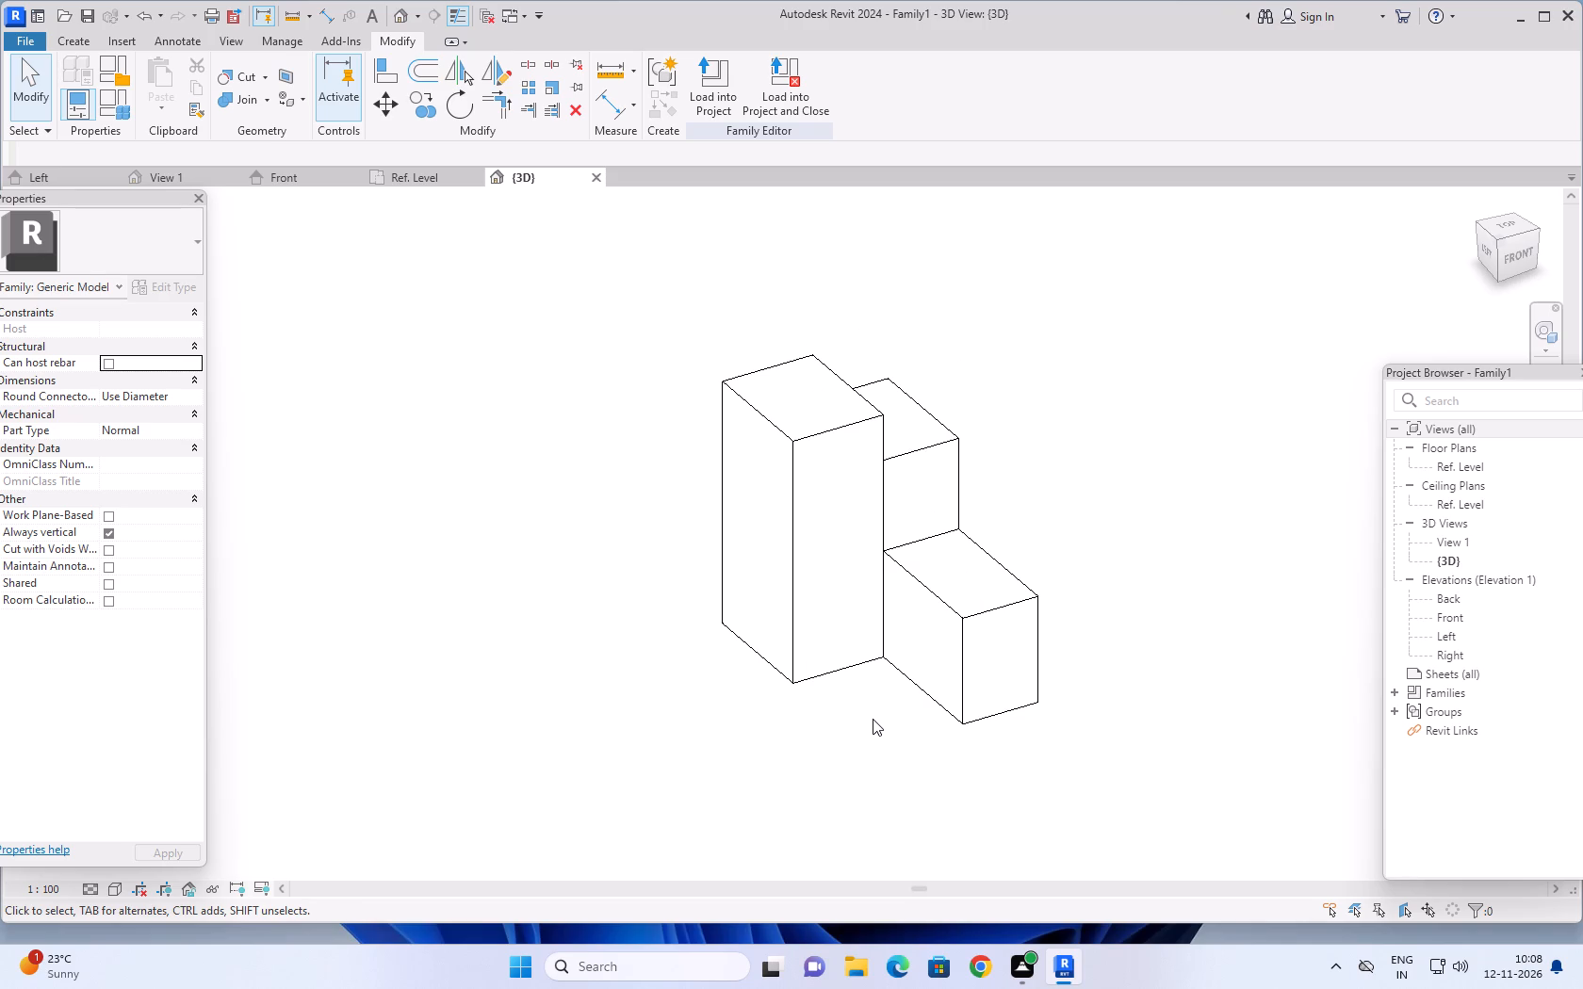
{"action": "scroll", "coordinate": [871, 526], "scroll_direction": "up", "scroll_amount": 1}
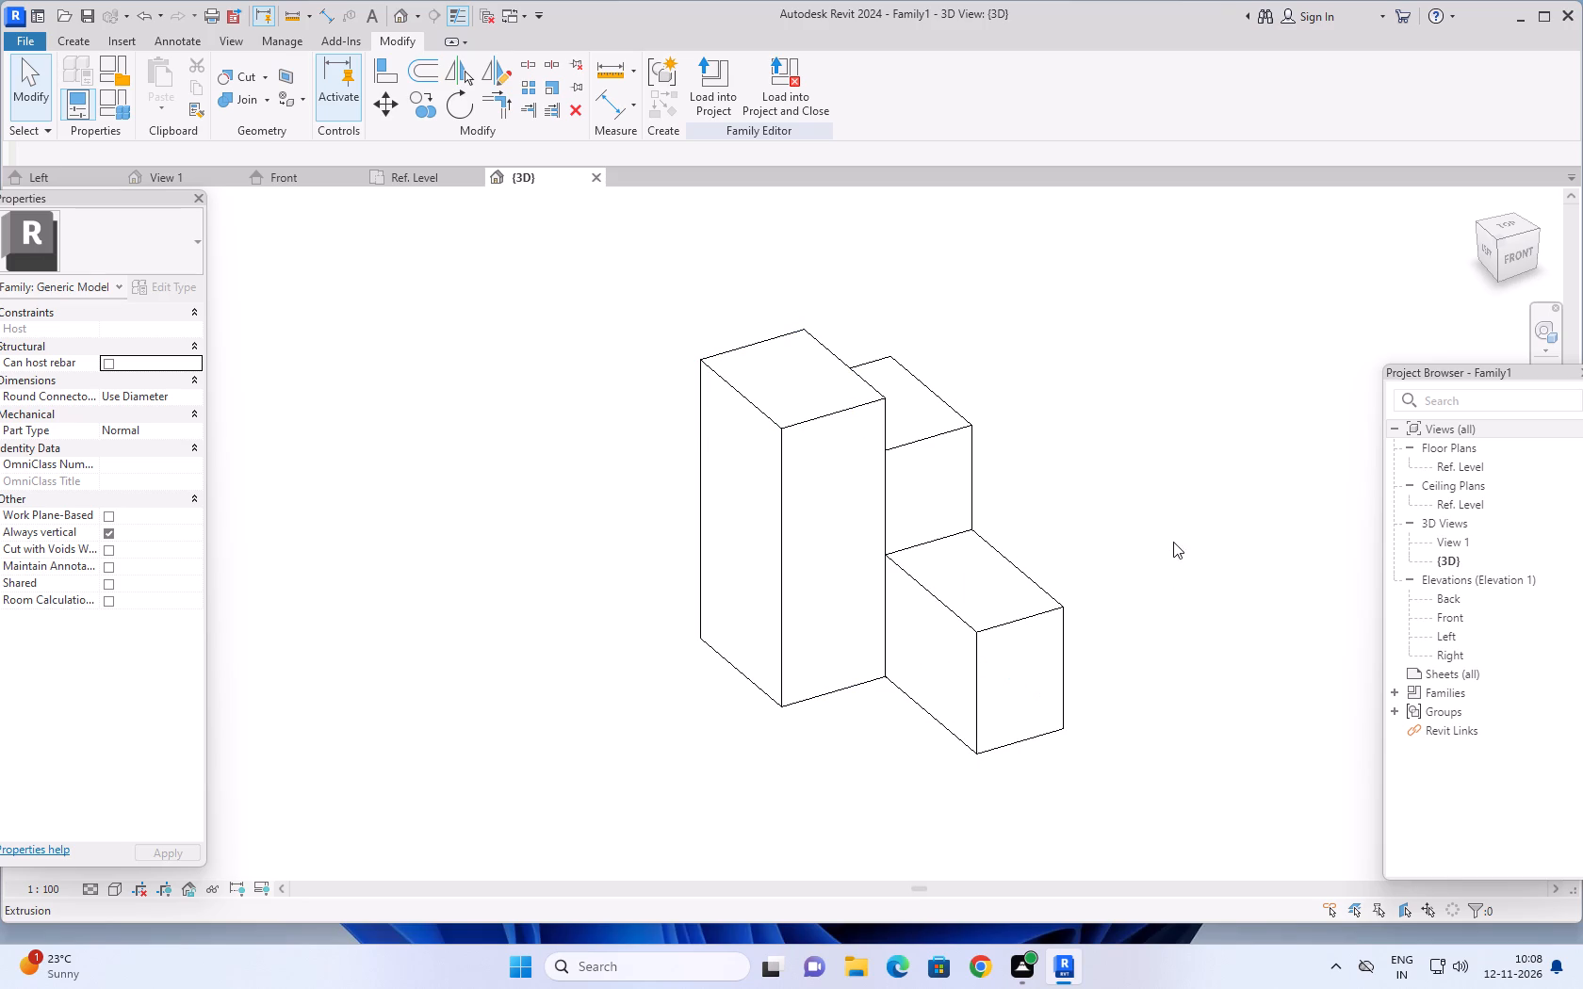
{"action": "scroll", "coordinate": [1174, 513], "scroll_direction": "down", "scroll_amount": 1}
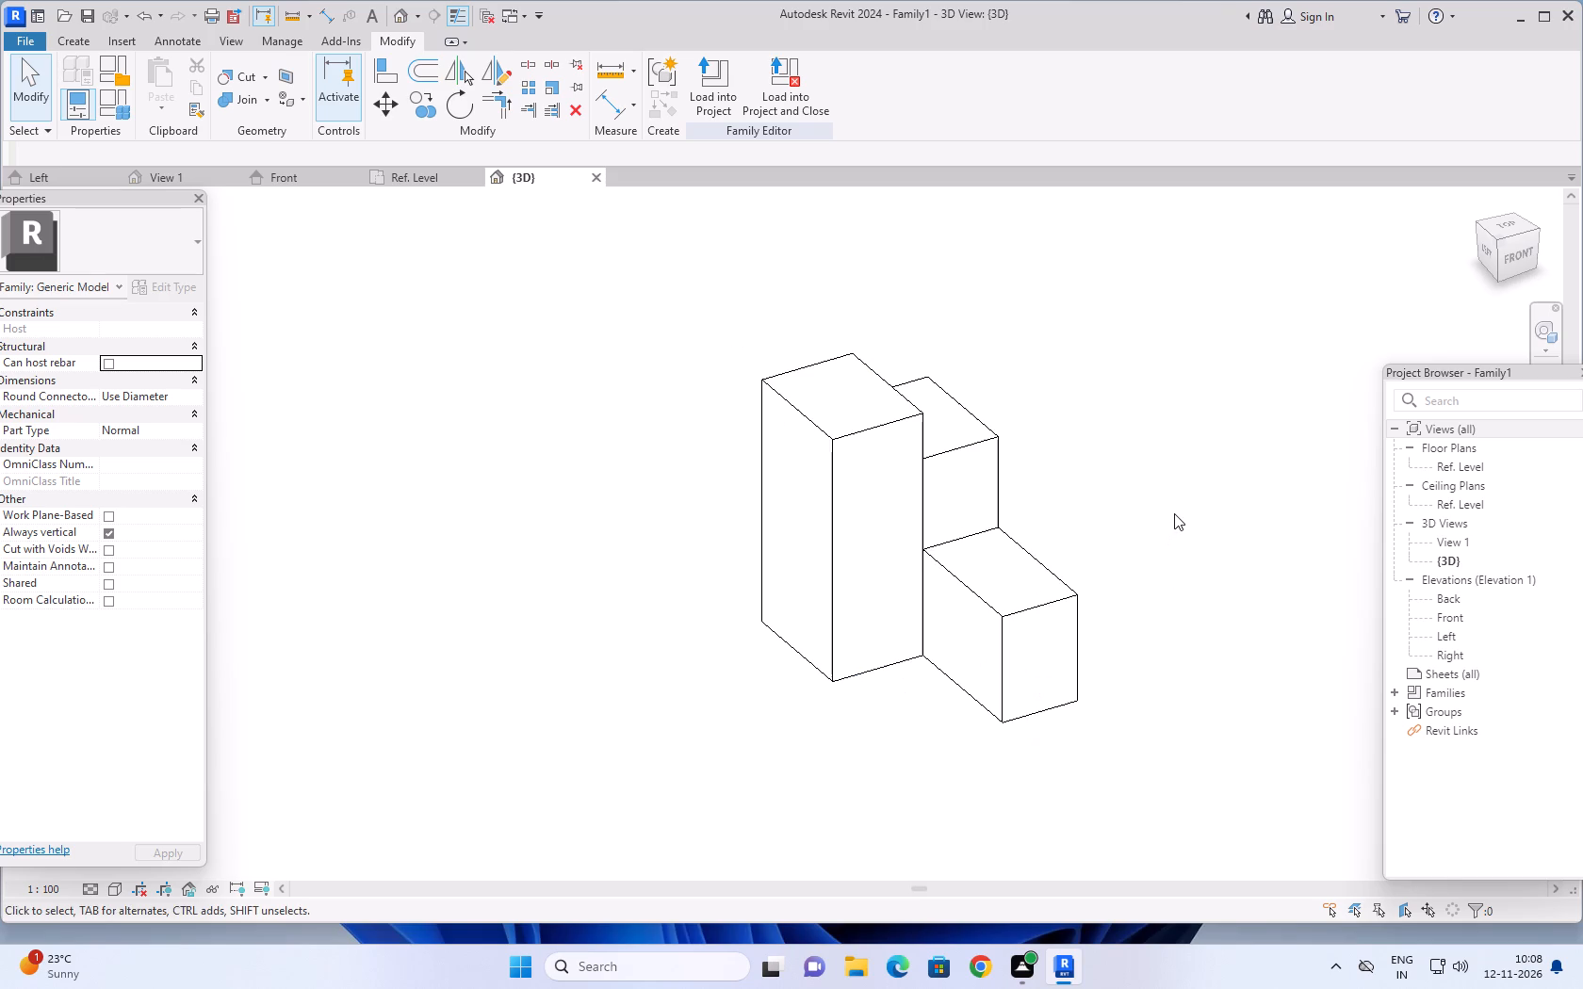
{"action": "middle_click_drag", "start_coordinate": [1174, 511], "coordinate": [1165, 487]}
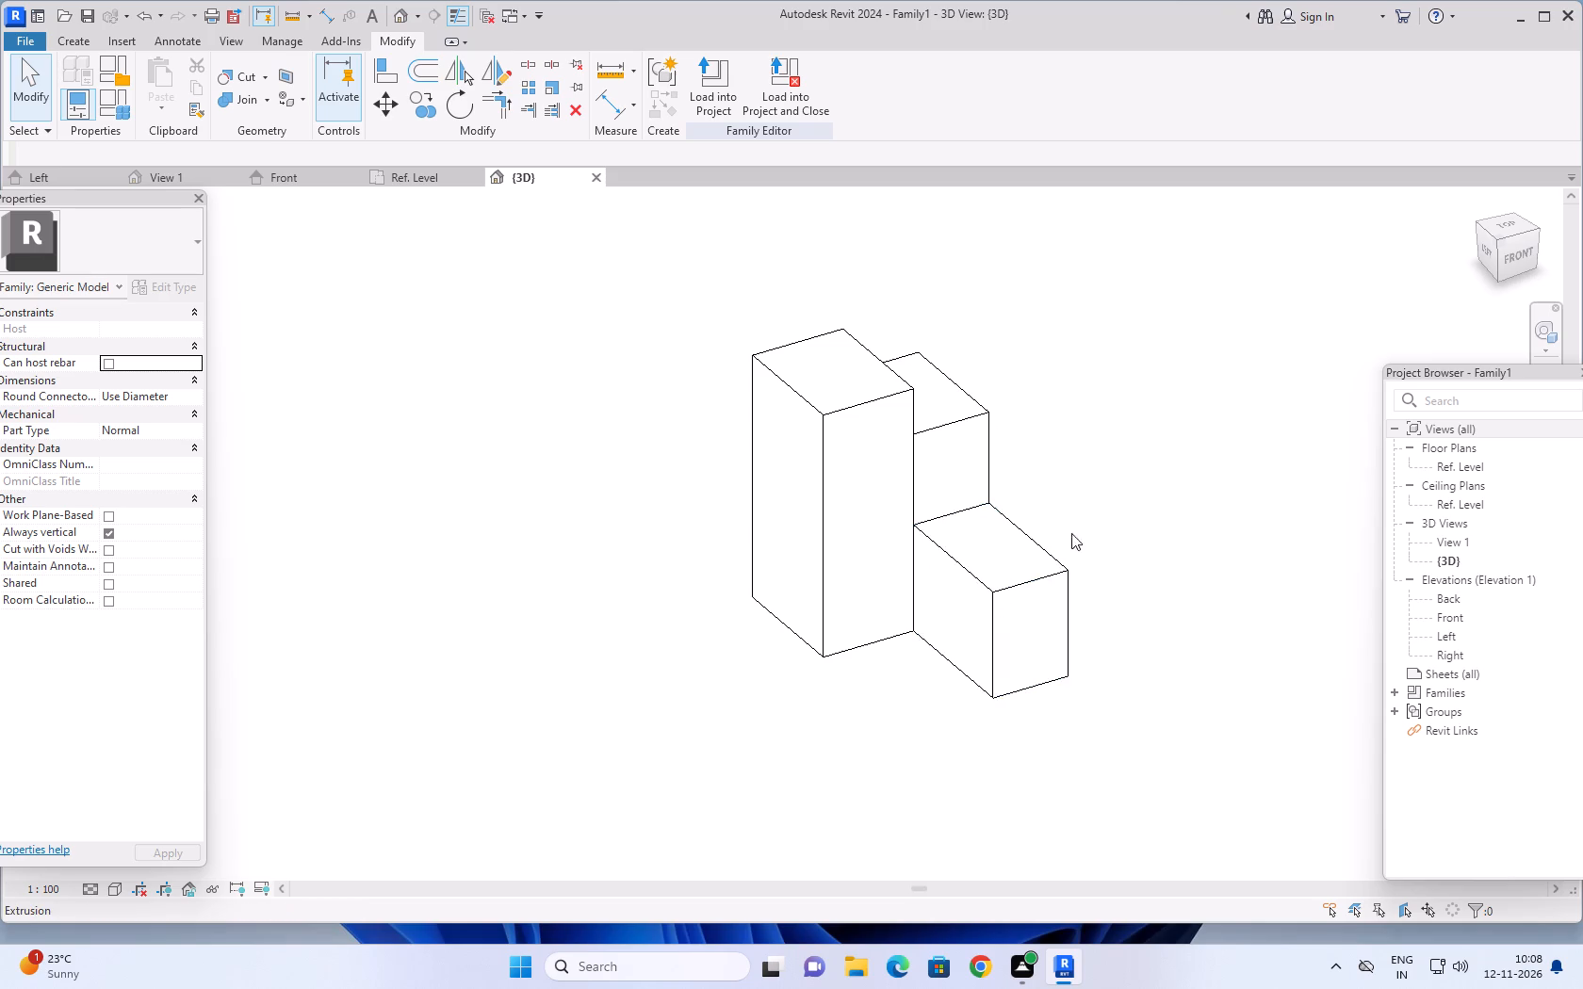
{"action": "scroll", "coordinate": [1085, 531], "scroll_direction": "down", "scroll_amount": 1}
{"action": "scroll", "coordinate": [920, 703], "scroll_direction": "down", "scroll_amount": 1}
{"action": "middle_click_drag", "start_coordinate": [913, 700], "coordinate": [837, 669]}
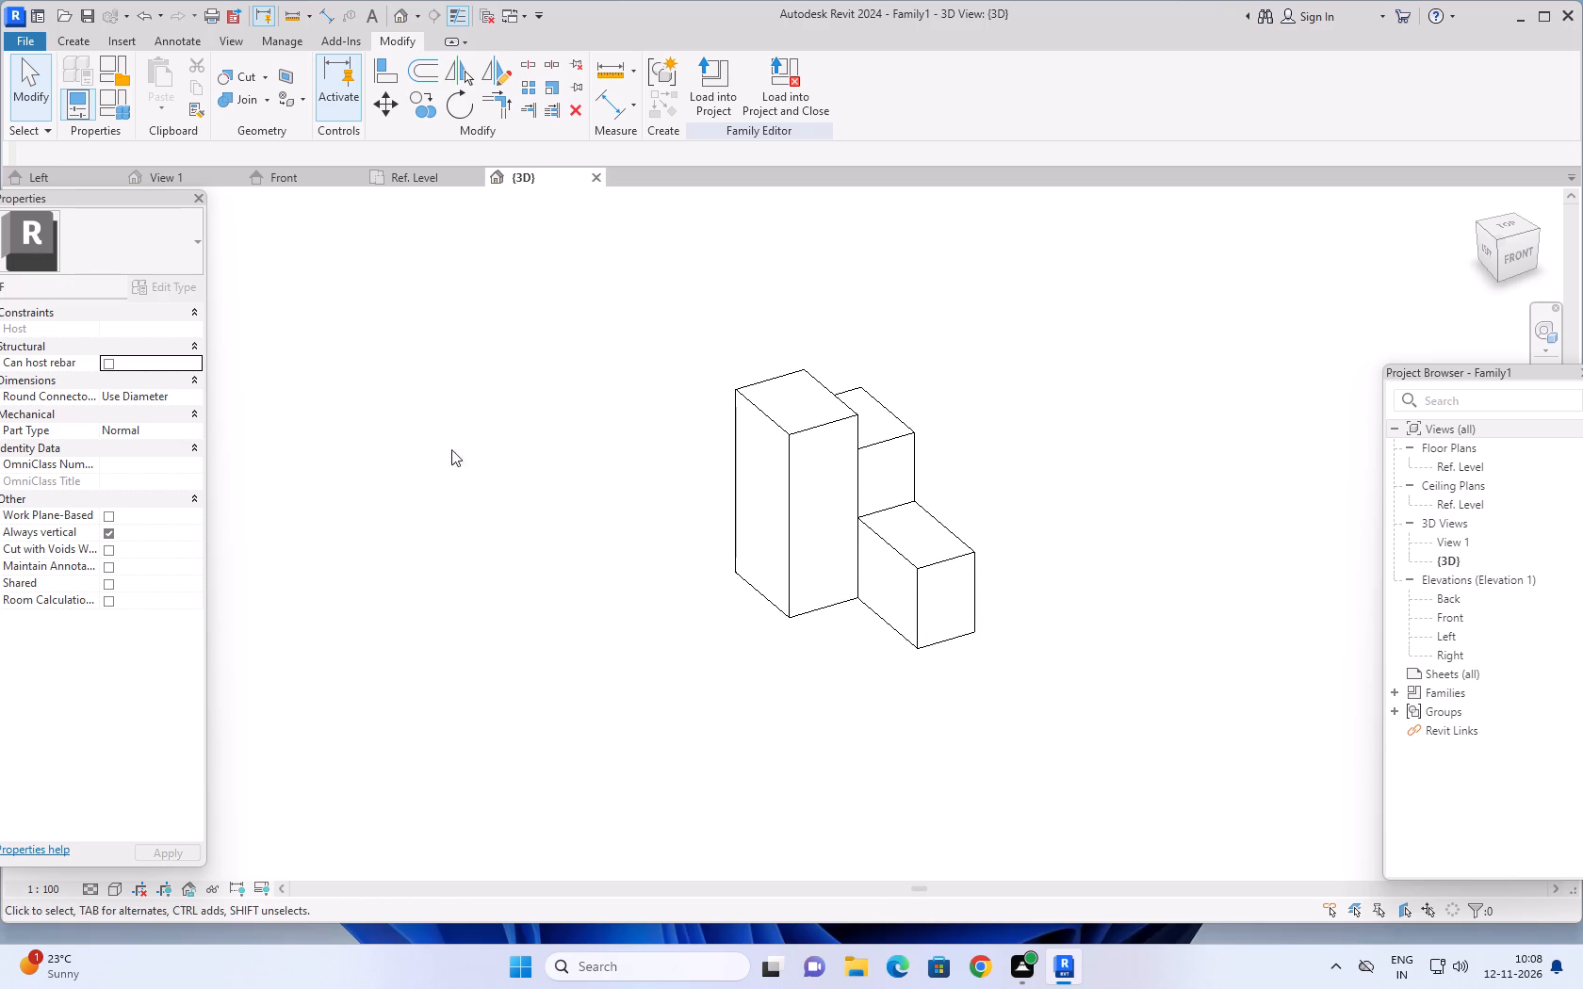
Start a new extrusion, pick the tallest block's top face as its work plane, and choose the Line tool.
{"action": "left_click", "coordinate": [67, 45]}
{"action": "left_click", "coordinate": [171, 73]}
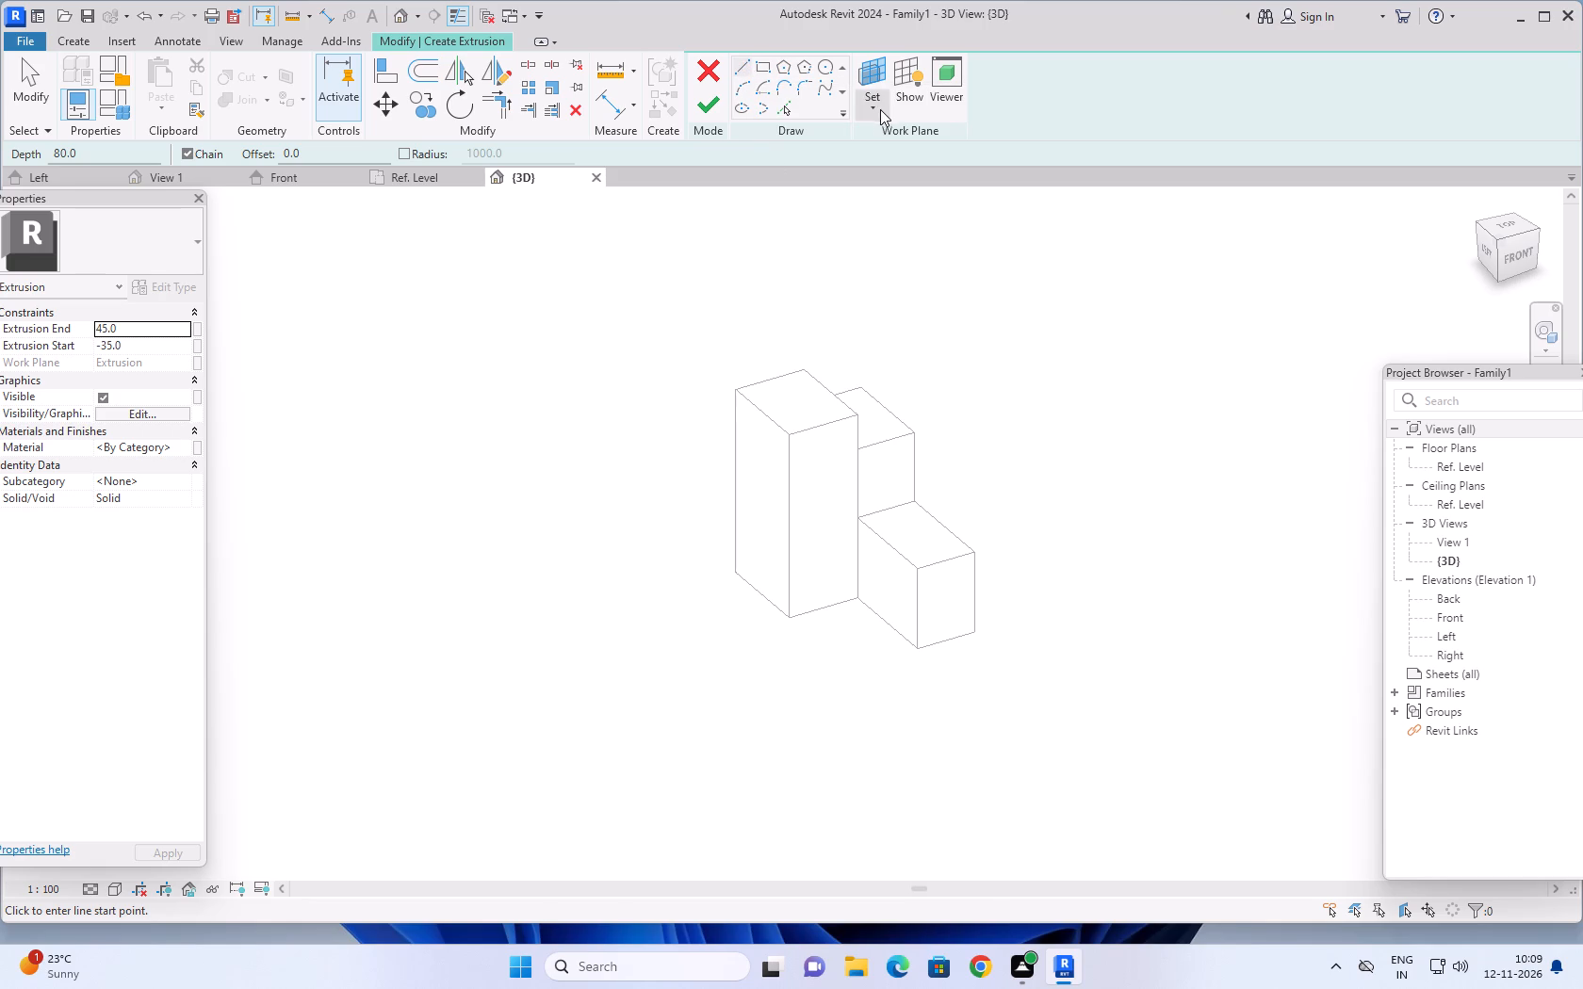
{"action": "left_click", "coordinate": [880, 107]}
{"action": "left_click", "coordinate": [895, 175]}
{"action": "left_click", "coordinate": [805, 412]}
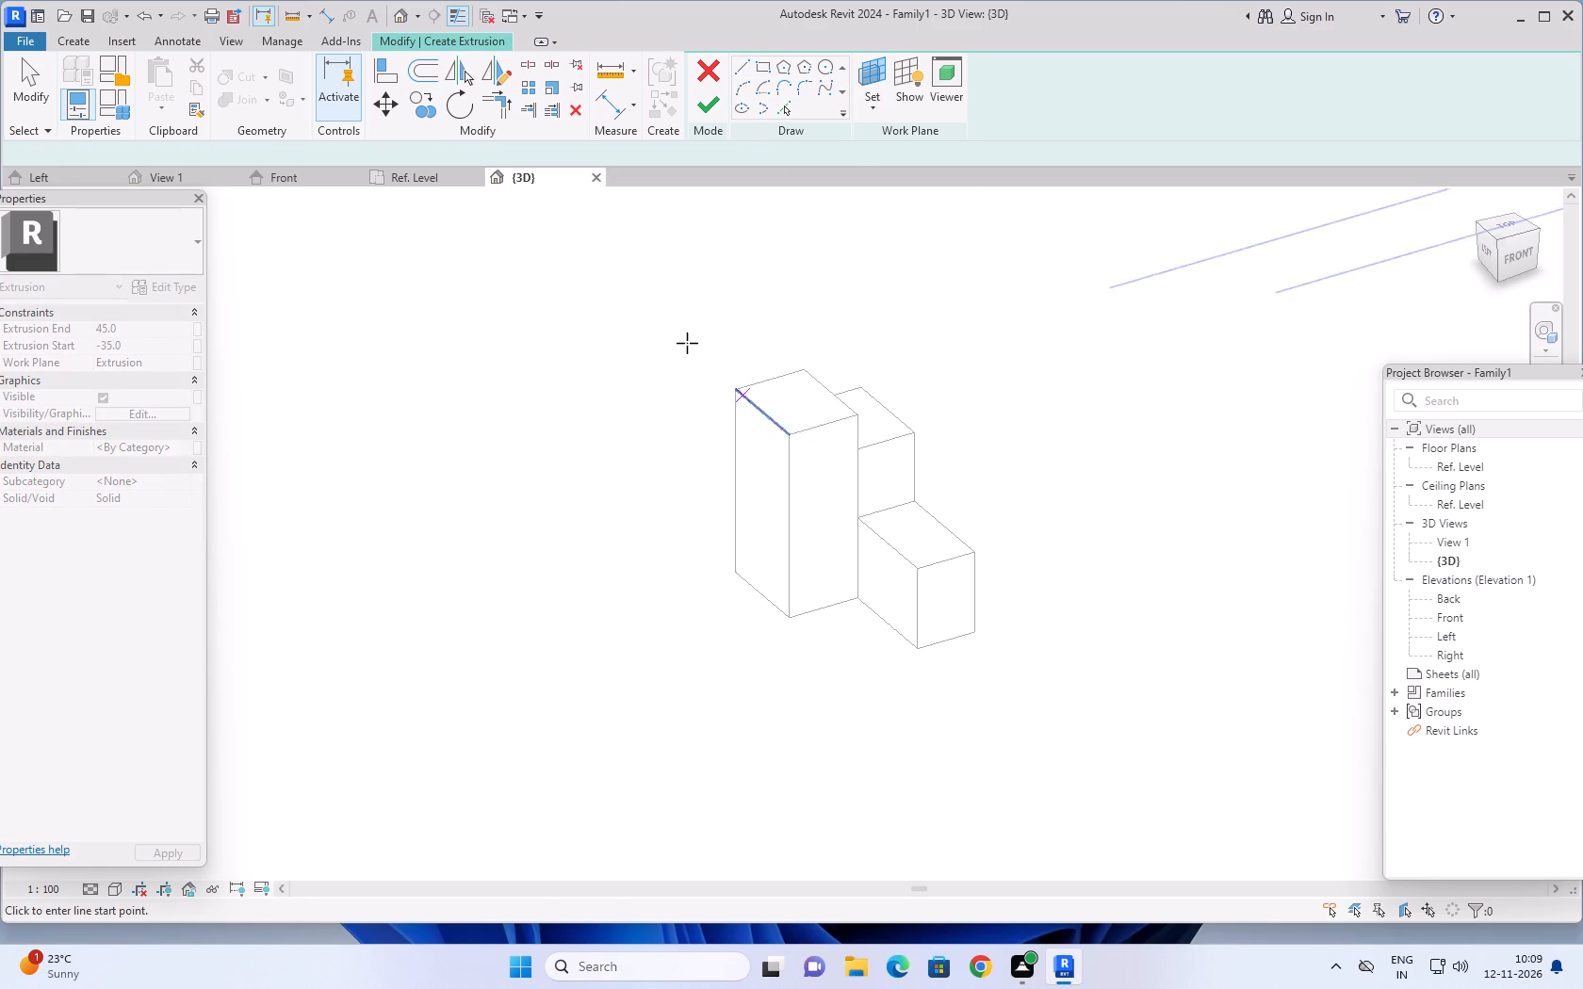
{"action": "left_click", "coordinate": [738, 62]}
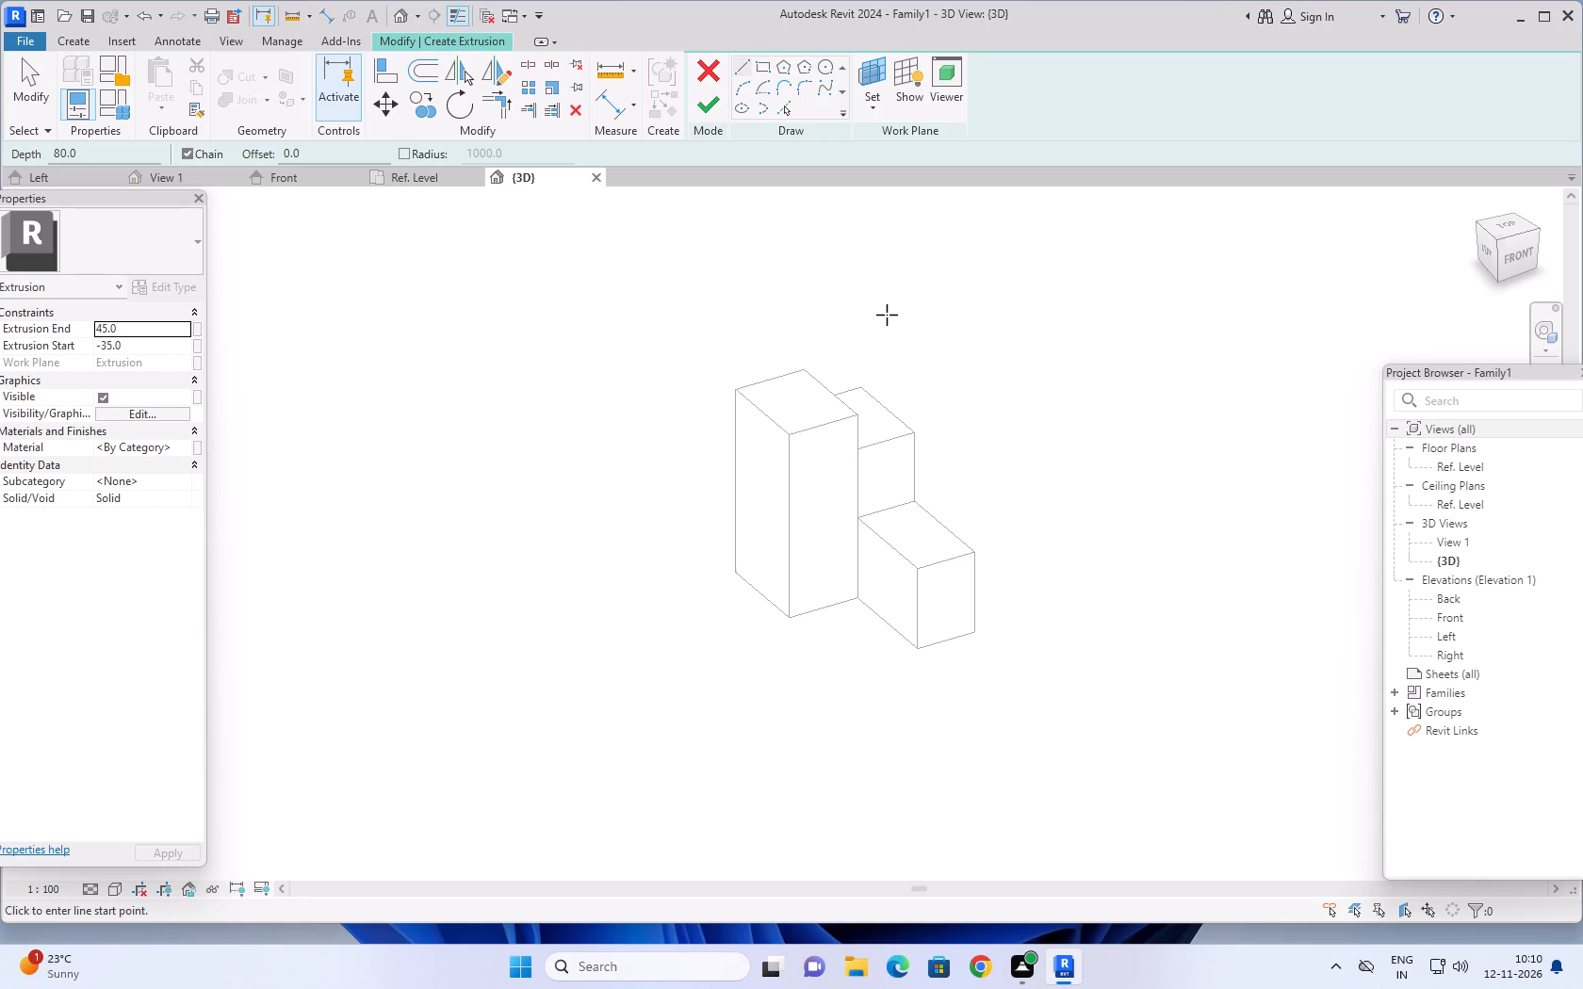
Inspect the arrangement of the blocks and their faces within the extrusion sketch.
{"action": "scroll", "coordinate": [928, 429], "scroll_direction": "down", "scroll_amount": 15}
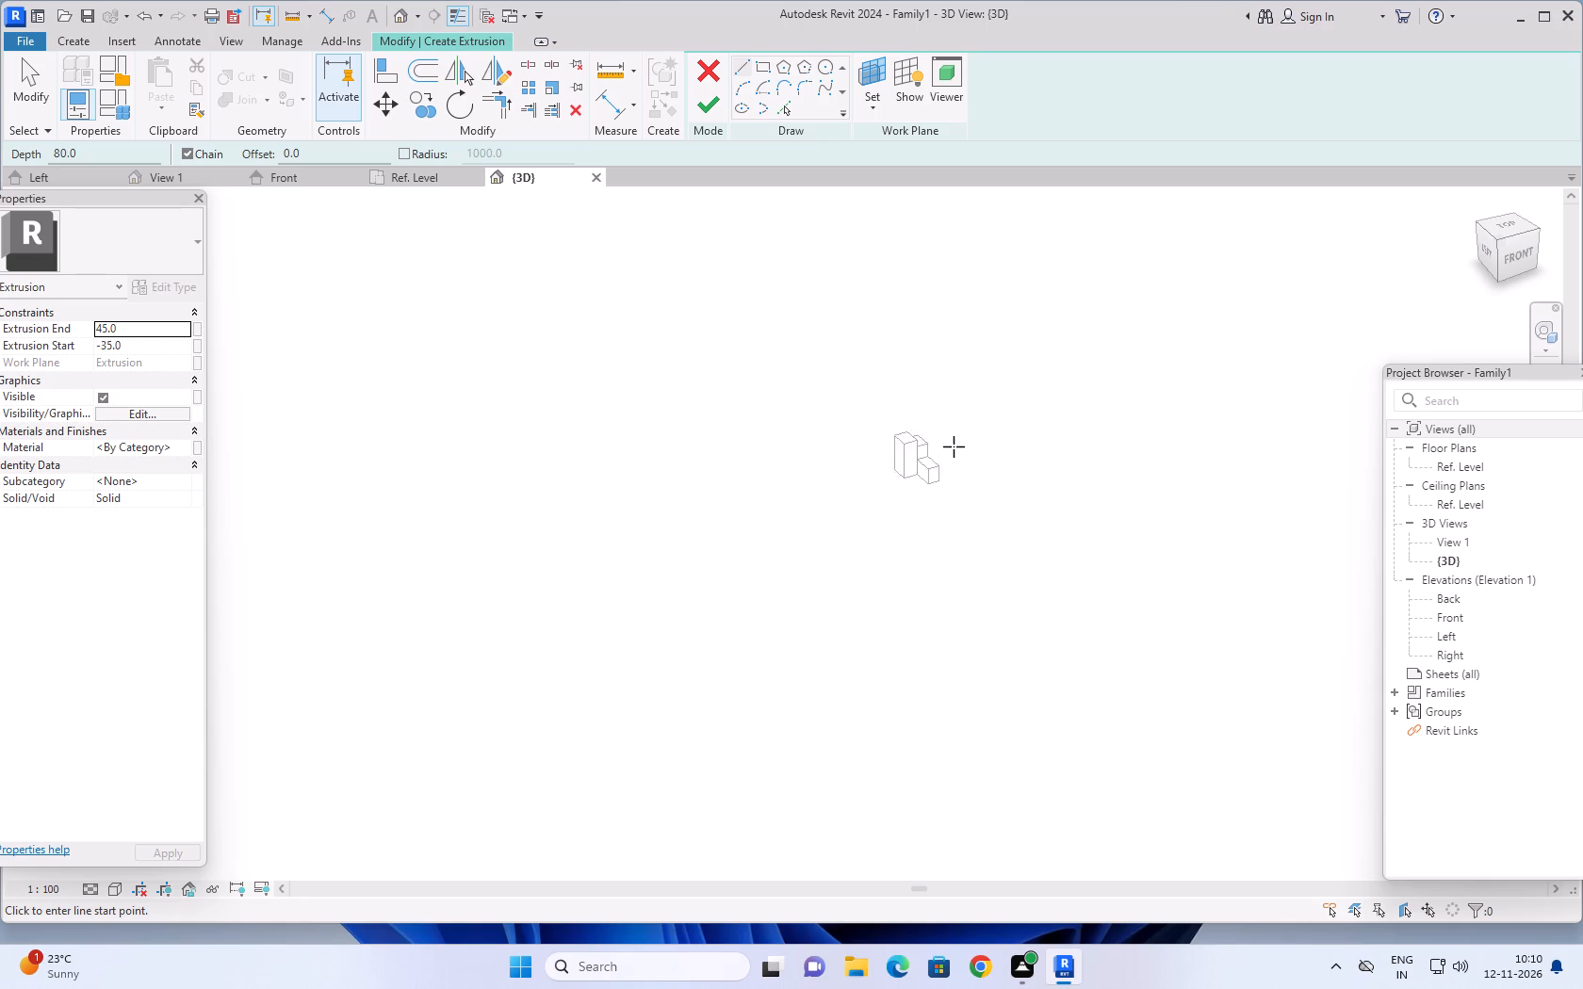
{"action": "scroll", "coordinate": [954, 446], "scroll_direction": "down", "scroll_amount": 9}
{"action": "middle_click_drag", "start_coordinate": [982, 444], "coordinate": [915, 448]}
{"action": "scroll", "coordinate": [873, 445], "scroll_direction": "up", "scroll_amount": 14}
{"action": "scroll", "coordinate": [771, 518], "scroll_direction": "up", "scroll_amount": 8}
{"action": "scroll", "coordinate": [872, 483], "scroll_direction": "up", "scroll_amount": 2}
{"action": "middle_click_drag", "start_coordinate": [923, 489], "coordinate": [775, 627]}
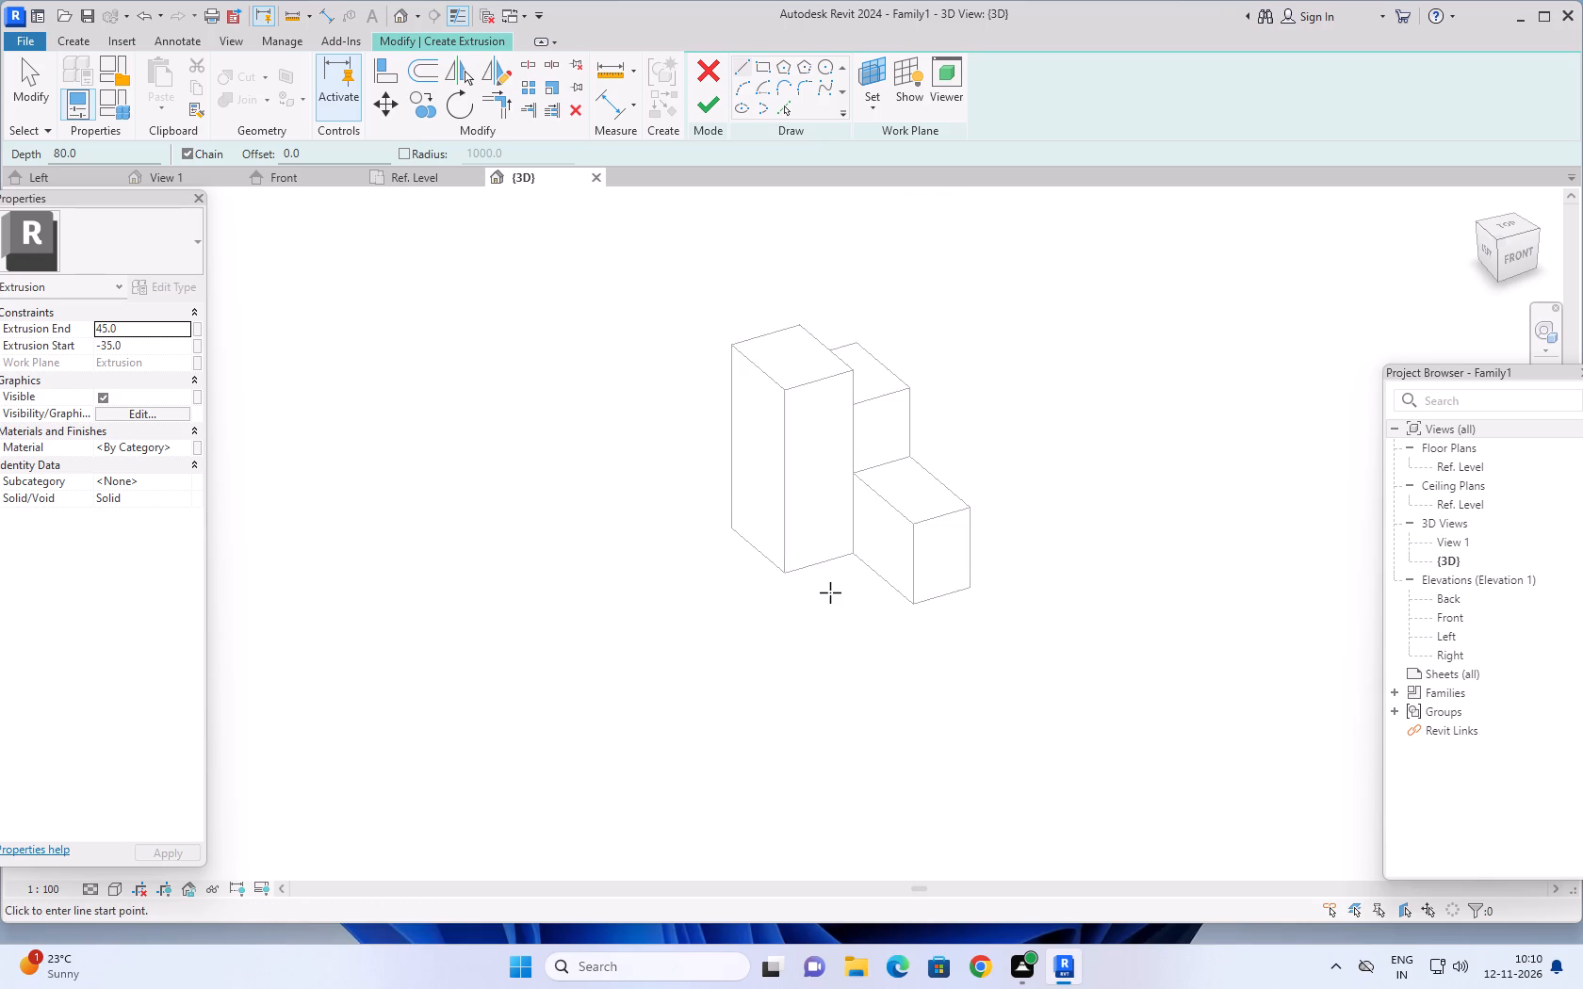
{"action": "scroll", "coordinate": [835, 590], "scroll_direction": "up", "scroll_amount": 1}
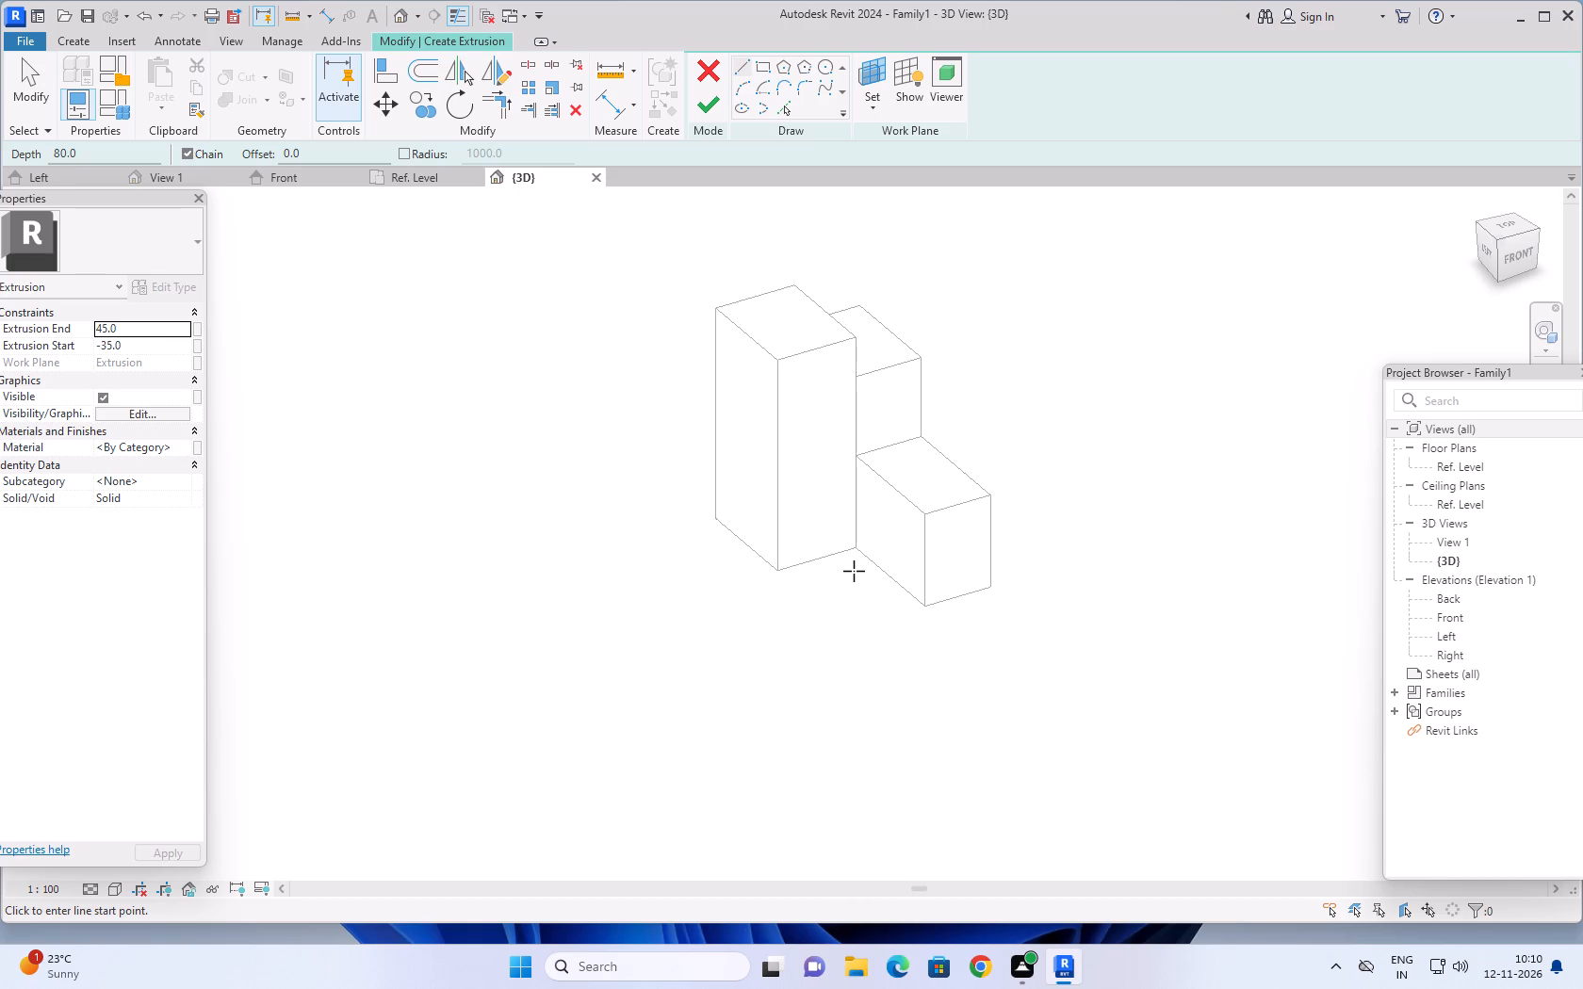
{"action": "scroll", "coordinate": [842, 588], "scroll_direction": "up", "scroll_amount": 1}
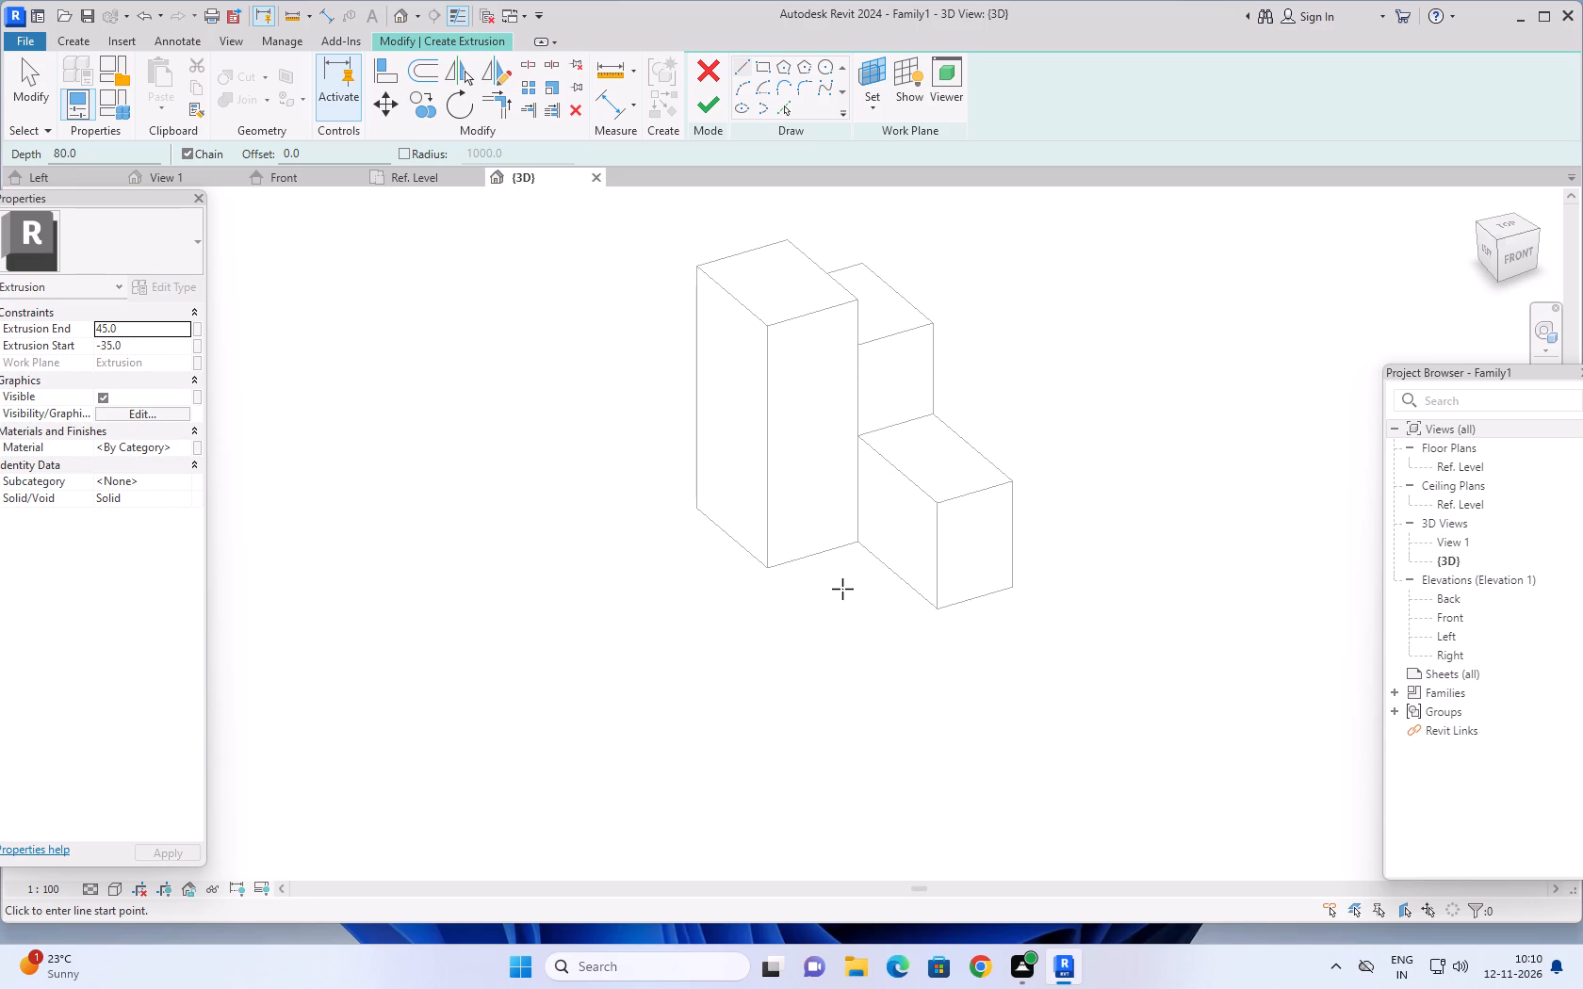
{"action": "scroll", "coordinate": [824, 600], "scroll_direction": "up", "scroll_amount": 1}
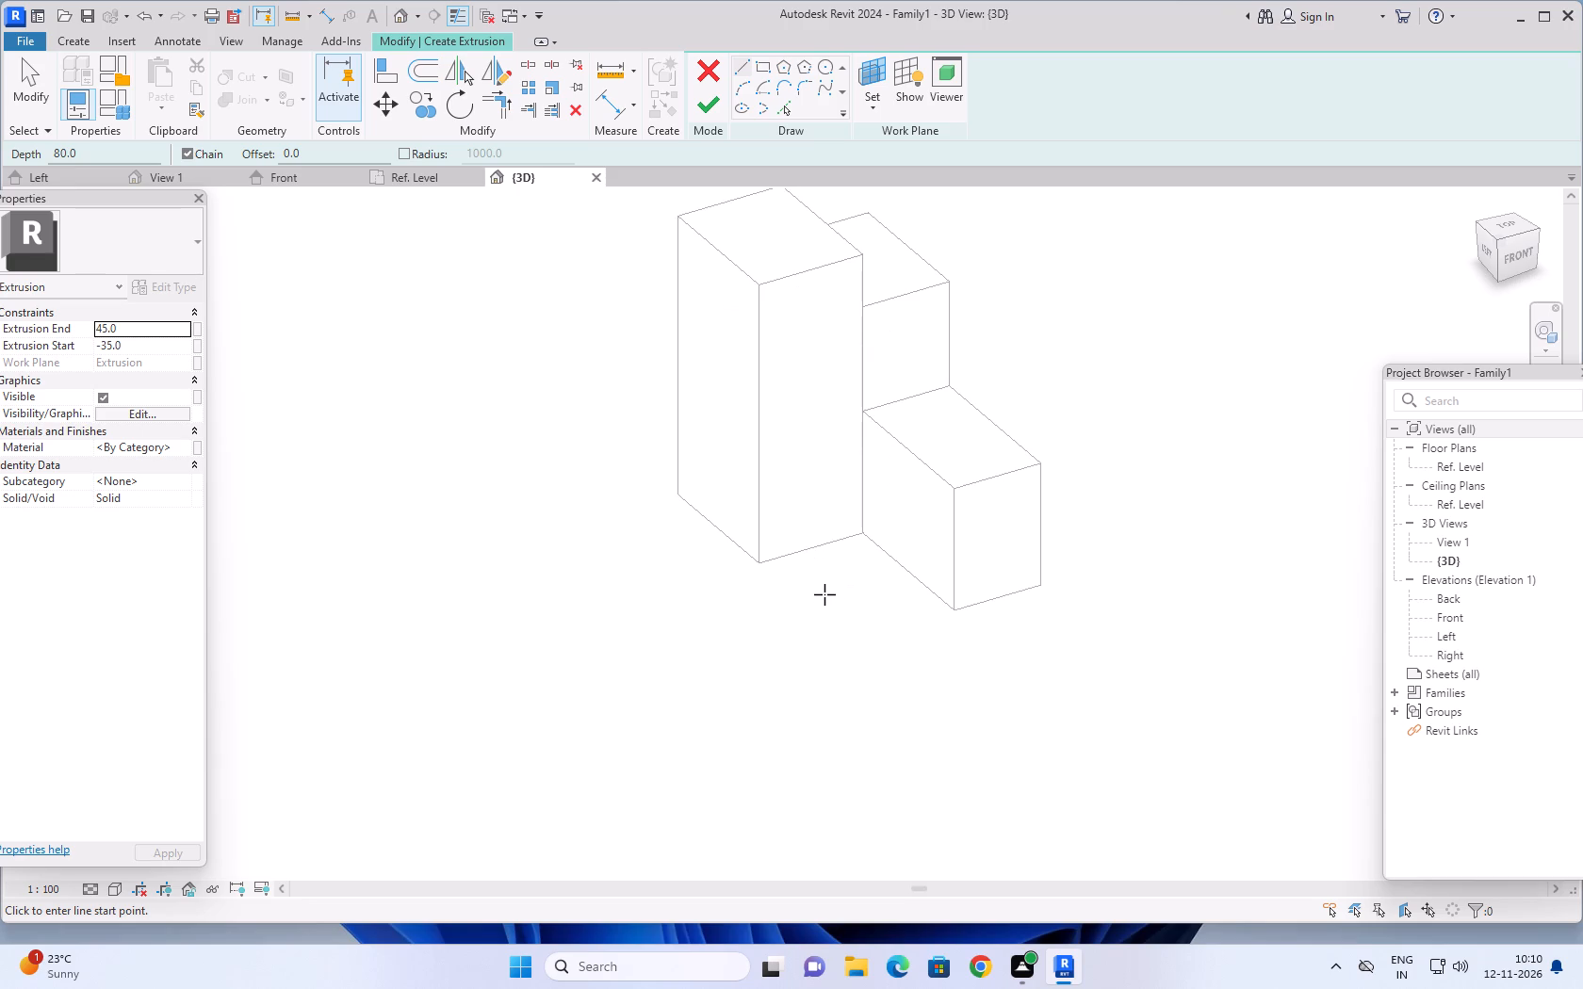
{"action": "scroll", "coordinate": [810, 598], "scroll_direction": "down", "scroll_amount": 3}
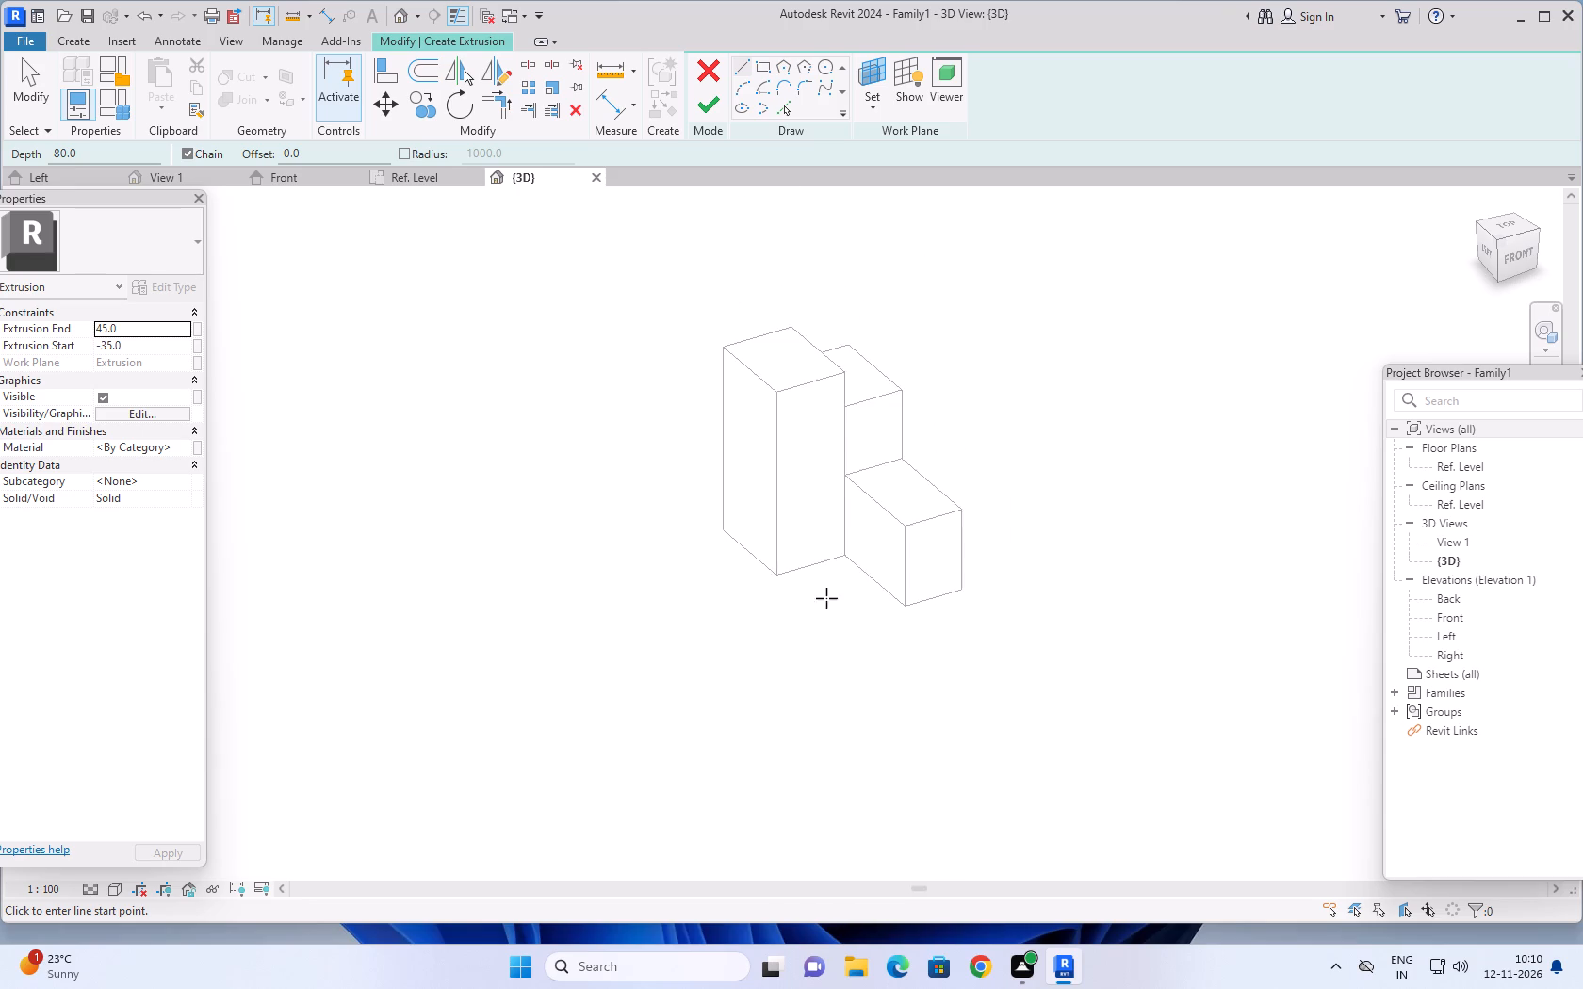
{"action": "middle_click_drag", "start_coordinate": [821, 598], "coordinate": [779, 625]}
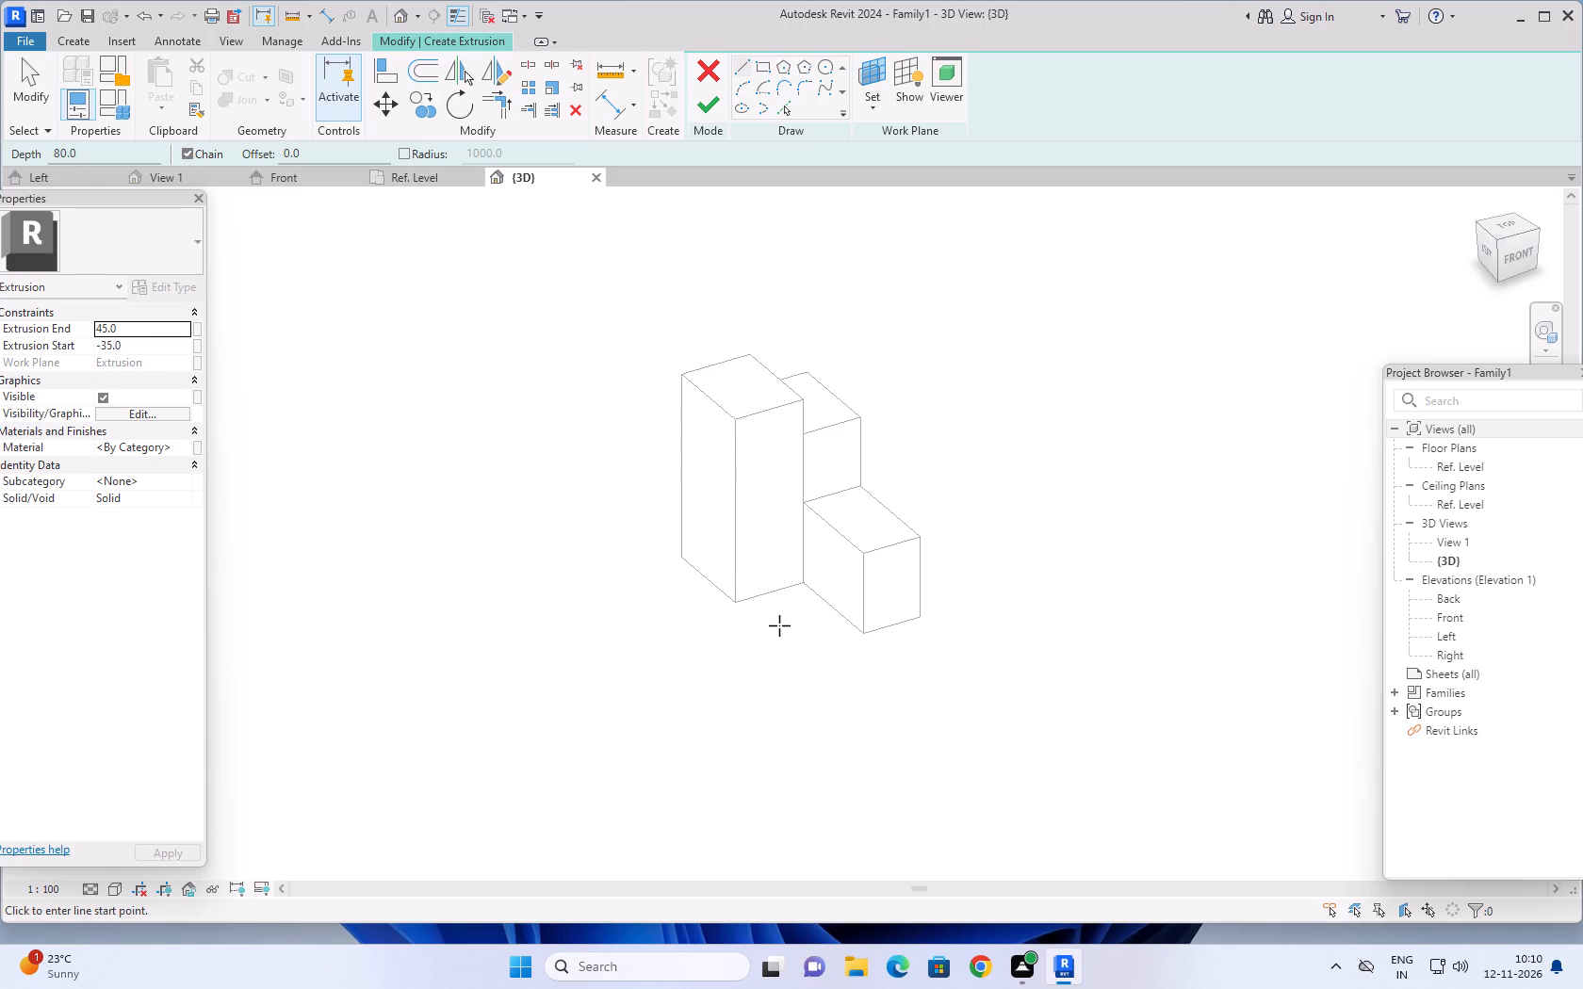
{"action": "scroll", "coordinate": [779, 625], "scroll_direction": "up", "scroll_amount": 1}
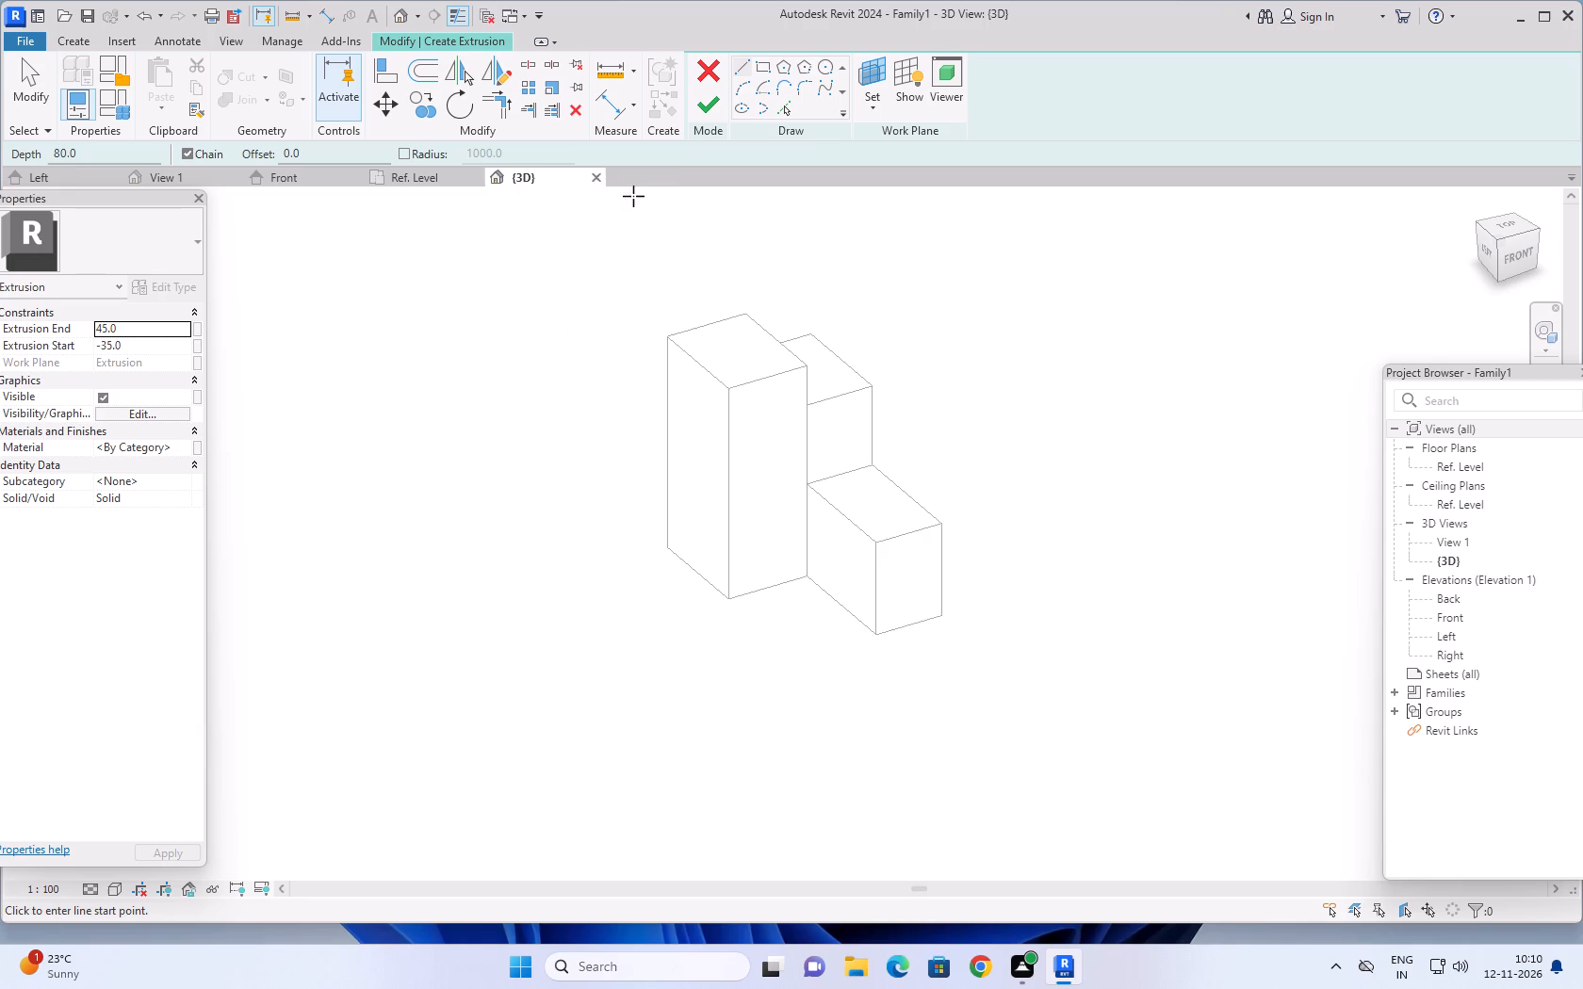
Pick the tallest block's front face as the sketch work plane and choose the Line tool.
{"action": "left_click", "coordinate": [873, 111]}
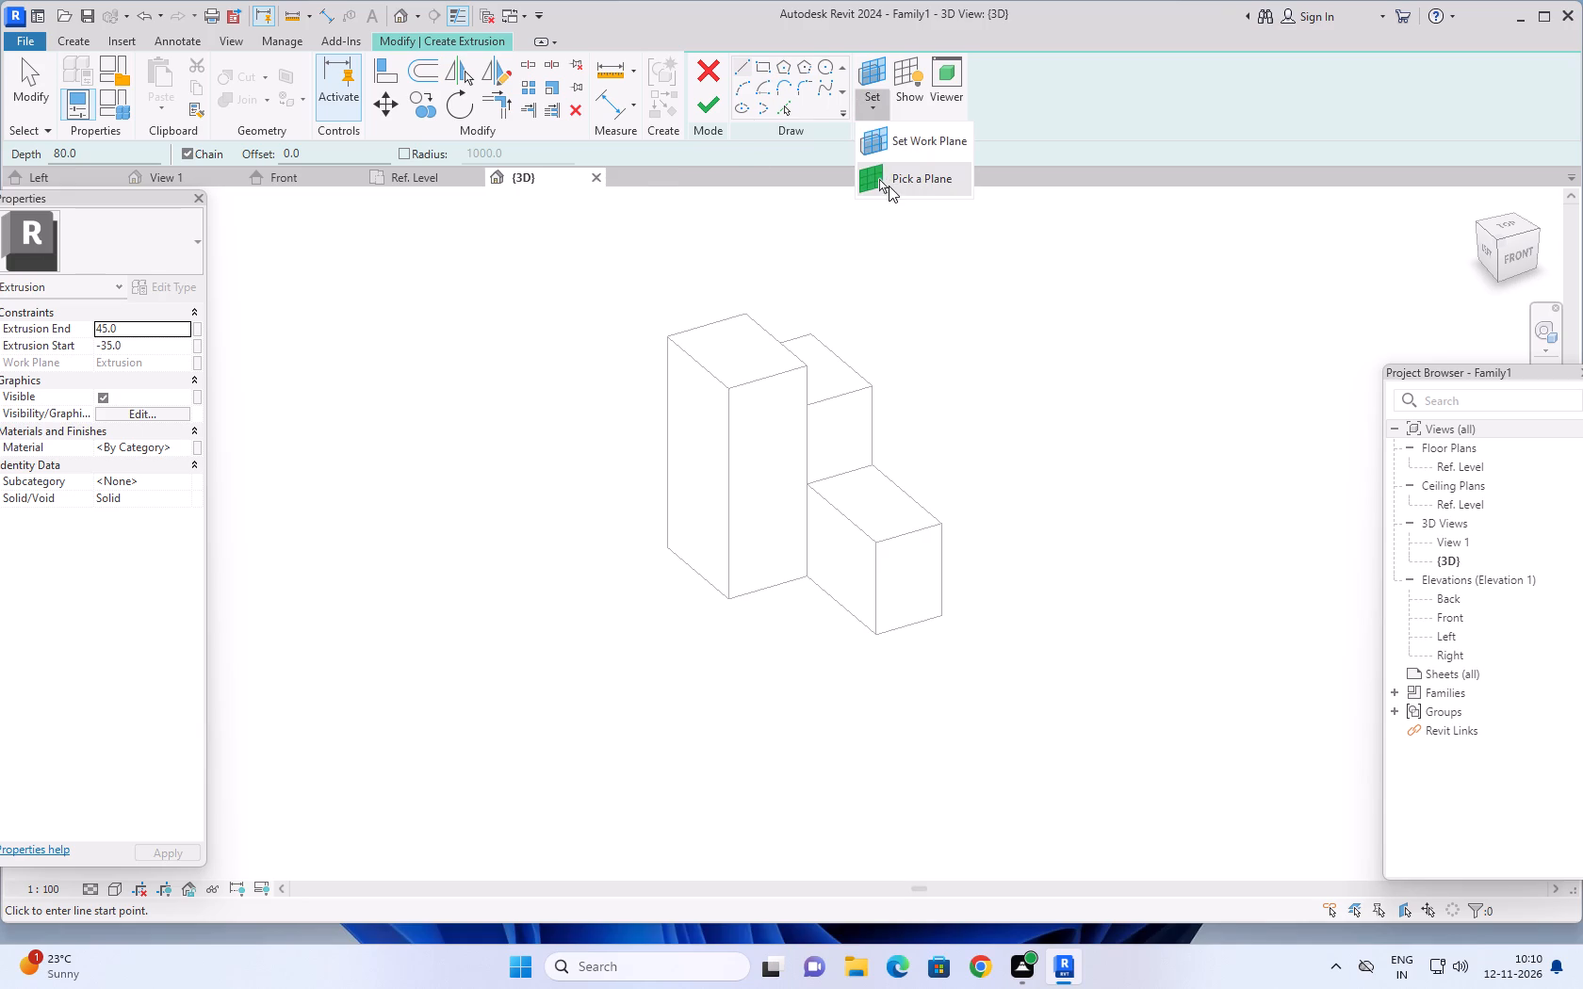
{"action": "left_click", "coordinate": [889, 186]}
{"action": "left_click", "coordinate": [773, 451]}
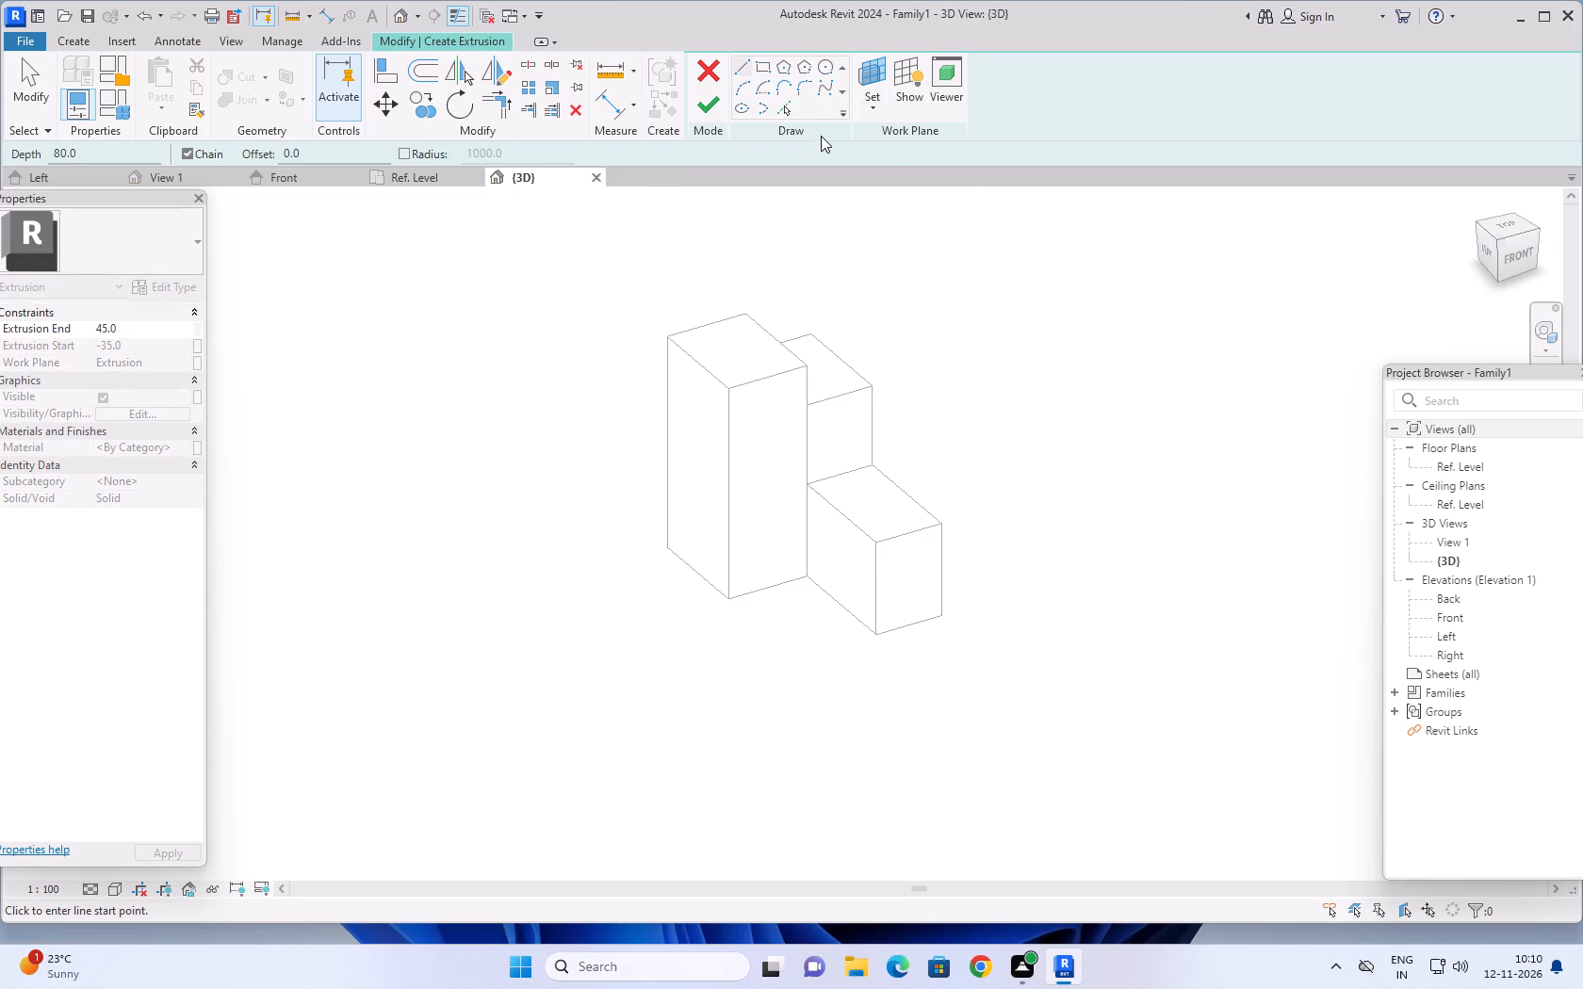
{"action": "left_click", "coordinate": [742, 68]}
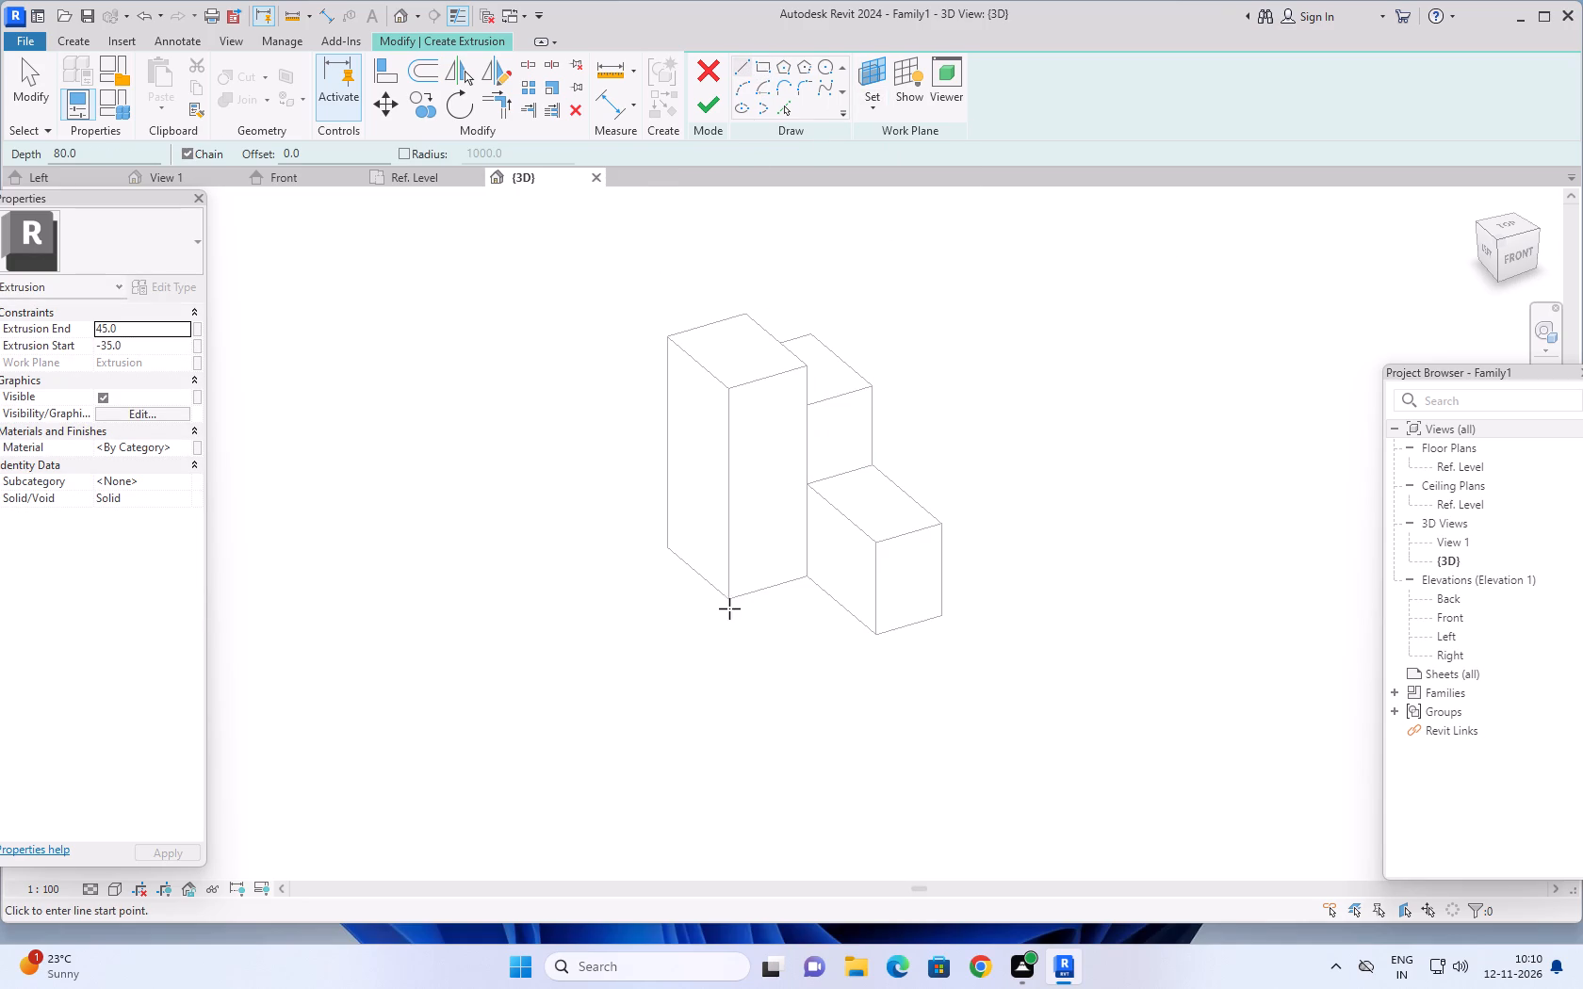
Draw a 15-unit line sloping downward at 135° from the front face's outer bottom corner, and end the line chain there.
{"action": "left_click", "coordinate": [728, 601]}
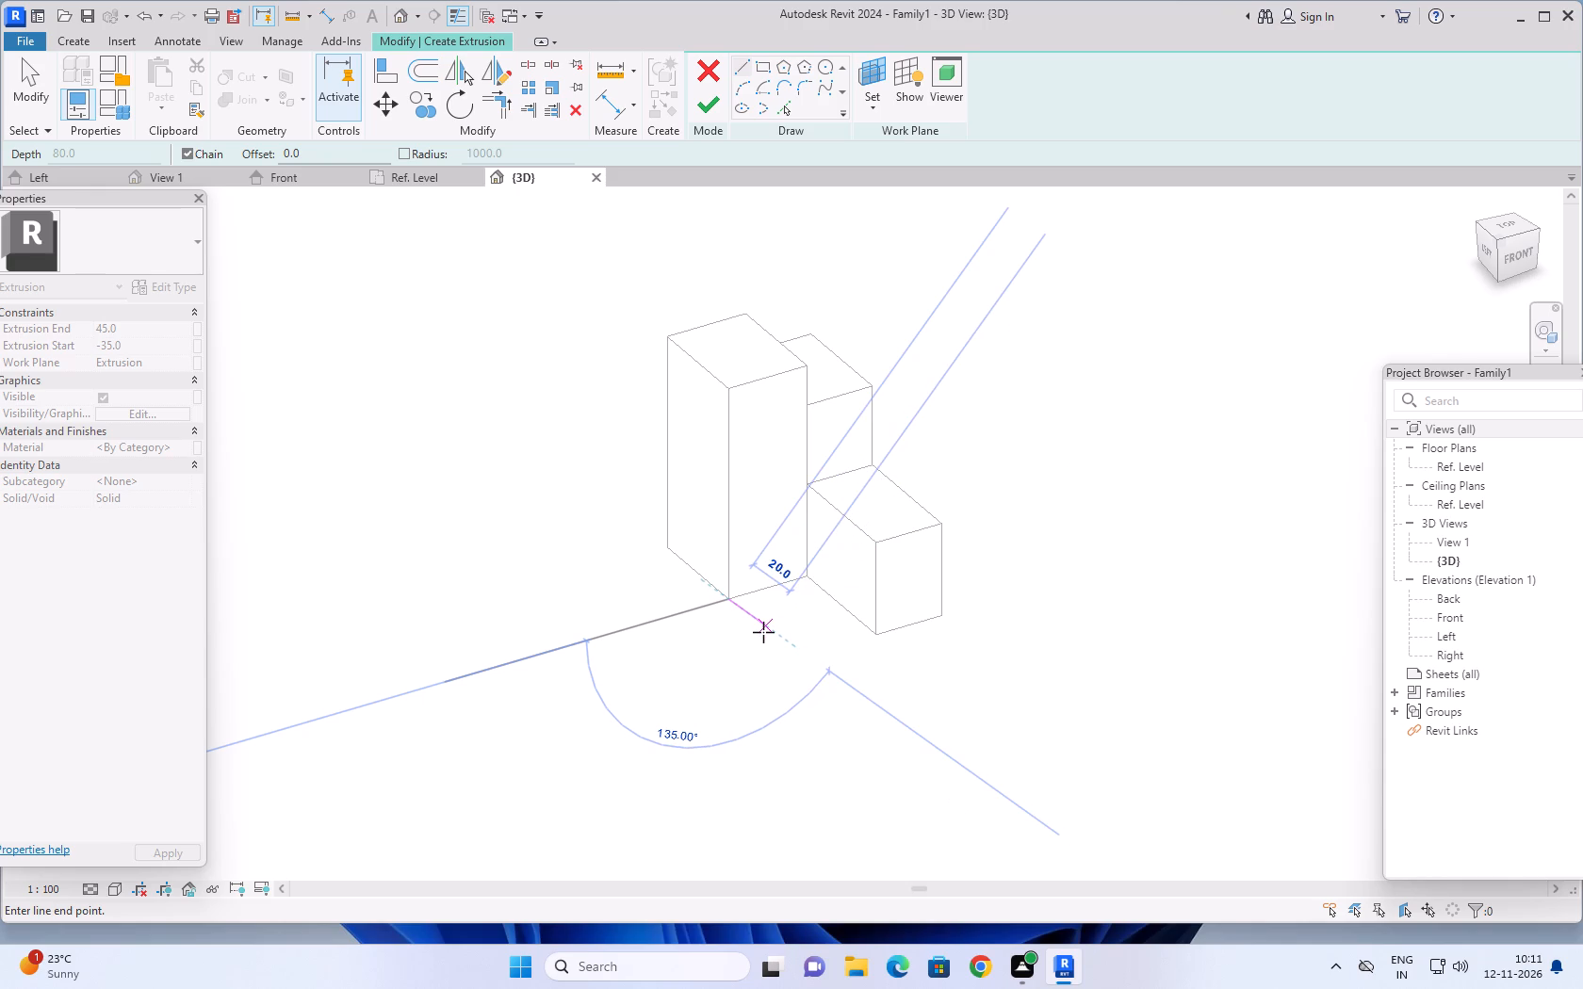
{"action": "type", "text": "15"}
{"action": "key", "text": "Return"}
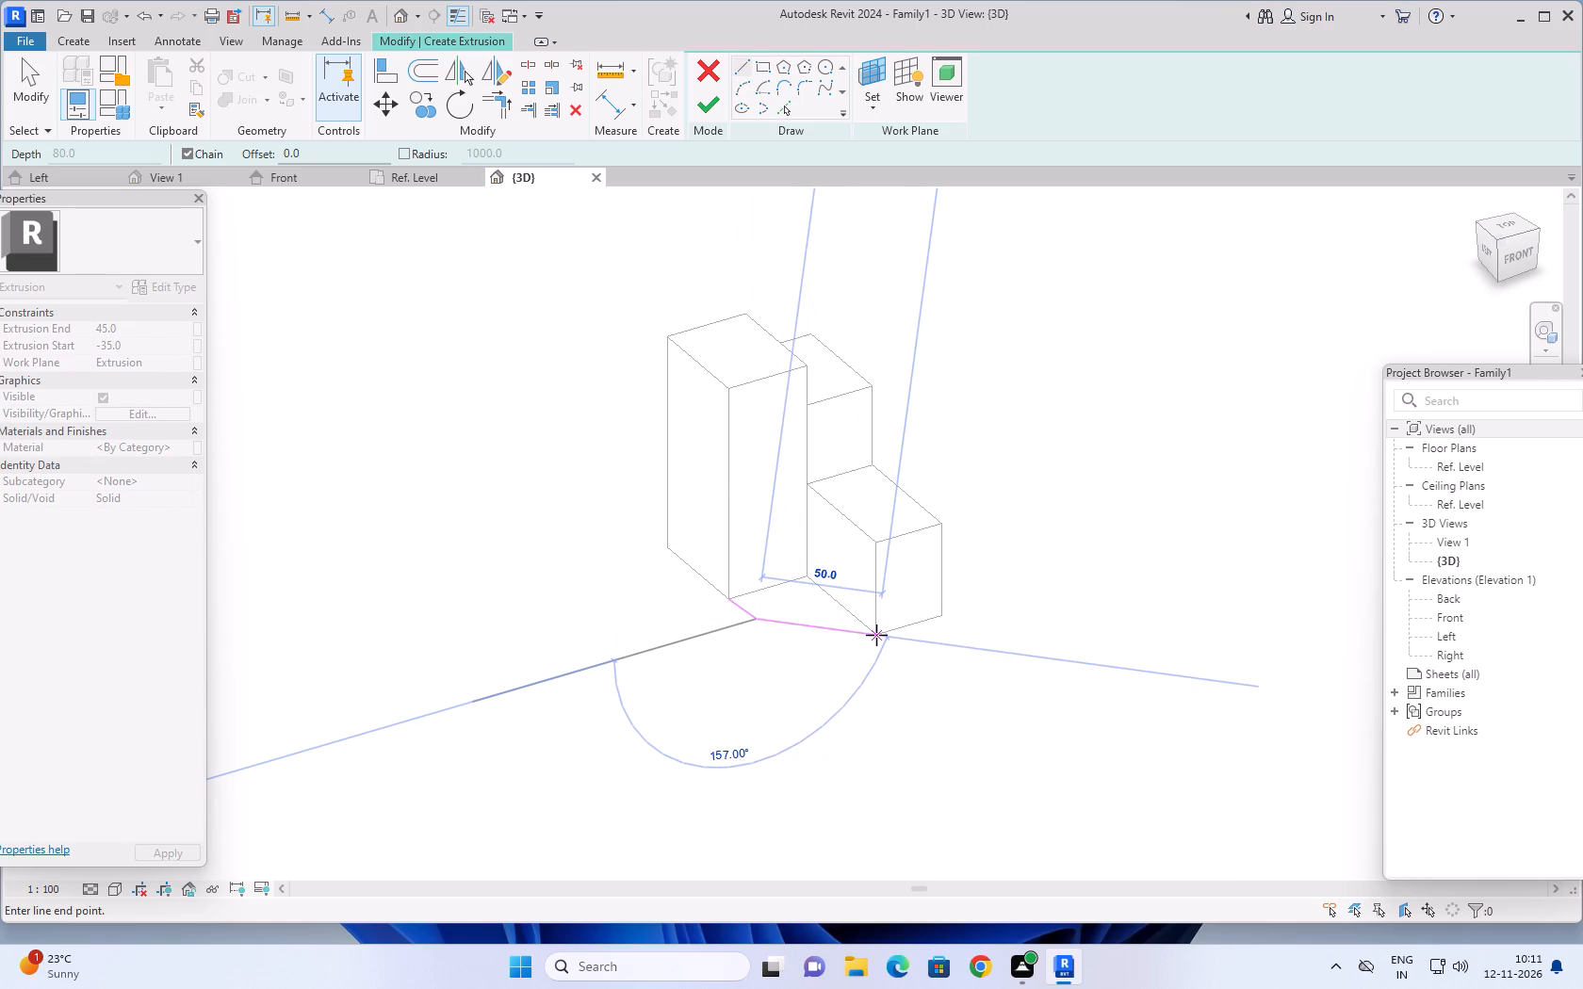
{"action": "scroll", "coordinate": [875, 633], "scroll_direction": "up", "scroll_amount": 6}
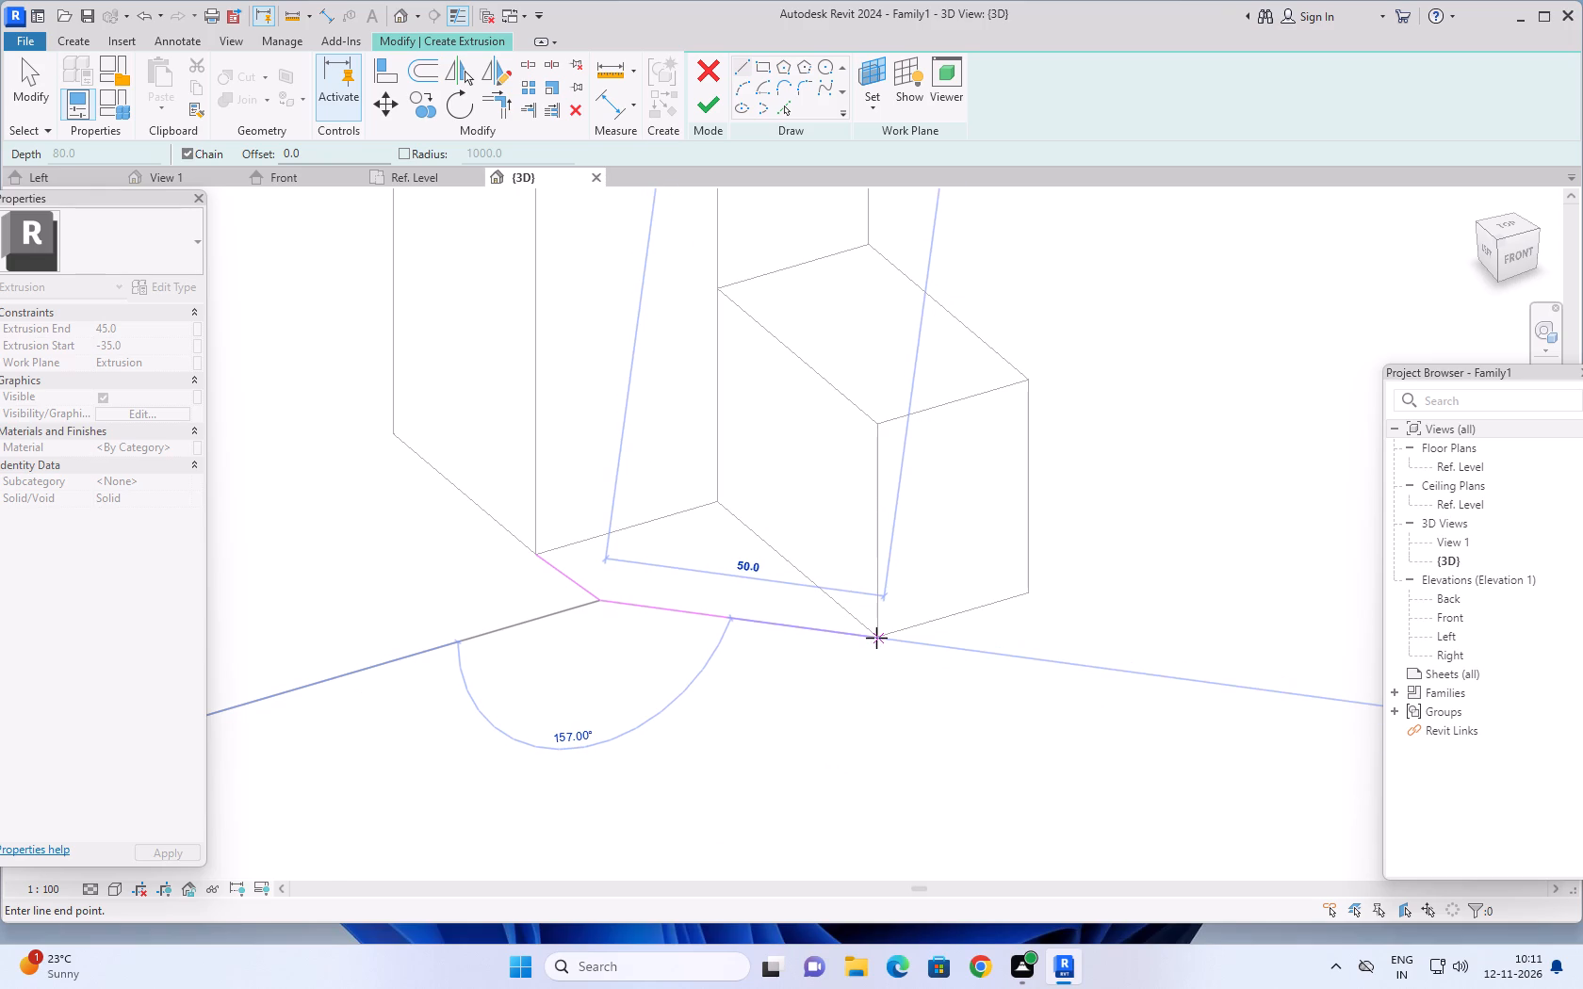
{"action": "scroll", "coordinate": [876, 638], "scroll_direction": "up", "scroll_amount": 8}
{"action": "key", "text": "Escape"}
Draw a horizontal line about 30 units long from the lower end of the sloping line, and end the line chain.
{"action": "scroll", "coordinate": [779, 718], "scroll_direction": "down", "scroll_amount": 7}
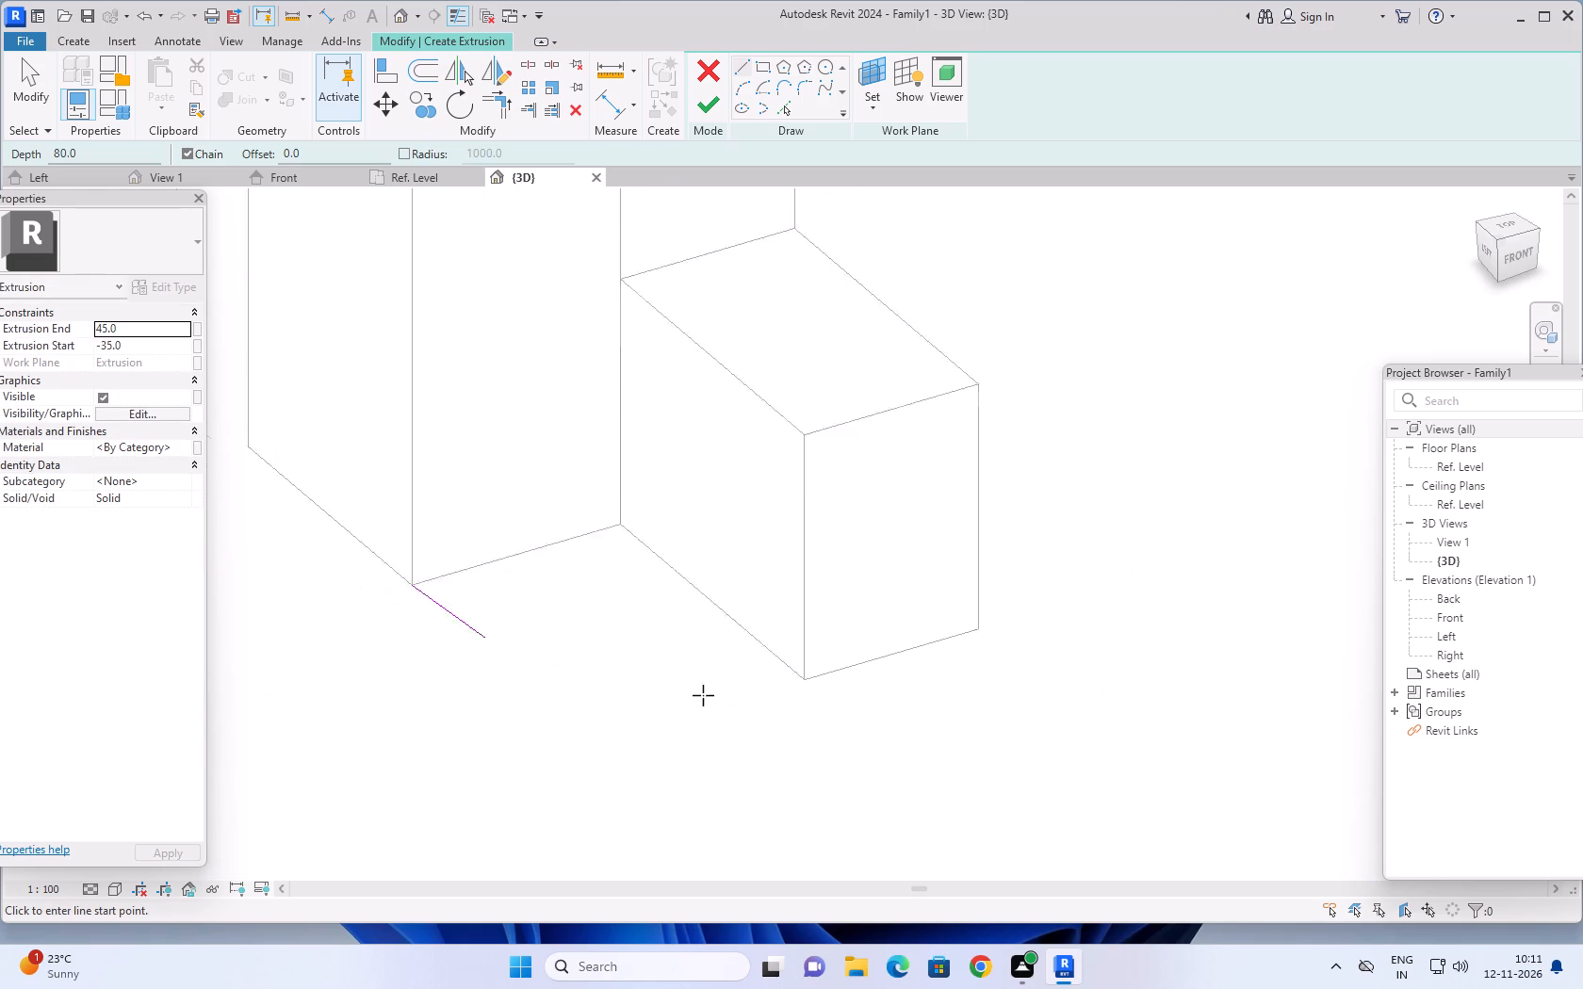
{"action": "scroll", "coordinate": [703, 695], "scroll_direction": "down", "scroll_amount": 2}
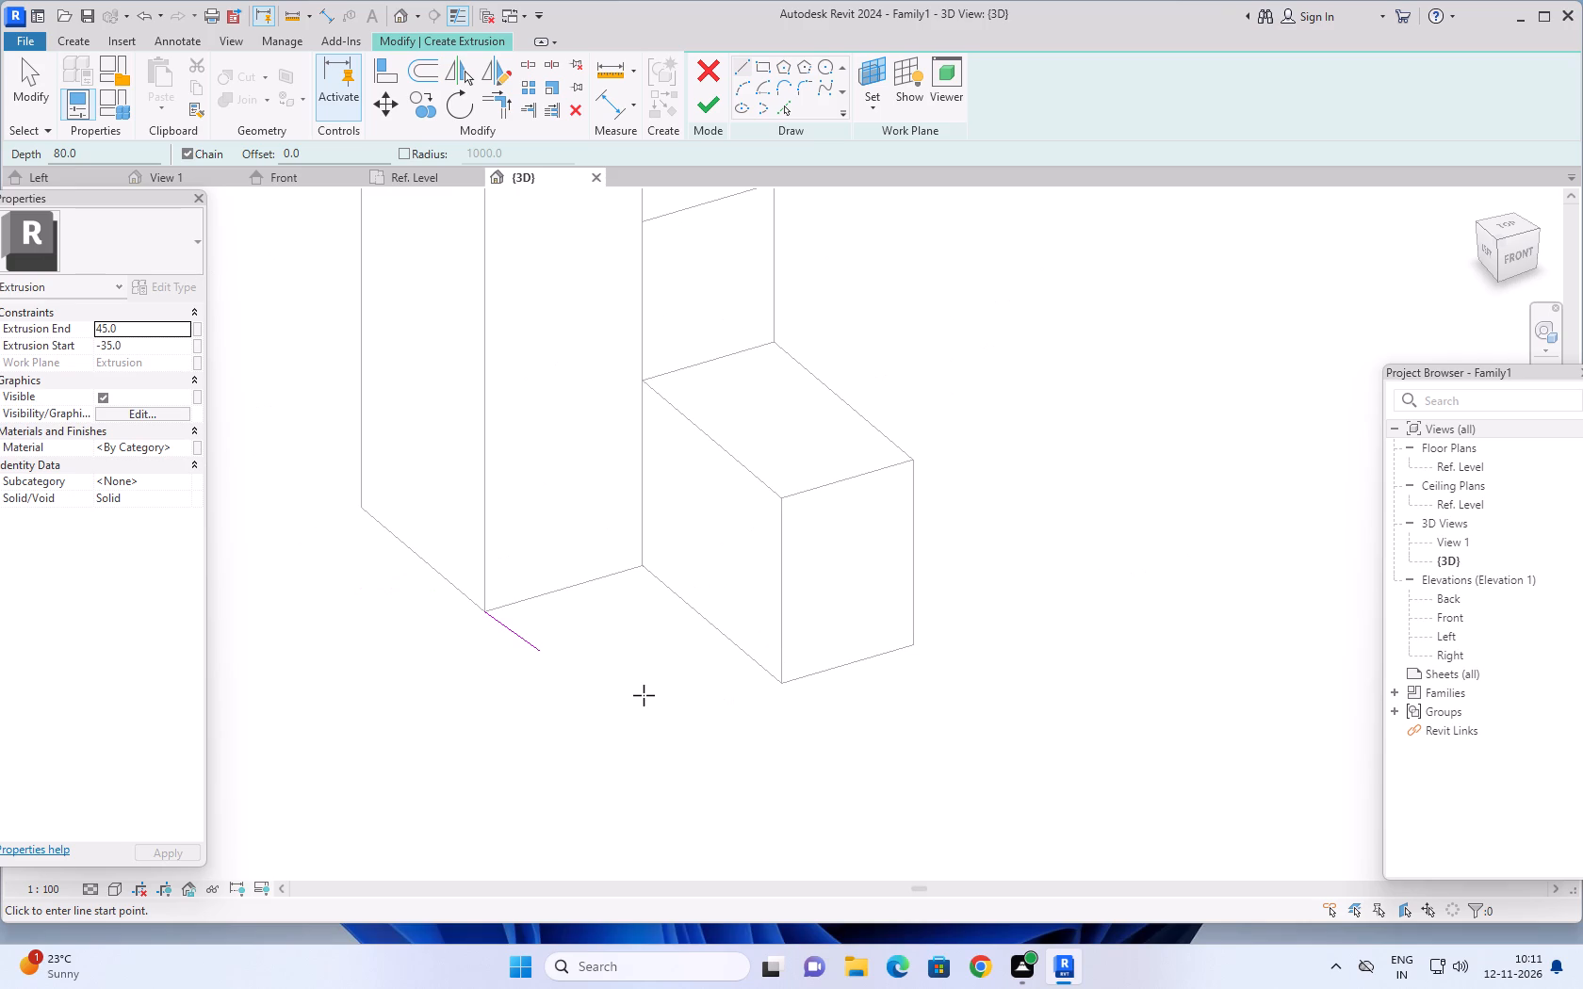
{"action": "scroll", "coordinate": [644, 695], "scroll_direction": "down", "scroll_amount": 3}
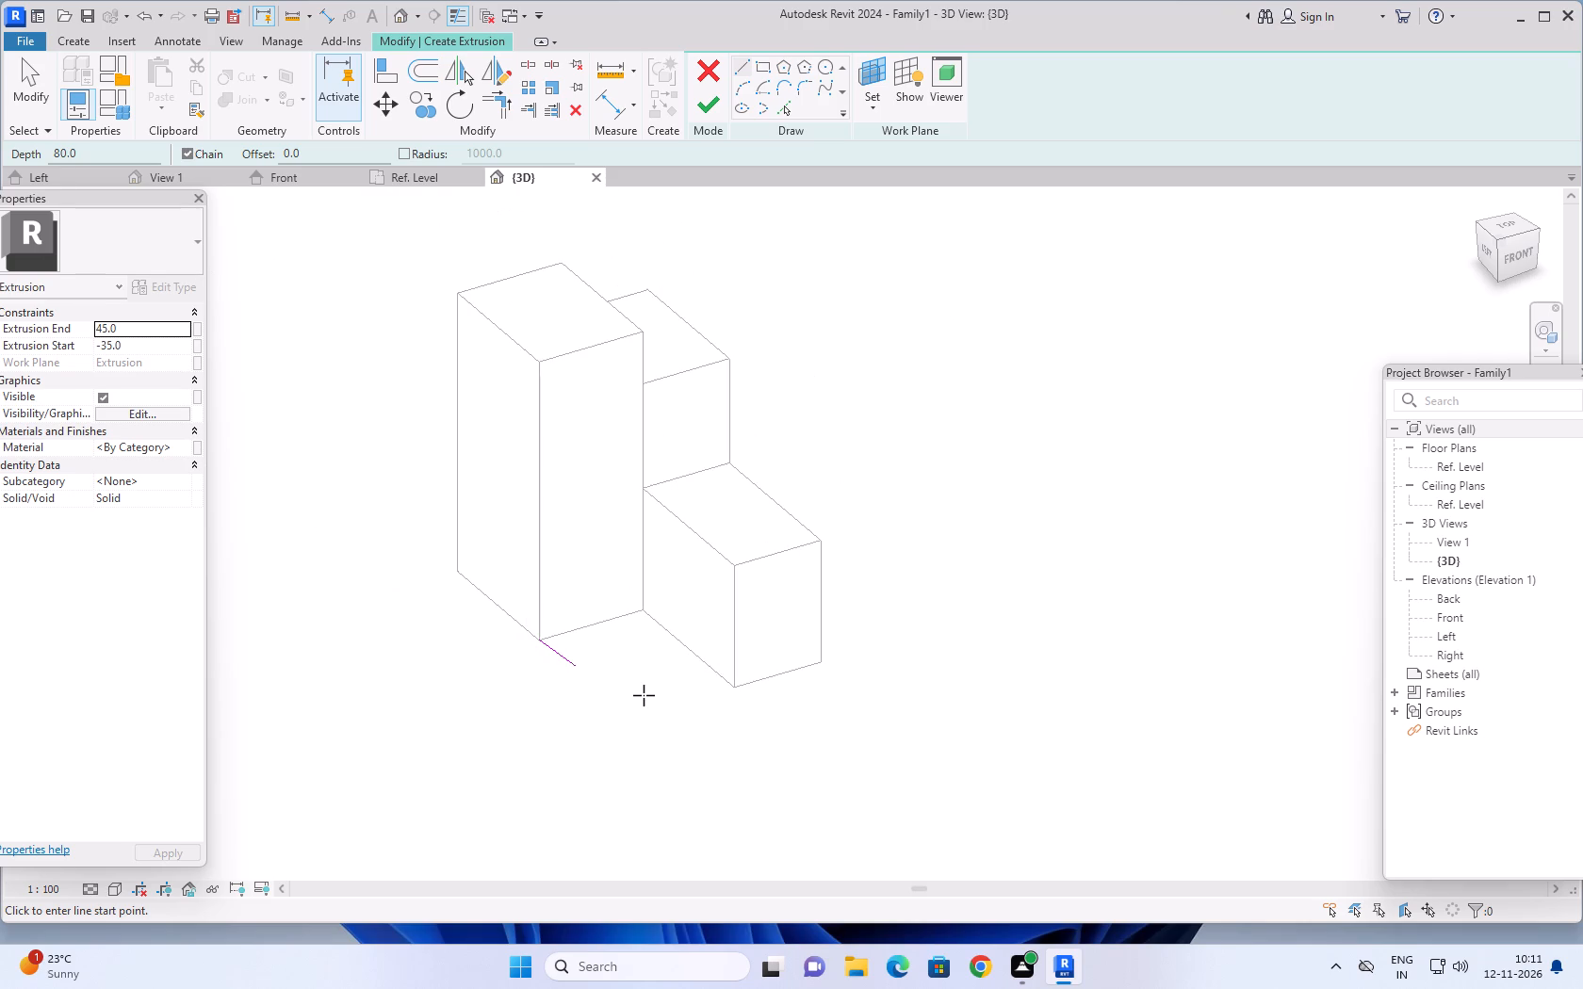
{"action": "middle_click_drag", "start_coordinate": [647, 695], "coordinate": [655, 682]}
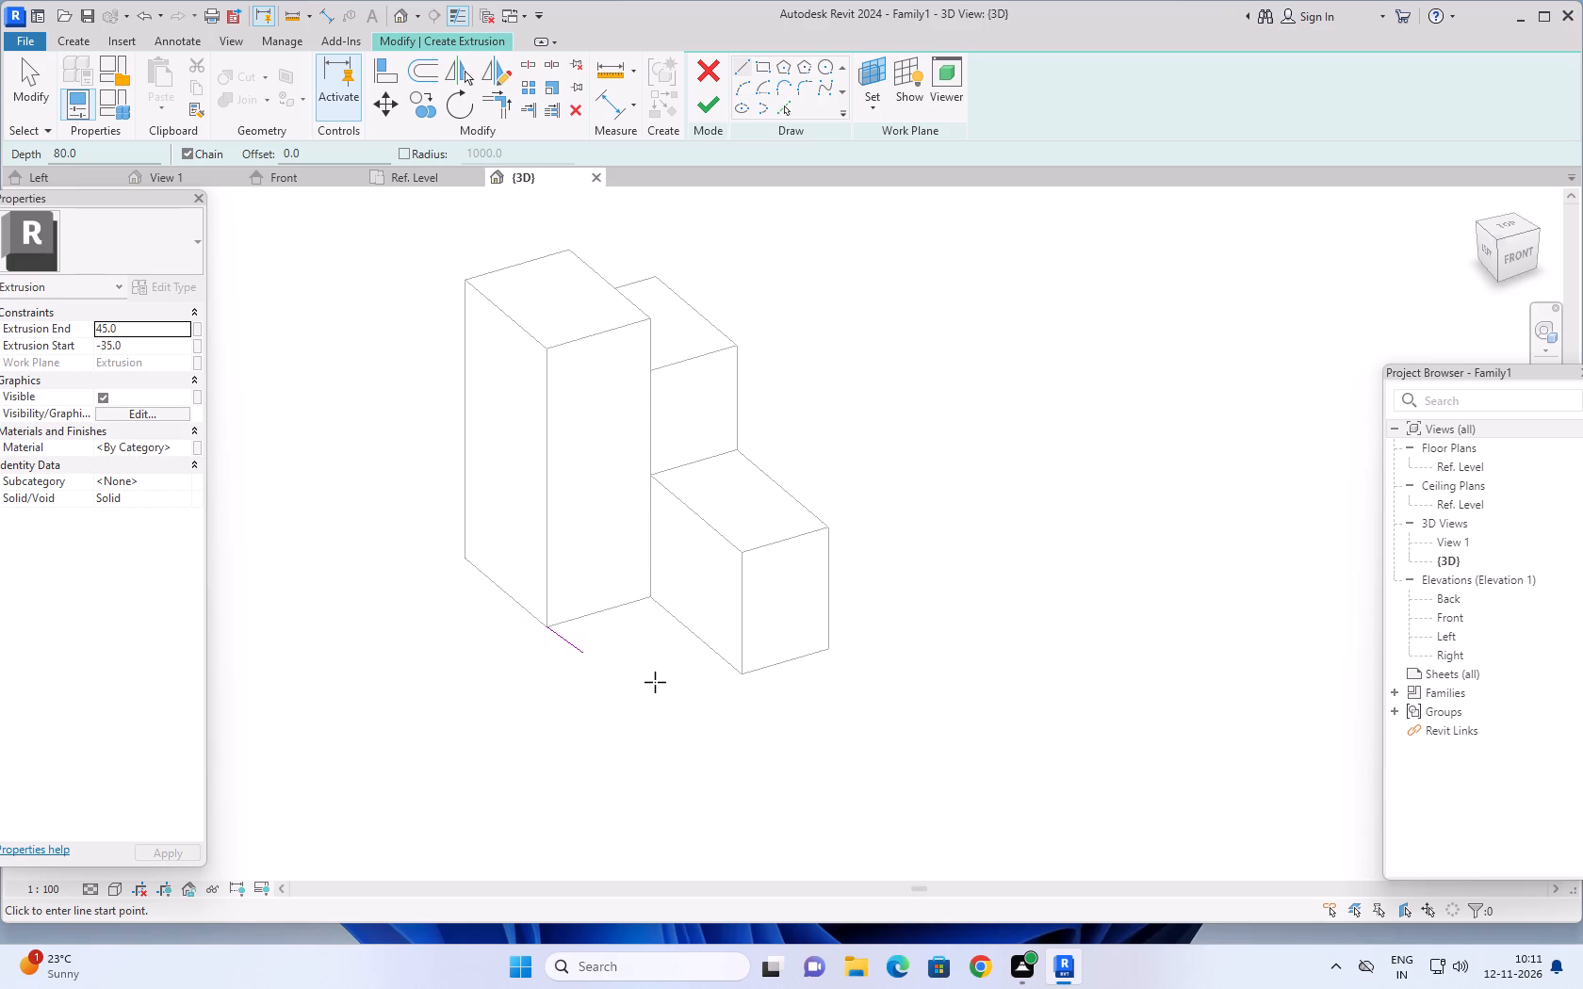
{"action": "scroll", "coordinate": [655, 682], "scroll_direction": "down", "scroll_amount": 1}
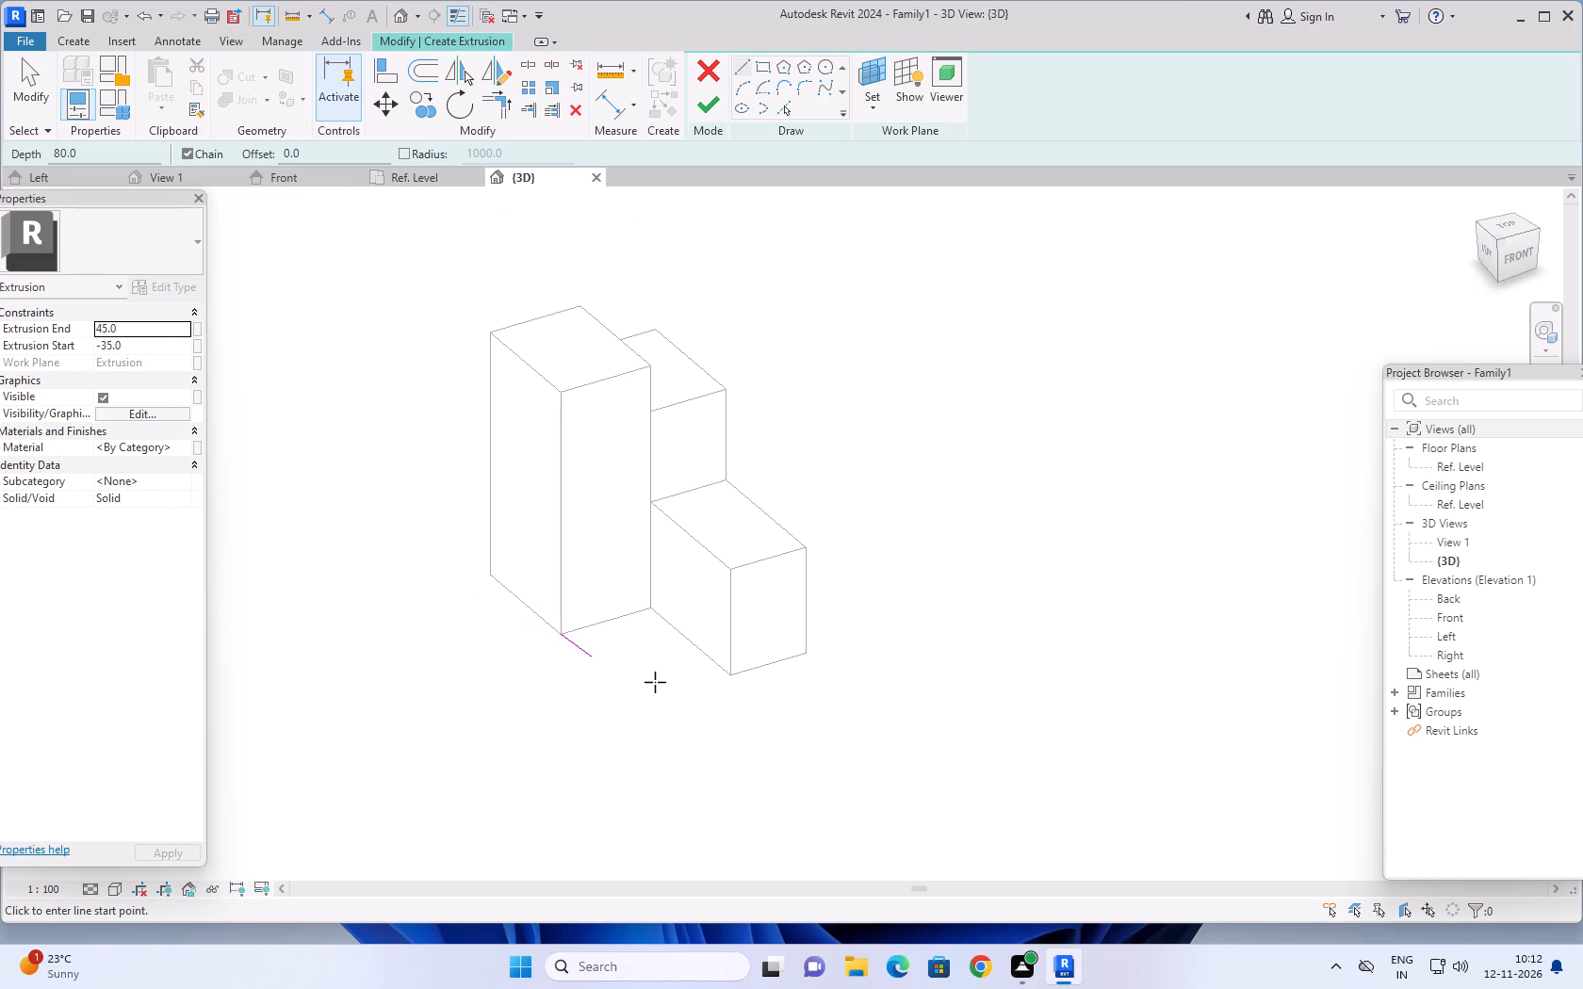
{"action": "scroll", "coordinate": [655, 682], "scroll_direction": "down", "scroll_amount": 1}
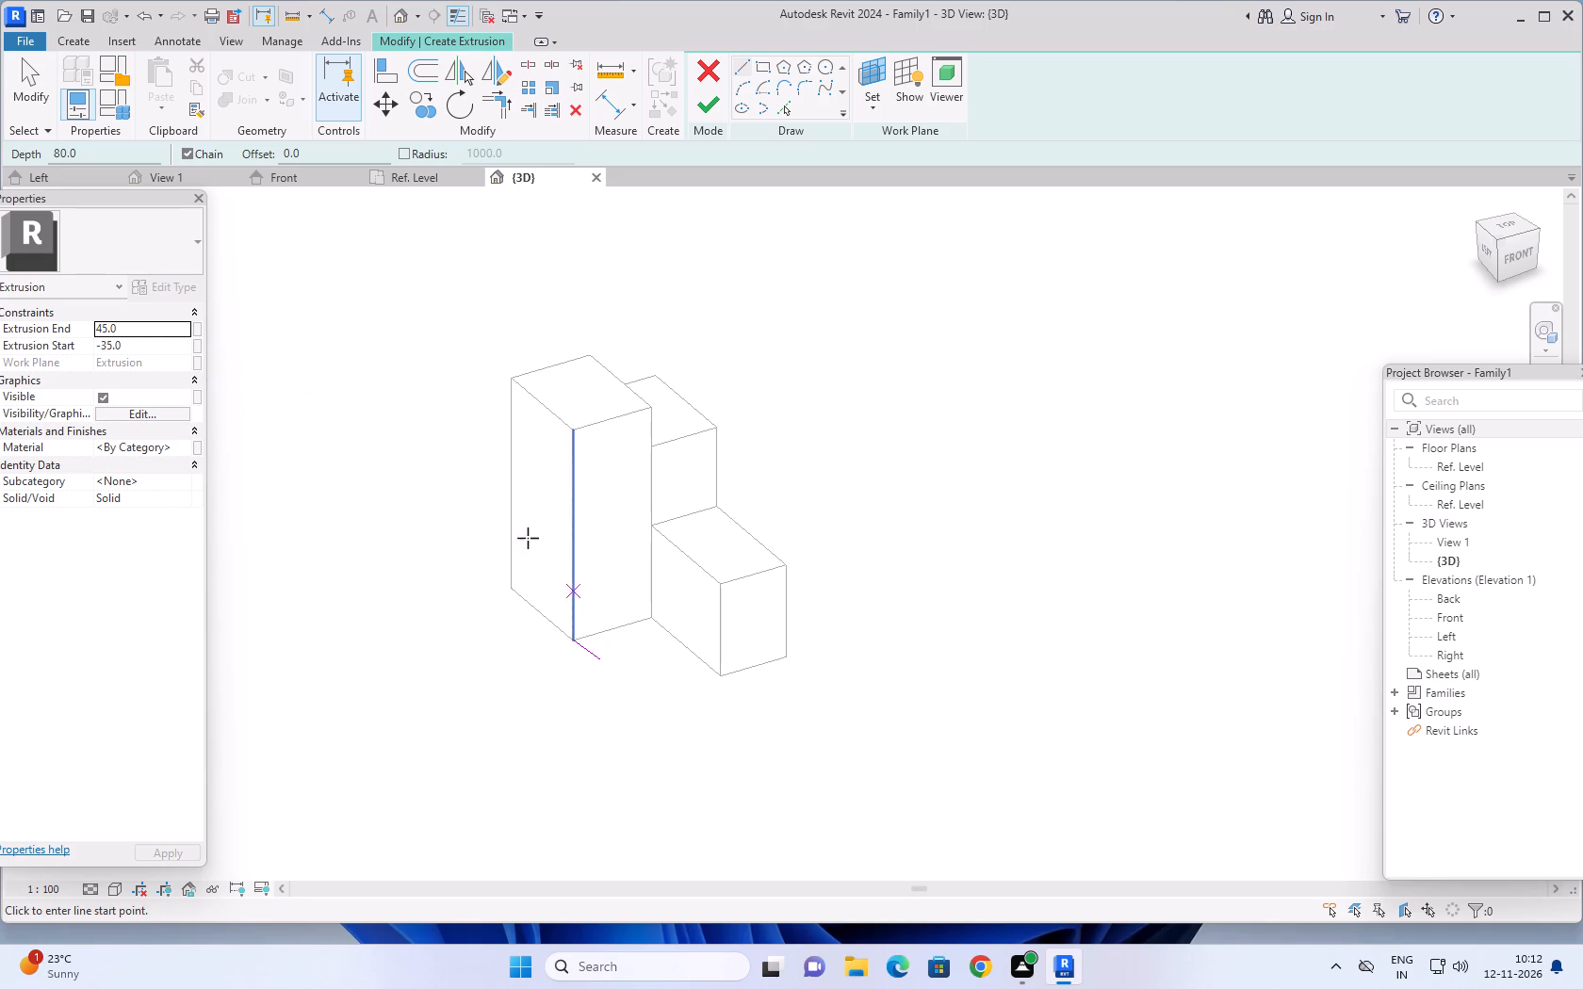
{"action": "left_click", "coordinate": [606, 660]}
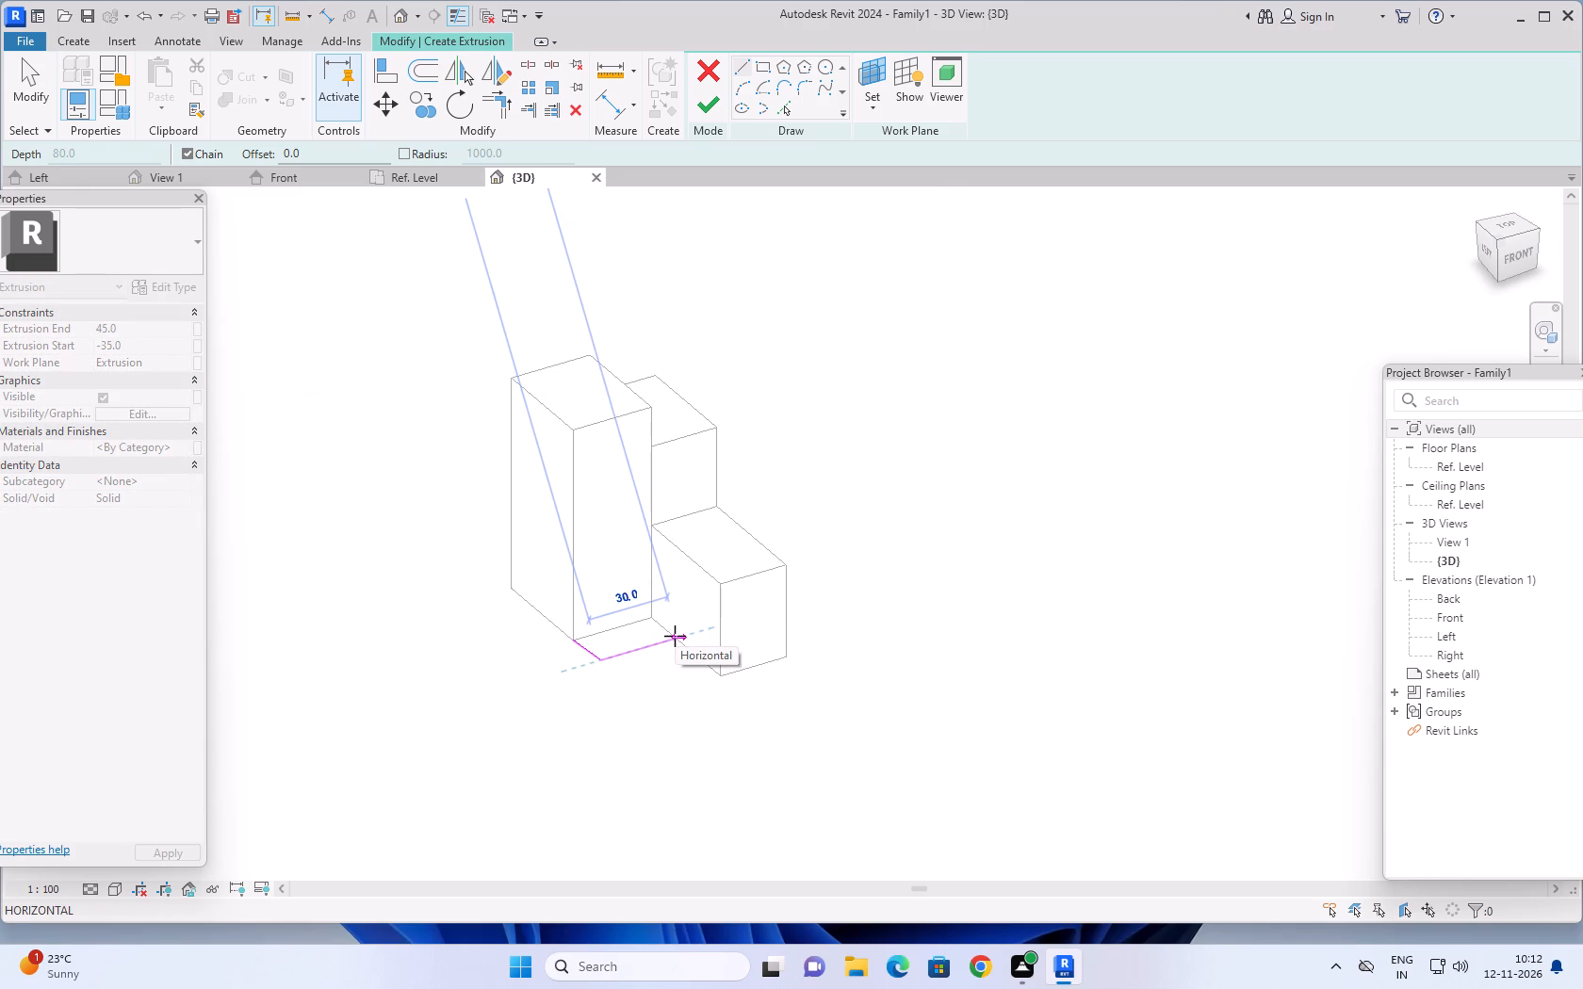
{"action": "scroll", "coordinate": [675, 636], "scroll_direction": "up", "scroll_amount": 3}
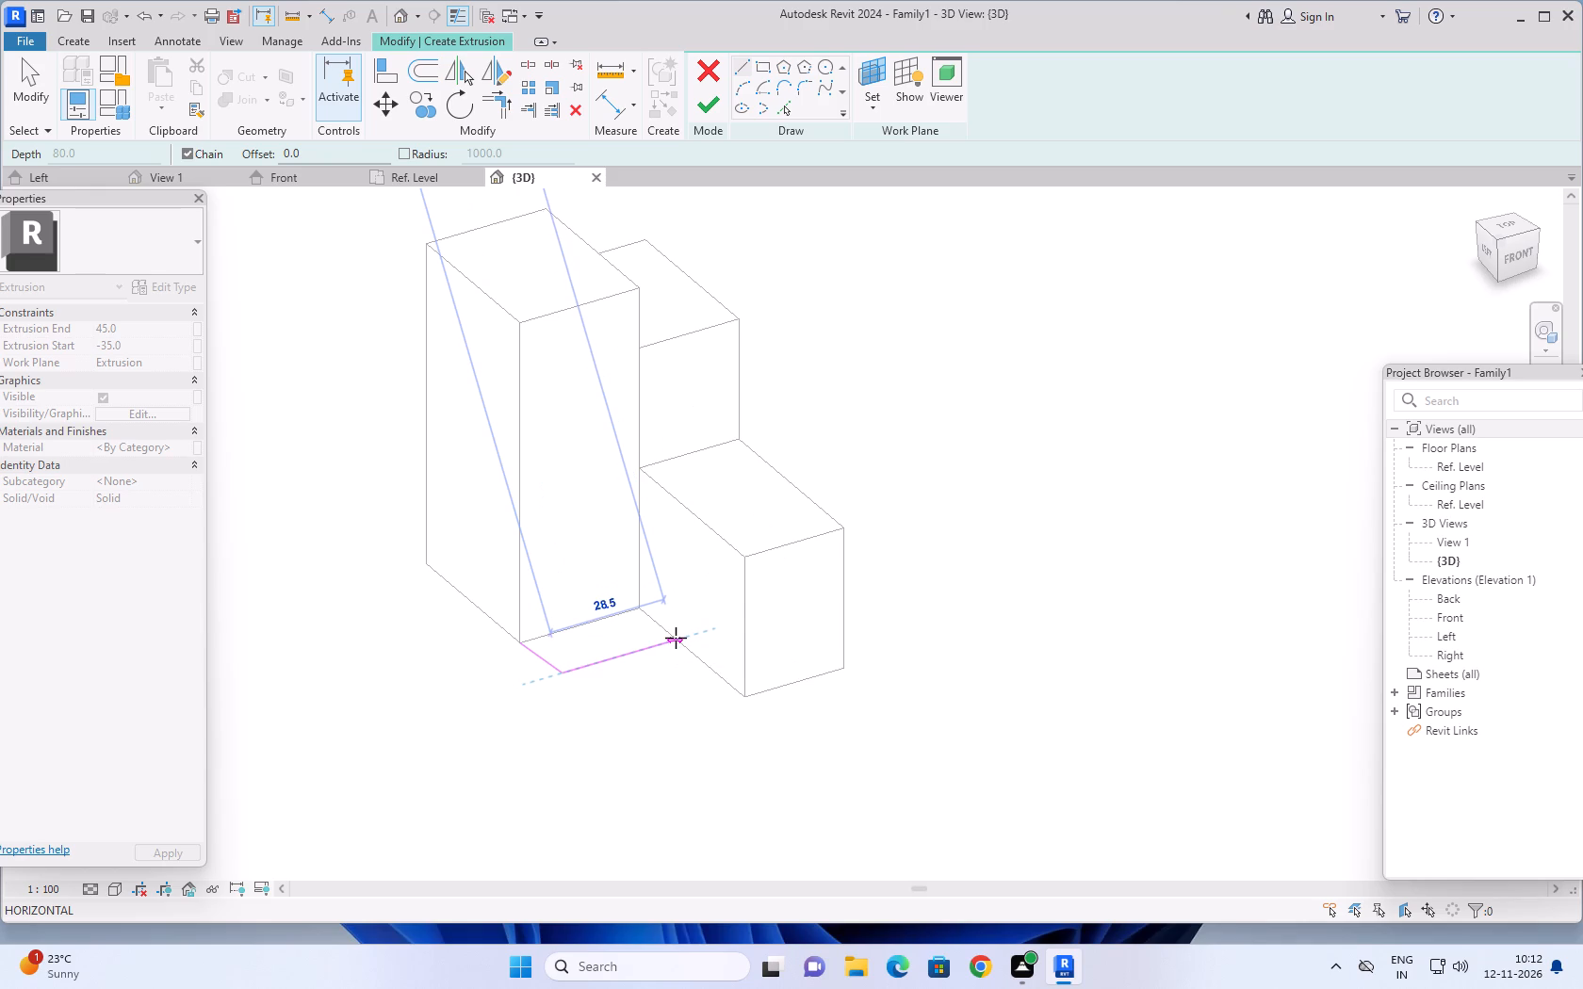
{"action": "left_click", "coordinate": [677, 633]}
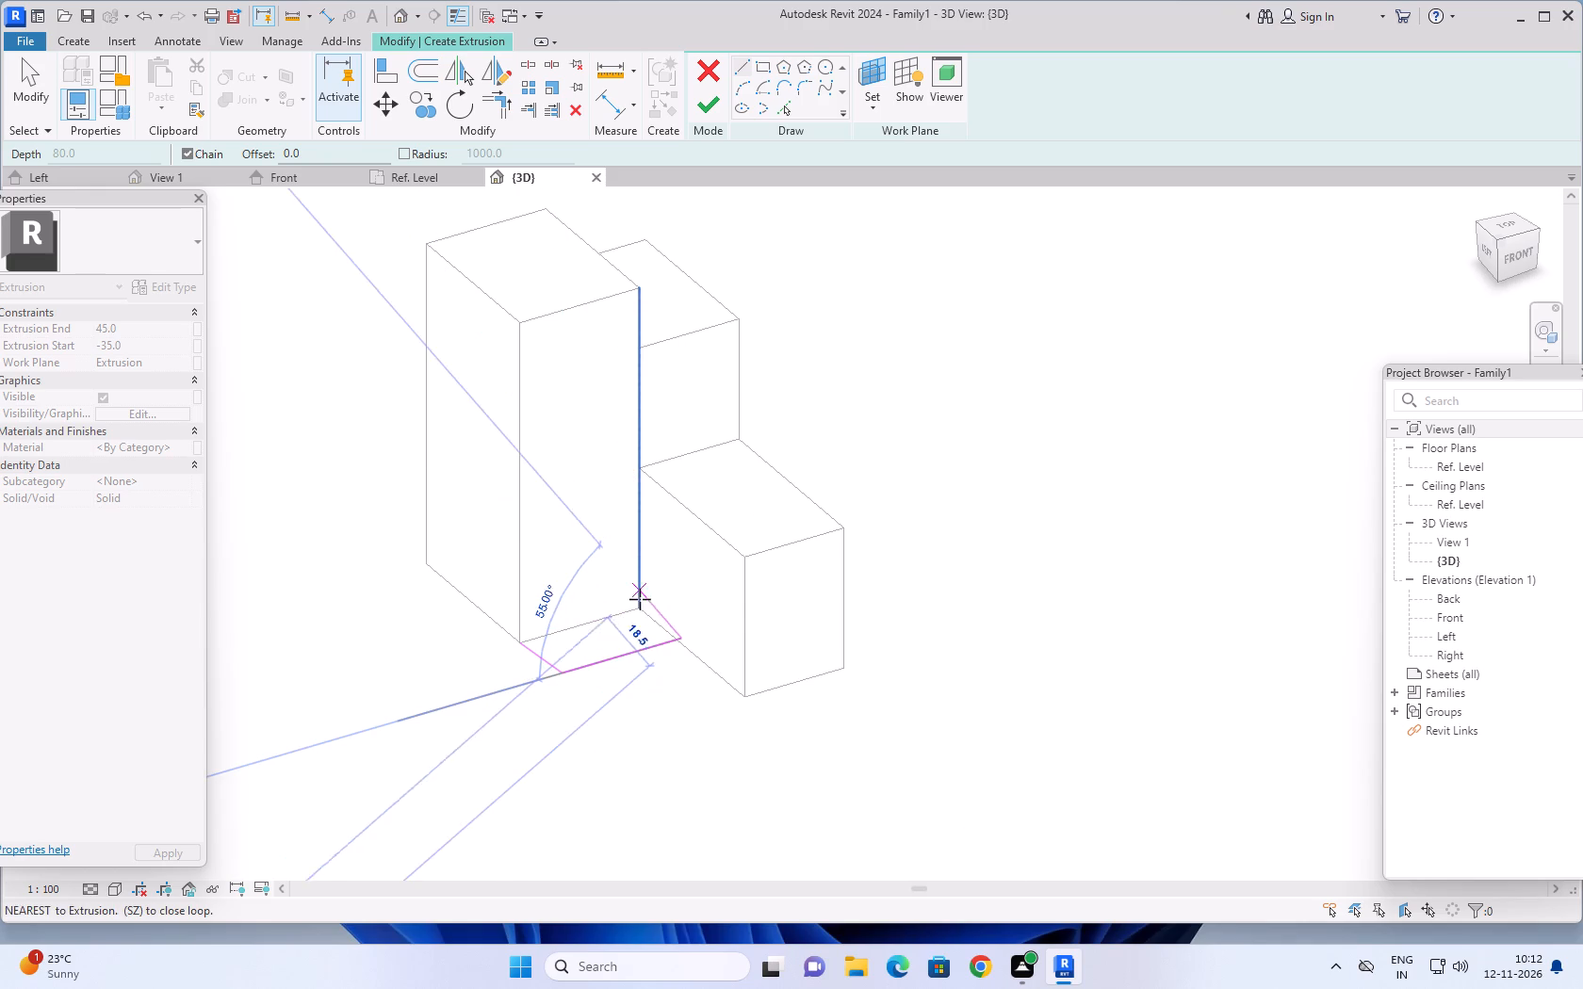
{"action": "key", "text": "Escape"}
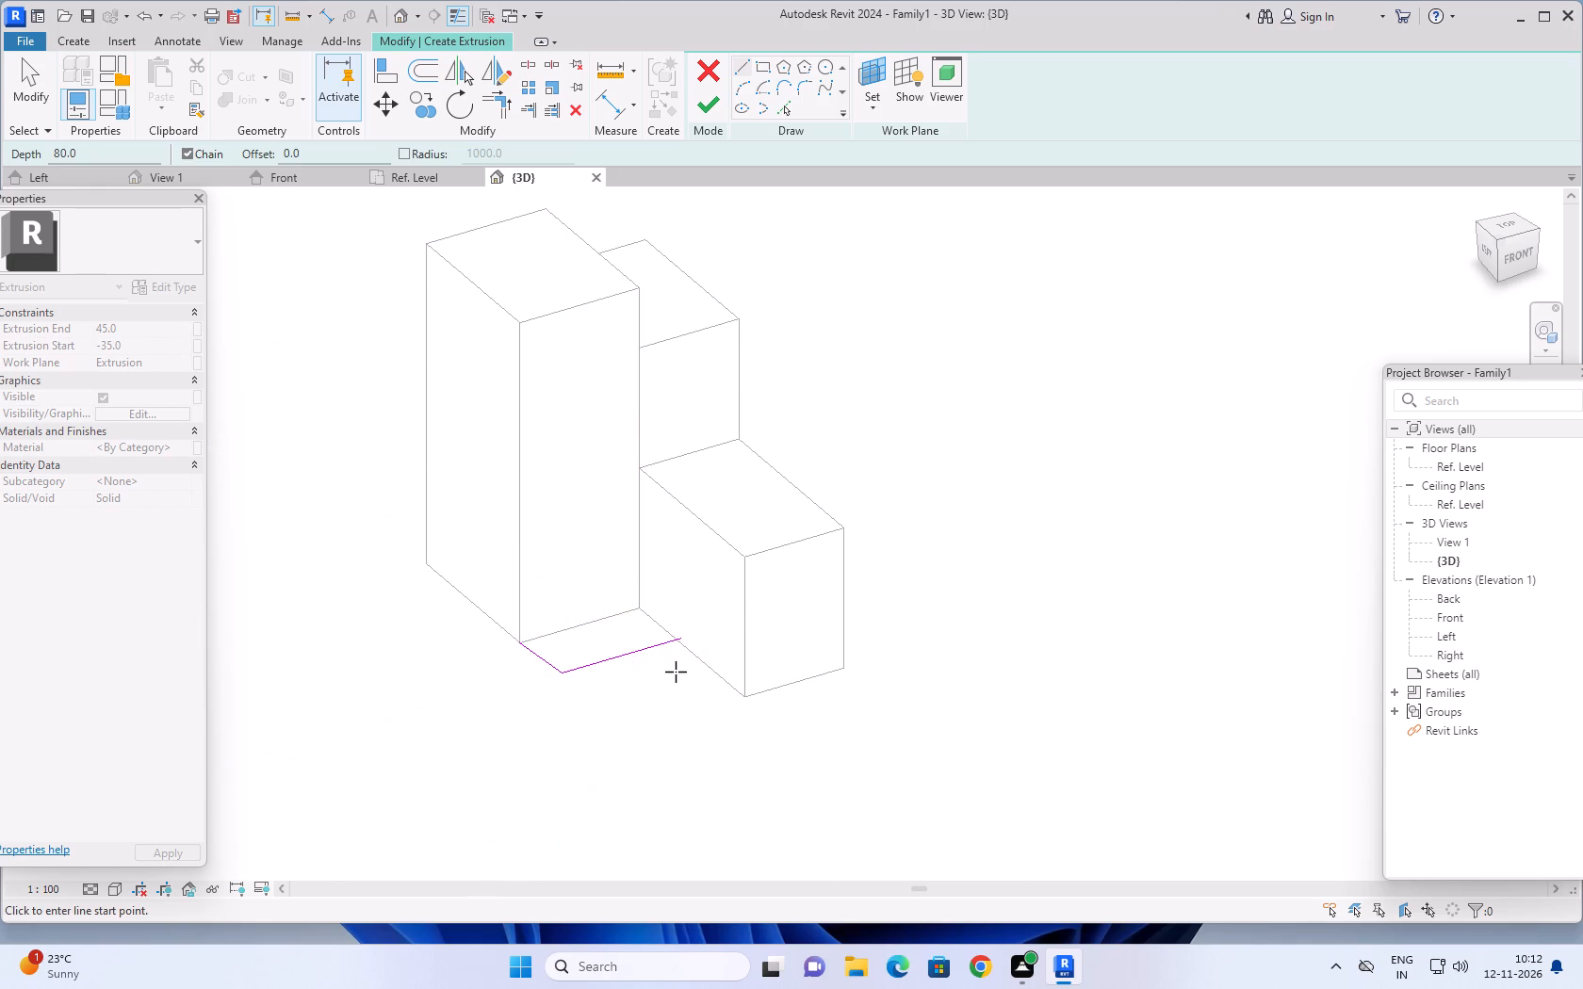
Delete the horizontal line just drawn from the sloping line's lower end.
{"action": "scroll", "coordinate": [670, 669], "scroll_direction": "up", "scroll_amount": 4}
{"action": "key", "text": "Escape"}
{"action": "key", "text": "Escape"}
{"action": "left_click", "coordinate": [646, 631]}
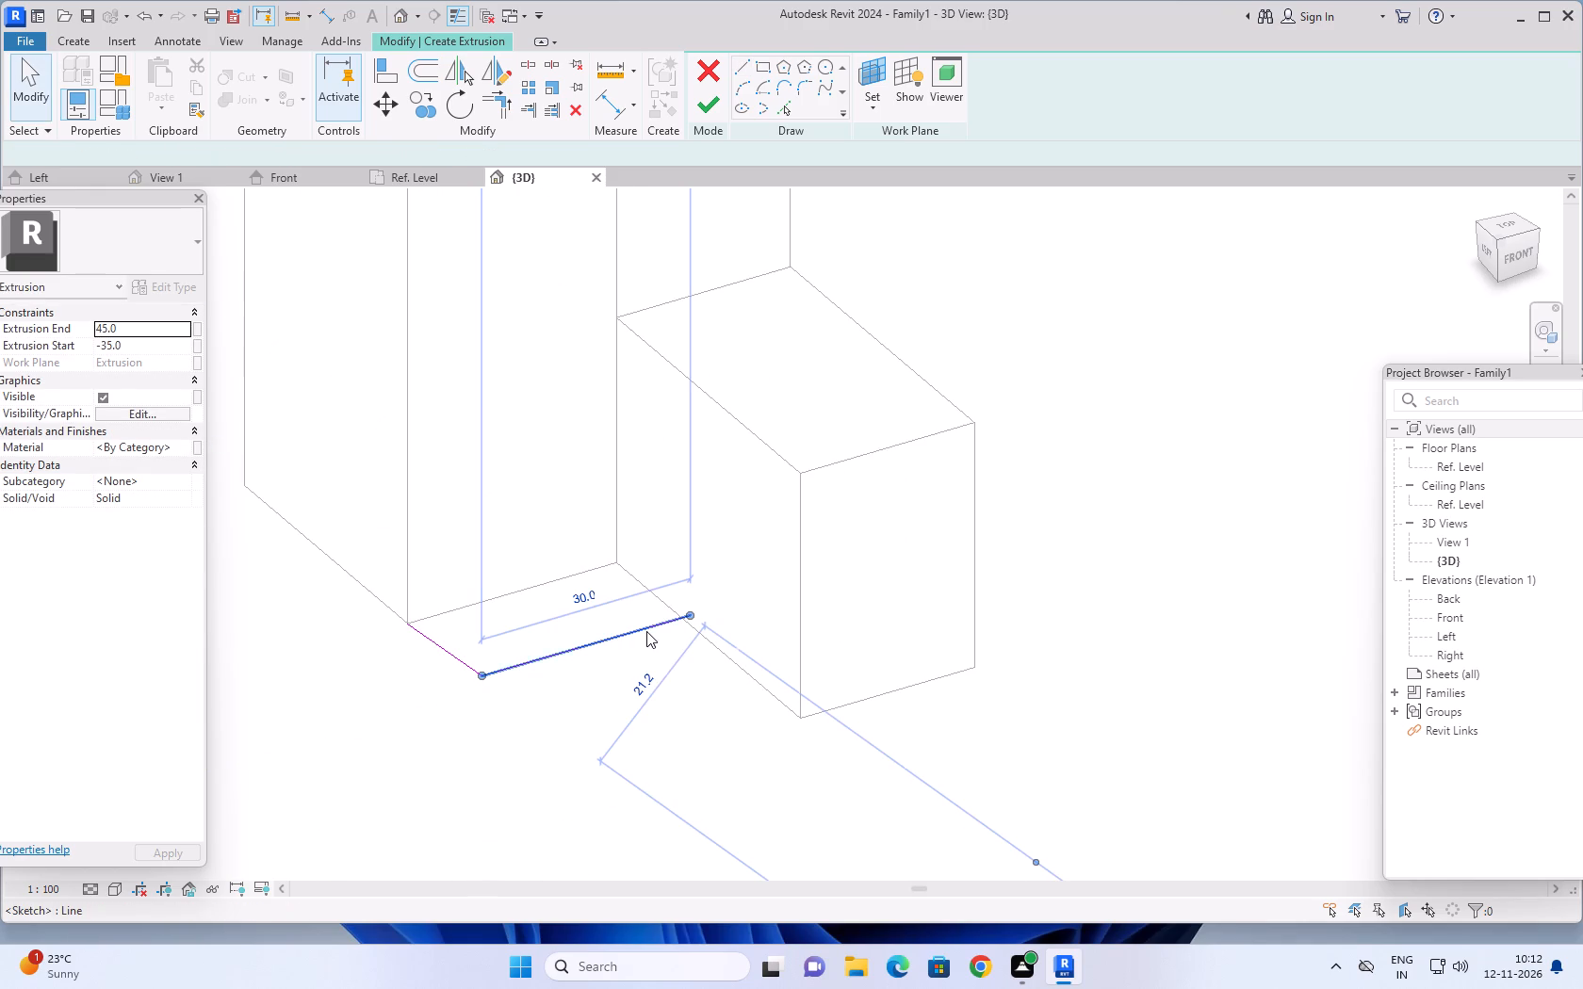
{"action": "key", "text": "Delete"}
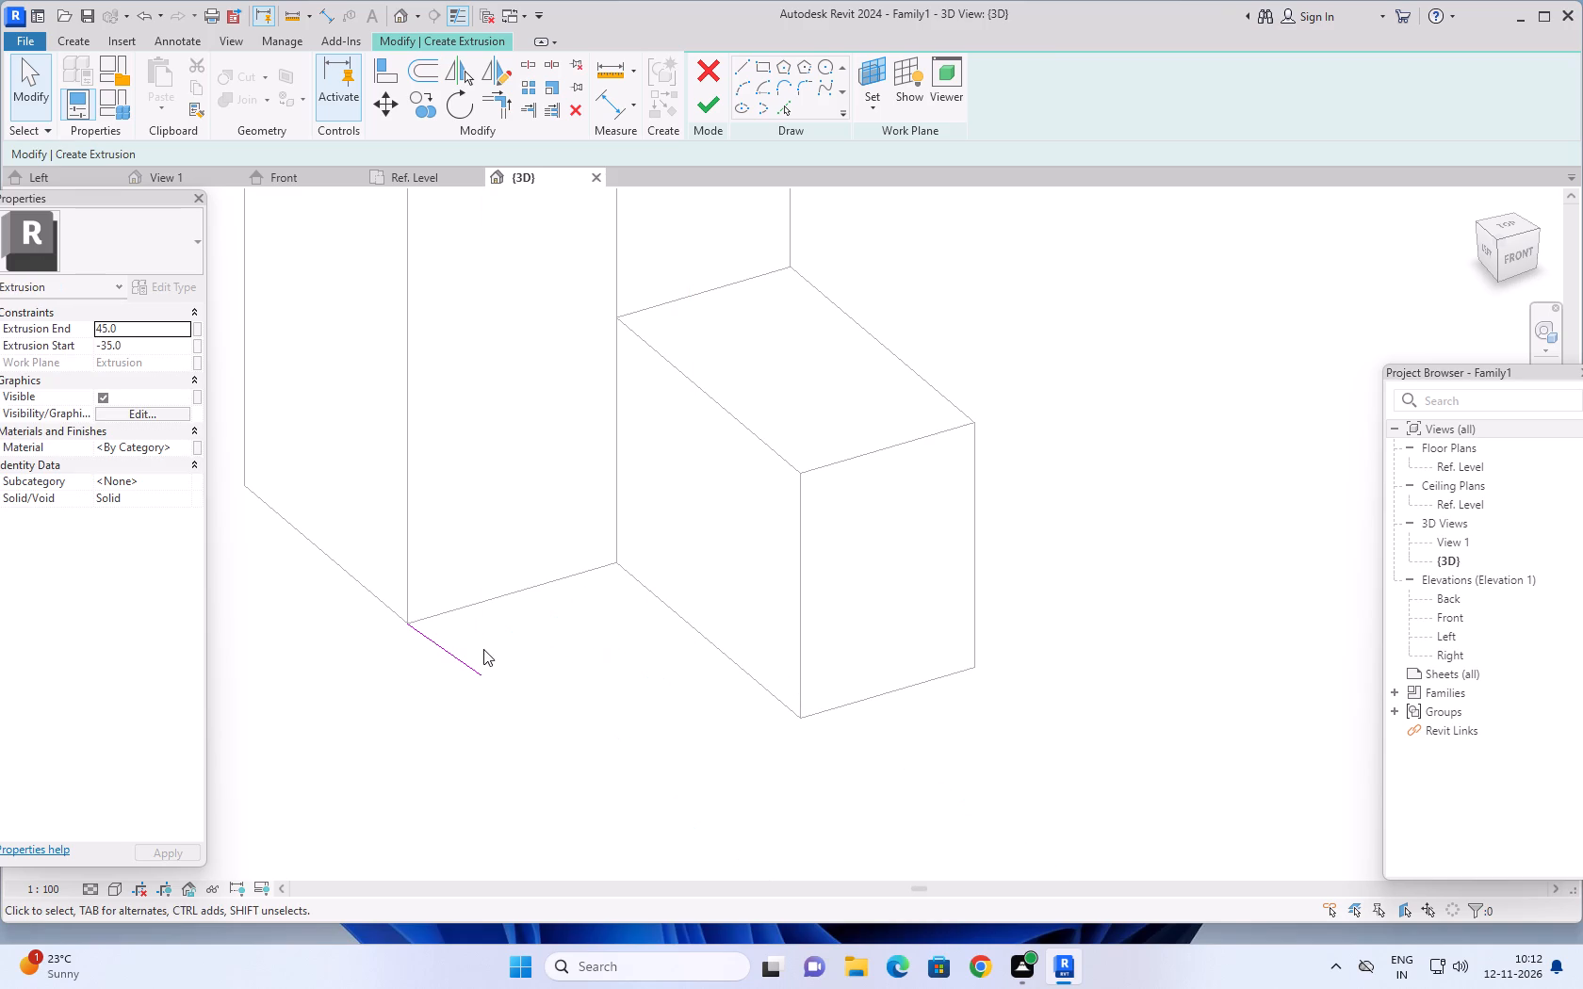
Draw a 30-unit horizontal line from the sloping line's lower end and a 15-unit line back to the front face's other bottom corner.
{"action": "scroll", "coordinate": [484, 649], "scroll_direction": "down", "scroll_amount": 7}
{"action": "middle_click_drag", "start_coordinate": [550, 657], "coordinate": [552, 667]}
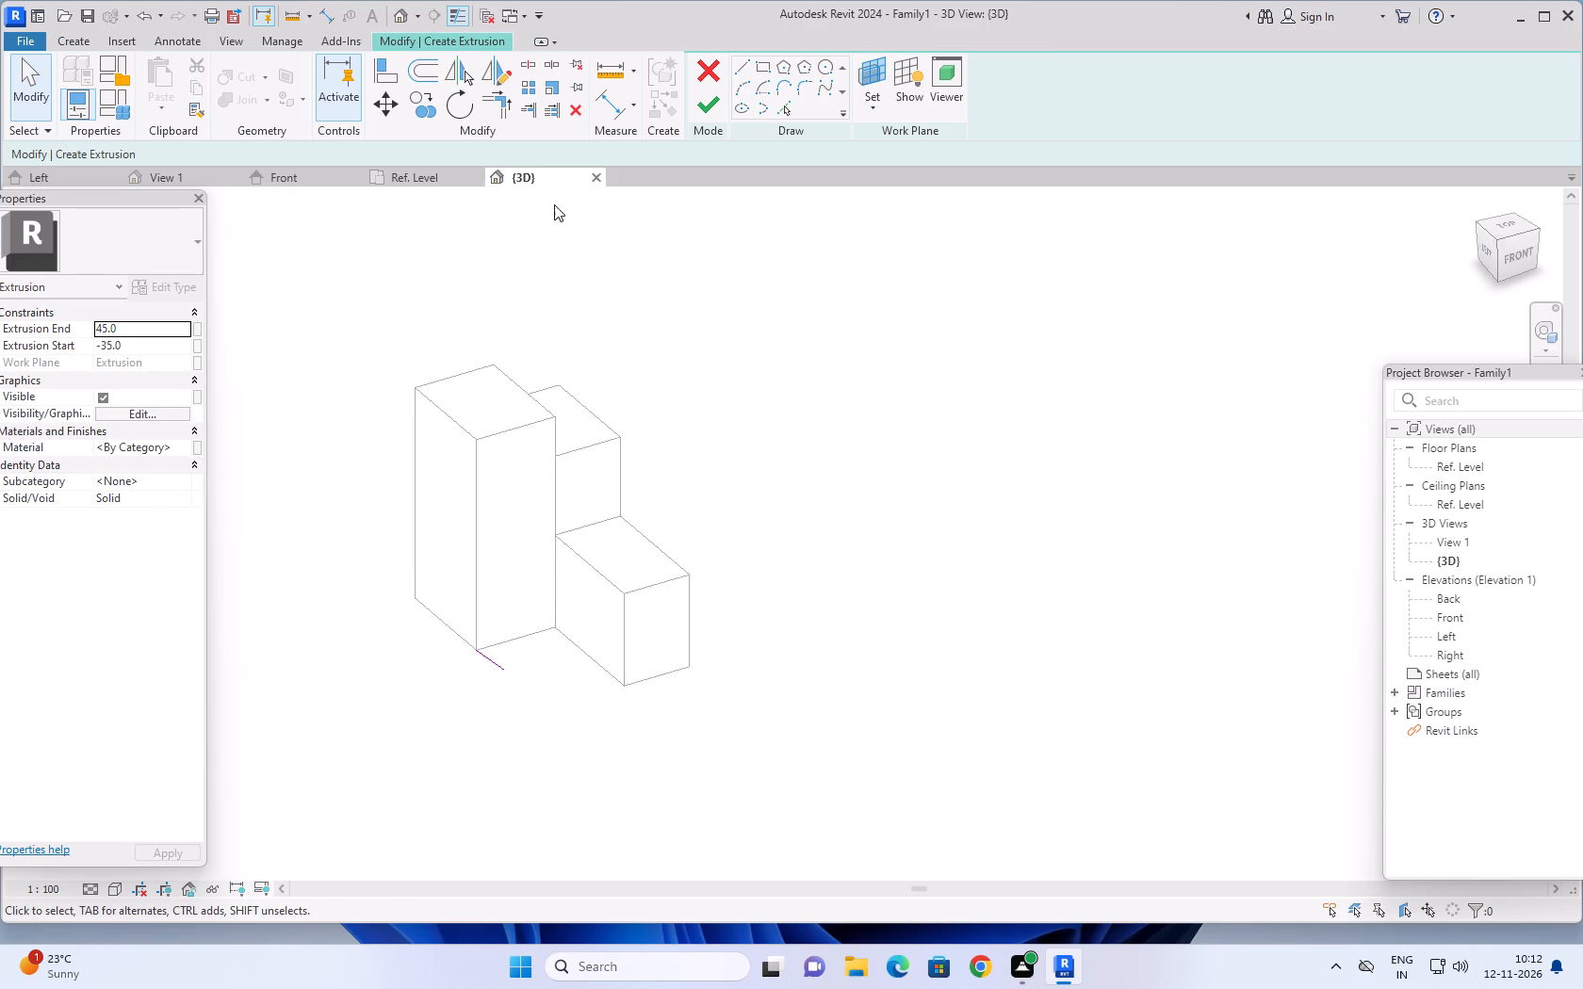
{"action": "left_click", "coordinate": [745, 67]}
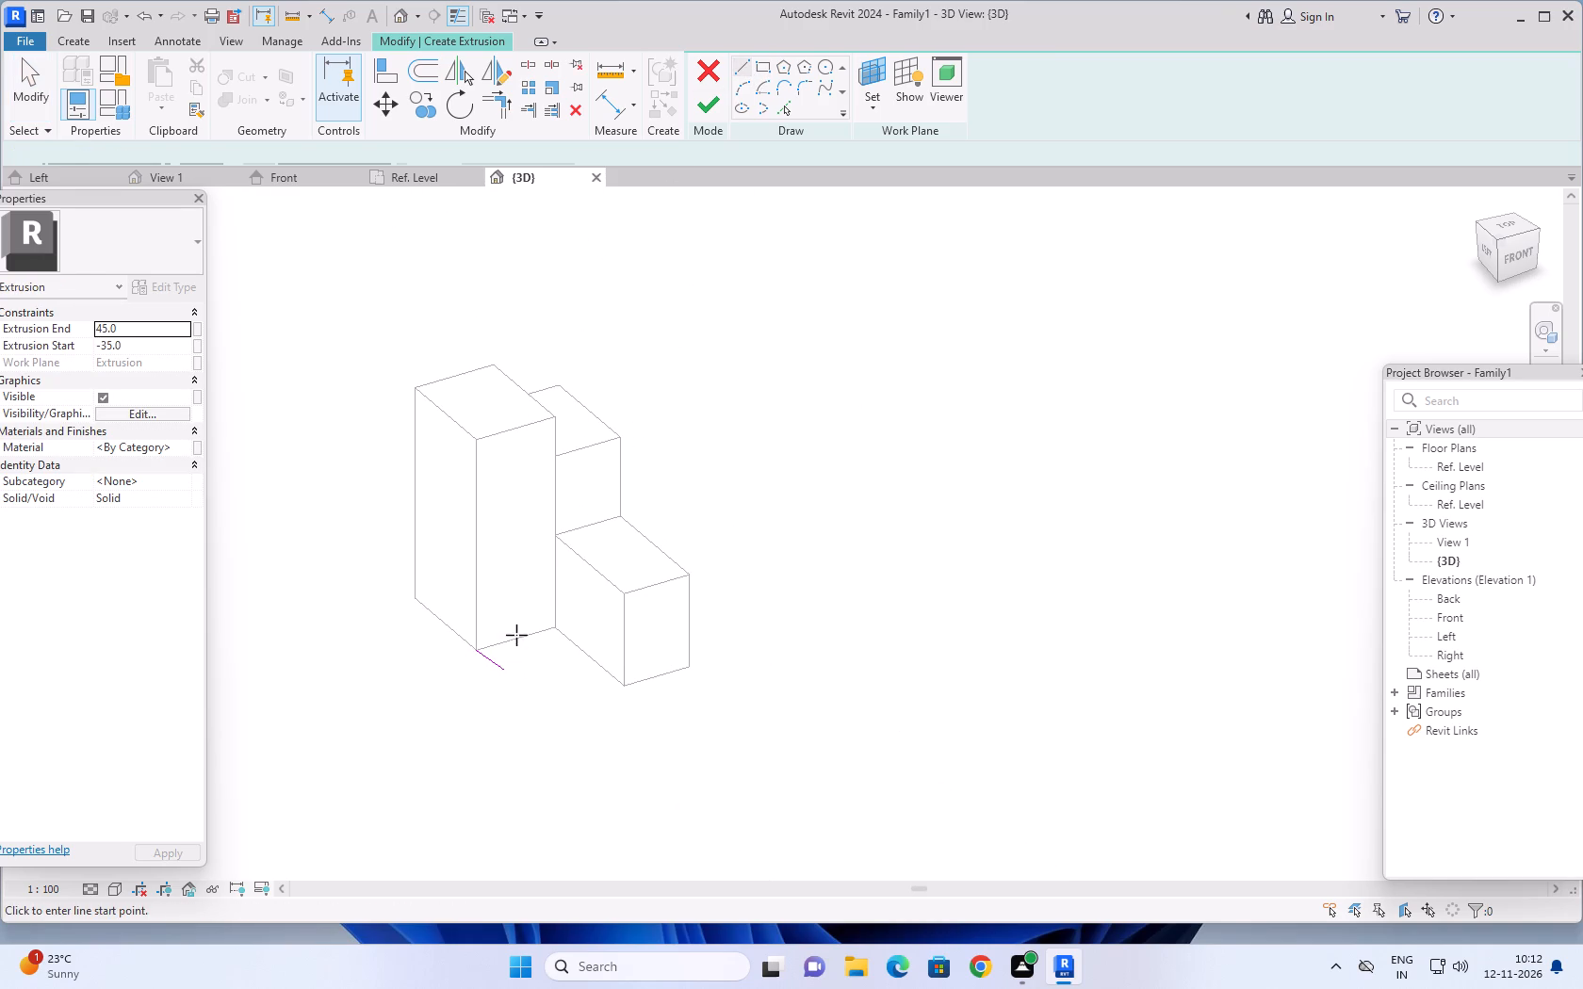
{"action": "scroll", "coordinate": [489, 673], "scroll_direction": "up", "scroll_amount": 9}
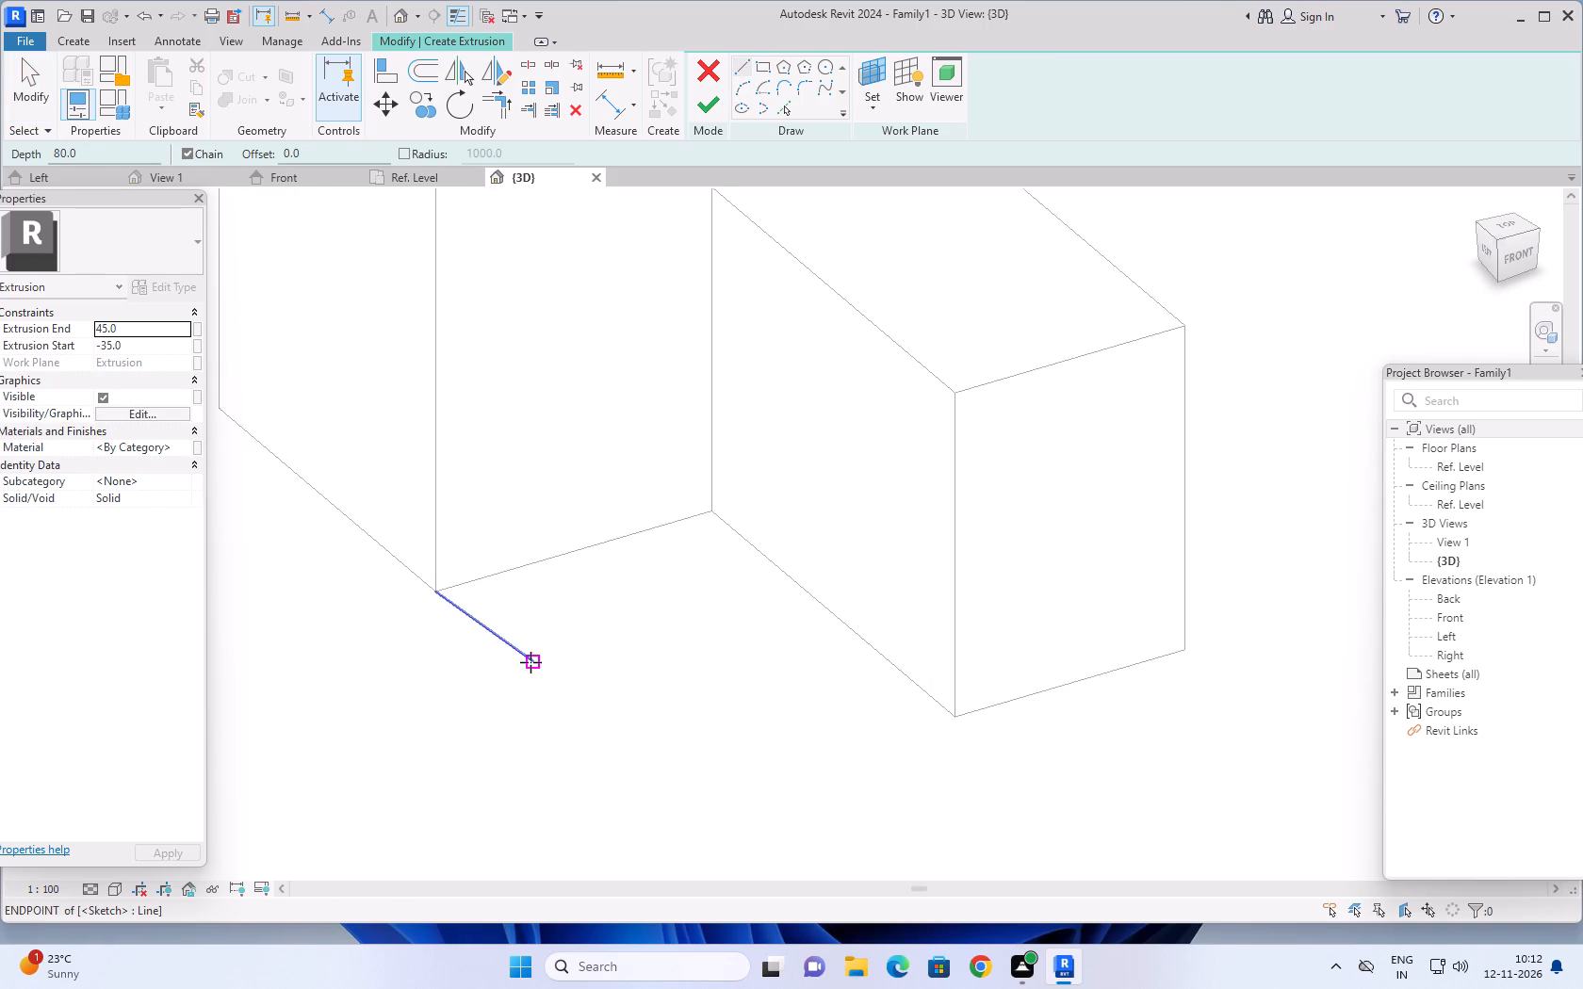
{"action": "left_click", "coordinate": [530, 662]}
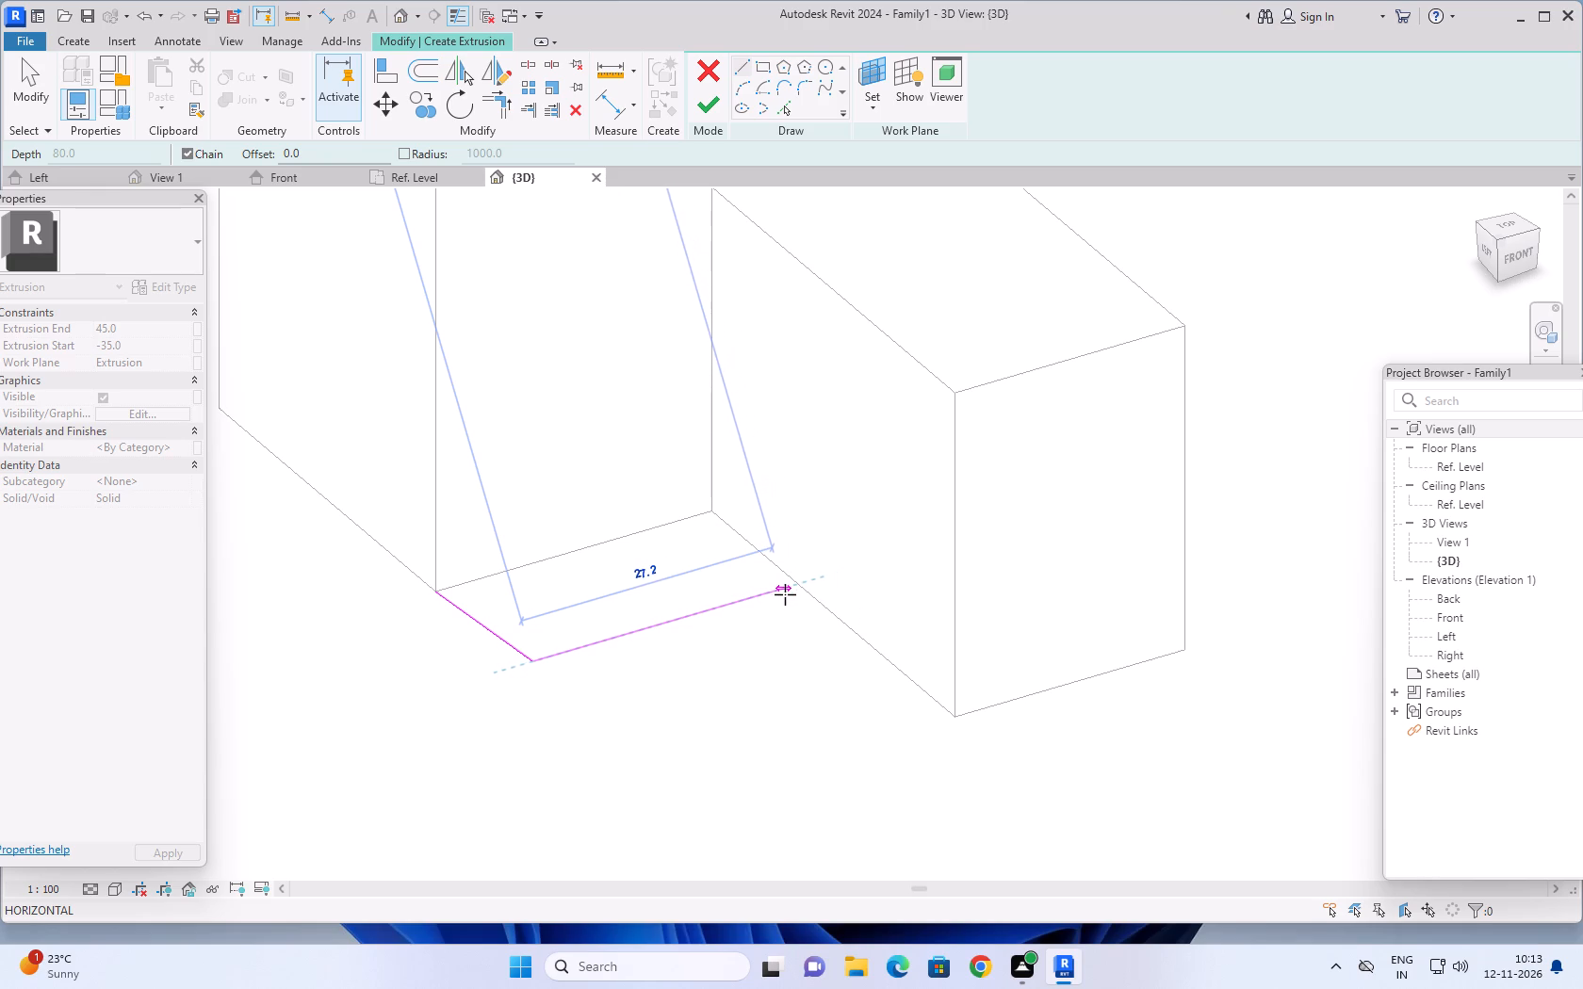
{"action": "scroll", "coordinate": [791, 592], "scroll_direction": "down", "scroll_amount": 5}
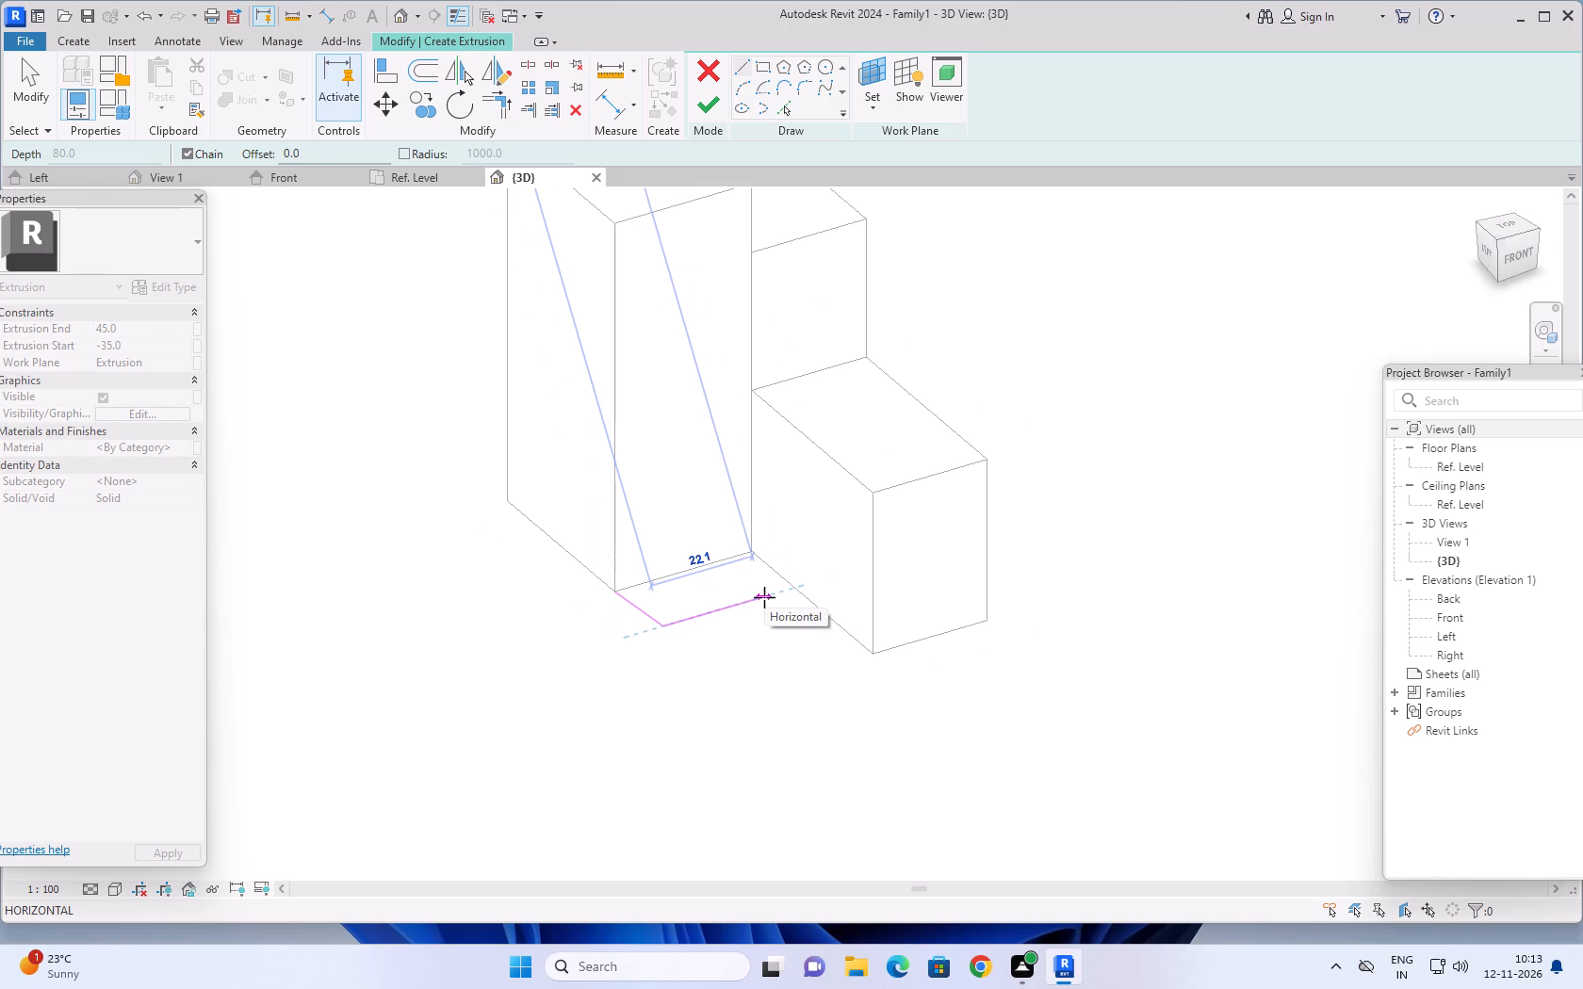
{"action": "type", "text": "30"}
{"action": "key", "text": "Return"}
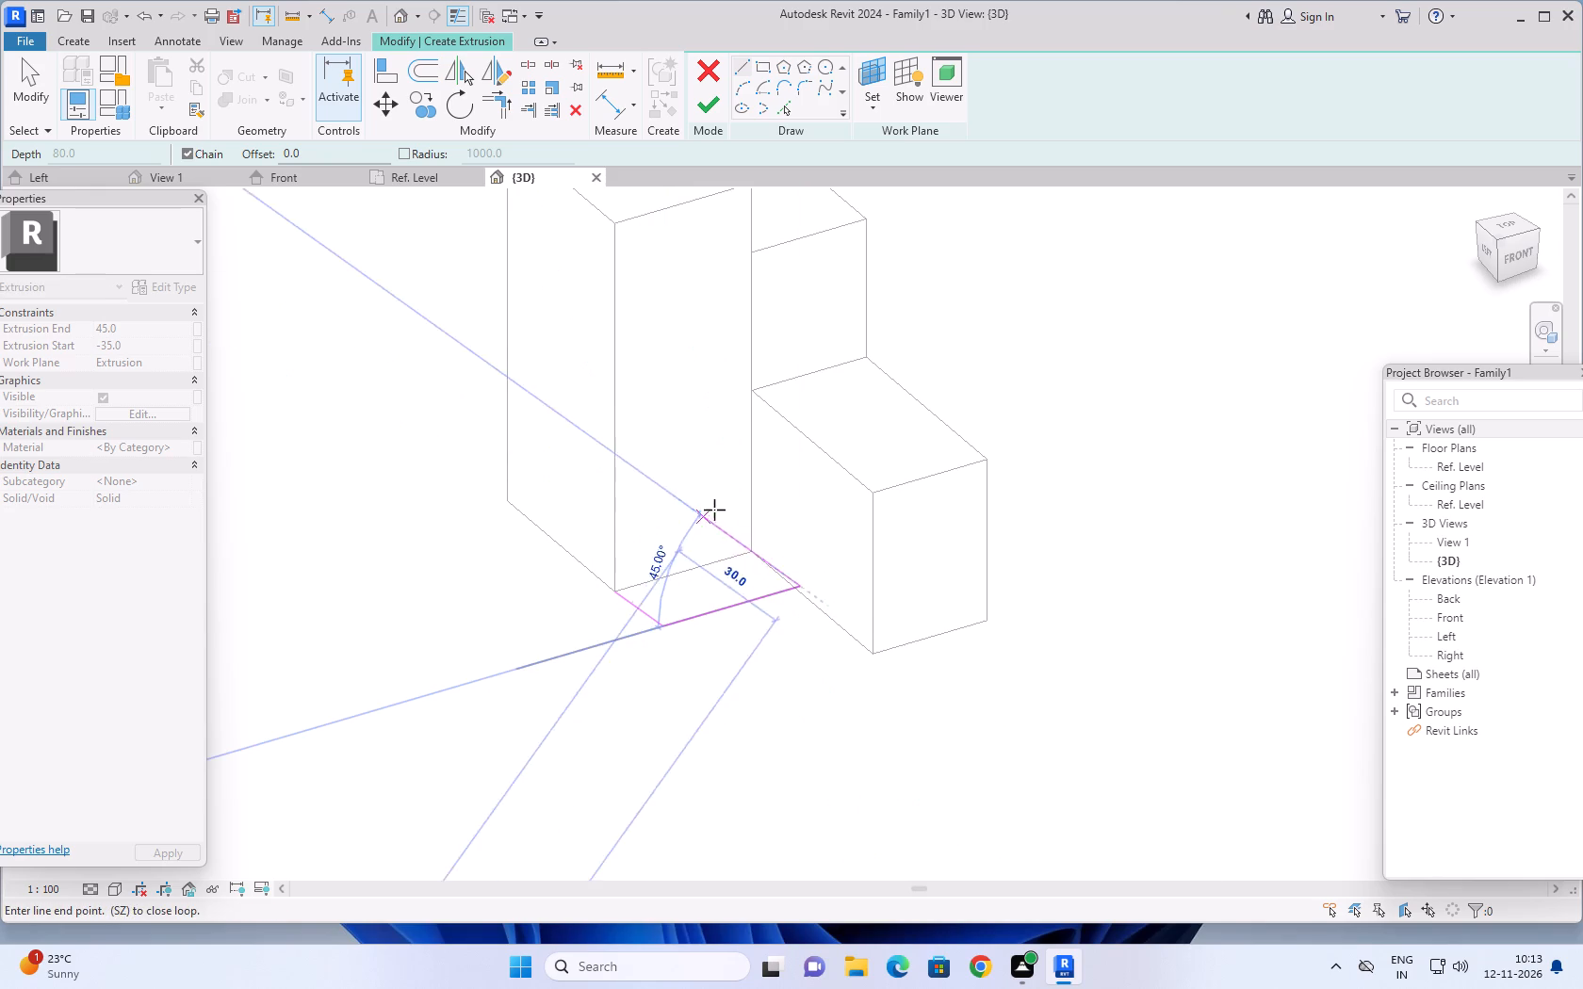
{"action": "left_click", "coordinate": [750, 552]}
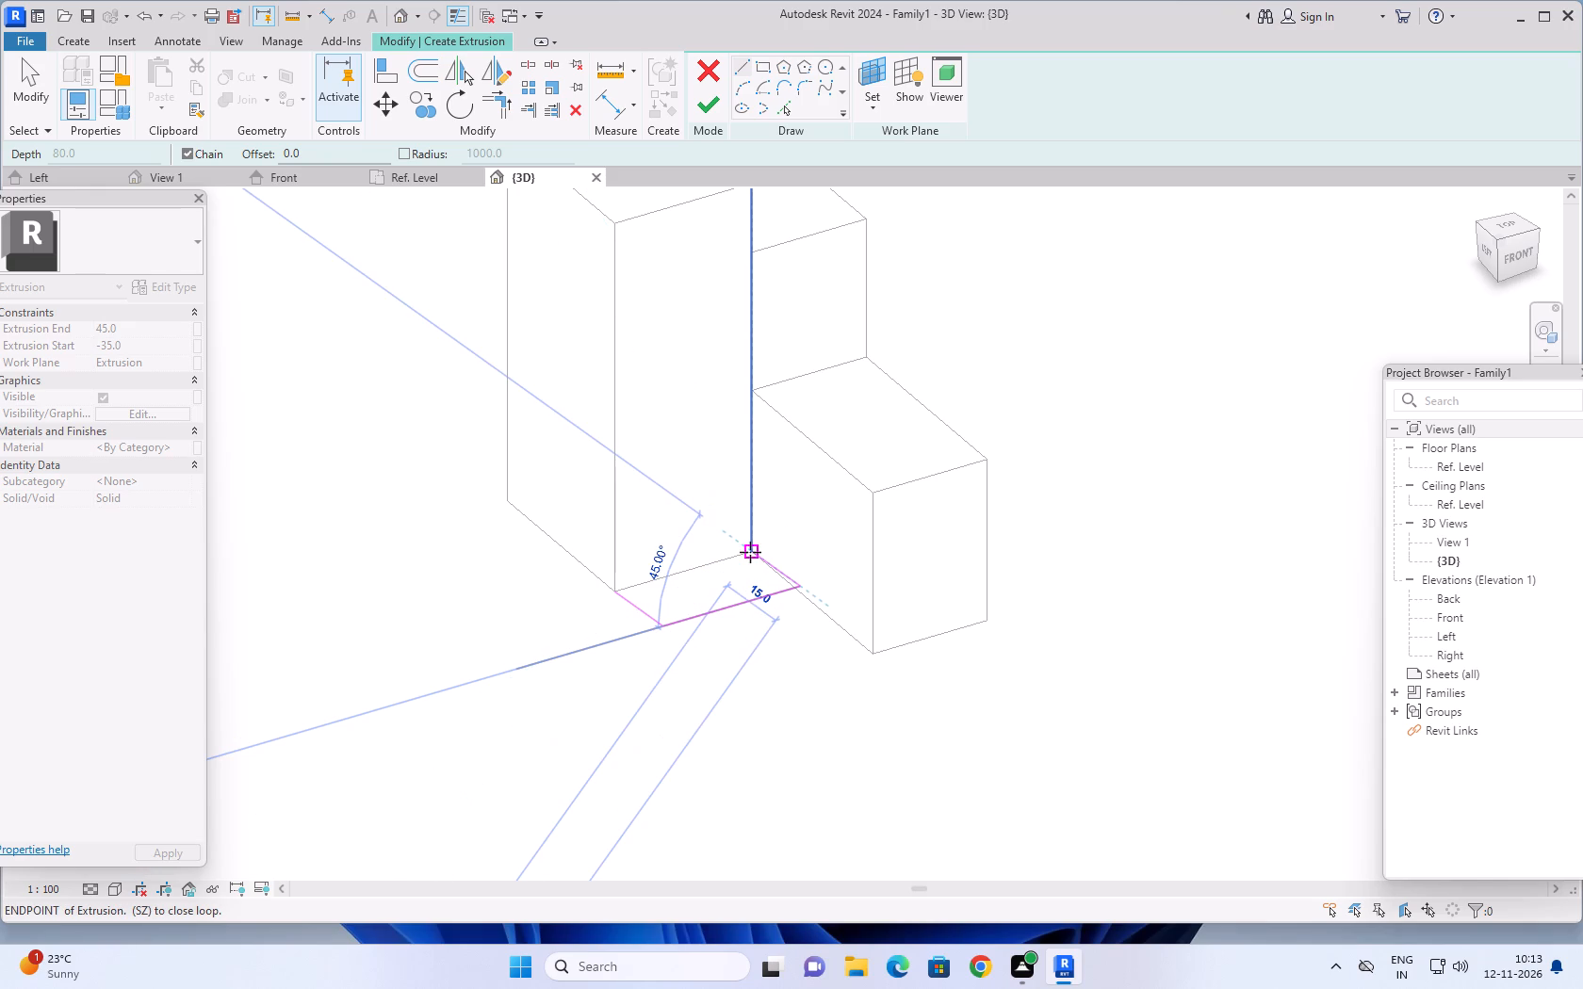
{"action": "key", "text": "Escape"}
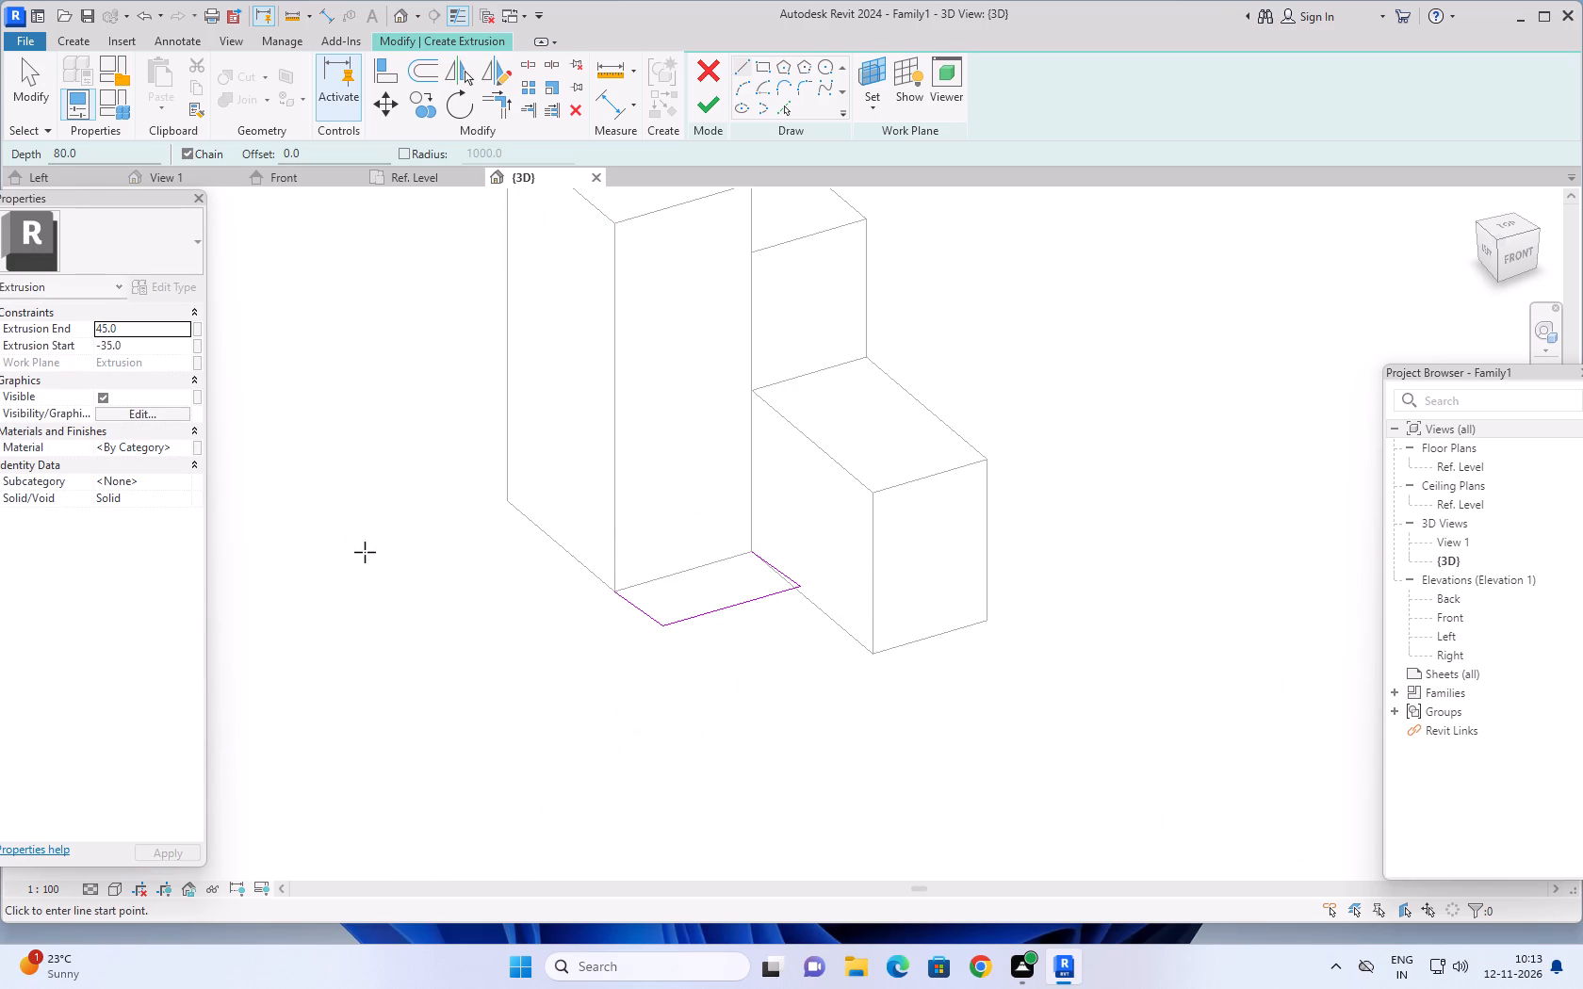
Set the extrusion's start to 0 and its end to 35.
{"action": "left_click", "coordinate": [141, 345]}
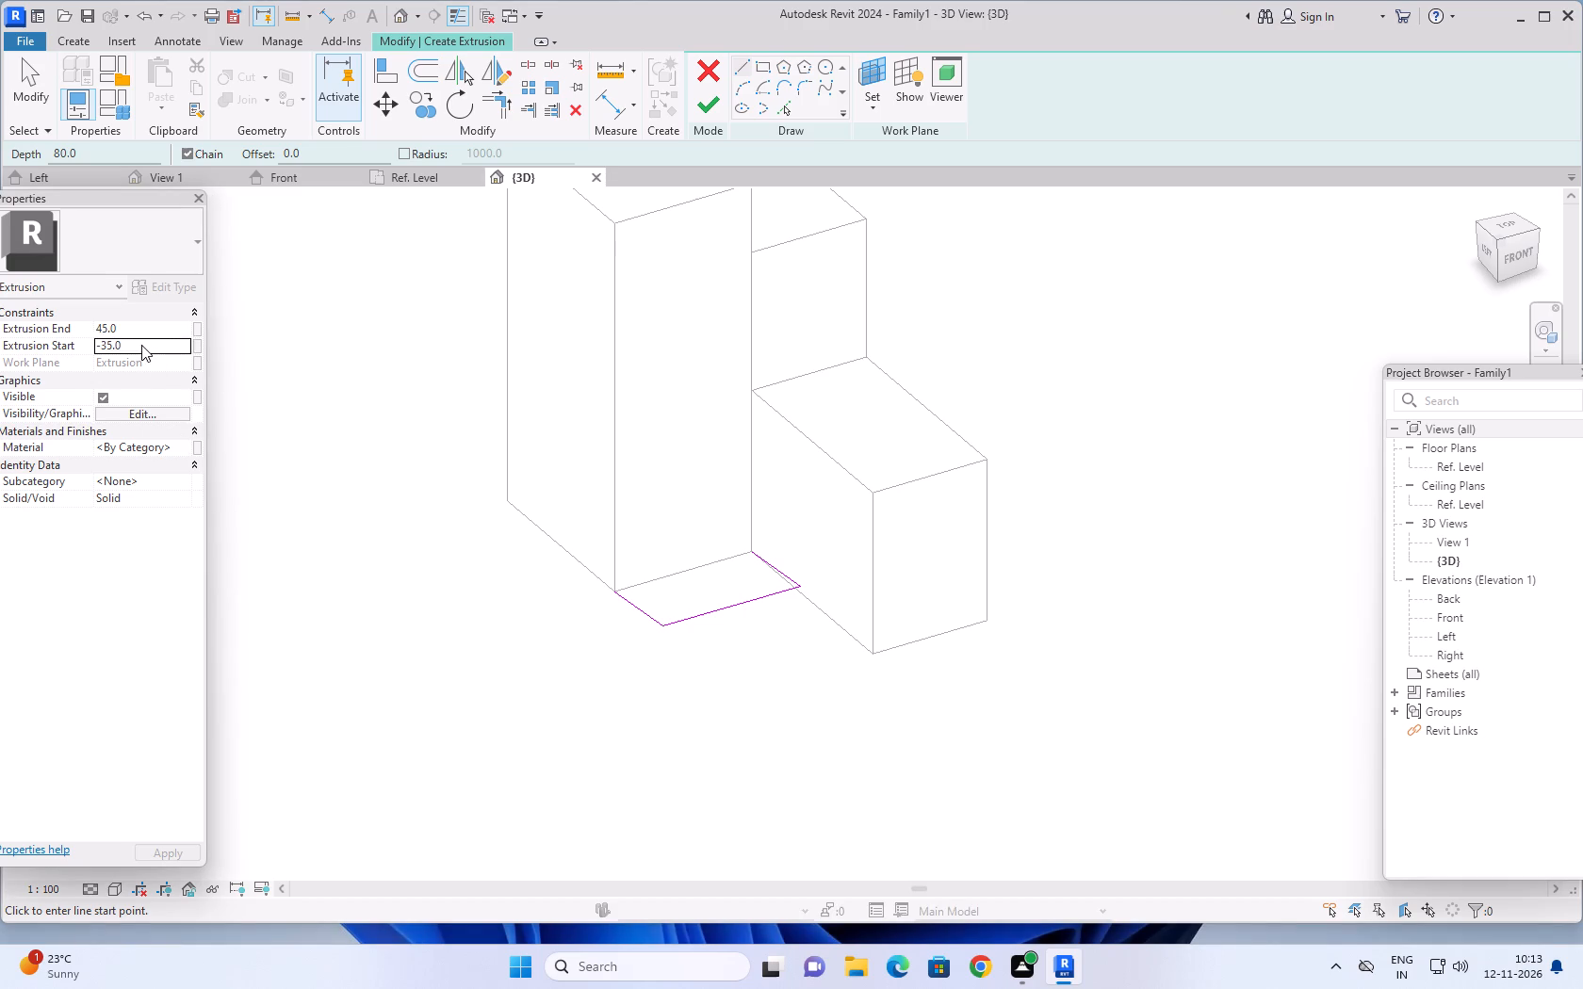
{"action": "key", "text": "0"}
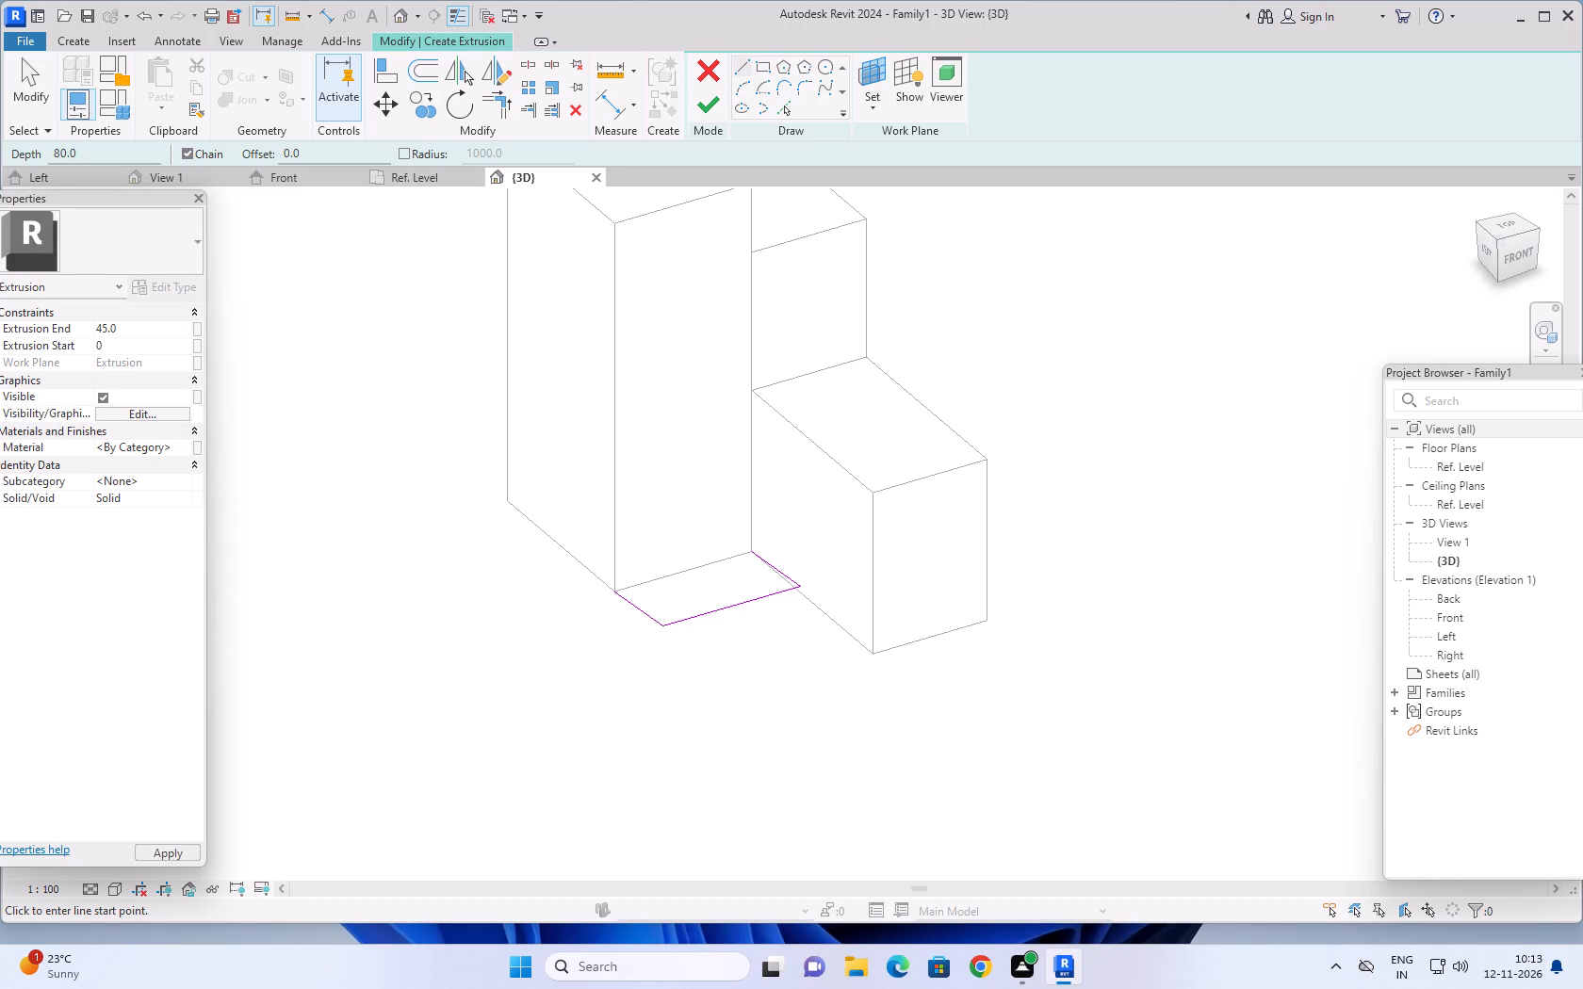
{"action": "left_click", "coordinate": [137, 329]}
{"action": "type", "text": "35"}
{"action": "key", "text": "Return"}
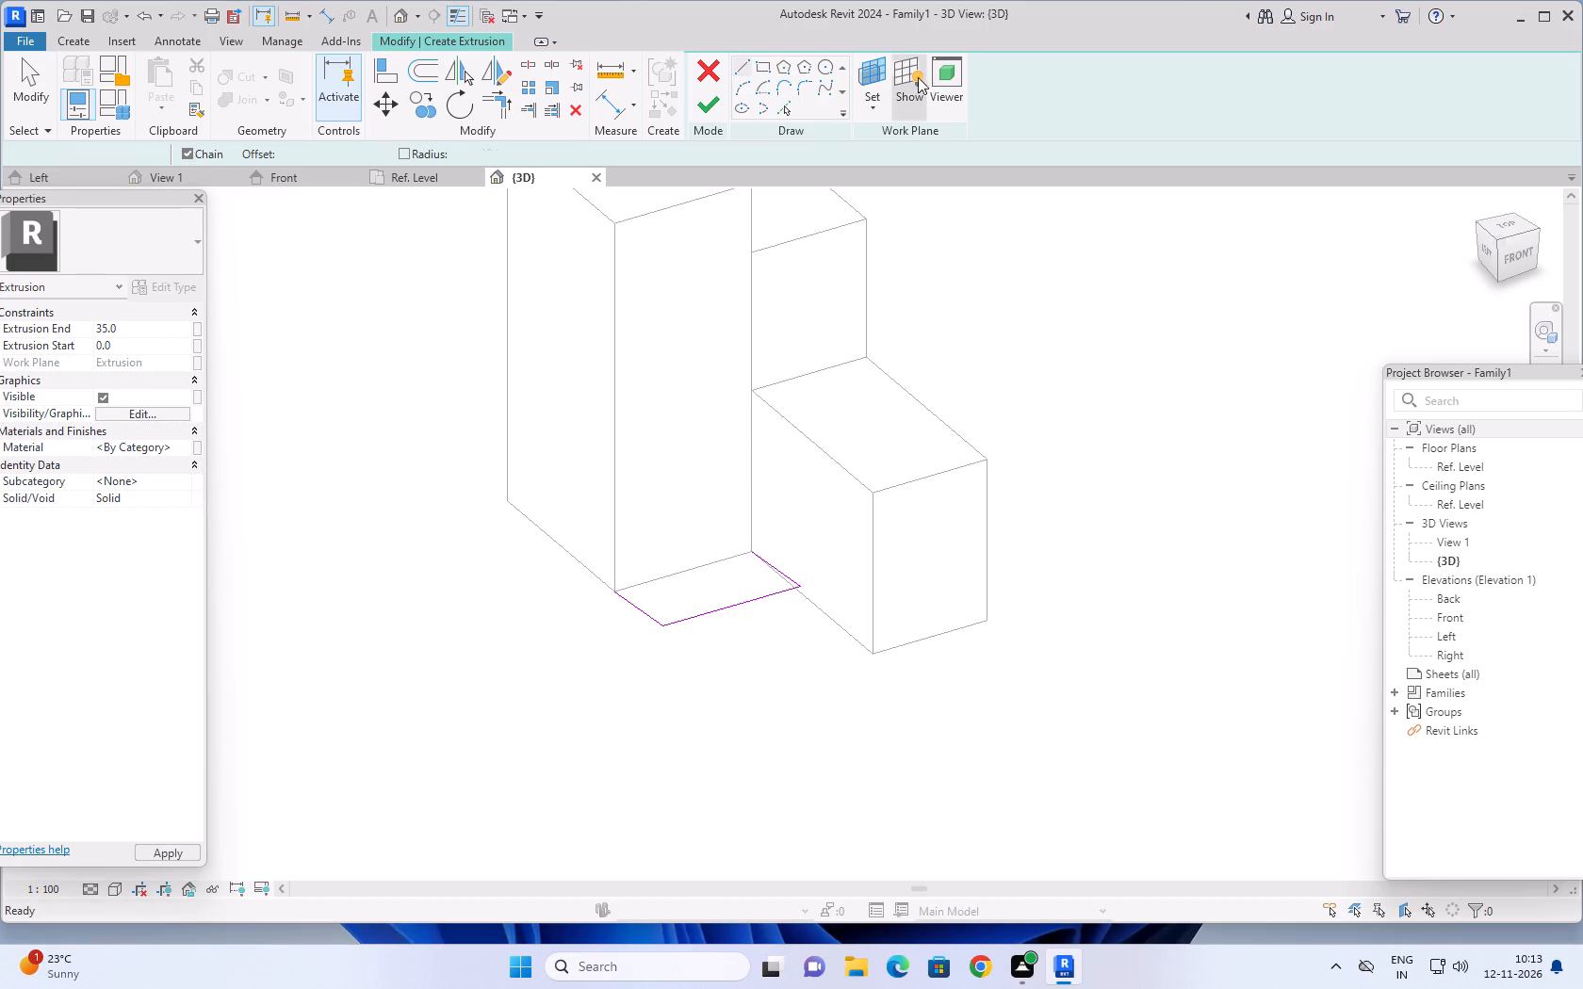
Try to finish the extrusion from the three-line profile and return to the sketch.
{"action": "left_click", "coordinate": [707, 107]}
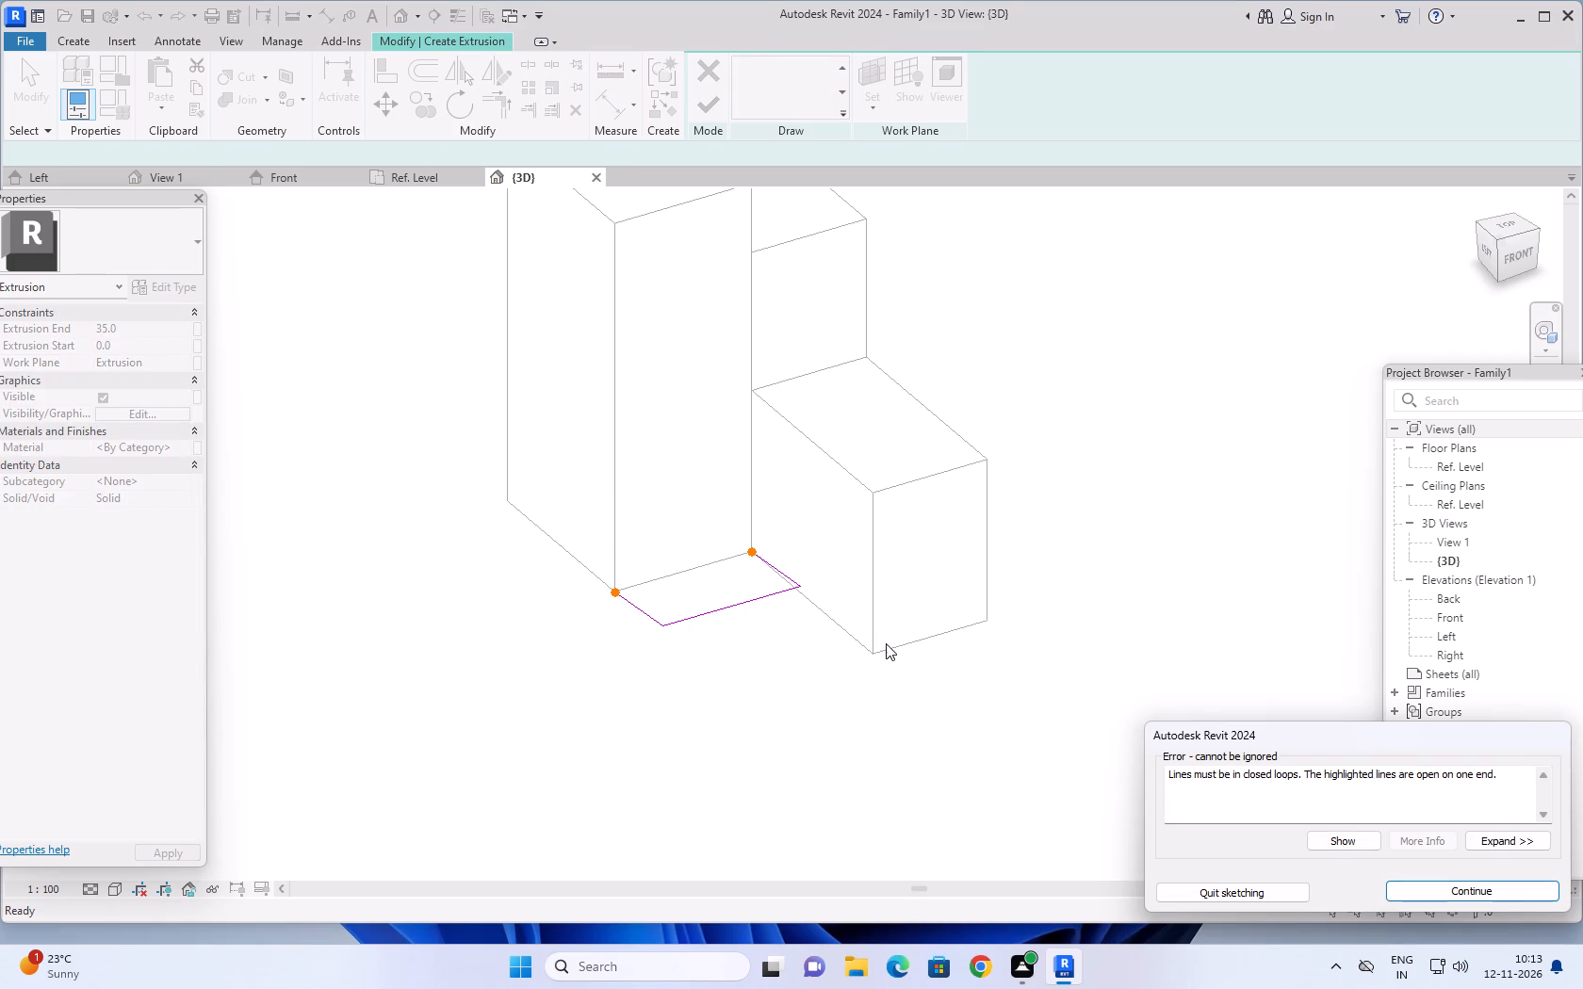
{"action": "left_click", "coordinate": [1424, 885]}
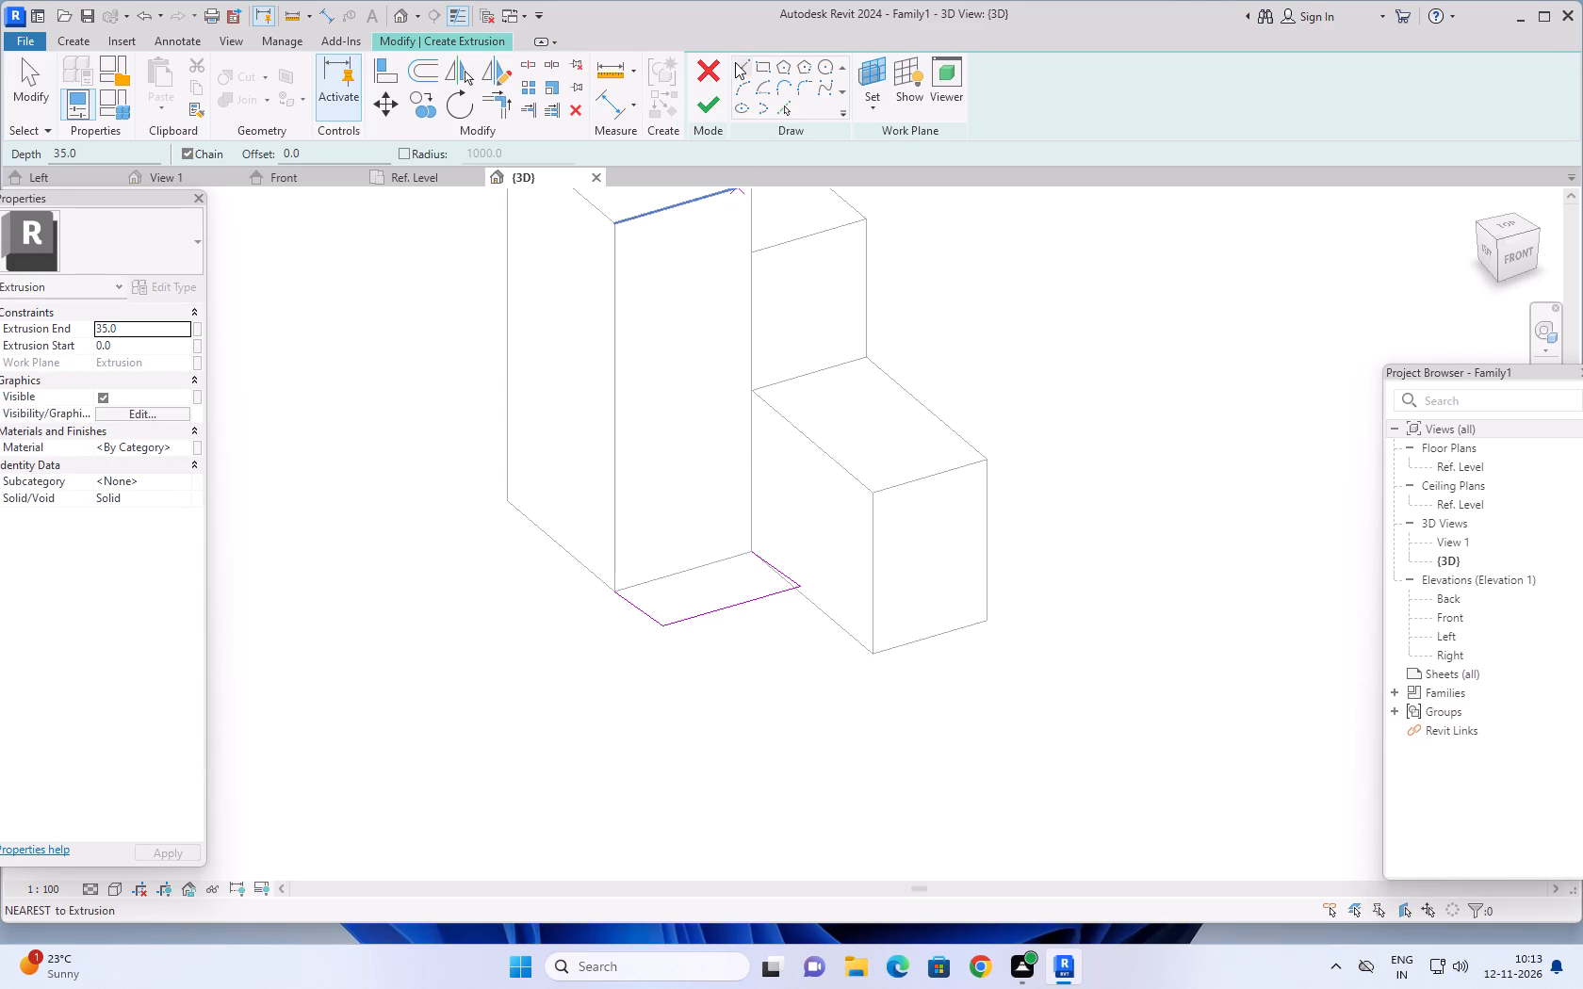
Close the profile with a line along the front face's bottom edge, finish the extrusion, and clear the selection.
{"action": "left_click", "coordinate": [752, 556]}
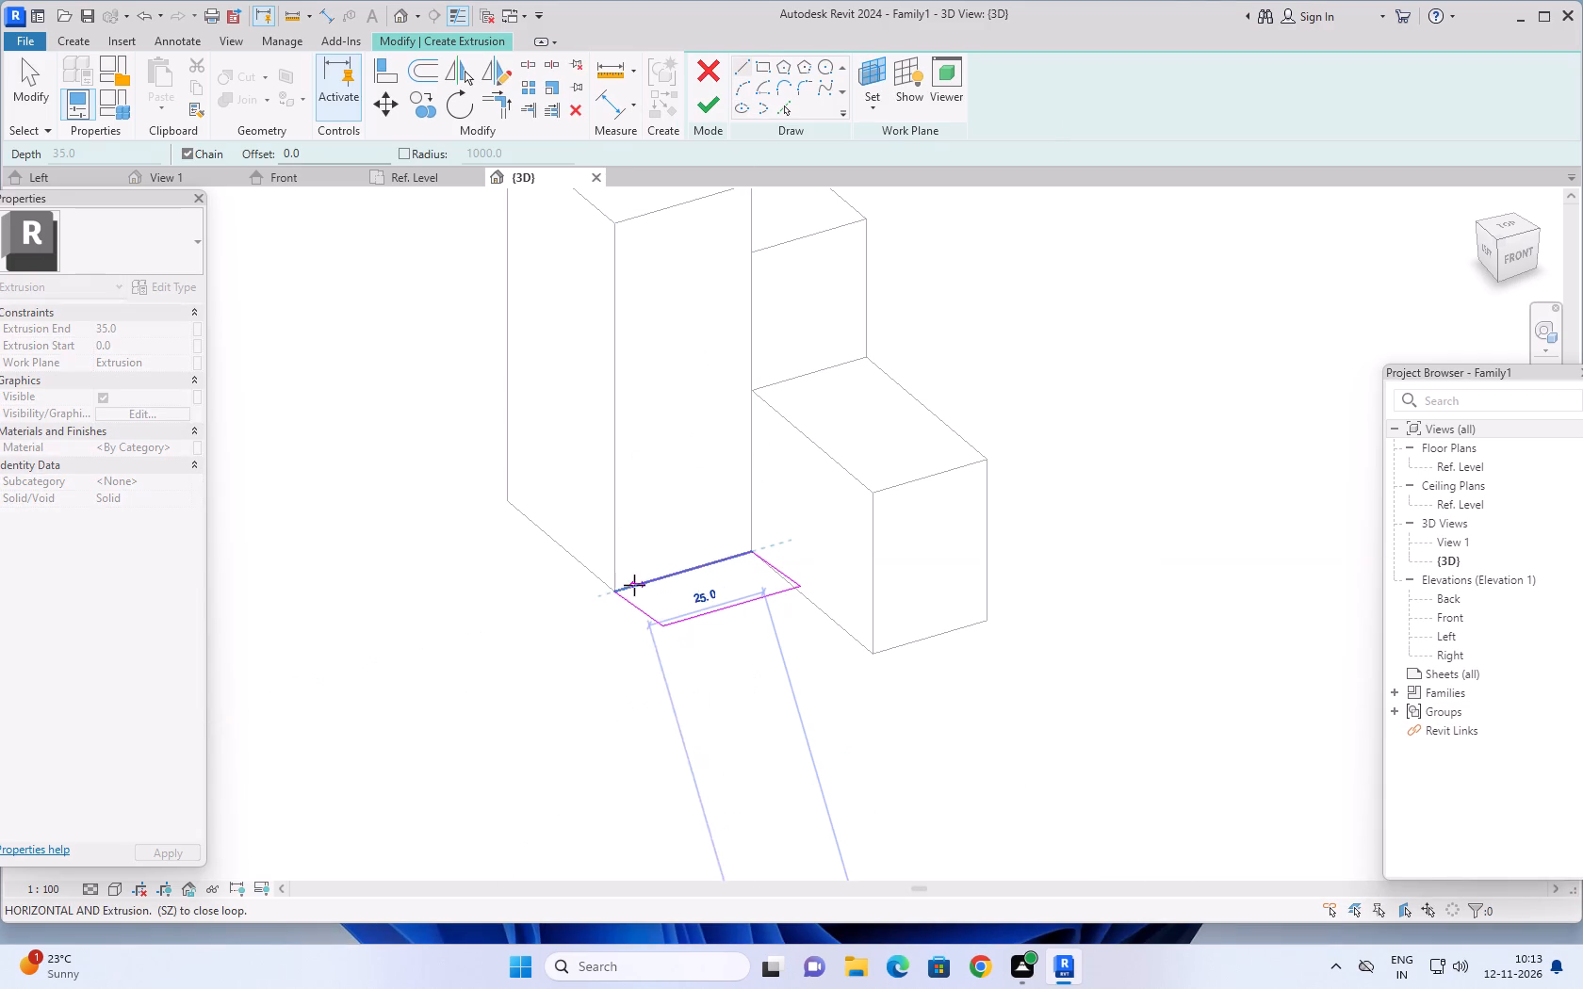
{"action": "left_click", "coordinate": [617, 591]}
{"action": "key", "text": "Escape"}
{"action": "key", "text": "Escape"}
{"action": "key", "text": "Escape"}
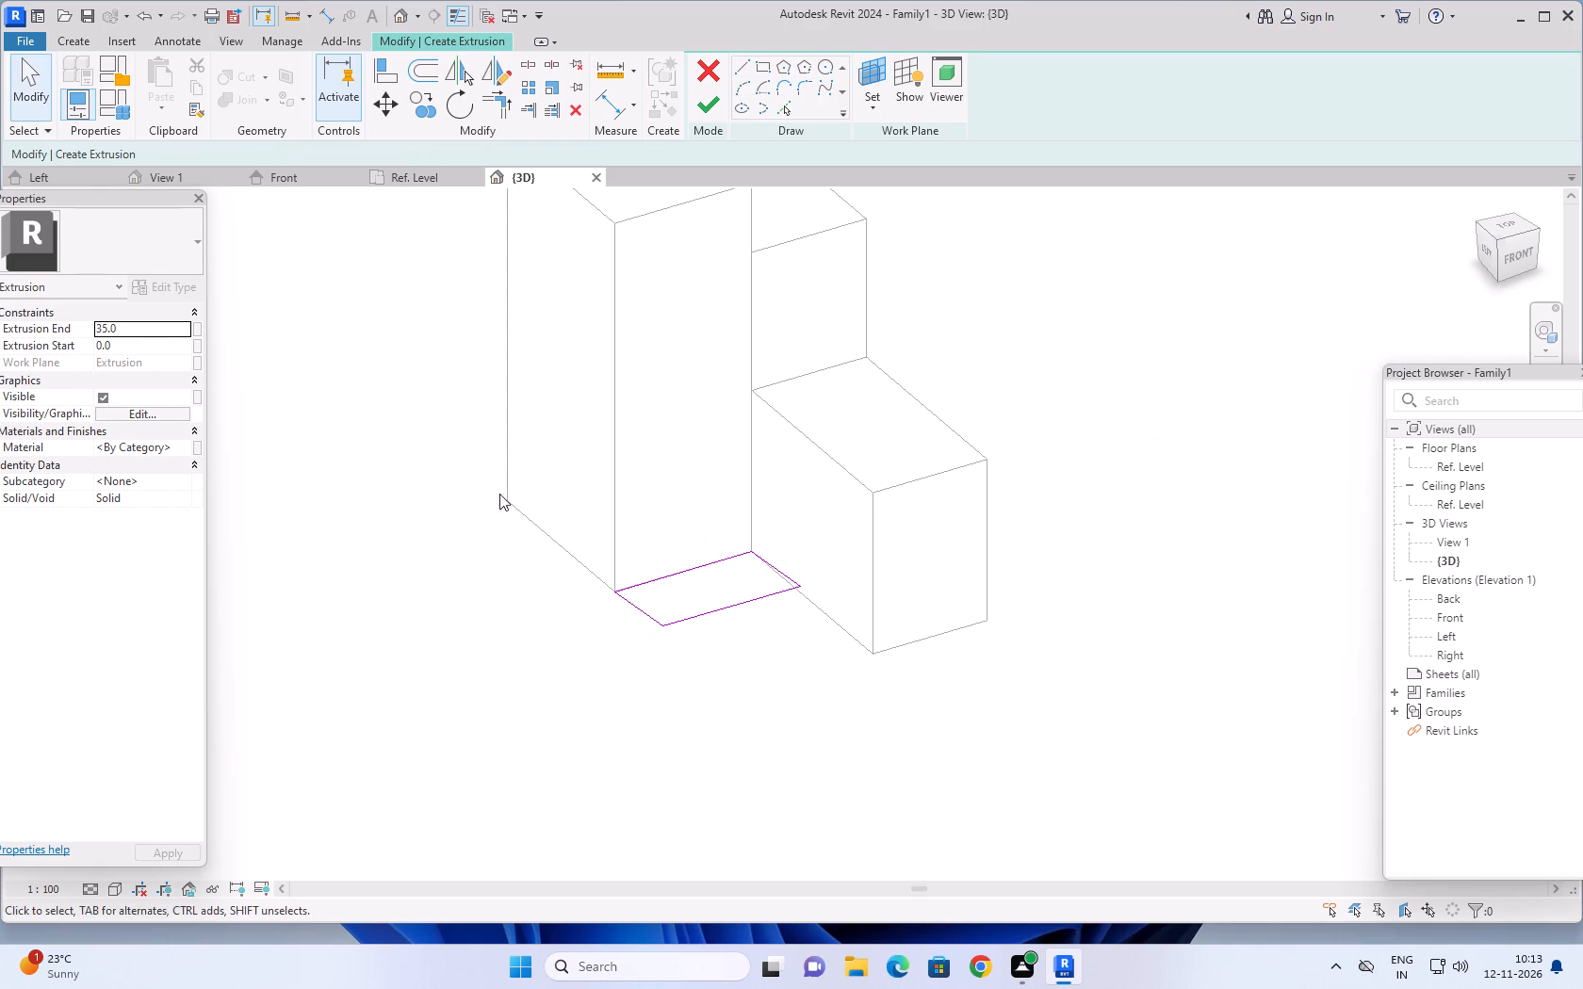
{"action": "key", "text": "Escape"}
{"action": "left_click", "coordinate": [717, 103]}
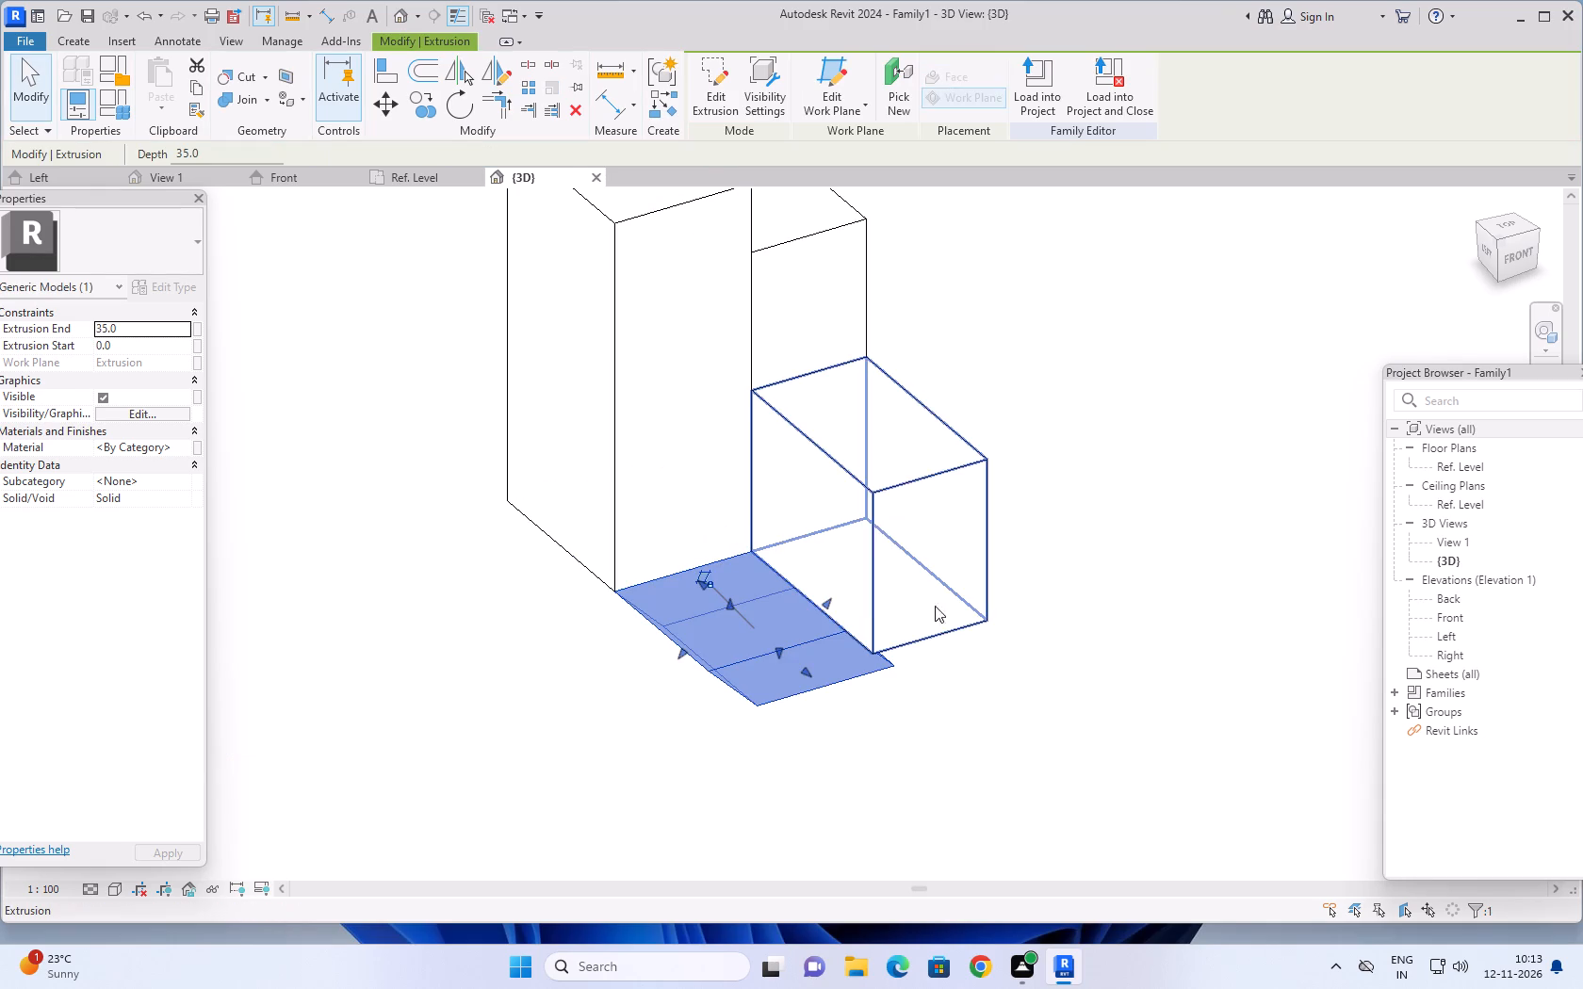
{"action": "key", "text": "Escape"}
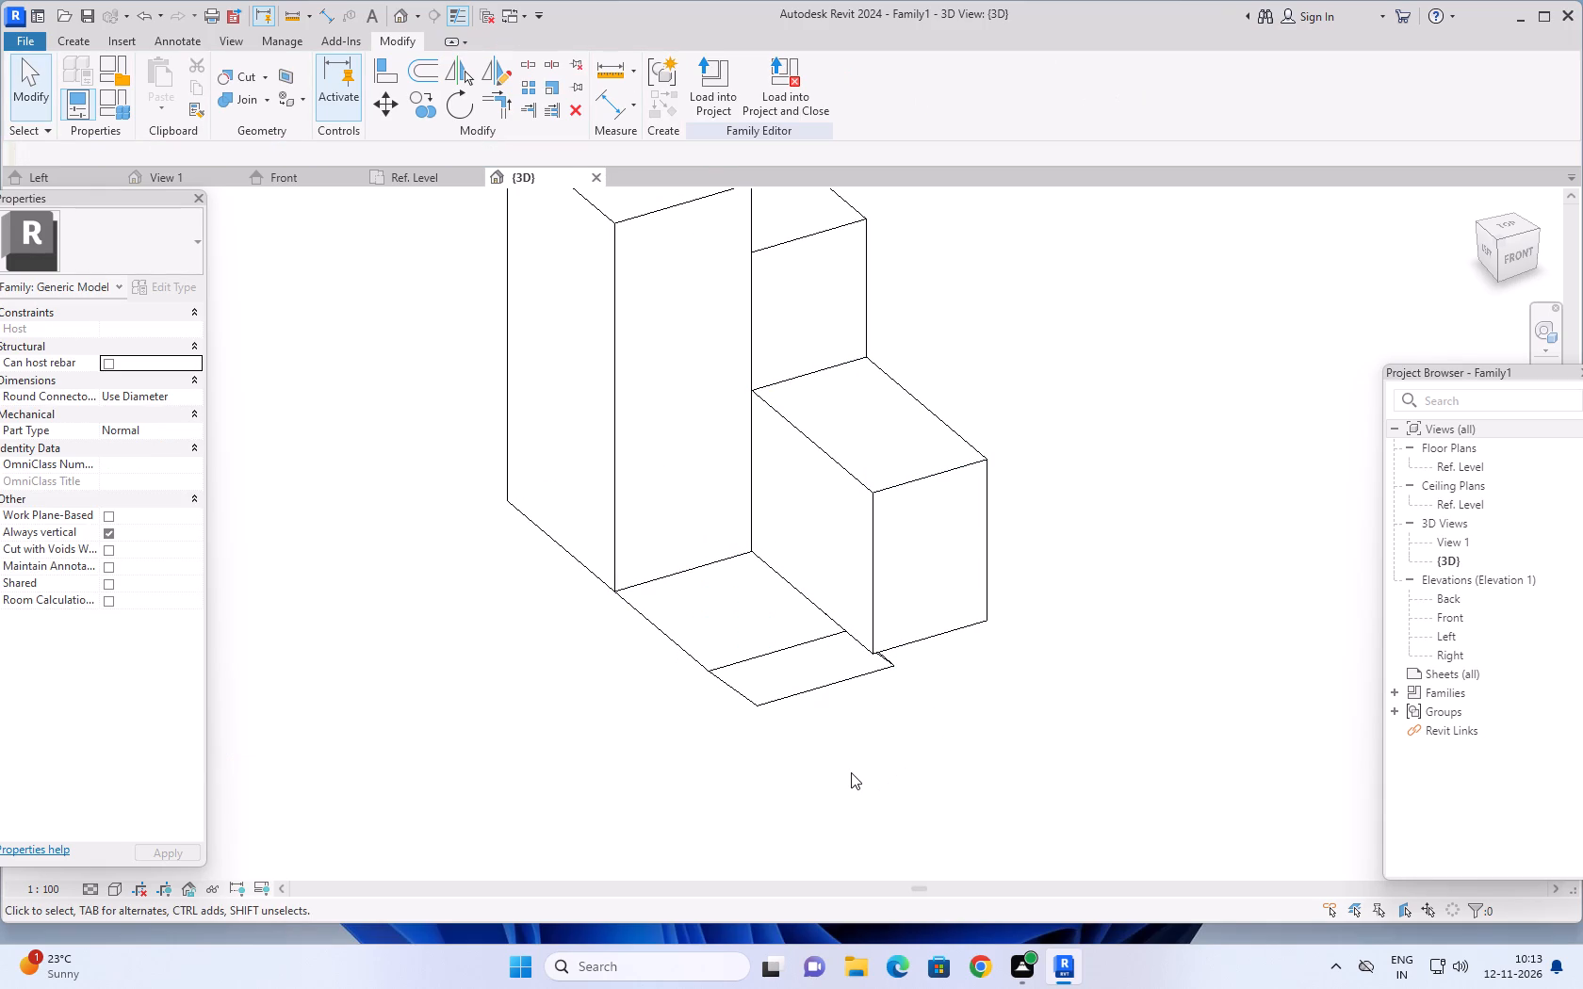
Examine the new slanted extrusion and how it meets the neighbouring blocks from several directions.
{"action": "middle_click_drag", "start_coordinate": [856, 770], "coordinate": [1060, 478], "text": "shift"}
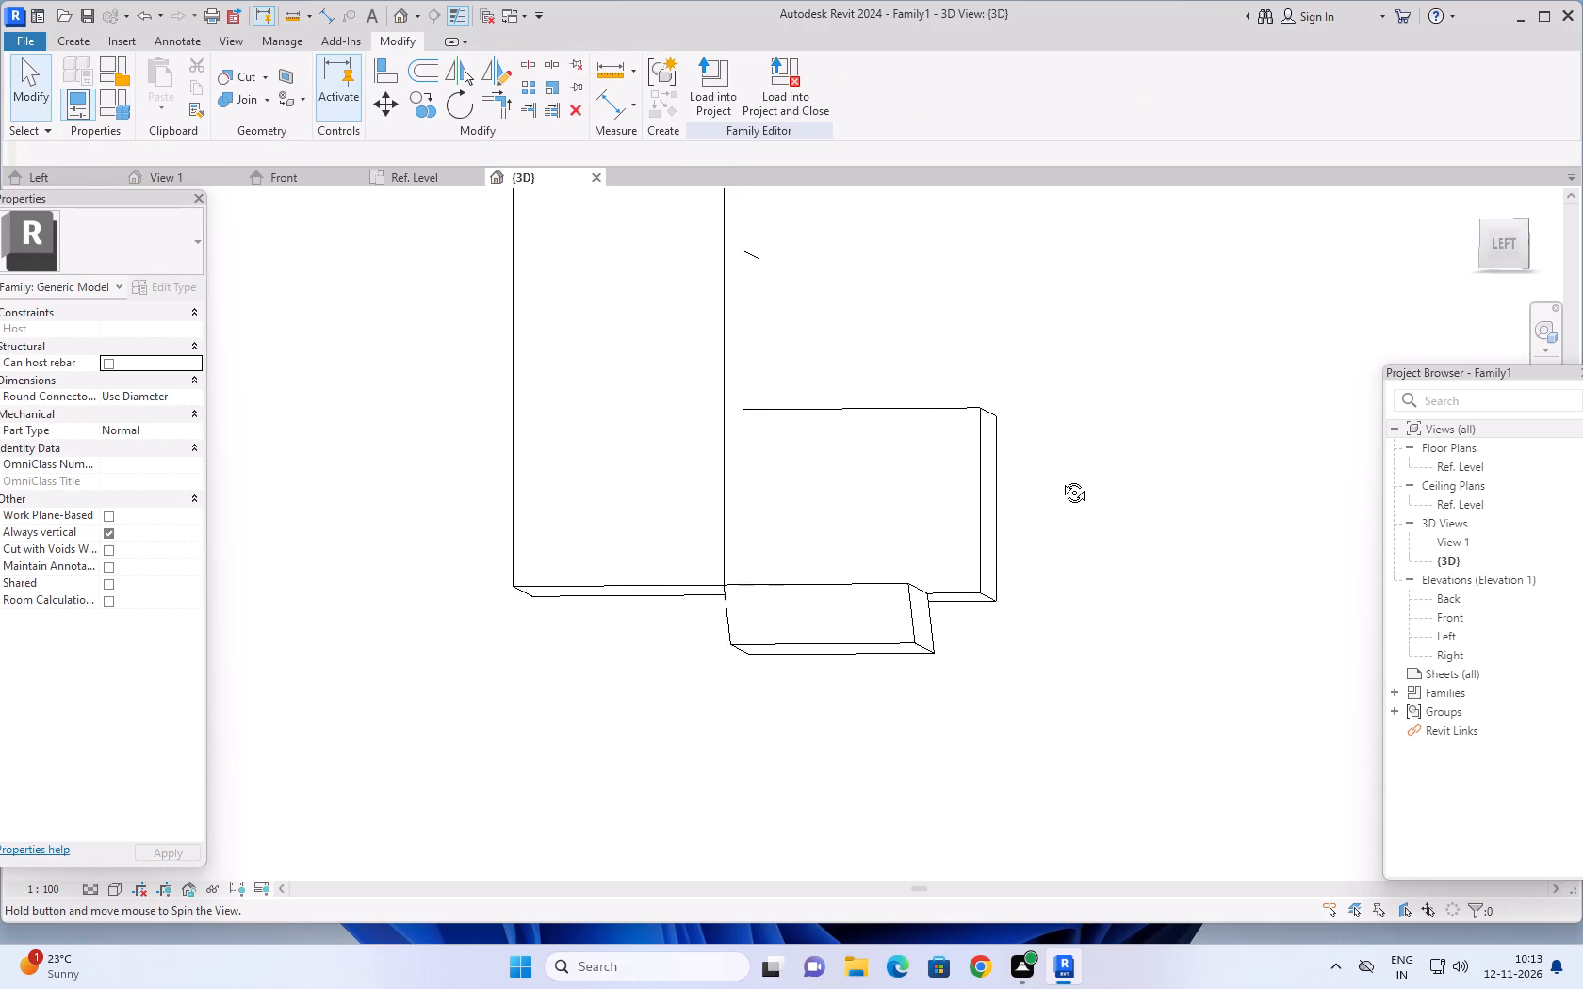
{"action": "middle_click_drag", "start_coordinate": [1060, 478], "coordinate": [948, 726], "text": "shift"}
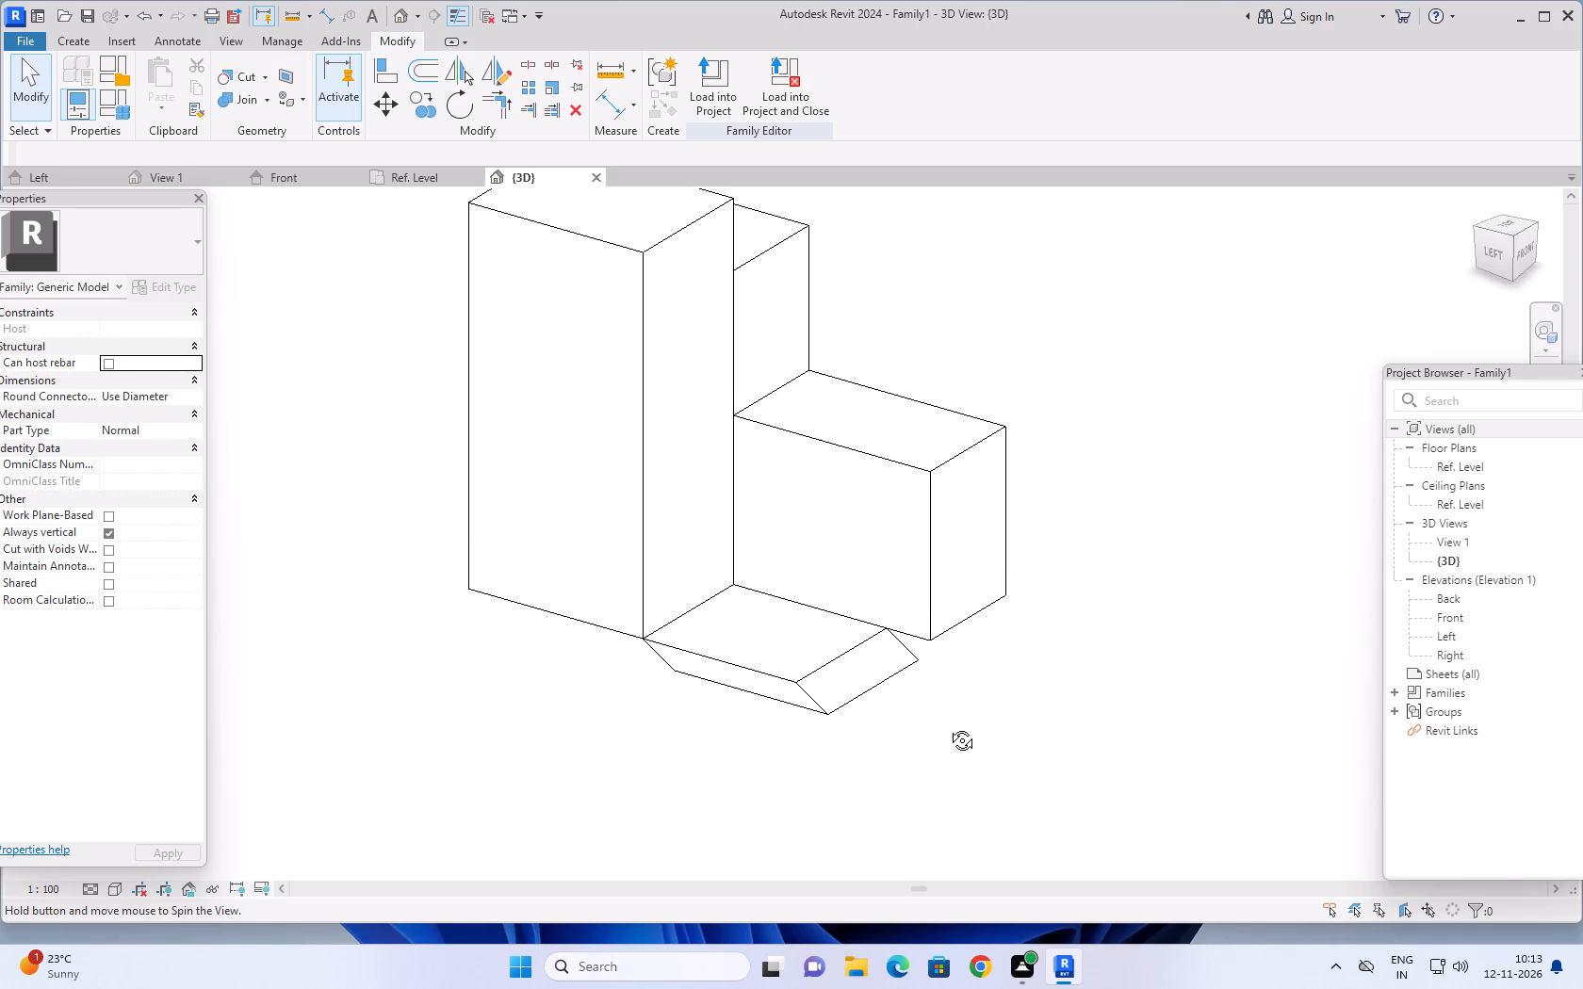
{"action": "middle_click_drag", "start_coordinate": [948, 726], "coordinate": [767, 721], "text": "shift"}
{"action": "middle_click", "coordinate": [766, 721], "text": "shift"}
{"action": "middle_click_drag", "start_coordinate": [759, 719], "coordinate": [759, 705], "text": "shift"}
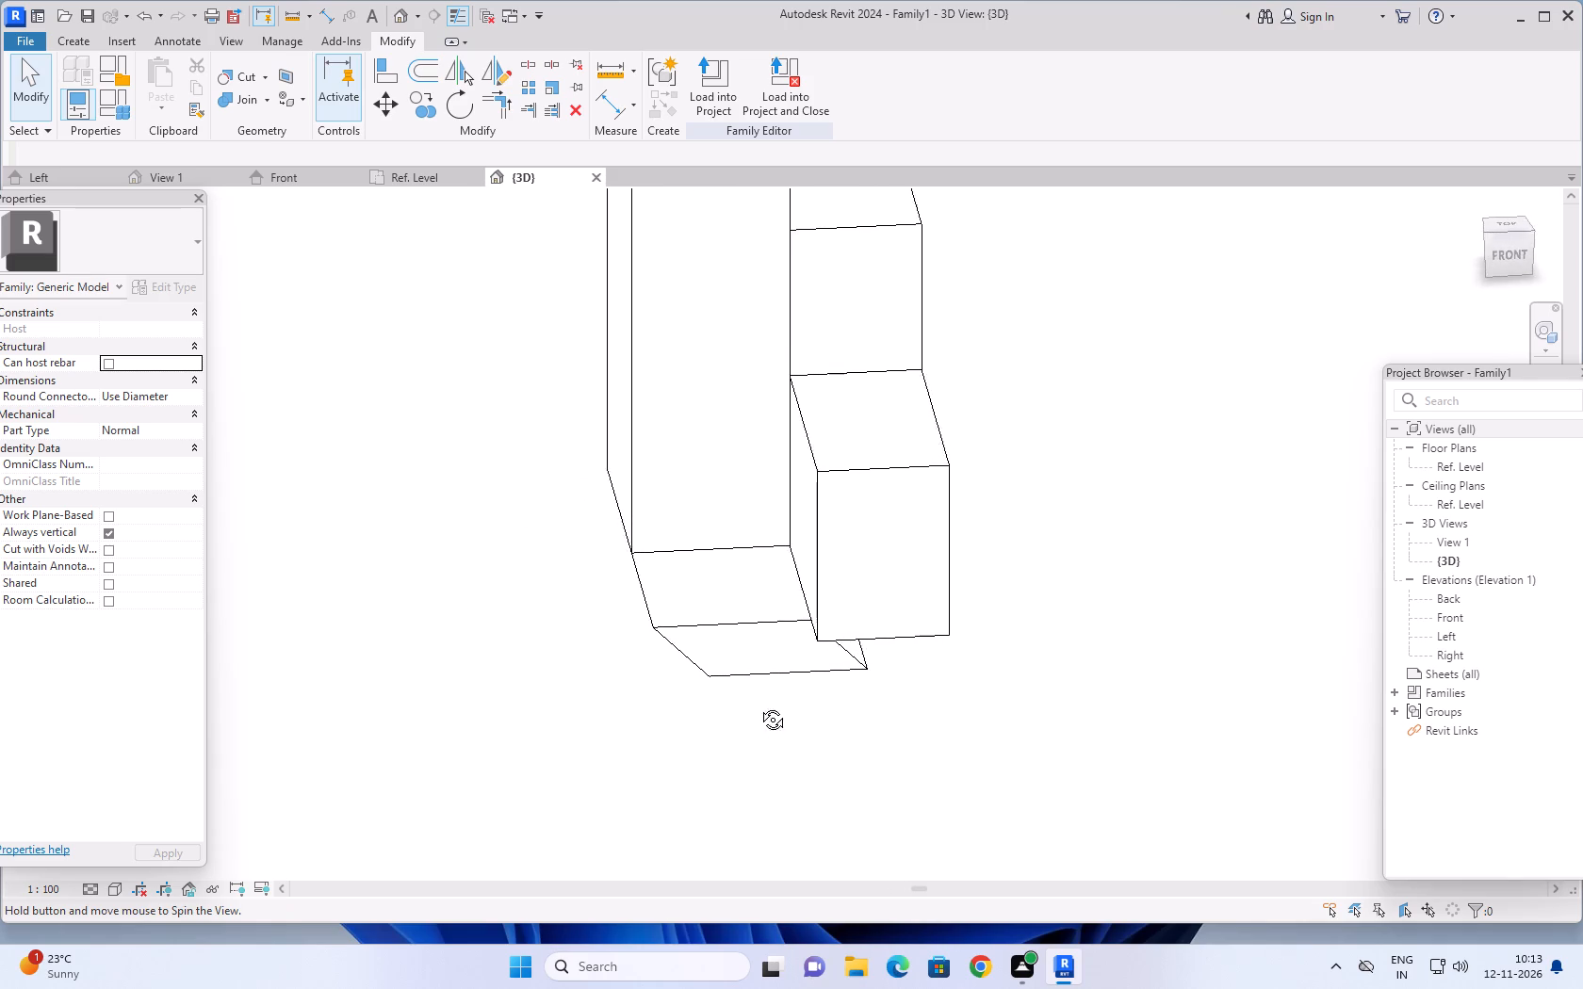
{"action": "middle_click_drag", "start_coordinate": [759, 705], "coordinate": [1093, 433], "text": "shift"}
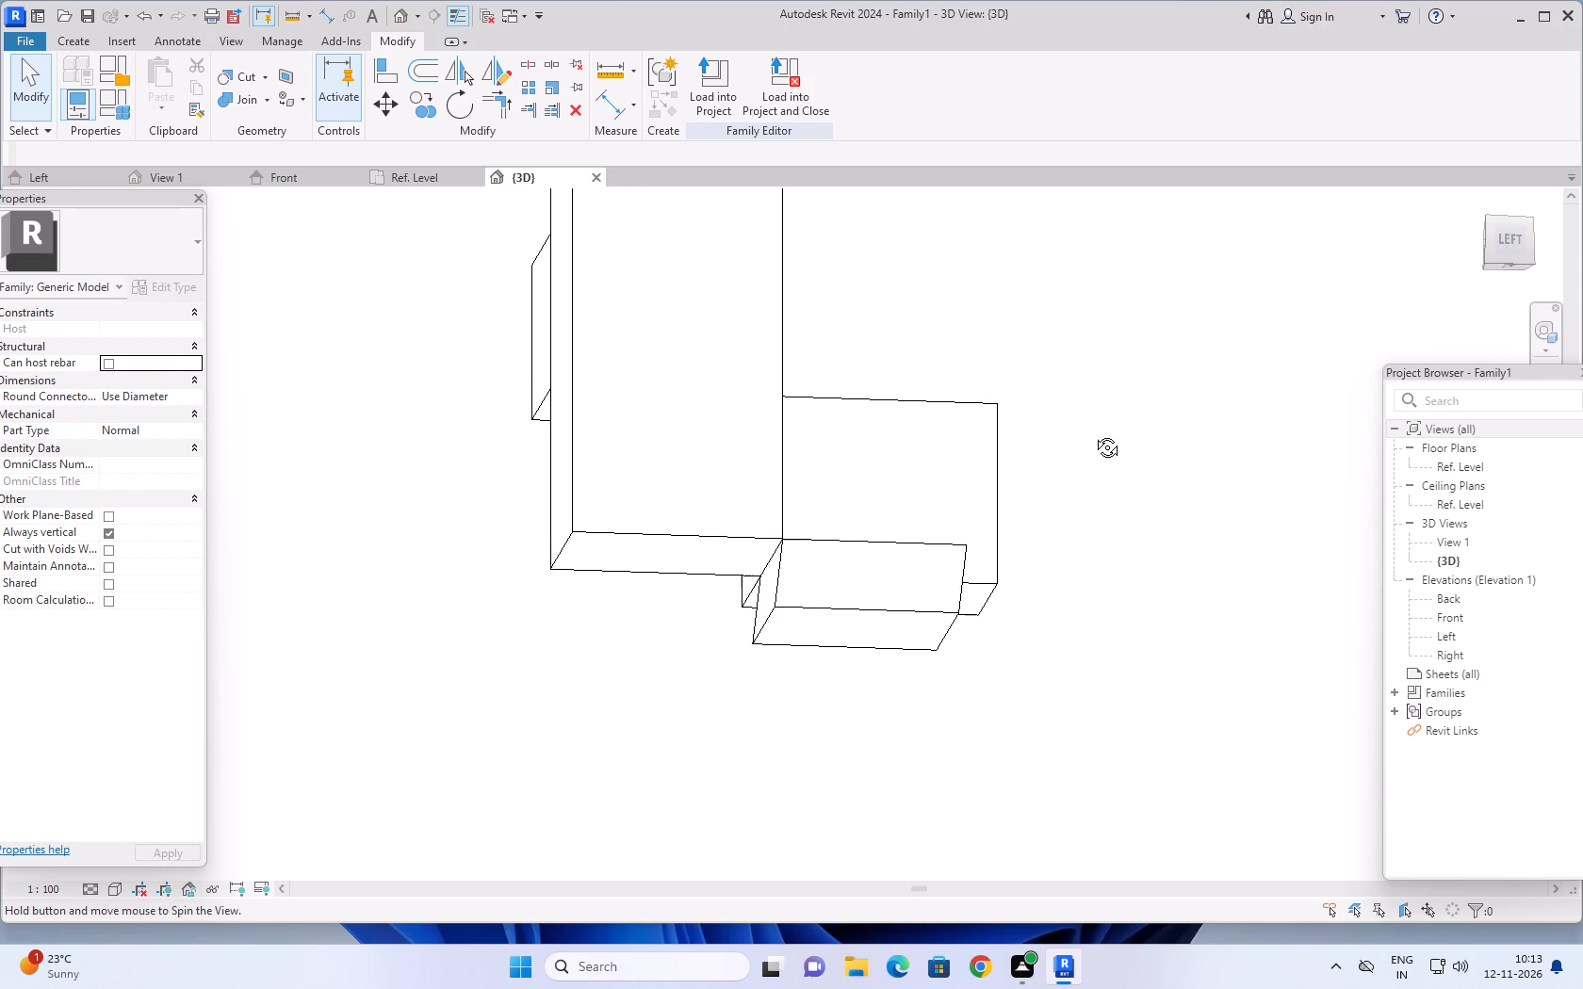
{"action": "middle_click_drag", "start_coordinate": [1093, 433], "coordinate": [920, 704], "text": "shift"}
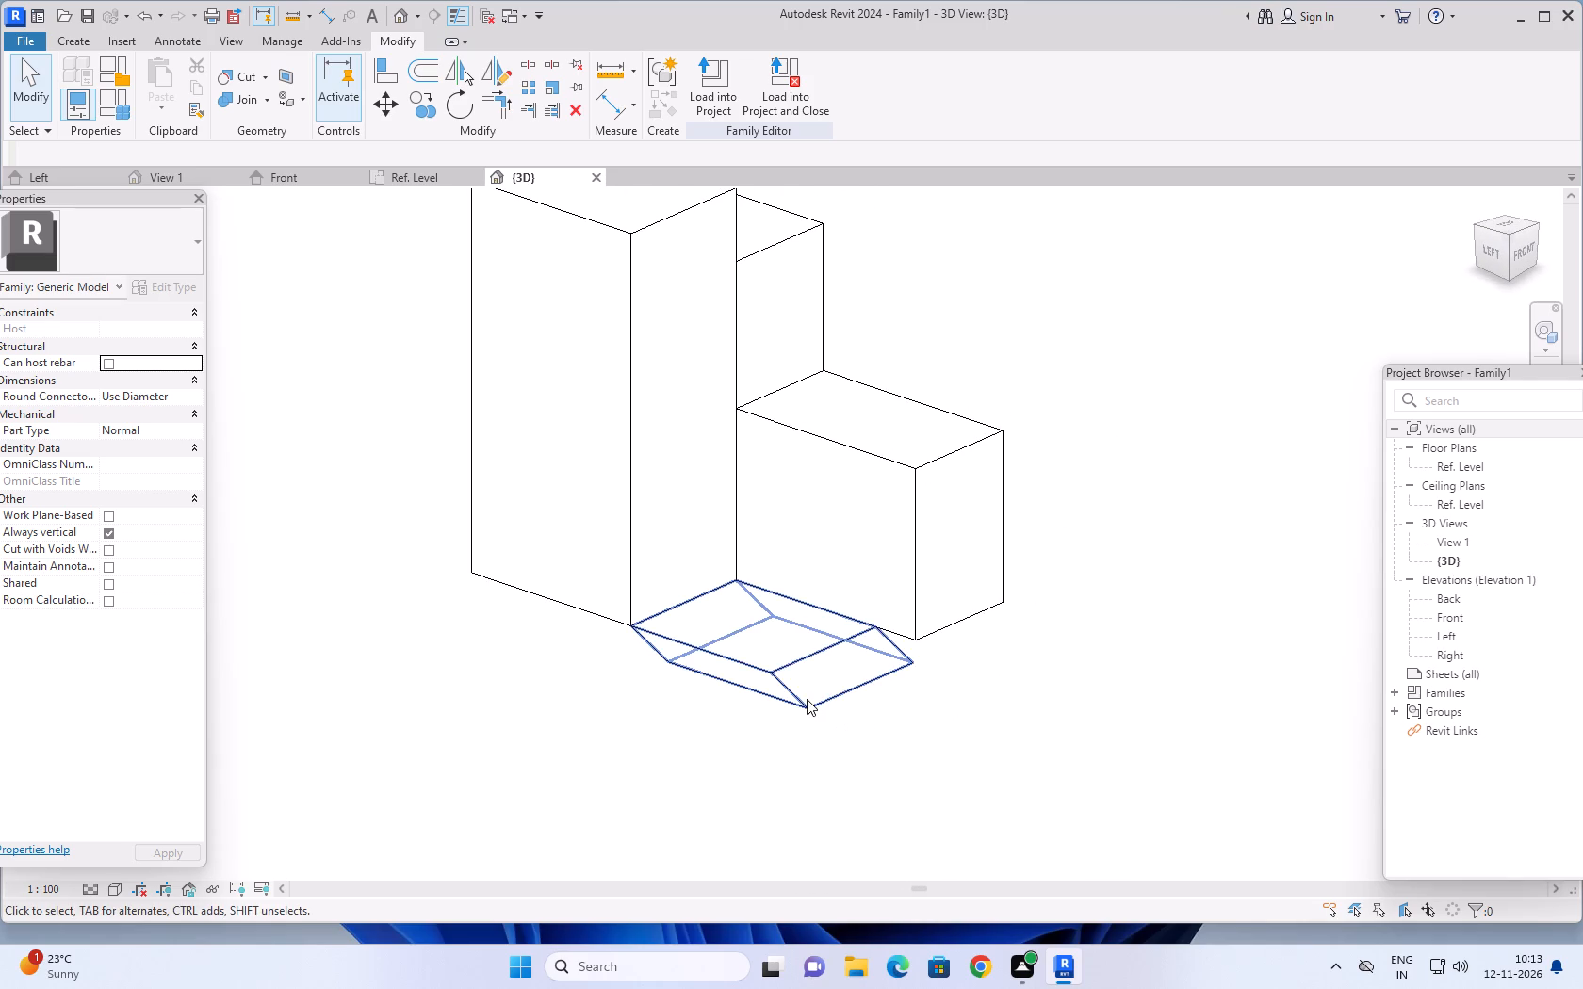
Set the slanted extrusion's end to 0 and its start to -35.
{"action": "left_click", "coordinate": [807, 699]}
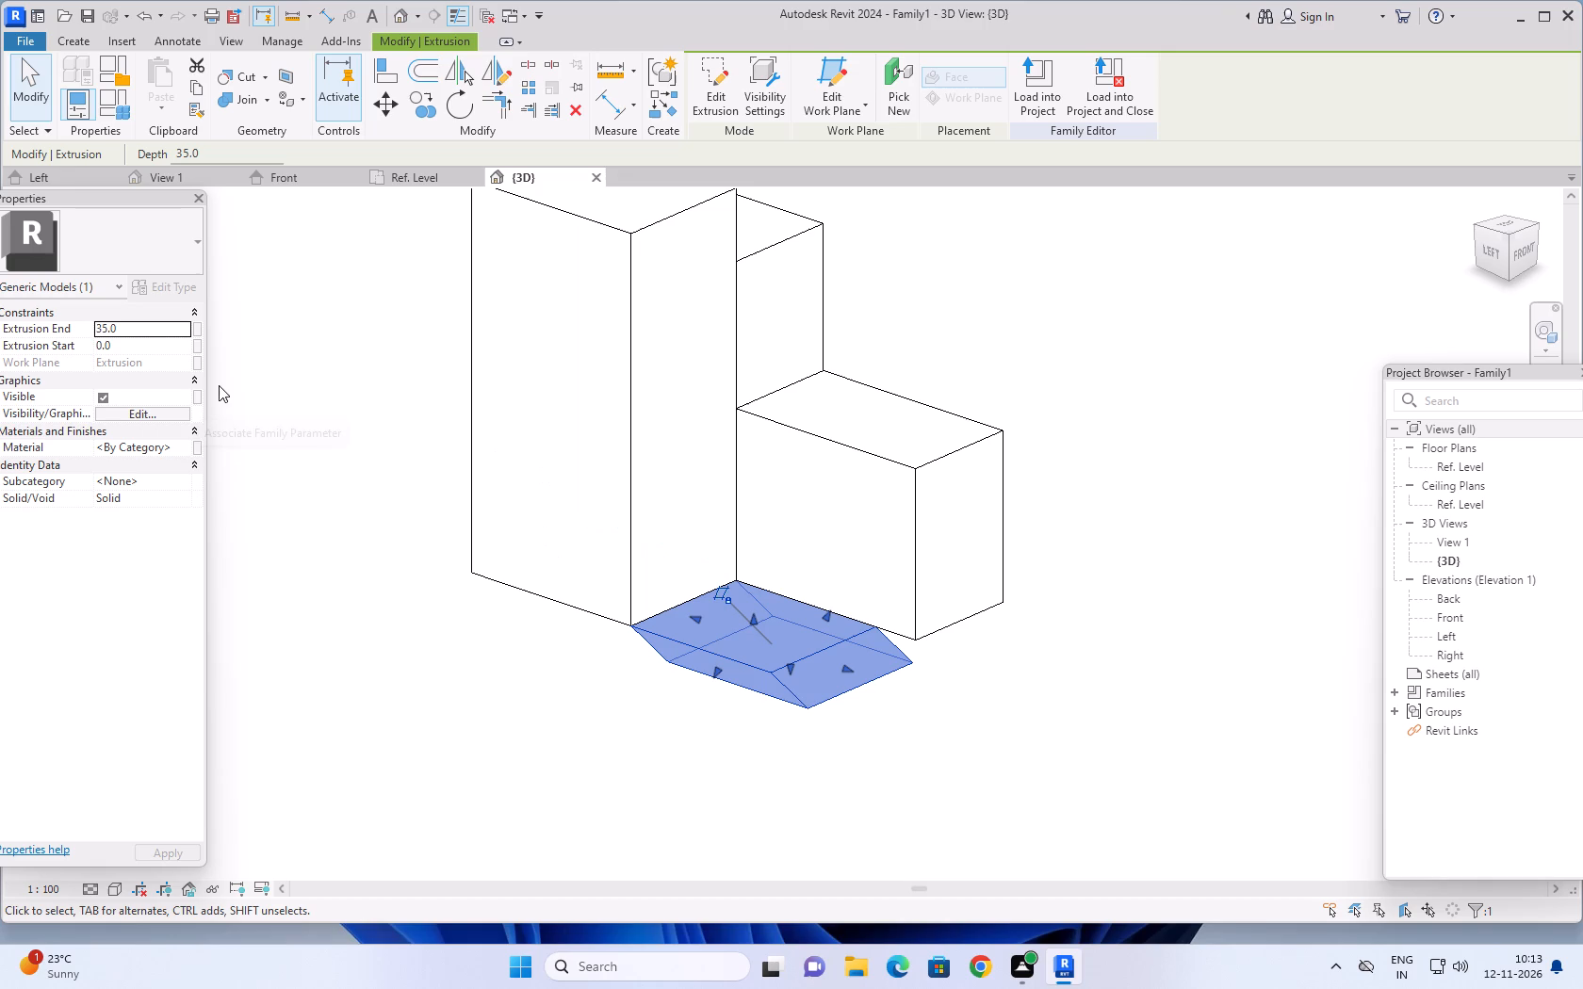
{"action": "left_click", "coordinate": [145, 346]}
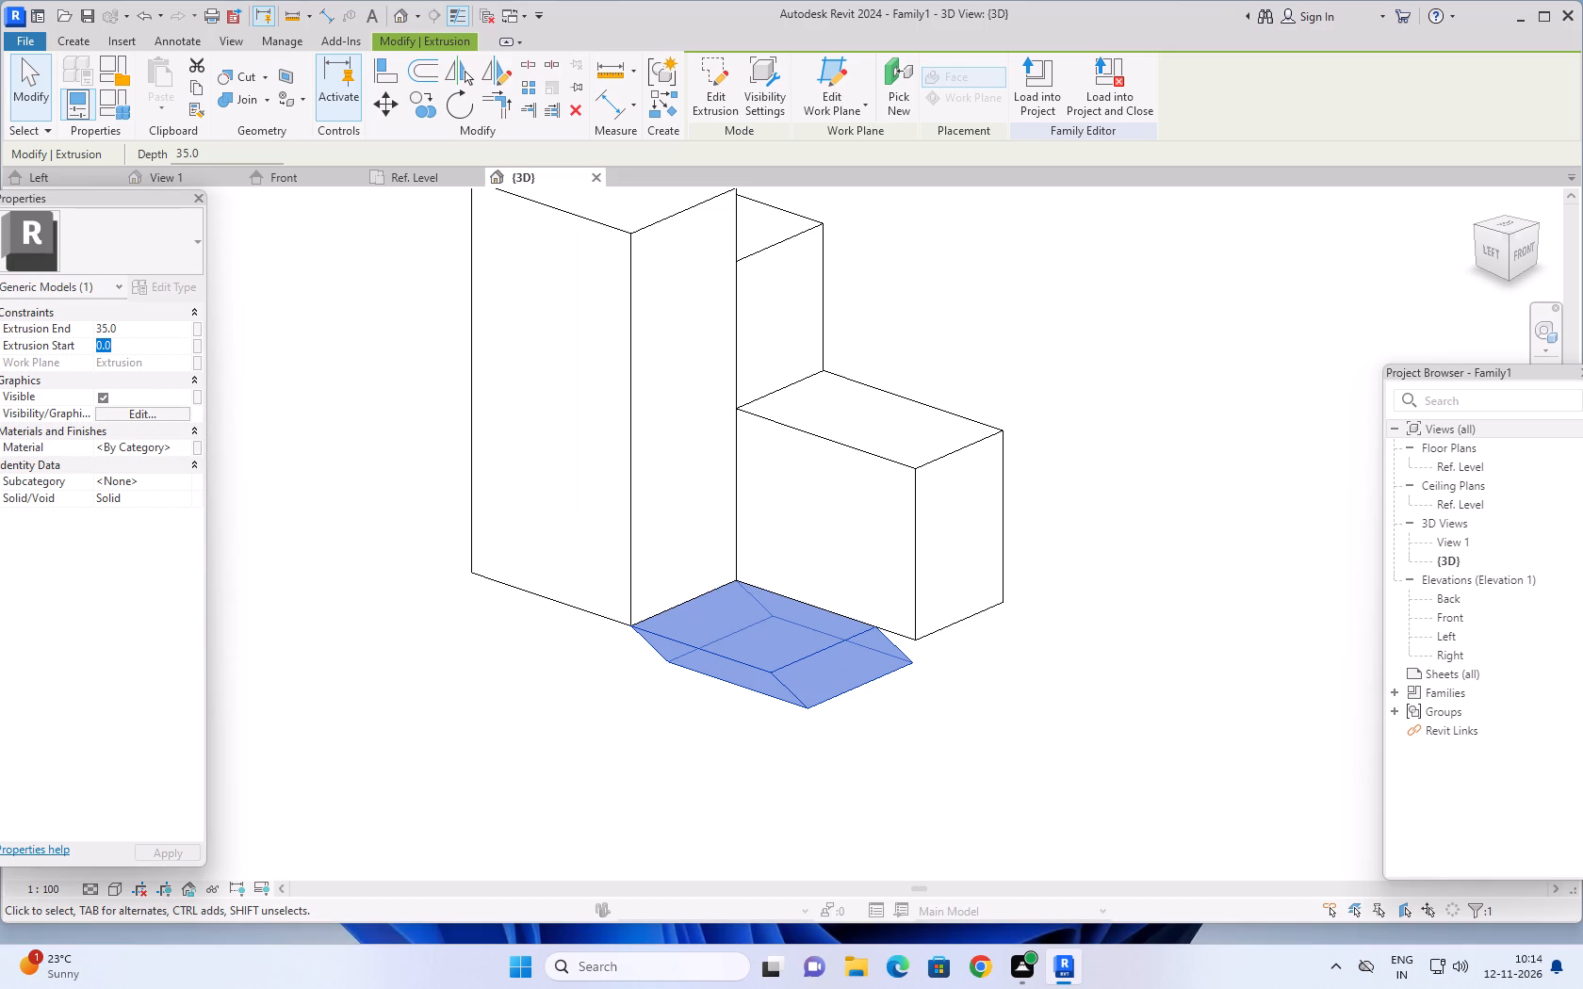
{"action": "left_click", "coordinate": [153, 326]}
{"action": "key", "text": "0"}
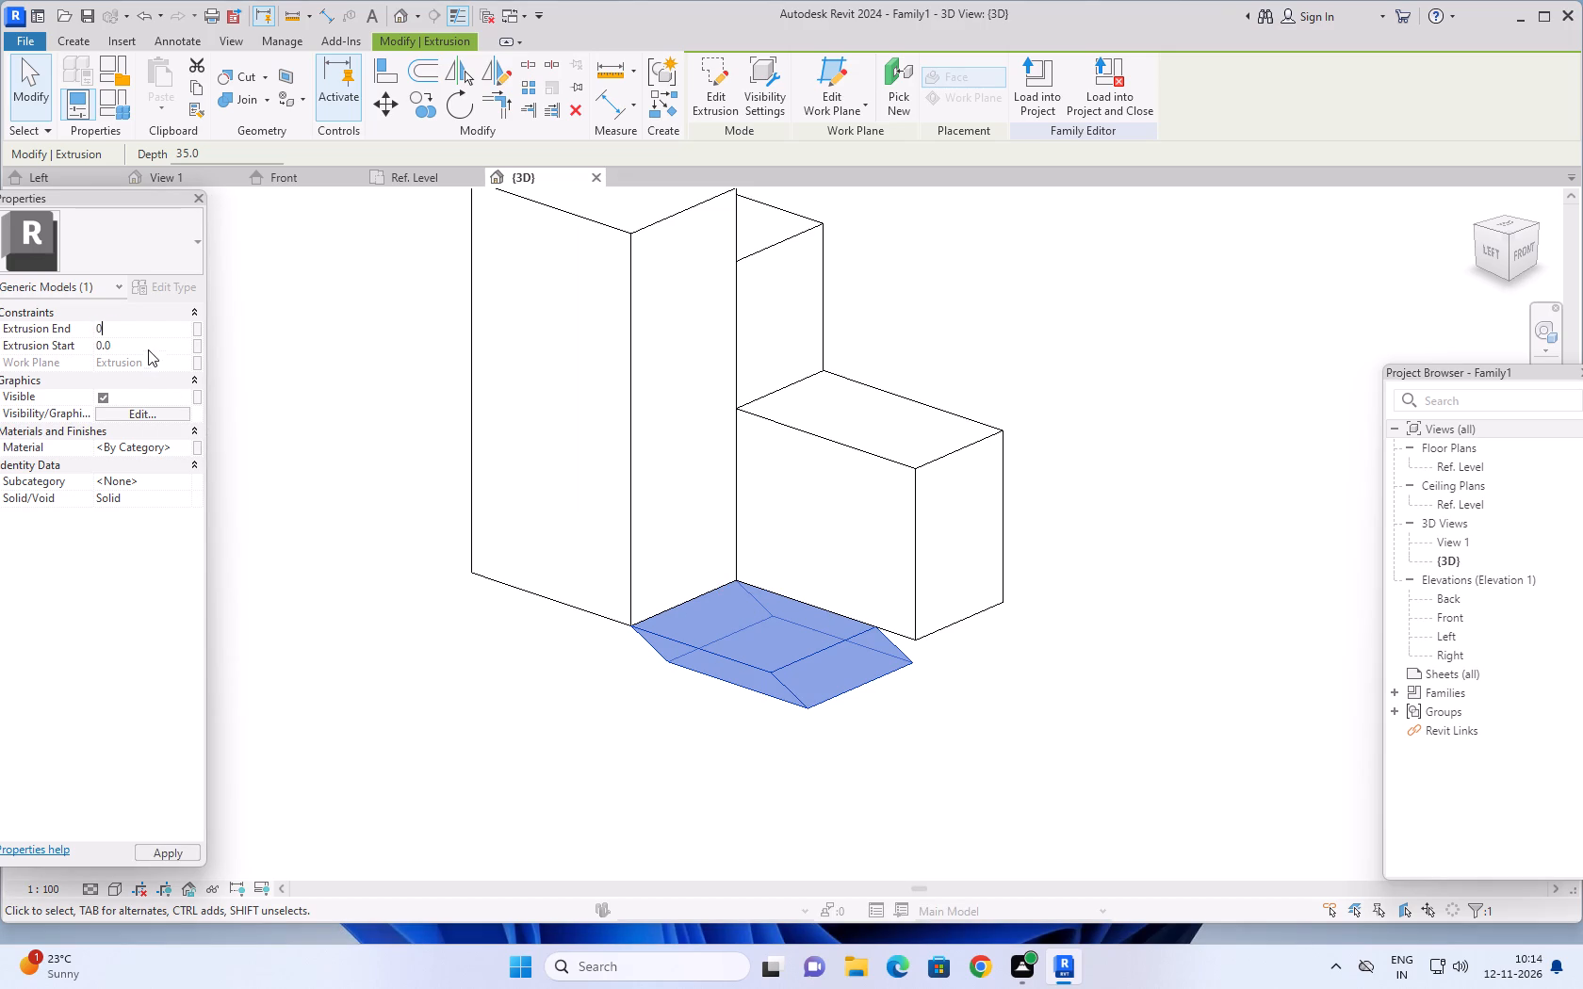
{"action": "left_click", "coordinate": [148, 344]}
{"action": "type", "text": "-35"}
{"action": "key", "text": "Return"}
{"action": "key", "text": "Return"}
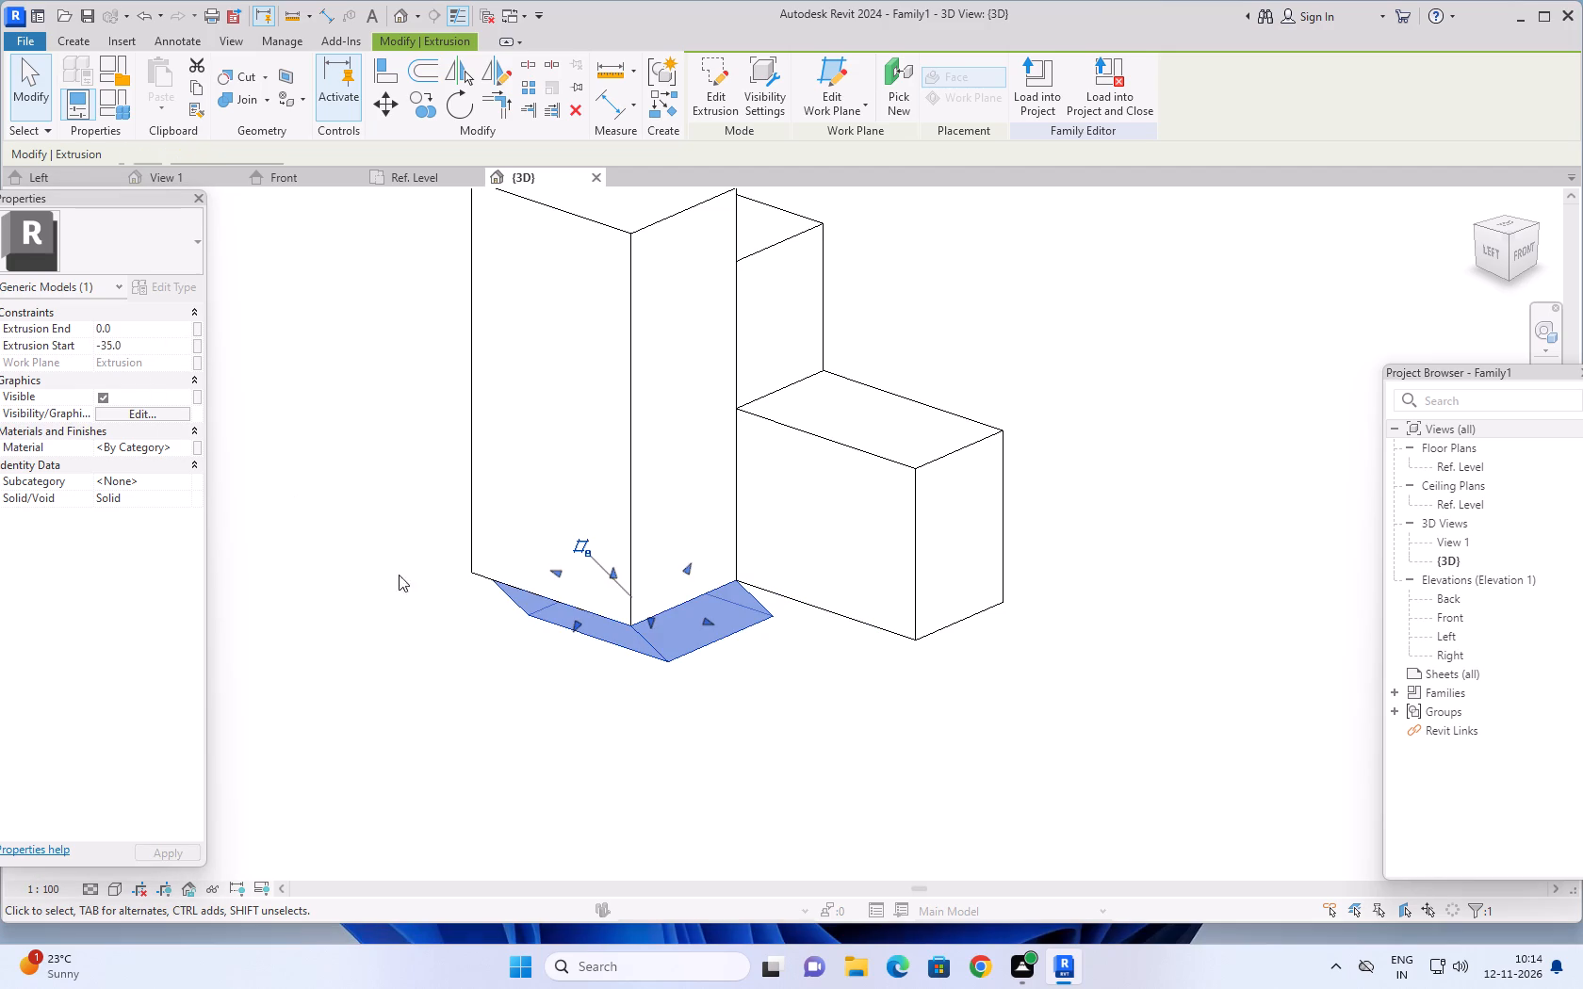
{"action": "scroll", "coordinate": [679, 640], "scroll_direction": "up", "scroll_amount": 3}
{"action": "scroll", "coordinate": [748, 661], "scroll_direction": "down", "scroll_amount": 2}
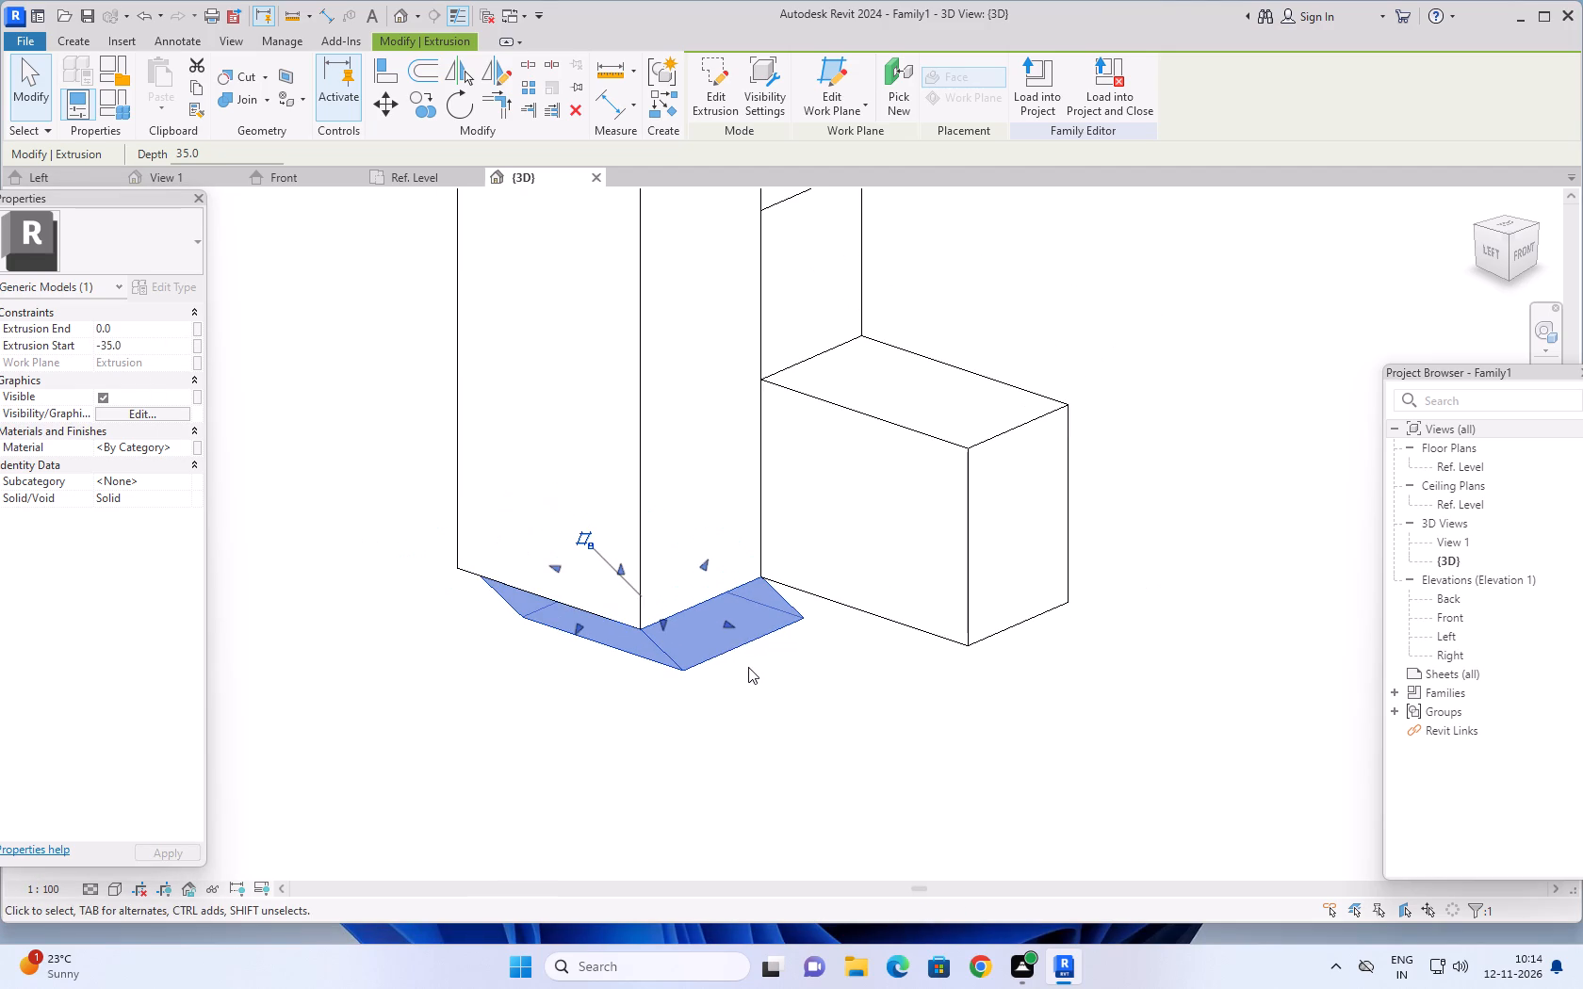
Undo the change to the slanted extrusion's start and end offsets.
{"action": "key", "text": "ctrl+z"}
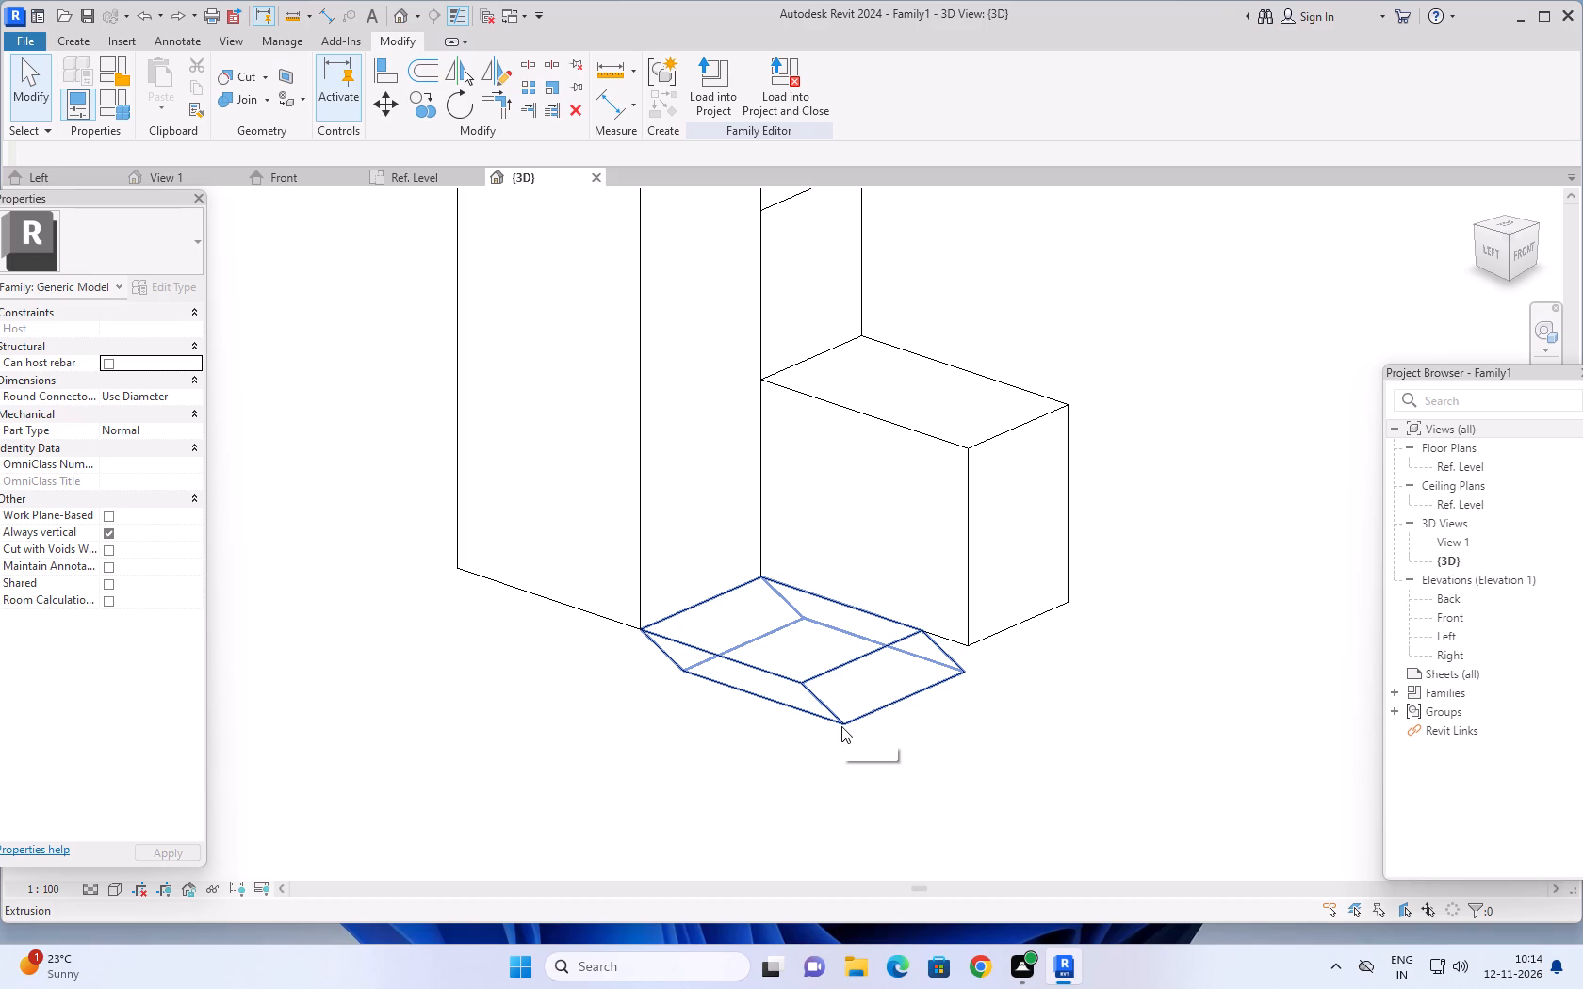
Delete the slanted parallelogram extrusion at the base of the tallest block.
{"action": "left_click", "coordinate": [849, 721]}
{"action": "scroll", "coordinate": [857, 759], "scroll_direction": "down", "scroll_amount": 4}
{"action": "middle_click_drag", "start_coordinate": [910, 751], "coordinate": [908, 754]}
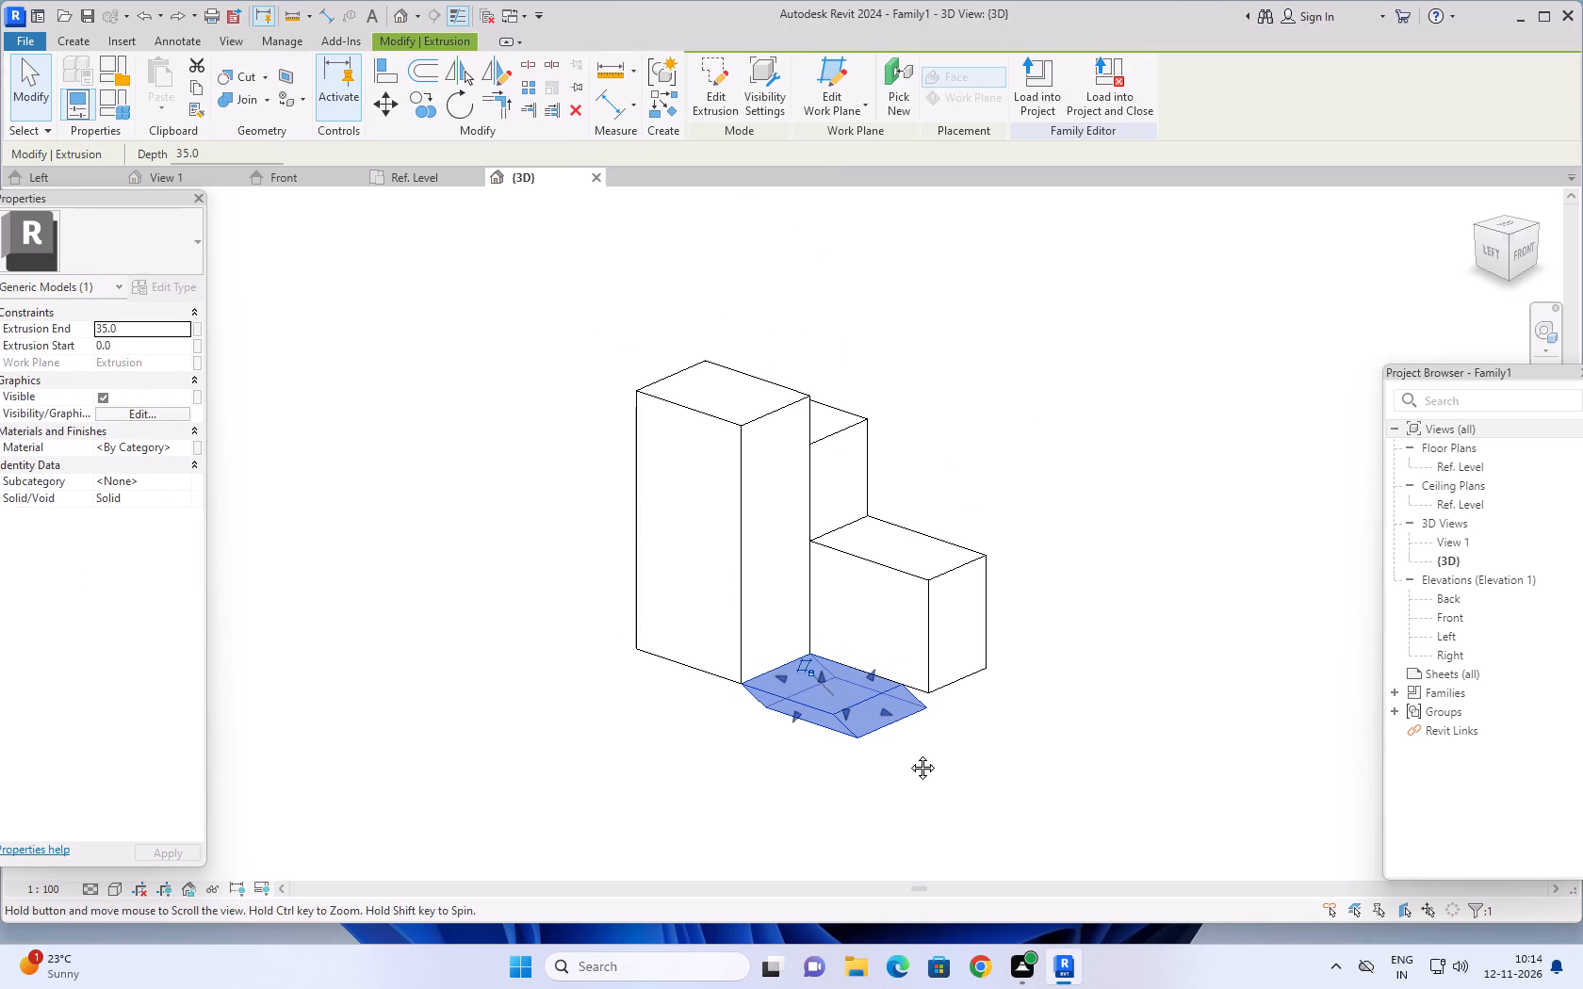
{"action": "middle_click_drag", "start_coordinate": [908, 754], "coordinate": [897, 770]}
{"action": "scroll", "coordinate": [897, 770], "scroll_direction": "up", "scroll_amount": 2}
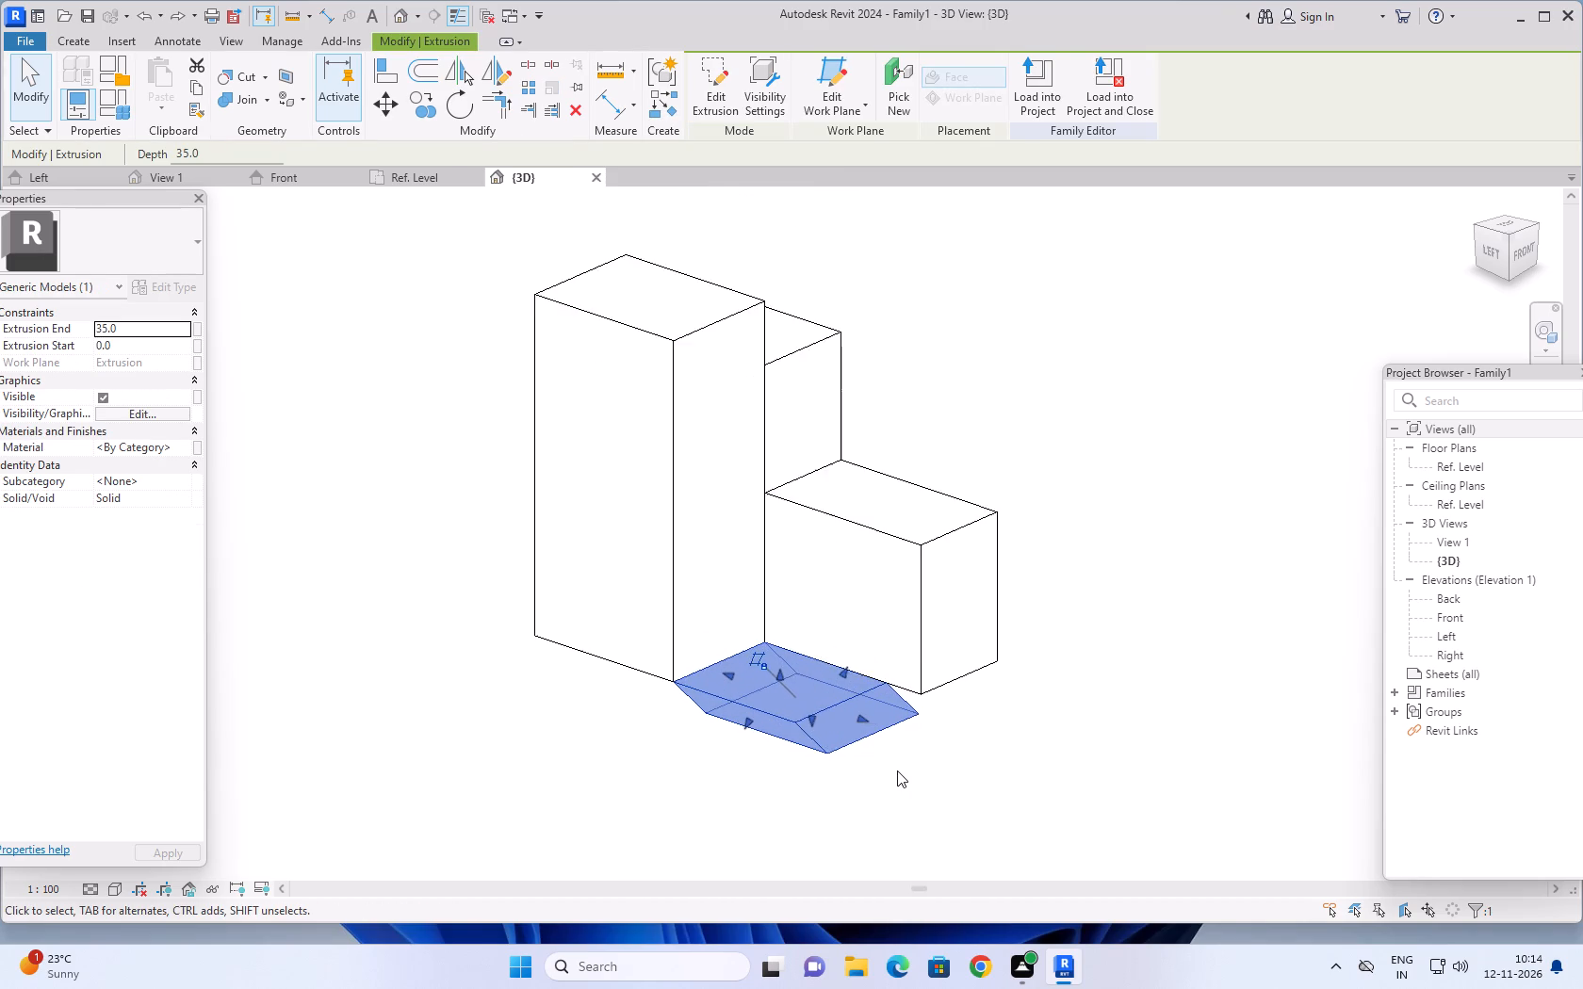
{"action": "scroll", "coordinate": [897, 770], "scroll_direction": "up", "scroll_amount": 2}
{"action": "scroll", "coordinate": [897, 770], "scroll_direction": "down", "scroll_amount": 6}
{"action": "middle_click_drag", "start_coordinate": [898, 771], "coordinate": [862, 732]}
{"action": "scroll", "coordinate": [800, 754], "scroll_direction": "up", "scroll_amount": 6}
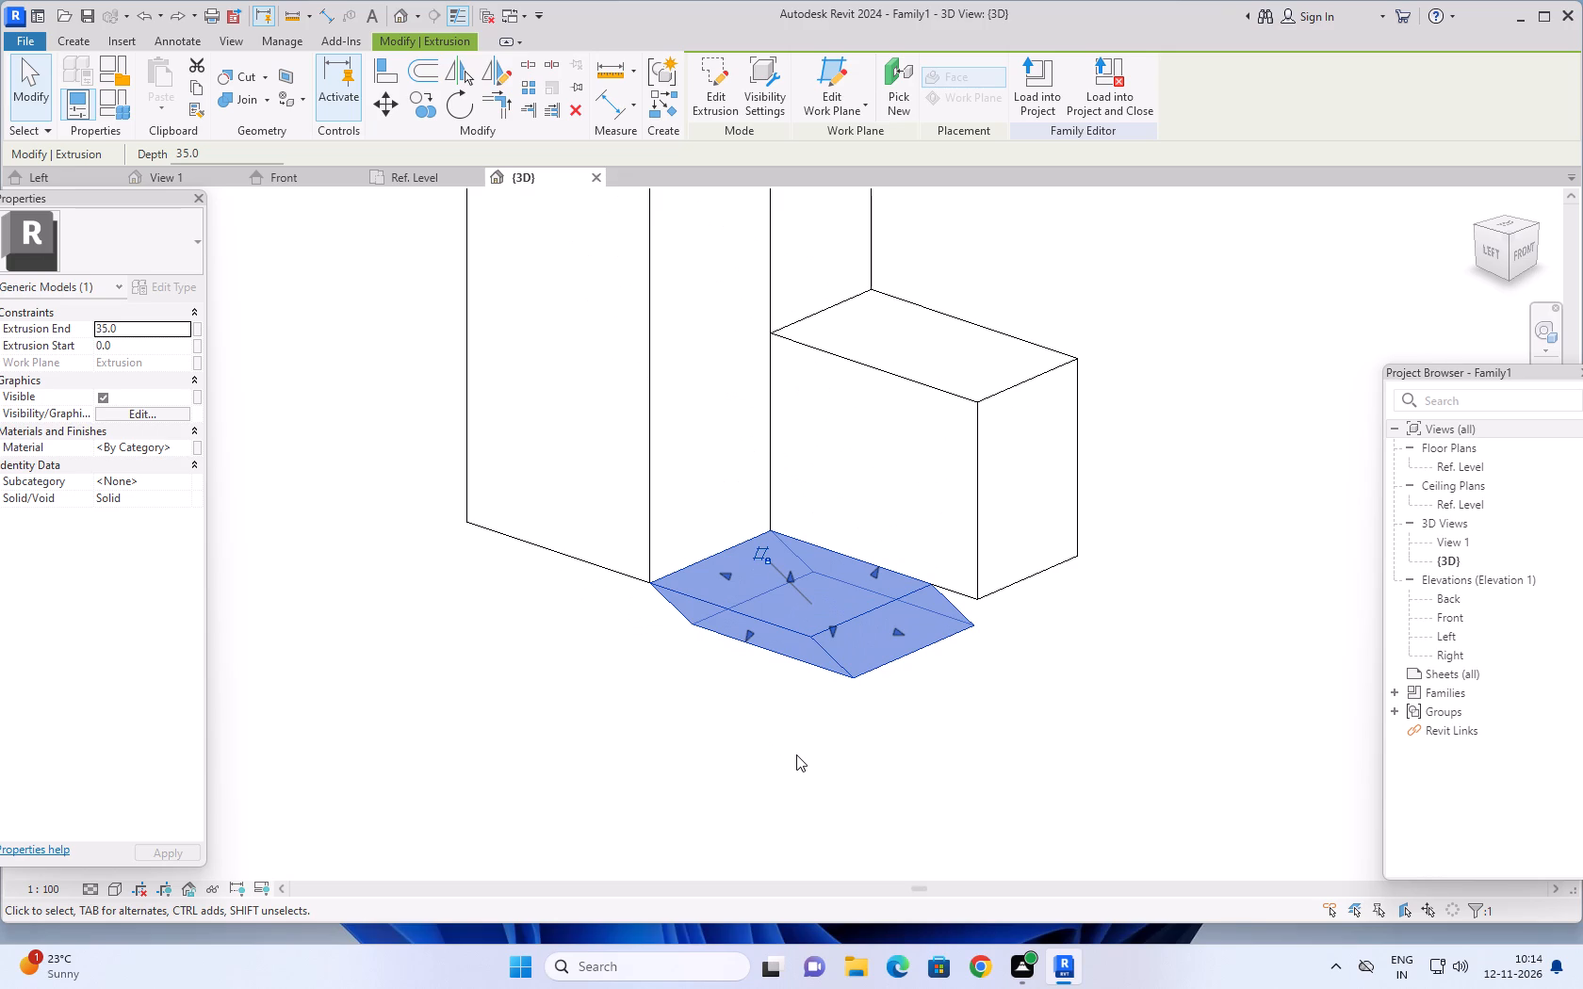
{"action": "scroll", "coordinate": [796, 754], "scroll_direction": "down", "scroll_amount": 4}
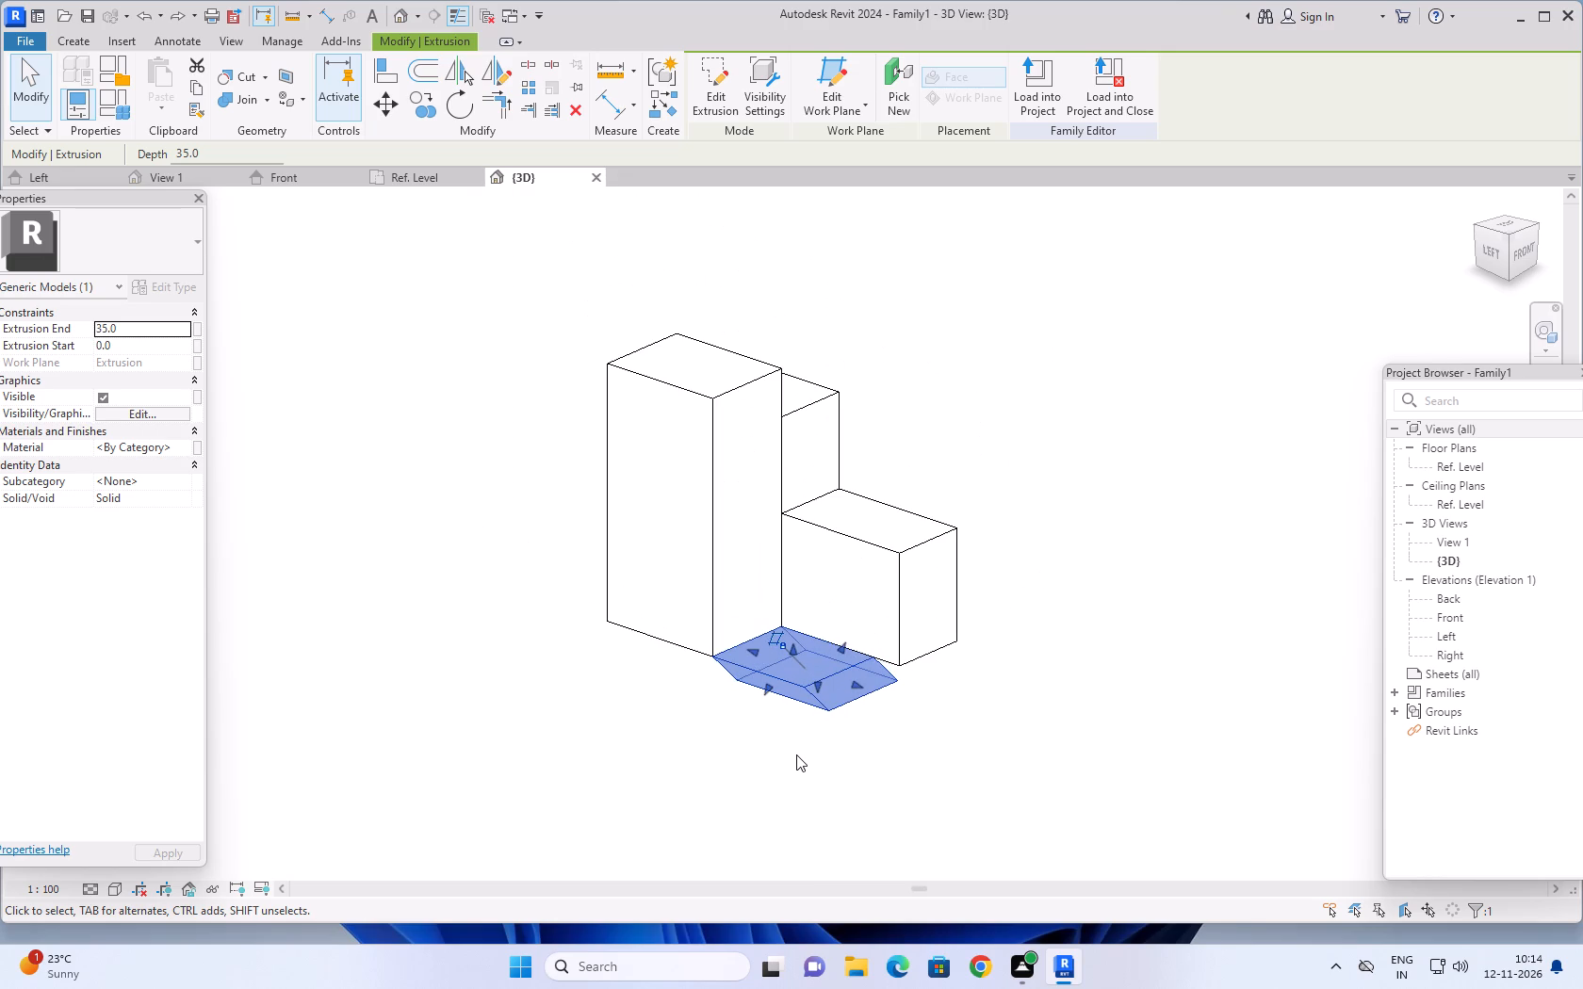
{"action": "key", "text": "Delete"}
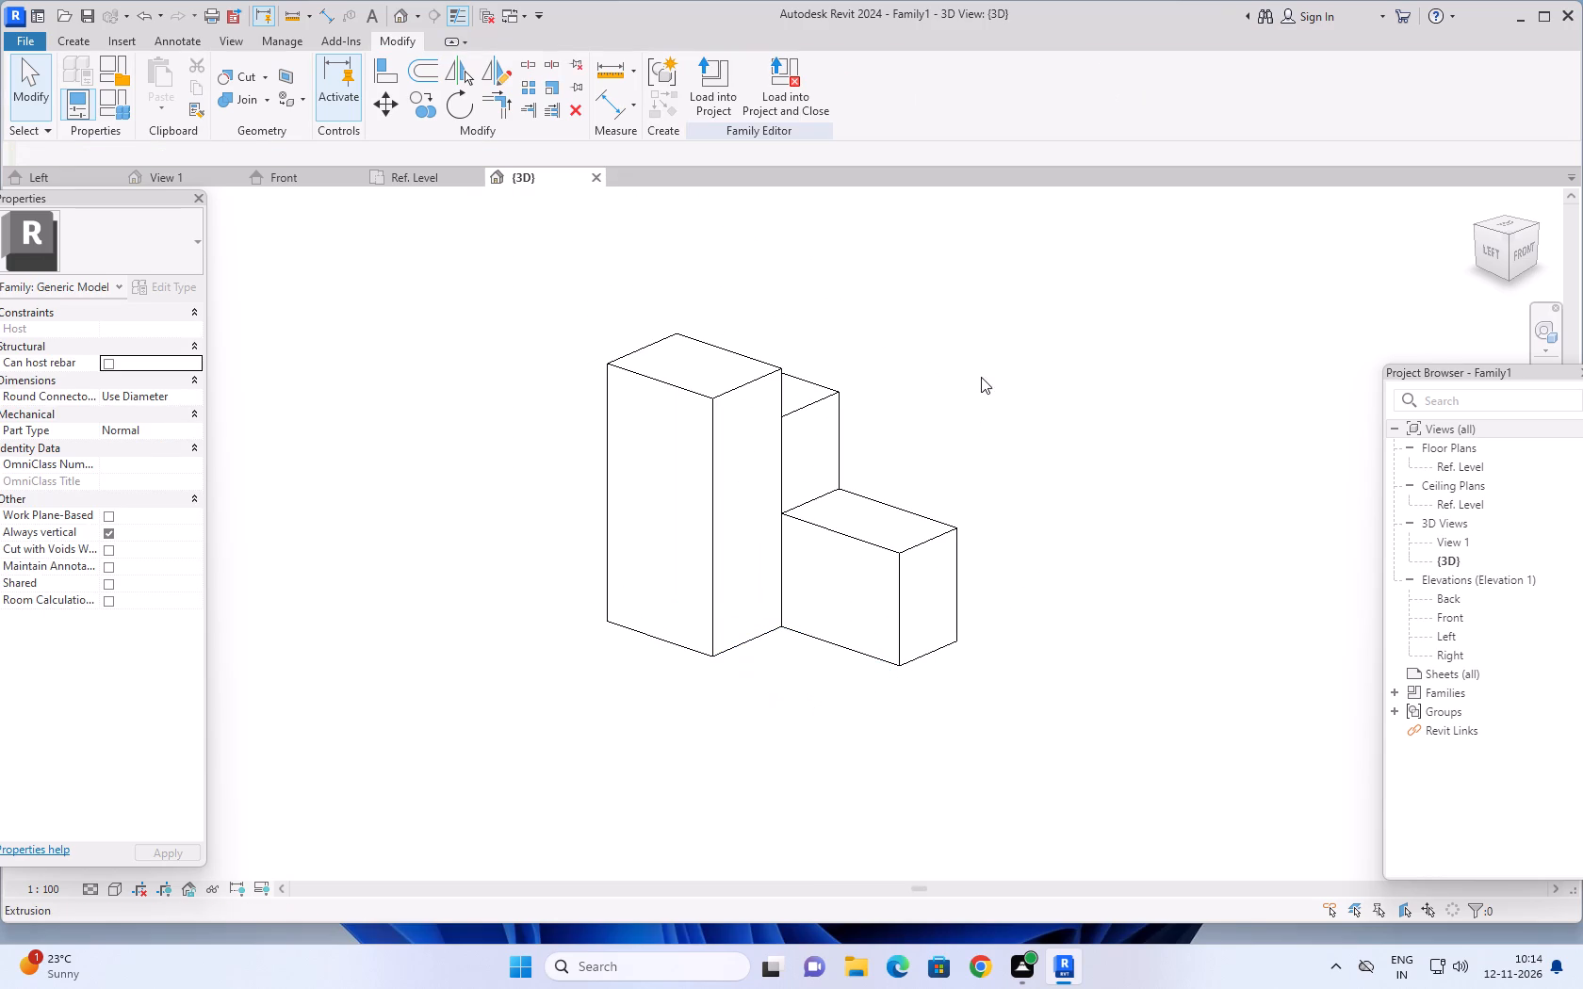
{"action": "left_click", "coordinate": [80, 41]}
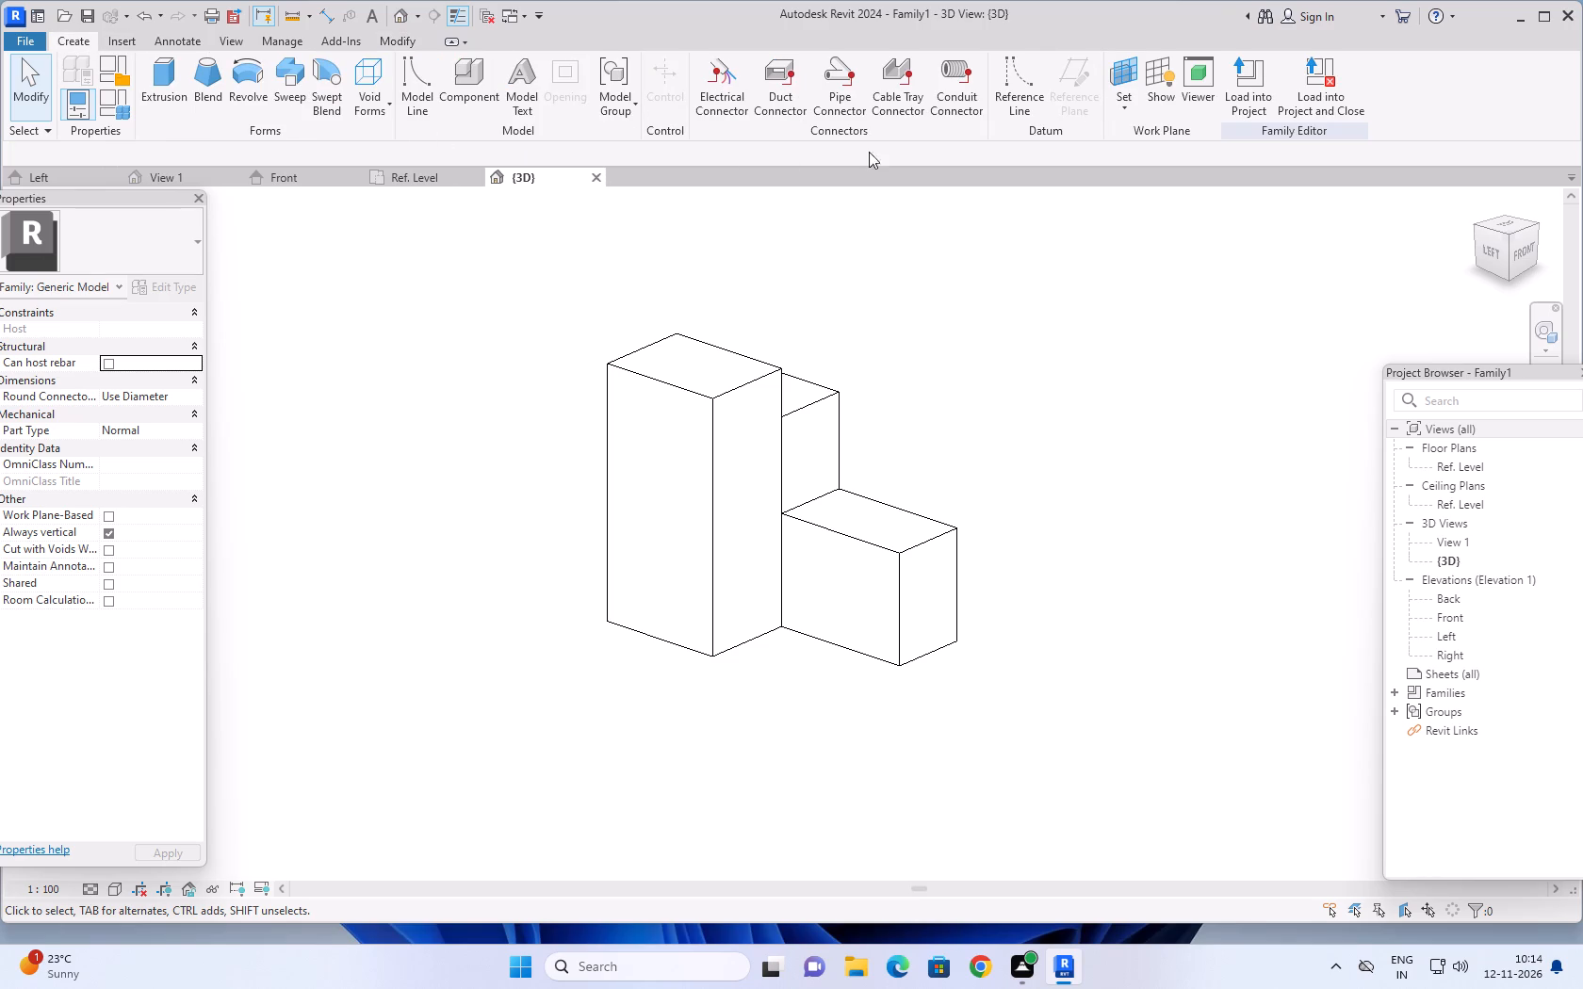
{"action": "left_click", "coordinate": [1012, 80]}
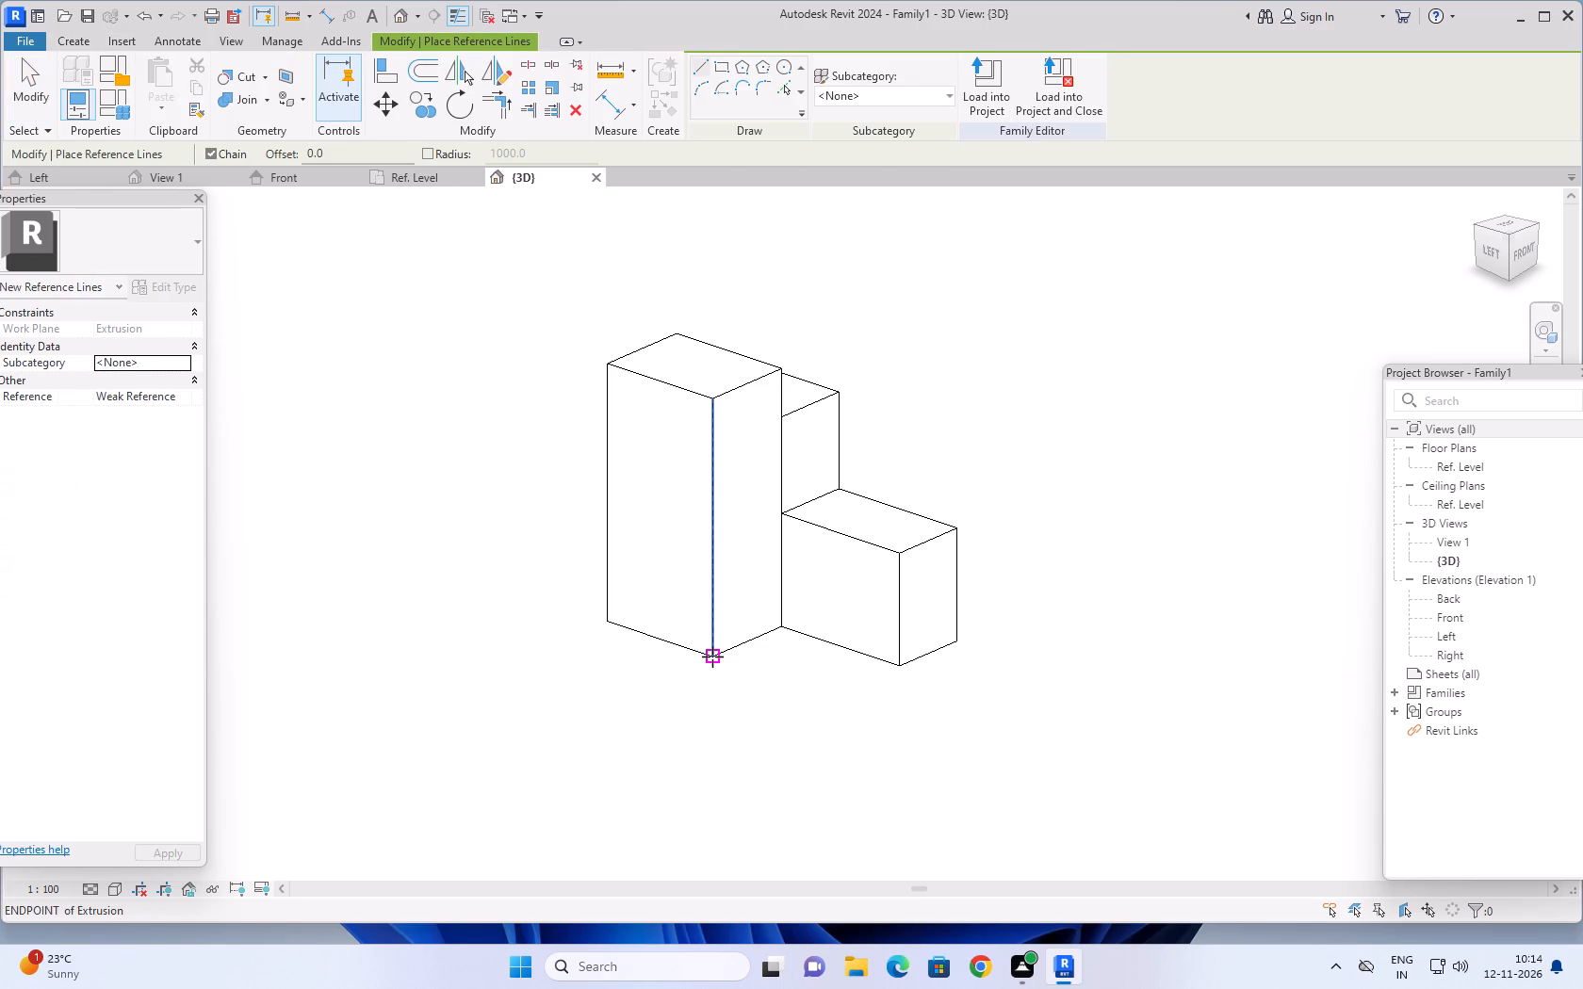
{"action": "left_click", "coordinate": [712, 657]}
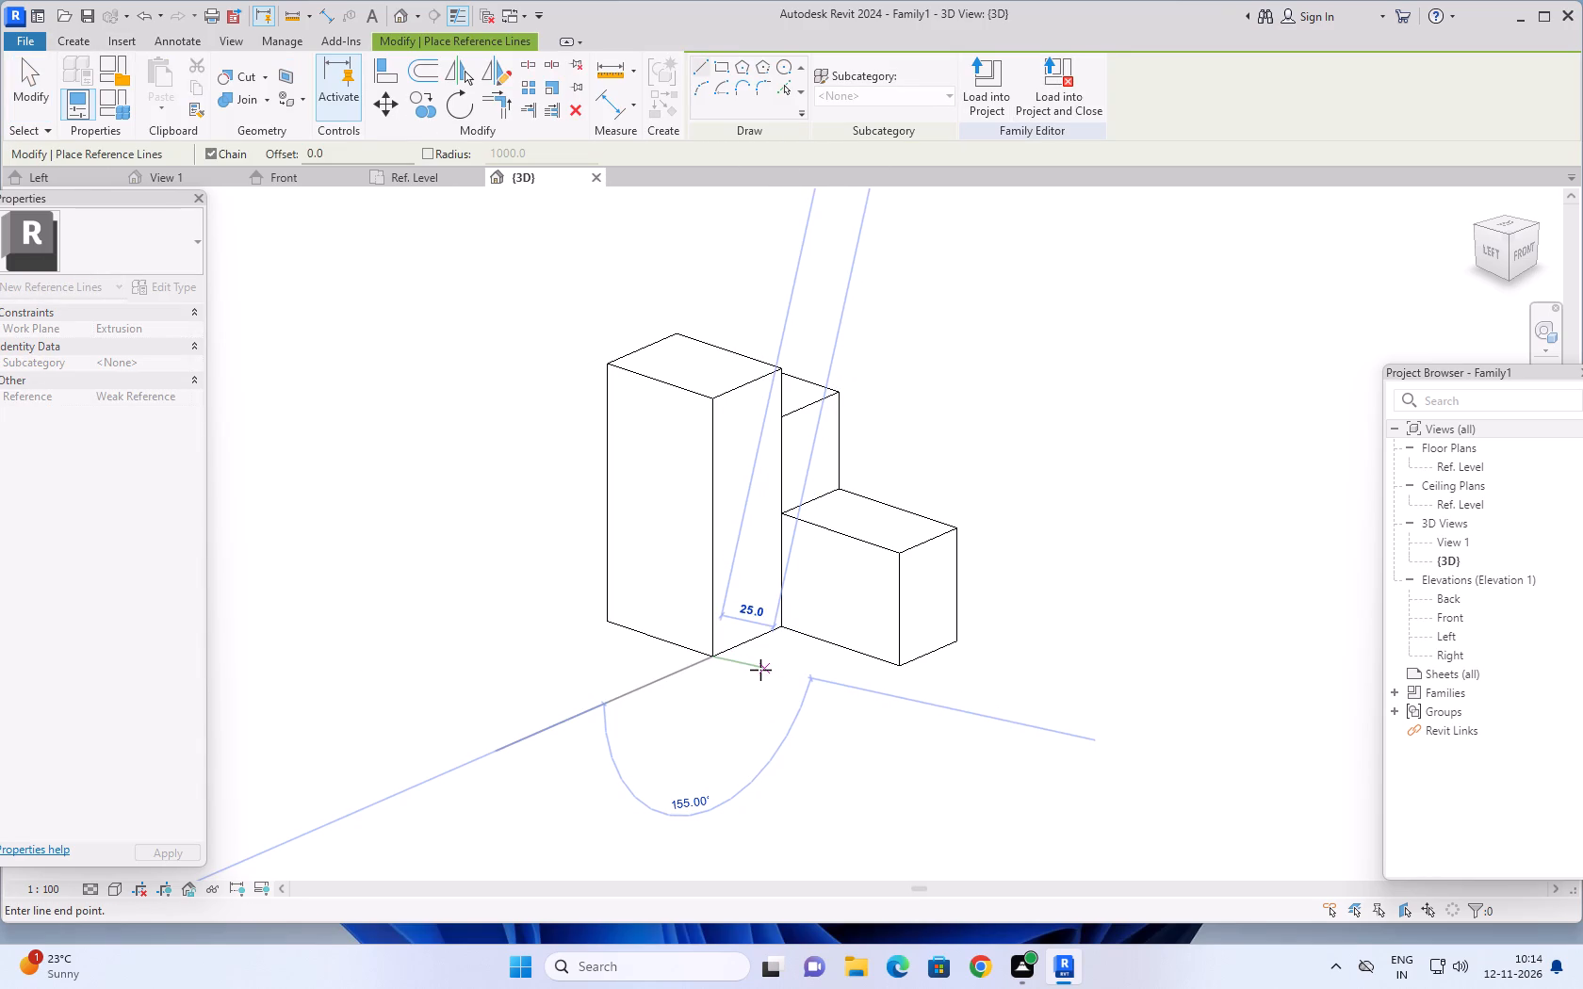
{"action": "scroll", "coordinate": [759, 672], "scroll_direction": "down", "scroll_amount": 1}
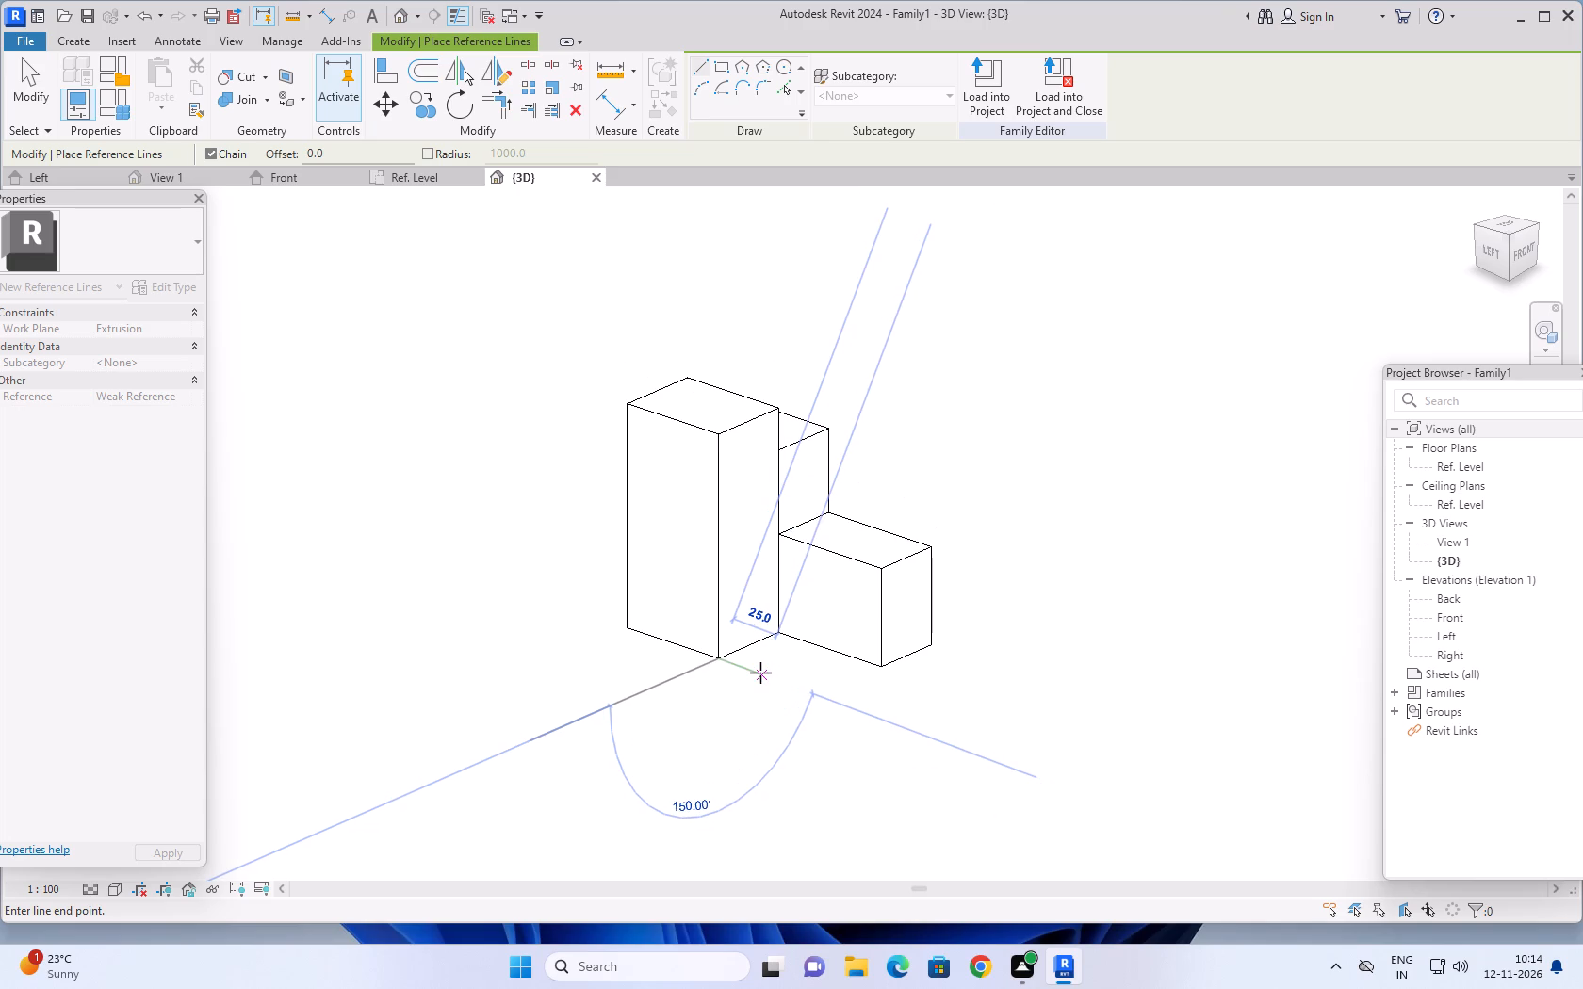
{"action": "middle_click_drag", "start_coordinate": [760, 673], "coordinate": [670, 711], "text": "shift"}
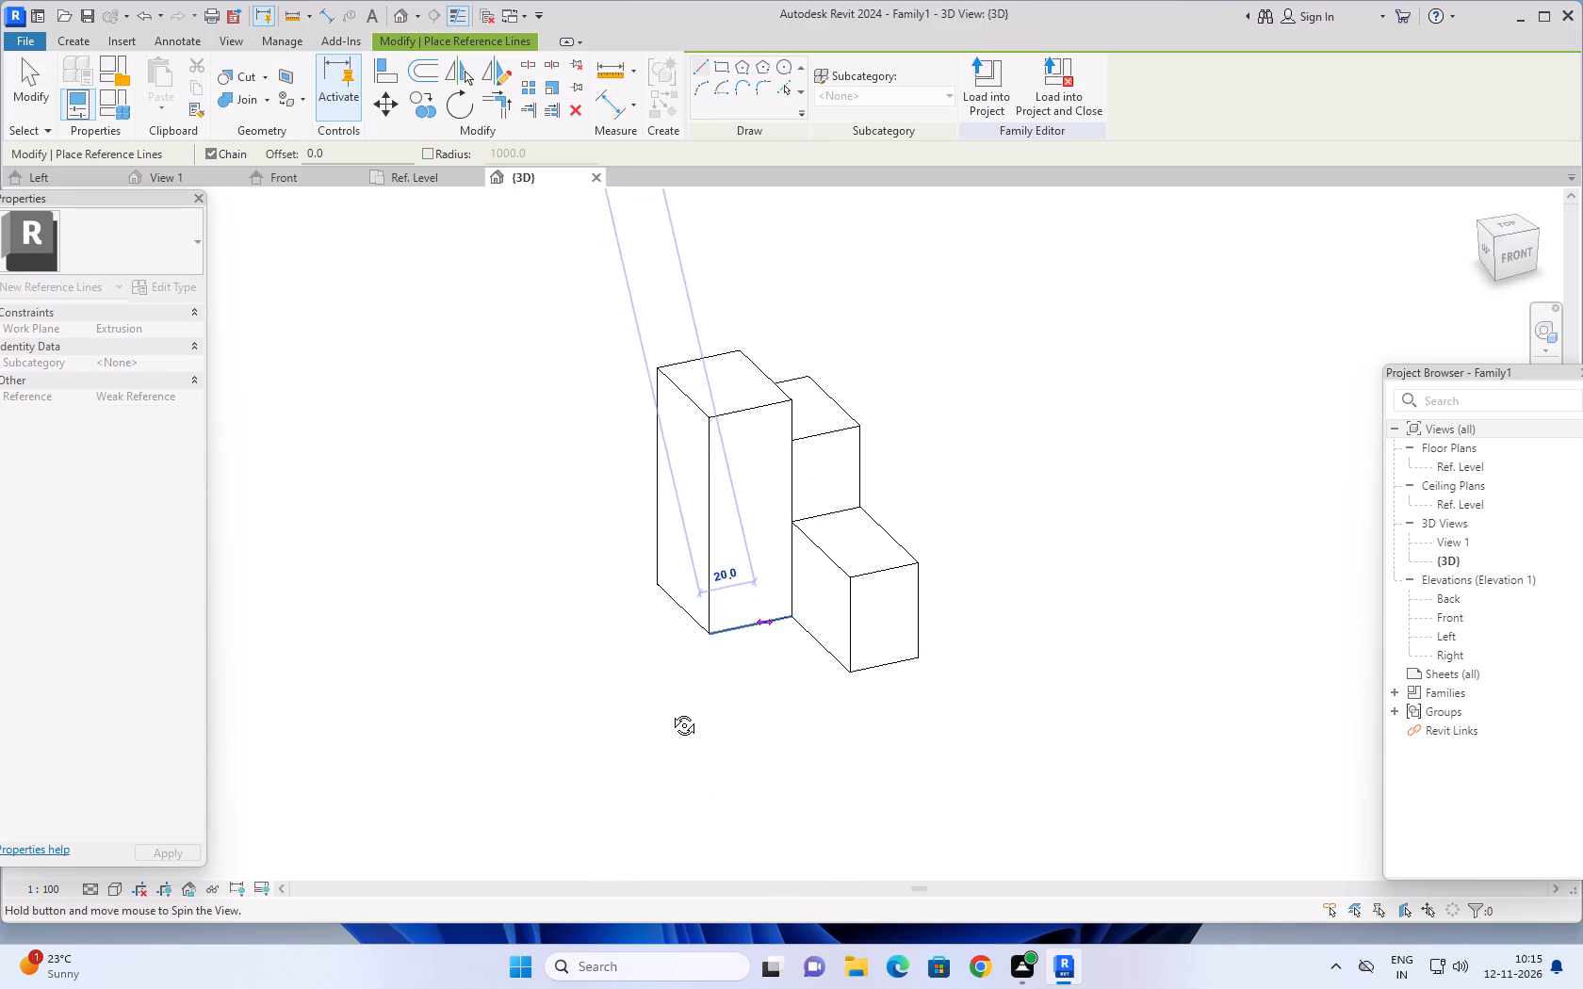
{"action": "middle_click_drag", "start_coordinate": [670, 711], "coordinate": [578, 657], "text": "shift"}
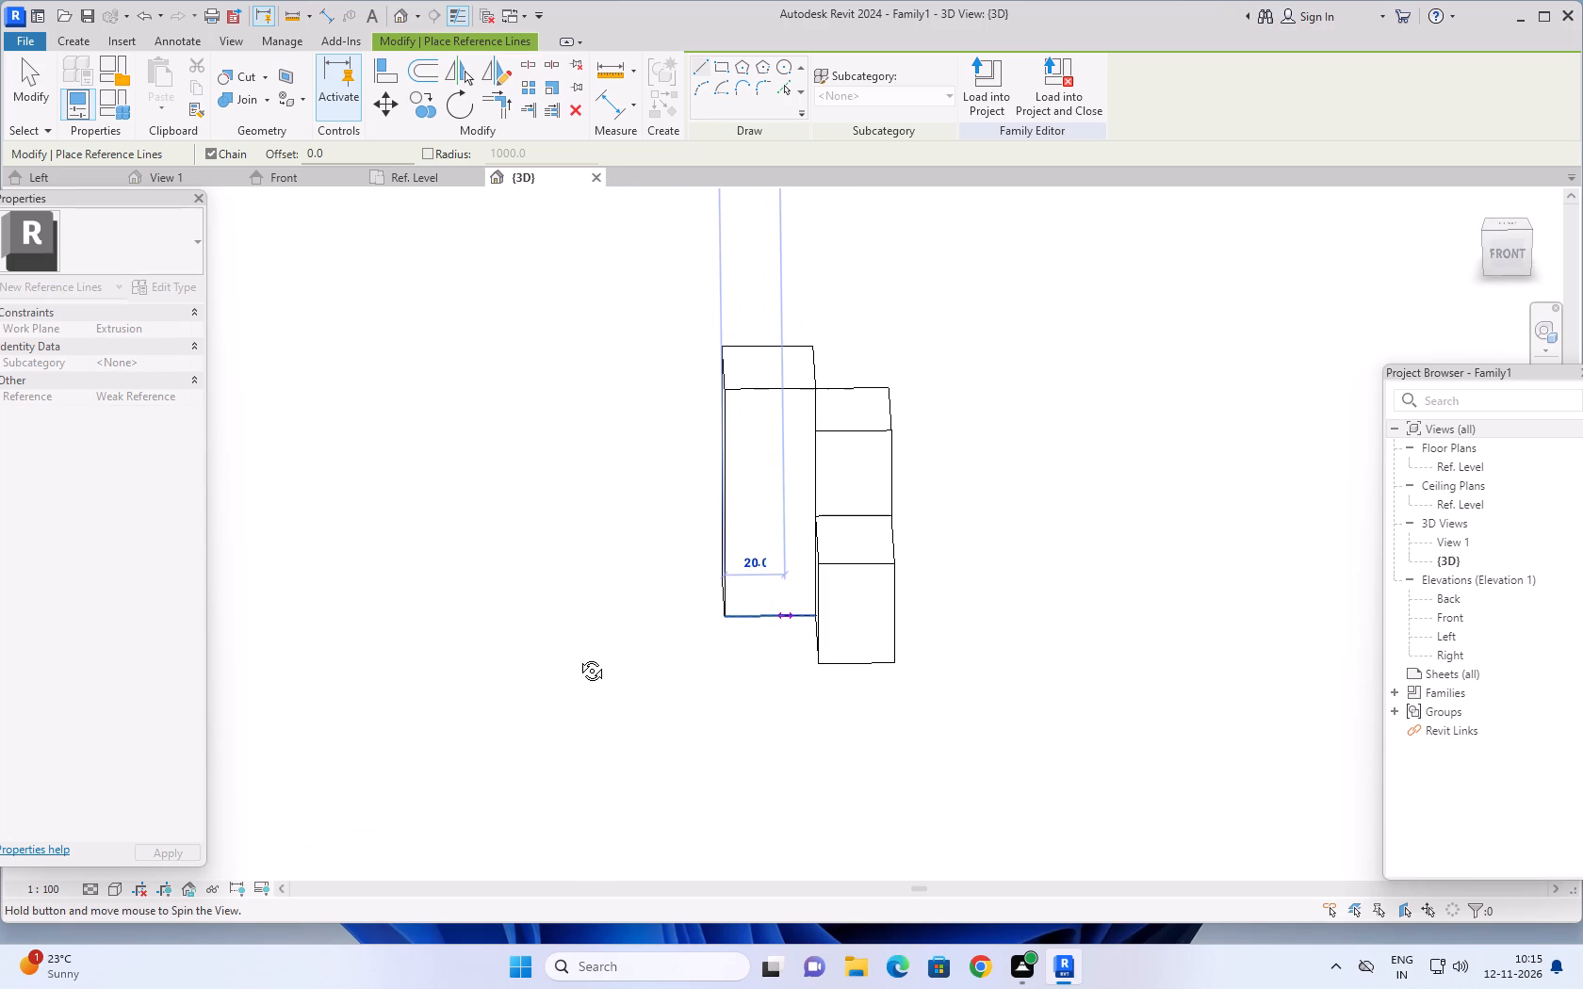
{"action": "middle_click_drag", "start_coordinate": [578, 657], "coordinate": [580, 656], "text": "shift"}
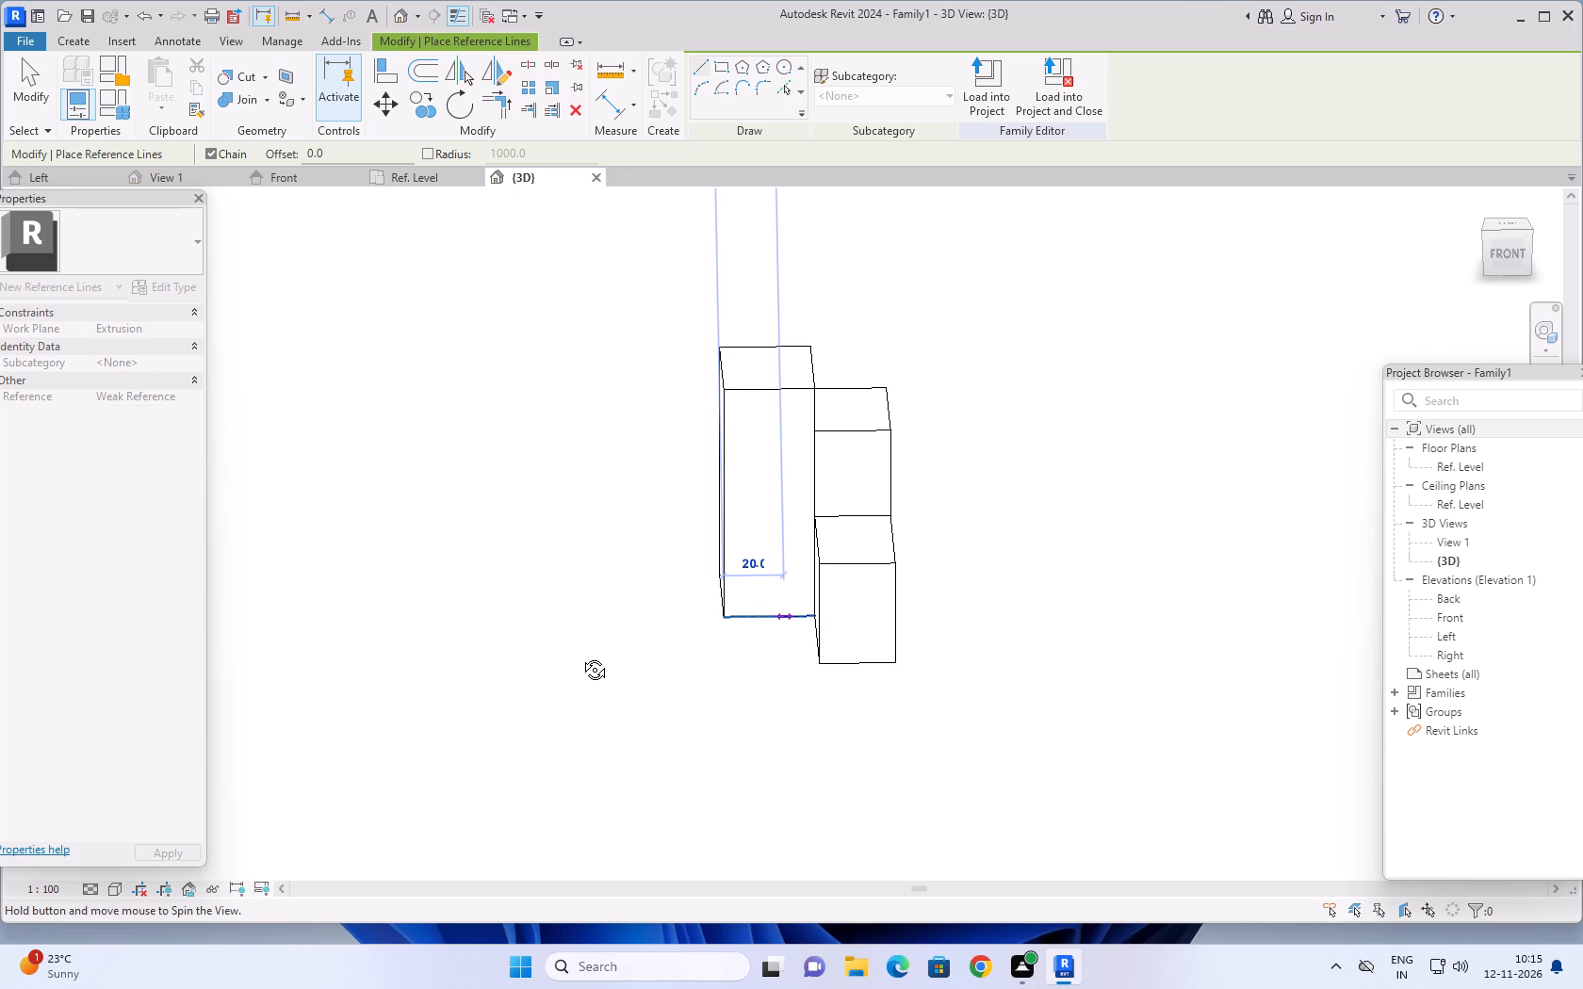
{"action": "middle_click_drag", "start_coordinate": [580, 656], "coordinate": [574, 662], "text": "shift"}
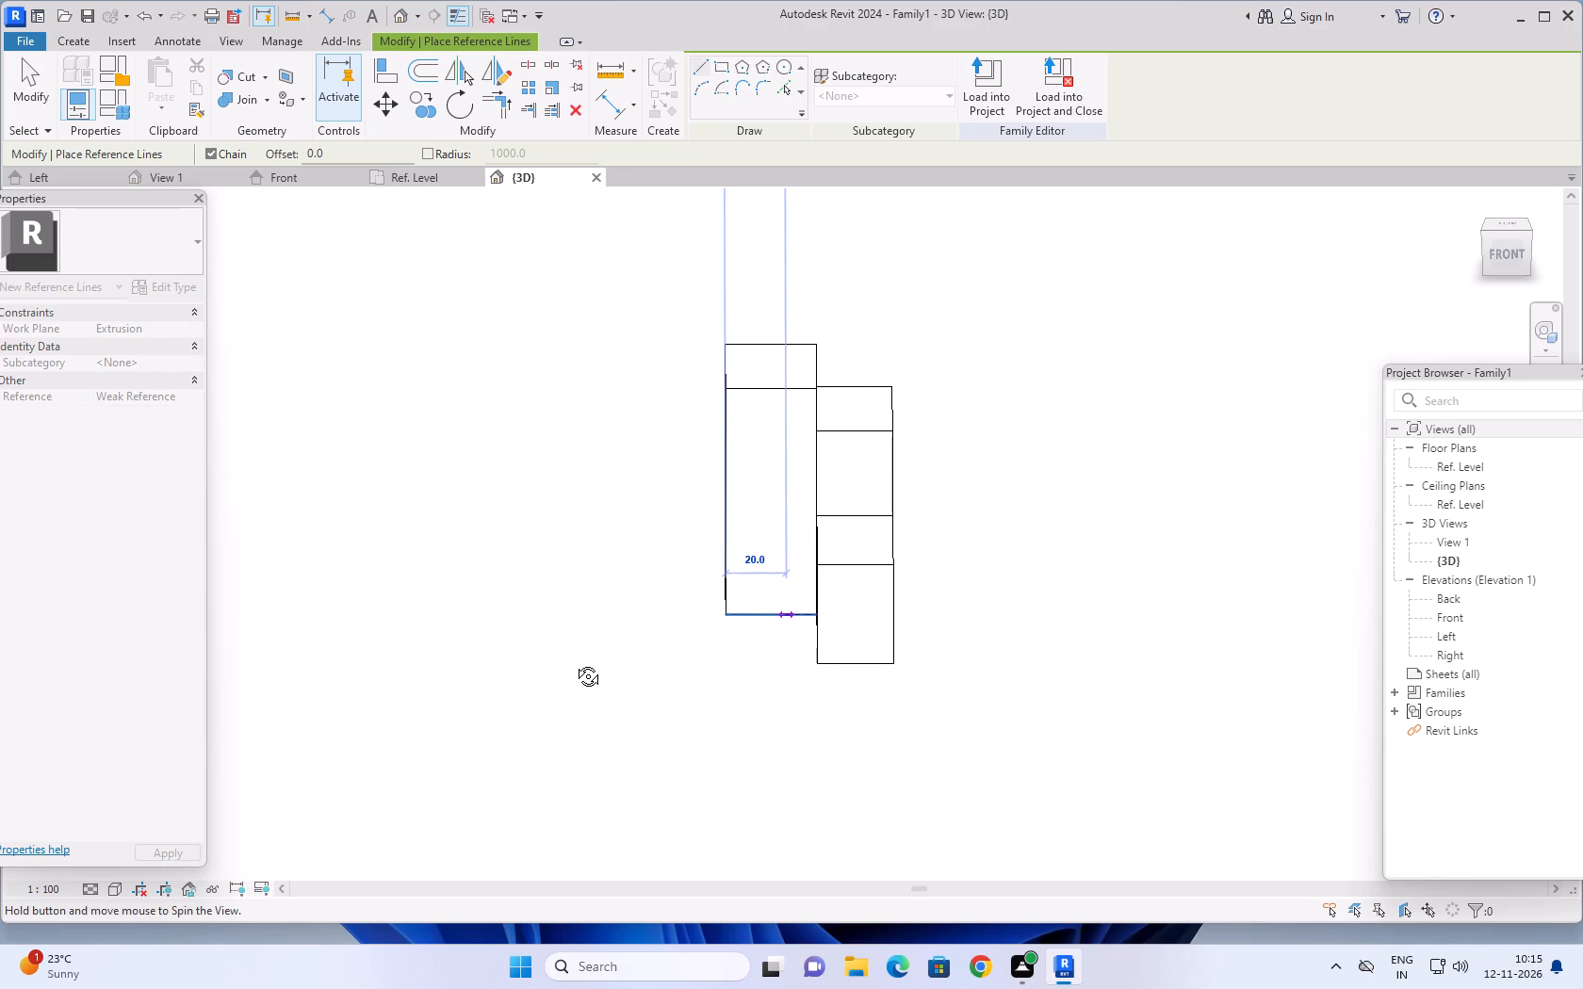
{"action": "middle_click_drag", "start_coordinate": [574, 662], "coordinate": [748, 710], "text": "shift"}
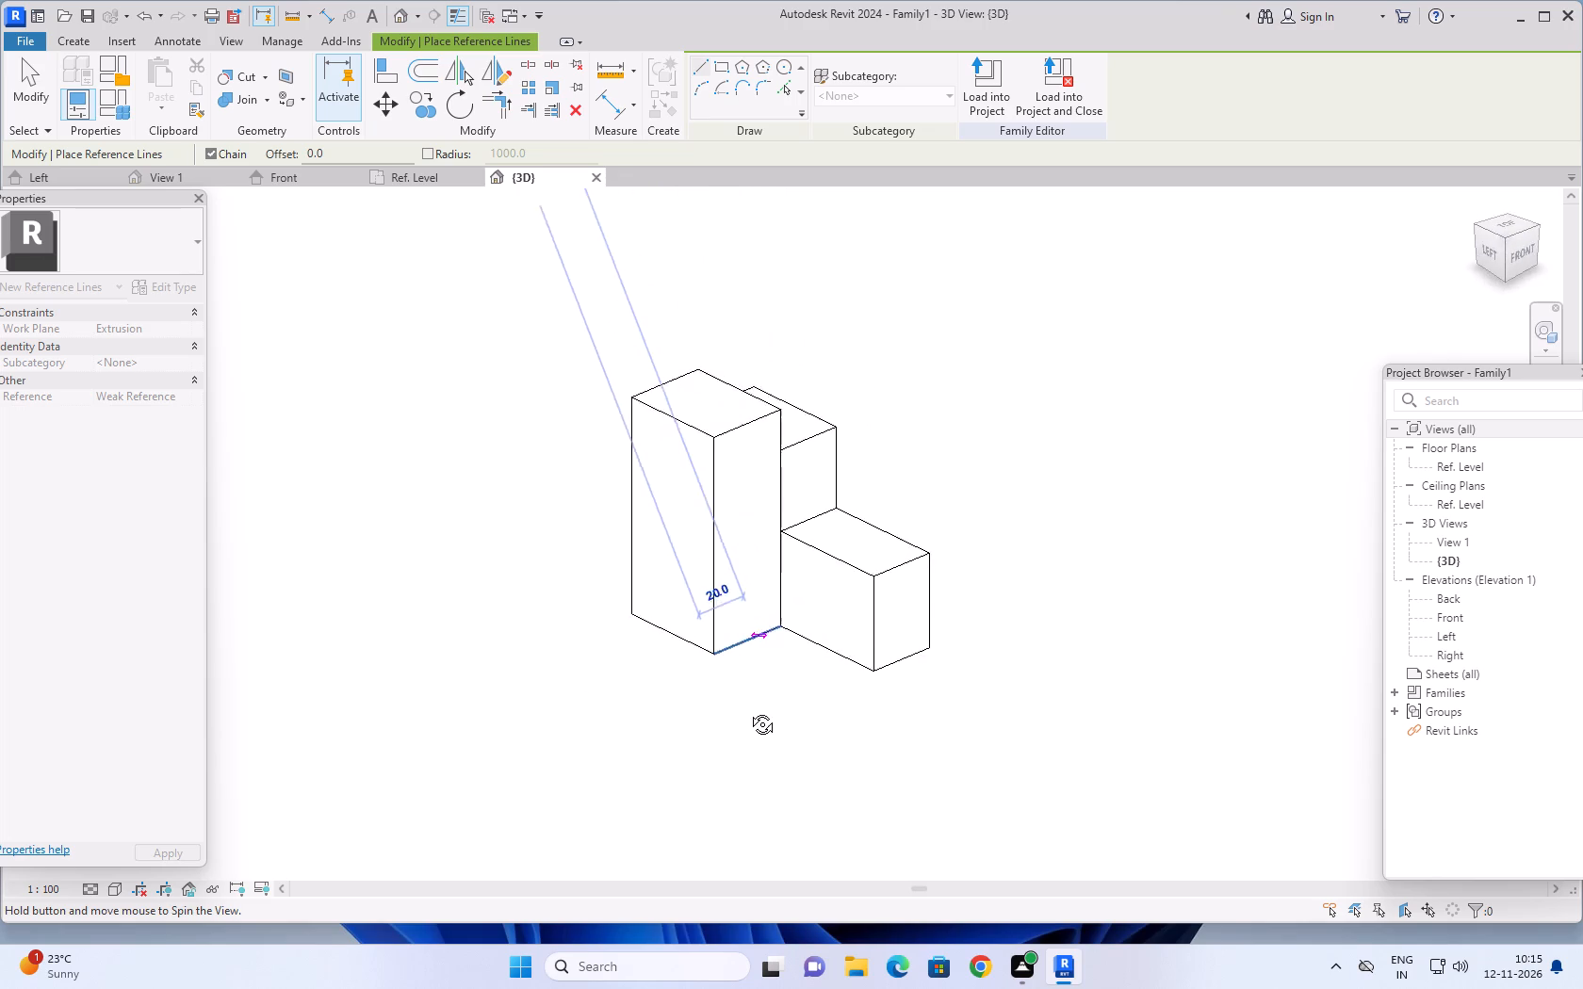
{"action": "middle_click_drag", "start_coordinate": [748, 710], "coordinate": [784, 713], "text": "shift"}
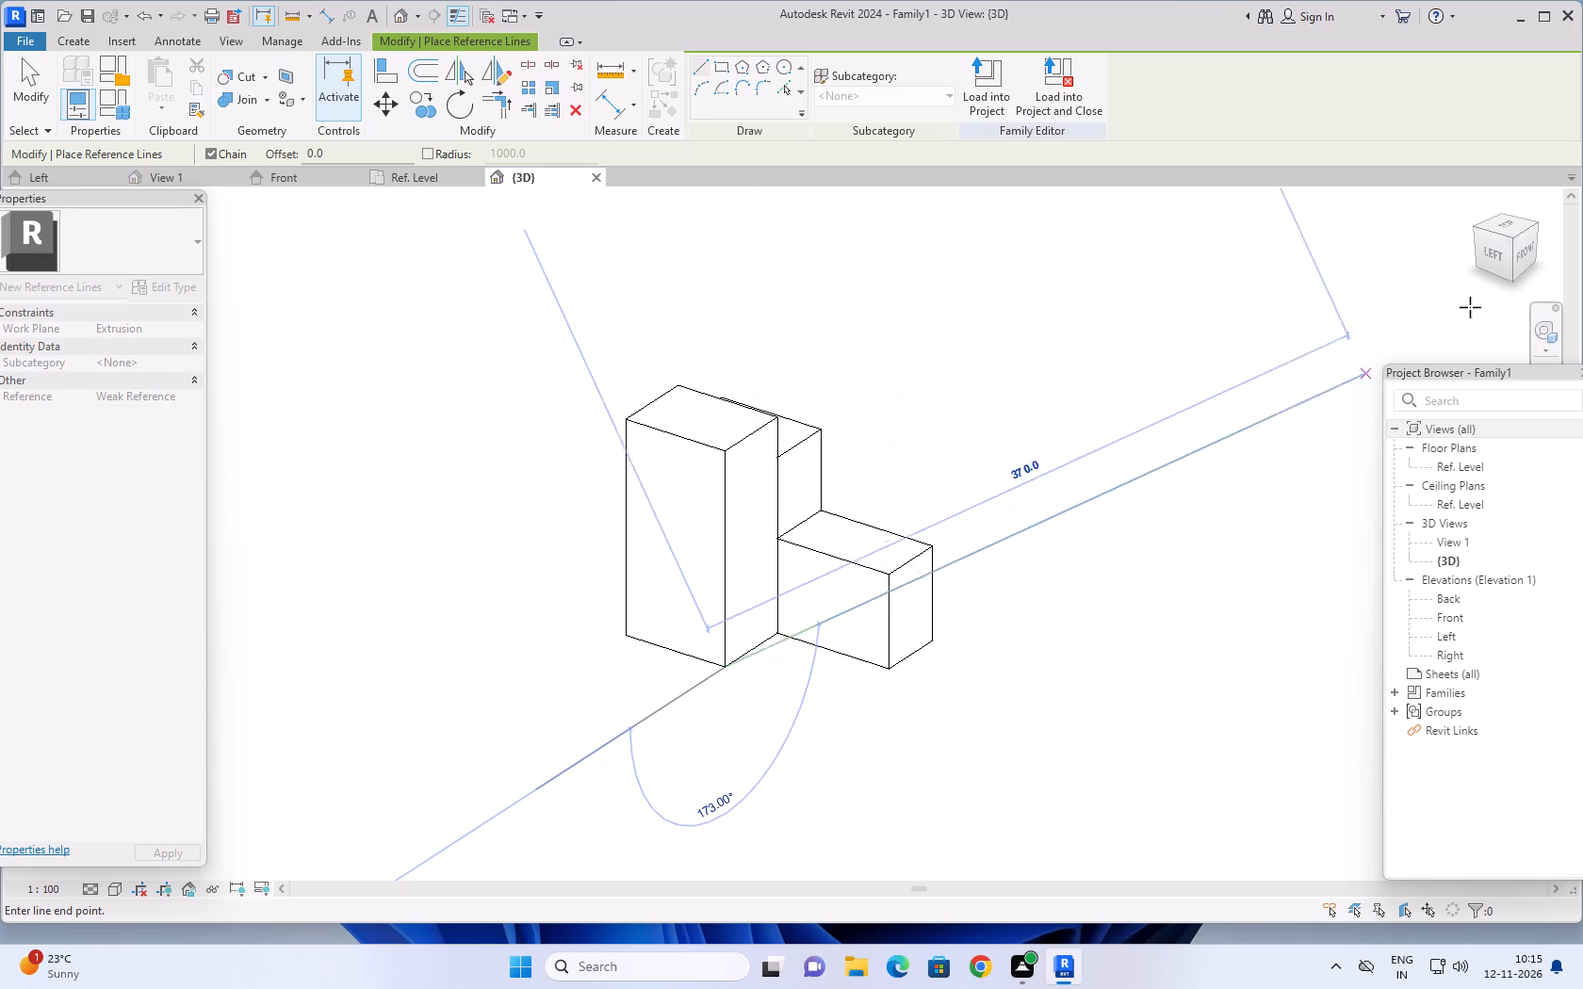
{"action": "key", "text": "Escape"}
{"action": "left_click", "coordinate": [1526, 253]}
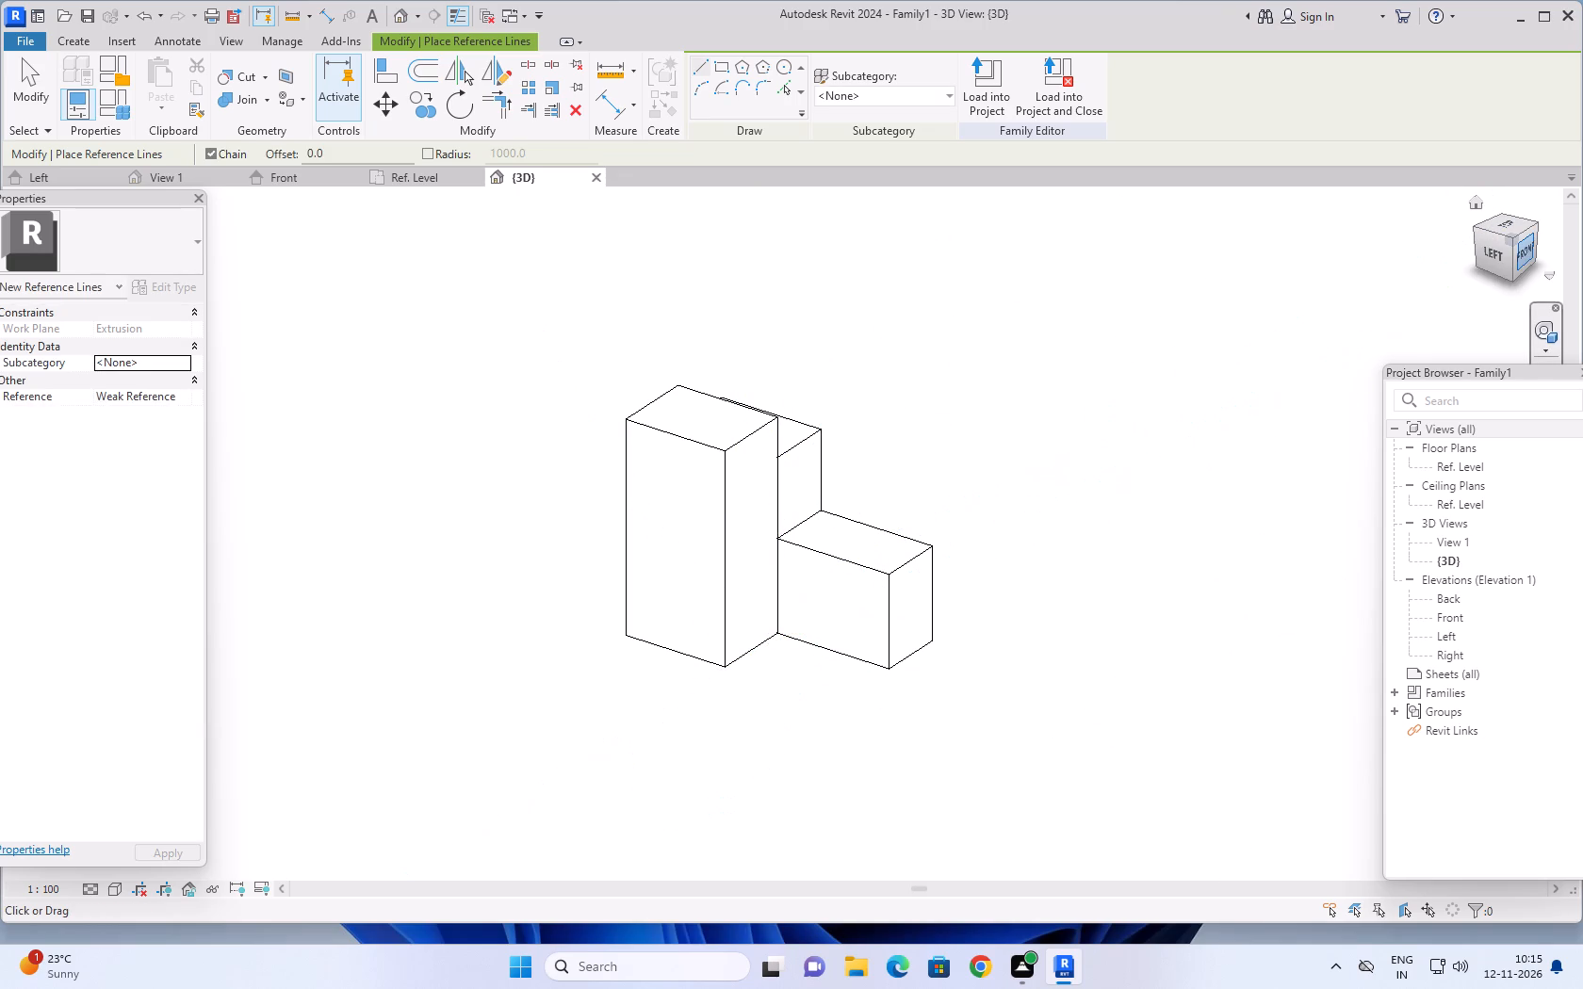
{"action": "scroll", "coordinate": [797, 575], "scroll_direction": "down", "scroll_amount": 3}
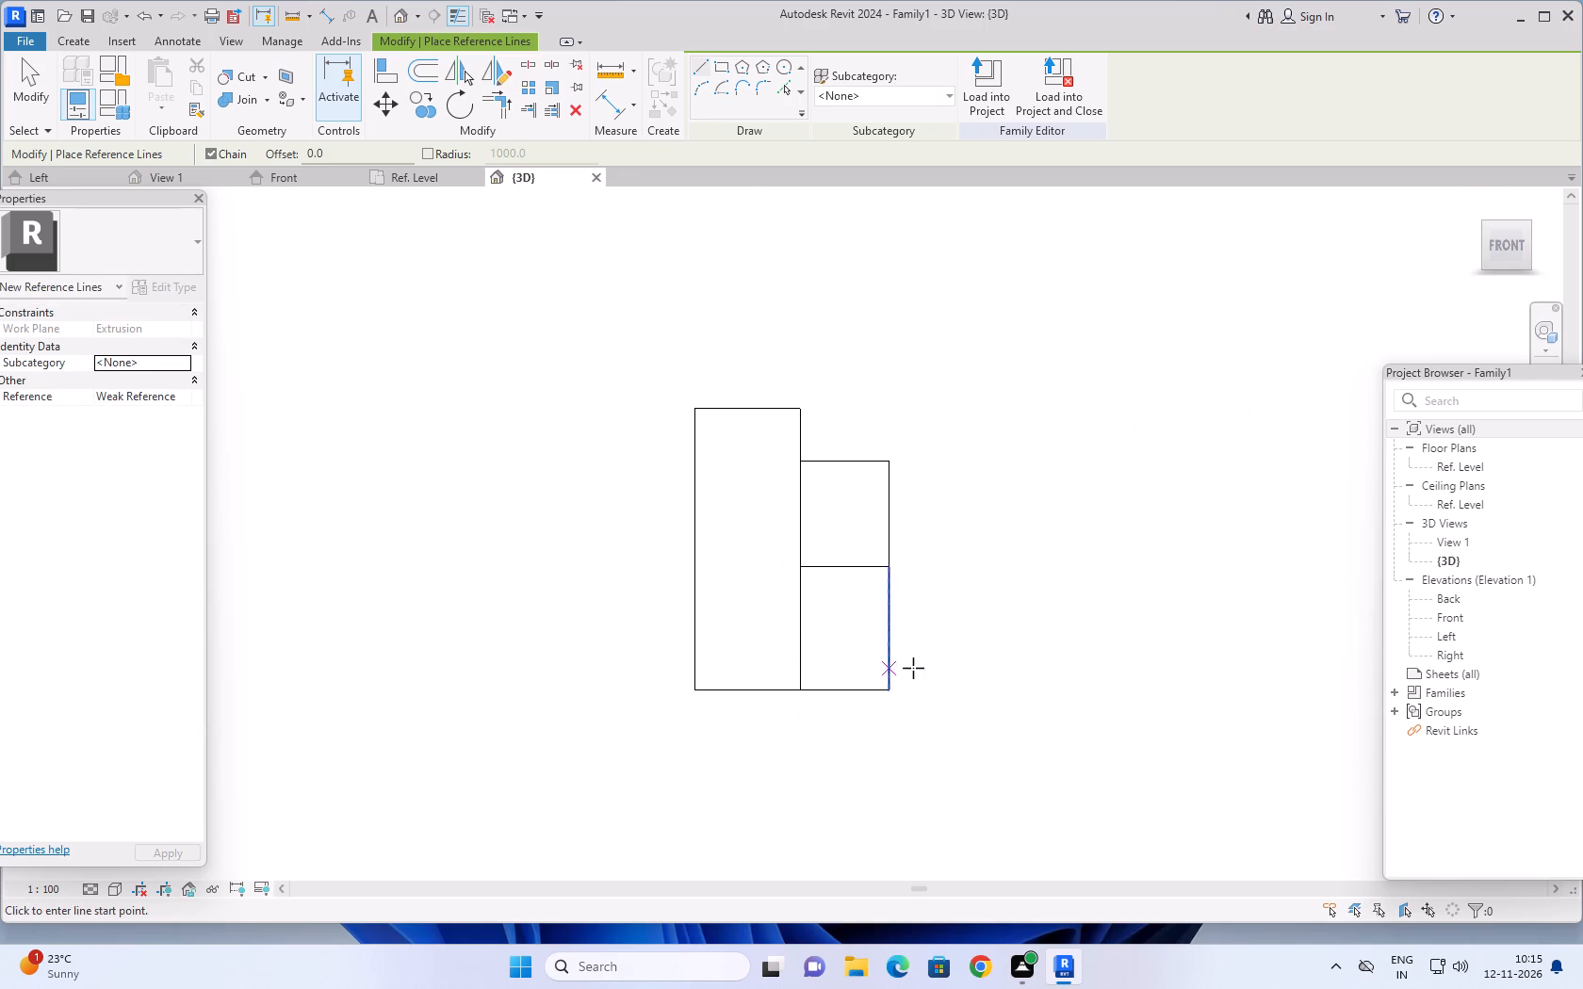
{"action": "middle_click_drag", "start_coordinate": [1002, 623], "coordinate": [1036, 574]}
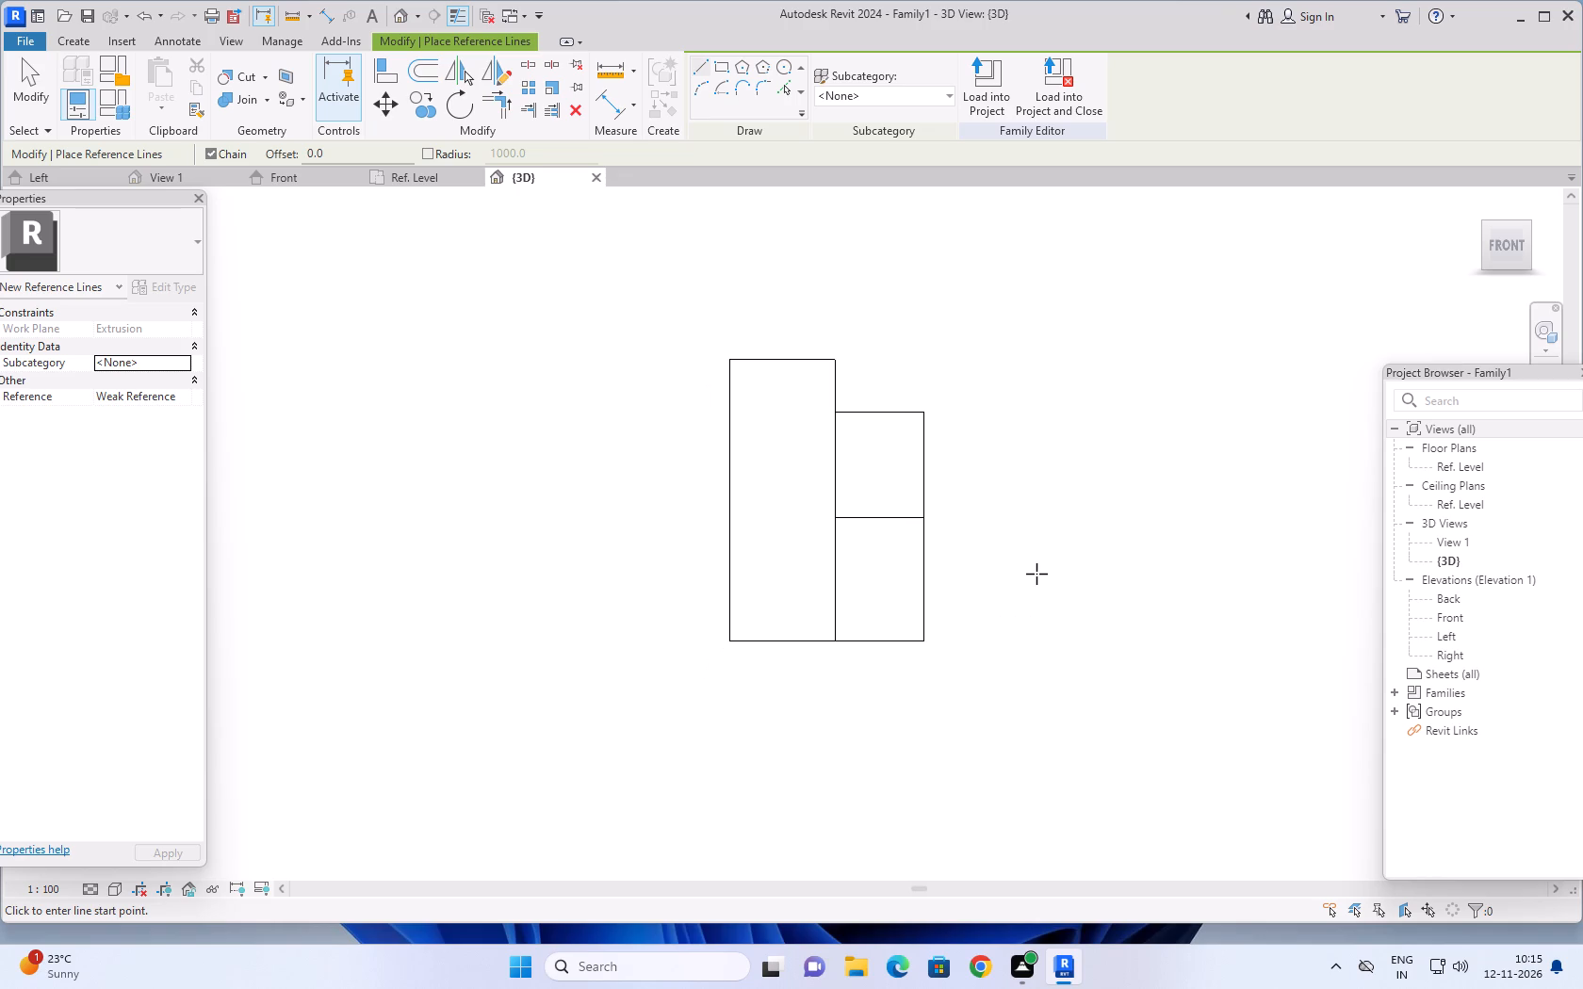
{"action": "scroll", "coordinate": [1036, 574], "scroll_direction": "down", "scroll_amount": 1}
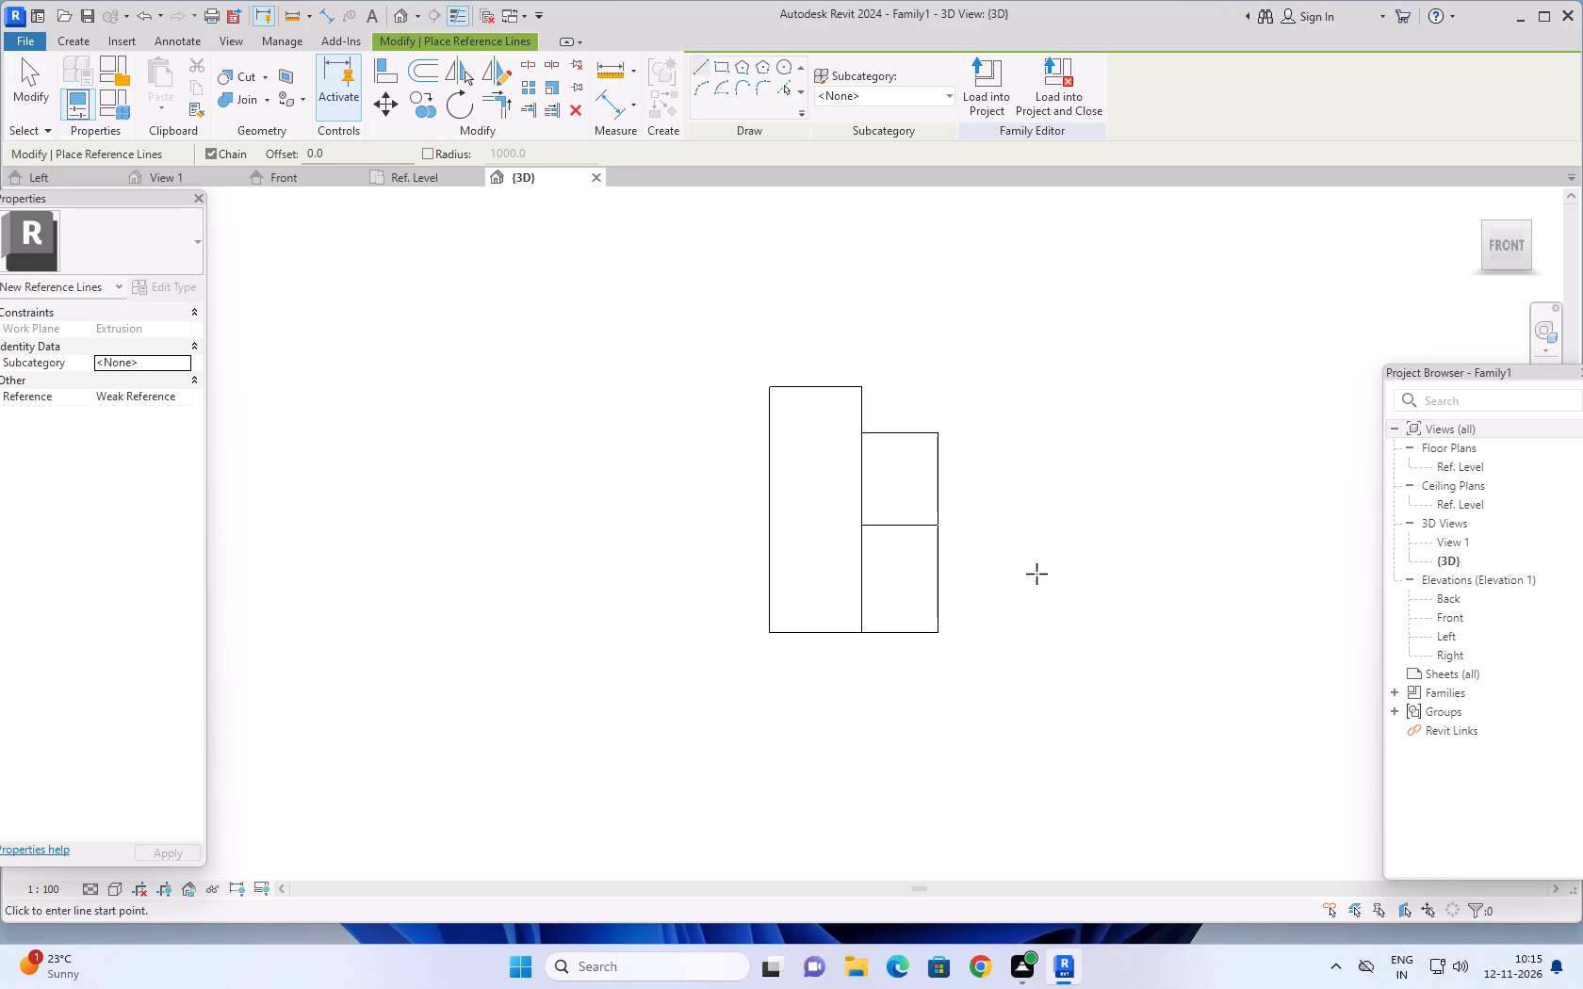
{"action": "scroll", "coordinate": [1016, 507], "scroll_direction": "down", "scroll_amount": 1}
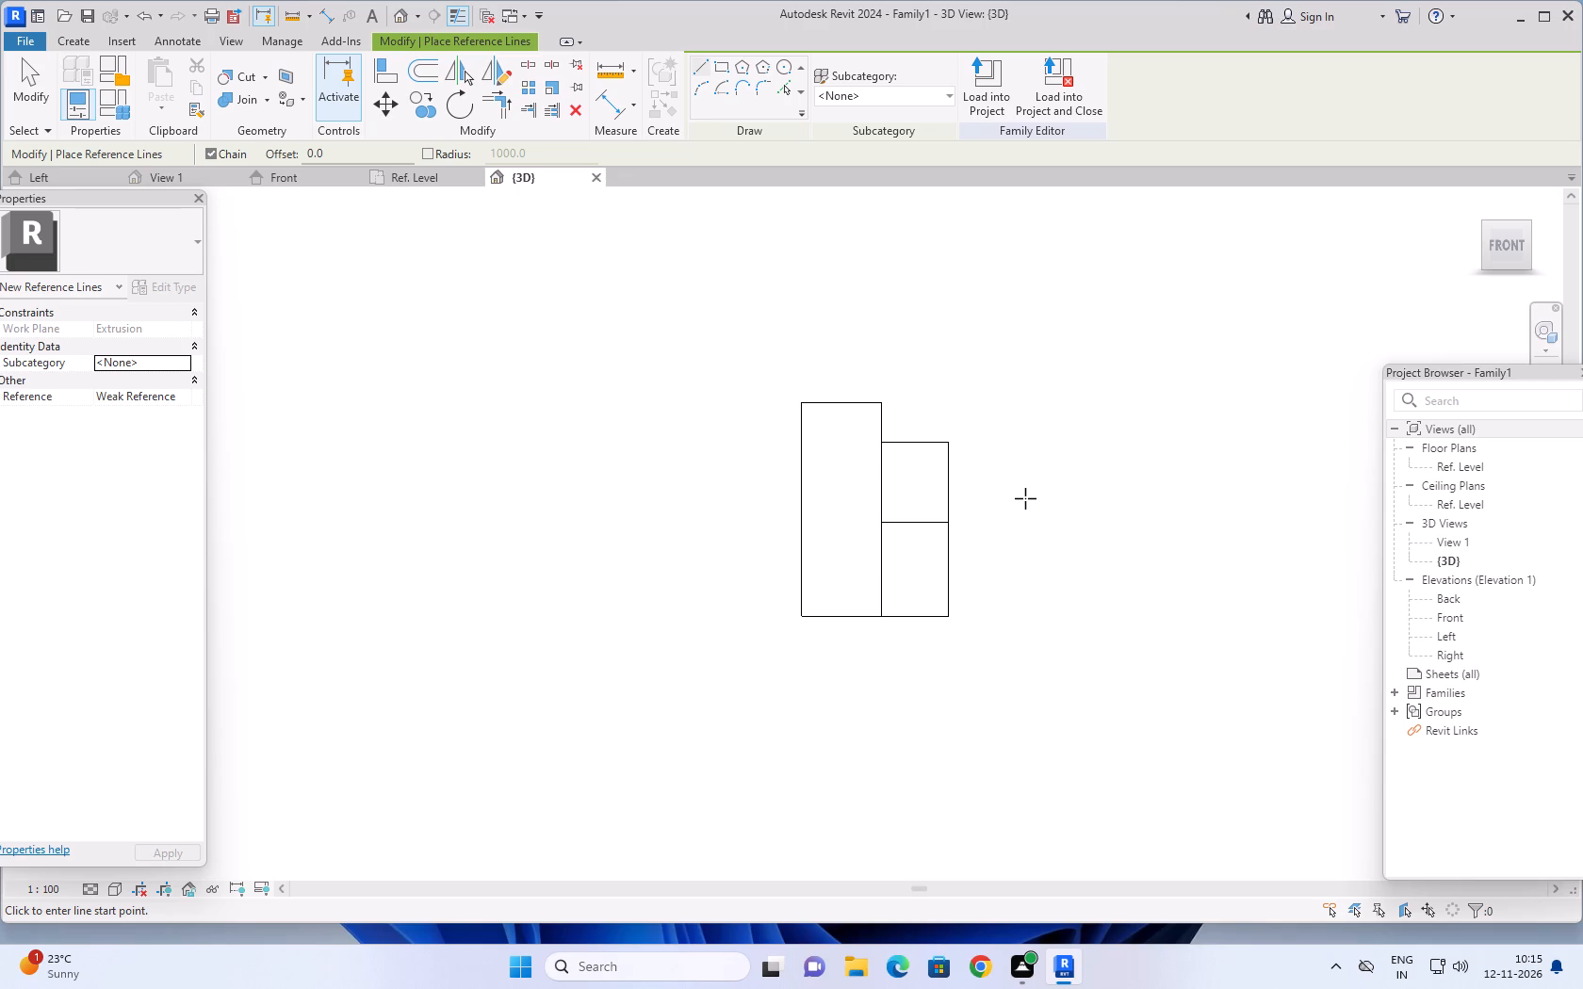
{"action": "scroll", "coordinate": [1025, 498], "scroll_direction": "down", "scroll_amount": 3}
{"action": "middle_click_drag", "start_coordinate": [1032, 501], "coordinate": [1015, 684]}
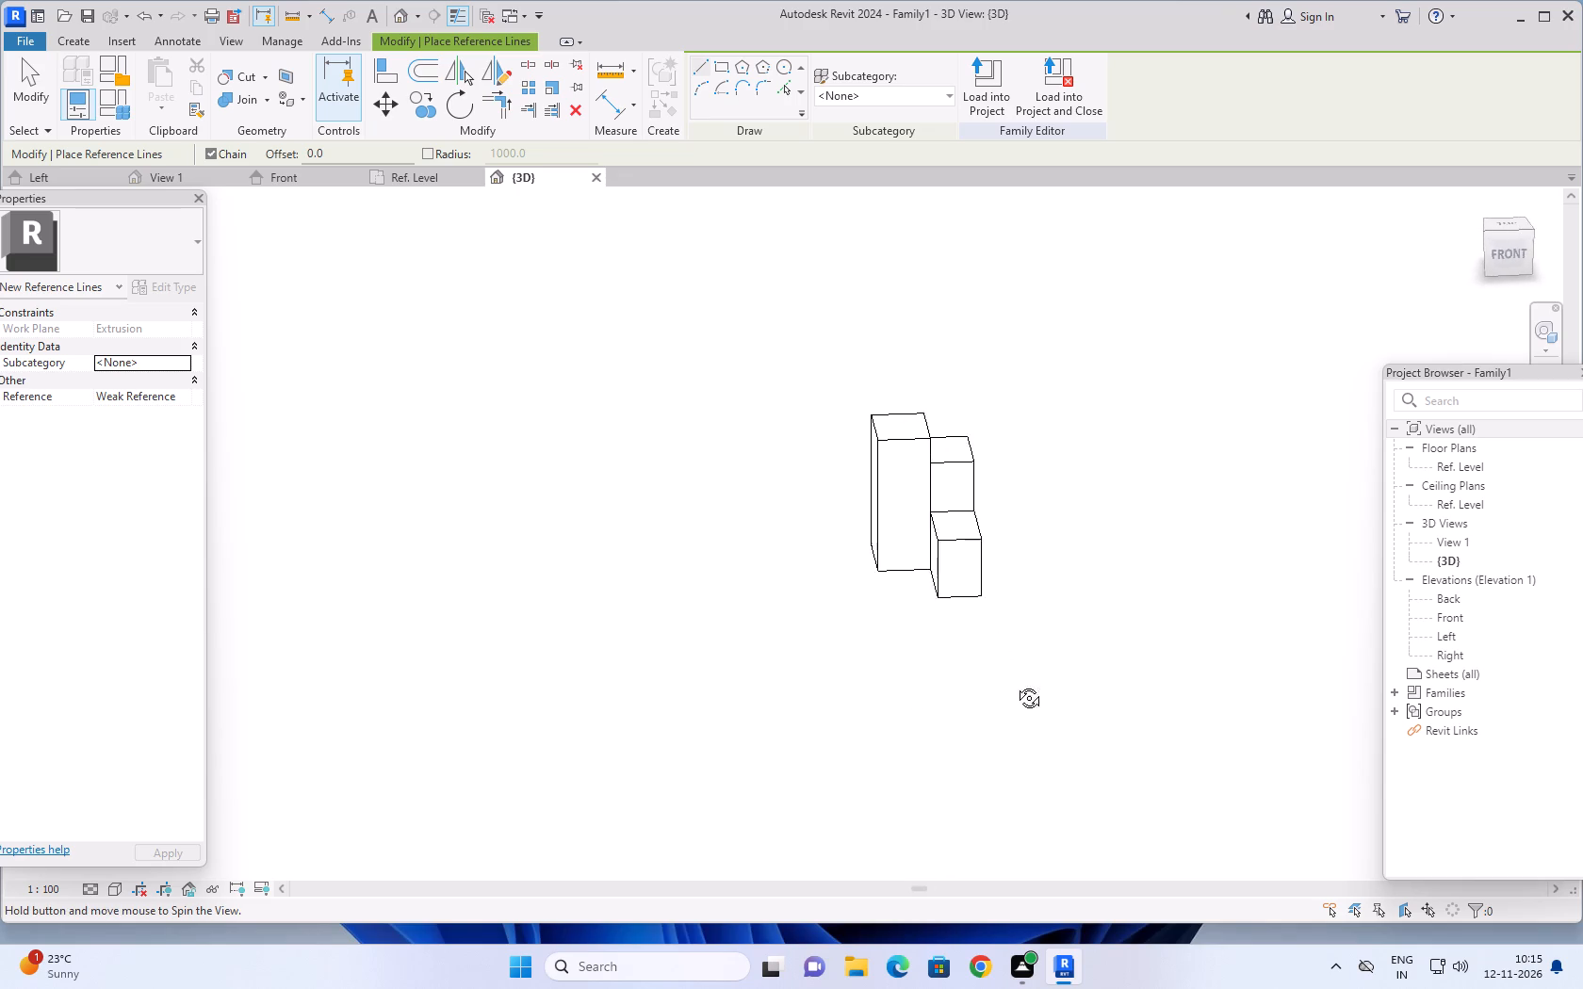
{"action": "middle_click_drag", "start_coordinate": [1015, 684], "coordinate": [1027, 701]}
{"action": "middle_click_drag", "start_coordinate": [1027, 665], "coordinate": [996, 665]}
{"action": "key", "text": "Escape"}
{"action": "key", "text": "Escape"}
Select the three remaining block extrusions together and delete them.
{"action": "left_click_drag", "start_coordinate": [732, 323], "coordinate": [1073, 691]}
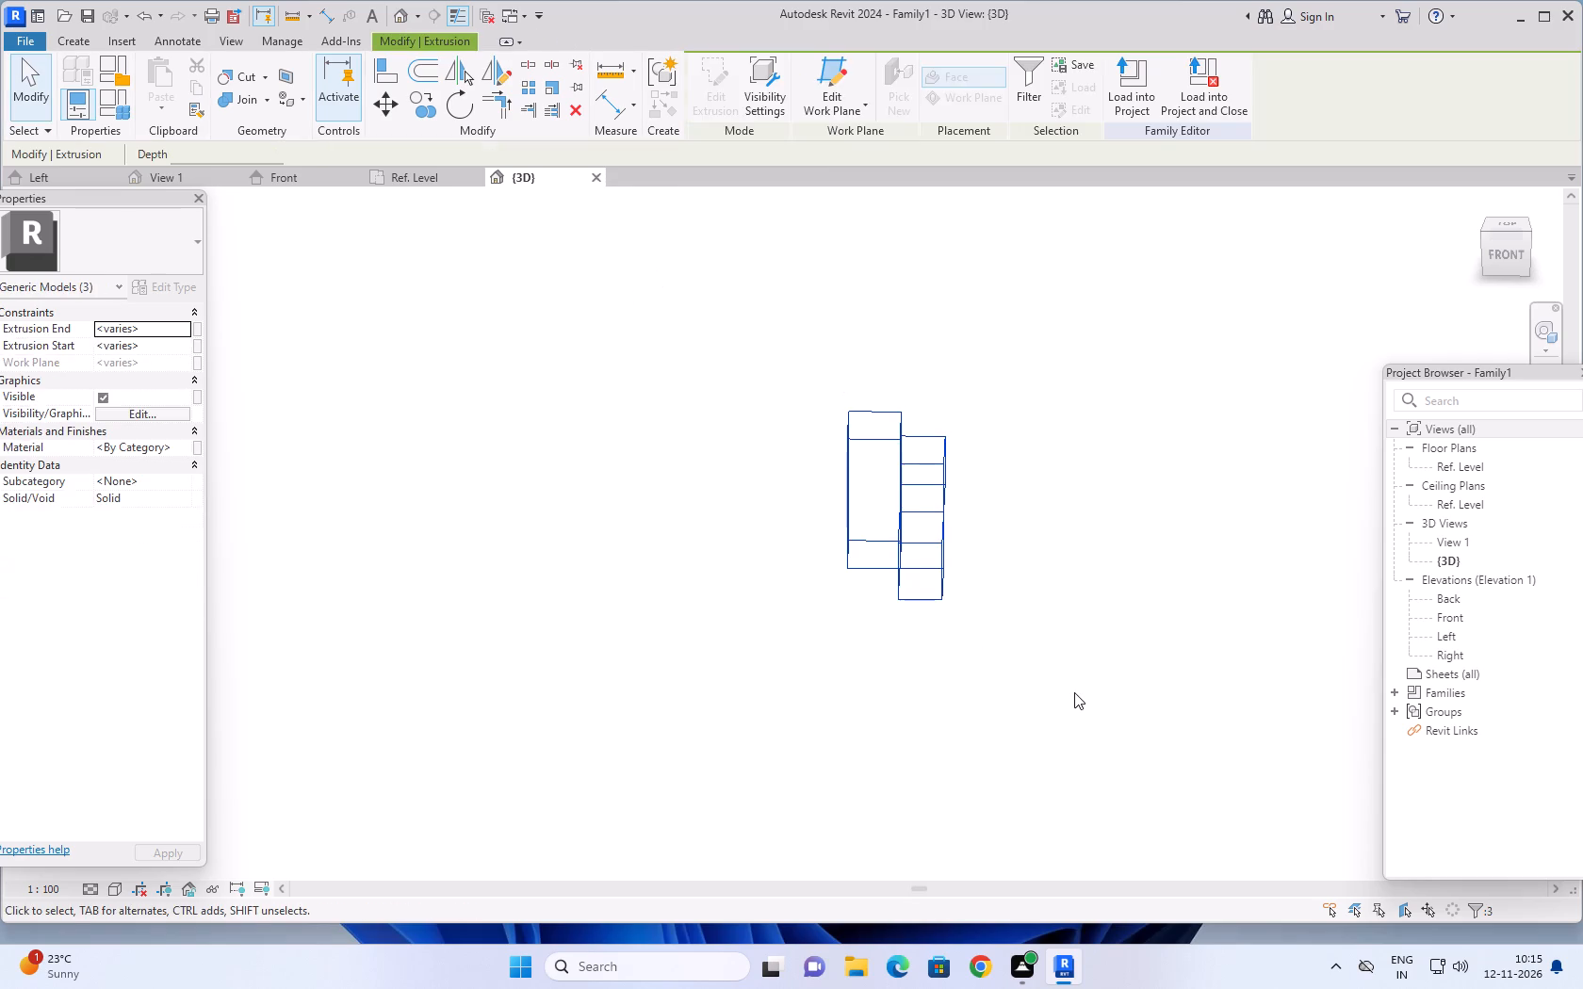
{"action": "key", "text": "Delete"}
{"action": "scroll", "coordinate": [923, 623], "scroll_direction": "down", "scroll_amount": 20}
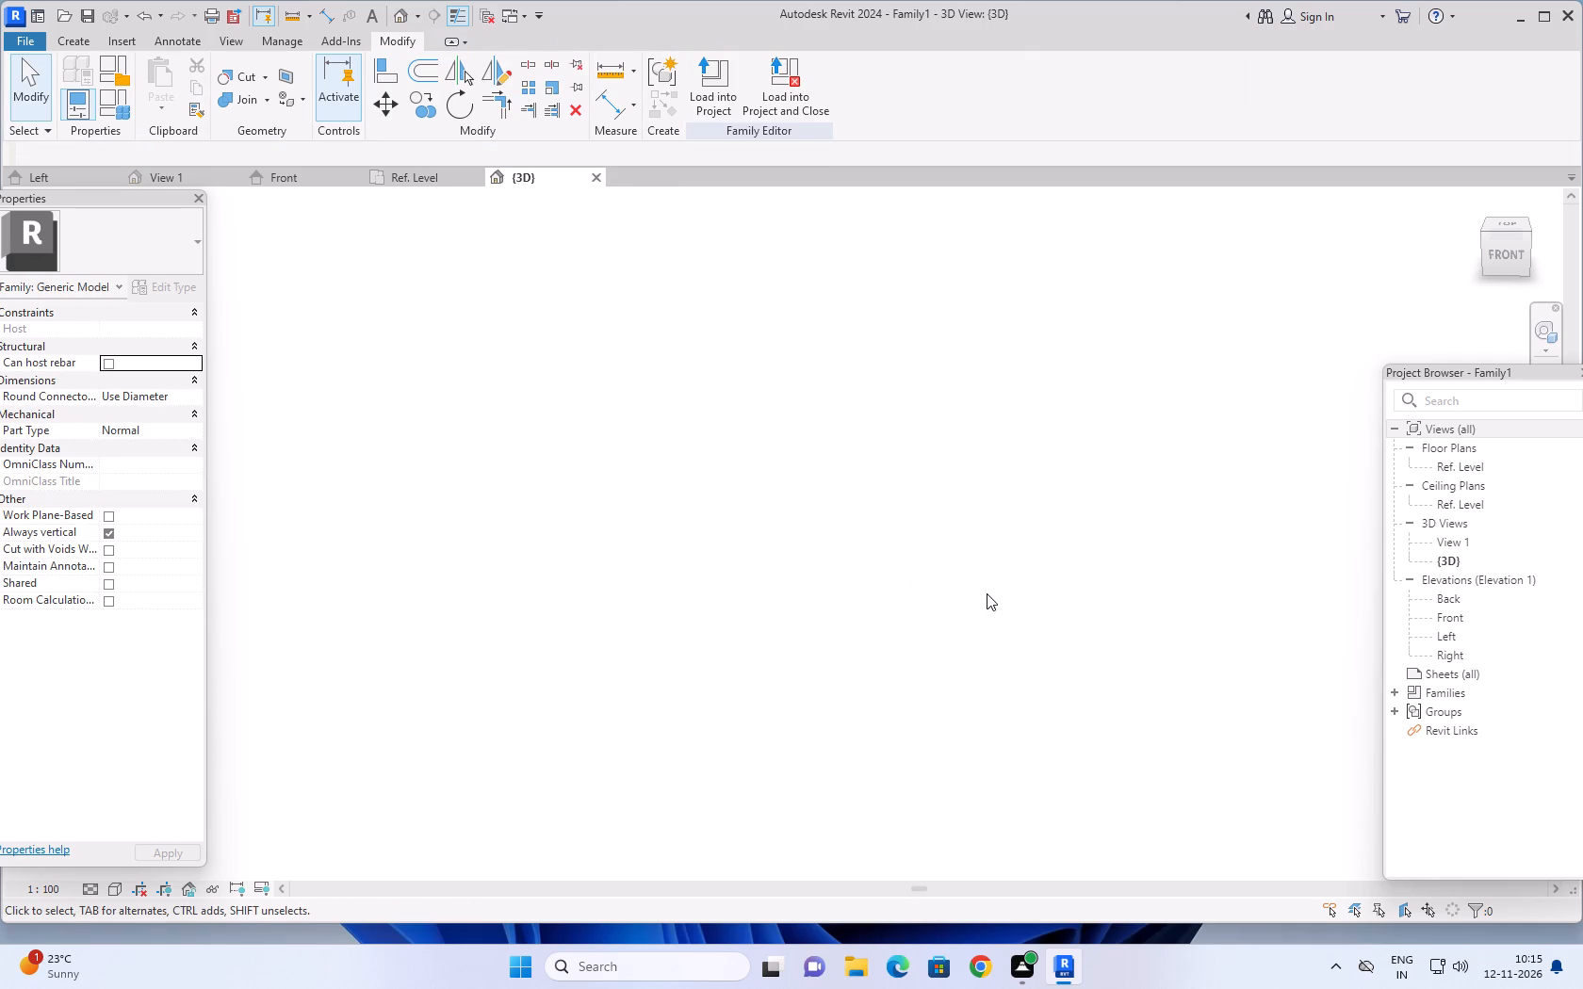
{"action": "scroll", "coordinate": [987, 593], "scroll_direction": "down", "scroll_amount": 6}
Switch to the Ref. Level floor plan and bring the crossing reference planes into working view.
{"action": "left_click", "coordinate": [406, 182]}
{"action": "scroll", "coordinate": [906, 587], "scroll_direction": "down", "scroll_amount": 2}
{"action": "scroll", "coordinate": [958, 596], "scroll_direction": "down", "scroll_amount": 20}
{"action": "scroll", "coordinate": [958, 596], "scroll_direction": "down", "scroll_amount": 1}
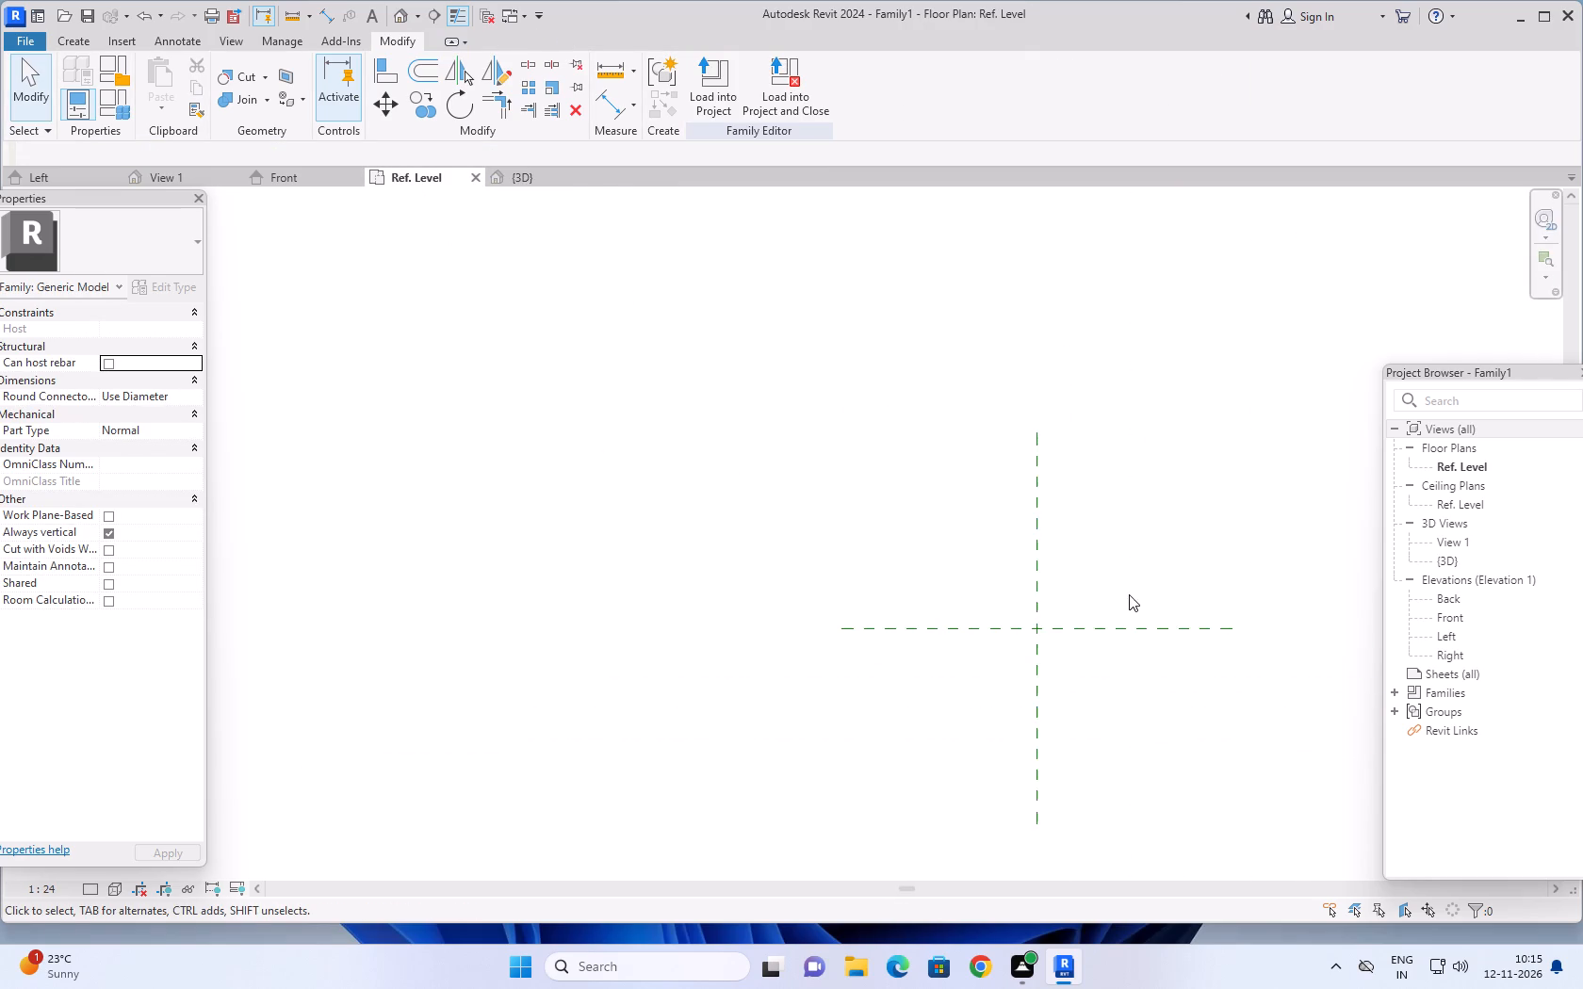
{"action": "middle_click_drag", "start_coordinate": [1159, 567], "coordinate": [1095, 586]}
{"action": "key", "text": "Escape"}
{"action": "key", "text": "Escape"}
{"action": "middle_click_drag", "start_coordinate": [1075, 579], "coordinate": [1031, 576]}
{"action": "scroll", "coordinate": [763, 537], "scroll_direction": "up", "scroll_amount": 2}
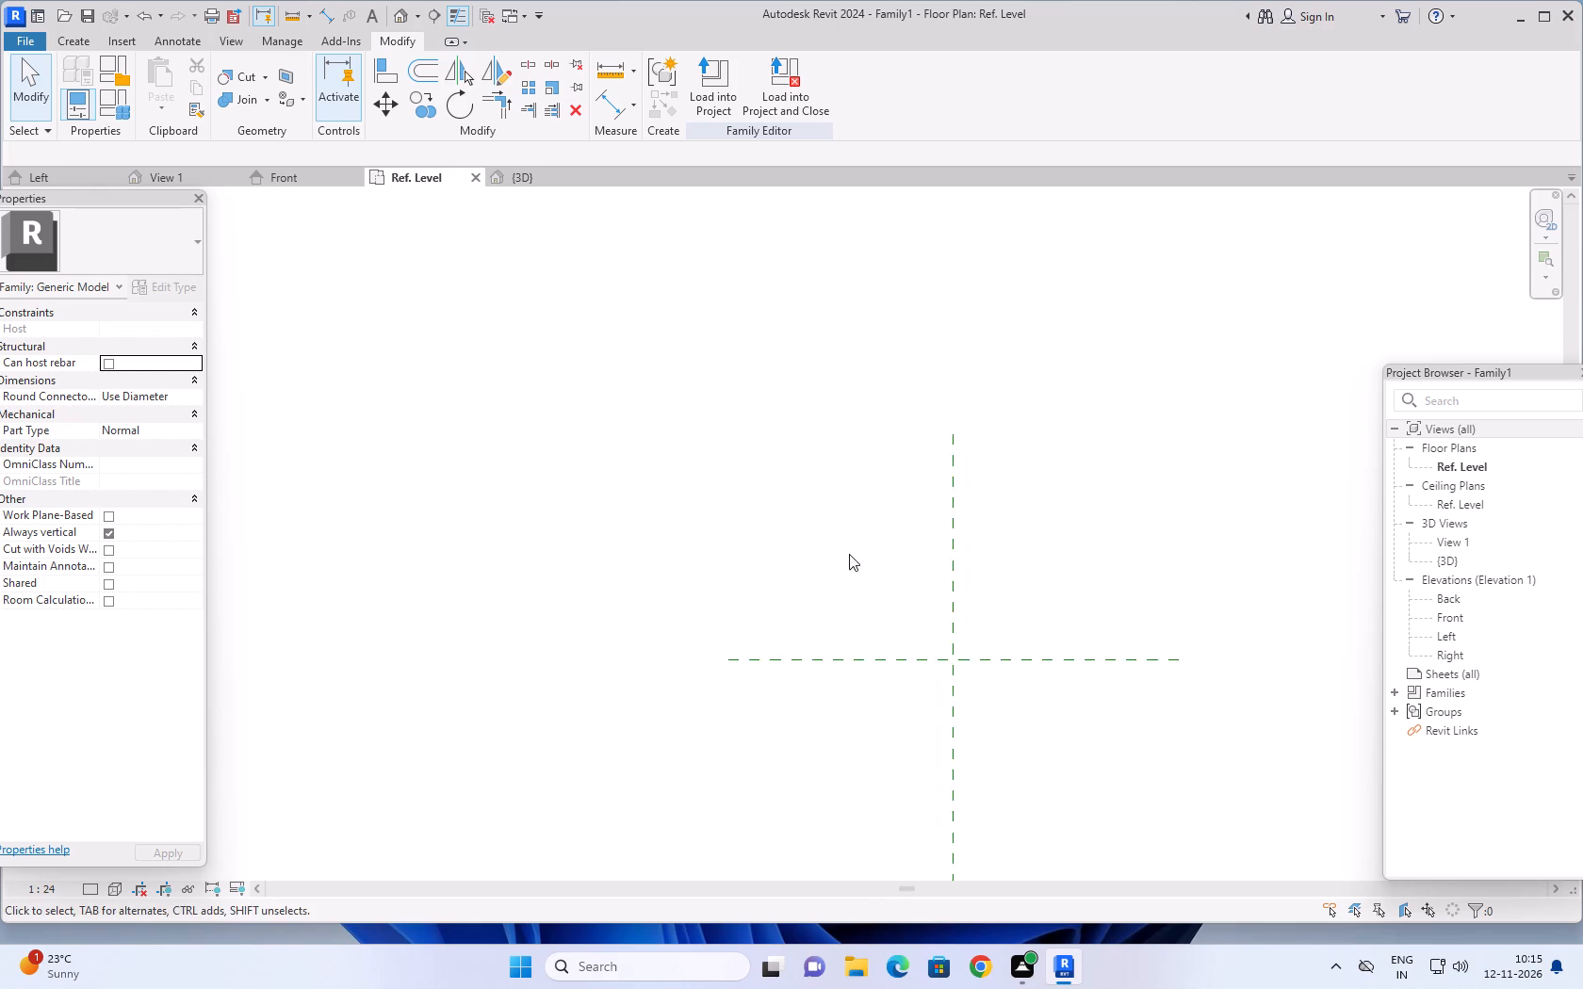
{"action": "middle_click_drag", "start_coordinate": [846, 554], "coordinate": [746, 559]}
{"action": "scroll", "coordinate": [746, 548], "scroll_direction": "up", "scroll_amount": 1}
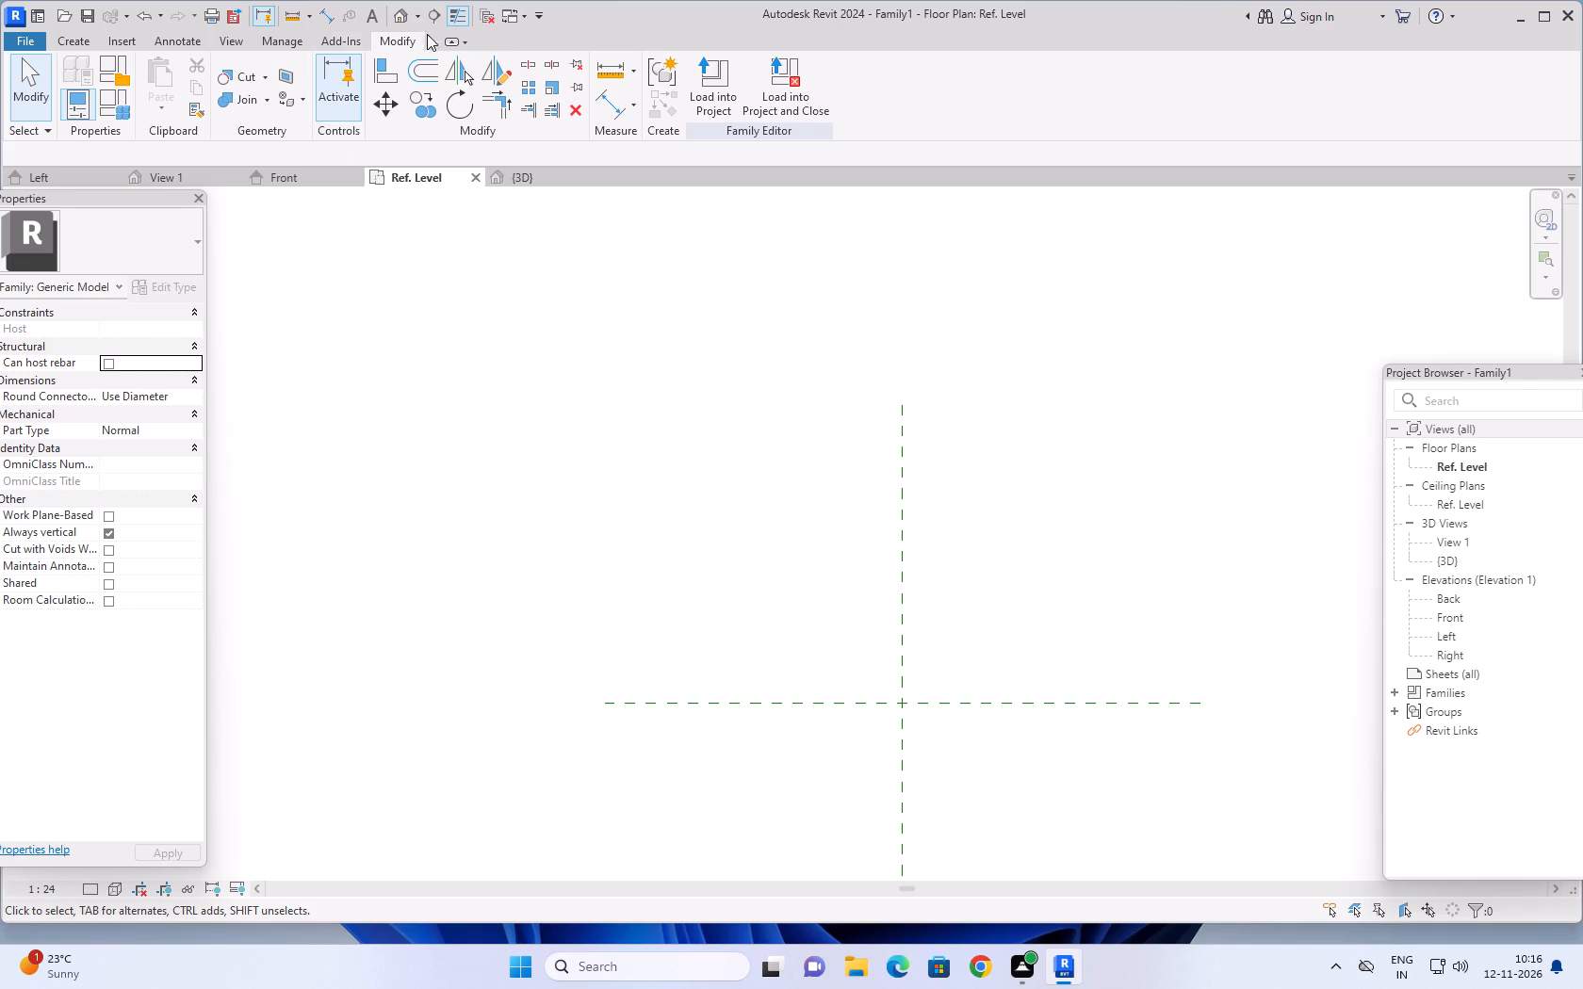
Start a solid extrusion and sketch a rectangle about 540 by 540 in the upper-left quadrant of the reference planes.
{"action": "left_click", "coordinate": [76, 39]}
{"action": "left_click", "coordinate": [173, 81]}
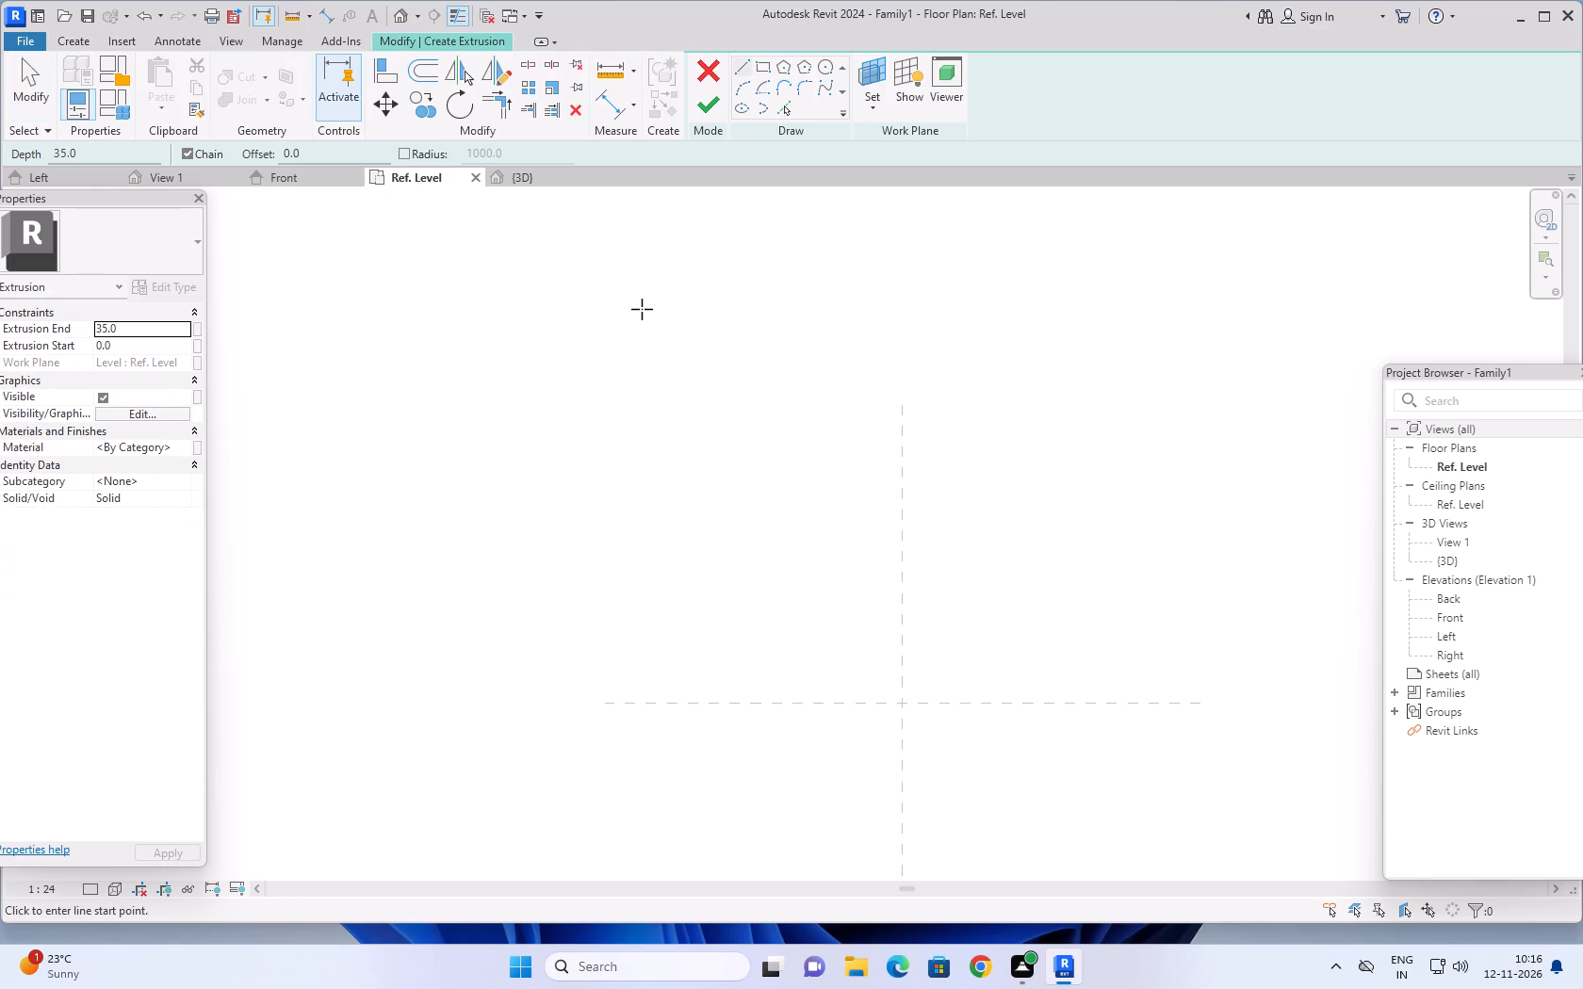
{"action": "left_click", "coordinate": [761, 71]}
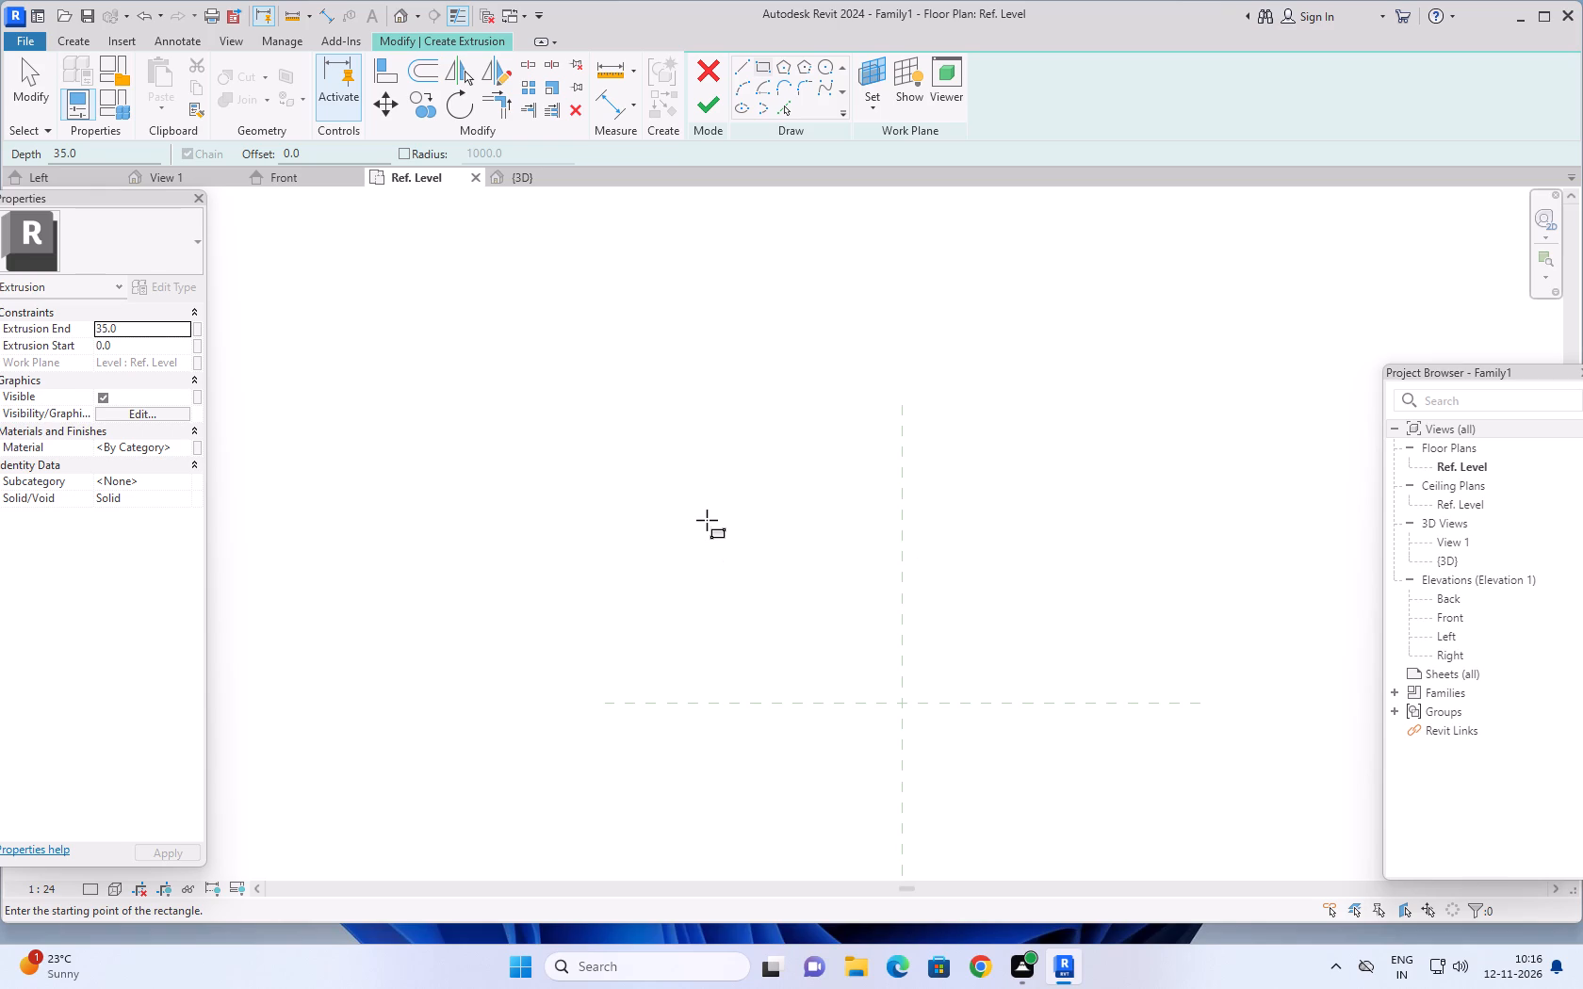
{"action": "left_click", "coordinate": [706, 505]}
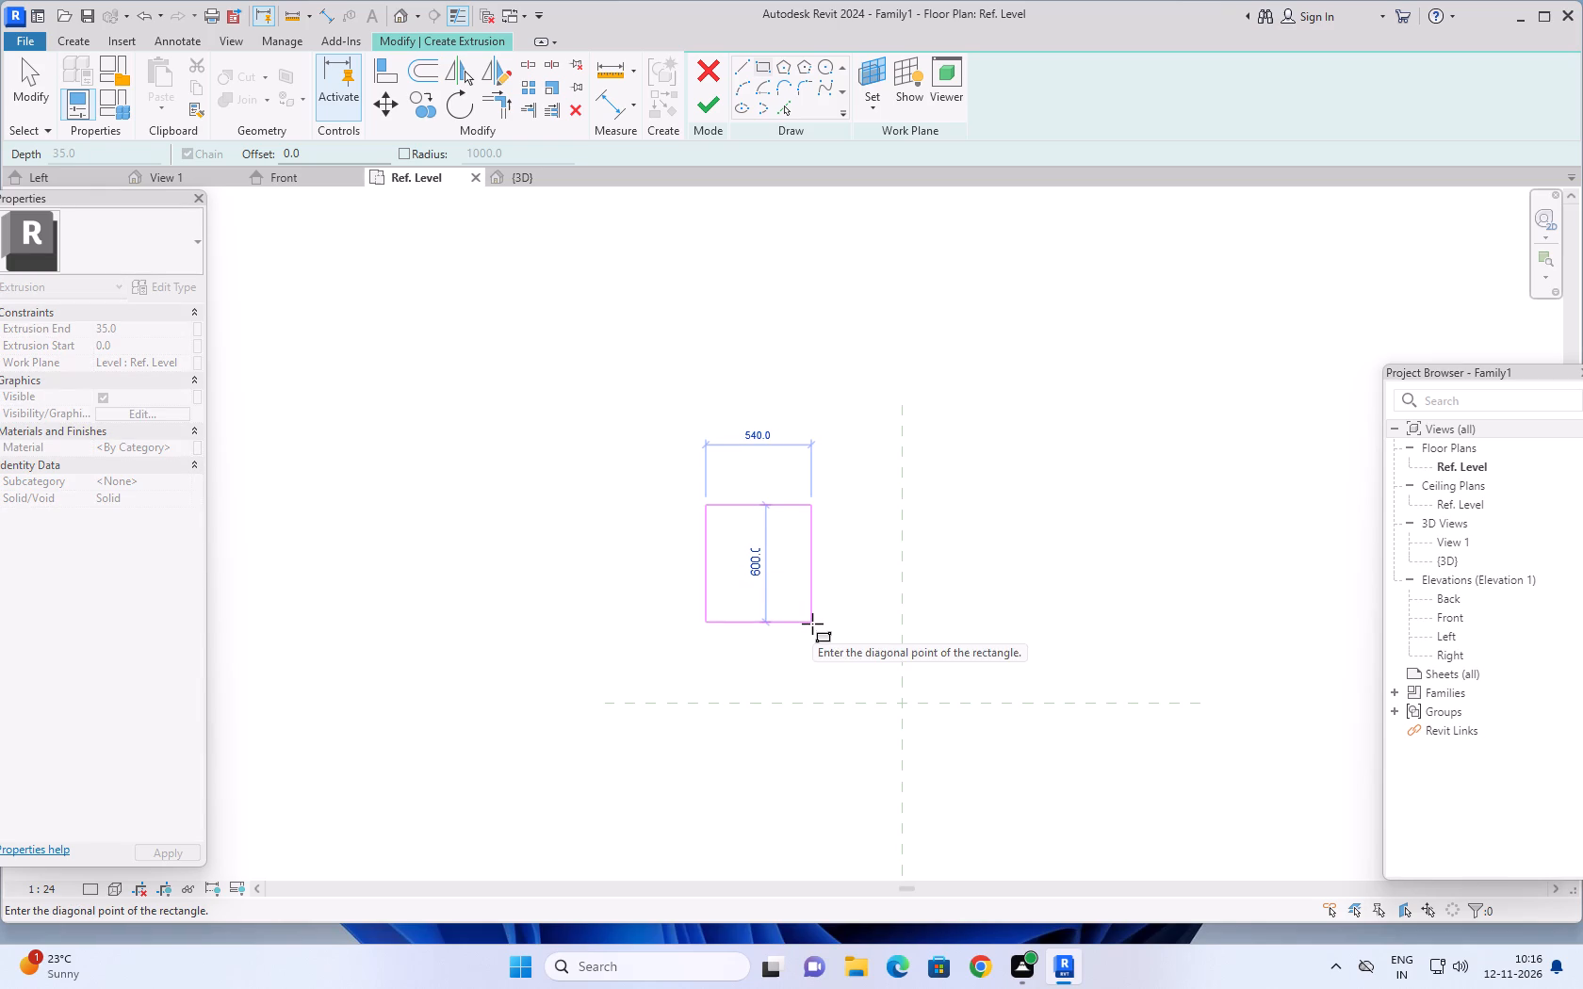
{"action": "left_click", "coordinate": [813, 610]}
{"action": "key", "text": "Escape"}
{"action": "key", "text": "Escape"}
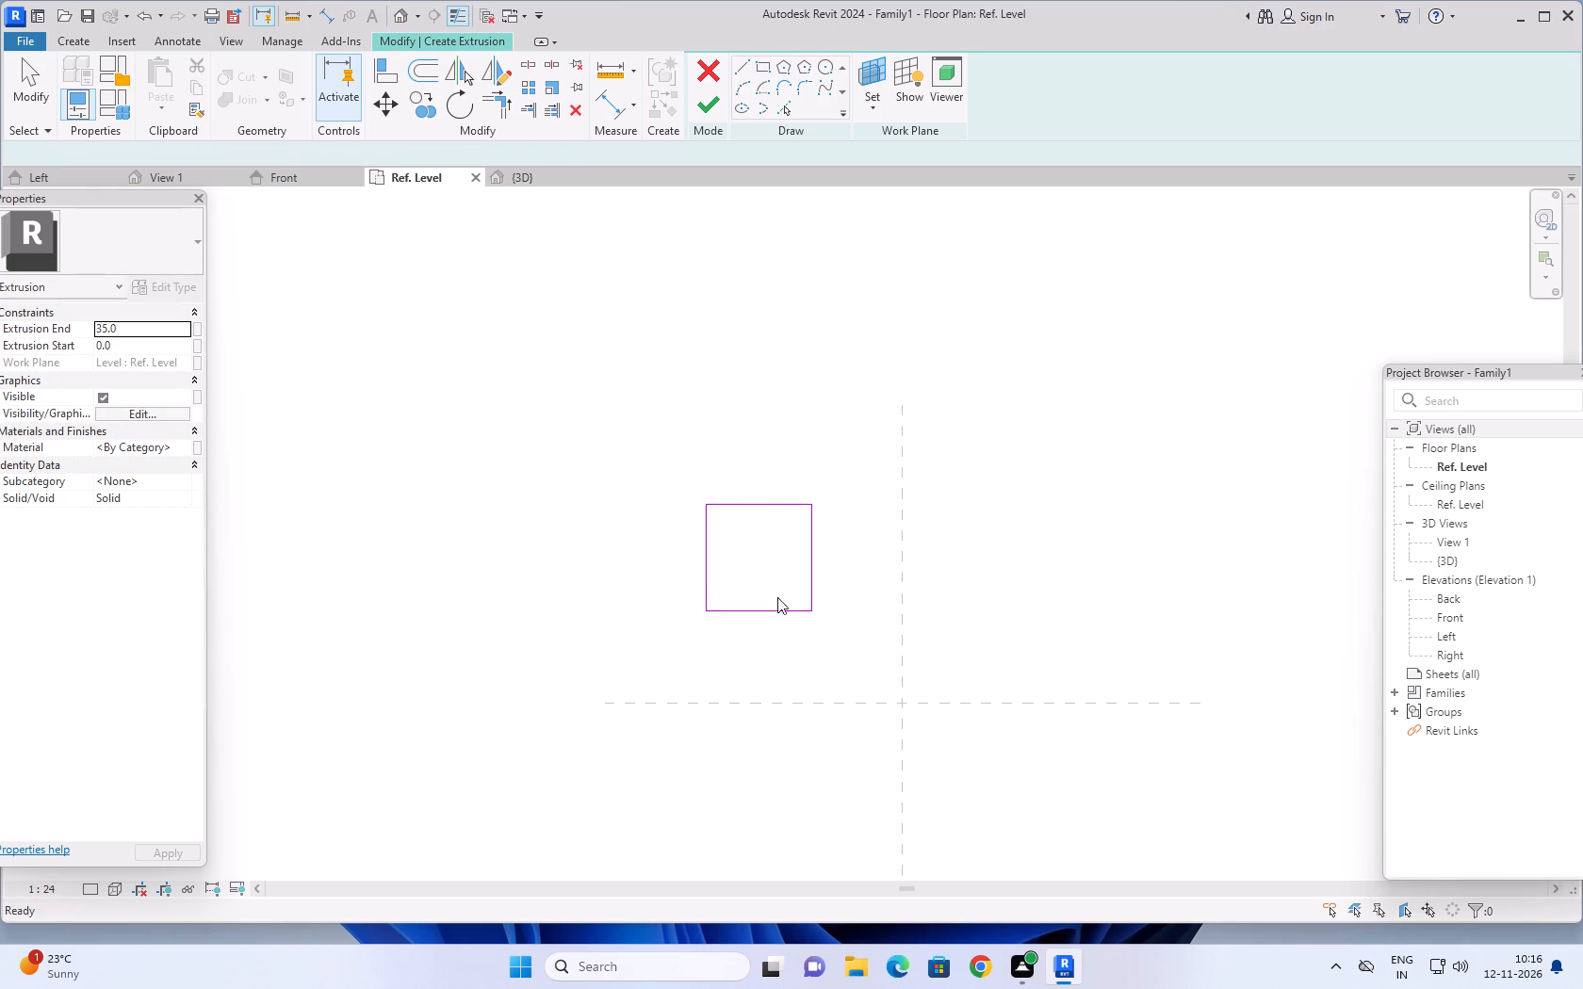
{"action": "key", "text": "Escape"}
{"action": "key", "text": "Escape"}
Resize the sketched rectangle to a 55 by 55 square.
{"action": "left_click", "coordinate": [758, 498]}
{"action": "left_click", "coordinate": [830, 558]}
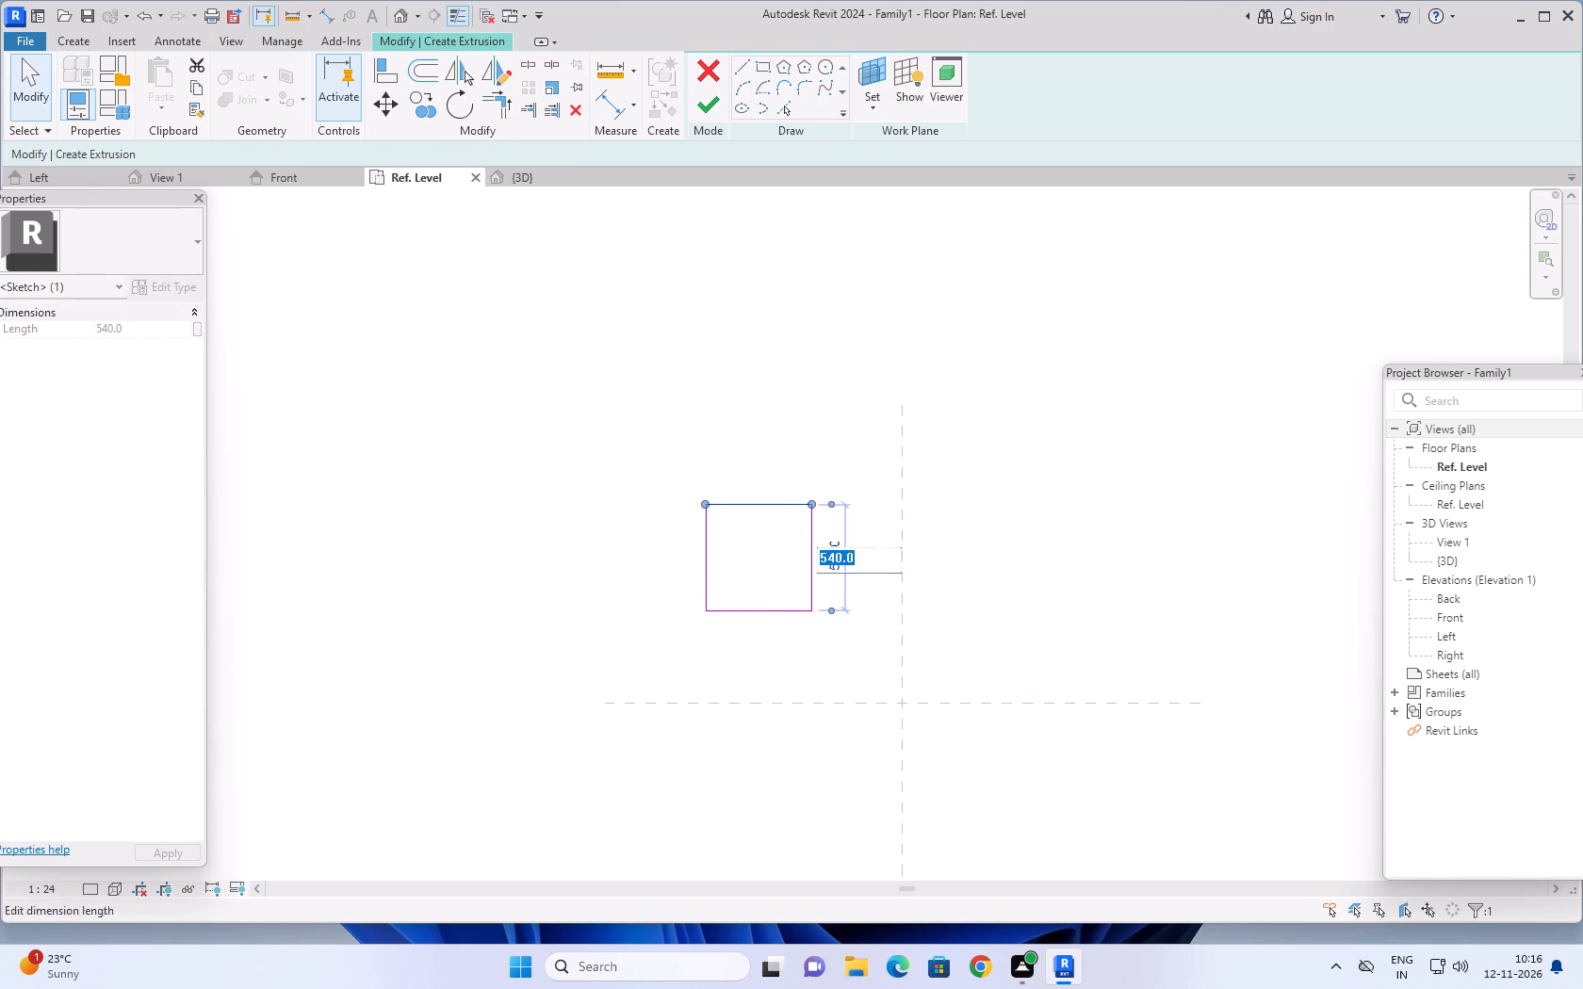
{"action": "type", "text": "55"}
{"action": "key", "text": "Return"}
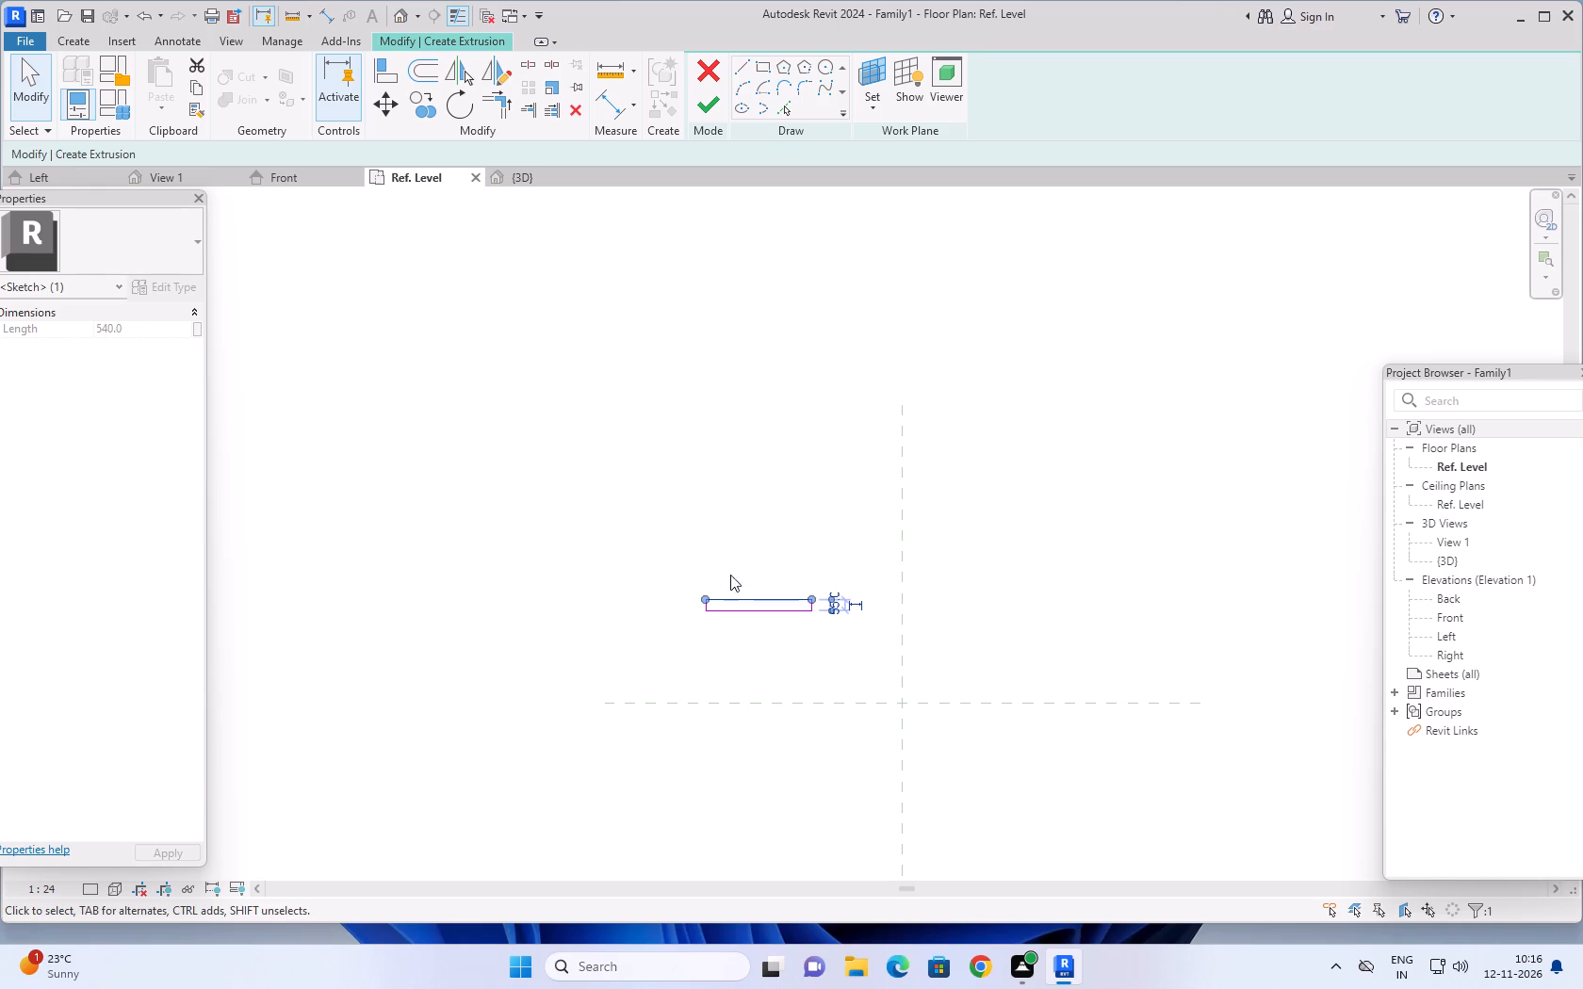
{"action": "scroll", "coordinate": [763, 640], "scroll_direction": "up", "scroll_amount": 10}
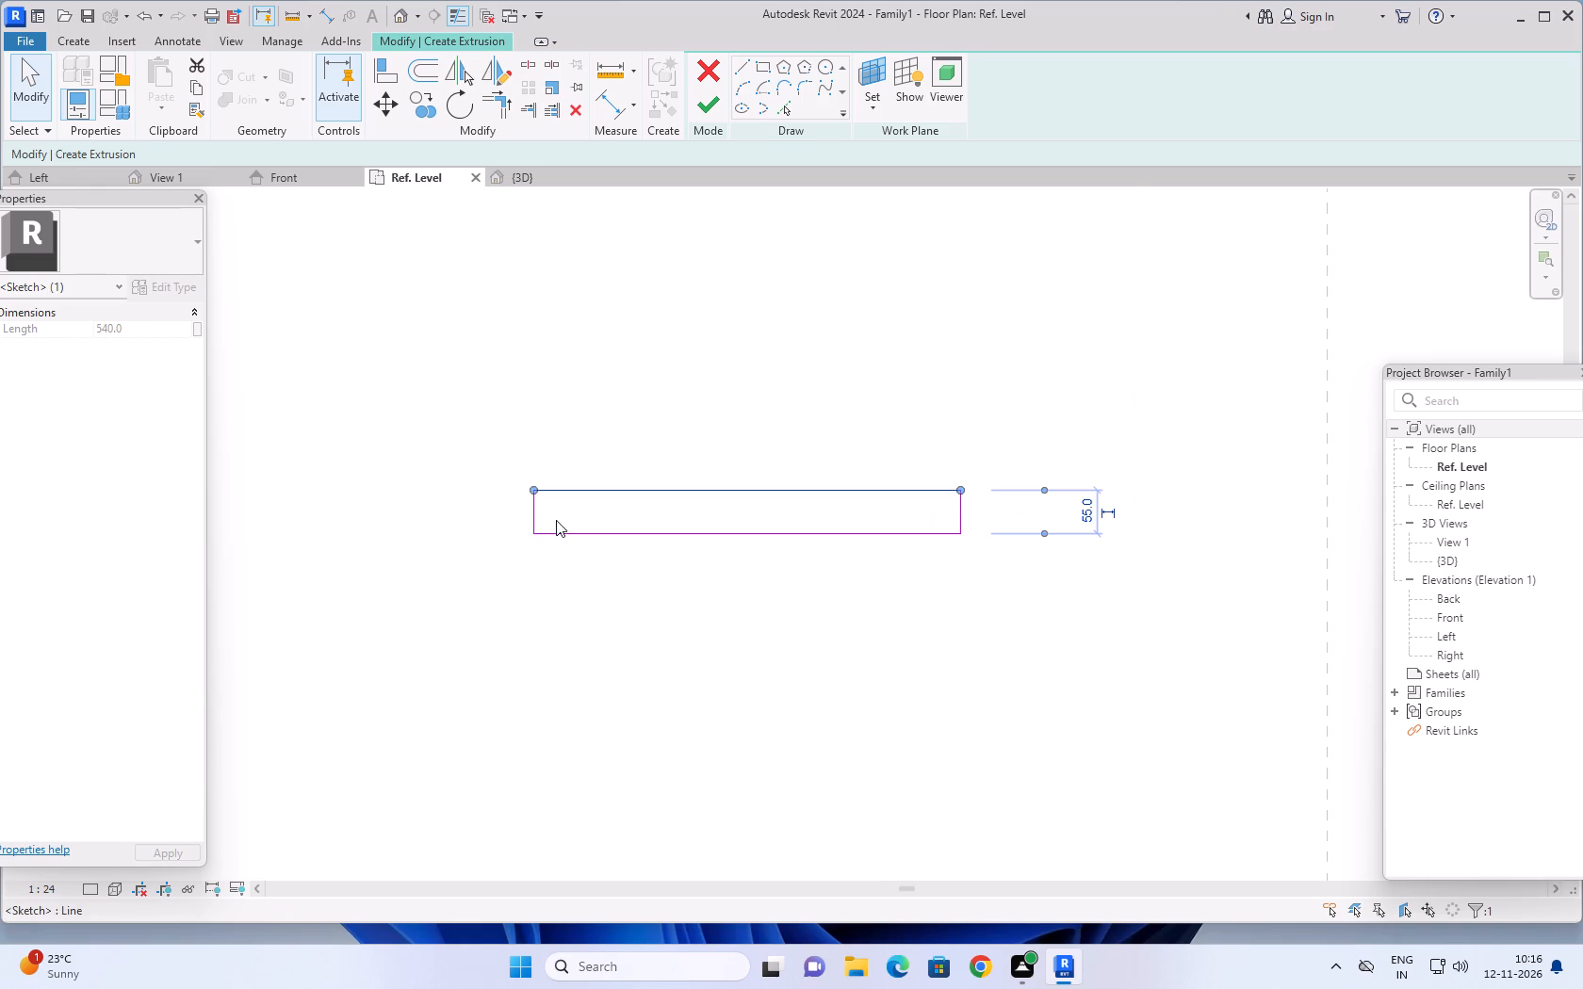
{"action": "left_click", "coordinate": [534, 512]}
{"action": "left_click", "coordinate": [730, 448]}
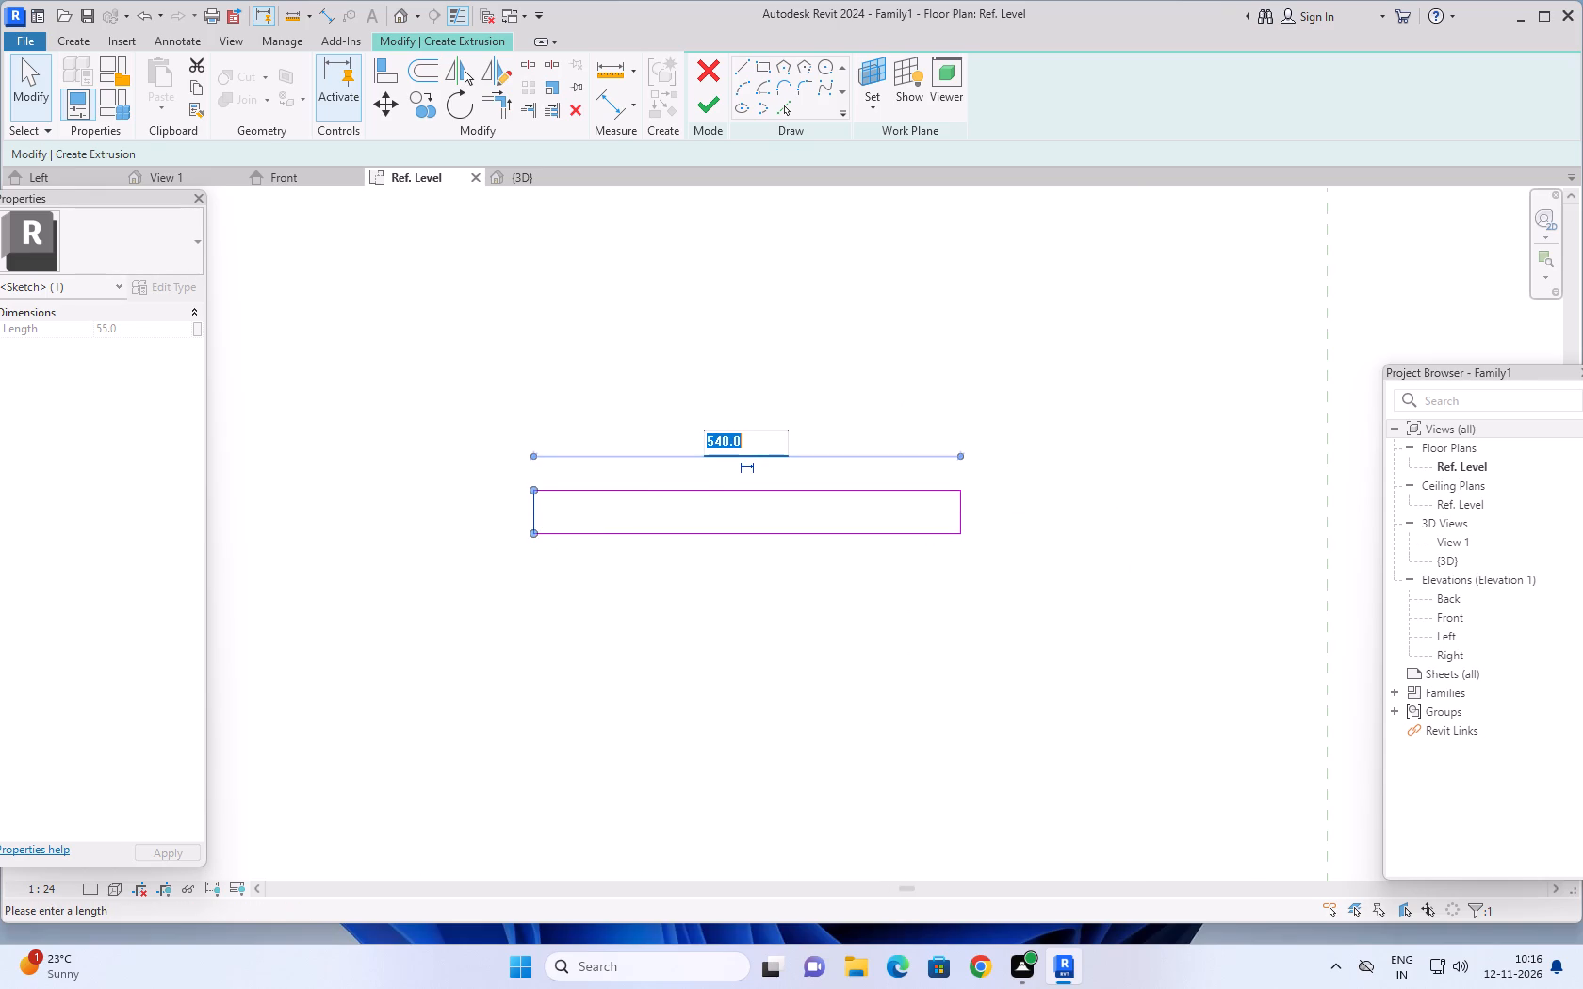
{"action": "type", "text": "55"}
{"action": "key", "text": "Return"}
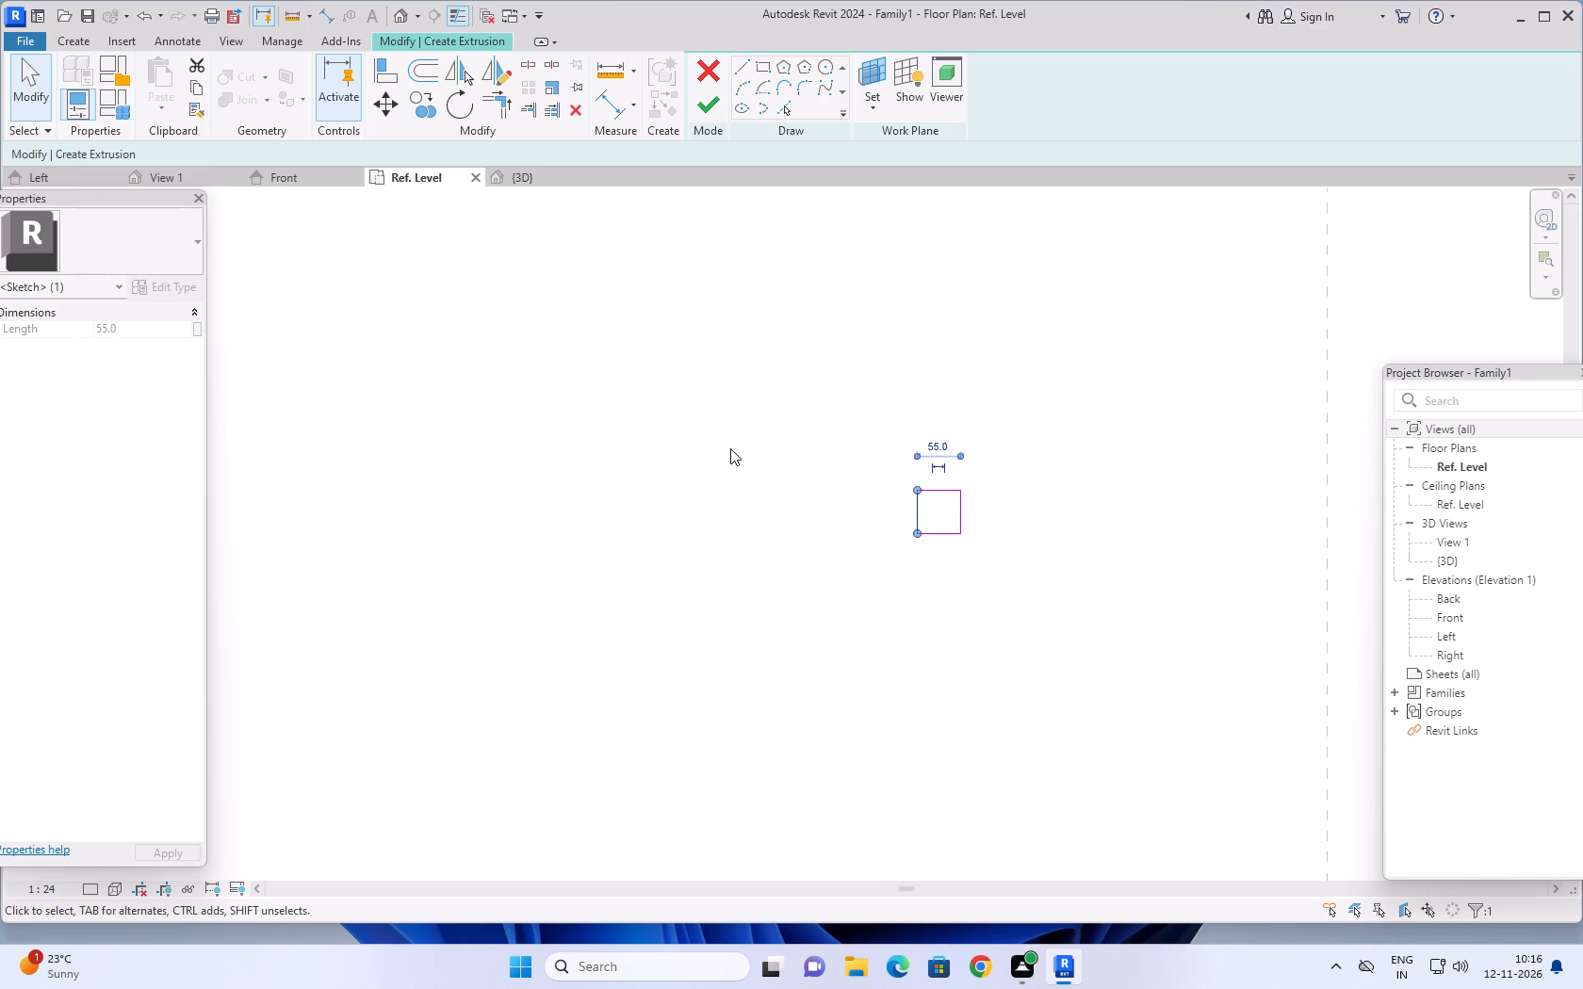
Set the extrusion end to 80 and finish the square block extrusion.
{"action": "scroll", "coordinate": [926, 565], "scroll_direction": "up", "scroll_amount": 4}
{"action": "scroll", "coordinate": [1039, 546], "scroll_direction": "up", "scroll_amount": 3}
{"action": "middle_click_drag", "start_coordinate": [1039, 534], "coordinate": [1011, 607]}
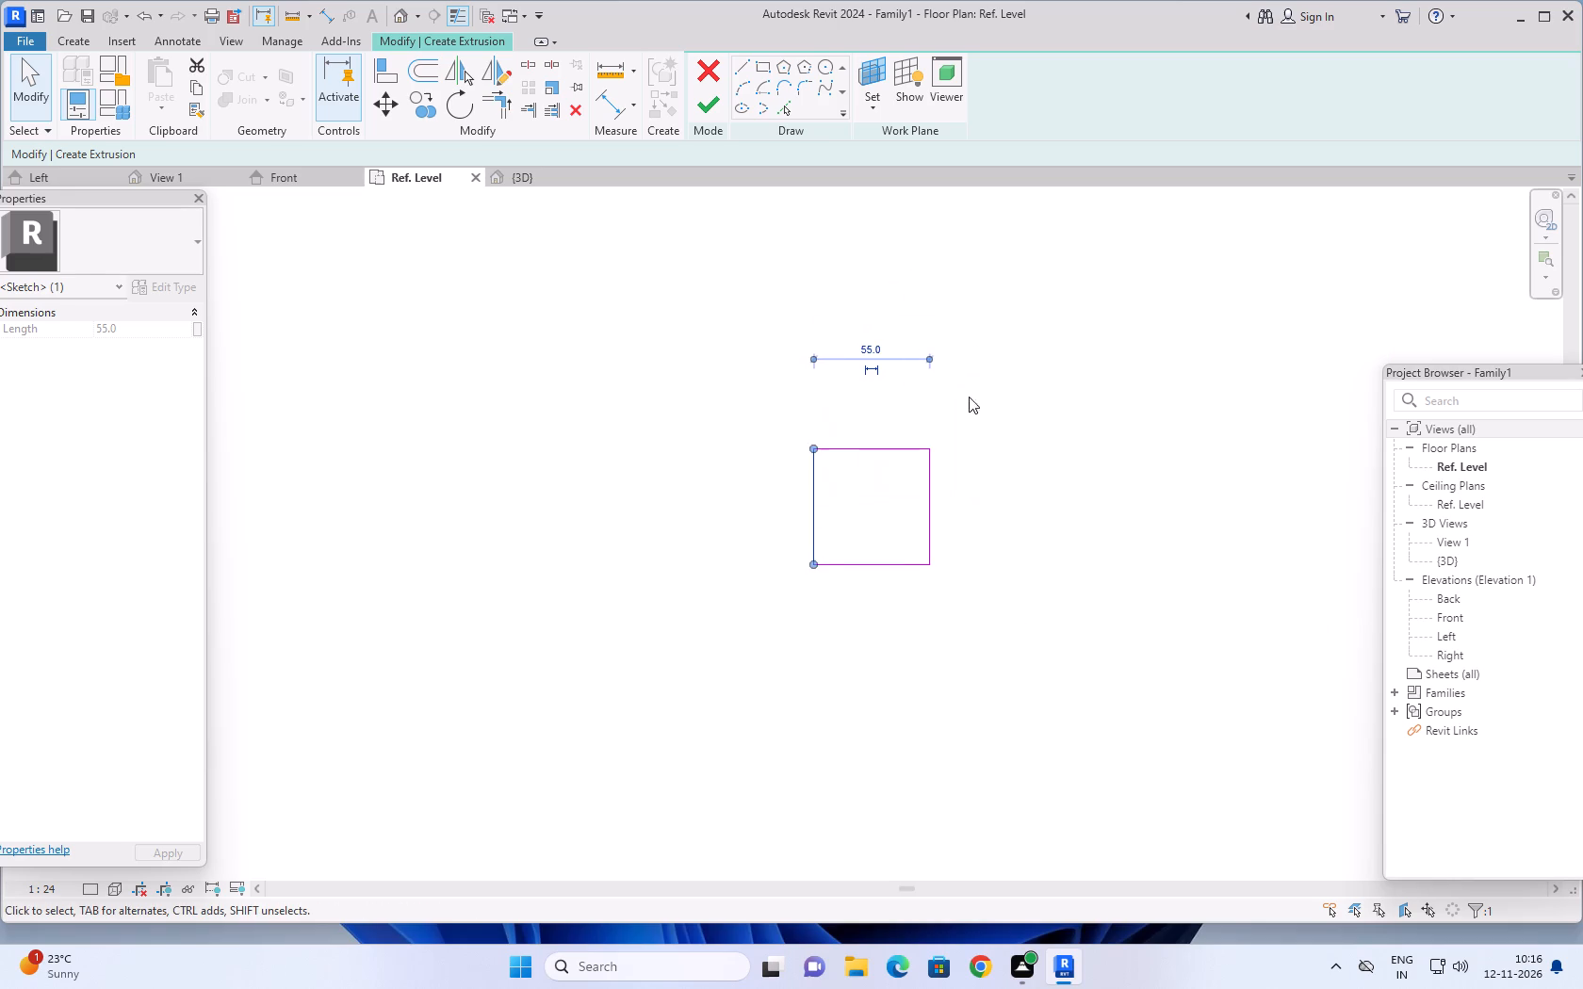
{"action": "key", "text": "Escape"}
{"action": "left_click", "coordinate": [173, 324]}
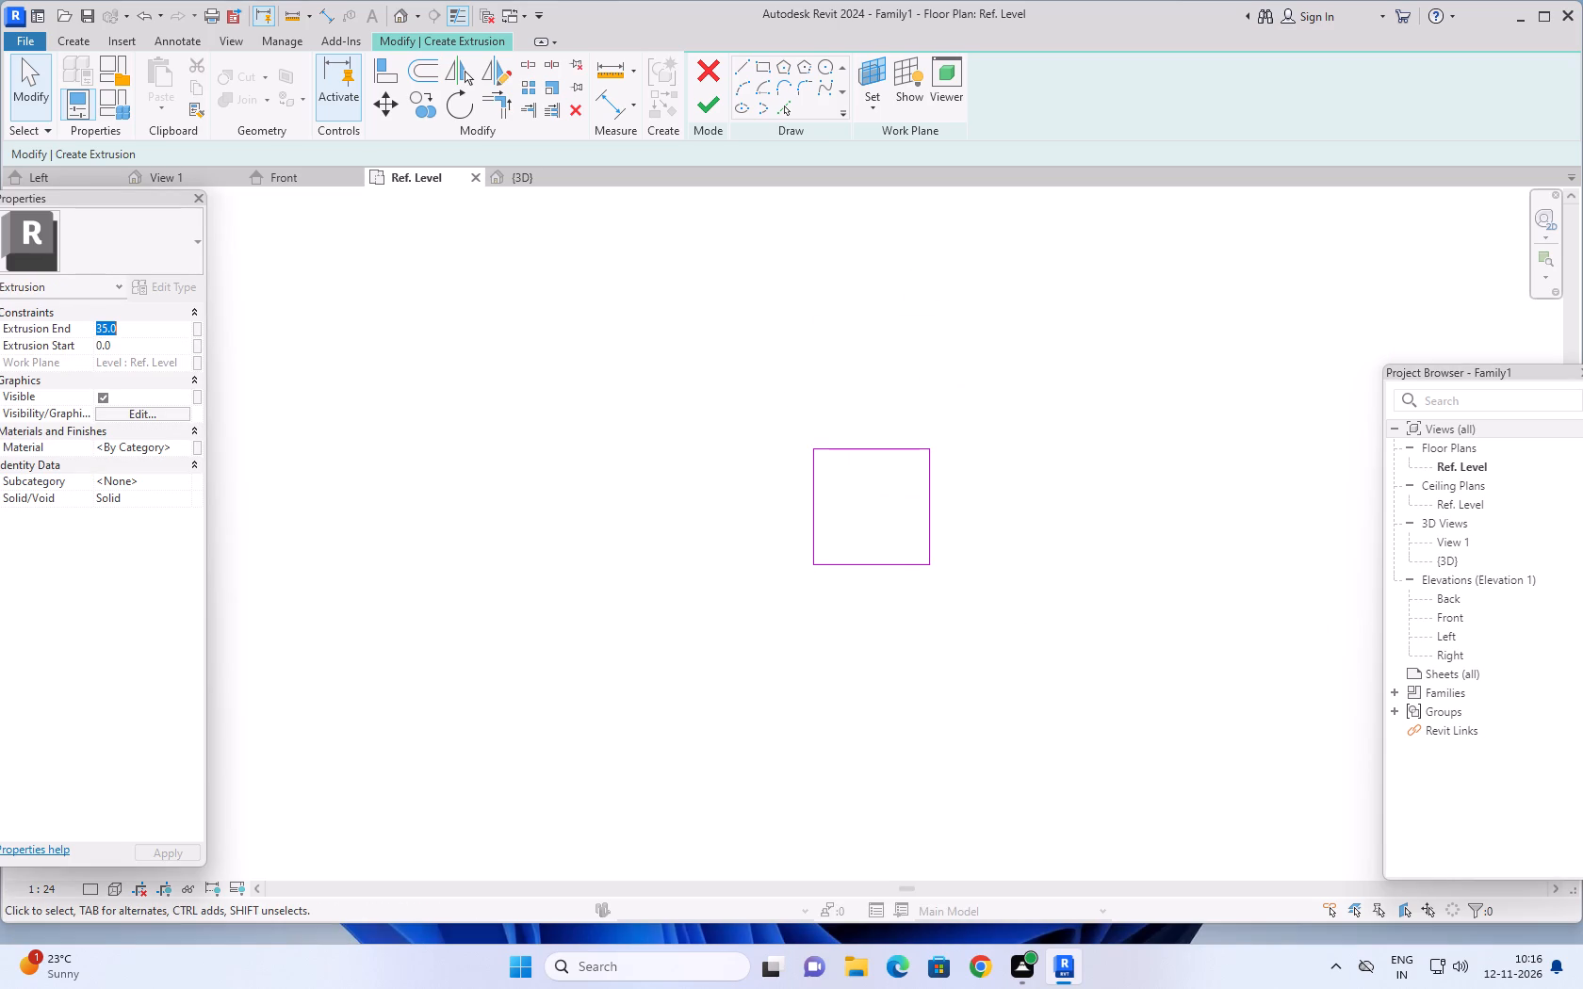
{"action": "type", "text": "80"}
{"action": "key", "text": "Return"}
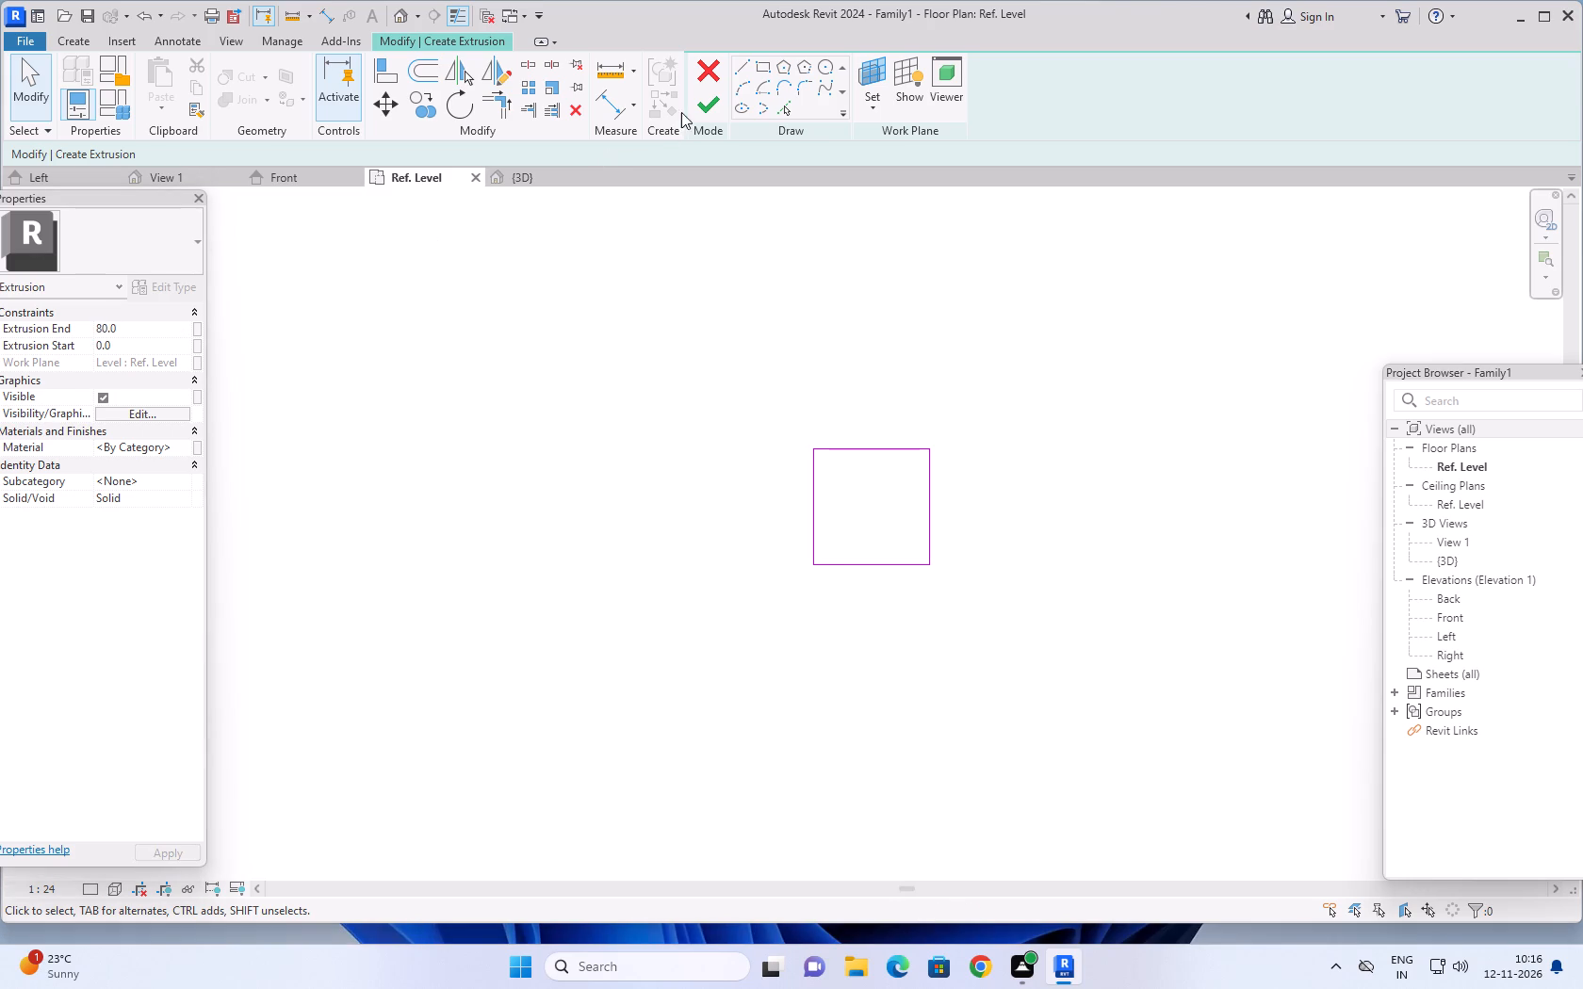
{"action": "left_click", "coordinate": [706, 106]}
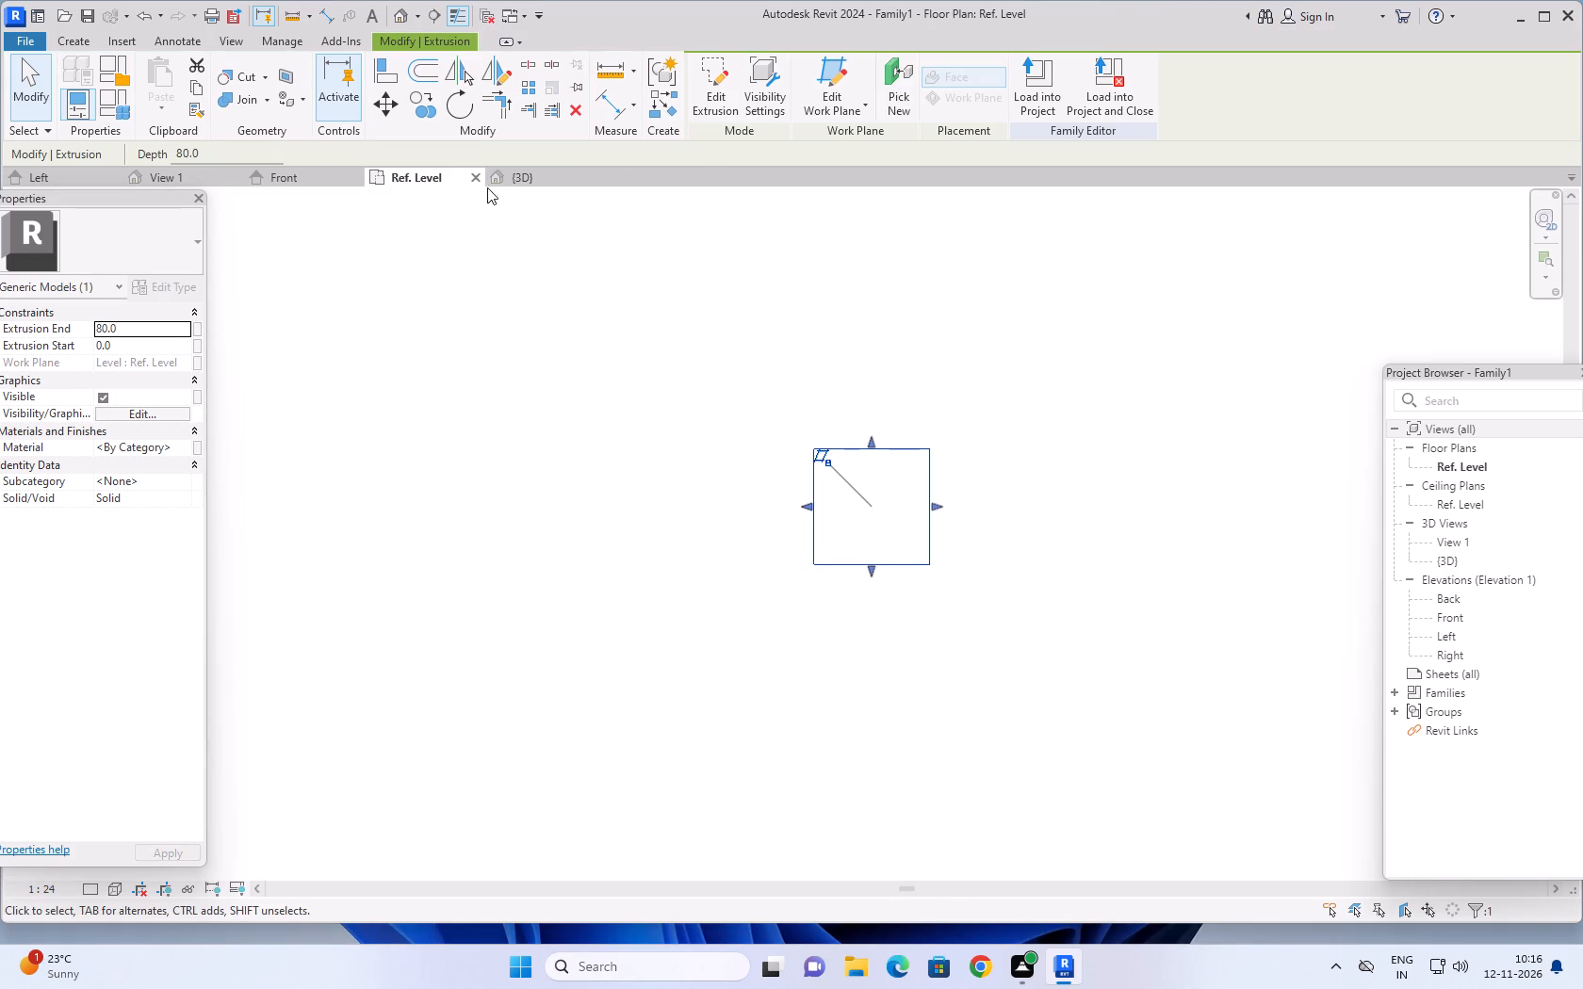
Examine the new block in the 3D view, from close up and at an angle showing its top, left and front faces.
{"action": "left_click", "coordinate": [521, 176]}
{"action": "scroll", "coordinate": [962, 613], "scroll_direction": "up", "scroll_amount": 3}
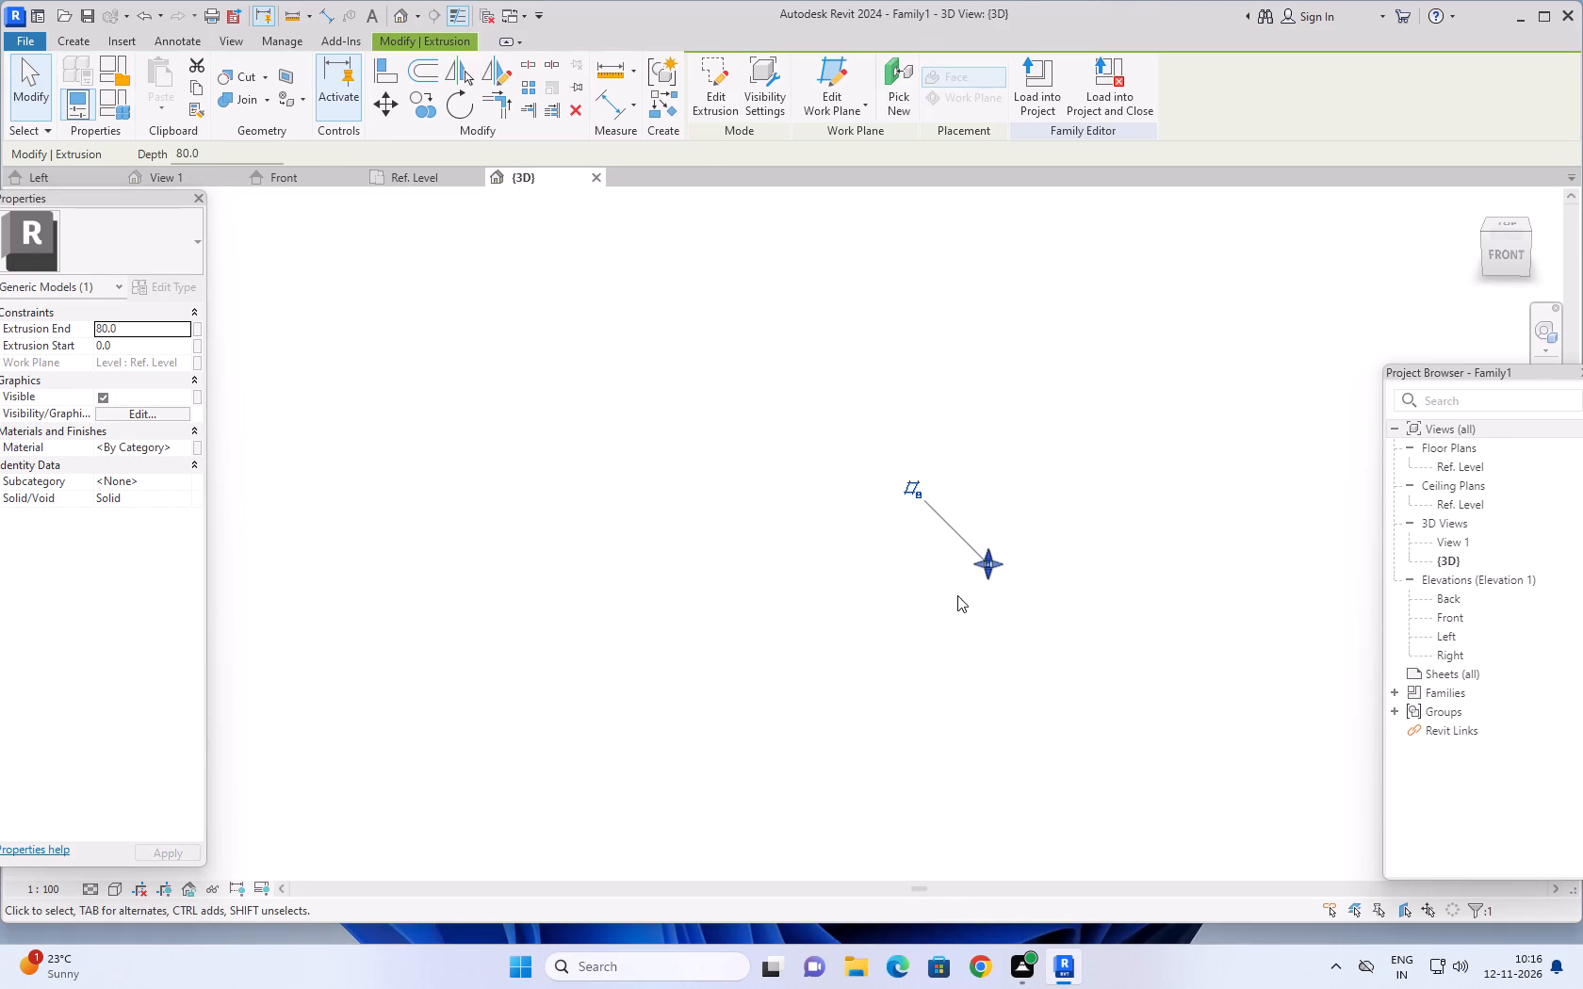
{"action": "scroll", "coordinate": [957, 595], "scroll_direction": "up", "scroll_amount": 3}
{"action": "scroll", "coordinate": [955, 544], "scroll_direction": "down", "scroll_amount": 10}
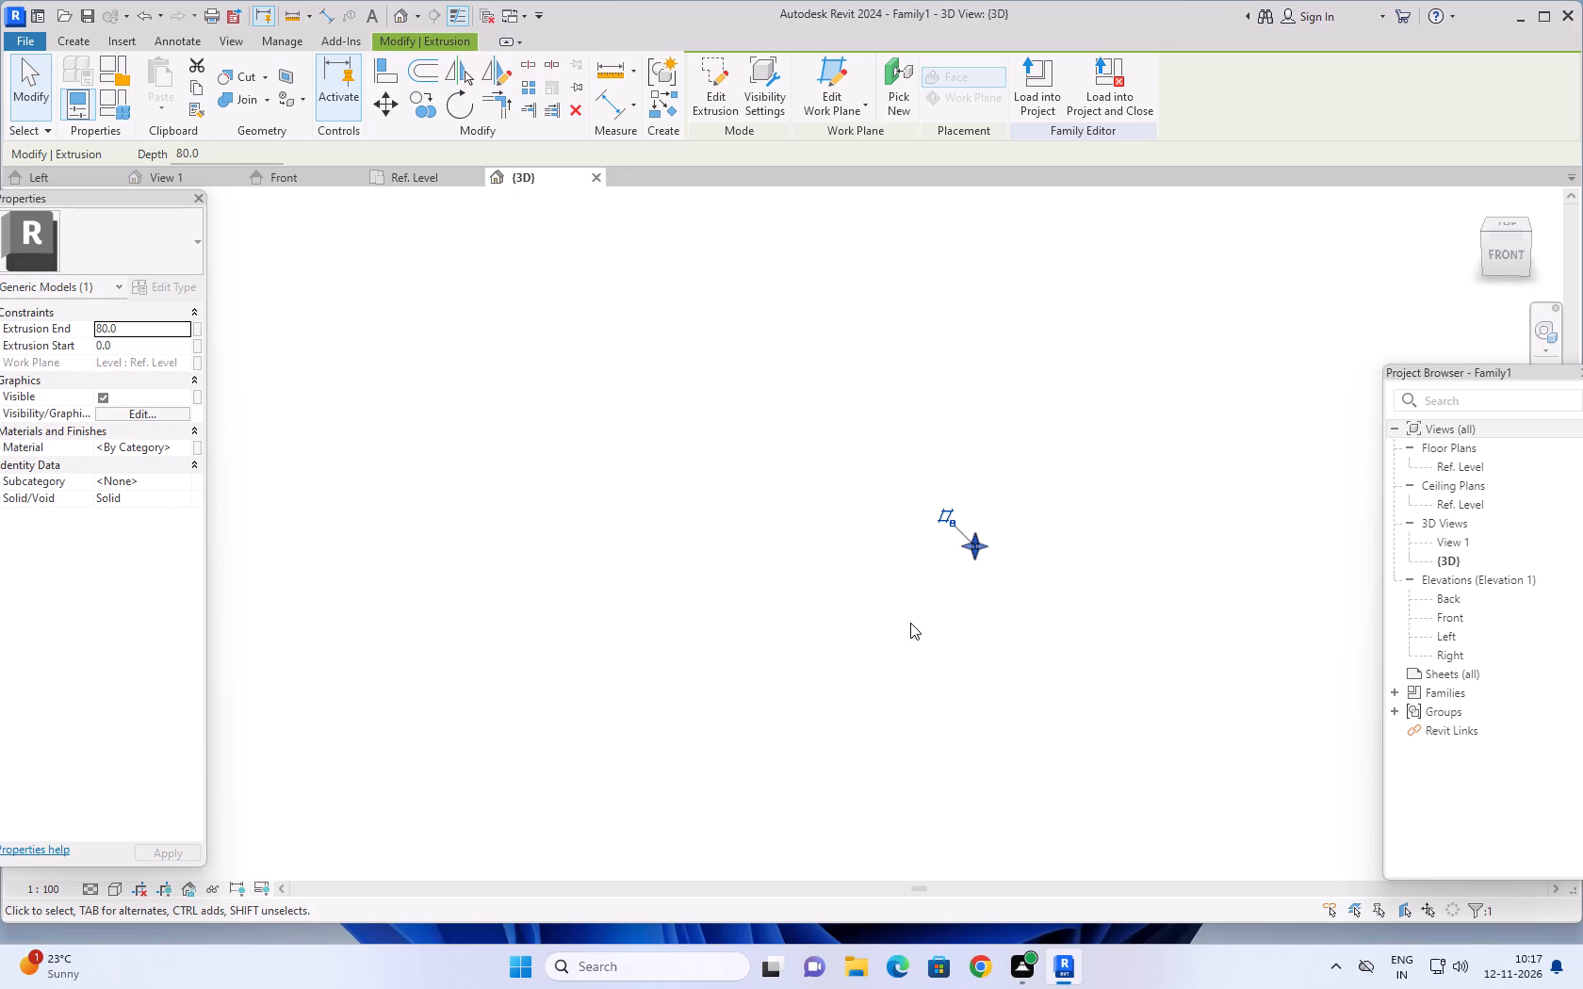
{"action": "middle_click_drag", "start_coordinate": [910, 623], "coordinate": [890, 597], "text": "shift"}
{"action": "key", "text": "Escape"}
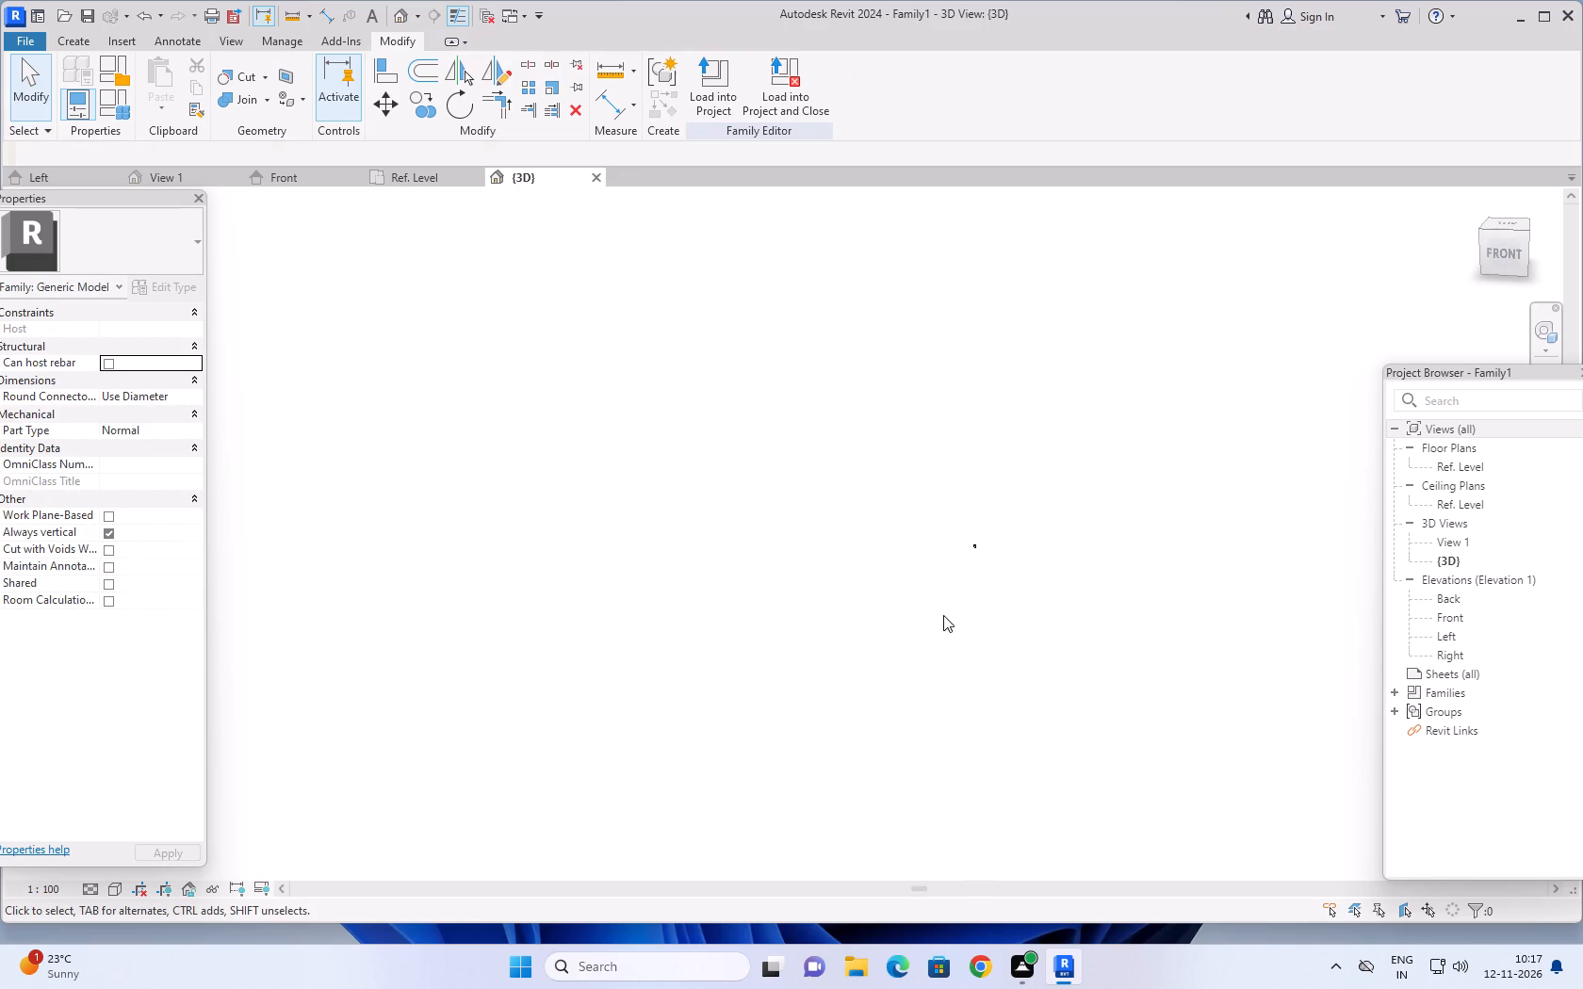
{"action": "key", "text": "Escape"}
{"action": "scroll", "coordinate": [987, 584], "scroll_direction": "up", "scroll_amount": 15}
{"action": "scroll", "coordinate": [861, 462], "scroll_direction": "up", "scroll_amount": 9}
{"action": "scroll", "coordinate": [925, 584], "scroll_direction": "up", "scroll_amount": 1}
{"action": "middle_click_drag", "start_coordinate": [894, 583], "coordinate": [1096, 611], "text": "shift"}
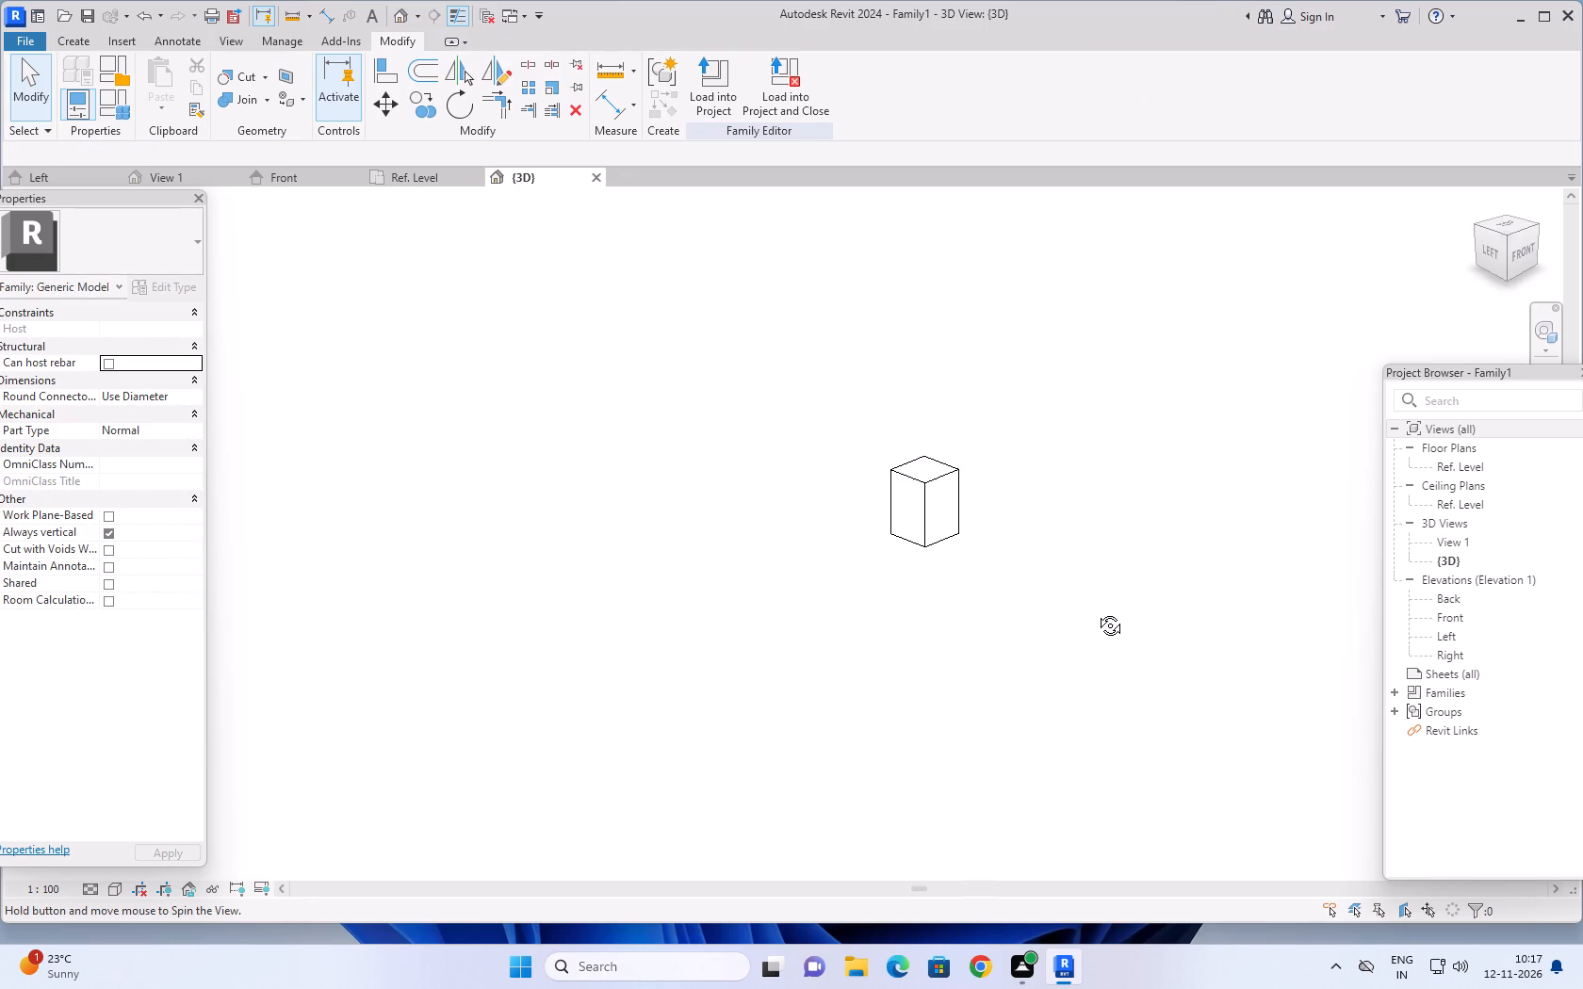
{"action": "middle_click_drag", "start_coordinate": [1096, 611], "coordinate": [1085, 641], "text": "shift"}
{"action": "scroll", "coordinate": [1016, 560], "scroll_direction": "up", "scroll_amount": 4}
{"action": "middle_click_drag", "start_coordinate": [1014, 498], "coordinate": [979, 569]}
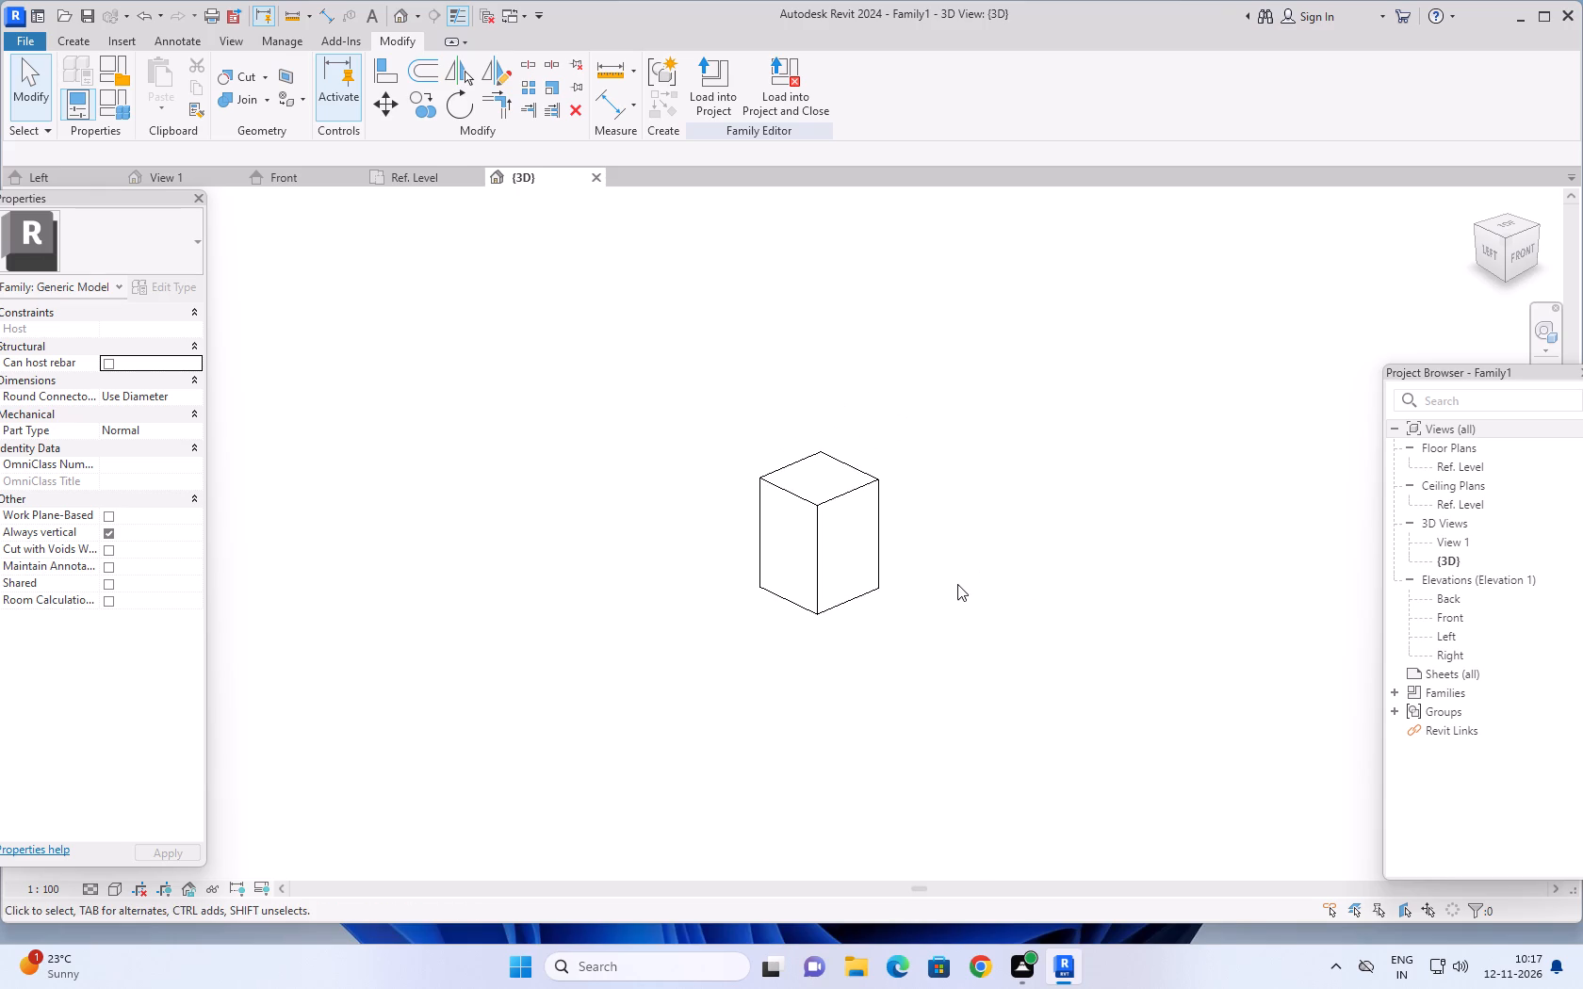
{"action": "middle_click_drag", "start_coordinate": [966, 589], "coordinate": [957, 602], "text": "shift"}
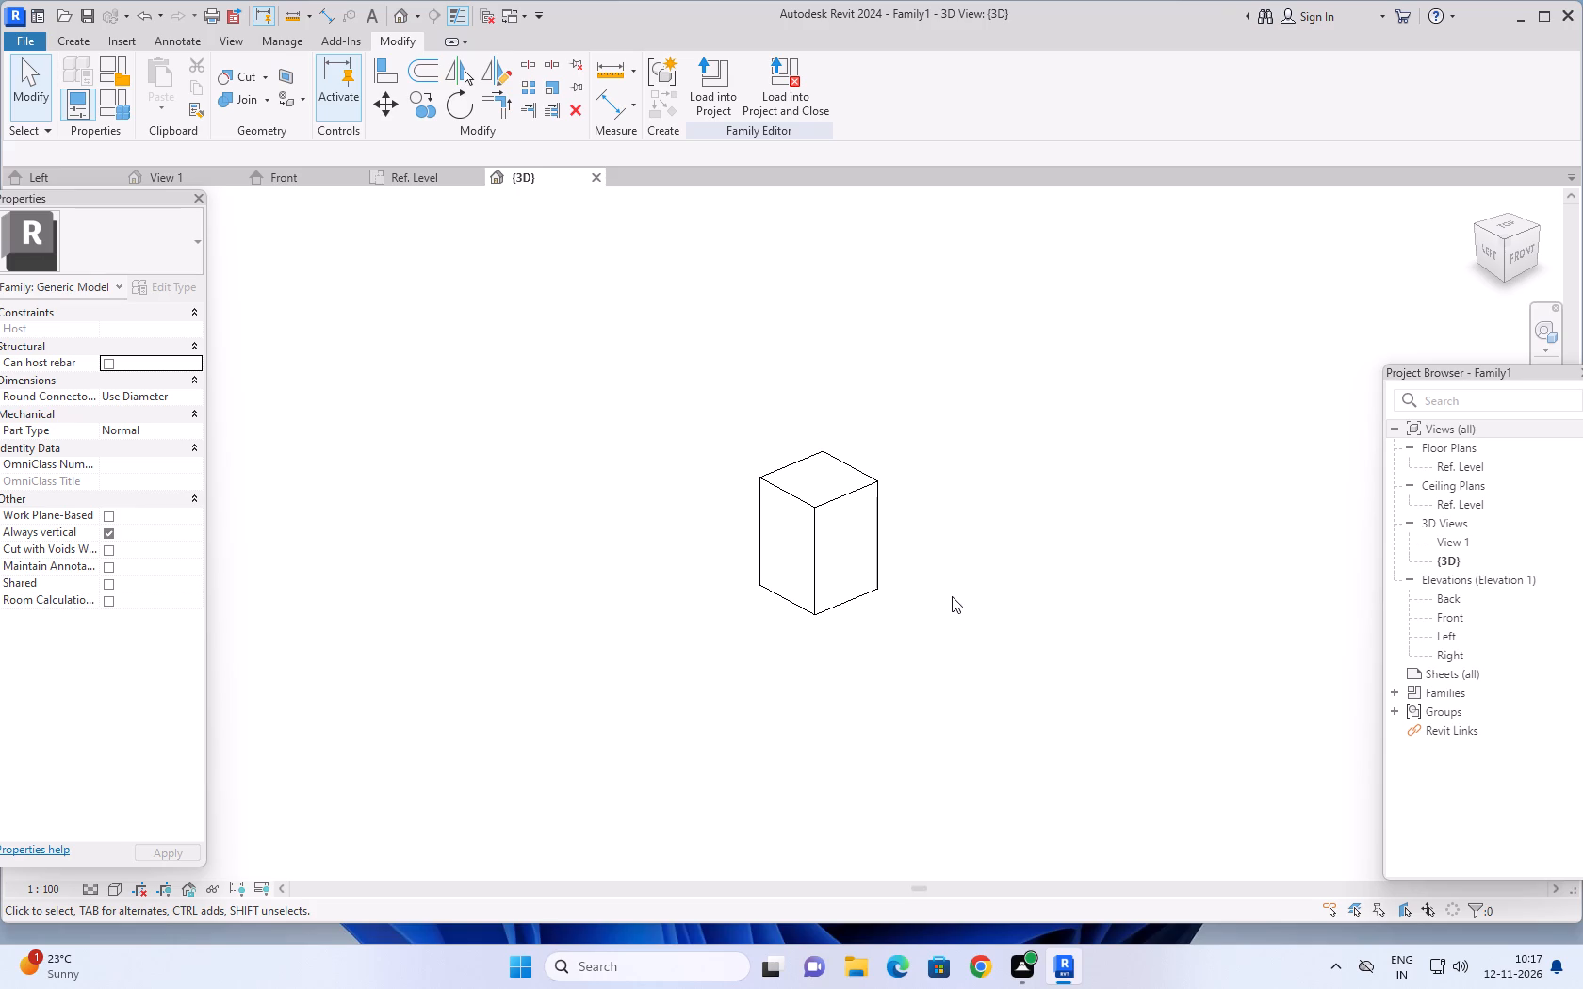
{"action": "middle_click_drag", "start_coordinate": [965, 580], "coordinate": [946, 646]}
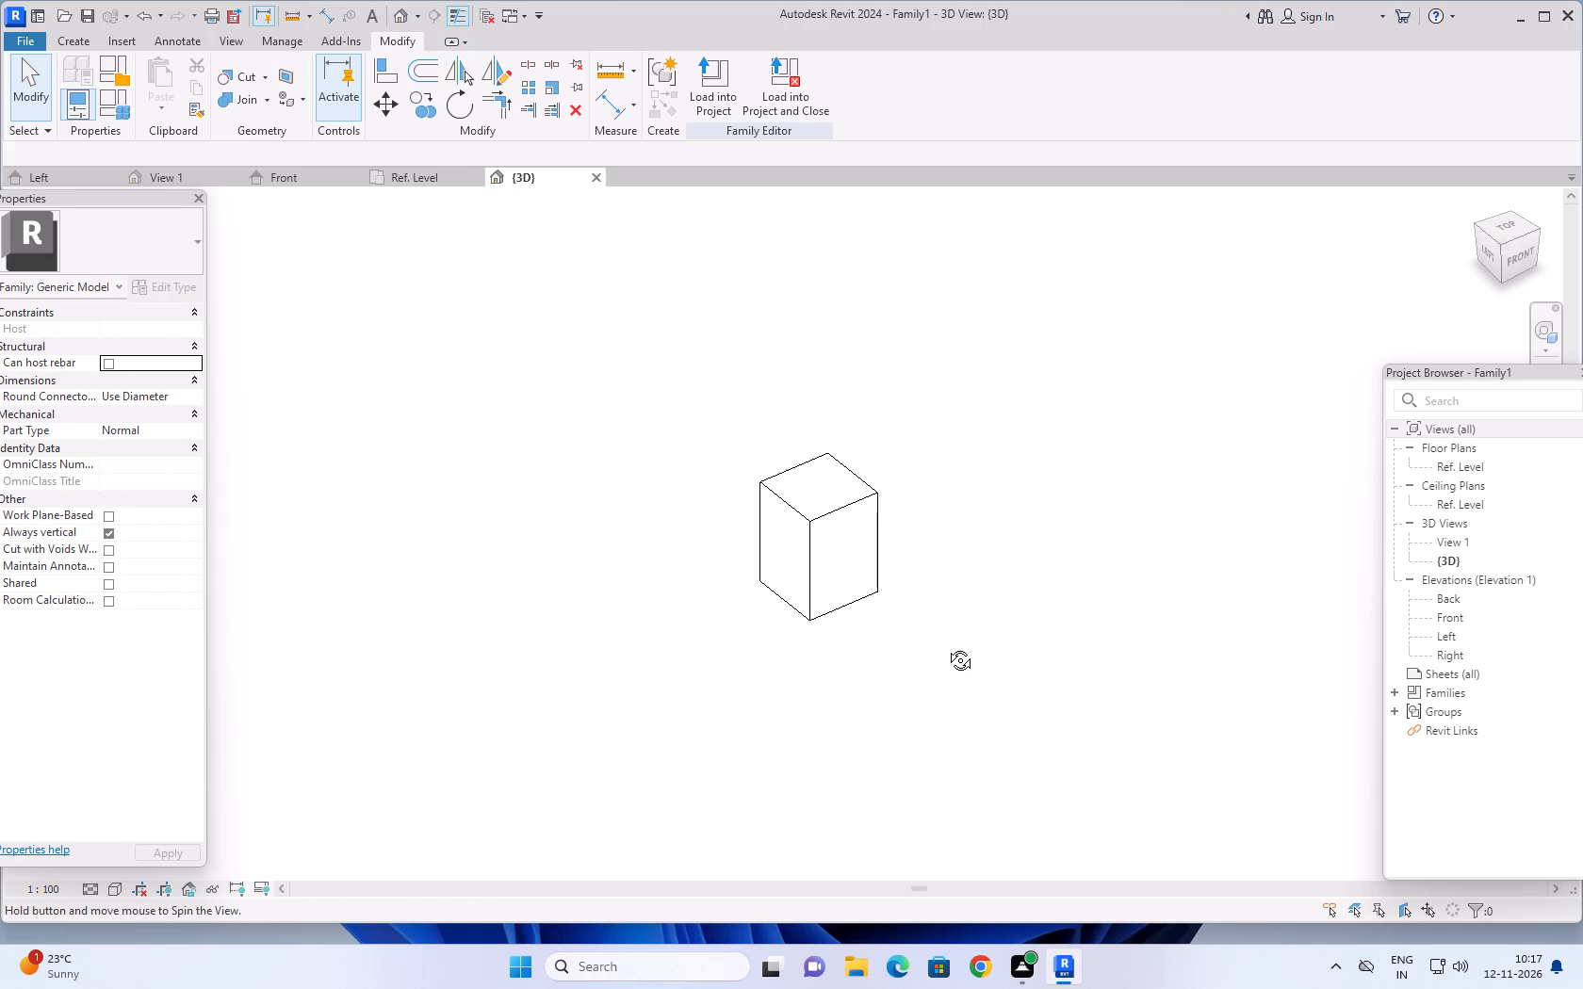
{"action": "middle_click_drag", "start_coordinate": [946, 646], "coordinate": [935, 681]}
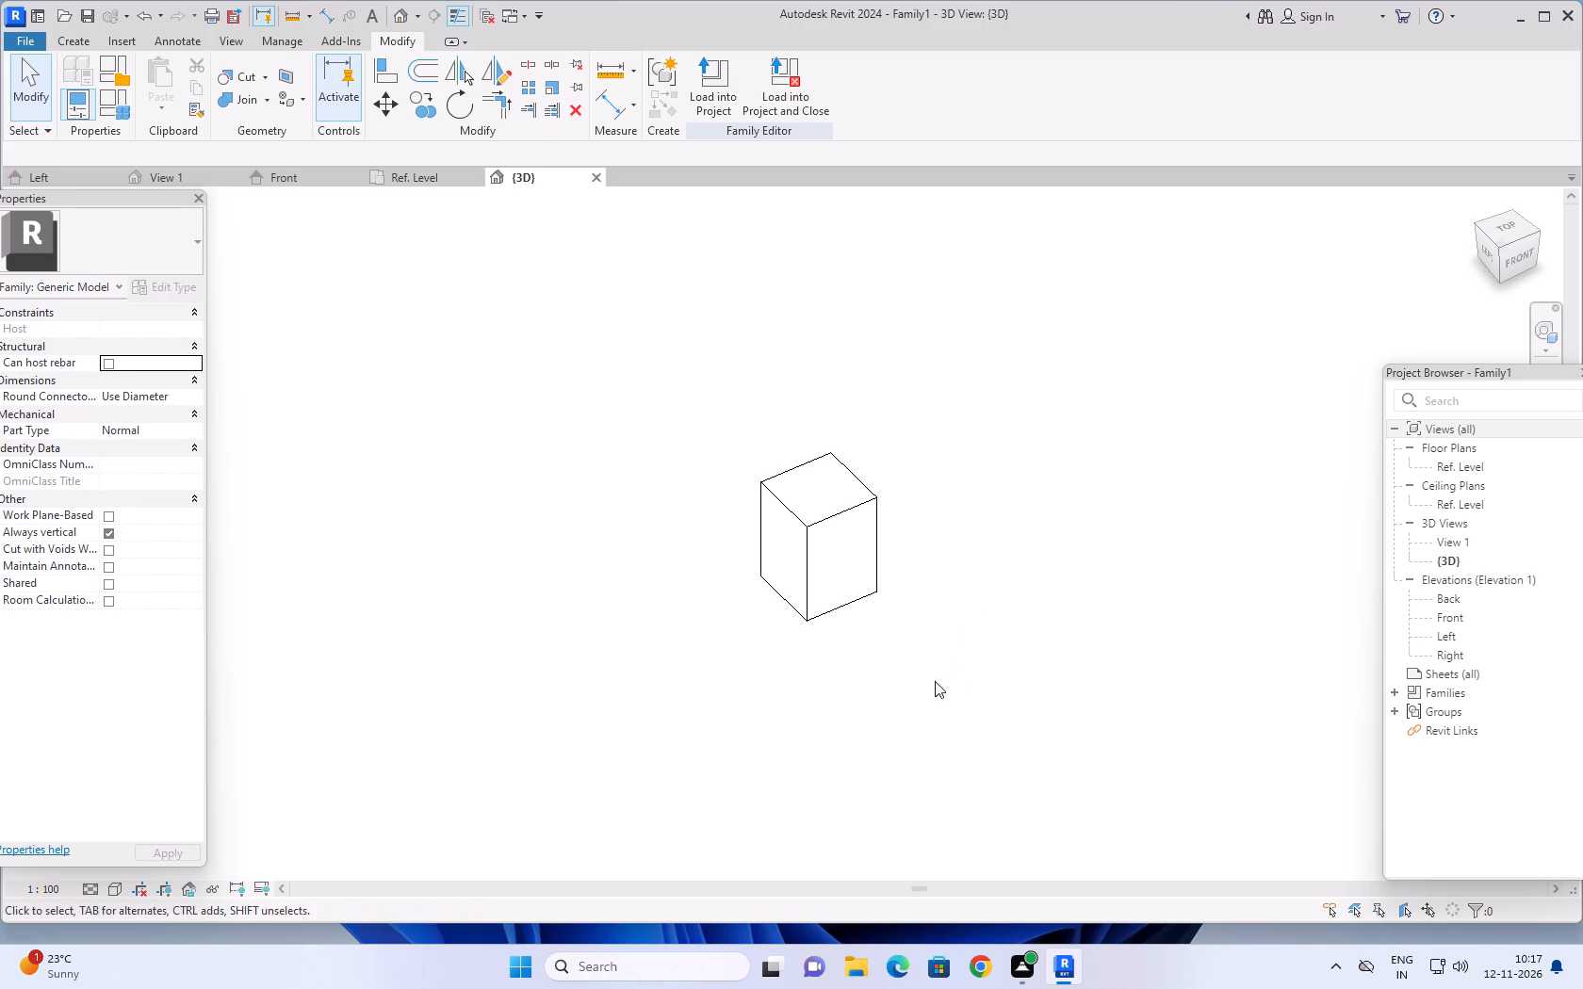
Start a void extrusion with the block seen from the top, picking its top face as the work plane.
{"action": "left_click", "coordinate": [1507, 226]}
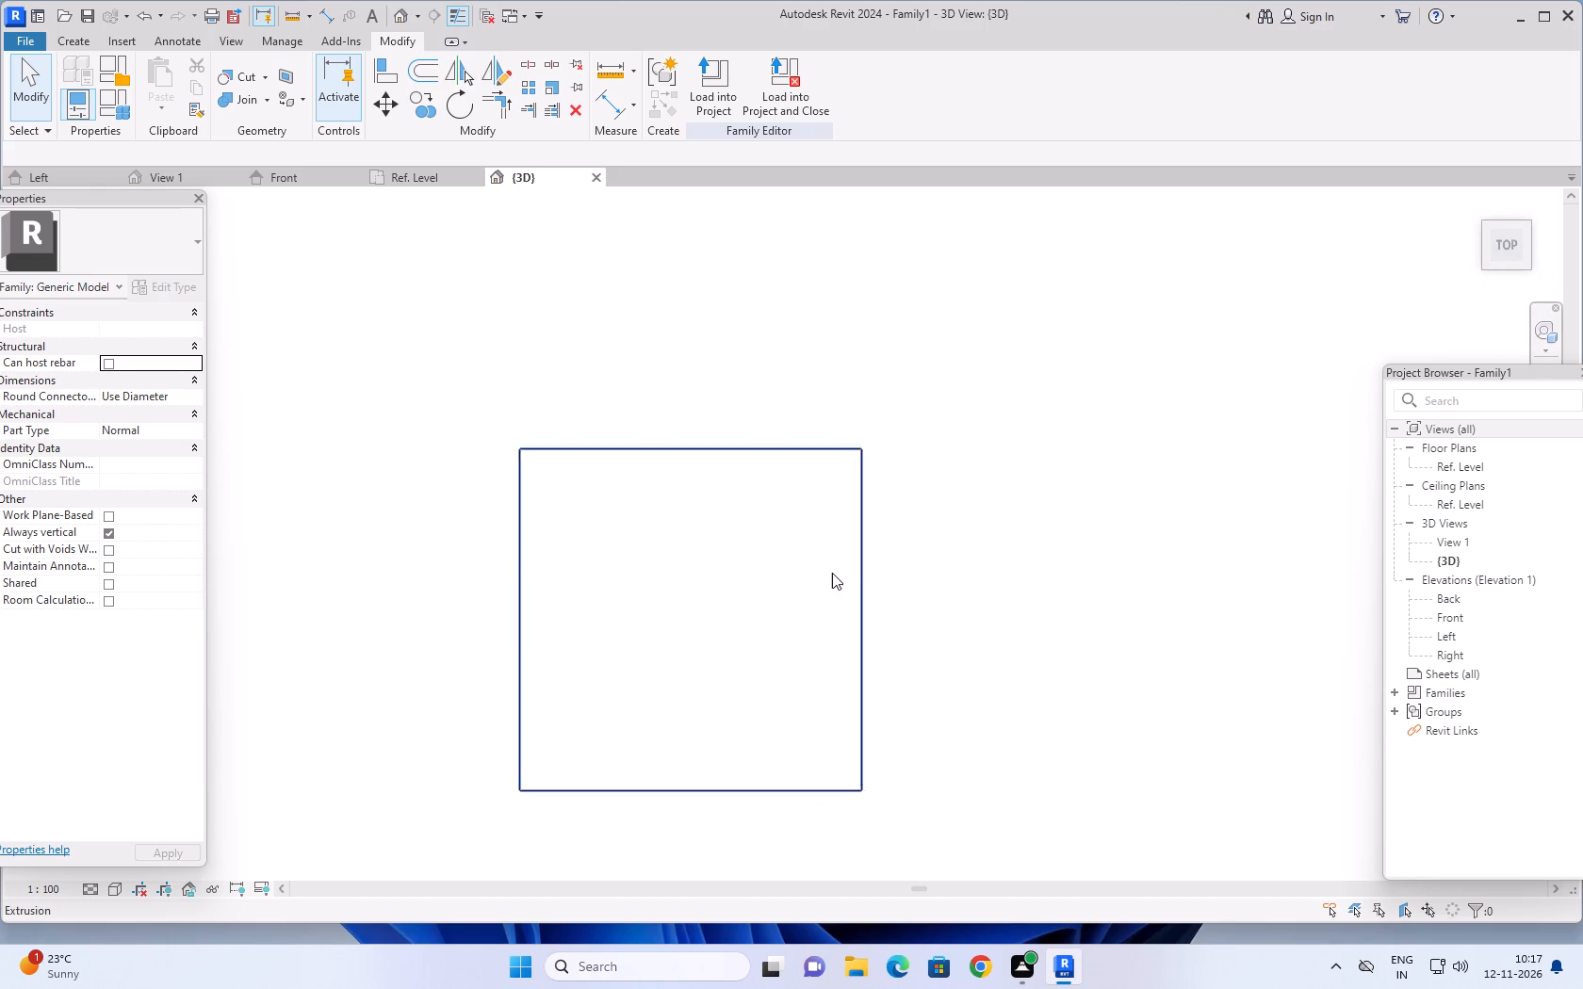
{"action": "scroll", "coordinate": [952, 554], "scroll_direction": "down", "scroll_amount": 1}
{"action": "middle_click_drag", "start_coordinate": [1067, 535], "coordinate": [1102, 515]}
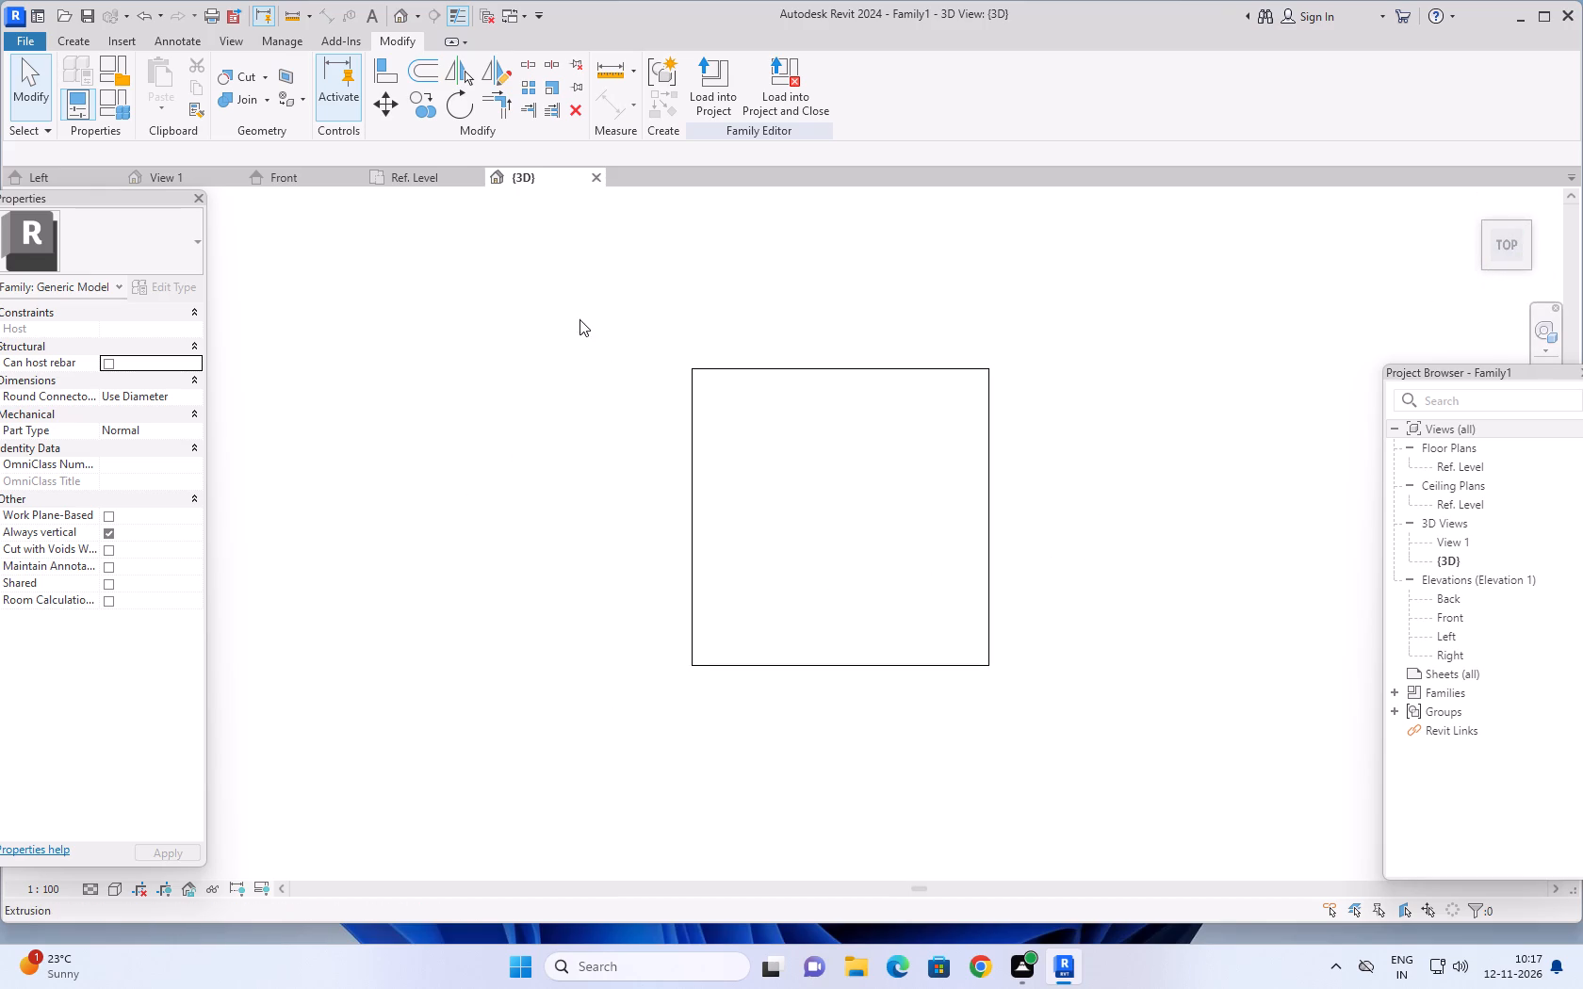
{"action": "left_click", "coordinate": [72, 37]}
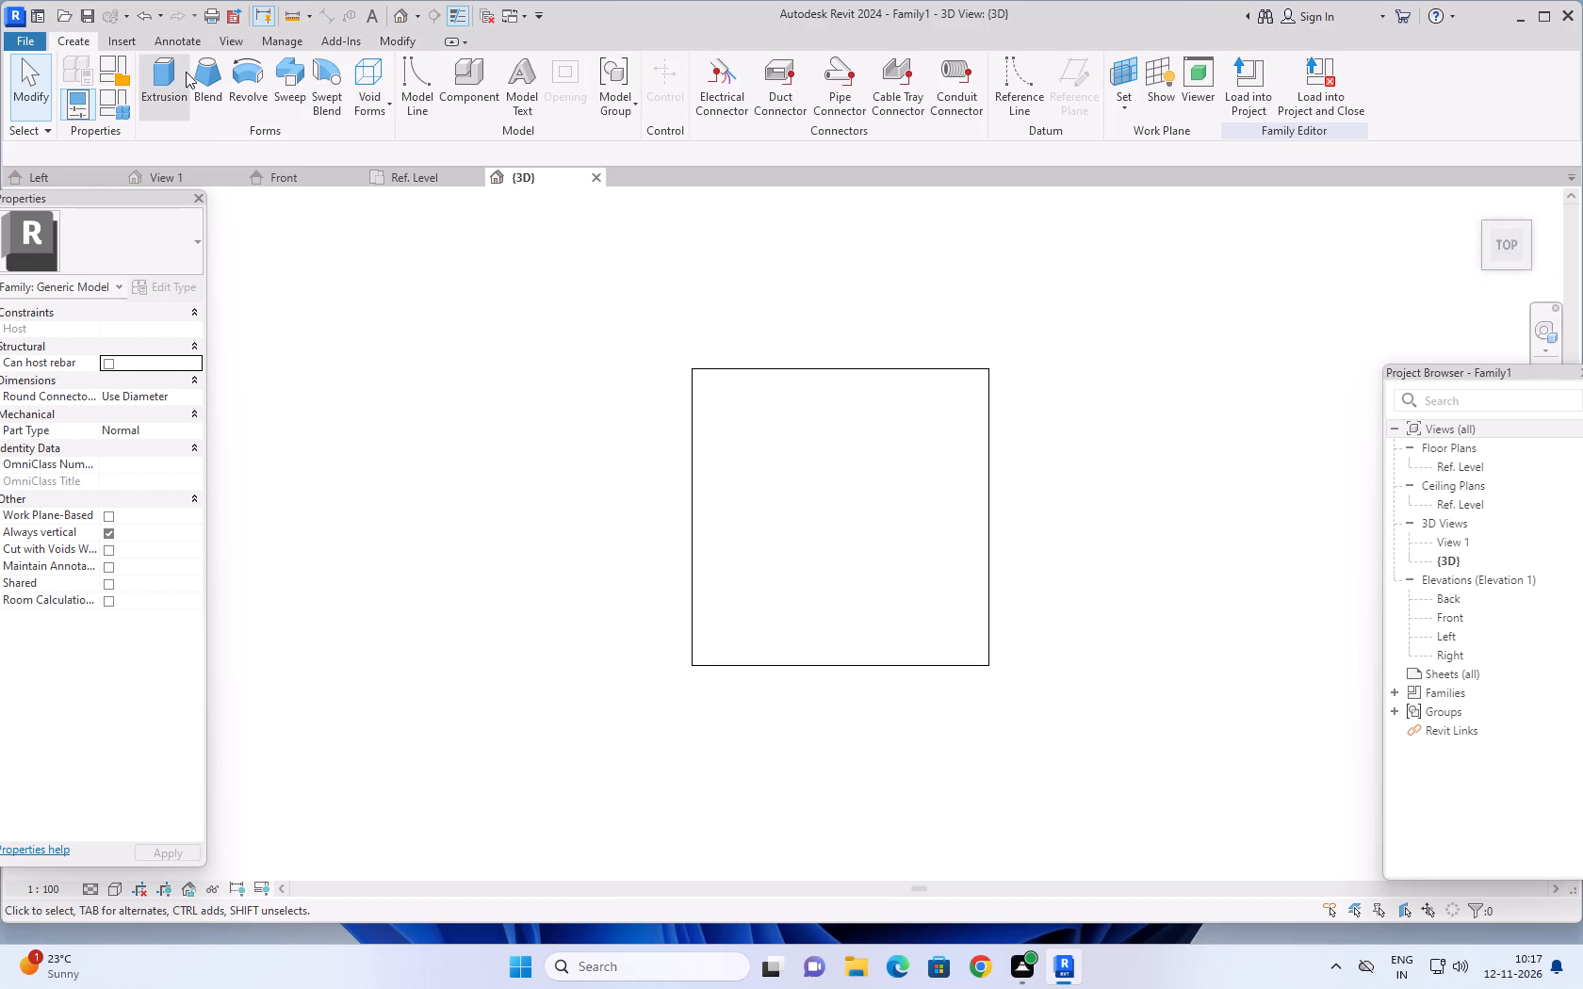
{"action": "left_click", "coordinate": [391, 105]}
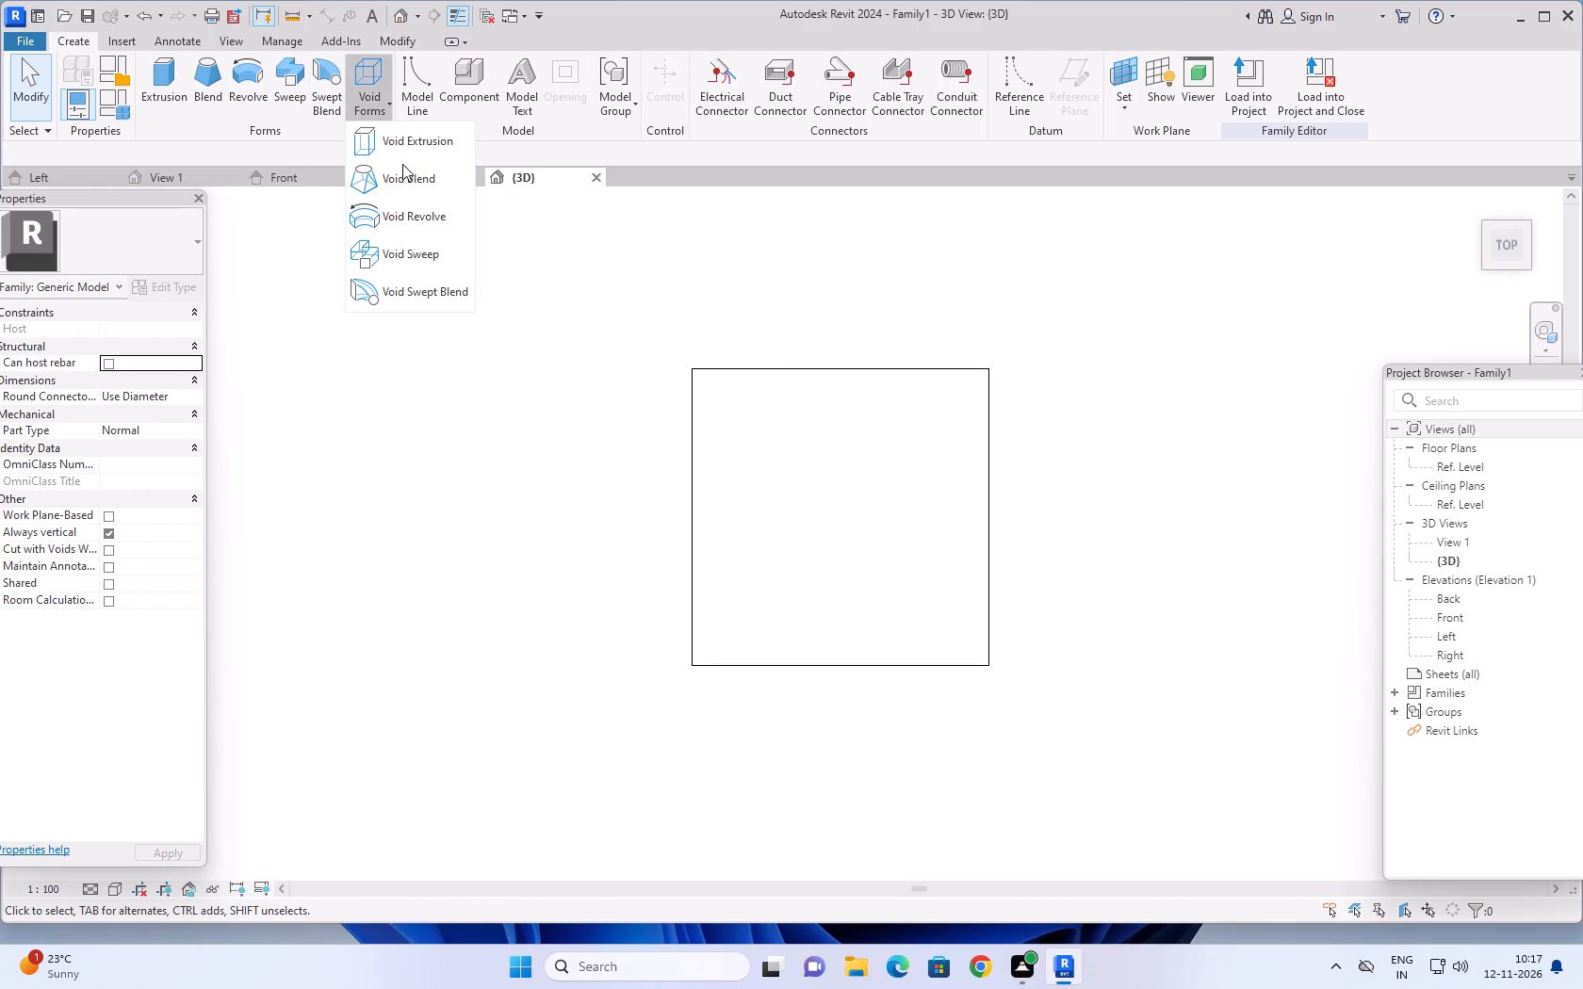
{"action": "left_click", "coordinate": [412, 145]}
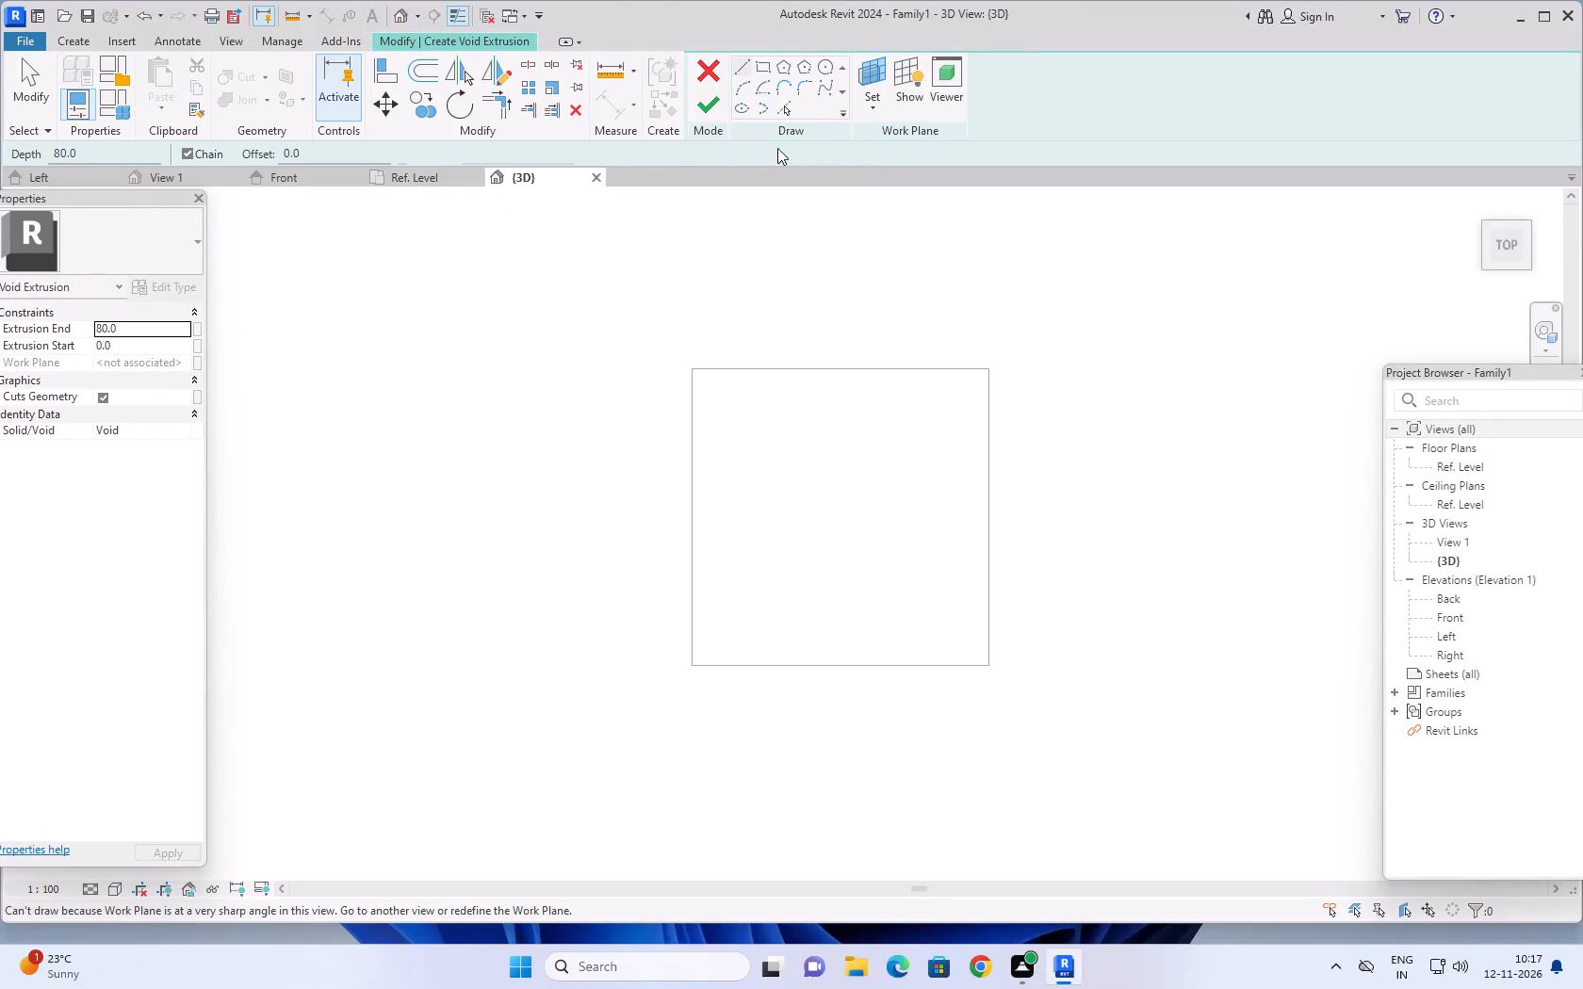
{"action": "left_click", "coordinate": [866, 109]}
{"action": "left_click", "coordinate": [889, 174]}
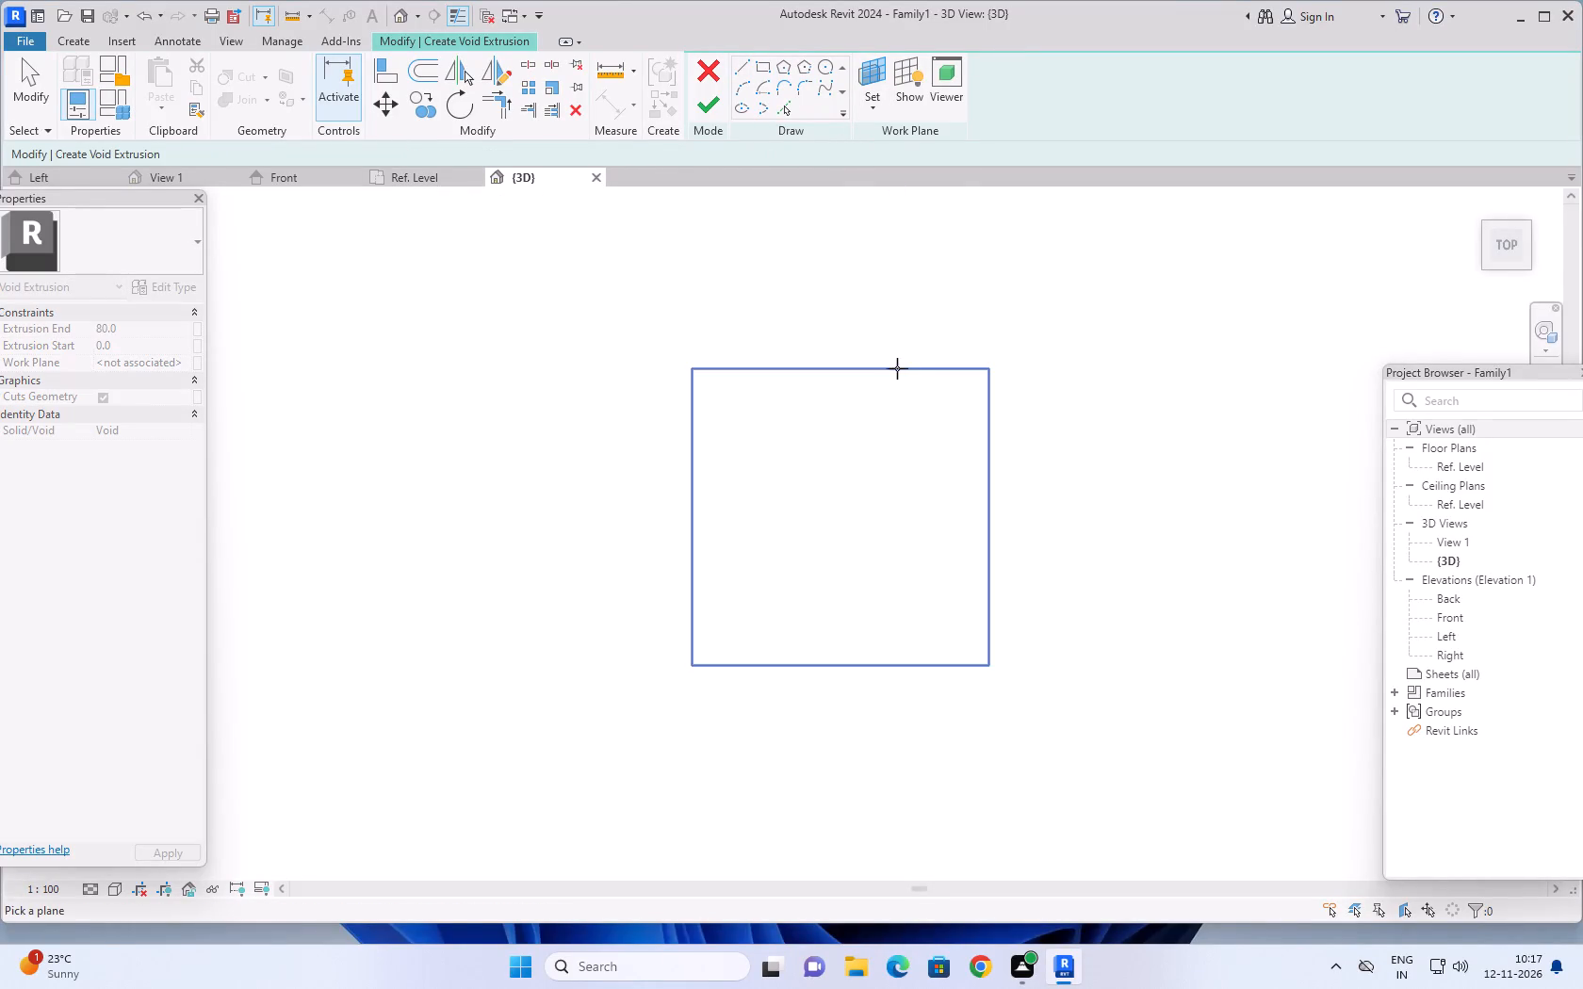
{"action": "left_click", "coordinate": [897, 369]}
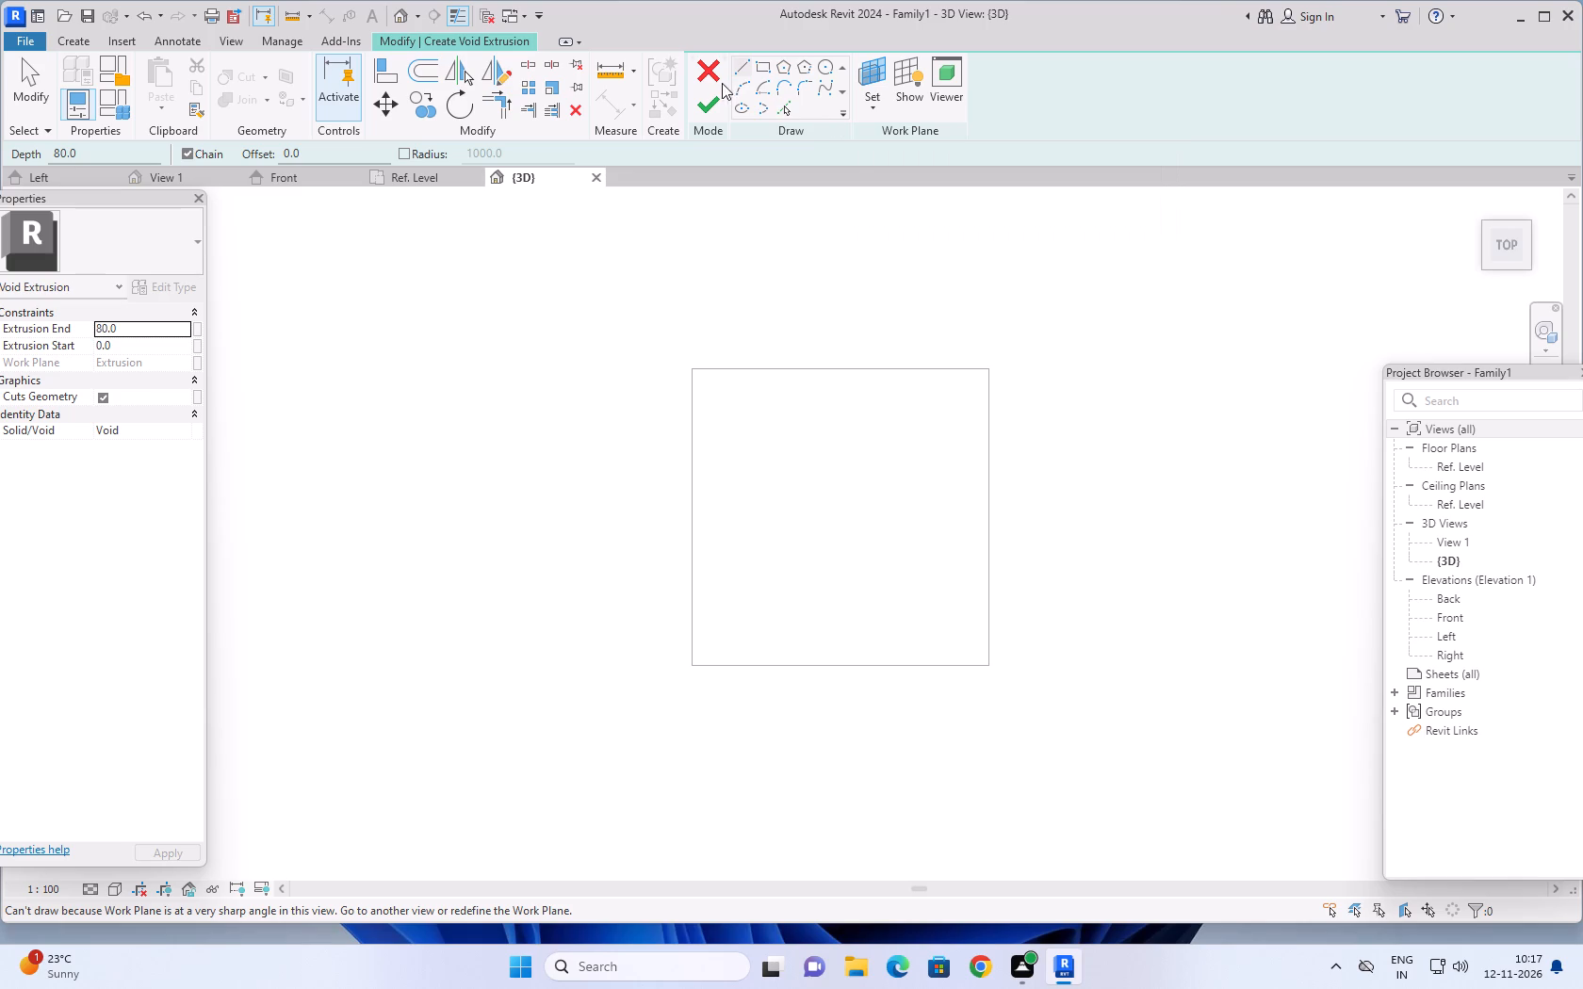
{"action": "left_click", "coordinate": [869, 106]}
{"action": "left_click", "coordinate": [886, 175]}
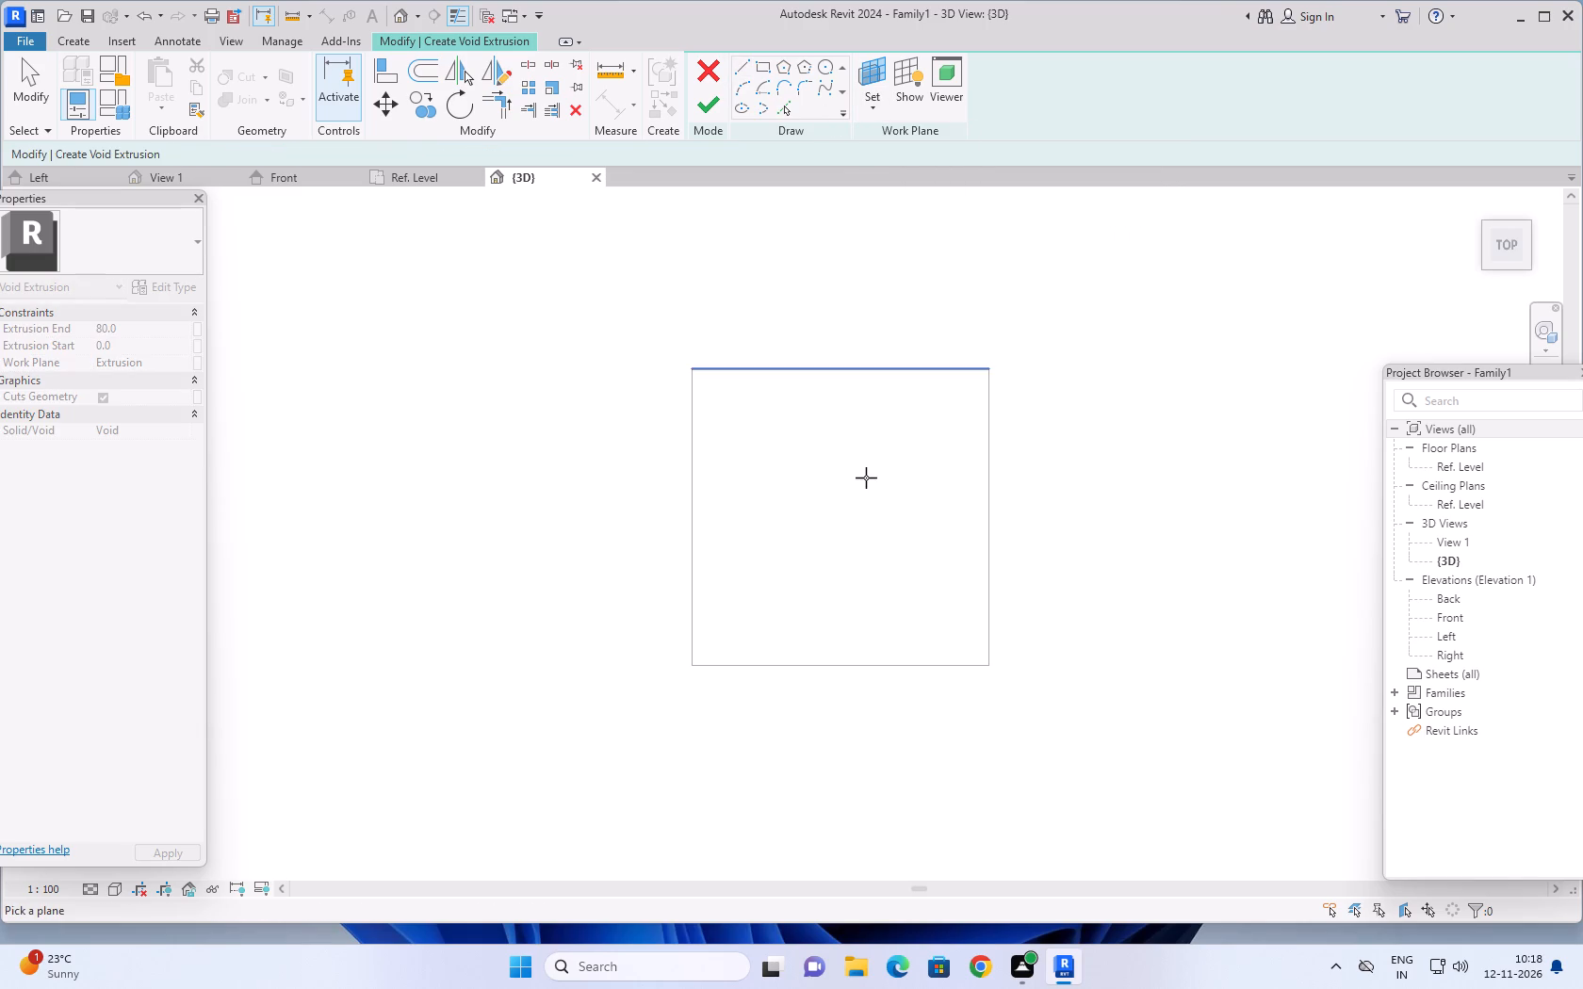
{"action": "left_click", "coordinate": [866, 478]}
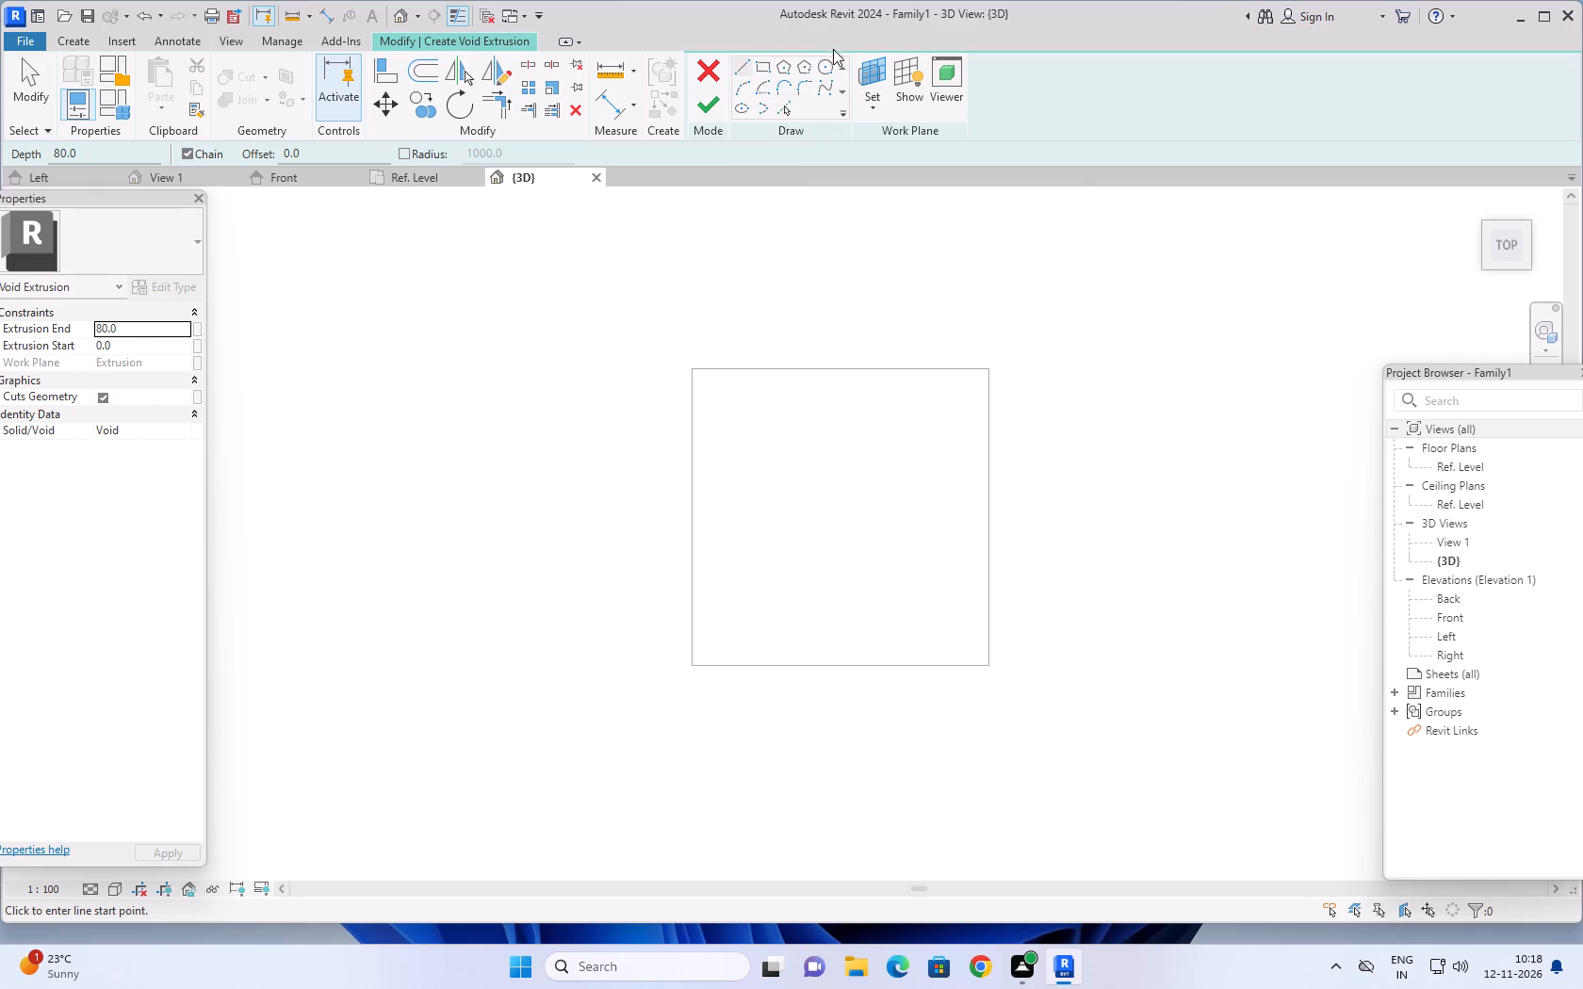
Sketch a rectangle about 16.7 wide and 40 long inward from the top face's back-right corner for the void.
{"action": "left_click", "coordinate": [763, 64]}
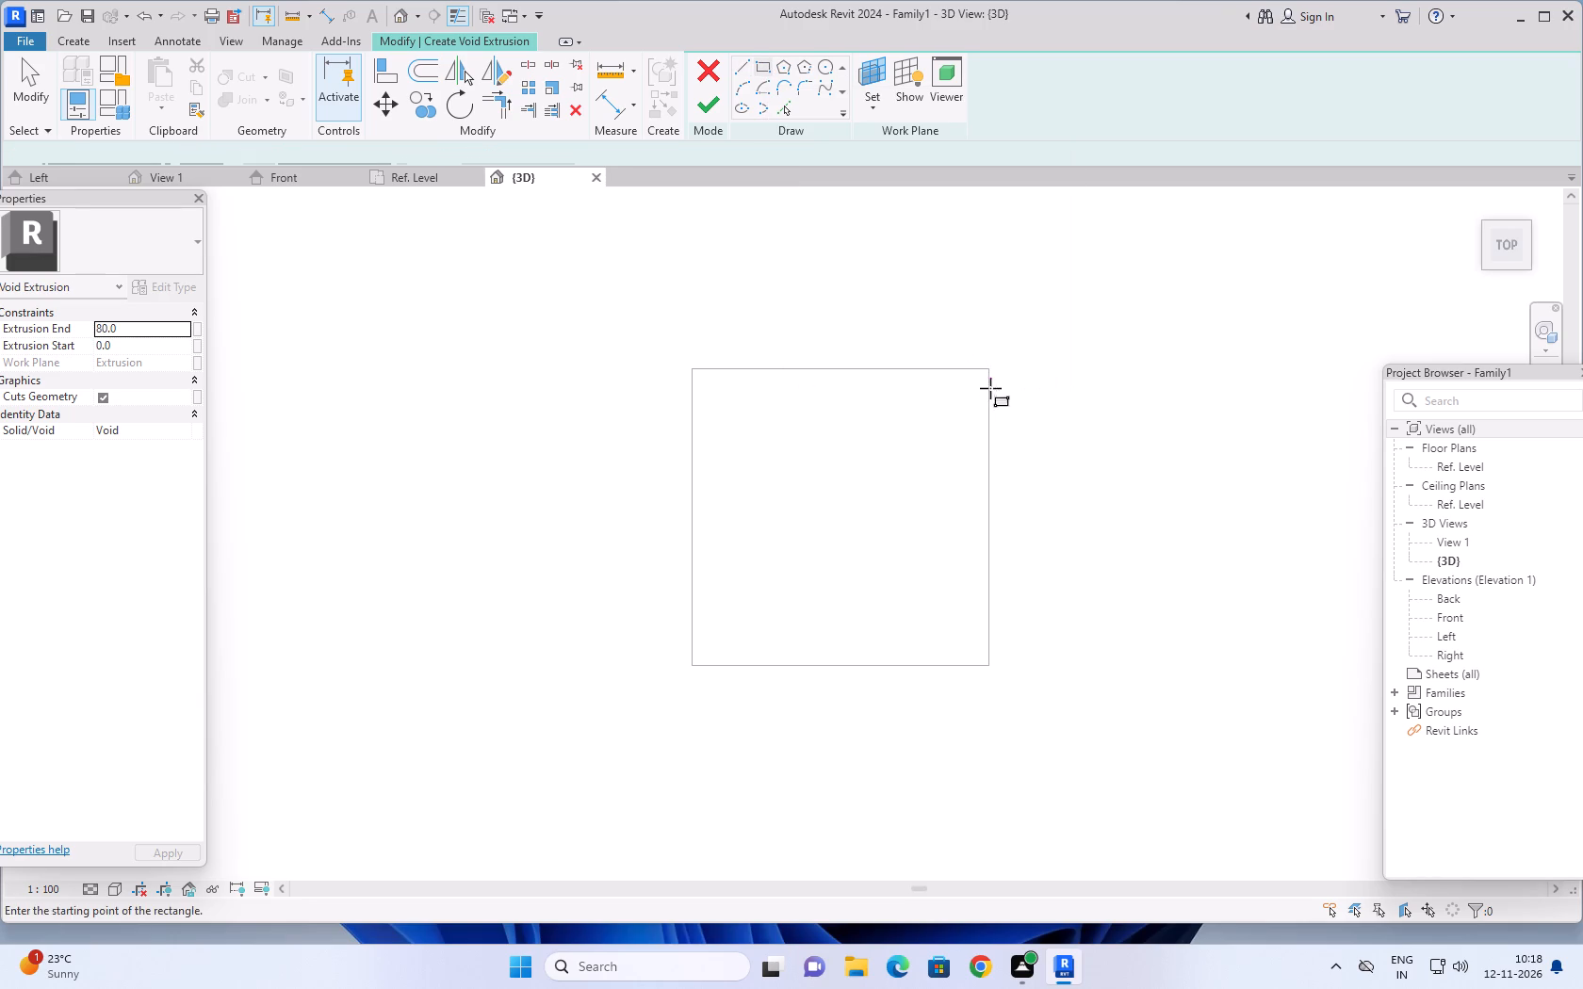
{"action": "left_click", "coordinate": [987, 371]}
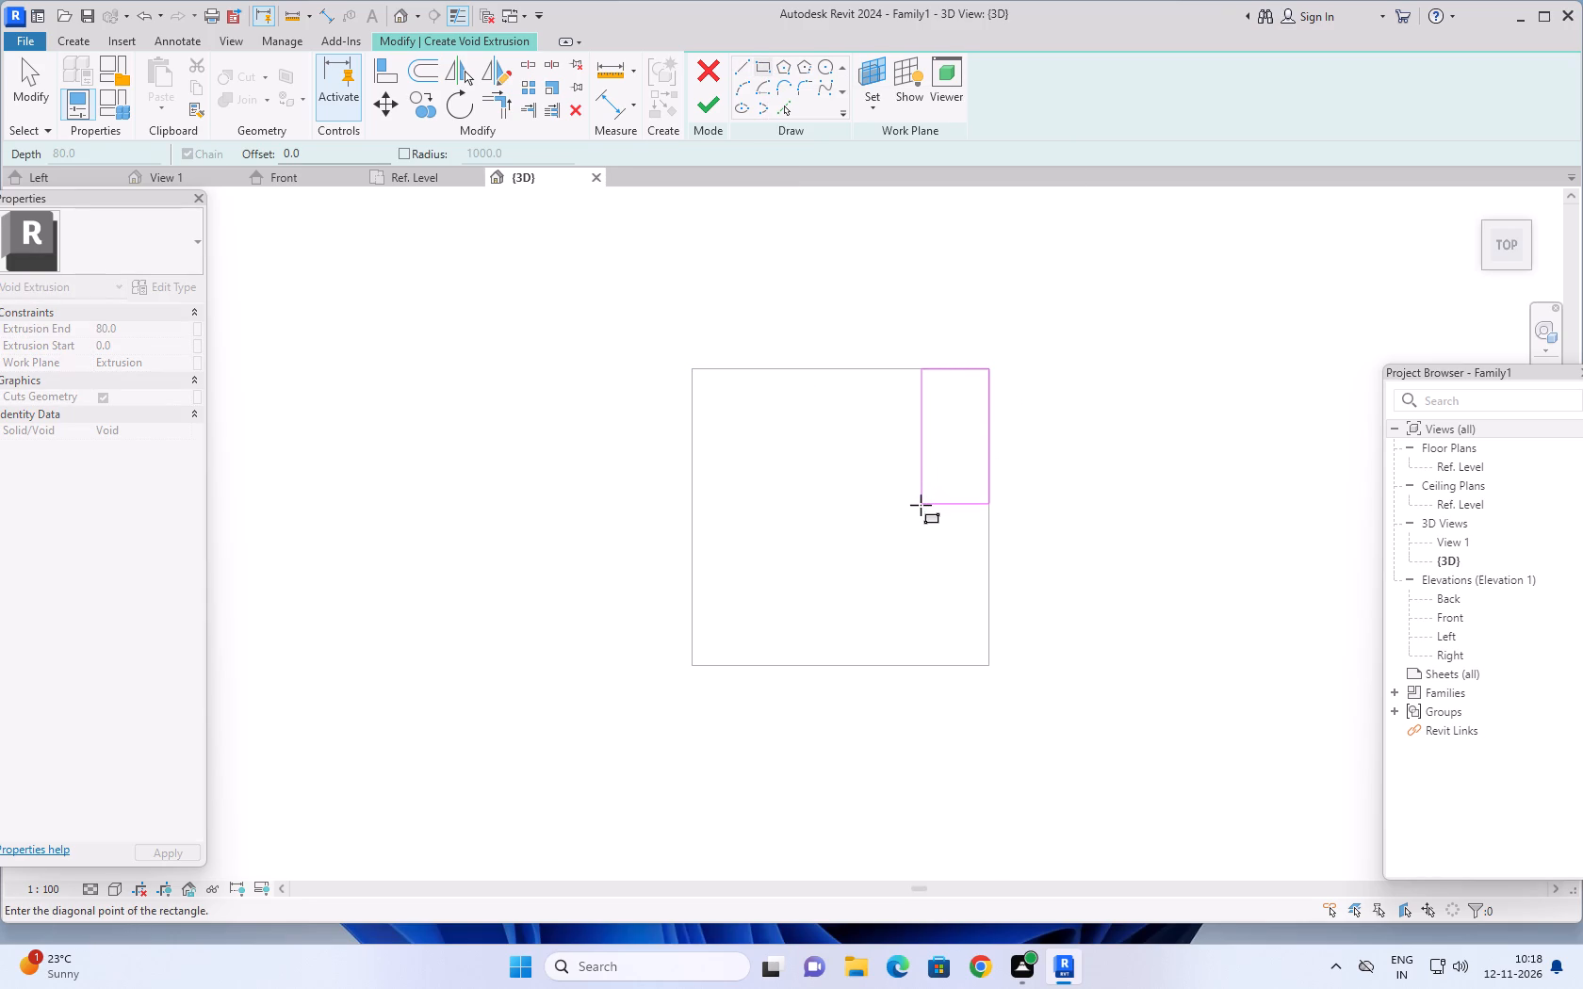
{"action": "left_click", "coordinate": [899, 585]}
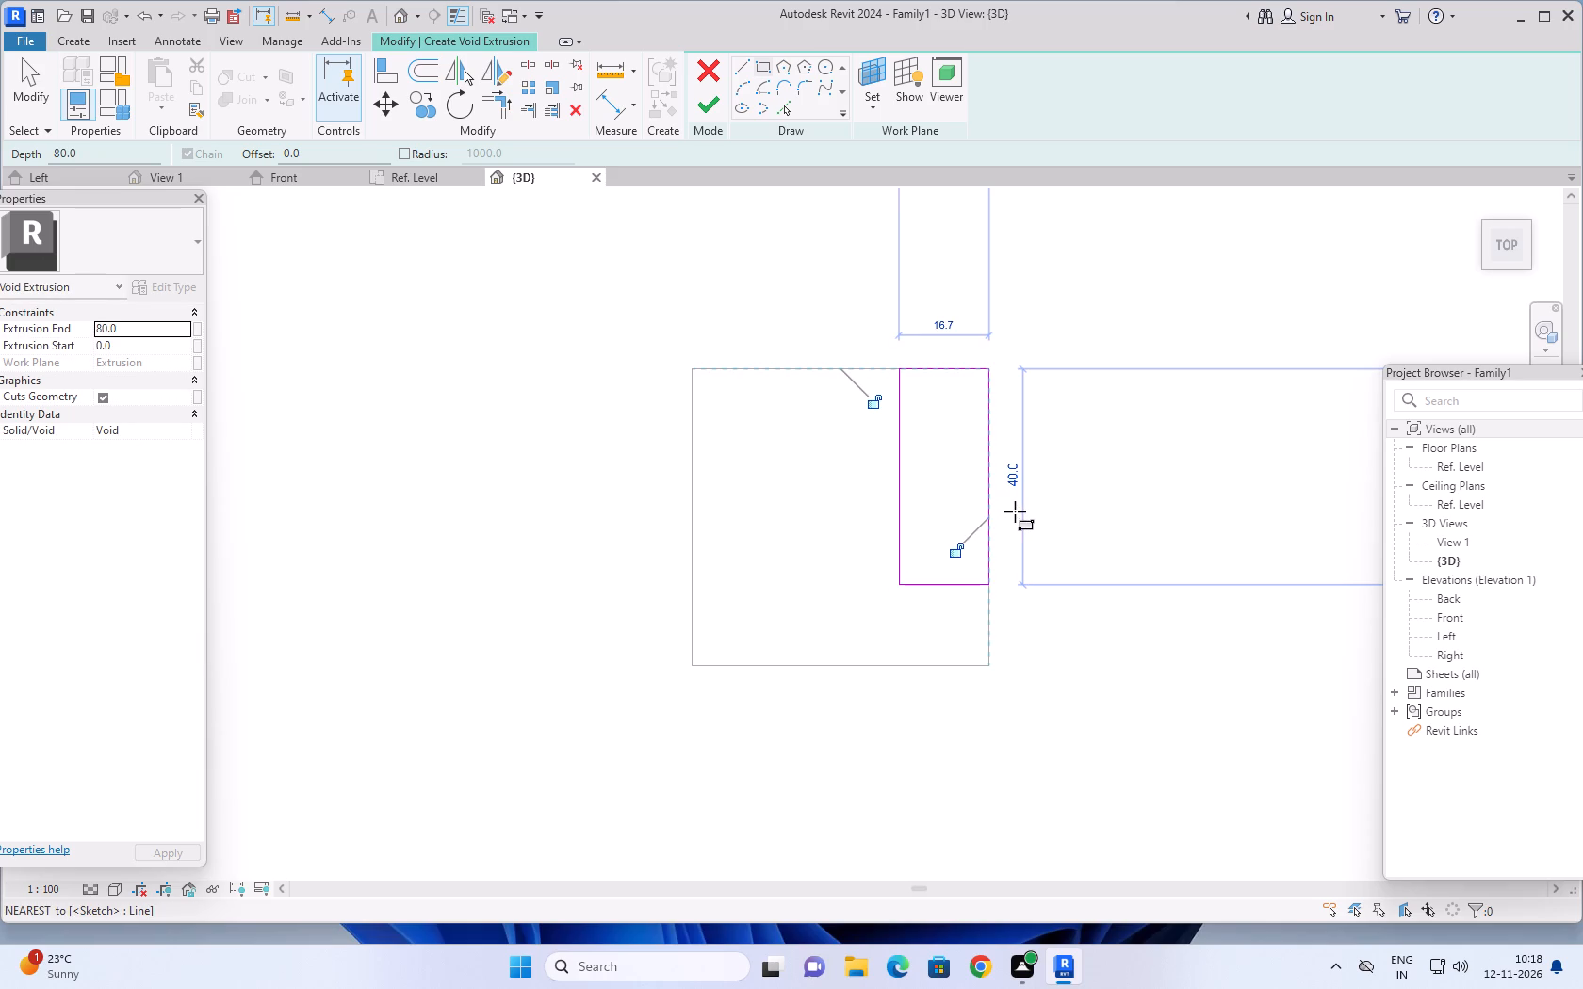
{"action": "key", "text": "Escape"}
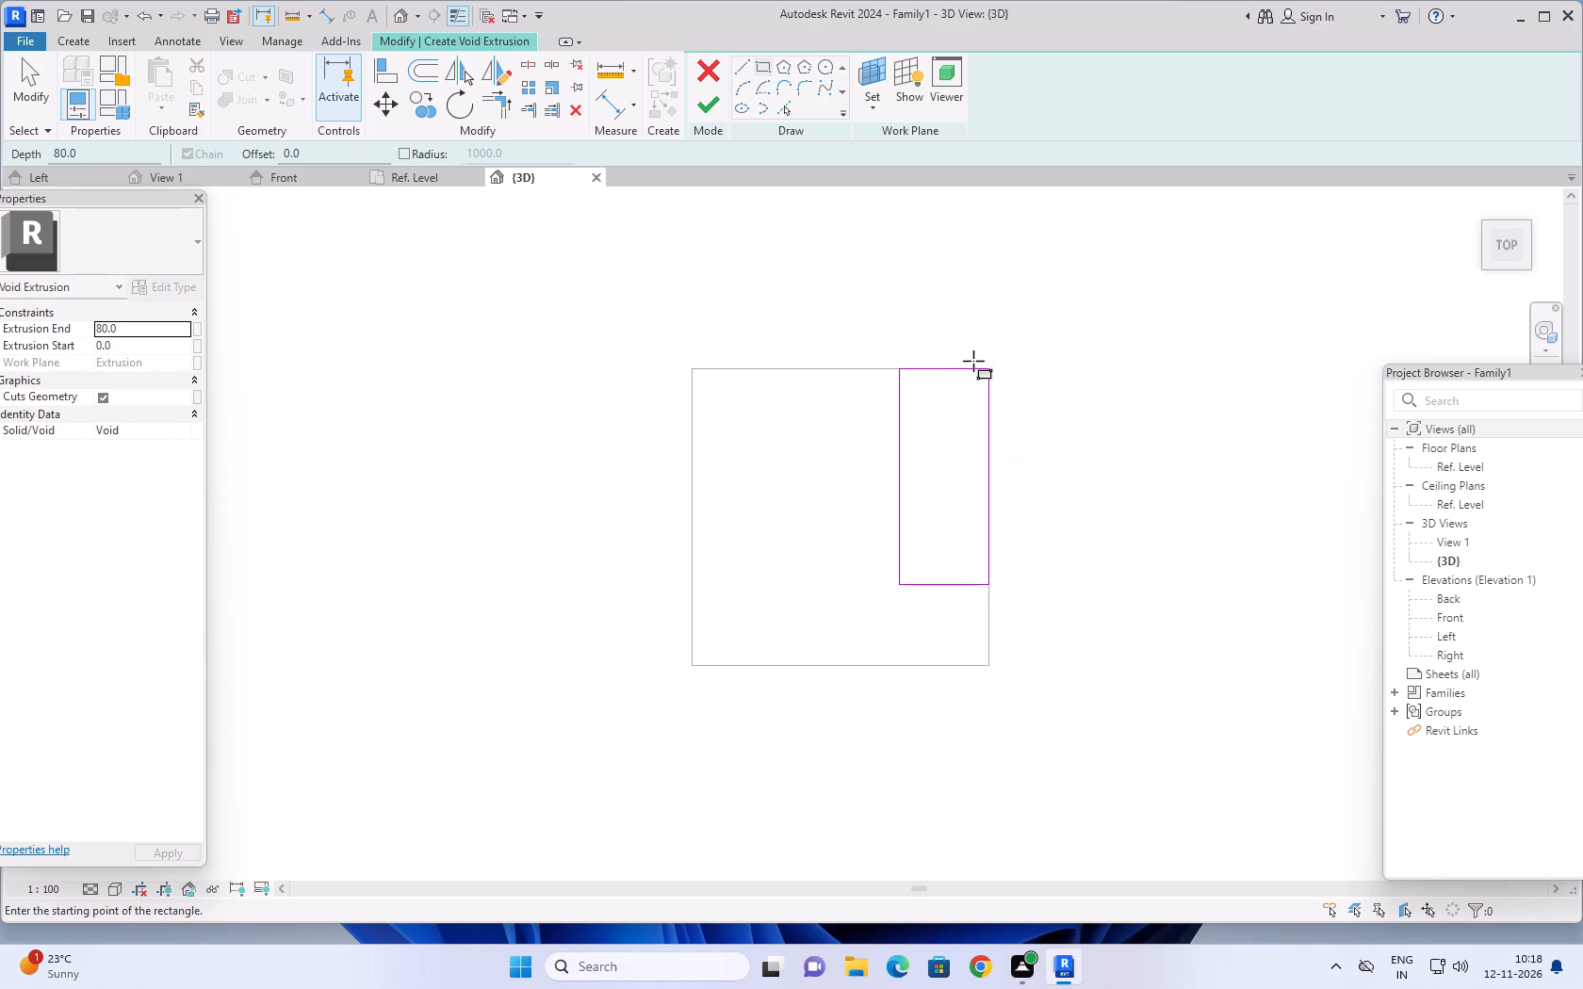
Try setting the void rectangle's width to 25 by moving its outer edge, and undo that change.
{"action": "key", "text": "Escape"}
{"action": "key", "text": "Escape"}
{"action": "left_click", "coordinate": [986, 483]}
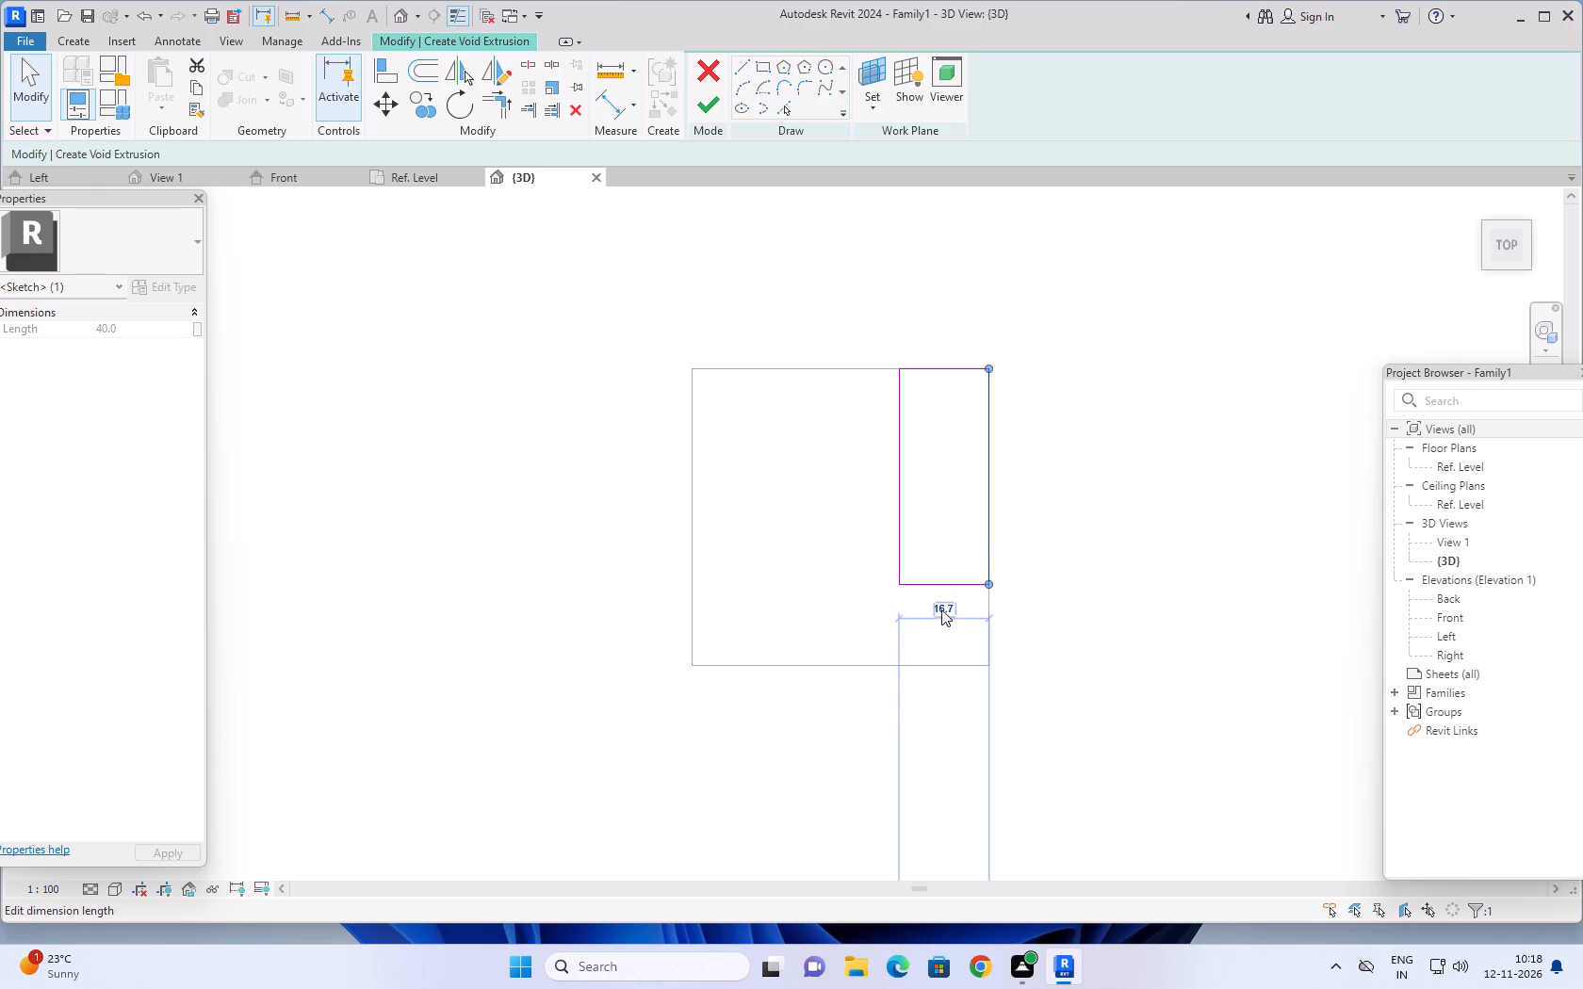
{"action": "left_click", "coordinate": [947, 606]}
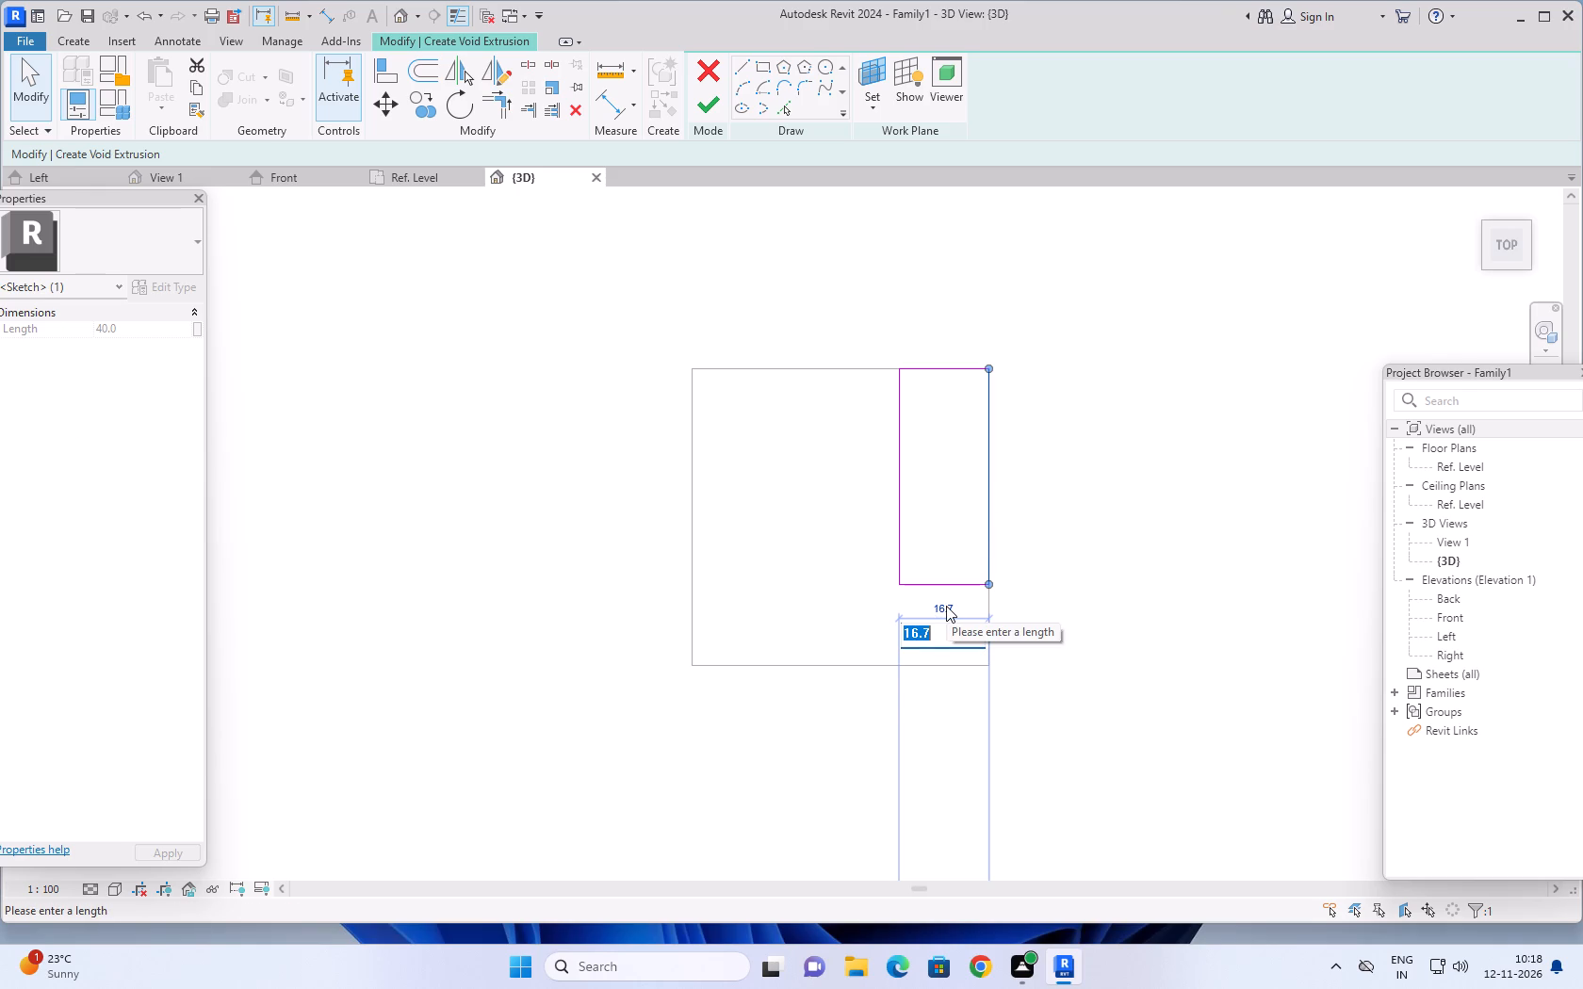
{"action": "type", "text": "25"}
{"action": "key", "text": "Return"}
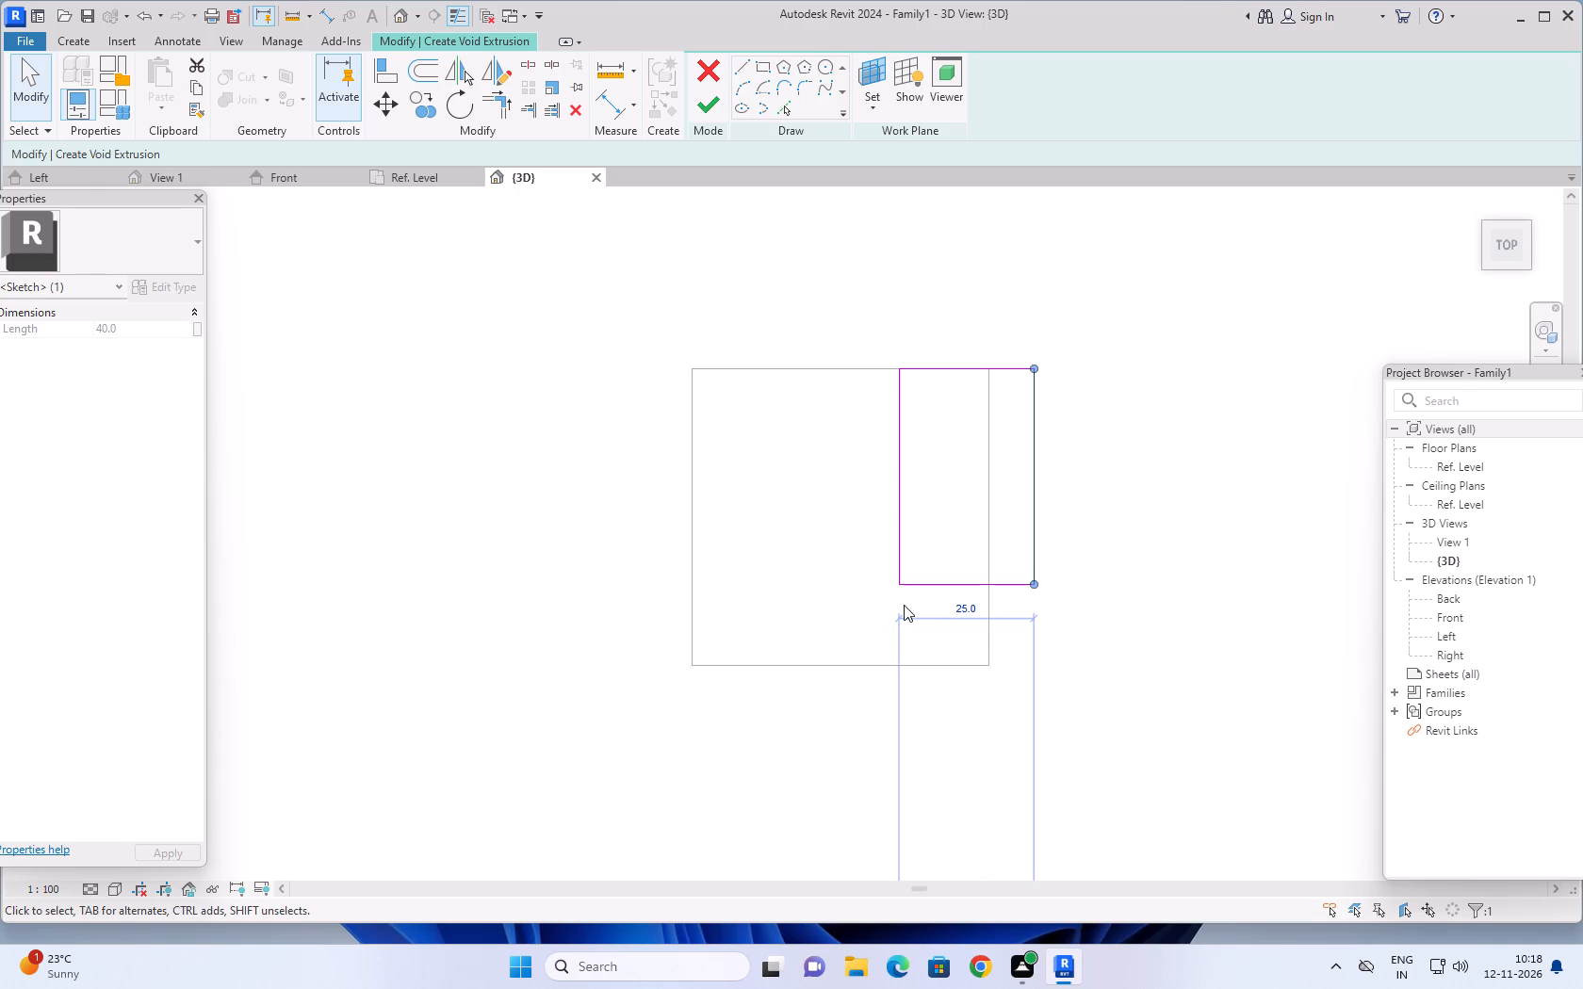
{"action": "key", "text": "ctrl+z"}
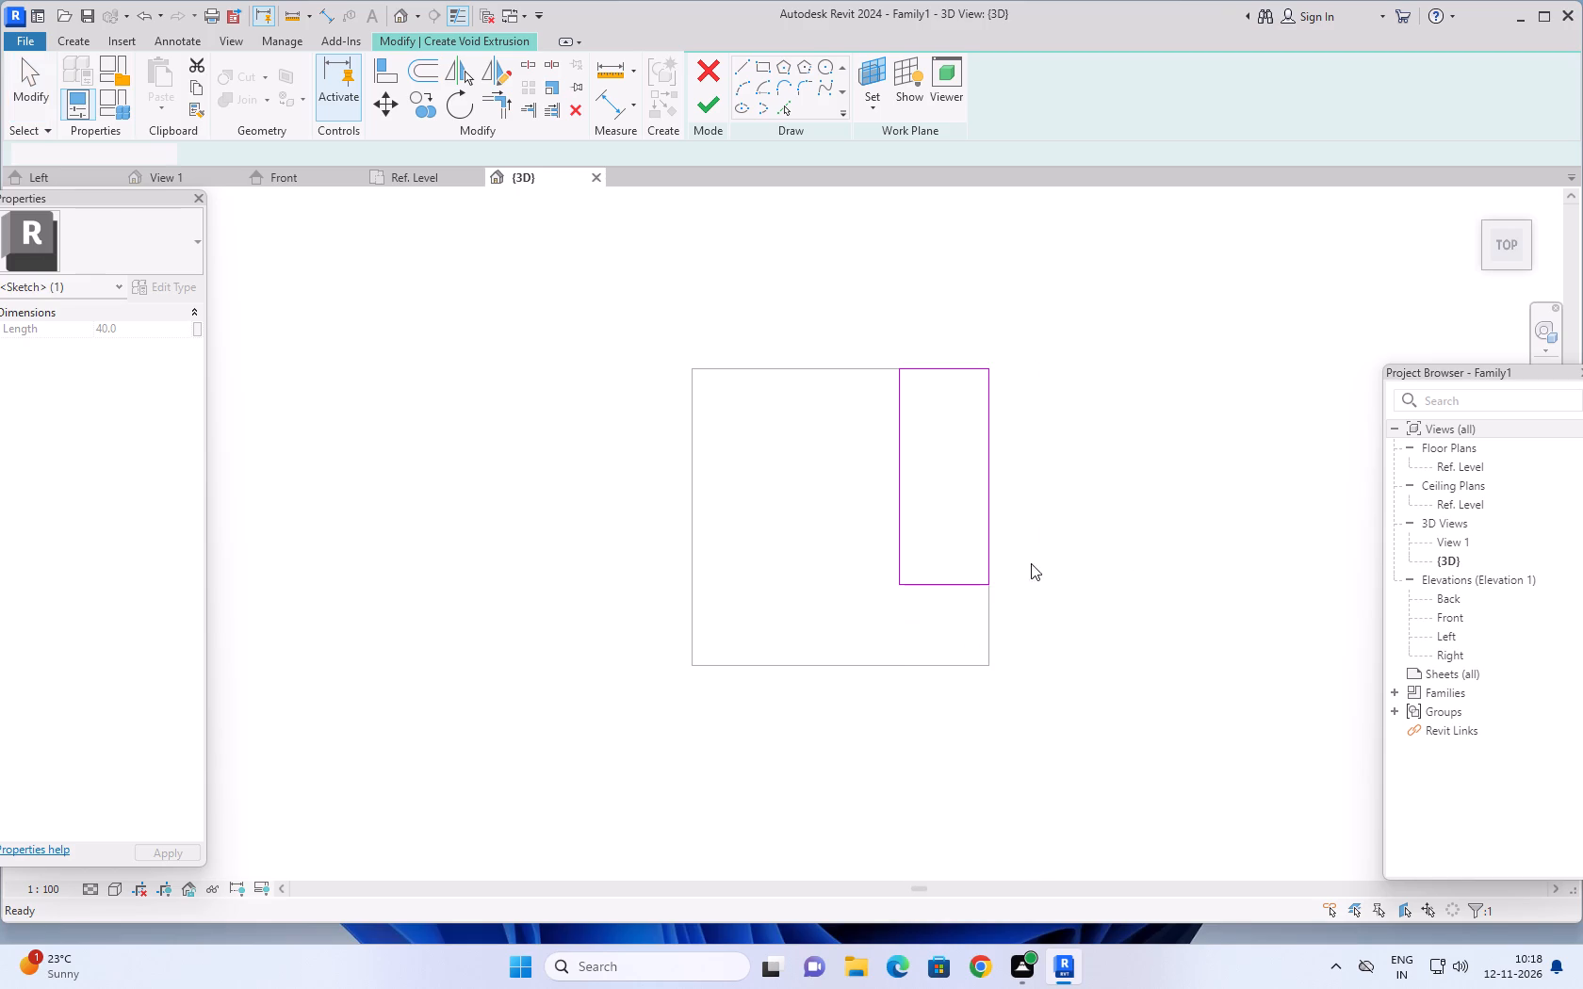
Set the void rectangle's width to 25 by moving its inner edge, and its length to 40.
{"action": "left_click", "coordinate": [900, 535]}
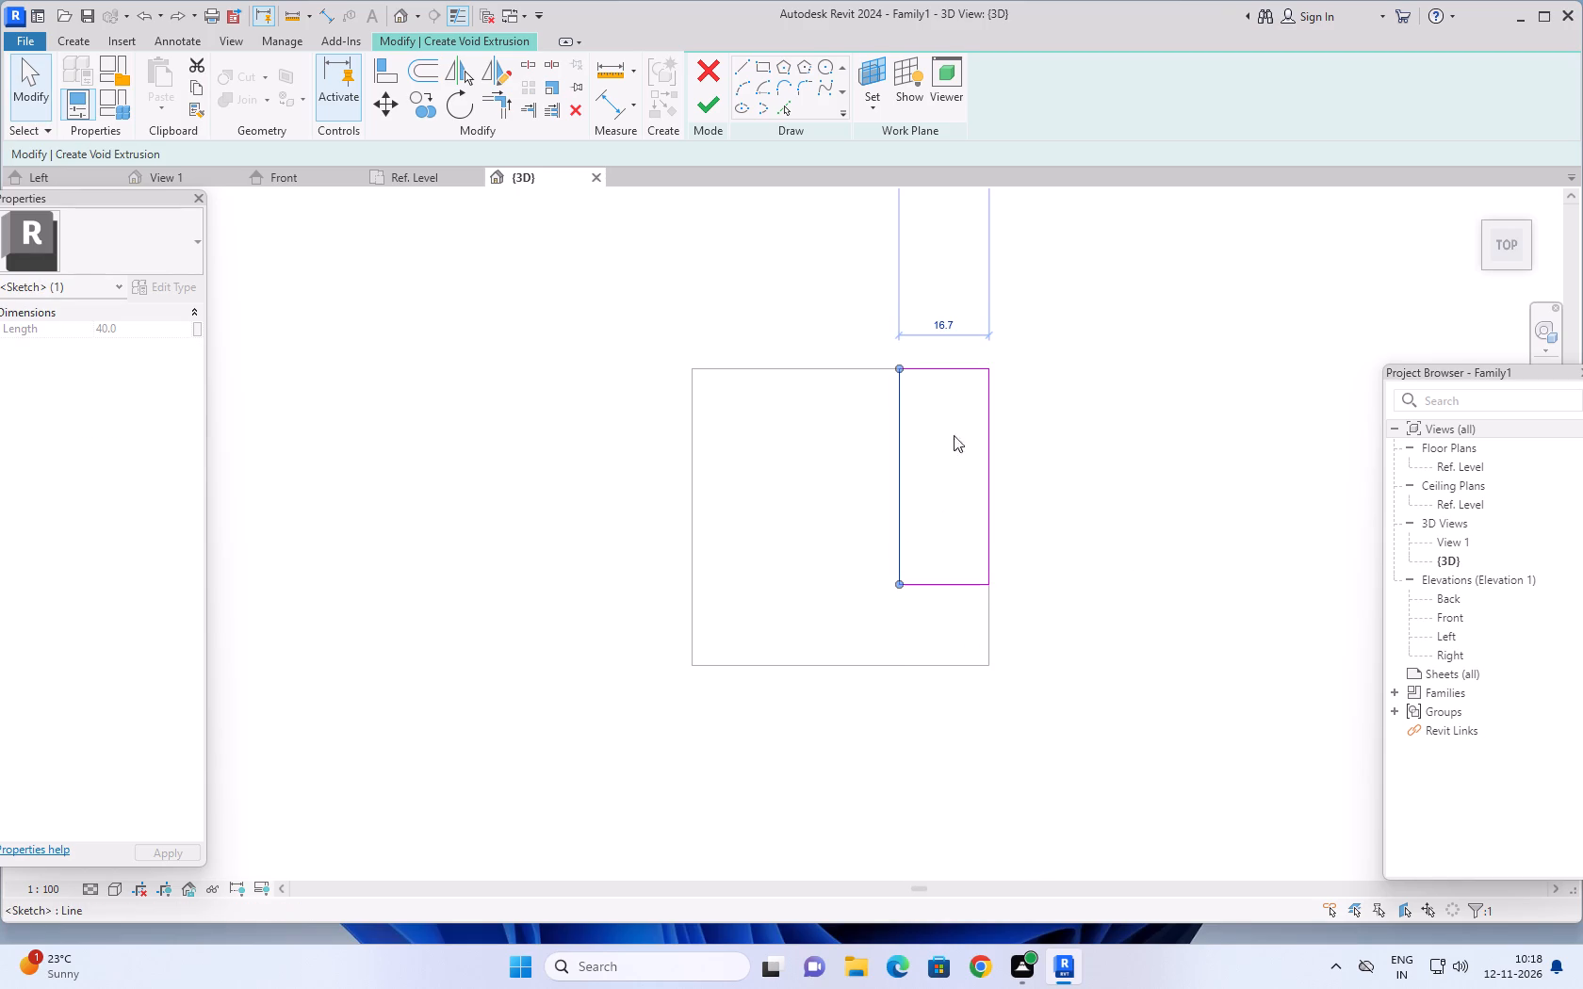
{"action": "left_click", "coordinate": [952, 324]}
{"action": "type", "text": "25"}
{"action": "key", "text": "Return"}
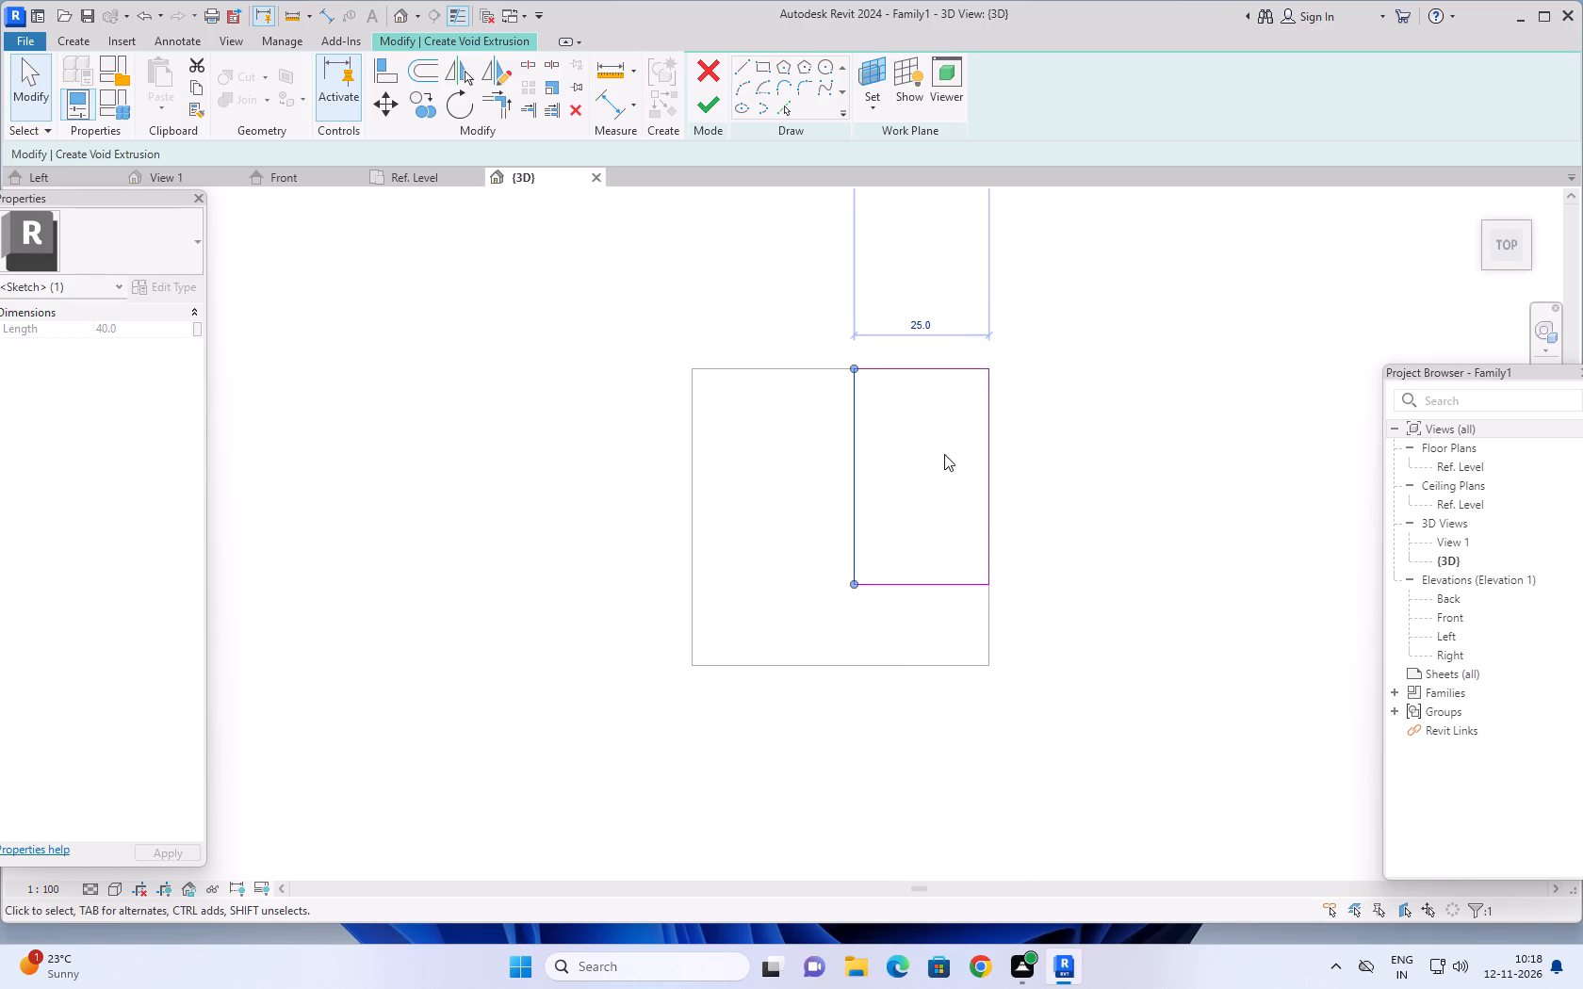
{"action": "left_click", "coordinate": [928, 588]}
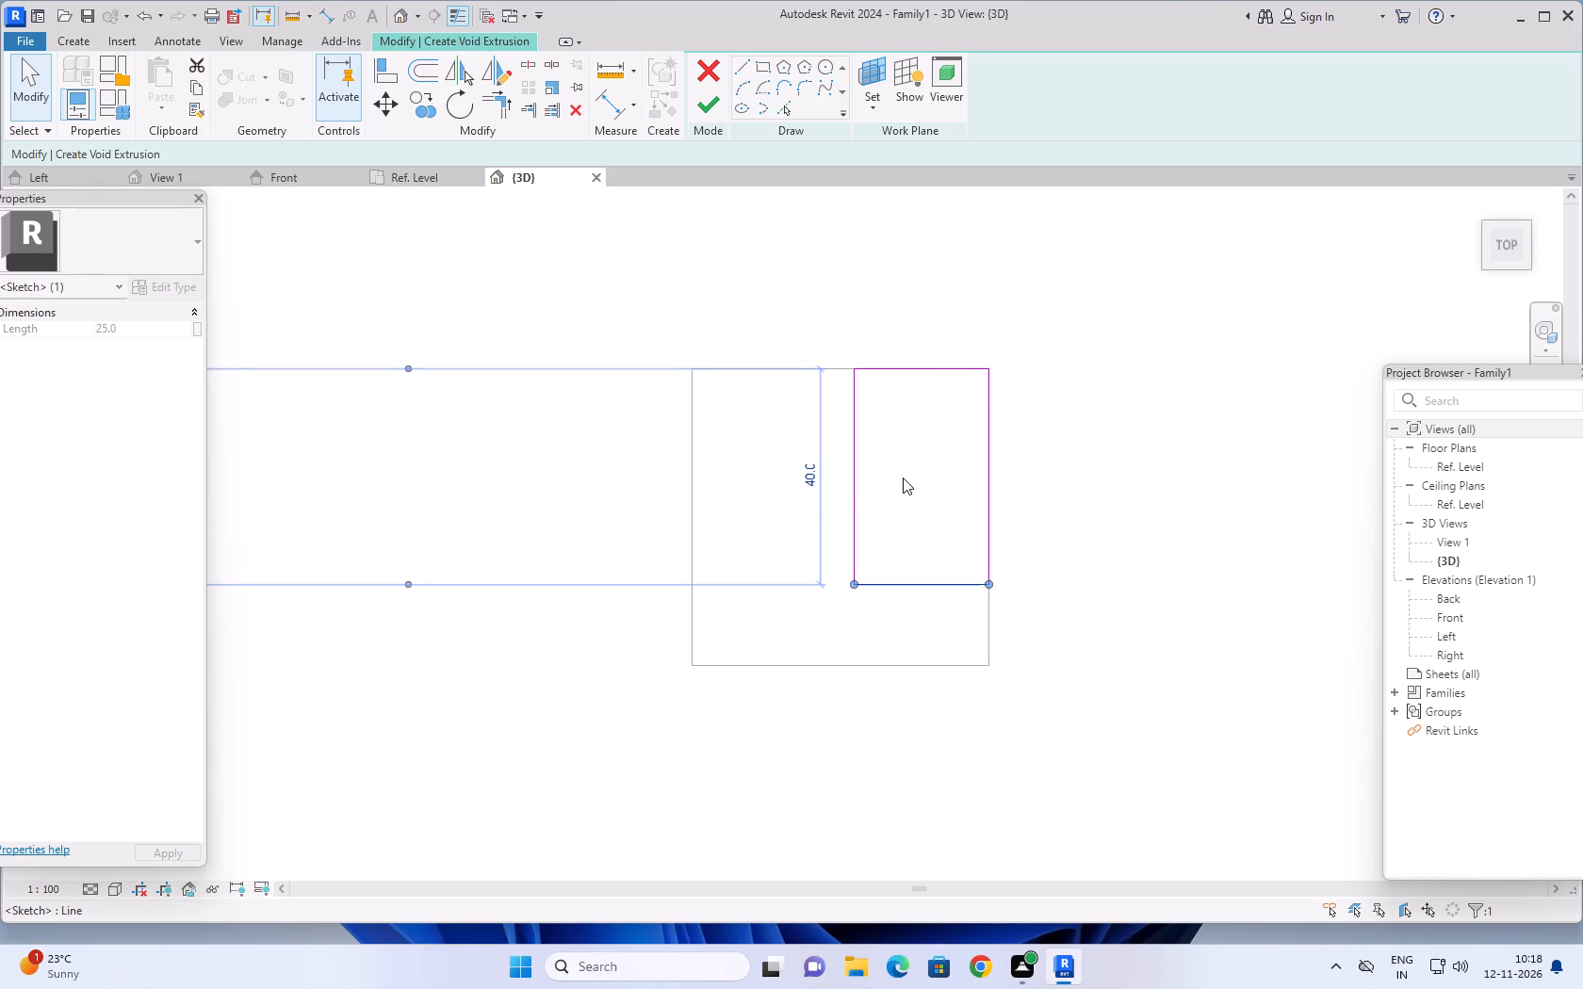
{"action": "left_click", "coordinate": [810, 481]}
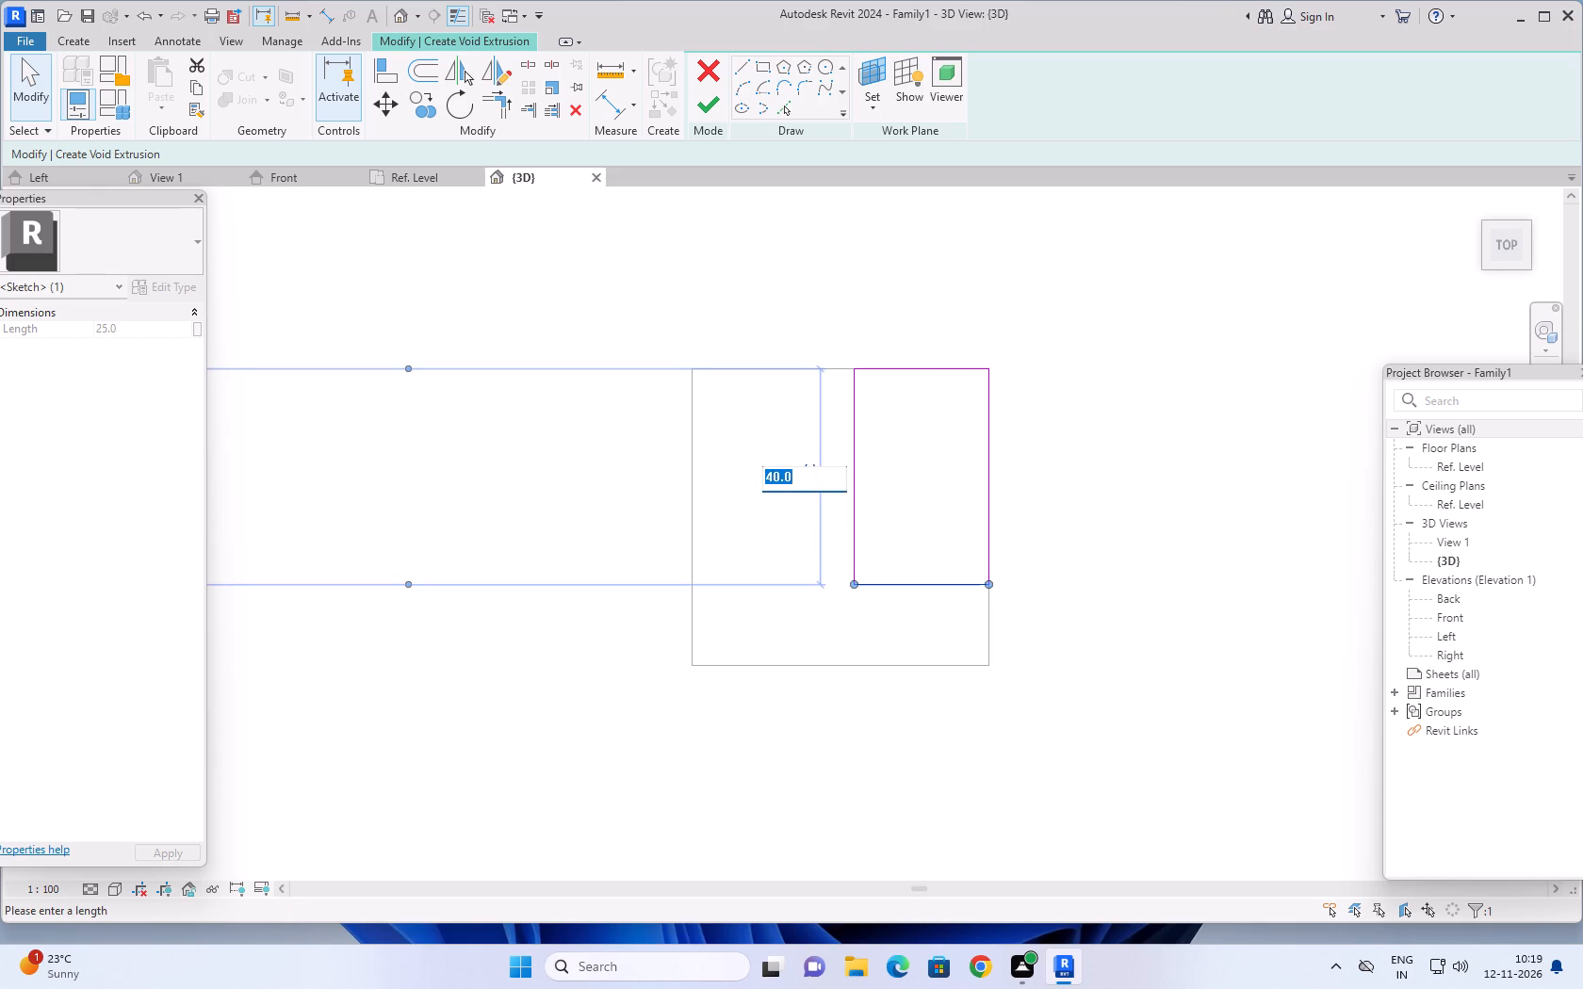
{"action": "type", "text": "40"}
{"action": "key", "text": "Return"}
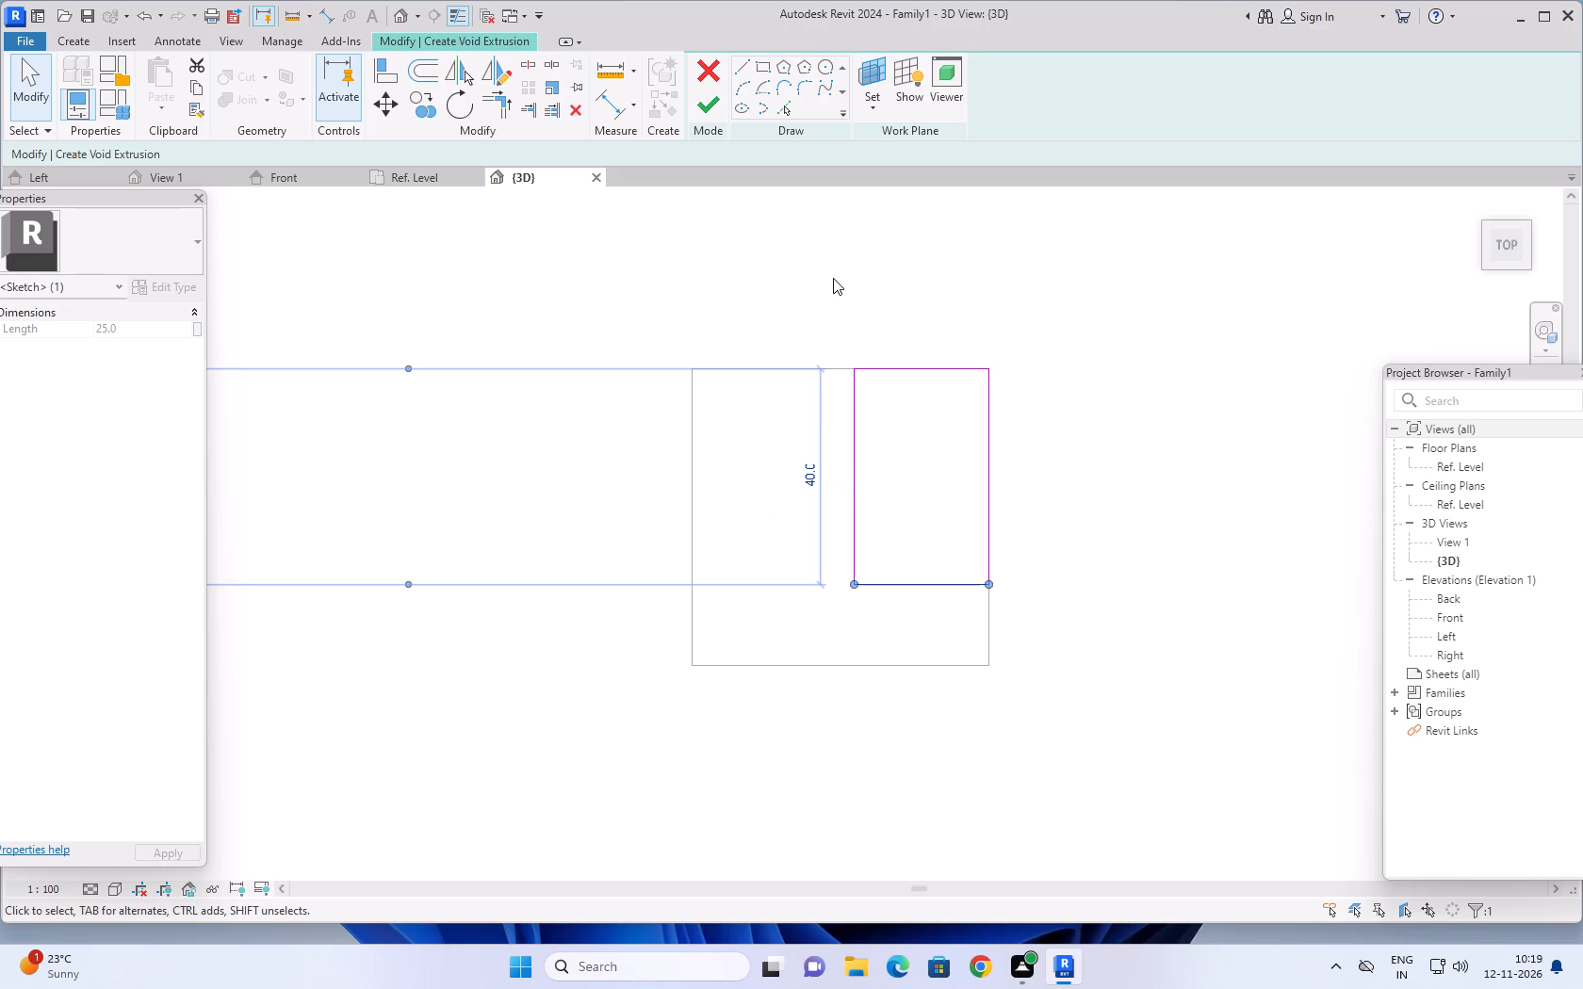
{"action": "key", "text": "Escape"}
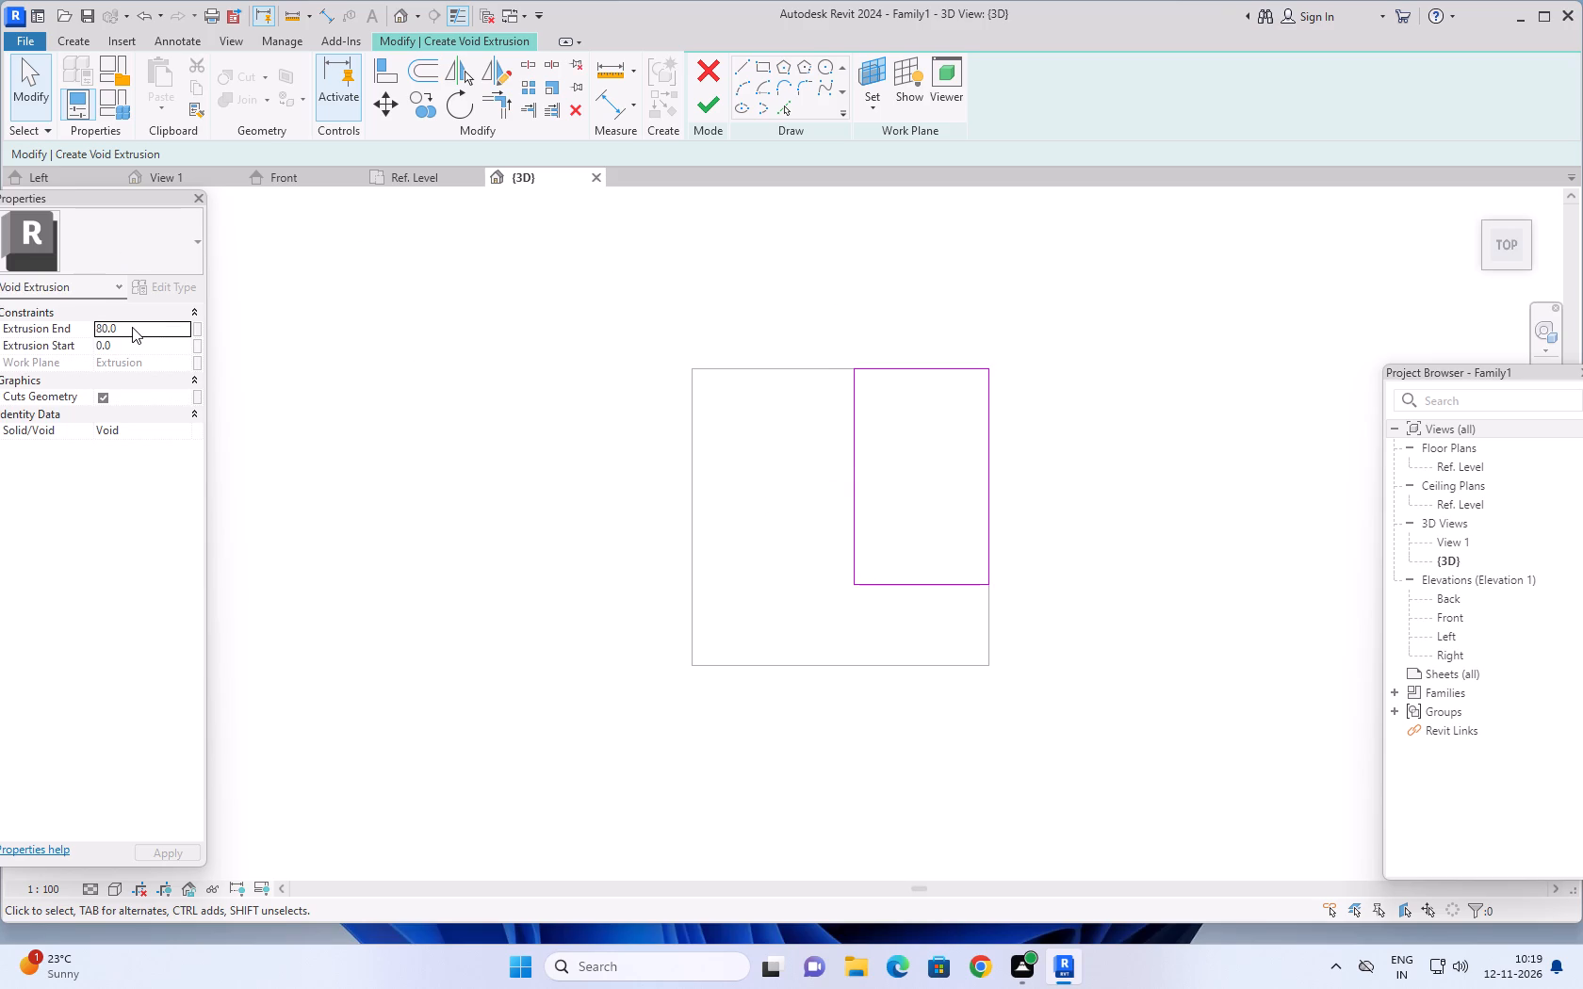
Set the void's extrusion end to -15 and finish the void extrusion, dismissing the save reminder.
{"action": "left_click", "coordinate": [132, 327]}
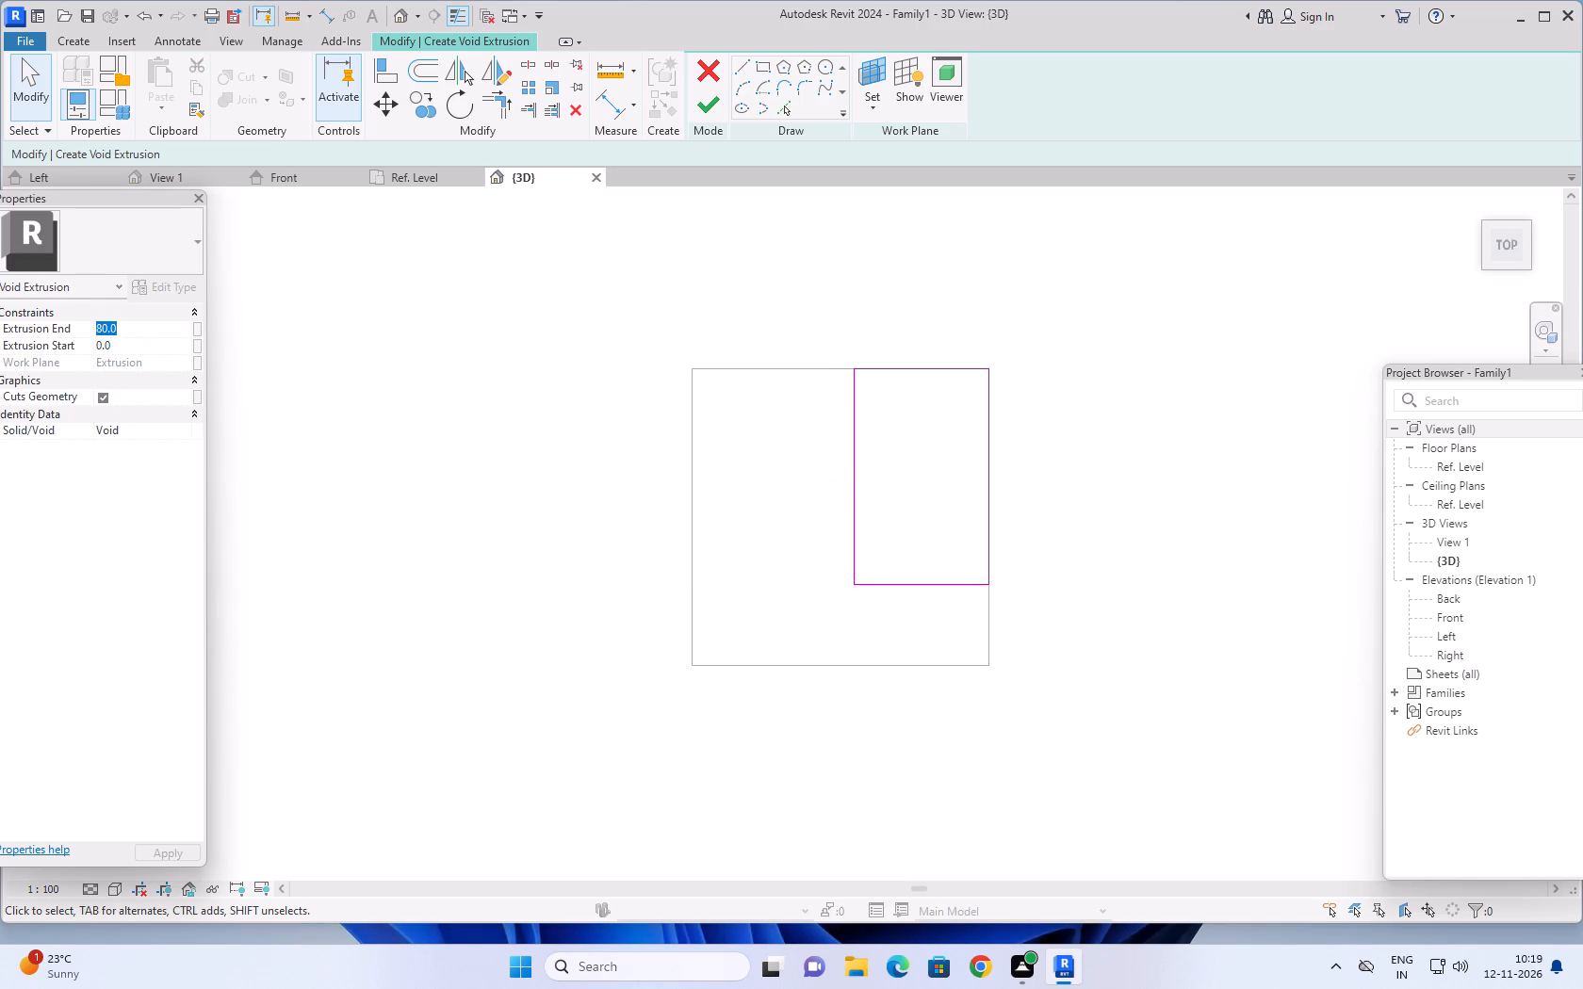
{"action": "type", "text": "-15"}
{"action": "key", "text": "Return"}
{"action": "left_click", "coordinate": [698, 108]}
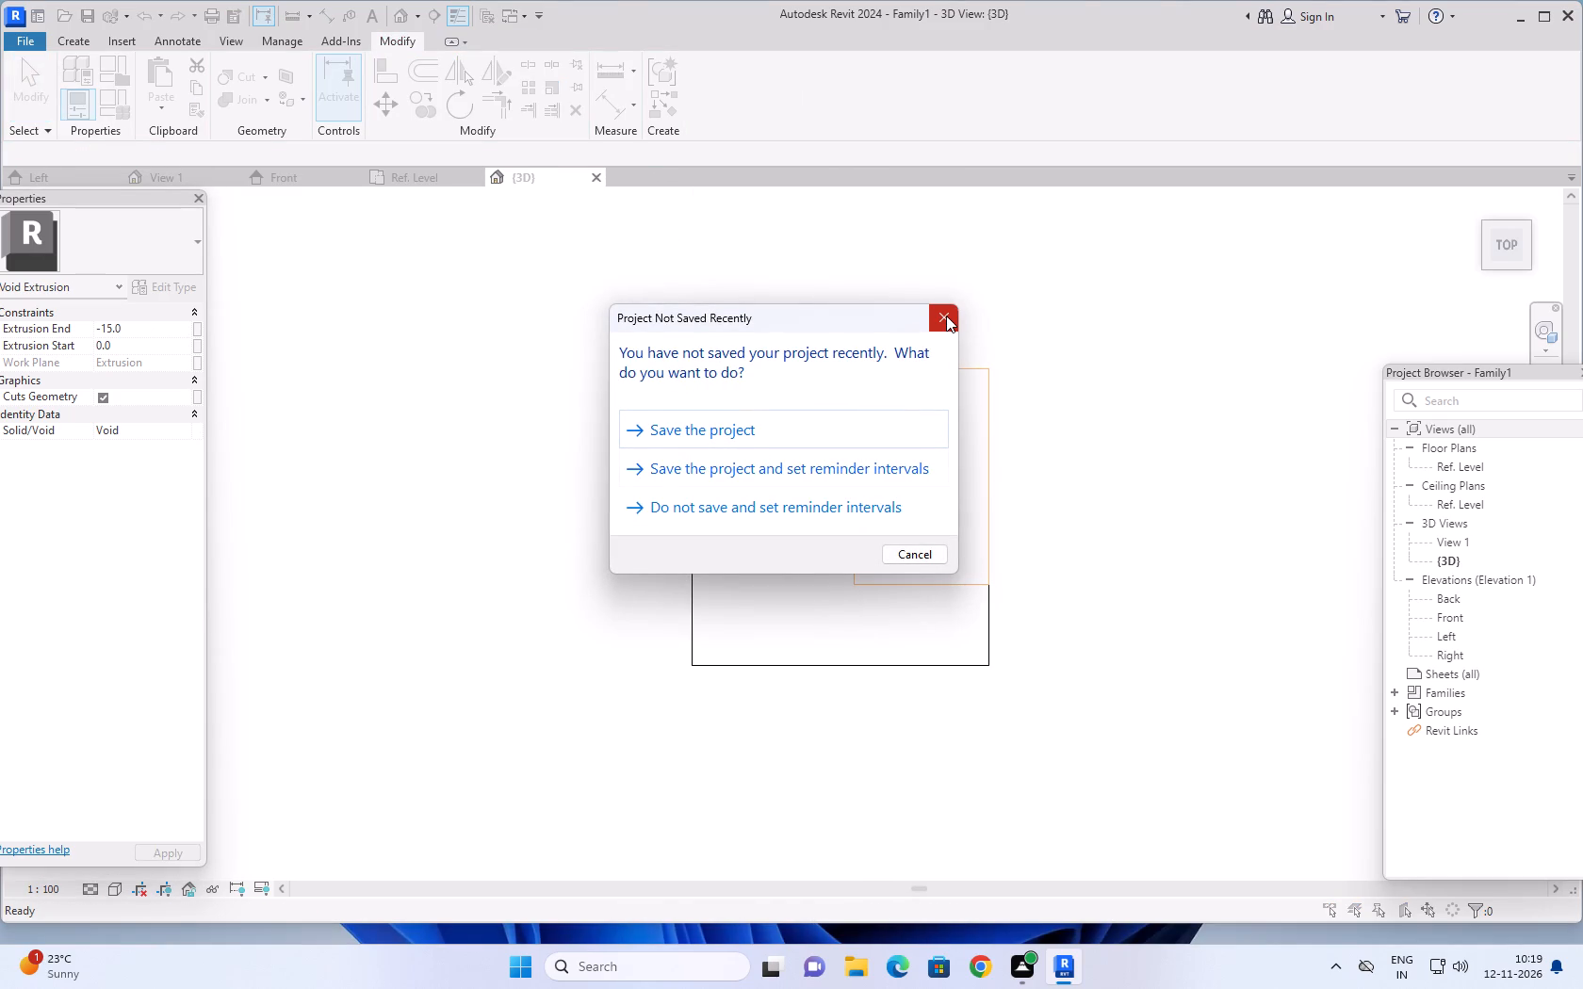
{"action": "left_click", "coordinate": [946, 316]}
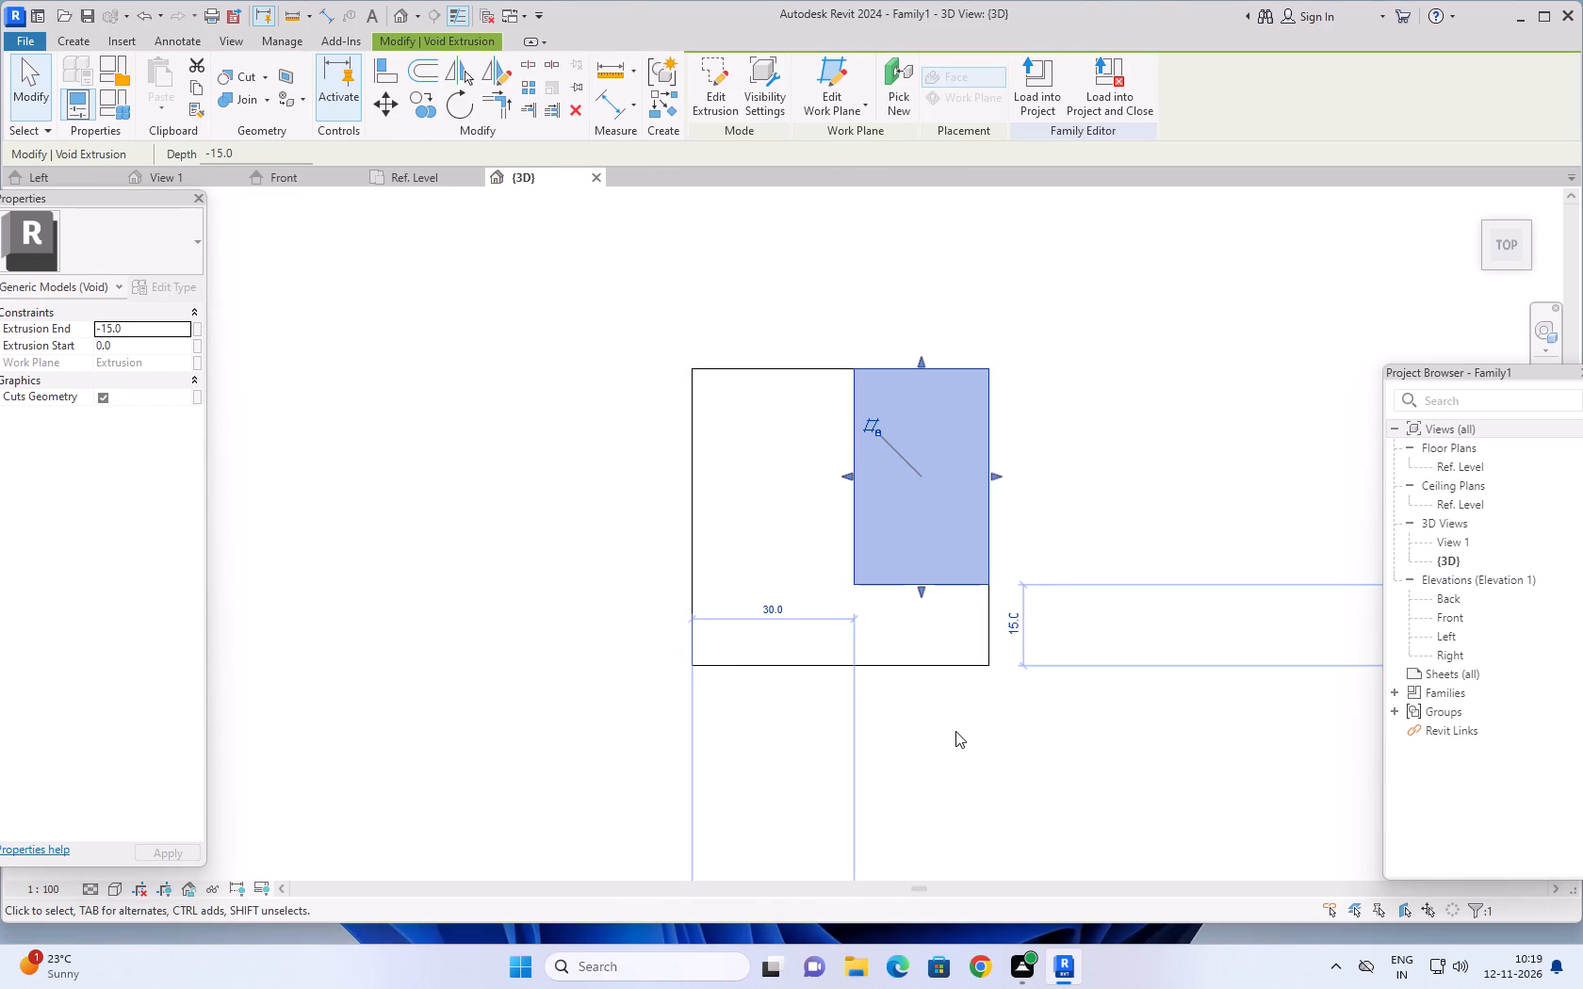
Set the selected void's extrusion end to 15 to cut down into the block, and deselect it.
{"action": "middle_click_drag", "start_coordinate": [960, 730], "coordinate": [1051, 282]}
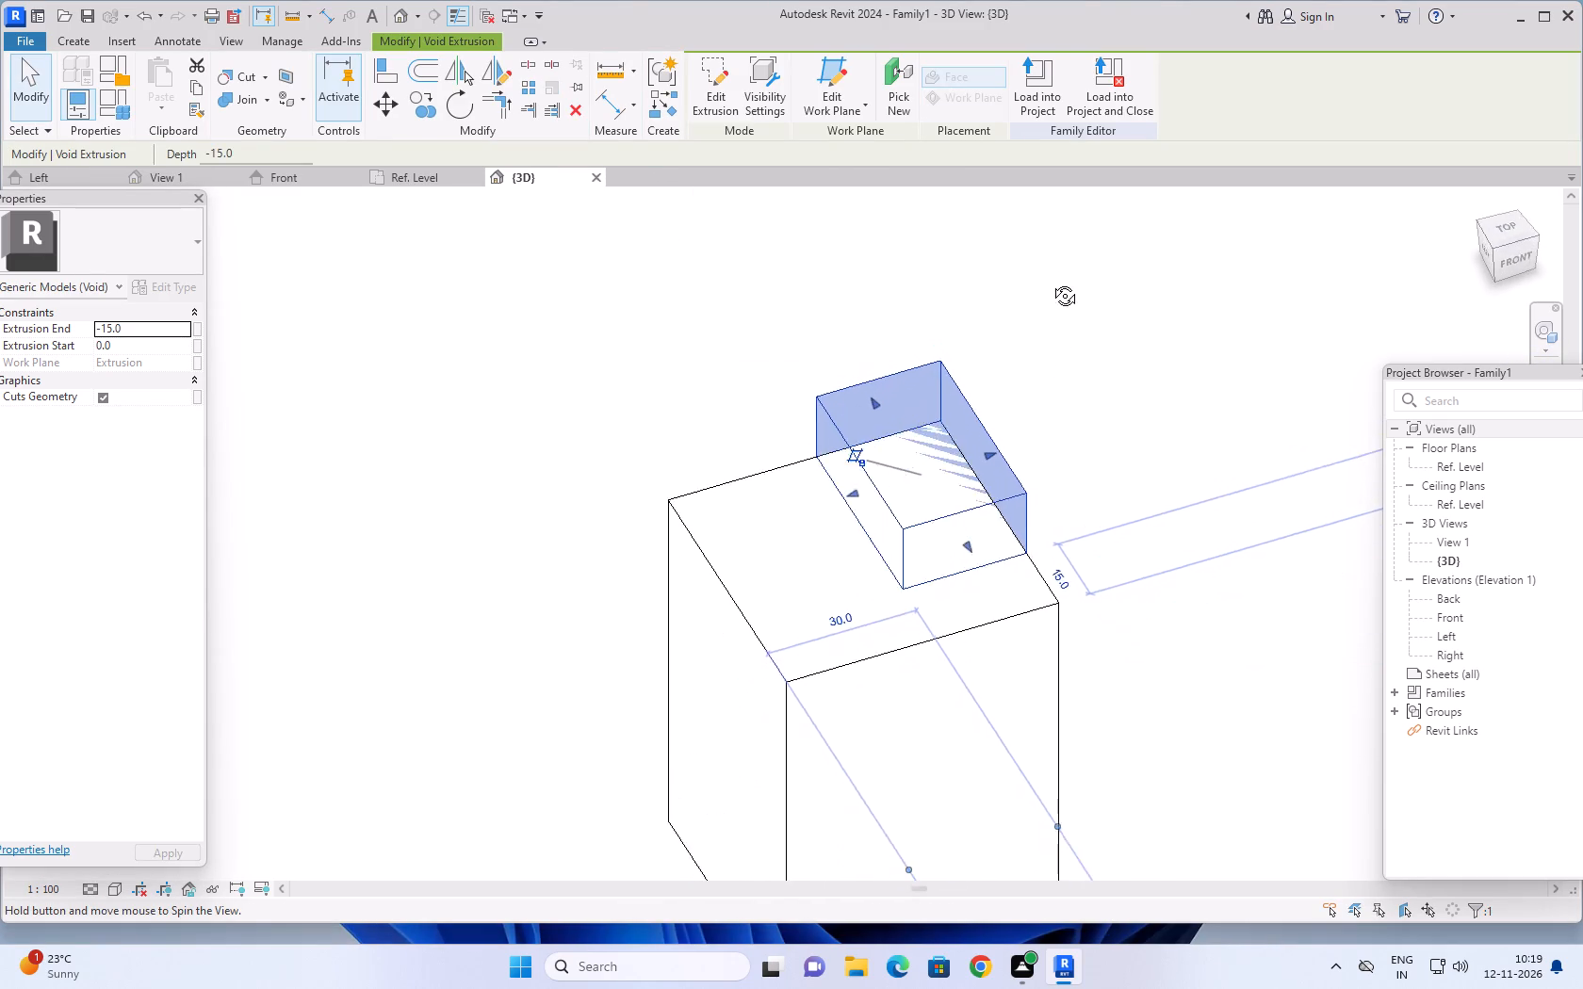
{"action": "middle_click_drag", "start_coordinate": [1051, 282], "coordinate": [1054, 233]}
{"action": "scroll", "coordinate": [1071, 511], "scroll_direction": "down", "scroll_amount": 4}
{"action": "middle_click_drag", "start_coordinate": [1114, 592], "coordinate": [998, 436]}
{"action": "middle_click_drag", "start_coordinate": [1017, 475], "coordinate": [1097, 312], "text": "shift"}
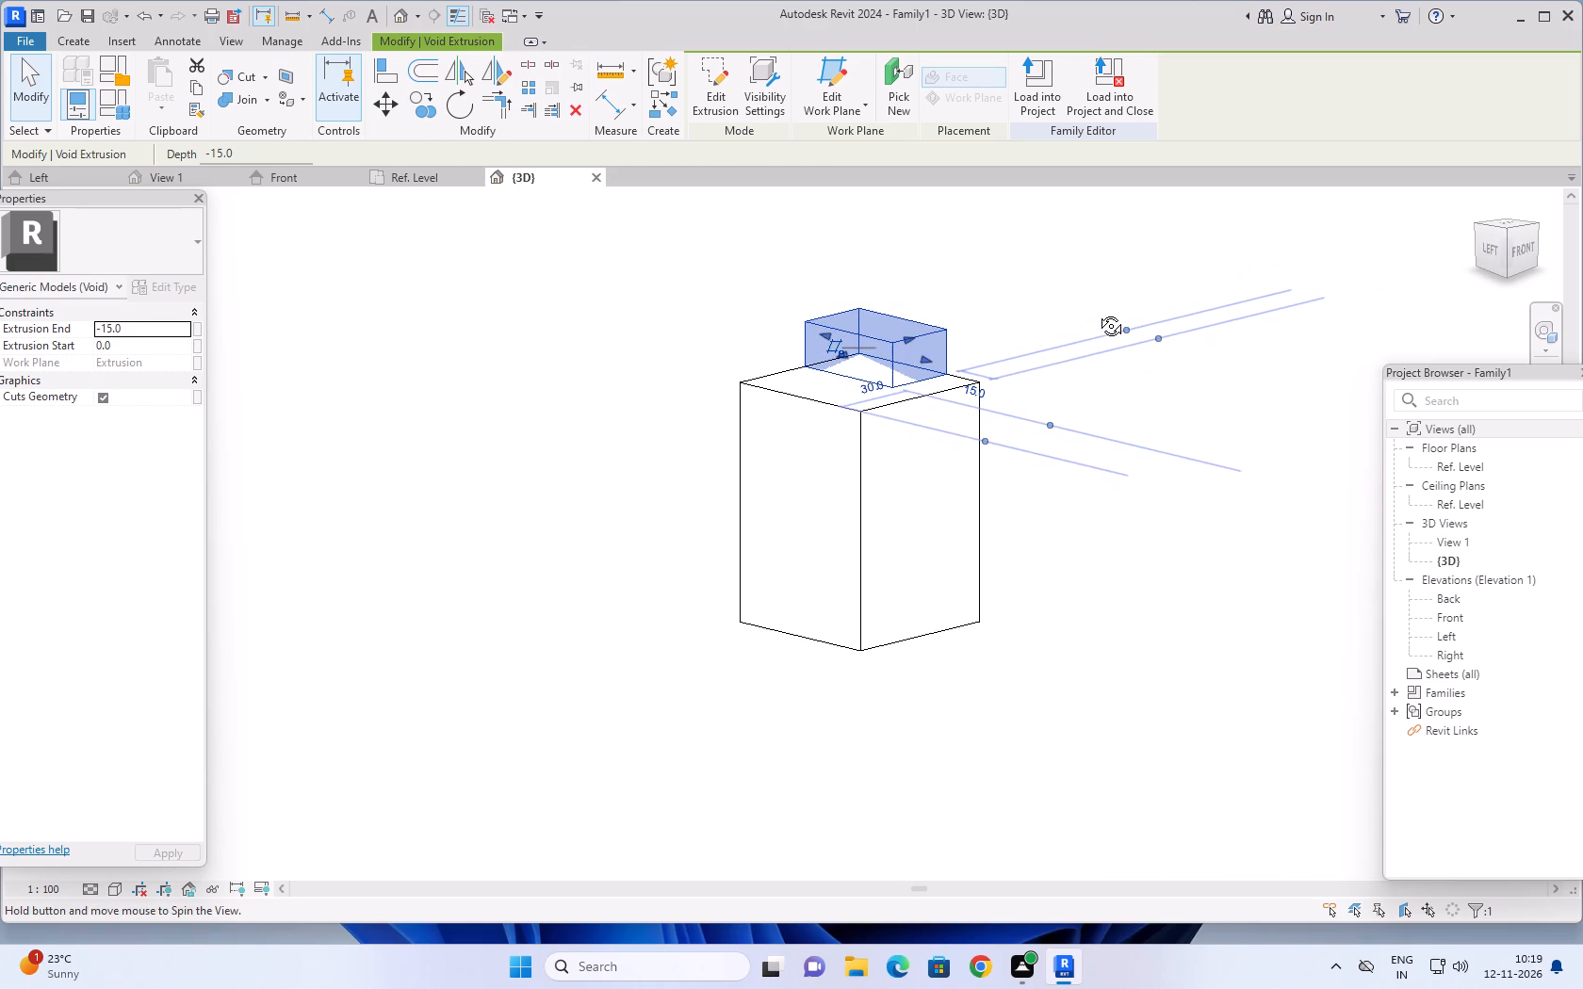
{"action": "middle_click_drag", "start_coordinate": [1097, 312], "coordinate": [1045, 485], "text": "shift"}
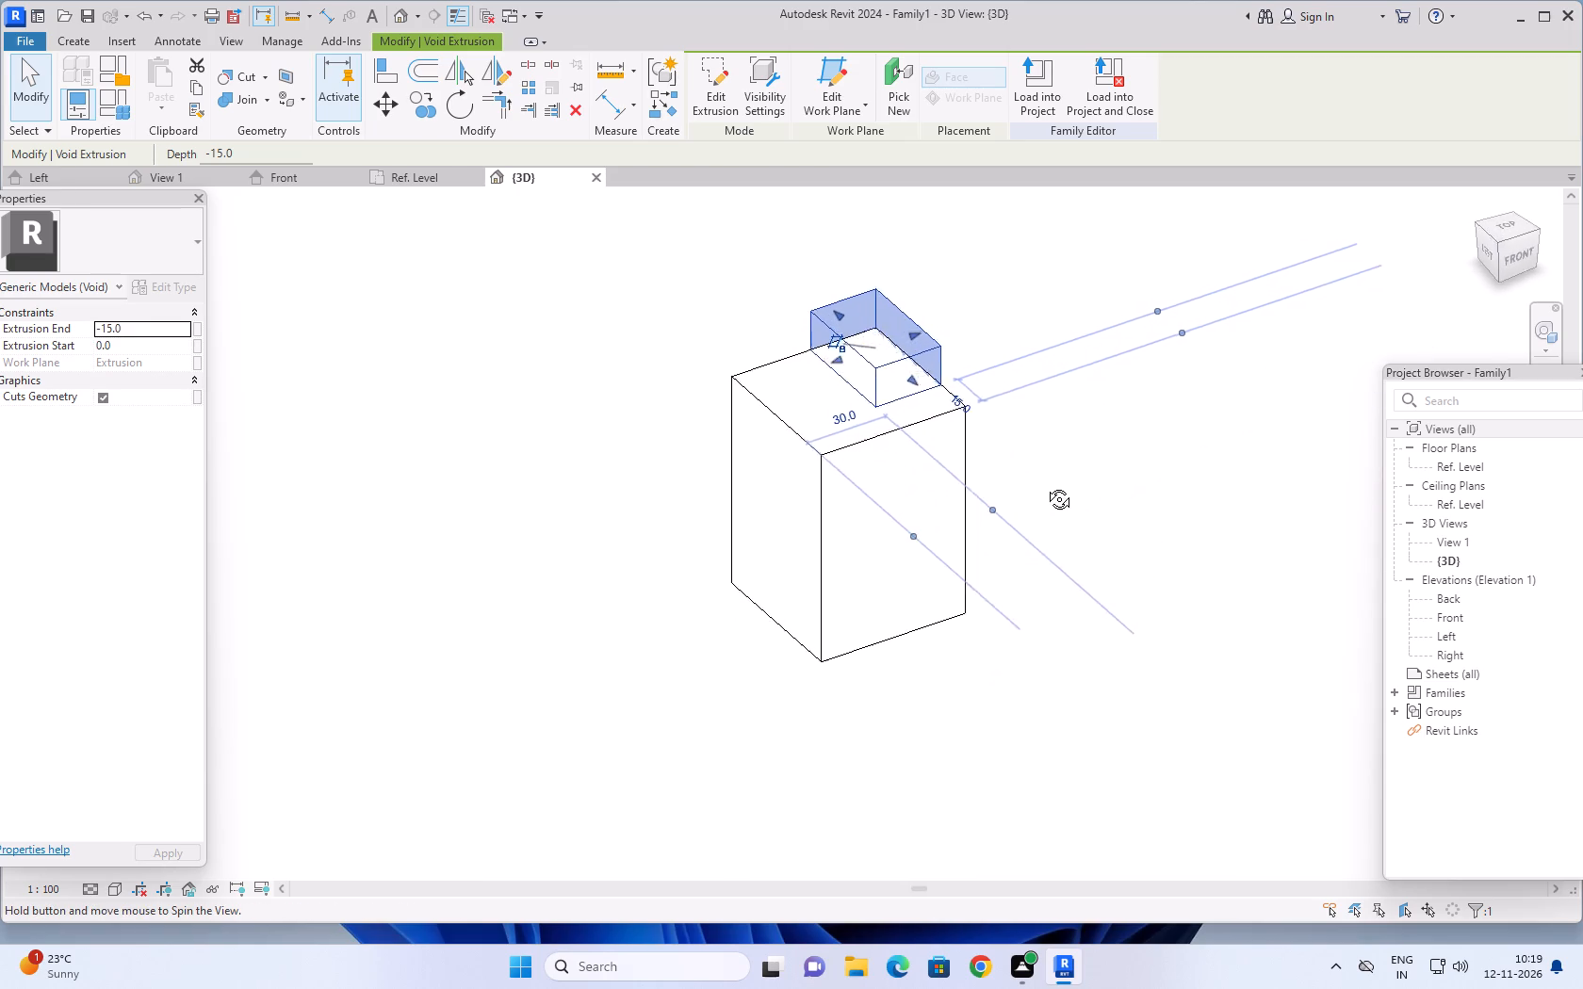
{"action": "middle_click_drag", "start_coordinate": [1045, 485], "coordinate": [1009, 596], "text": "shift"}
{"action": "left_click", "coordinate": [167, 330]}
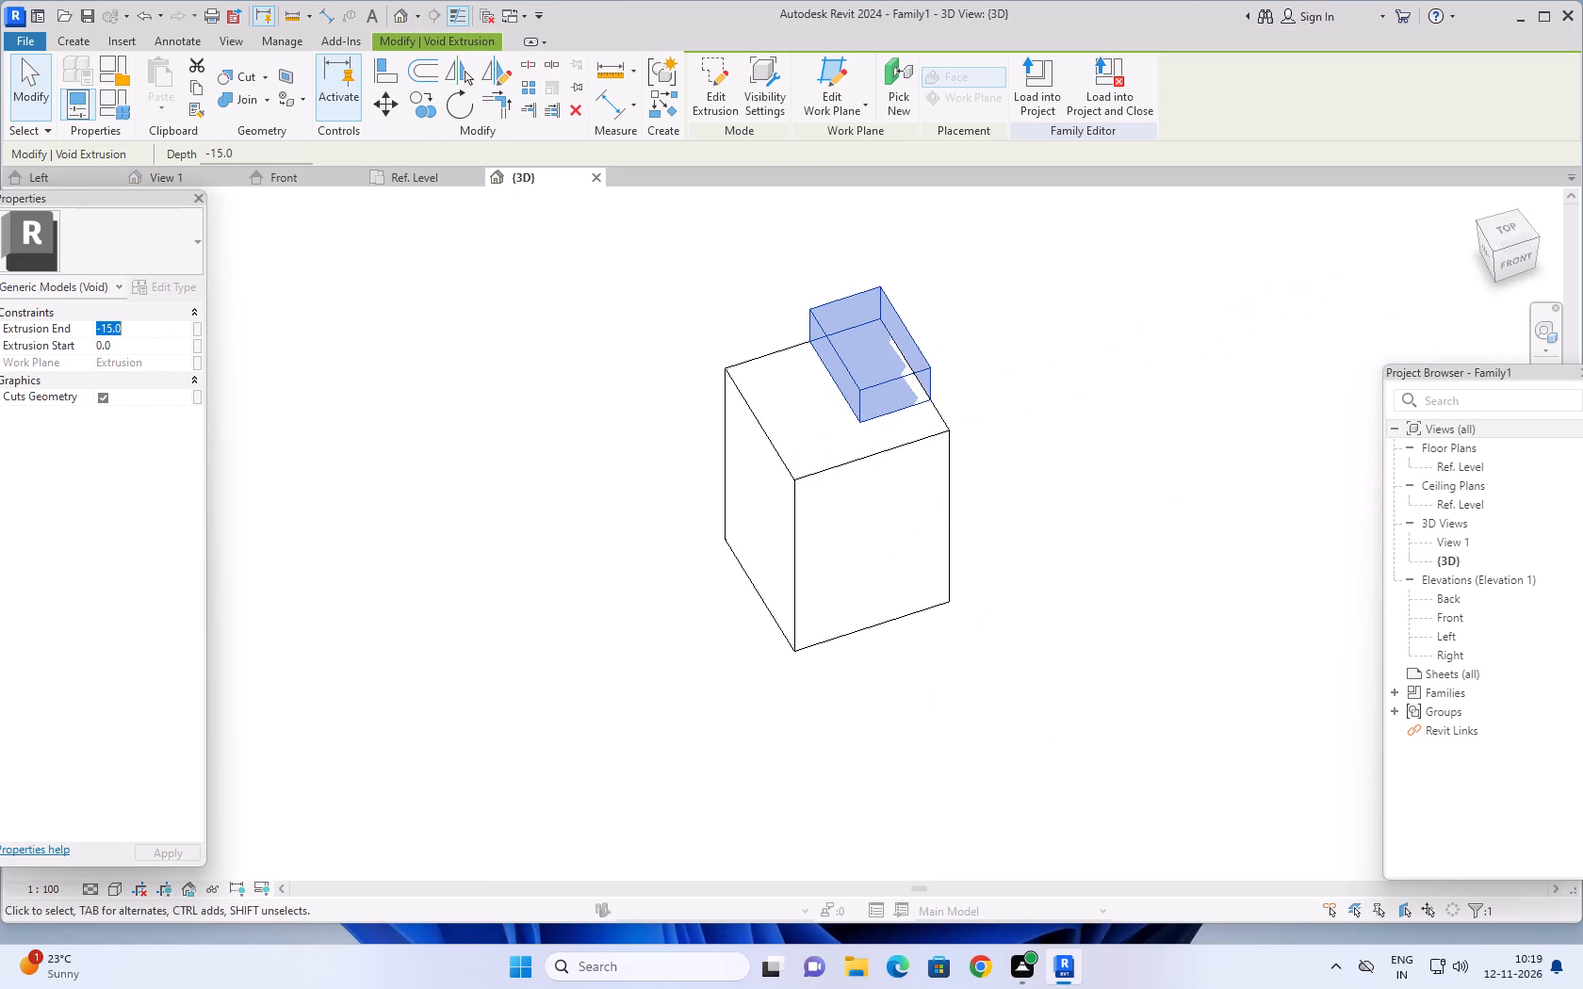
{"action": "type", "text": "15"}
{"action": "key", "text": "Return"}
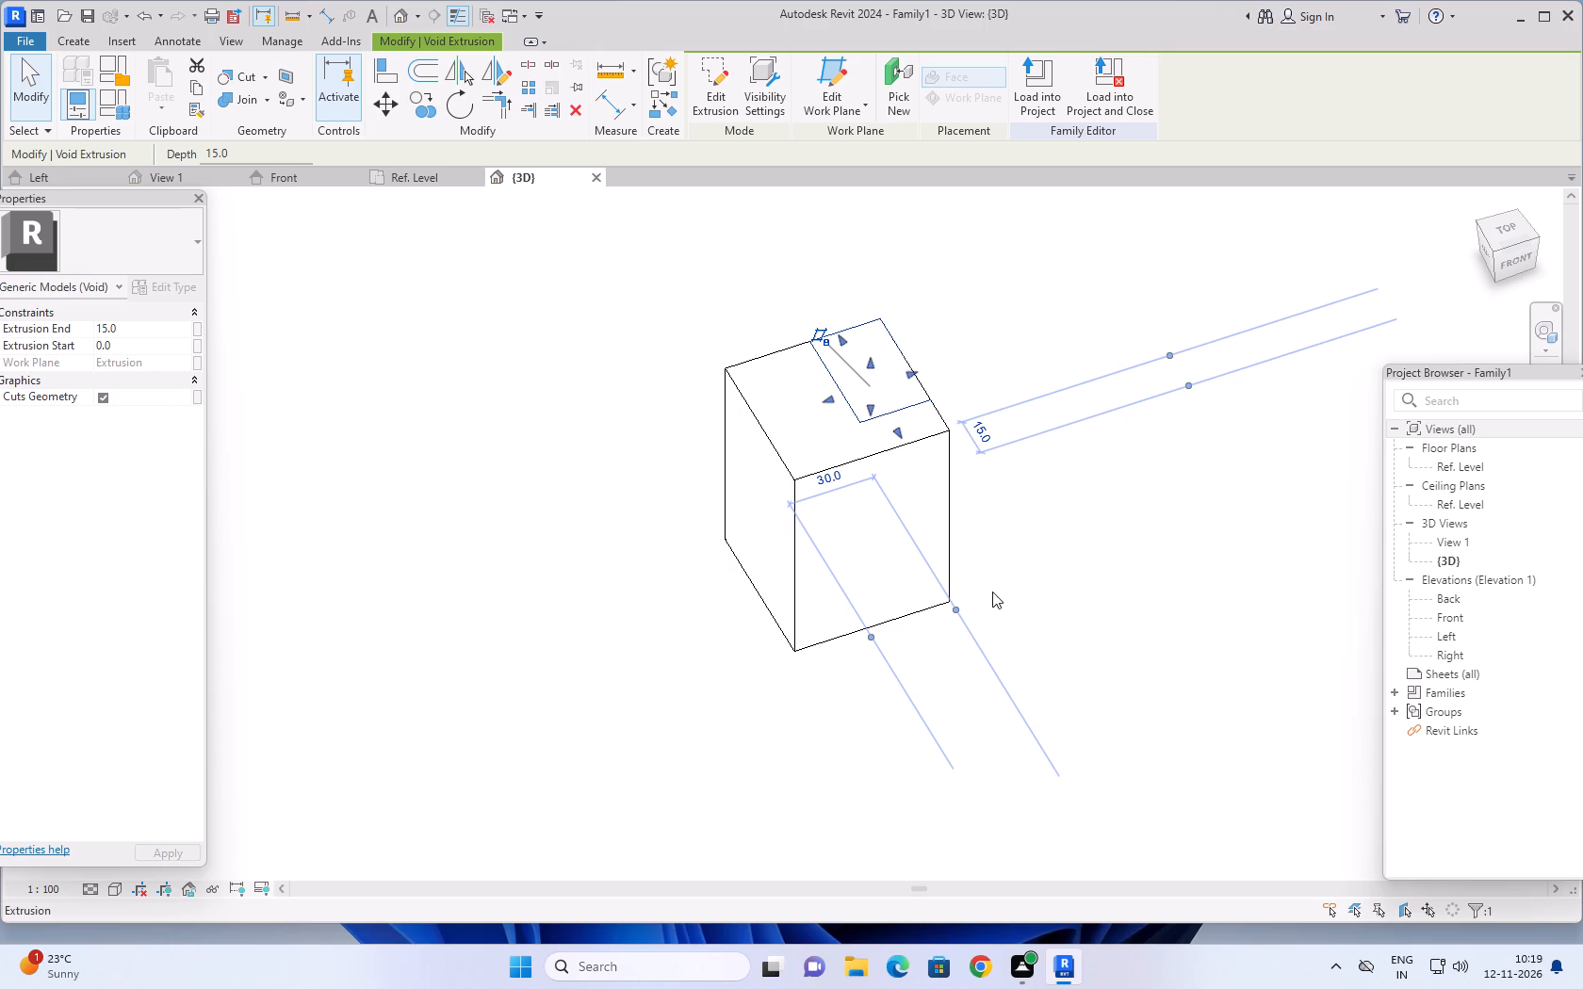
{"action": "key", "text": "Escape"}
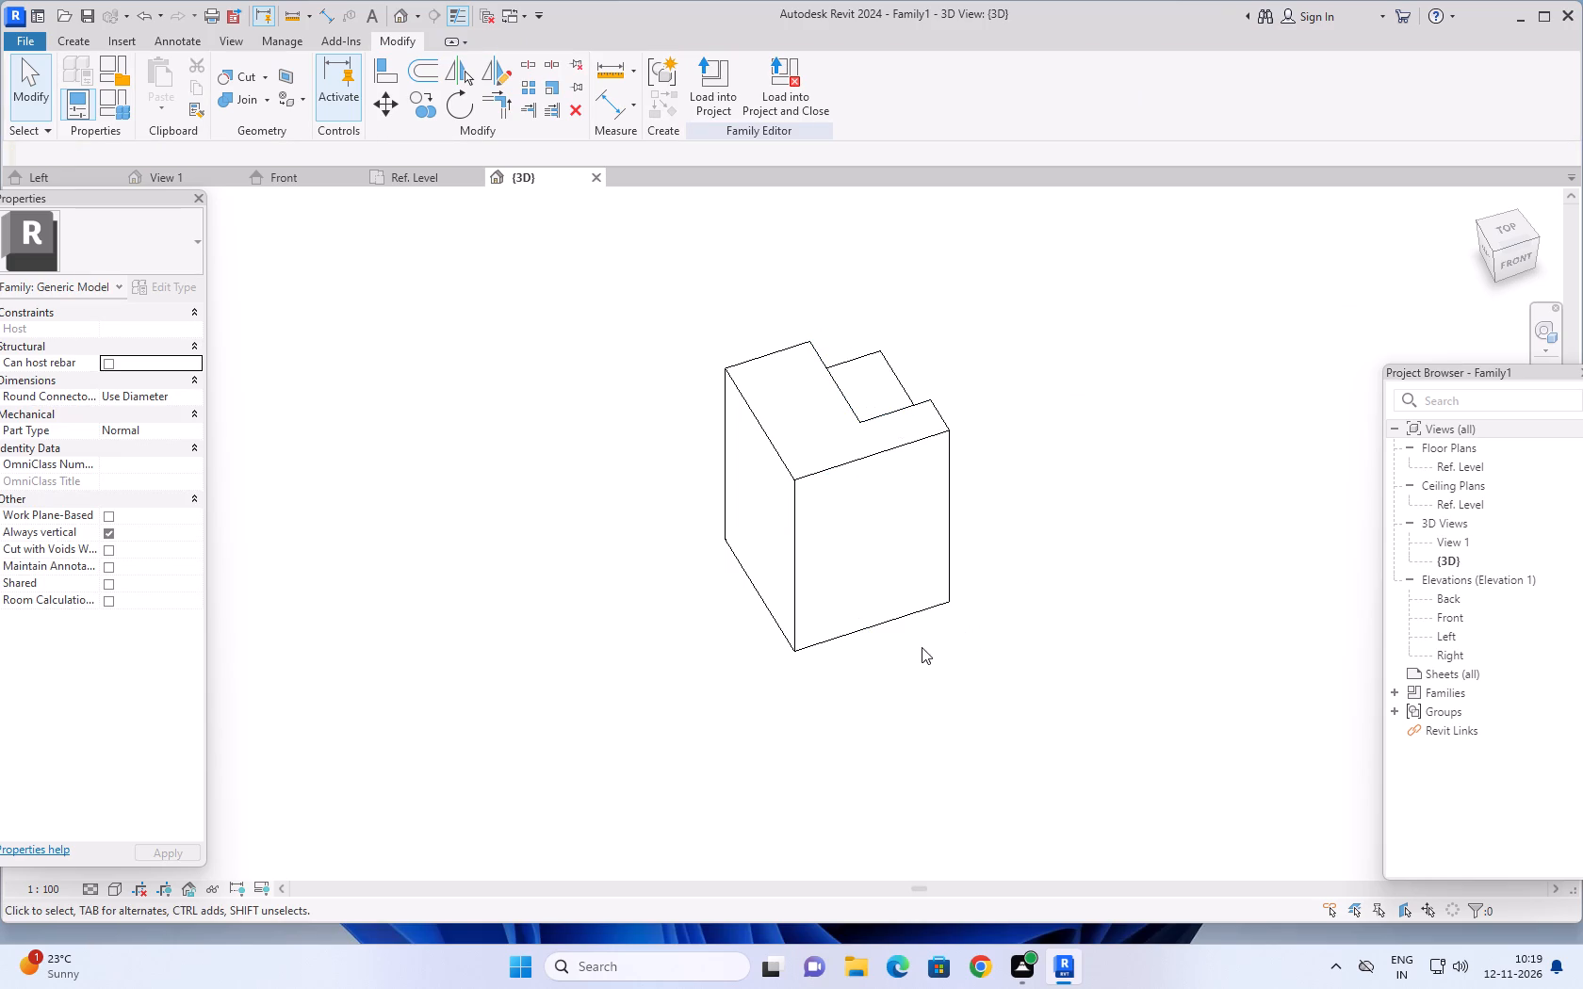
Edit the block extrusion's base sketch, moving its front edge to 40 from the back edge, and finish the edit.
{"action": "middle_click_drag", "start_coordinate": [892, 665], "coordinate": [468, 606], "text": "shift"}
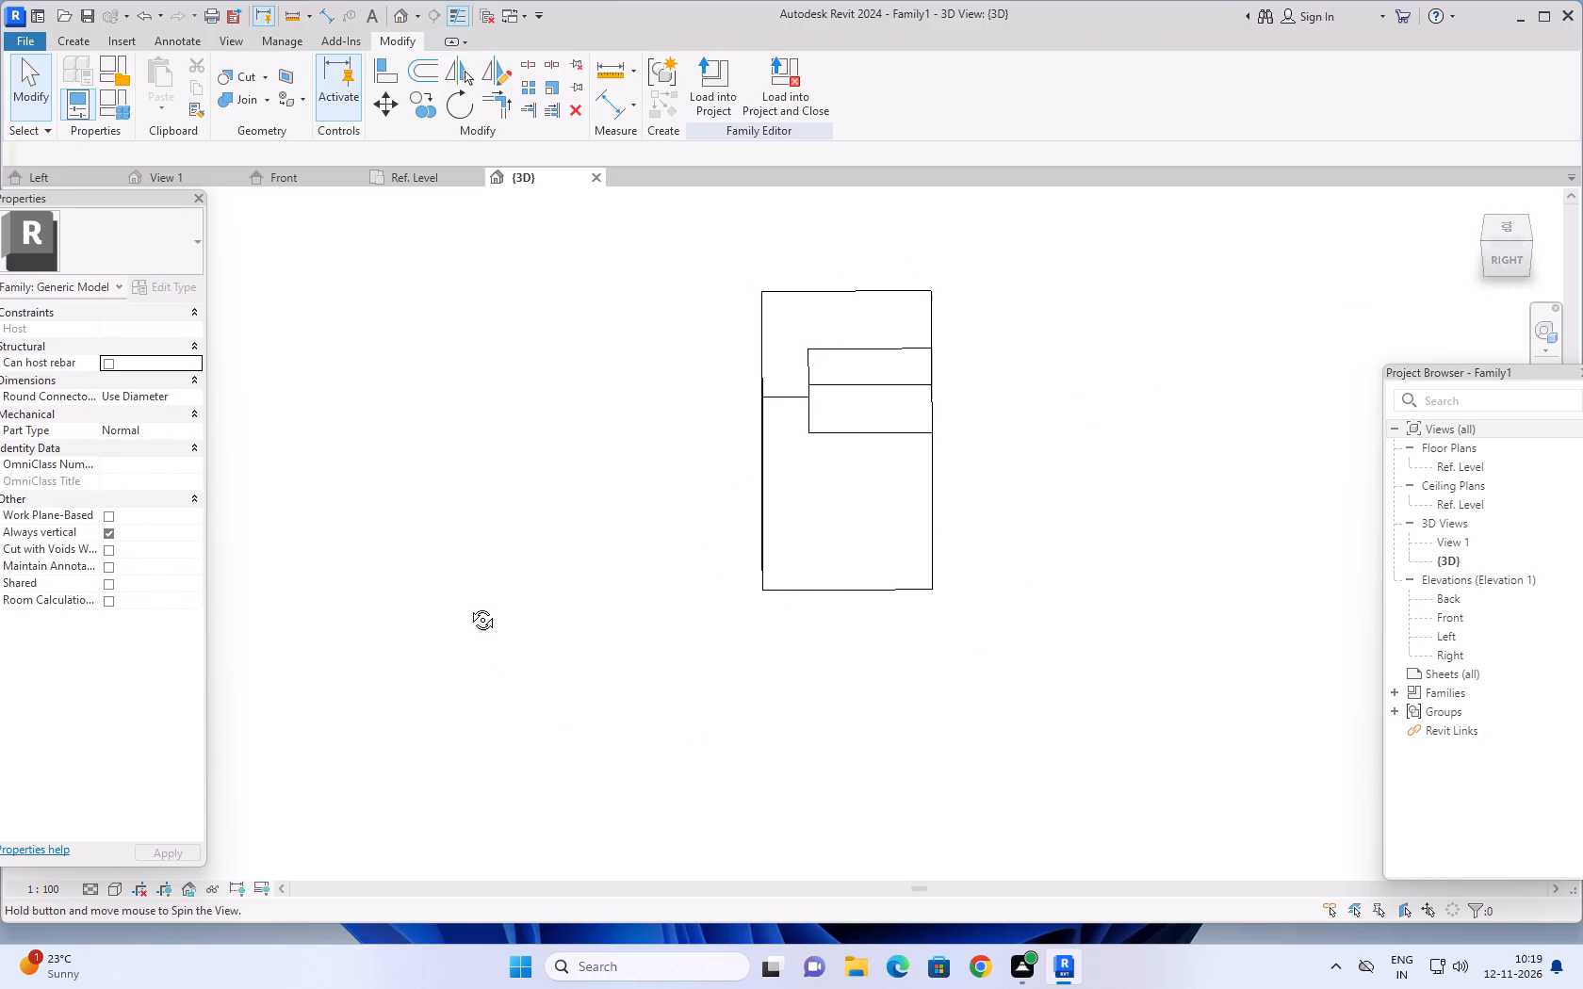
{"action": "middle_click_drag", "start_coordinate": [468, 606], "coordinate": [932, 579], "text": "shift"}
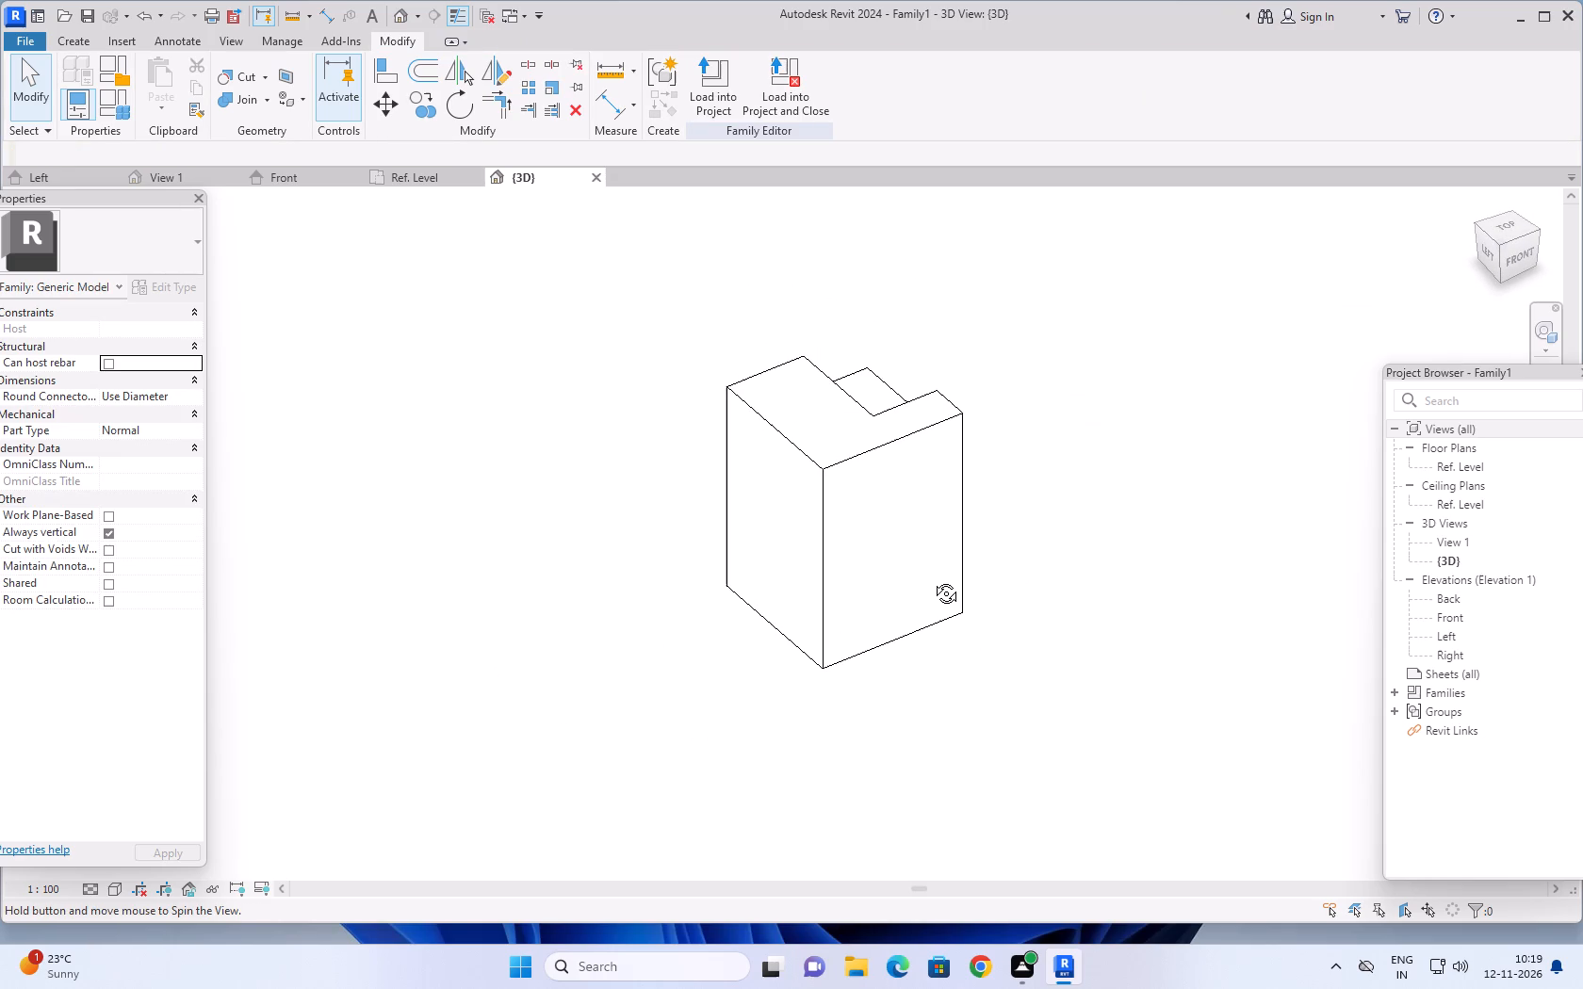
{"action": "middle_click_drag", "start_coordinate": [932, 579], "coordinate": [943, 616], "text": "shift"}
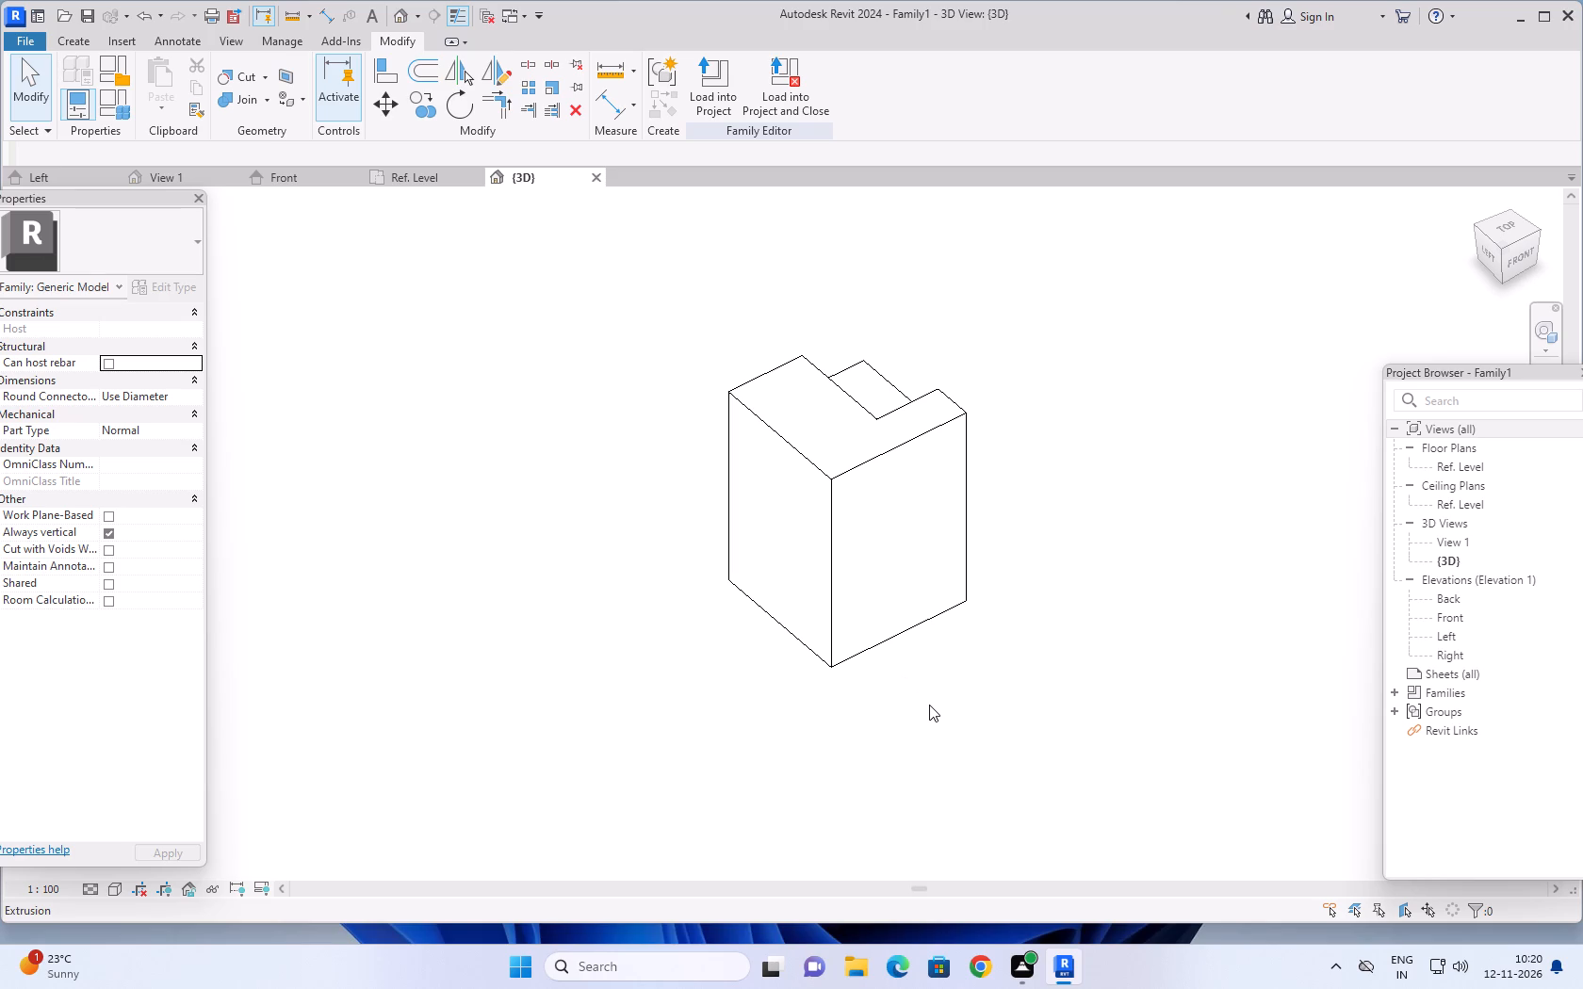
{"action": "left_click", "coordinate": [858, 466]}
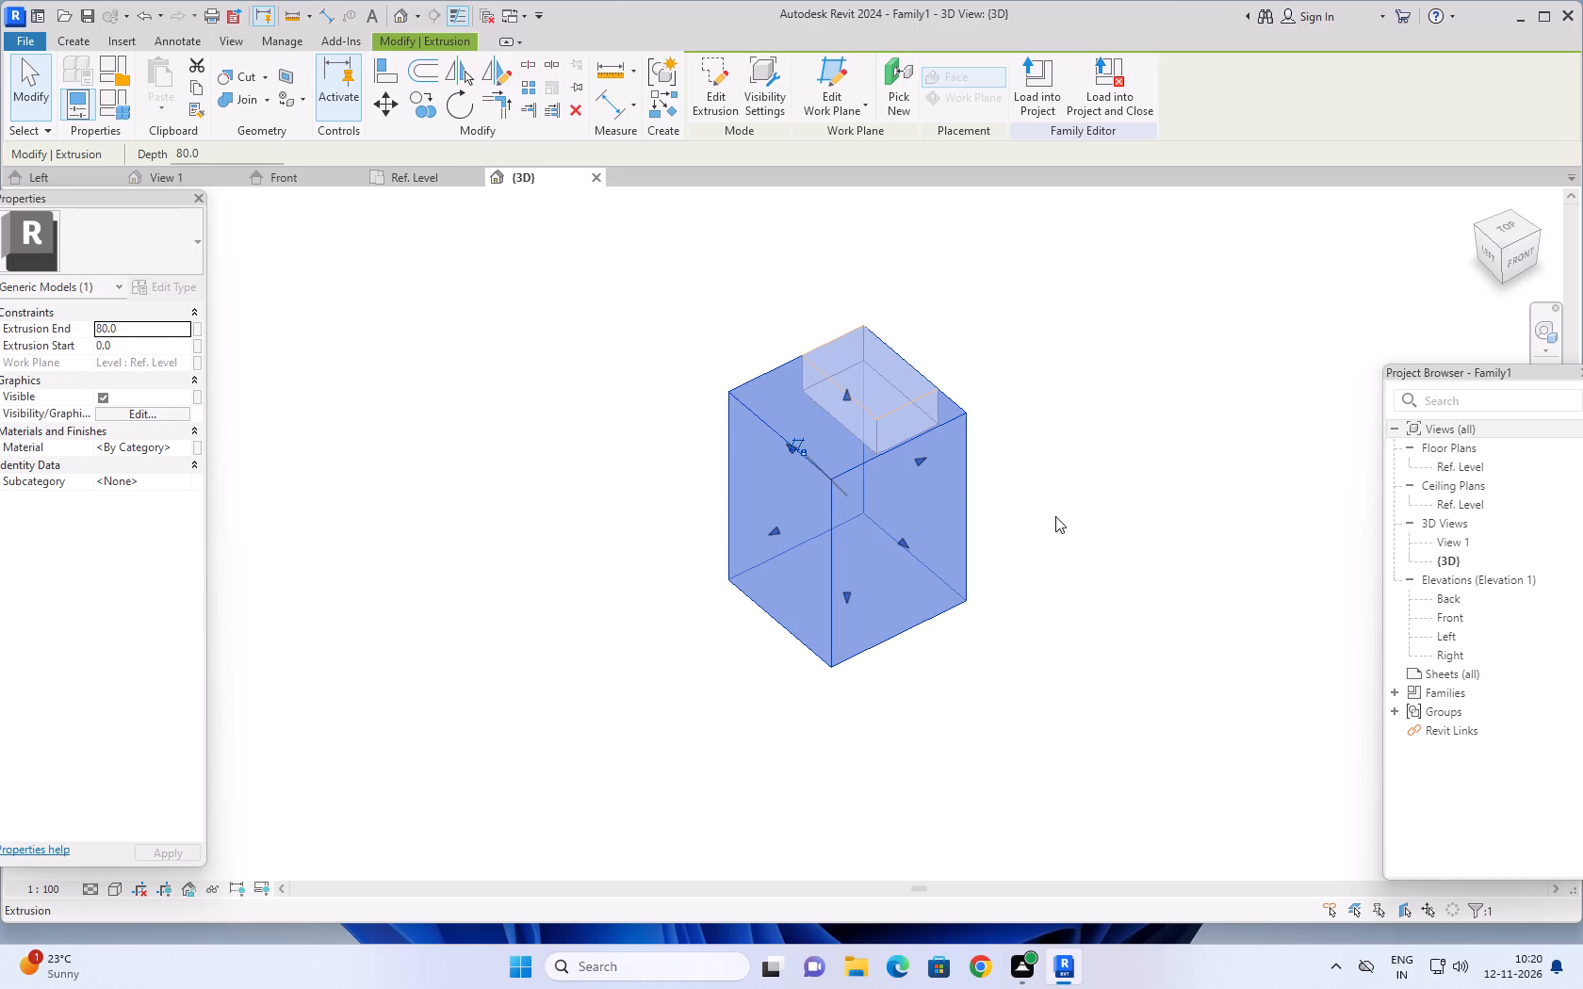
{"action": "left_click", "coordinate": [717, 71]}
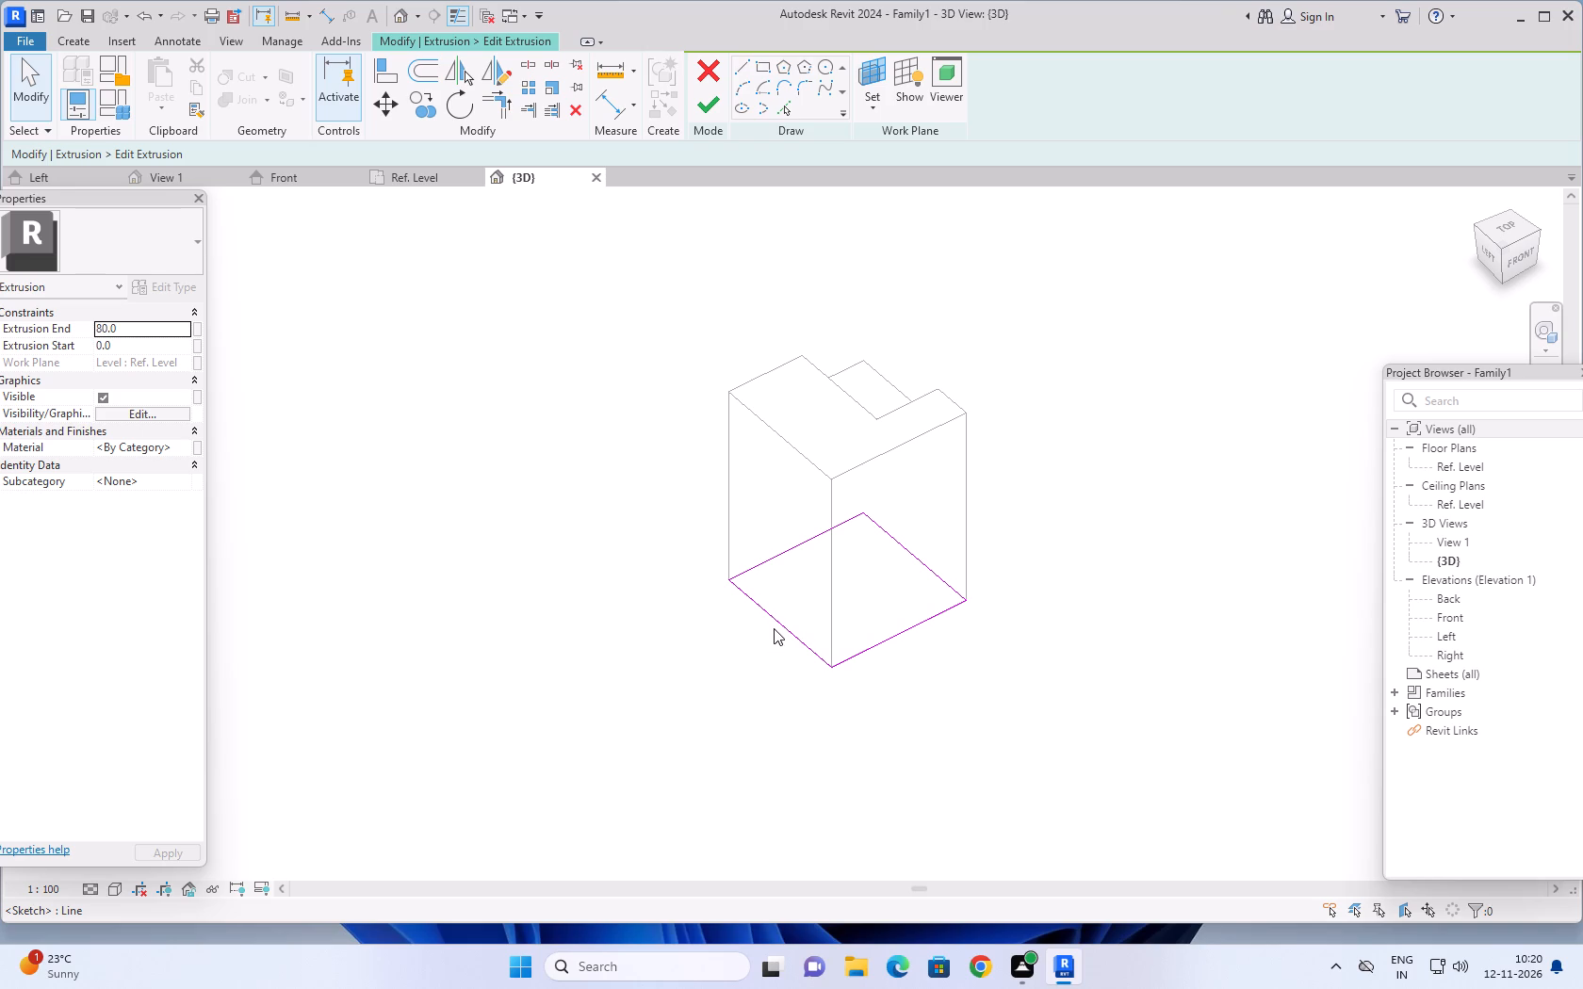
{"action": "left_click", "coordinate": [780, 624]}
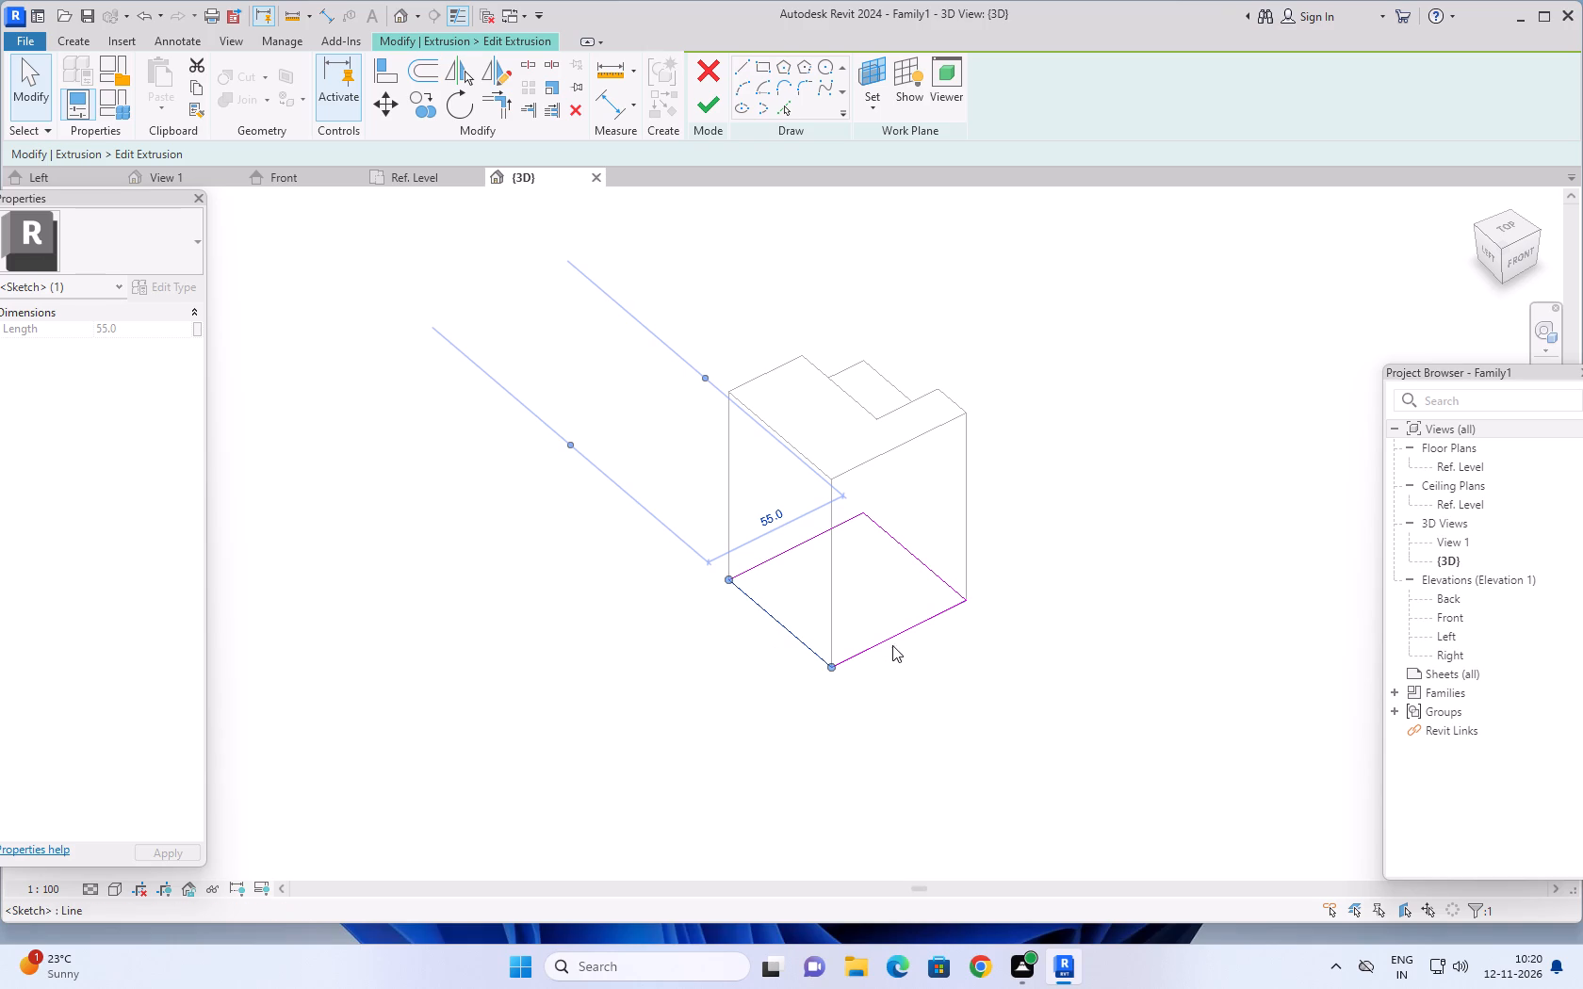
{"action": "left_click", "coordinate": [891, 642]}
{"action": "left_click", "coordinate": [756, 624]}
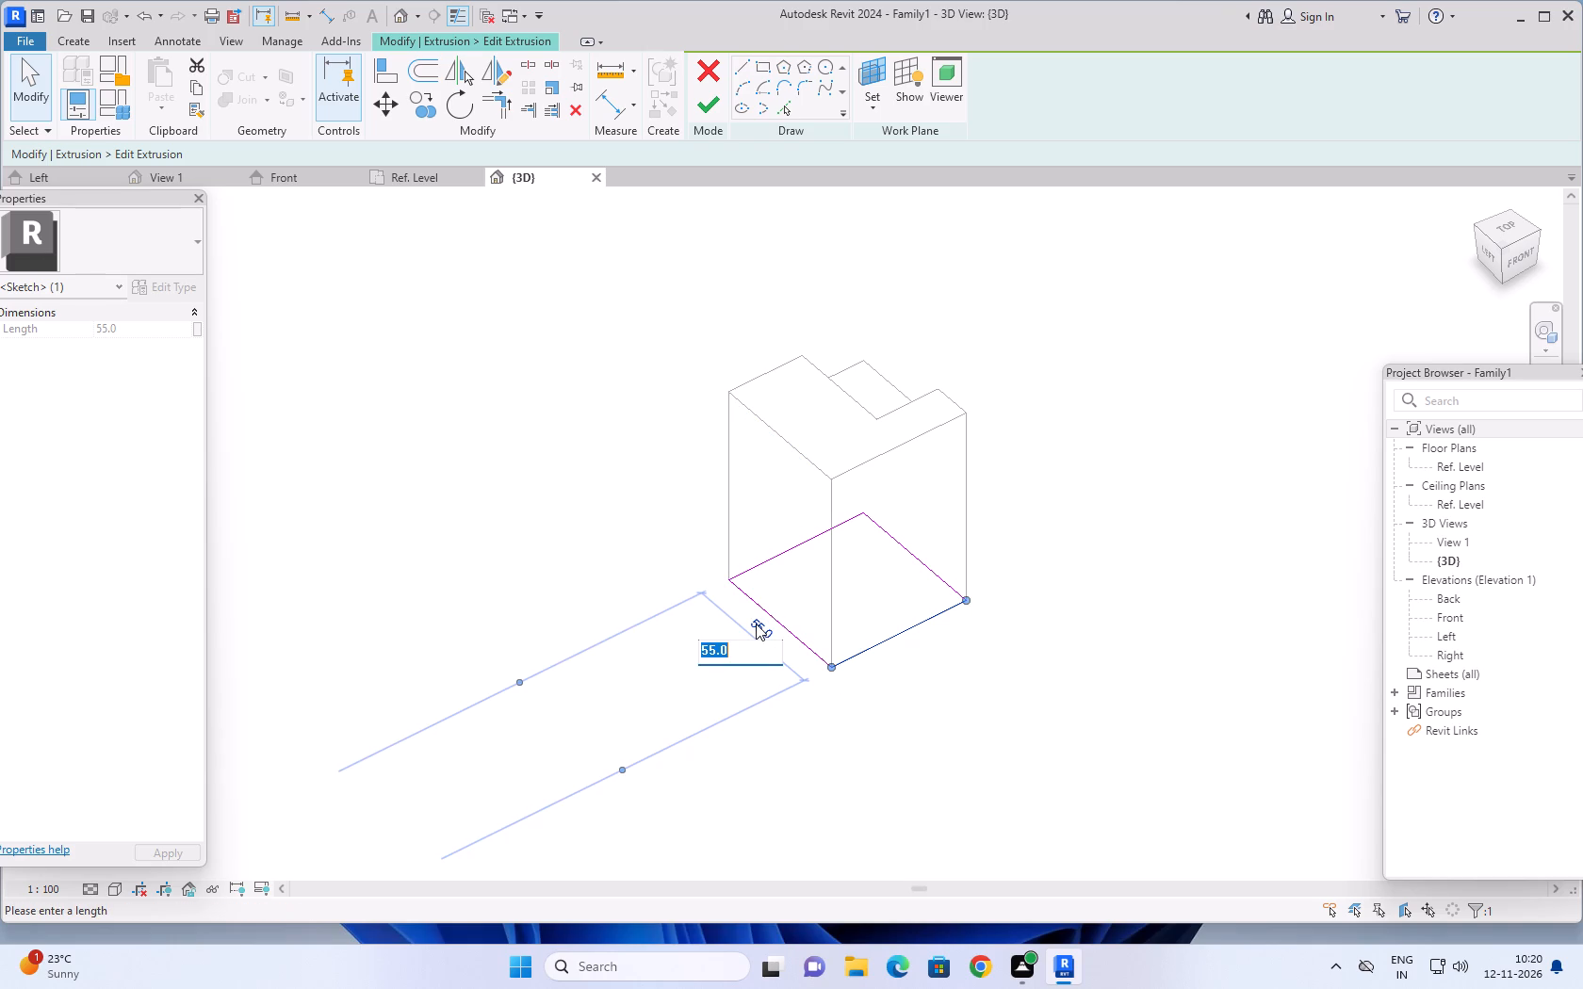
{"action": "type", "text": "40"}
{"action": "key", "text": "Return"}
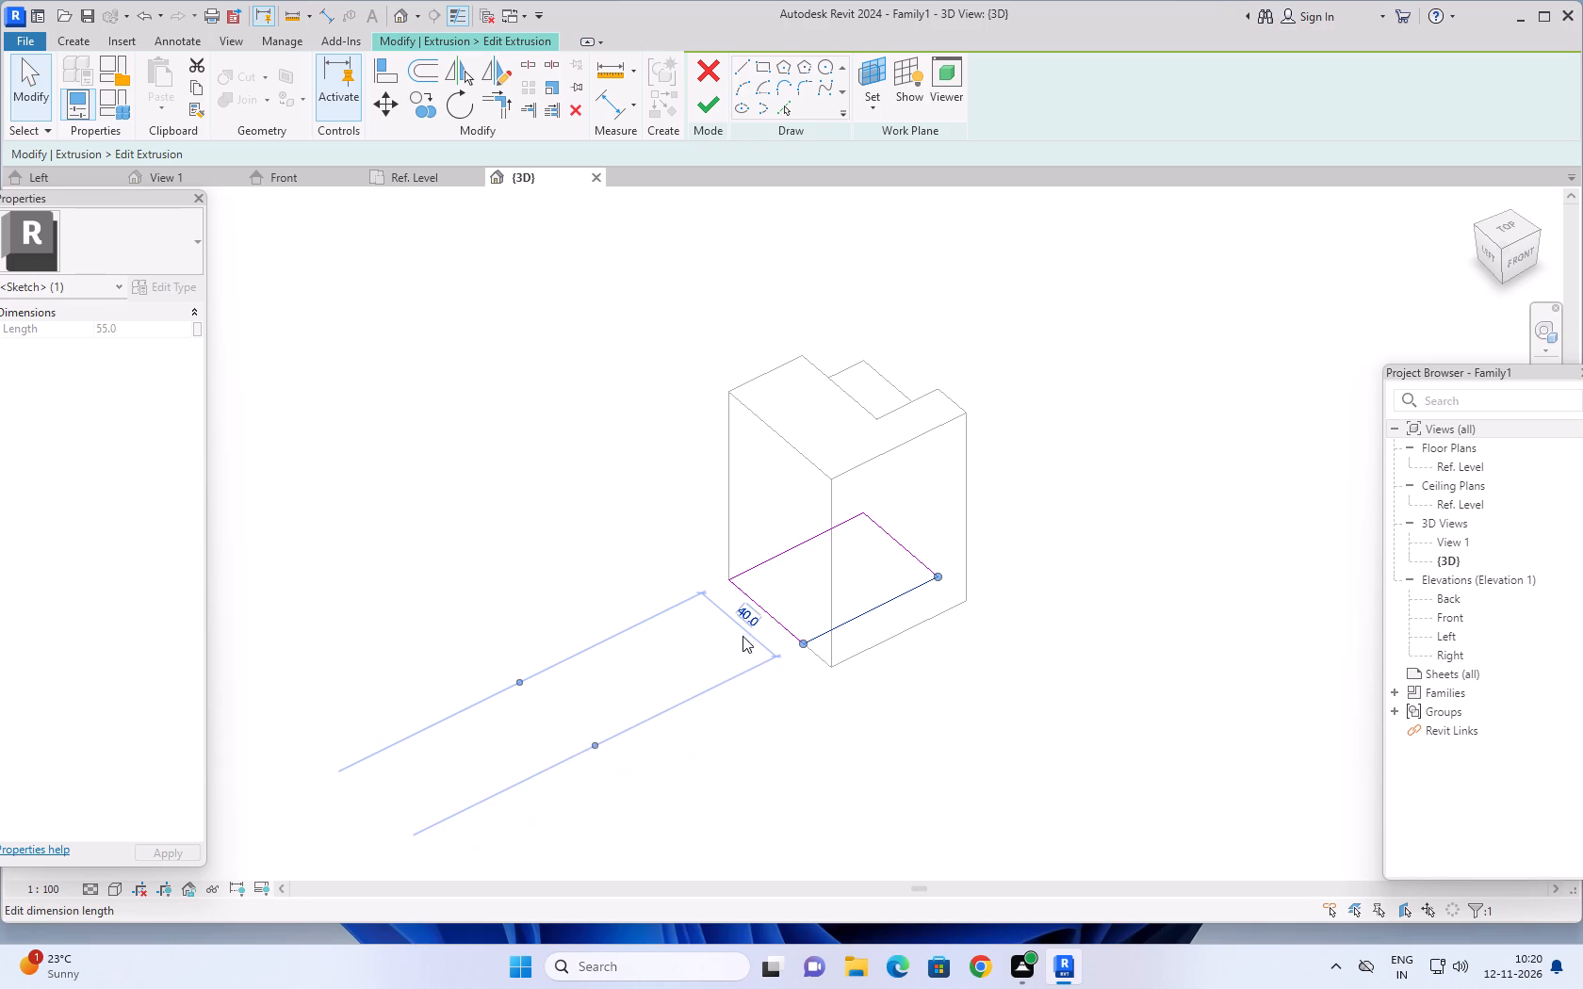
{"action": "left_click", "coordinate": [712, 101]}
{"action": "key", "text": "Escape"}
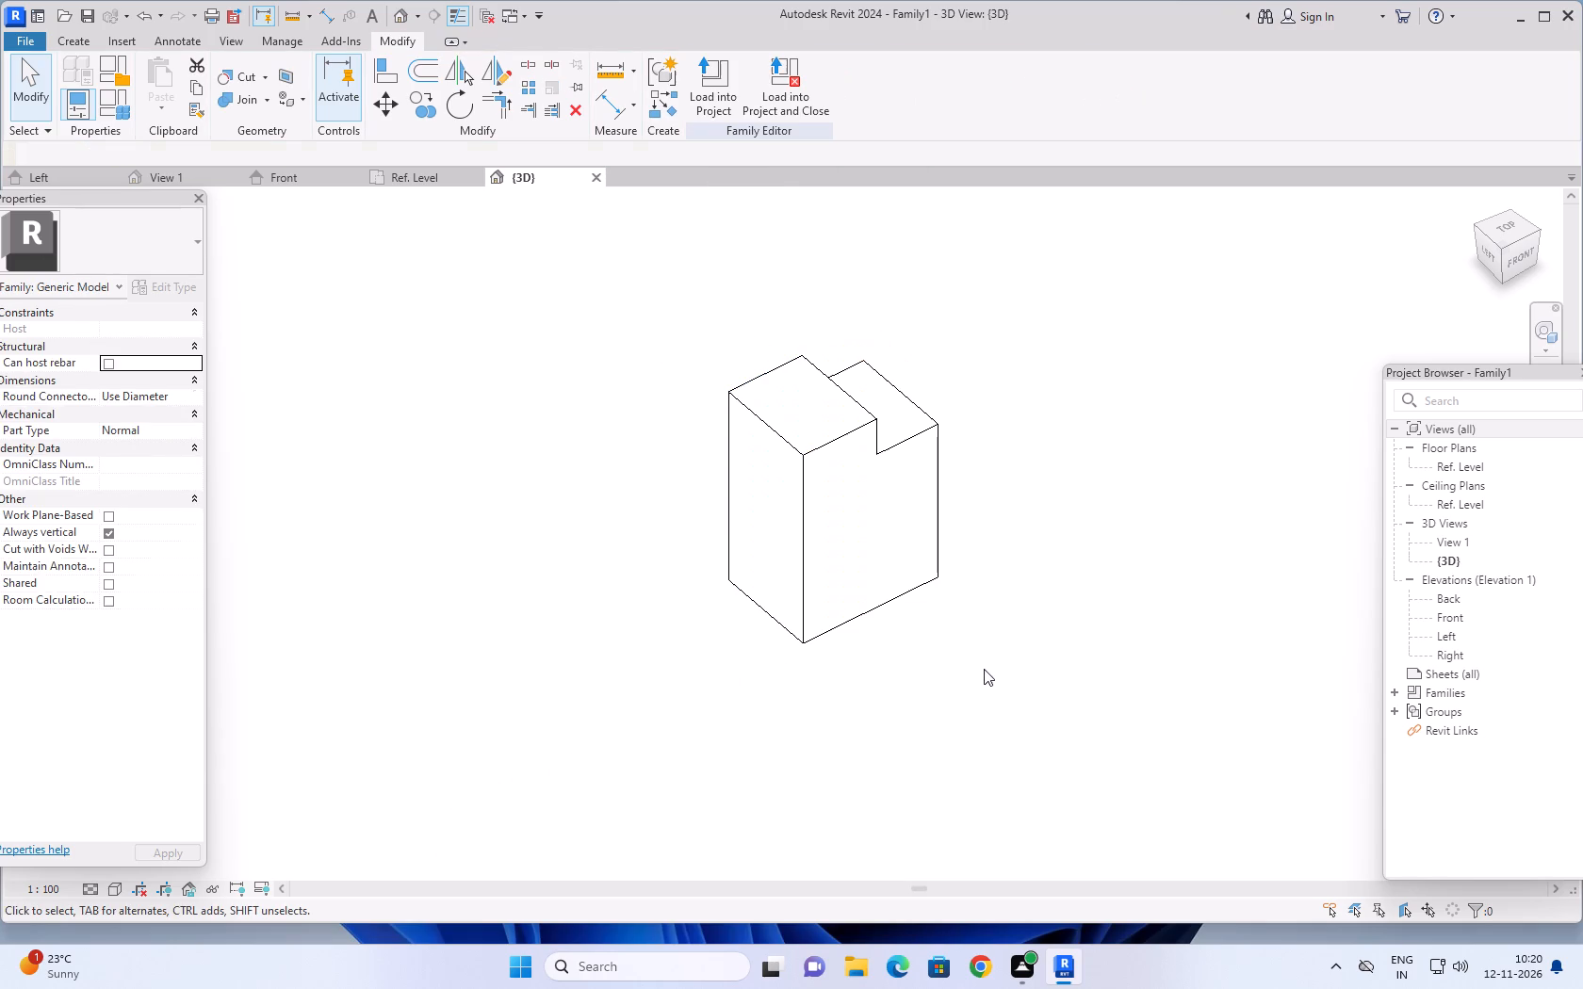
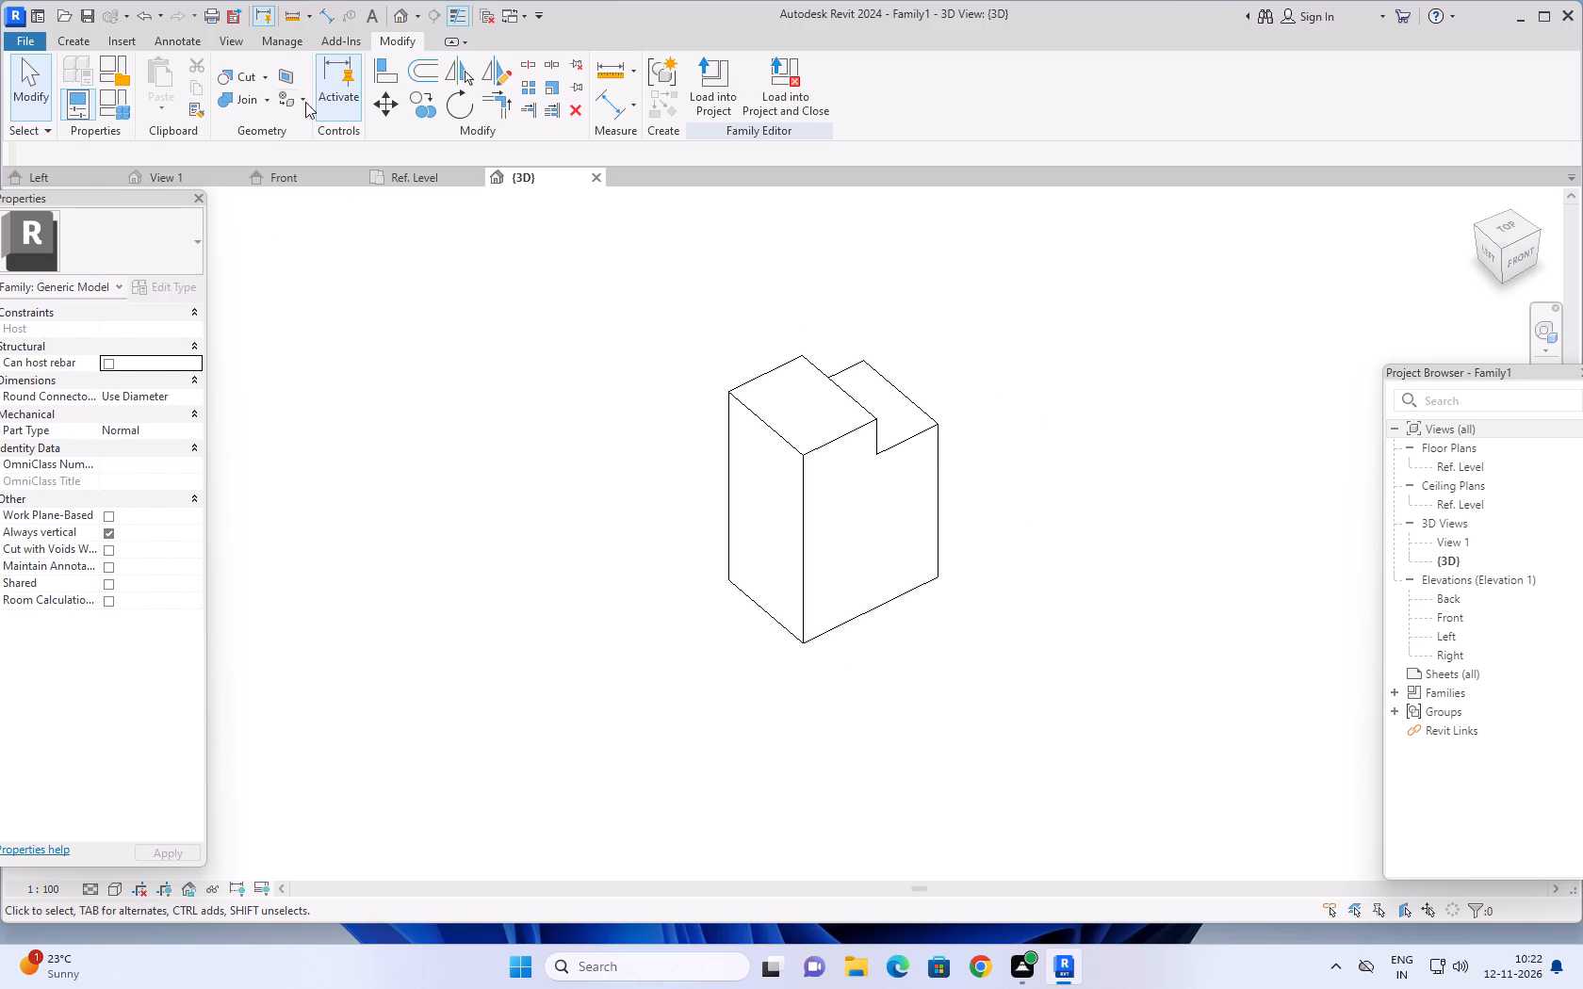
Start a solid extrusion on the block's front face and sketch a 55 by 35 rectangle along its bottom edge.
{"action": "left_click", "coordinate": [73, 38]}
{"action": "left_click", "coordinate": [160, 81]}
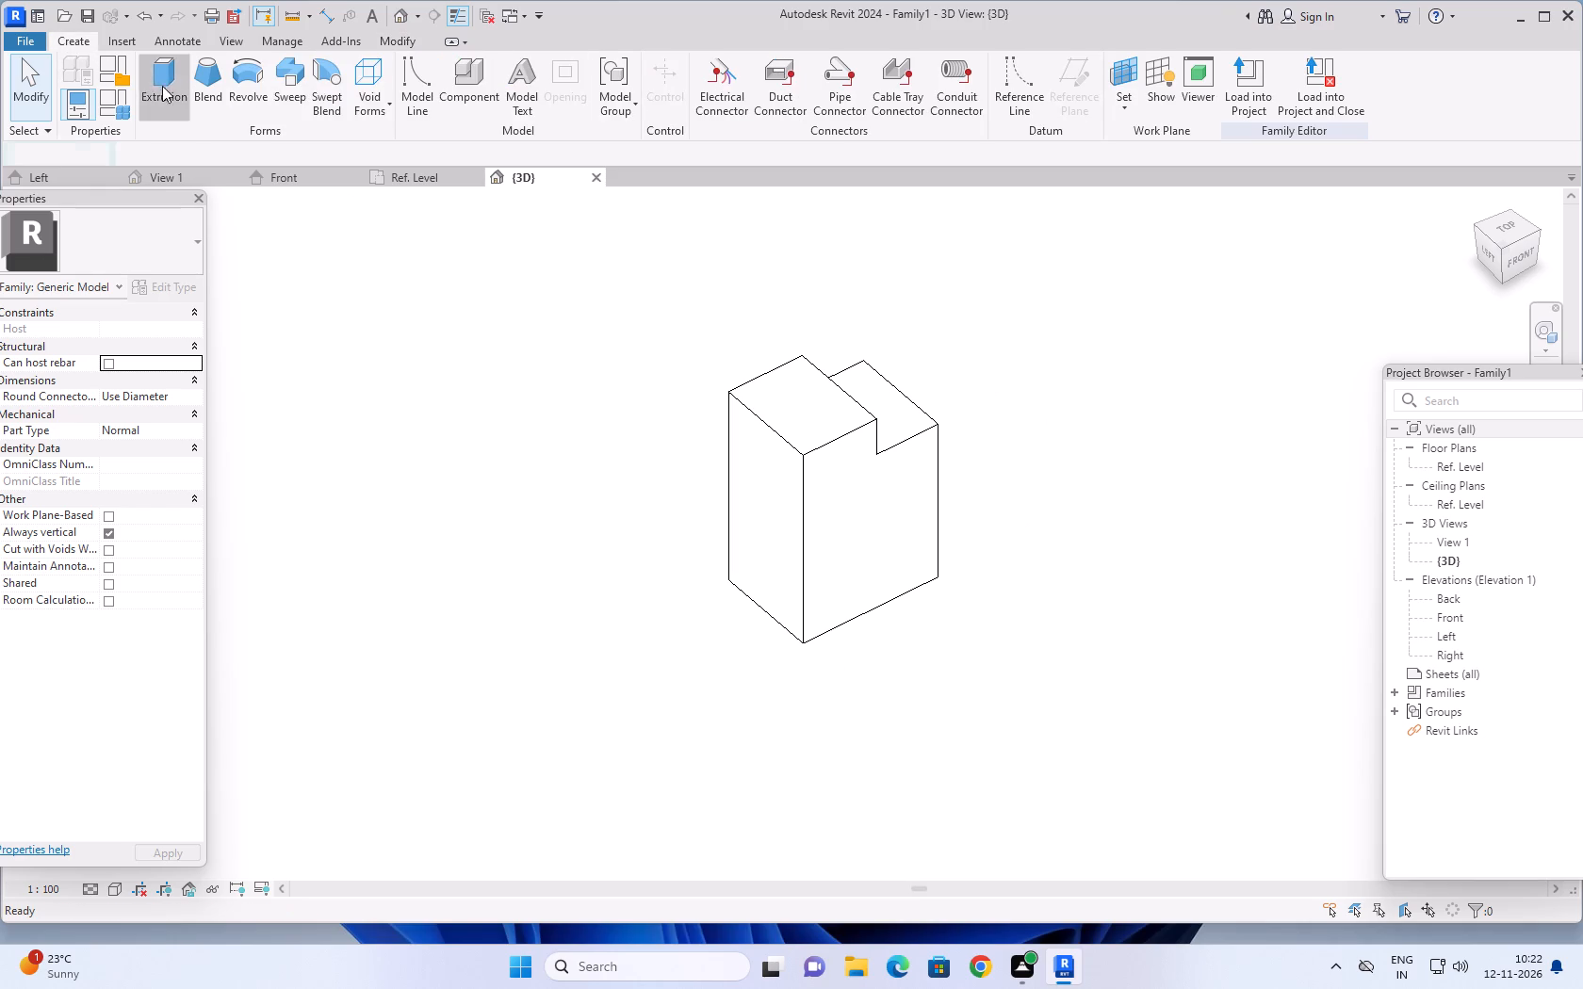
{"action": "left_click", "coordinate": [884, 105]}
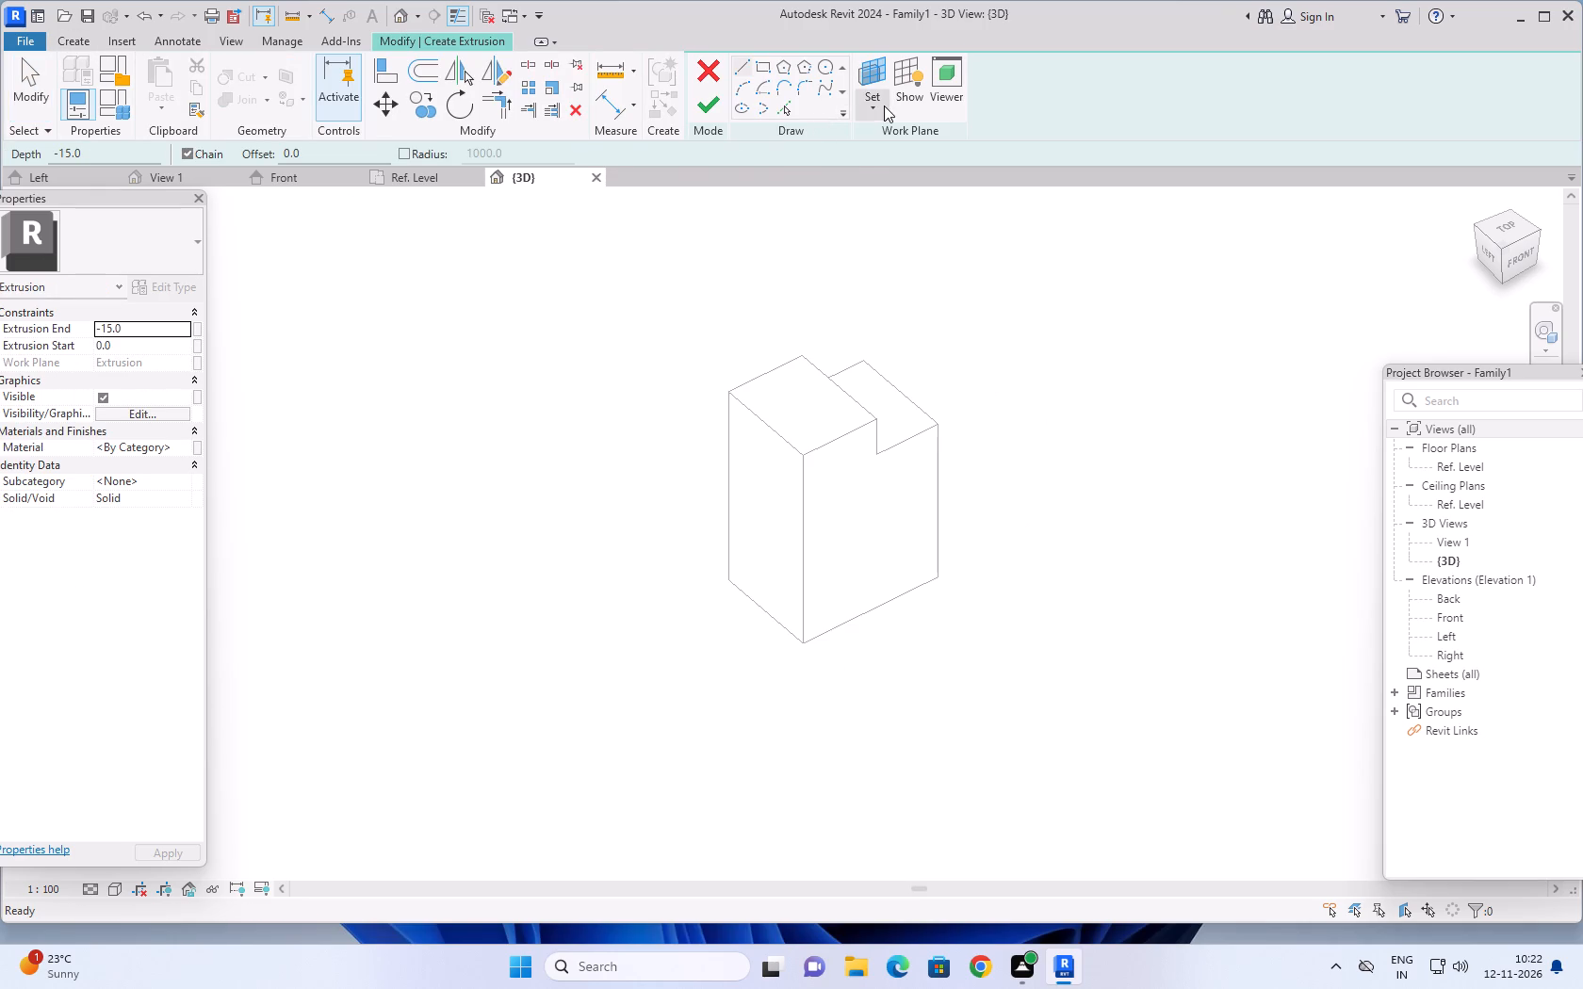
{"action": "left_click", "coordinate": [887, 168]}
{"action": "left_click", "coordinate": [866, 540]}
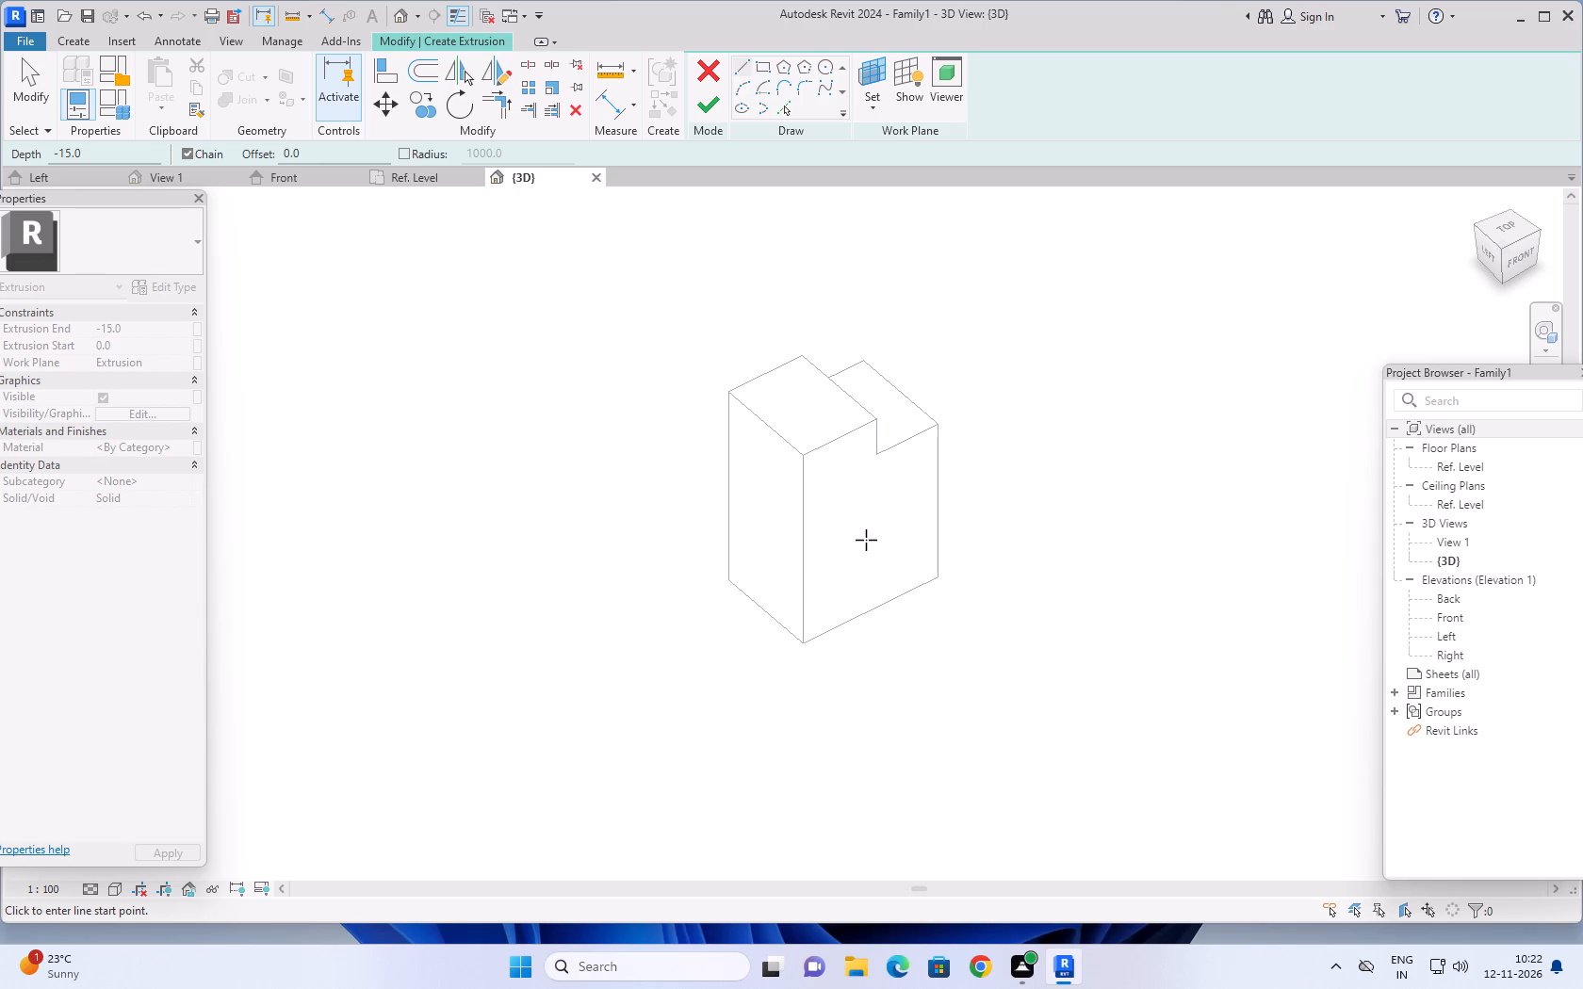
{"action": "left_click", "coordinate": [737, 61]}
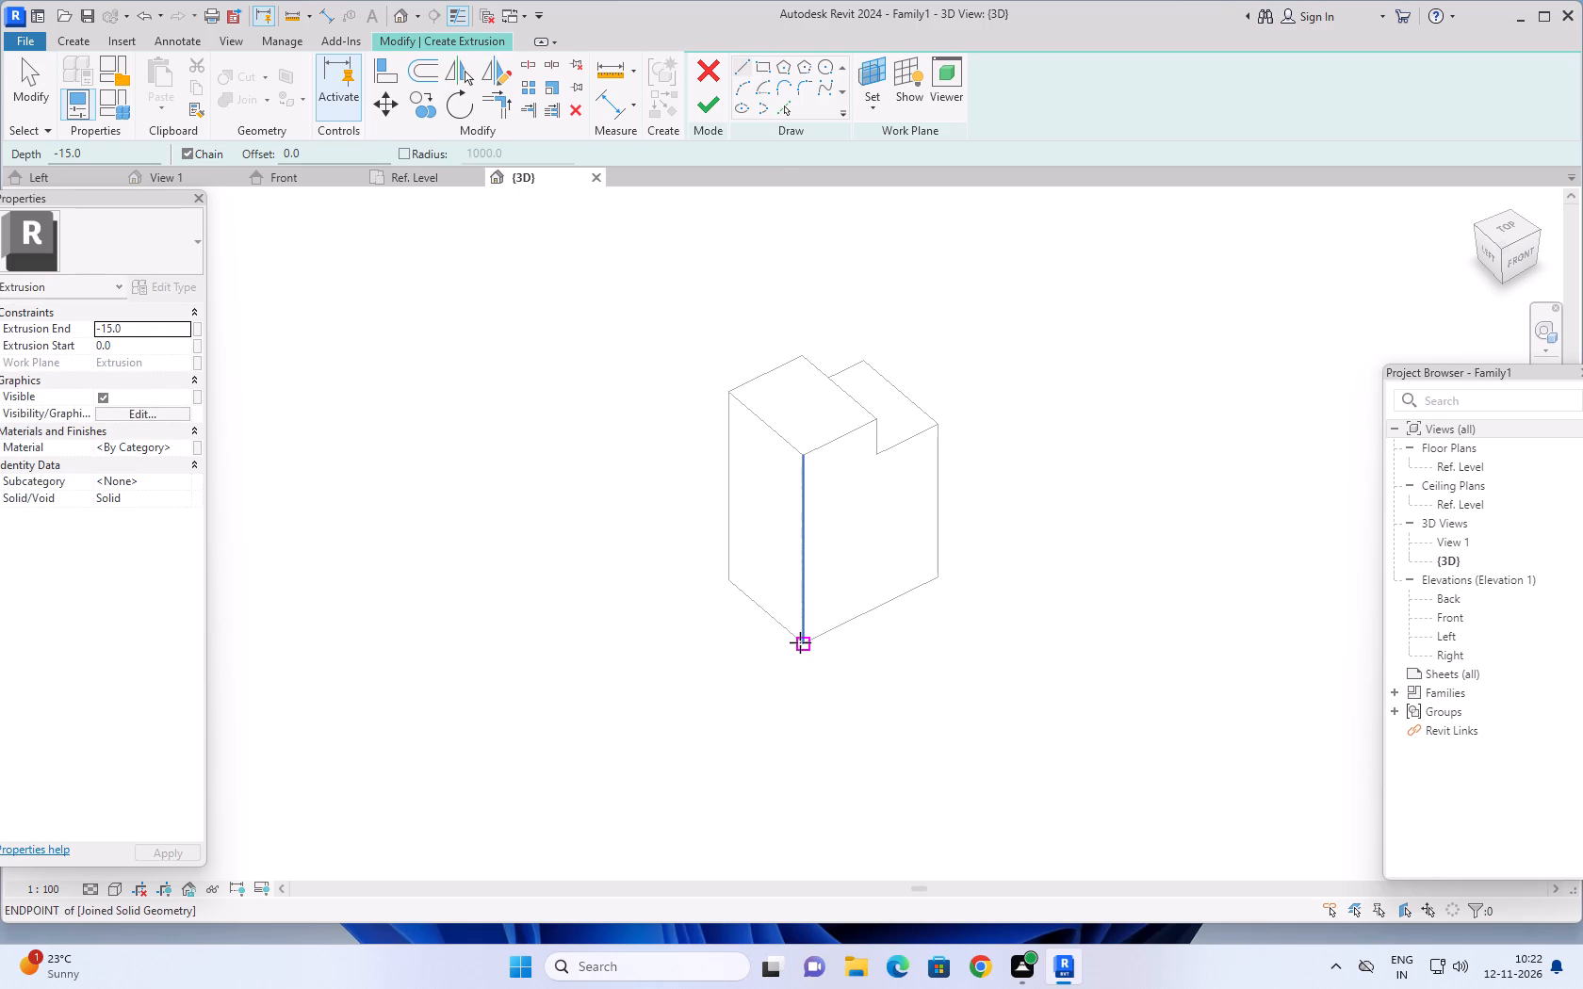
{"action": "left_click", "coordinate": [799, 644]}
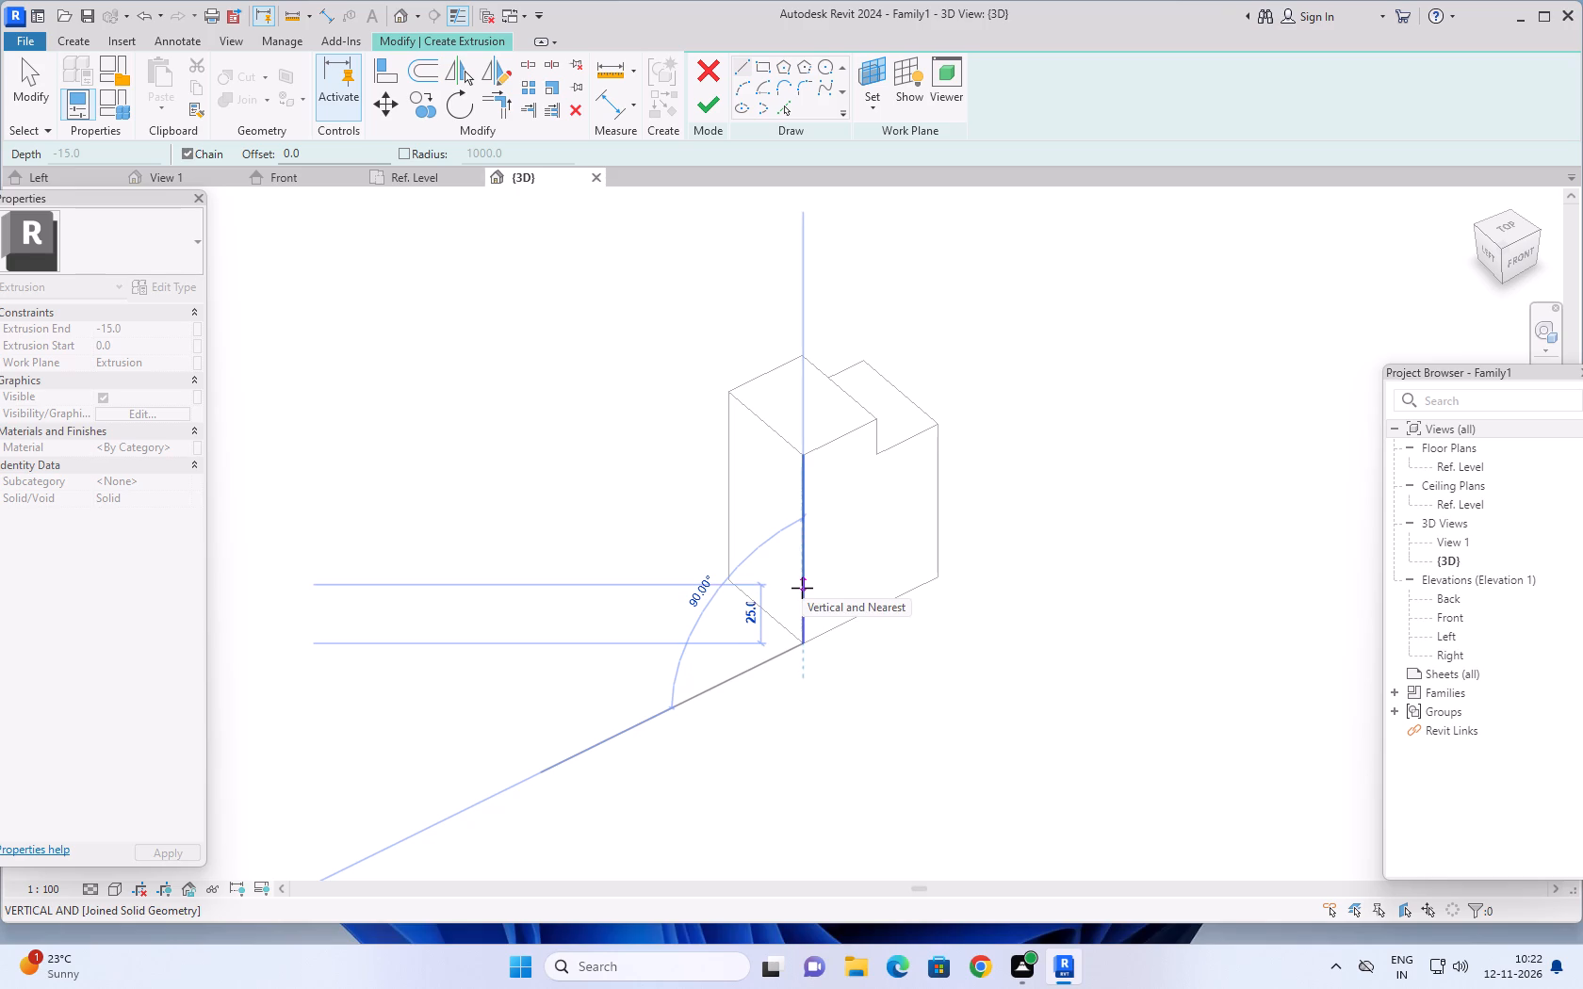
{"action": "type", "text": "35"}
{"action": "key", "text": "Return"}
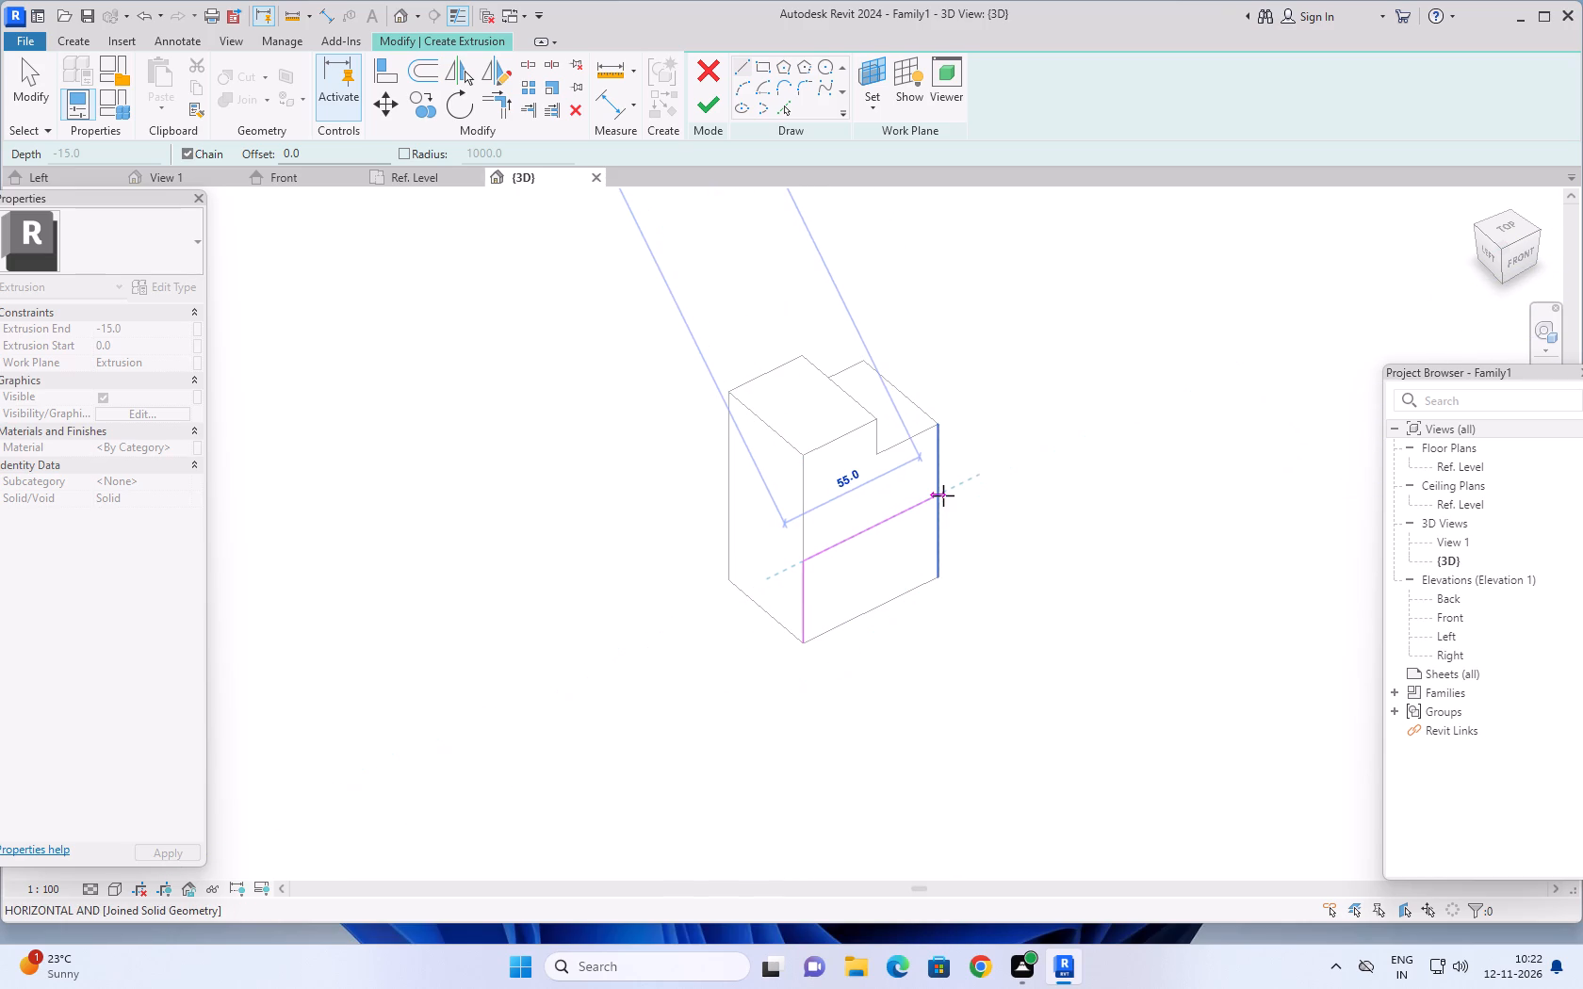
{"action": "type", "text": "55"}
{"action": "key", "text": "Return"}
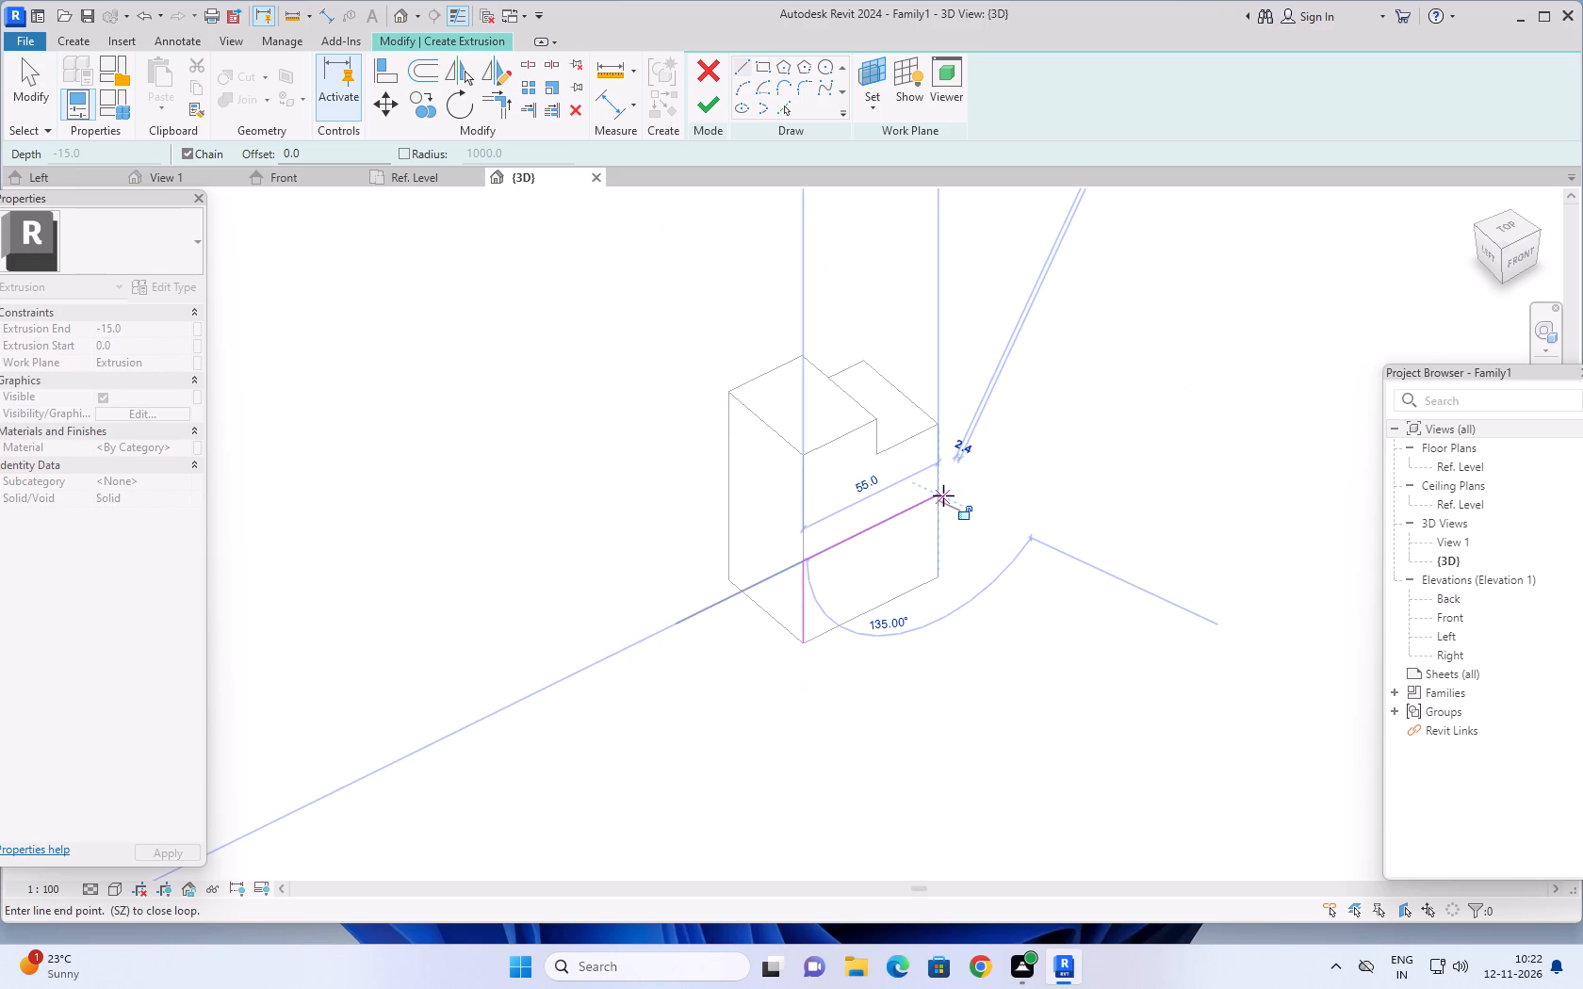
{"action": "left_click", "coordinate": [942, 572]}
{"action": "left_click", "coordinate": [806, 640]}
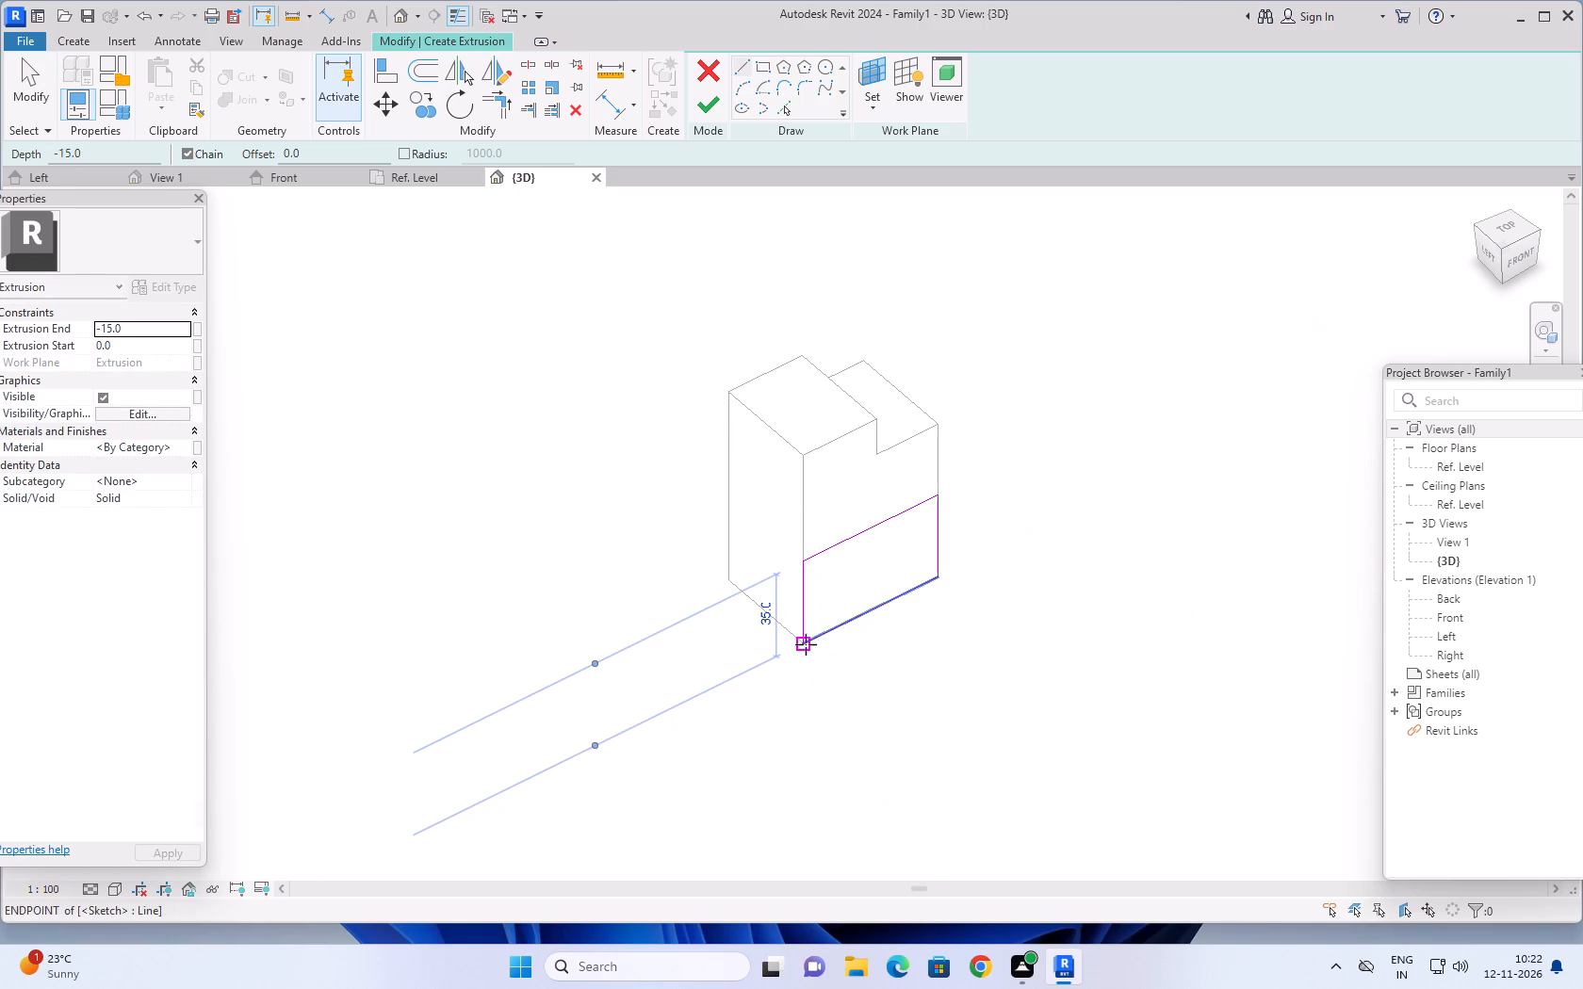
{"action": "key", "text": "Escape"}
{"action": "key", "text": "Escape"}
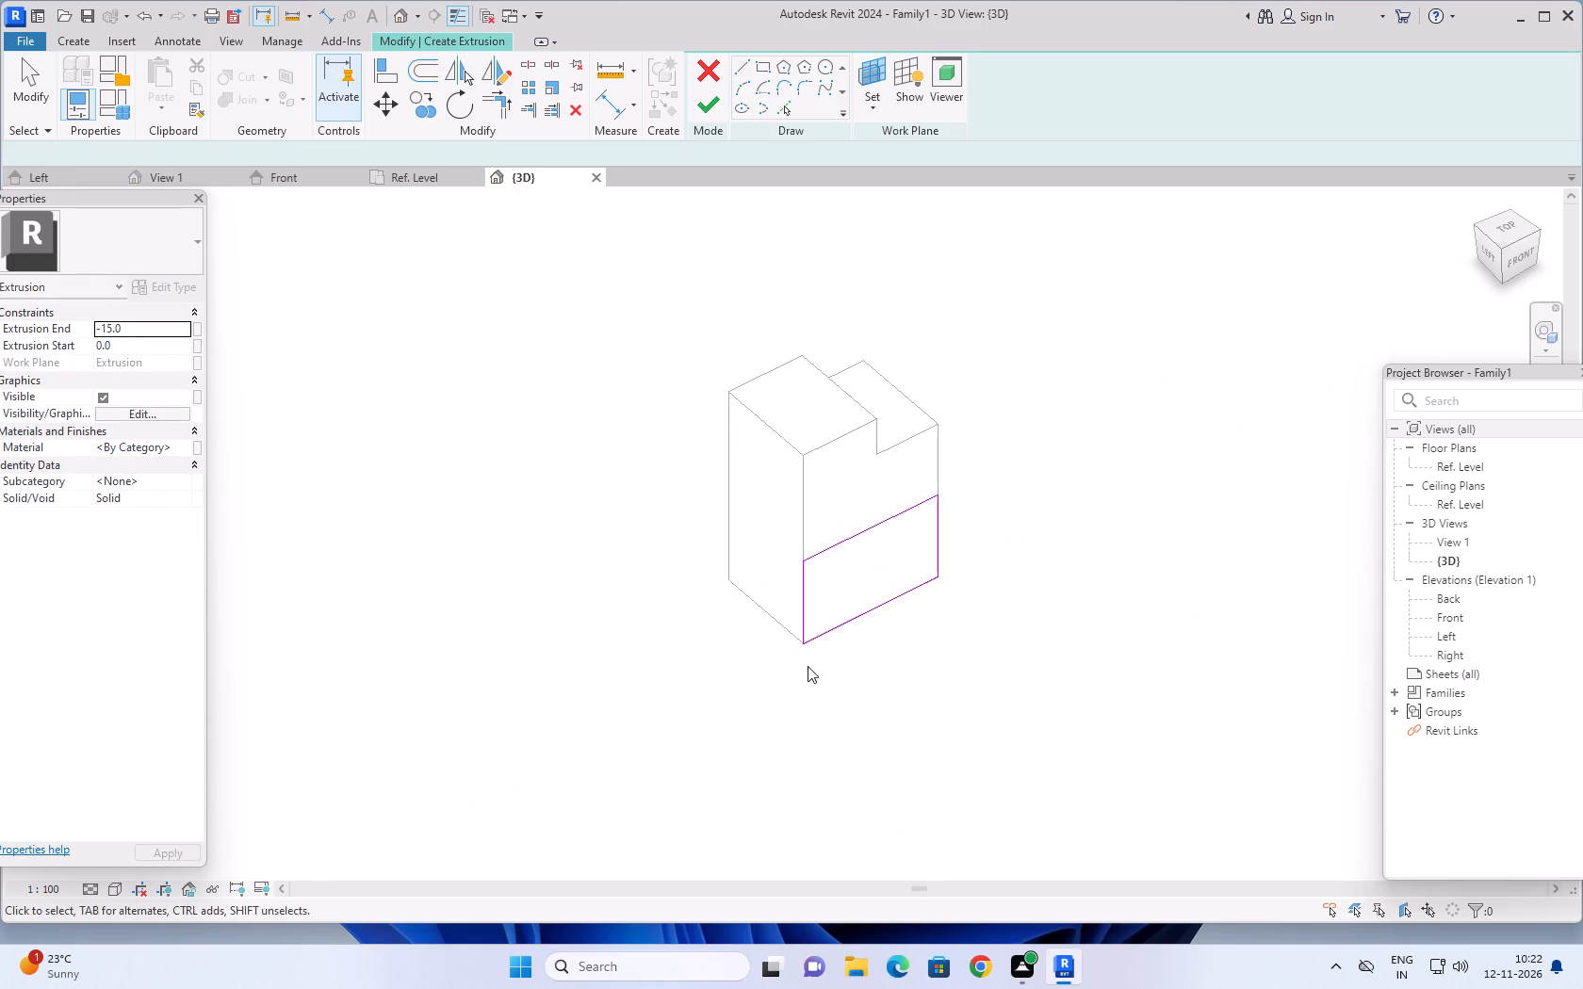
{"action": "key", "text": "Escape"}
{"action": "key", "text": "Escape"}
Set the 55 by 35 profile's extrusion end to 15 and finish the extrusion.
{"action": "left_click", "coordinate": [149, 333]}
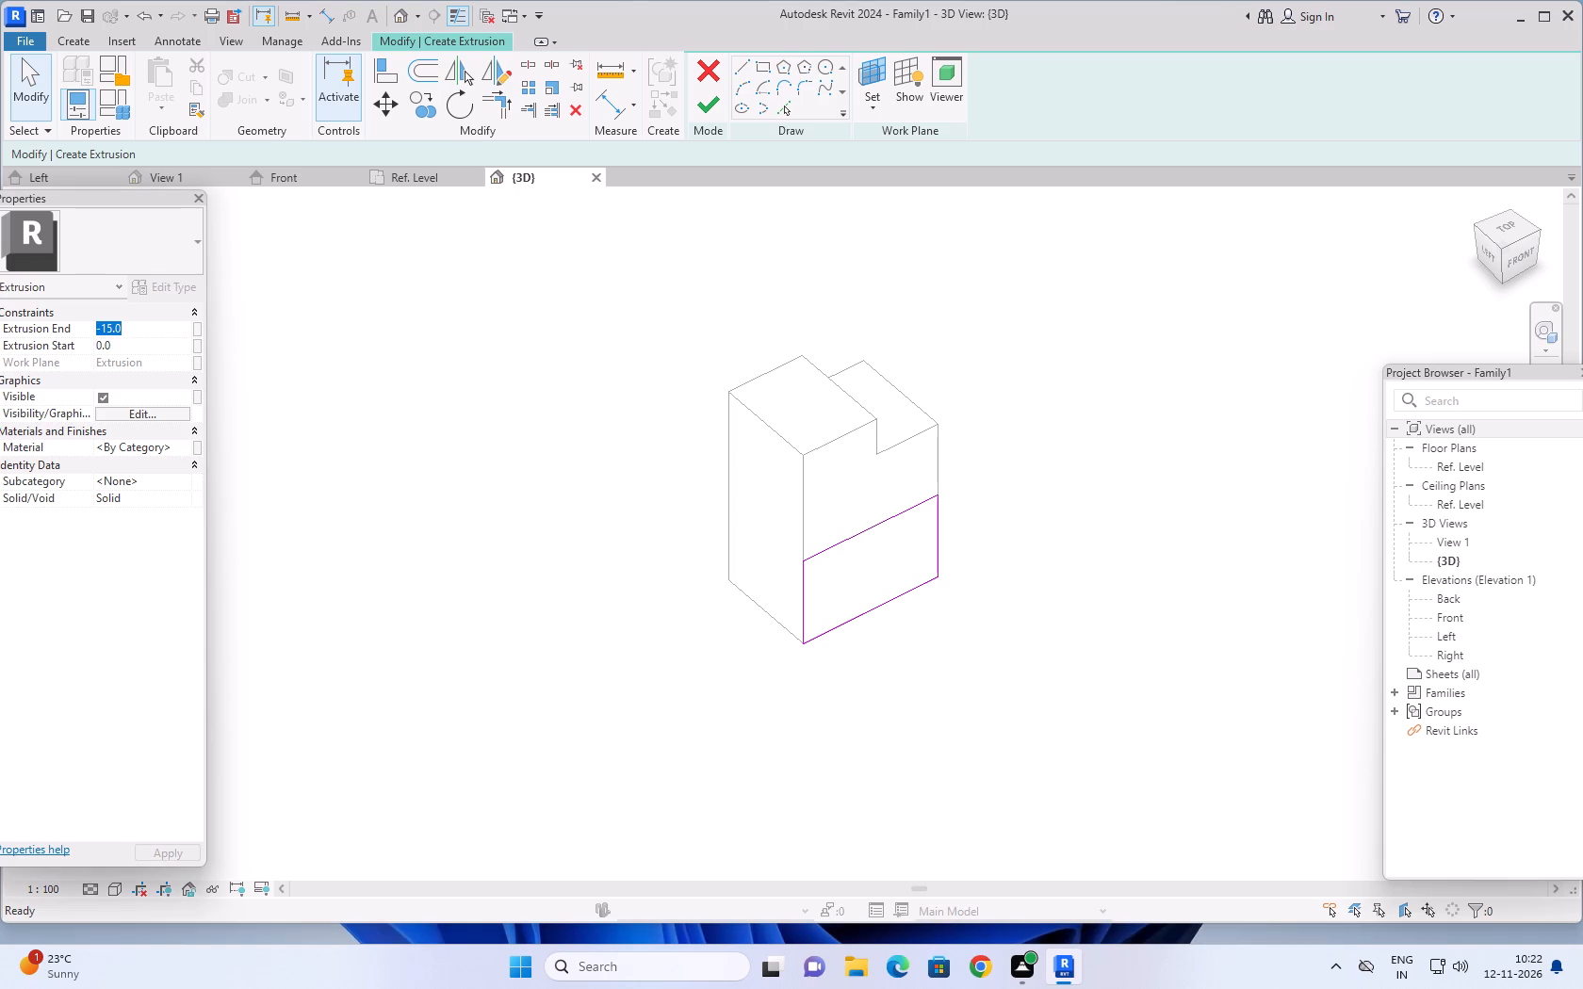
{"action": "type", "text": "15"}
{"action": "key", "text": "Return"}
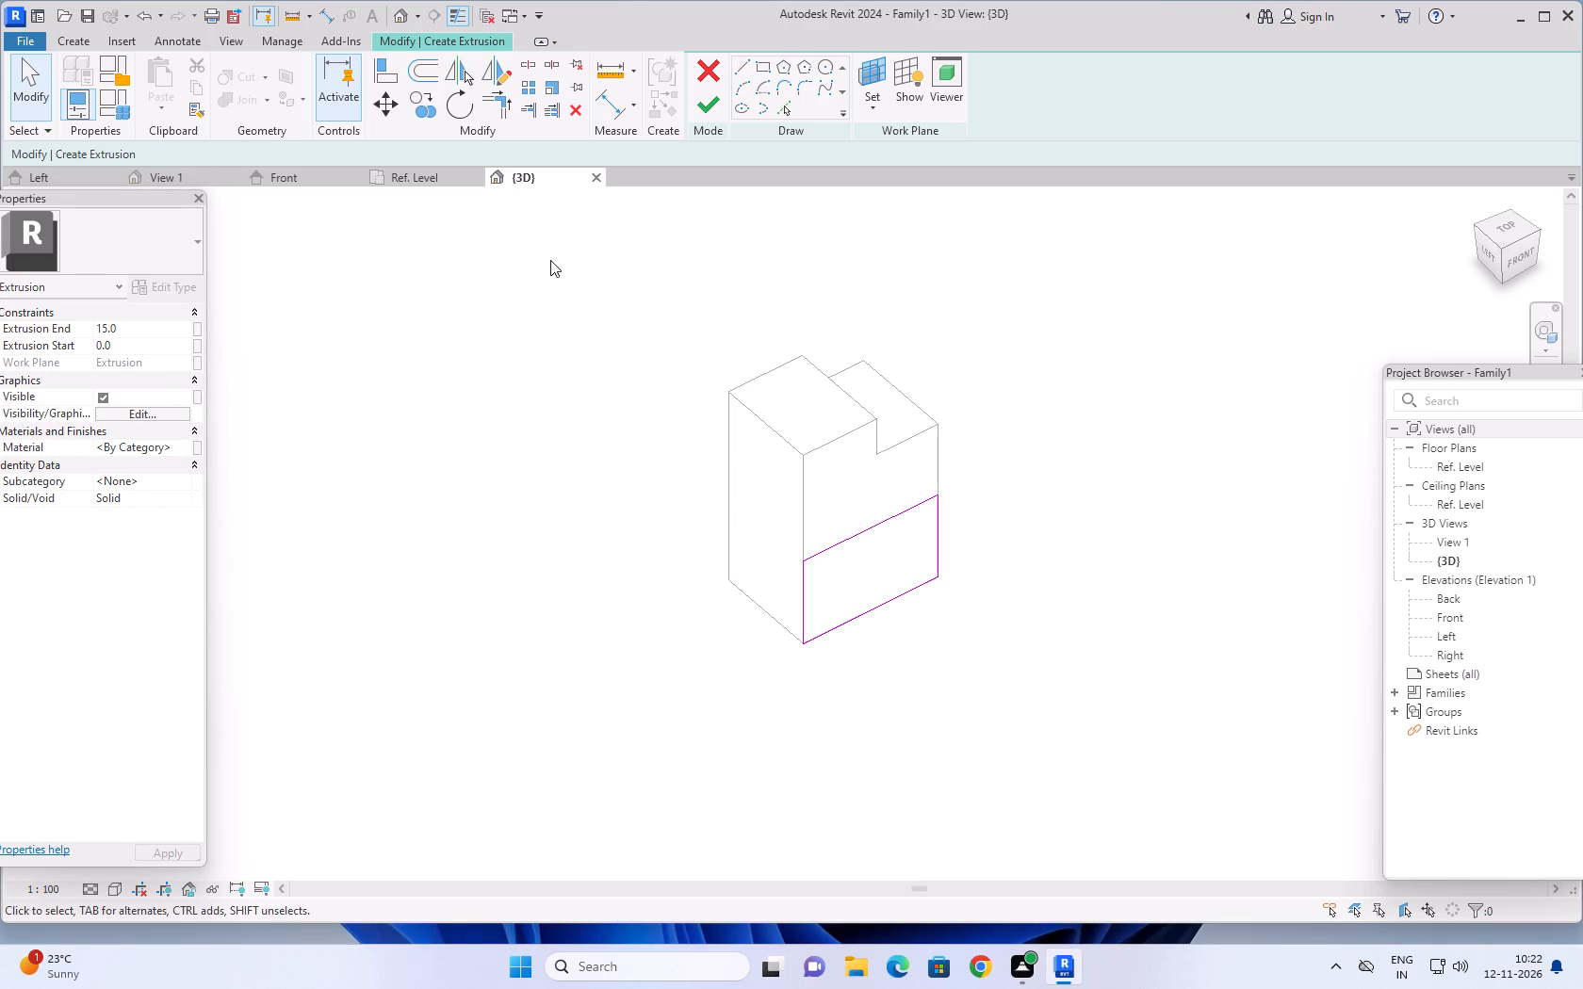
{"action": "left_click", "coordinate": [709, 106]}
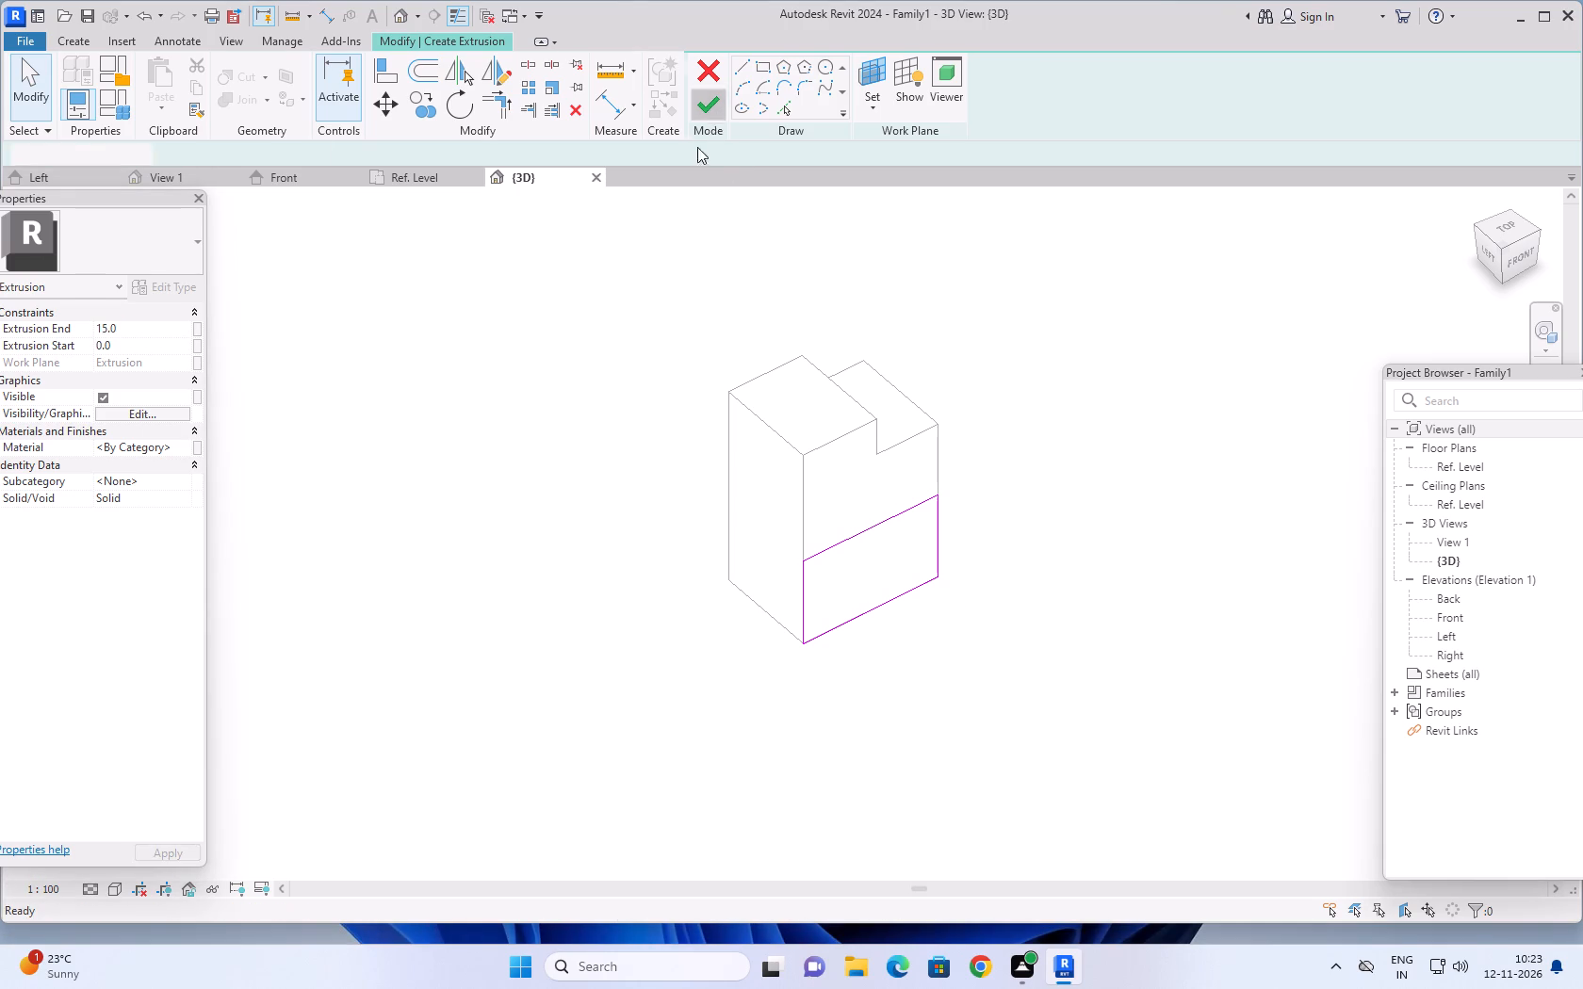
{"action": "key", "text": "Escape"}
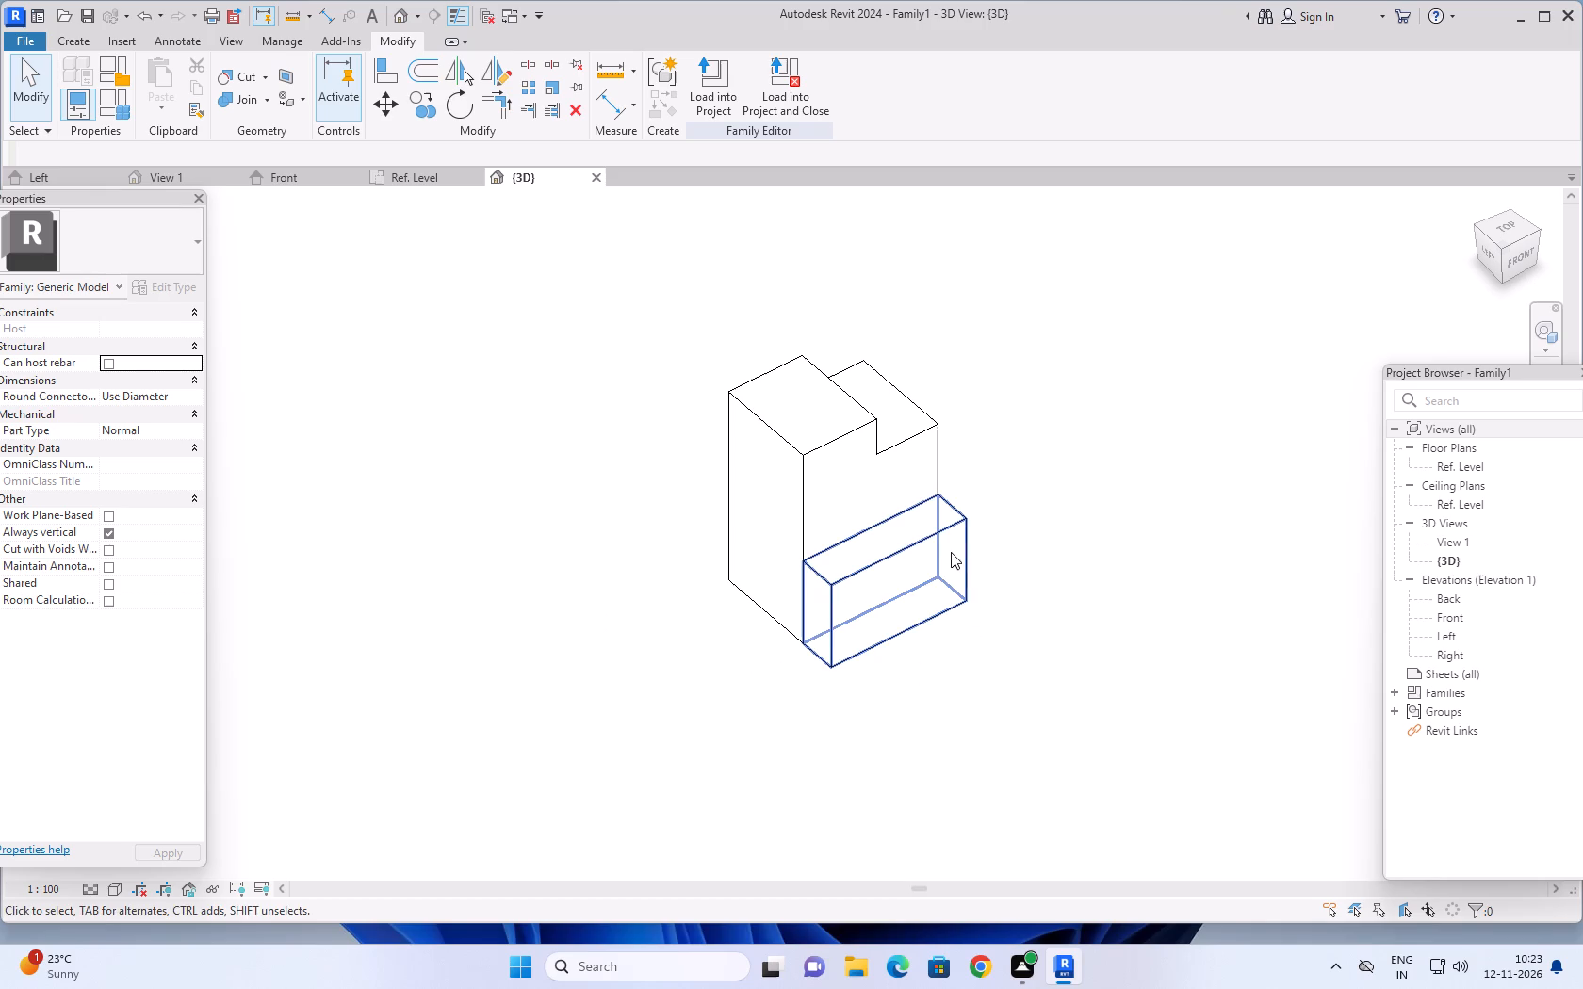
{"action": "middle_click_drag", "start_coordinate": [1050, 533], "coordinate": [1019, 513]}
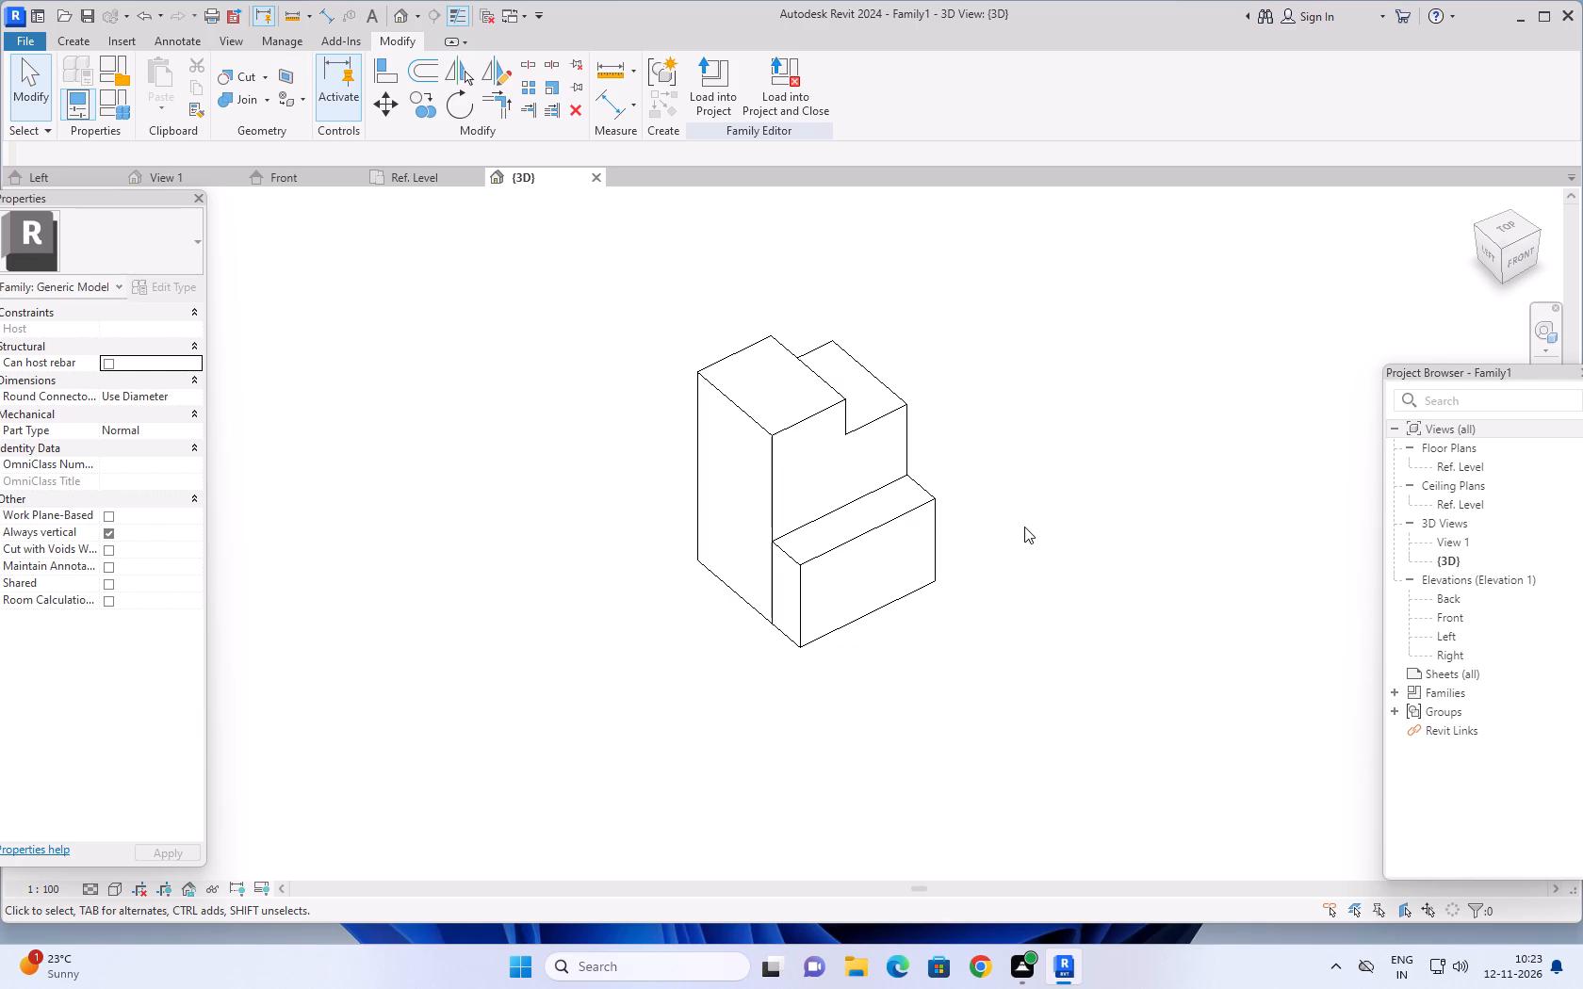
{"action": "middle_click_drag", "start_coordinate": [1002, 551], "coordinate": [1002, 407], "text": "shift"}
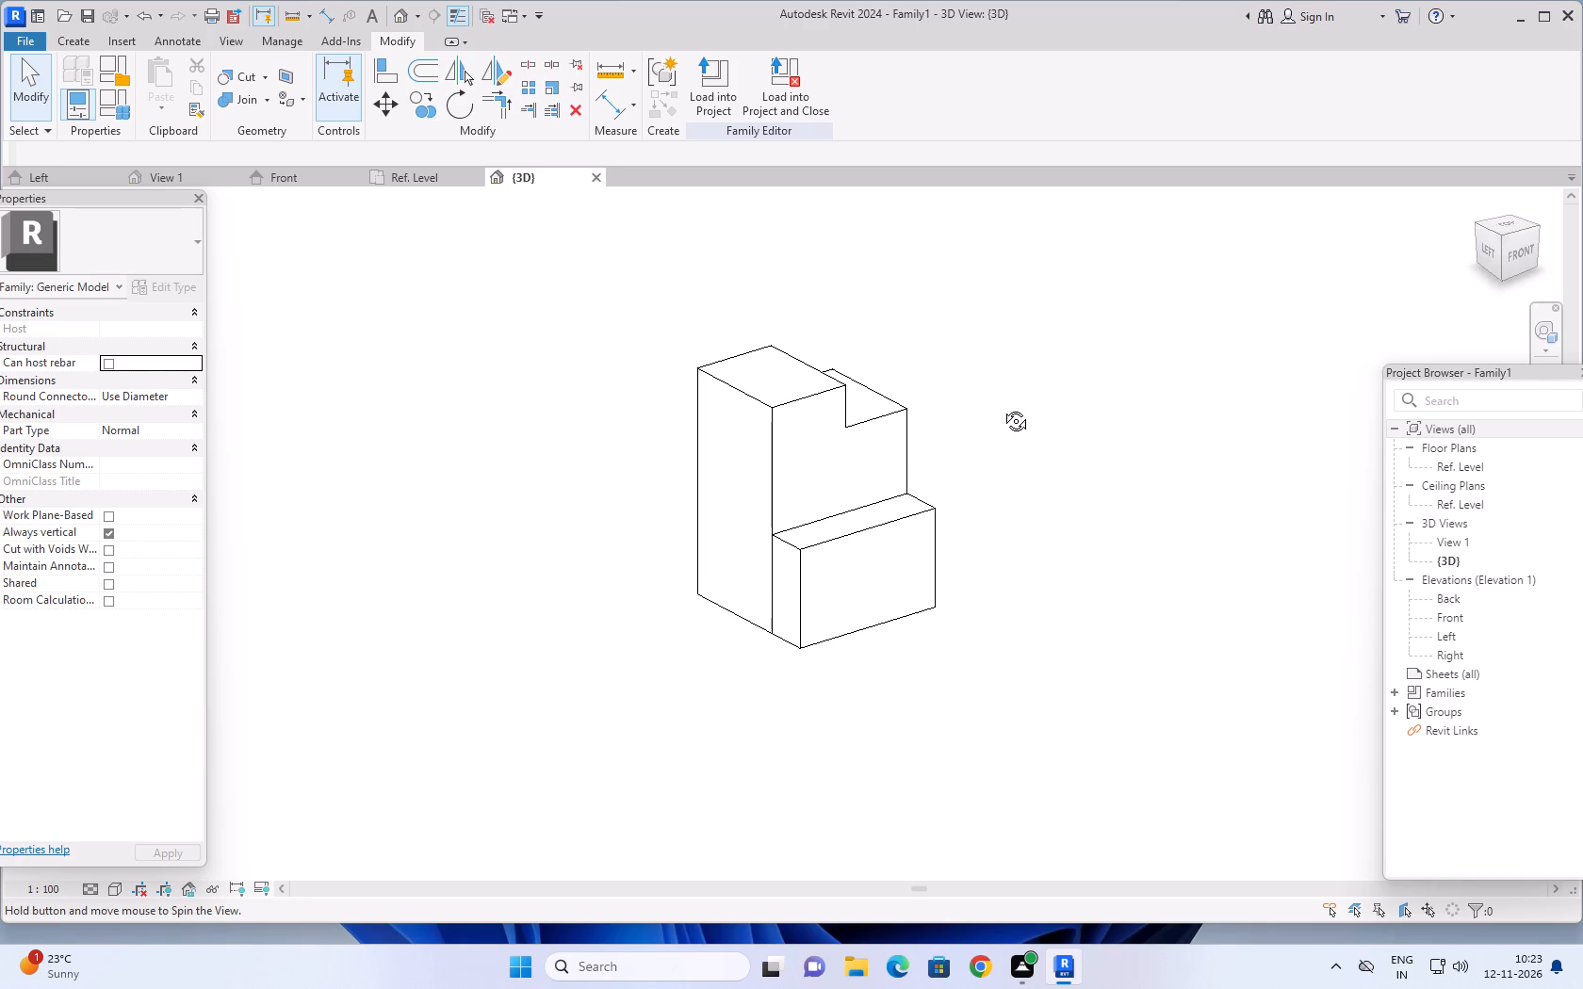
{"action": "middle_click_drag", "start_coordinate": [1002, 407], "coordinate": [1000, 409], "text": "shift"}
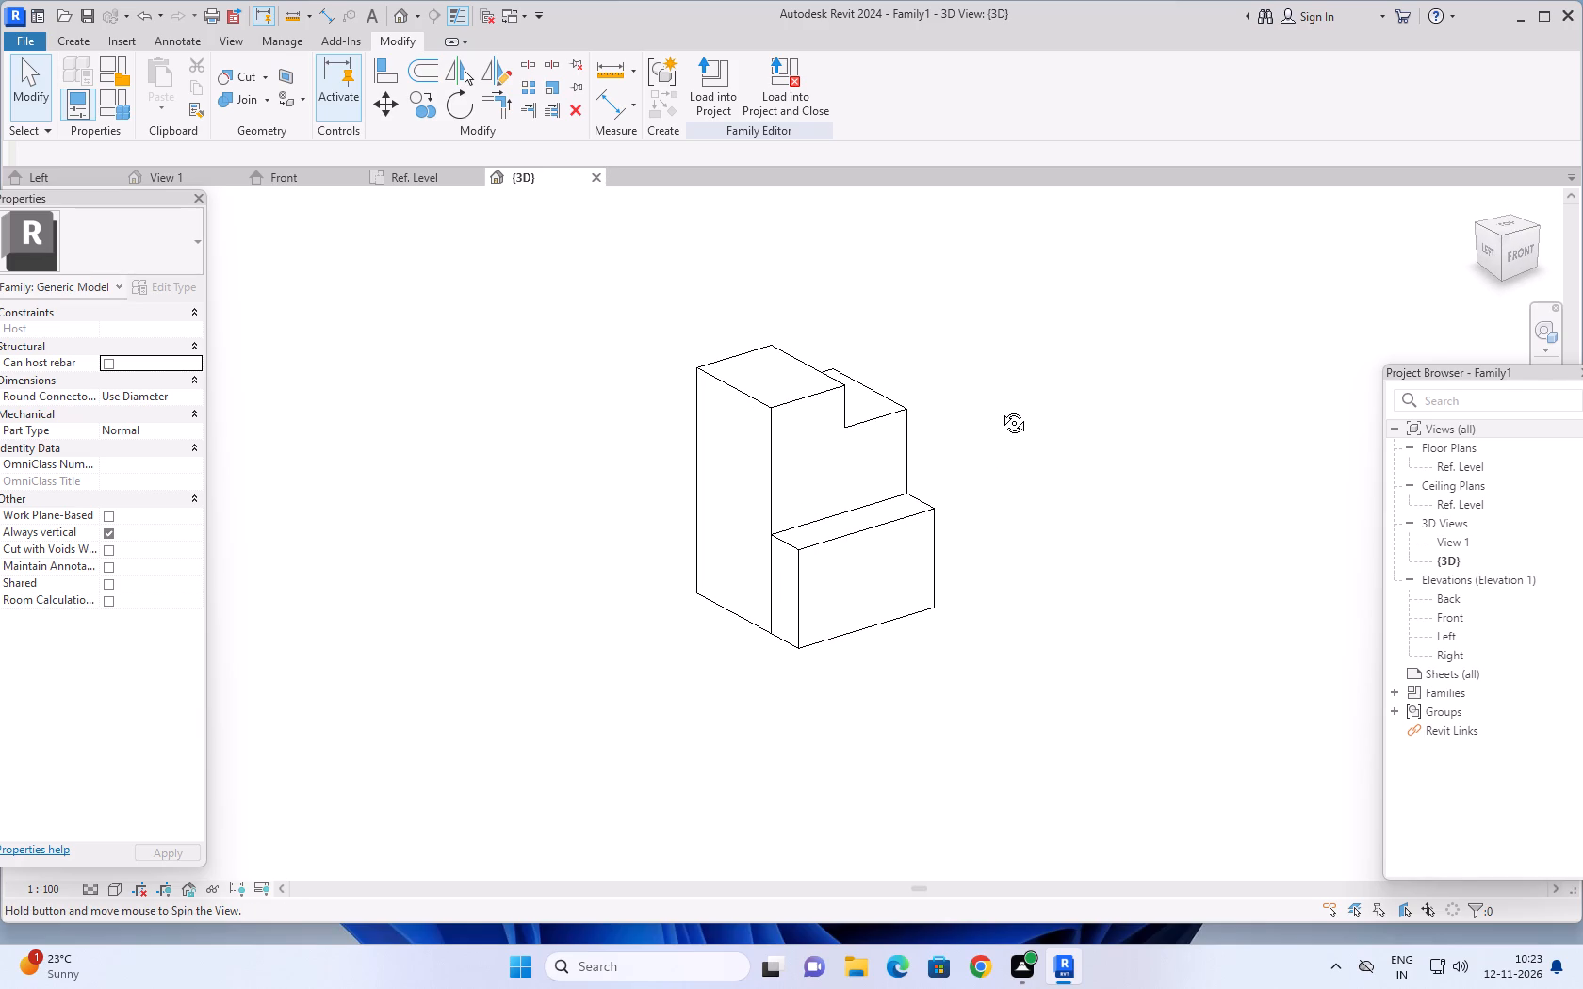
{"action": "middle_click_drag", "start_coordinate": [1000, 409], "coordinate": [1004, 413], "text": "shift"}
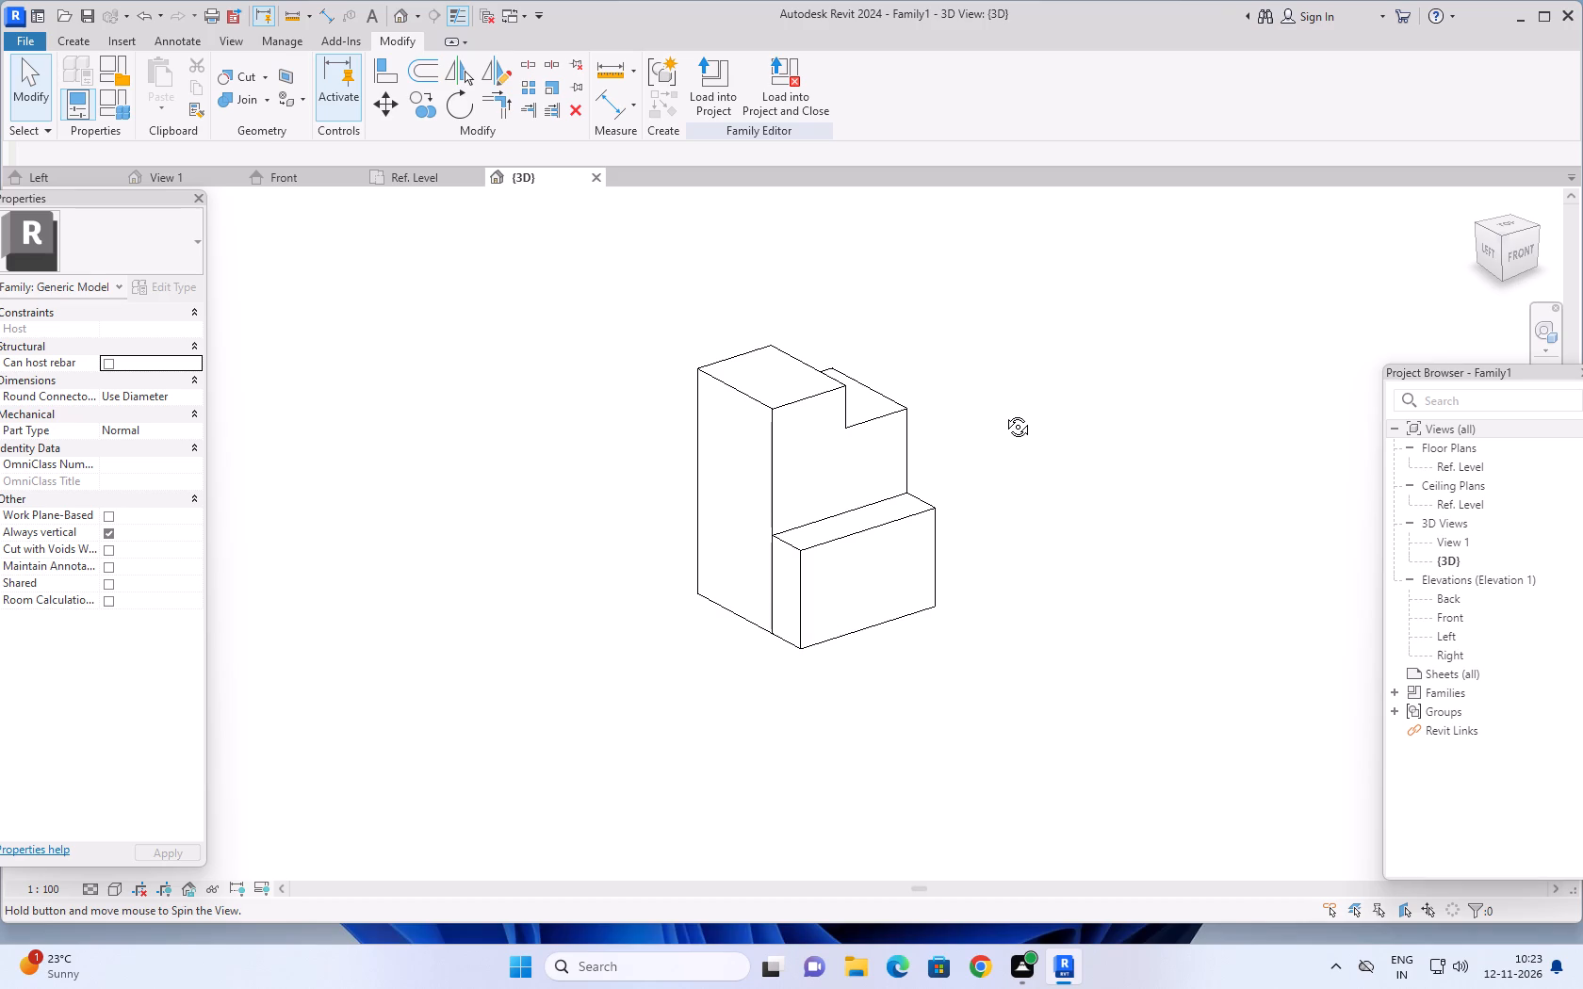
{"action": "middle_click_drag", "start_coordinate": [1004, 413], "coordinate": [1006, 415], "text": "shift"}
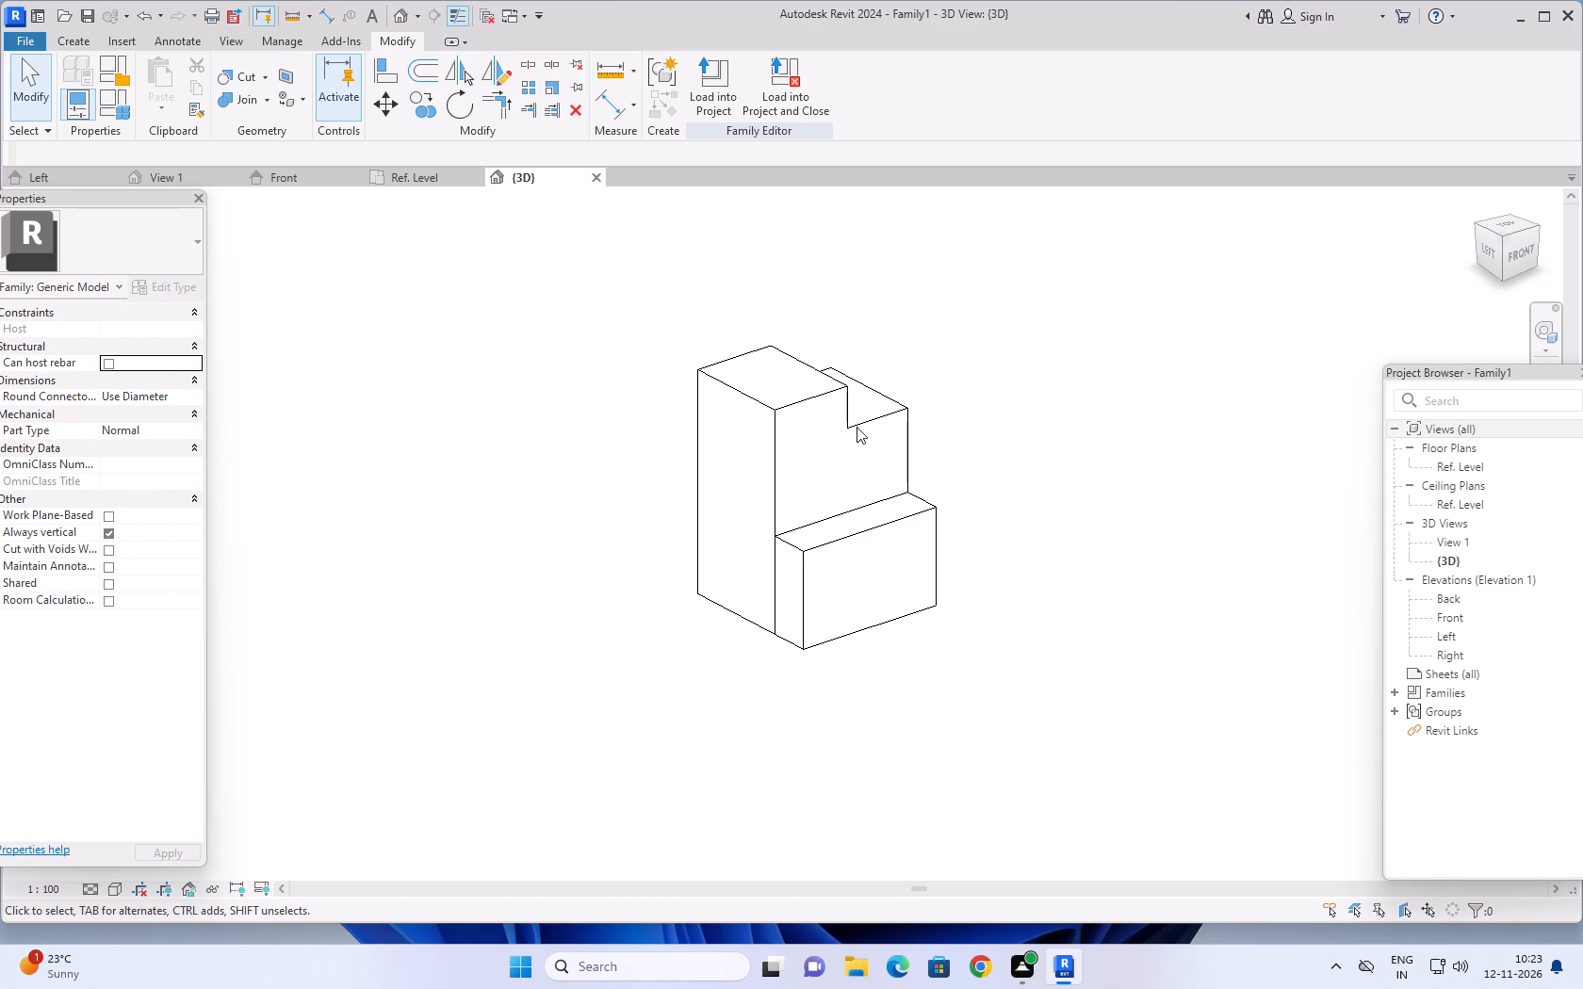
Start a solid extrusion on the lower front block's front face and sketch a 25 by 35 rectangle at its end below the notch.
{"action": "left_click", "coordinate": [79, 42]}
{"action": "left_click", "coordinate": [153, 60]}
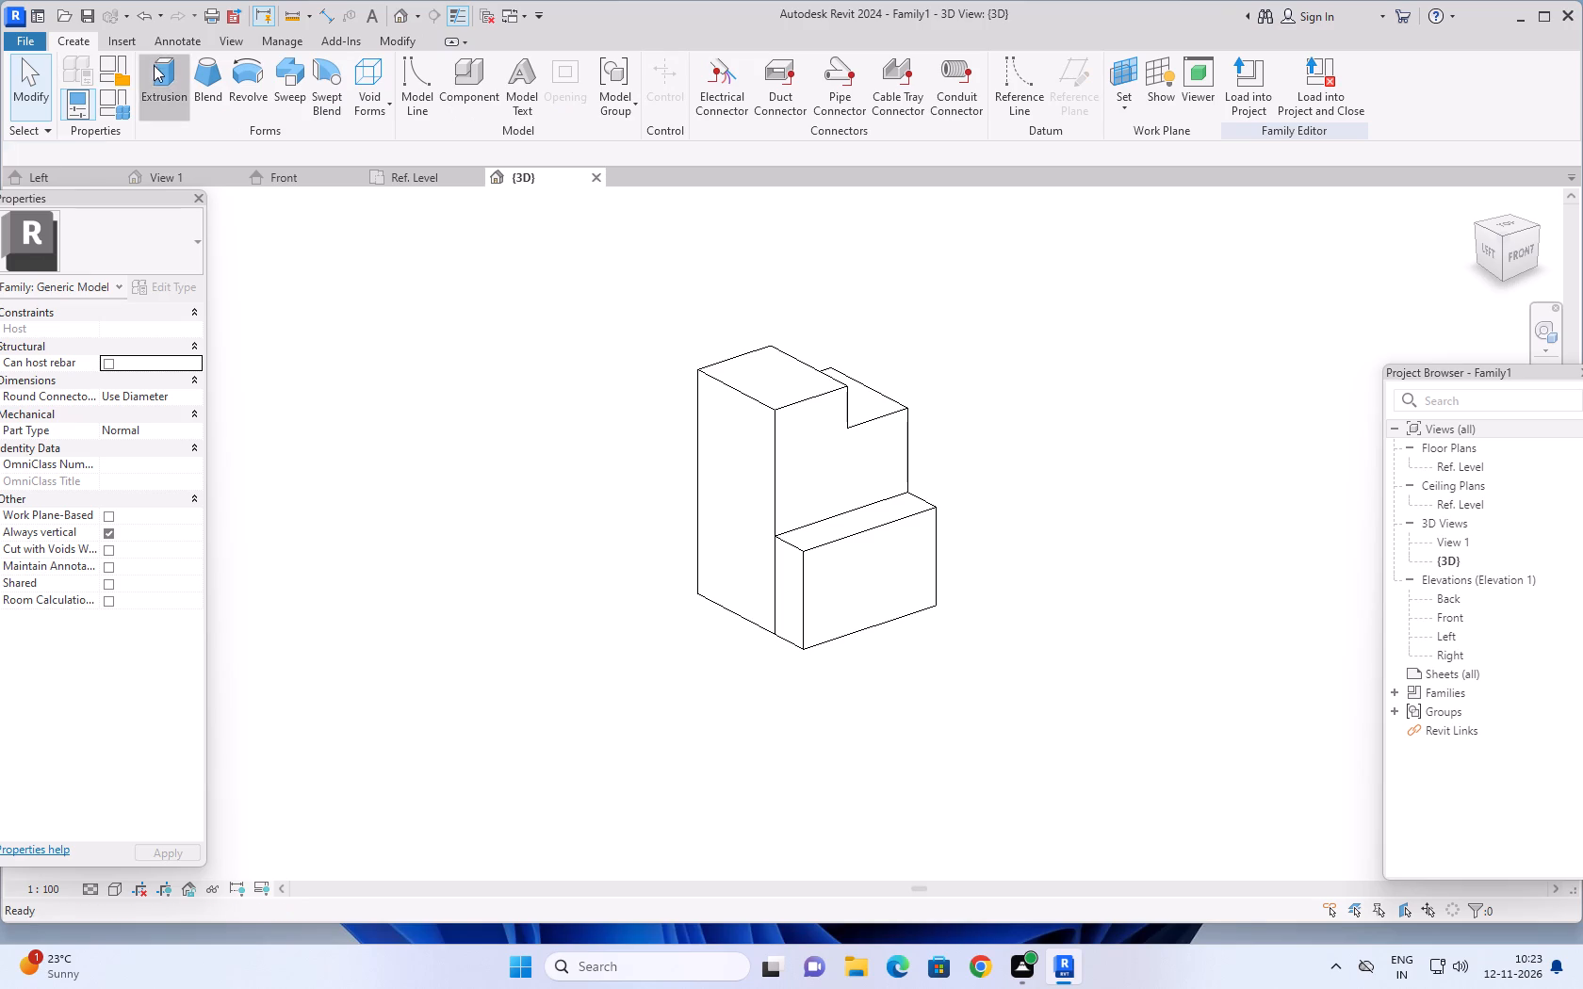
{"action": "left_click", "coordinate": [872, 111]}
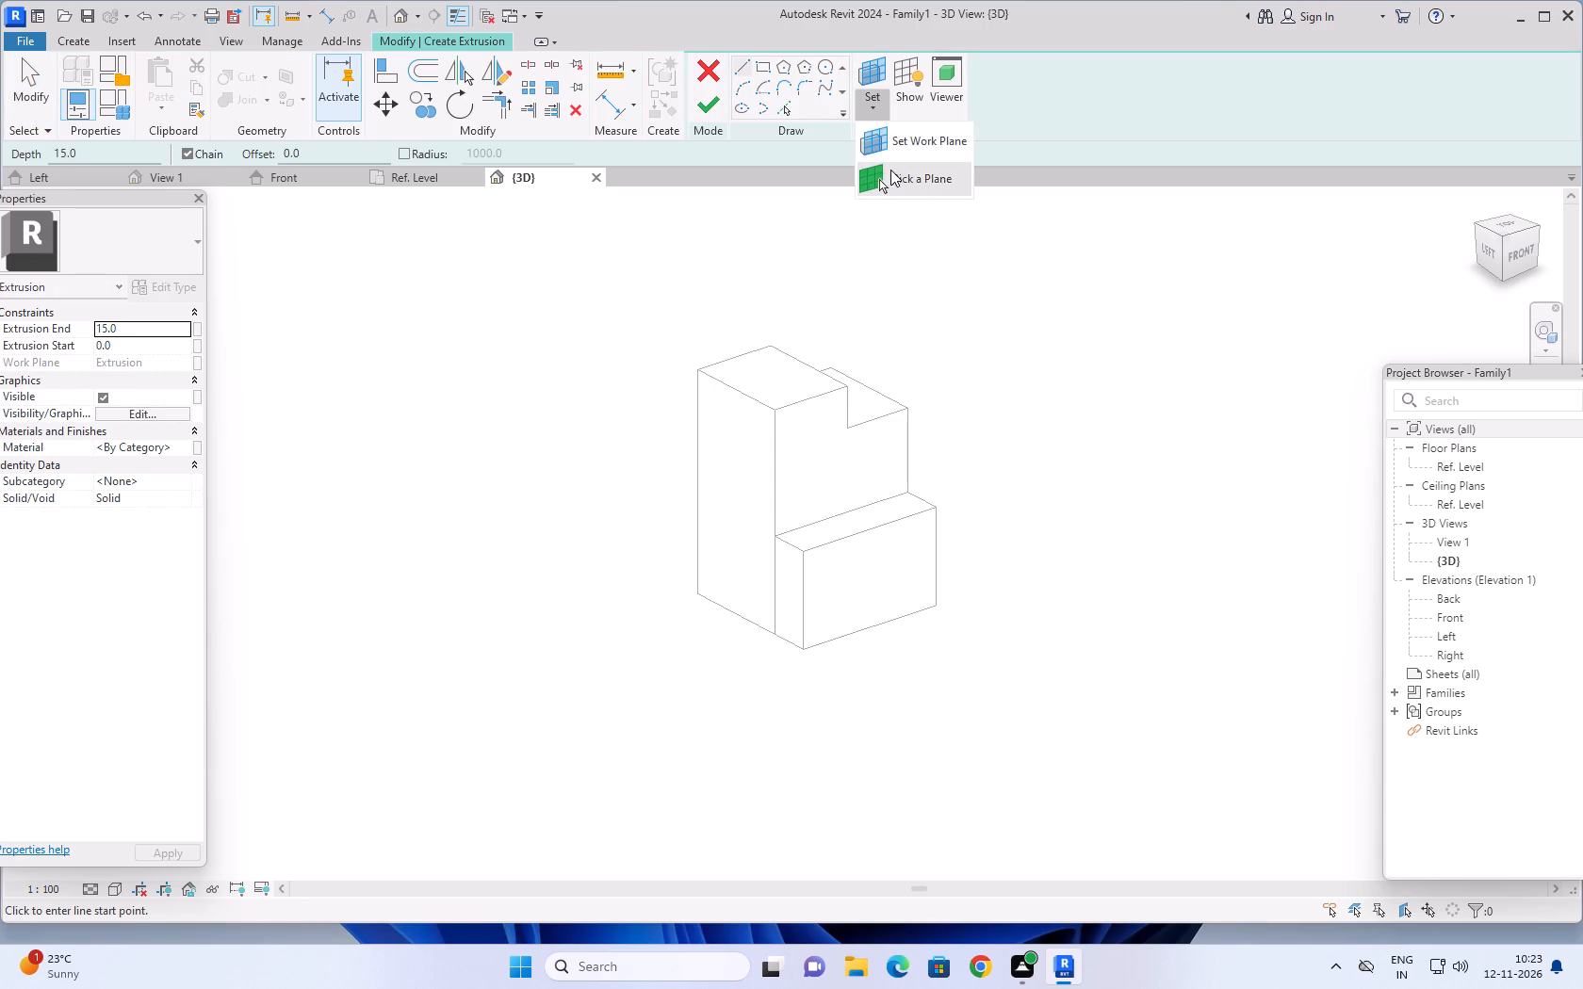
{"action": "left_click", "coordinate": [892, 170]}
{"action": "left_click", "coordinate": [921, 576]}
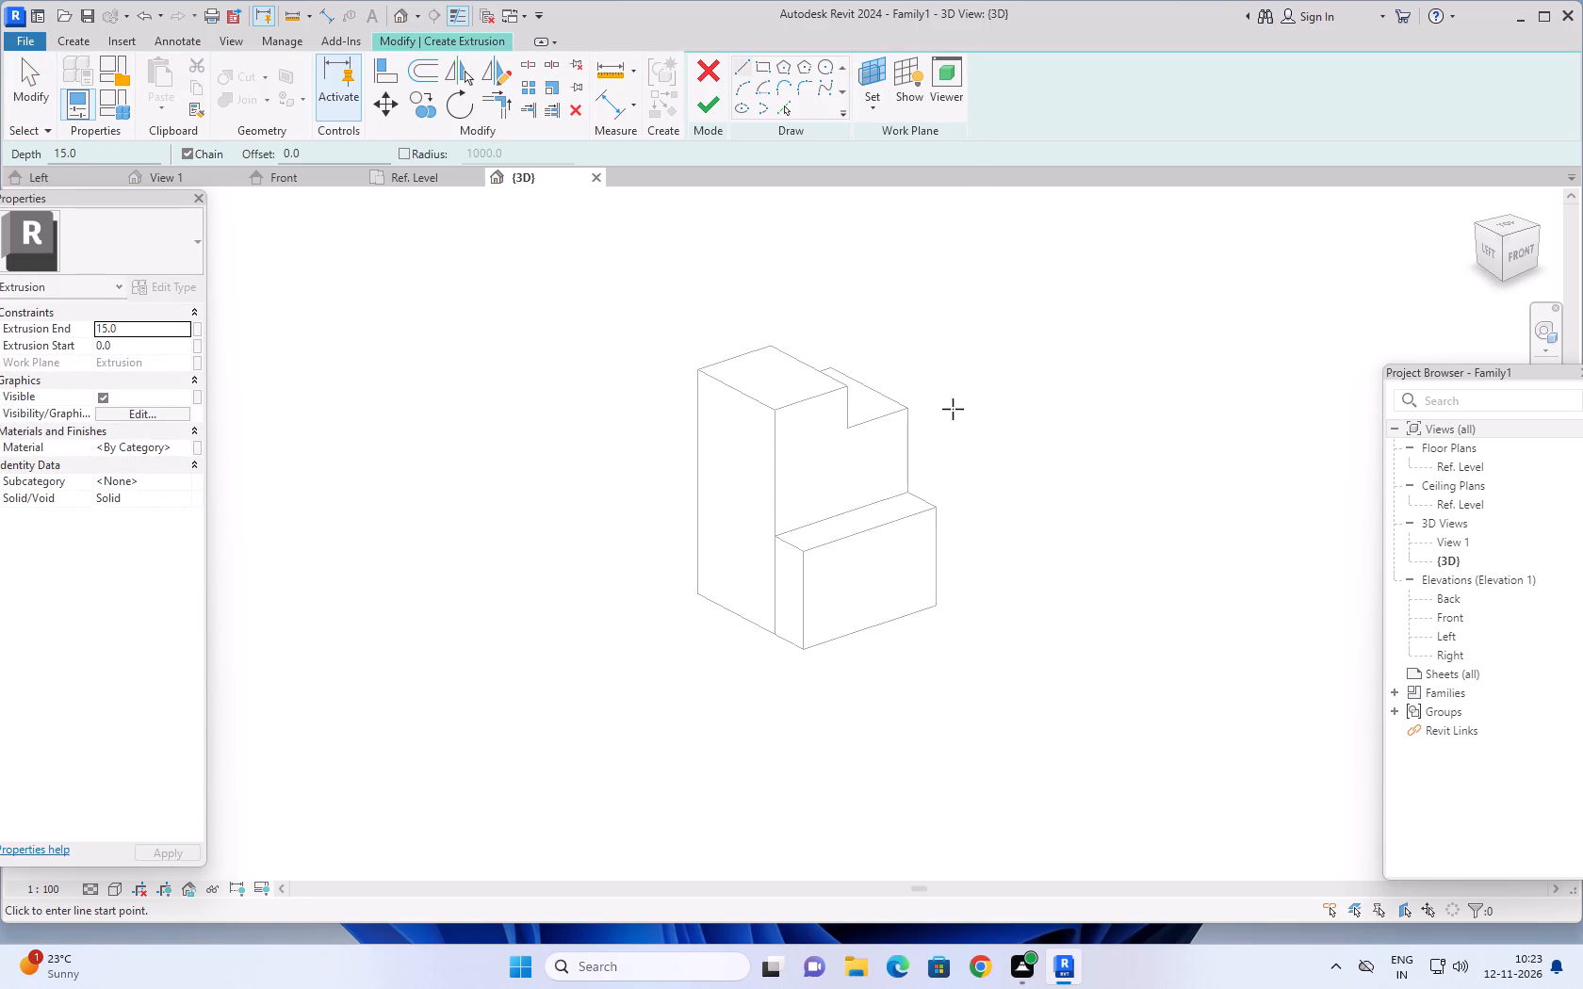
{"action": "left_click", "coordinate": [743, 63]}
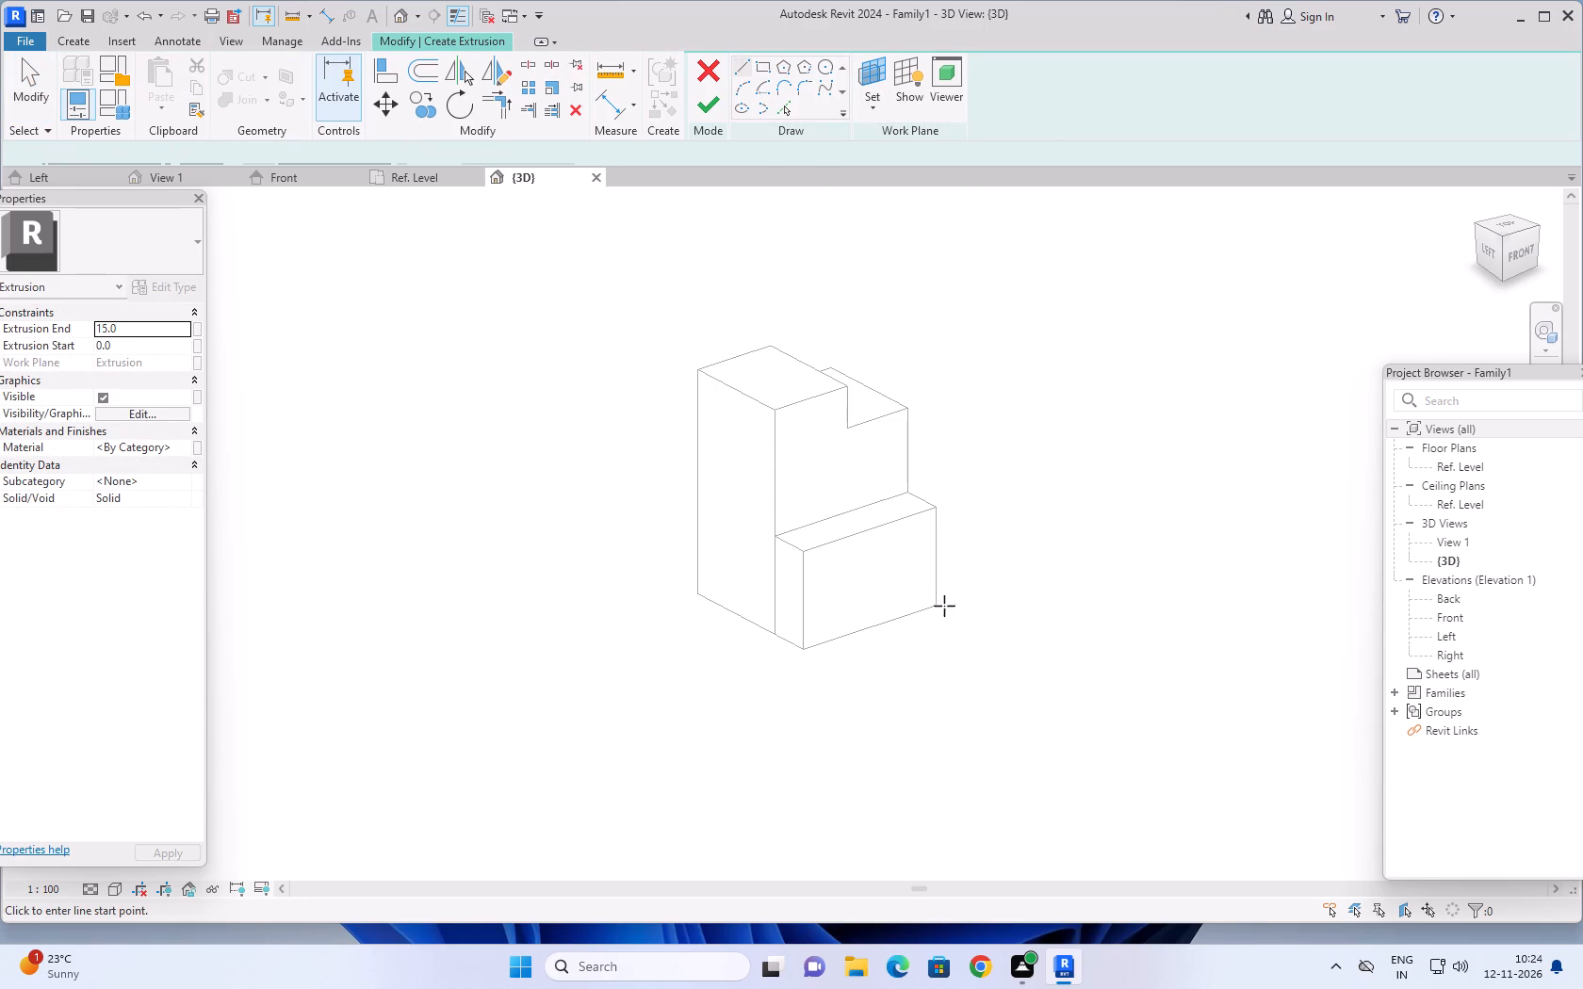
{"action": "left_click", "coordinate": [938, 606]}
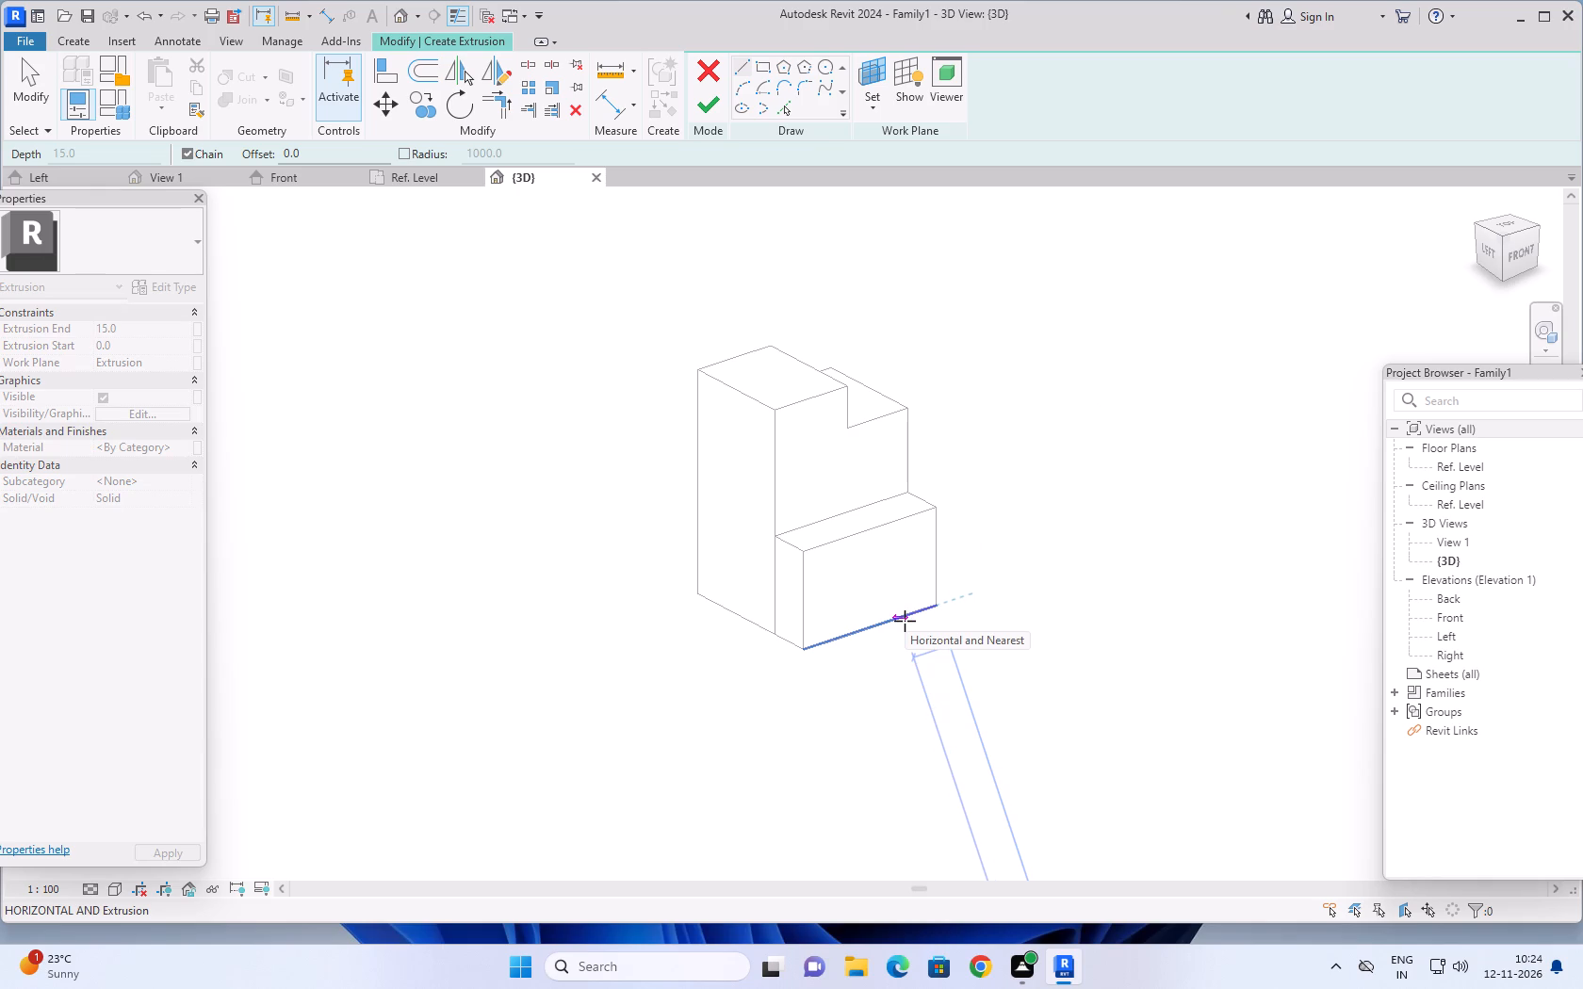
{"action": "type", "text": "25"}
{"action": "key", "text": "Return"}
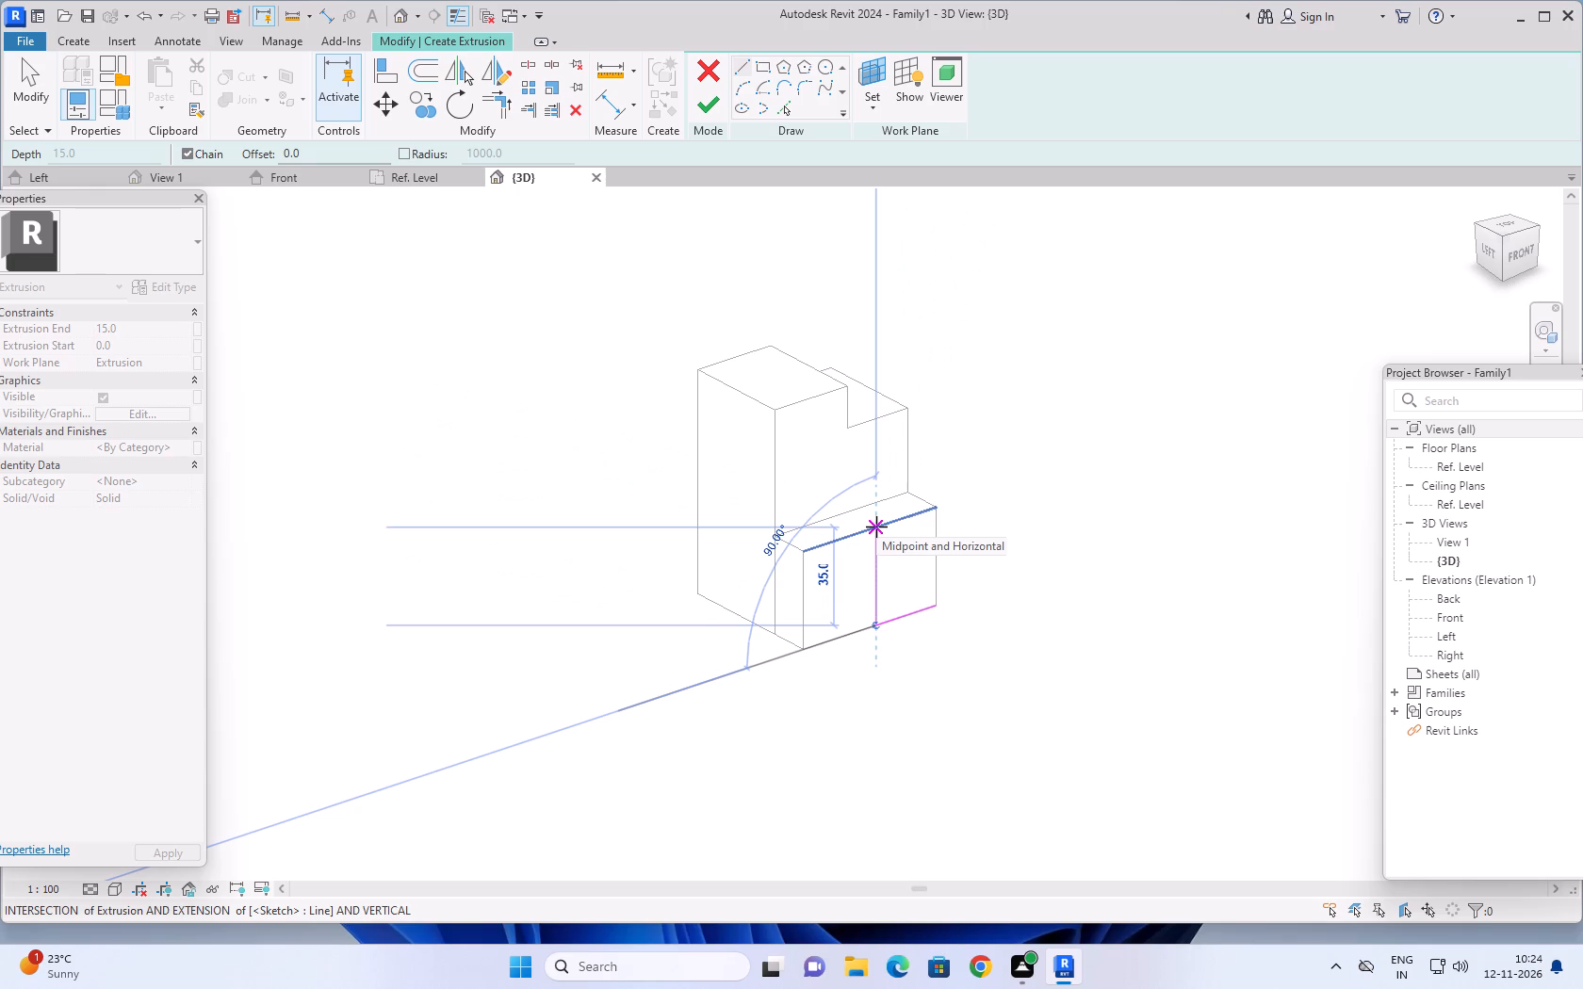
{"action": "left_click", "coordinate": [876, 527]}
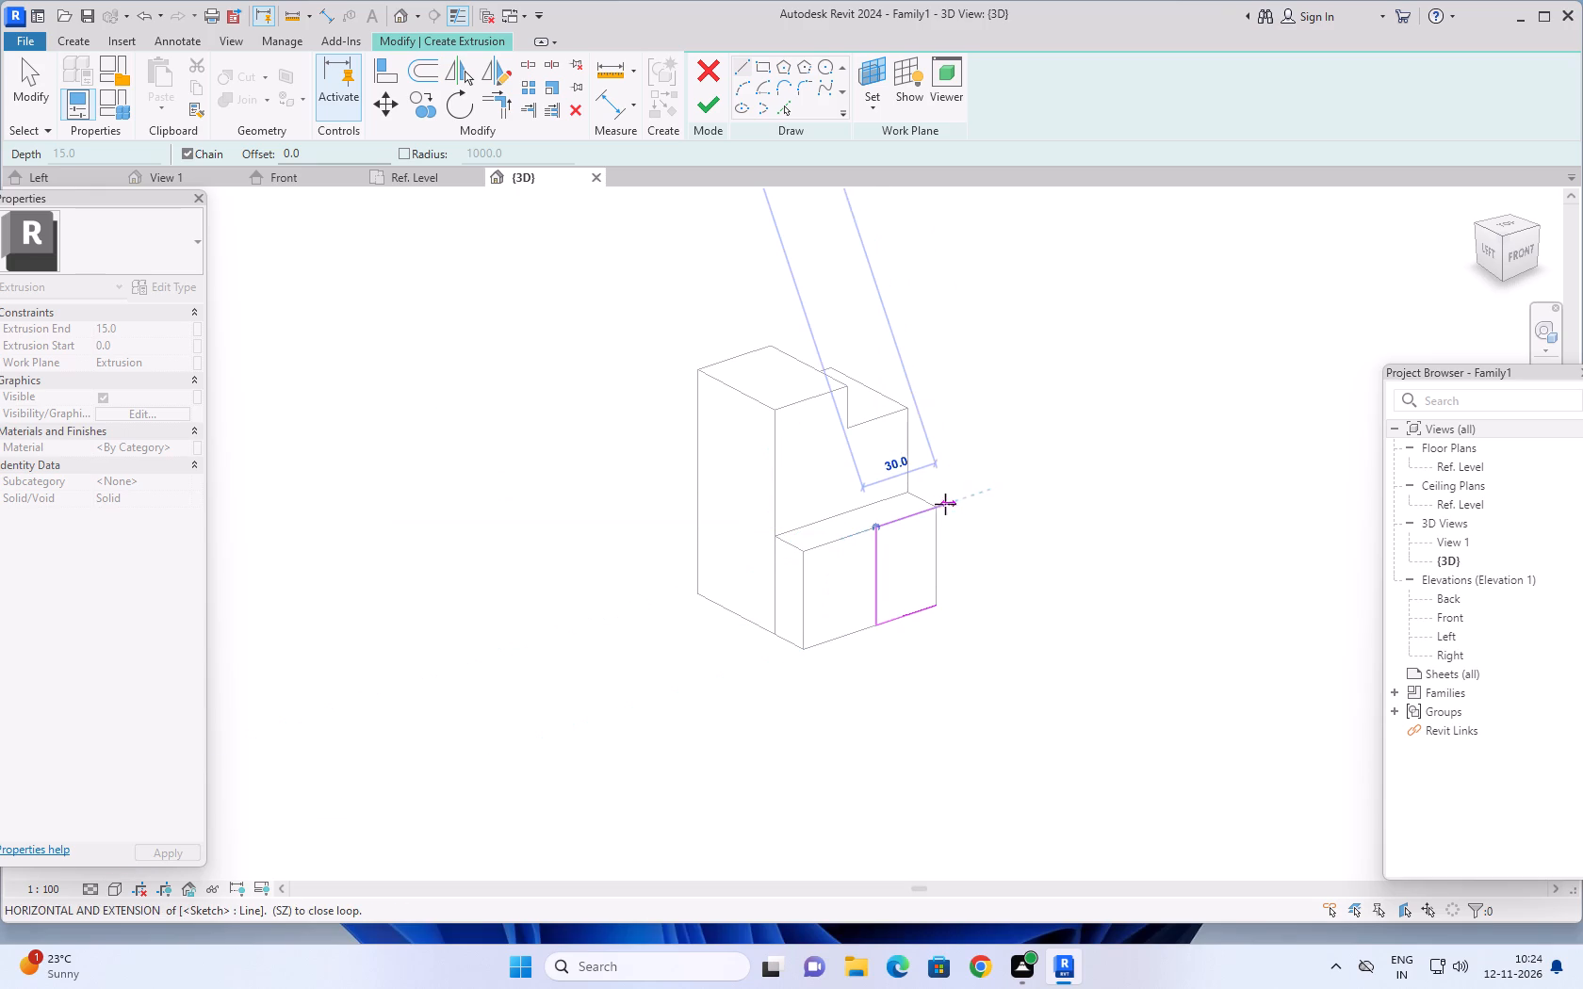
{"action": "left_click", "coordinate": [935, 510]}
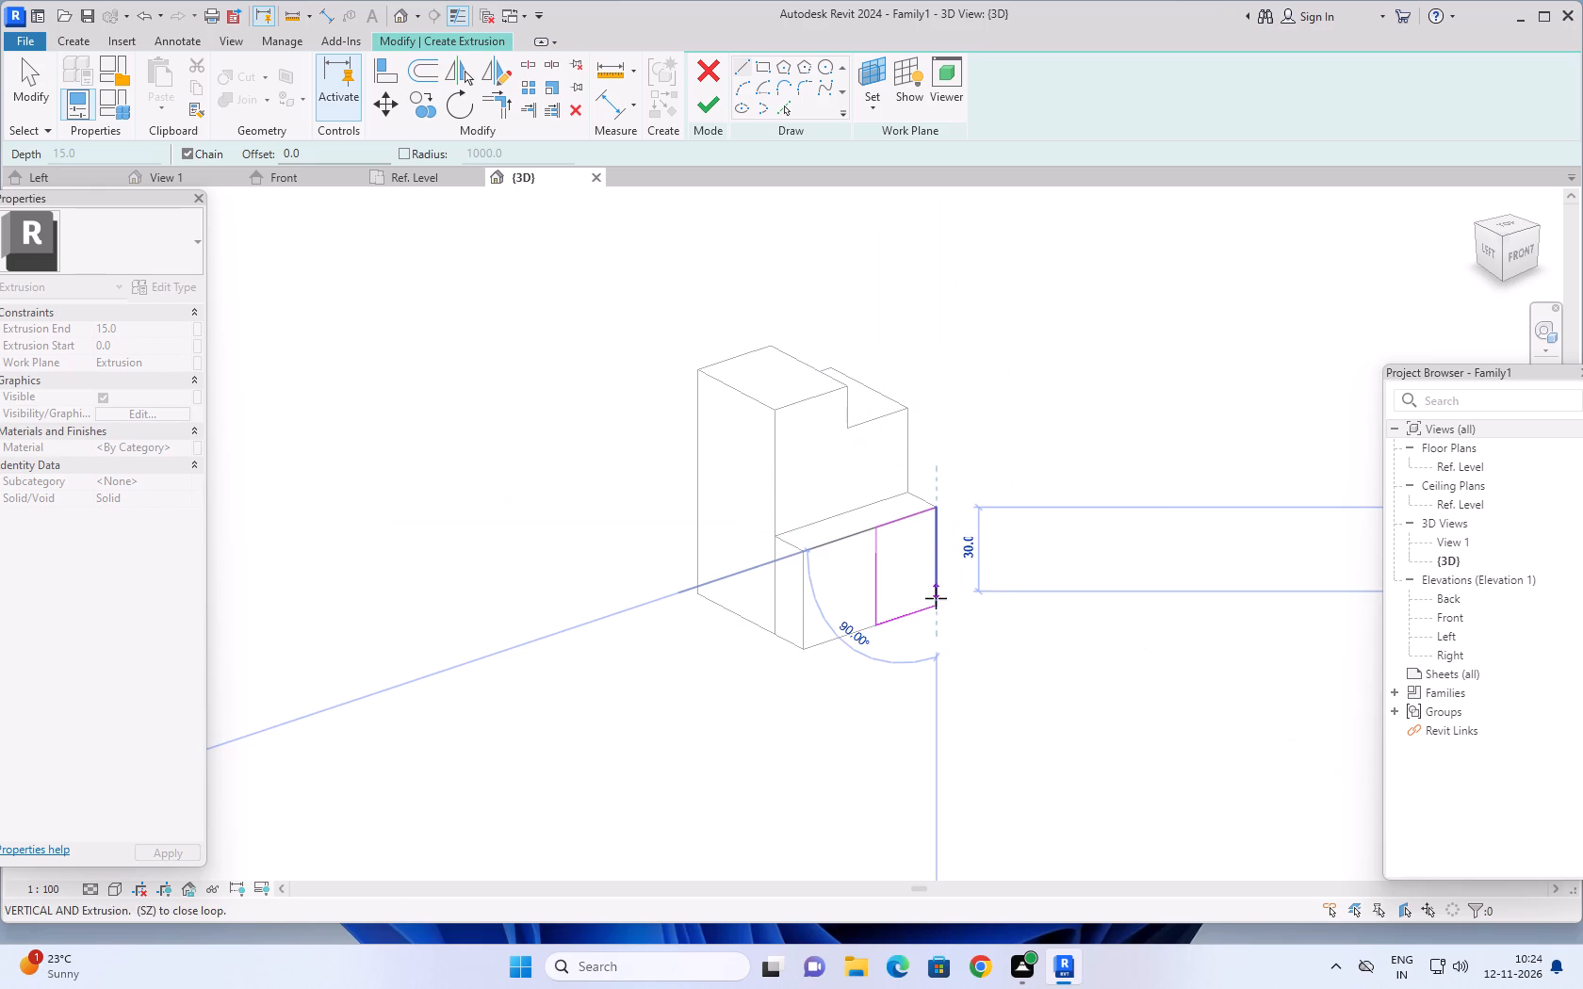
{"action": "left_click", "coordinate": [937, 601]}
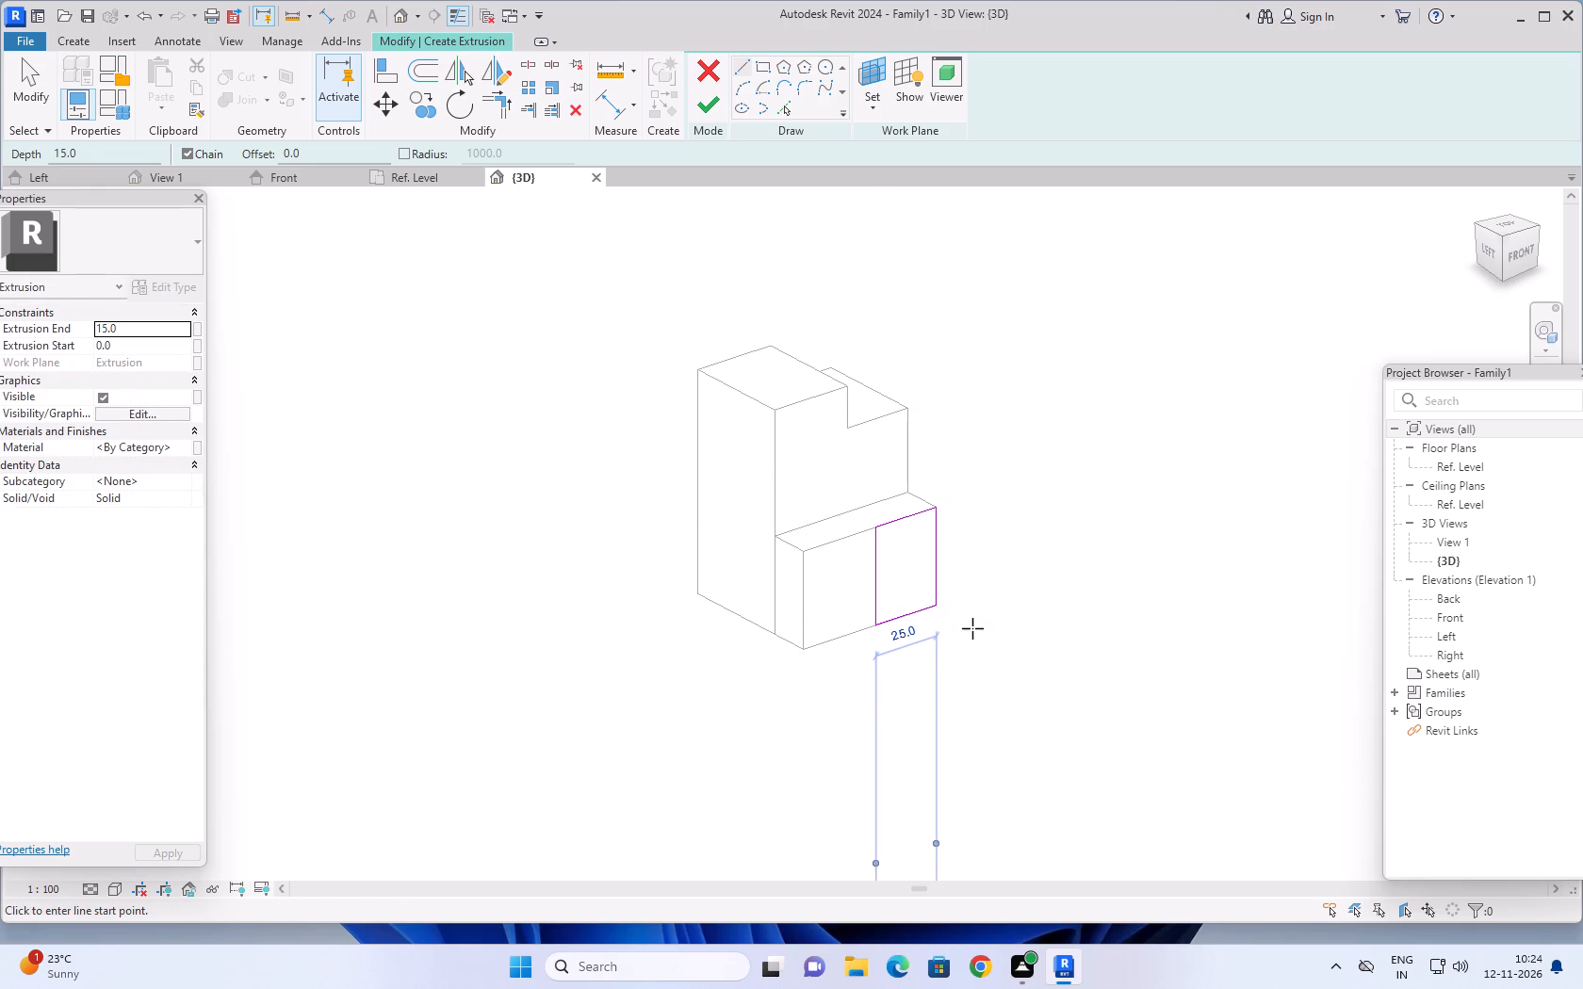
{"action": "key", "text": "Escape"}
{"action": "key", "text": "Escape"}
{"action": "key", "text": "Escape"}
{"action": "key", "text": "Escape"}
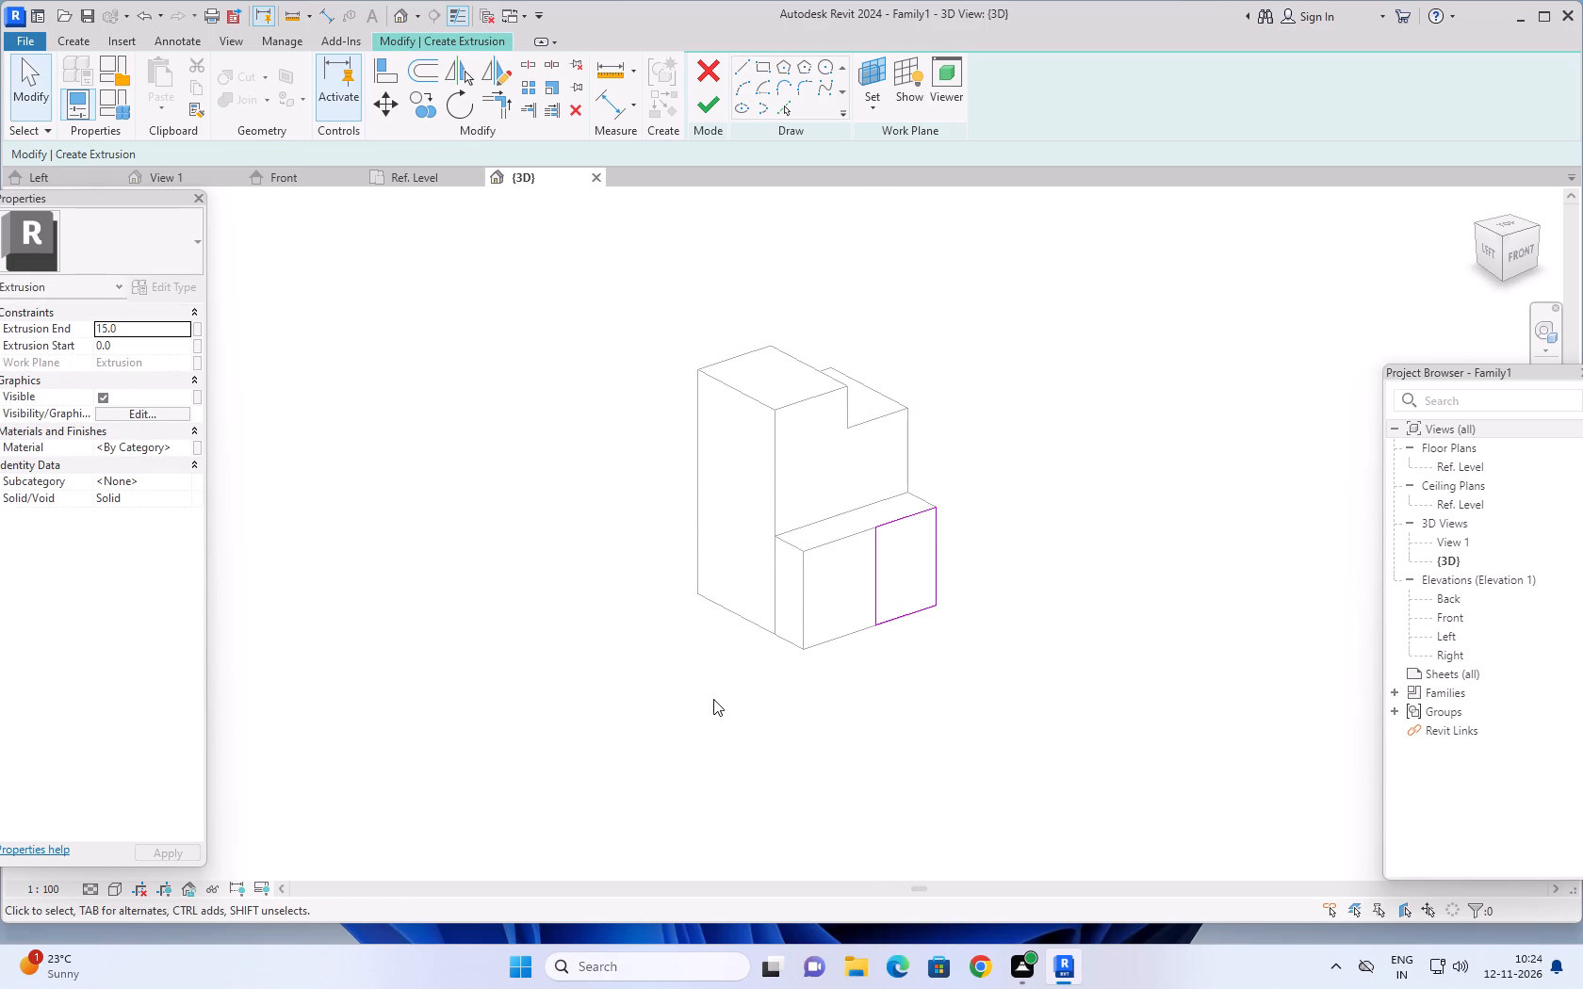
{"action": "key", "text": "Escape"}
{"action": "key", "text": "Escape"}
{"action": "key", "text": "Escape"}
Set the 25 by 35 profile's extrusion end to 30 and finish the extrusion.
{"action": "left_click", "coordinate": [147, 330]}
{"action": "type", "text": "30"}
{"action": "key", "text": "Return"}
{"action": "left_click", "coordinate": [698, 109]}
{"action": "key", "text": "Escape"}
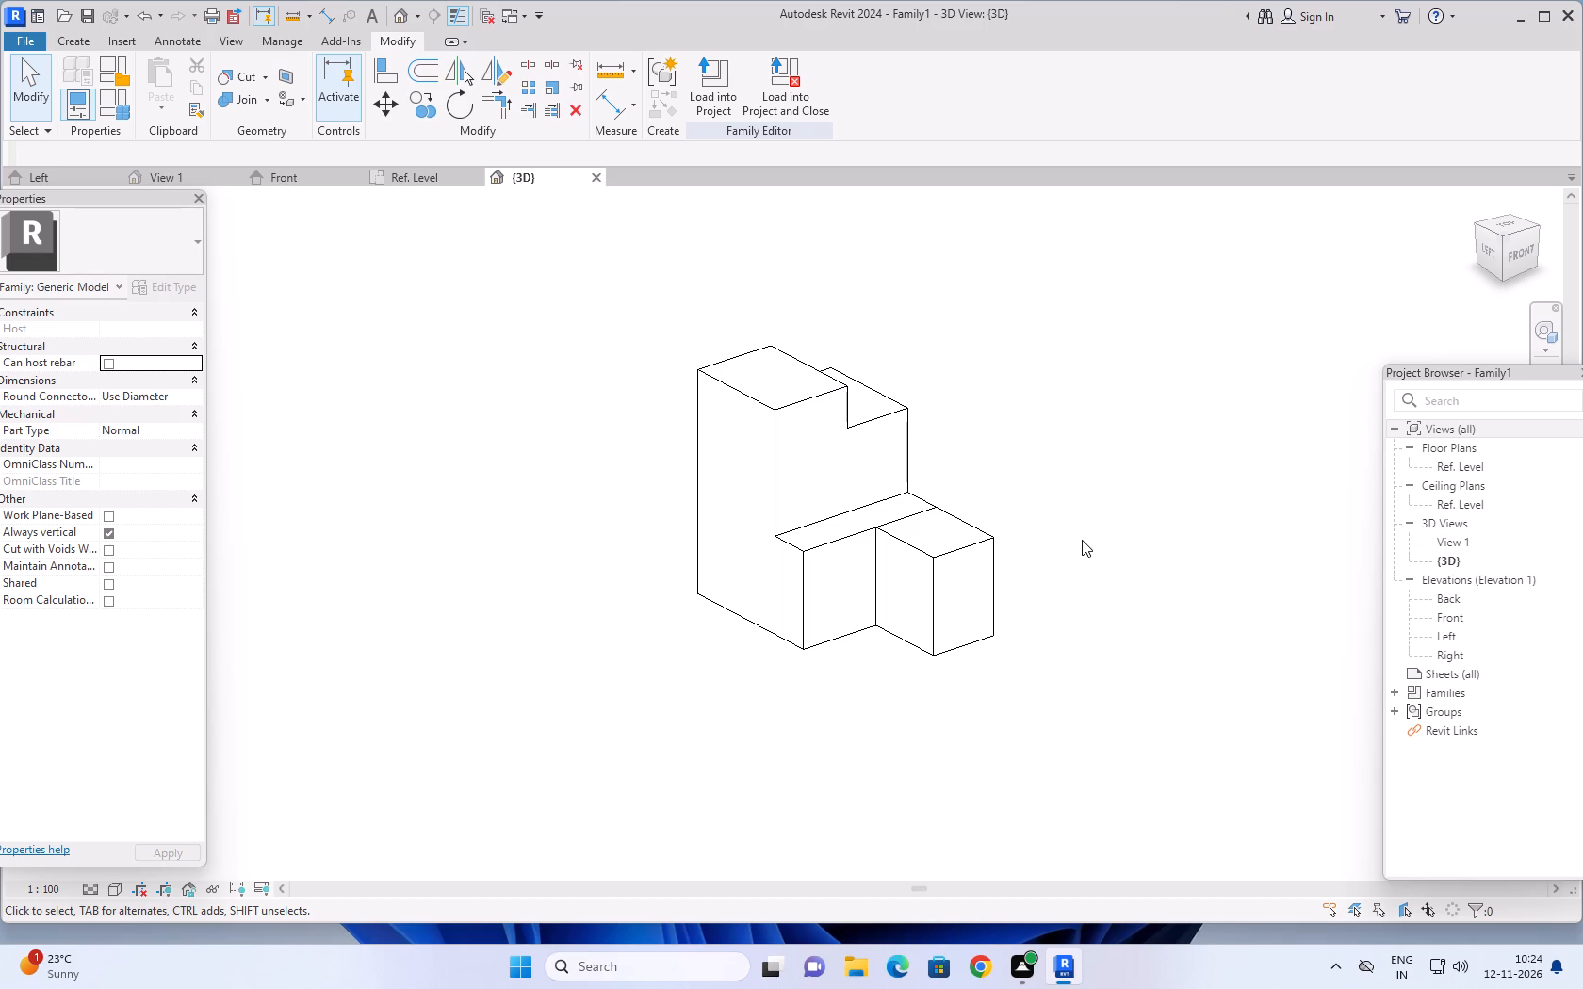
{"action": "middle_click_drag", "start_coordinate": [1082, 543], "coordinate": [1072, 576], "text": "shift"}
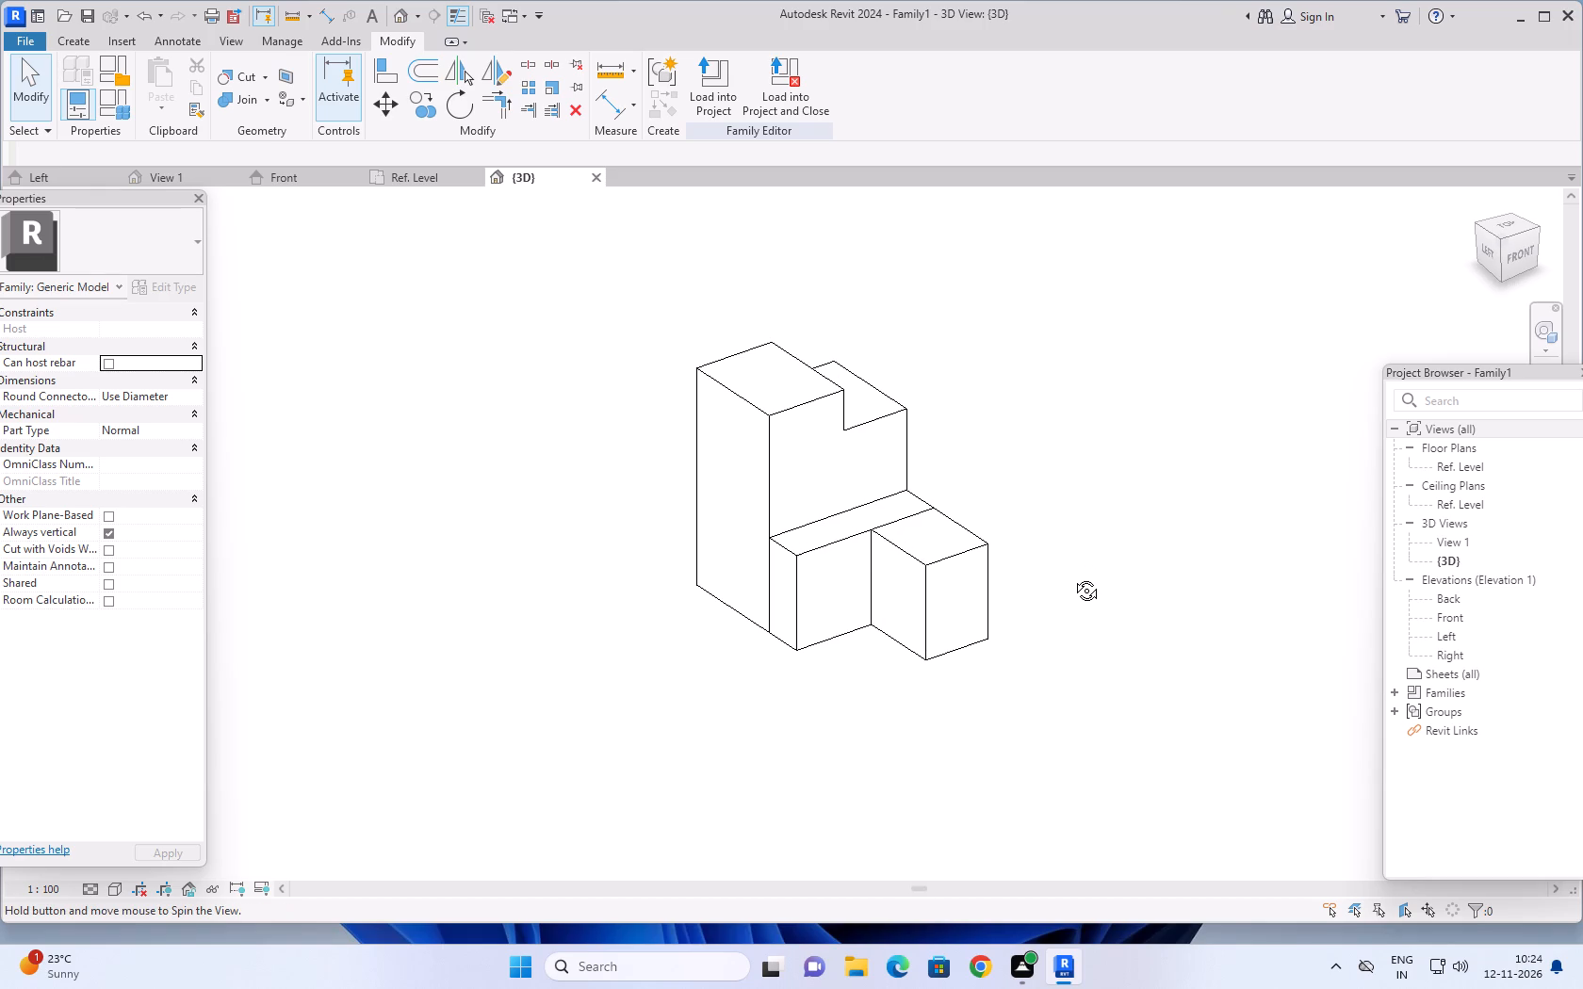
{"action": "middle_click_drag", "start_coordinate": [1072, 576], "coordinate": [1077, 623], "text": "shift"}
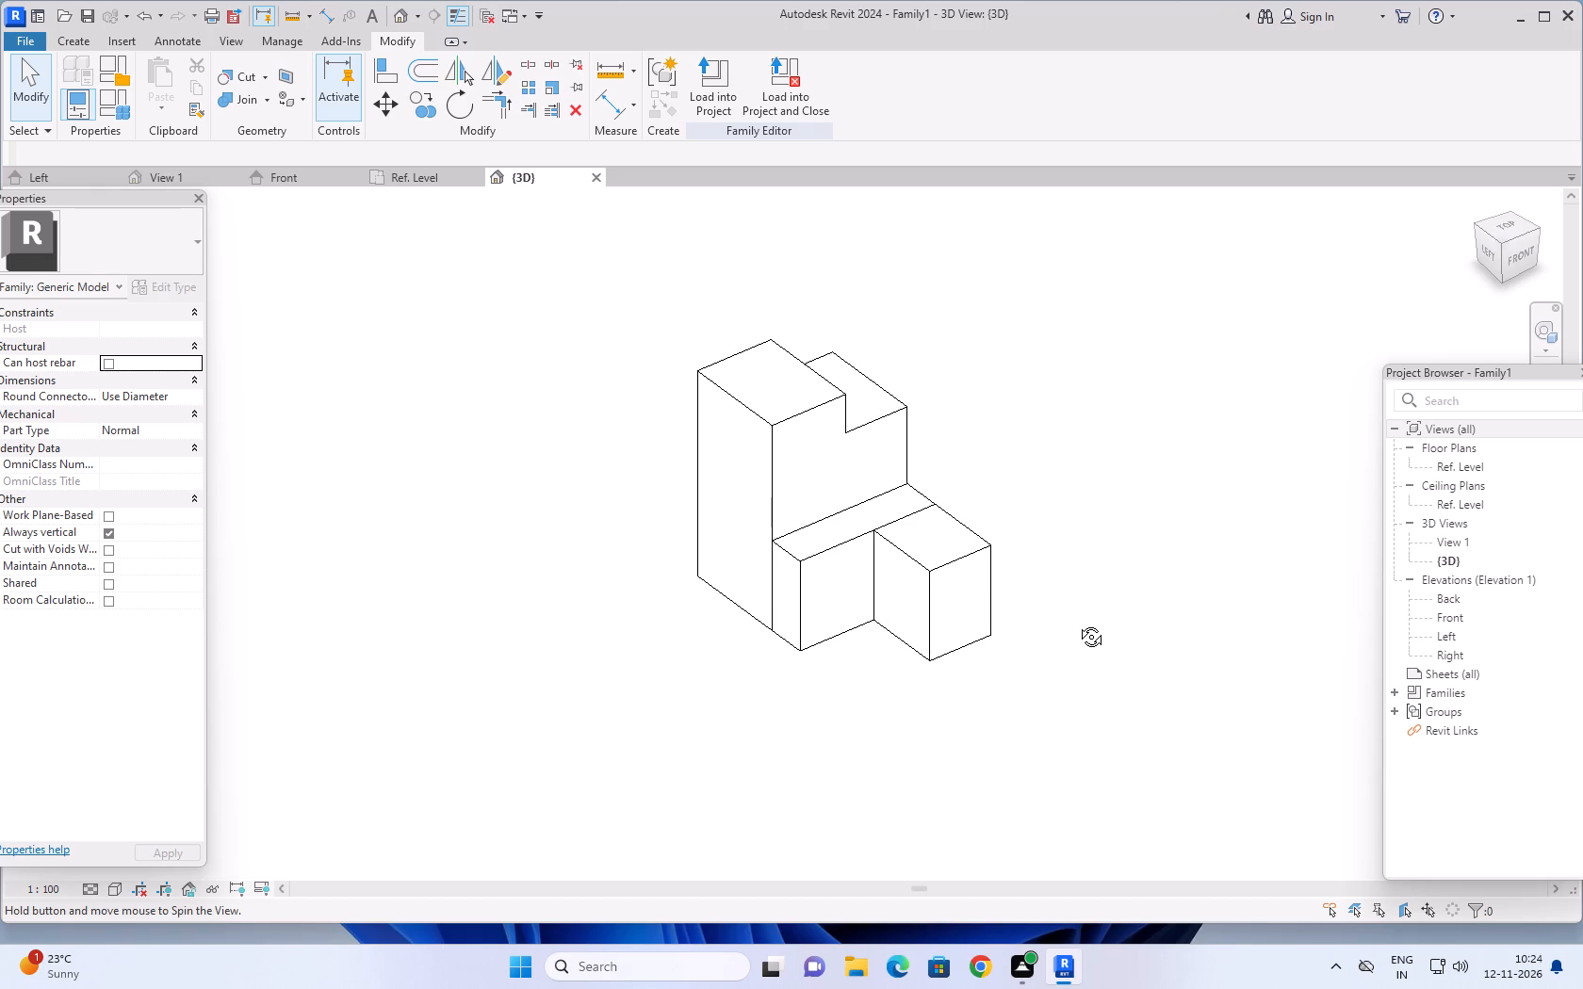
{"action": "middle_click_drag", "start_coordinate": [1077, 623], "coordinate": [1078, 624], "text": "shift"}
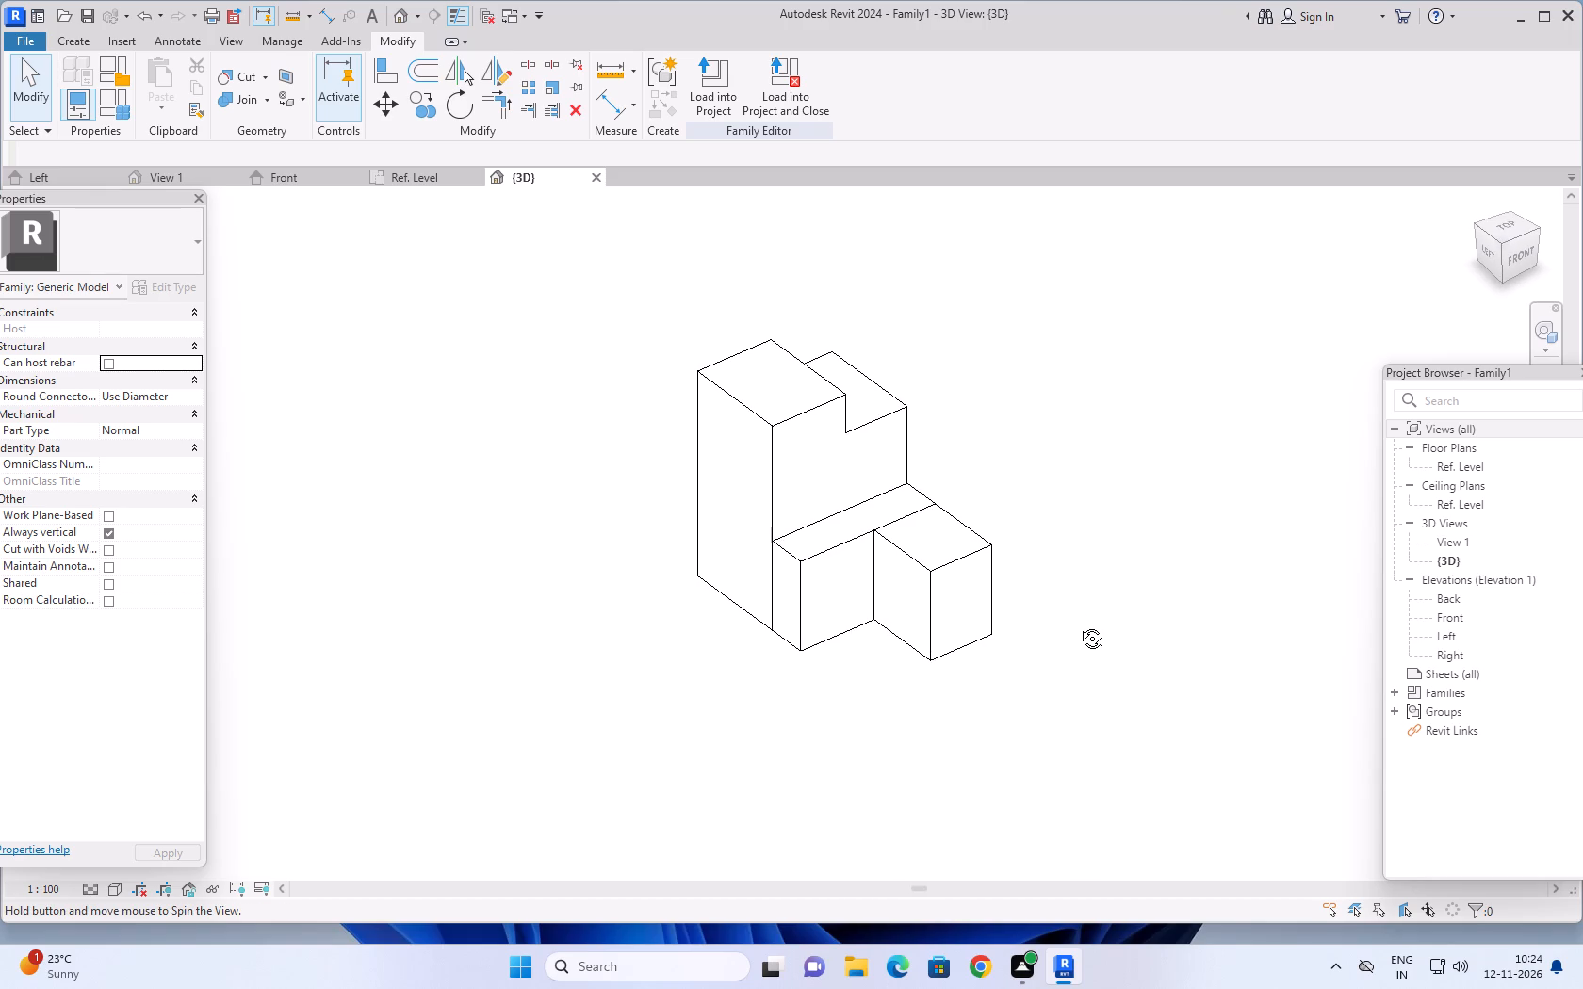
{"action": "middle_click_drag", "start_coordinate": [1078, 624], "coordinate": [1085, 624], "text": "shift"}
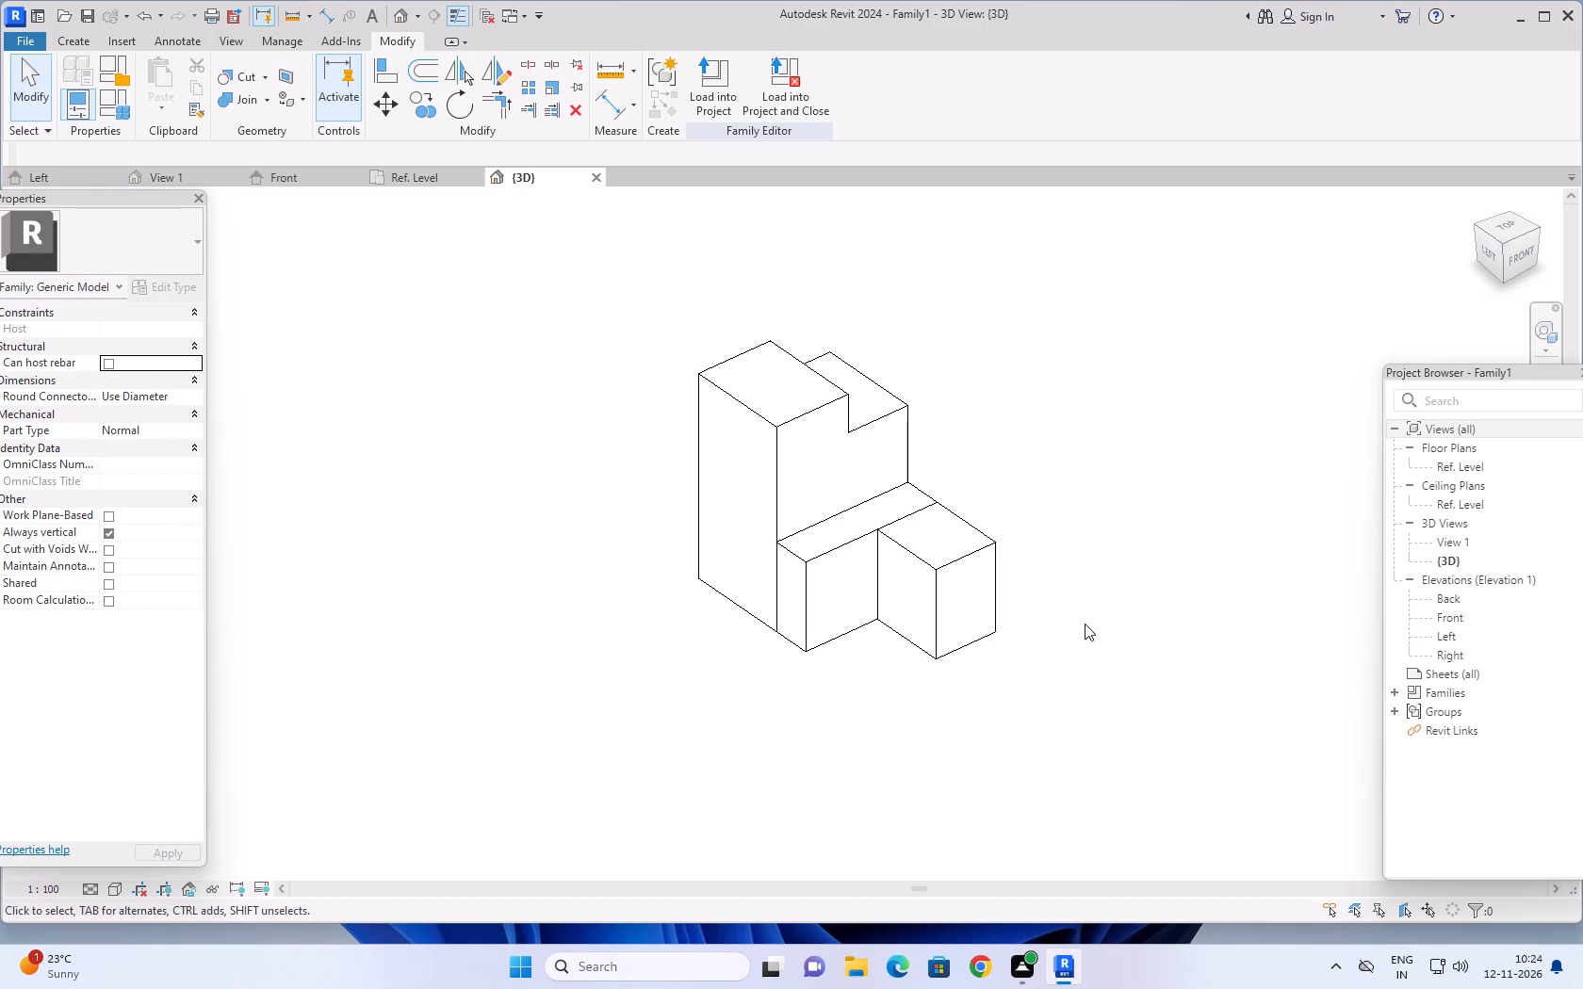
Inspect the stepped block's notched top and front extrusions in the 3D view.
{"action": "middle_click_drag", "start_coordinate": [1101, 543], "coordinate": [1092, 586], "text": "shift"}
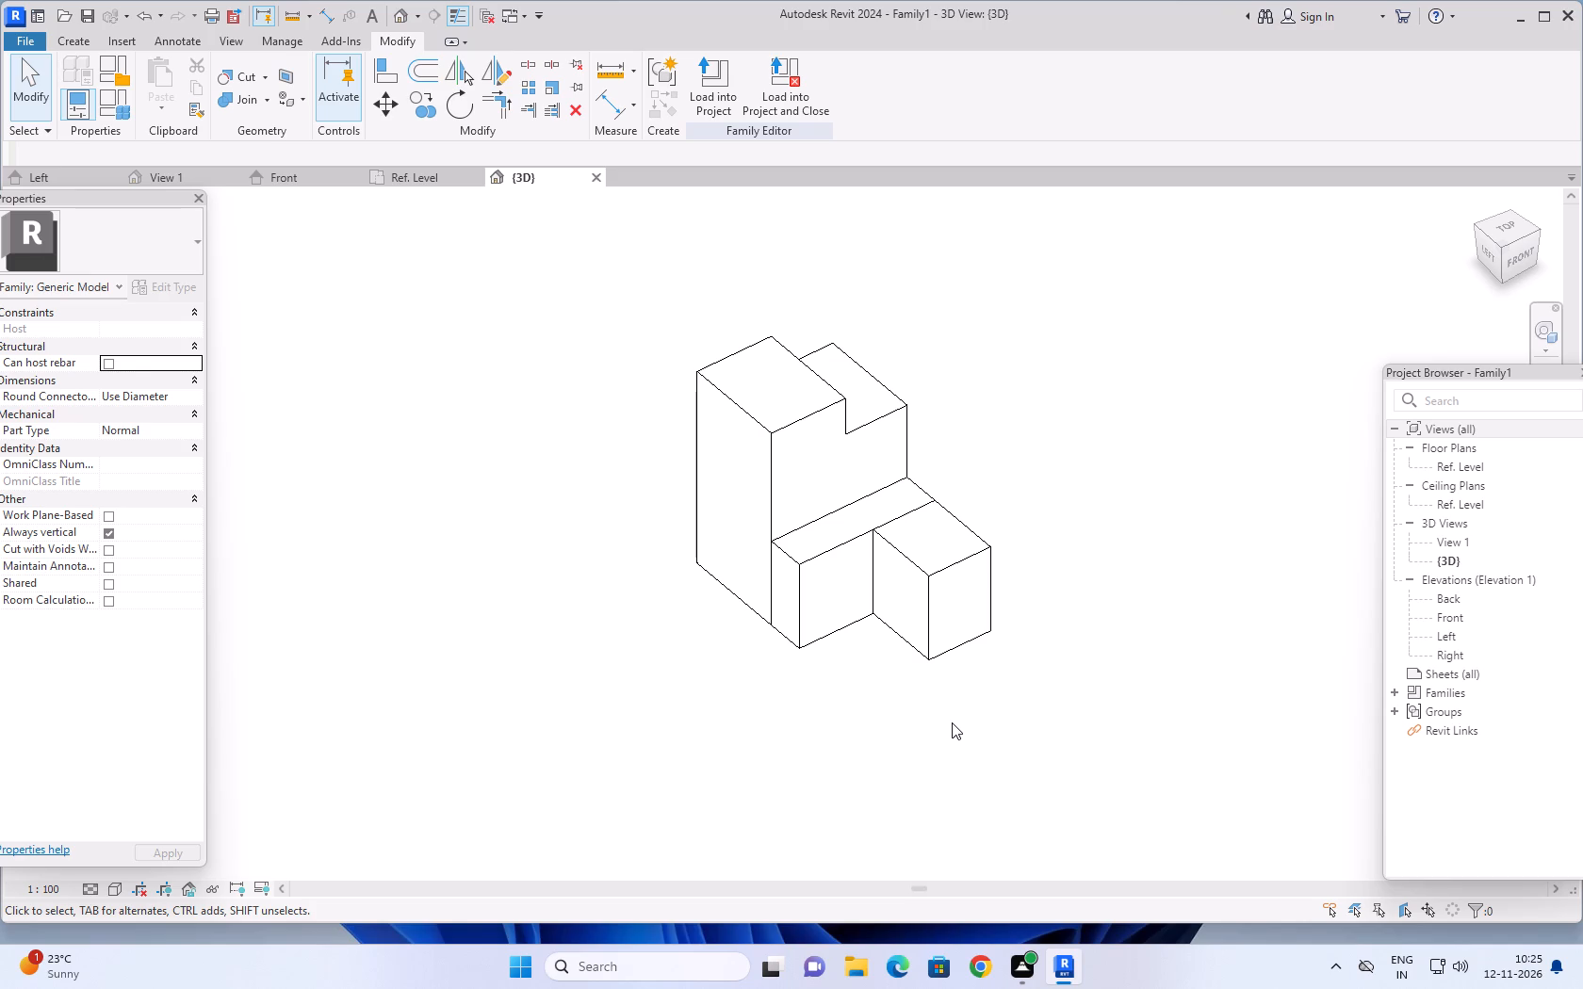
{"action": "scroll", "coordinate": [954, 714], "scroll_direction": "up", "scroll_amount": 1}
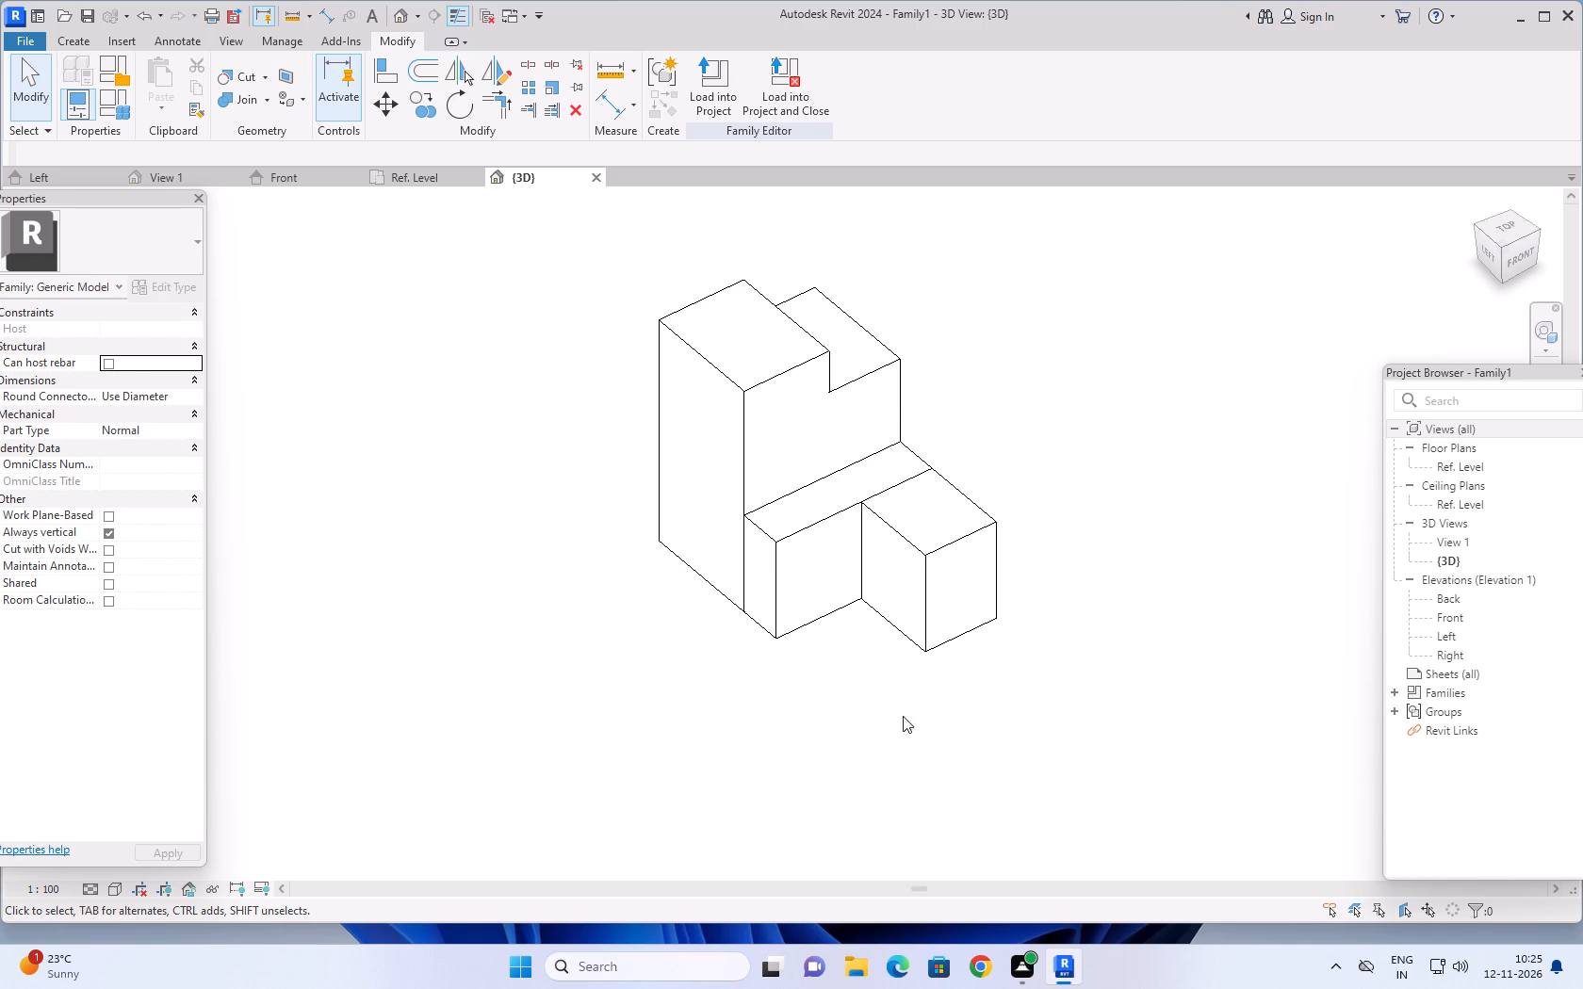
{"action": "middle_click_drag", "start_coordinate": [870, 701], "coordinate": [886, 716]}
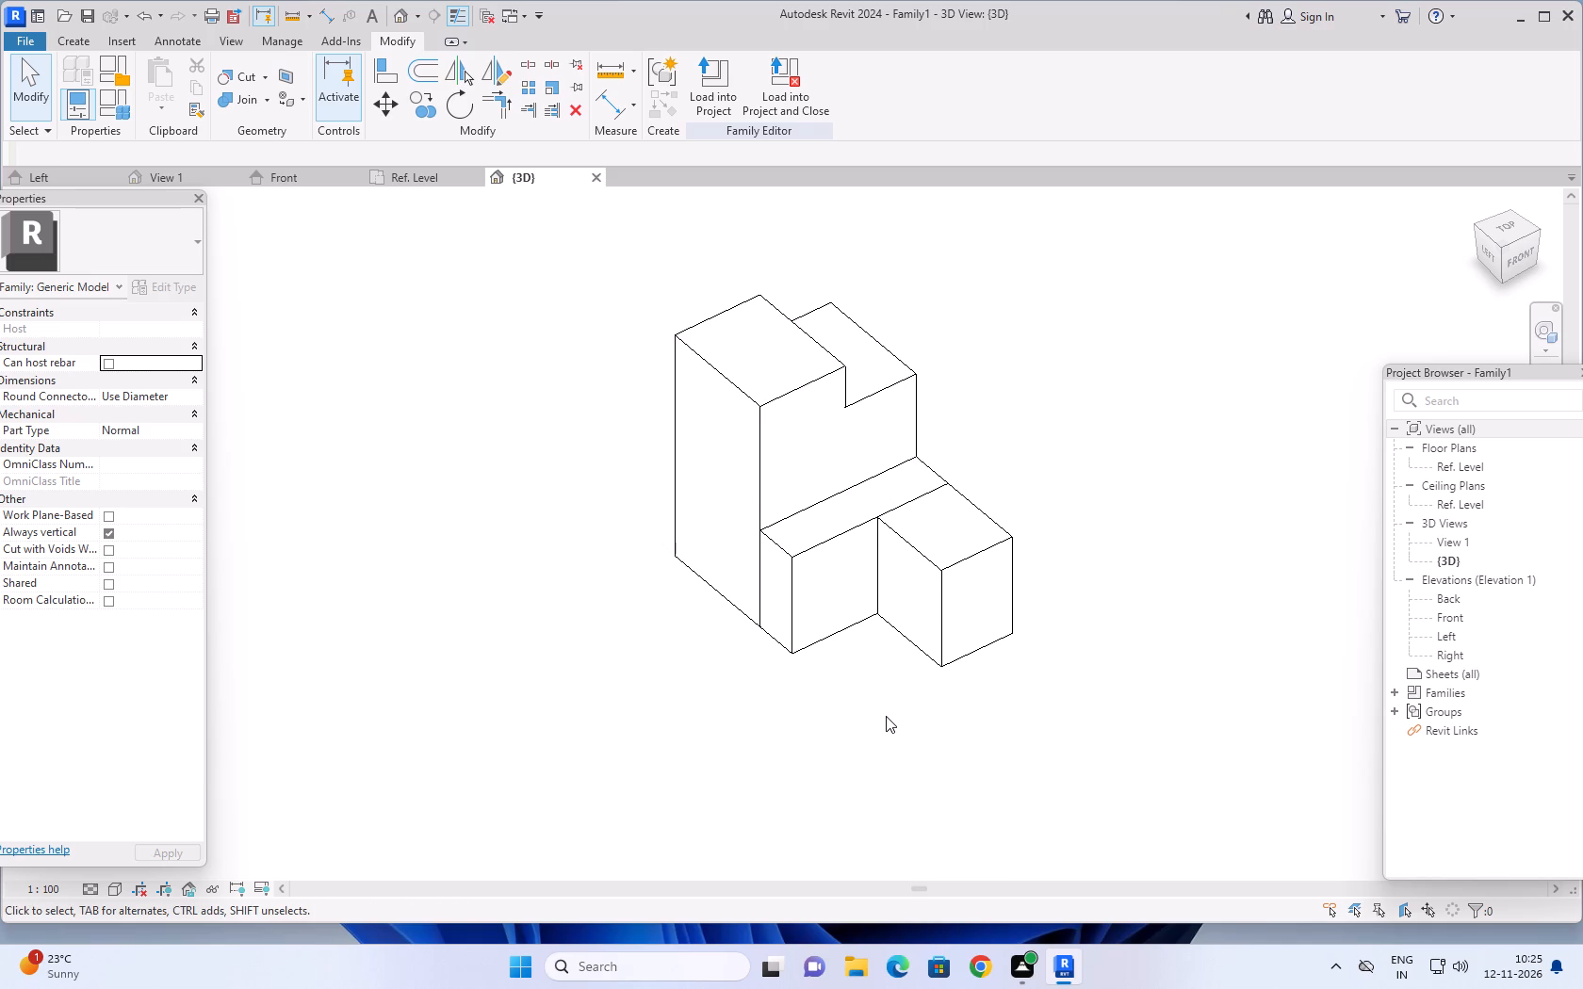
{"action": "scroll", "coordinate": [886, 716], "scroll_direction": "up", "scroll_amount": 1}
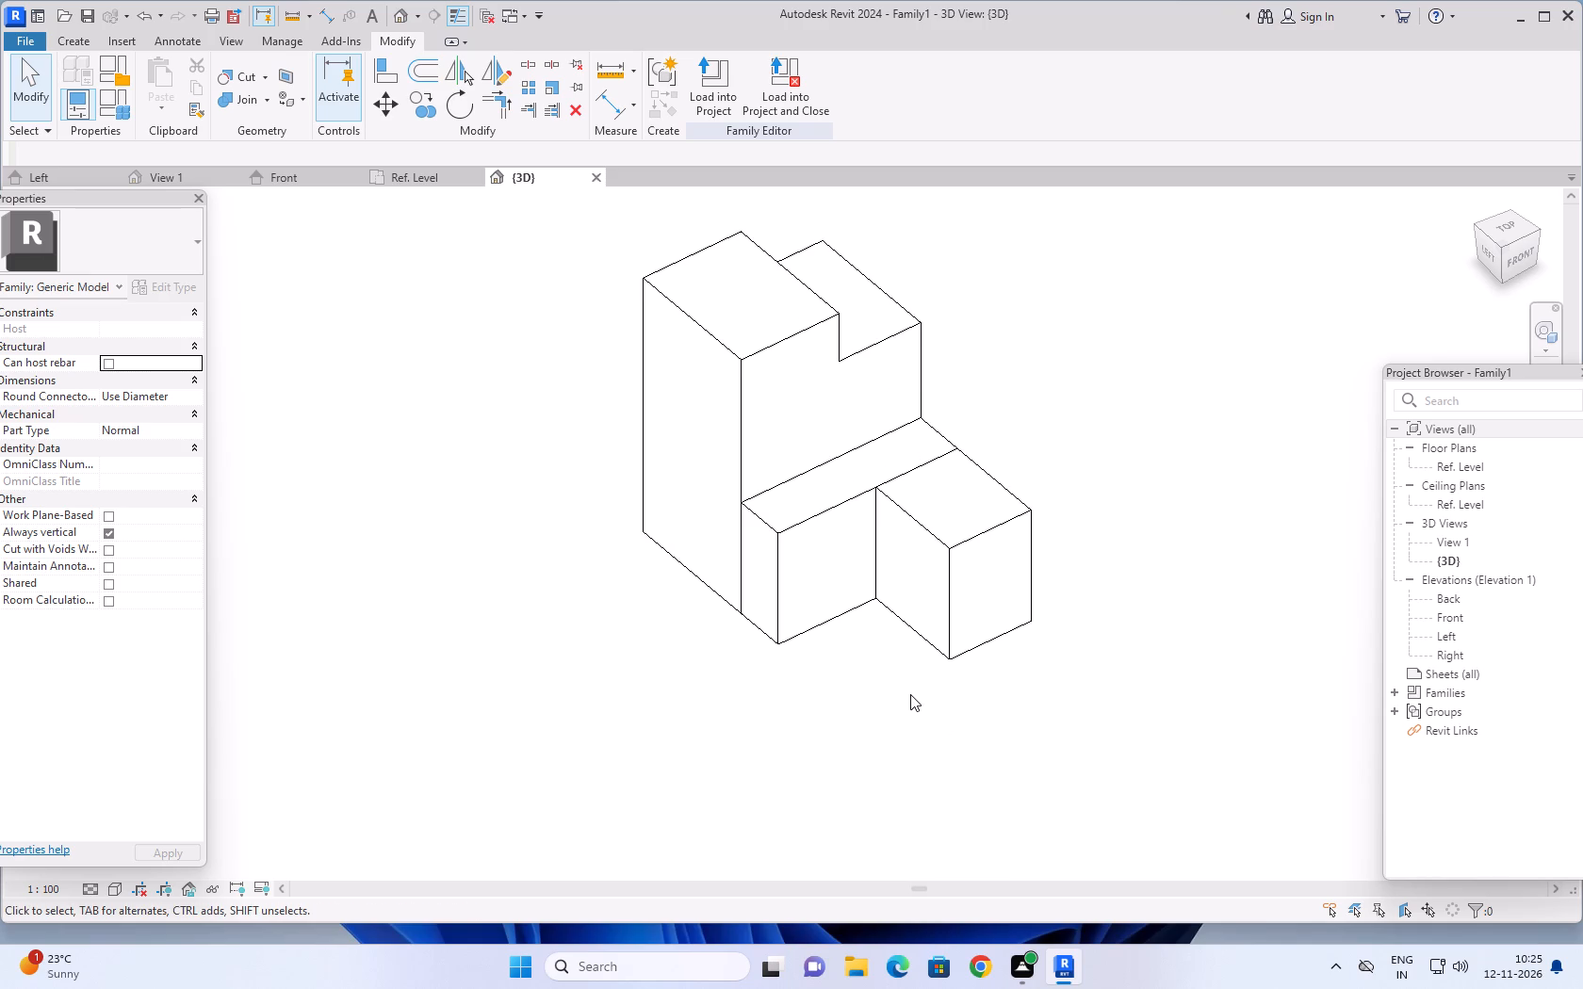
{"action": "middle_click", "coordinate": [910, 694]}
{"action": "scroll", "coordinate": [905, 687], "scroll_direction": "up", "scroll_amount": 1}
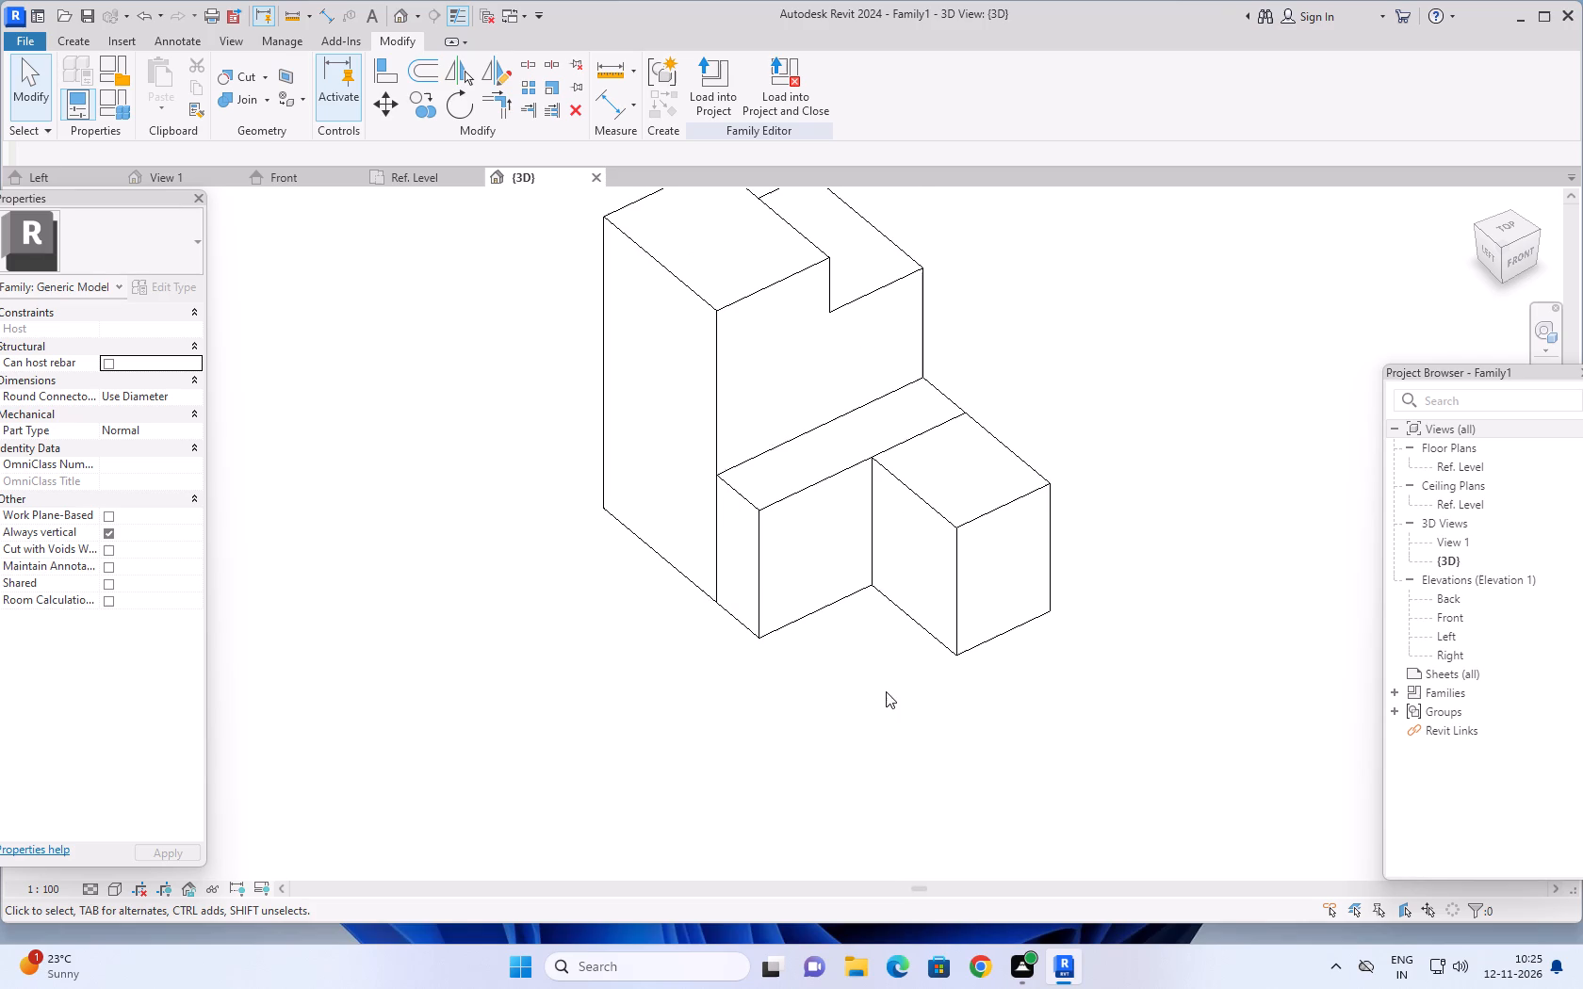
{"action": "scroll", "coordinate": [886, 691], "scroll_direction": "up", "scroll_amount": 1}
{"action": "scroll", "coordinate": [885, 691], "scroll_direction": "down", "scroll_amount": 3}
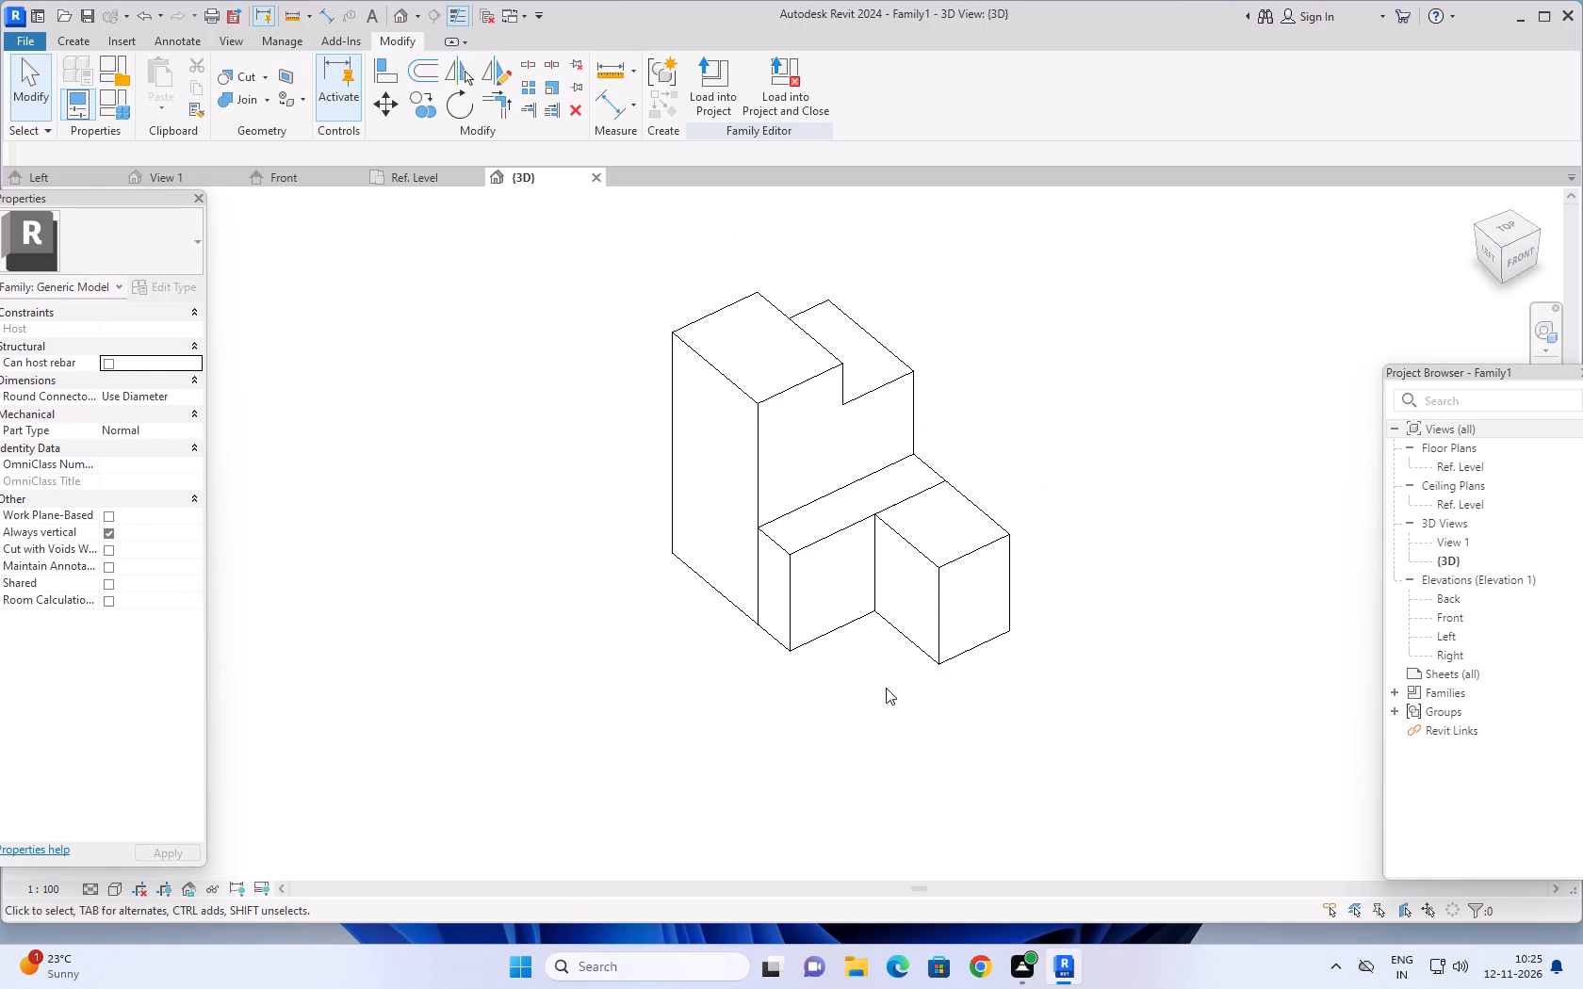
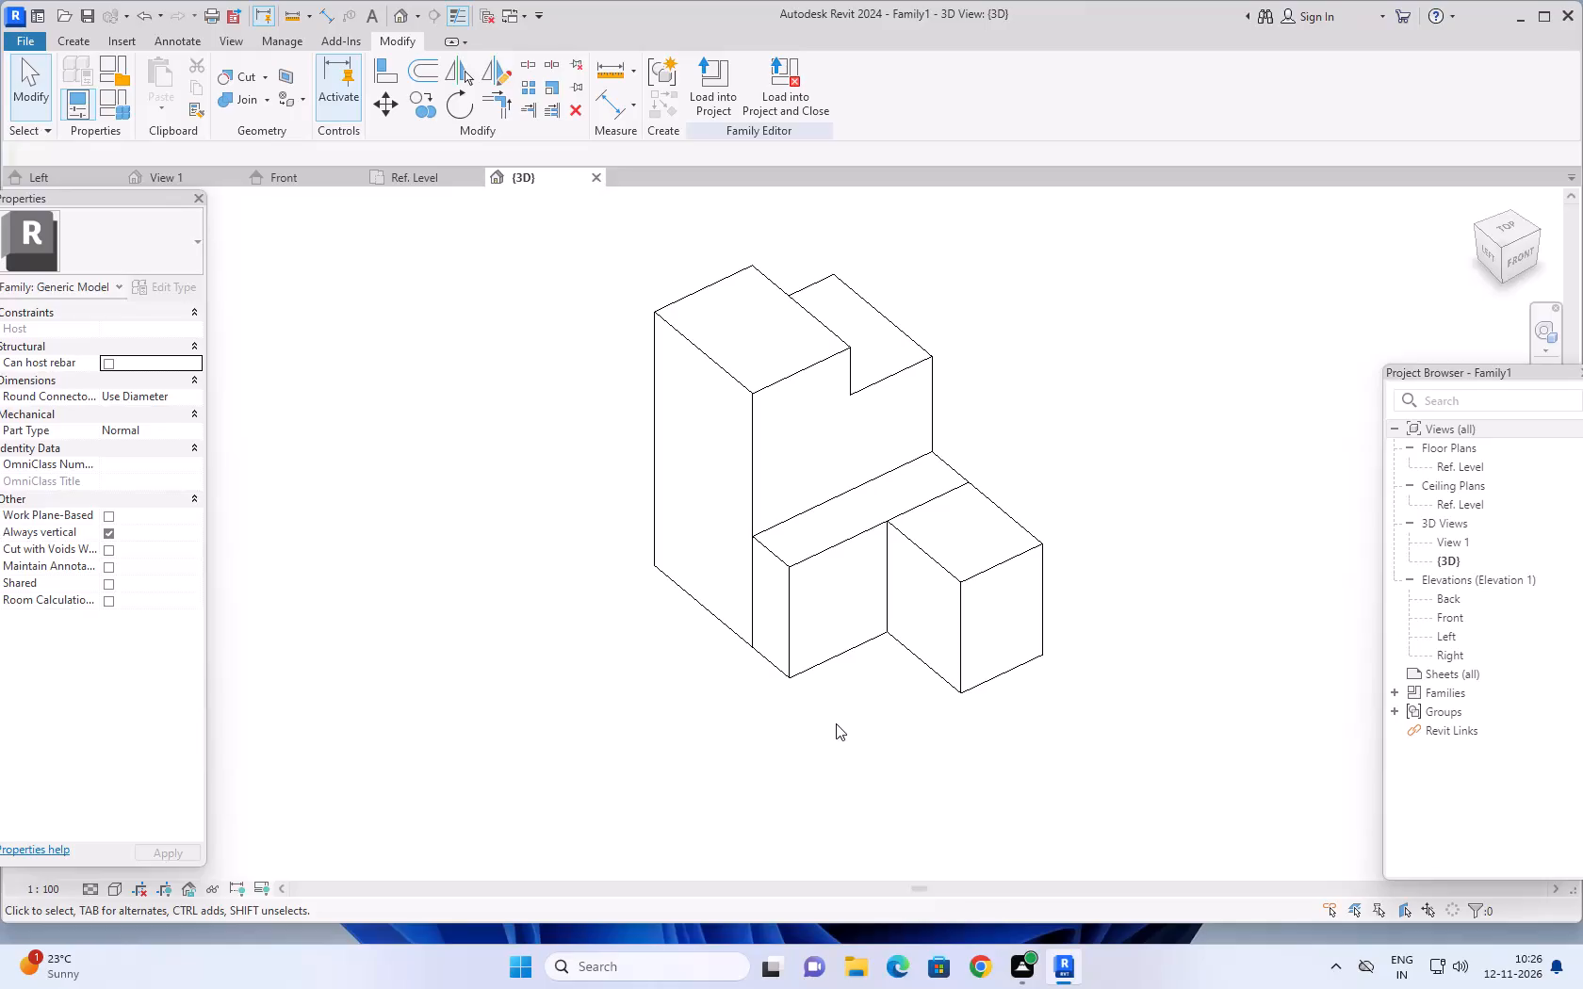
Examine the lower front extrusions and how they meet the notched main block in the 3D view.
{"action": "scroll", "coordinate": [836, 723], "scroll_direction": "up", "scroll_amount": 1}
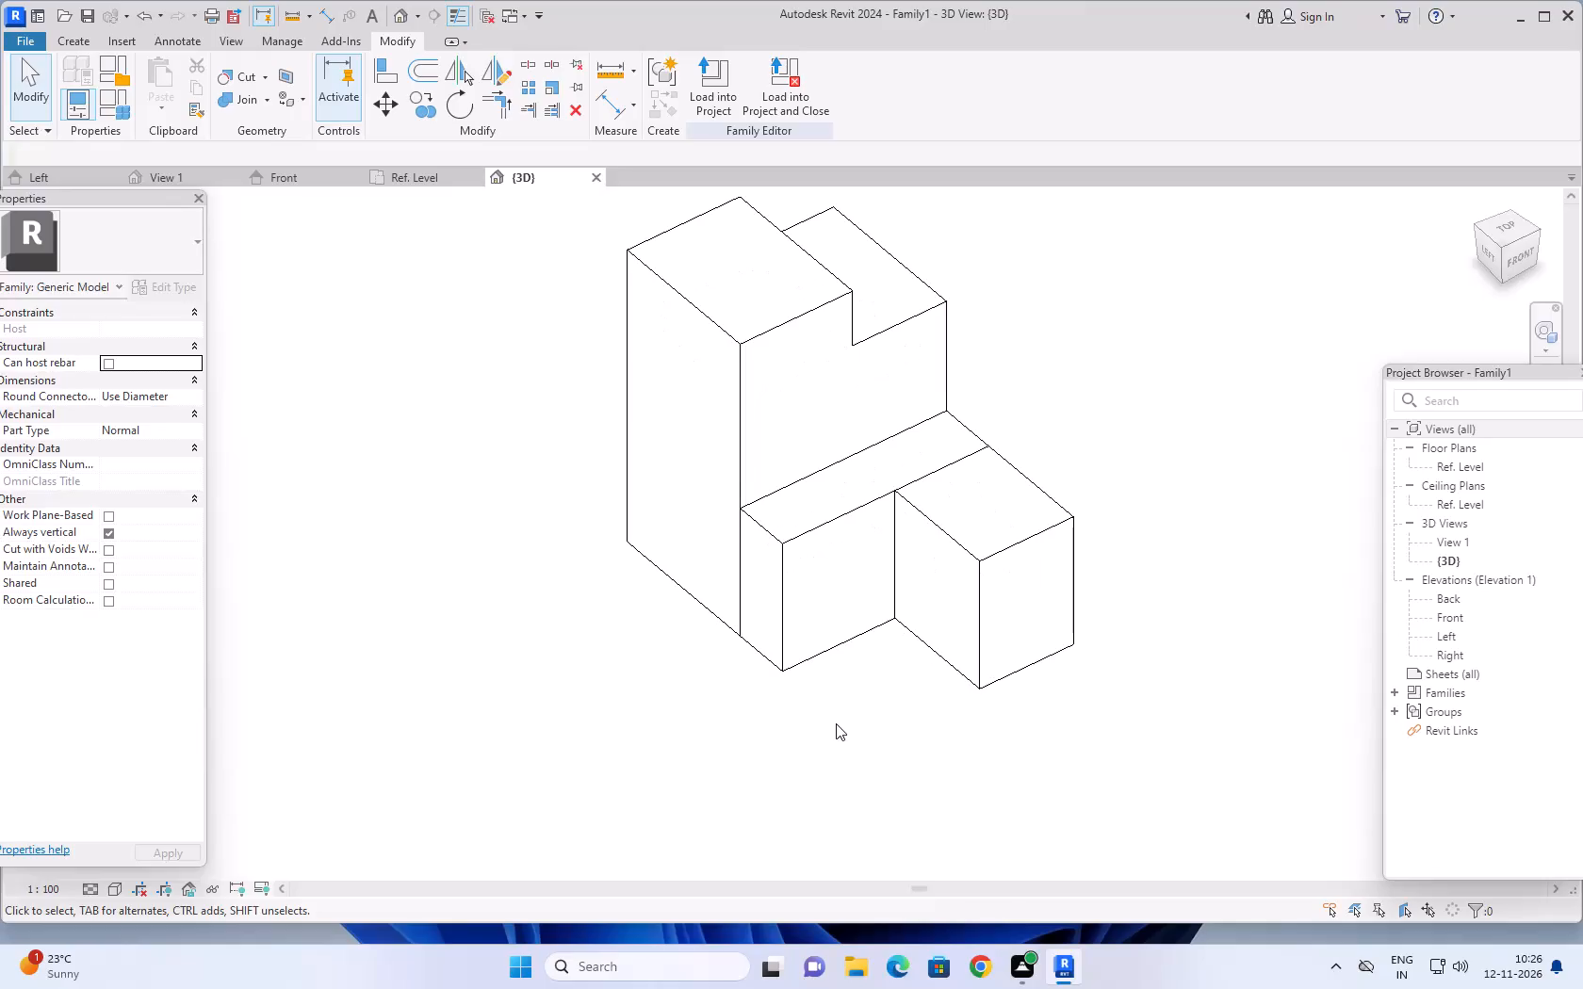
{"action": "middle_click_drag", "start_coordinate": [837, 724], "coordinate": [815, 734]}
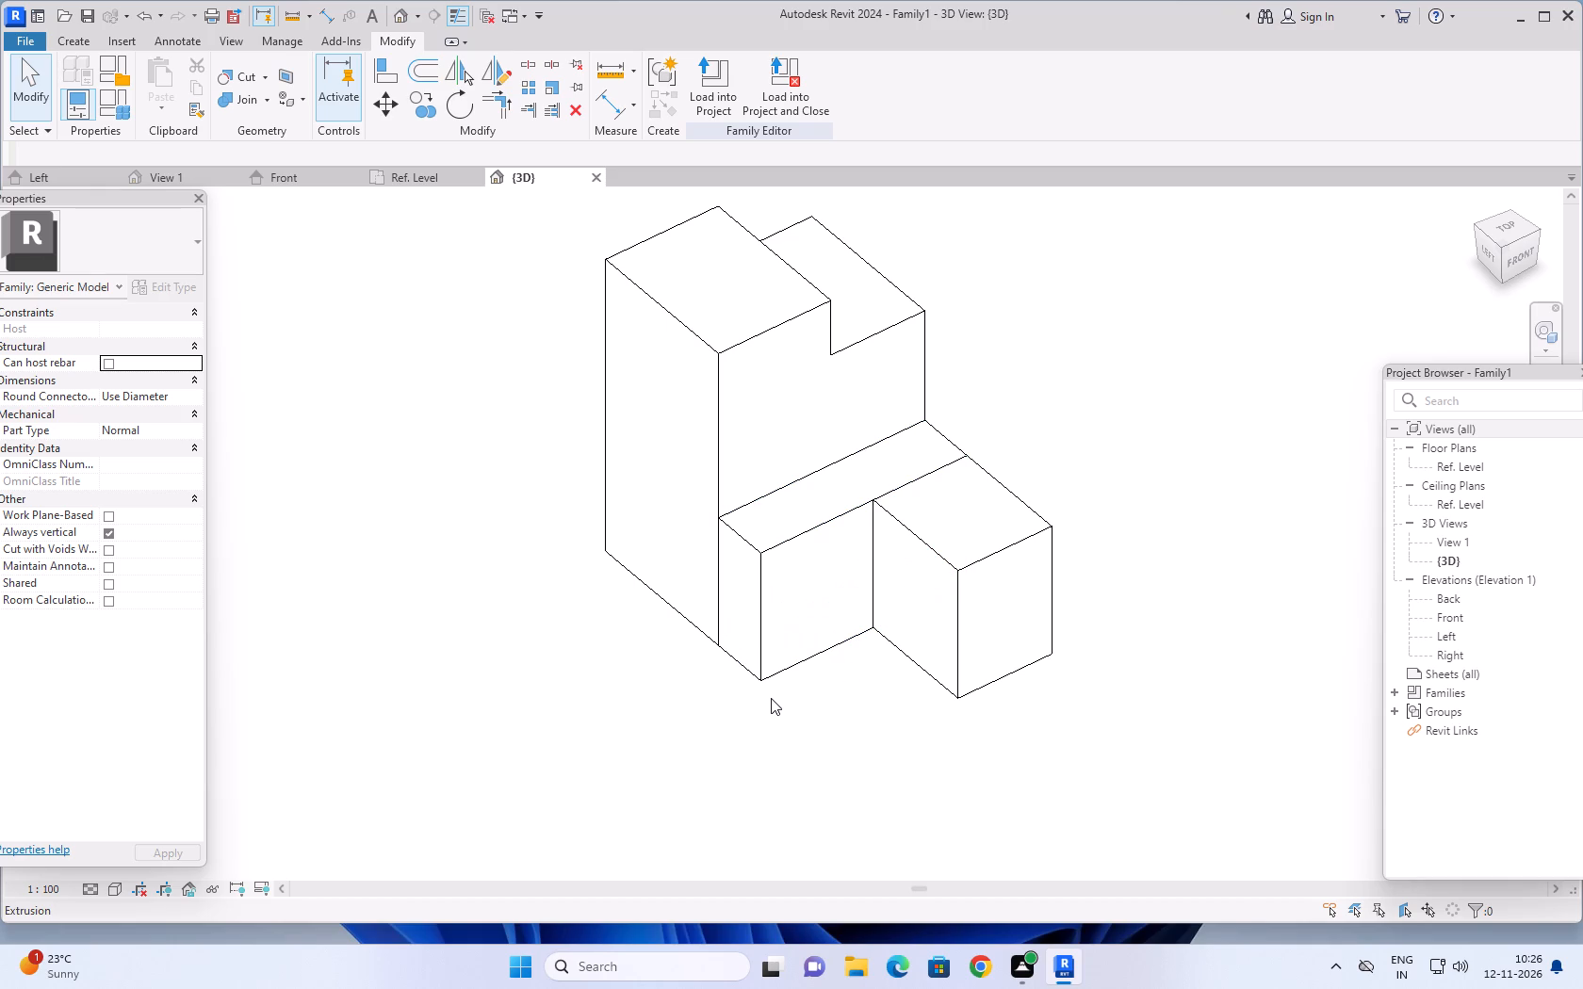
{"action": "scroll", "coordinate": [567, 650], "scroll_direction": "down", "scroll_amount": 1}
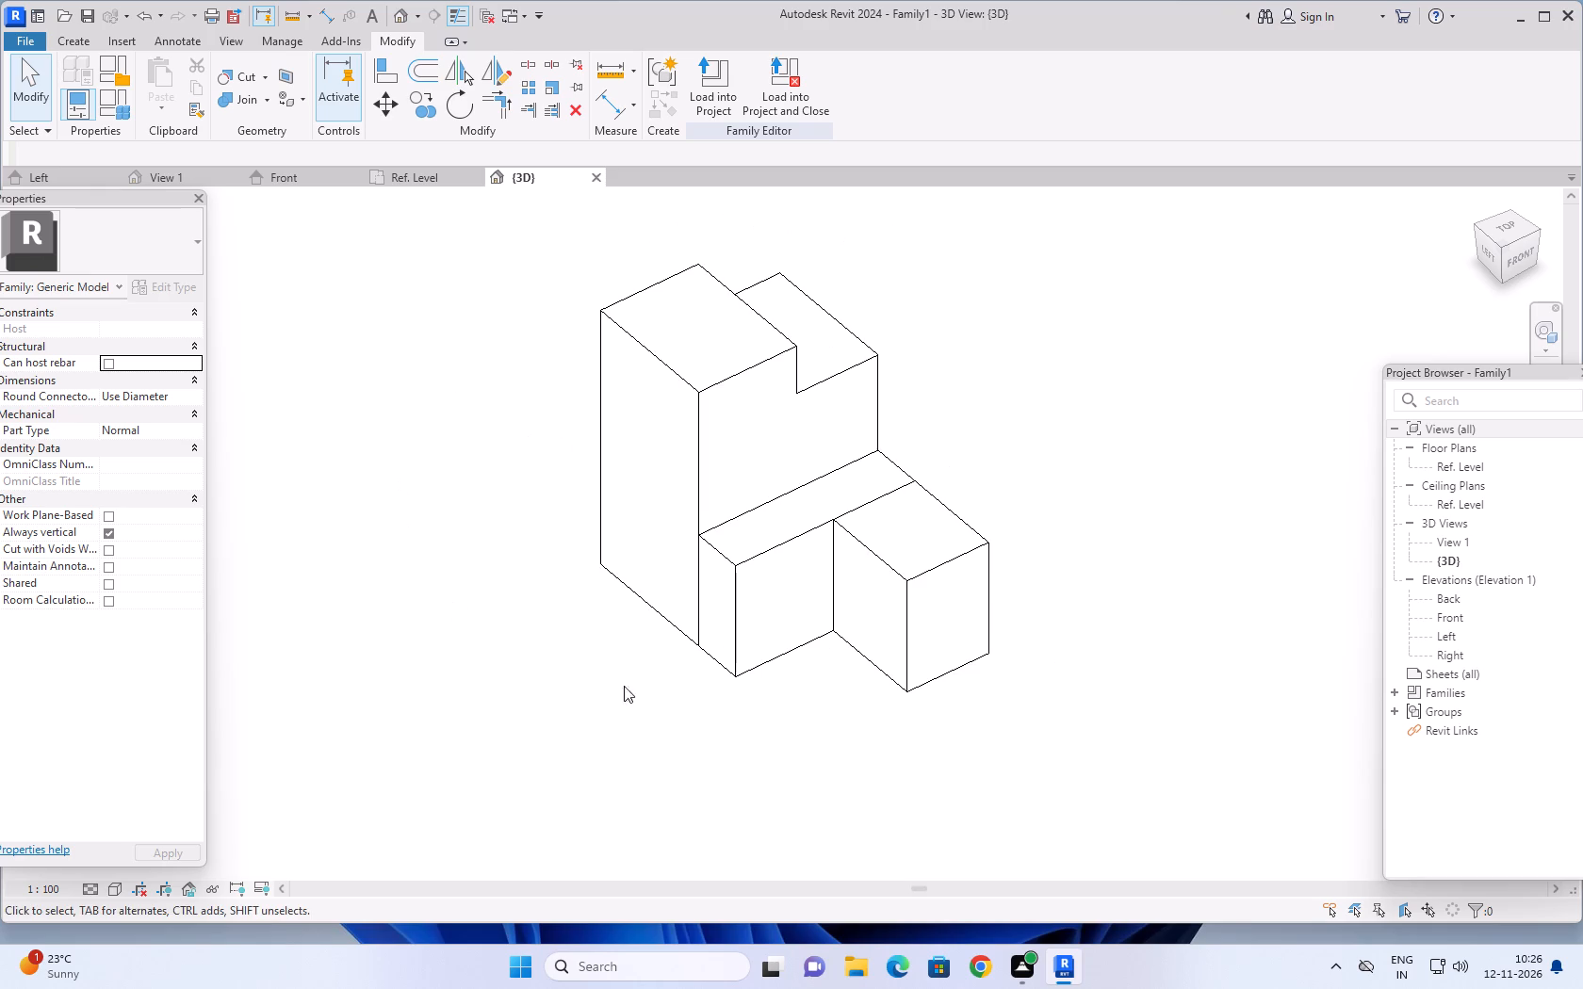
{"action": "middle_click_drag", "start_coordinate": [649, 703], "coordinate": [618, 599]}
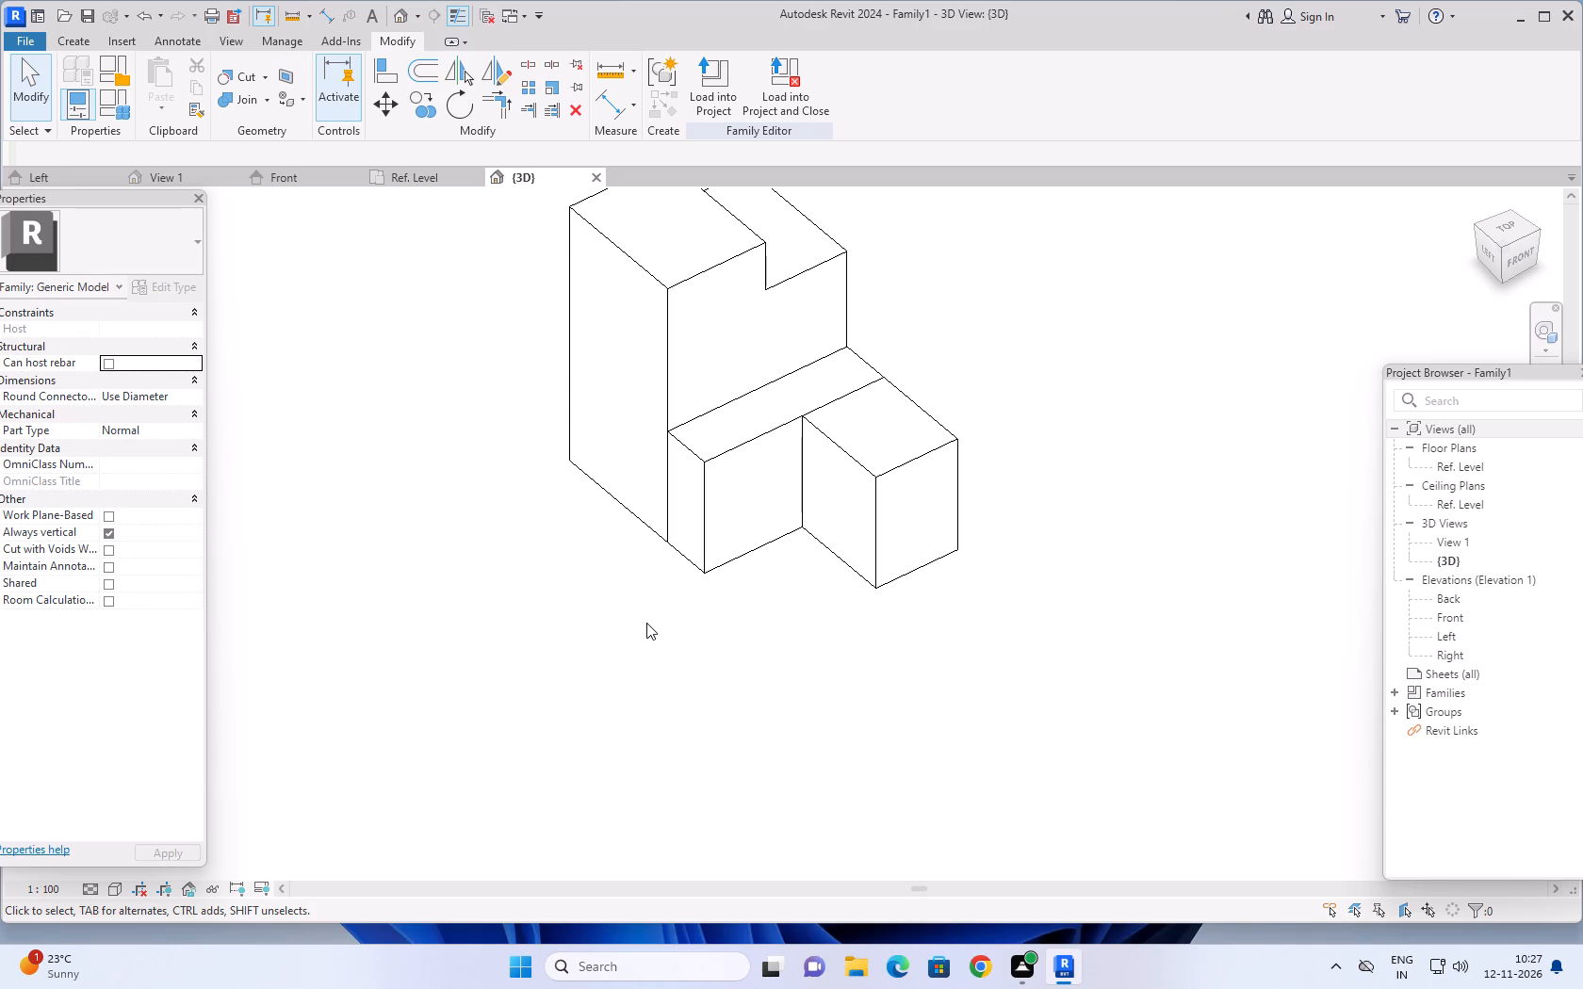
{"action": "scroll", "coordinate": [646, 623], "scroll_direction": "up", "scroll_amount": 2}
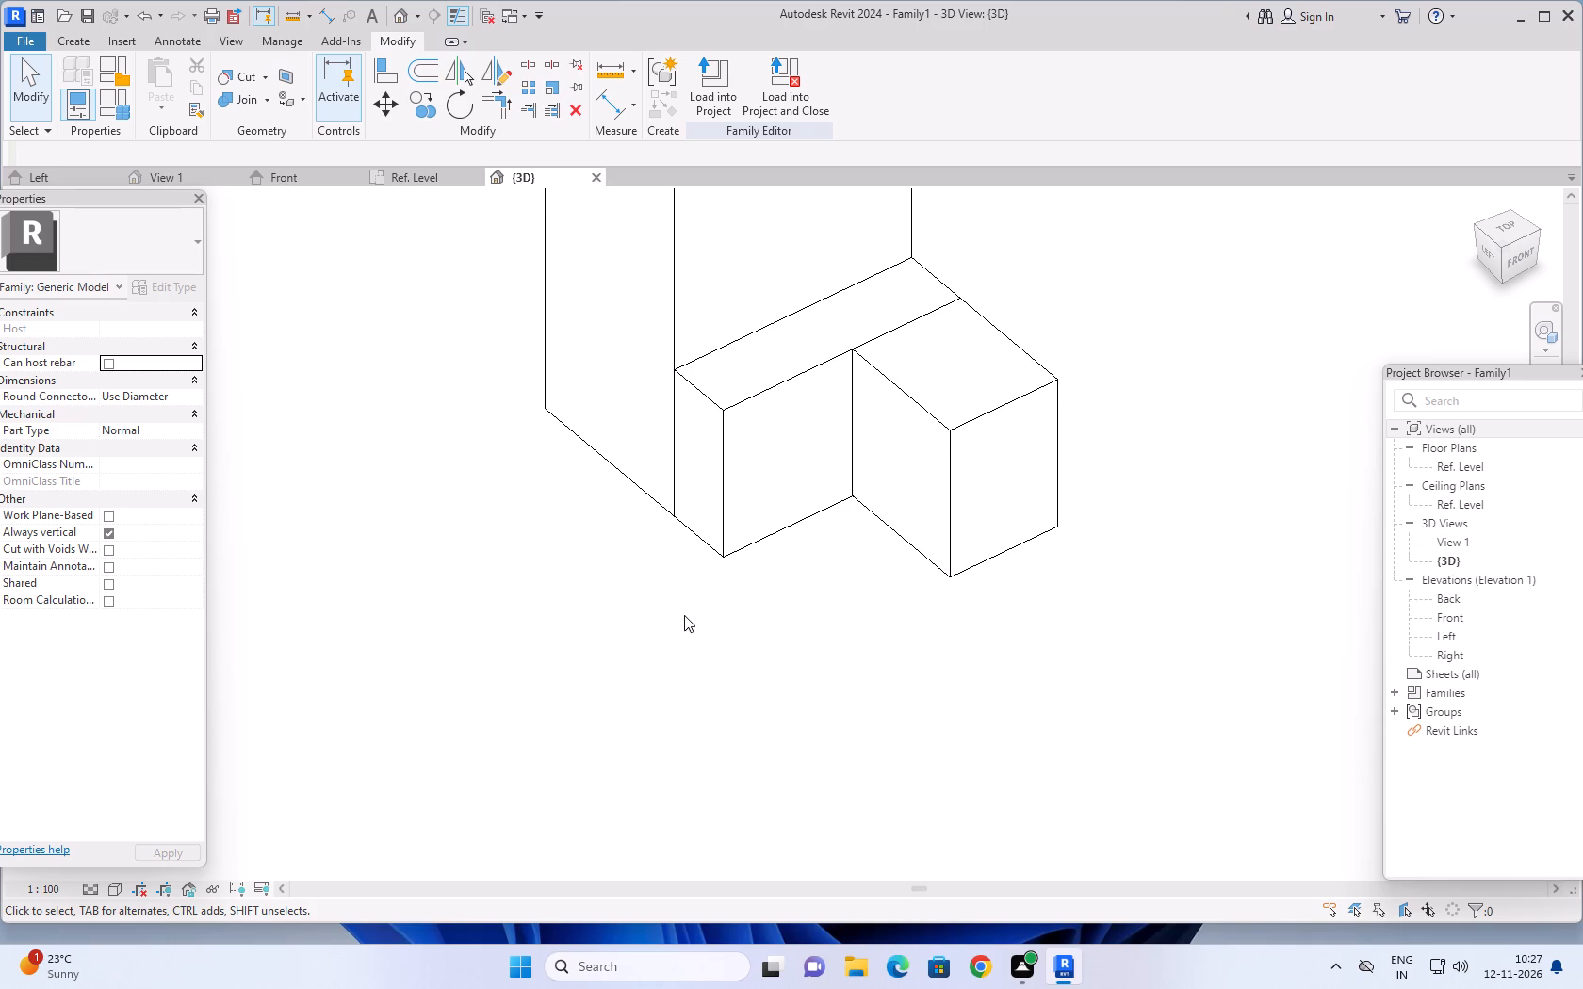
{"action": "middle_click_drag", "start_coordinate": [684, 615], "coordinate": [674, 636]}
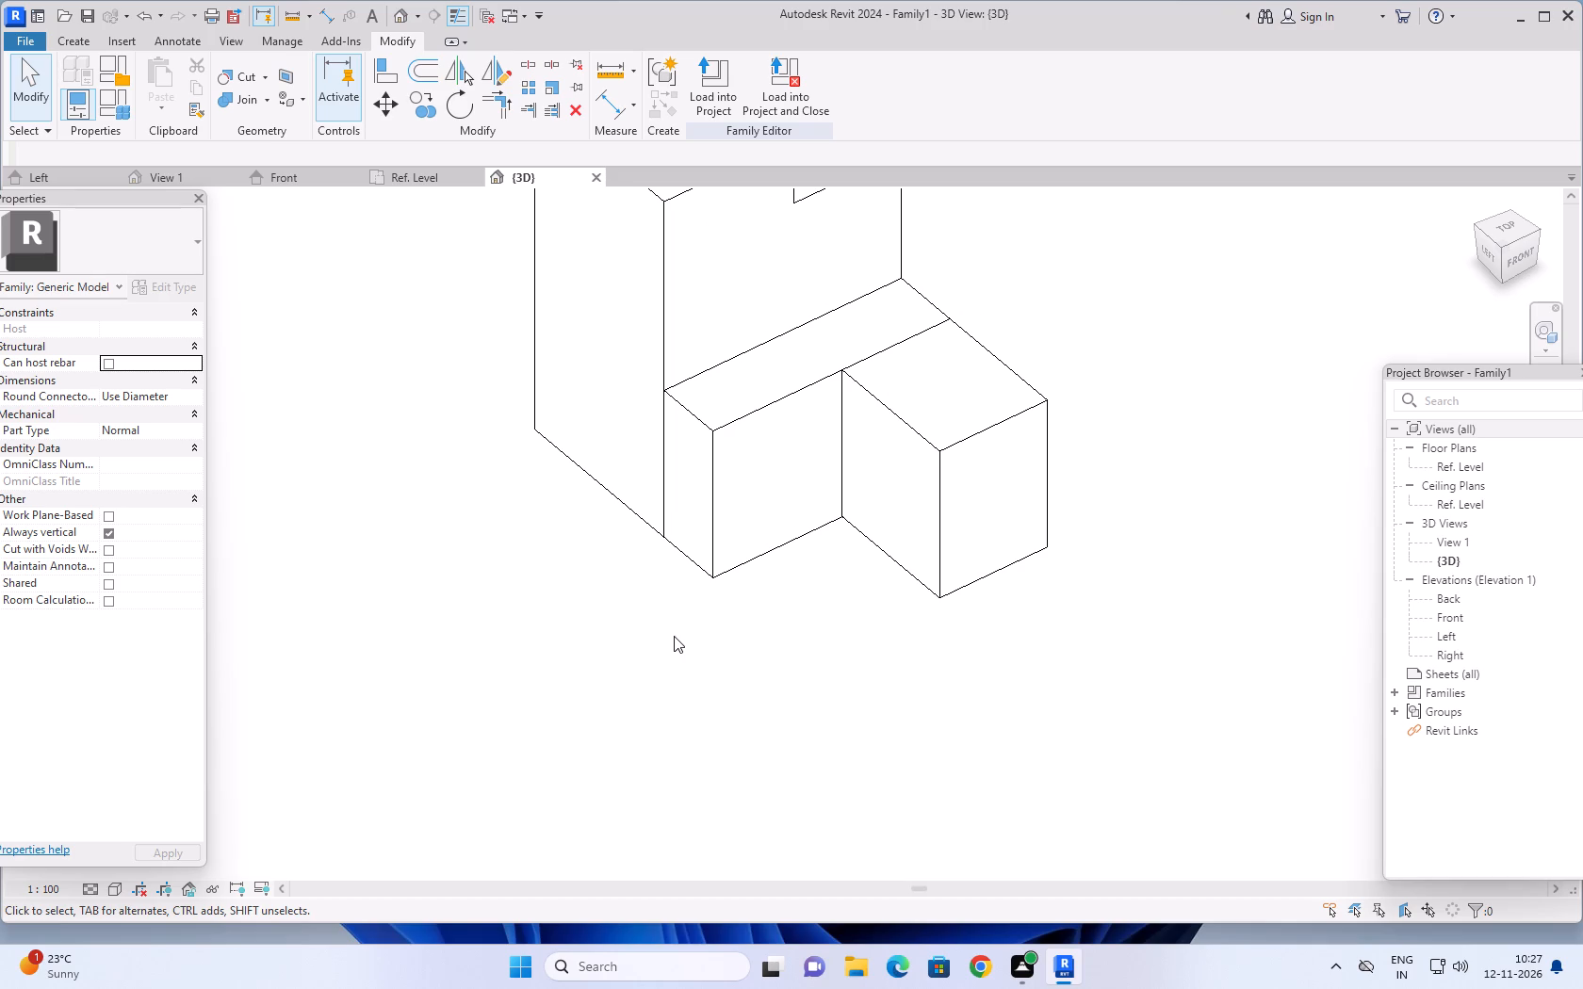
{"action": "scroll", "coordinate": [719, 624], "scroll_direction": "up", "scroll_amount": 1}
{"action": "middle_click_drag", "start_coordinate": [782, 603], "coordinate": [747, 671]}
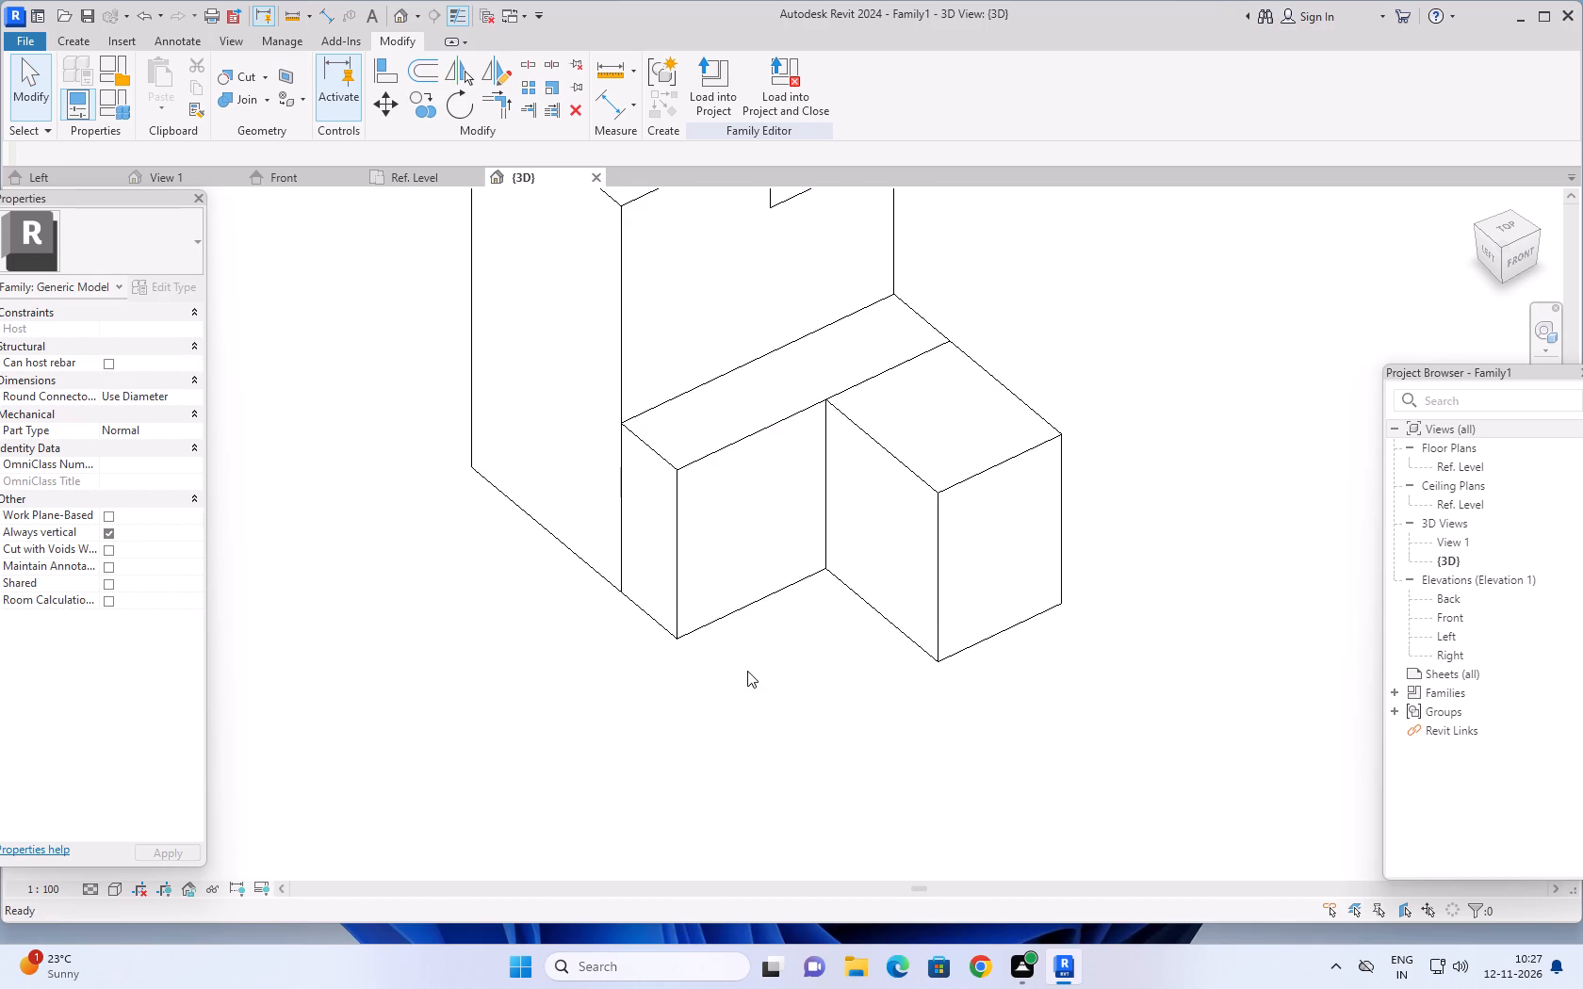
{"action": "scroll", "coordinate": [747, 671], "scroll_direction": "down", "scroll_amount": 2}
{"action": "middle_click_drag", "start_coordinate": [764, 674], "coordinate": [731, 694]}
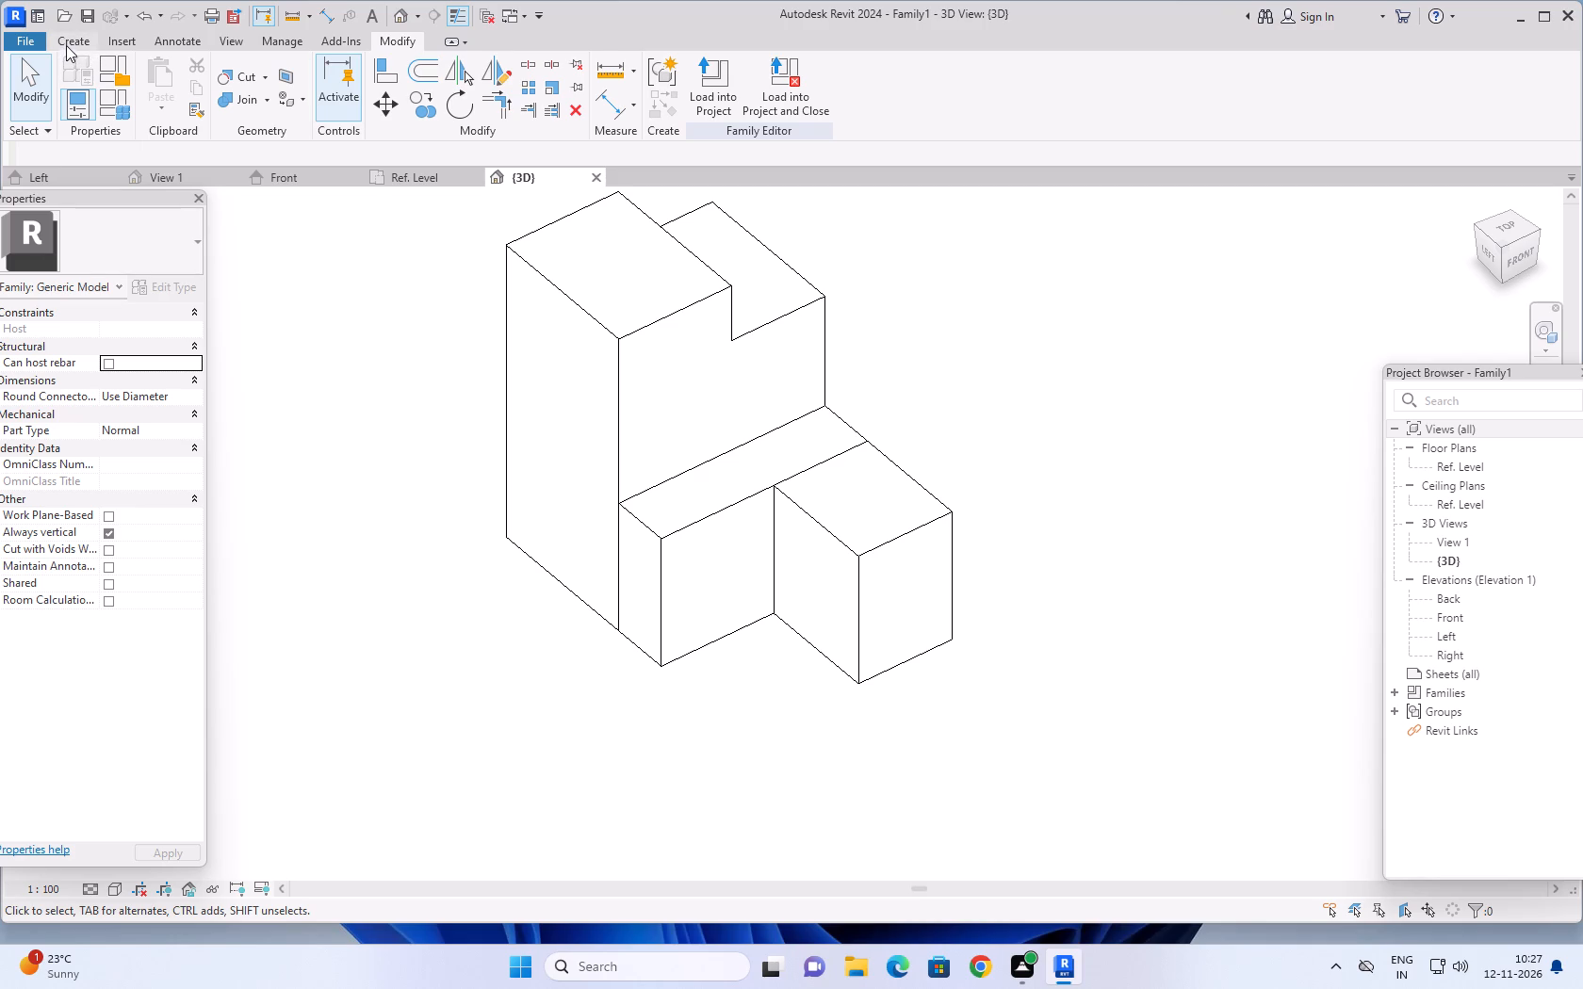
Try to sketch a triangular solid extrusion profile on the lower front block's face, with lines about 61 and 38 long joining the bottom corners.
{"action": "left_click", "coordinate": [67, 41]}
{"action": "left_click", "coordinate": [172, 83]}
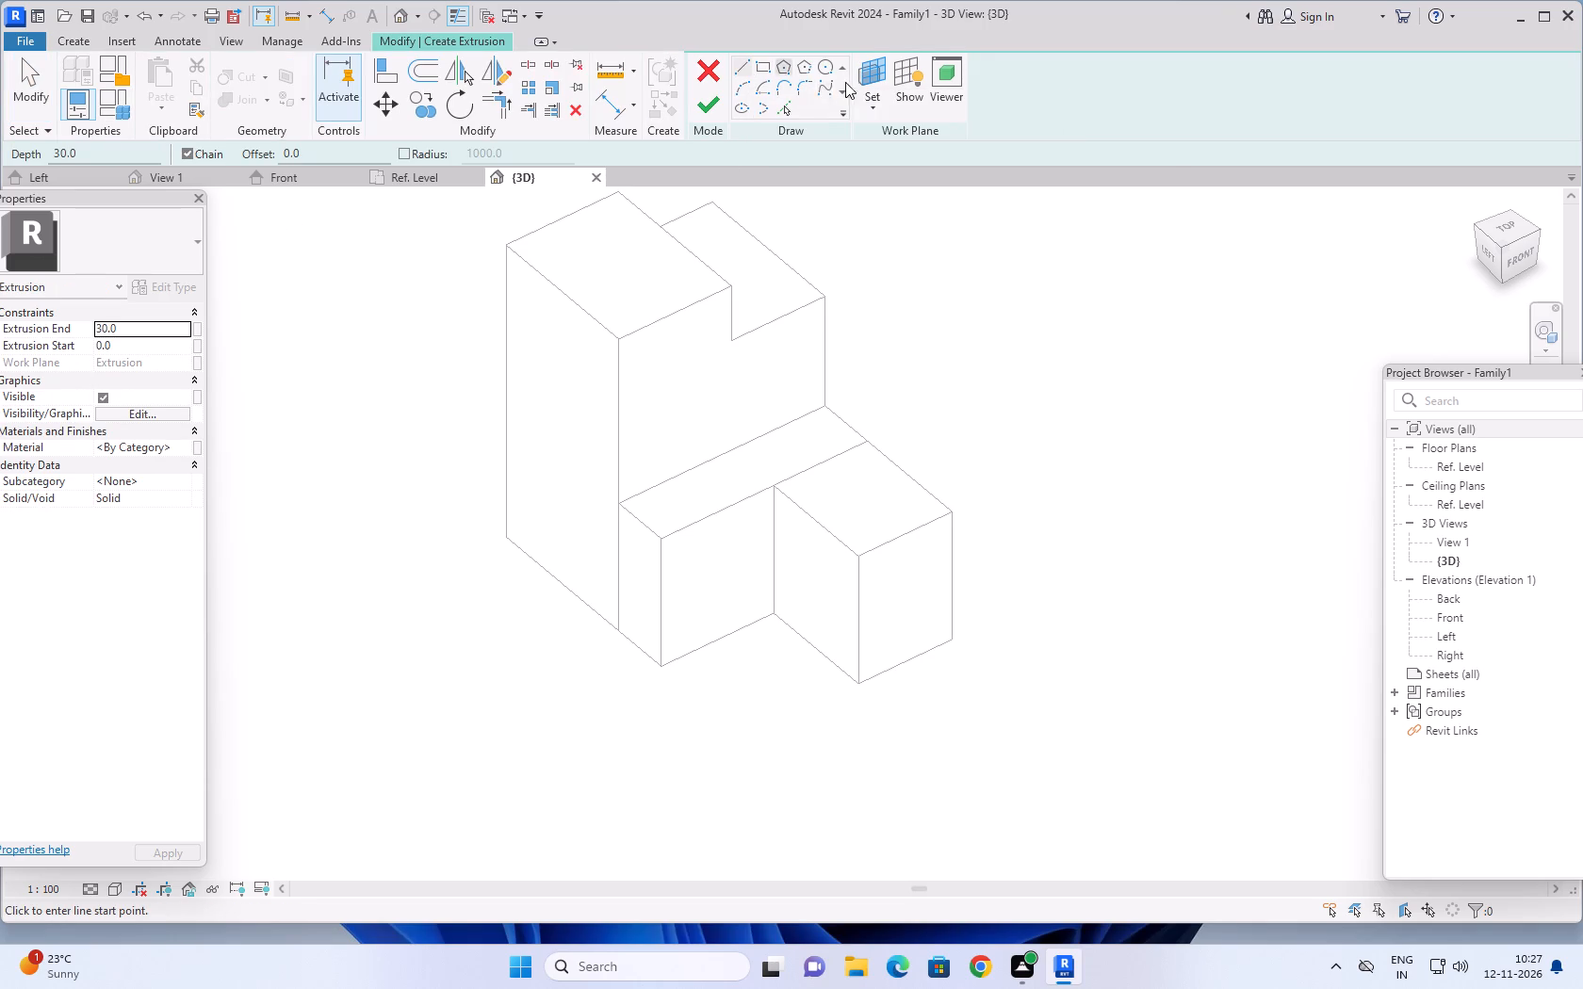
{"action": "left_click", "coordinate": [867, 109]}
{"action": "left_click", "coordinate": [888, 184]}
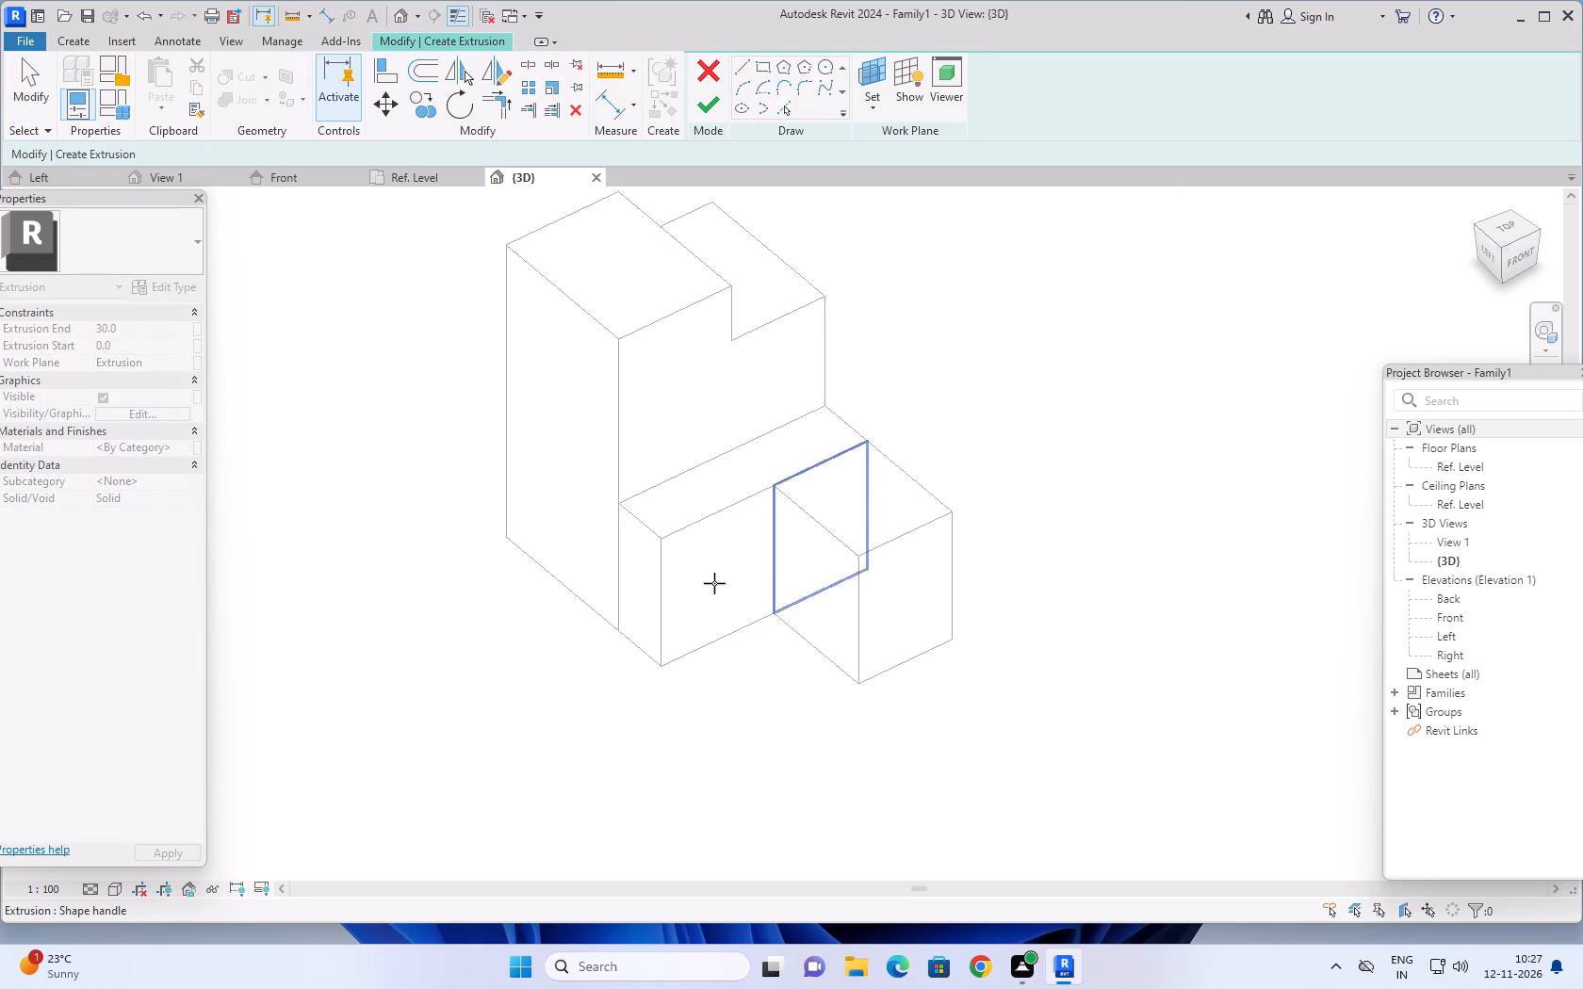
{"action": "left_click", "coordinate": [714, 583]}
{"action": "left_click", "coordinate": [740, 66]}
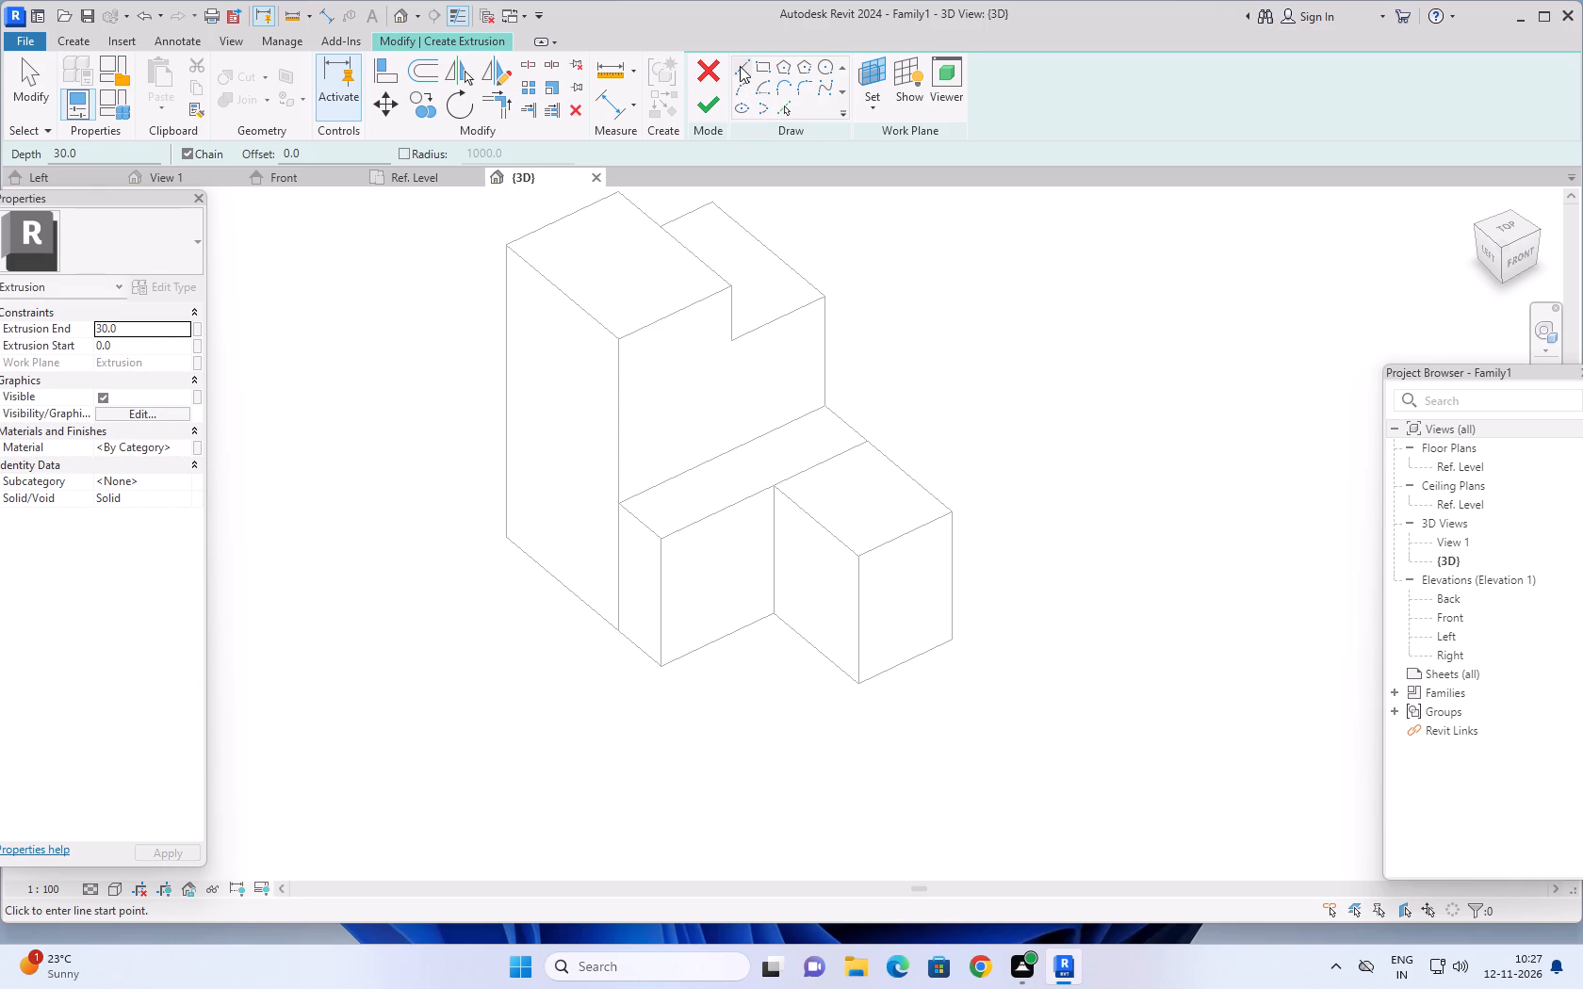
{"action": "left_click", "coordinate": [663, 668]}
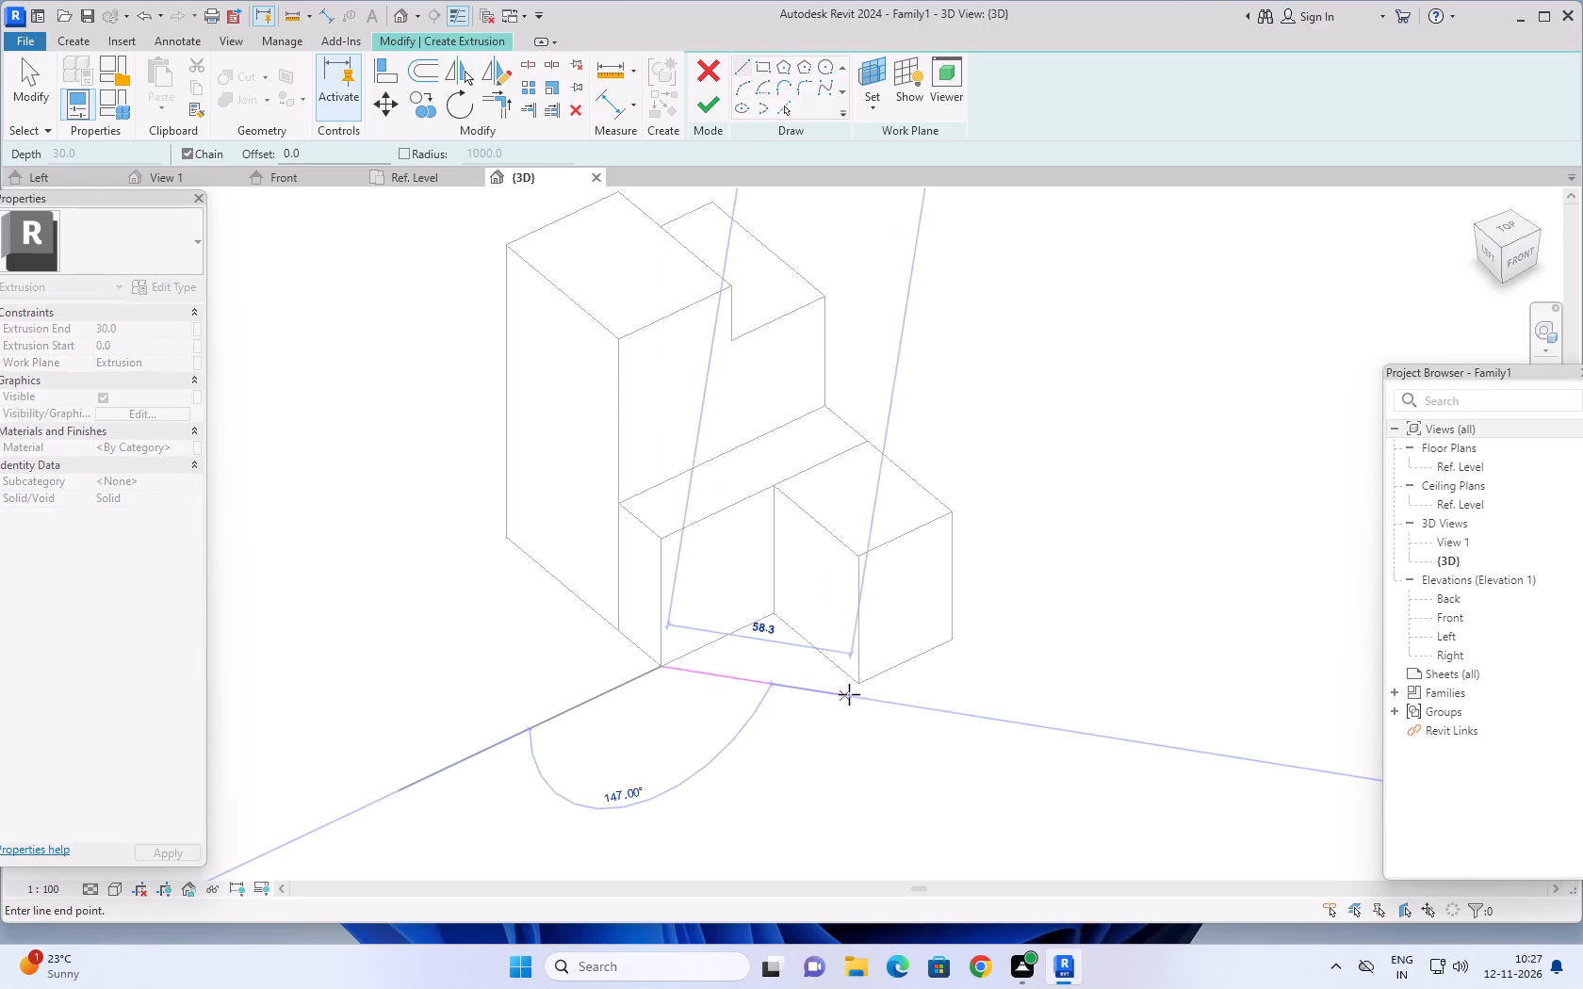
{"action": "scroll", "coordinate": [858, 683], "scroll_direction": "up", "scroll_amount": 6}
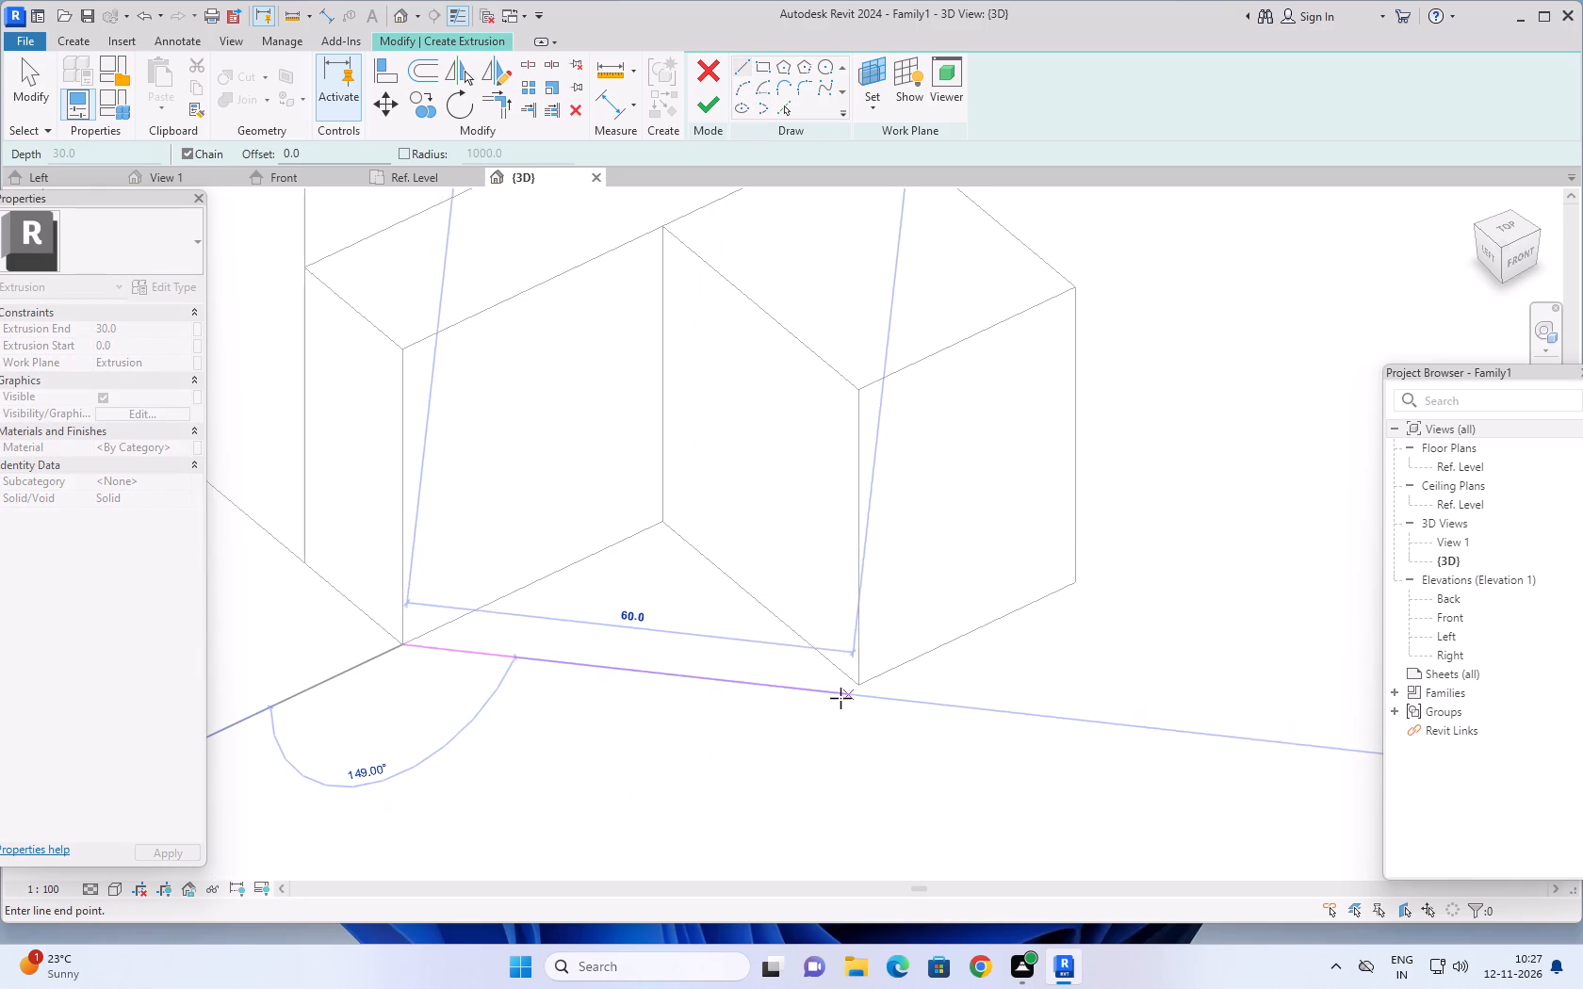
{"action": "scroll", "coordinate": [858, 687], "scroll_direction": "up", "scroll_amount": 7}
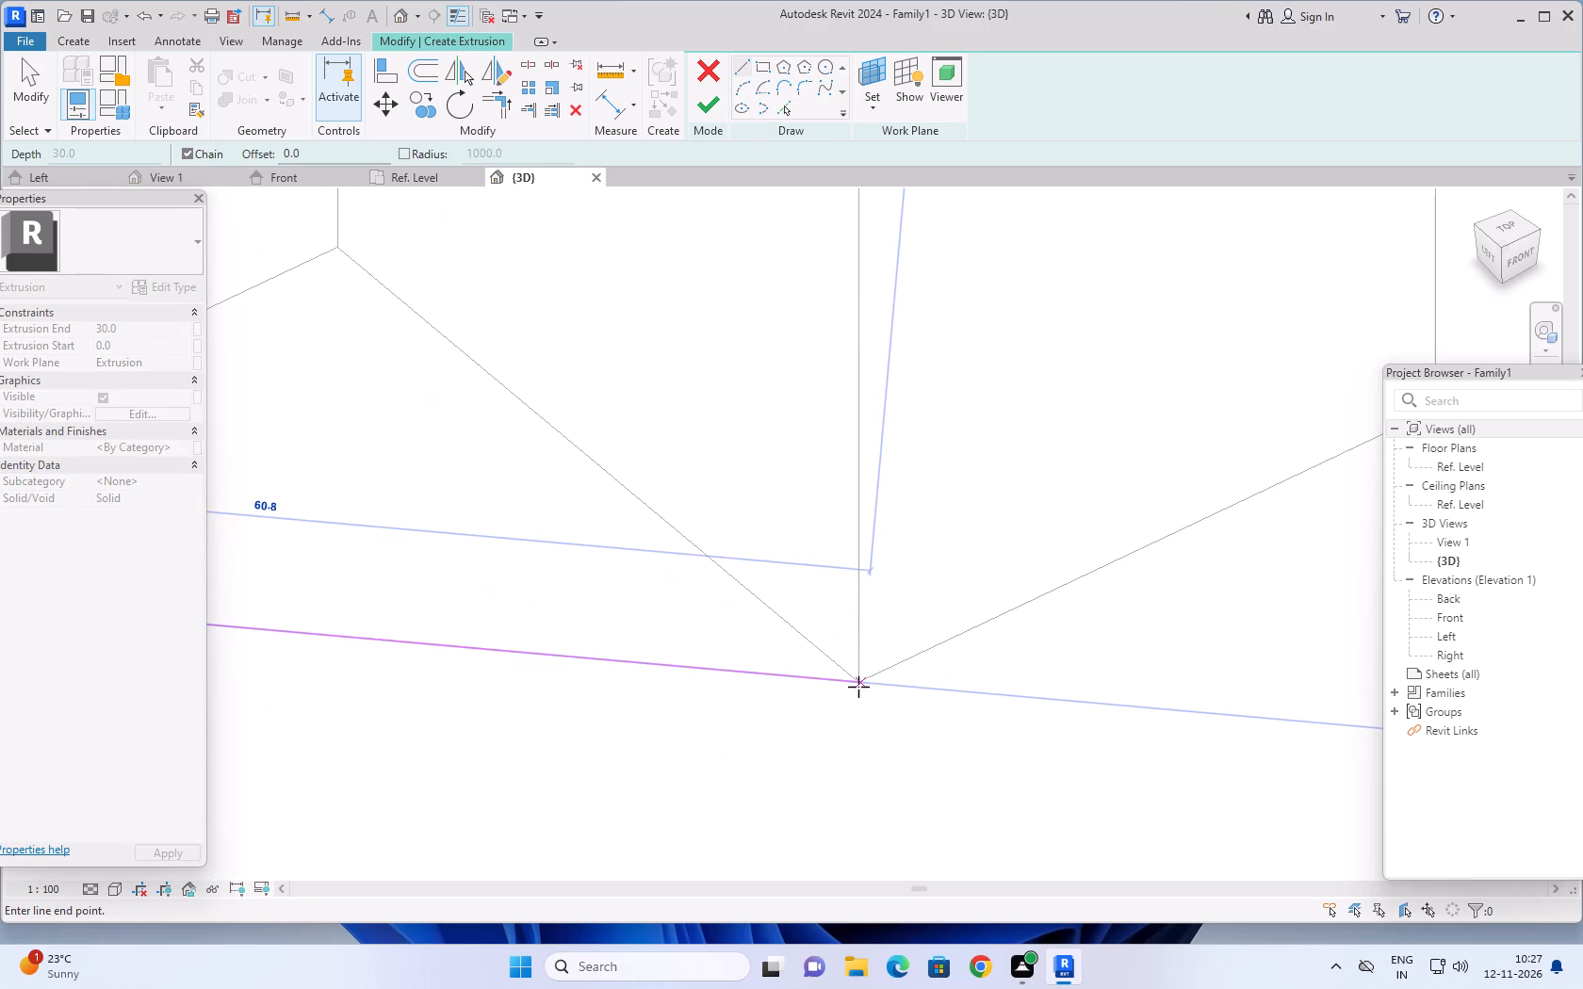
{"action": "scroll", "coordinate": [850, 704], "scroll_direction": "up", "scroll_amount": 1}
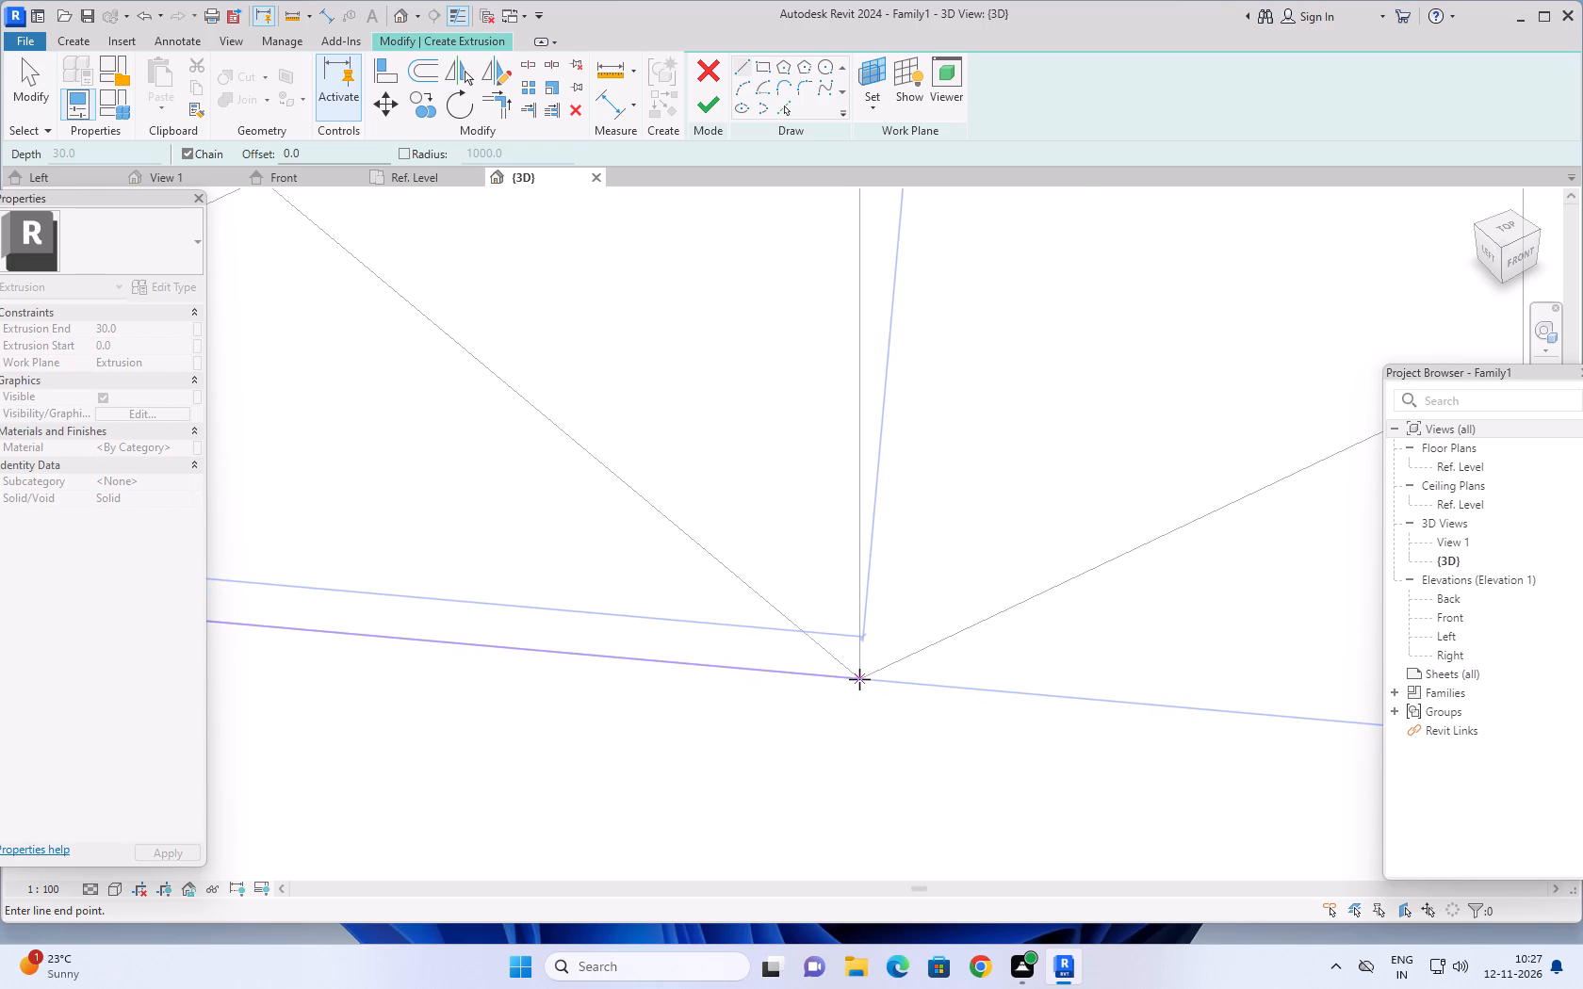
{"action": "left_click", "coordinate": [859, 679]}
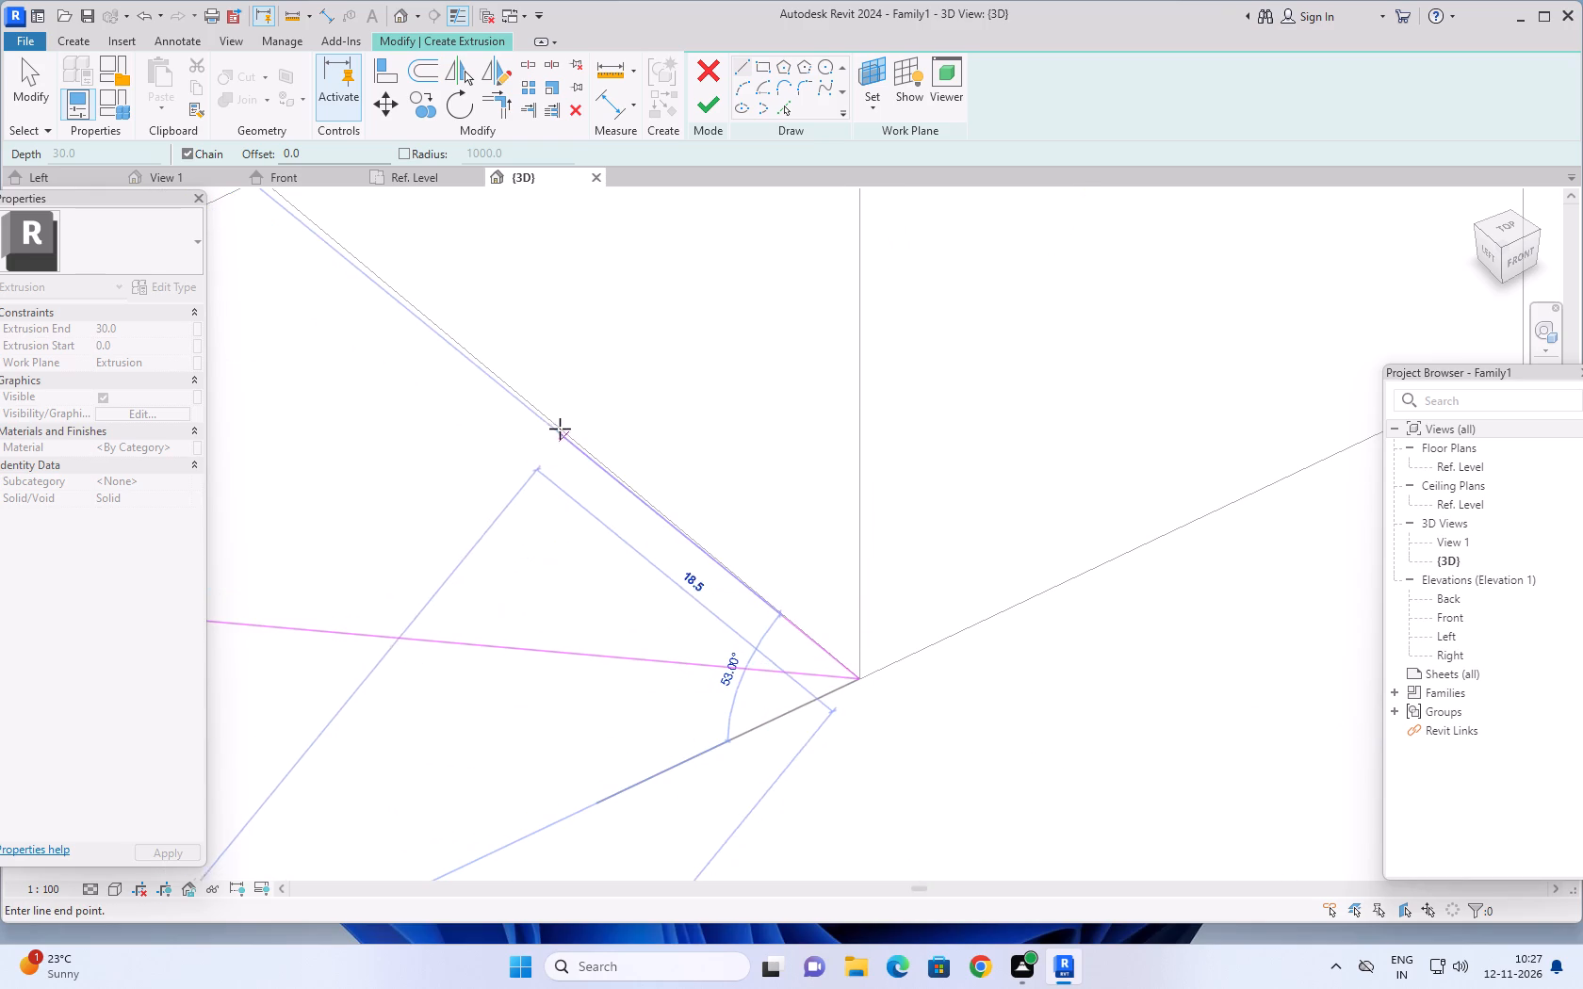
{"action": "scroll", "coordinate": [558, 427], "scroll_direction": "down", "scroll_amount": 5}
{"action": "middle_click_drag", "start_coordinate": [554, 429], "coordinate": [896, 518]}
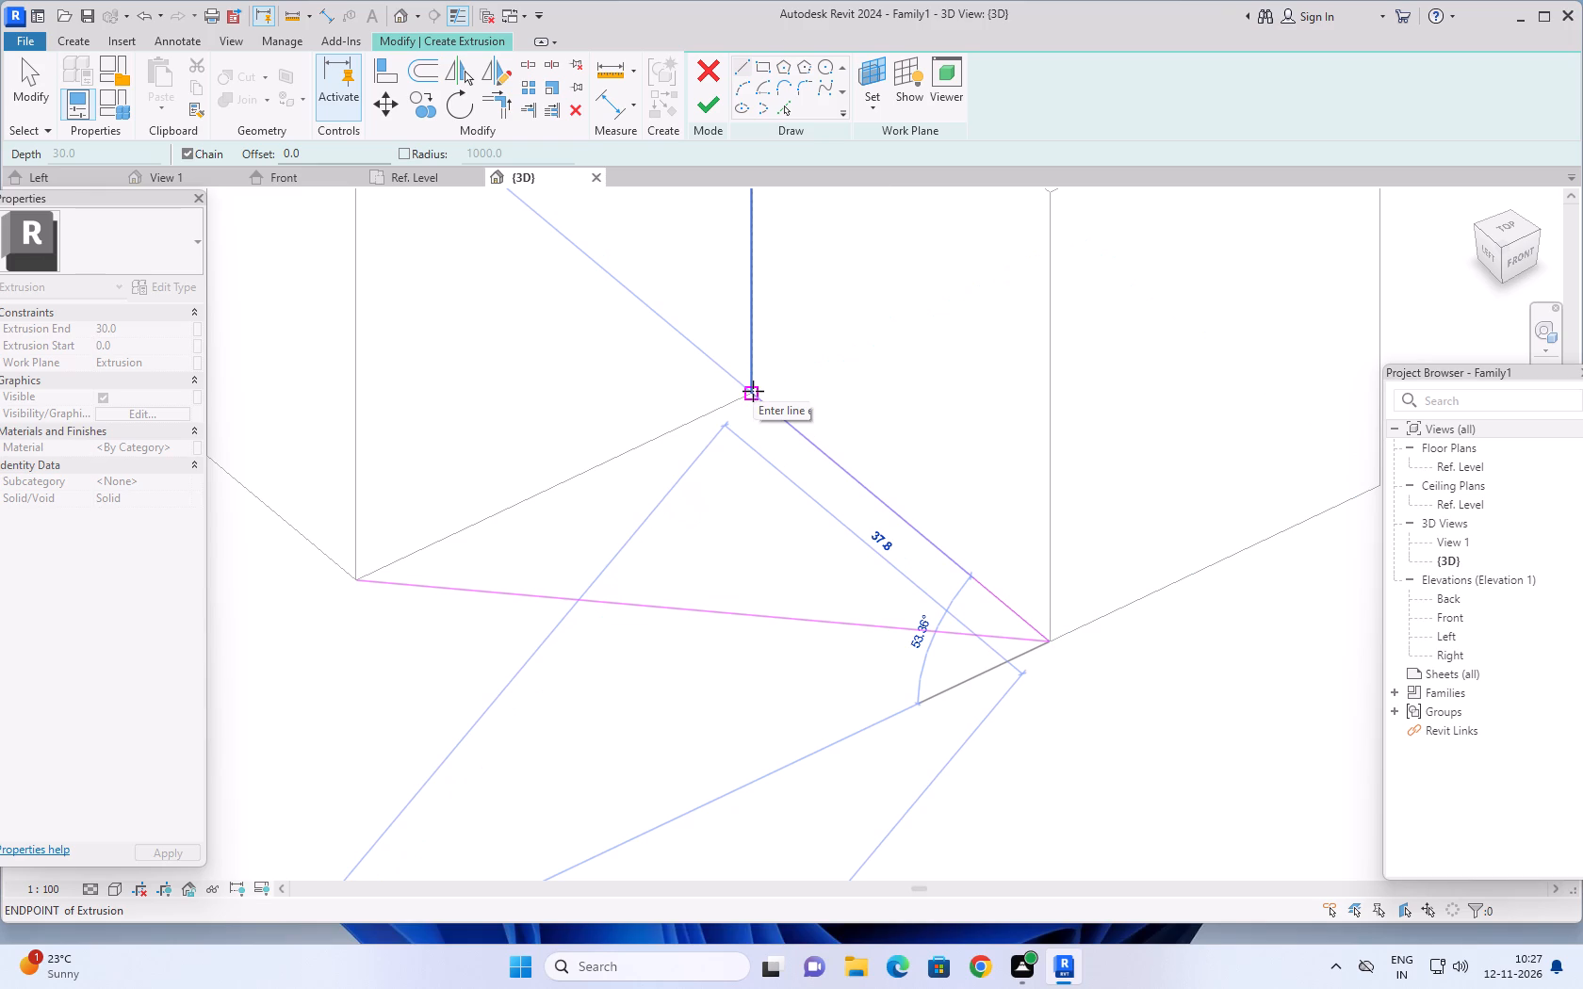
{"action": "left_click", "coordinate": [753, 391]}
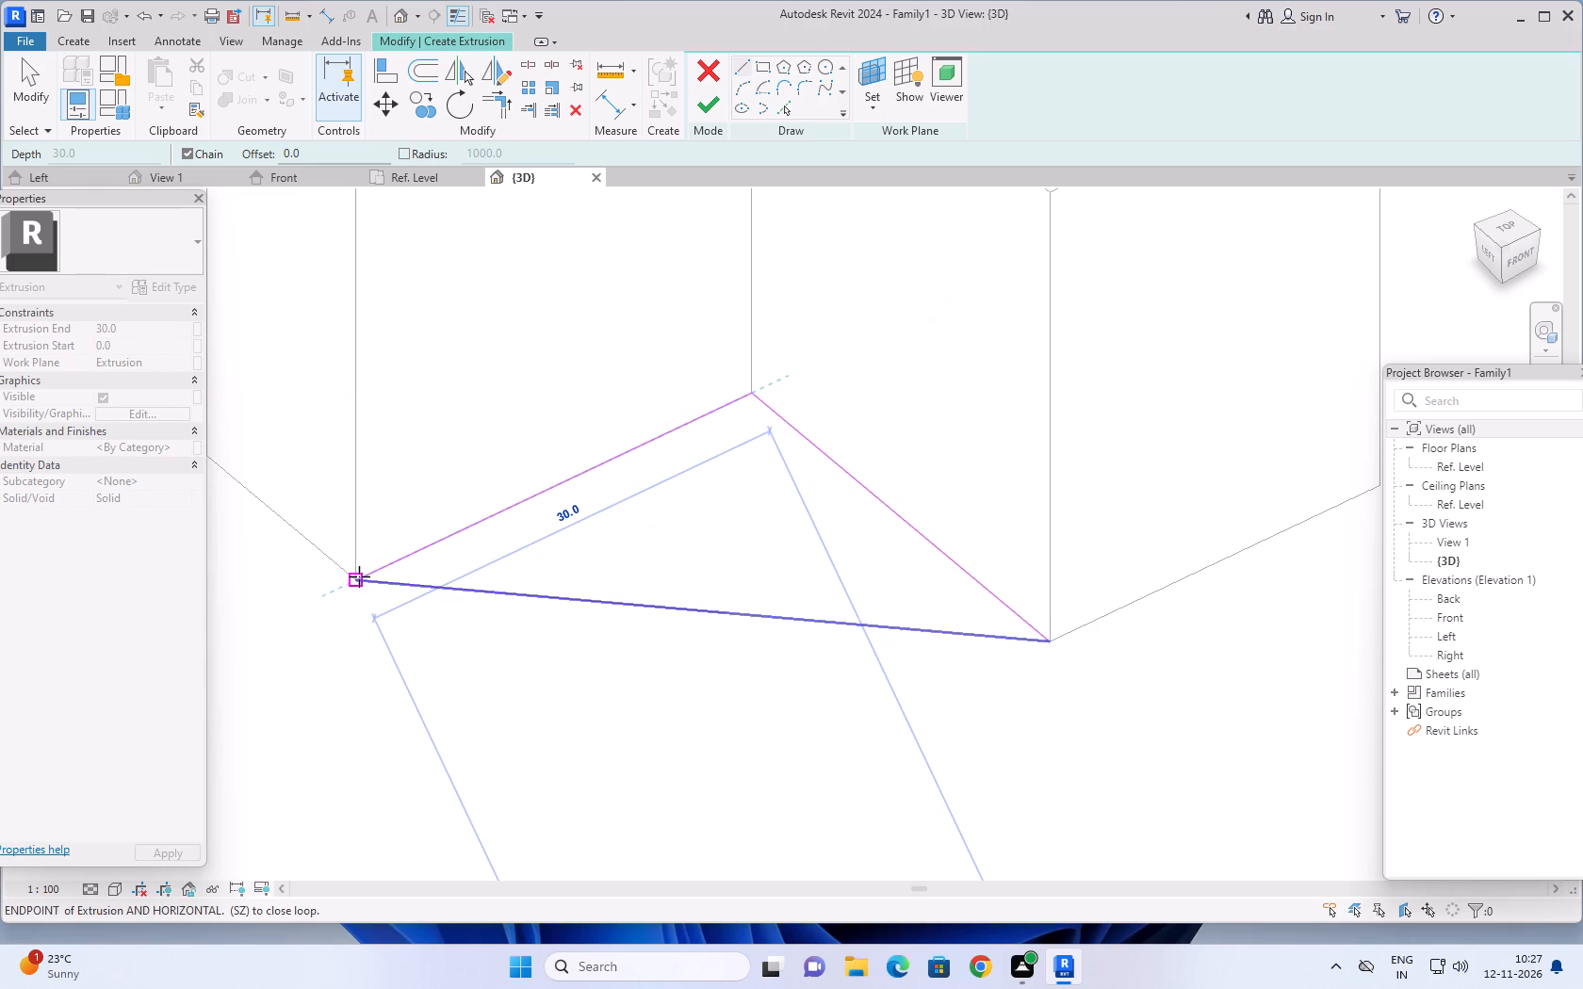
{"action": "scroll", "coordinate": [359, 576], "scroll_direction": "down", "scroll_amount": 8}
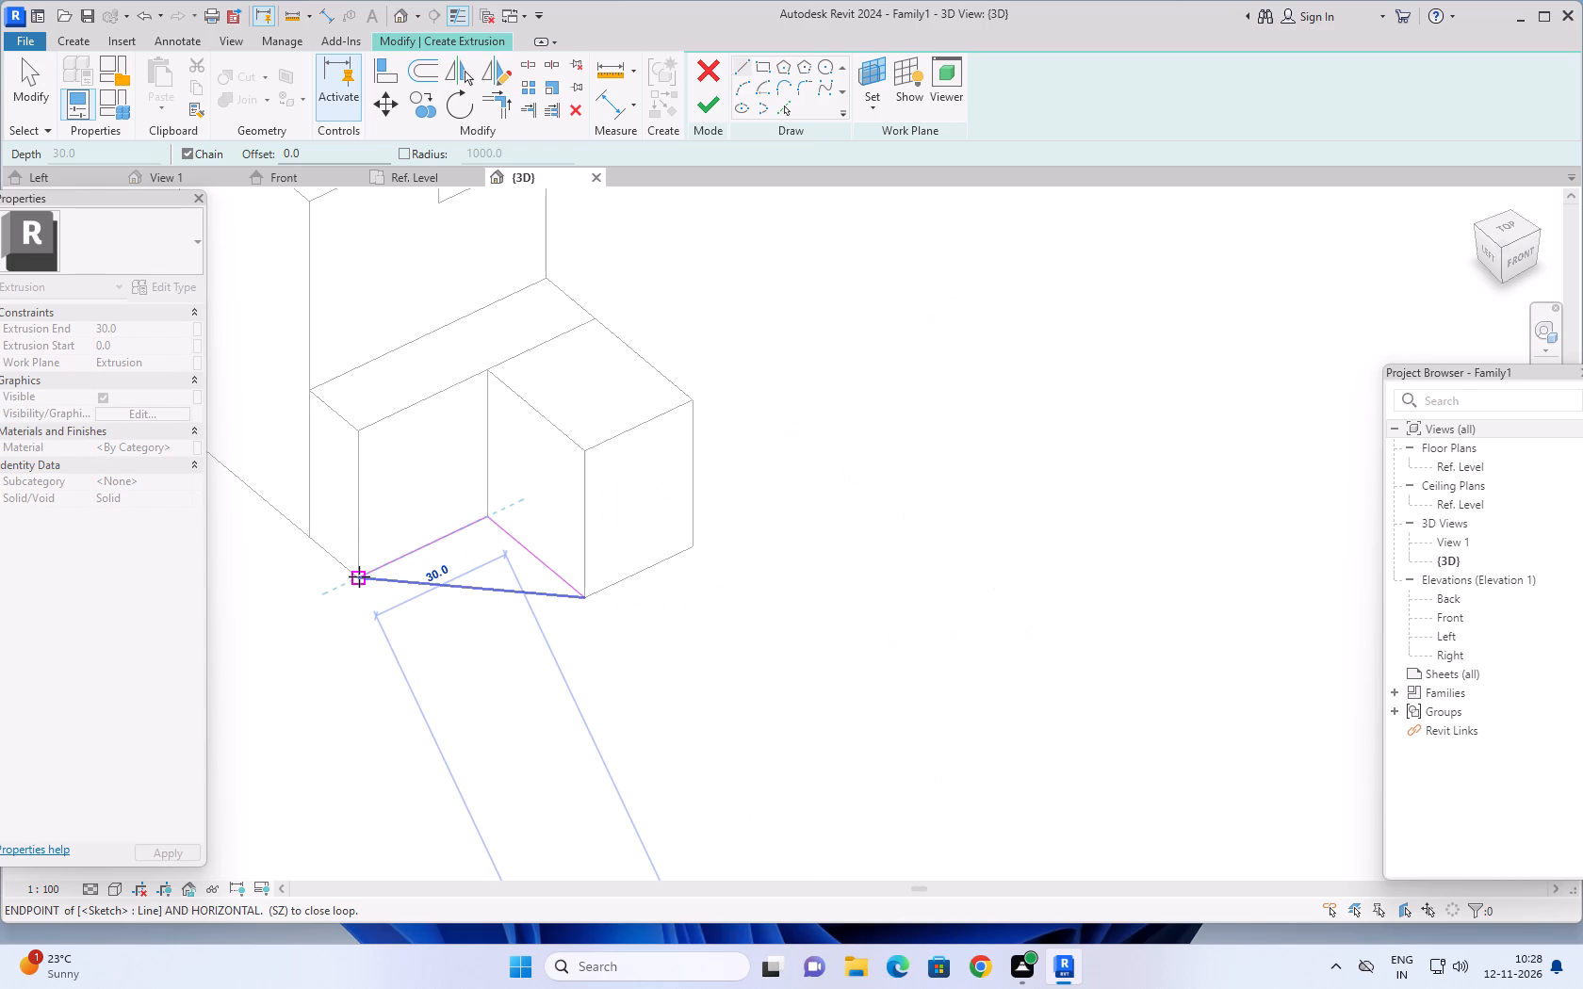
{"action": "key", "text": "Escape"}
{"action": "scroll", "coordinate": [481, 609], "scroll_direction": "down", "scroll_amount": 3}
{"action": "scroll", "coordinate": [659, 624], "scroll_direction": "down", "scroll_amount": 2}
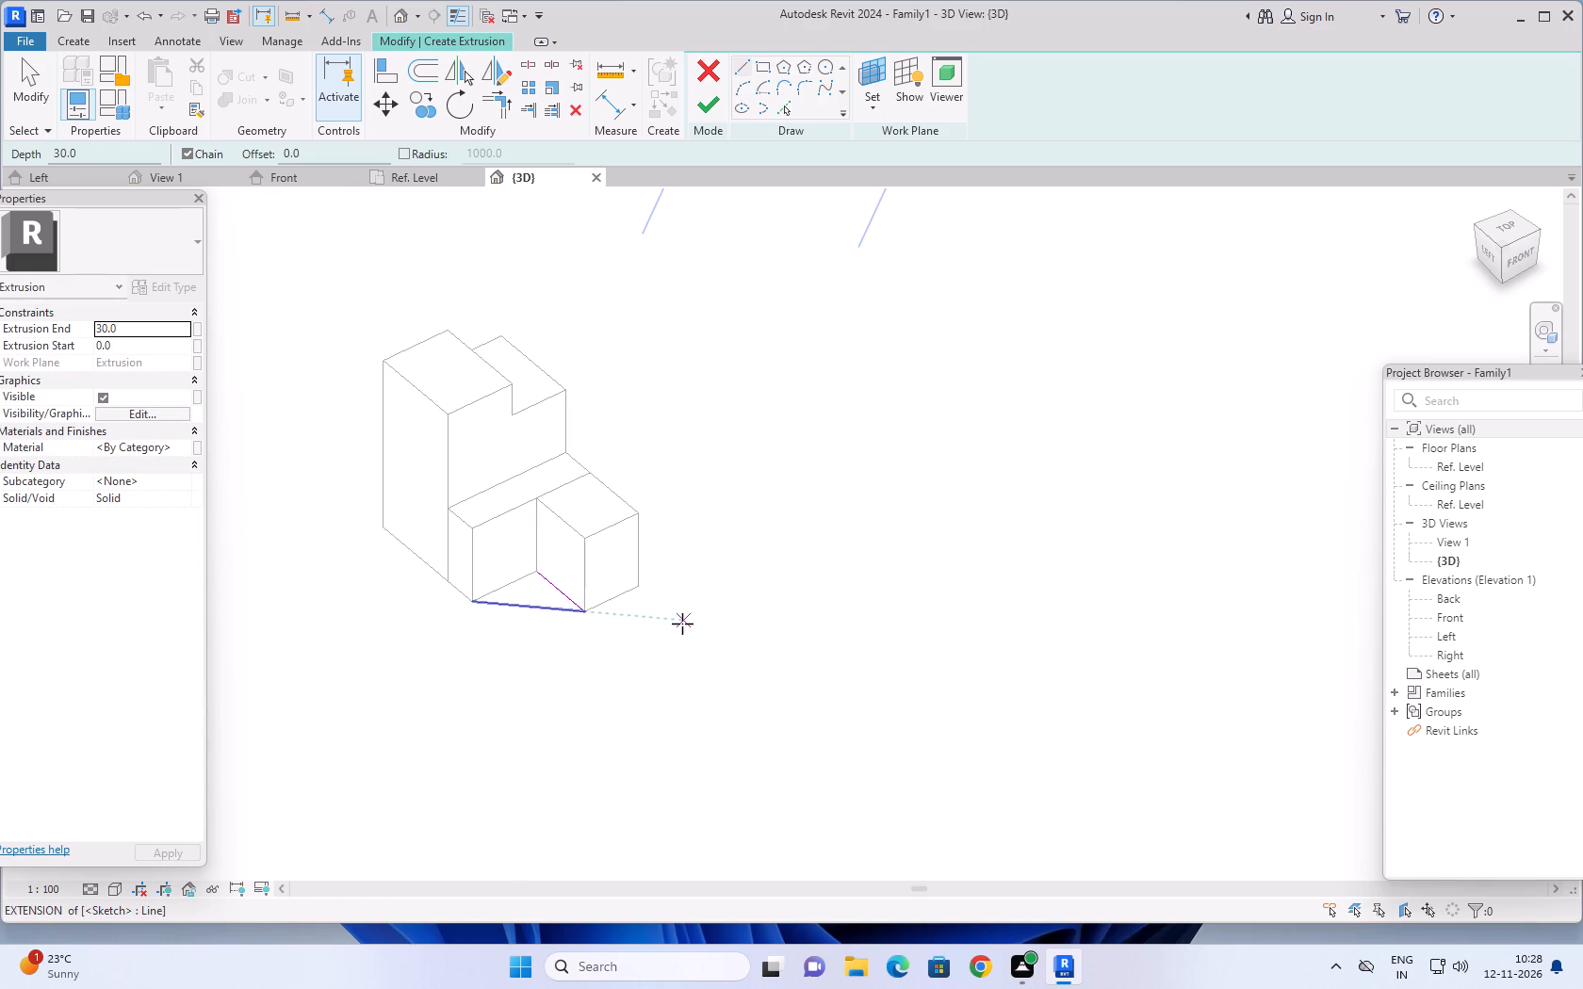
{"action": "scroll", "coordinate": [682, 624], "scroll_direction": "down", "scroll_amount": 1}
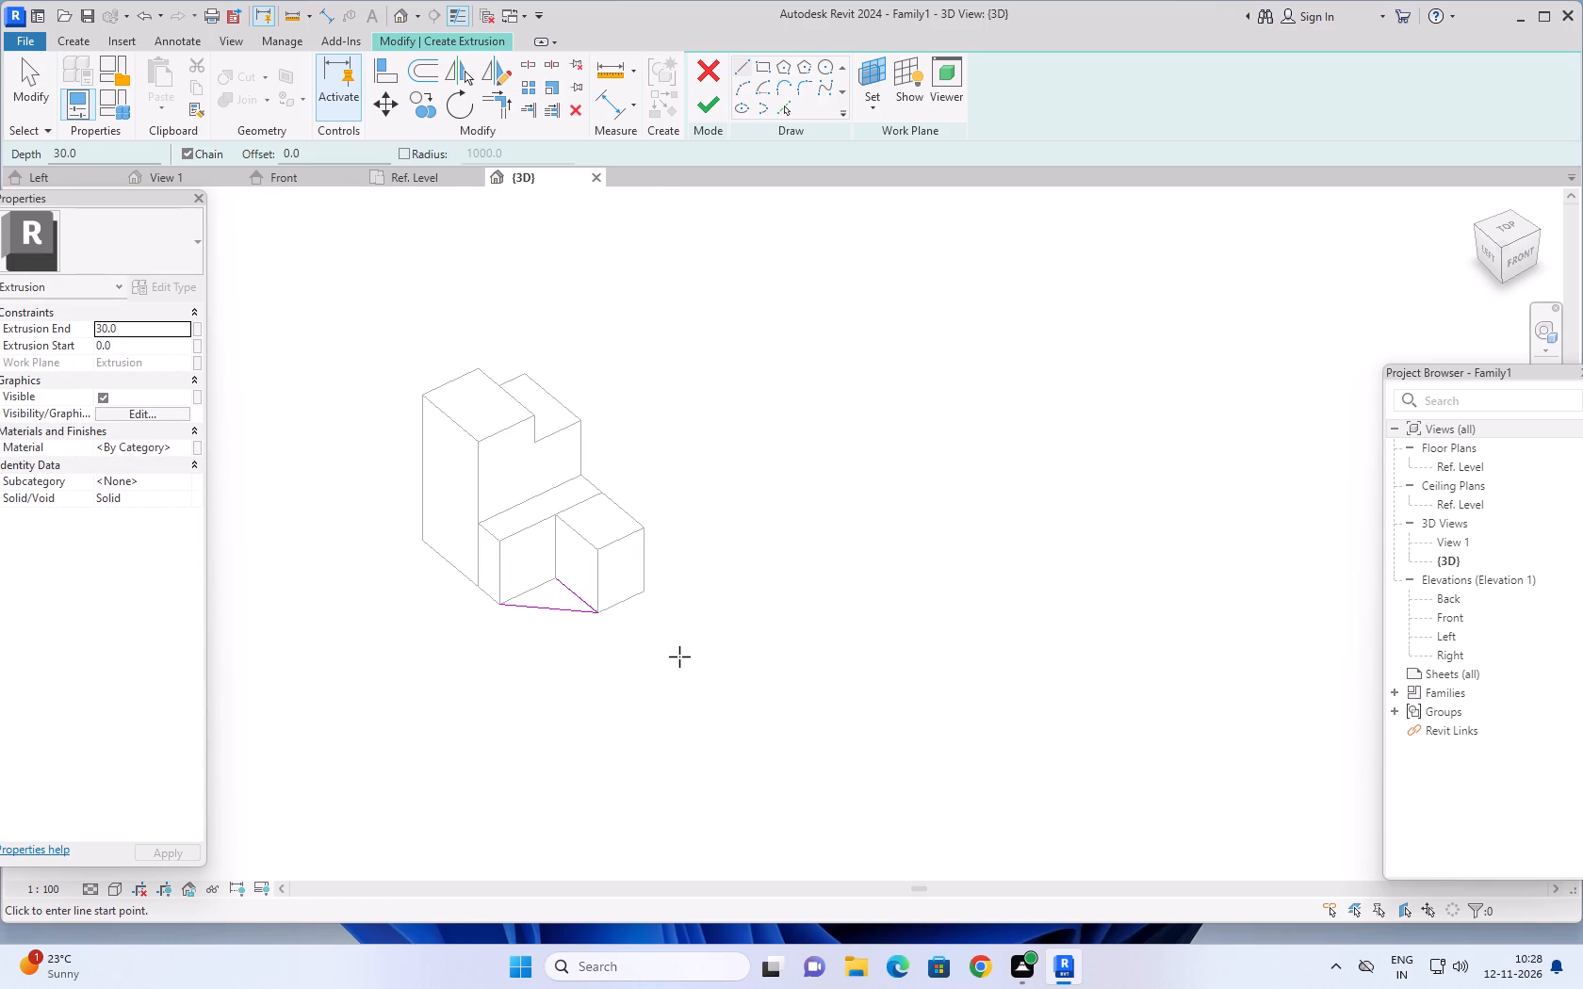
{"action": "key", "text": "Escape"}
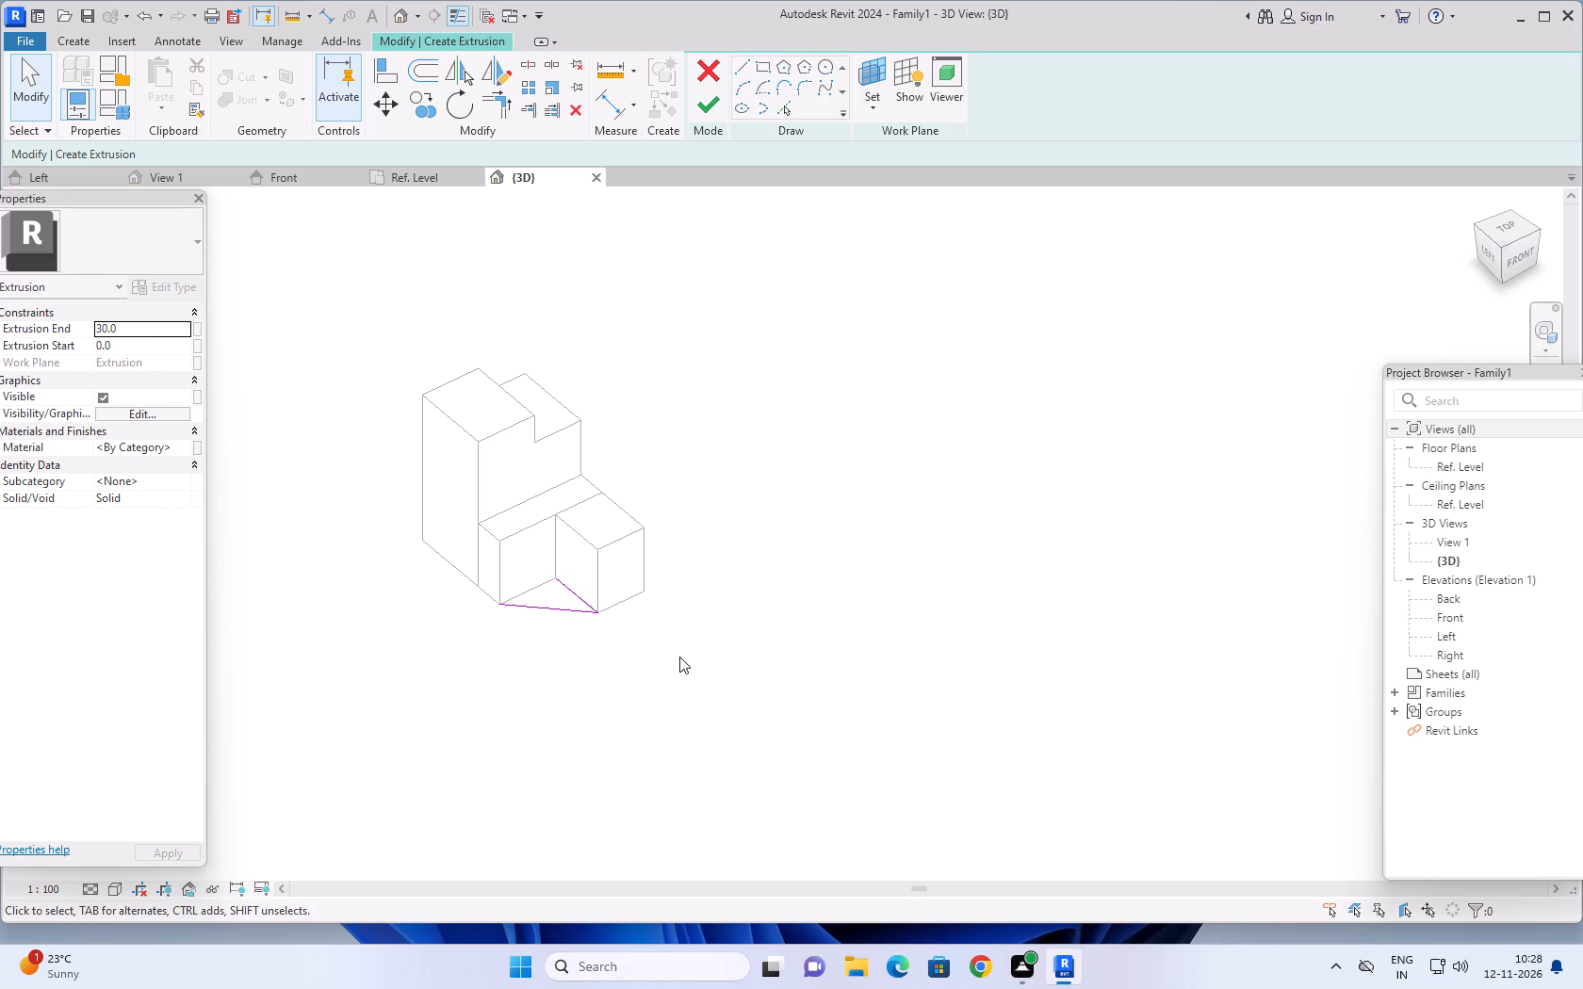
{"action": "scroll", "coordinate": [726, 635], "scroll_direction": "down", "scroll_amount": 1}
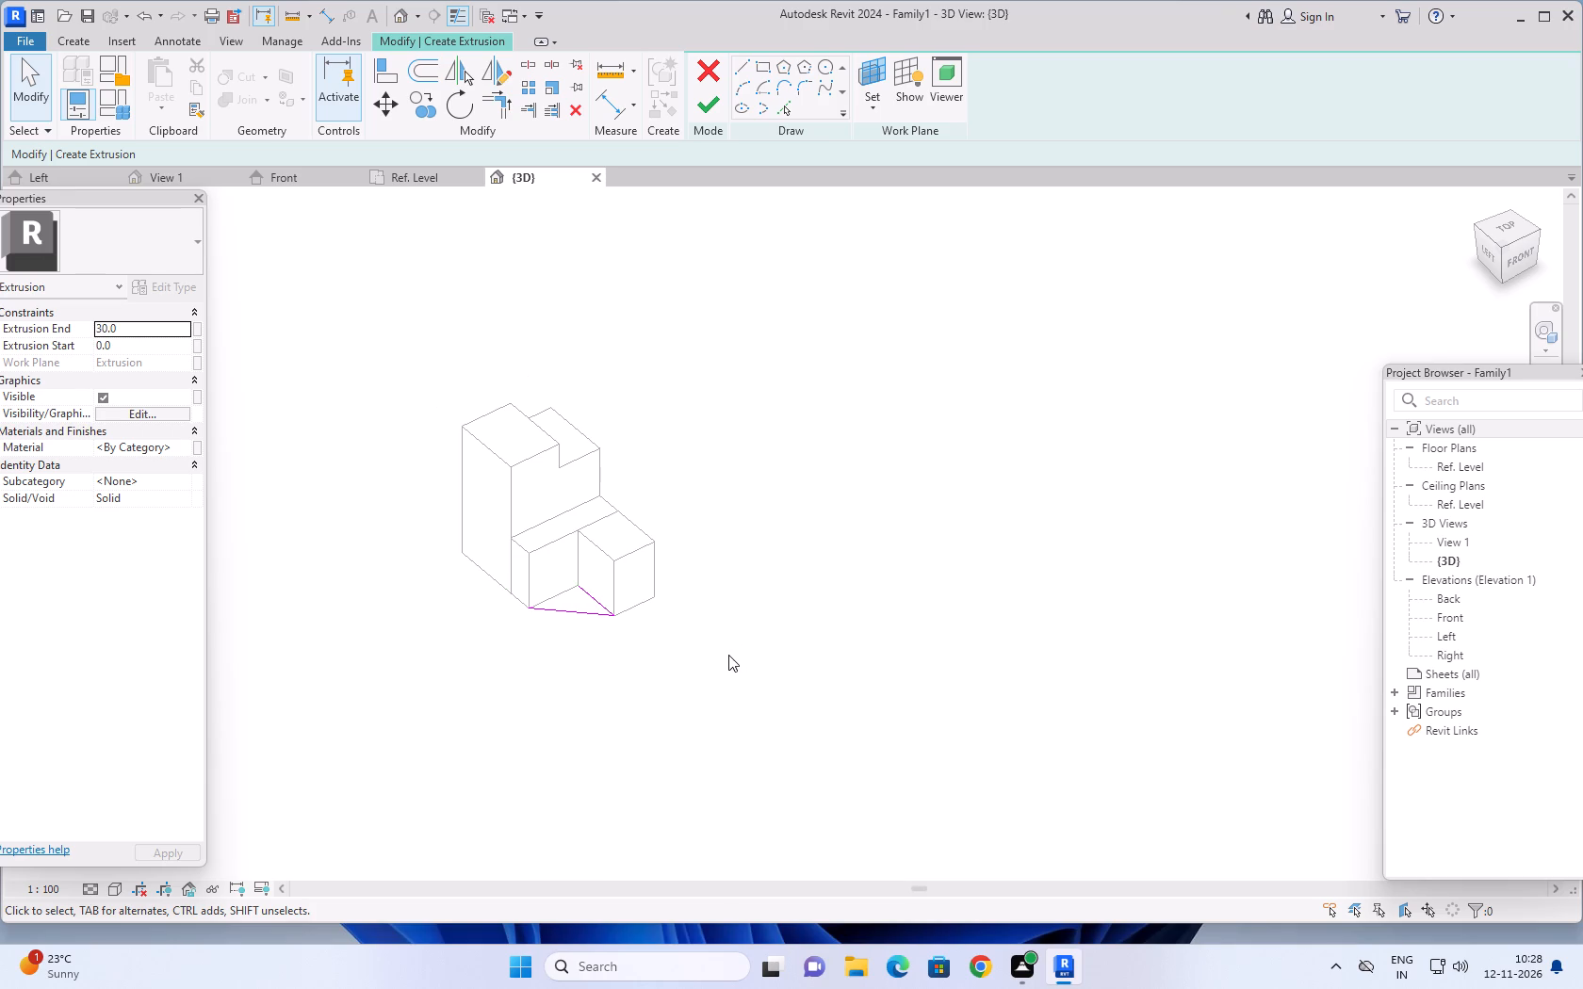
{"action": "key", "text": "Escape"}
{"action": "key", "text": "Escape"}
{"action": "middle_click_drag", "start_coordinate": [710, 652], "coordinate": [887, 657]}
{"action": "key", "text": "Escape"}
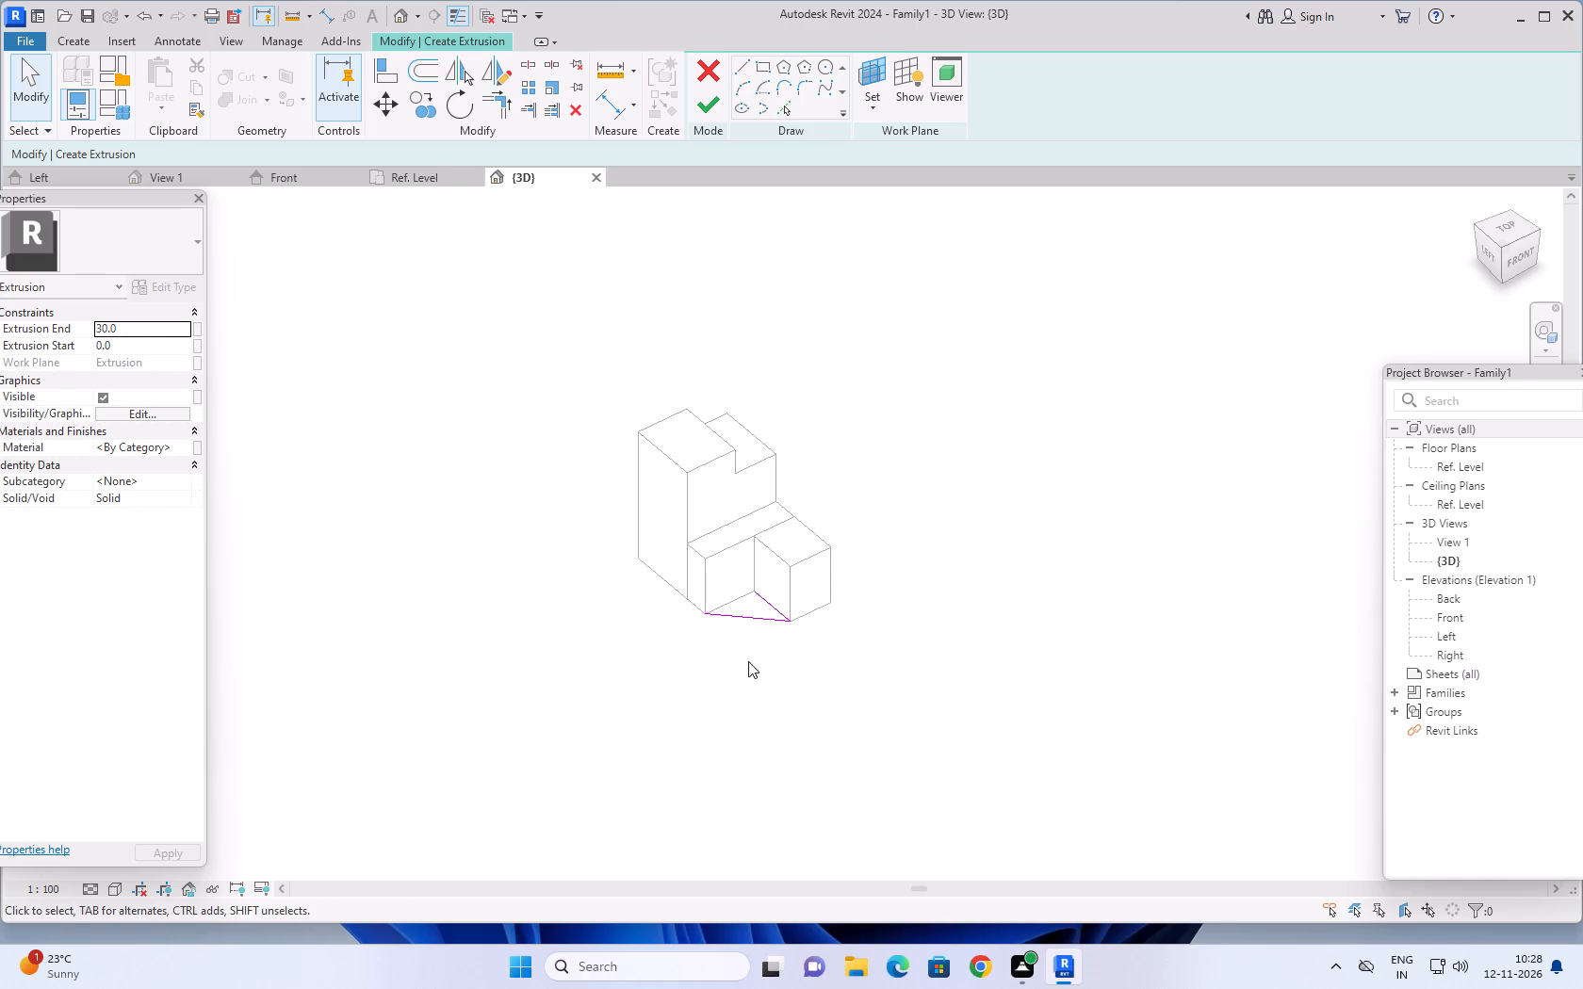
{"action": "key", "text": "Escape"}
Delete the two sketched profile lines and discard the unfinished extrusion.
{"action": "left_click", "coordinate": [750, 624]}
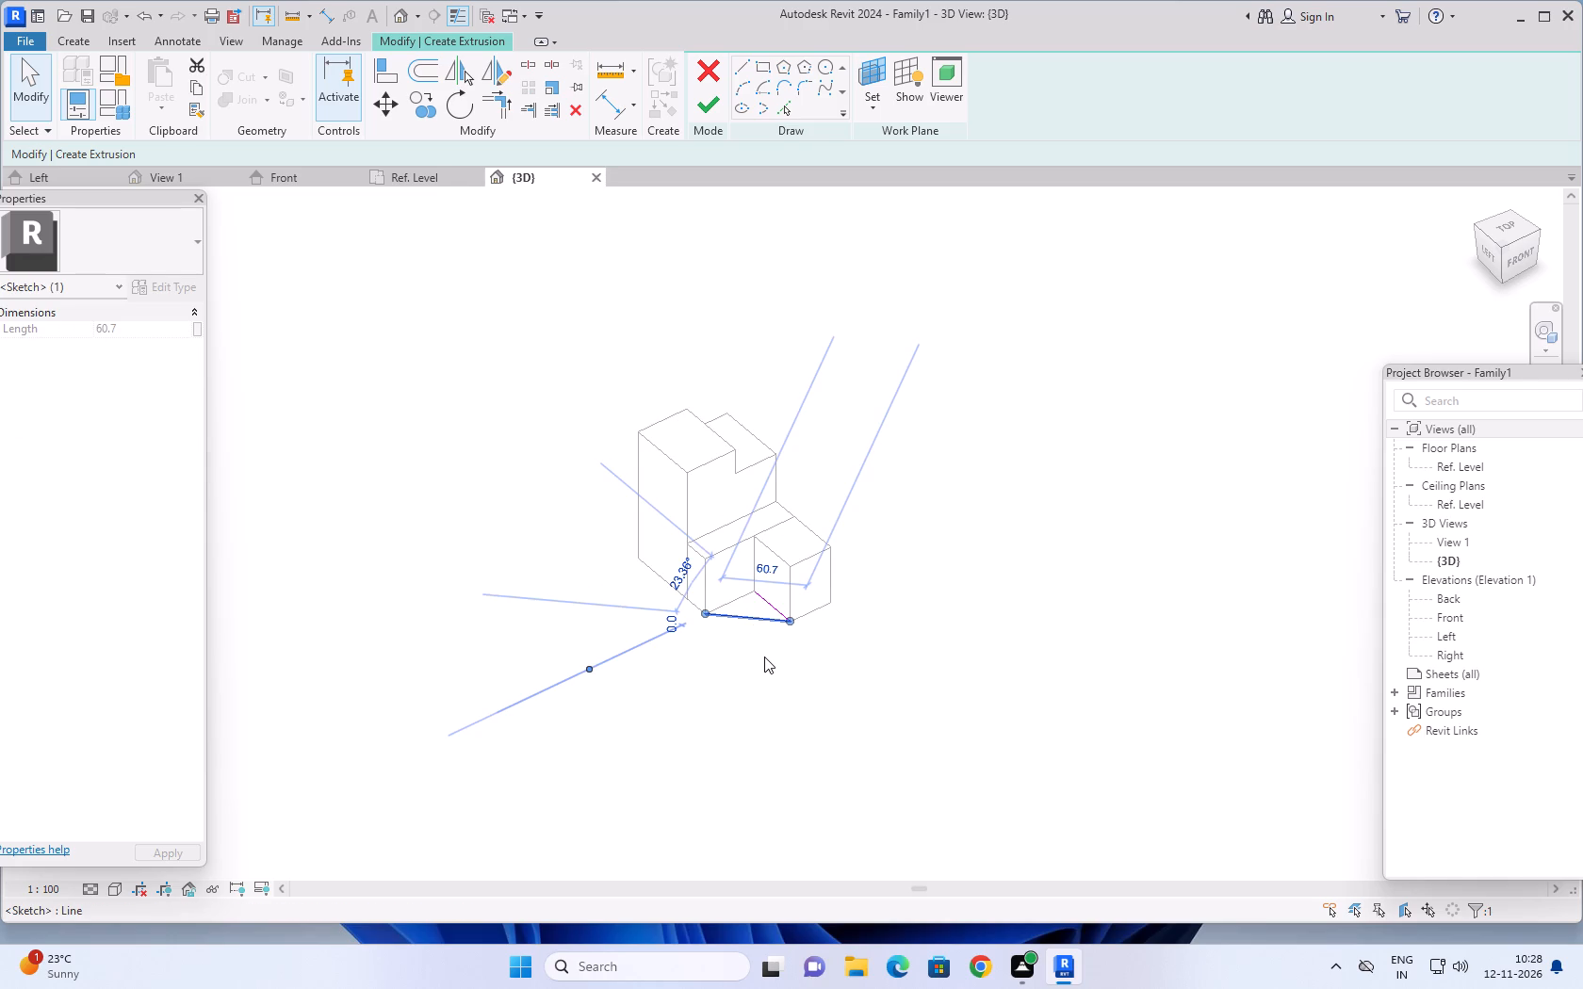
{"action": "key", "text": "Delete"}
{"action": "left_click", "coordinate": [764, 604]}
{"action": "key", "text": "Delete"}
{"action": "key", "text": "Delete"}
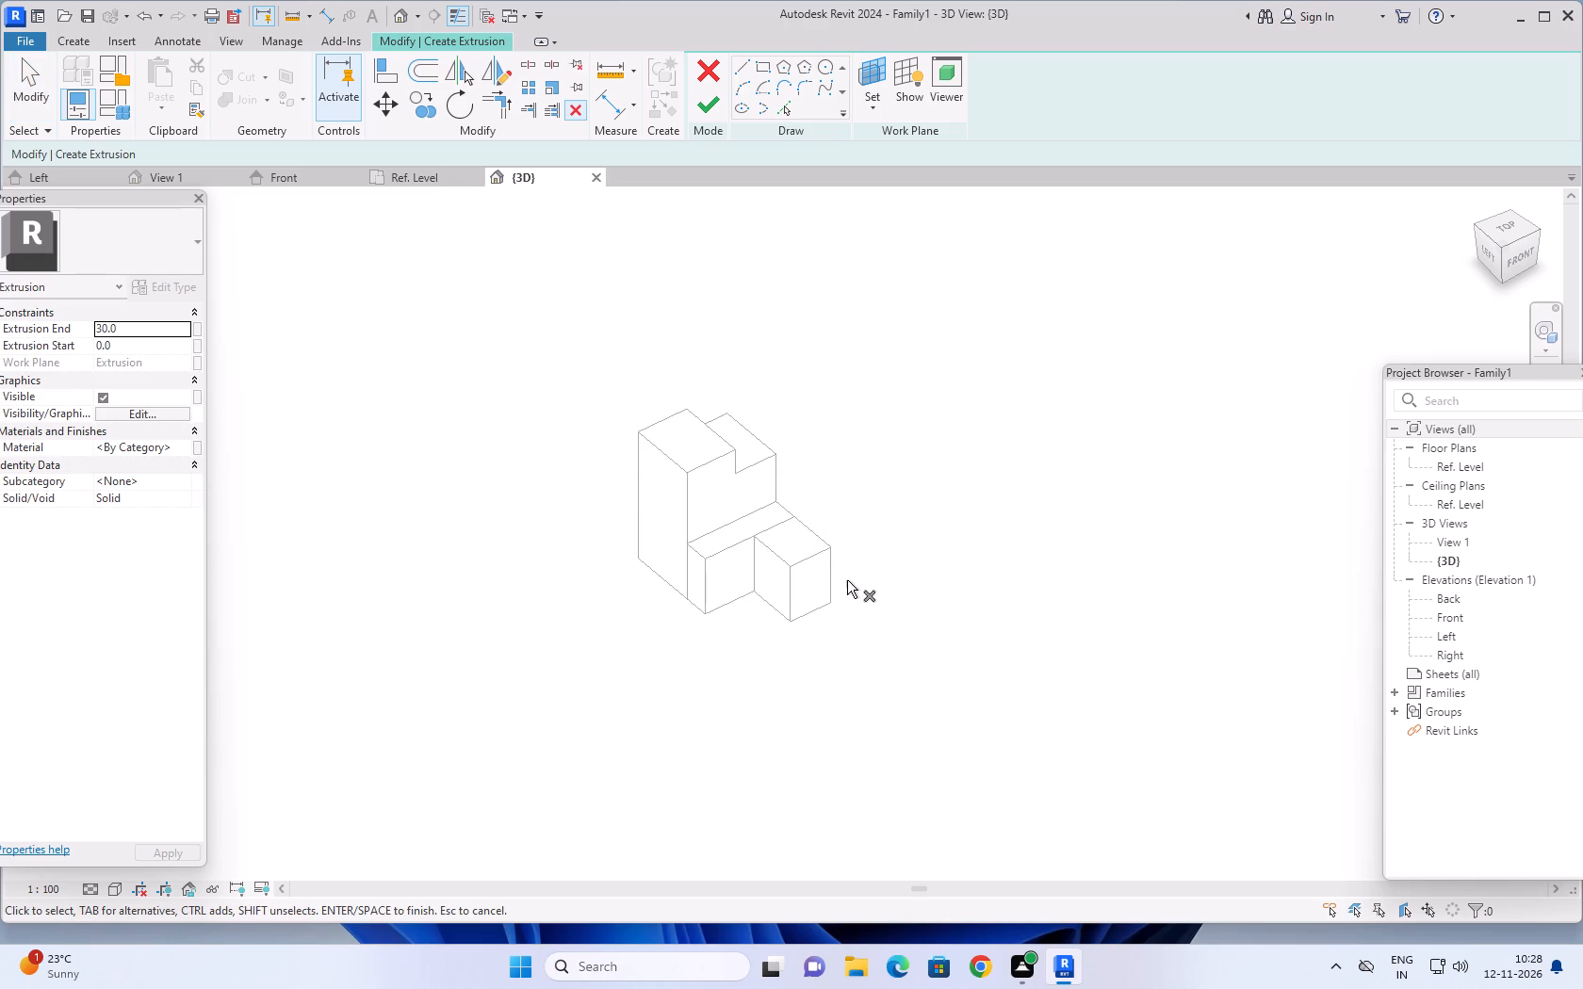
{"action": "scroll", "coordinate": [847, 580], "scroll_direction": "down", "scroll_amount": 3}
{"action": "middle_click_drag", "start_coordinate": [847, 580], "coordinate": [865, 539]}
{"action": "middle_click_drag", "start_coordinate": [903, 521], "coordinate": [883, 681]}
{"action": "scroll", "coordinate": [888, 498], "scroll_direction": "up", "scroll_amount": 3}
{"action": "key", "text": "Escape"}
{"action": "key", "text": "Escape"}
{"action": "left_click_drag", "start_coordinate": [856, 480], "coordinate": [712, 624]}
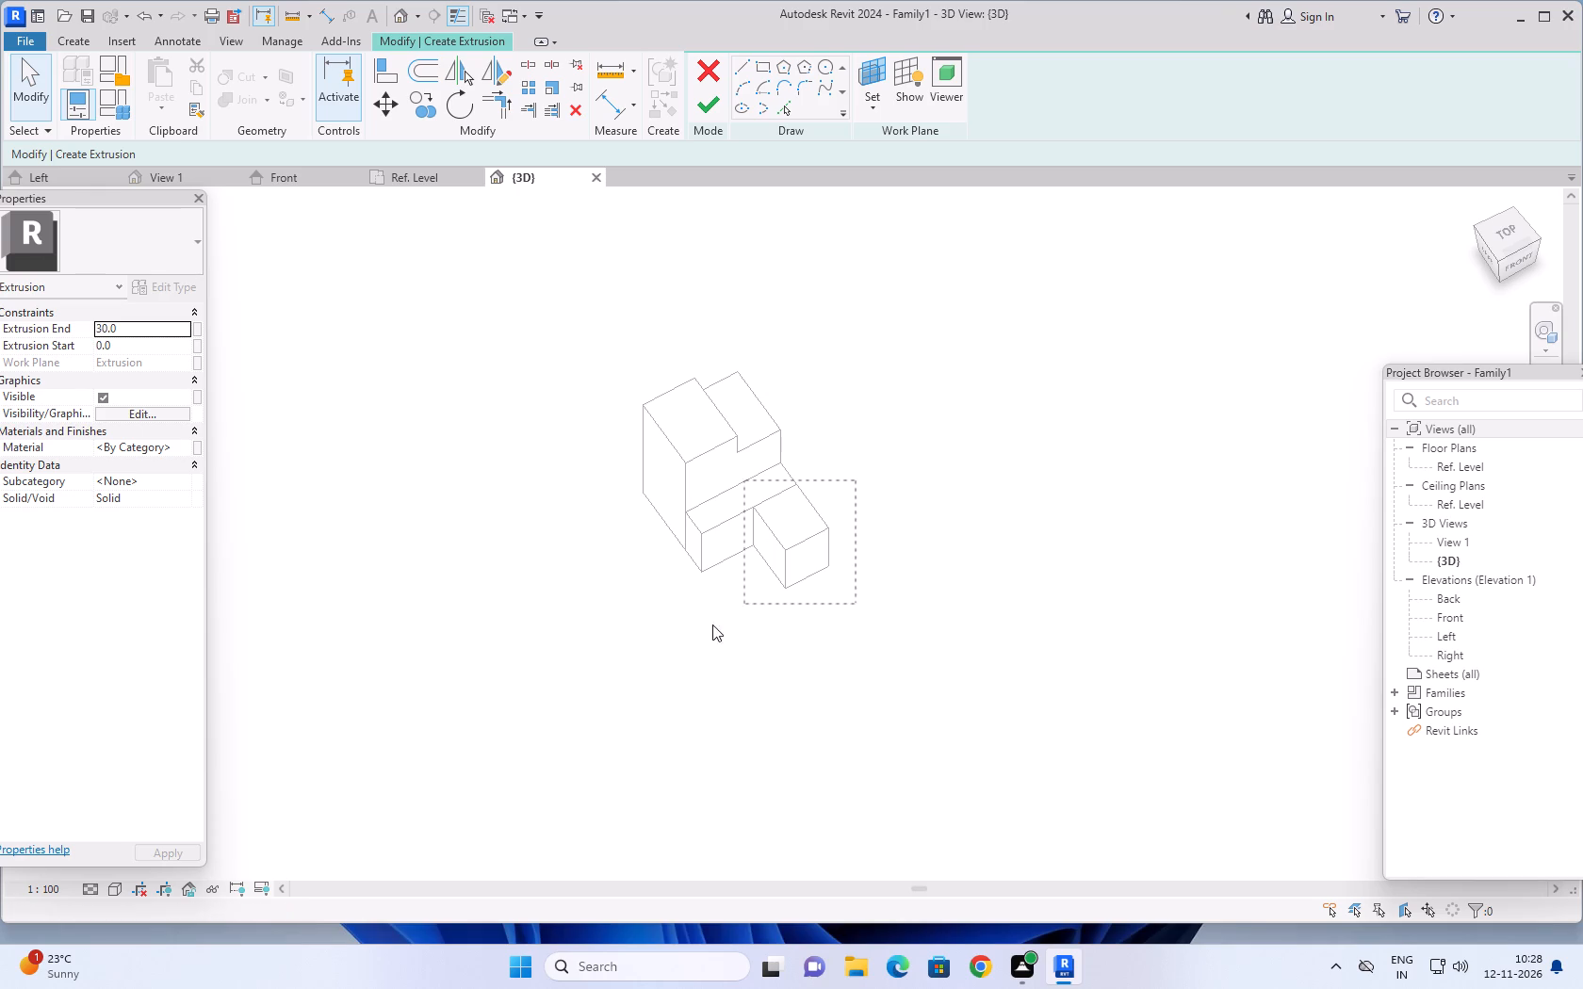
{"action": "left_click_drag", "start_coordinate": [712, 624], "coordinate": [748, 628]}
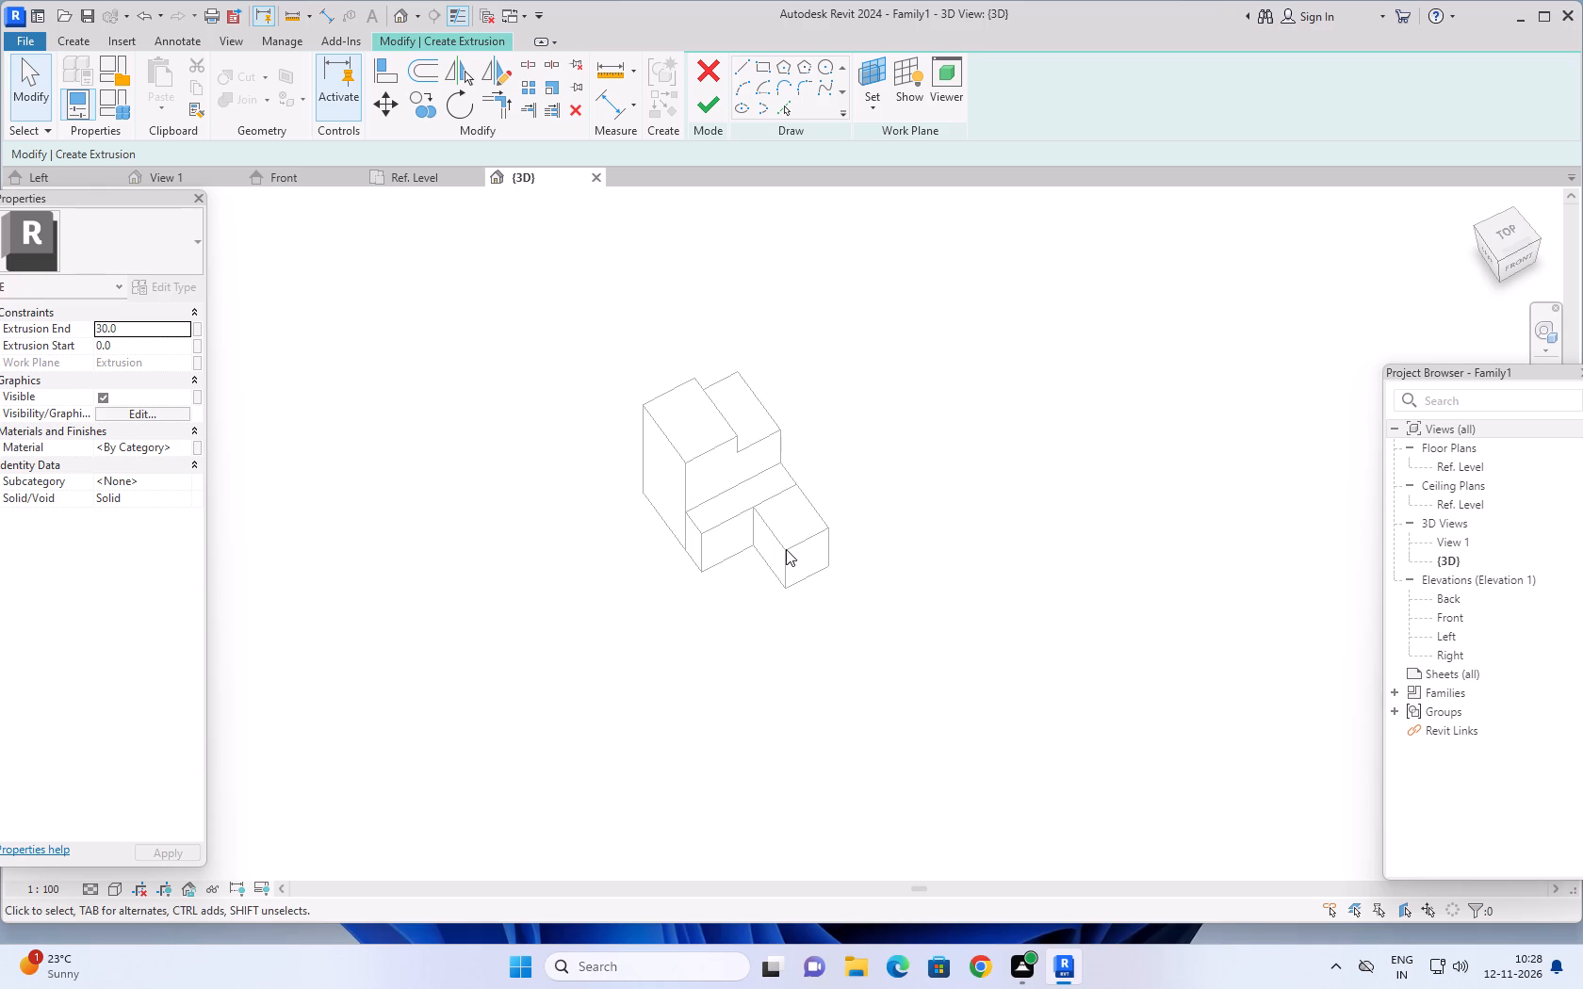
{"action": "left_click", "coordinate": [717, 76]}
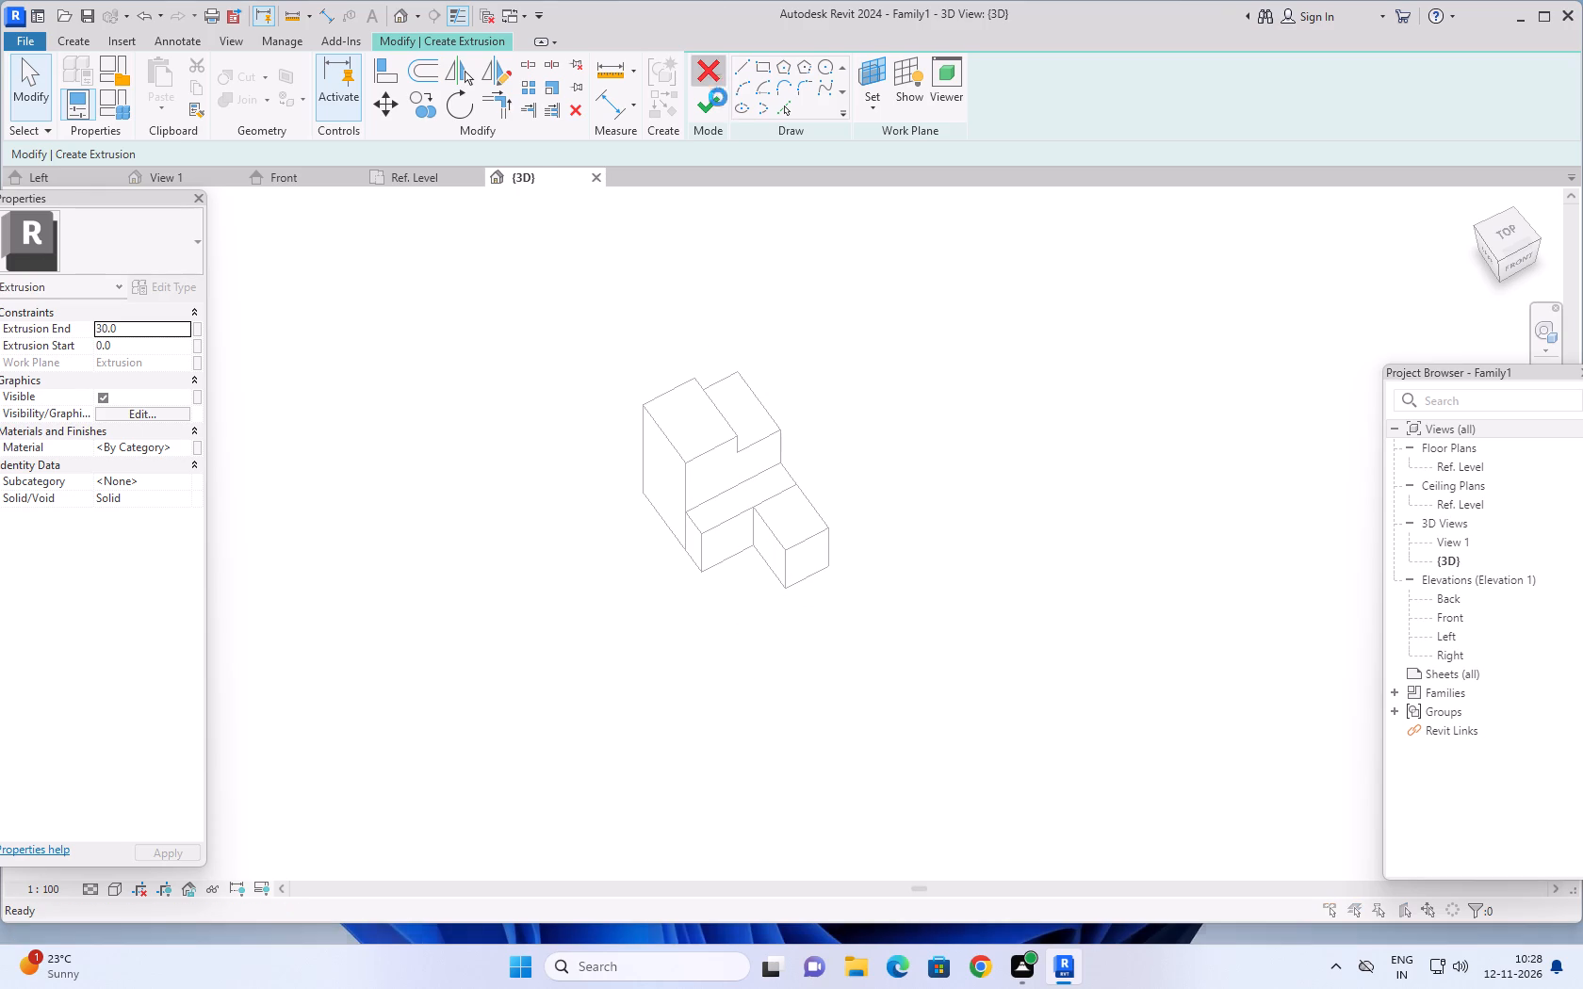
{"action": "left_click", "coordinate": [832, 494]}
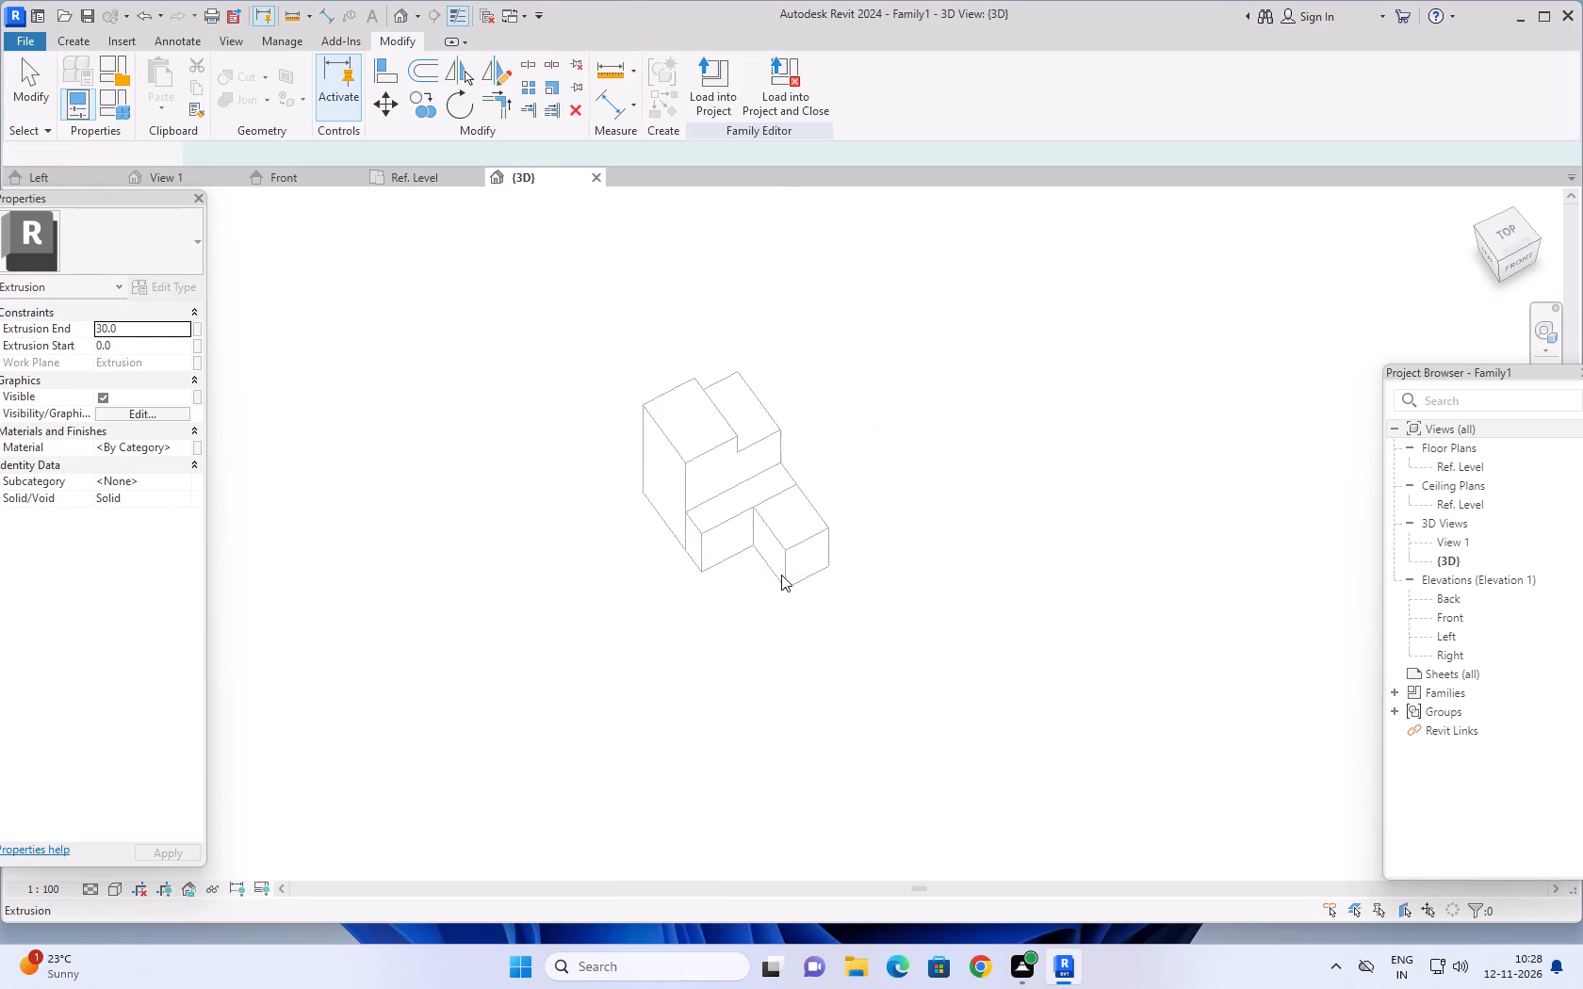
Delete the projecting 25 by 35 extrusion and the lower 55 by 35 extrusion from the front of the main block.
{"action": "scroll", "coordinate": [770, 595], "scroll_direction": "up", "scroll_amount": 2}
{"action": "middle_click_drag", "start_coordinate": [756, 648], "coordinate": [799, 570]}
{"action": "scroll", "coordinate": [799, 570], "scroll_direction": "up", "scroll_amount": 1, "text": "shift"}
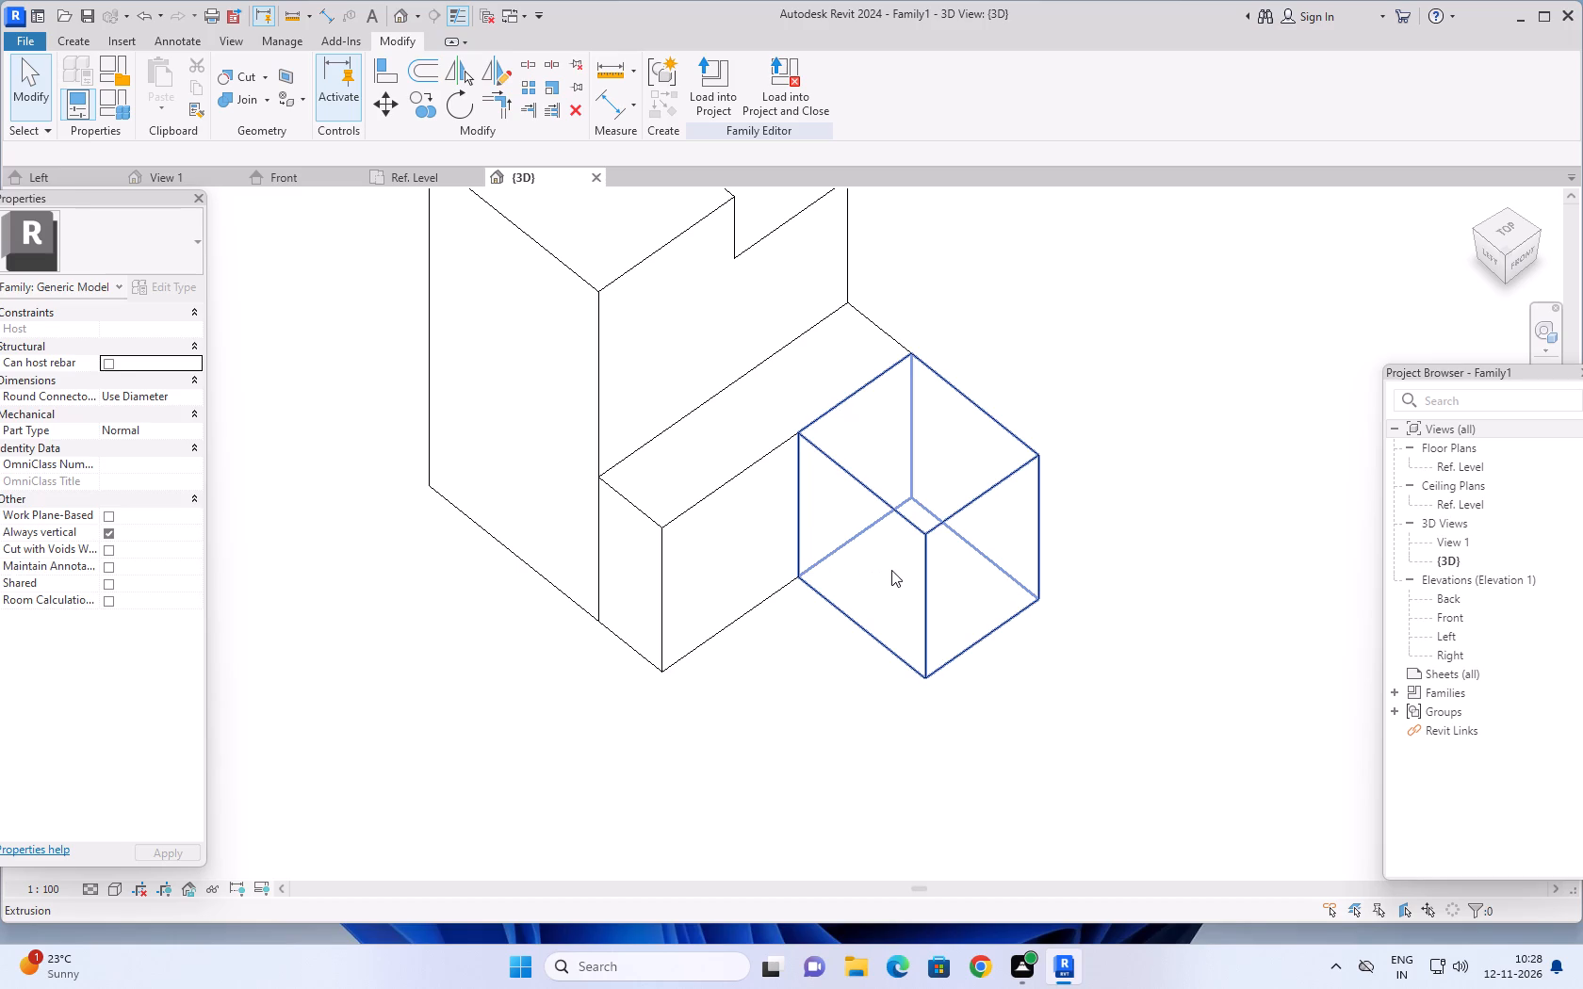
{"action": "left_click", "coordinate": [891, 570]}
{"action": "key", "text": "Delete"}
{"action": "left_click", "coordinate": [677, 530]}
{"action": "key", "text": "Delete"}
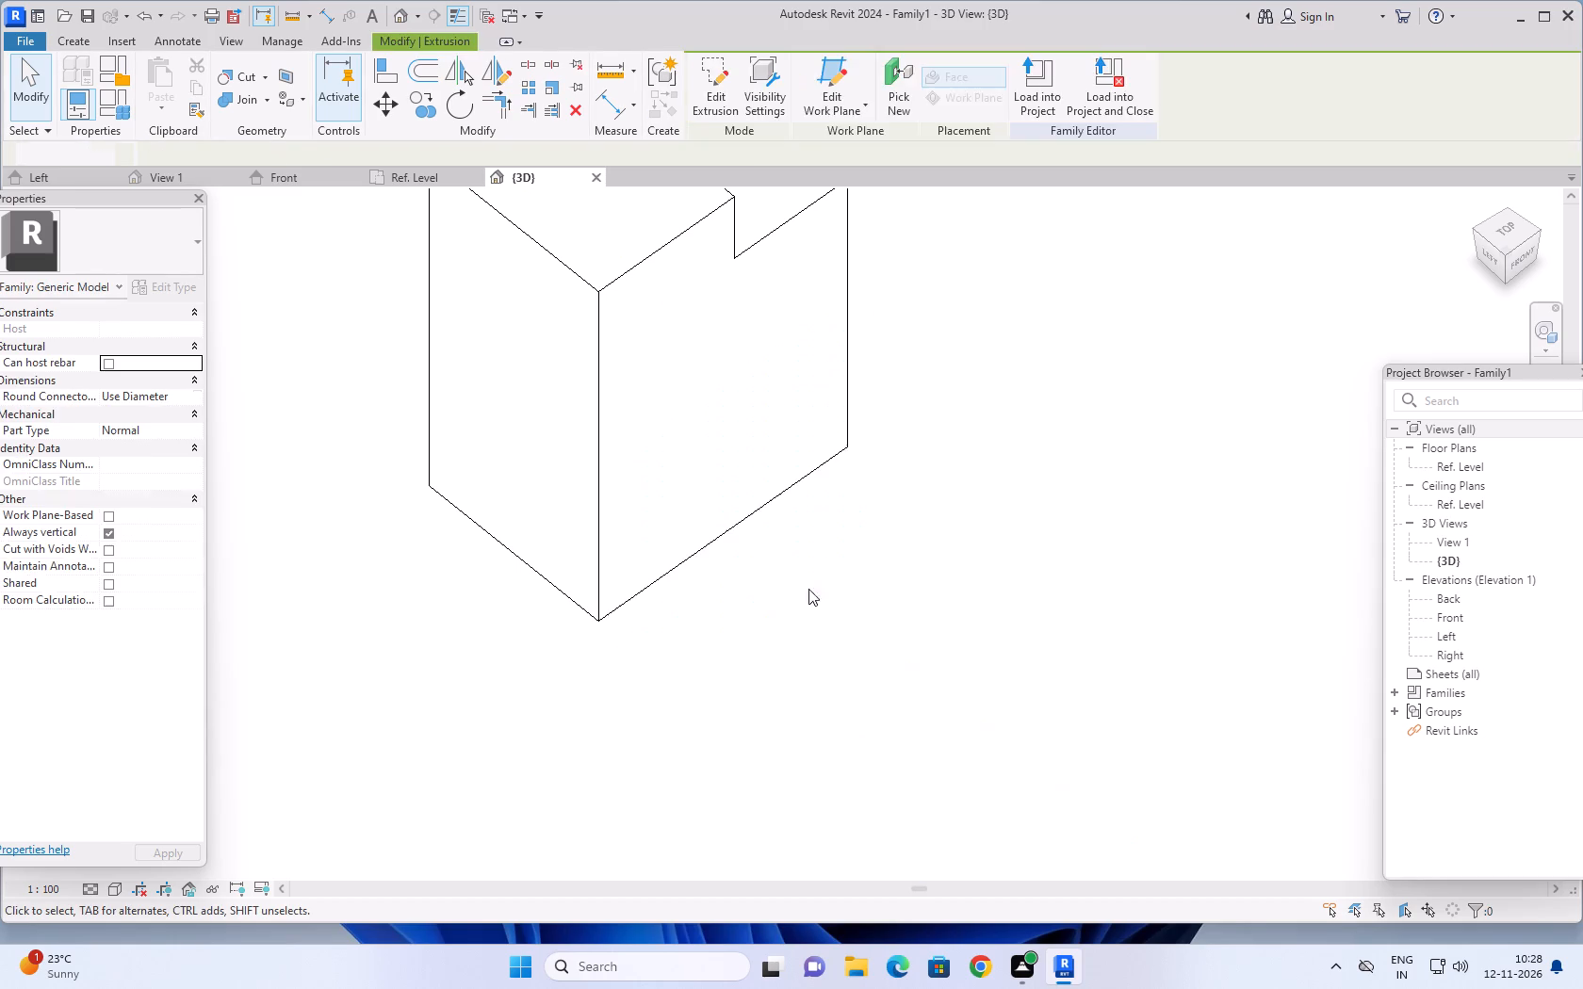
Start a new solid extrusion on the main block's front face and sketch a 55 by 35 rectangular profile along its bottom edge.
{"action": "scroll", "coordinate": [879, 575], "scroll_direction": "down", "scroll_amount": 6}
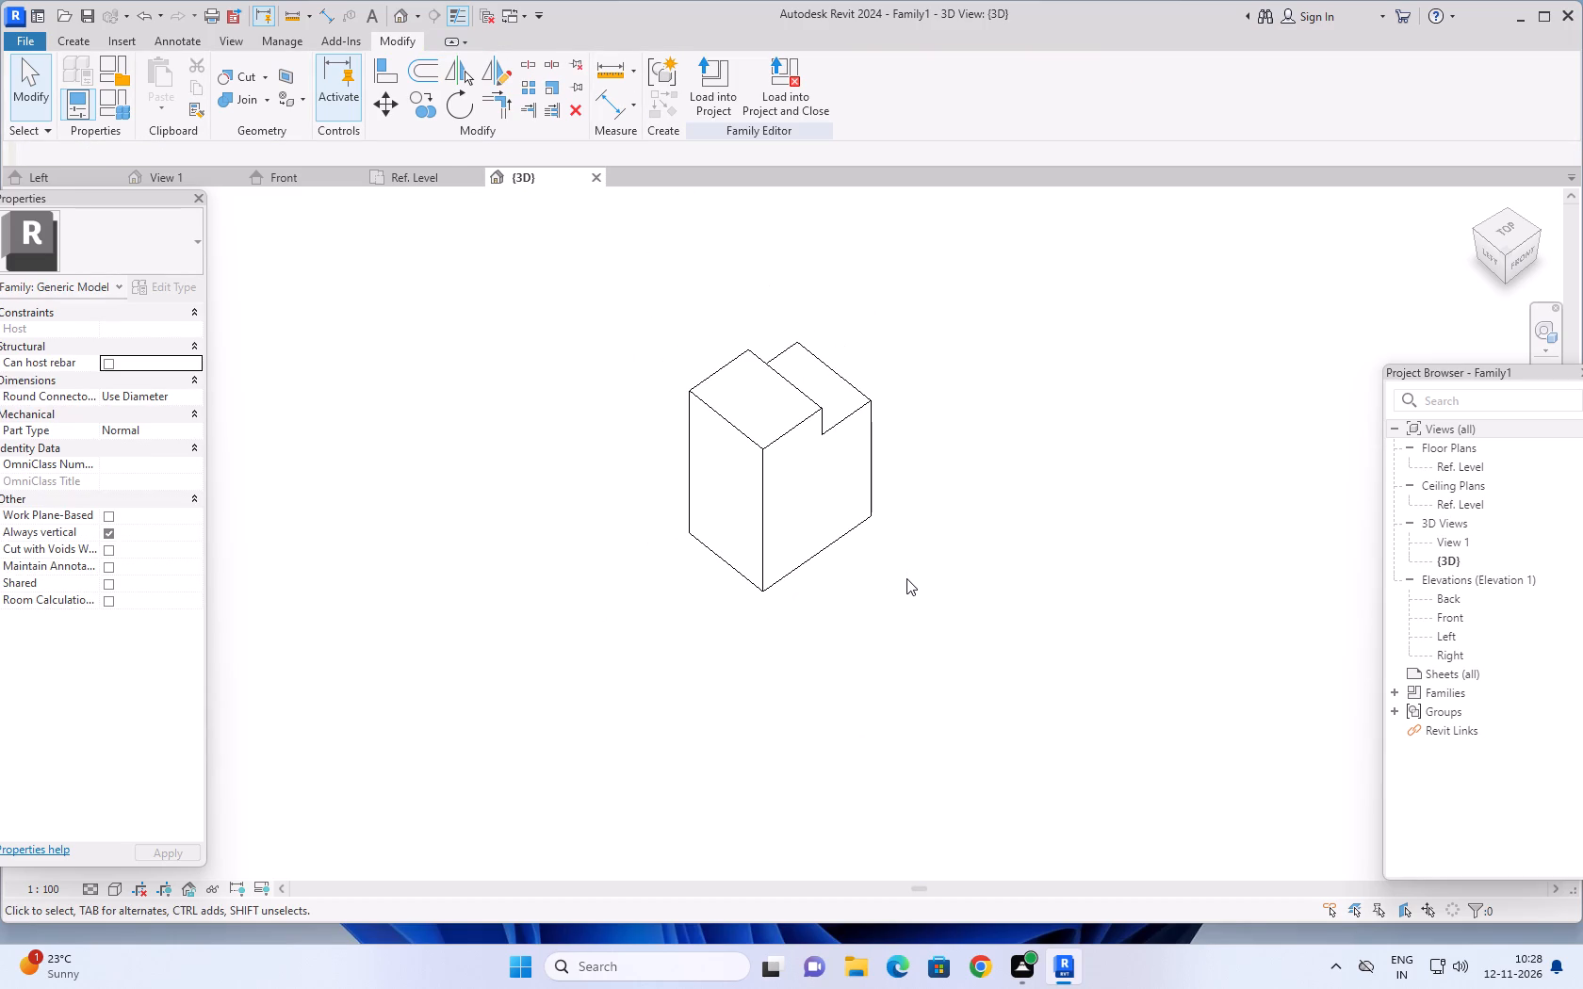
{"action": "middle_click_drag", "start_coordinate": [909, 586], "coordinate": [880, 597]}
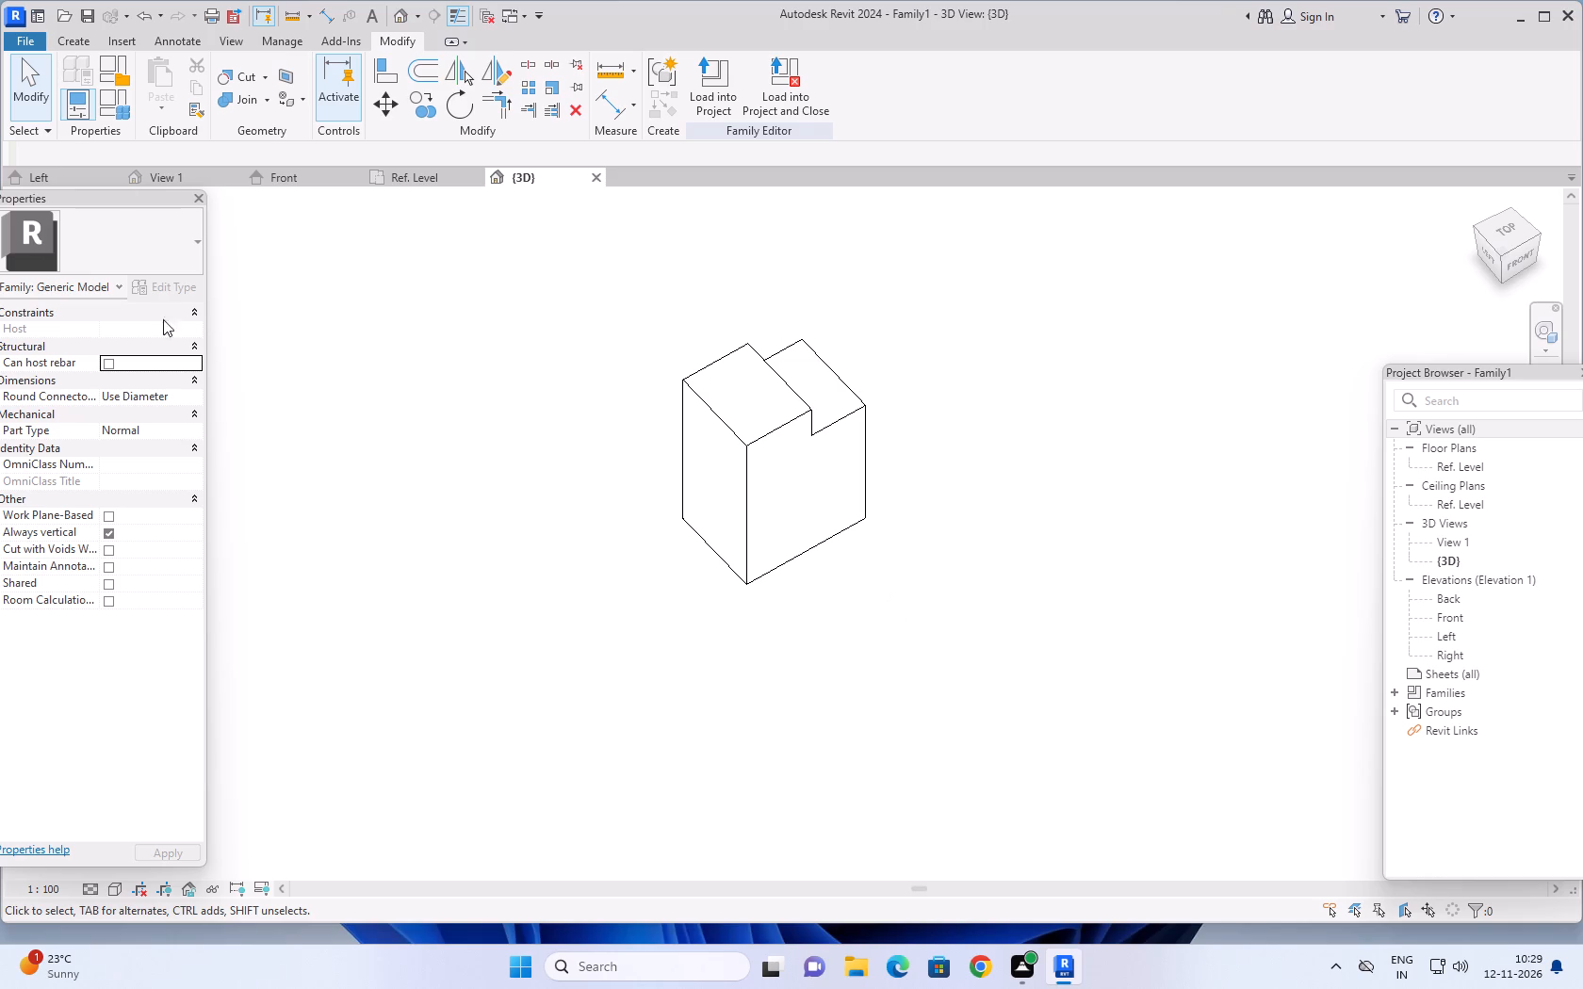
{"action": "left_click", "coordinate": [77, 39]}
{"action": "left_click", "coordinate": [164, 69]}
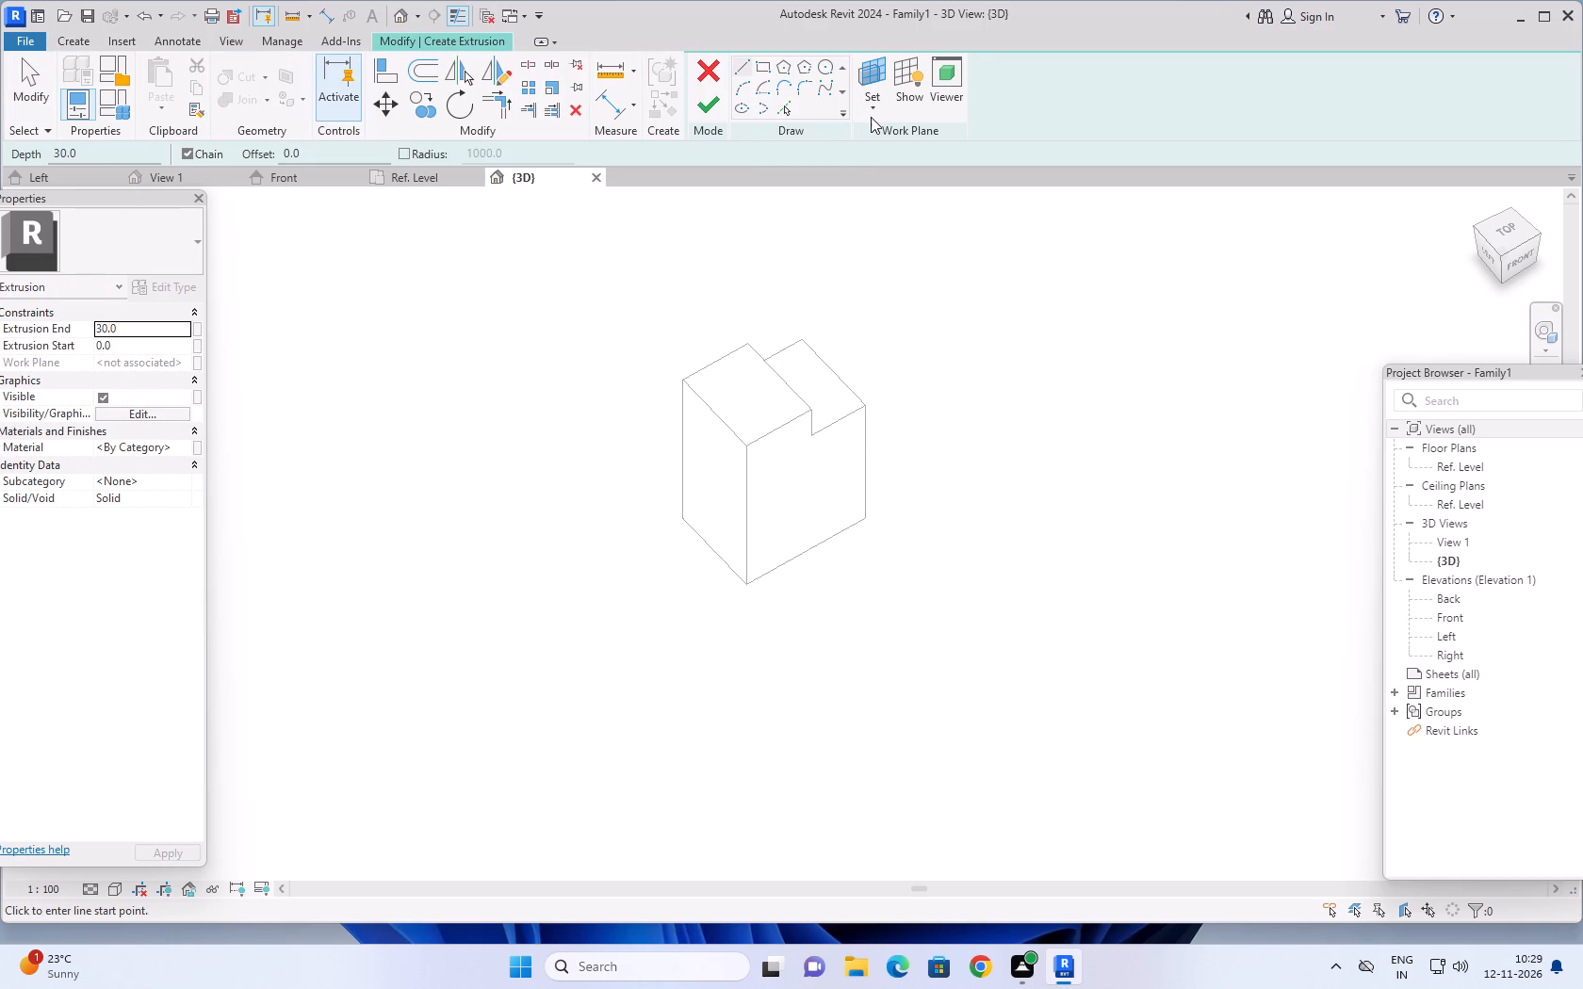
{"action": "left_click", "coordinate": [871, 117]}
{"action": "left_click", "coordinate": [885, 183]}
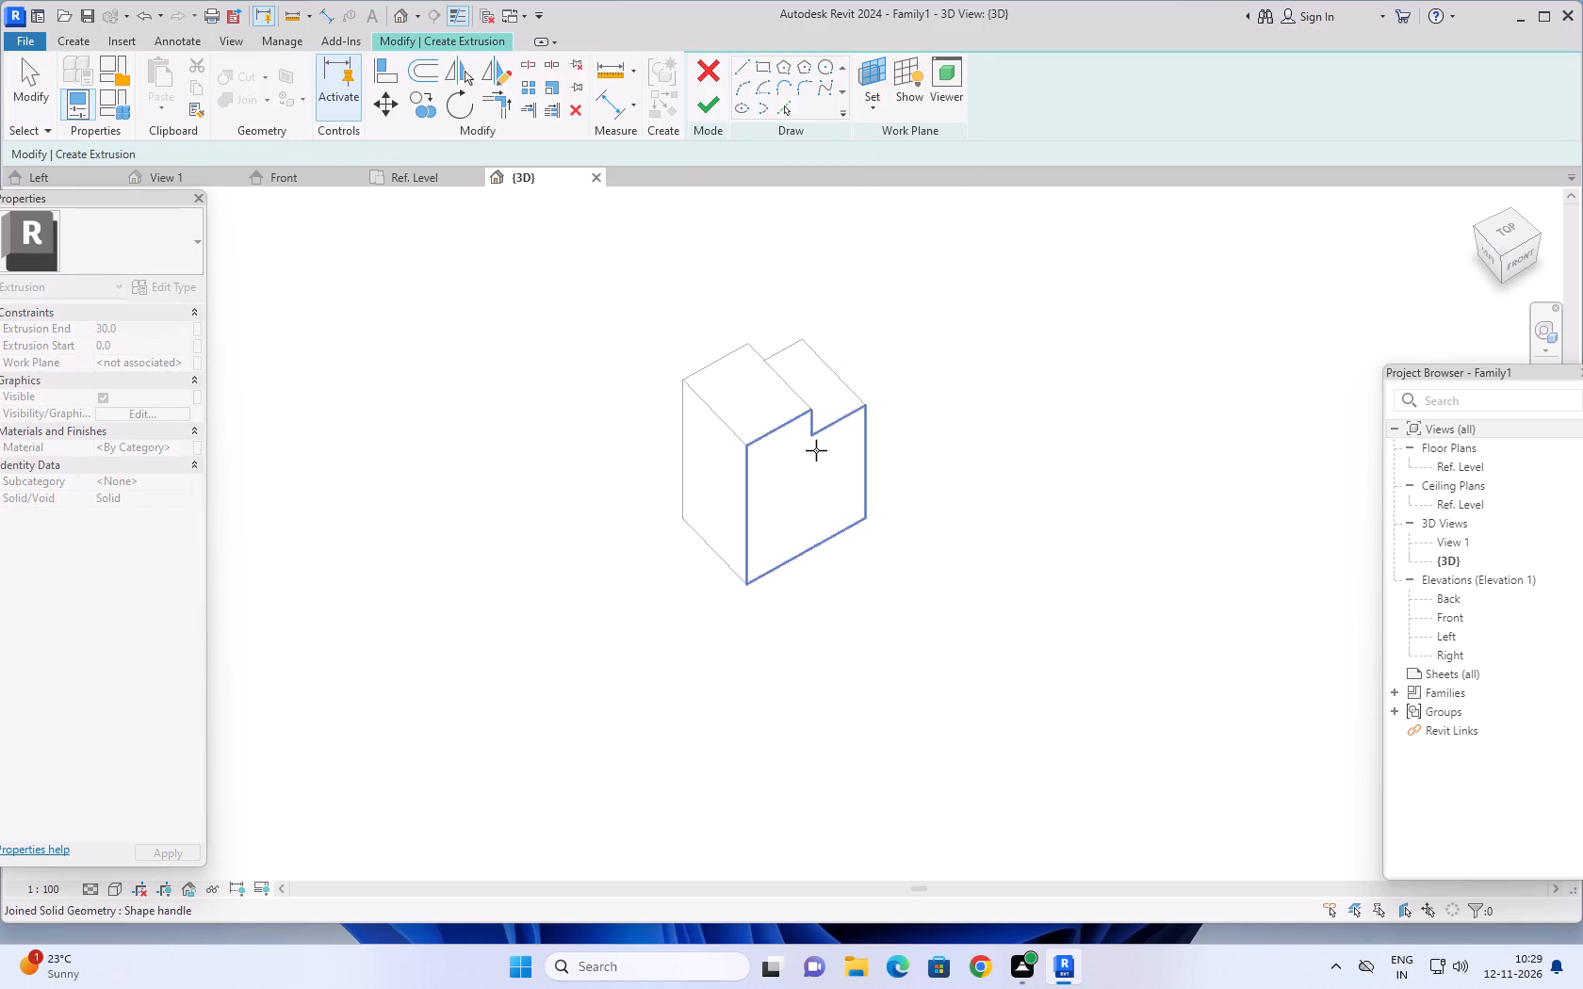
{"action": "left_click", "coordinate": [804, 535]}
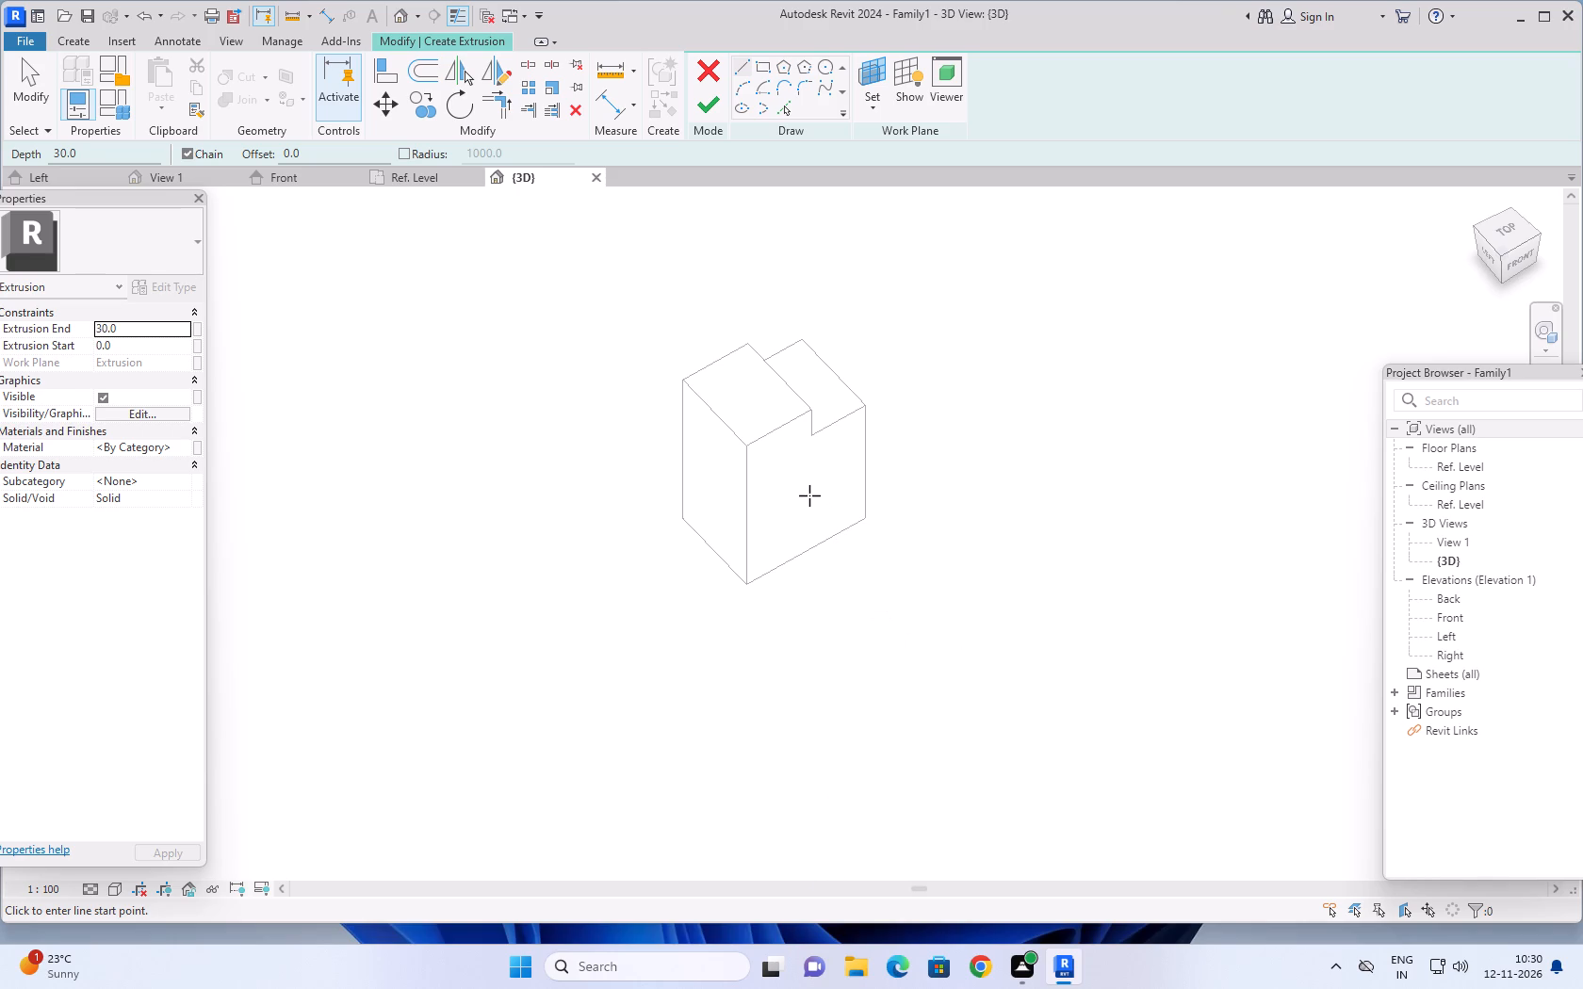
{"action": "left_click", "coordinate": [739, 66]}
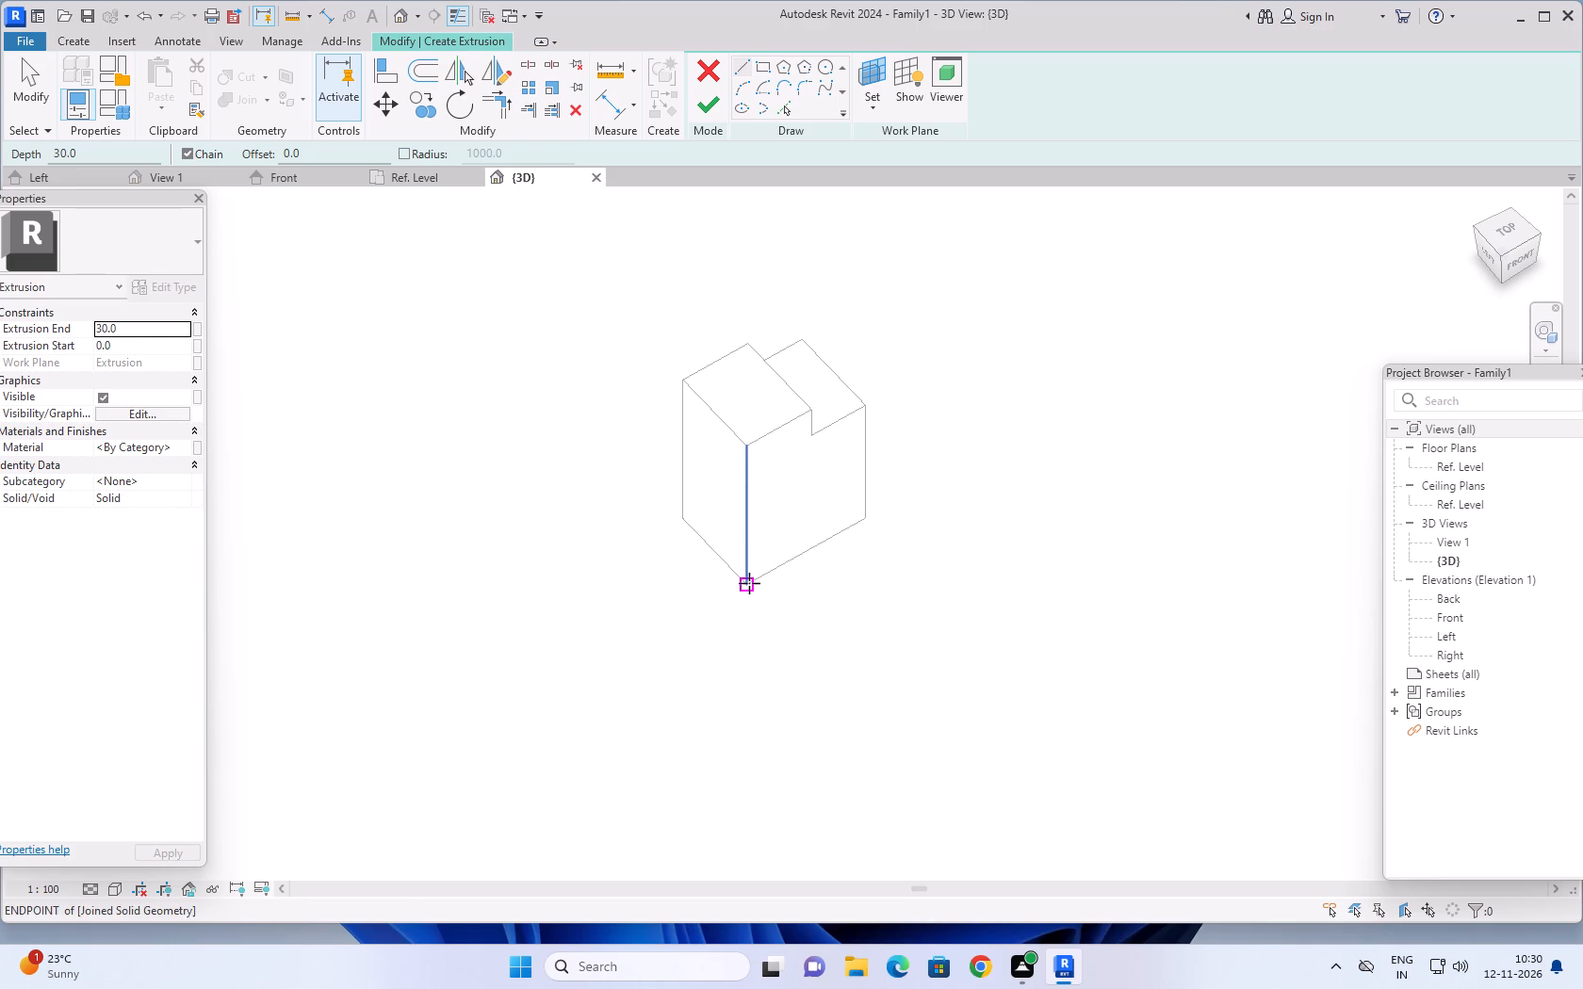
{"action": "left_click", "coordinate": [749, 583]}
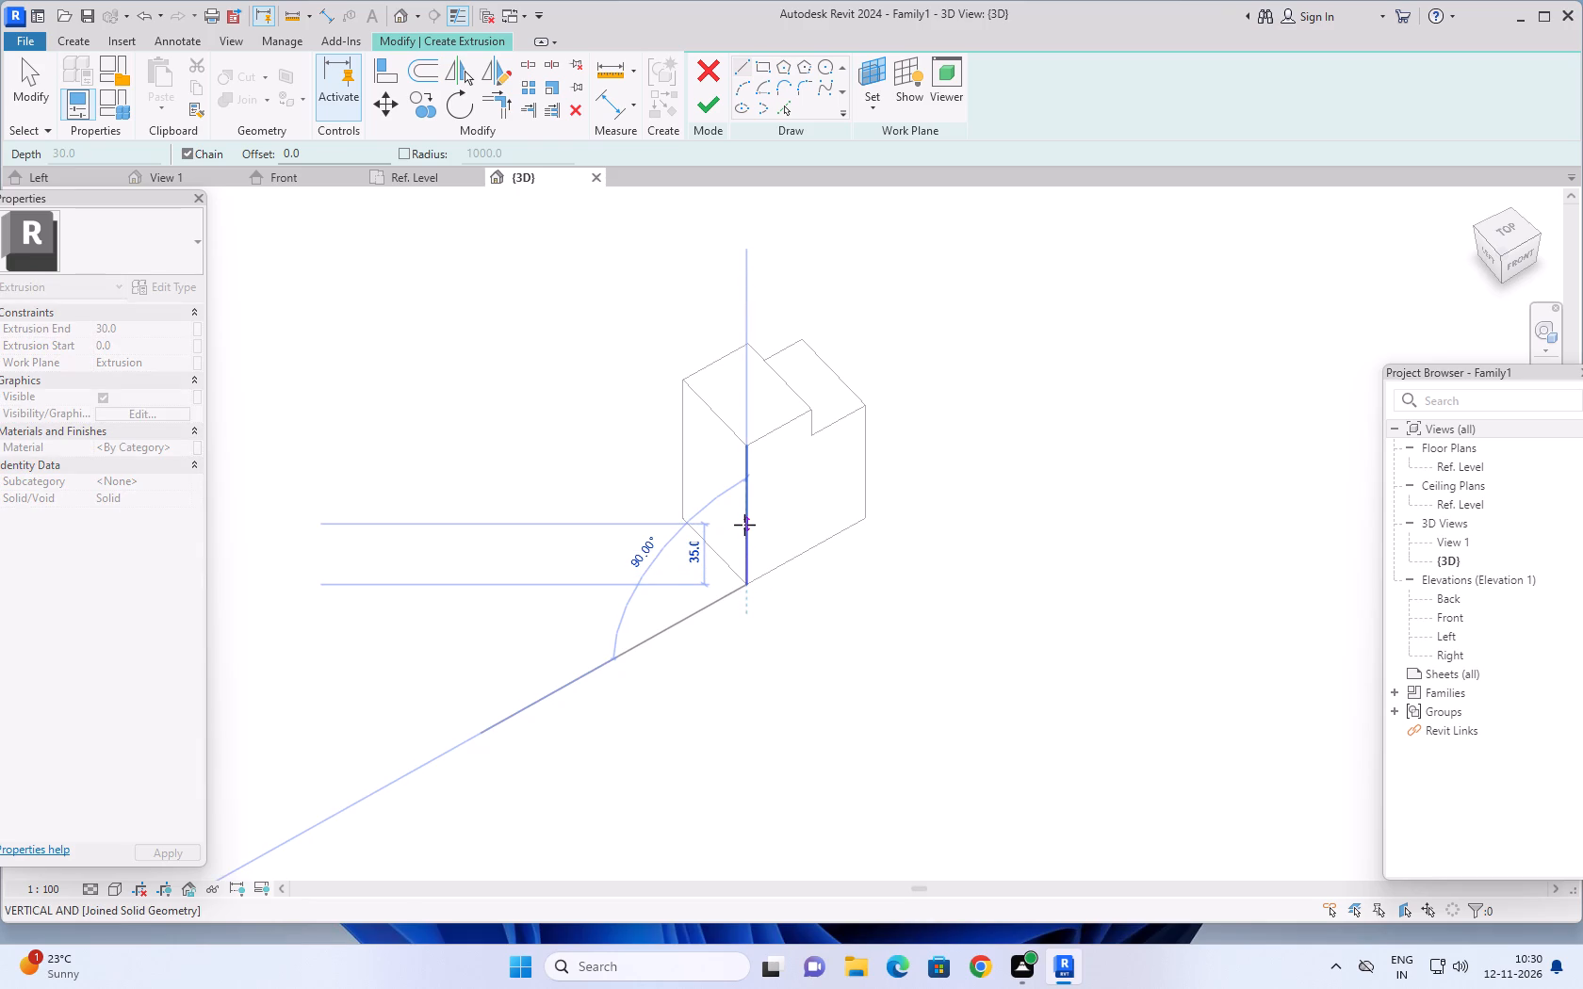
{"action": "left_click", "coordinate": [744, 525]}
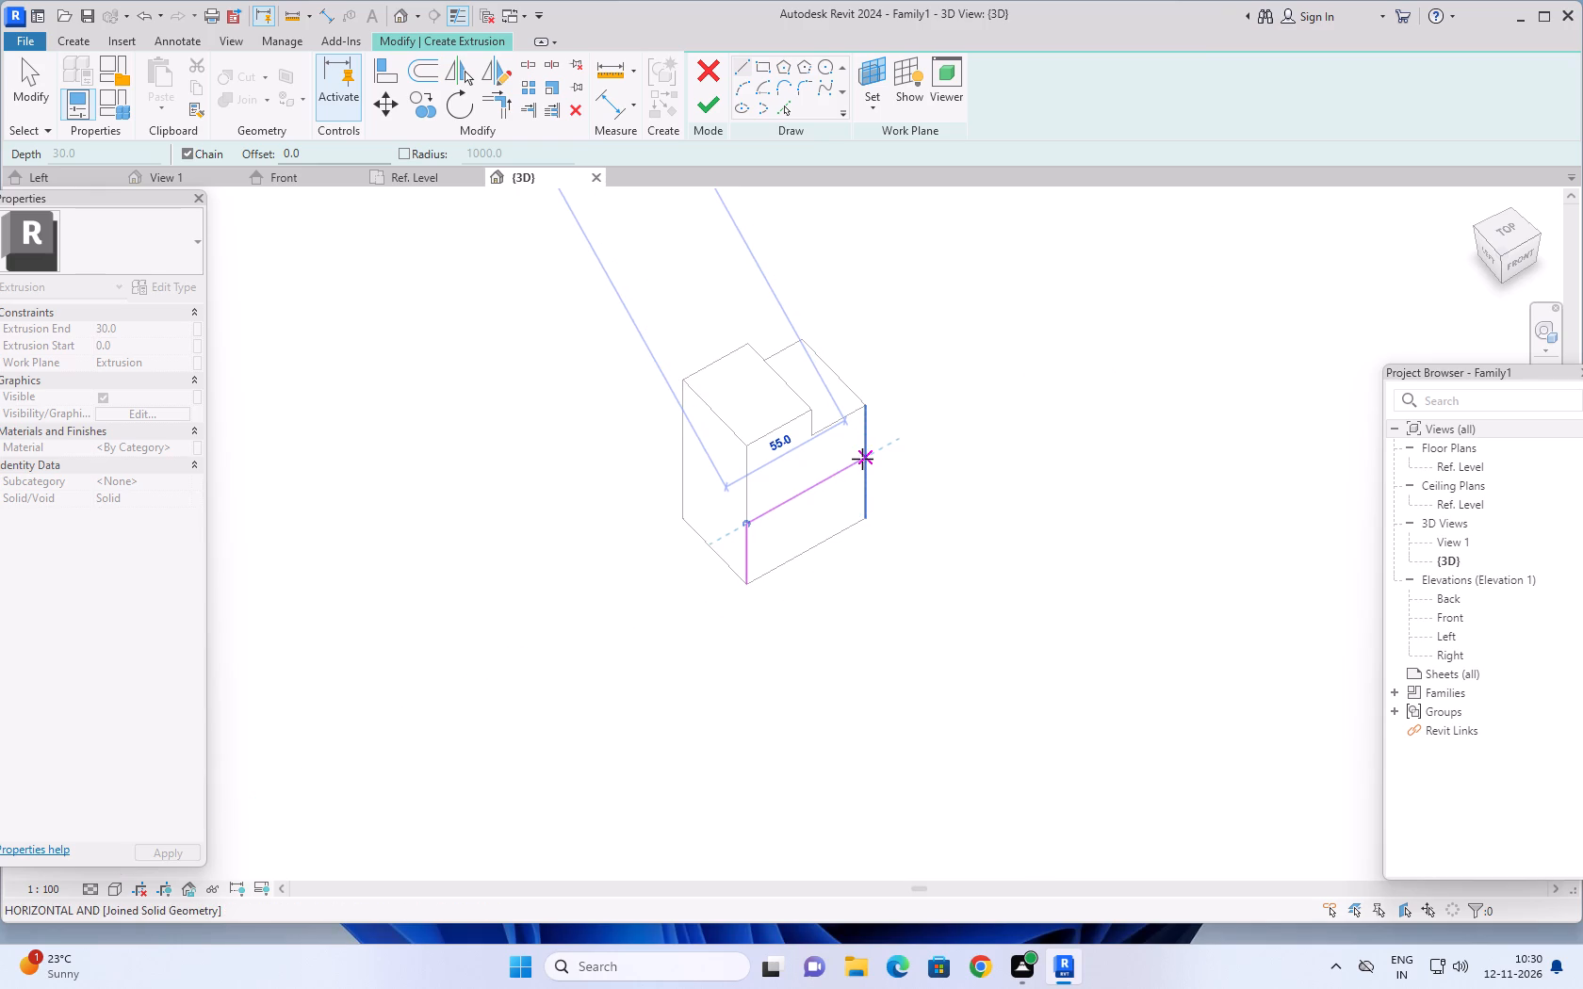
{"action": "left_click", "coordinate": [862, 459]}
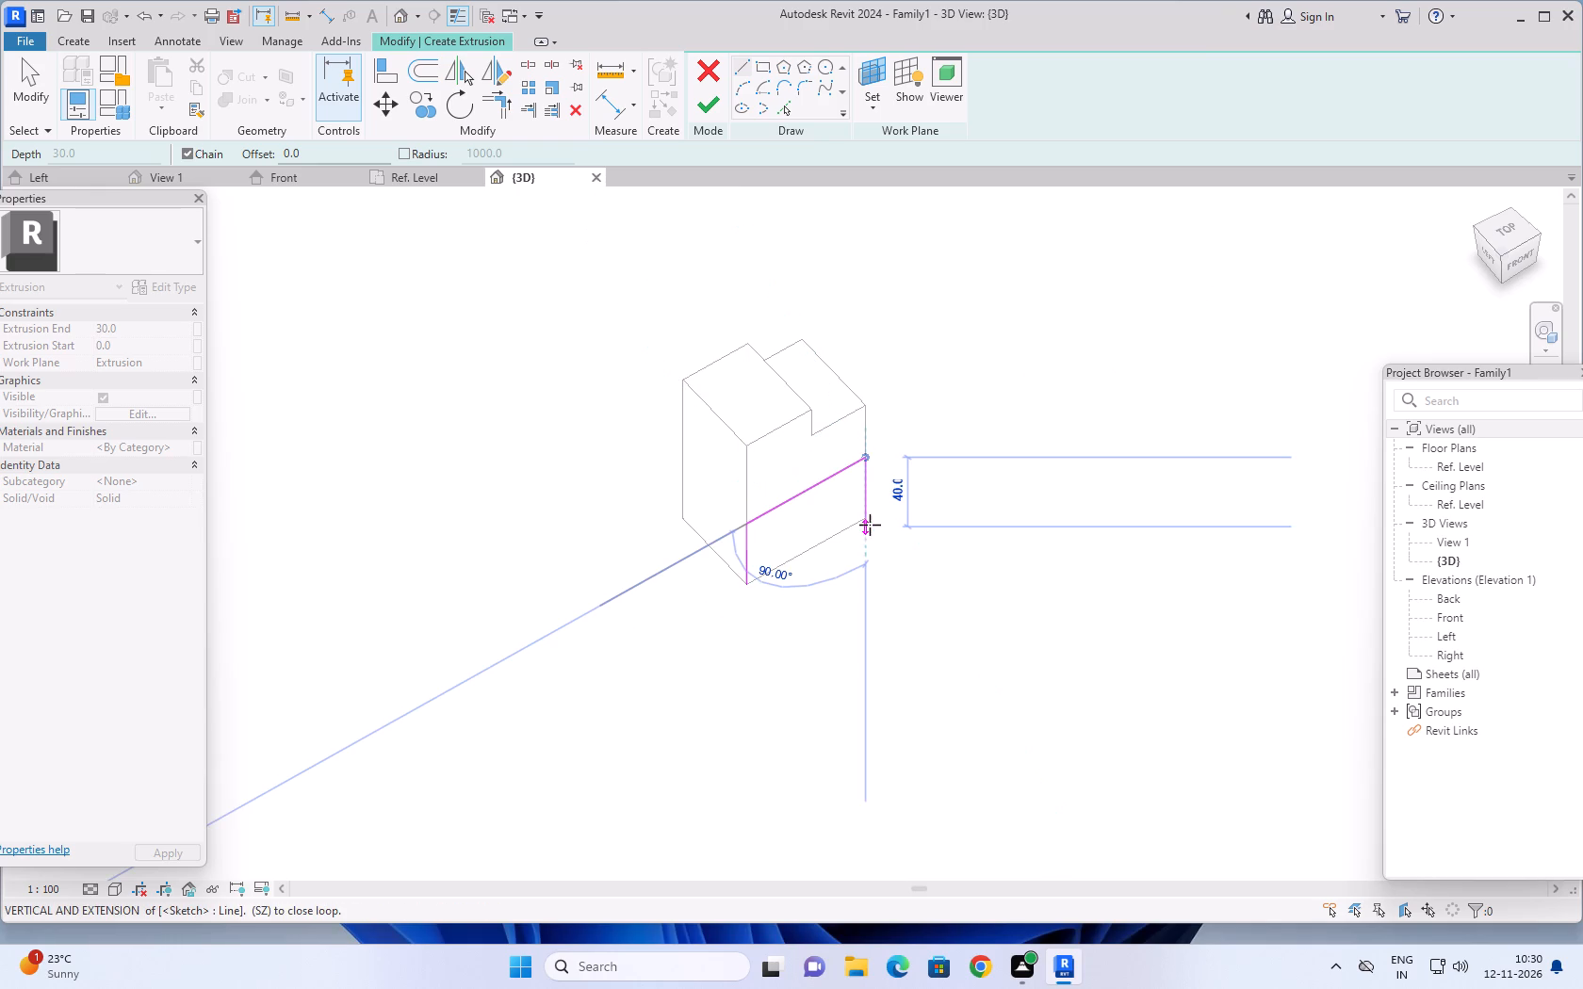
{"action": "left_click", "coordinate": [867, 515]}
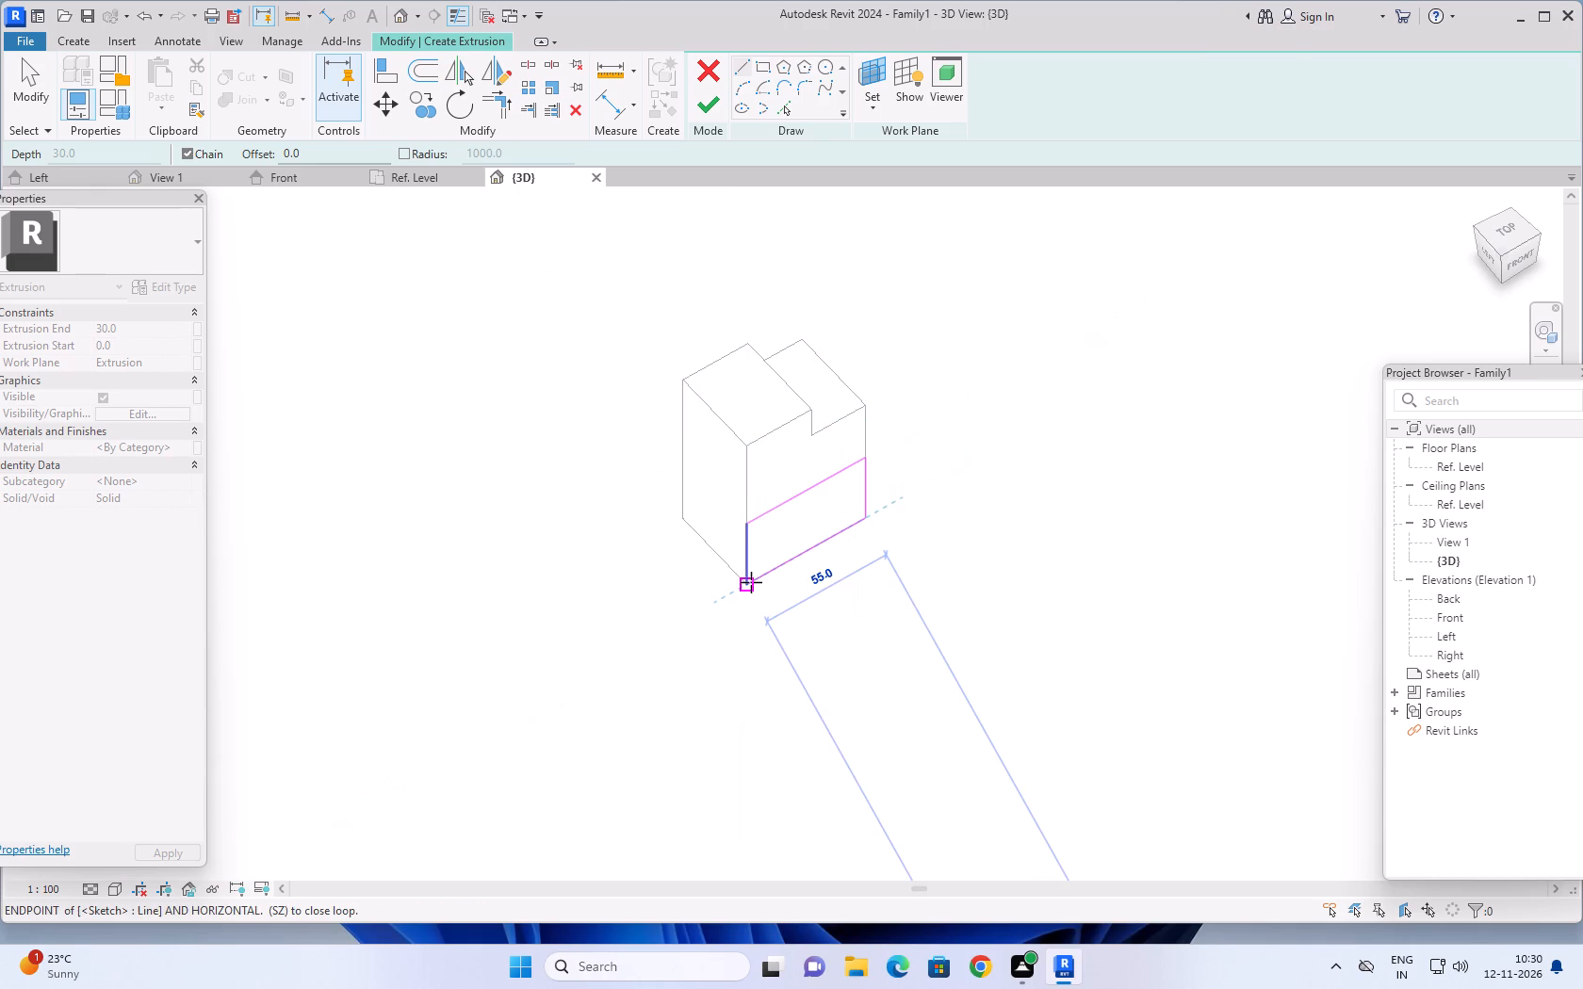
{"action": "left_click", "coordinate": [751, 582]}
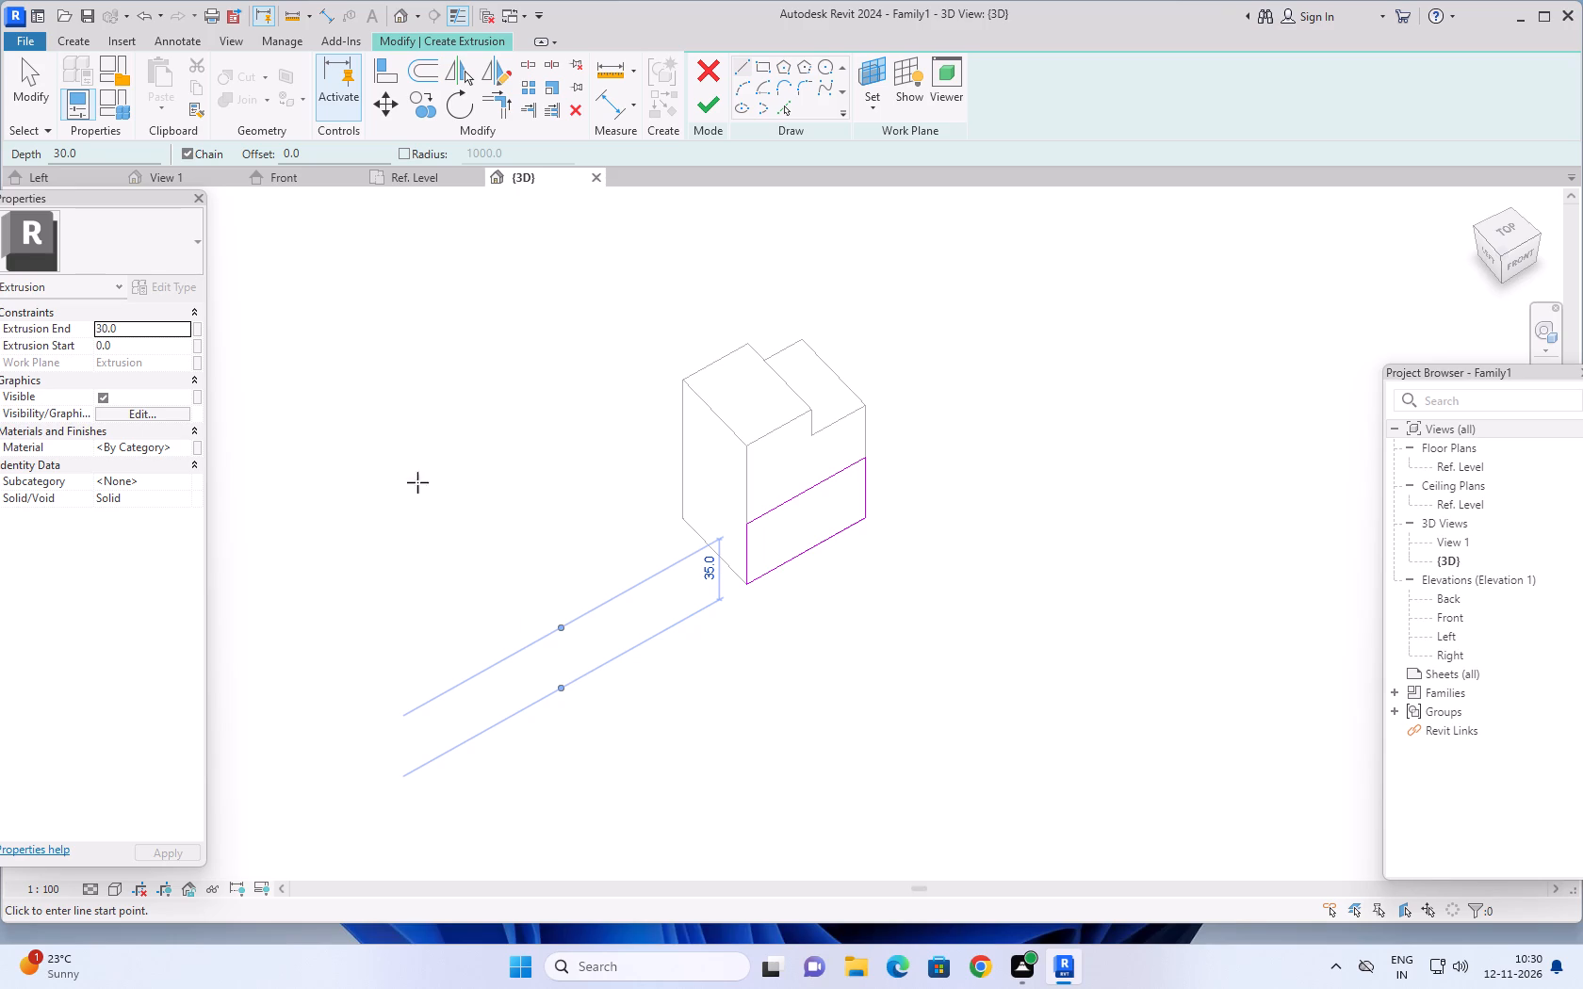
Set the extrusion end to 45 and finish the lower front block.
{"action": "scroll", "coordinate": [683, 725], "scroll_direction": "down", "scroll_amount": 1}
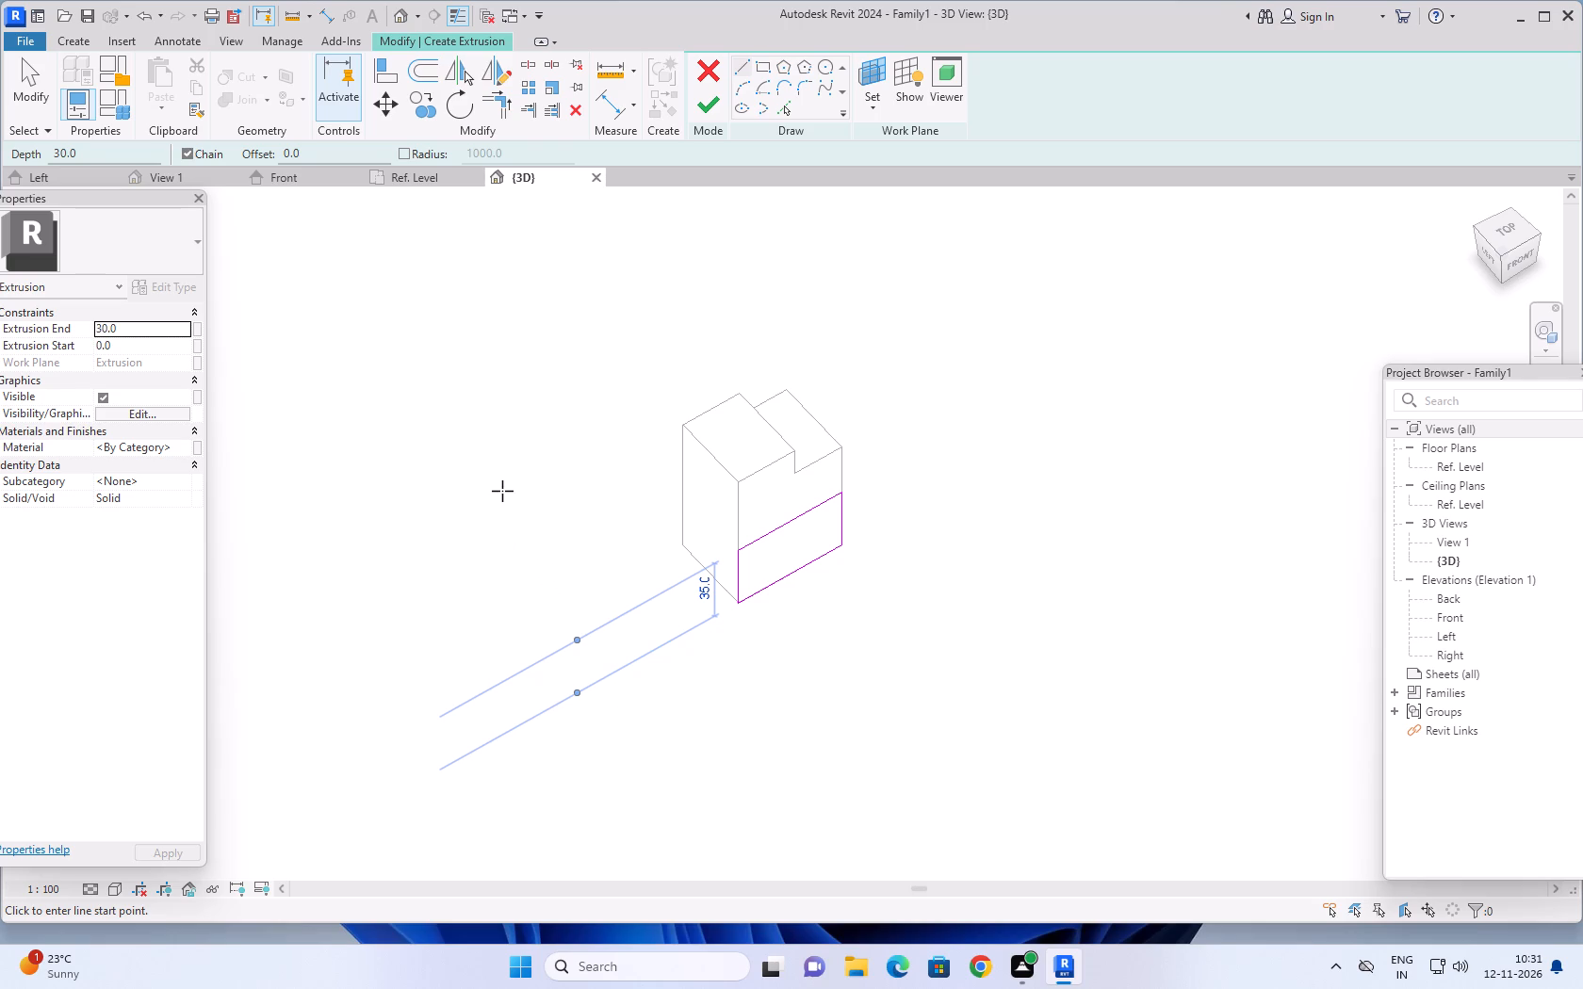
{"action": "left_click", "coordinate": [150, 326]}
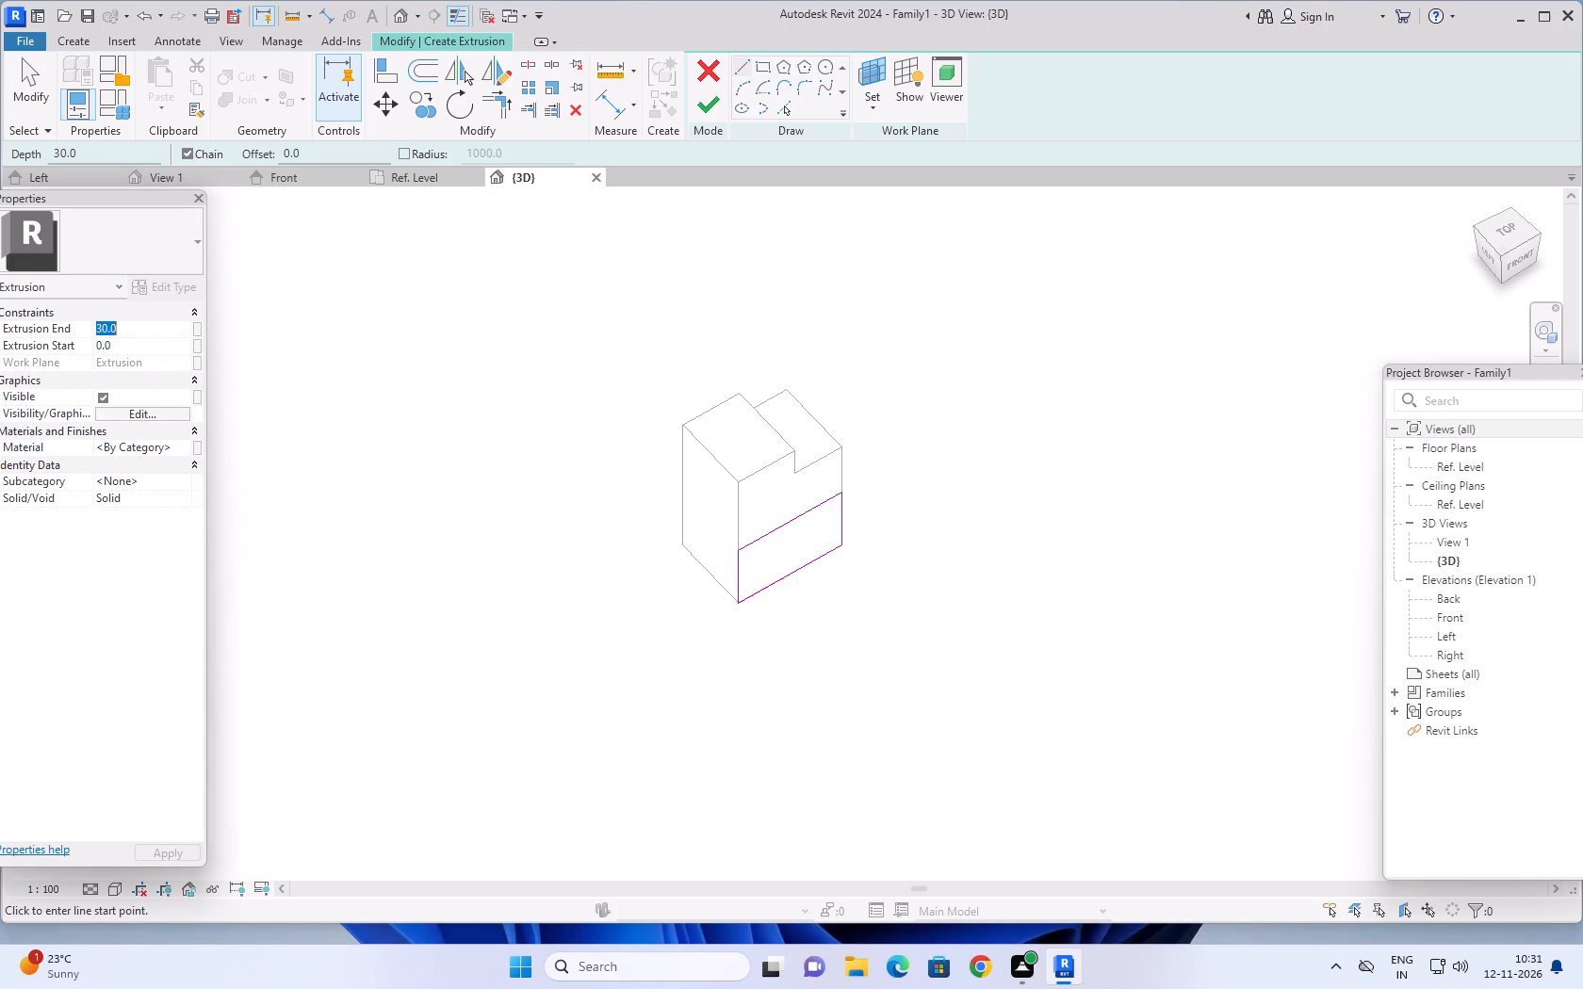
{"action": "type", "text": "45"}
{"action": "key", "text": "Return"}
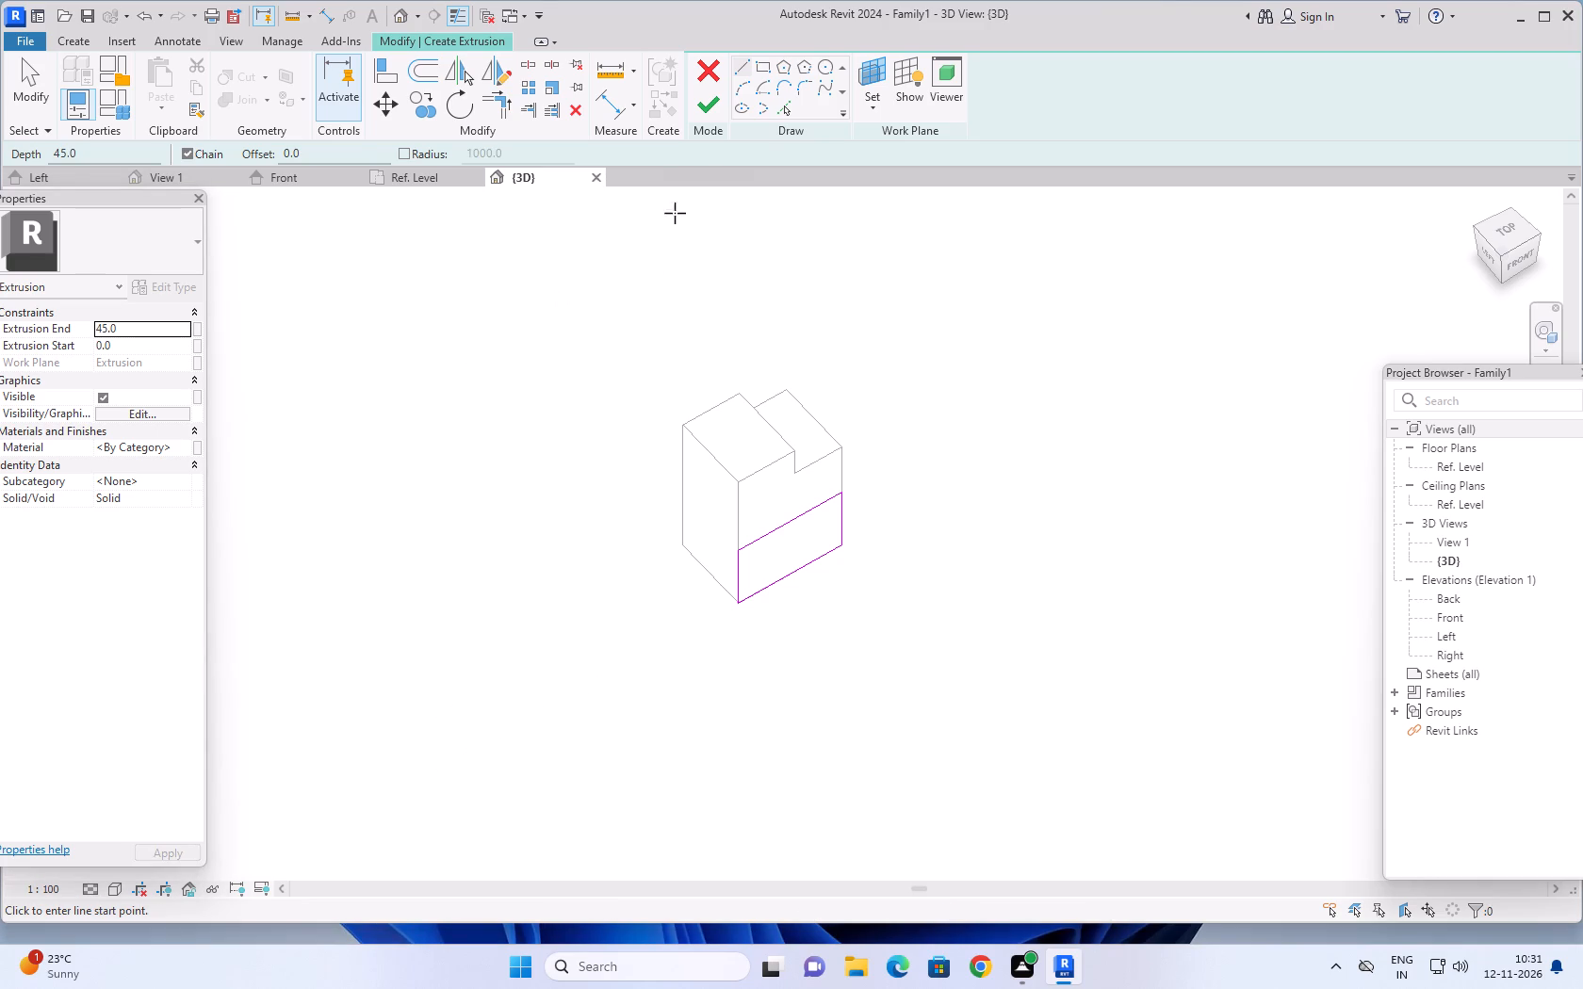
{"action": "left_click", "coordinate": [710, 107]}
{"action": "key", "text": "Escape"}
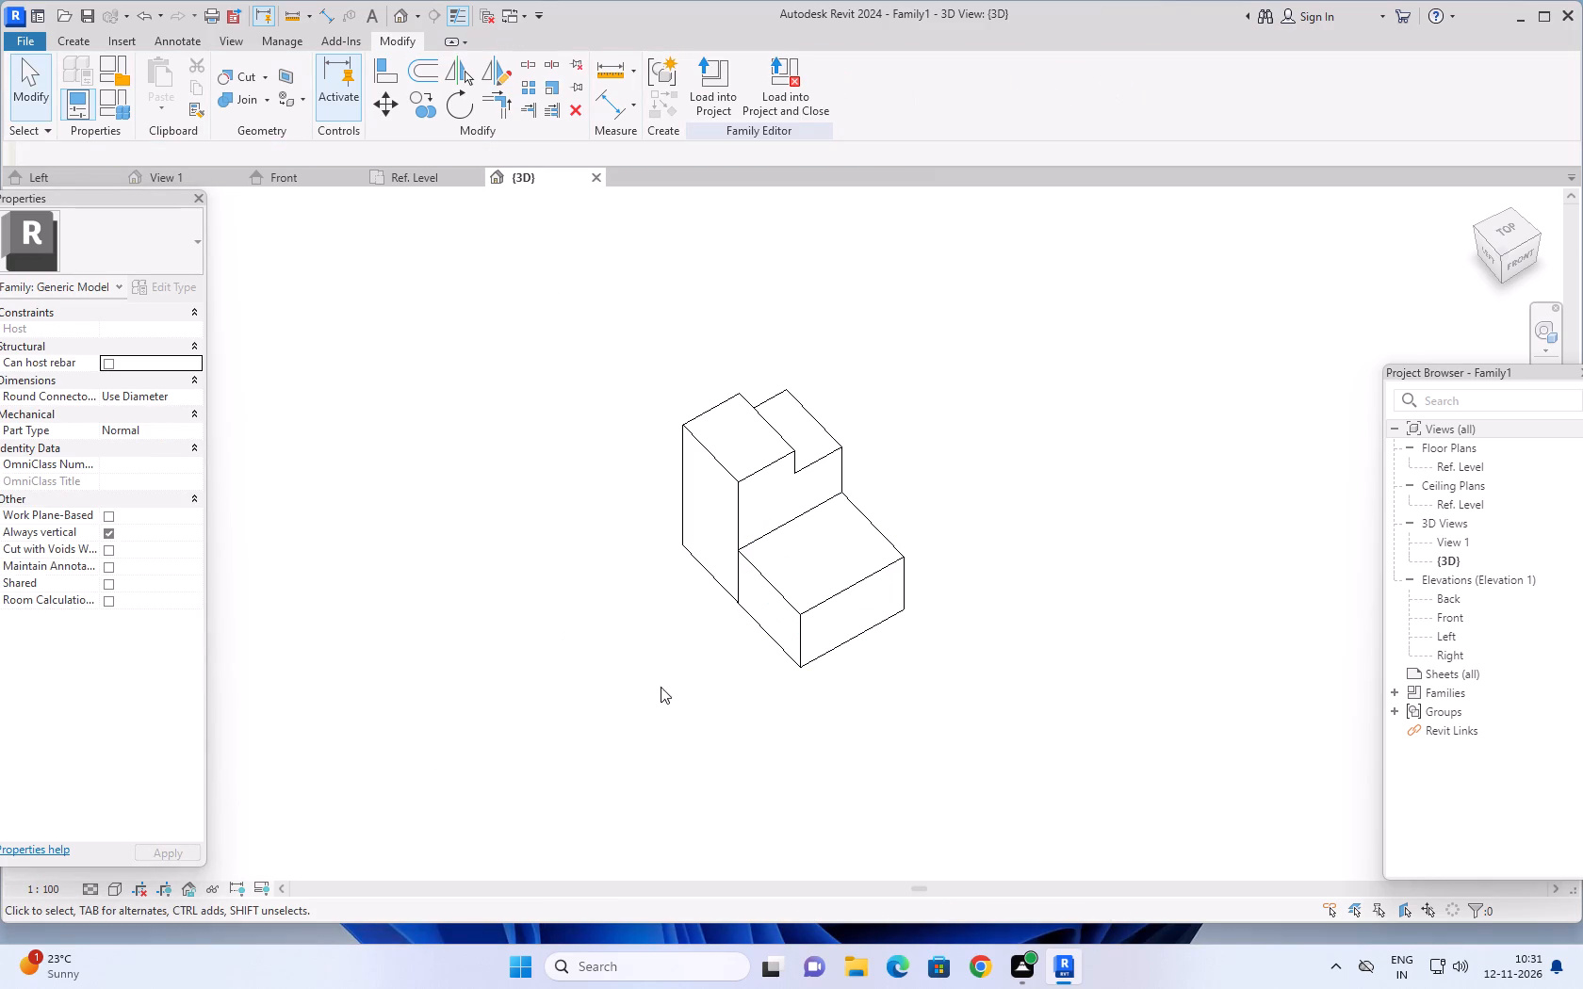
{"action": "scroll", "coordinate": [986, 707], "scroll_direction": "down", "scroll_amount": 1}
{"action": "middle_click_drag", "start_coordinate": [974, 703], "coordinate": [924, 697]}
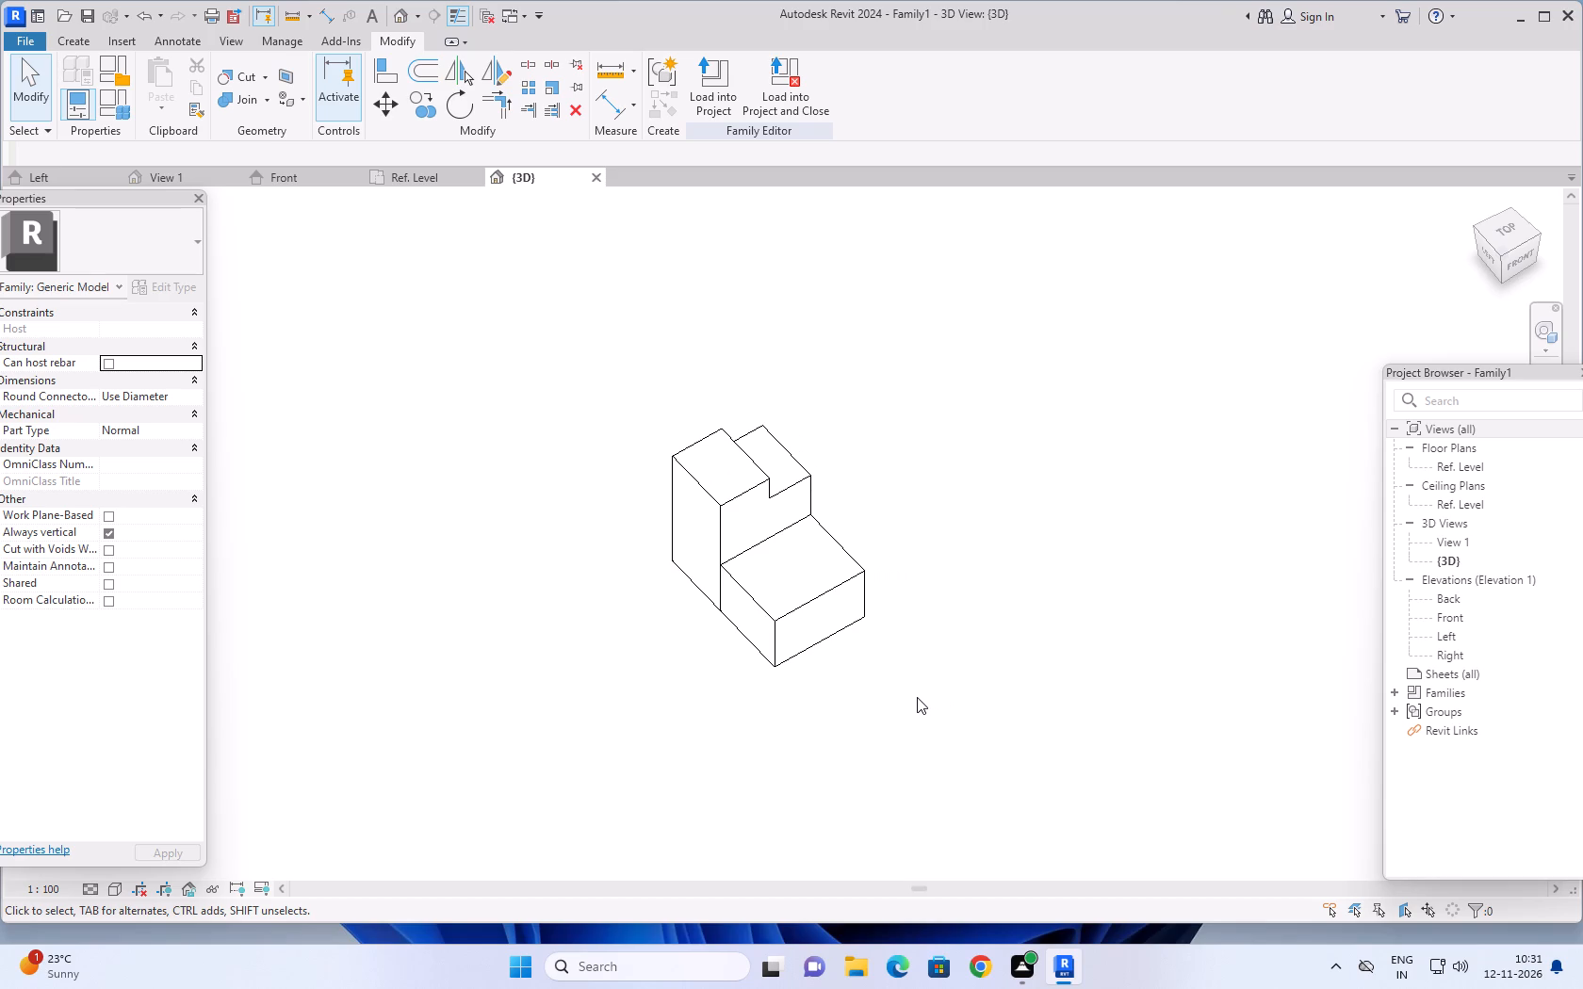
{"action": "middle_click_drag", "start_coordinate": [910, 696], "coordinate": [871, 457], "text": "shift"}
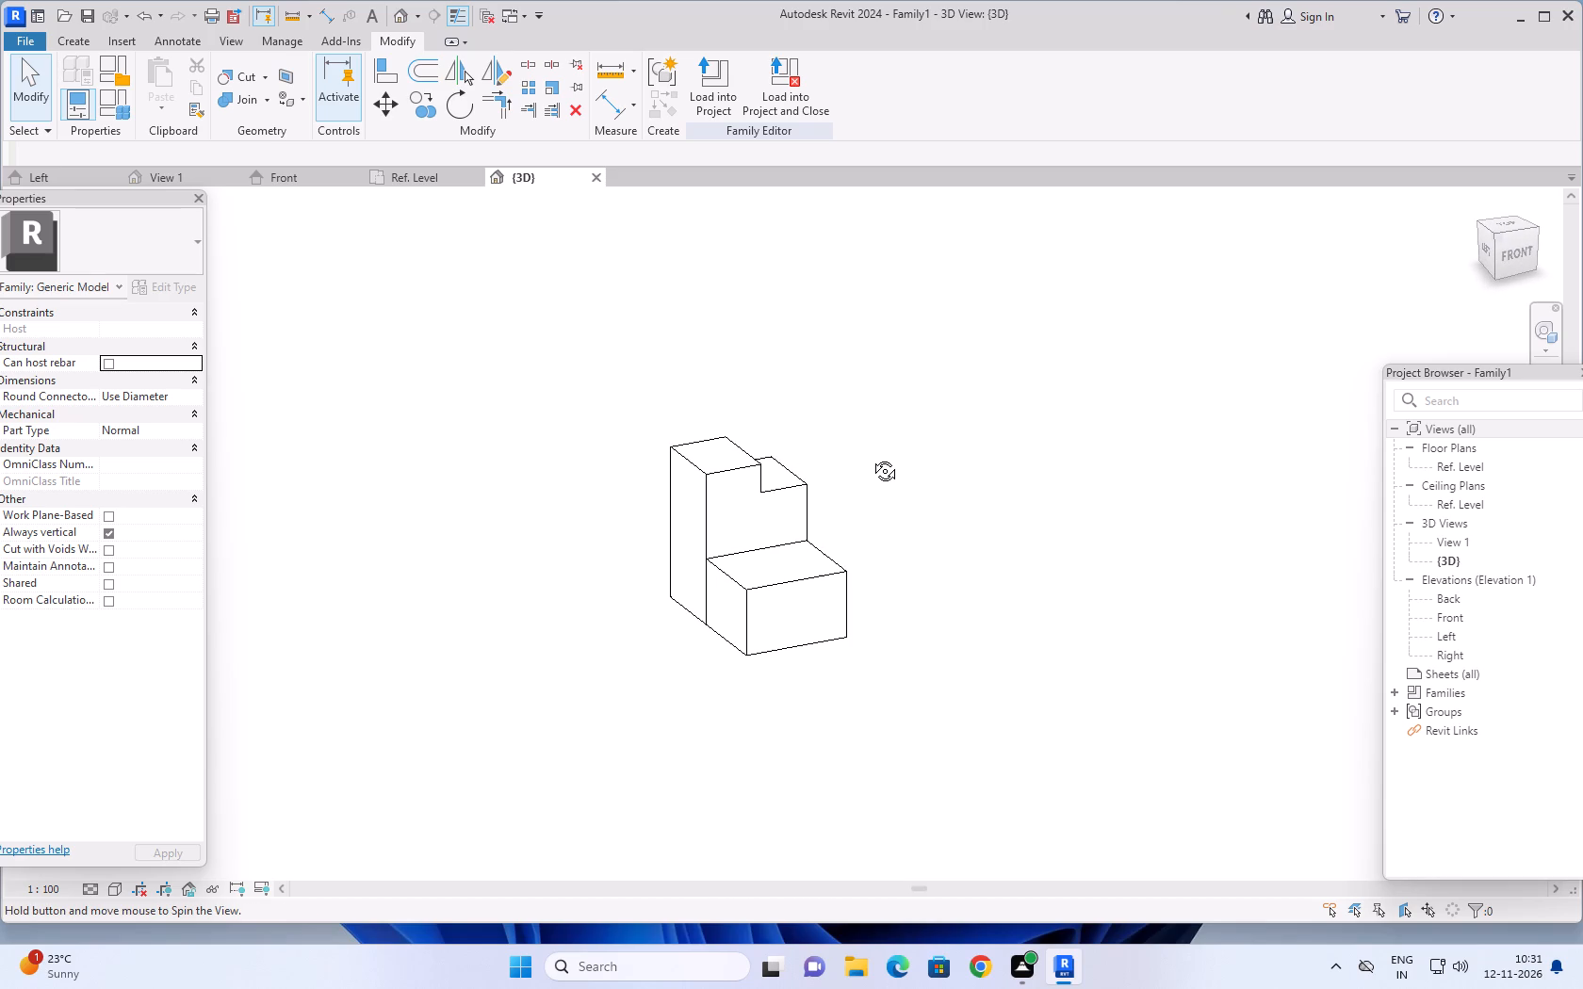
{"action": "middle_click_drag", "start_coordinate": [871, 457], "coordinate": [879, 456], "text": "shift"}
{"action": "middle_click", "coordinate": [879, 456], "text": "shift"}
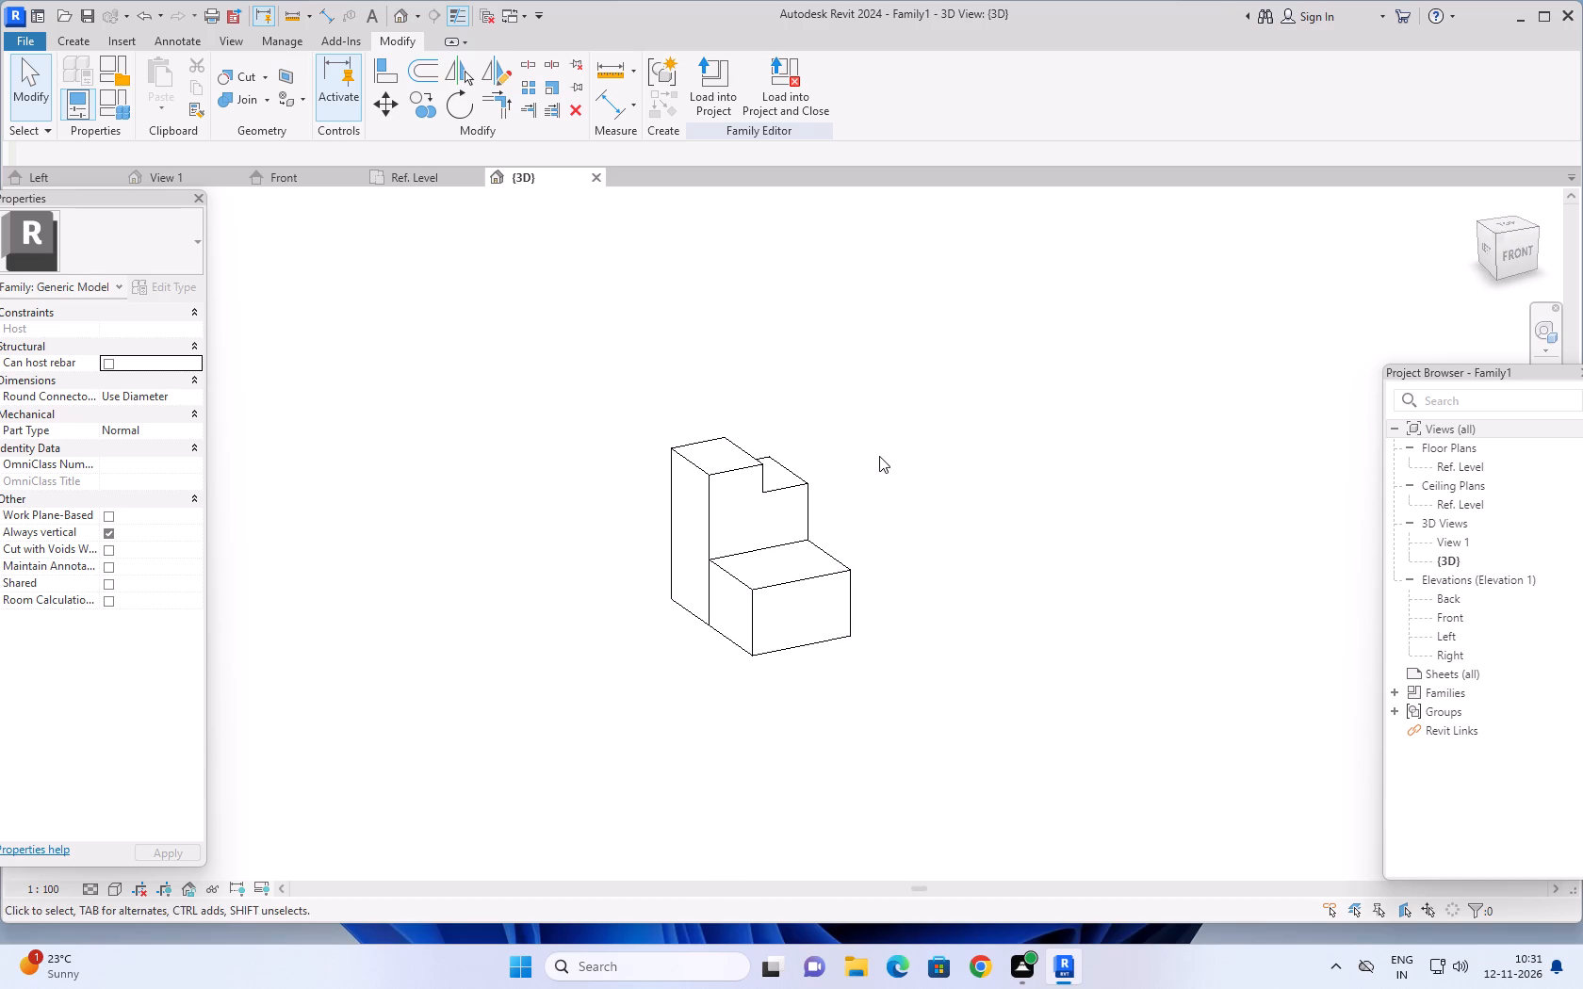
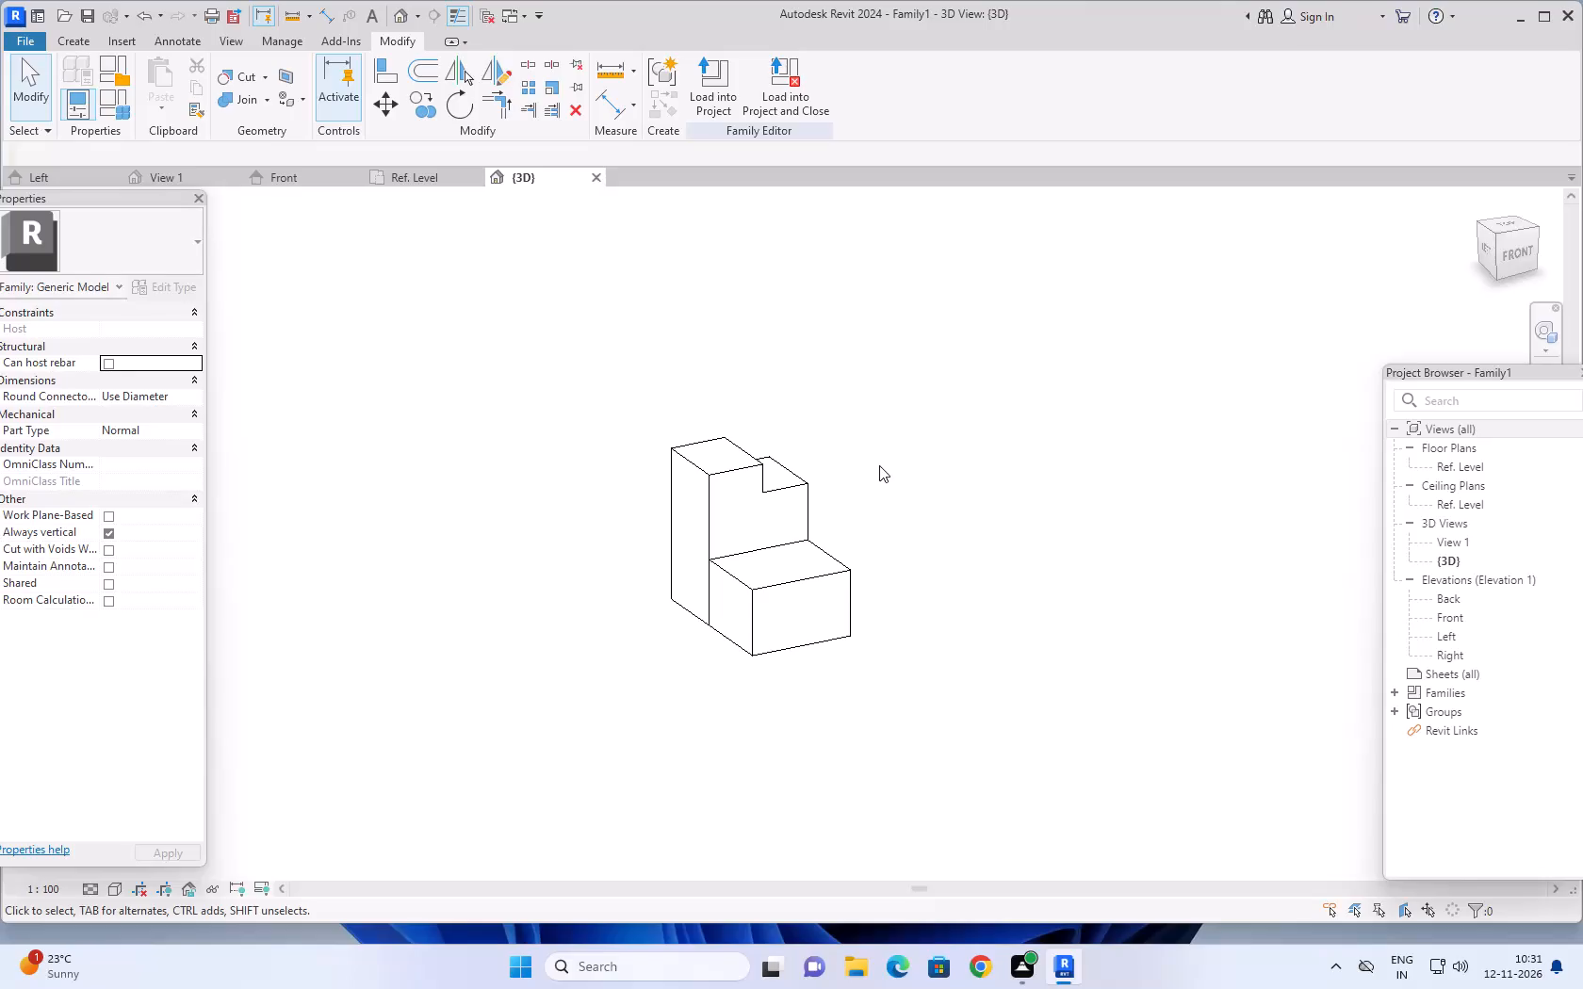
Examine the stepped block's overall shape from several sides.
{"action": "middle_click_drag", "start_coordinate": [879, 465], "coordinate": [508, 691], "text": "shift"}
{"action": "middle_click_drag", "start_coordinate": [506, 691], "coordinate": [395, 644], "text": "shift"}
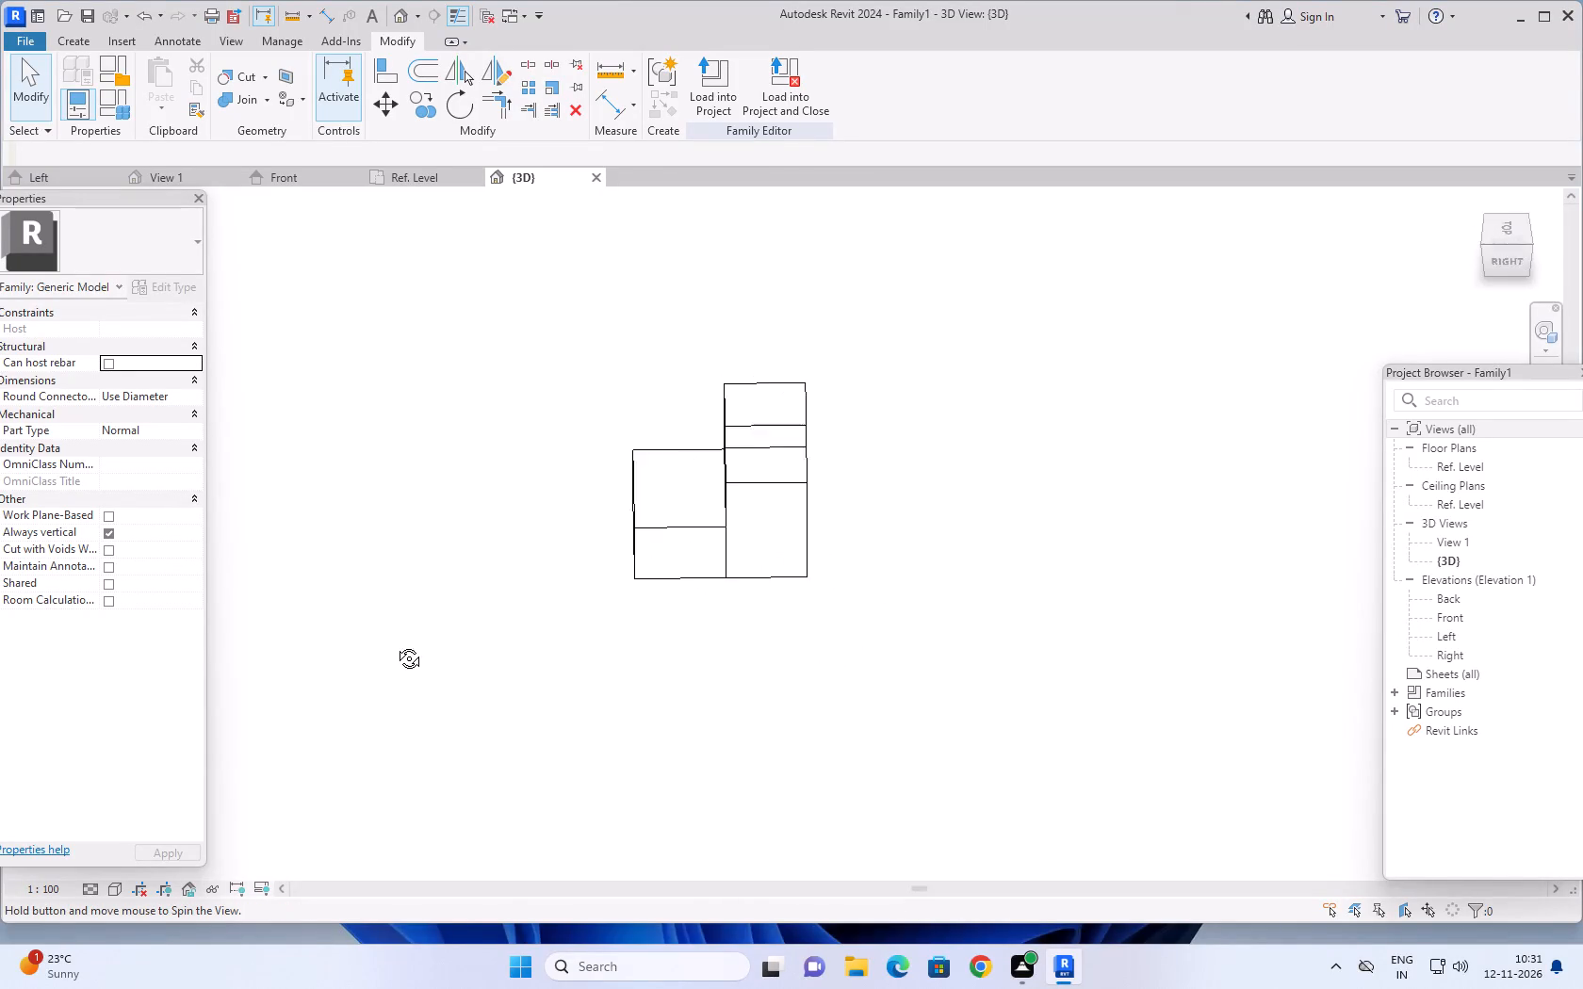
{"action": "middle_click_drag", "start_coordinate": [395, 644], "coordinate": [402, 647], "text": "shift"}
{"action": "middle_click_drag", "start_coordinate": [399, 645], "coordinate": [987, 586], "text": "shift"}
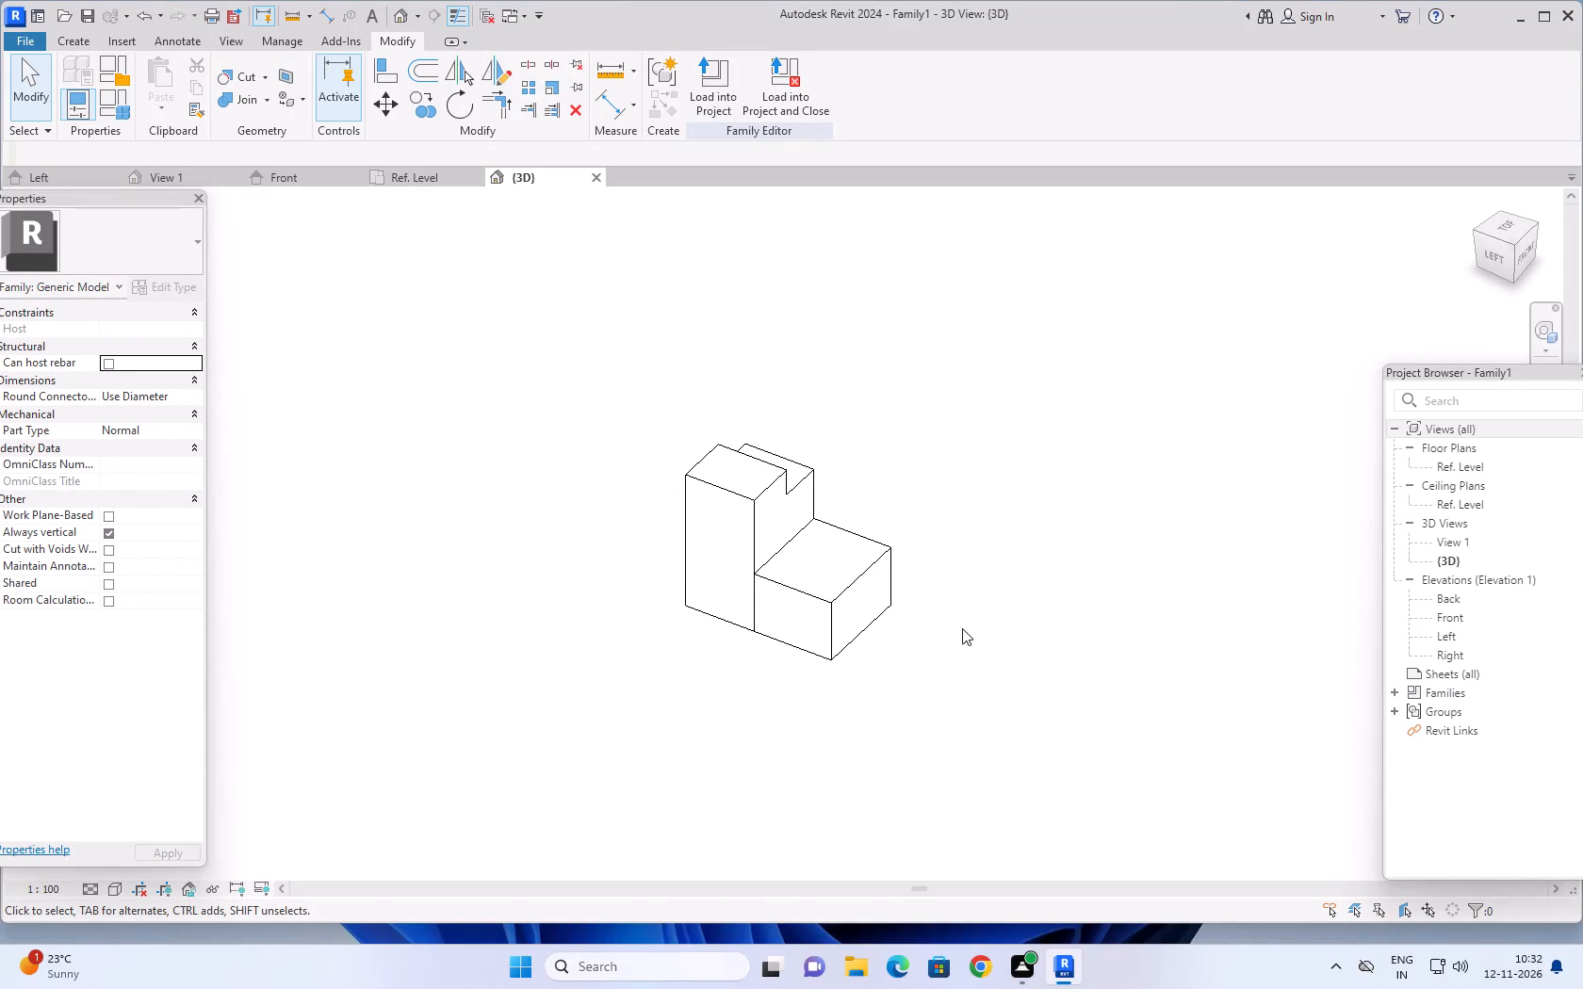
{"action": "scroll", "coordinate": [958, 629], "scroll_direction": "up", "scroll_amount": 3}
{"action": "middle_click_drag", "start_coordinate": [948, 634], "coordinate": [925, 625], "text": "shift"}
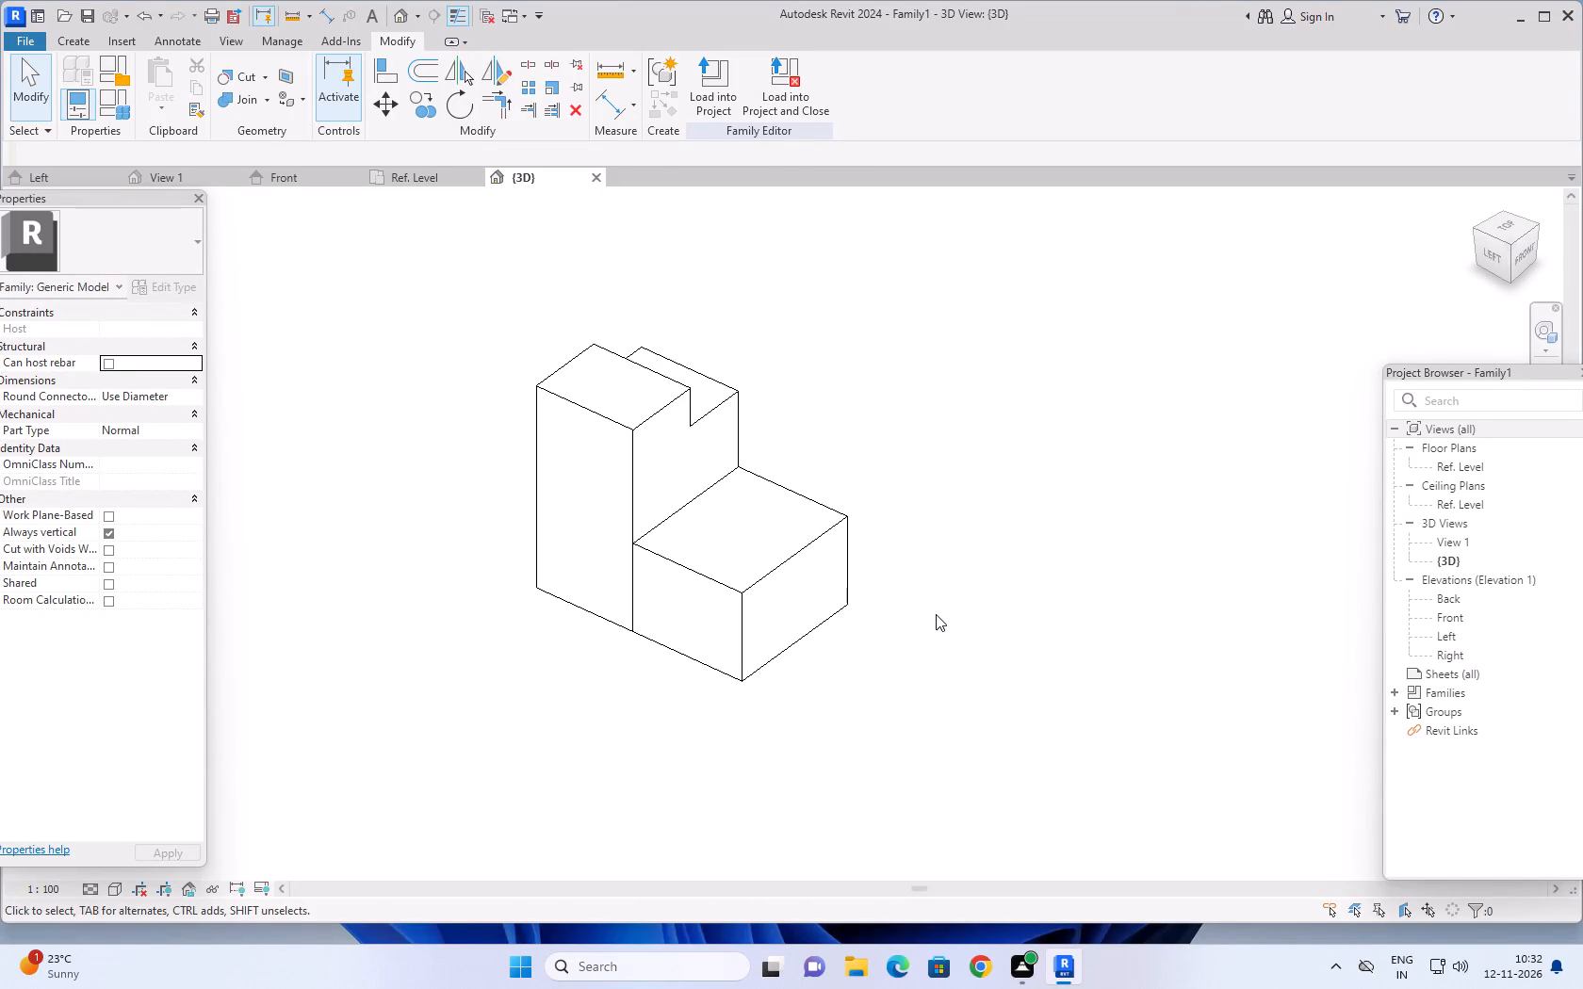
{"action": "scroll", "coordinate": [936, 614], "scroll_direction": "down", "scroll_amount": 1}
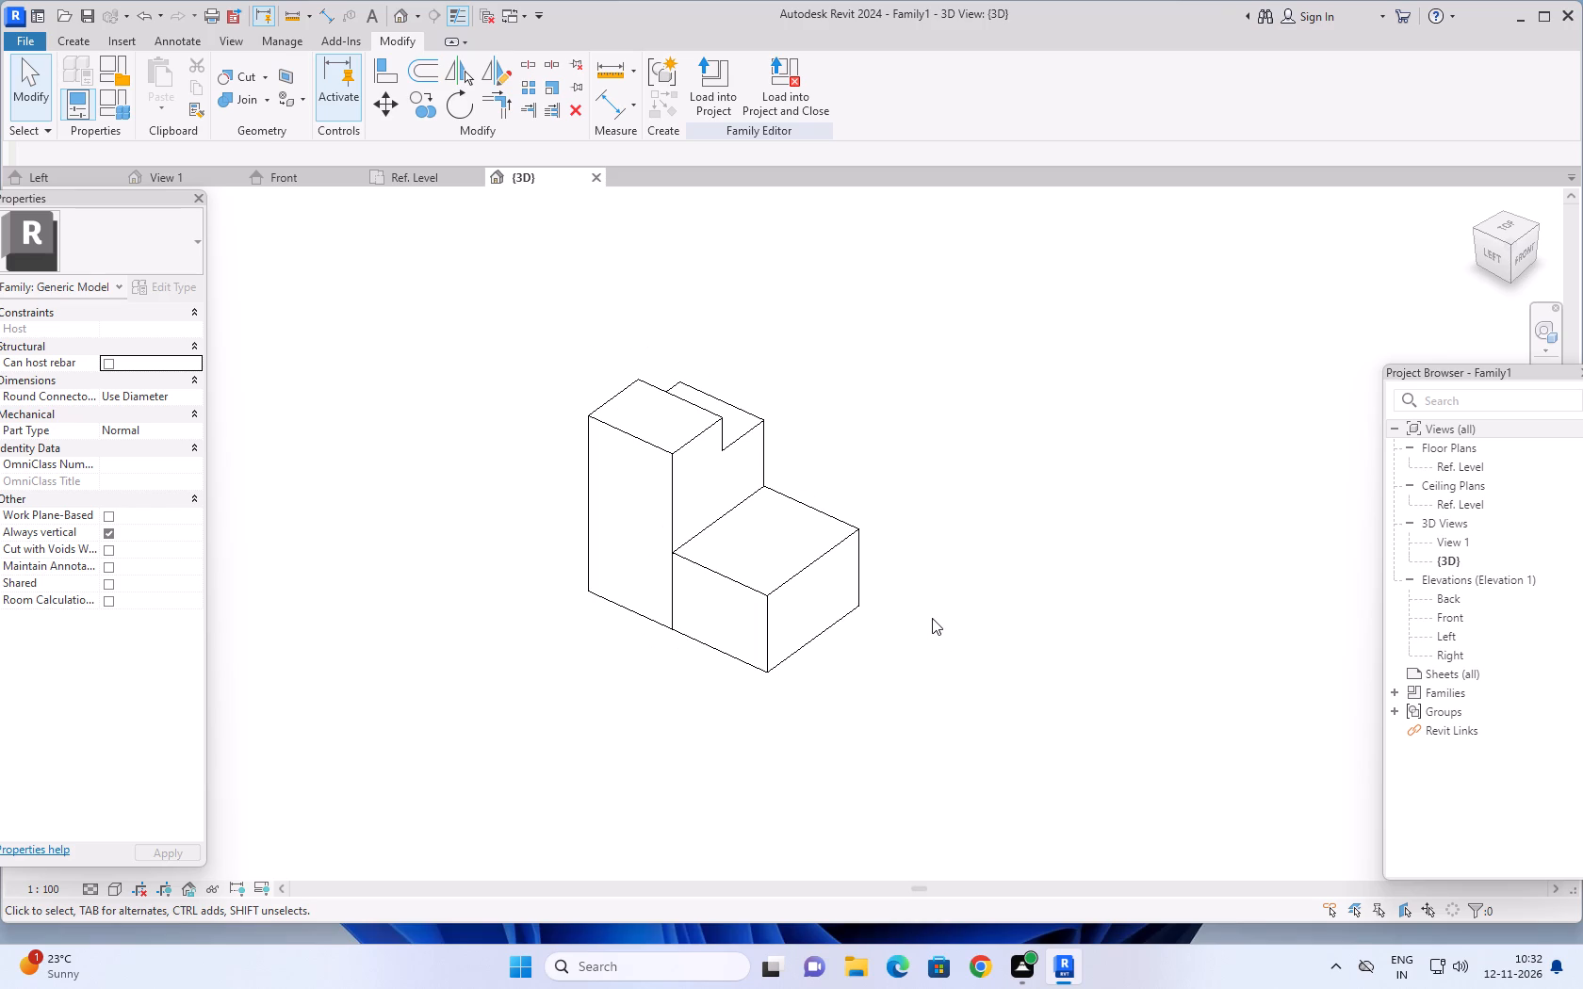
{"action": "middle_click_drag", "start_coordinate": [928, 627], "coordinate": [826, 578], "text": "shift"}
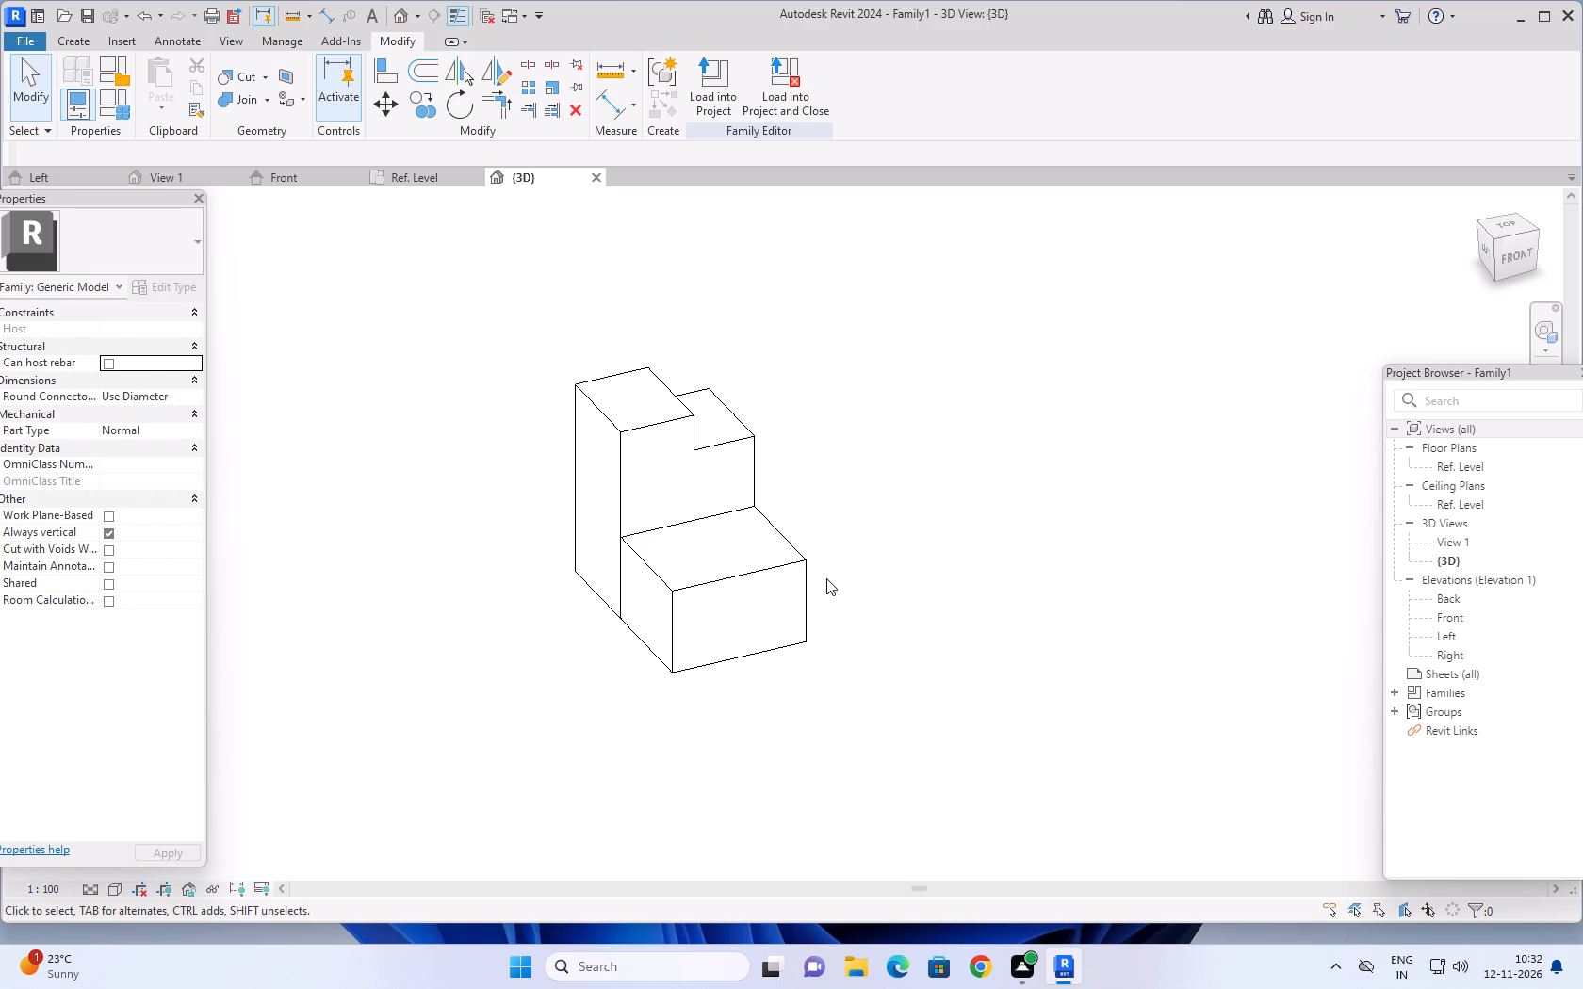
{"action": "middle_click_drag", "start_coordinate": [829, 694], "coordinate": [905, 674]}
{"action": "scroll", "coordinate": [904, 672], "scroll_direction": "down", "scroll_amount": 2}
{"action": "middle_click_drag", "start_coordinate": [902, 657], "coordinate": [916, 661]}
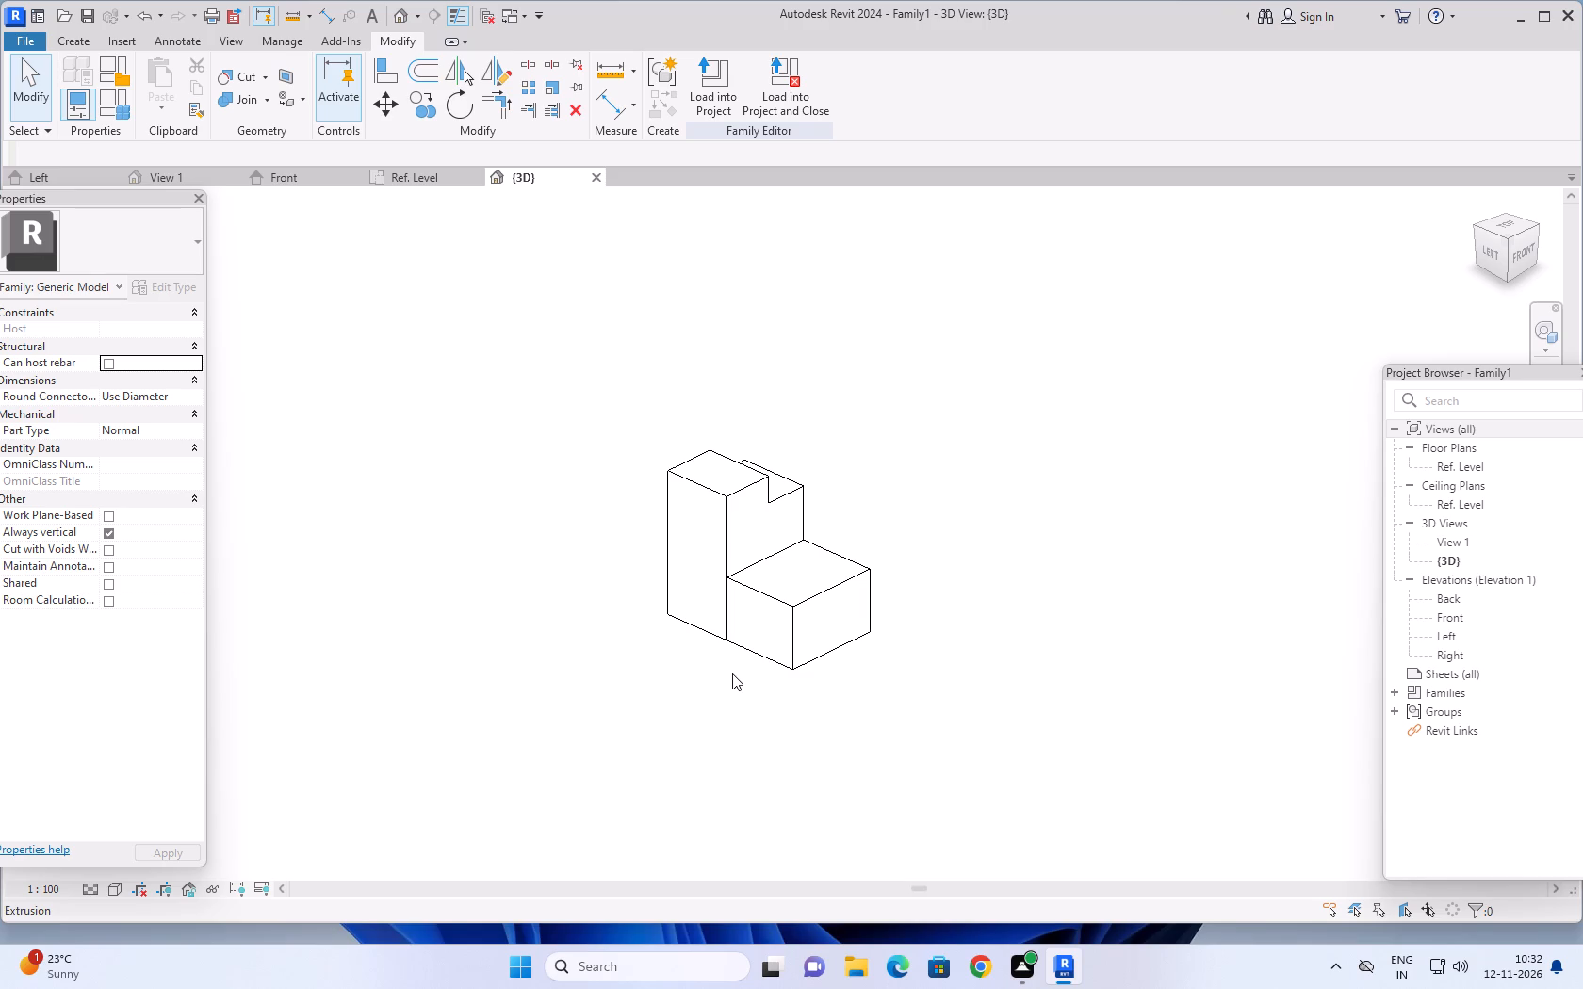
Start a void extrusion and pick the top face of the lower front block as its work plane.
{"action": "left_click", "coordinate": [1506, 223]}
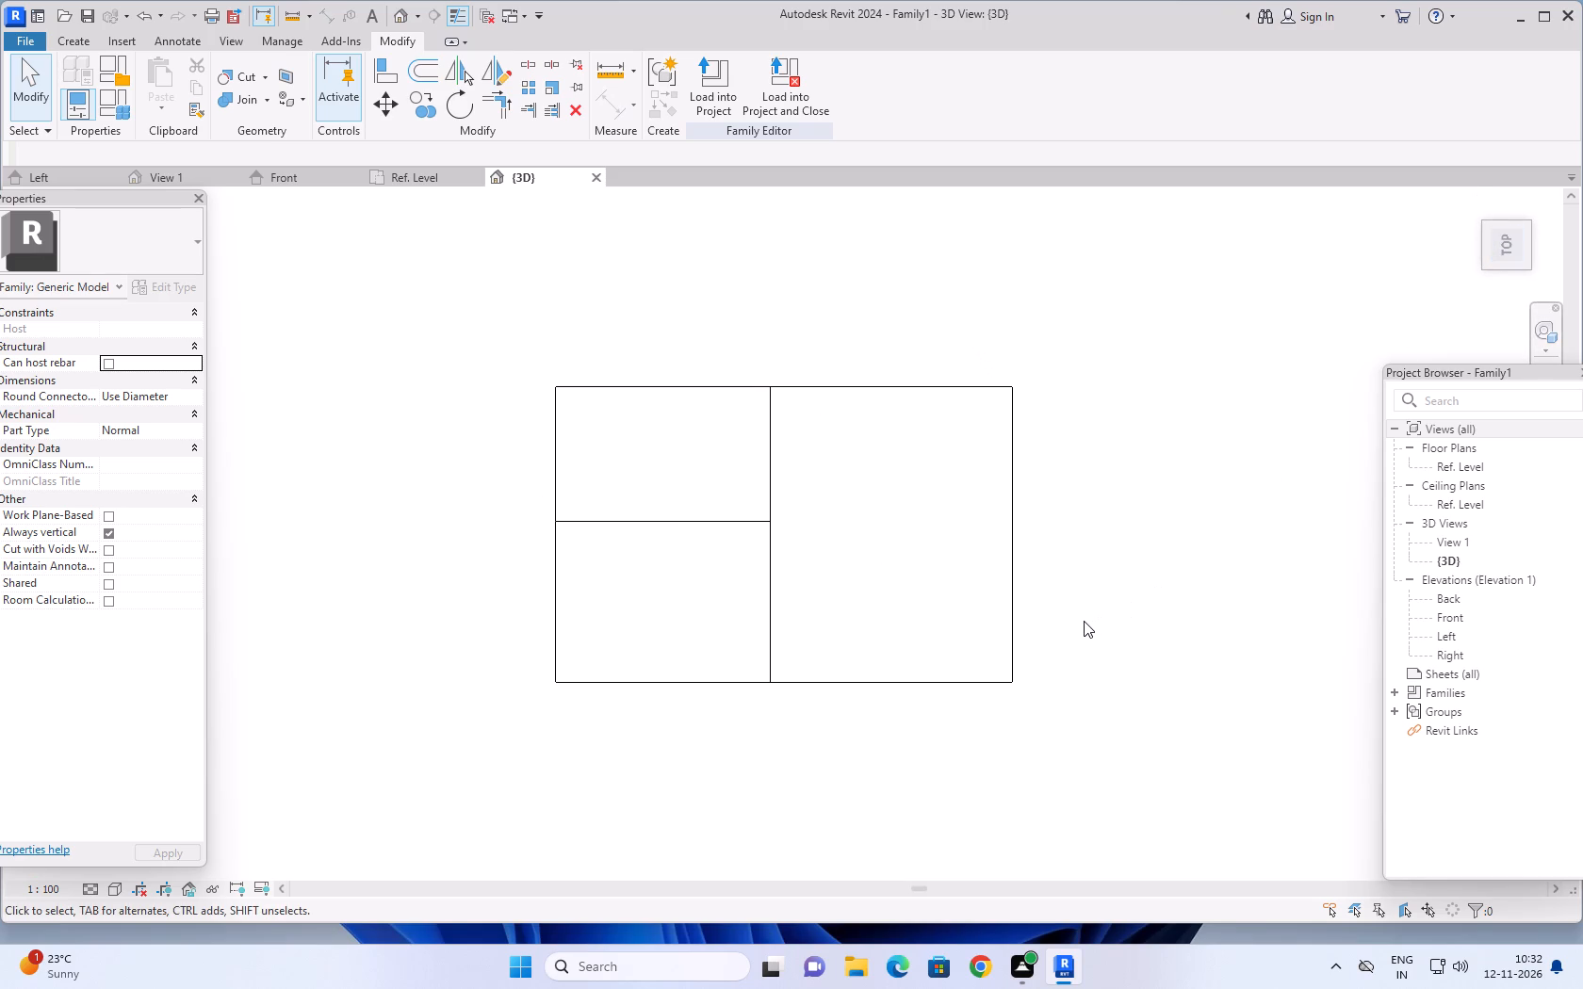
{"action": "middle_click_drag", "start_coordinate": [1087, 650], "coordinate": [1008, 742]}
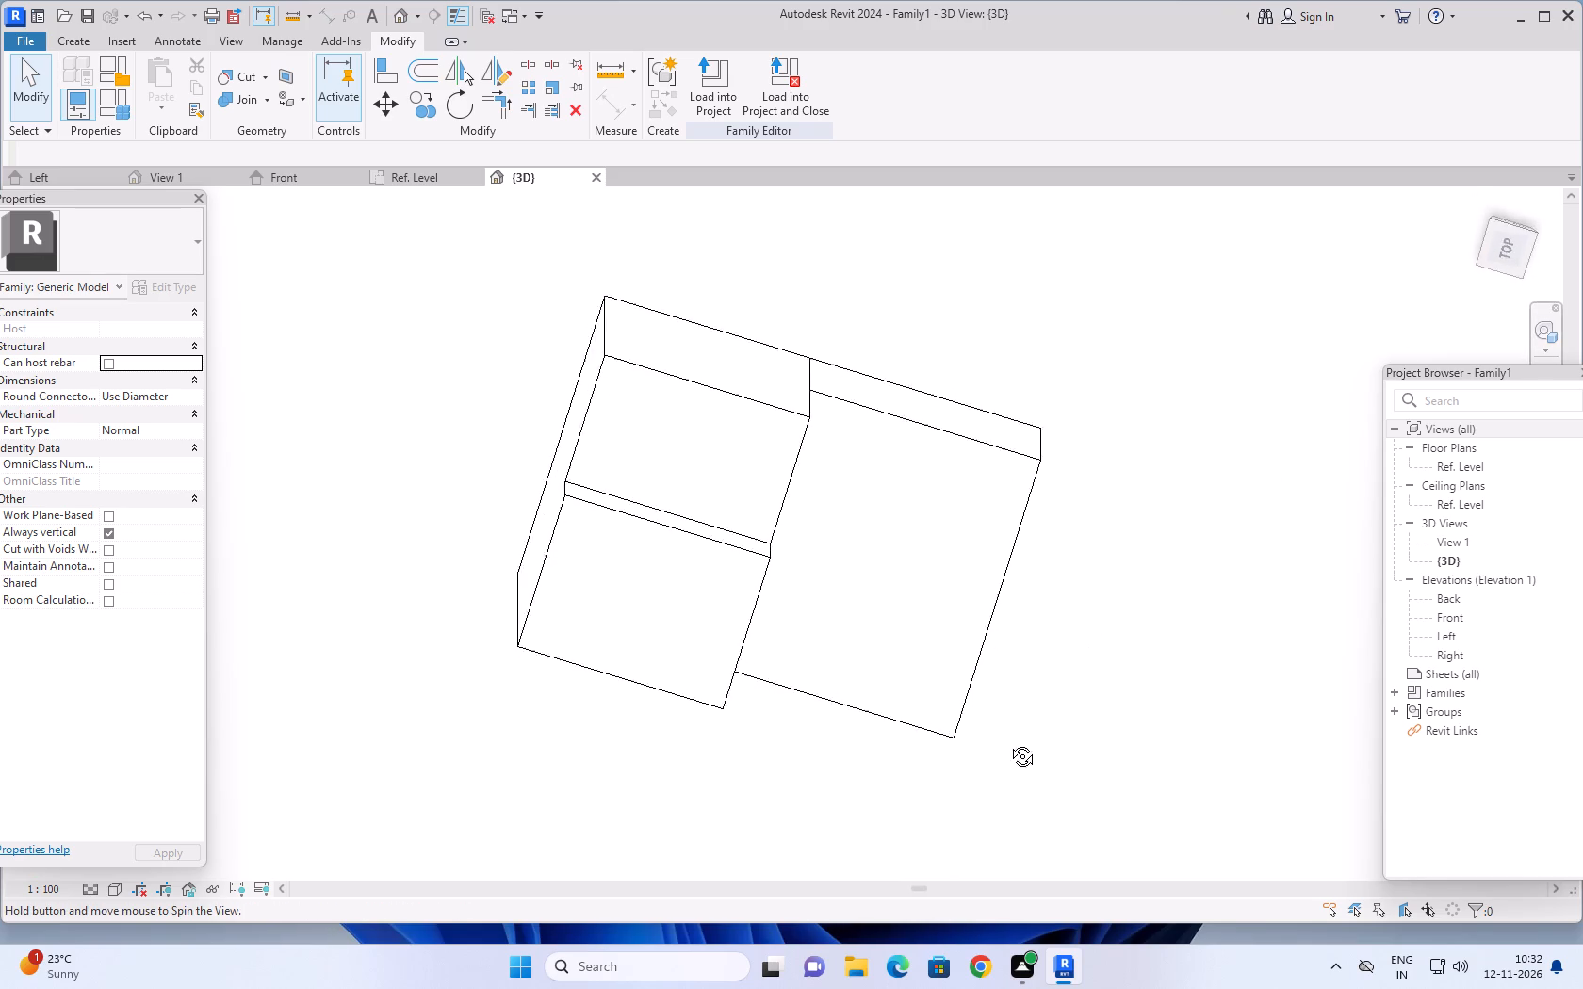
{"action": "middle_click_drag", "start_coordinate": [1008, 742], "coordinate": [751, 565]}
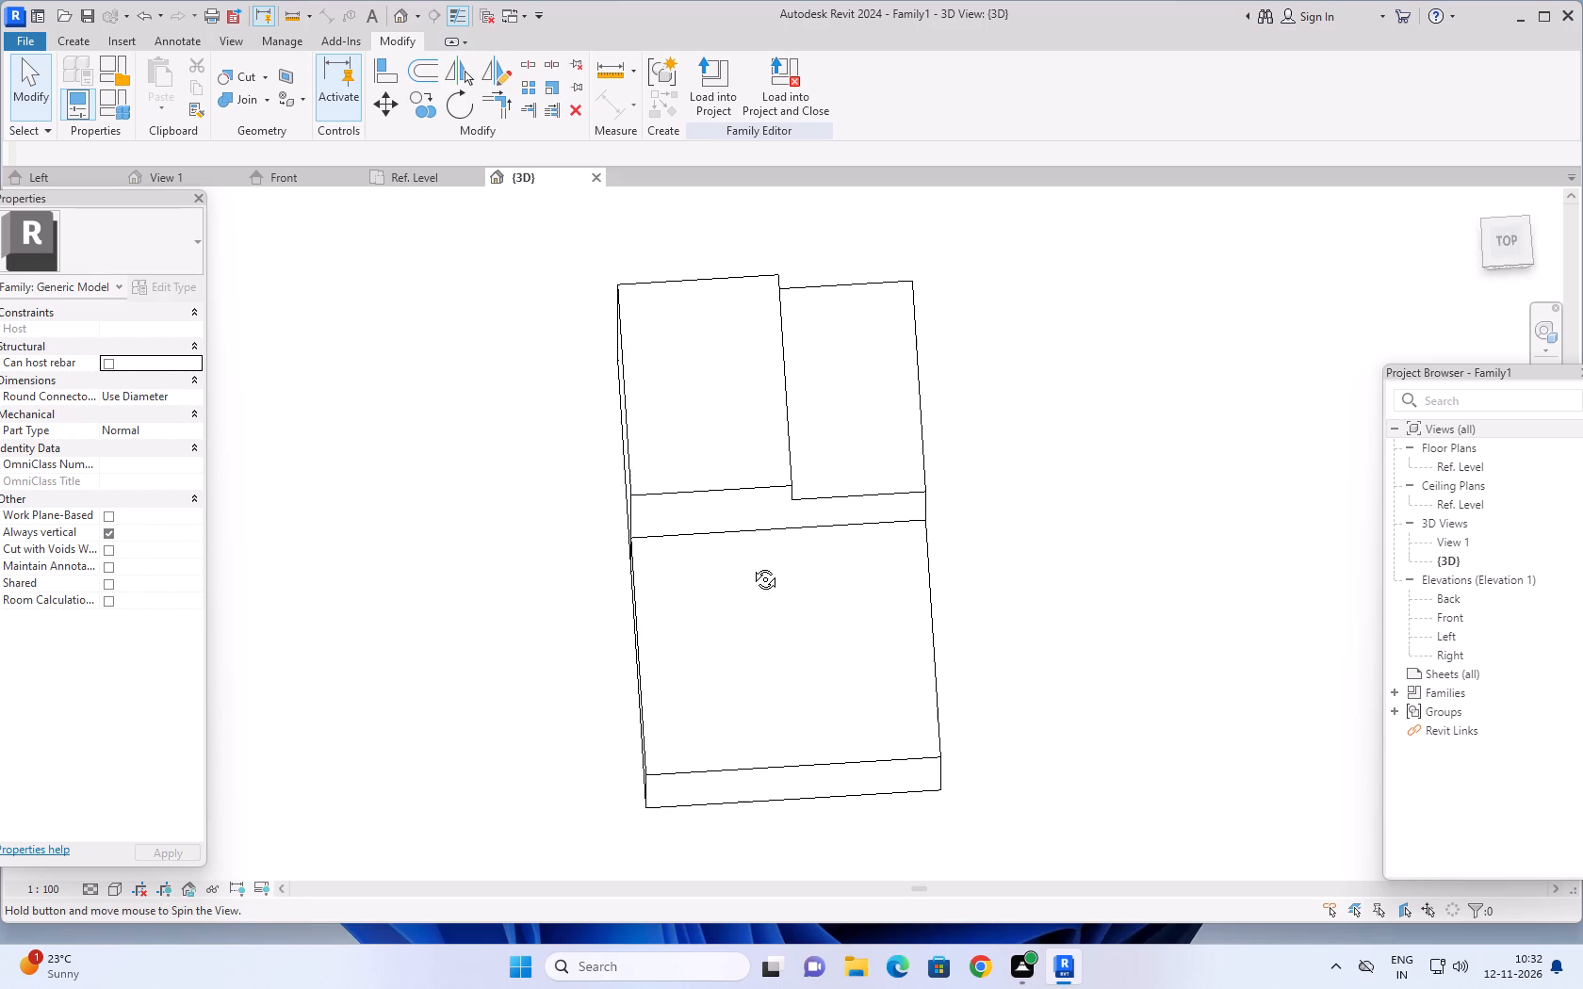
{"action": "middle_click_drag", "start_coordinate": [751, 565], "coordinate": [742, 612]}
{"action": "left_click", "coordinate": [1505, 233]}
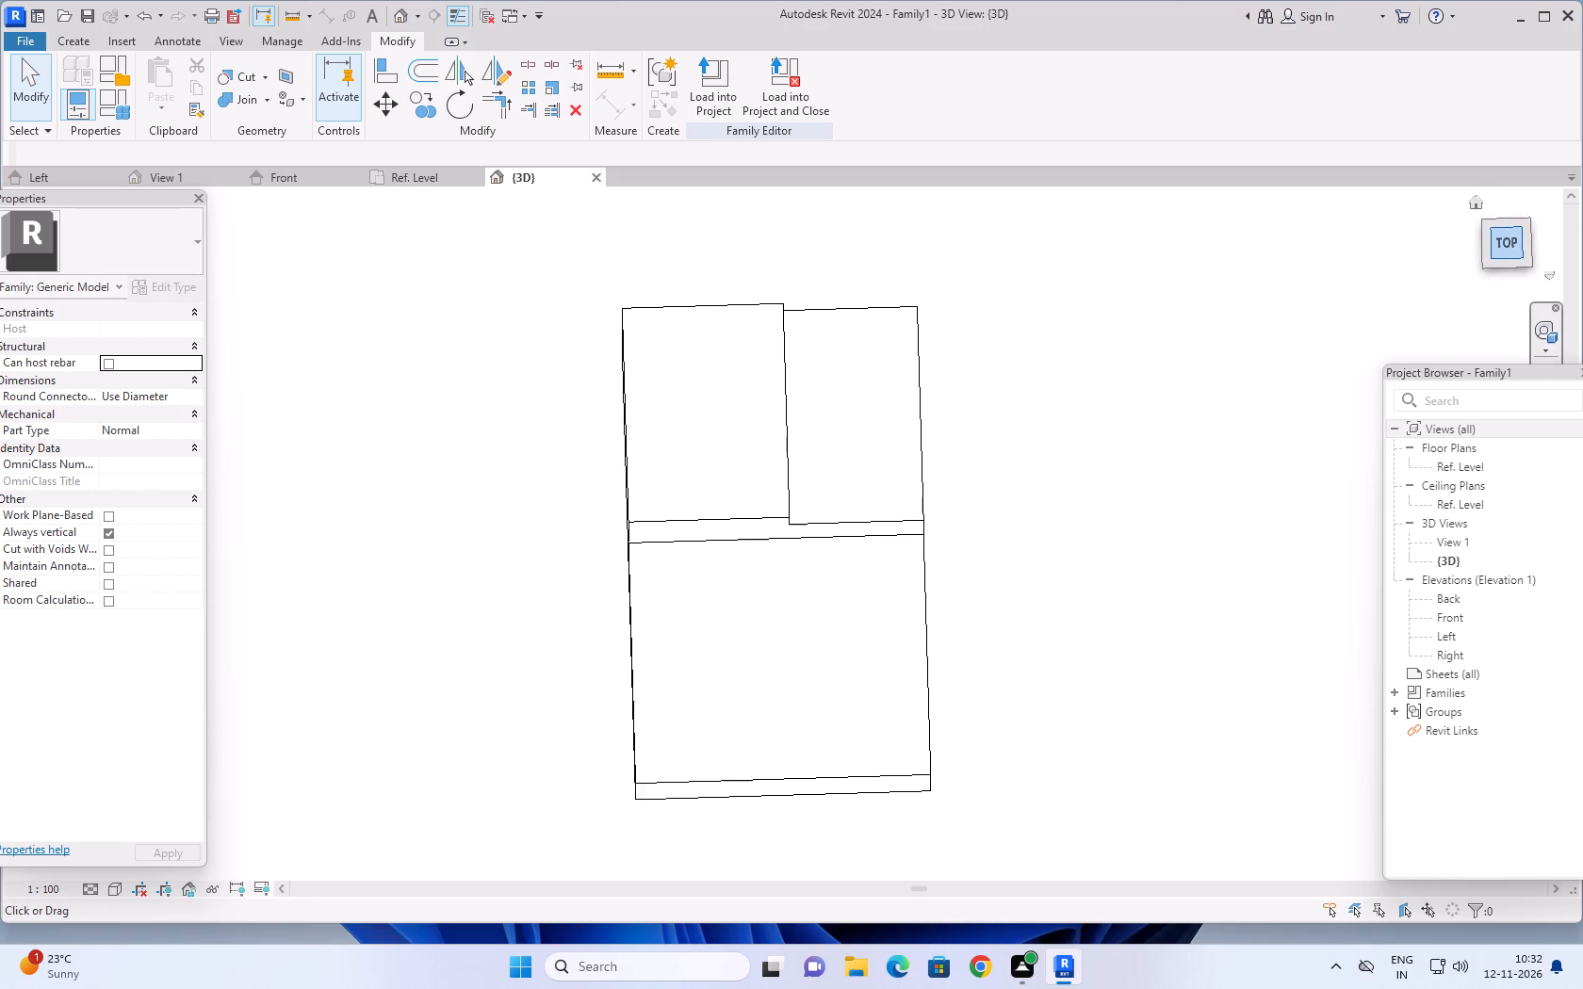
{"action": "middle_click_drag", "start_coordinate": [1032, 603], "coordinate": [1036, 591]}
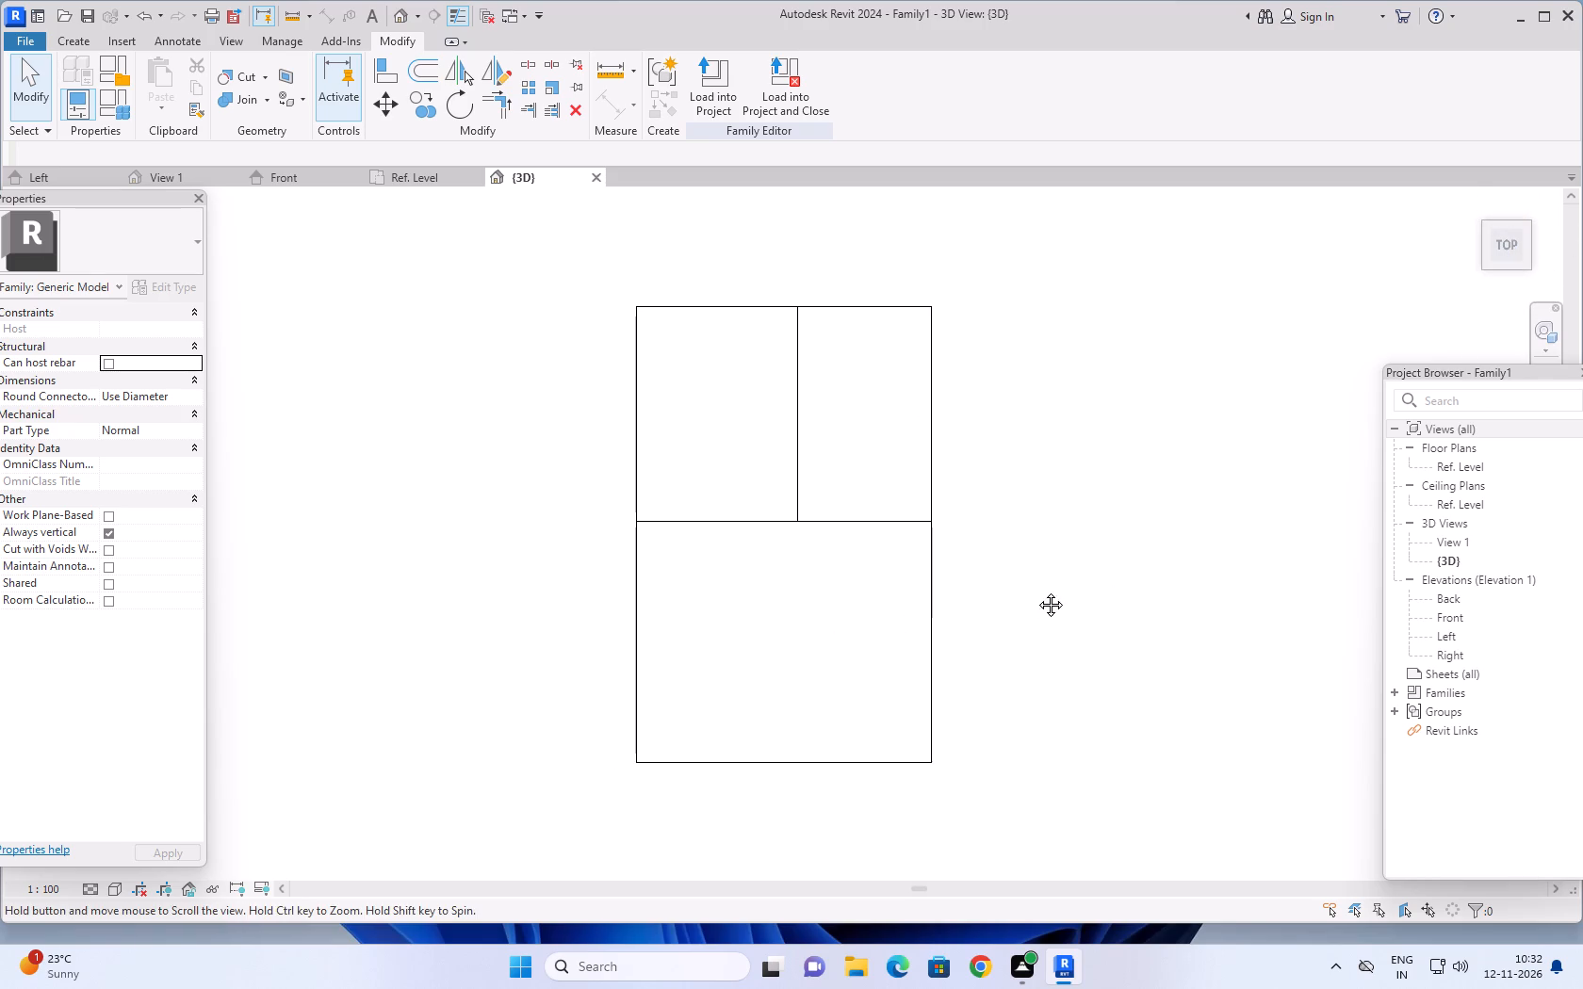
{"action": "middle_click_drag", "start_coordinate": [1036, 591], "coordinate": [1055, 533]}
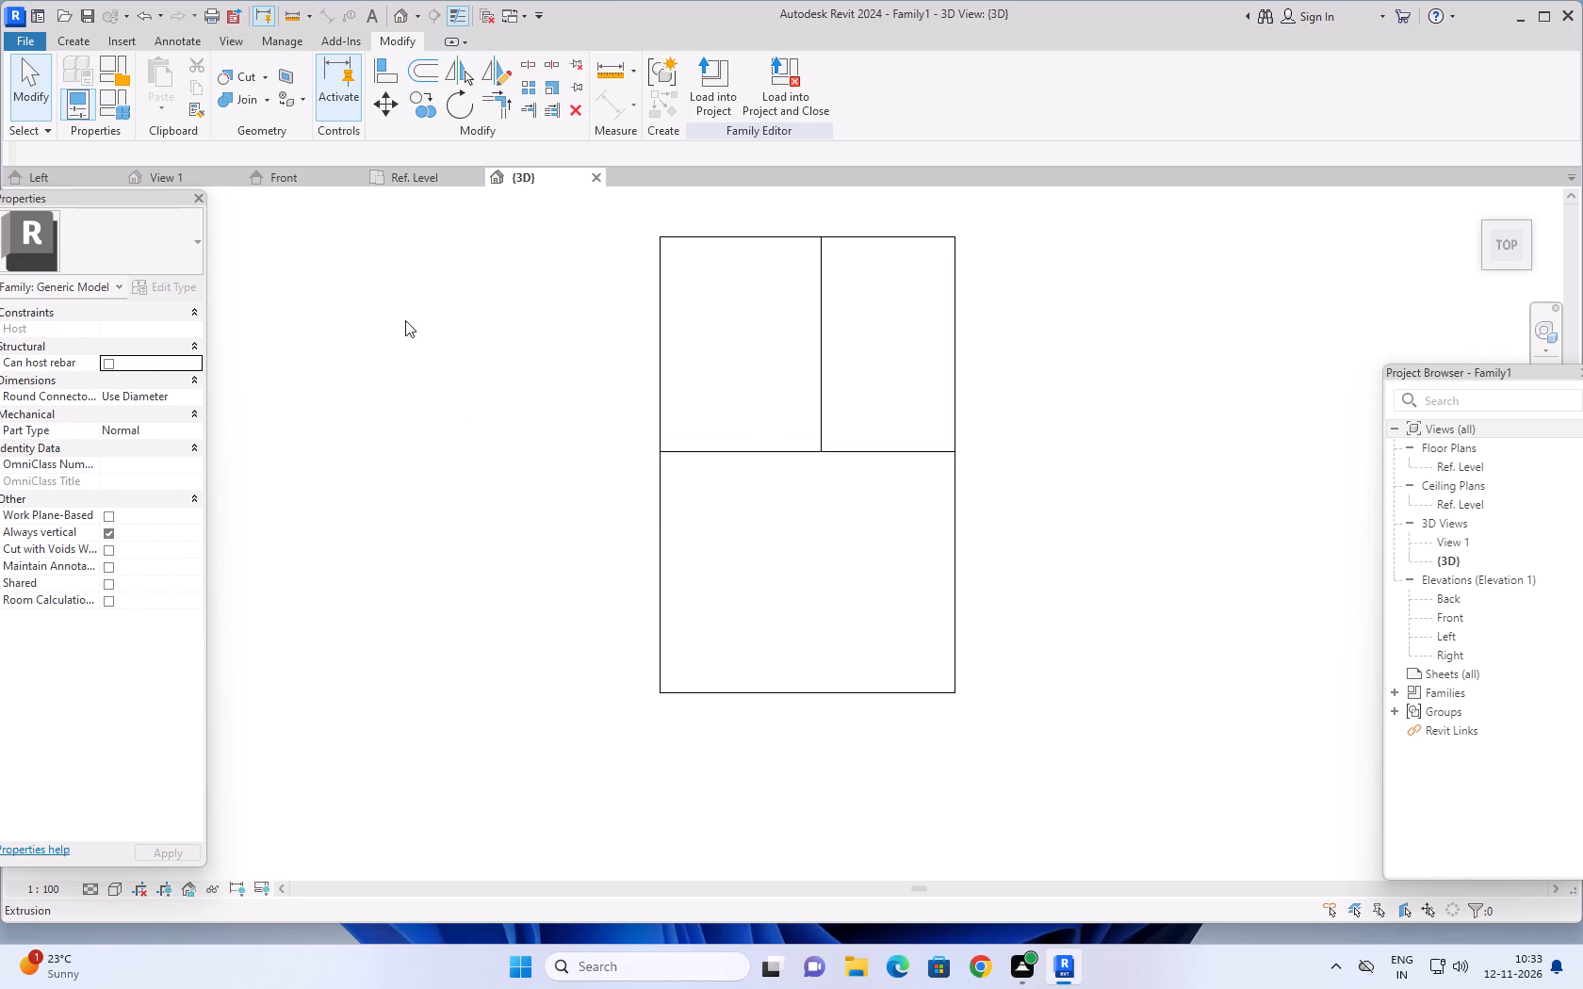
{"action": "left_click", "coordinate": [80, 36]}
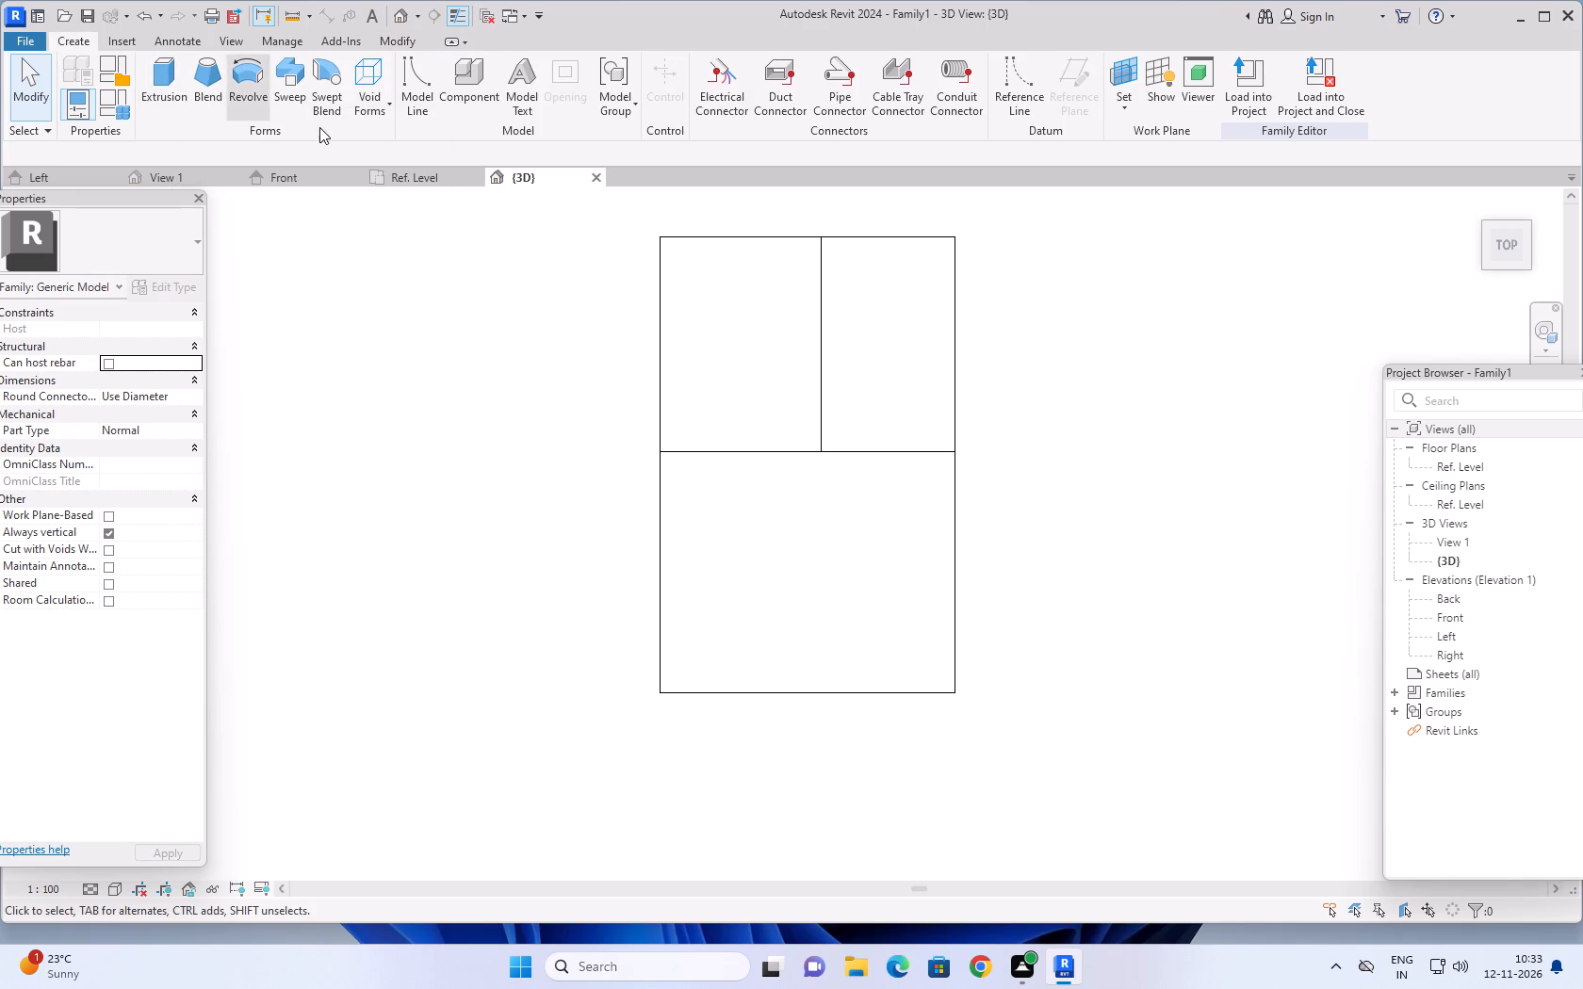
{"action": "left_click", "coordinate": [389, 98]}
{"action": "left_click", "coordinate": [396, 144]}
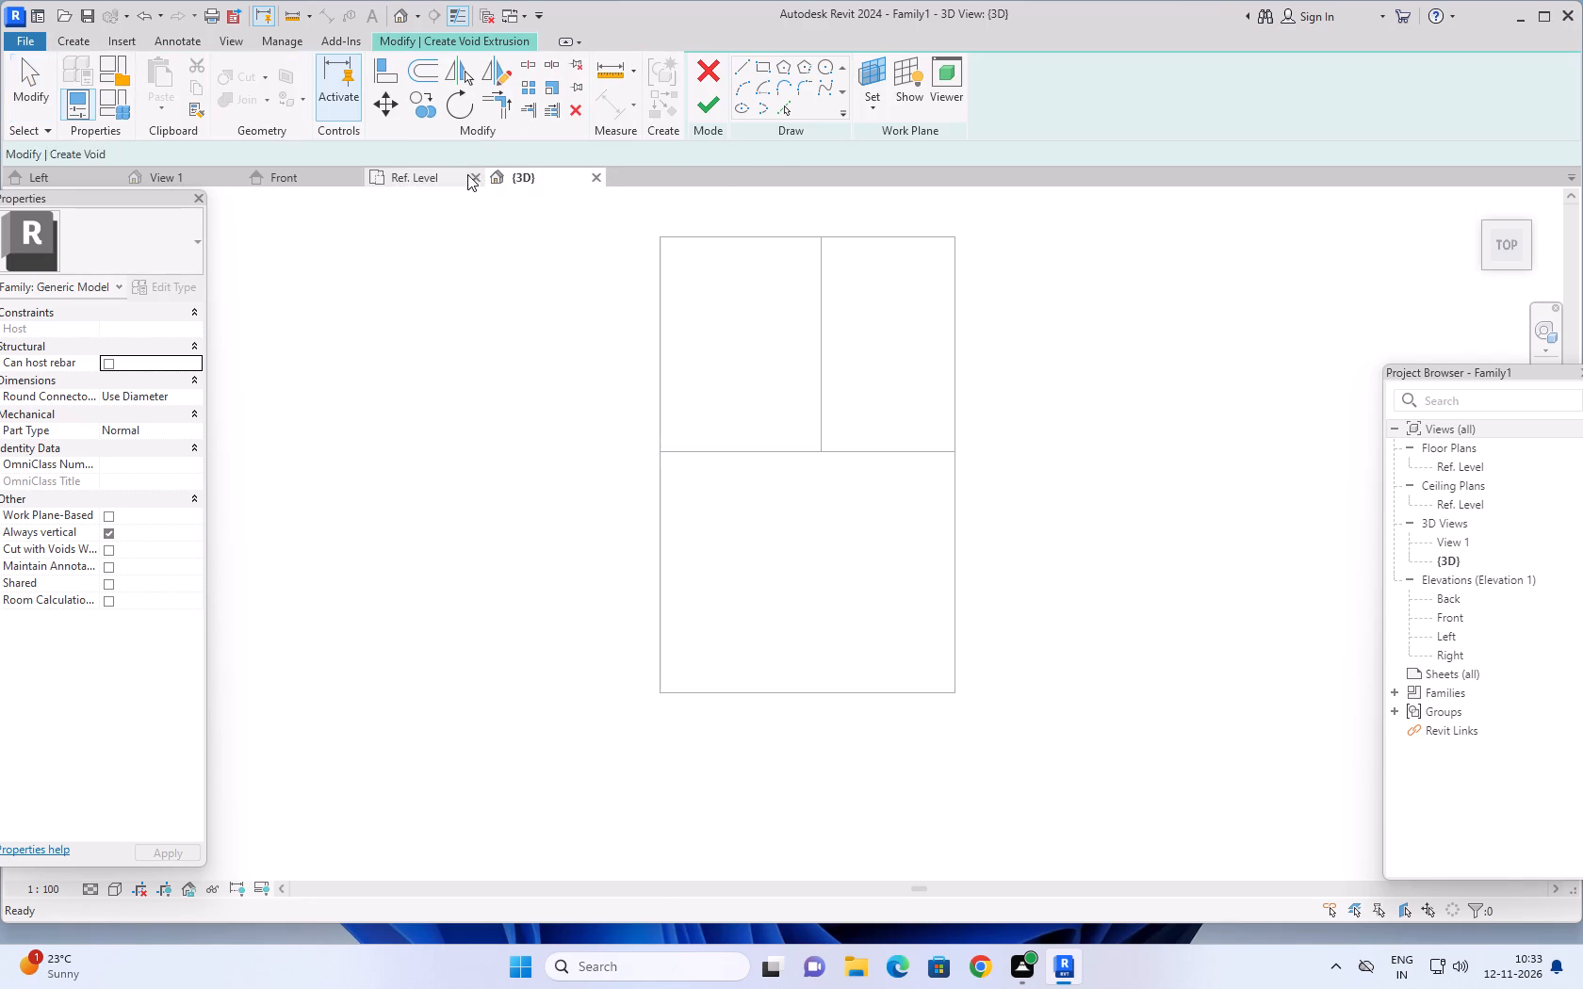
{"action": "left_click", "coordinate": [882, 105]}
{"action": "left_click", "coordinate": [892, 178]}
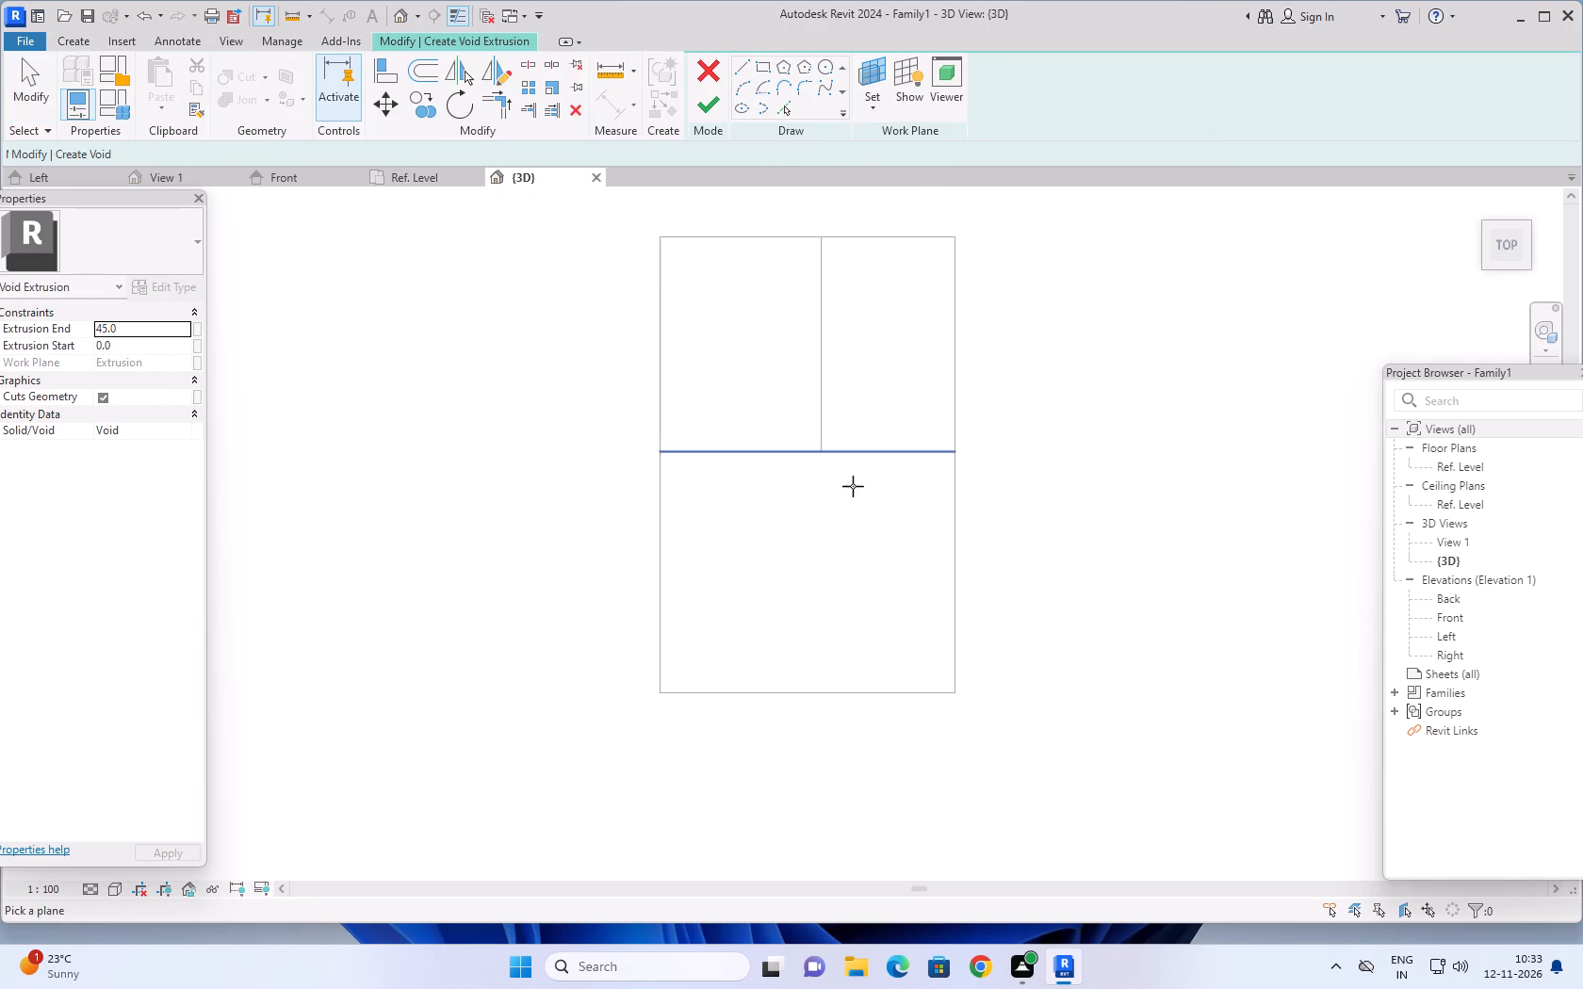
{"action": "left_click", "coordinate": [857, 568]}
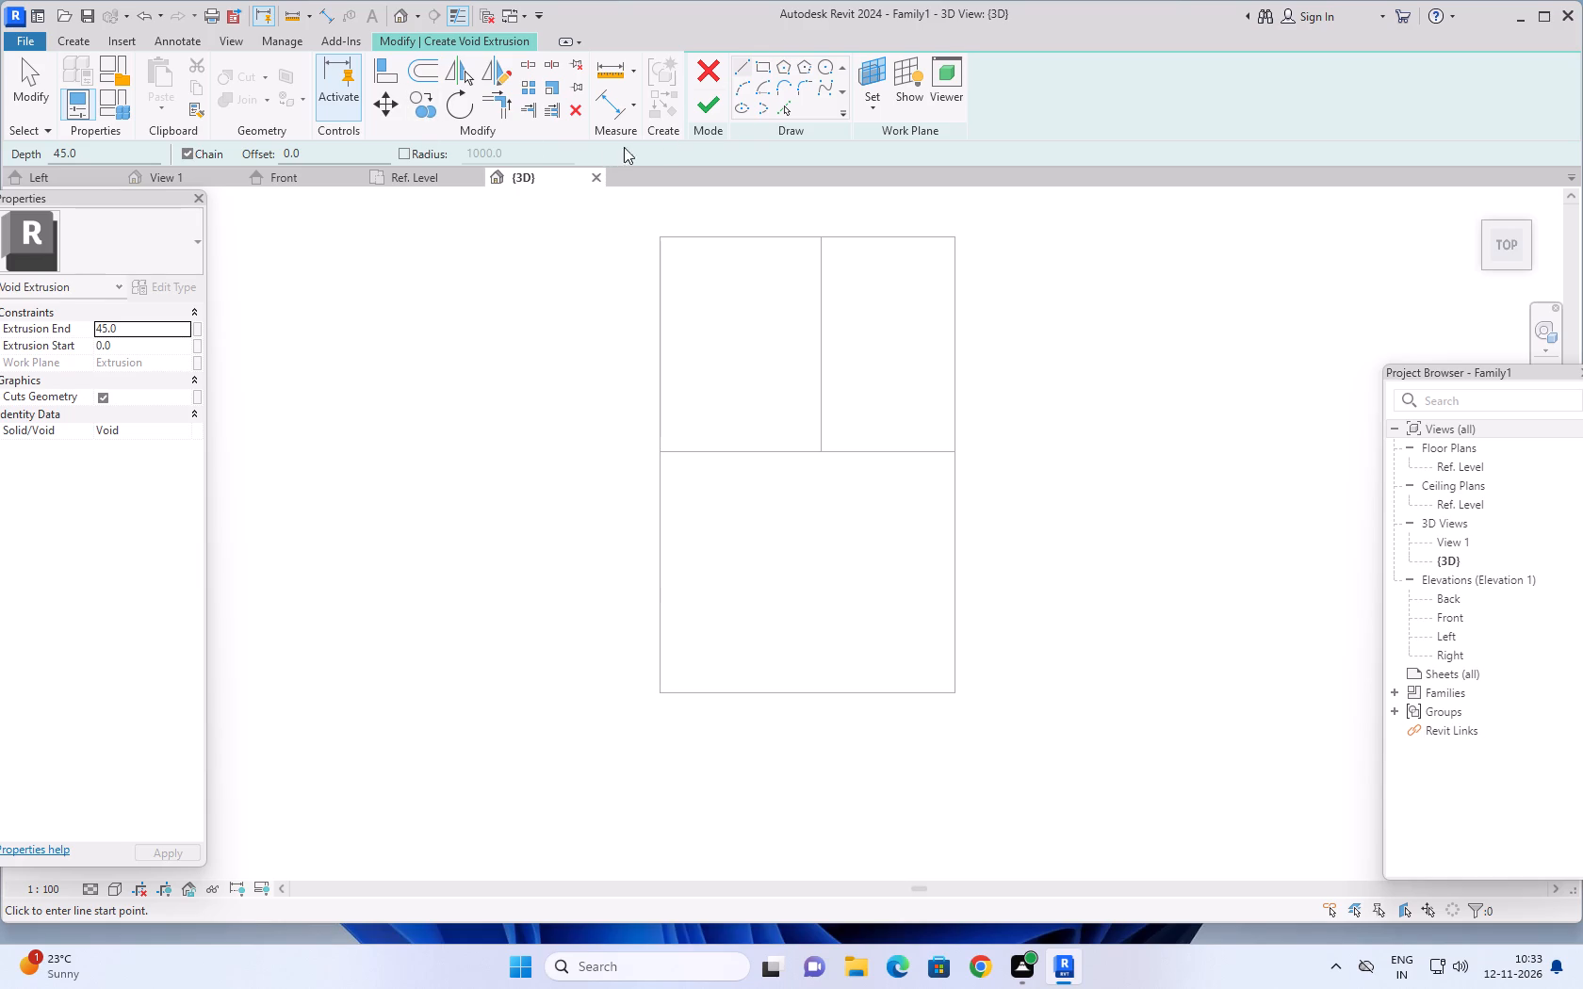
Sketch a 25 long guide line along the lower block's front edge, starting from its right corner.
{"action": "left_click", "coordinate": [742, 65]}
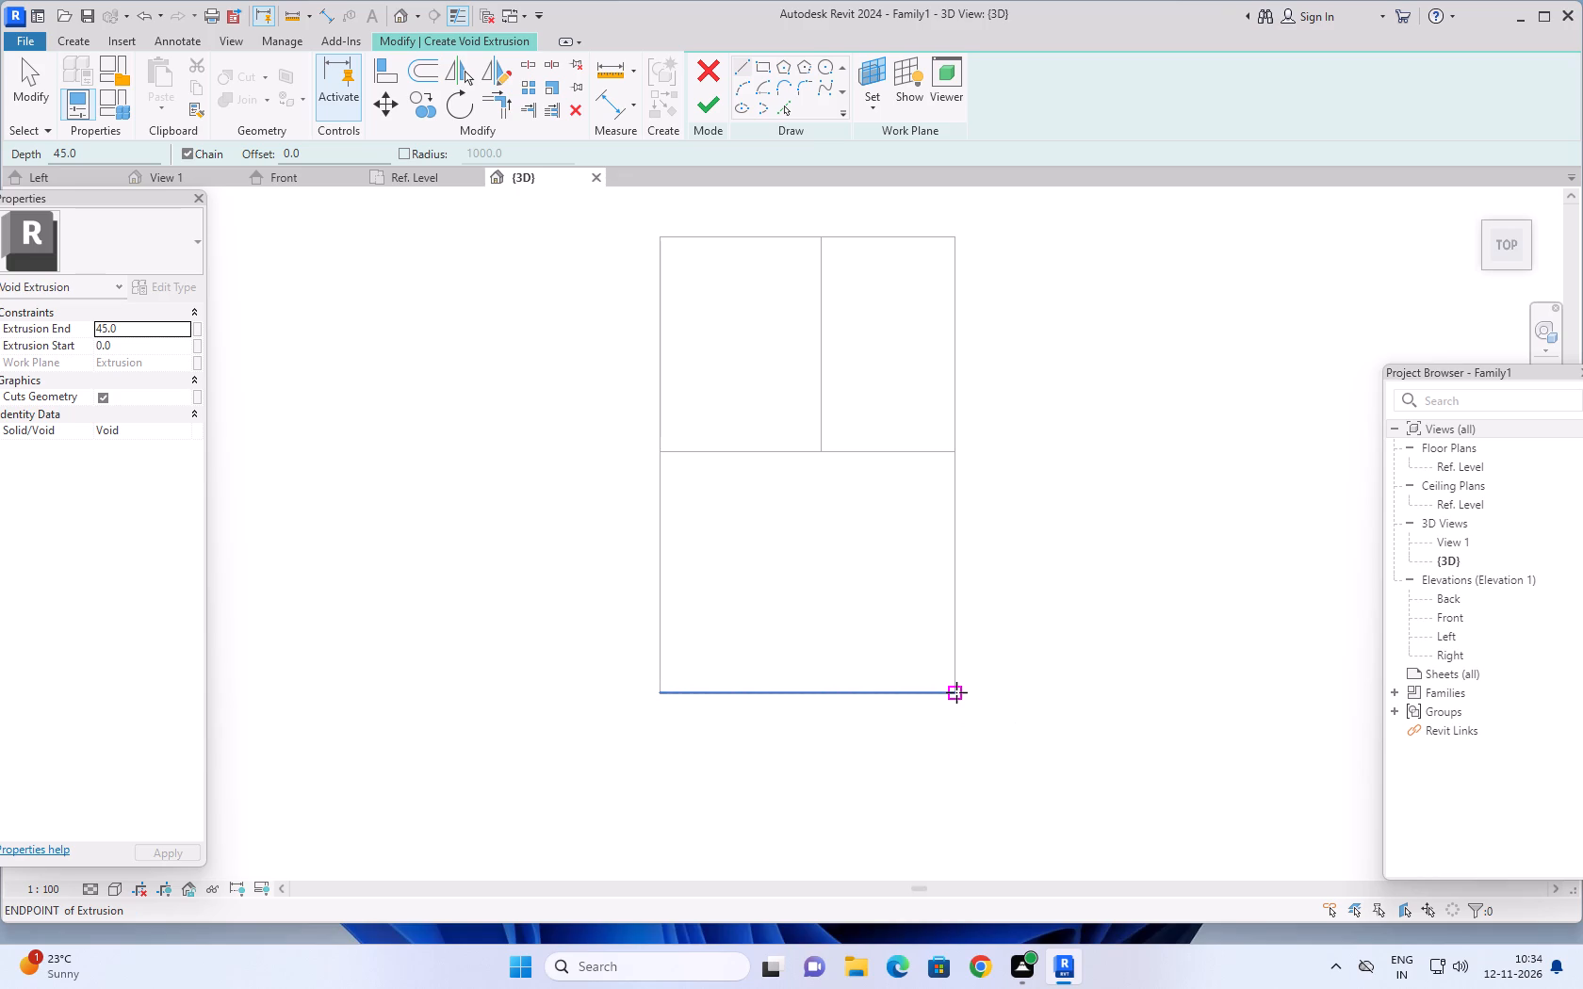
{"action": "left_click", "coordinate": [956, 692]}
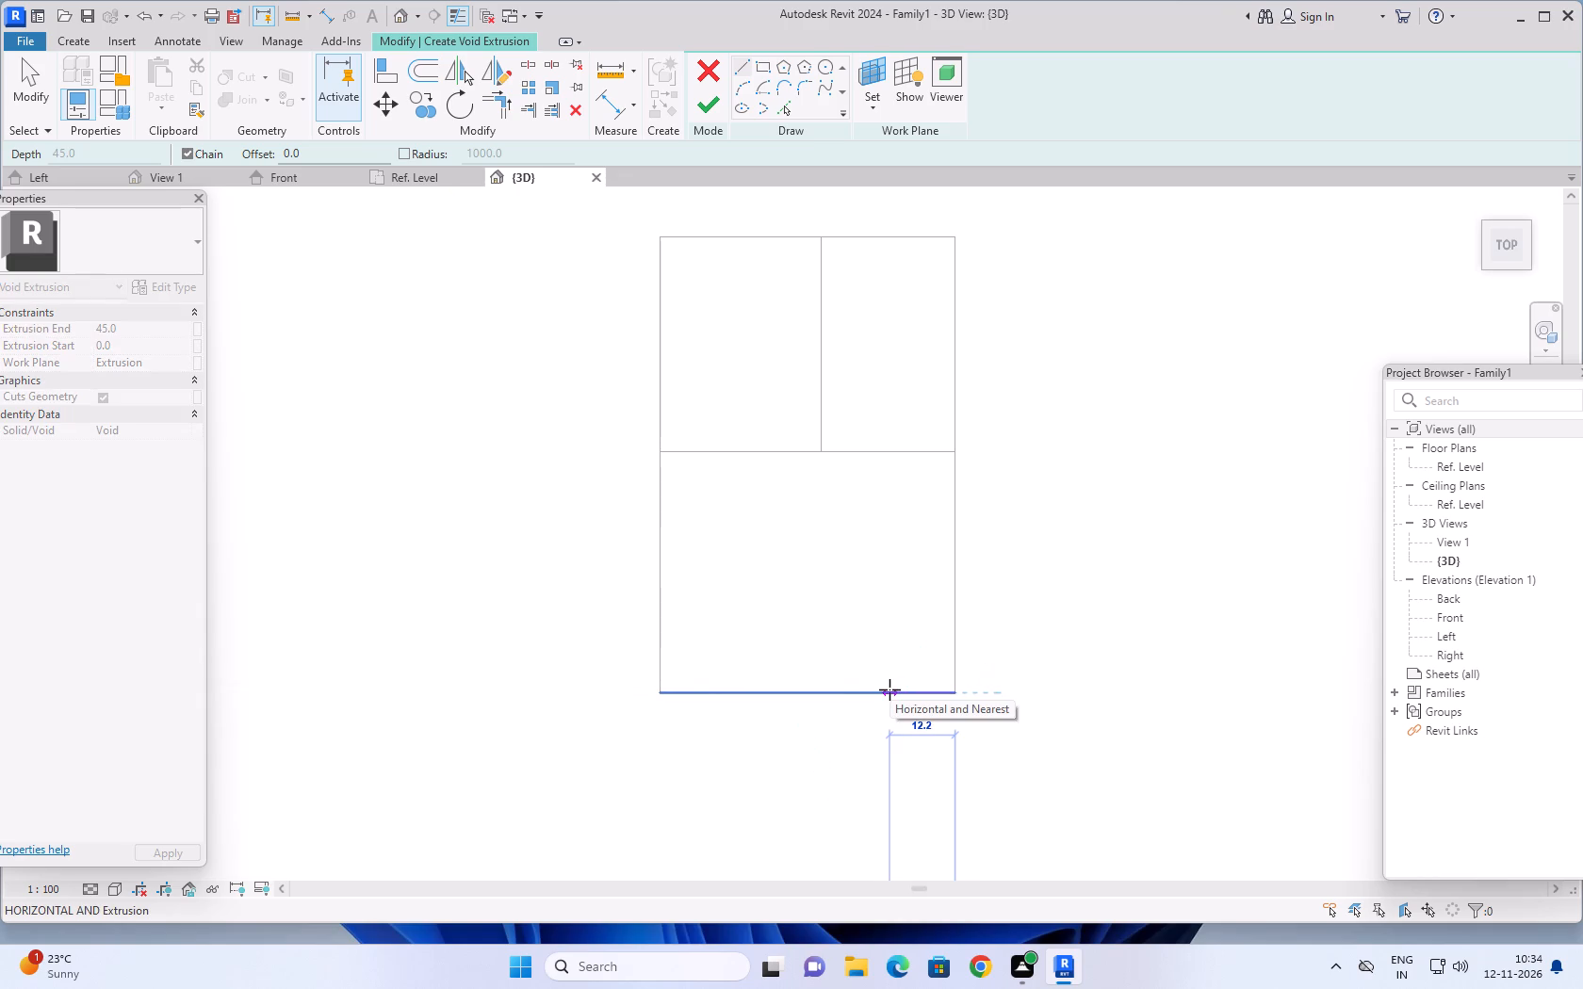
{"action": "type", "text": "25"}
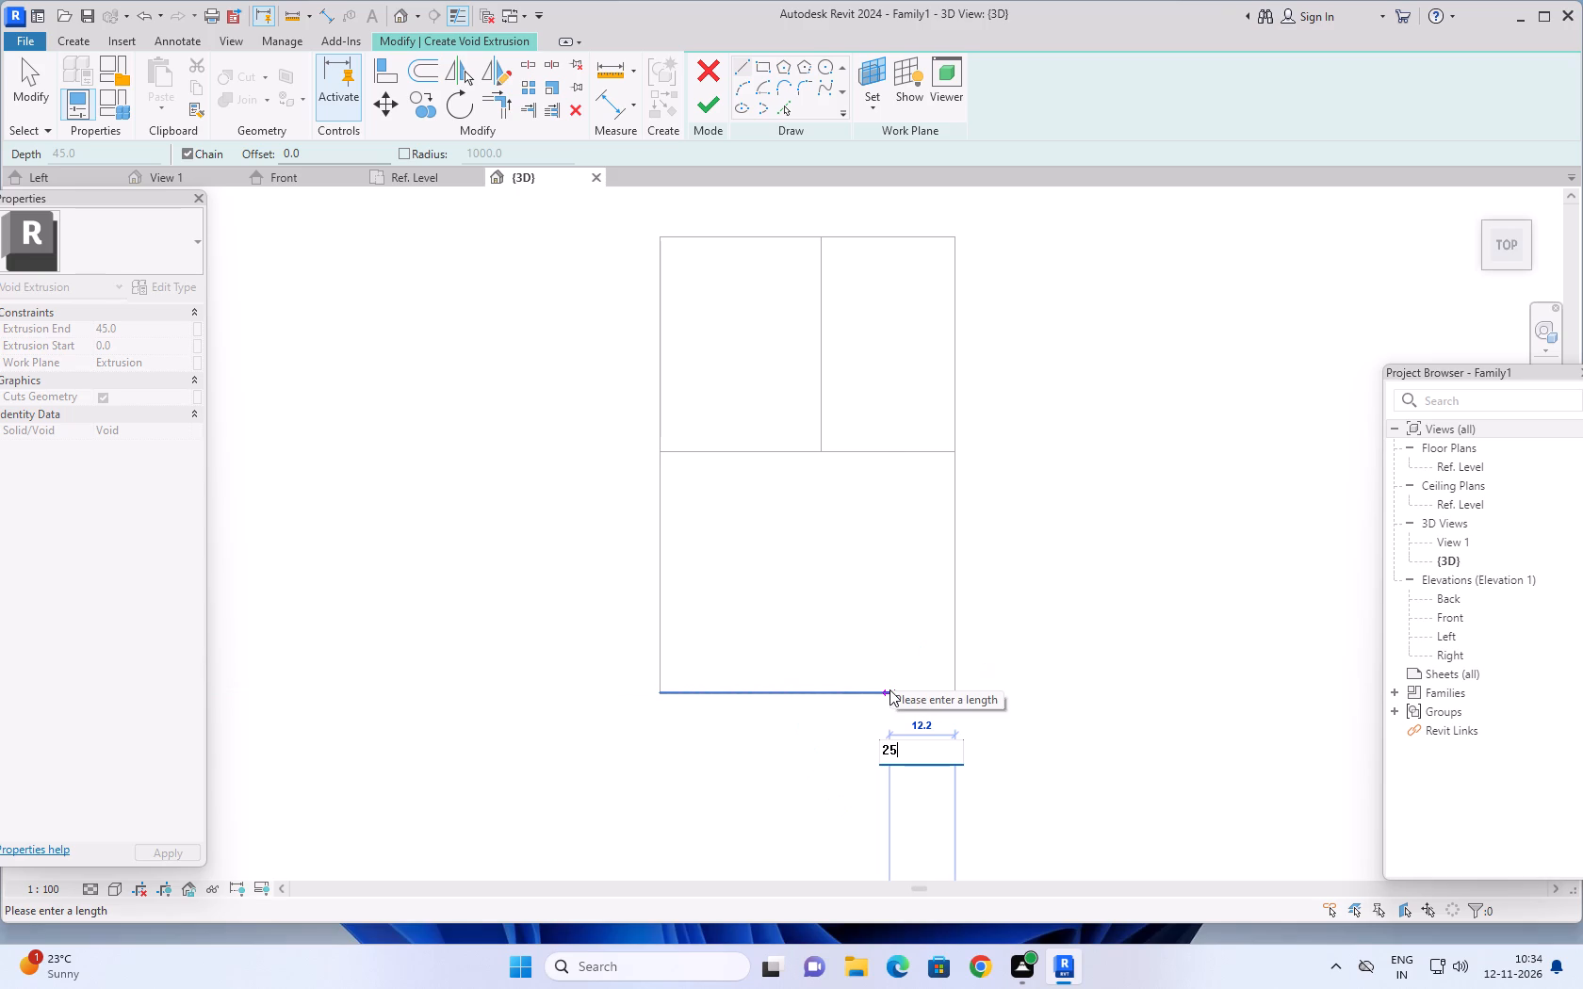
{"action": "key", "text": "Return"}
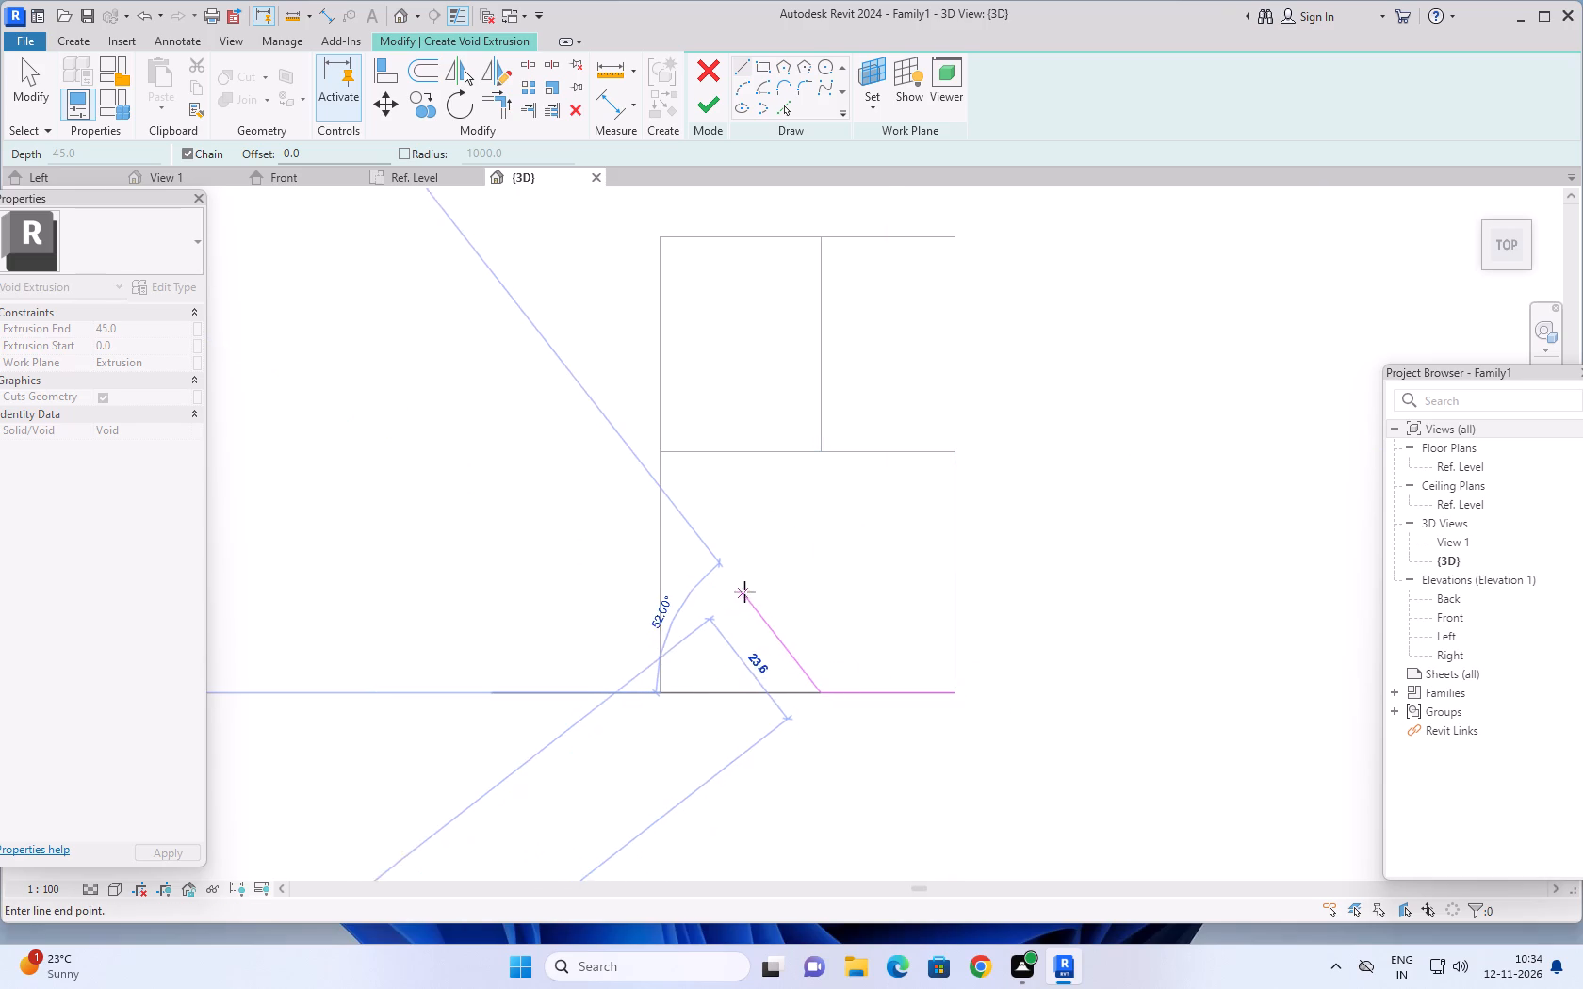
{"action": "key", "text": "Escape"}
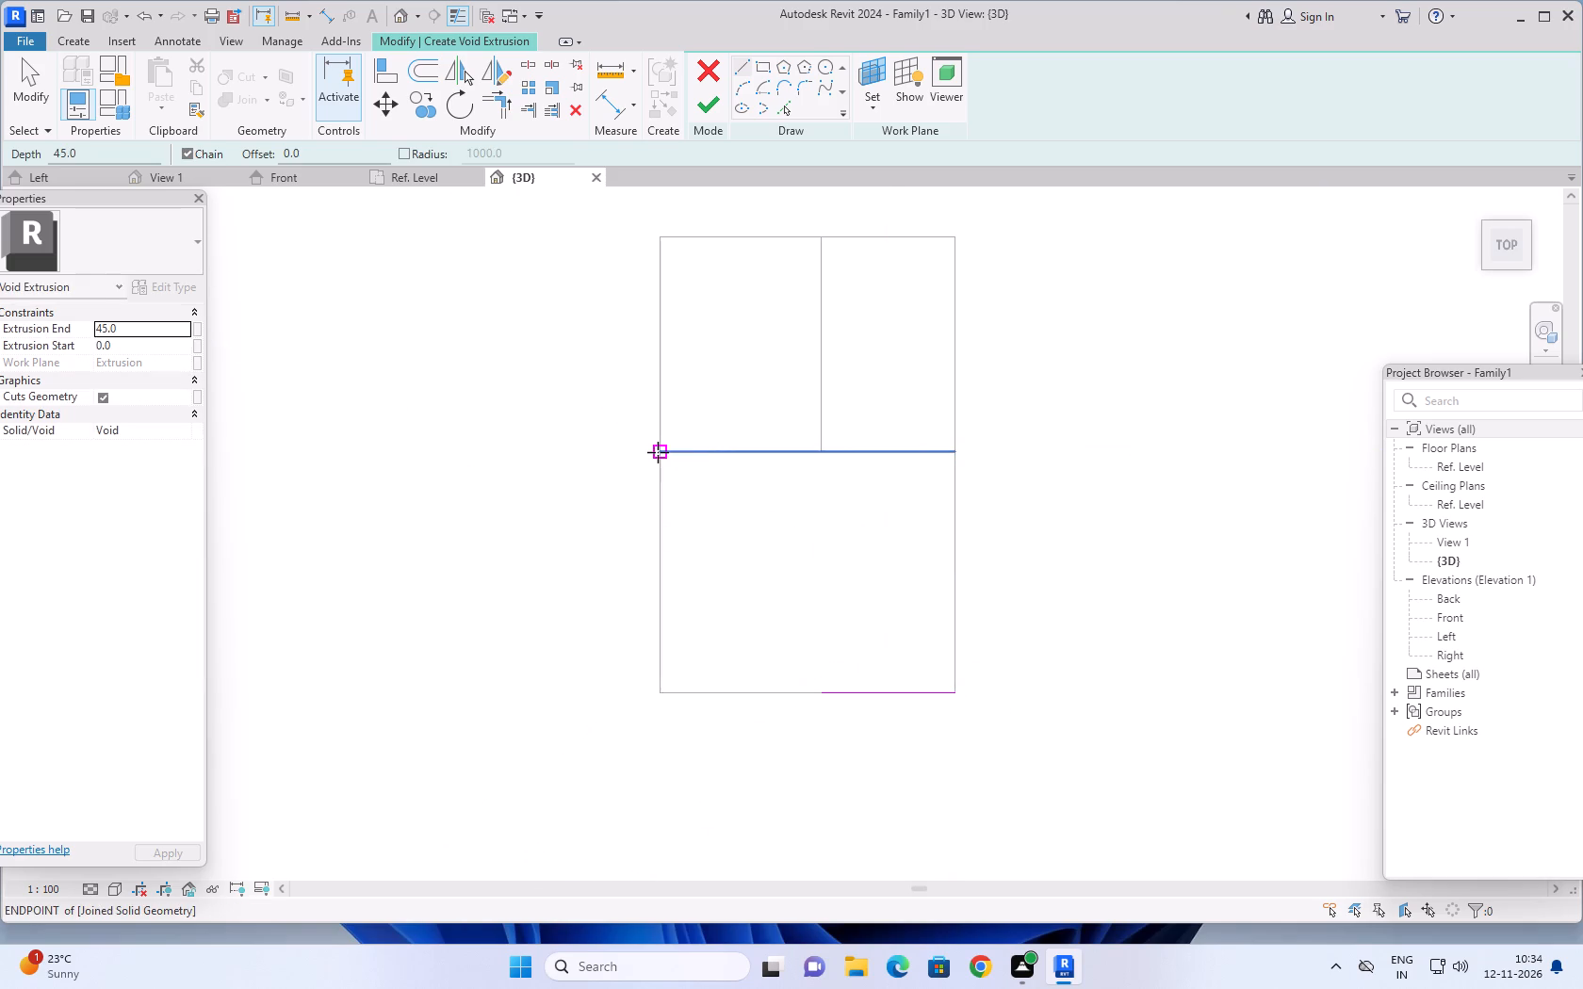
Sketch a 15 long line forward along the lower block's left edge from the step, and a diagonal to the front guide line's end.
{"action": "left_click", "coordinate": [658, 452]}
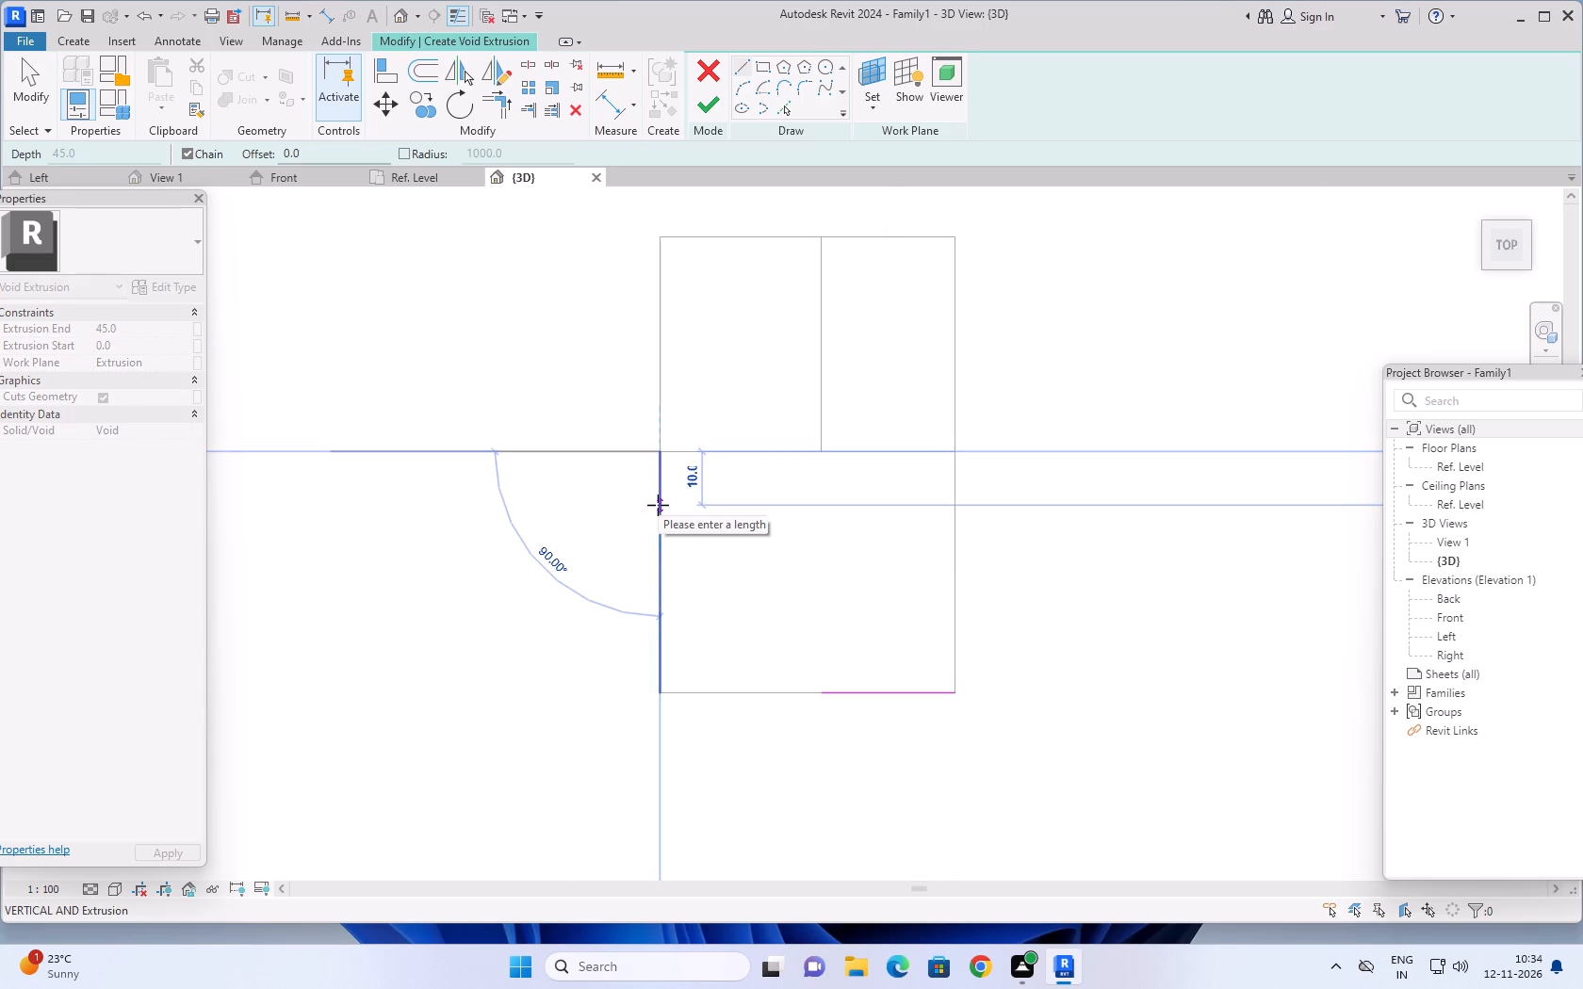
{"action": "type", "text": "15"}
{"action": "key", "text": "Return"}
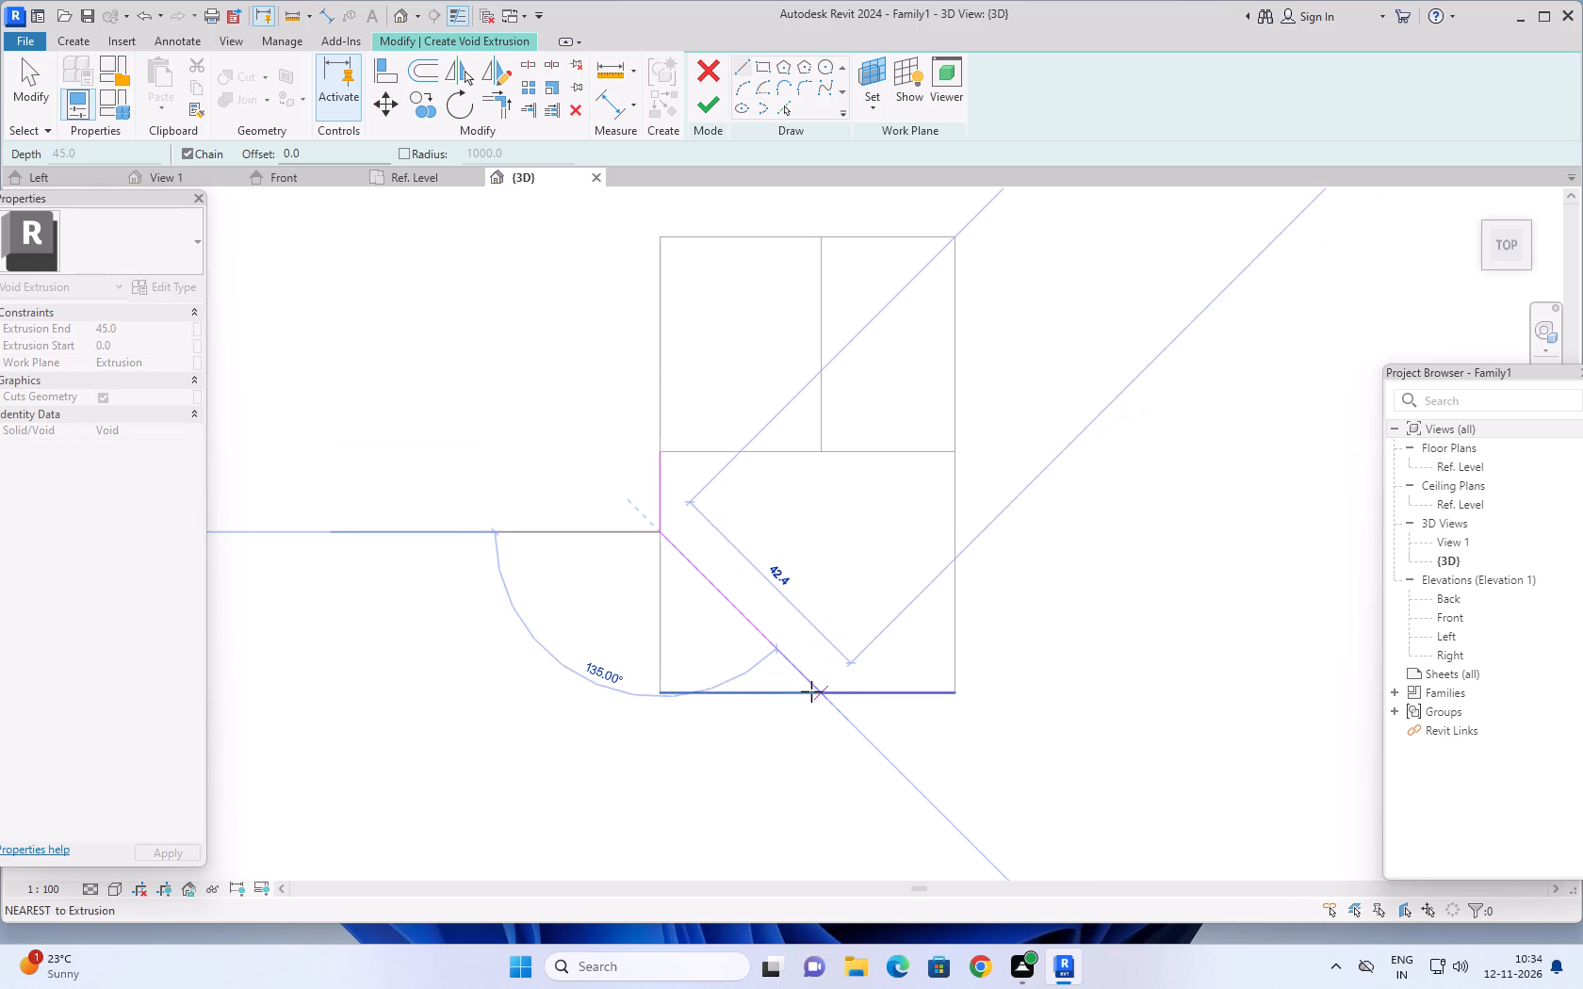
{"action": "scroll", "coordinate": [818, 693], "scroll_direction": "up", "scroll_amount": 3}
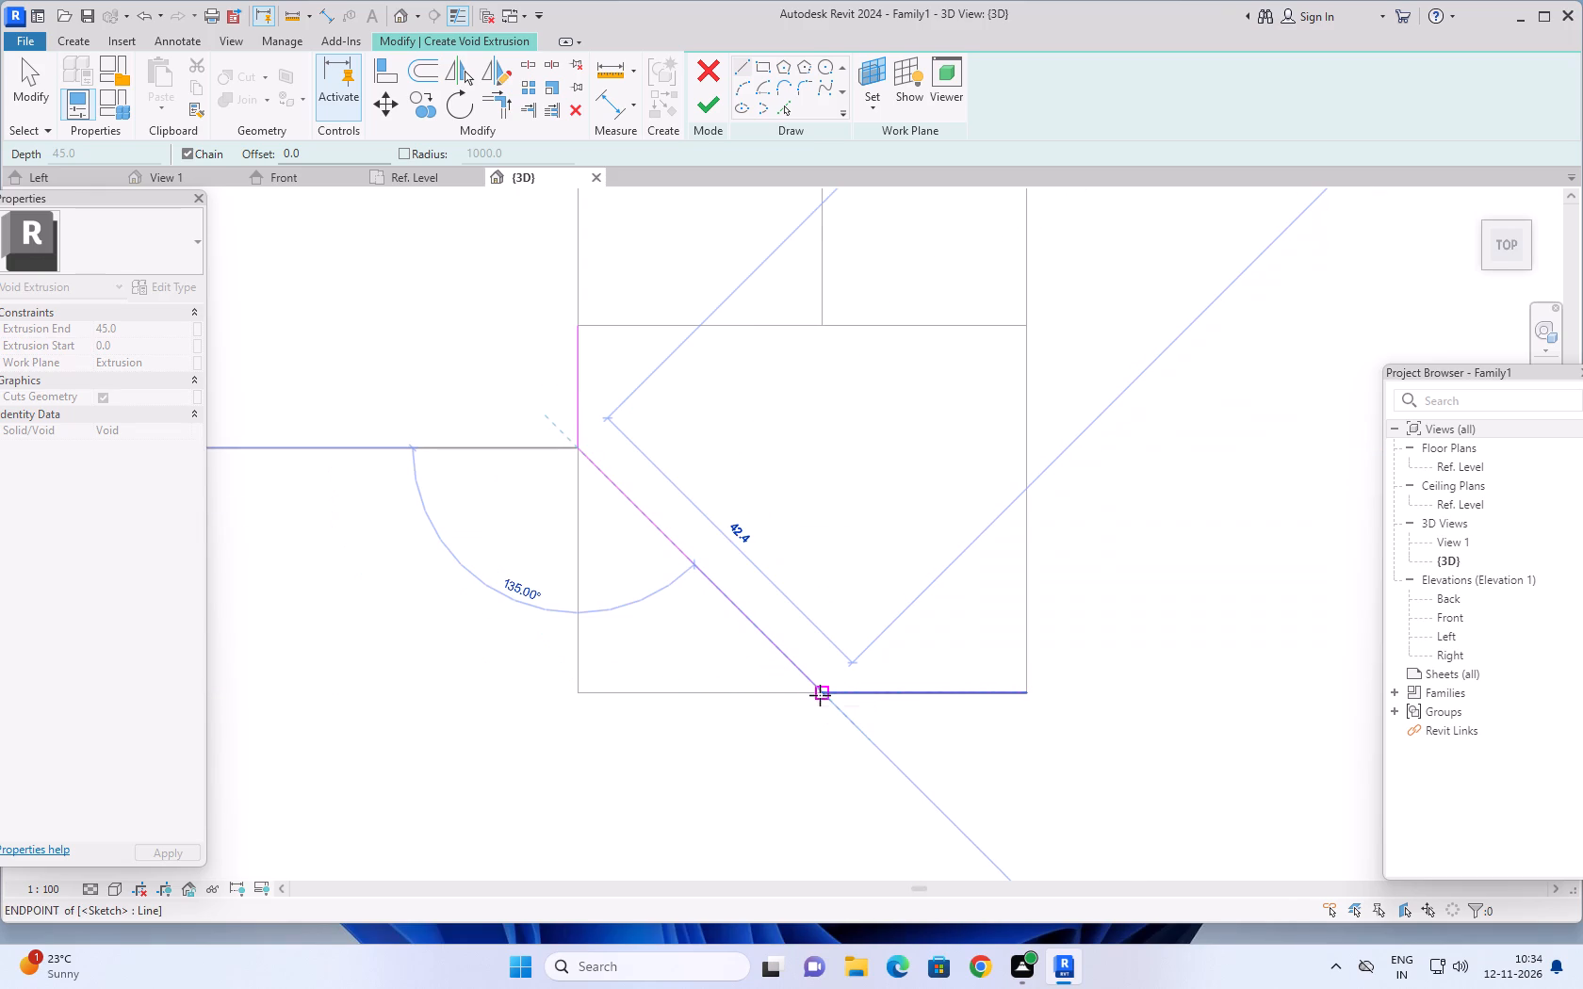
{"action": "left_click", "coordinate": [820, 695]}
{"action": "key", "text": "Escape"}
{"action": "key", "text": "Escape"}
{"action": "scroll", "coordinate": [793, 755], "scroll_direction": "down", "scroll_amount": 3}
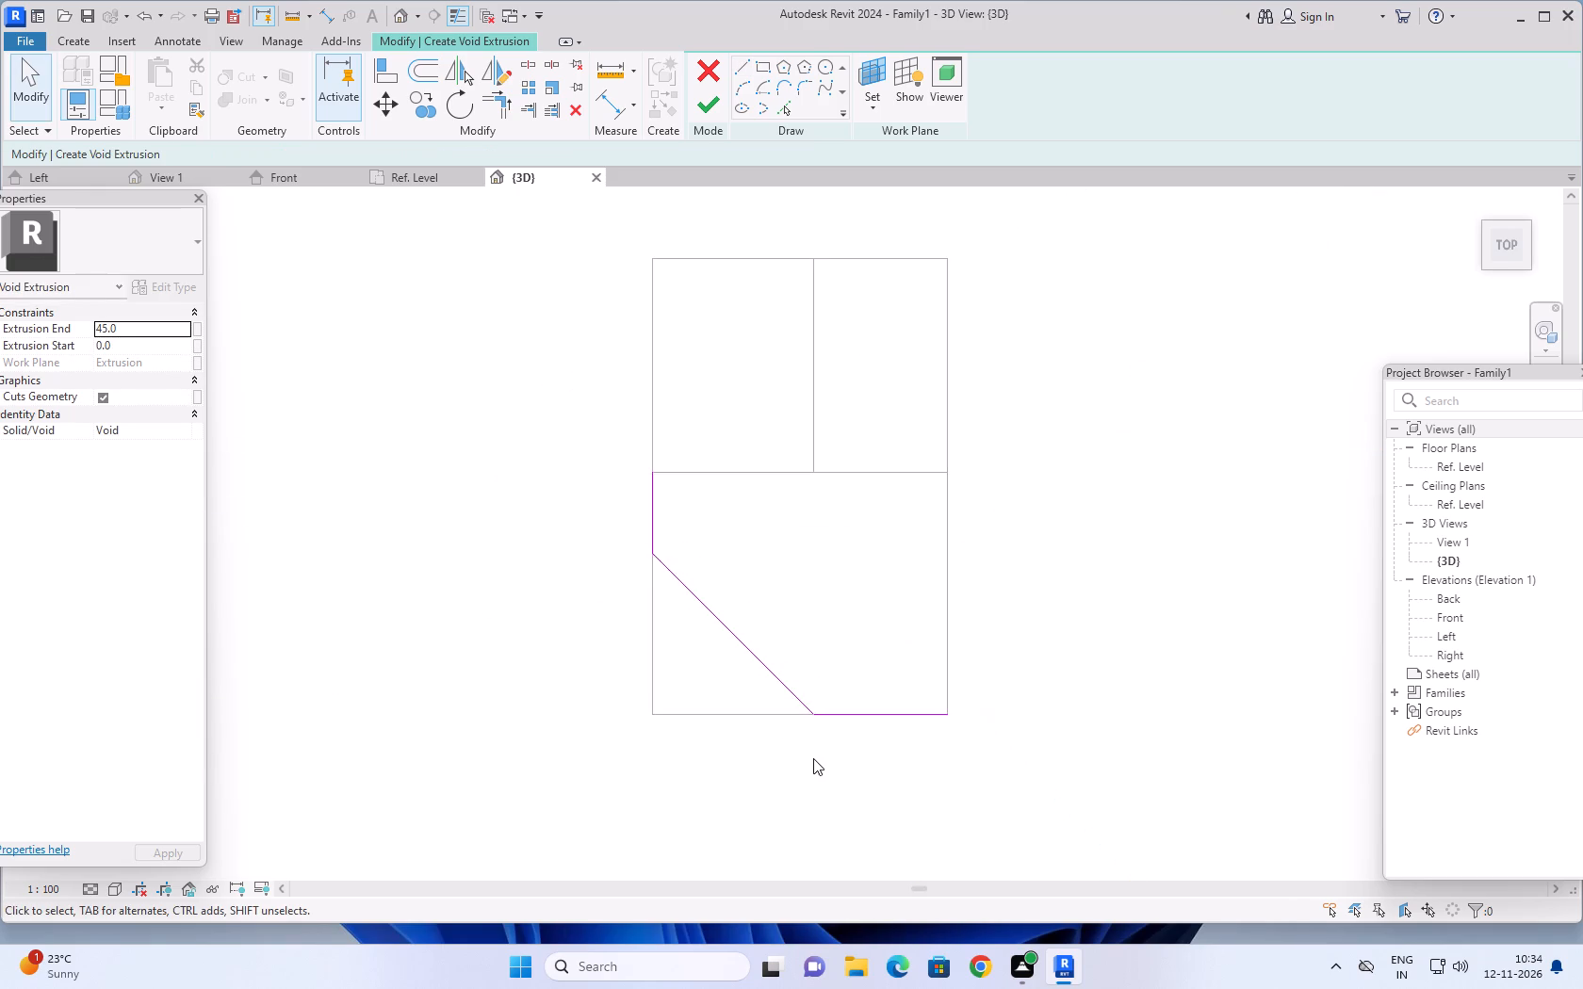
{"action": "scroll", "coordinate": [815, 758], "scroll_direction": "down", "scroll_amount": 1}
{"action": "key", "text": "Escape"}
{"action": "key", "text": "Escape"}
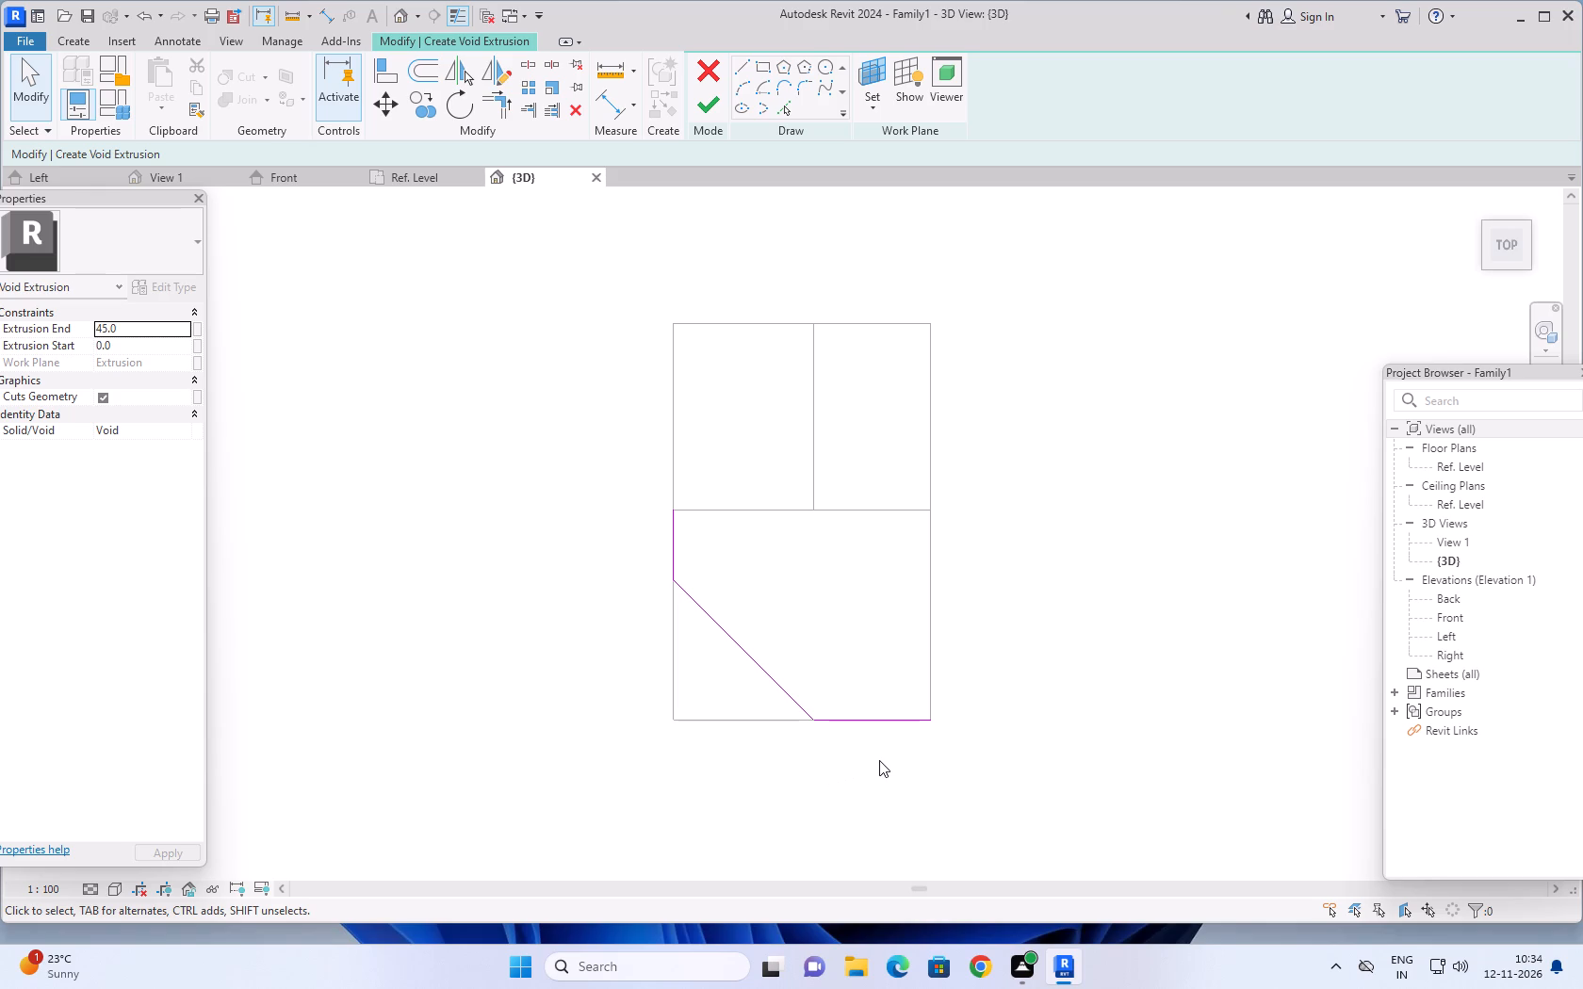
{"action": "key", "text": "Escape"}
{"action": "key", "text": "Escape"}
{"action": "key", "text": "Escape"}
{"action": "key", "text": "Escape"}
{"action": "key", "text": "Escape"}
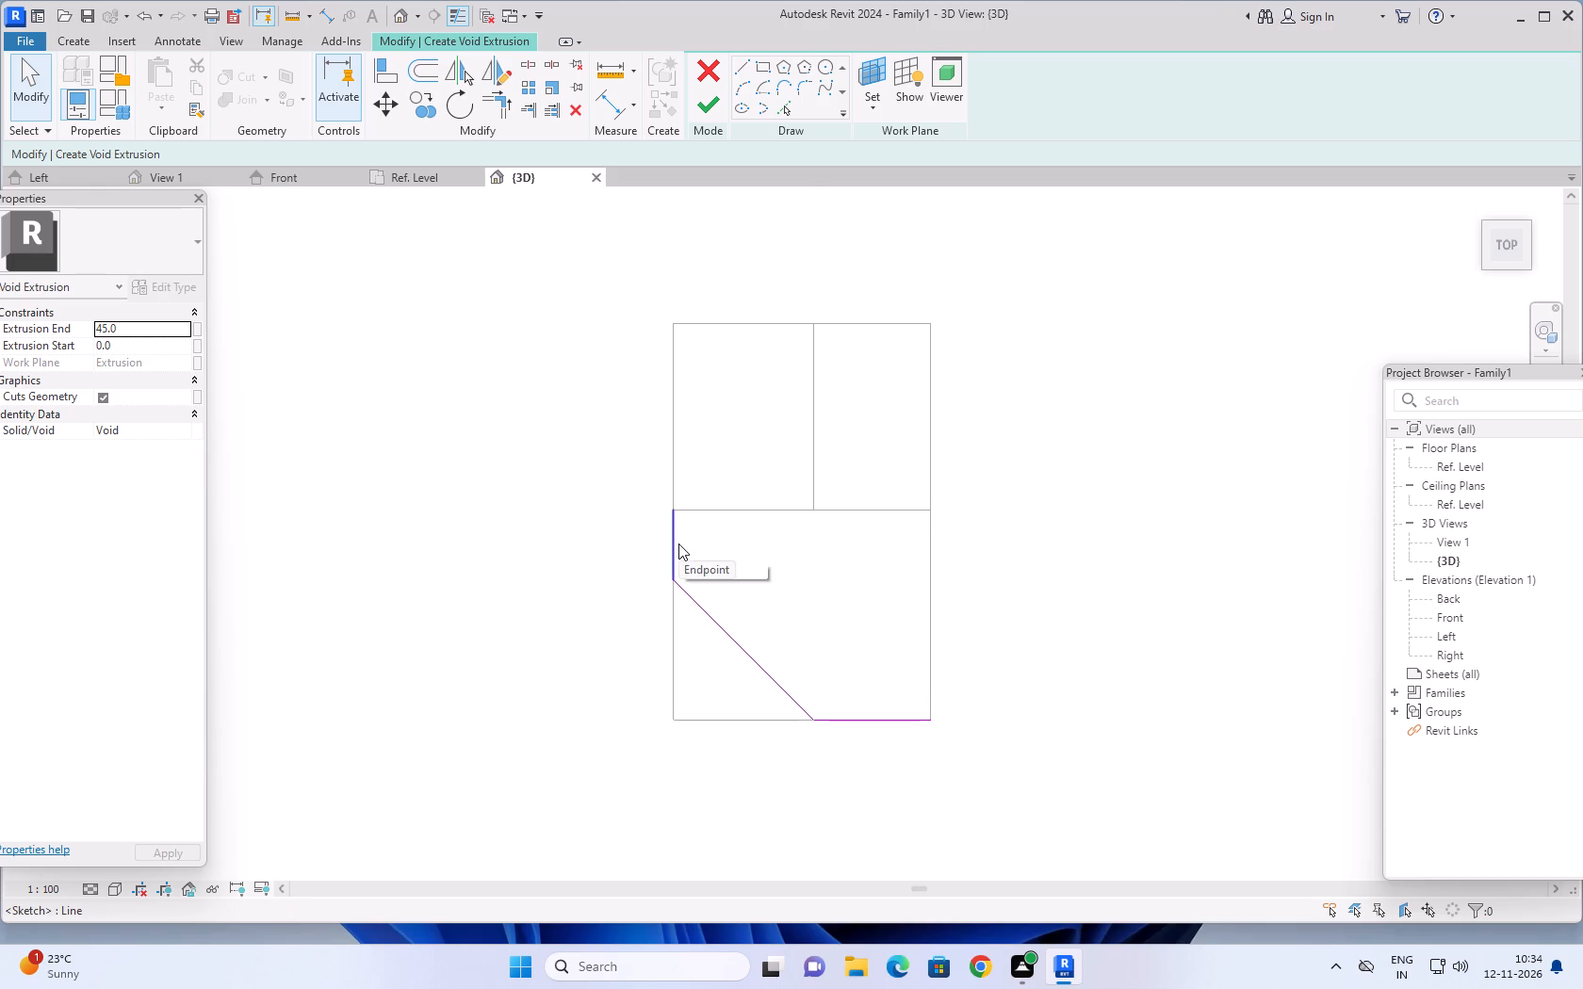
Delete the 15 and 25 long guide lines, keeping the diagonal.
{"action": "left_click", "coordinate": [678, 543]}
{"action": "key", "text": "Delete"}
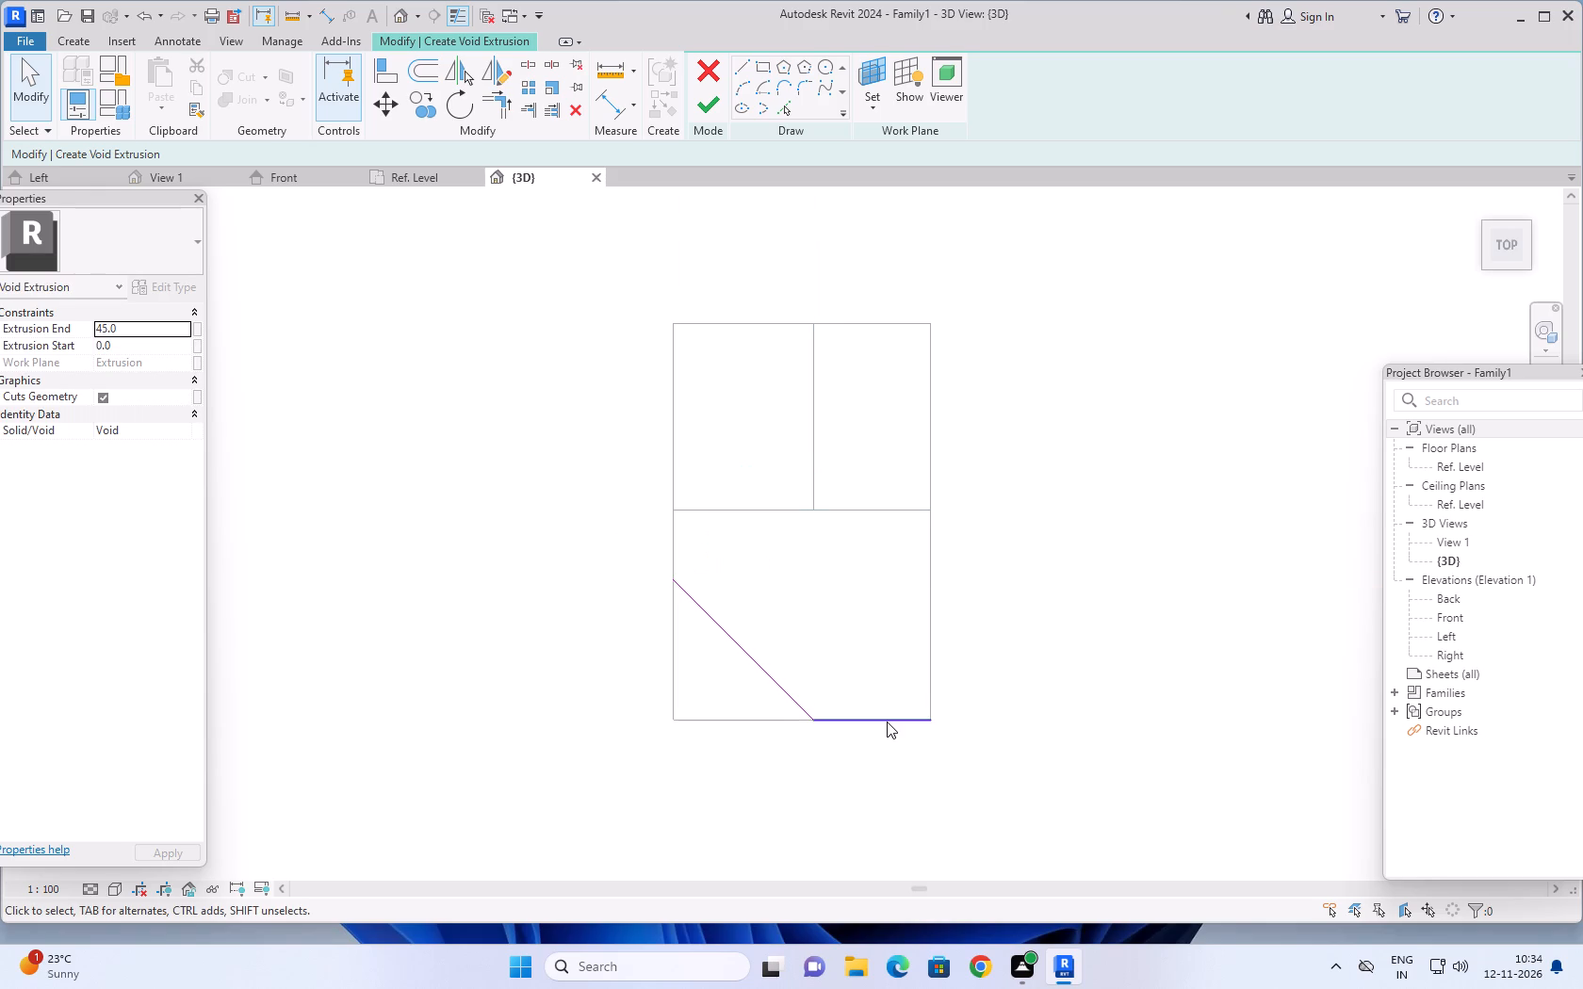
{"action": "left_click", "coordinate": [887, 721]}
{"action": "key", "text": "Delete"}
Close the void profile into a 30 by 30 triangle with lines from the diagonal's ends to the front left corner.
{"action": "left_click", "coordinate": [738, 69]}
{"action": "left_click", "coordinate": [672, 580]}
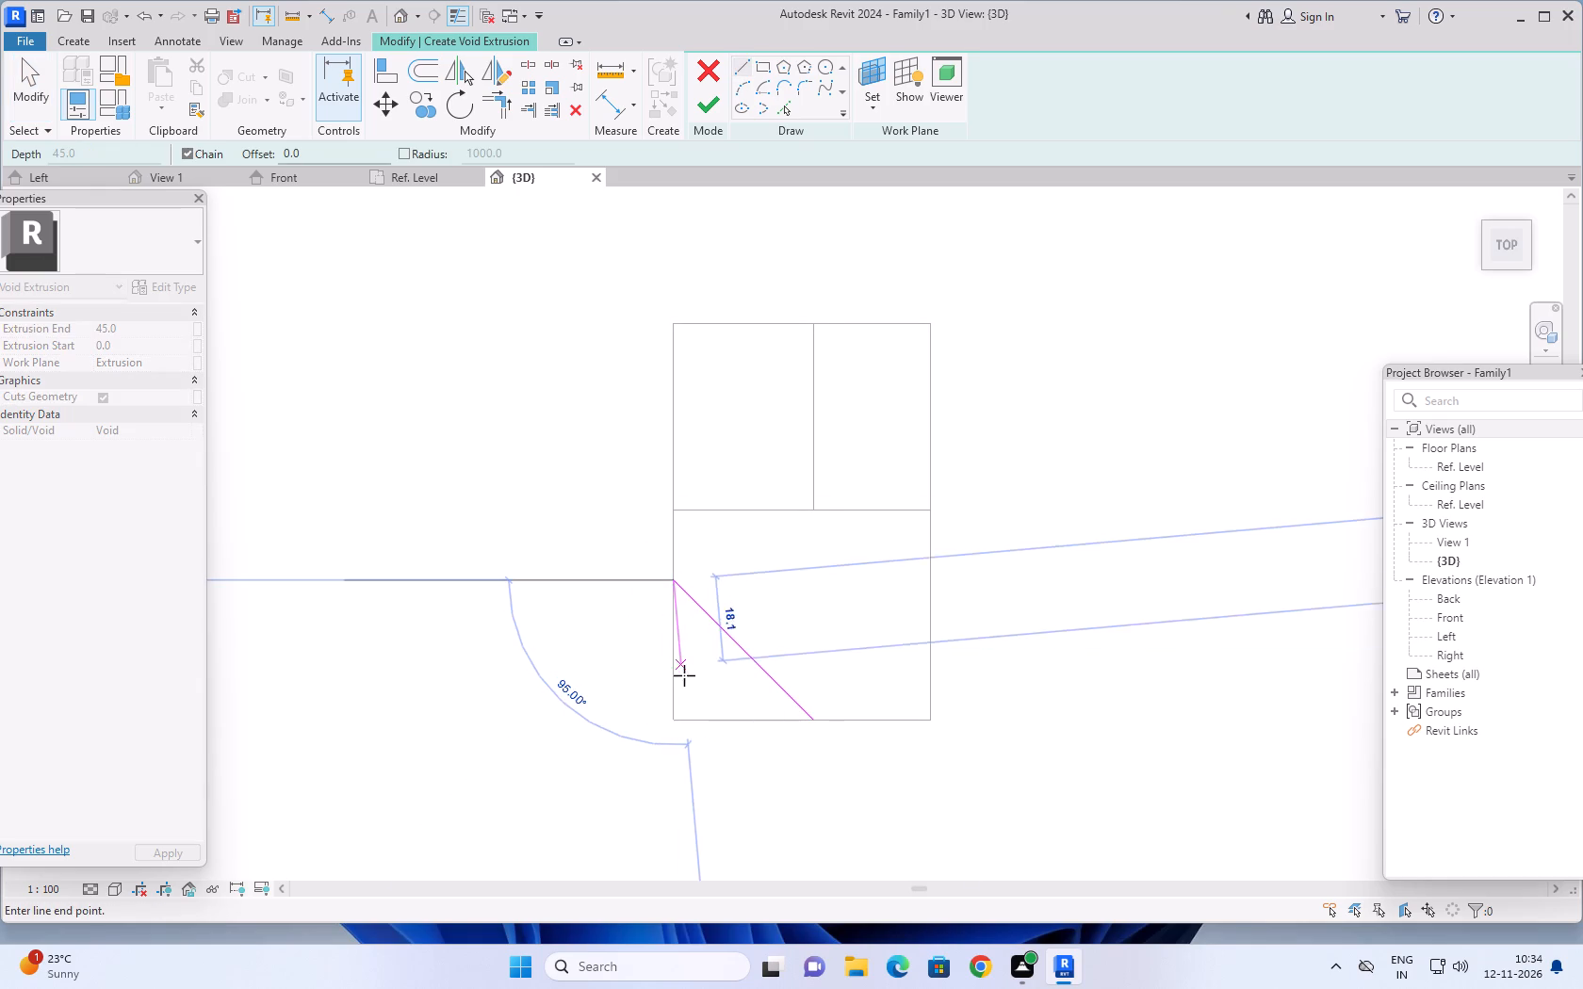
{"action": "left_click", "coordinate": [676, 722]}
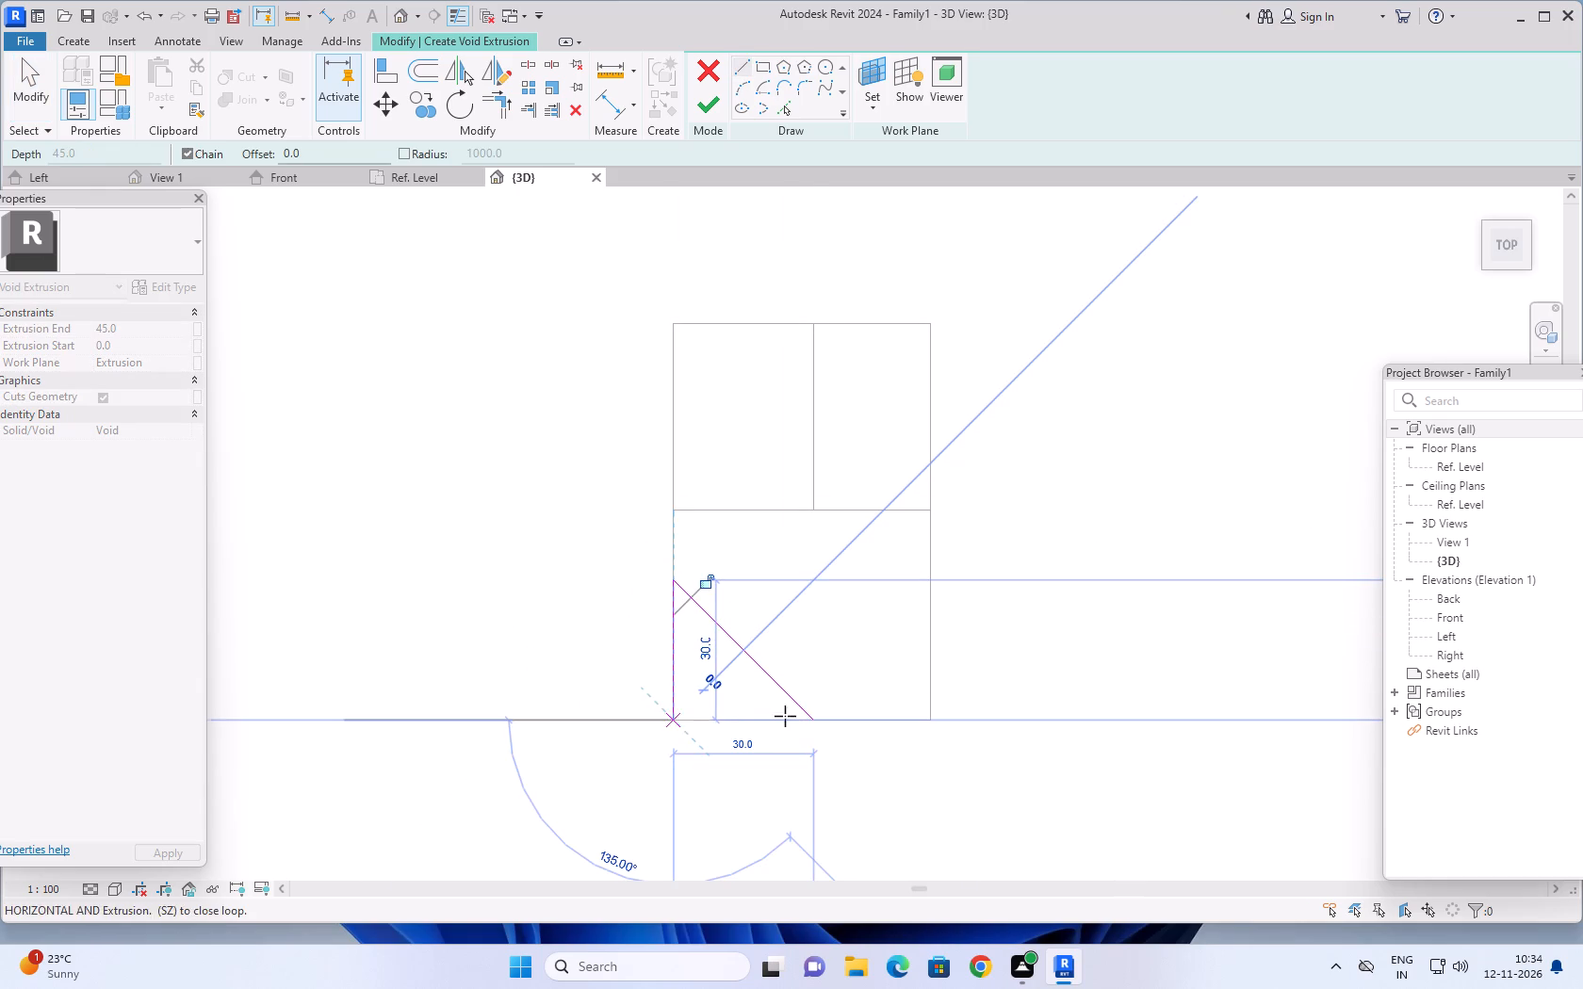
{"action": "left_click", "coordinate": [810, 722]}
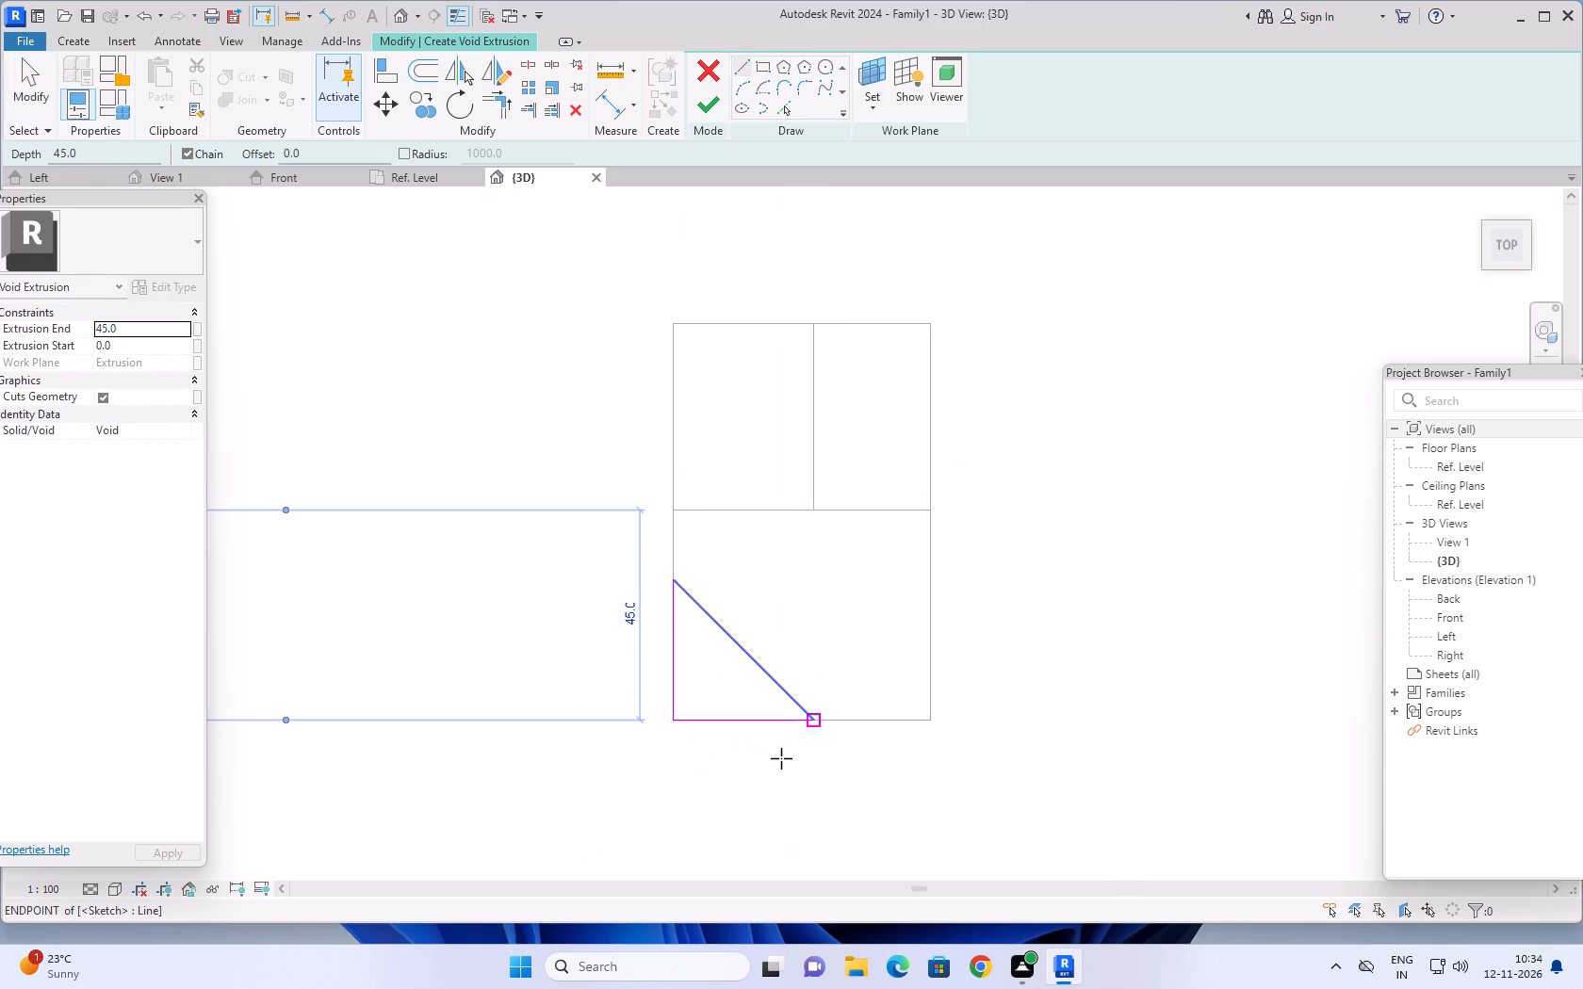
{"action": "key", "text": "Escape"}
{"action": "key", "text": "Escape"}
{"action": "key", "text": "Escape"}
{"action": "scroll", "coordinate": [551, 617], "scroll_direction": "down", "scroll_amount": 2}
{"action": "middle_click_drag", "start_coordinate": [547, 606], "coordinate": [550, 577]}
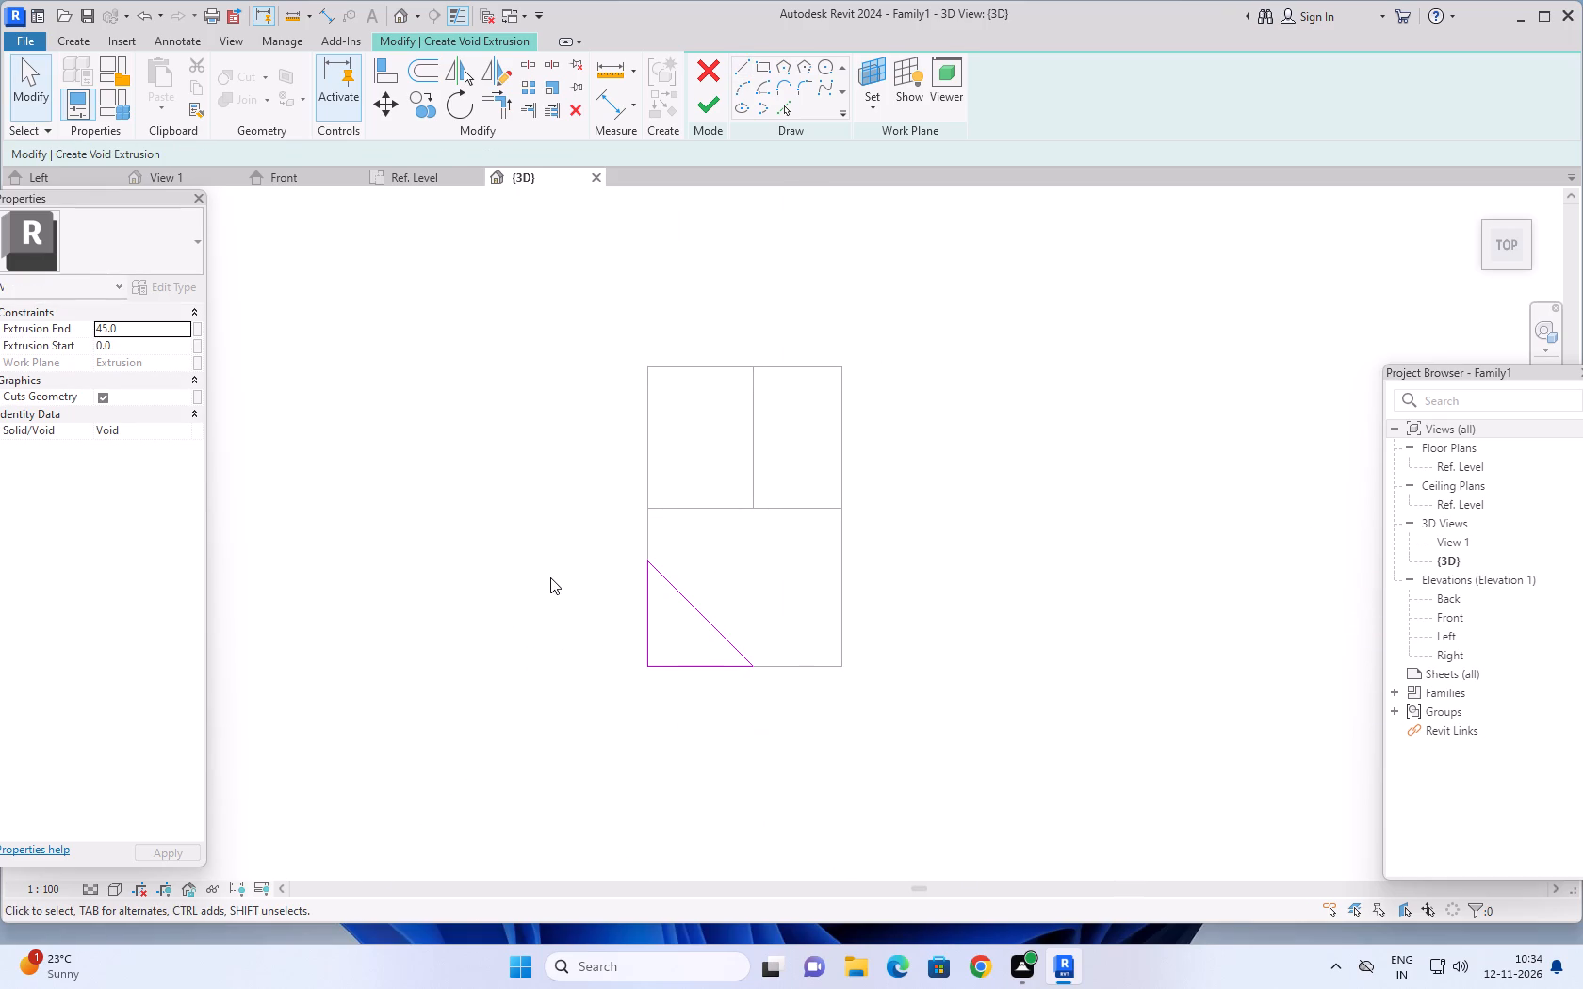
Set the triangular void's extrusion end to 35 and finish it to cut the lower block's front left corner.
{"action": "left_click", "coordinate": [133, 329]}
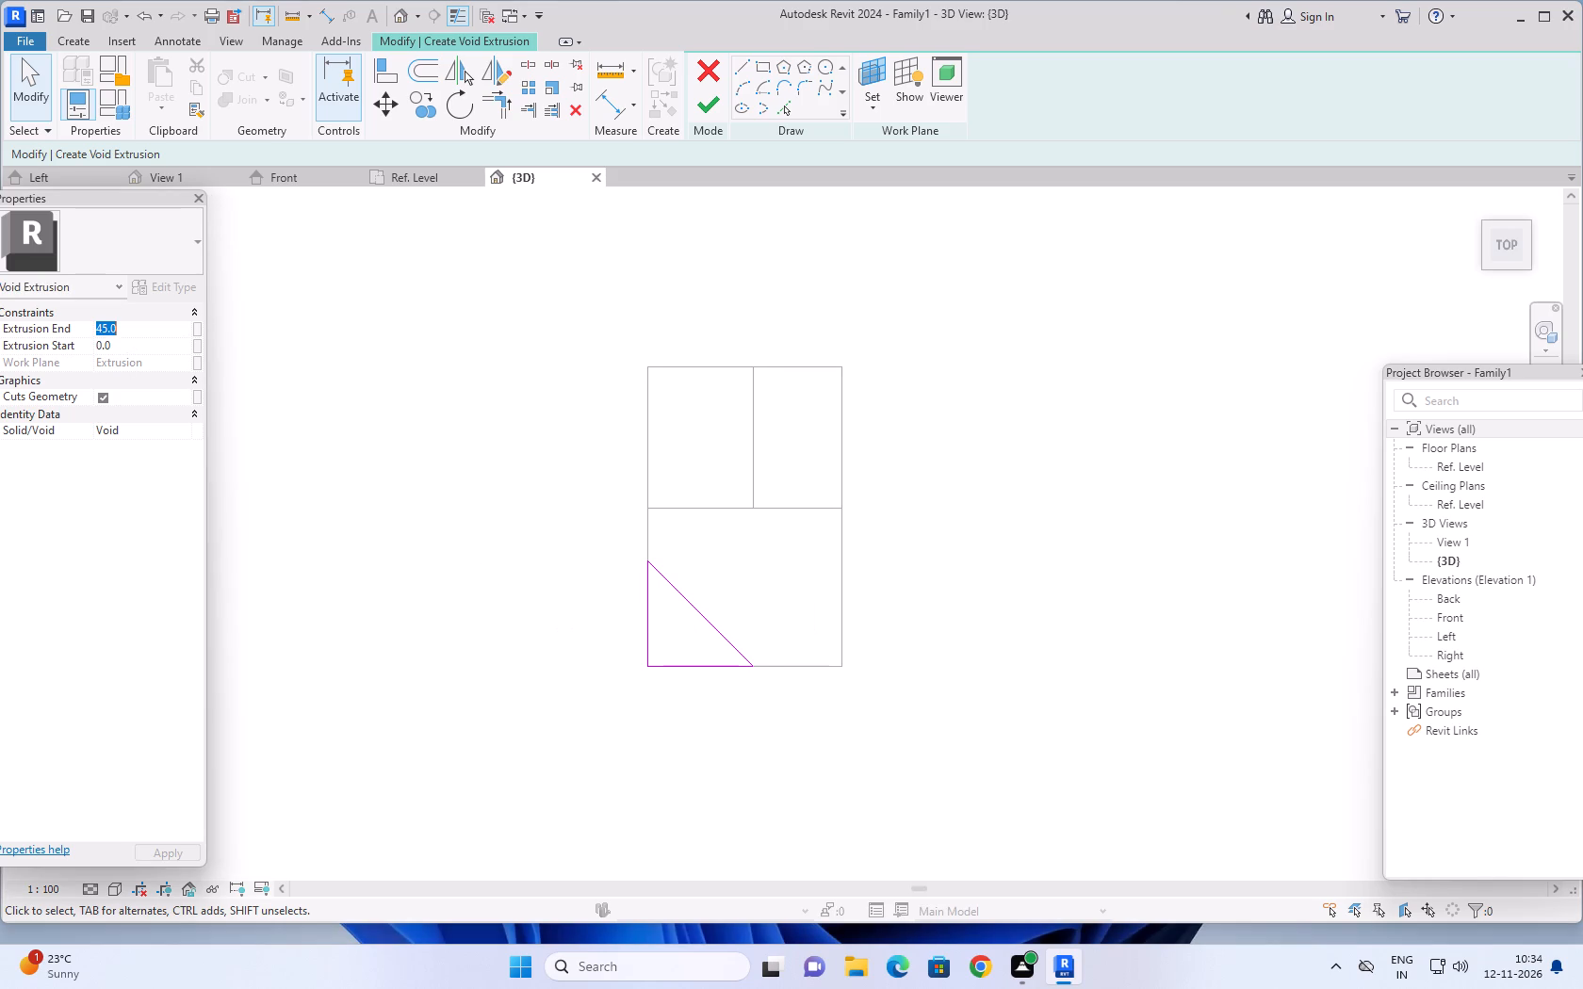
{"action": "type", "text": "35"}
{"action": "key", "text": "Return"}
{"action": "left_click", "coordinate": [707, 100]}
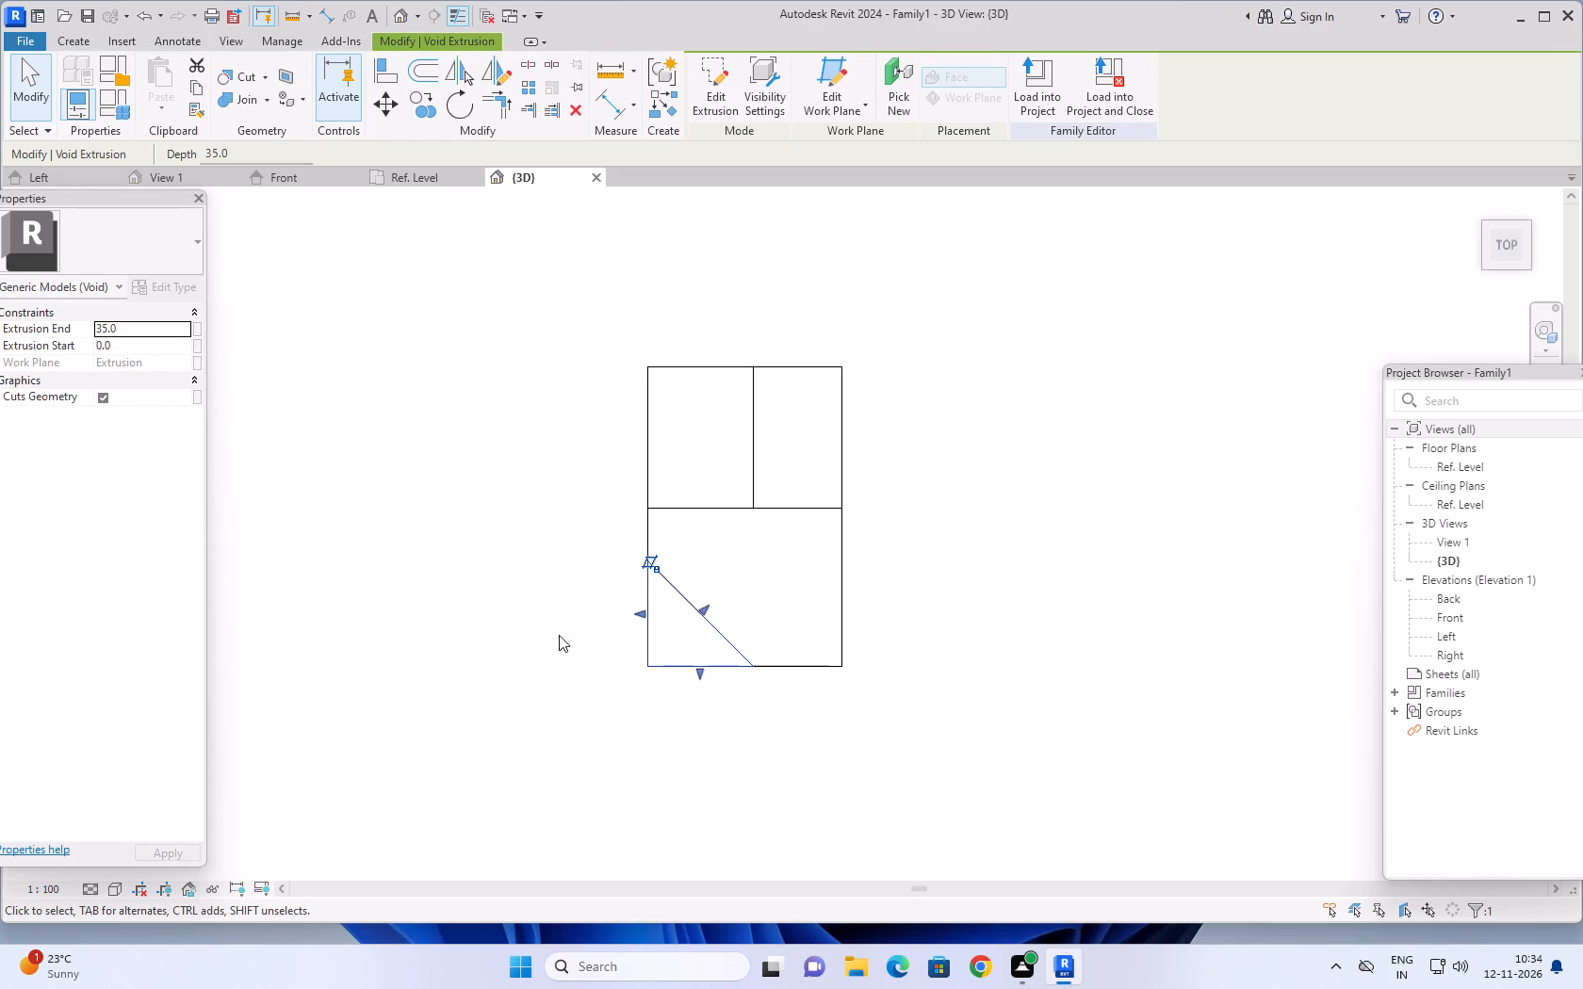
{"action": "middle_click_drag", "start_coordinate": [715, 715], "coordinate": [852, 479], "text": "shift"}
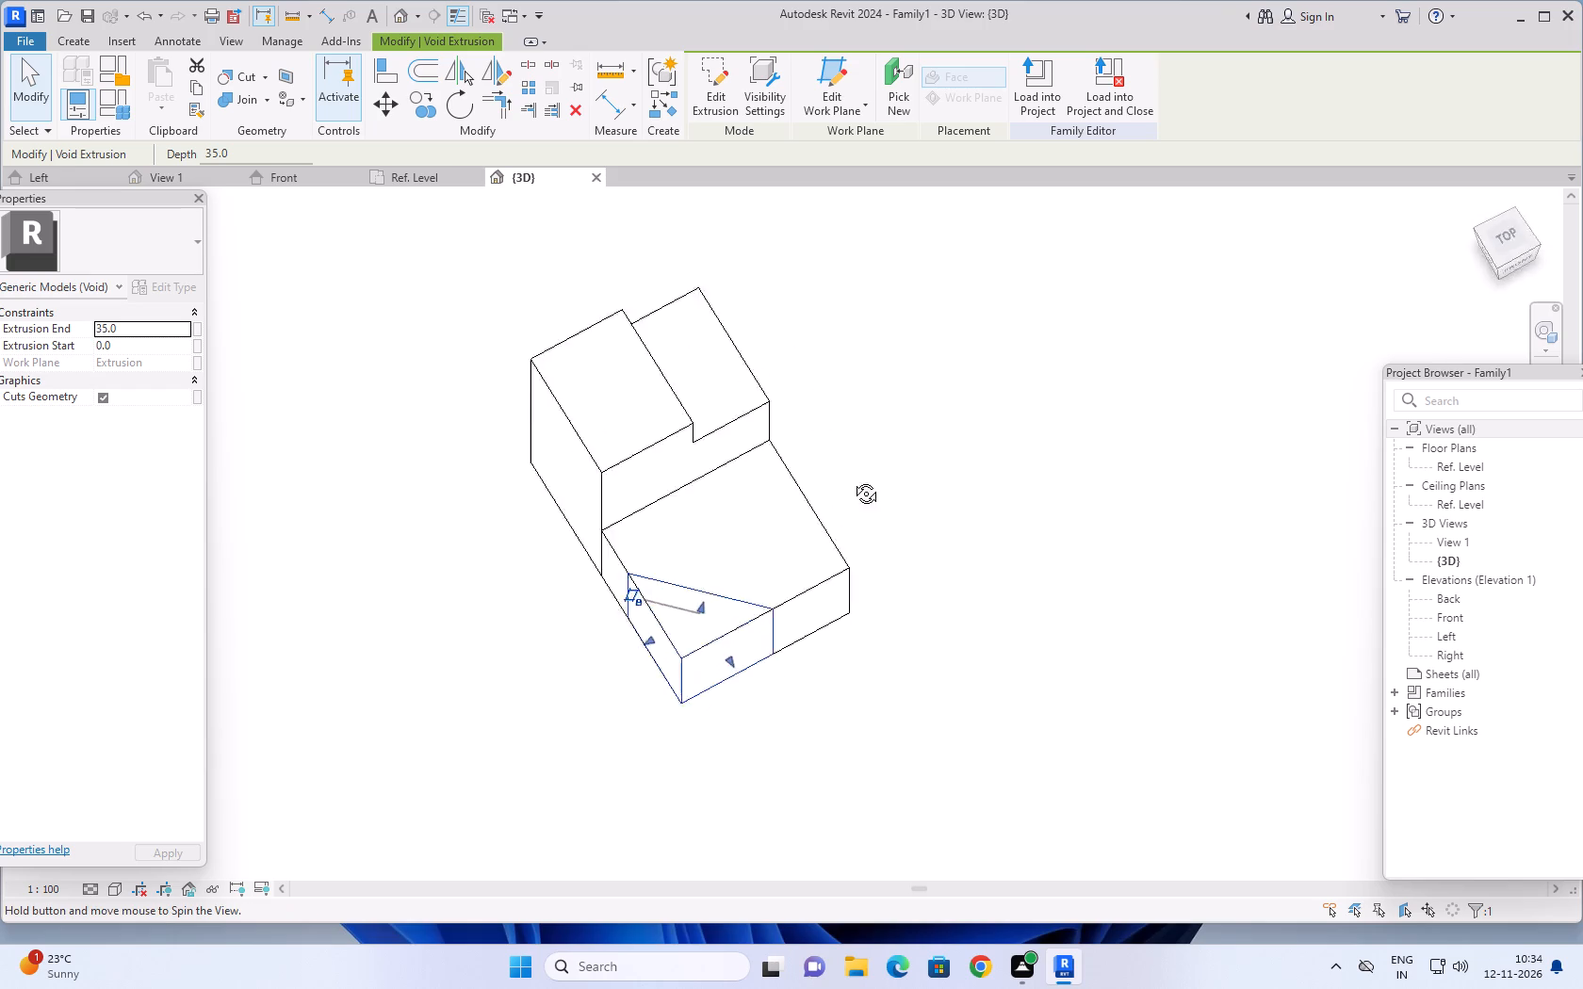
{"action": "middle_click_drag", "start_coordinate": [852, 479], "coordinate": [915, 341], "text": "shift"}
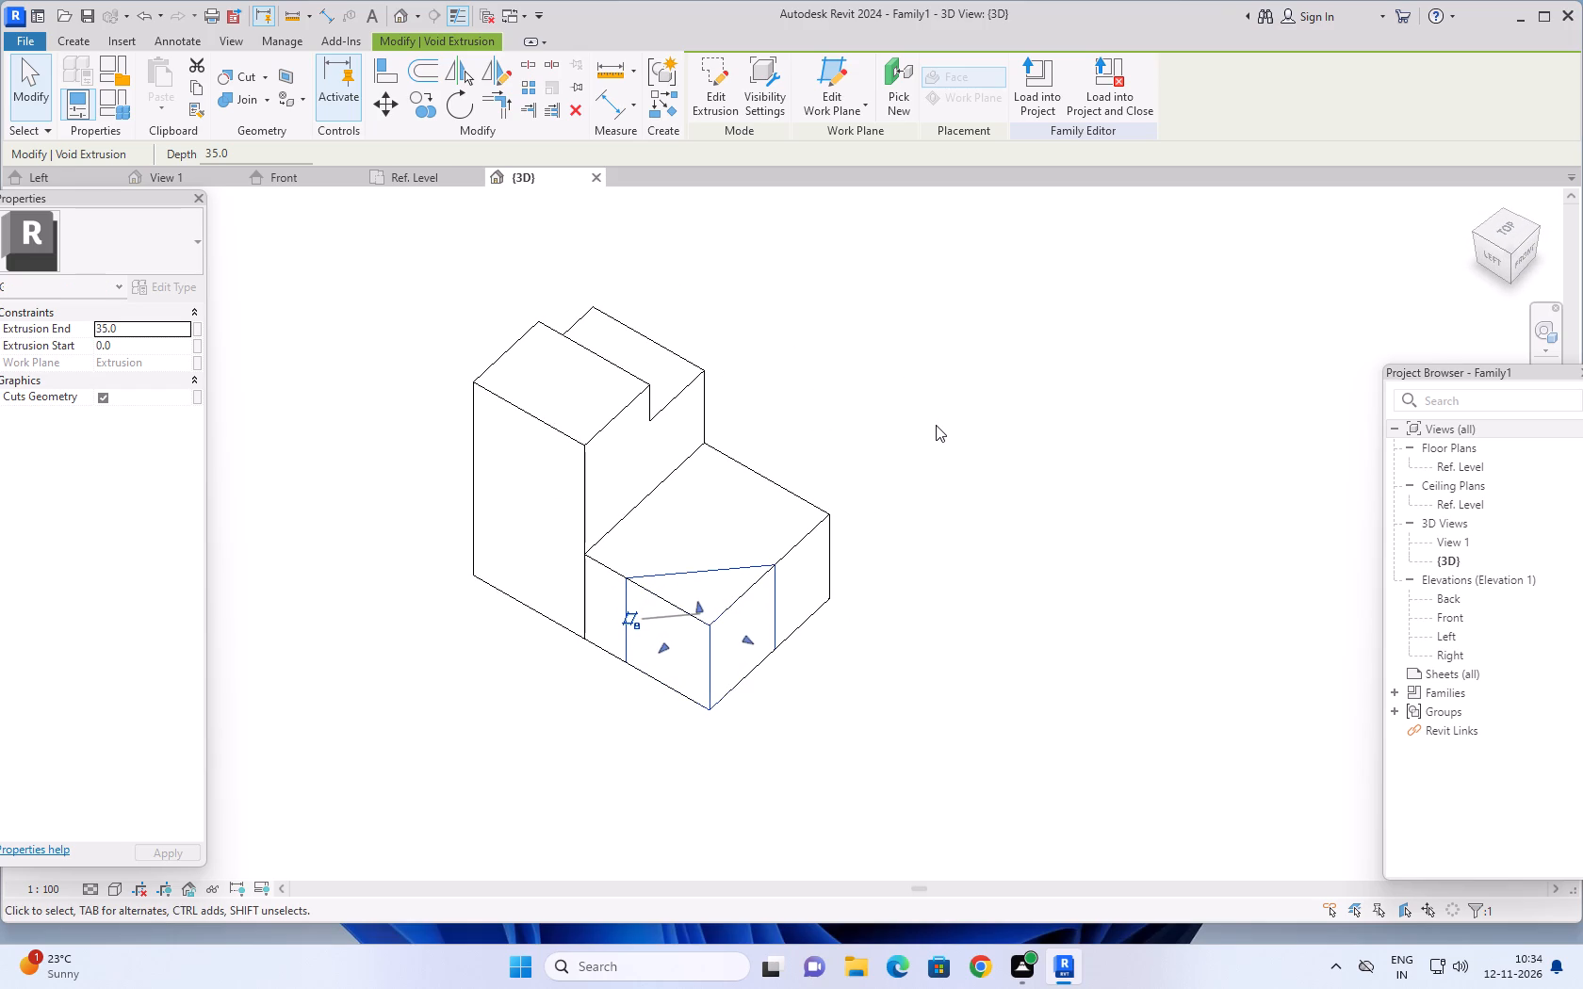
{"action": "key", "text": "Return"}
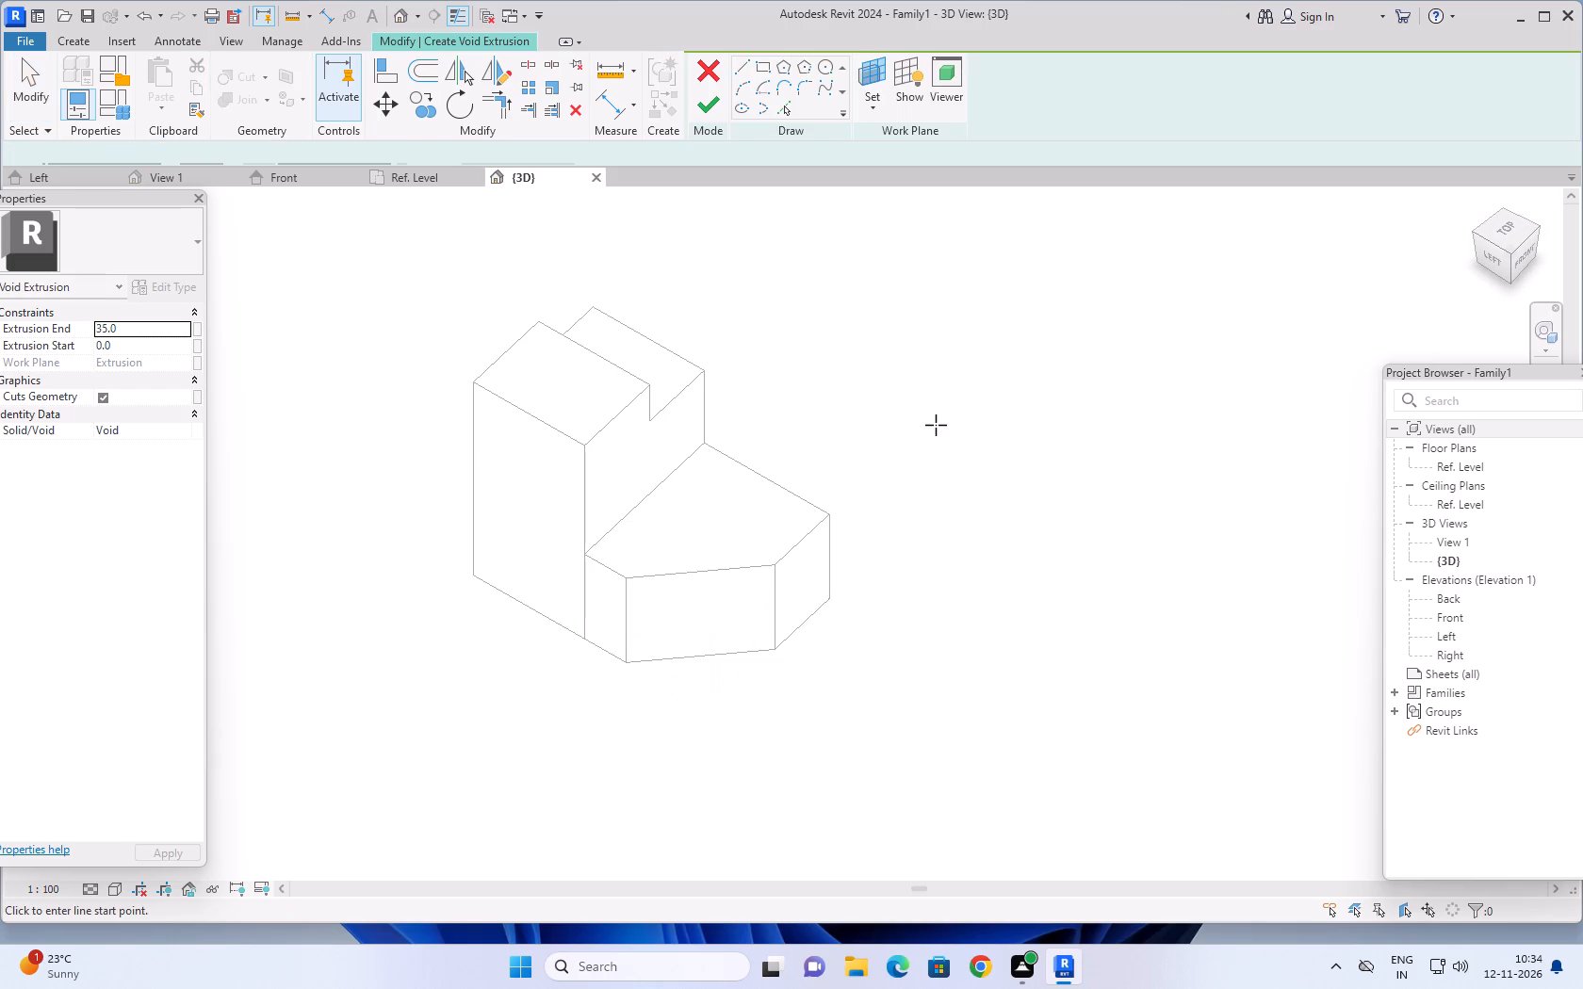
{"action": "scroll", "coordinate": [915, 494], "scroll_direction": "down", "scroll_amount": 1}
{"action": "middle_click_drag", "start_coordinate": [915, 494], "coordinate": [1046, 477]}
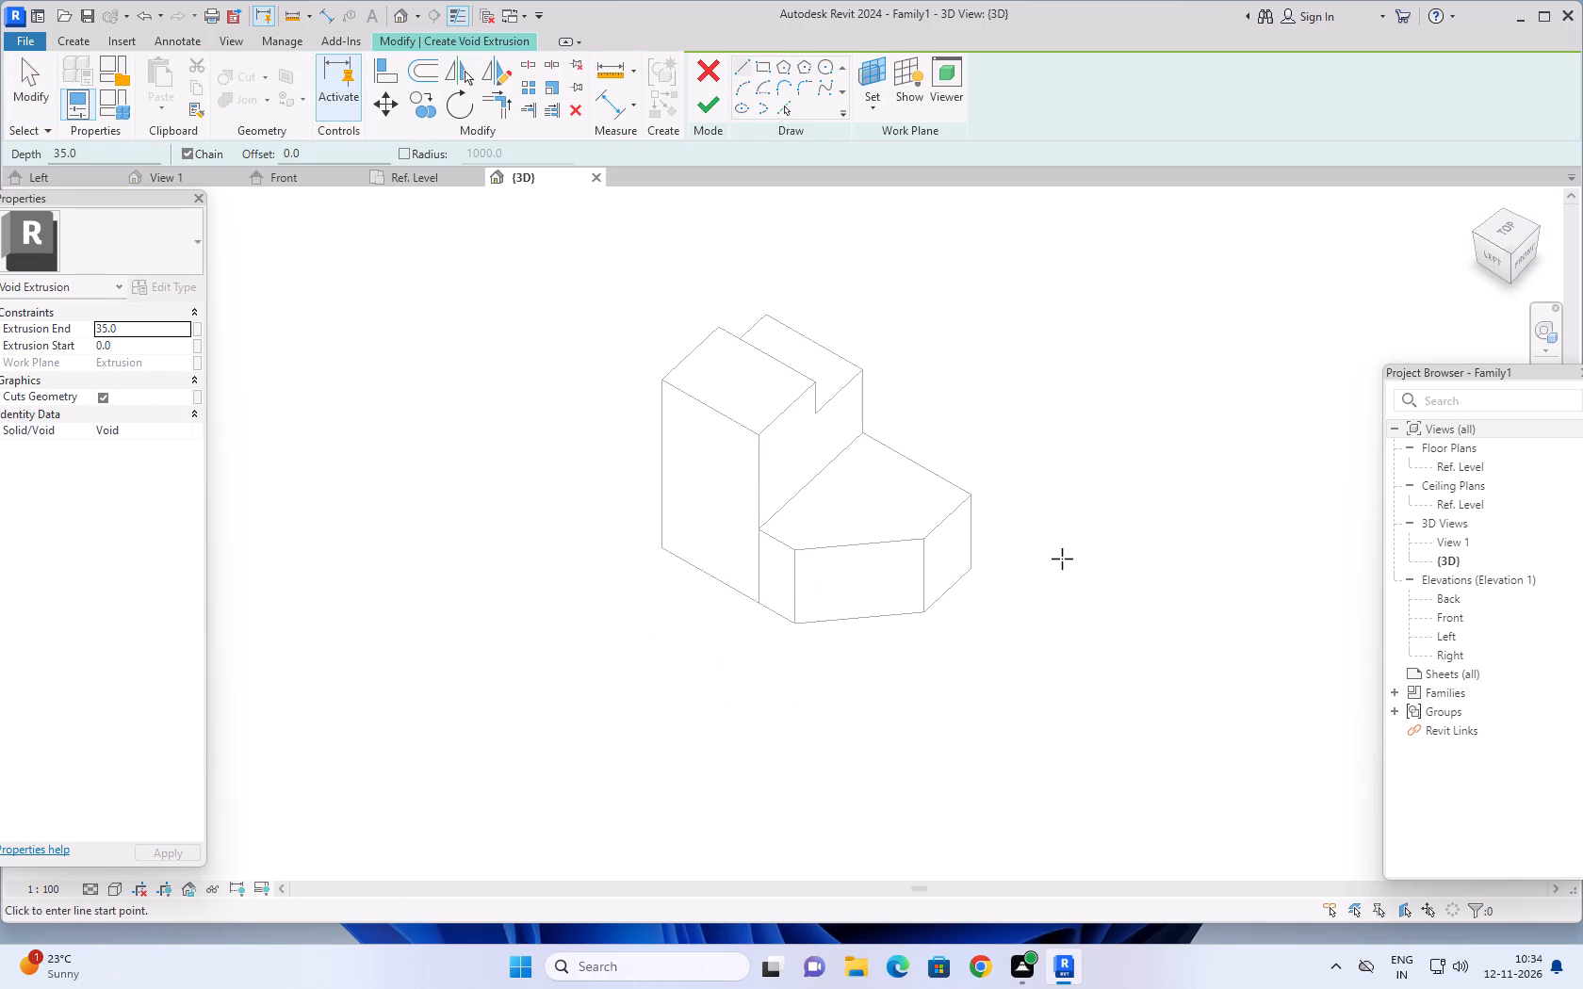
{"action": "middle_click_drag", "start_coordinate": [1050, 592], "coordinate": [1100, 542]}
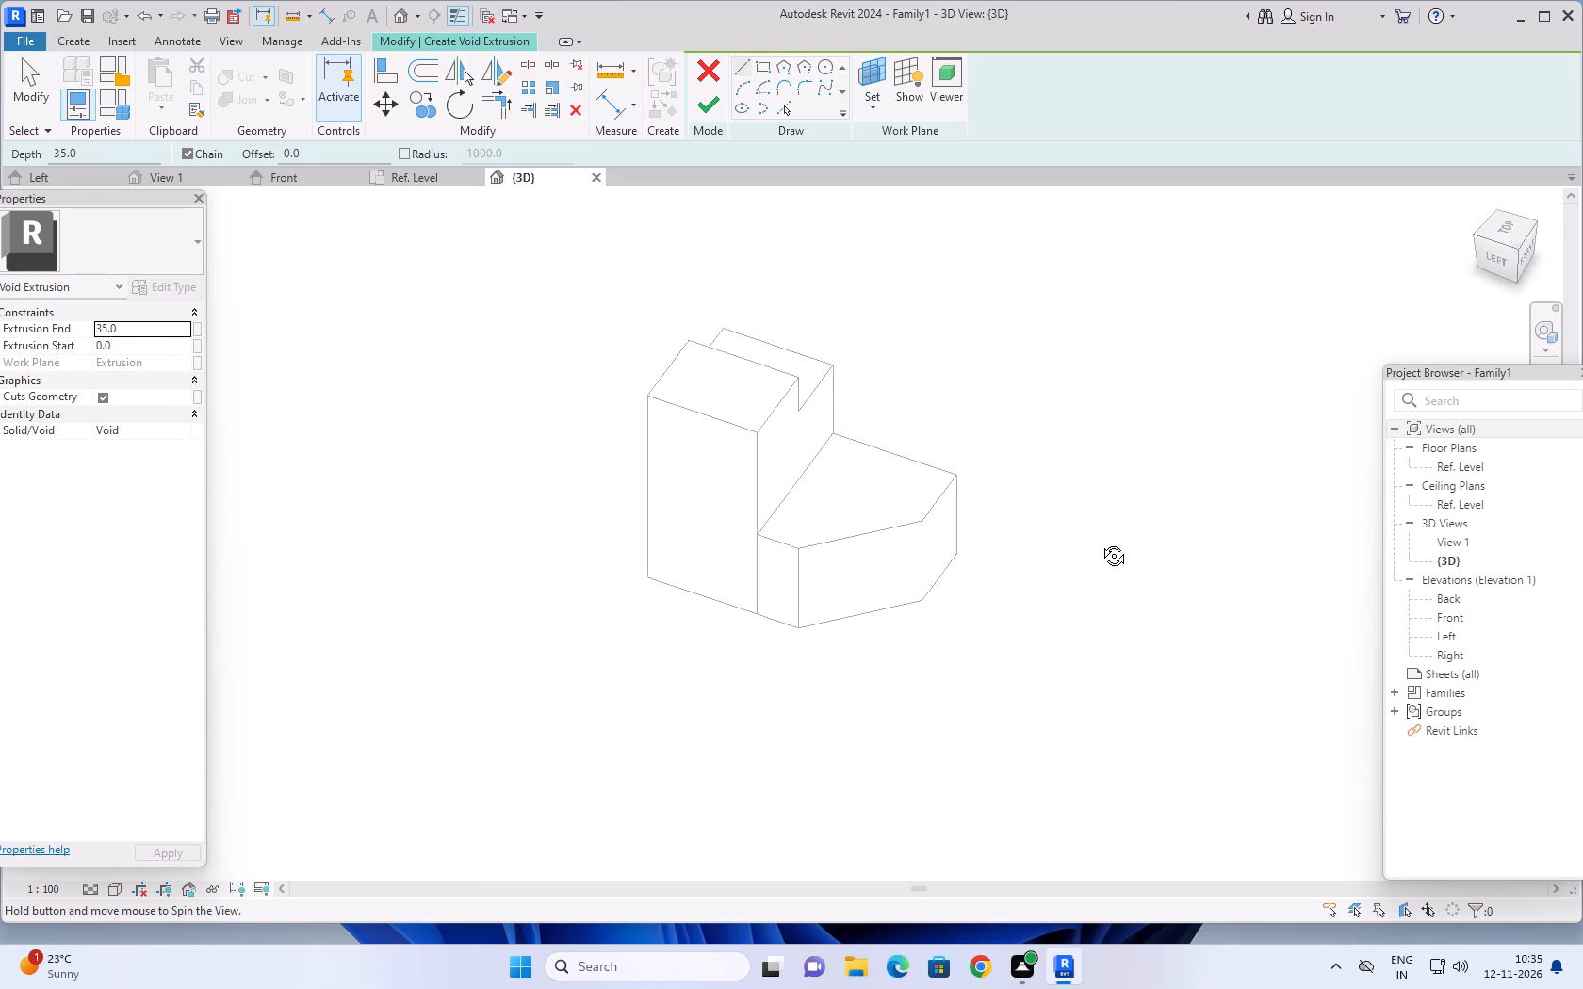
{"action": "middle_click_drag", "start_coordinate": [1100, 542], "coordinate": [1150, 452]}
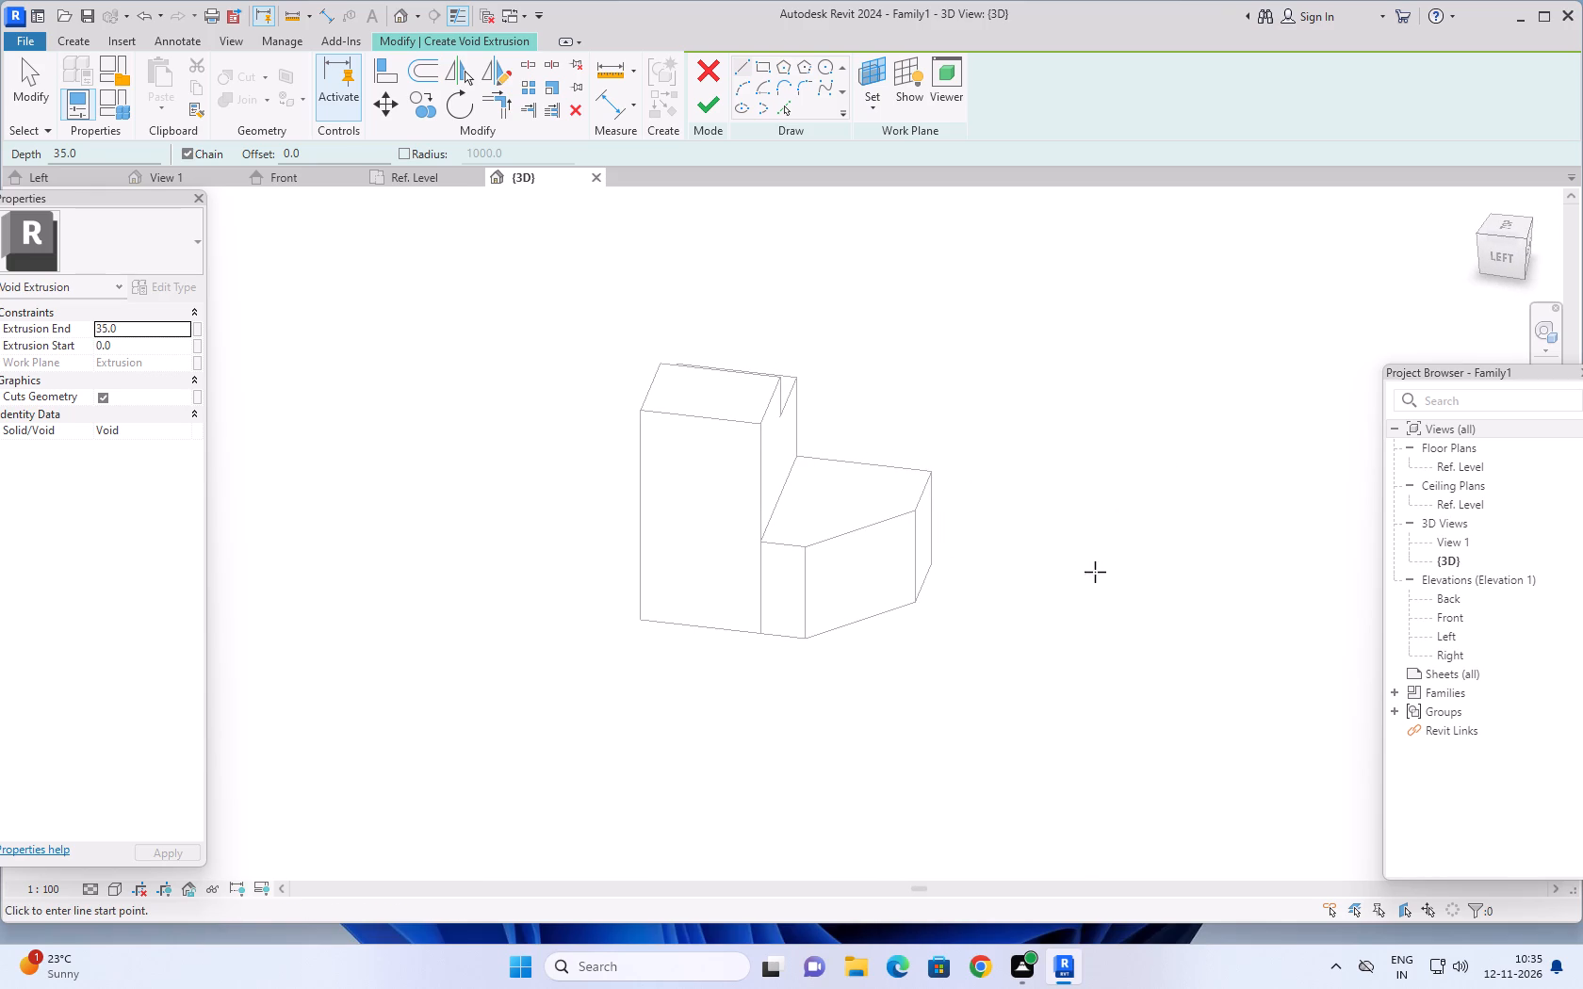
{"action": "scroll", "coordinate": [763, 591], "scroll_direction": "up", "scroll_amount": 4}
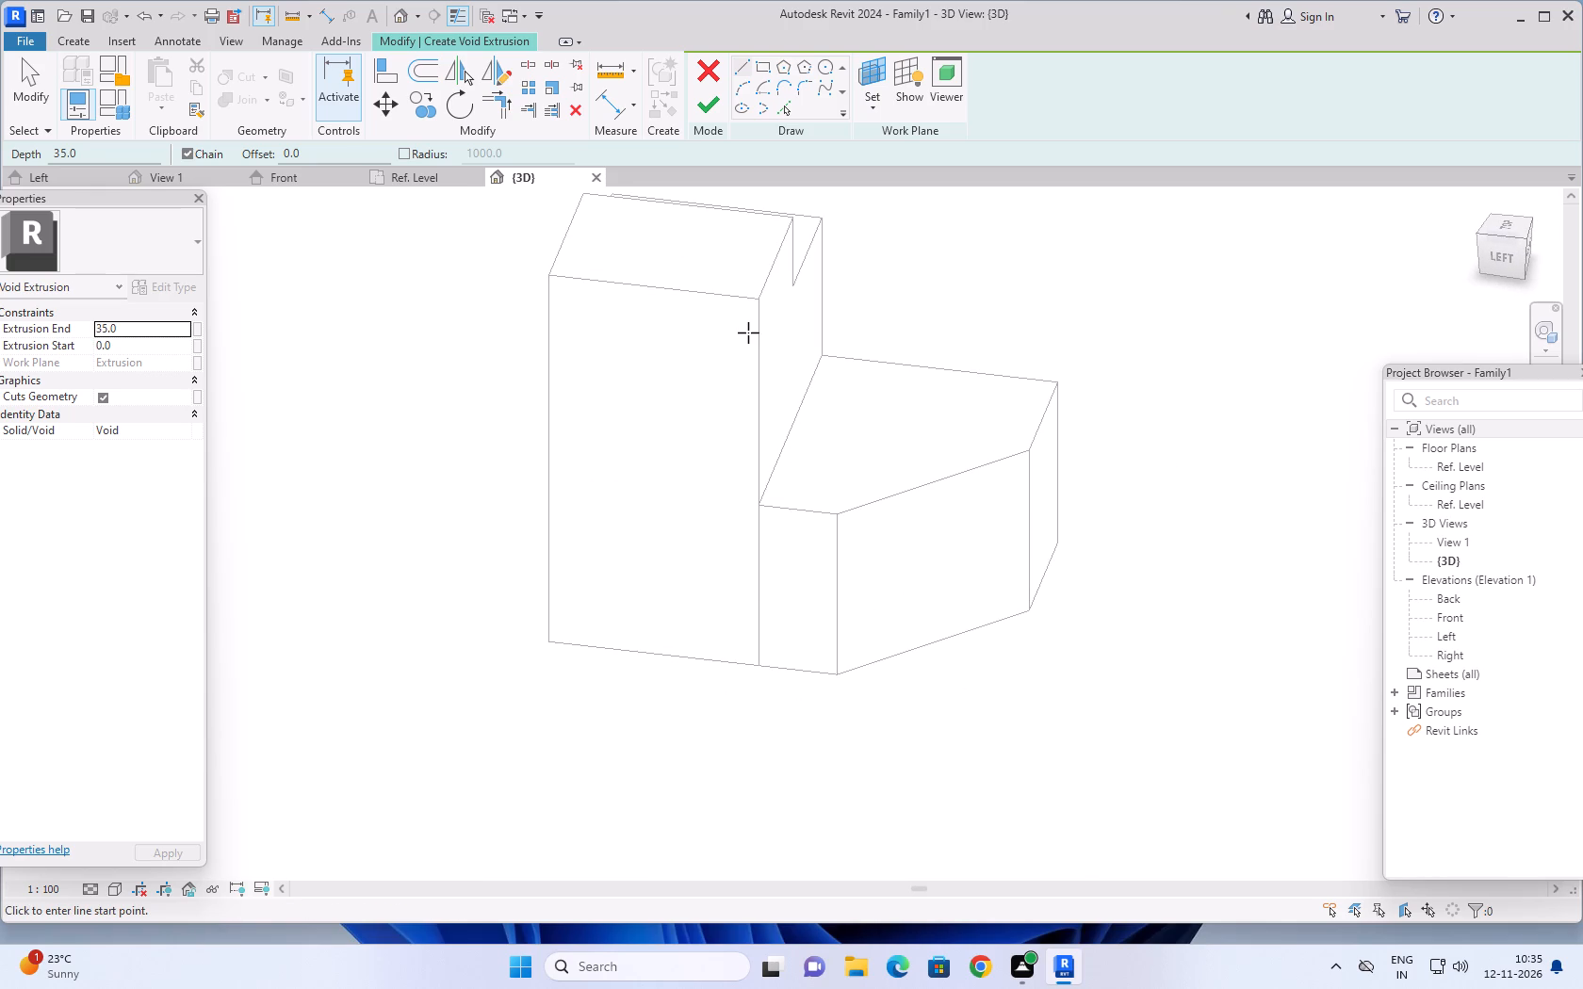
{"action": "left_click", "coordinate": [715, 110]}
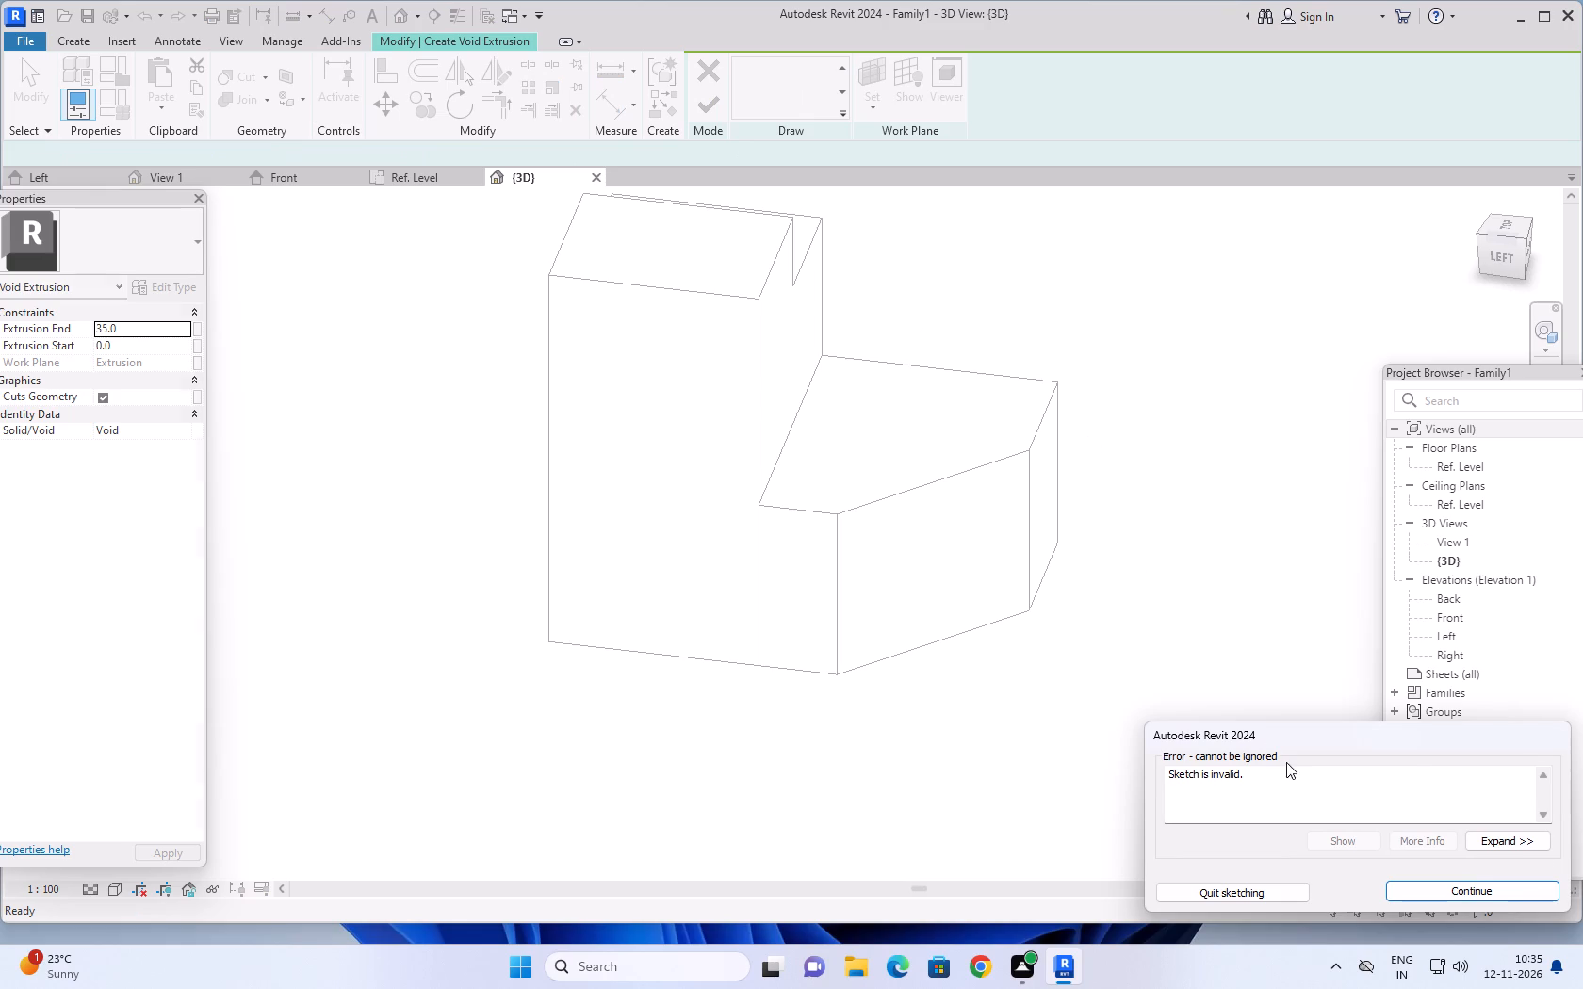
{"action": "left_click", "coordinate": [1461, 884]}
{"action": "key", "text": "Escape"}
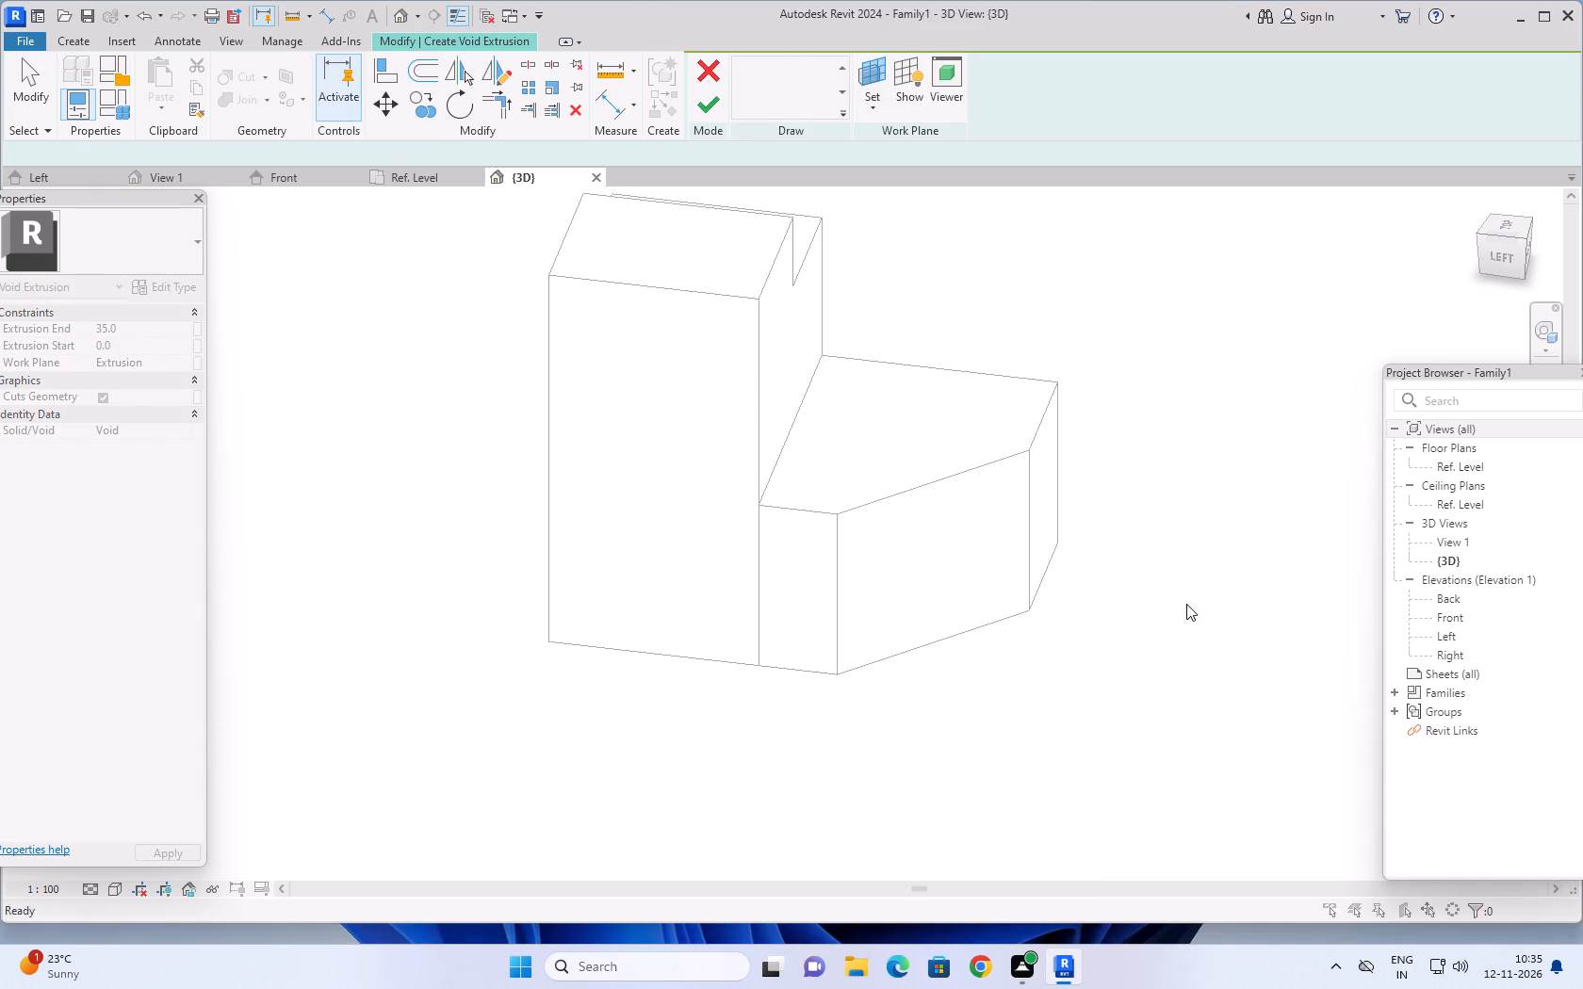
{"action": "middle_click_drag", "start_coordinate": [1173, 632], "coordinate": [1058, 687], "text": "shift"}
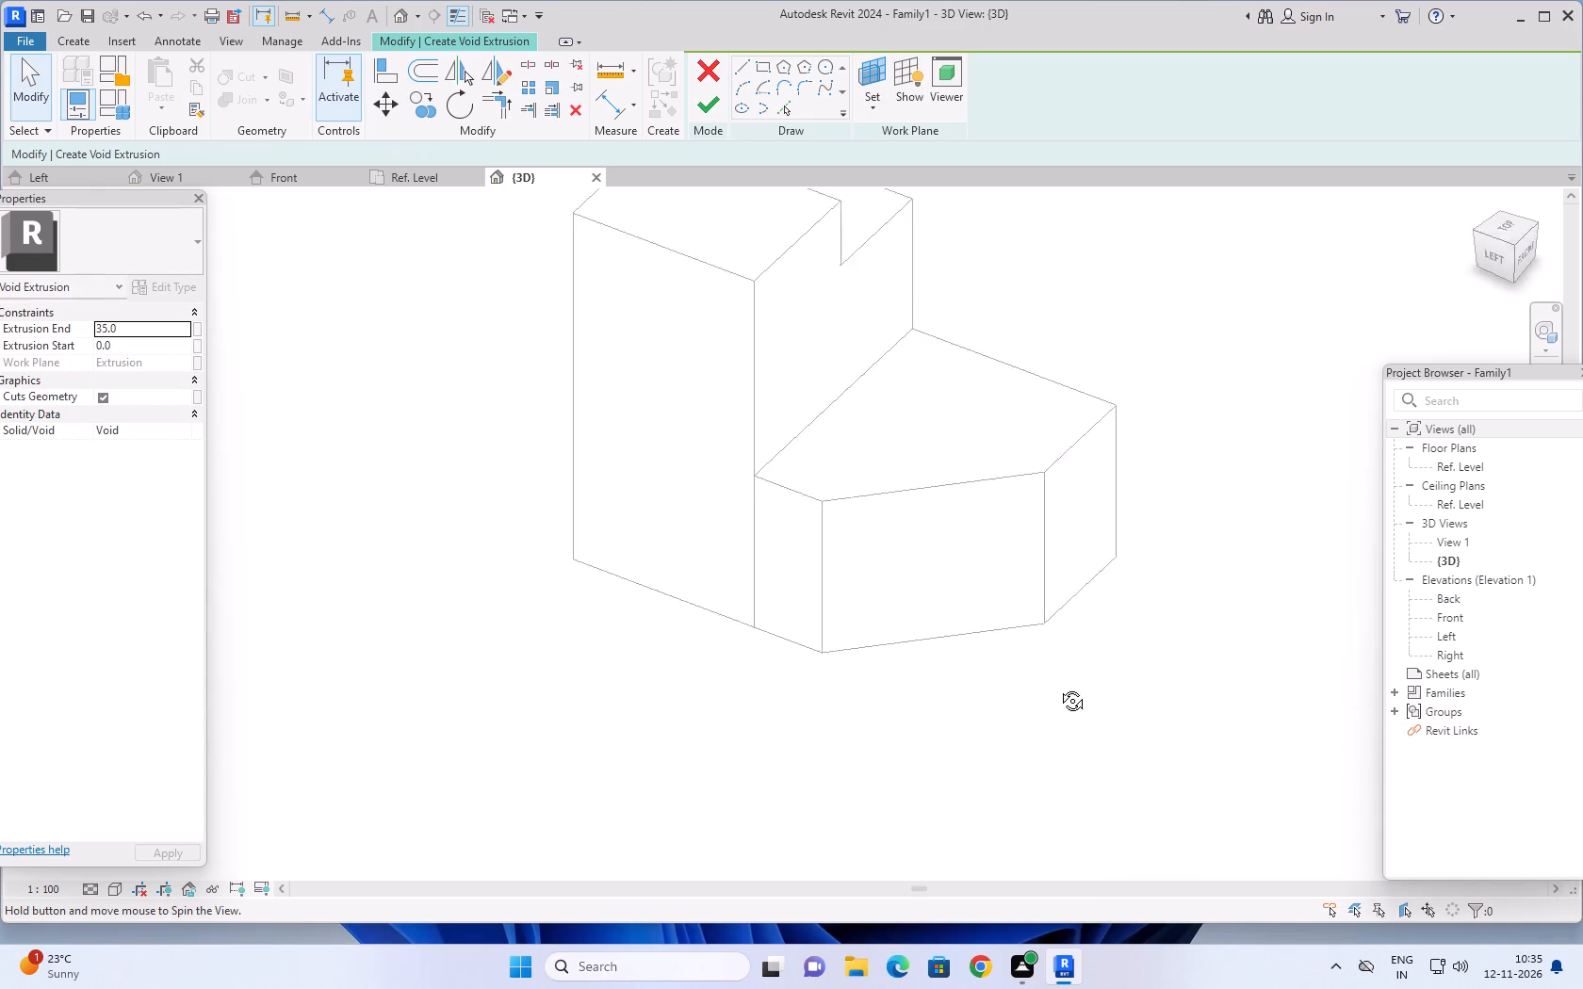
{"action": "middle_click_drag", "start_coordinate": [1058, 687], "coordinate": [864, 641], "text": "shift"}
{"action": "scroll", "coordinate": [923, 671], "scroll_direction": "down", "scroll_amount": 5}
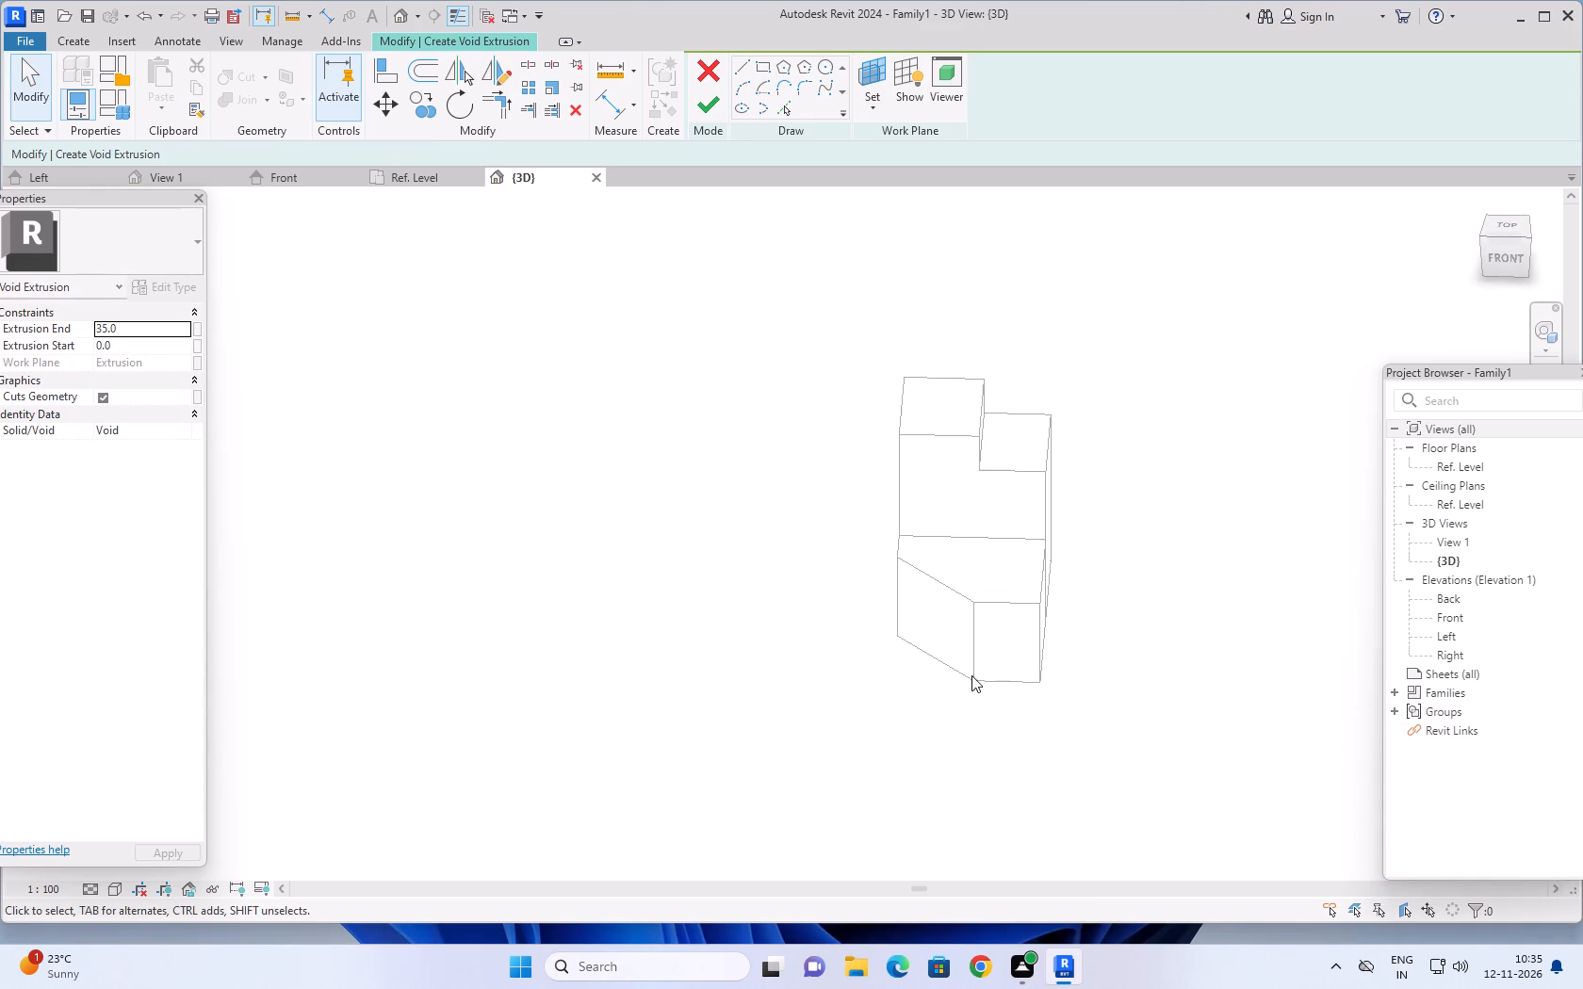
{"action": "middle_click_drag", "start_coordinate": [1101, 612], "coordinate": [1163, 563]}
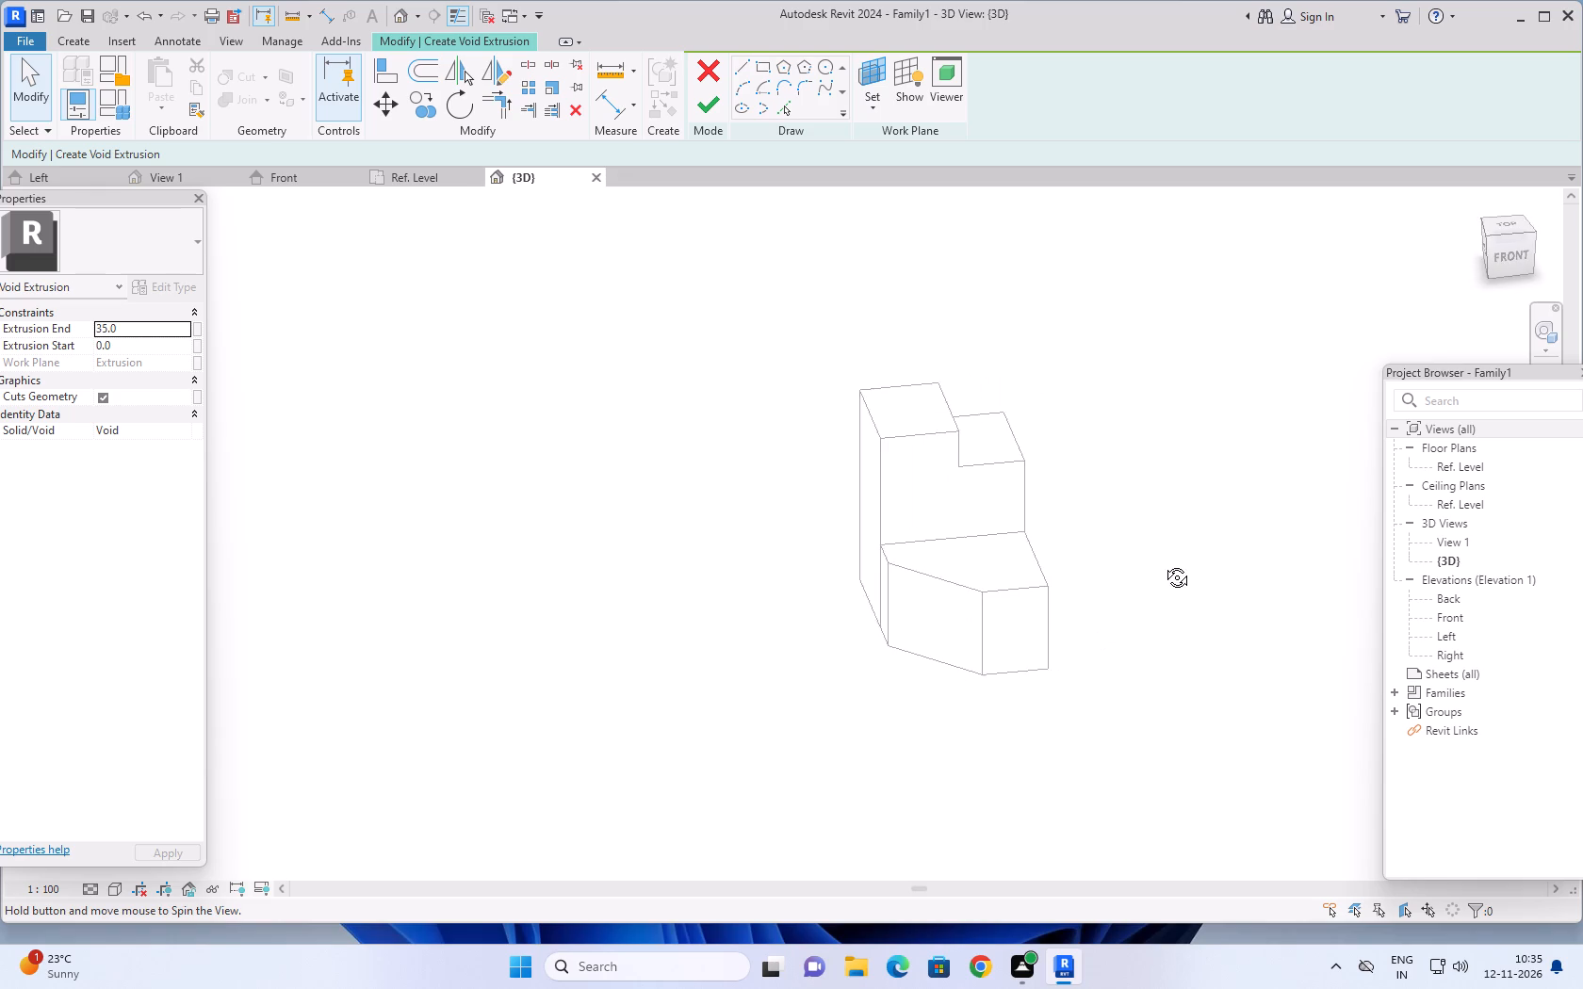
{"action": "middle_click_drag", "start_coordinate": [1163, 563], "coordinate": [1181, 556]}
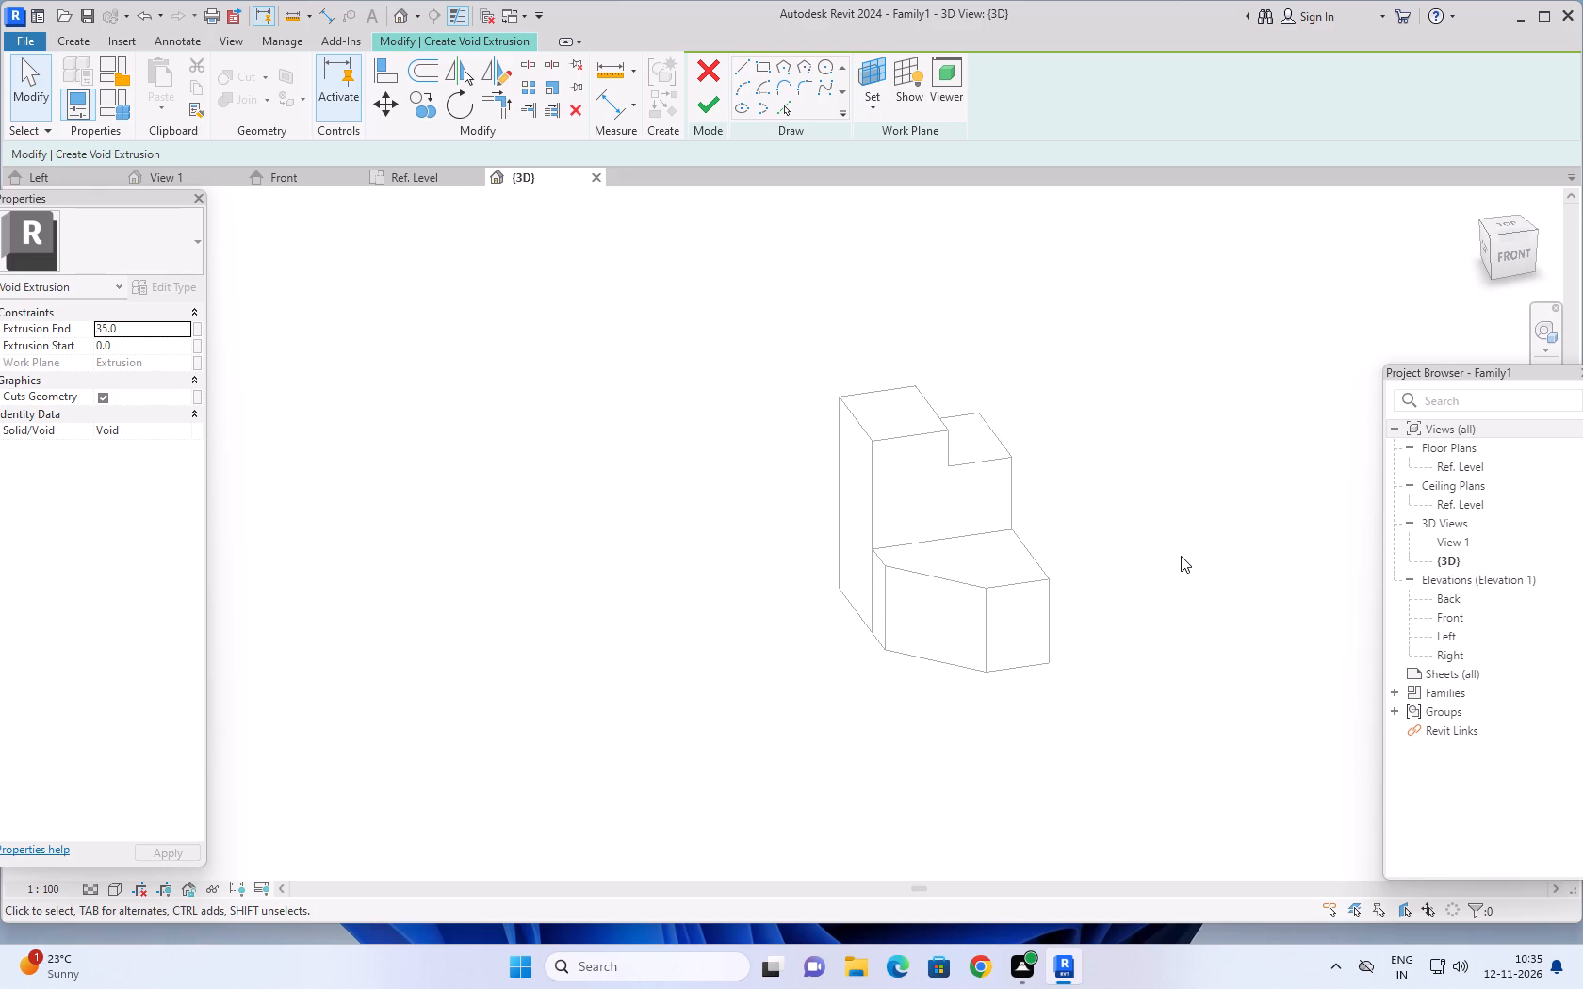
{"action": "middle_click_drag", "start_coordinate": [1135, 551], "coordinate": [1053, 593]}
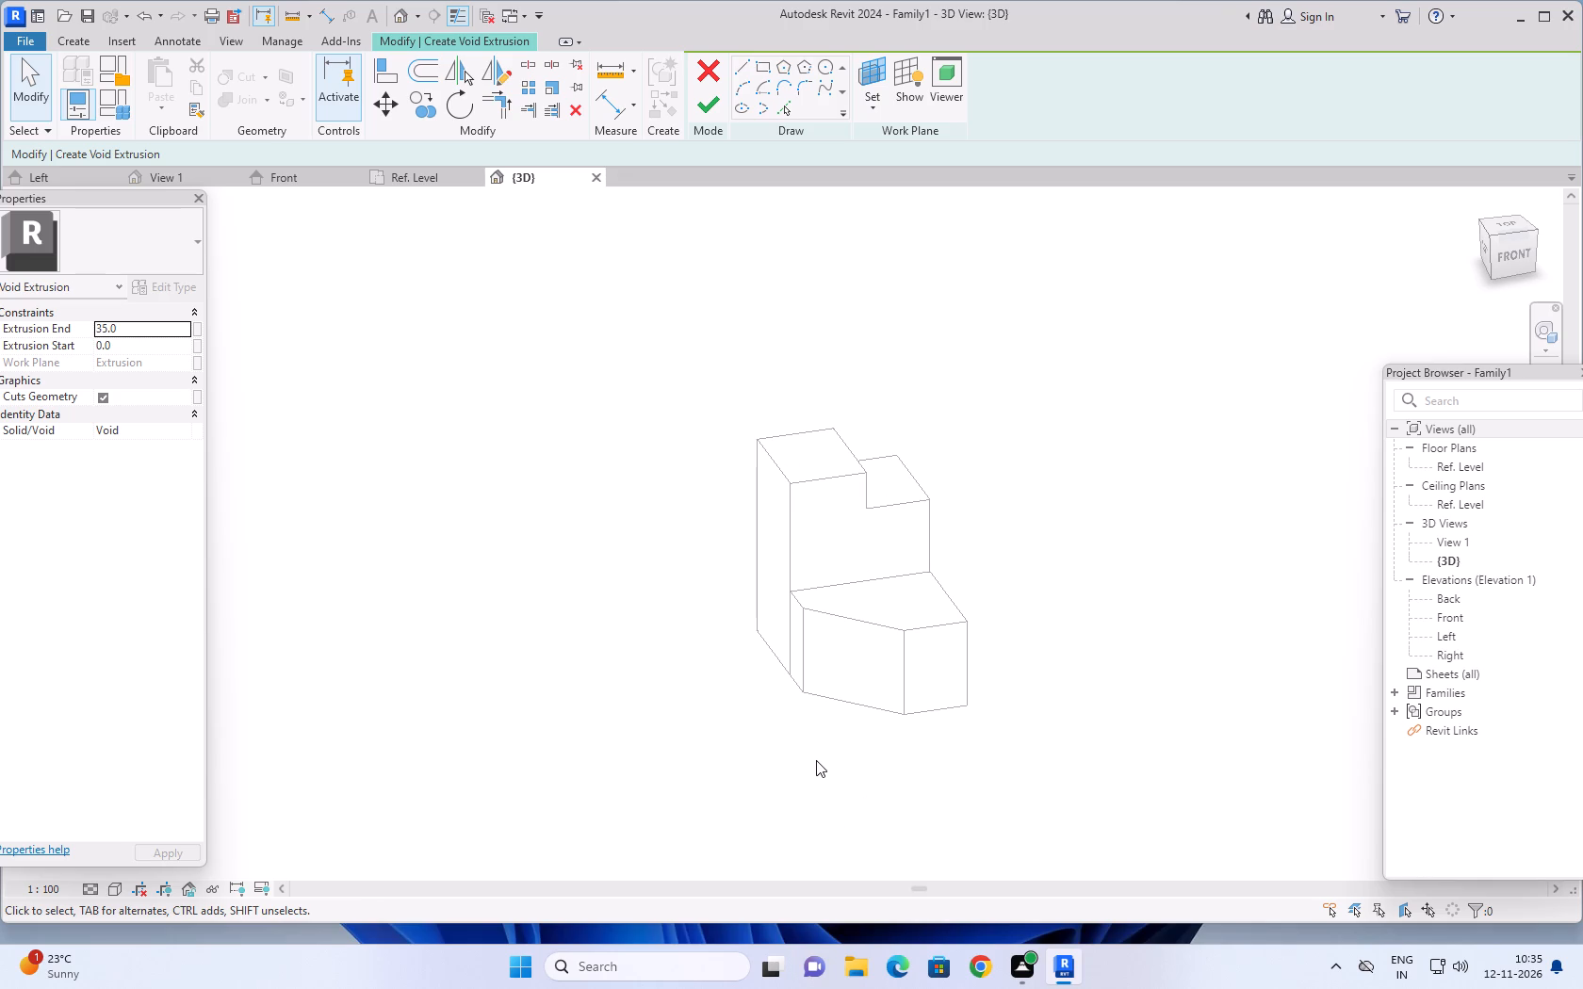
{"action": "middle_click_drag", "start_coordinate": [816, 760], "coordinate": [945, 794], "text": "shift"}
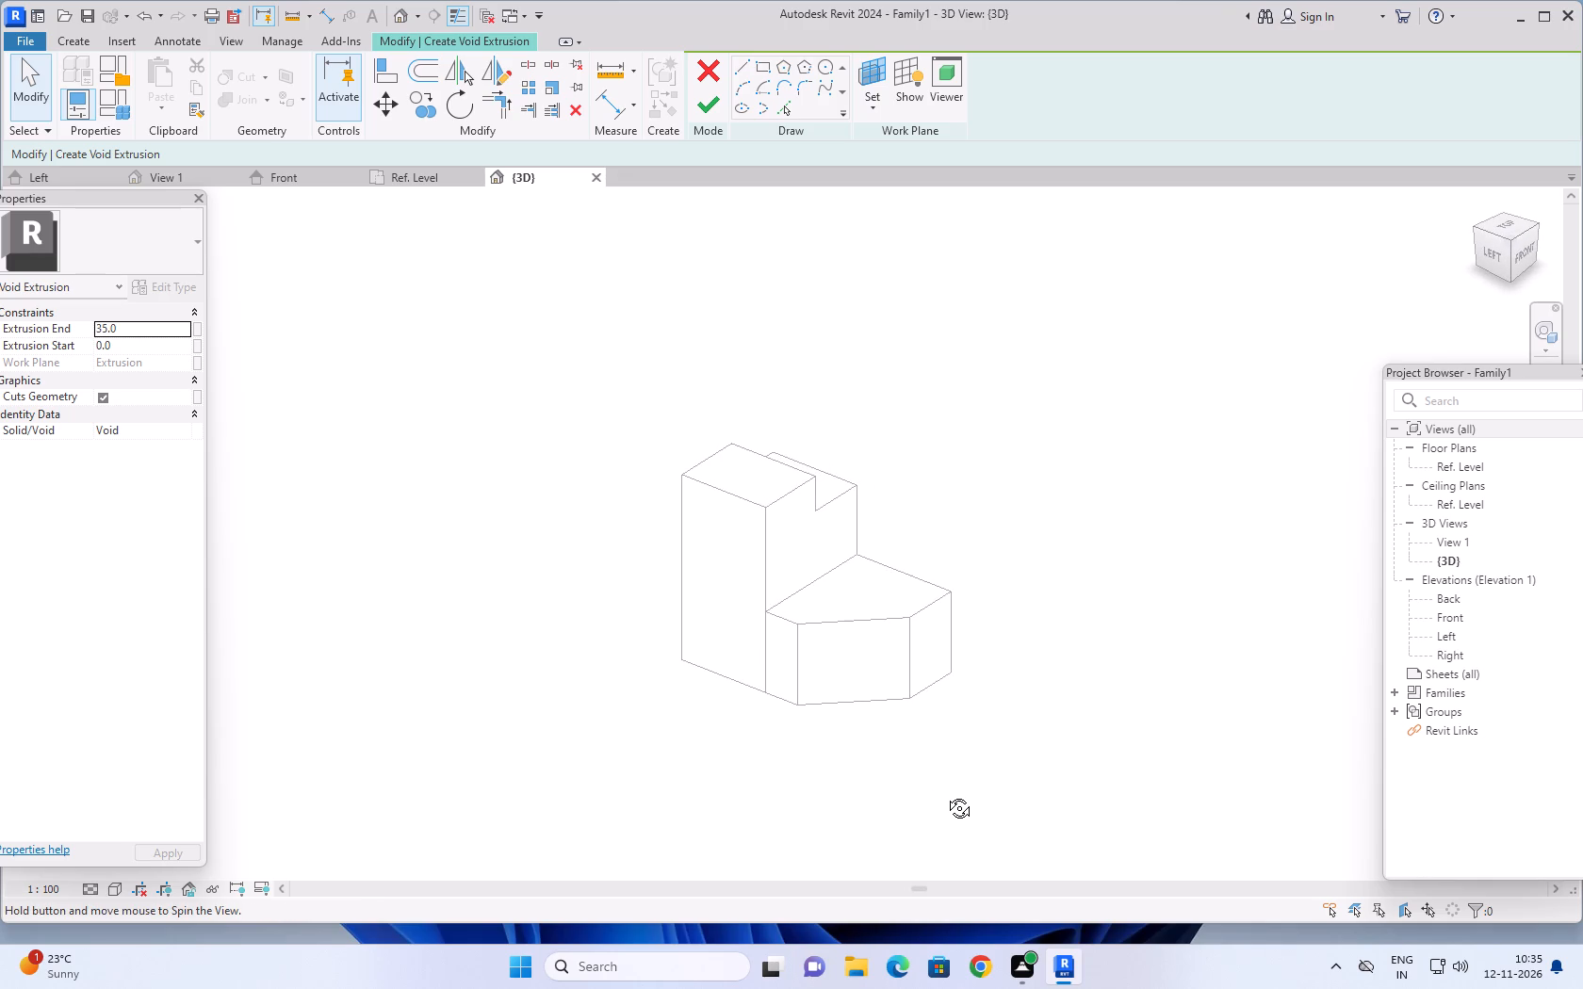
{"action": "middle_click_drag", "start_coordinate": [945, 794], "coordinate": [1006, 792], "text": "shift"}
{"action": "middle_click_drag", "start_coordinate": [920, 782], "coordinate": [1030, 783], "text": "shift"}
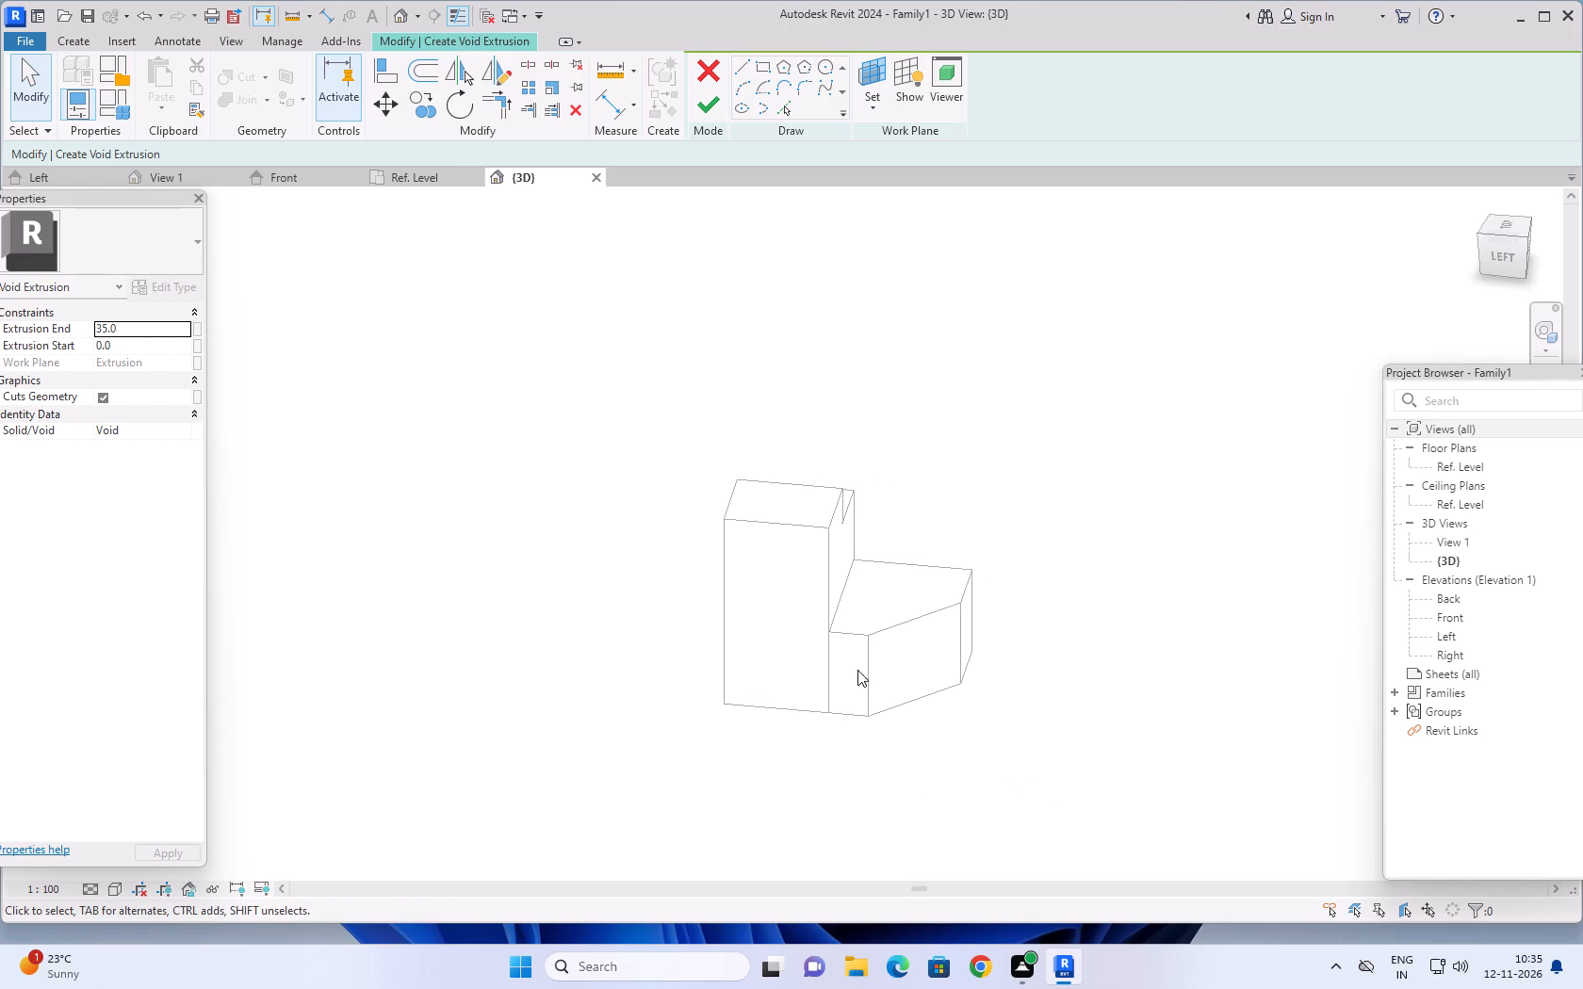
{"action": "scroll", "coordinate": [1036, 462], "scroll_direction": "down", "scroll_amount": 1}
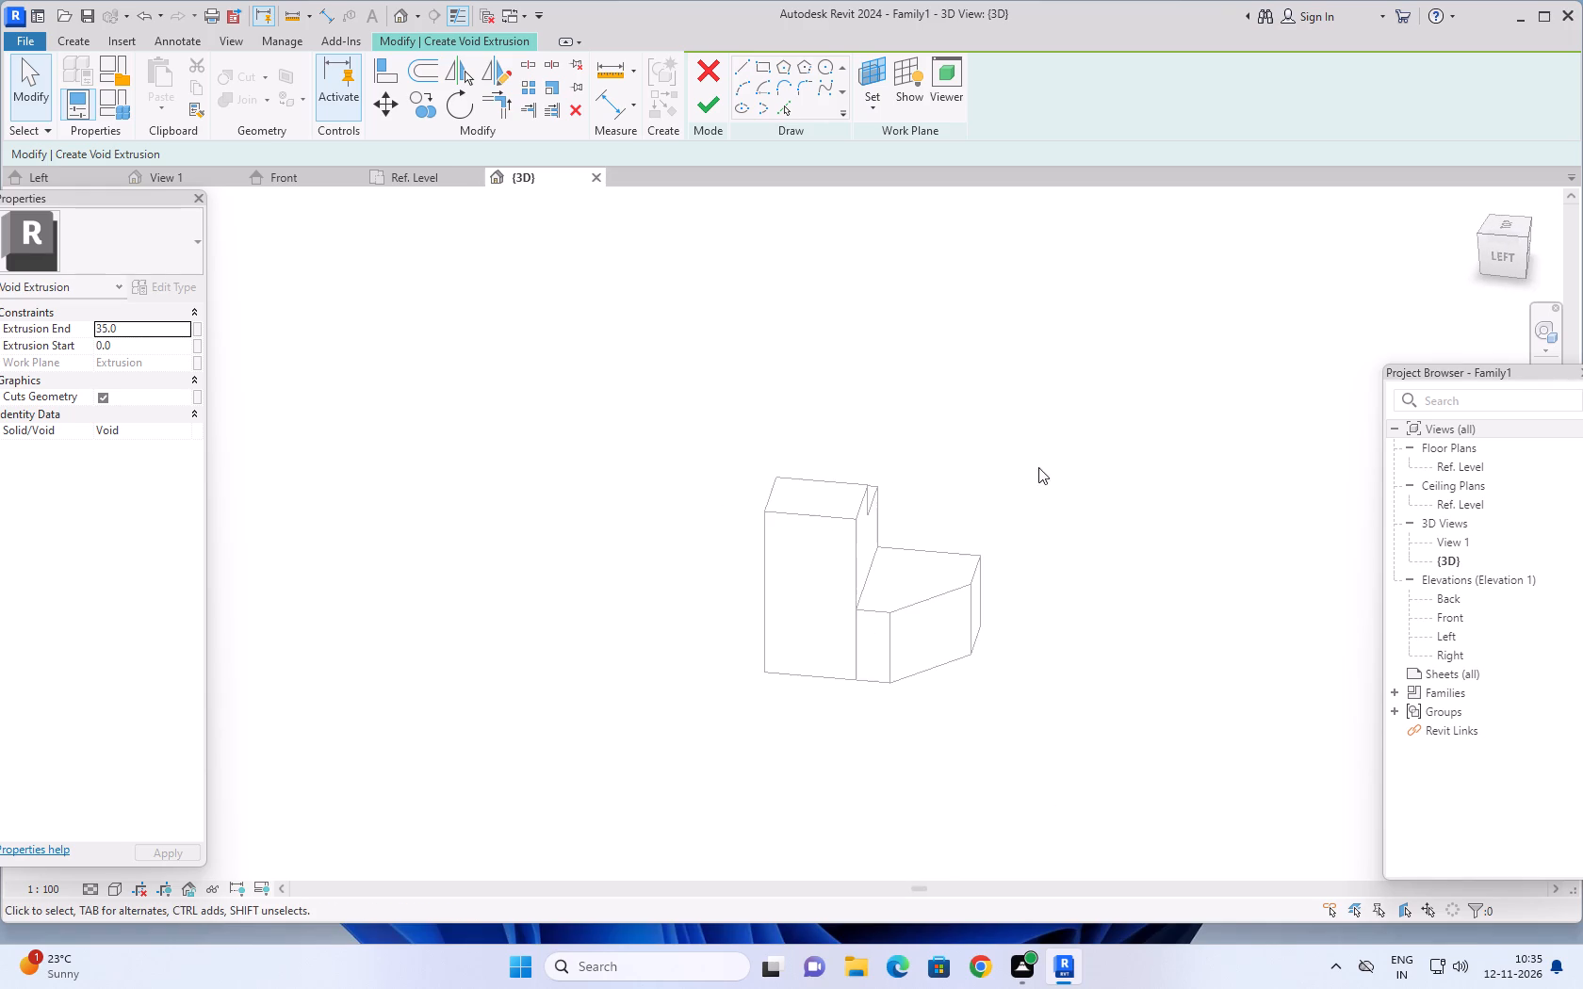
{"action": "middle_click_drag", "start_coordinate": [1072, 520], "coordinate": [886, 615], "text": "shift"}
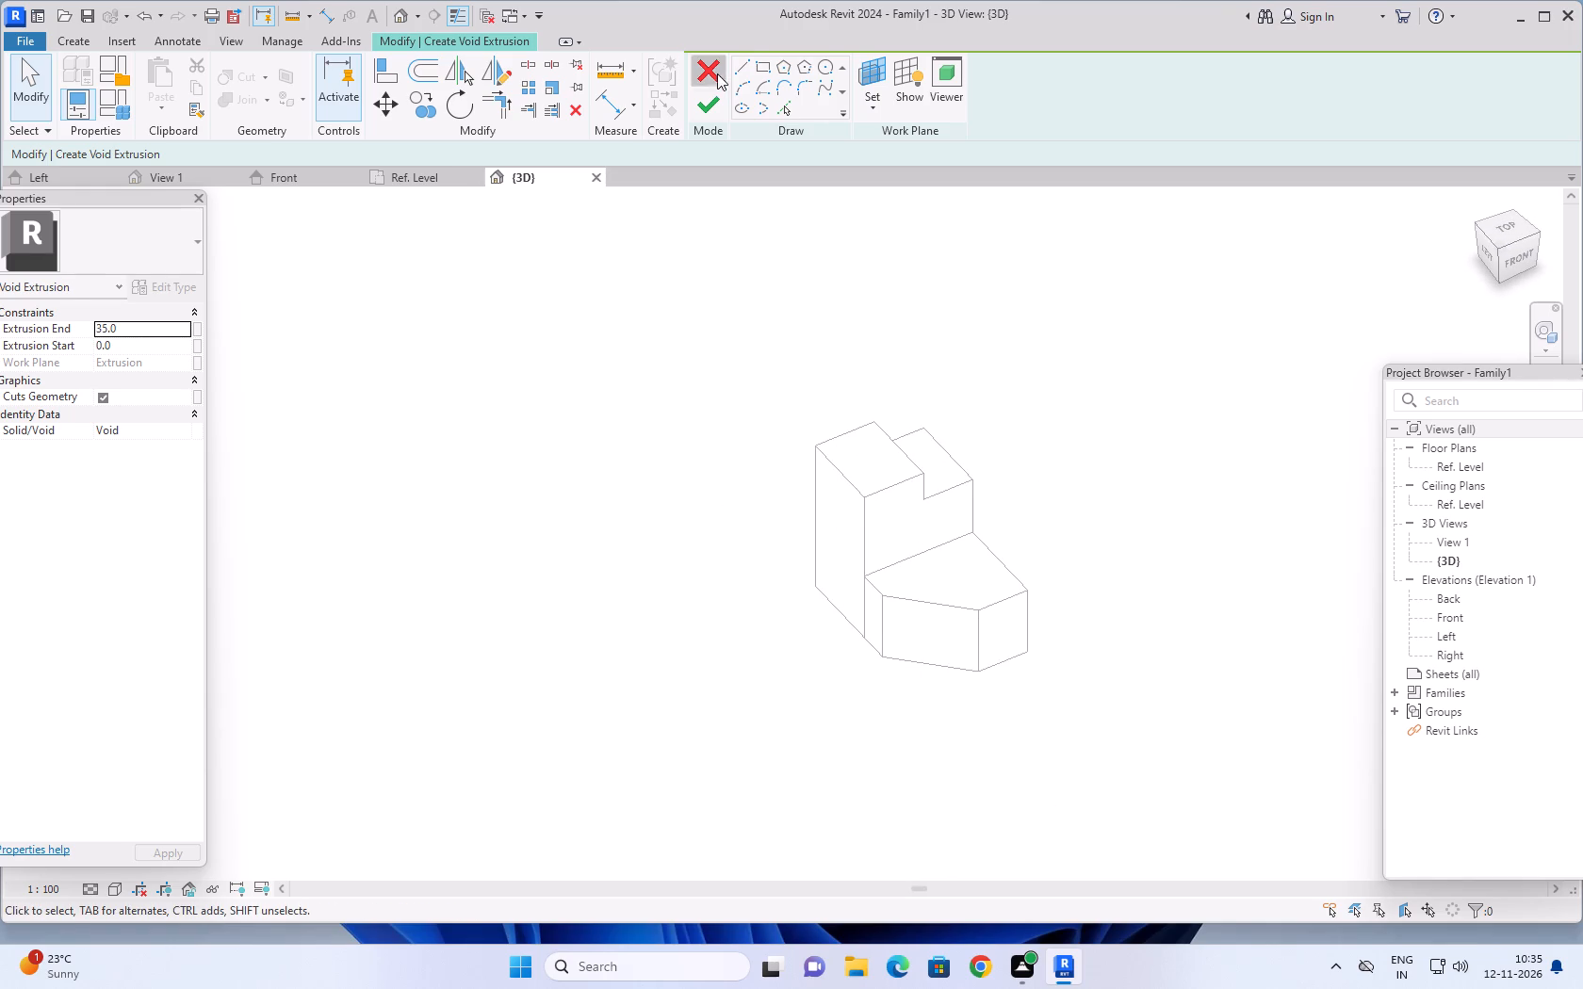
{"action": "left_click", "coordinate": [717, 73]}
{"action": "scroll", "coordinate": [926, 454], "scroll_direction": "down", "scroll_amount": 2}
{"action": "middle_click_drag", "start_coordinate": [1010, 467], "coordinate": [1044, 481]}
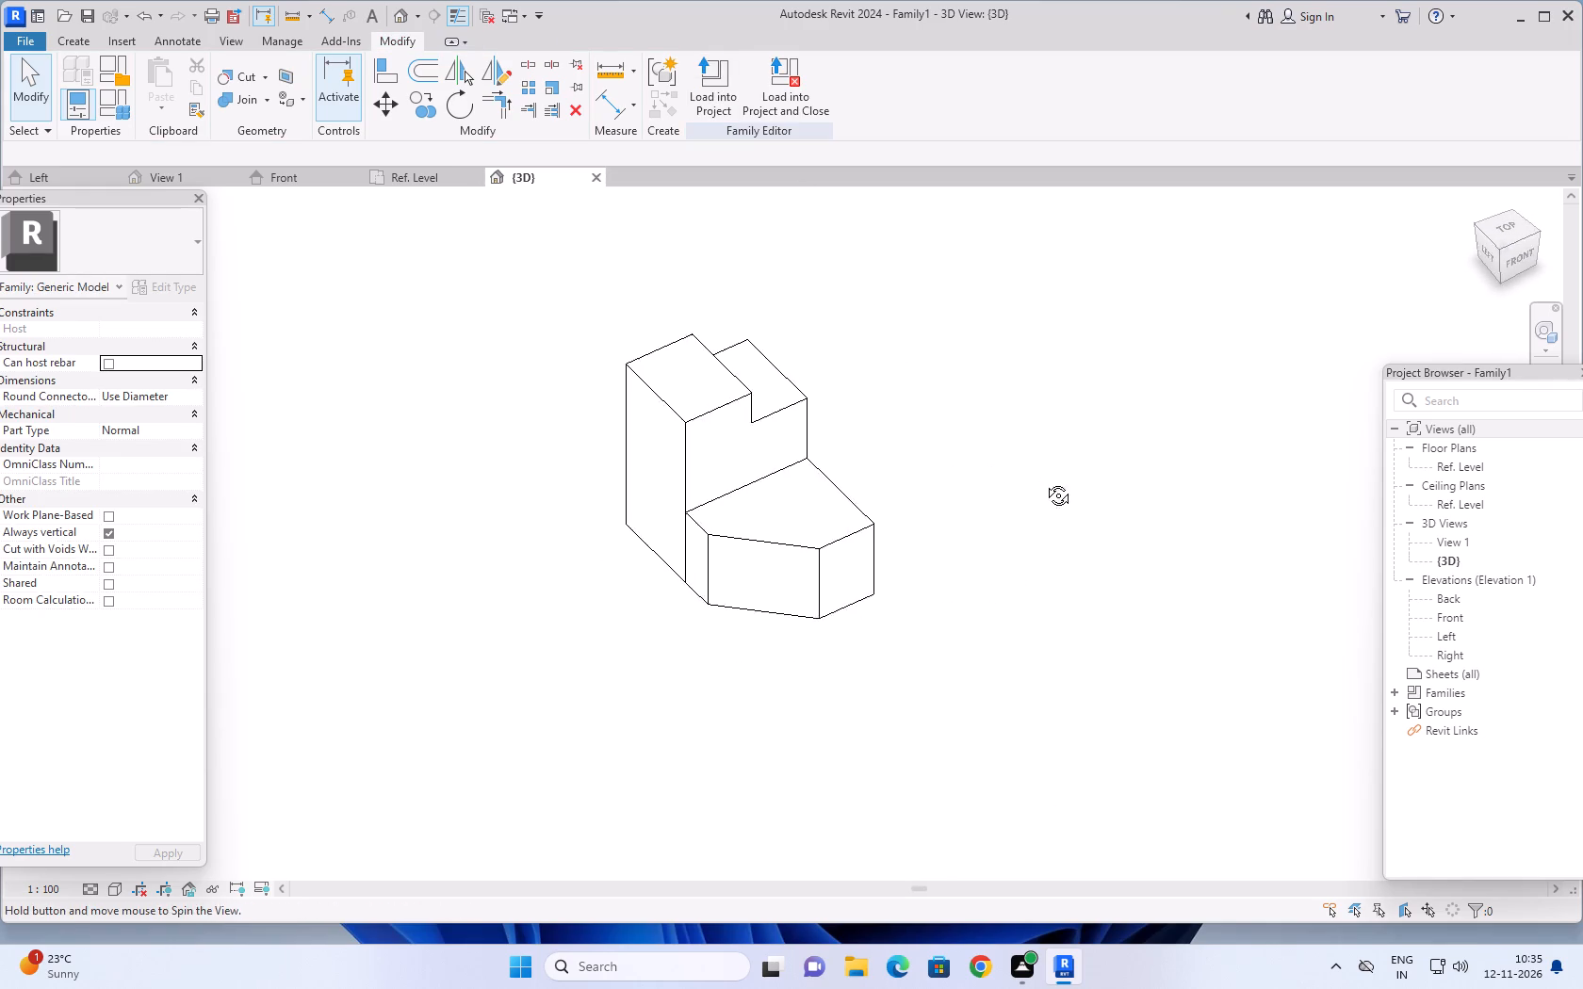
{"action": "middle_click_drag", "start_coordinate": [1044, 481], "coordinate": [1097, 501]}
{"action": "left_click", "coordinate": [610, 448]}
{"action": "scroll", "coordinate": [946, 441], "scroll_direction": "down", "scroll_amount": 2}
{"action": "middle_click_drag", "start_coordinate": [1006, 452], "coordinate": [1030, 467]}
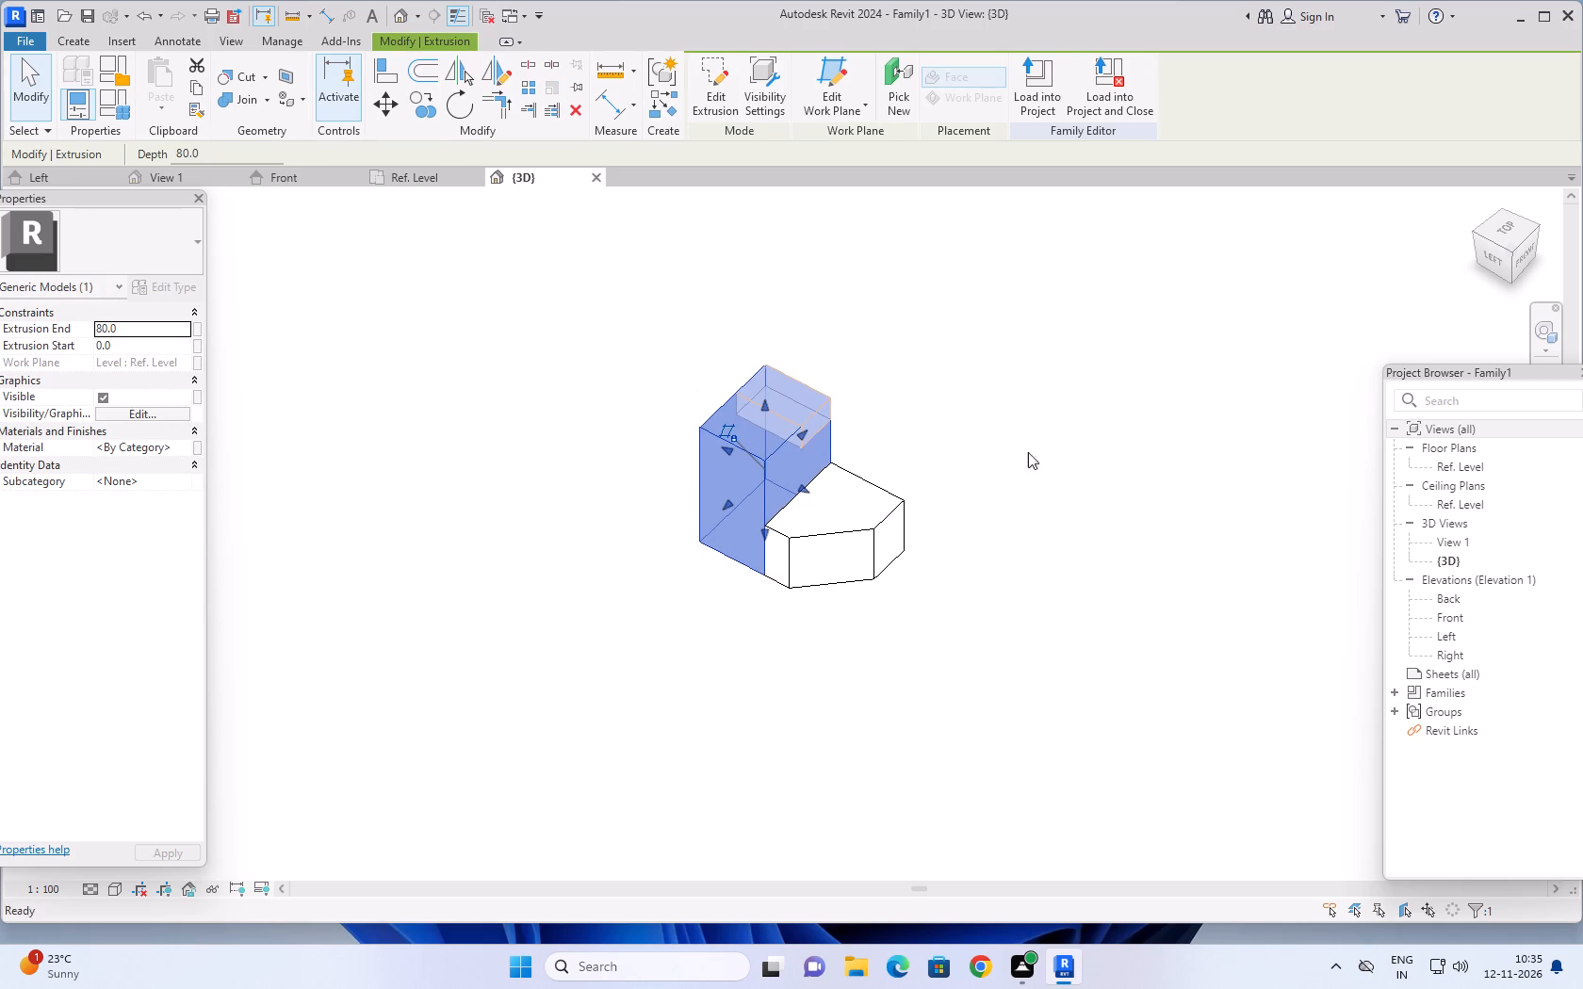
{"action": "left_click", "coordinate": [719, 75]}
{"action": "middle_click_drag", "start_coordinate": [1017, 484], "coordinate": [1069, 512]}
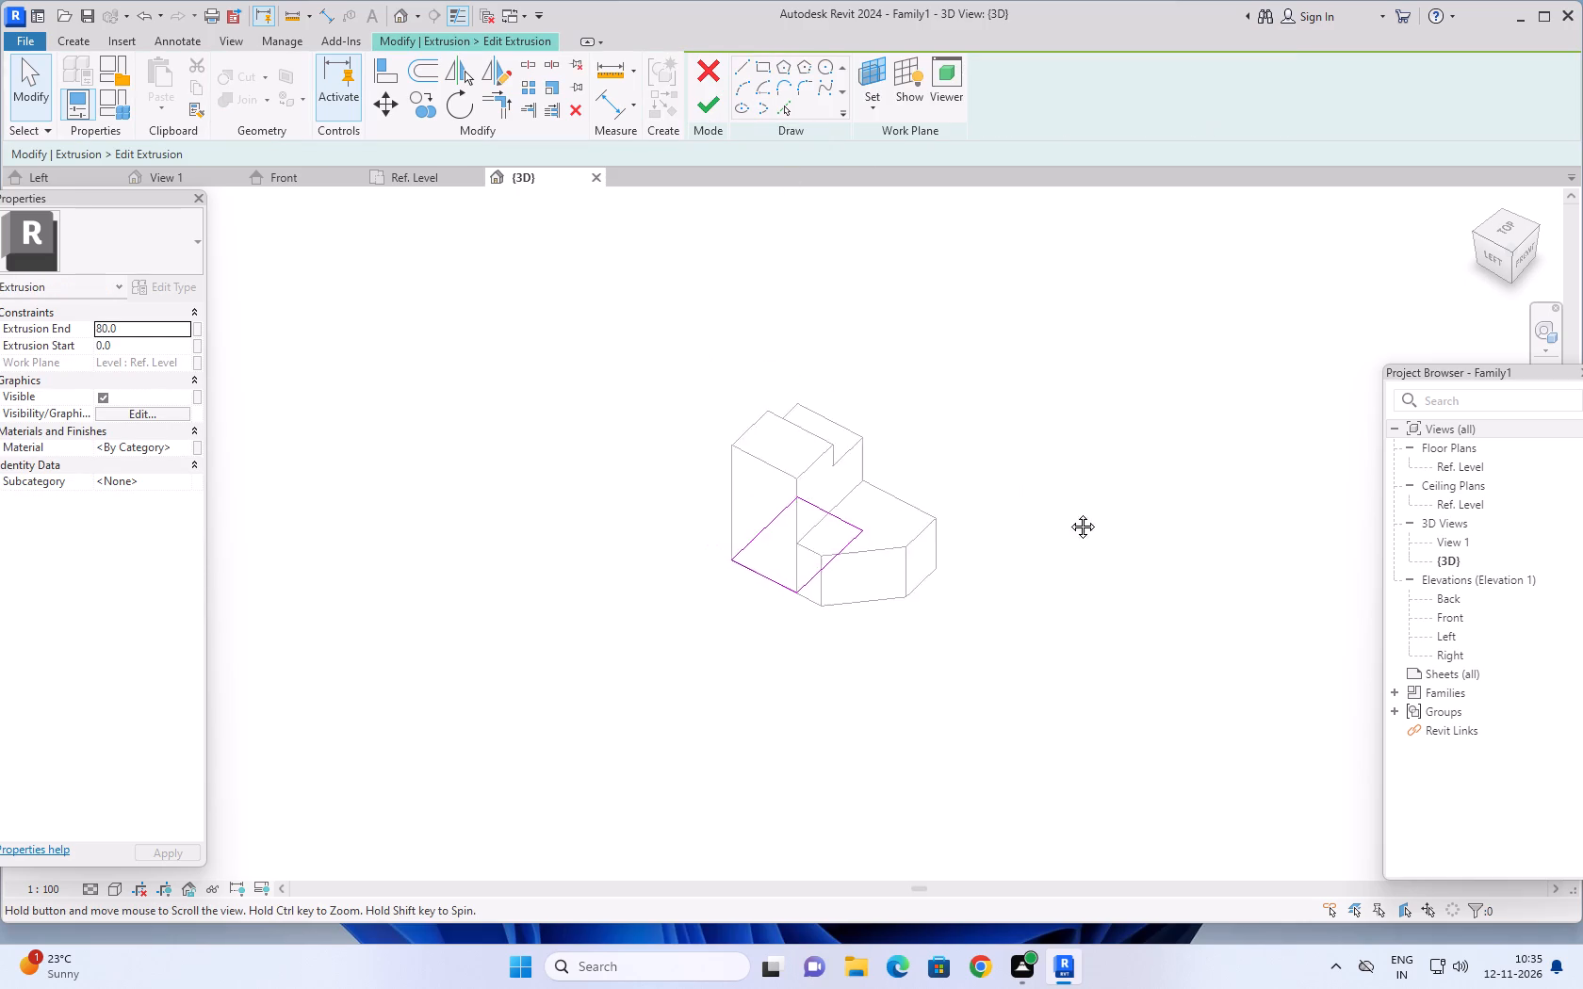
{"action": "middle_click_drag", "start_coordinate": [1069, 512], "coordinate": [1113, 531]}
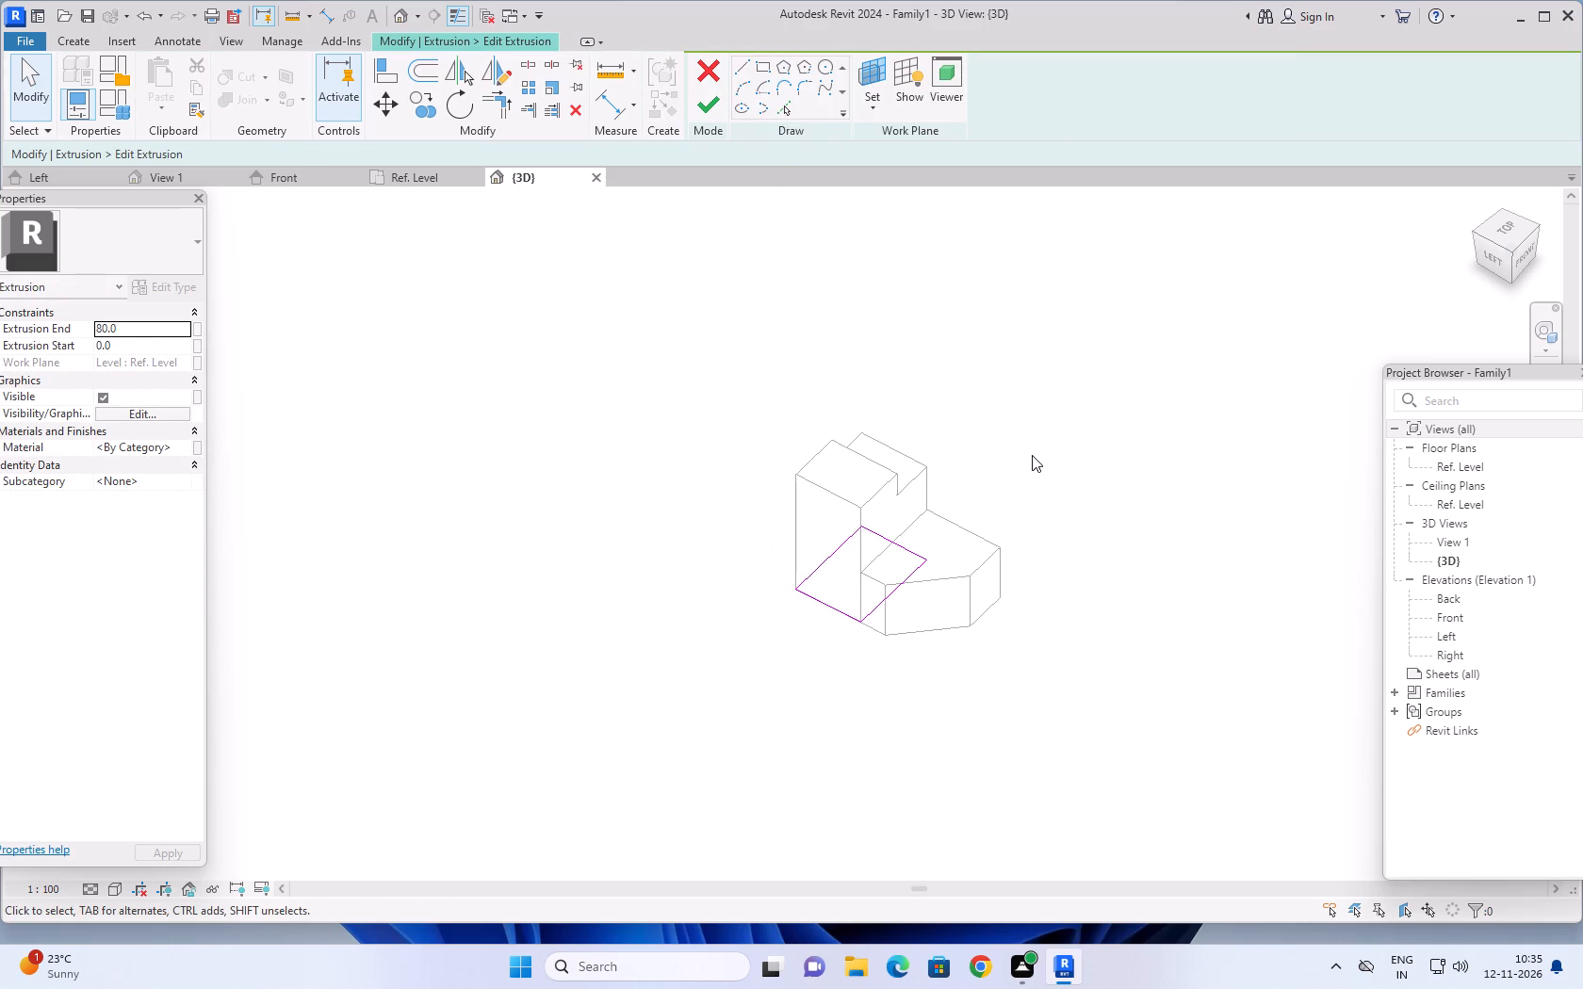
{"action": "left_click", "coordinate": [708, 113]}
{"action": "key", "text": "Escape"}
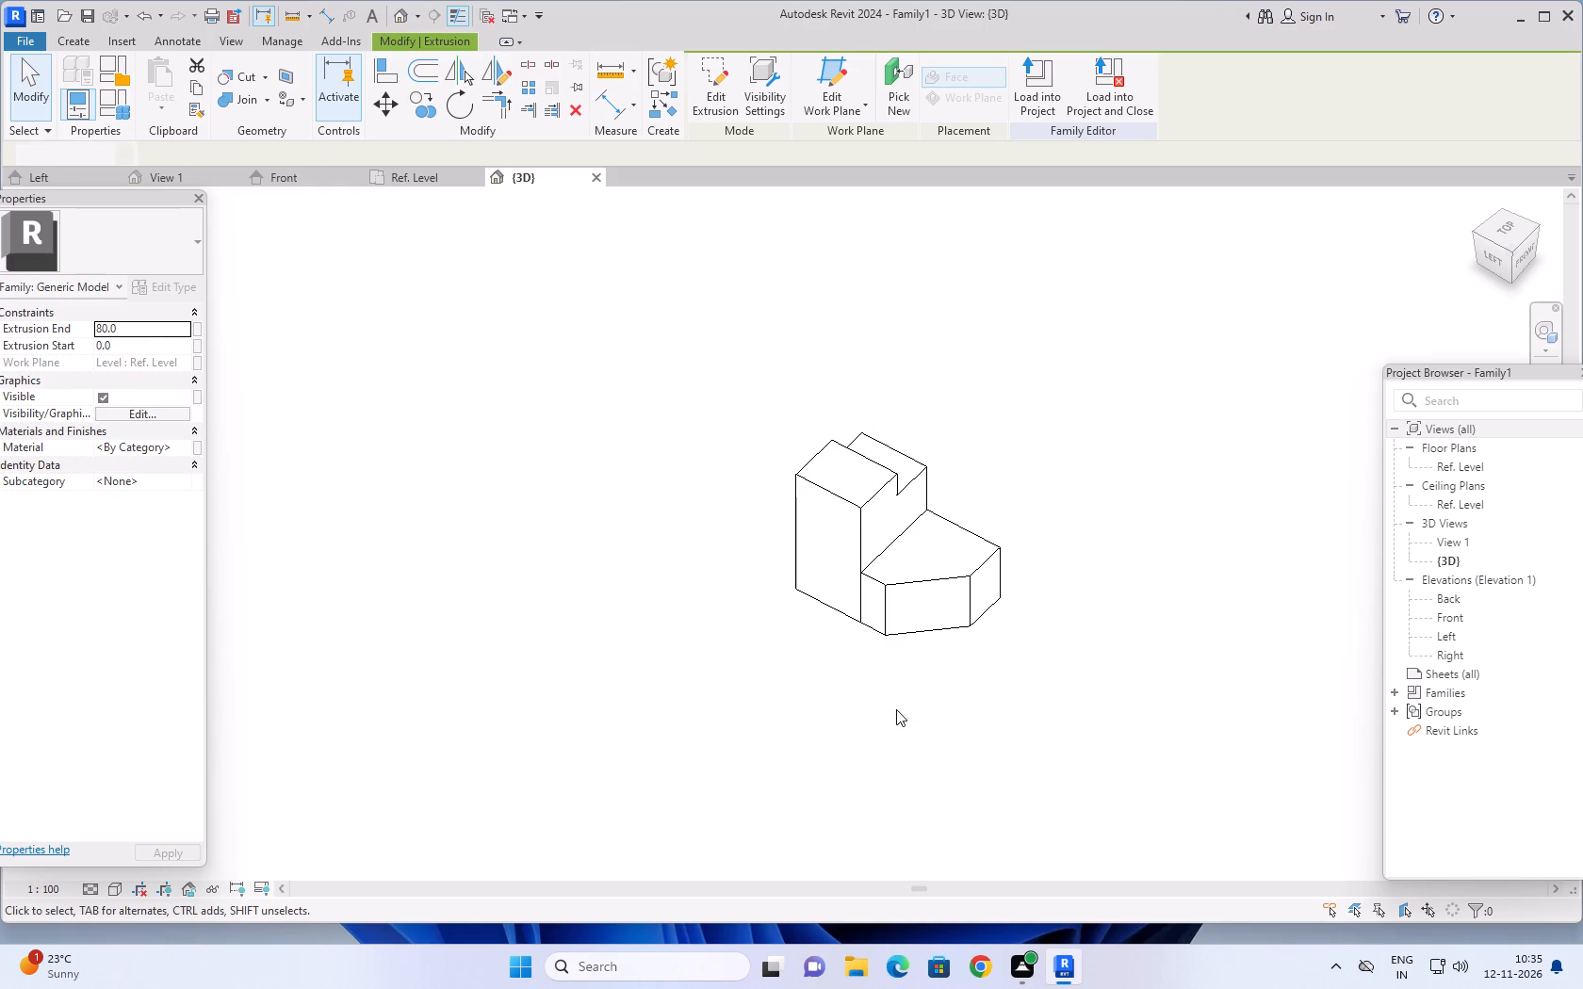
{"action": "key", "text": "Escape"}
Examine the stepped model's notch and diagonally cut front corner from the left, front and angled 3D views.
{"action": "middle_click_drag", "start_coordinate": [872, 654], "coordinate": [961, 656]}
{"action": "middle_click_drag", "start_coordinate": [961, 656], "coordinate": [1001, 554]}
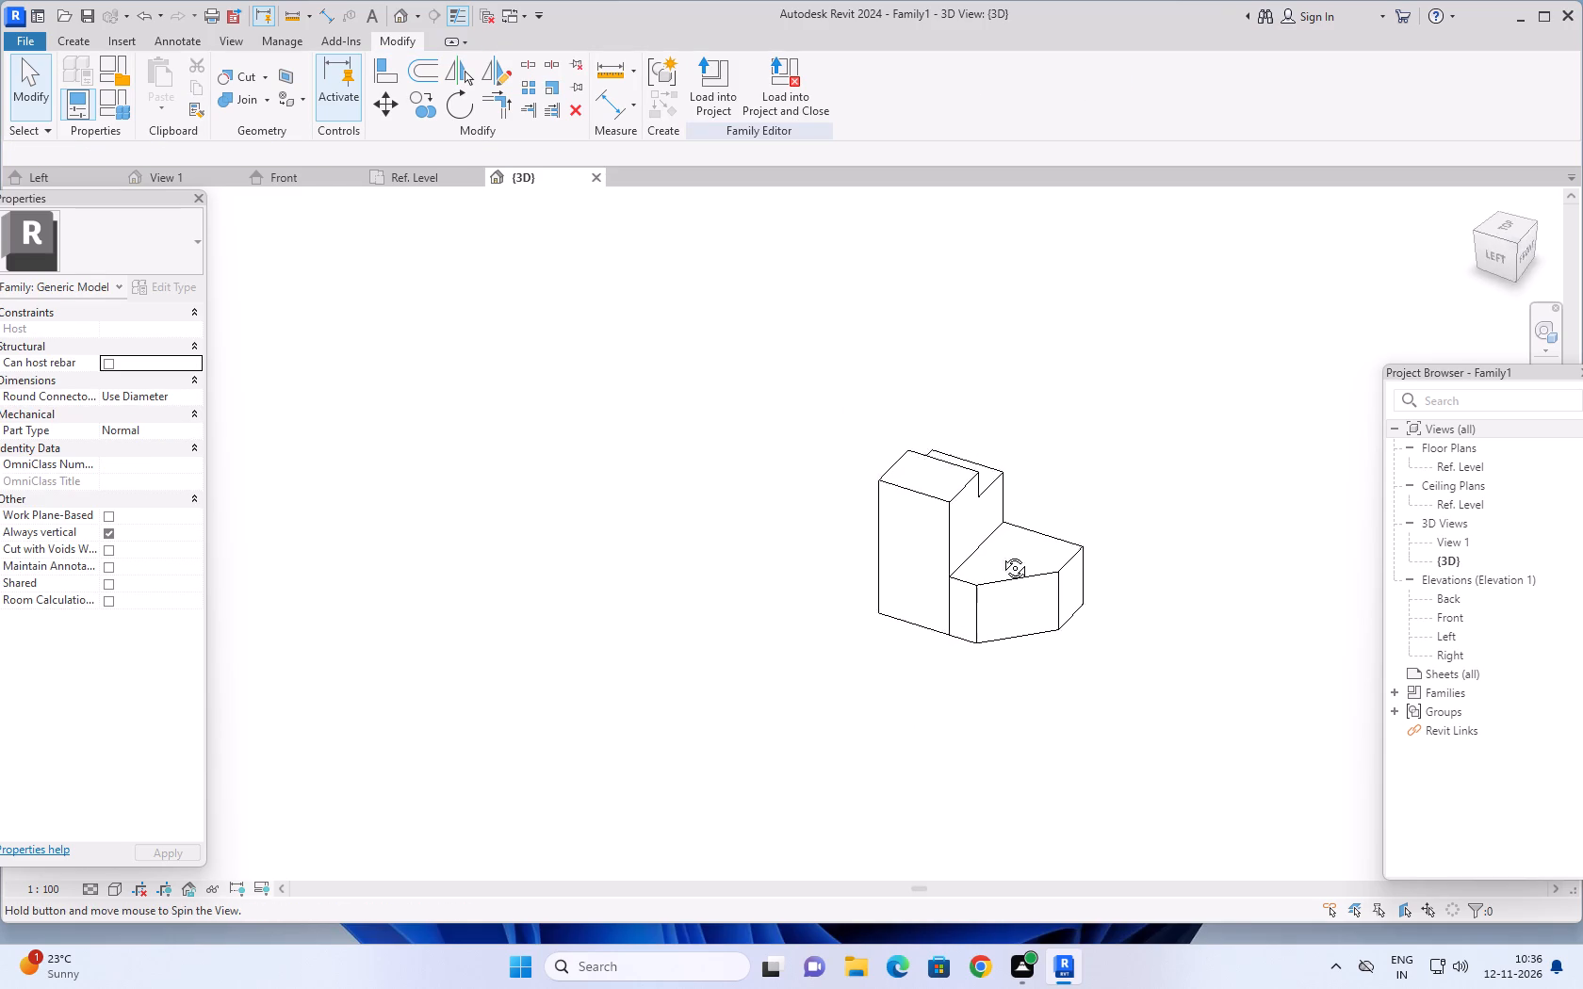
{"action": "middle_click_drag", "start_coordinate": [1001, 554], "coordinate": [1018, 523]}
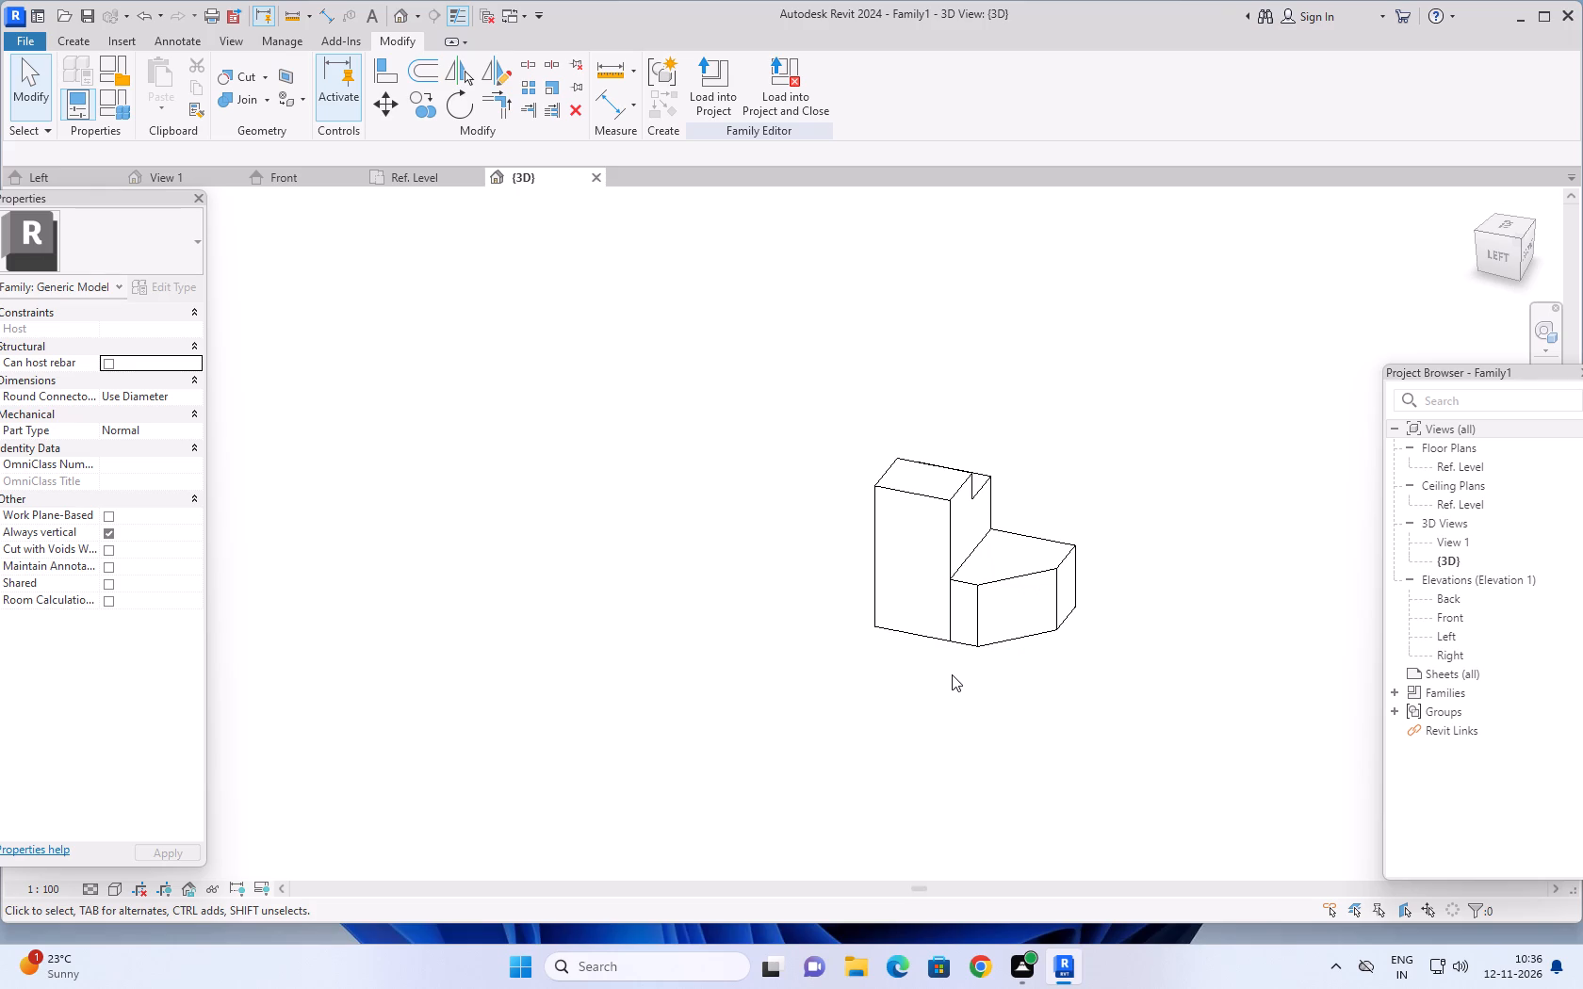
{"action": "scroll", "coordinate": [952, 674], "scroll_direction": "up", "scroll_amount": 1}
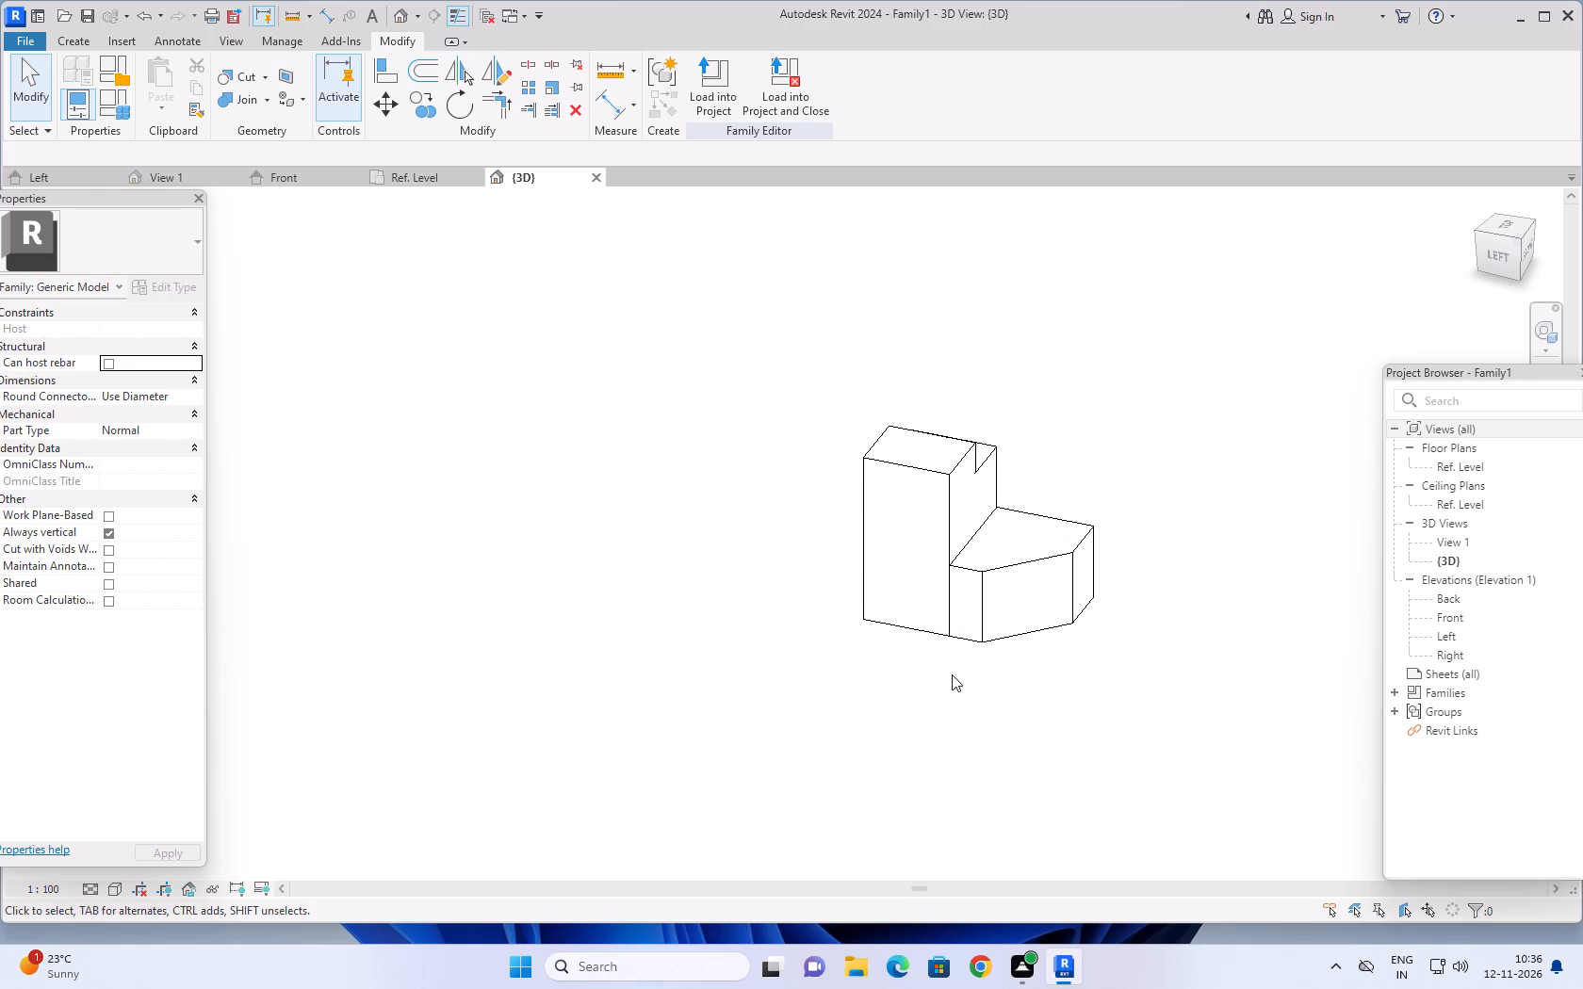
{"action": "middle_click_drag", "start_coordinate": [999, 702], "coordinate": [997, 702], "text": "shift"}
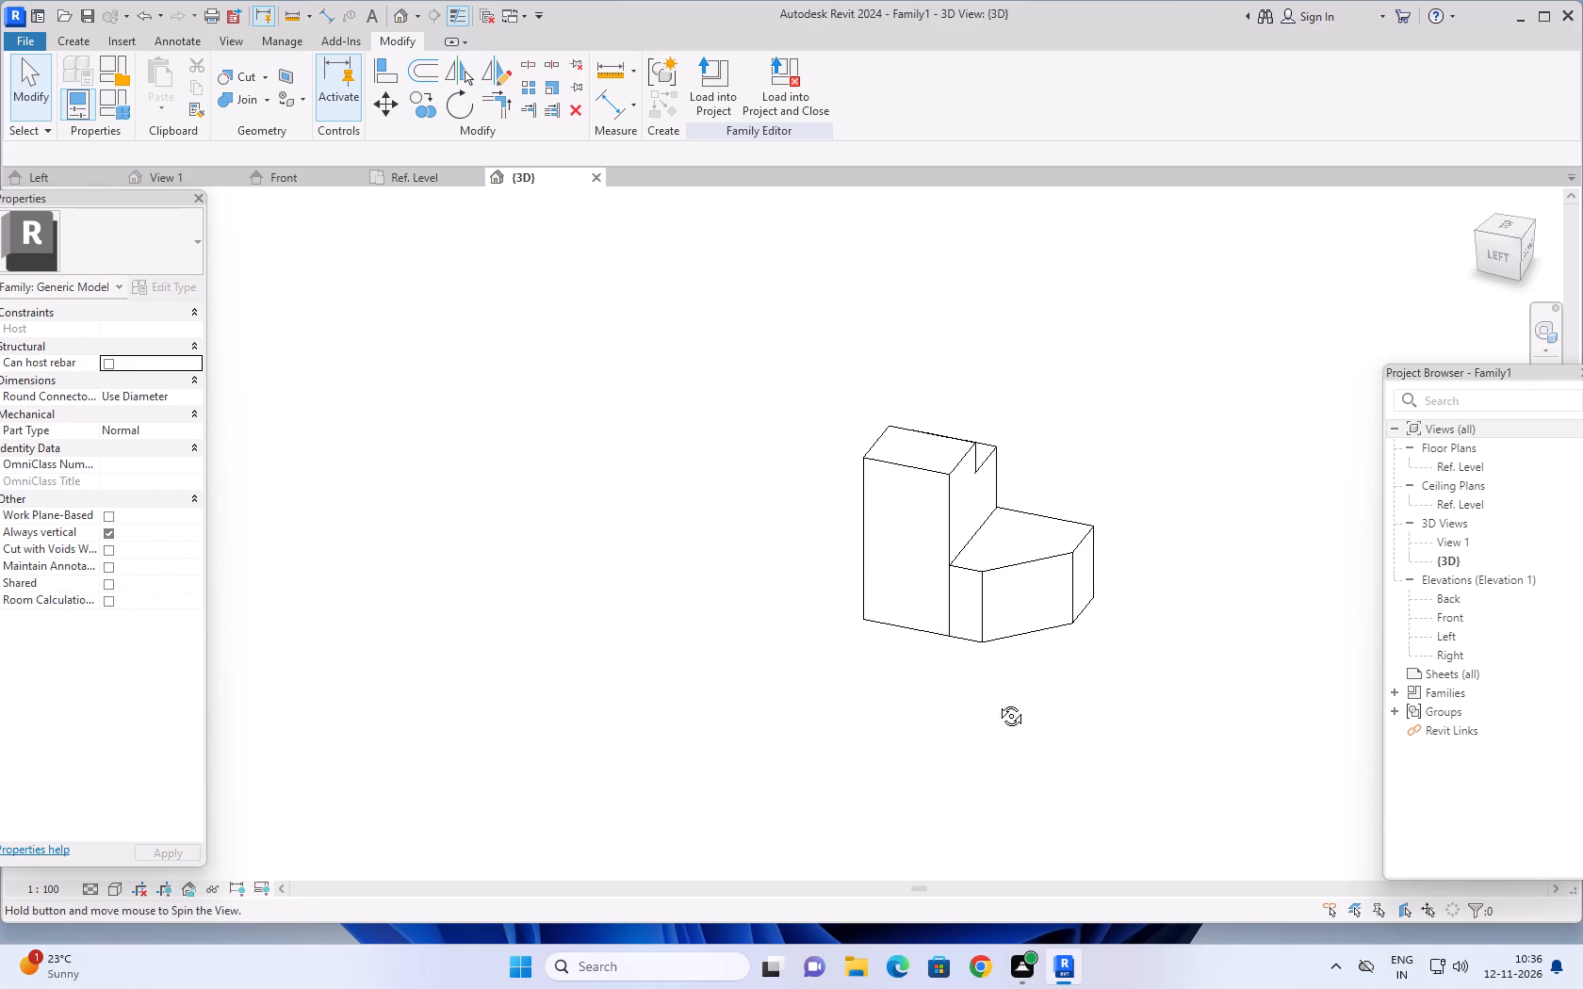
{"action": "middle_click_drag", "start_coordinate": [997, 702], "coordinate": [1137, 673], "text": "shift"}
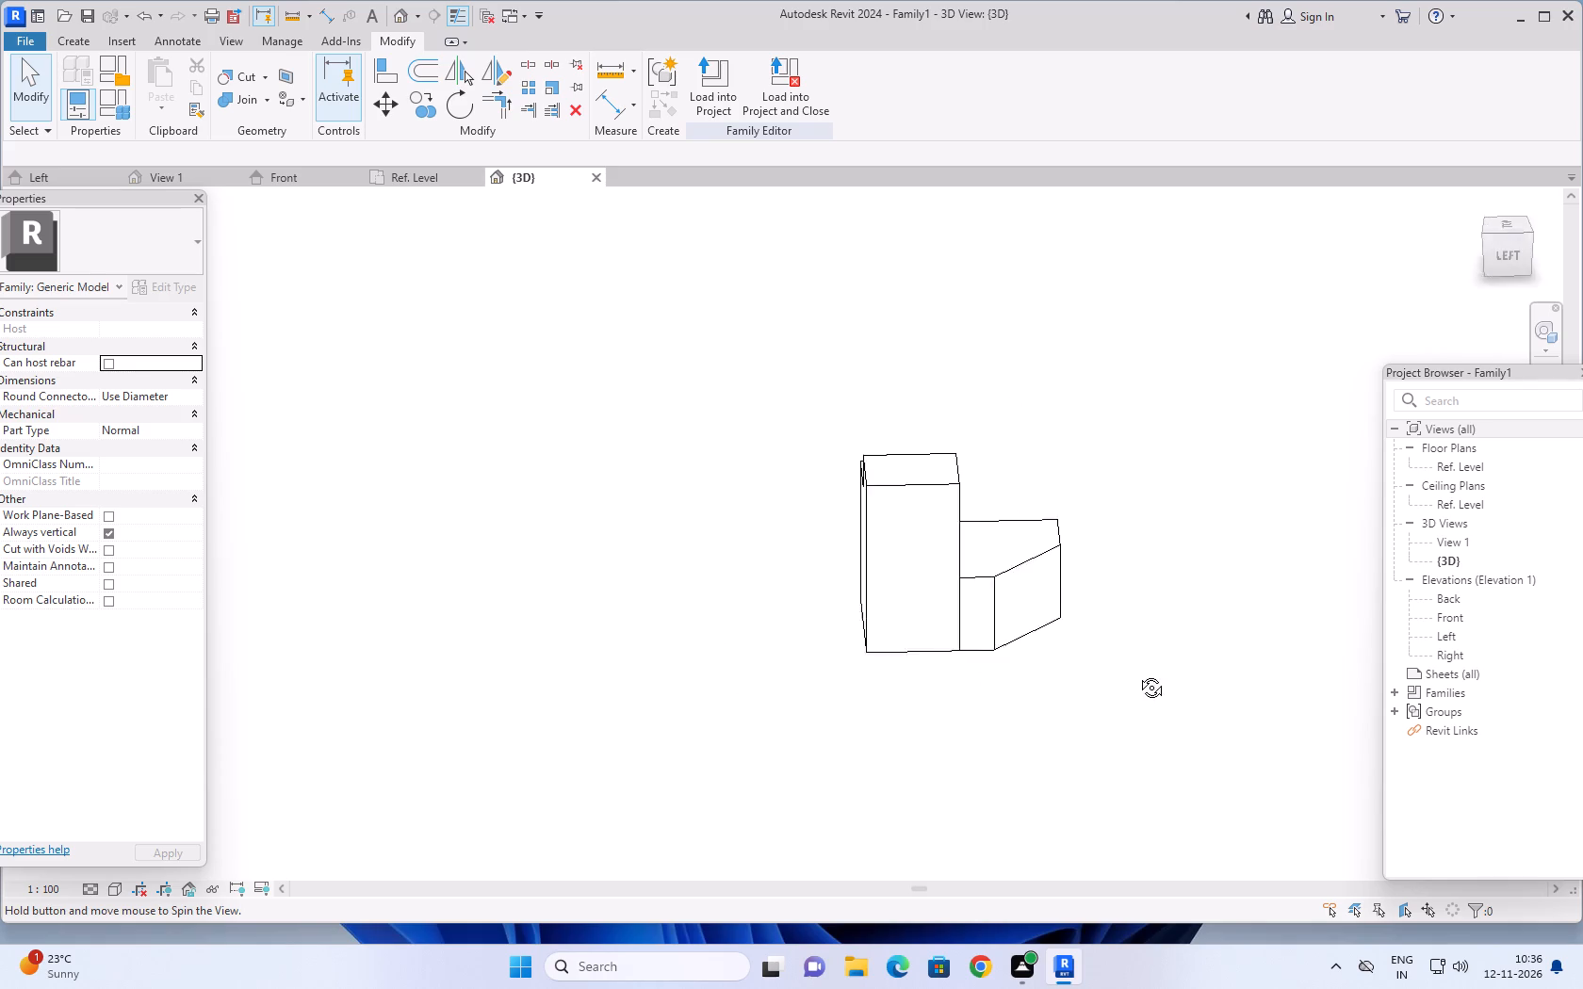
{"action": "middle_click_drag", "start_coordinate": [1137, 673], "coordinate": [747, 661], "text": "shift"}
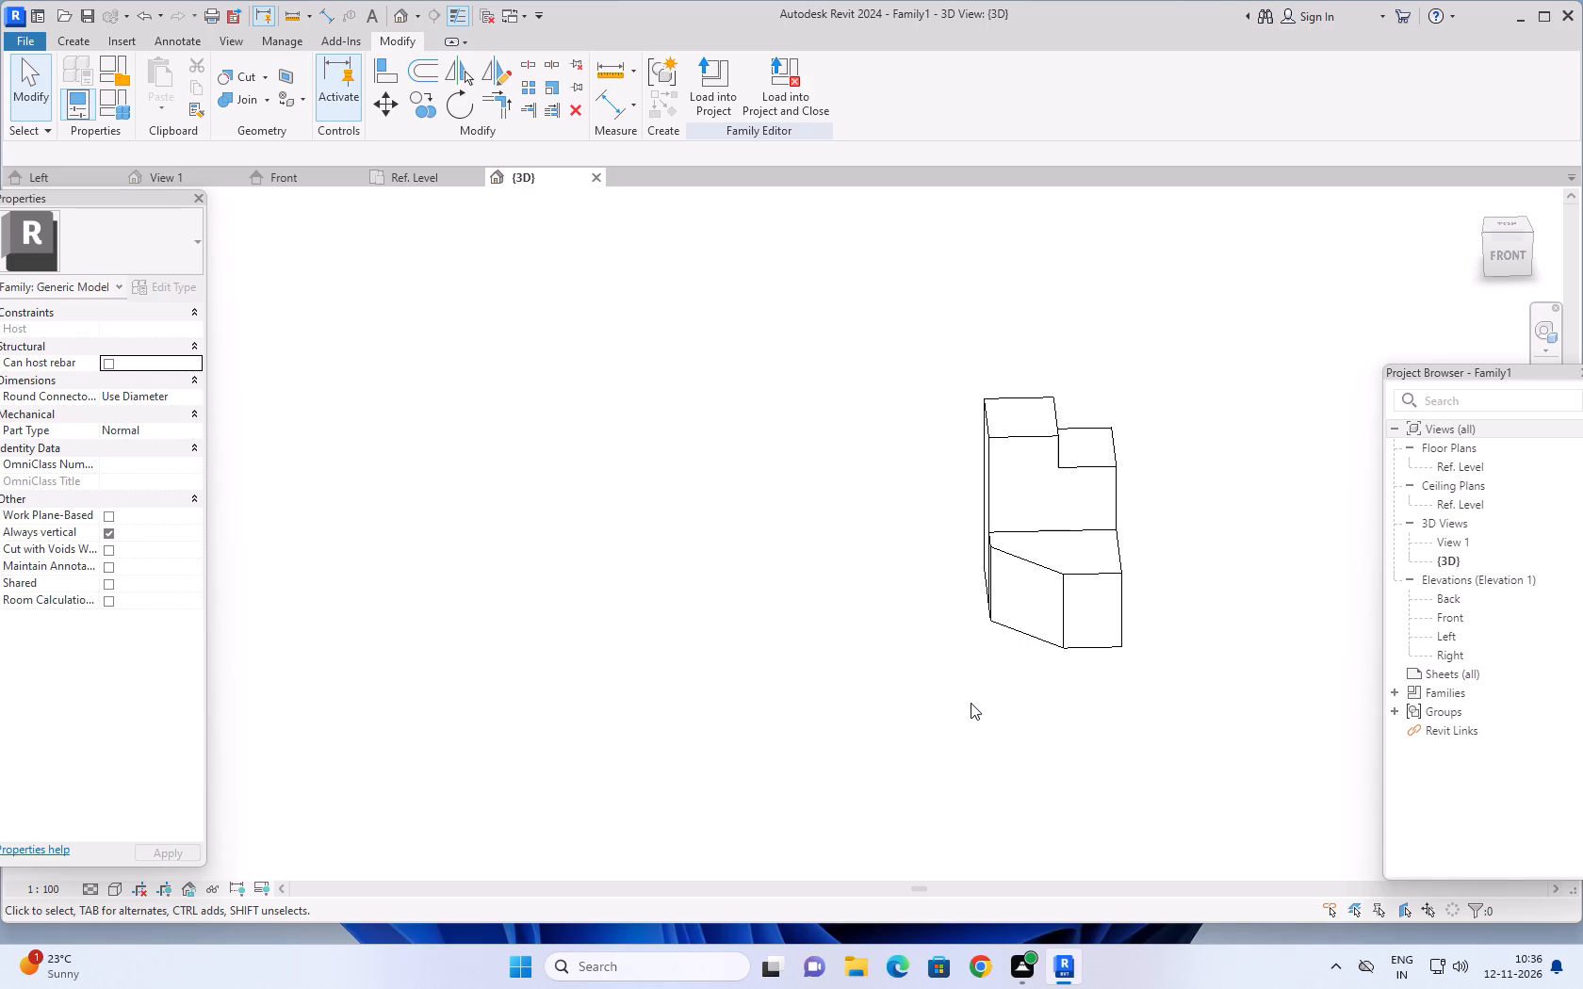
{"action": "middle_click_drag", "start_coordinate": [971, 703], "coordinate": [1200, 702]}
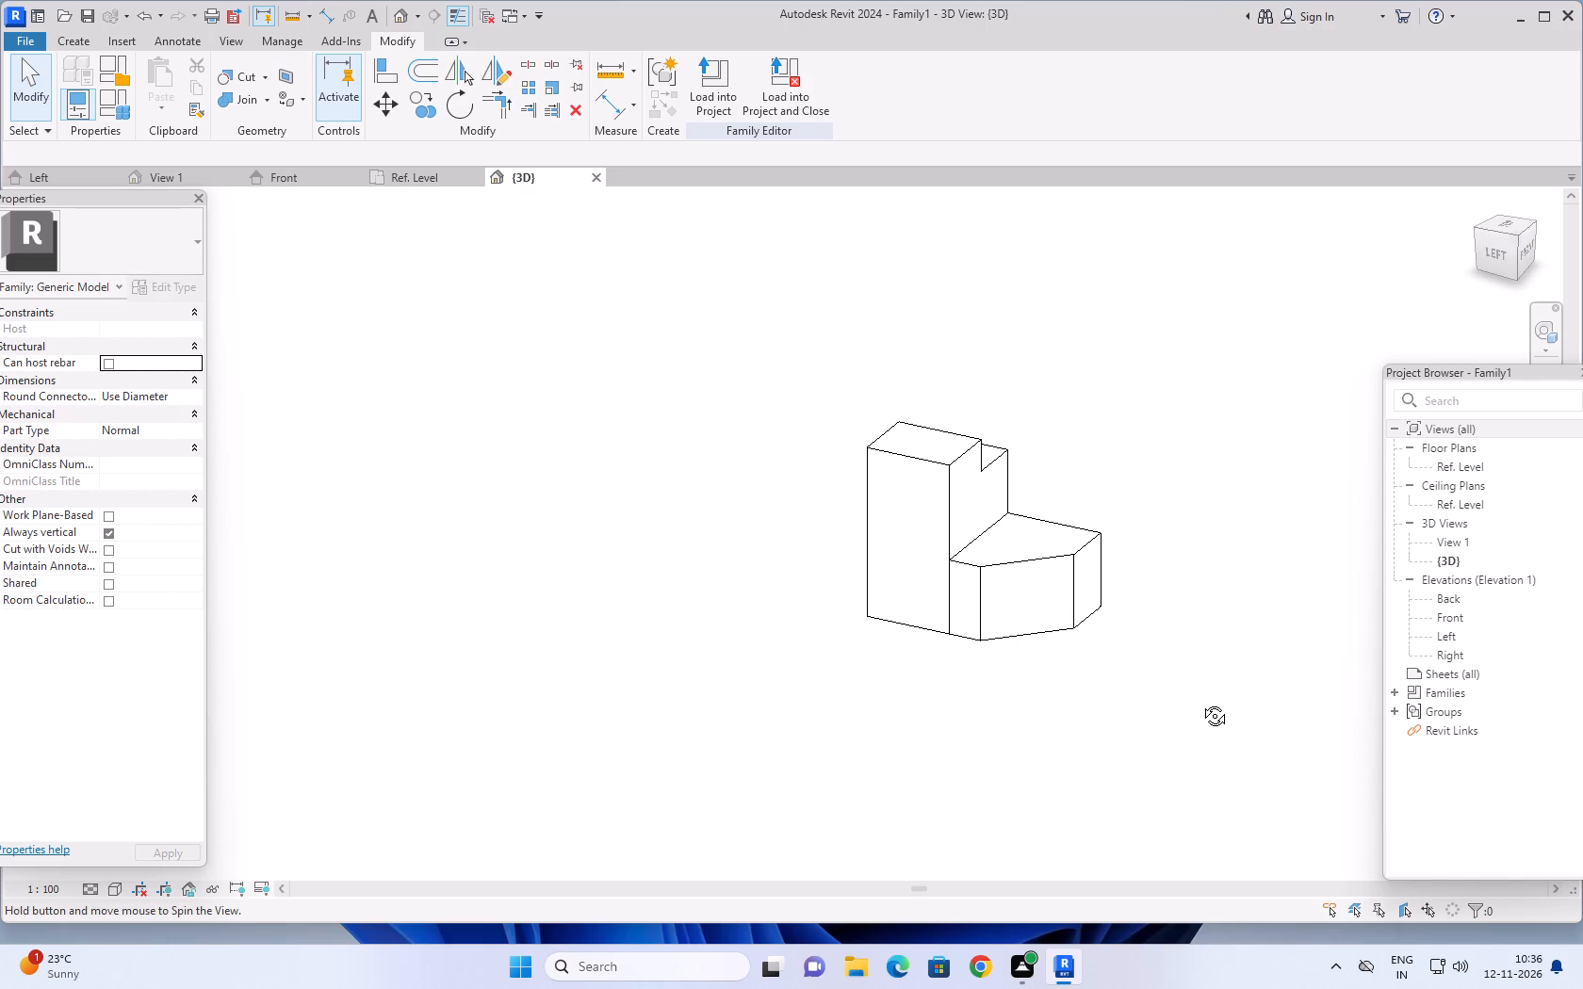
{"action": "middle_click_drag", "start_coordinate": [1200, 702], "coordinate": [1197, 710]}
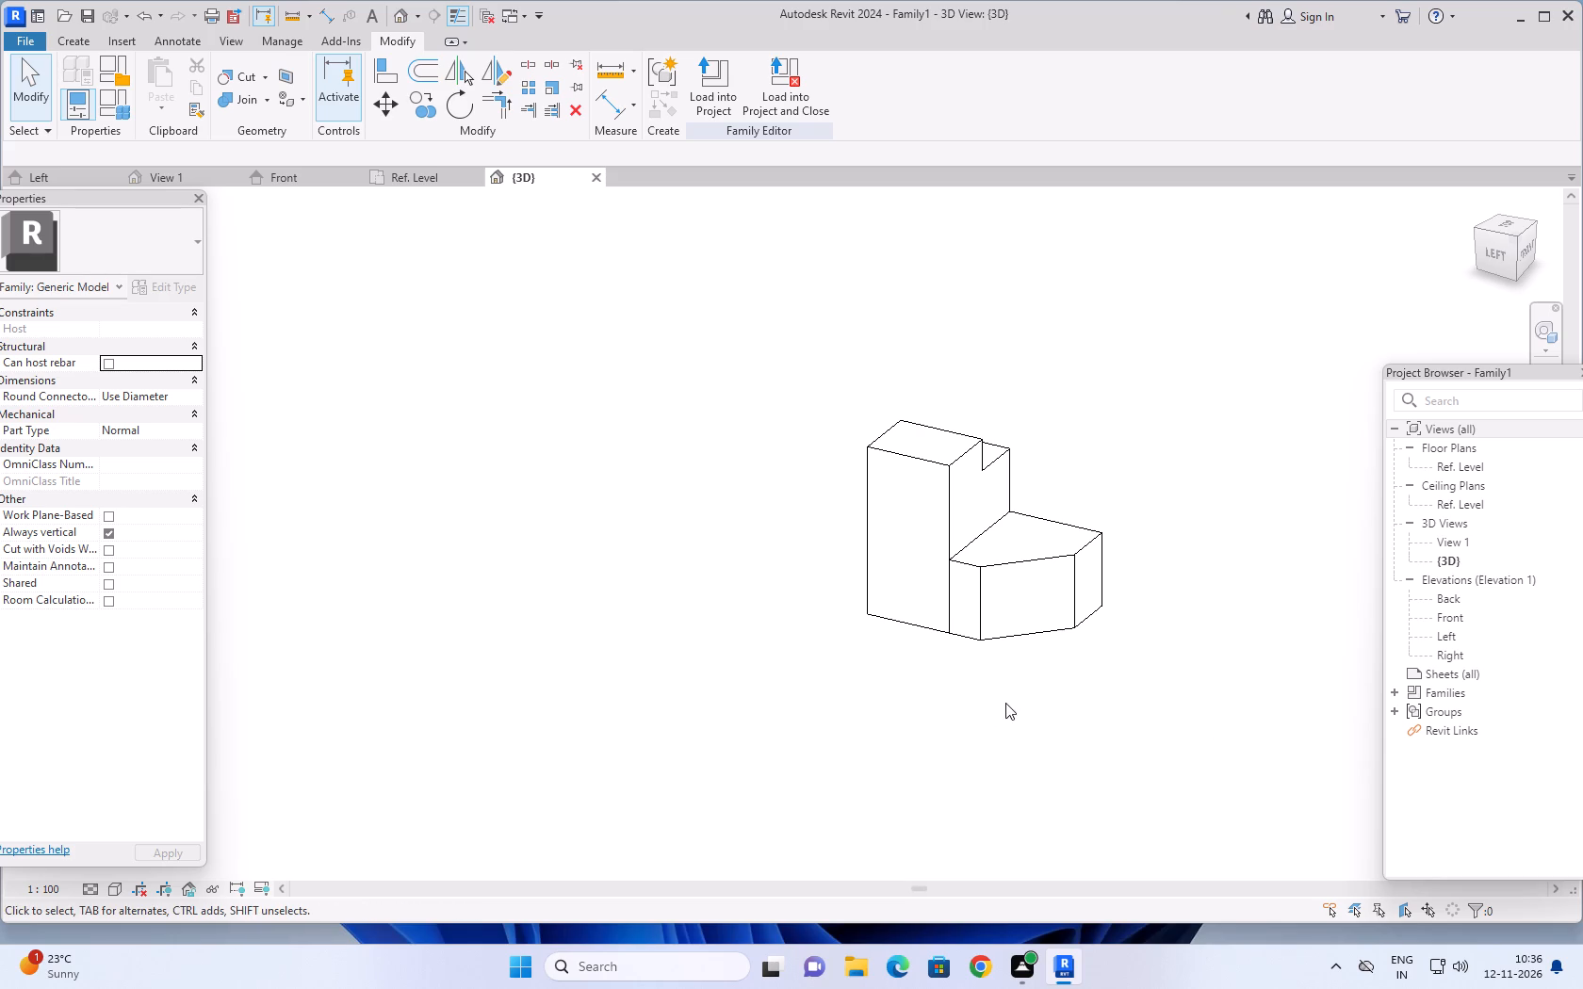
{"action": "middle_click_drag", "start_coordinate": [1005, 703], "coordinate": [1071, 705]}
{"action": "scroll", "coordinate": [964, 694], "scroll_direction": "up", "scroll_amount": 1}
{"action": "middle_click_drag", "start_coordinate": [1015, 673], "coordinate": [988, 720]}
{"action": "scroll", "coordinate": [1018, 684], "scroll_direction": "up", "scroll_amount": 2}
{"action": "middle_click_drag", "start_coordinate": [1067, 677], "coordinate": [976, 741]}
{"action": "key", "text": "Escape"}
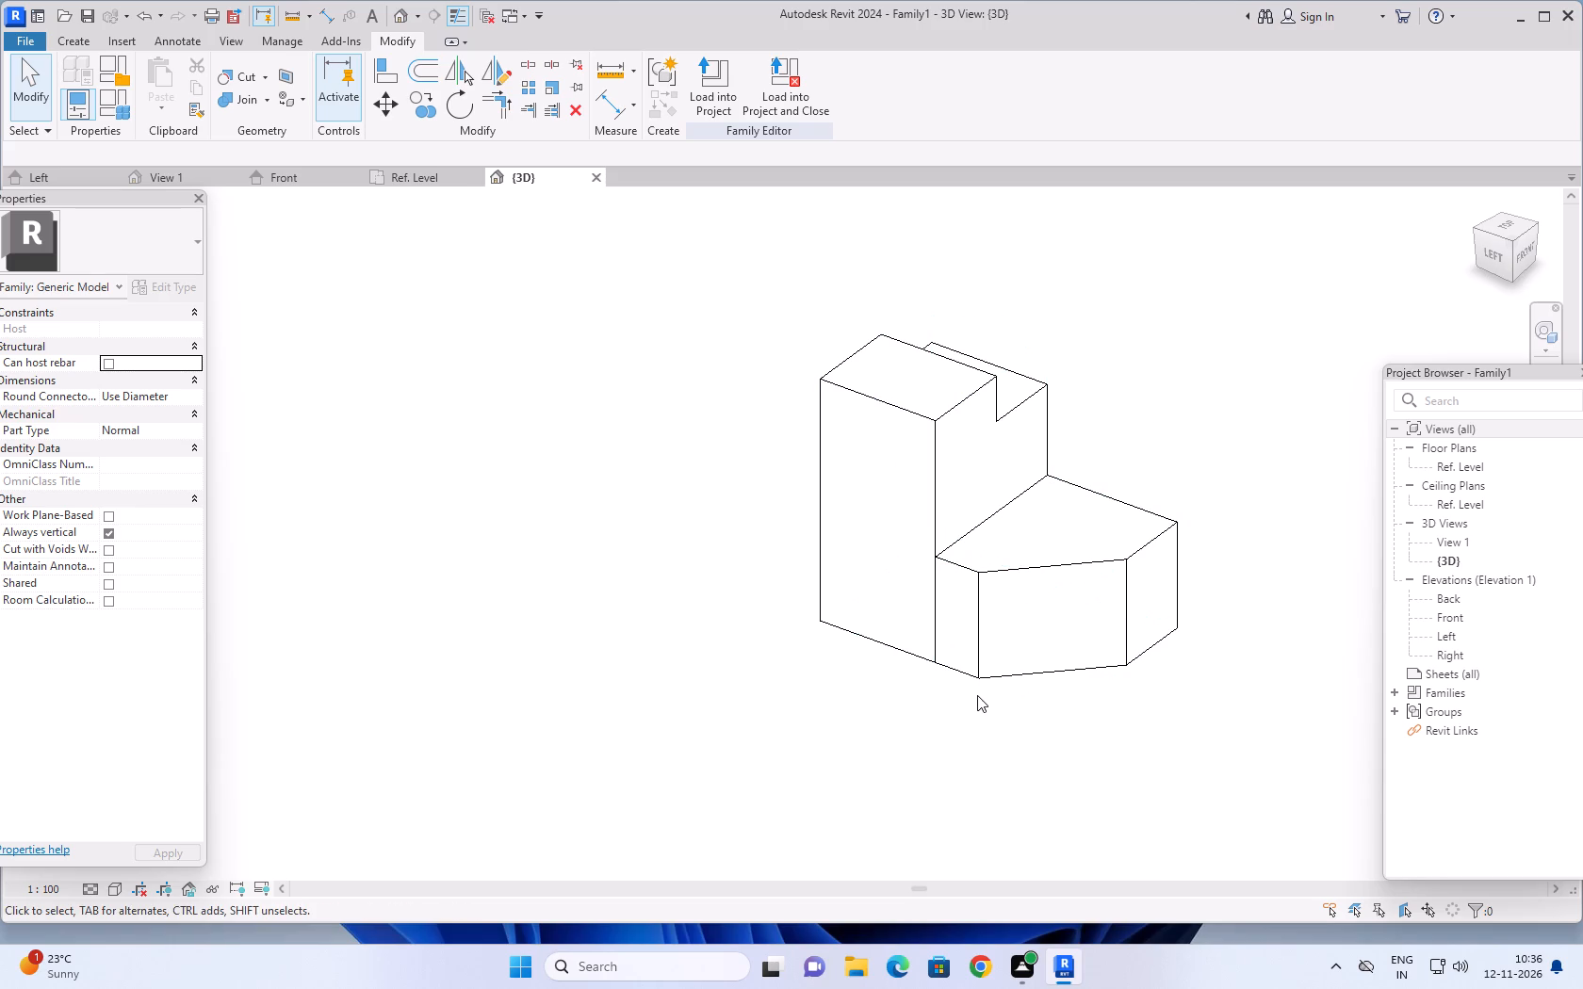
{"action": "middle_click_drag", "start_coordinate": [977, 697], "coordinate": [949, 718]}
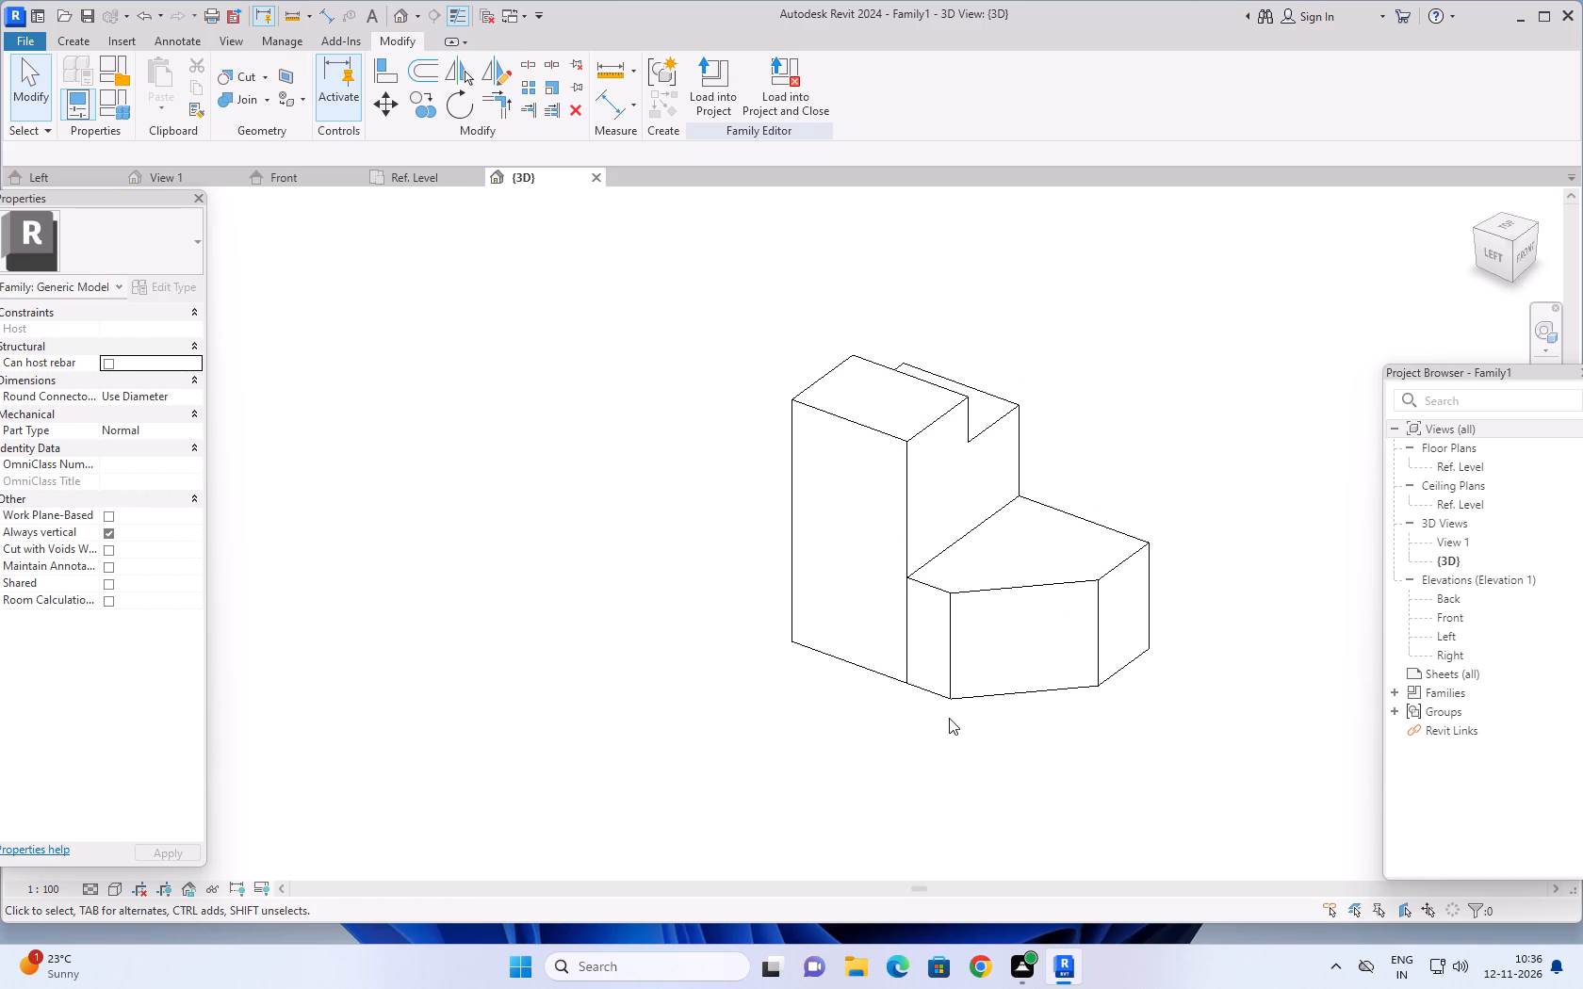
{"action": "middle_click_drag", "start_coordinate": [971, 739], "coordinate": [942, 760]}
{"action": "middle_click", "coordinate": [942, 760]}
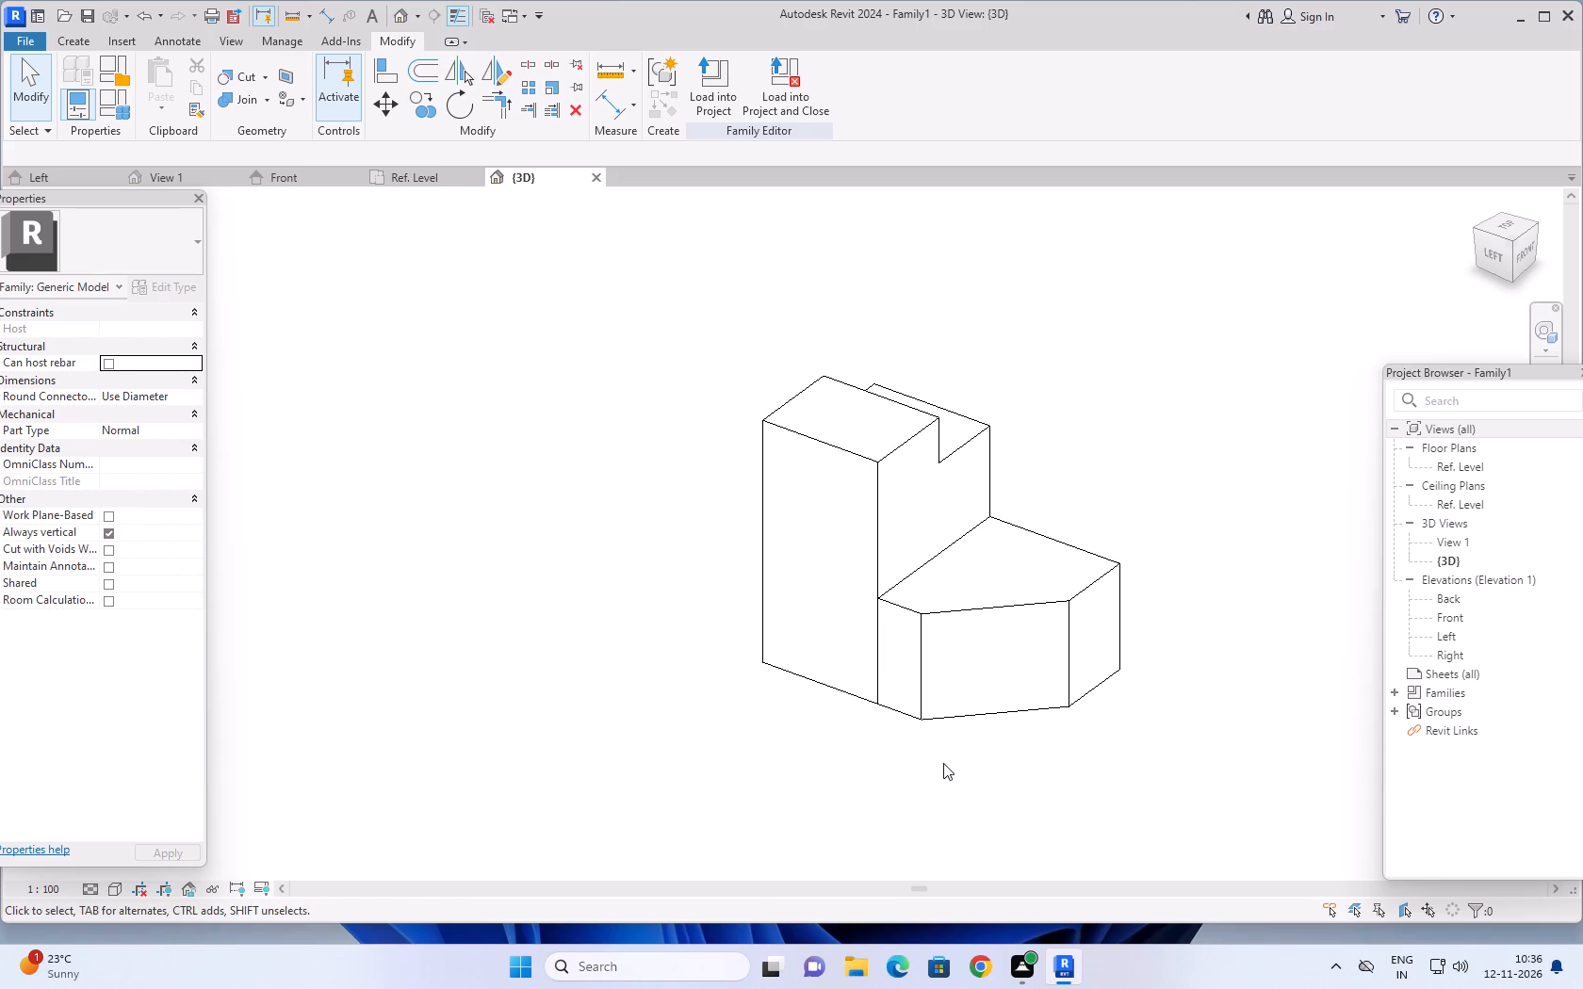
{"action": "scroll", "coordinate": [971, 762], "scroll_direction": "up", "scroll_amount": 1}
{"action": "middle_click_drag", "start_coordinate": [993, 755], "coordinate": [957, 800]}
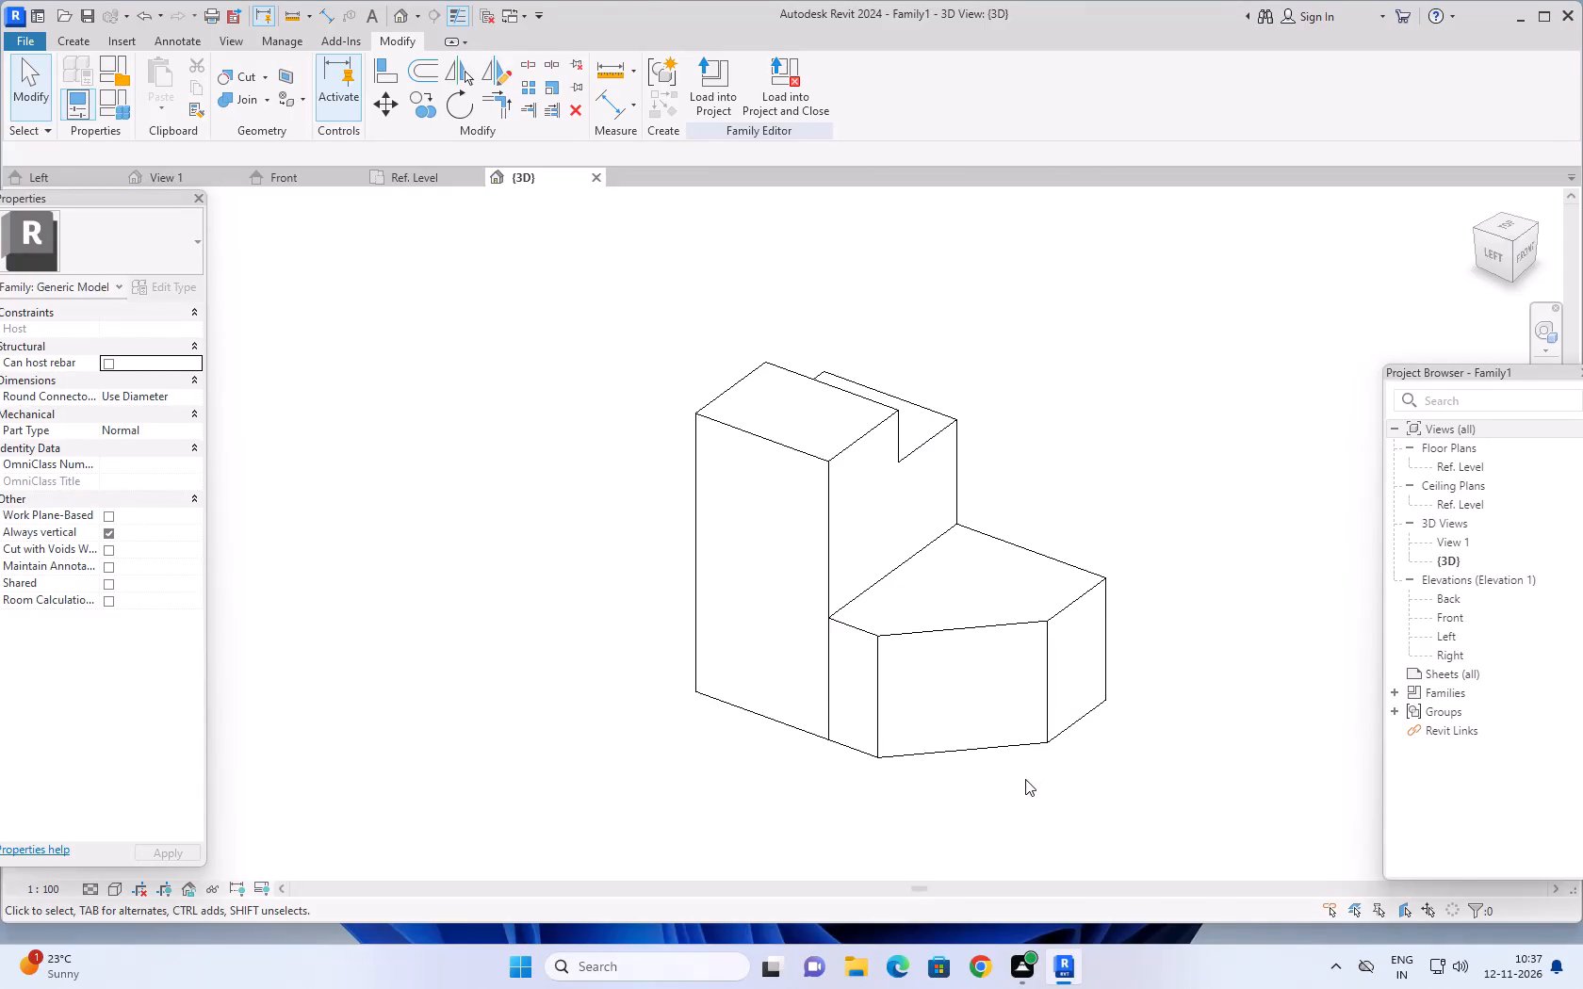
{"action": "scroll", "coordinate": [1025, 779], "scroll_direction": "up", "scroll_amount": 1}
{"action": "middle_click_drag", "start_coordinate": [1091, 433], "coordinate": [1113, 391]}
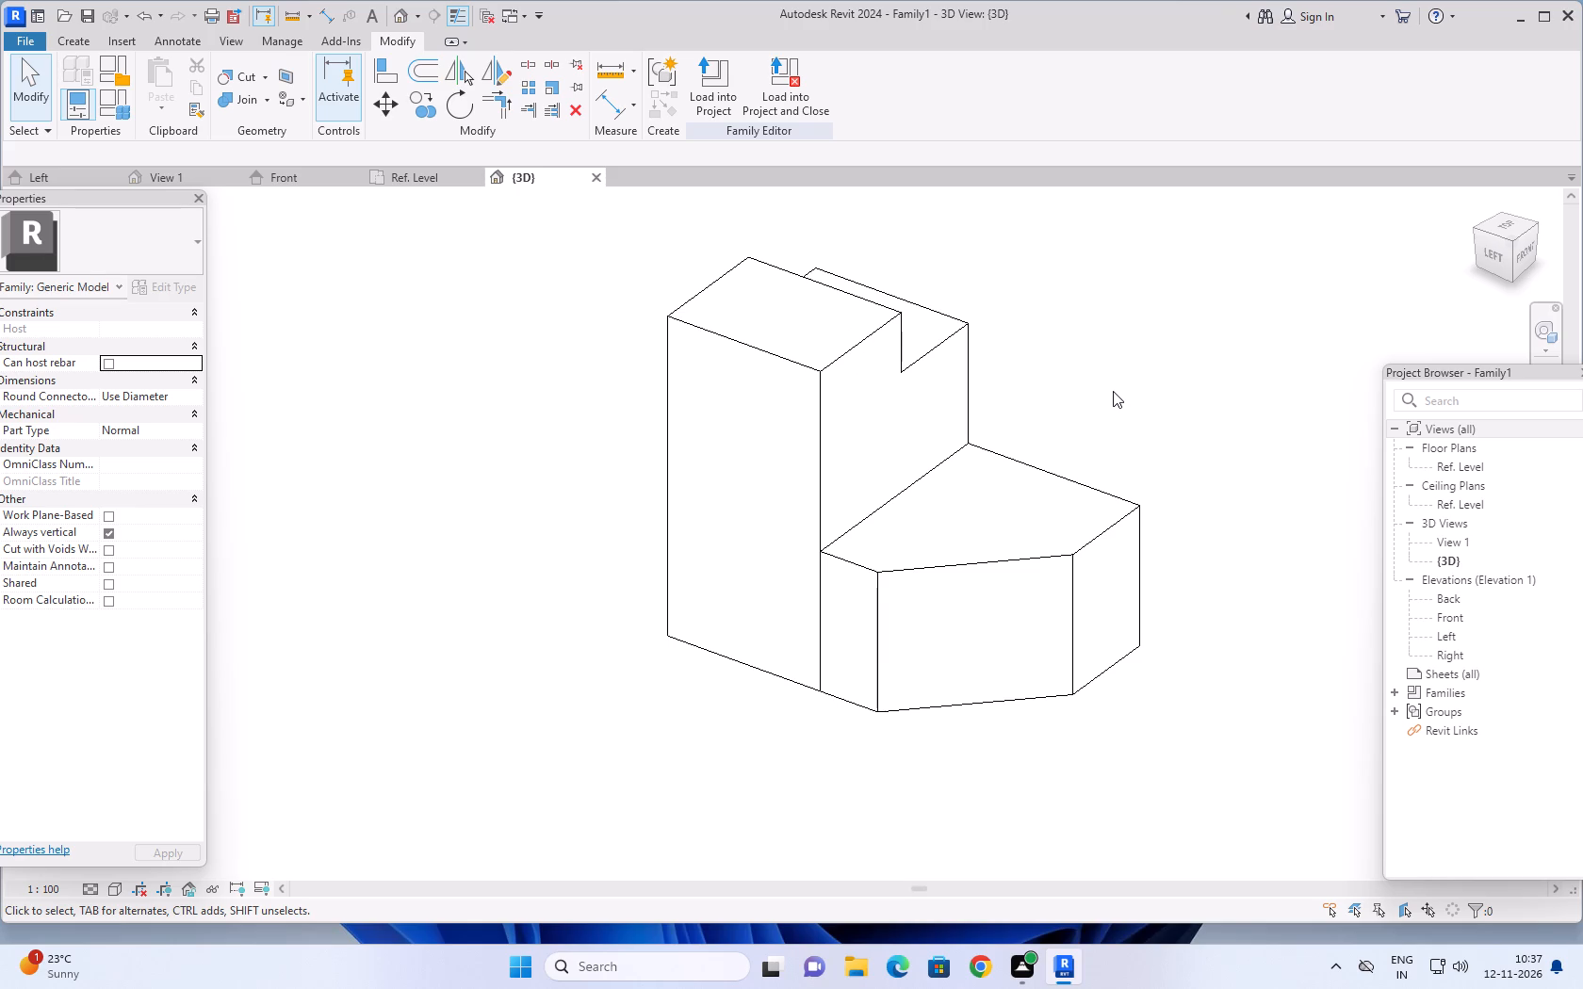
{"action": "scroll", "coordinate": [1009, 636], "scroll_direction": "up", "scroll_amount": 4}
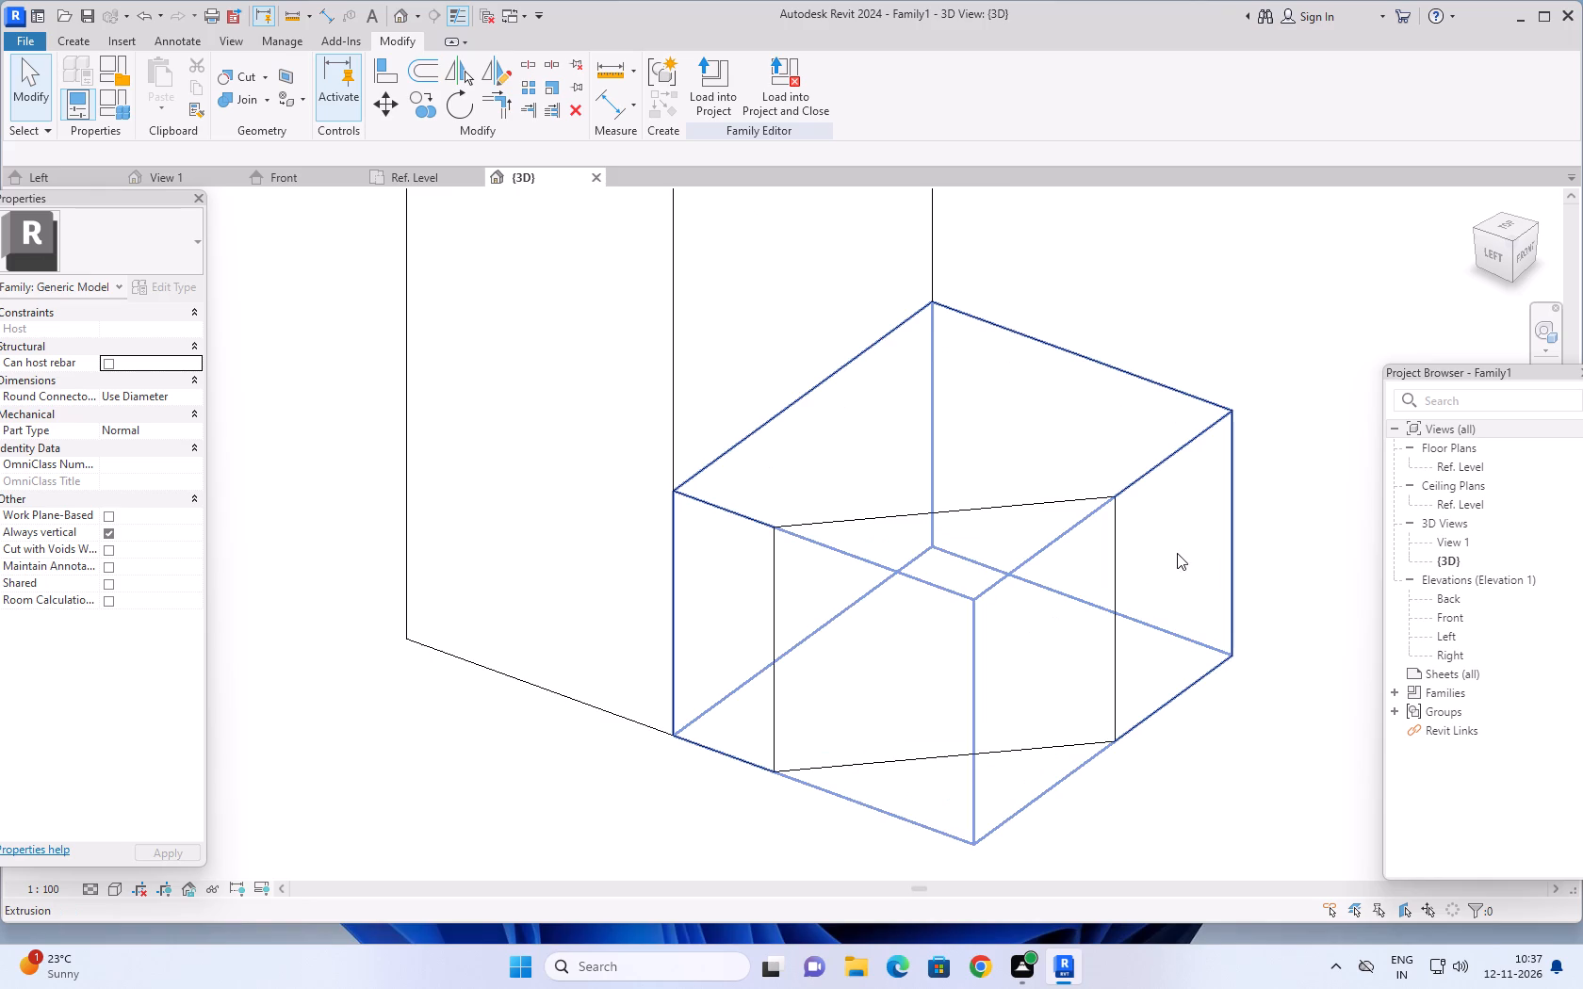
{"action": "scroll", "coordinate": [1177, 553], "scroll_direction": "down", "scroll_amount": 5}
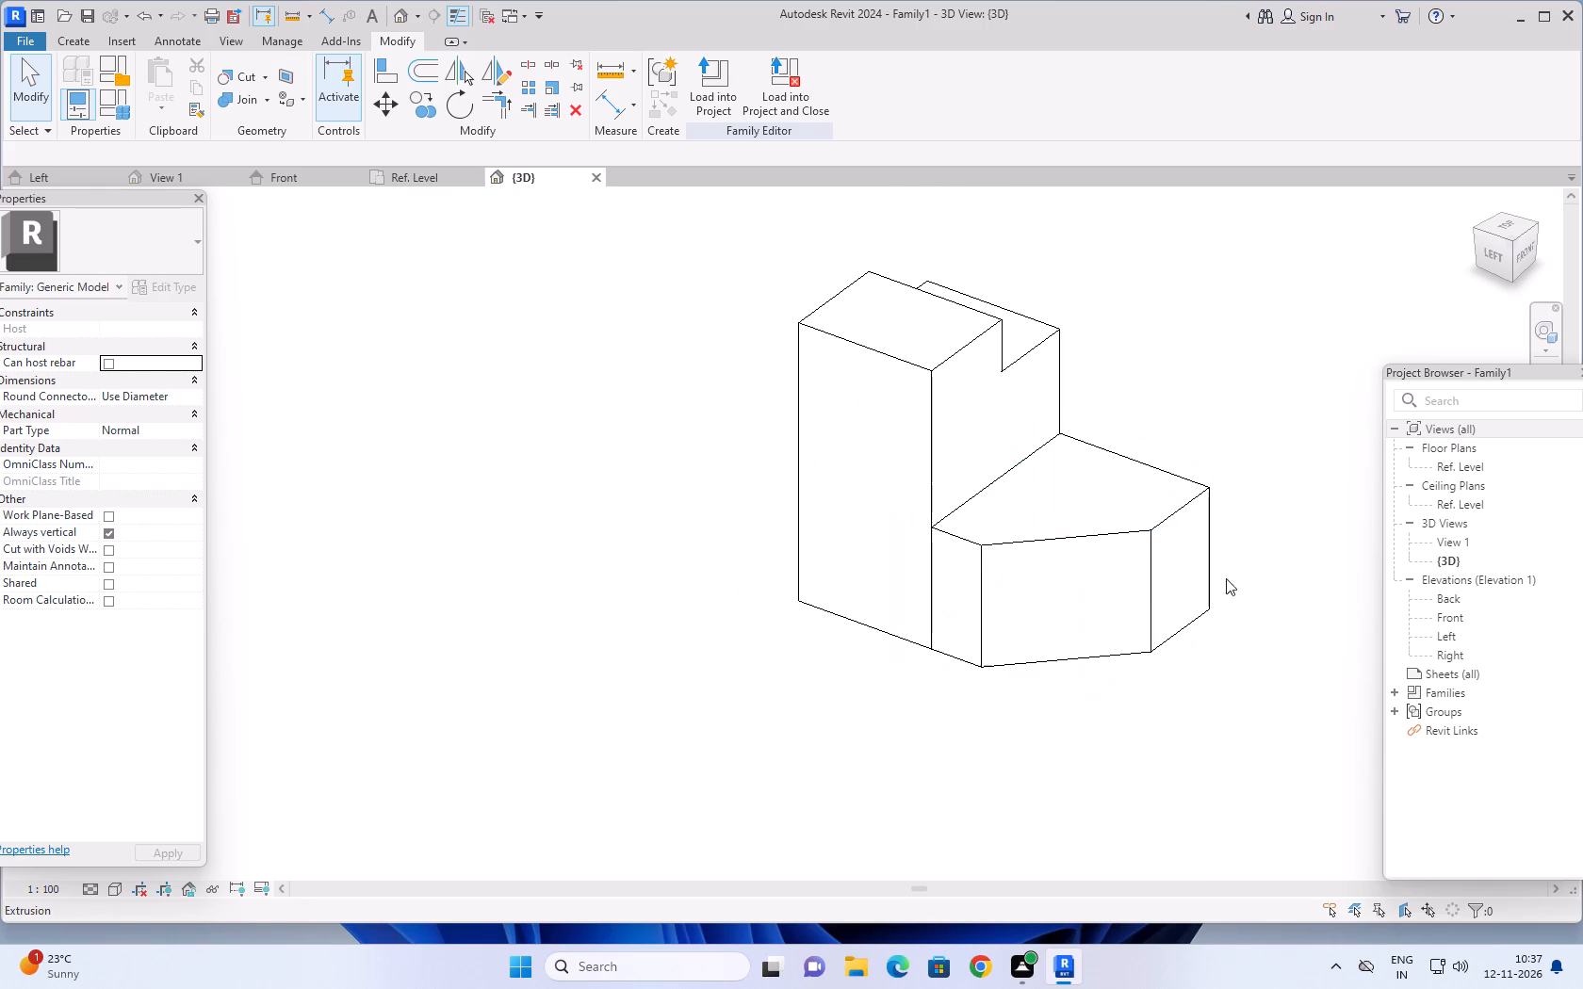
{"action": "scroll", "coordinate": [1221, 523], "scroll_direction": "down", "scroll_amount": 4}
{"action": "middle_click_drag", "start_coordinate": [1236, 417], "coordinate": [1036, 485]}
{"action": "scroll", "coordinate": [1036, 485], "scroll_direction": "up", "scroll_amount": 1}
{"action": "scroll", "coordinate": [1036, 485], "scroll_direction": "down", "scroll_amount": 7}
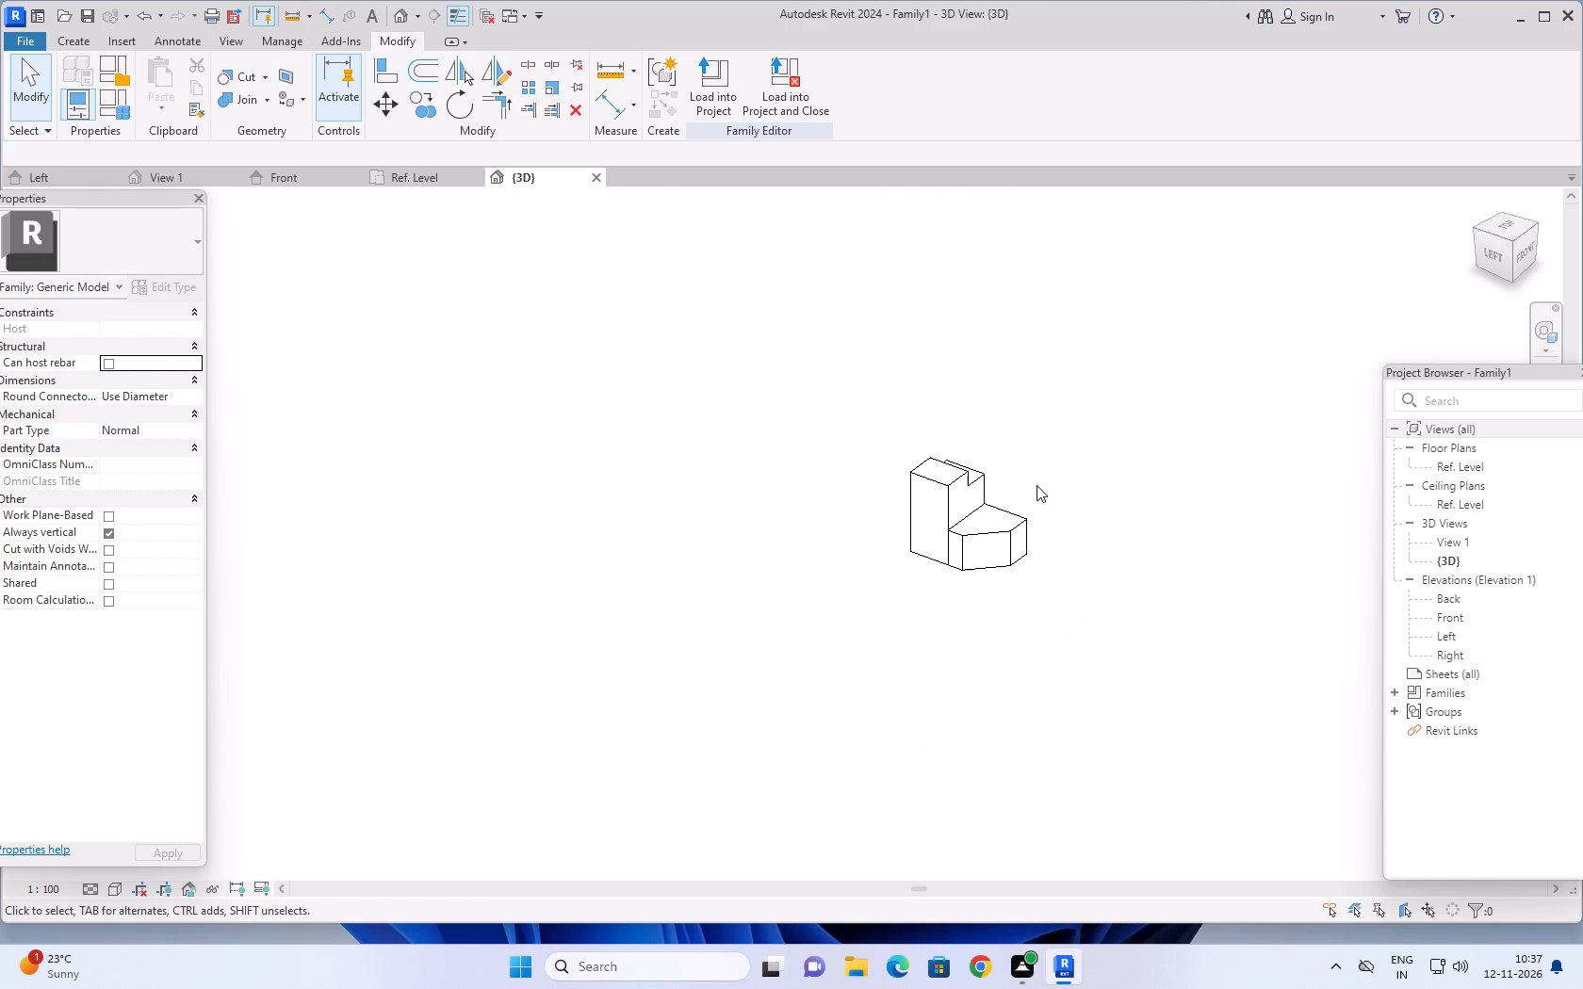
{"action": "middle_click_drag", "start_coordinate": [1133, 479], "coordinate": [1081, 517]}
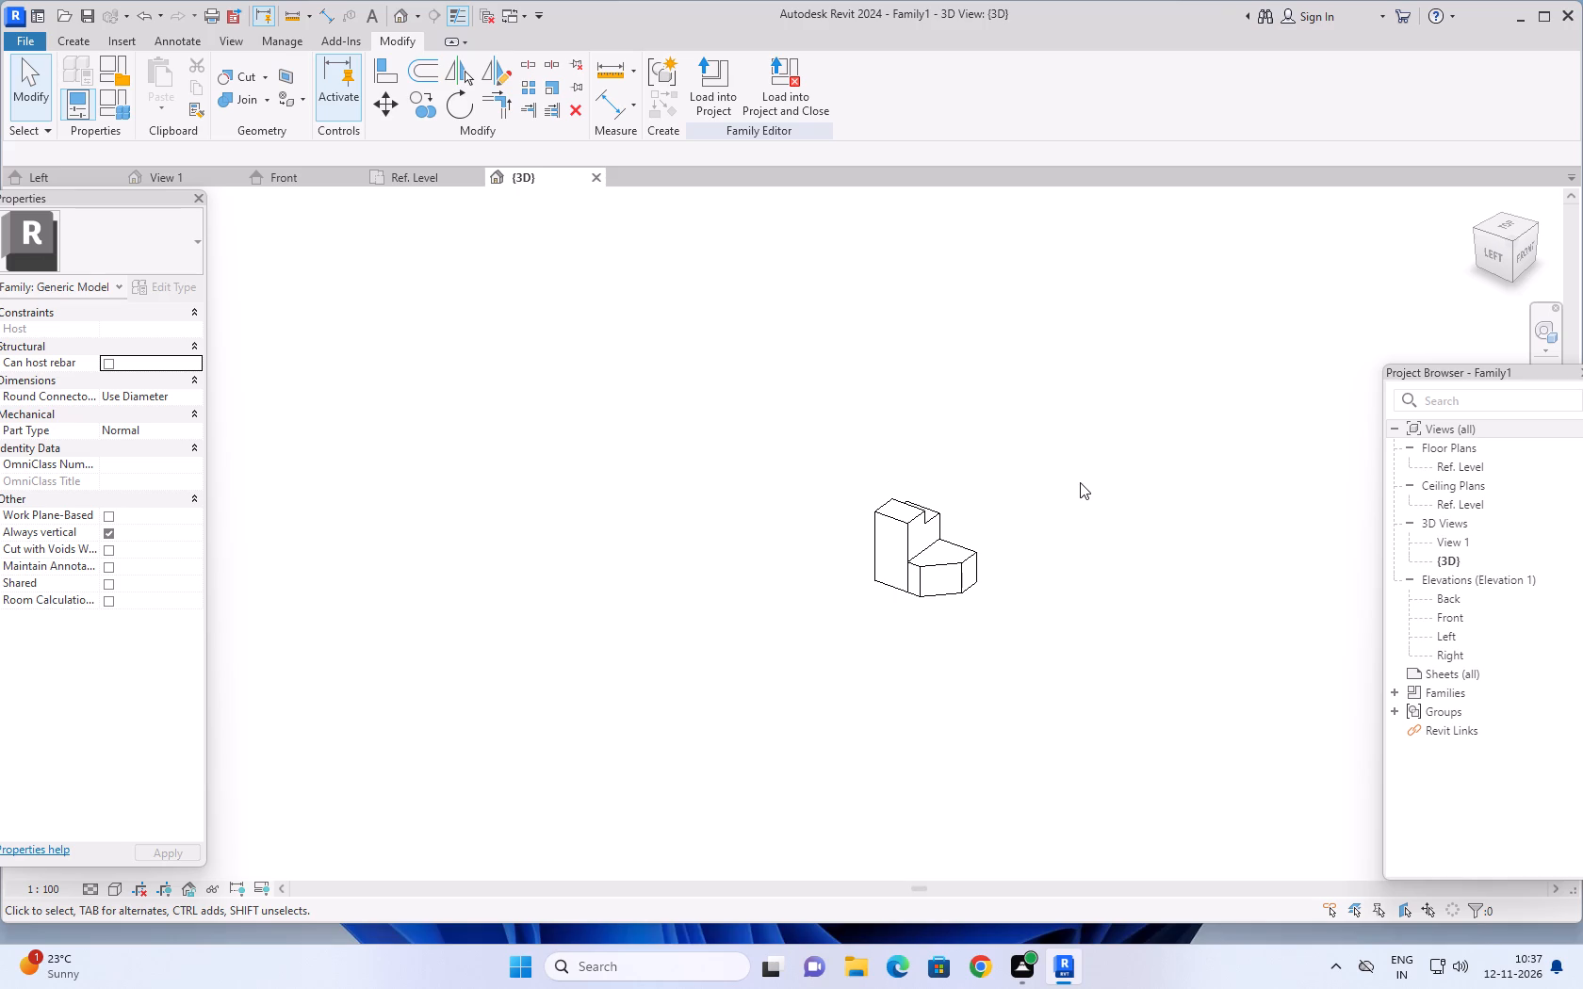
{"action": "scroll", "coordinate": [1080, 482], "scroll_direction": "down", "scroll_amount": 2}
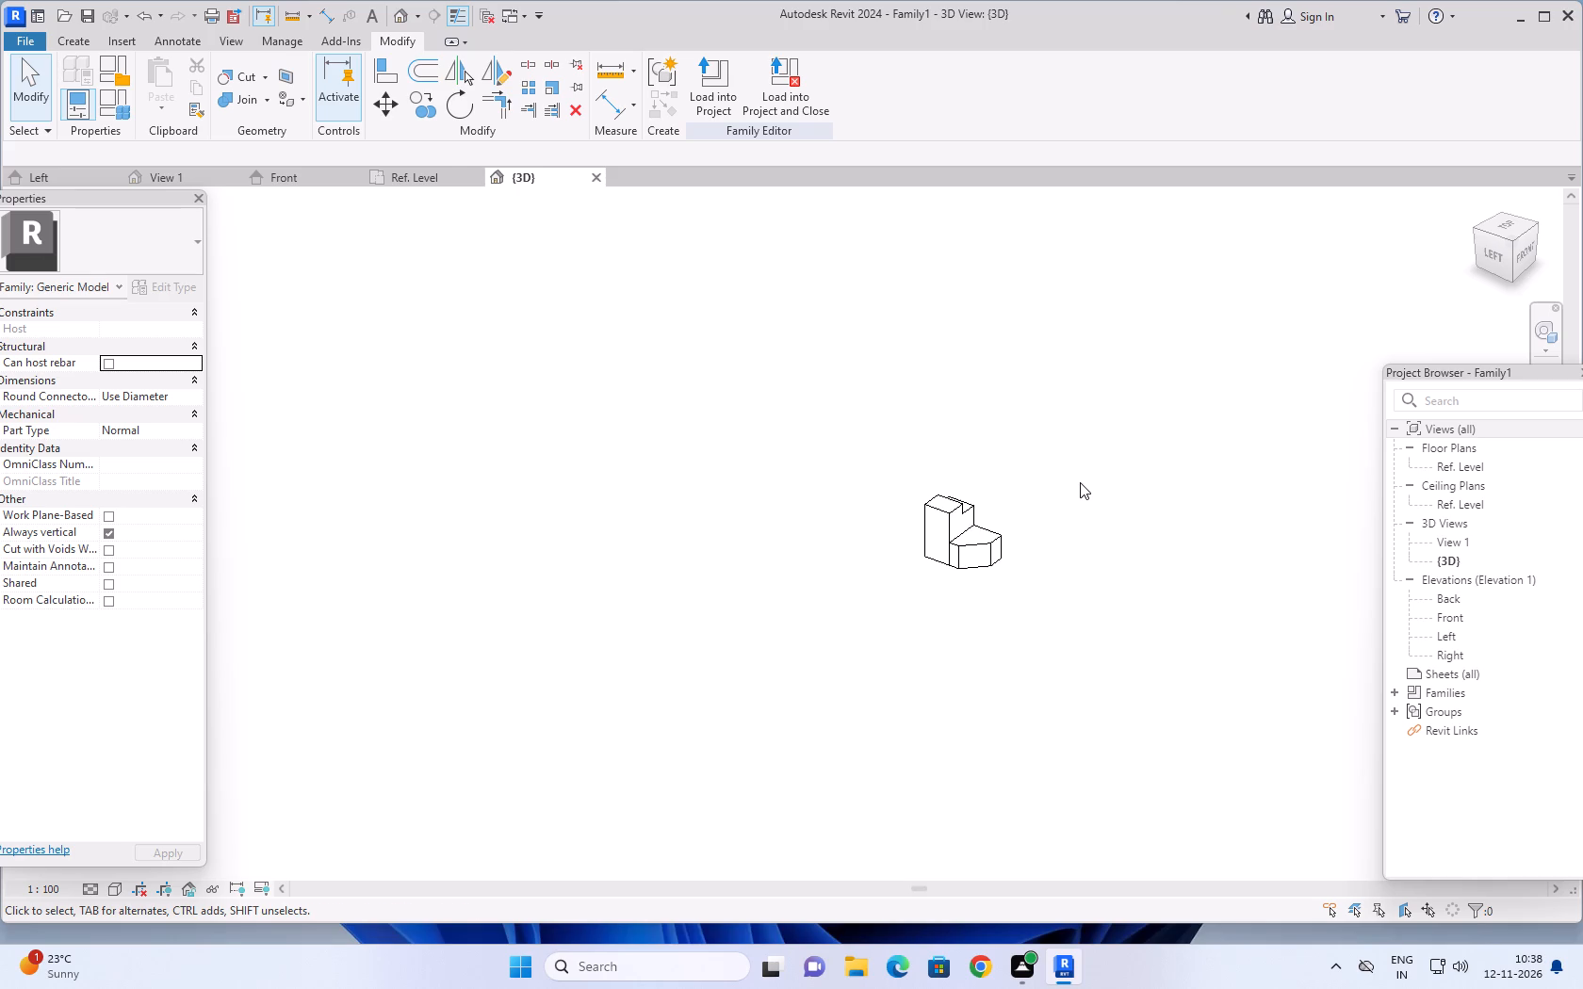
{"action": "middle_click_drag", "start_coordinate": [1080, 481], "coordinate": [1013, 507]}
Switch to the Ref. Level floor plan and bring the empty area beside the stepped model into view.
{"action": "left_click", "coordinate": [400, 179]}
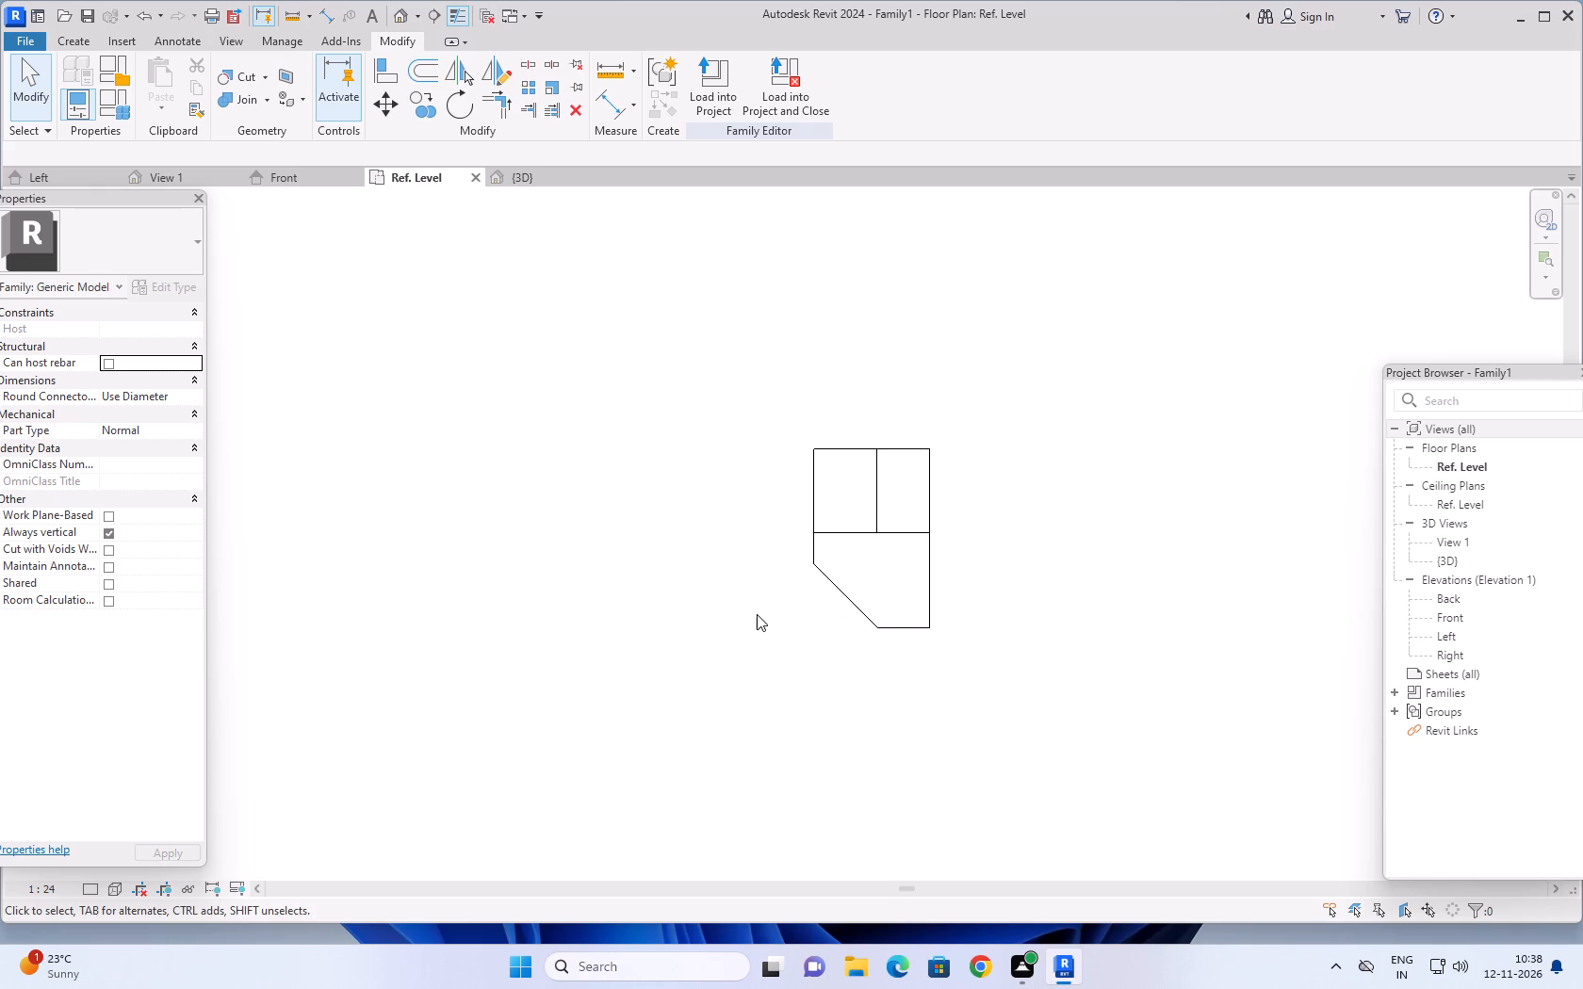
{"action": "scroll", "coordinate": [765, 602], "scroll_direction": "up", "scroll_amount": 6}
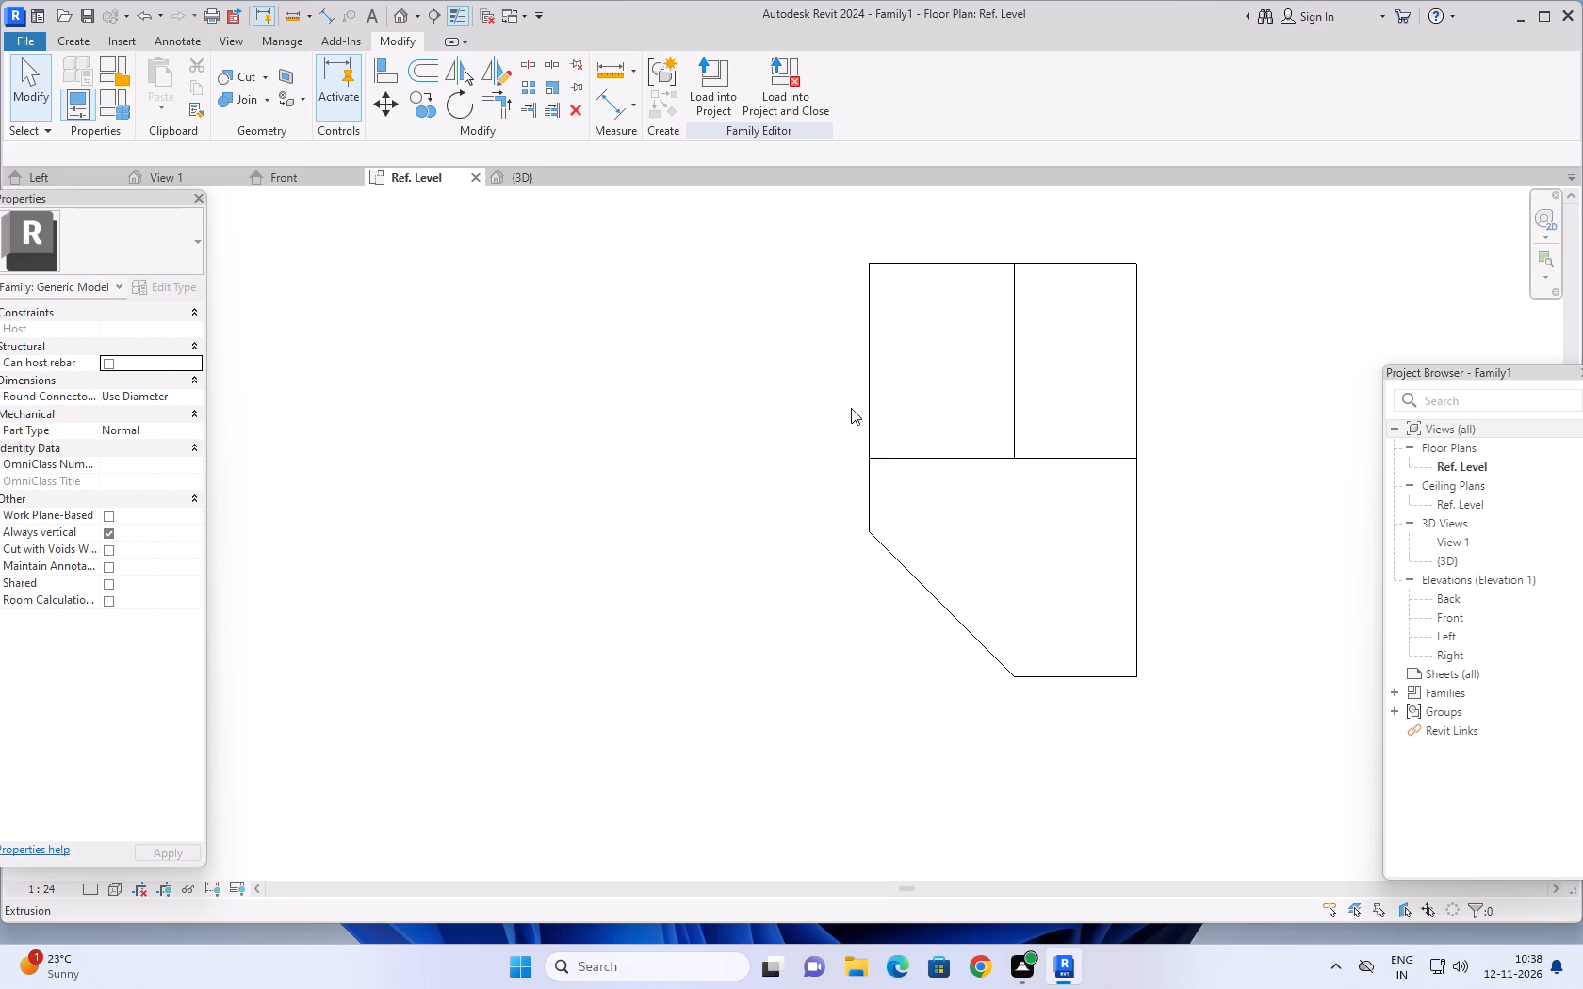
{"action": "scroll", "coordinate": [875, 579], "scroll_direction": "down", "scroll_amount": 6}
{"action": "middle_click_drag", "start_coordinate": [1141, 494], "coordinate": [996, 492]}
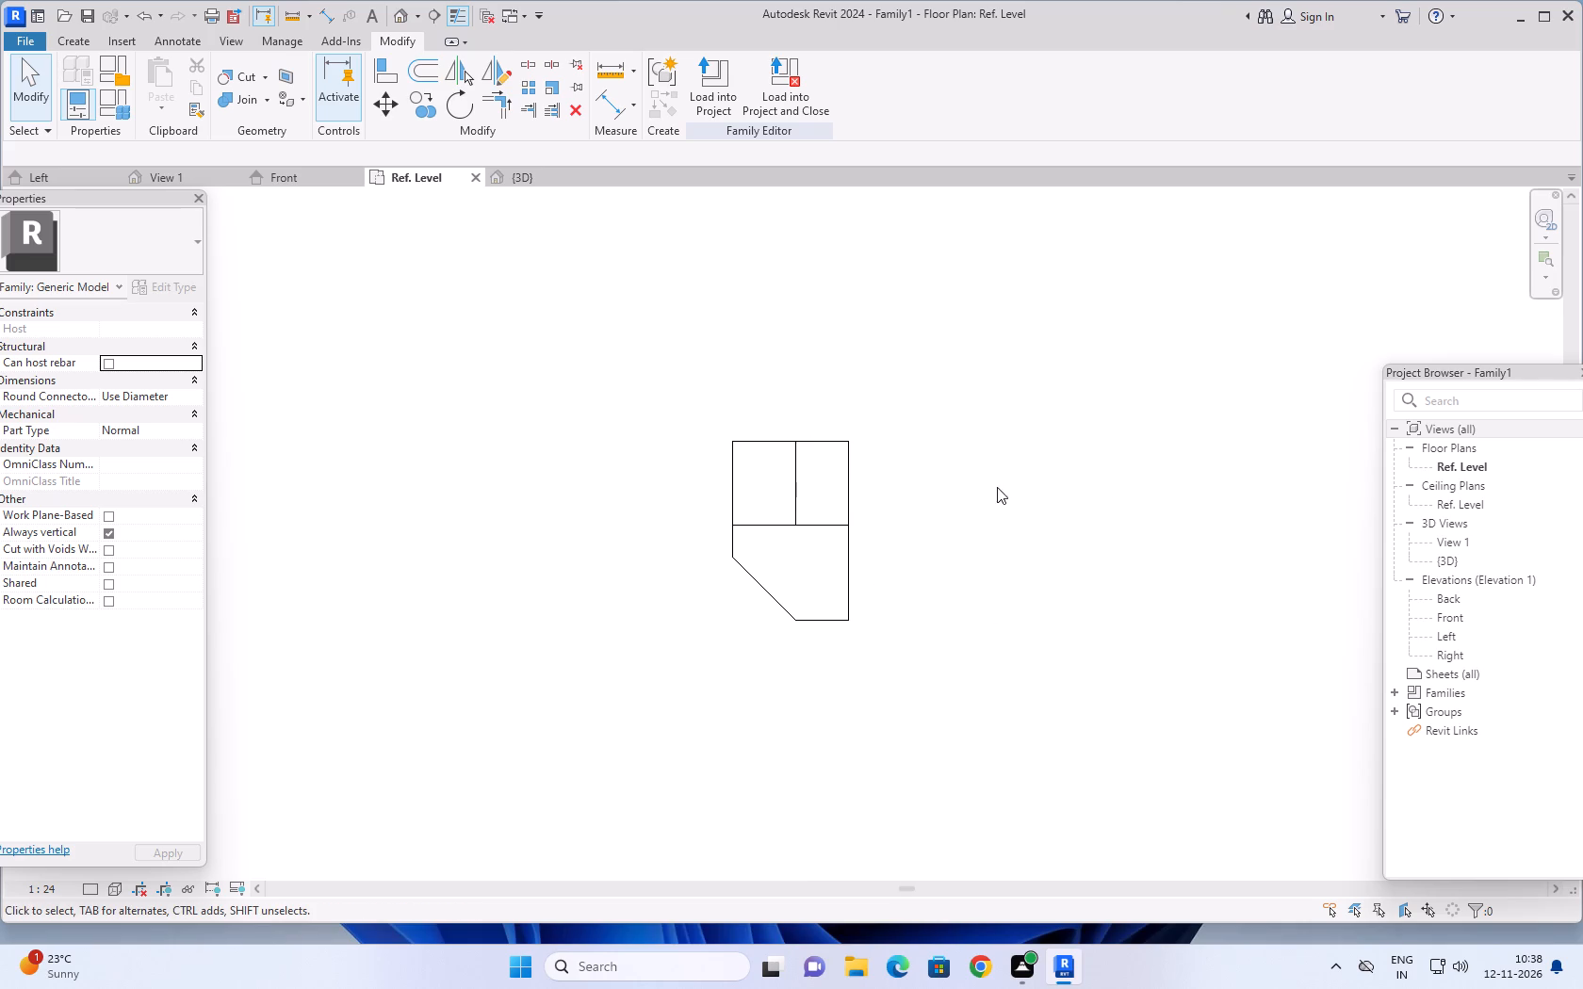
{"action": "scroll", "coordinate": [952, 414], "scroll_direction": "down", "scroll_amount": 12}
{"action": "middle_click_drag", "start_coordinate": [1045, 496], "coordinate": [847, 496]}
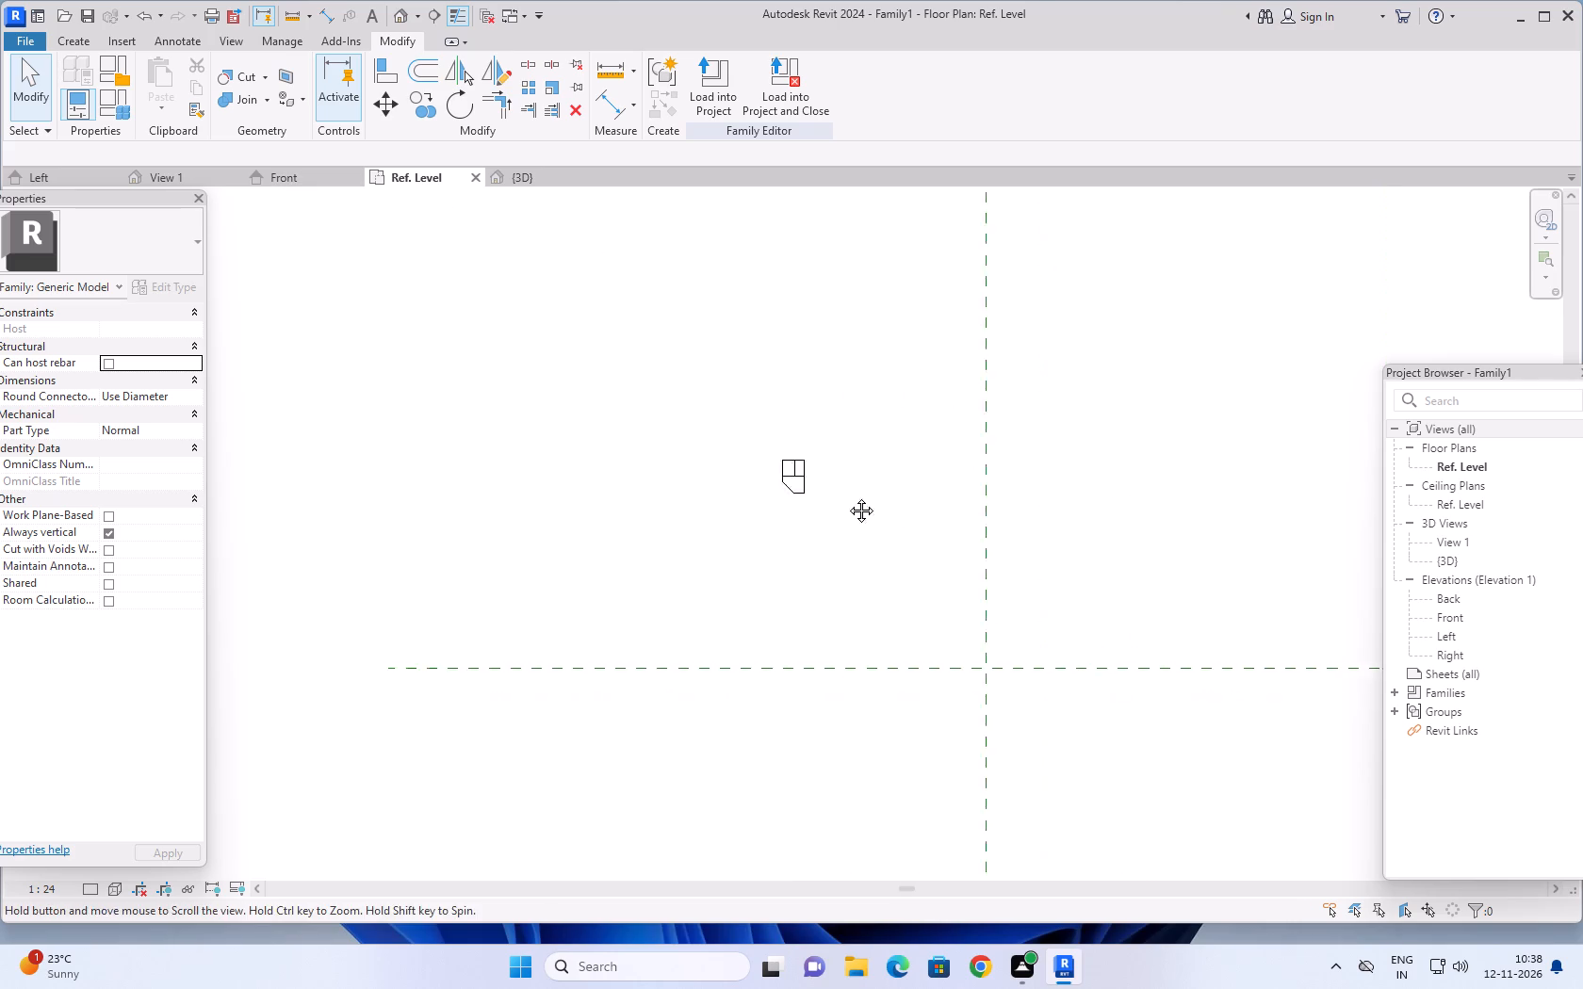
{"action": "middle_click_drag", "start_coordinate": [847, 496], "coordinate": [615, 476]}
{"action": "middle_click_drag", "start_coordinate": [946, 468], "coordinate": [905, 466]}
{"action": "scroll", "coordinate": [906, 465], "scroll_direction": "up", "scroll_amount": 1}
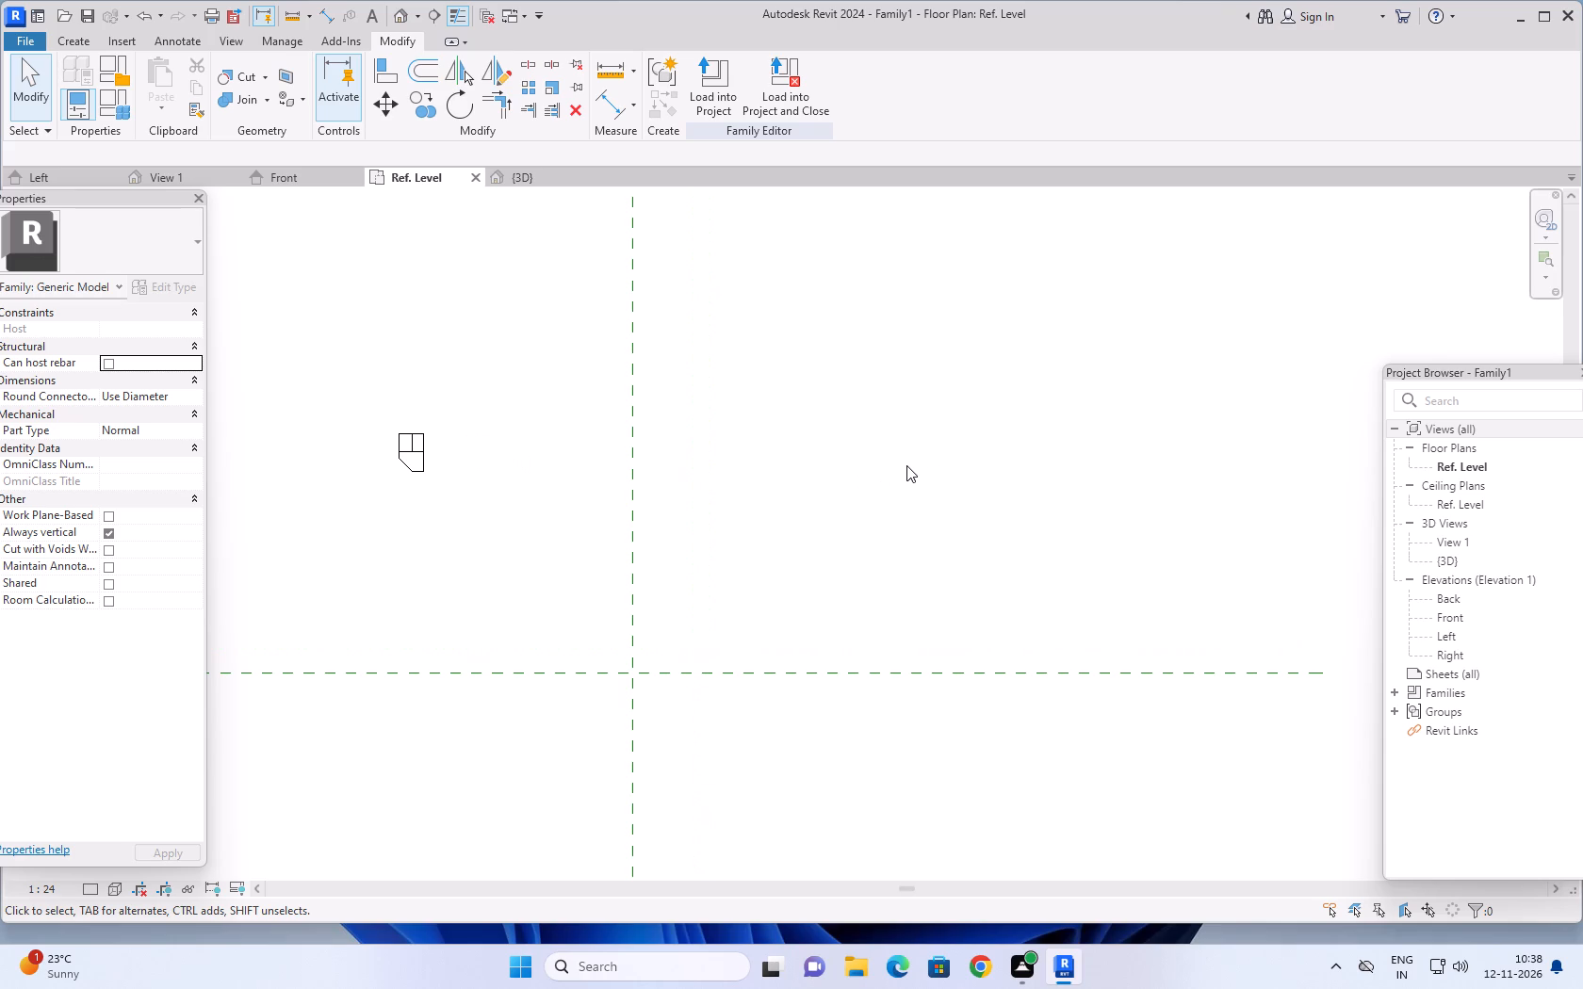
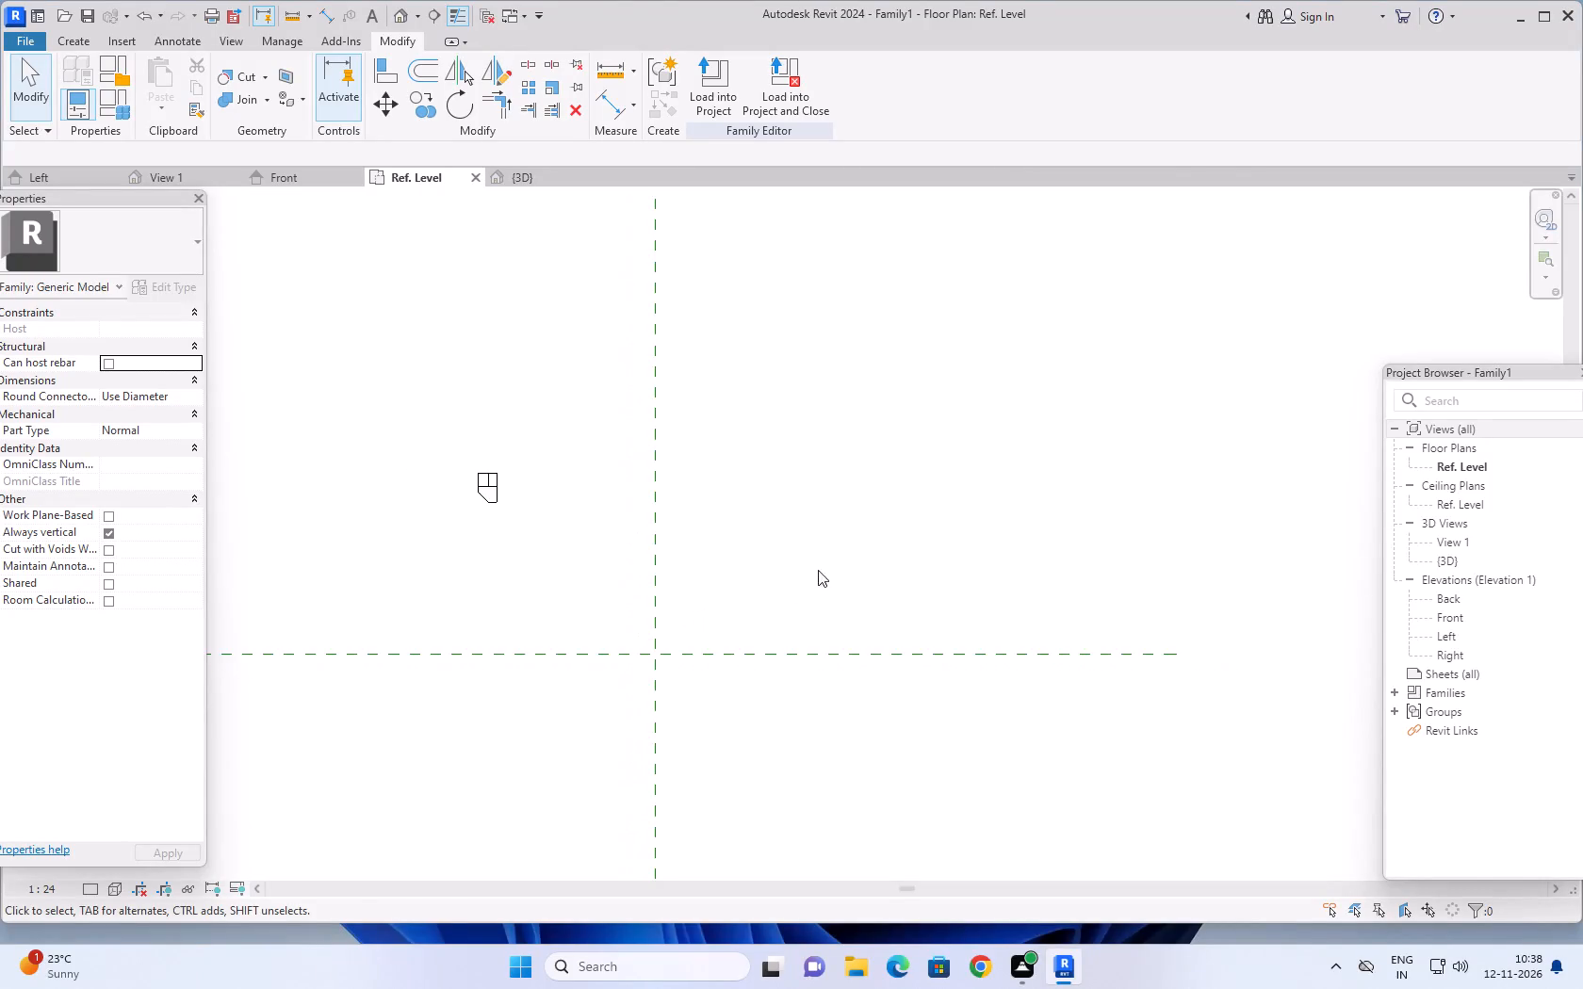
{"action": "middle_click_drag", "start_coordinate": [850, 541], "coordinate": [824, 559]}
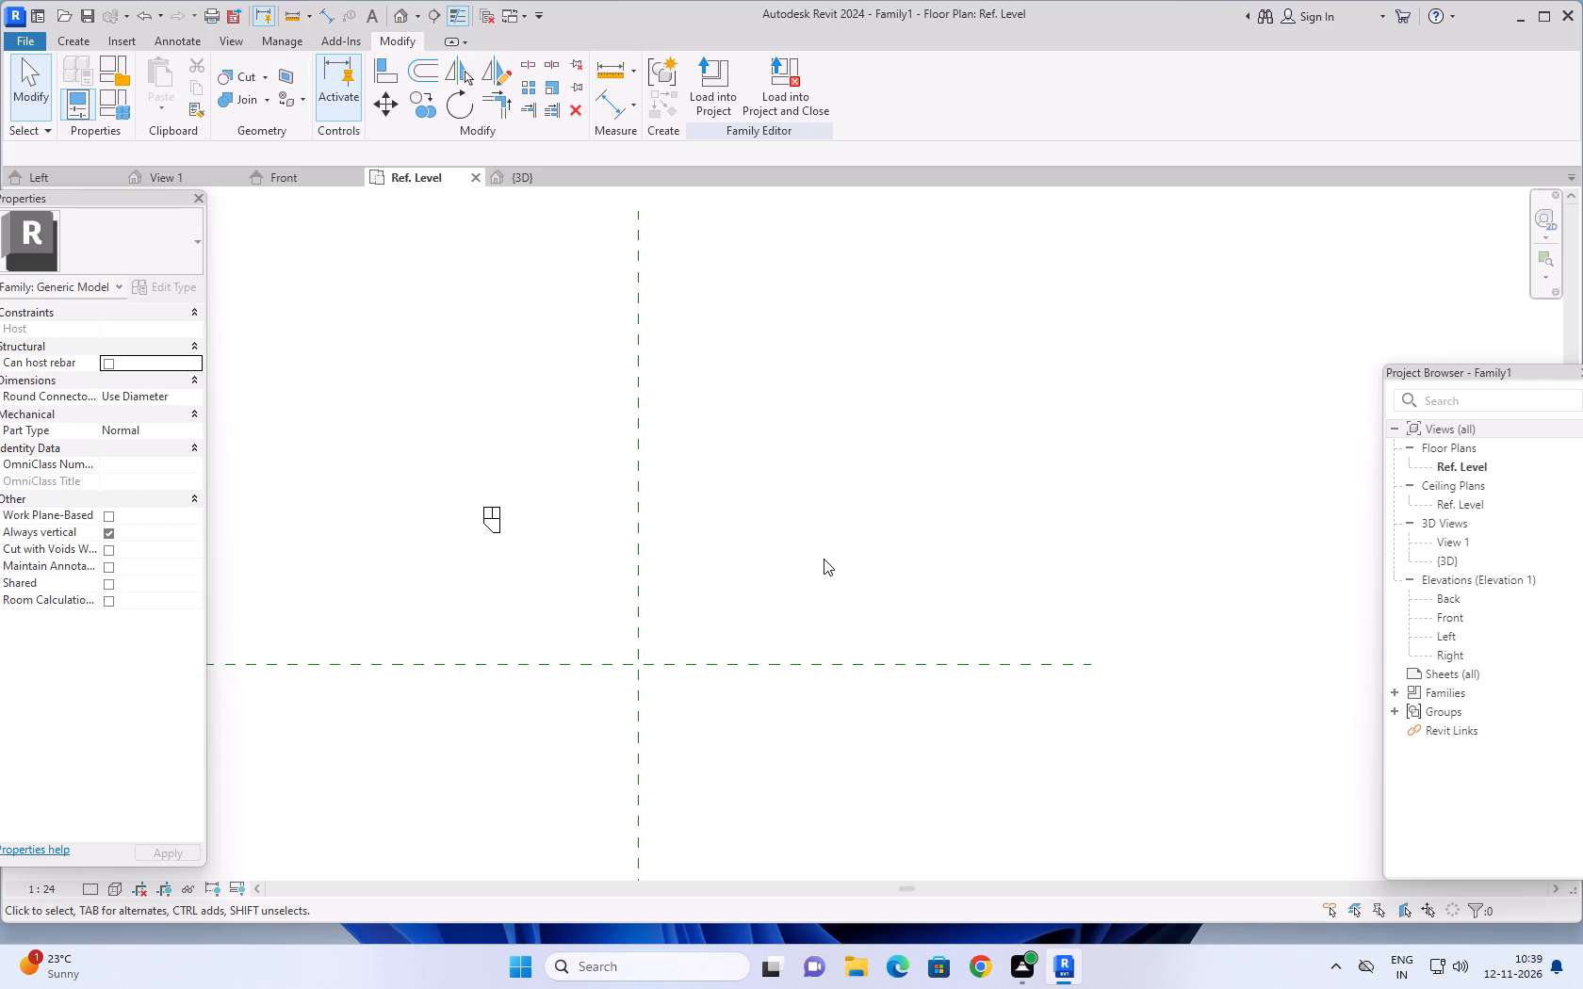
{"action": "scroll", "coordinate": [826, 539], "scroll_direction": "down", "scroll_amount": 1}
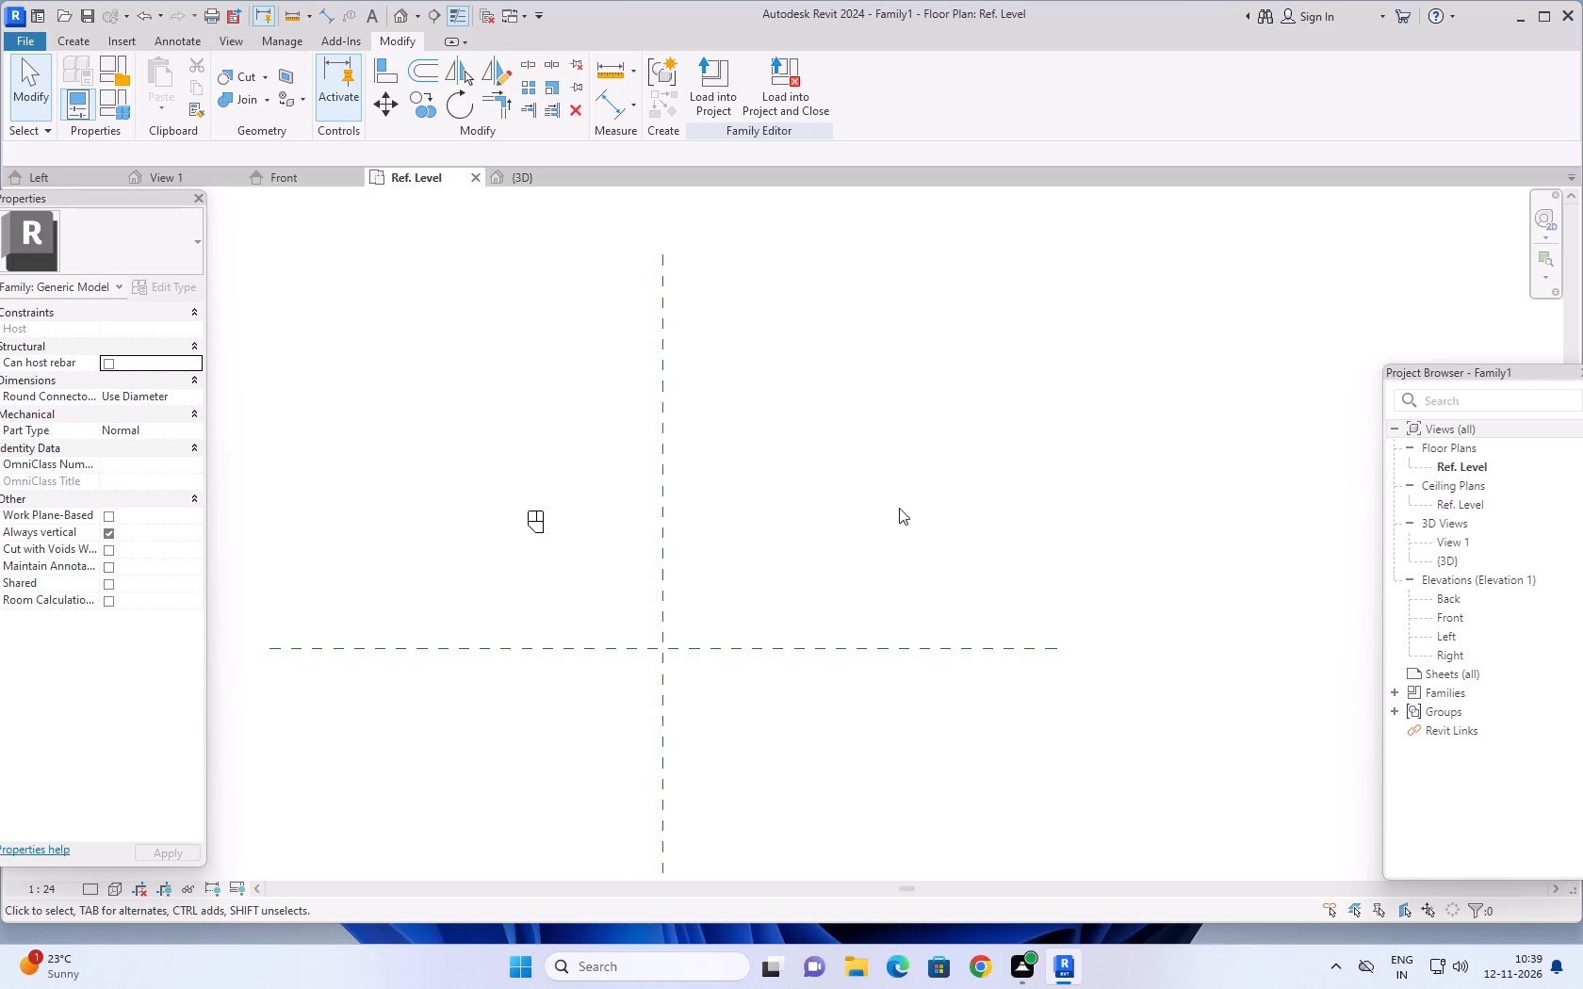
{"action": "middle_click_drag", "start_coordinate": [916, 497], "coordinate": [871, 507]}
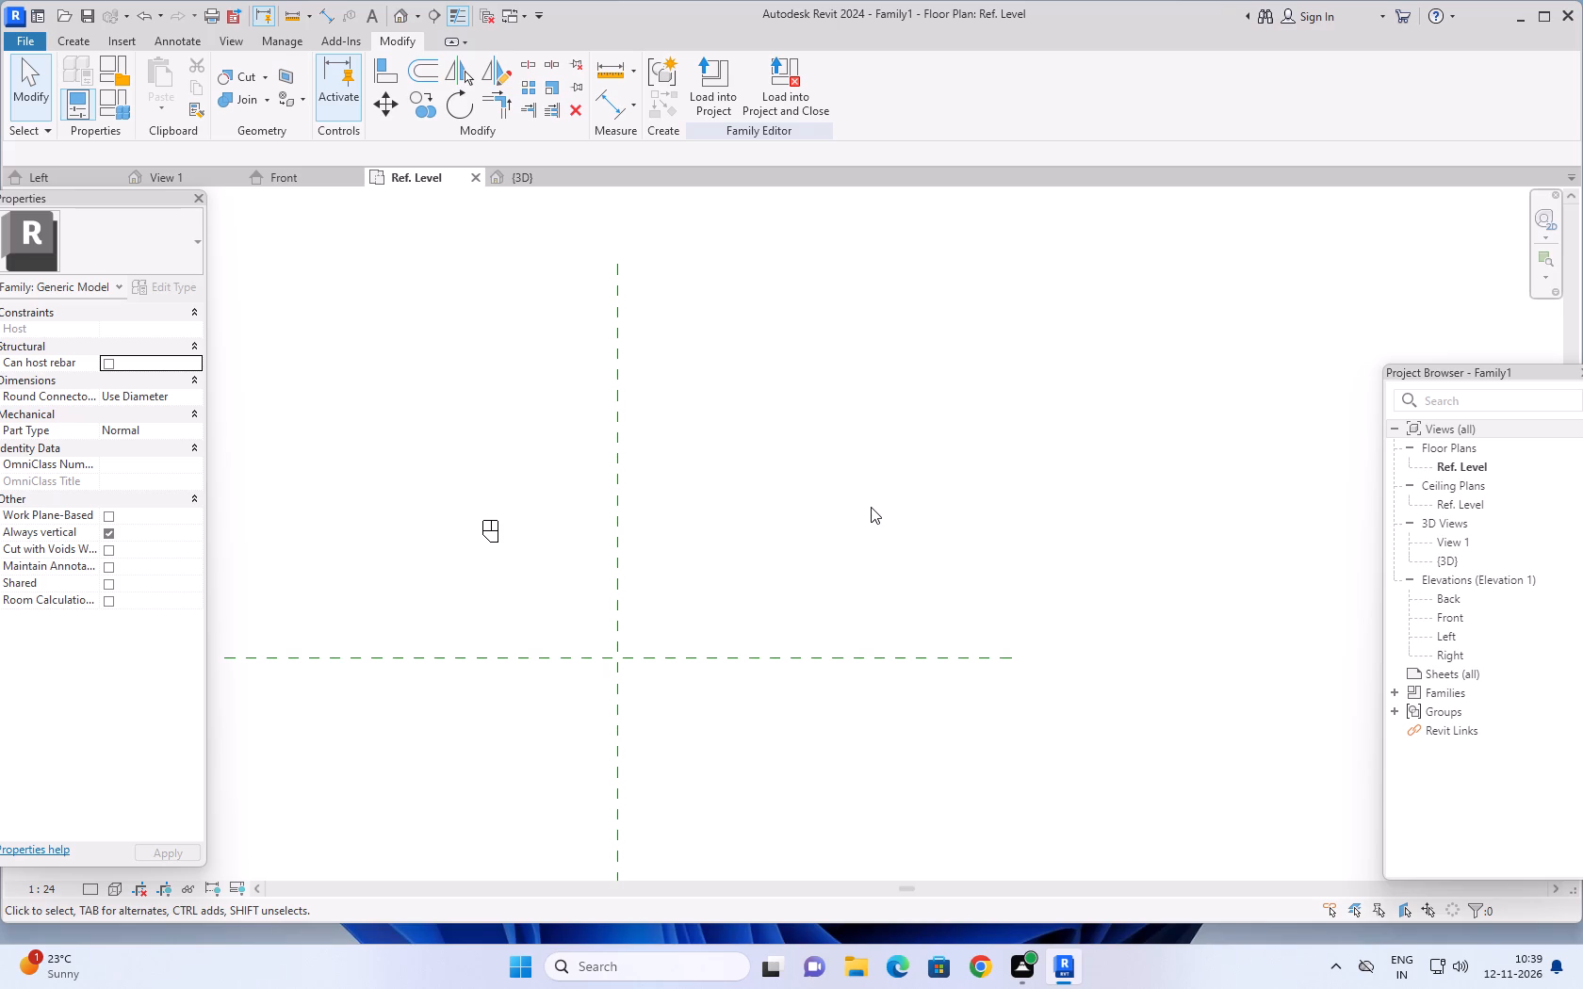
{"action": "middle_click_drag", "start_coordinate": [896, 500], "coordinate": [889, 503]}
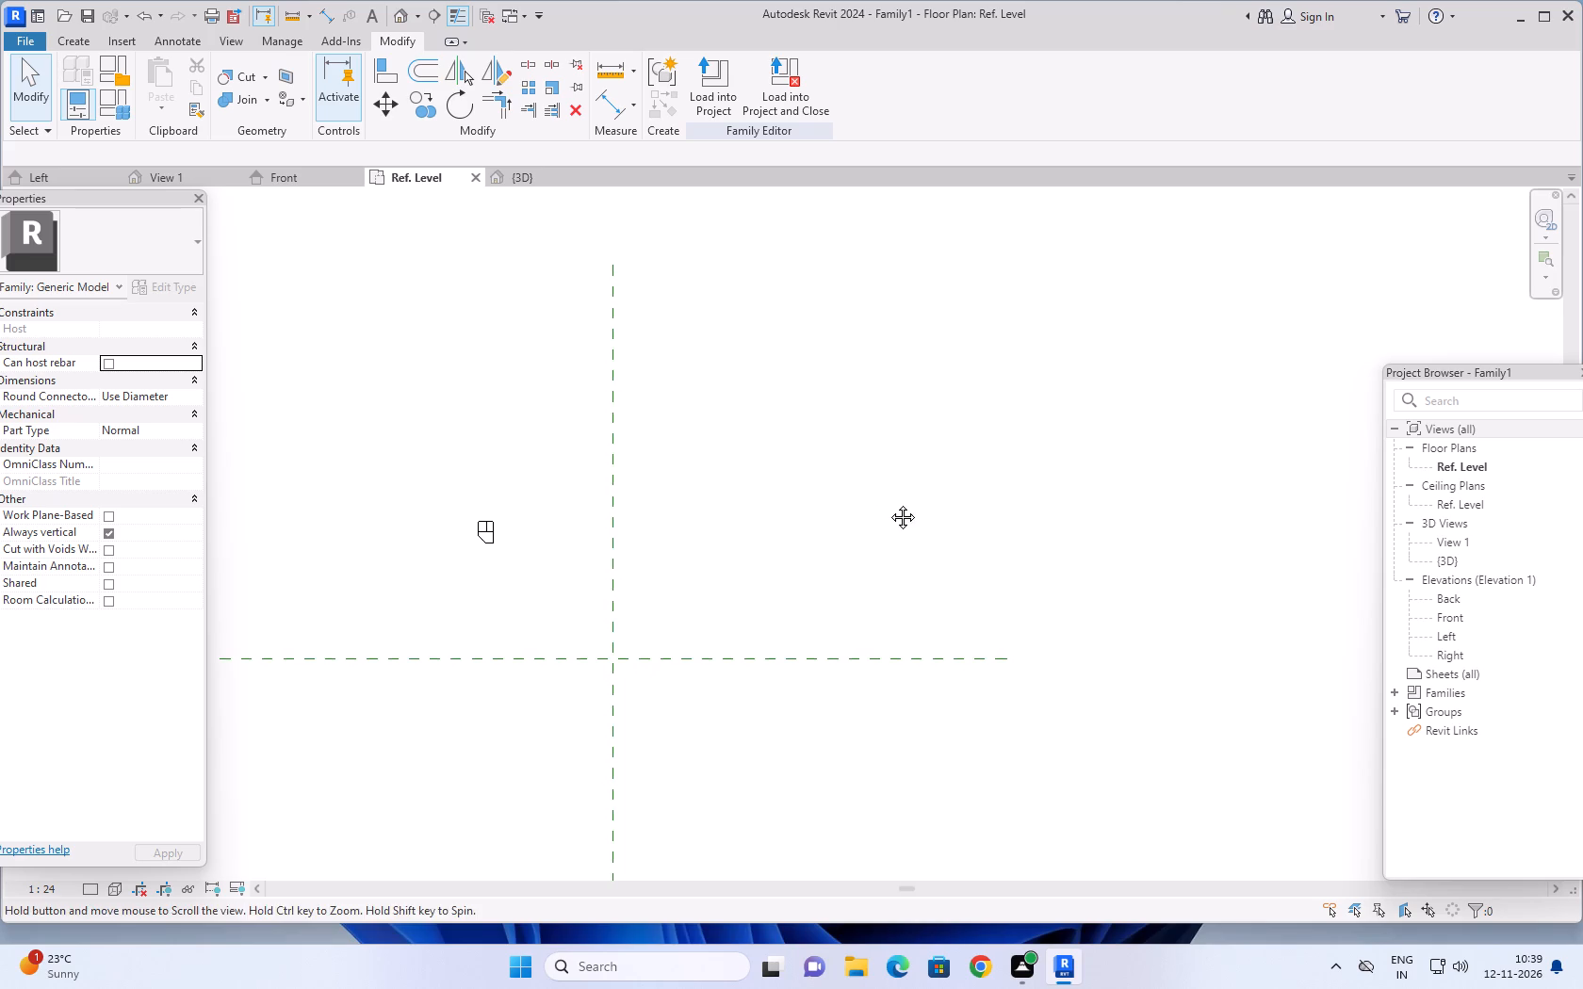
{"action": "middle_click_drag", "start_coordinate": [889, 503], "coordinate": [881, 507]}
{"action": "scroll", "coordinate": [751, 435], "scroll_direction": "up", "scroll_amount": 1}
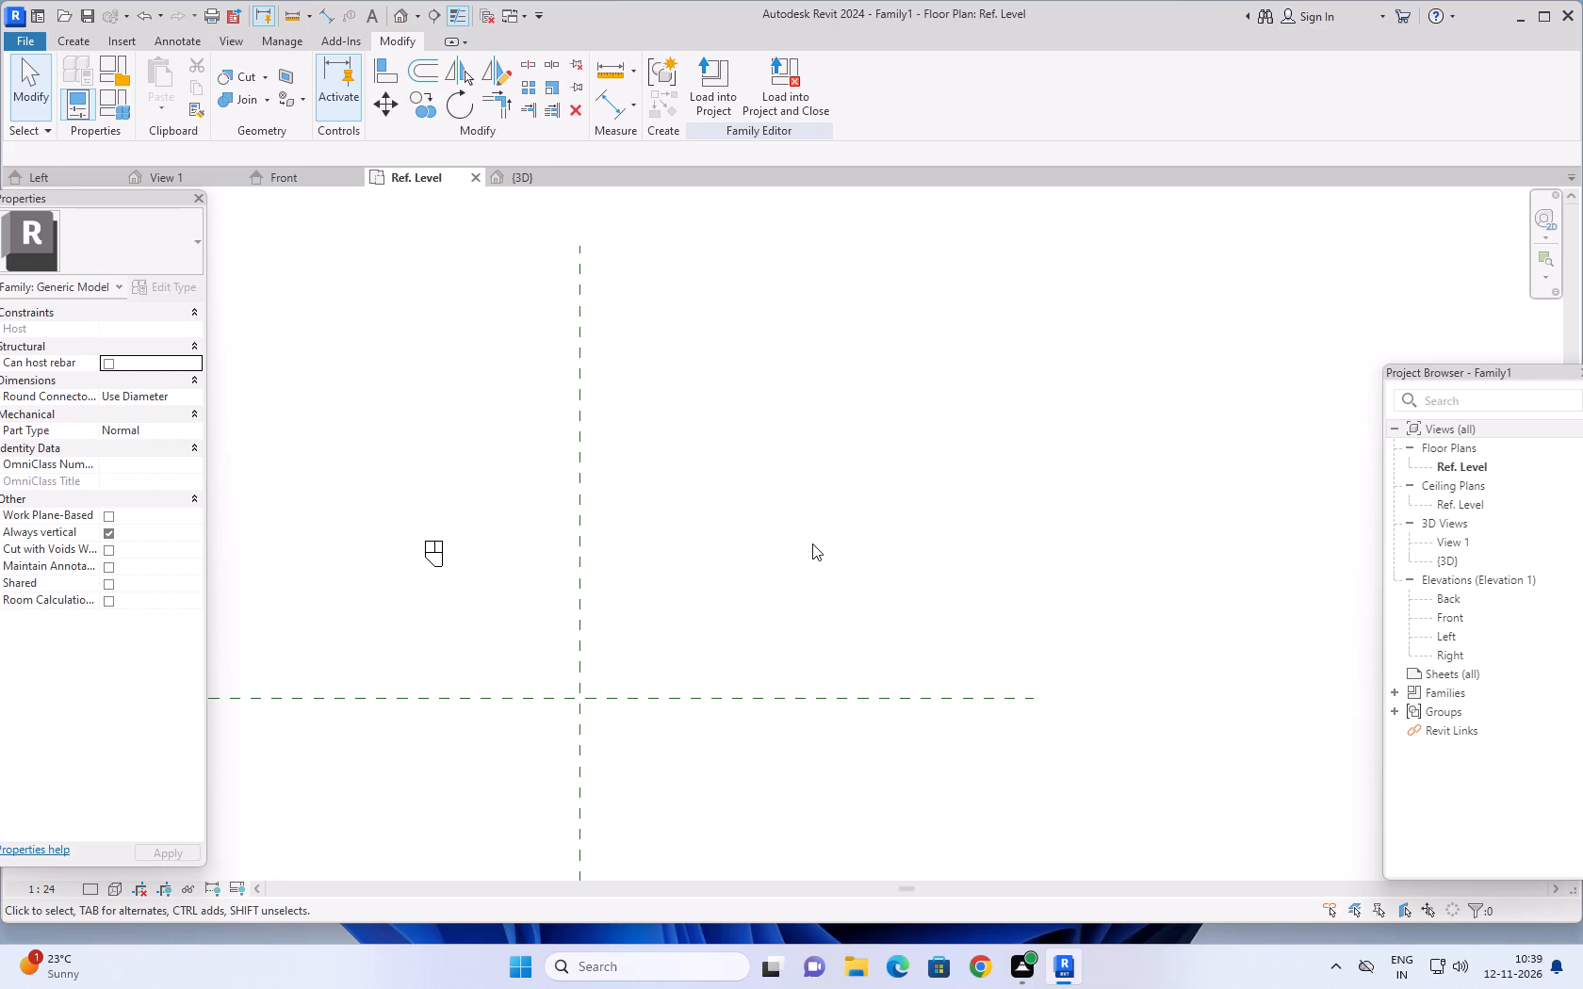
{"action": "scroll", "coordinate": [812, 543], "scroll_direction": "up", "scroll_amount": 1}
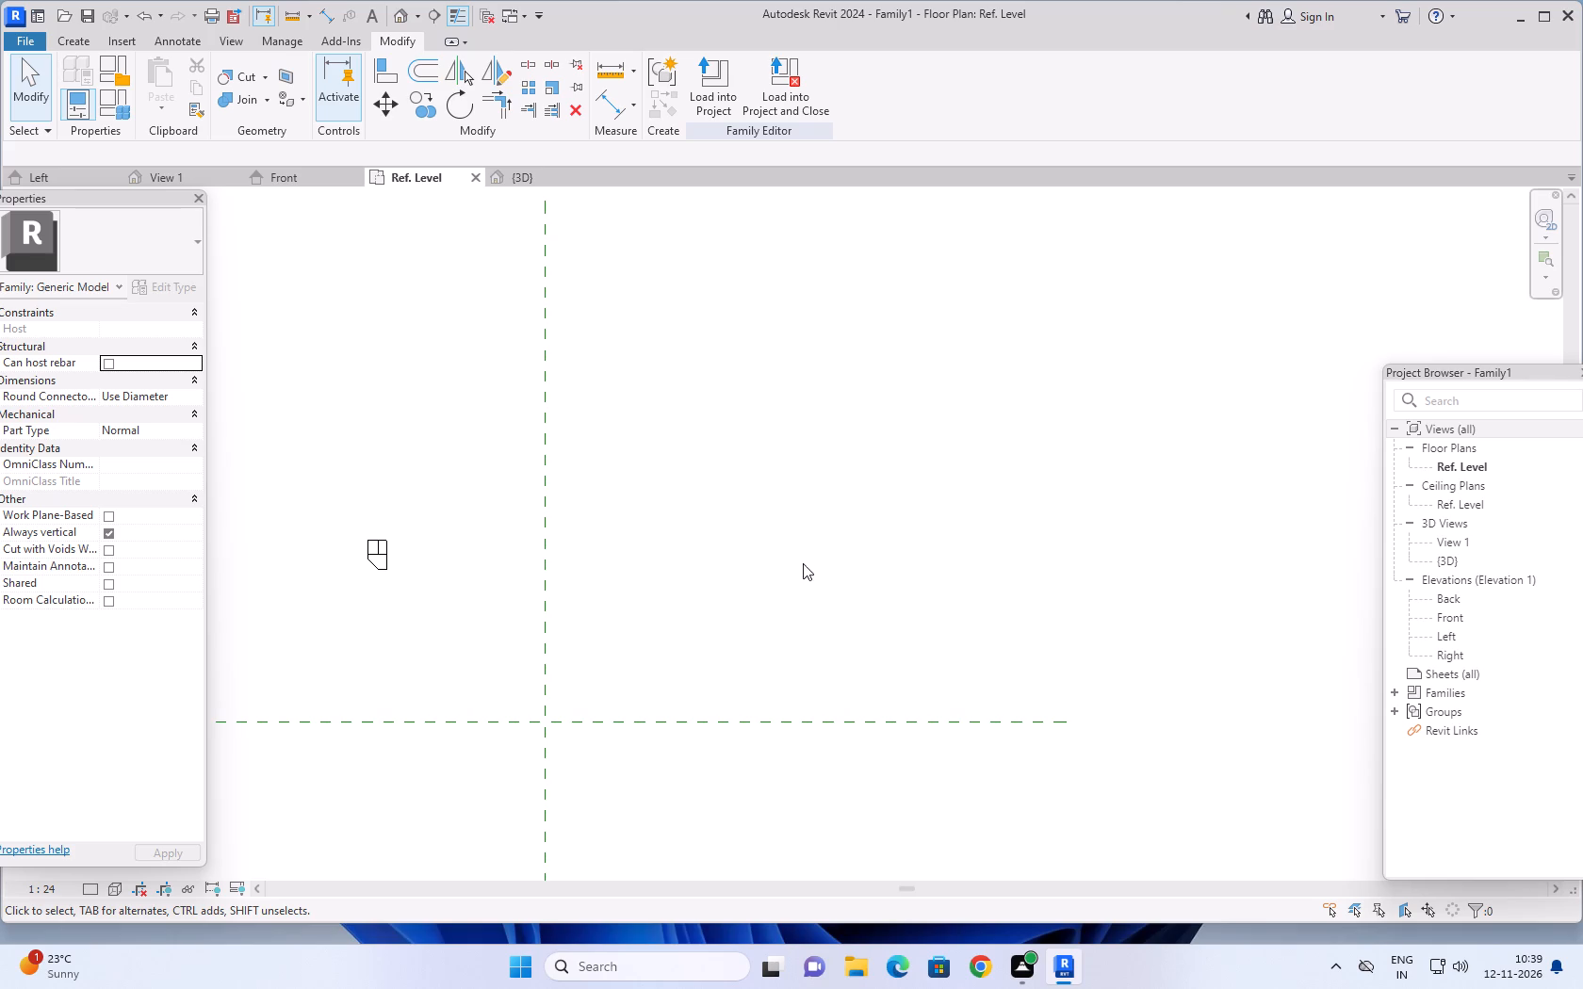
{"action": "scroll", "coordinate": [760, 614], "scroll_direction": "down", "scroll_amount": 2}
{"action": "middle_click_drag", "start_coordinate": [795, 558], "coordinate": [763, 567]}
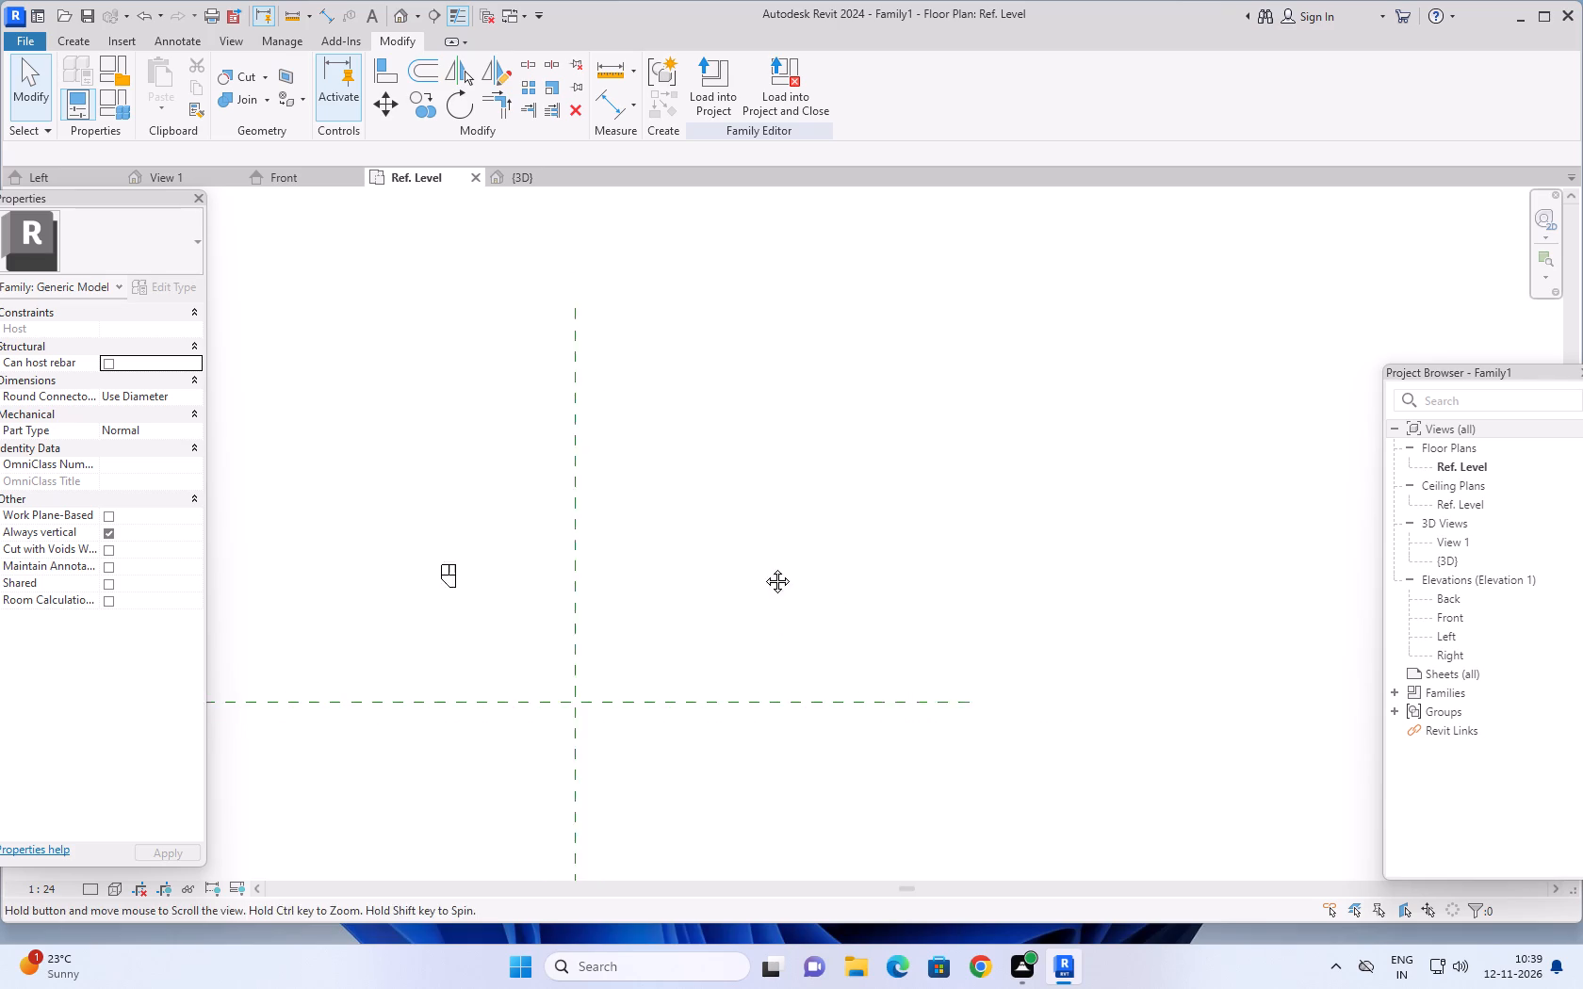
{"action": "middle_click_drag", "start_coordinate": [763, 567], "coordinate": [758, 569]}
Start a new solid extrusion and sketch a rectangle about 440 by 380 in the empty area beside the stepped model.
{"action": "left_click", "coordinate": [86, 40]}
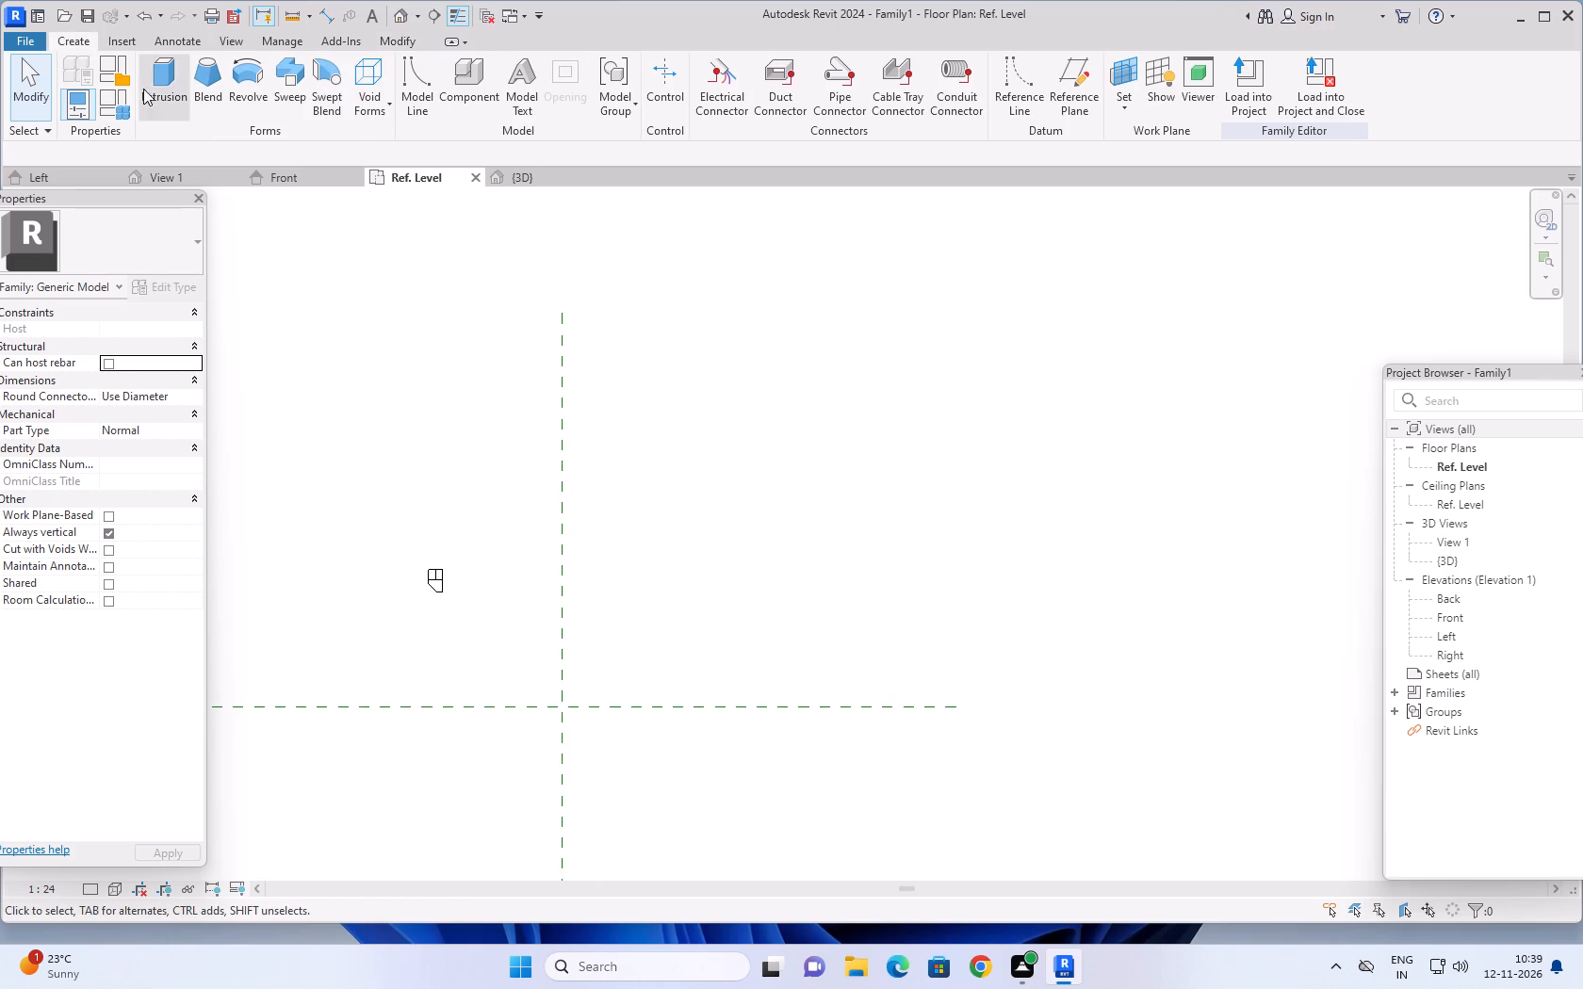
{"action": "left_click", "coordinate": [162, 61]}
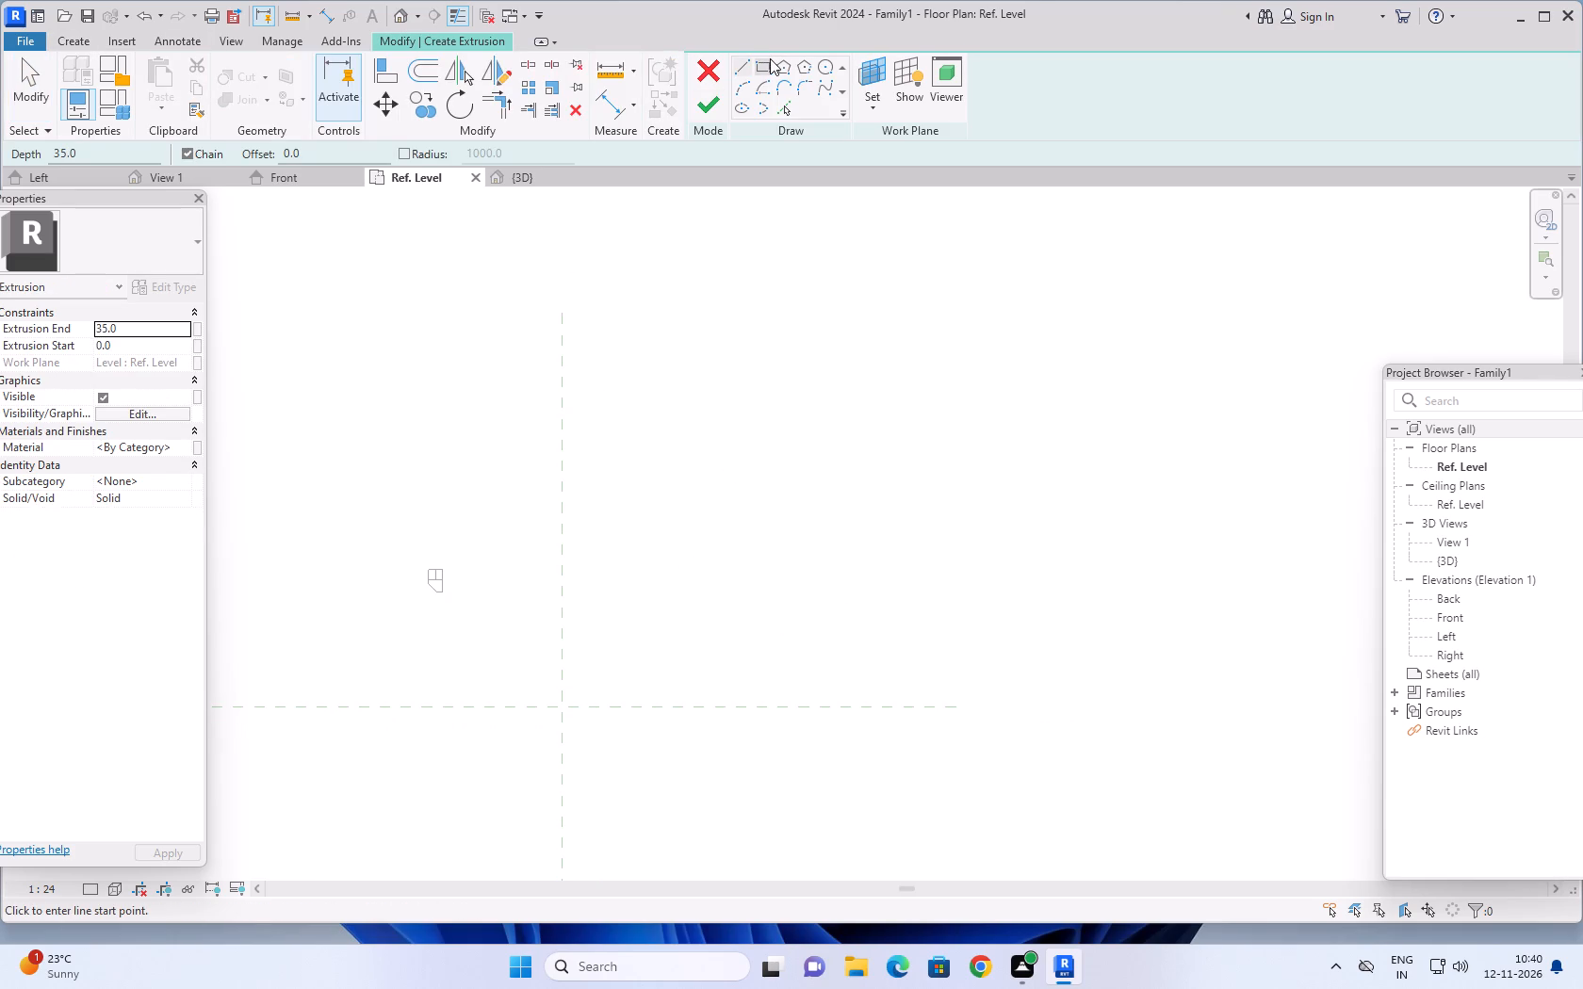
{"action": "left_click", "coordinate": [762, 64]}
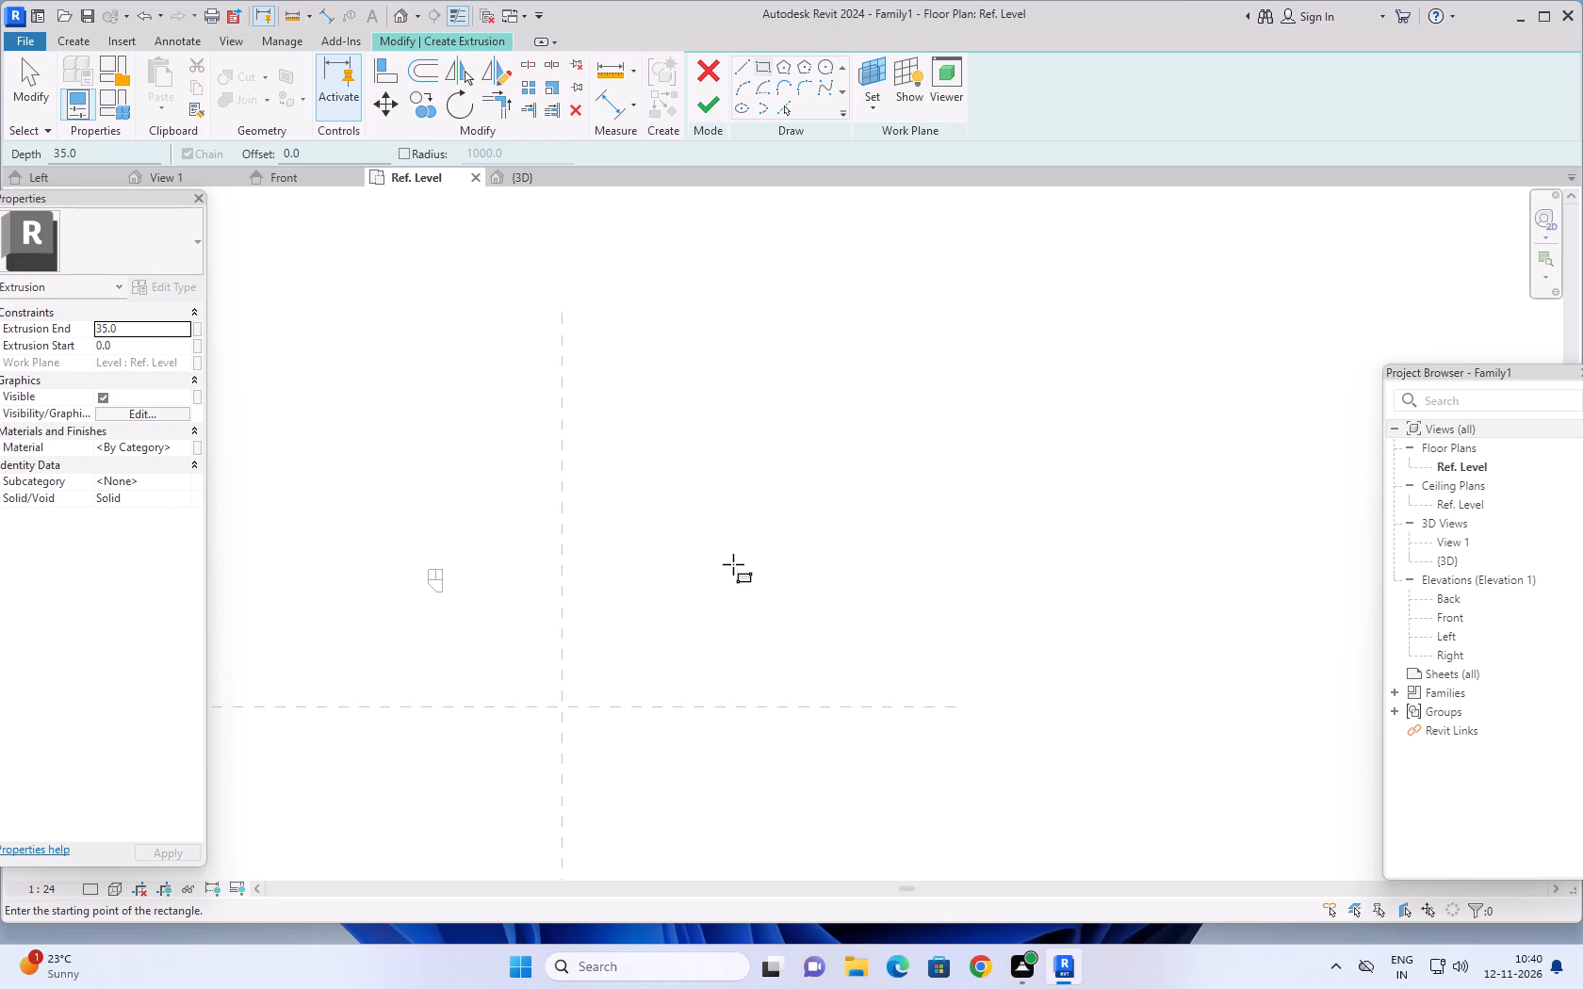
{"action": "left_click", "coordinate": [696, 512]}
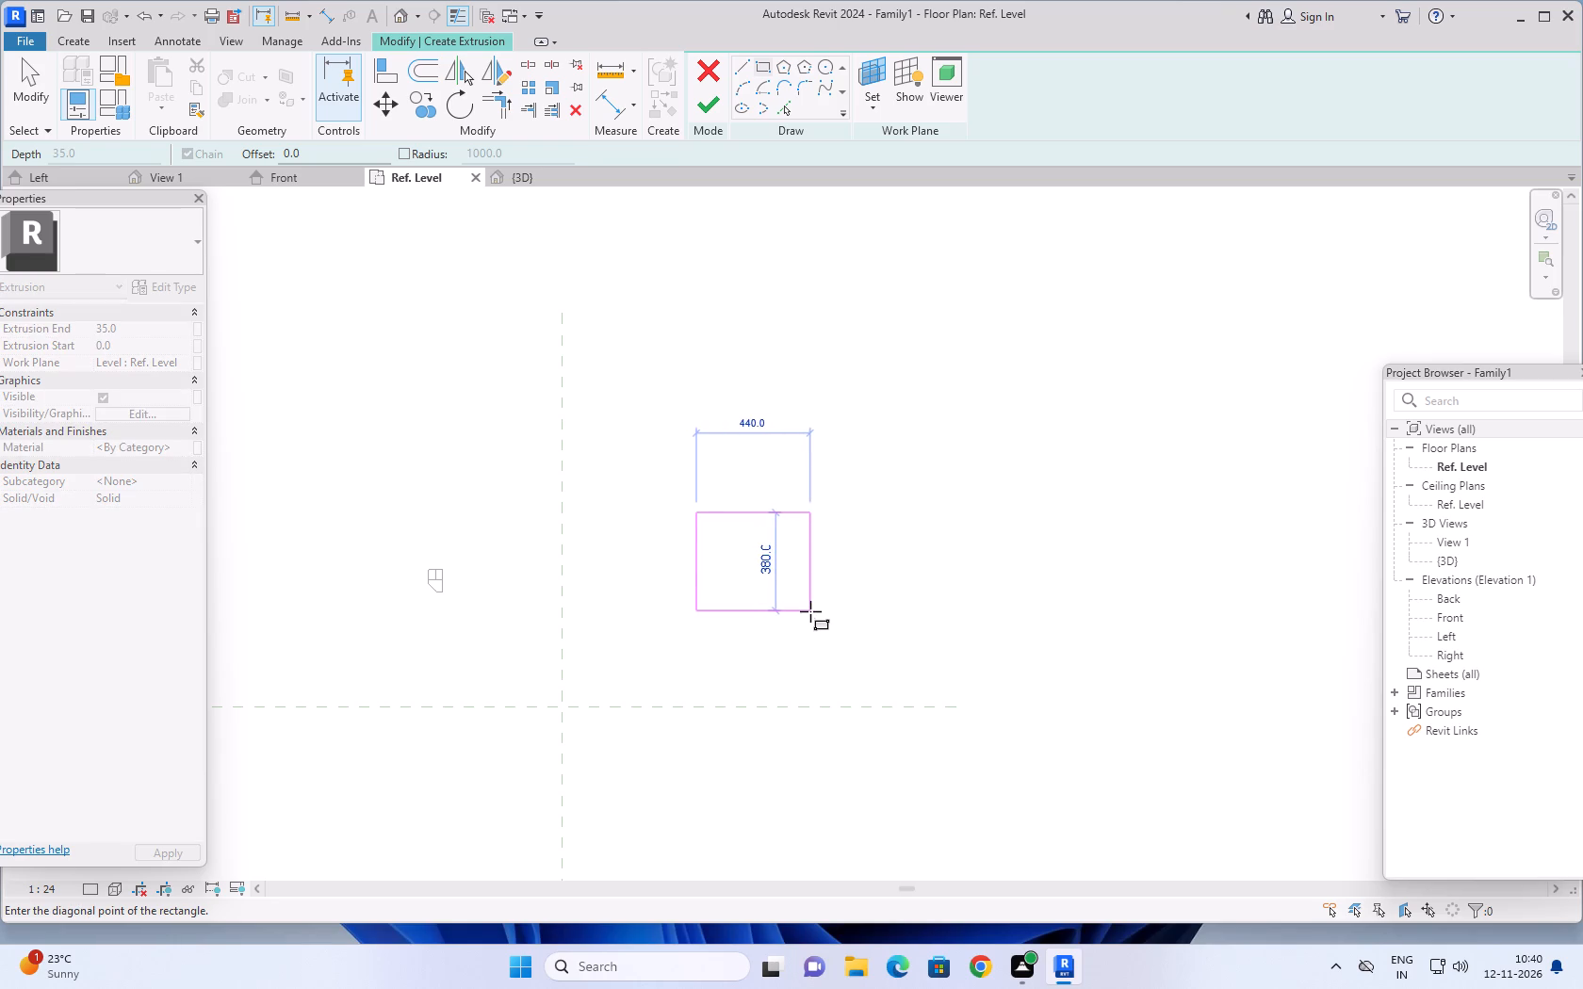
{"action": "left_click", "coordinate": [810, 611]}
{"action": "scroll", "coordinate": [718, 624], "scroll_direction": "up", "scroll_amount": 5}
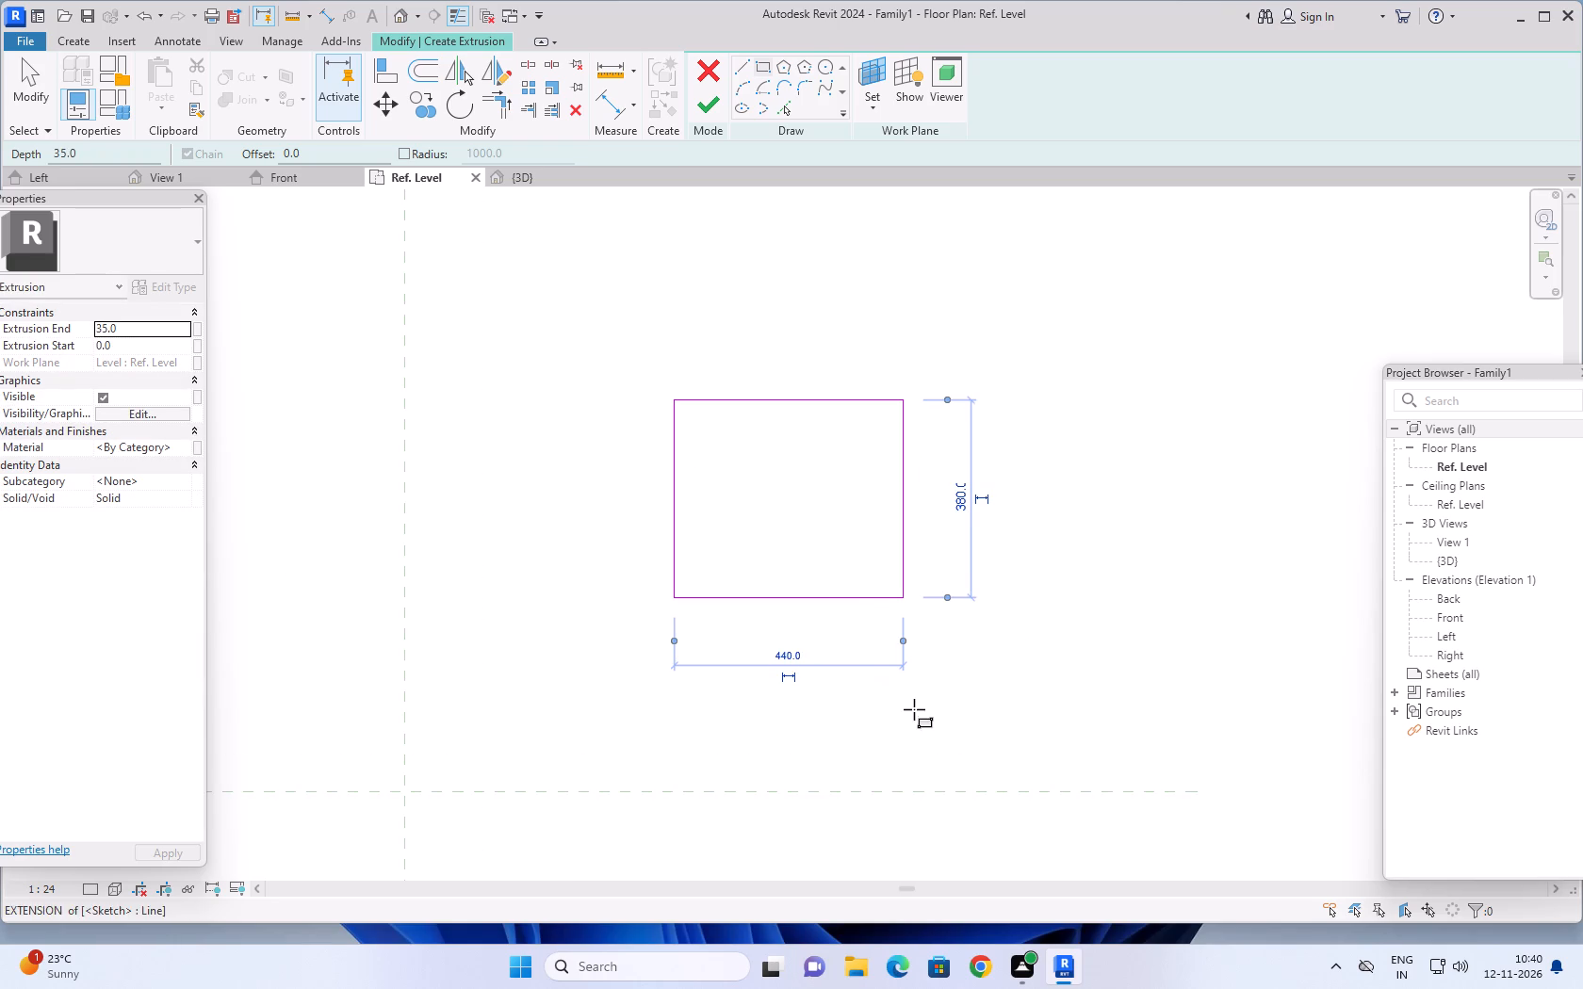
{"action": "middle_click_drag", "start_coordinate": [914, 709], "coordinate": [957, 708]}
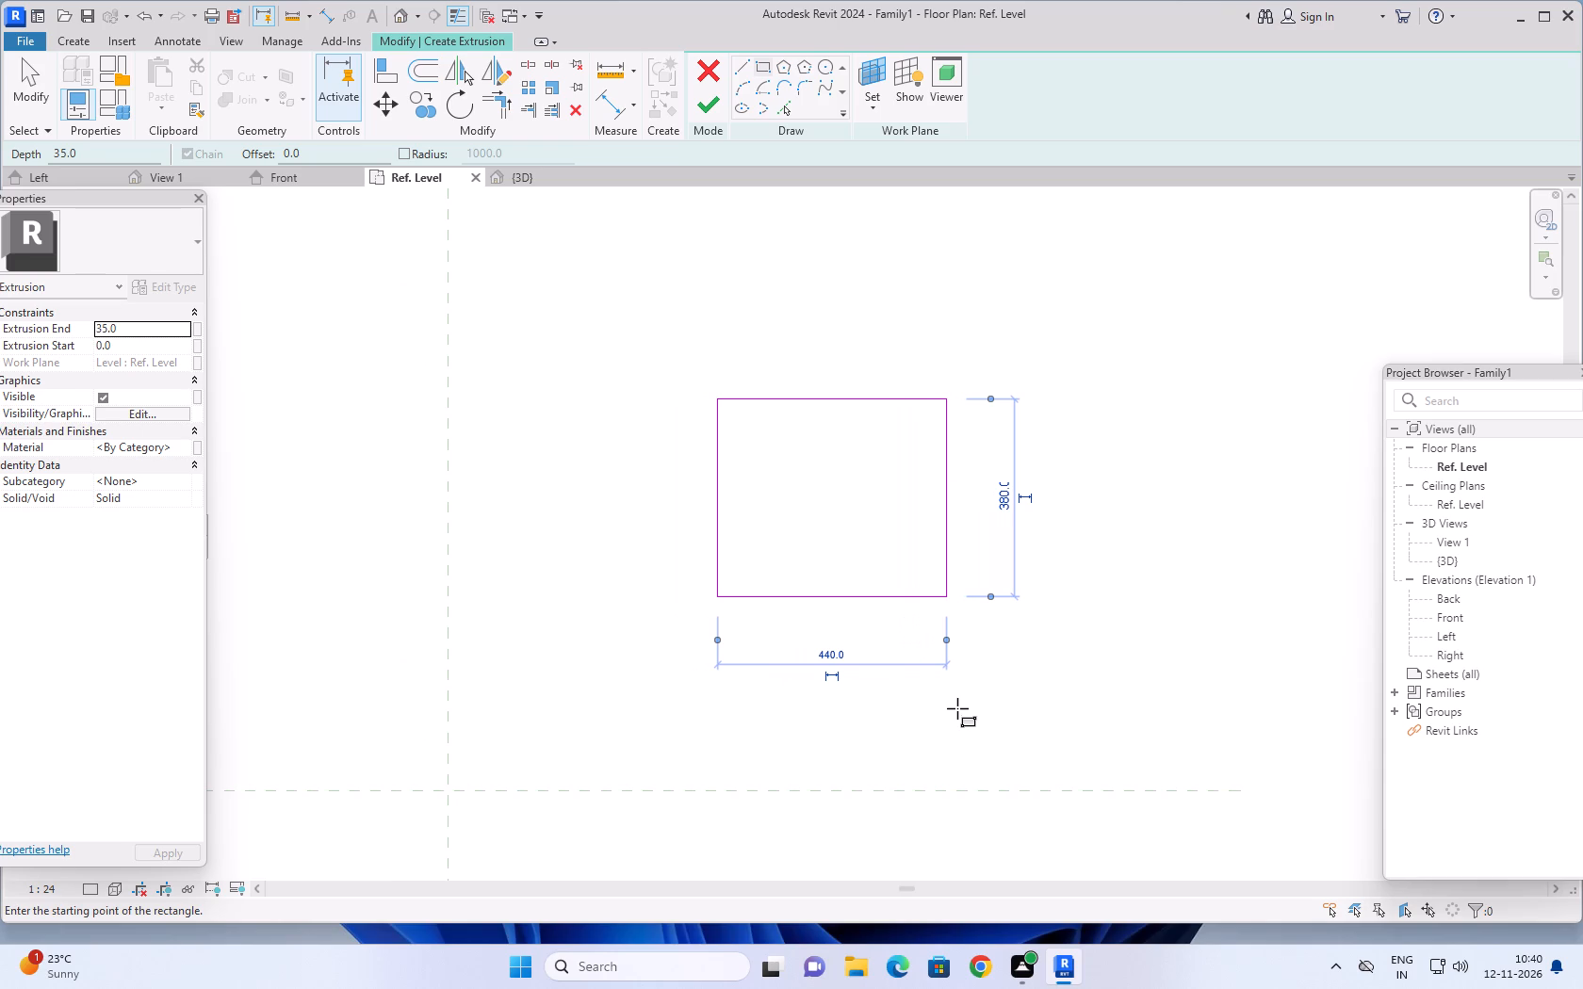
{"action": "key", "text": "Escape"}
{"action": "key", "text": "Escape"}
{"action": "key", "text": "Escape"}
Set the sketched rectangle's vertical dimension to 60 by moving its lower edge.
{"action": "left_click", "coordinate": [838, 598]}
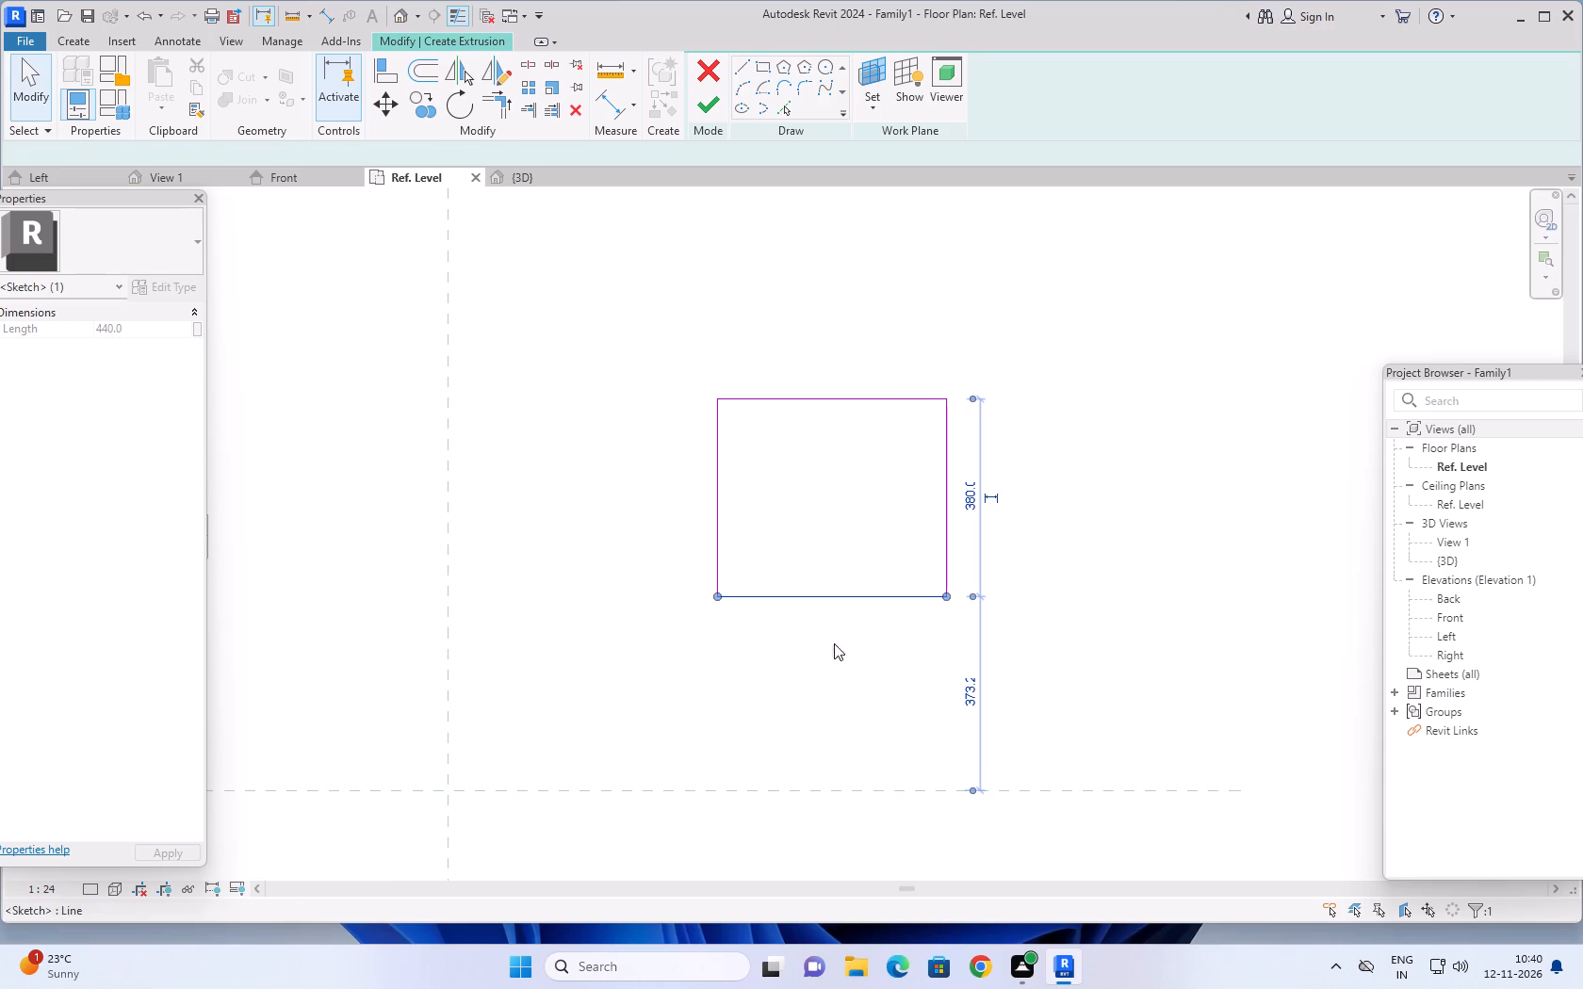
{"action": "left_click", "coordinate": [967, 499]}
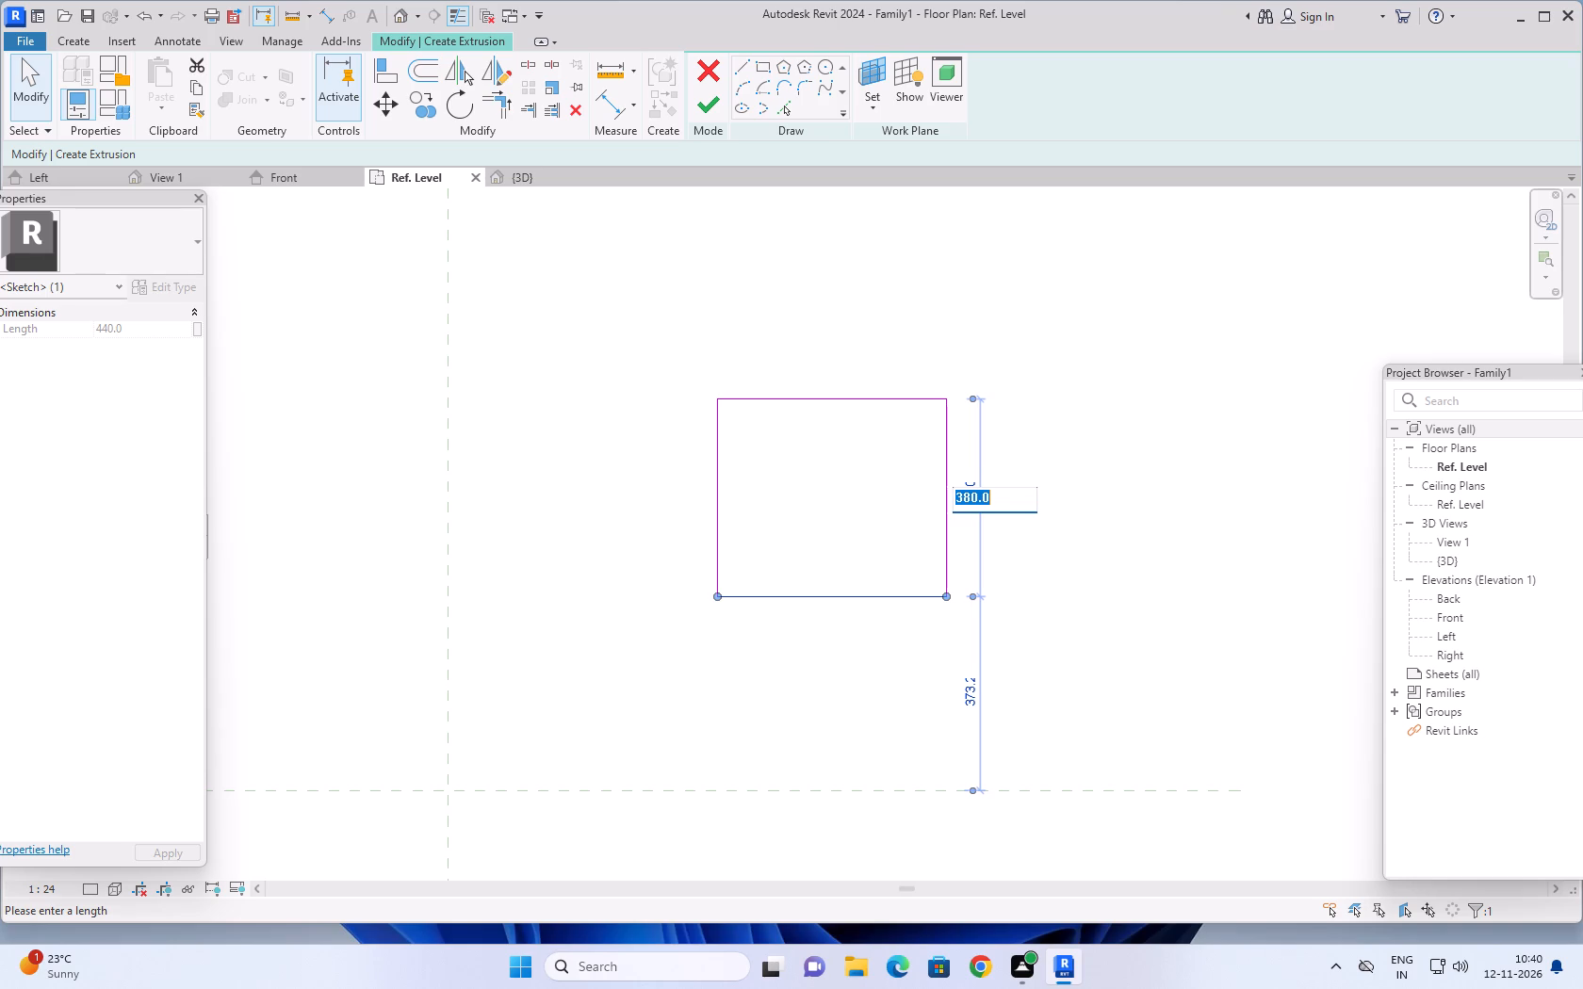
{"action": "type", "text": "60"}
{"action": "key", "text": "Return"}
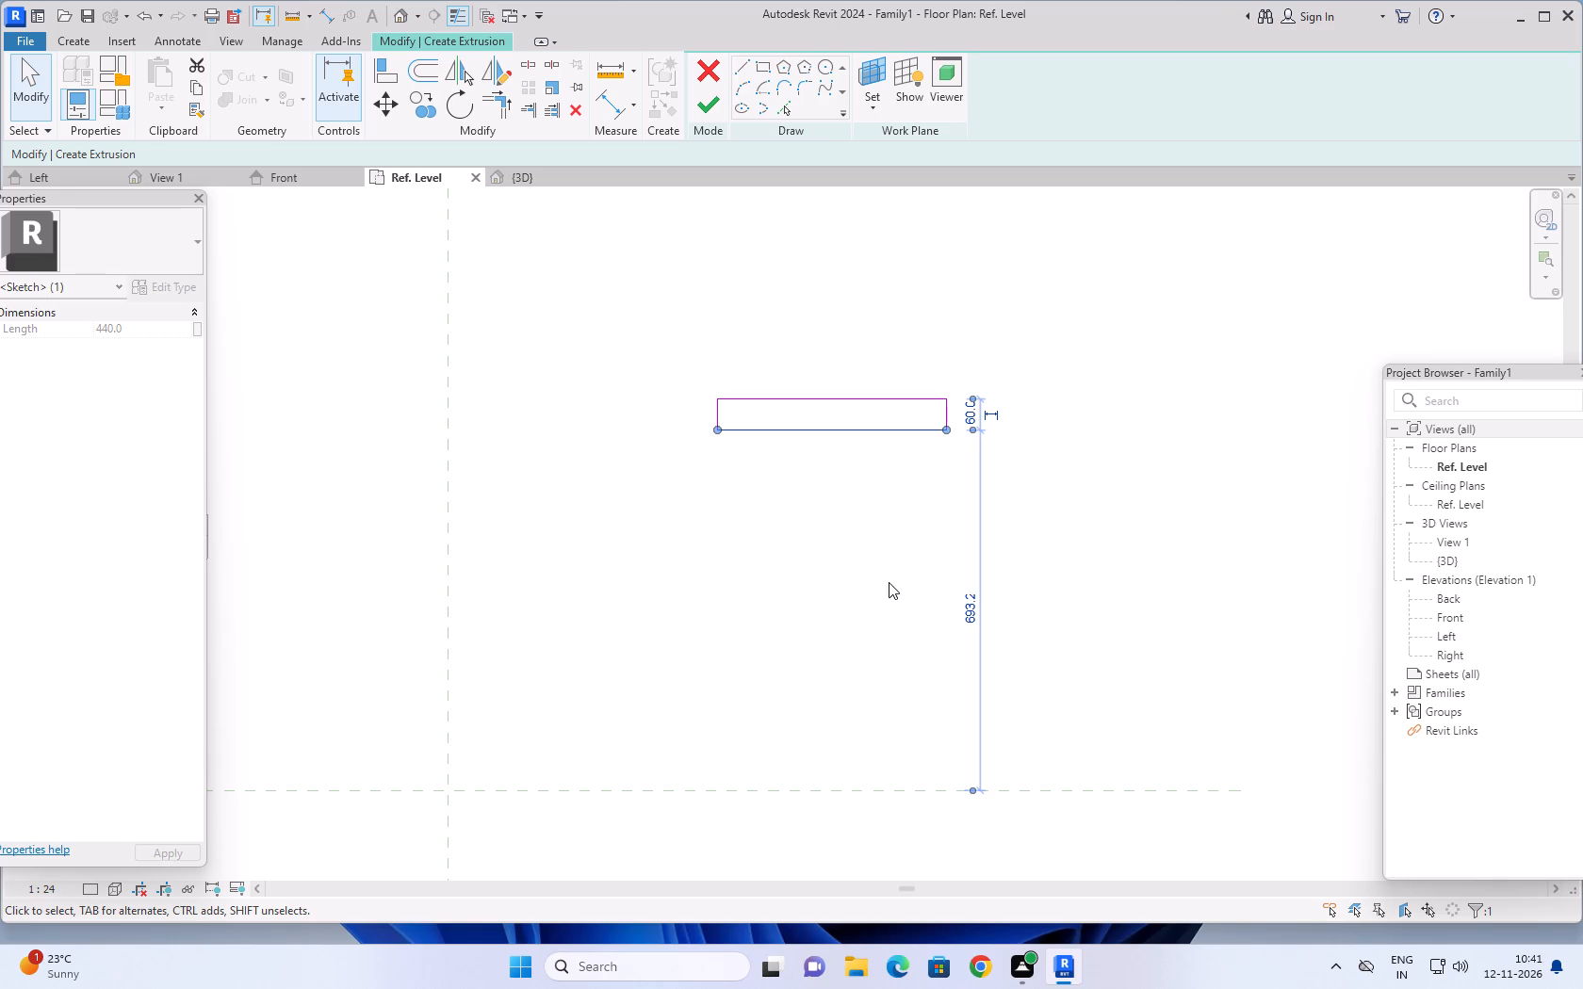
Set the sketched rectangle's vertical dimension to 128 by moving its lower edge.
{"action": "middle_click_drag", "start_coordinate": [873, 527], "coordinate": [924, 606]}
{"action": "middle_click", "coordinate": [924, 606]}
{"action": "middle_click", "coordinate": [924, 606]}
{"action": "middle_click", "coordinate": [924, 606]}
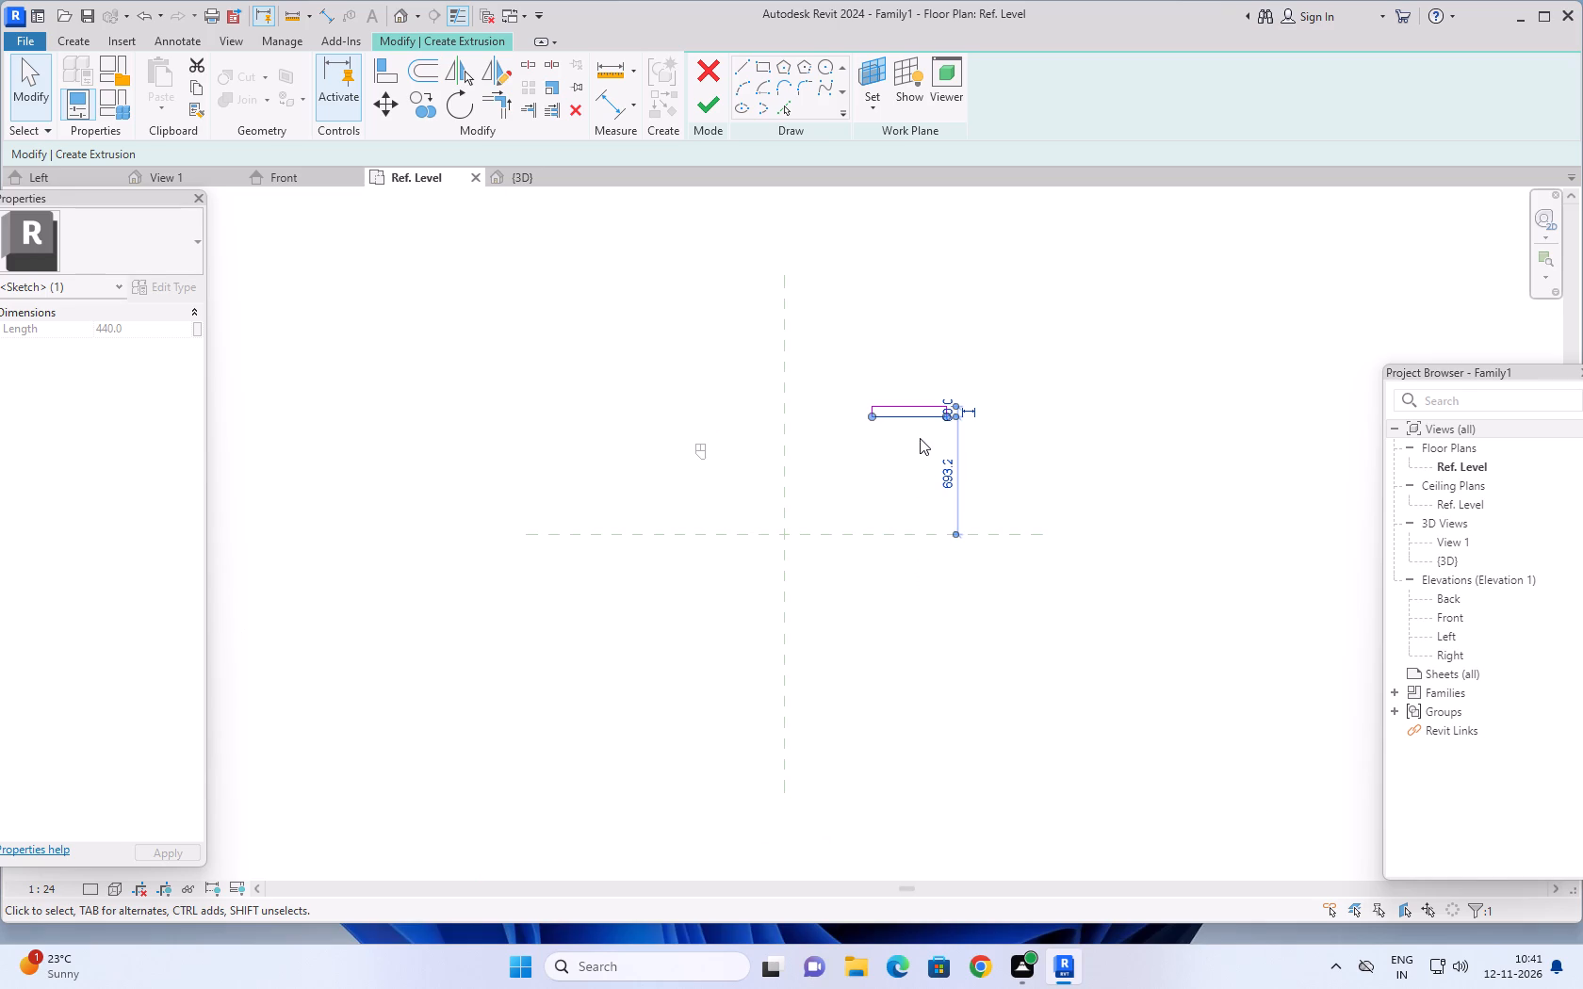
{"action": "scroll", "coordinate": [919, 413], "scroll_direction": "up", "scroll_amount": 11}
{"action": "scroll", "coordinate": [929, 451], "scroll_direction": "down", "scroll_amount": 1}
{"action": "middle_click_drag", "start_coordinate": [929, 451], "coordinate": [960, 621]}
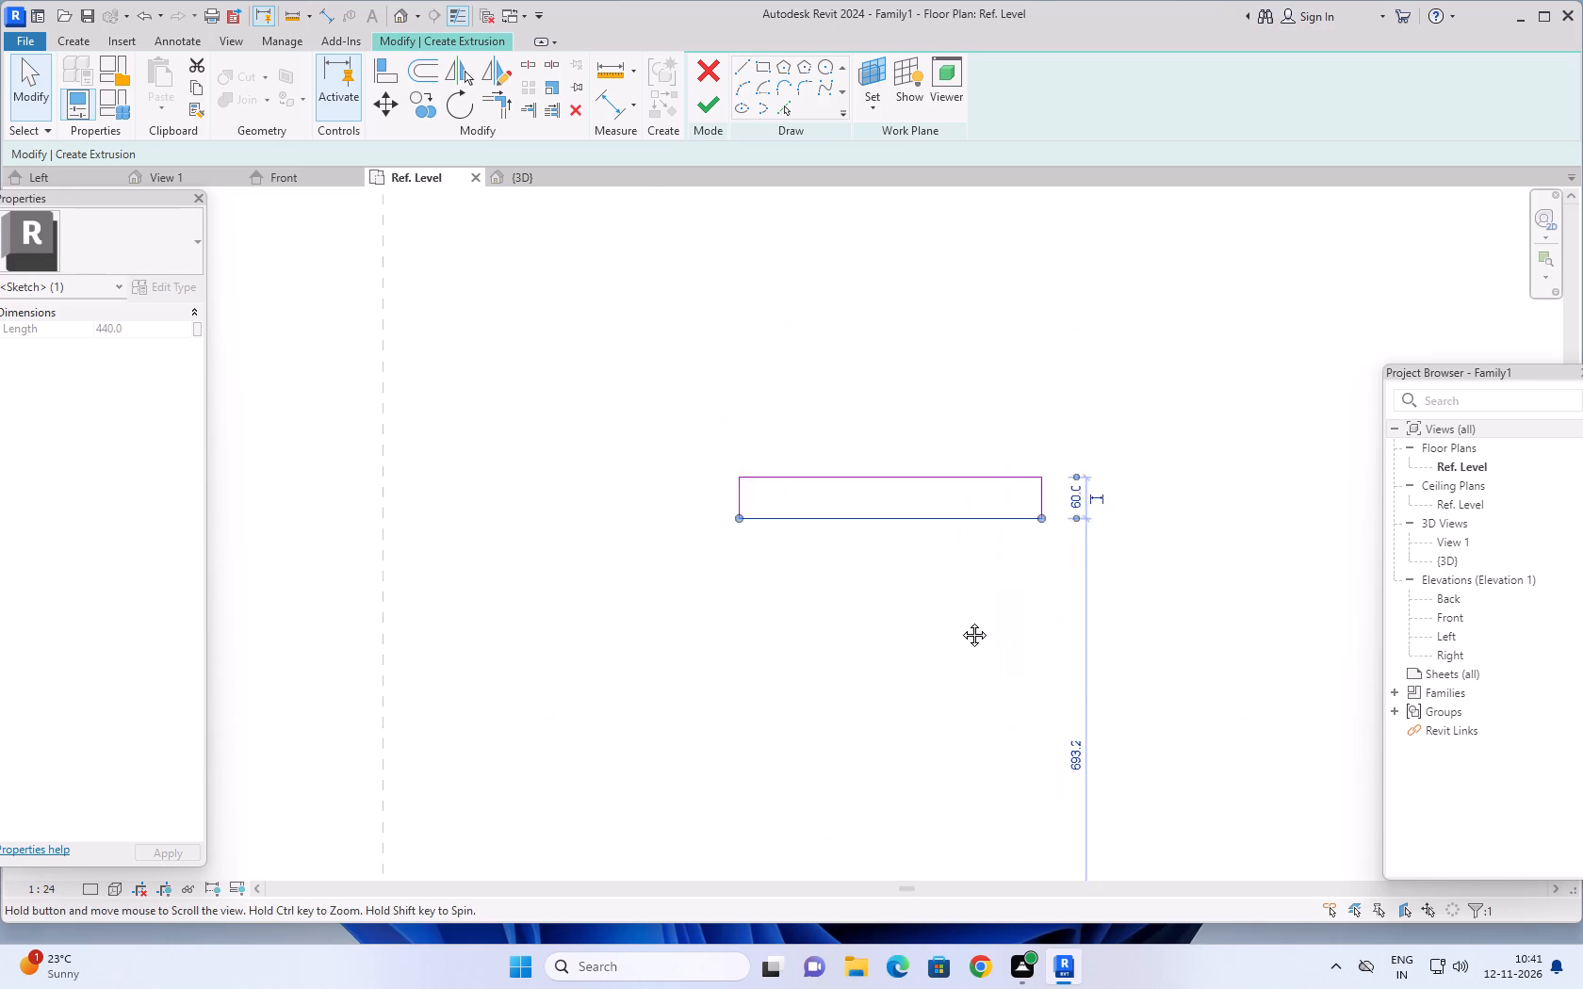
{"action": "middle_click_drag", "start_coordinate": [960, 621], "coordinate": [969, 696]}
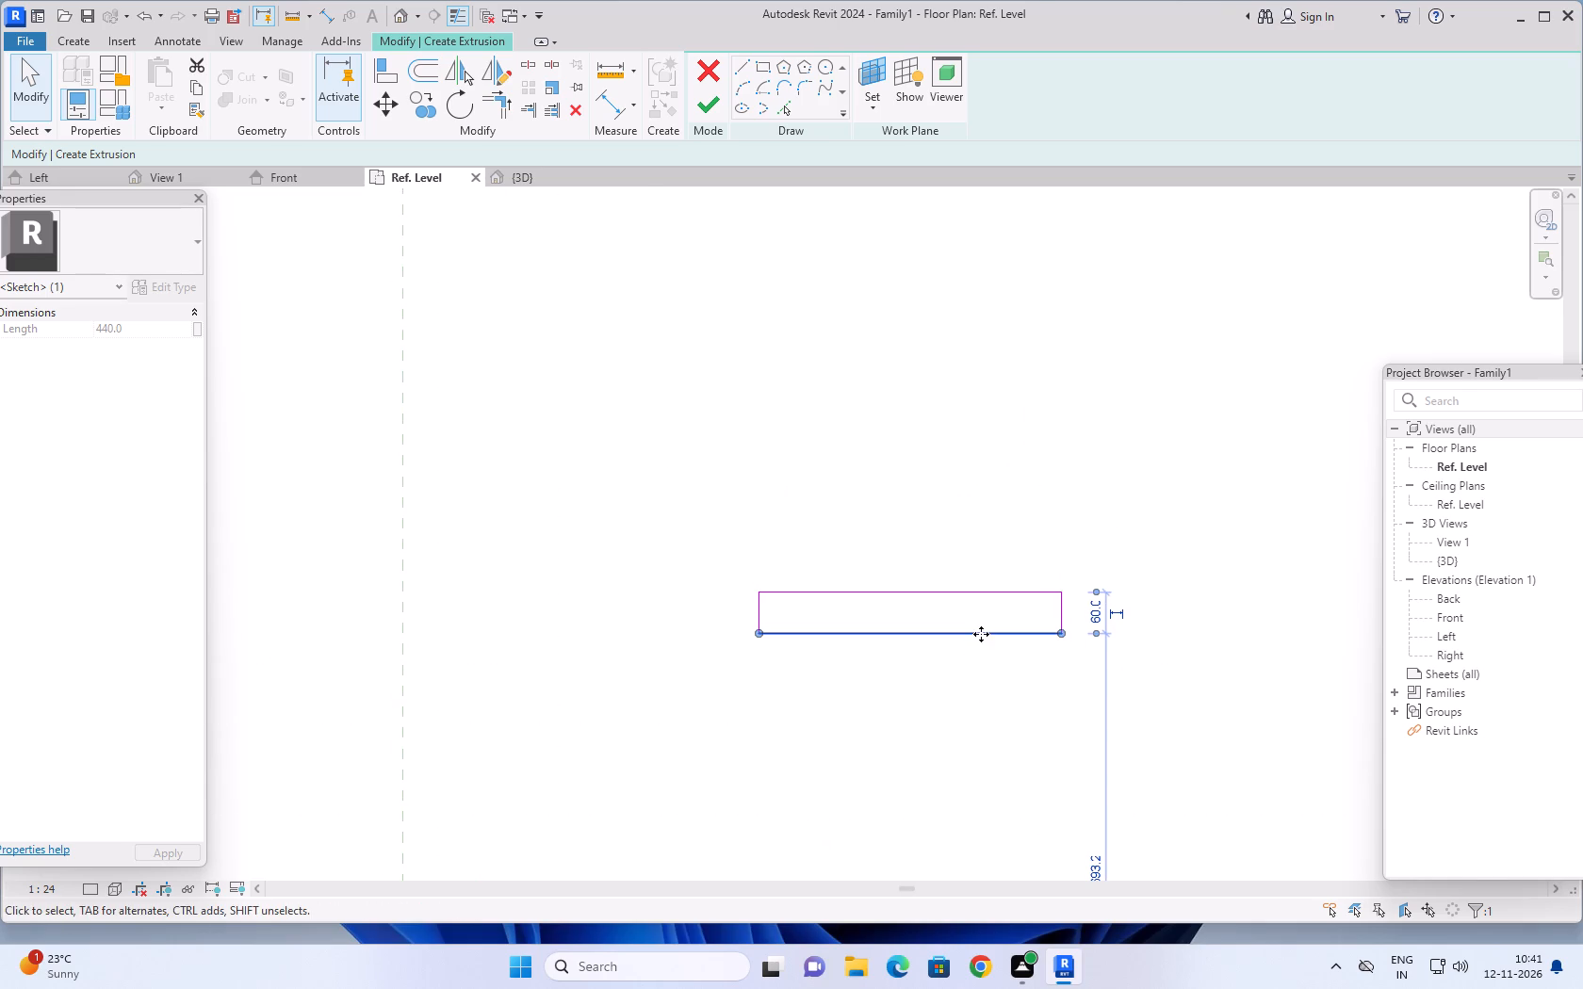
{"action": "key", "text": "Escape"}
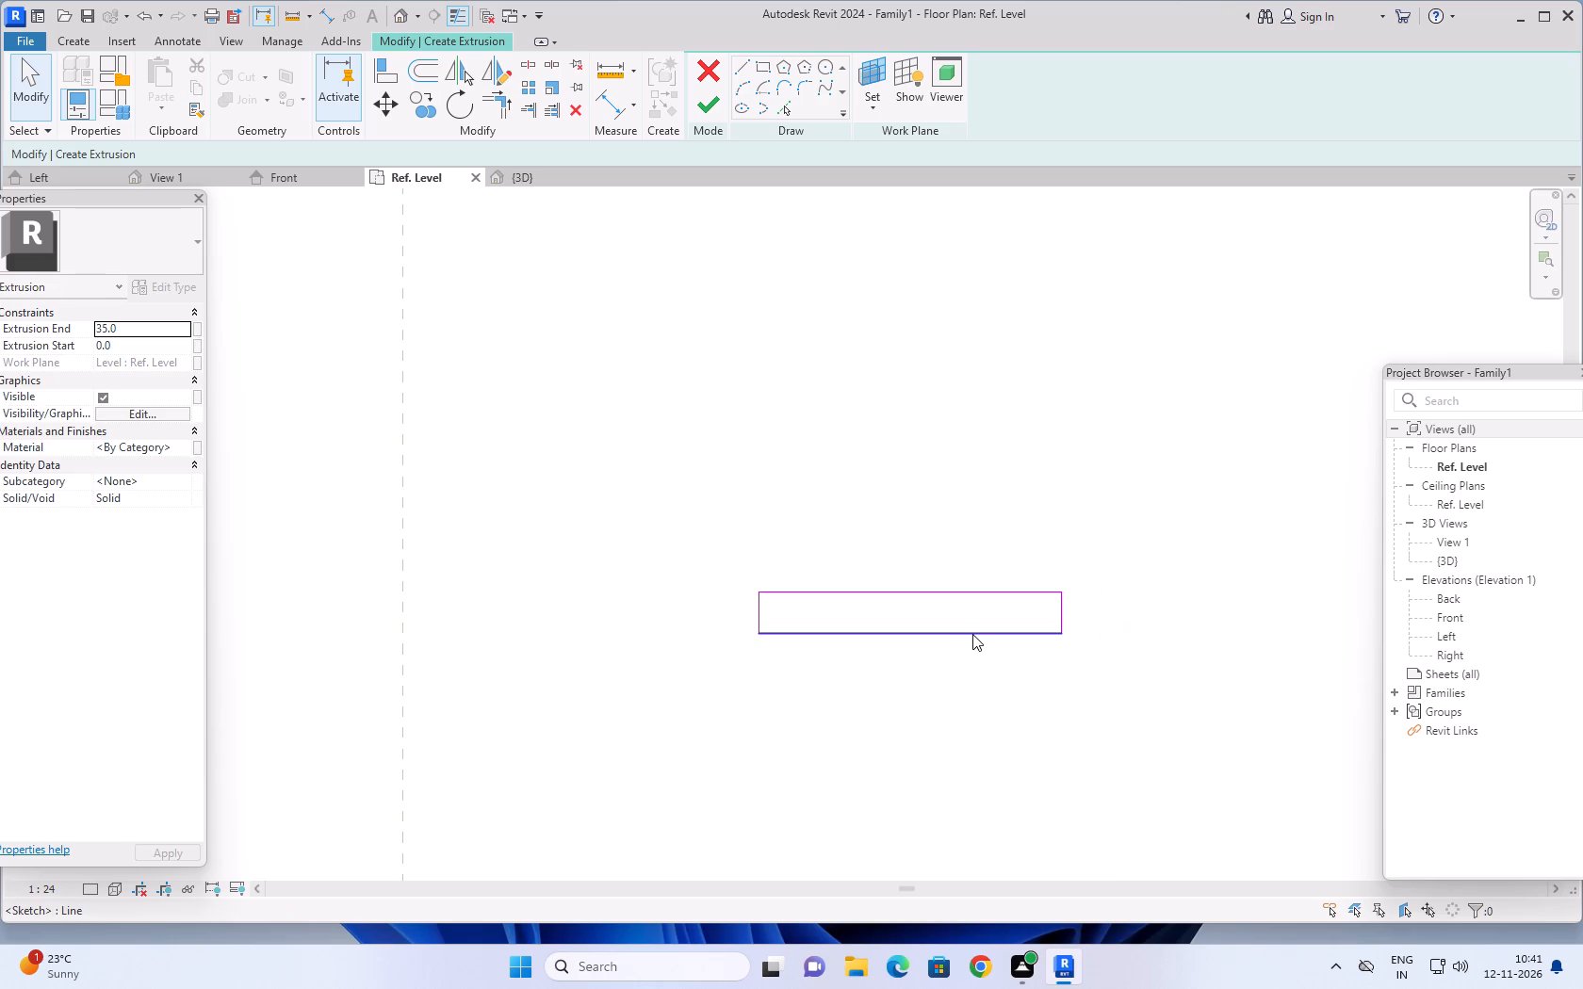
{"action": "key", "text": "Escape"}
{"action": "left_click", "coordinate": [970, 640]}
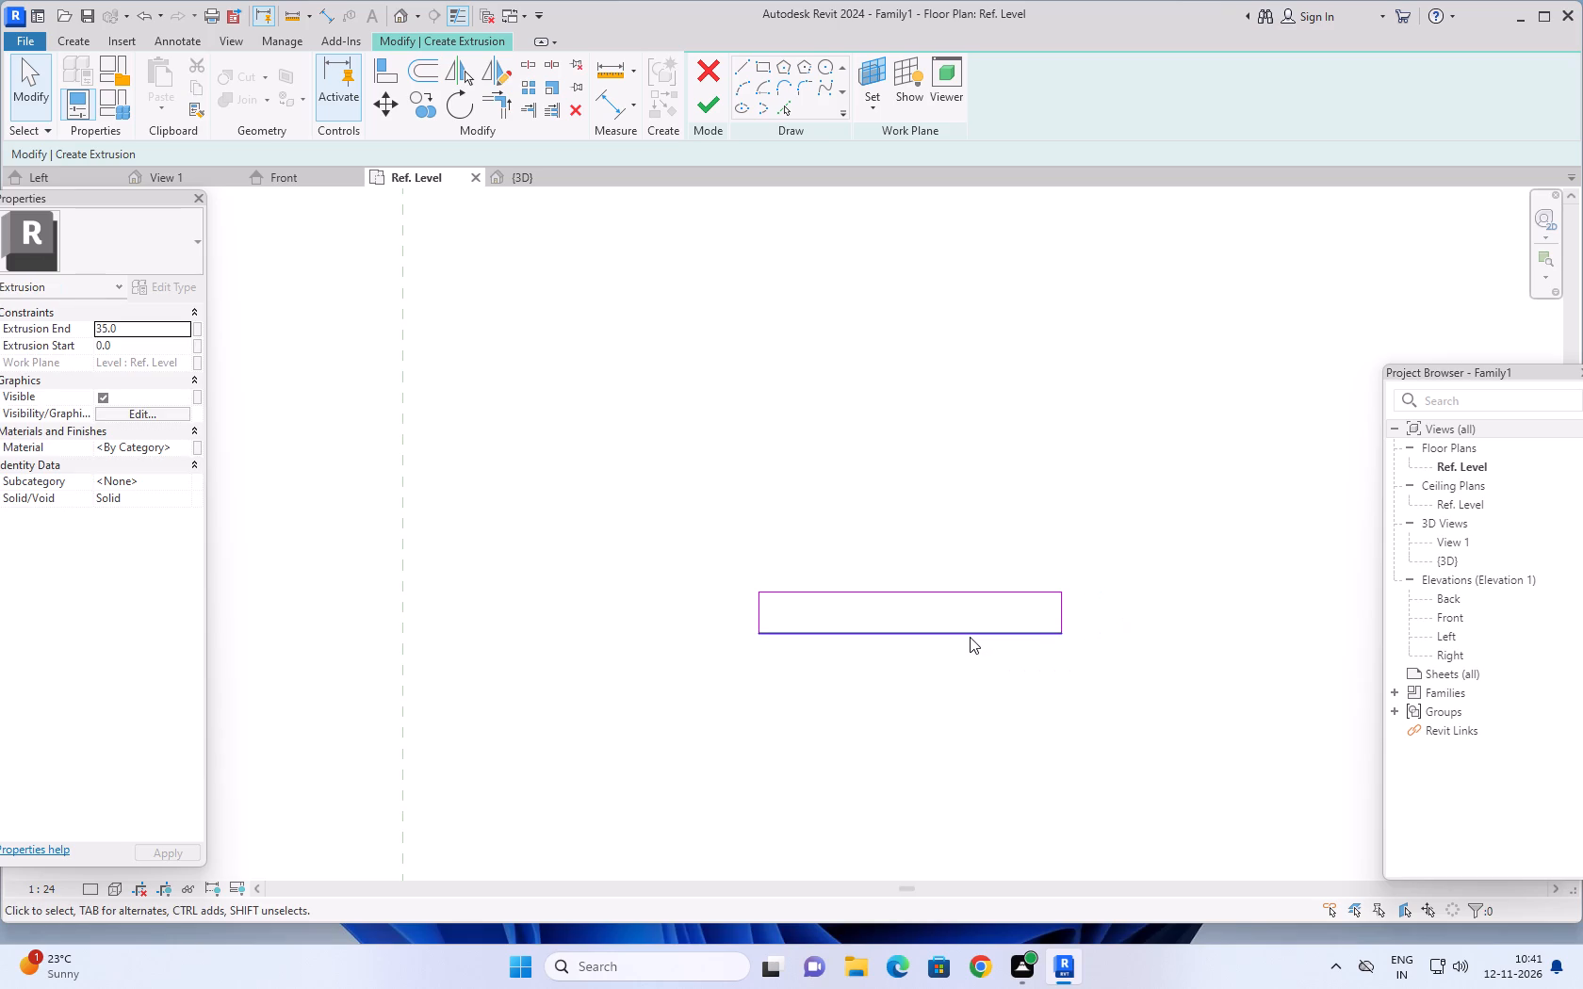
{"action": "left_click", "coordinate": [971, 637]}
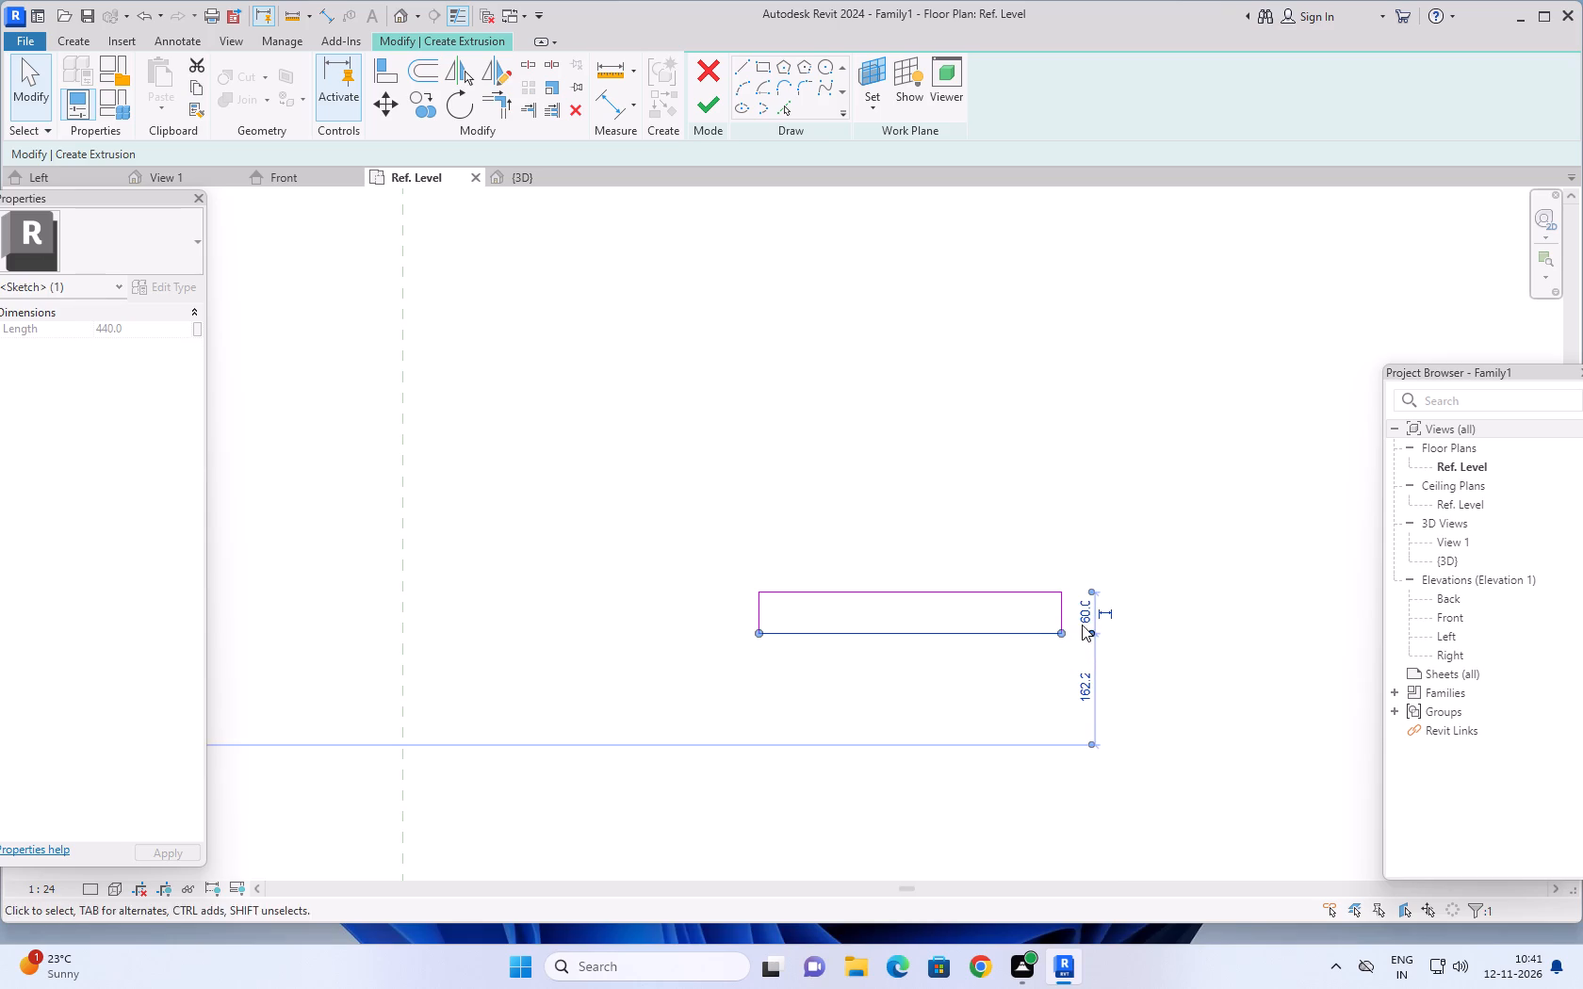
{"action": "left_click", "coordinate": [1083, 617]}
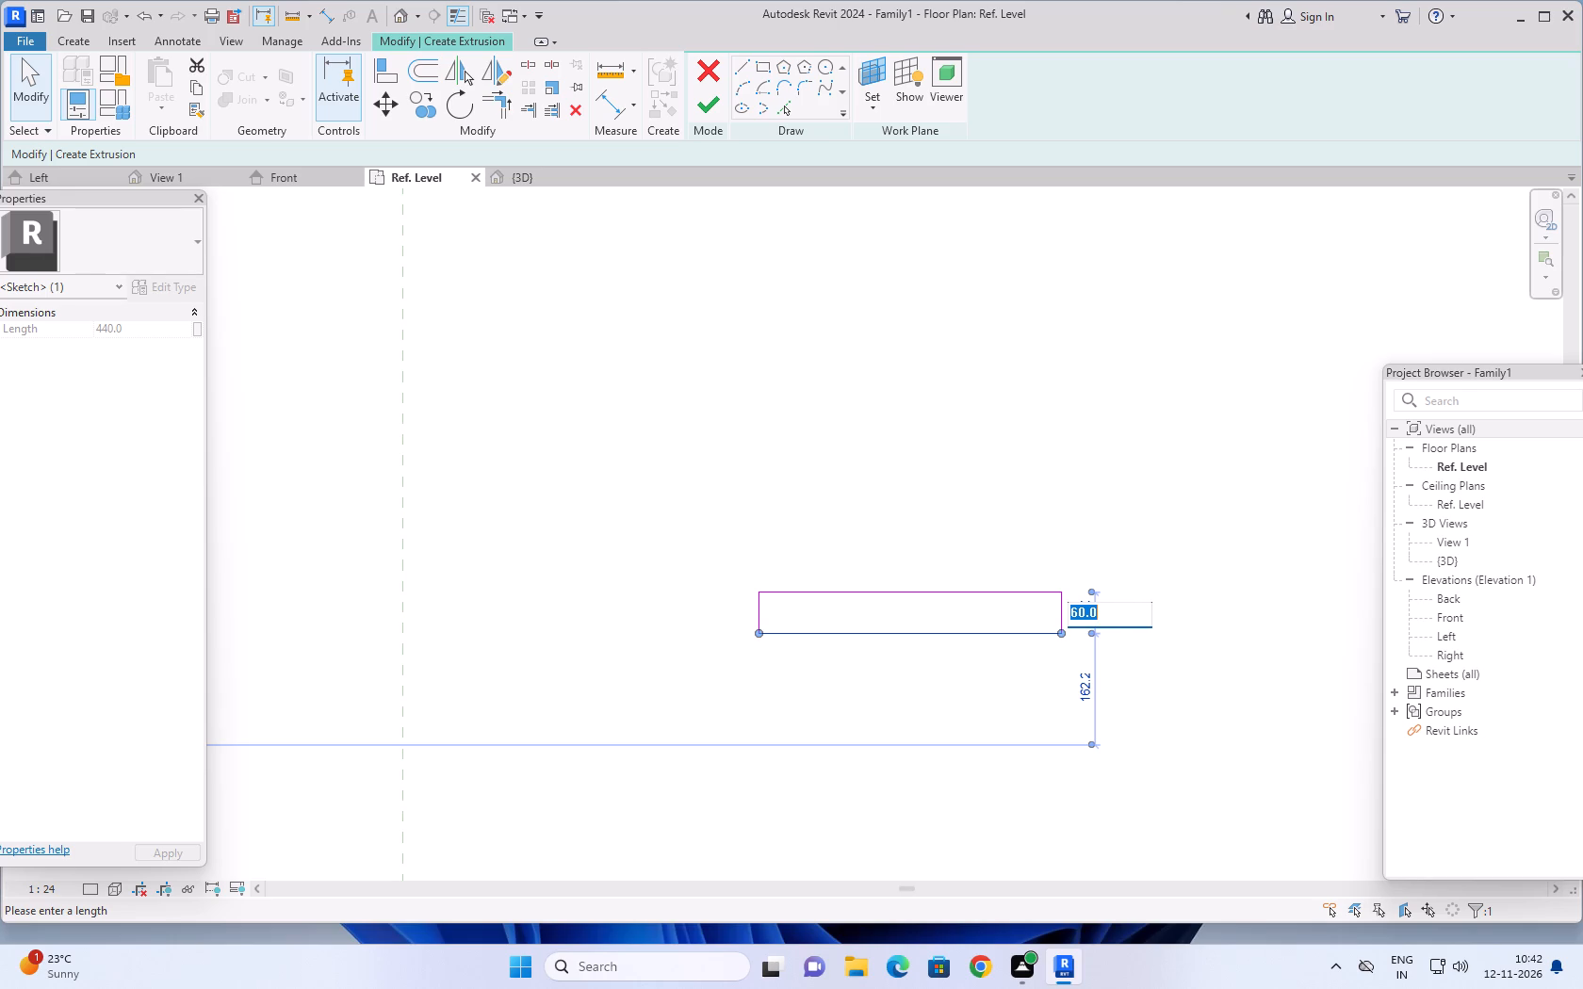
{"action": "scroll", "coordinate": [1106, 627], "scroll_direction": "up", "scroll_amount": 2}
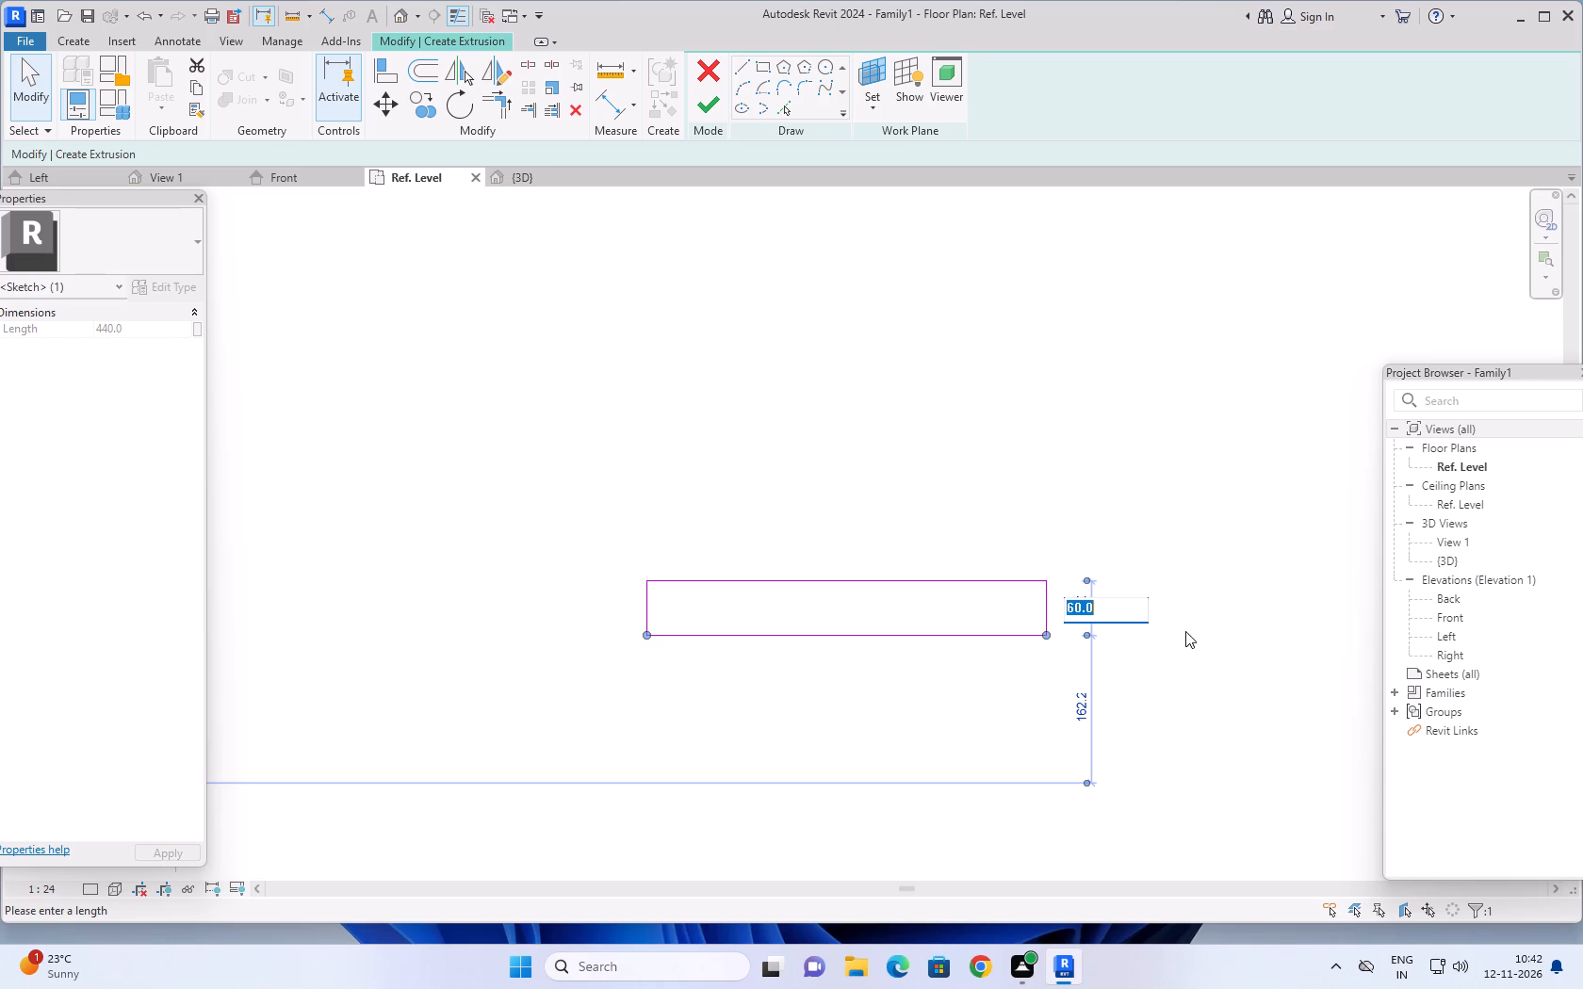
{"action": "type", "text": "128"}
{"action": "key", "text": "Return"}
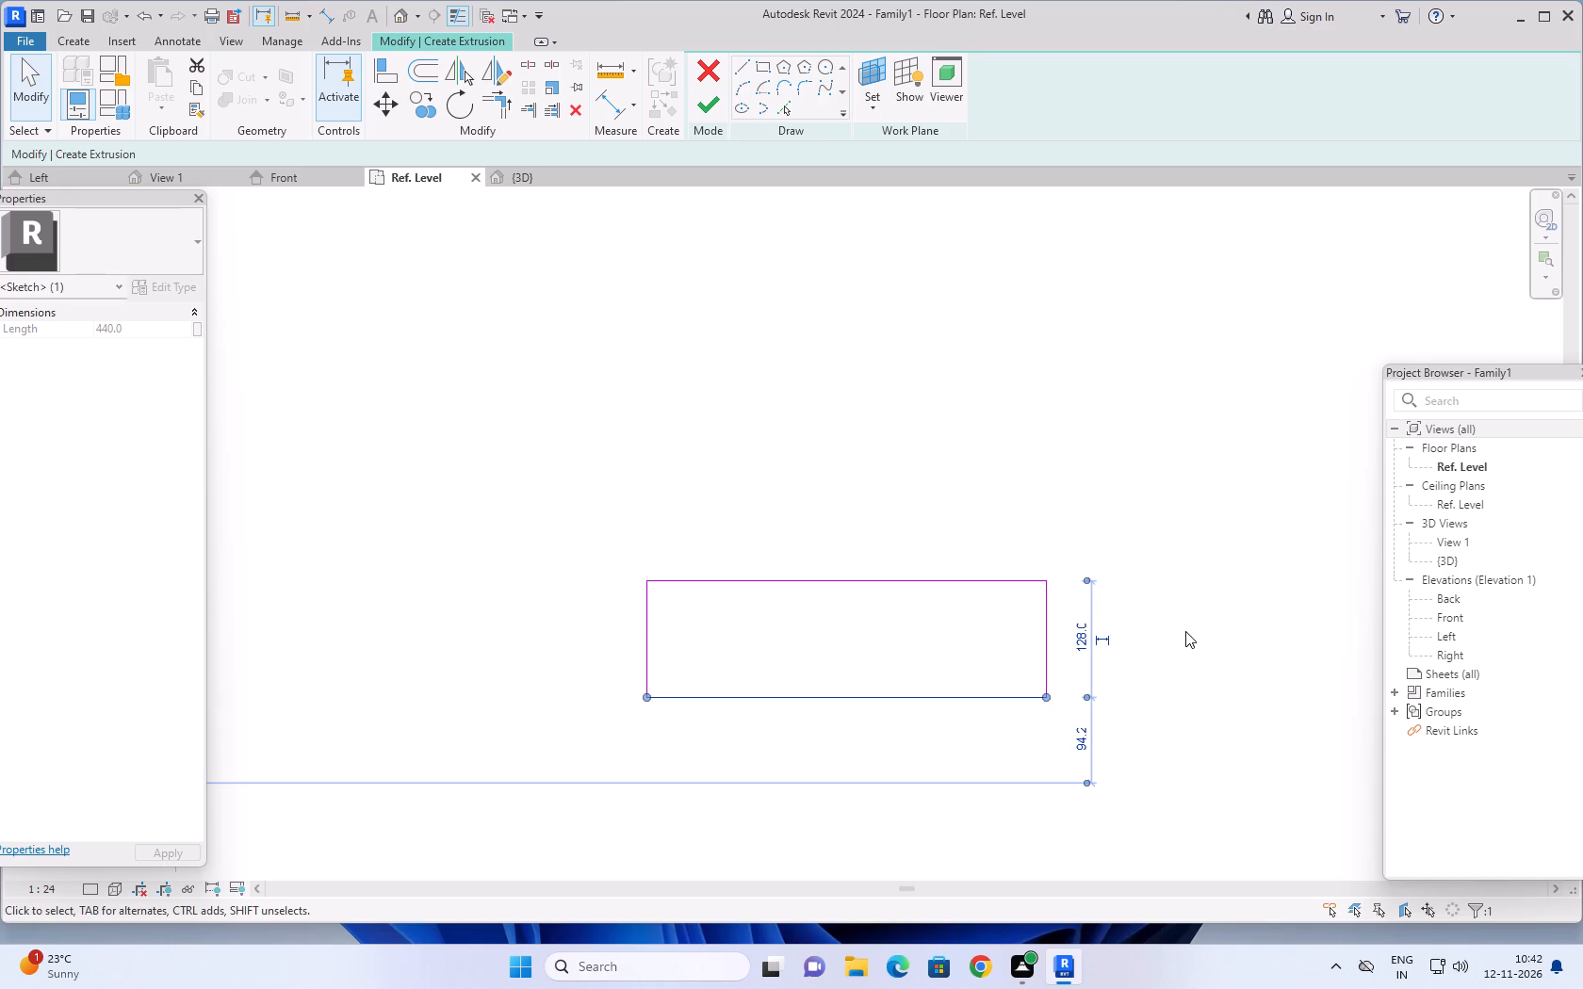
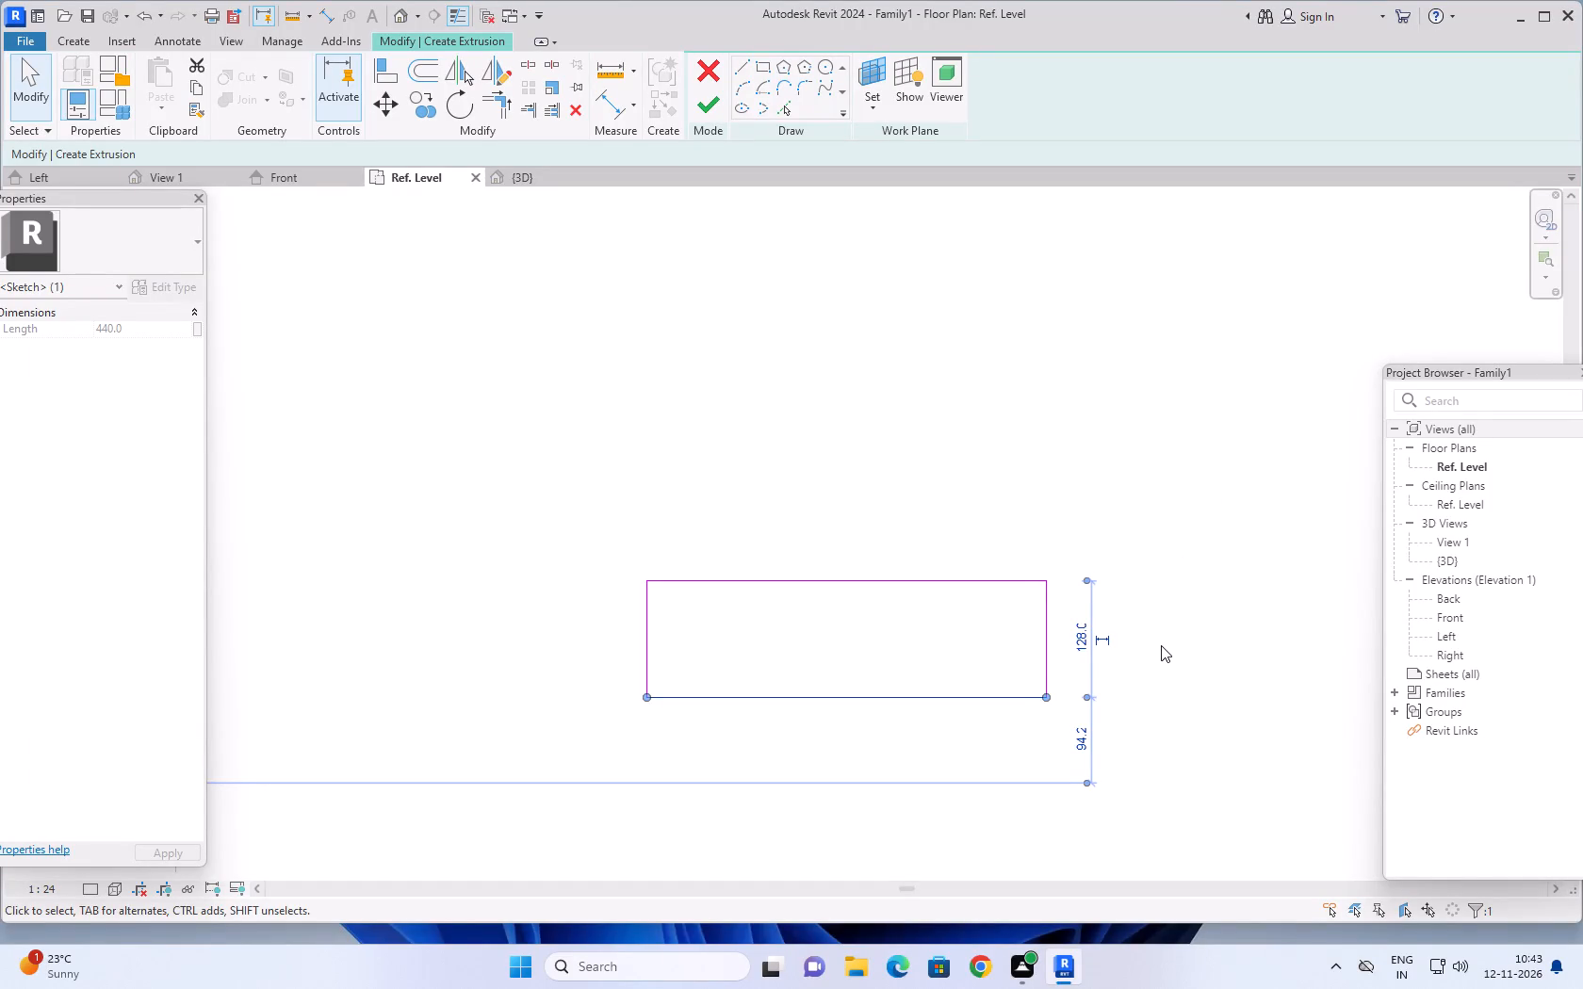
Open the sketched rectangle's vertical dimension for editing.
{"action": "scroll", "coordinate": [1066, 641], "scroll_direction": "up", "scroll_amount": 3}
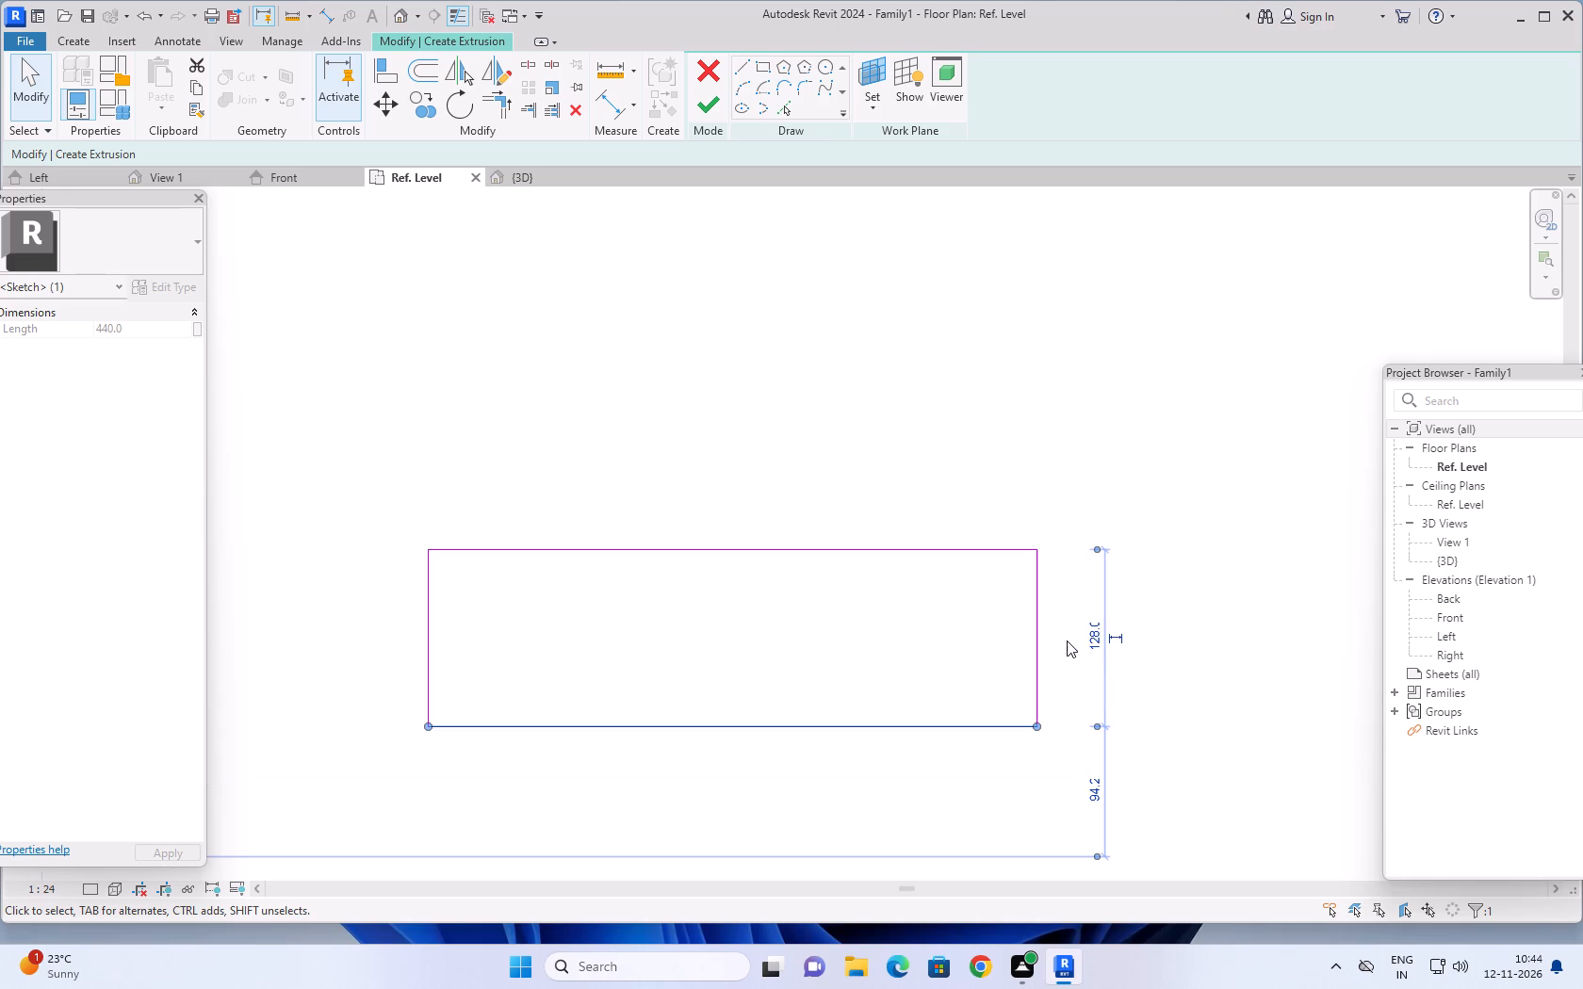
{"action": "left_click", "coordinate": [1095, 635]}
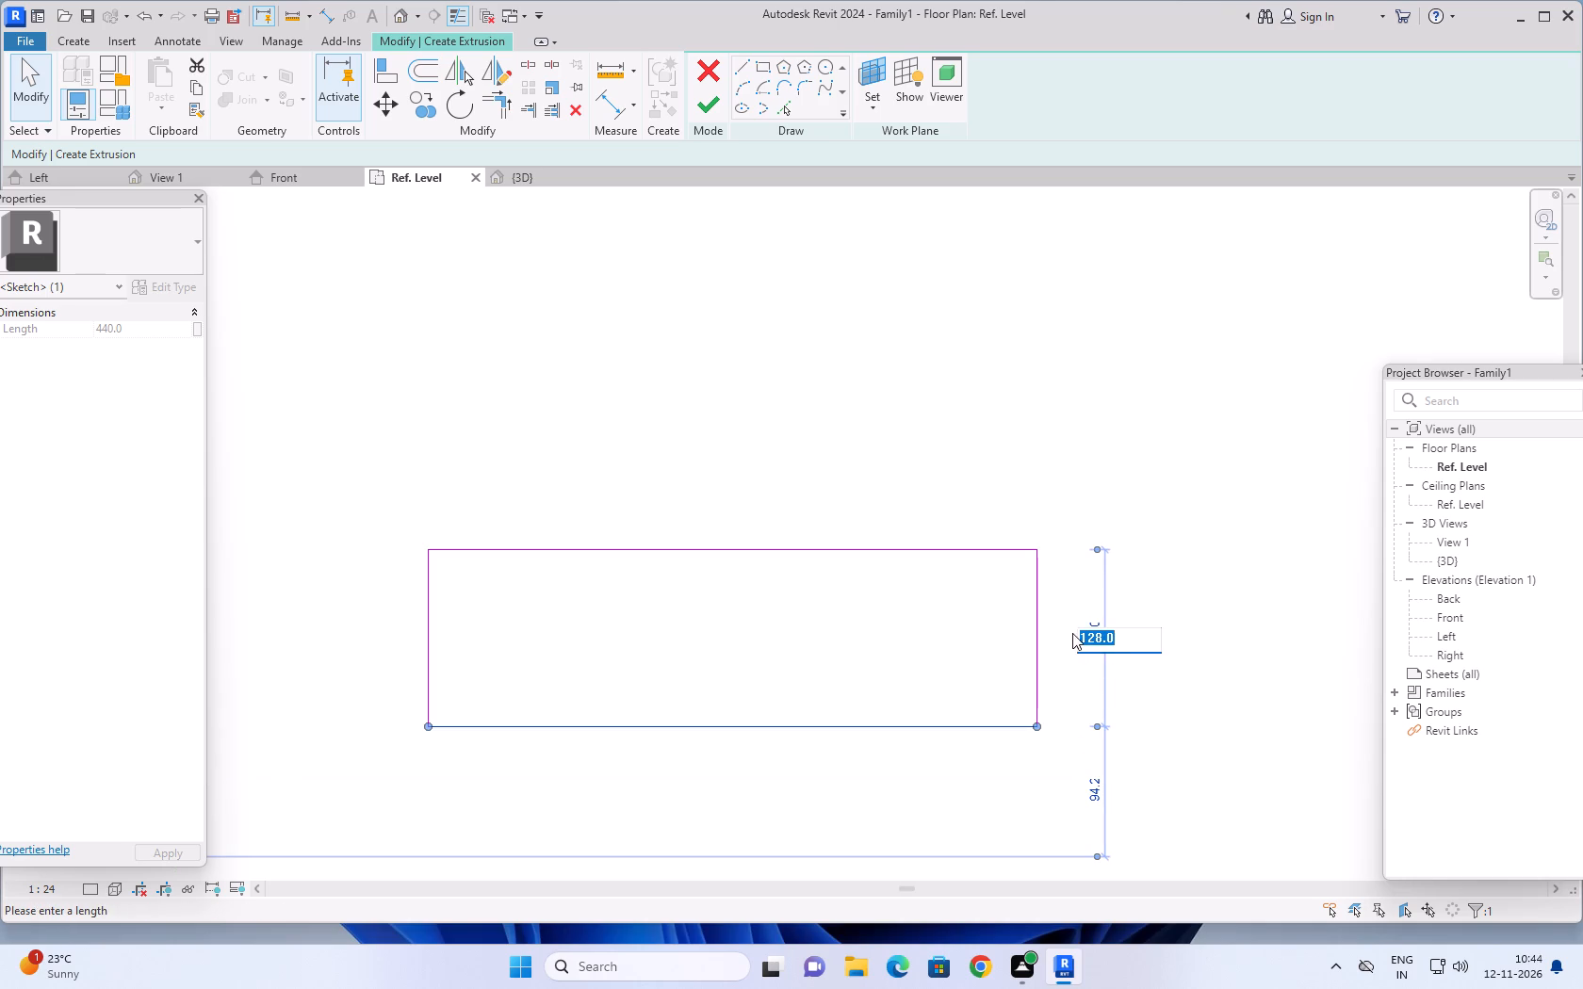
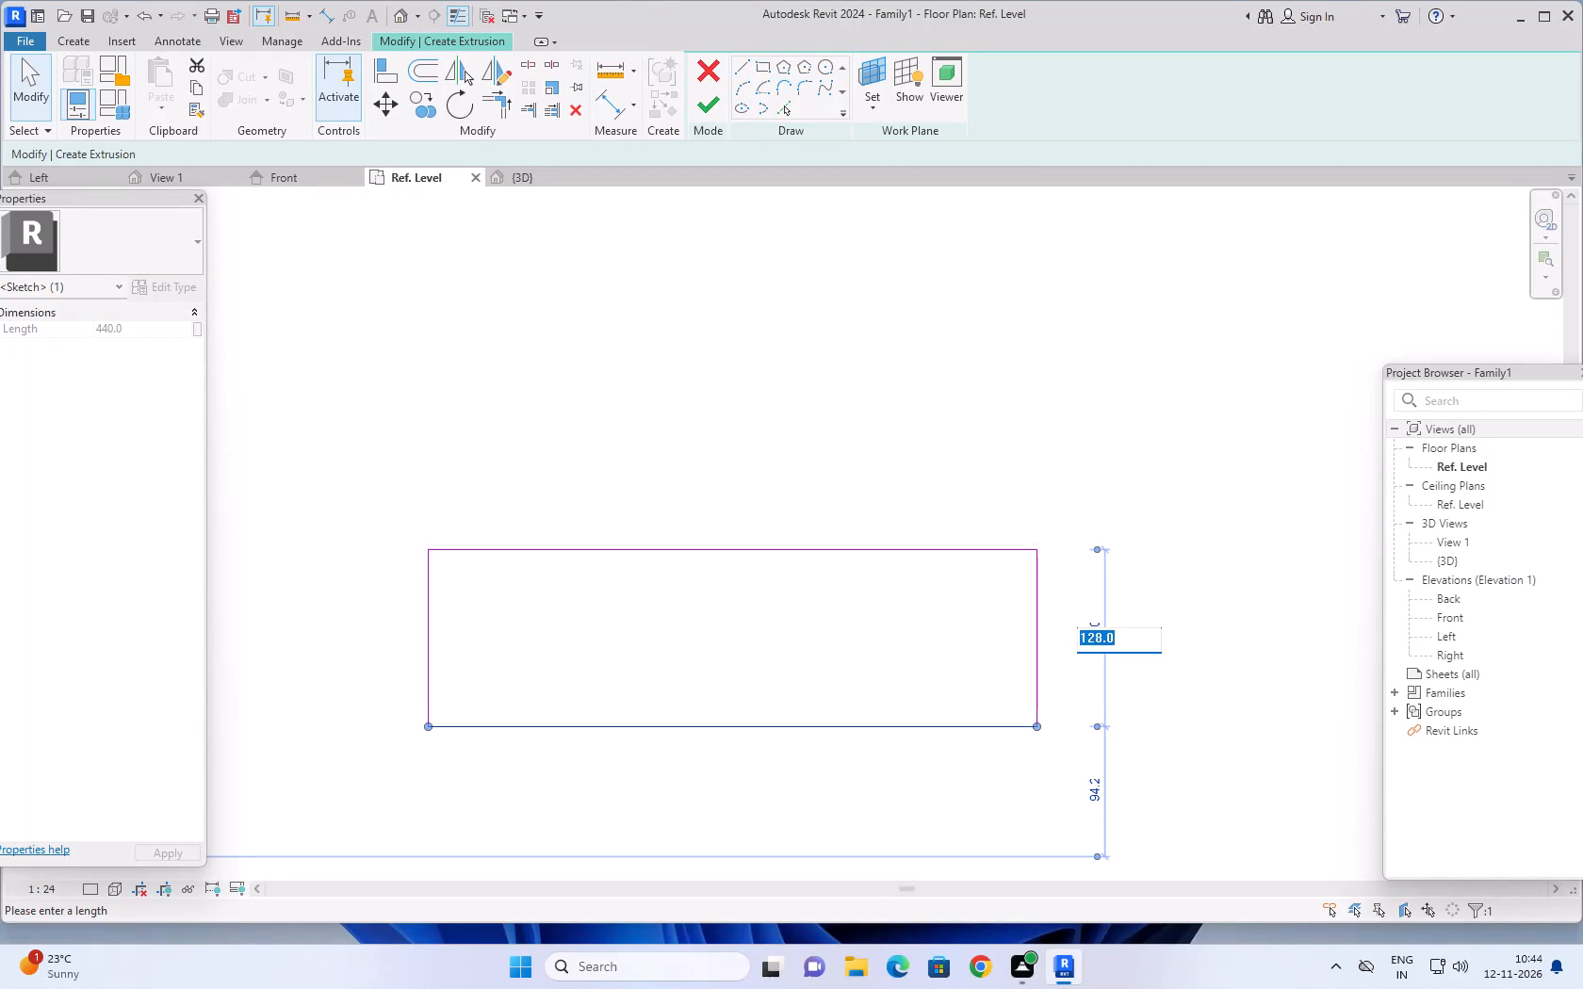
Set the sketched rectangle's vertical and horizontal dimensions to 60 each, making a 60 by 60 square.
{"action": "type", "text": "60"}
{"action": "key", "text": "Return"}
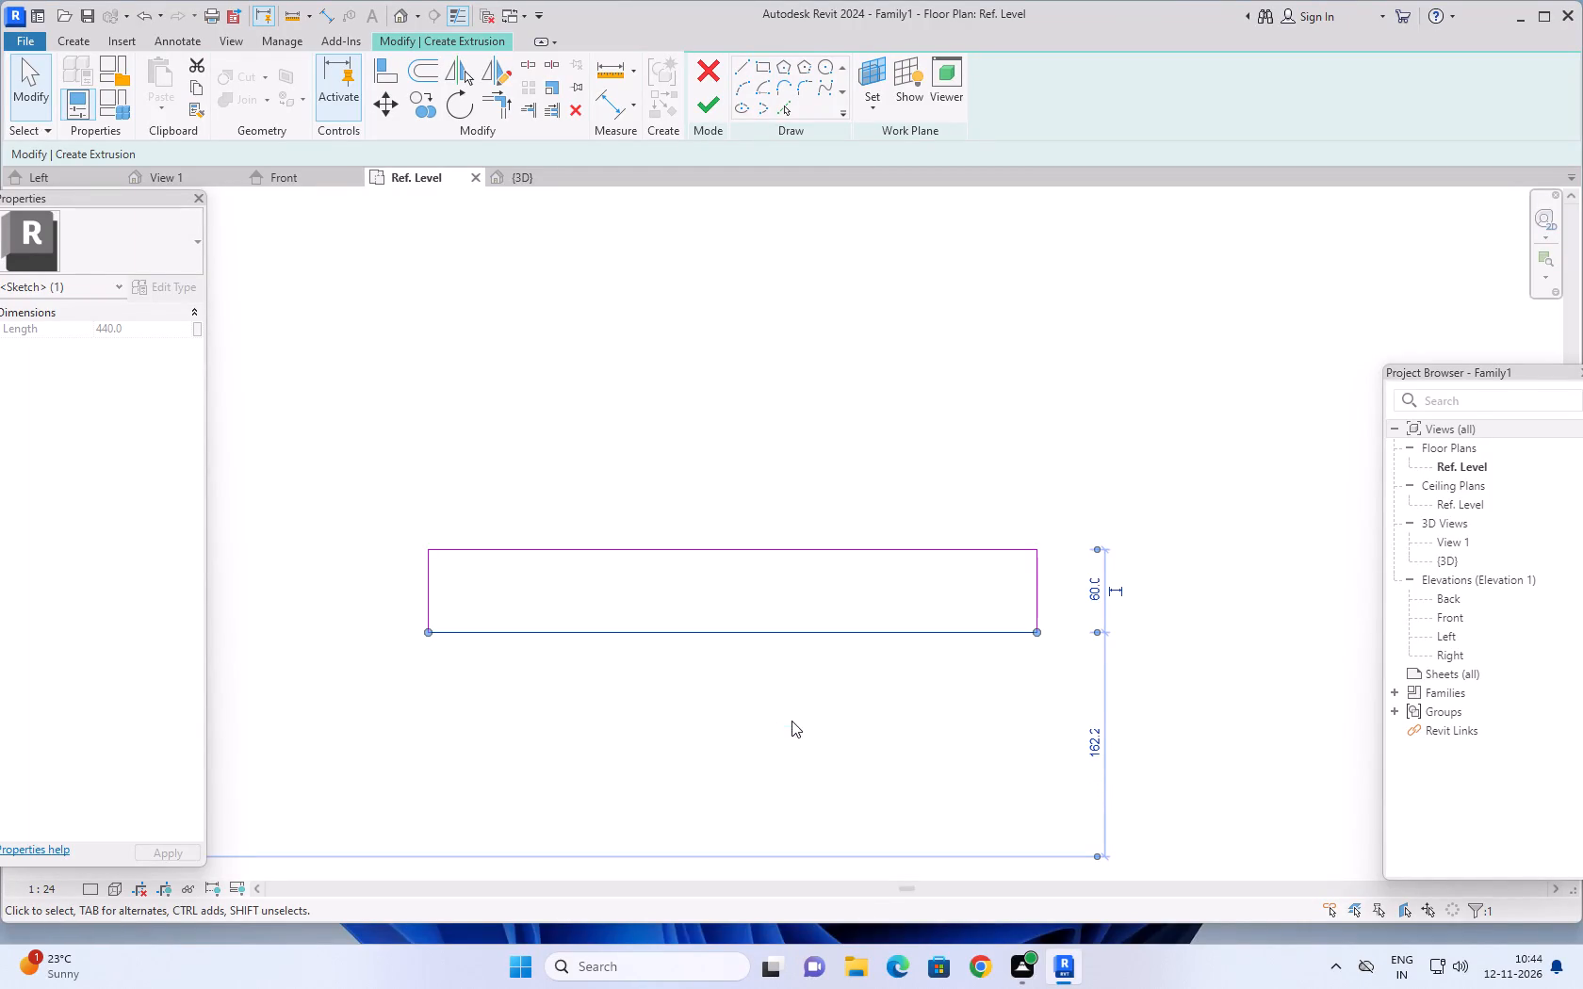
{"action": "left_click", "coordinate": [1035, 588]}
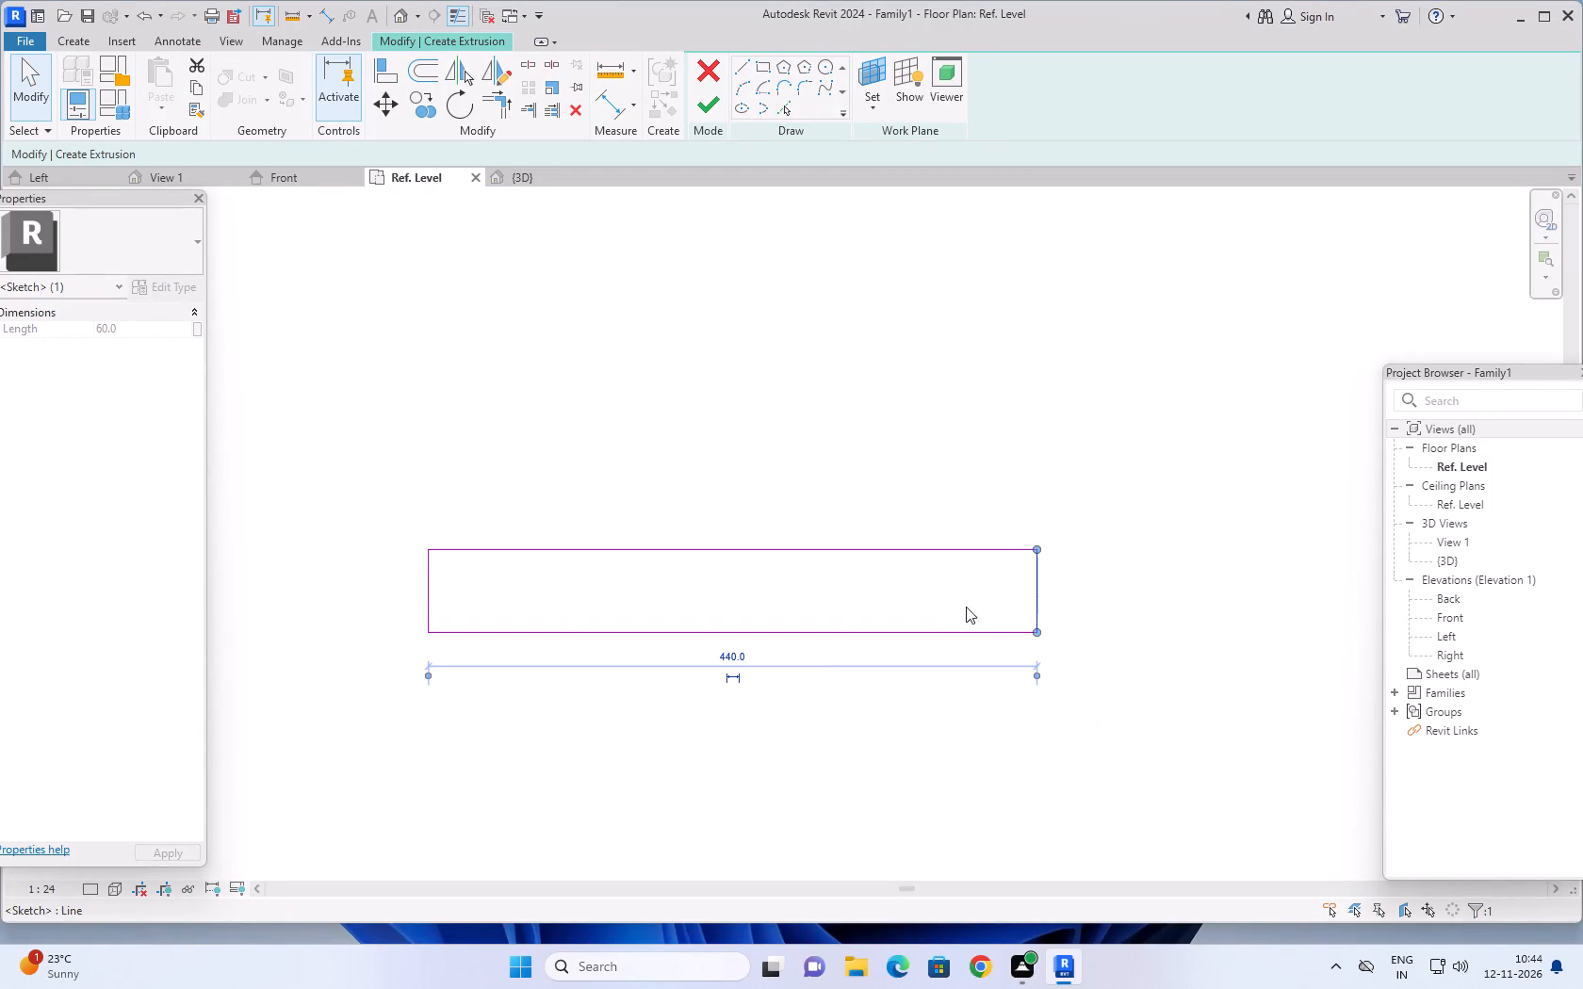
{"action": "left_click", "coordinate": [742, 651]}
{"action": "type", "text": "60"}
{"action": "key", "text": "Return"}
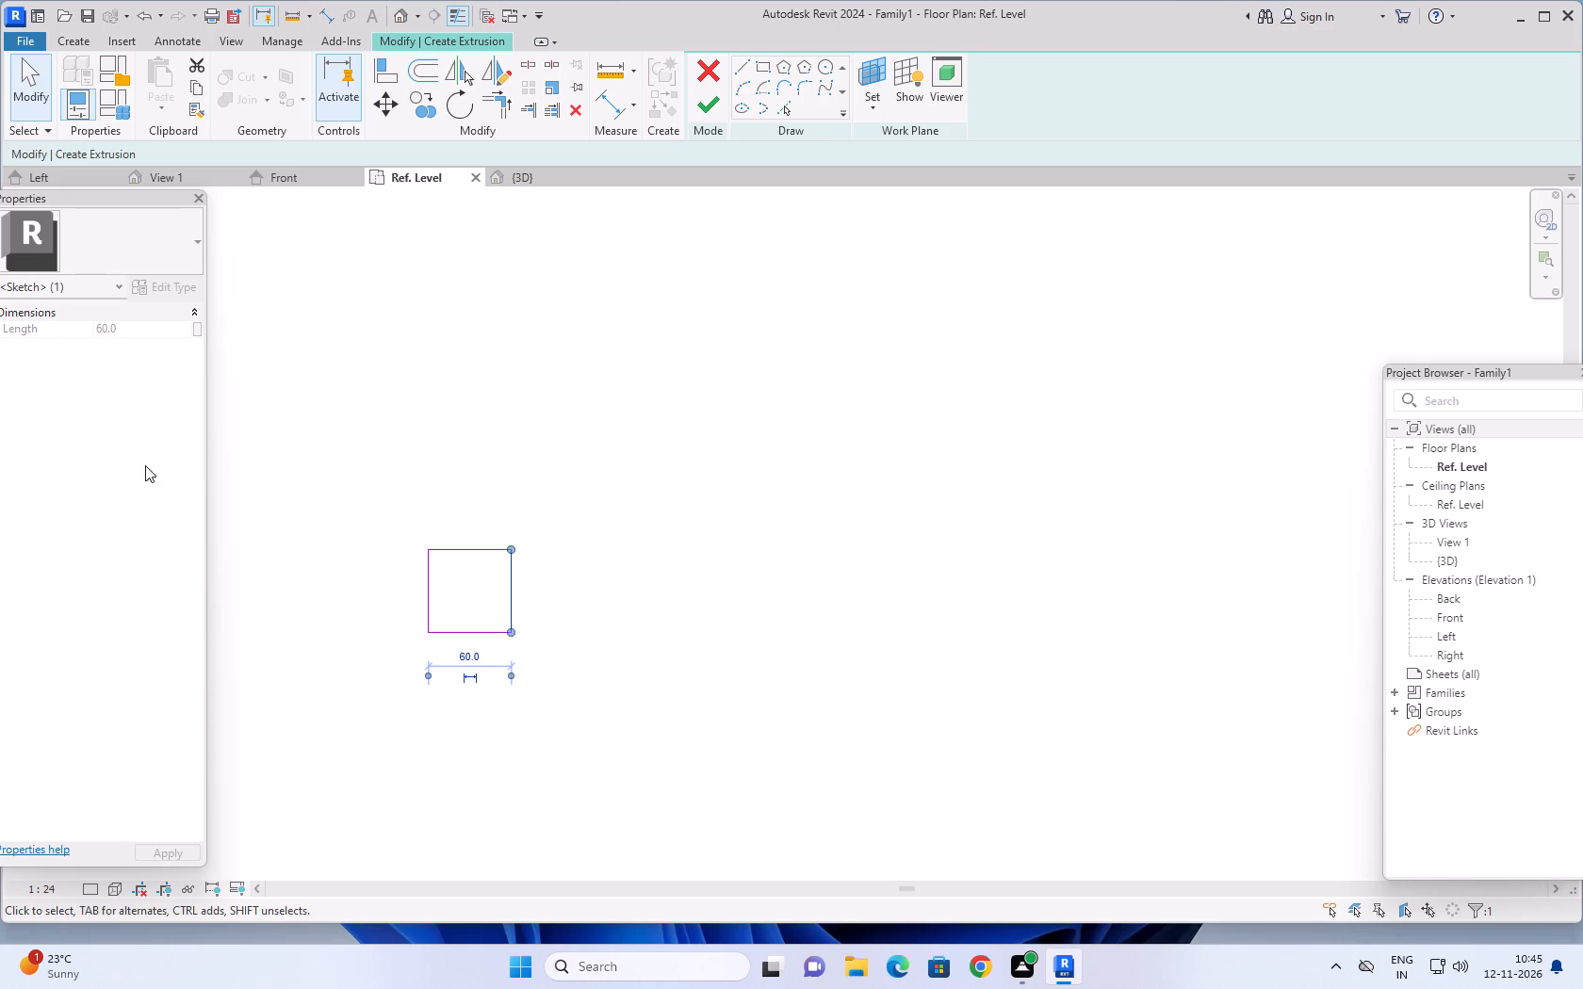
{"action": "scroll", "coordinate": [780, 513], "scroll_direction": "down", "scroll_amount": 2}
{"action": "middle_click_drag", "start_coordinate": [836, 518], "coordinate": [1137, 535]}
{"action": "key", "text": "Escape"}
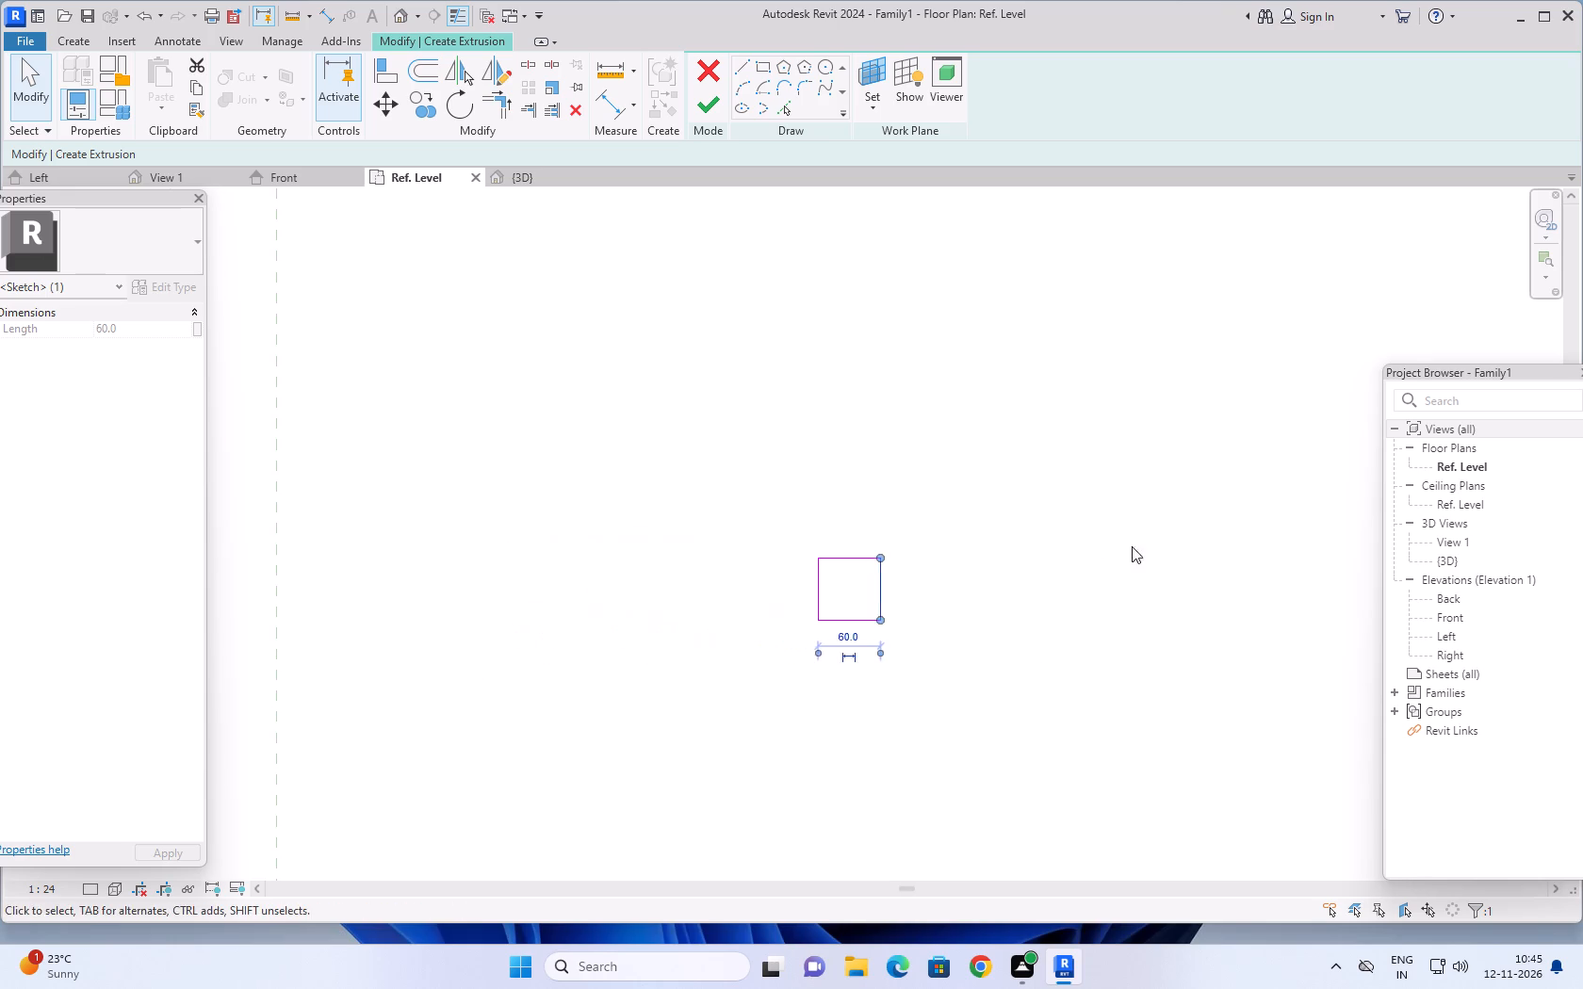
{"action": "key", "text": "Escape"}
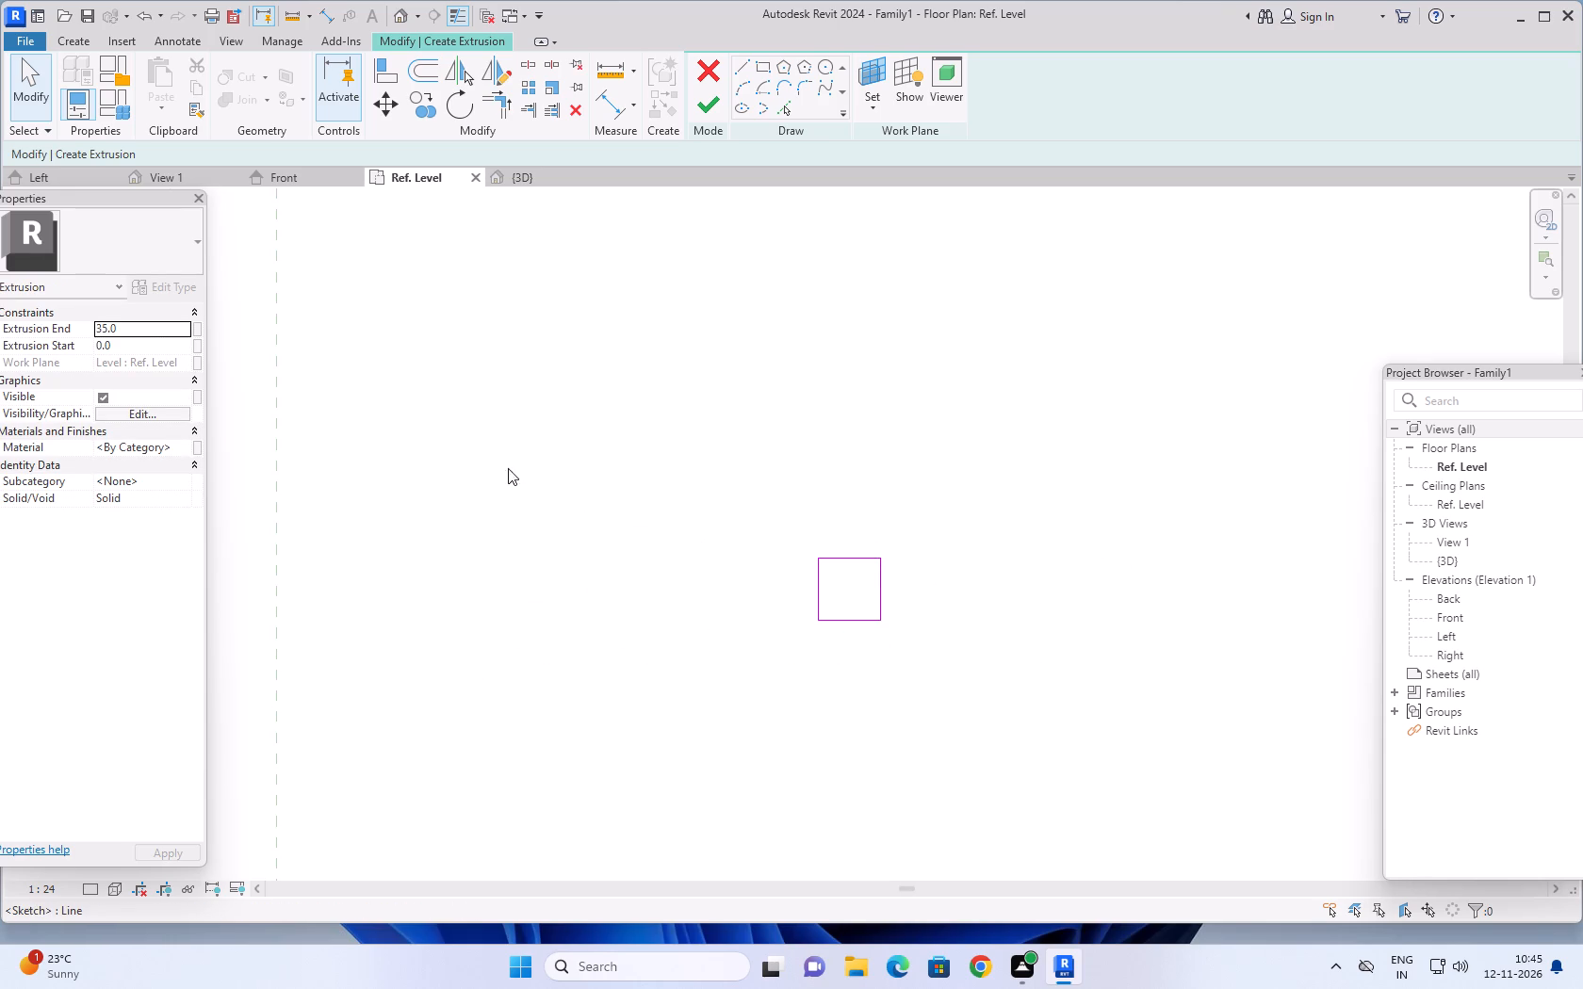
Set the Extrusion End to 28 and finish the square block's extrusion.
{"action": "left_click_drag", "start_coordinate": [164, 332], "coordinate": [121, 324]}
{"action": "left_click_drag", "start_coordinate": [126, 325], "coordinate": [119, 325]}
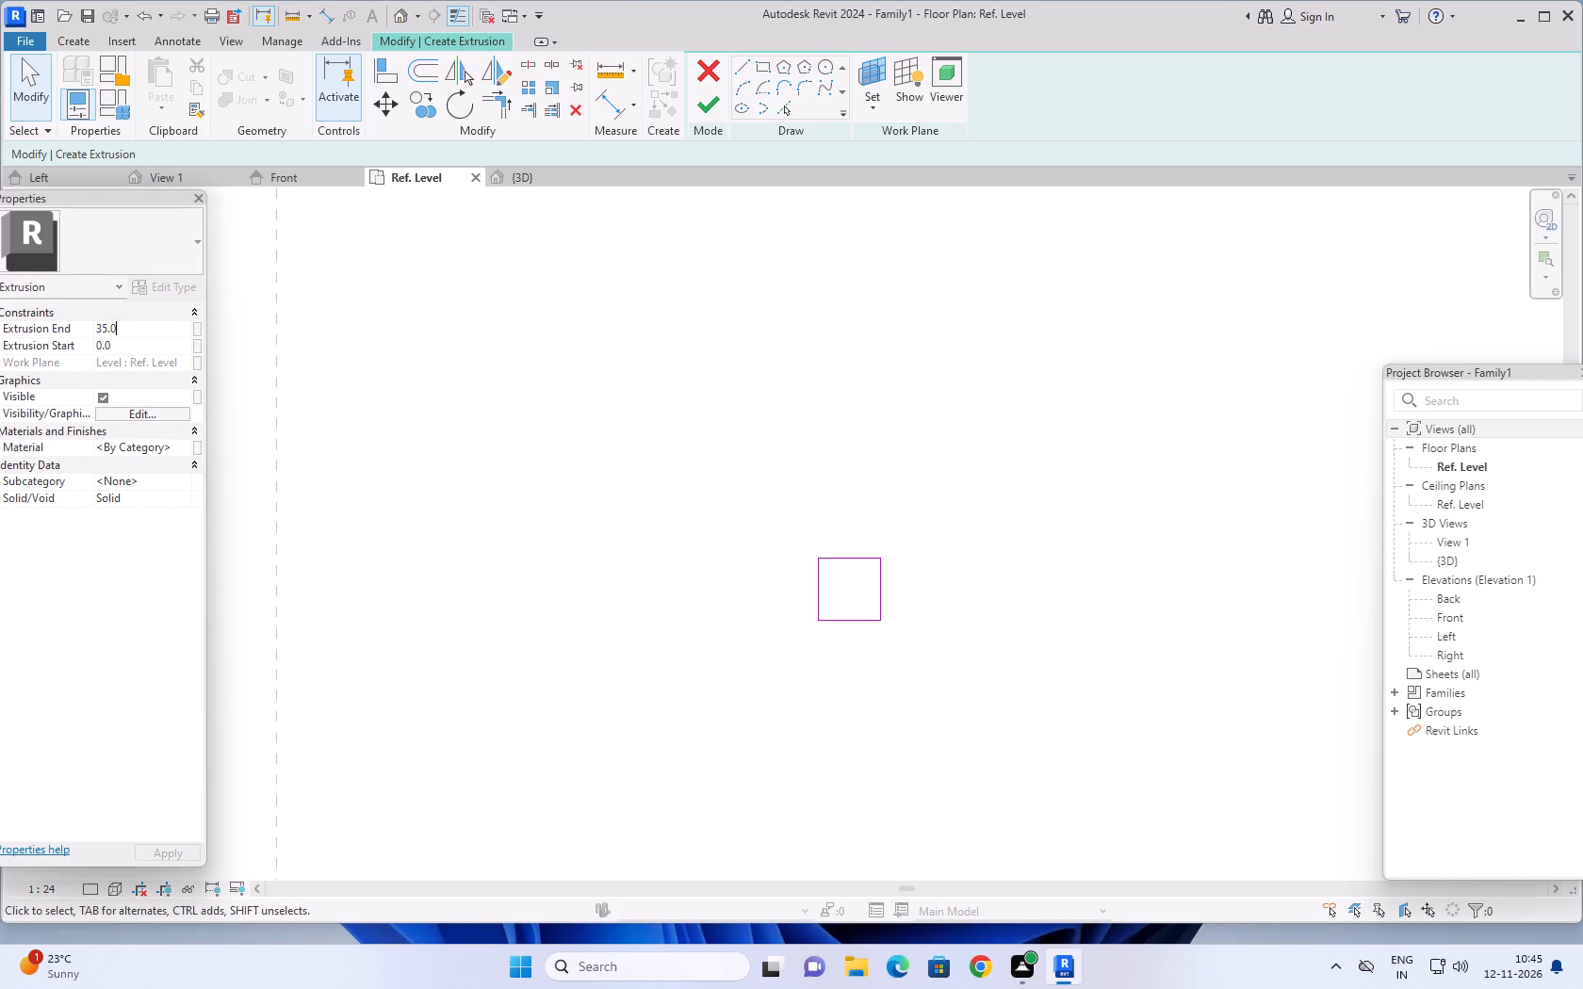
{"action": "left_click_drag", "start_coordinate": [119, 325], "coordinate": [71, 328]}
{"action": "type", "text": "28"}
{"action": "key", "text": "Return"}
{"action": "left_click", "coordinate": [710, 112]}
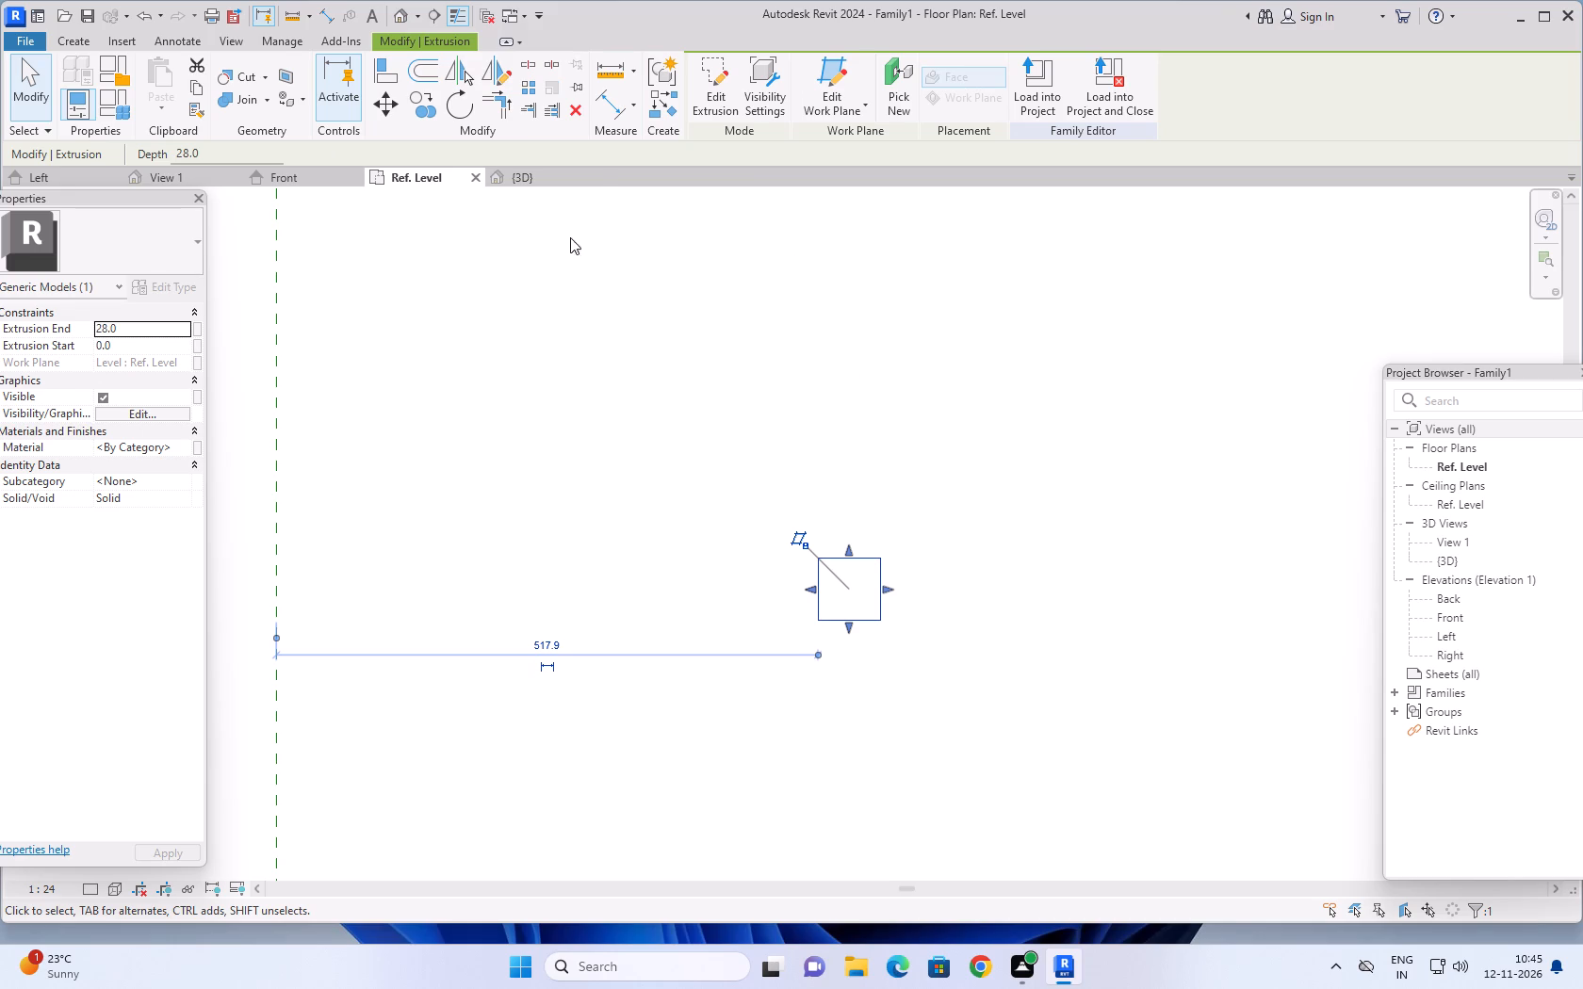
Examine the new square block in the {3D} view, up close and from slightly different angles.
{"action": "left_click", "coordinate": [524, 174]}
{"action": "scroll", "coordinate": [1103, 561], "scroll_direction": "down", "scroll_amount": 3}
{"action": "middle_click_drag", "start_coordinate": [1167, 554], "coordinate": [957, 664]}
{"action": "key", "text": "Escape"}
{"action": "key", "text": "Escape"}
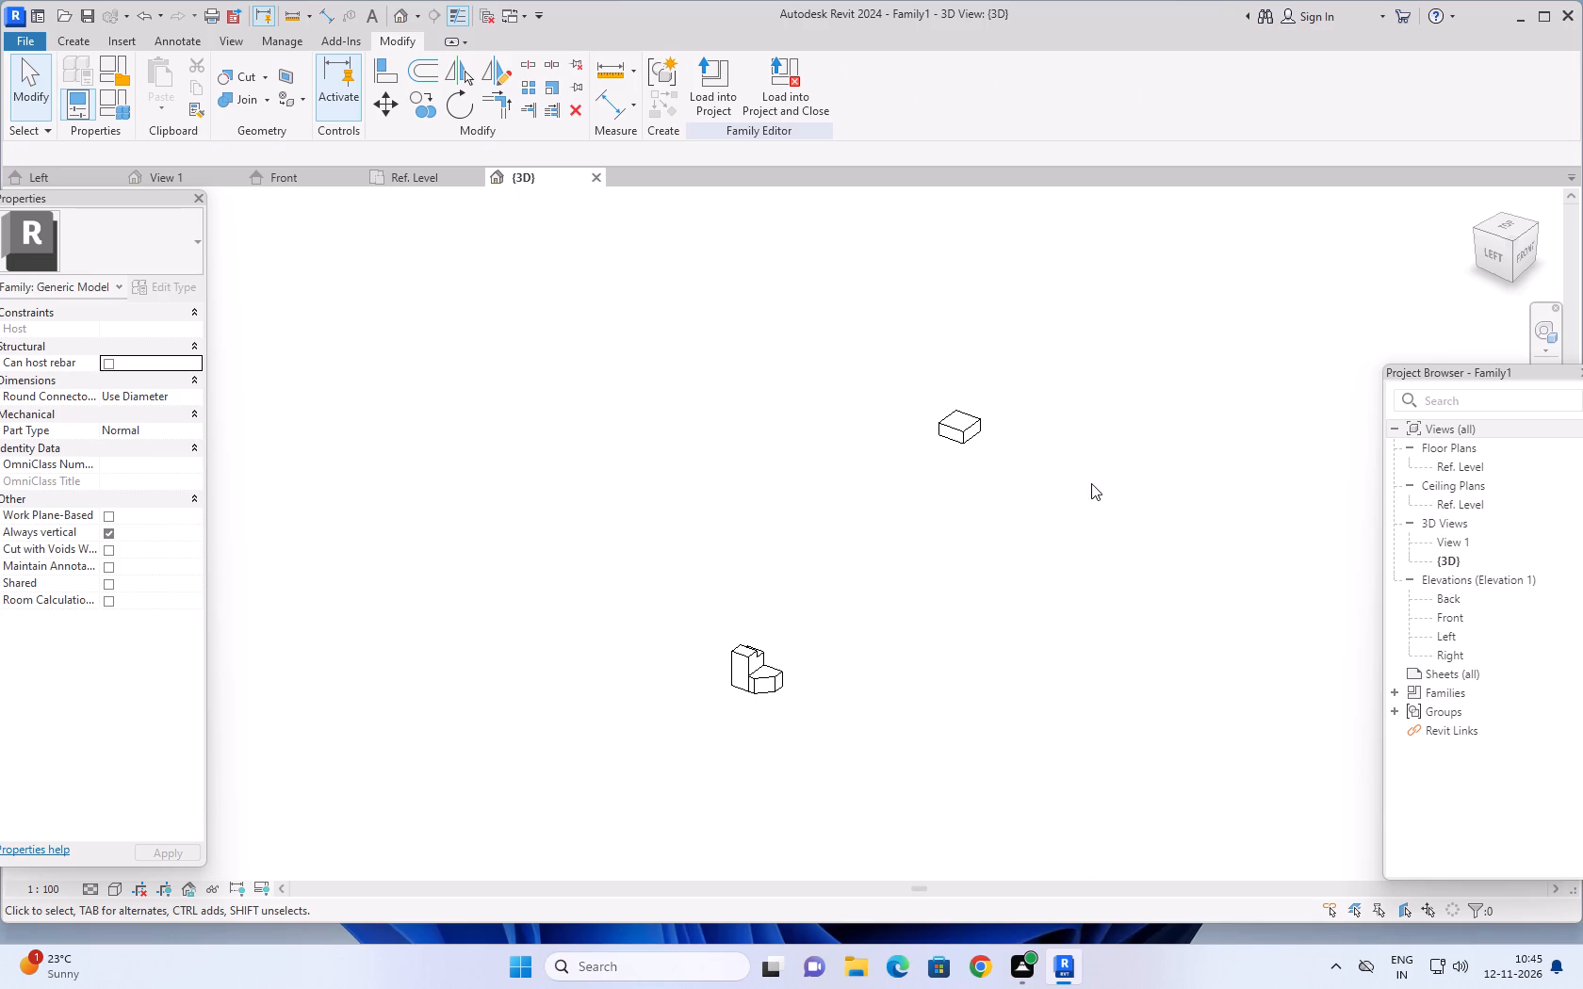
{"action": "middle_click_drag", "start_coordinate": [1077, 494], "coordinate": [1038, 605], "text": "shift"}
{"action": "scroll", "coordinate": [1077, 391], "scroll_direction": "up", "scroll_amount": 3}
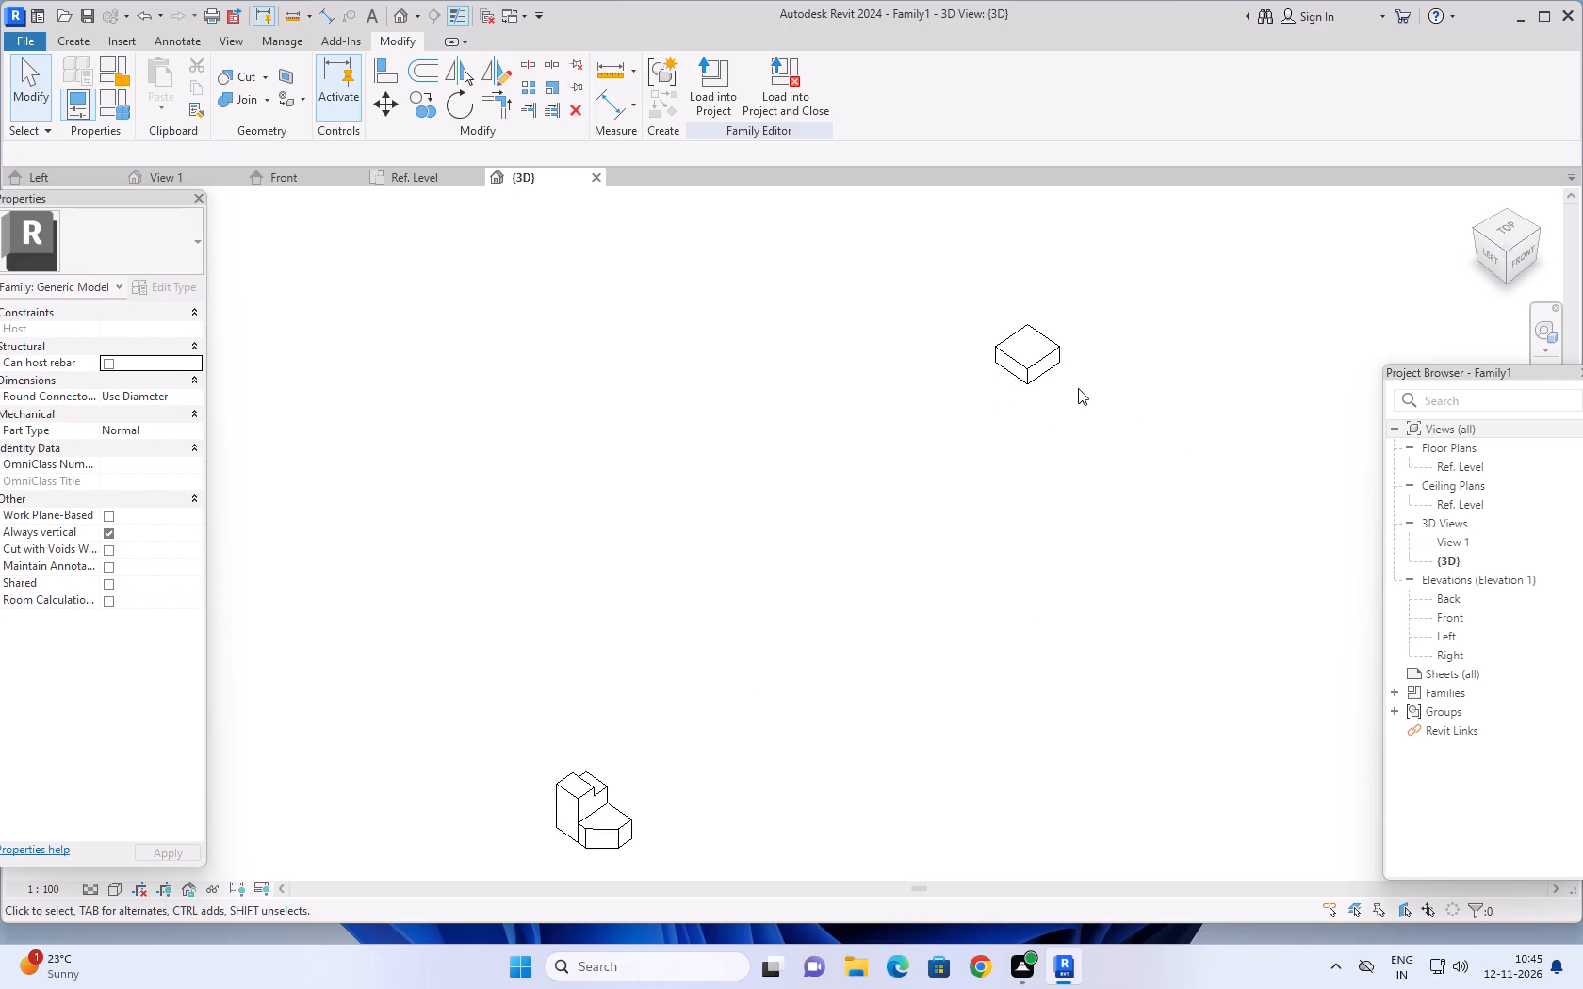
{"action": "scroll", "coordinate": [1078, 388], "scroll_direction": "up", "scroll_amount": 2}
{"action": "middle_click_drag", "start_coordinate": [1105, 374], "coordinate": [1043, 682]}
{"action": "scroll", "coordinate": [1036, 683], "scroll_direction": "up", "scroll_amount": 3}
{"action": "middle_click", "coordinate": [1047, 676]}
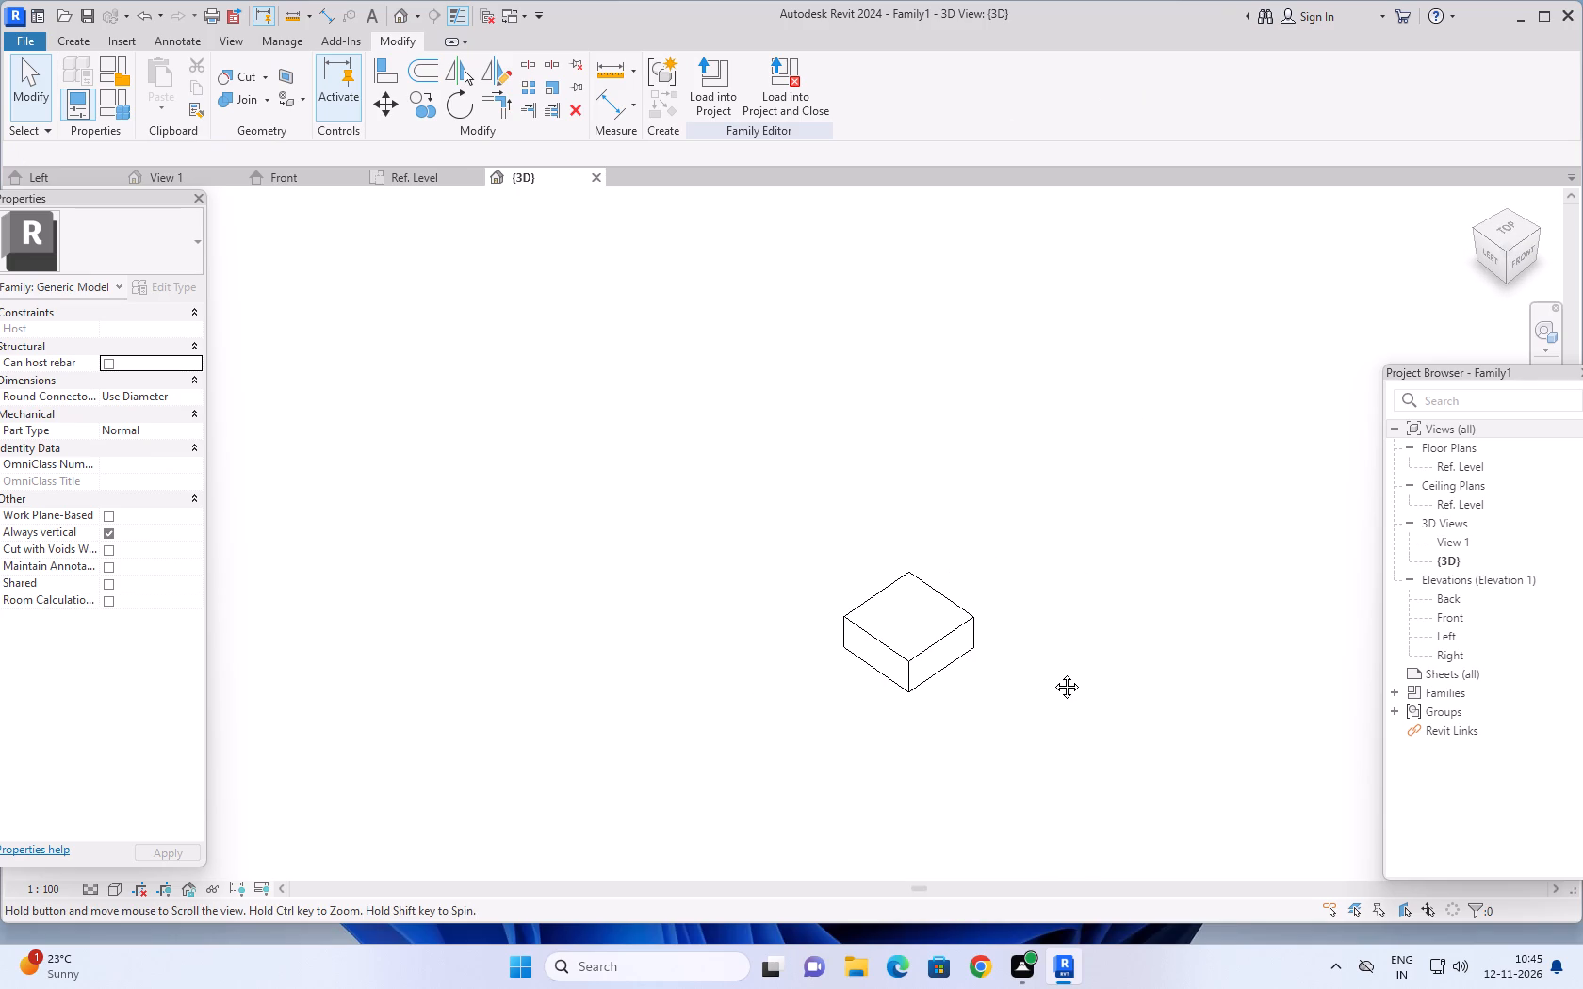
{"action": "scroll", "coordinate": [1036, 682], "scroll_direction": "up", "scroll_amount": 1}
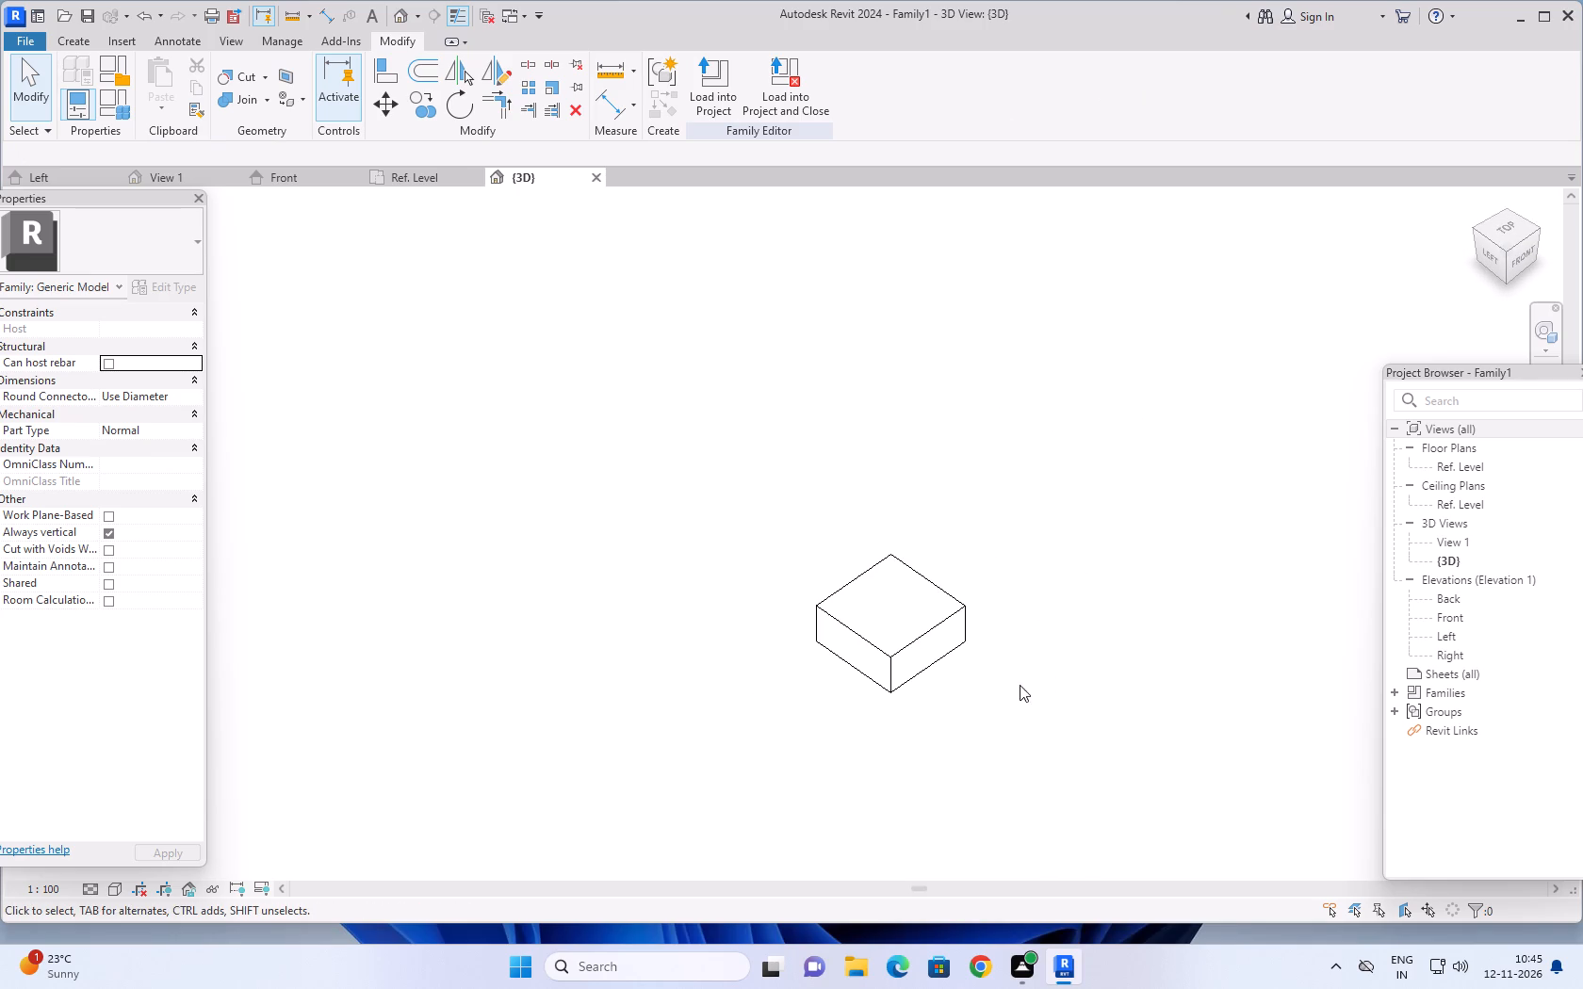
{"action": "middle_click_drag", "start_coordinate": [1076, 687], "coordinate": [1068, 635]}
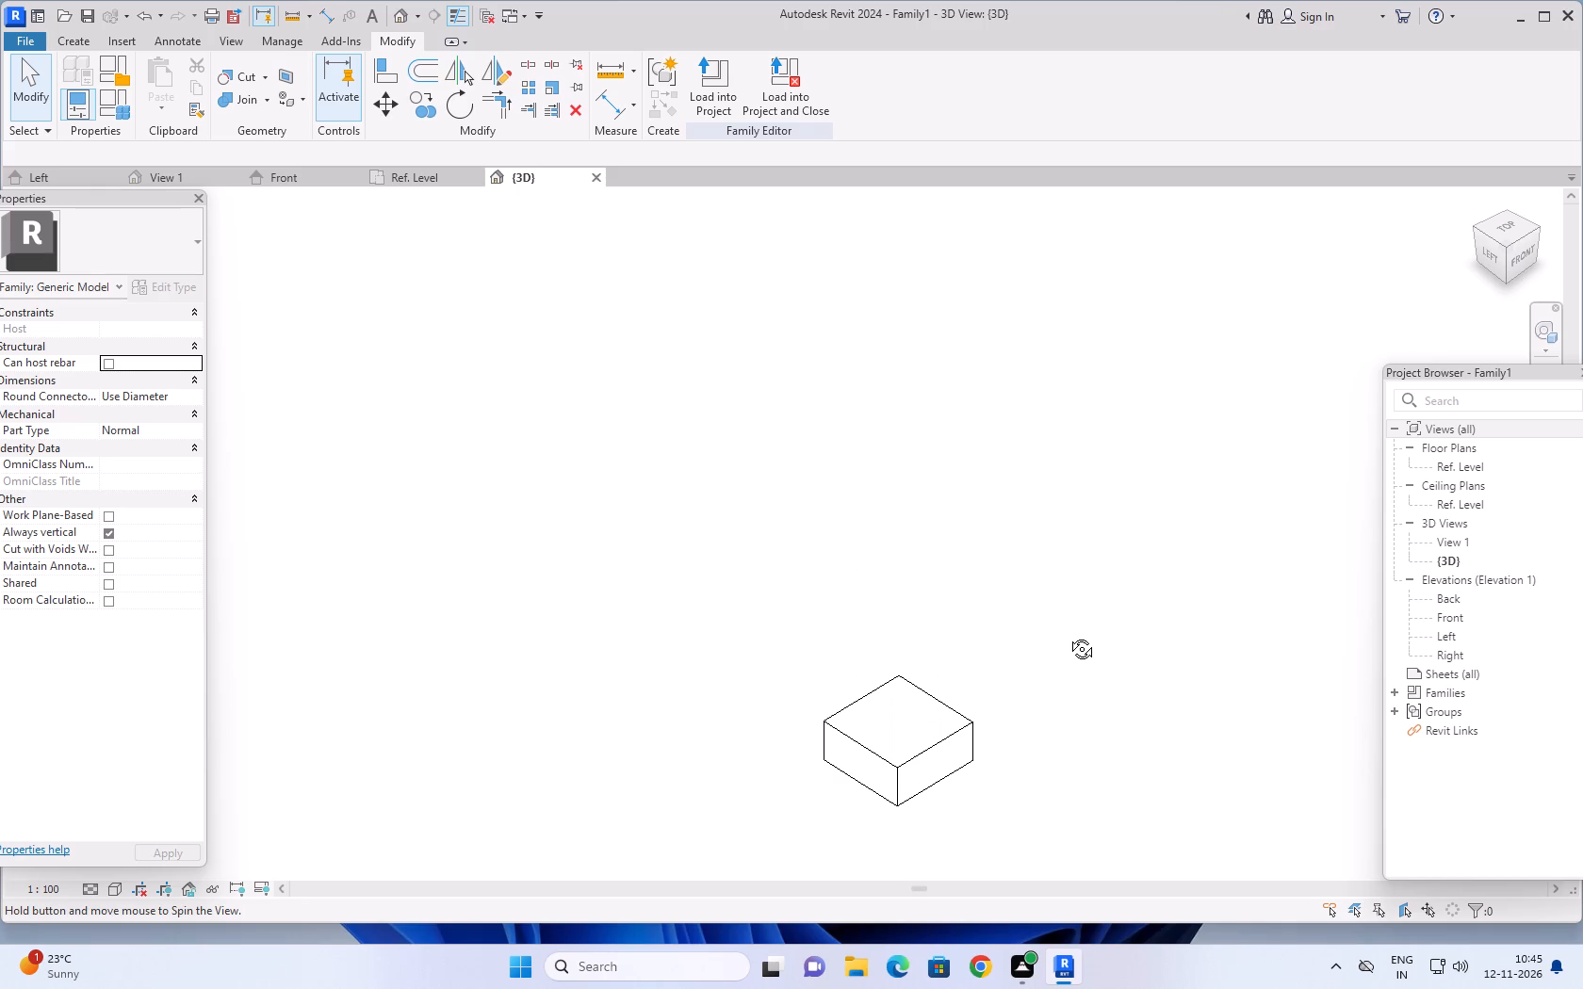
{"action": "middle_click_drag", "start_coordinate": [1068, 635], "coordinate": [1068, 645]}
{"action": "middle_click_drag", "start_coordinate": [1040, 657], "coordinate": [1116, 608]}
{"action": "middle_click_drag", "start_coordinate": [1106, 682], "coordinate": [1088, 683], "text": "shift"}
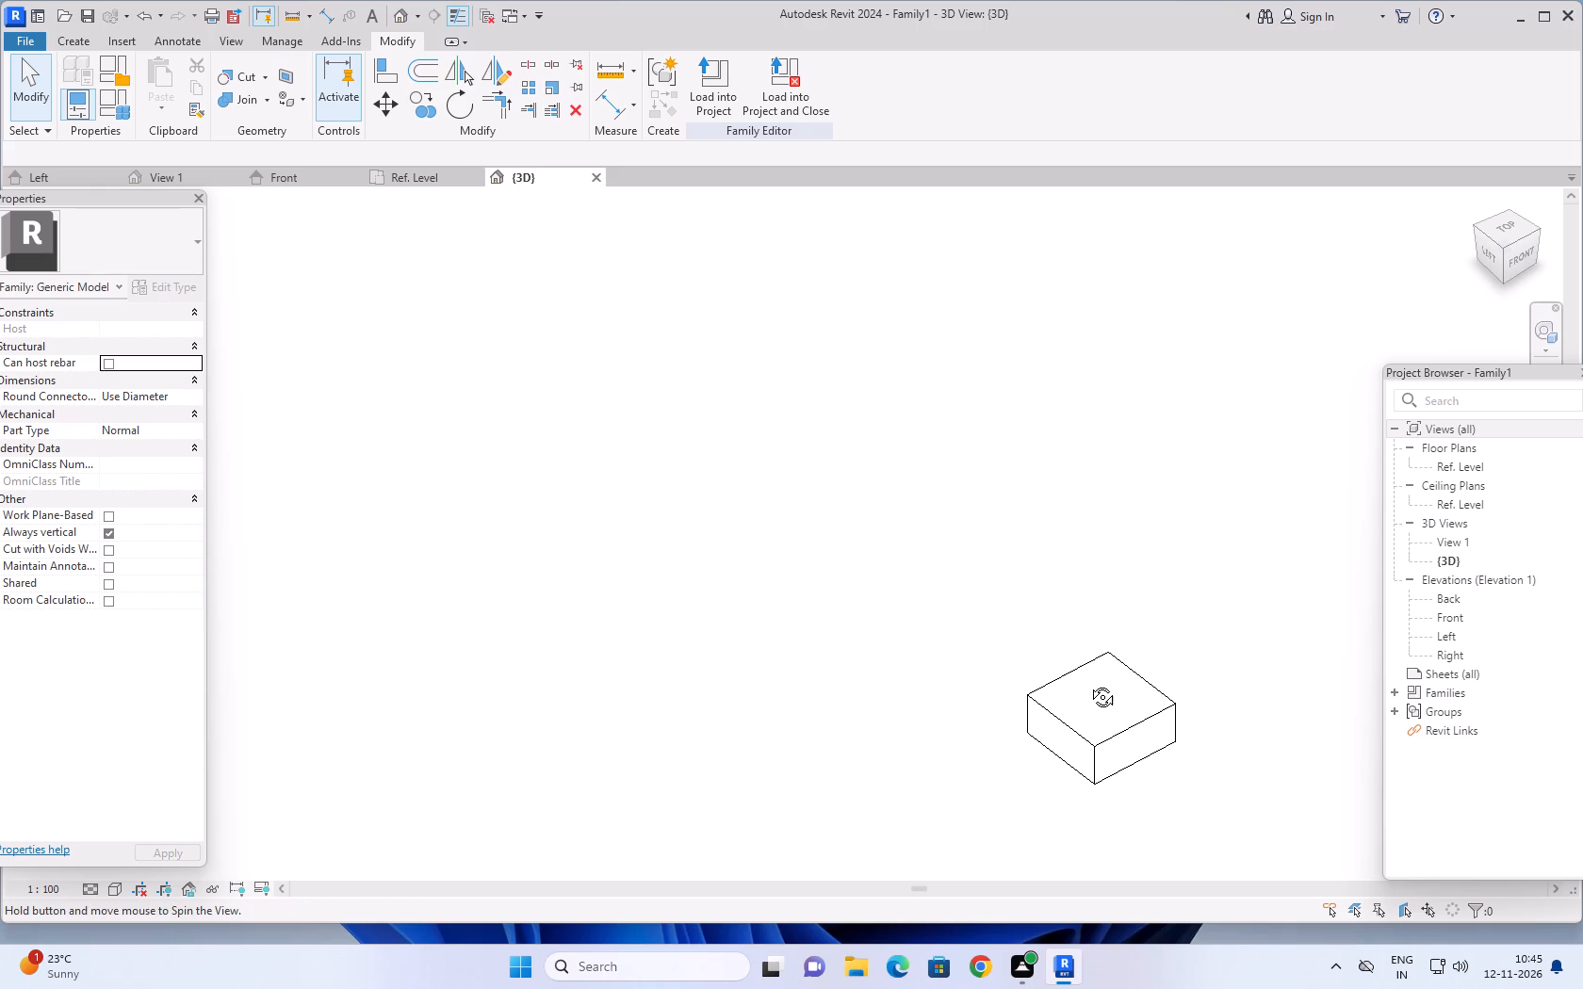
{"action": "middle_click_drag", "start_coordinate": [1088, 683], "coordinate": [1089, 683], "text": "shift"}
{"action": "middle_click_drag", "start_coordinate": [1102, 660], "coordinate": [931, 605]}
{"action": "scroll", "coordinate": [997, 725], "scroll_direction": "up", "scroll_amount": 1}
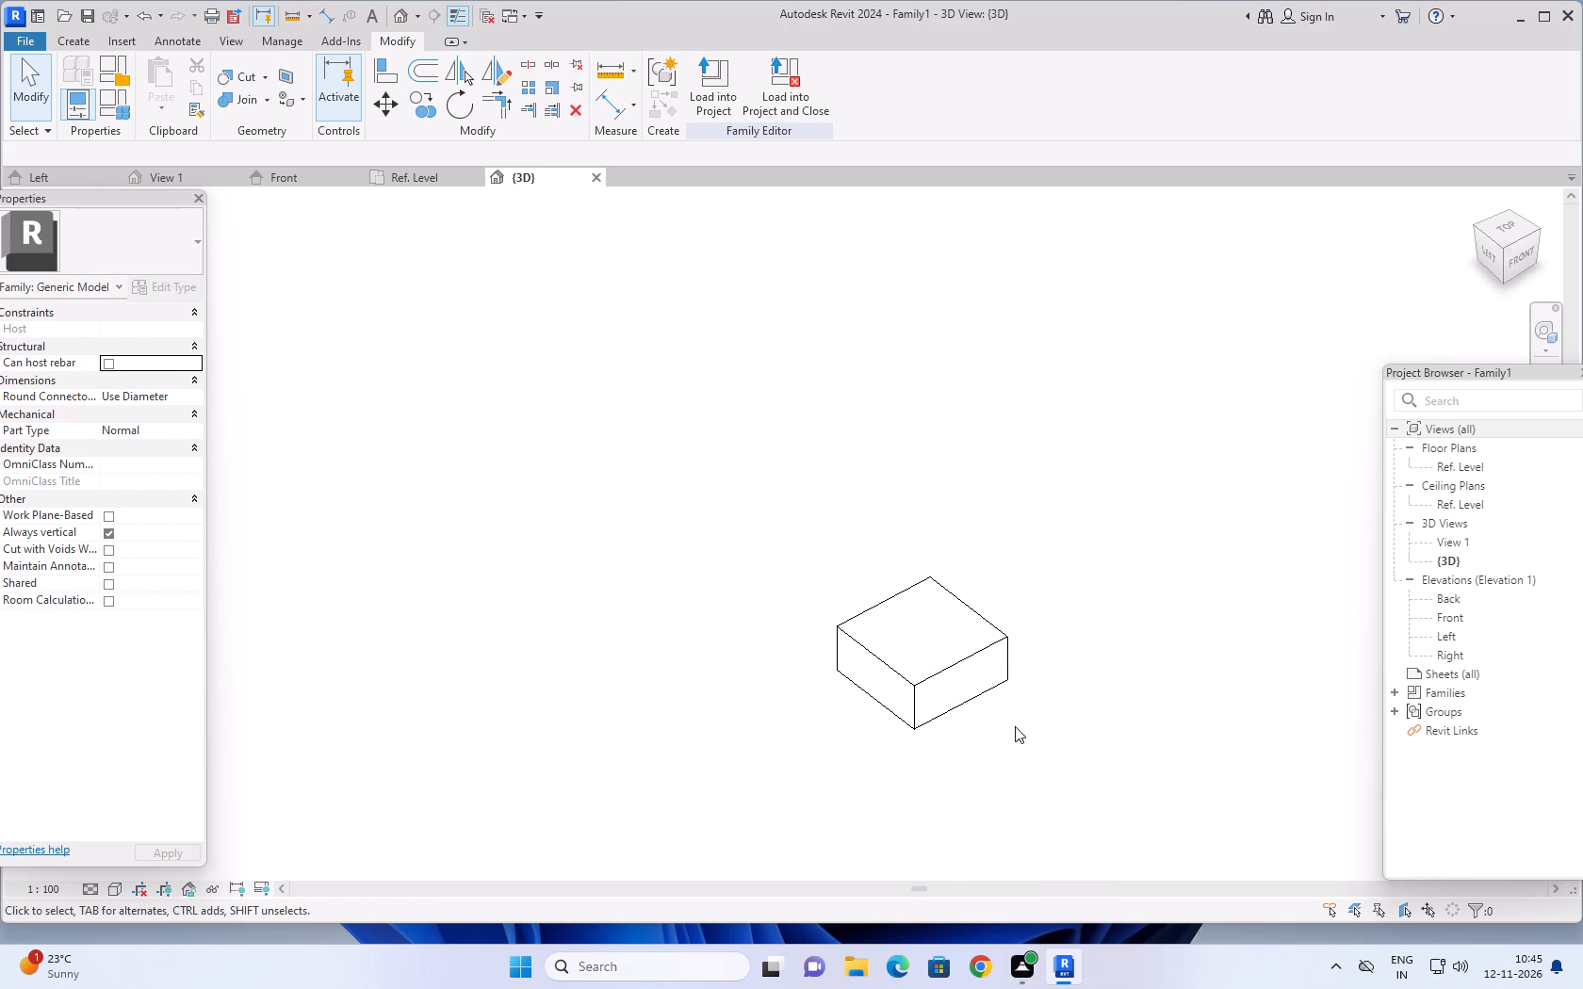
{"action": "middle_click_drag", "start_coordinate": [1015, 726], "coordinate": [986, 734]}
{"action": "key", "text": "Escape"}
{"action": "key", "text": "Escape"}
{"action": "key", "text": "Escape"}
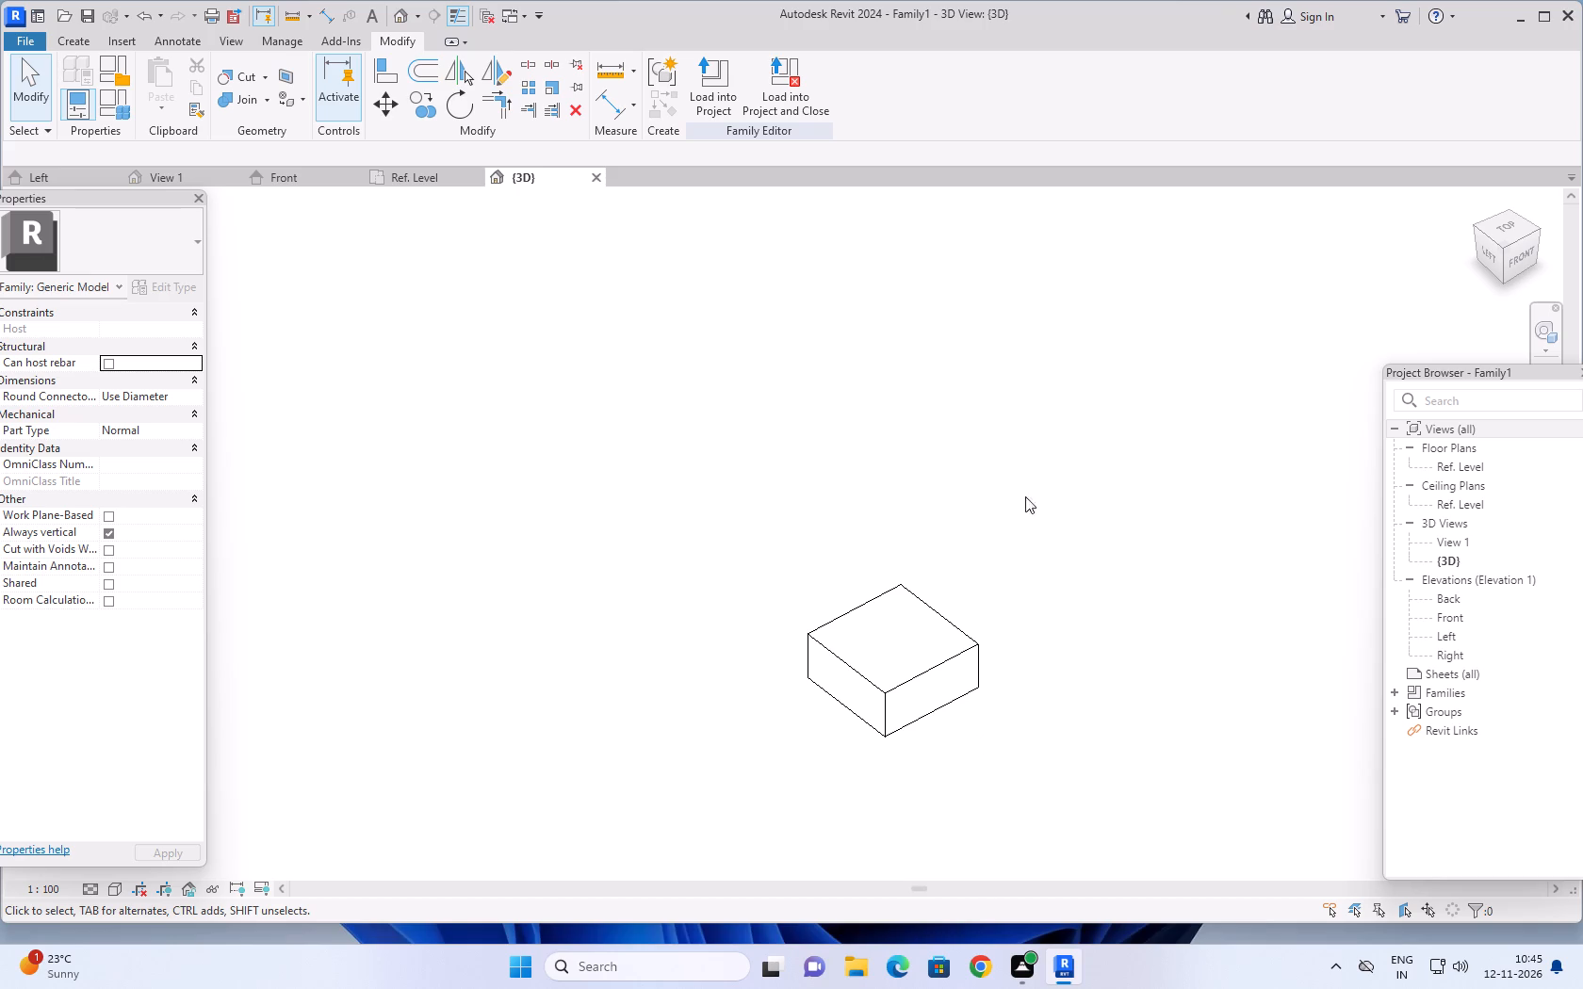
Start a void extrusion and pick the square block's front face as its work plane.
{"action": "left_click", "coordinate": [76, 40]}
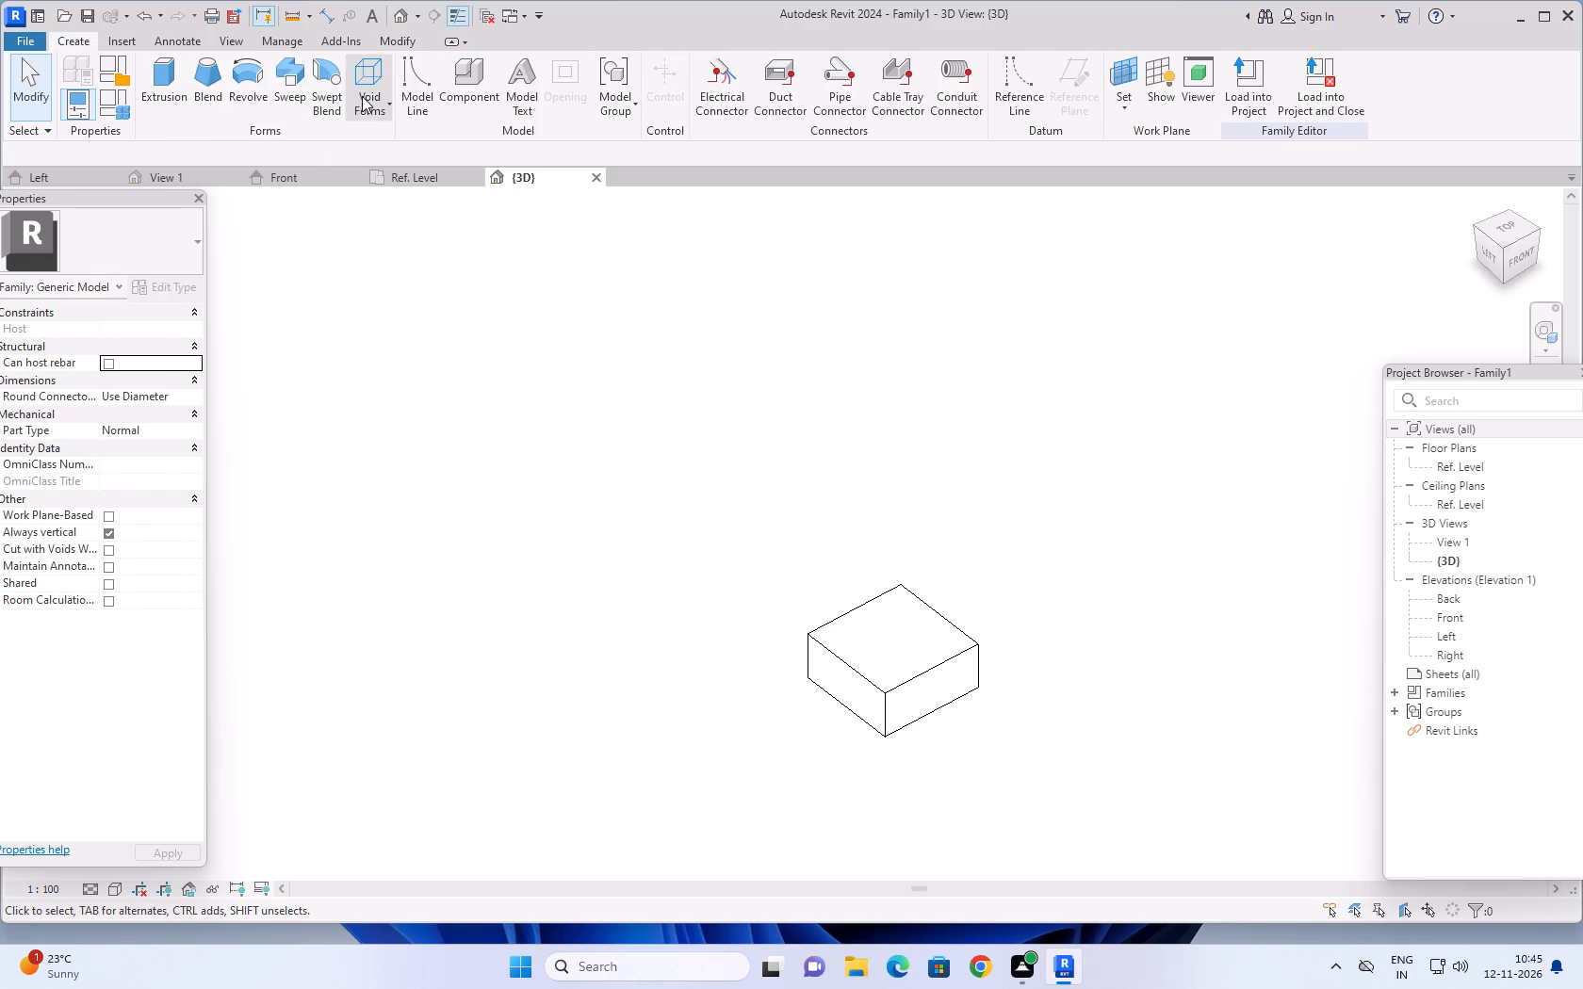
{"action": "left_click", "coordinate": [377, 97]}
{"action": "left_click", "coordinate": [404, 151]}
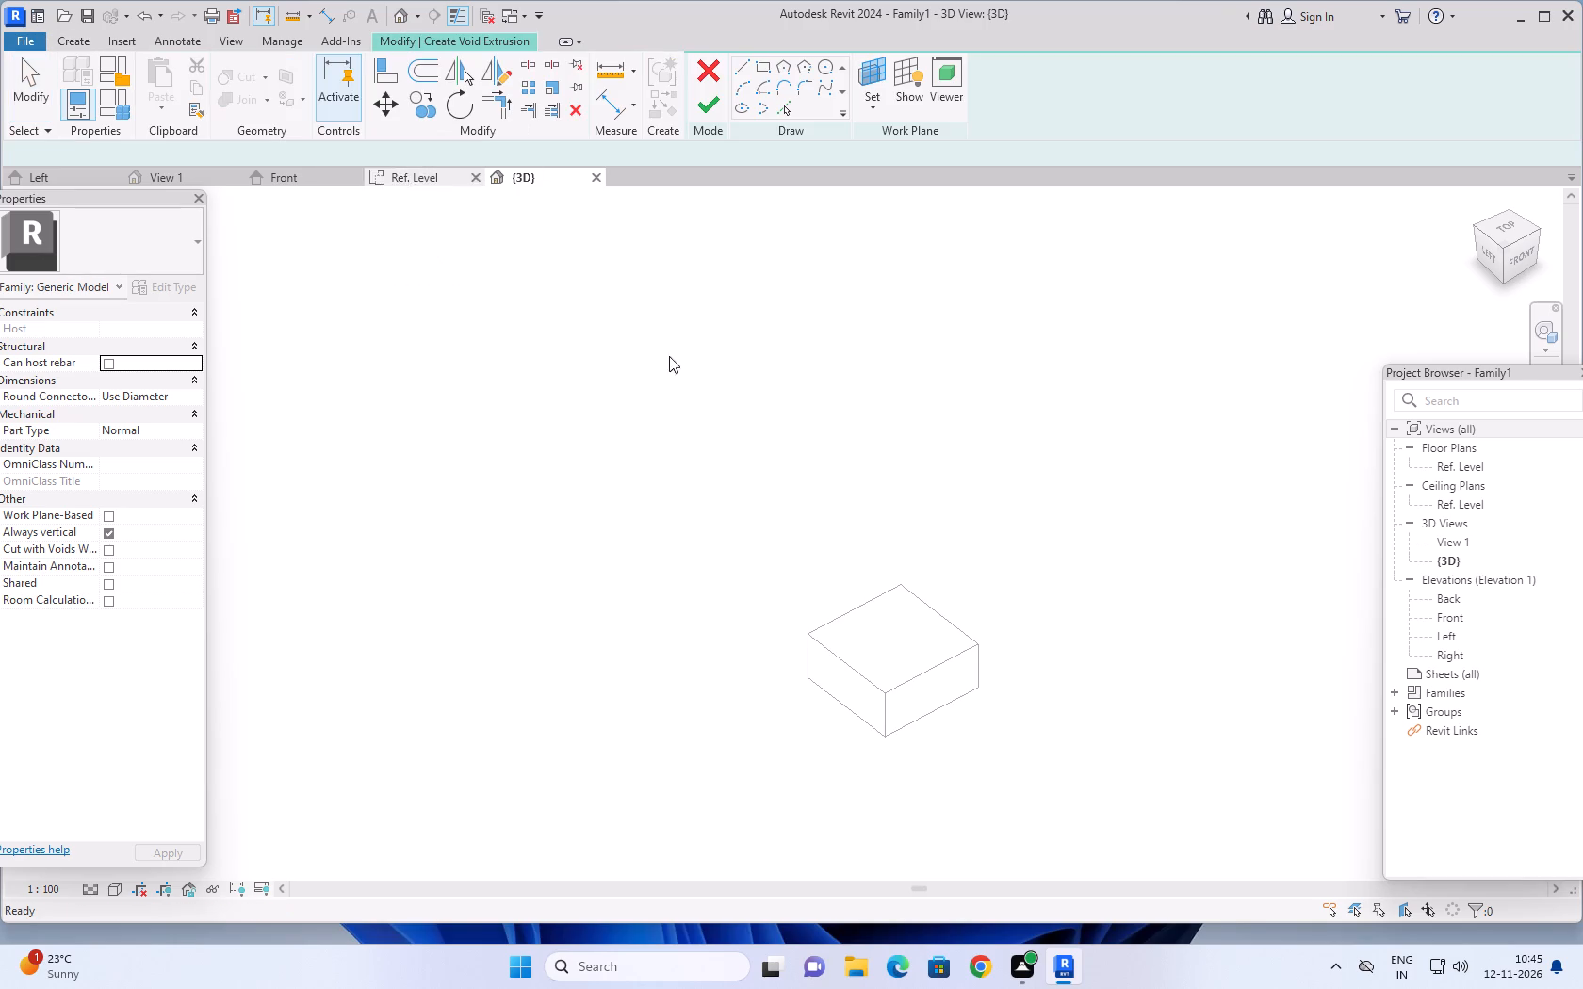
{"action": "left_click", "coordinate": [868, 111]}
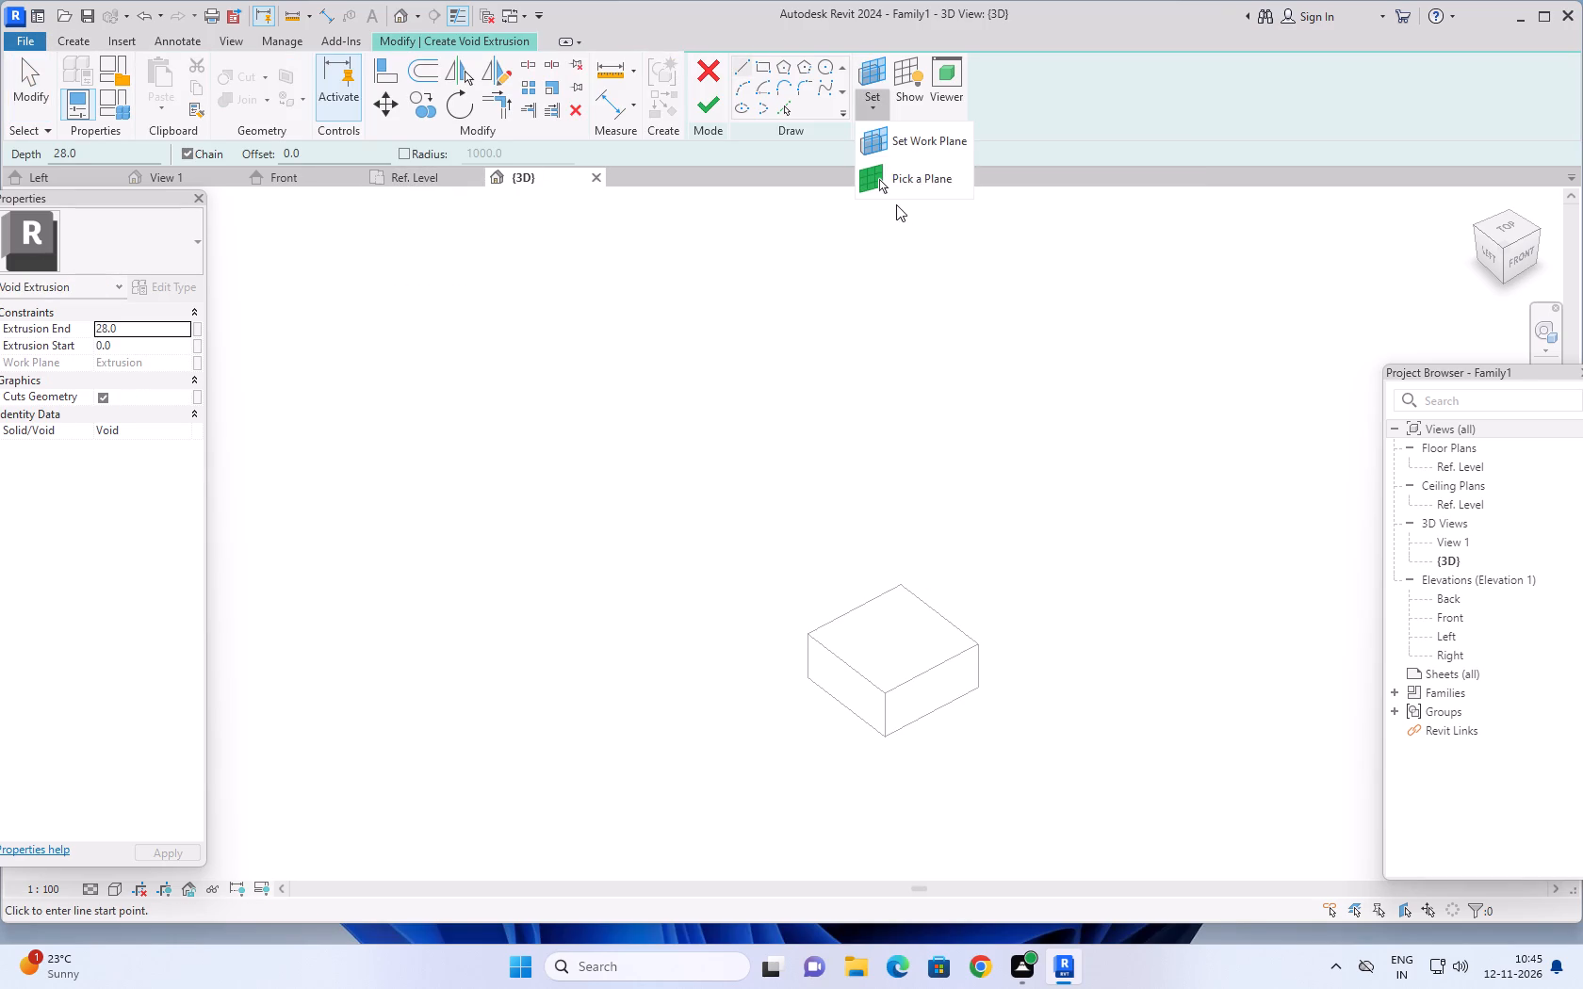
{"action": "left_click", "coordinate": [914, 172]}
{"action": "left_click", "coordinate": [951, 680]}
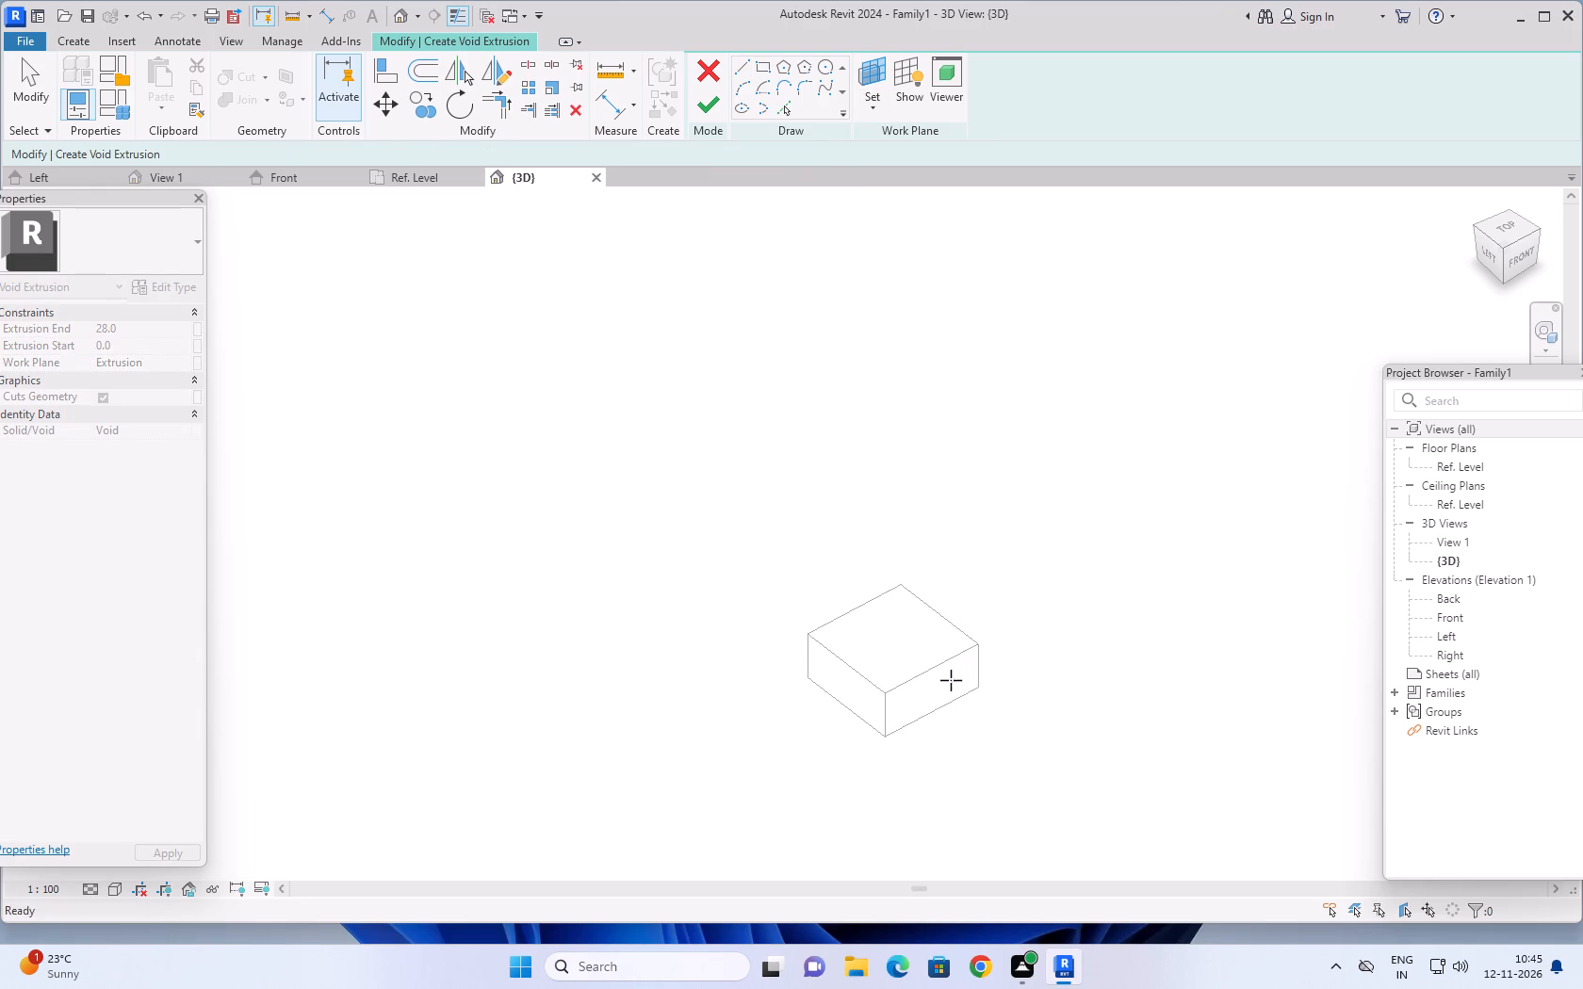
Draw a line 10 along the front face's bottom edge from its left corner, continuing 14 vertically upward.
{"action": "left_click", "coordinate": [738, 67]}
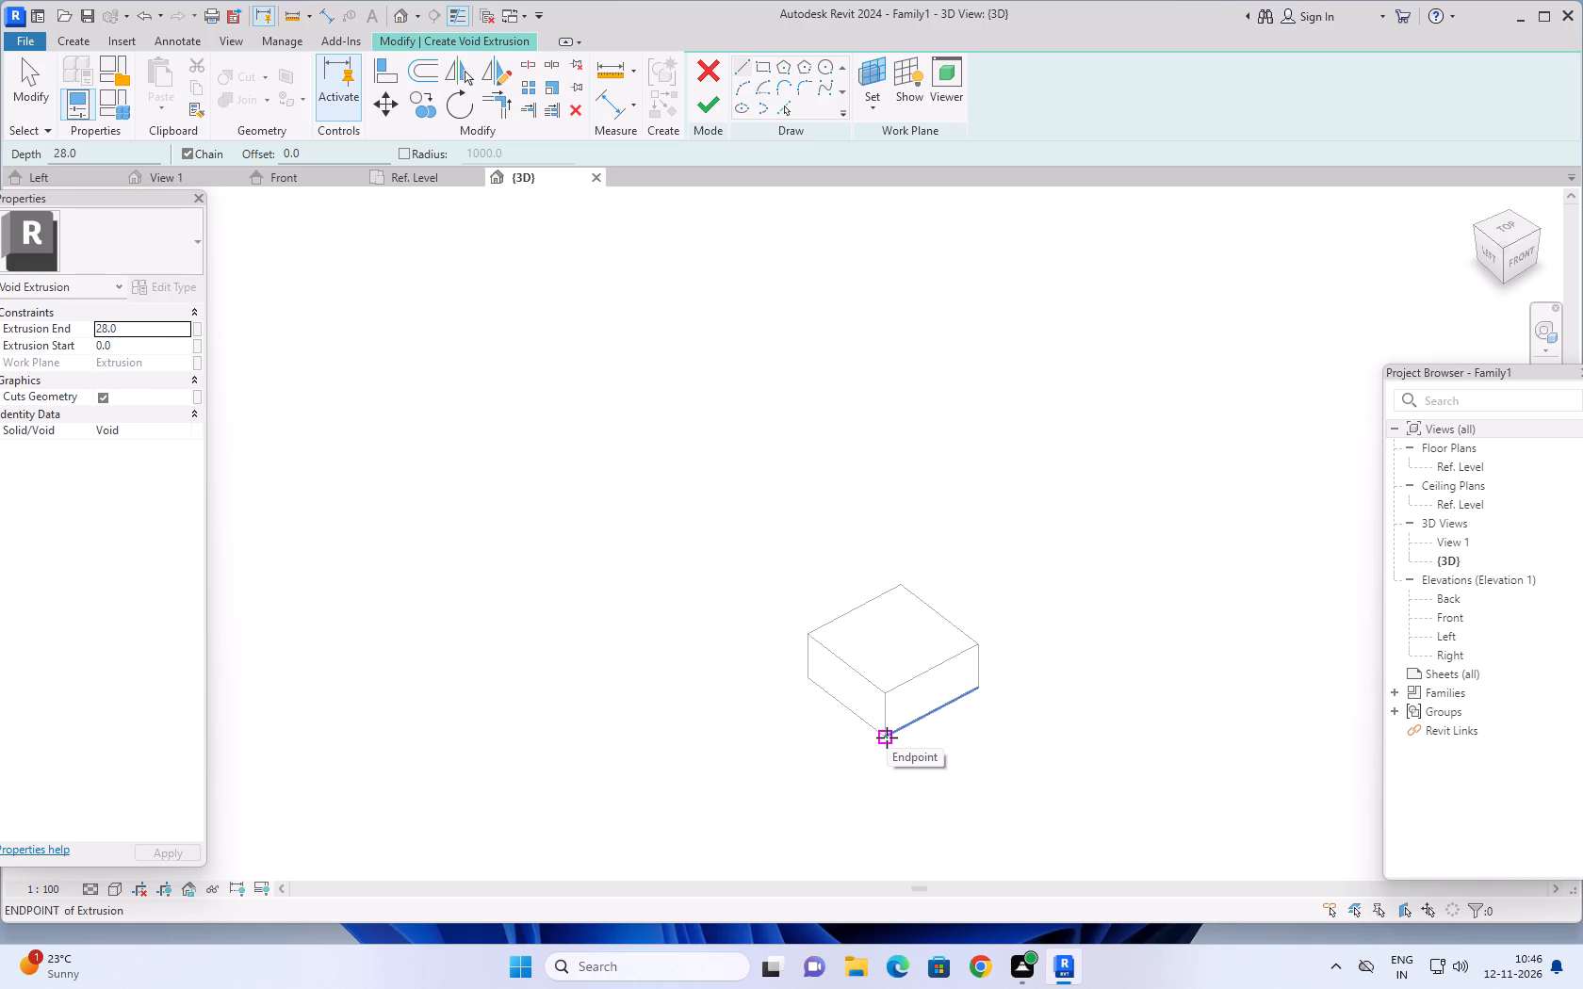
{"action": "left_click", "coordinate": [887, 738]}
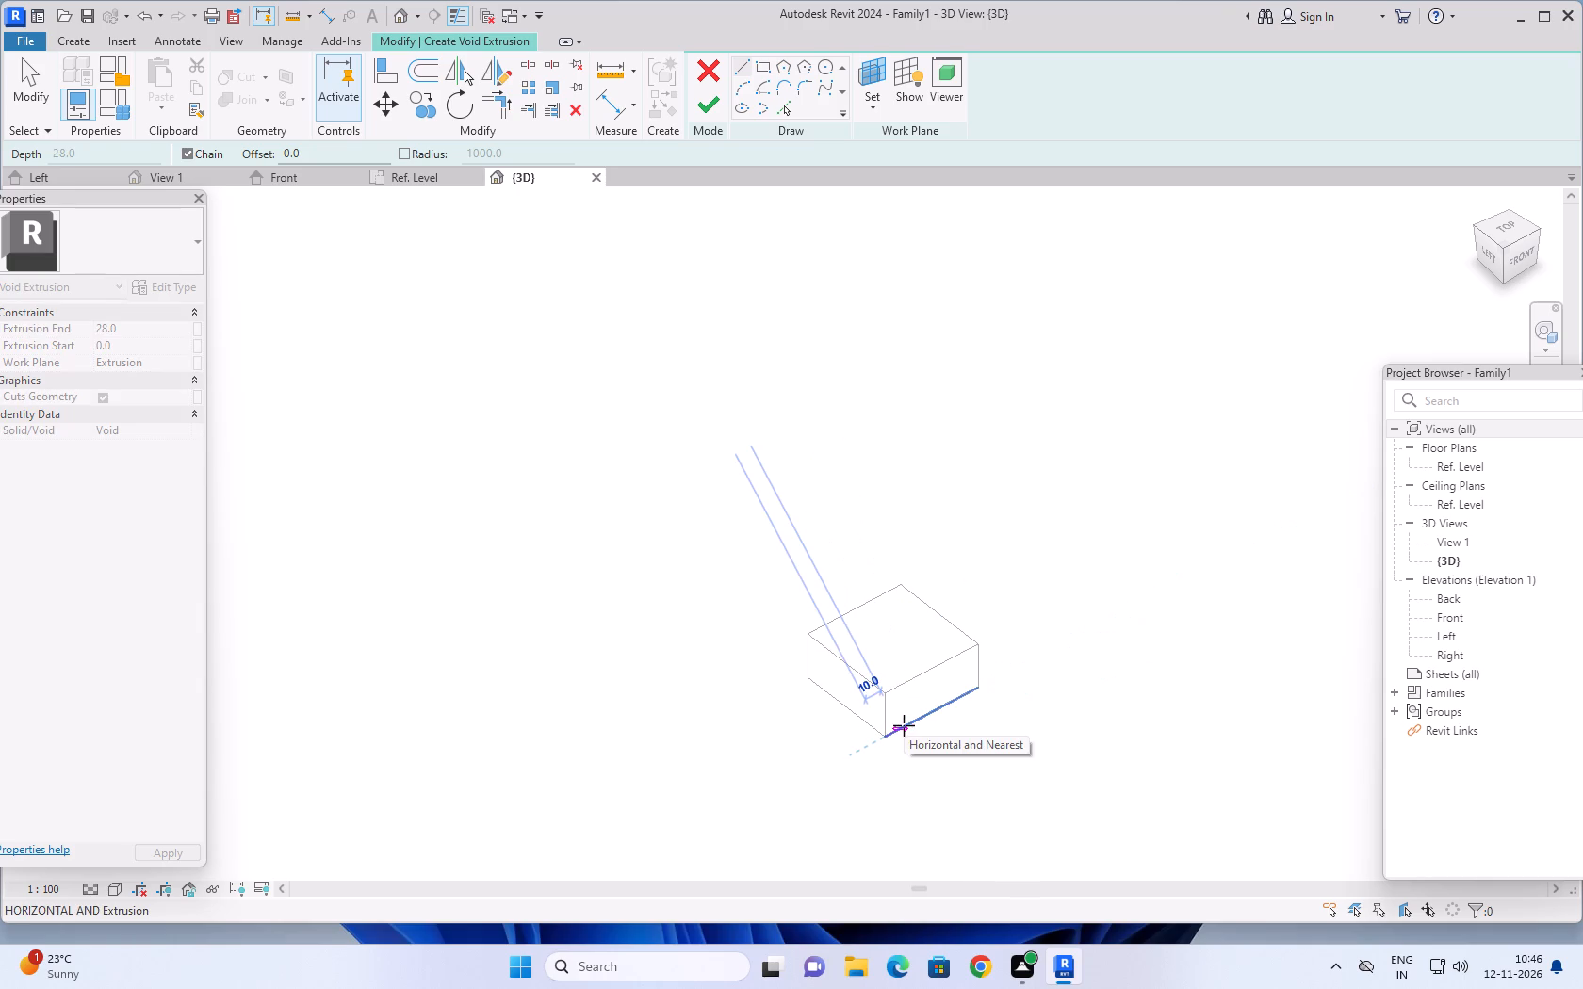
{"action": "left_click", "coordinate": [904, 725]}
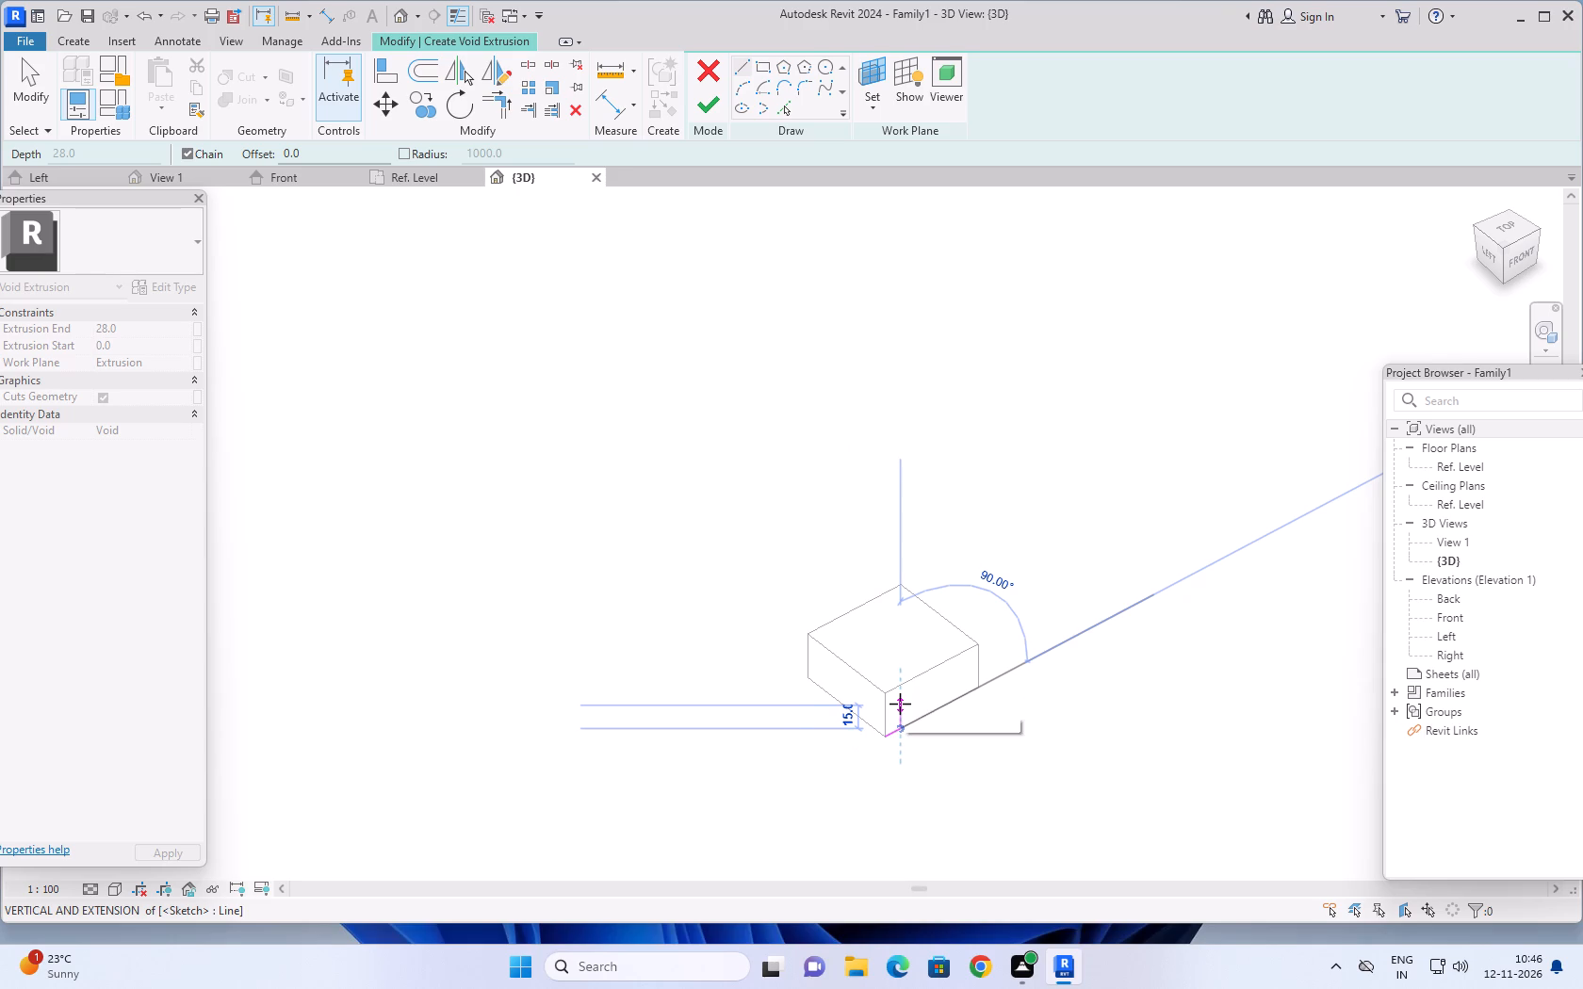
{"action": "type", "text": "14"}
{"action": "key", "text": "Return"}
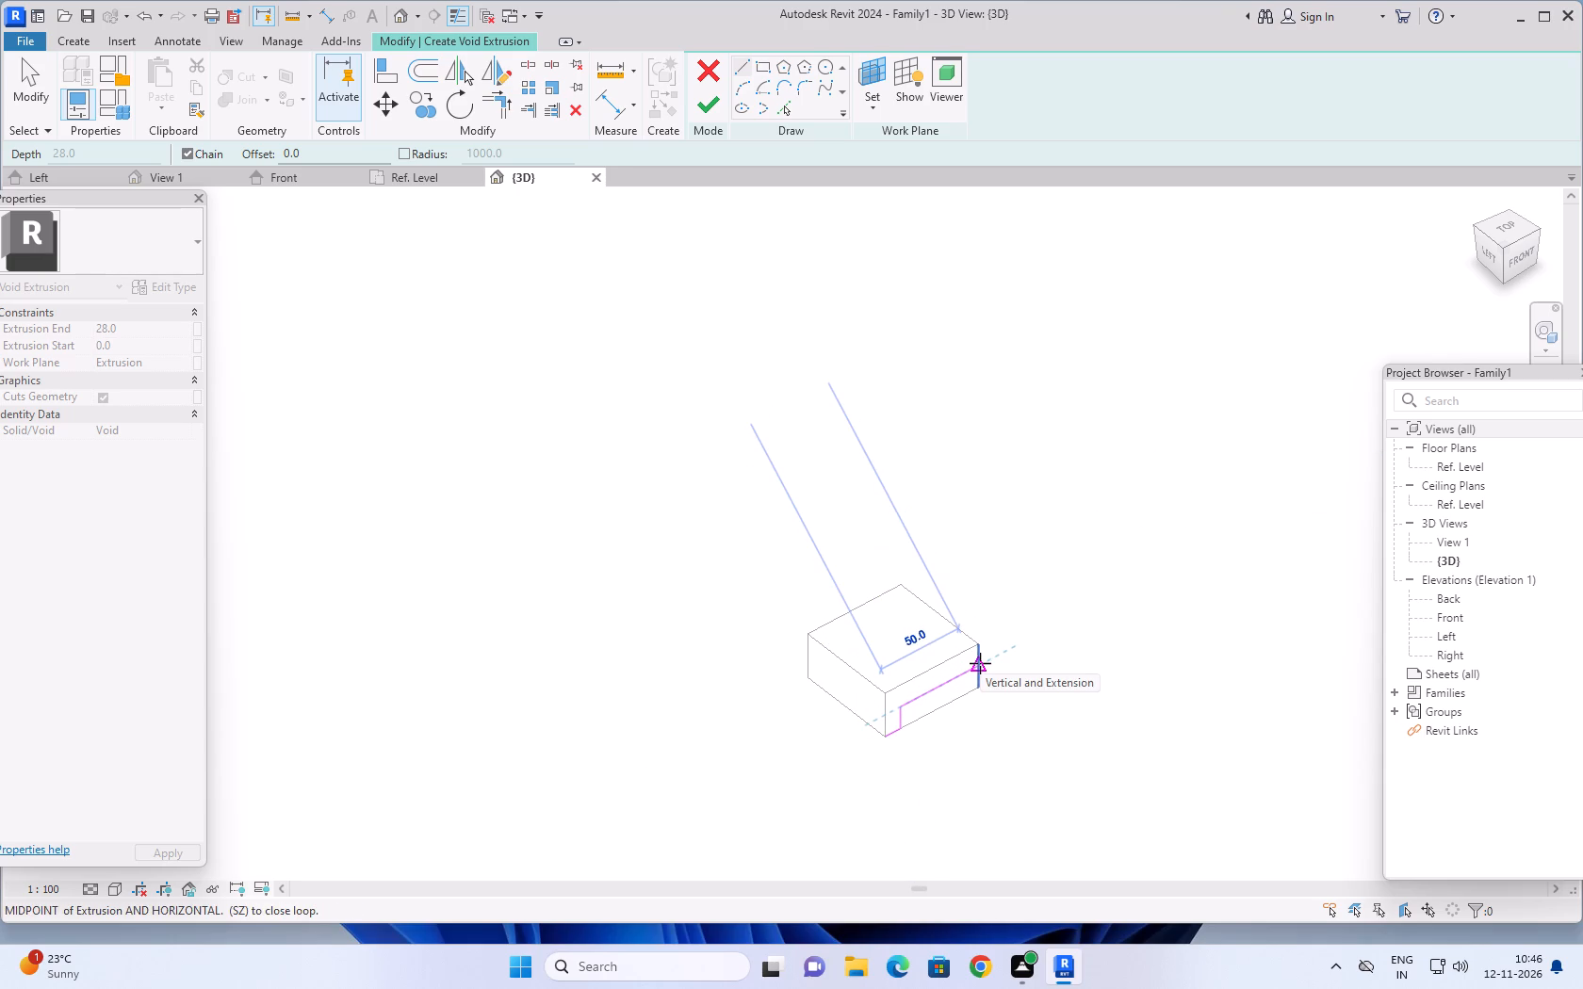
{"action": "key", "text": "Escape"}
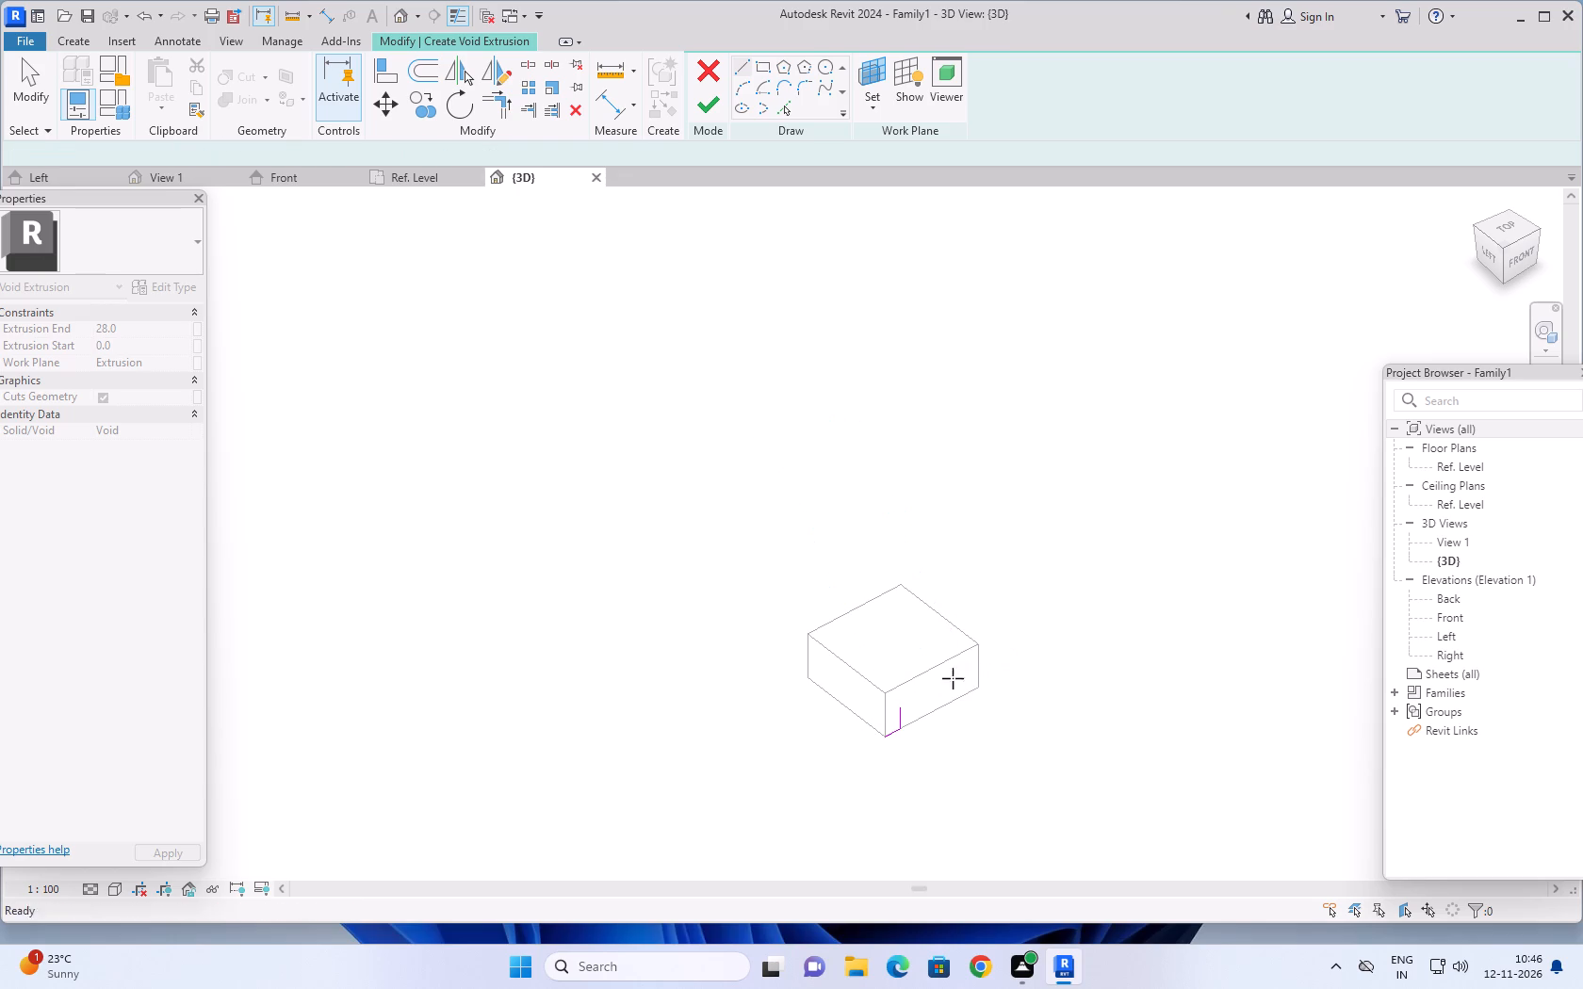
Draw lines from the front face's bottom-right corner 10 inward and 14 up, and join them across to the first upright's top.
{"action": "left_click", "coordinate": [980, 685]}
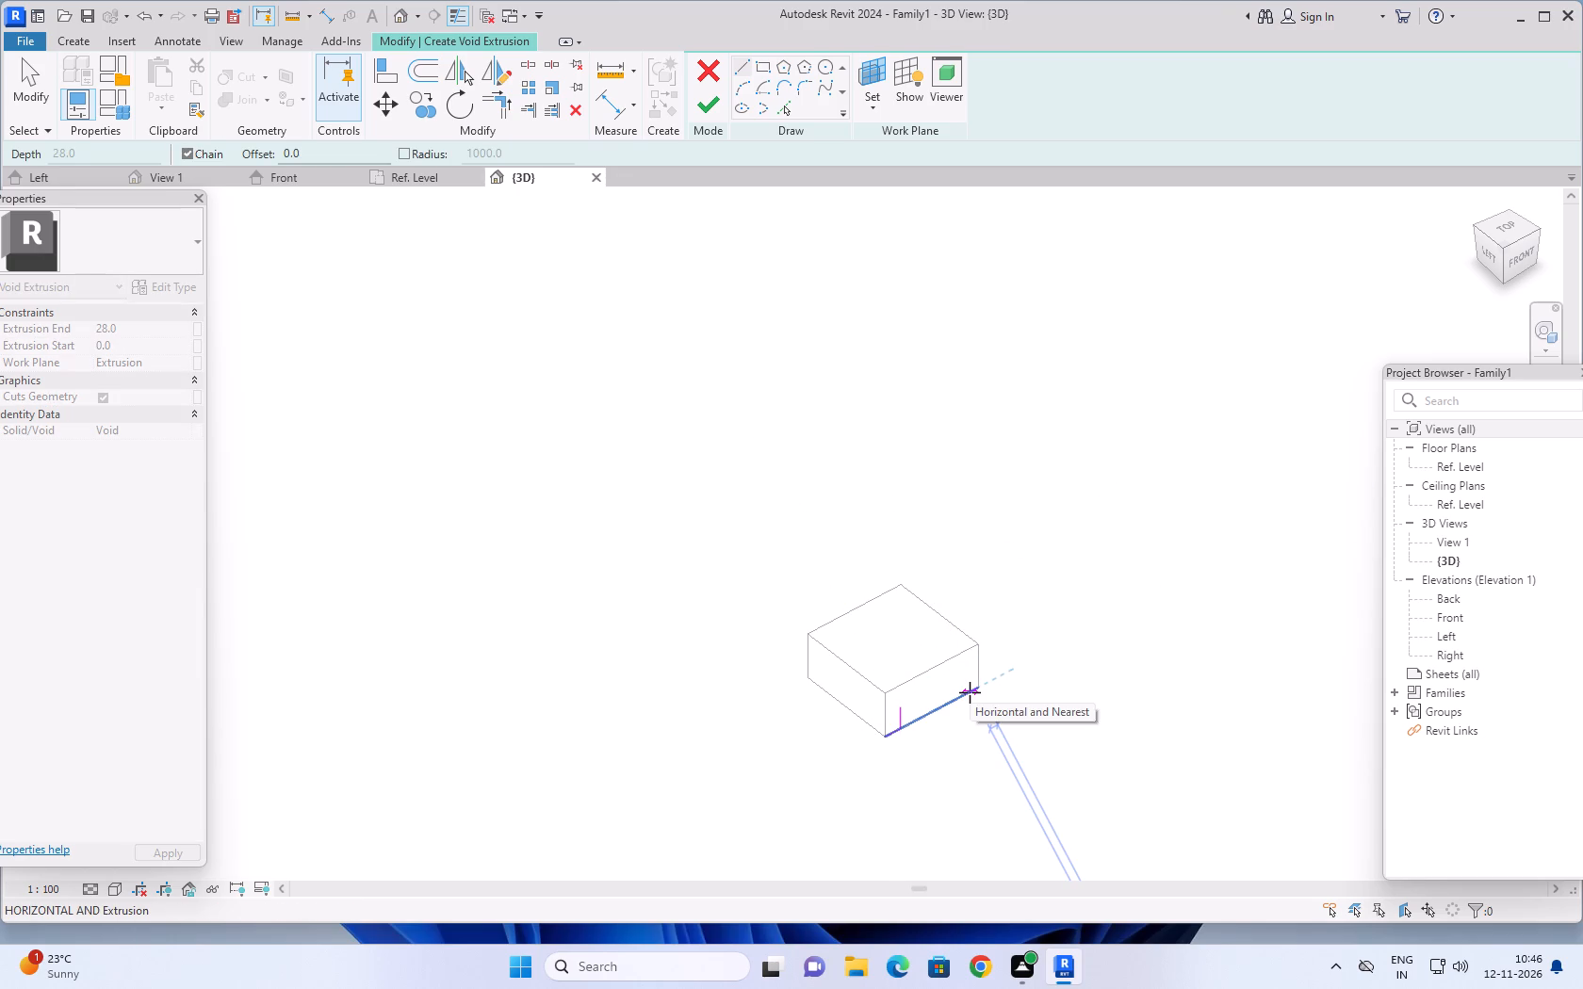
{"action": "type", "text": "10"}
{"action": "key", "text": "Return"}
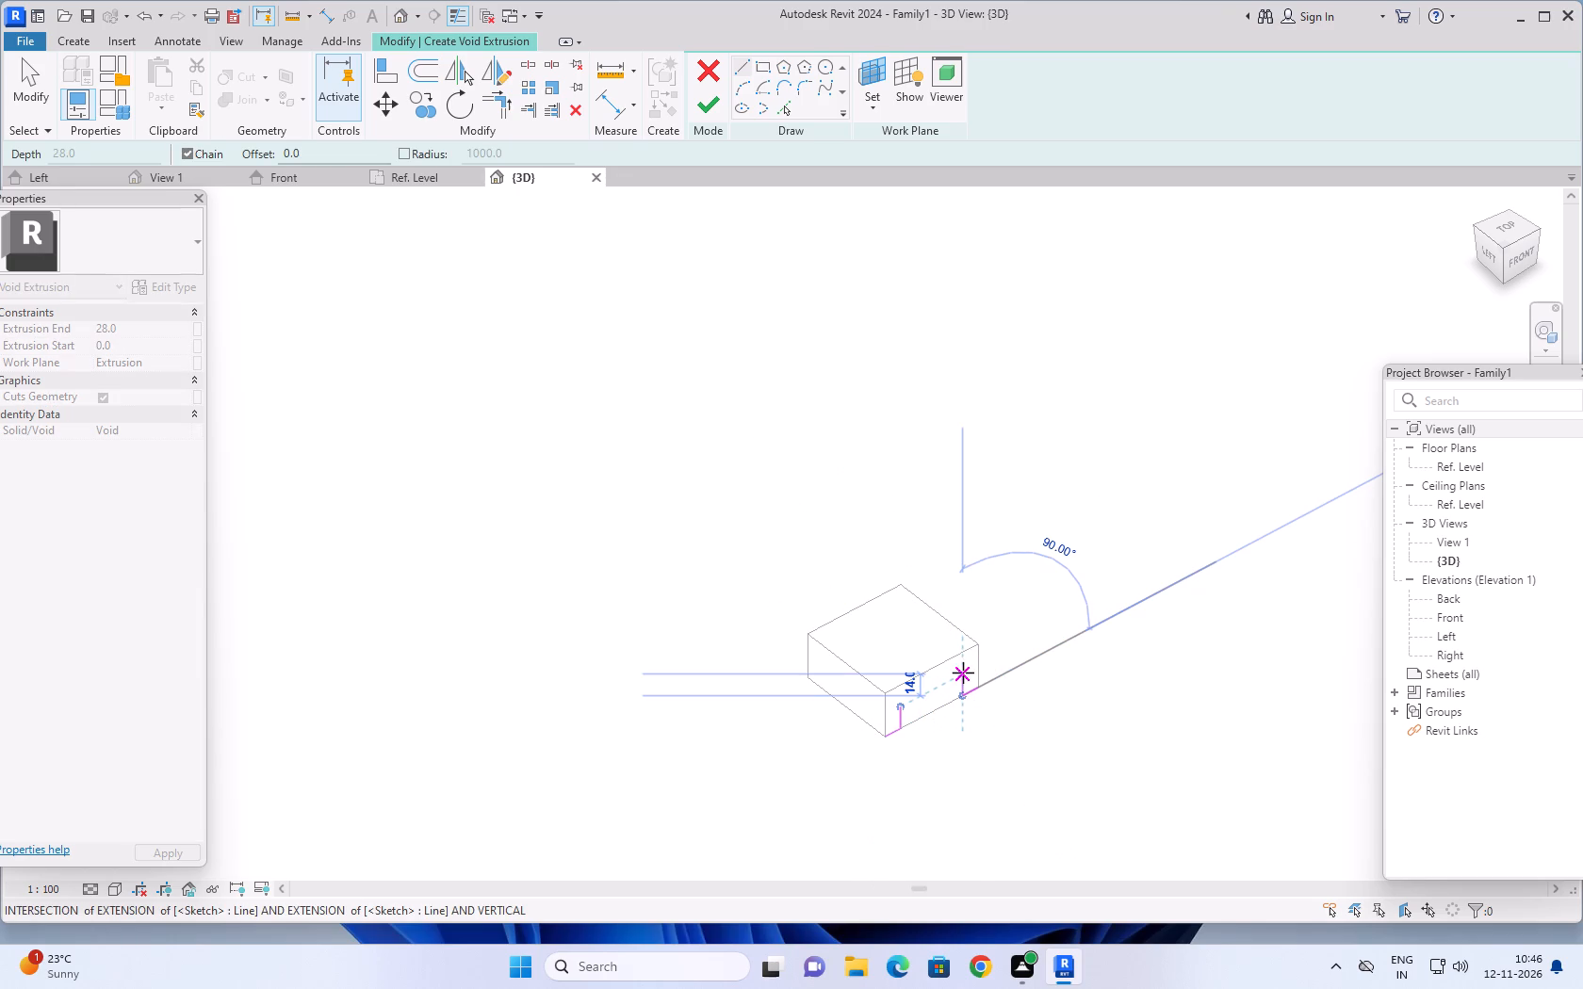
{"action": "type", "text": "14"}
{"action": "key", "text": "Return"}
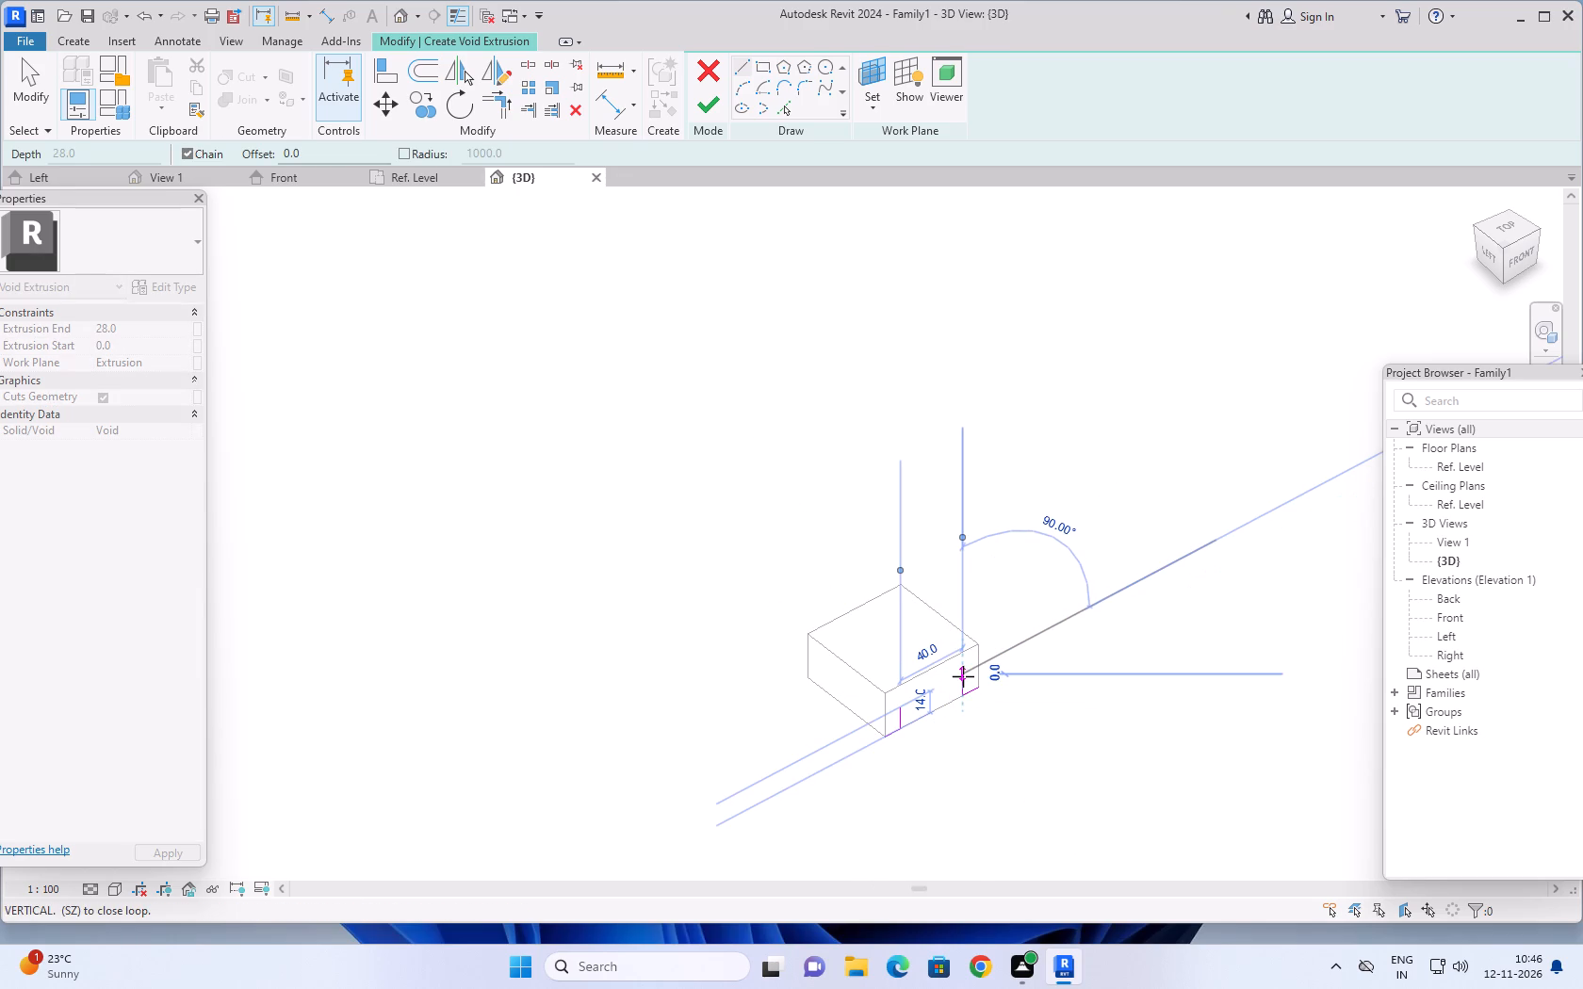
{"action": "left_click", "coordinate": [902, 707]}
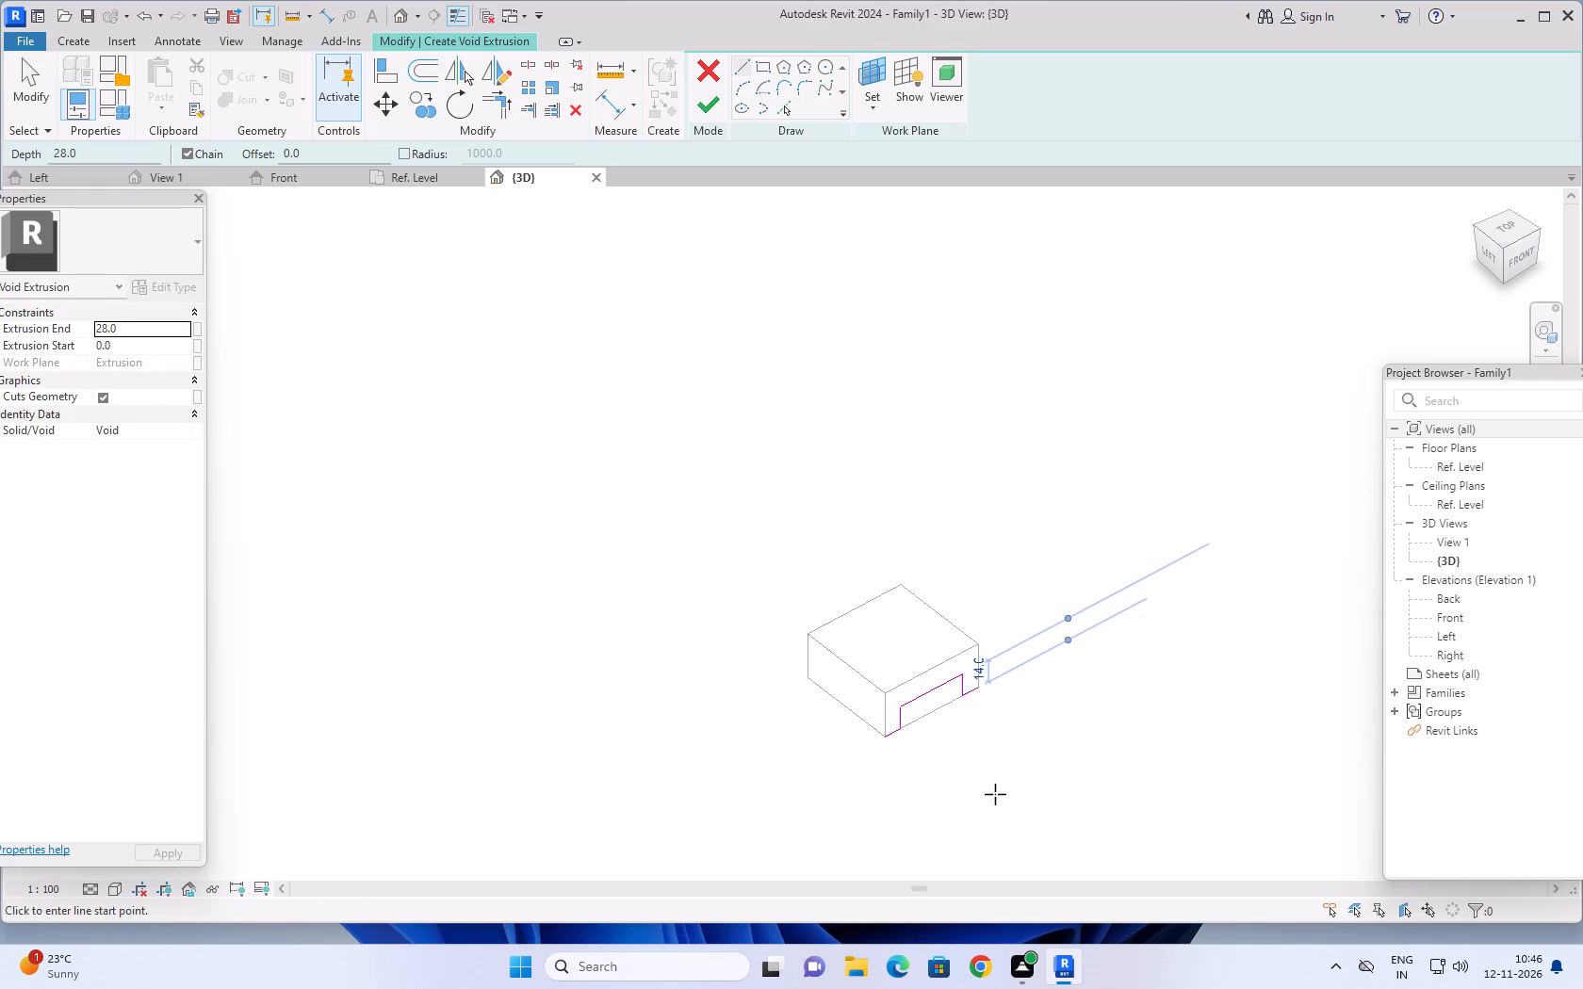
{"action": "key", "text": "Escape"}
{"action": "key", "text": "Escape"}
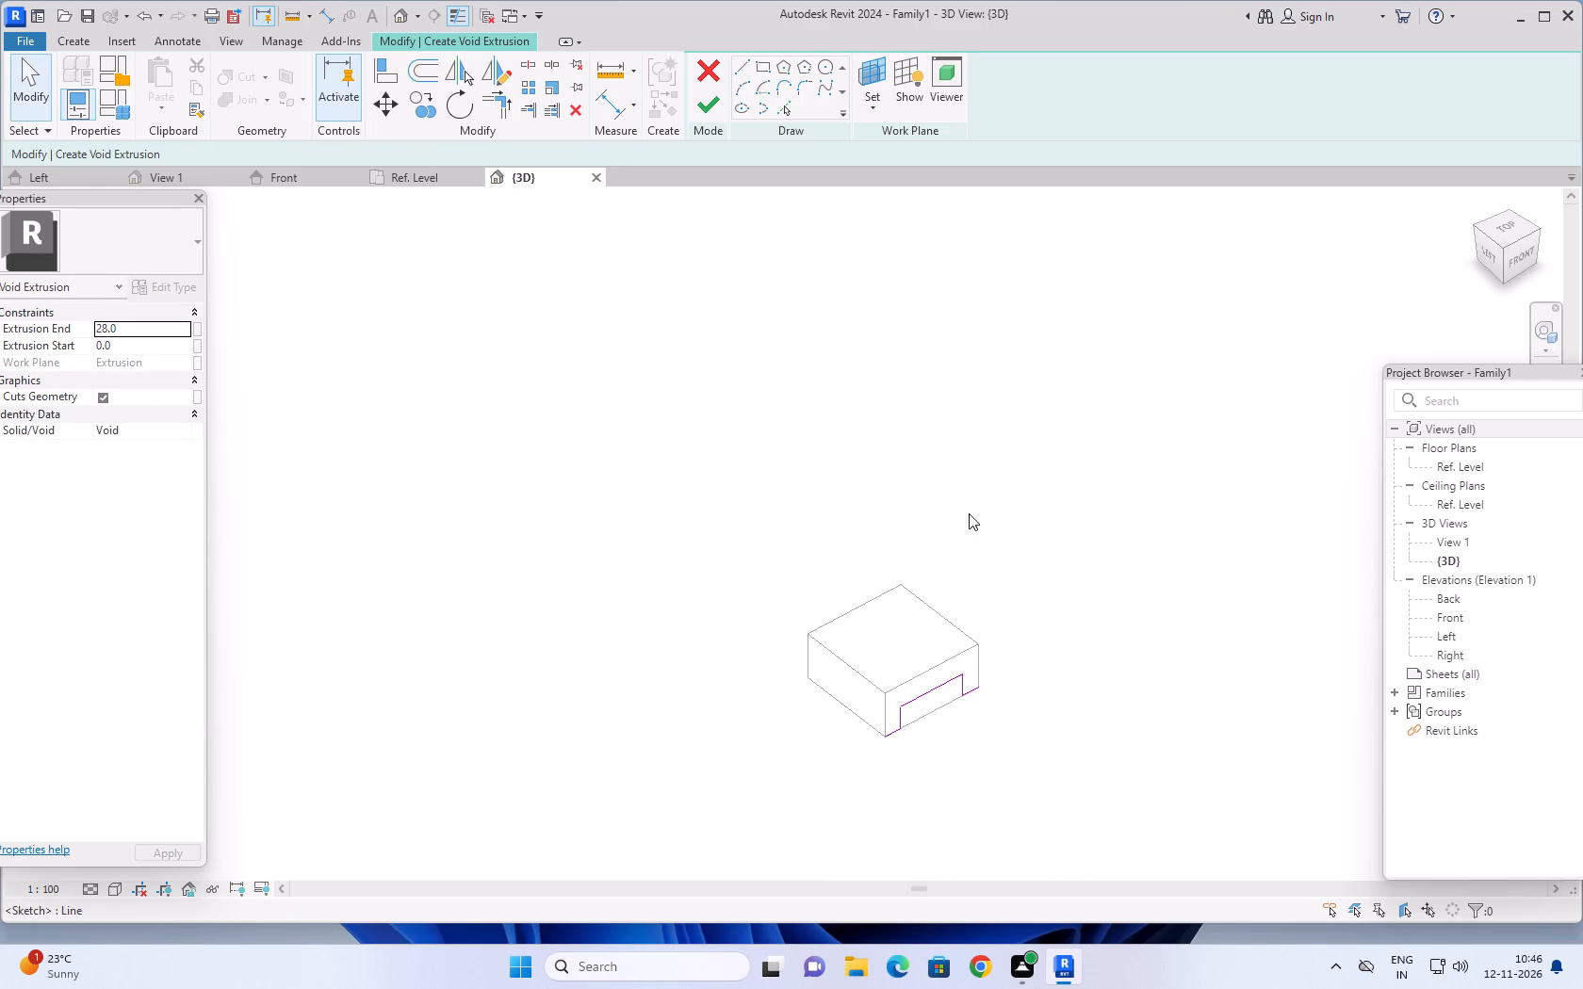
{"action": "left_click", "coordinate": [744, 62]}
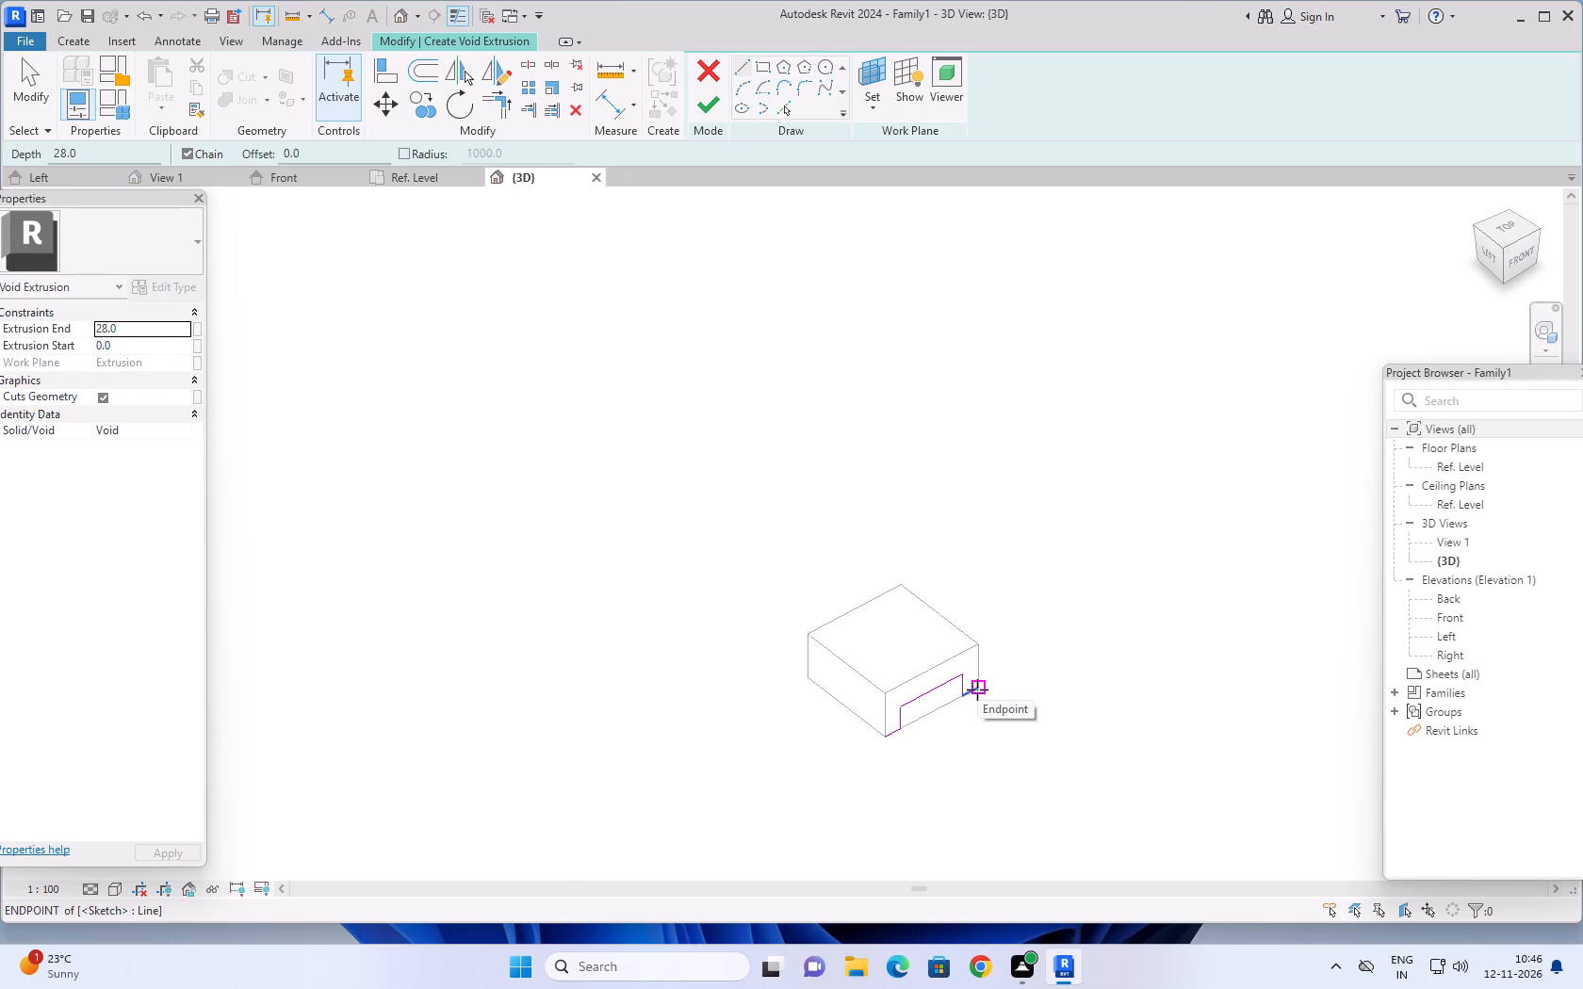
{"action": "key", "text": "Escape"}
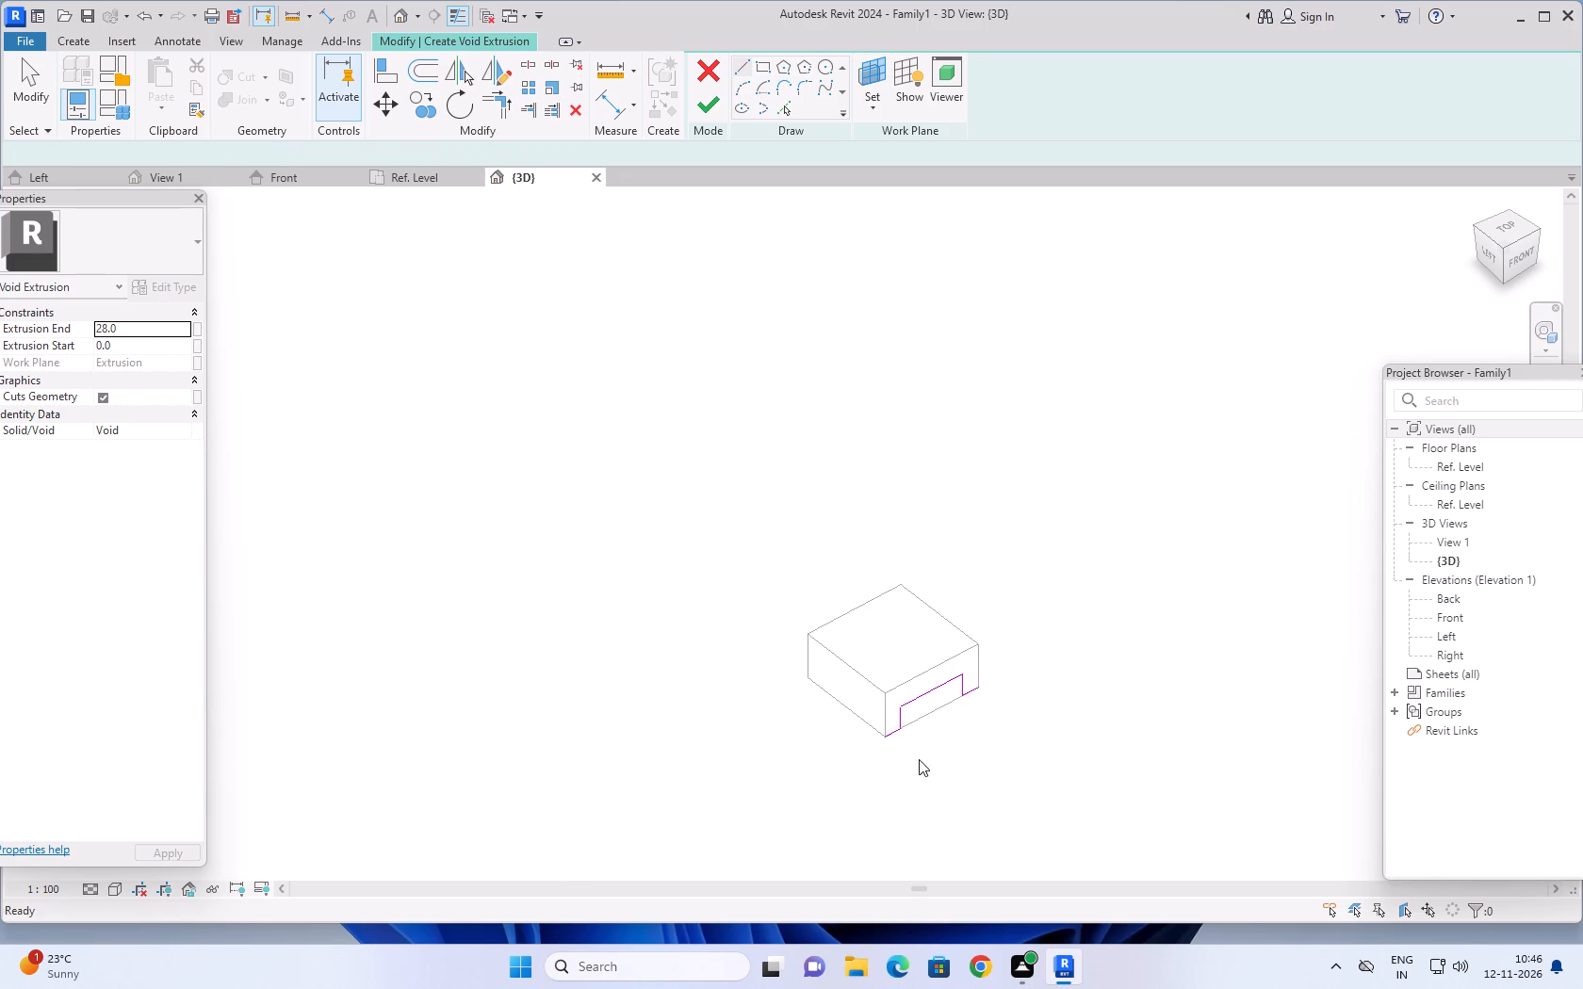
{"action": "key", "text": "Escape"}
Delete the short 10-long sketch line at the front face's bottom-left corner.
{"action": "scroll", "coordinate": [907, 735], "scroll_direction": "up", "scroll_amount": 6}
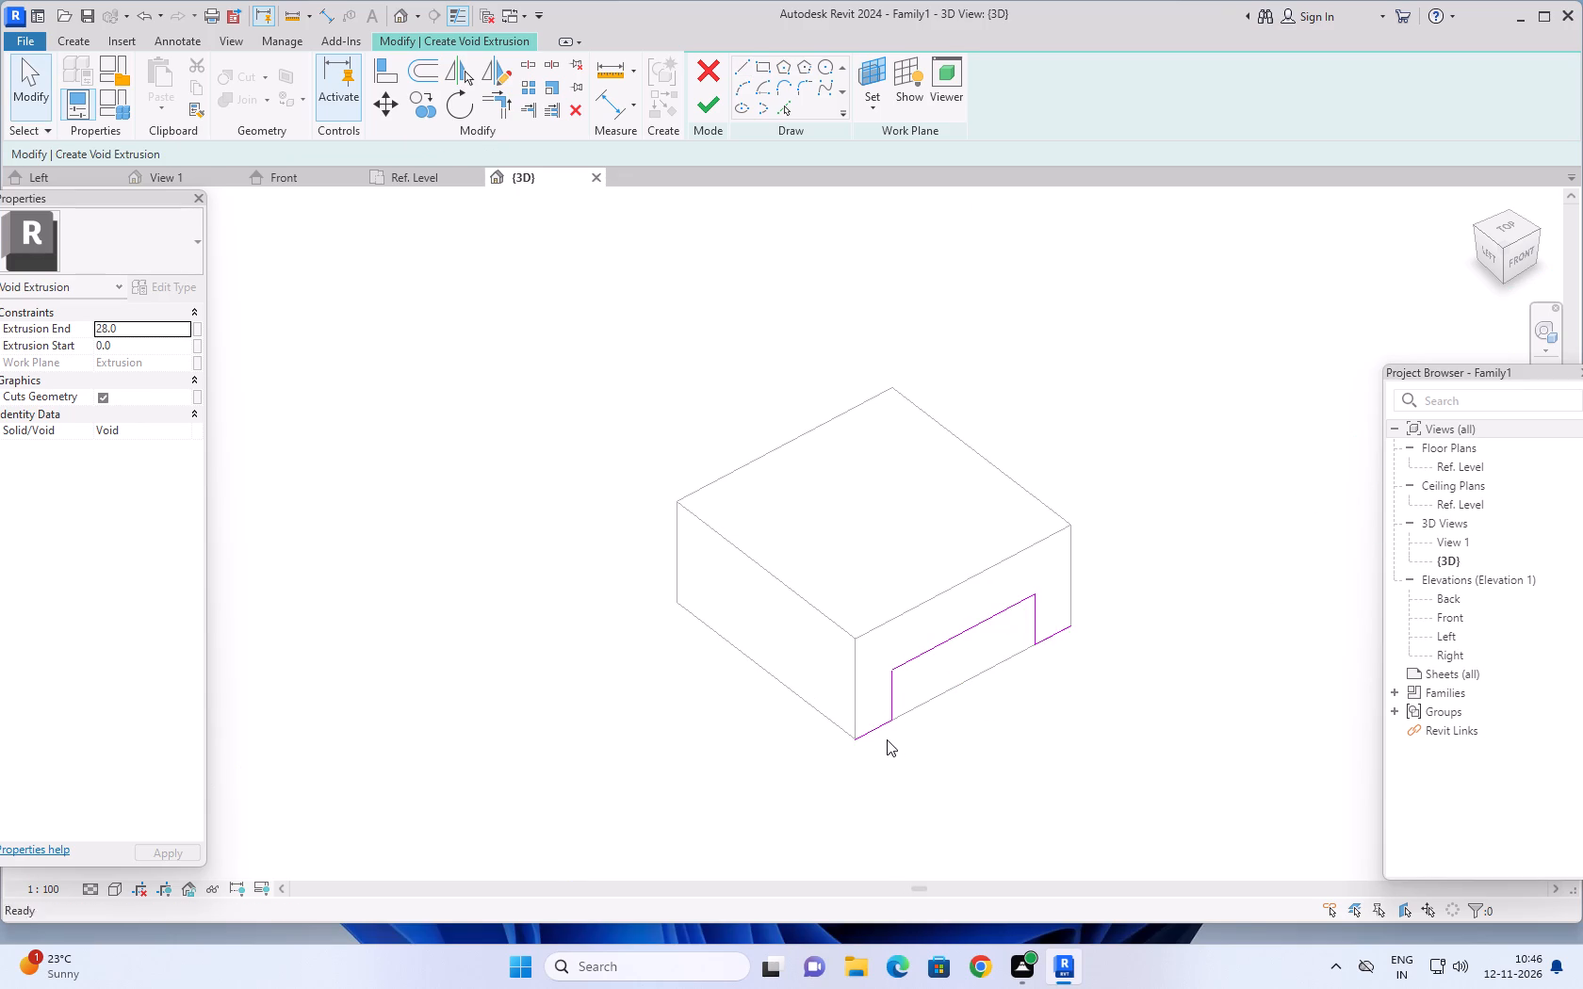
{"action": "key", "text": "Escape"}
{"action": "left_click", "coordinate": [873, 732]}
{"action": "key", "text": "Delete"}
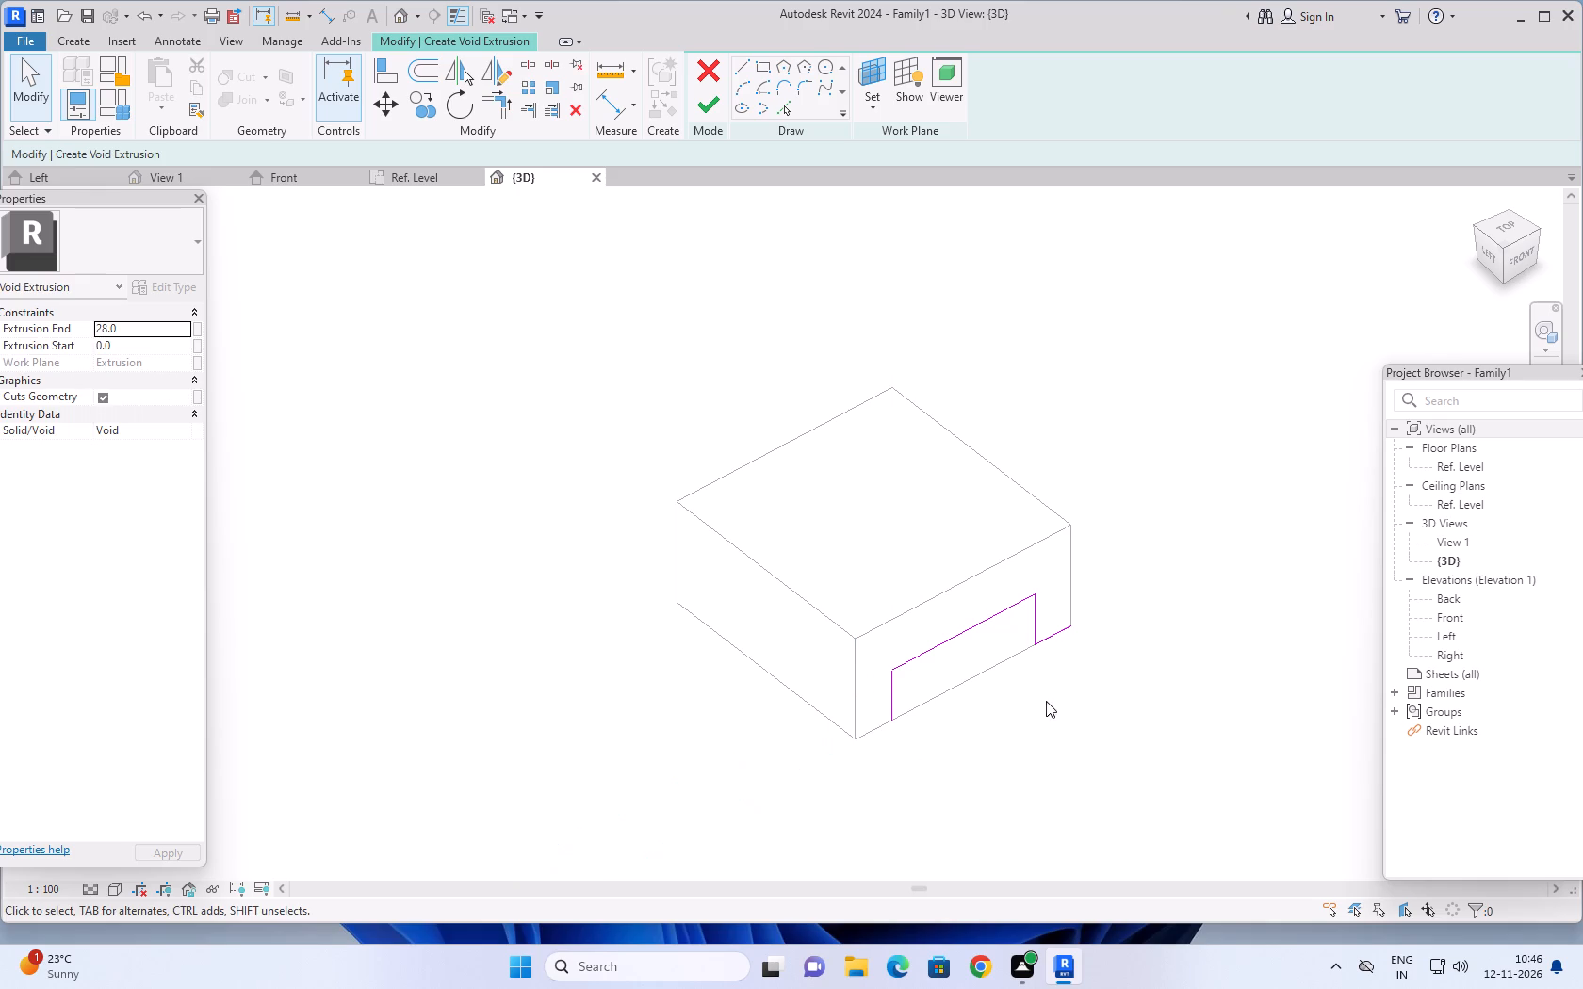
Delete the short 10-long sketch line at the front face's bottom-right corner.
{"action": "left_click", "coordinate": [1055, 637]}
{"action": "key", "text": "Delete"}
Close the void profile with a line along the front face's bottom edge joining the lower ends of the two uprights.
{"action": "left_click", "coordinate": [745, 69]}
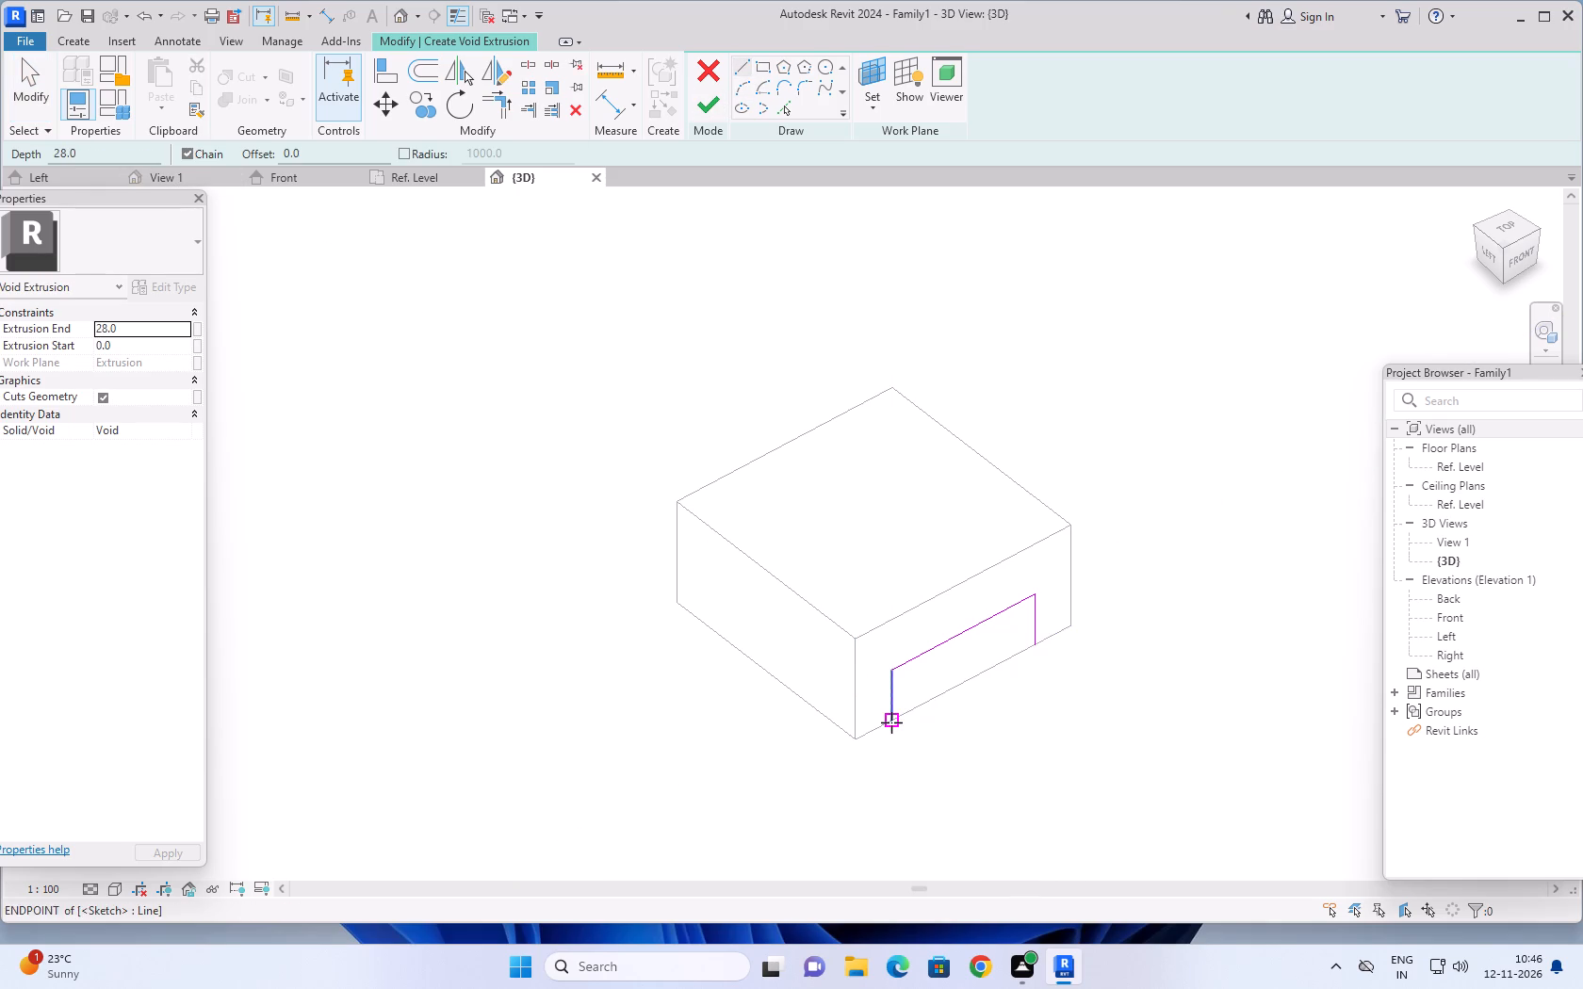
{"action": "left_click", "coordinate": [891, 722]}
{"action": "left_click", "coordinate": [1035, 642]}
{"action": "key", "text": "Escape"}
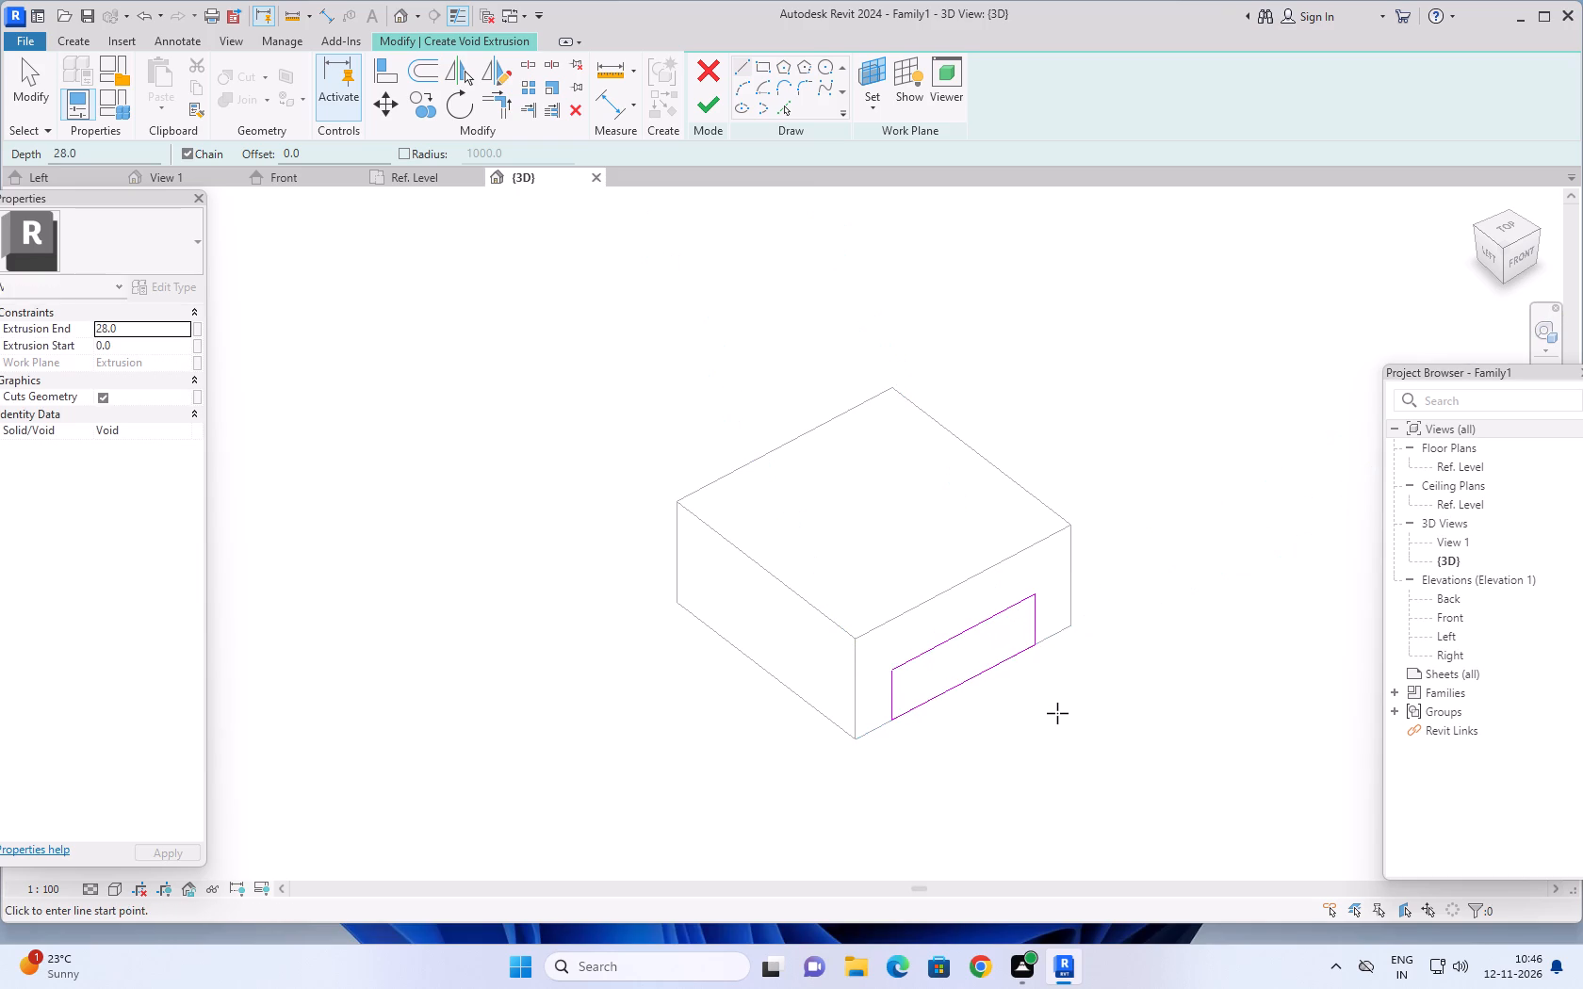
Set the void's extrusion end to 60 and finish the sketch to cut the notch through the full depth of the block.
{"action": "scroll", "coordinate": [1052, 723], "scroll_direction": "down", "scroll_amount": 3}
{"action": "middle_click_drag", "start_coordinate": [1062, 734], "coordinate": [1039, 733]}
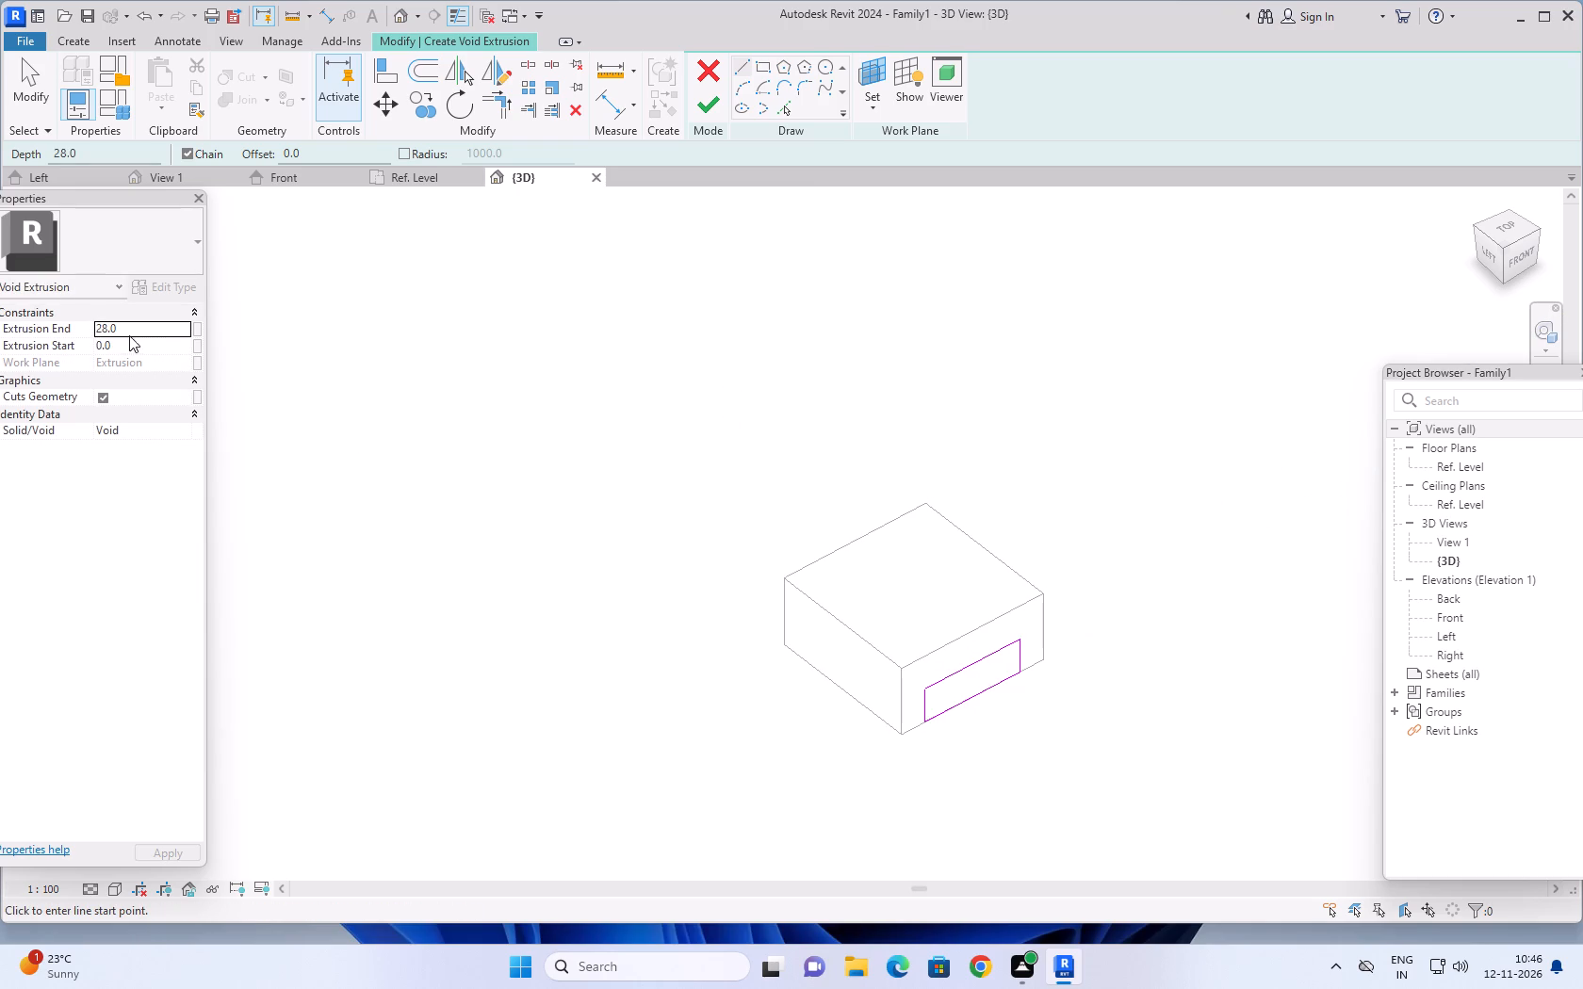
{"action": "left_click", "coordinate": [129, 329]}
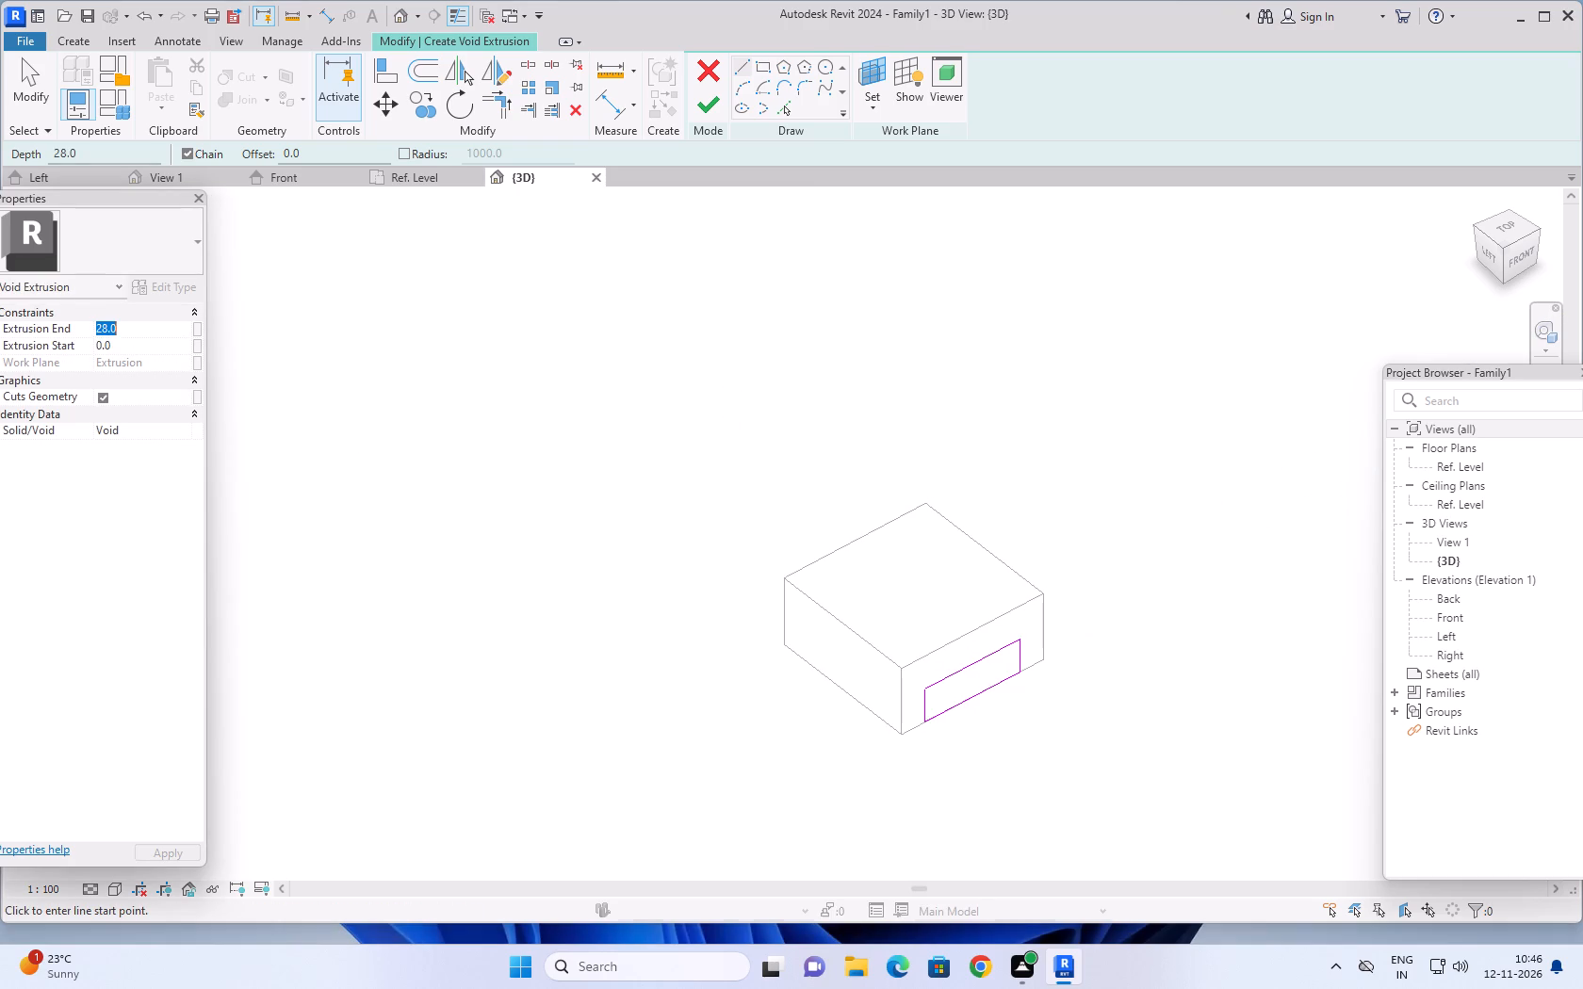
{"action": "type", "text": "60"}
{"action": "key", "text": "Return"}
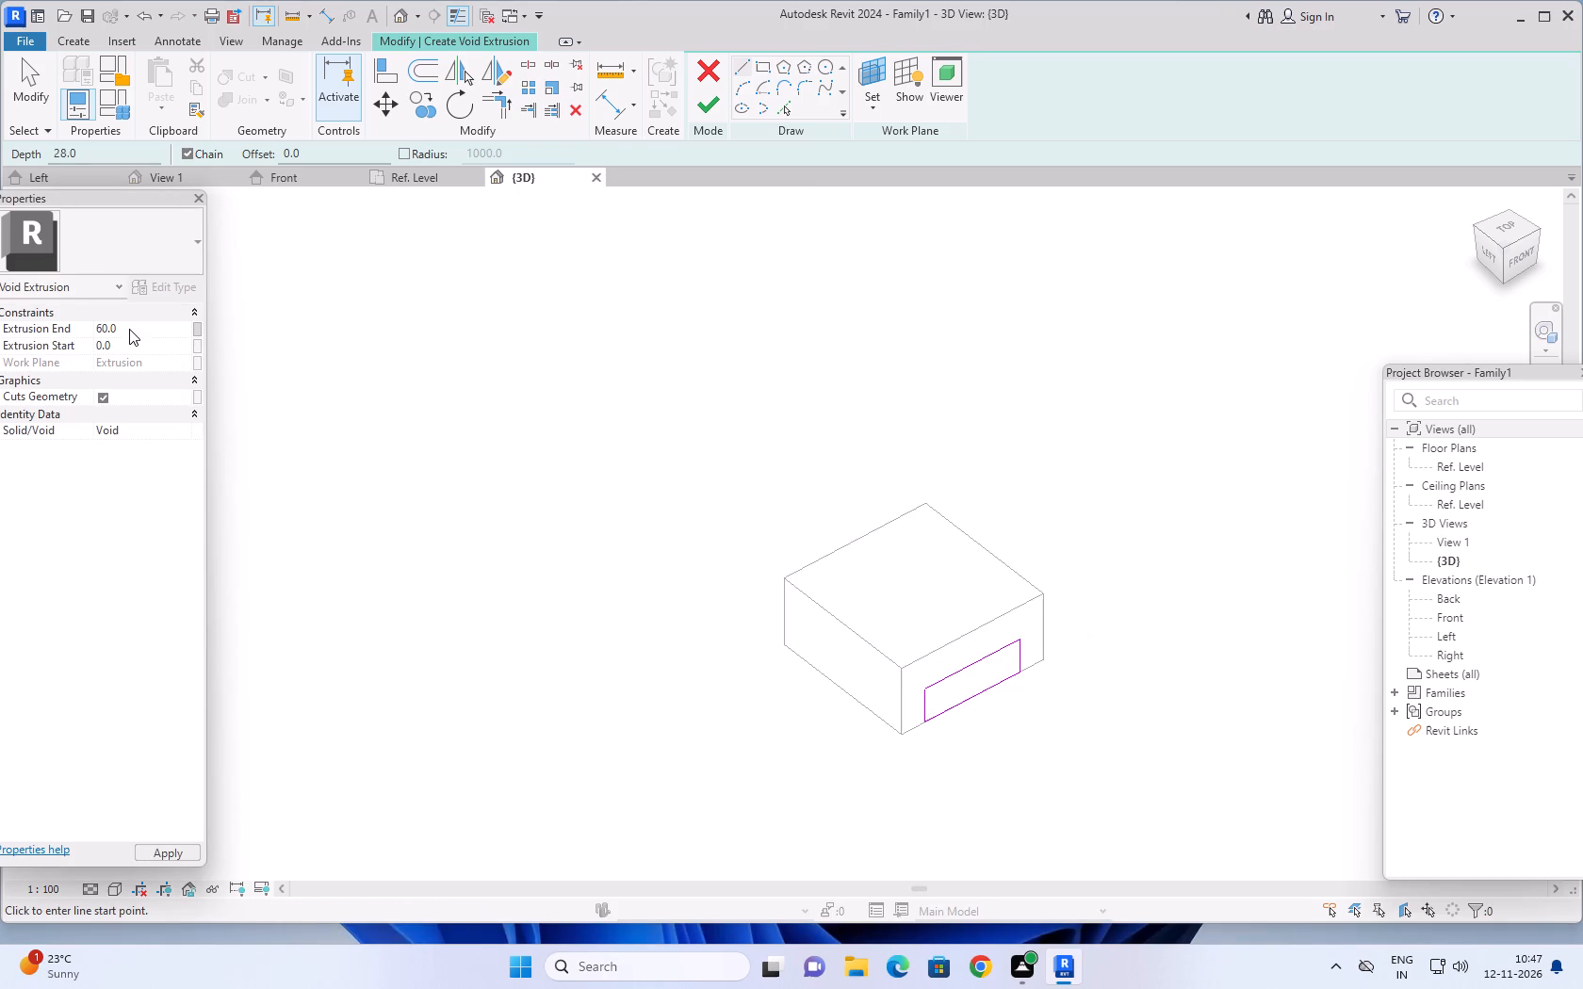
{"action": "left_click", "coordinate": [713, 103]}
{"action": "key", "text": "Escape"}
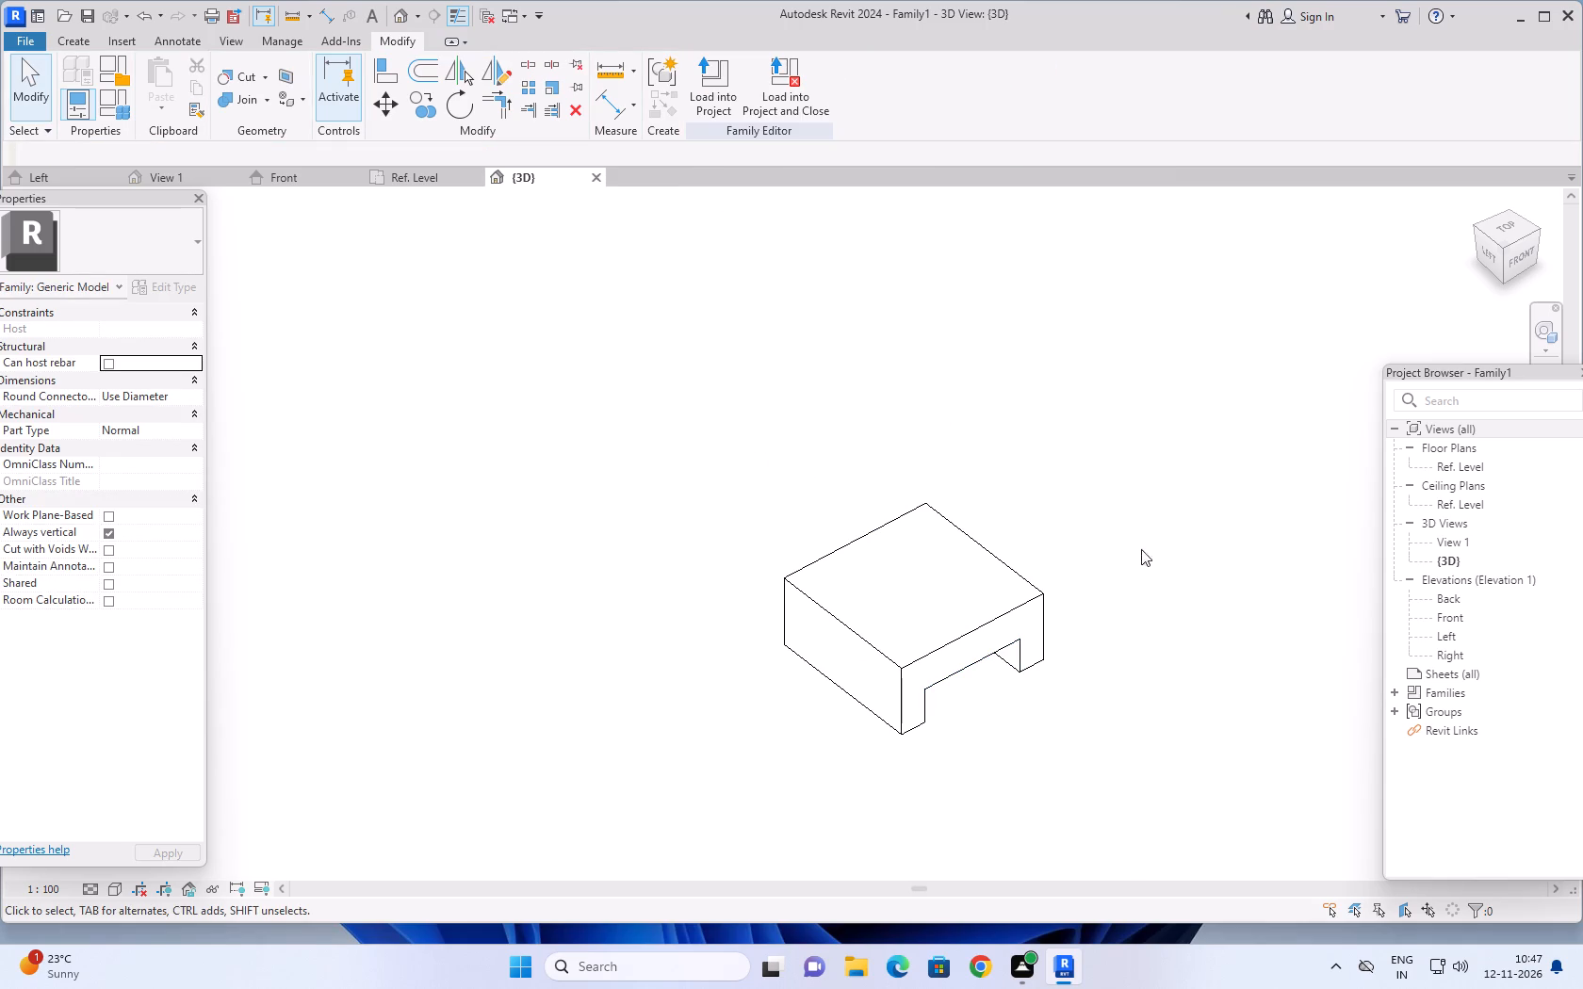
{"action": "scroll", "coordinate": [1144, 557], "scroll_direction": "down", "scroll_amount": 2}
{"action": "middle_click_drag", "start_coordinate": [1157, 557], "coordinate": [1109, 619]}
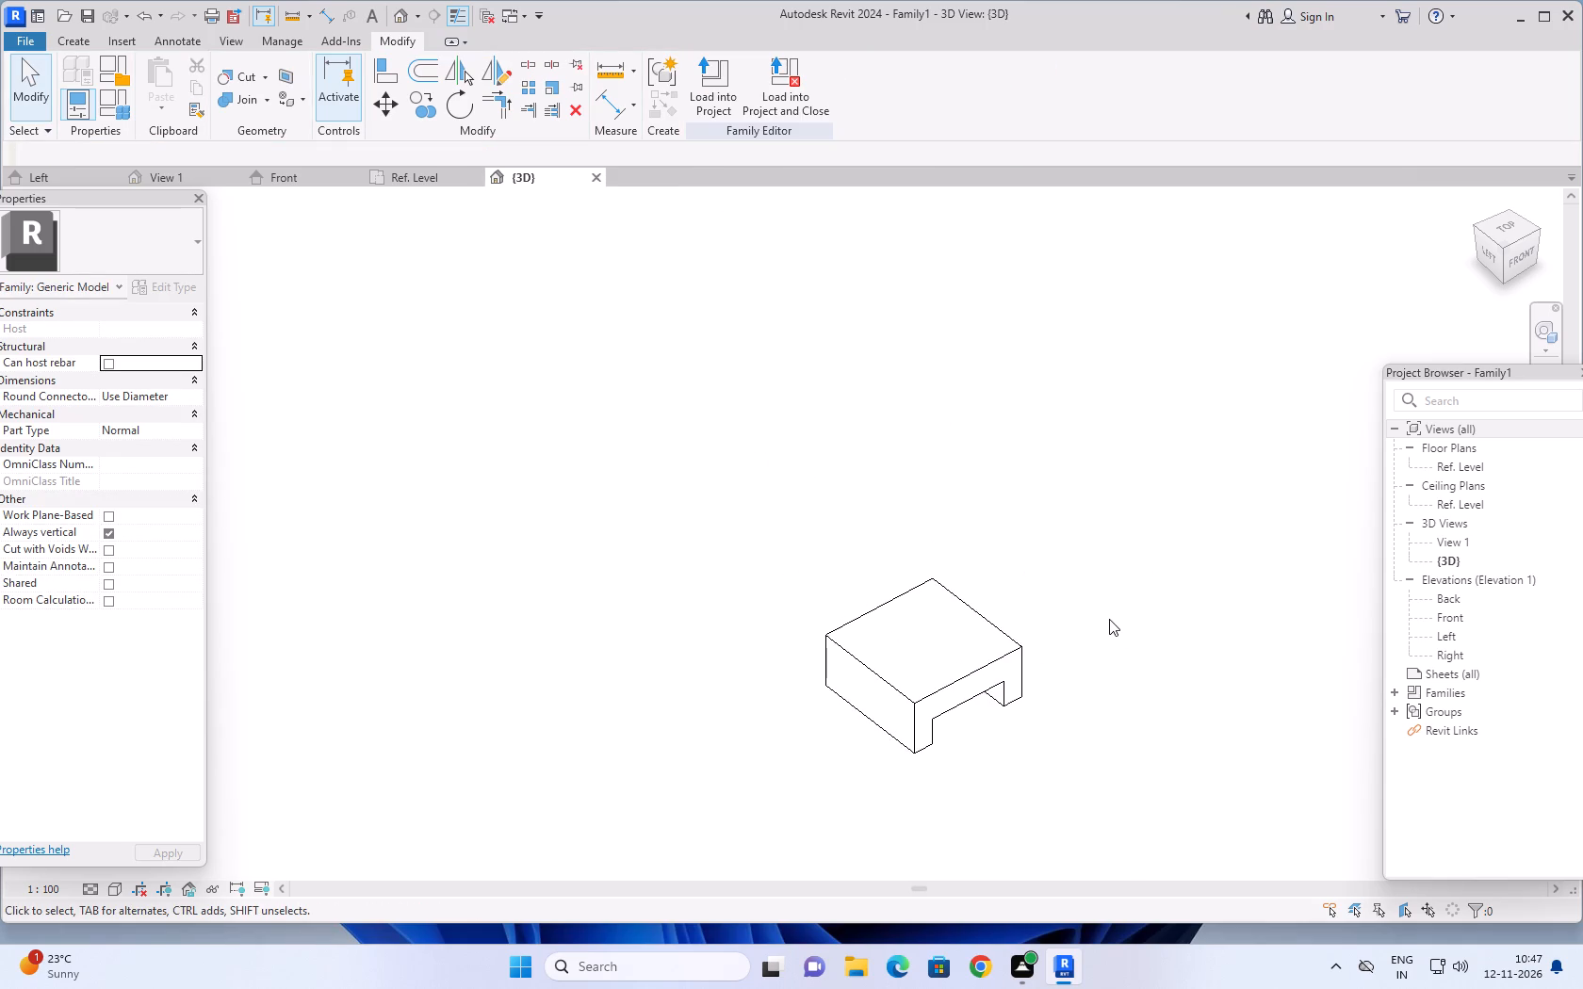
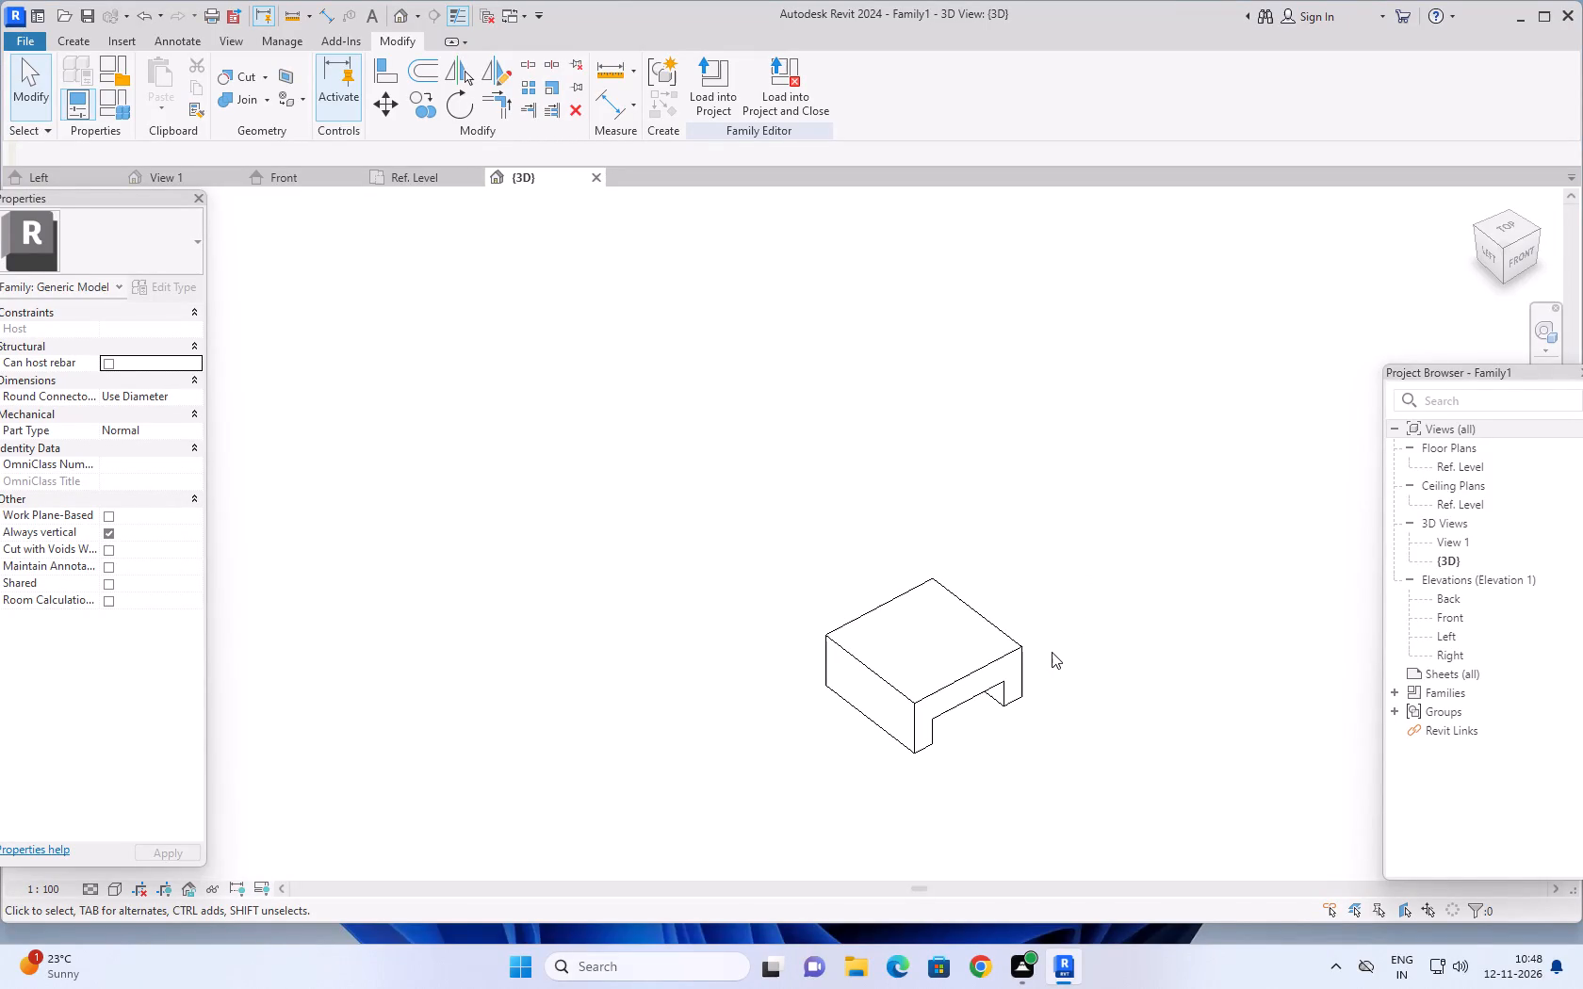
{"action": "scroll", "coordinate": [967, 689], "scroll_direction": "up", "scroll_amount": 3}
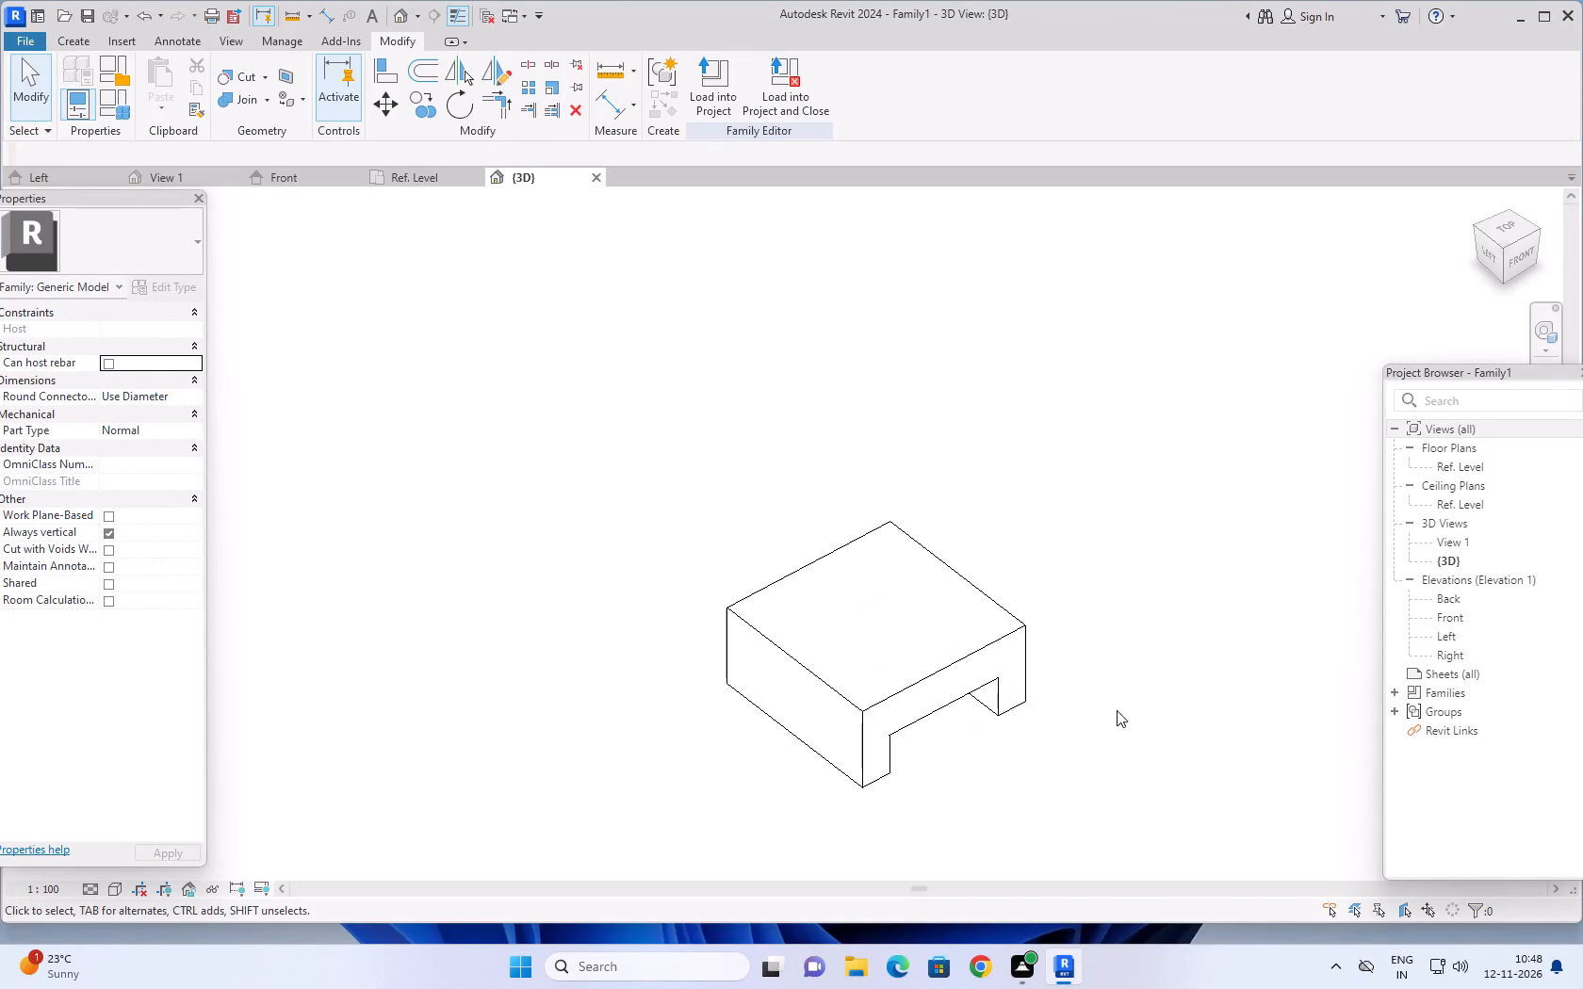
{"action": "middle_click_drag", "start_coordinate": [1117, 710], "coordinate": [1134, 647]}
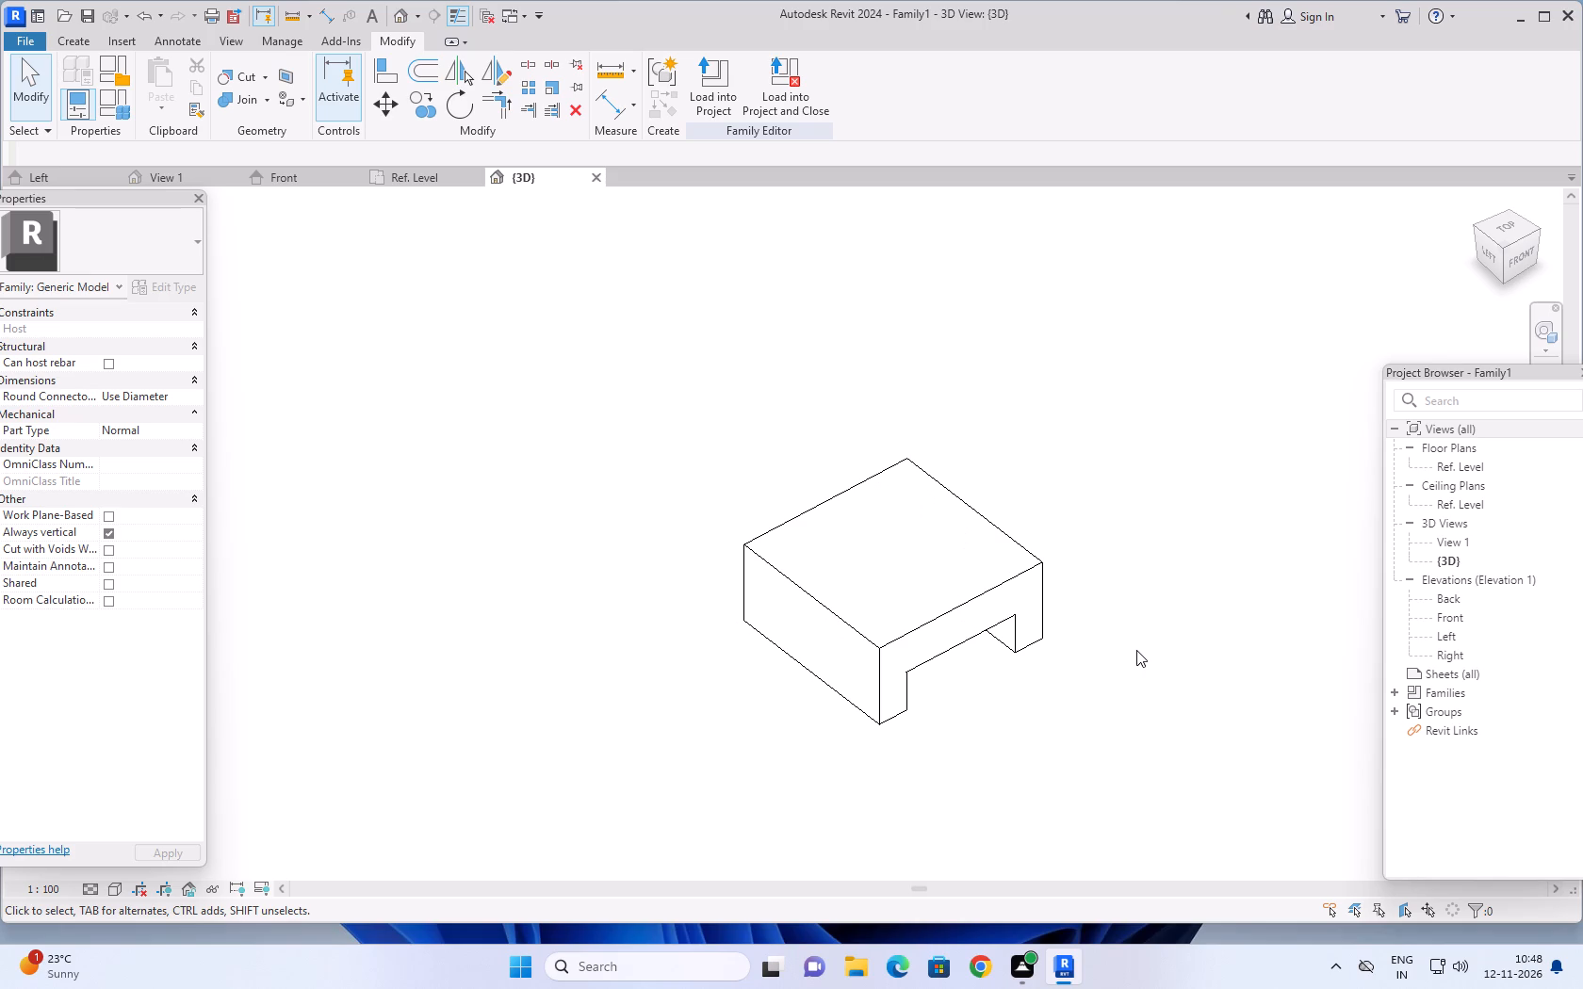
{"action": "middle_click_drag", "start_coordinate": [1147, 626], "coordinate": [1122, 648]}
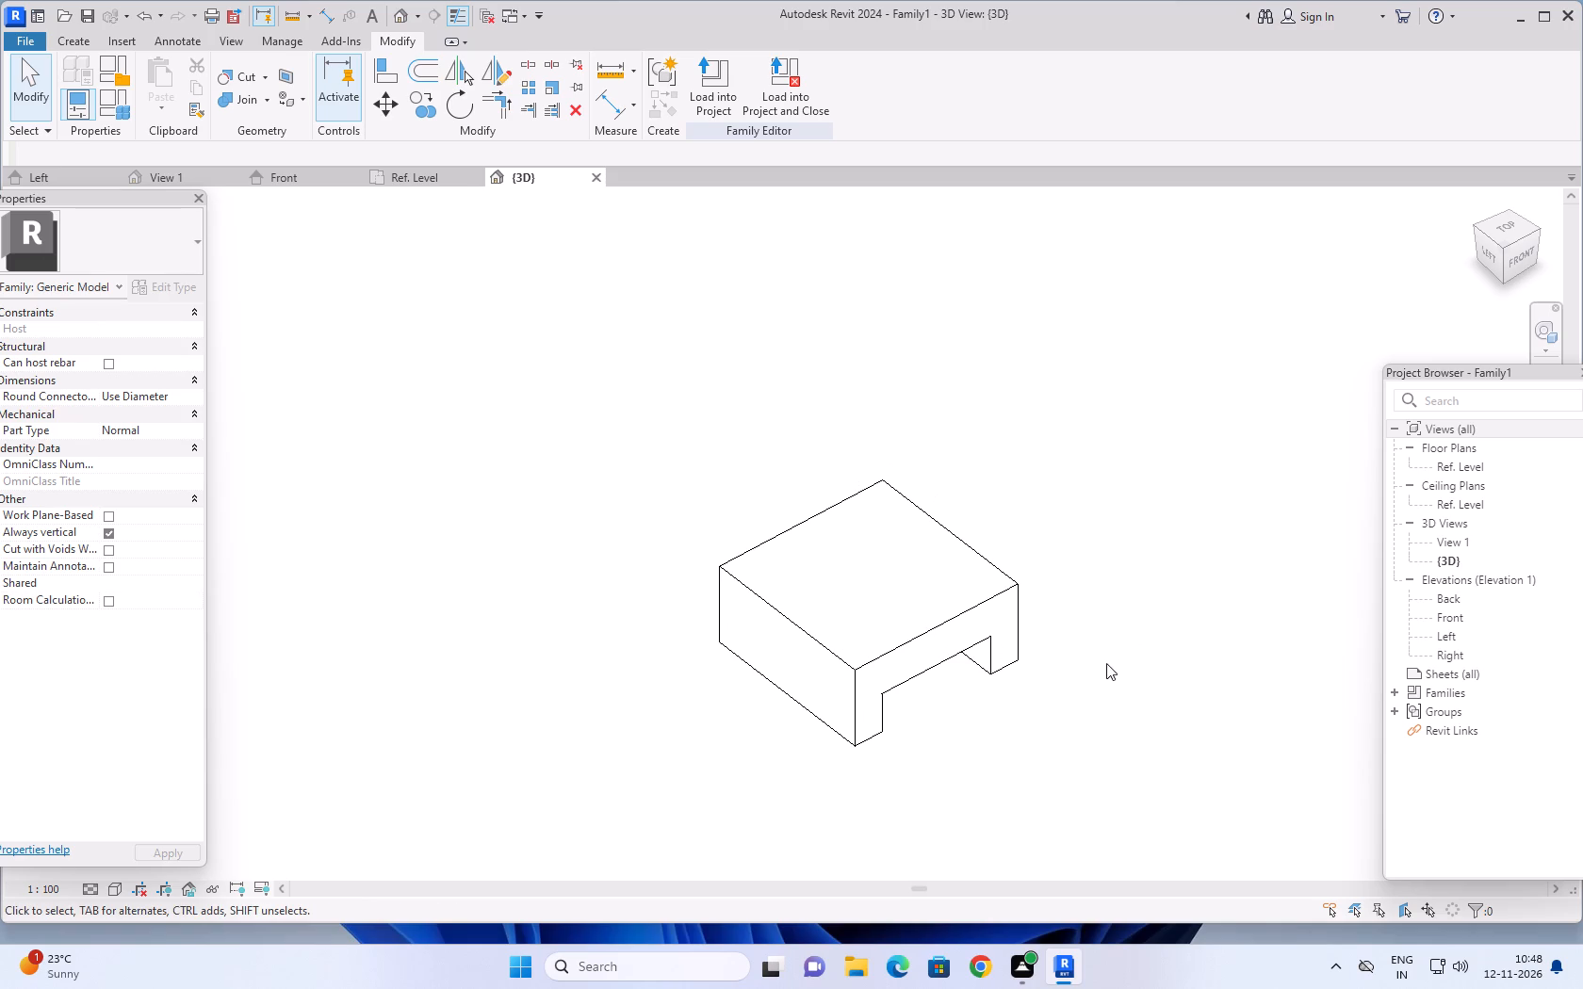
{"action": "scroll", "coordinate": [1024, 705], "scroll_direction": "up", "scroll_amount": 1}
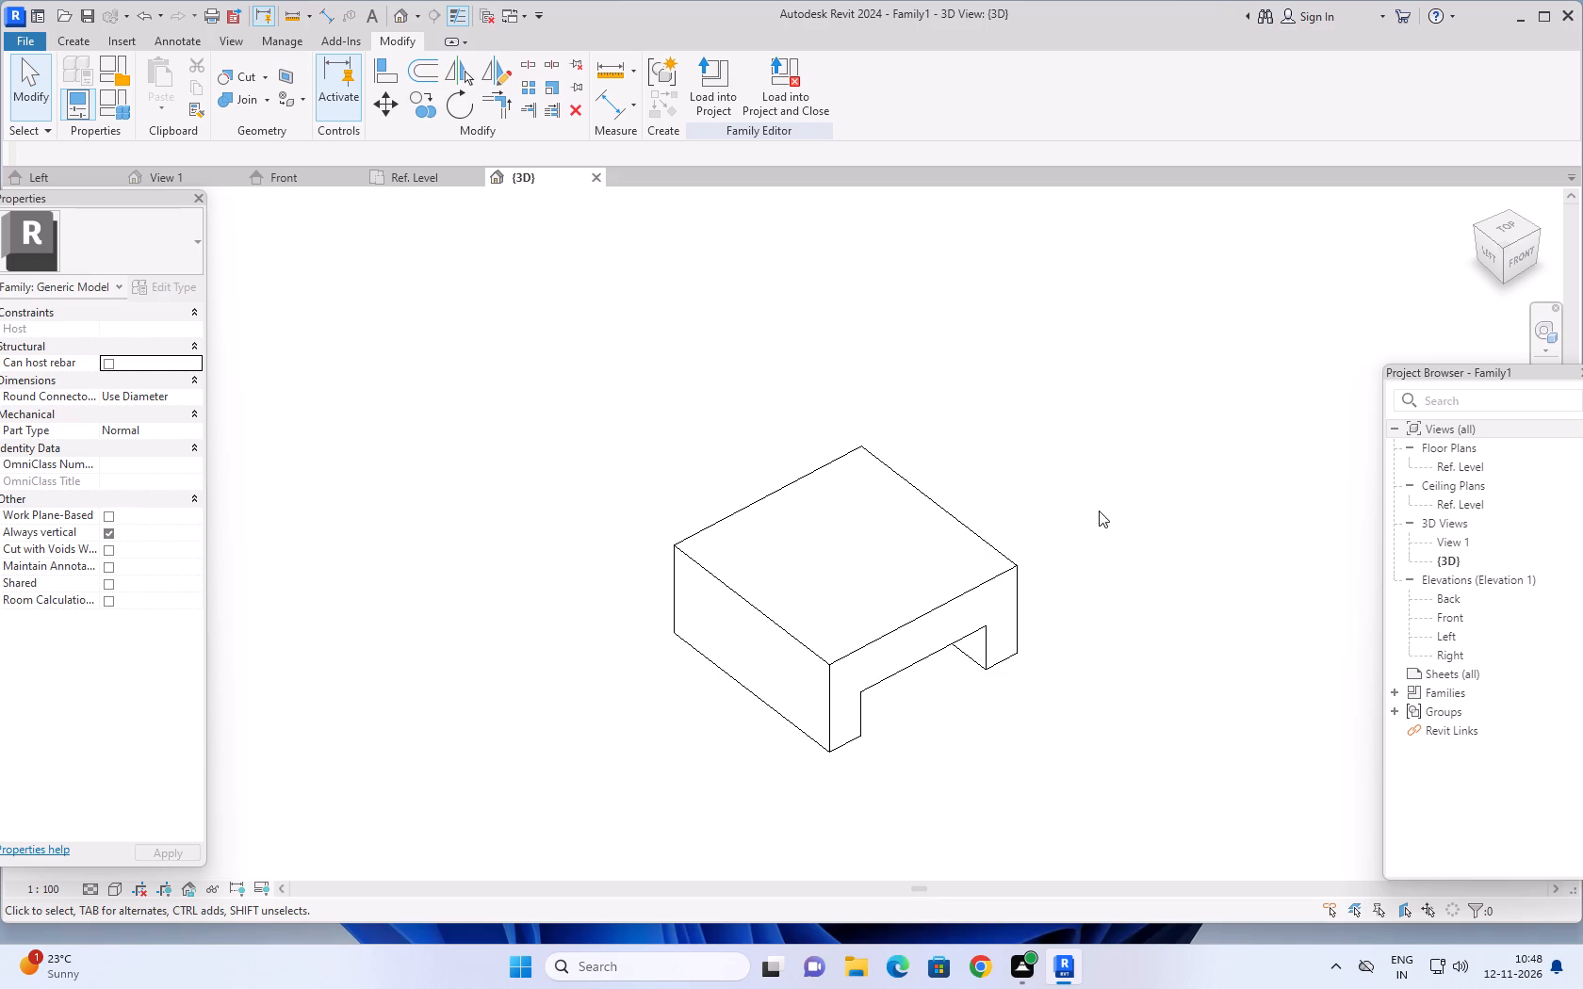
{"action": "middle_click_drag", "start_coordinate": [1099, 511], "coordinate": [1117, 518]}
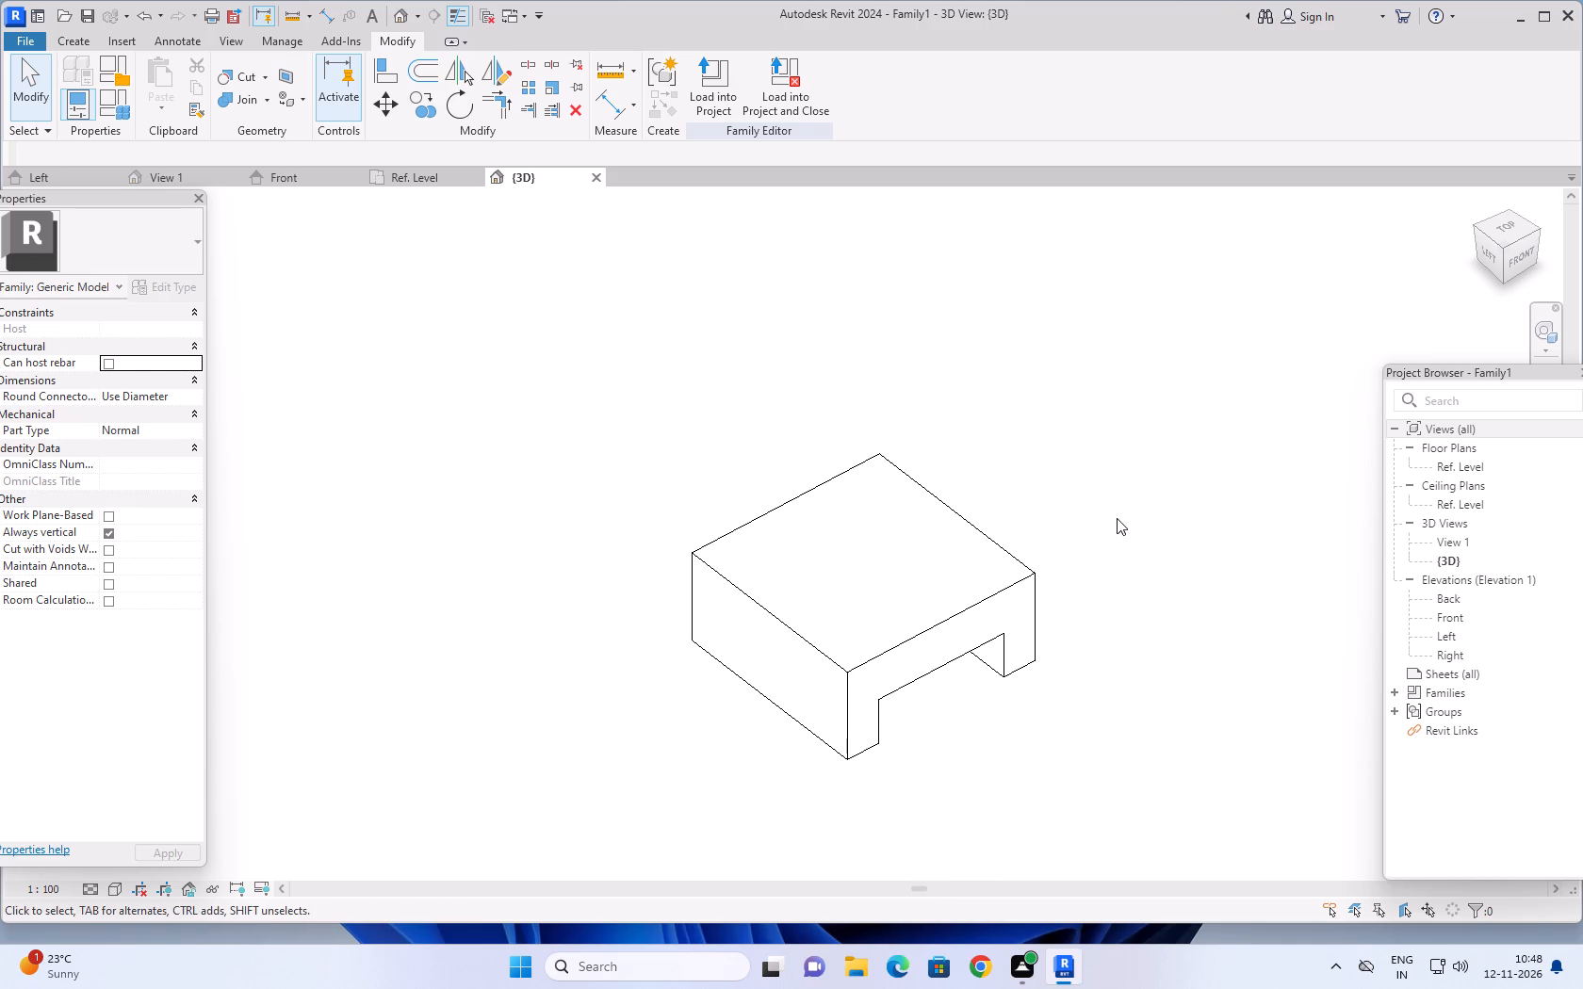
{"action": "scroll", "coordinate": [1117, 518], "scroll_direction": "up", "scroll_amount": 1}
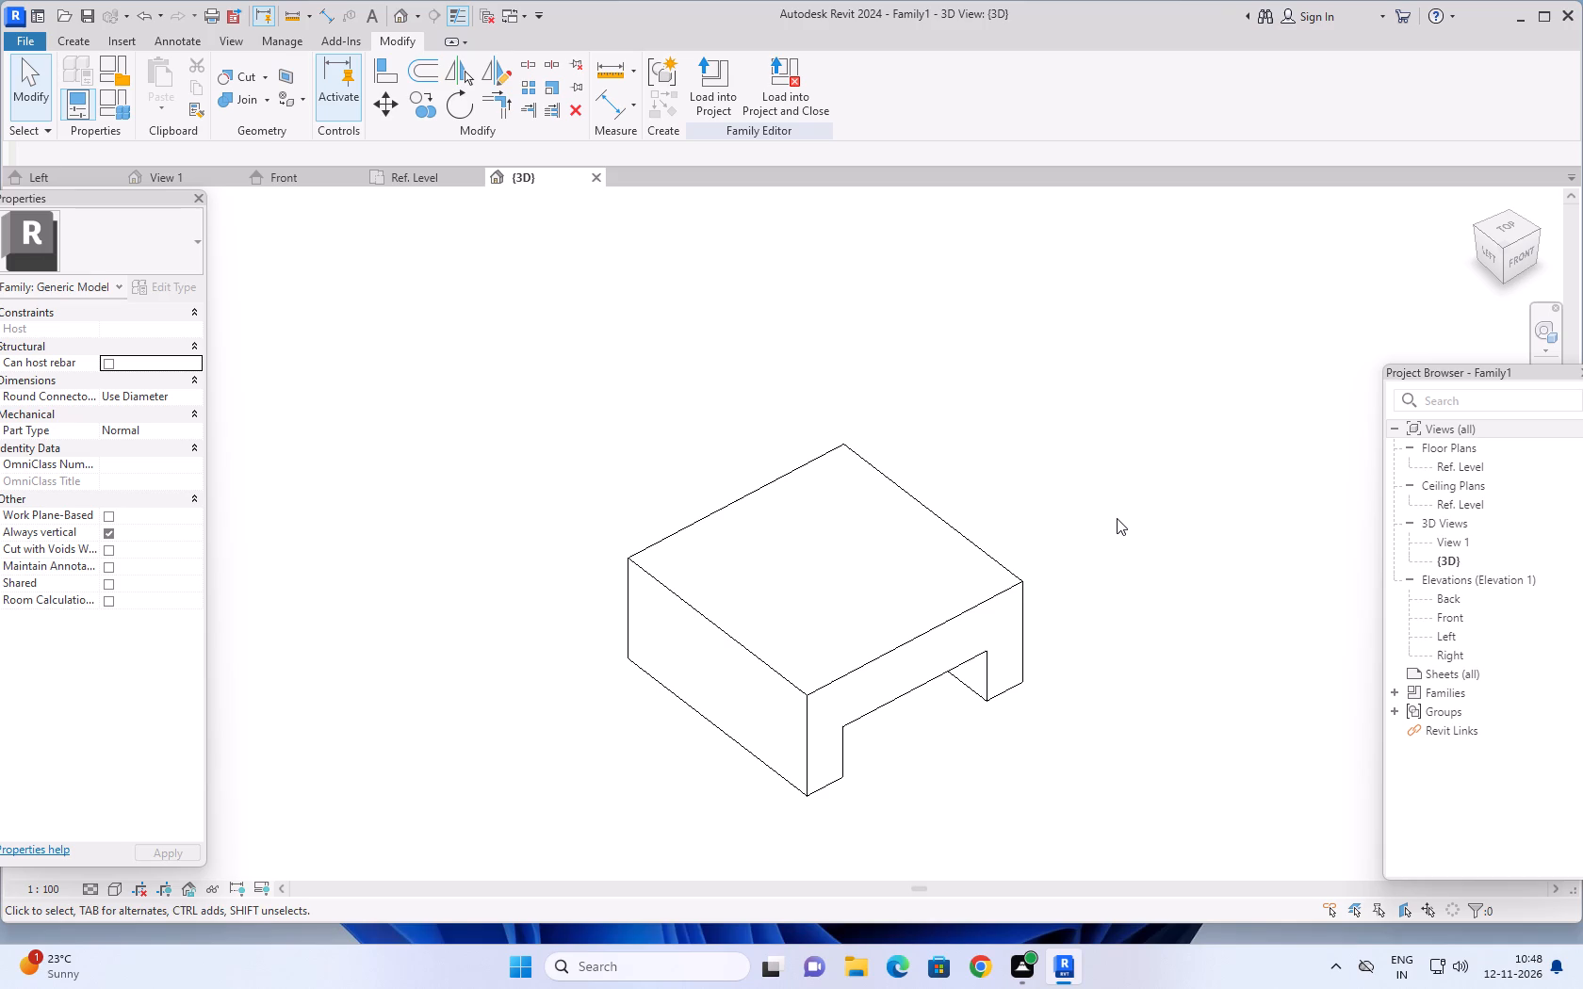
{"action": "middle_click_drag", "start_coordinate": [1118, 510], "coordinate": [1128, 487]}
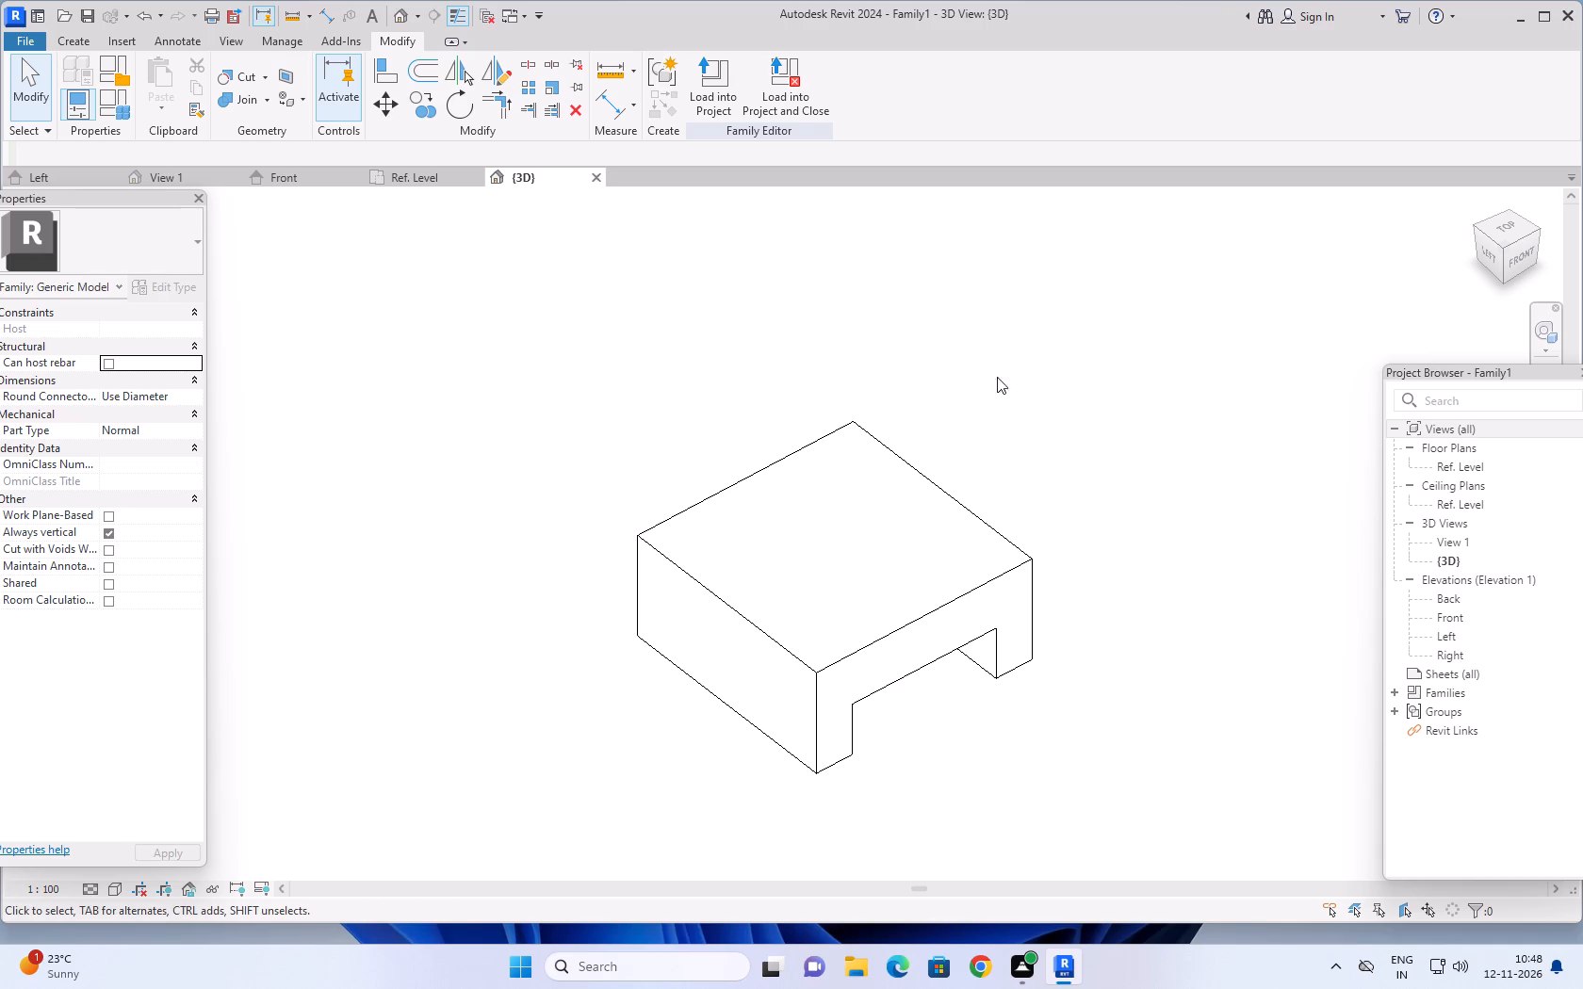
Start a solid extrusion on the Ref. Level plan and sketch a rectangle about 60 by 50 directly behind the notched block, sharing its back edge.
{"action": "left_click", "coordinate": [423, 183]}
{"action": "scroll", "coordinate": [971, 565], "scroll_direction": "down", "scroll_amount": 6}
{"action": "scroll", "coordinate": [985, 618], "scroll_direction": "up", "scroll_amount": 3}
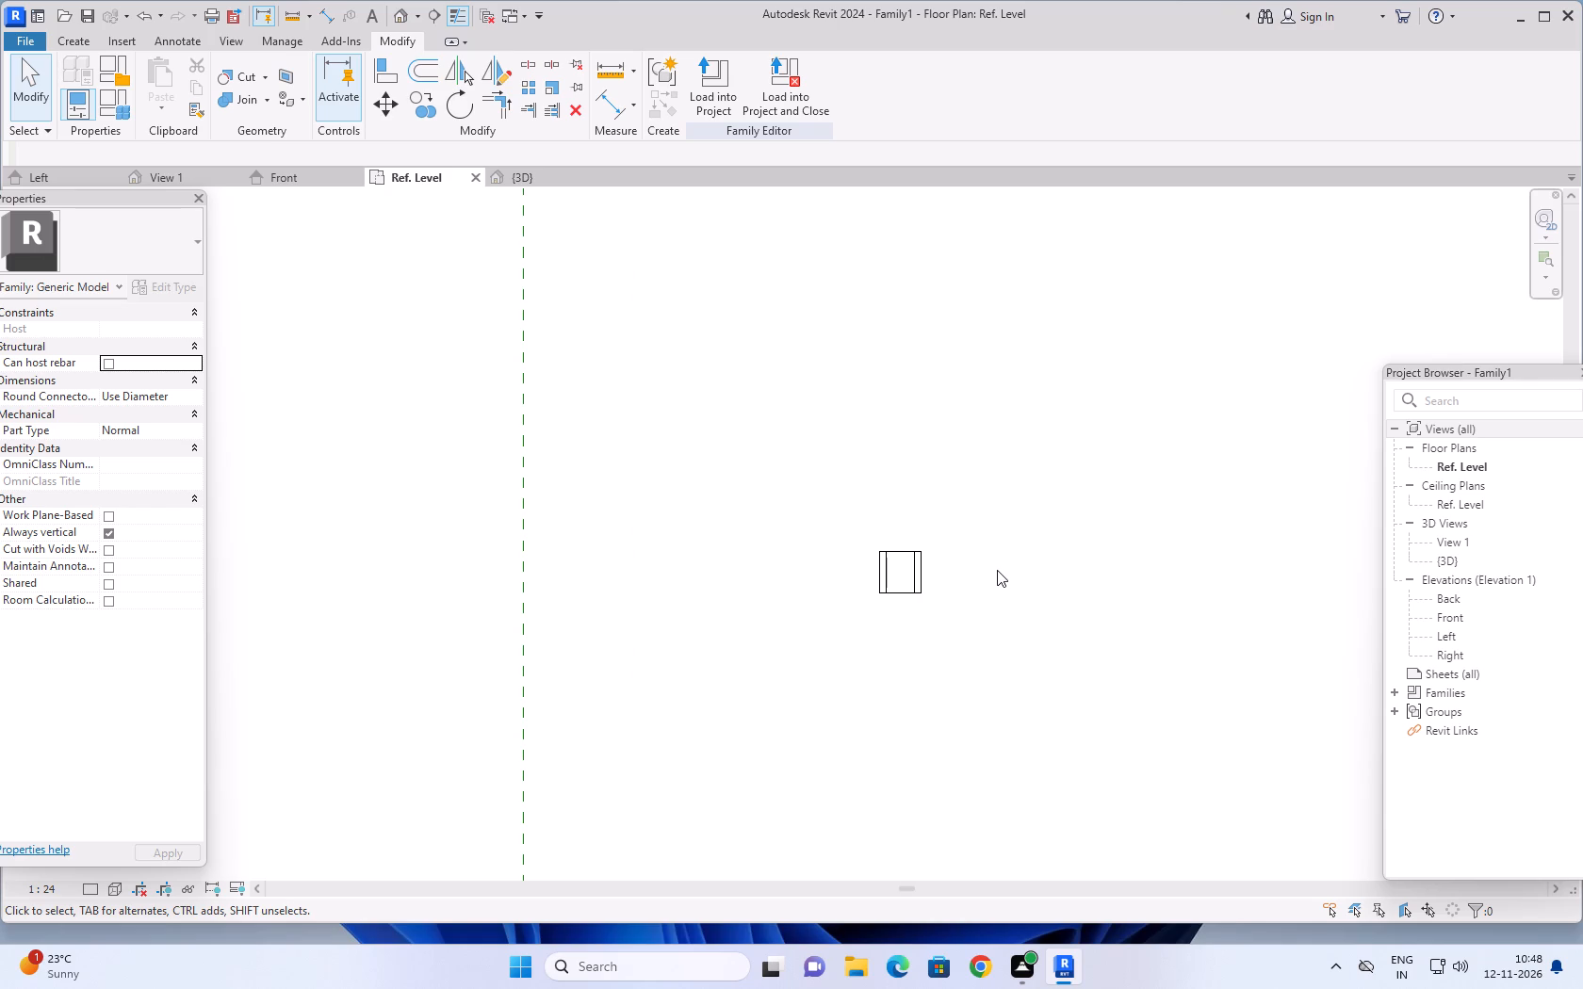
{"action": "left_click", "coordinate": [73, 44]}
{"action": "left_click", "coordinate": [172, 77]}
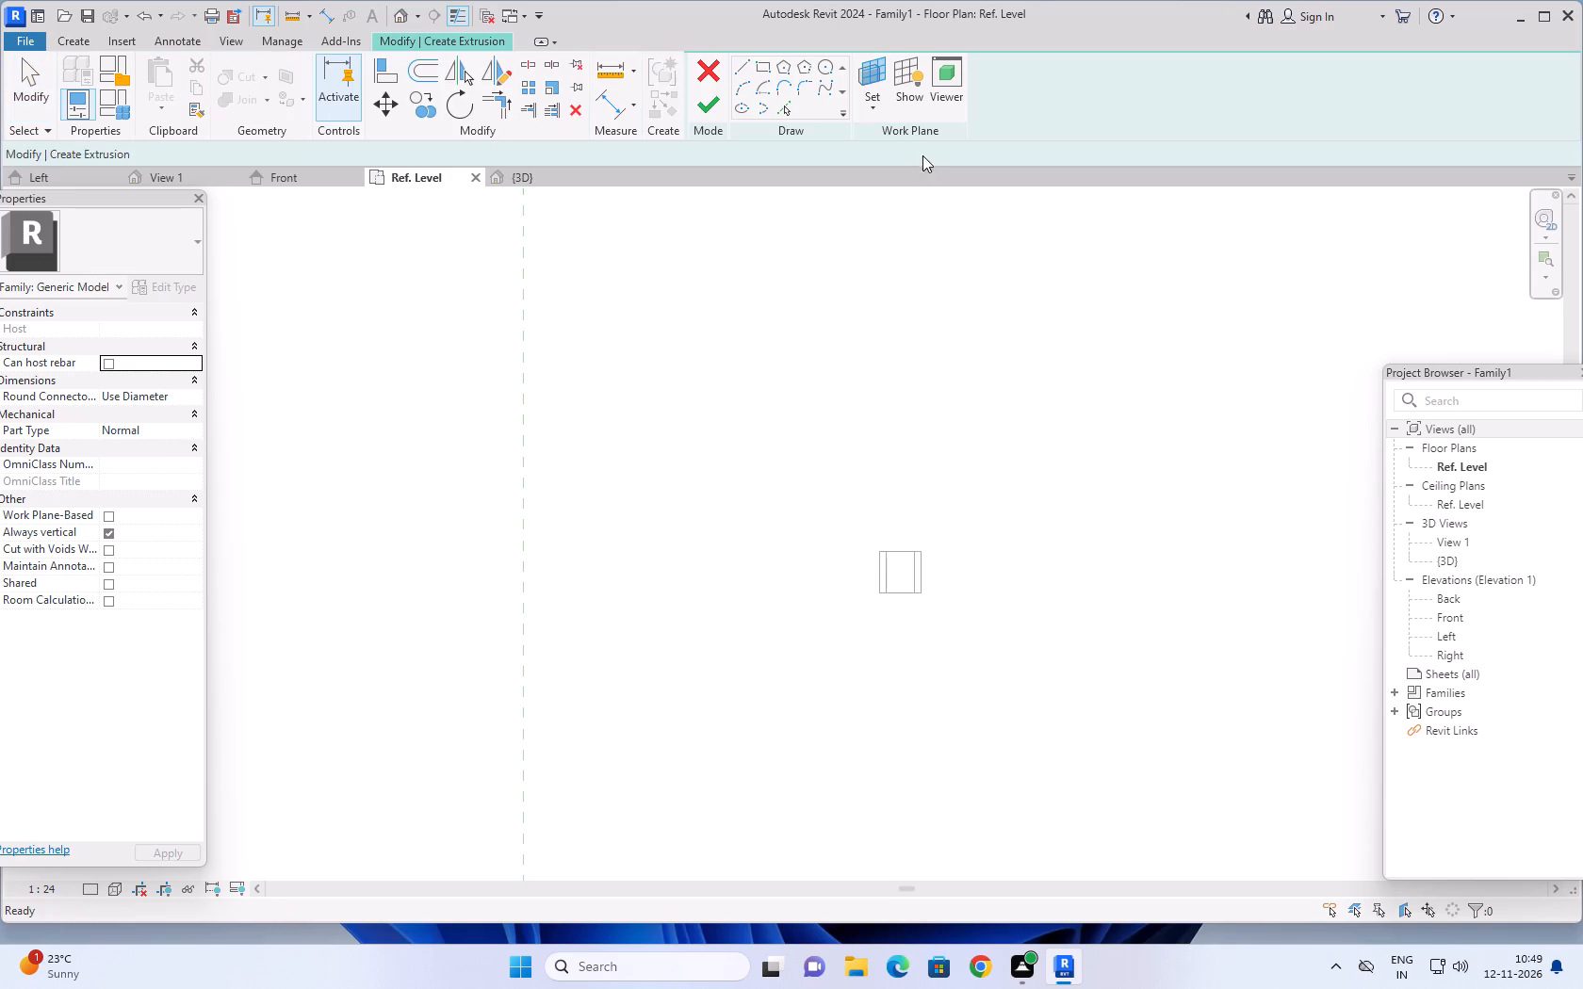
{"action": "left_click", "coordinate": [759, 68]}
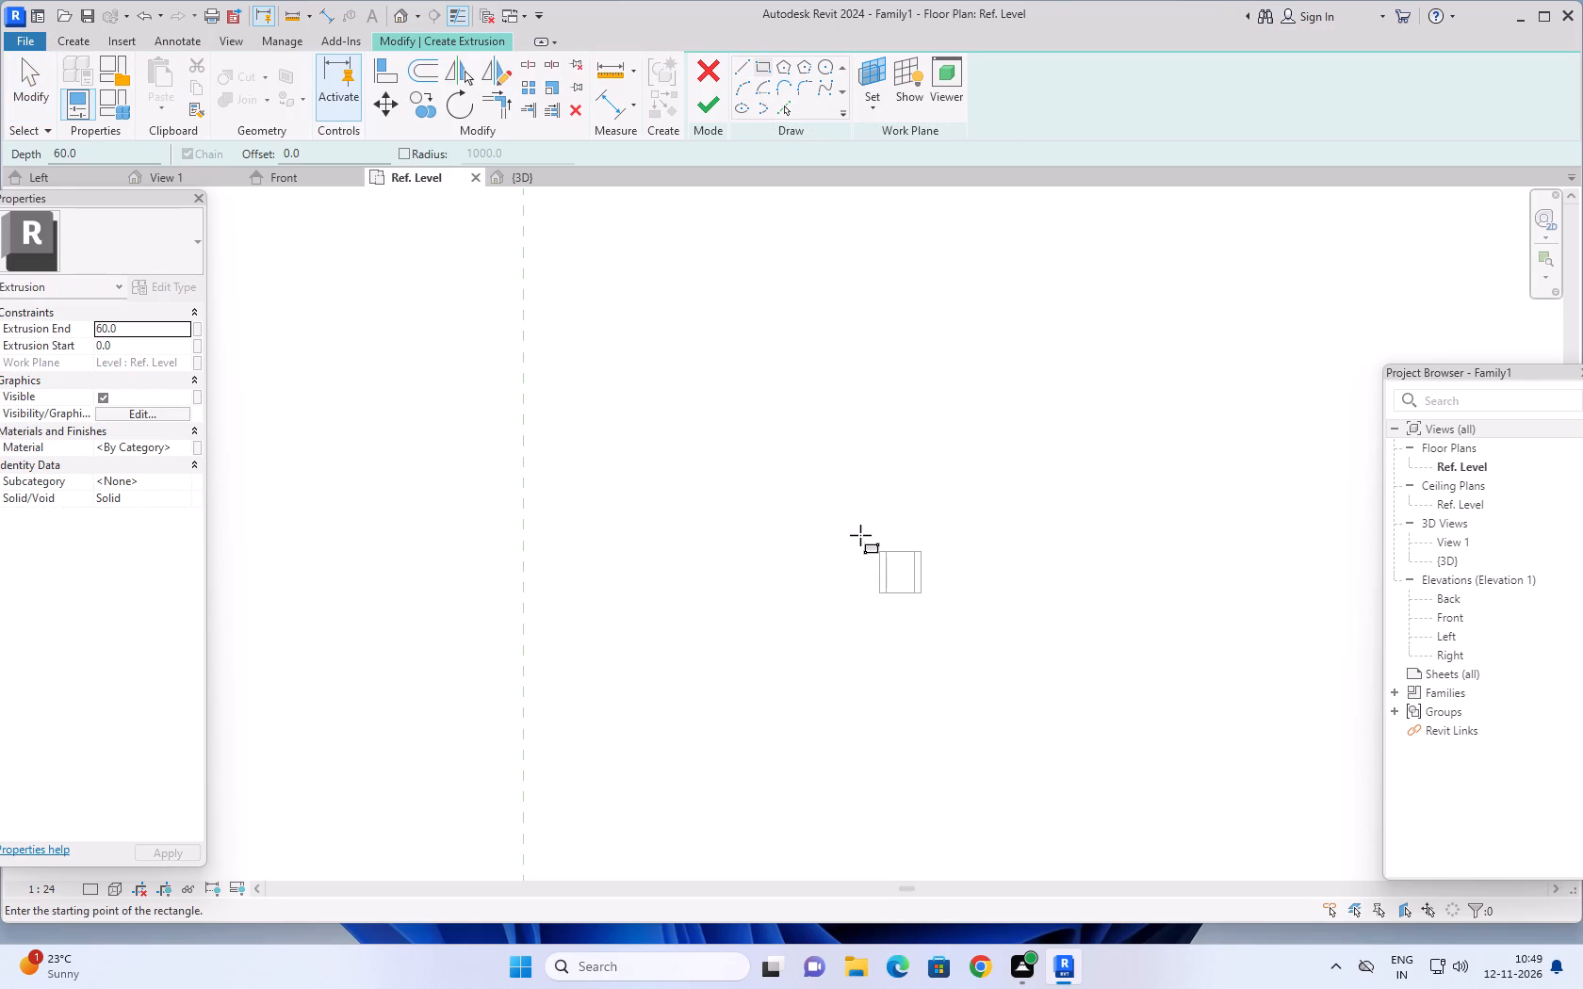
{"action": "scroll", "coordinate": [883, 551], "scroll_direction": "up", "scroll_amount": 6}
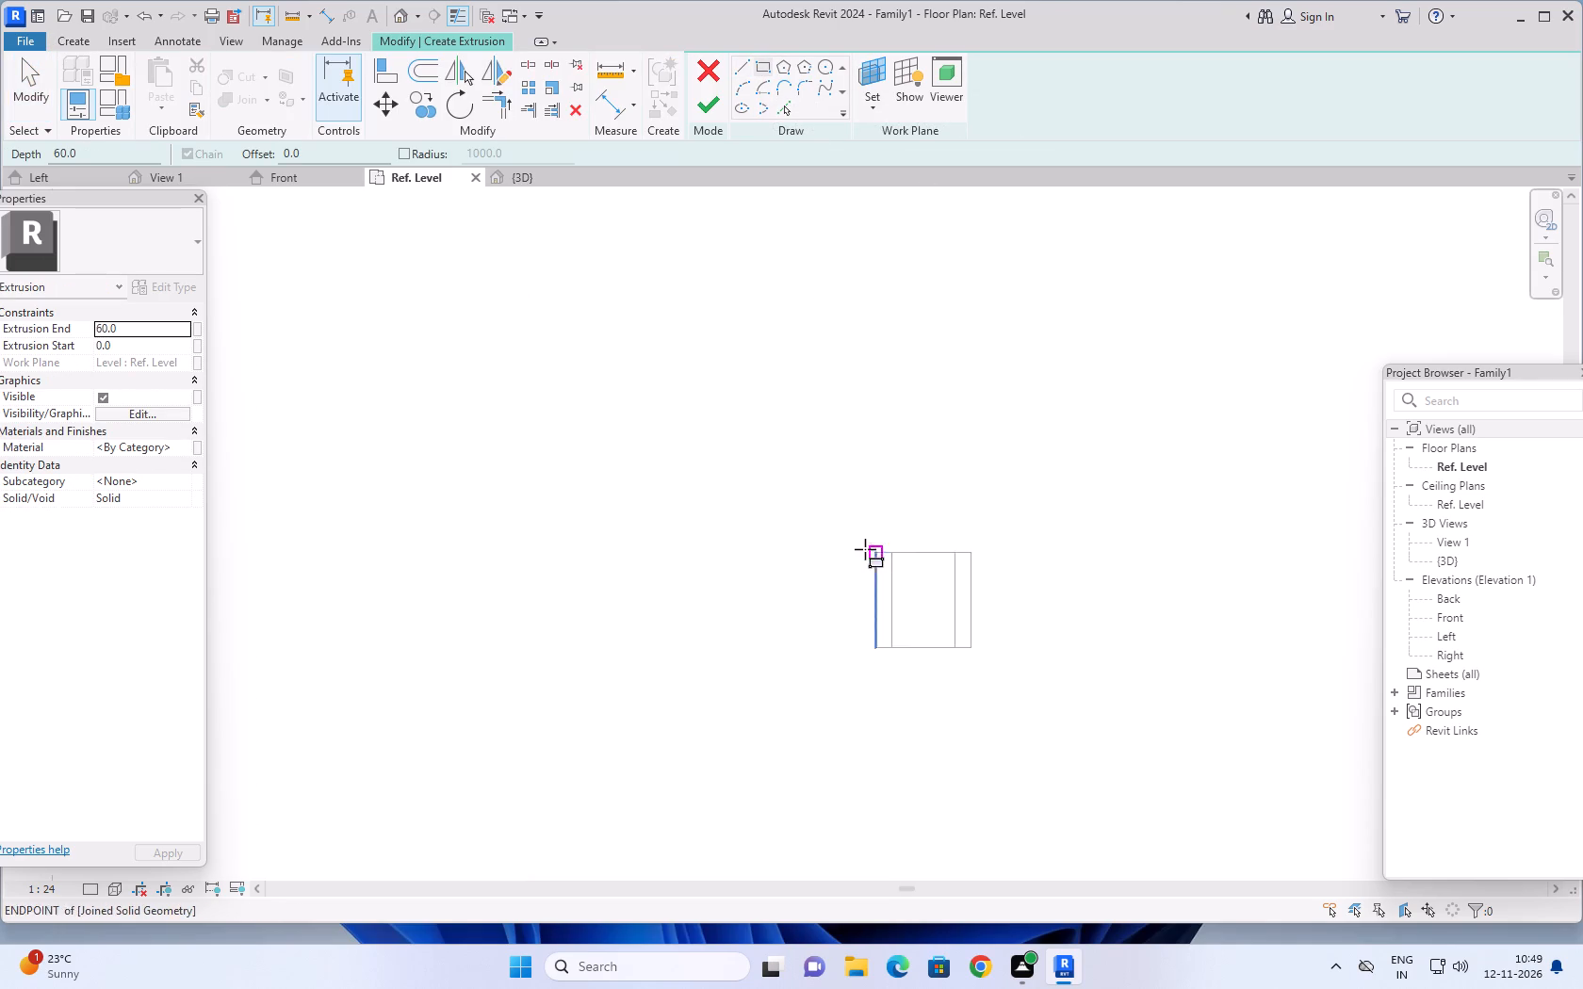
{"action": "scroll", "coordinate": [865, 549], "scroll_direction": "up", "scroll_amount": 5}
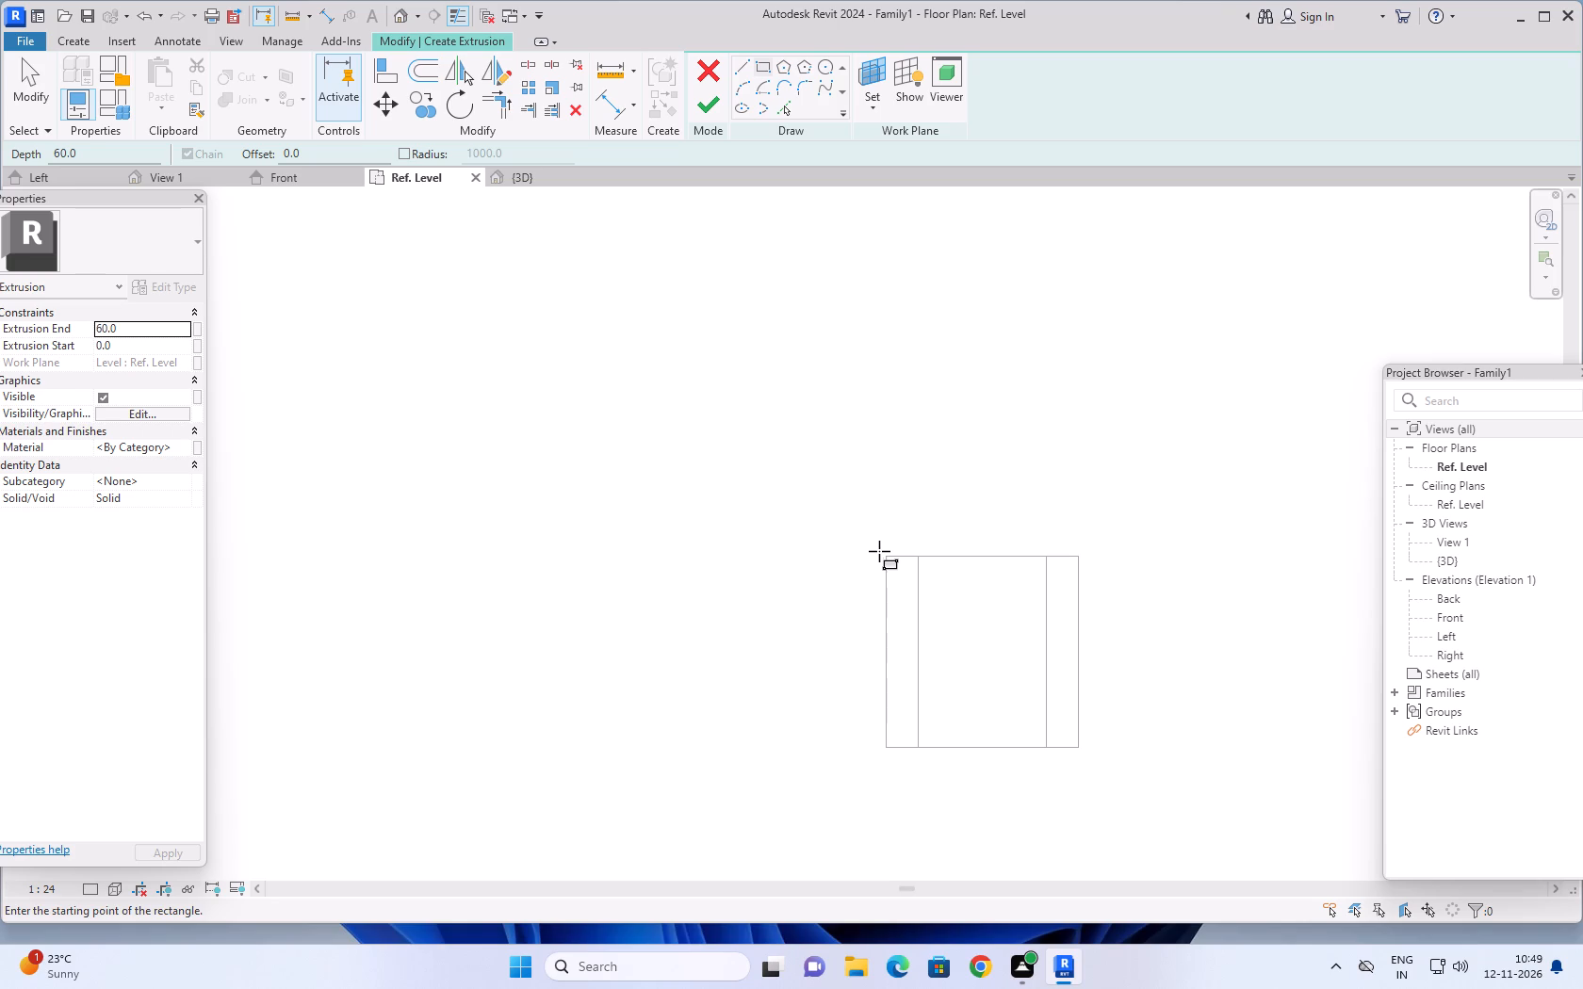
{"action": "left_click", "coordinate": [885, 550]}
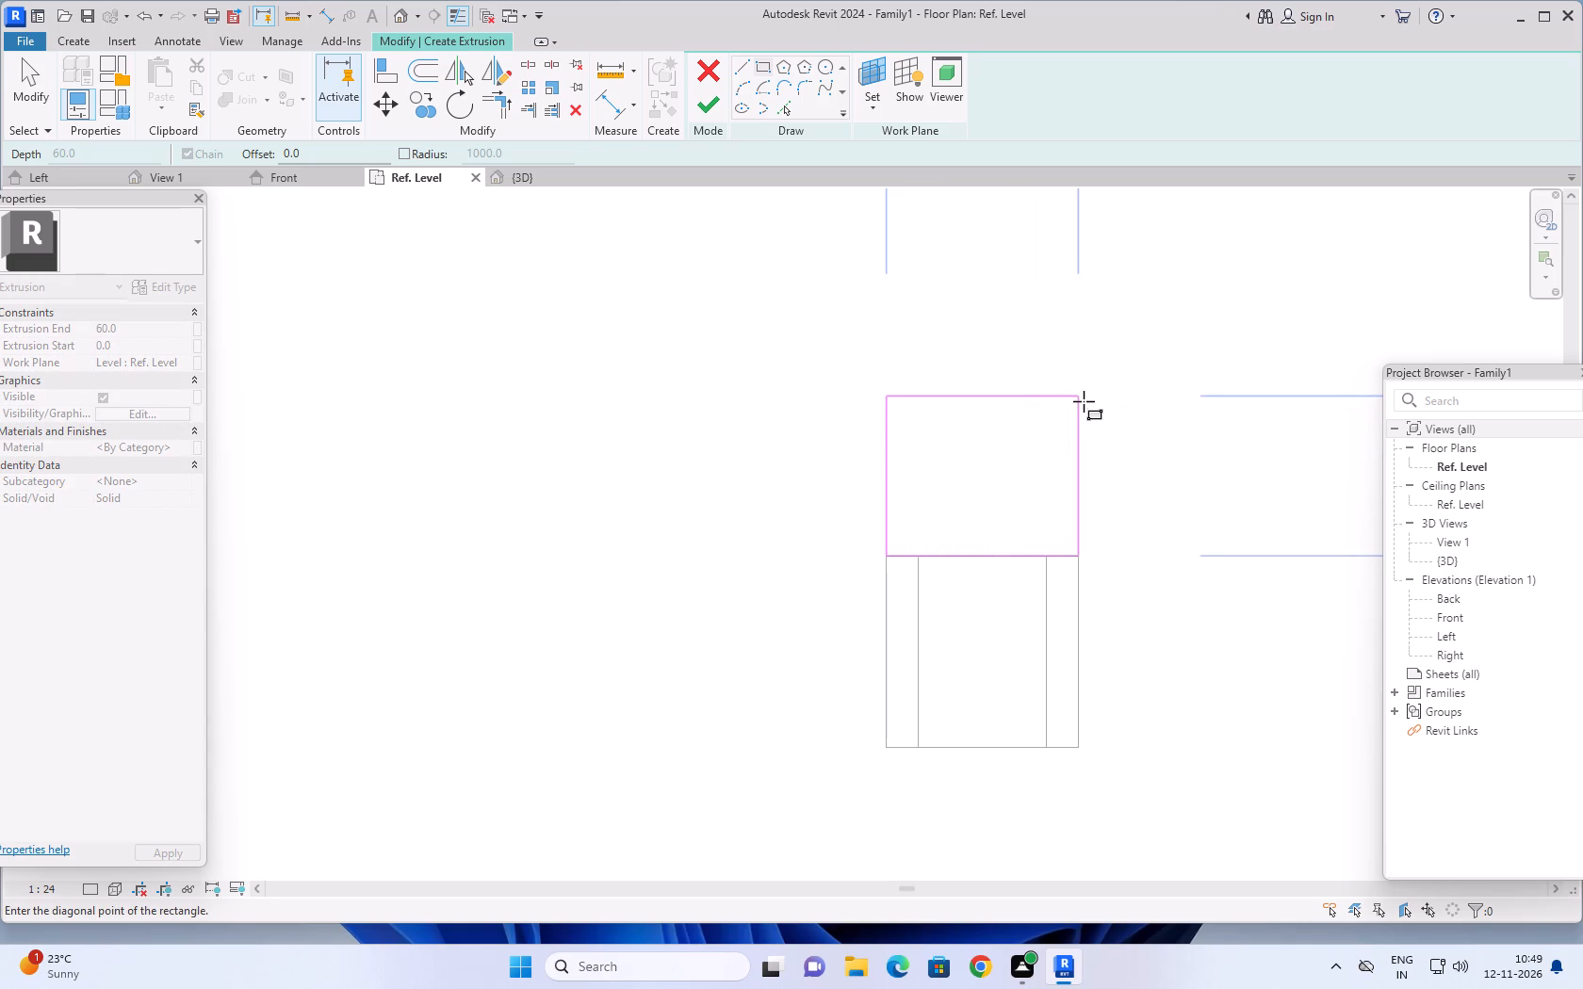
{"action": "left_click", "coordinate": [1084, 401]}
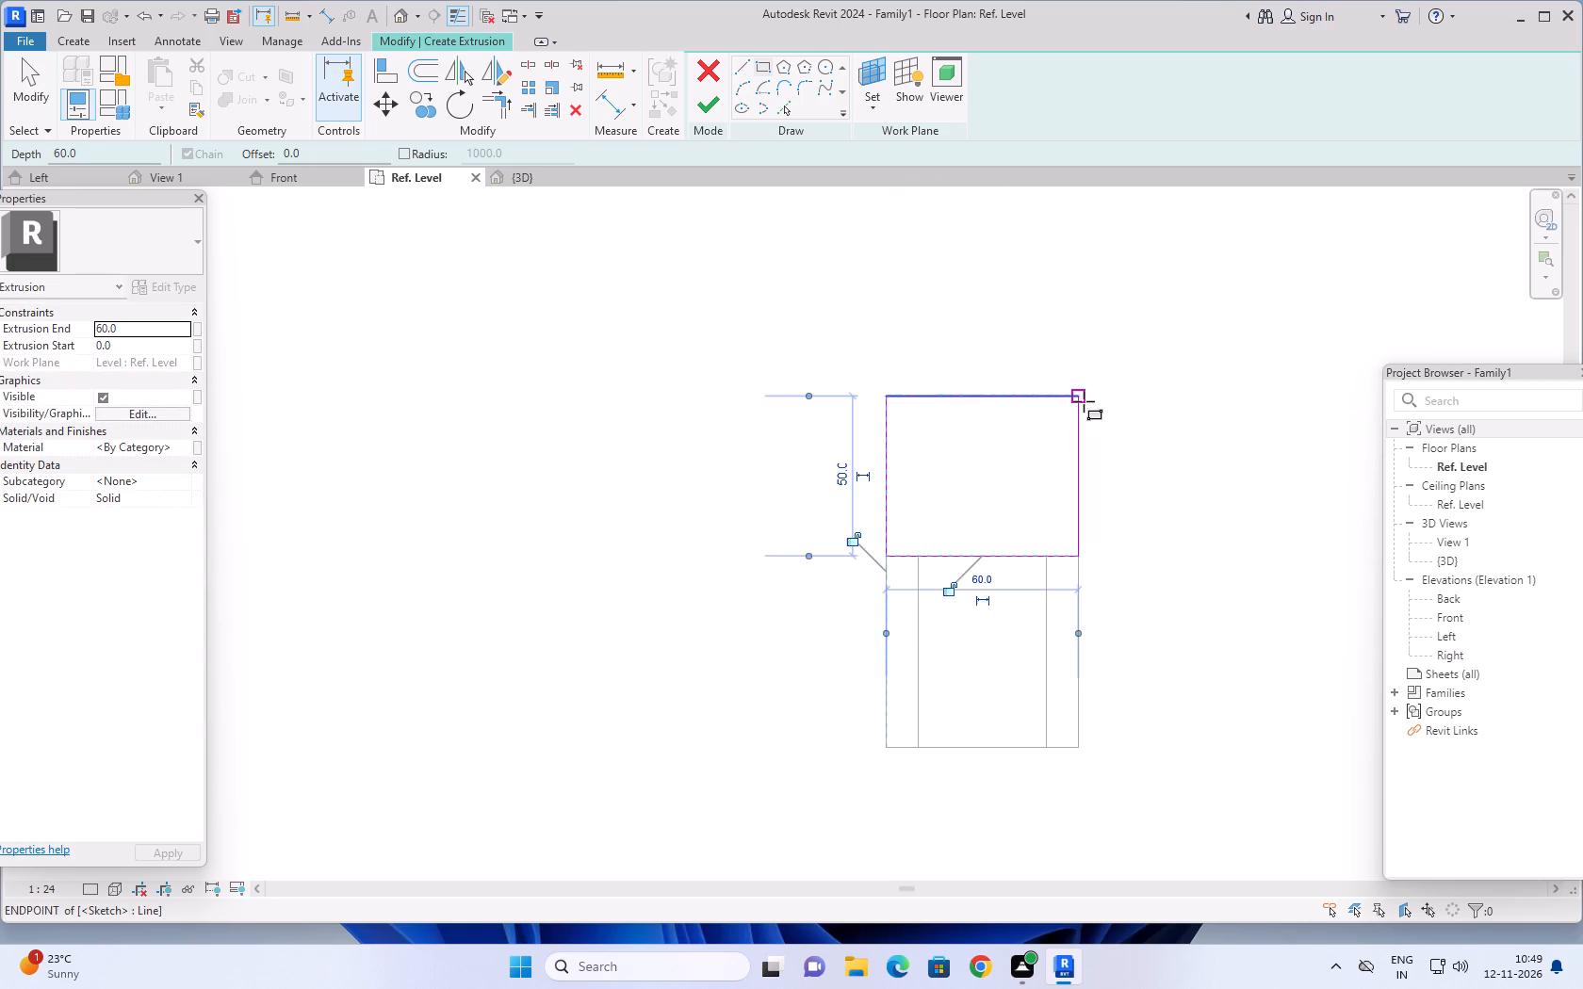
{"action": "key", "text": "Escape"}
{"action": "key", "text": "Escape"}
{"action": "key", "text": "Escape"}
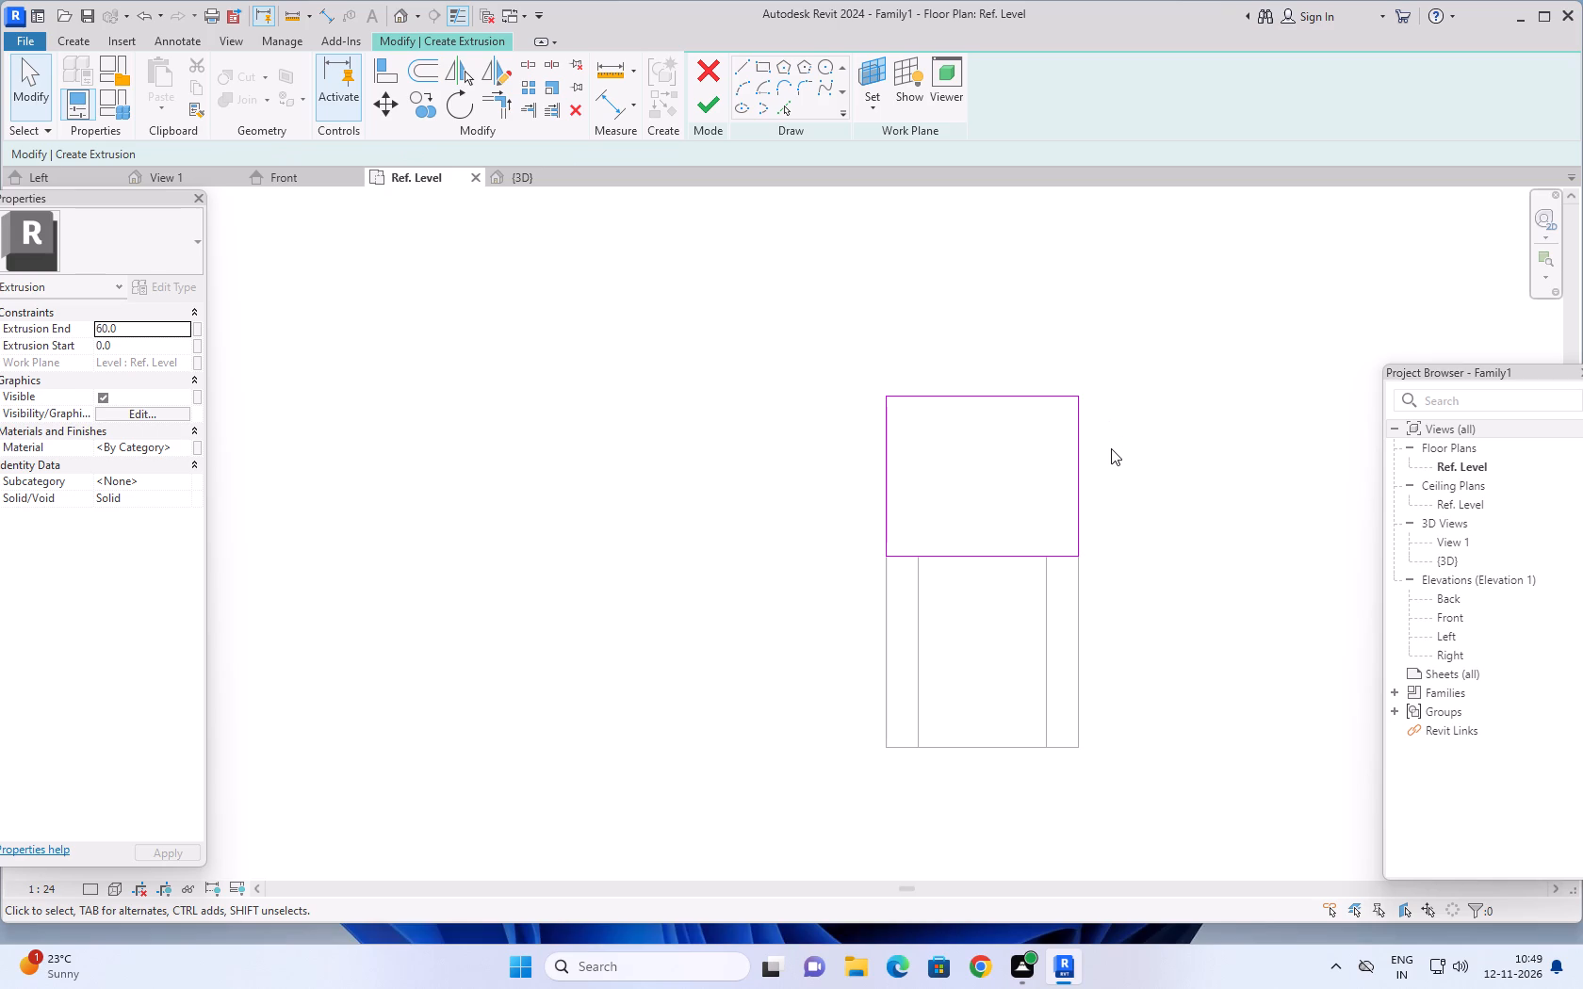
{"action": "key", "text": "Escape"}
{"action": "key", "text": "Escape"}
{"action": "key", "text": "Escape"}
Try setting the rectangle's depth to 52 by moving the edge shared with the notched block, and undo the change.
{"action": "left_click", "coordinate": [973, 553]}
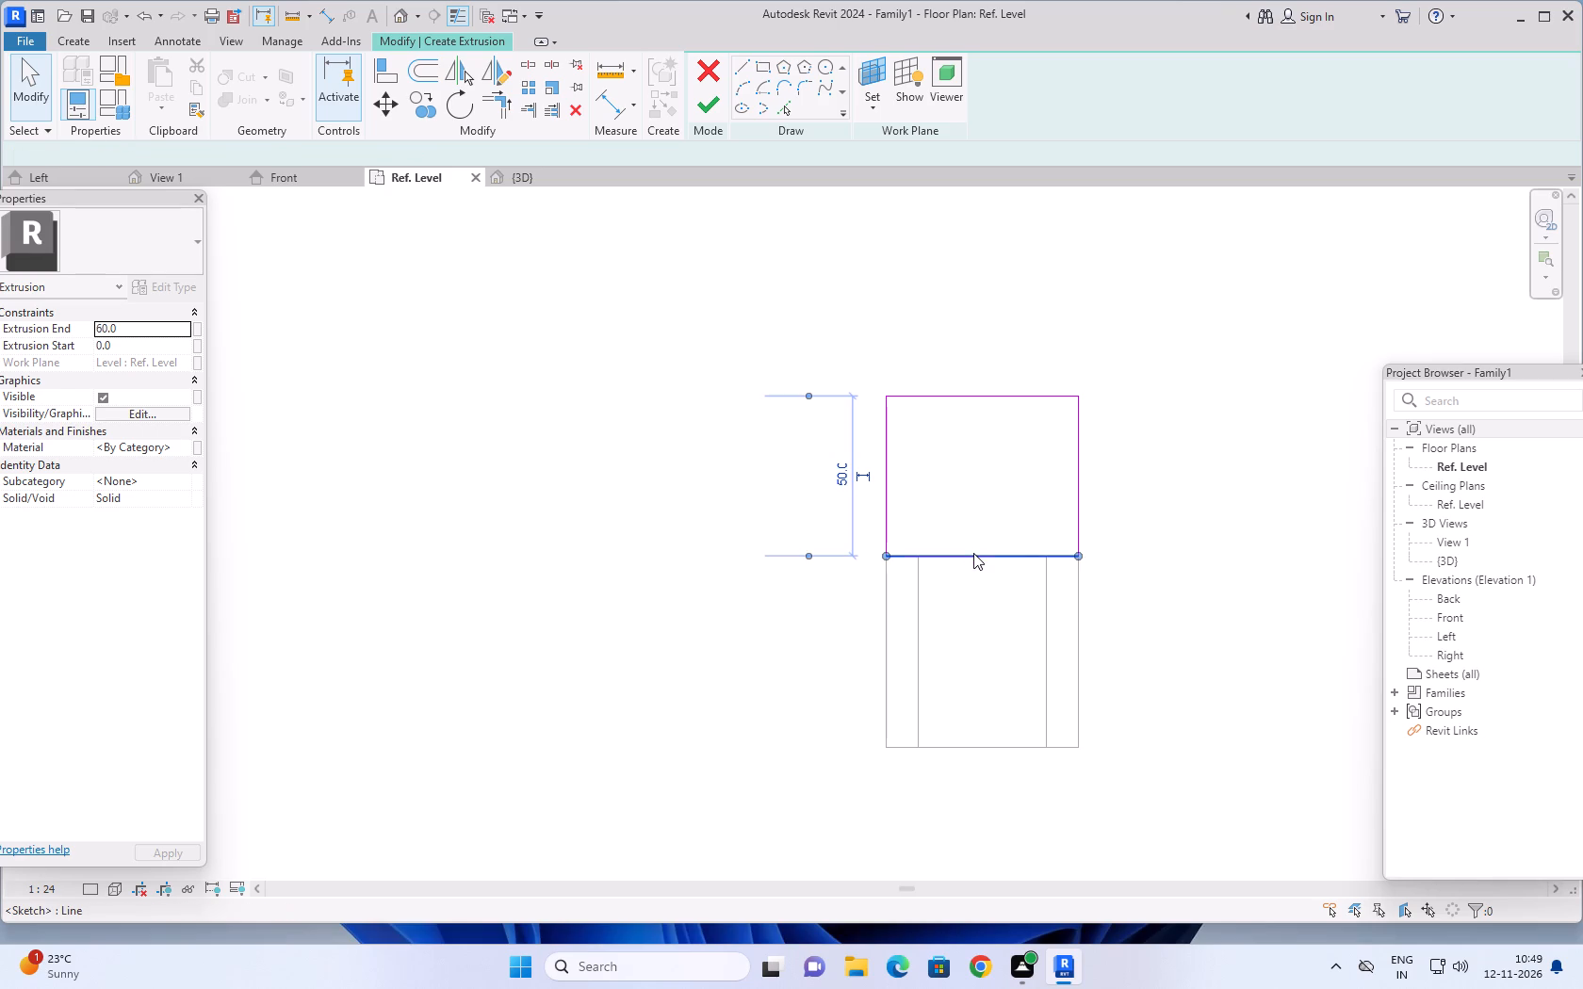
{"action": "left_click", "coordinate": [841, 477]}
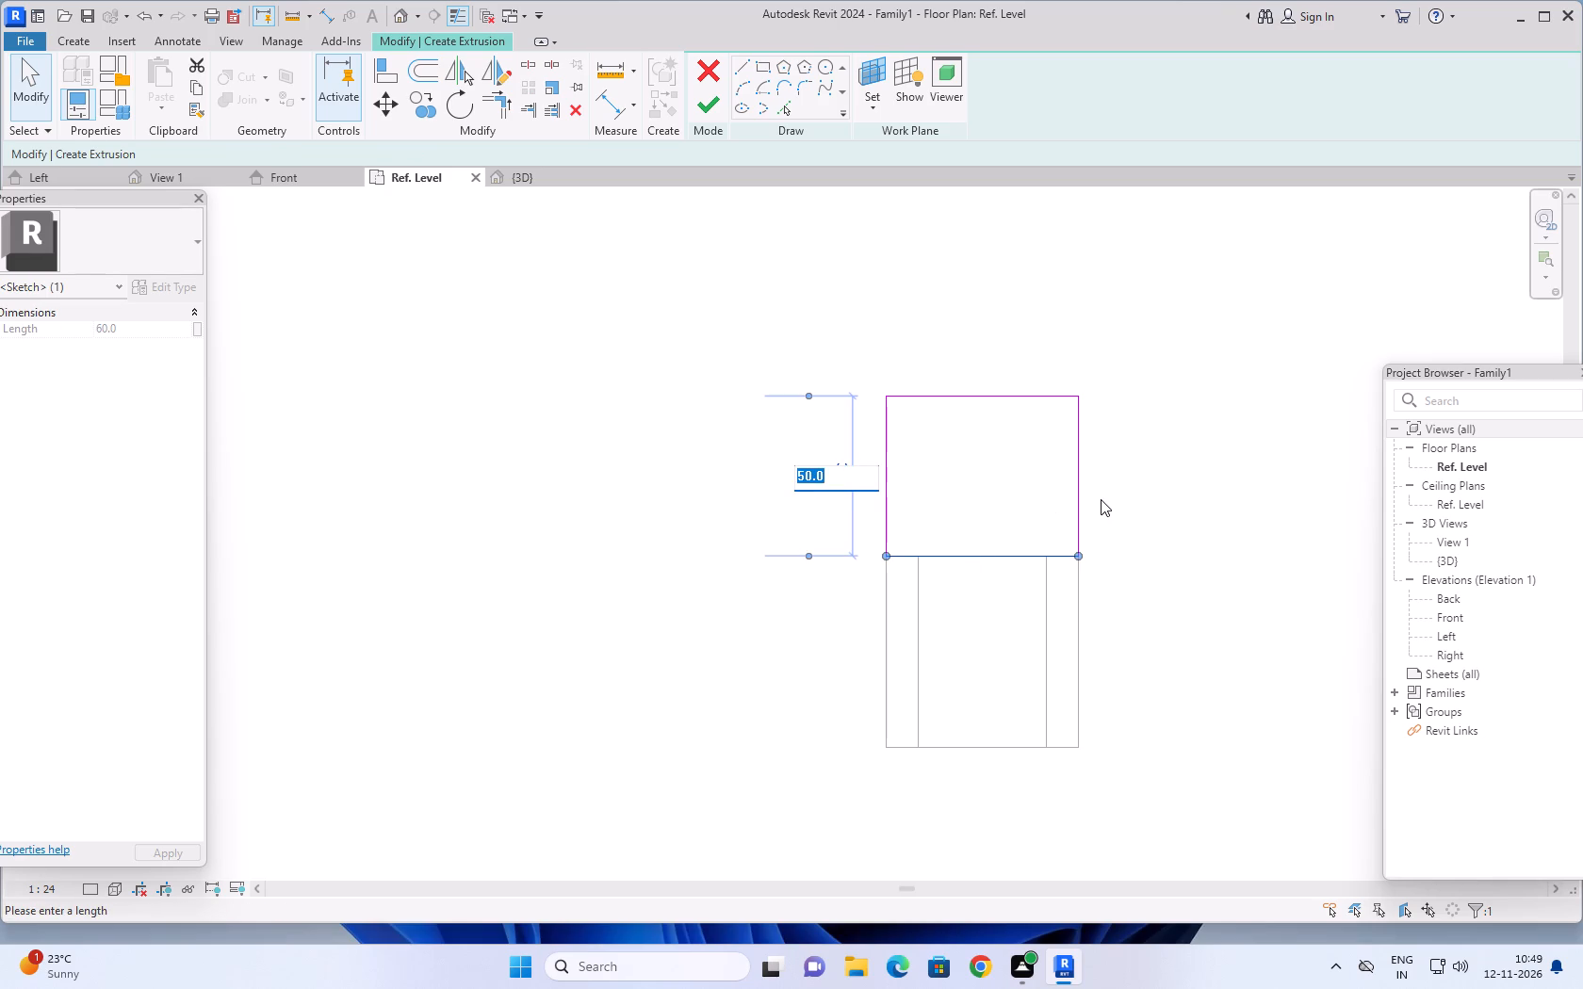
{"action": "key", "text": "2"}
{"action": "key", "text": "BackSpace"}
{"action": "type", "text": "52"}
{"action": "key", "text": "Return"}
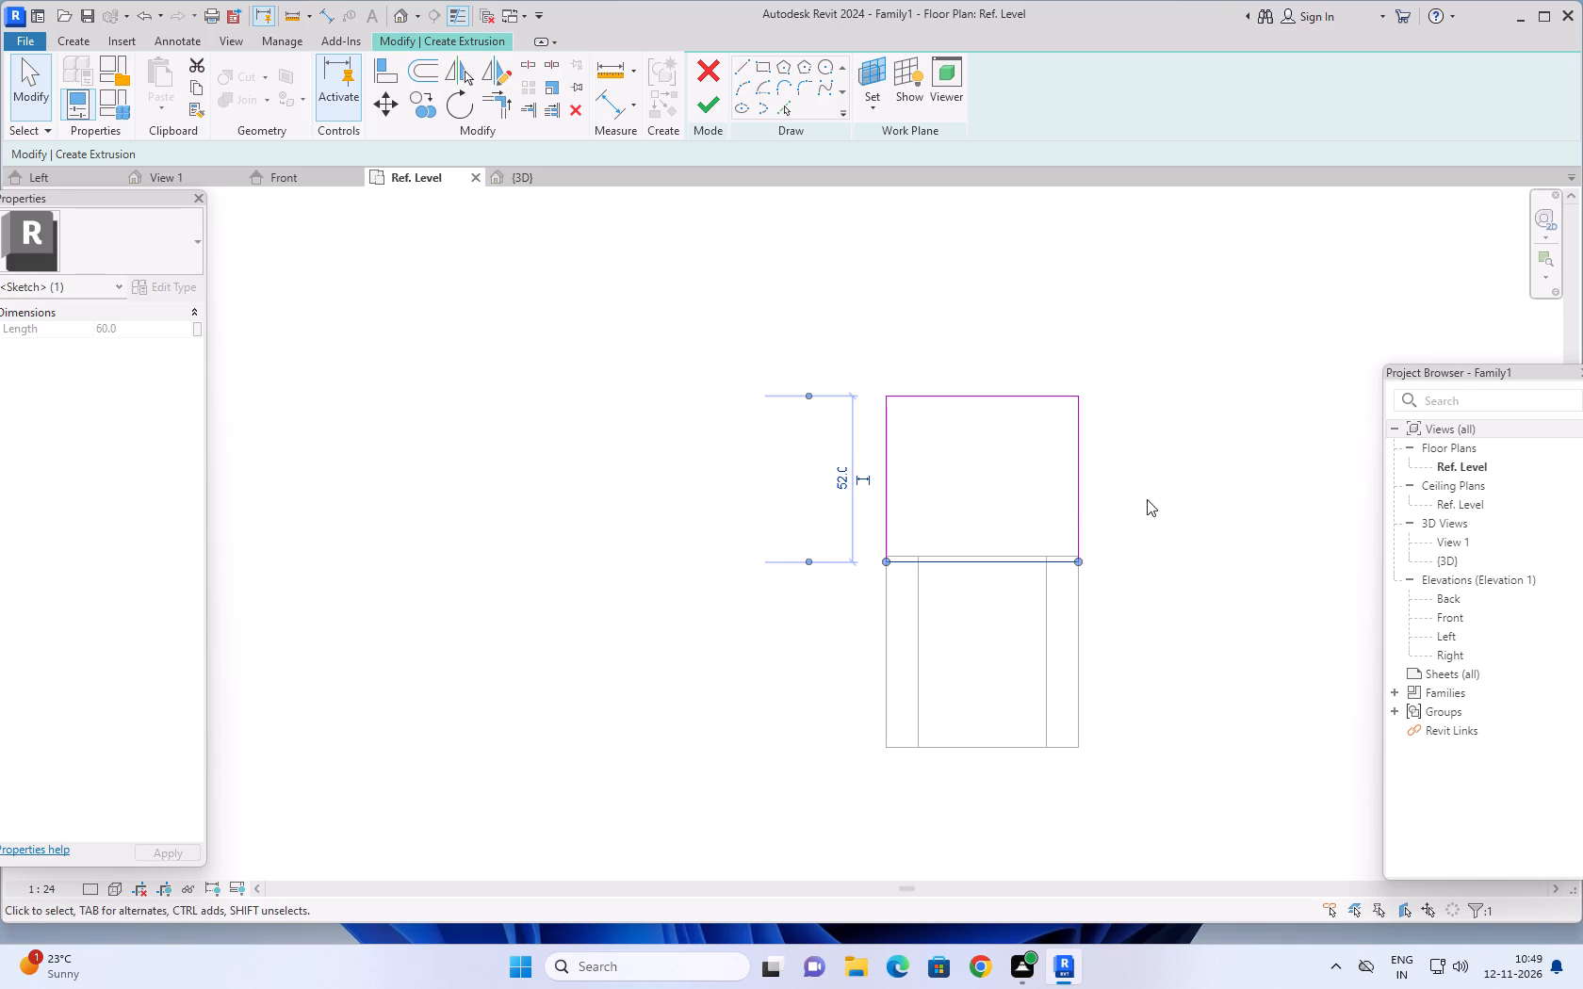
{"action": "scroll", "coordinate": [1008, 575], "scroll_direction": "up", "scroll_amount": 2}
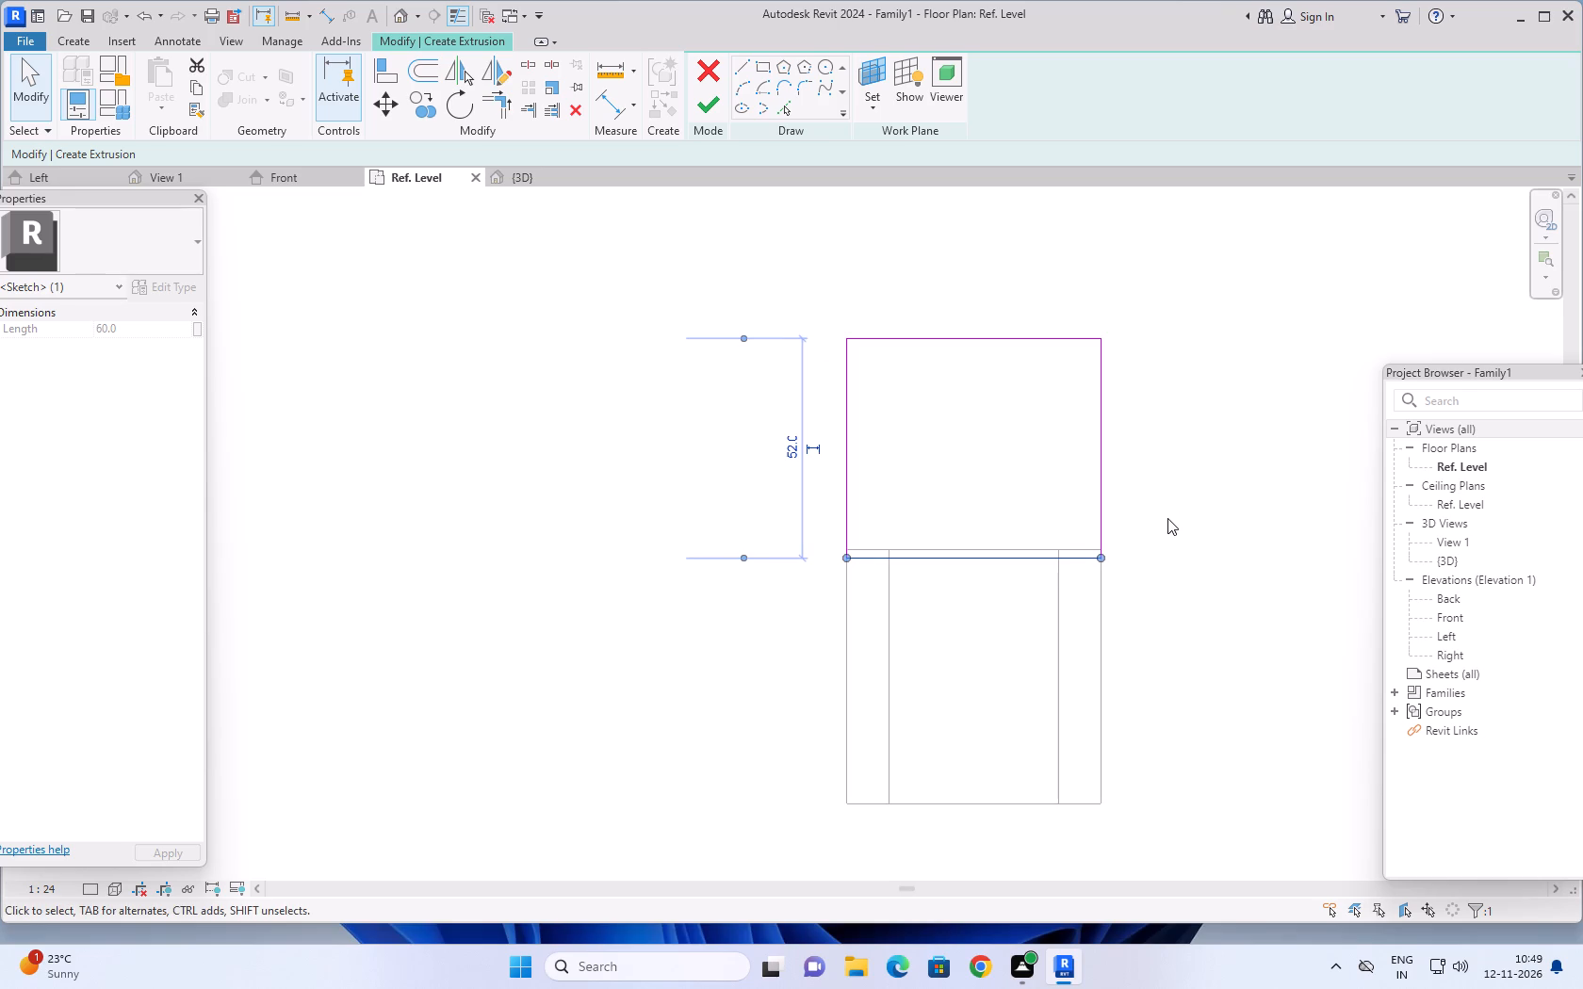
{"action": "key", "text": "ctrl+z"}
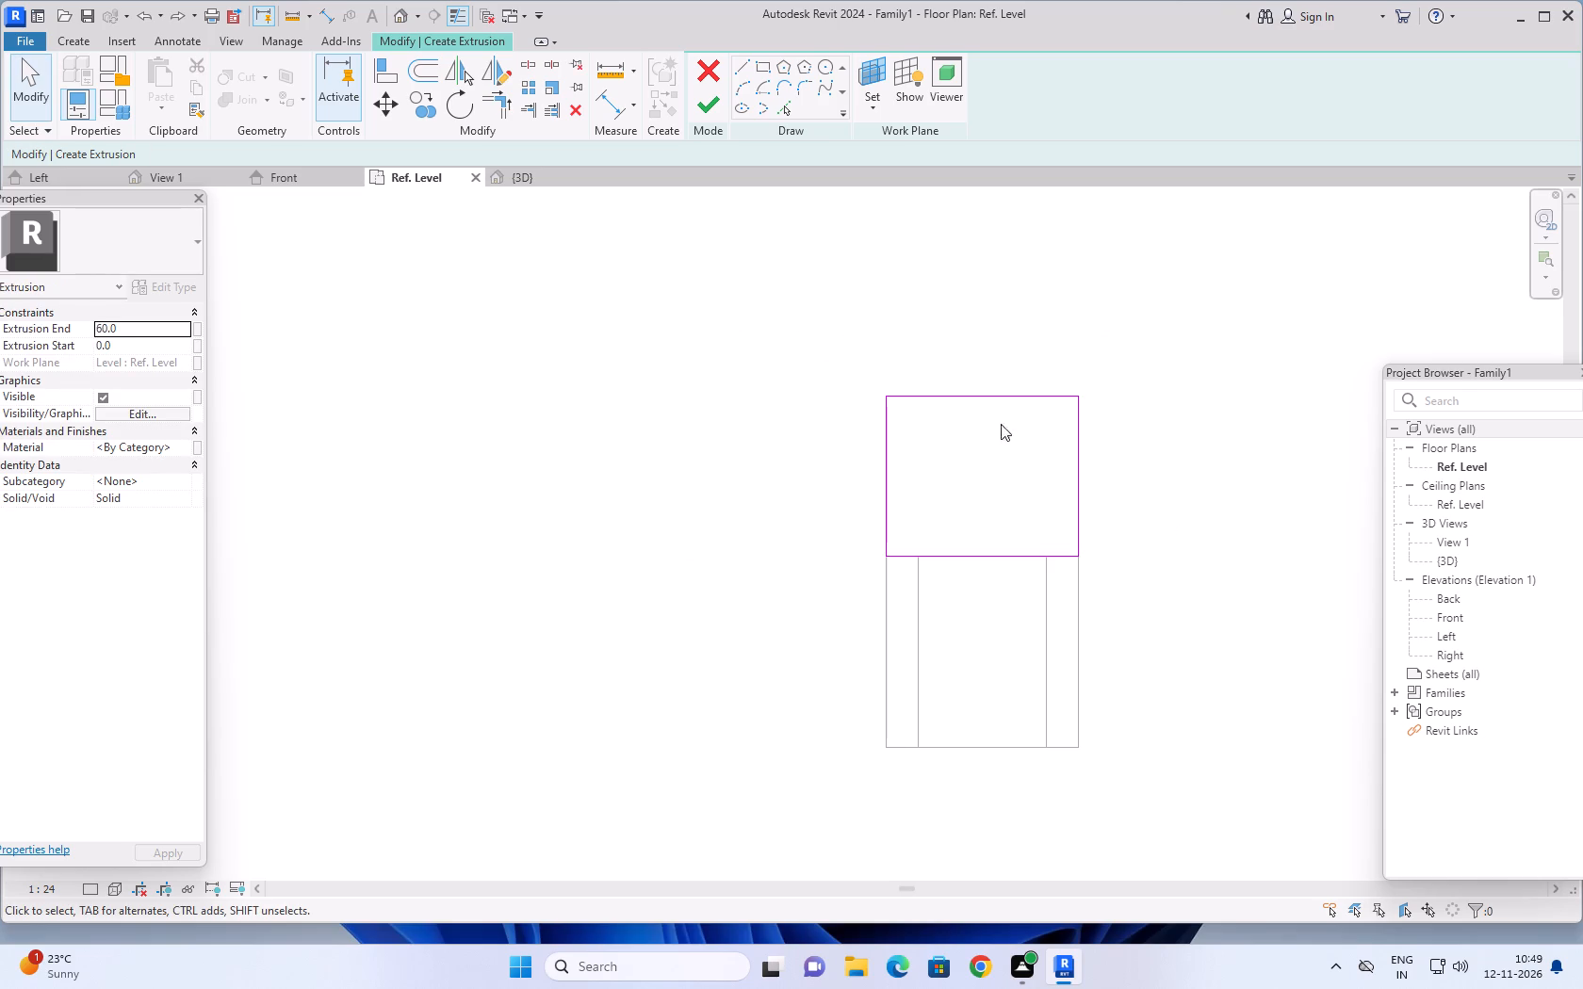
Set the rectangle's depth to 52 by moving its far edge, keeping the edge along the notched block in place.
{"action": "left_click", "coordinate": [995, 400]}
{"action": "left_click", "coordinate": [1100, 478]}
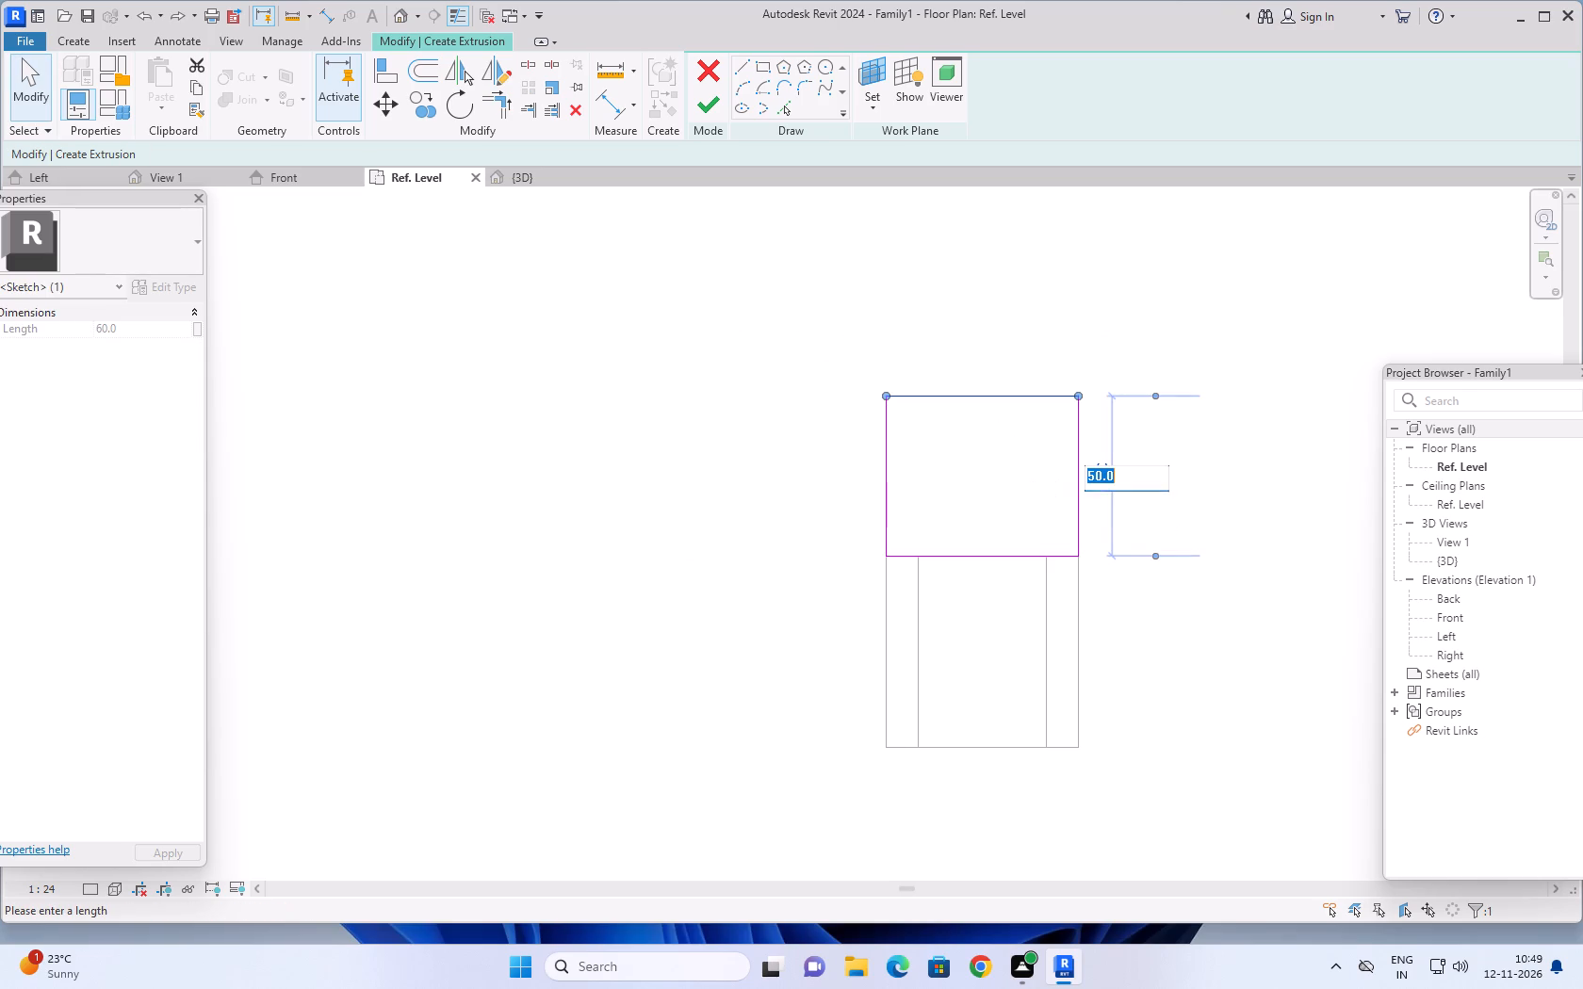
{"action": "type", "text": "52"}
{"action": "key", "text": "Return"}
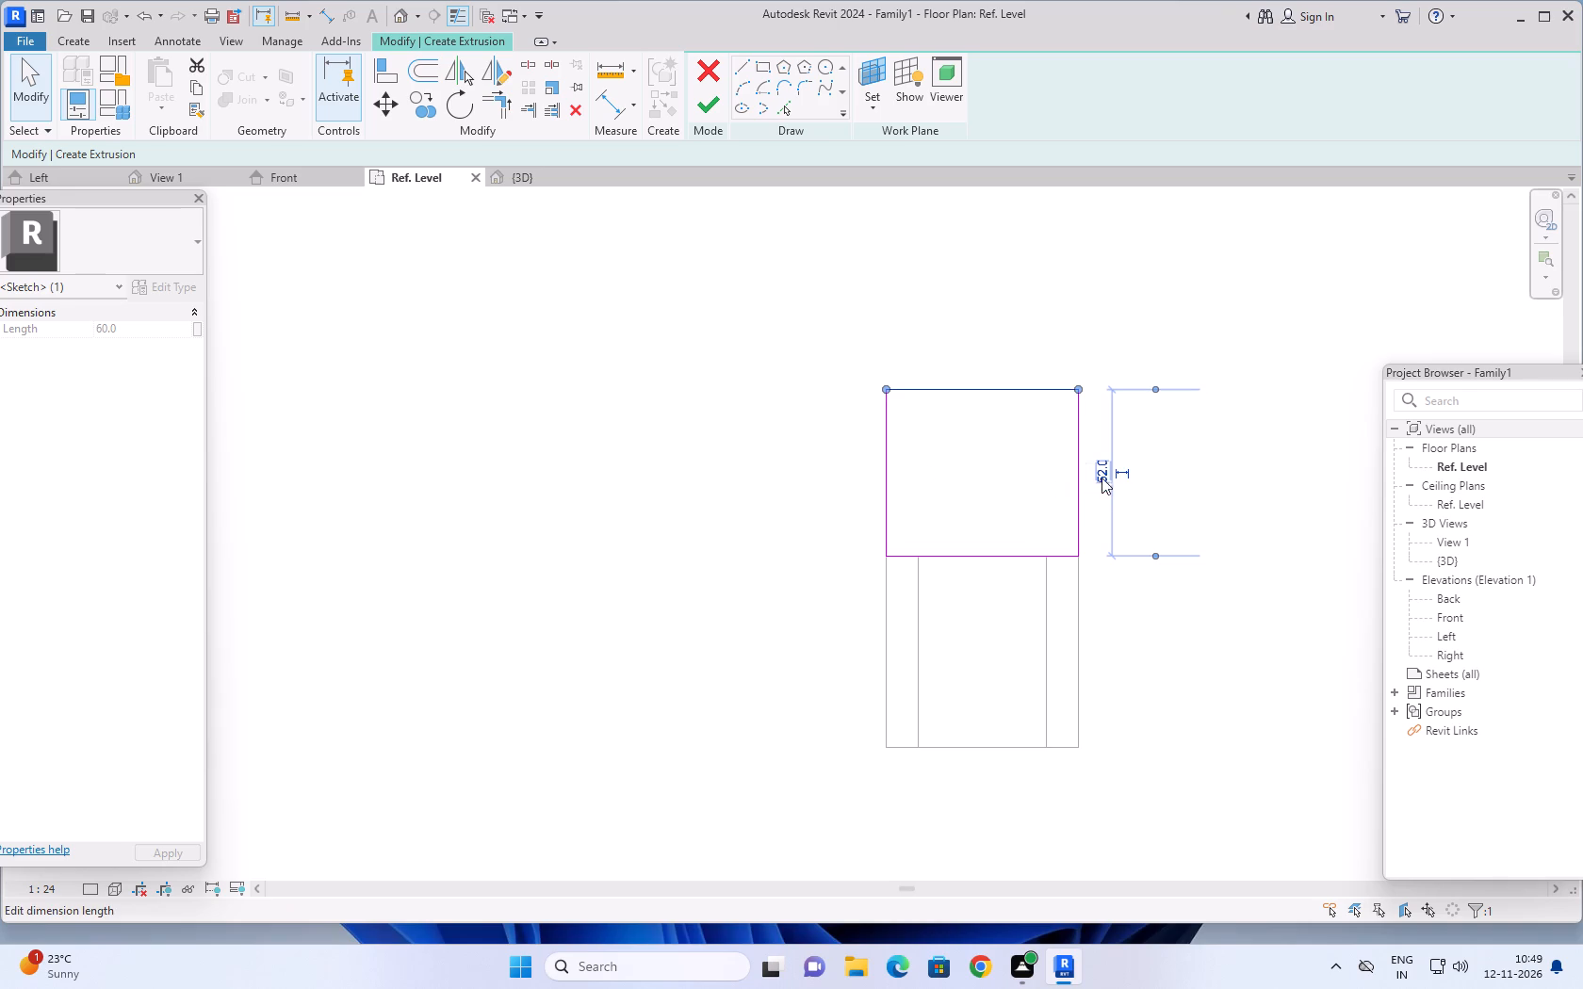
{"action": "key", "text": "Escape"}
{"action": "scroll", "coordinate": [1153, 512], "scroll_direction": "down", "scroll_amount": 1}
{"action": "middle_click", "coordinate": [1163, 506]}
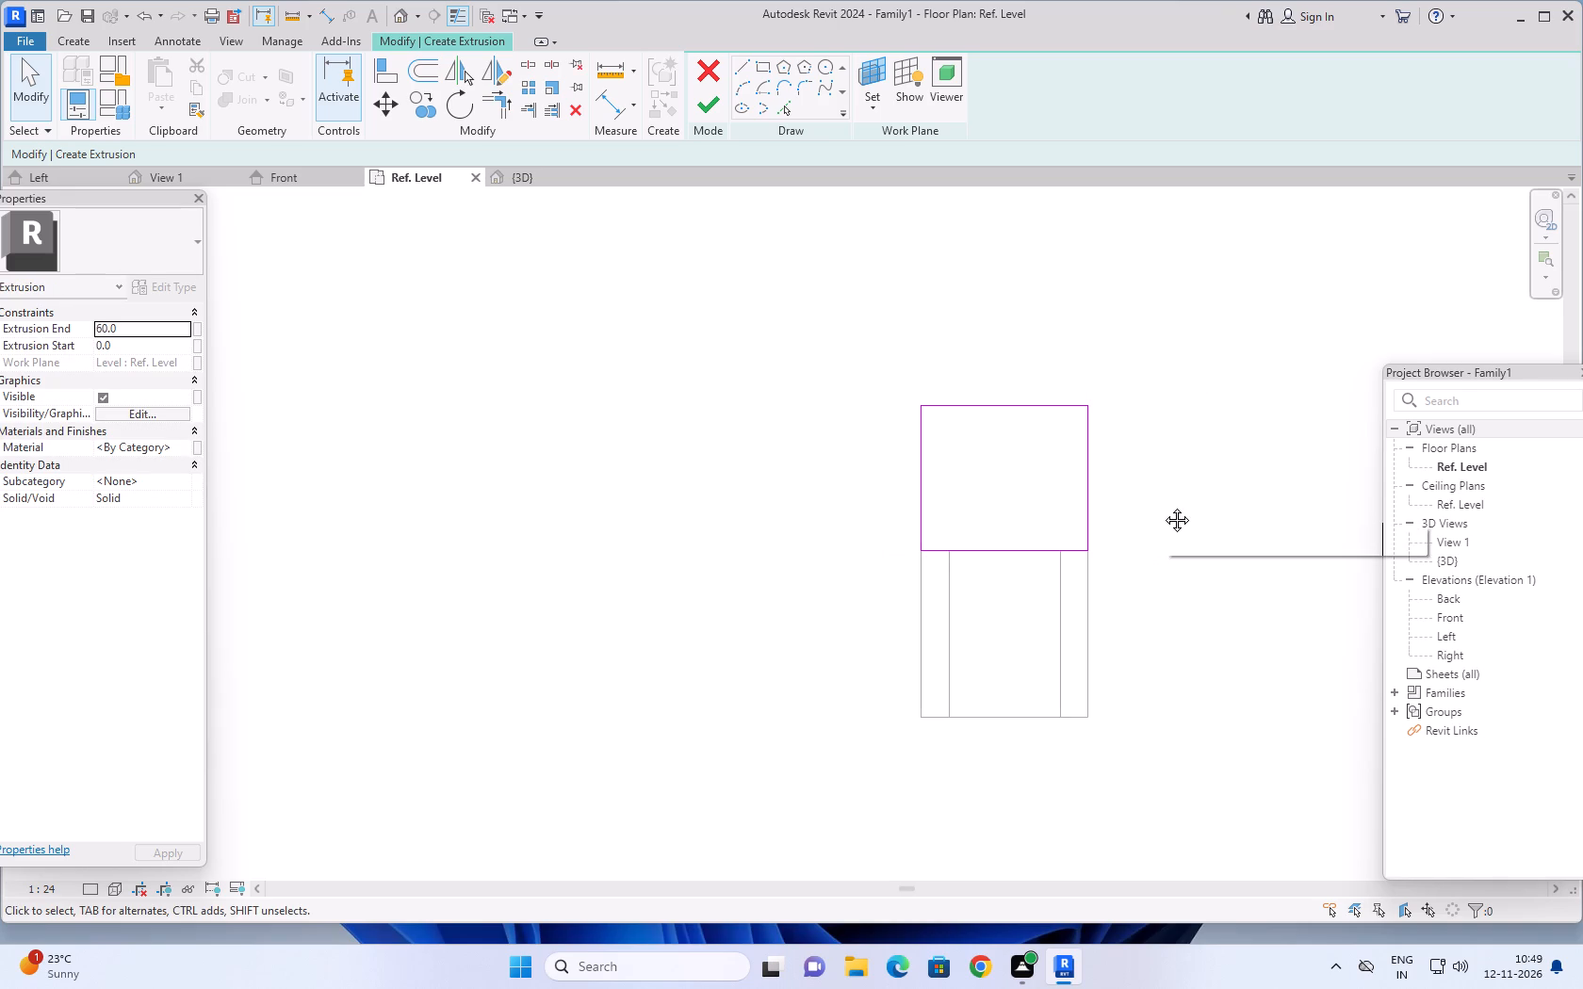
Set the extrusion end to 88, finish the sketch to create the tall rear block, and dismiss the save reminder without saving.
{"action": "left_click", "coordinate": [152, 328]}
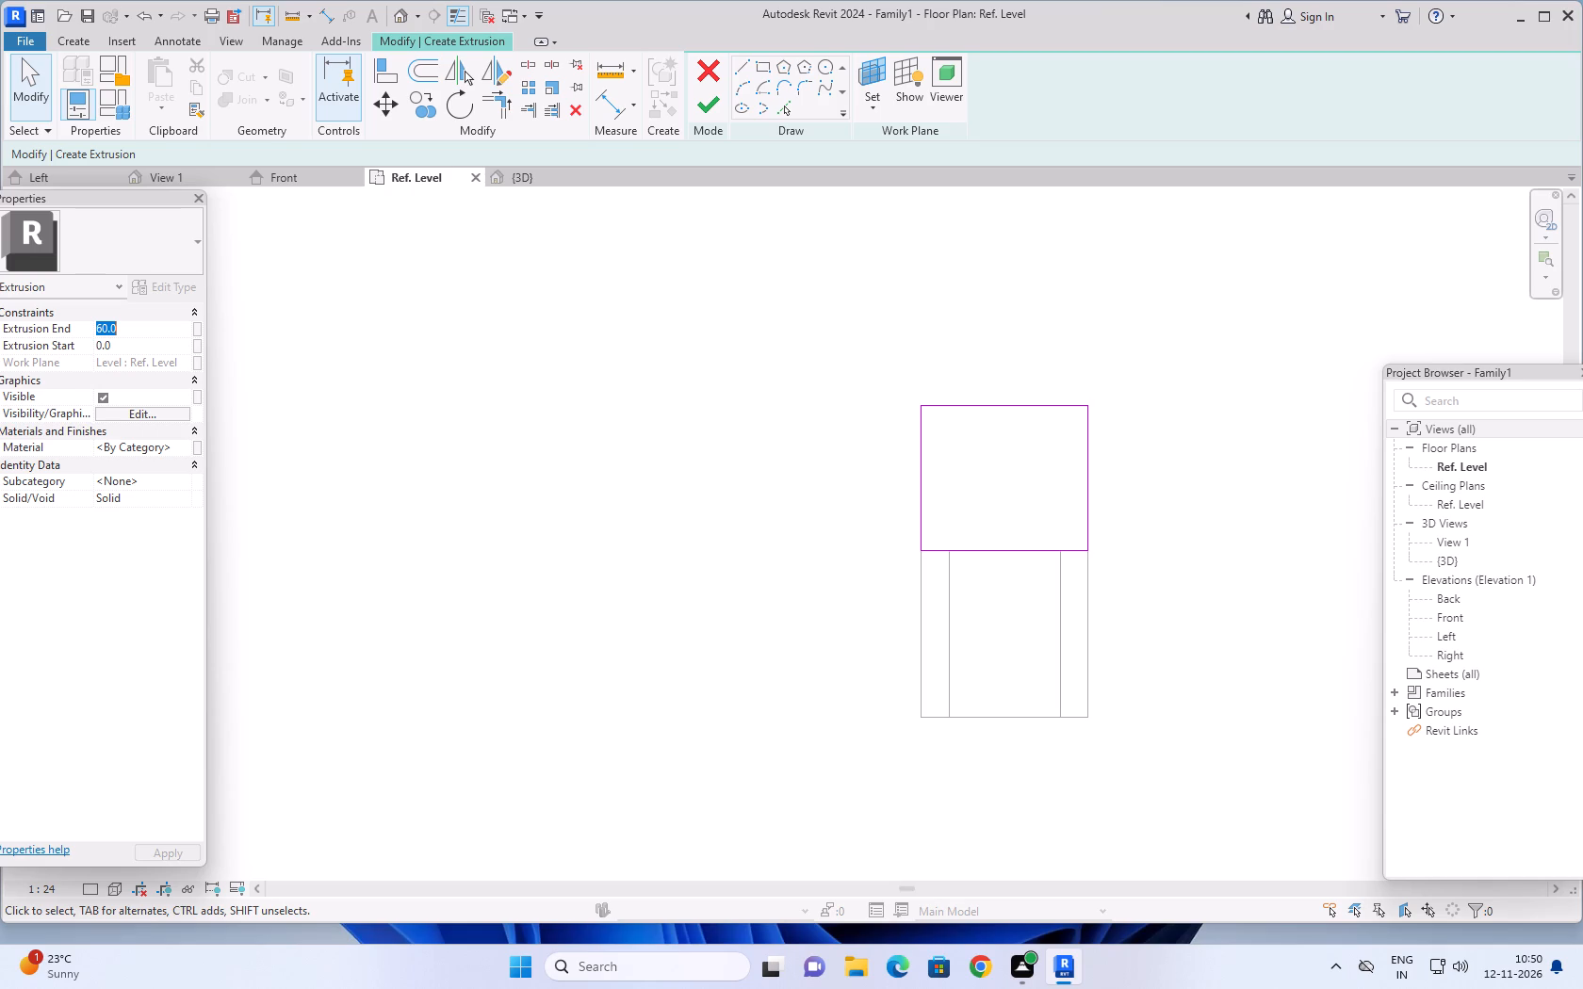
{"action": "type", "text": "88"}
{"action": "key", "text": "Return"}
{"action": "left_click", "coordinate": [710, 101]}
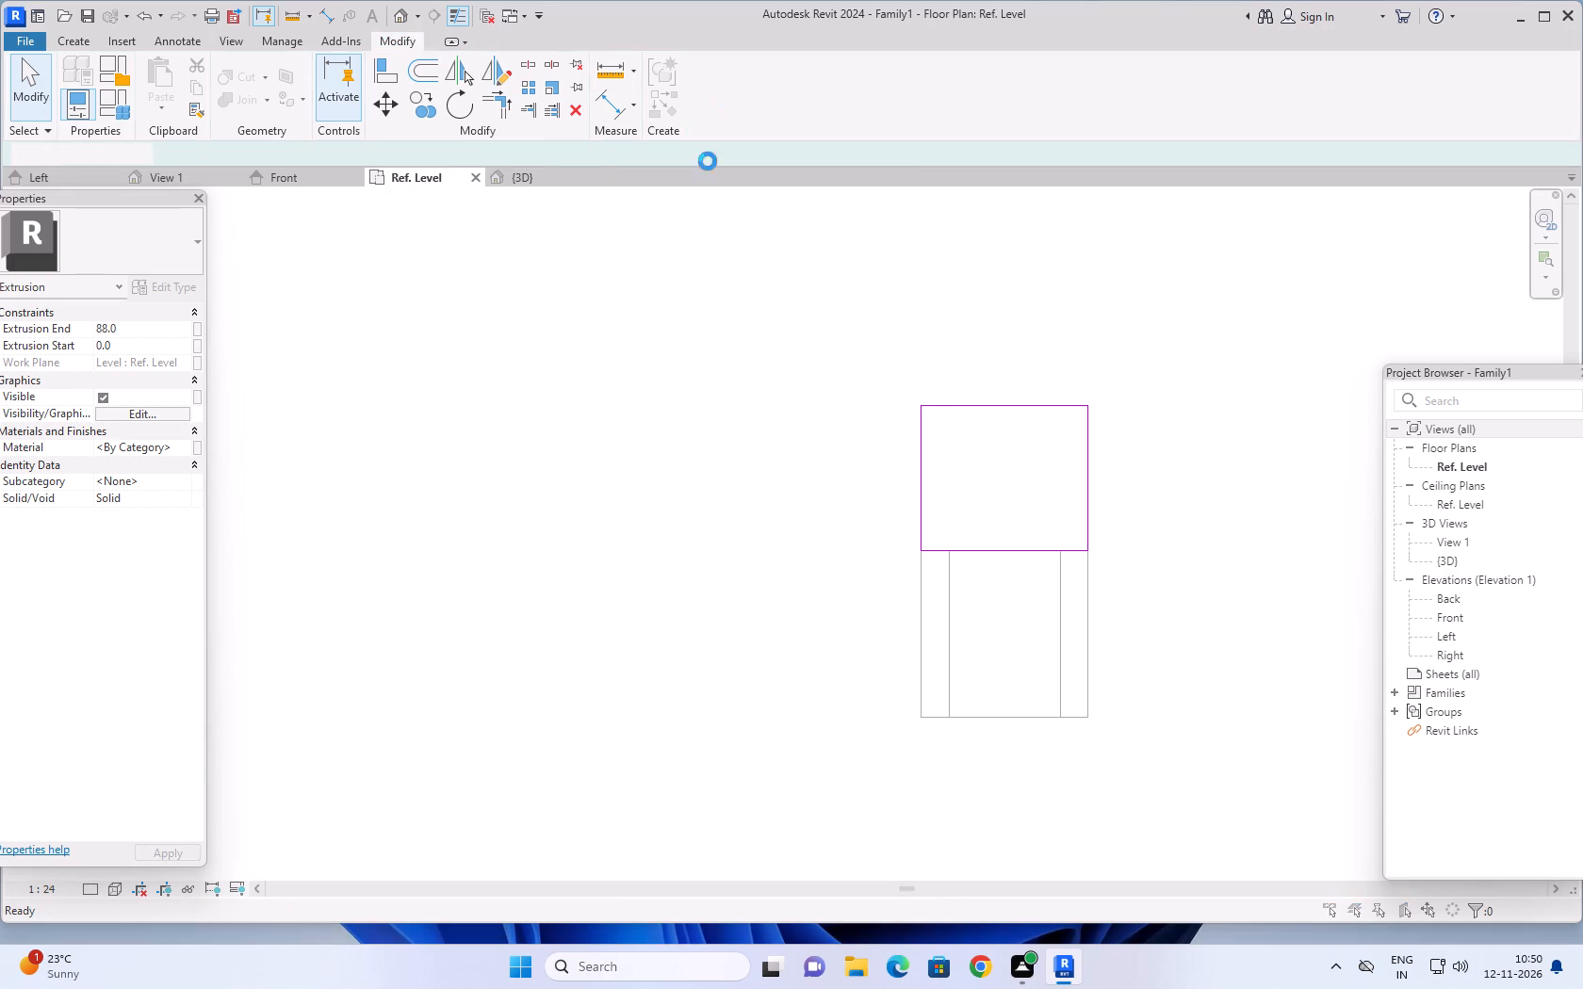
{"action": "left_click", "coordinate": [946, 316]}
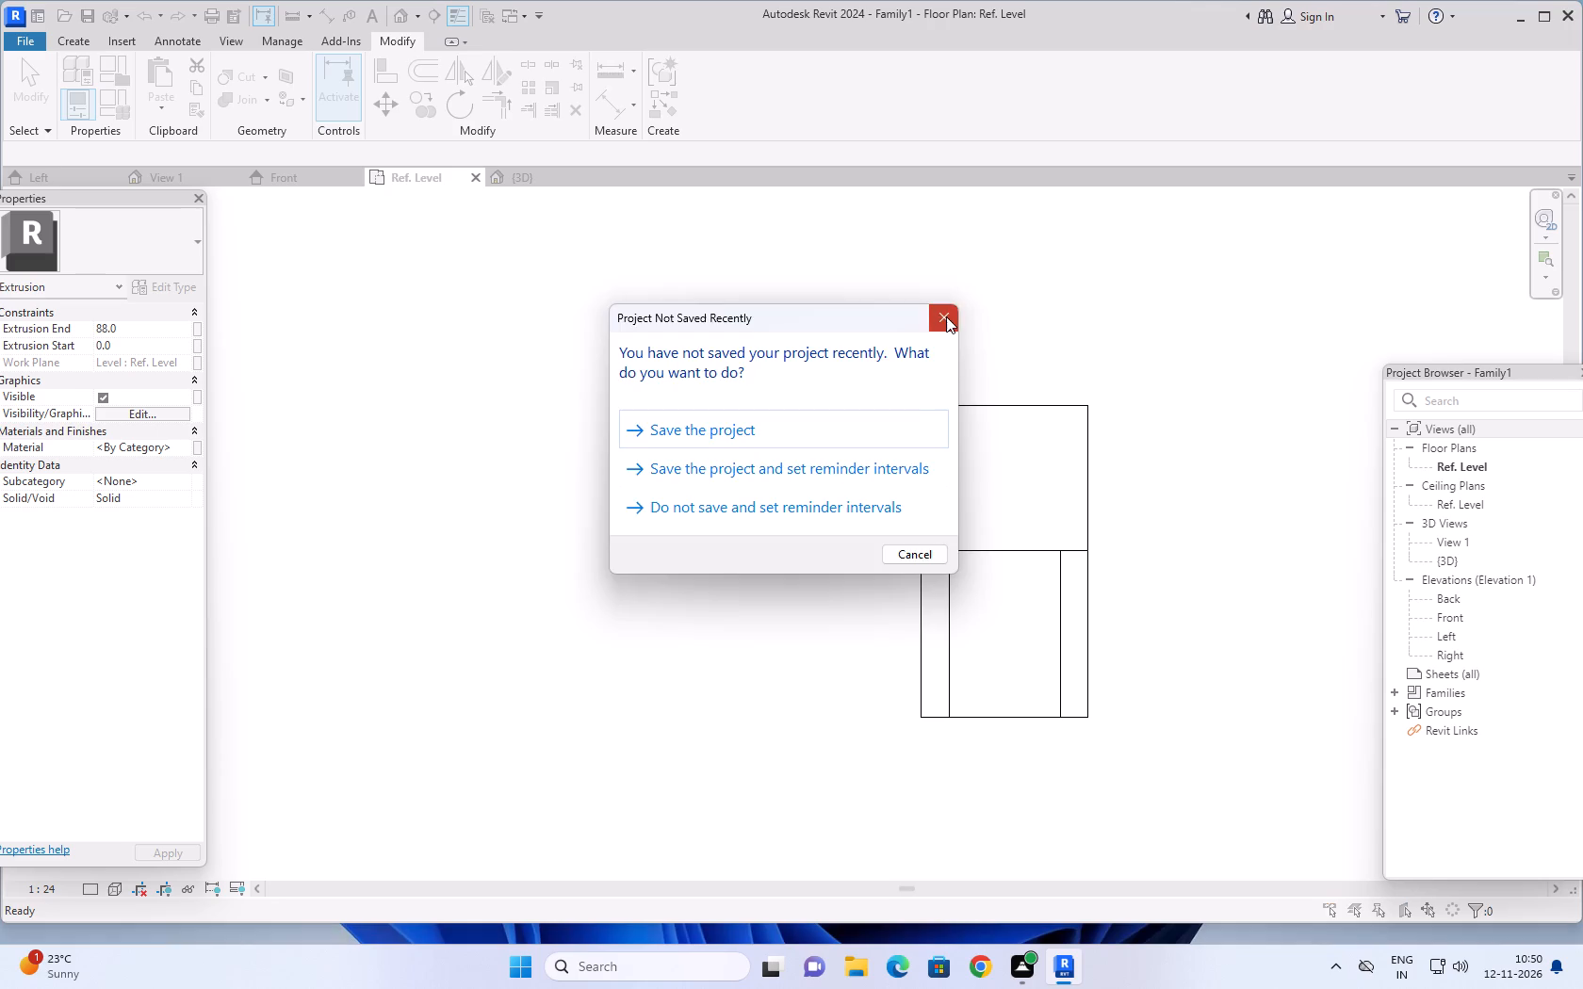
Examine the tall rear block together with the notched block in the 3D view.
{"action": "left_click", "coordinate": [534, 181]}
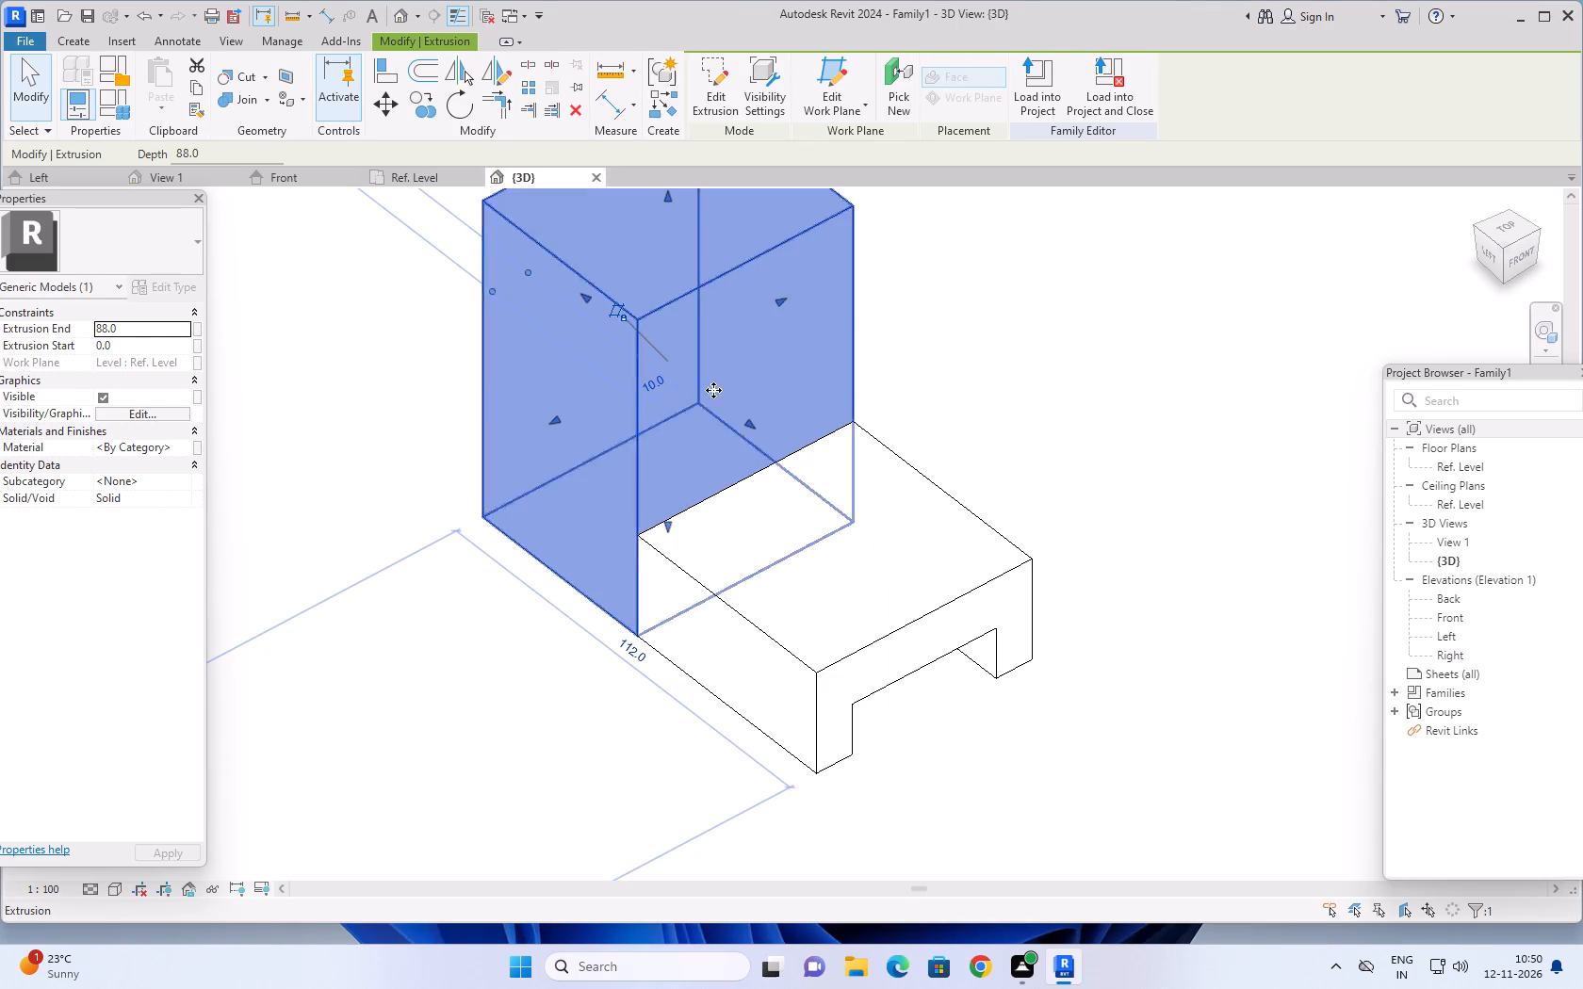
{"action": "key", "text": "Escape"}
{"action": "scroll", "coordinate": [1040, 426], "scroll_direction": "down", "scroll_amount": 1}
{"action": "middle_click_drag", "start_coordinate": [1040, 426], "coordinate": [1075, 494]}
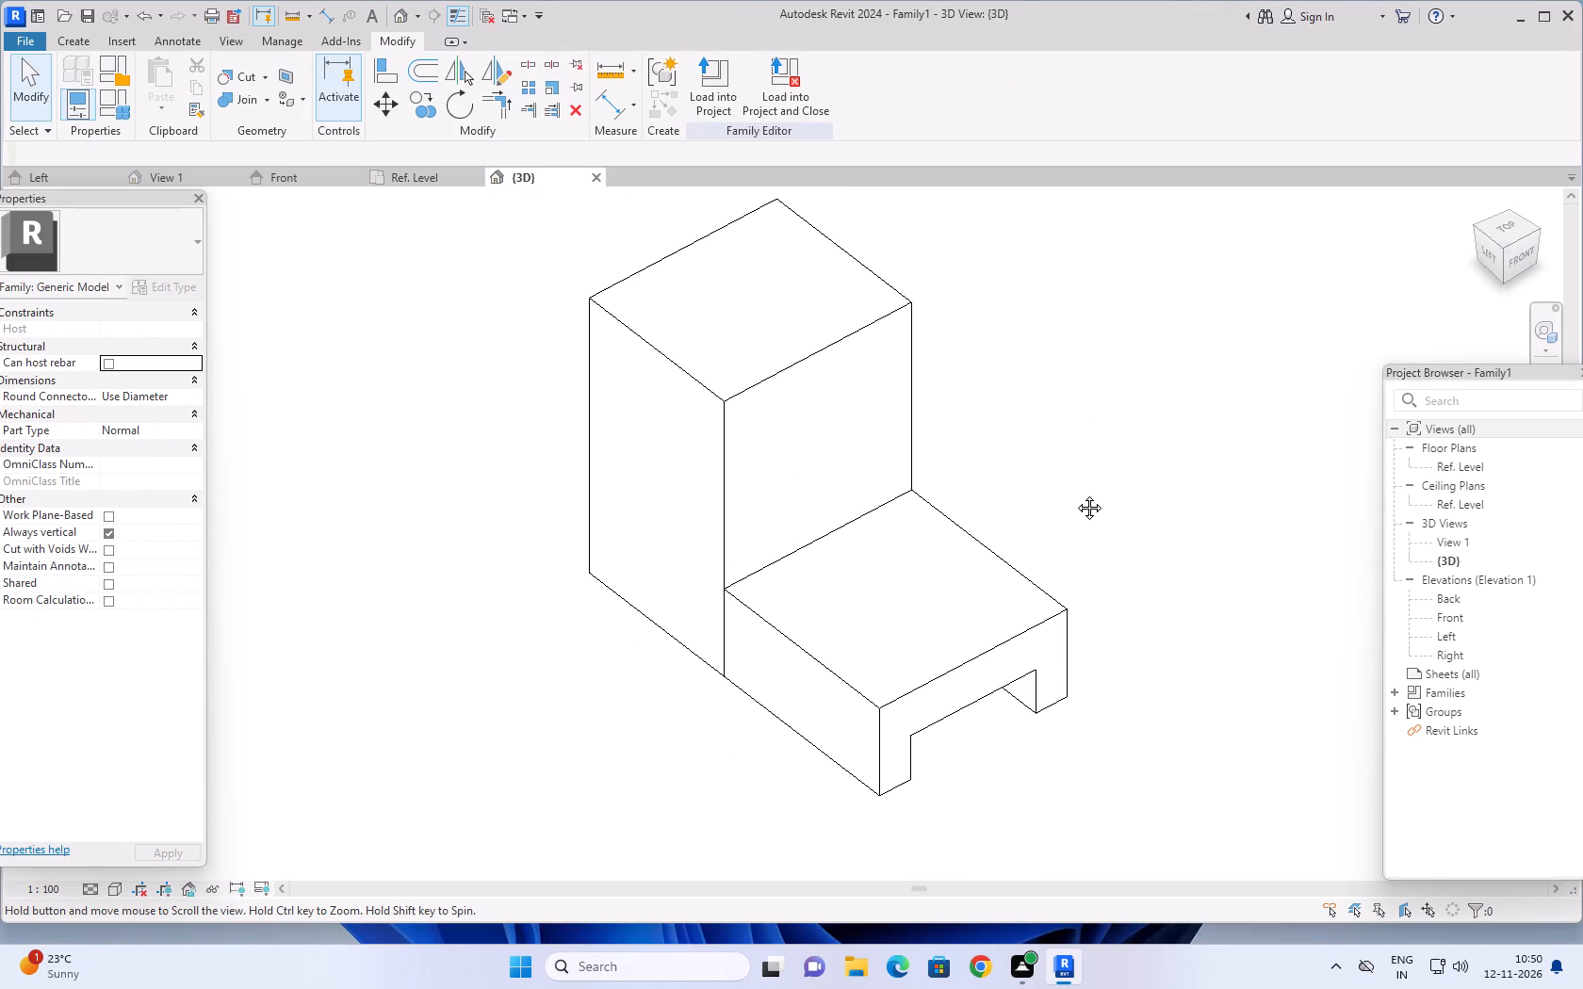
{"action": "middle_click_drag", "start_coordinate": [1075, 494], "coordinate": [1085, 499]}
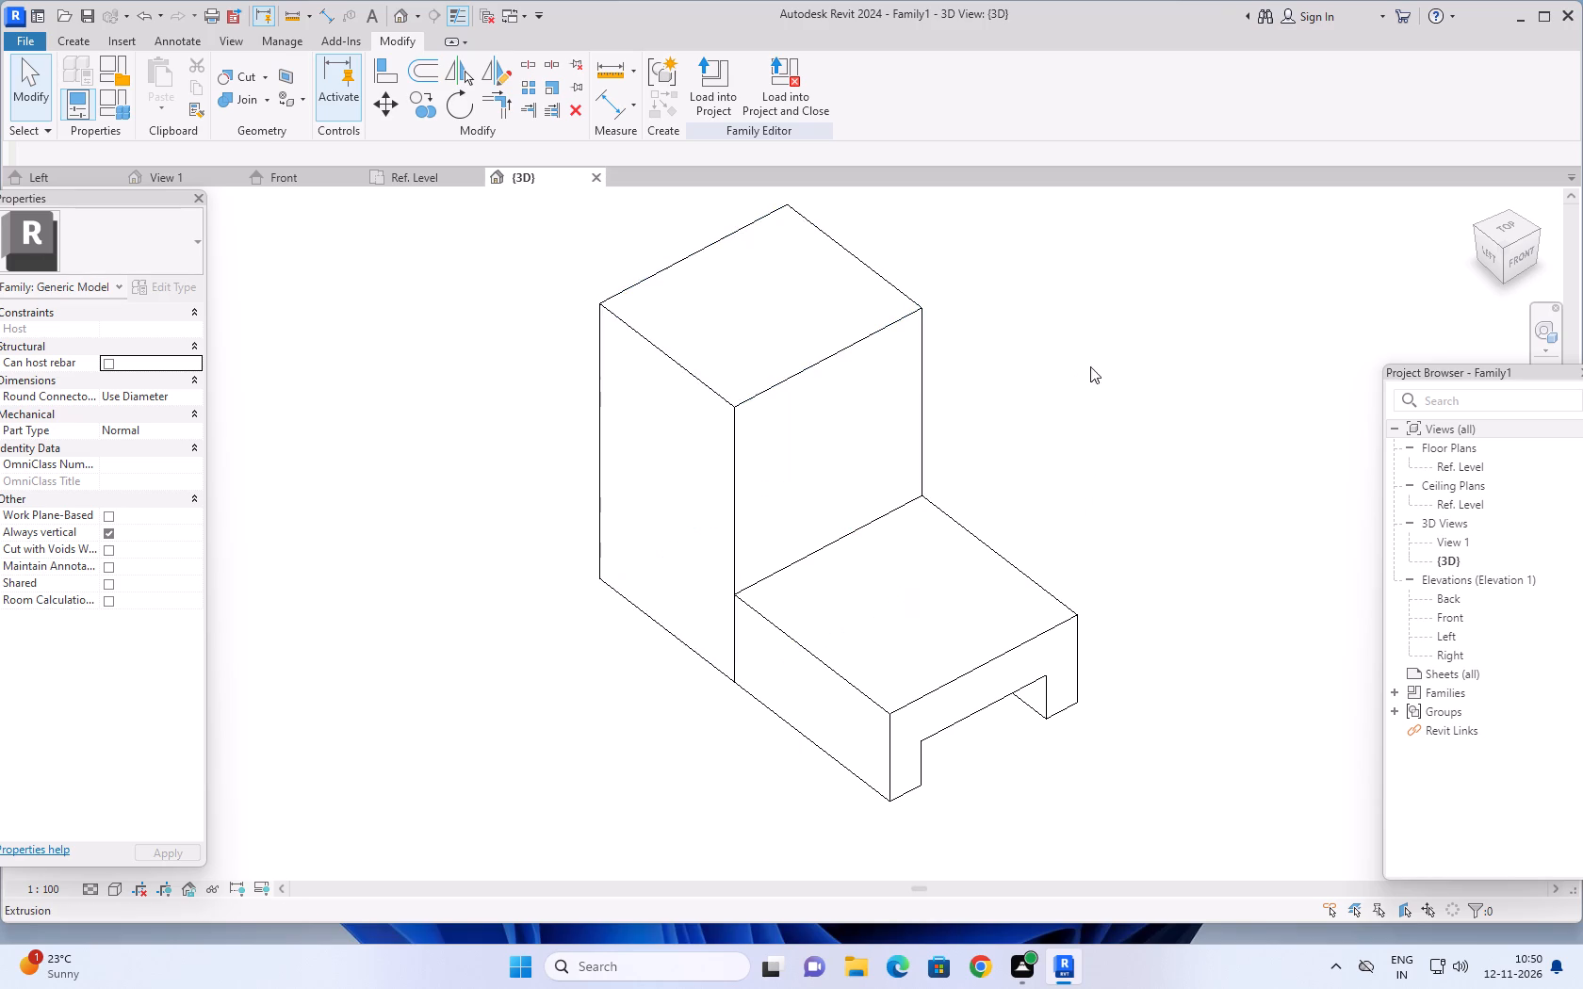
{"action": "scroll", "coordinate": [1099, 372], "scroll_direction": "down", "scroll_amount": 1}
{"action": "middle_click_drag", "start_coordinate": [1122, 390], "coordinate": [1054, 430]}
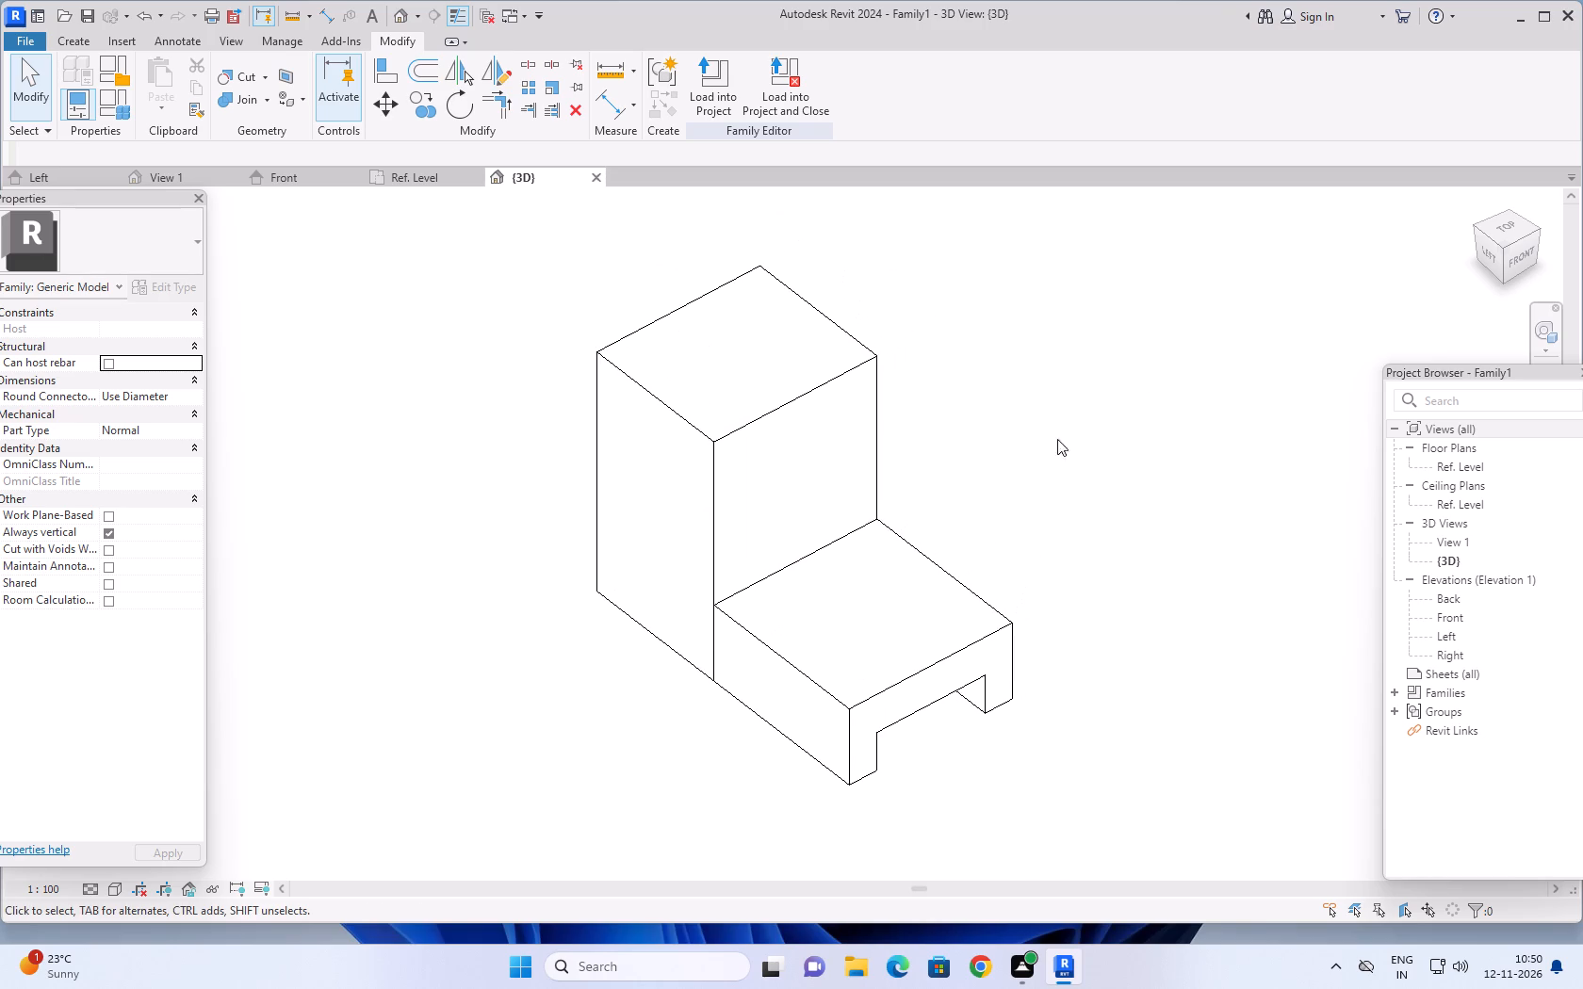
{"action": "middle_click_drag", "start_coordinate": [1057, 484], "coordinate": [1060, 447], "text": "shift"}
{"action": "scroll", "coordinate": [1066, 489], "scroll_direction": "down", "scroll_amount": 2}
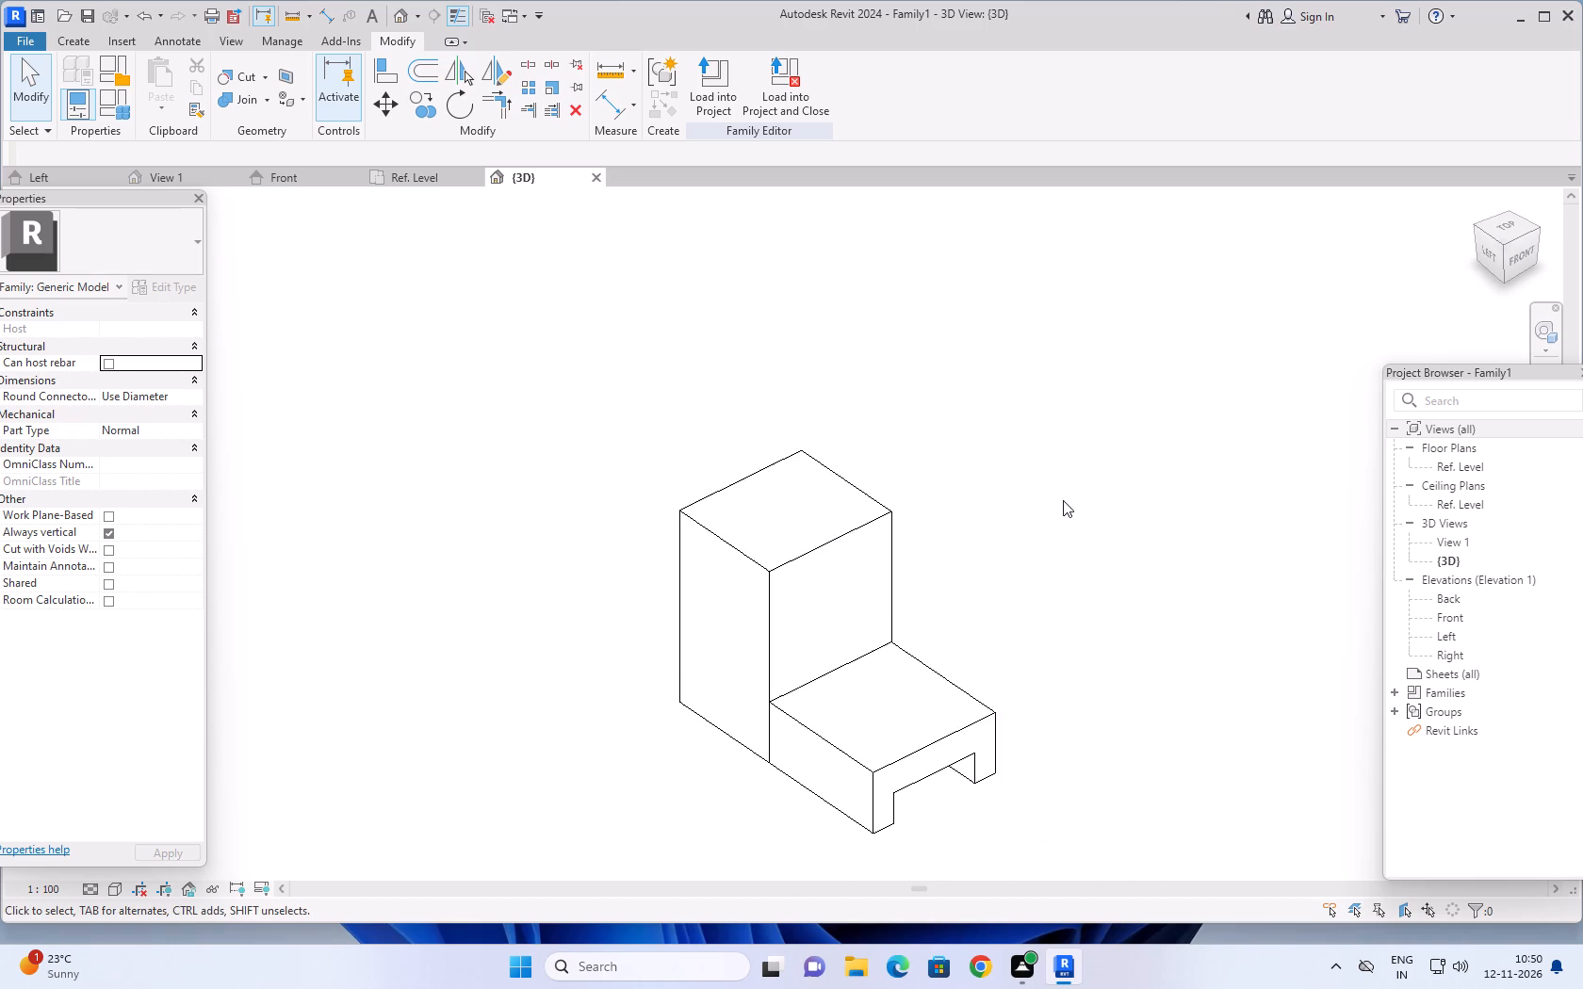
{"action": "middle_click_drag", "start_coordinate": [1063, 495], "coordinate": [1070, 466]}
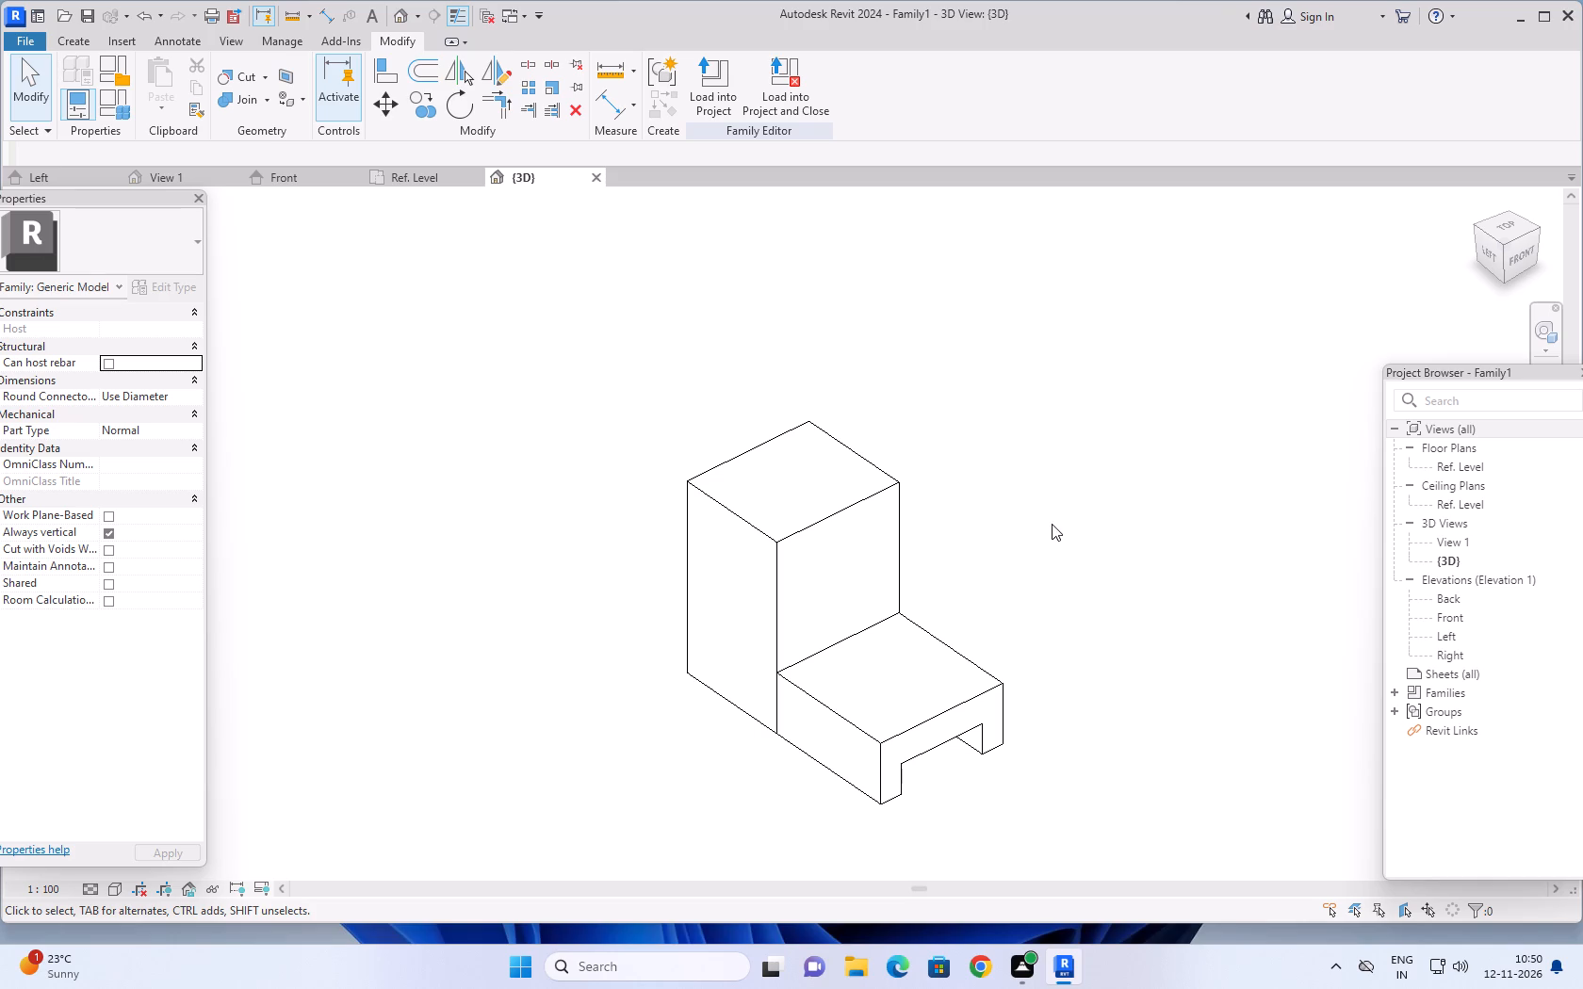
Start a solid extrusion on the tall block's front face and sketch a circle of radius 30 centred on the midpoint of its top edge.
{"action": "middle_click_drag", "start_coordinate": [1052, 519], "coordinate": [1058, 506]}
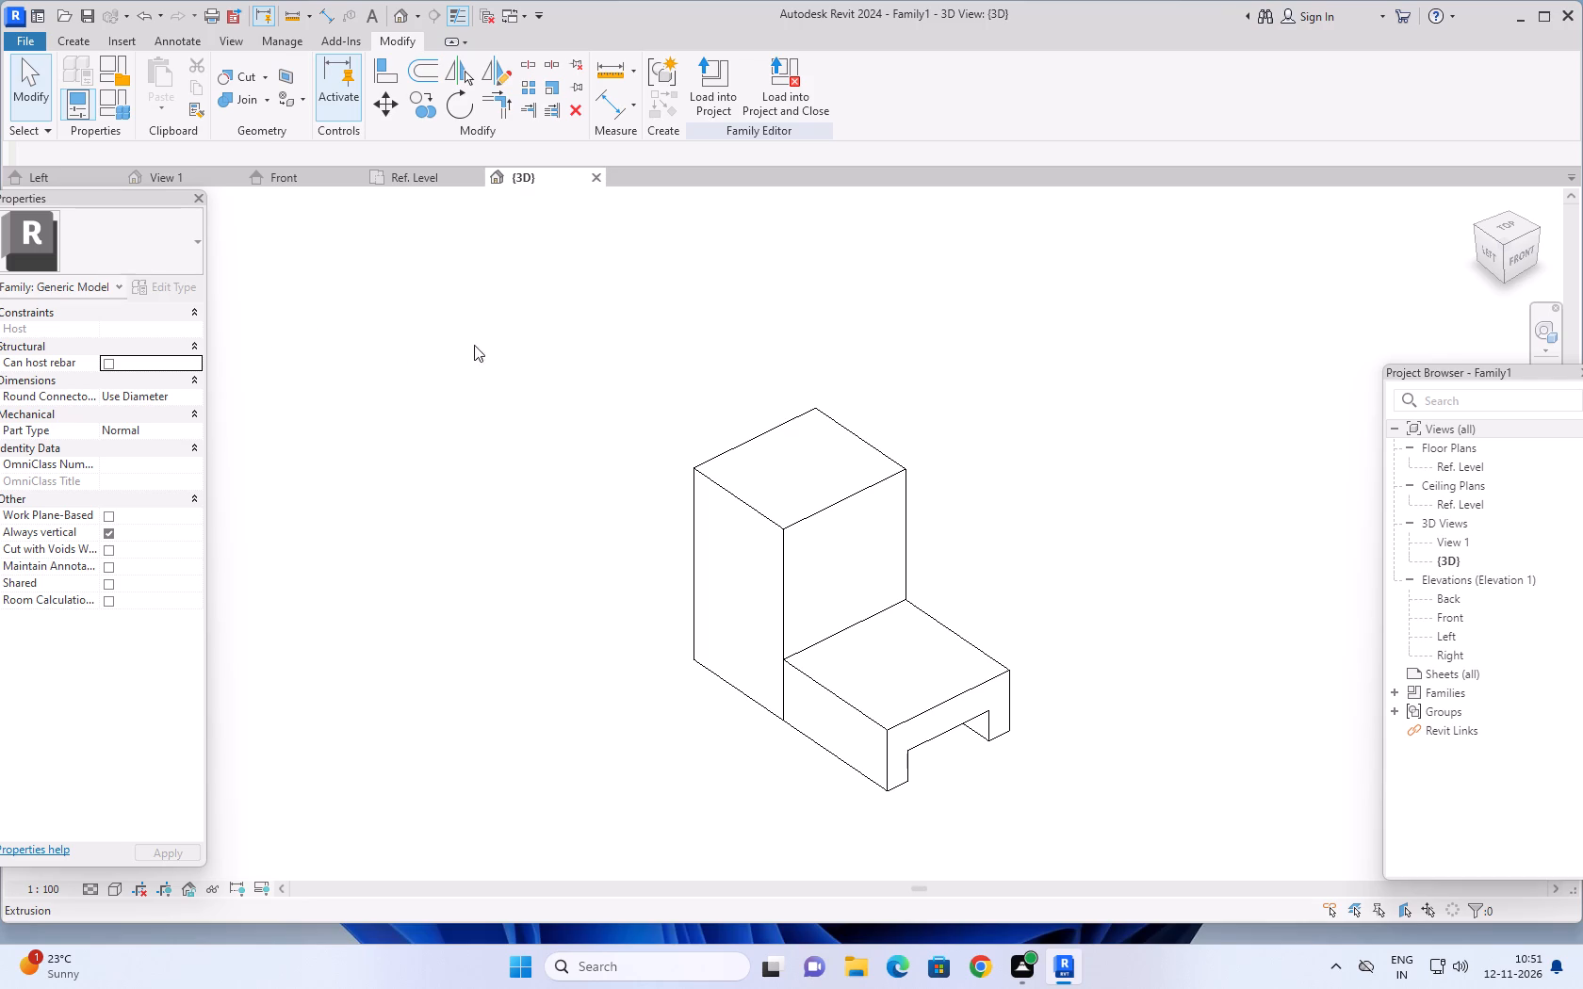
{"action": "left_click", "coordinate": [85, 41]}
{"action": "left_click", "coordinate": [159, 79]}
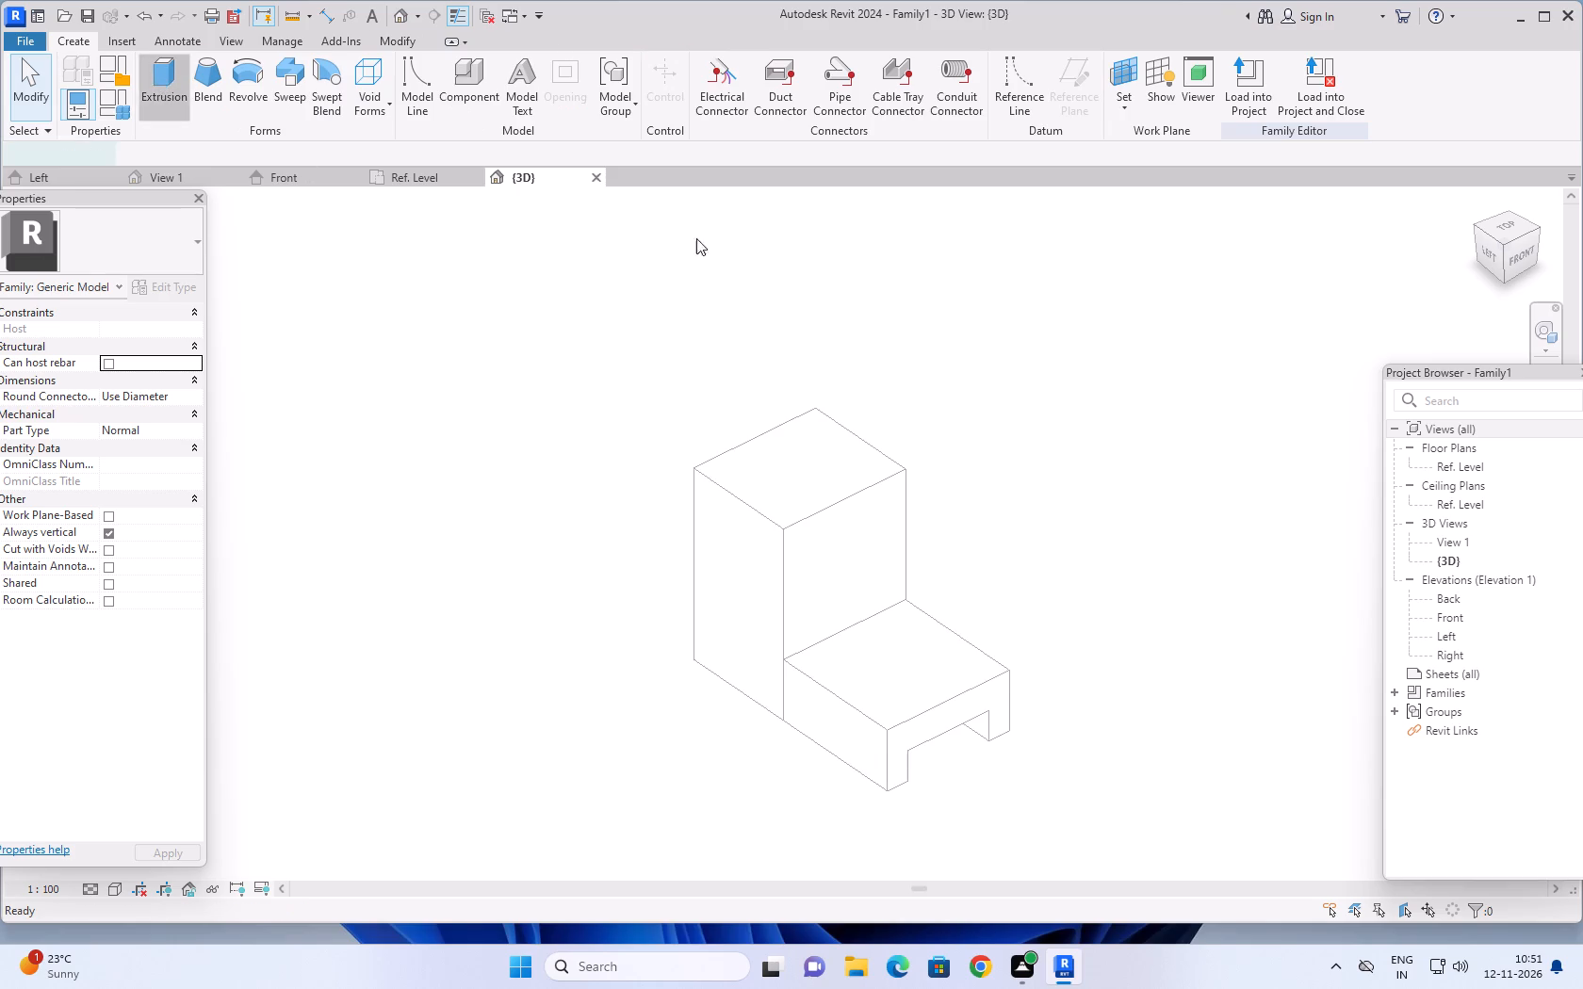
{"action": "left_click", "coordinate": [826, 65]}
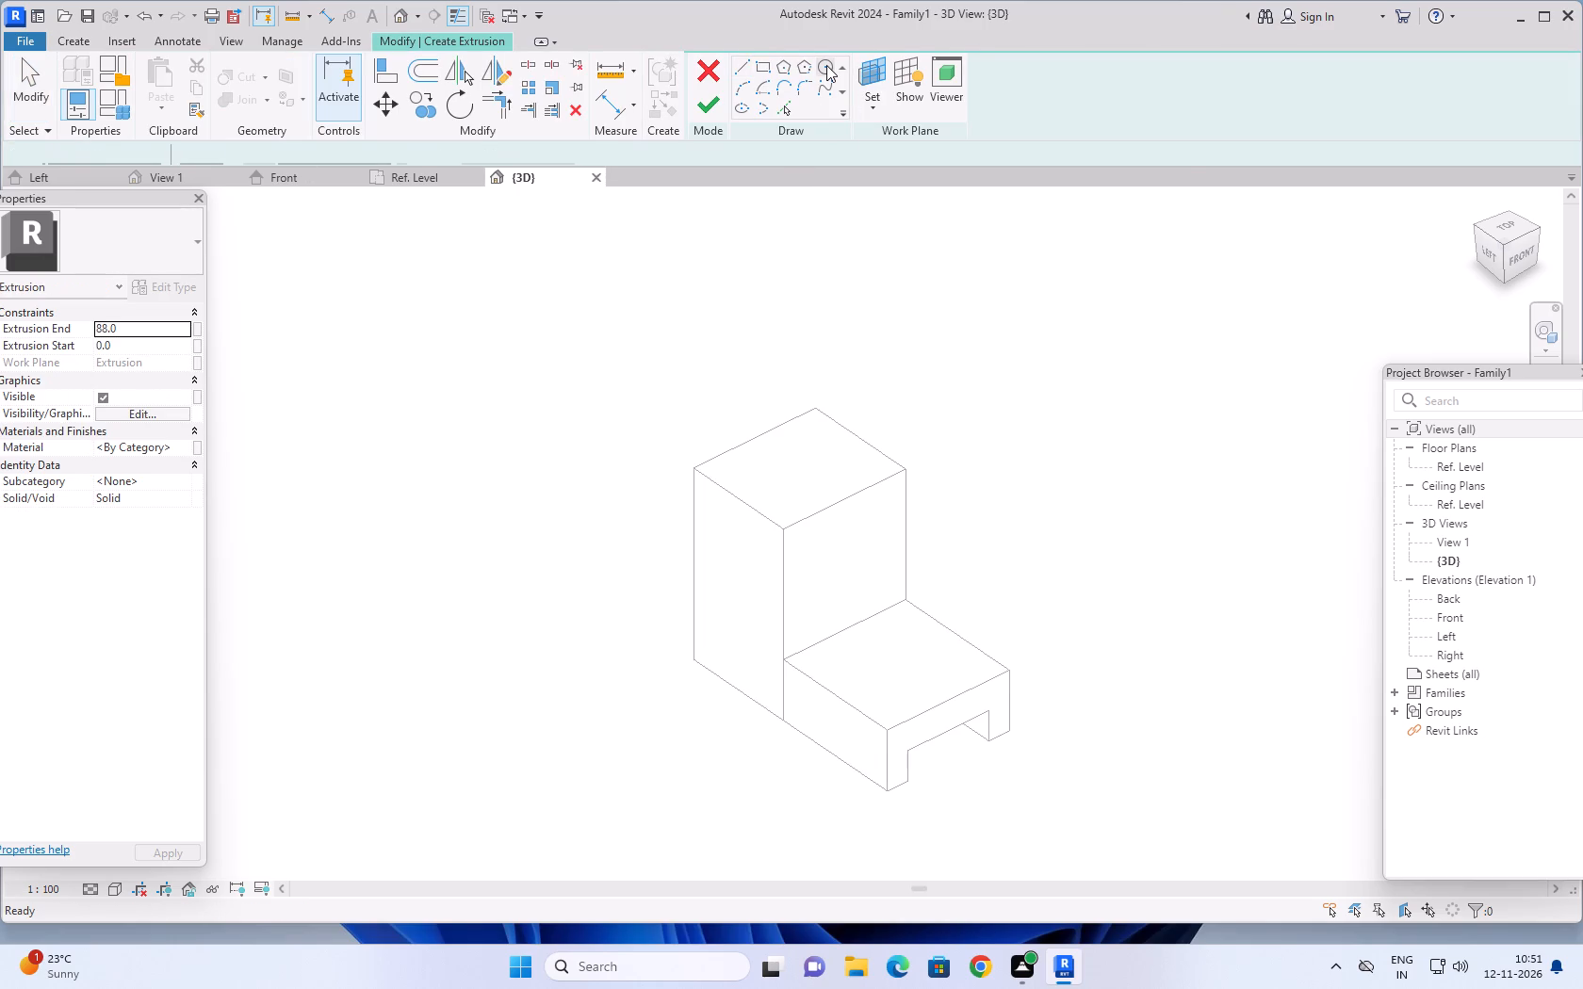
{"action": "left_click", "coordinate": [873, 105]}
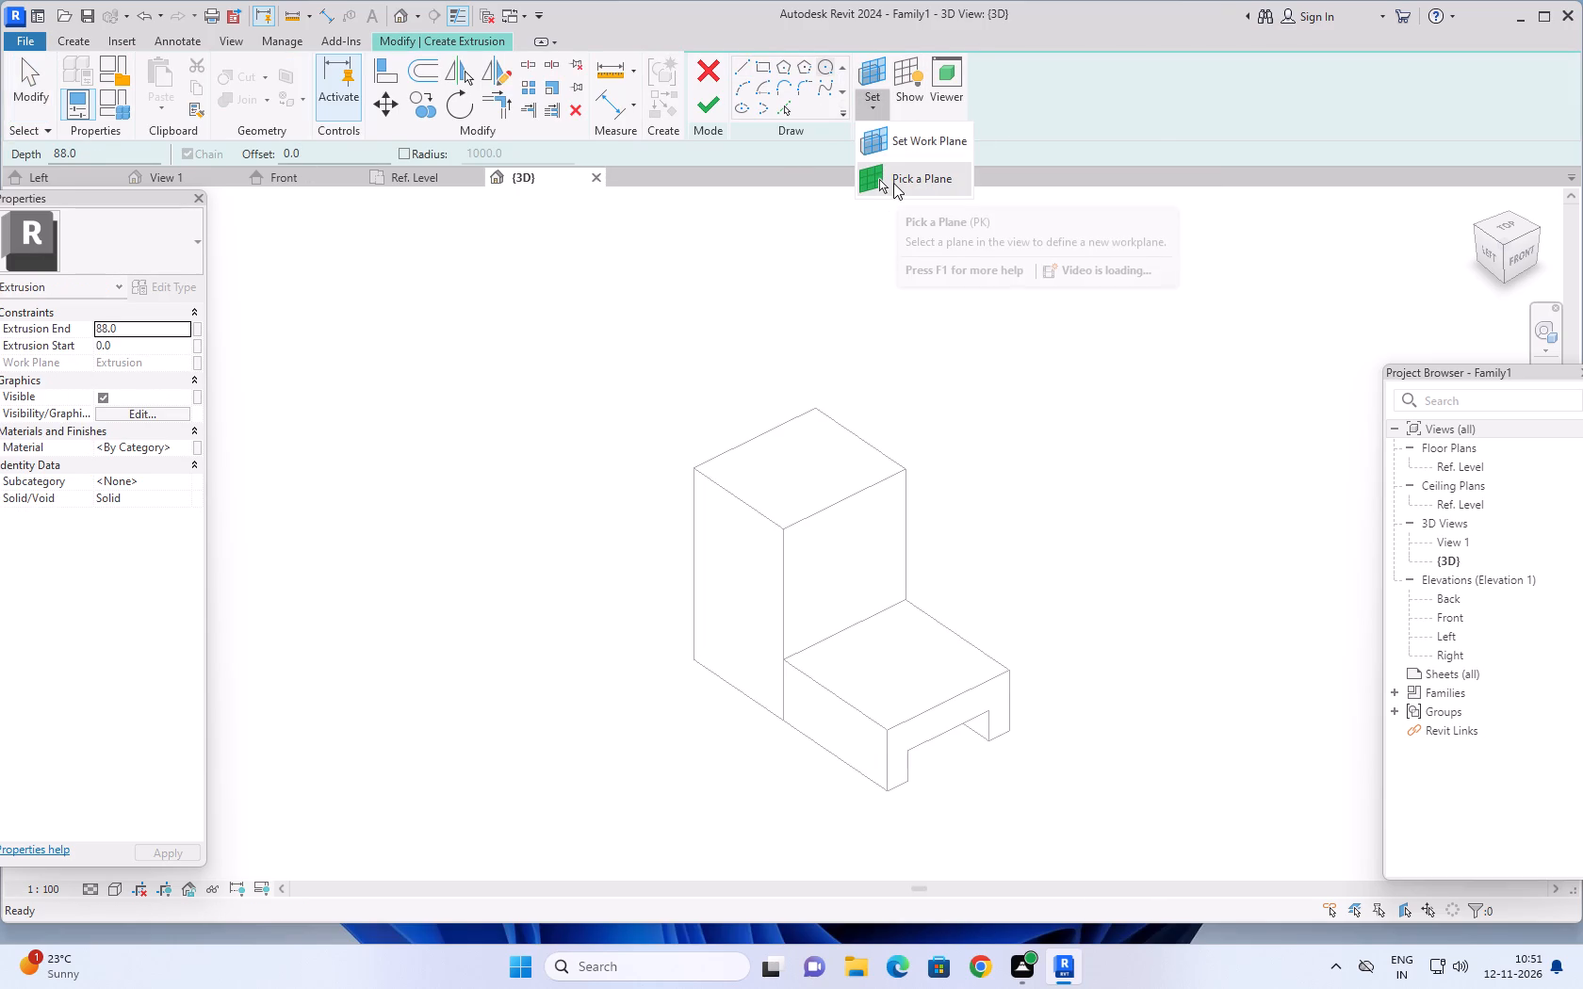
{"action": "left_click", "coordinate": [893, 183]}
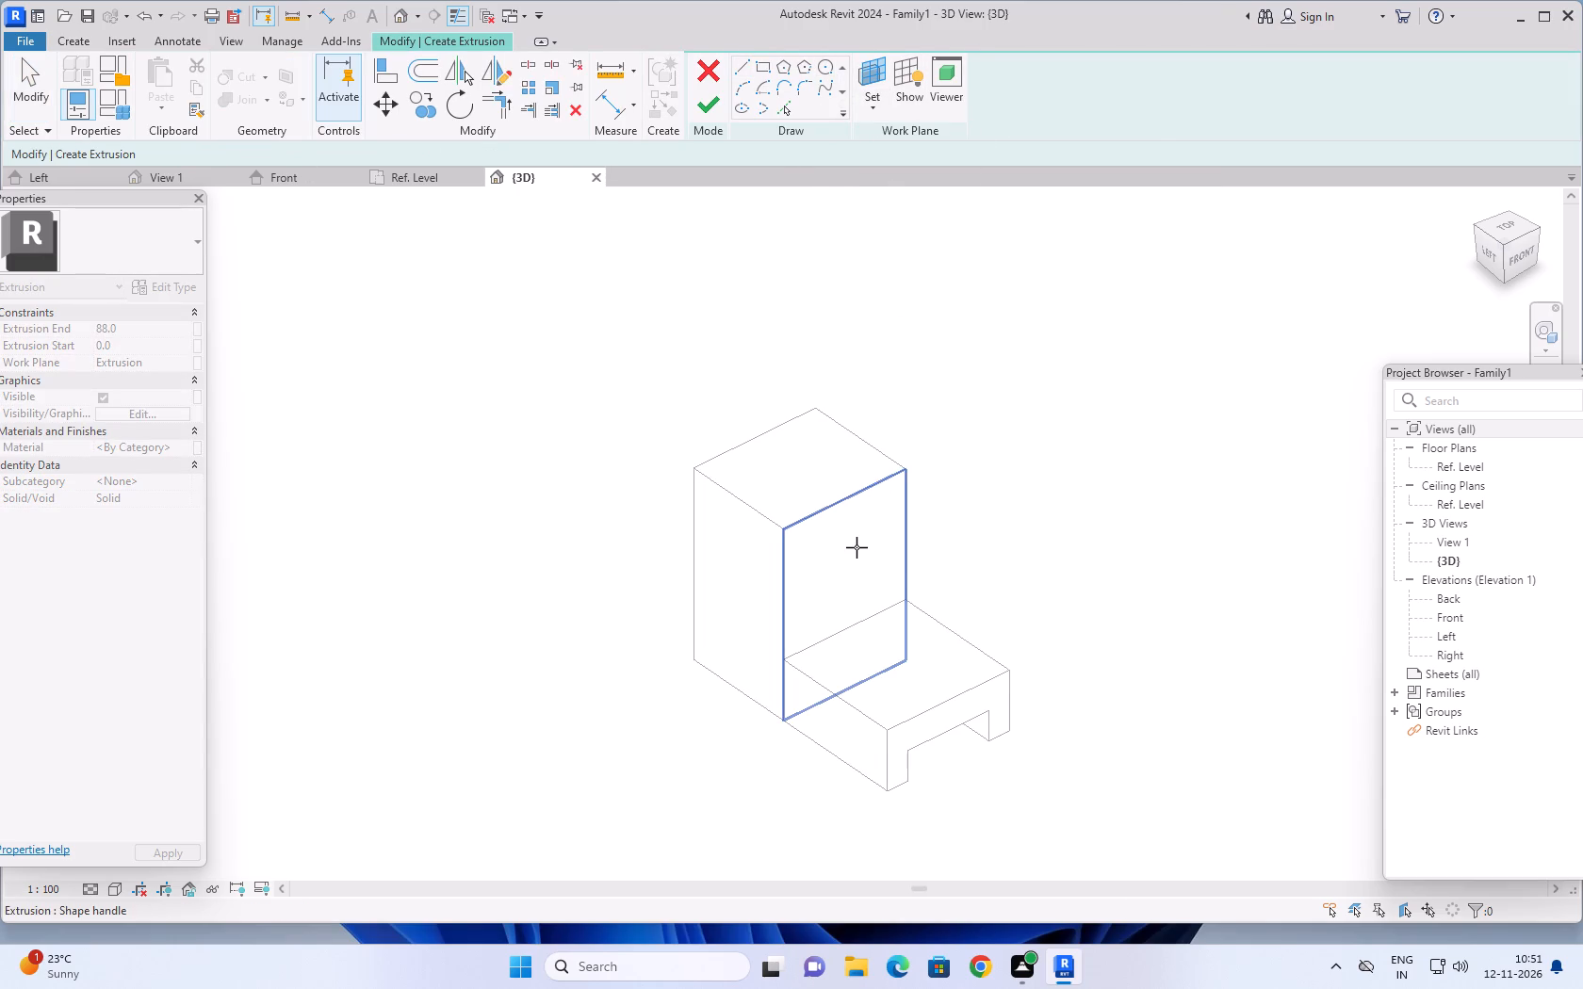
{"action": "left_click", "coordinate": [855, 544]}
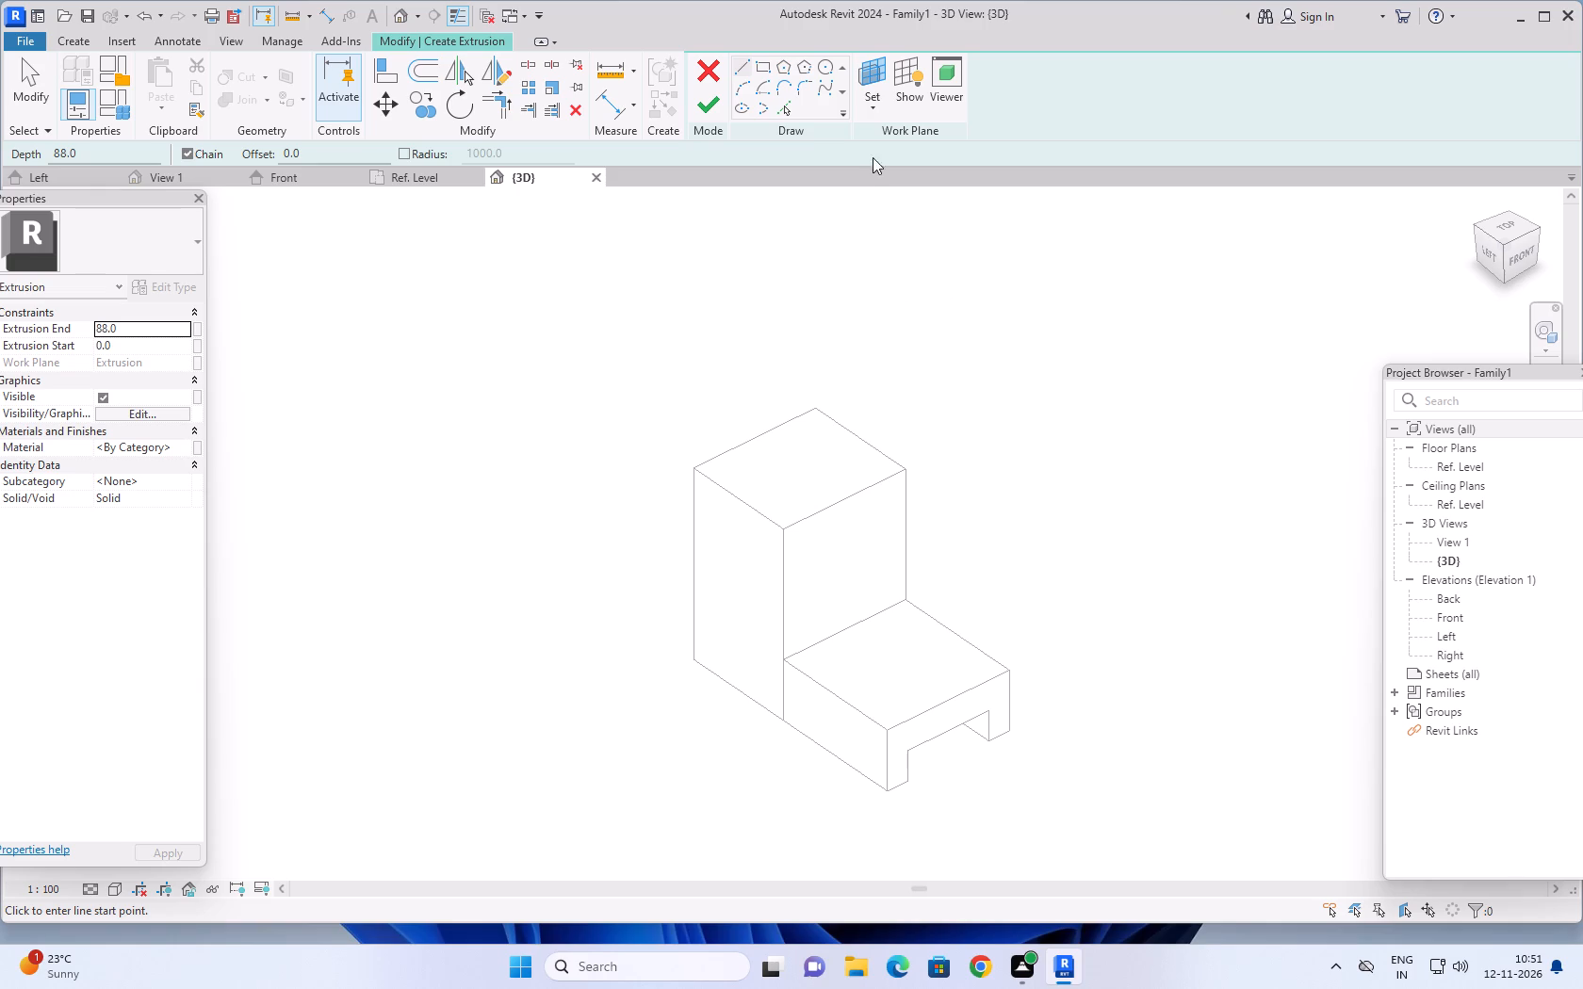
{"action": "left_click", "coordinate": [826, 66]}
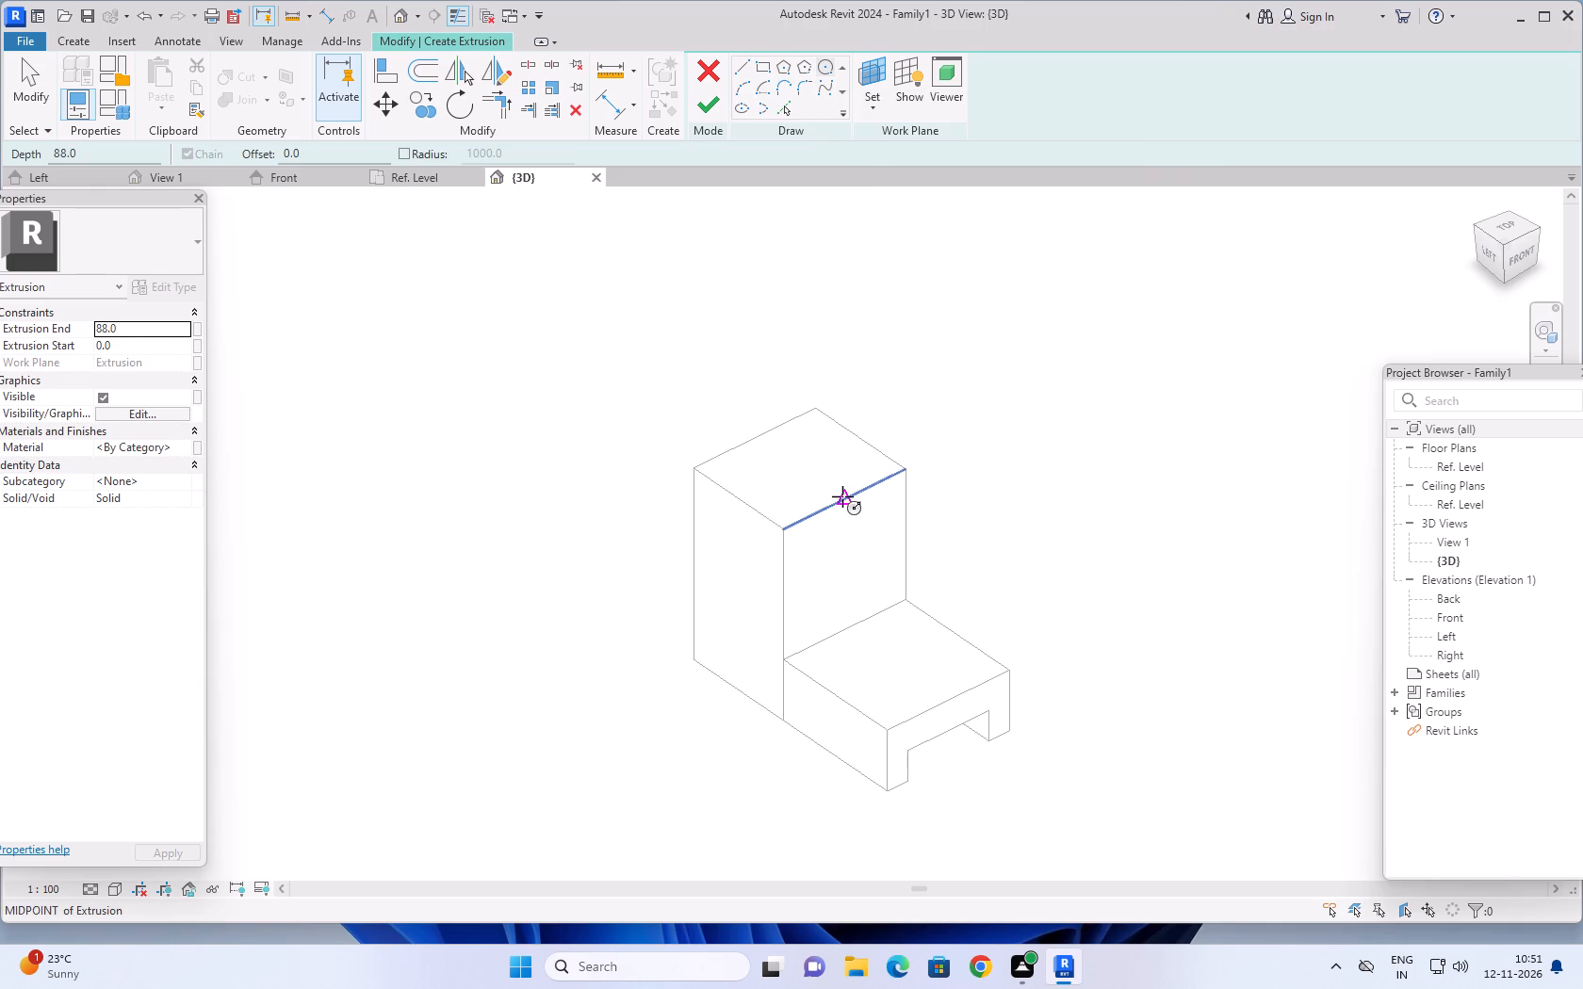
{"action": "left_click", "coordinate": [843, 499]}
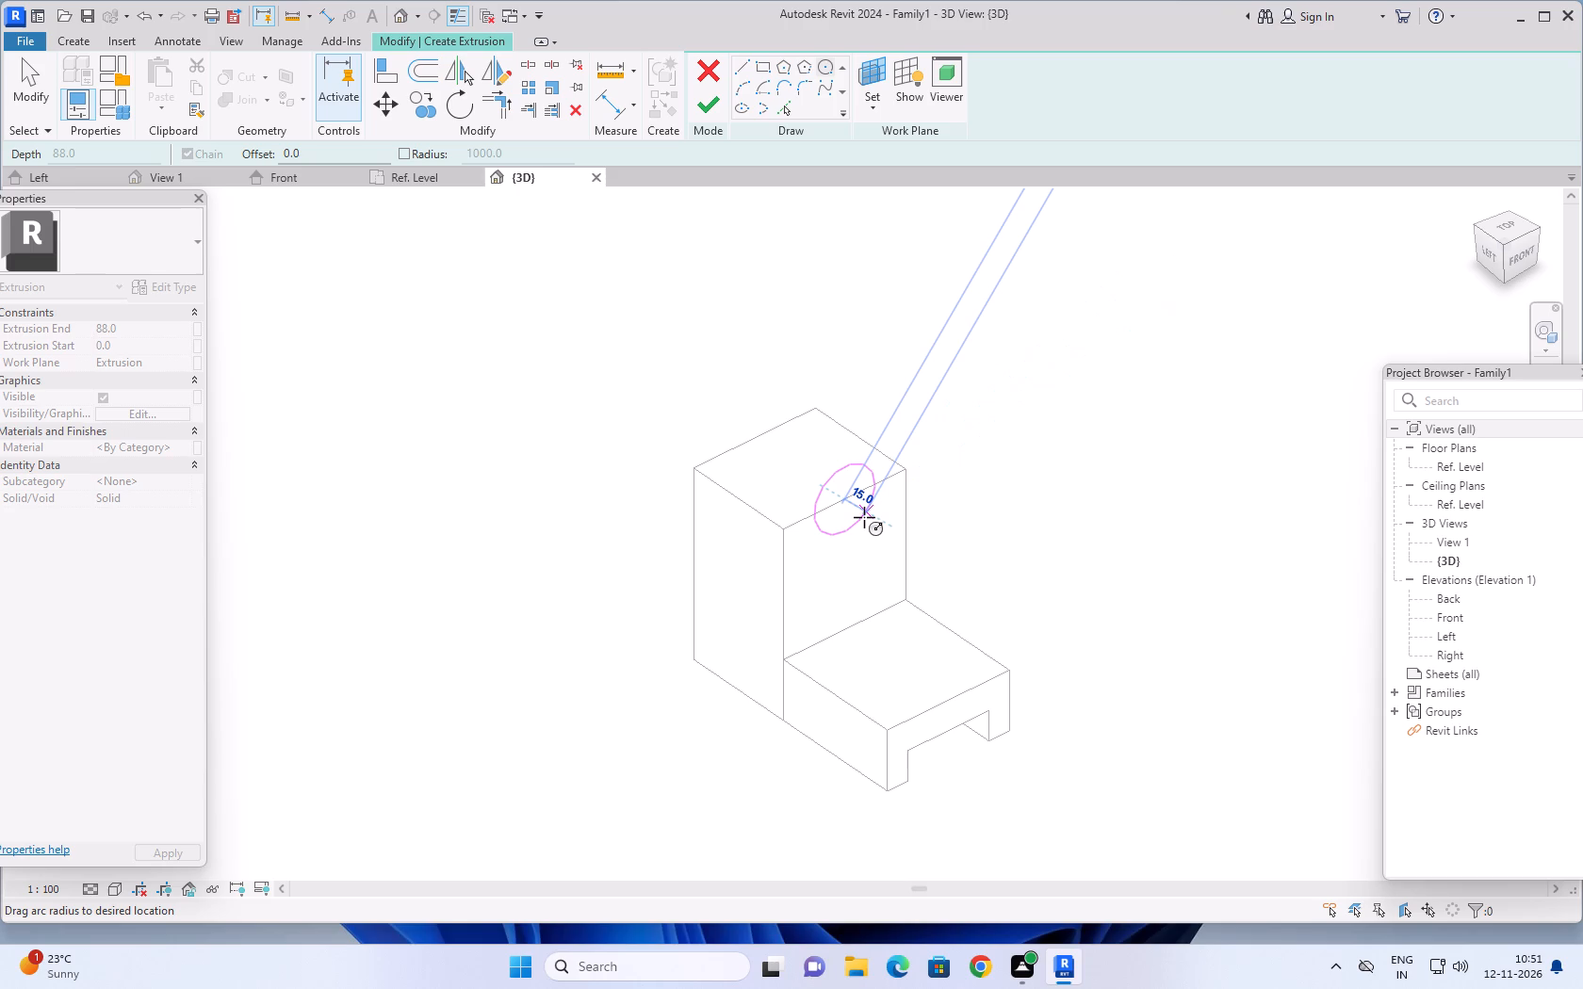
{"action": "type", "text": "30"}
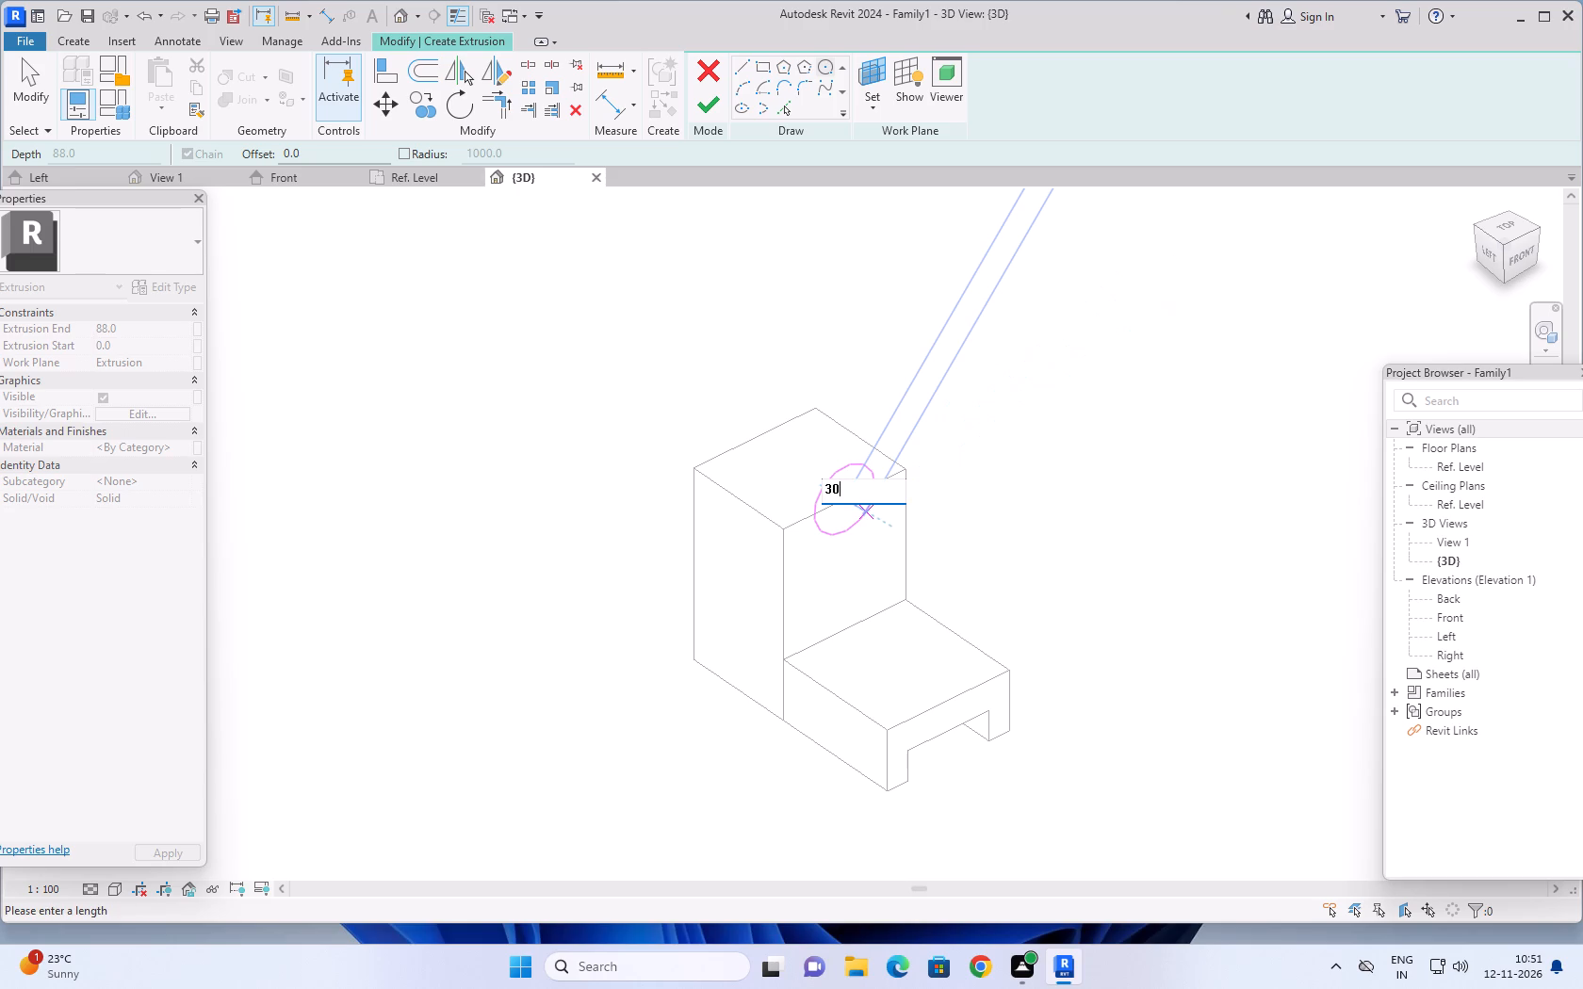
{"action": "key", "text": "Return"}
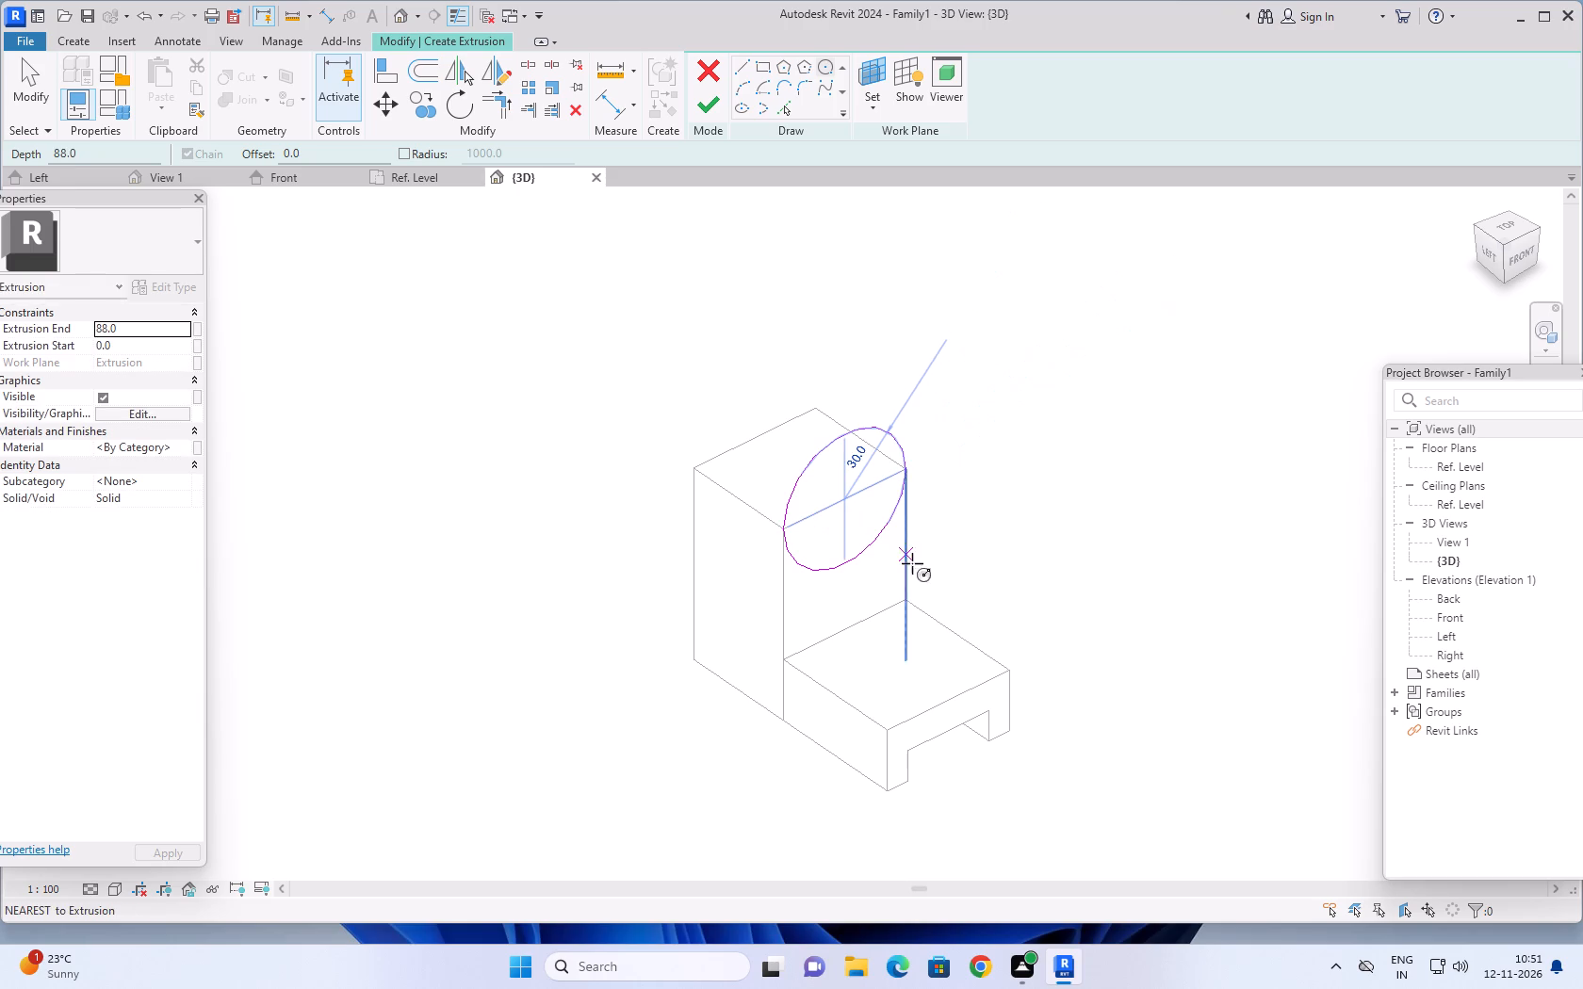
Sketch a concentric inner circle of radius 16 at the same midpoint of the top edge.
{"action": "left_click", "coordinate": [823, 64]}
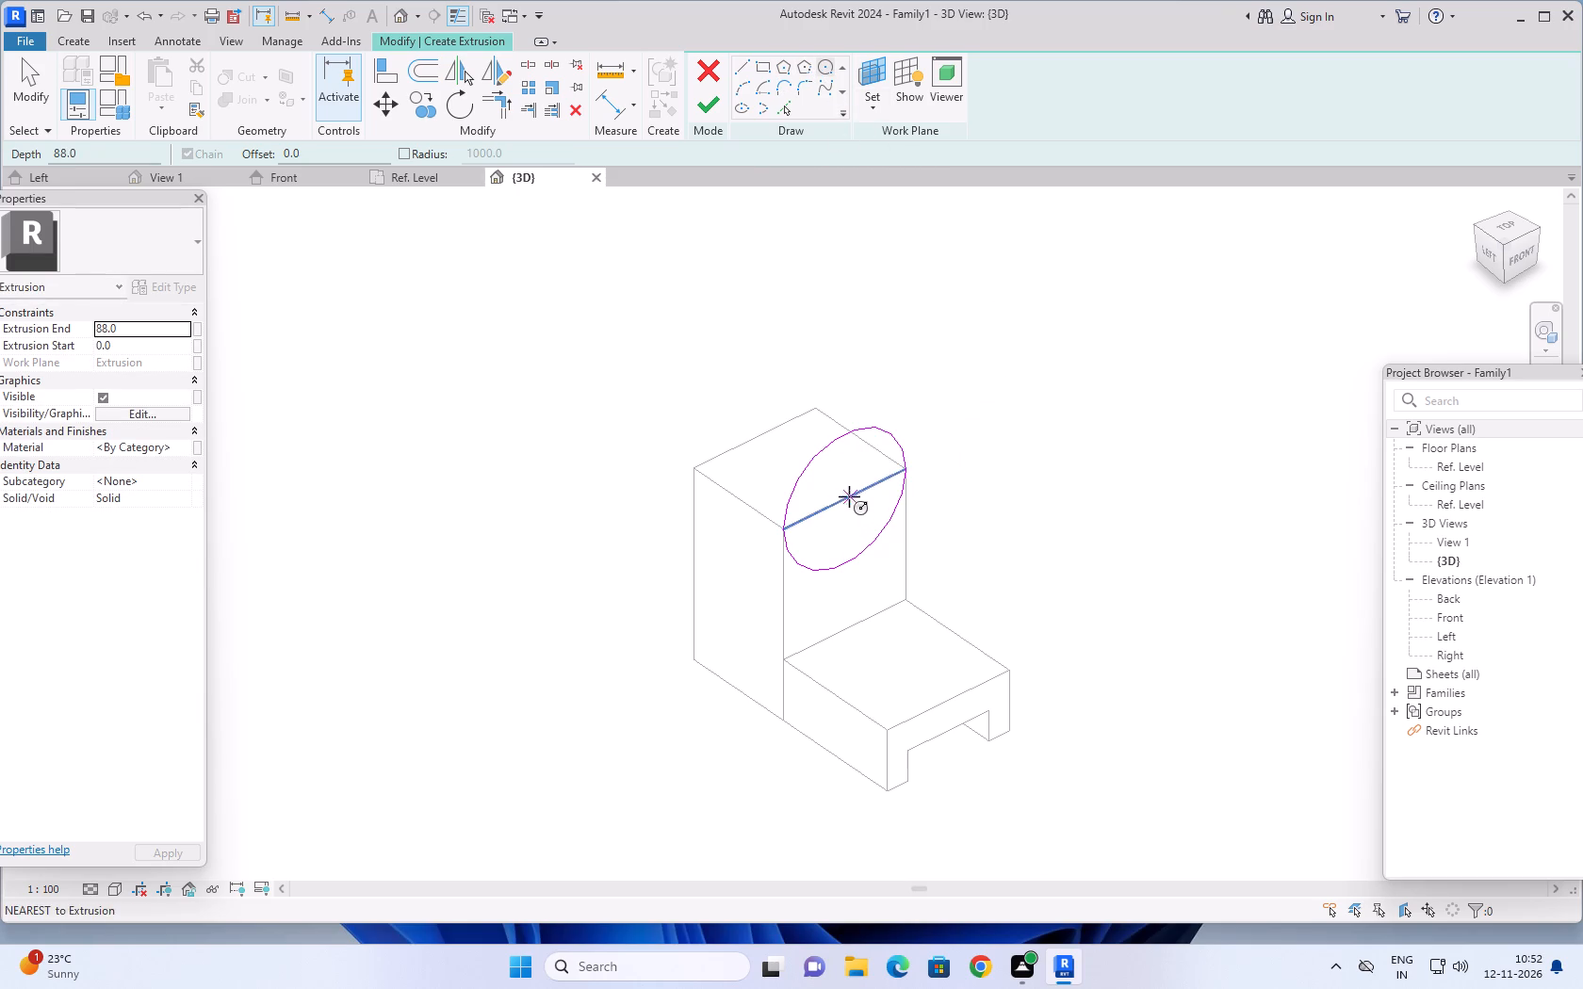
{"action": "left_click", "coordinate": [845, 498]}
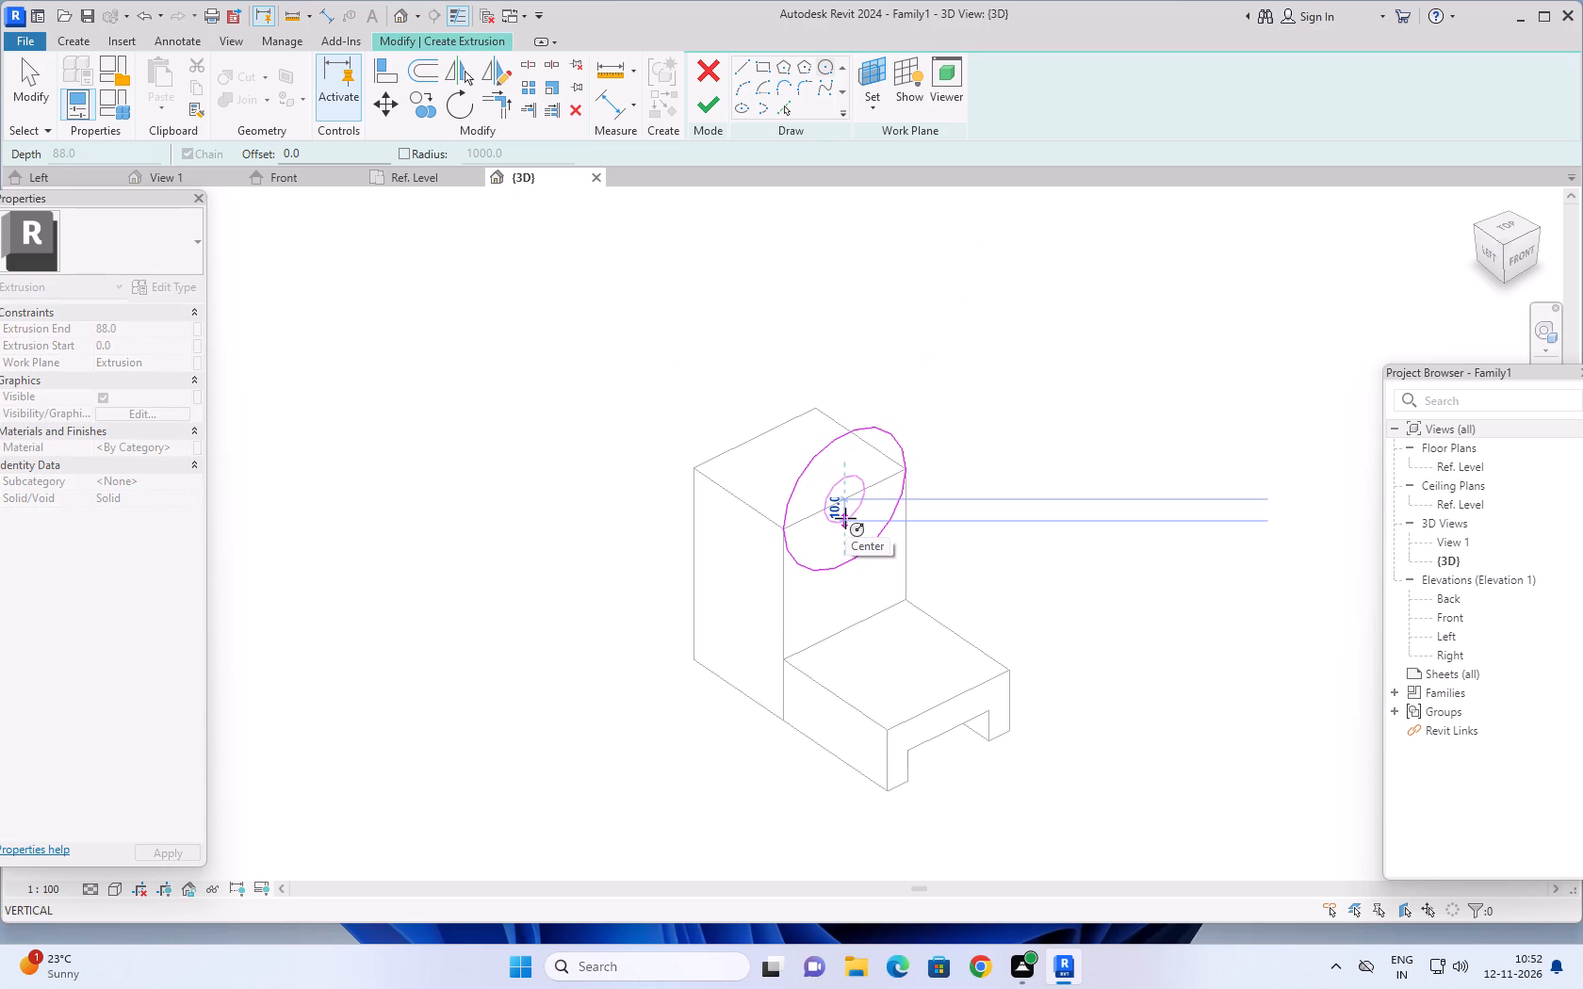
{"action": "type", "text": "16"}
{"action": "key", "text": "Return"}
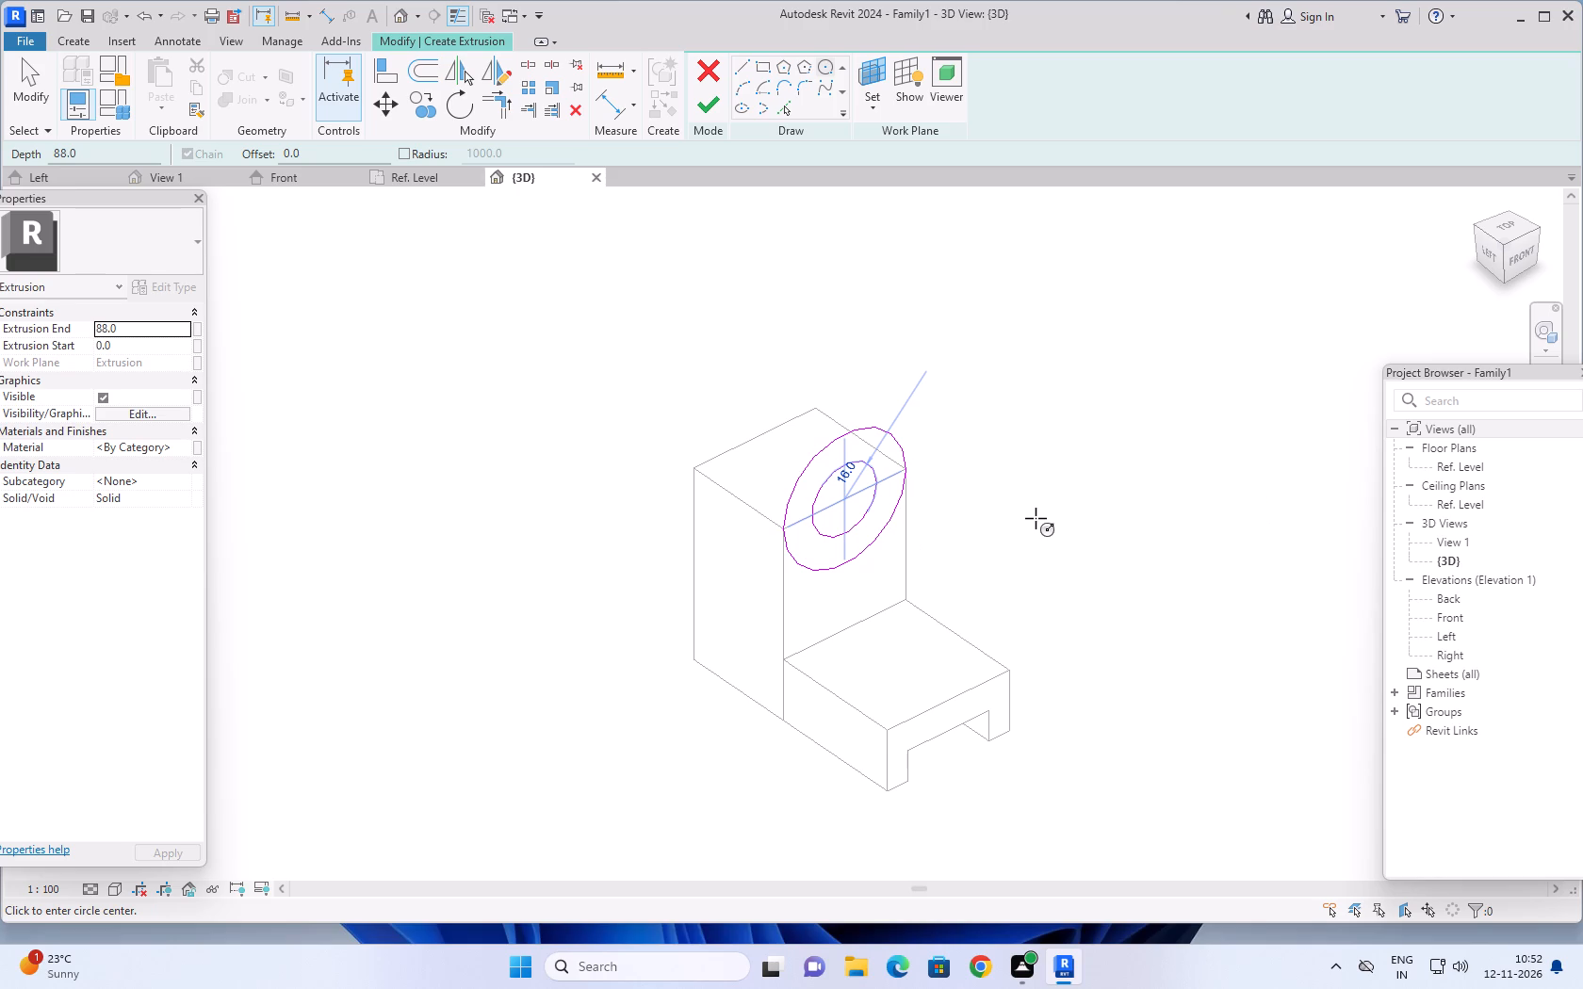
Set the extrusion start to -8 and the extrusion end to 60, and finish the sketch to create the hollow cylinder.
{"action": "left_click", "coordinate": [145, 349]}
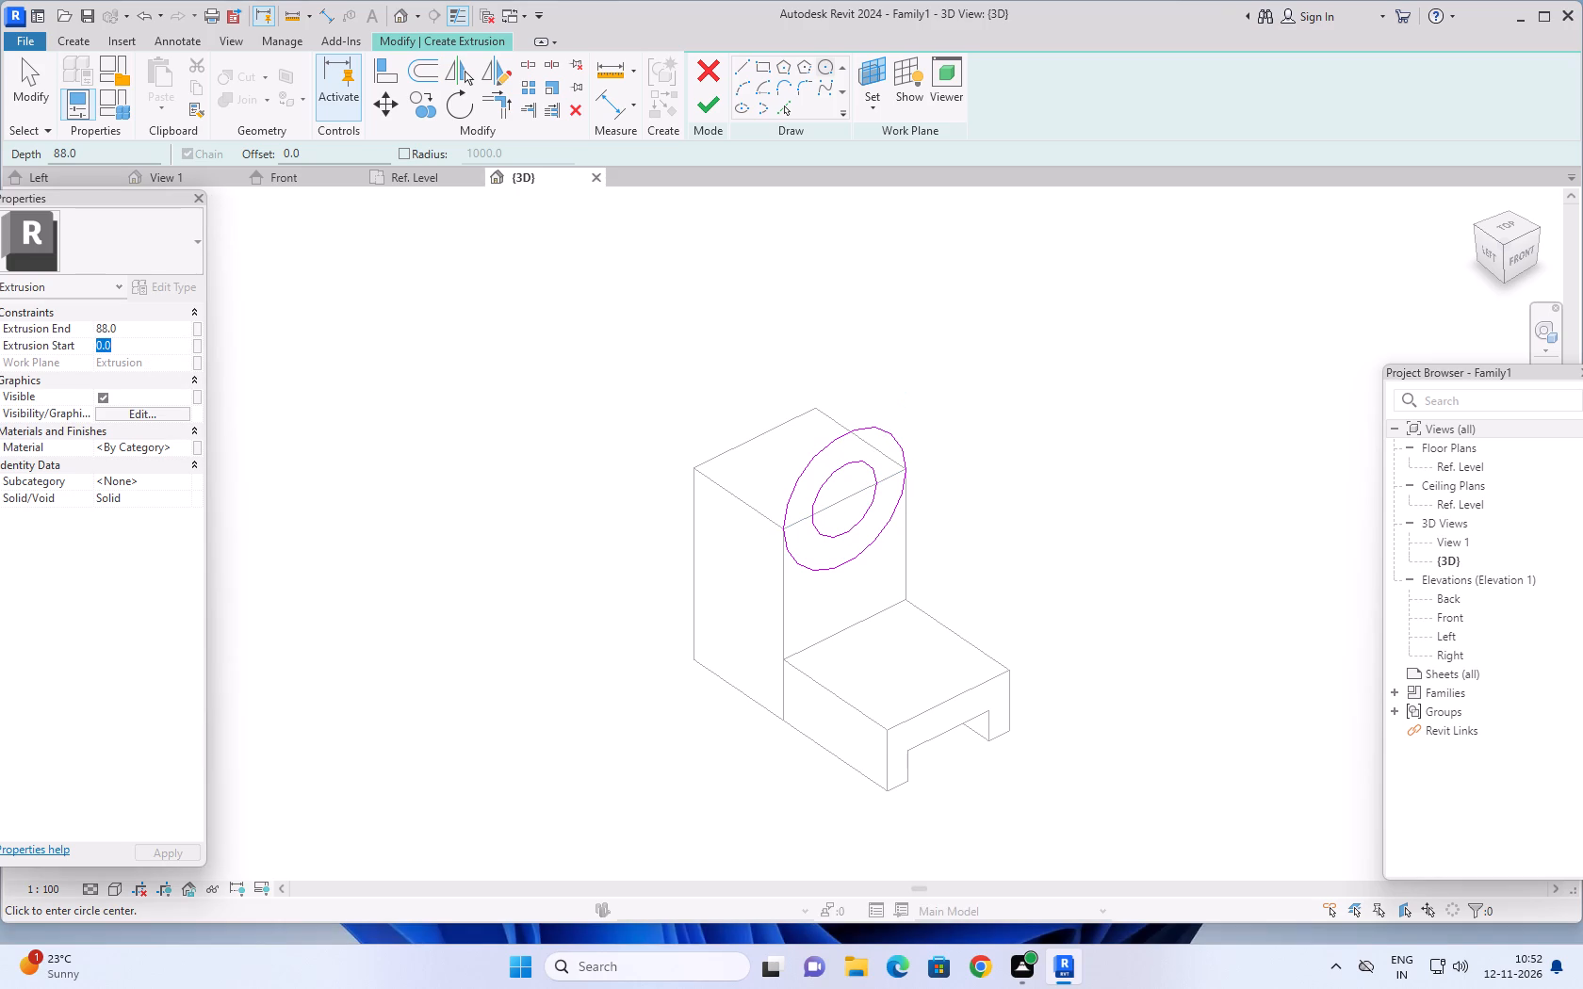
{"action": "type", "text": "-8"}
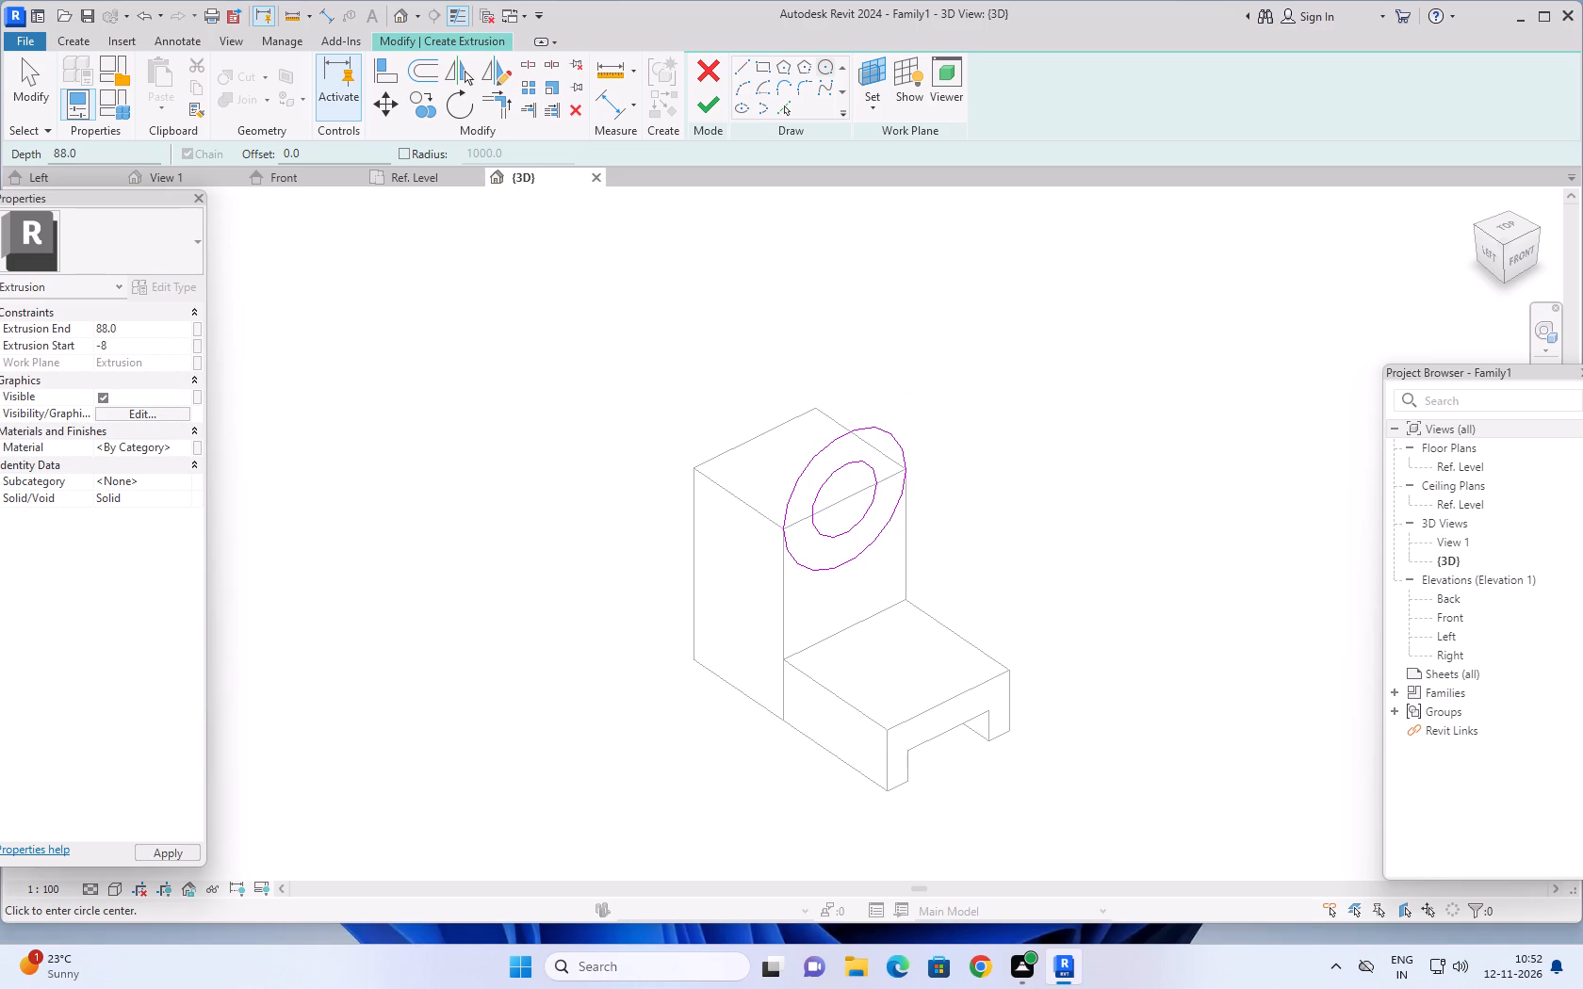
{"action": "left_click", "coordinate": [139, 327]}
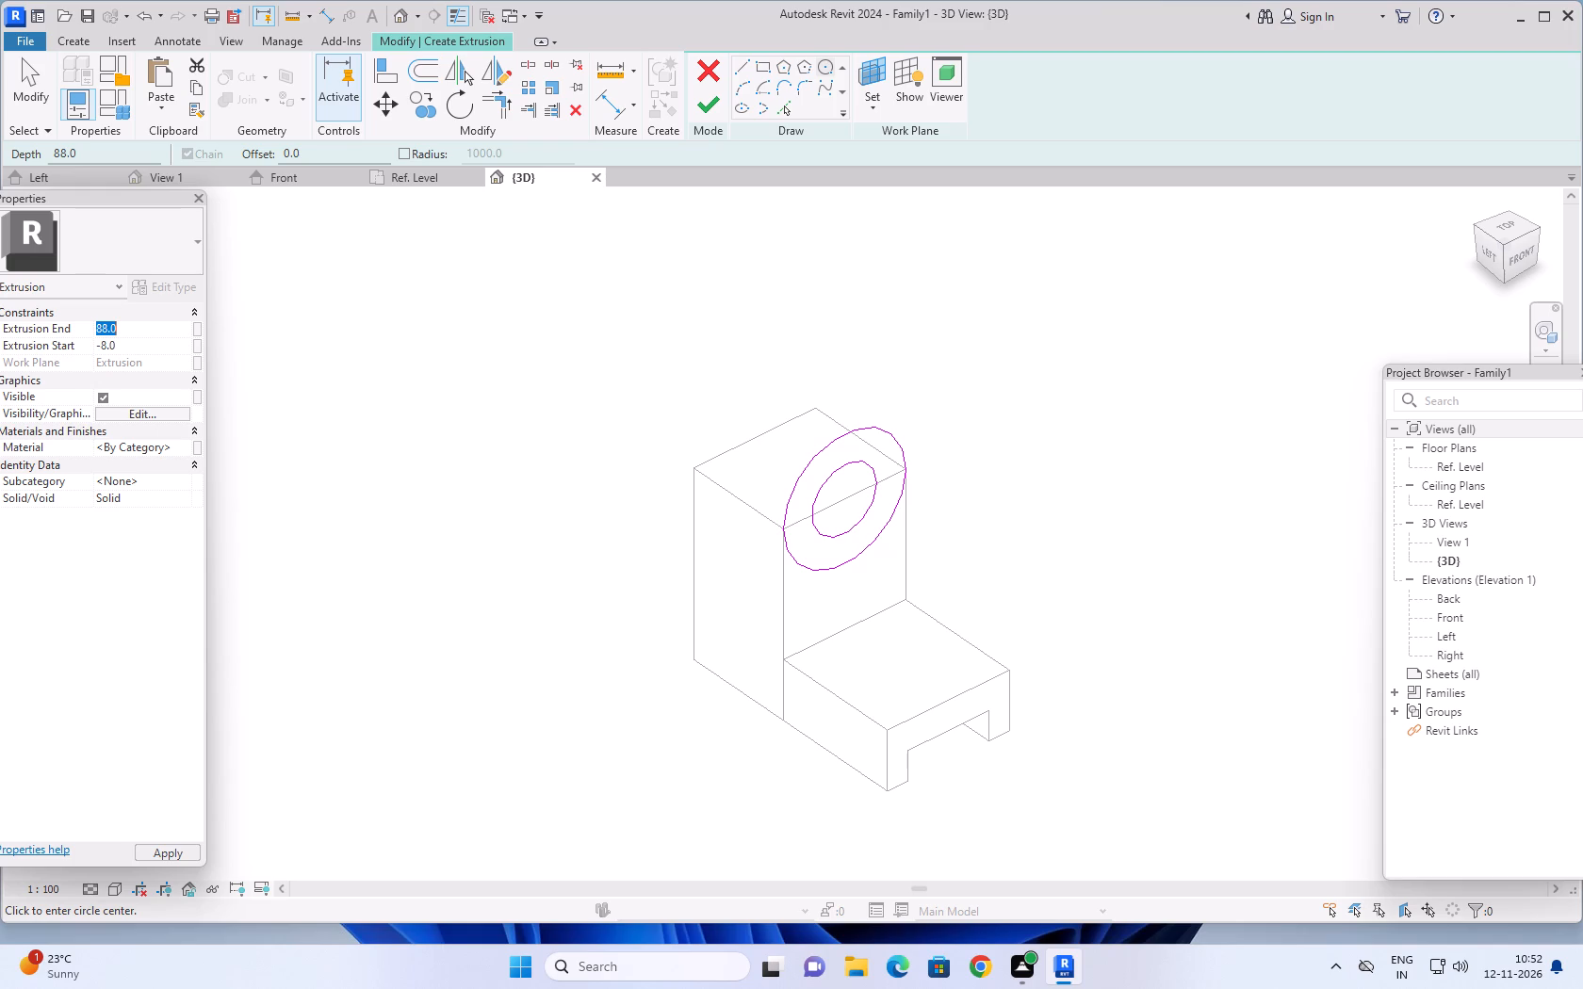
{"action": "type", "text": "60"}
{"action": "key", "text": "Return"}
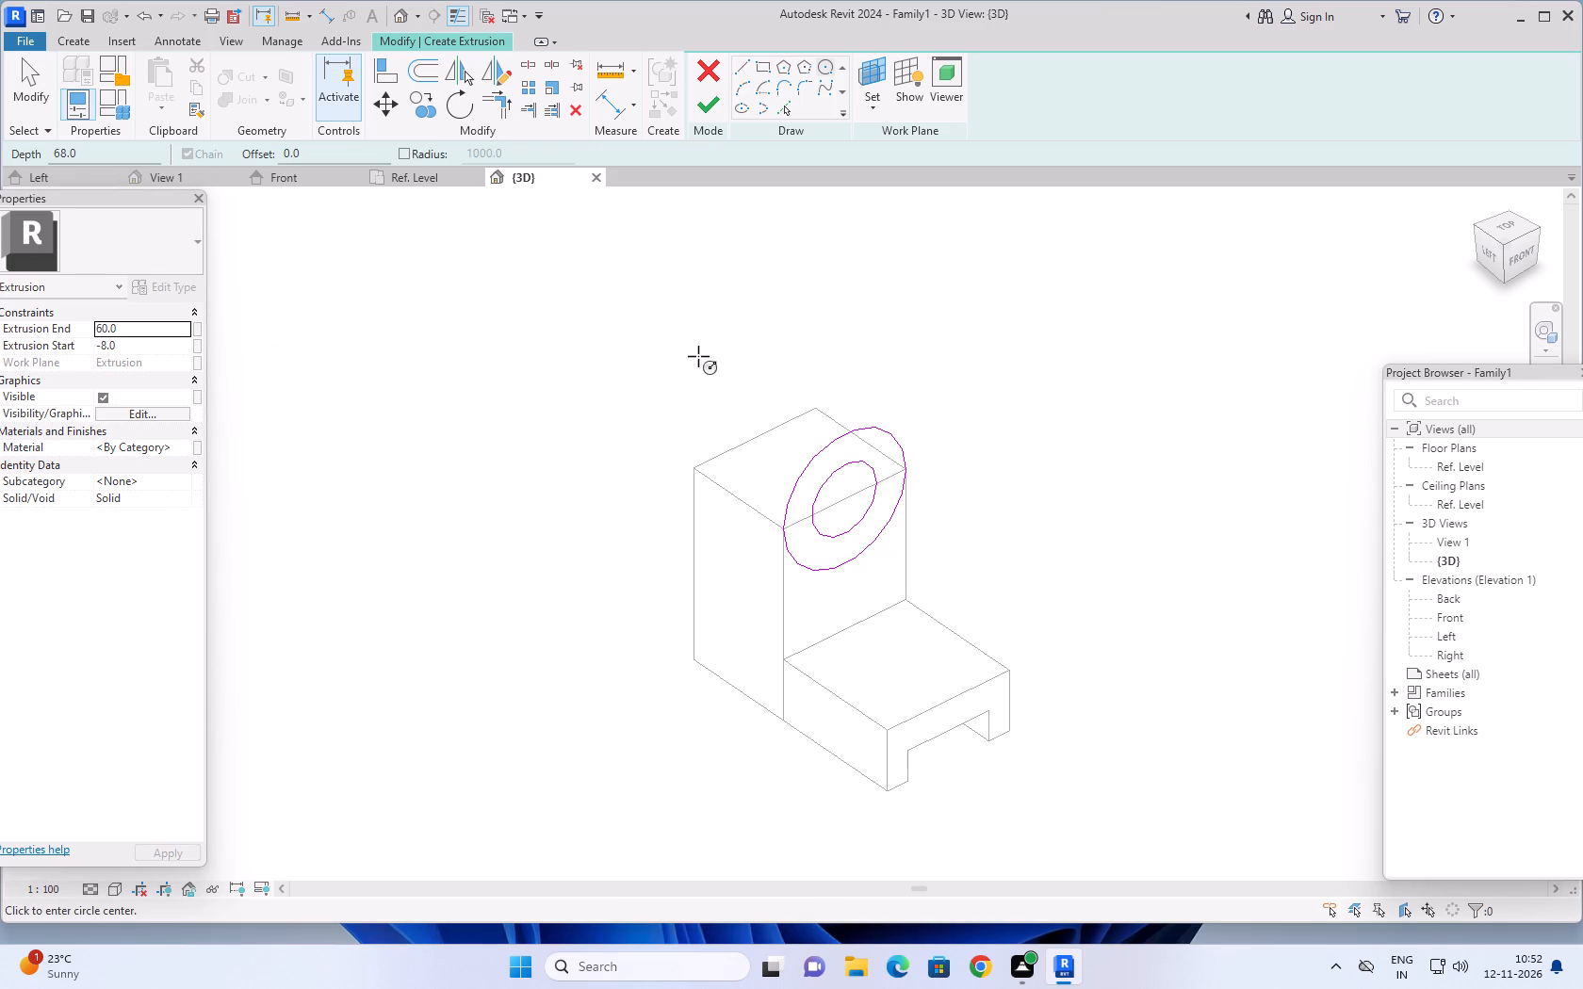
{"action": "left_click", "coordinate": [707, 107]}
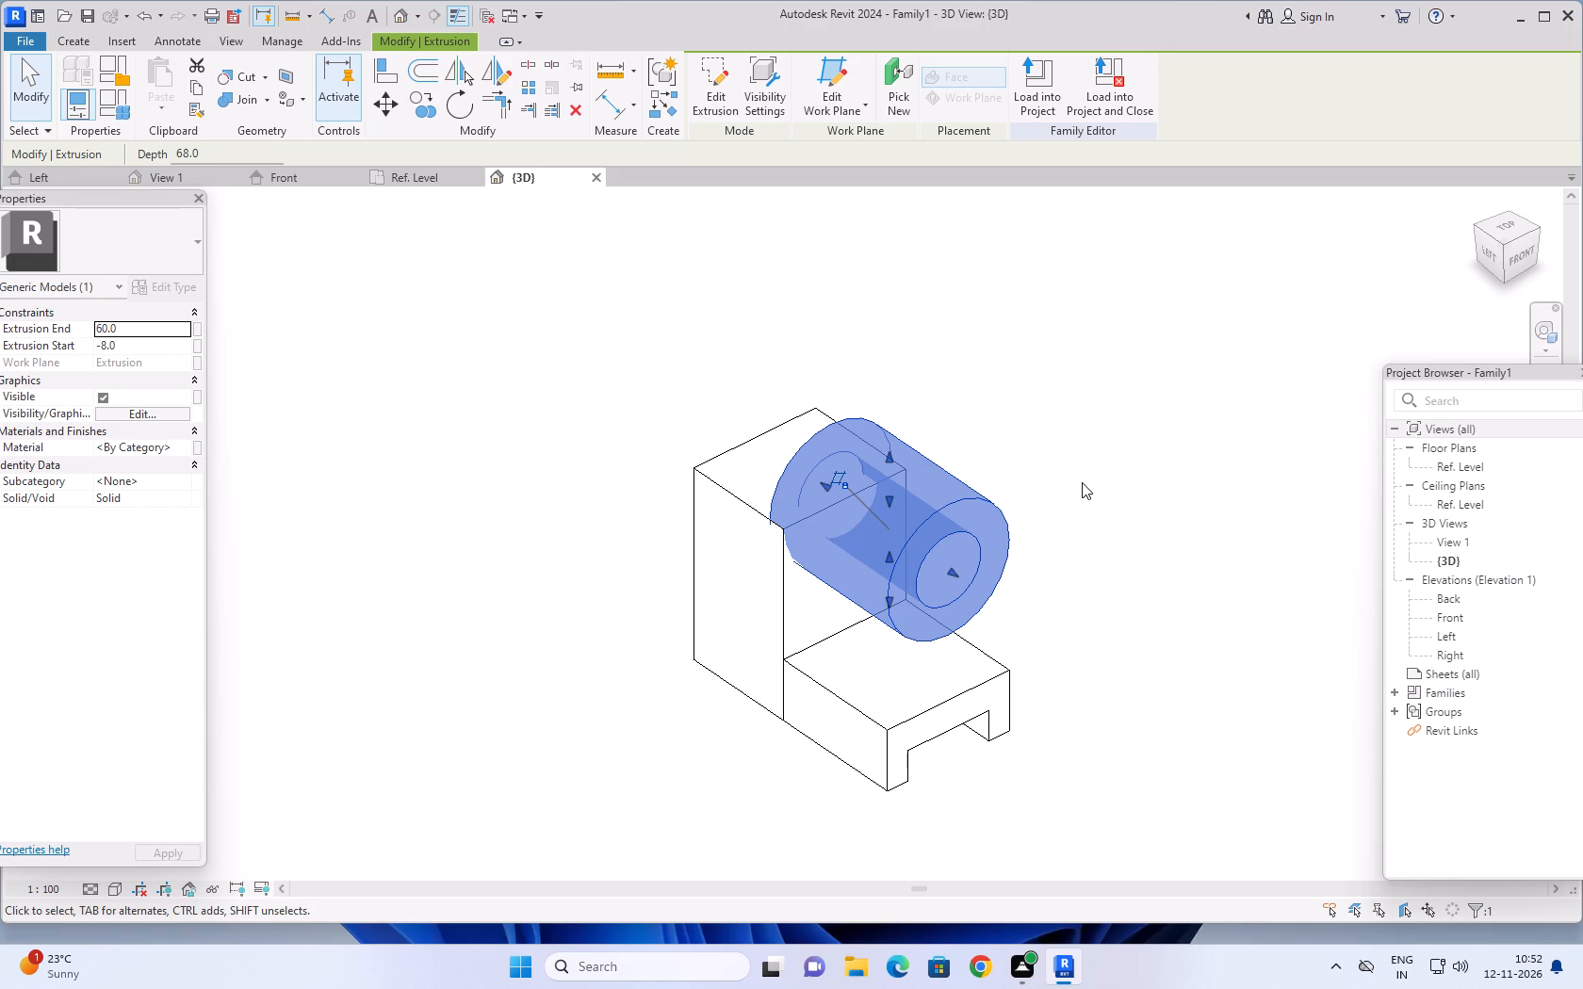
Reverse the hollow cylinder's direction by setting its extrusion start to 8 and its extrusion end to -60, and deselect it.
{"action": "left_click", "coordinate": [137, 346]}
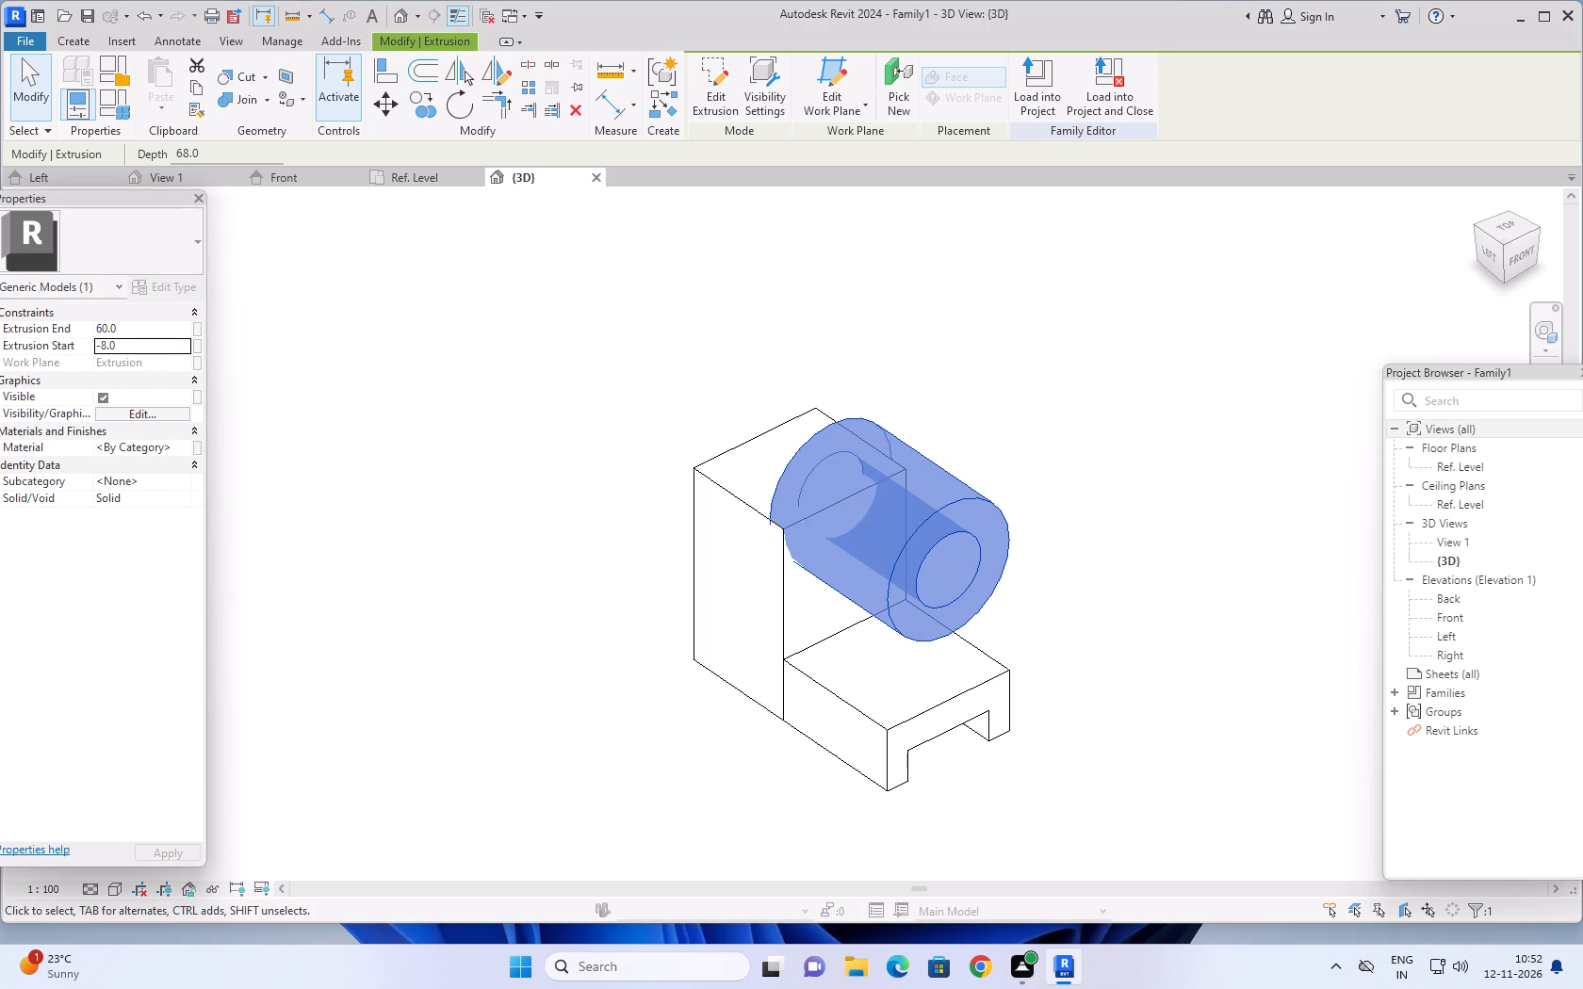
{"action": "key", "text": "8"}
{"action": "key", "text": "Return"}
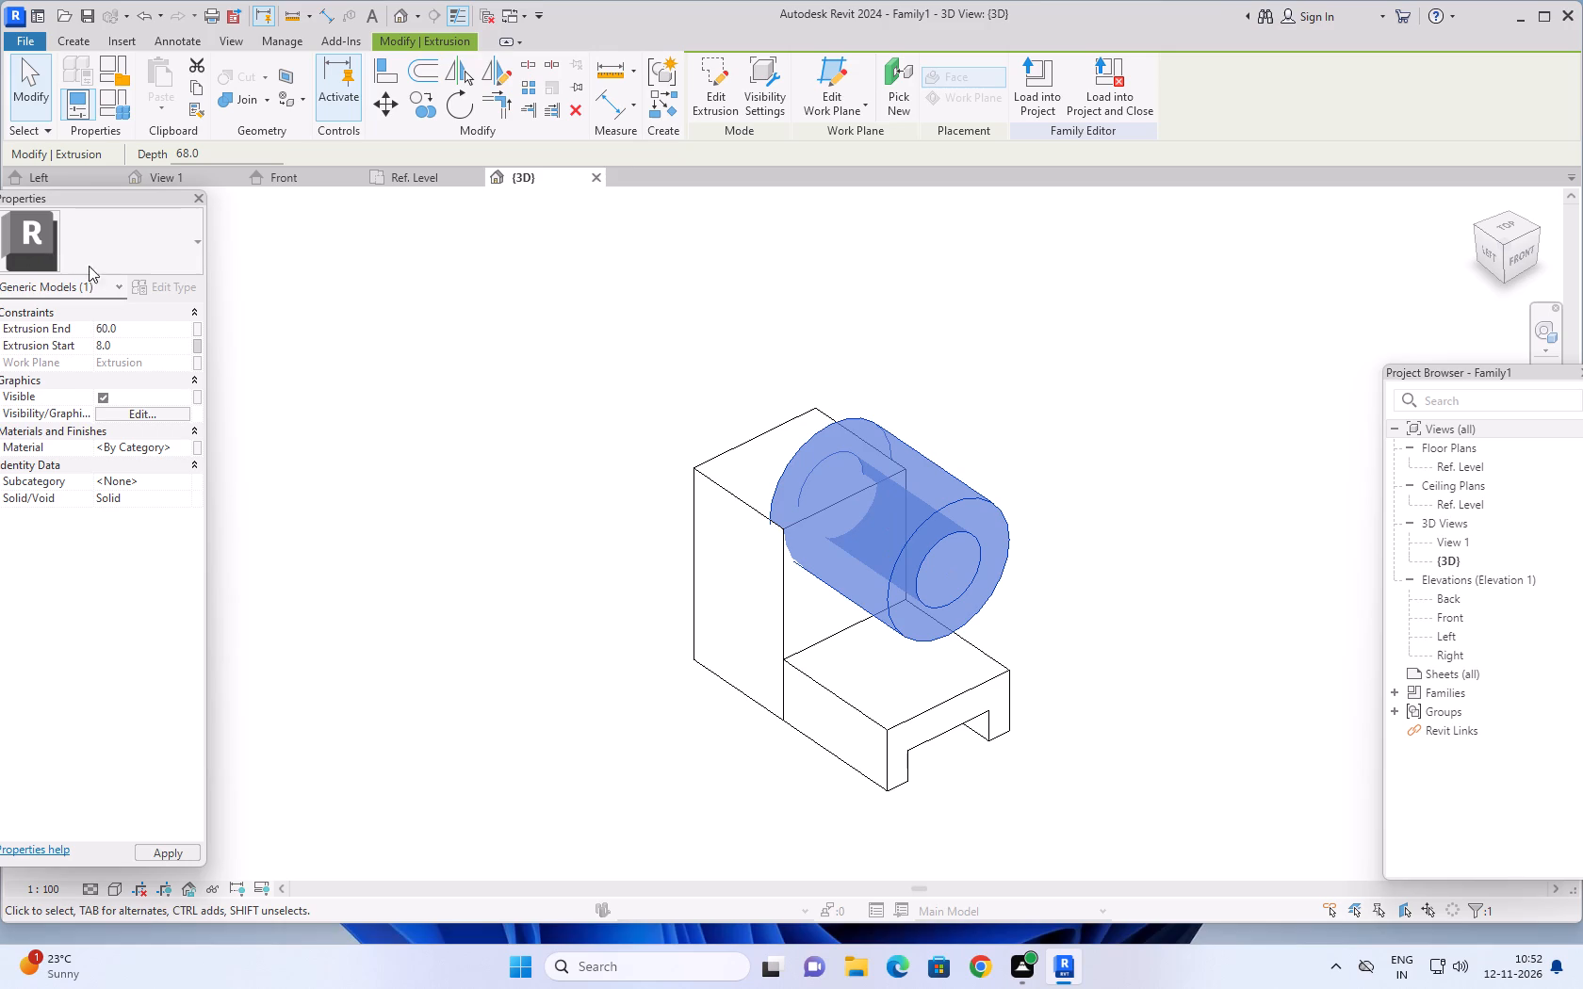
{"action": "left_click", "coordinate": [144, 332]}
{"action": "type", "text": "-60"}
{"action": "key", "text": "Return"}
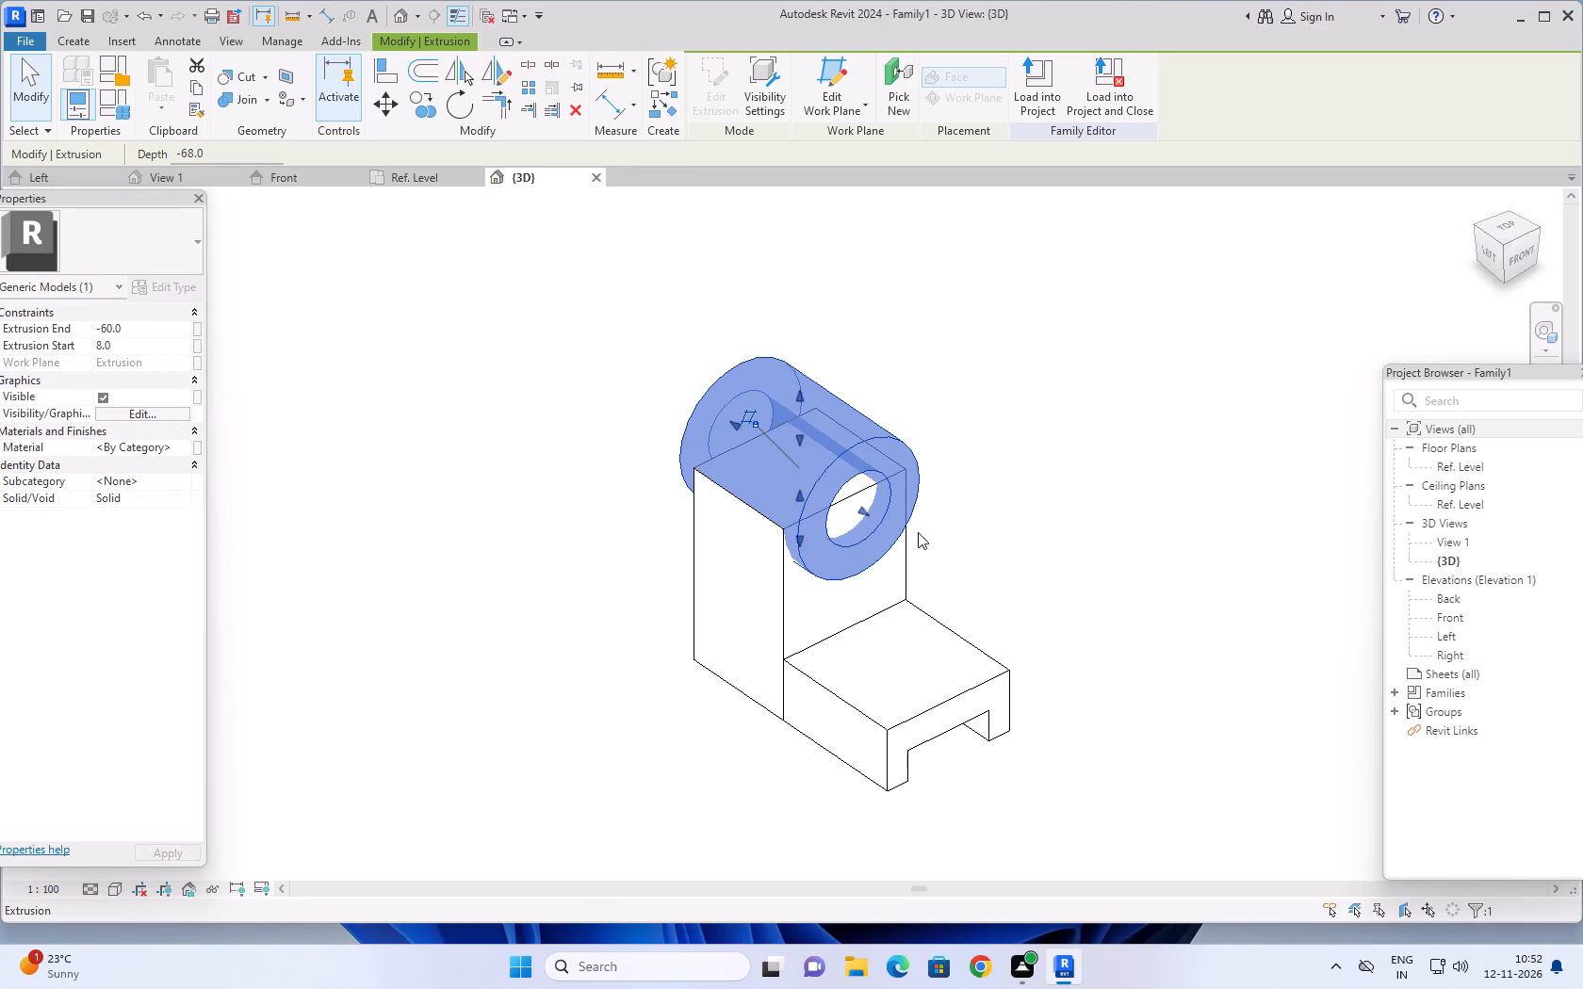
{"action": "key", "text": "Escape"}
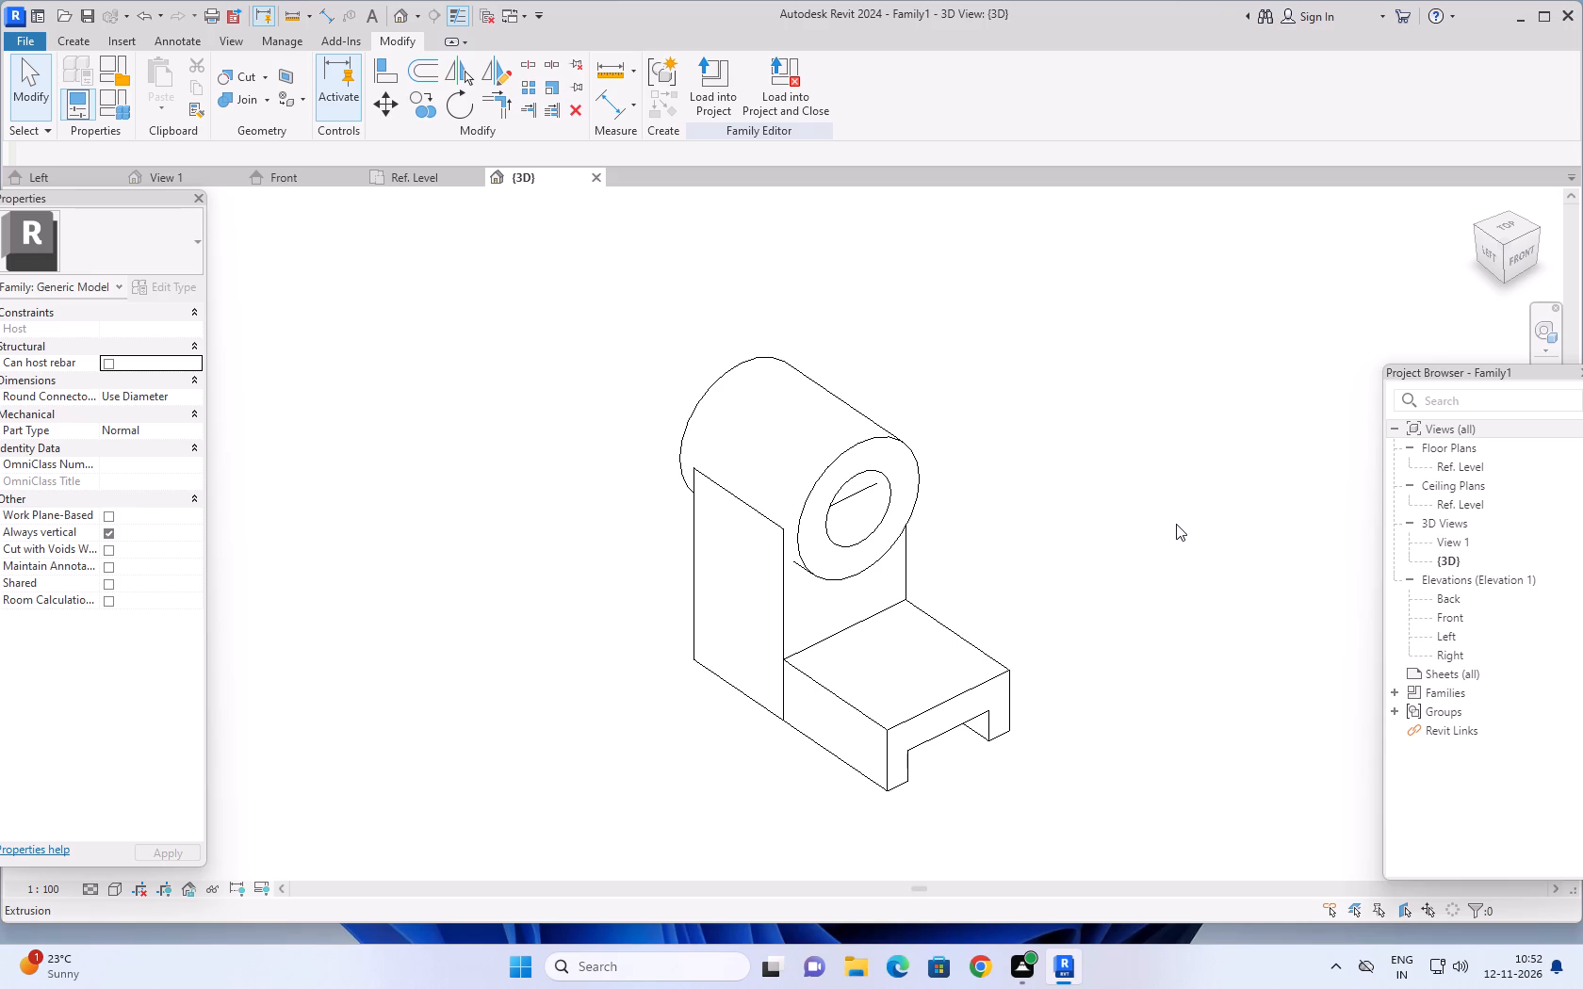
Start a void extrusion with the front ring face of the hollow cylinder picked as its work plane.
{"action": "scroll", "coordinate": [1175, 518], "scroll_direction": "up", "scroll_amount": 1}
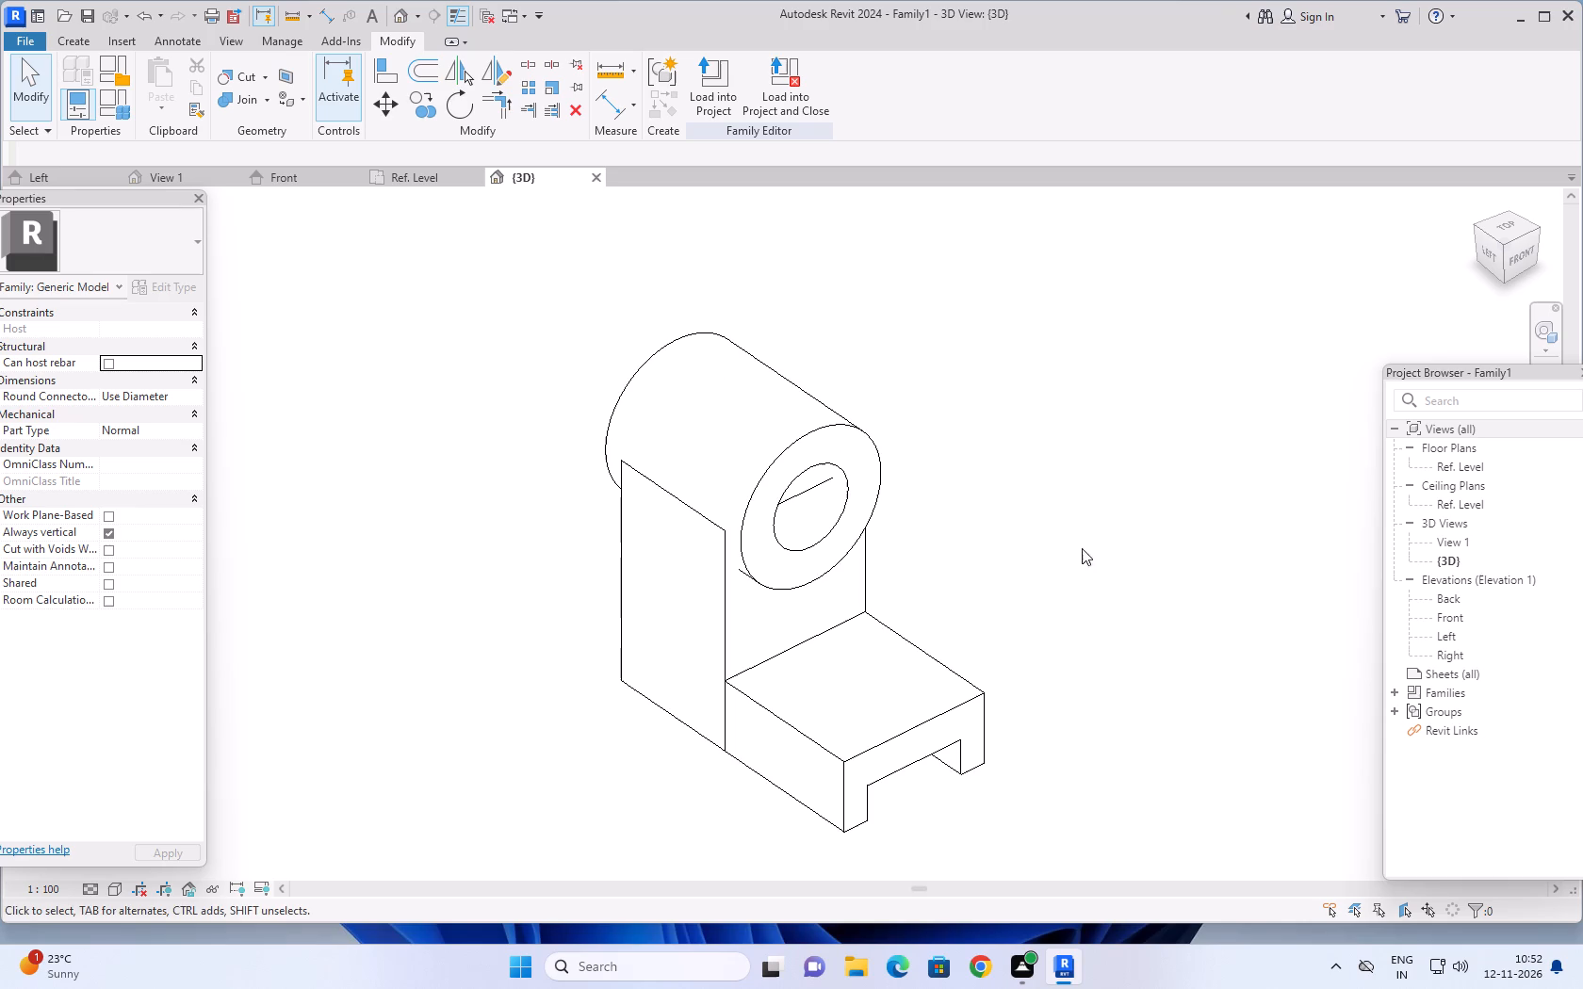
{"action": "middle_click_drag", "start_coordinate": [1075, 584], "coordinate": [1041, 548], "text": "shift"}
{"action": "scroll", "coordinate": [1047, 562], "scroll_direction": "down", "scroll_amount": 2}
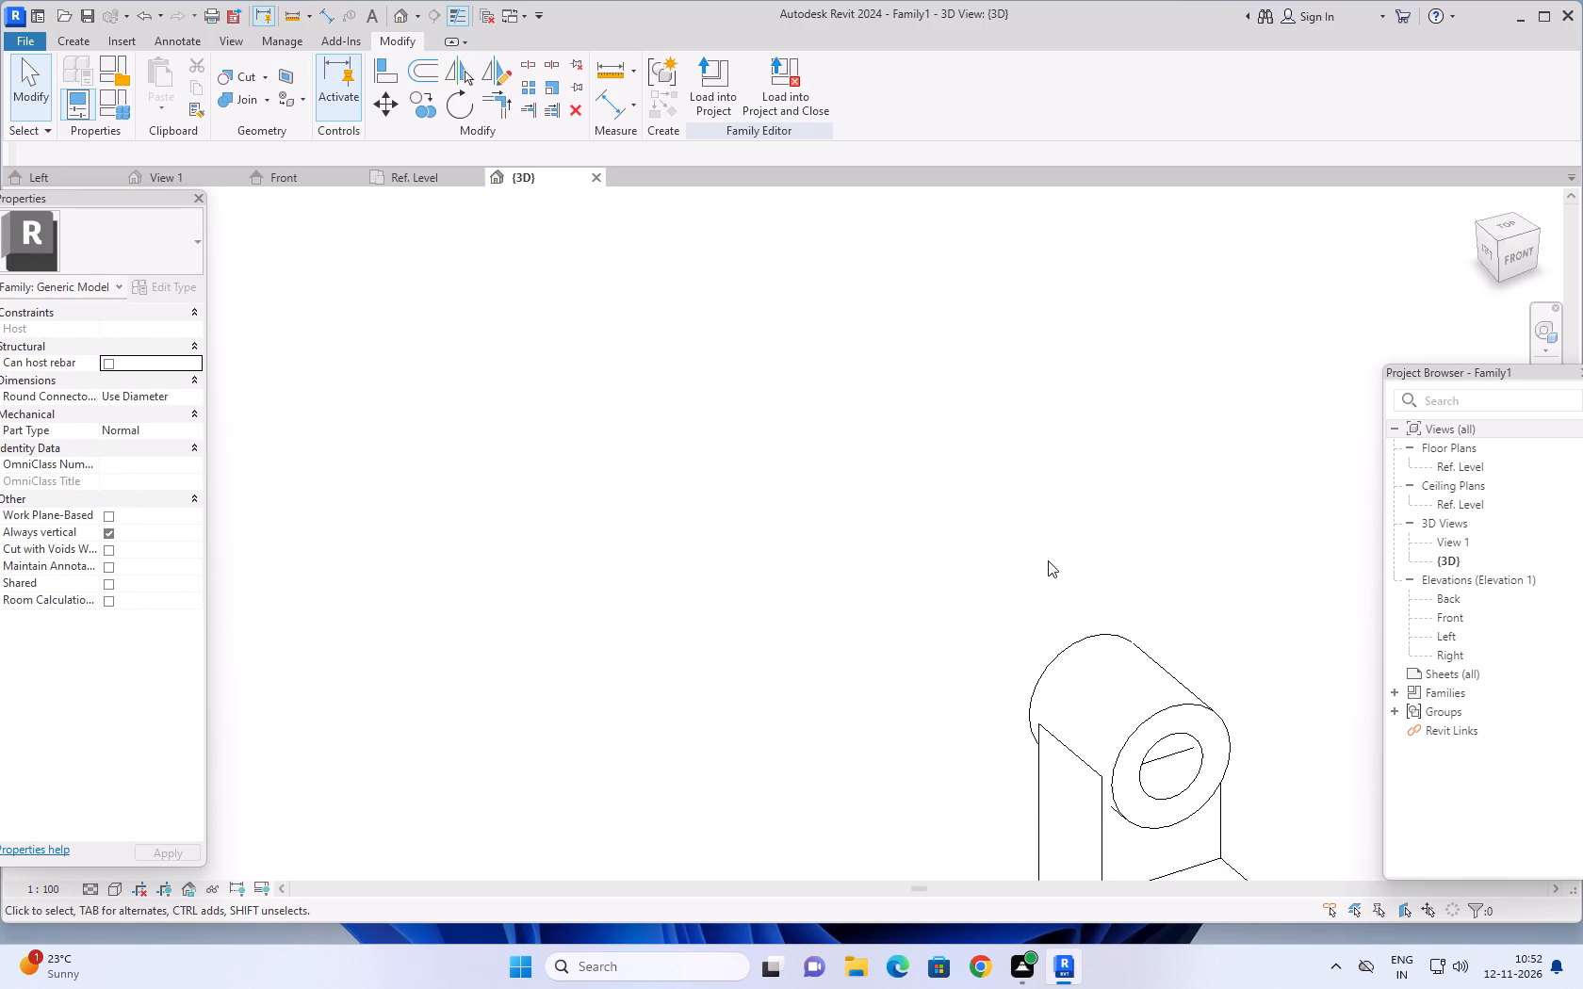
{"action": "middle_click_drag", "start_coordinate": [1022, 531], "coordinate": [844, 437]}
{"action": "scroll", "coordinate": [1034, 671], "scroll_direction": "up", "scroll_amount": 2}
{"action": "middle_click_drag", "start_coordinate": [1128, 628], "coordinate": [1138, 595]}
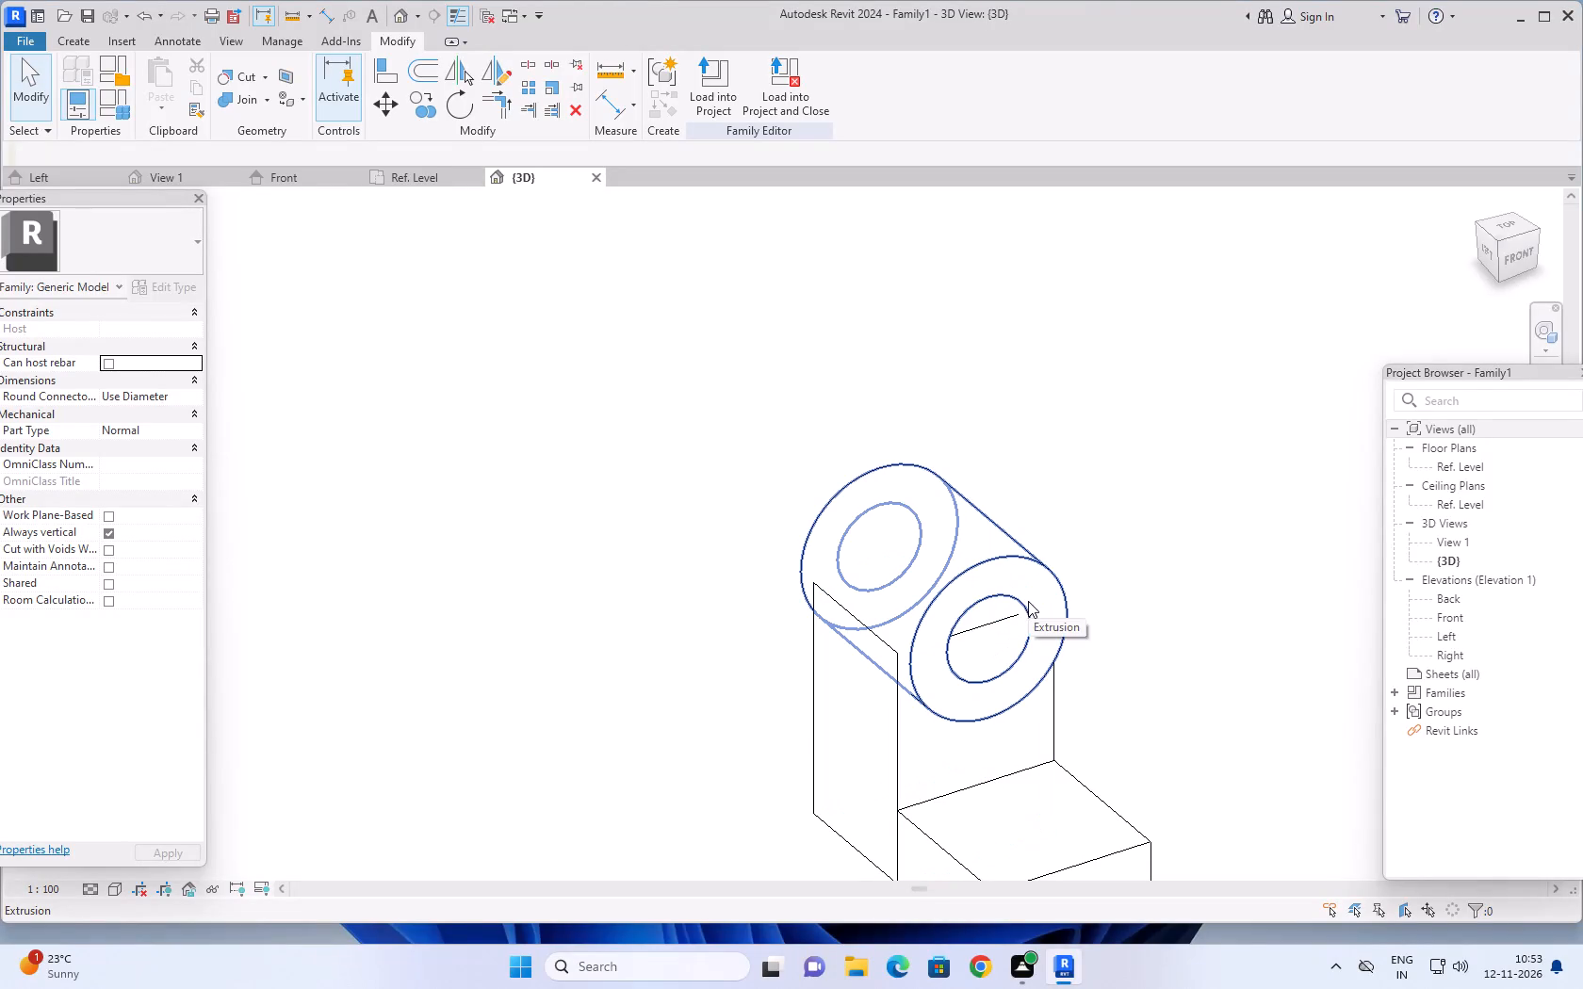
{"action": "left_click", "coordinate": [65, 41]}
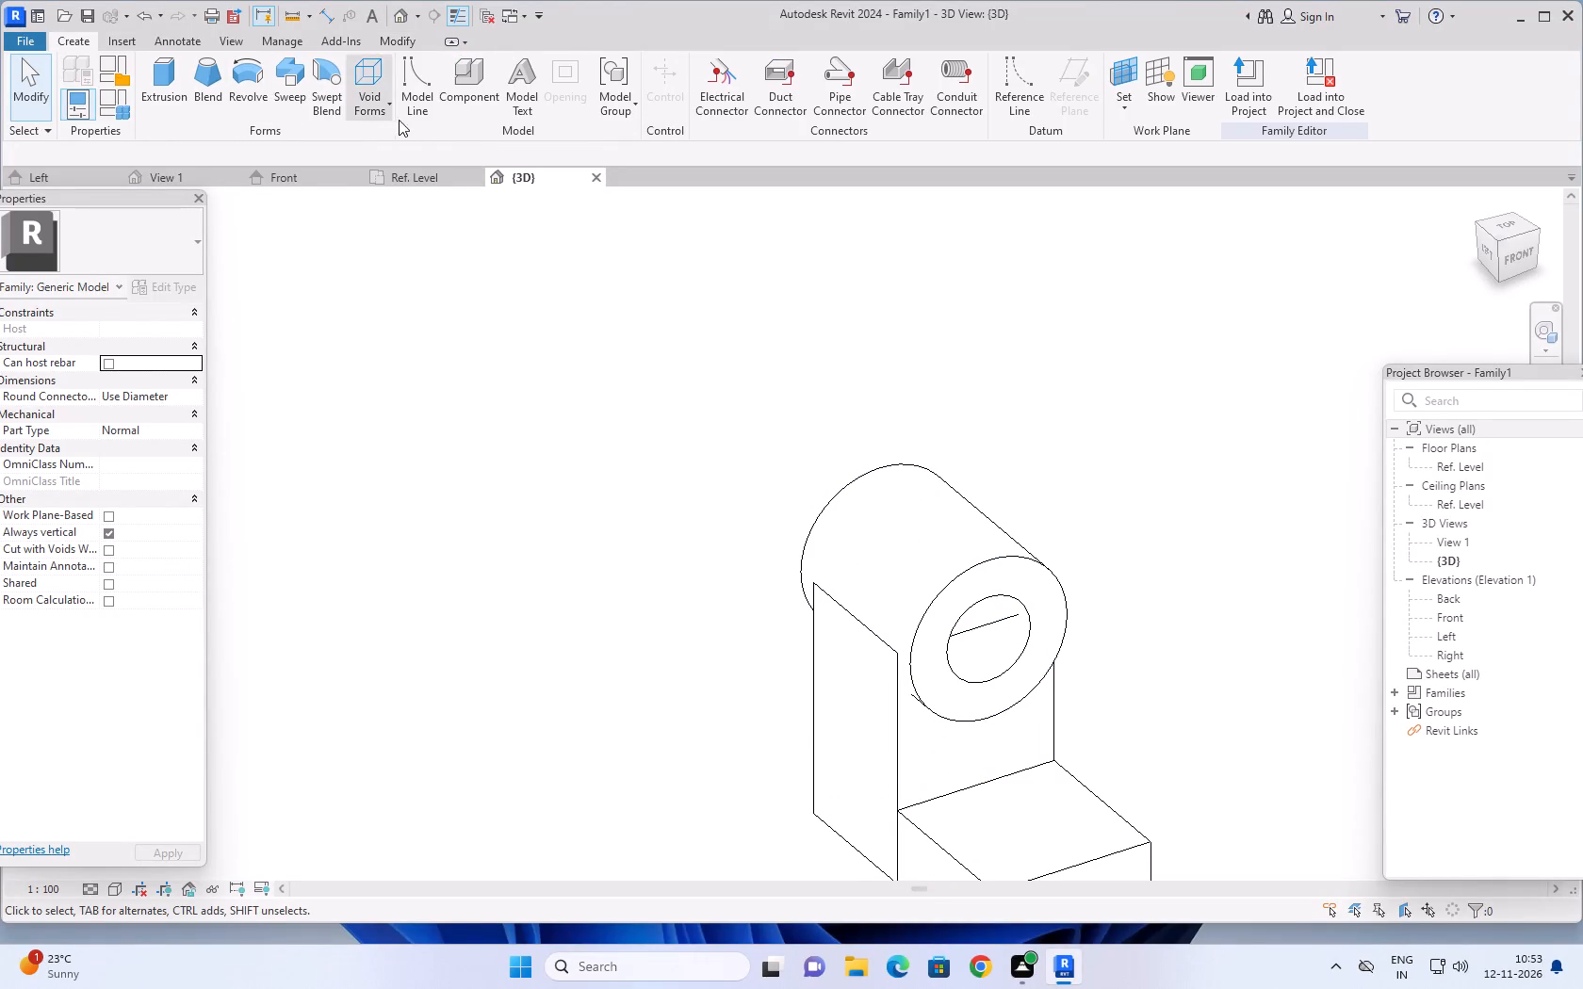
{"action": "left_click", "coordinate": [389, 102]}
{"action": "left_click", "coordinate": [386, 140]}
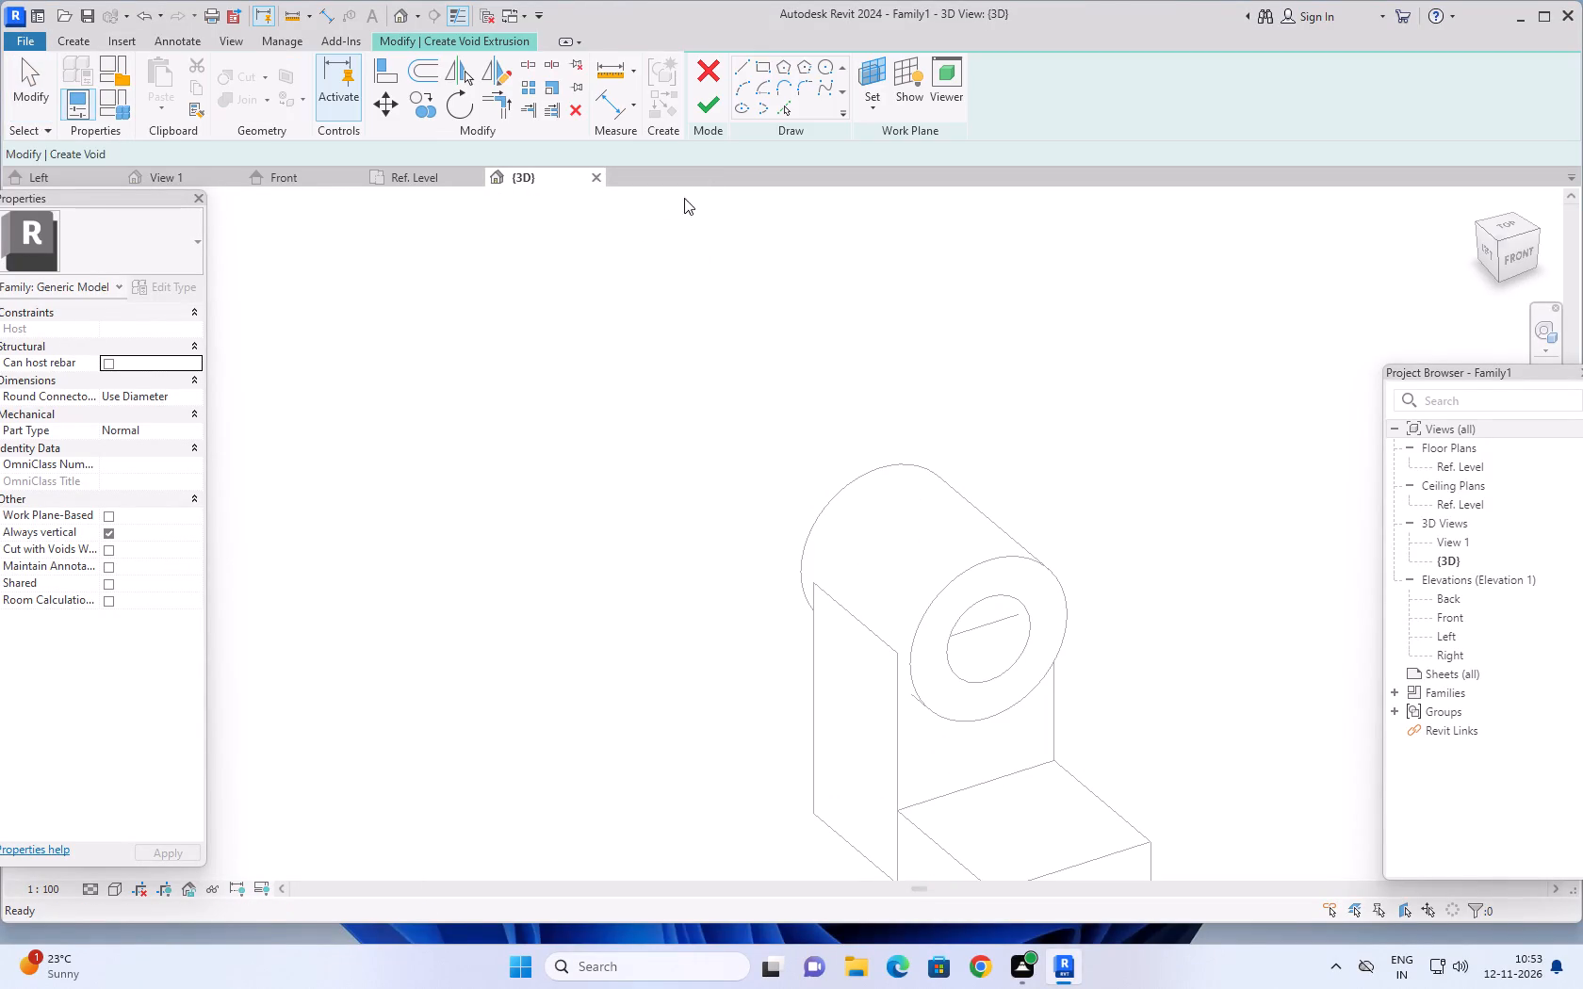
{"action": "left_click", "coordinate": [869, 109]}
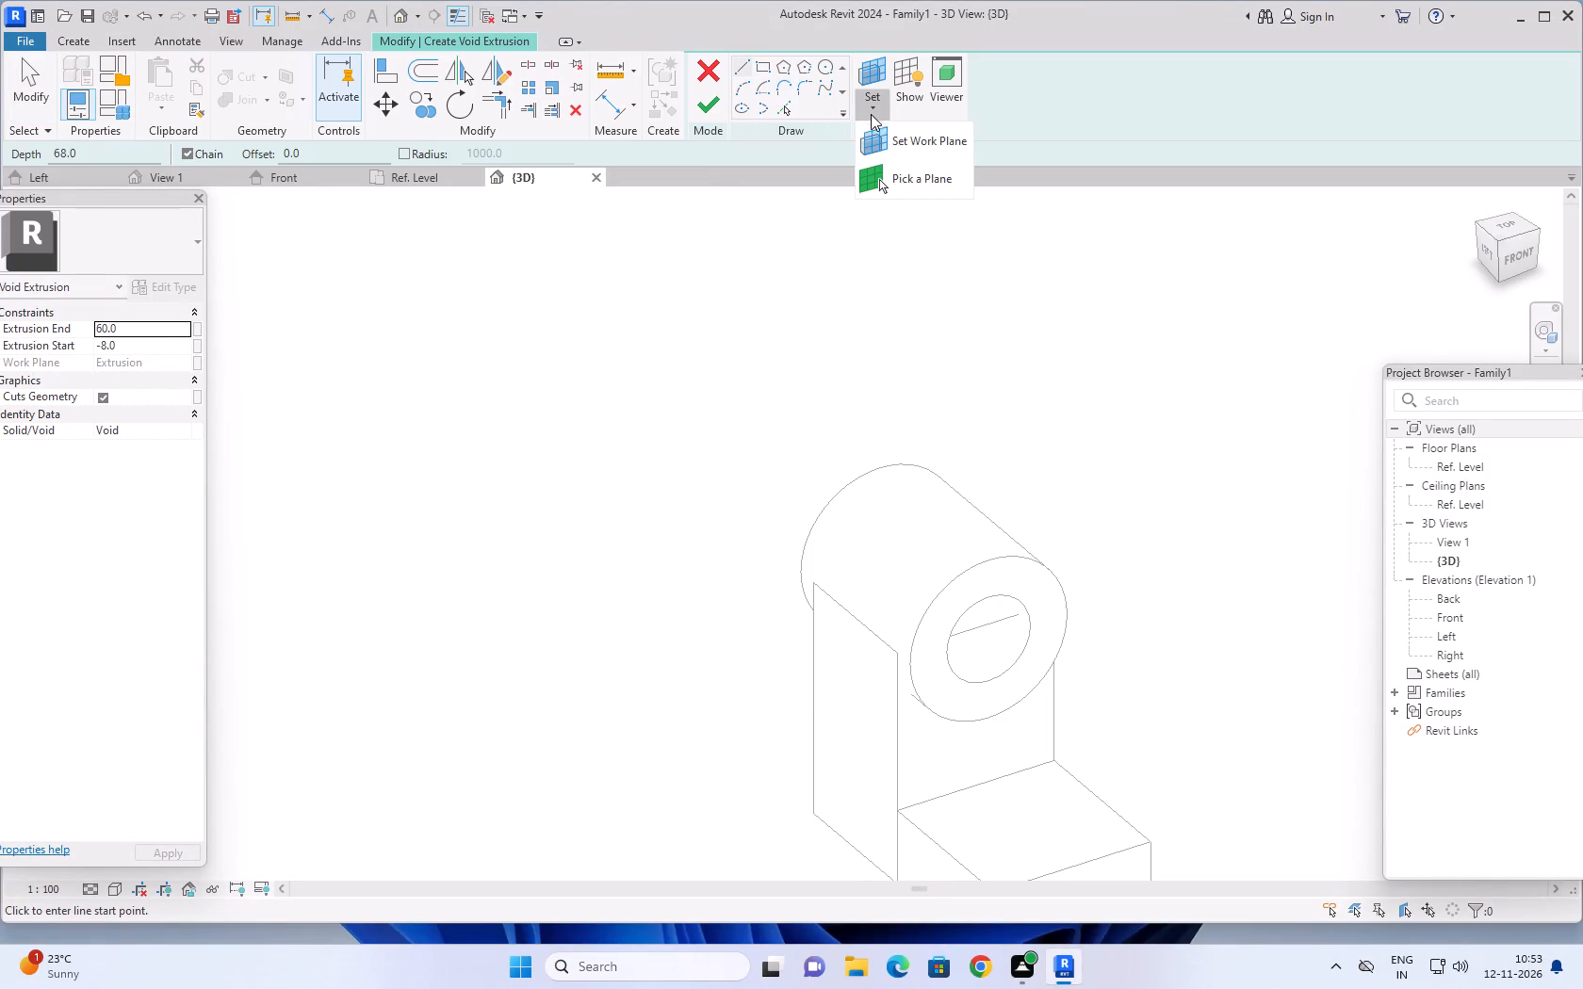
{"action": "left_click", "coordinate": [912, 174]}
{"action": "left_click", "coordinate": [1024, 597]}
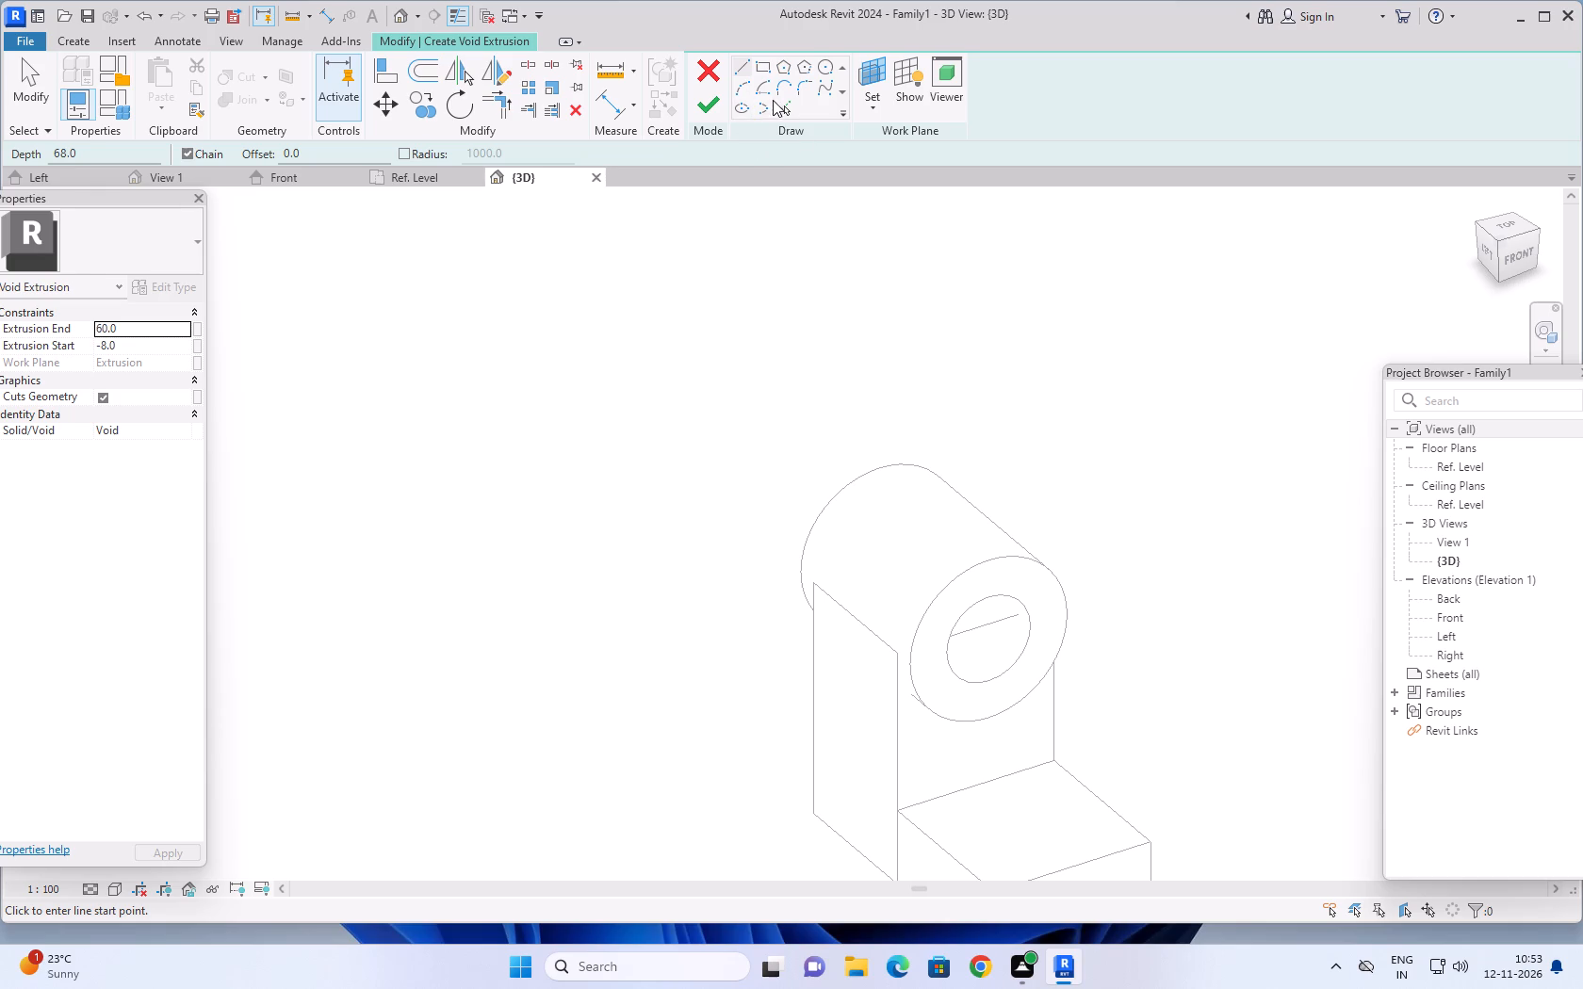
Pick both halves of the cylinder hole's front edge as the circular profile of the void, using Pick Lines.
{"action": "left_click", "coordinate": [743, 89]}
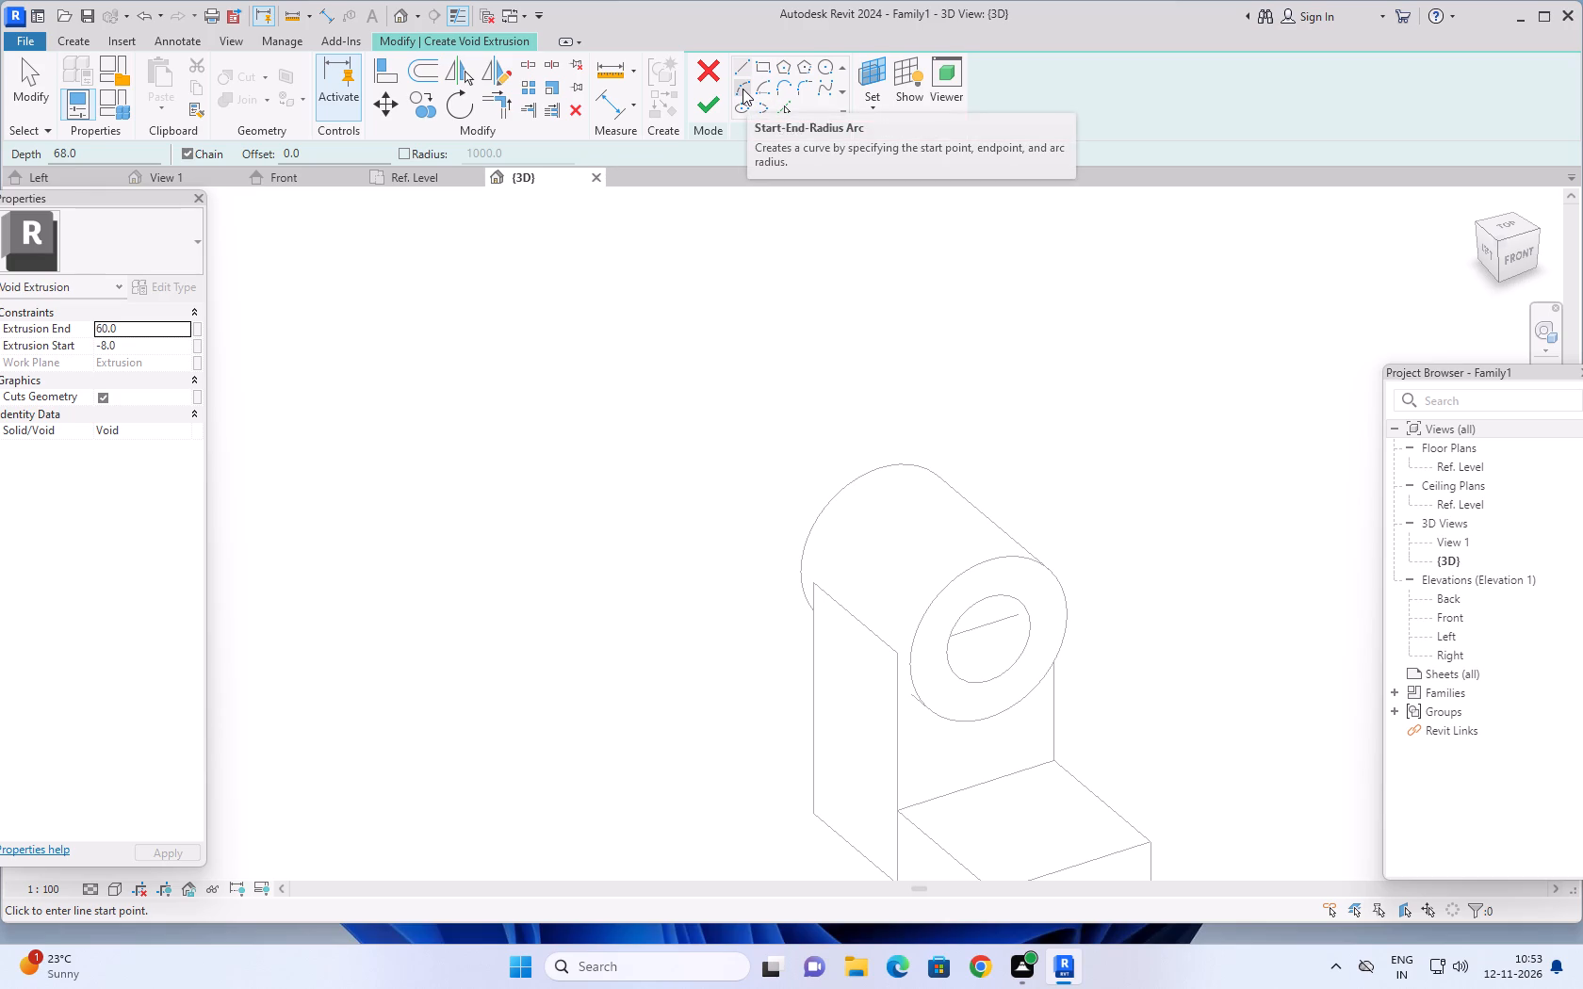
{"action": "left_click", "coordinate": [782, 108]}
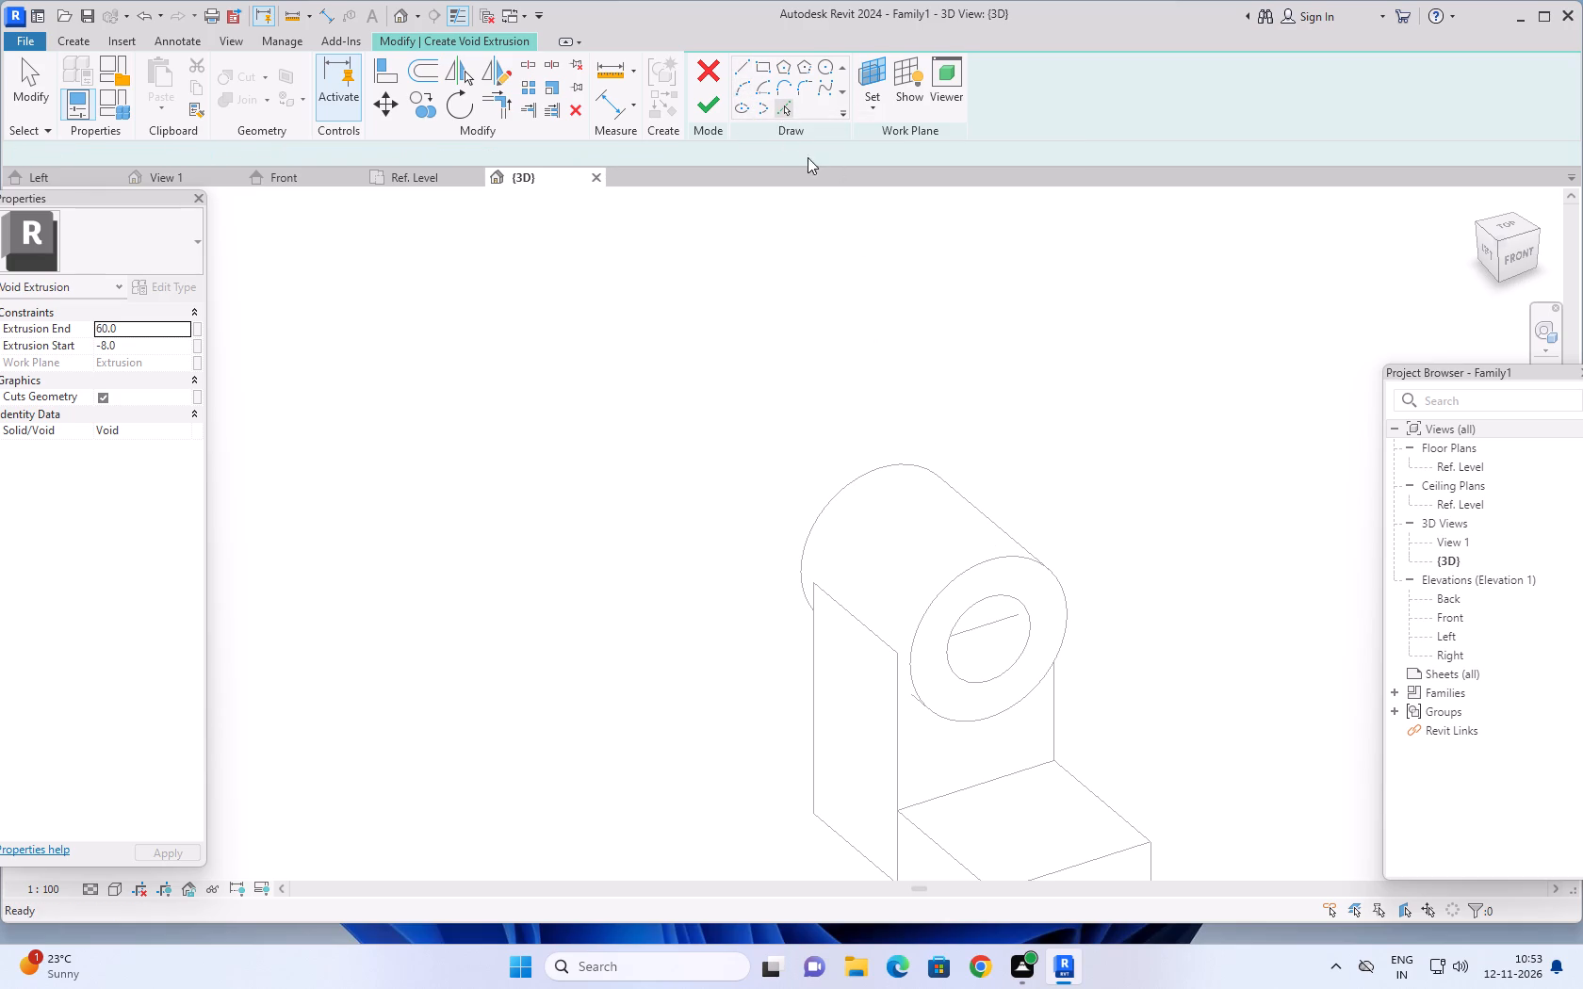
{"action": "left_click", "coordinate": [993, 596]}
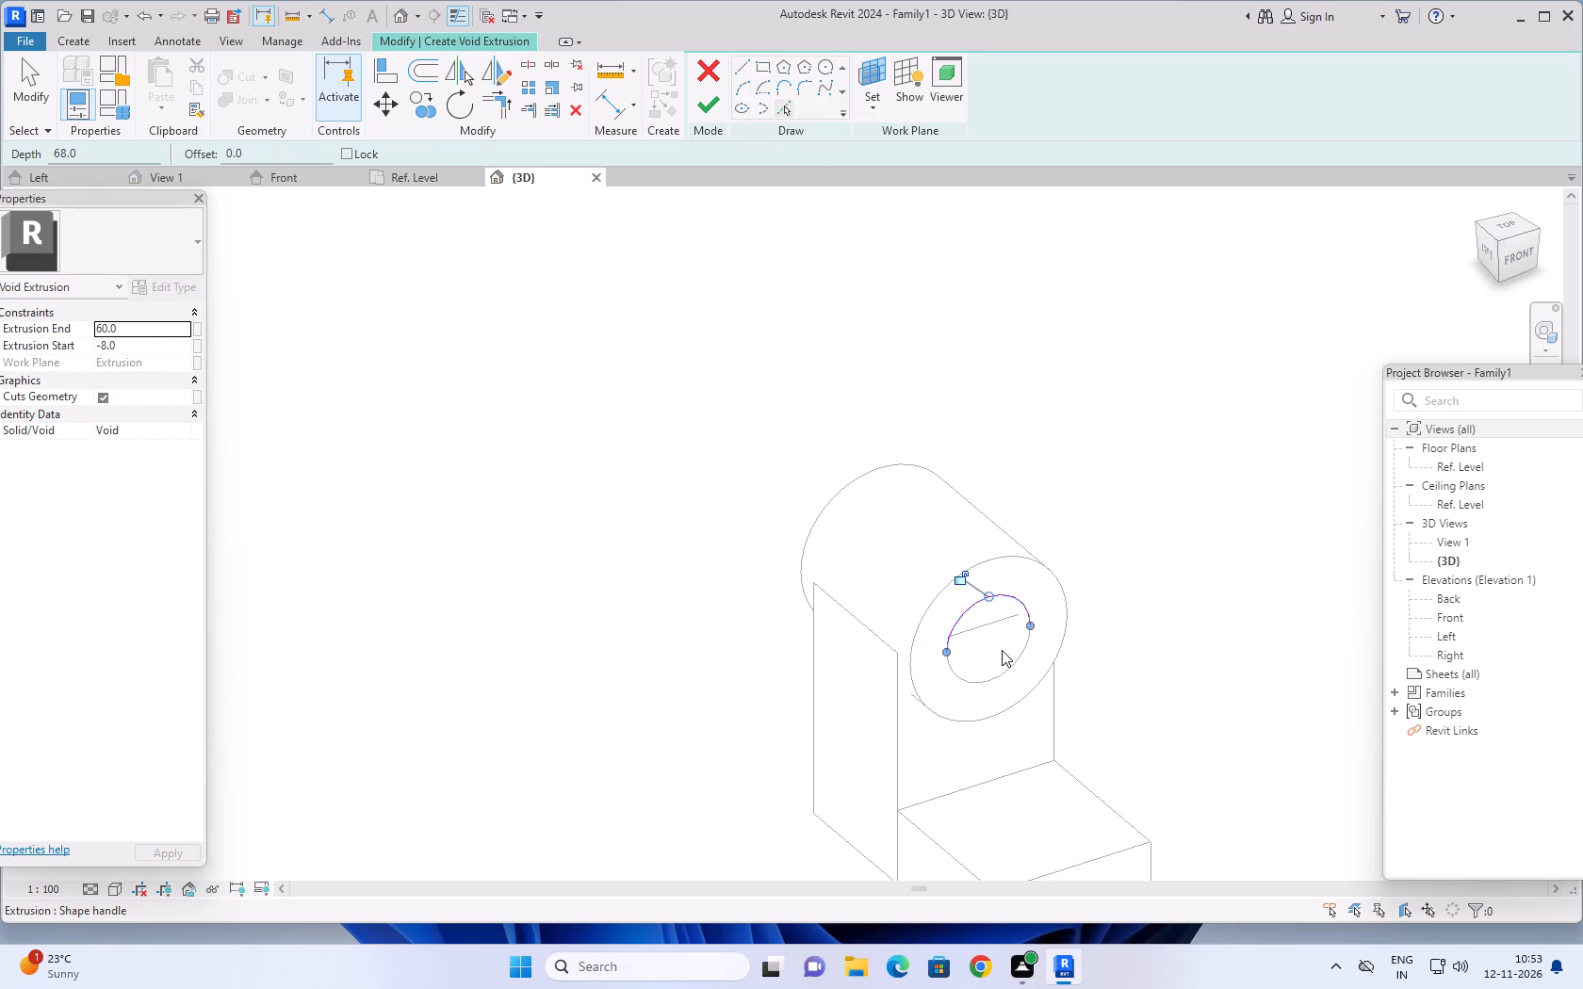
{"action": "left_click", "coordinate": [999, 665]}
{"action": "scroll", "coordinate": [1125, 586], "scroll_direction": "down", "scroll_amount": 2}
{"action": "middle_click_drag", "start_coordinate": [1167, 585], "coordinate": [1104, 576]}
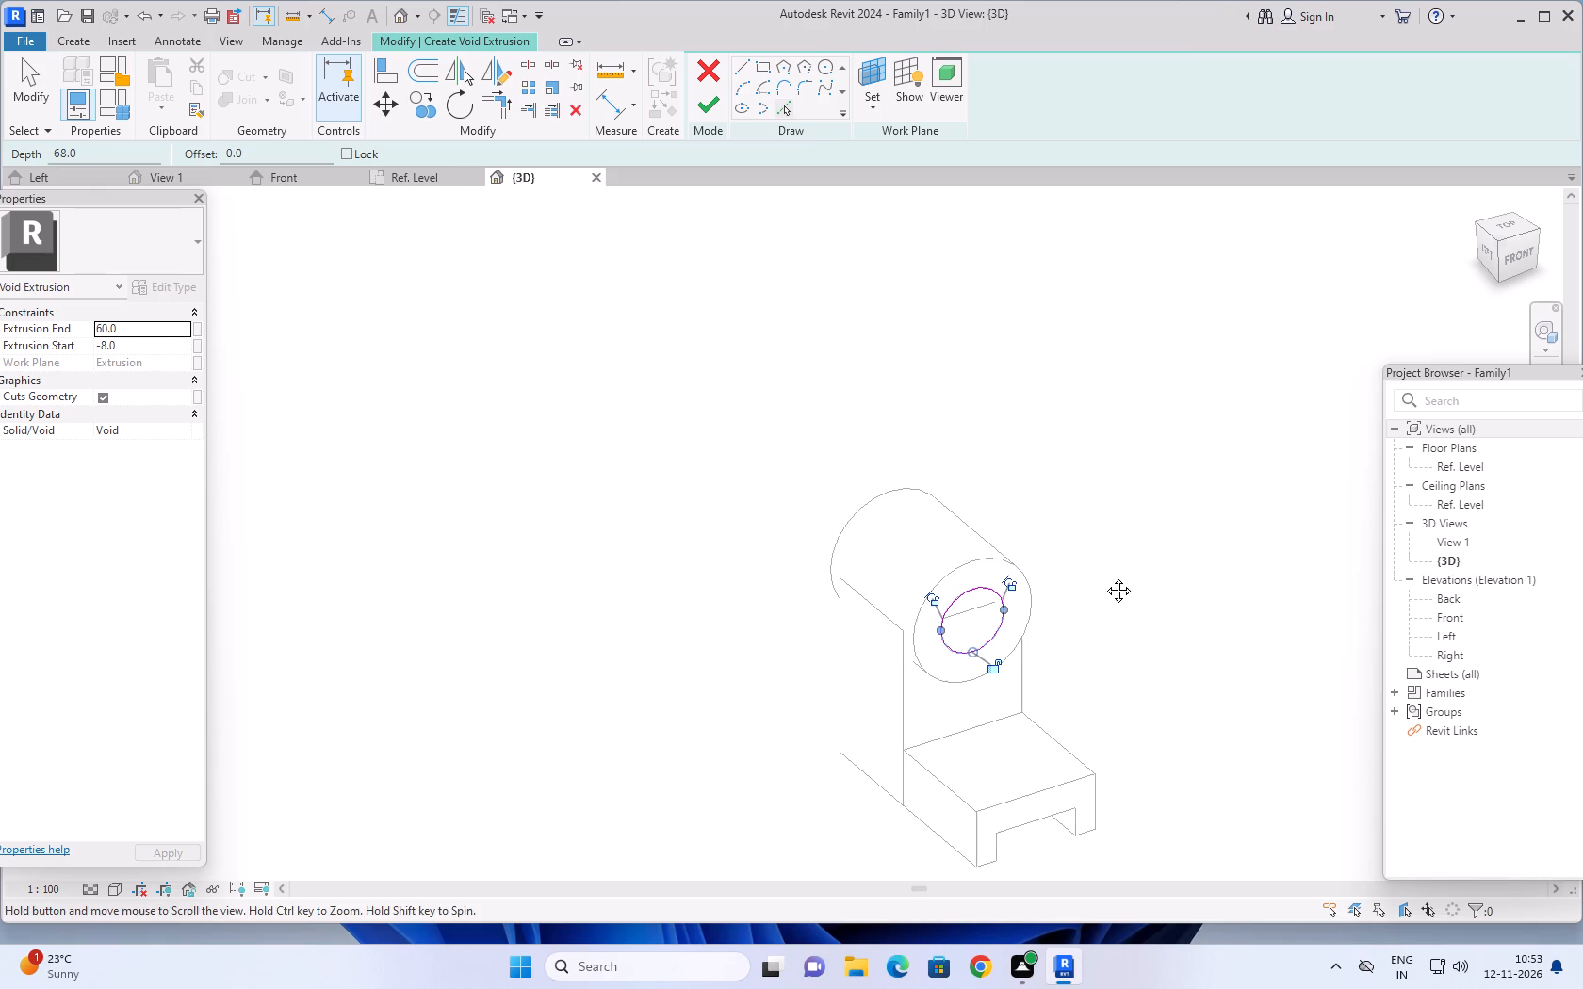
Finish the circular void extrusion sketch to cut the bore through the hollow cylinder, and deselect it.
{"action": "middle_click_drag", "start_coordinate": [1104, 576], "coordinate": [1099, 576]}
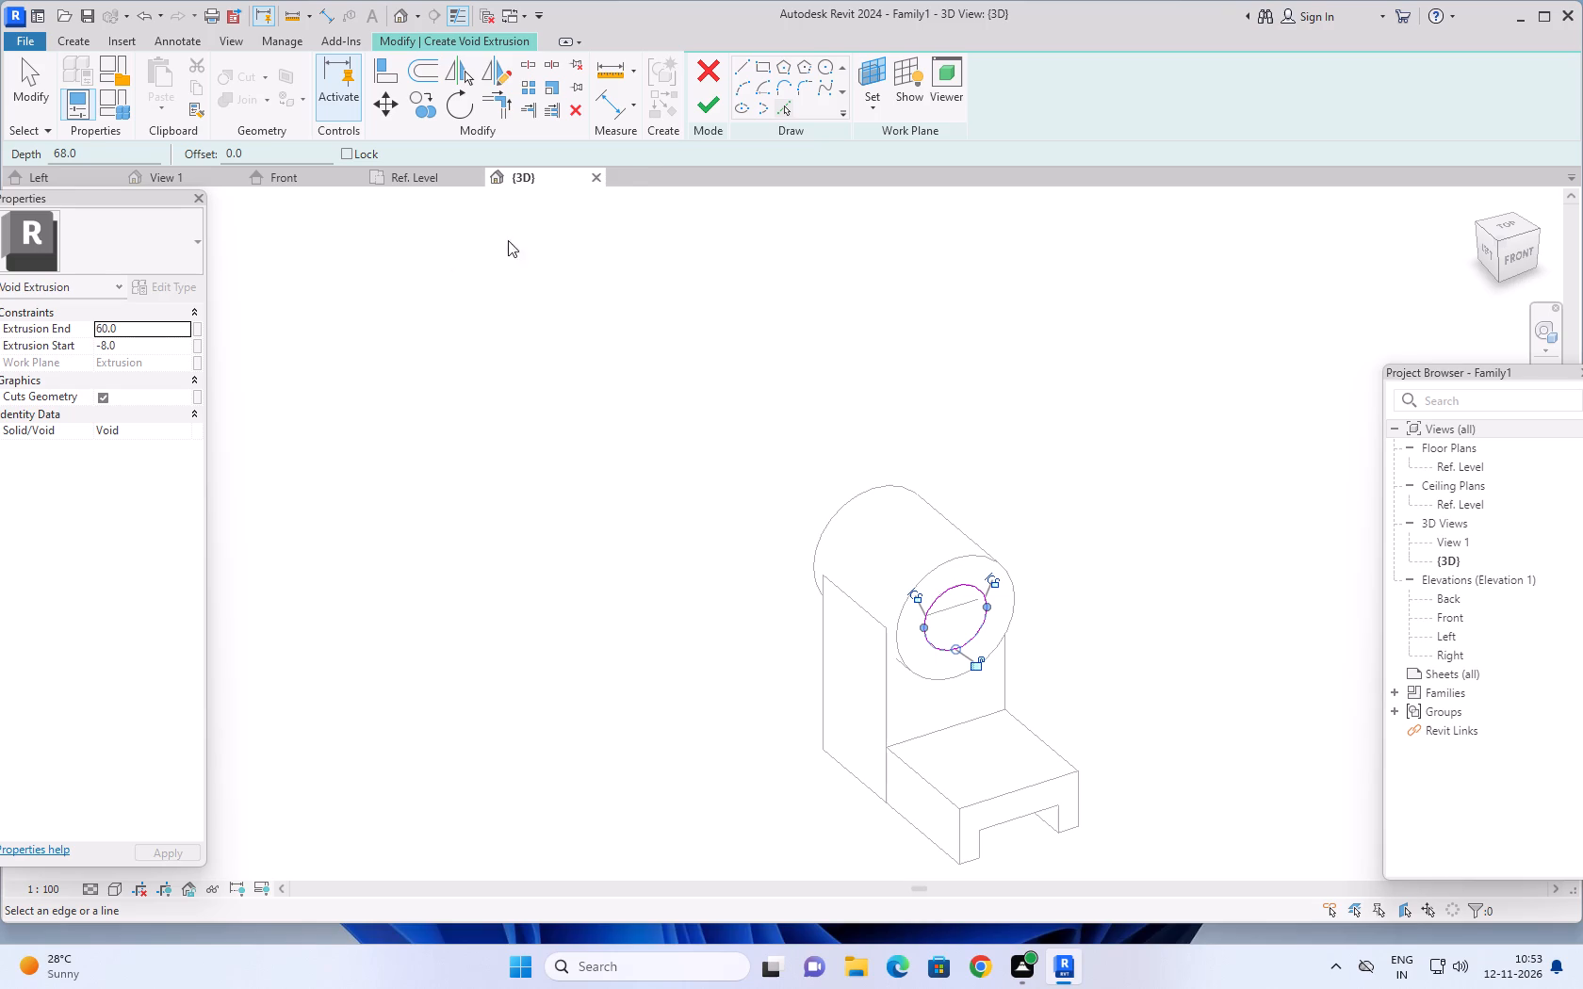
{"action": "left_click", "coordinate": [707, 112]}
{"action": "key", "text": "Escape"}
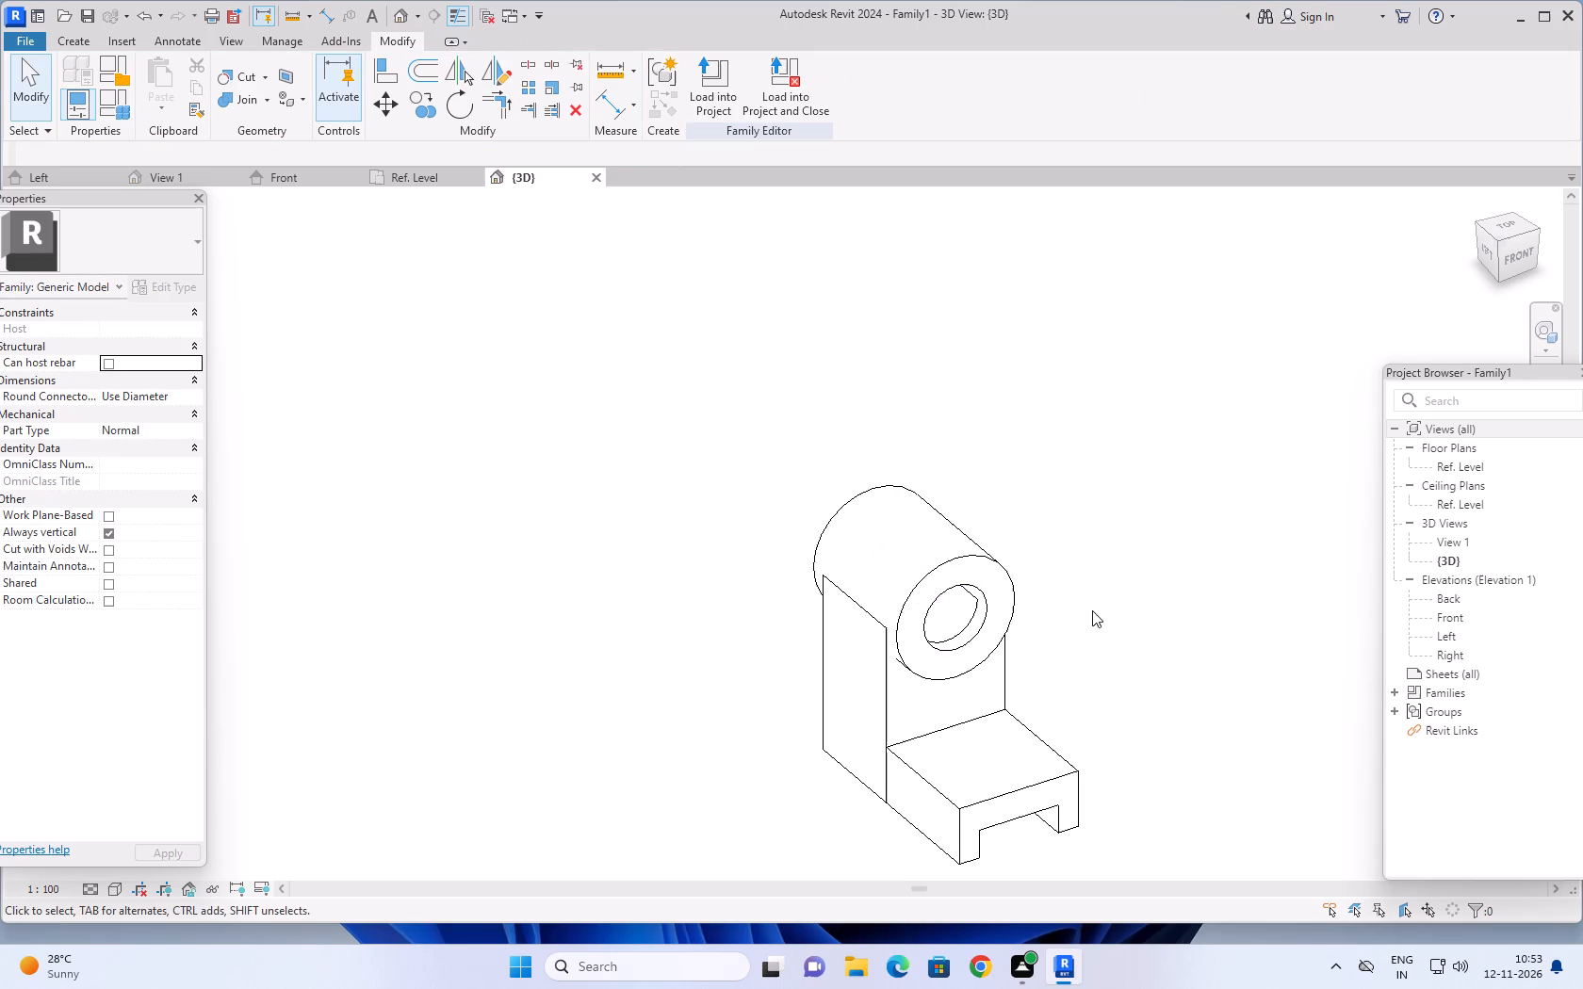
Examine the bore through the hollow cylinder and the whole model from the front and from angled 3D views.
{"action": "middle_click_drag", "start_coordinate": [1084, 606], "coordinate": [1093, 572], "text": "shift"}
{"action": "middle_click_drag", "start_coordinate": [1035, 674], "coordinate": [1016, 661]}
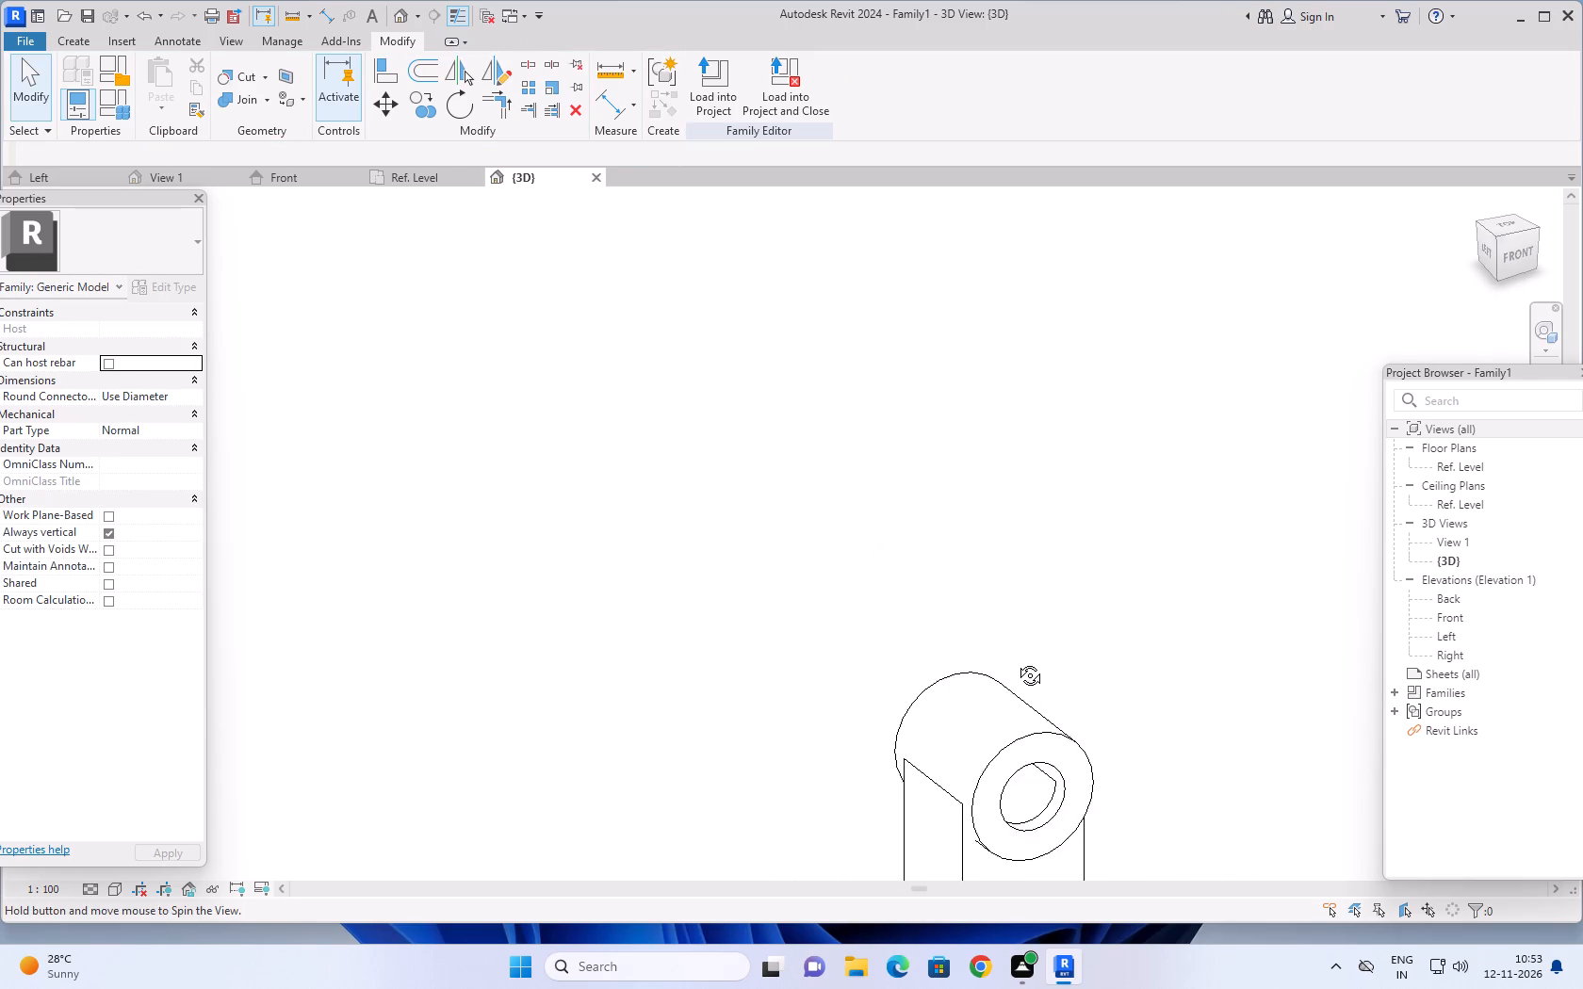
{"action": "middle_click_drag", "start_coordinate": [1016, 661], "coordinate": [1012, 651]}
{"action": "middle_click_drag", "start_coordinate": [1033, 645], "coordinate": [921, 560]}
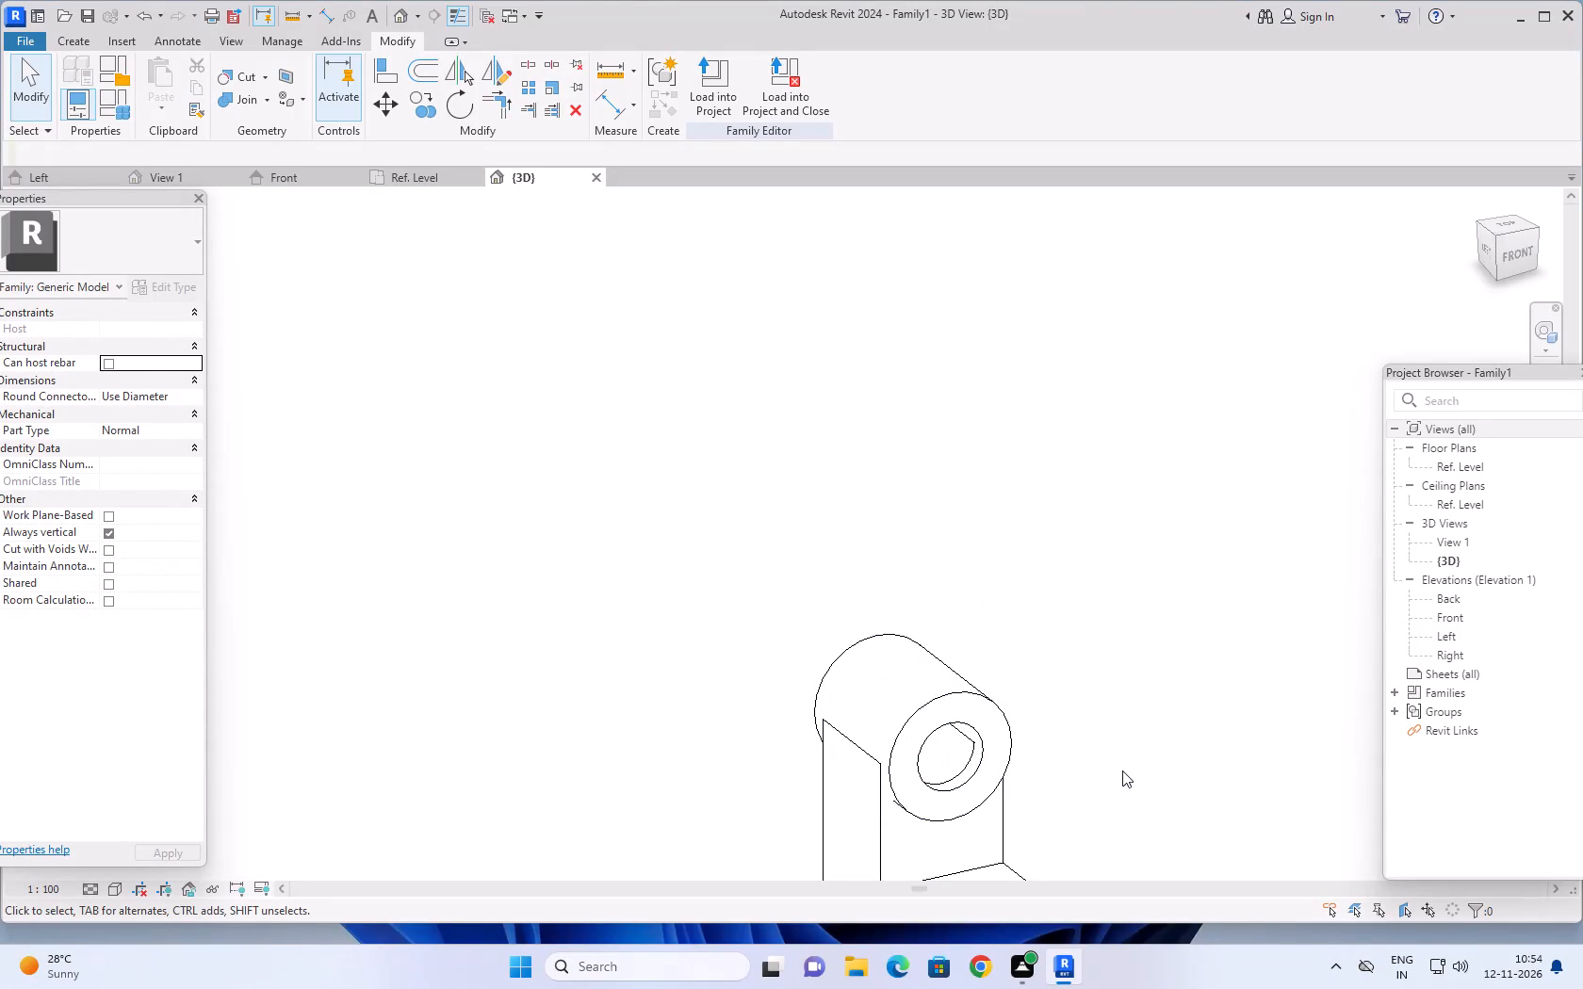
{"action": "middle_click_drag", "start_coordinate": [1096, 768], "coordinate": [1104, 717]}
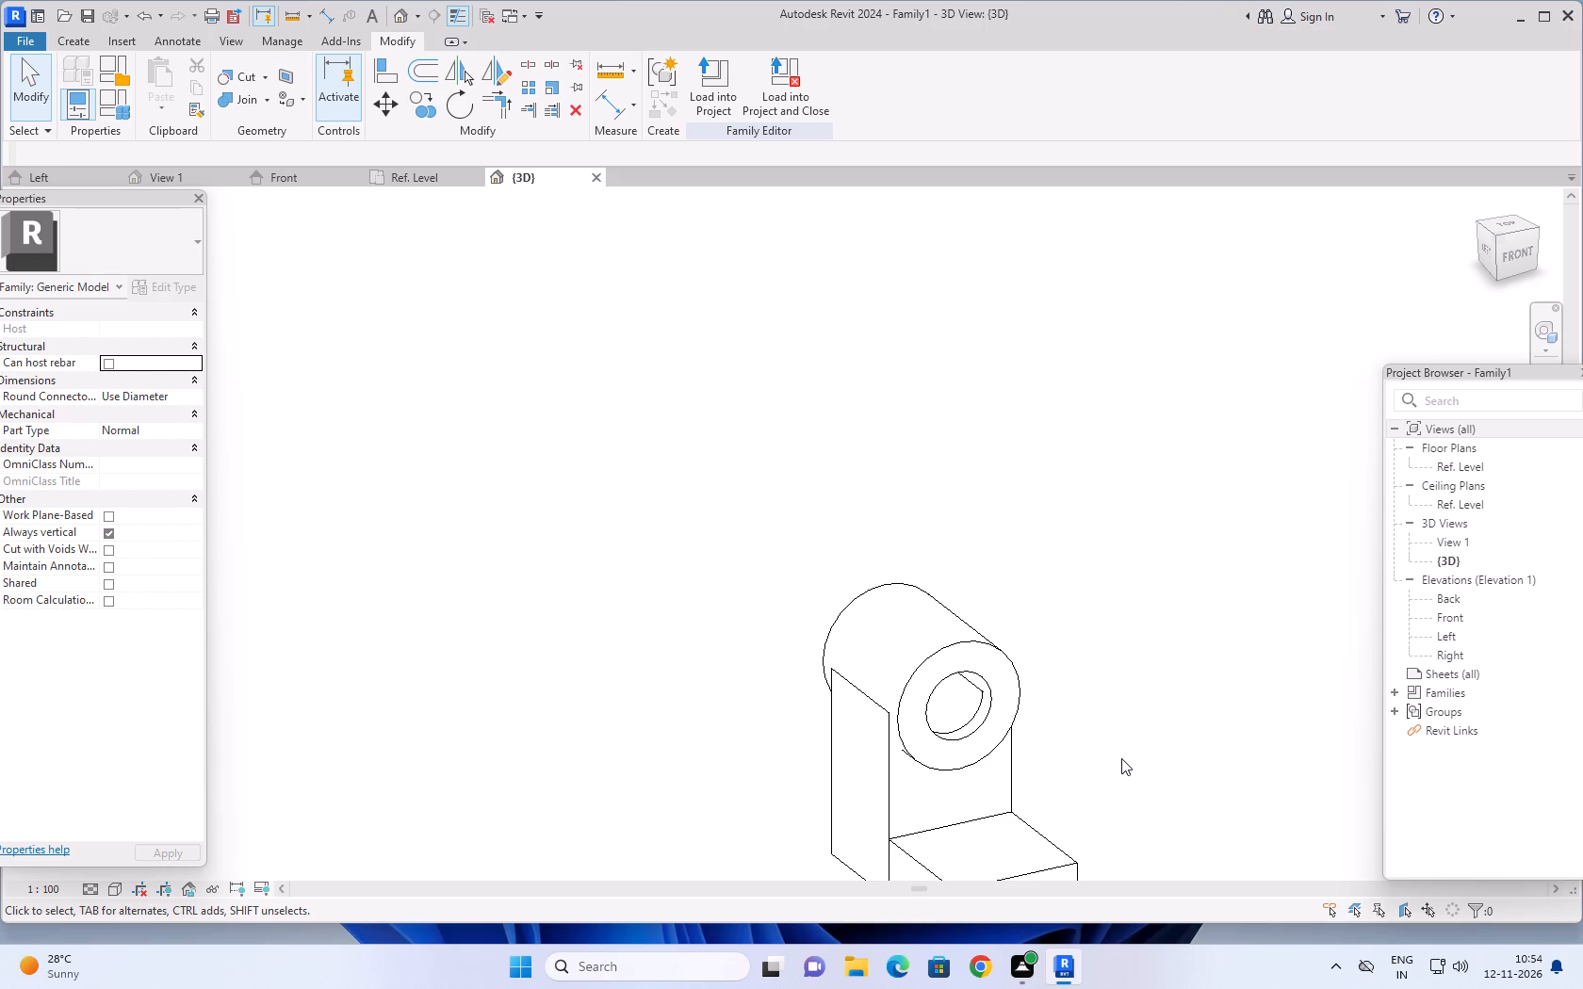
{"action": "middle_click_drag", "start_coordinate": [1095, 760], "coordinate": [1109, 721]}
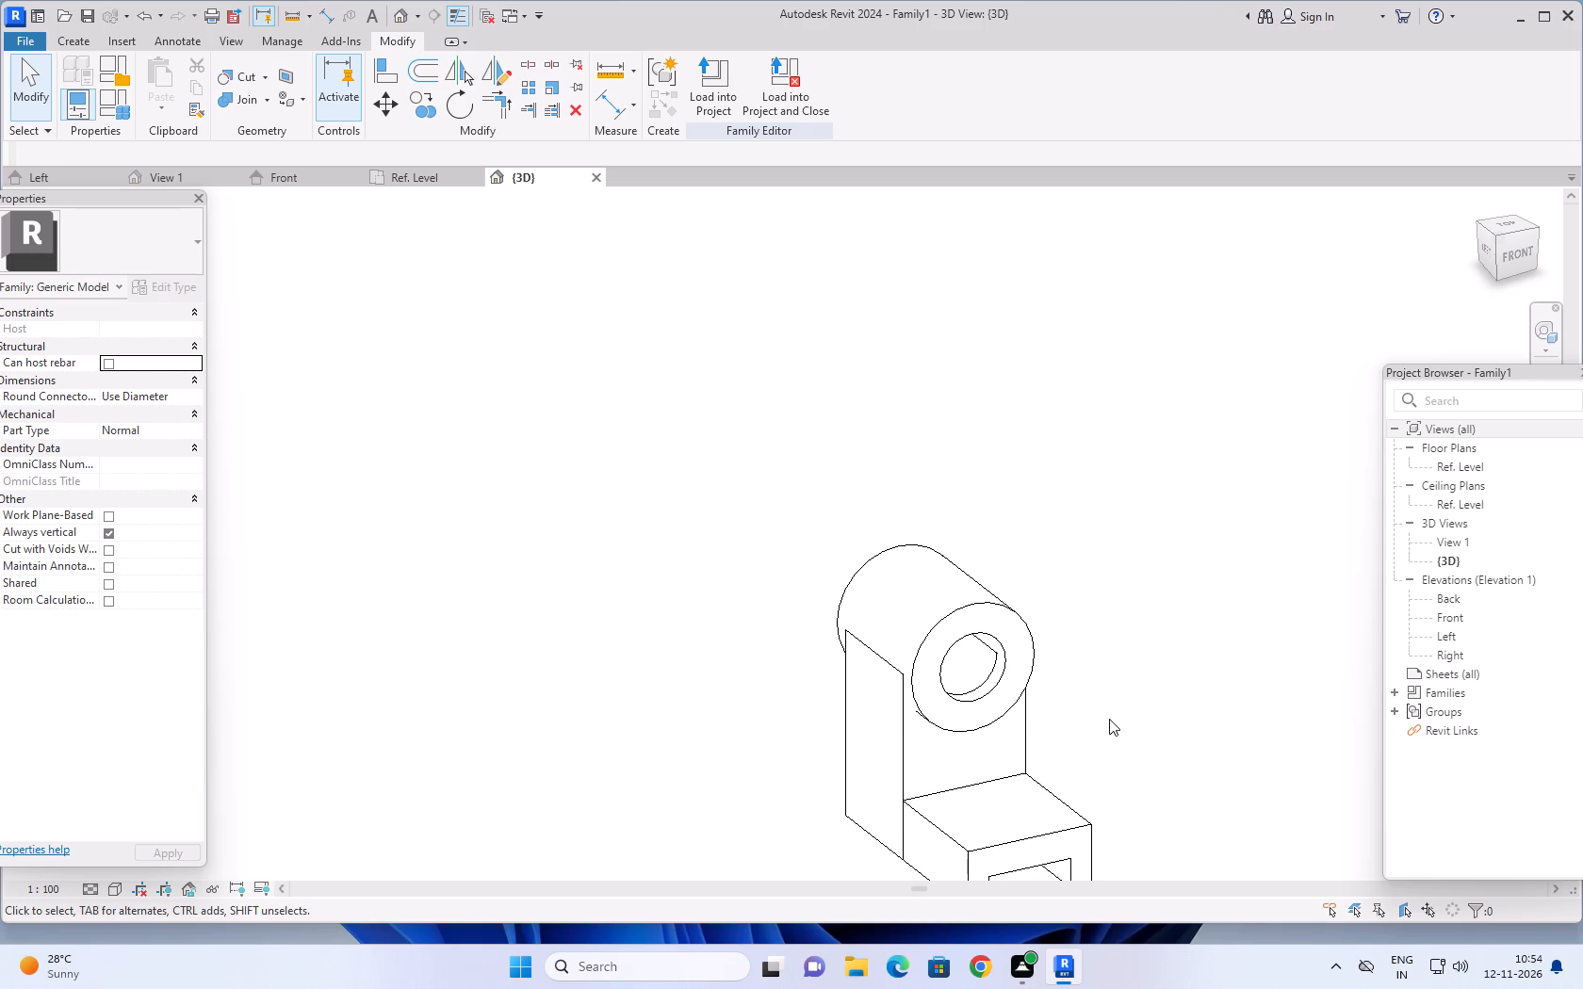
{"action": "middle_click_drag", "start_coordinate": [1111, 716], "coordinate": [1156, 696]}
{"action": "middle_click_drag", "start_coordinate": [930, 648], "coordinate": [870, 679]}
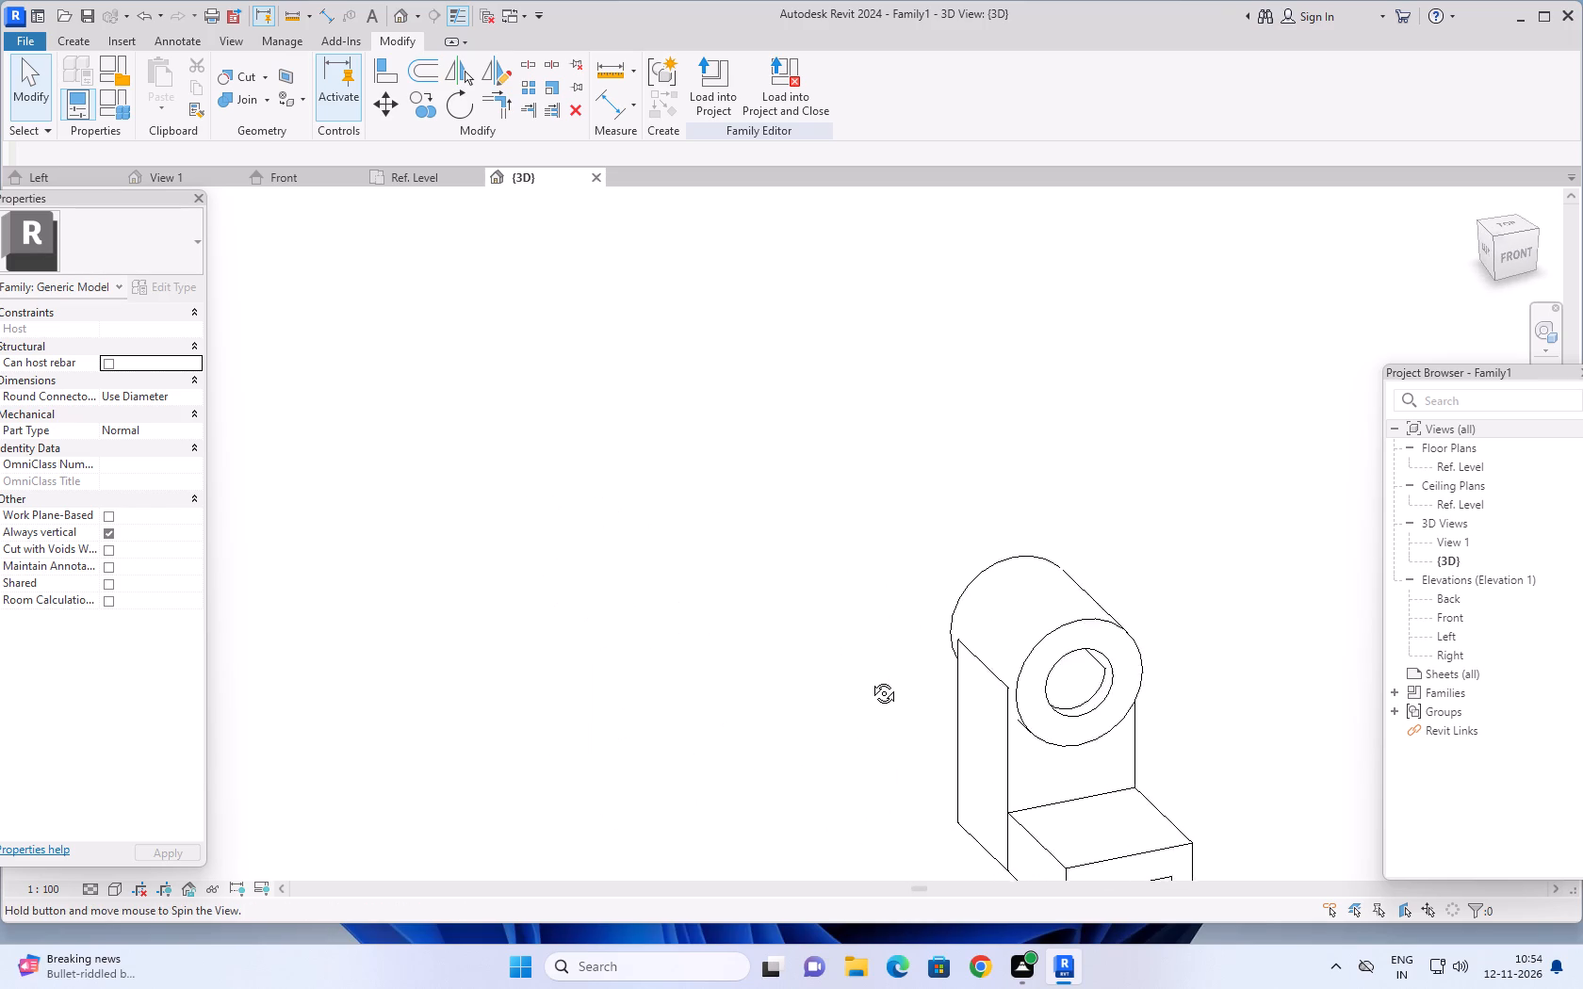
{"action": "middle_click_drag", "start_coordinate": [870, 679], "coordinate": [822, 613]}
{"action": "scroll", "coordinate": [878, 680], "scroll_direction": "down", "scroll_amount": 4}
{"action": "middle_click_drag", "start_coordinate": [930, 730], "coordinate": [861, 501]}
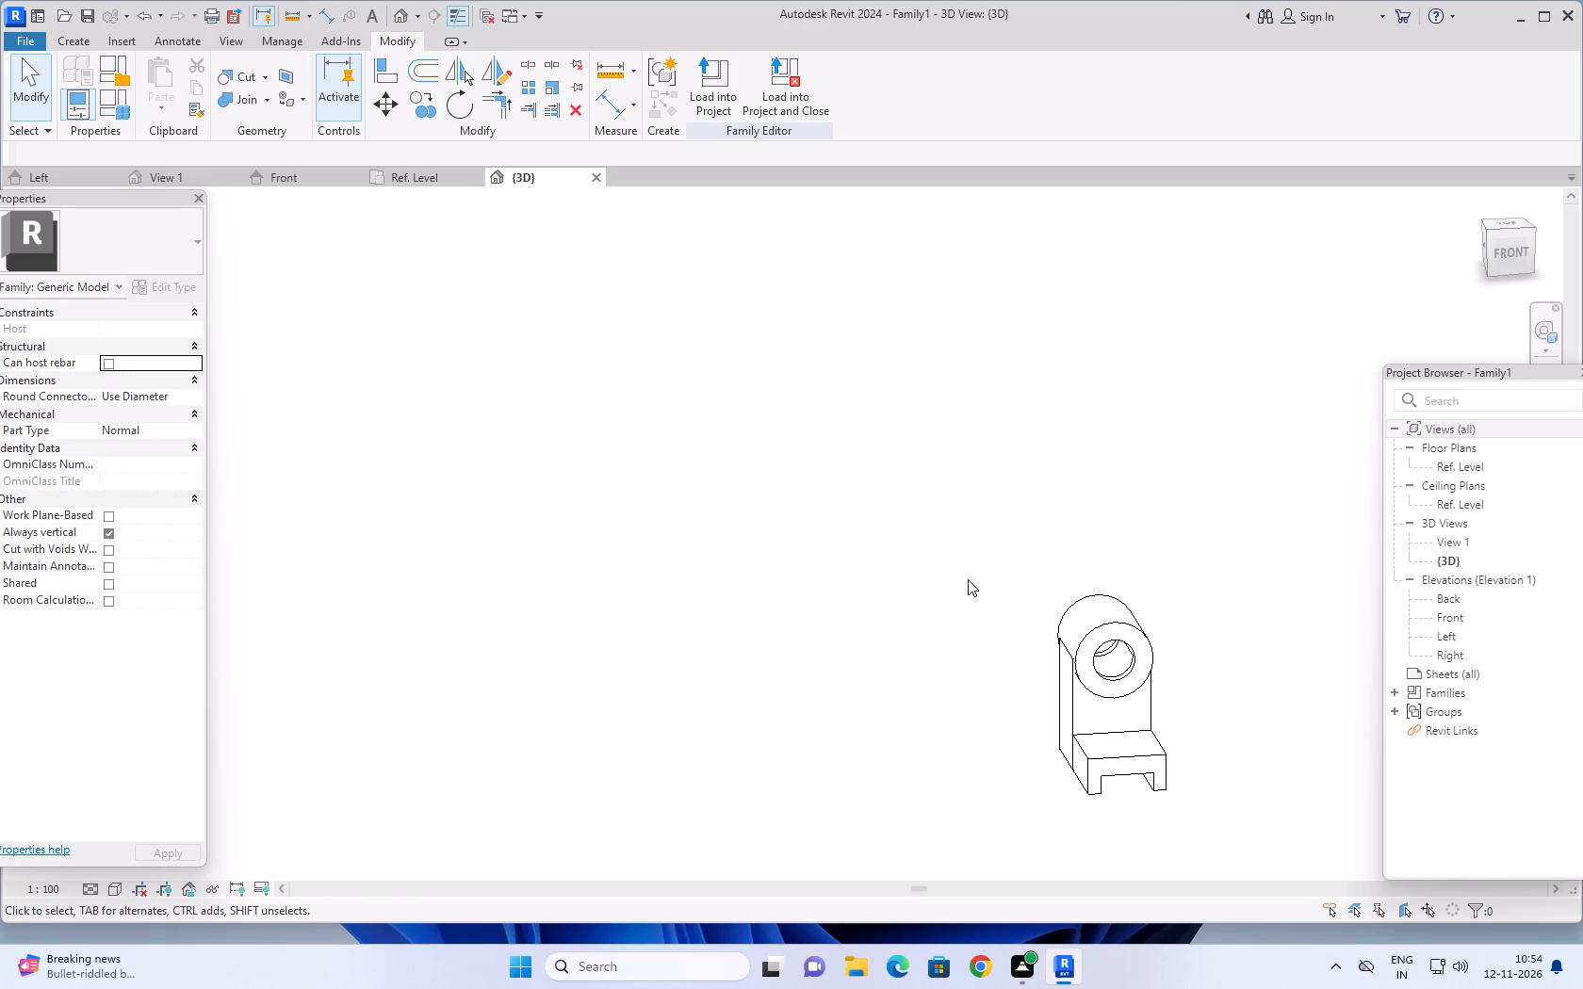
{"action": "middle_click_drag", "start_coordinate": [1182, 638], "coordinate": [1168, 548], "text": "shift"}
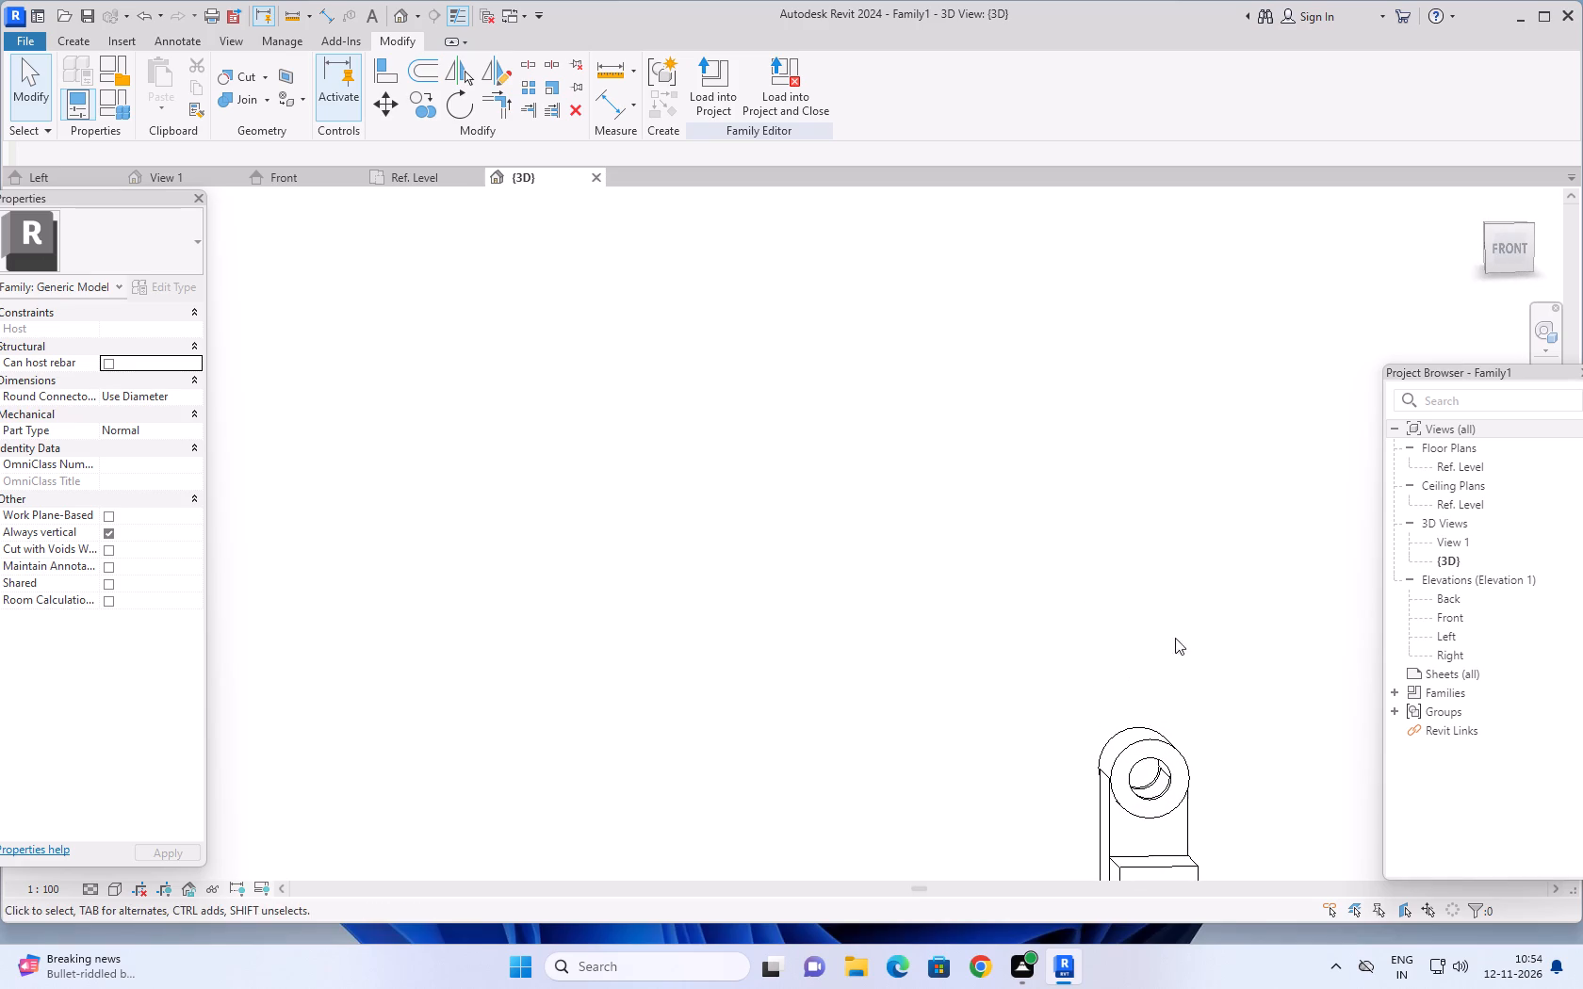
{"action": "scroll", "coordinate": [1167, 793], "scroll_direction": "up", "scroll_amount": 10}
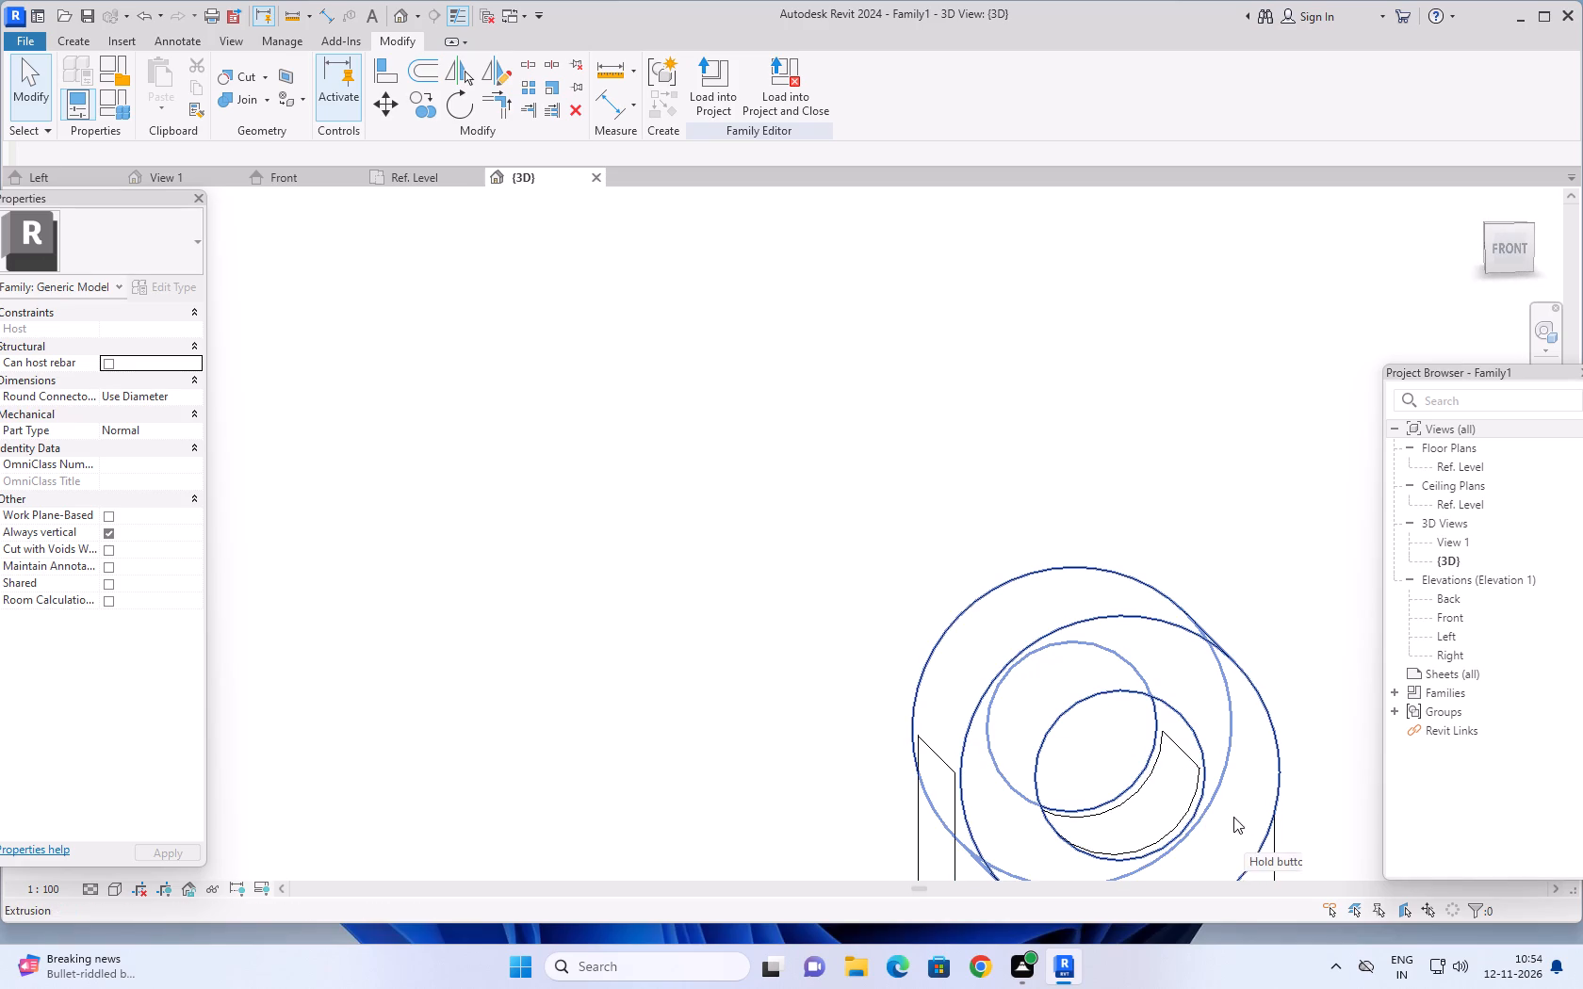
{"action": "middle_click_drag", "start_coordinate": [1223, 808], "coordinate": [1062, 689]}
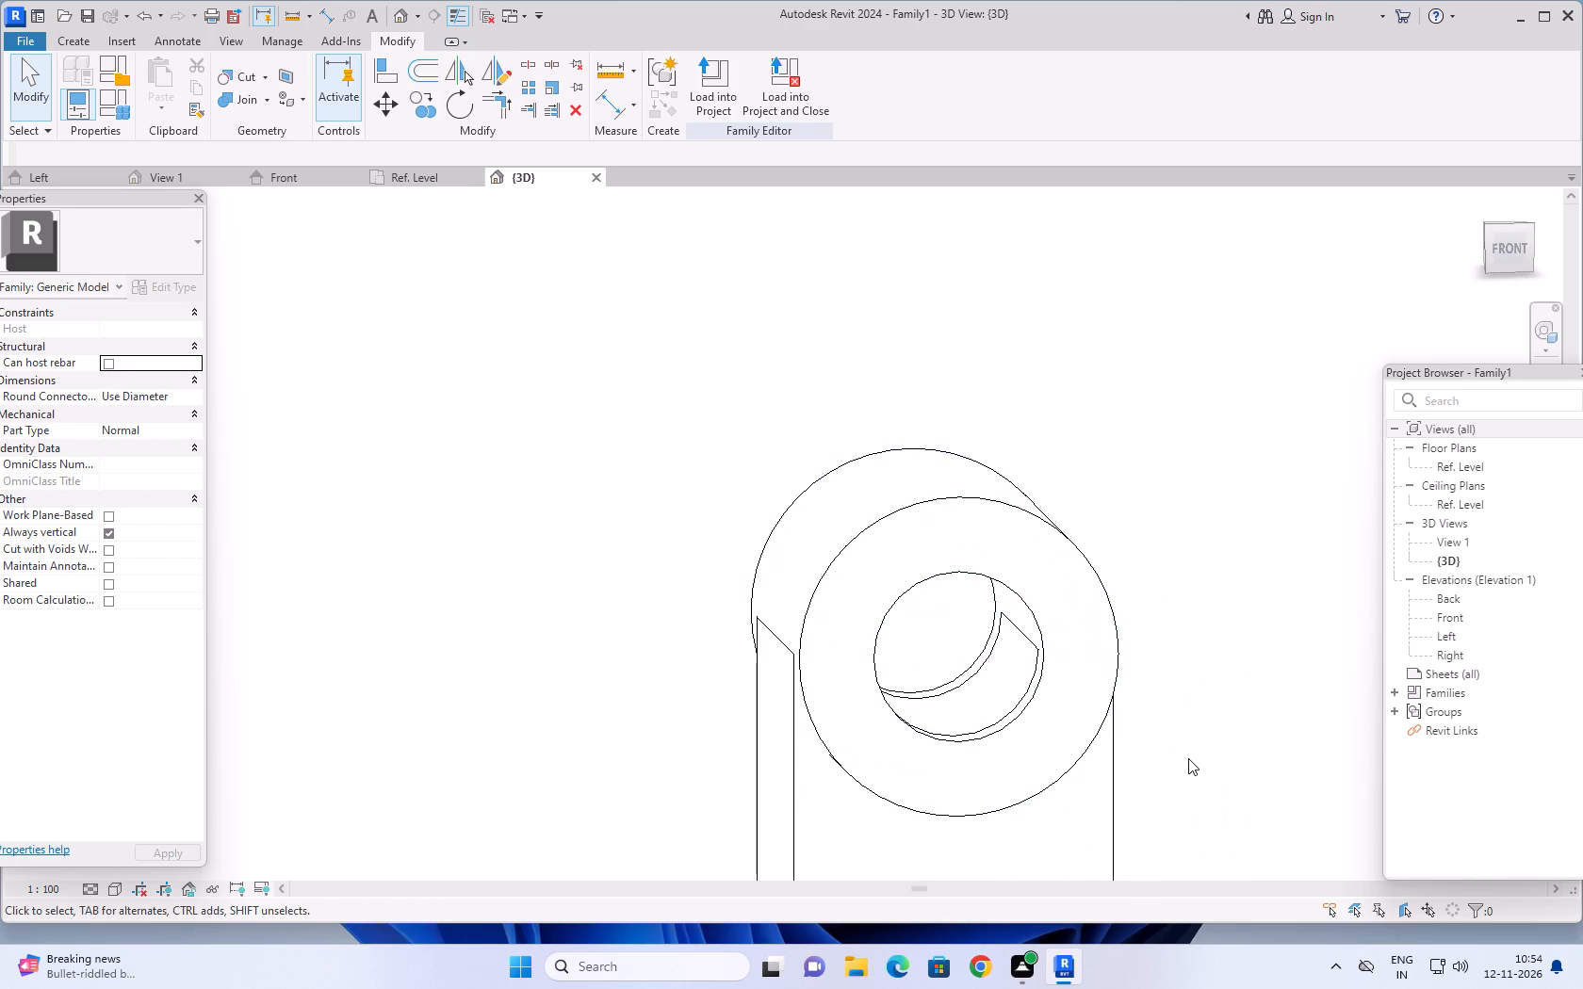
{"action": "middle_click_drag", "start_coordinate": [1185, 744], "coordinate": [1220, 776]}
{"action": "middle_click_drag", "start_coordinate": [922, 597], "coordinate": [971, 644]}
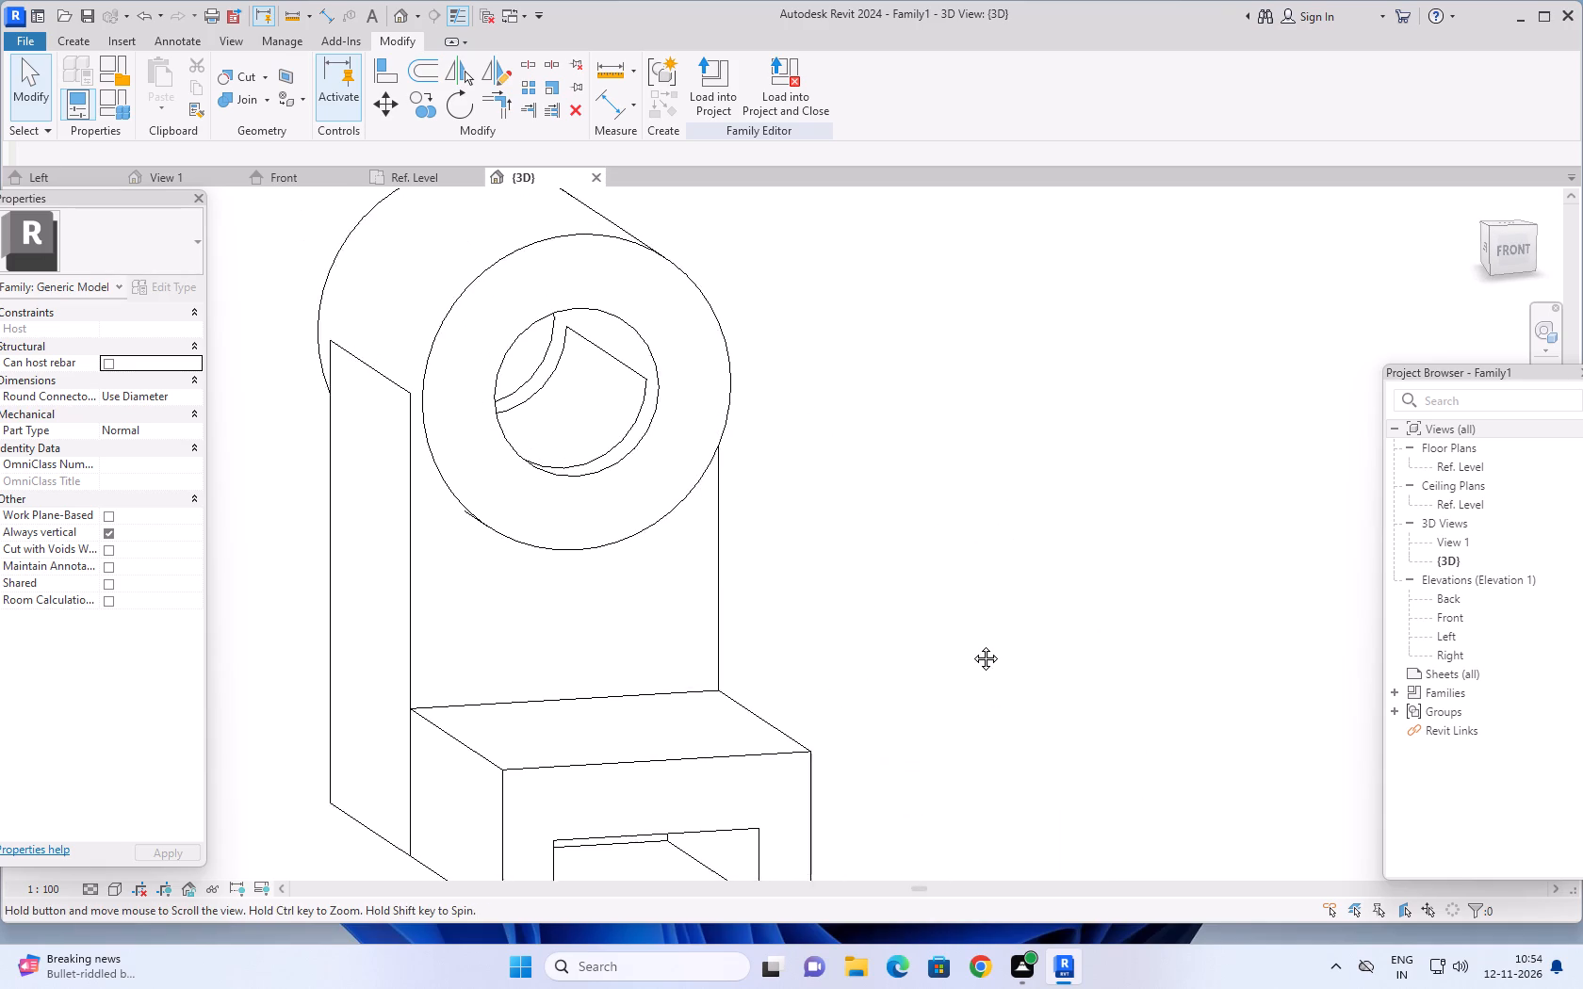
{"action": "middle_click_drag", "start_coordinate": [971, 644], "coordinate": [985, 655]}
{"action": "middle_click_drag", "start_coordinate": [955, 640], "coordinate": [975, 657]}
{"action": "middle_click_drag", "start_coordinate": [920, 609], "coordinate": [1172, 779]}
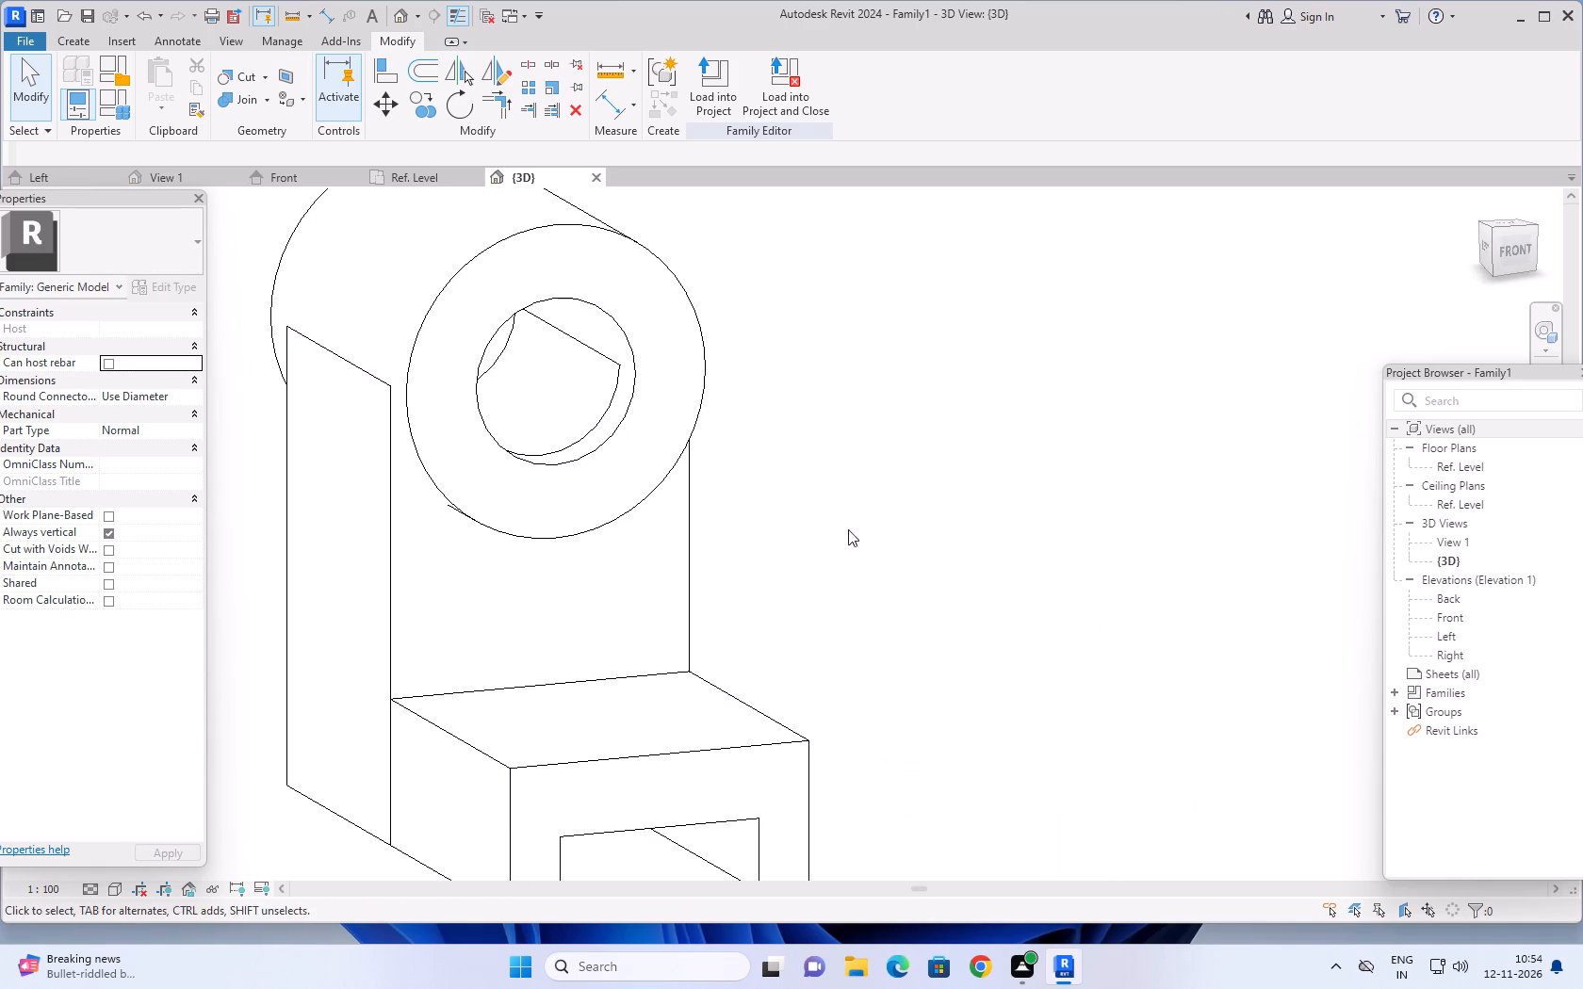
{"action": "middle_click_drag", "start_coordinate": [848, 529], "coordinate": [1037, 605]}
{"action": "scroll", "coordinate": [881, 582], "scroll_direction": "down", "scroll_amount": 14}
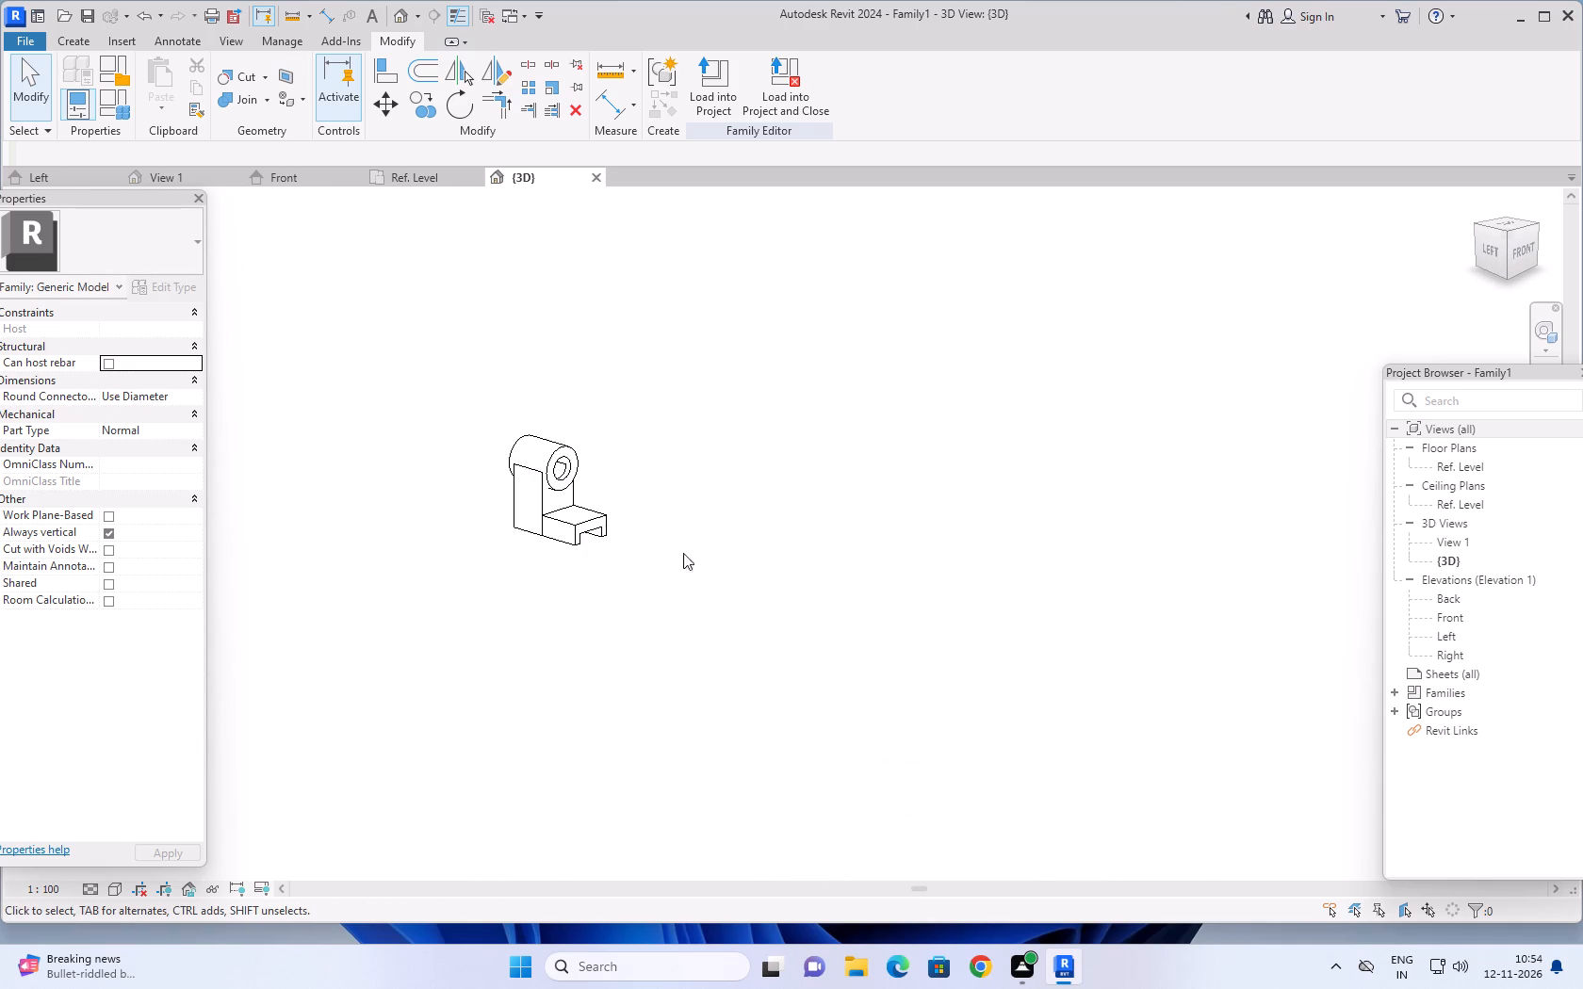
{"action": "middle_click_drag", "start_coordinate": [694, 553], "coordinate": [1017, 818]}
{"action": "middle_click_drag", "start_coordinate": [987, 776], "coordinate": [970, 776], "text": "shift"}
{"action": "middle_click", "coordinate": [998, 753]}
{"action": "middle_click_drag", "start_coordinate": [1017, 738], "coordinate": [1014, 724]}
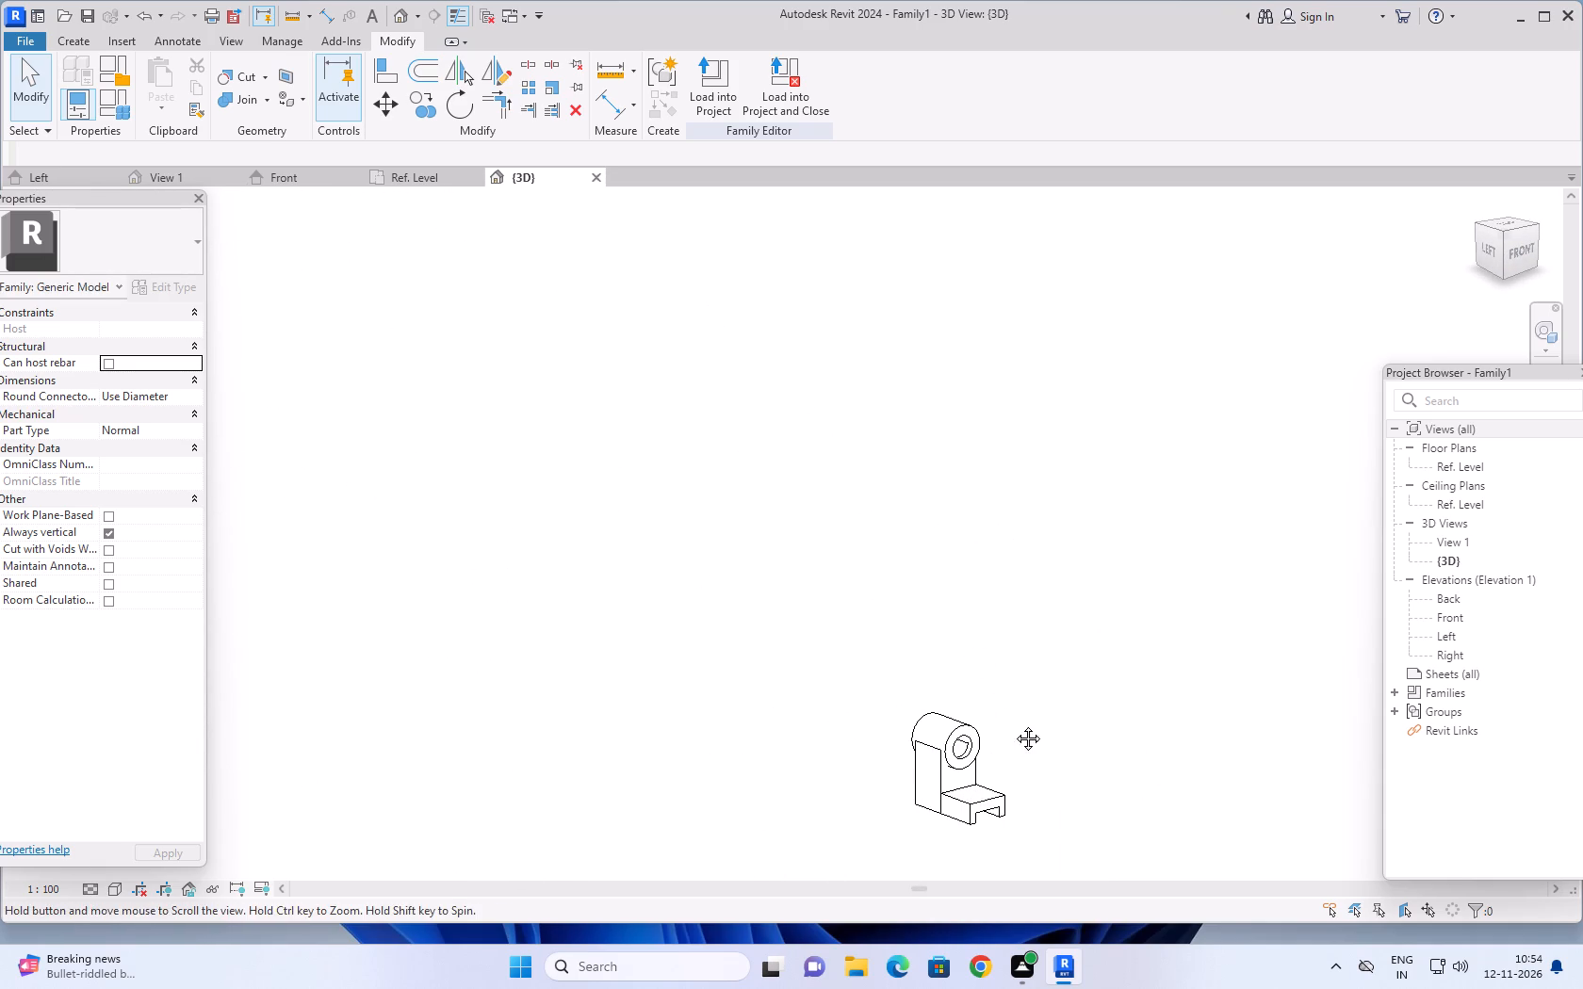
{"action": "middle_click_drag", "start_coordinate": [1014, 724], "coordinate": [1013, 620]}
{"action": "scroll", "coordinate": [890, 728], "scroll_direction": "up", "scroll_amount": 8}
{"action": "middle_click_drag", "start_coordinate": [1205, 530], "coordinate": [1115, 616]}
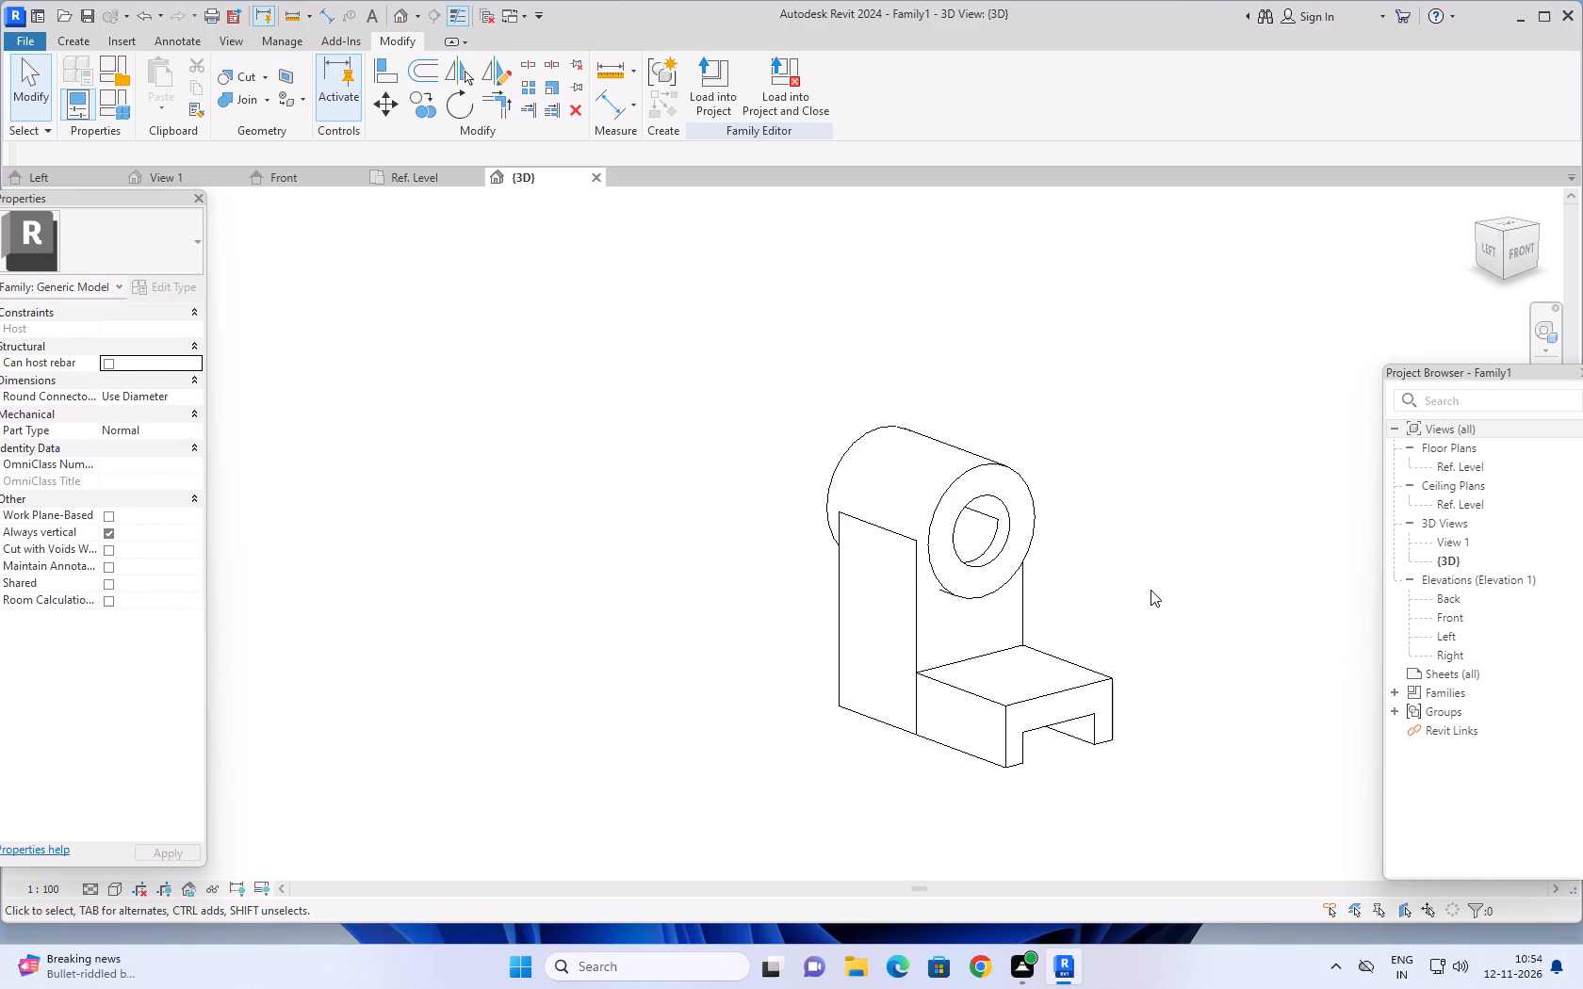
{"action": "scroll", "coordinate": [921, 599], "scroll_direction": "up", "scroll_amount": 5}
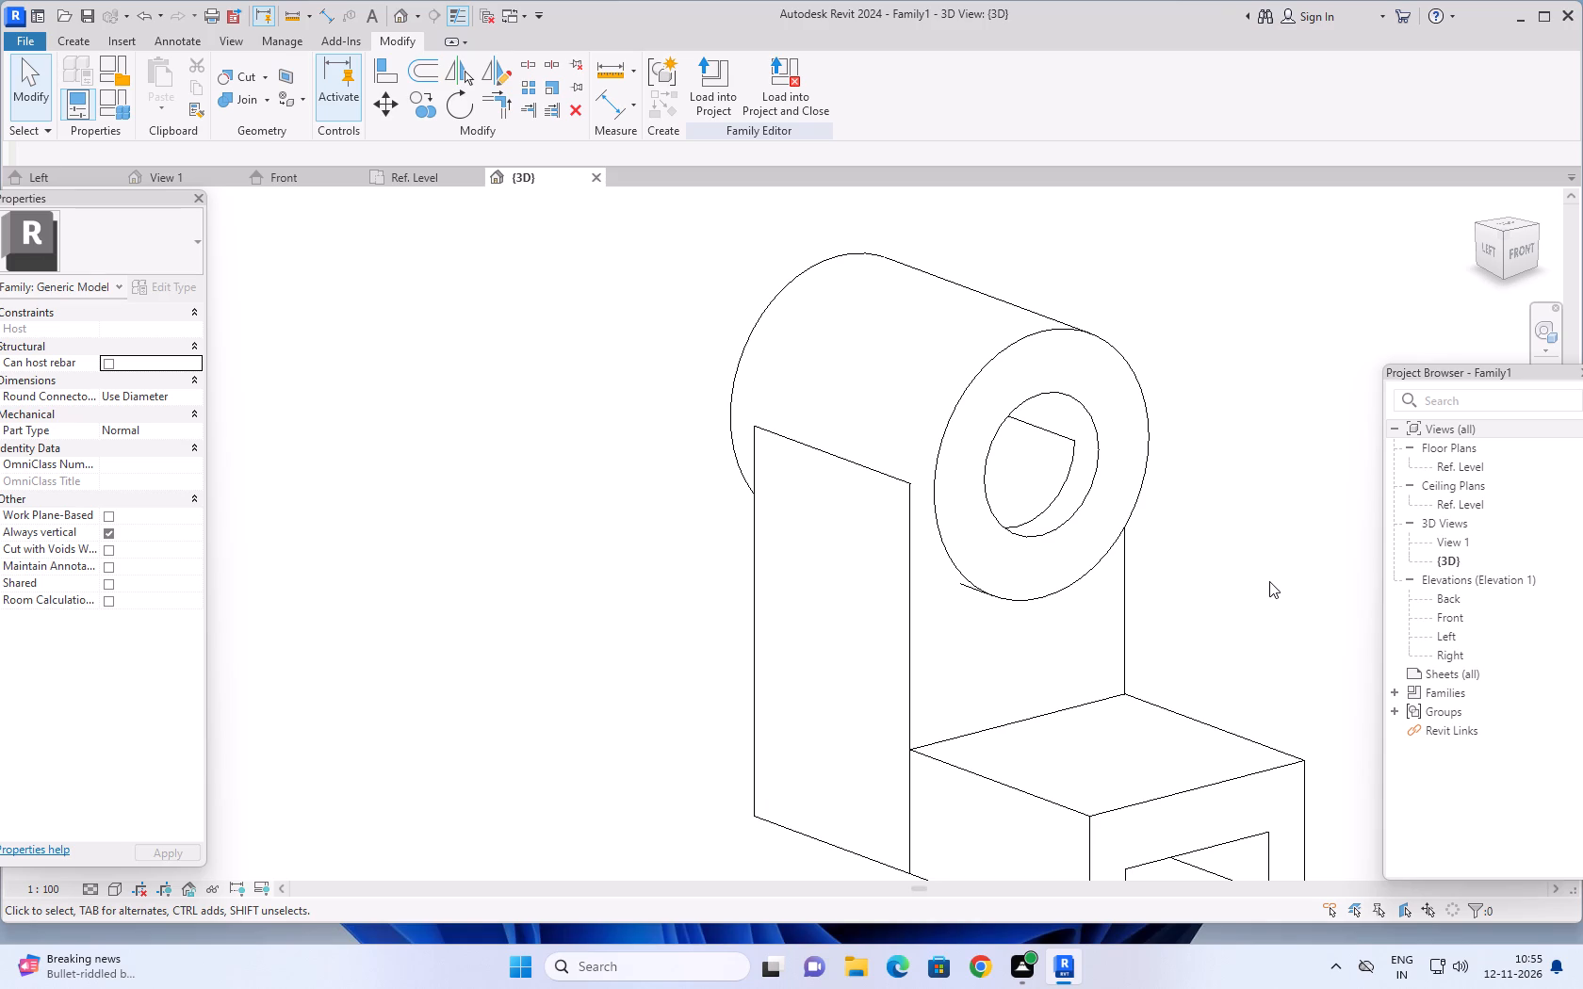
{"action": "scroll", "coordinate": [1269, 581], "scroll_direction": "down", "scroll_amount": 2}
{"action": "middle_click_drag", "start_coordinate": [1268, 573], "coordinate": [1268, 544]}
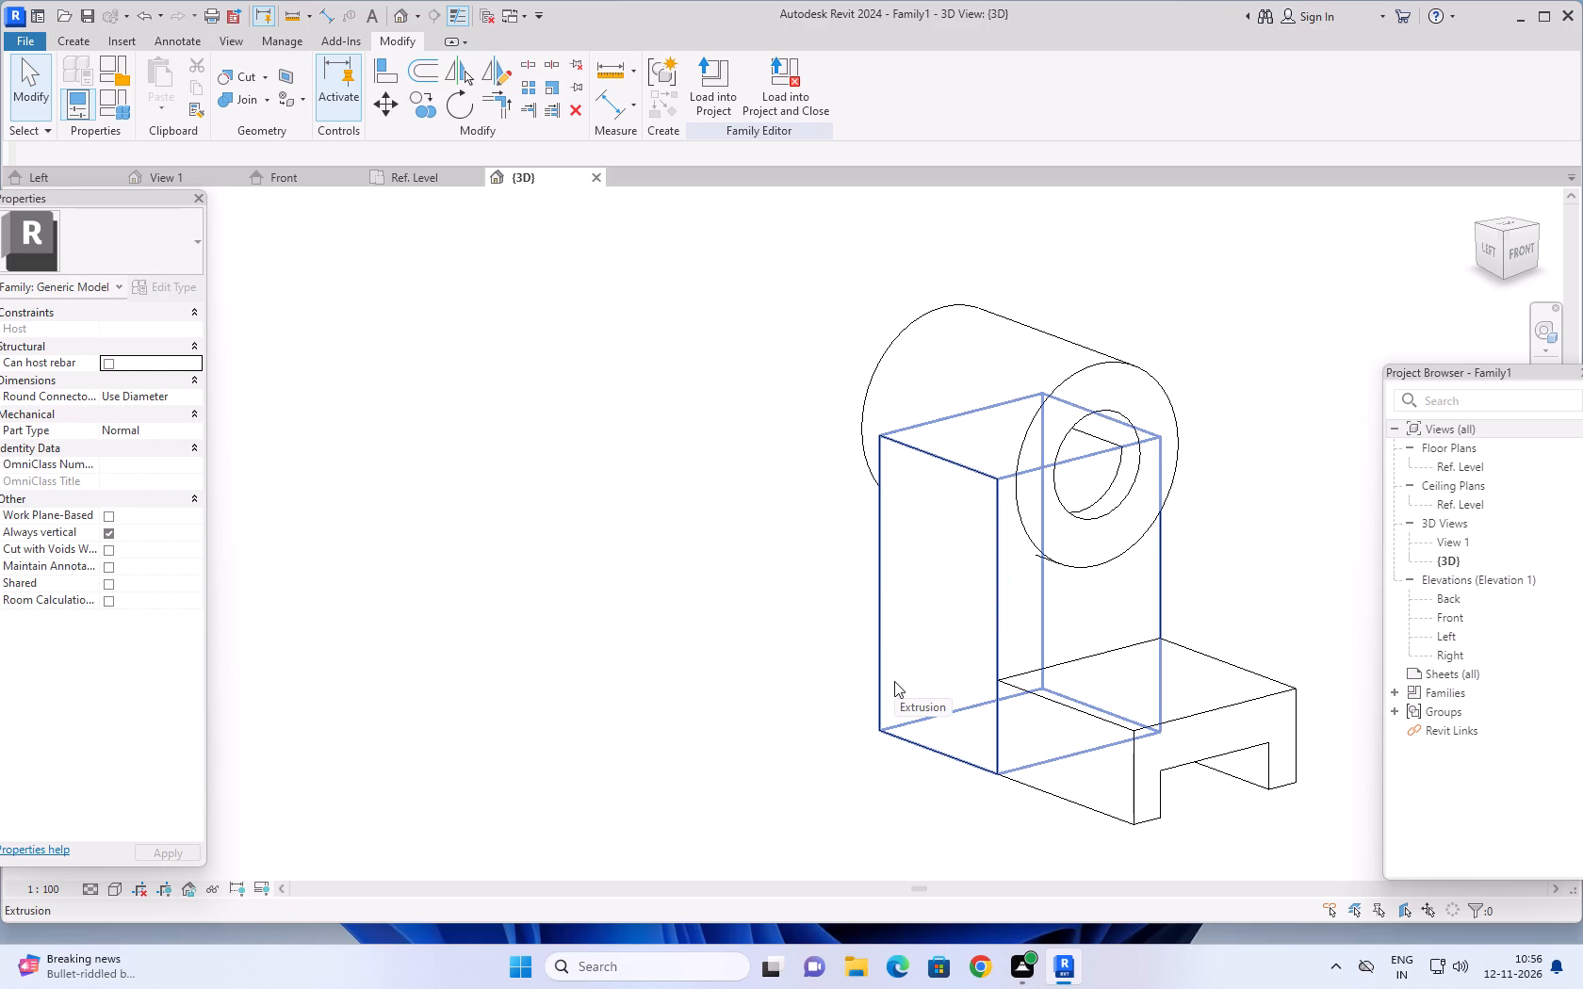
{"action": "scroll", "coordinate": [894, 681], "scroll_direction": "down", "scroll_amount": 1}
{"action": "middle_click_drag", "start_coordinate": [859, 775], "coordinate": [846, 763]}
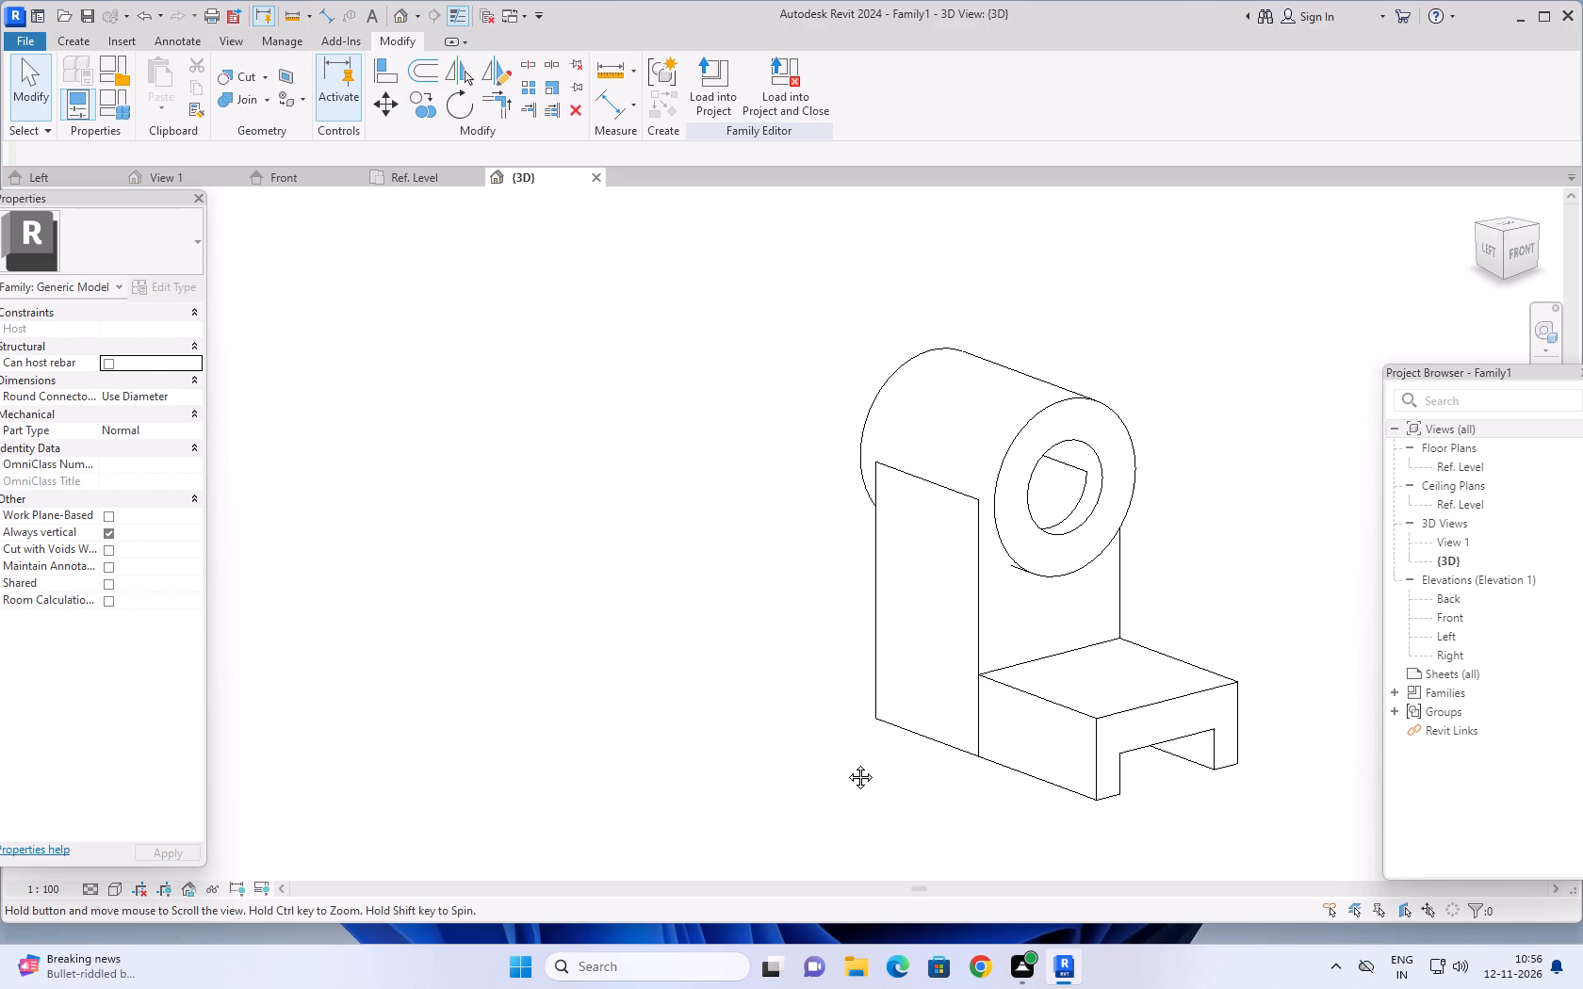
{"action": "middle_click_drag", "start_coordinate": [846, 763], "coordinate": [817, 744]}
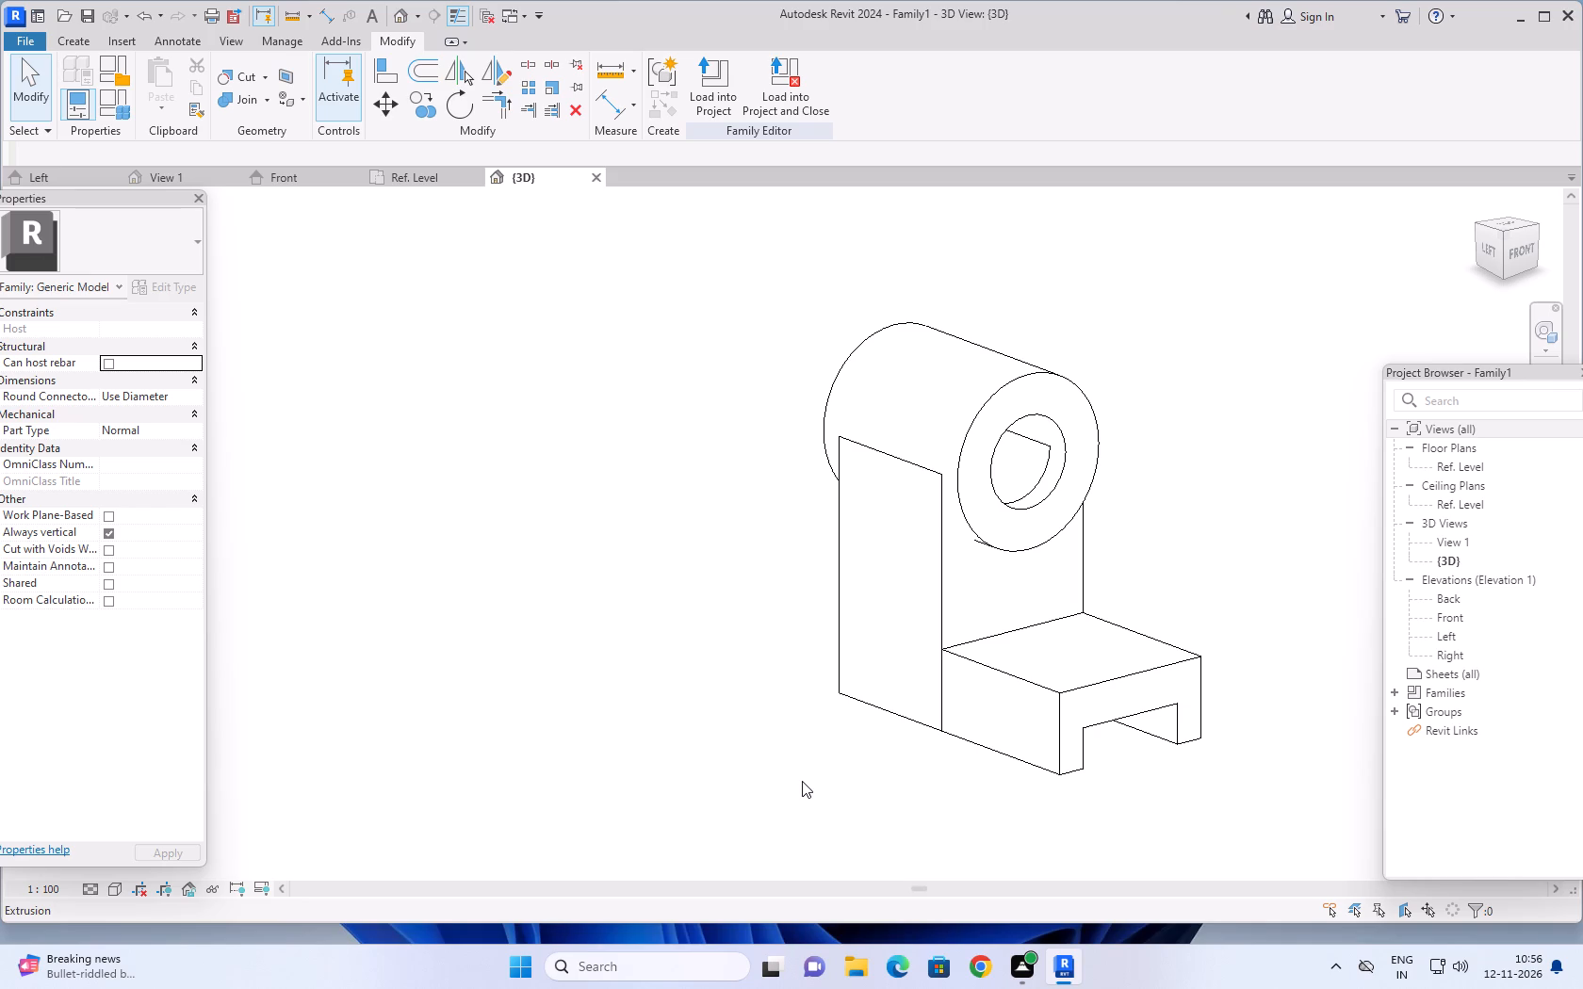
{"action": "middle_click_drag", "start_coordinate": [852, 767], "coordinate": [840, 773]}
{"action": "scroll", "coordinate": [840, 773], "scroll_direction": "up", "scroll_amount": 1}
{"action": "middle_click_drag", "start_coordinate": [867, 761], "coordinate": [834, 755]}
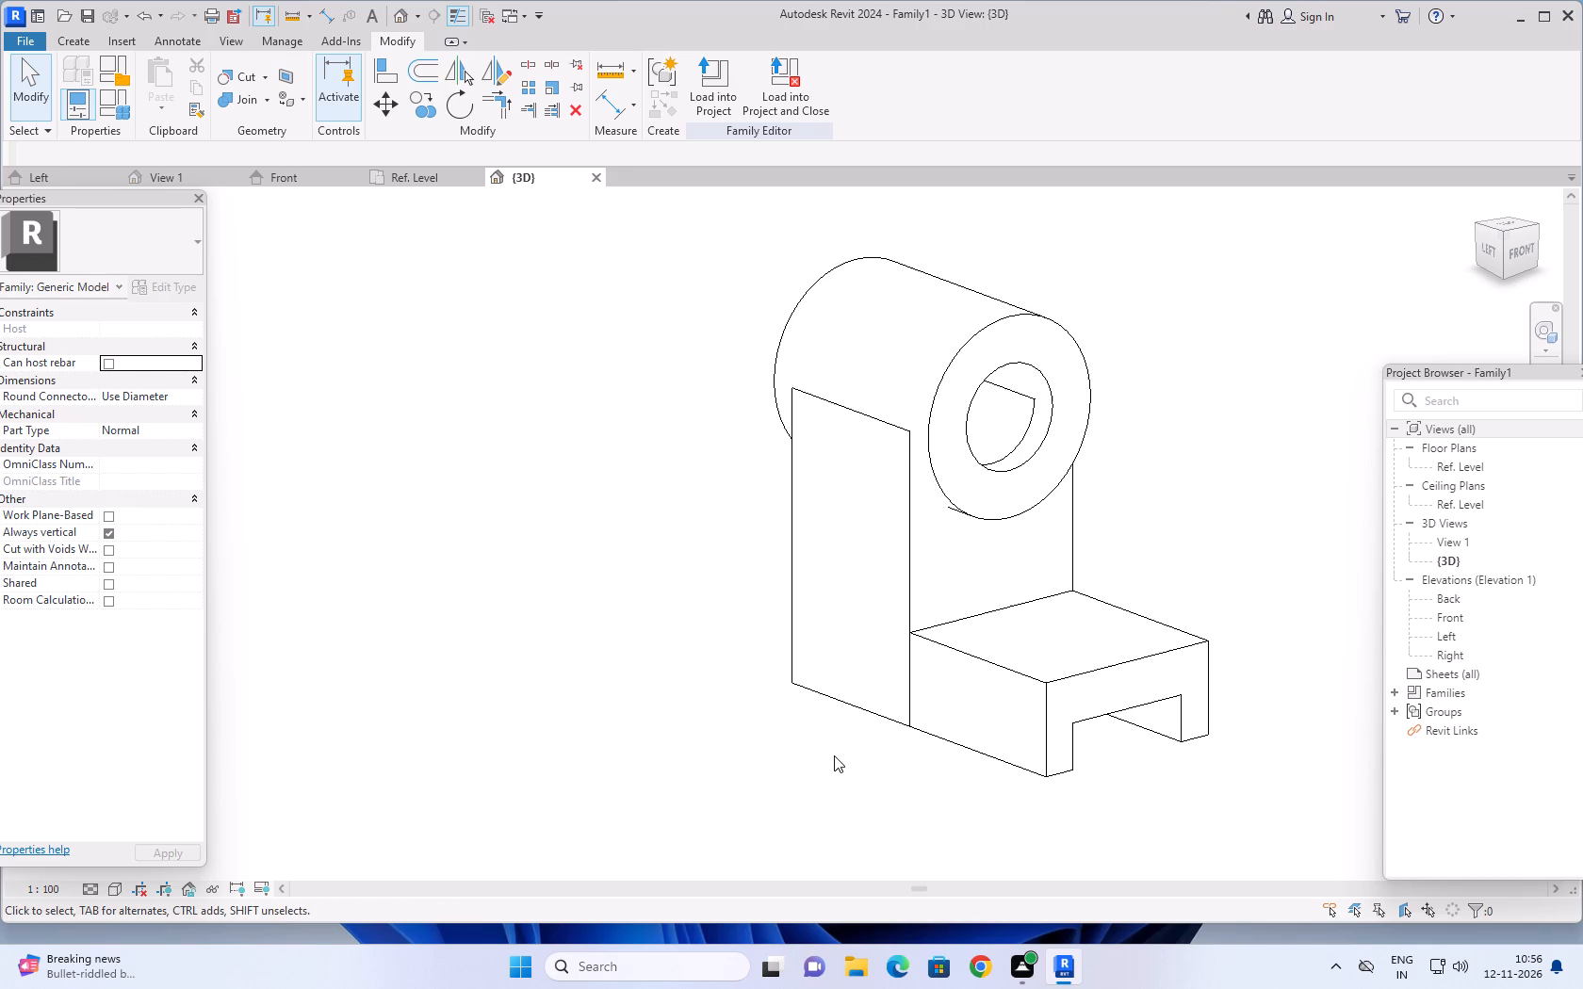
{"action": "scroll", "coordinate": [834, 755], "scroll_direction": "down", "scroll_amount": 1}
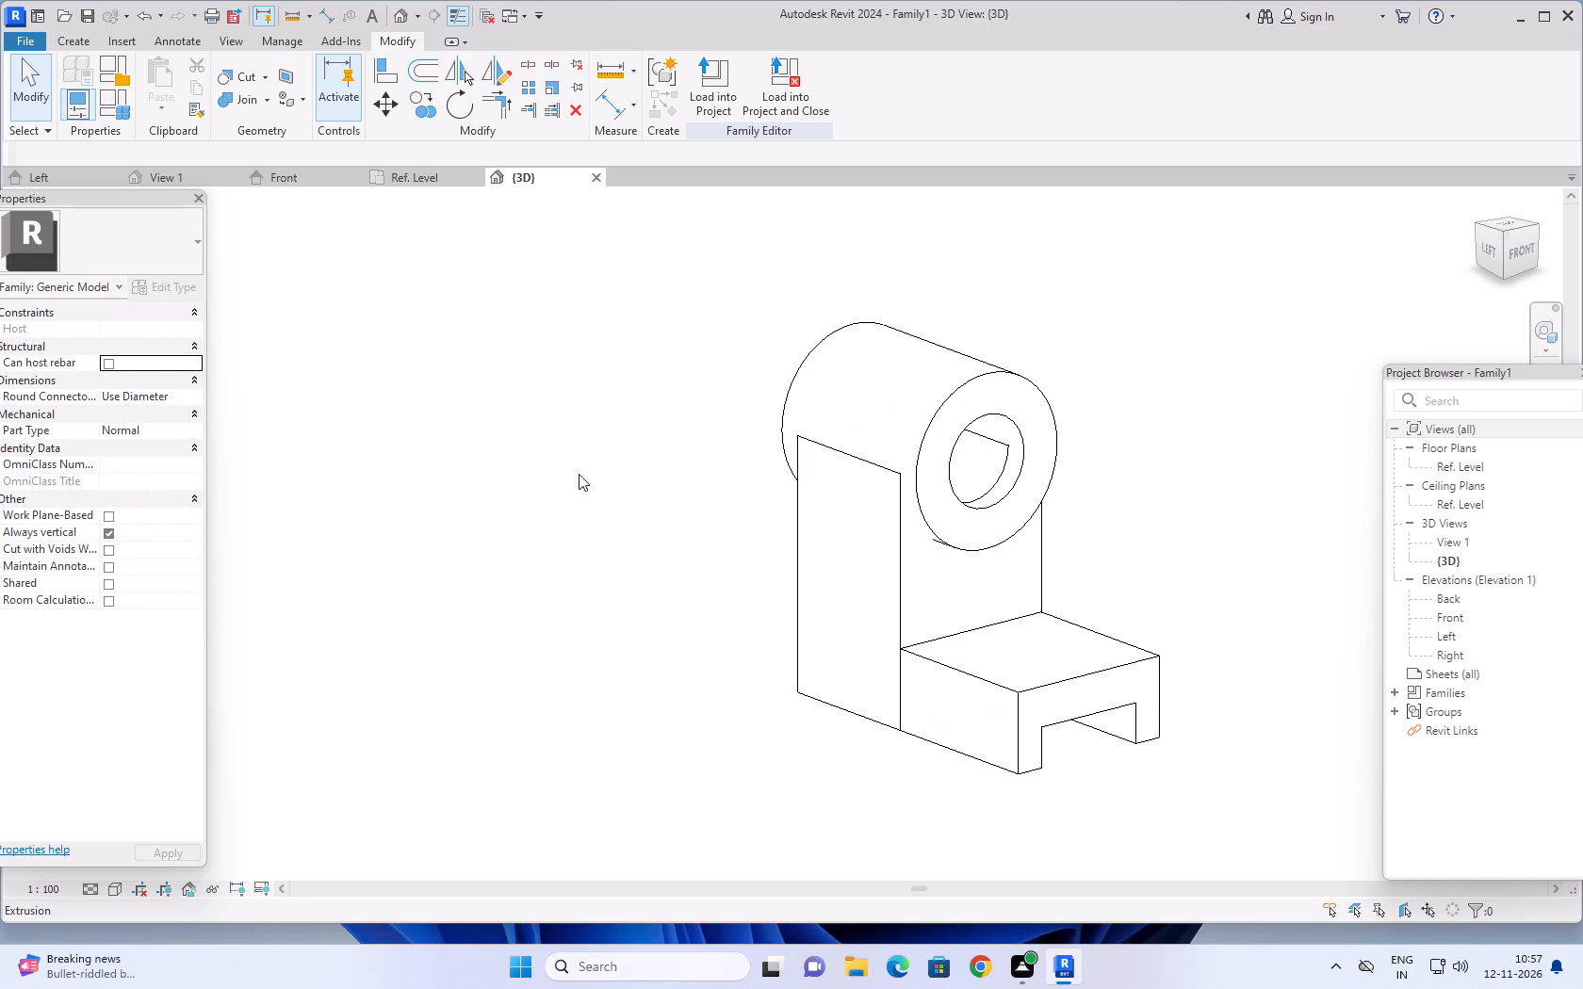
Start a solid extrusion with the large side face of the taller block picked as its work plane.
{"action": "left_click", "coordinate": [76, 37]}
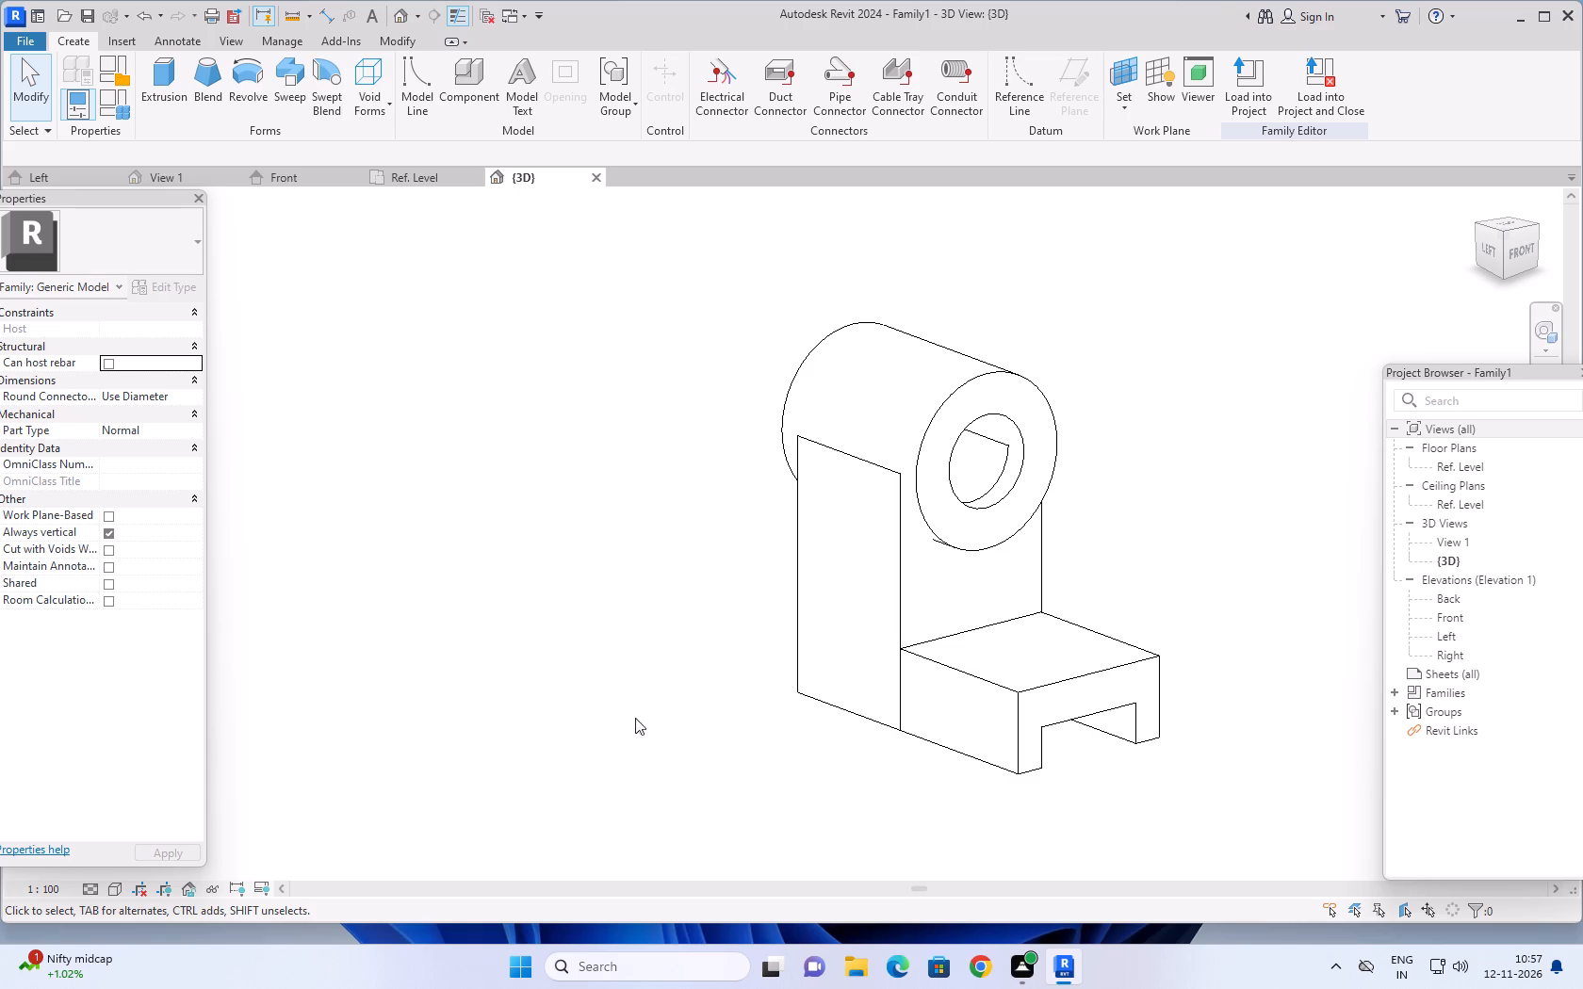
{"action": "middle_click", "coordinate": [762, 748]}
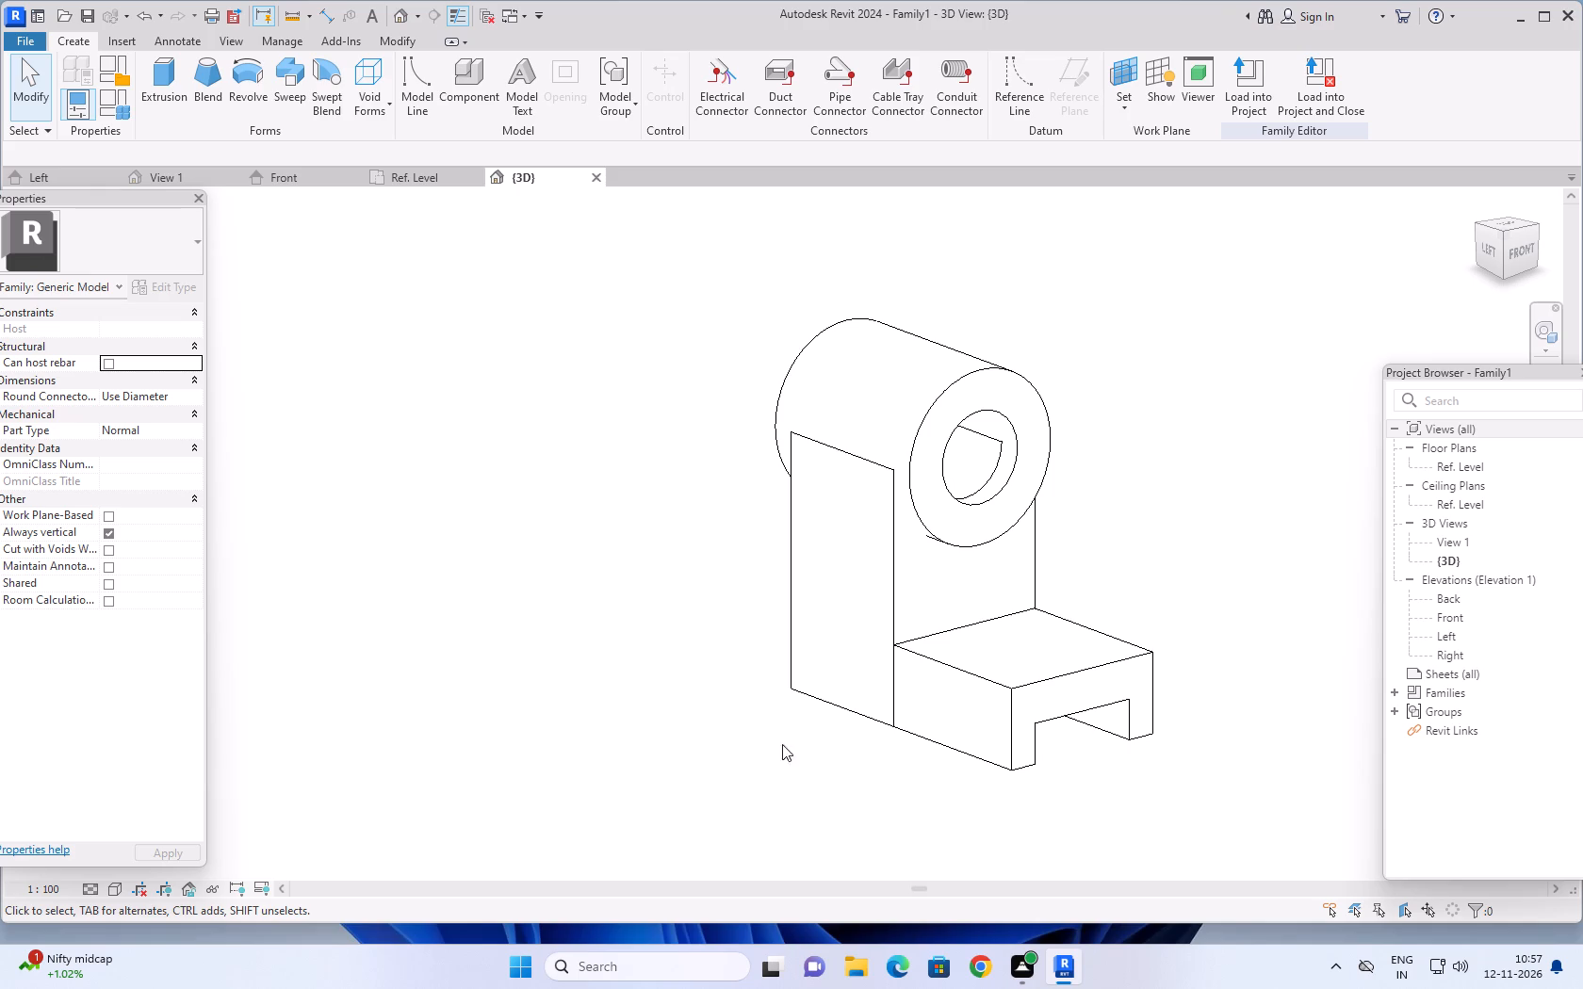
{"action": "middle_click_drag", "start_coordinate": [863, 725], "coordinate": [855, 716]}
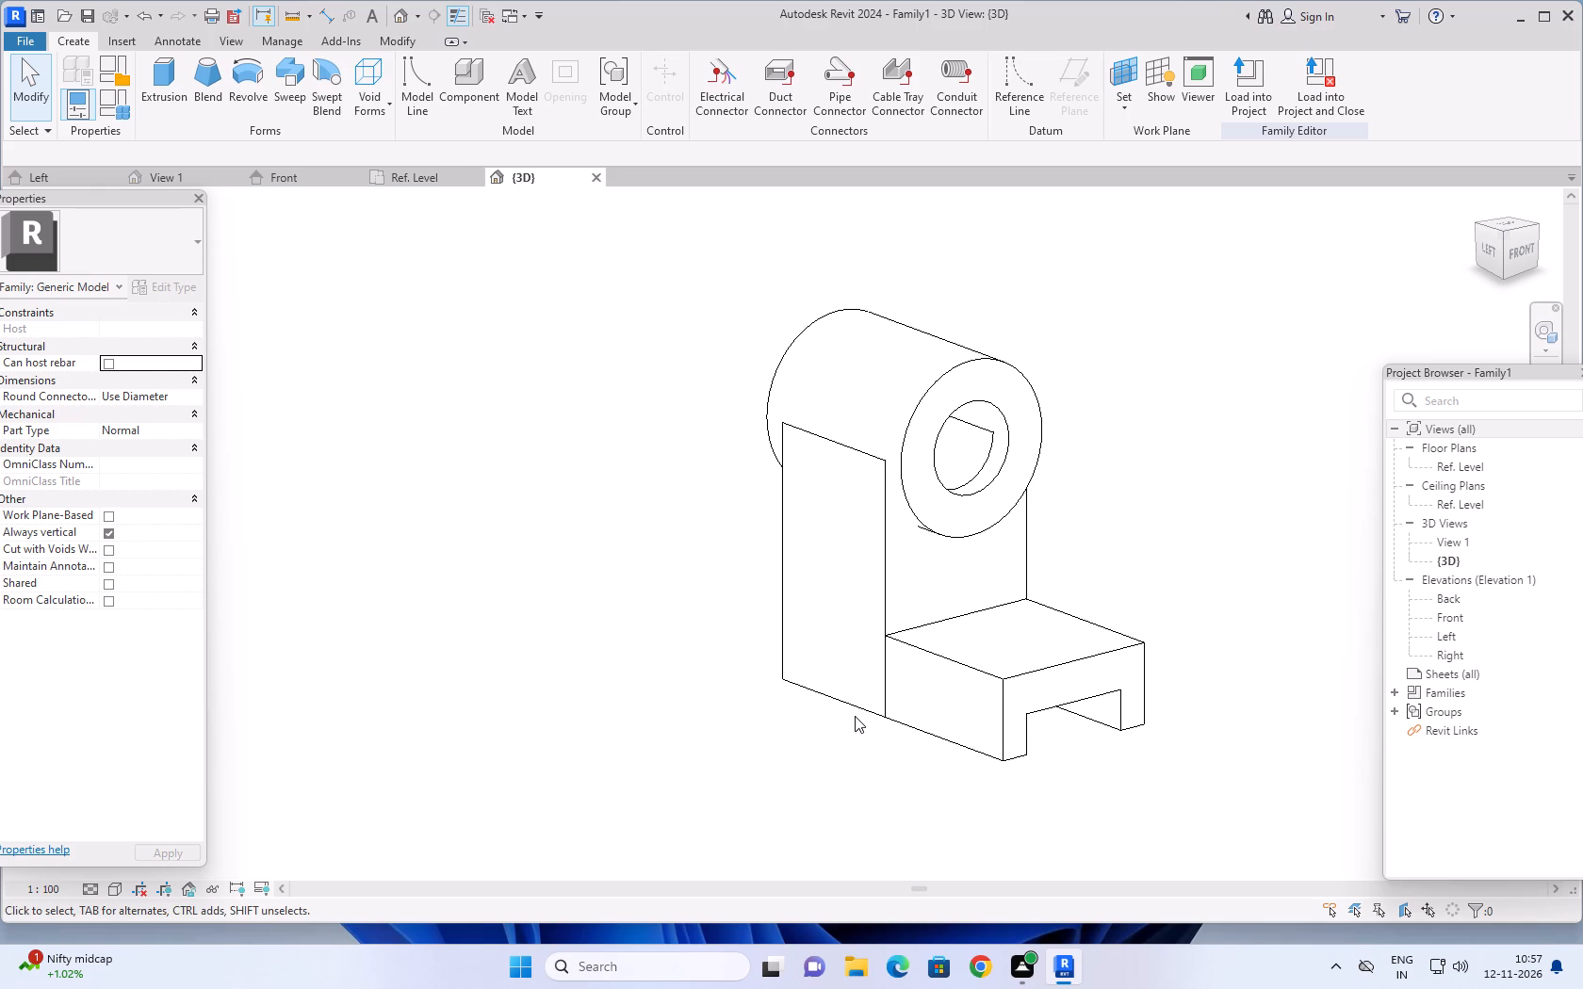
{"action": "scroll", "coordinate": [855, 716], "scroll_direction": "up", "scroll_amount": 1}
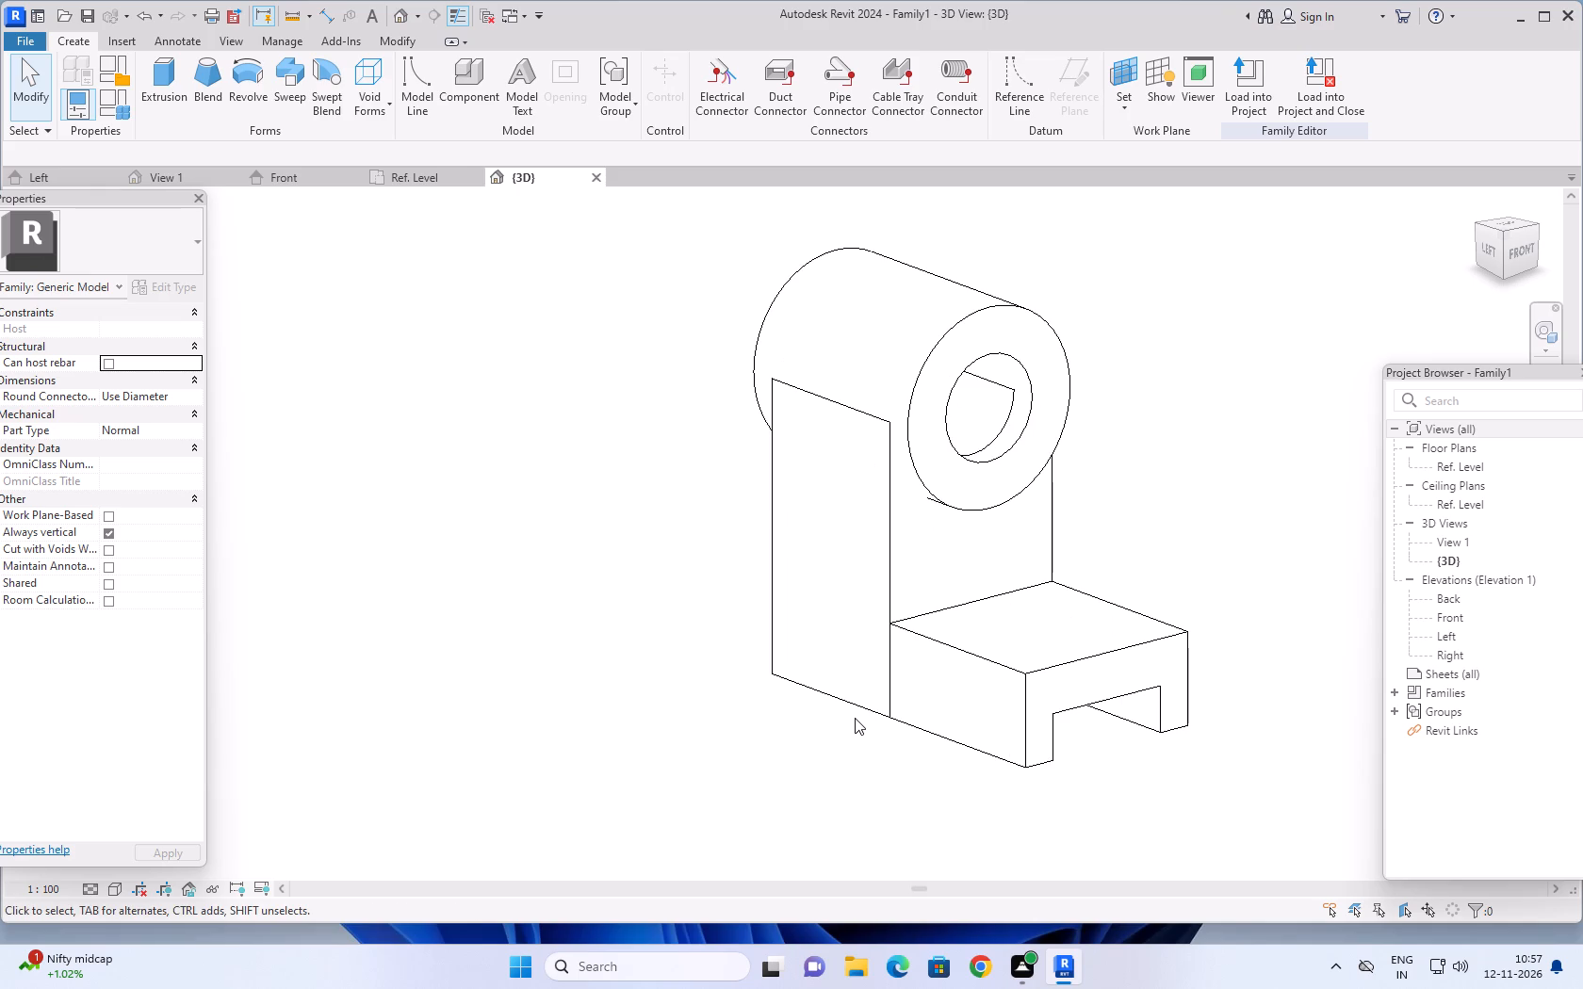
{"action": "scroll", "coordinate": [859, 718], "scroll_direction": "down", "scroll_amount": 1}
{"action": "middle_click", "coordinate": [863, 723]}
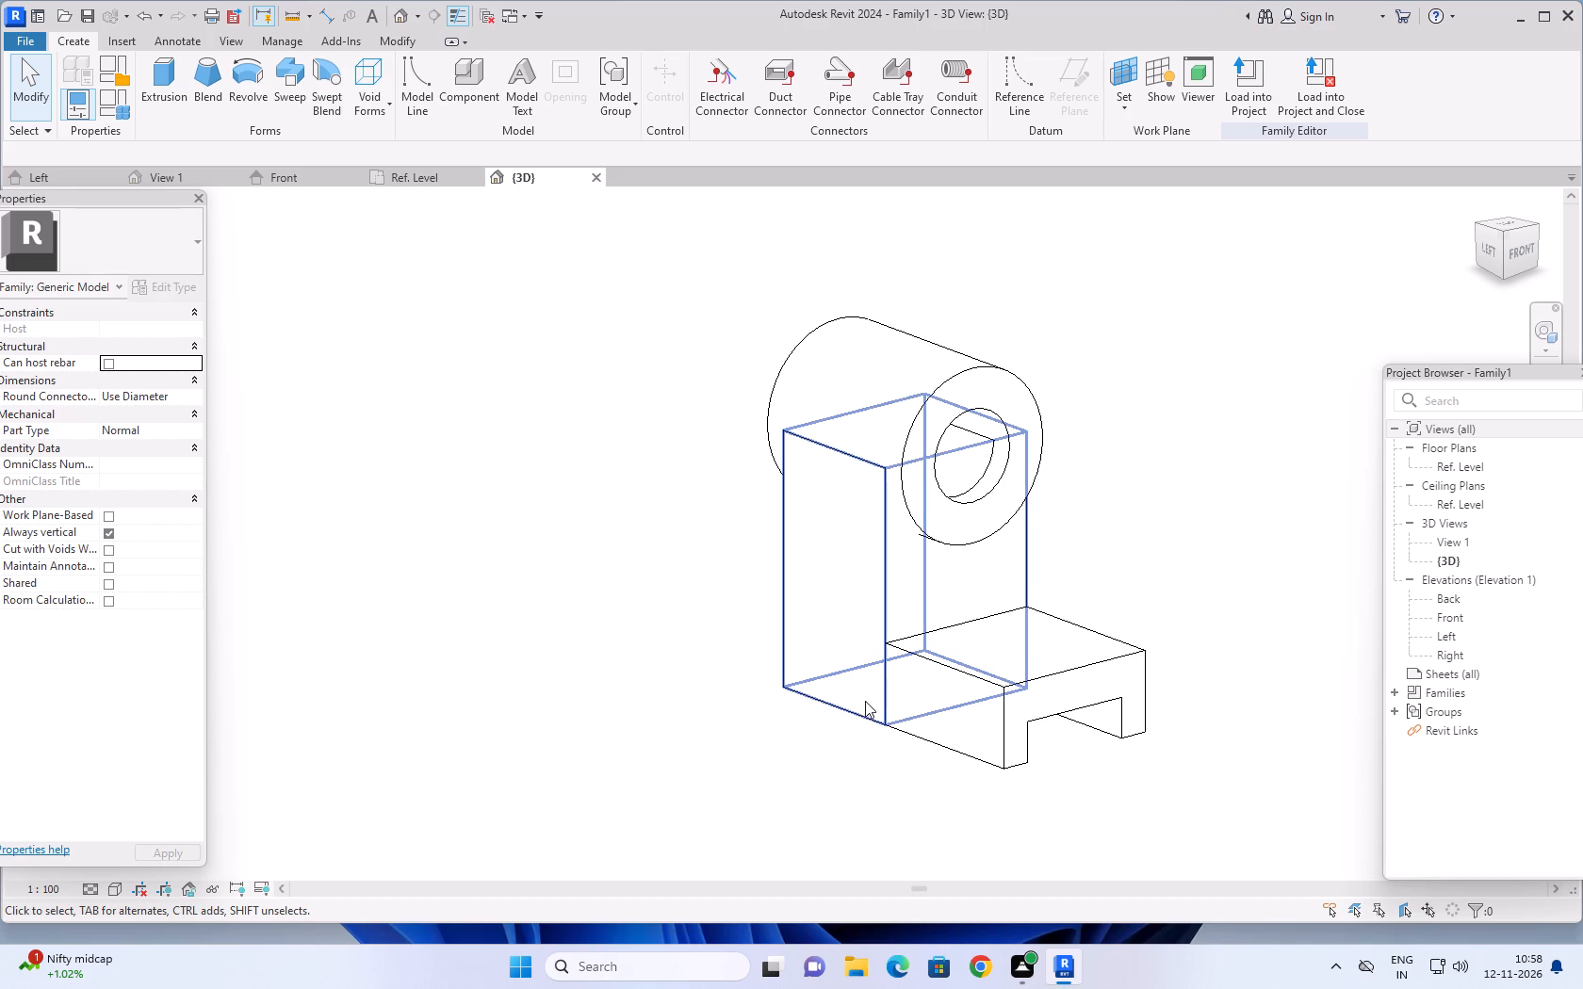
{"action": "scroll", "coordinate": [850, 714], "scroll_direction": "up", "scroll_amount": 1}
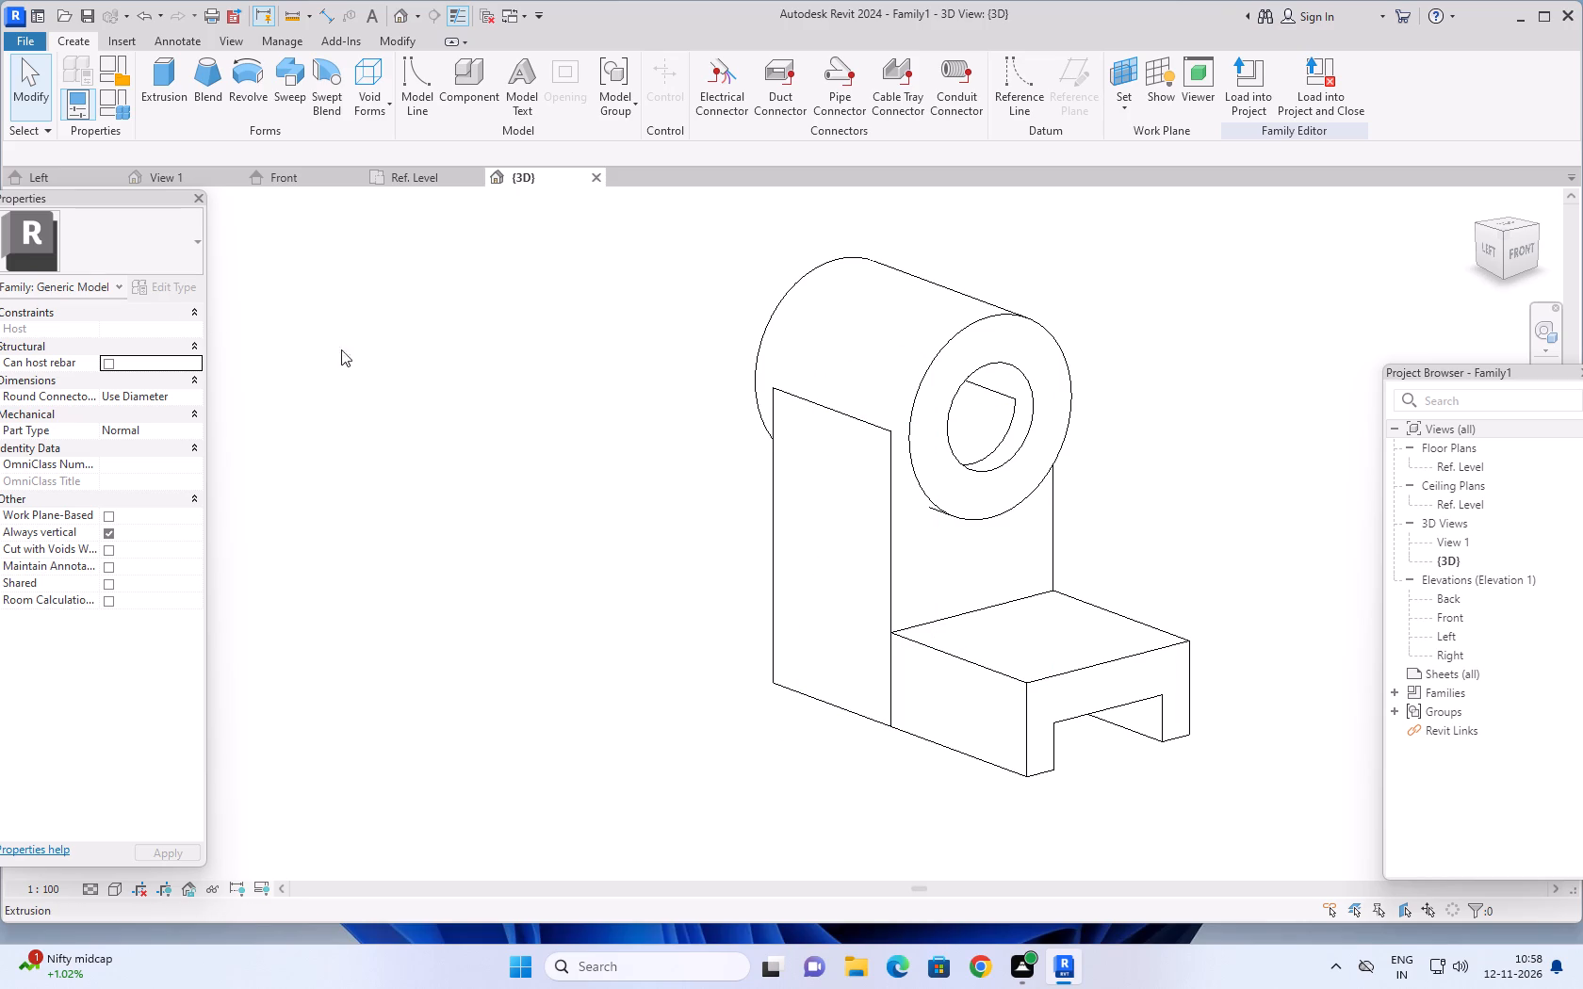
{"action": "left_click", "coordinate": [157, 71]}
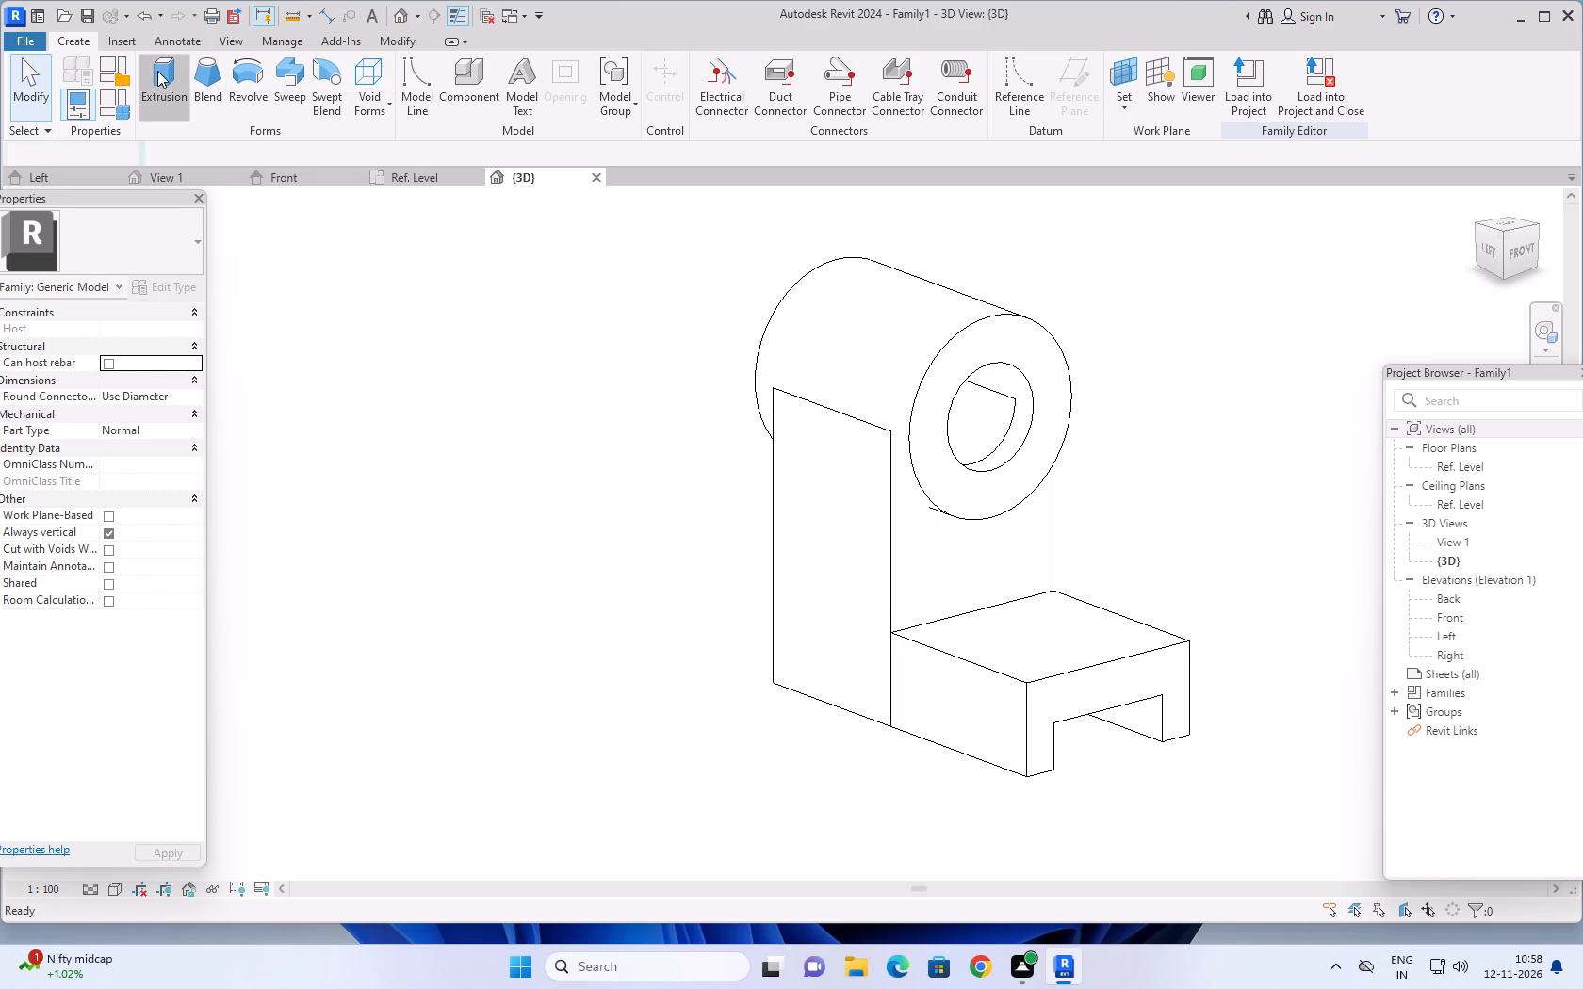
{"action": "left_click", "coordinate": [867, 113]}
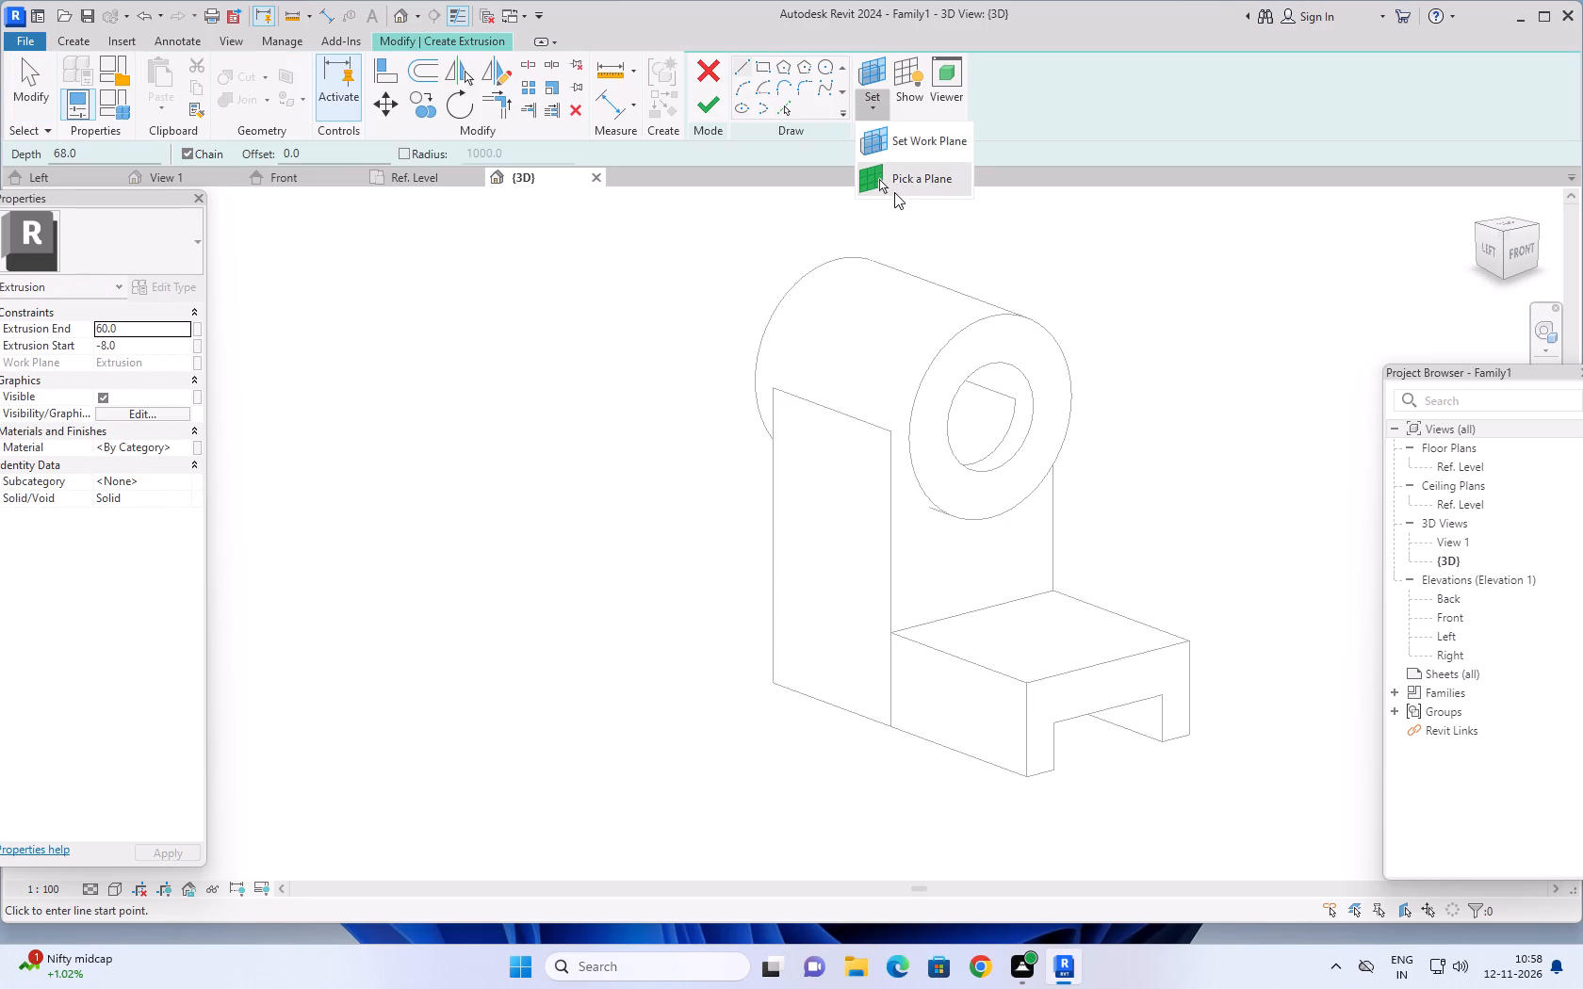
{"action": "left_click", "coordinate": [901, 179]}
{"action": "left_click", "coordinate": [829, 587]}
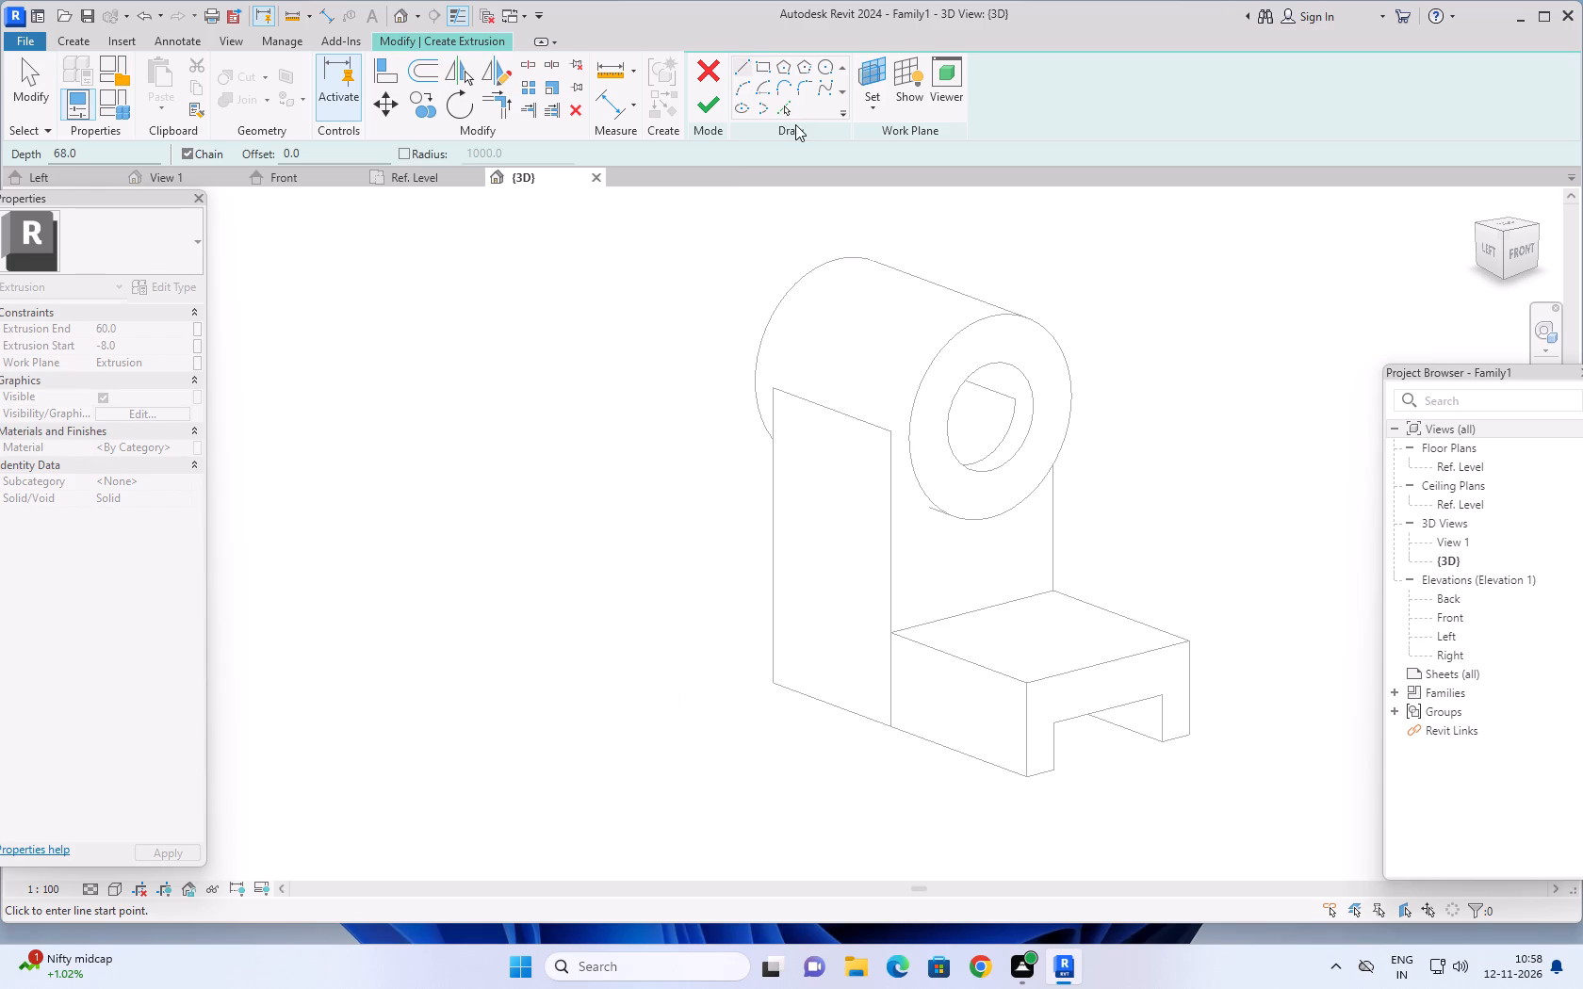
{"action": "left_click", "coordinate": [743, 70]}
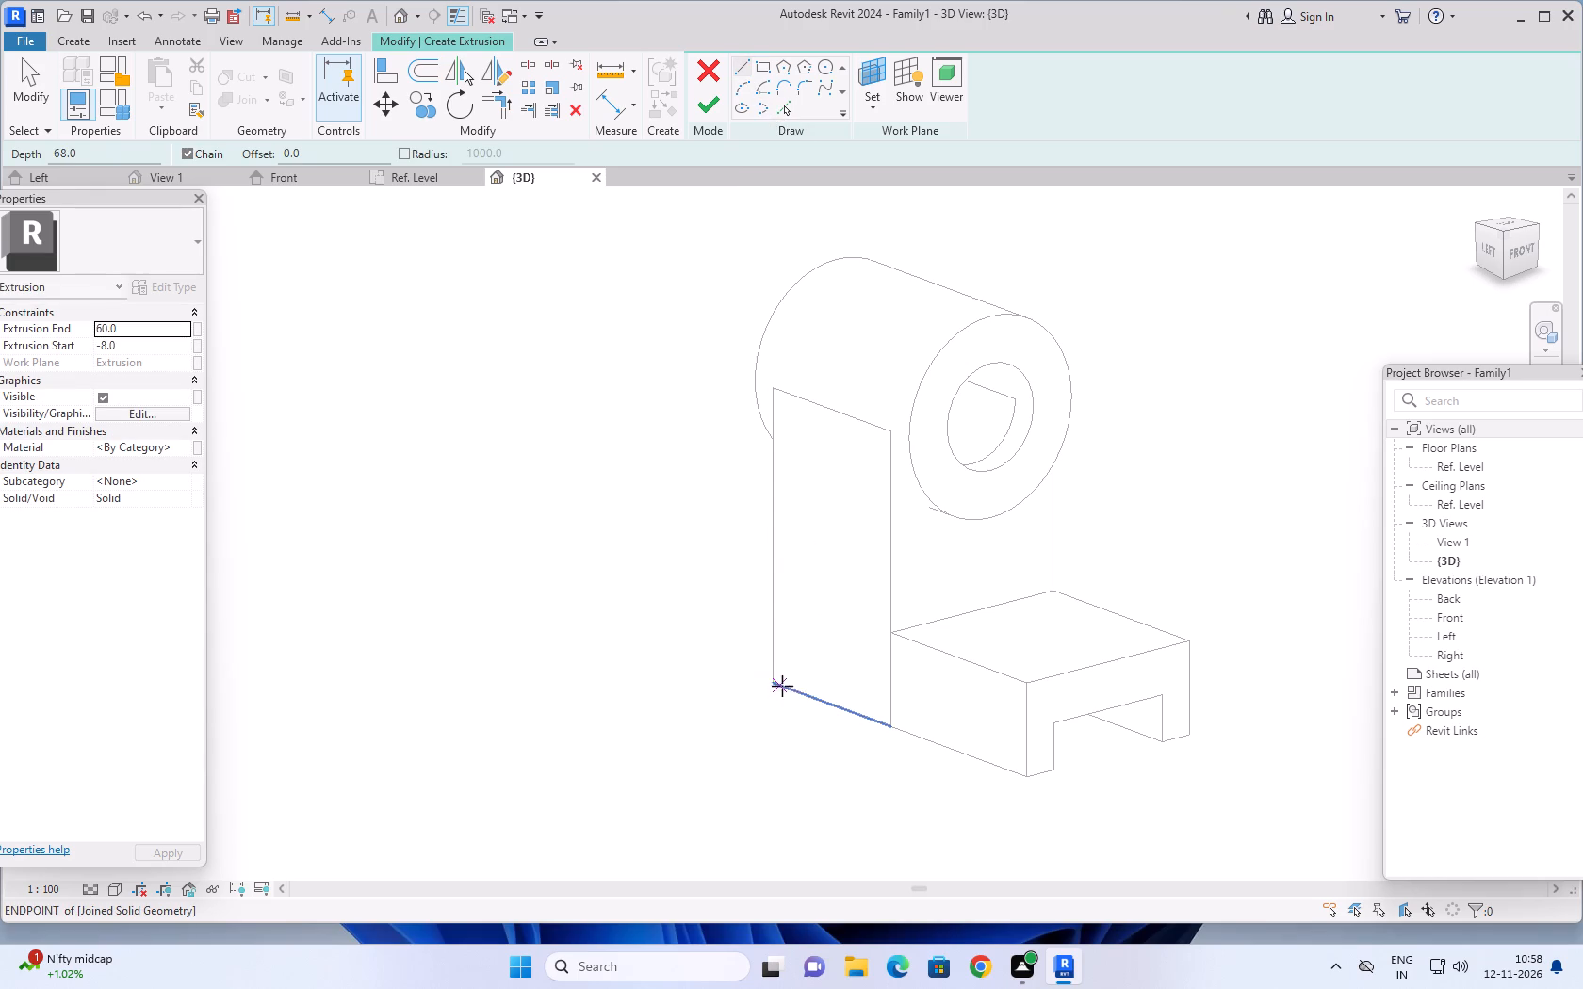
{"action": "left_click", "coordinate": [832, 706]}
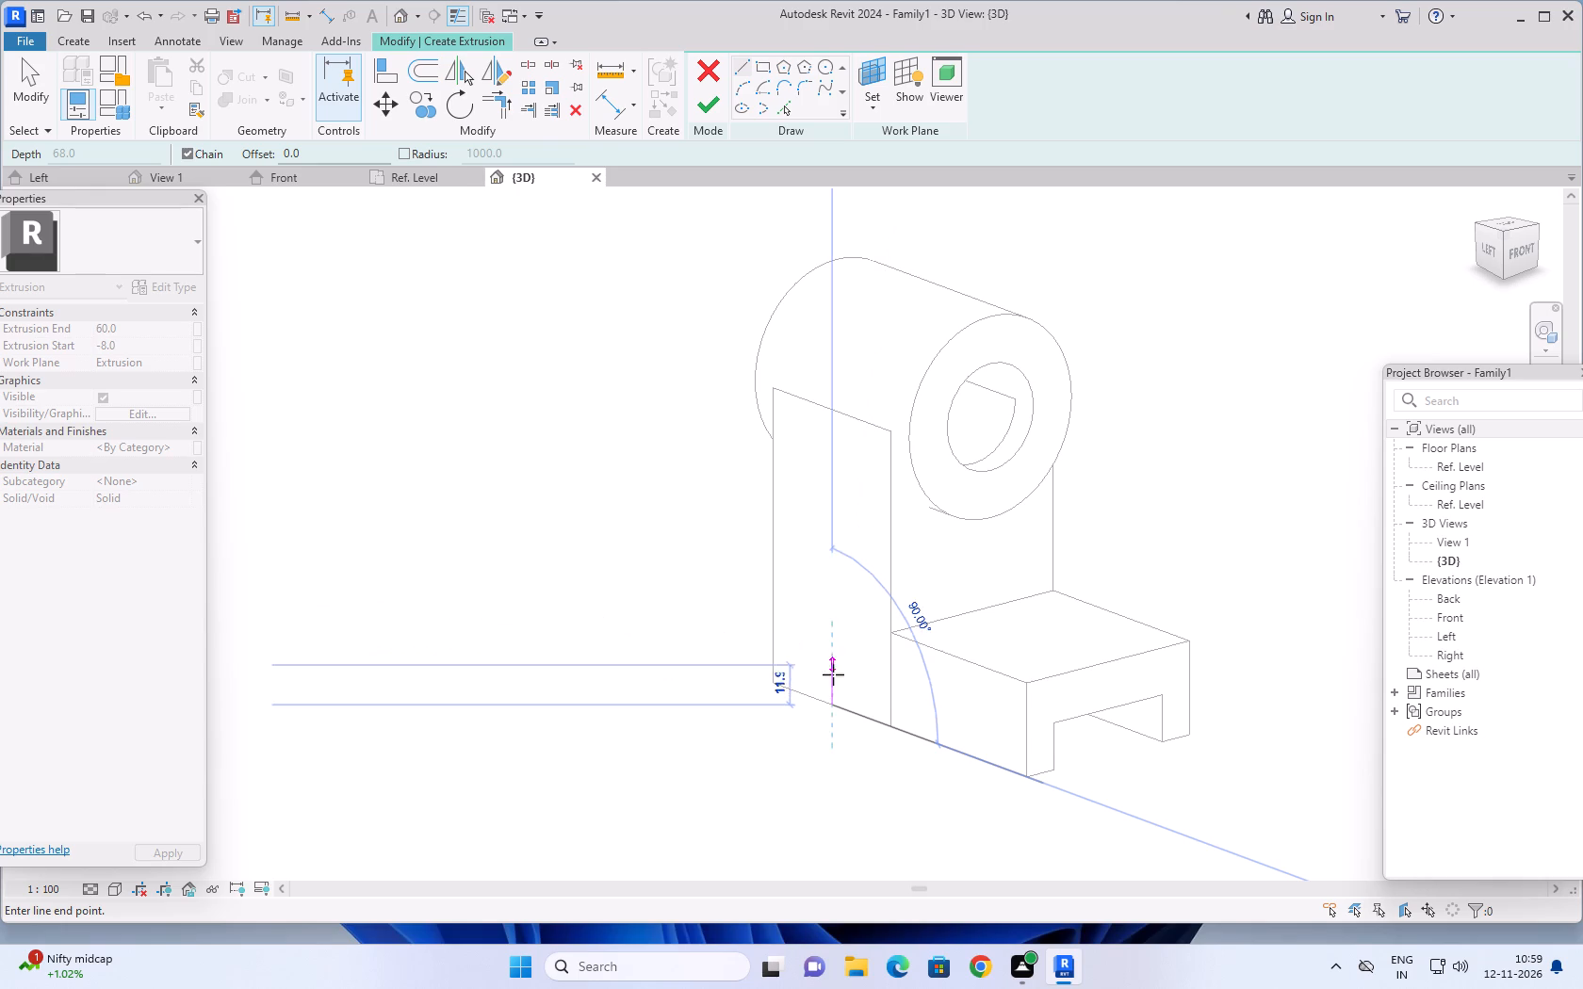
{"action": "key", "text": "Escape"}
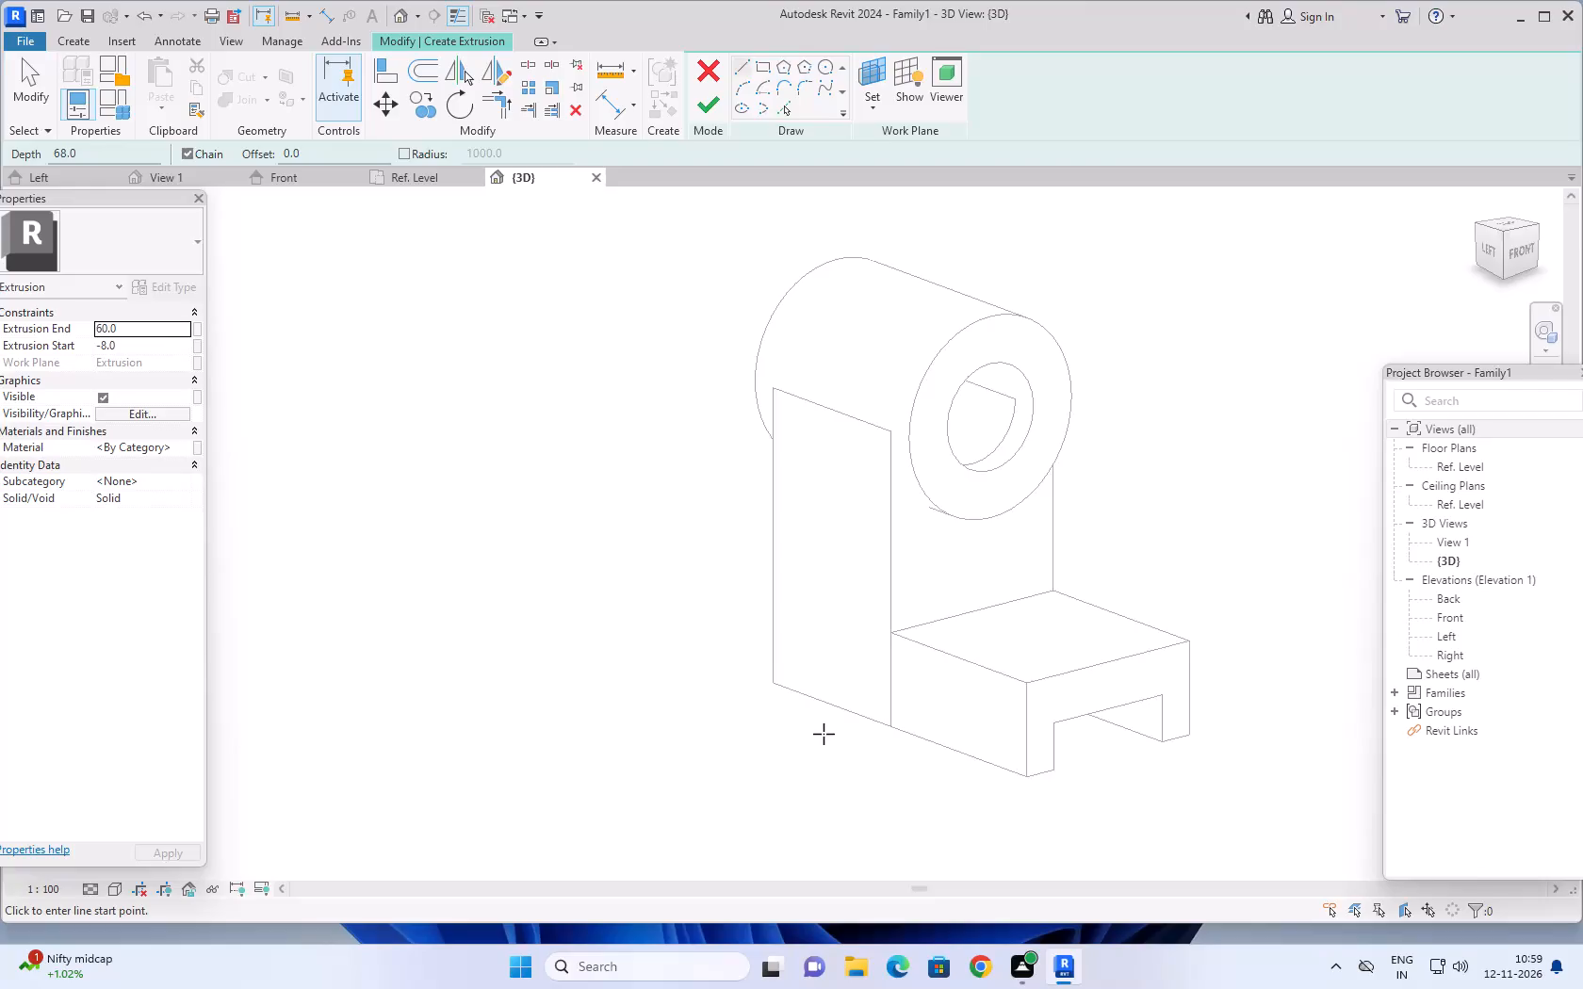
Sketch a vertical guide line 16 long, upward from the midpoint of the taller block's bottom side edge.
{"action": "left_click", "coordinate": [740, 71]}
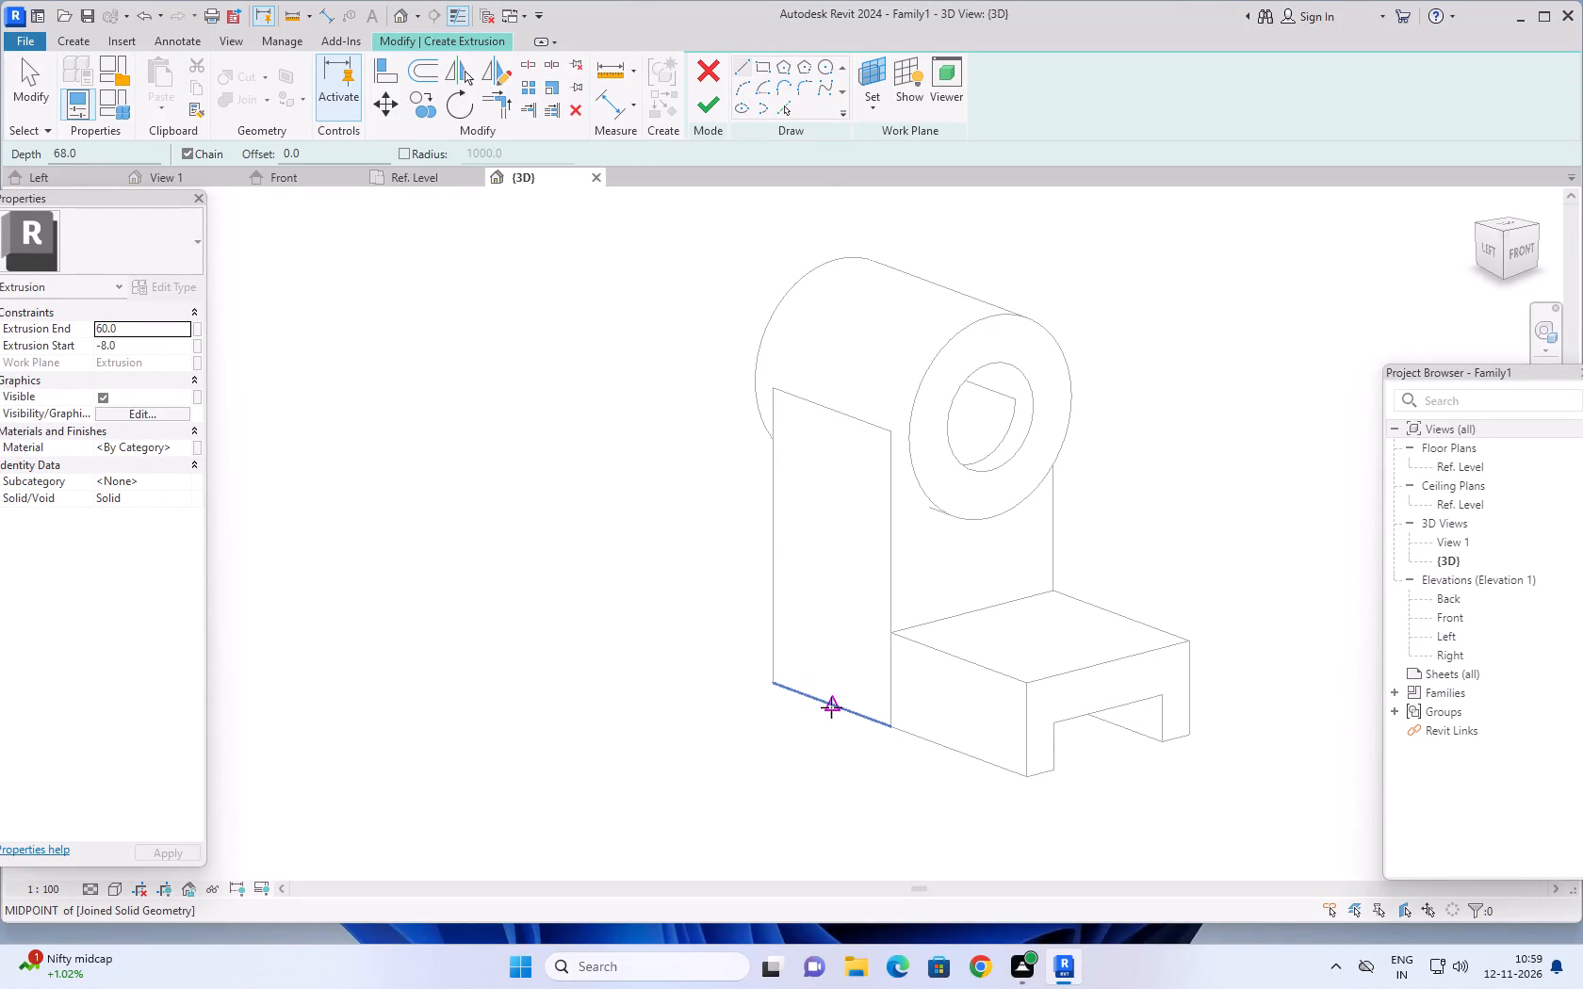
{"action": "left_click", "coordinate": [833, 706]}
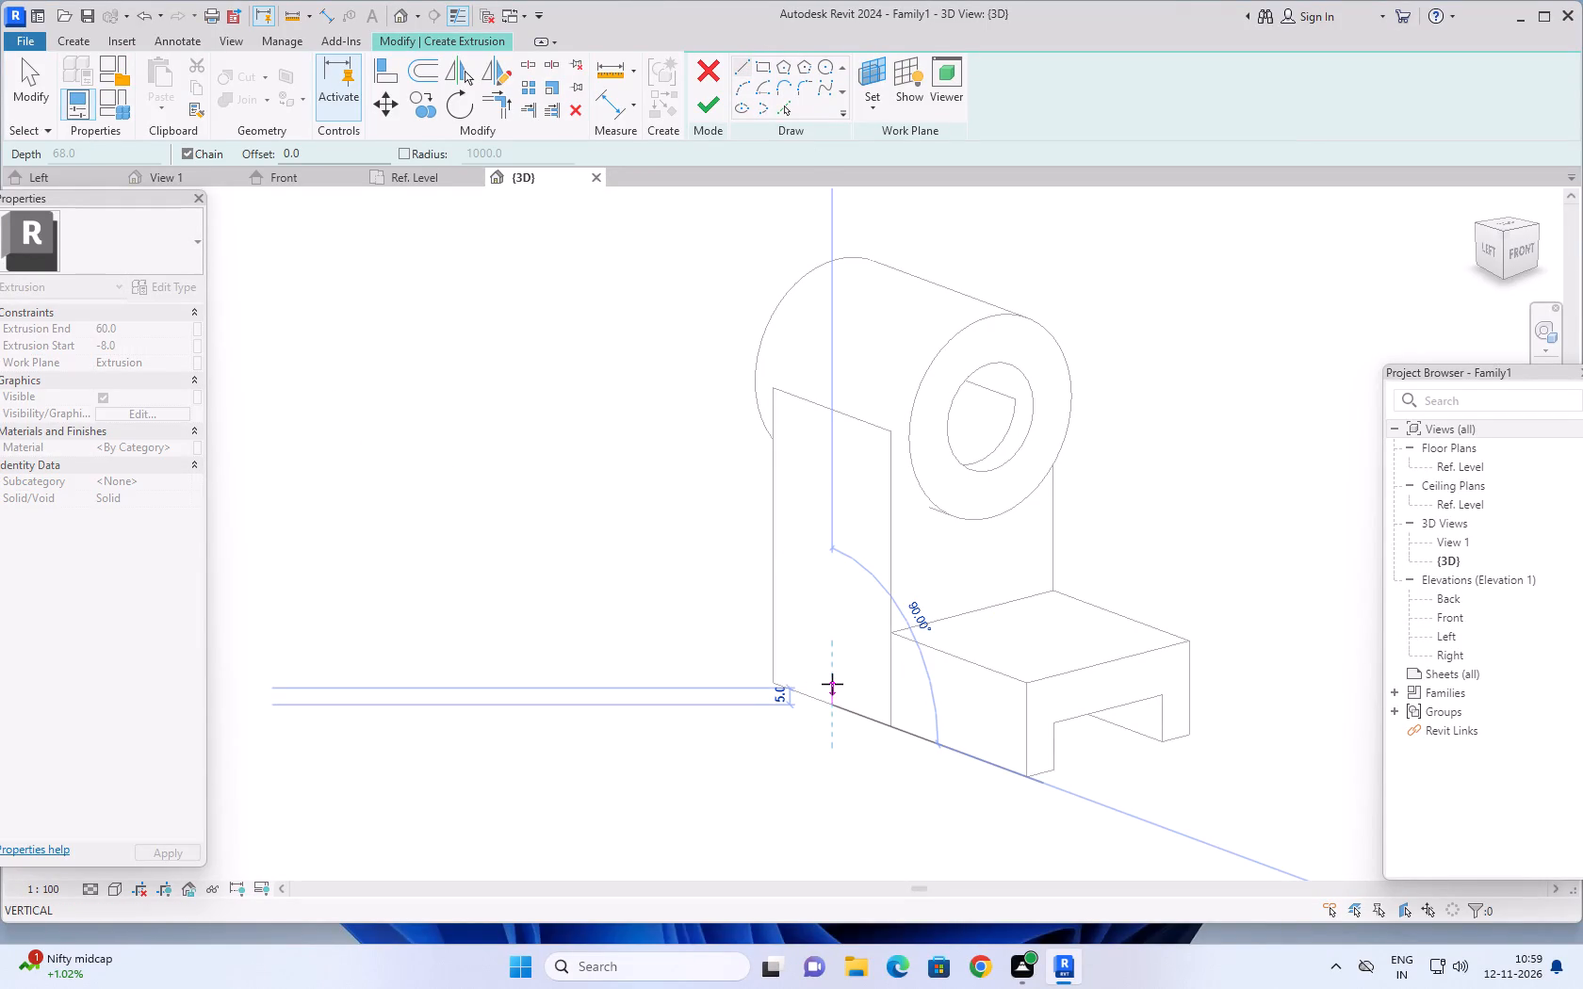
{"action": "type", "text": "16"}
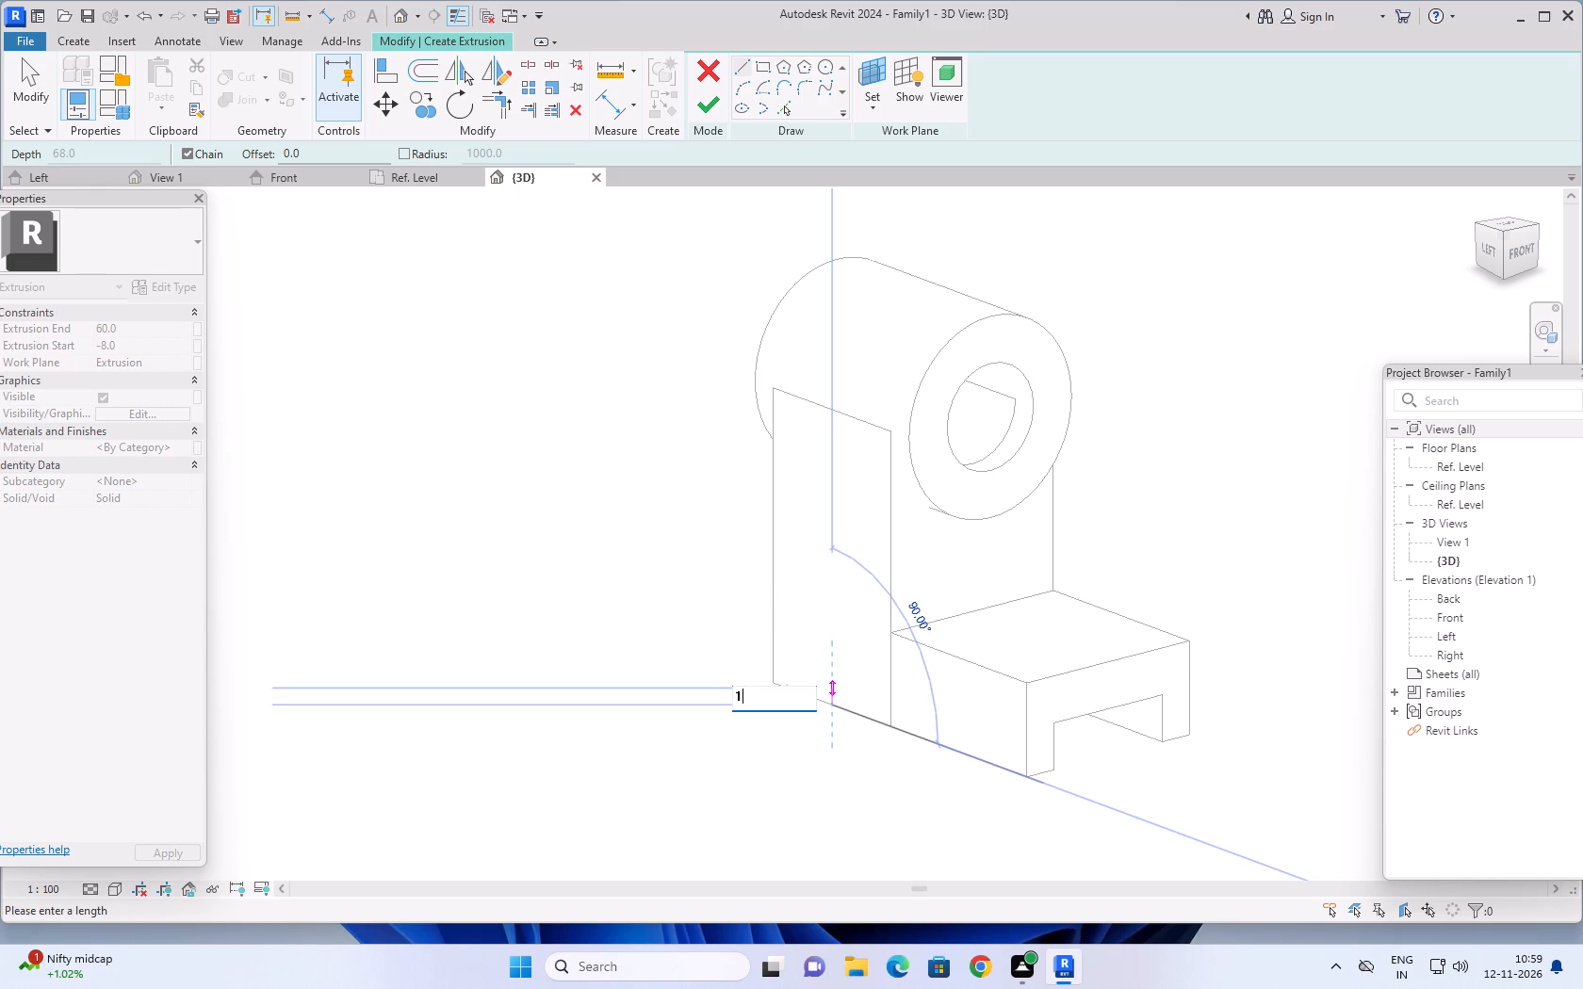
{"action": "key", "text": "Return"}
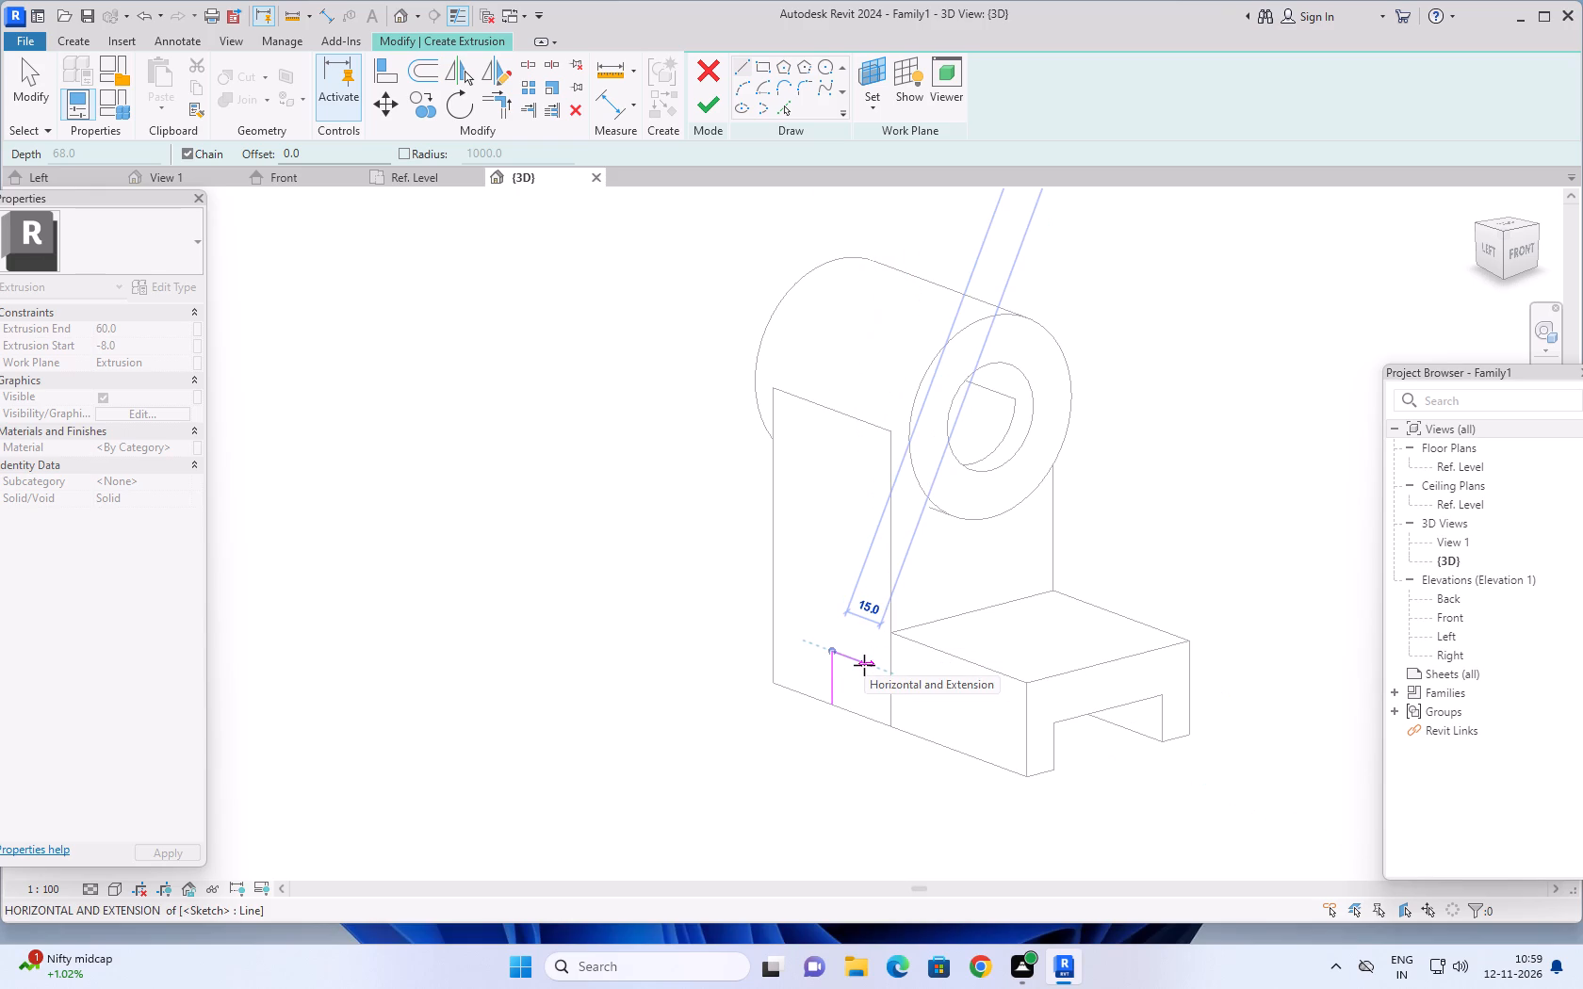
Sketch a 12 by 12 square on the side face, starting from the guide line's top end and extending toward the front.
{"action": "type", "text": "12"}
{"action": "key", "text": "Return"}
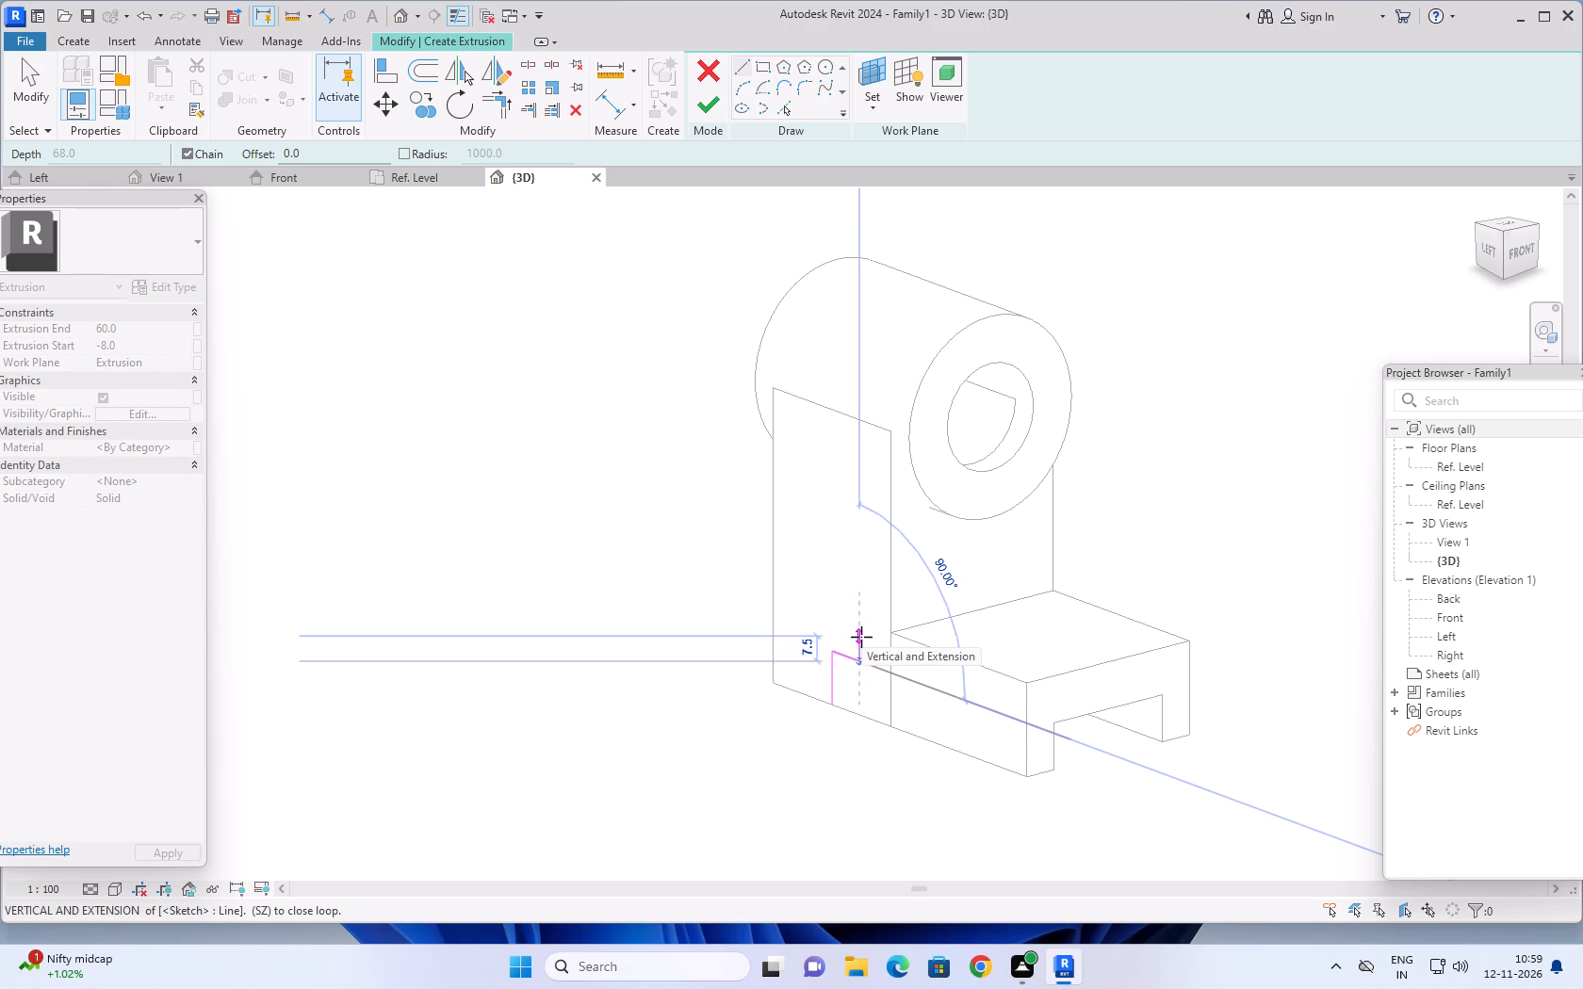
{"action": "type", "text": "12"}
{"action": "key", "text": "Return"}
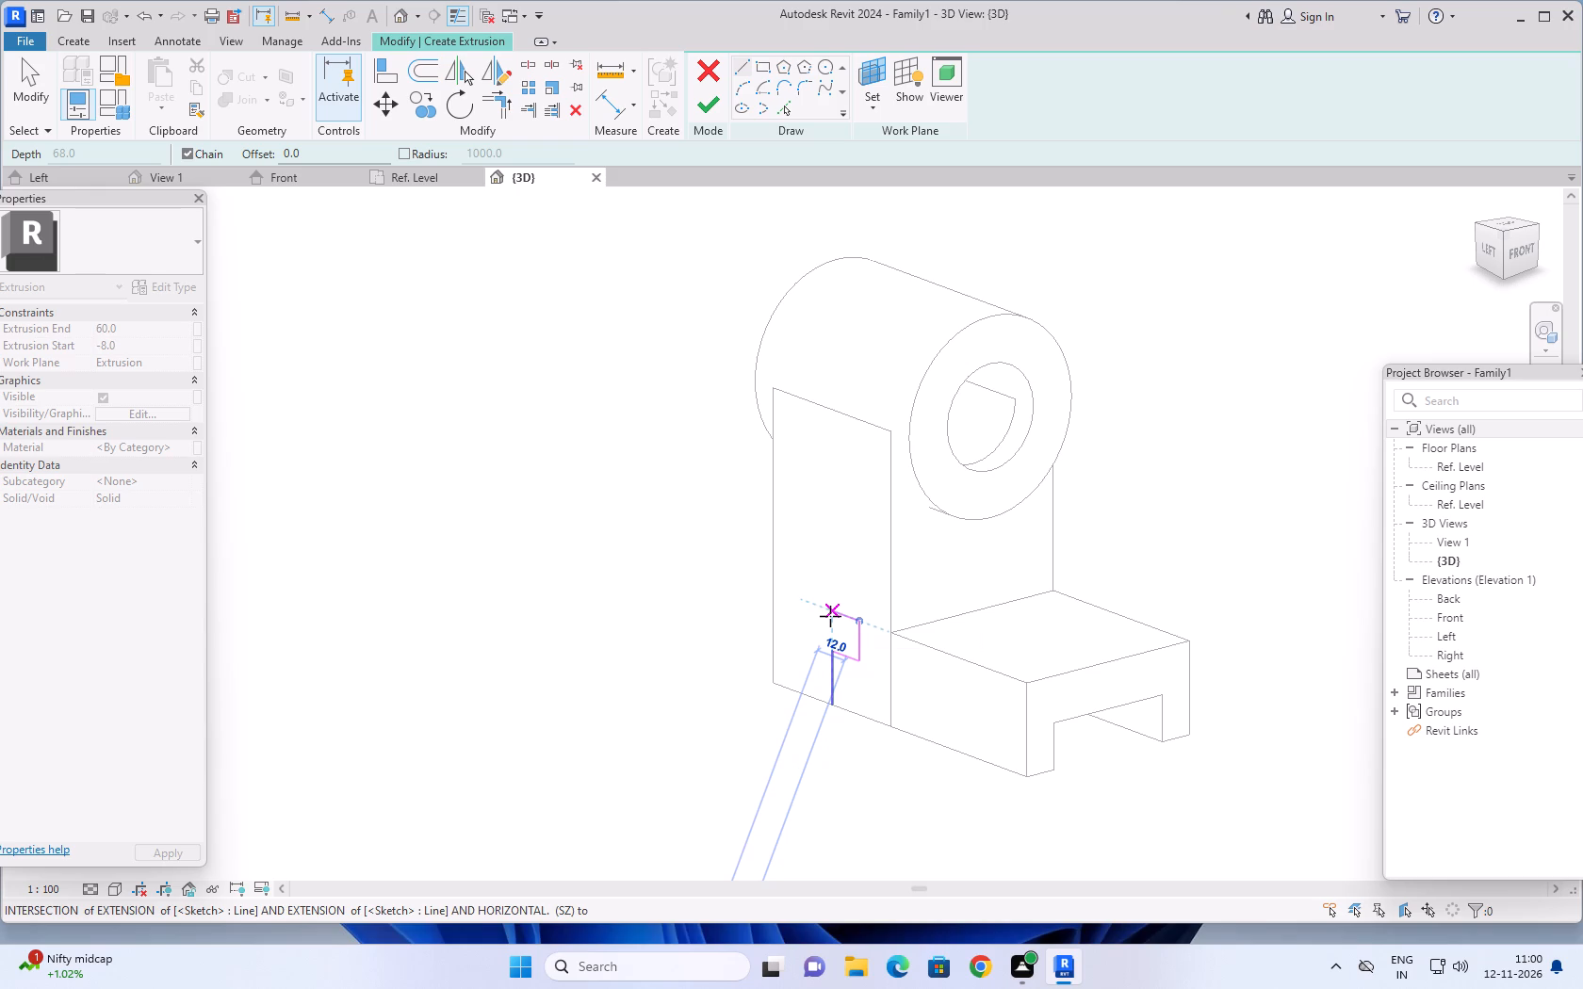
{"action": "type", "text": "12"}
{"action": "key", "text": "Return"}
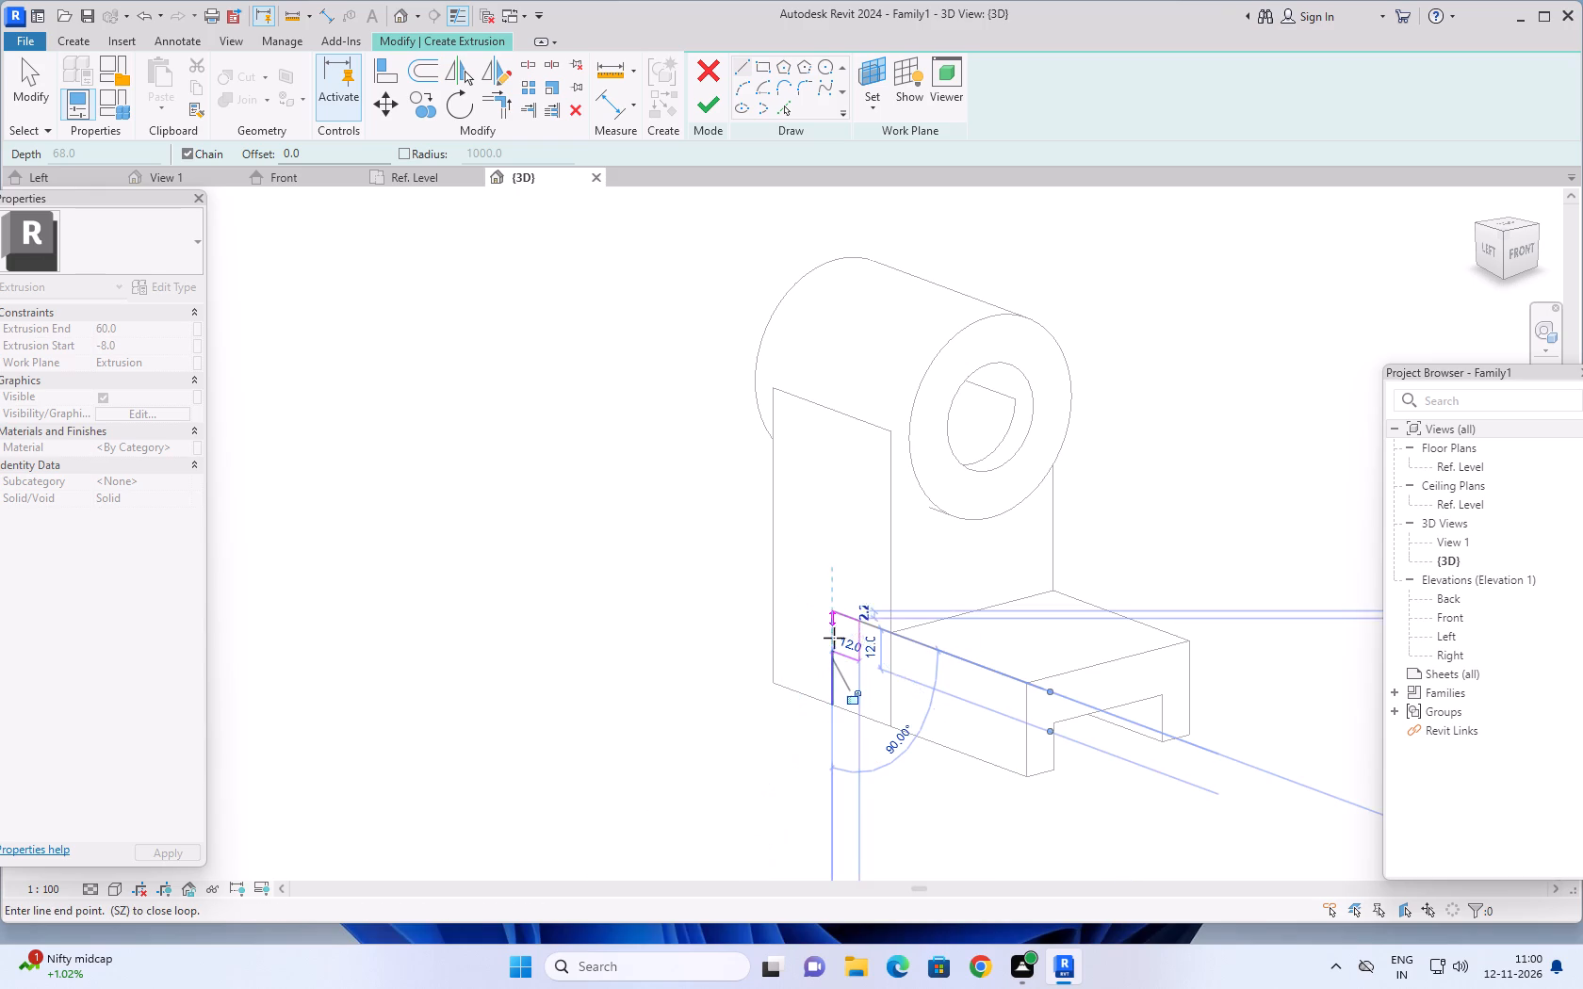
{"action": "left_click", "coordinate": [831, 652]}
{"action": "key", "text": "Escape"}
{"action": "key", "text": "Escape"}
{"action": "key", "text": "Escape"}
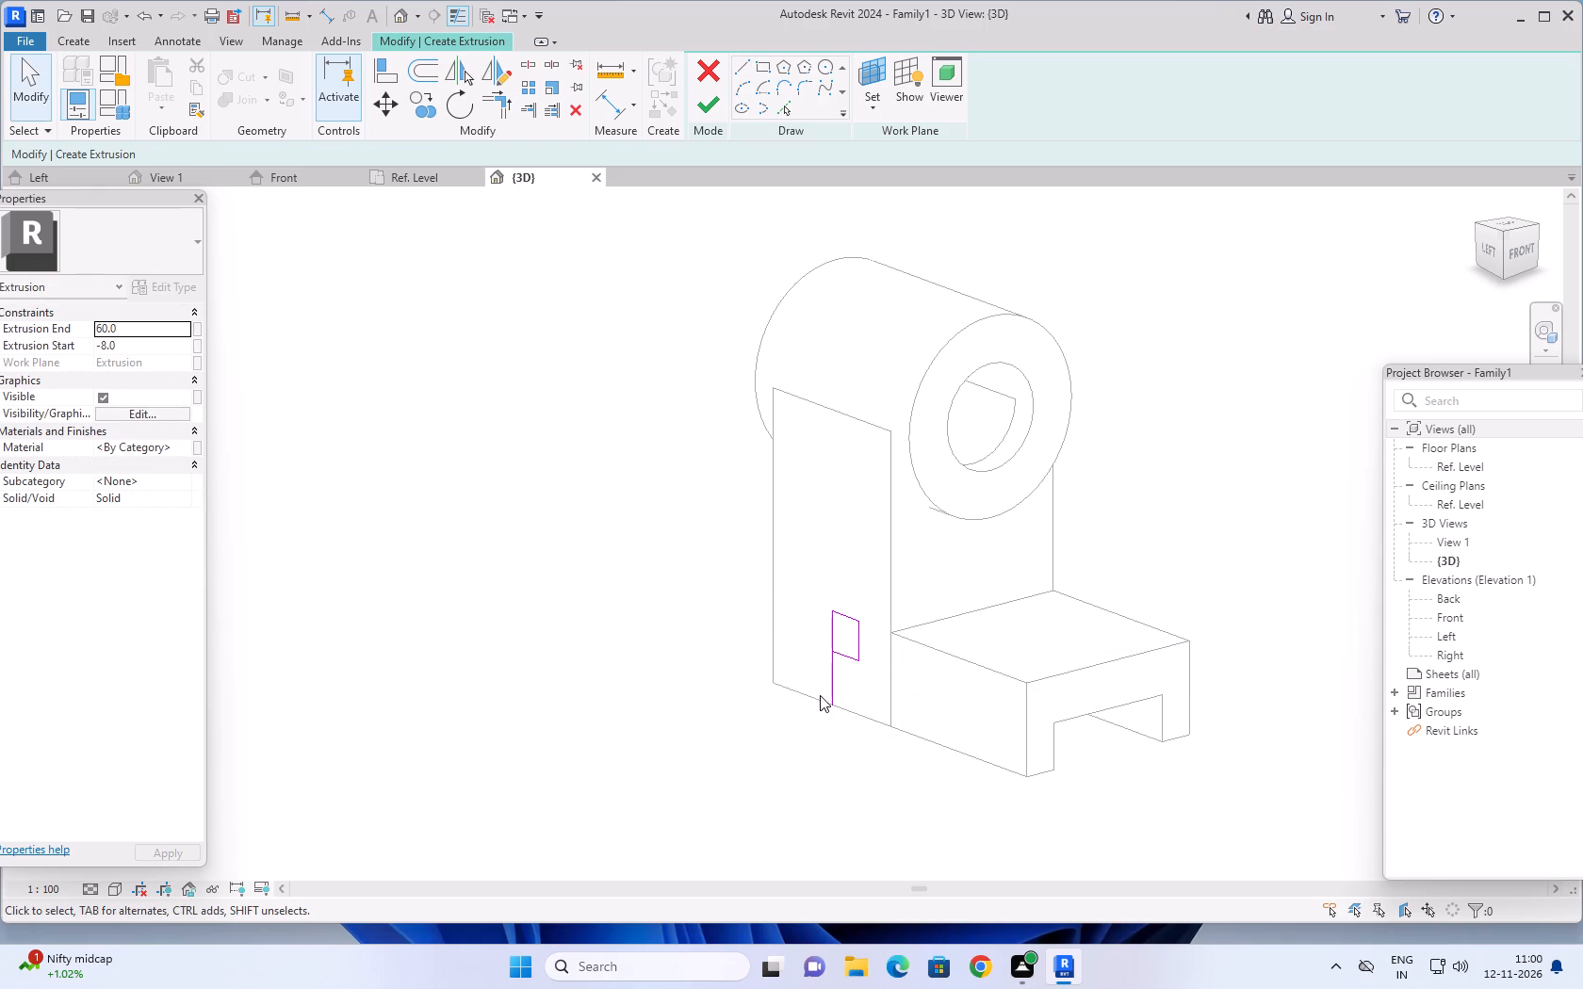
Delete the vertical guide line below the square, leaving only the closed square profile.
{"action": "left_click", "coordinate": [829, 686]}
{"action": "key", "text": "Delete"}
Set the square's extrusion start to 0 and end to 50, finish the sketch, and deselect the resulting bar.
{"action": "left_click", "coordinate": [128, 346]}
{"action": "key", "text": "0"}
{"action": "key", "text": "Return"}
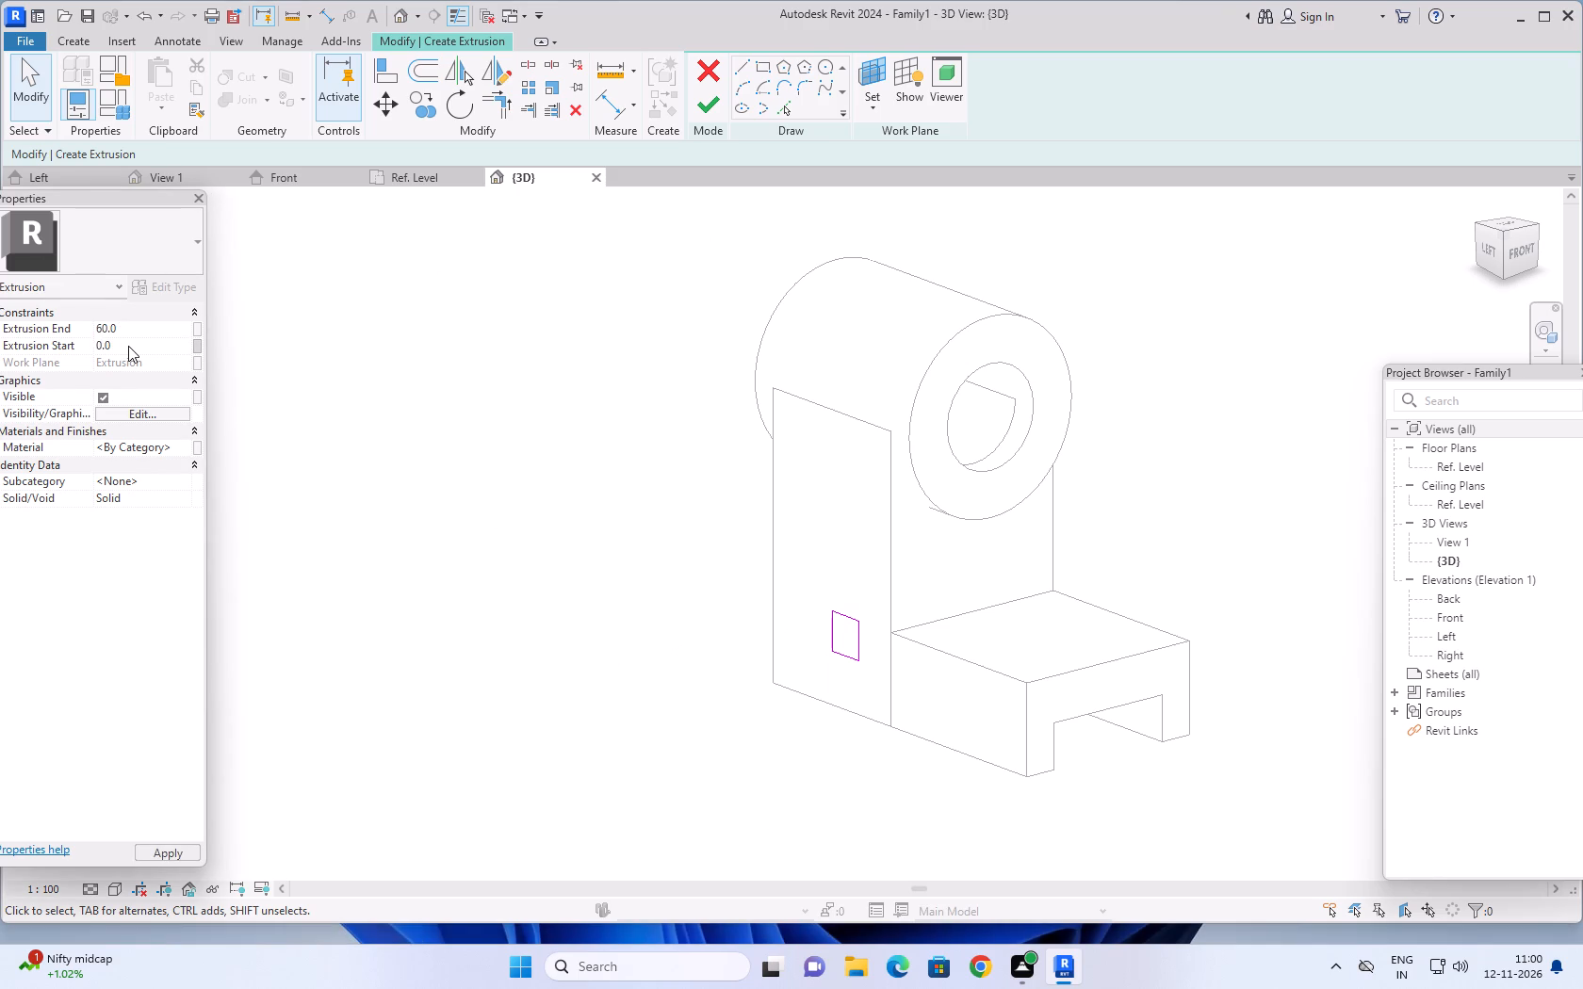
{"action": "double_click", "coordinate": [130, 338]}
{"action": "type", "text": "50"}
{"action": "key", "text": "Return"}
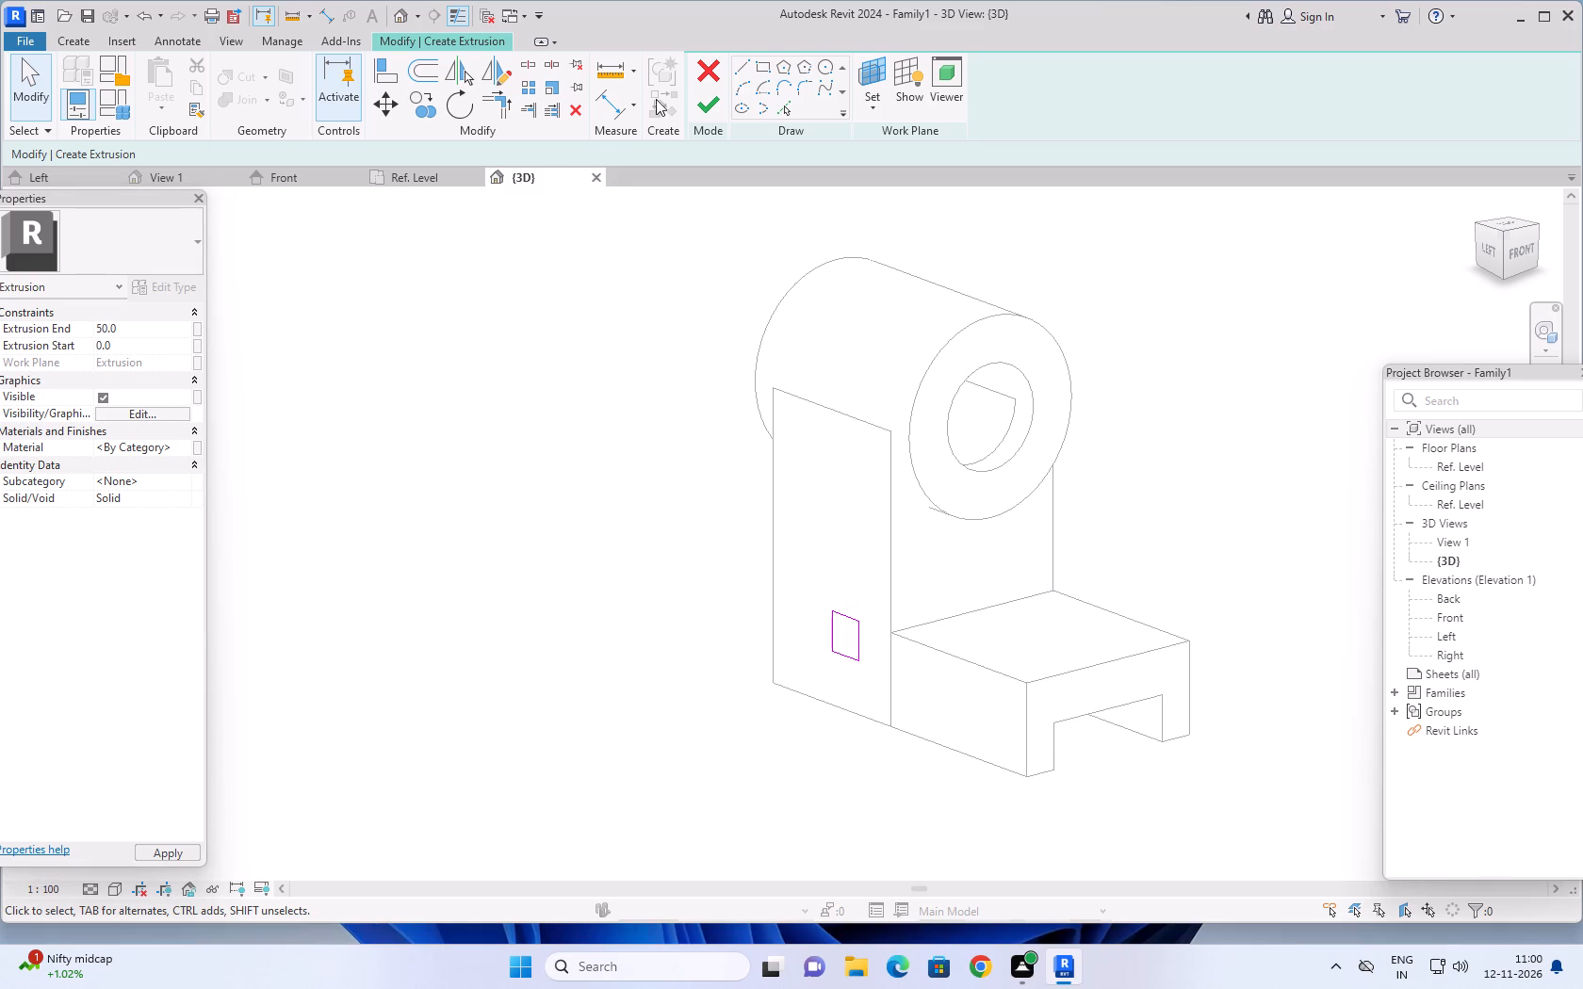
{"action": "left_click", "coordinate": [710, 105]}
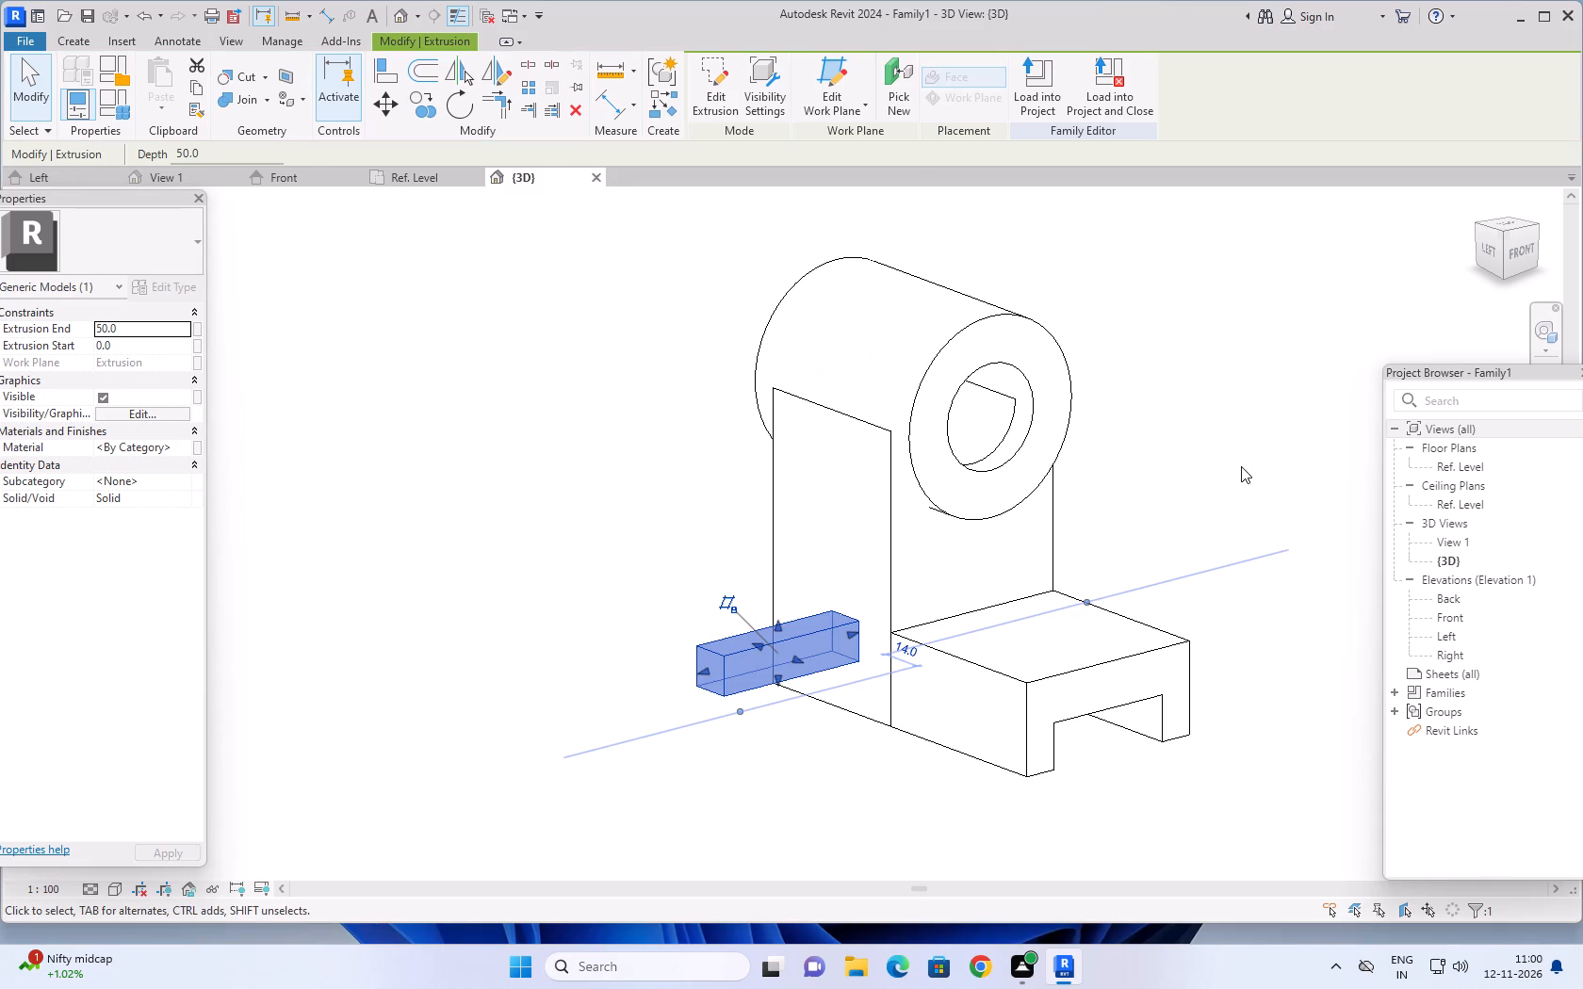
{"action": "key", "text": "Escape"}
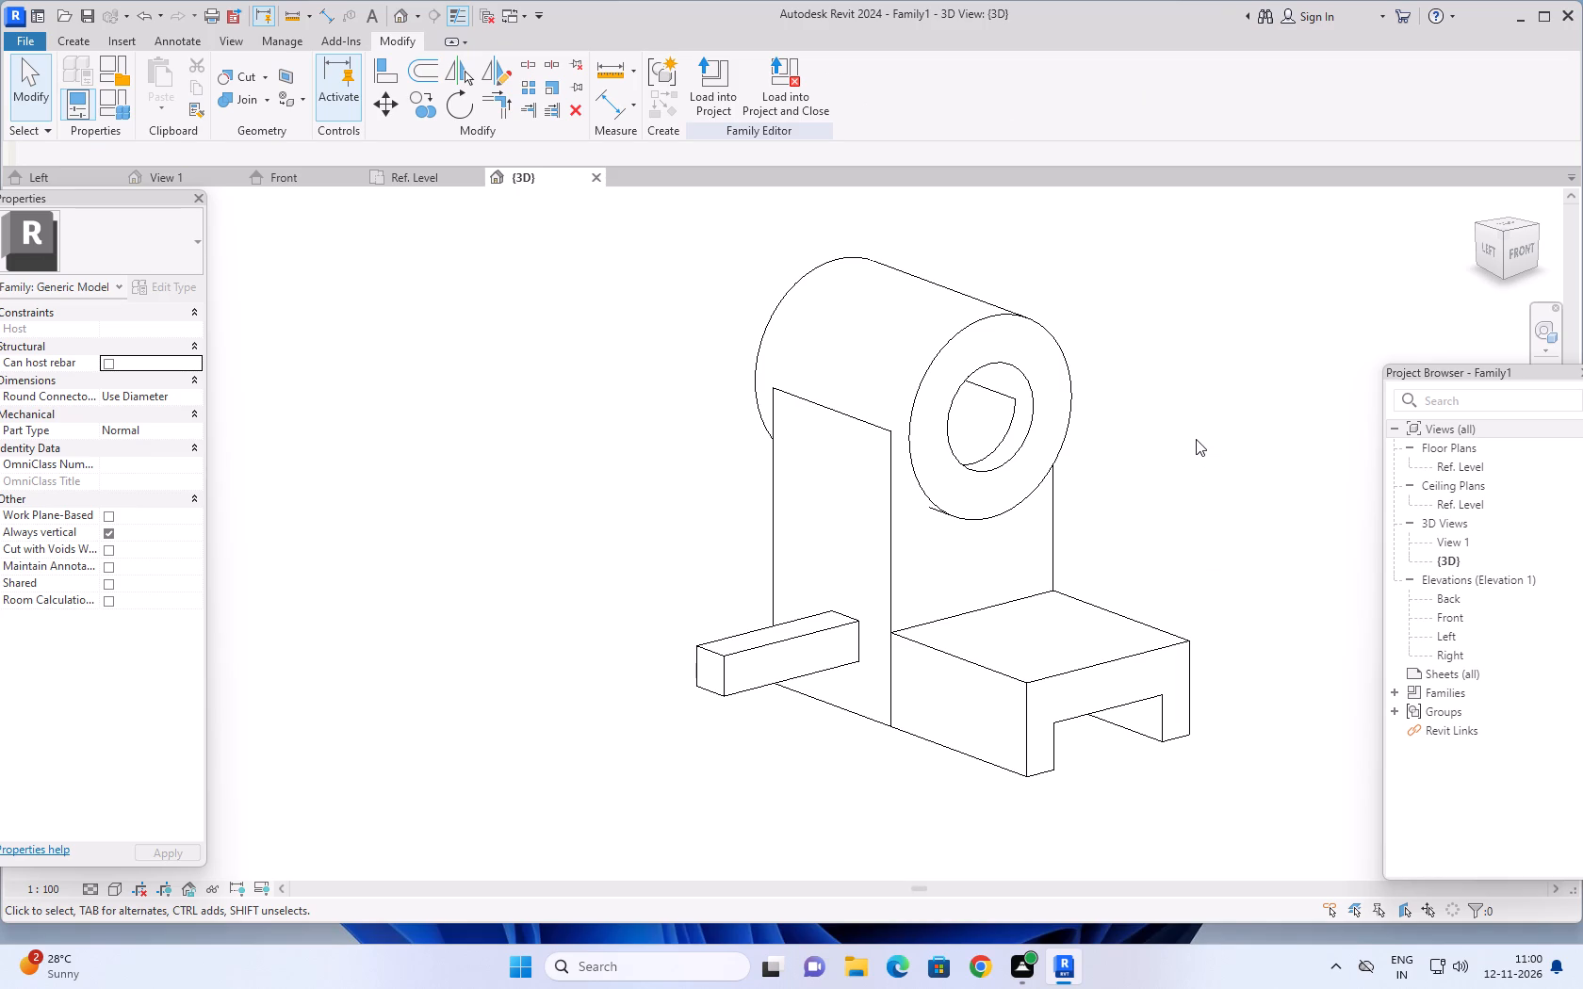
Start a solid extrusion from the top view, with the top face of the projecting bar picked as its work plane.
{"action": "middle_click_drag", "start_coordinate": [1196, 454], "coordinate": [1195, 504], "text": "shift"}
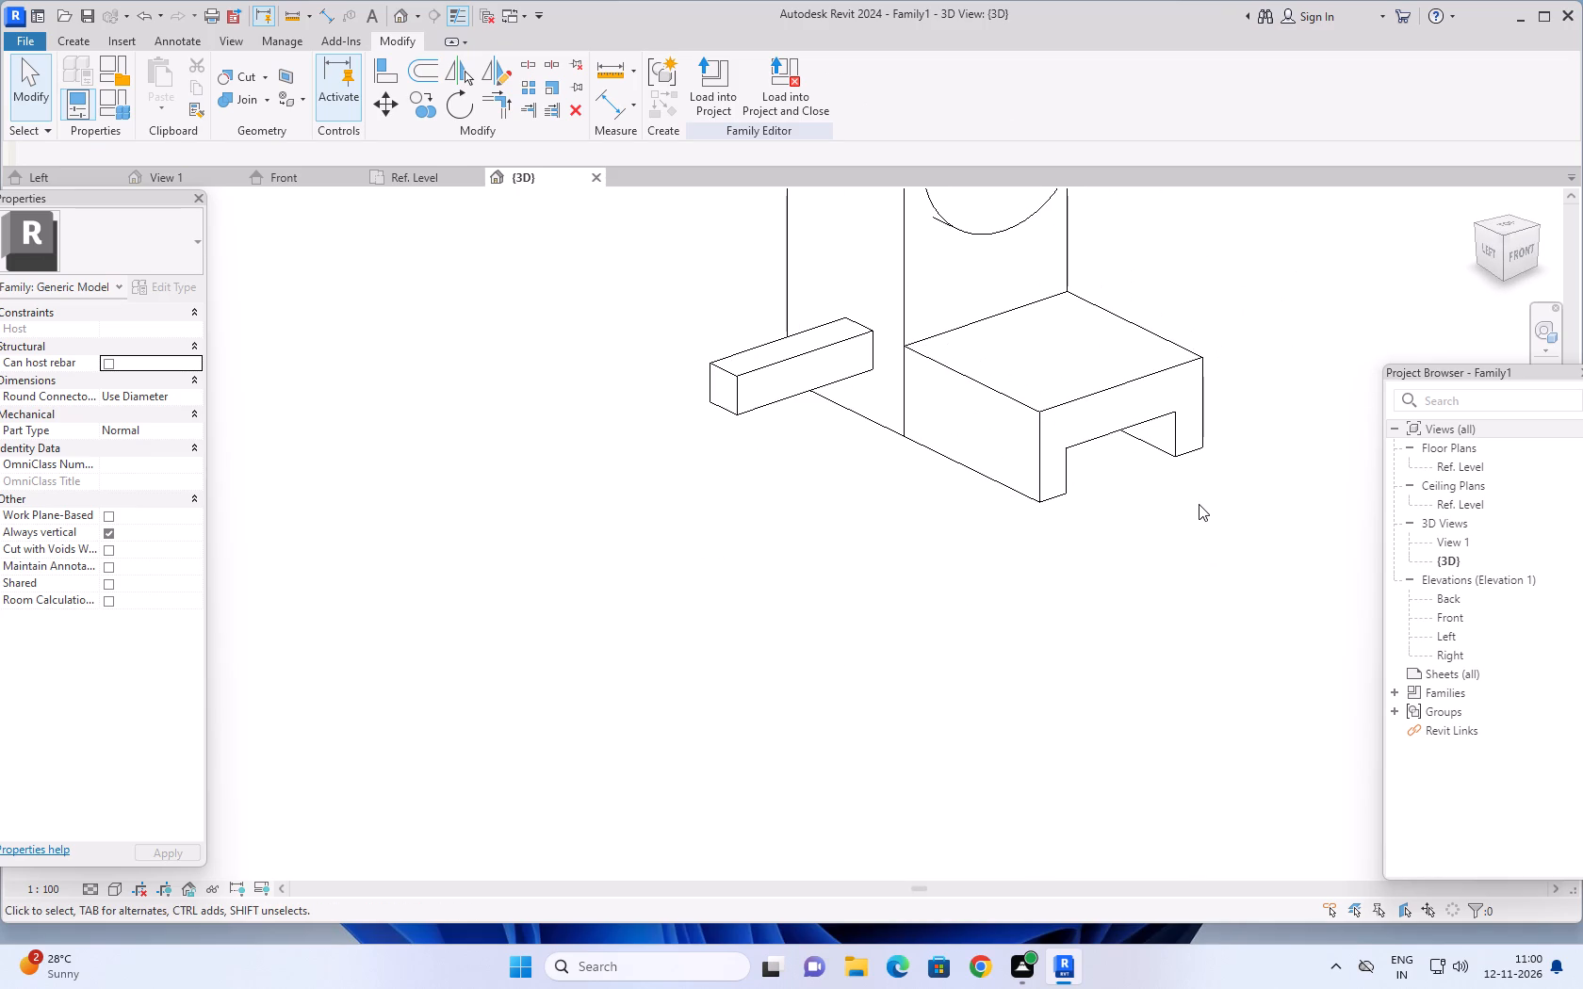
{"action": "left_click", "coordinate": [1506, 224]}
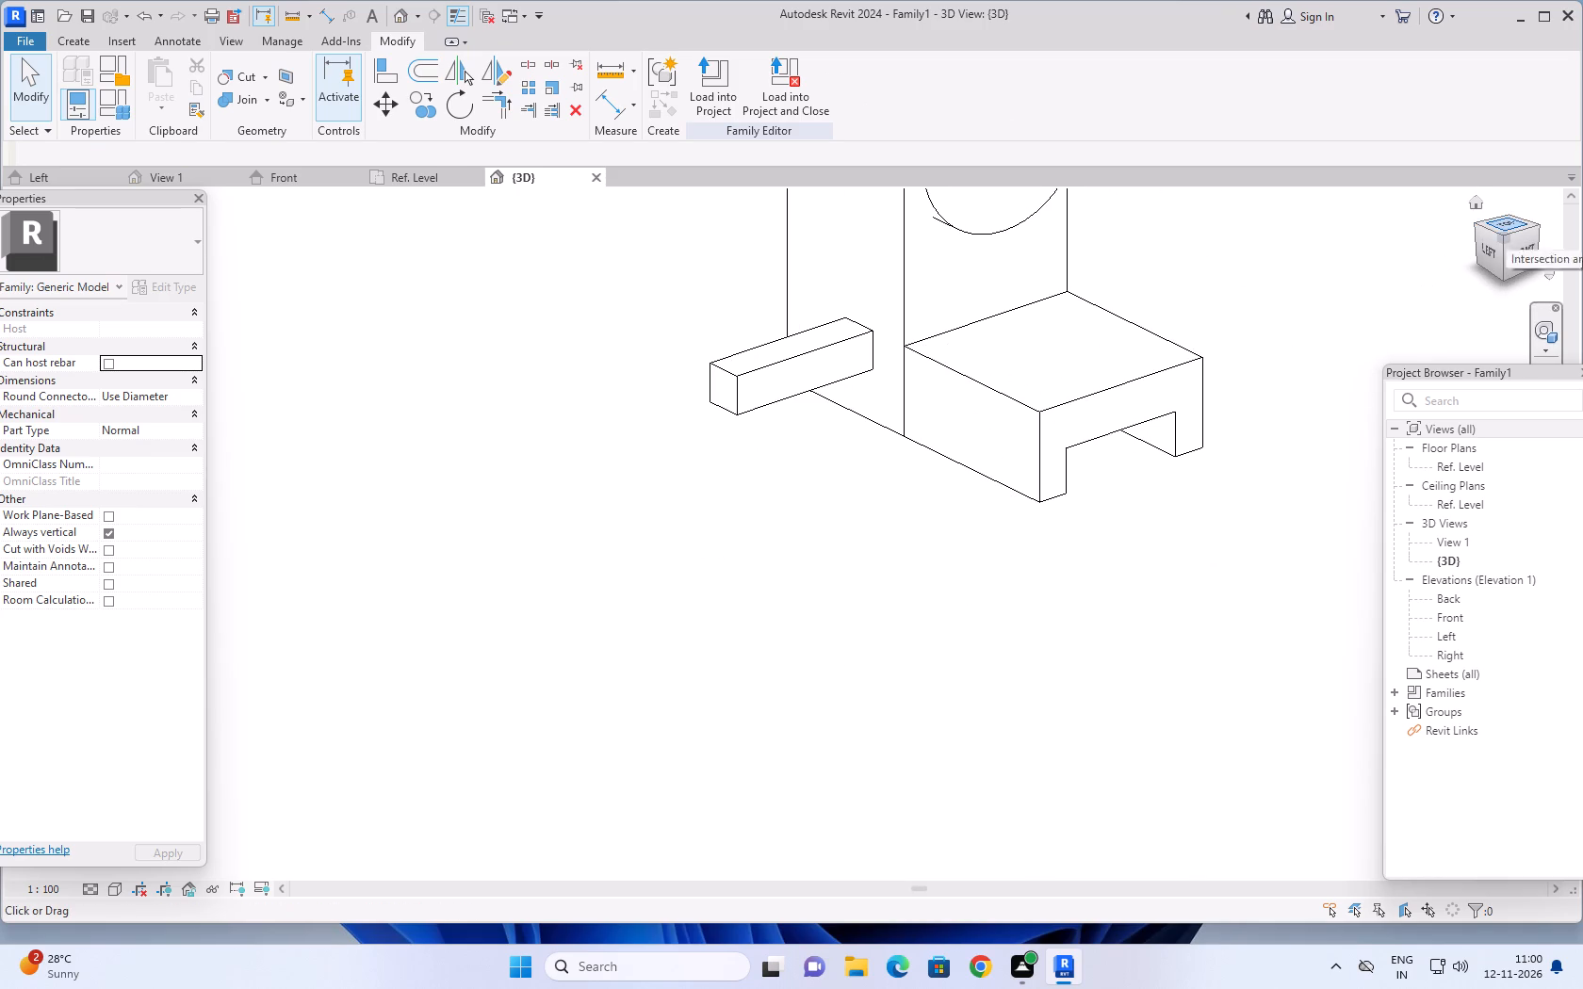
{"action": "scroll", "coordinate": [963, 563], "scroll_direction": "down", "scroll_amount": 2}
{"action": "scroll", "coordinate": [1022, 470], "scroll_direction": "up", "scroll_amount": 4}
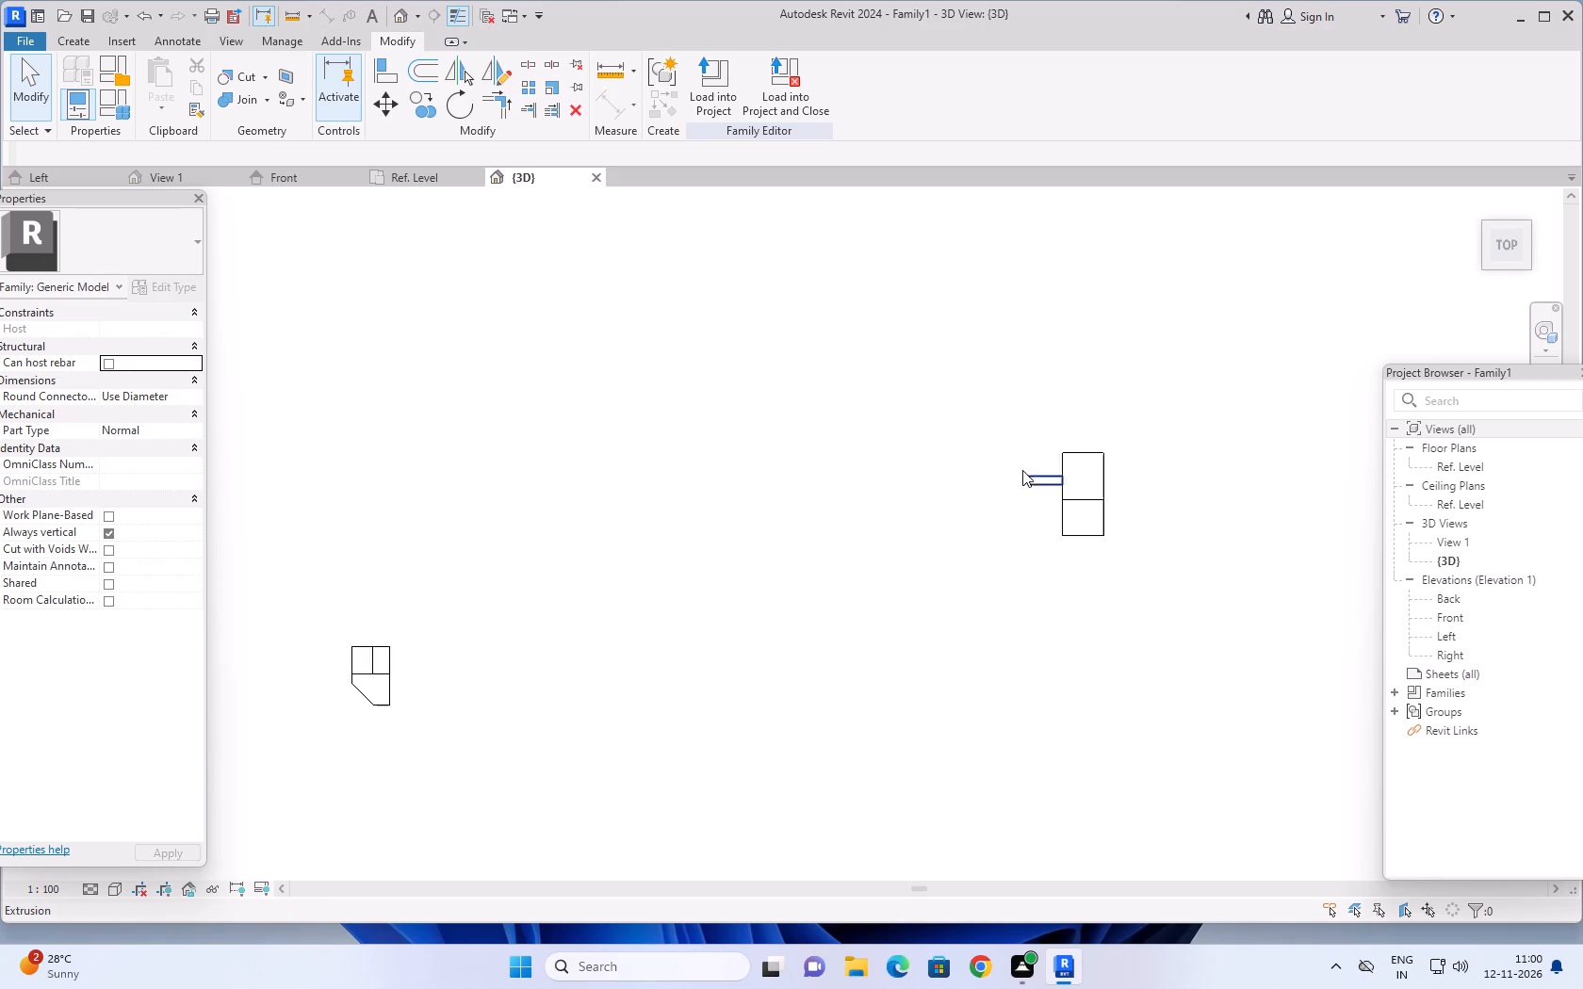
{"action": "scroll", "coordinate": [1081, 494], "scroll_direction": "up", "scroll_amount": 6}
{"action": "scroll", "coordinate": [988, 480], "scroll_direction": "up", "scroll_amount": 3}
{"action": "middle_click_drag", "start_coordinate": [975, 548], "coordinate": [968, 647]}
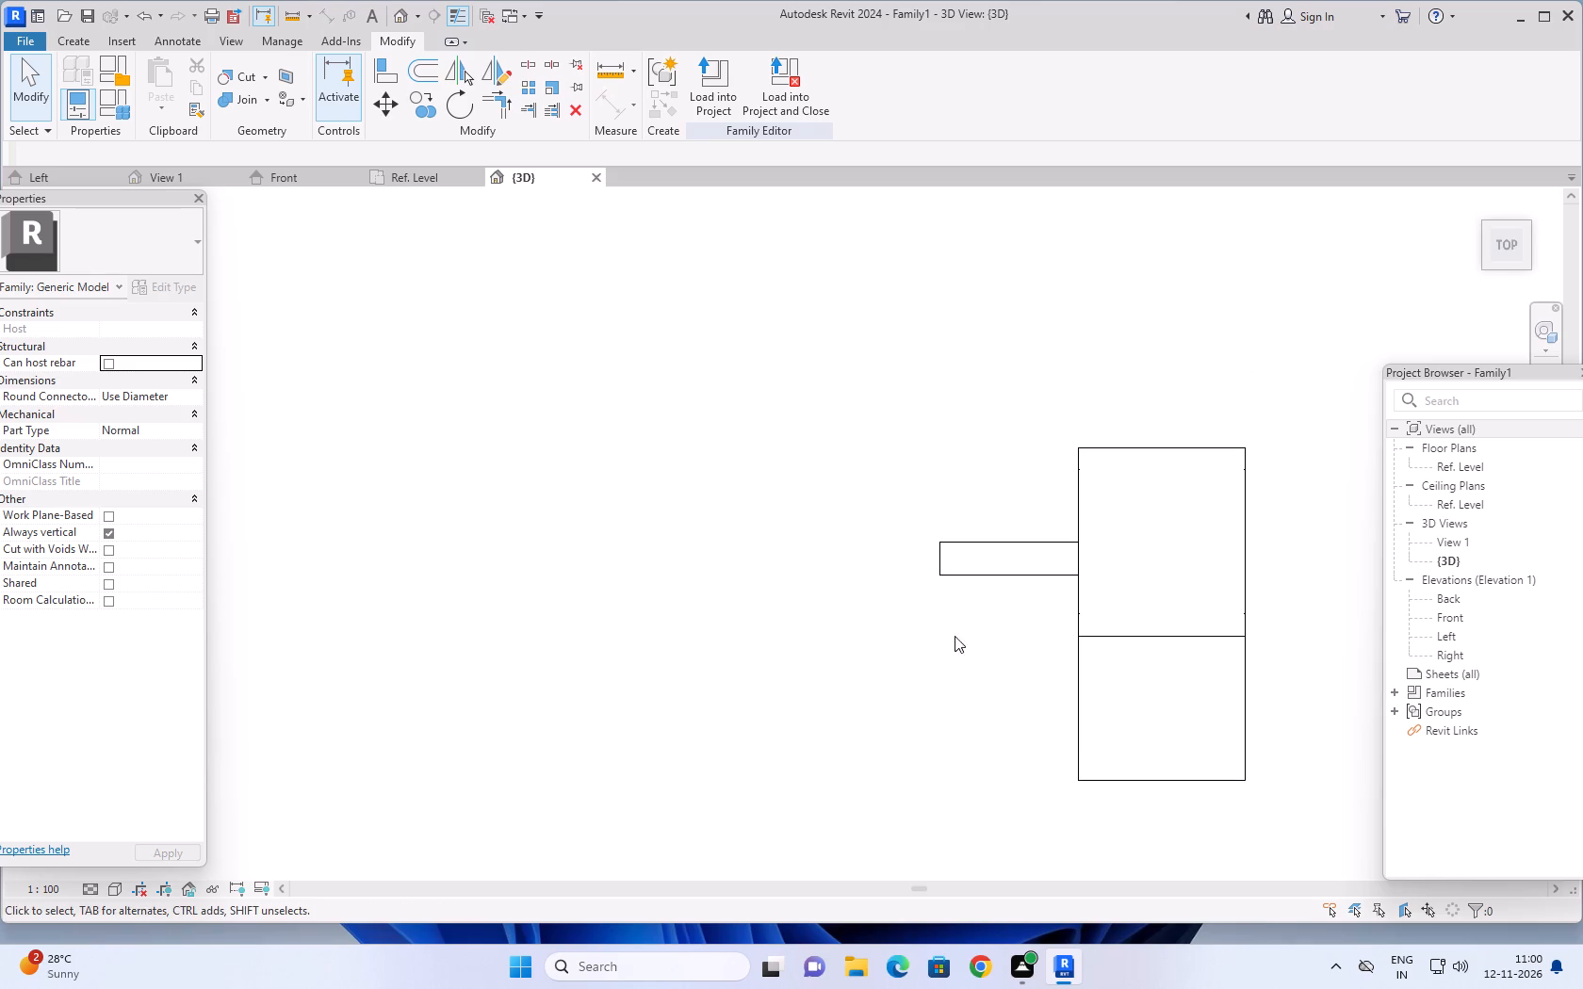
{"action": "scroll", "coordinate": [930, 566], "scroll_direction": "up", "scroll_amount": 3}
{"action": "middle_click_drag", "start_coordinate": [972, 434], "coordinate": [901, 414]}
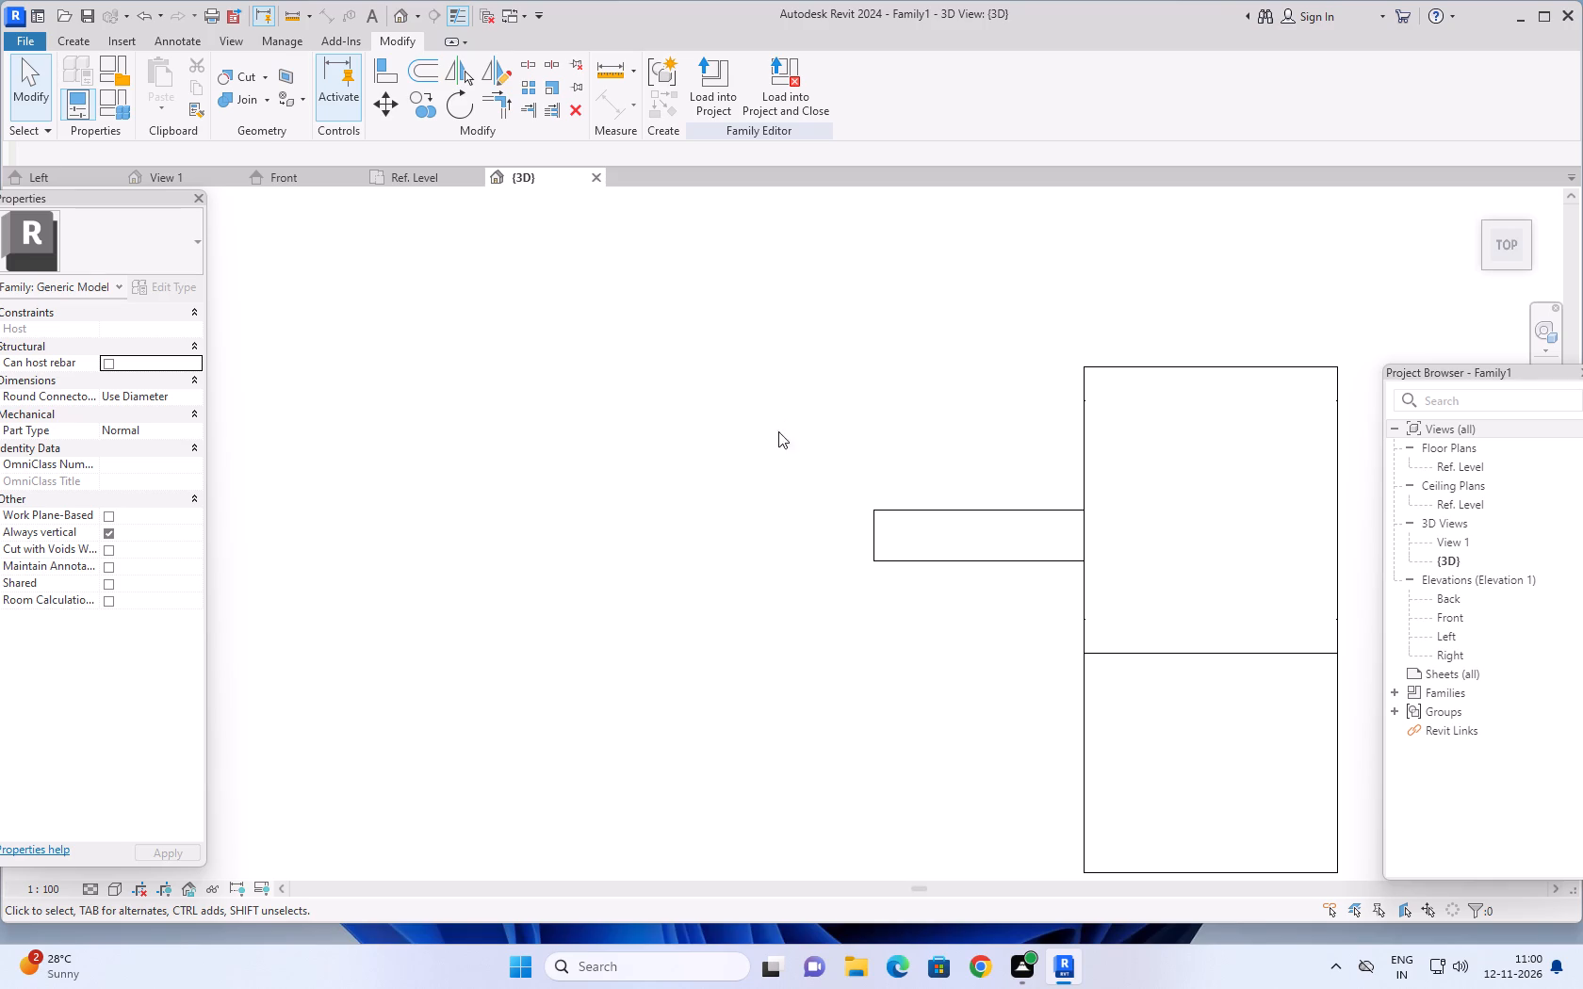
{"action": "left_click", "coordinate": [80, 40]}
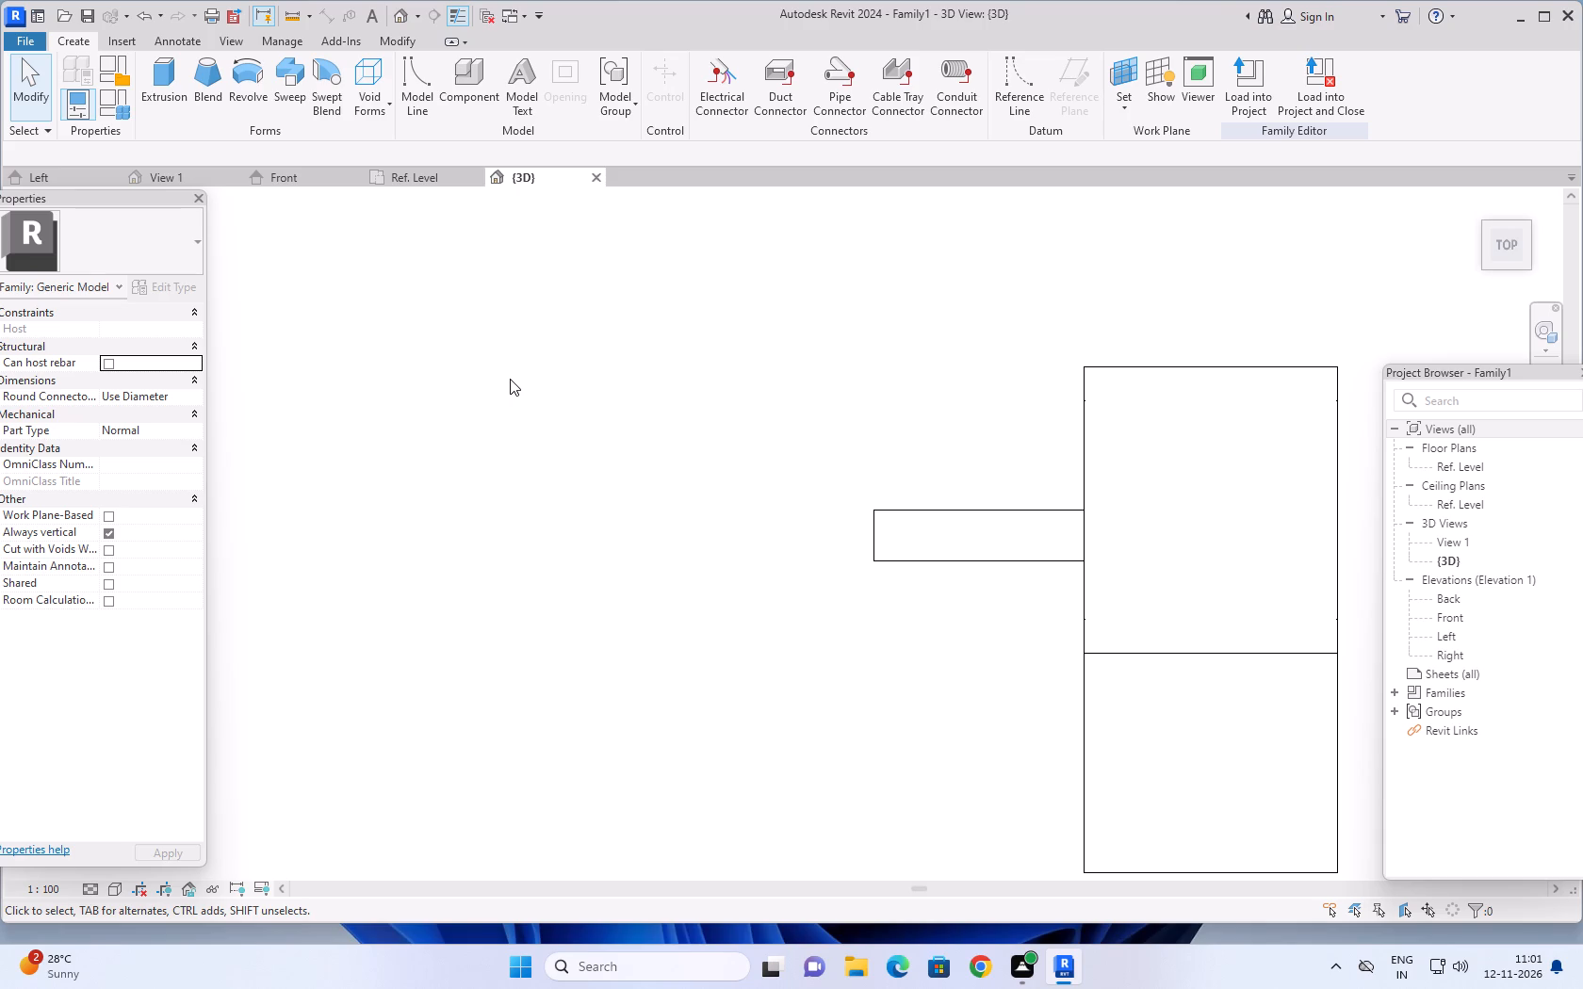
{"action": "left_click", "coordinate": [158, 72]}
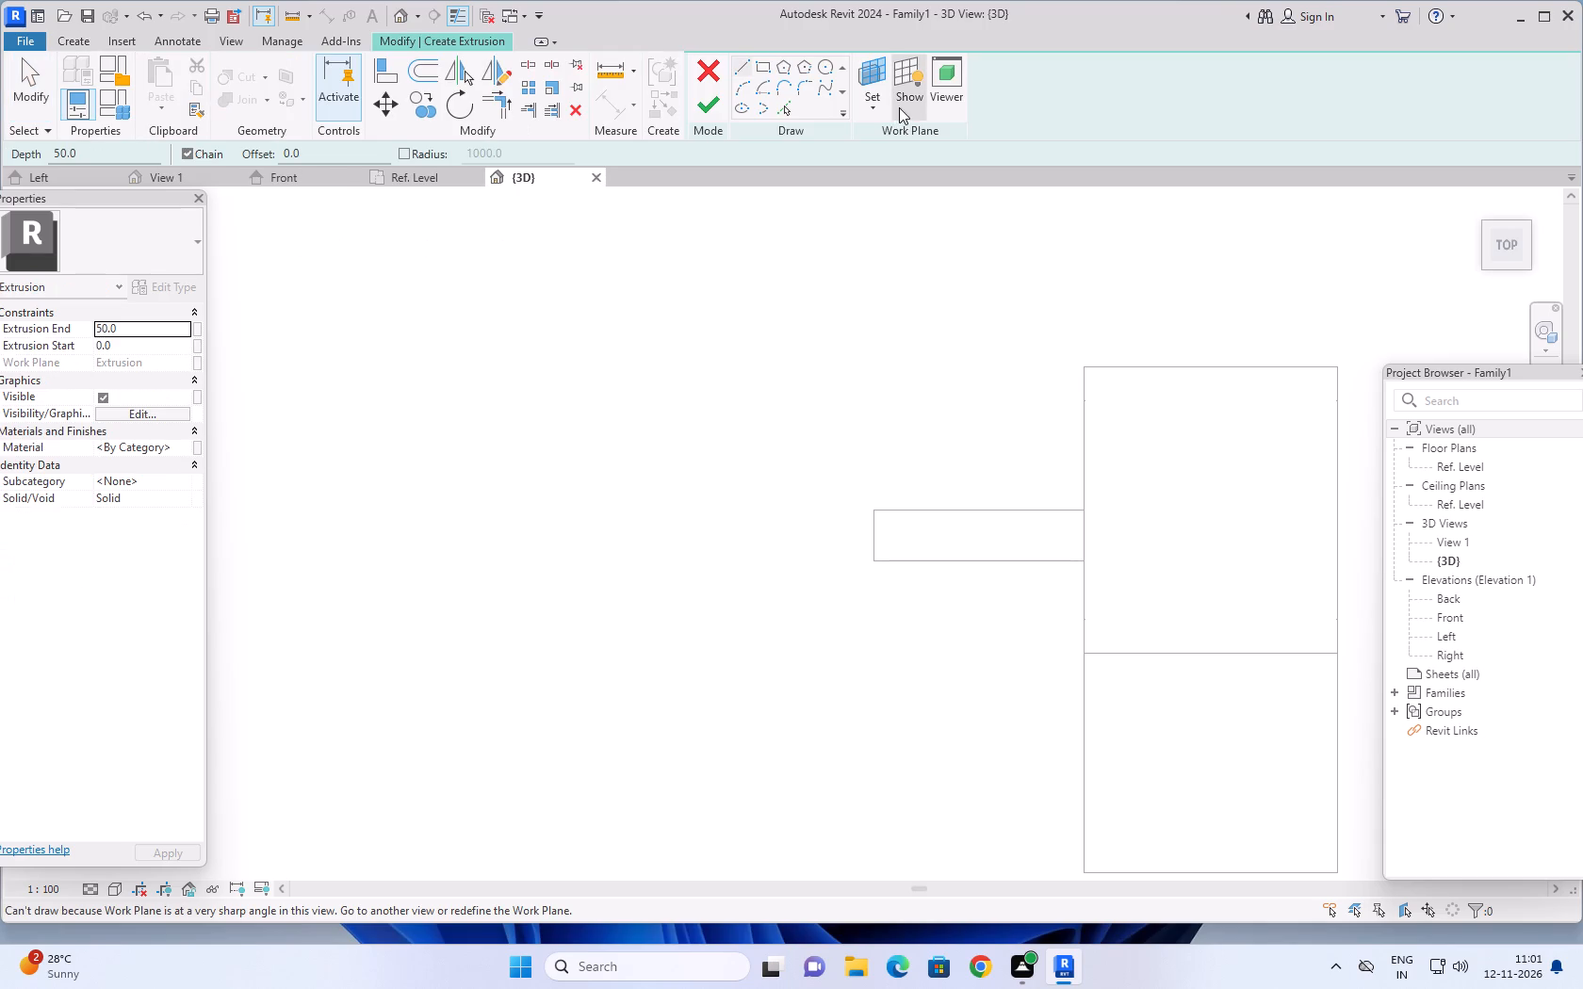
{"action": "left_click", "coordinate": [866, 107]}
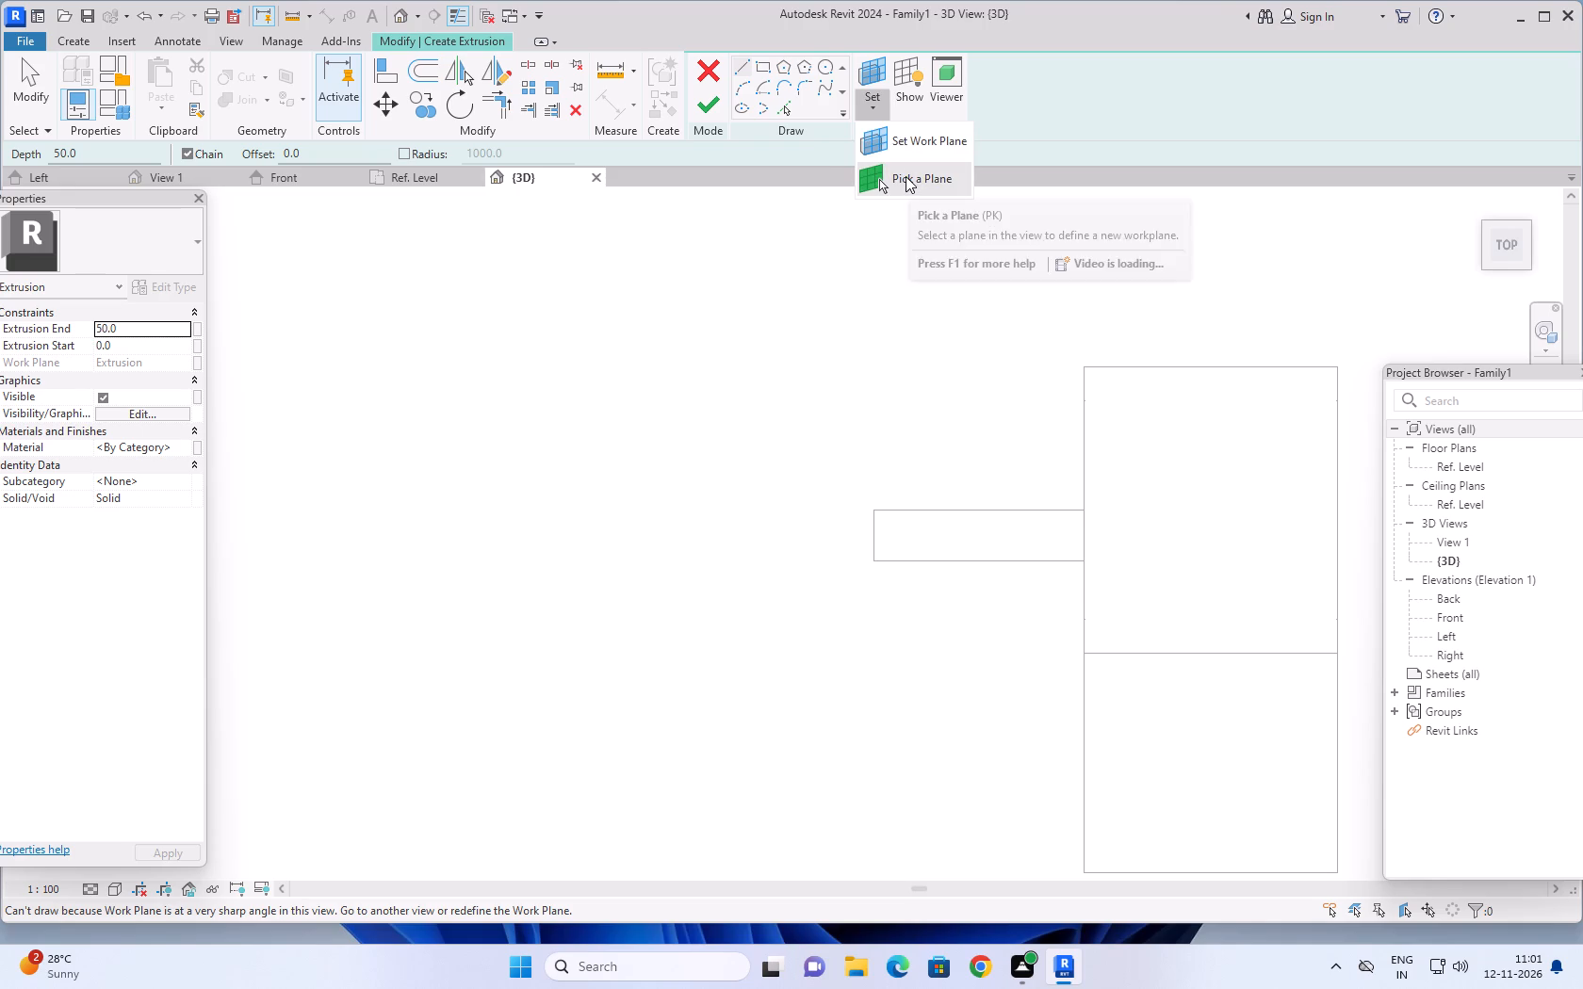
{"action": "left_click", "coordinate": [906, 176]}
{"action": "left_click", "coordinate": [890, 532]}
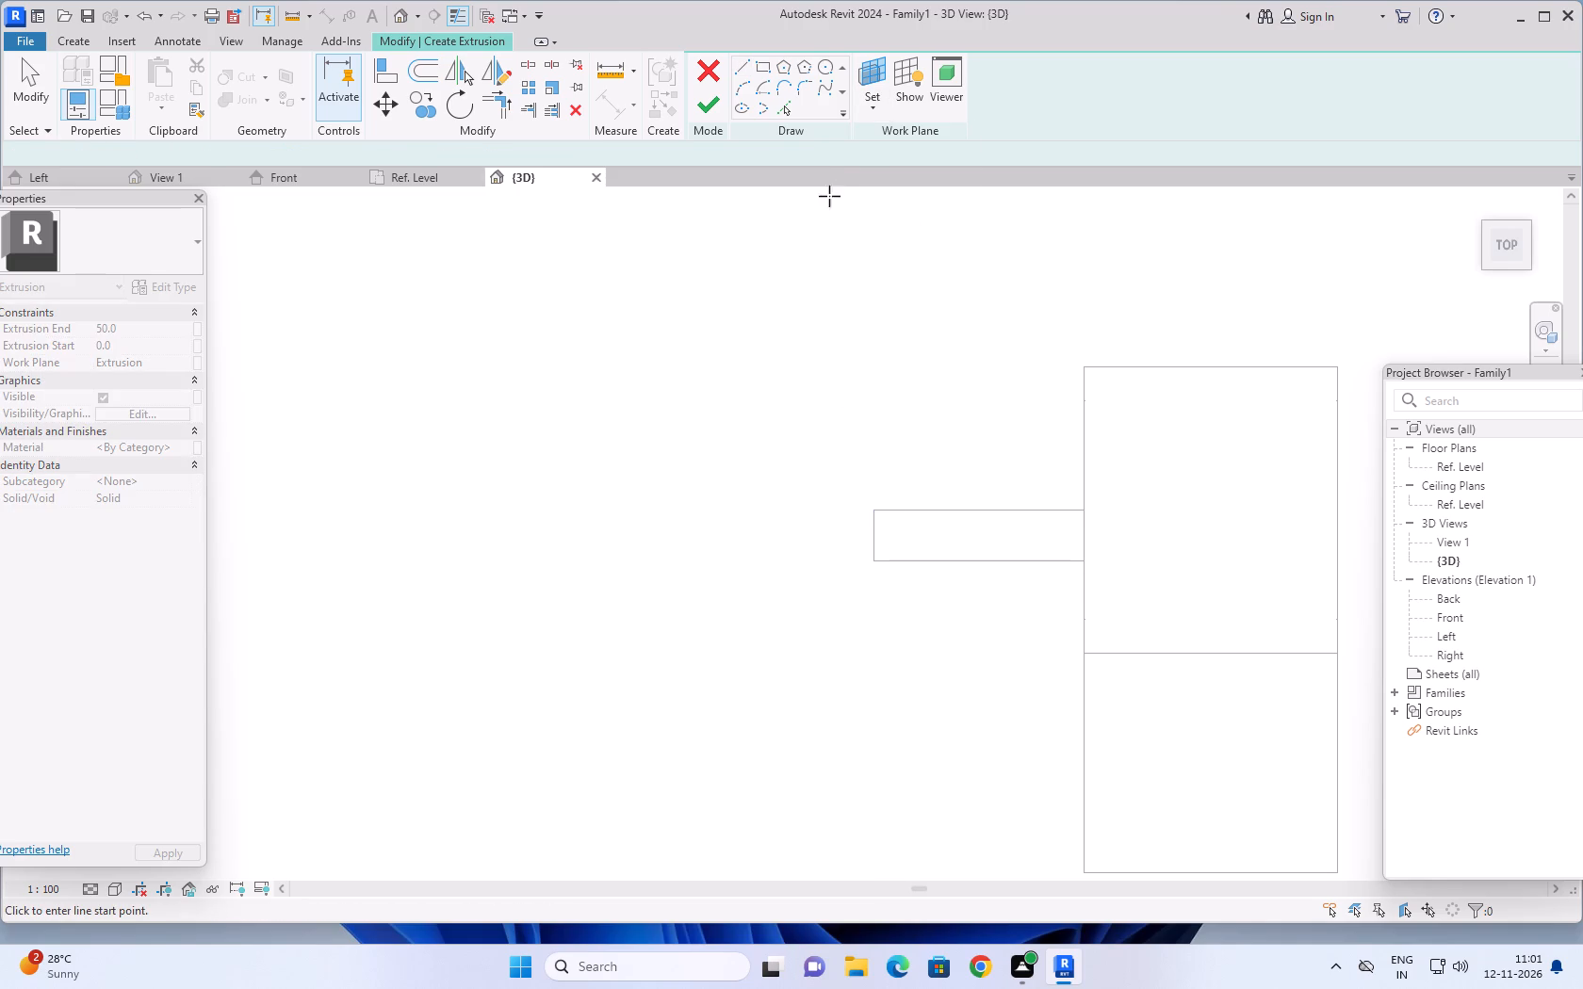
Sketch two concentric circles with radii 16 and 8, centred on the midpoint of the bar's outer end edge.
{"action": "left_click", "coordinate": [824, 66]}
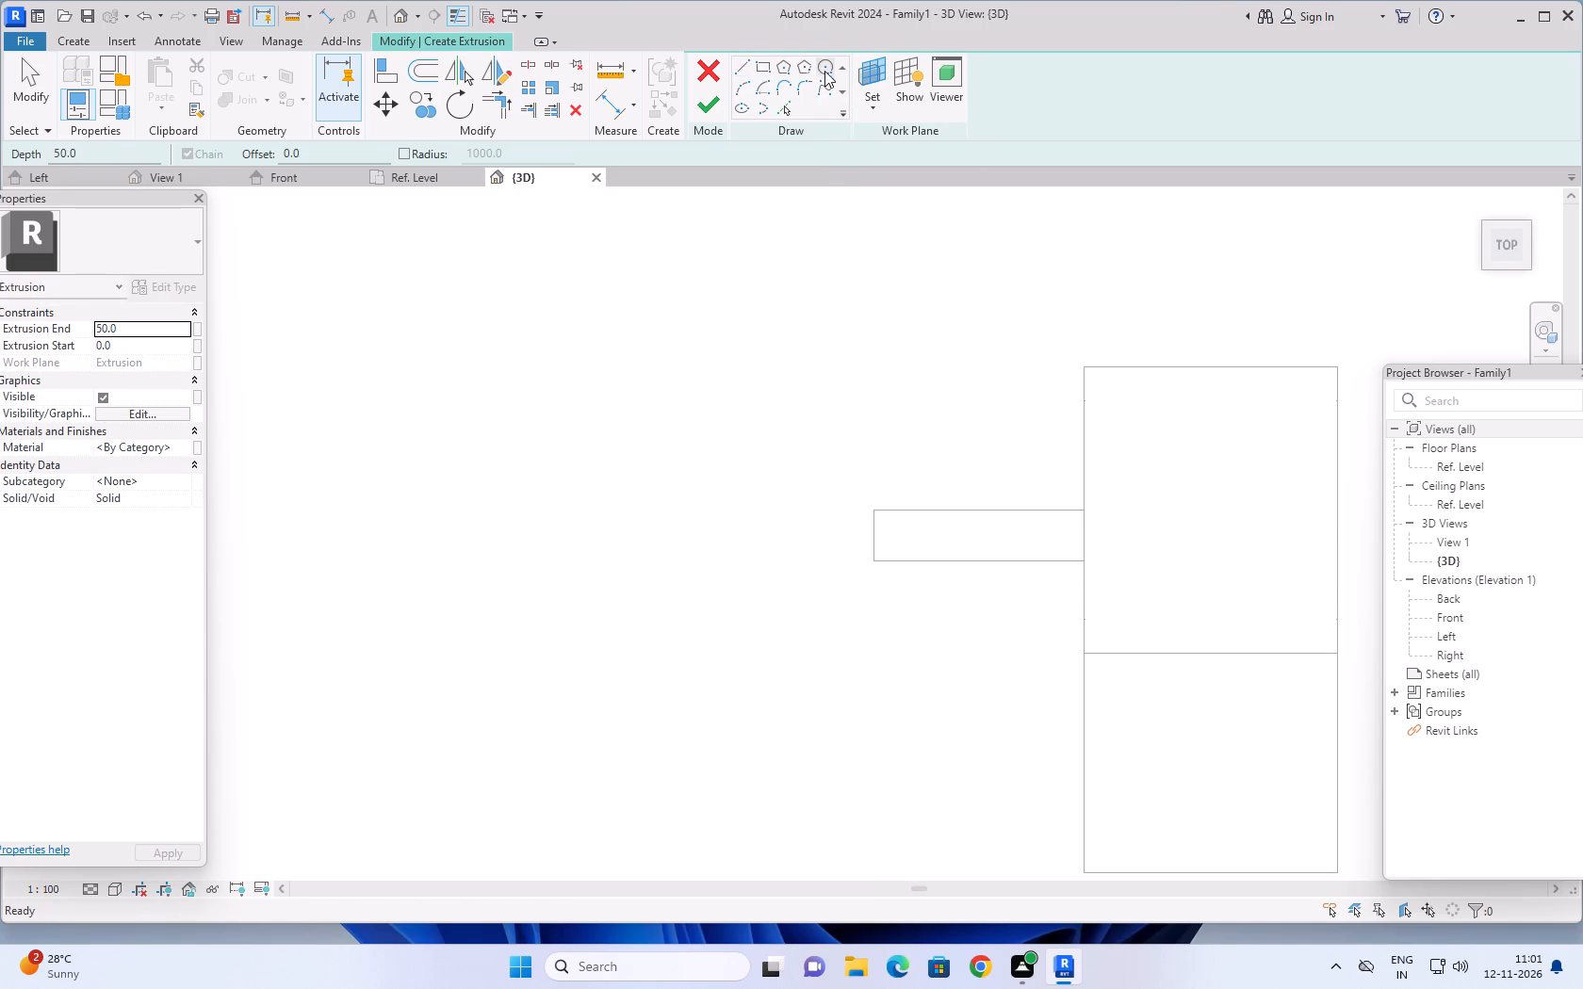
{"action": "left_click", "coordinate": [874, 539]}
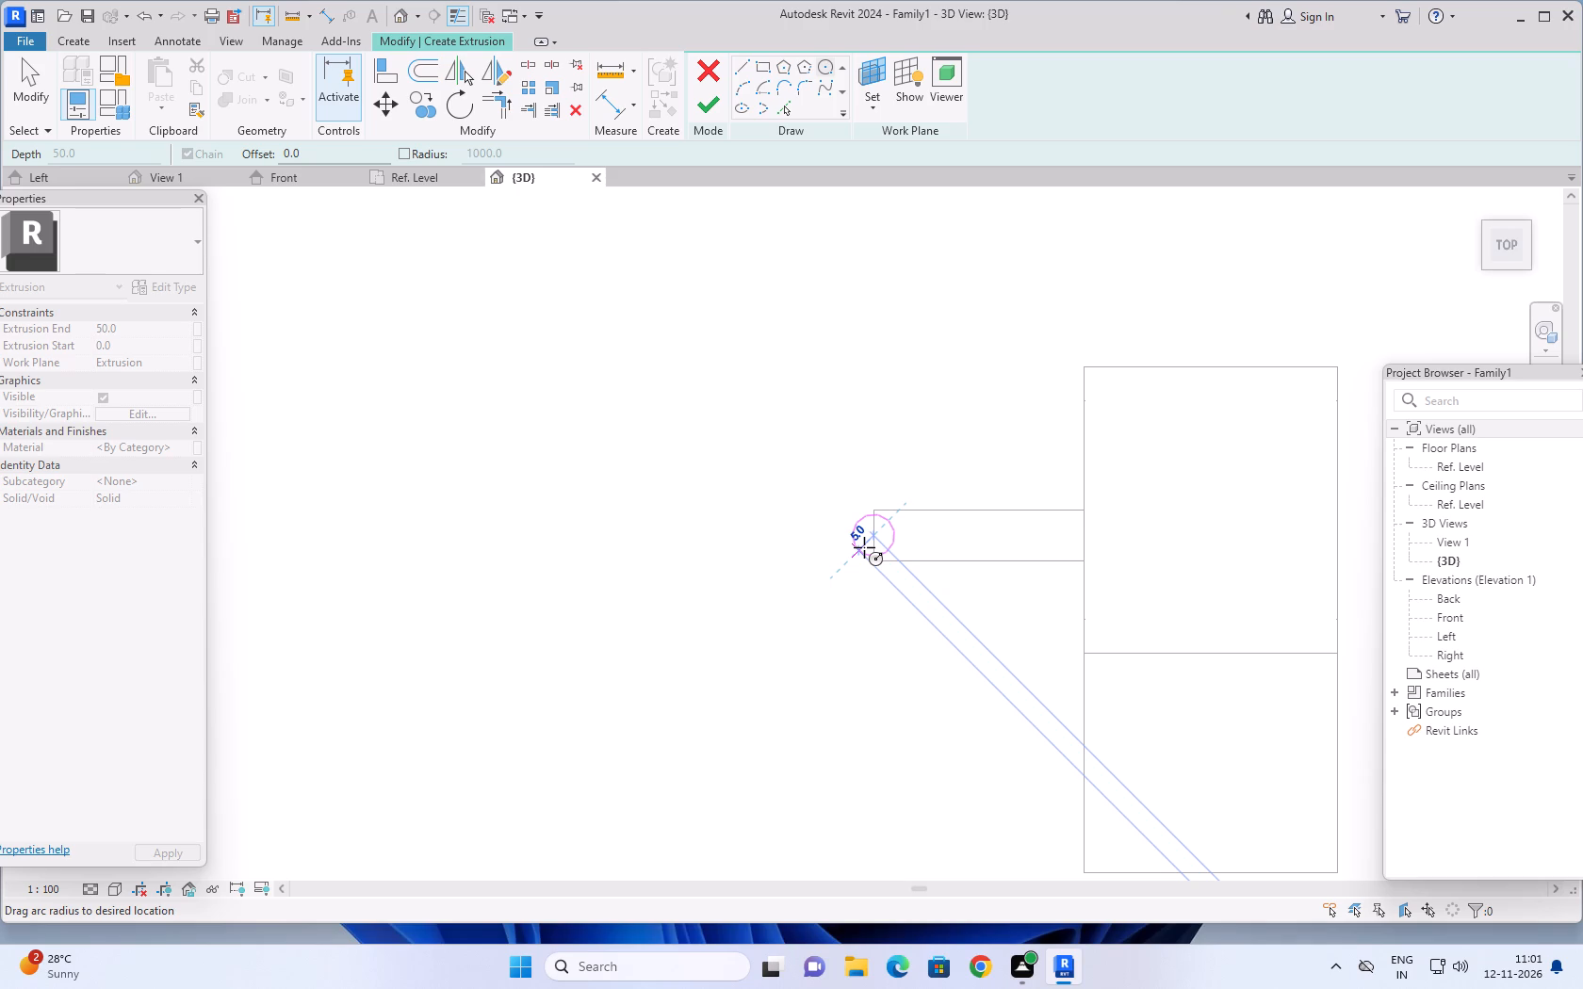
{"action": "type", "text": "16"}
{"action": "key", "text": "Return"}
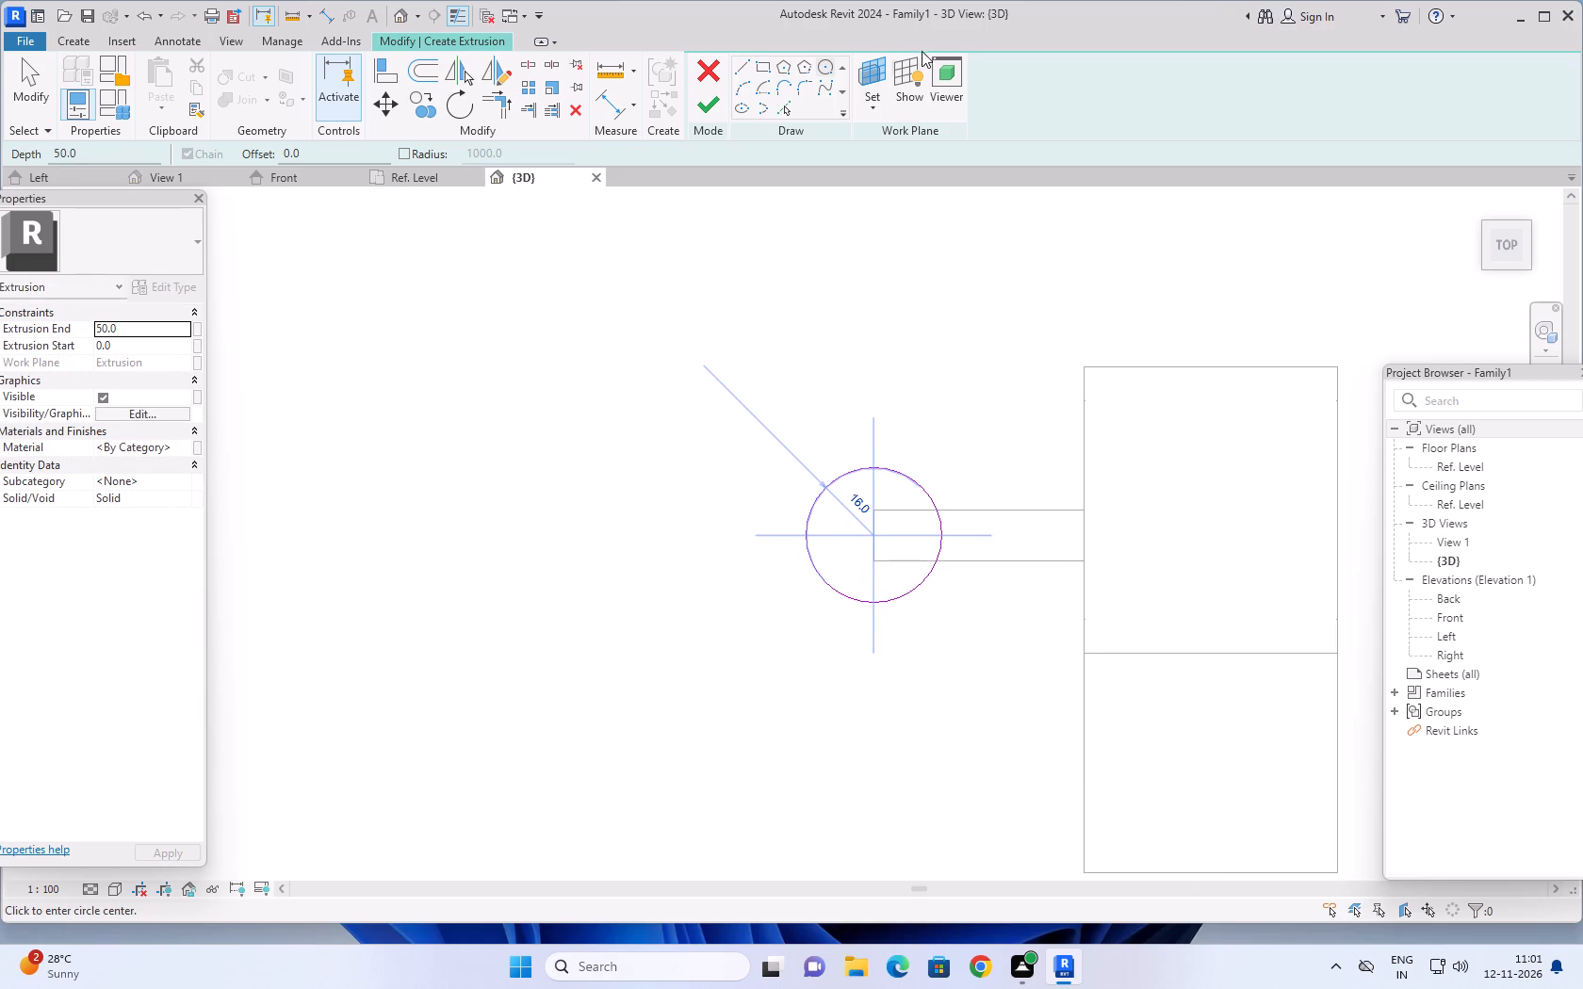
{"action": "left_click", "coordinate": [828, 63]}
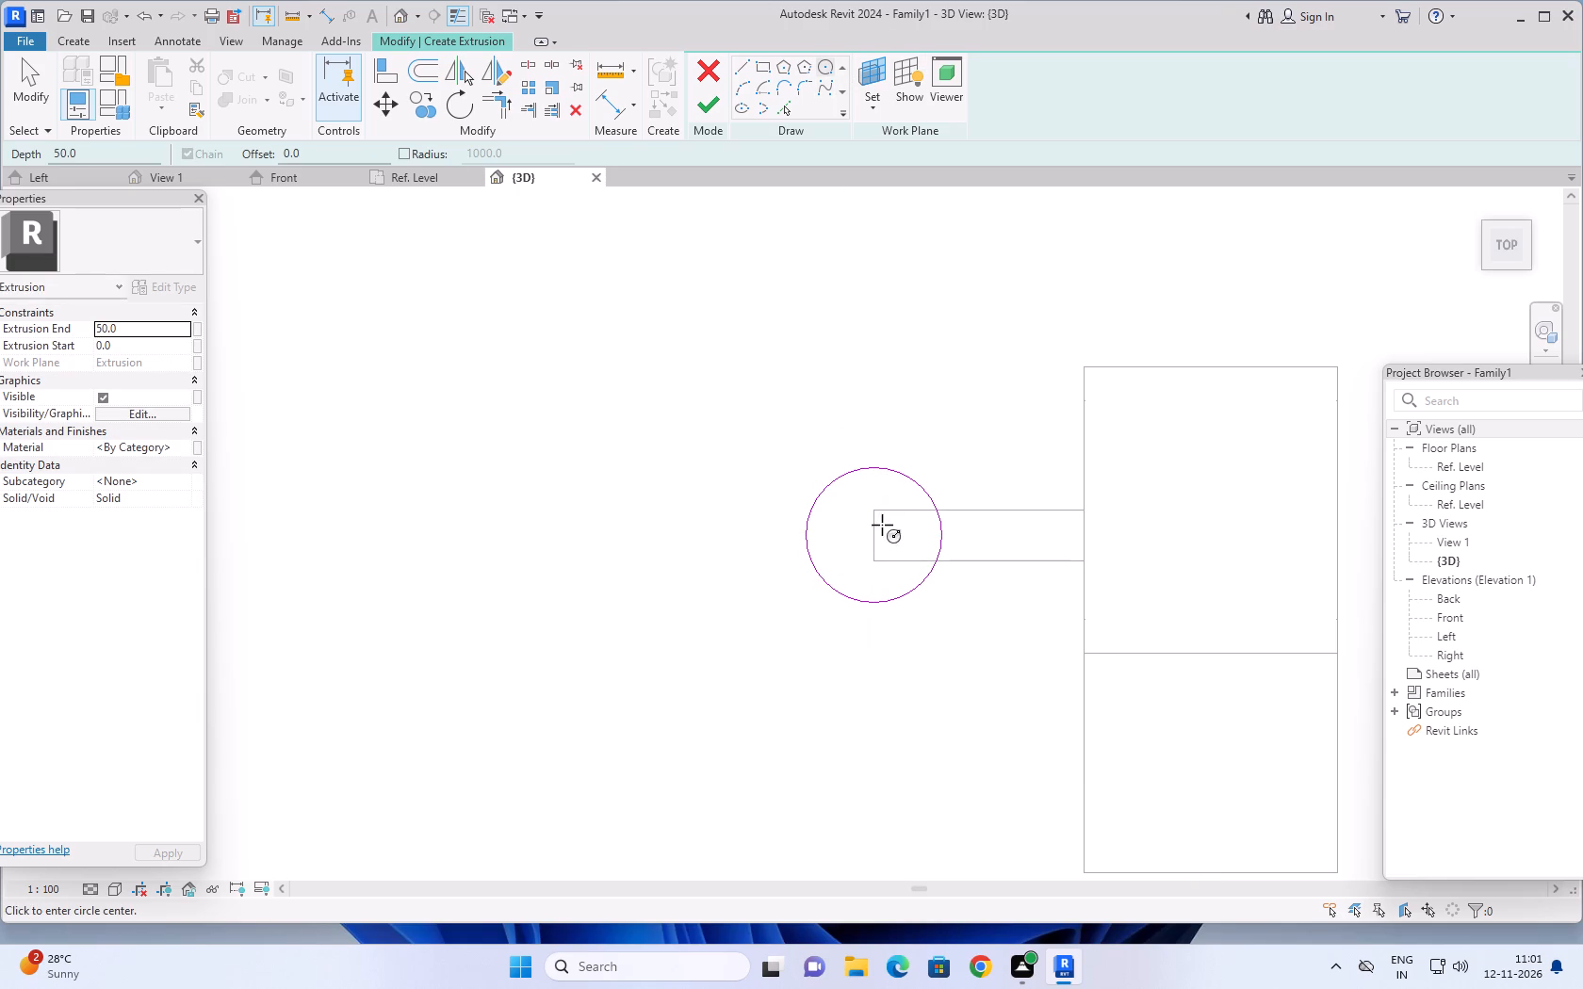
{"action": "left_click", "coordinate": [873, 533]}
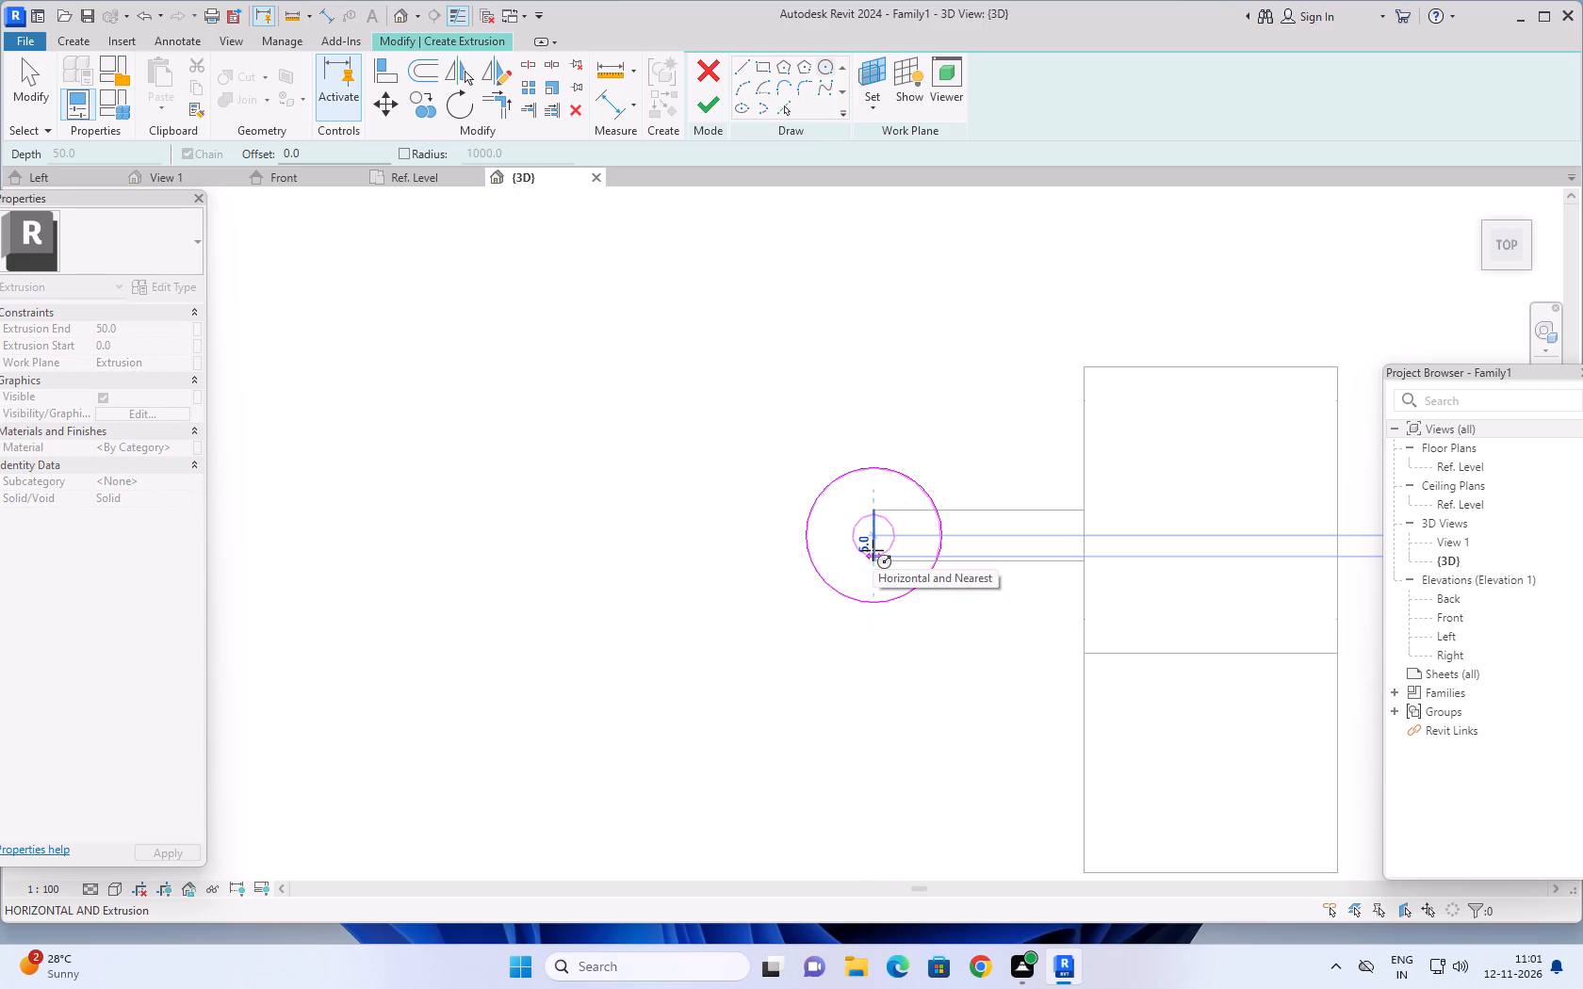
{"action": "key", "text": "8"}
{"action": "key", "text": "Return"}
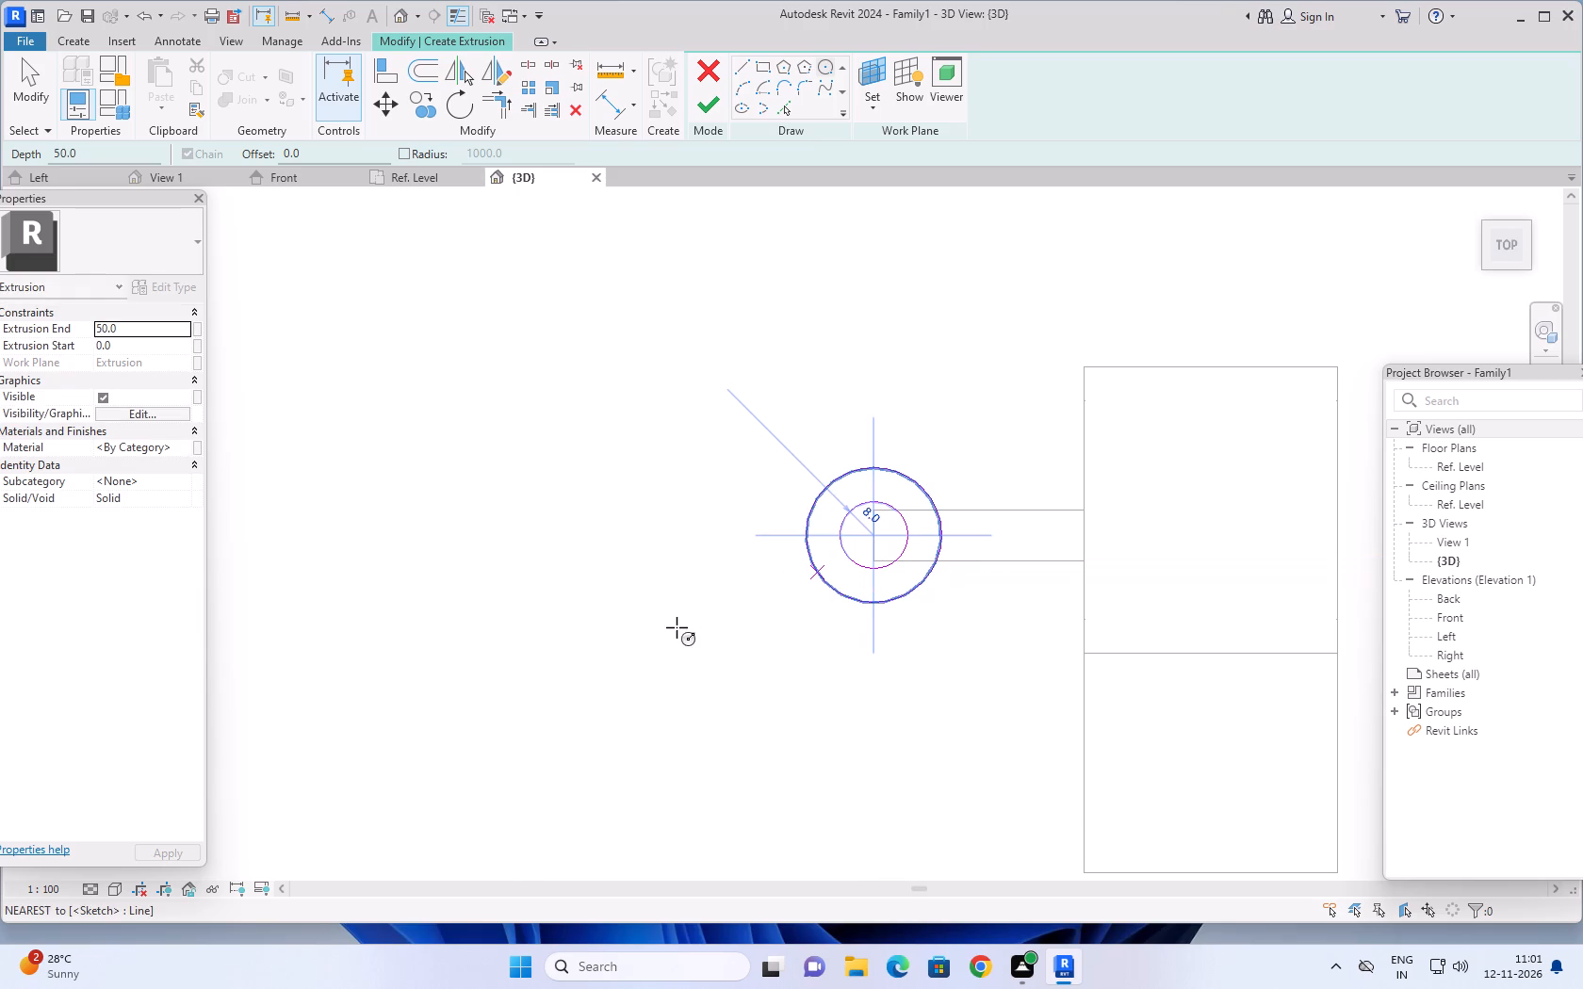
Set the ring's extrusion start to -12 and end to 12, and finish the sketch to create the hollow cylinder.
{"action": "left_click", "coordinate": [151, 345]}
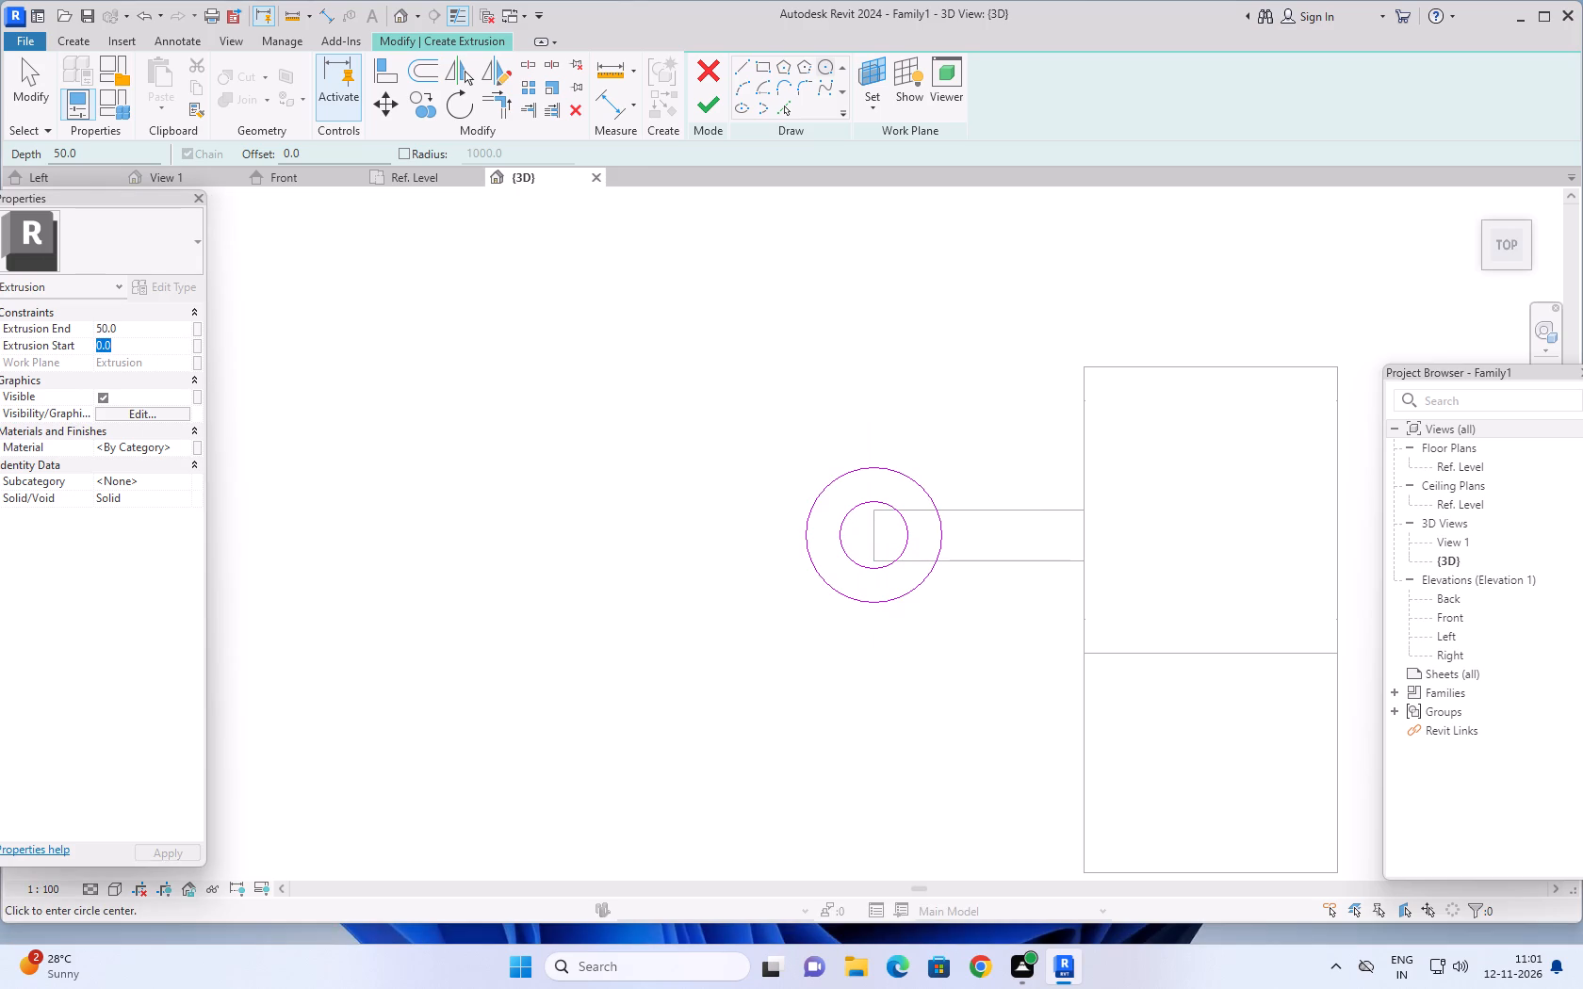
{"action": "type", "text": "-12"}
{"action": "left_click", "coordinate": [131, 327]}
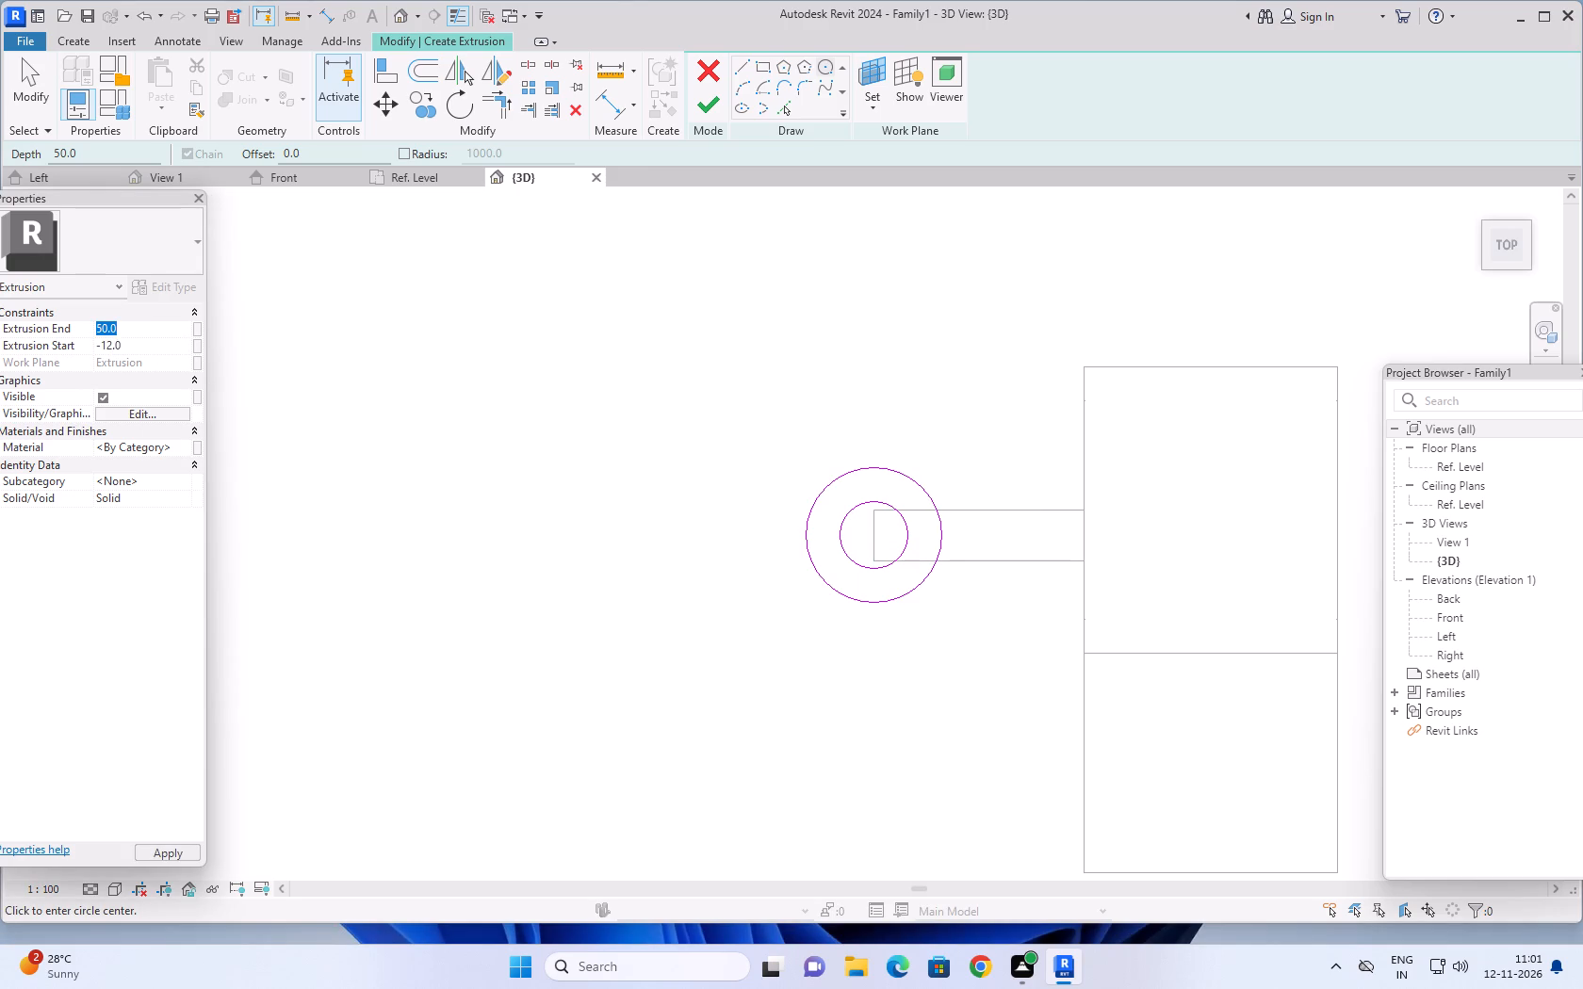
{"action": "type", "text": "12"}
{"action": "key", "text": "Return"}
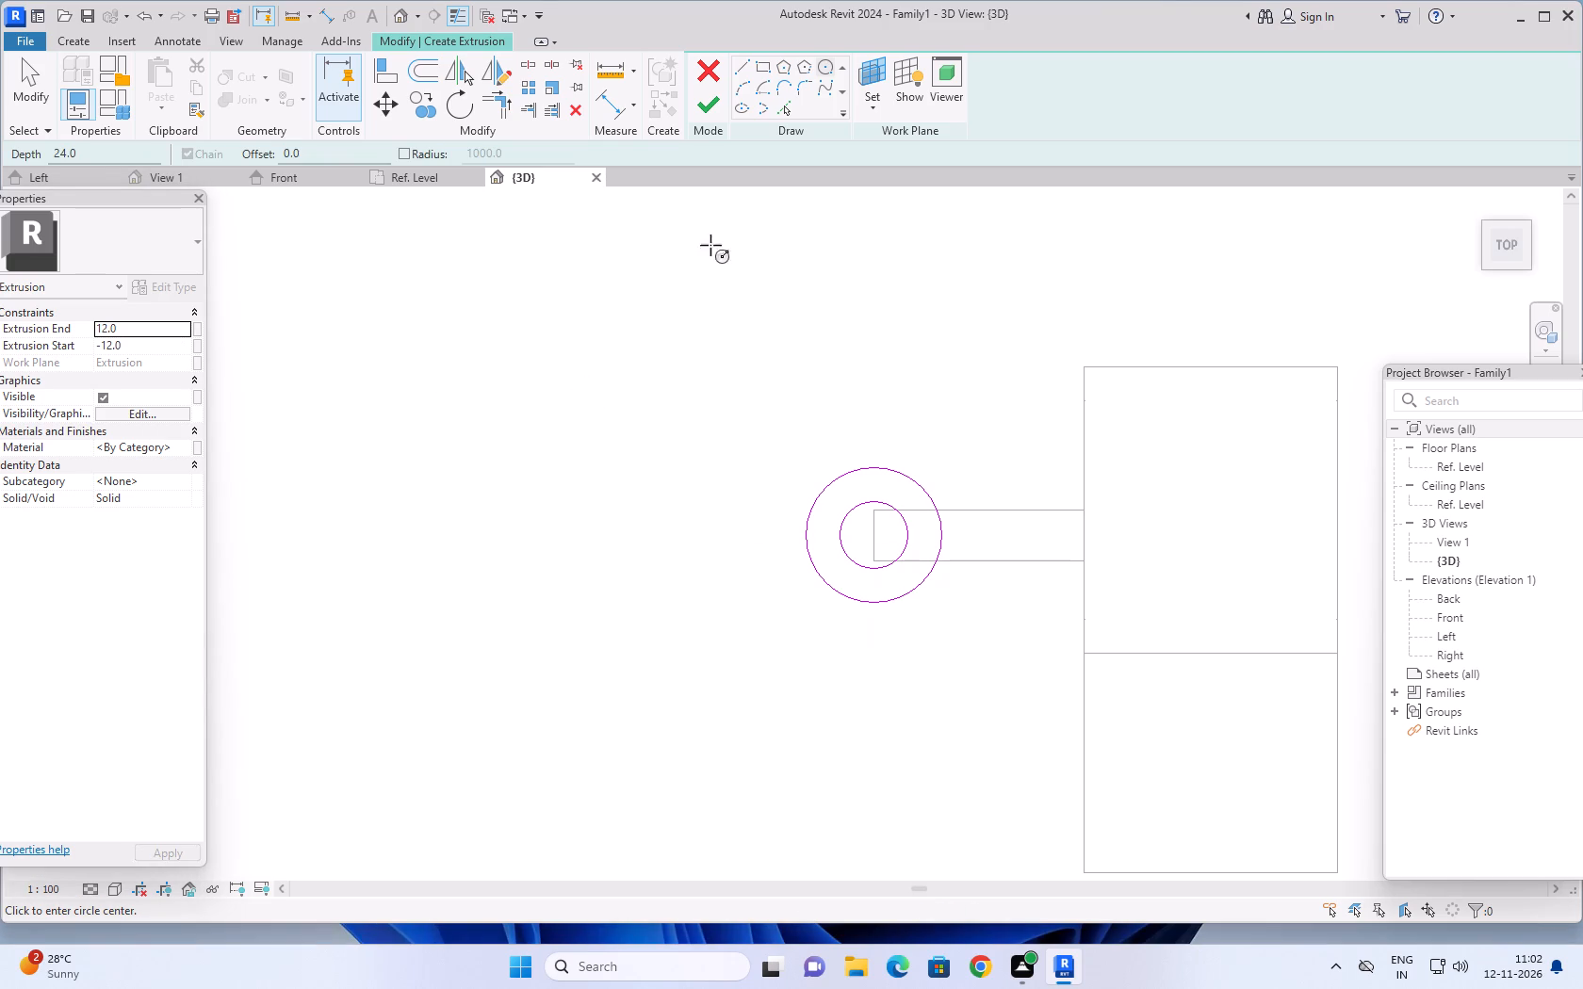
{"action": "left_click", "coordinate": [710, 108]}
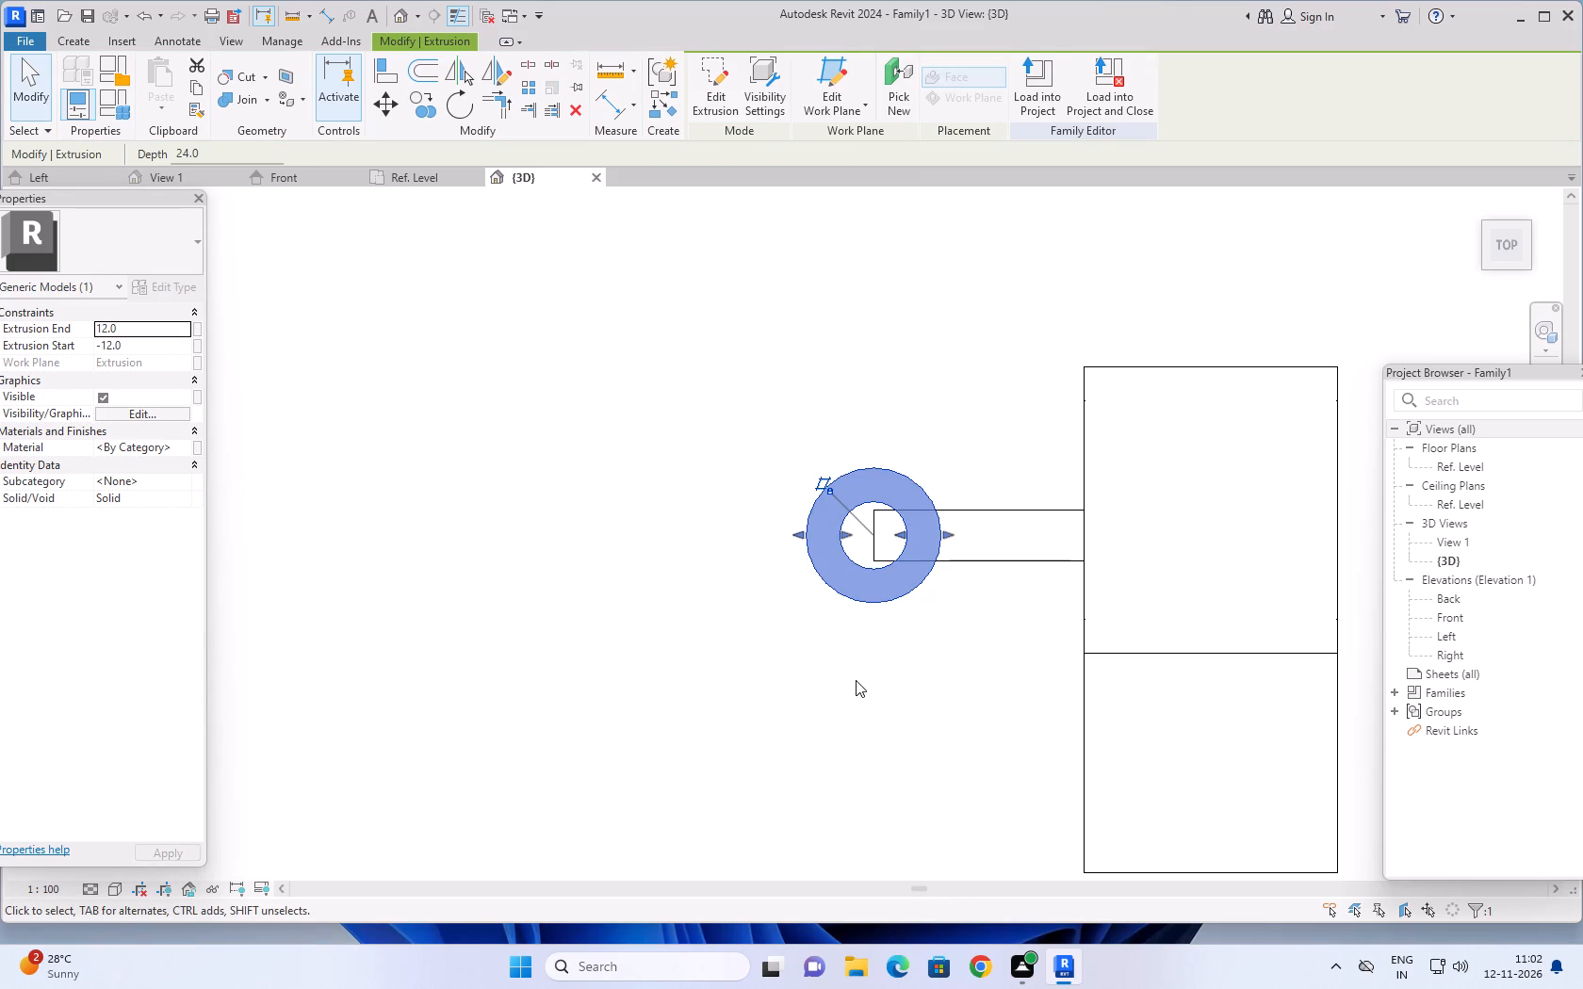
{"action": "middle_click_drag", "start_coordinate": [858, 684], "coordinate": [972, 232]}
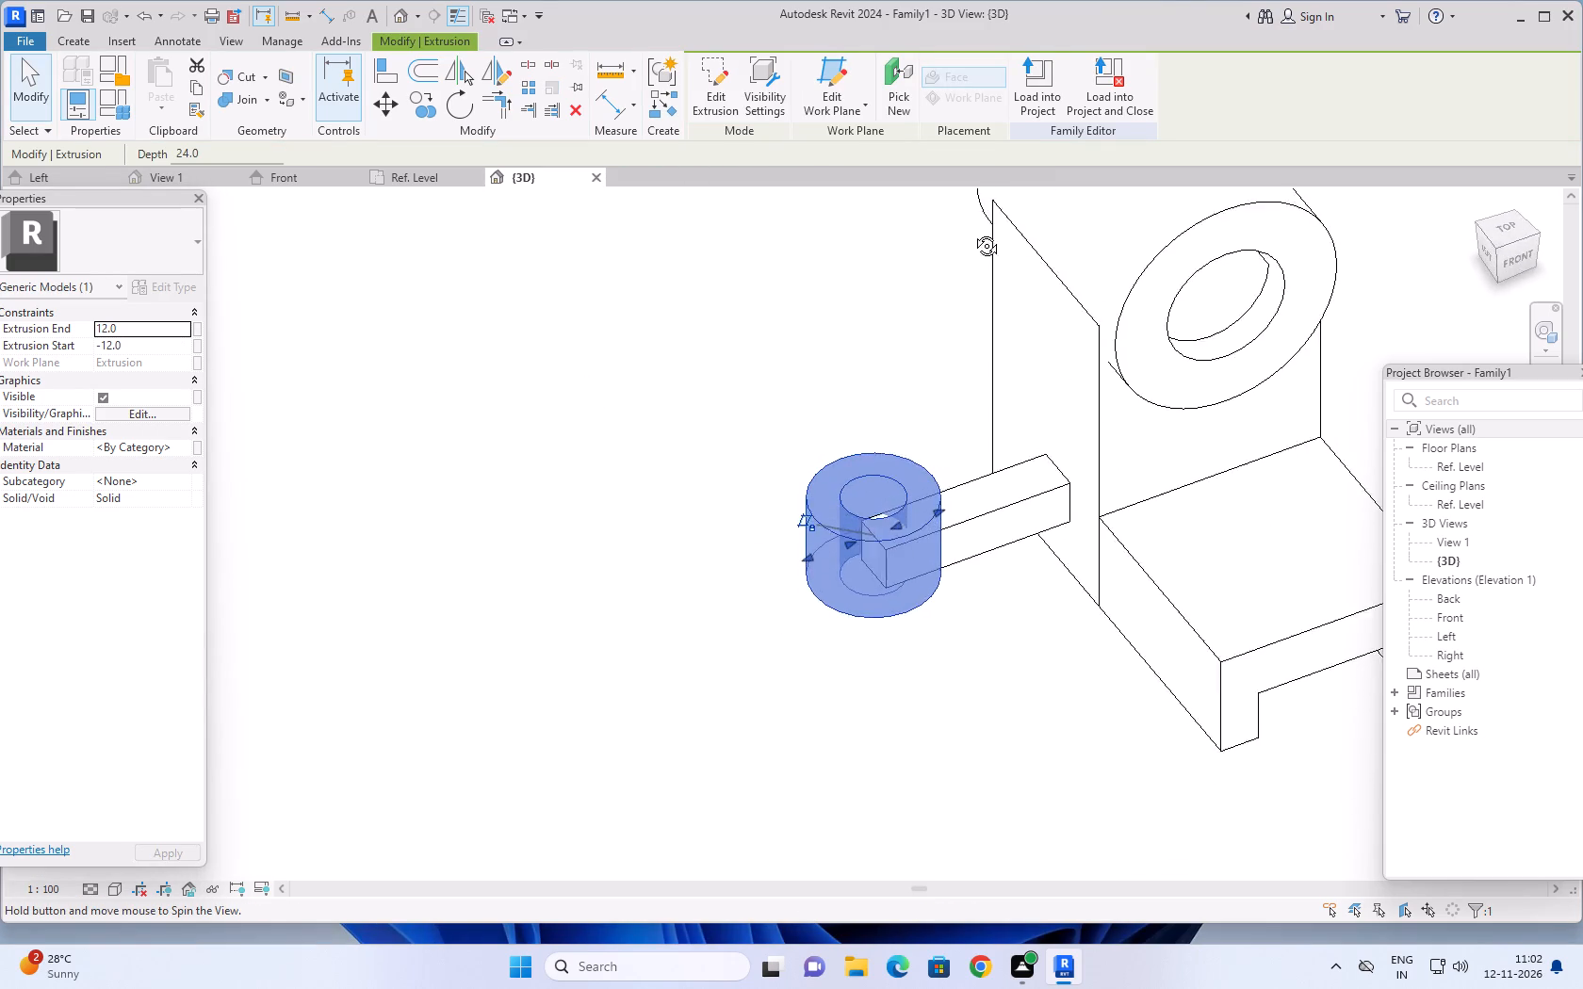
Deselect the hollow cylinder and examine the whole model from several angles, including the cylinder's joint with the side bar.
{"action": "middle_click_drag", "start_coordinate": [972, 232], "coordinate": [977, 203]}
{"action": "middle_click_drag", "start_coordinate": [939, 817], "coordinate": [896, 657], "text": "shift"}
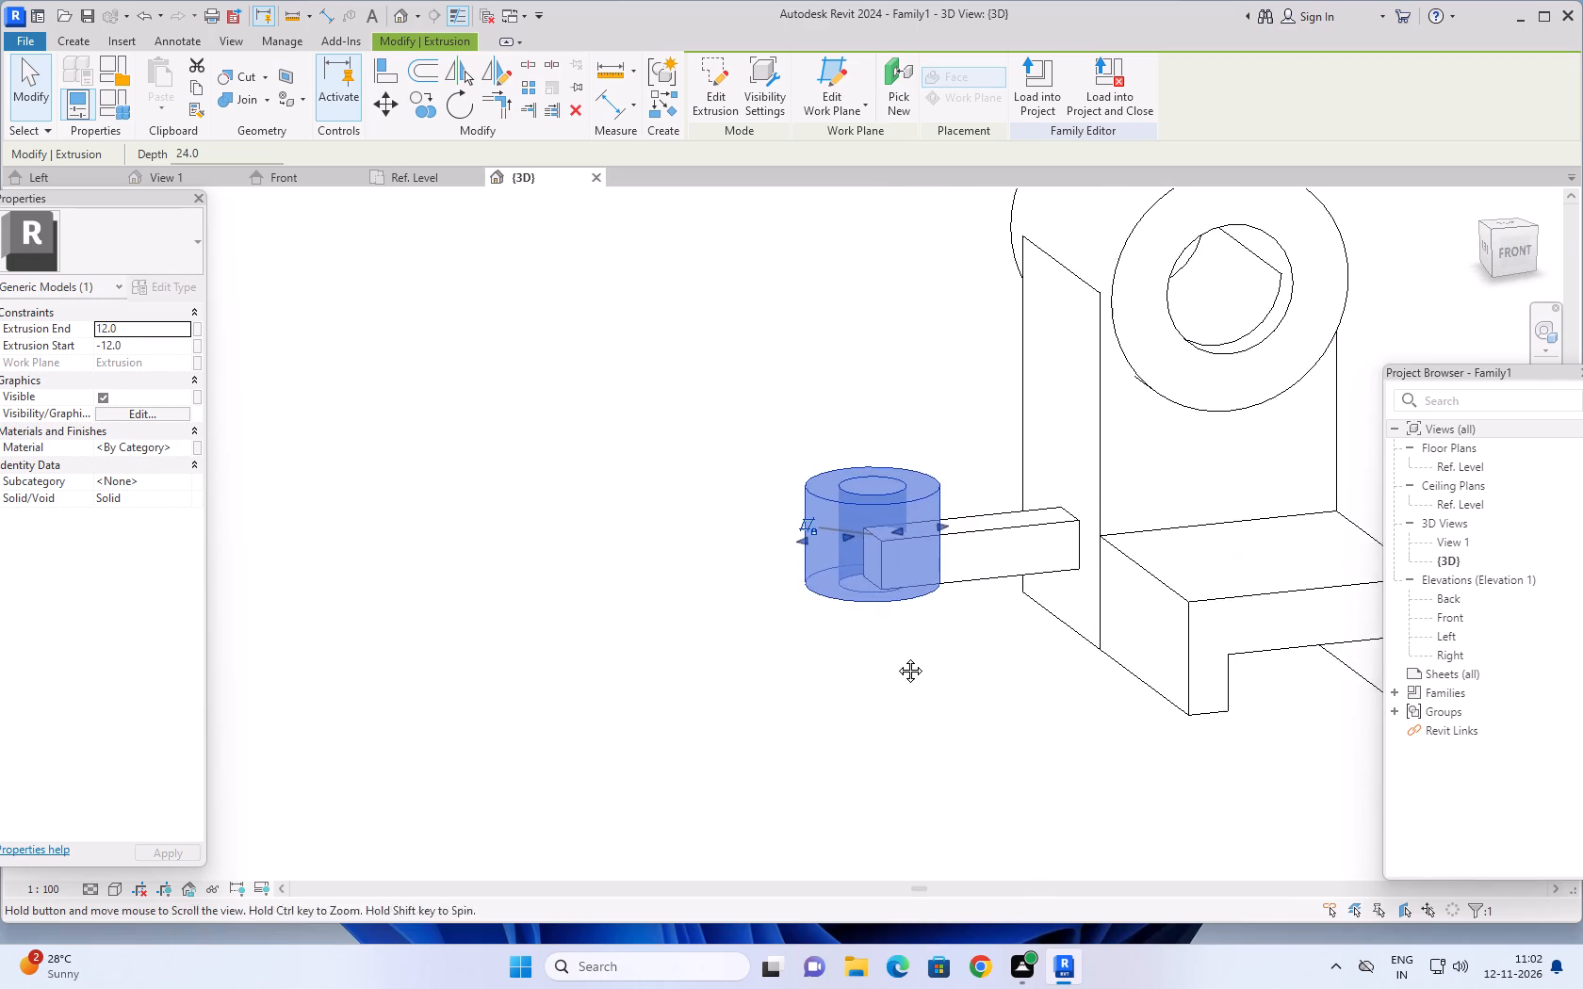
{"action": "middle_click_drag", "start_coordinate": [896, 657], "coordinate": [895, 657], "text": "shift"}
{"action": "key", "text": "Escape"}
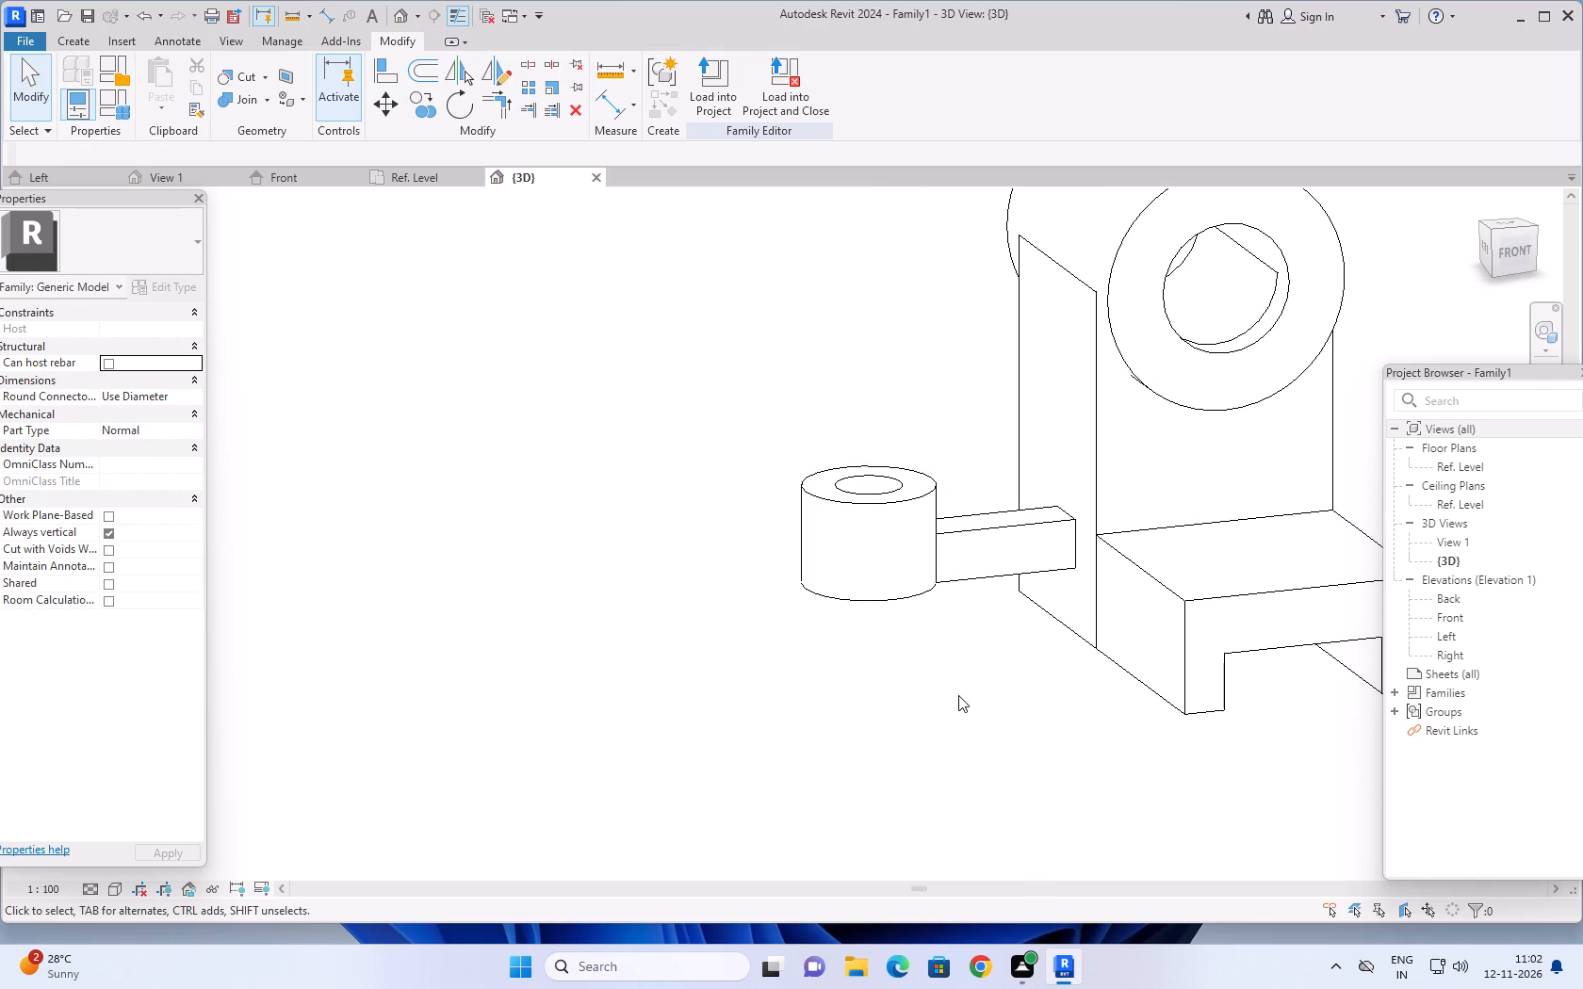
{"action": "middle_click_drag", "start_coordinate": [964, 630], "coordinate": [1290, 639], "text": "shift"}
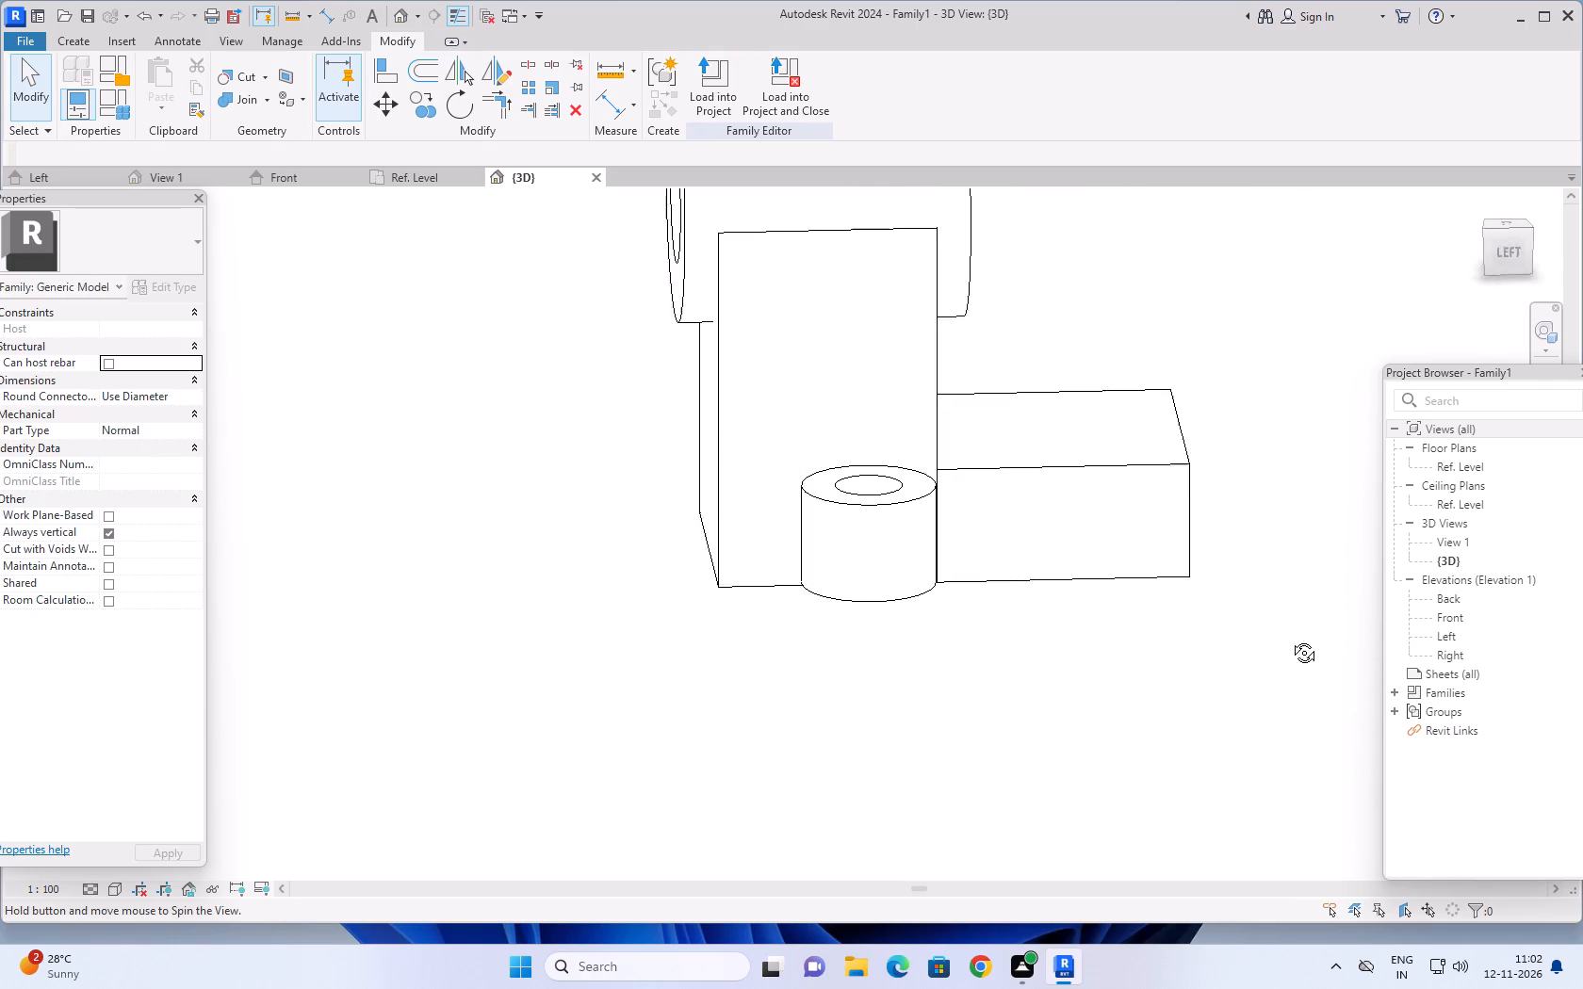
{"action": "middle_click_drag", "start_coordinate": [1290, 639], "coordinate": [885, 642], "text": "shift"}
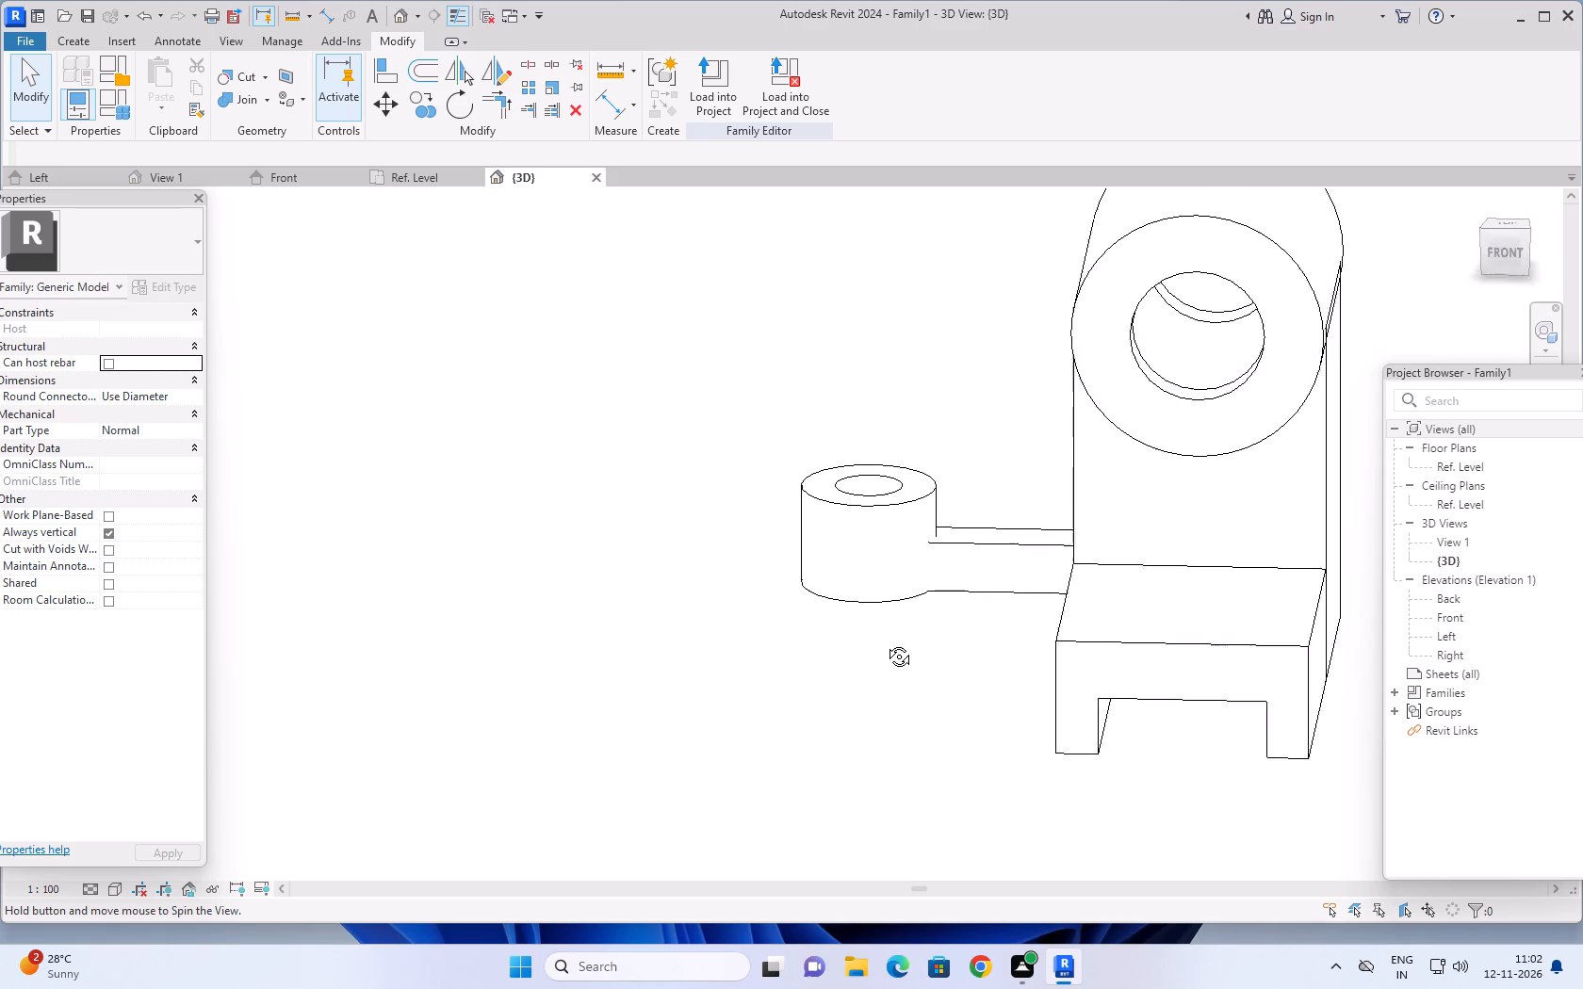
{"action": "middle_click_drag", "start_coordinate": [885, 642], "coordinate": [963, 639], "text": "shift"}
{"action": "scroll", "coordinate": [969, 640], "scroll_direction": "up", "scroll_amount": 1}
{"action": "scroll", "coordinate": [971, 642], "scroll_direction": "down", "scroll_amount": 2}
{"action": "middle_click_drag", "start_coordinate": [996, 664], "coordinate": [1059, 671]}
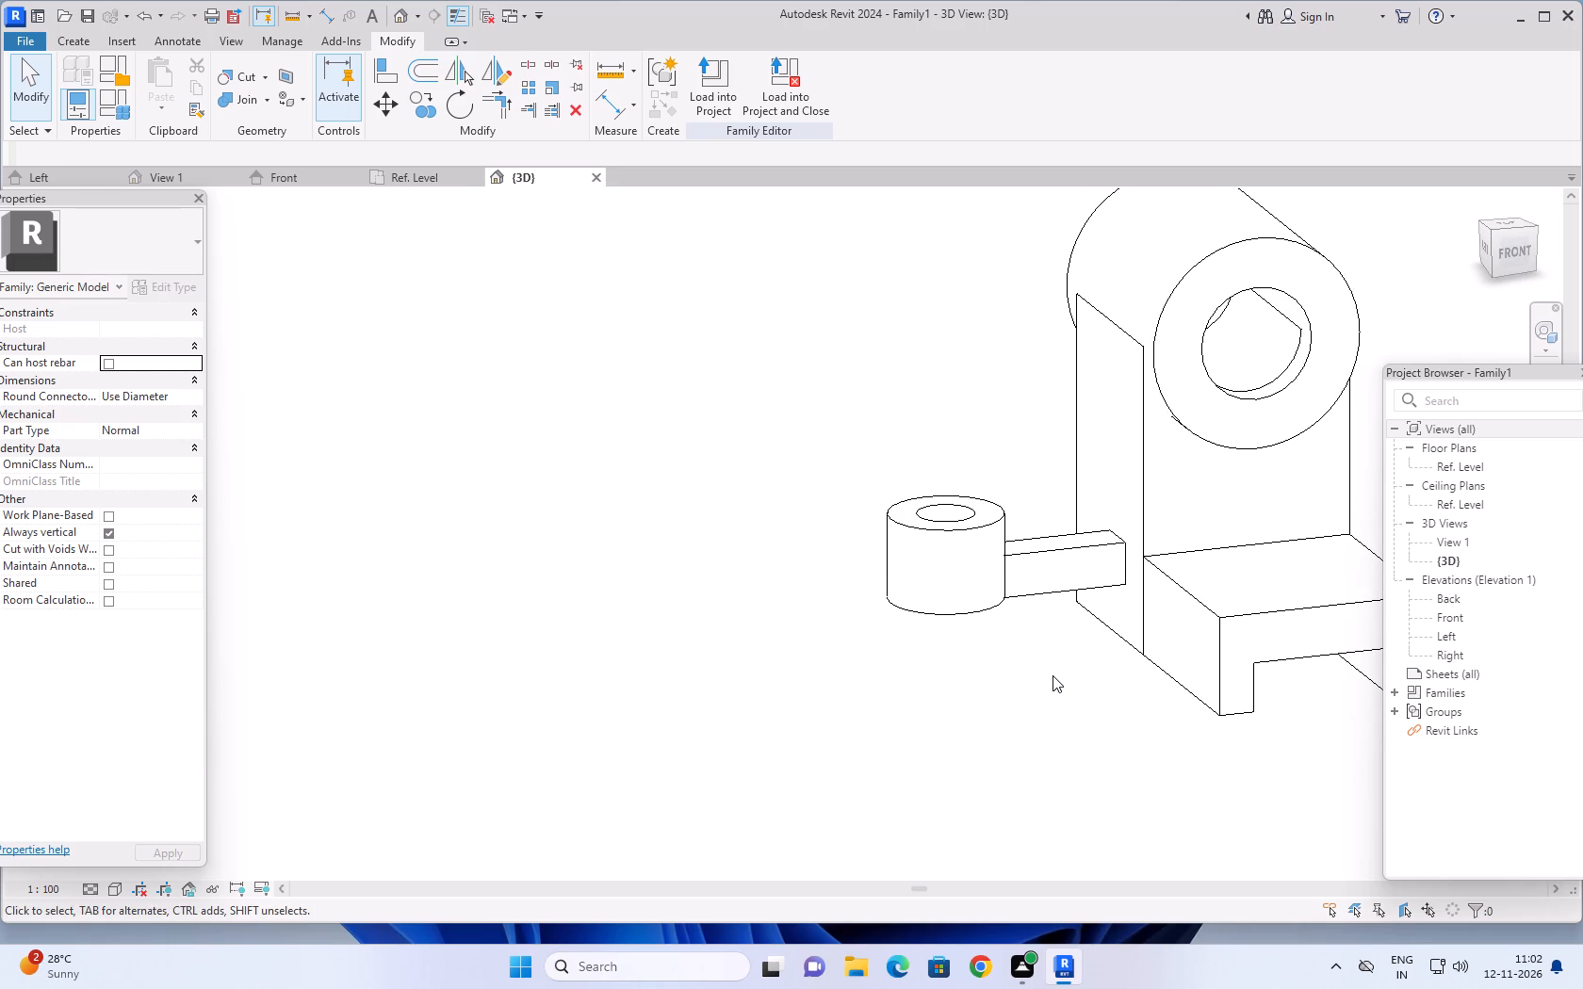
{"action": "middle_click_drag", "start_coordinate": [1041, 682], "coordinate": [1066, 682], "text": "shift"}
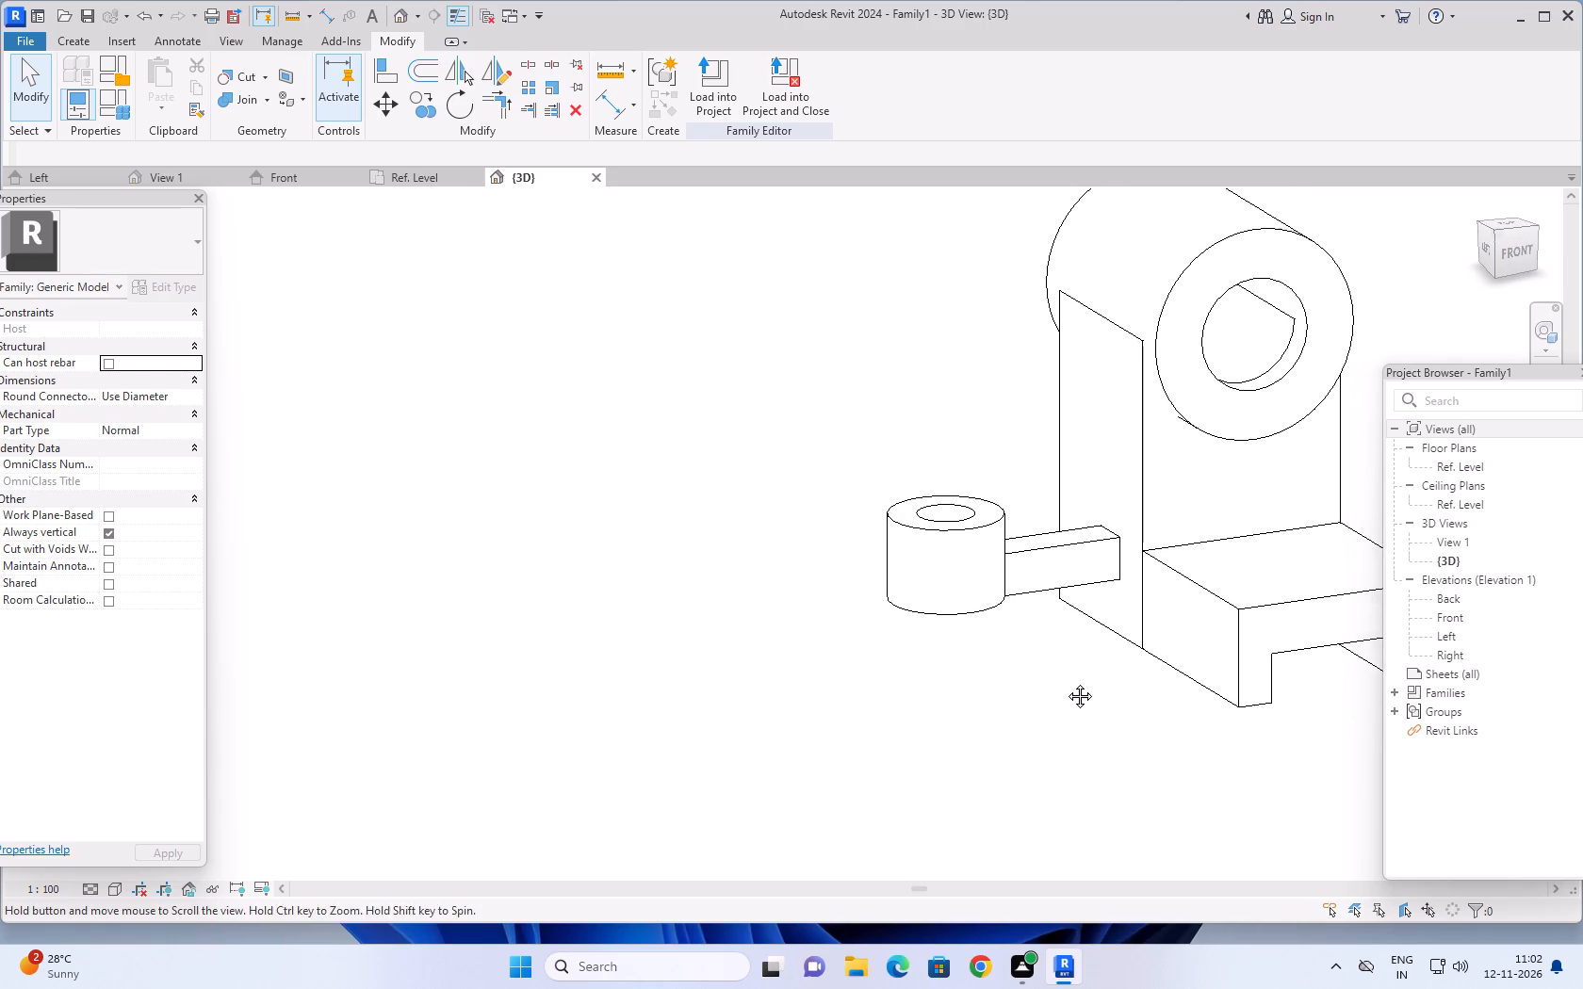
{"action": "middle_click_drag", "start_coordinate": [1066, 682], "coordinate": [1071, 683], "text": "shift"}
{"action": "scroll", "coordinate": [1067, 684], "scroll_direction": "down", "scroll_amount": 3}
{"action": "middle_click_drag", "start_coordinate": [1069, 699], "coordinate": [984, 719]}
{"action": "scroll", "coordinate": [994, 725], "scroll_direction": "down", "scroll_amount": 2}
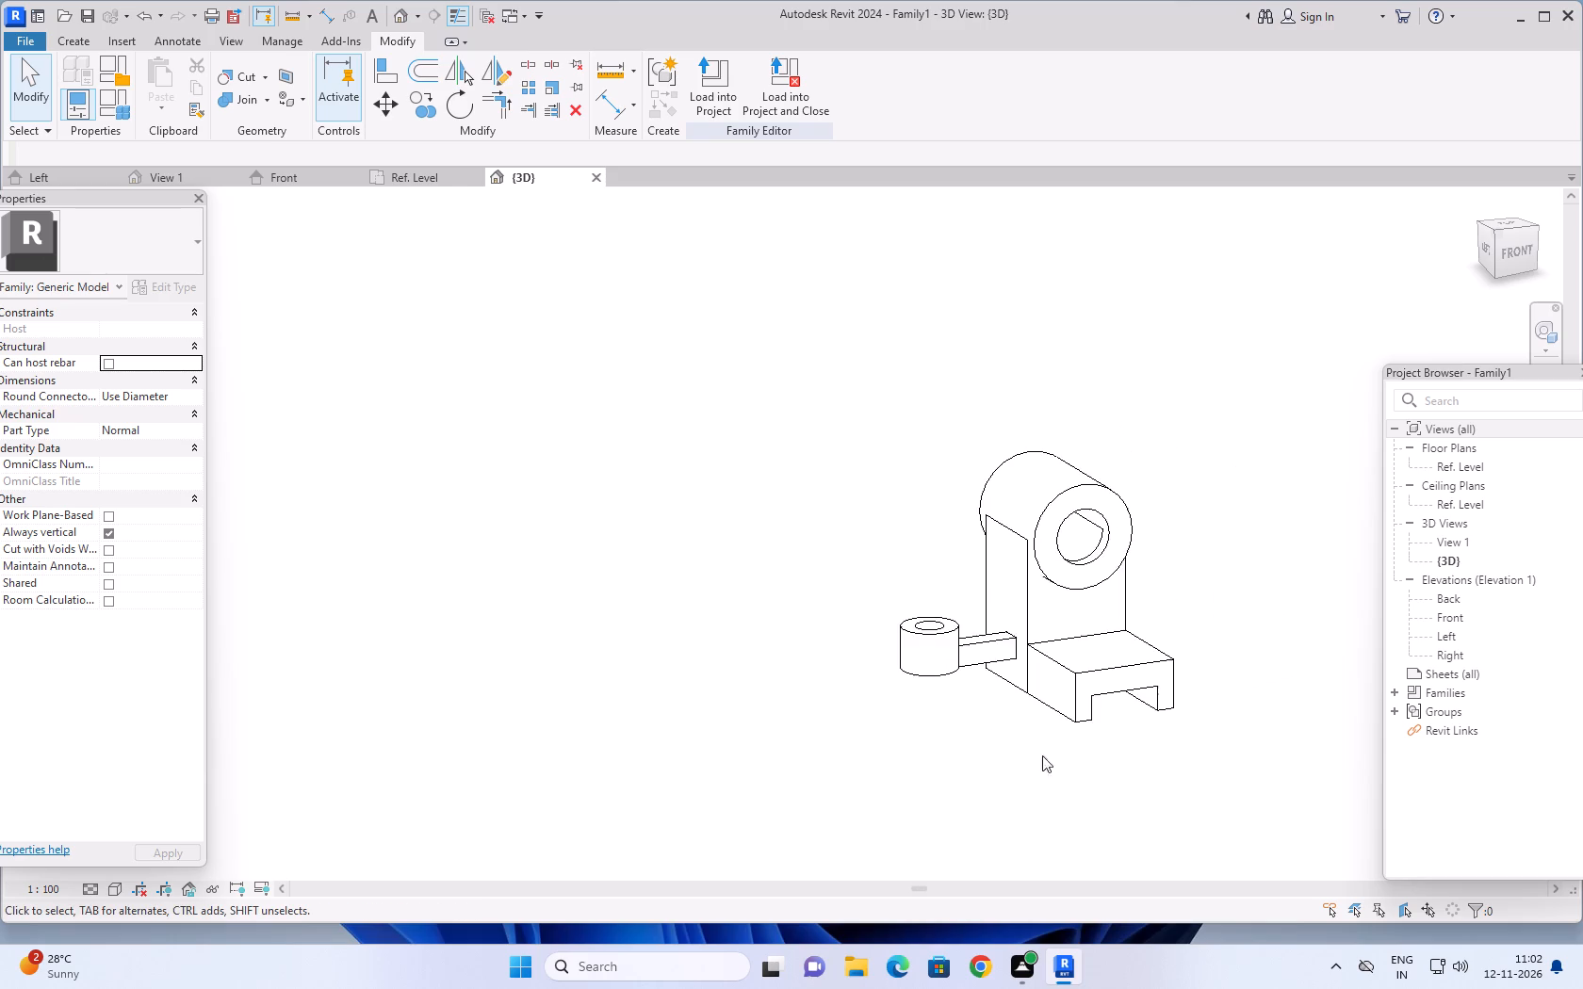
{"action": "middle_click_drag", "start_coordinate": [1066, 764], "coordinate": [989, 773]}
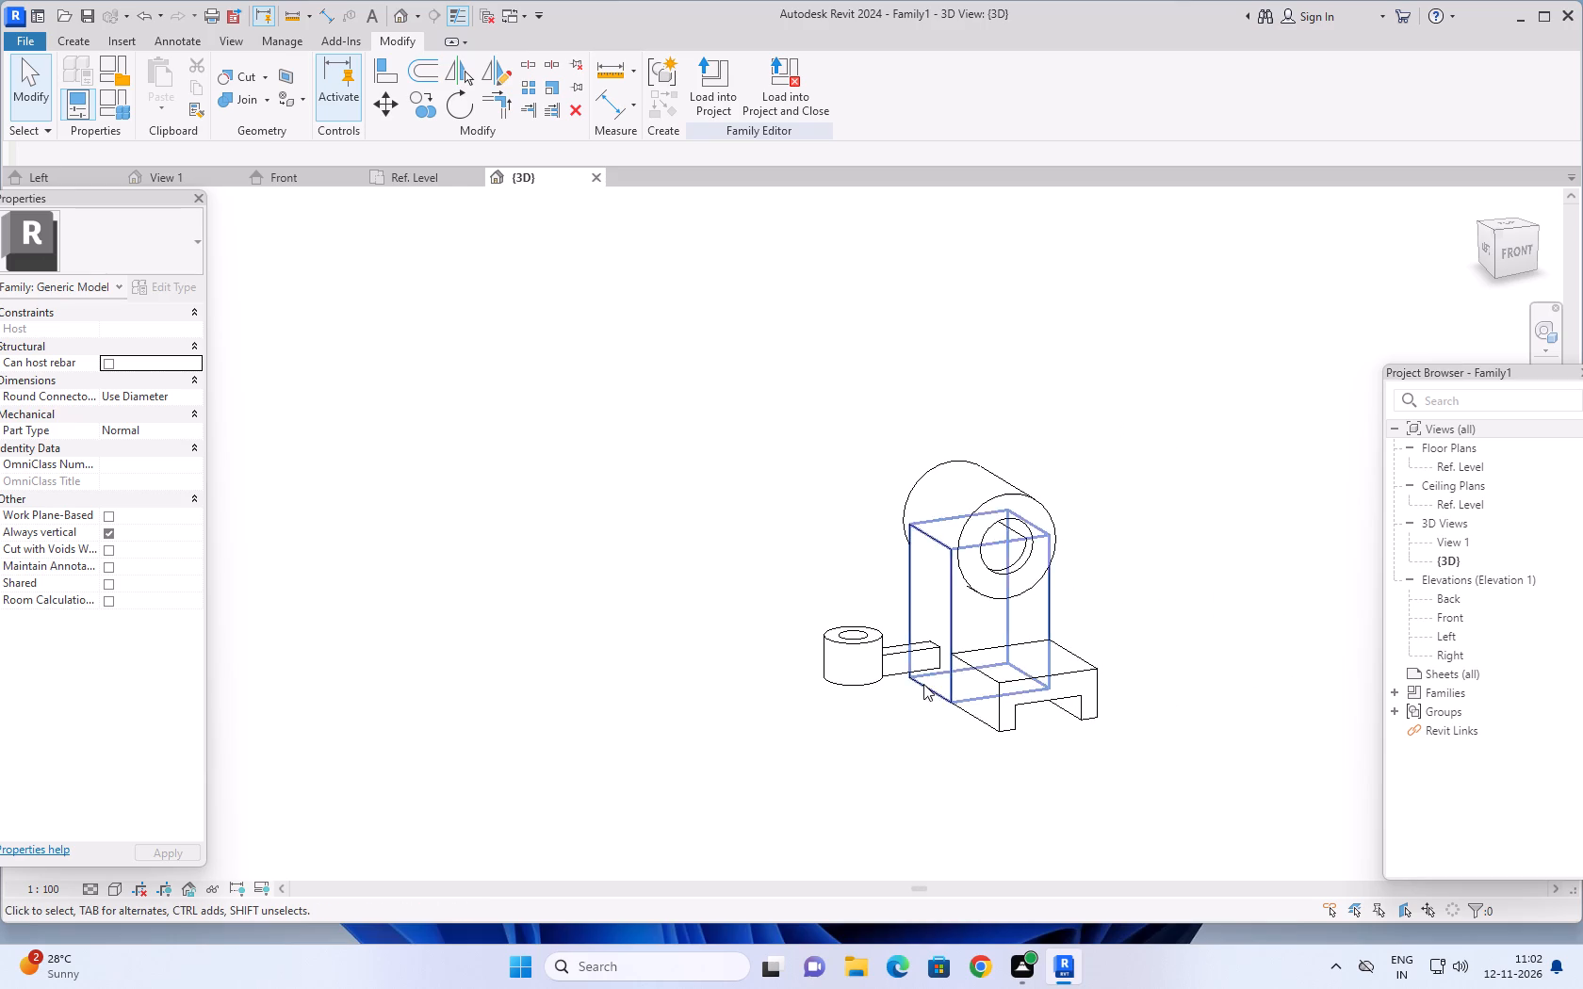
{"action": "scroll", "coordinate": [872, 675], "scroll_direction": "up", "scroll_amount": 3}
{"action": "middle_click_drag", "start_coordinate": [877, 716], "coordinate": [922, 748]}
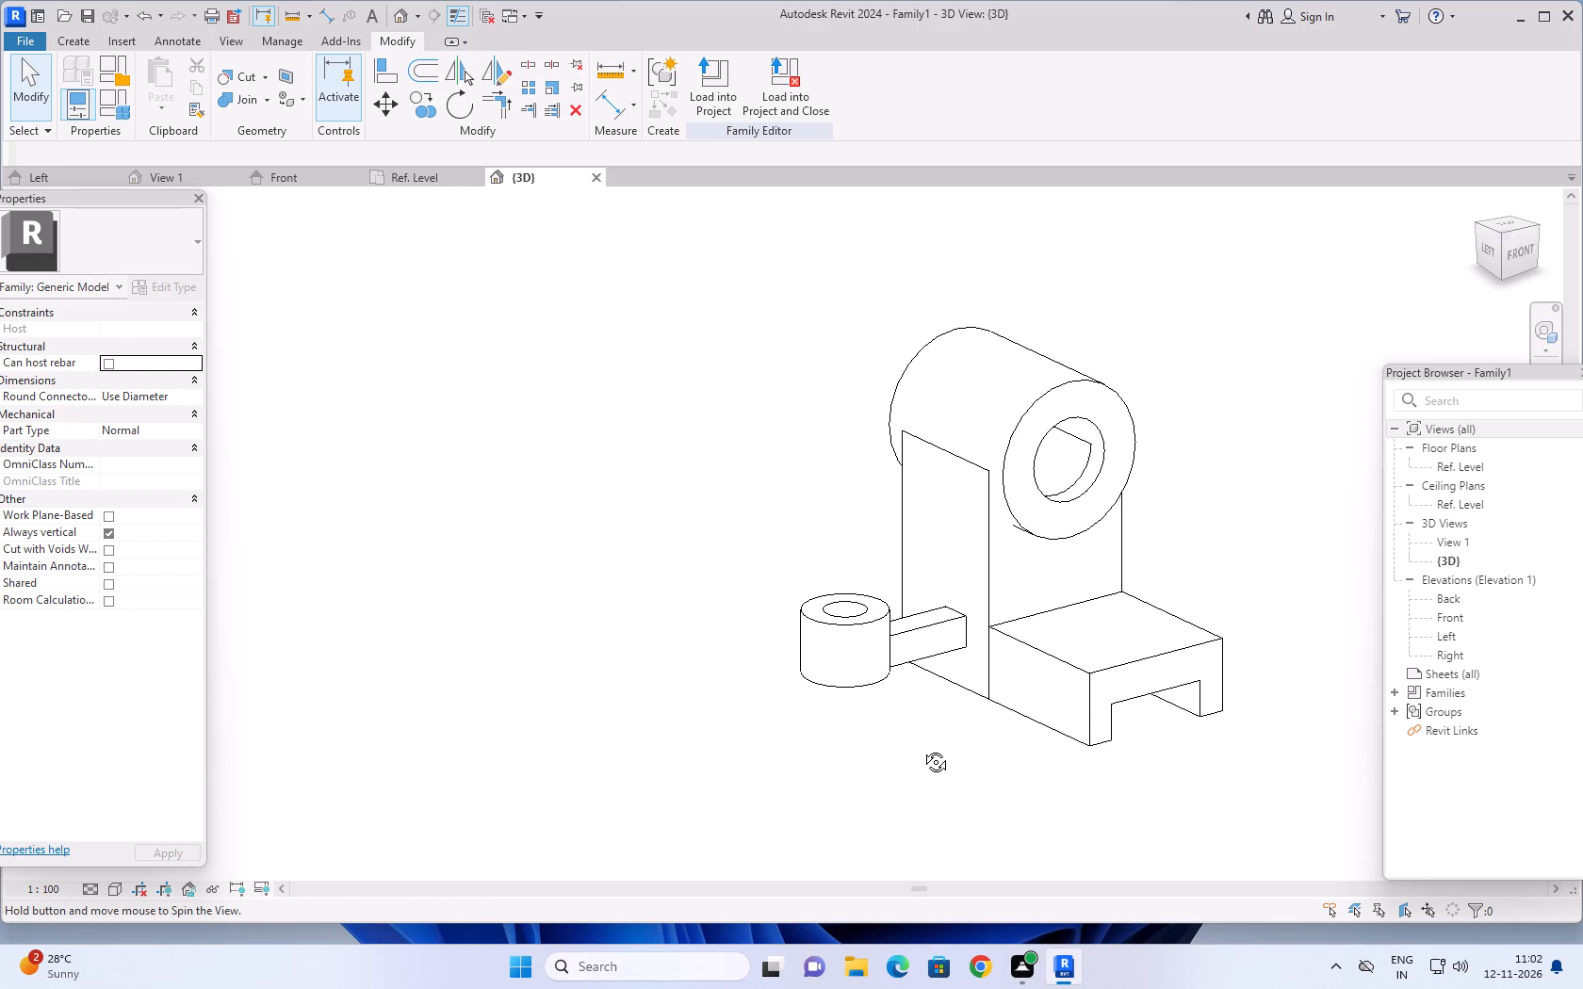
{"action": "middle_click_drag", "start_coordinate": [922, 748], "coordinate": [922, 754]}
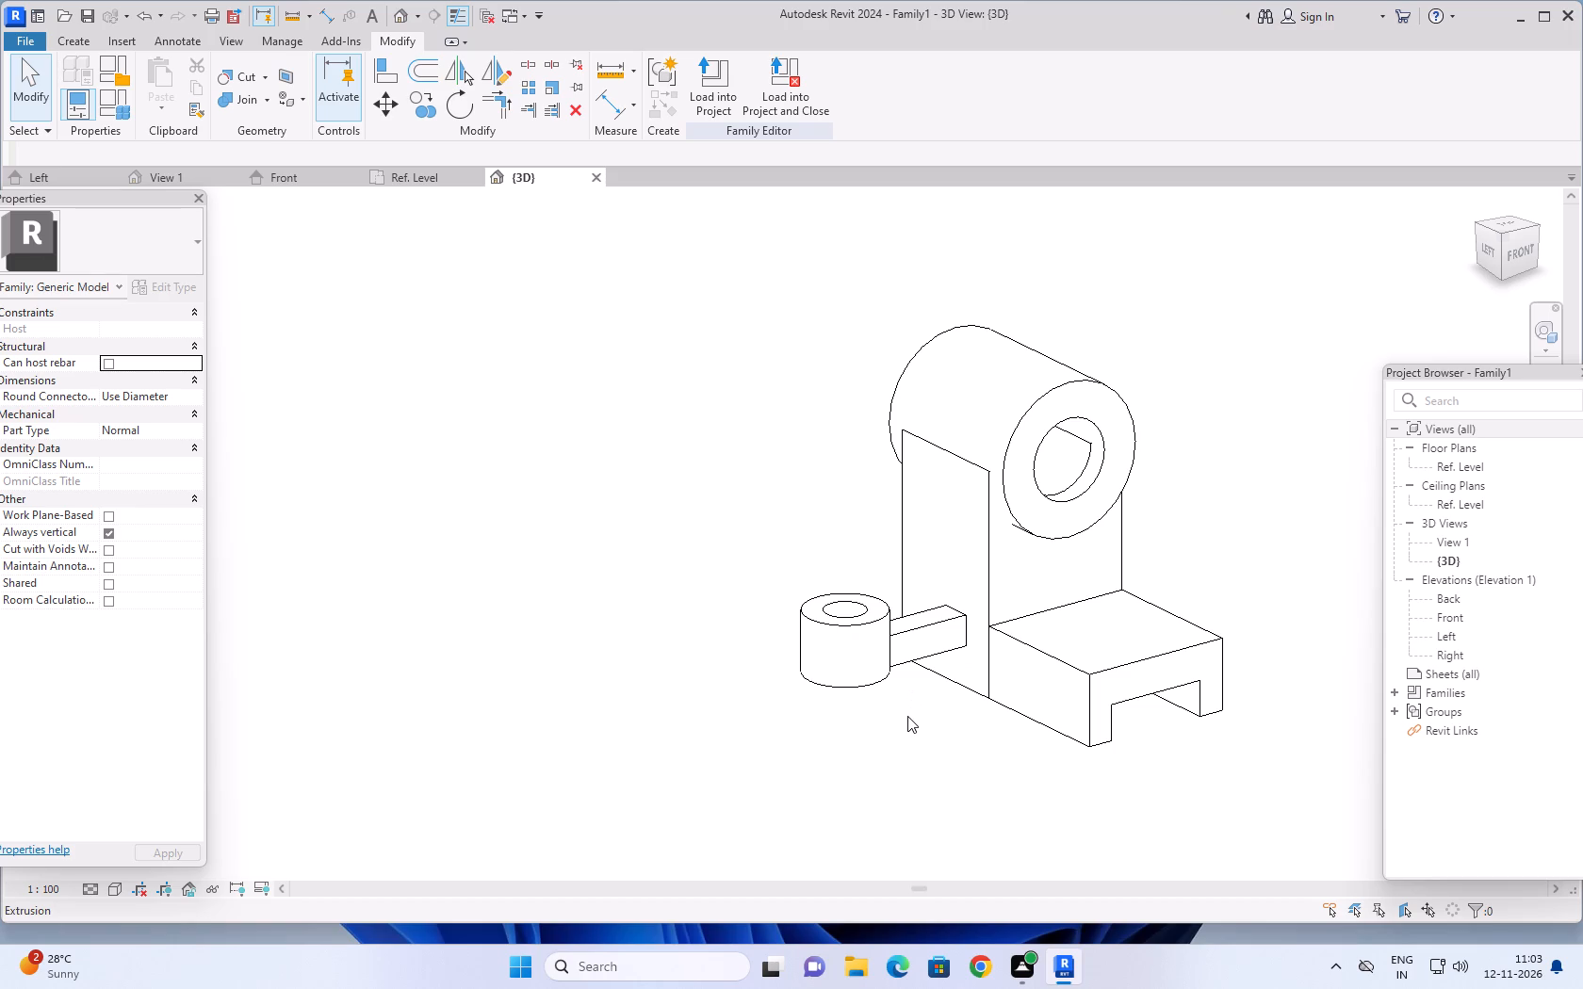
Start a void extrusion from the top view, with the top face of the side bar's hollow cylinder picked as its work plane.
{"action": "middle_click_drag", "start_coordinate": [709, 572], "coordinate": [734, 701], "text": "shift"}
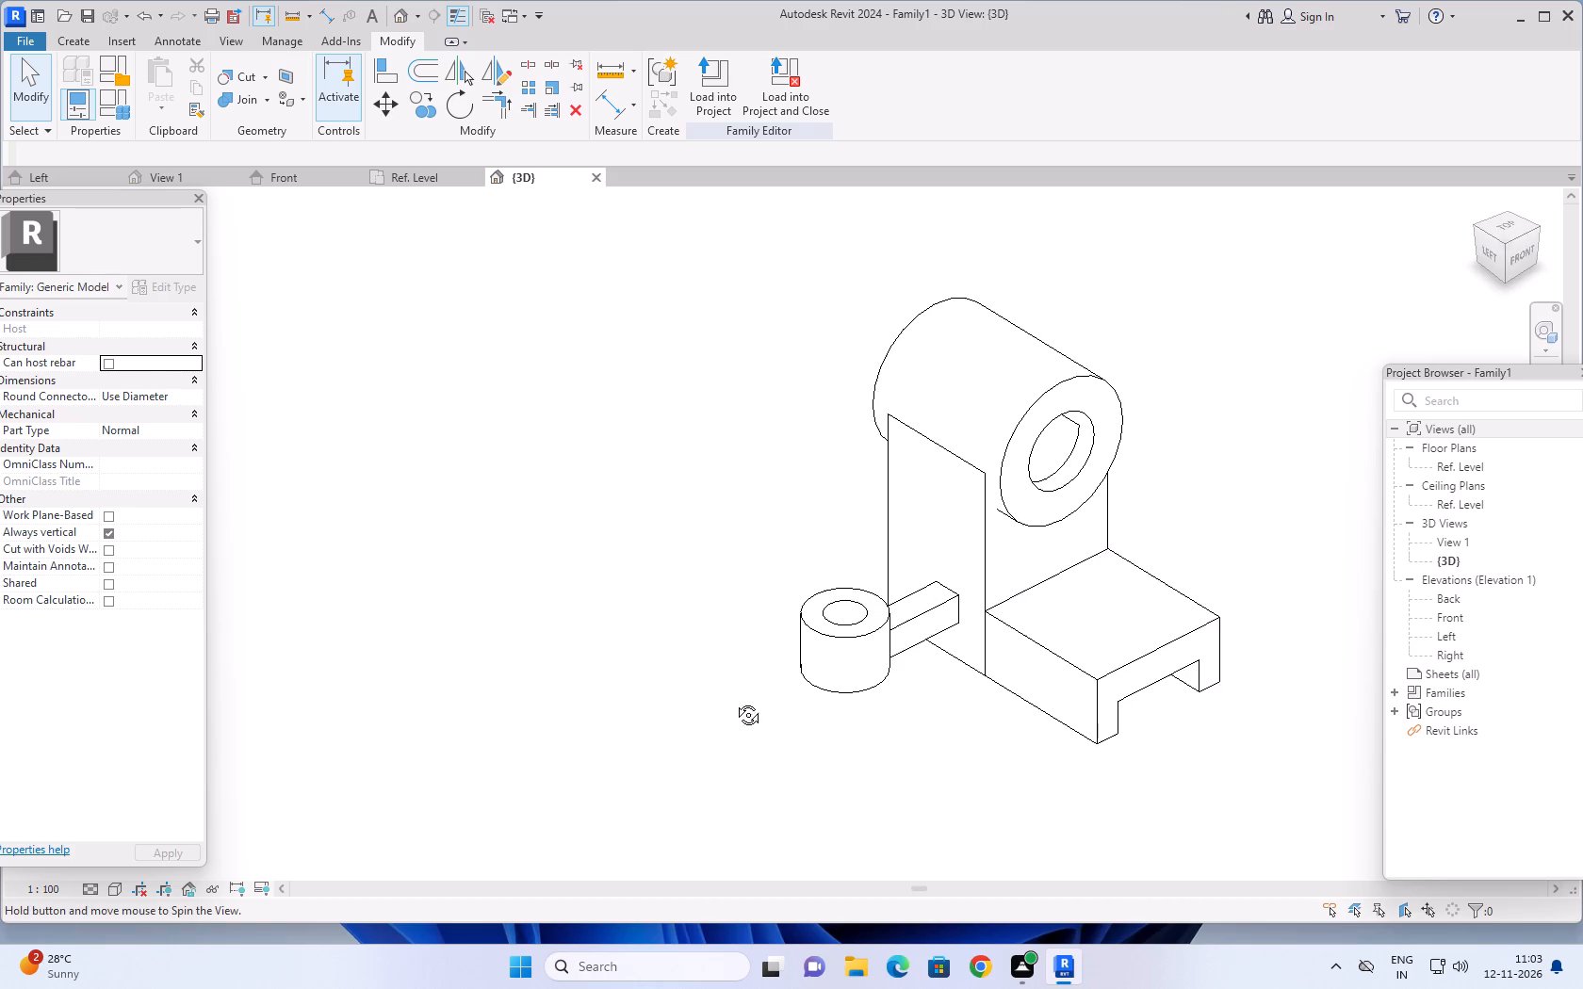
{"action": "middle_click_drag", "start_coordinate": [734, 701], "coordinate": [748, 770], "text": "shift"}
{"action": "middle_click_drag", "start_coordinate": [722, 599], "coordinate": [713, 765], "text": "shift"}
{"action": "middle_click_drag", "start_coordinate": [718, 592], "coordinate": [703, 741], "text": "shift"}
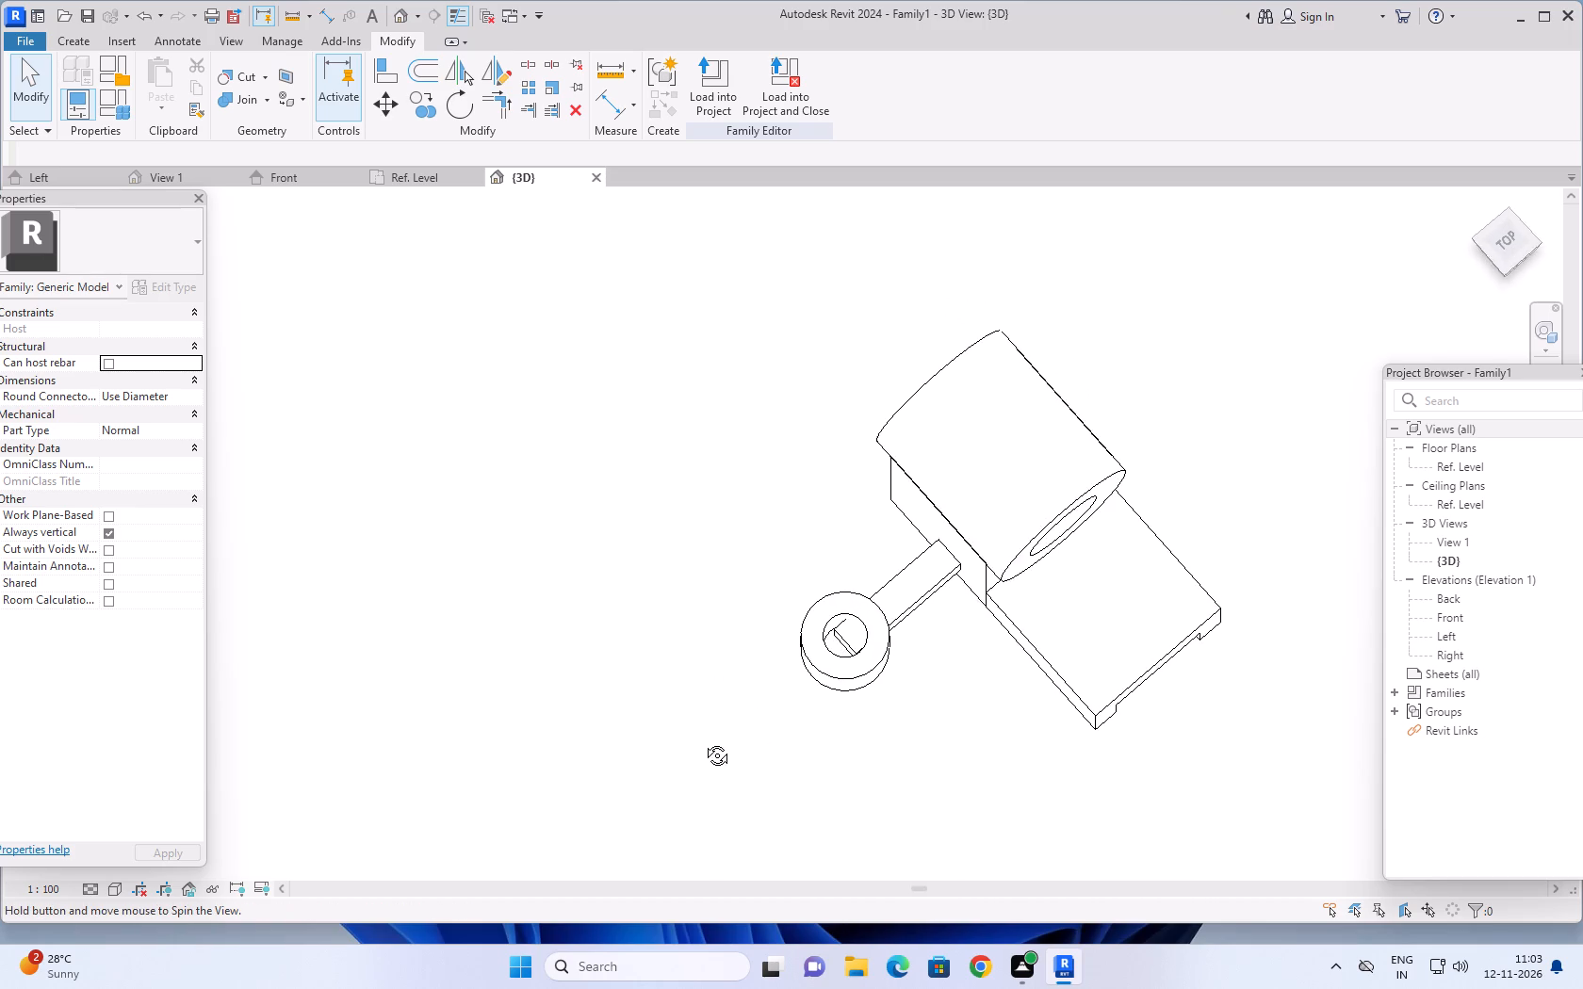
{"action": "middle_click_drag", "start_coordinate": [703, 741], "coordinate": [703, 742], "text": "shift"}
{"action": "middle_click_drag", "start_coordinate": [792, 695], "coordinate": [753, 761], "text": "shift"}
{"action": "middle_click_drag", "start_coordinate": [725, 637], "coordinate": [716, 678], "text": "shift"}
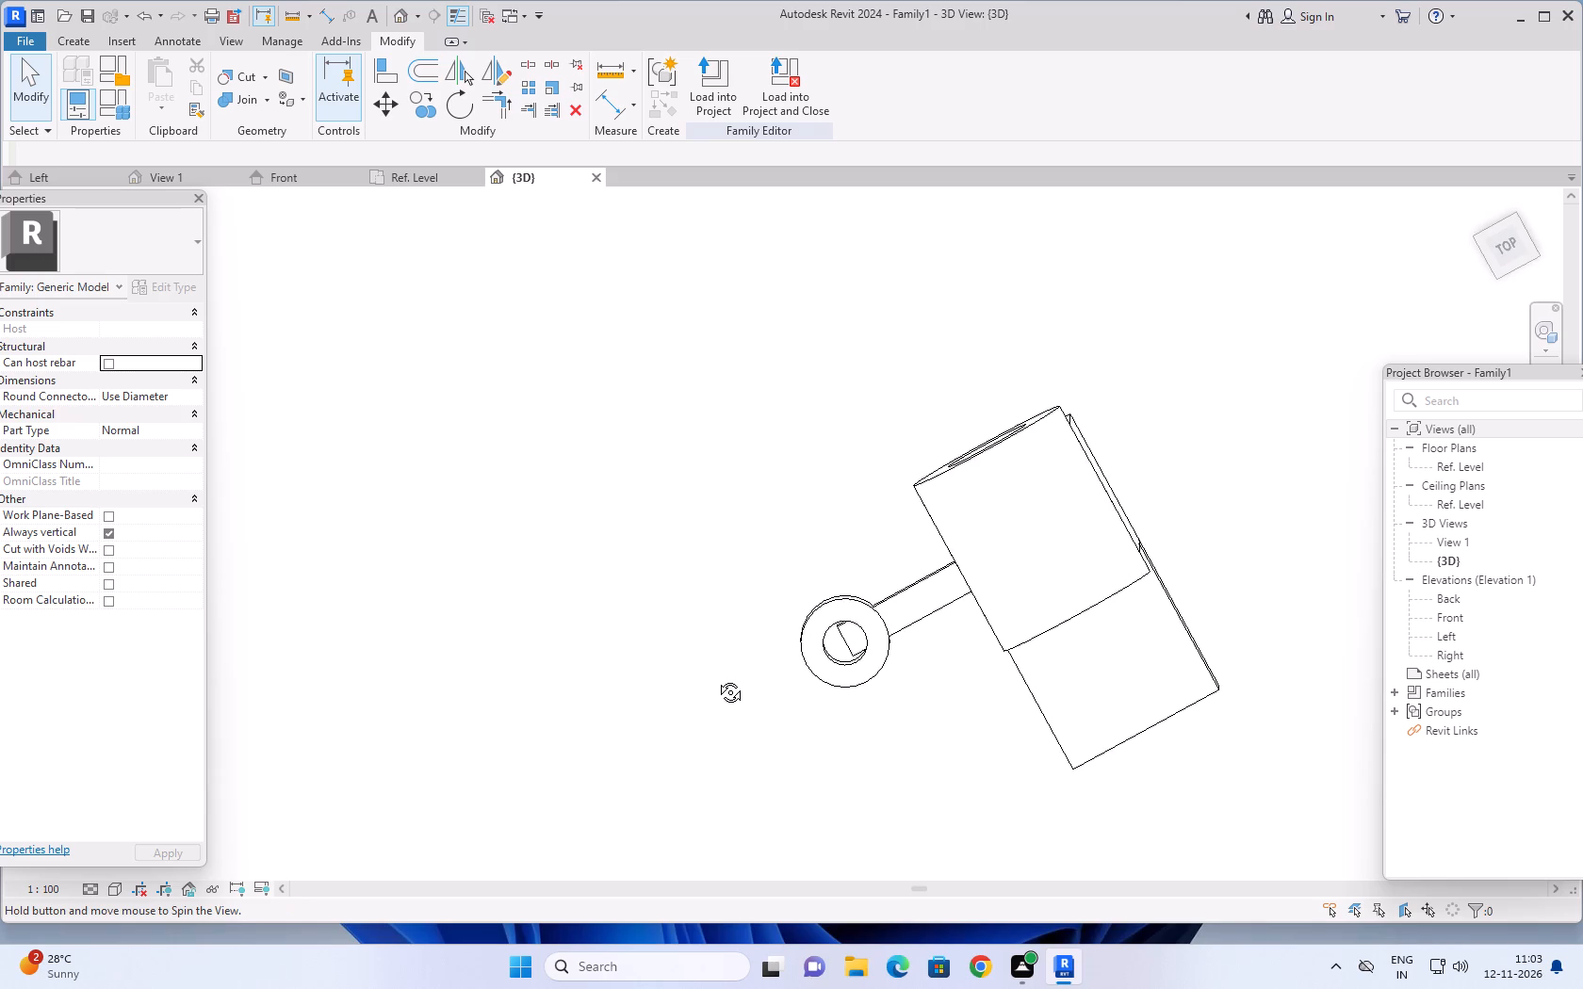
{"action": "middle_click_drag", "start_coordinate": [716, 678], "coordinate": [718, 669], "text": "shift"}
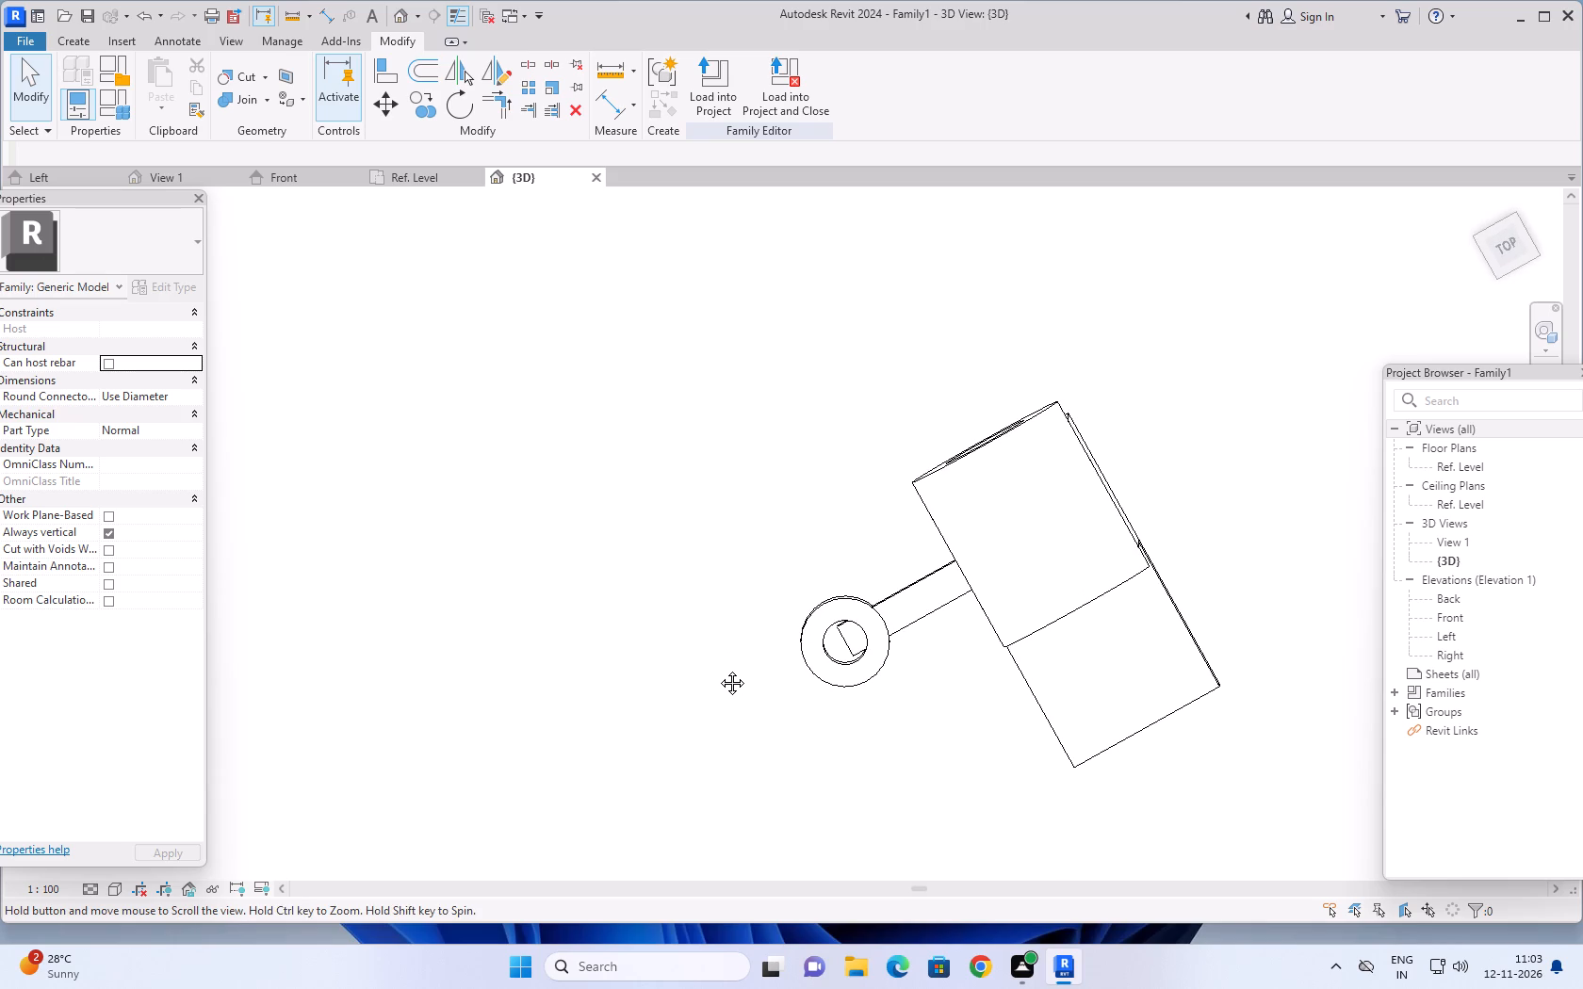
{"action": "middle_click_drag", "start_coordinate": [718, 669], "coordinate": [732, 705], "text": "shift"}
{"action": "middle_click_drag", "start_coordinate": [750, 638], "coordinate": [741, 673], "text": "shift"}
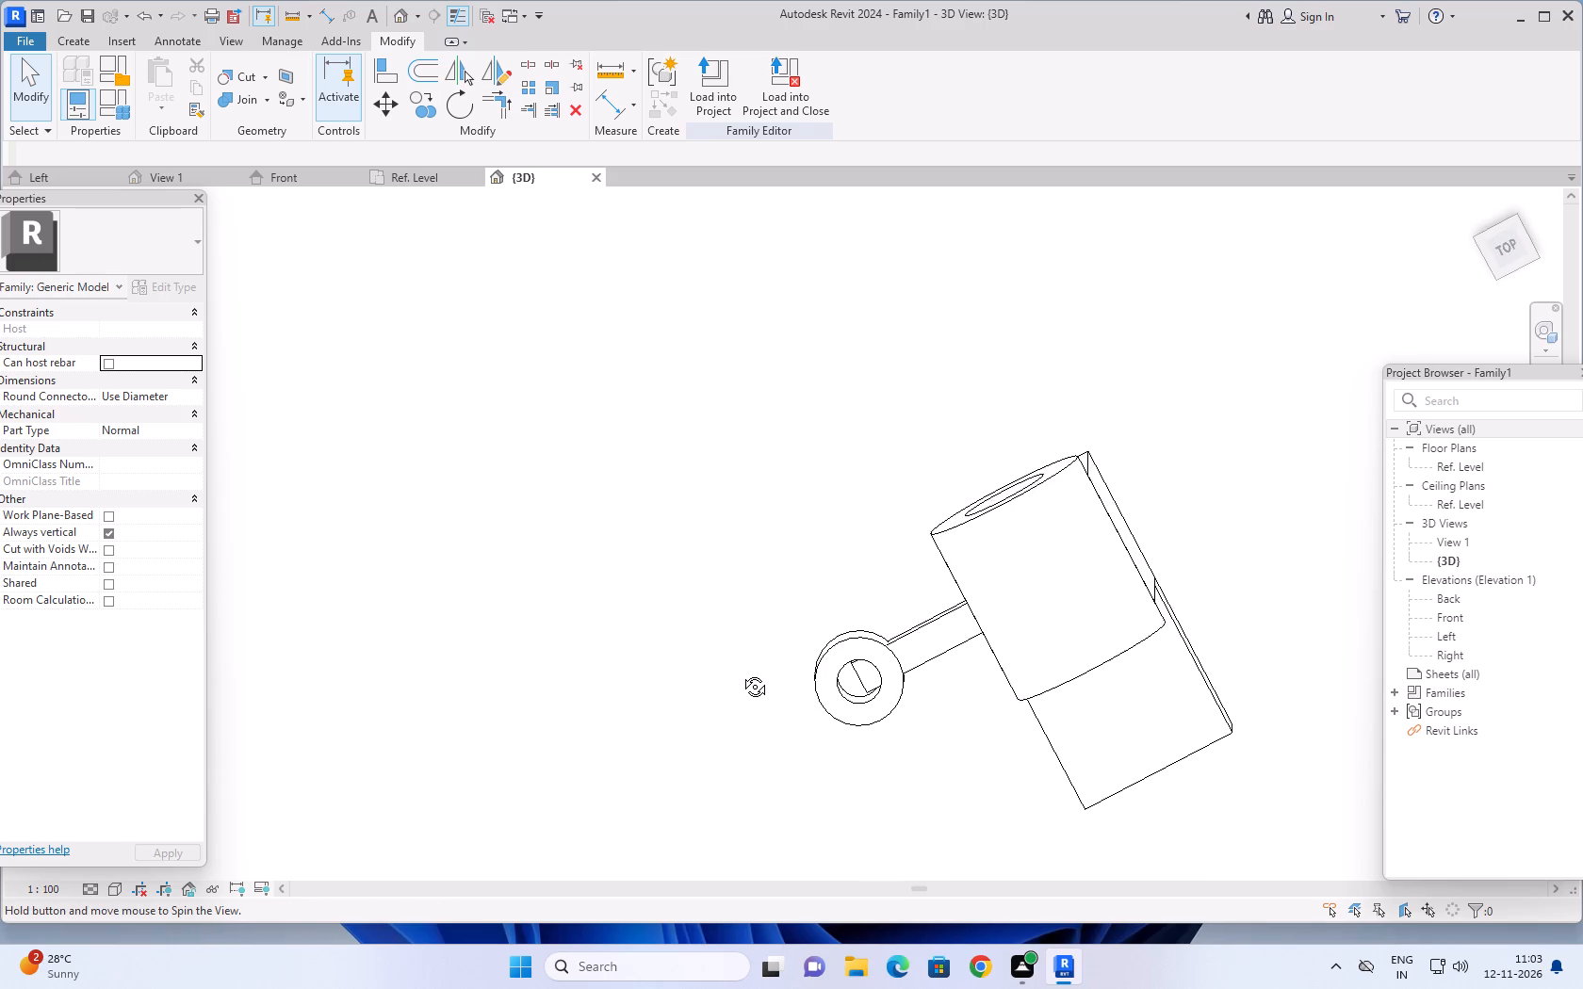
{"action": "middle_click_drag", "start_coordinate": [741, 673], "coordinate": [725, 621], "text": "shift"}
{"action": "middle_click_drag", "start_coordinate": [756, 513], "coordinate": [756, 507]}
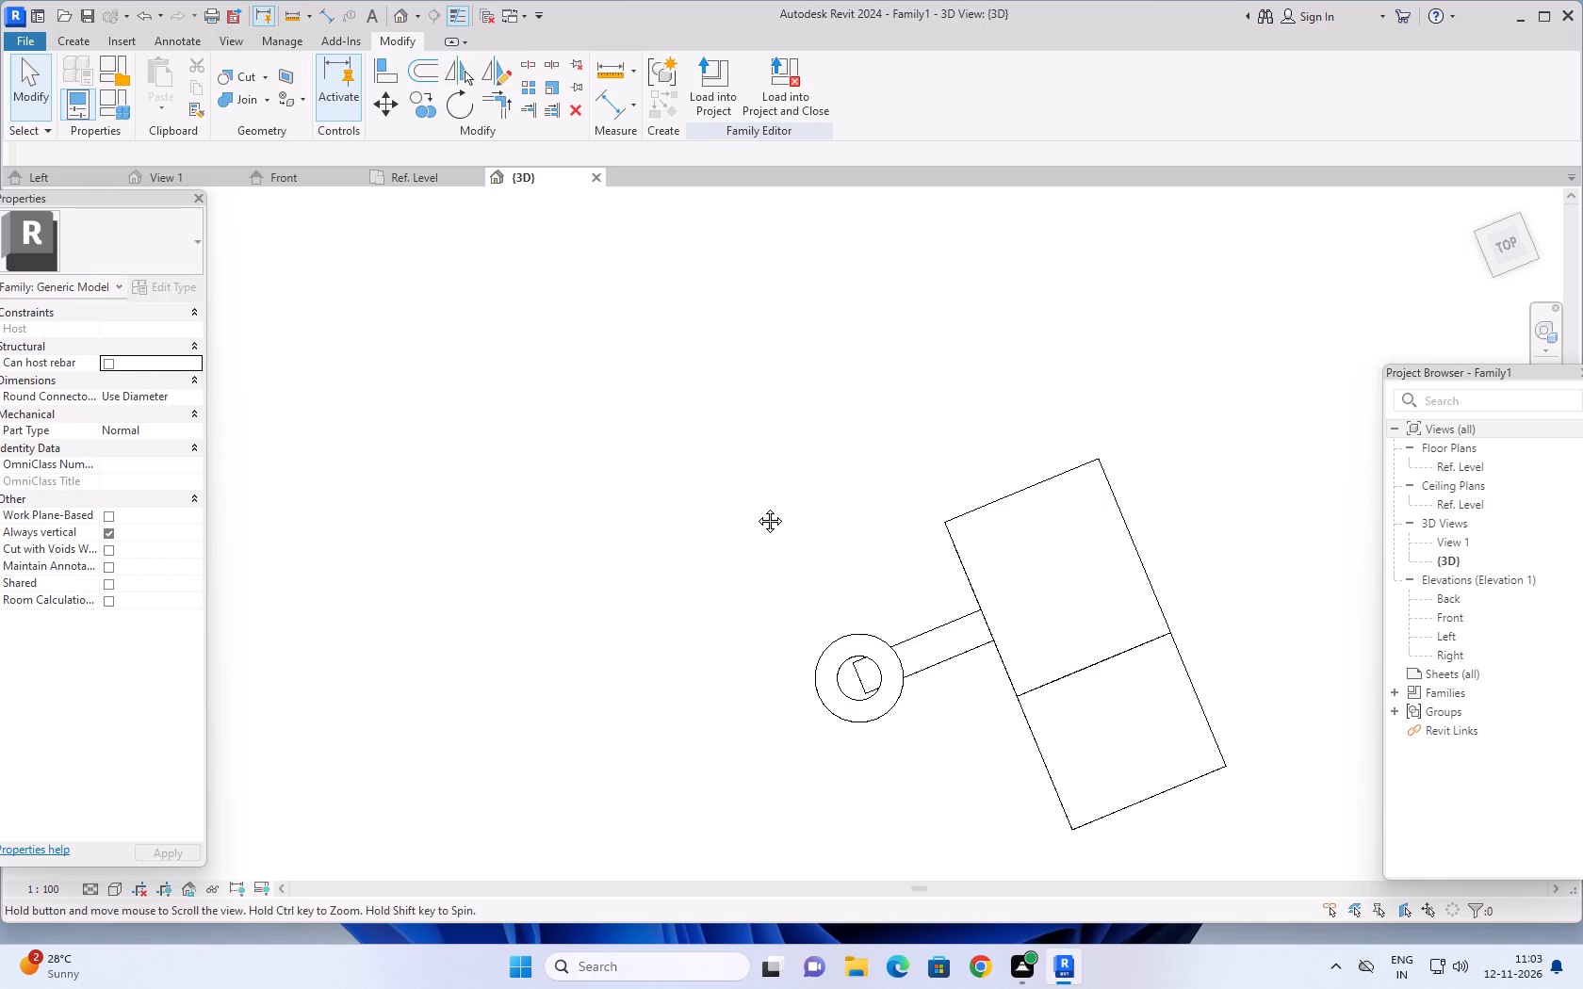
{"action": "middle_click_drag", "start_coordinate": [756, 507], "coordinate": [775, 384]}
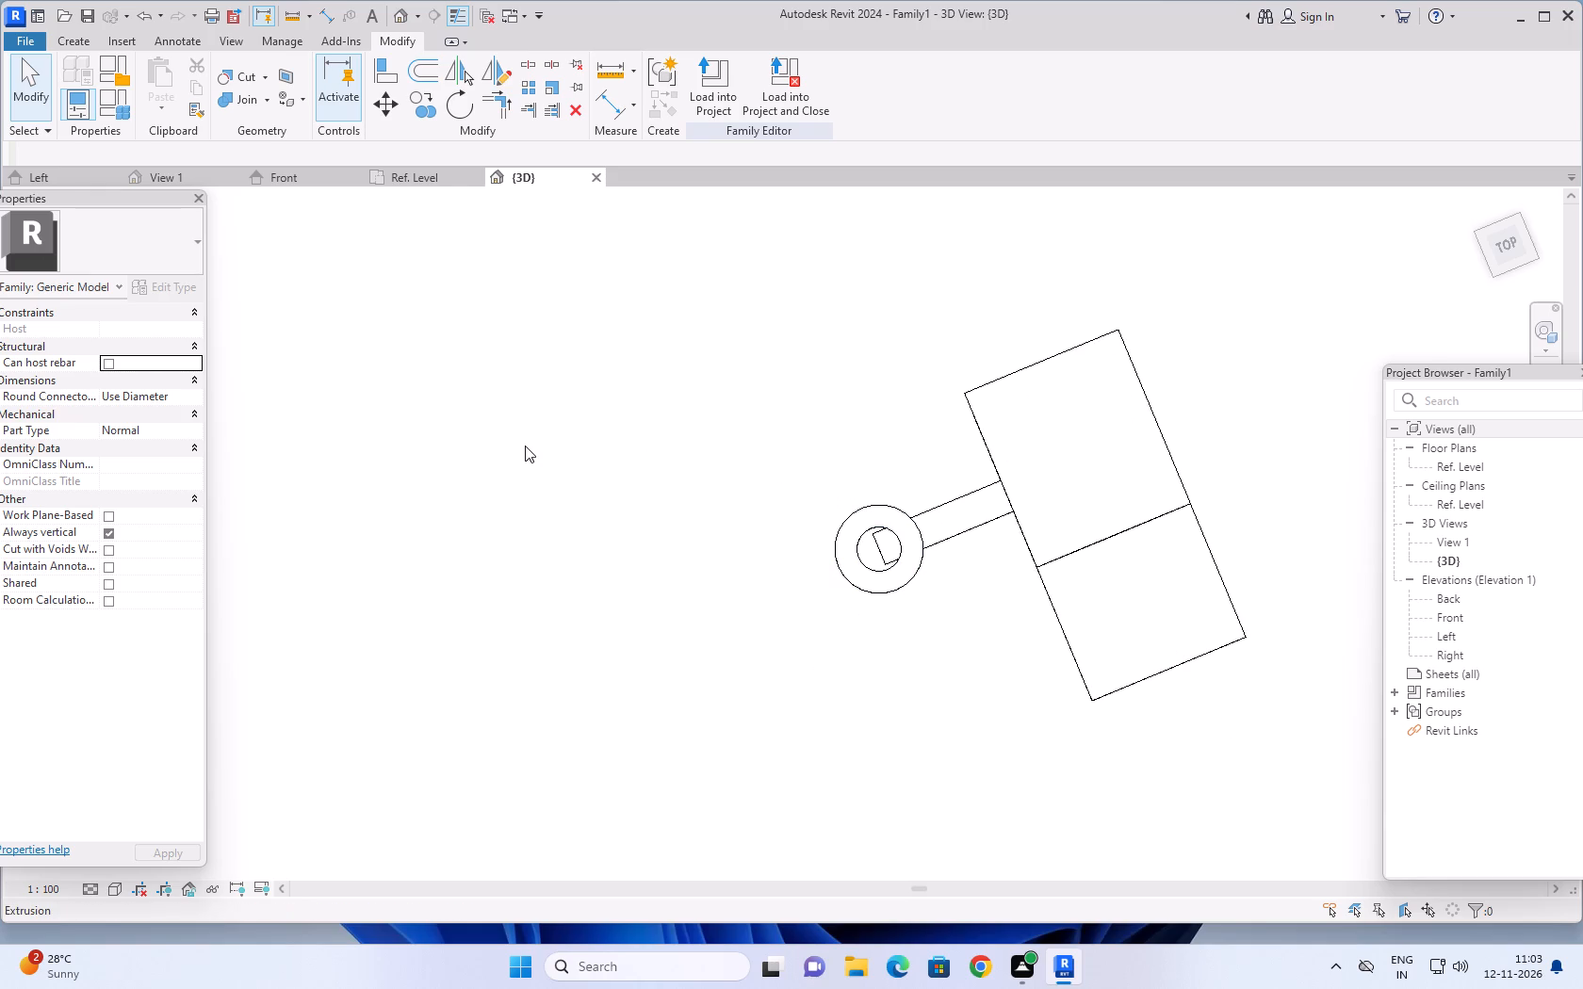
{"action": "left_click", "coordinate": [72, 36]}
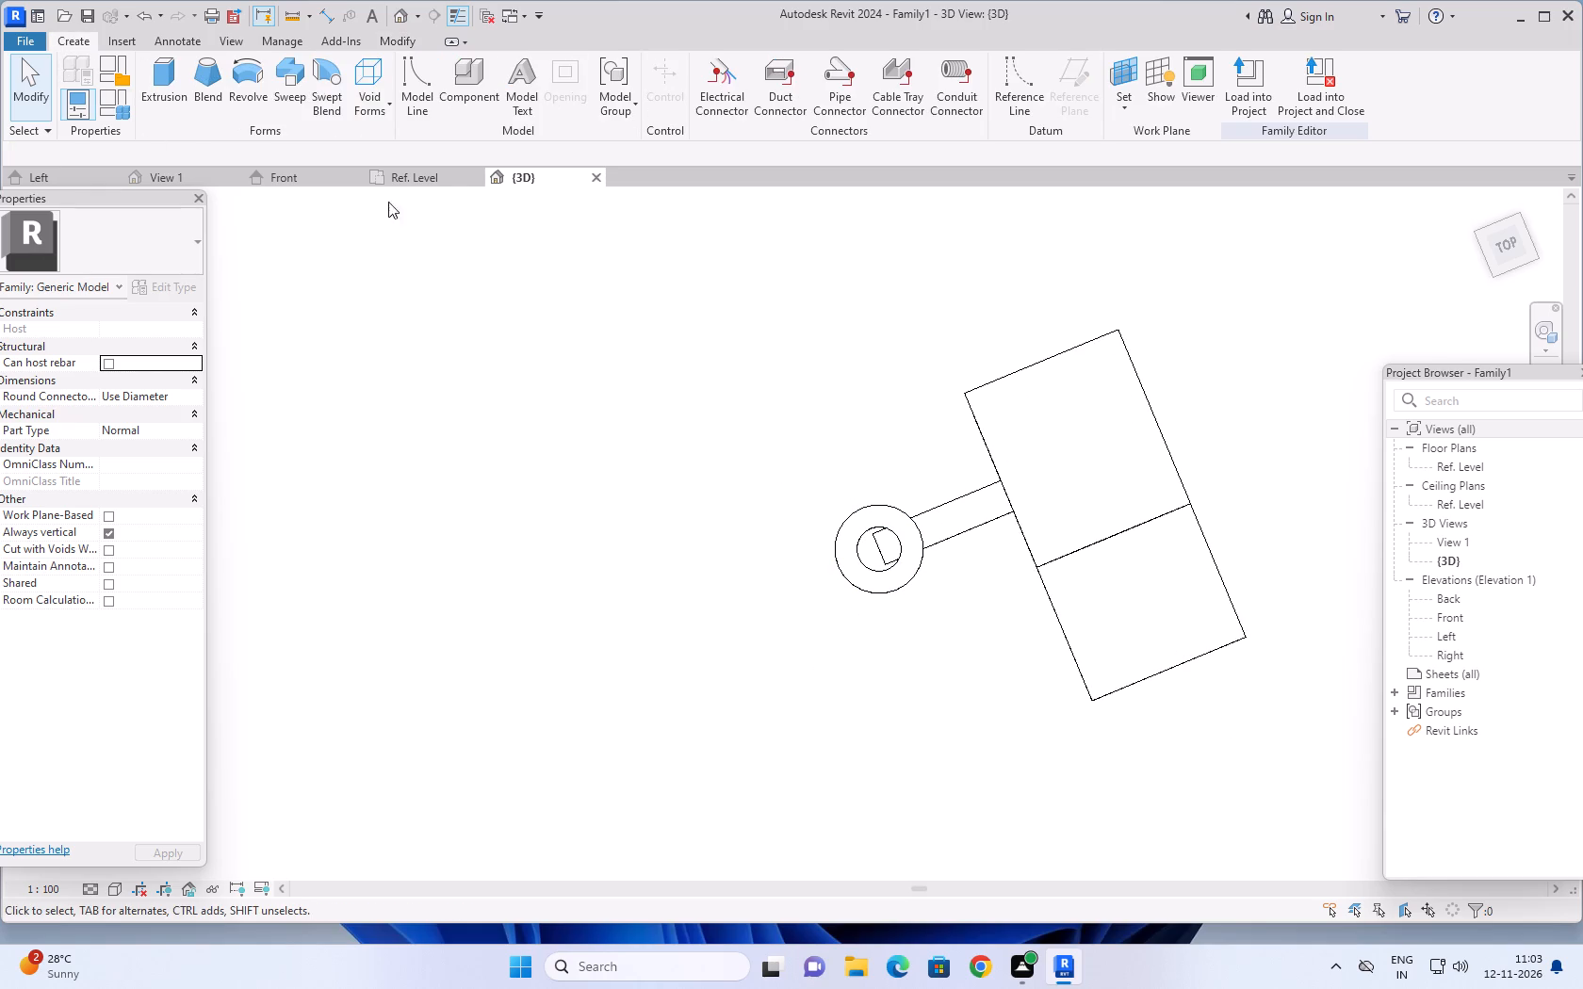
{"action": "left_click", "coordinate": [383, 99]}
{"action": "left_click", "coordinate": [395, 144]}
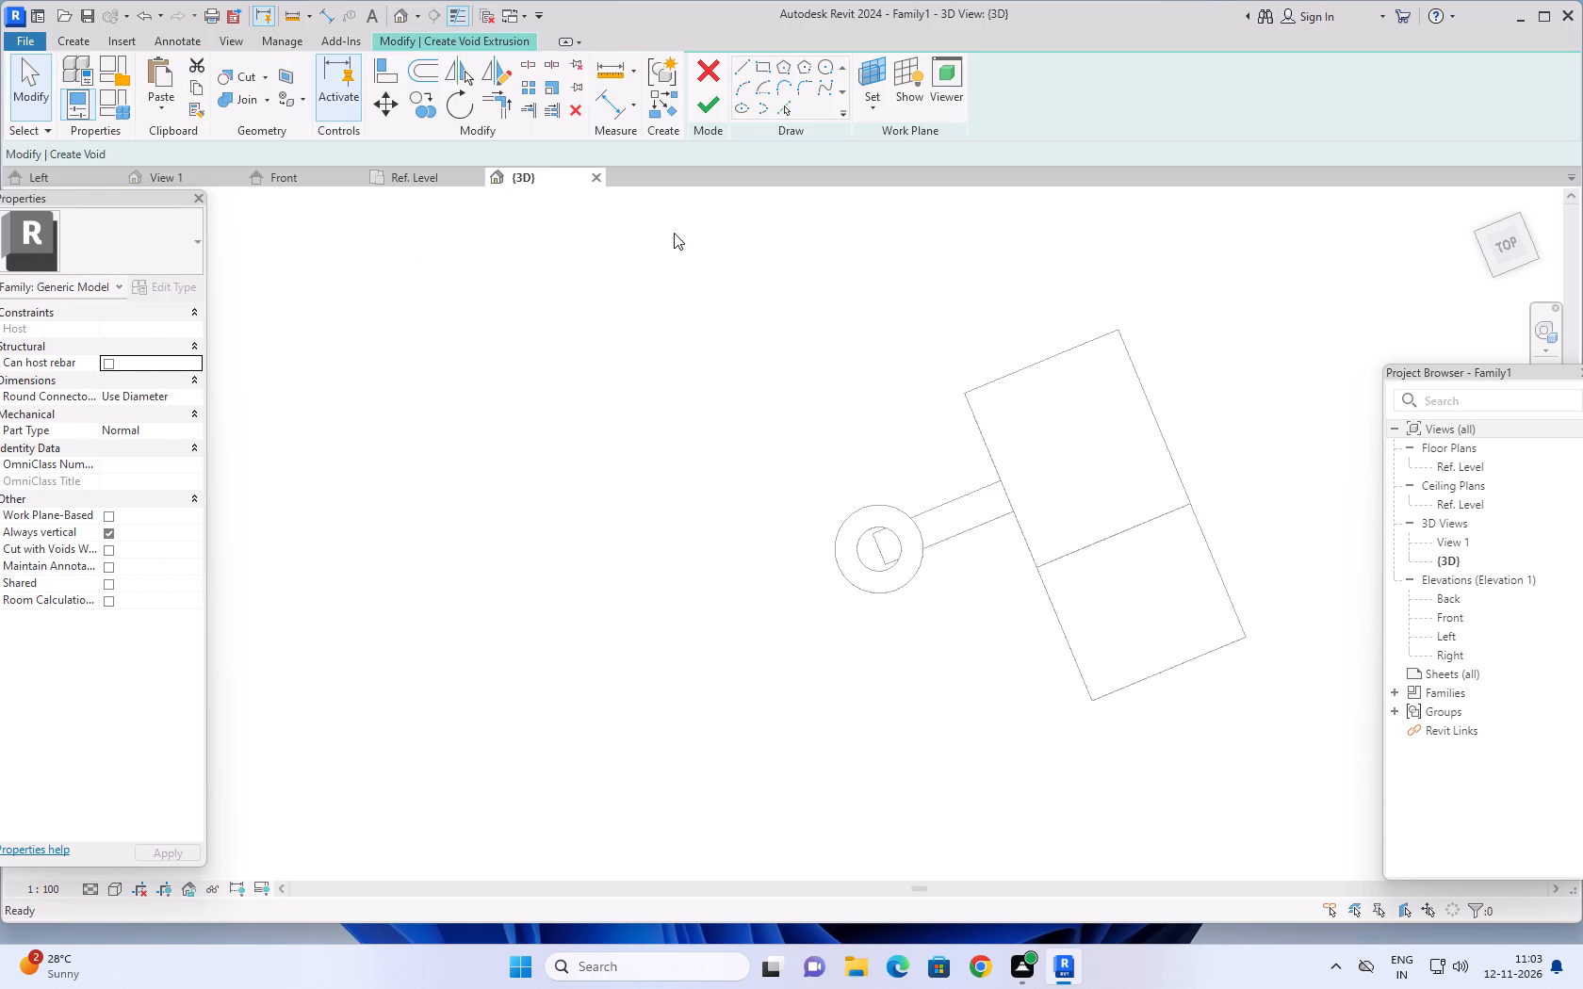
{"action": "left_click", "coordinate": [880, 105]}
{"action": "left_click", "coordinate": [896, 168]}
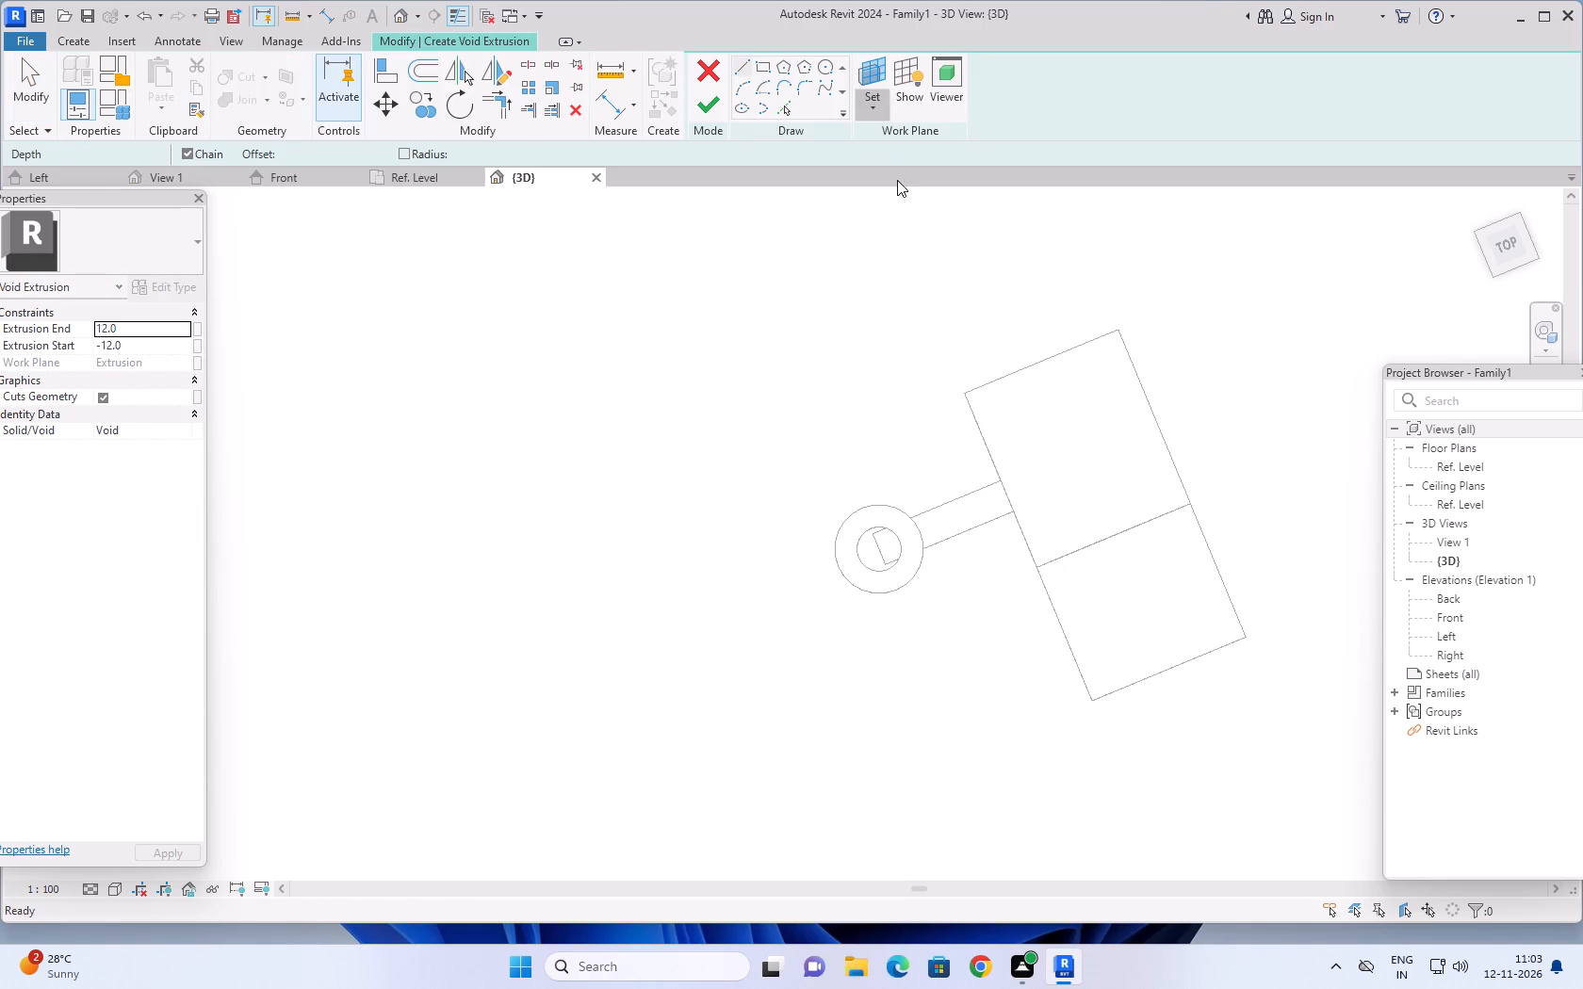
{"action": "left_click", "coordinate": [871, 517]}
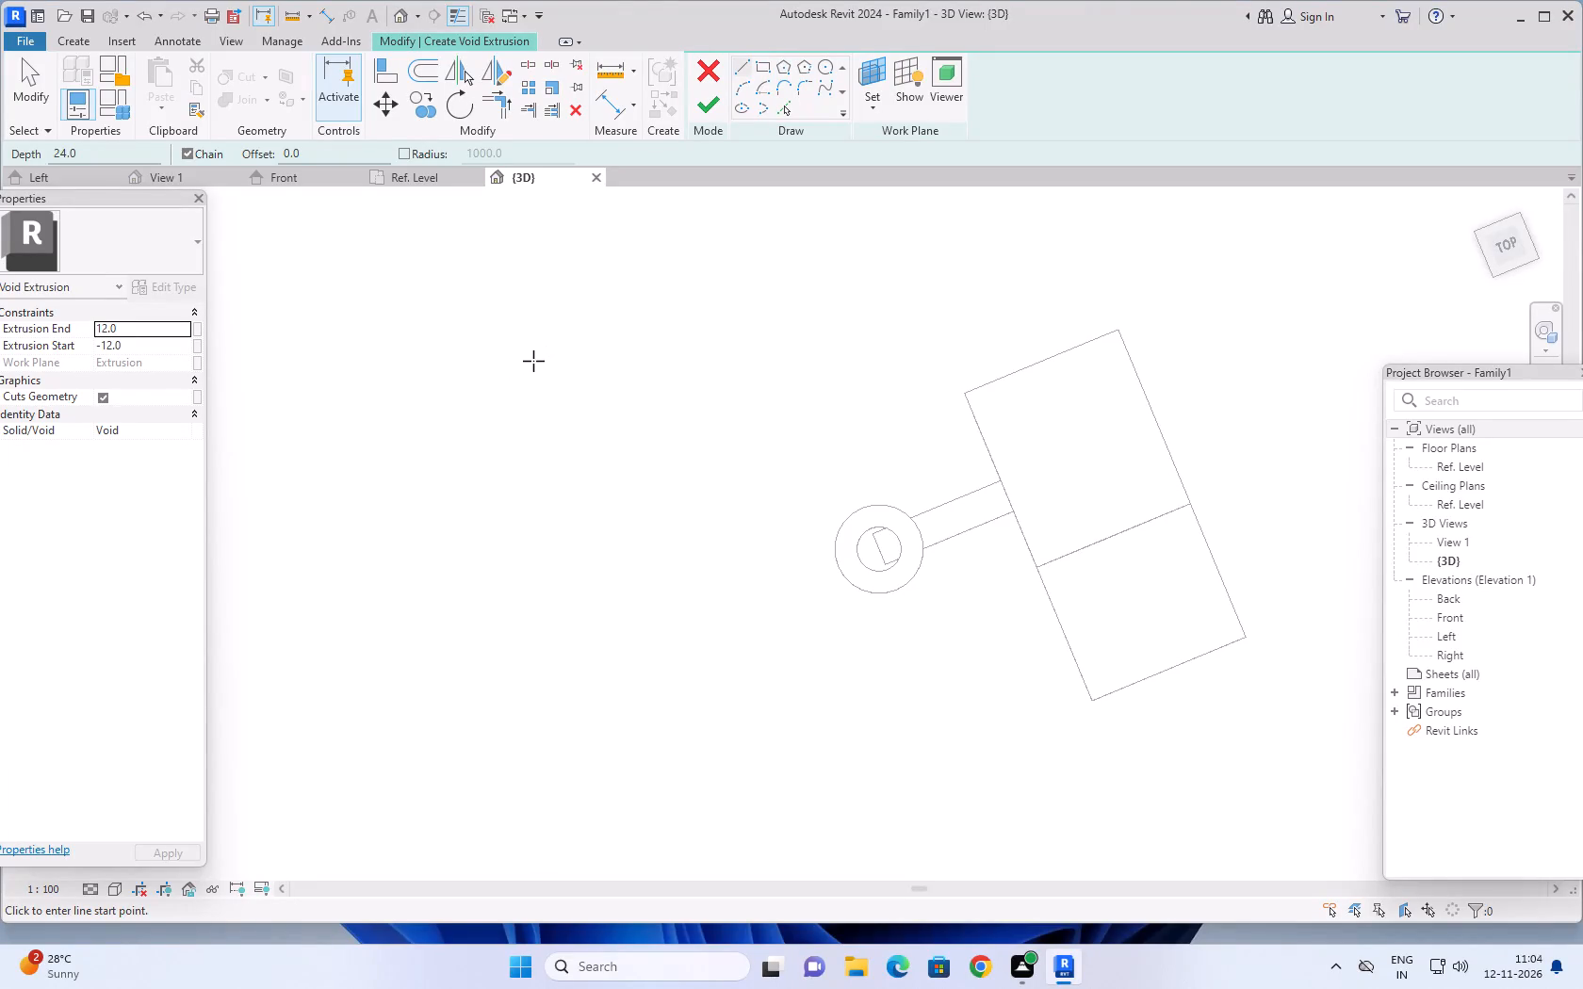
{"action": "left_click", "coordinate": [865, 103]}
{"action": "left_click", "coordinate": [885, 181]}
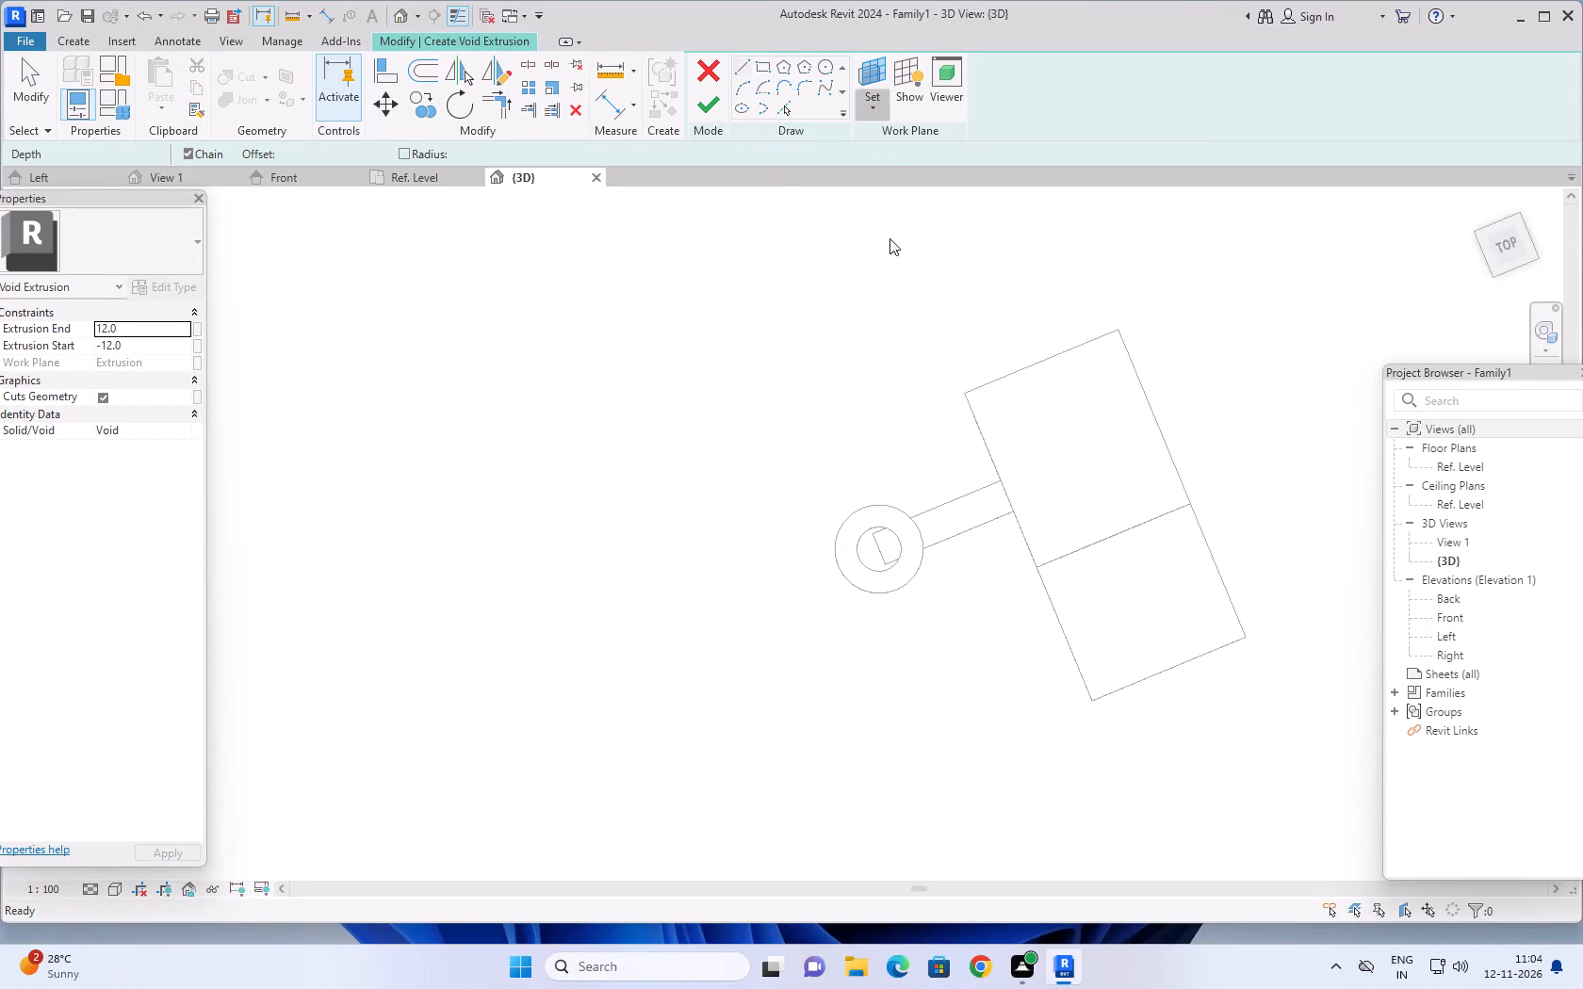
{"action": "left_click", "coordinate": [887, 520]}
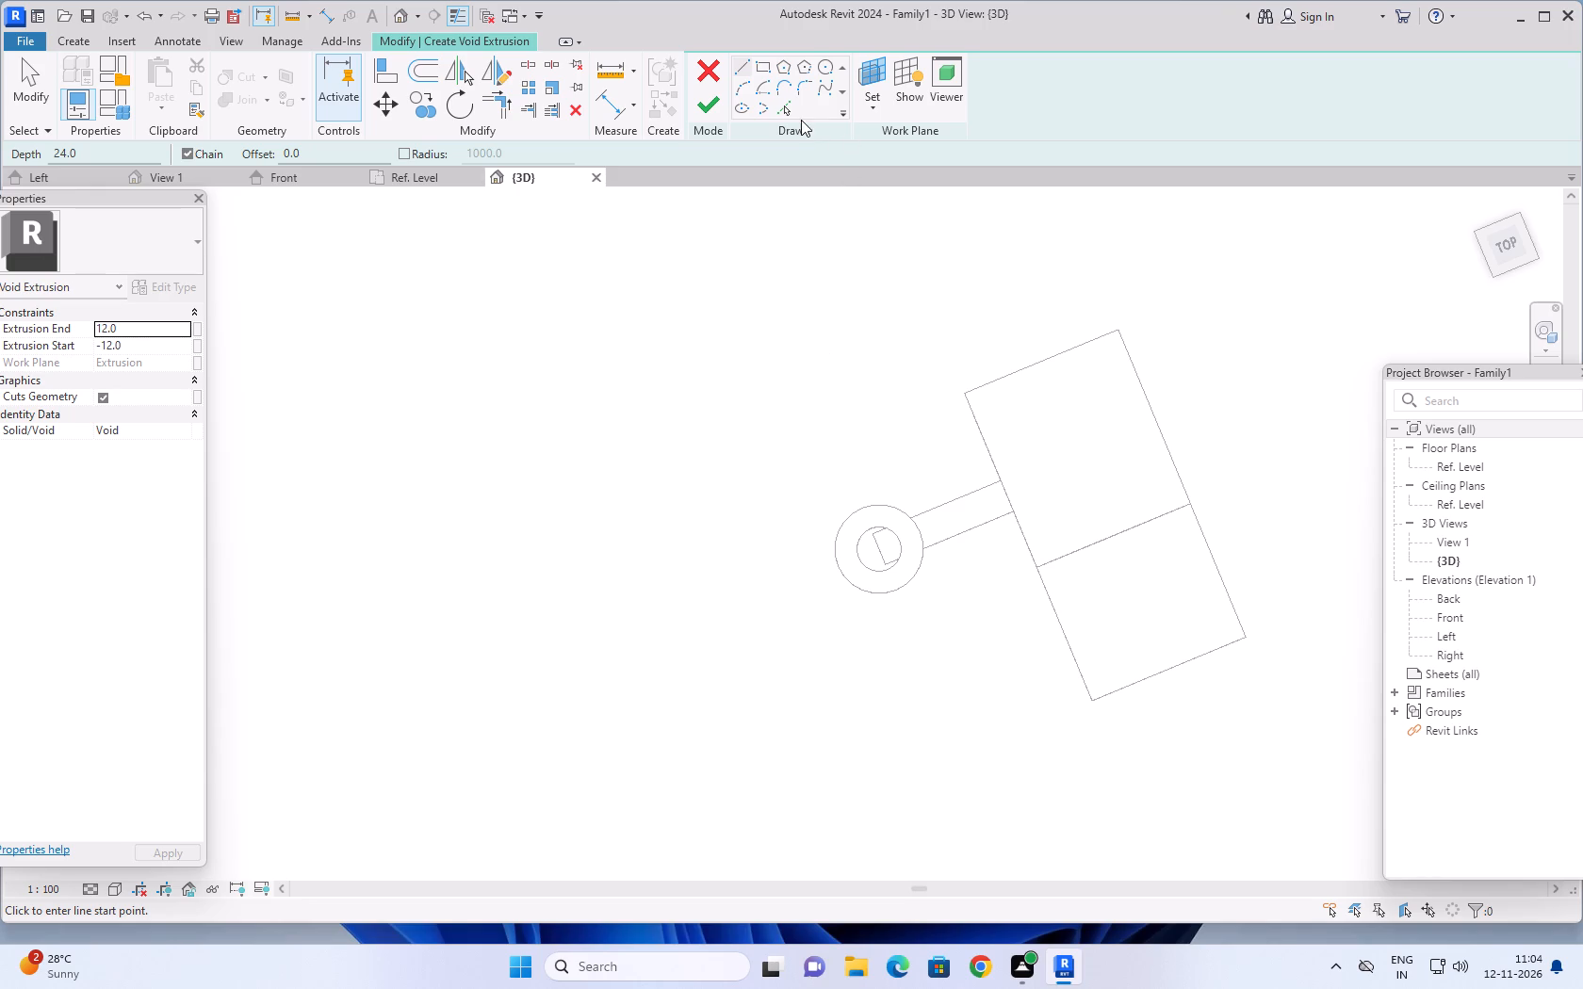
Pick both halves of the hollow cylinder's inner circle as the void profile, finish the sketch, and deselect the void.
{"action": "left_click", "coordinate": [826, 66]}
{"action": "left_click", "coordinate": [745, 82]}
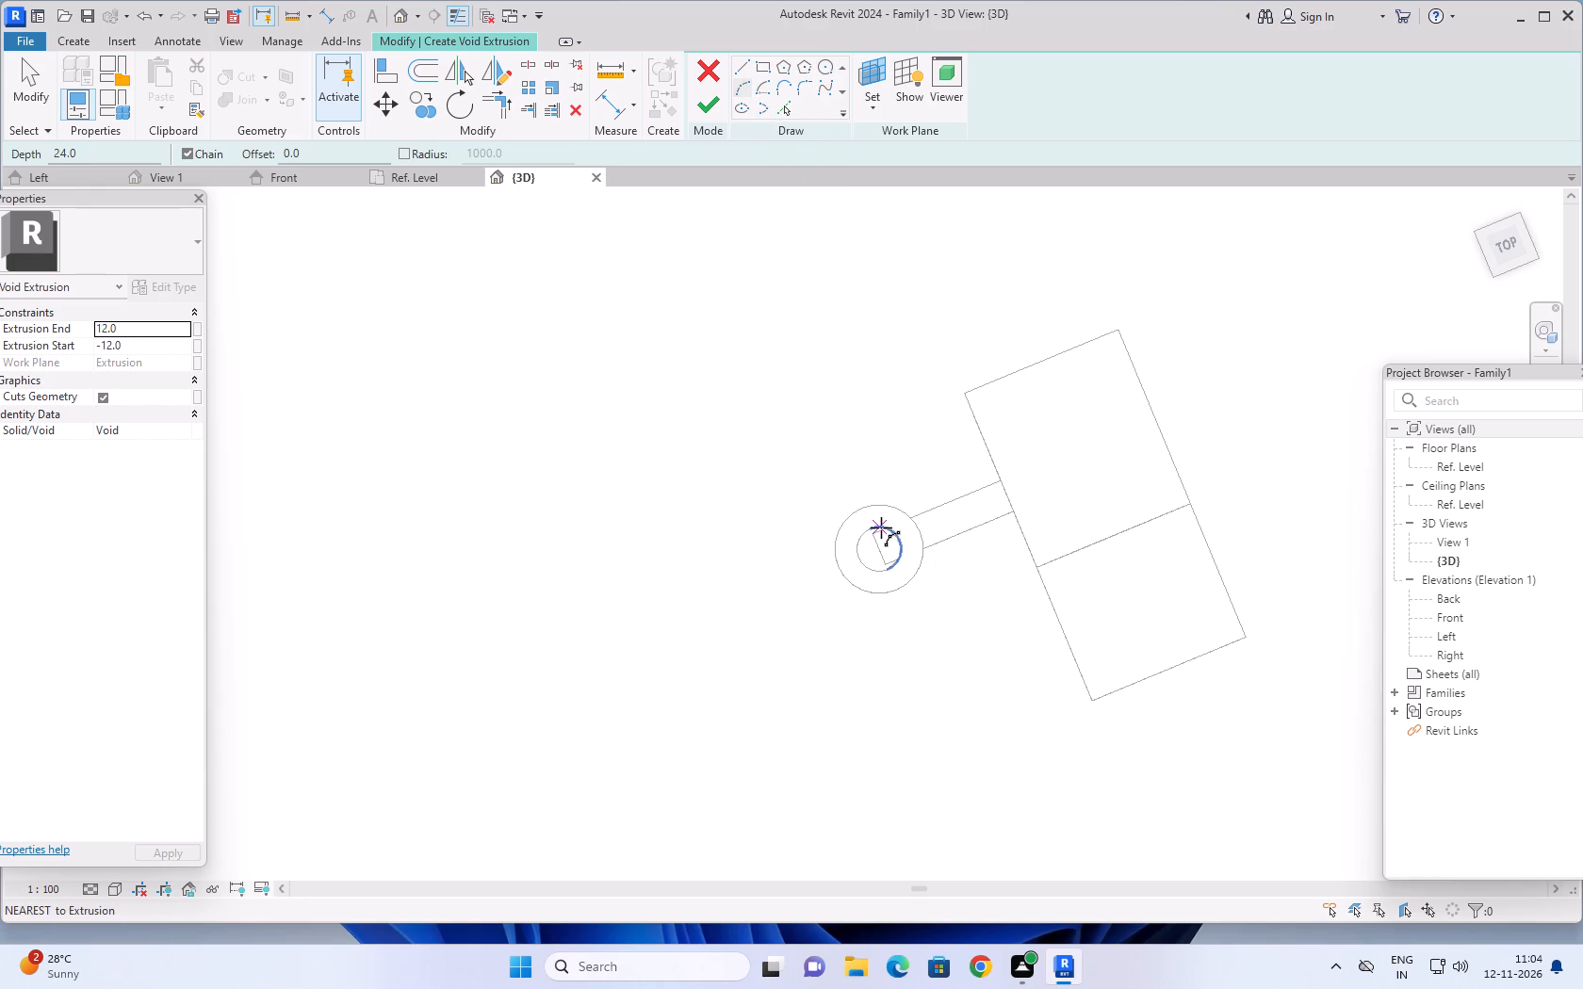
{"action": "left_click", "coordinate": [783, 105]}
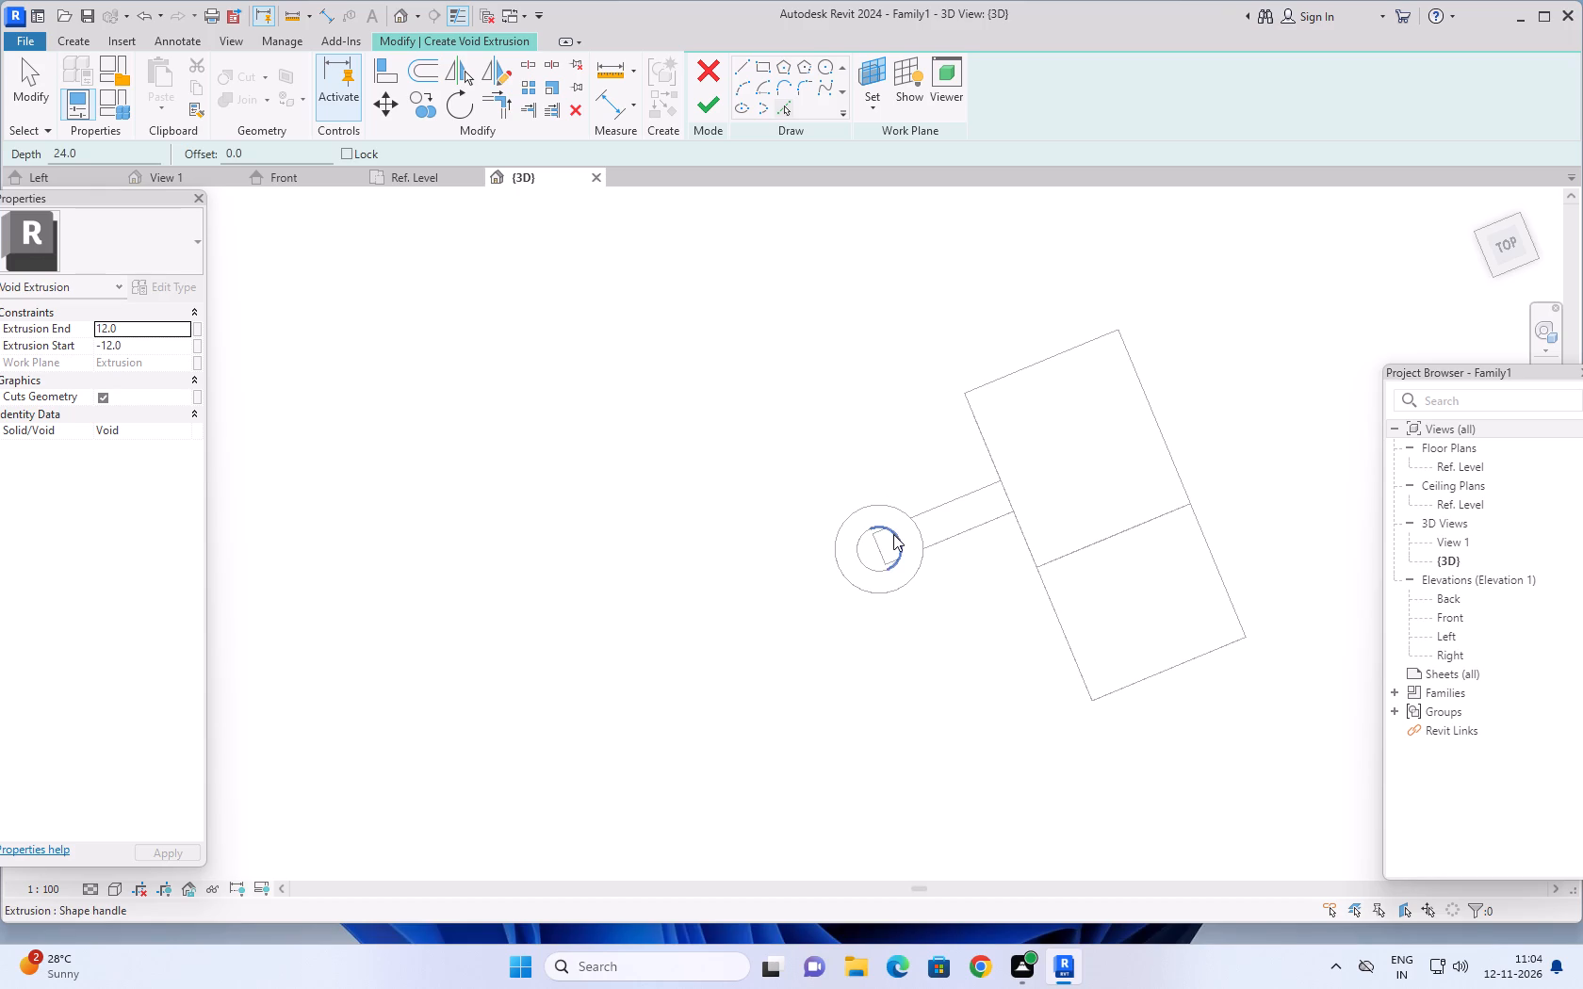
{"action": "left_click", "coordinate": [893, 534]}
{"action": "left_click", "coordinate": [860, 544]}
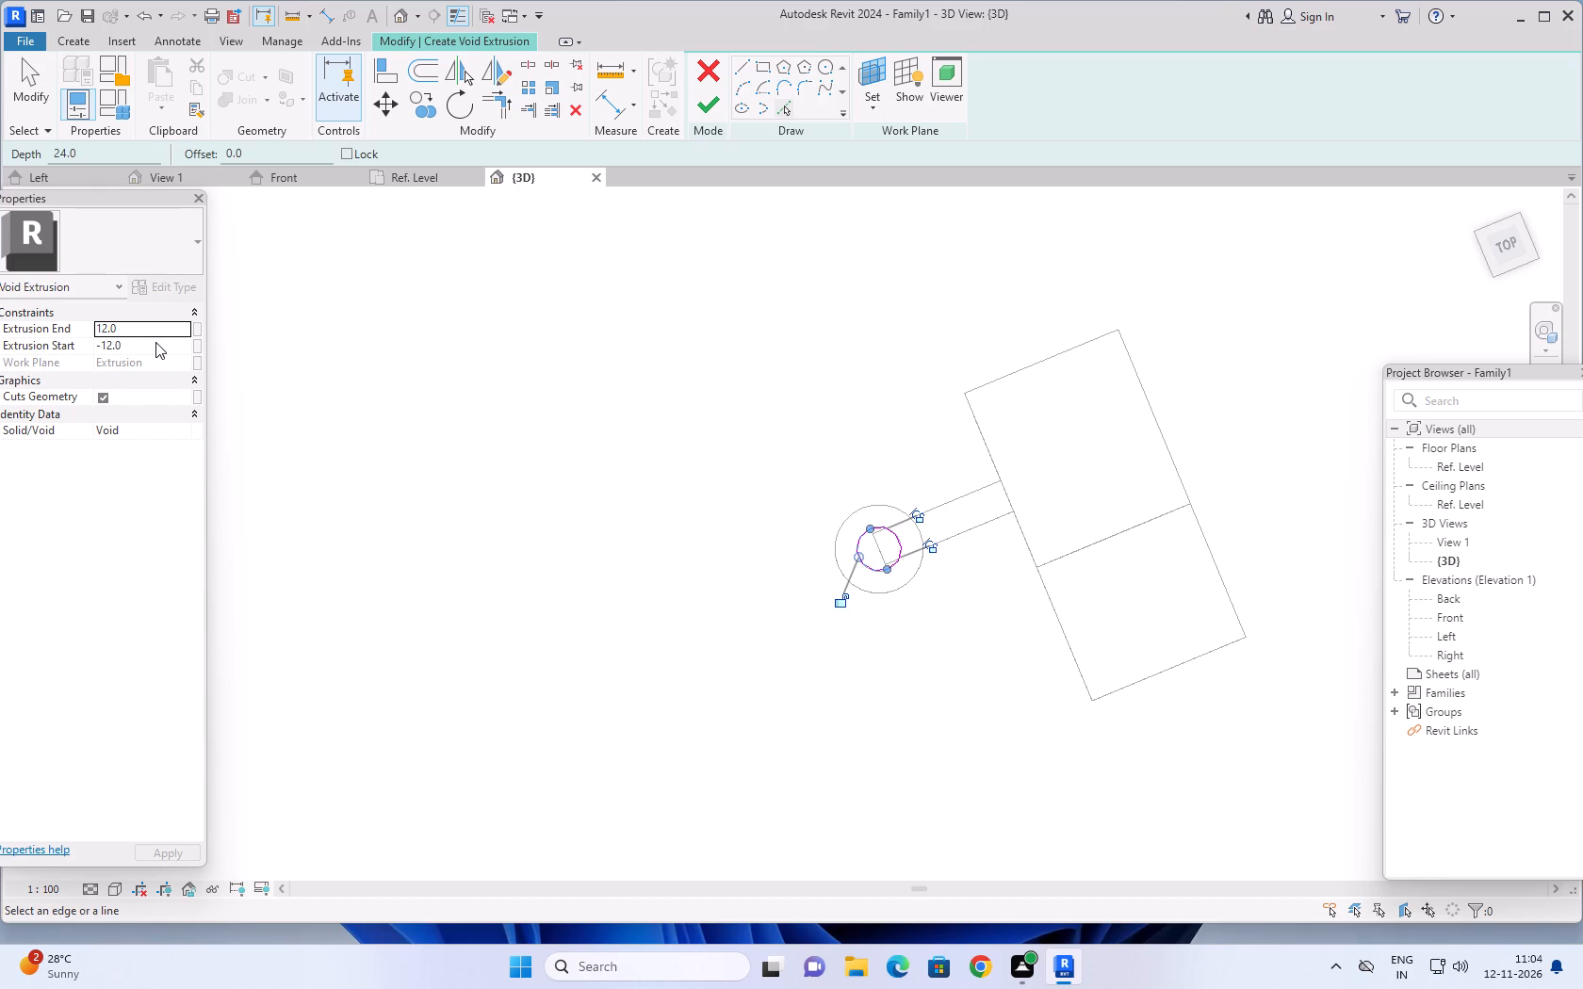
{"action": "left_click", "coordinate": [705, 101]}
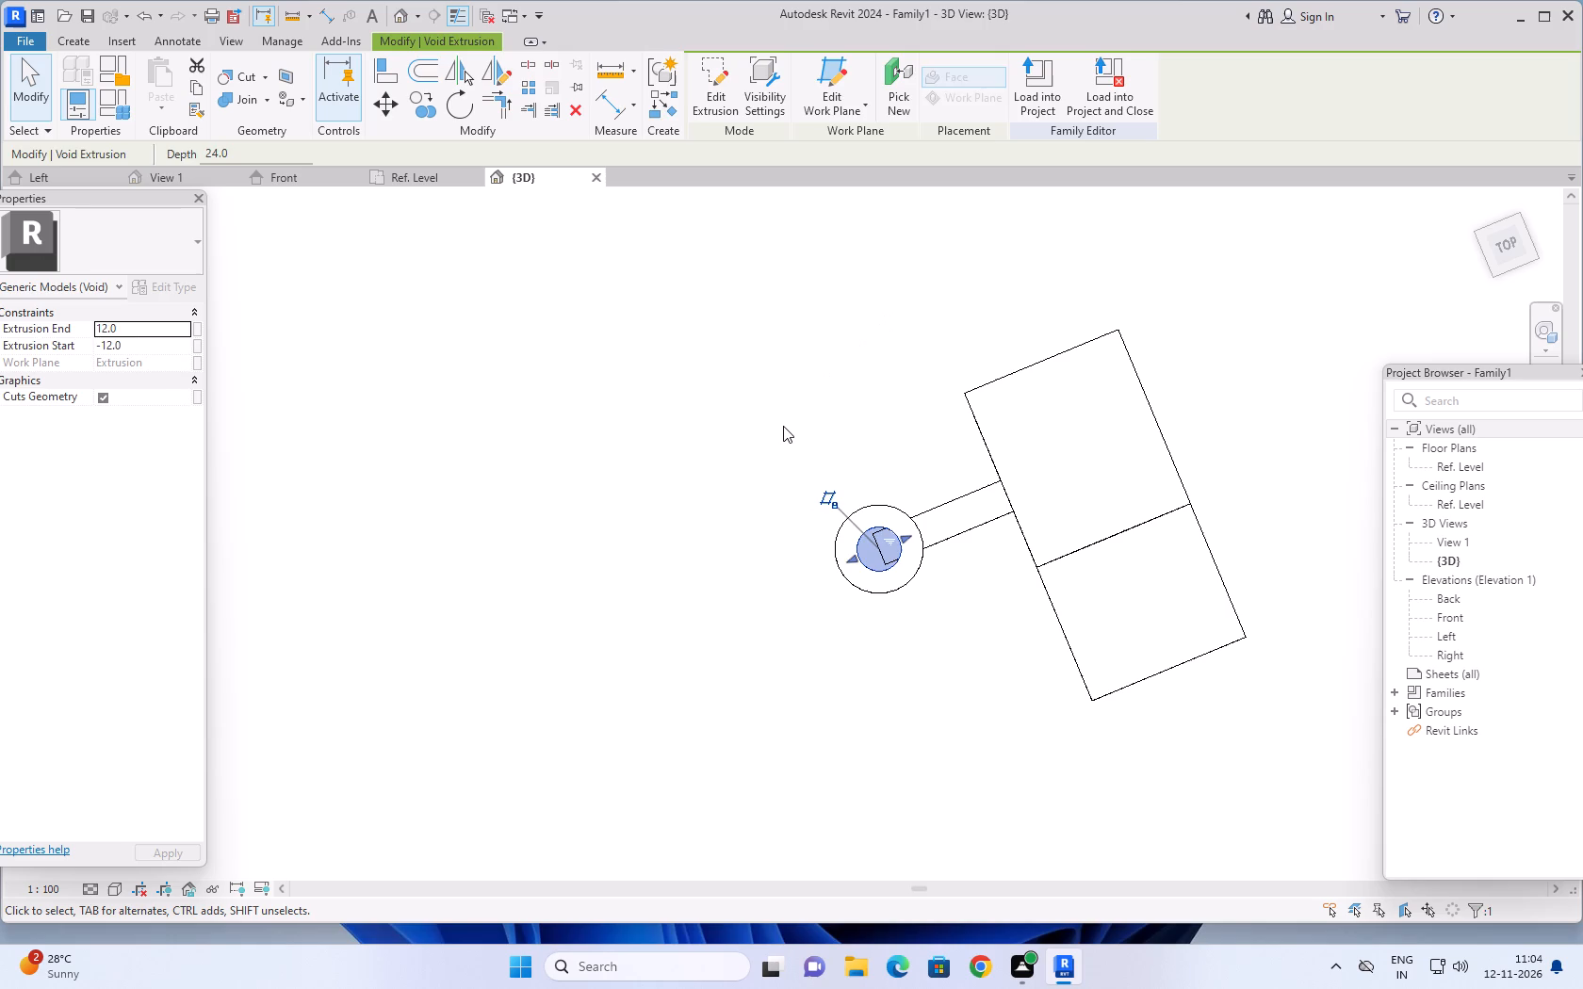
{"action": "key", "text": "Escape"}
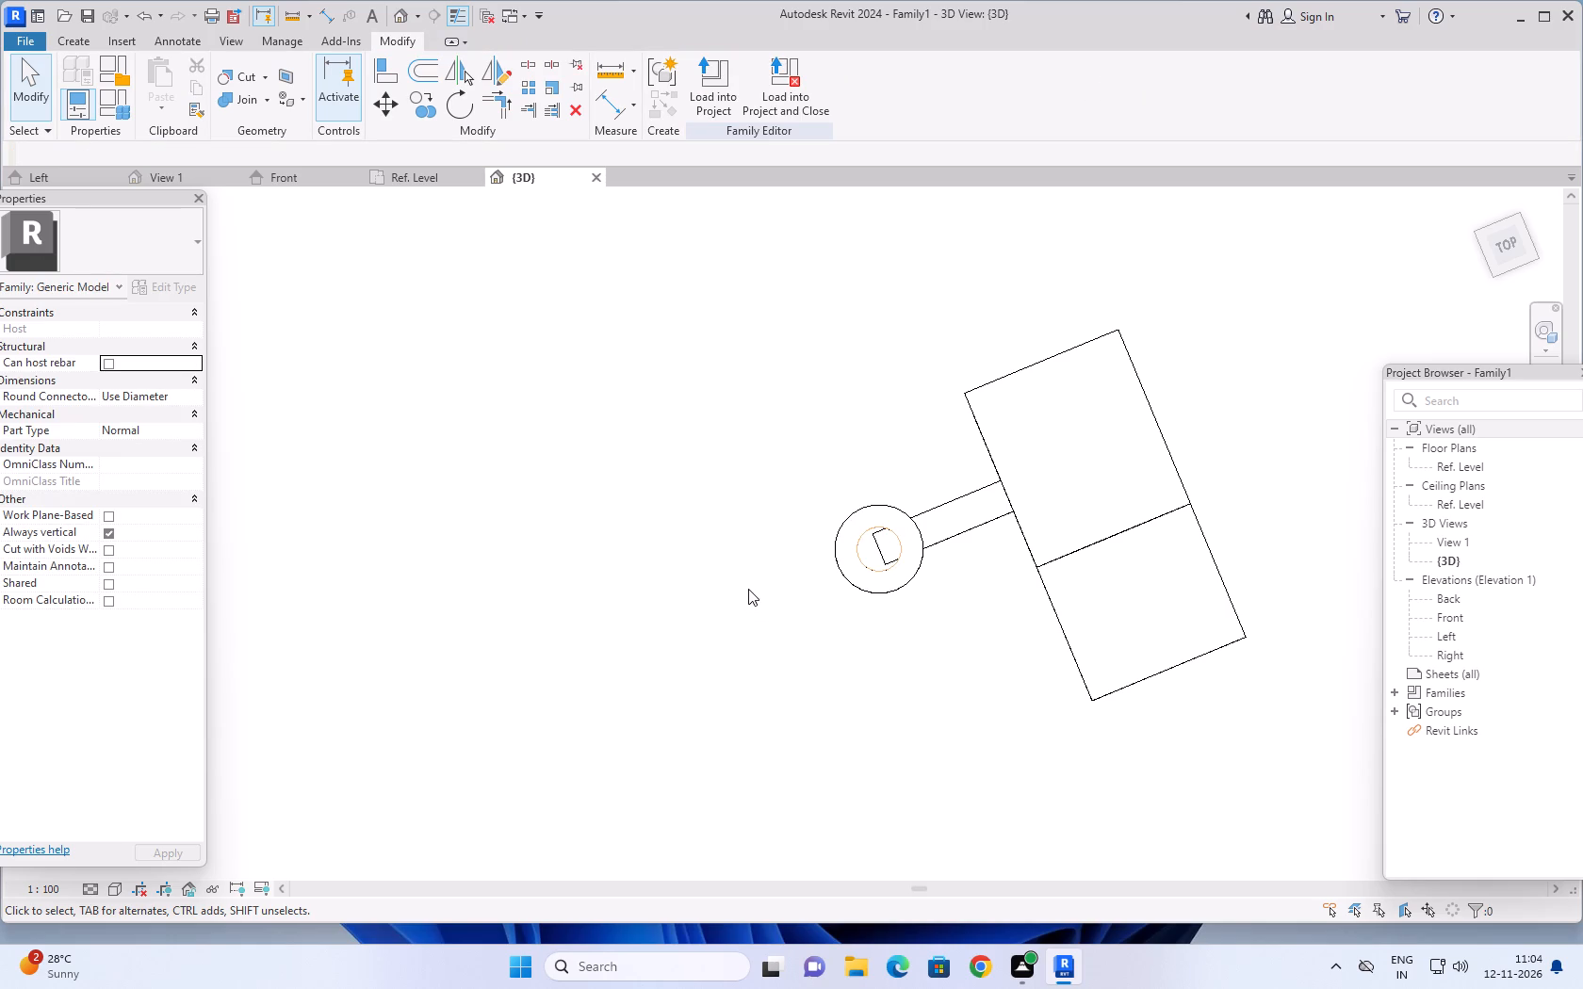
Select the solid hollow cylinder at the side bar's end and set its extrusion start to 0.
{"action": "middle_click_drag", "start_coordinate": [748, 589], "coordinate": [798, 271]}
{"action": "middle_click_drag", "start_coordinate": [789, 436], "coordinate": [824, 291], "text": "shift"}
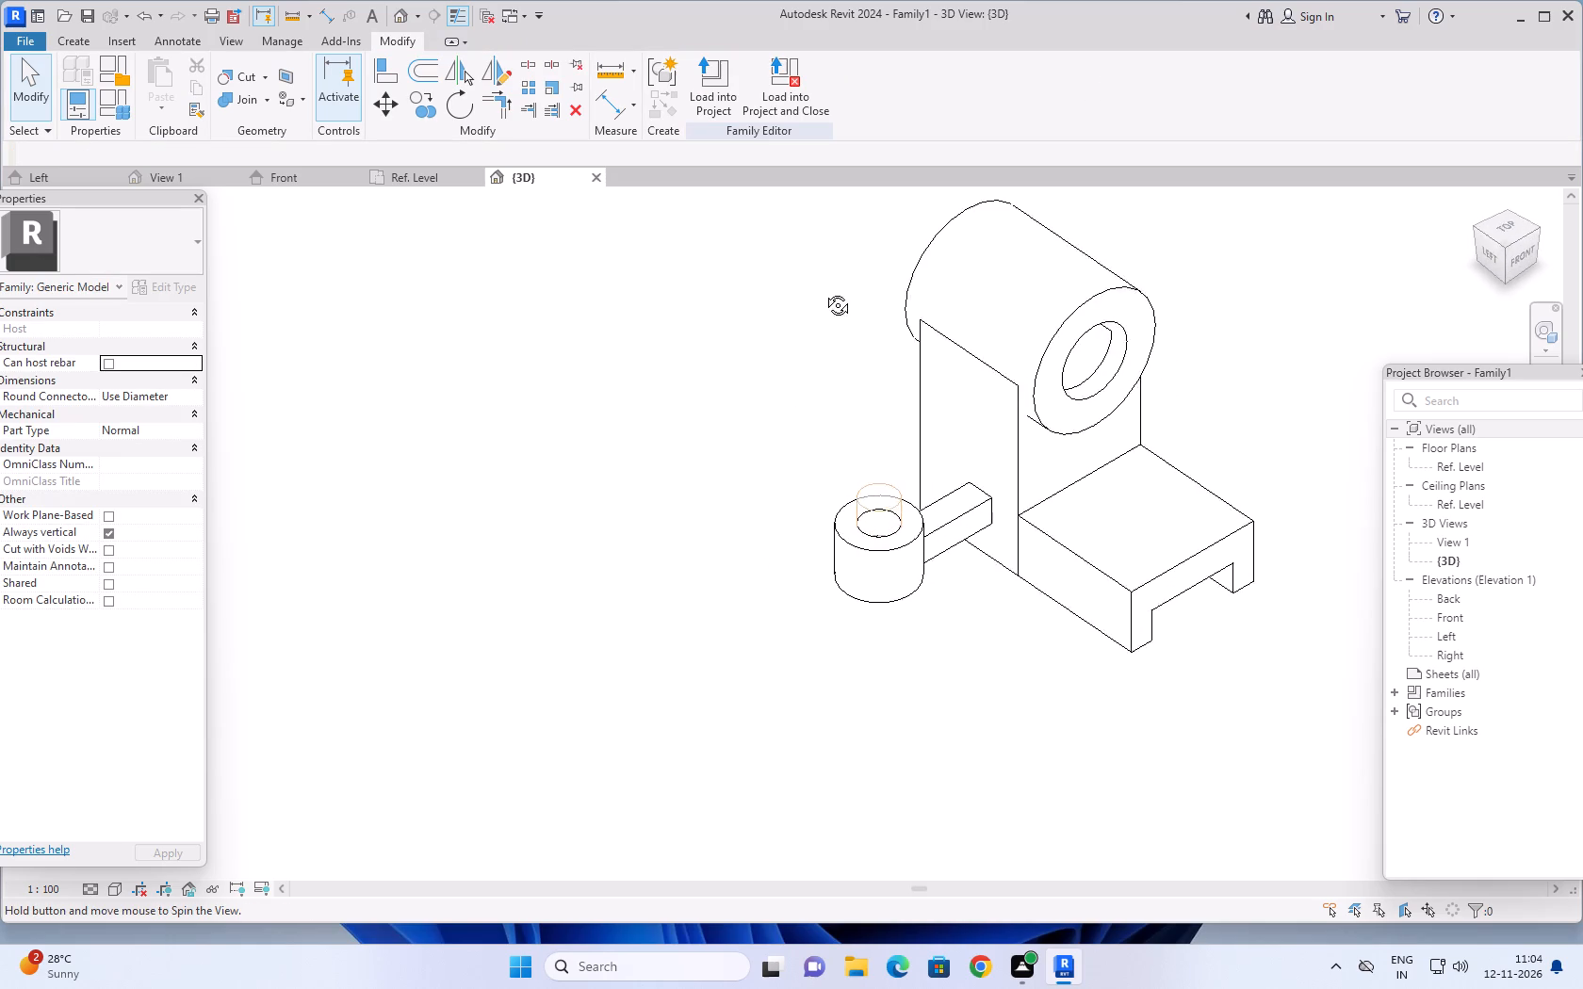
{"action": "middle_click_drag", "start_coordinate": [824, 291], "coordinate": [737, 536], "text": "shift"}
{"action": "middle_click_drag", "start_coordinate": [787, 391], "coordinate": [767, 570], "text": "shift"}
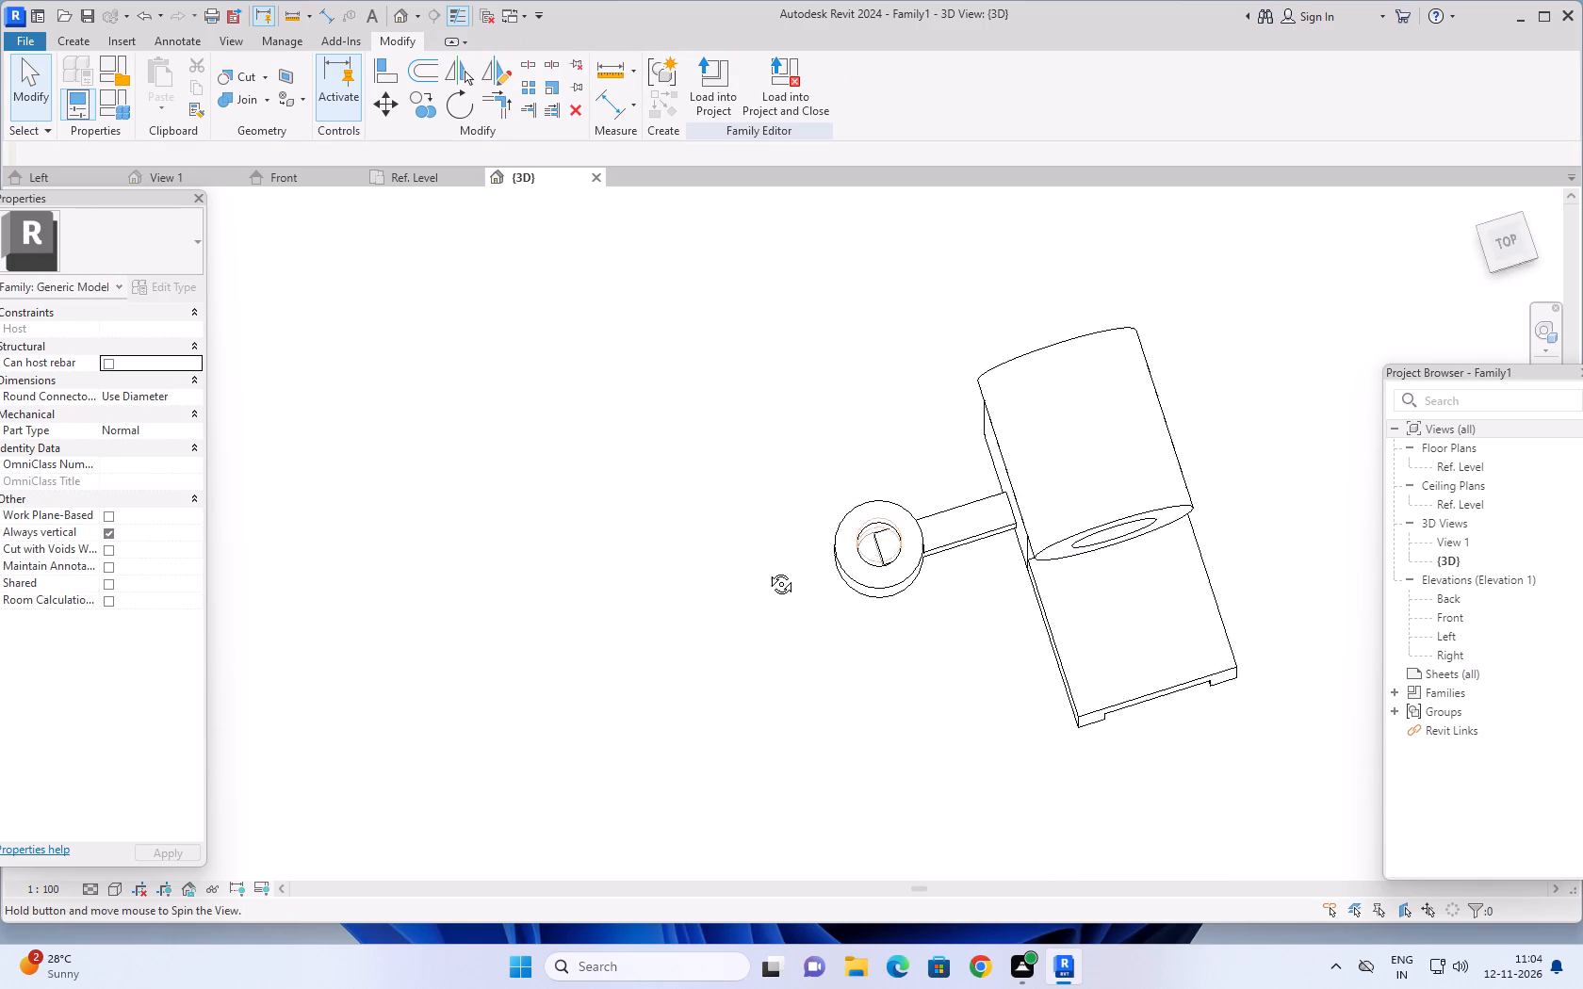
{"action": "middle_click_drag", "start_coordinate": [767, 570], "coordinate": [761, 625], "text": "shift"}
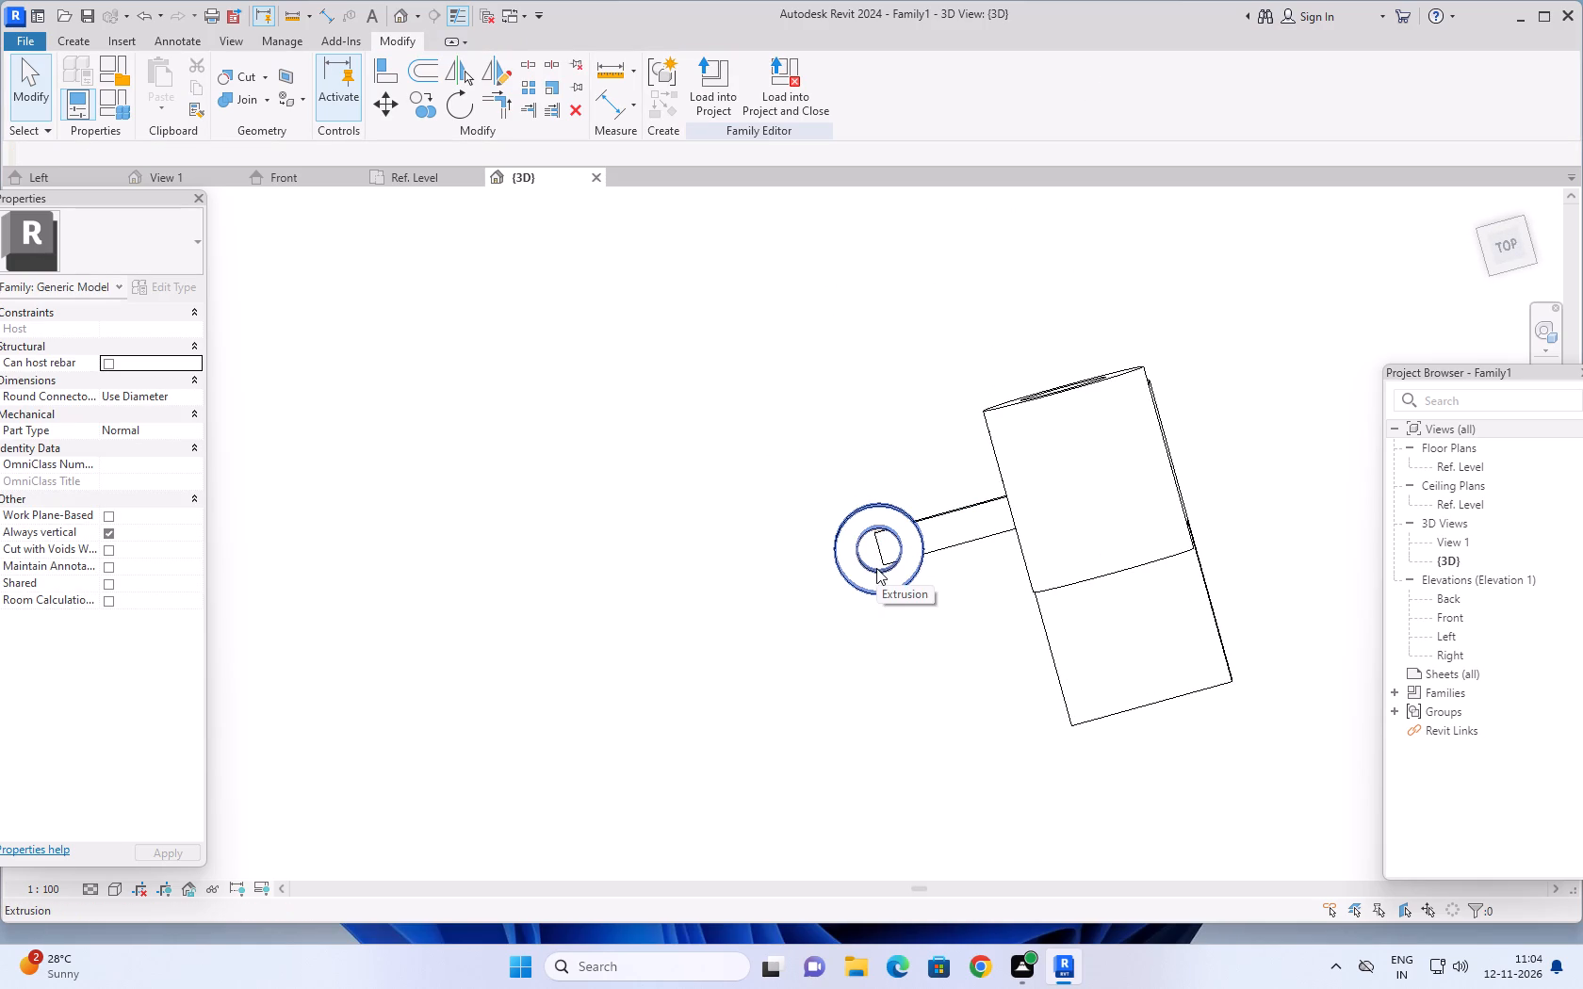
{"action": "left_click", "coordinate": [876, 568]}
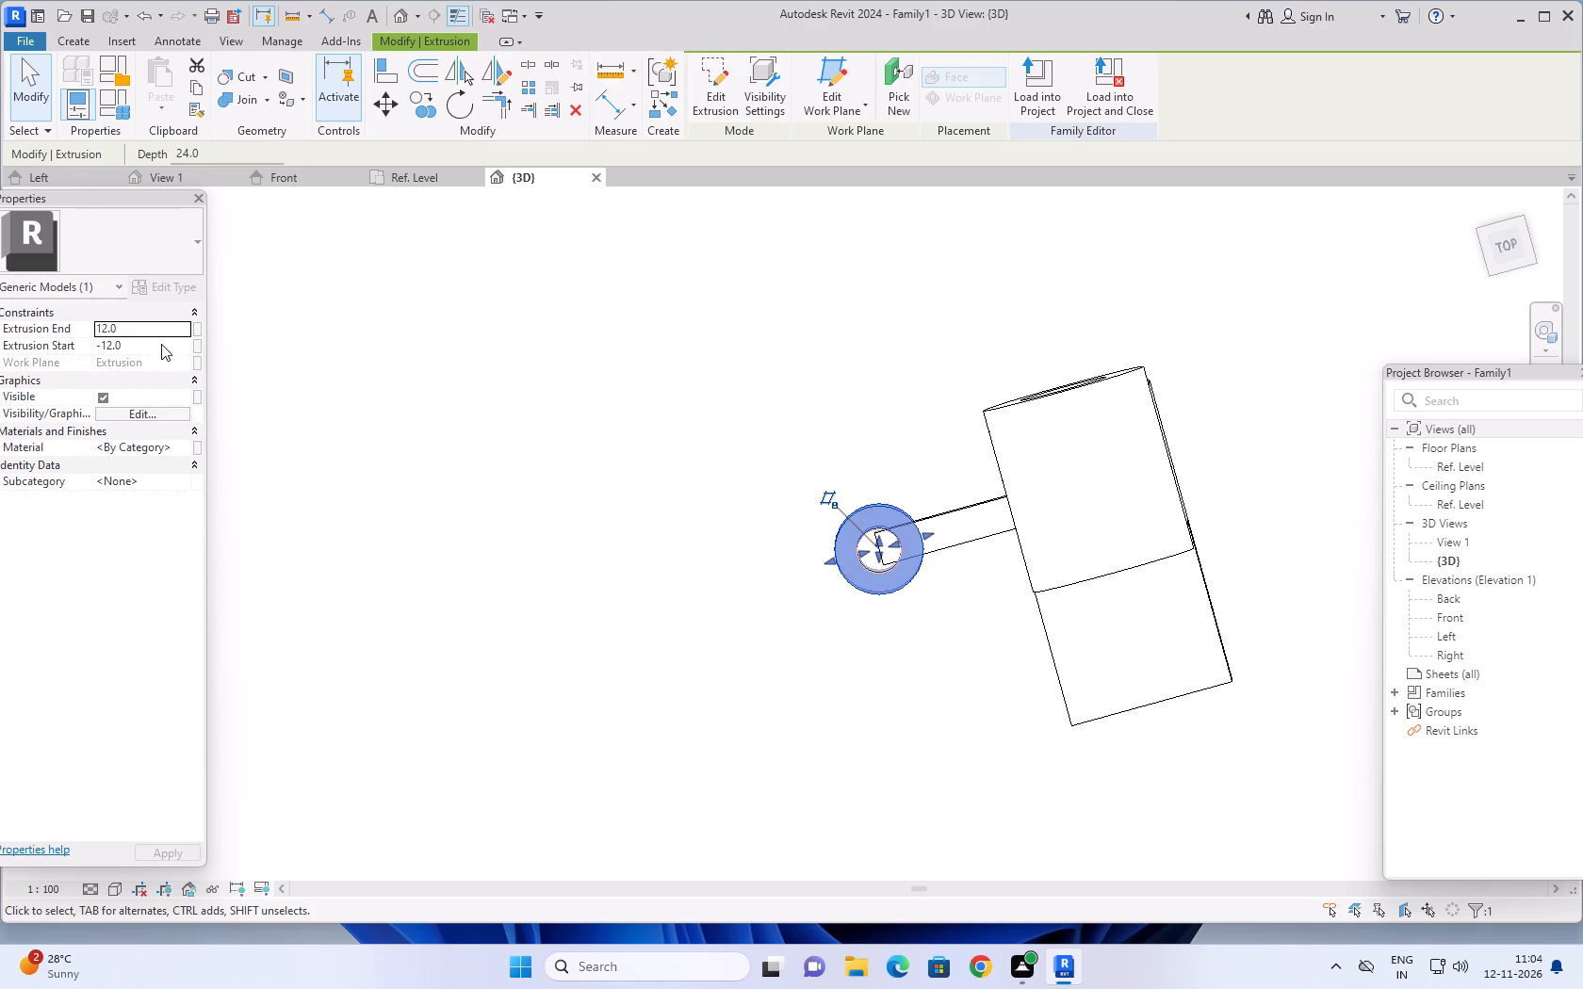
{"action": "left_click", "coordinate": [160, 344]}
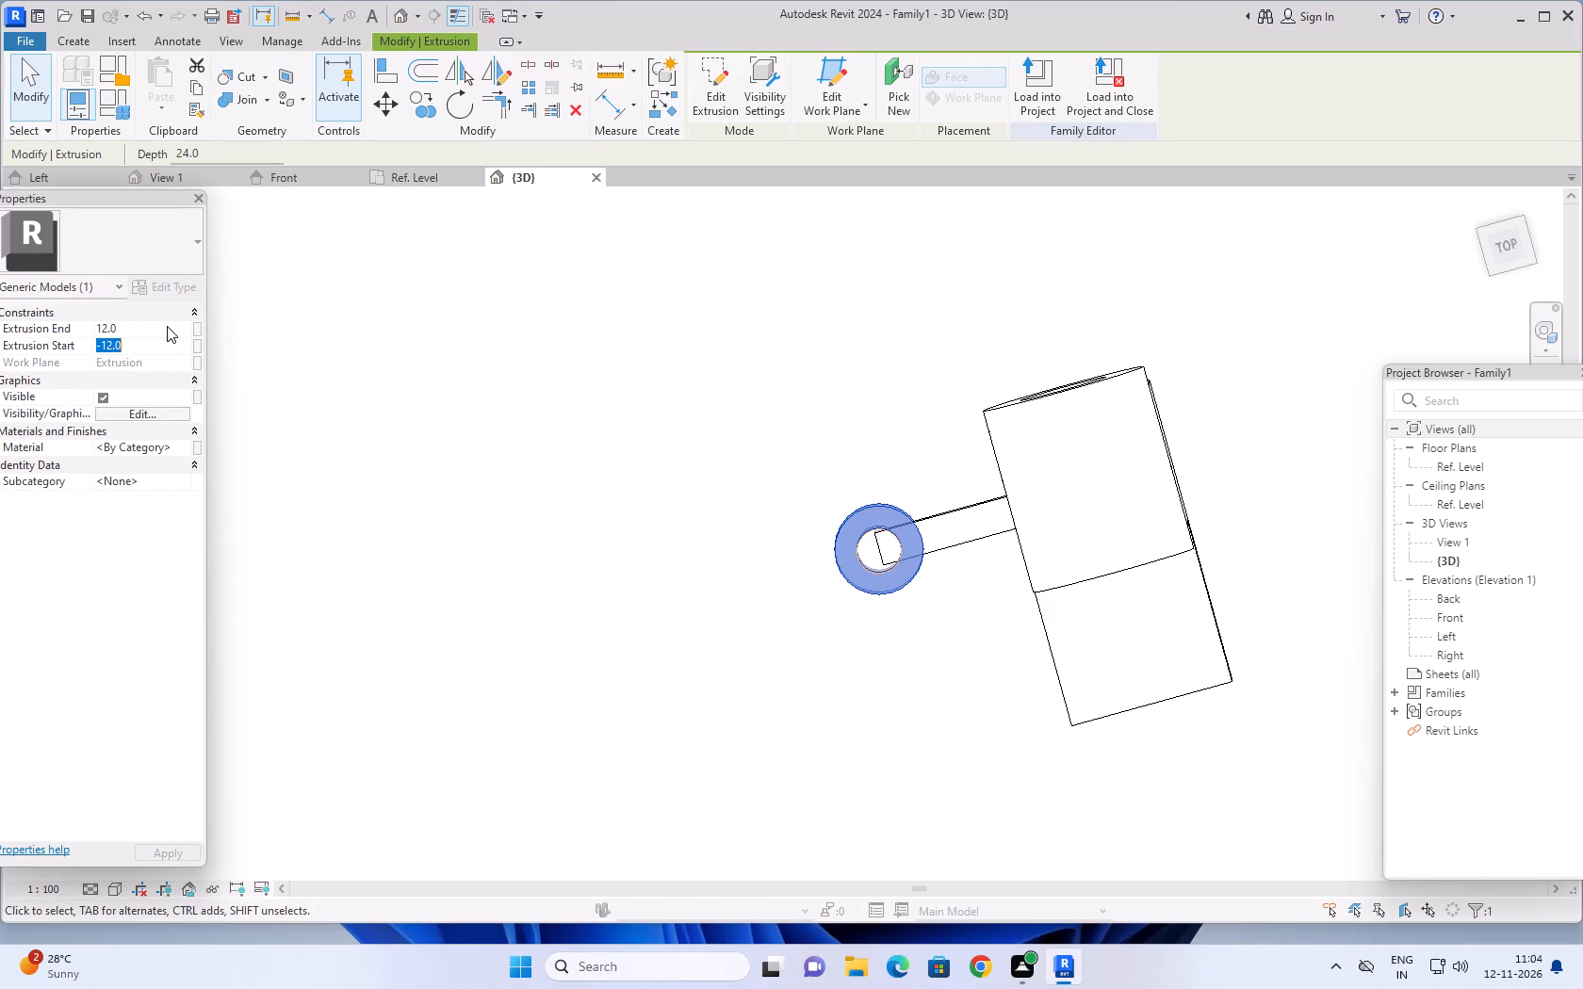
{"action": "key", "text": "0"}
{"action": "key", "text": "Return"}
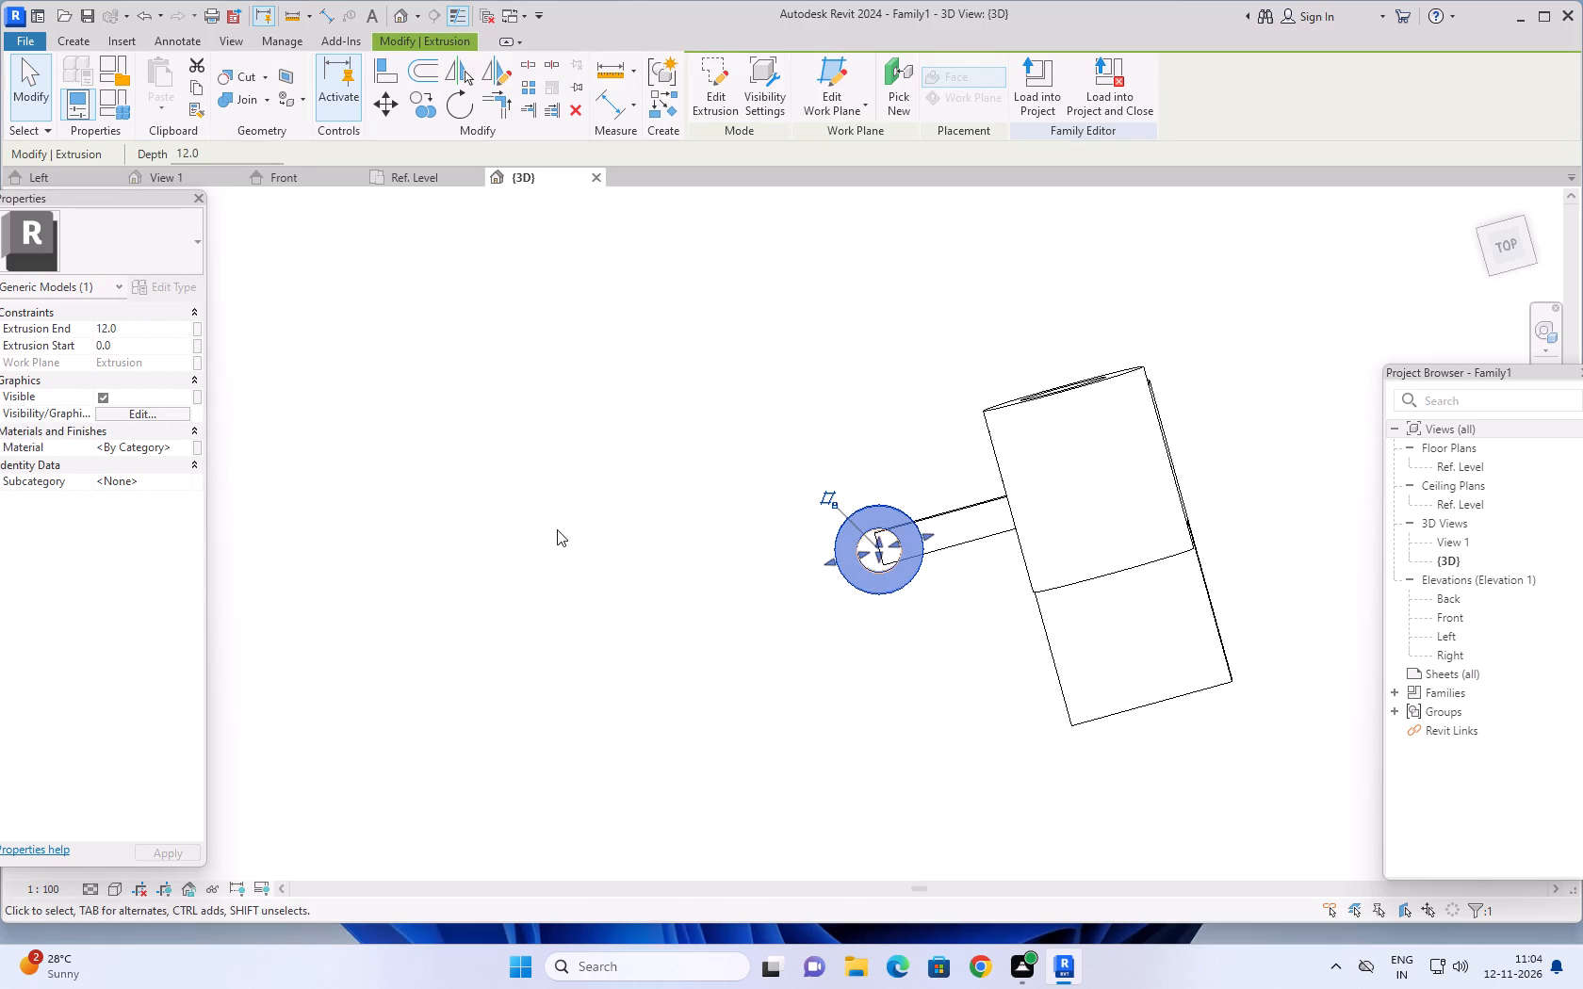
Delete the void extrusion that projects above the side bar's hollow cylinder.
{"action": "middle_click_drag", "start_coordinate": [557, 529], "coordinate": [692, 191], "text": "shift"}
{"action": "middle_click_drag", "start_coordinate": [722, 543], "coordinate": [797, 231], "text": "shift"}
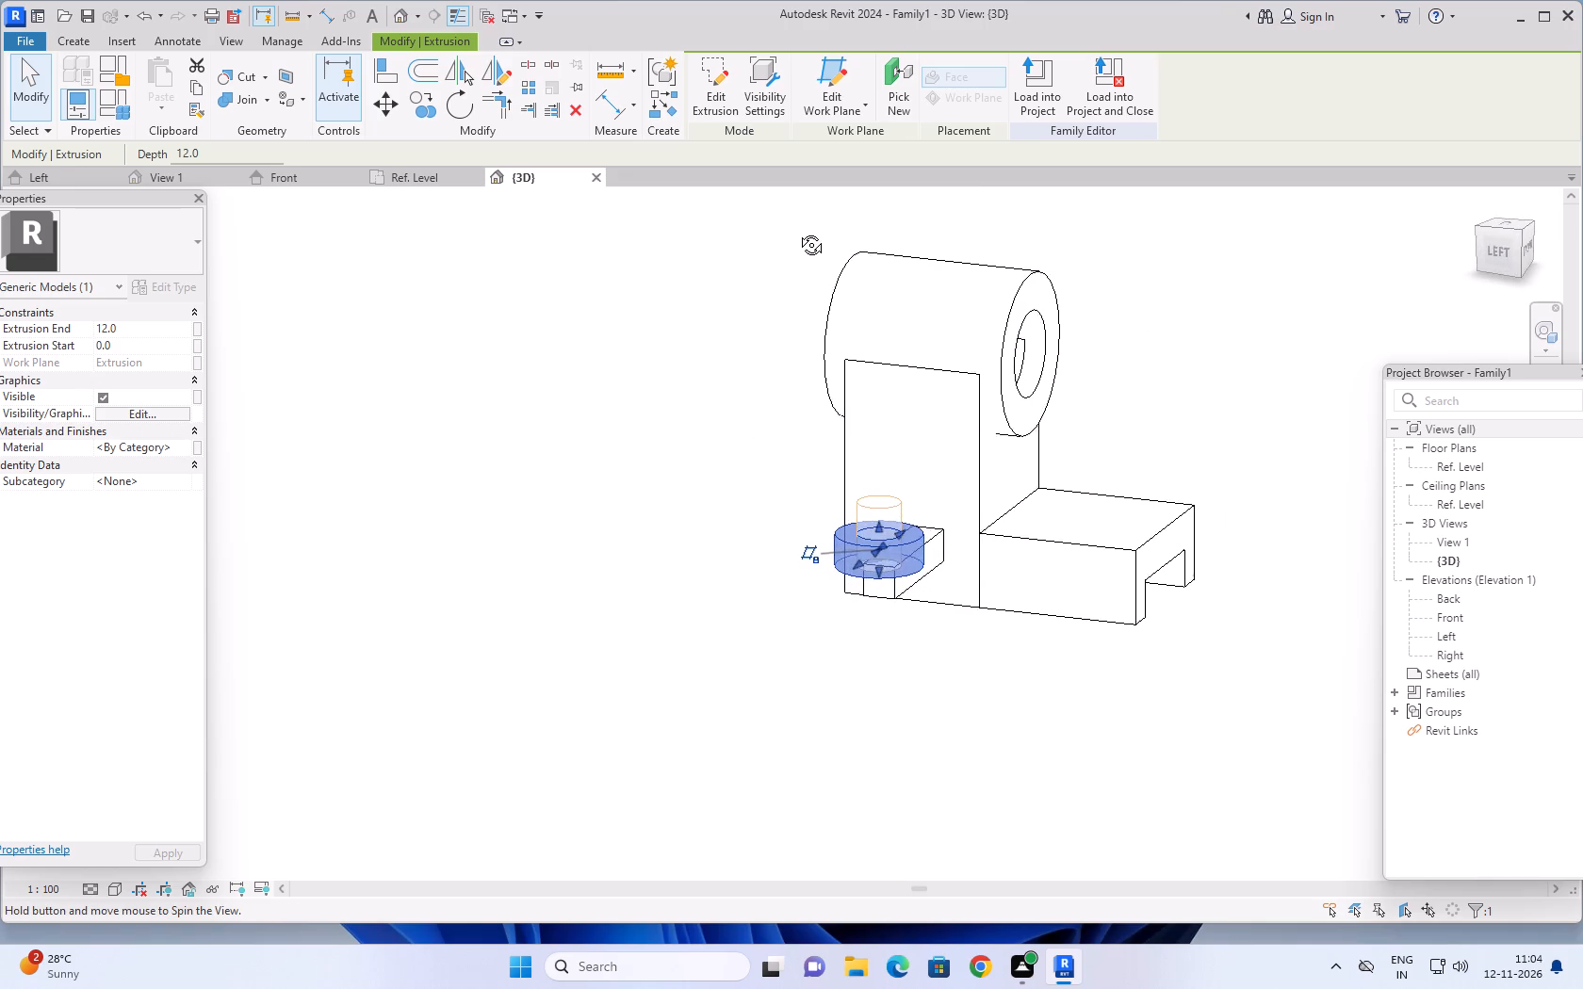
{"action": "middle_click_drag", "start_coordinate": [797, 231], "coordinate": [931, 208], "text": "shift"}
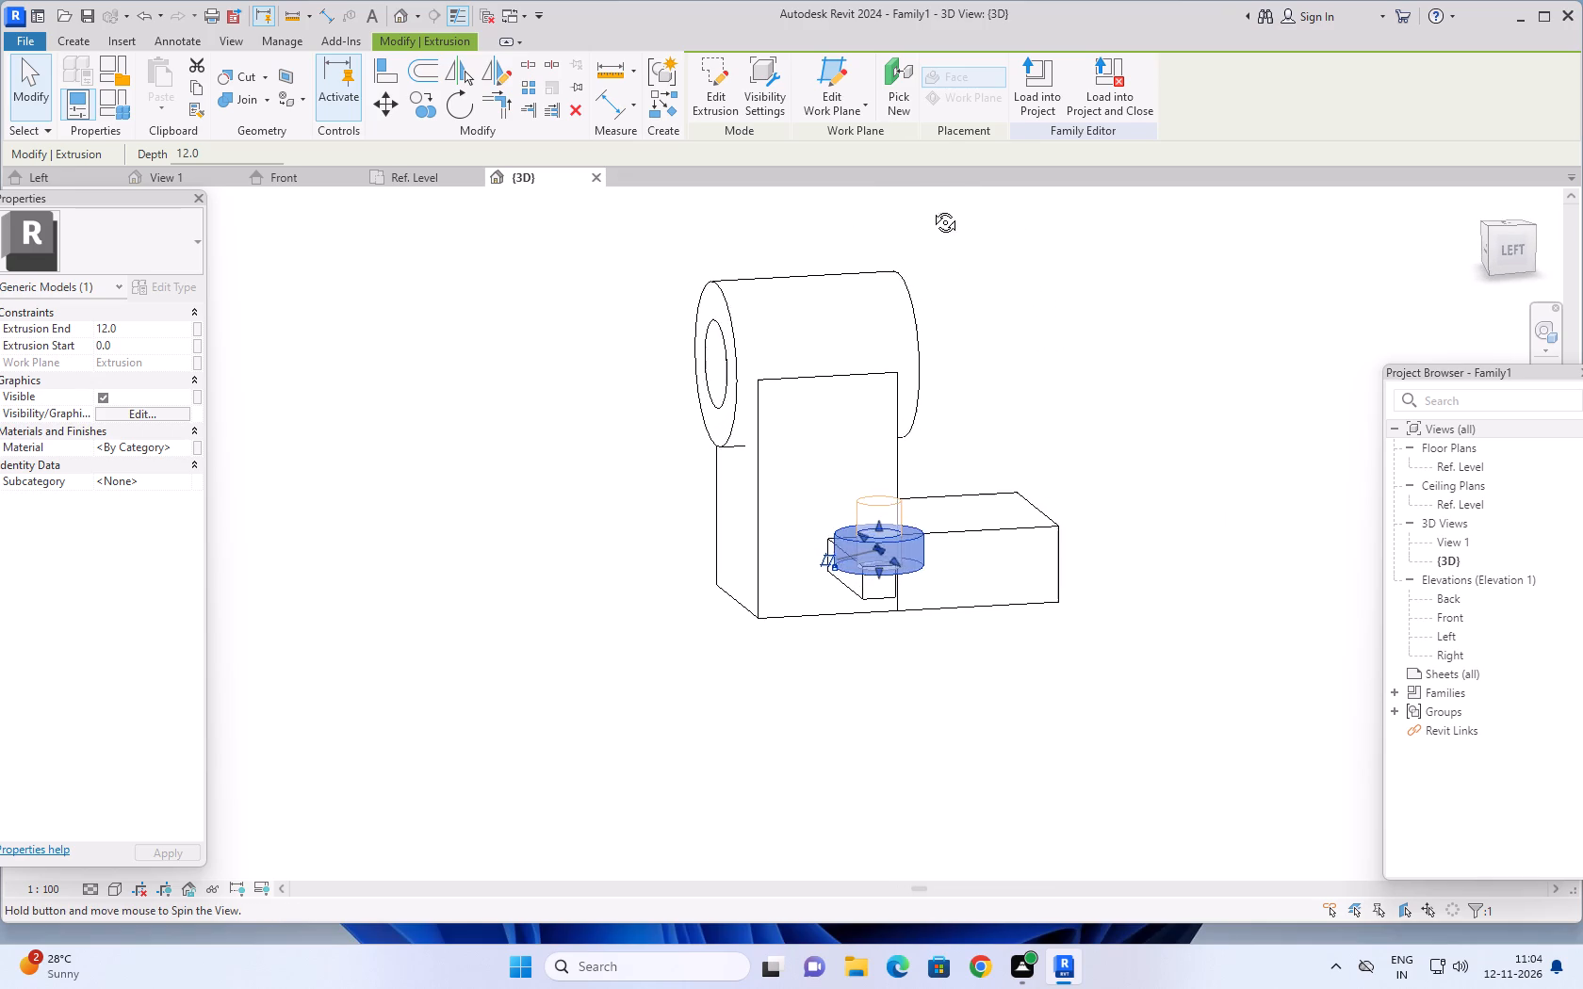
{"action": "middle_click_drag", "start_coordinate": [931, 208], "coordinate": [931, 199], "text": "shift"}
{"action": "scroll", "coordinate": [931, 208], "scroll_direction": "up", "scroll_amount": 1}
{"action": "middle_click_drag", "start_coordinate": [929, 738], "coordinate": [1053, 455], "text": "shift"}
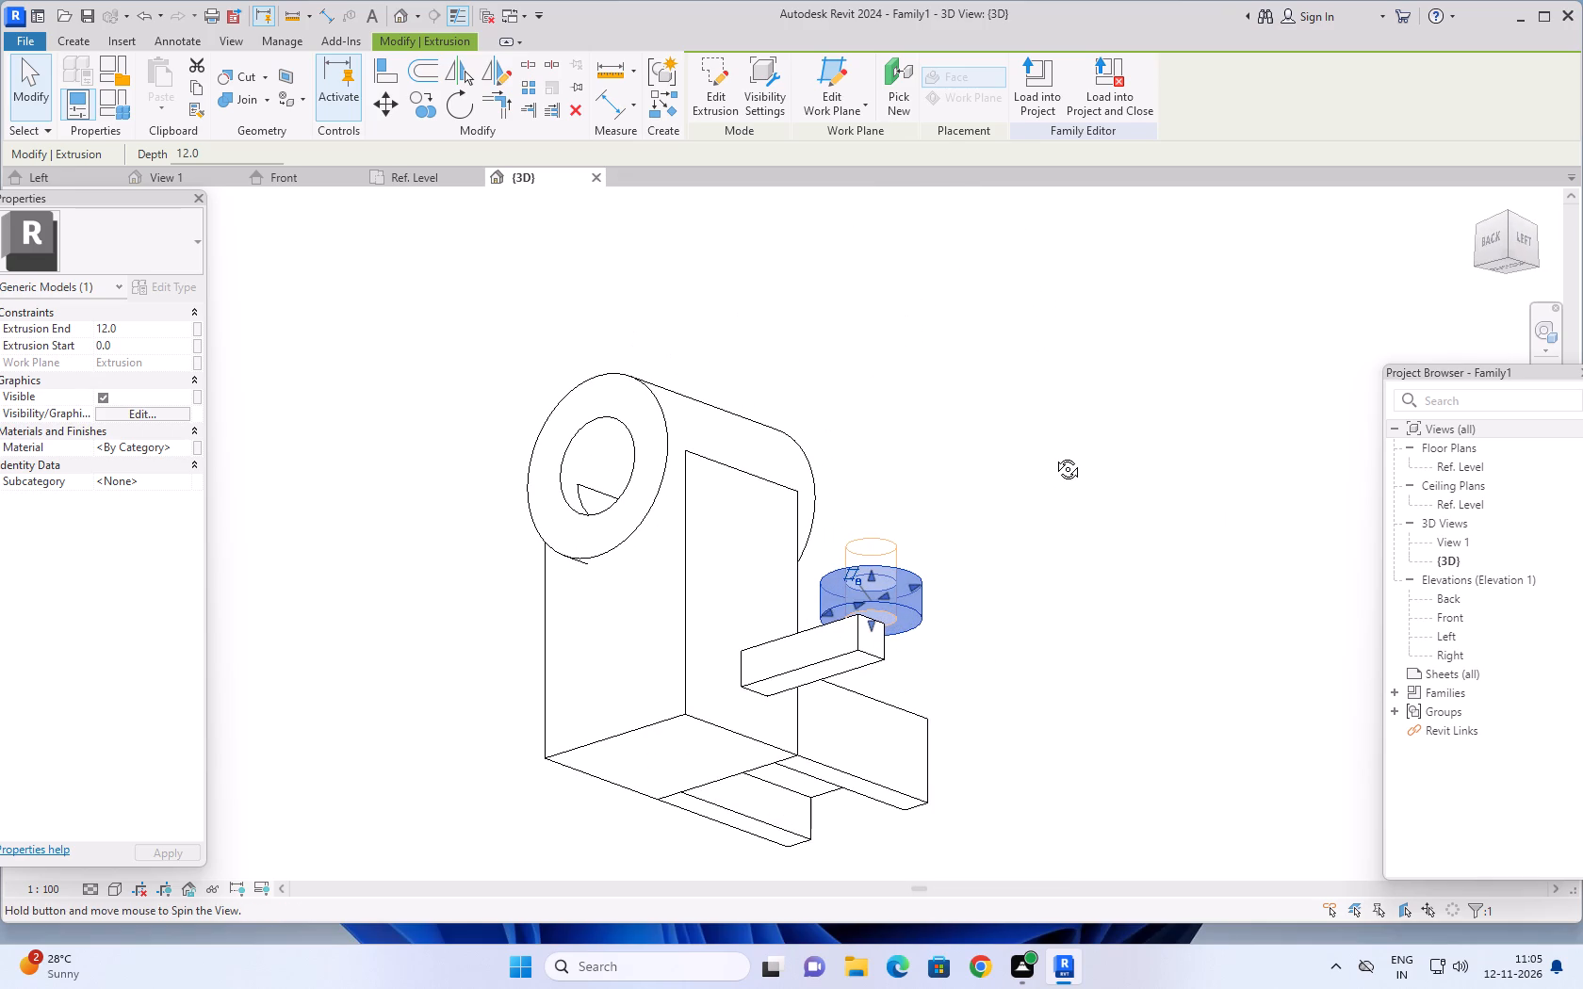
{"action": "middle_click_drag", "start_coordinate": [1053, 455], "coordinate": [1048, 474], "text": "shift"}
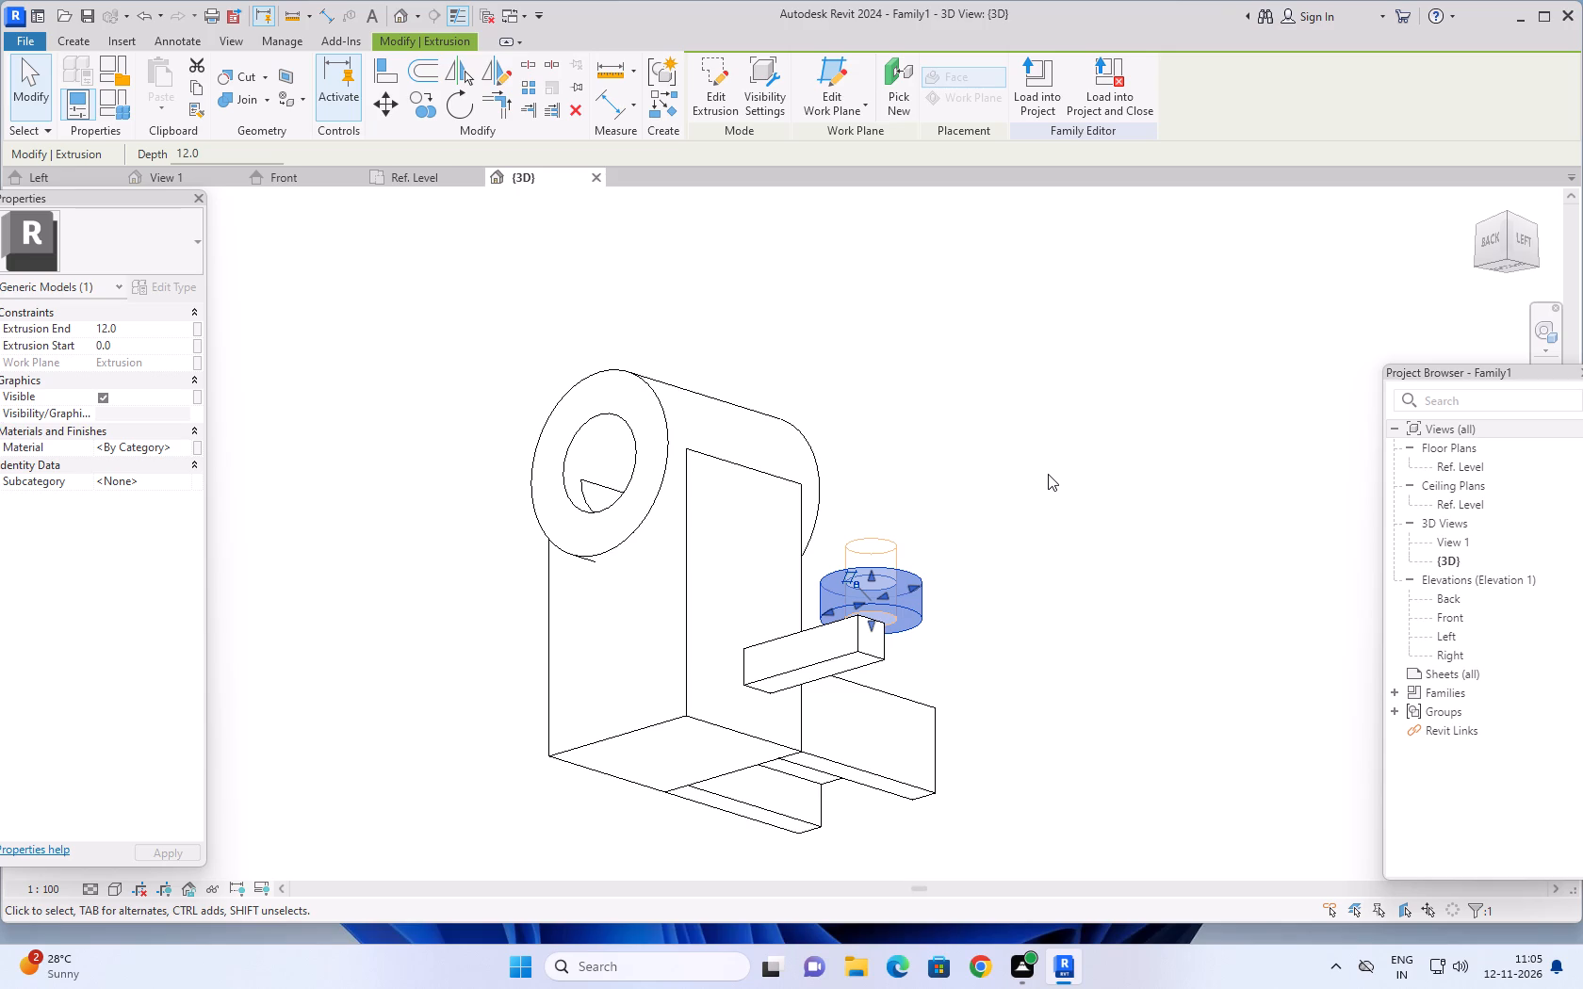
{"action": "middle_click_drag", "start_coordinate": [1016, 609], "coordinate": [860, 710], "text": "shift"}
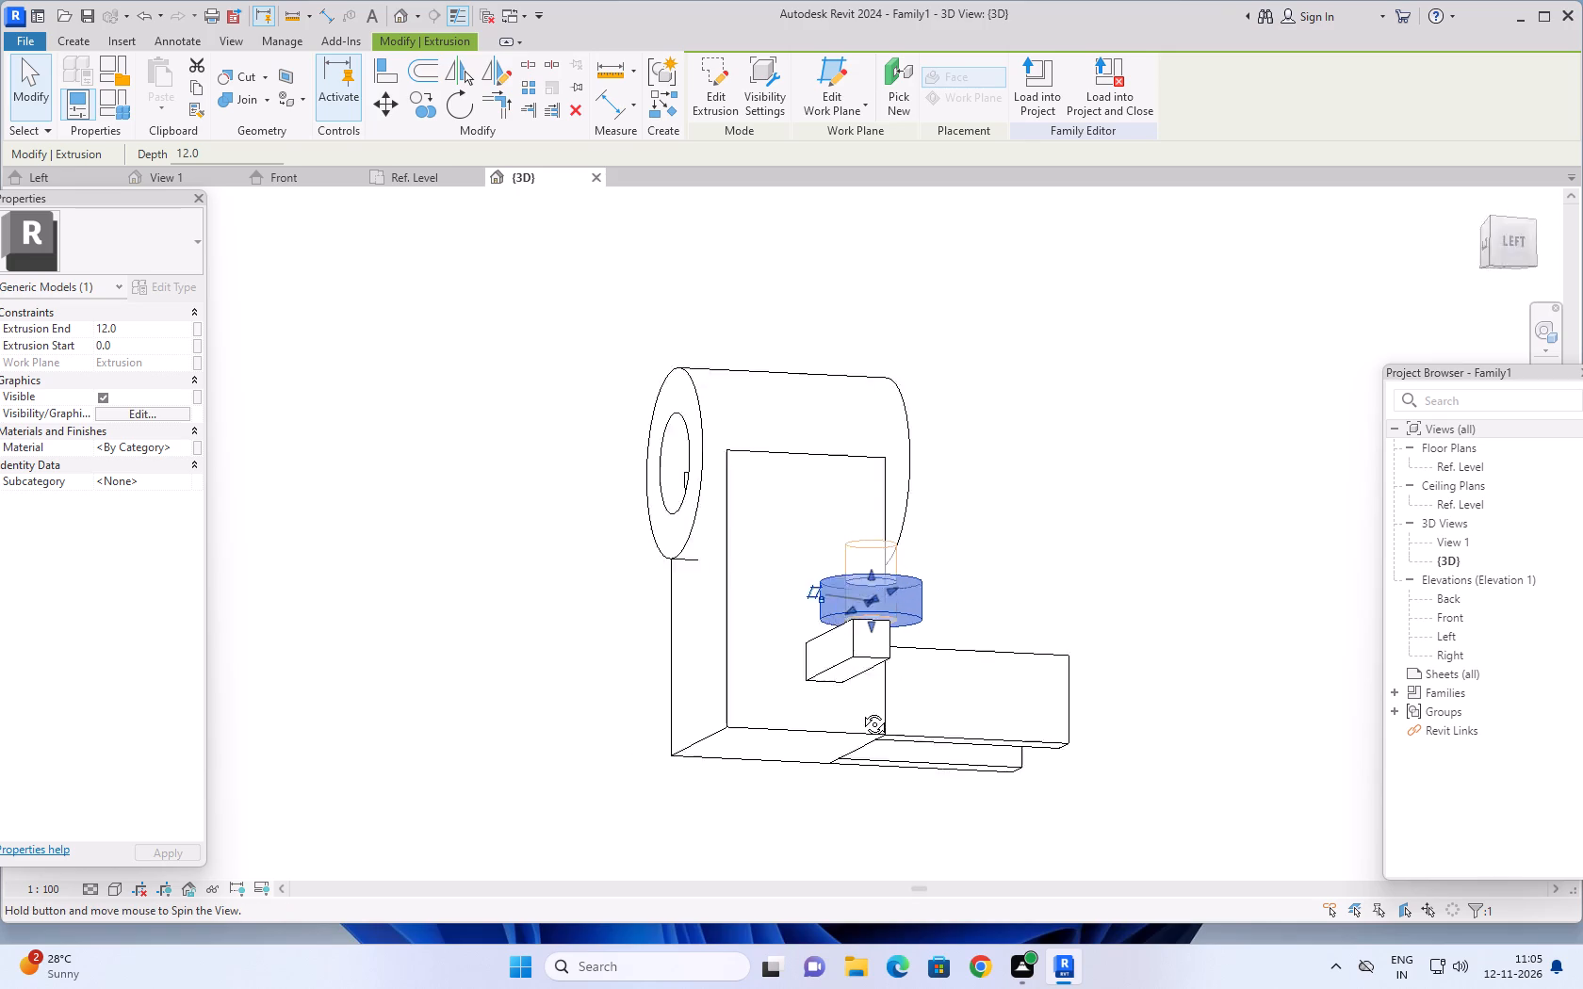
{"action": "middle_click_drag", "start_coordinate": [860, 710], "coordinate": [534, 812], "text": "shift"}
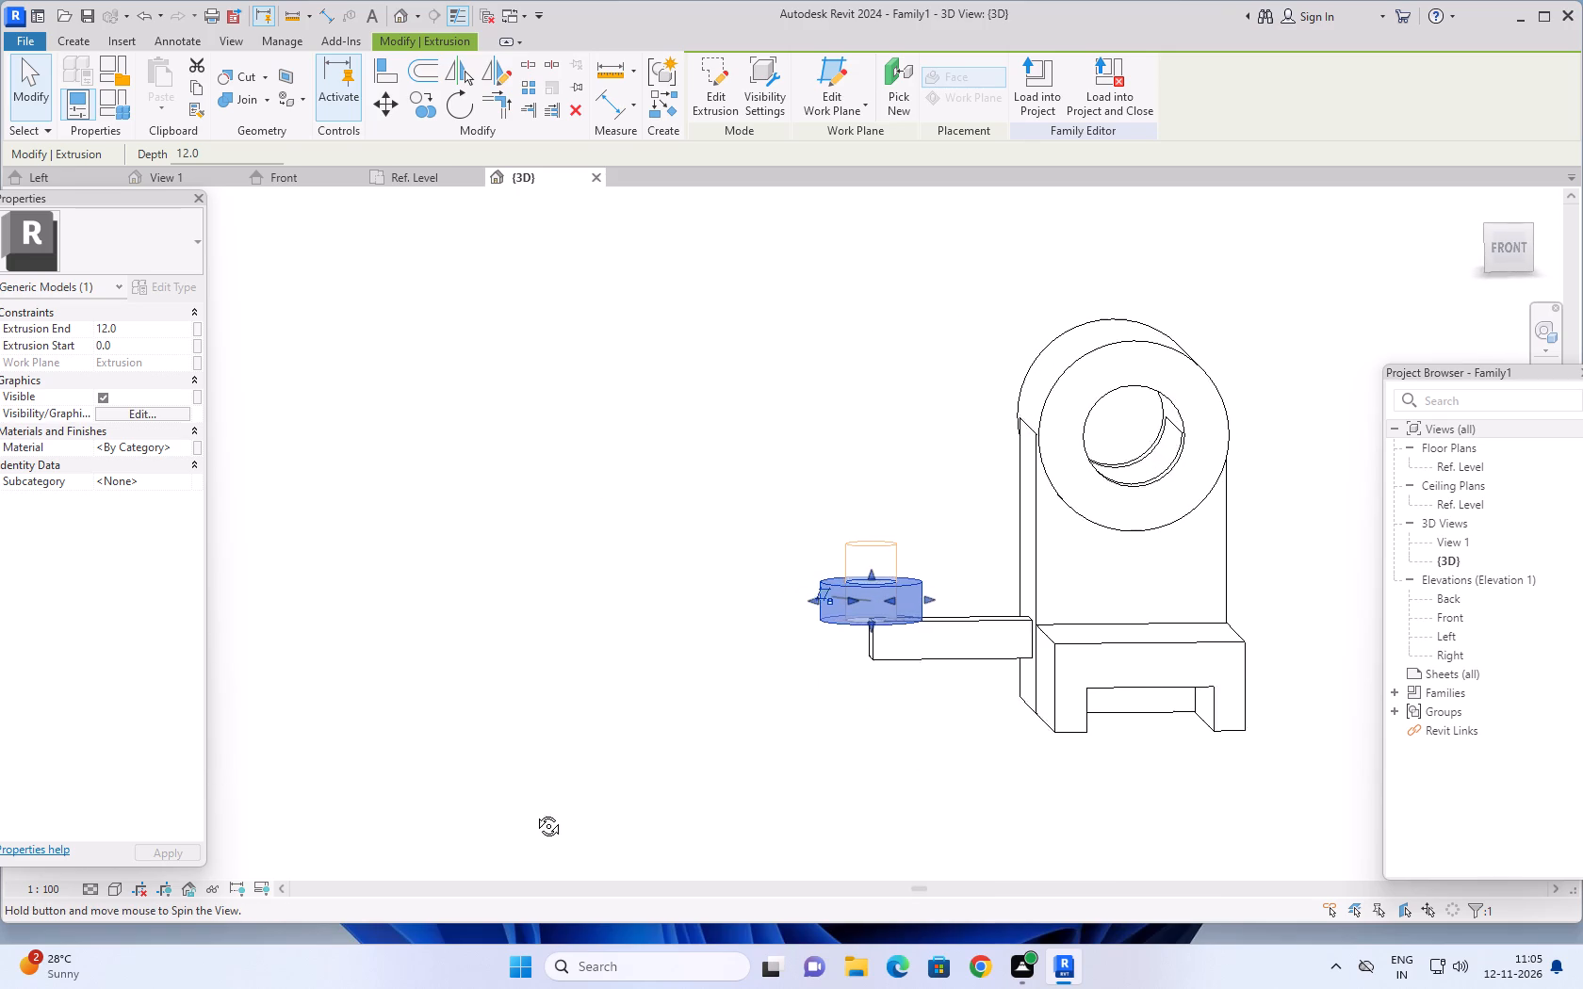
{"action": "middle_click_drag", "start_coordinate": [534, 812], "coordinate": [617, 816], "text": "shift"}
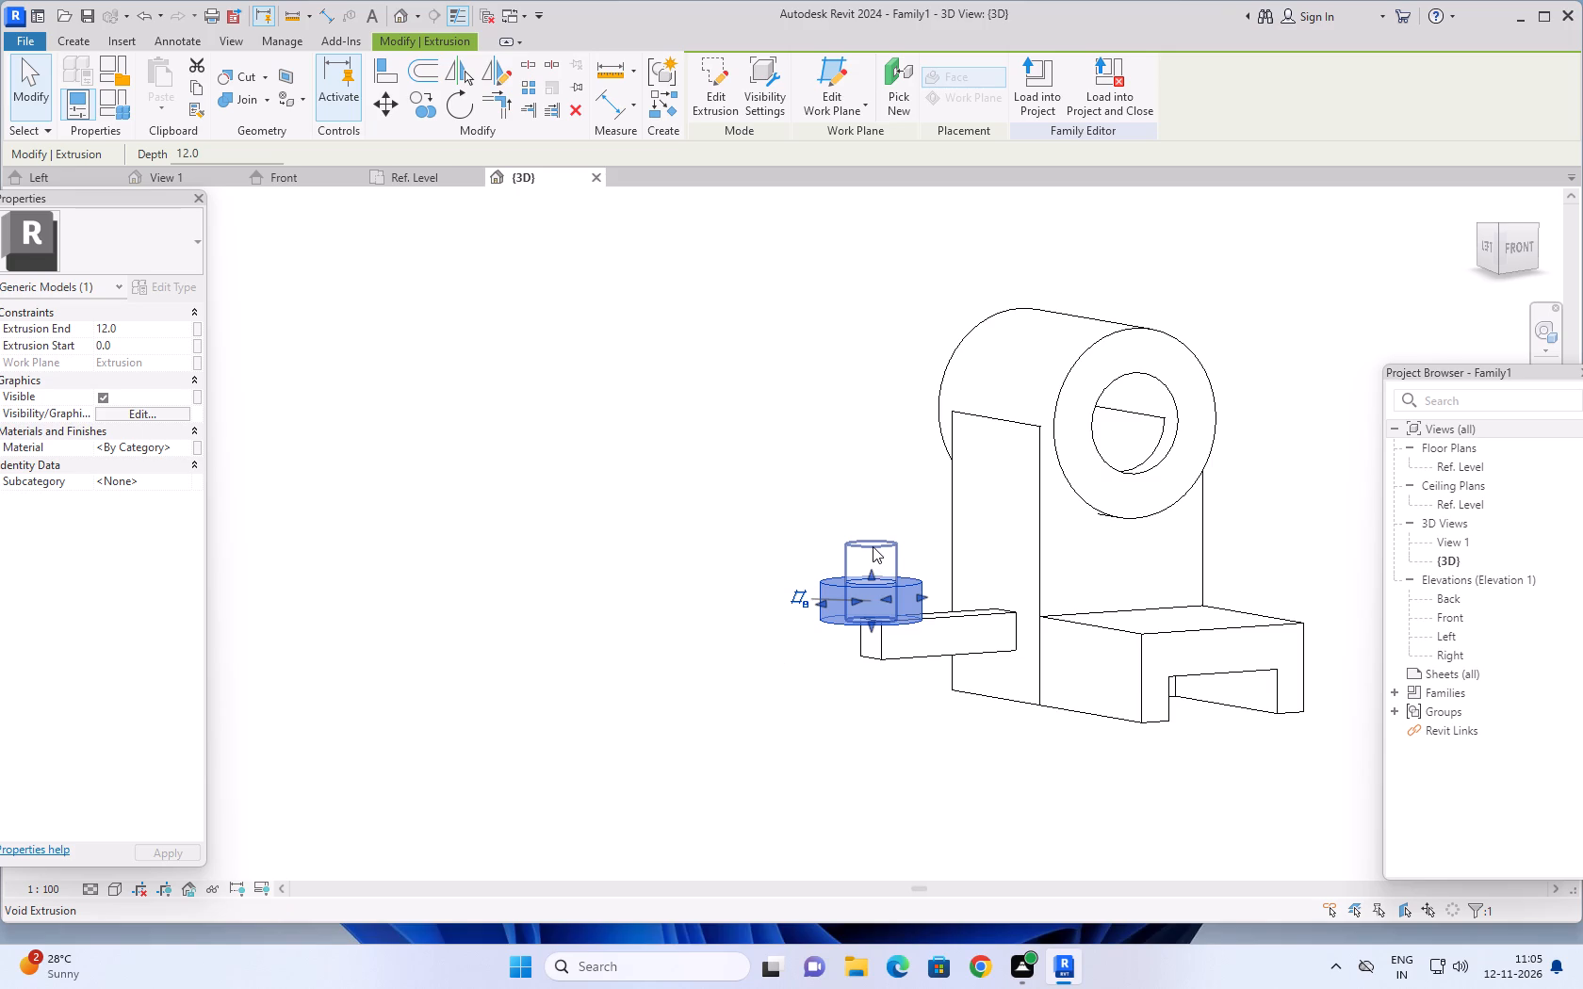
{"action": "left_click", "coordinate": [871, 544]}
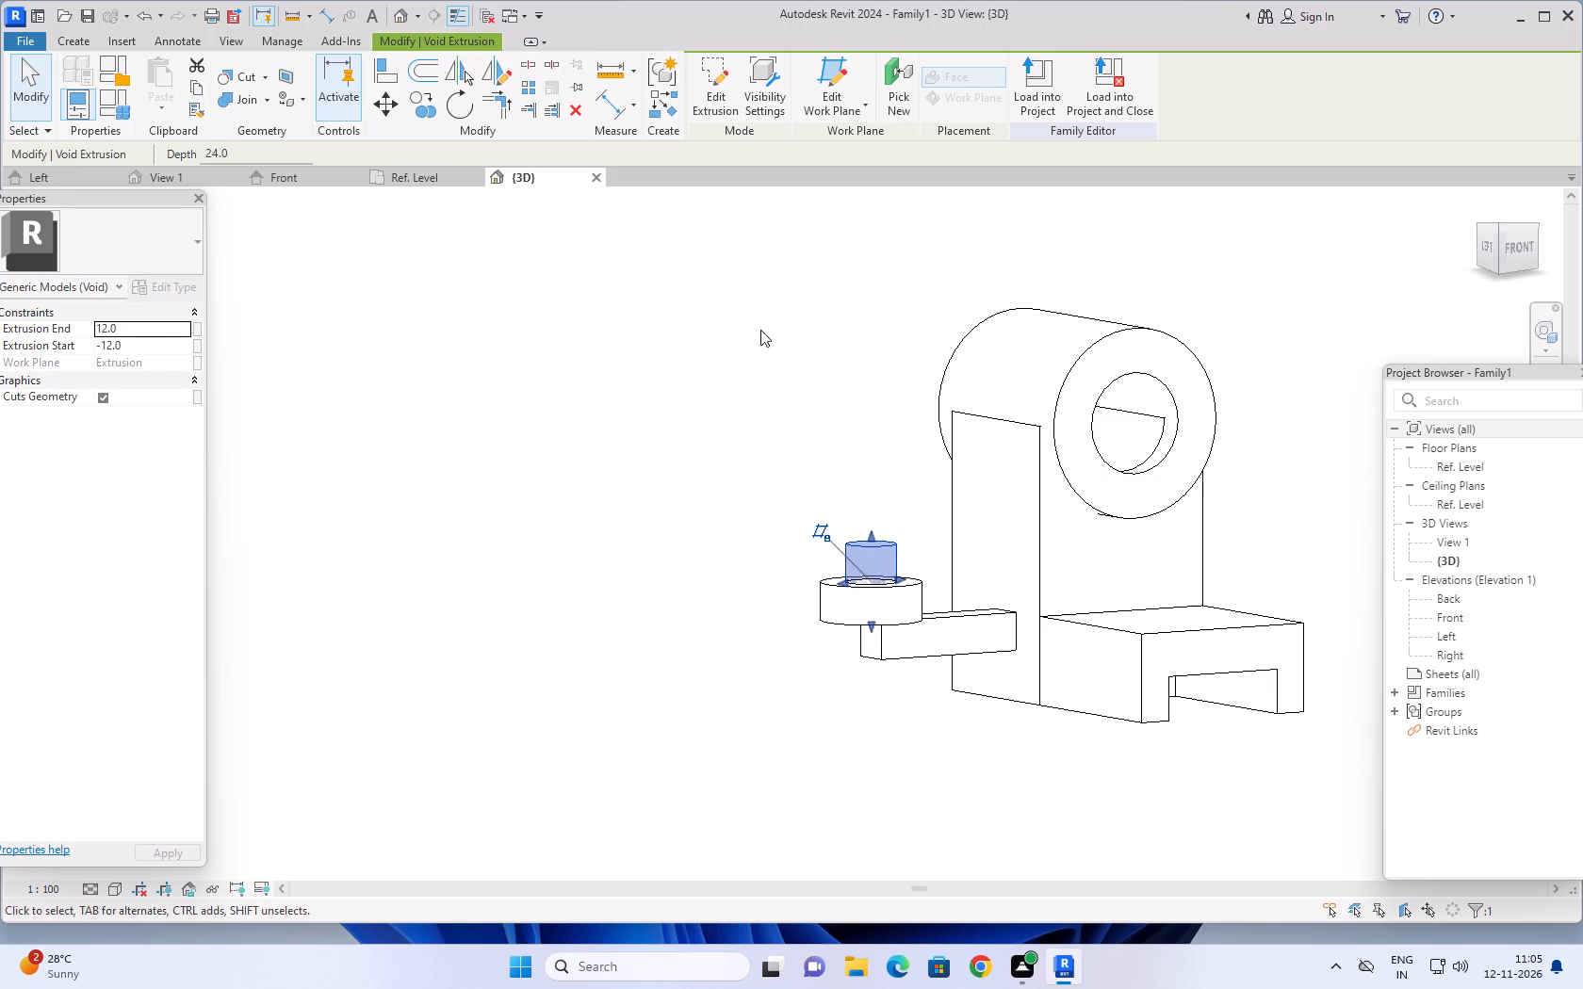
{"action": "key", "text": "Delete"}
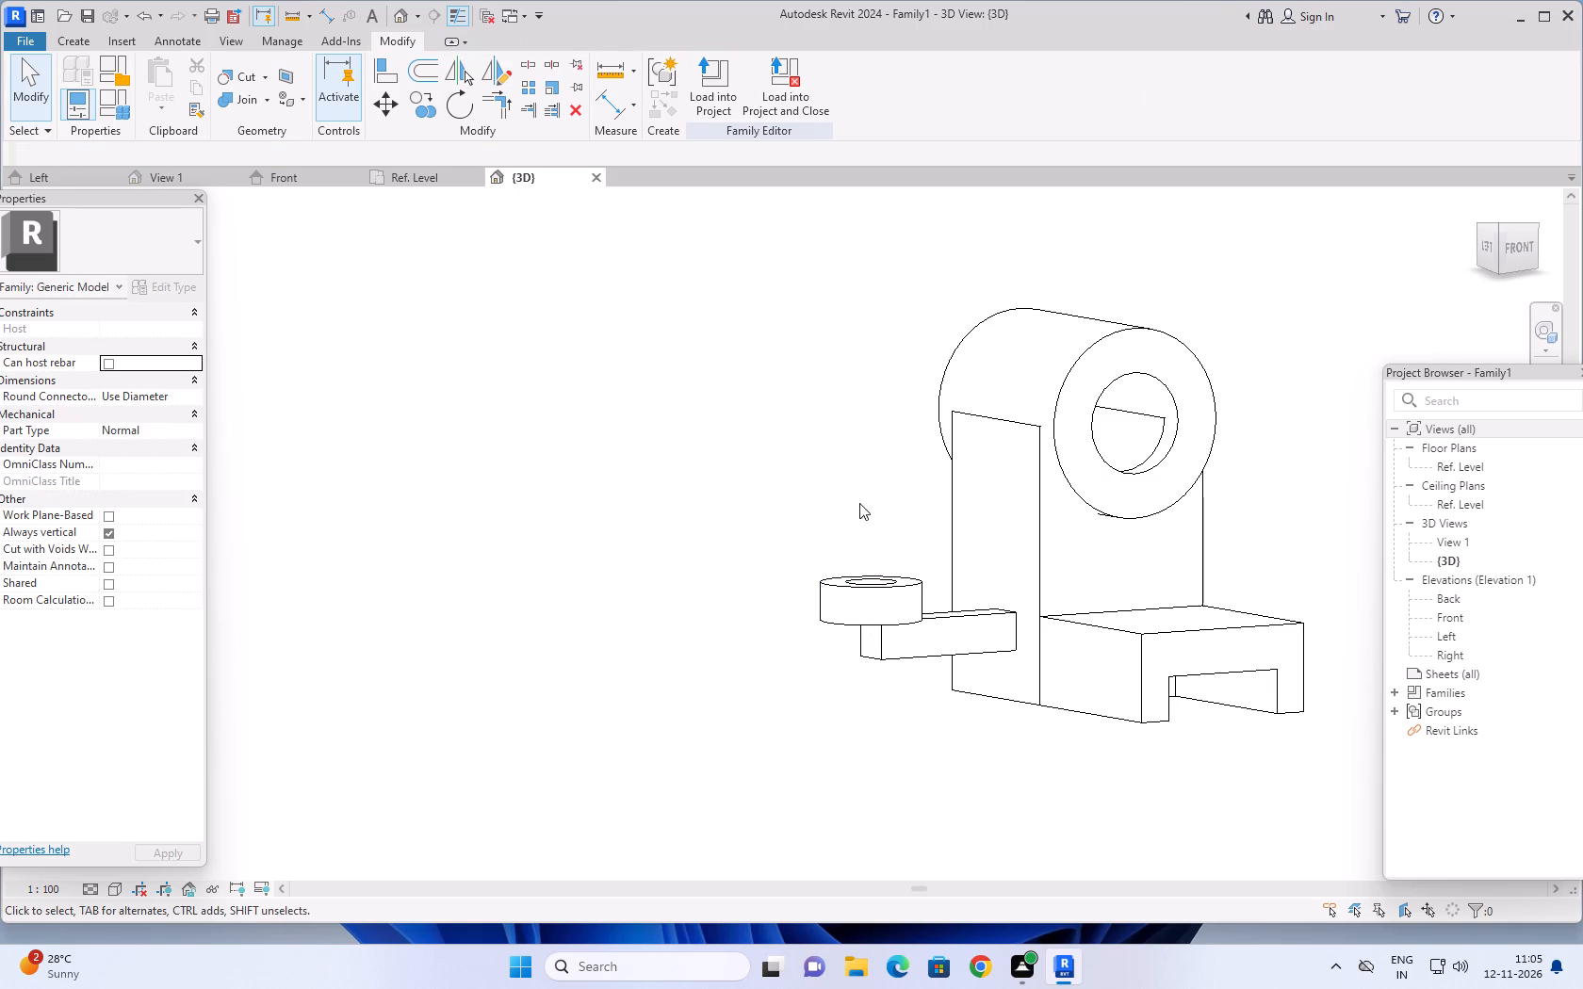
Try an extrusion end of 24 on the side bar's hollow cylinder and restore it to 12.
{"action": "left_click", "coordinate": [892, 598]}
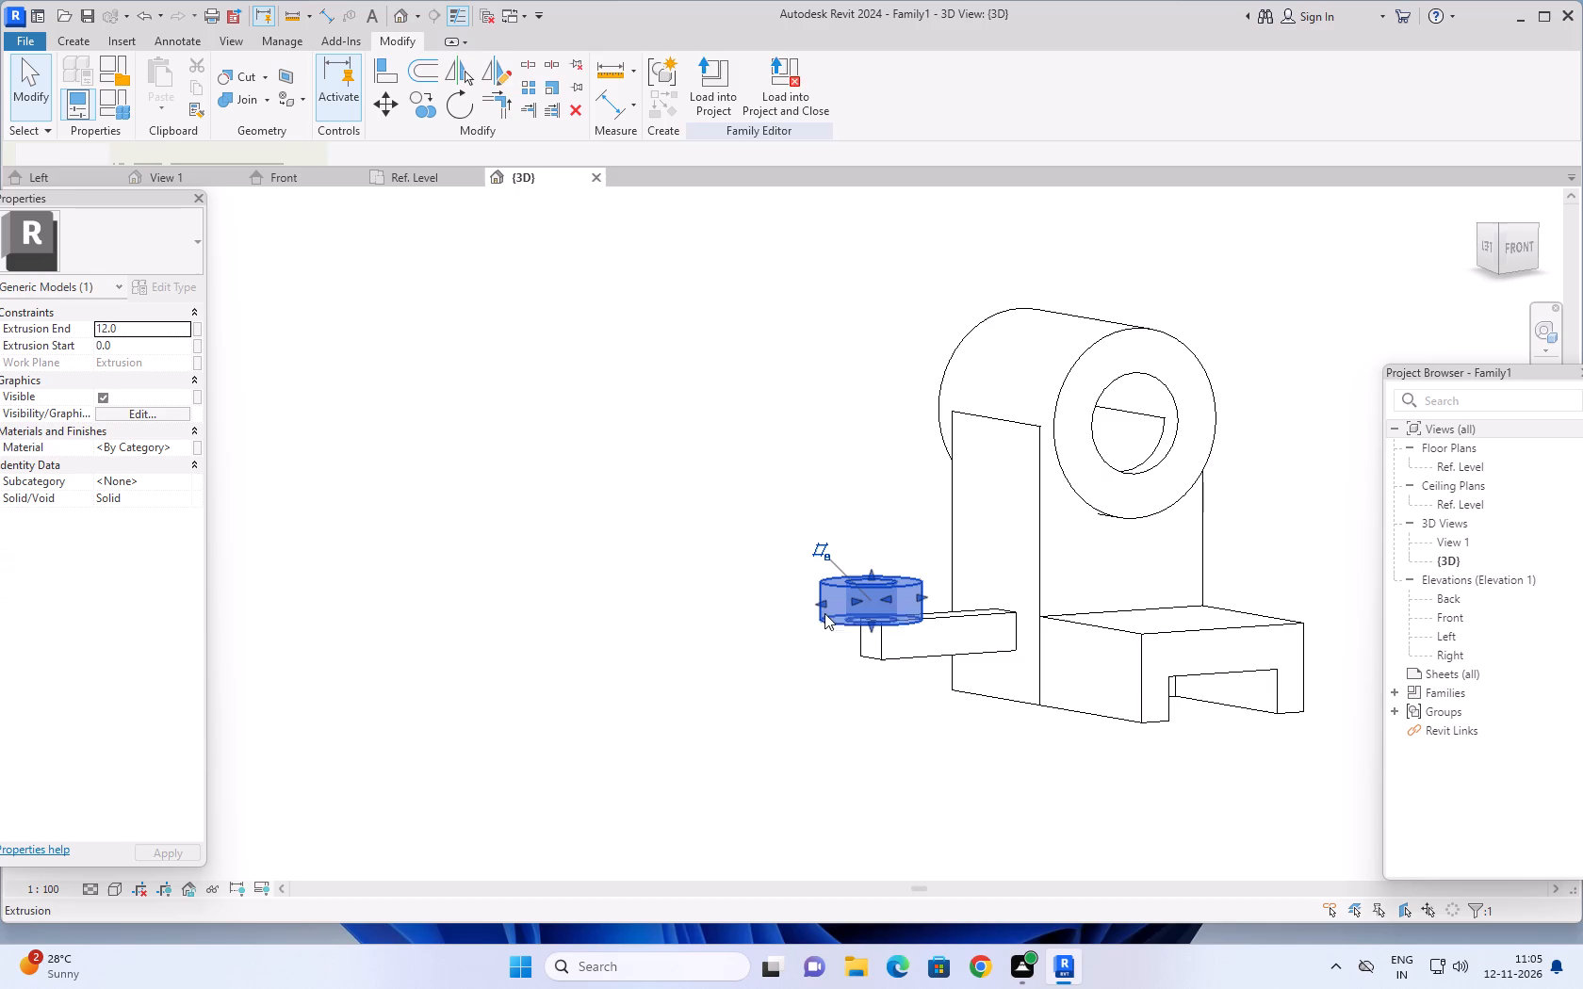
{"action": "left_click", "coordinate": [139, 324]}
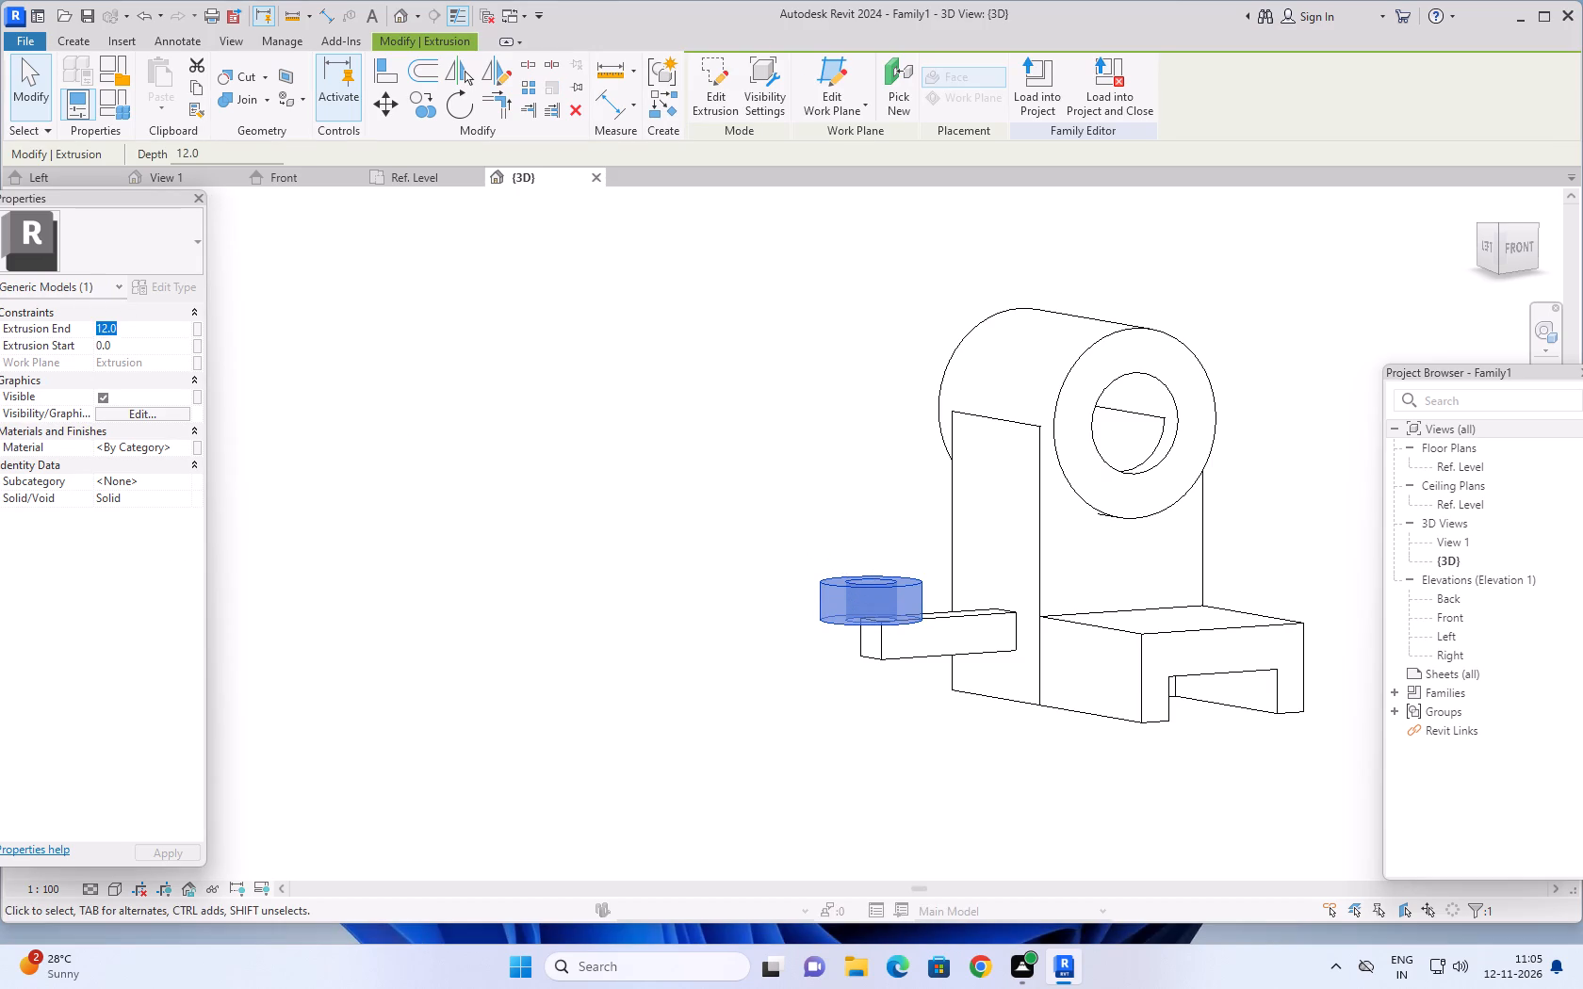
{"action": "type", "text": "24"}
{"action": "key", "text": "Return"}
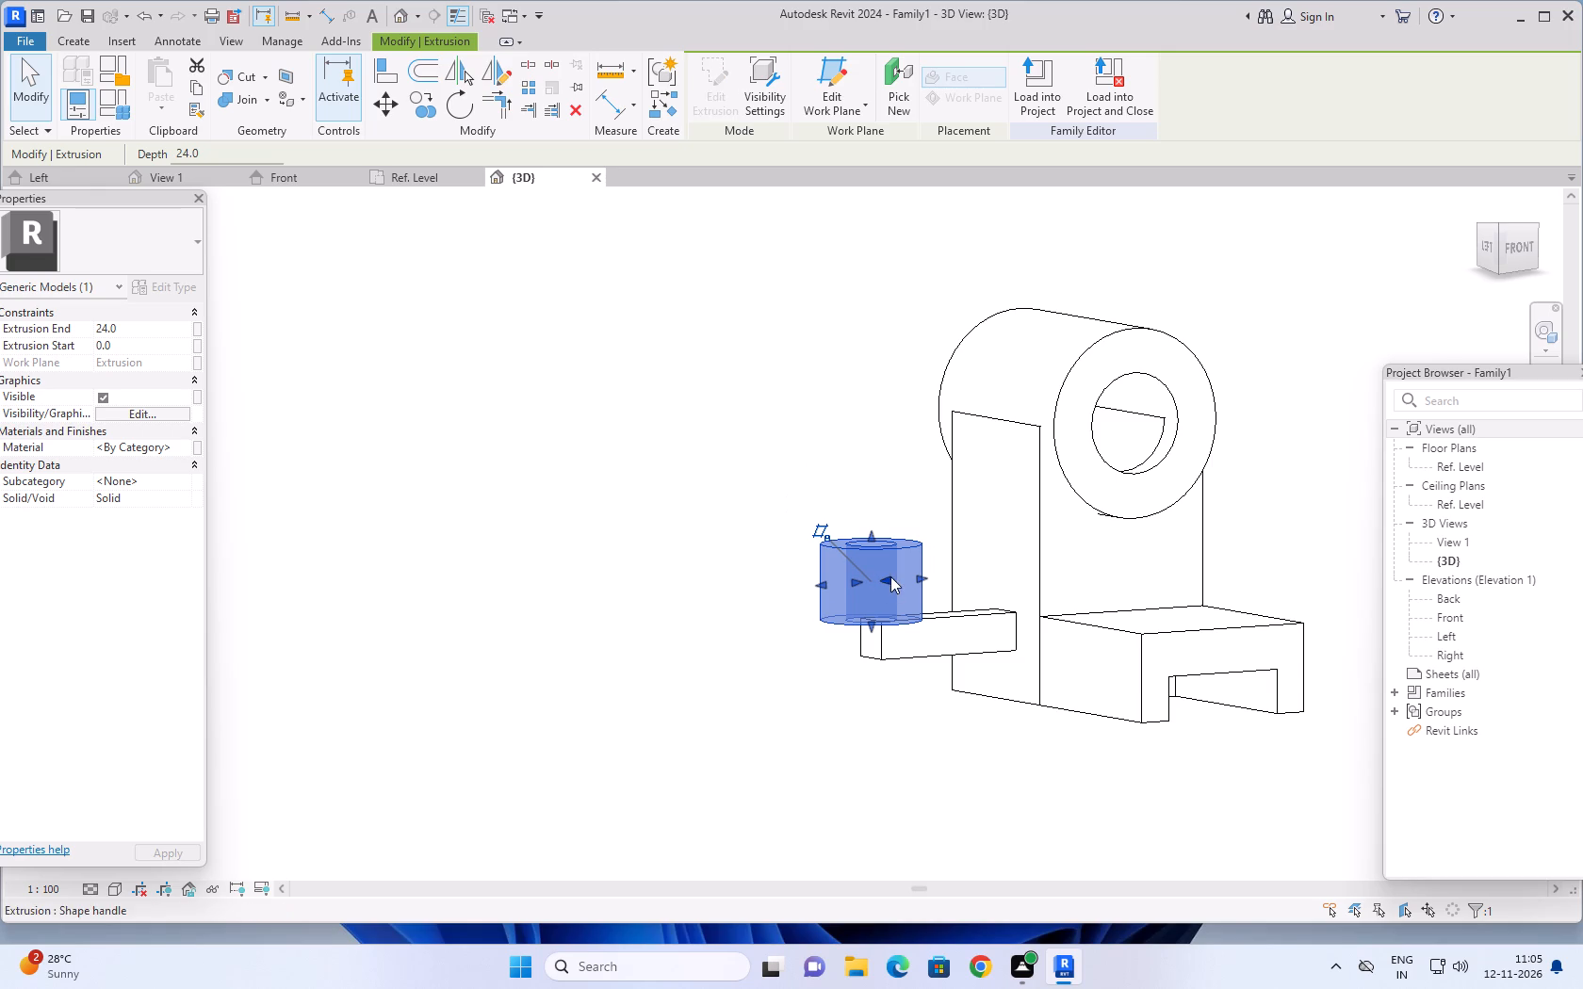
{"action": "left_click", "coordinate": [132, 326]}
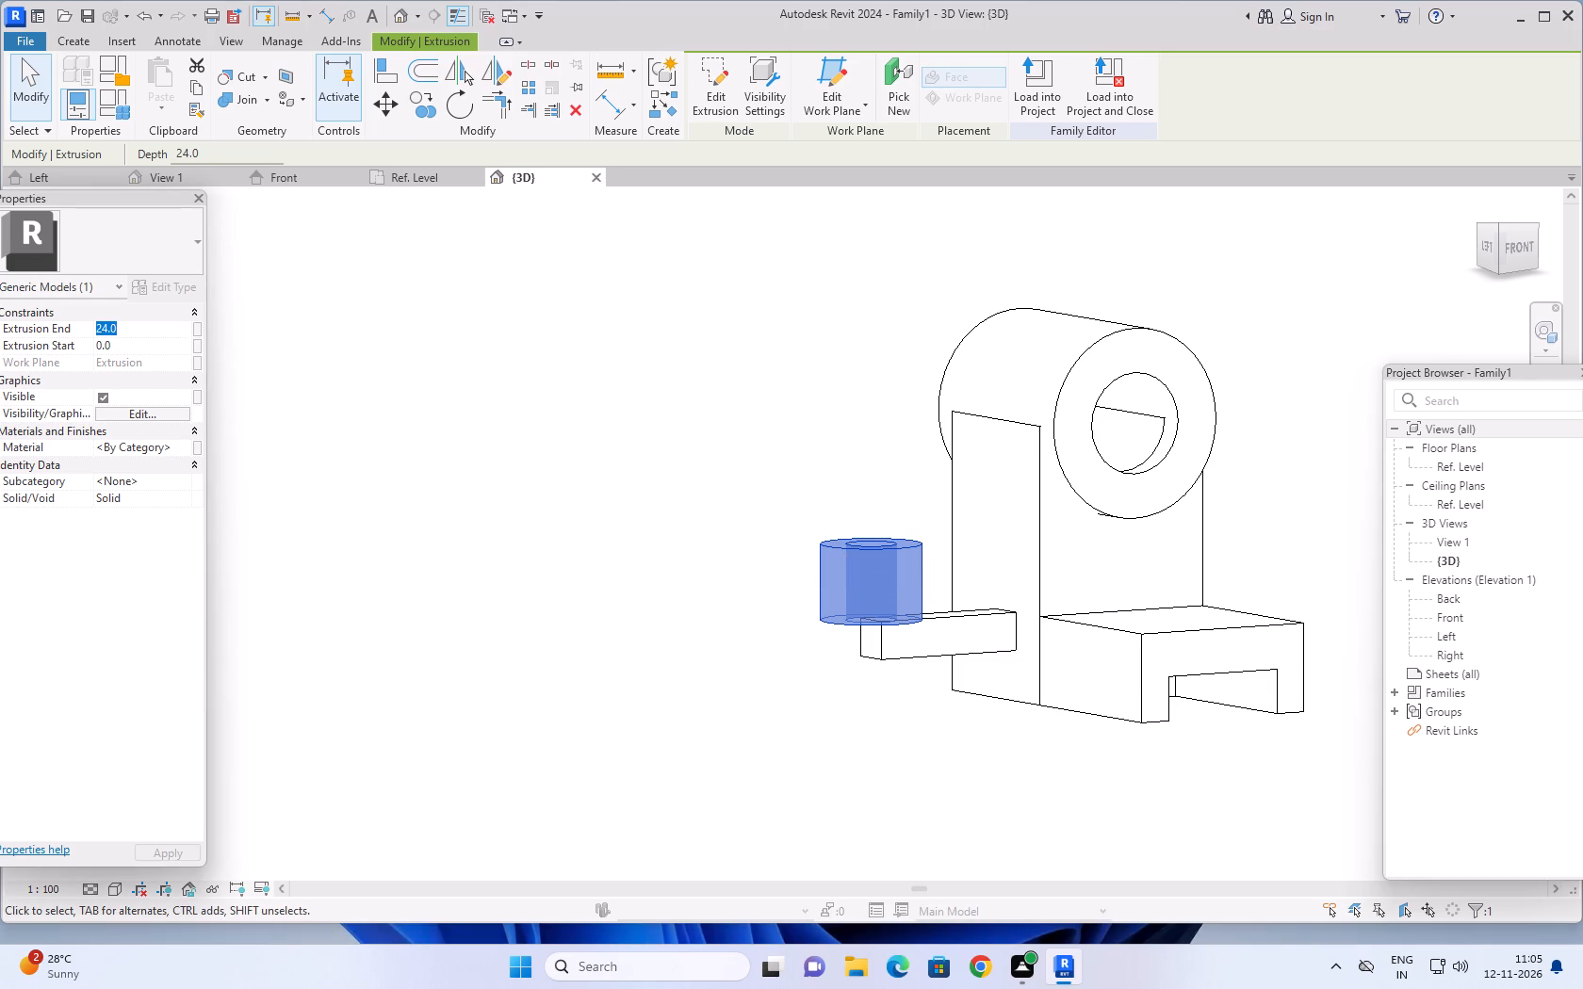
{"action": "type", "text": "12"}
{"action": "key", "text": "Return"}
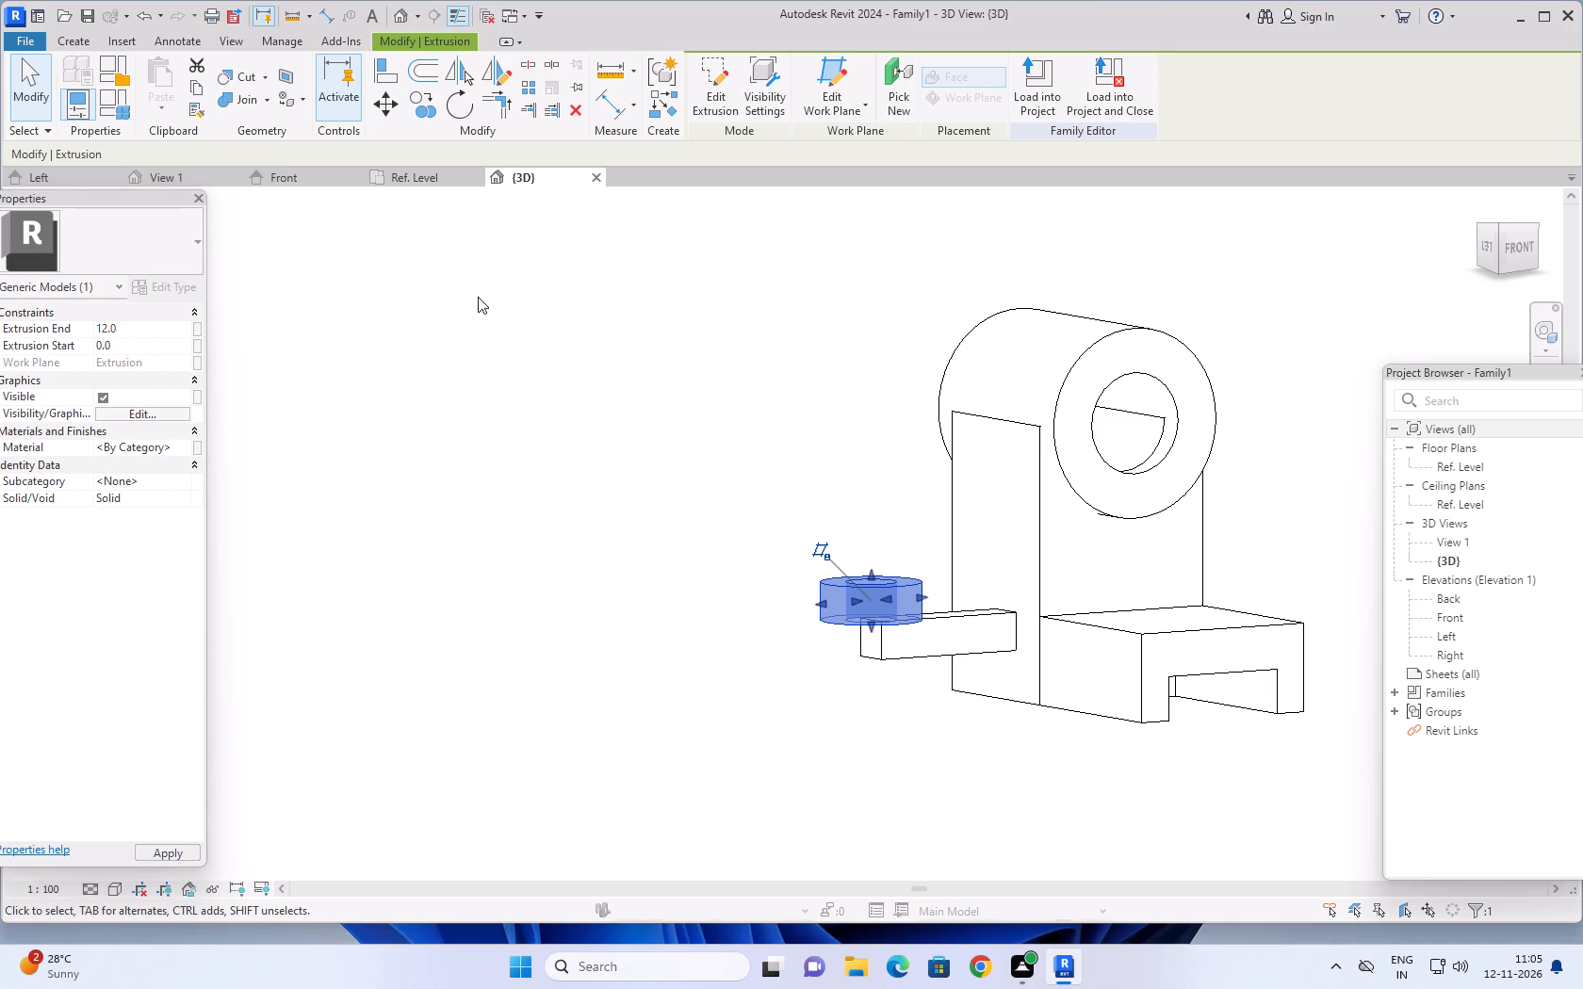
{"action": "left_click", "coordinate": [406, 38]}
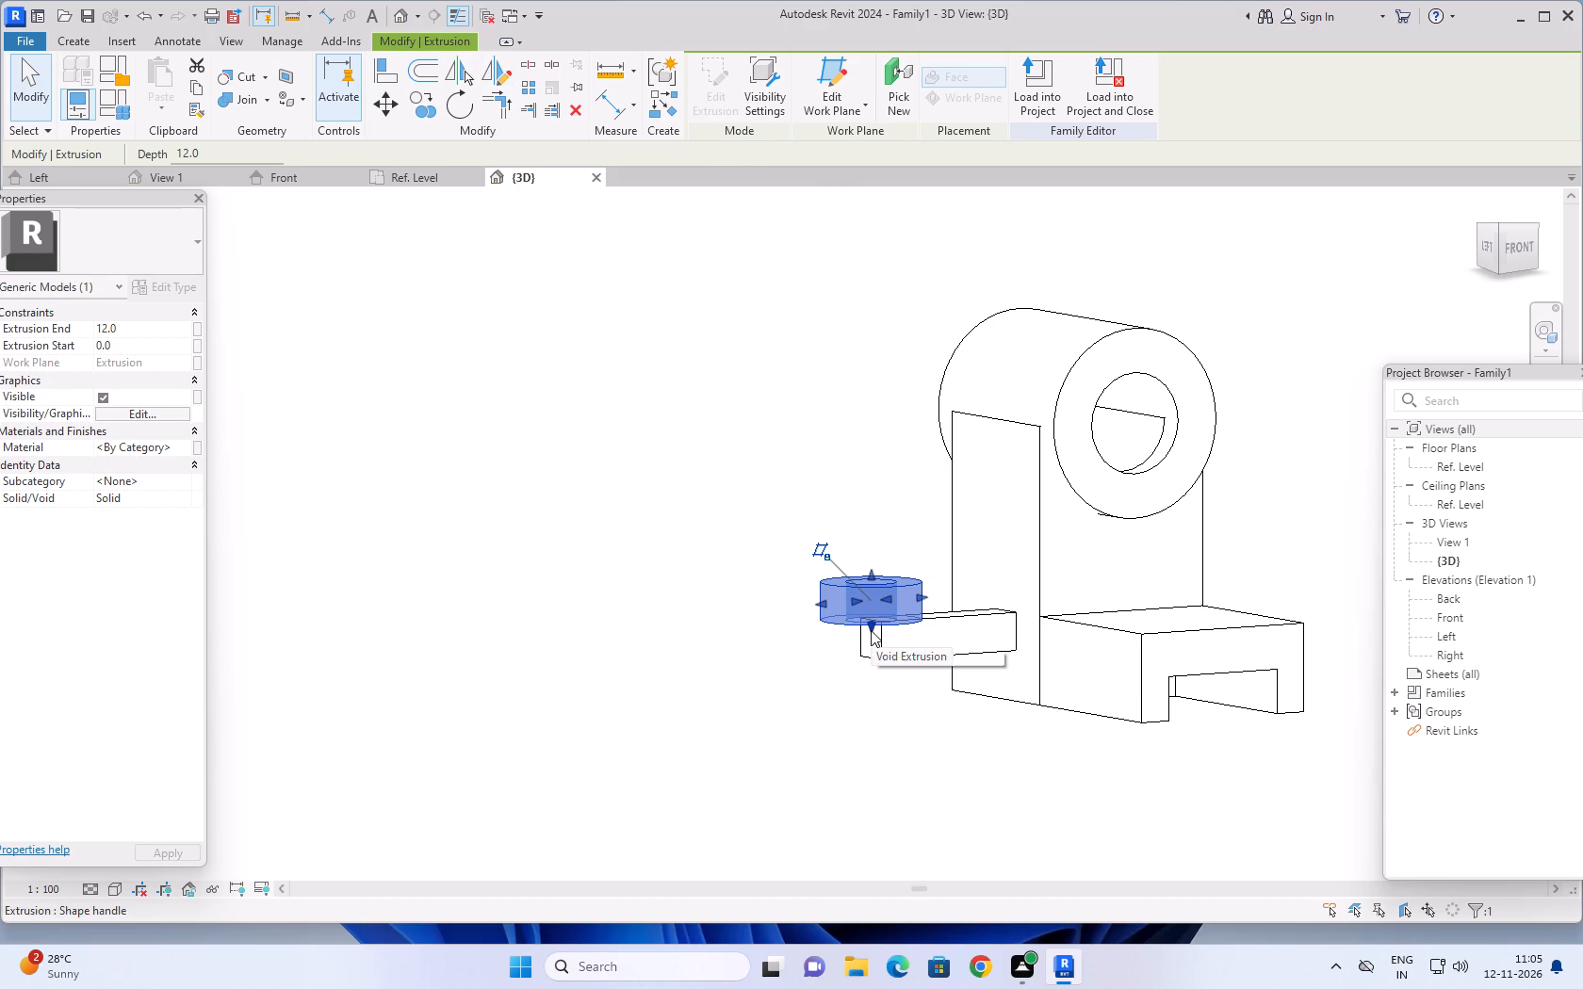
Set the extrusion start of the side bar's hollow cylinder to -12 and deselect it.
{"action": "left_click", "coordinate": [125, 349]}
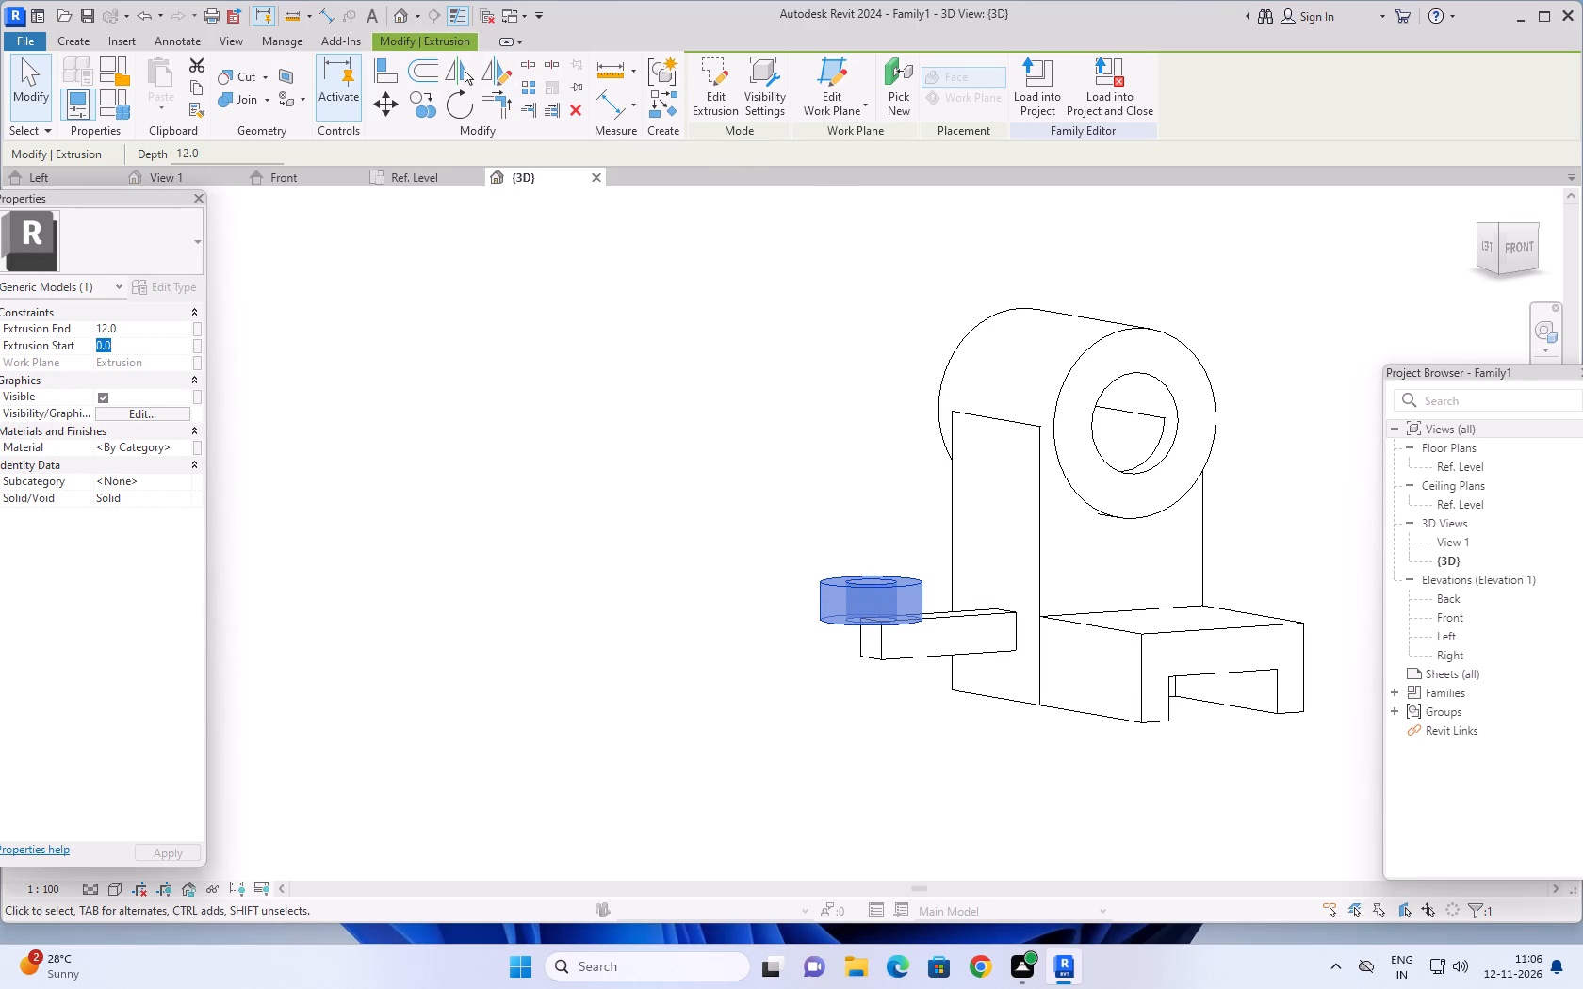
{"action": "type", "text": "-12"}
{"action": "key", "text": "Return"}
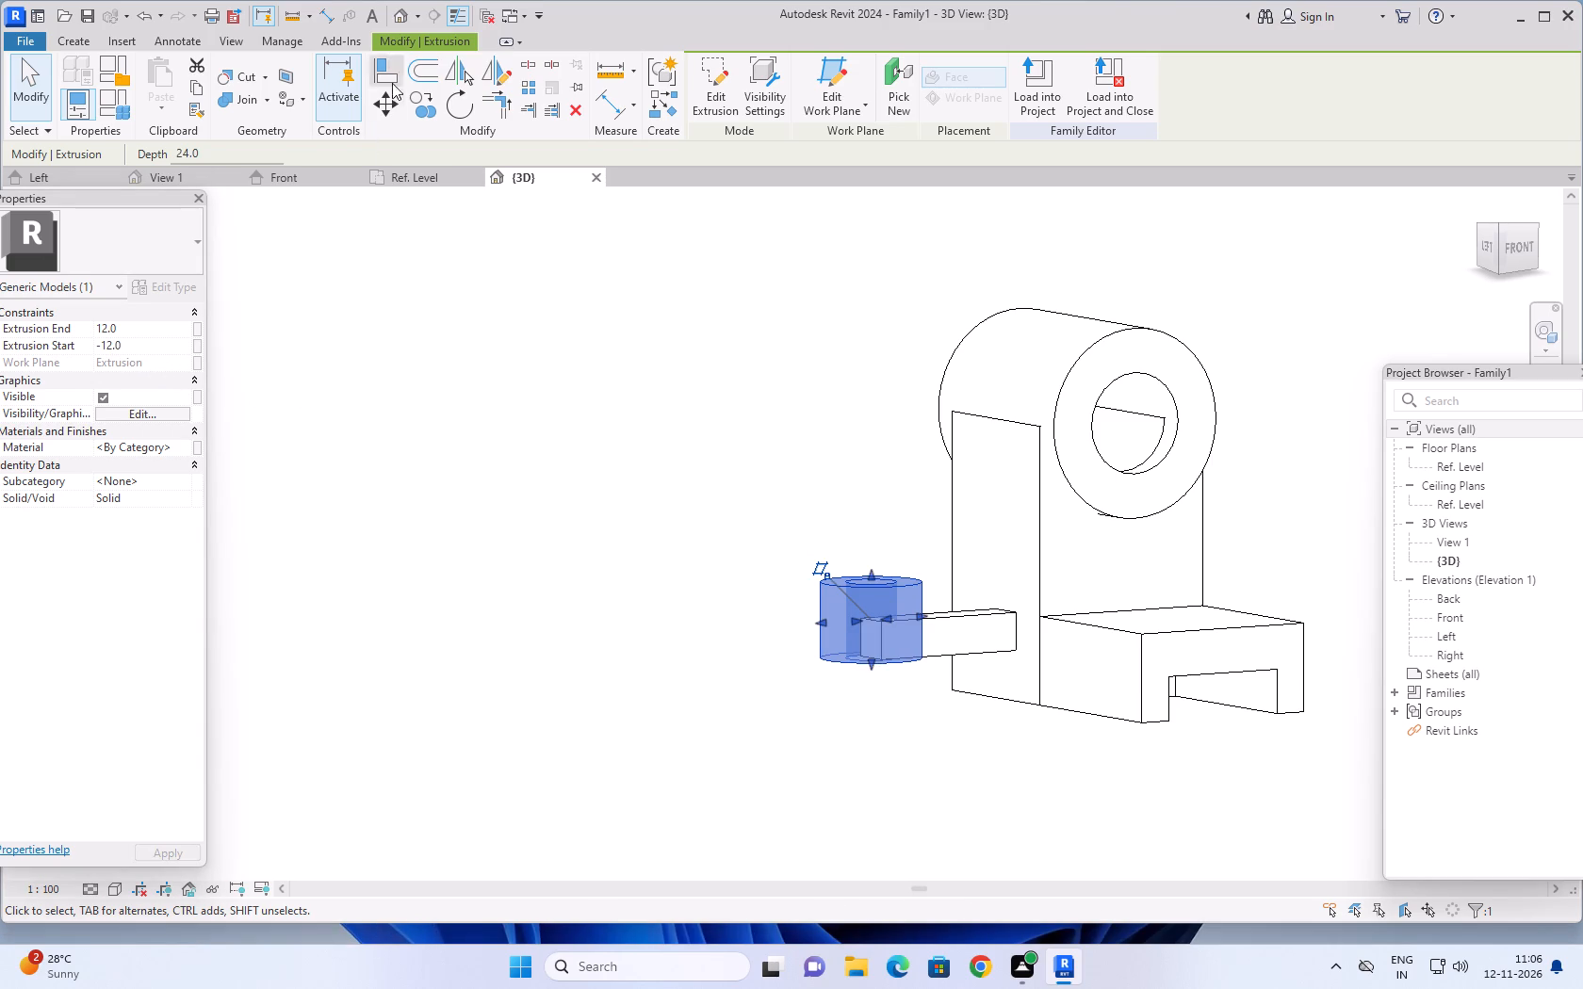
{"action": "key", "text": "Escape"}
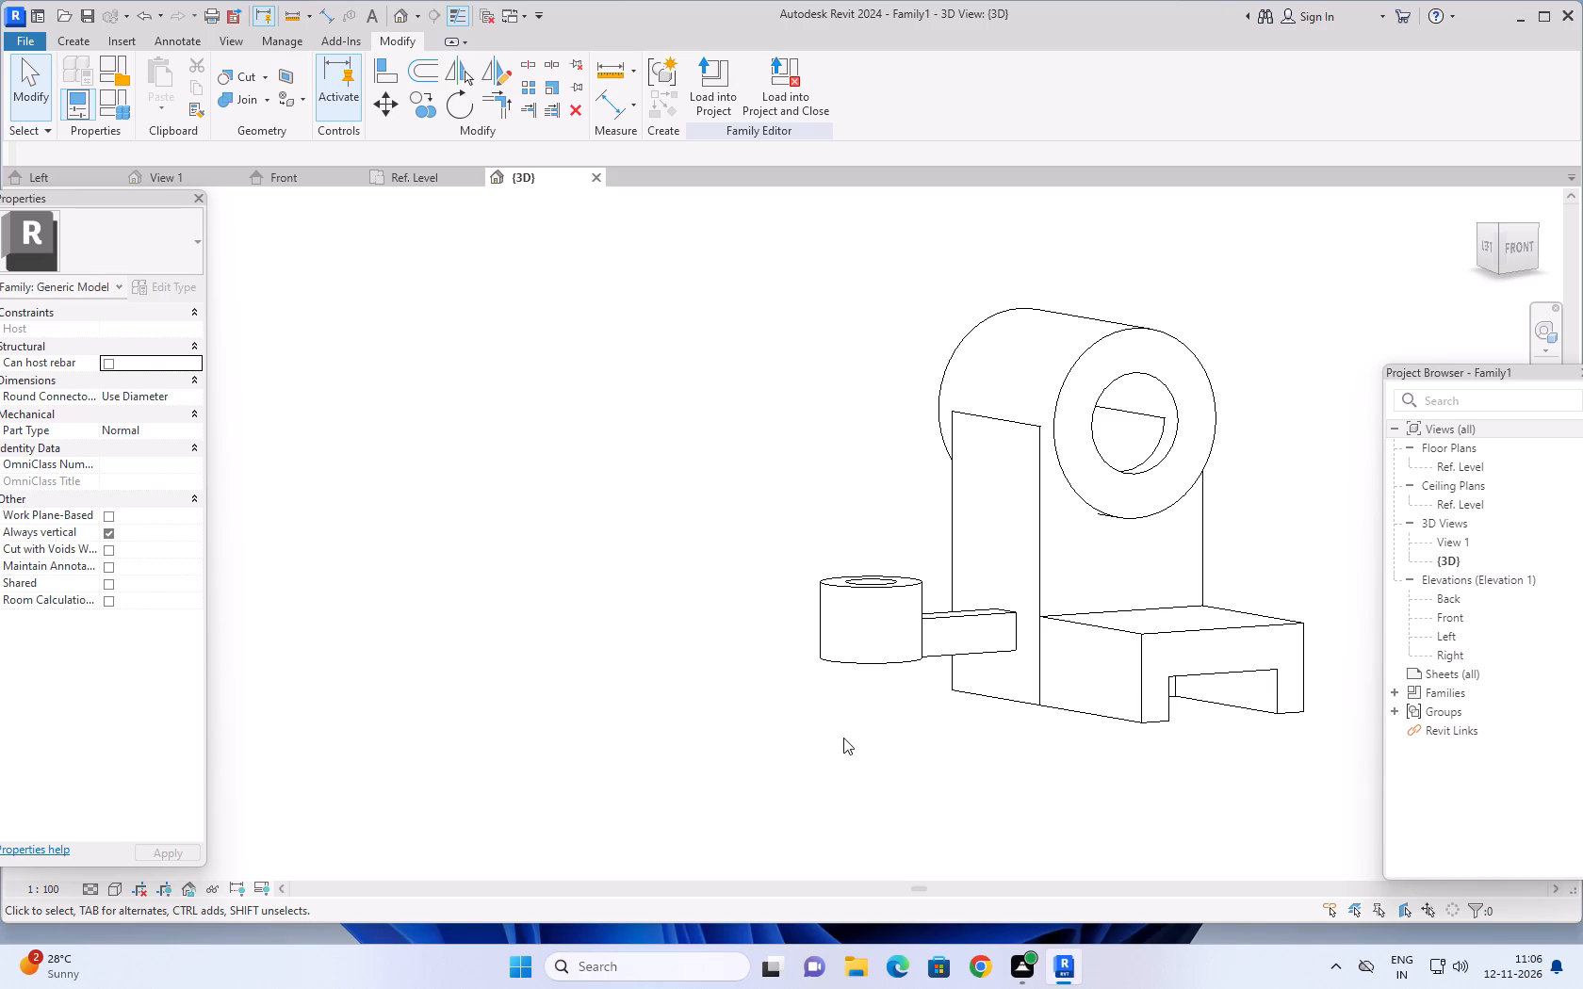
Examine the side bar's hollow cylinder, its bore and its joint with the bar from the back, top and front.
{"action": "middle_click_drag", "start_coordinate": [843, 738], "coordinate": [1203, 640]}
{"action": "middle_click_drag", "start_coordinate": [860, 717], "coordinate": [1010, 817], "text": "shift"}
{"action": "middle_click_drag", "start_coordinate": [1003, 541], "coordinate": [966, 771], "text": "shift"}
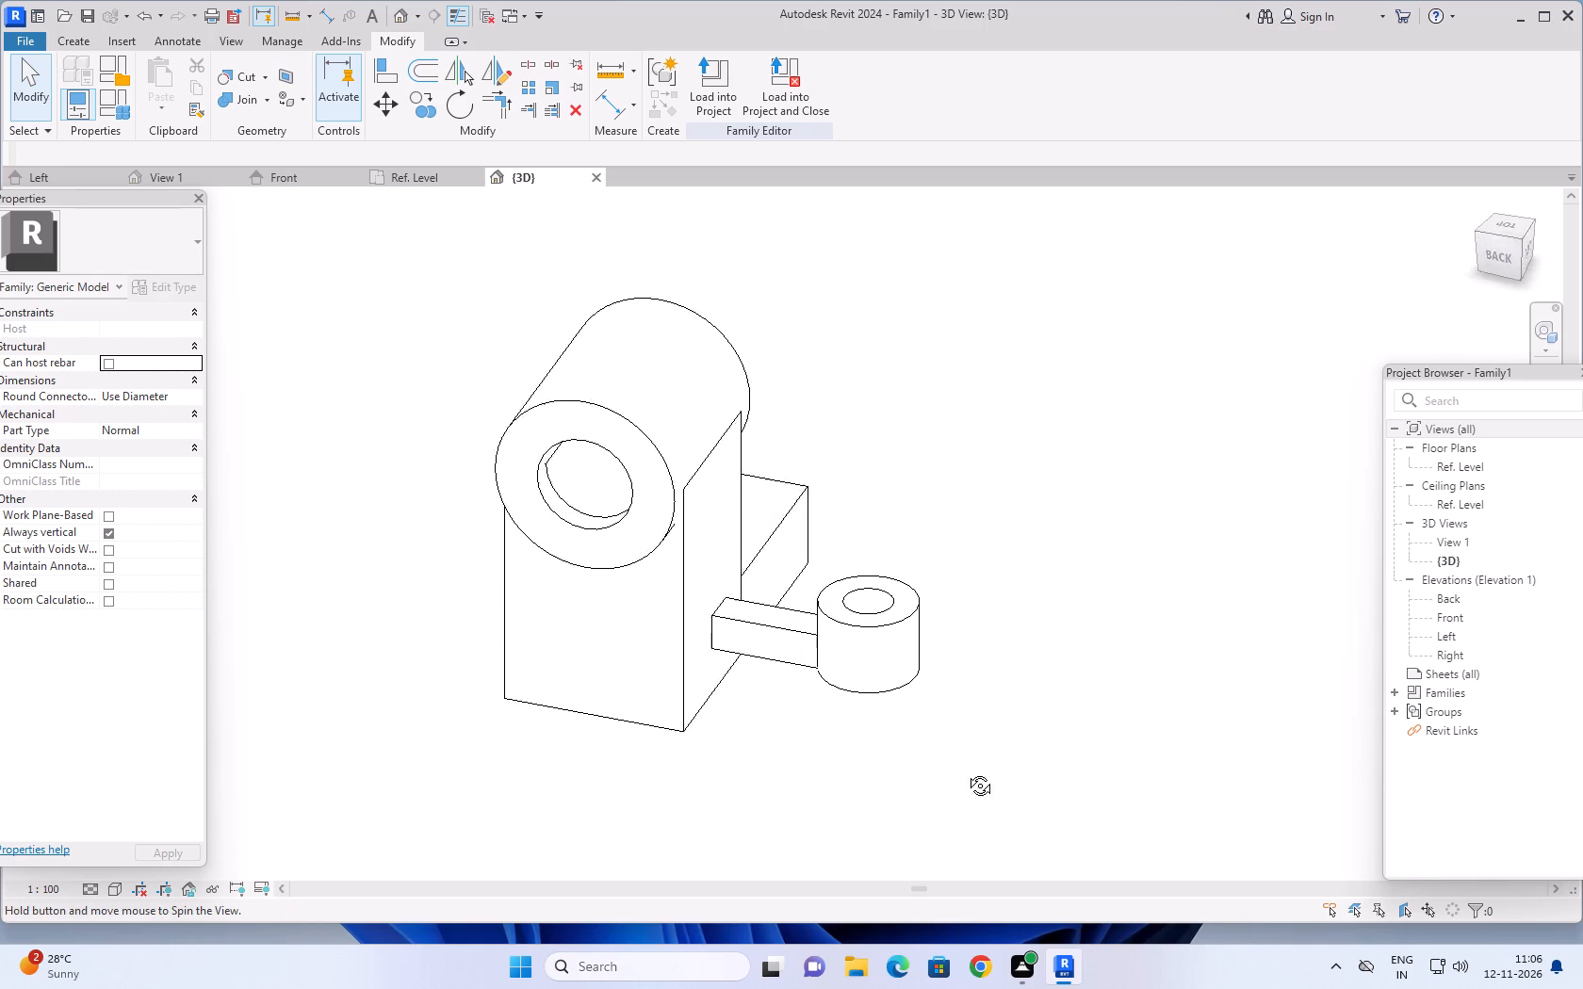
{"action": "middle_click_drag", "start_coordinate": [966, 771], "coordinate": [479, 762], "text": "shift"}
{"action": "middle_click_drag", "start_coordinate": [713, 743], "coordinate": [644, 550]}
{"action": "middle_click_drag", "start_coordinate": [782, 560], "coordinate": [759, 700]}
{"action": "middle_click_drag", "start_coordinate": [741, 578], "coordinate": [771, 786], "text": "shift"}
{"action": "scroll", "coordinate": [769, 773], "scroll_direction": "up", "scroll_amount": 1, "text": "shift"}
{"action": "middle_click_drag", "start_coordinate": [783, 592], "coordinate": [794, 721], "text": "shift"}
{"action": "middle_click_drag", "start_coordinate": [864, 542], "coordinate": [786, 527], "text": "shift"}
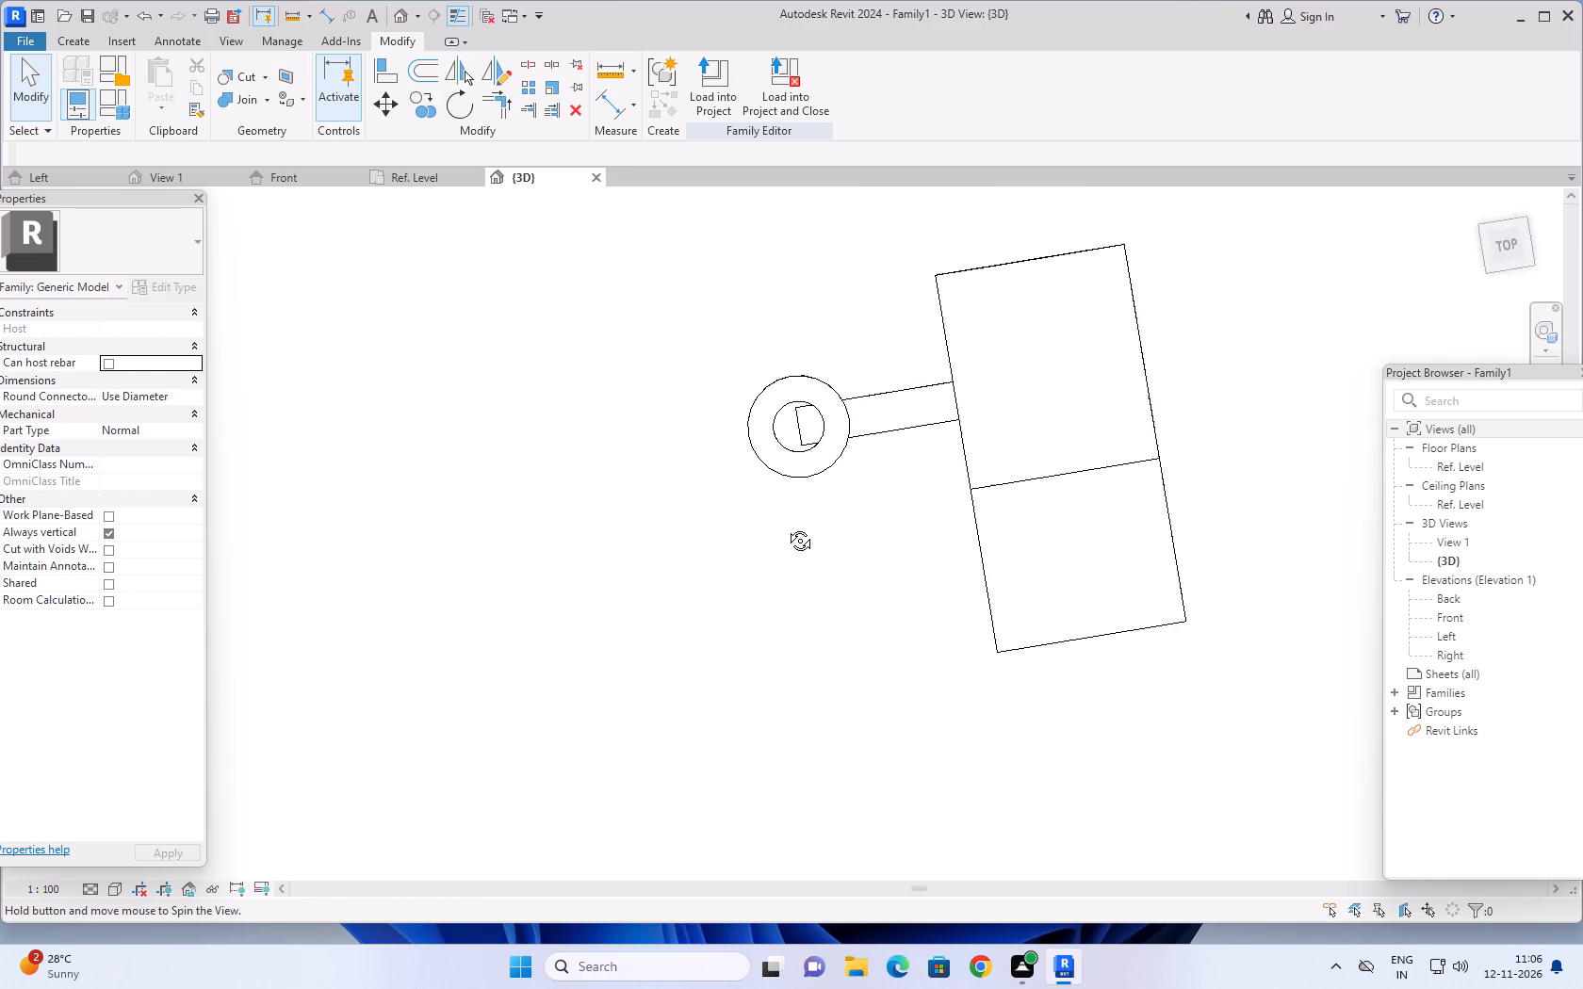
{"action": "middle_click_drag", "start_coordinate": [786, 527], "coordinate": [881, 184], "text": "shift"}
{"action": "middle_click_drag", "start_coordinate": [837, 674], "coordinate": [719, 392], "text": "shift"}
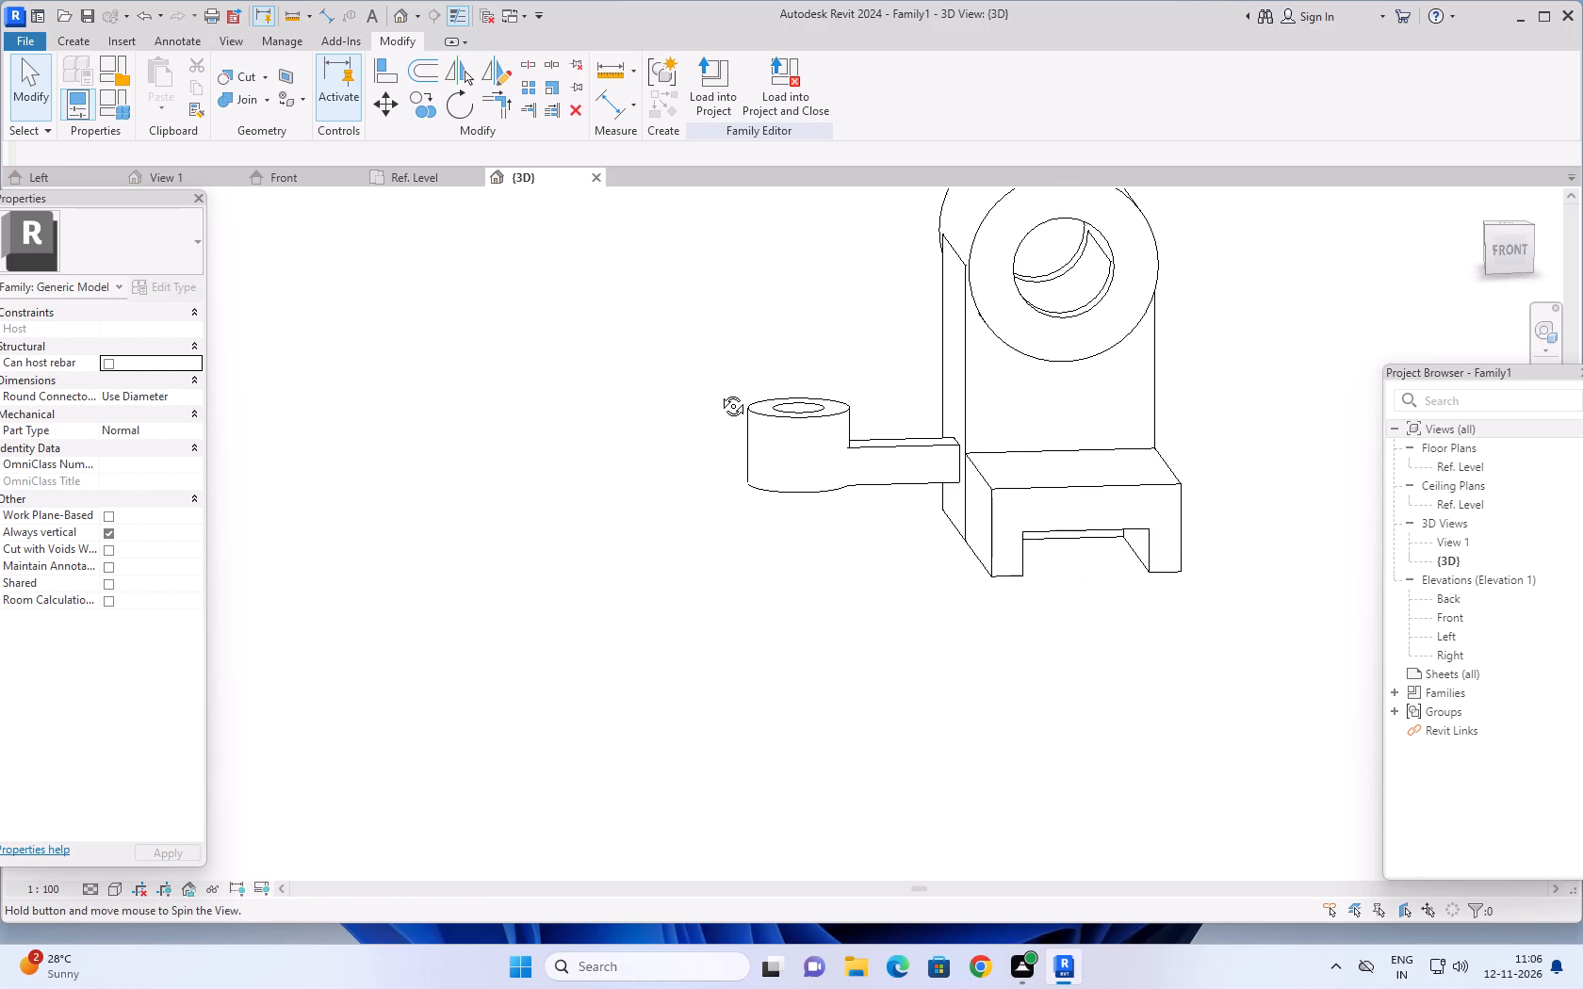
{"action": "middle_click_drag", "start_coordinate": [719, 392], "coordinate": [659, 492], "text": "shift"}
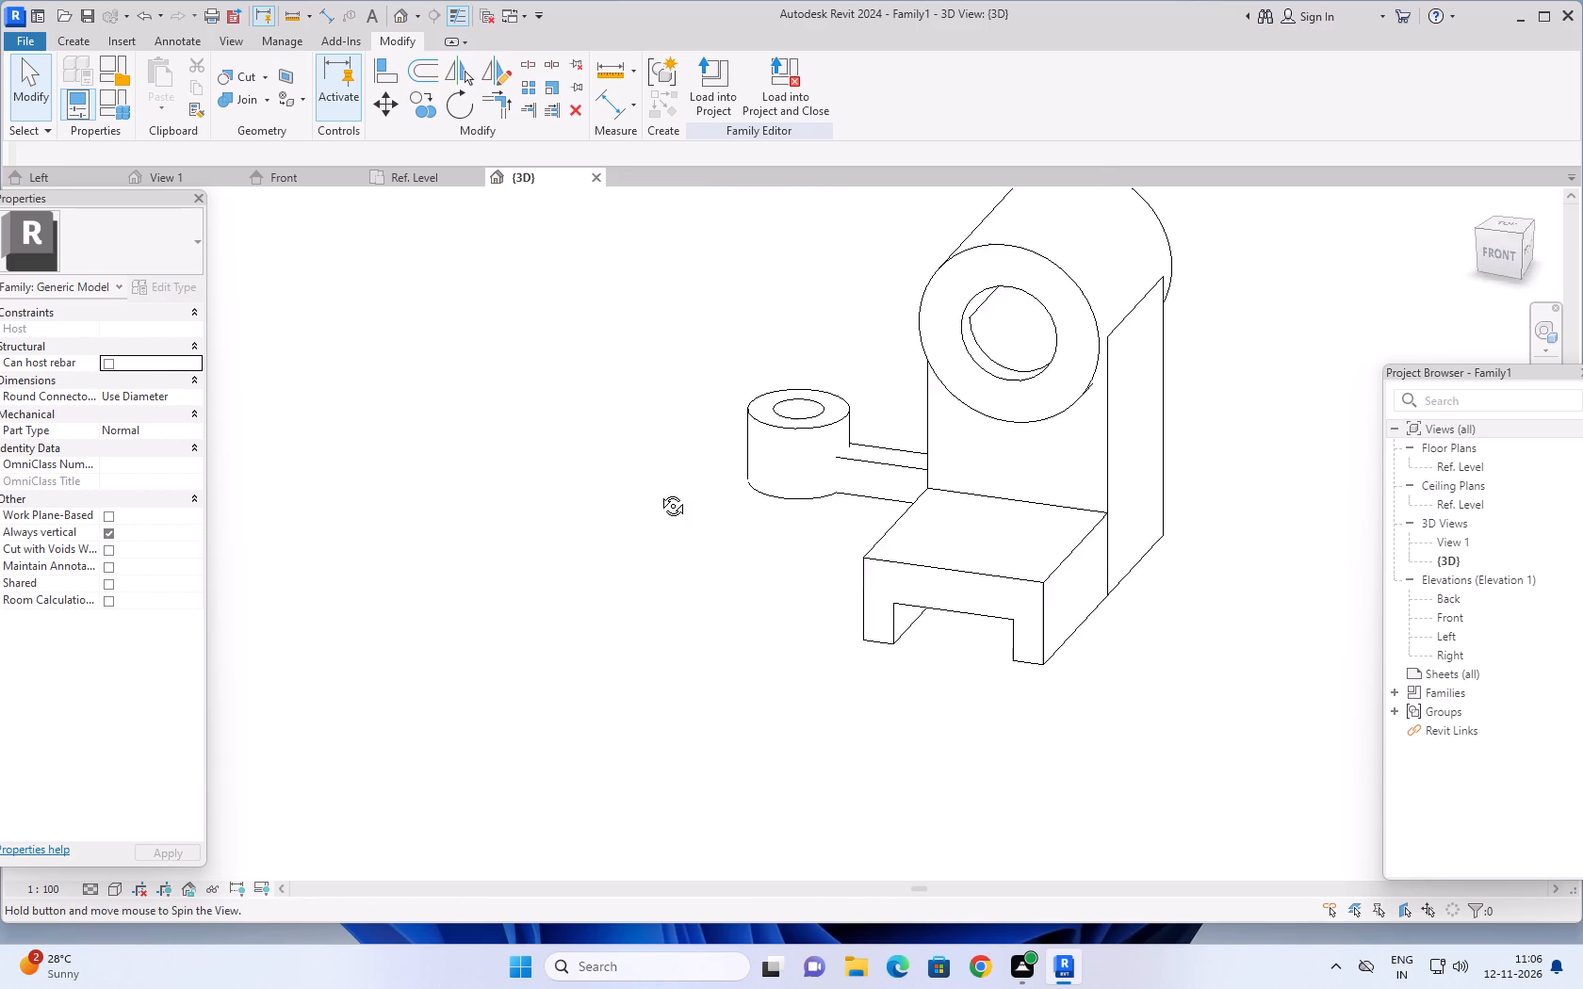
{"action": "middle_click_drag", "start_coordinate": [659, 492], "coordinate": [879, 455], "text": "shift"}
Examine the whole model from the front, left, right and above, checking how the side arm sits against the blocks.
{"action": "scroll", "coordinate": [874, 585], "scroll_direction": "down", "scroll_amount": 2}
{"action": "middle_click_drag", "start_coordinate": [985, 631], "coordinate": [994, 639]}
{"action": "middle_click_drag", "start_coordinate": [1053, 643], "coordinate": [973, 689]}
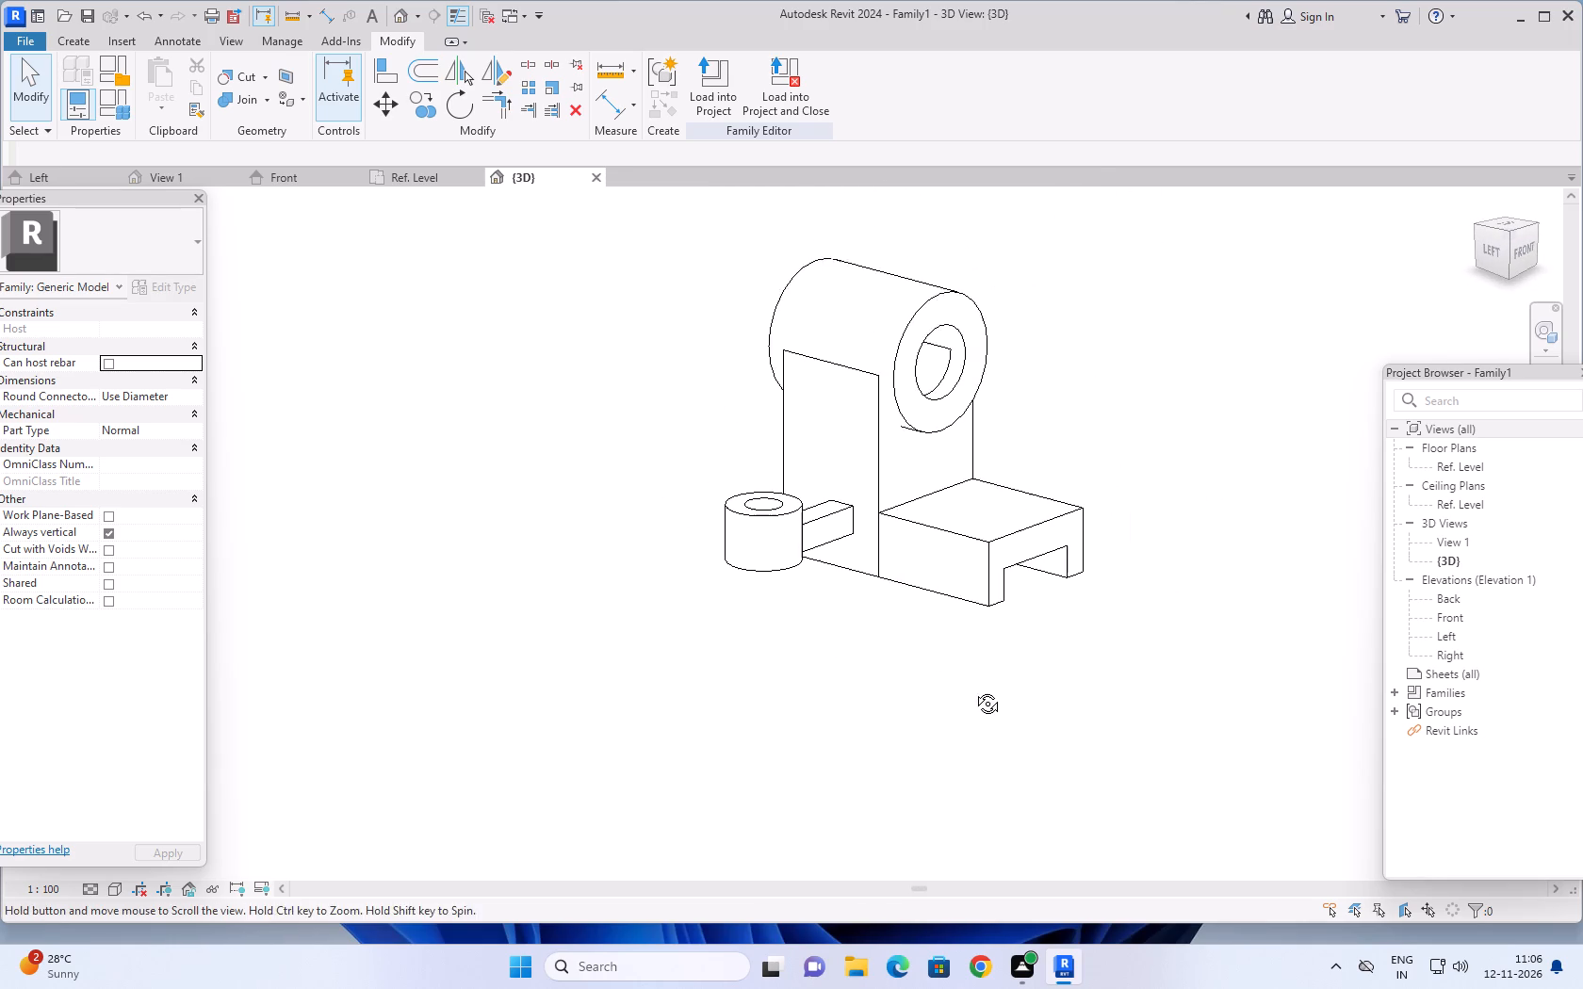
{"action": "middle_click_drag", "start_coordinate": [973, 689], "coordinate": [919, 670]}
{"action": "middle_click_drag", "start_coordinate": [804, 637], "coordinate": [936, 633]}
{"action": "middle_click_drag", "start_coordinate": [955, 682], "coordinate": [867, 660], "text": "shift"}
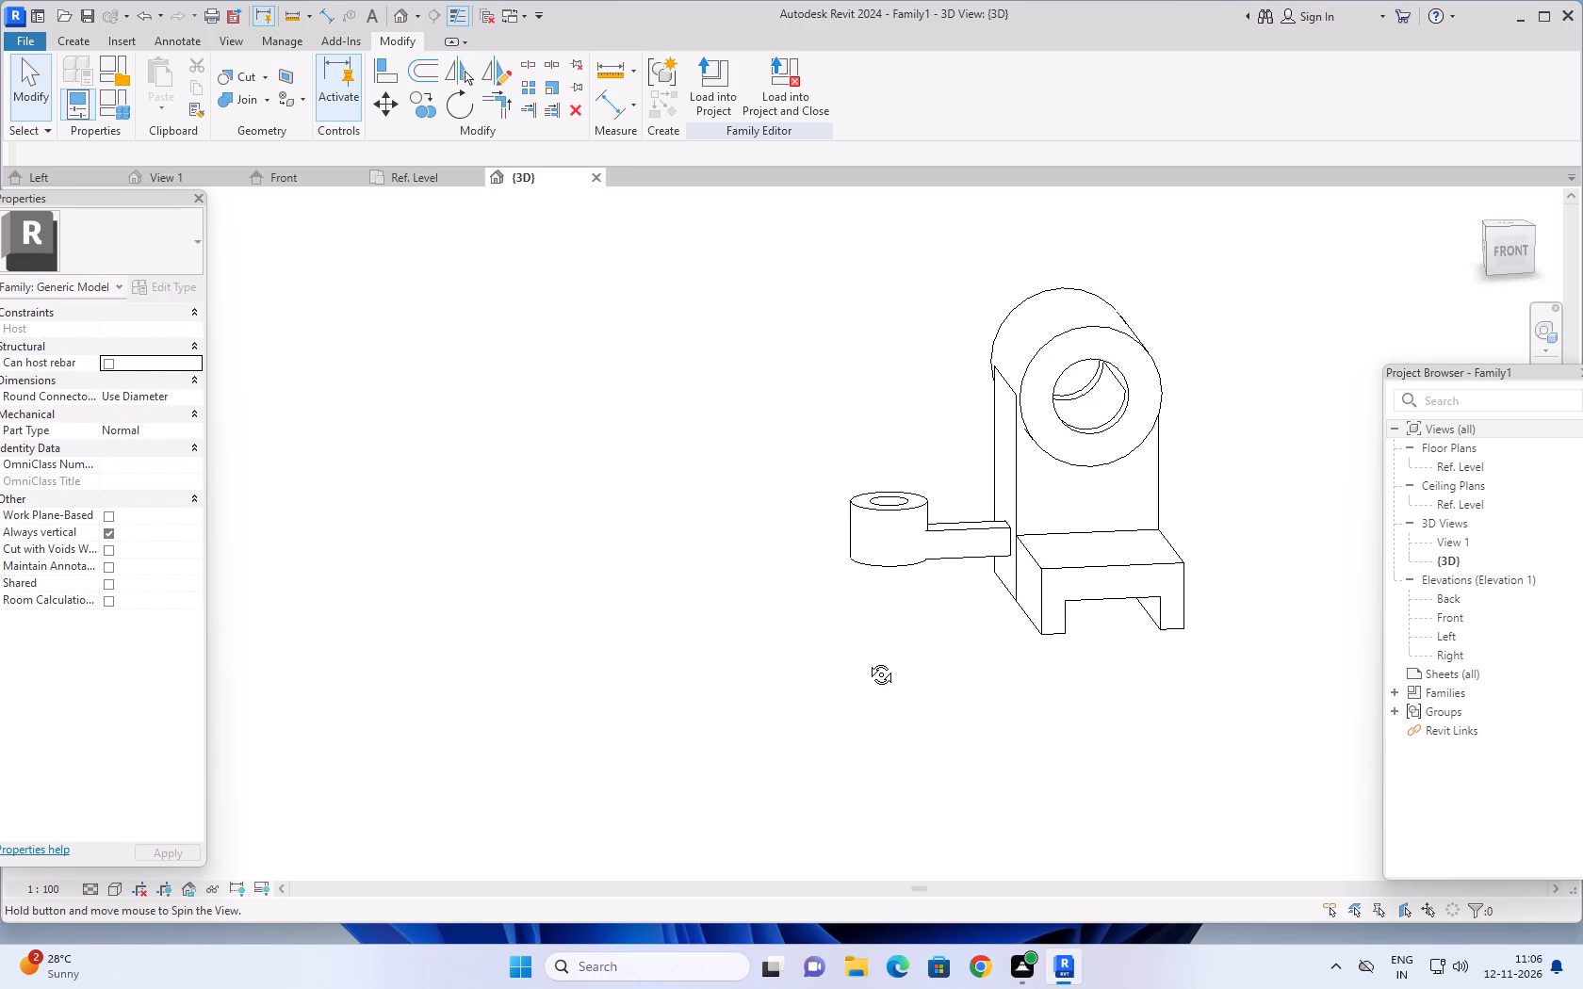
{"action": "middle_click_drag", "start_coordinate": [867, 660], "coordinate": [840, 598], "text": "shift"}
{"action": "middle_click_drag", "start_coordinate": [860, 581], "coordinate": [925, 673]}
{"action": "scroll", "coordinate": [927, 674], "scroll_direction": "up", "scroll_amount": 1}
{"action": "middle_click_drag", "start_coordinate": [992, 658], "coordinate": [983, 666]}
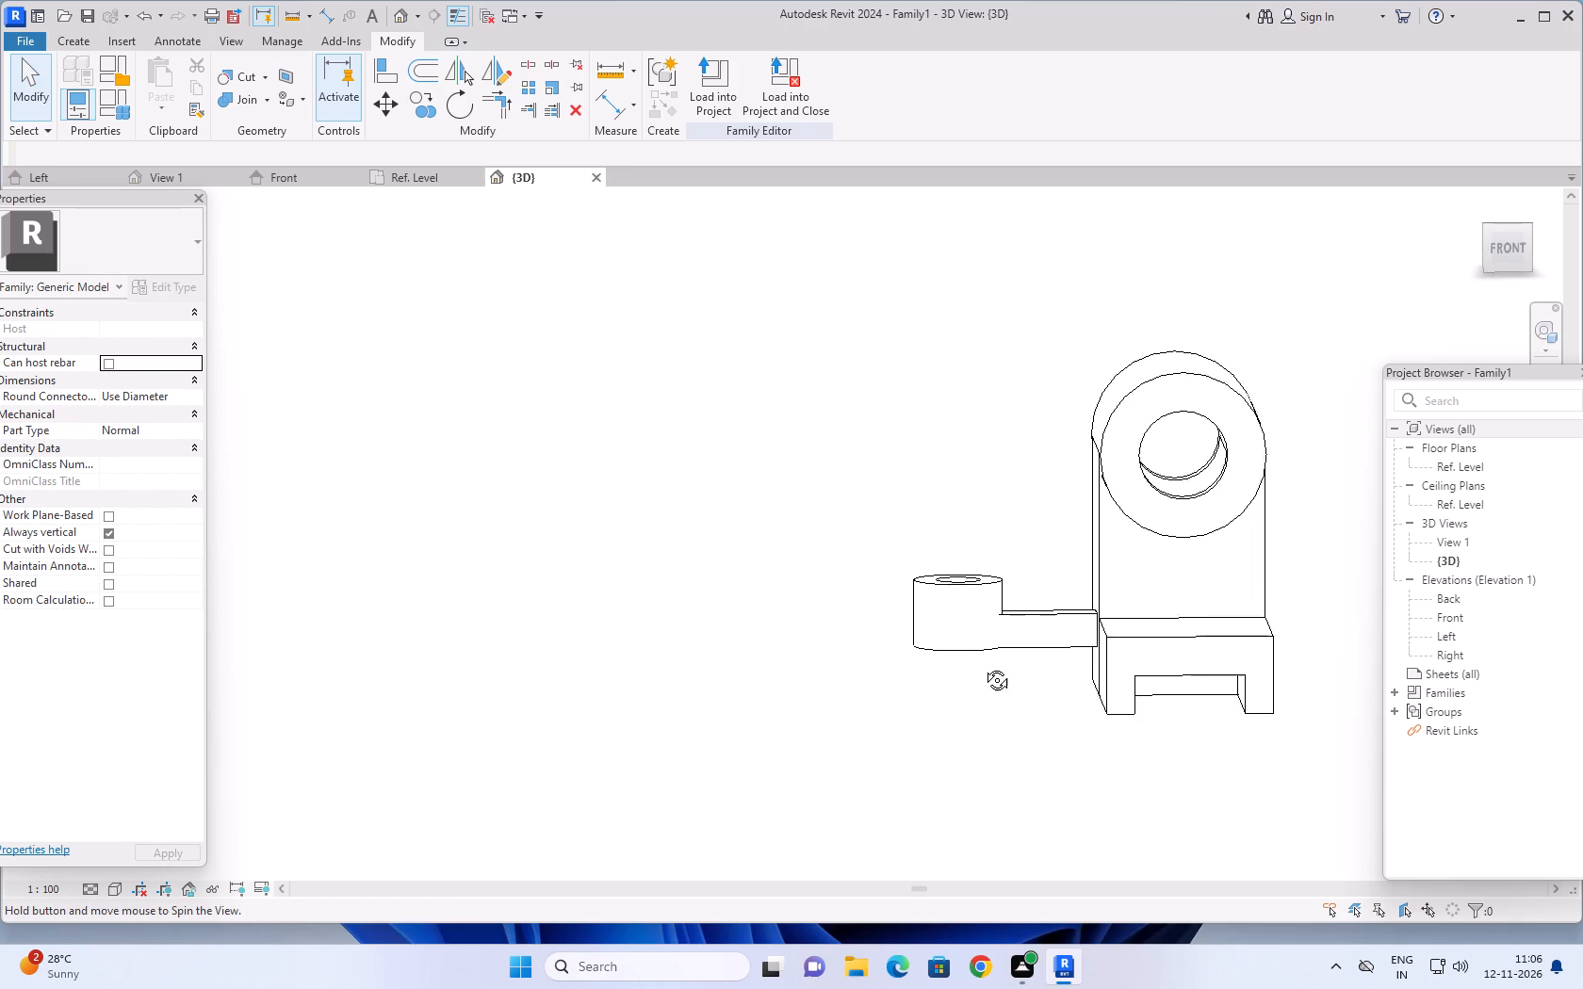
{"action": "middle_click_drag", "start_coordinate": [983, 666], "coordinate": [995, 724]}
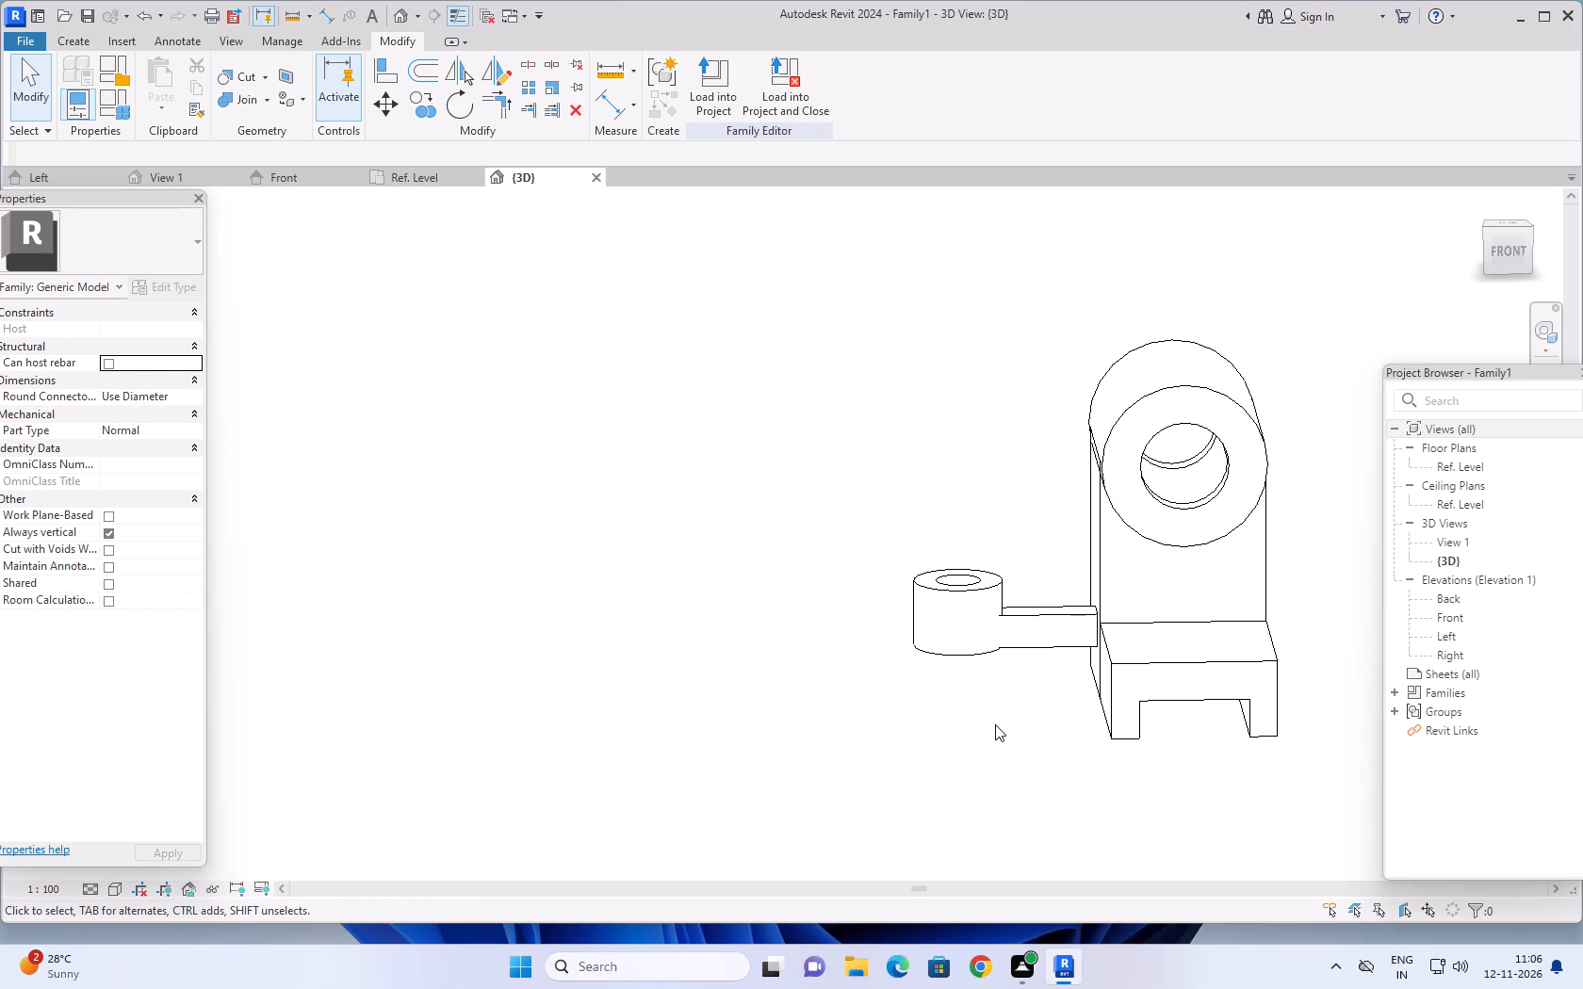
{"action": "middle_click_drag", "start_coordinate": [971, 724], "coordinate": [903, 722]}
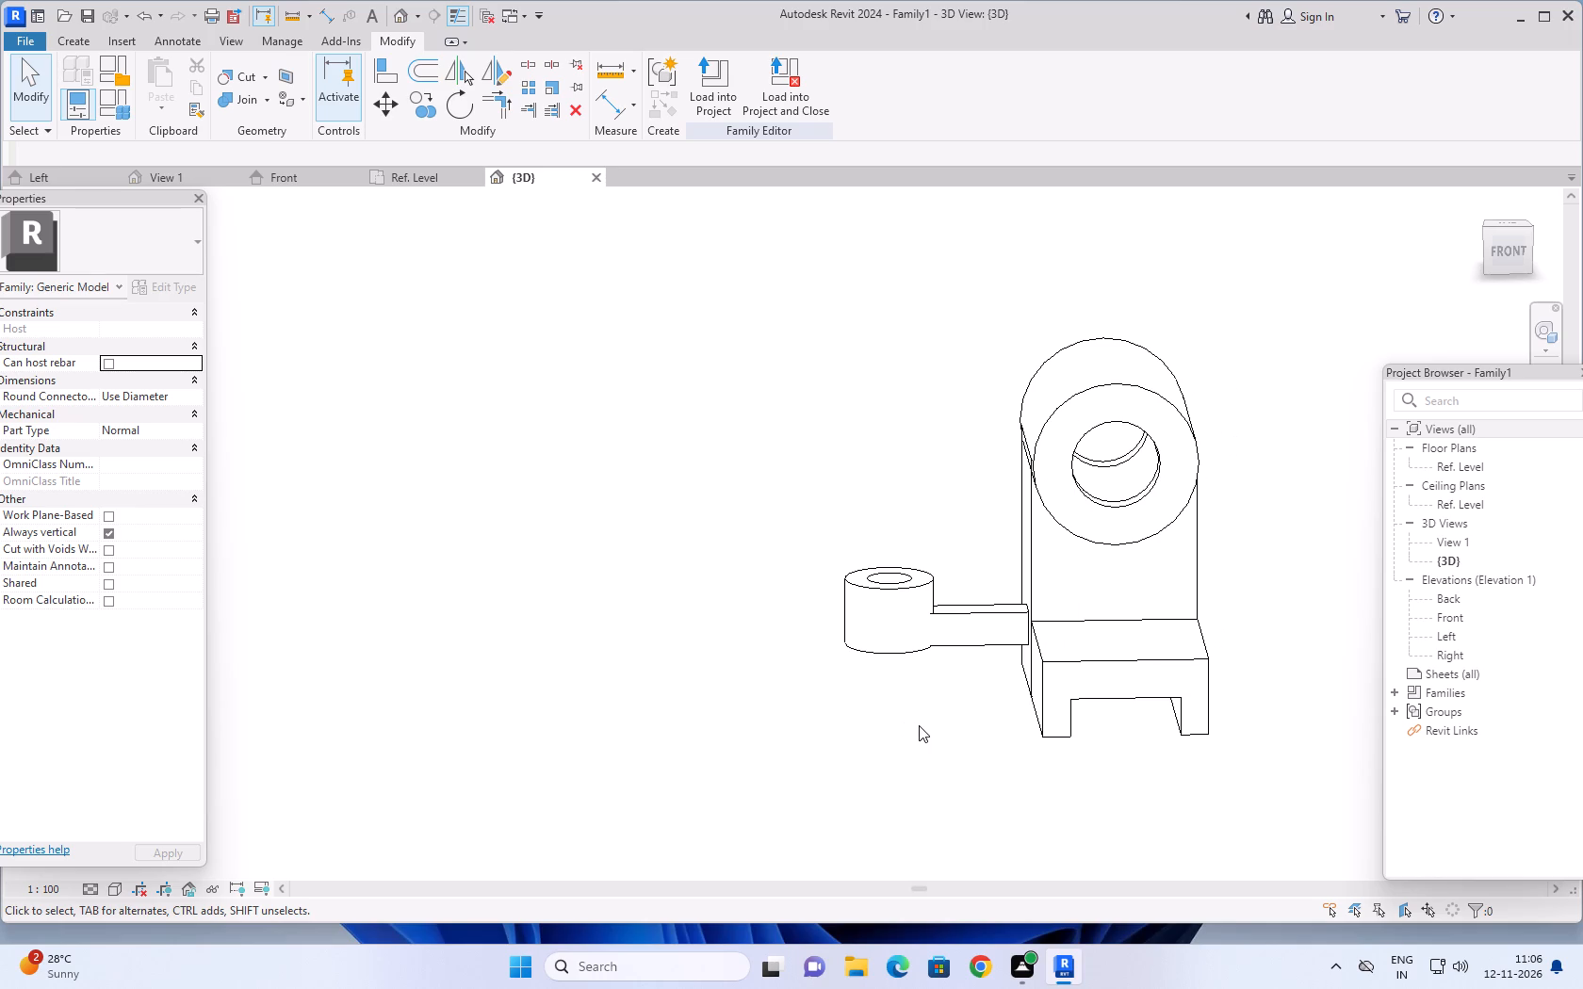
{"action": "middle_click_drag", "start_coordinate": [919, 725], "coordinate": [977, 752]}
{"action": "middle_click_drag", "start_coordinate": [943, 672], "coordinate": [987, 762], "text": "shift"}
{"action": "middle_click_drag", "start_coordinate": [961, 620], "coordinate": [974, 754], "text": "shift"}
{"action": "middle_click_drag", "start_coordinate": [979, 650], "coordinate": [970, 779], "text": "shift"}
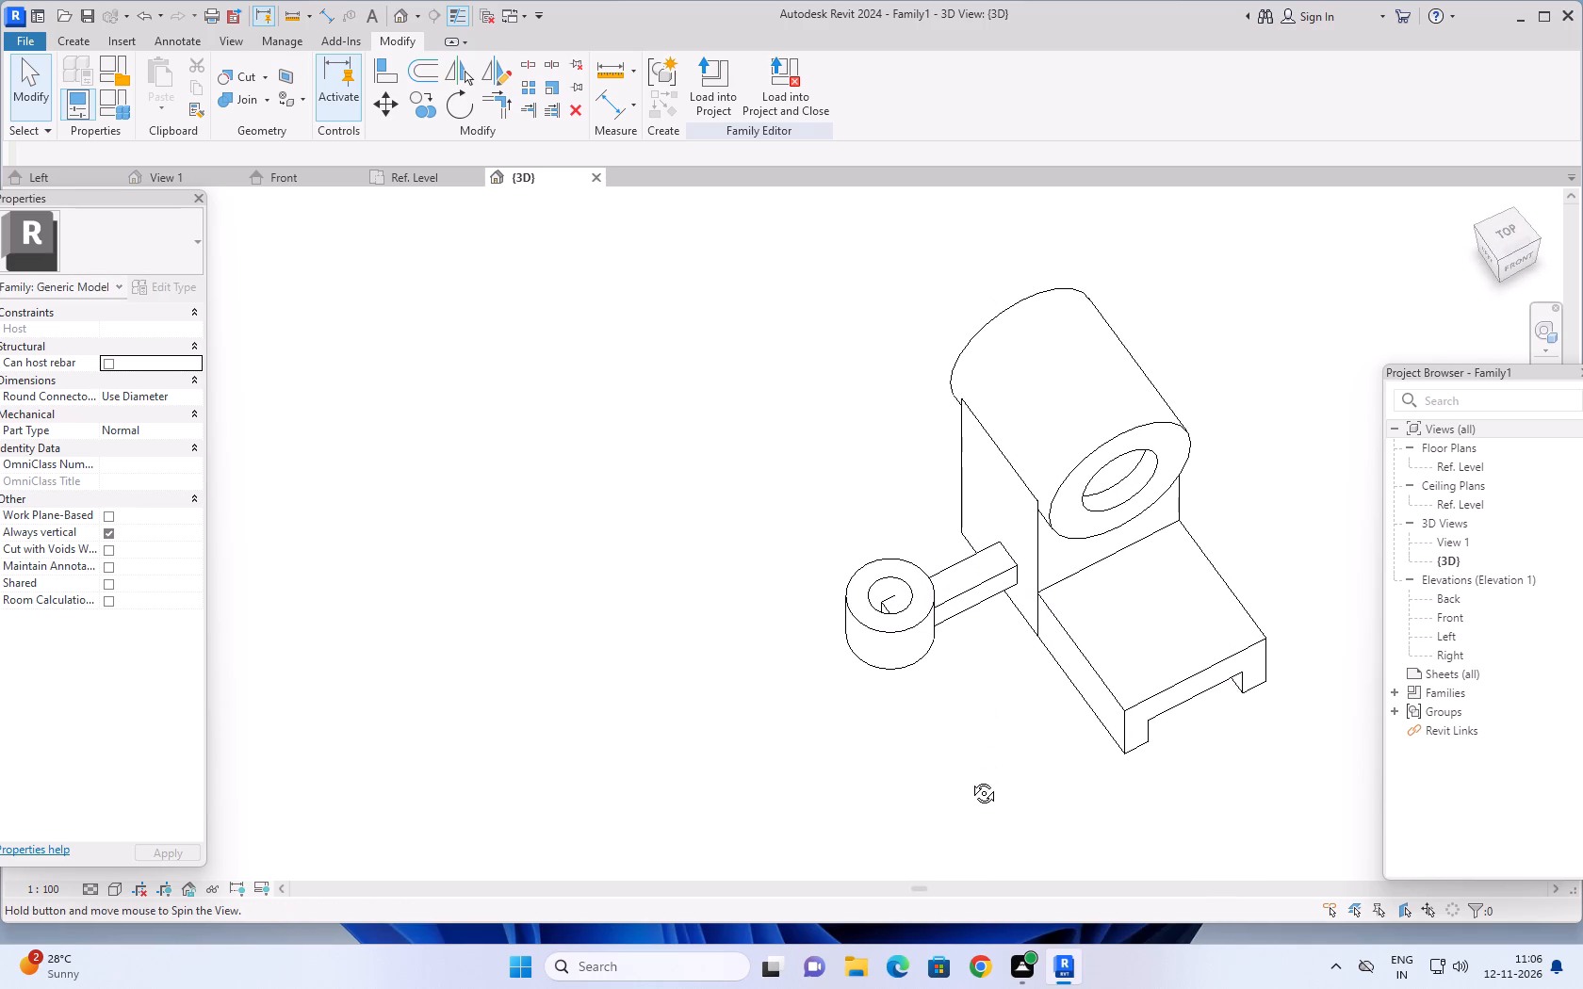
{"action": "middle_click_drag", "start_coordinate": [970, 779], "coordinate": [968, 780], "text": "shift"}
{"action": "middle_click_drag", "start_coordinate": [957, 757], "coordinate": [672, 564], "text": "shift"}
{"action": "scroll", "coordinate": [510, 619], "scroll_direction": "up", "scroll_amount": 1, "text": "shift"}
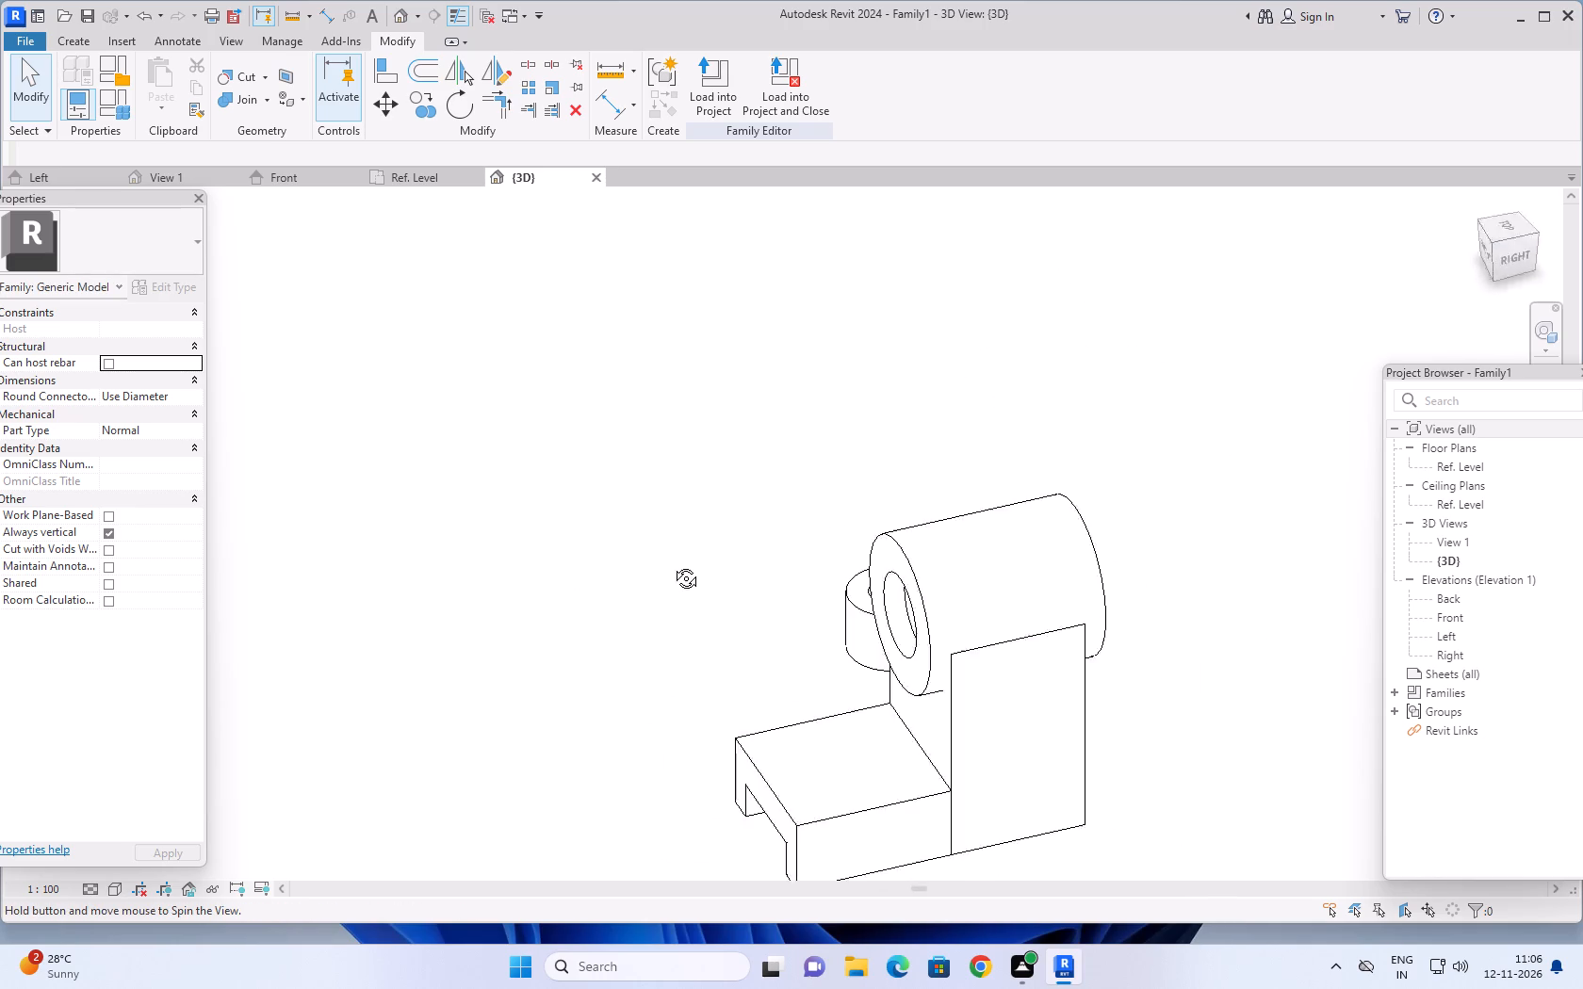
{"action": "middle_click_drag", "start_coordinate": [672, 564], "coordinate": [936, 697], "text": "shift"}
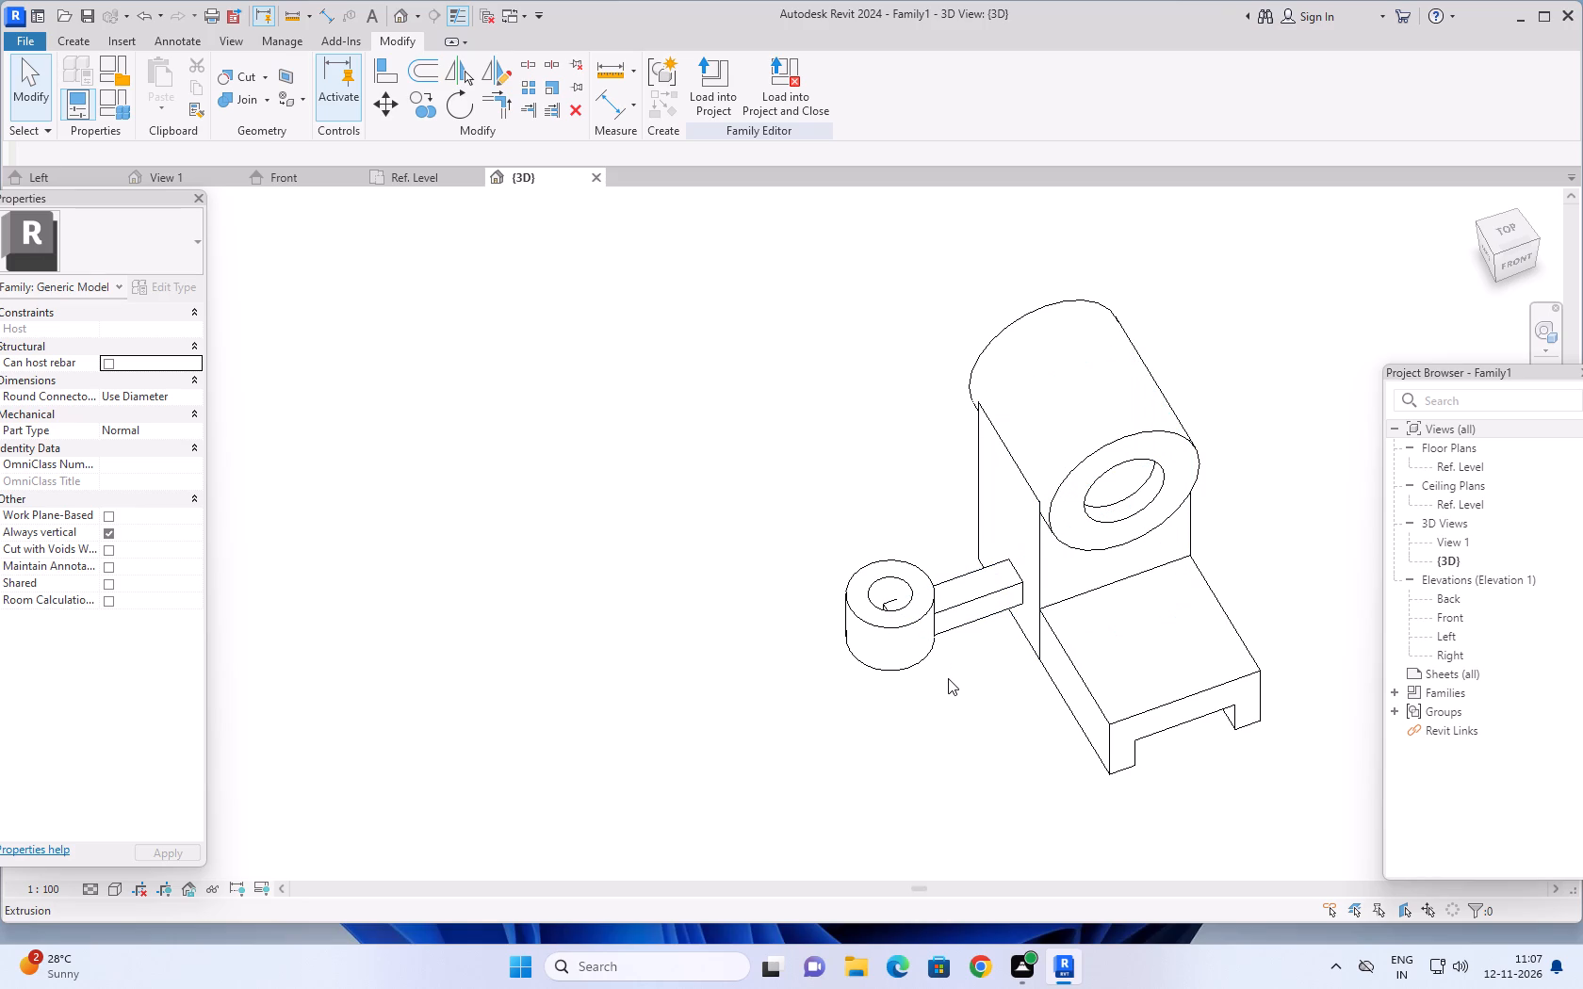
Frame the whole model in an enlarged top-left-front 3D view and review its overall shape.
{"action": "middle_click_drag", "start_coordinate": [947, 679], "coordinate": [903, 475], "text": "shift"}
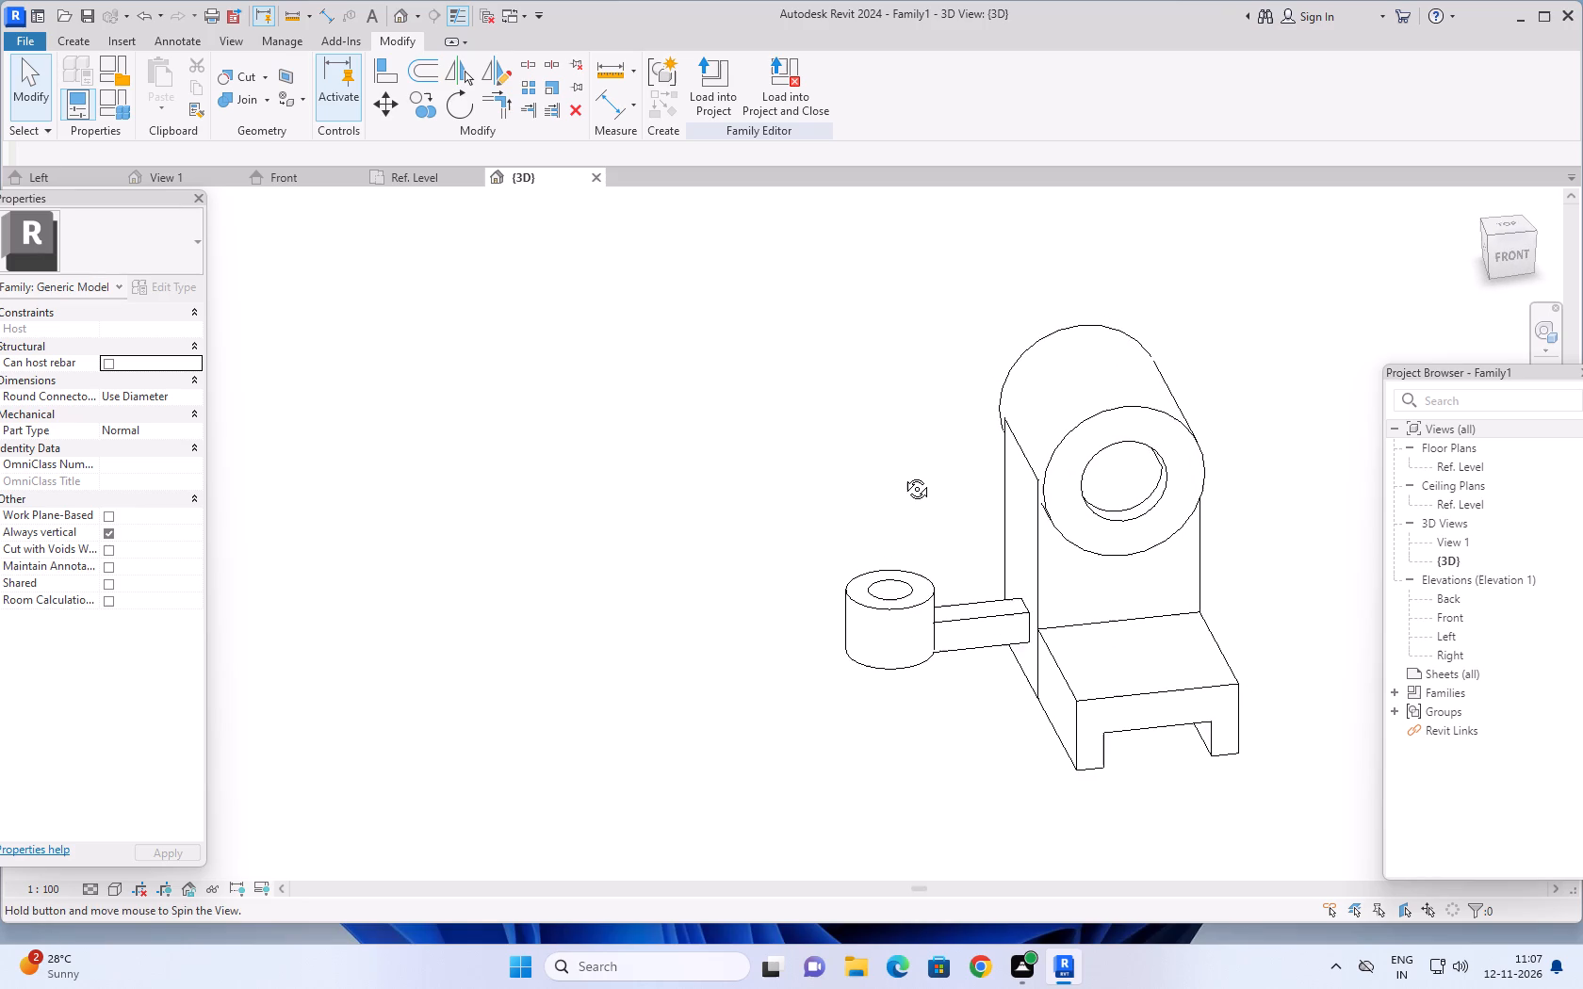
{"action": "middle_click_drag", "start_coordinate": [903, 475], "coordinate": [929, 473], "text": "shift"}
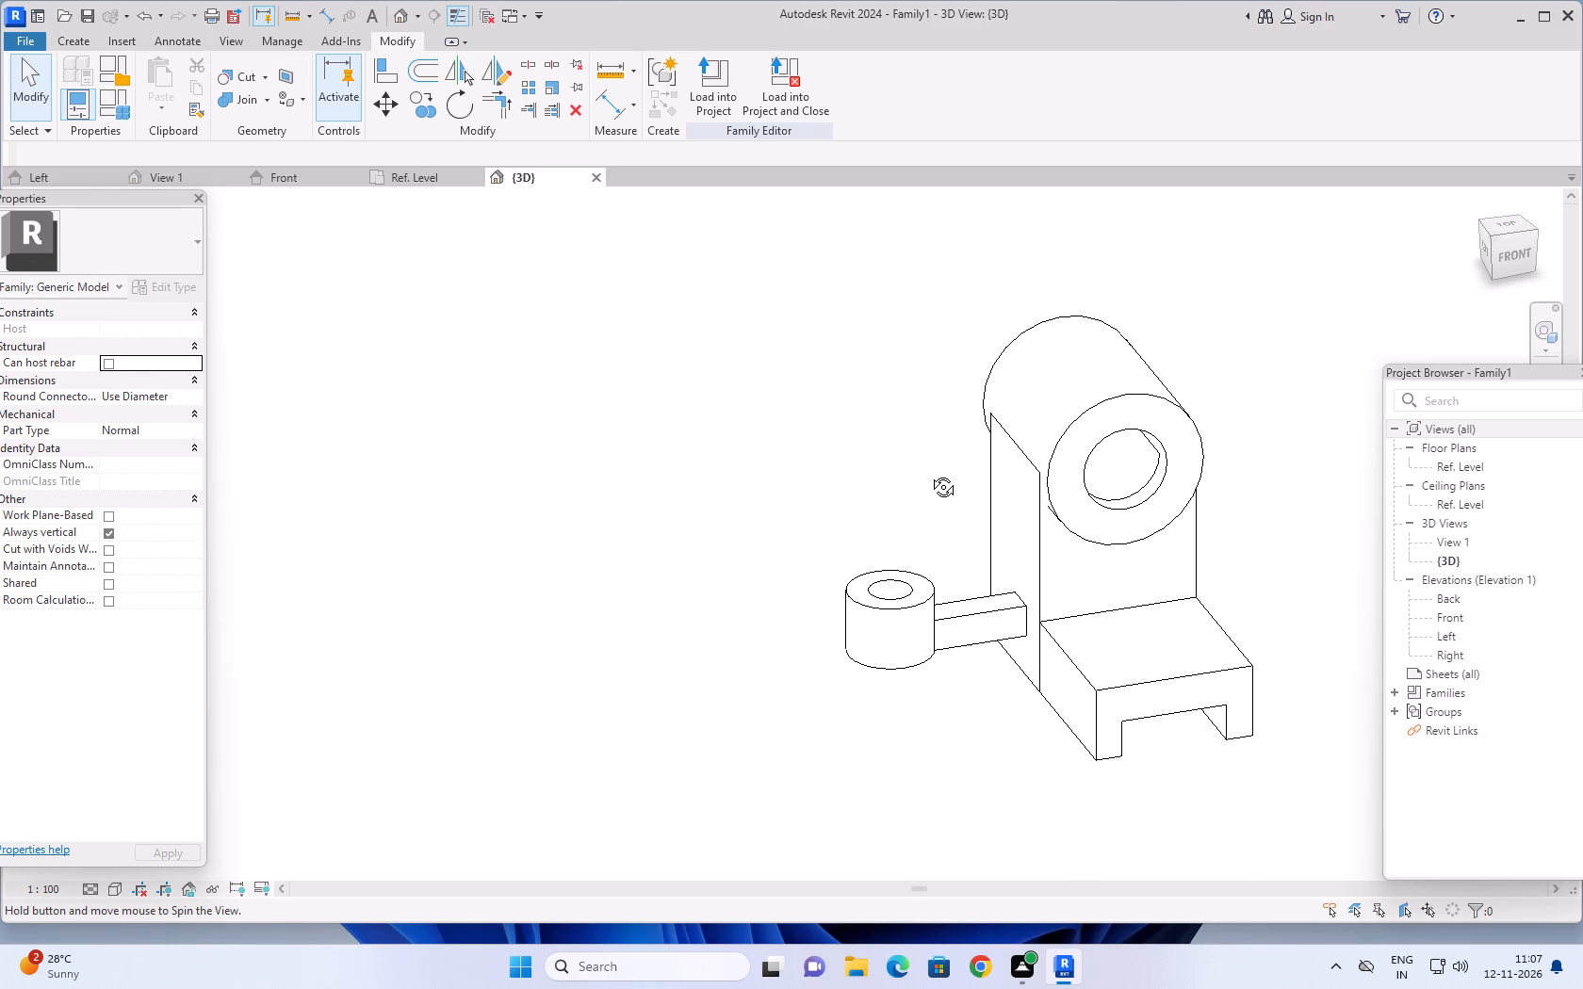
{"action": "middle_click_drag", "start_coordinate": [929, 473], "coordinate": [988, 516], "text": "shift"}
{"action": "middle_click", "coordinate": [1005, 519], "text": "shift"}
{"action": "middle_click", "coordinate": [1006, 519], "text": "shift"}
{"action": "middle_click_drag", "start_coordinate": [1133, 430], "coordinate": [1042, 705]}
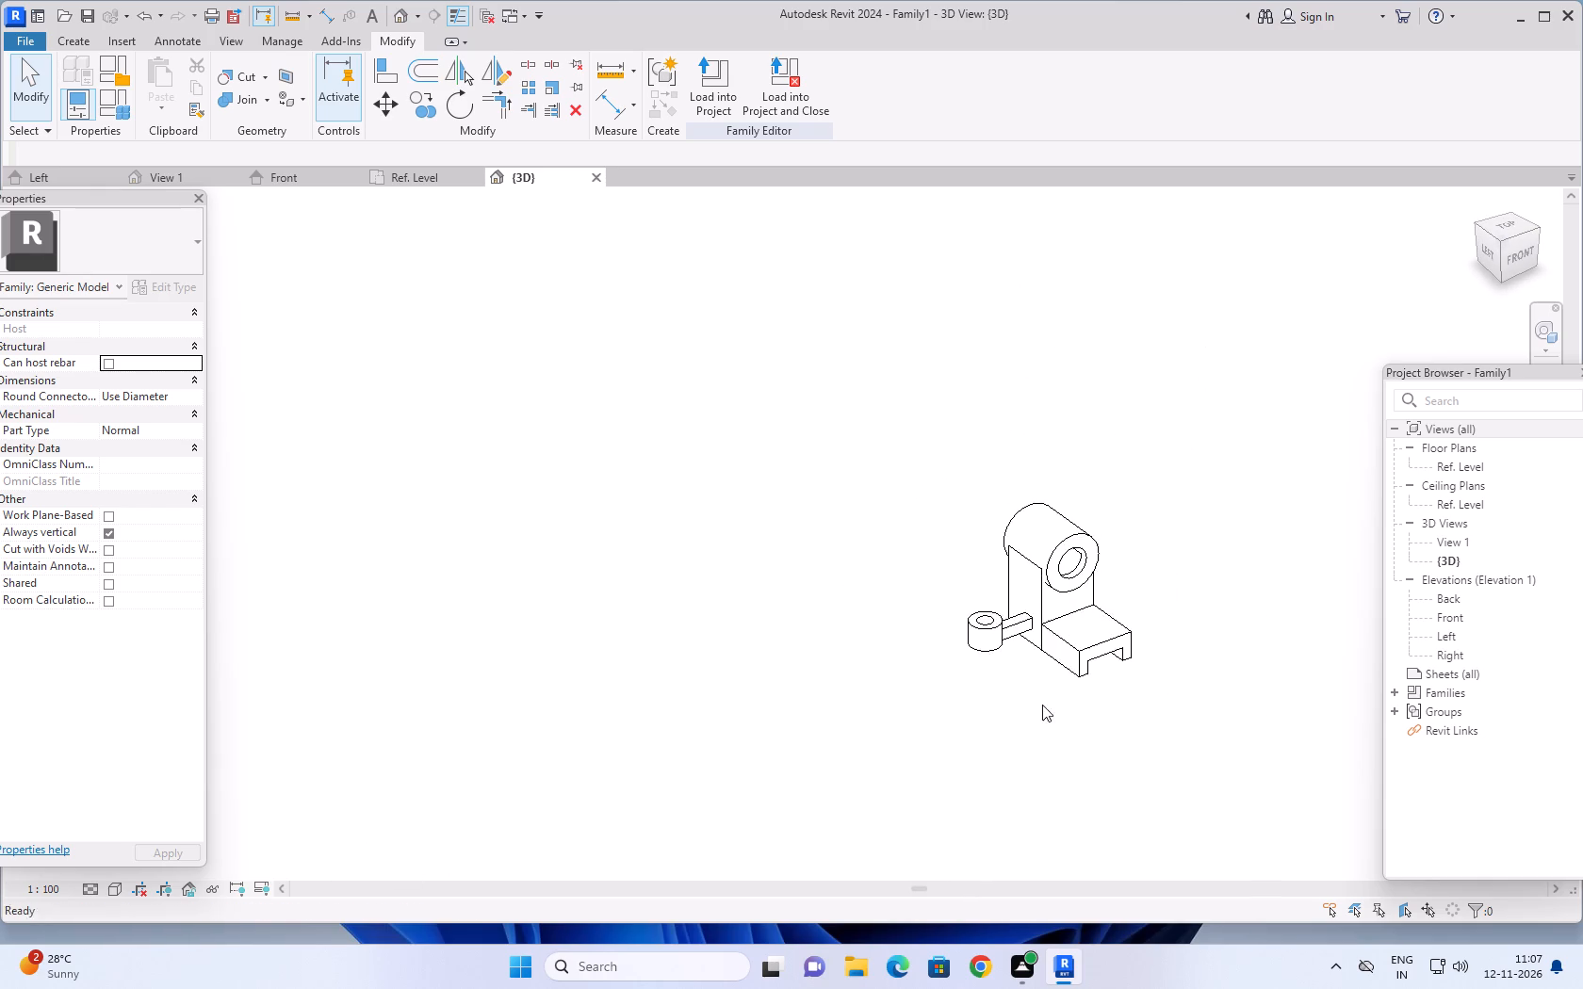
{"action": "scroll", "coordinate": [1014, 589], "scroll_direction": "up", "scroll_amount": 6}
{"action": "middle_click_drag", "start_coordinate": [715, 530], "coordinate": [605, 465]}
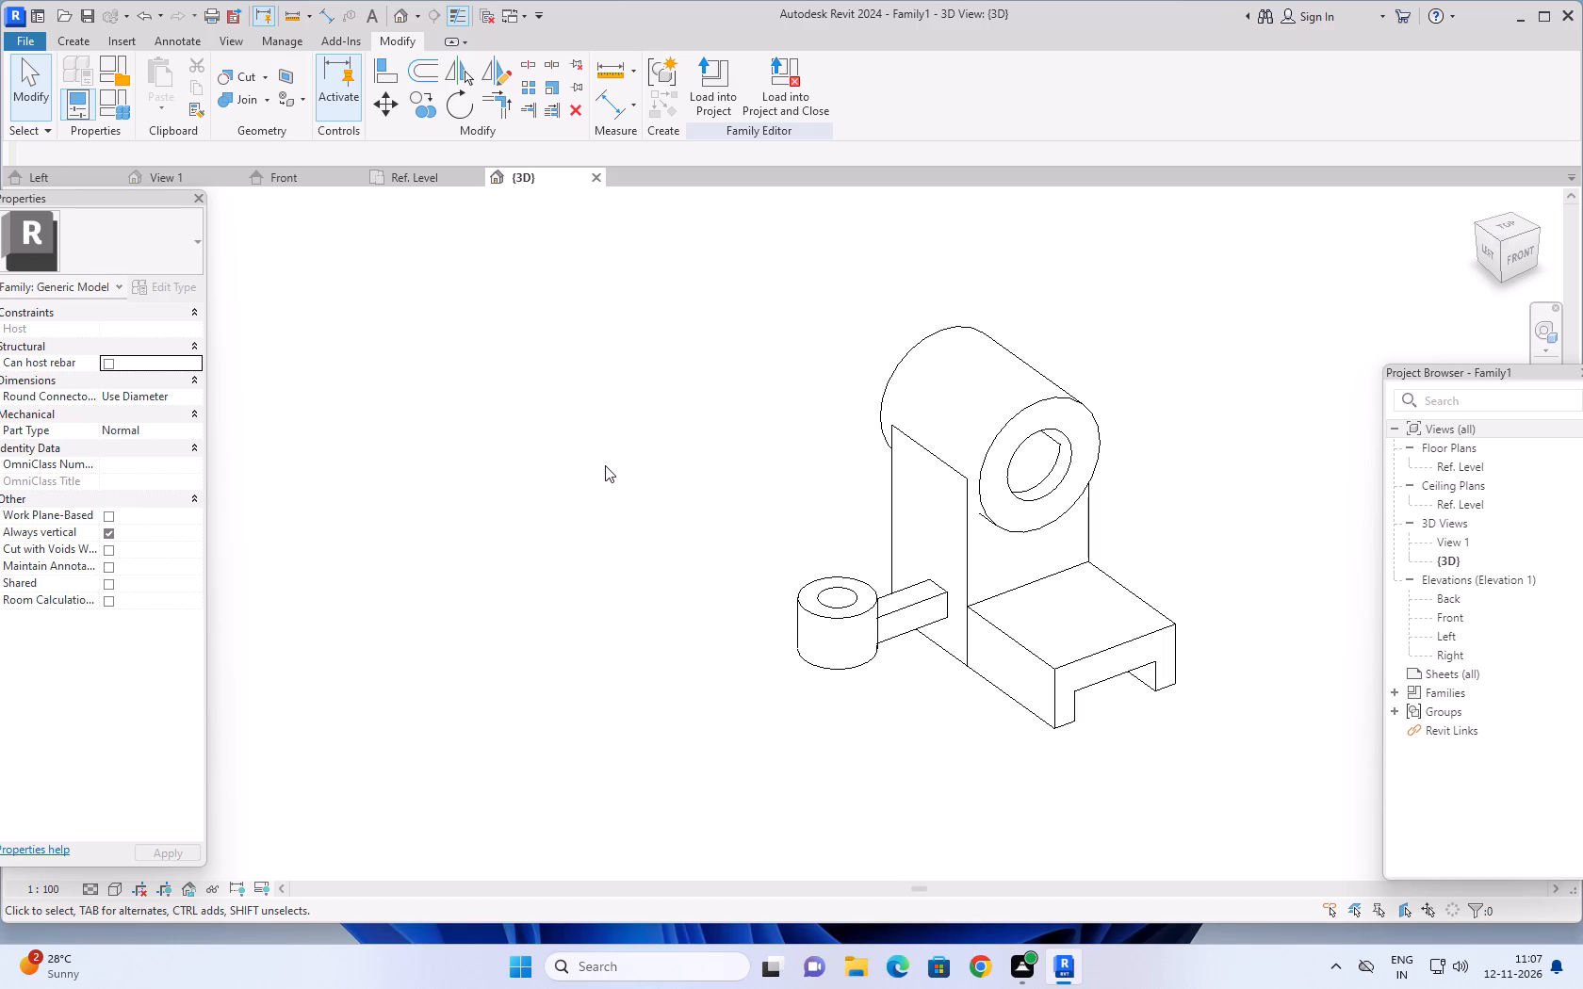
{"action": "middle_click_drag", "start_coordinate": [917, 732], "coordinate": [878, 766]}
{"action": "scroll", "coordinate": [917, 732], "scroll_direction": "up", "scroll_amount": 1}
{"action": "scroll", "coordinate": [868, 596], "scroll_direction": "up", "scroll_amount": 2}
{"action": "middle_click", "coordinate": [890, 757]}
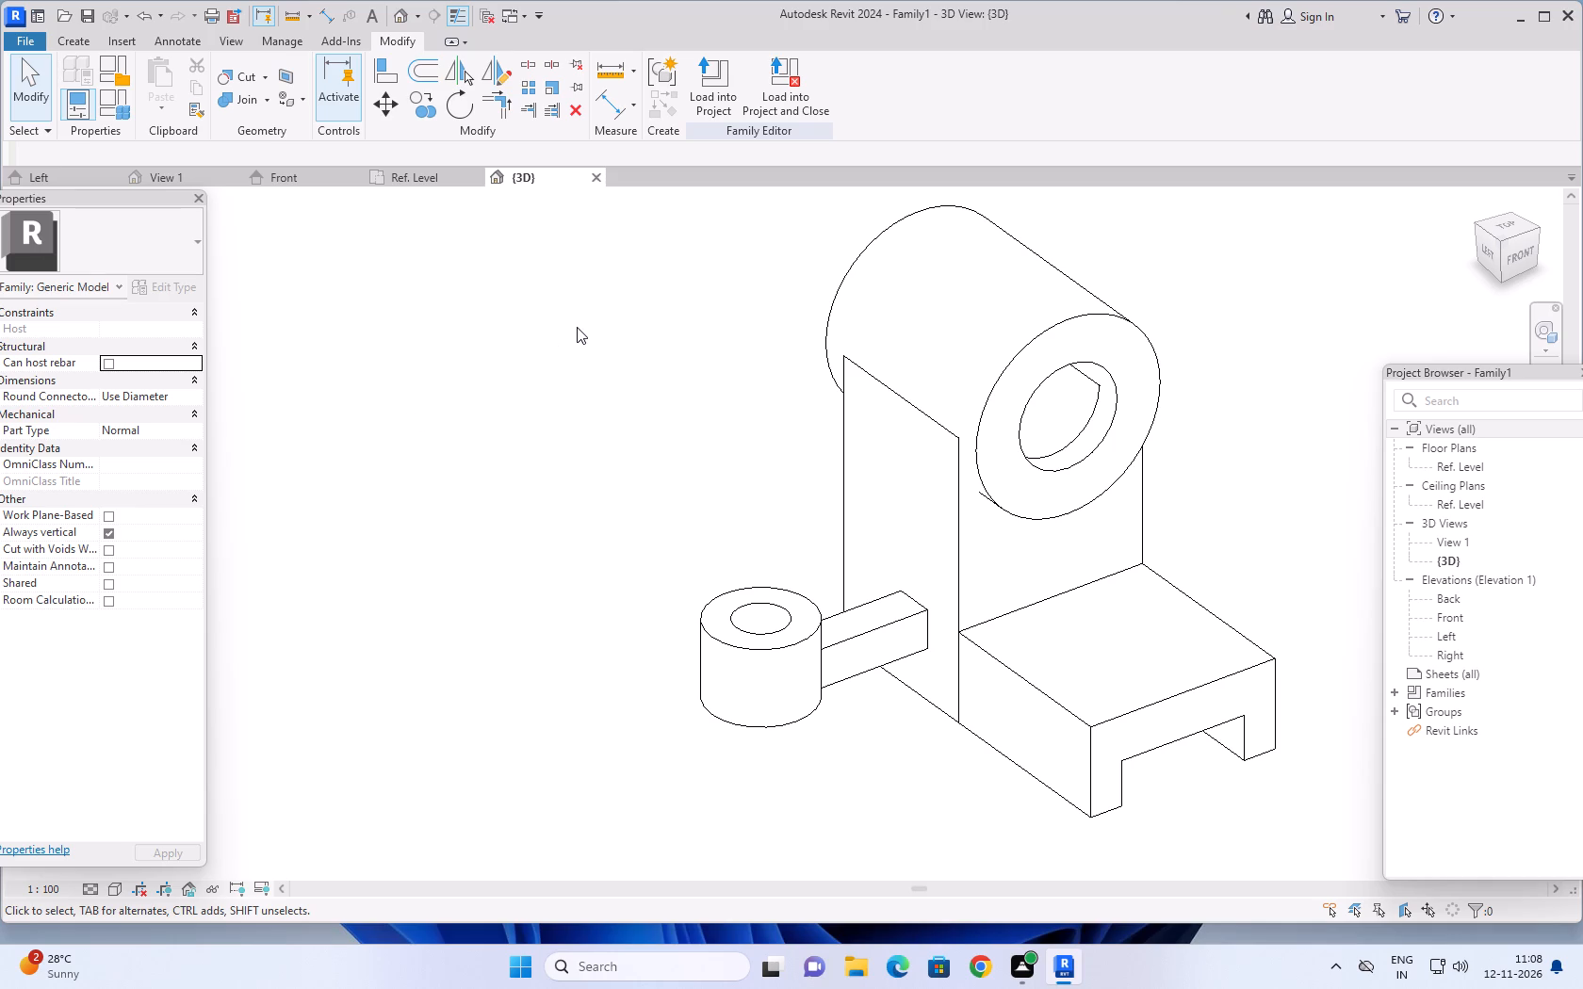
Start a new extrusion and set its work plane to the left side face of the taller block.
{"action": "left_click", "coordinate": [79, 41]}
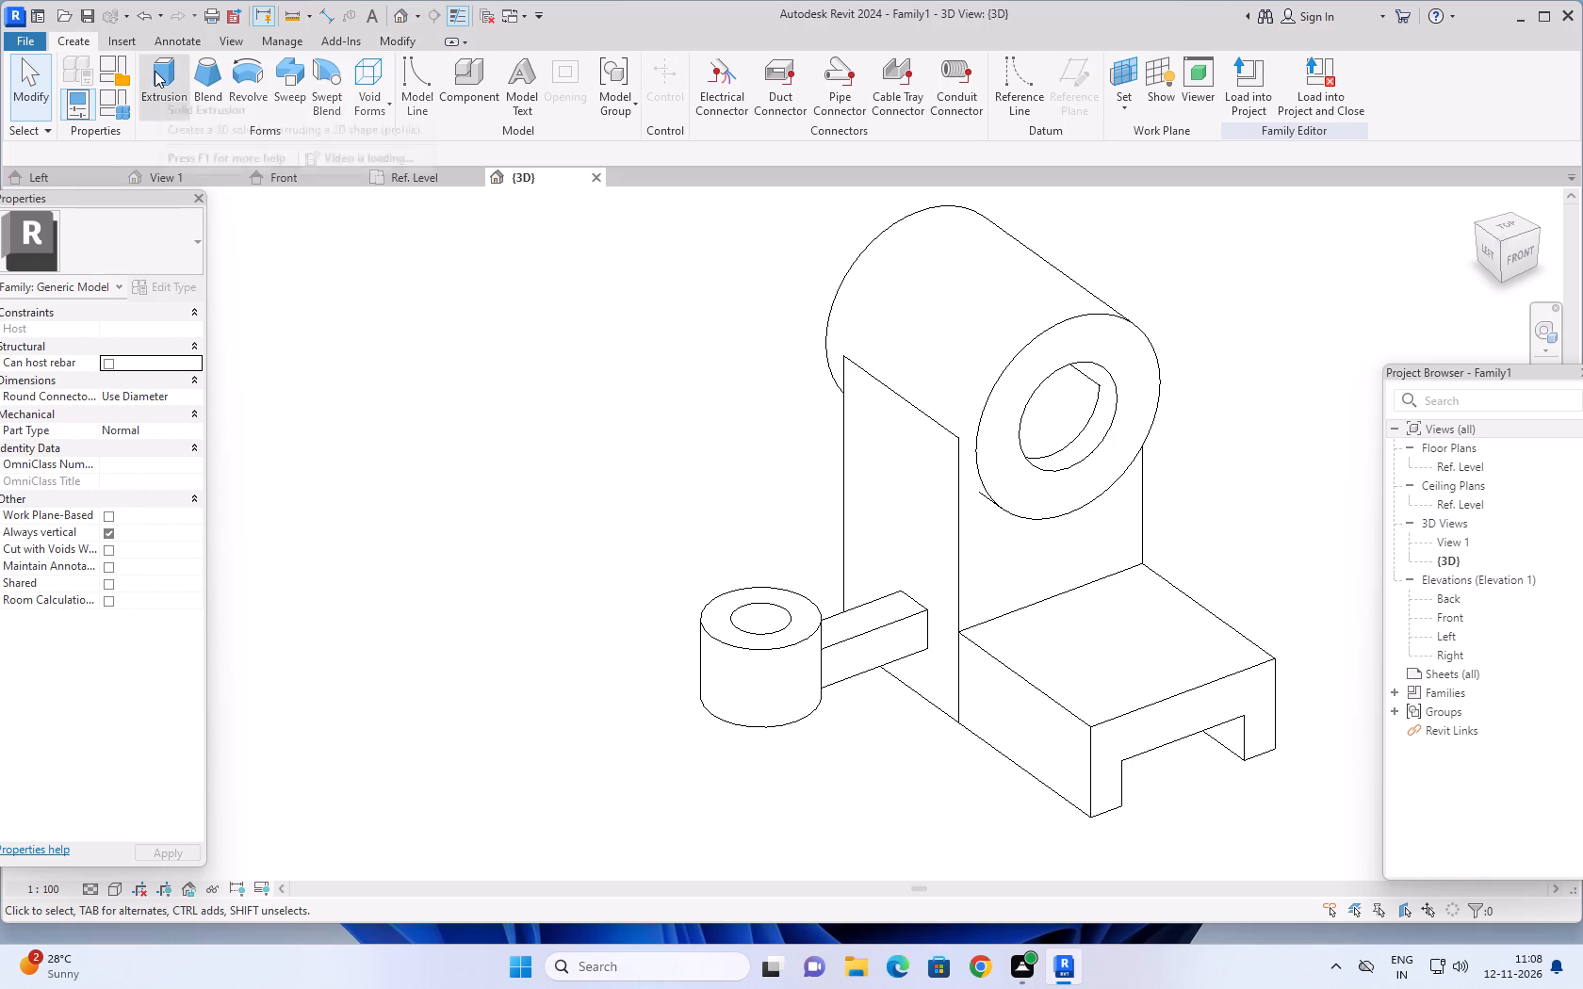
{"action": "left_click", "coordinate": [155, 71]}
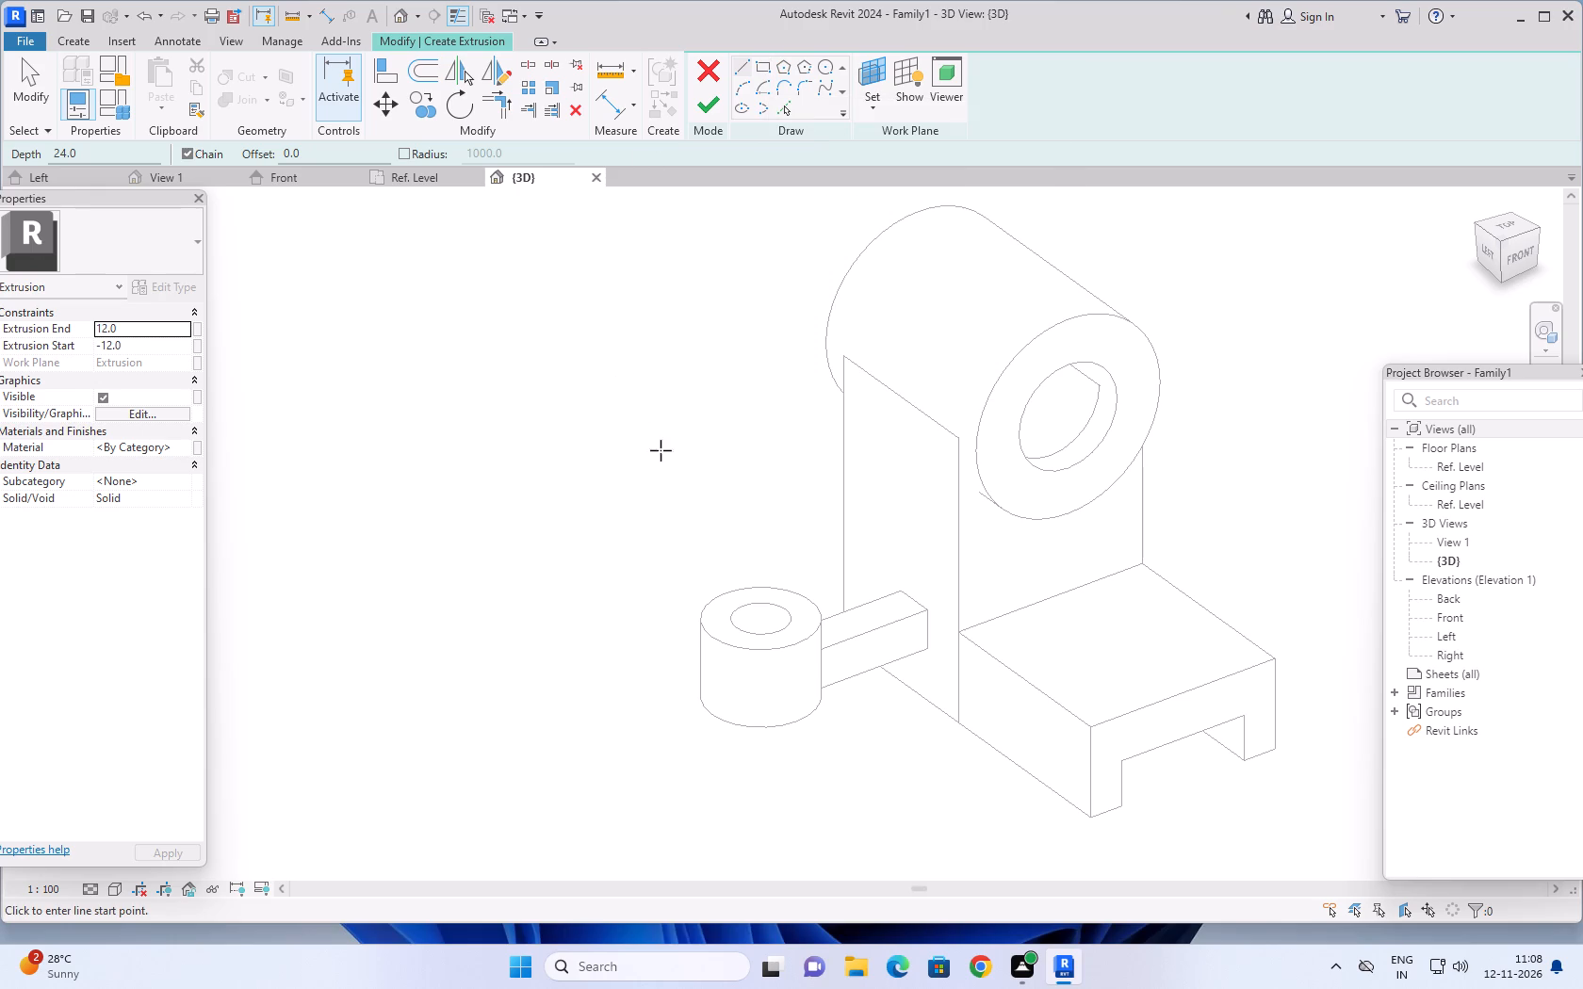
{"action": "middle_click_drag", "start_coordinate": [630, 515], "coordinate": [640, 482]}
{"action": "scroll", "coordinate": [640, 482], "scroll_direction": "down", "scroll_amount": 2}
{"action": "middle_click_drag", "start_coordinate": [644, 468], "coordinate": [616, 518]}
{"action": "middle_click_drag", "start_coordinate": [619, 515], "coordinate": [633, 542], "text": "shift"}
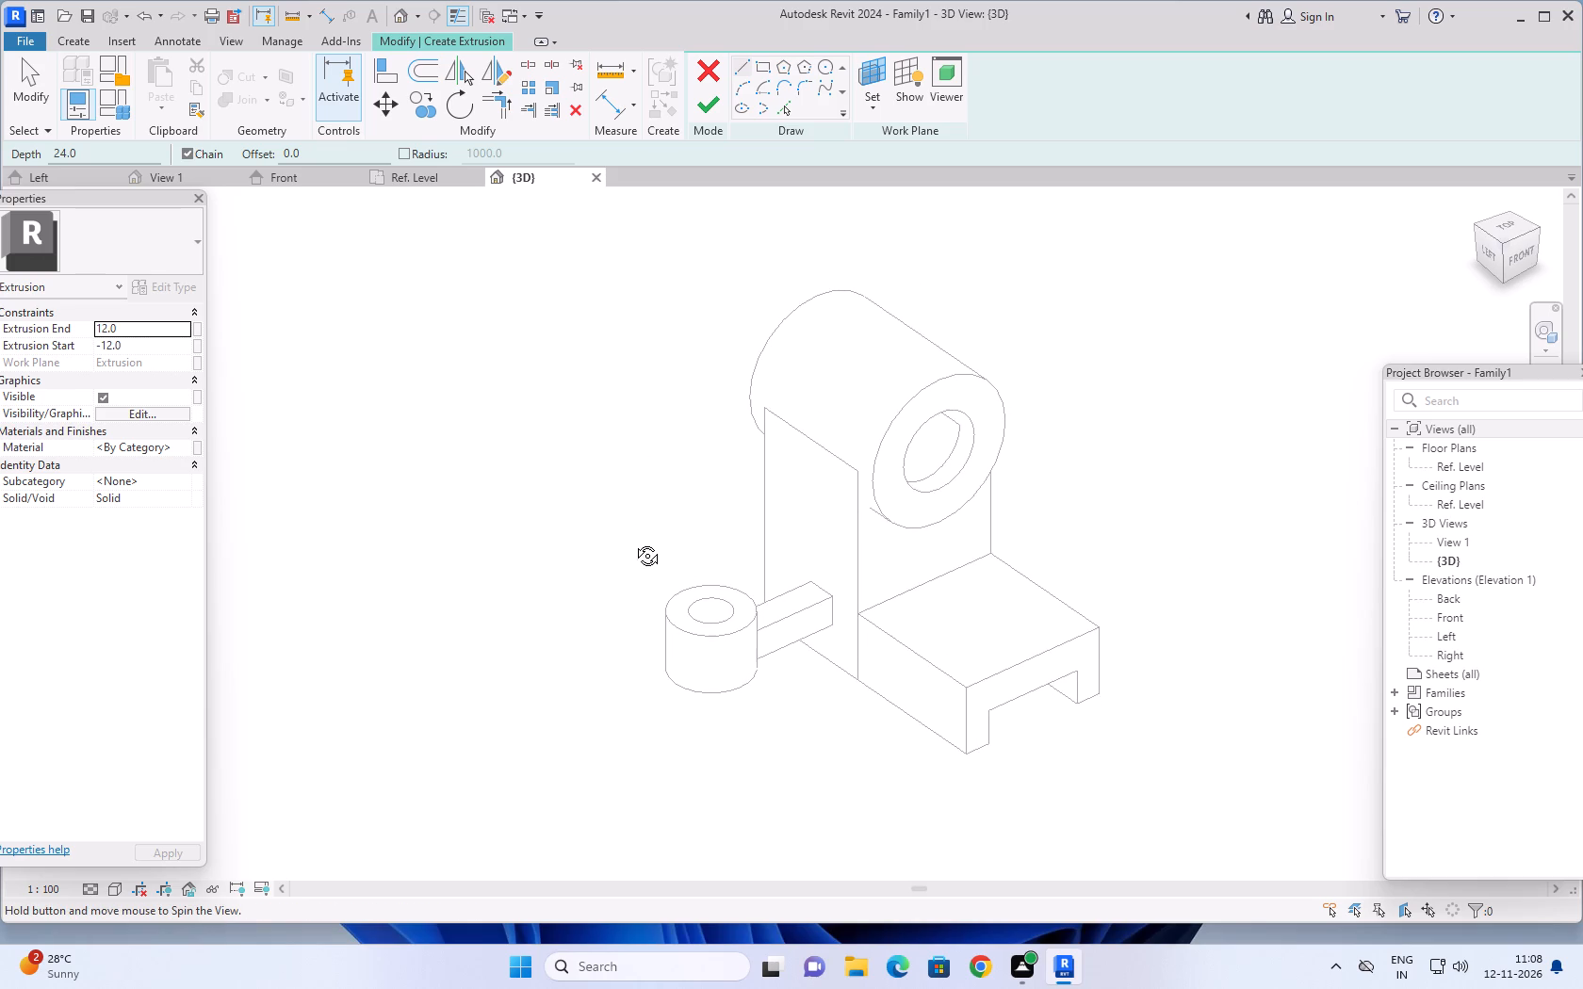
{"action": "middle_click_drag", "start_coordinate": [633, 542], "coordinate": [630, 562], "text": "shift"}
{"action": "scroll", "coordinate": [635, 546], "scroll_direction": "up", "scroll_amount": 1}
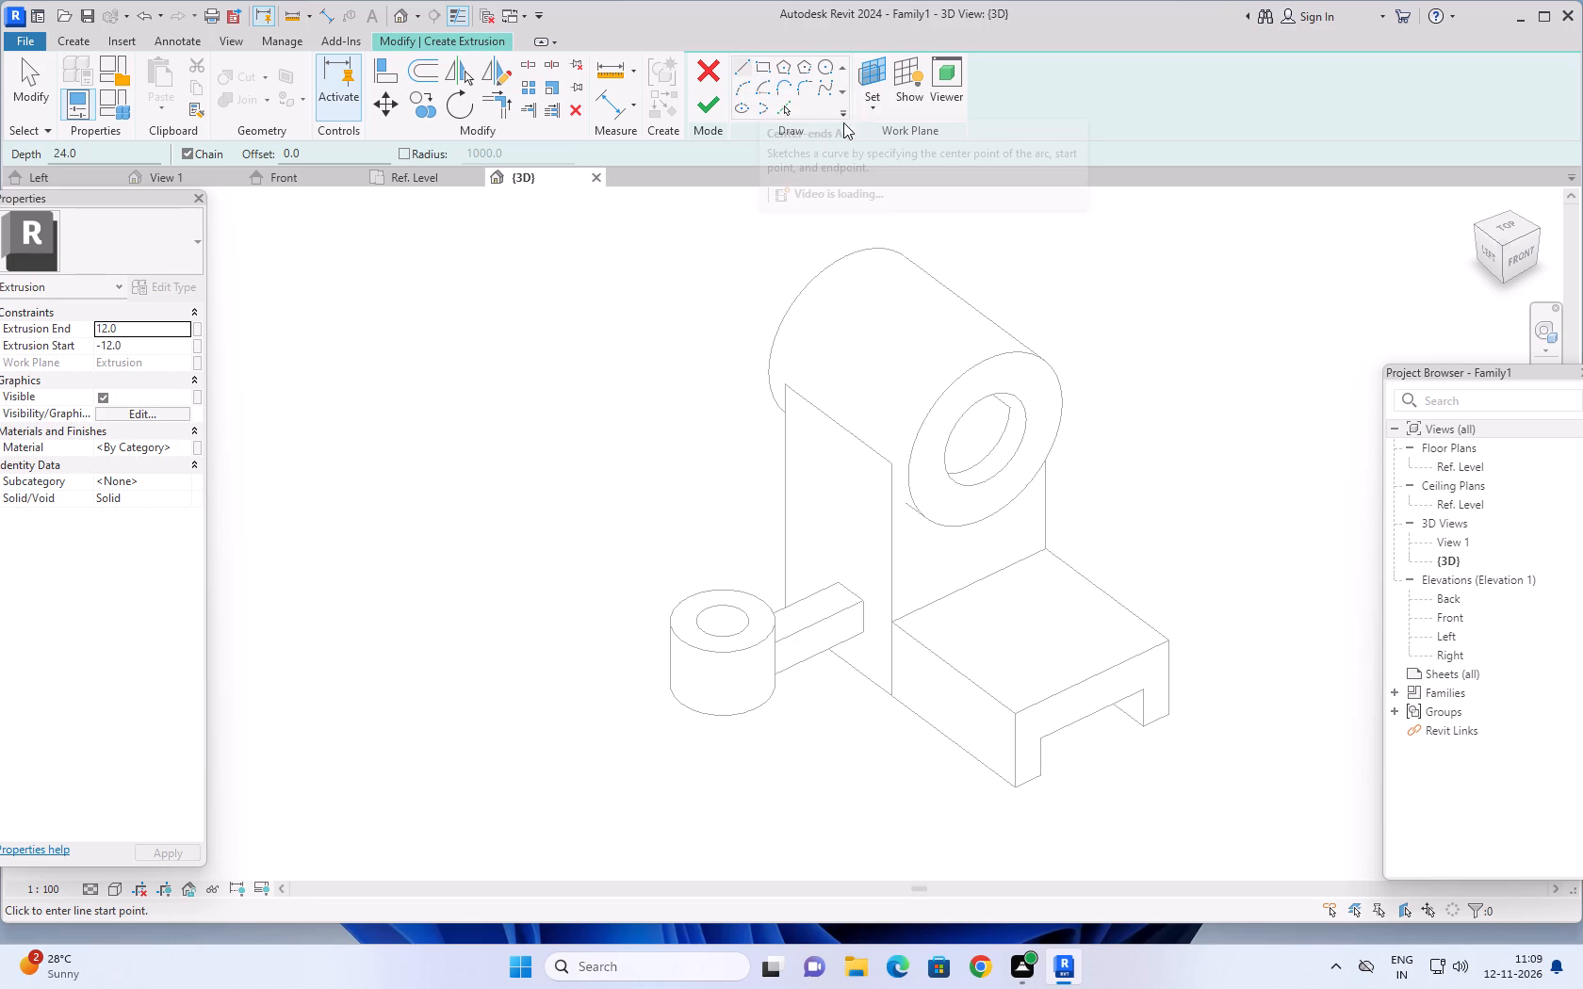
{"action": "left_click", "coordinate": [872, 106]}
{"action": "left_click", "coordinate": [888, 175]}
{"action": "left_click", "coordinate": [860, 489]}
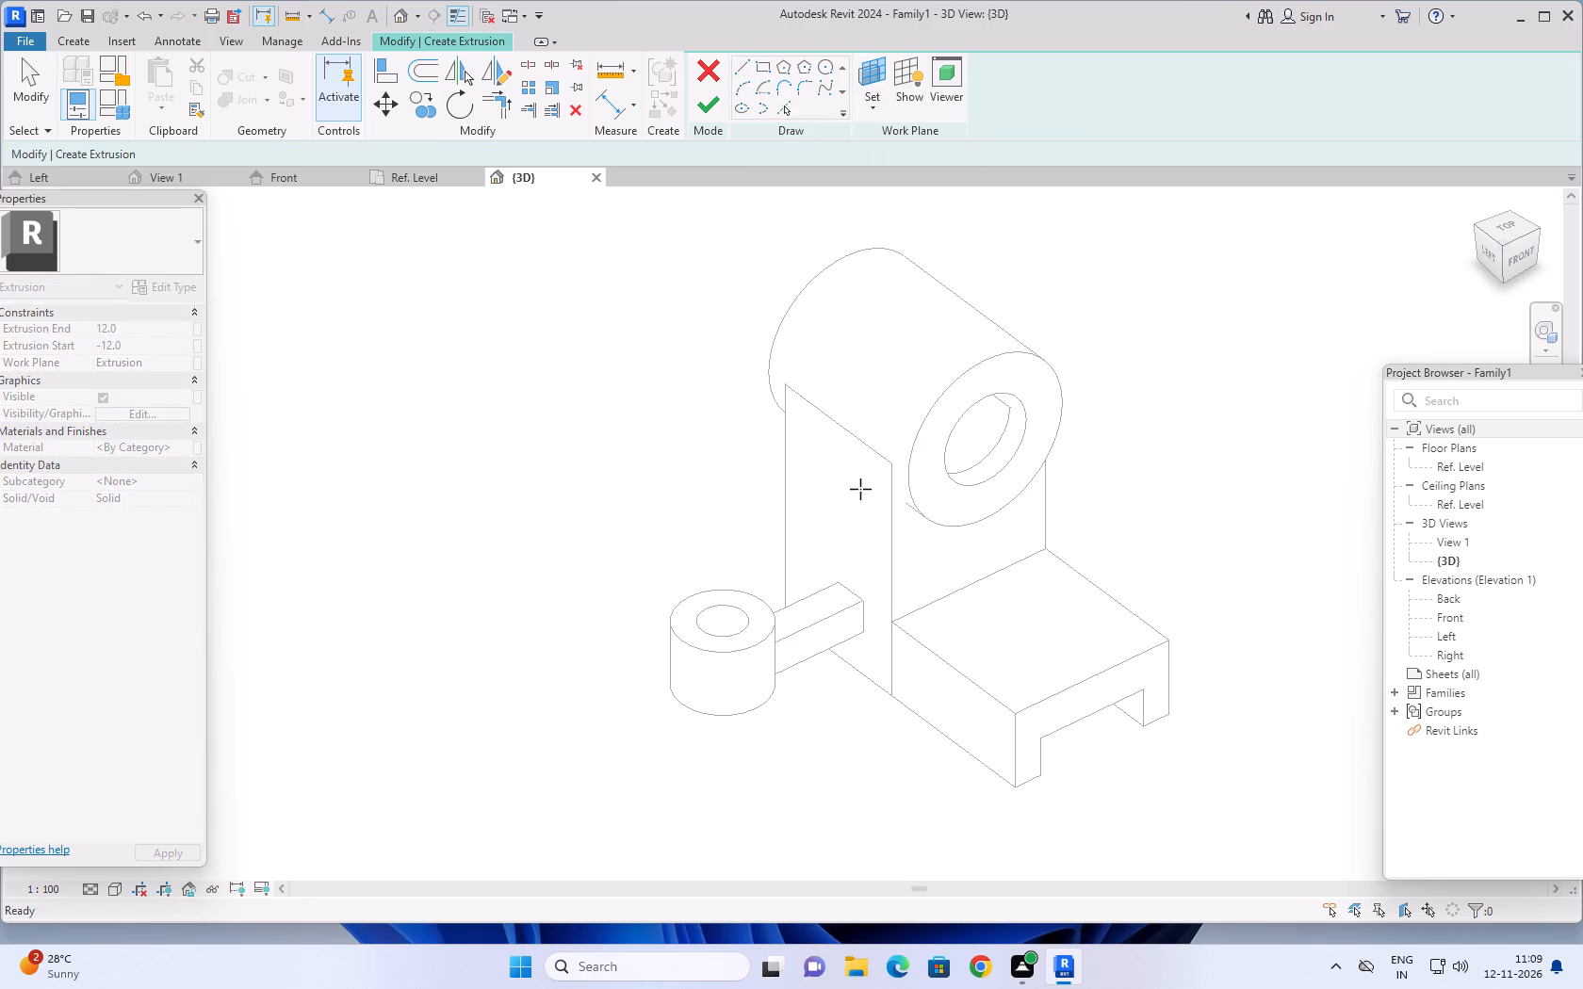
Sketch a closed rectangle 8 wide and 60 high on that face, from the block's top edge down to the side bar's top.
{"action": "left_click", "coordinate": [745, 66]}
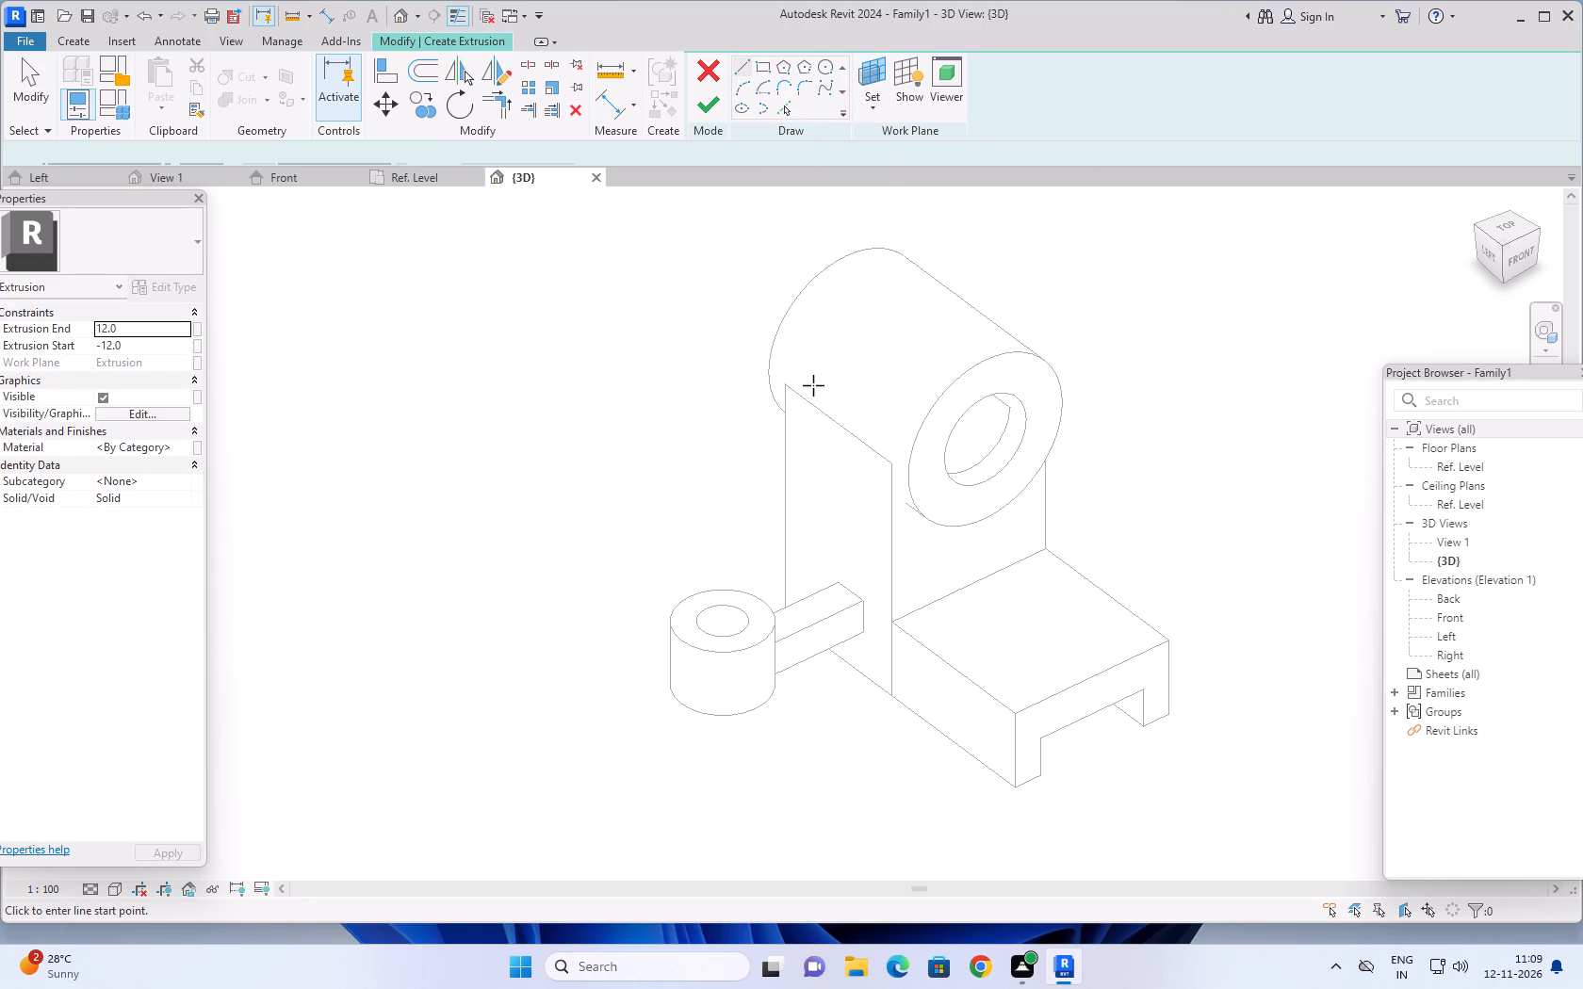
{"action": "left_click", "coordinate": [839, 424]}
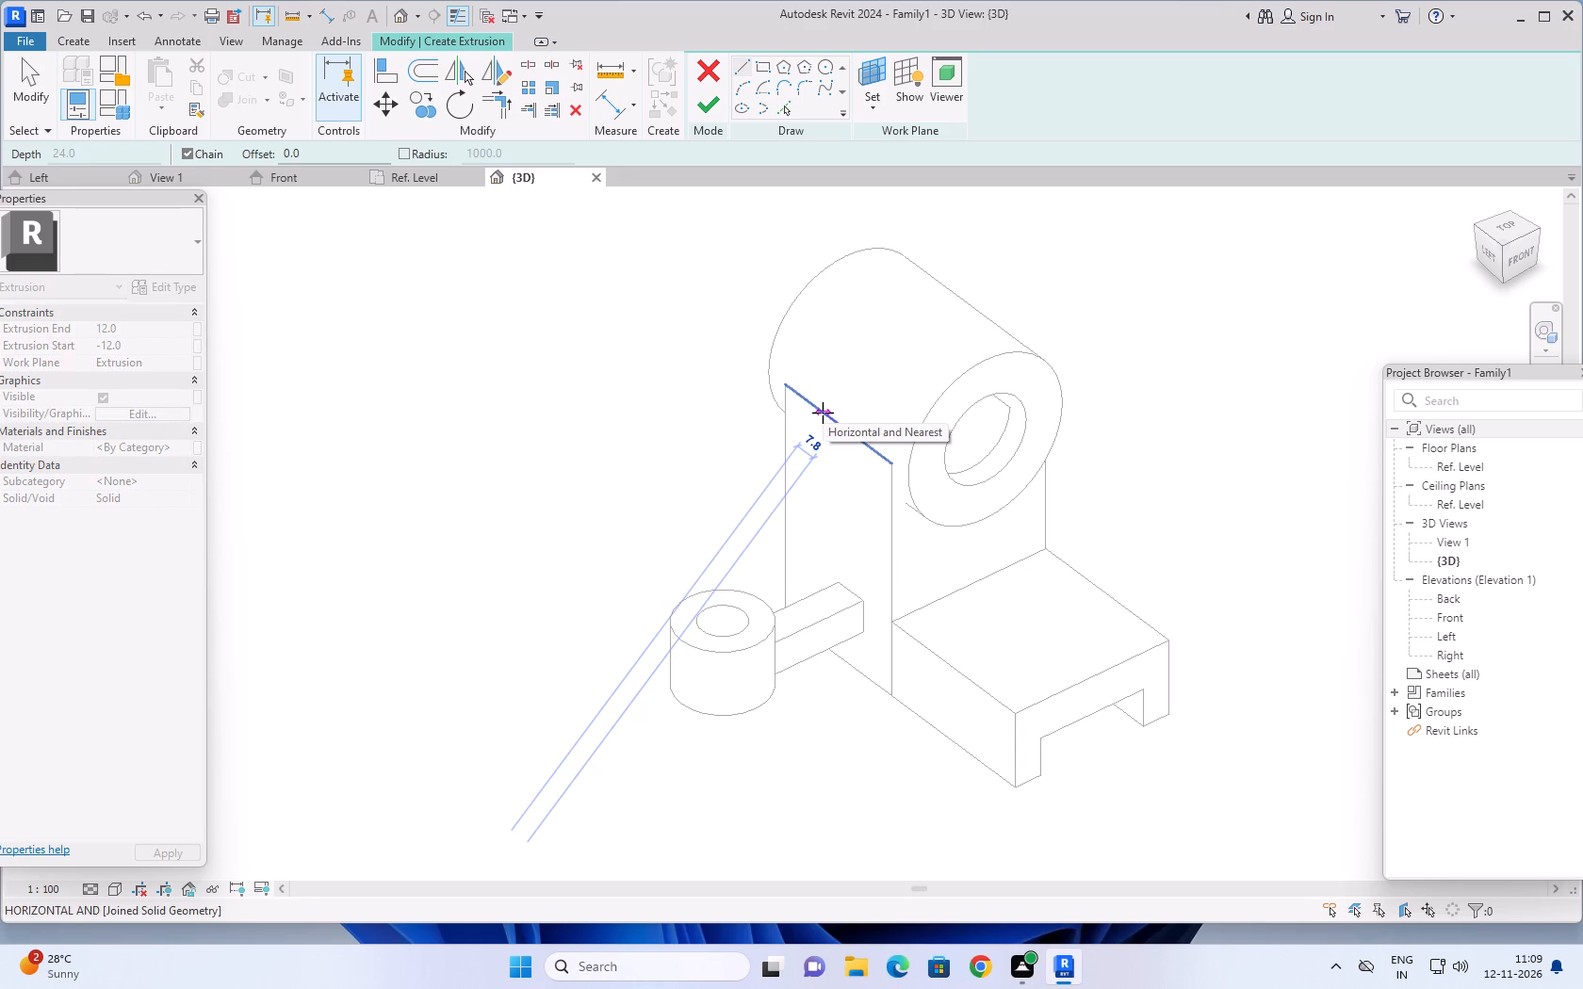
{"action": "key", "text": "8"}
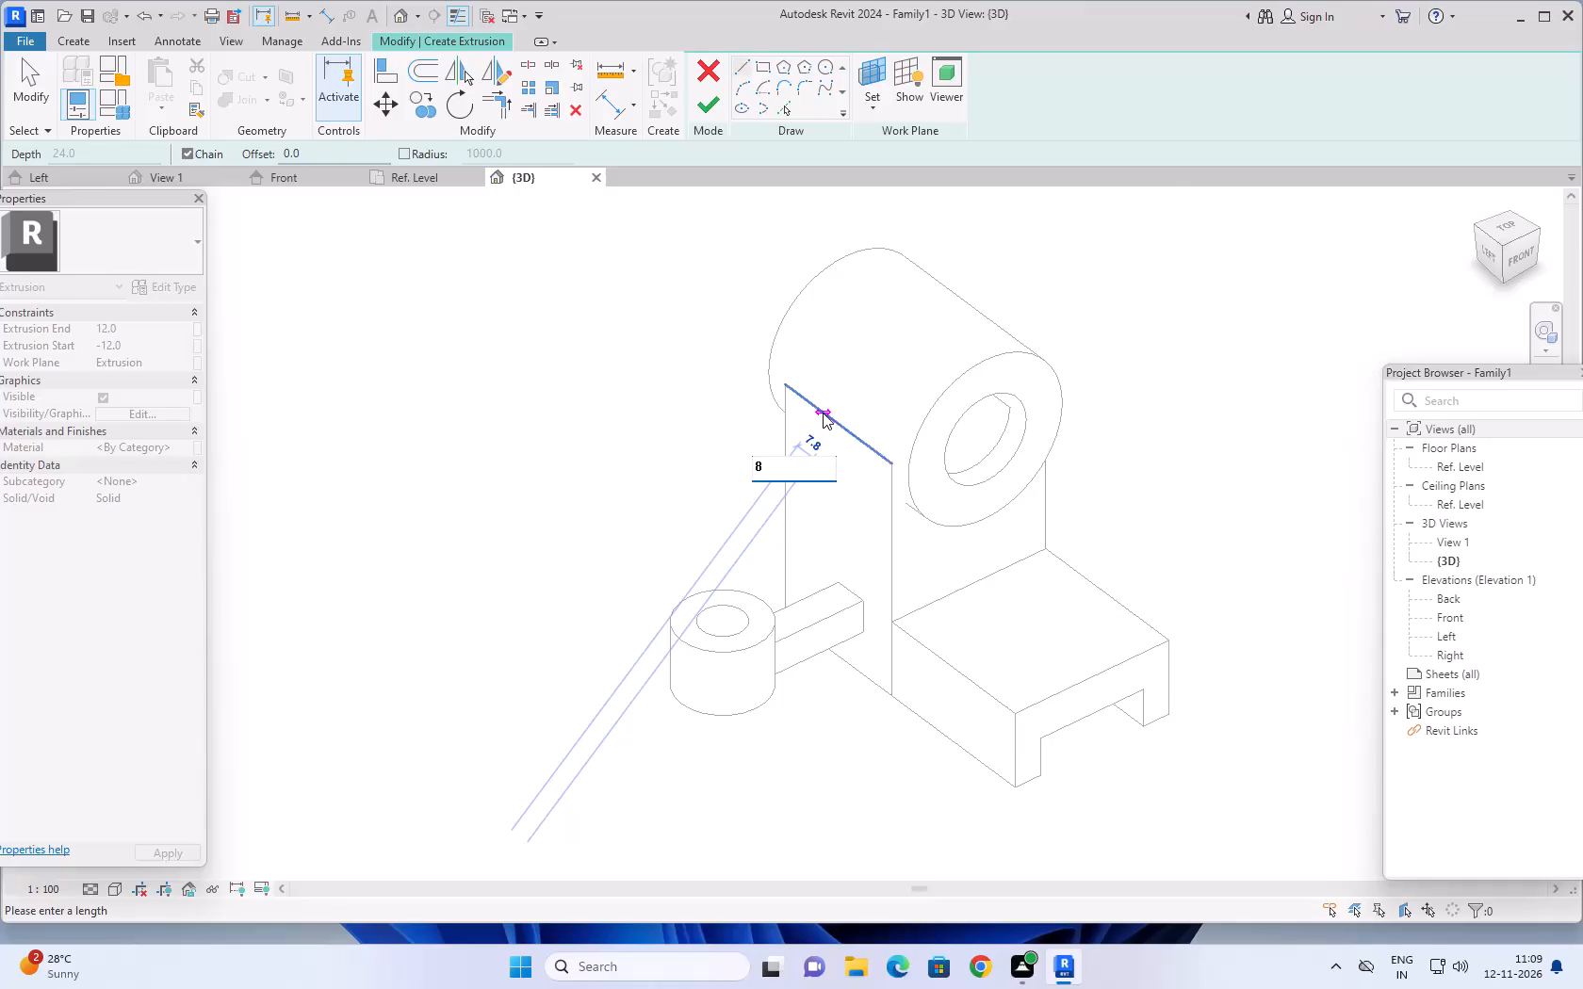
{"action": "key", "text": "Return"}
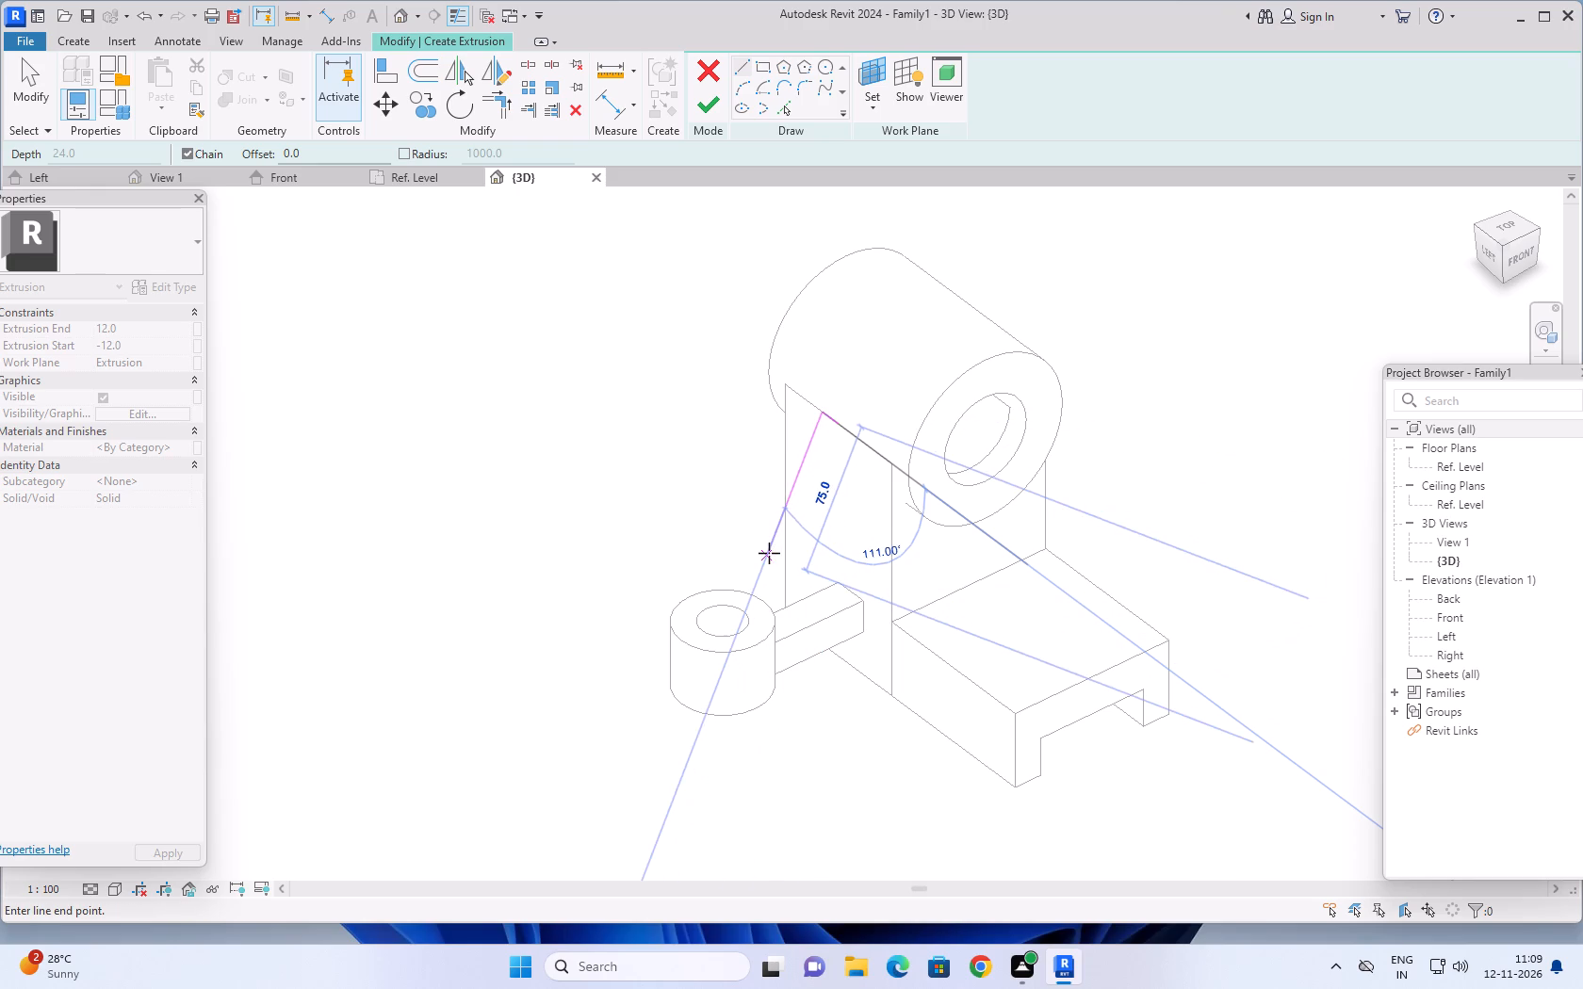
{"action": "key", "text": "Escape"}
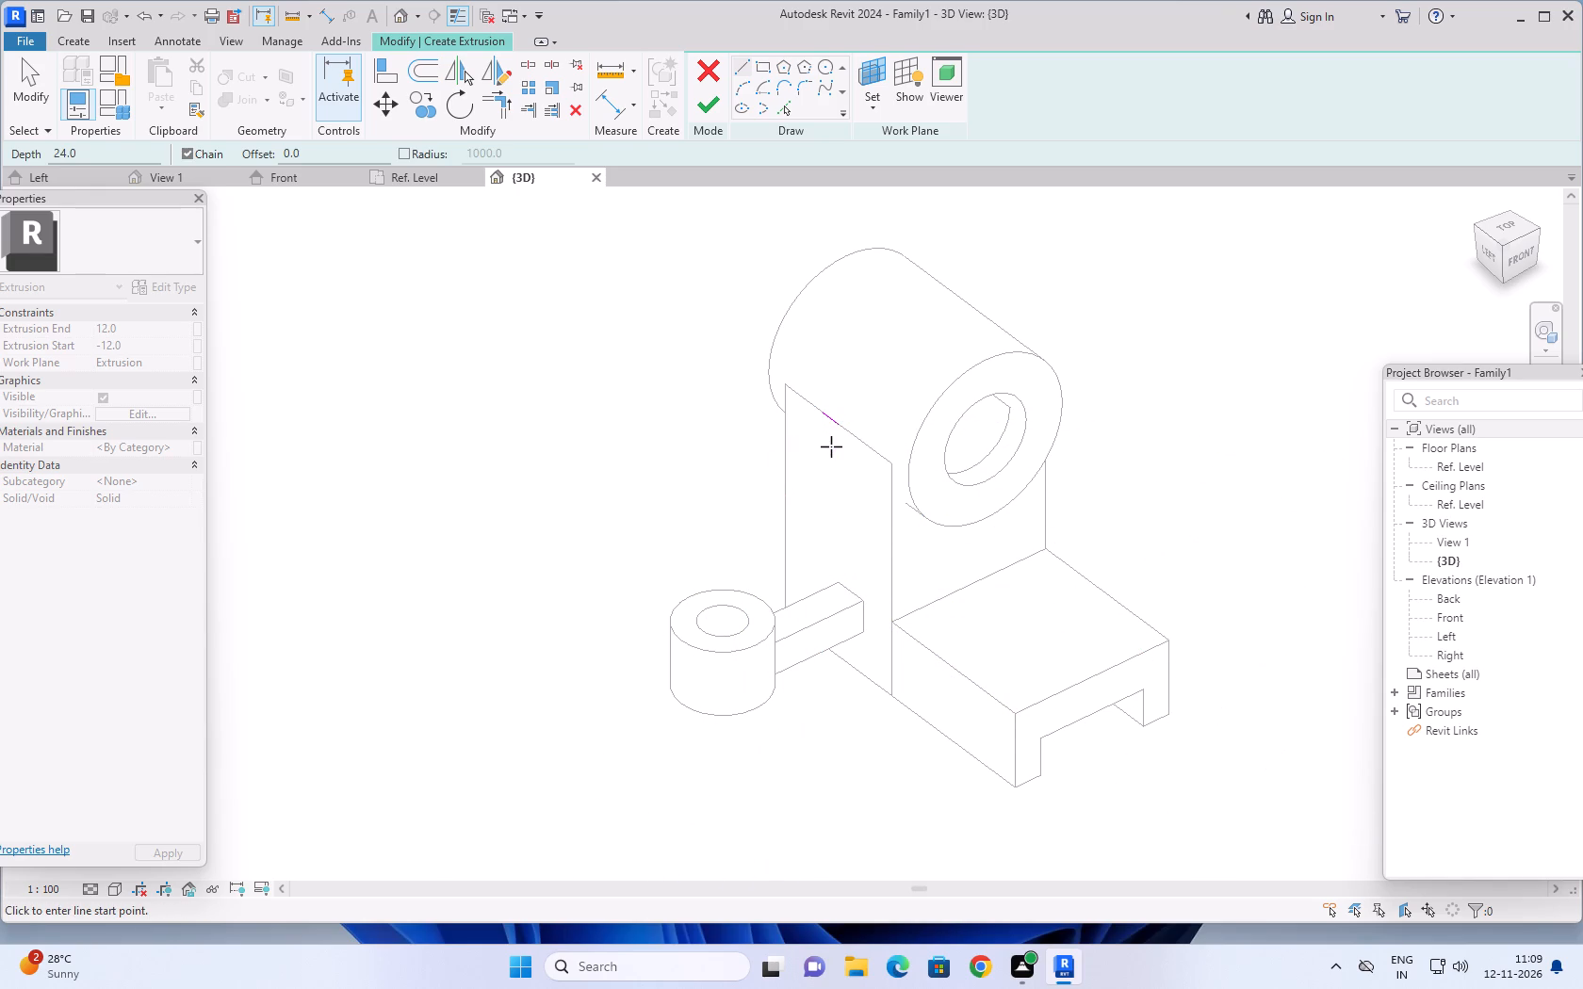
{"action": "scroll", "coordinate": [831, 446], "scroll_direction": "up", "scroll_amount": 1}
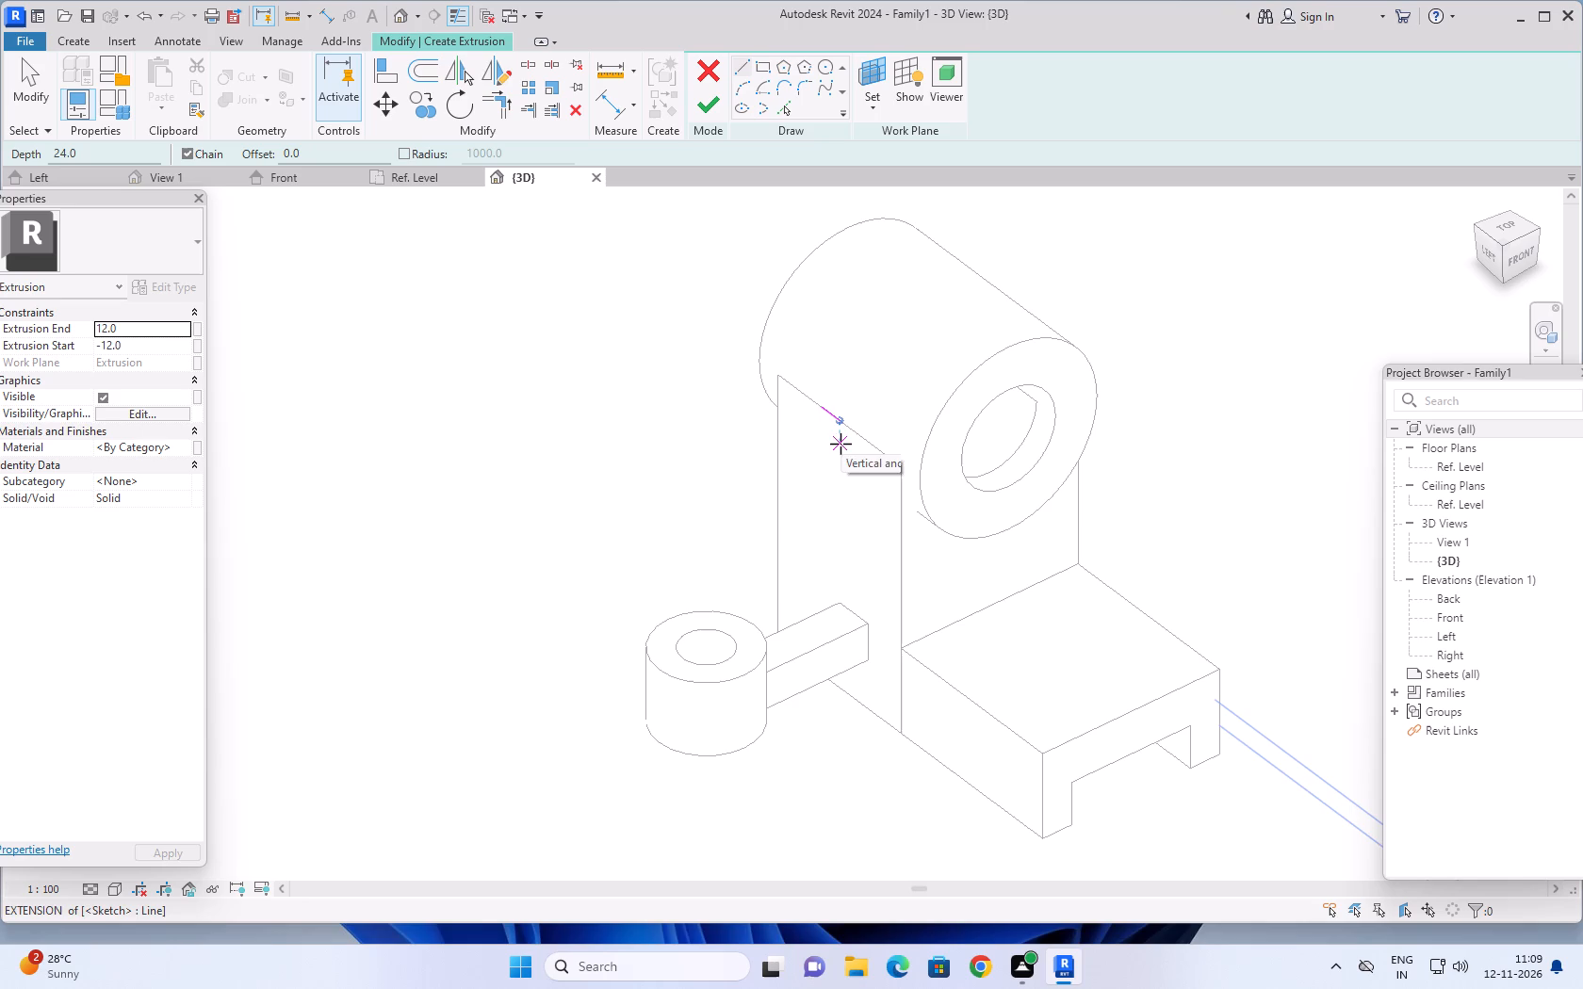
{"action": "left_click", "coordinate": [840, 424]}
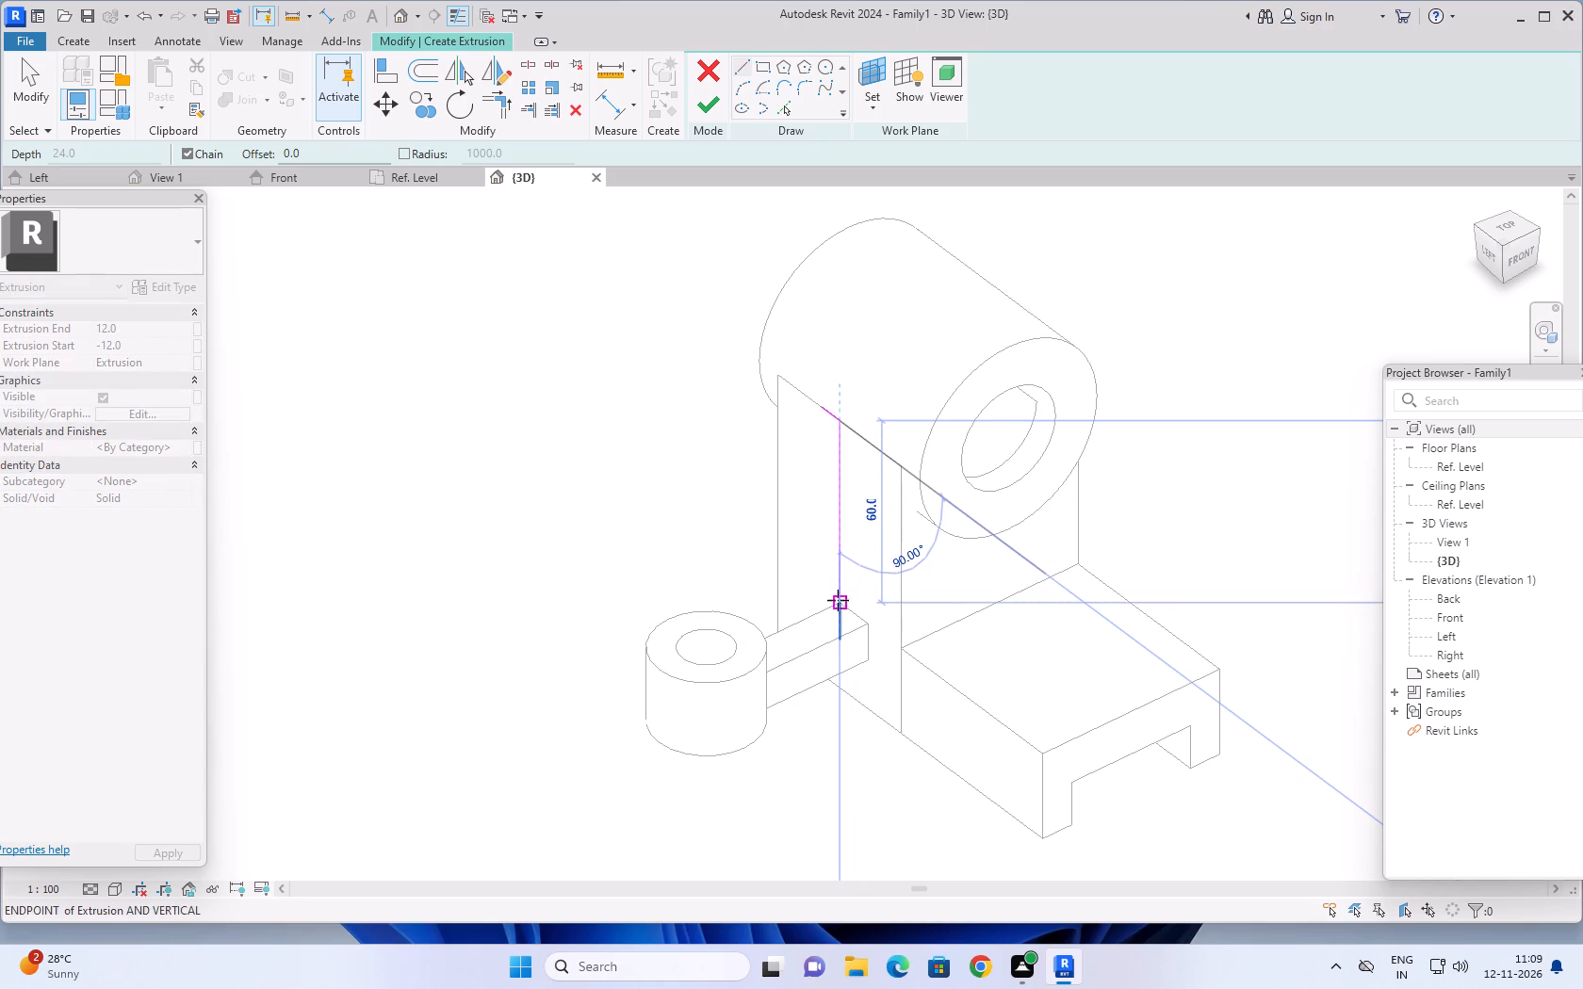
{"action": "left_click", "coordinate": [838, 602]}
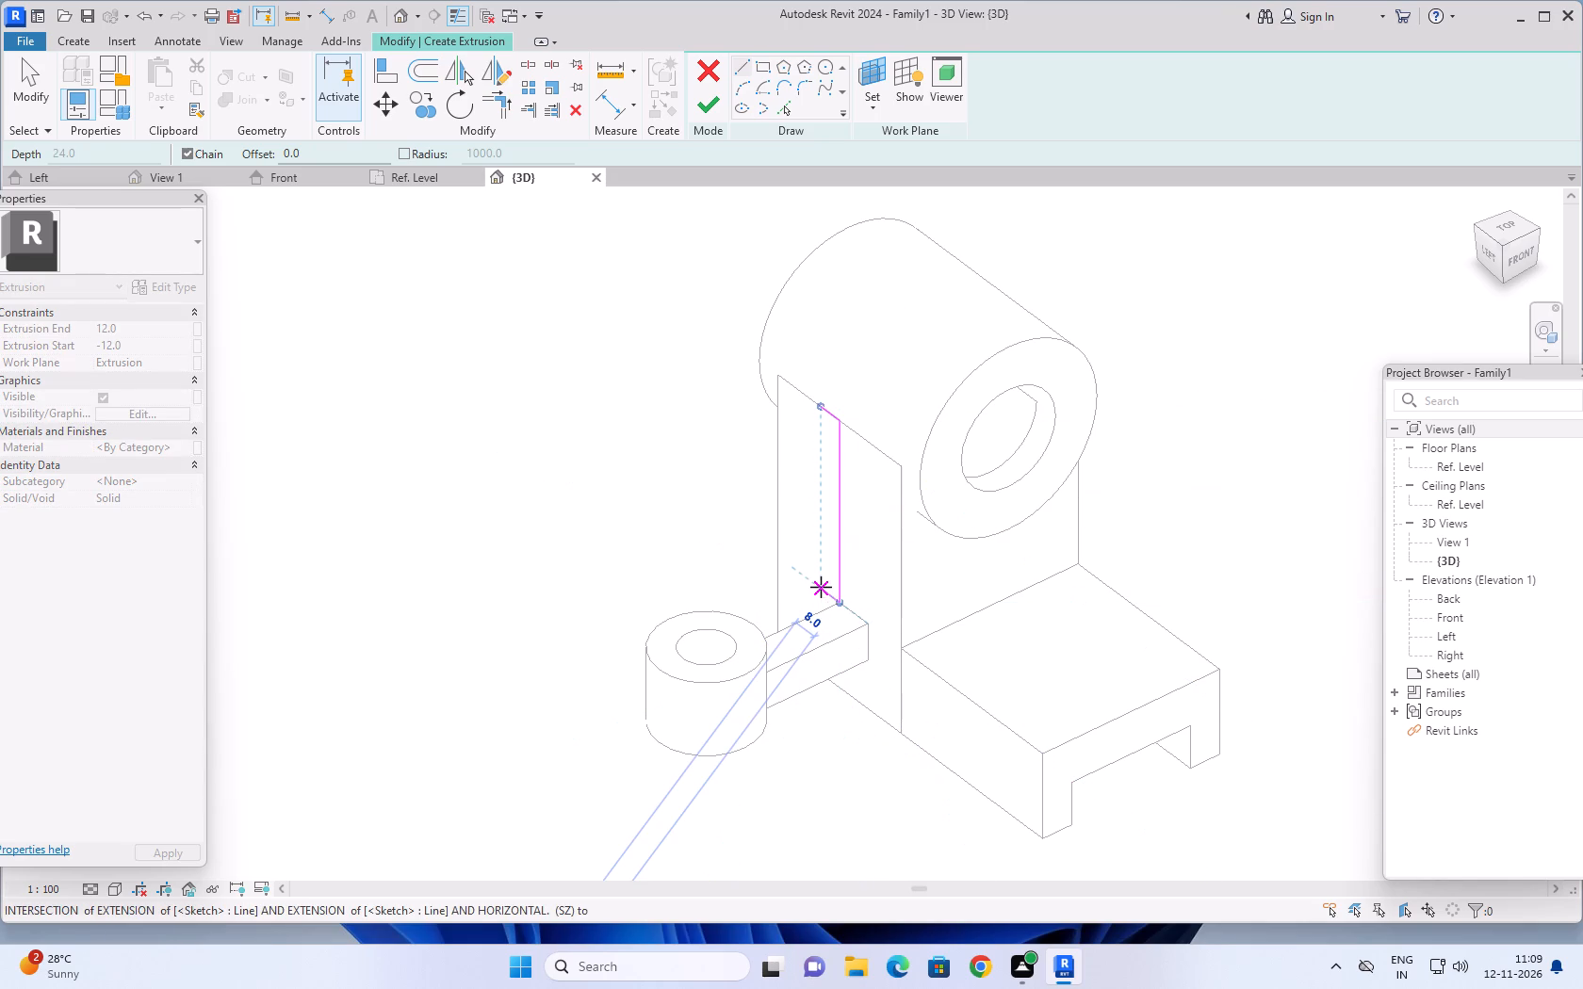
{"action": "key", "text": "Escape"}
{"action": "left_click", "coordinate": [819, 407]}
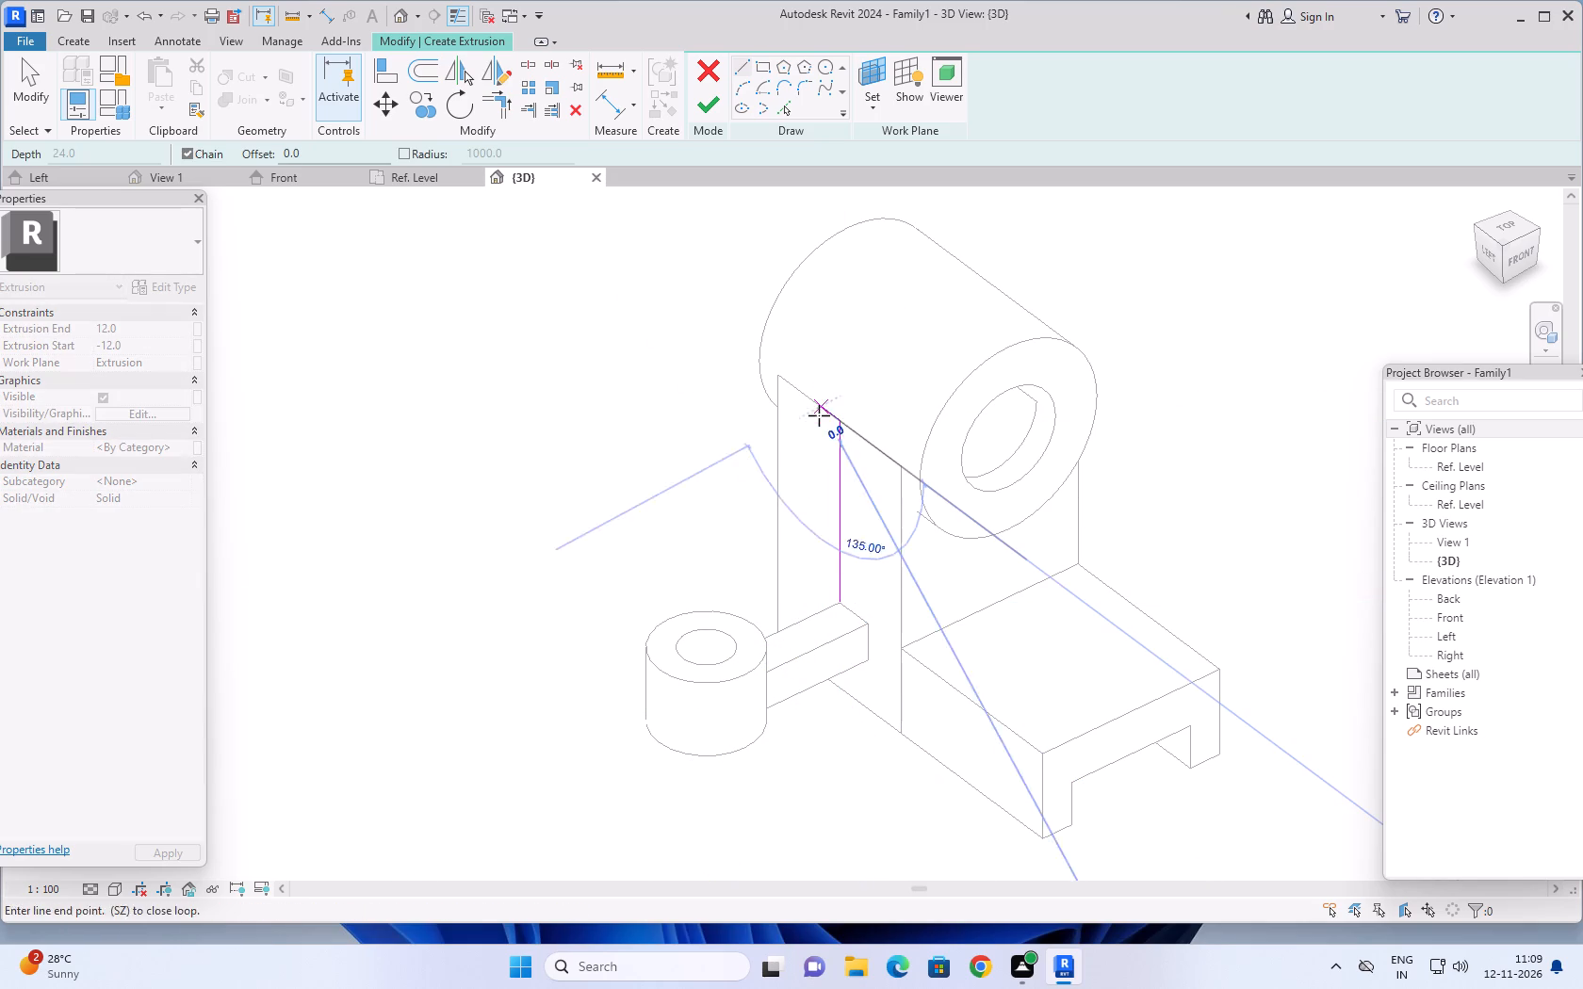
{"action": "left_click", "coordinate": [824, 591]}
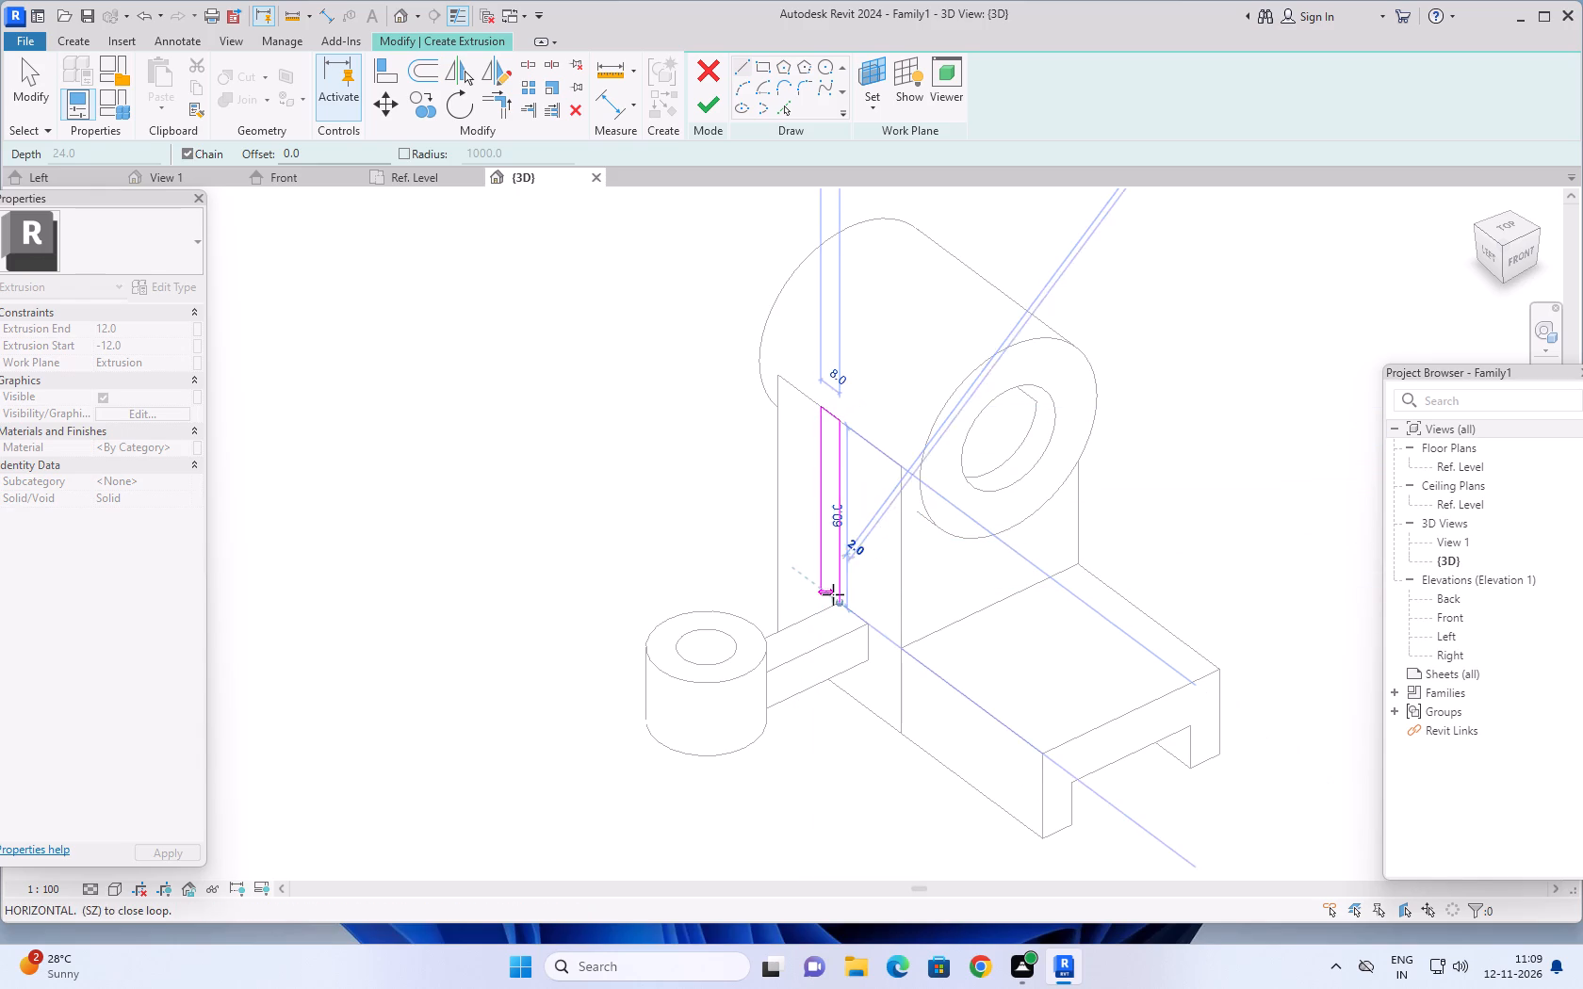
{"action": "left_click", "coordinate": [839, 600]}
{"action": "key", "text": "Escape"}
{"action": "scroll", "coordinate": [714, 555], "scroll_direction": "down", "scroll_amount": 2}
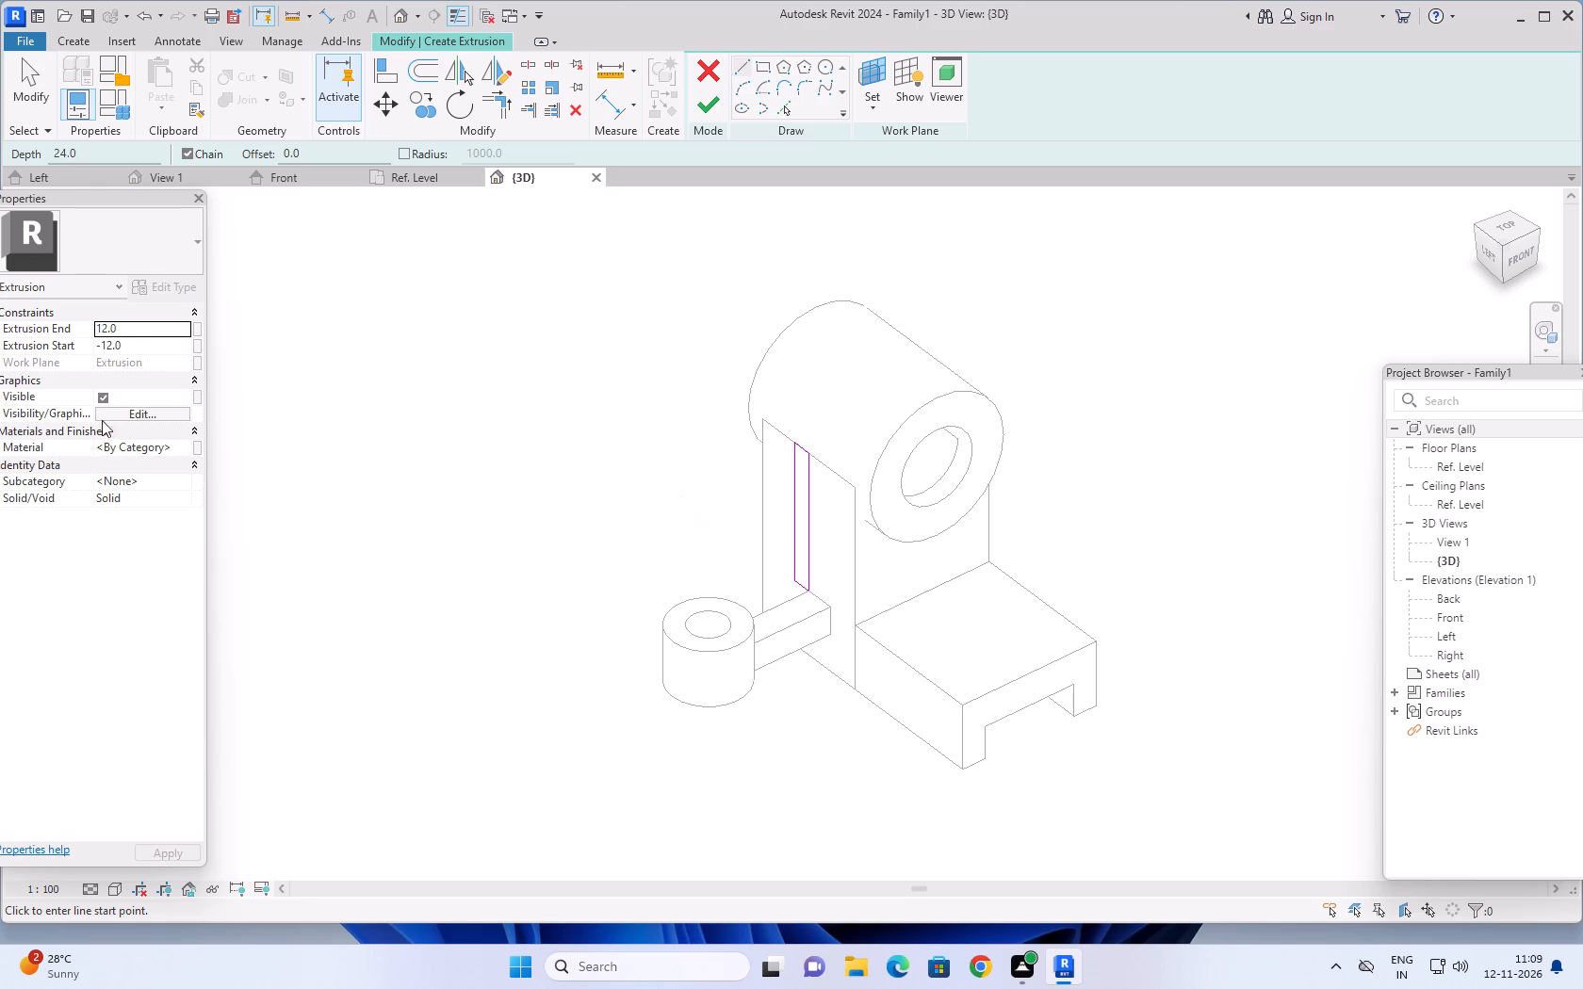
Set the plate's extrusion start to 0 and end to 50, finish the extrusion and deselect it.
{"action": "left_click", "coordinate": [152, 346]}
{"action": "key", "text": "0"}
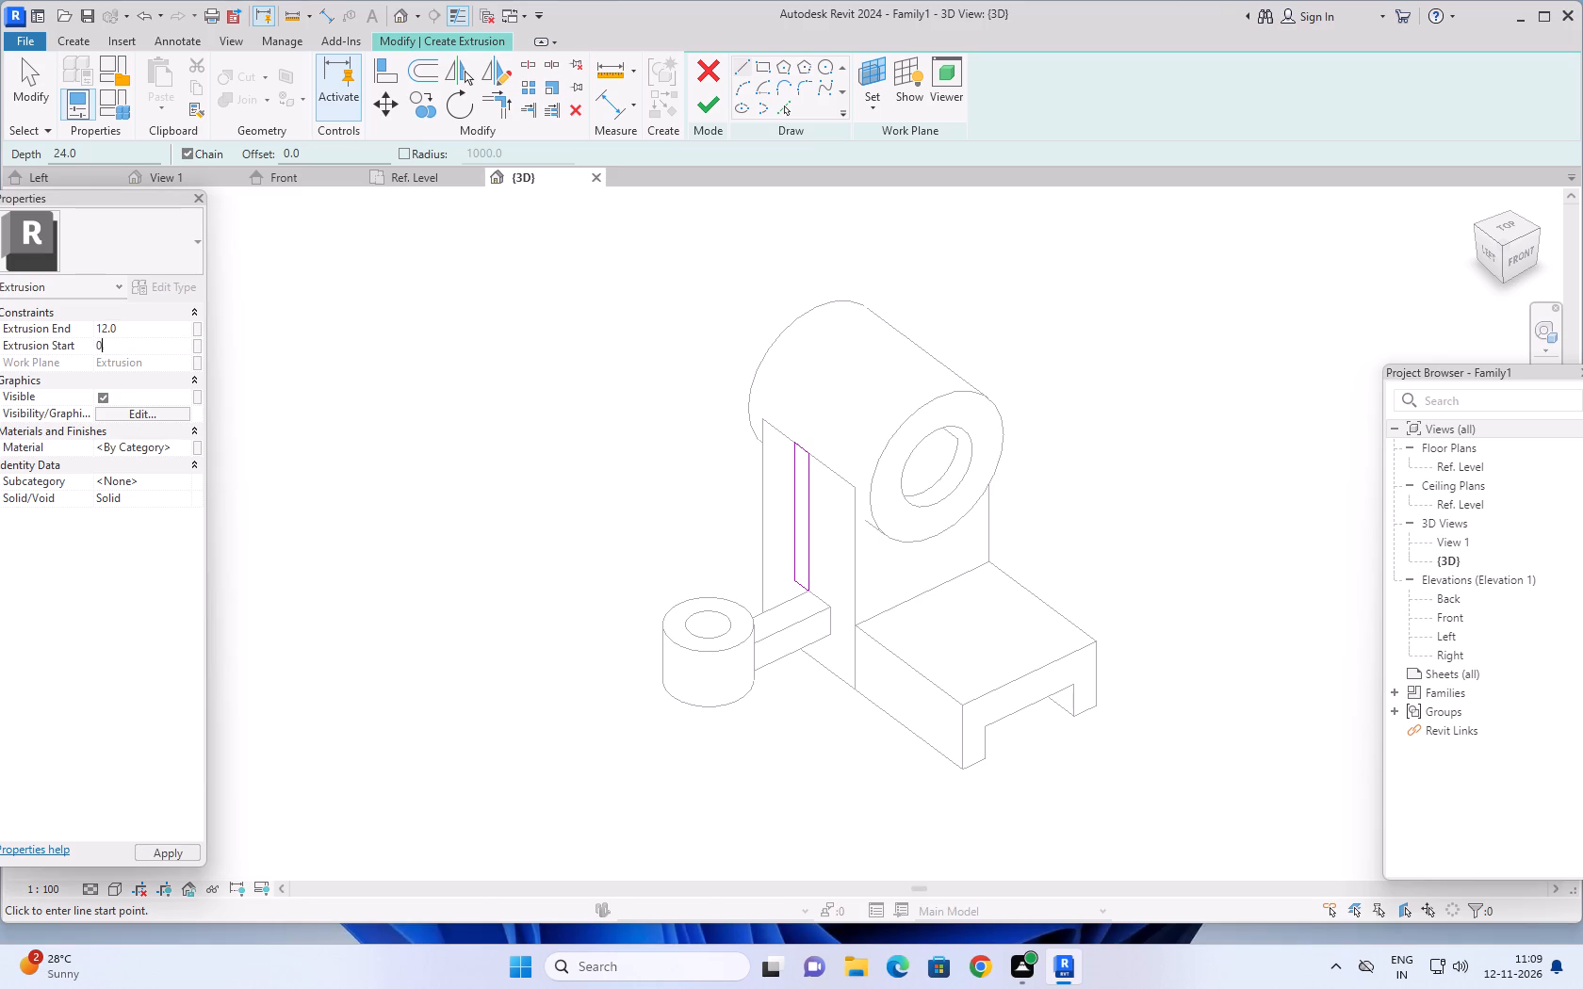
{"action": "left_click", "coordinate": [154, 332]}
{"action": "type", "text": "50"}
{"action": "key", "text": "Return"}
{"action": "left_click", "coordinate": [700, 101]}
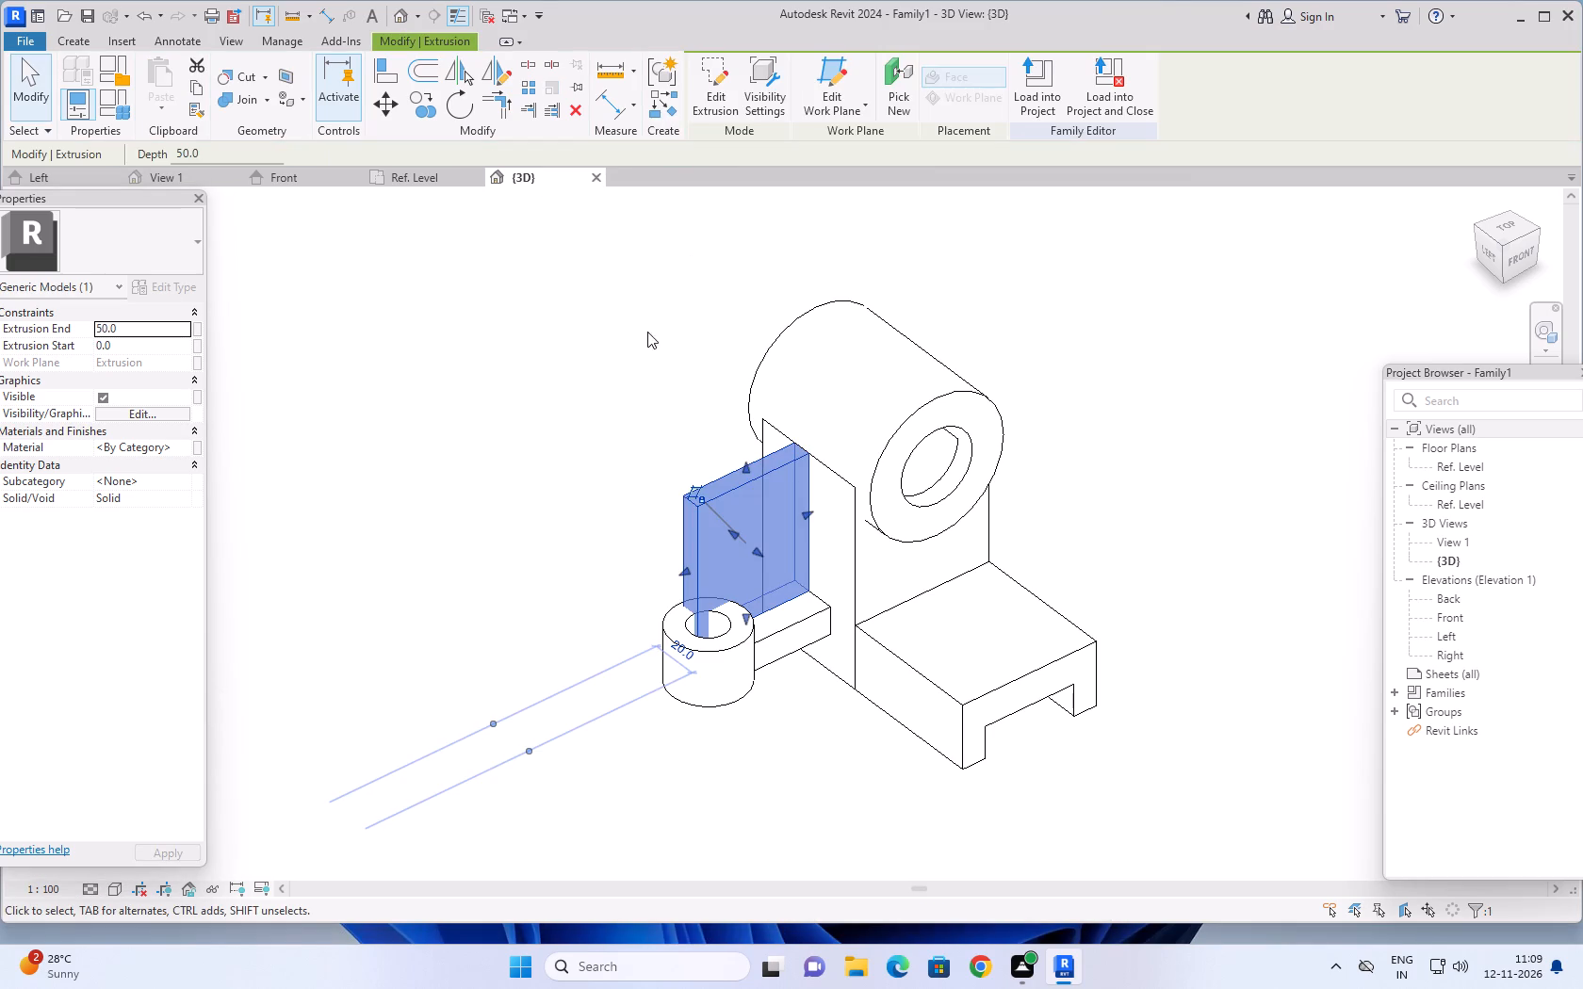
{"action": "key", "text": "Escape"}
Examine the new upright plate from the left, back and above, checking how it meets the side bar and hollow cylinder.
{"action": "scroll", "coordinate": [589, 332], "scroll_direction": "down", "scroll_amount": 3}
{"action": "middle_click_drag", "start_coordinate": [582, 593], "coordinate": [749, 656], "text": "shift"}
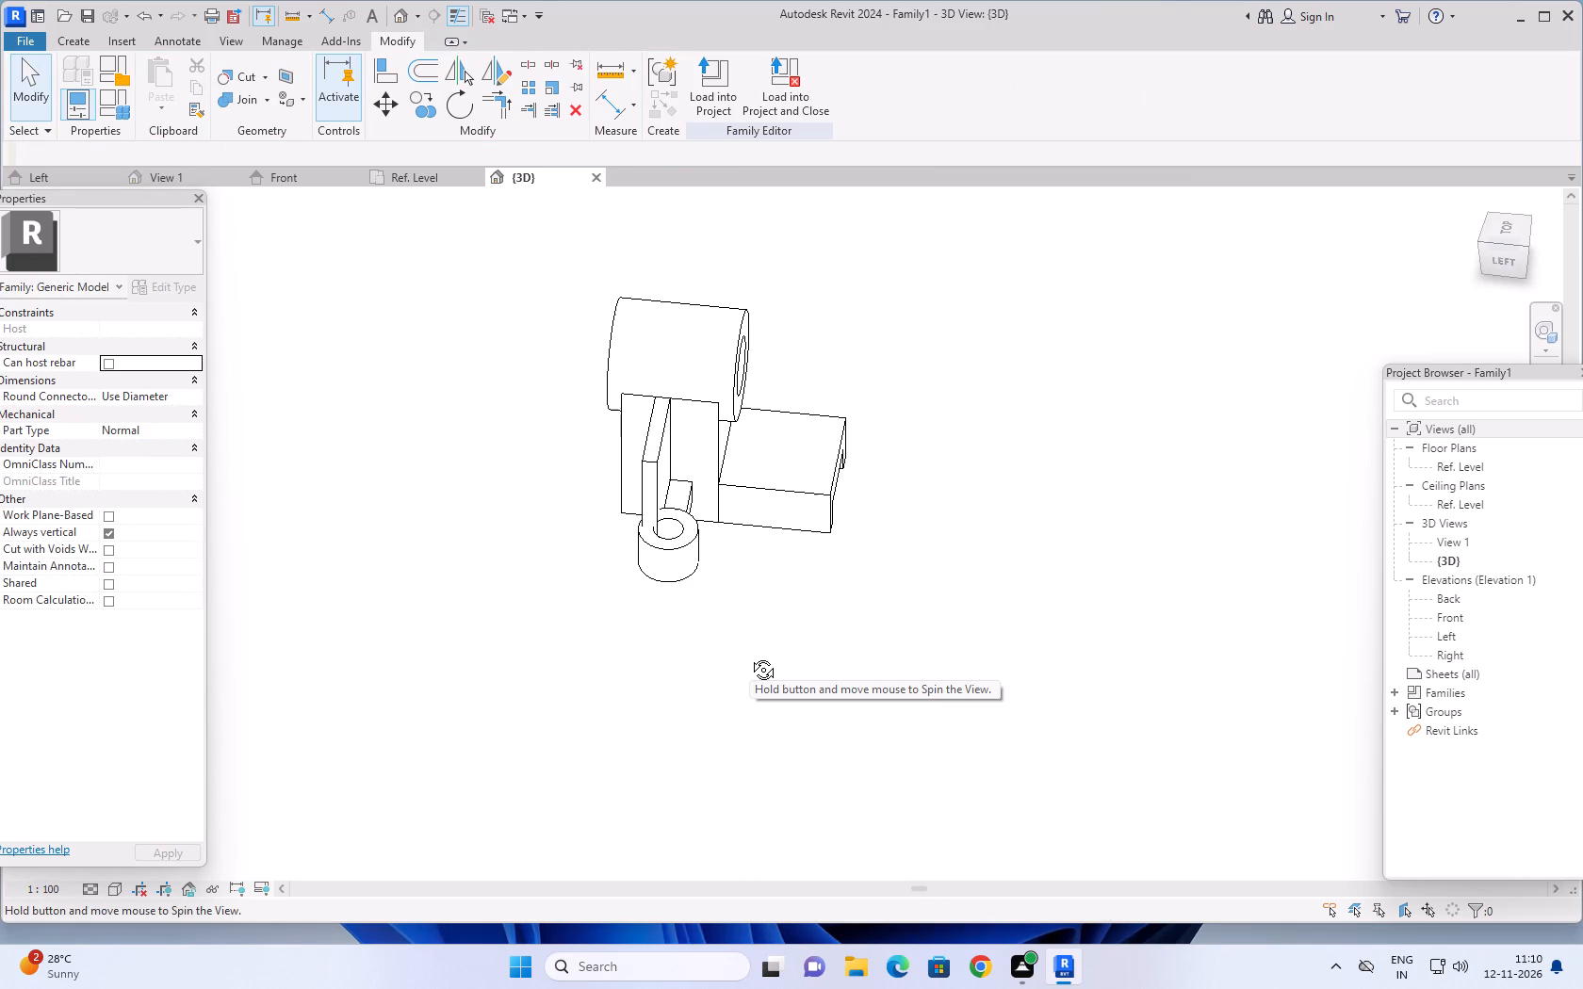
{"action": "middle_click_drag", "start_coordinate": [749, 656], "coordinate": [811, 648], "text": "shift"}
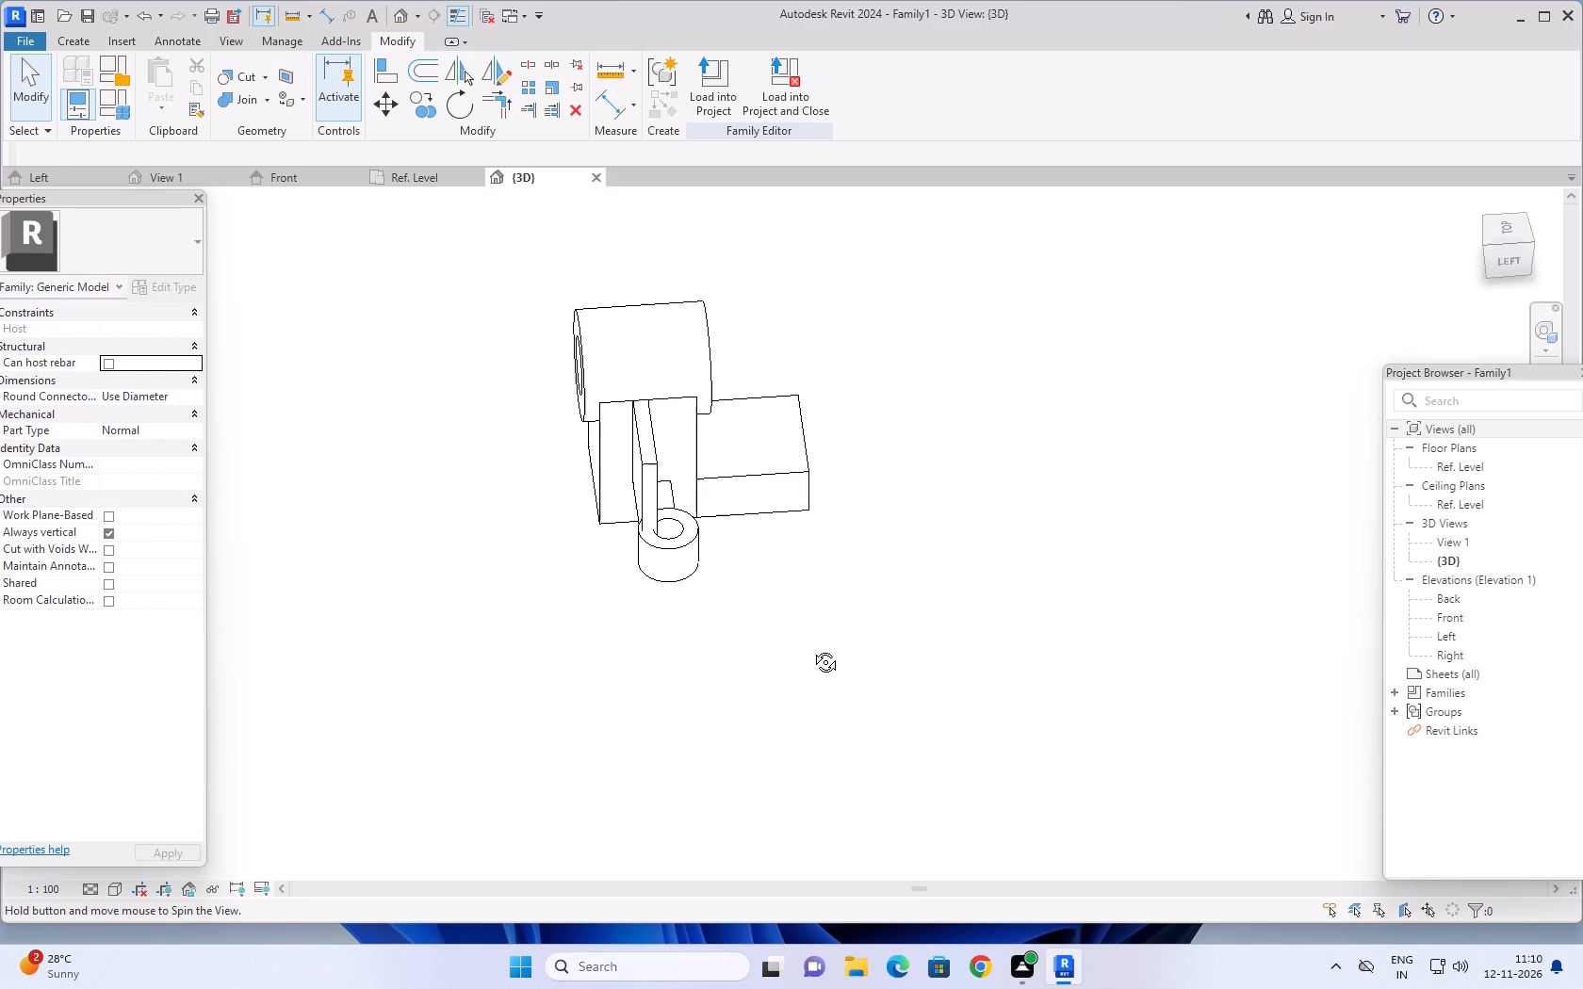
{"action": "middle_click_drag", "start_coordinate": [811, 648], "coordinate": [897, 636], "text": "shift"}
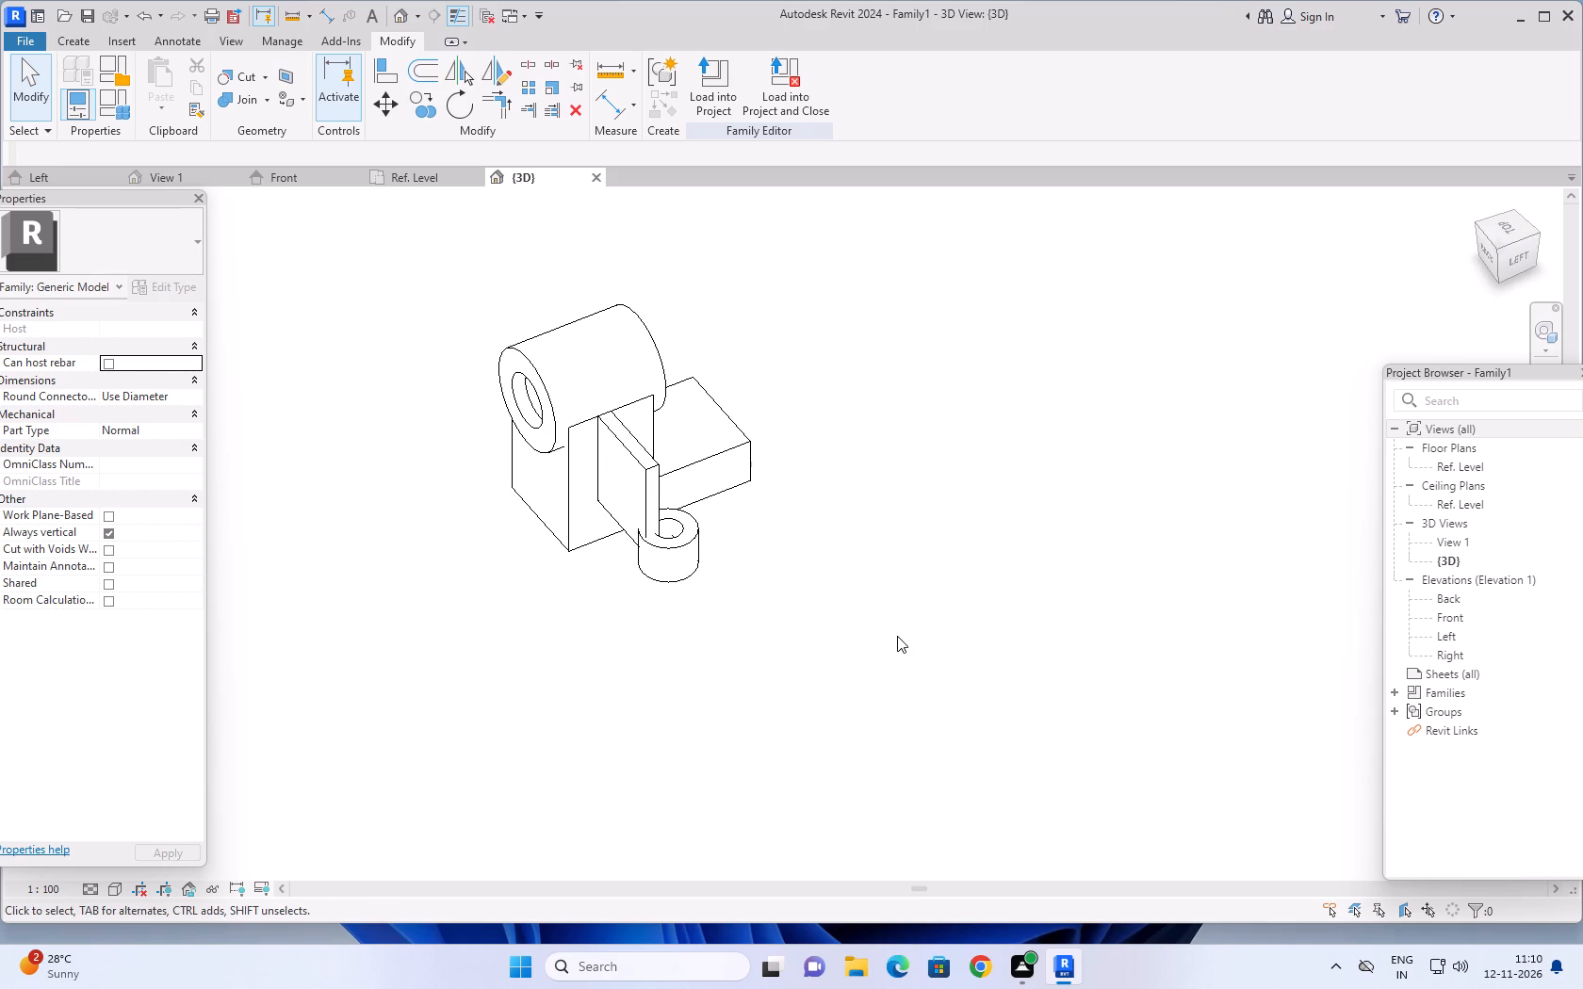
{"action": "middle_click_drag", "start_coordinate": [806, 571], "coordinate": [804, 610], "text": "shift"}
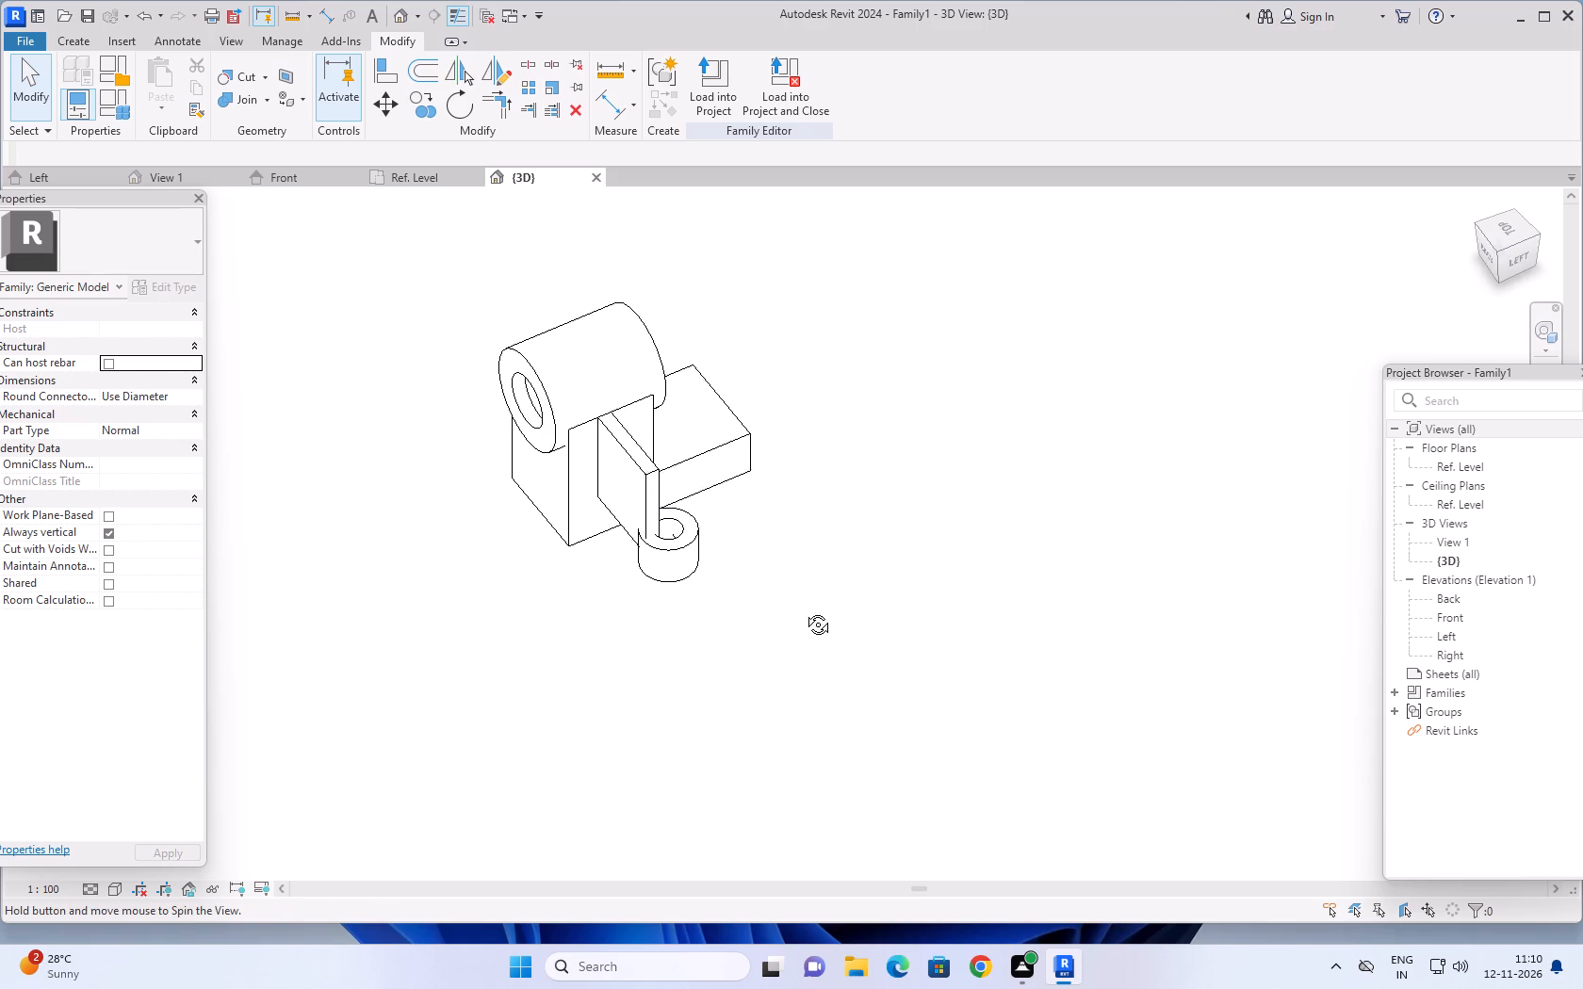
{"action": "middle_click_drag", "start_coordinate": [804, 610], "coordinate": [669, 753], "text": "shift"}
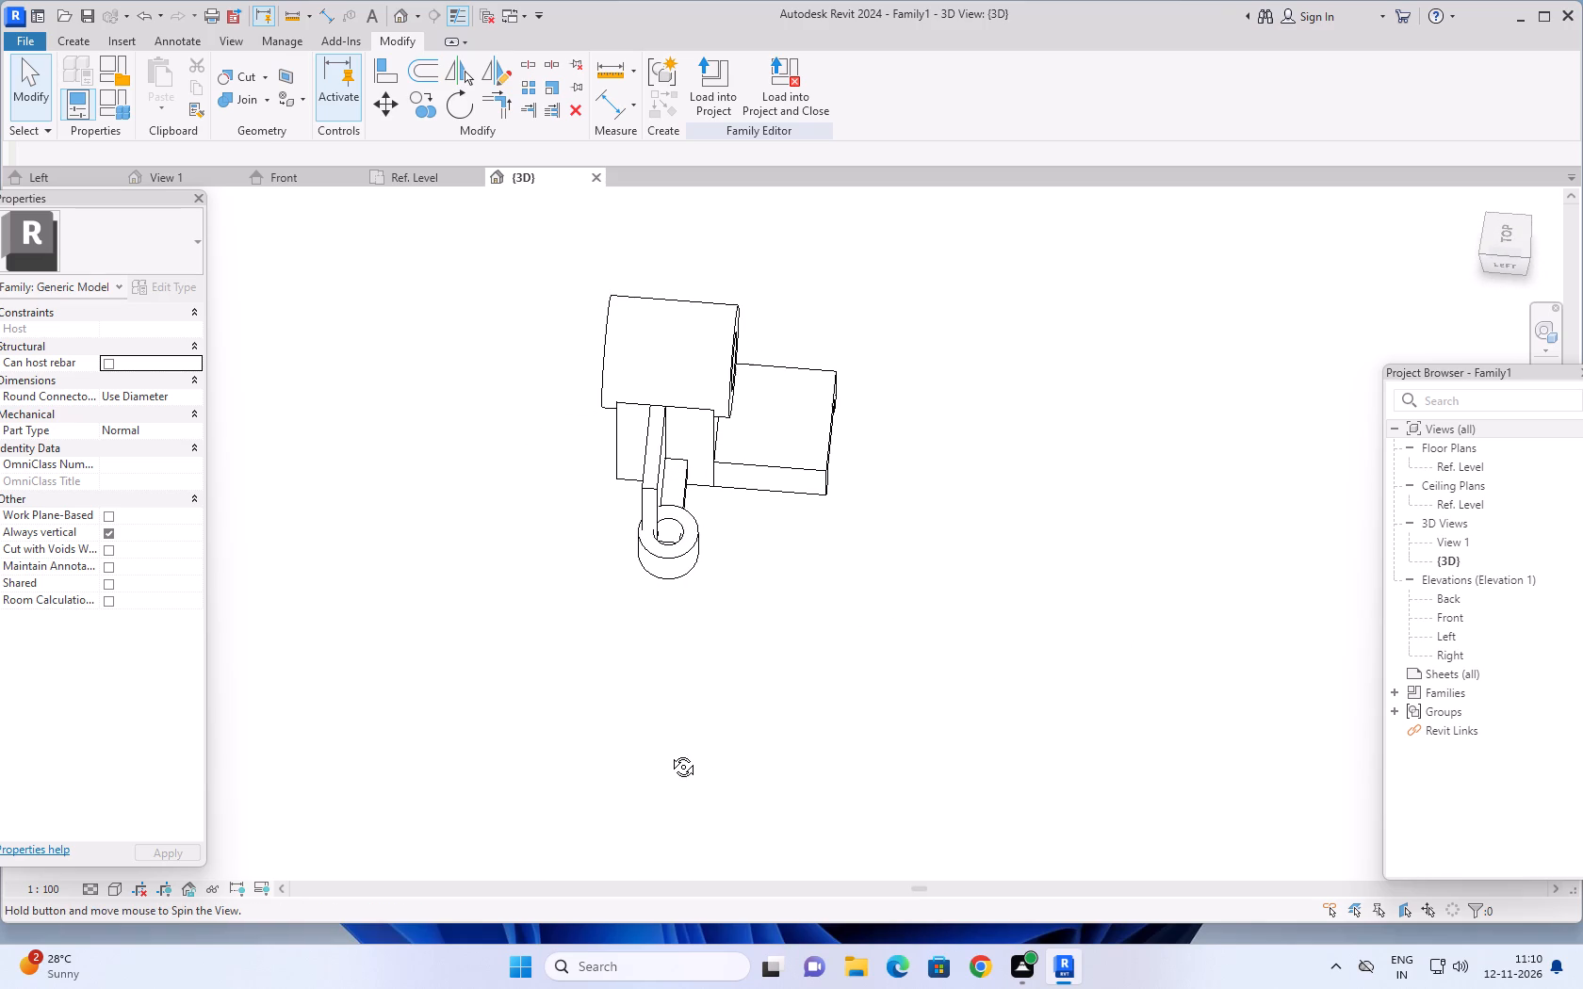
{"action": "middle_click_drag", "start_coordinate": [669, 753], "coordinate": [656, 742], "text": "shift"}
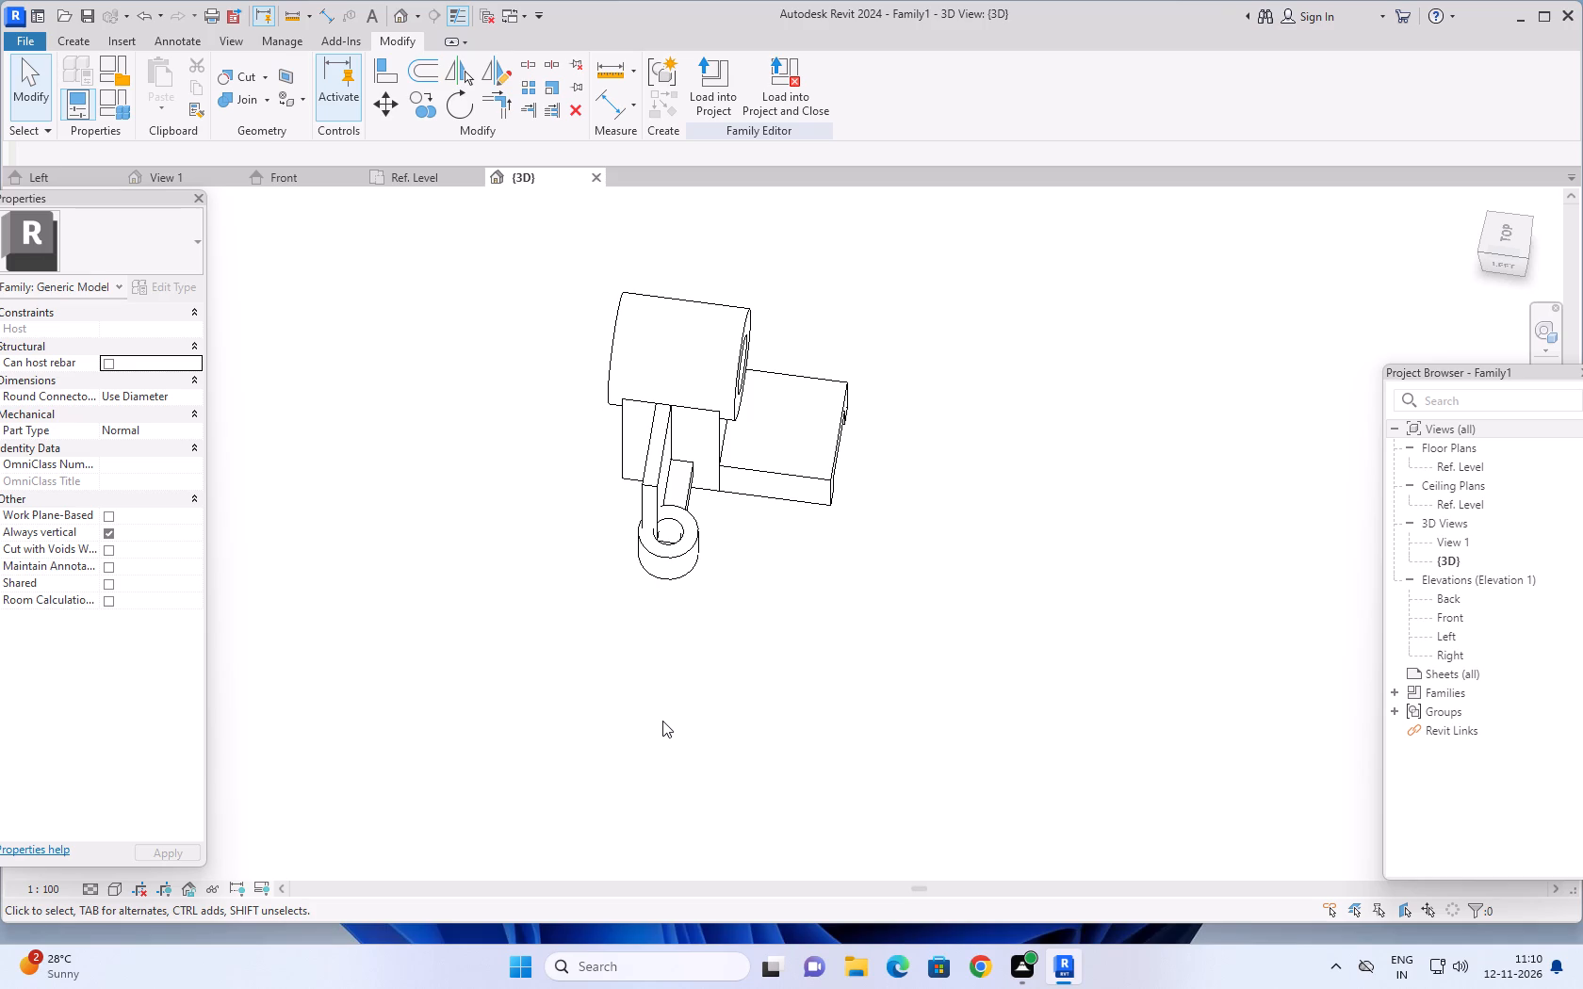
{"action": "scroll", "coordinate": [731, 513], "scroll_direction": "up", "scroll_amount": 1}
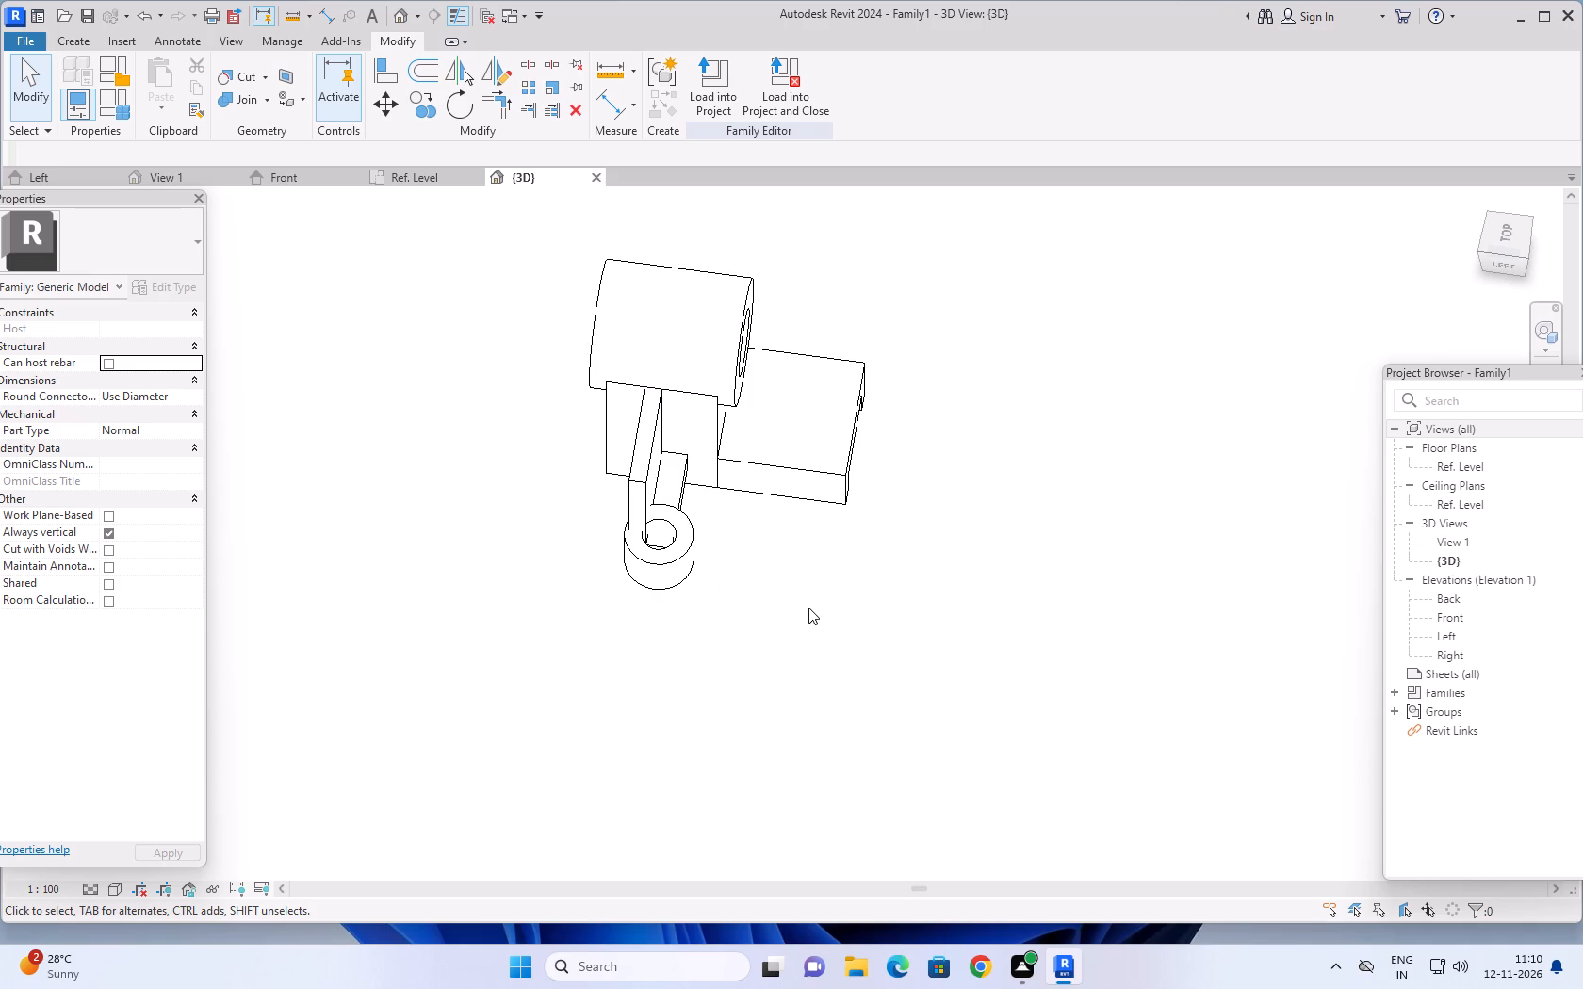
{"action": "middle_click_drag", "start_coordinate": [767, 602], "coordinate": [625, 436], "text": "shift"}
{"action": "scroll", "coordinate": [701, 632], "scroll_direction": "up", "scroll_amount": 2}
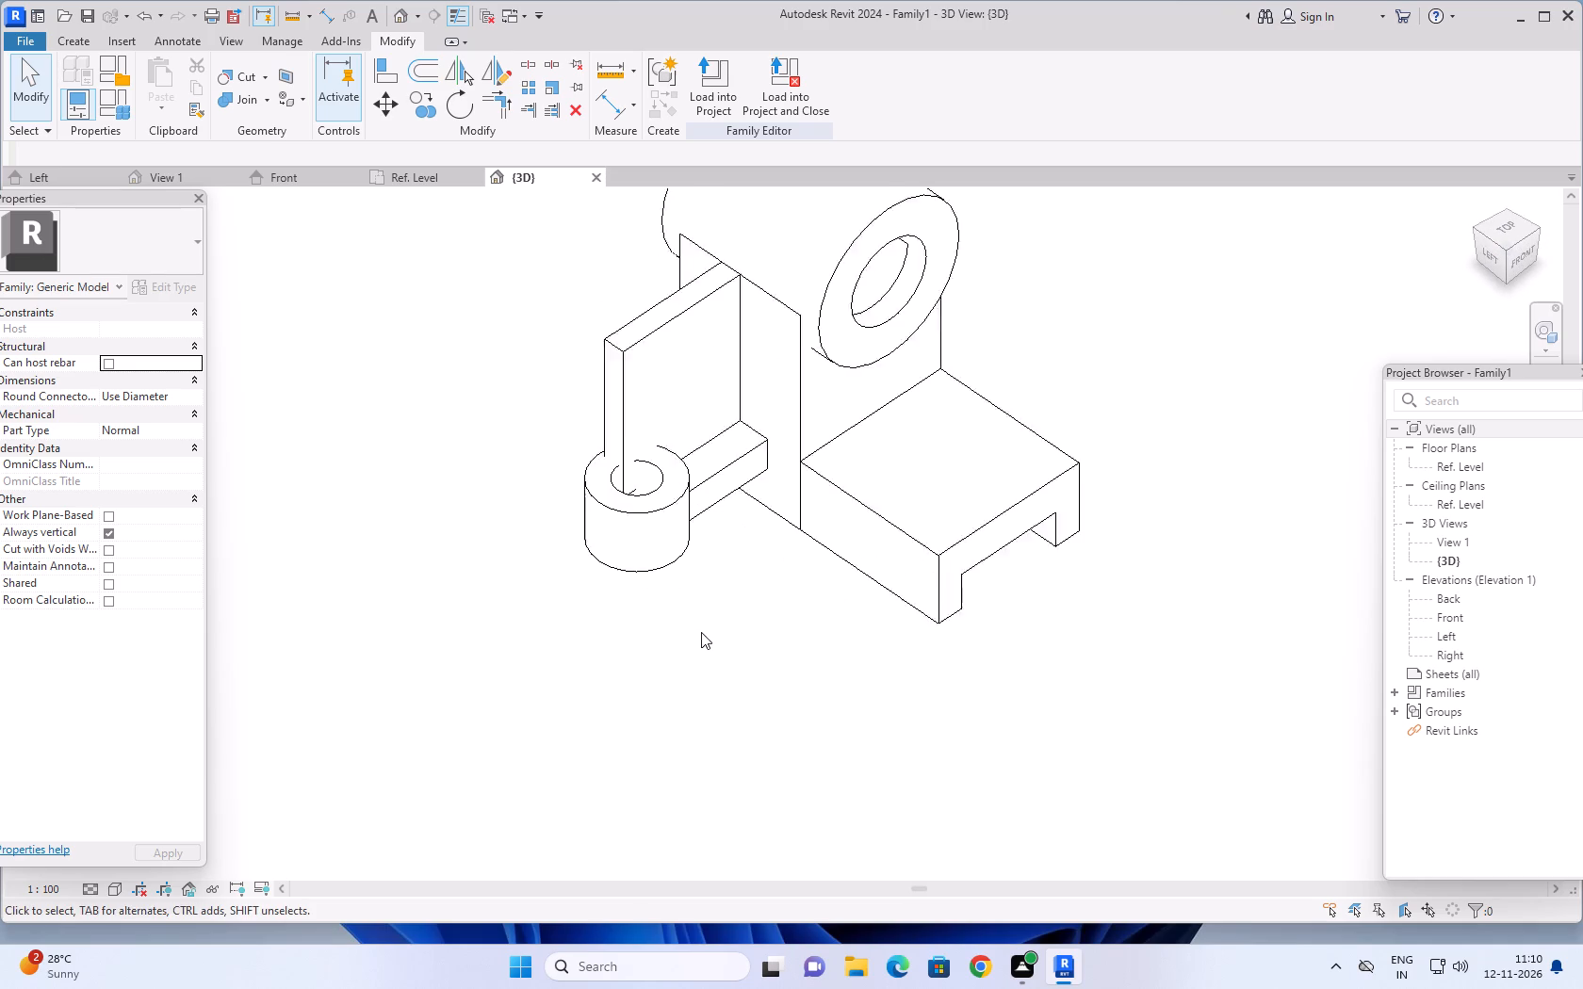
{"action": "scroll", "coordinate": [701, 632], "scroll_direction": "up", "scroll_amount": 2}
{"action": "middle_click_drag", "start_coordinate": [726, 610], "coordinate": [743, 494]}
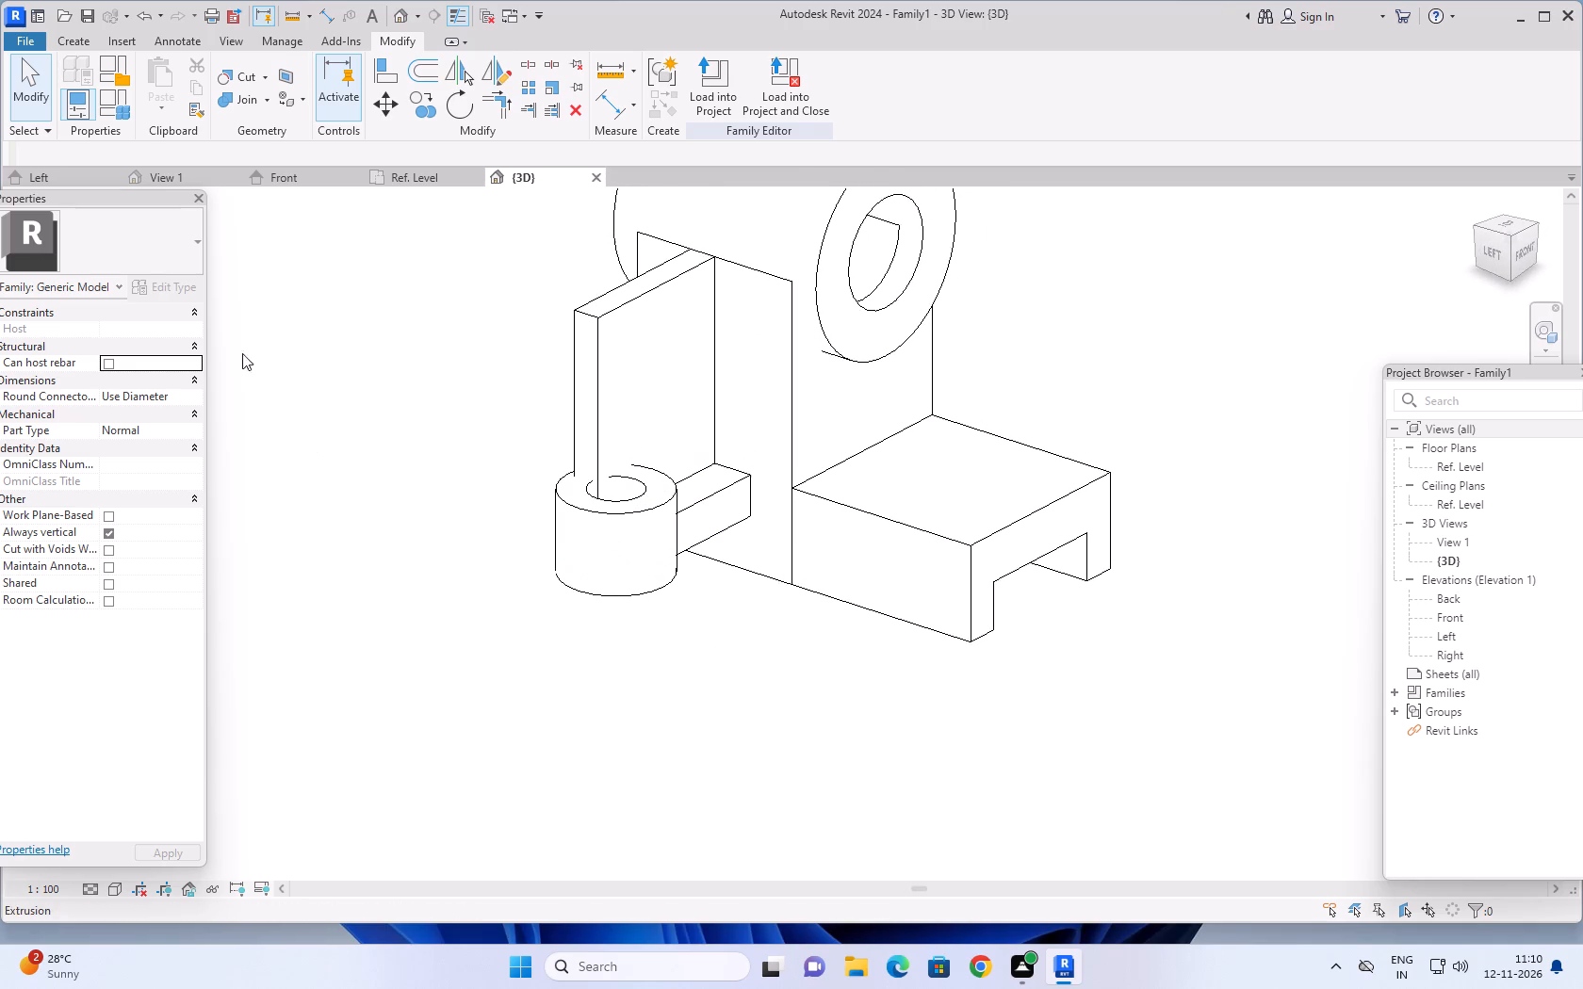
Check the distance between the front faces of the taller block and the side bar with an aligned dimension, without placing it.
{"action": "left_click", "coordinate": [323, 9]}
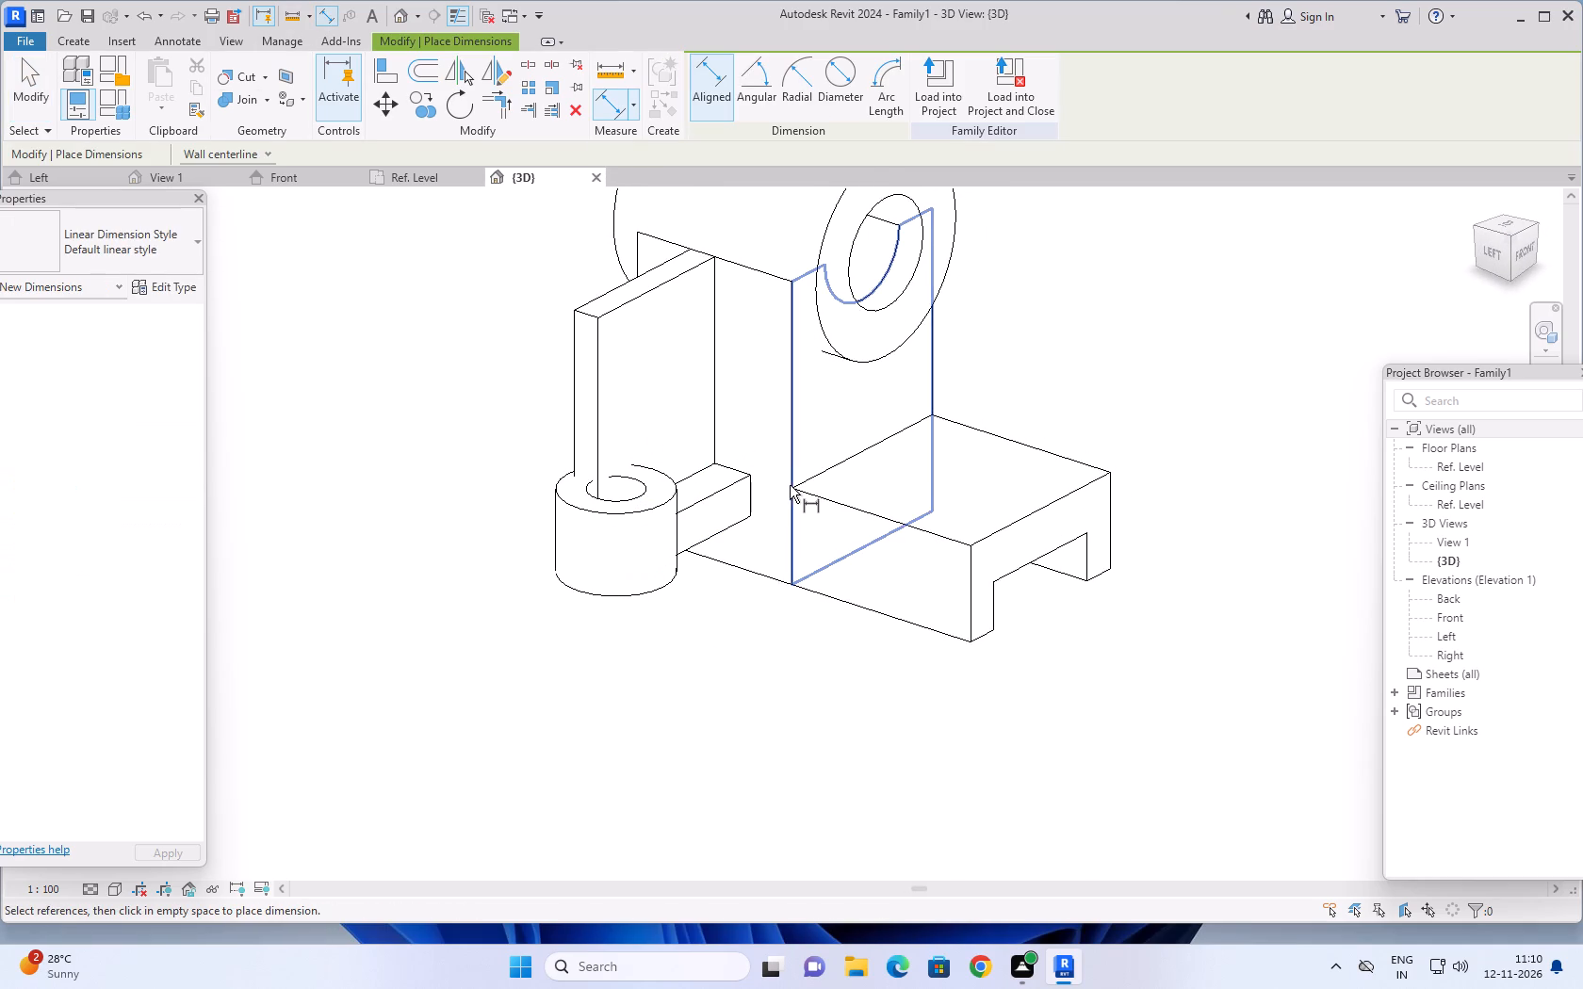
{"action": "left_click", "coordinate": [791, 487]}
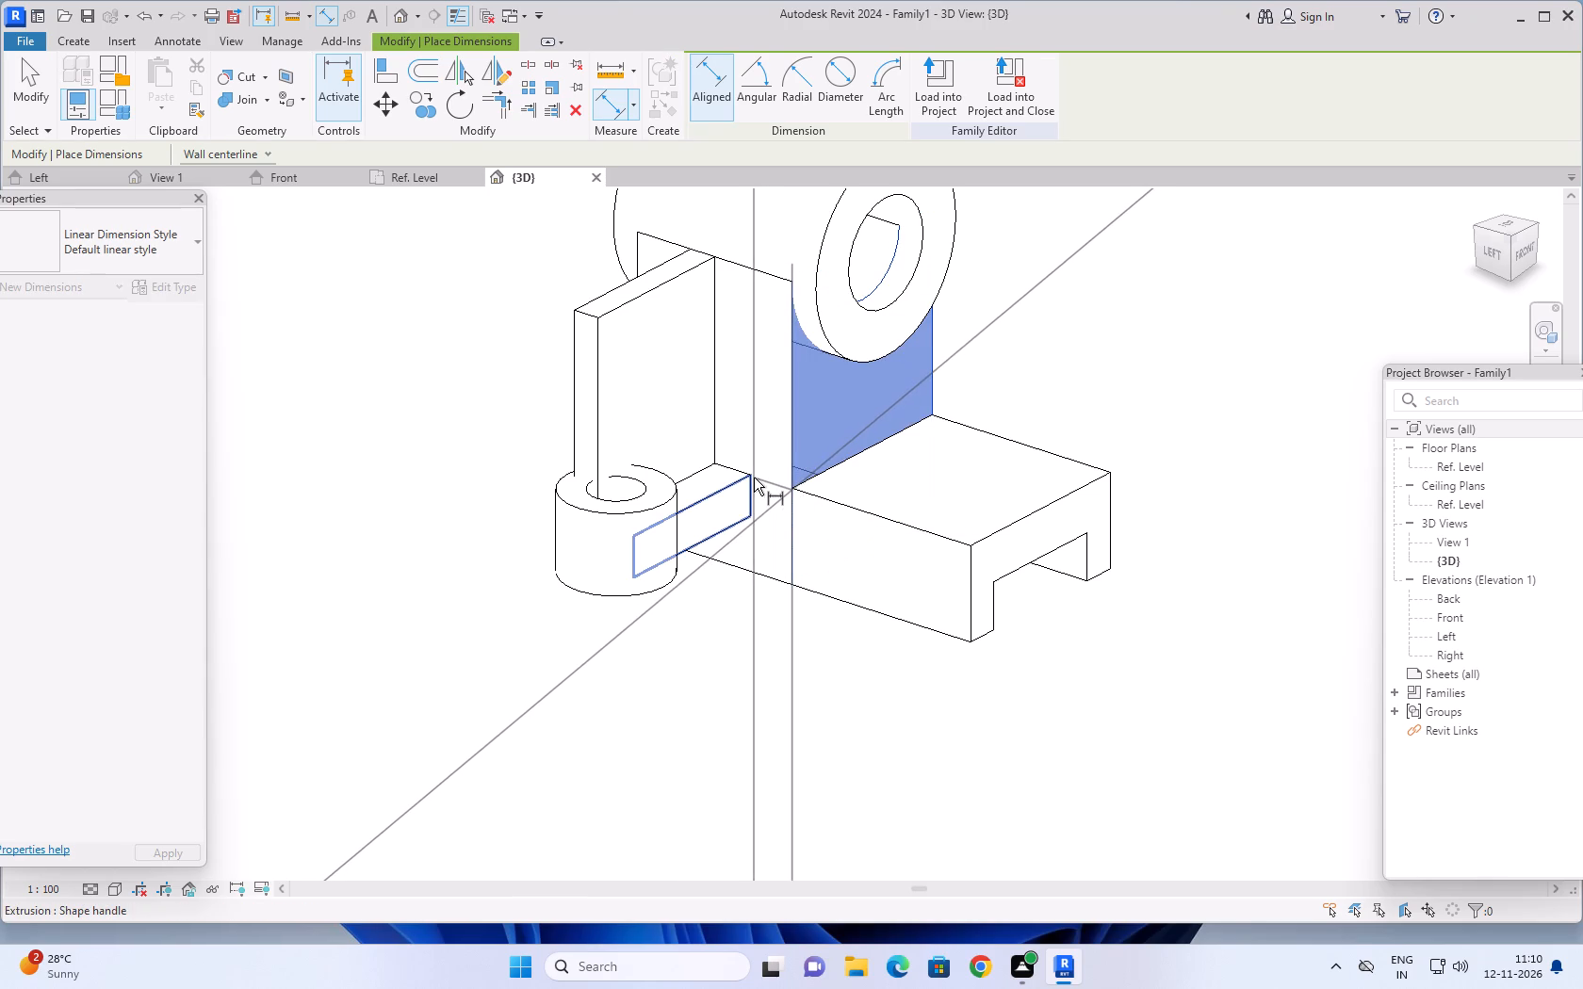
{"action": "left_click", "coordinate": [751, 476]}
{"action": "scroll", "coordinate": [709, 648], "scroll_direction": "down", "scroll_amount": 2}
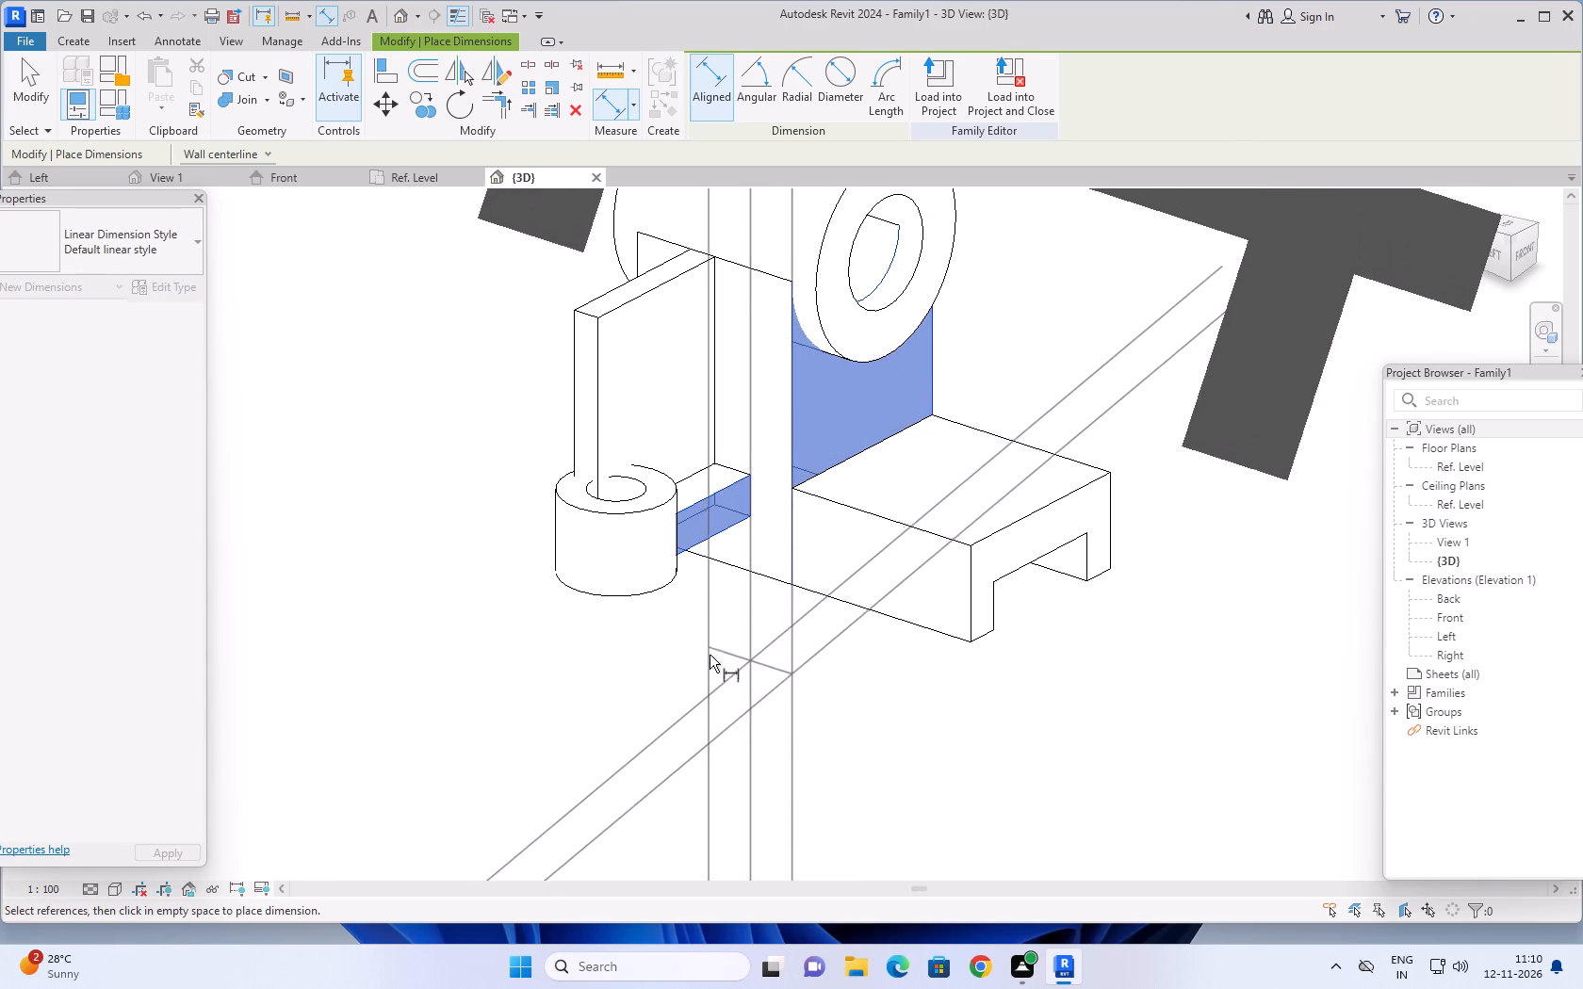
{"action": "scroll", "coordinate": [710, 655], "scroll_direction": "down", "scroll_amount": 6}
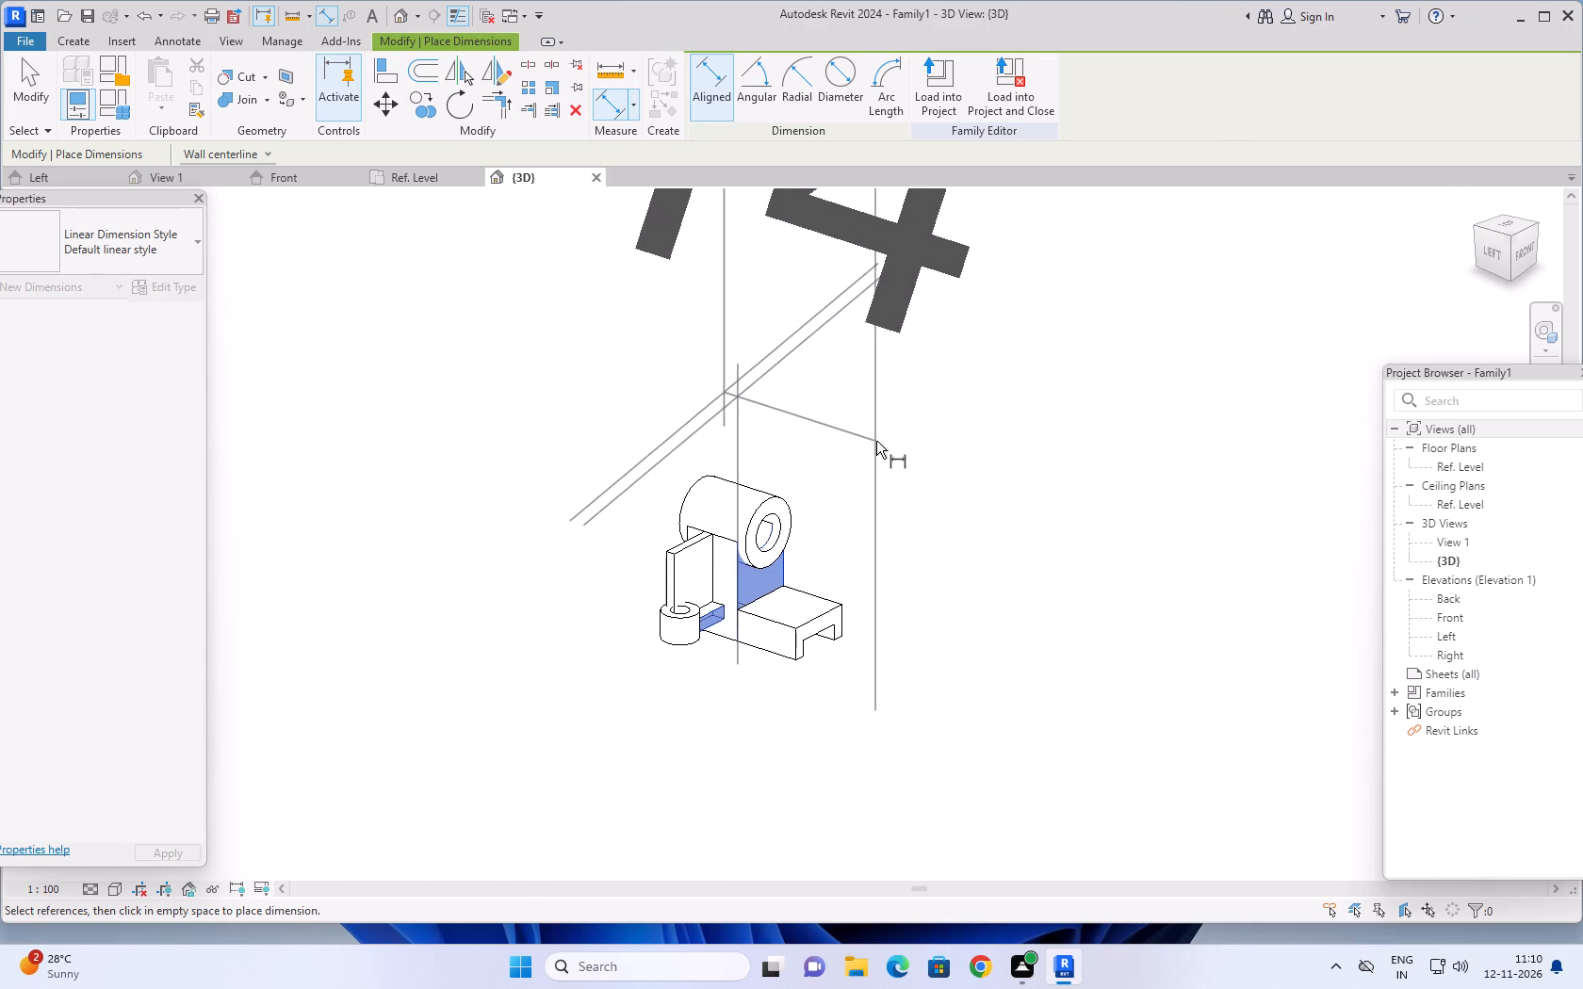
{"action": "scroll", "coordinate": [876, 441], "scroll_direction": "down", "scroll_amount": 3}
{"action": "key", "text": "Escape"}
Inspect the whole model from the back, left and front, including close up where the upright plate meets the side bar and hollow cylinder.
{"action": "scroll", "coordinate": [876, 441], "scroll_direction": "down", "scroll_amount": 4}
{"action": "scroll", "coordinate": [781, 597], "scroll_direction": "down", "scroll_amount": 2}
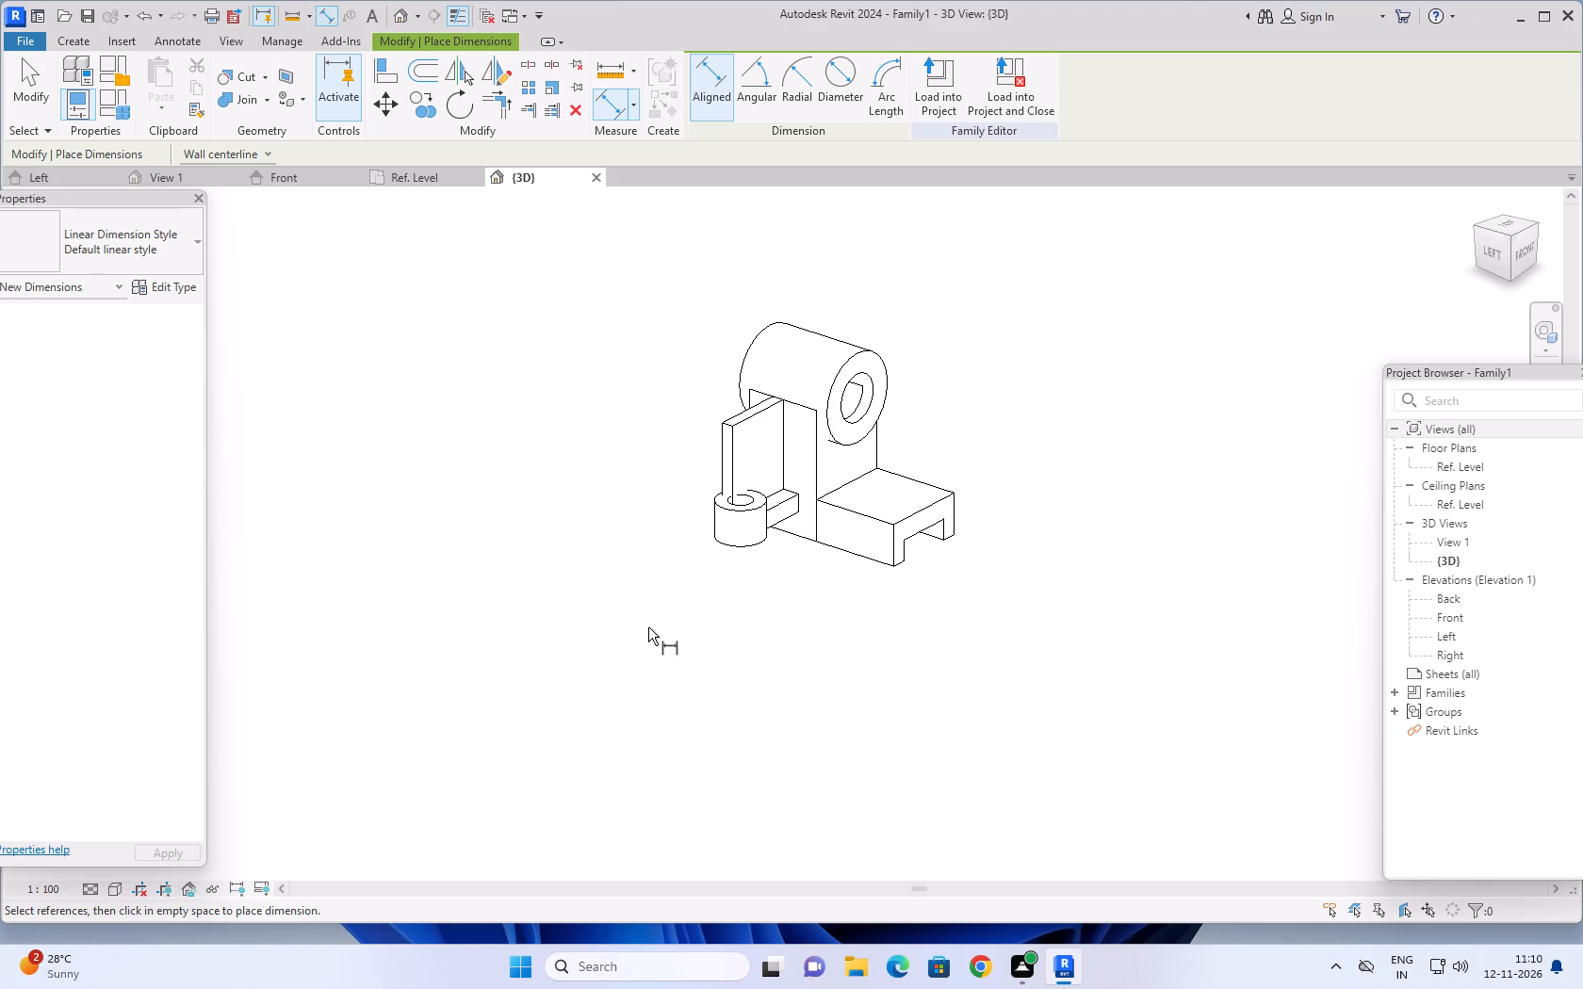
{"action": "middle_click_drag", "start_coordinate": [667, 623], "coordinate": [1130, 643], "text": "shift"}
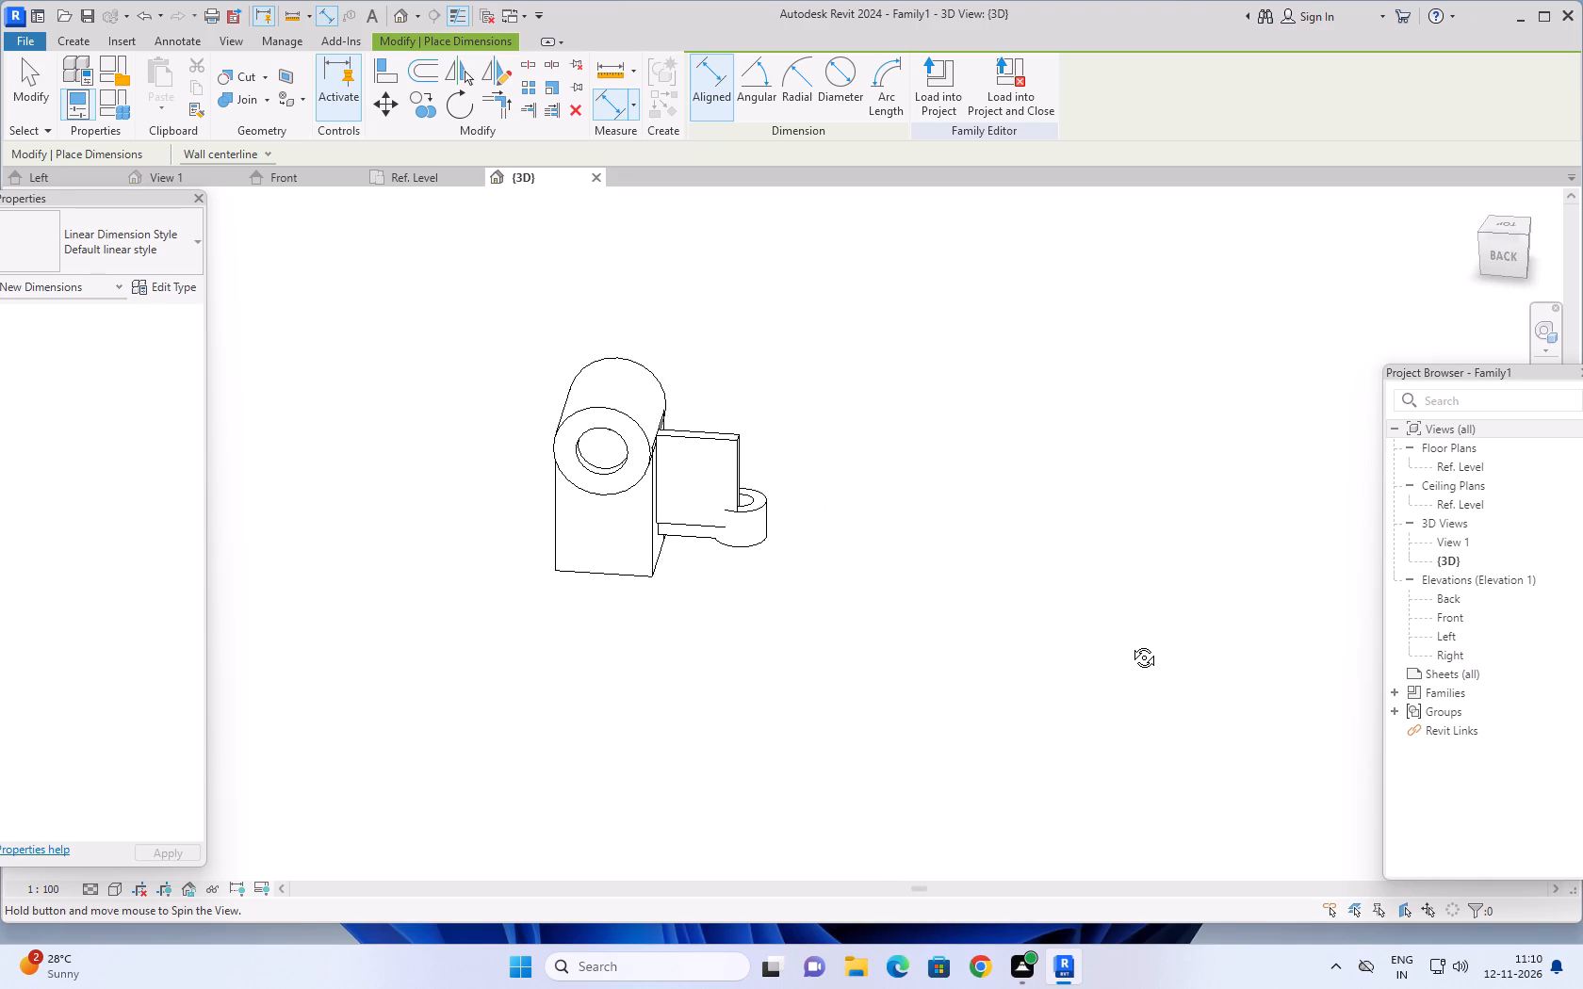
{"action": "middle_click_drag", "start_coordinate": [1130, 643], "coordinate": [933, 725], "text": "shift"}
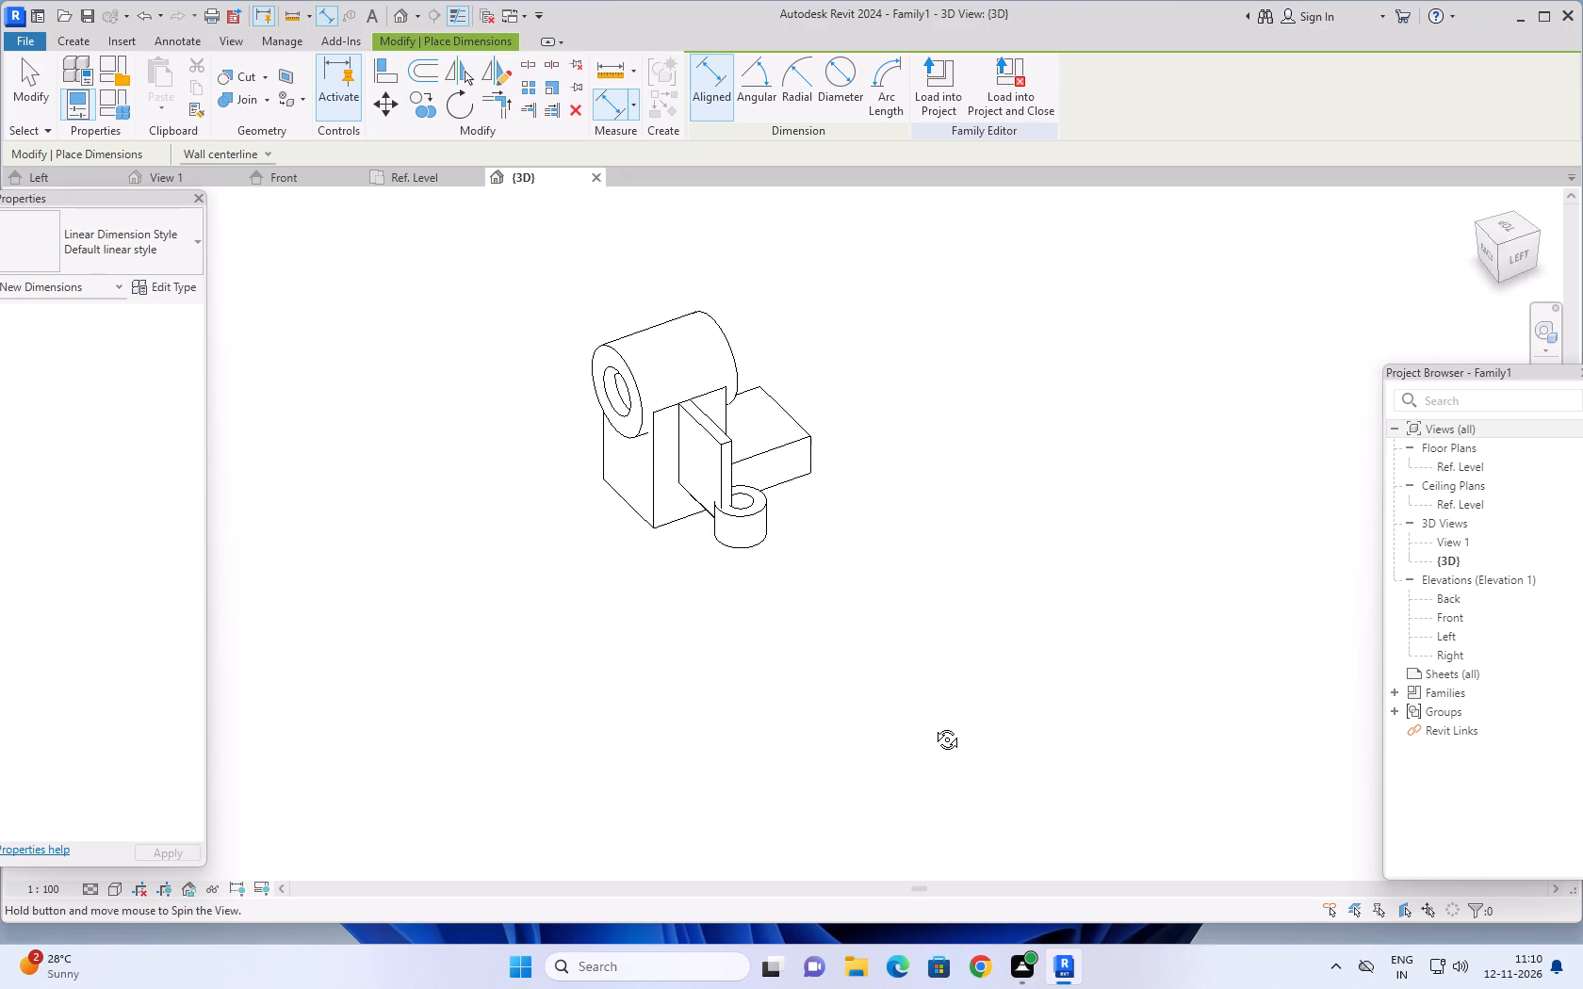
{"action": "middle_click_drag", "start_coordinate": [933, 725], "coordinate": [597, 689], "text": "shift"}
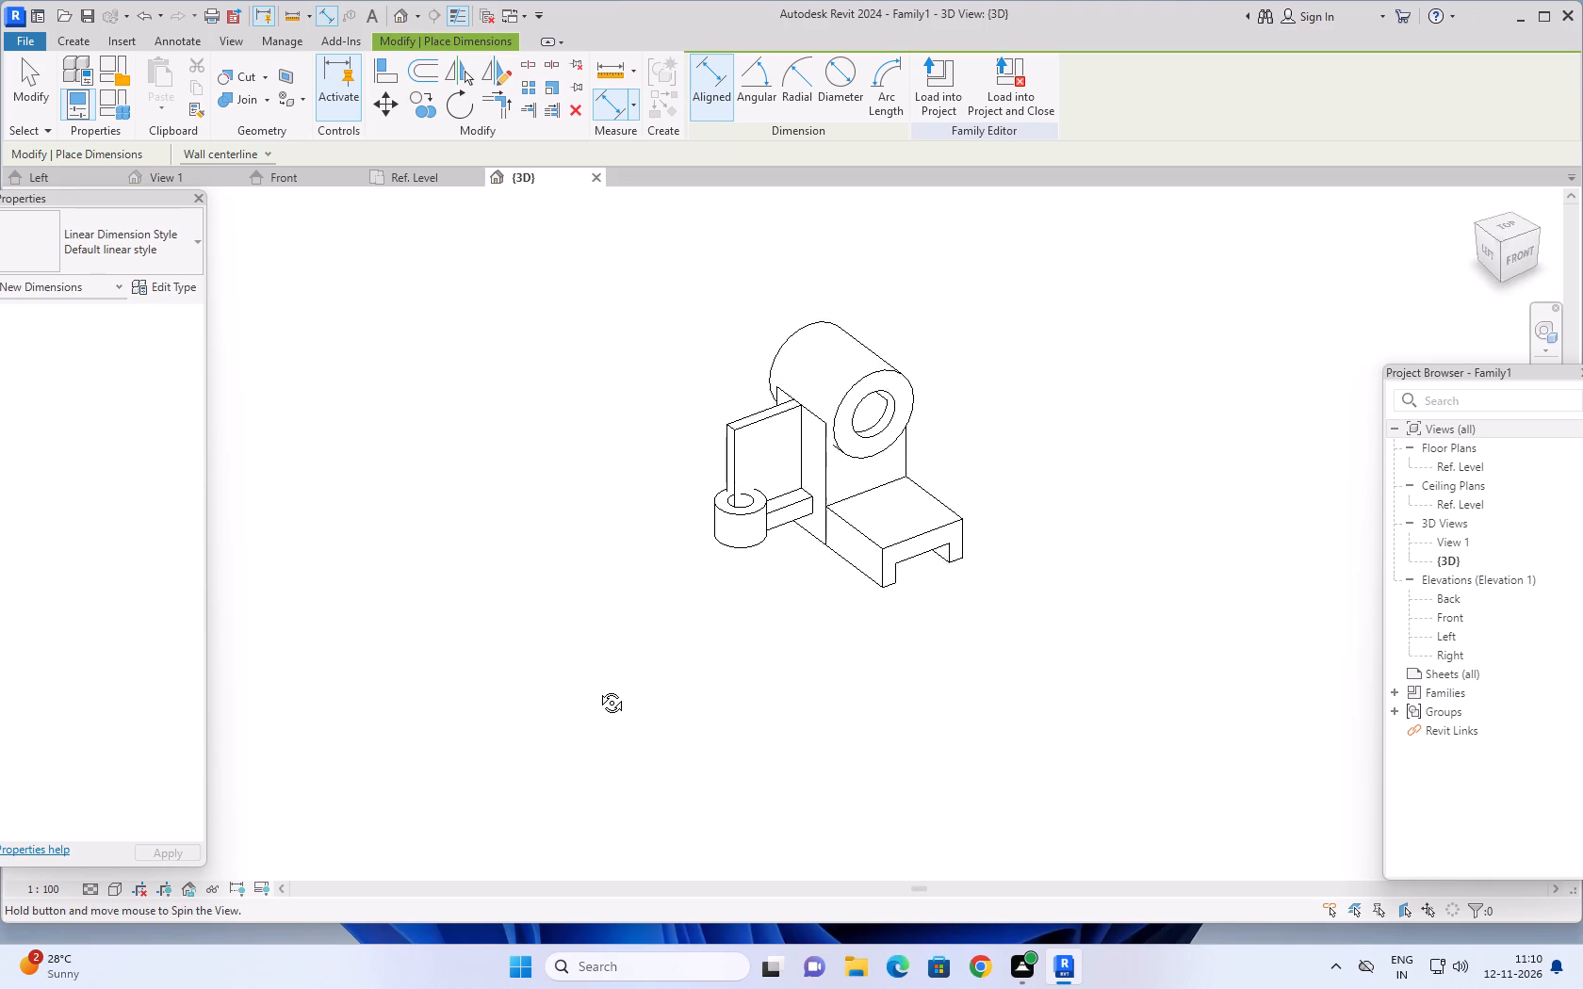
{"action": "middle_click_drag", "start_coordinate": [597, 689], "coordinate": [579, 724], "text": "shift"}
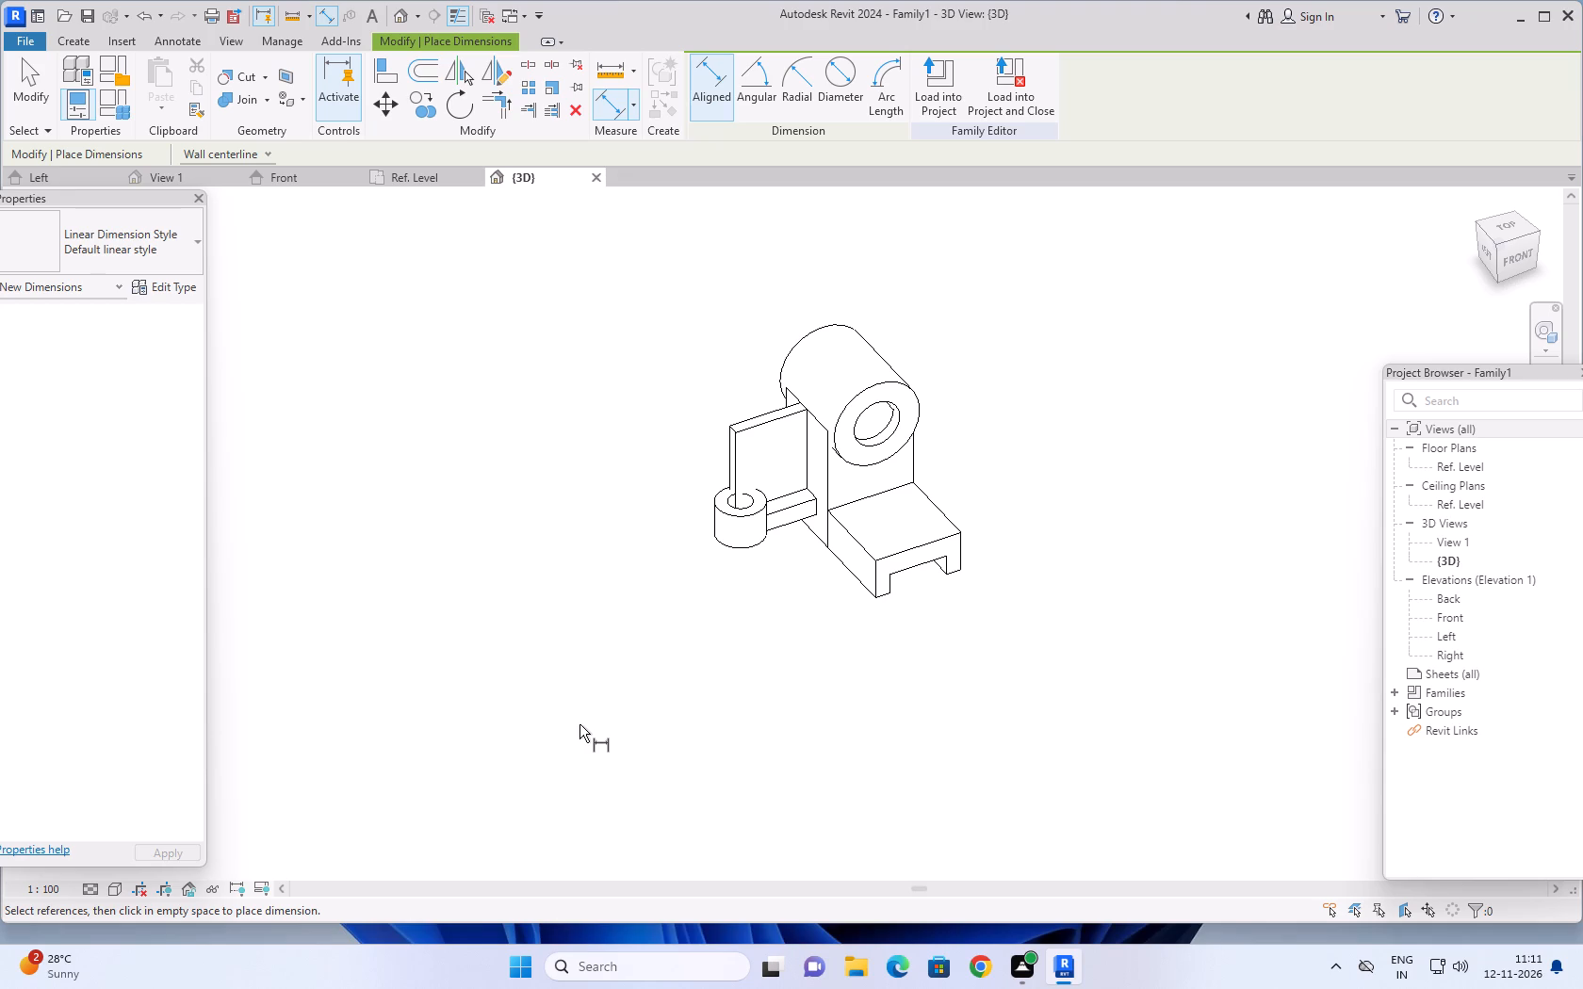
{"action": "scroll", "coordinate": [709, 438], "scroll_direction": "up", "scroll_amount": 6}
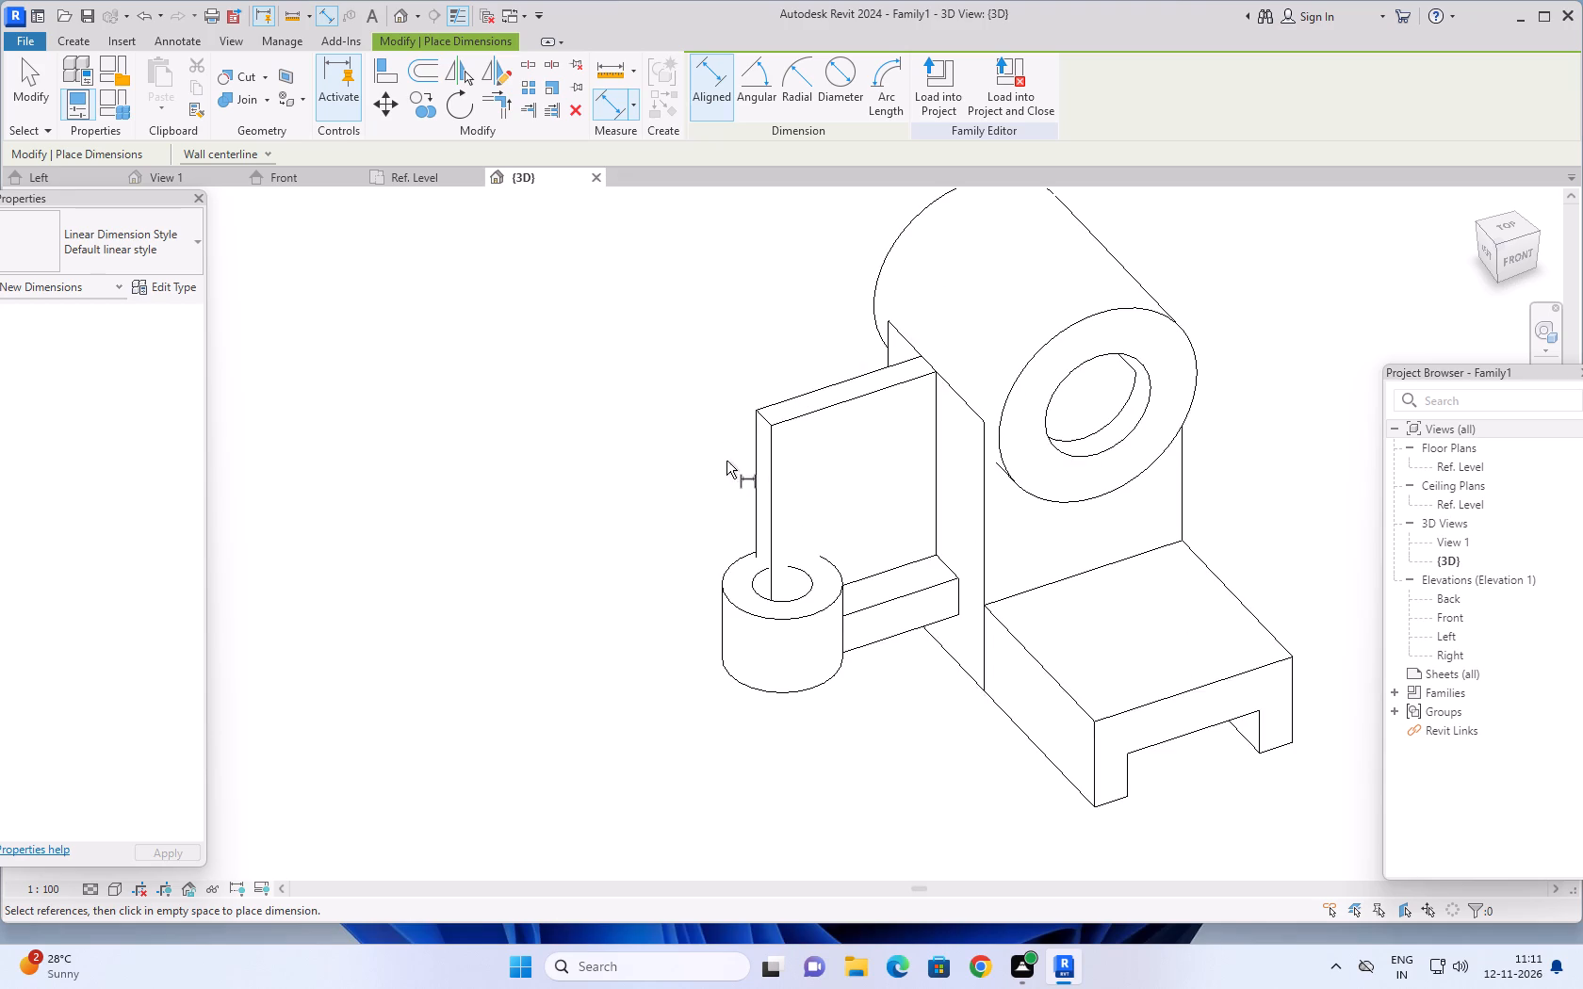
{"action": "scroll", "coordinate": [711, 478], "scroll_direction": "up", "scroll_amount": 3}
{"action": "middle_click_drag", "start_coordinate": [695, 480], "coordinate": [632, 429]}
{"action": "scroll", "coordinate": [632, 429], "scroll_direction": "down", "scroll_amount": 3}
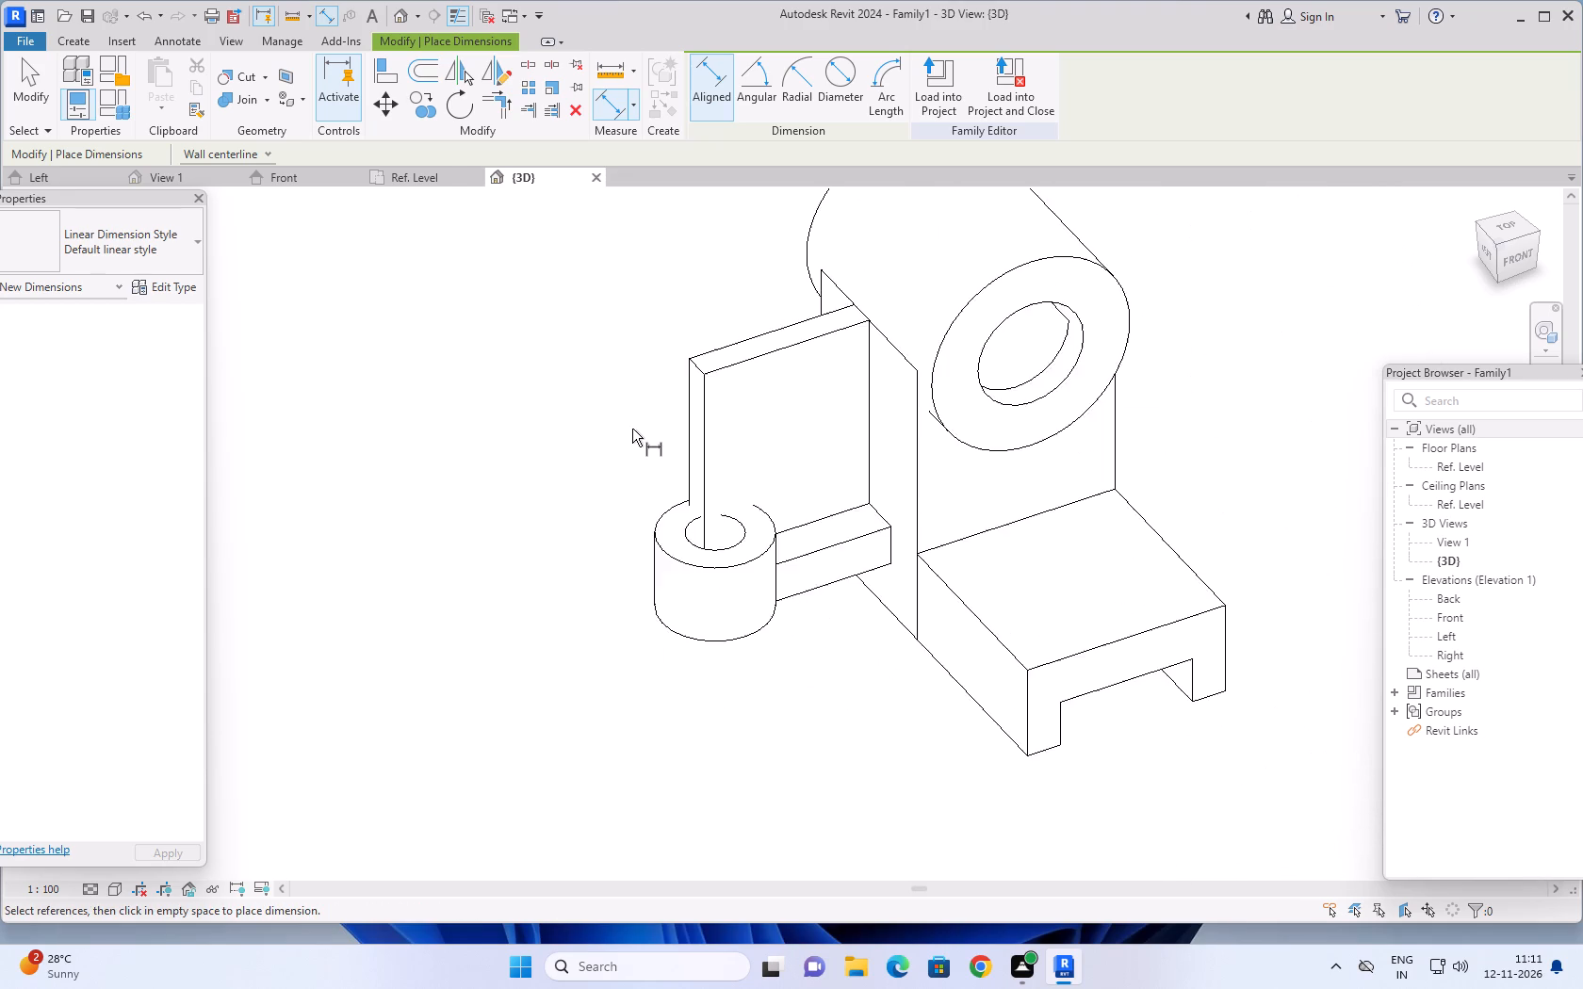
{"action": "scroll", "coordinate": [632, 429], "scroll_direction": "down", "scroll_amount": 5}
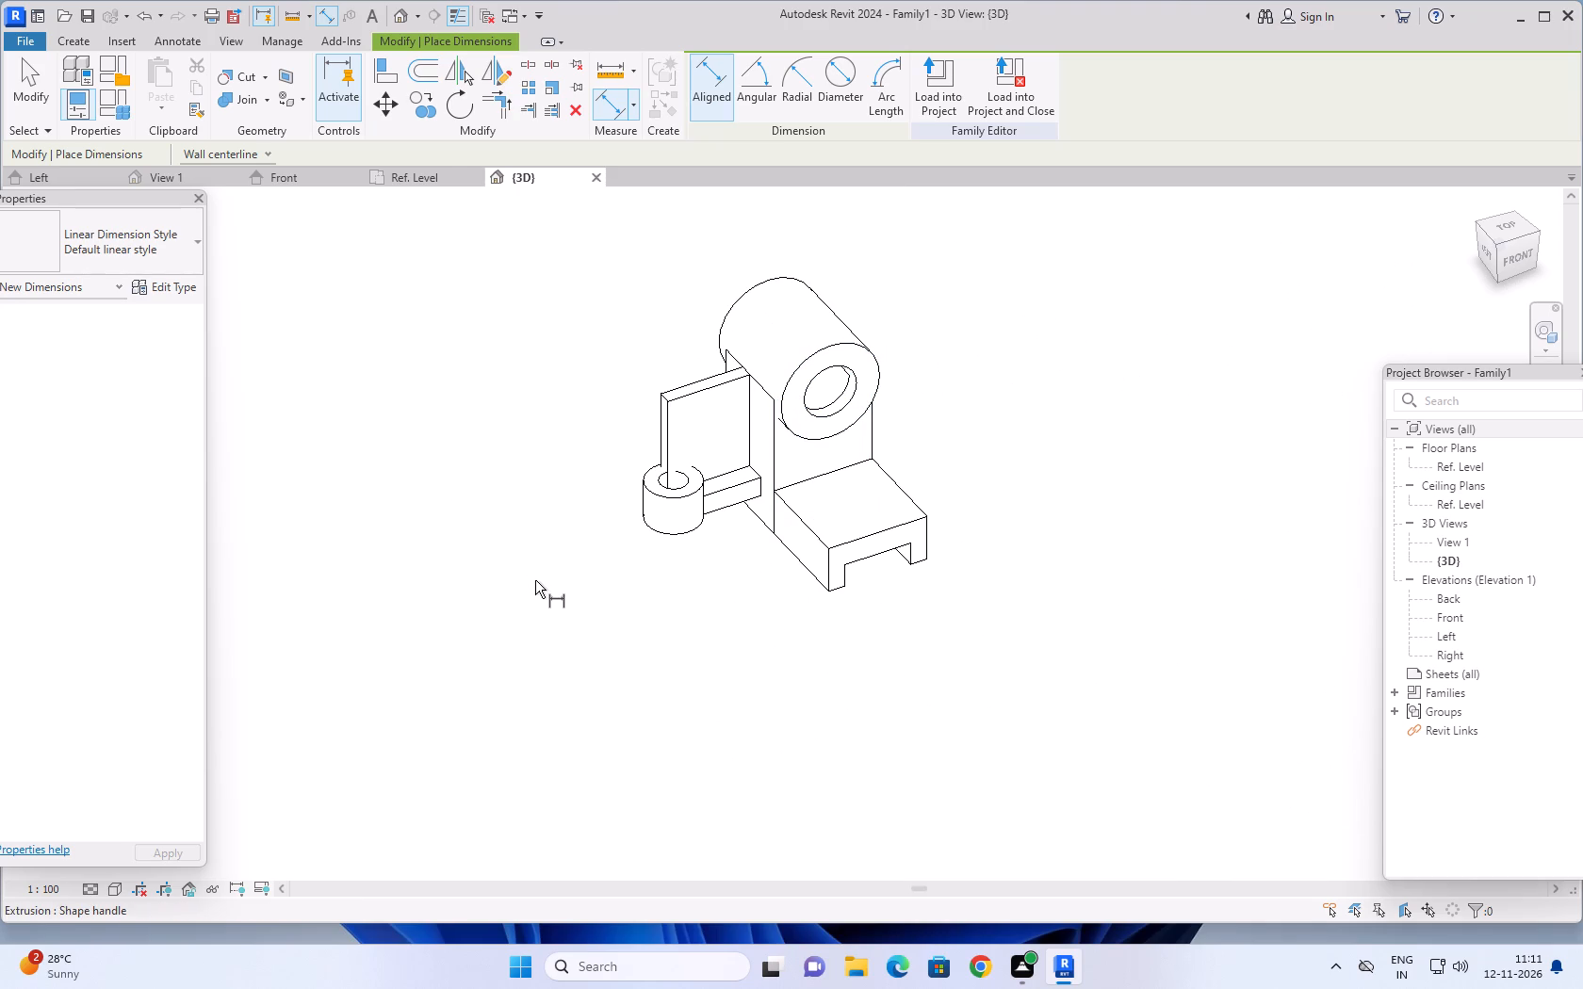
{"action": "middle_click_drag", "start_coordinate": [603, 590], "coordinate": [740, 508], "text": "shift"}
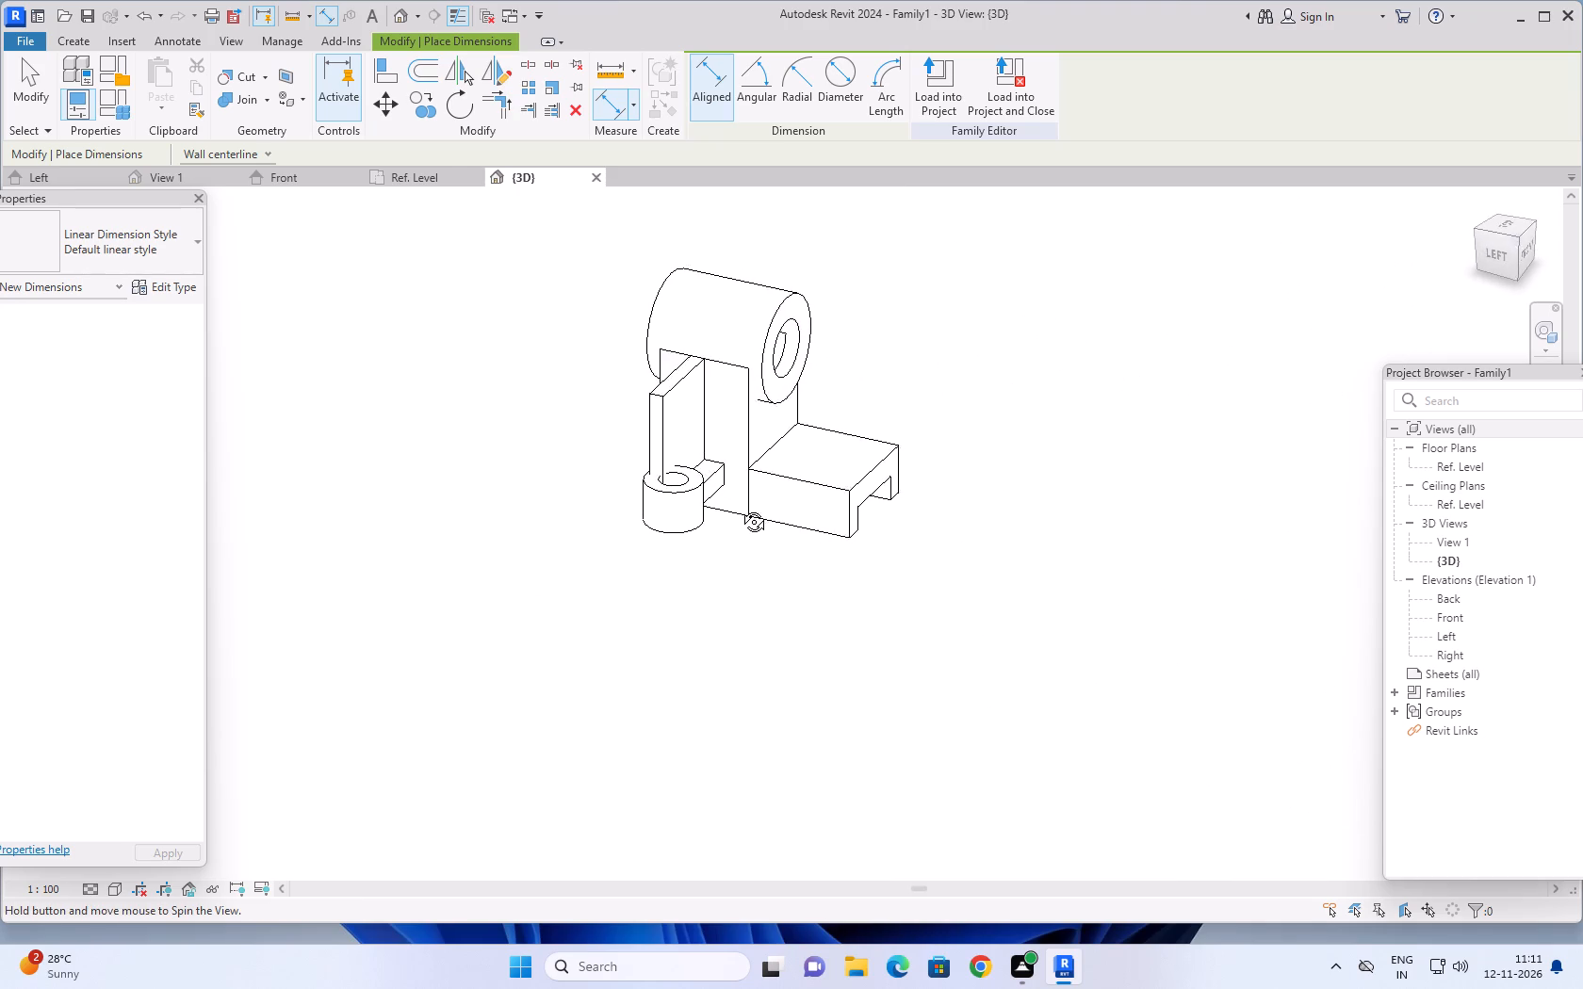
{"action": "middle_click_drag", "start_coordinate": [740, 508], "coordinate": [806, 511], "text": "shift"}
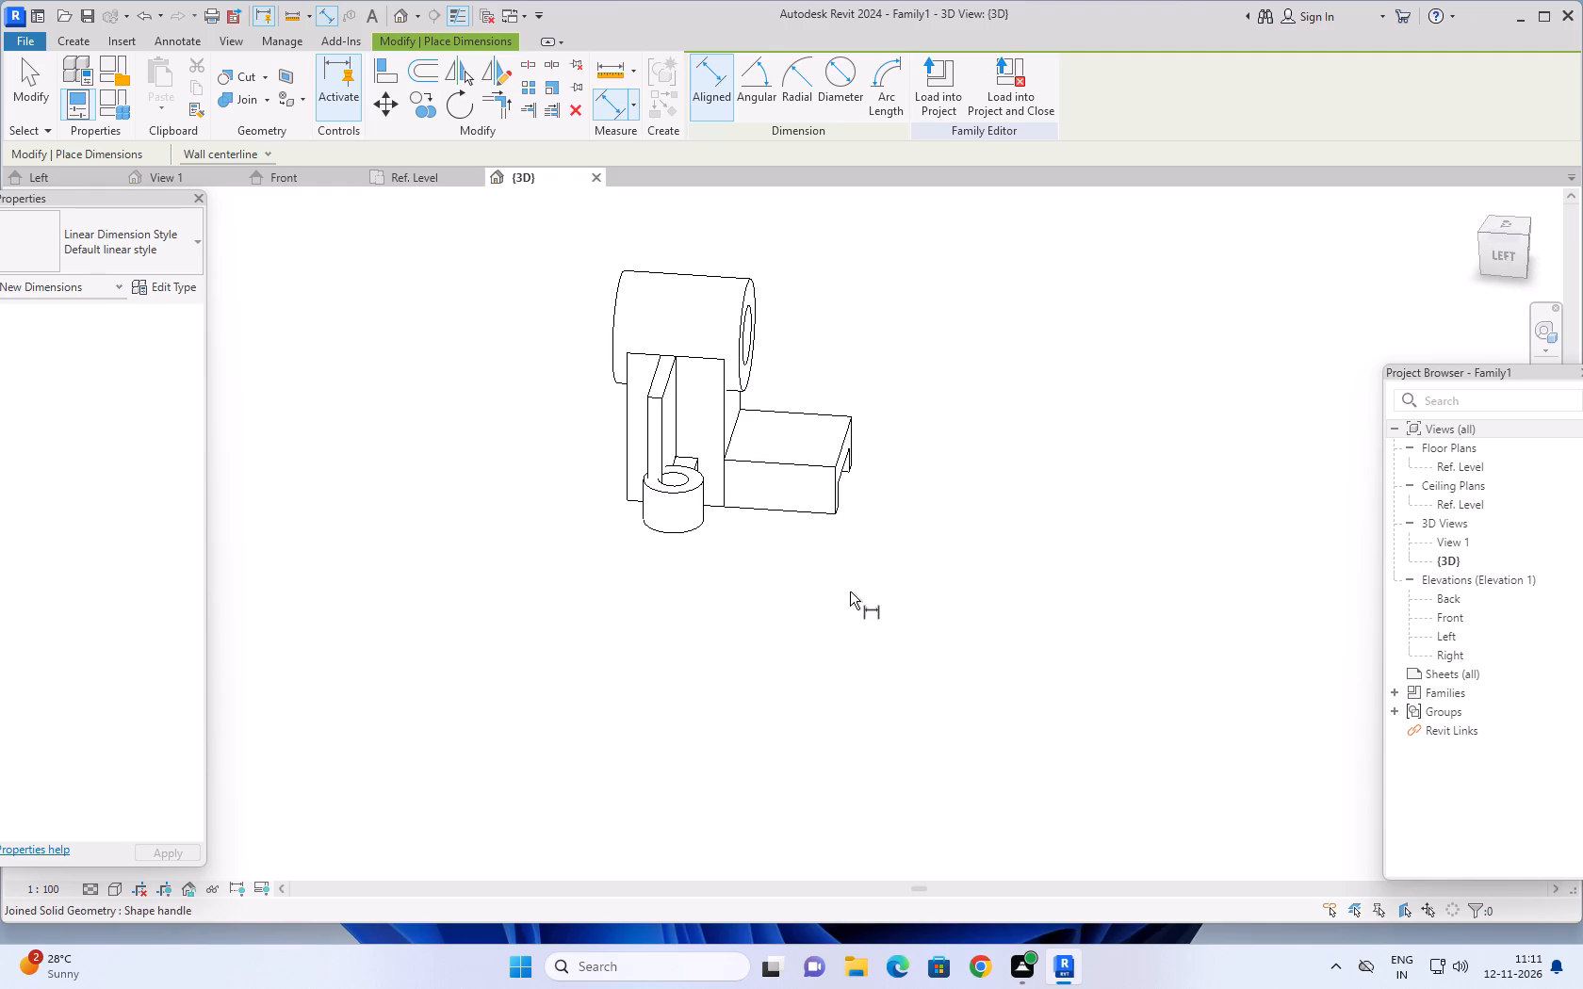
{"action": "middle_click_drag", "start_coordinate": [922, 563], "coordinate": [1071, 595]}
{"action": "middle_click_drag", "start_coordinate": [912, 603], "coordinate": [888, 600], "text": "shift"}
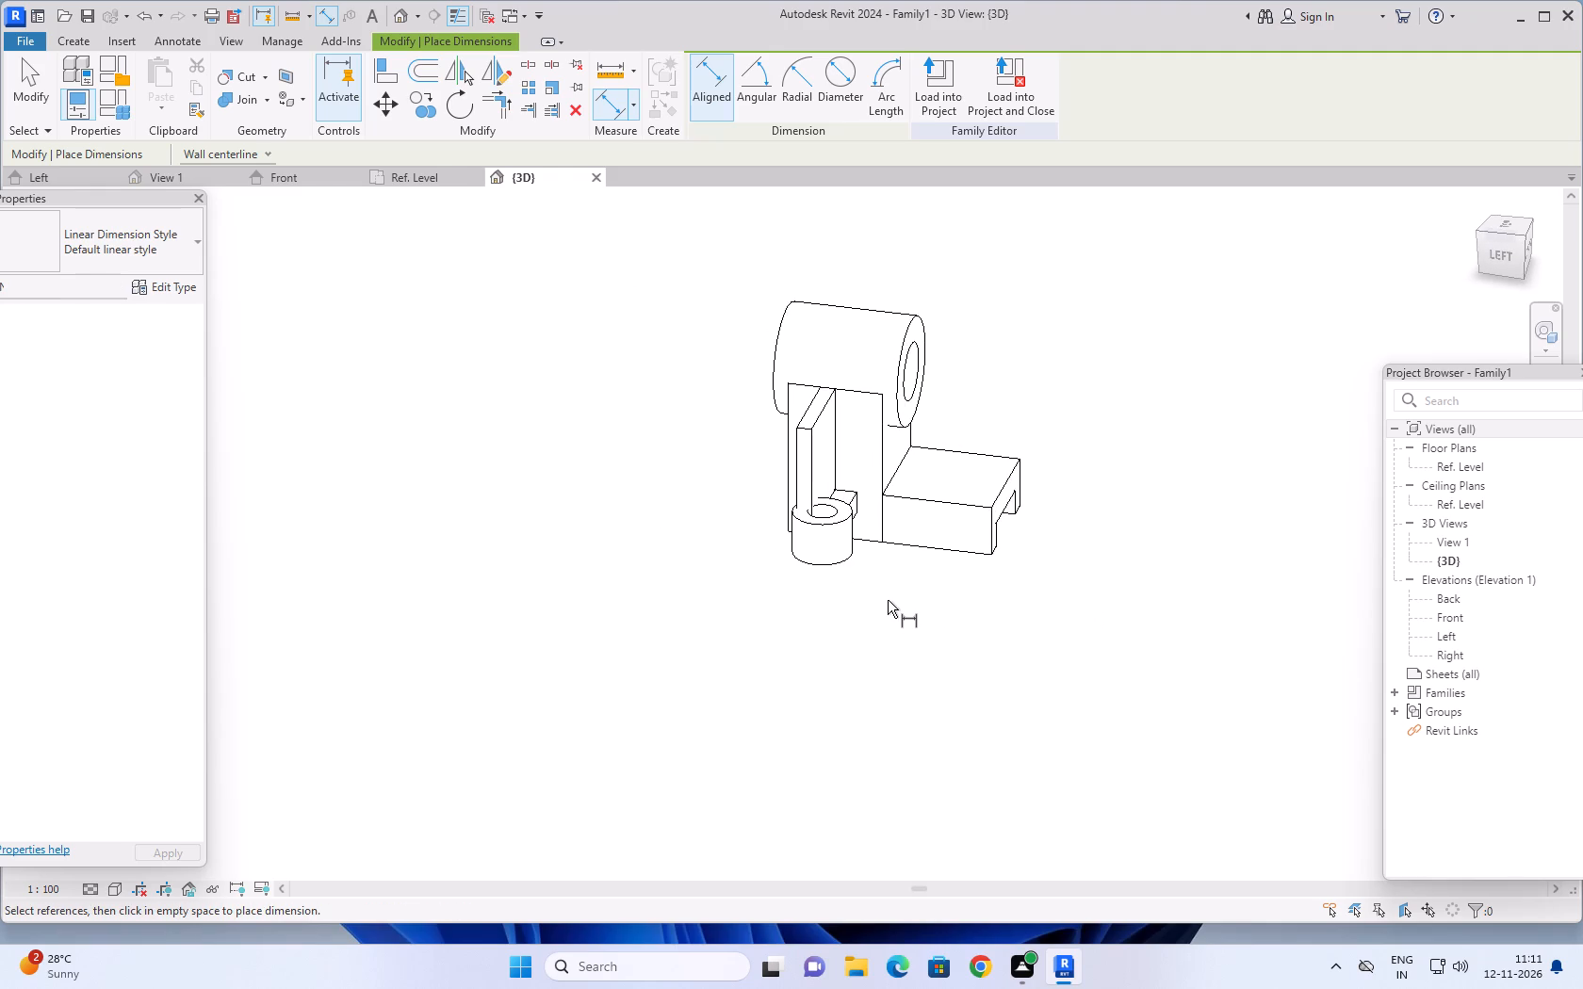
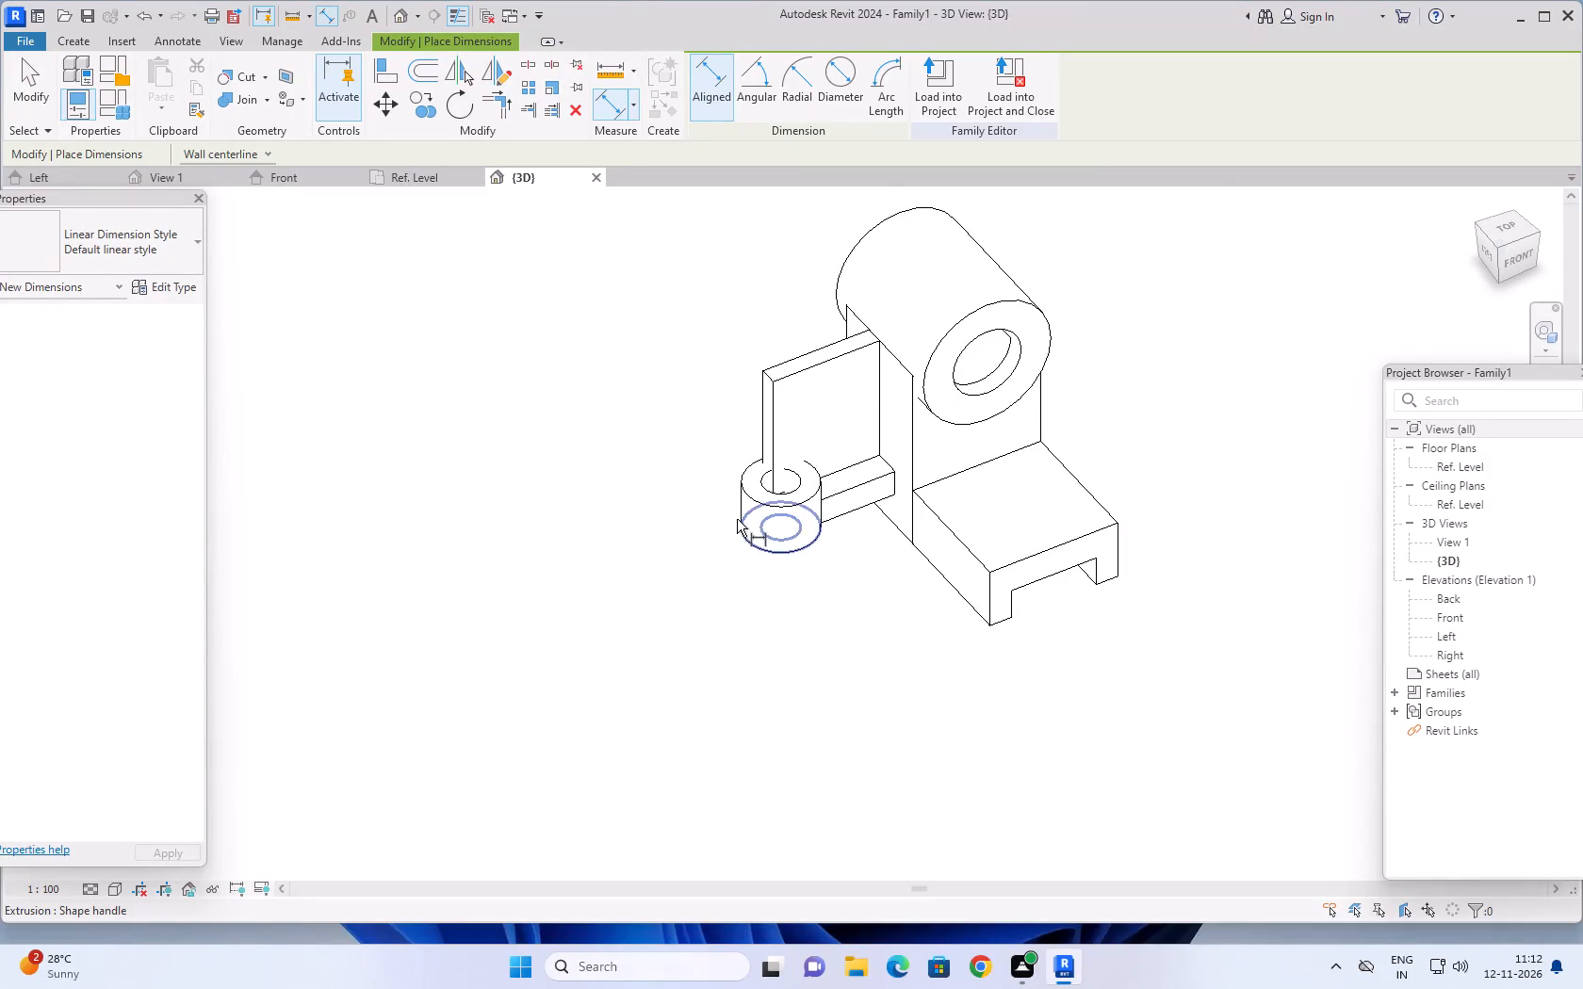
Examine the upright plate and its junction with the small hollow cylinder from the front, side and back.
{"action": "scroll", "coordinate": [737, 519], "scroll_direction": "up", "scroll_amount": 4}
{"action": "middle_click_drag", "start_coordinate": [852, 620], "coordinate": [987, 706]}
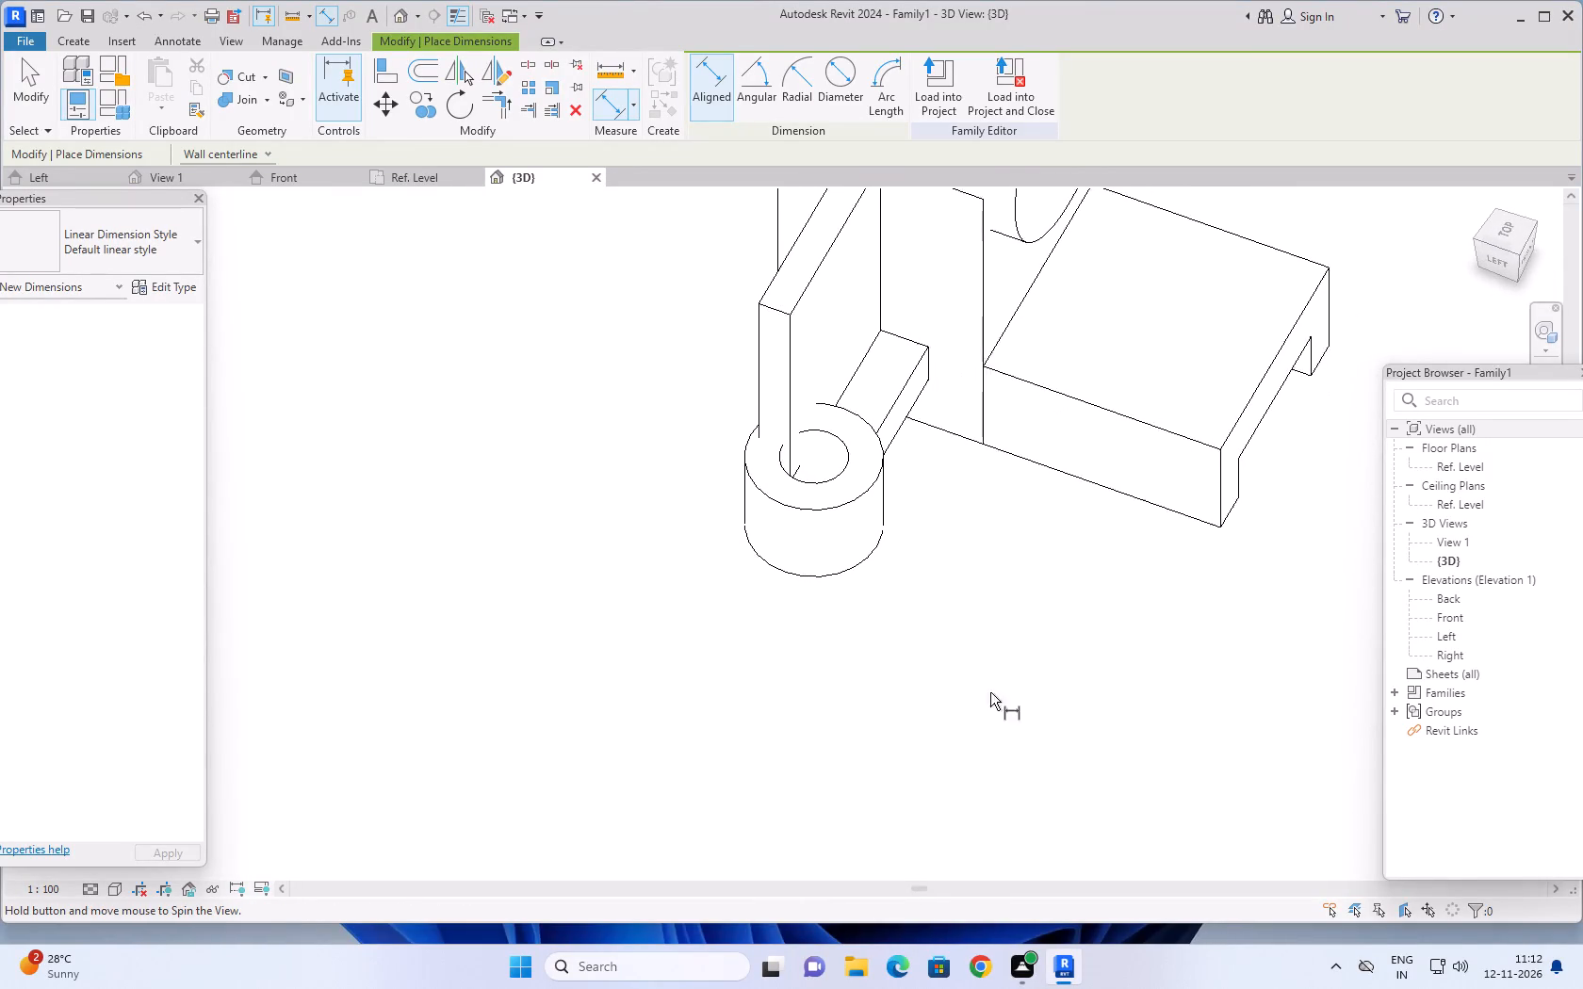
{"action": "middle_click_drag", "start_coordinate": [1020, 511], "coordinate": [1155, 637]}
{"action": "middle_click_drag", "start_coordinate": [1150, 640], "coordinate": [1297, 652]}
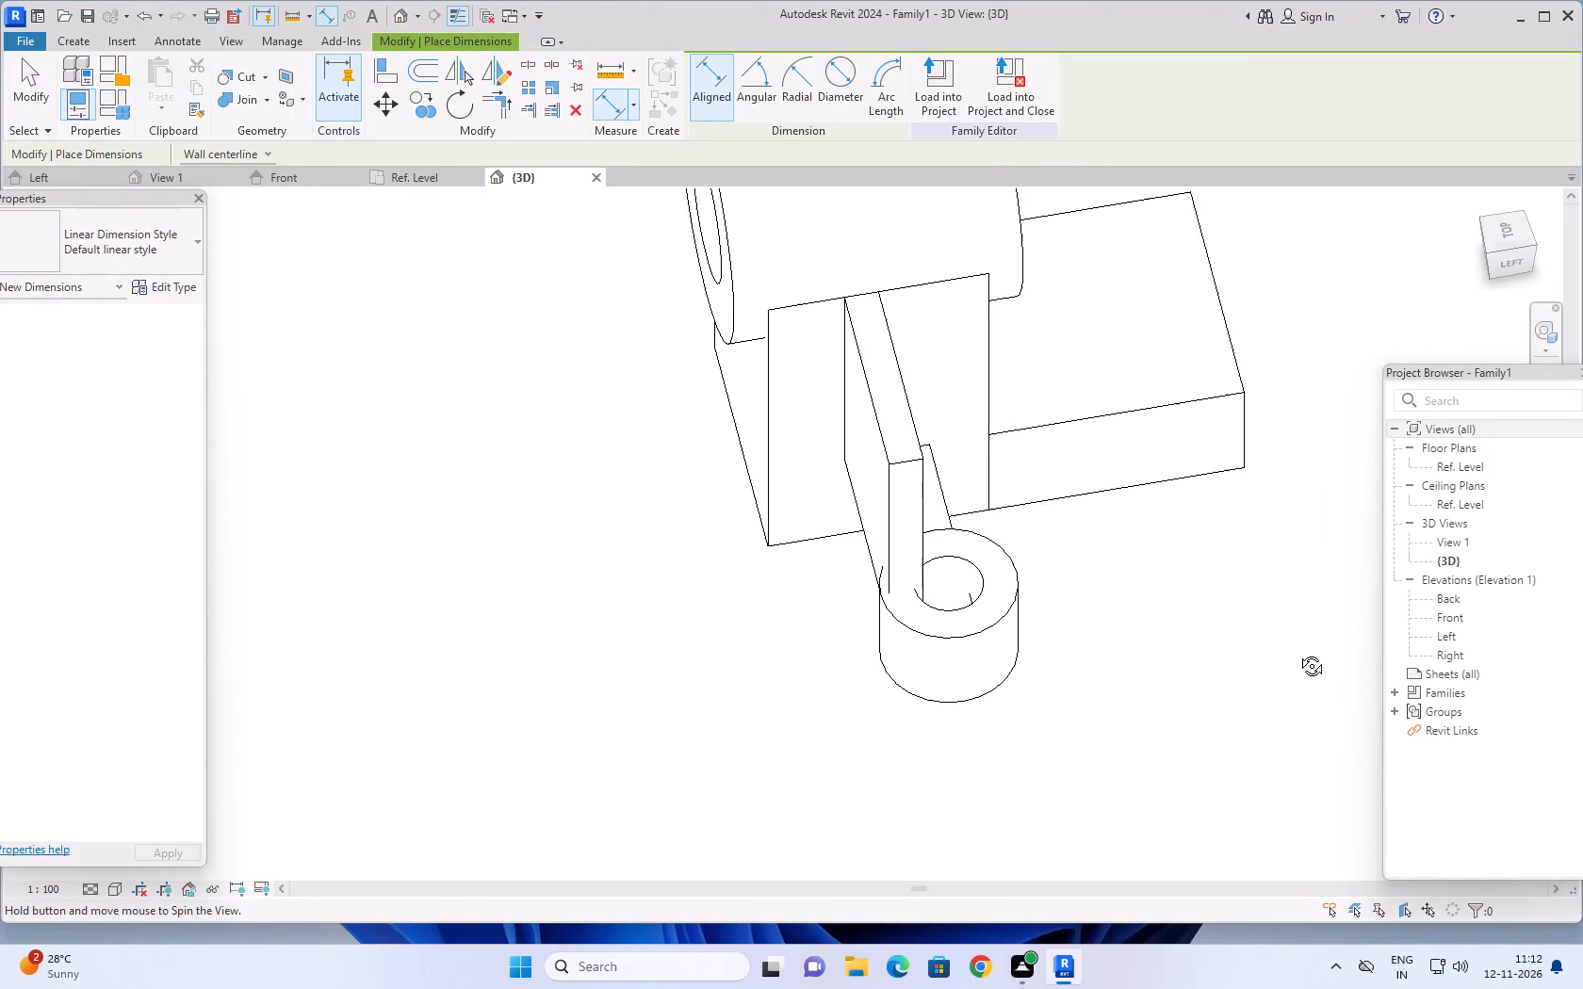
{"action": "middle_click_drag", "start_coordinate": [1297, 652], "coordinate": [1016, 721]}
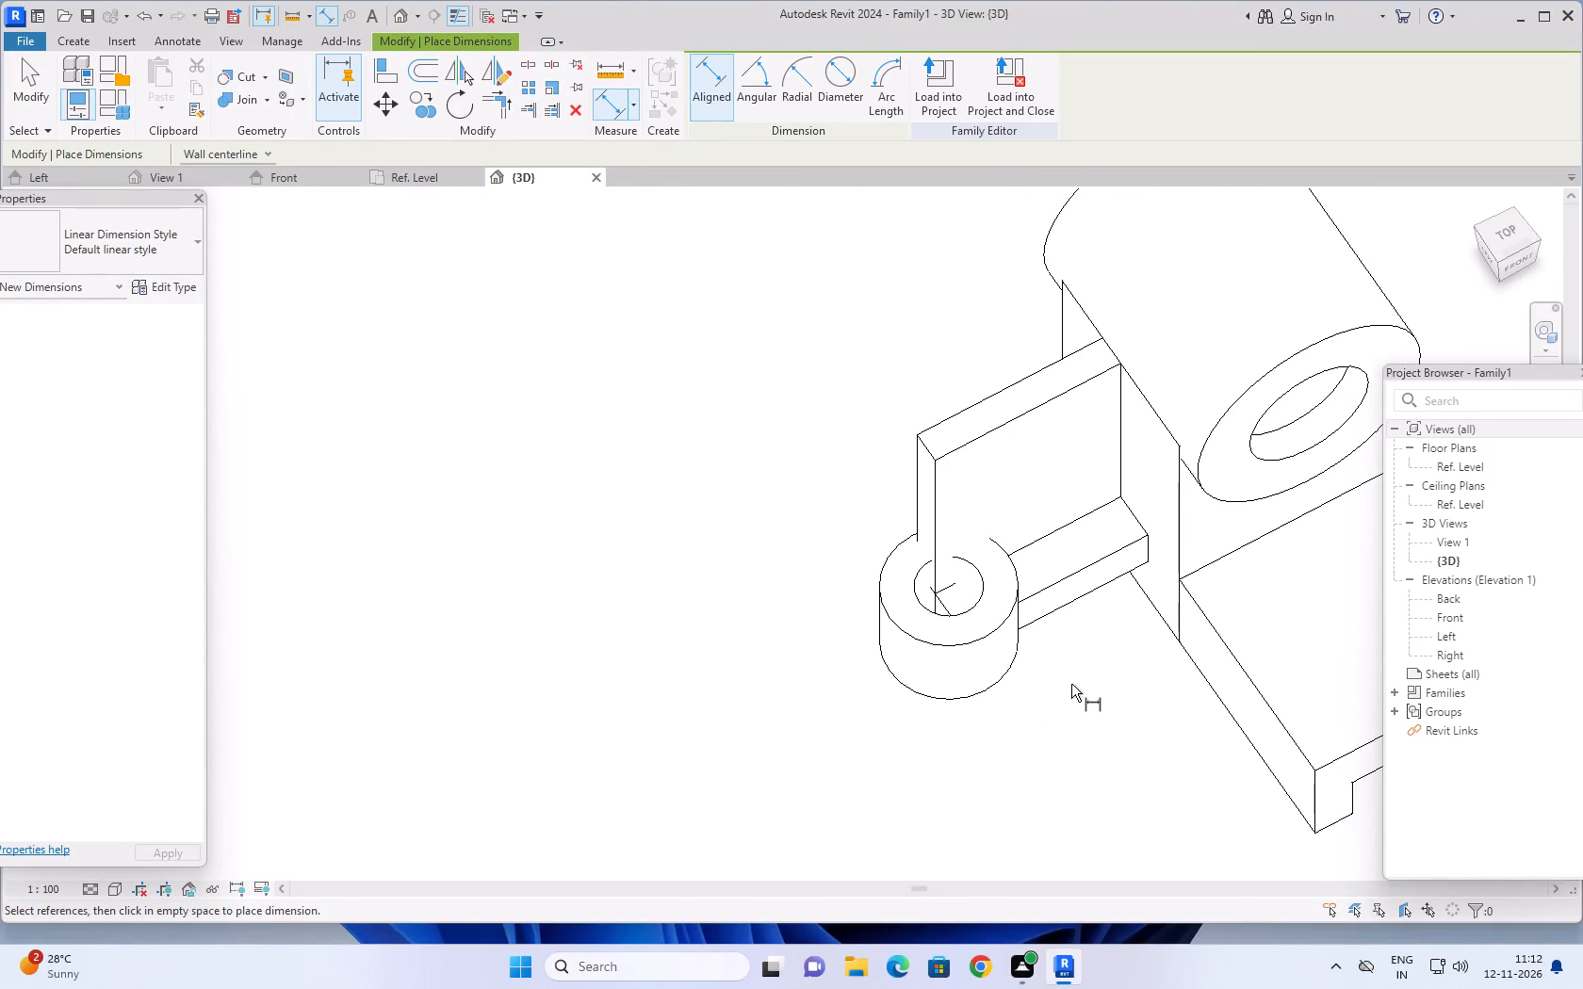
{"action": "scroll", "coordinate": [1071, 684], "scroll_direction": "down", "scroll_amount": 2}
{"action": "middle_click_drag", "start_coordinate": [1094, 681], "coordinate": [1314, 721]}
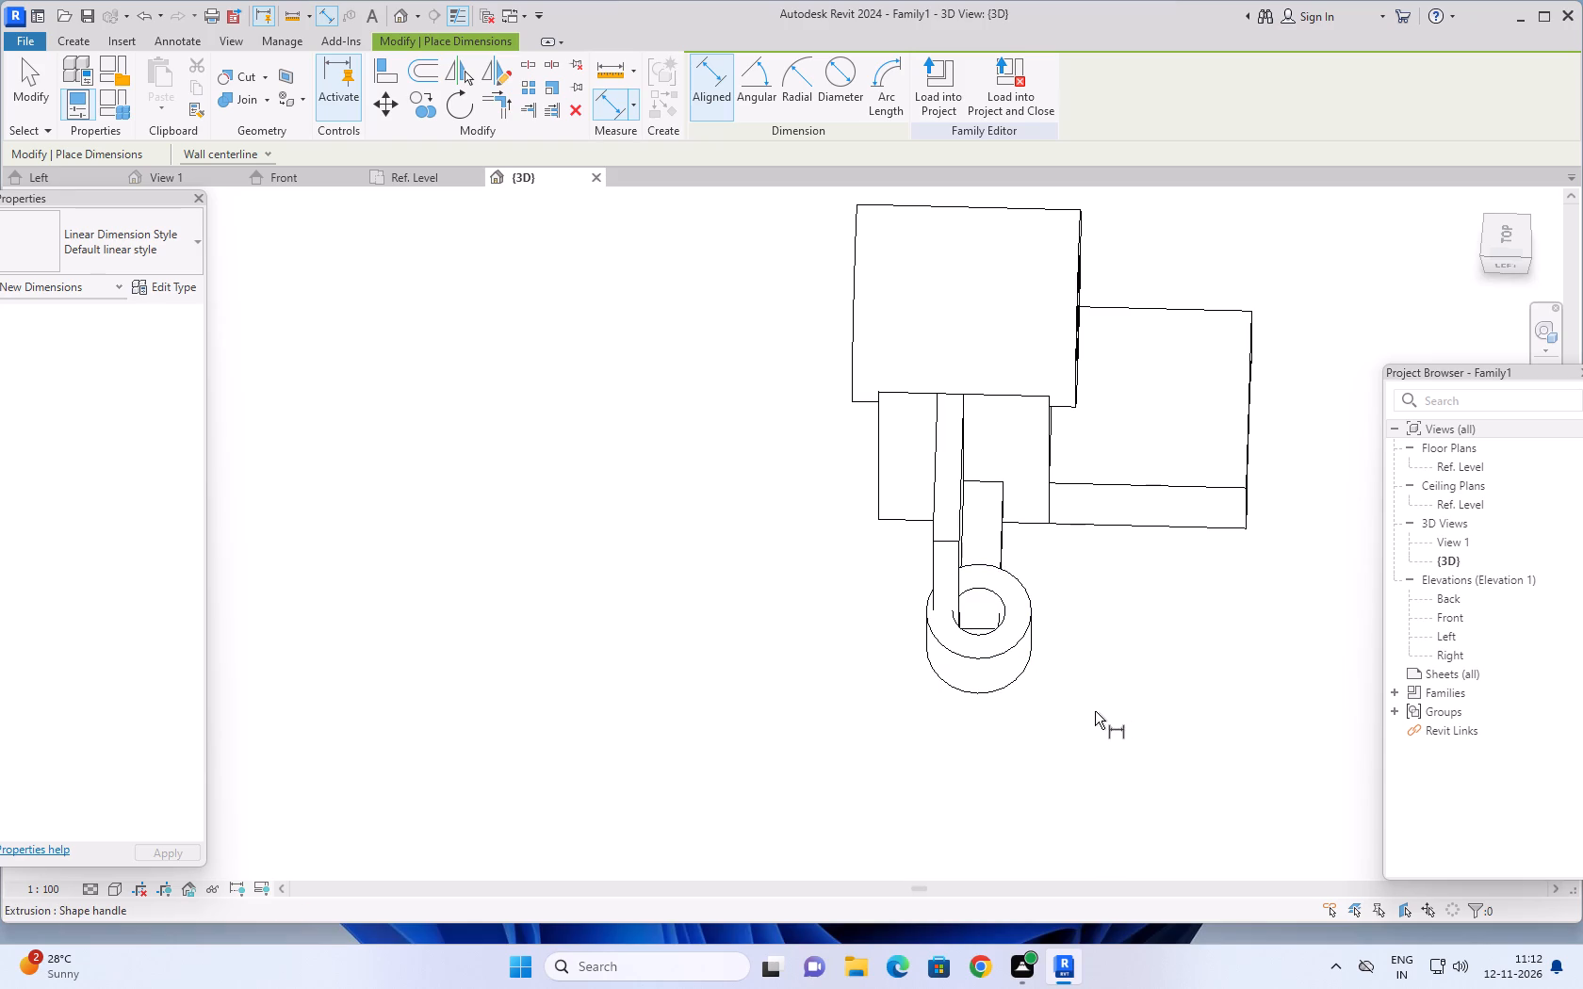
{"action": "middle_click_drag", "start_coordinate": [1064, 720], "coordinate": [813, 571], "text": "shift"}
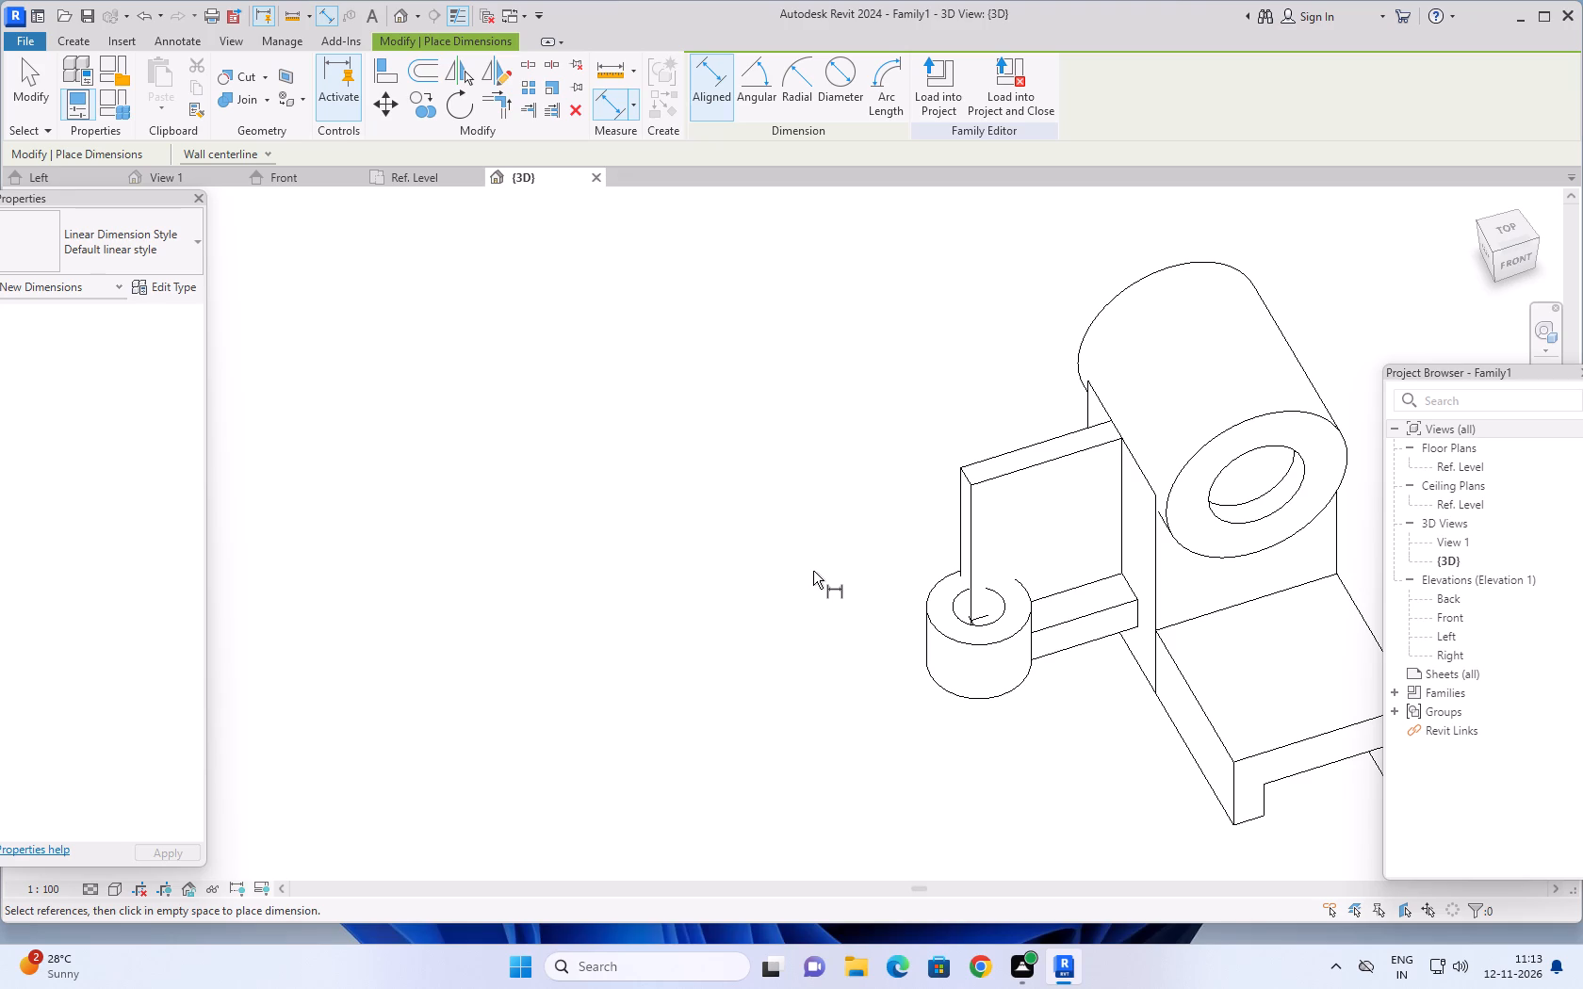
{"action": "scroll", "coordinate": [787, 677], "scroll_direction": "down", "scroll_amount": 1}
{"action": "middle_click_drag", "start_coordinate": [788, 677], "coordinate": [1215, 666], "text": "shift"}
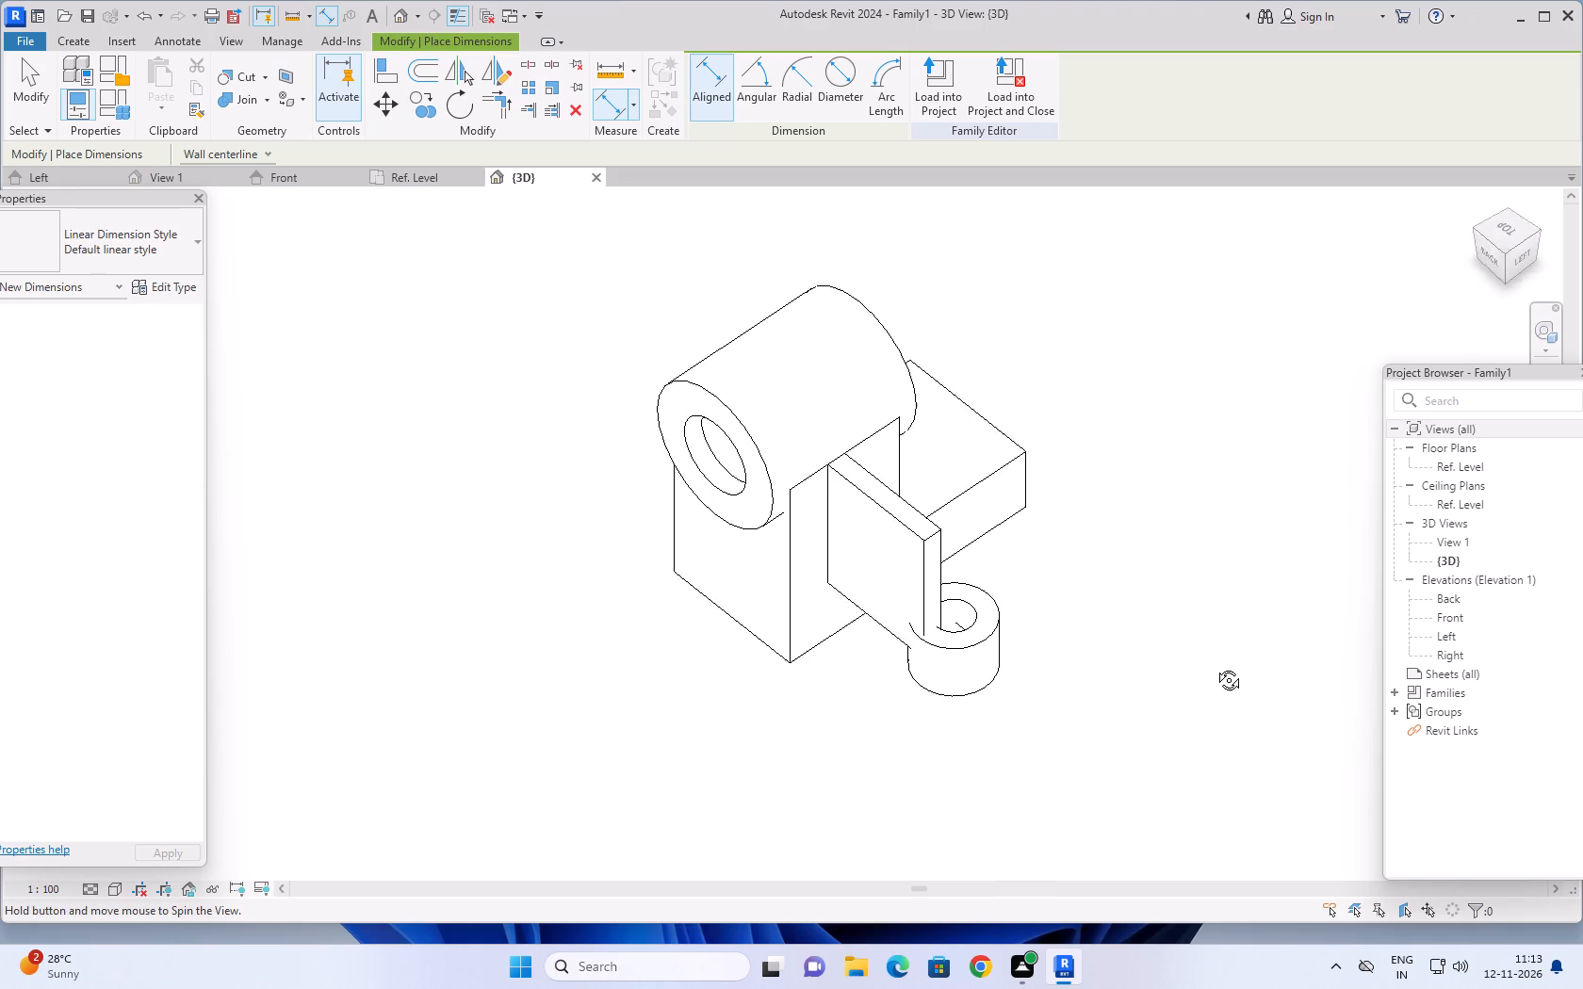
{"action": "middle_click_drag", "start_coordinate": [1215, 666], "coordinate": [1264, 623], "text": "shift"}
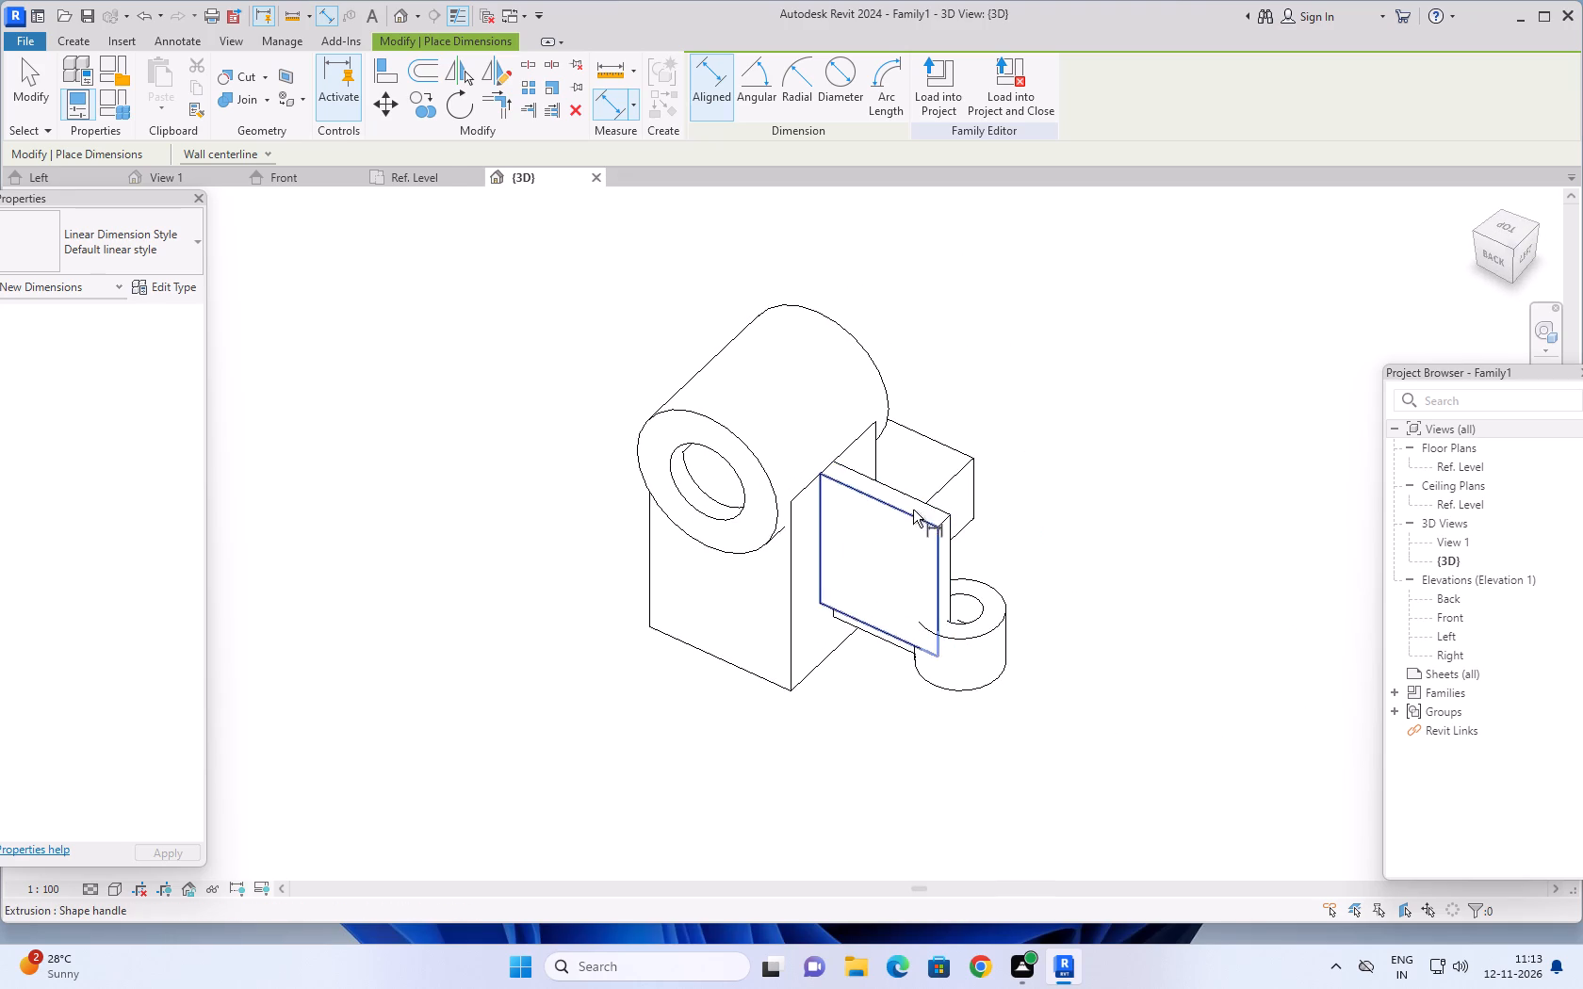
{"action": "middle_click_drag", "start_coordinate": [1061, 606], "coordinate": [1140, 400], "text": "shift"}
{"action": "middle_click_drag", "start_coordinate": [1102, 551], "coordinate": [1118, 452], "text": "shift"}
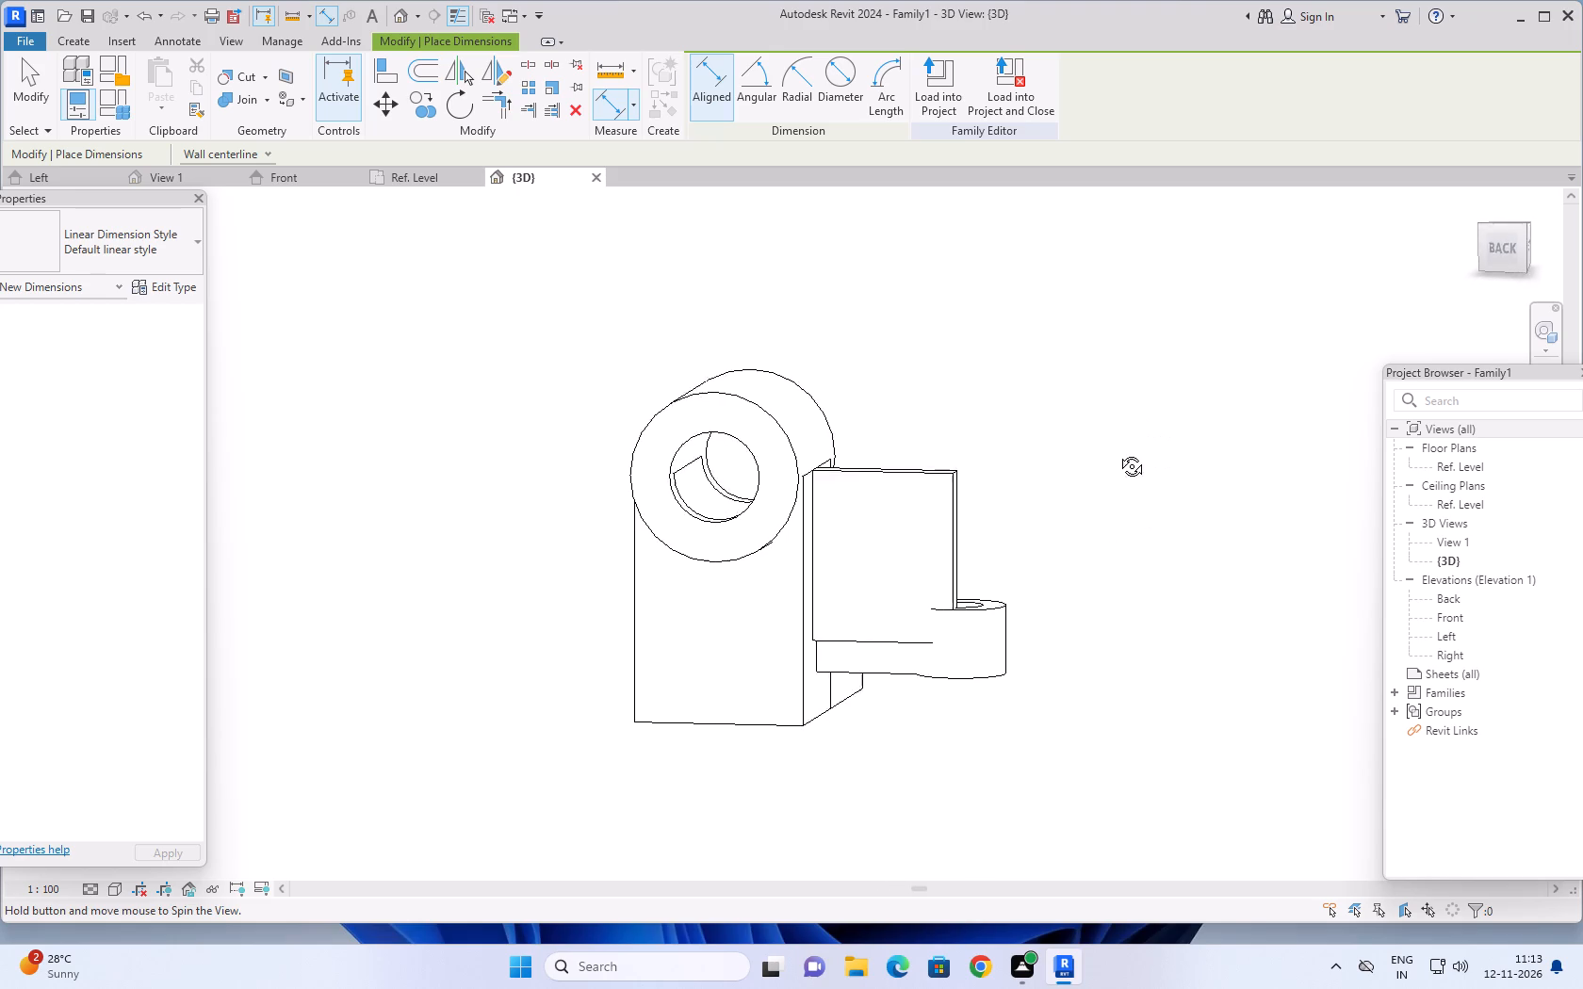
{"action": "middle_click_drag", "start_coordinate": [1118, 452], "coordinate": [1134, 423], "text": "shift"}
{"action": "middle_click_drag", "start_coordinate": [1129, 468], "coordinate": [1109, 585]}
{"action": "middle_click", "coordinate": [1109, 585], "text": "shift"}
{"action": "middle_click_drag", "start_coordinate": [1106, 588], "coordinate": [1090, 619], "text": "shift"}
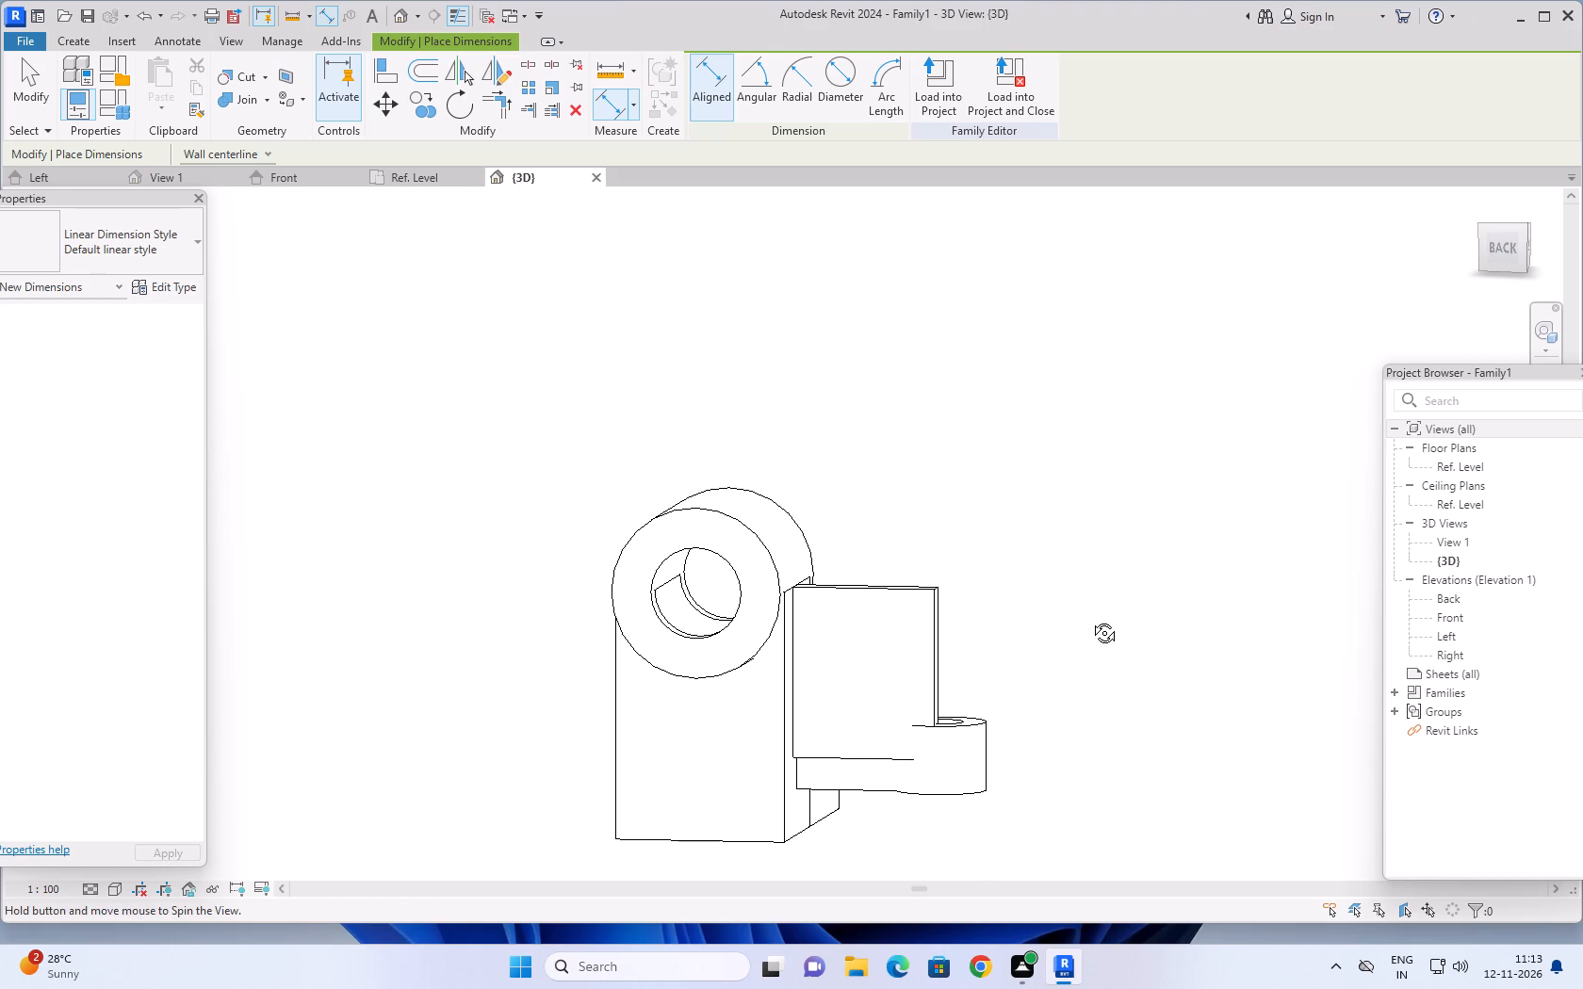
{"action": "middle_click_drag", "start_coordinate": [1090, 619], "coordinate": [1085, 643], "text": "shift"}
{"action": "left_click", "coordinate": [907, 604]}
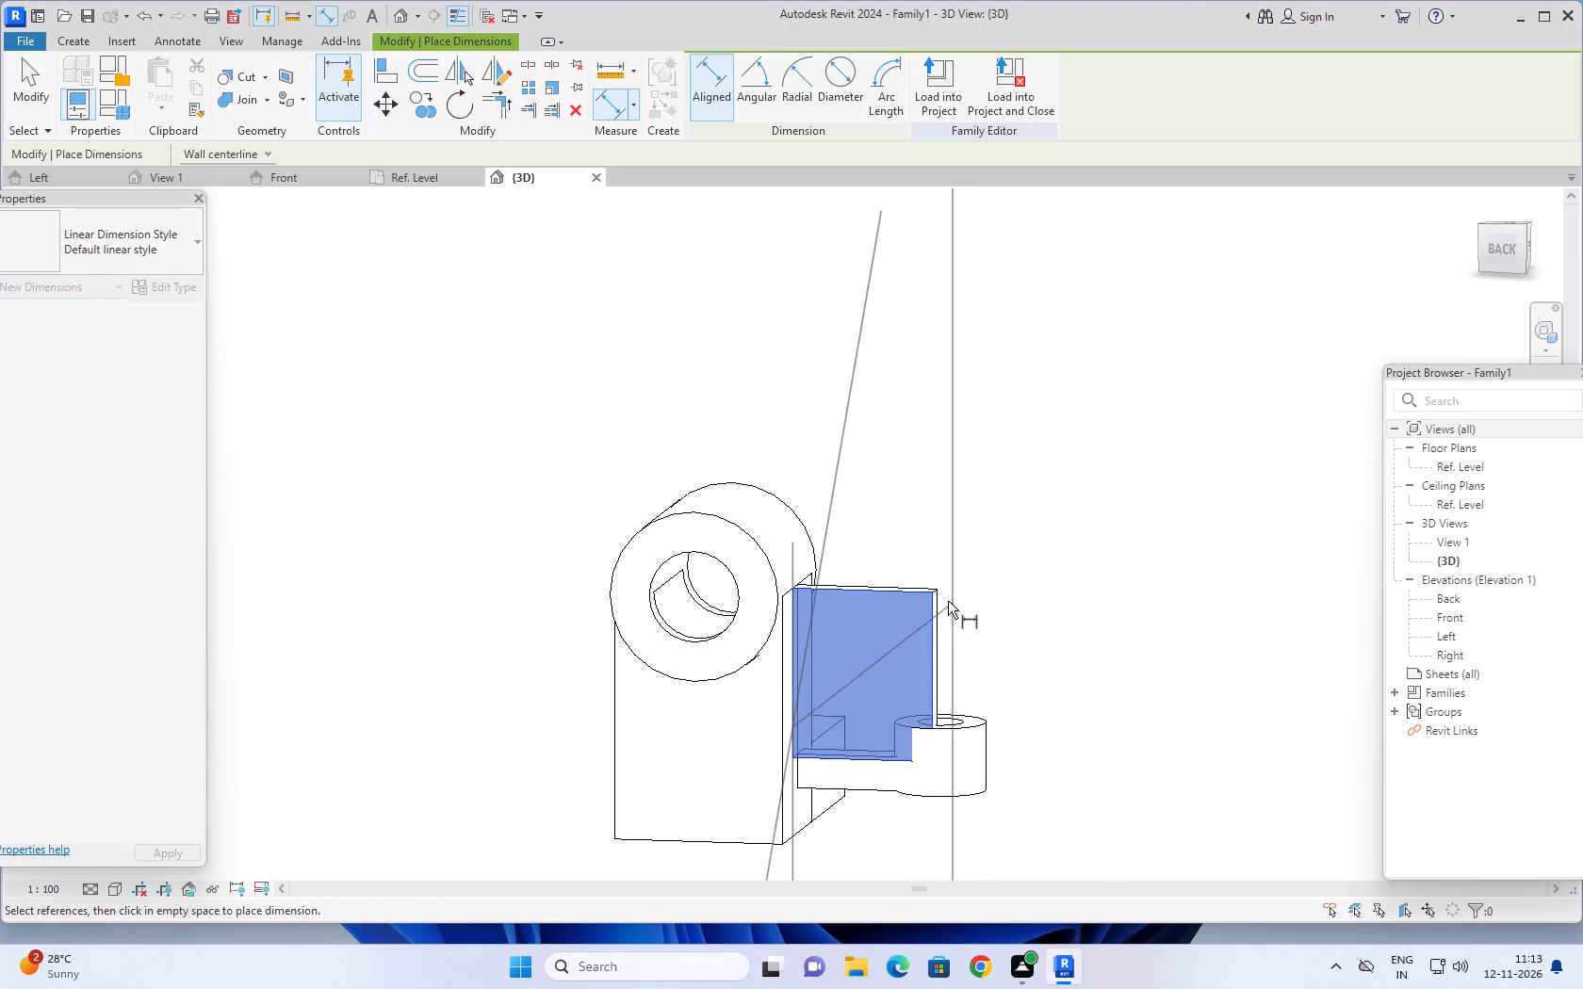
{"action": "key", "text": "Escape"}
{"action": "key", "text": "Escape"}
Start a void extrusion and pick the upright plate's back face as its work plane.
{"action": "scroll", "coordinate": [1057, 578], "scroll_direction": "down", "scroll_amount": 1}
{"action": "middle_click_drag", "start_coordinate": [1058, 578], "coordinate": [1226, 574]}
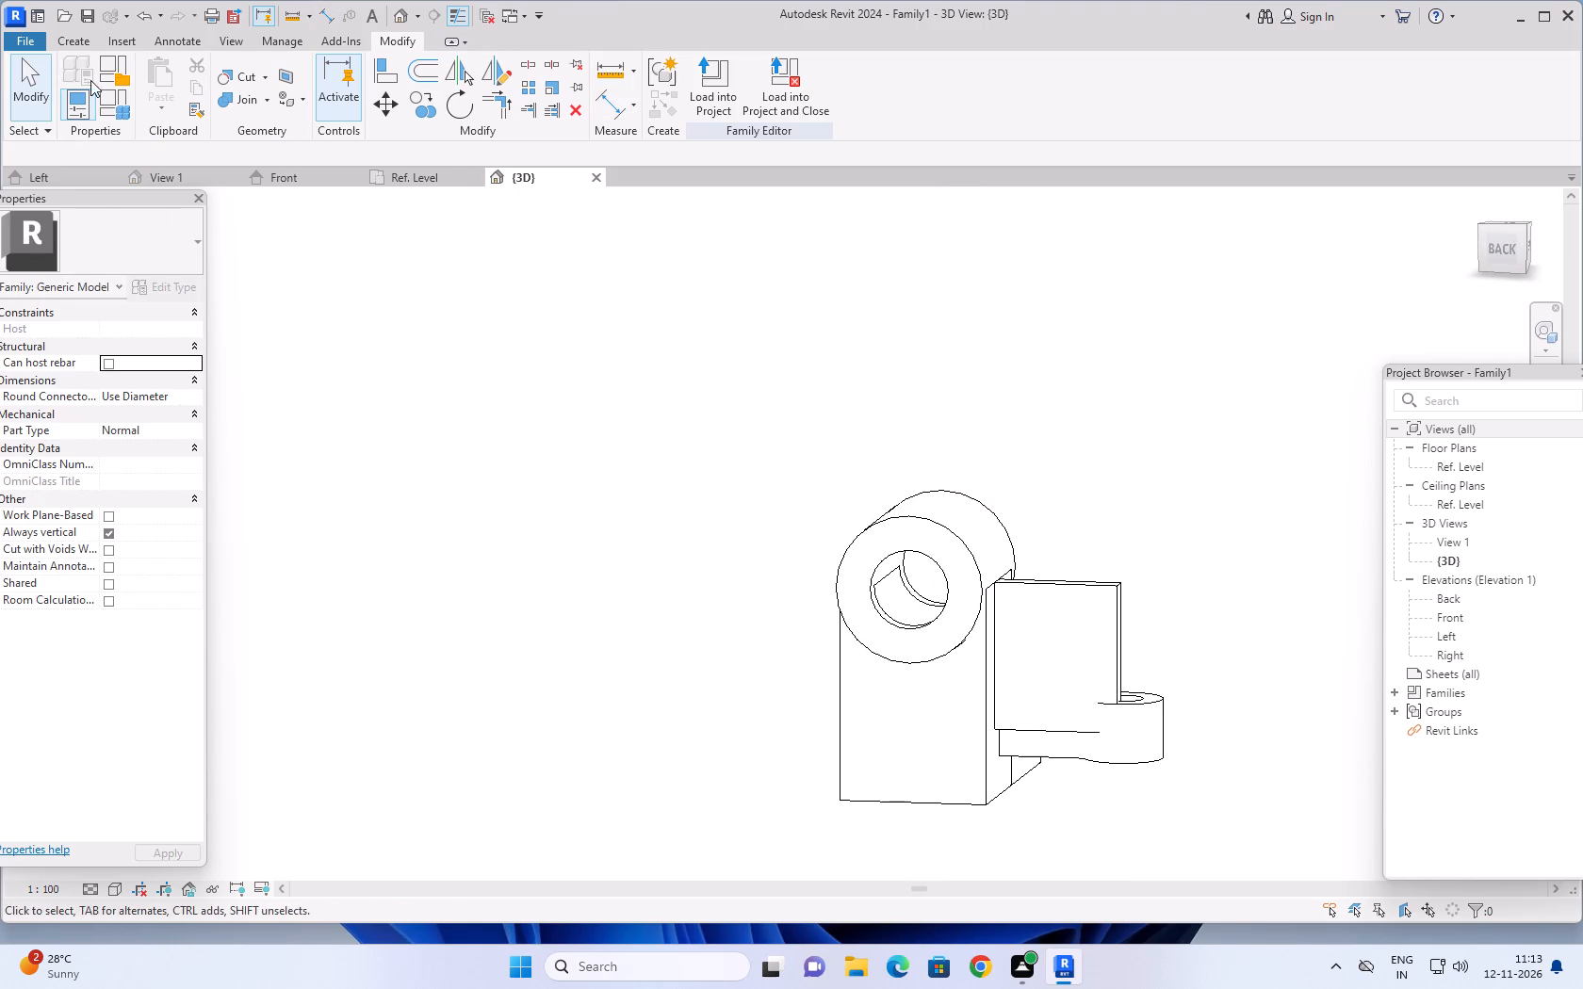
{"action": "left_click", "coordinate": [79, 42]}
{"action": "left_click", "coordinate": [390, 102]}
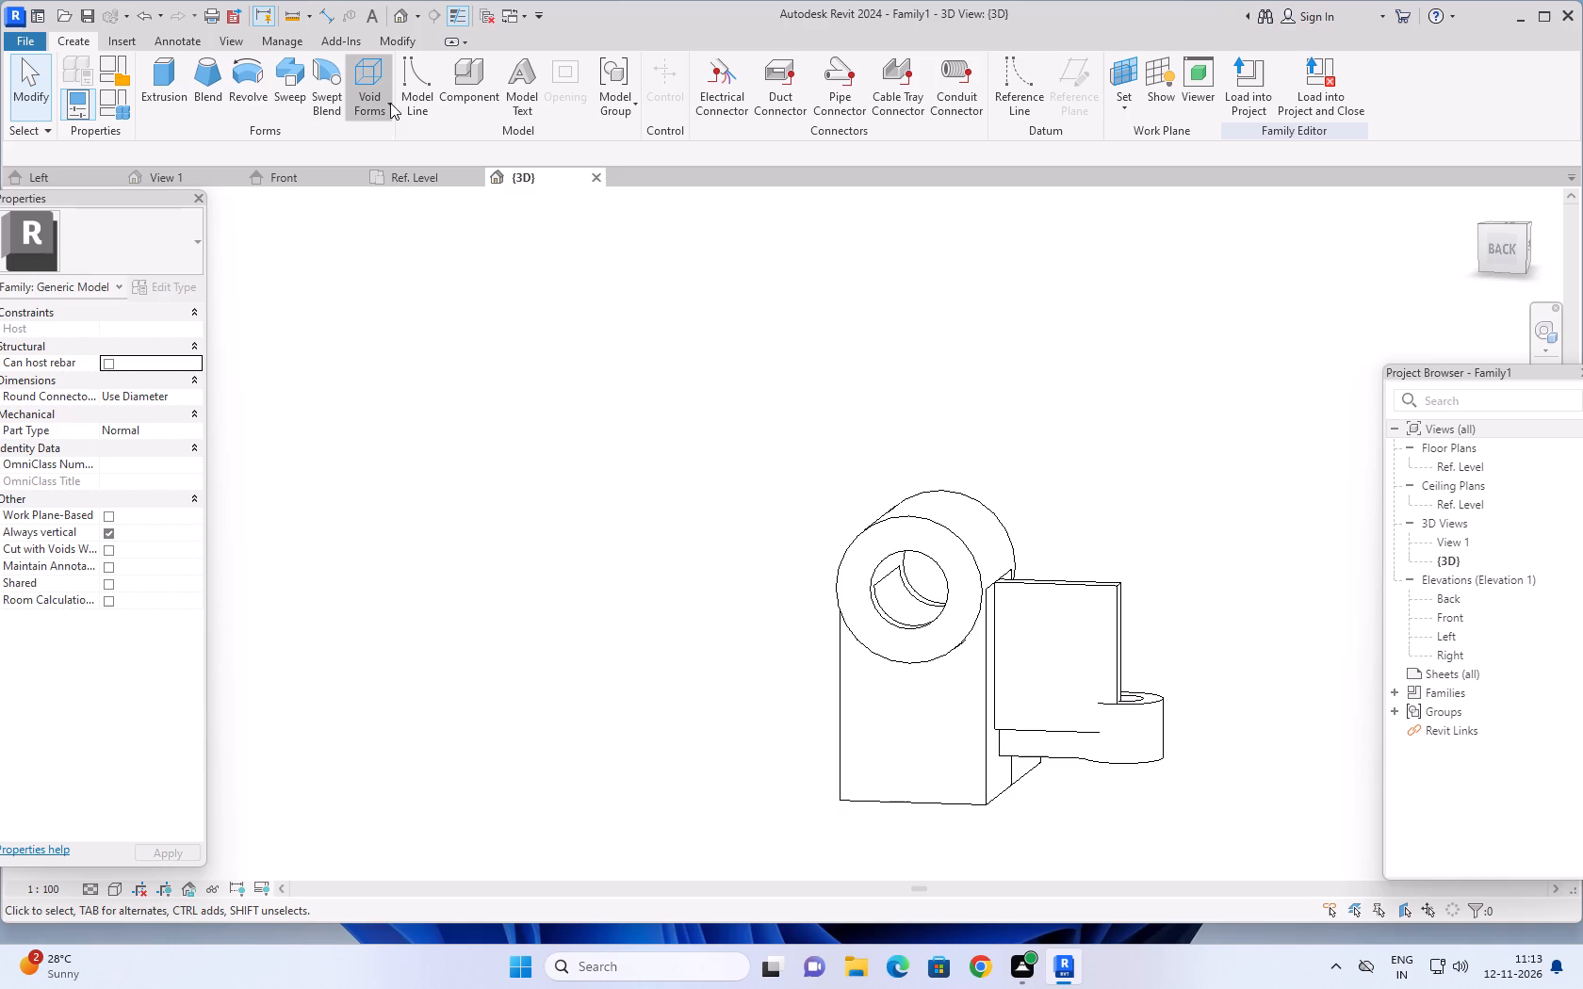
{"action": "left_click", "coordinate": [414, 137]}
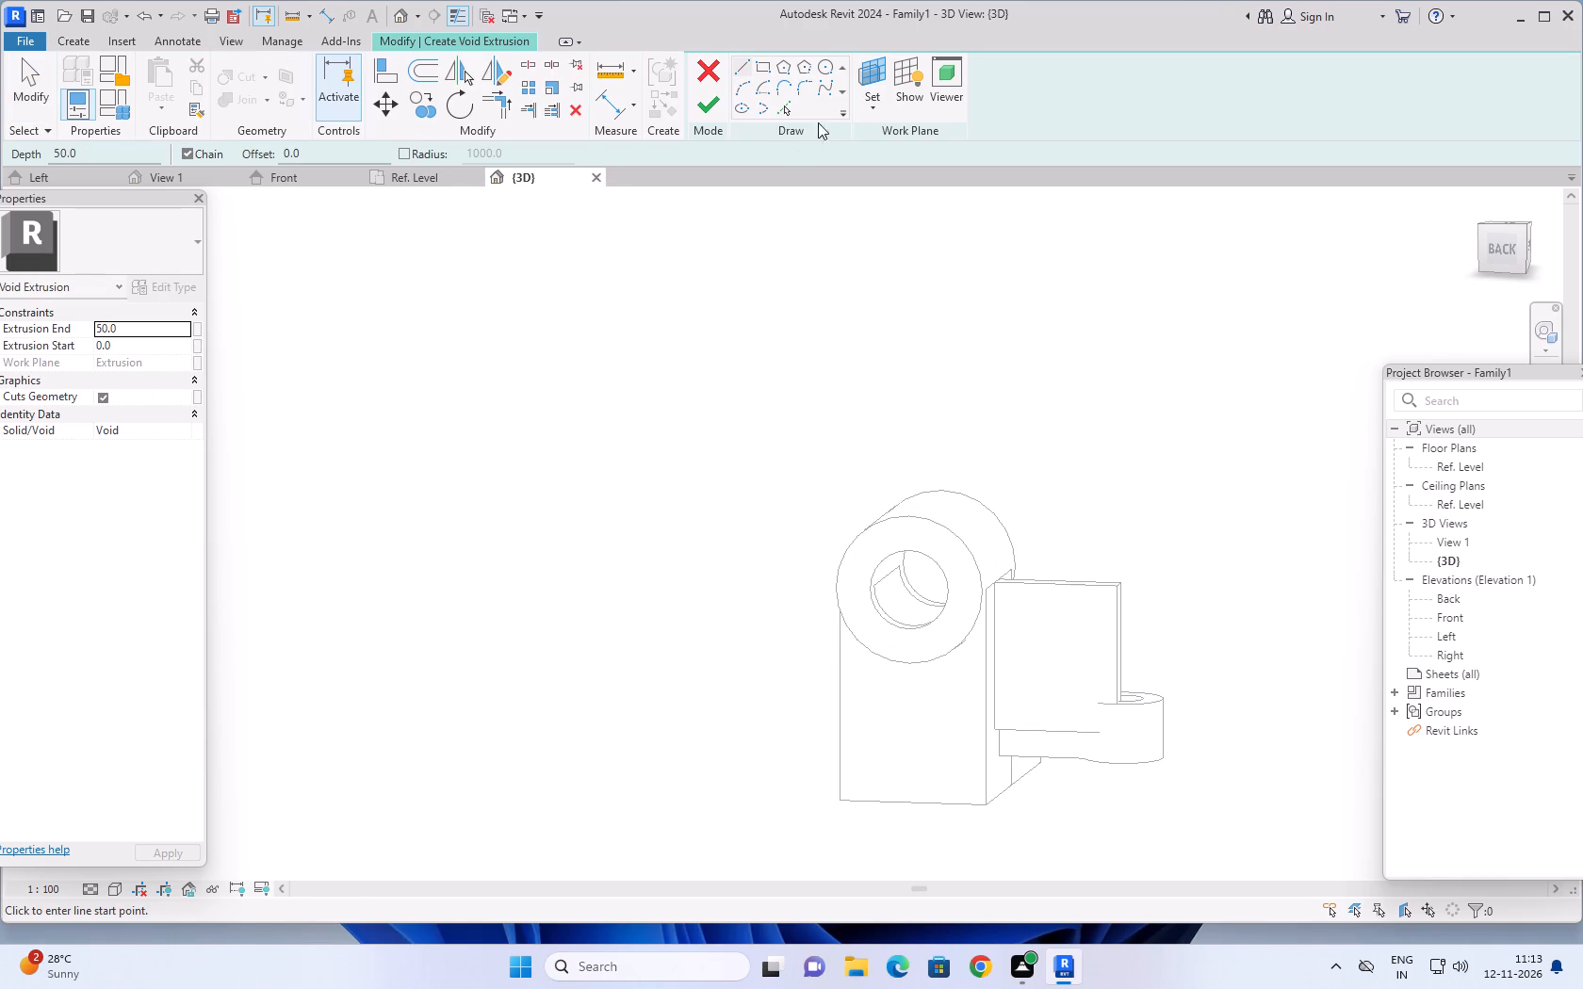
{"action": "left_click", "coordinate": [864, 104]}
{"action": "left_click", "coordinate": [896, 169]}
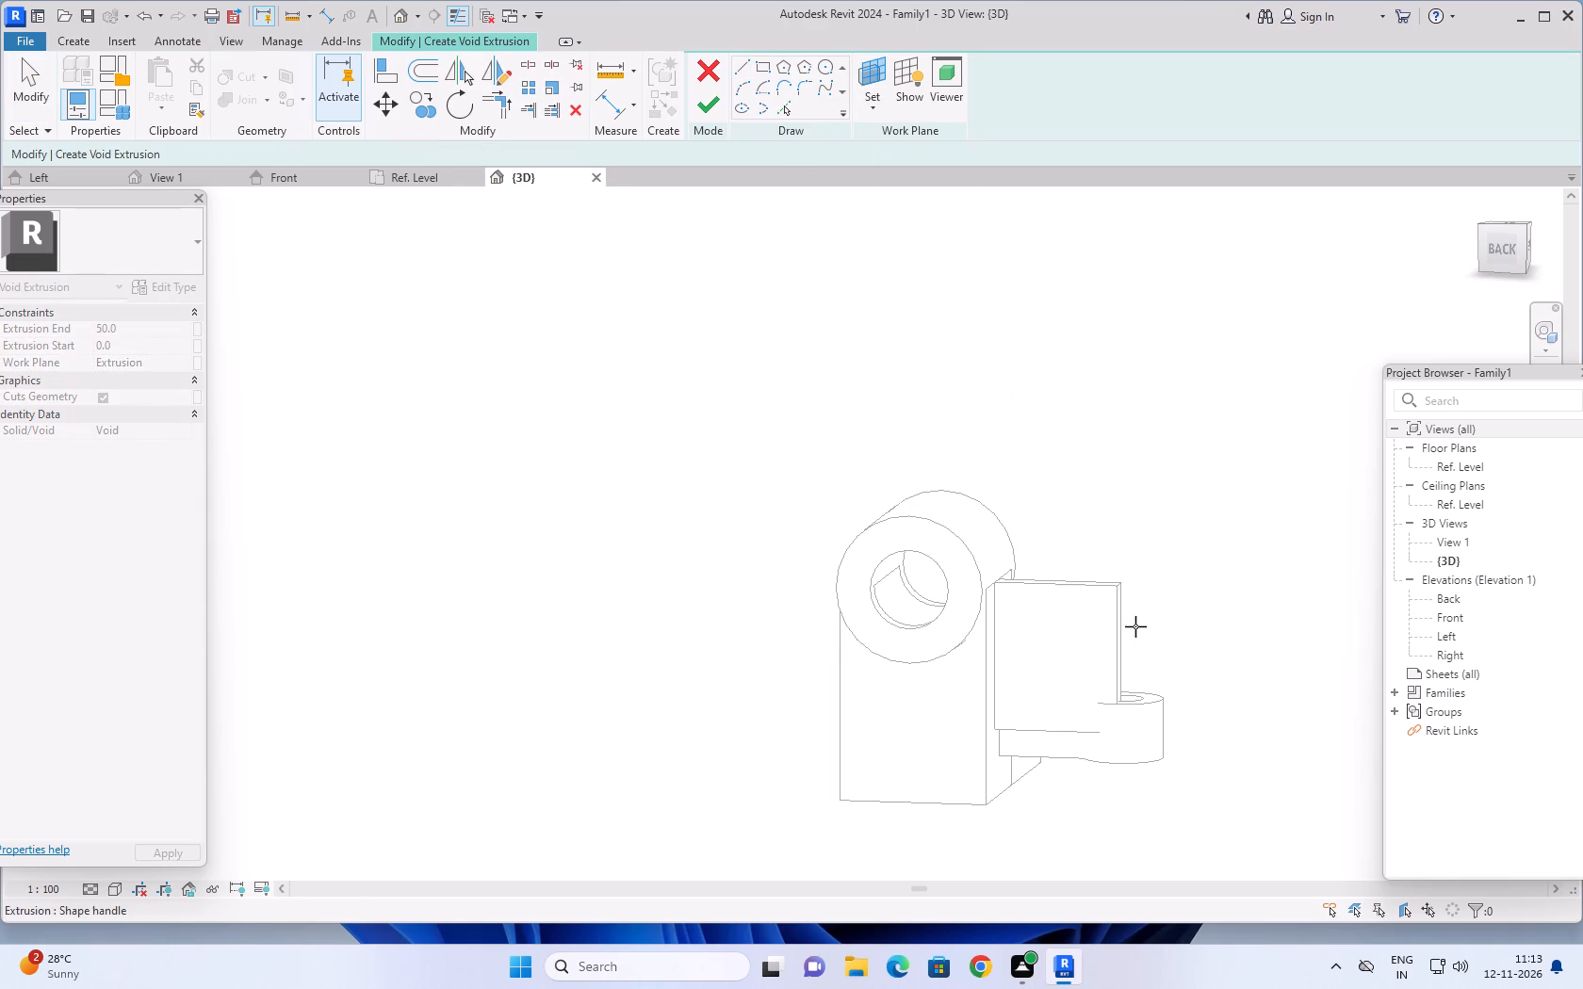
{"action": "left_click", "coordinate": [1080, 602]}
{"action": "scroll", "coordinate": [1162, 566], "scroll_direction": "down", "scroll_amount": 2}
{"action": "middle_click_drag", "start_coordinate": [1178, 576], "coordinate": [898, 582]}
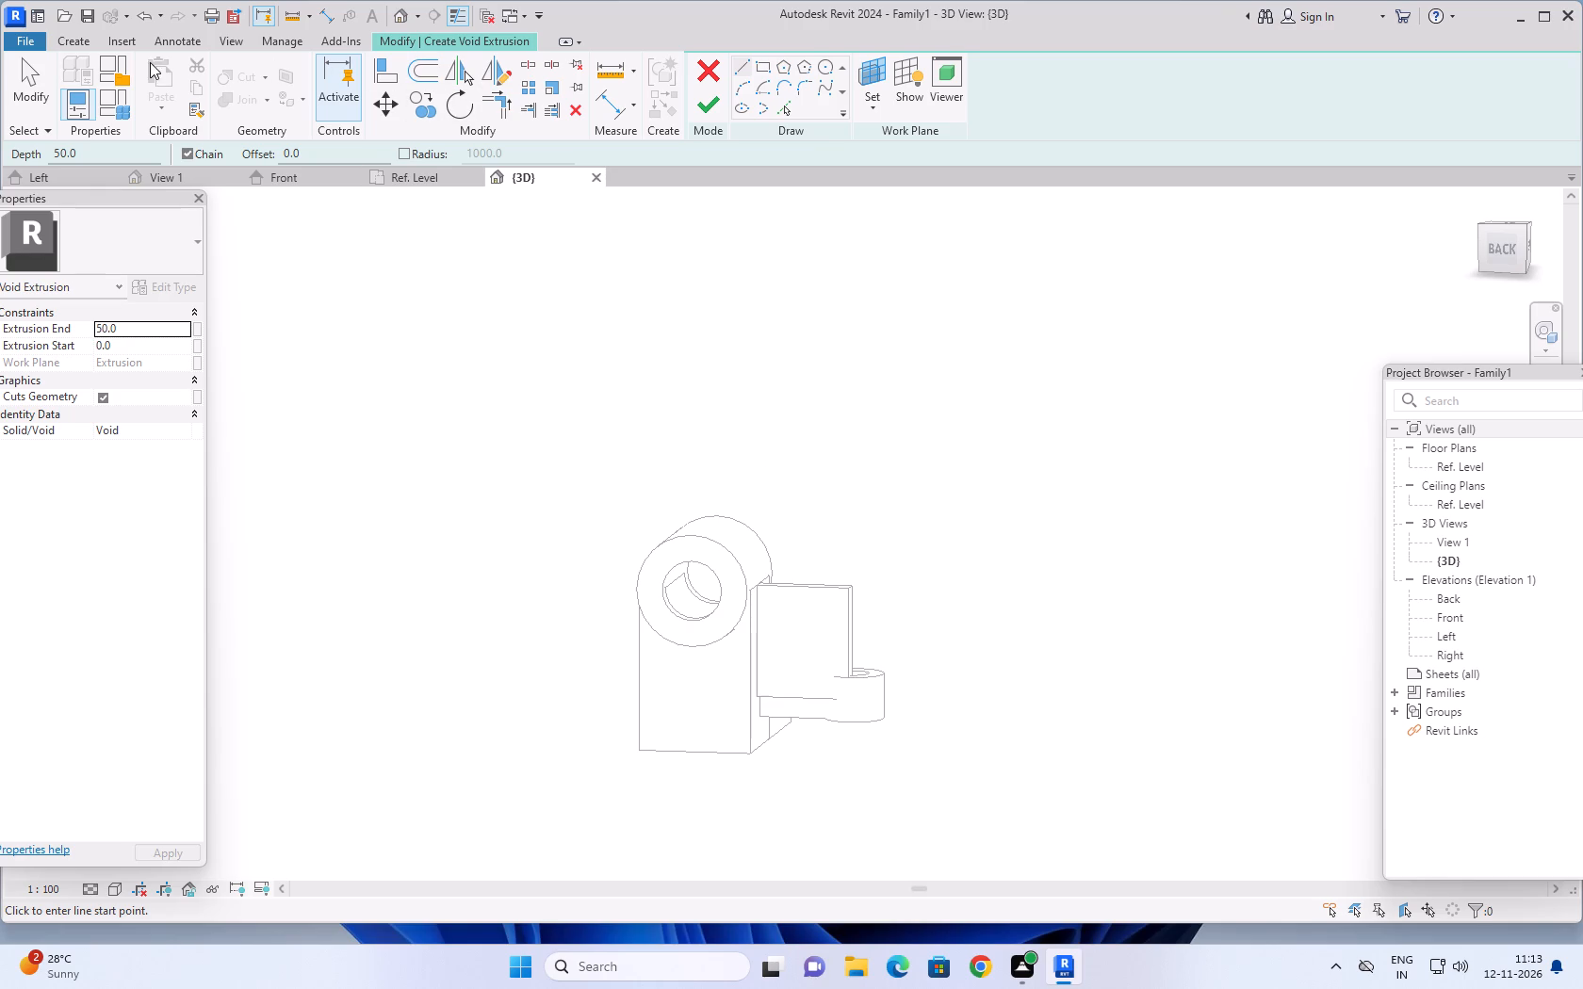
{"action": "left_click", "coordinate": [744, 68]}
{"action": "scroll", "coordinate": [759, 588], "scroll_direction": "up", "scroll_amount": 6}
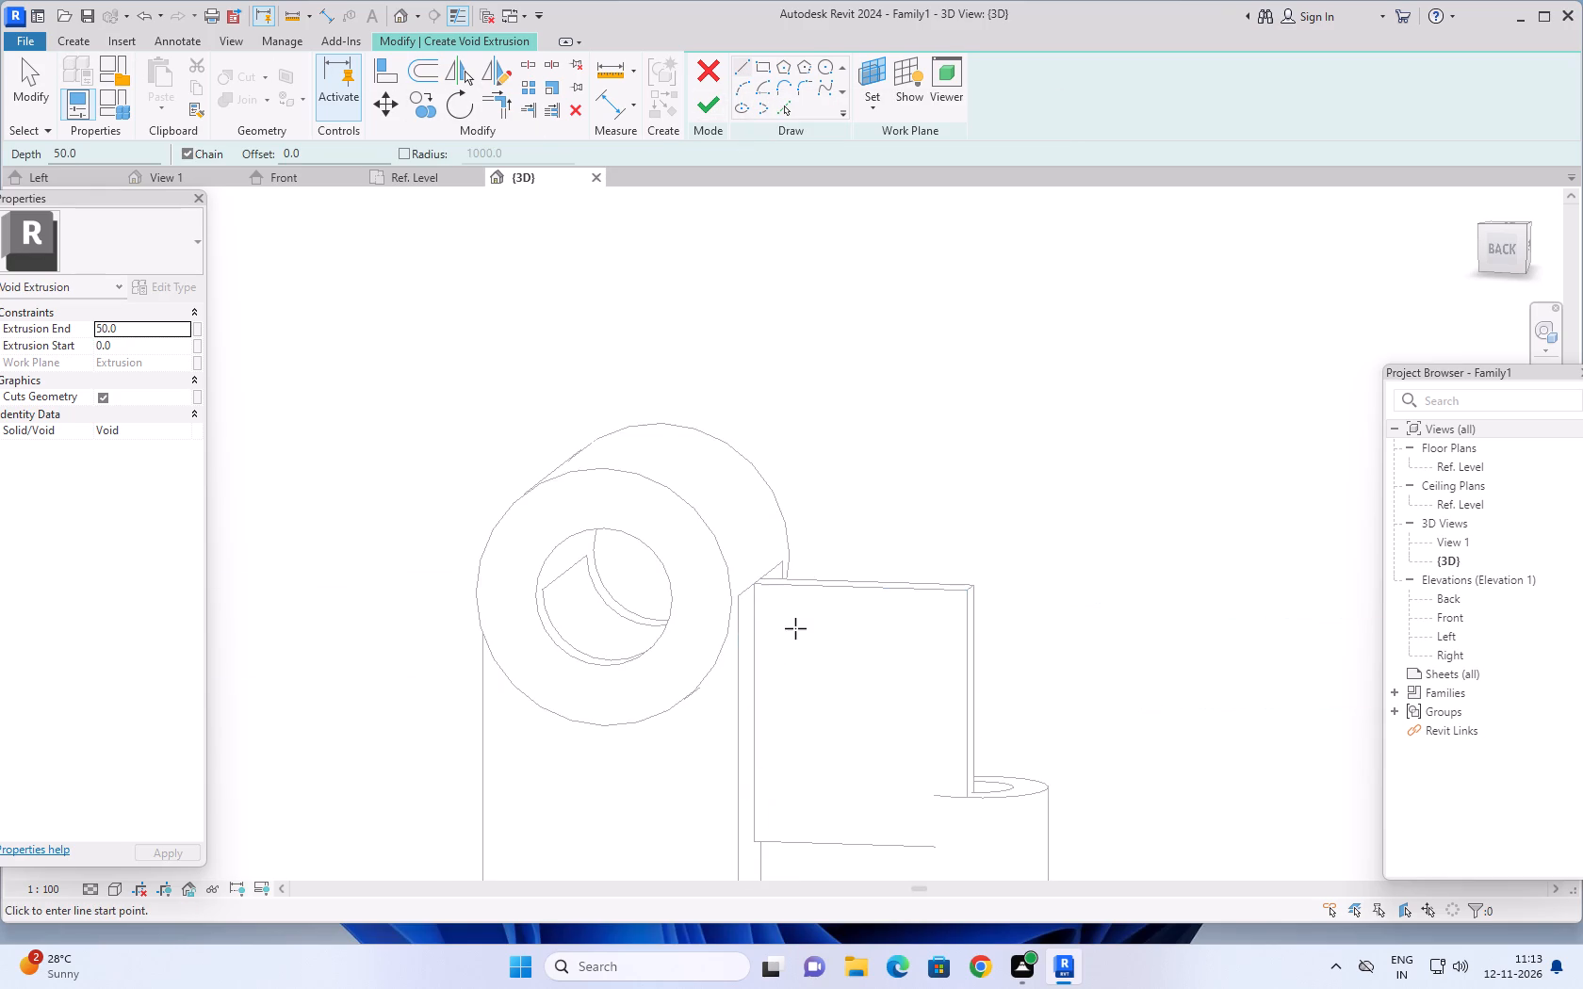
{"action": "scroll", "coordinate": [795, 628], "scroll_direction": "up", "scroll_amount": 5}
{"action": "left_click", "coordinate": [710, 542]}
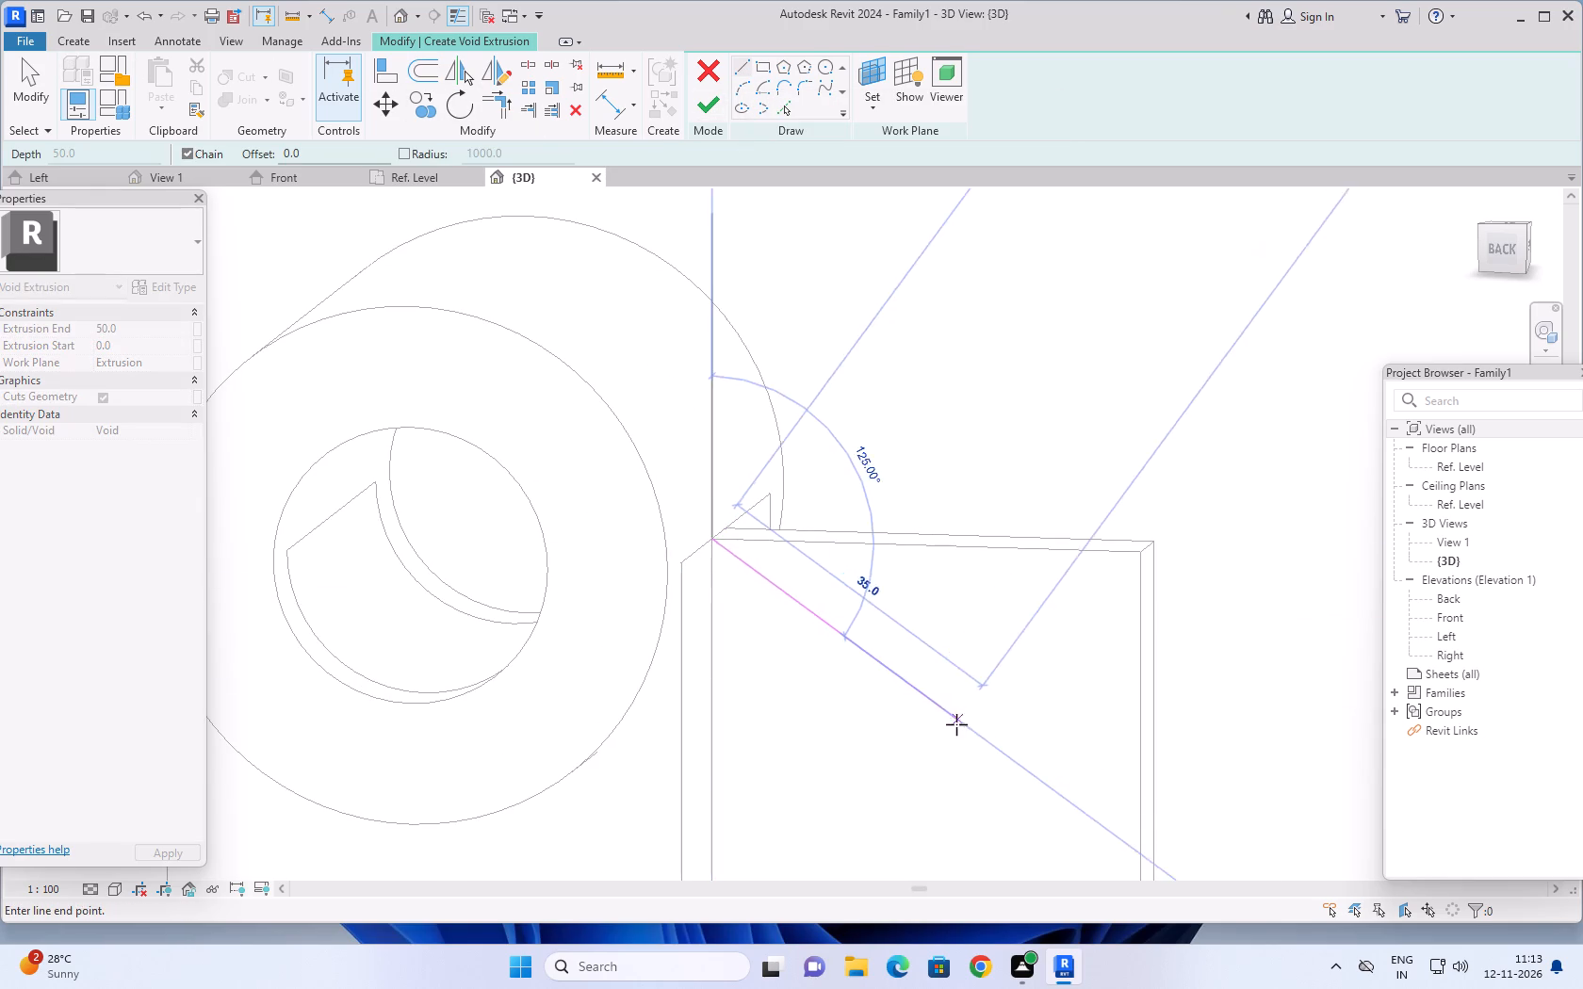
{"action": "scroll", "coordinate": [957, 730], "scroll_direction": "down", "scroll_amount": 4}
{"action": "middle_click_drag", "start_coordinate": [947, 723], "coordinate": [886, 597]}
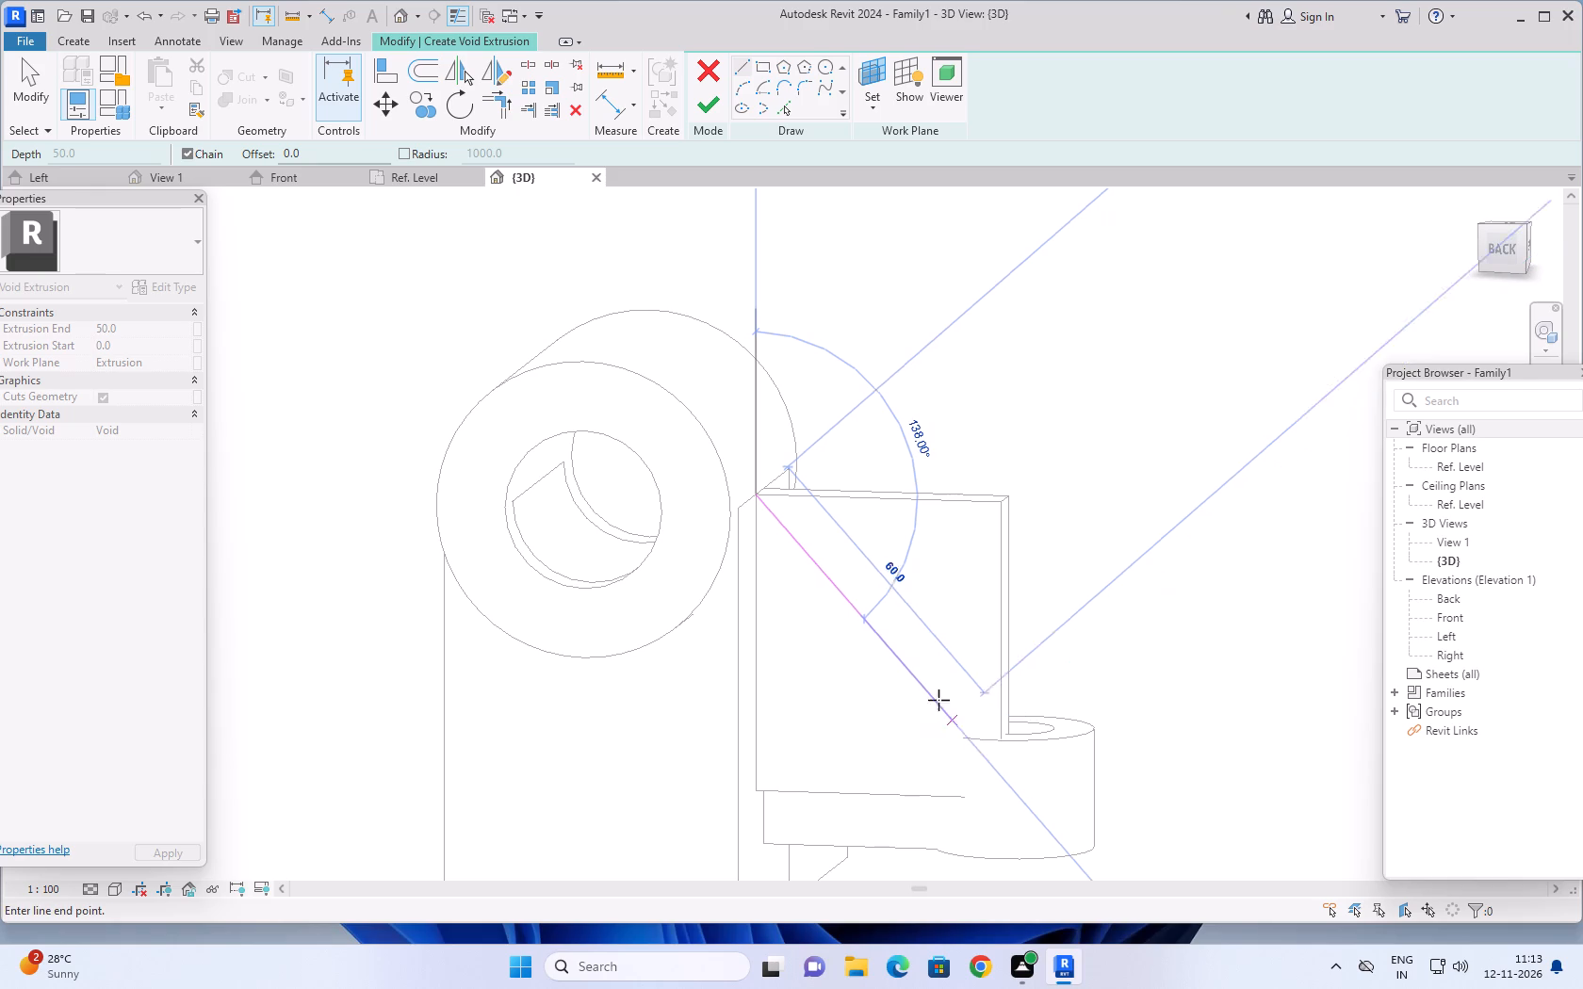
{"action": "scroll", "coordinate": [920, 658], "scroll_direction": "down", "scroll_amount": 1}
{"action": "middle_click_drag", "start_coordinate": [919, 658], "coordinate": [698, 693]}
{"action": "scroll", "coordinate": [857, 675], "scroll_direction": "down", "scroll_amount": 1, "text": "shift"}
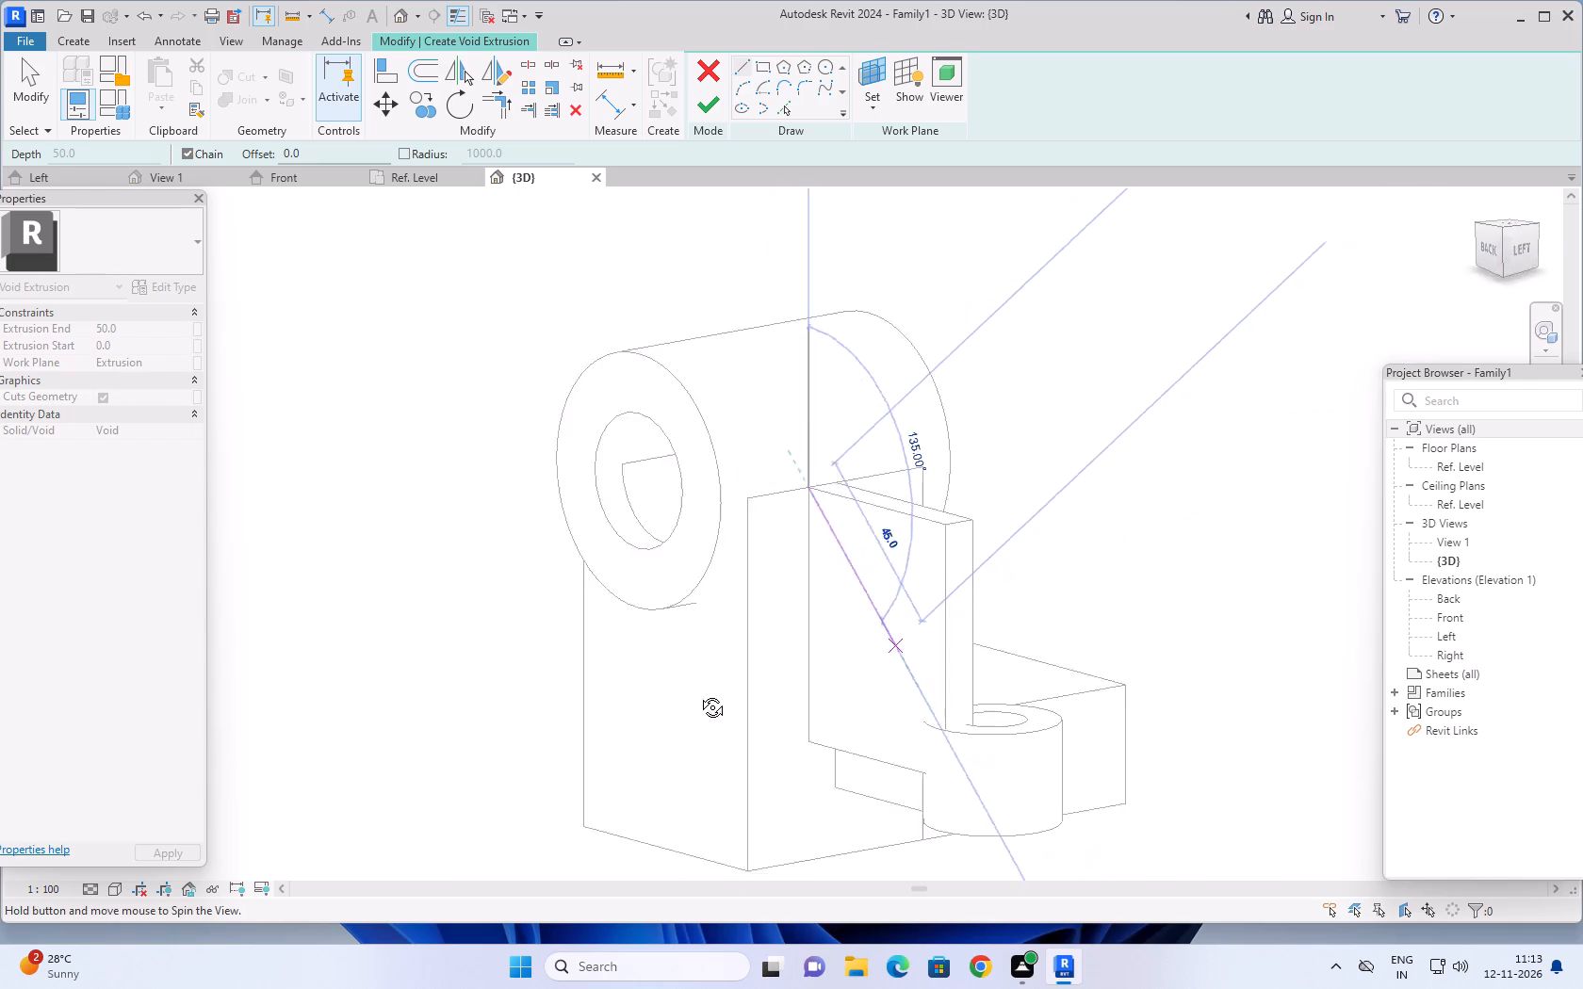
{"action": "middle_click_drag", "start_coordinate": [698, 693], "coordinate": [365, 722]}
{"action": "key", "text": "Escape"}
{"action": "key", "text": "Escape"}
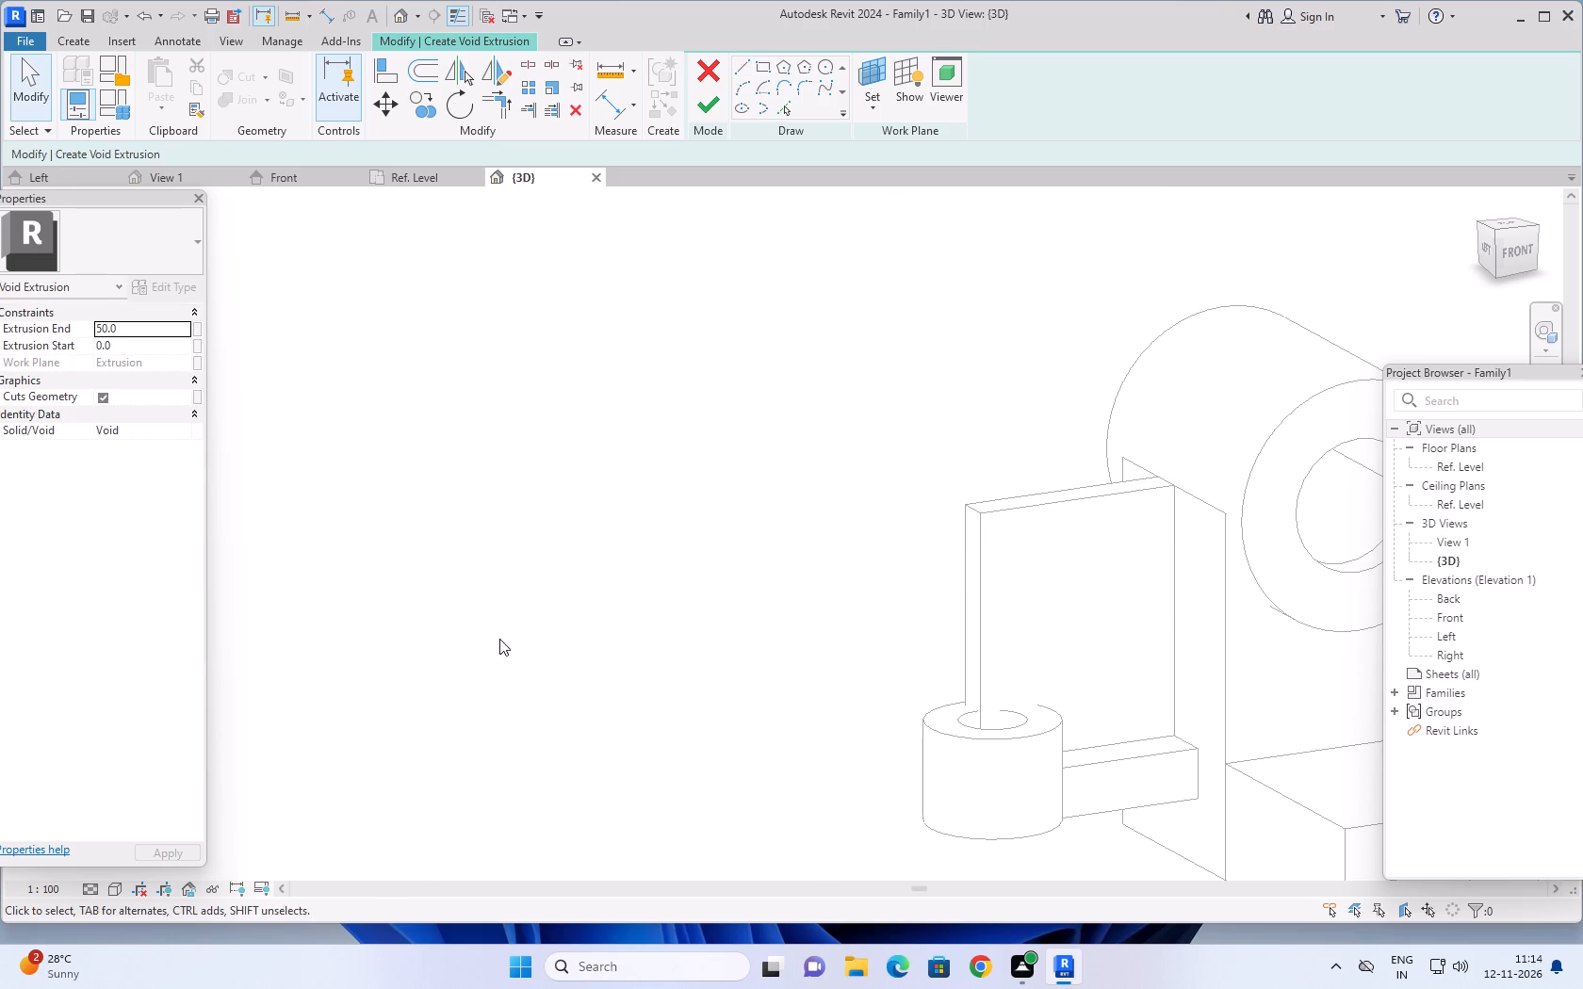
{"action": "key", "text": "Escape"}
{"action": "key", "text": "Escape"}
On the upright plate's front face, sketch a diagonal line about 58.8 long from its upper inner corner to the small cylinder's top edge endpoint.
{"action": "left_click", "coordinate": [887, 109]}
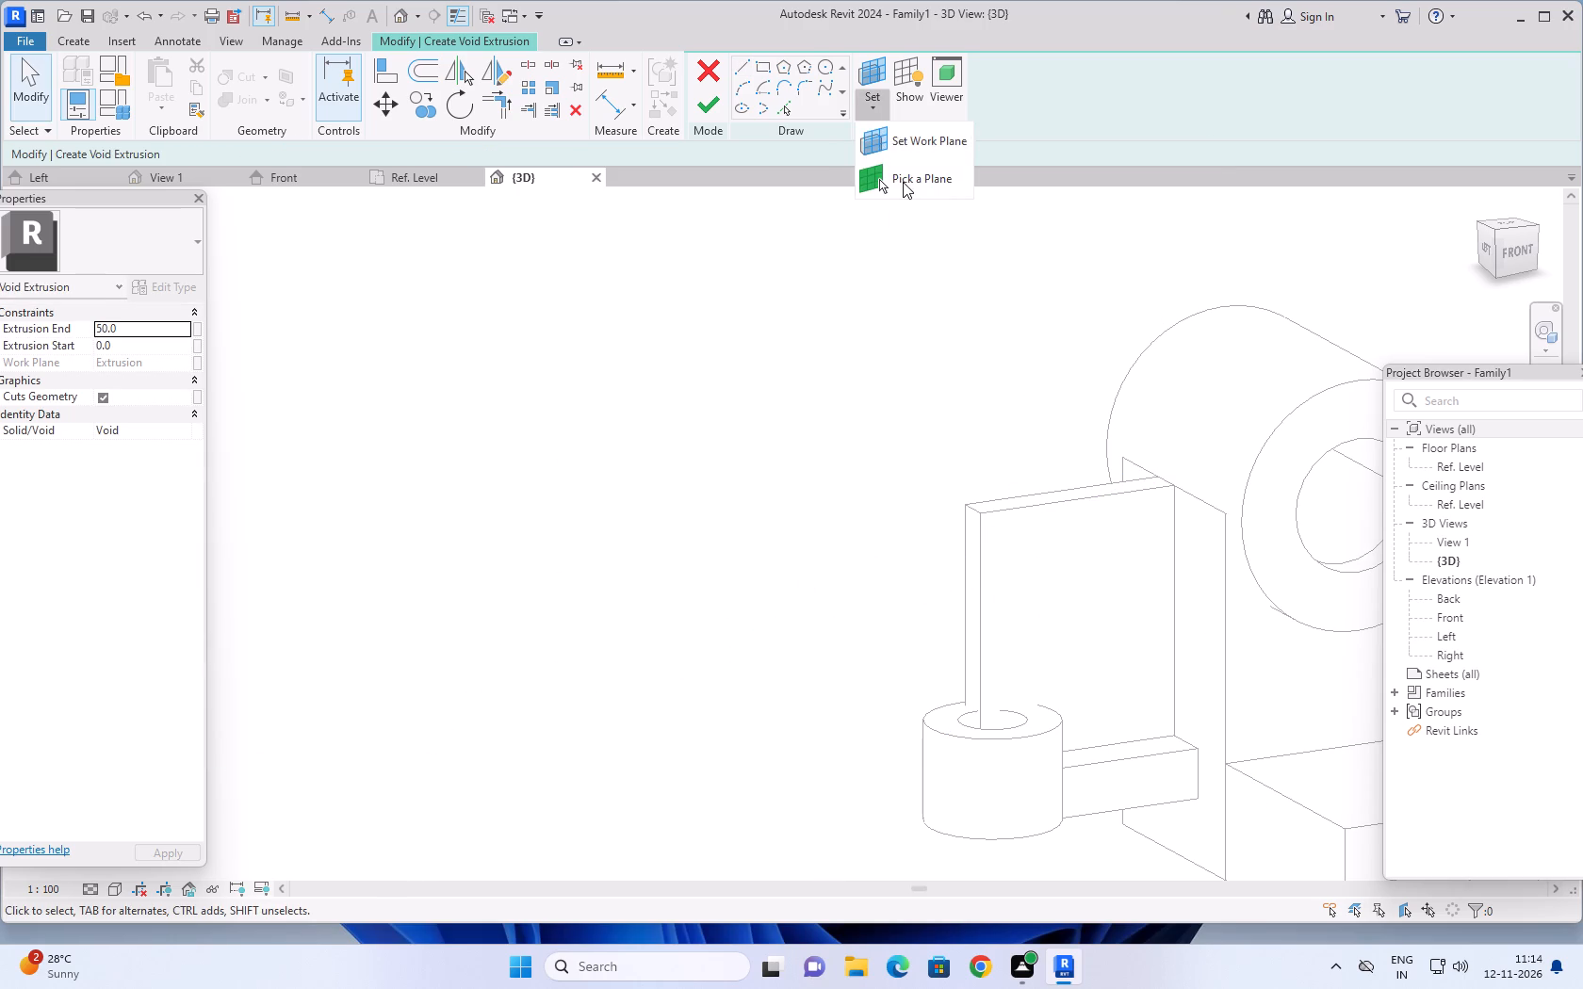
{"action": "left_click", "coordinate": [903, 182]}
{"action": "left_click", "coordinate": [1055, 552]}
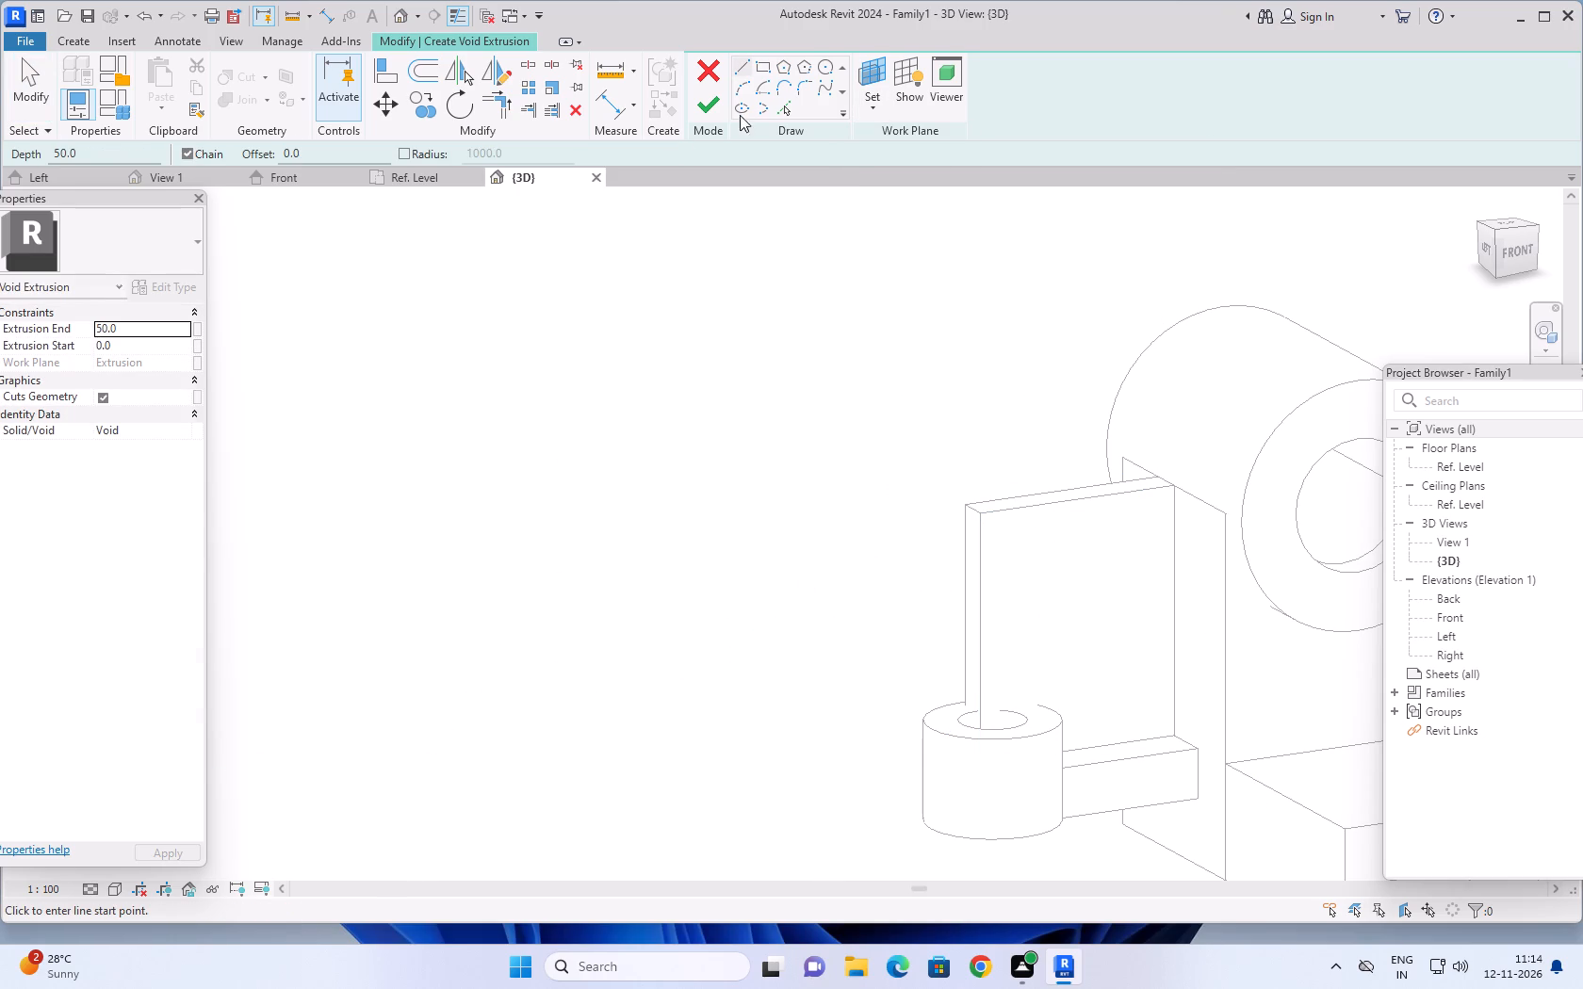
{"action": "left_click", "coordinate": [742, 70]}
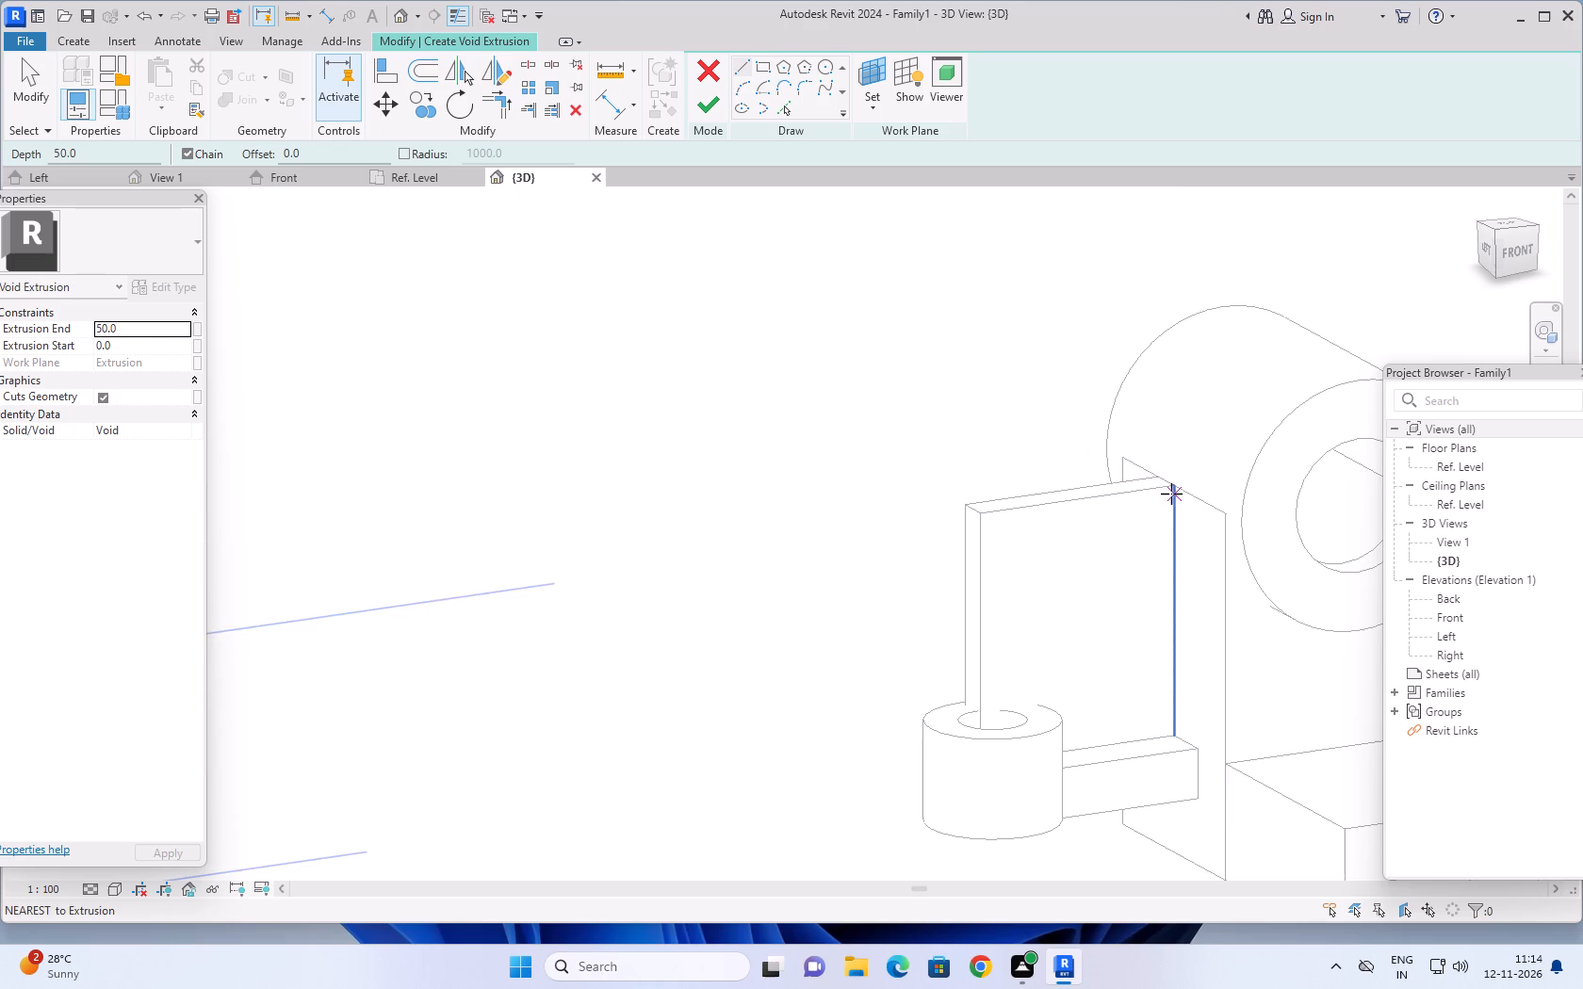
{"action": "left_click", "coordinate": [1171, 488]}
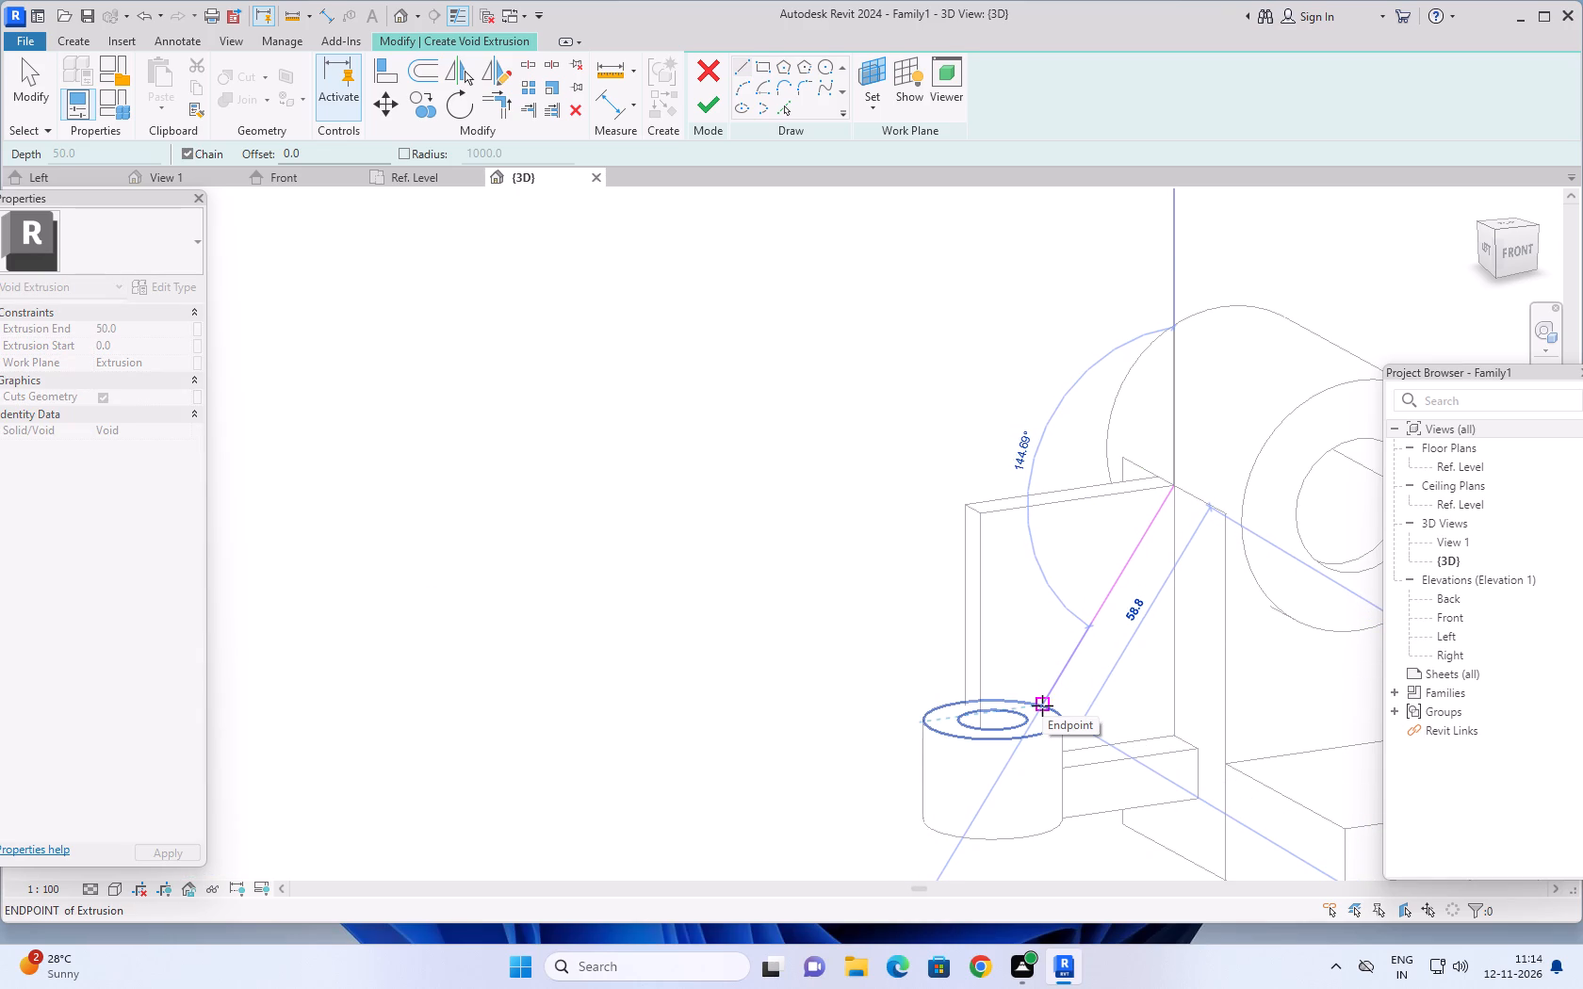
{"action": "left_click", "coordinate": [1042, 705]}
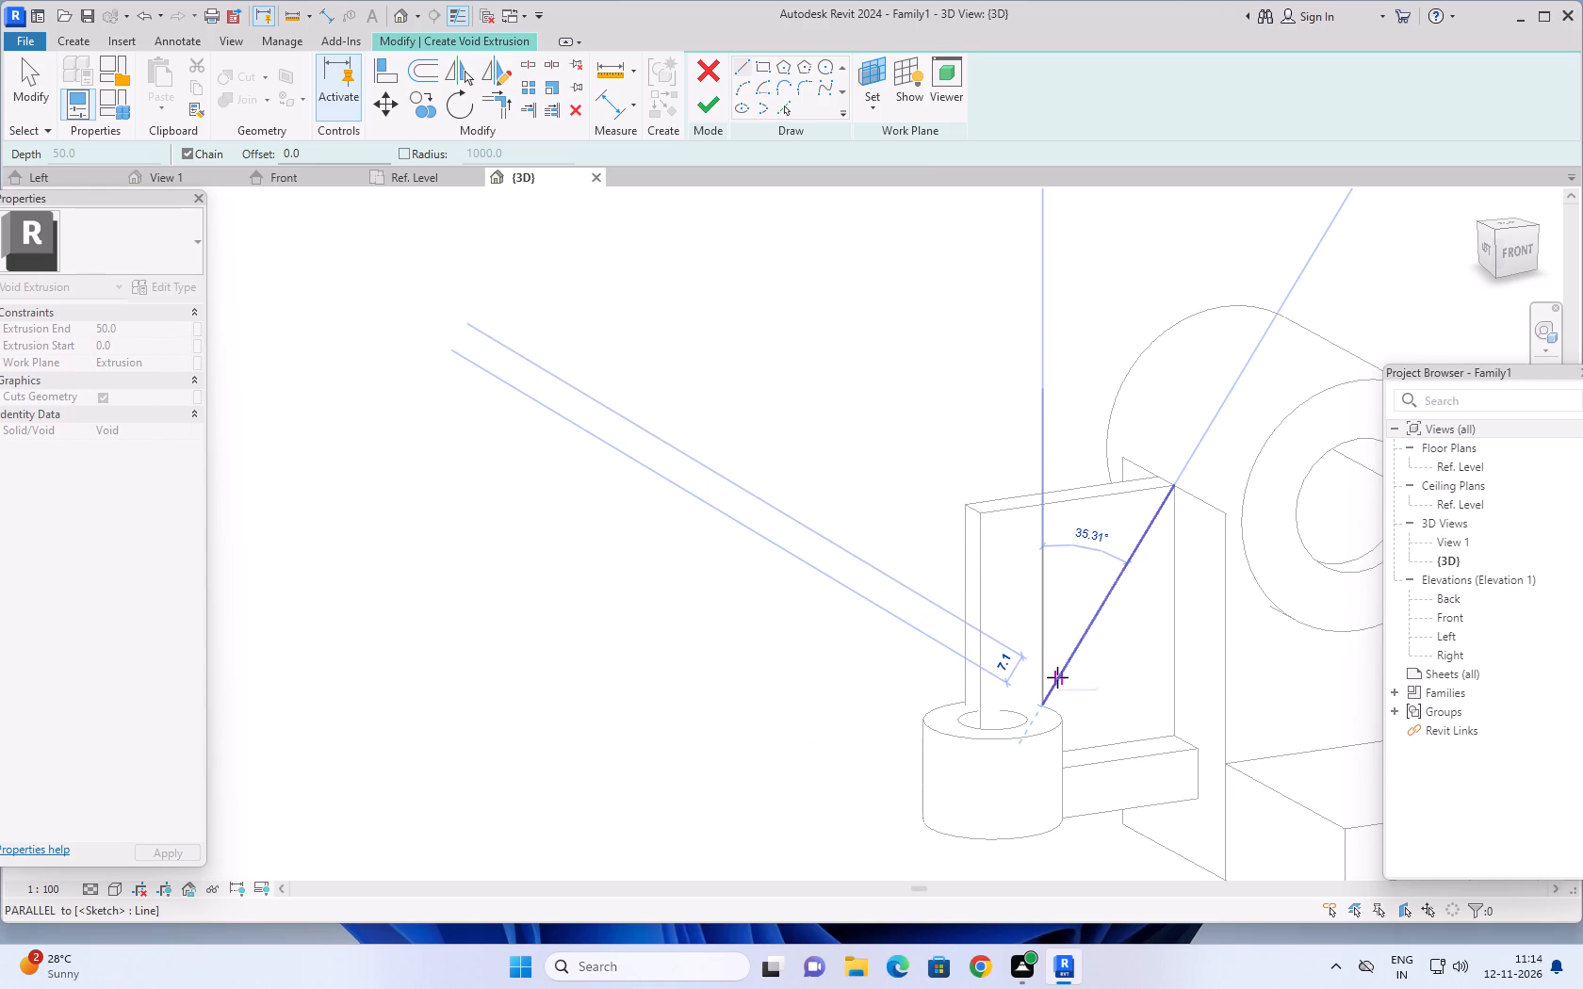
{"action": "key", "text": "Escape"}
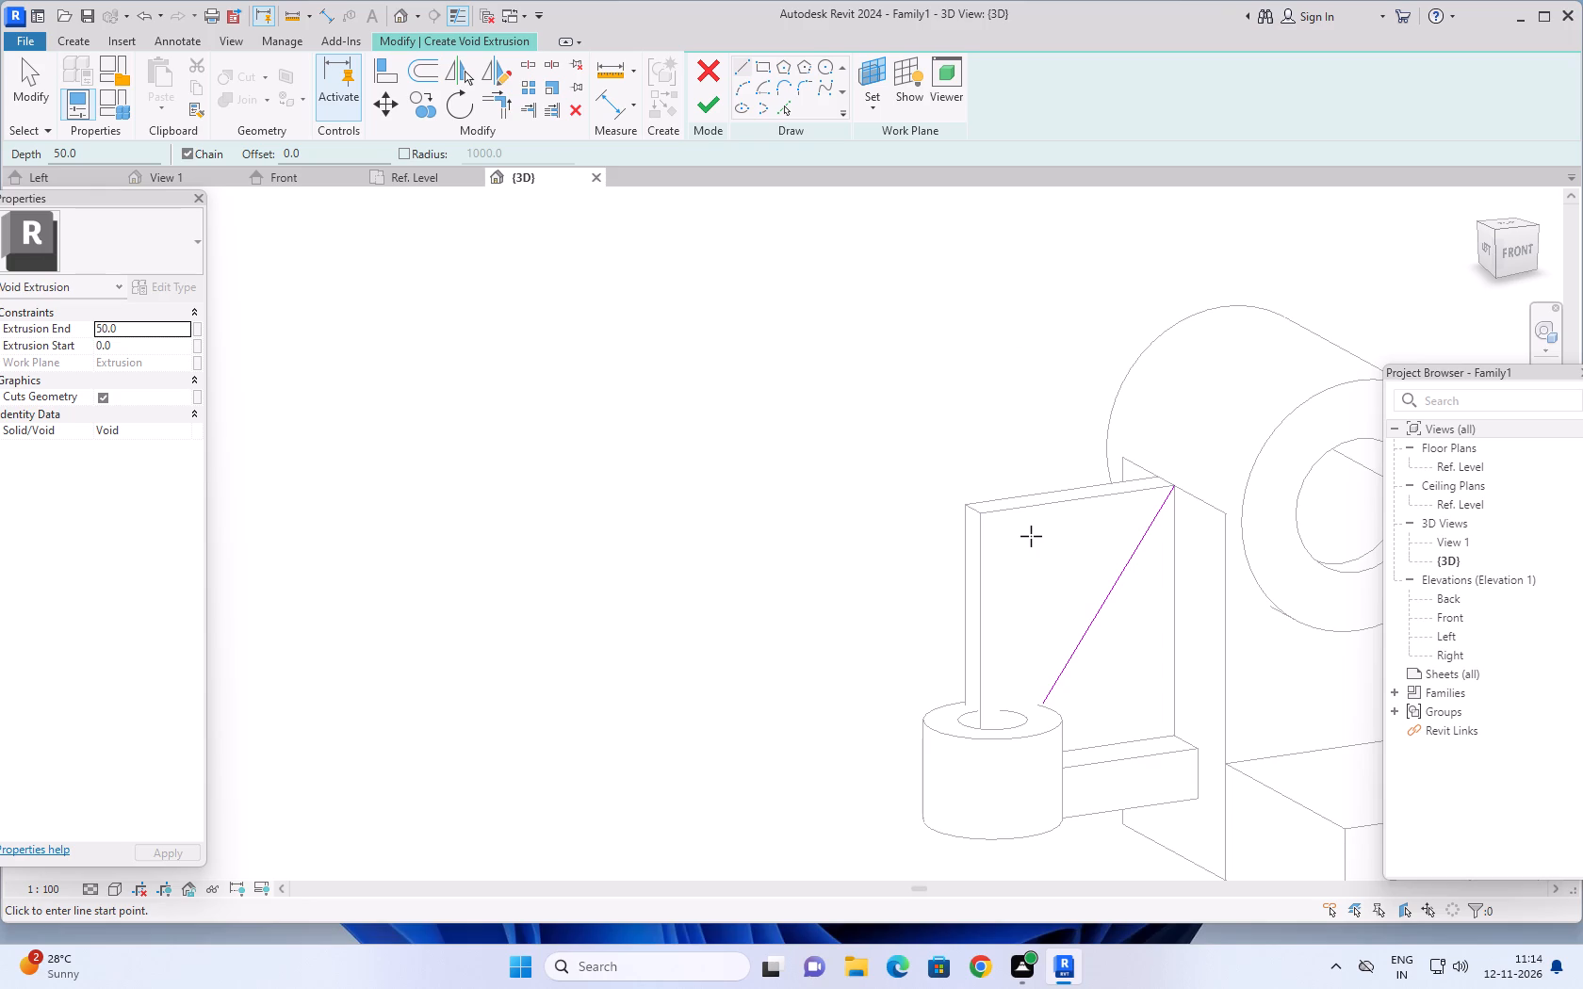
Add the small cylinder's top edge to the void sketch with Pick Lines, starting at the diagonal's lower end.
{"action": "scroll", "coordinate": [864, 506], "scroll_direction": "down", "scroll_amount": 1}
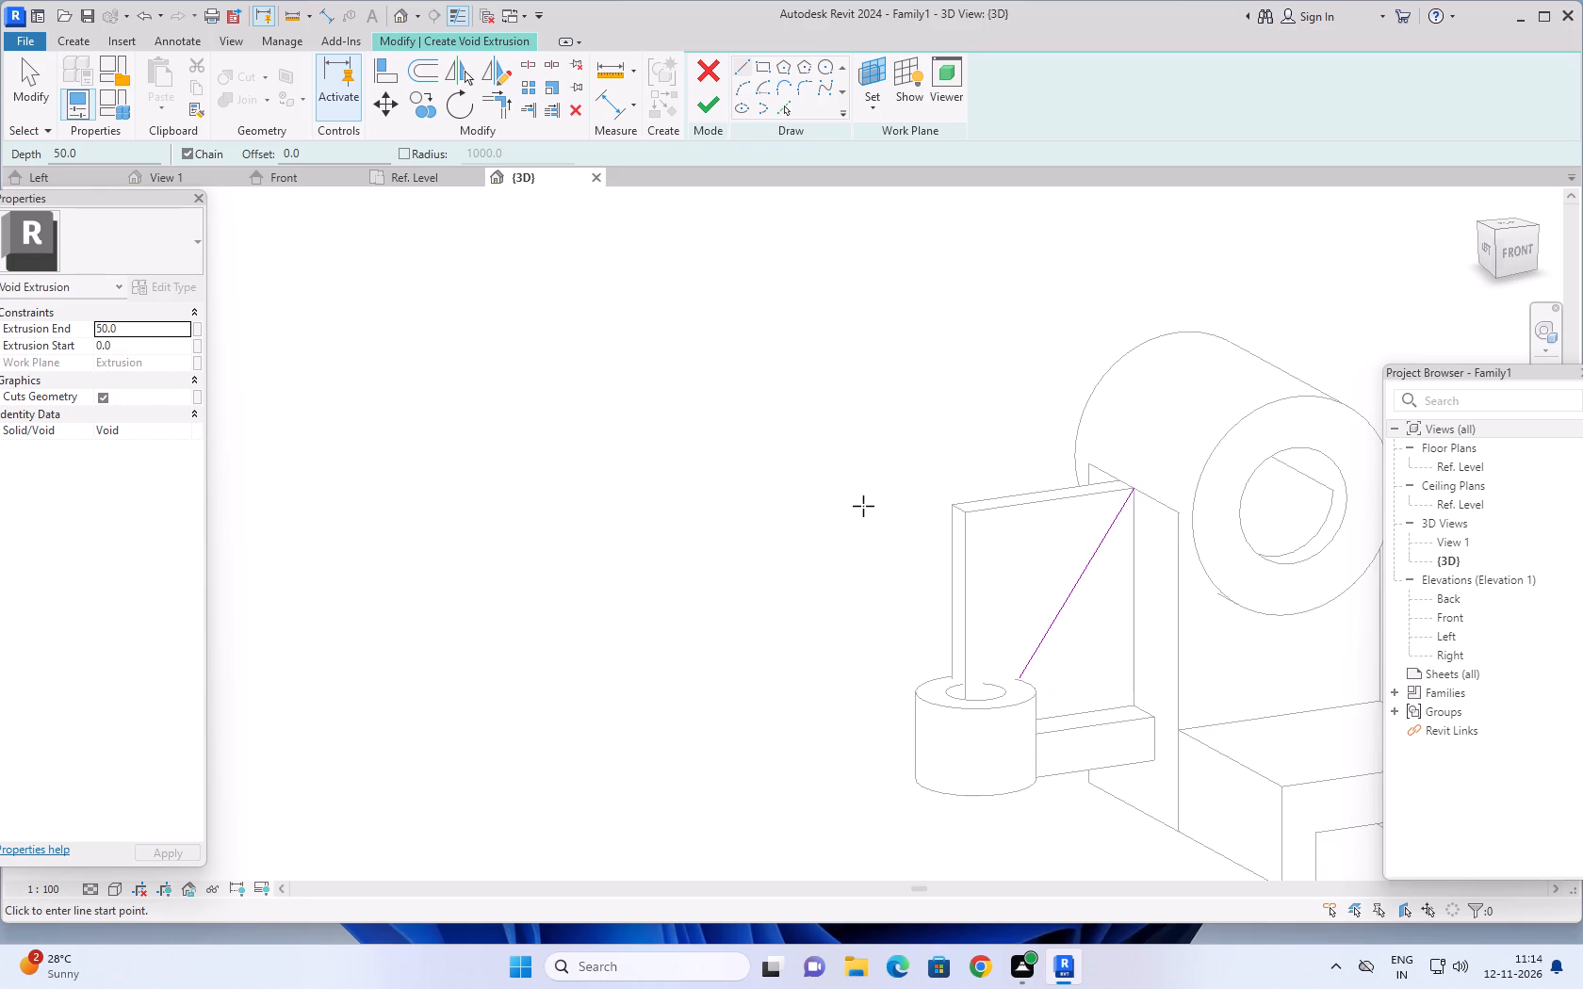
{"action": "middle_click_drag", "start_coordinate": [859, 506], "coordinate": [826, 484]}
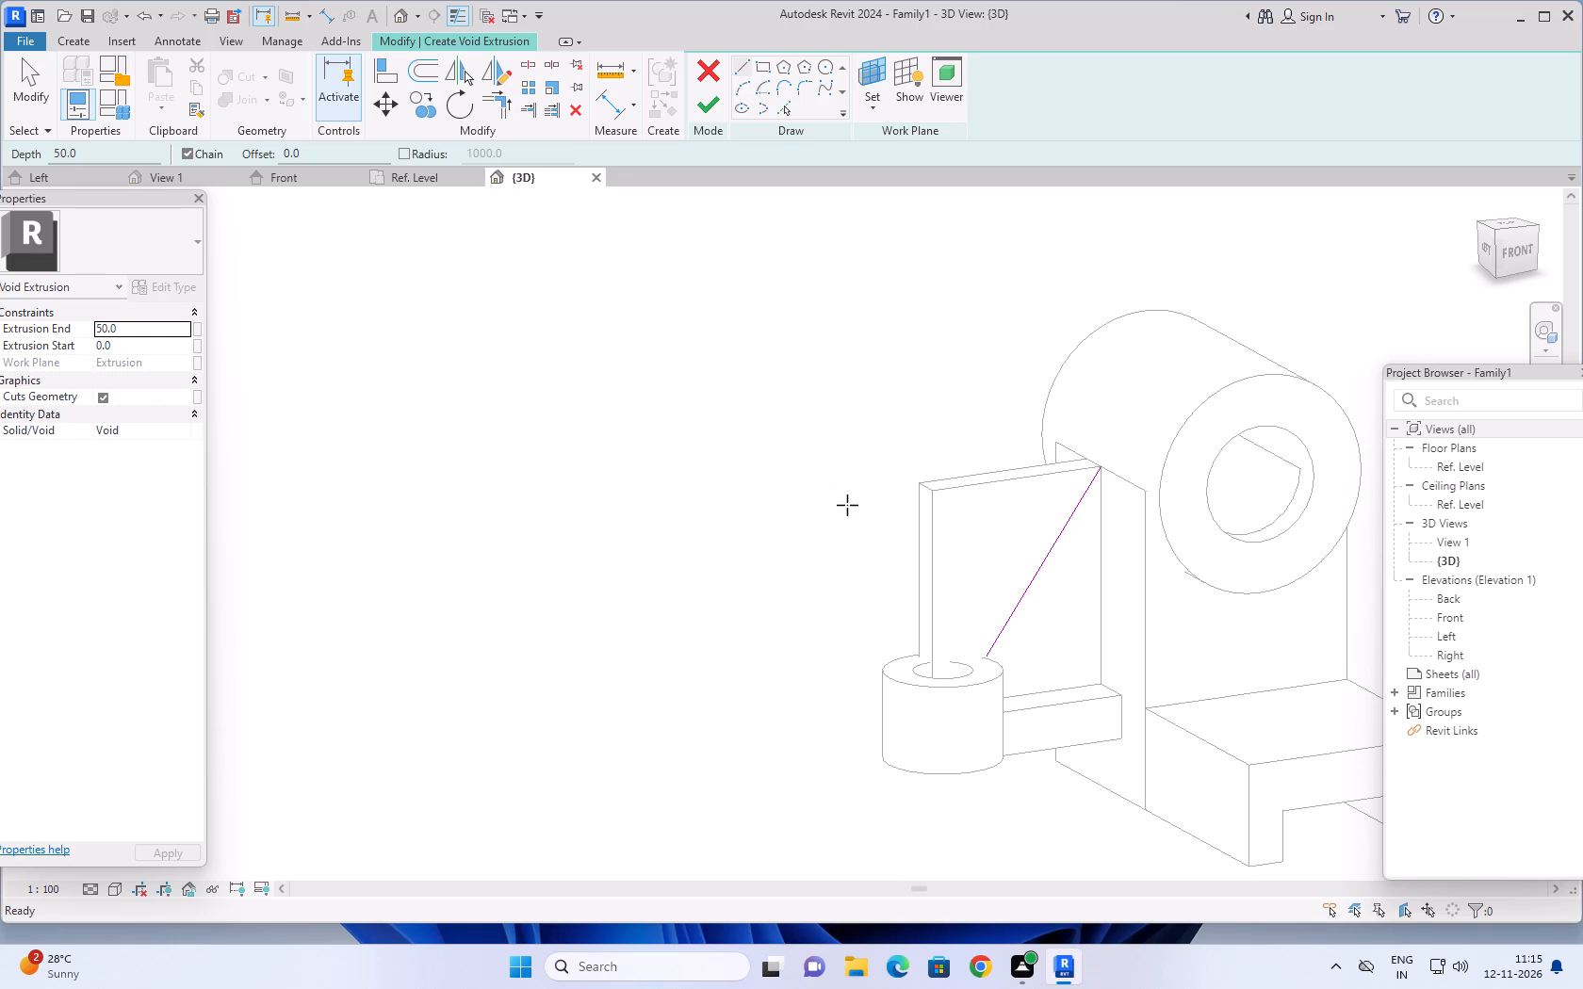
{"action": "left_click", "coordinate": [784, 105]}
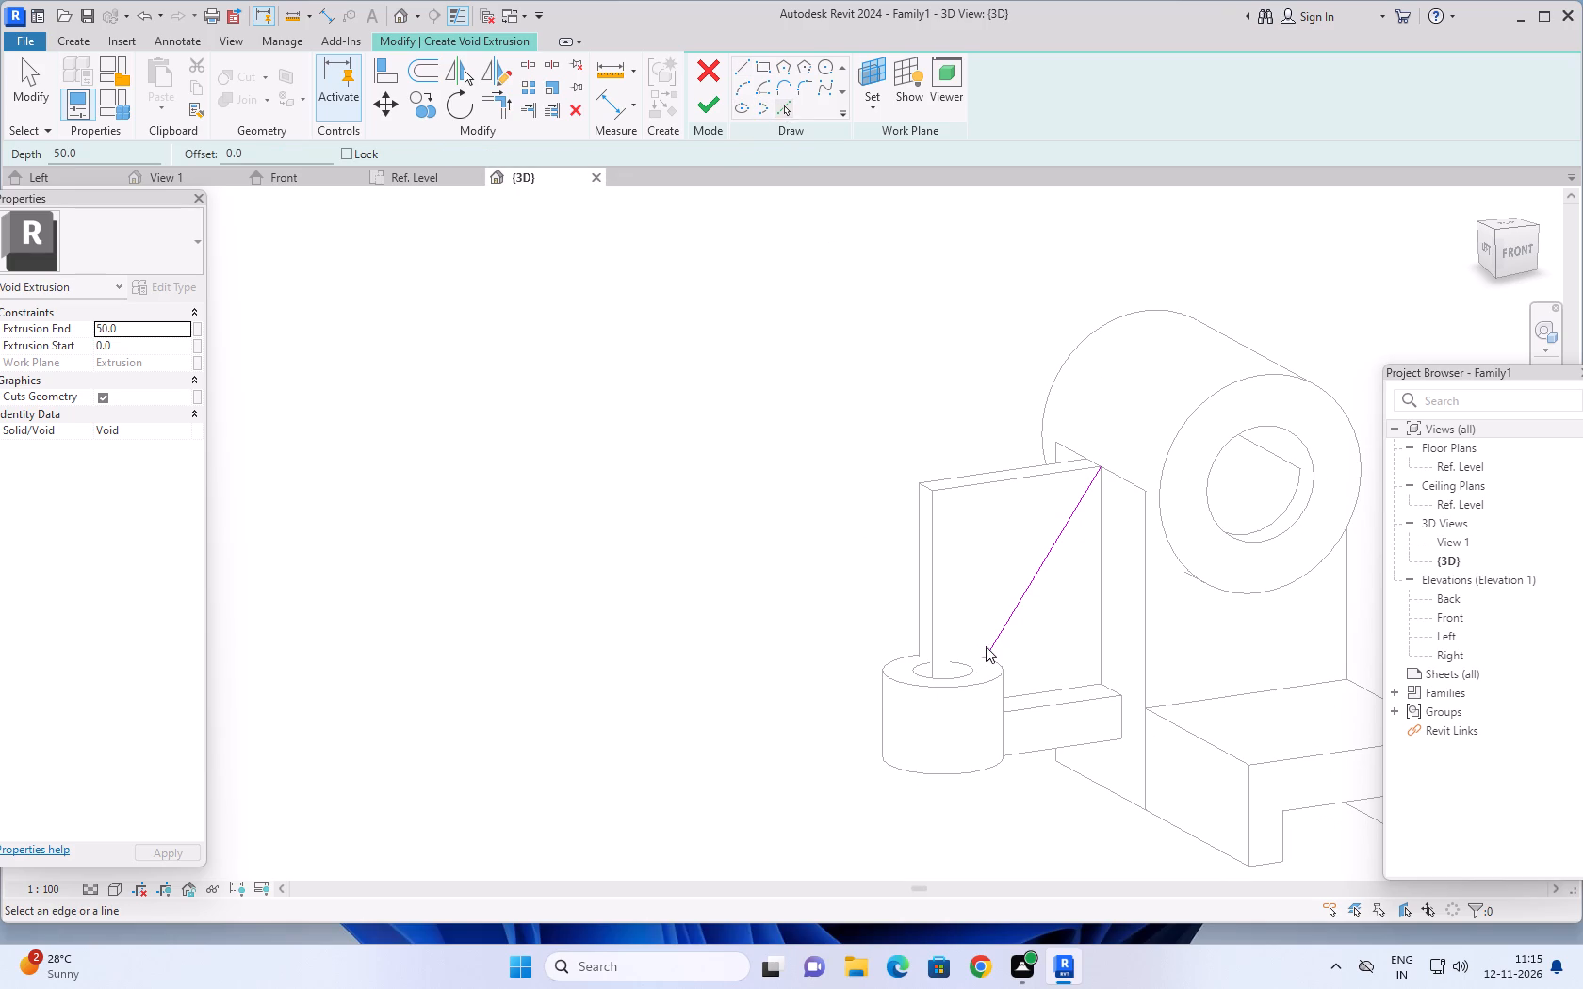
{"action": "left_click", "coordinate": [775, 105]}
{"action": "left_click", "coordinate": [778, 105]}
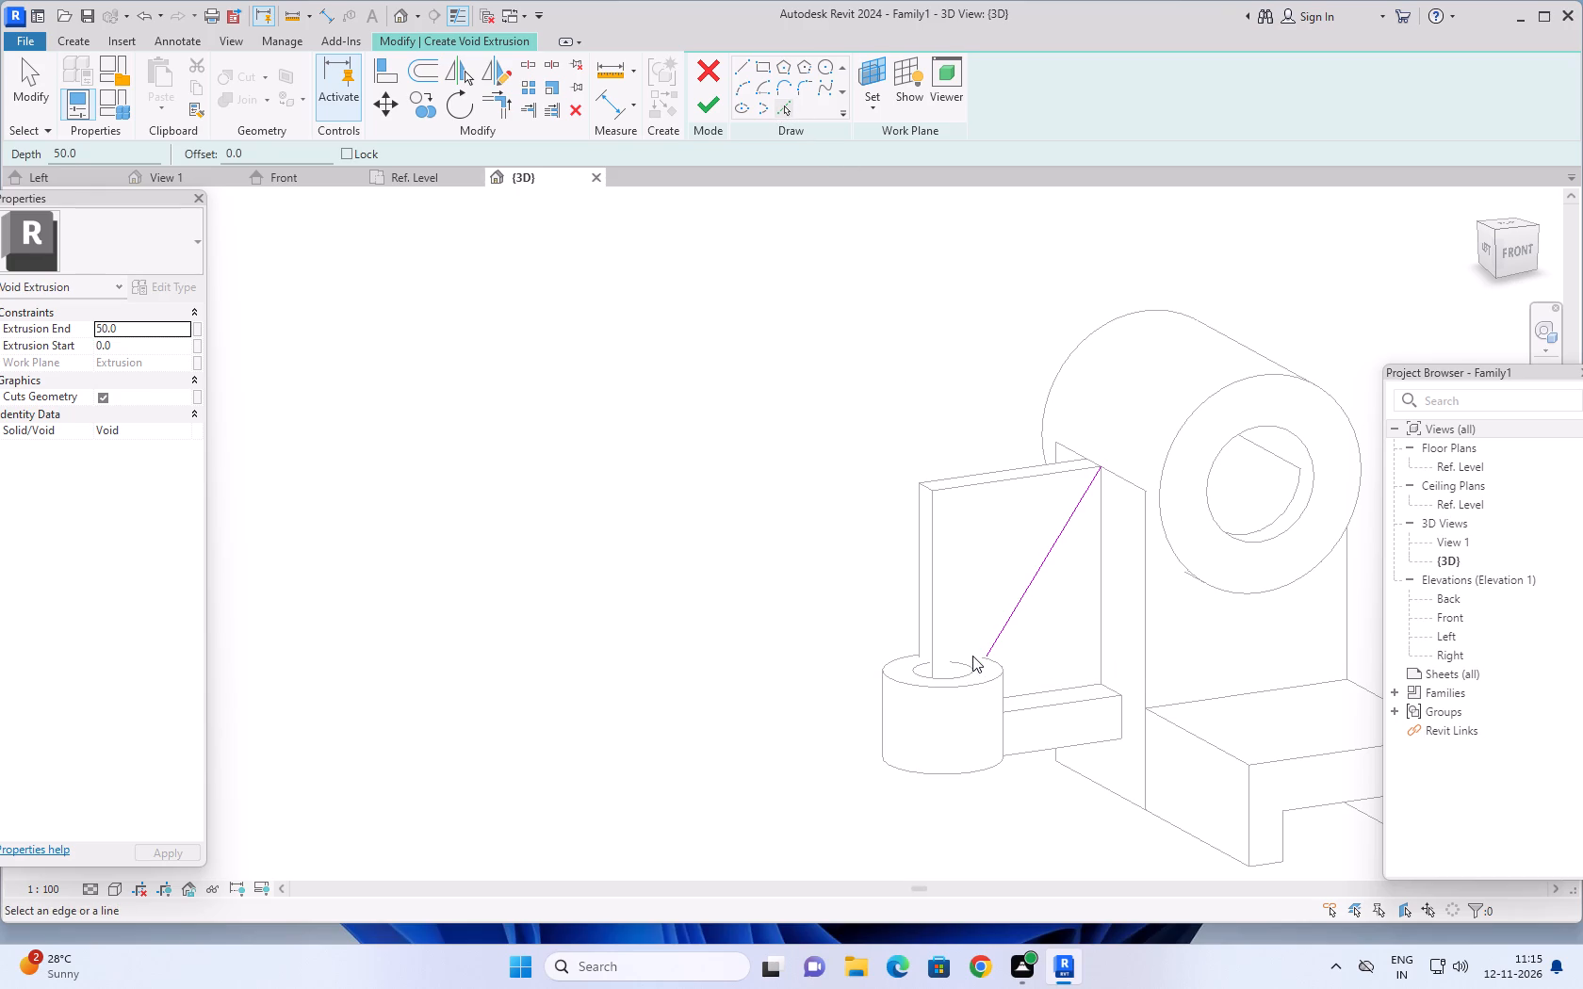
{"action": "left_click", "coordinate": [983, 656]}
{"action": "scroll", "coordinate": [821, 657], "scroll_direction": "down", "scroll_amount": 2}
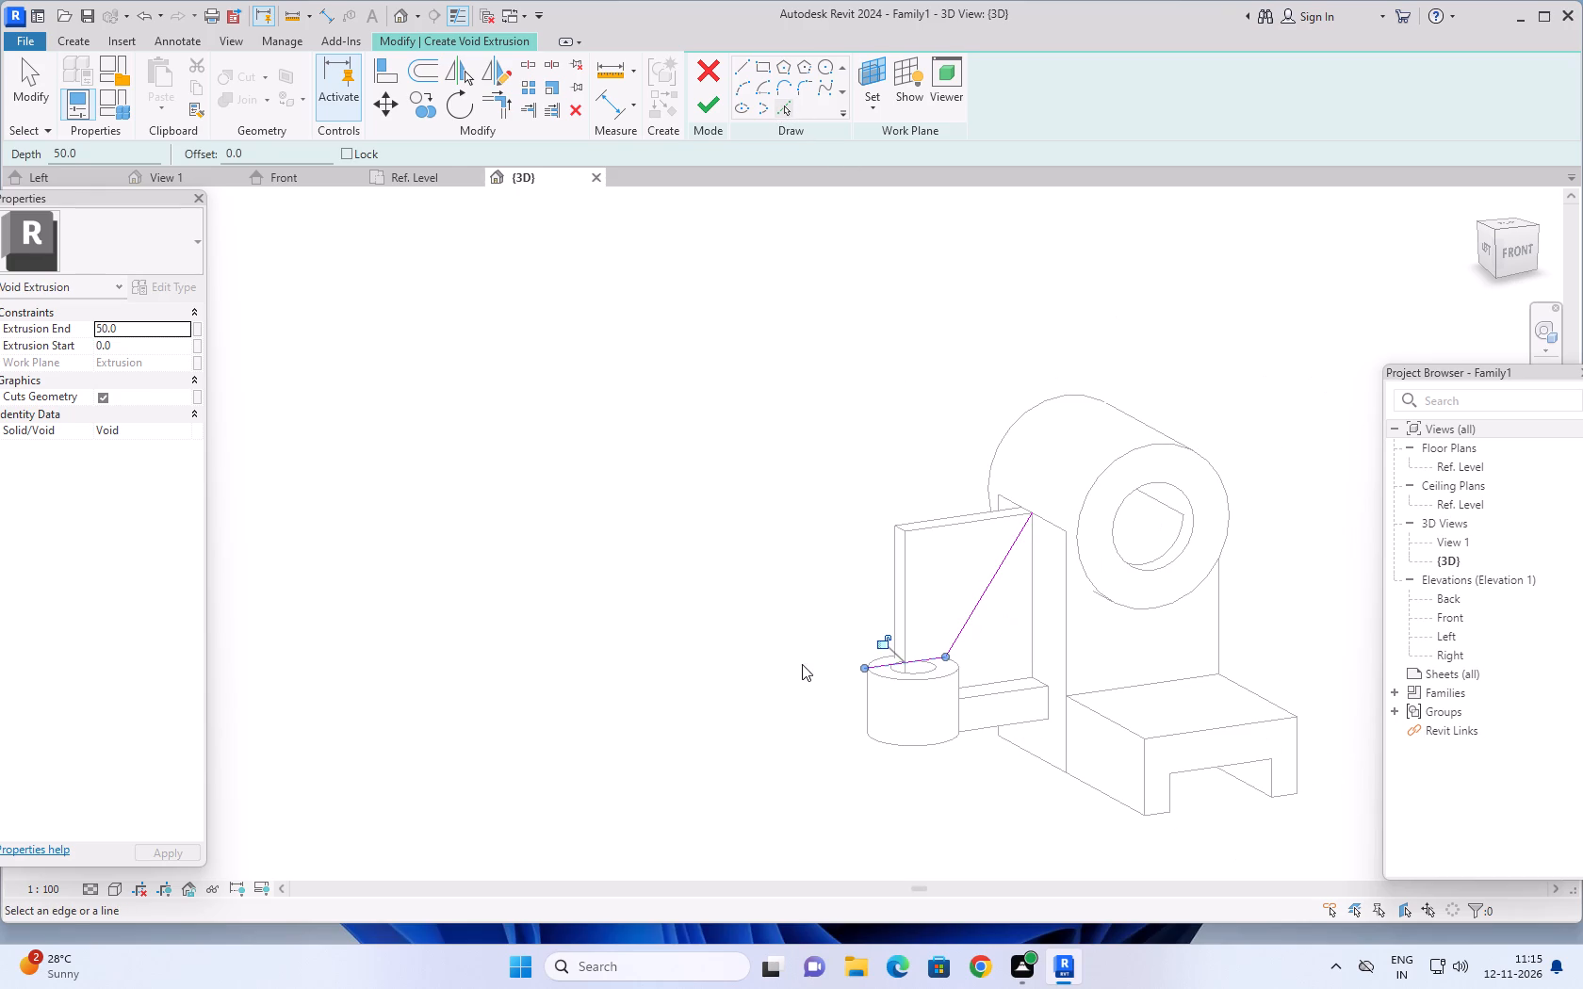
{"action": "middle_click_drag", "start_coordinate": [786, 655], "coordinate": [659, 625]}
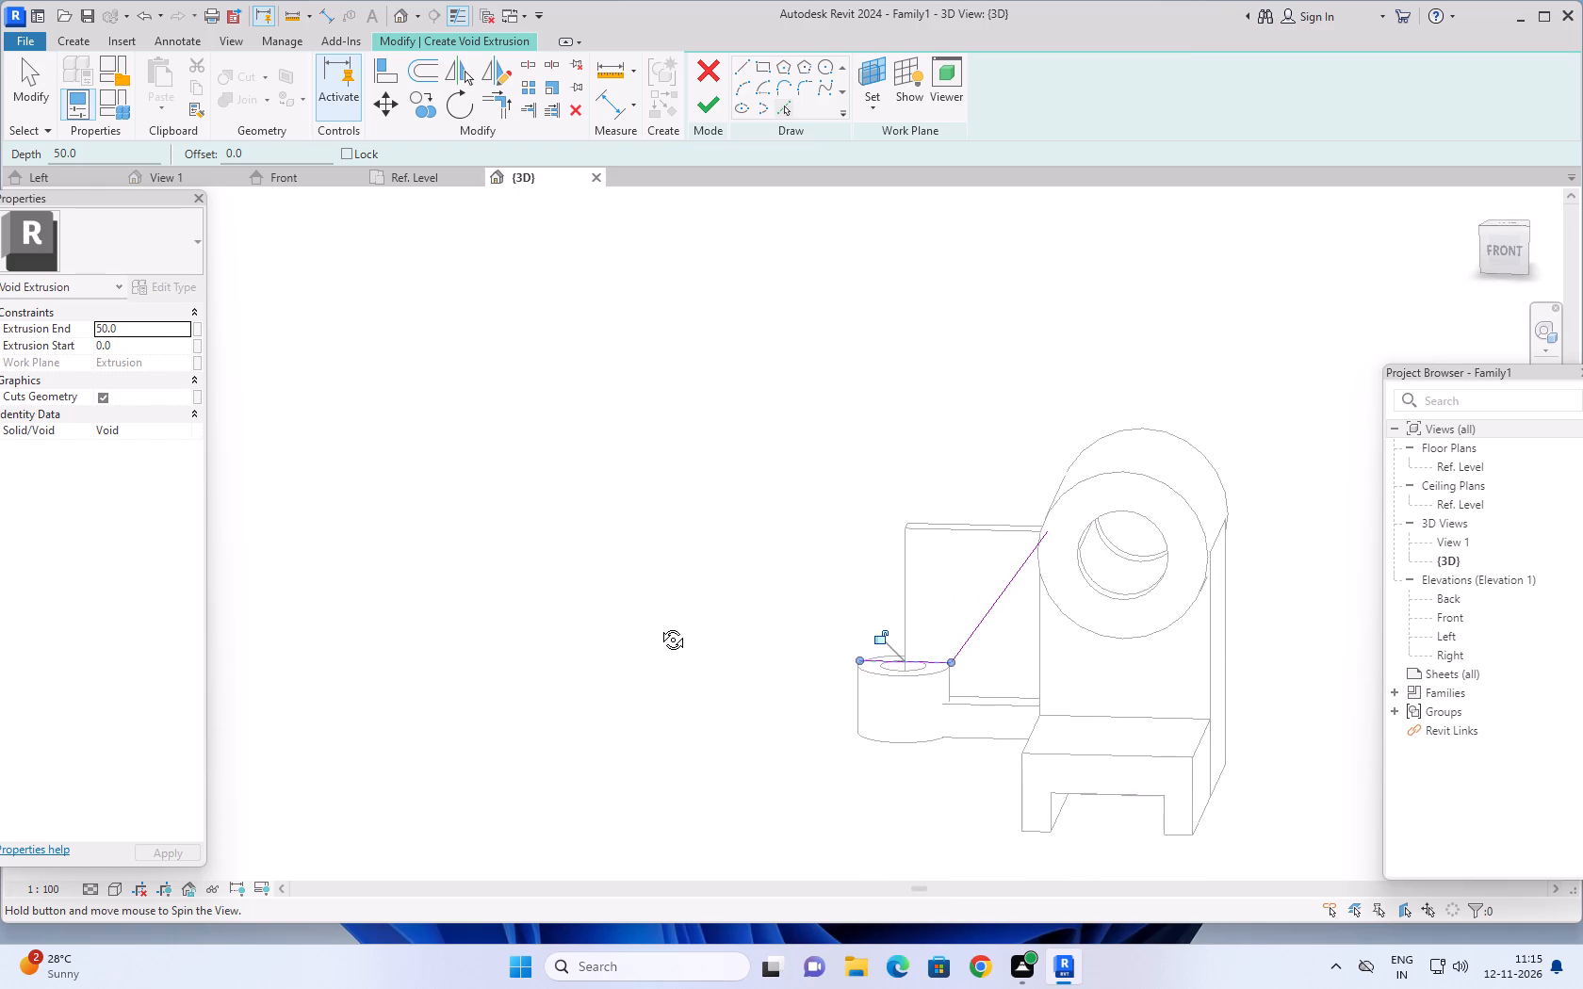
{"action": "middle_click_drag", "start_coordinate": [659, 625], "coordinate": [672, 645]}
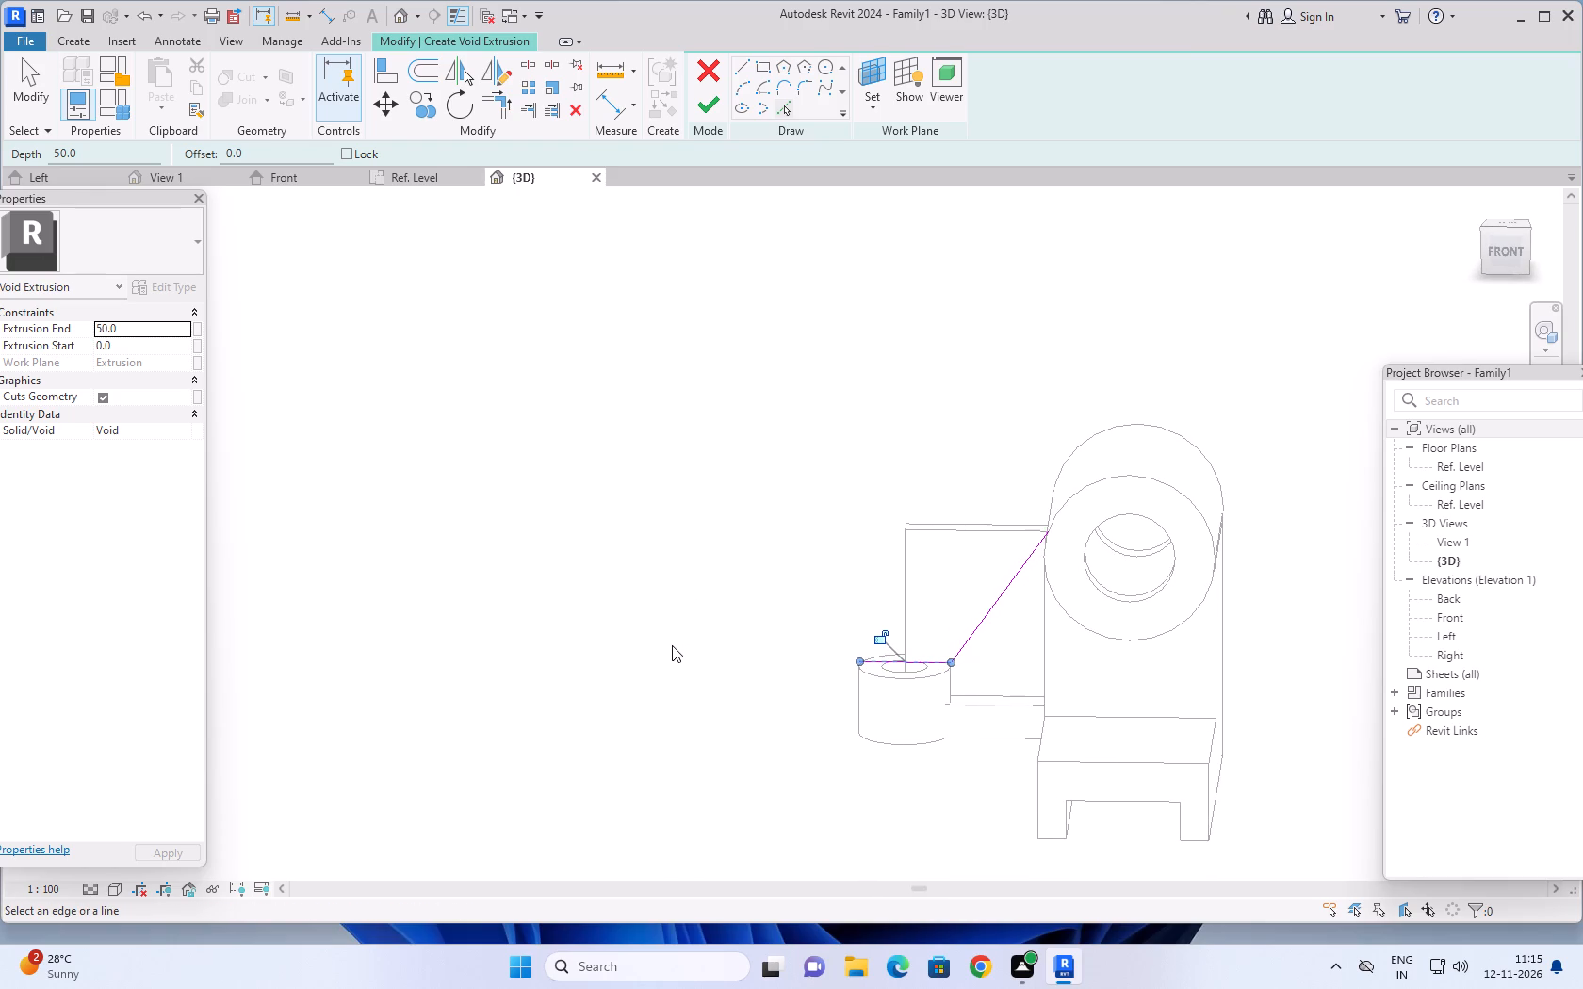
{"action": "scroll", "coordinate": [683, 630], "scroll_direction": "up", "scroll_amount": 2}
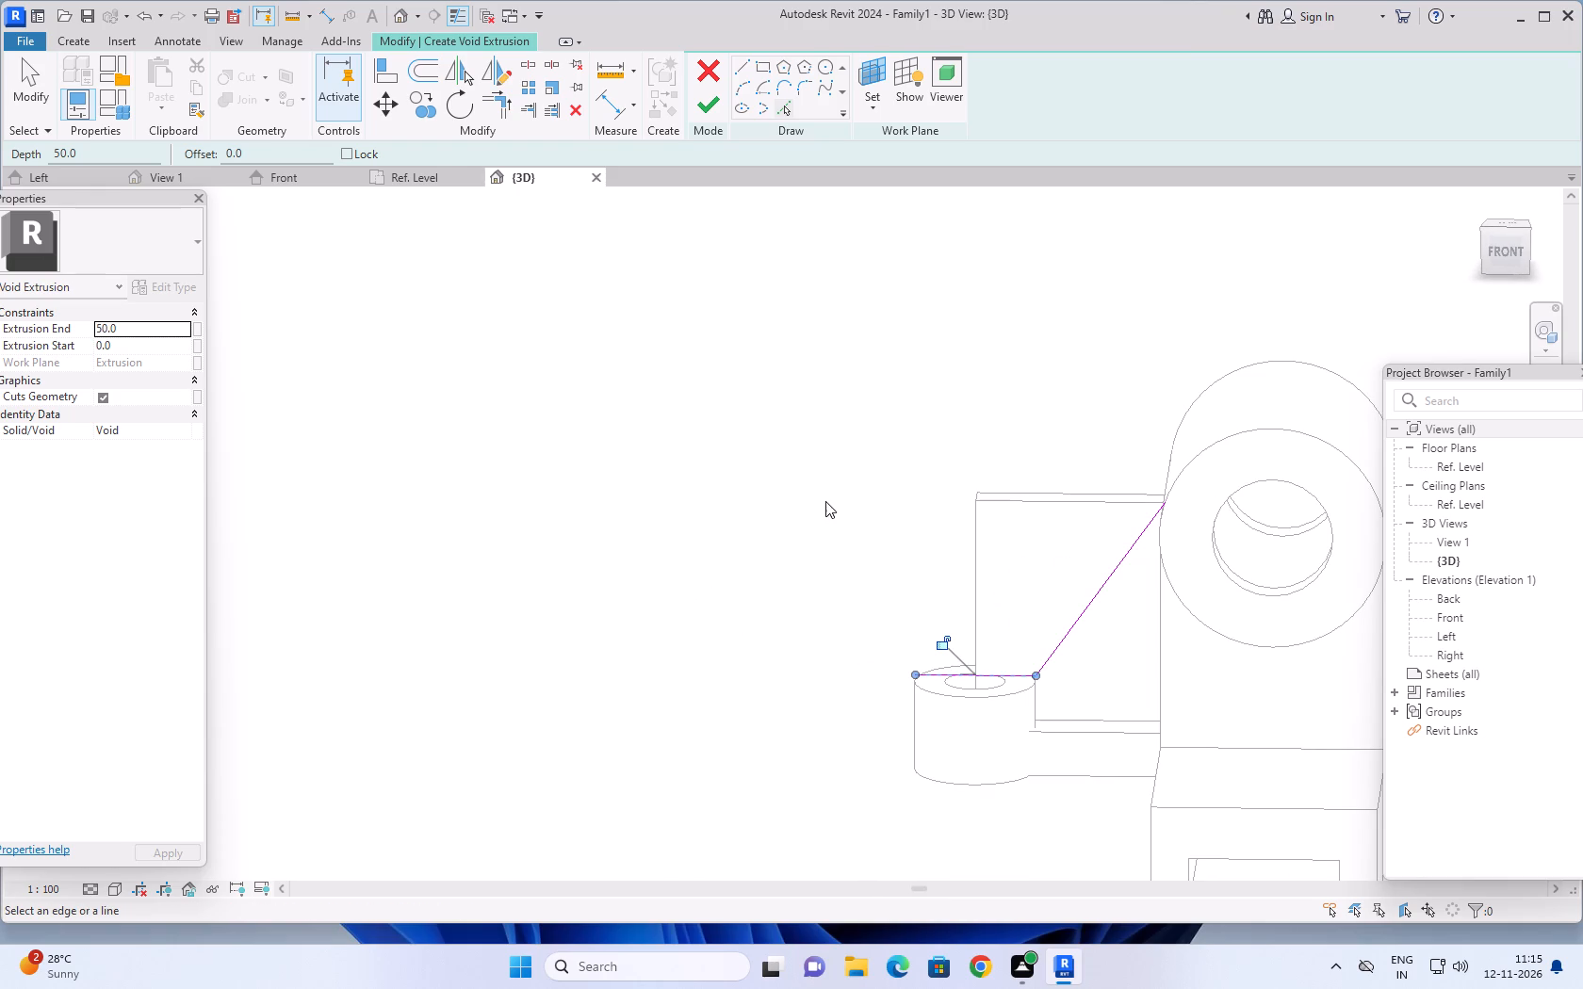
Sketch a vertical line about 48 long from the small cylinder's top edge to the plate's outer upper corner, and a 50 line to the diagonal's upper end.
{"action": "left_click", "coordinate": [742, 60]}
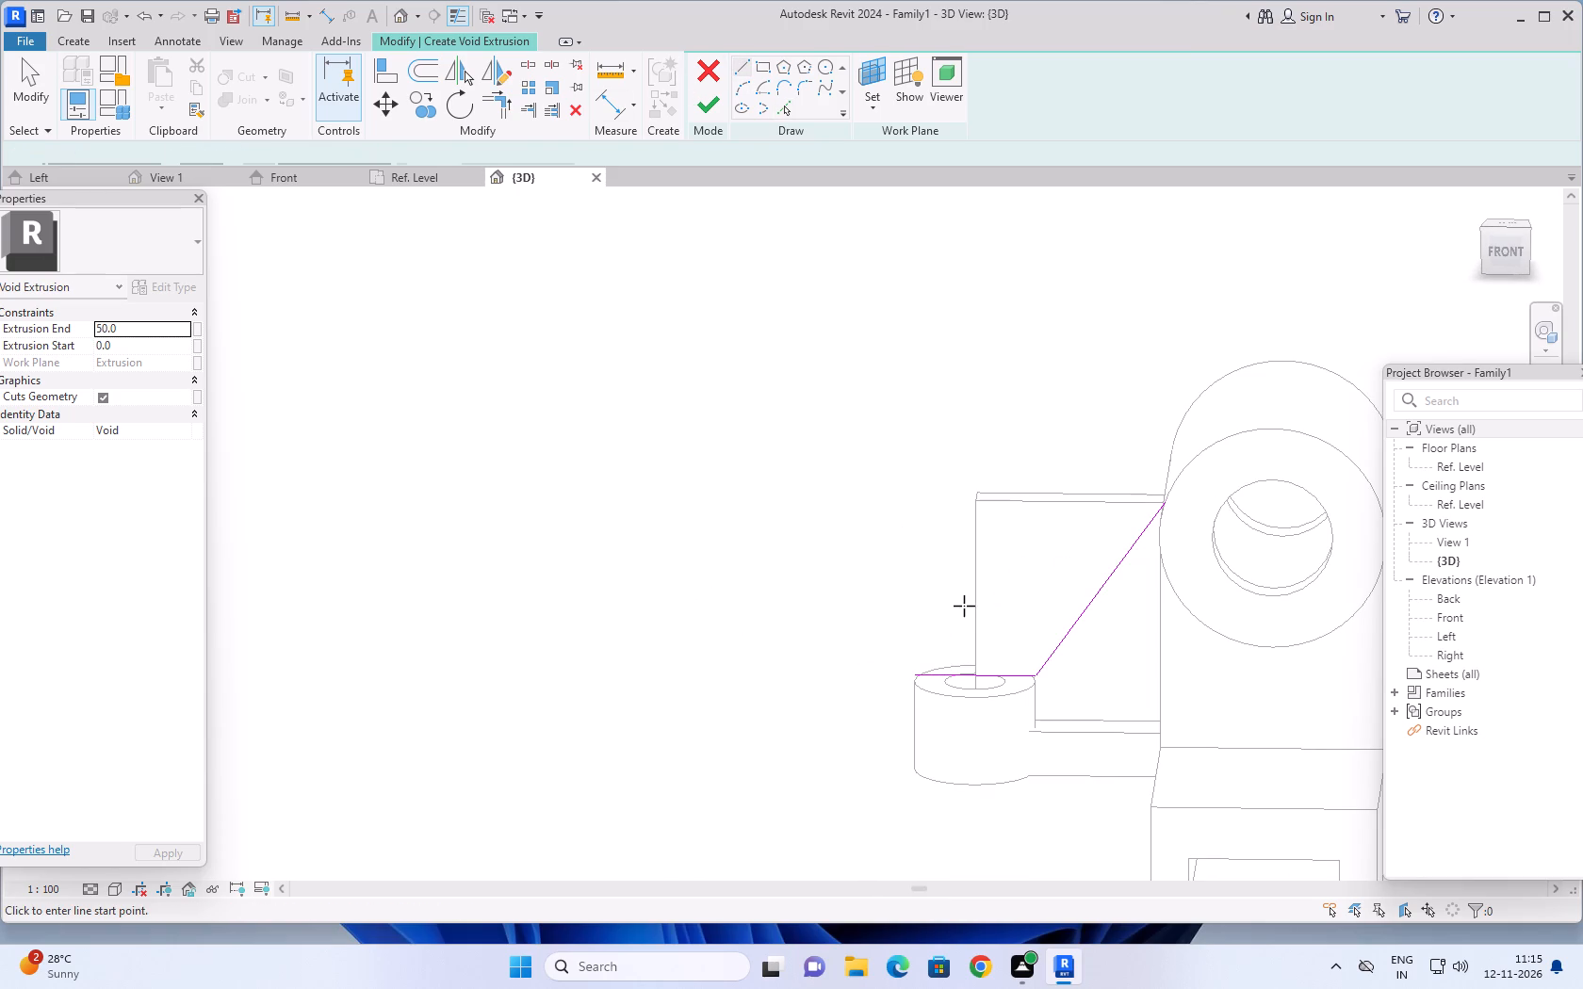
{"action": "left_click", "coordinate": [789, 106]}
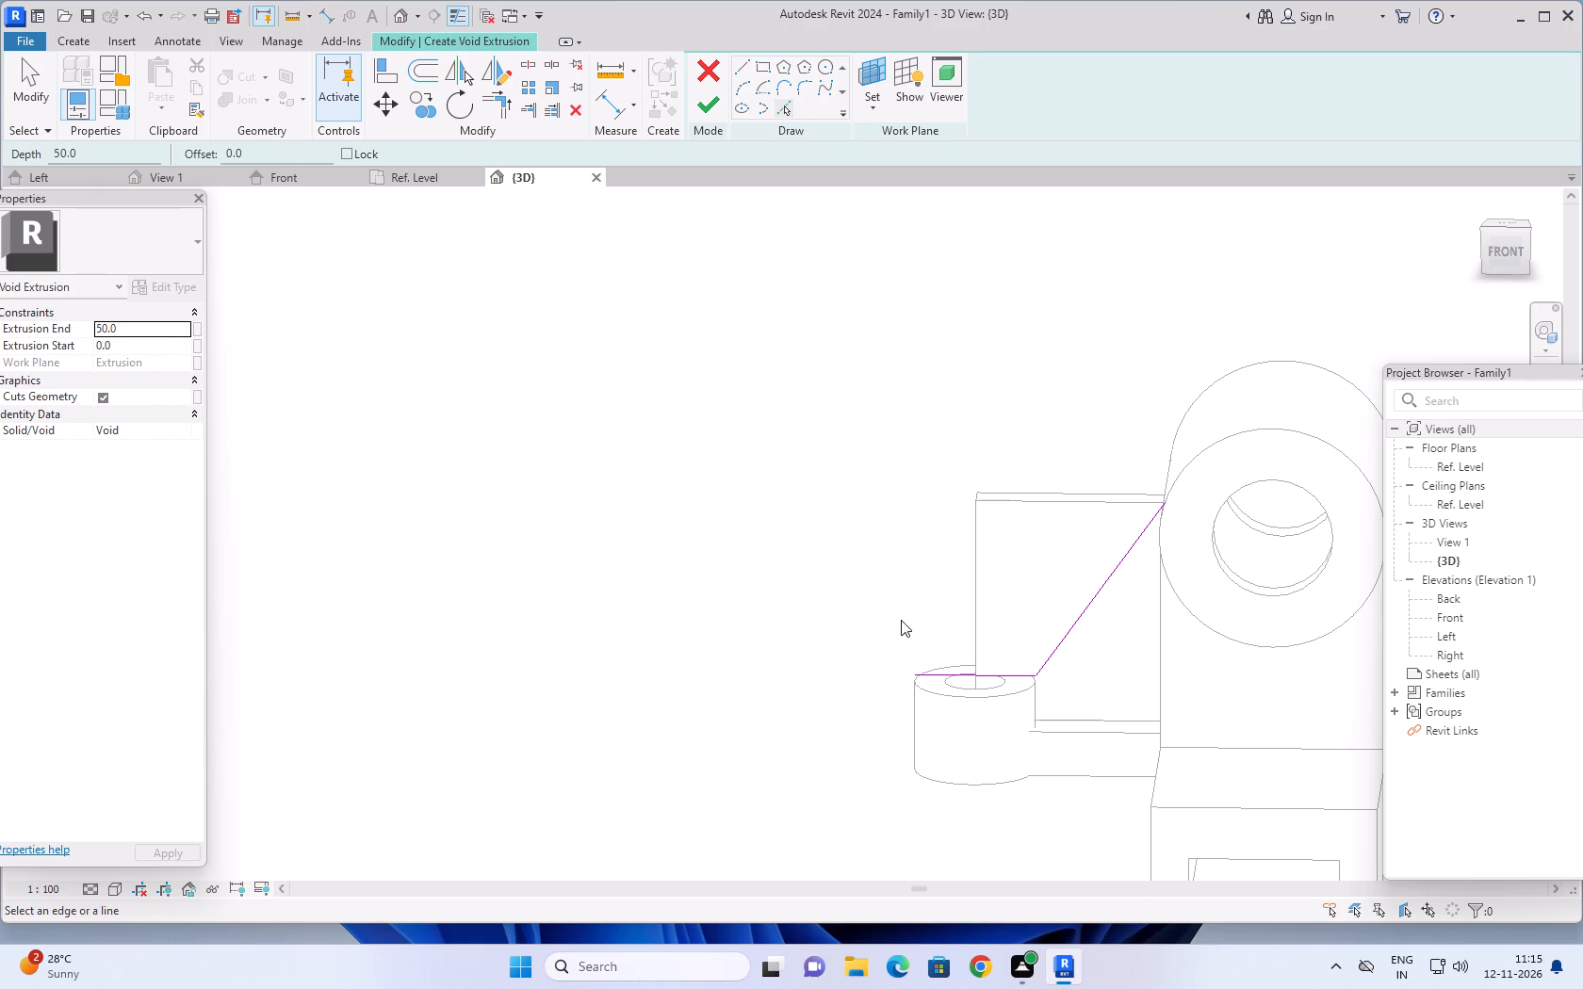
{"action": "left_click", "coordinate": [741, 66]}
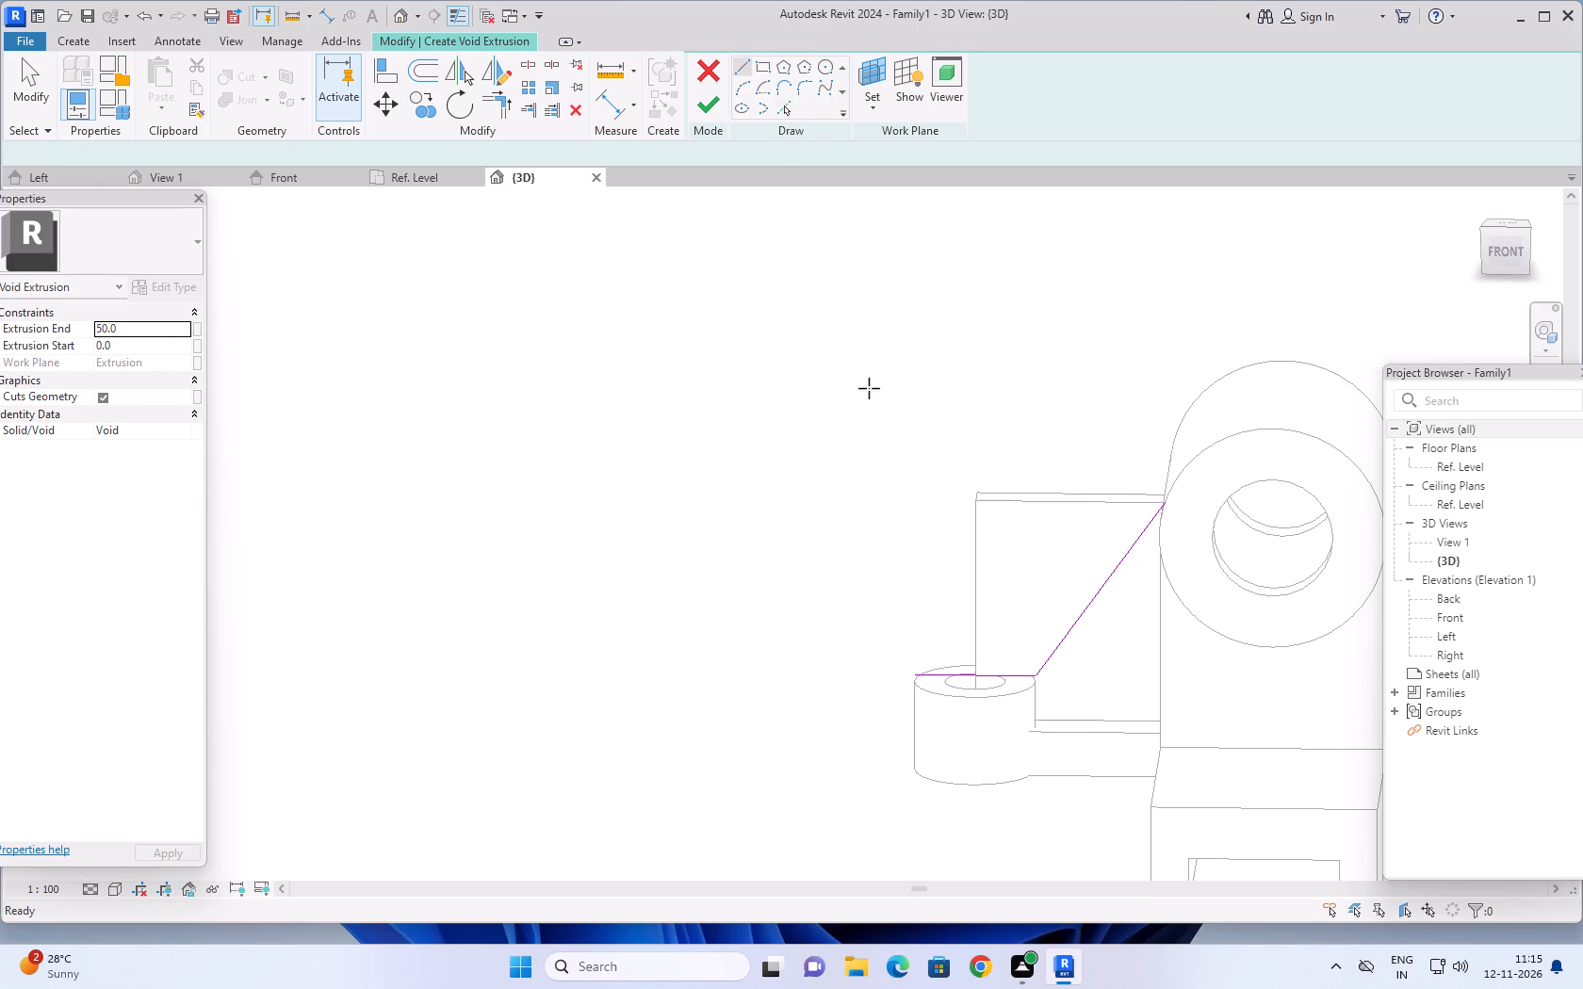
{"action": "left_click", "coordinate": [976, 676]}
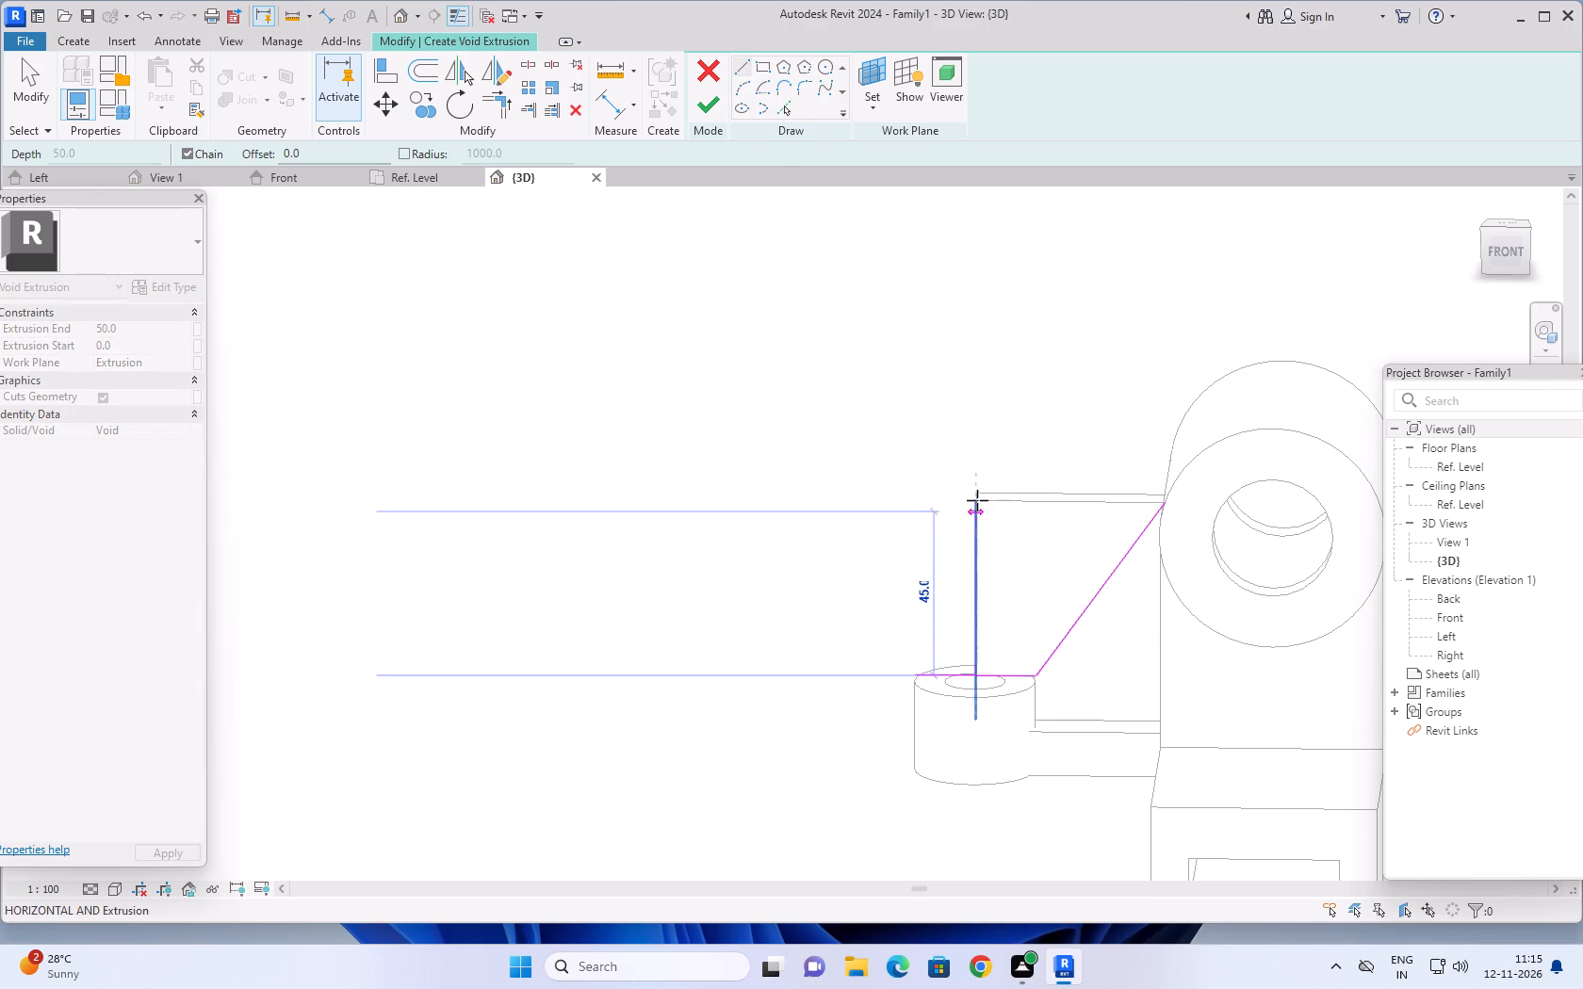
{"action": "left_click", "coordinate": [975, 500]}
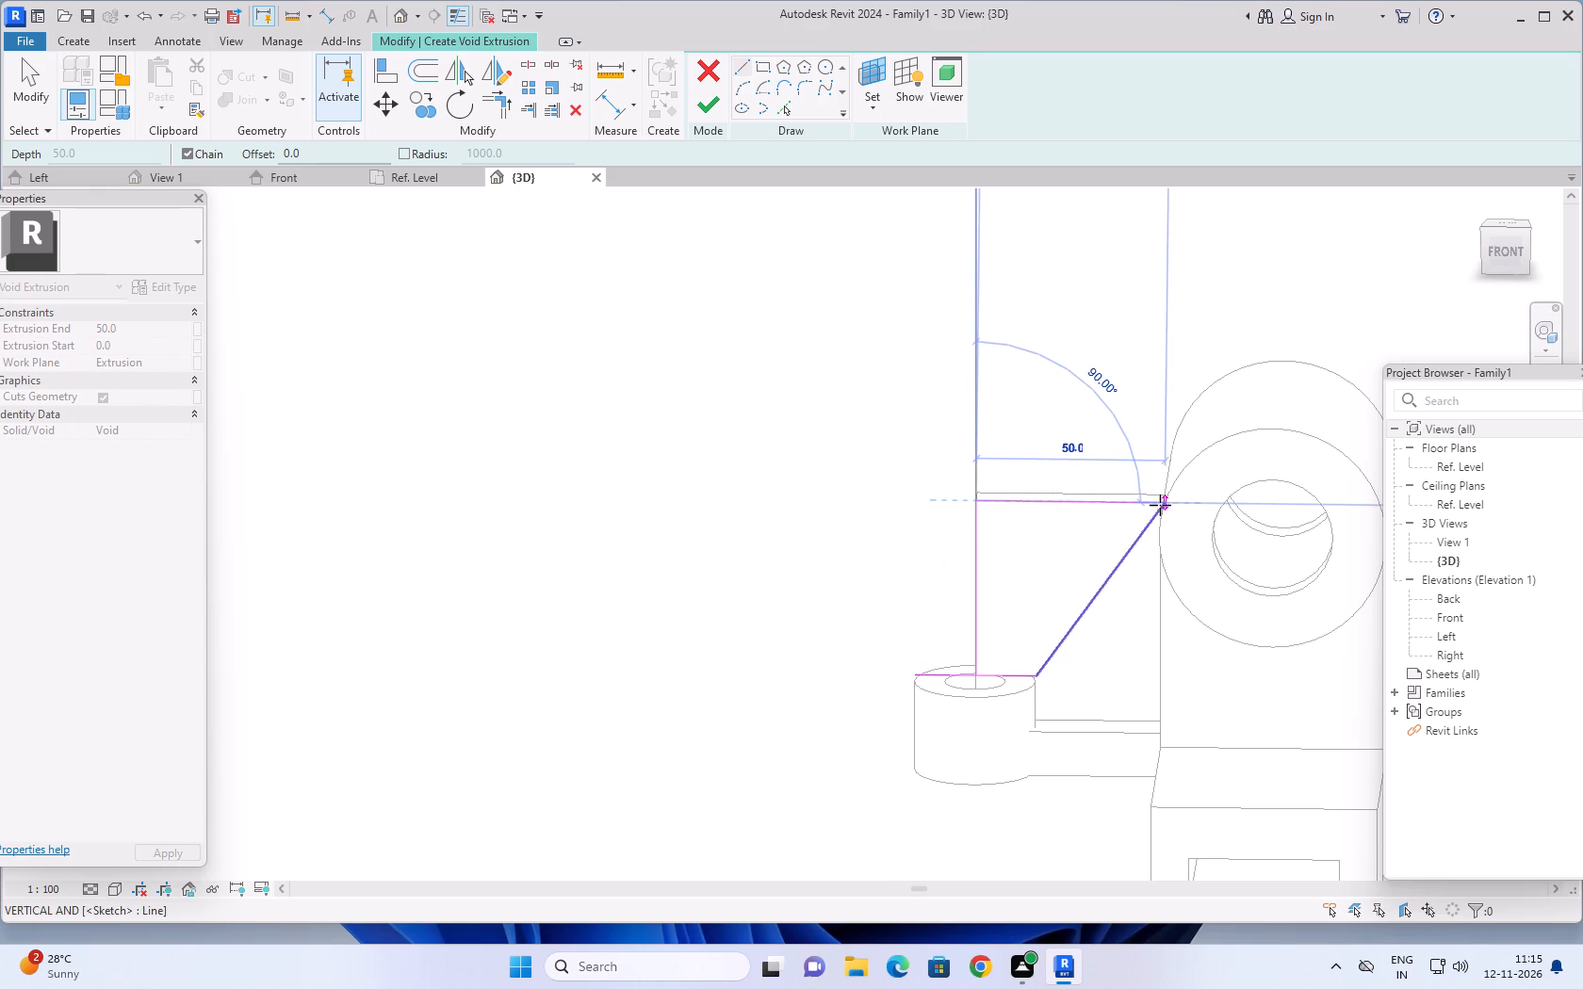
{"action": "left_click", "coordinate": [1163, 503]}
{"action": "key", "text": "Escape"}
{"action": "key", "text": "Escape"}
{"action": "key", "text": "Escape"}
{"action": "key", "text": "Escape"}
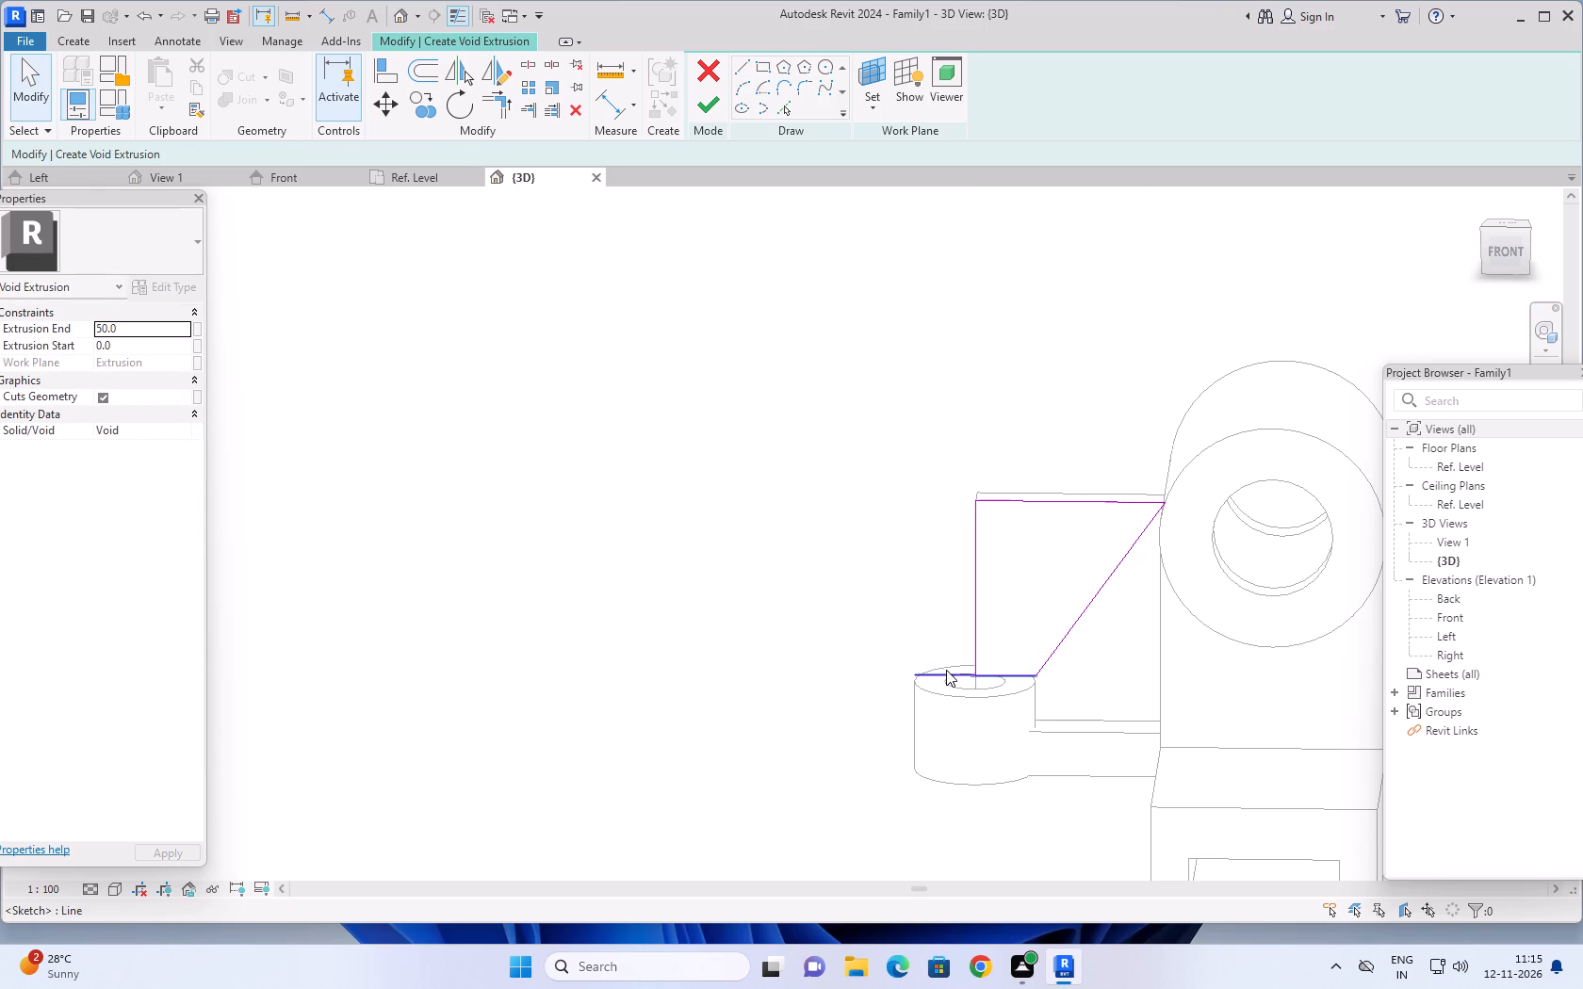
Shorten the bottom sketch line to 16 so that its outer end meets the foot of the vertical line.
{"action": "left_click", "coordinate": [945, 673]}
{"action": "scroll", "coordinate": [904, 671], "scroll_direction": "up", "scroll_amount": 5}
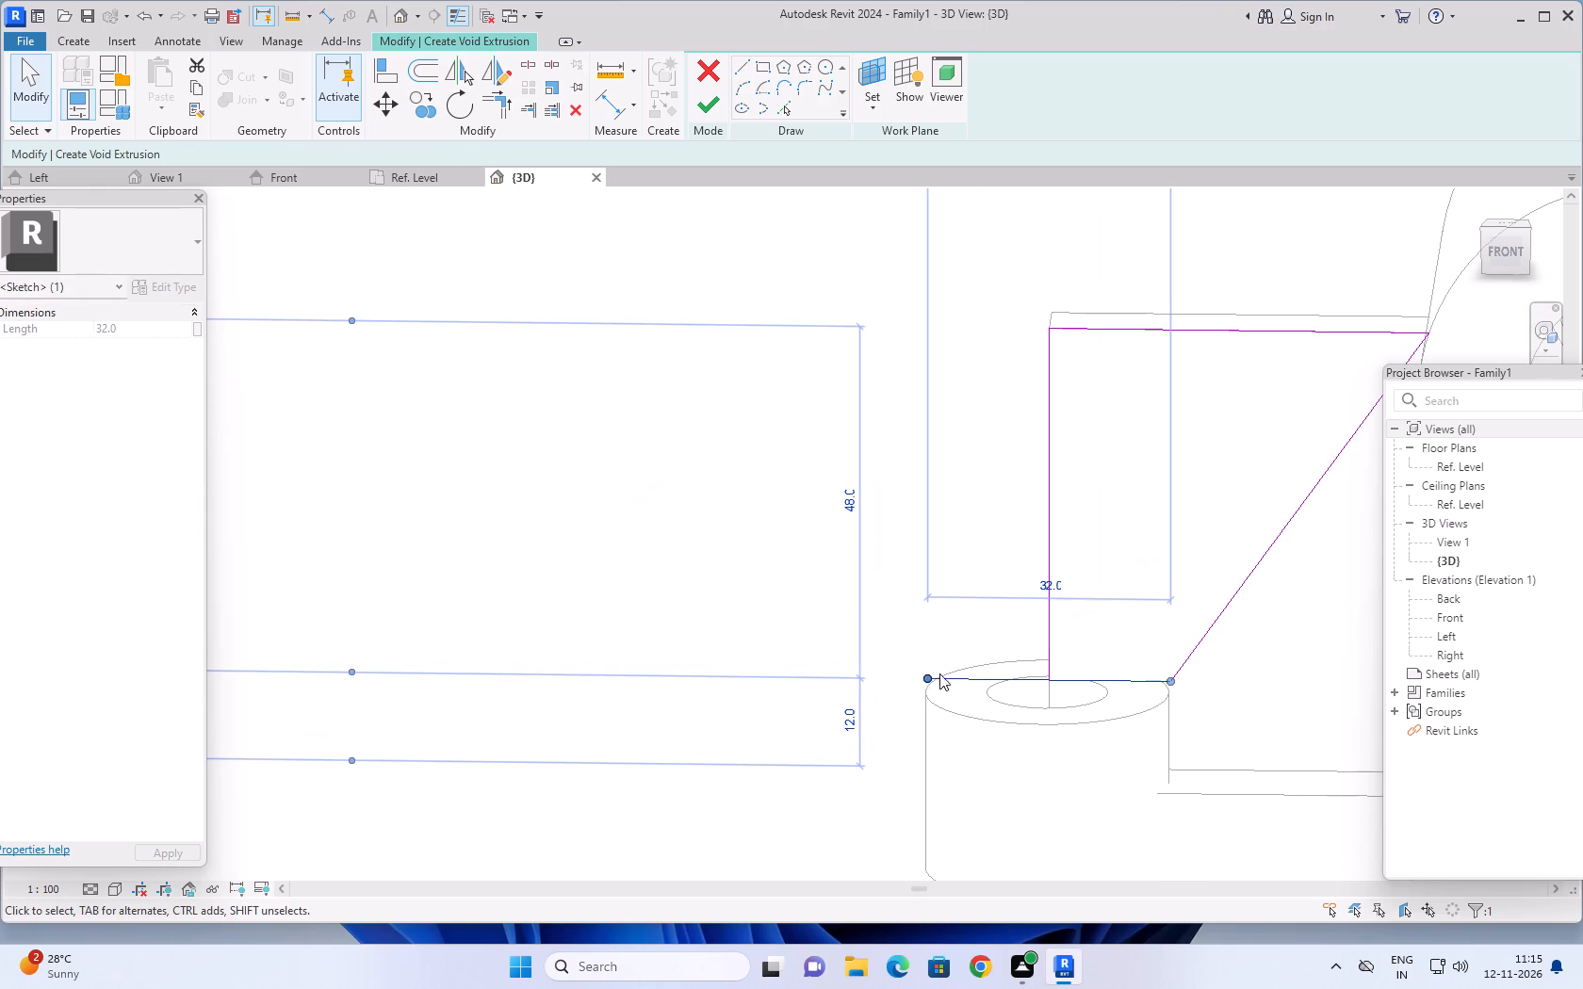
{"action": "left_click_drag", "start_coordinate": [924, 675], "coordinate": [981, 676]}
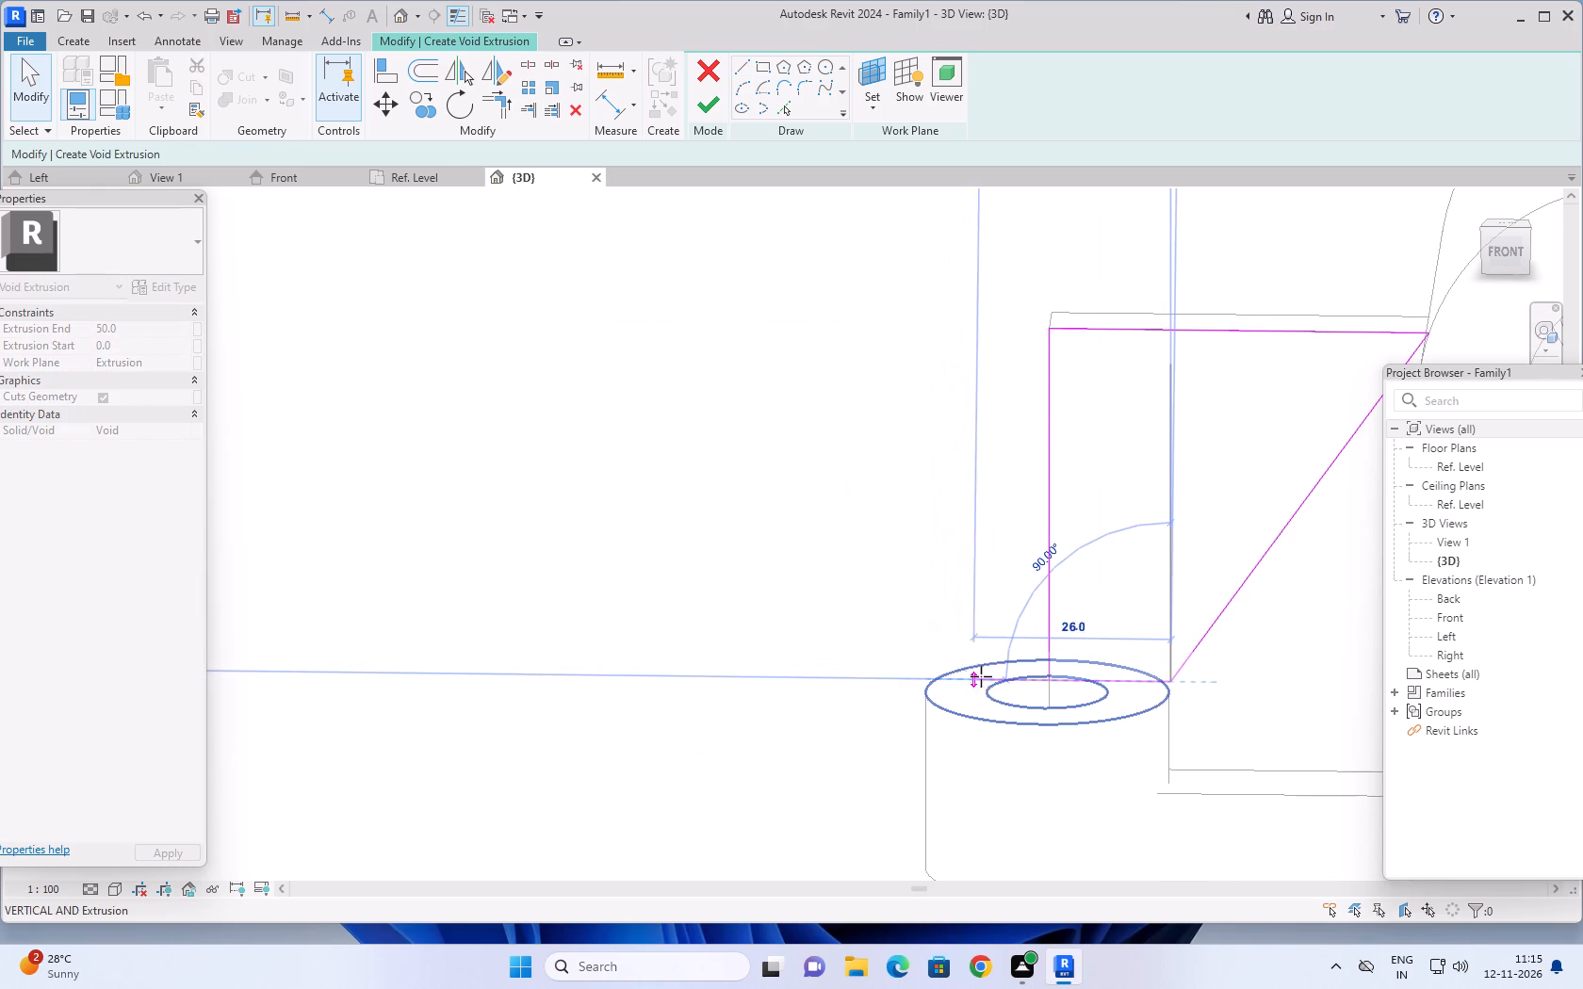
{"action": "left_click_drag", "start_coordinate": [981, 676], "coordinate": [1049, 680]}
{"action": "scroll", "coordinate": [879, 676], "scroll_direction": "down", "scroll_amount": 3}
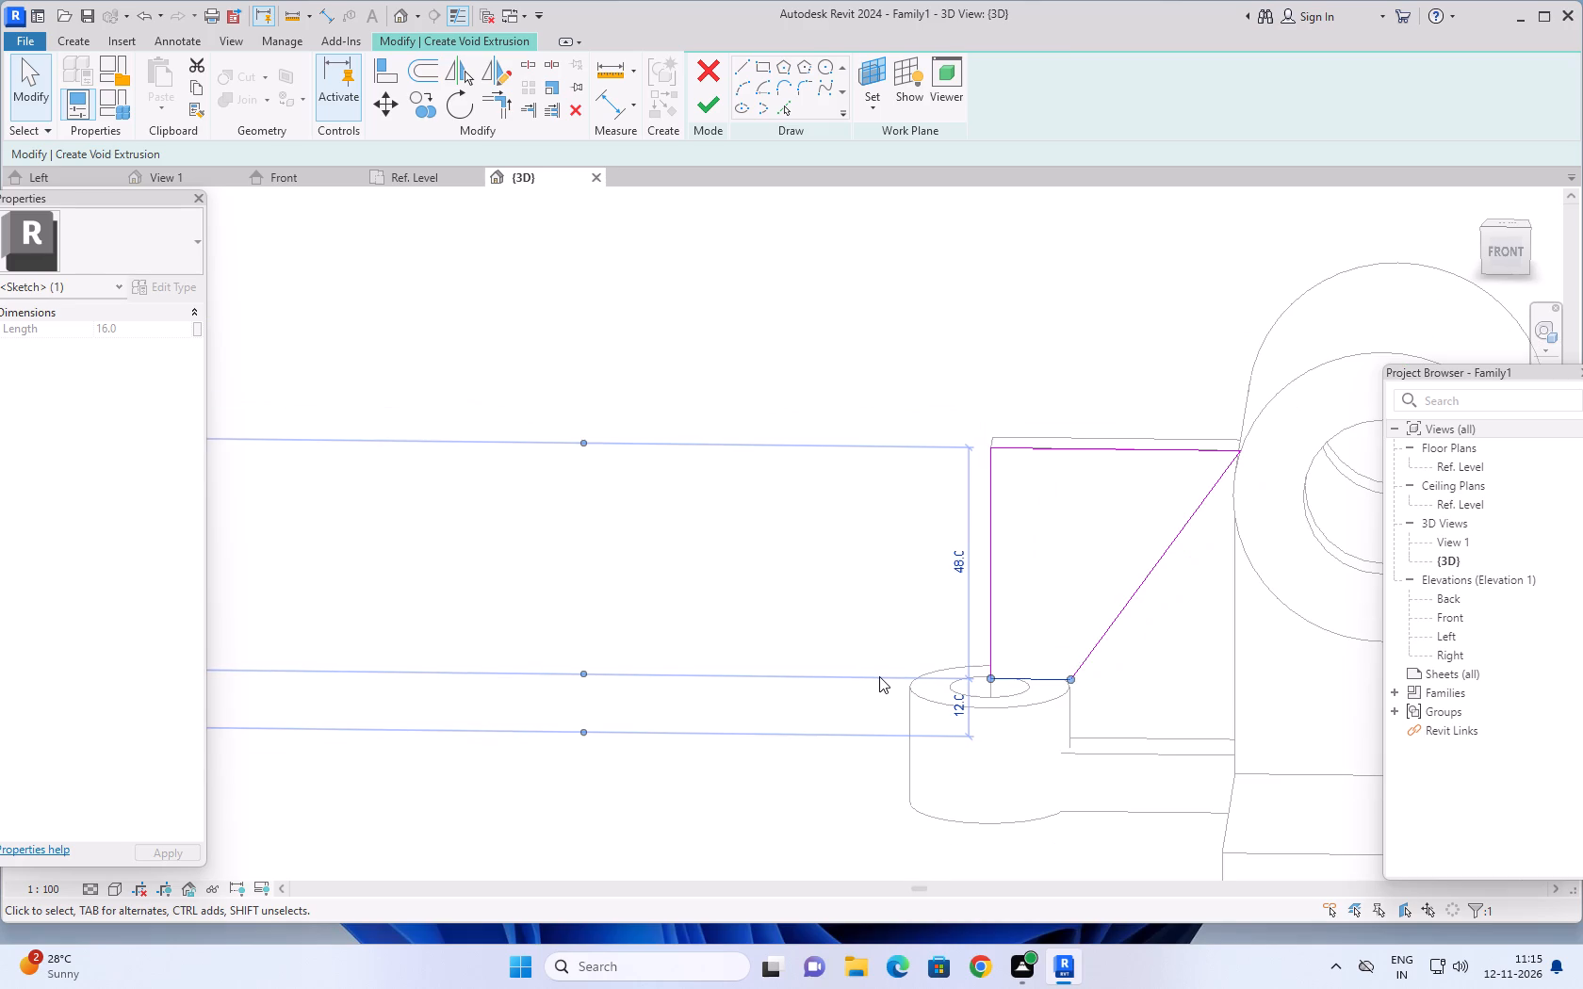
{"action": "scroll", "coordinate": [875, 665], "scroll_direction": "down", "scroll_amount": 3}
{"action": "key", "text": "Escape"}
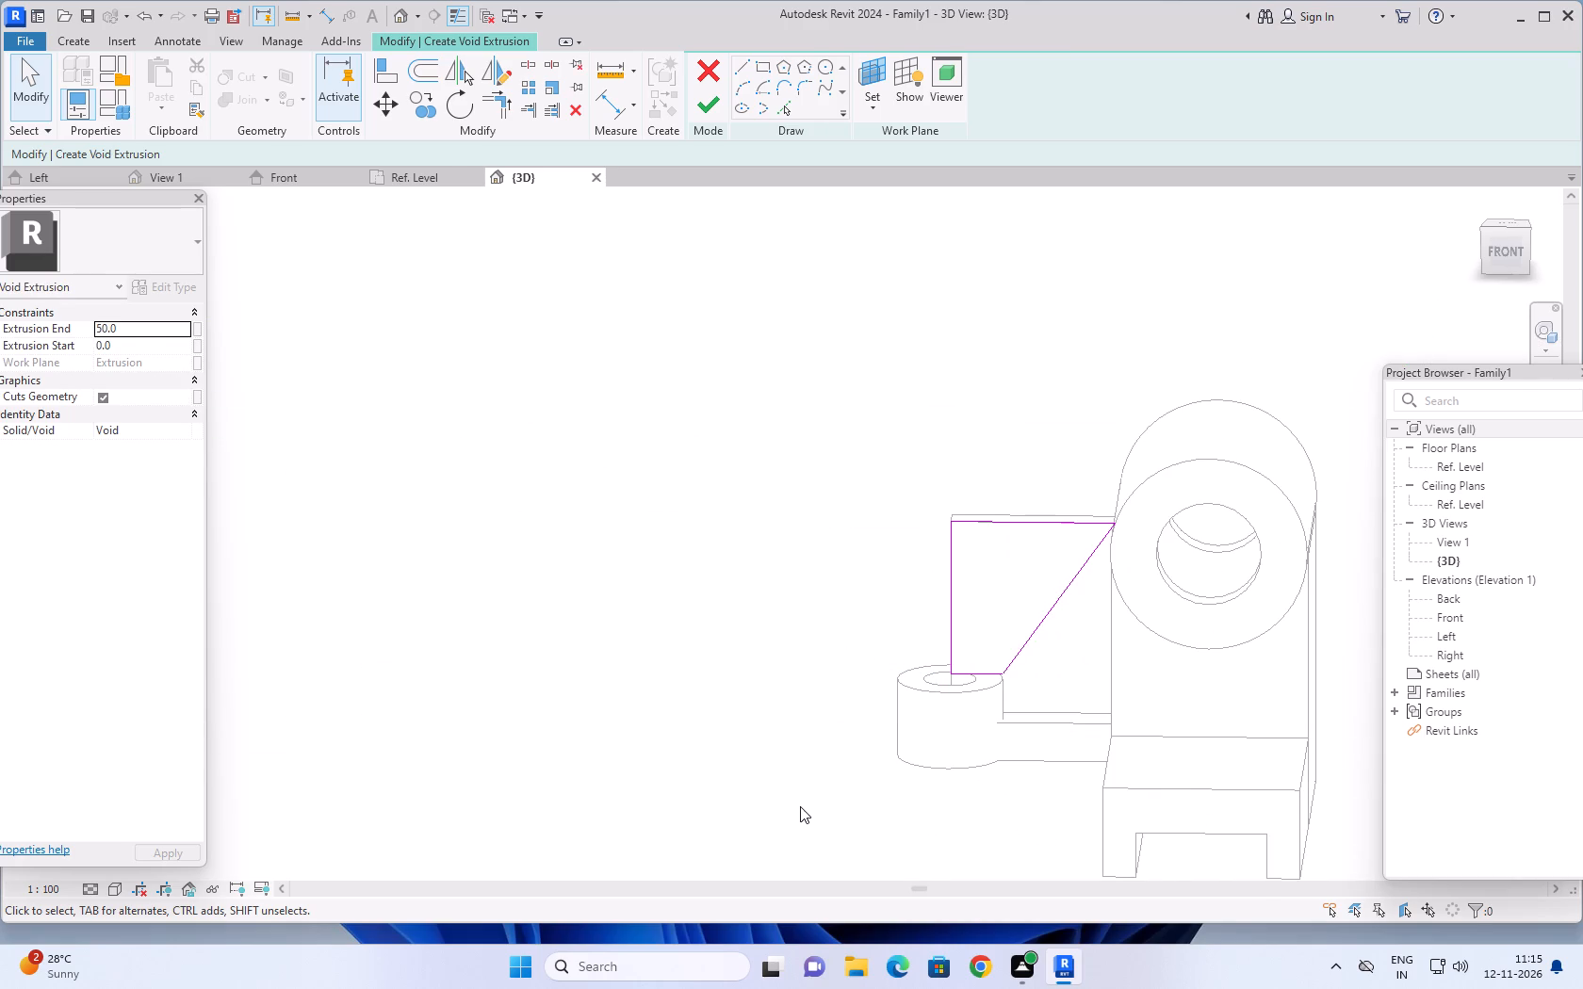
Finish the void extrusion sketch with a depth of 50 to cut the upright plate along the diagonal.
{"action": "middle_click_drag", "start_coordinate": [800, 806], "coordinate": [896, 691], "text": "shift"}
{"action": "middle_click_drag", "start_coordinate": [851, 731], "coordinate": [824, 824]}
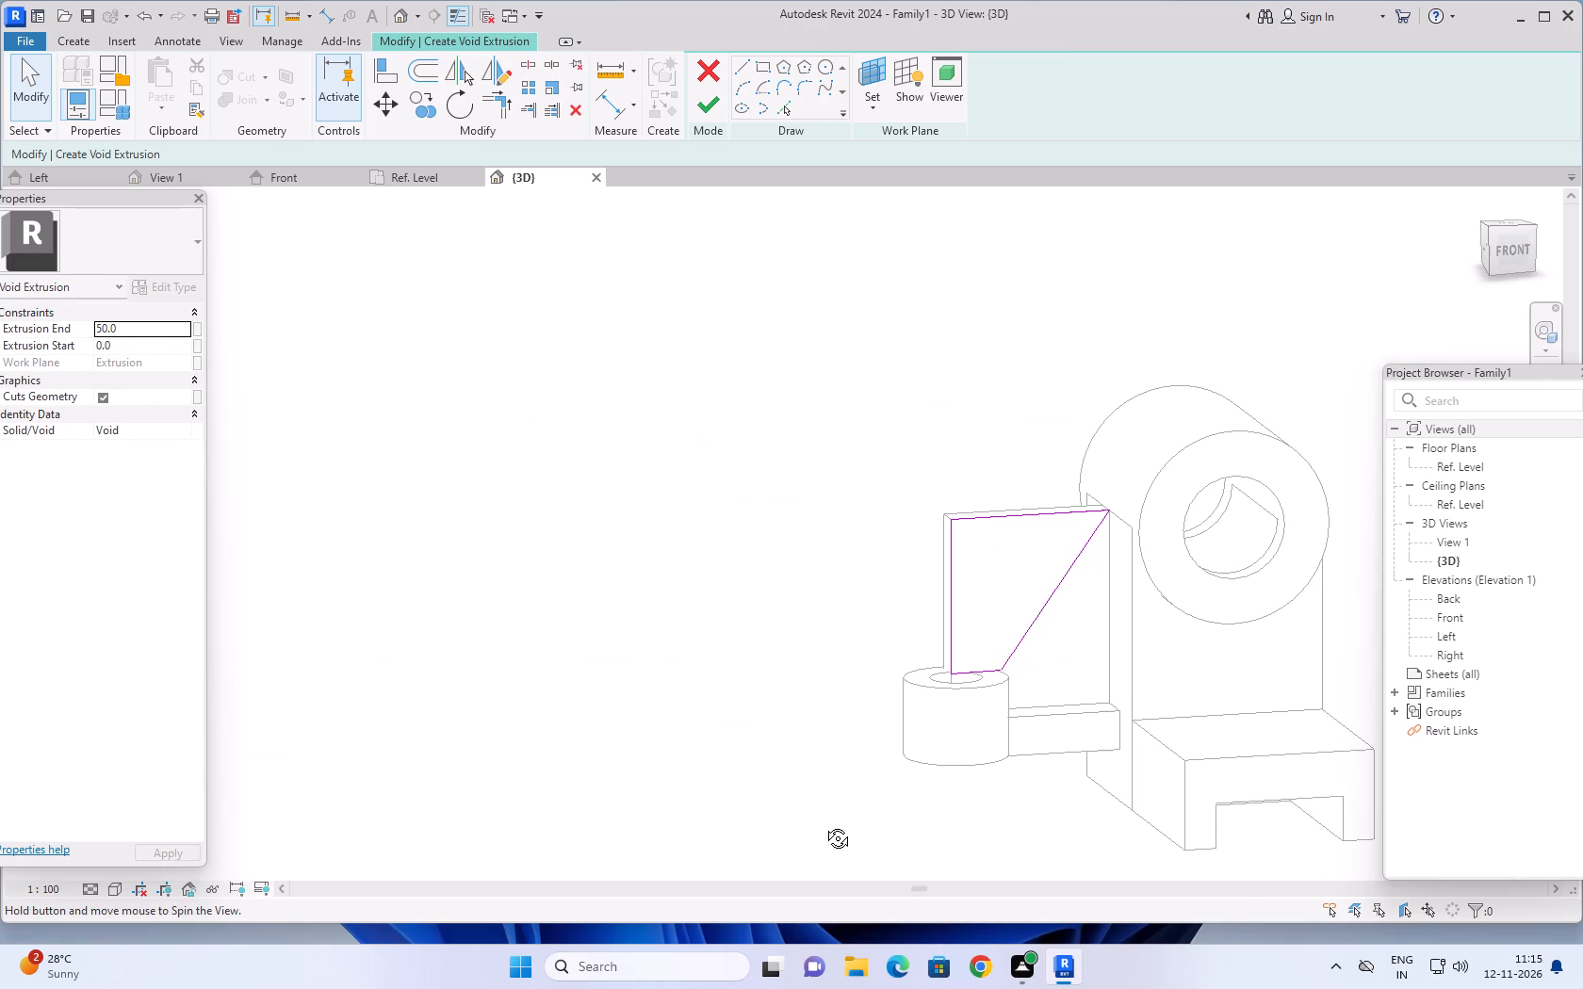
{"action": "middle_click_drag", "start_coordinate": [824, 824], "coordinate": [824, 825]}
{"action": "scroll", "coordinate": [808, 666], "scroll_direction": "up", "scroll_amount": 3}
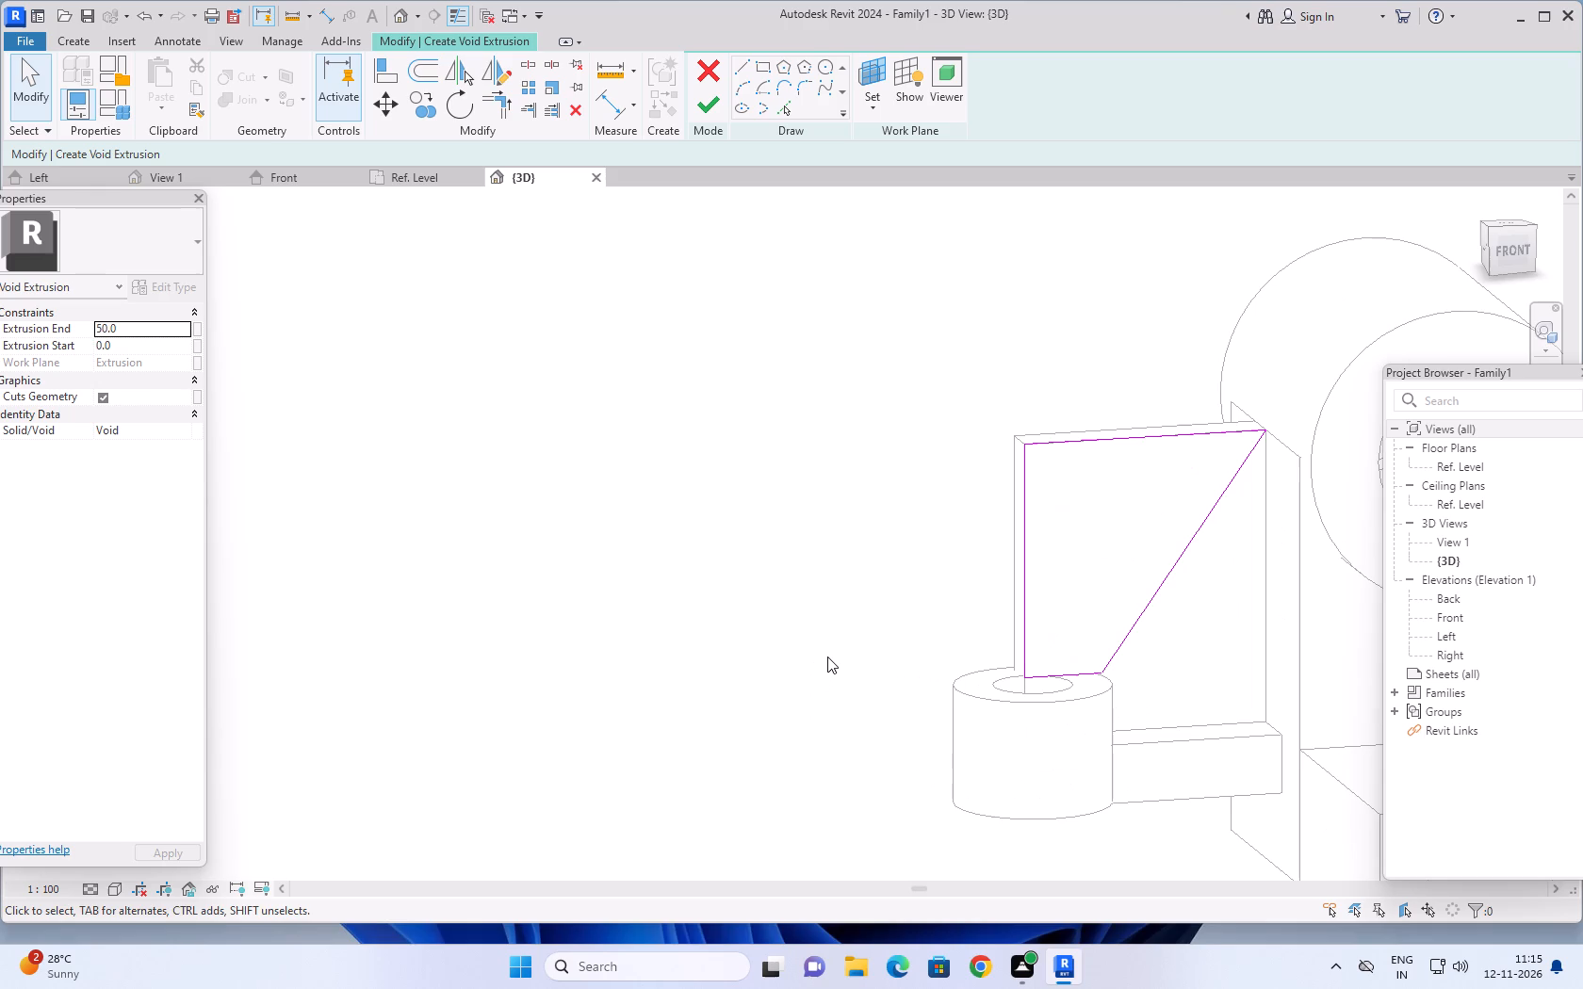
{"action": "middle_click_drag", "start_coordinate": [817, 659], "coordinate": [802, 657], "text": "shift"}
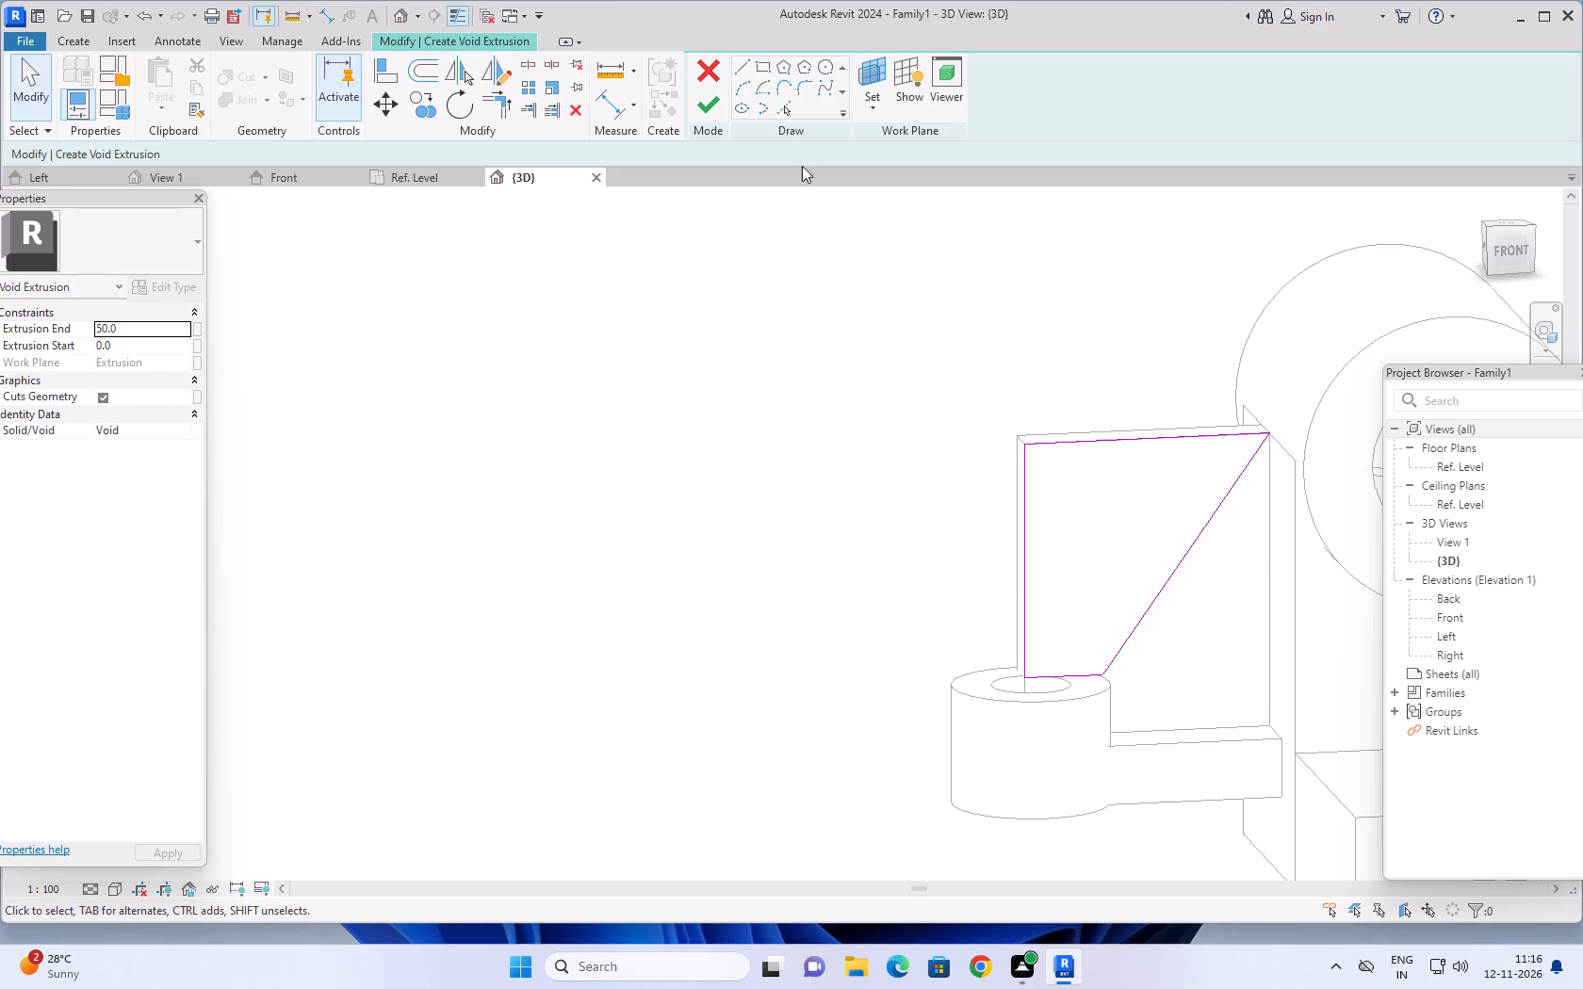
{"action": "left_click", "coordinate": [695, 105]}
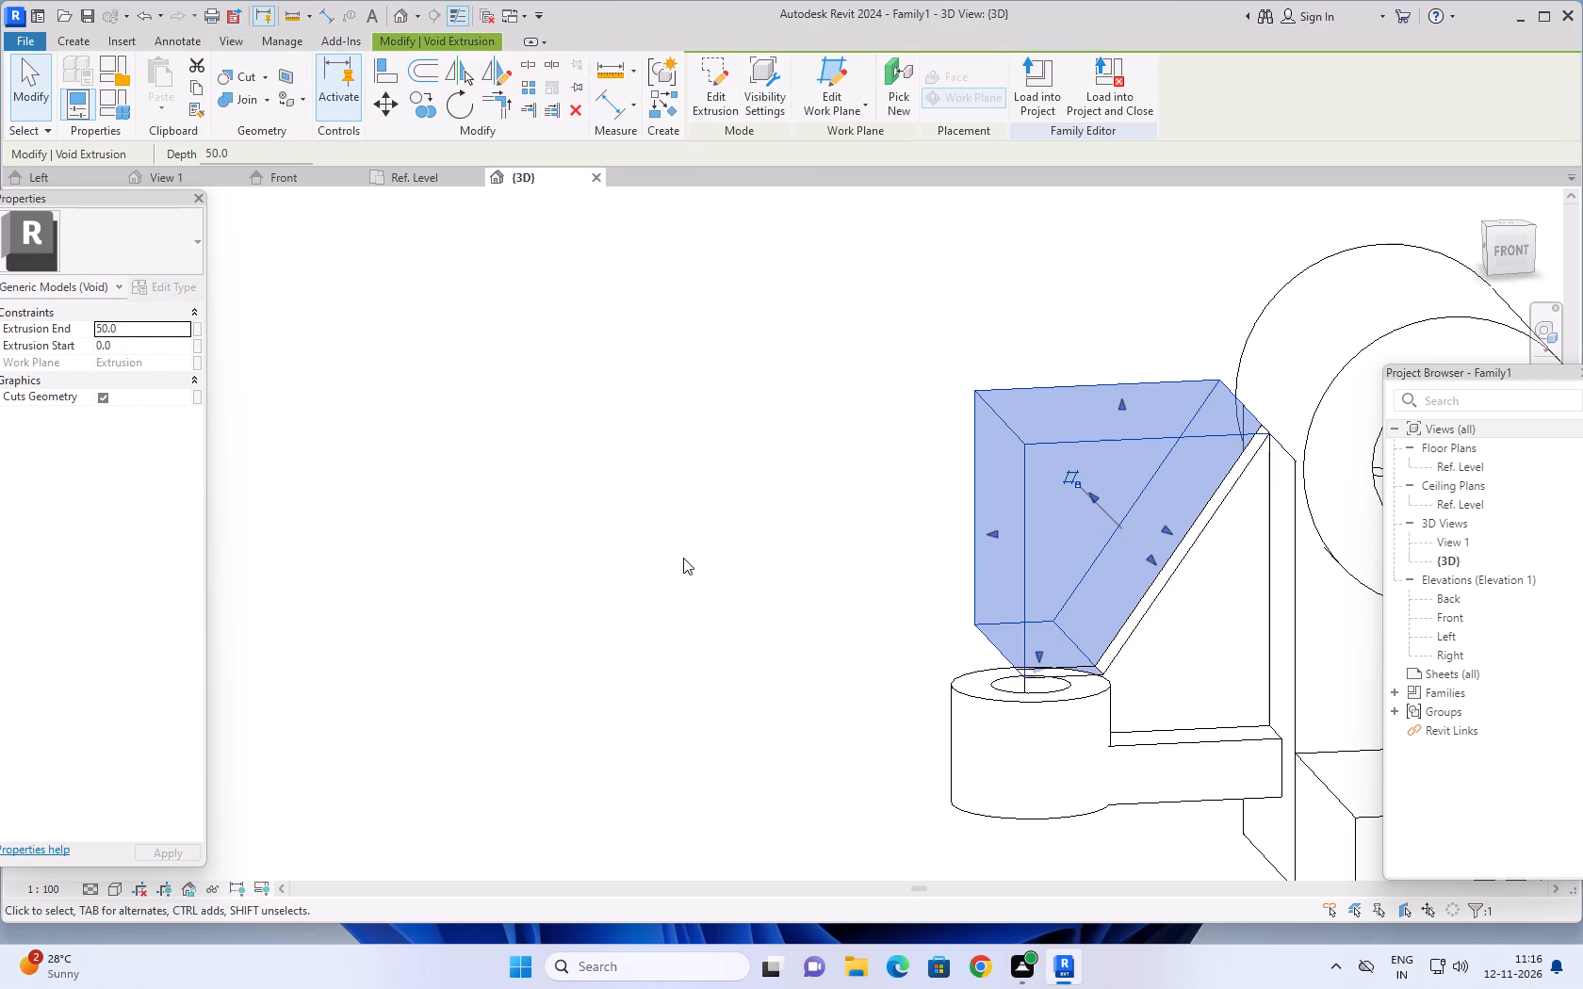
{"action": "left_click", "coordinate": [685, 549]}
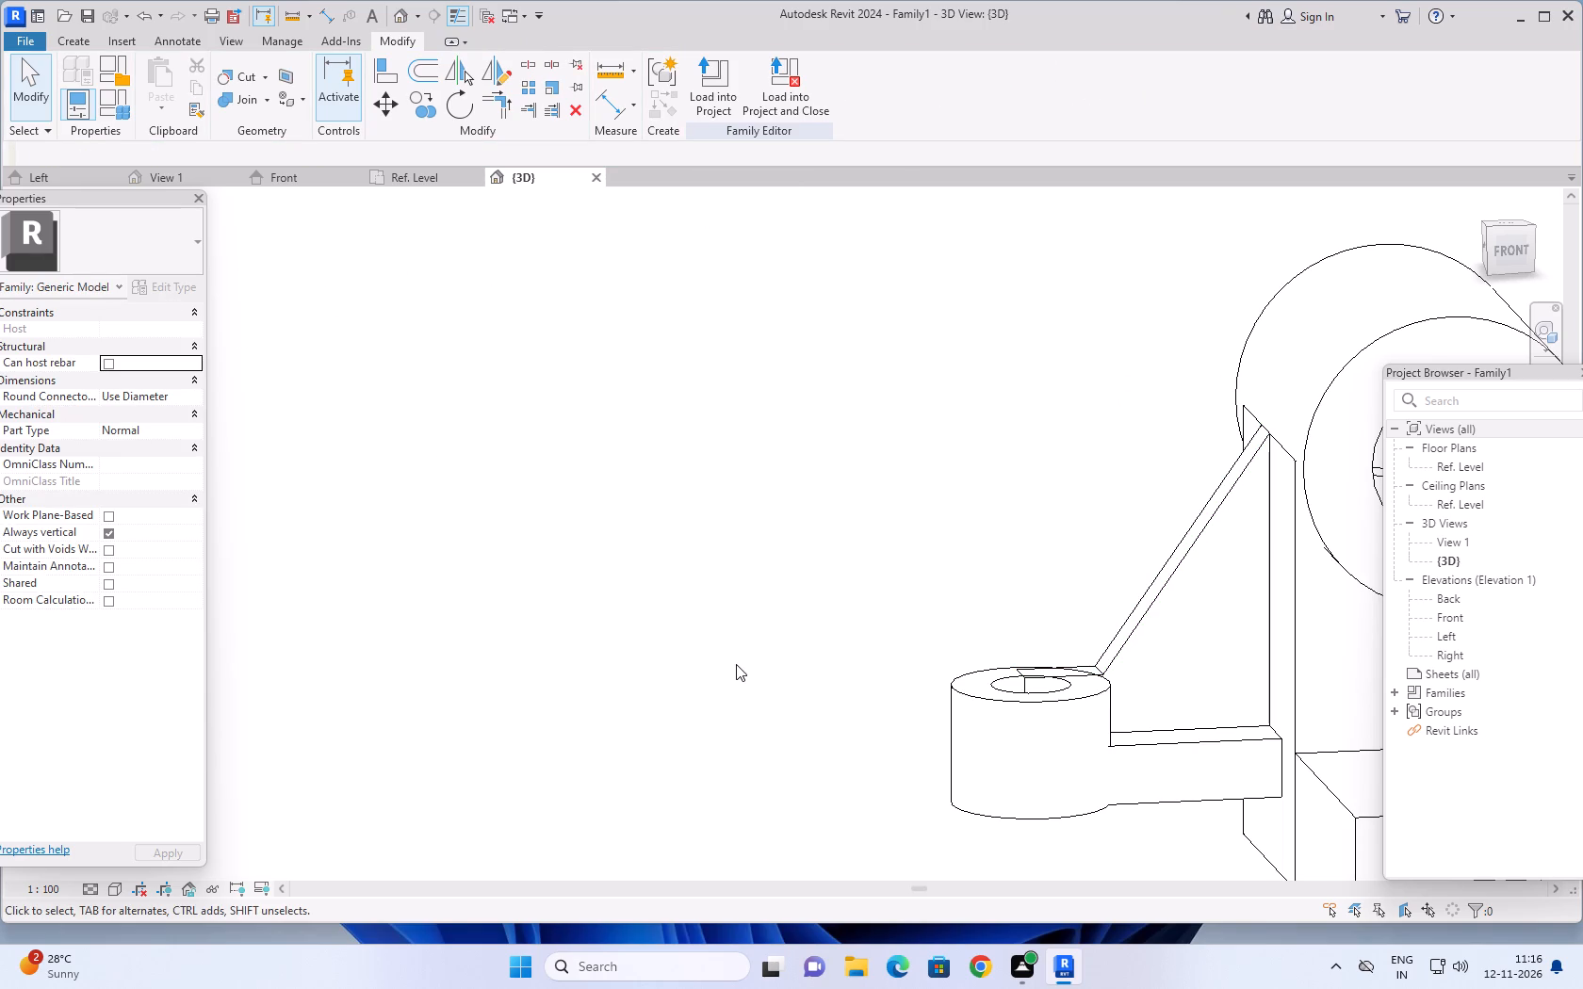
Examine the sloped rib and its junction with the small hollow cylinder from the front, back, side and above.
{"action": "middle_click_drag", "start_coordinate": [757, 690], "coordinate": [1362, 781], "text": "shift"}
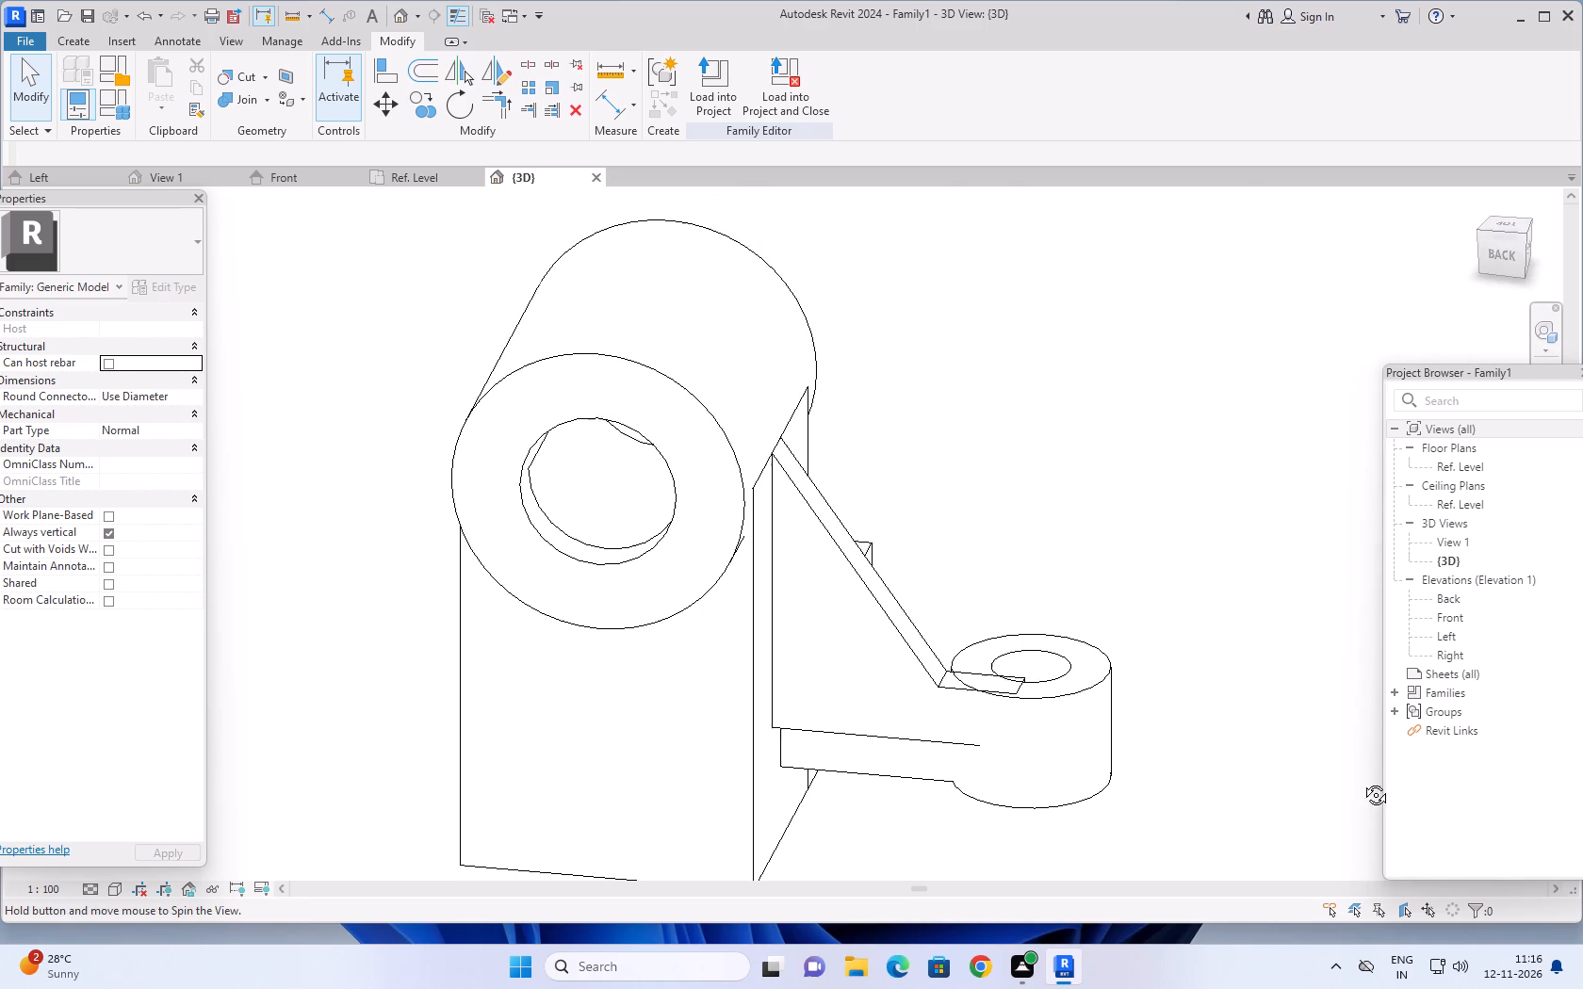
{"action": "middle_click_drag", "start_coordinate": [1362, 781], "coordinate": [1365, 771], "text": "shift"}
{"action": "scroll", "coordinate": [1207, 774], "scroll_direction": "down", "scroll_amount": 3}
{"action": "middle_click_drag", "start_coordinate": [1221, 768], "coordinate": [1207, 795]}
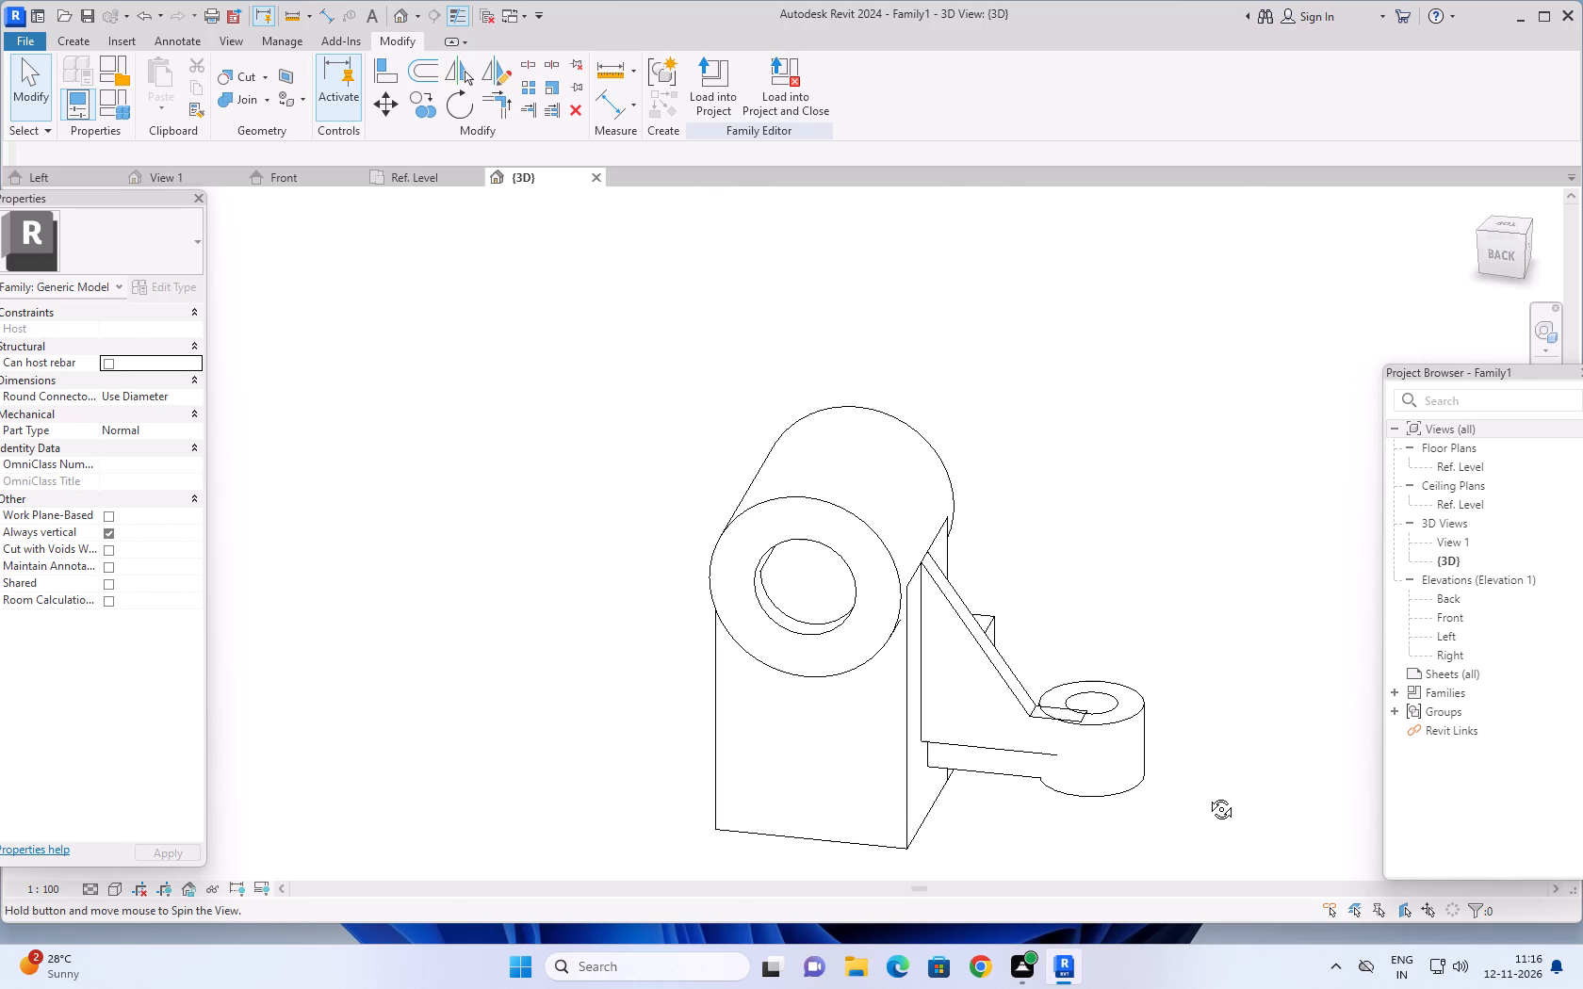
{"action": "middle_click_drag", "start_coordinate": [1207, 795], "coordinate": [586, 676]}
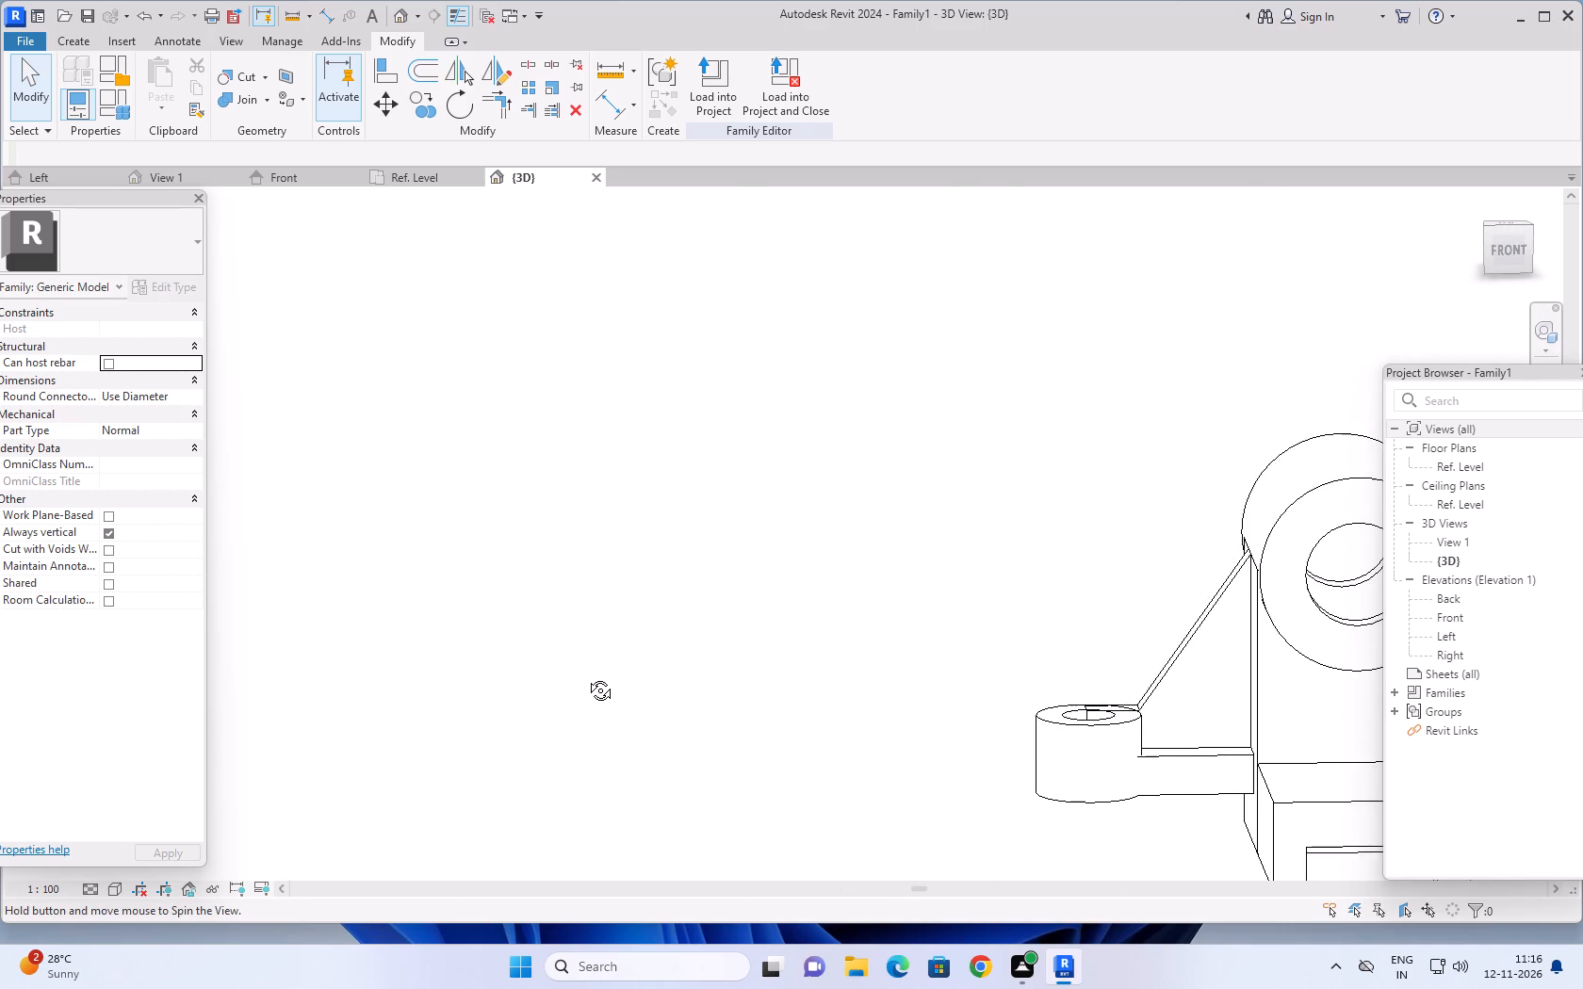
{"action": "middle_click_drag", "start_coordinate": [586, 676], "coordinate": [755, 687]}
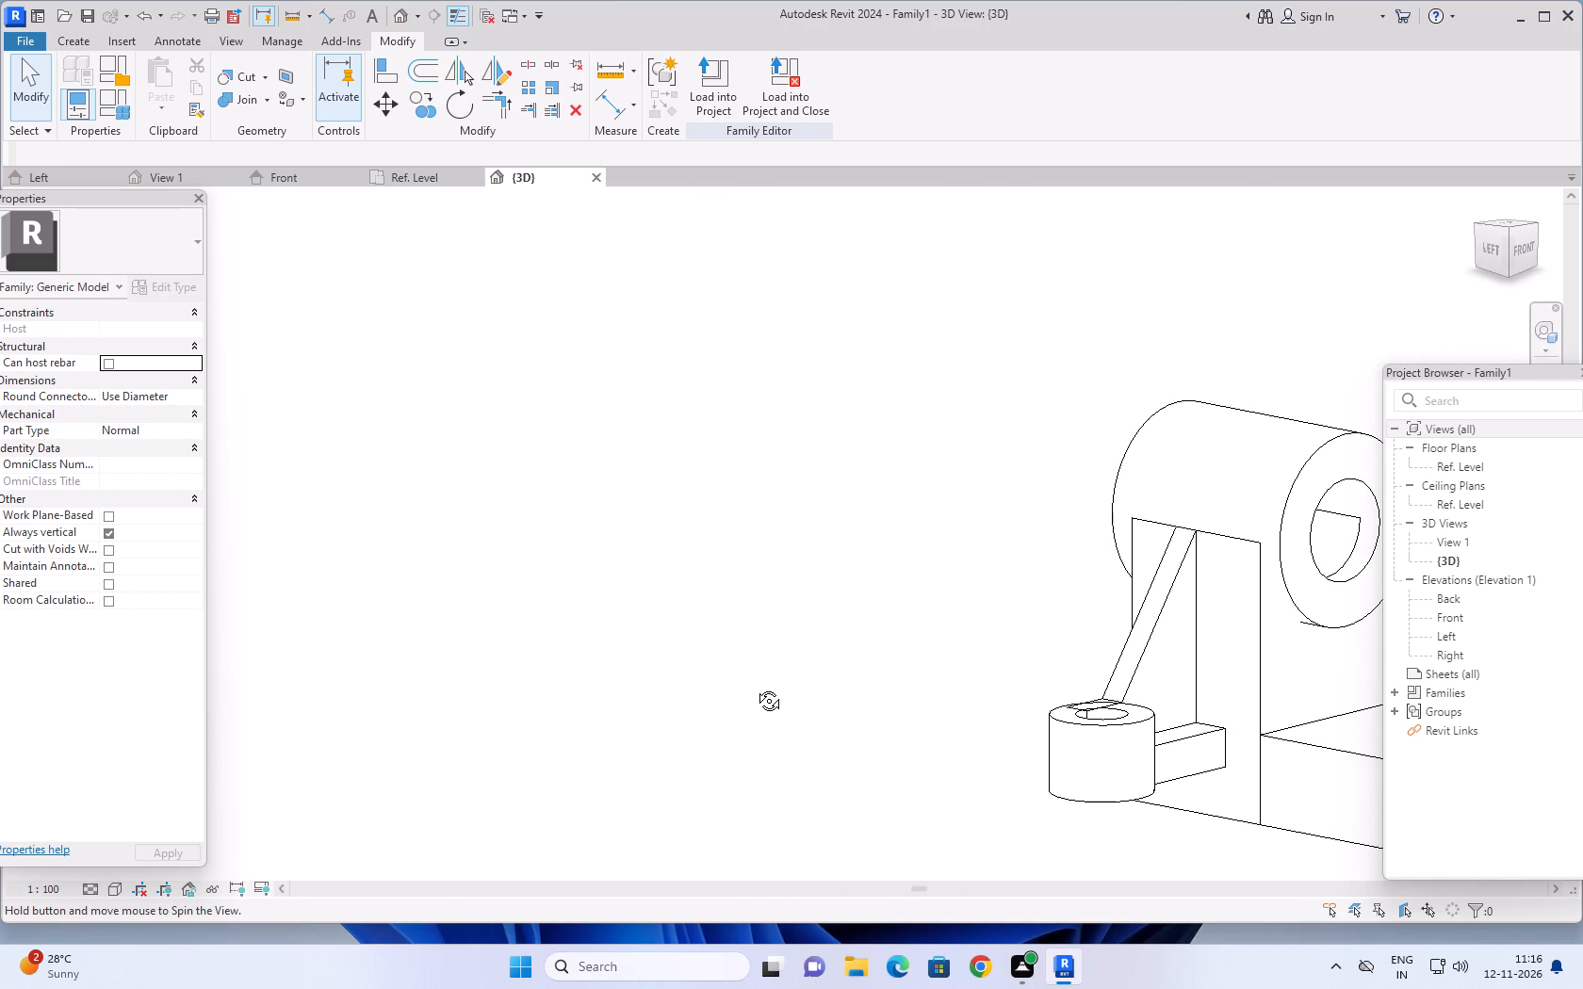
{"action": "middle_click_drag", "start_coordinate": [755, 687], "coordinate": [1254, 785]}
{"action": "scroll", "coordinate": [1054, 733], "scroll_direction": "up", "scroll_amount": 5}
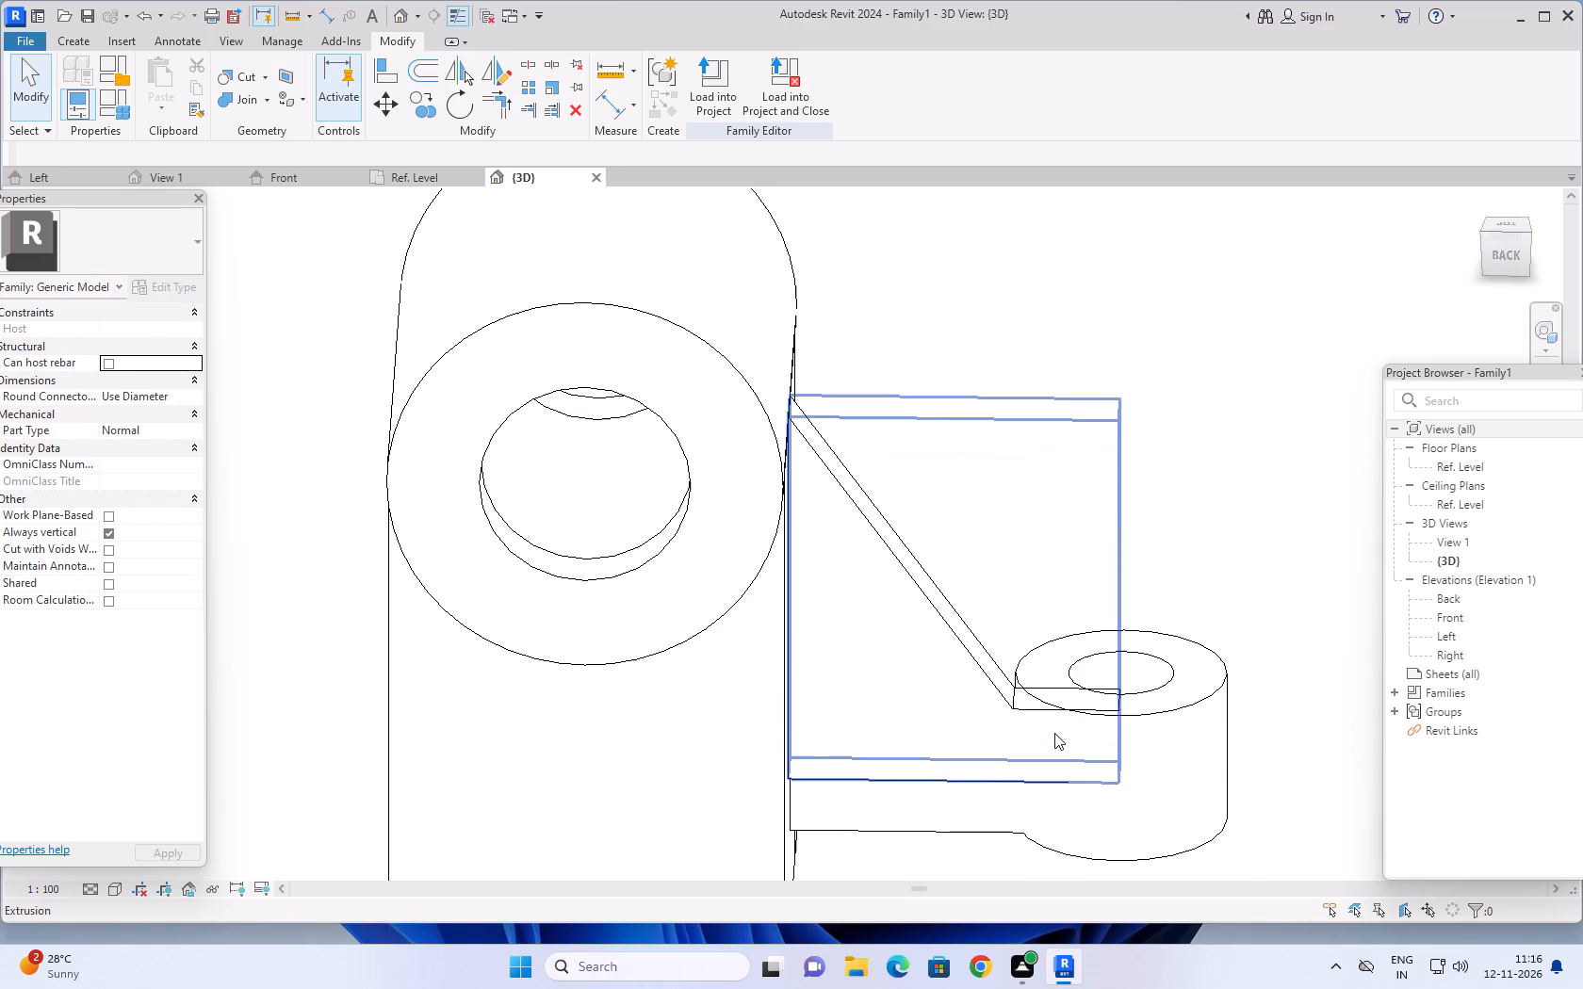
{"action": "scroll", "coordinate": [1176, 603], "scroll_direction": "down", "scroll_amount": 1}
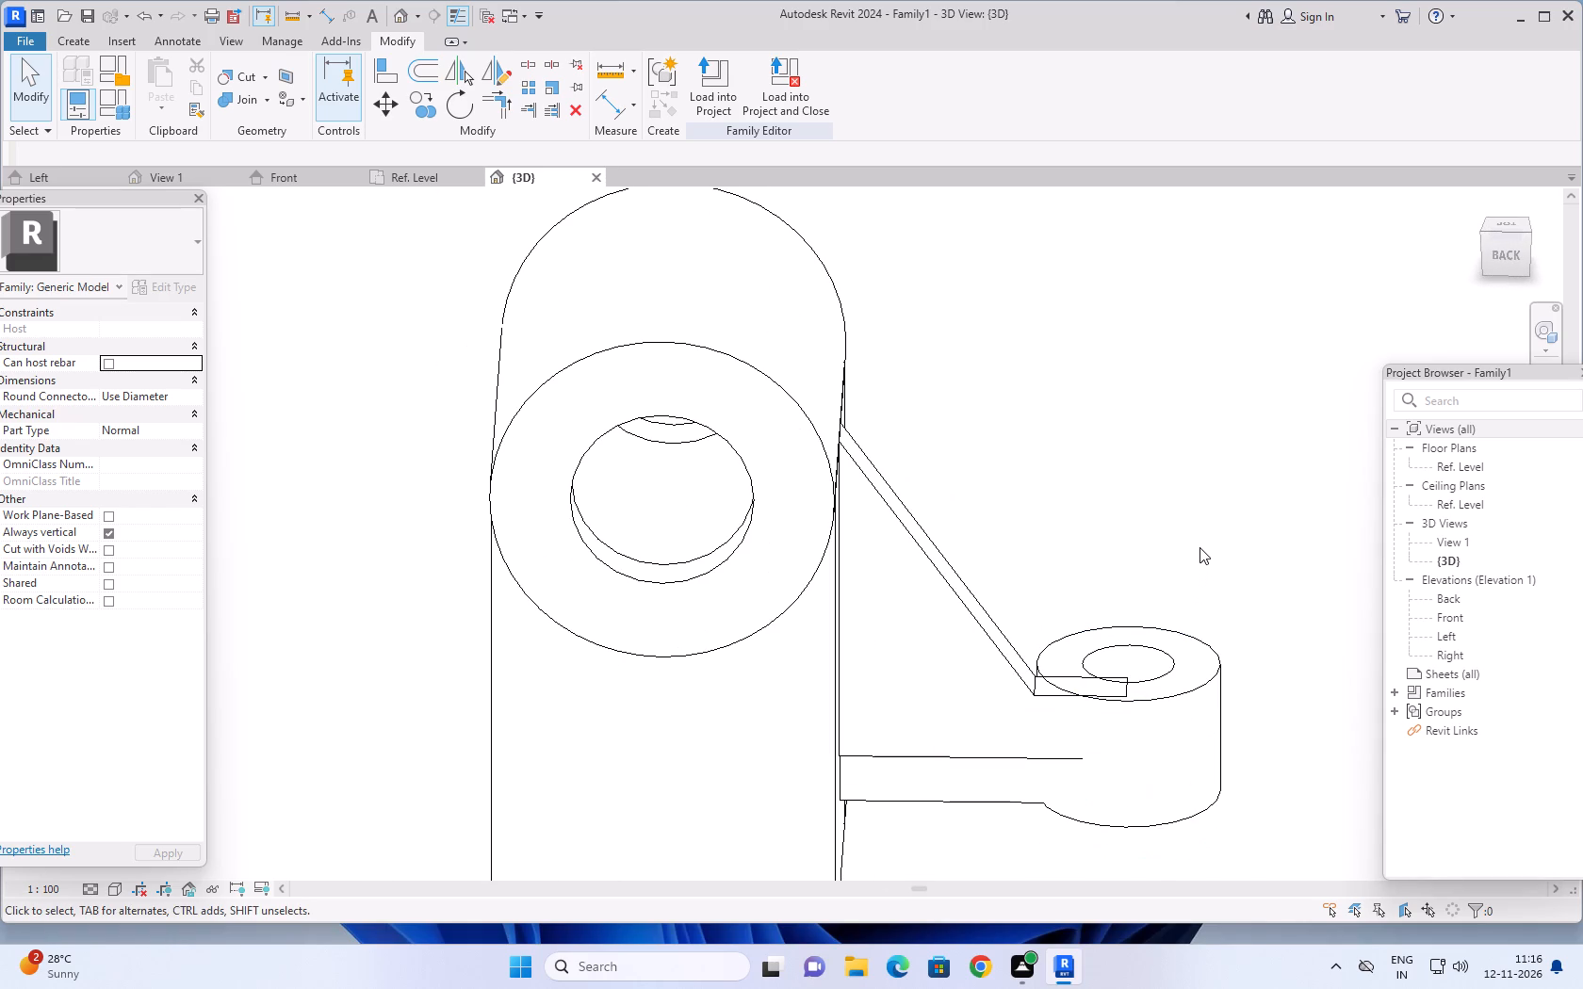
{"action": "middle_click_drag", "start_coordinate": [1216, 535], "coordinate": [707, 787], "text": "shift"}
{"action": "scroll", "coordinate": [1212, 547], "scroll_direction": "down", "scroll_amount": 1, "text": "shift"}
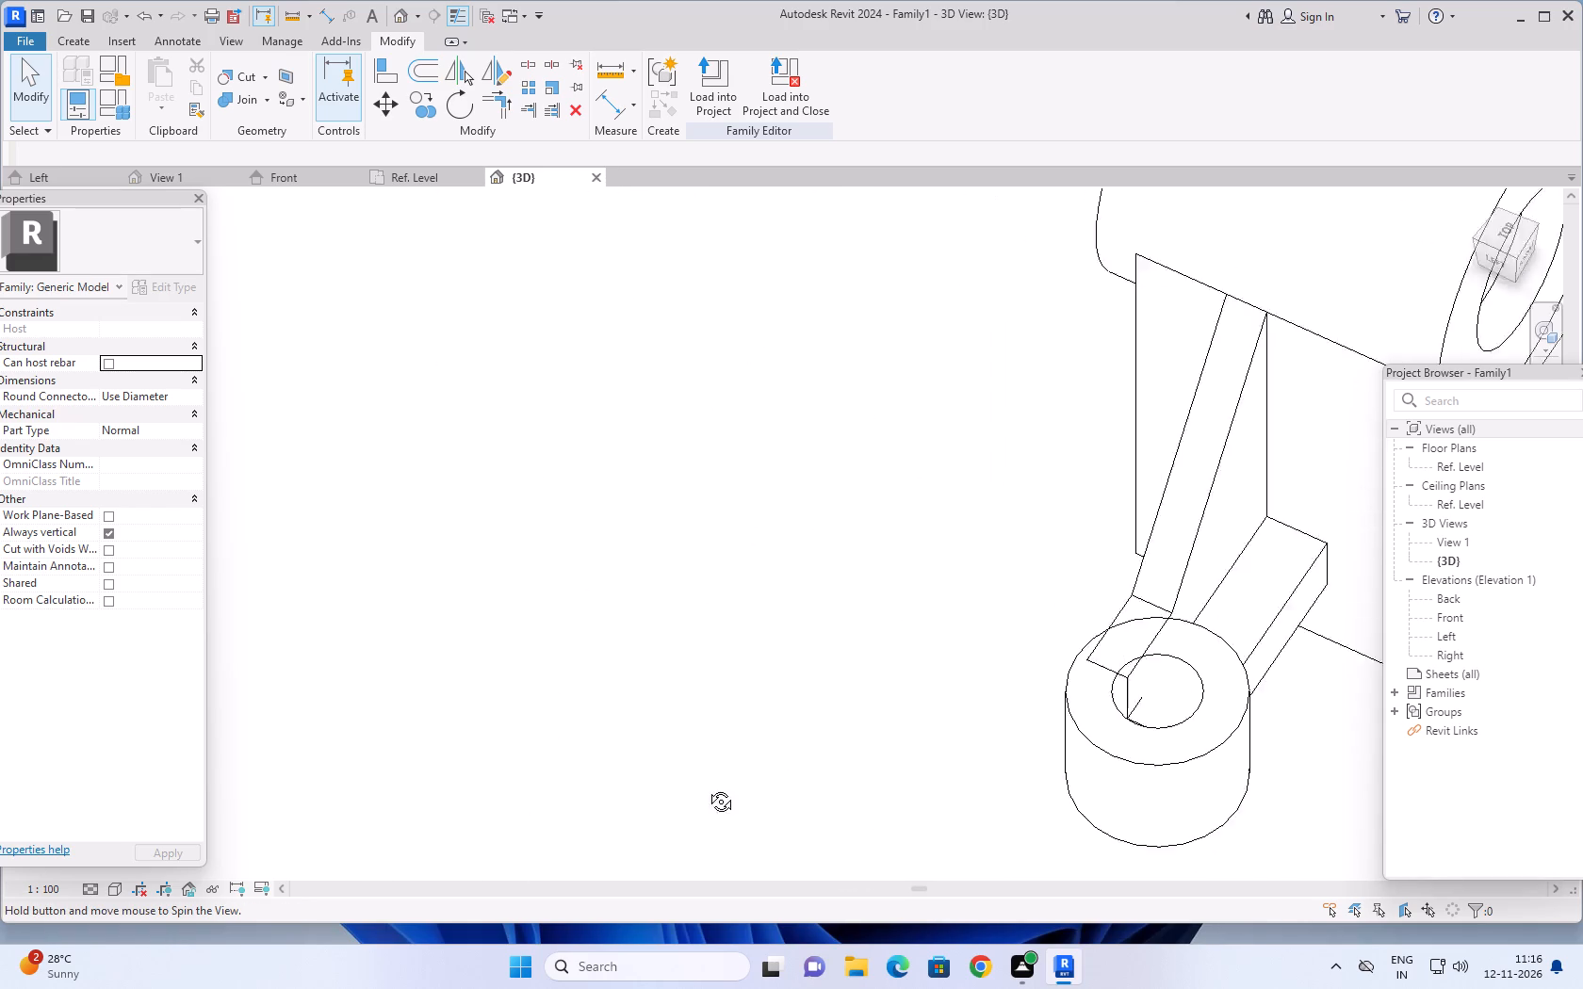
{"action": "middle_click_drag", "start_coordinate": [707, 787], "coordinate": [618, 777], "text": "shift"}
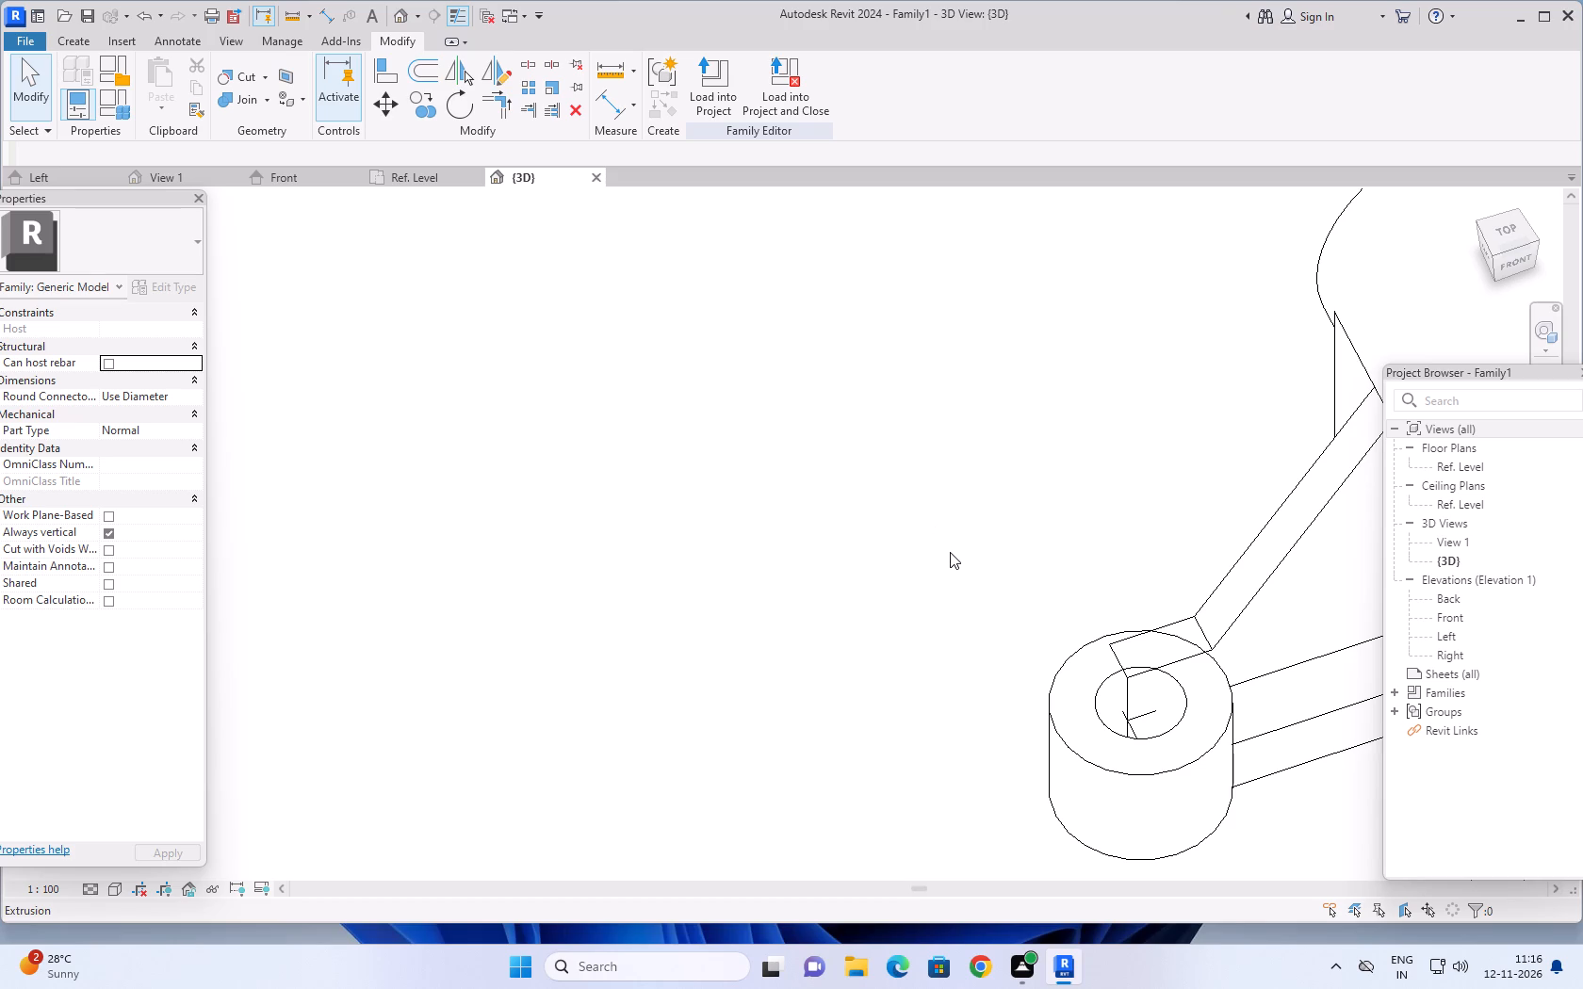
{"action": "middle_click_drag", "start_coordinate": [961, 587], "coordinate": [1218, 661], "text": "shift"}
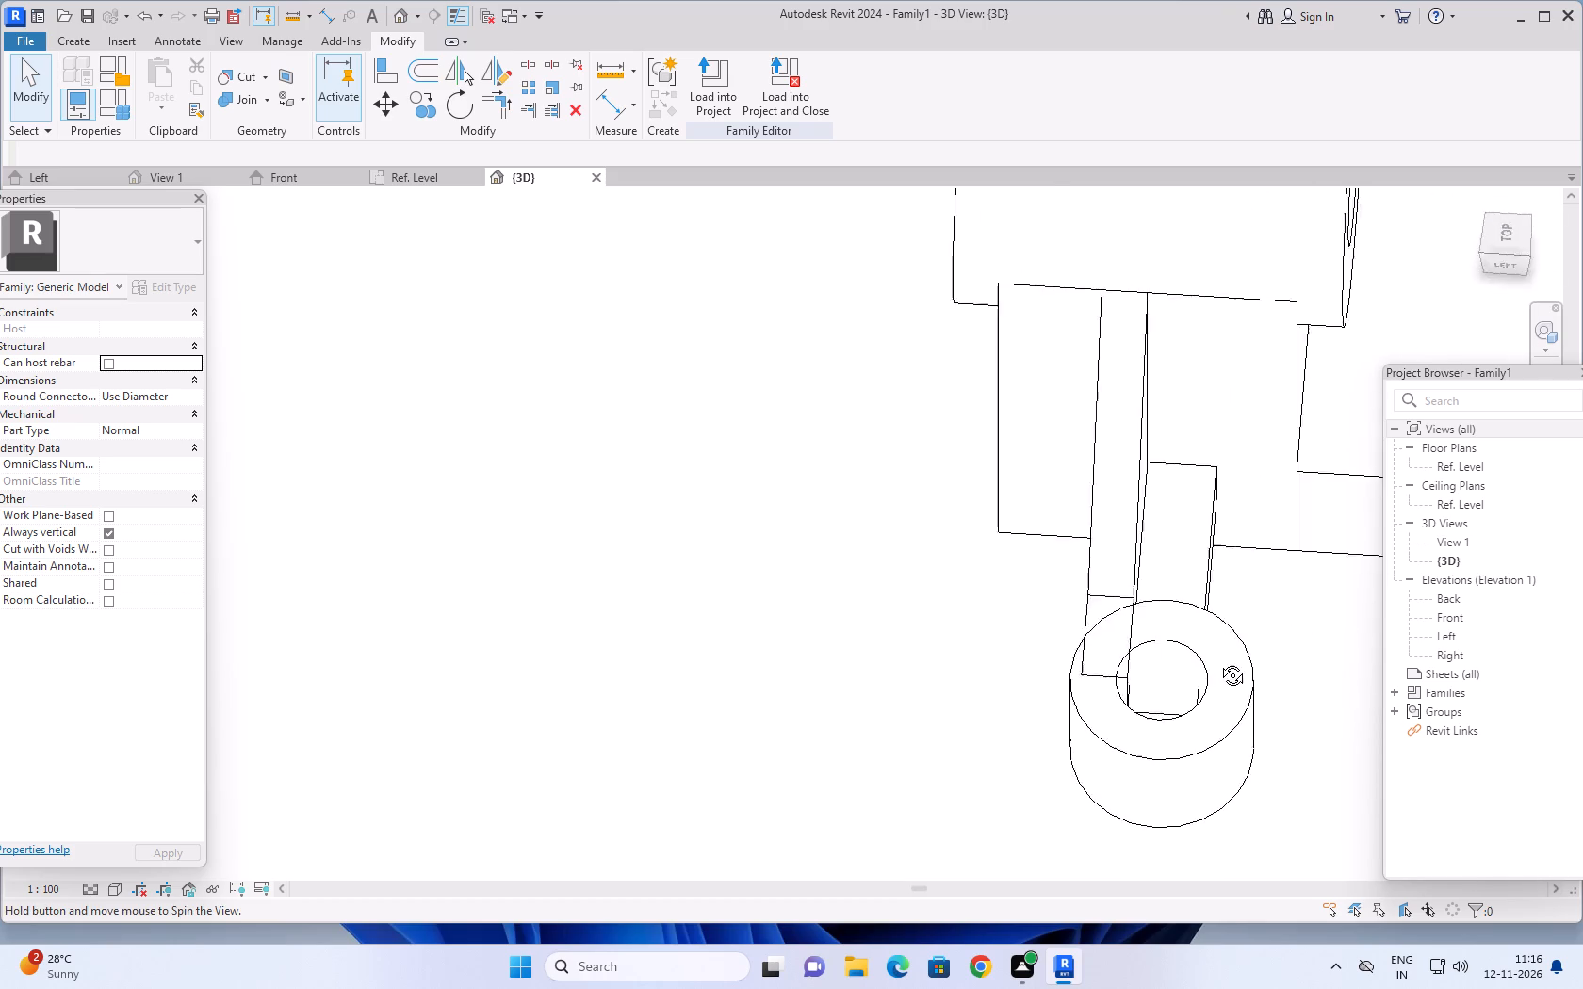
{"action": "middle_click_drag", "start_coordinate": [1218, 661], "coordinate": [1390, 503], "text": "shift"}
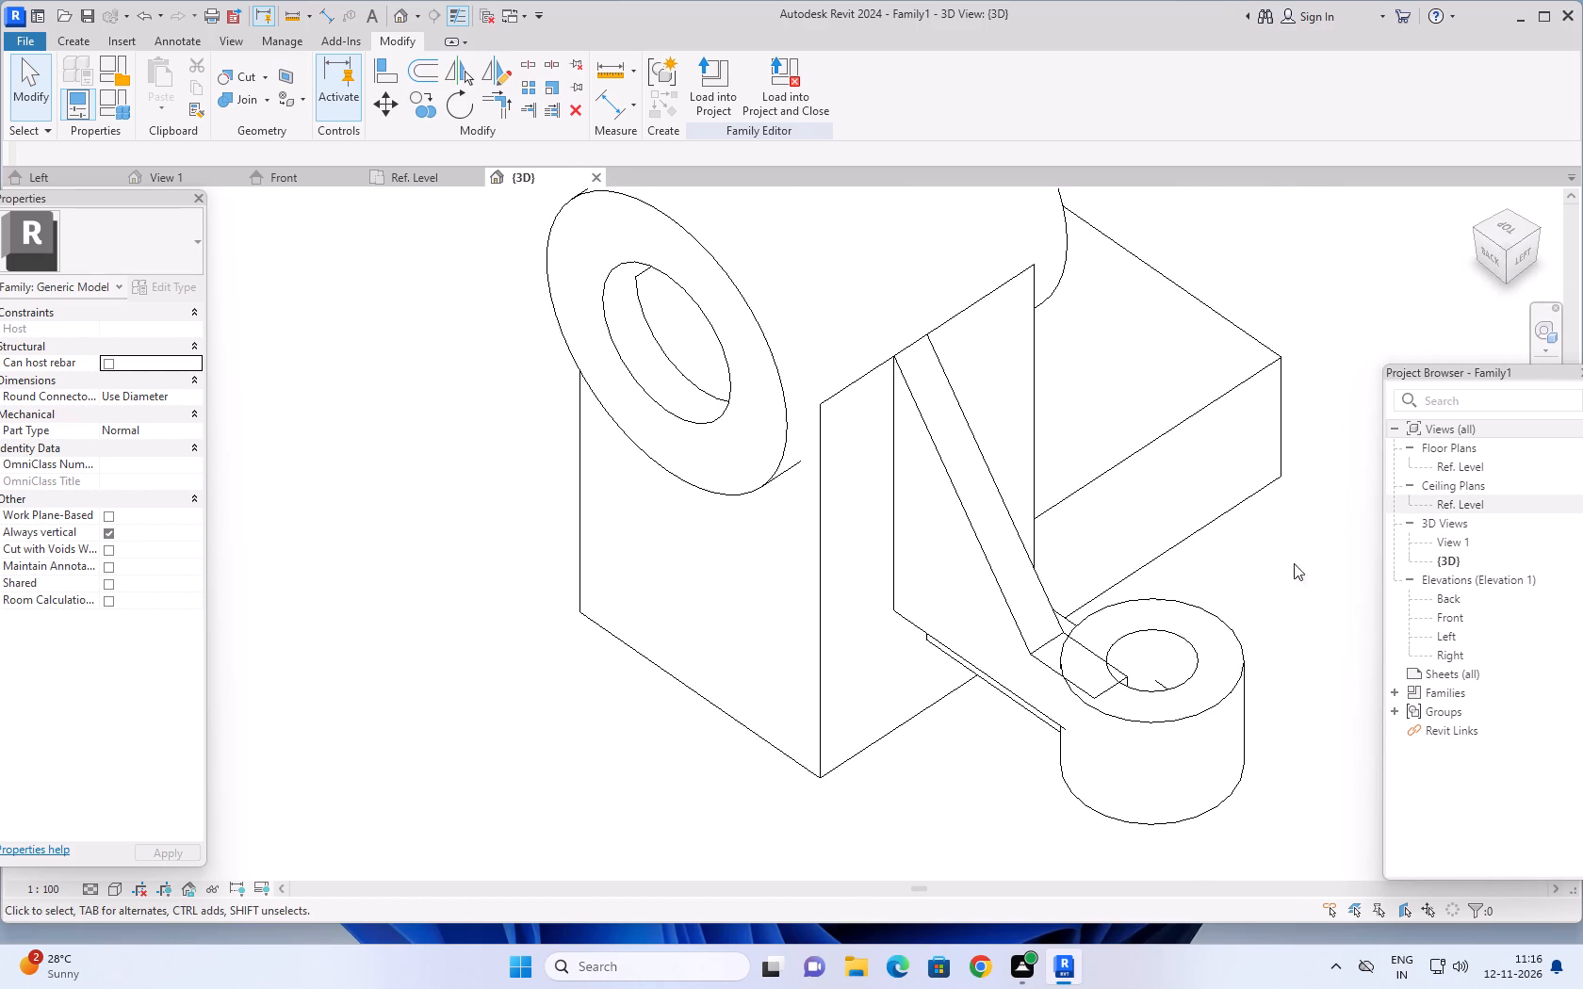
{"action": "middle_click_drag", "start_coordinate": [1285, 556], "coordinate": [724, 635]}
{"action": "scroll", "coordinate": [759, 657], "scroll_direction": "down", "scroll_amount": 5}
{"action": "middle_click_drag", "start_coordinate": [763, 669], "coordinate": [750, 602]}
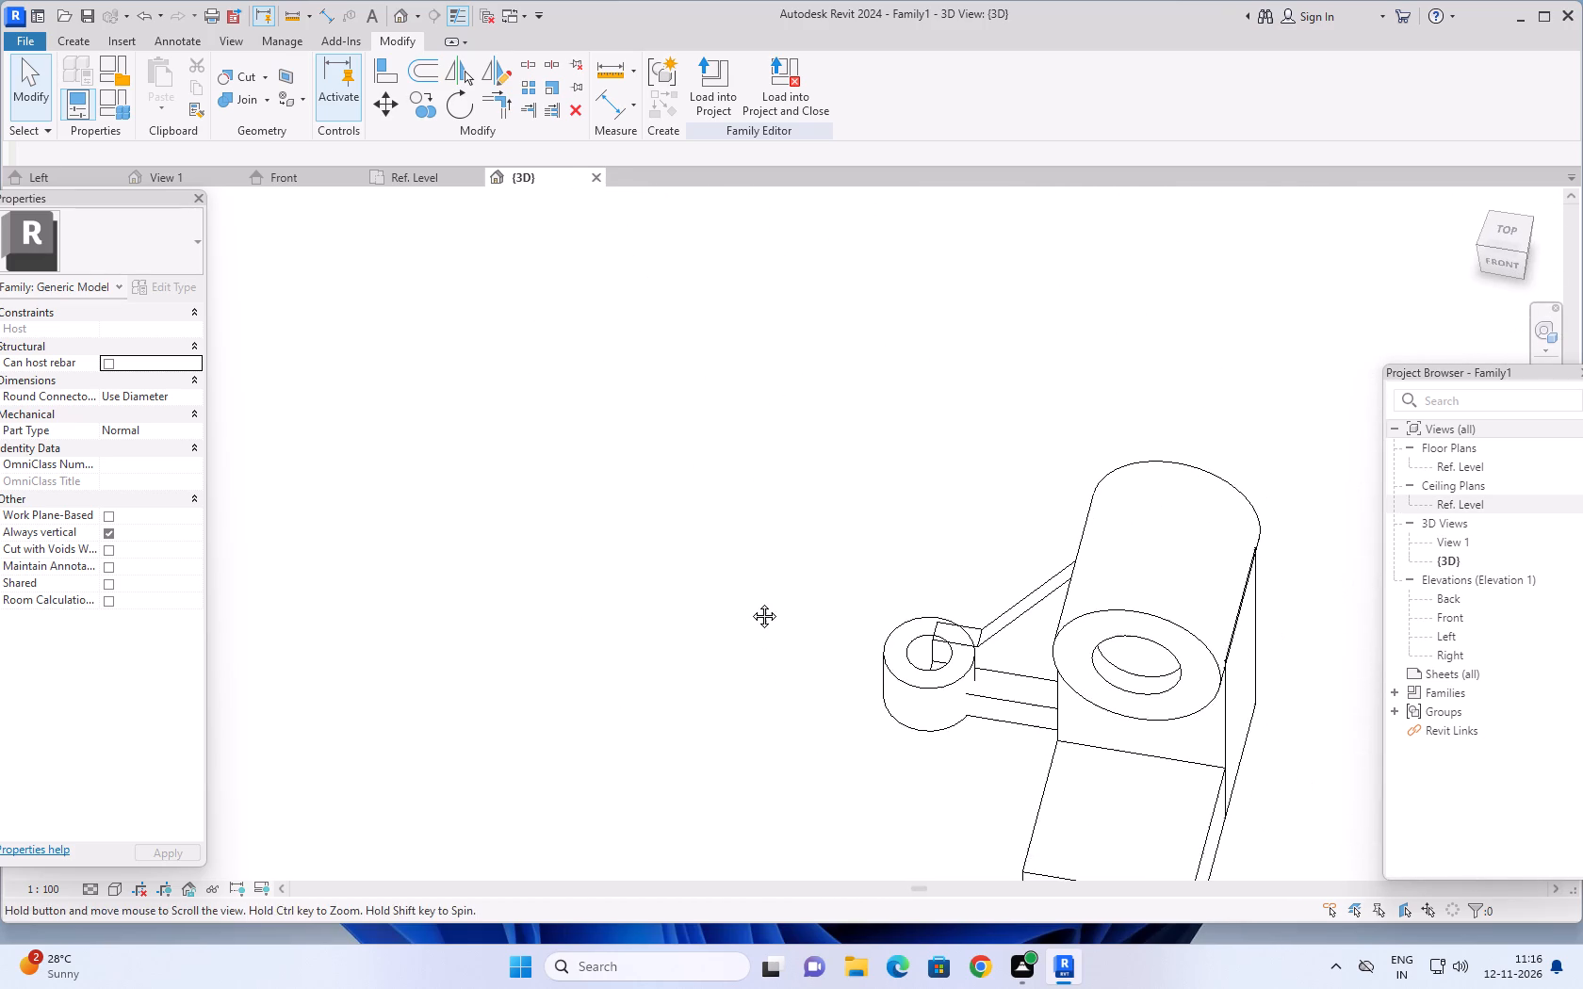
{"action": "middle_click_drag", "start_coordinate": [750, 602], "coordinate": [752, 563]}
{"action": "middle_click_drag", "start_coordinate": [786, 758], "coordinate": [862, 500], "text": "shift"}
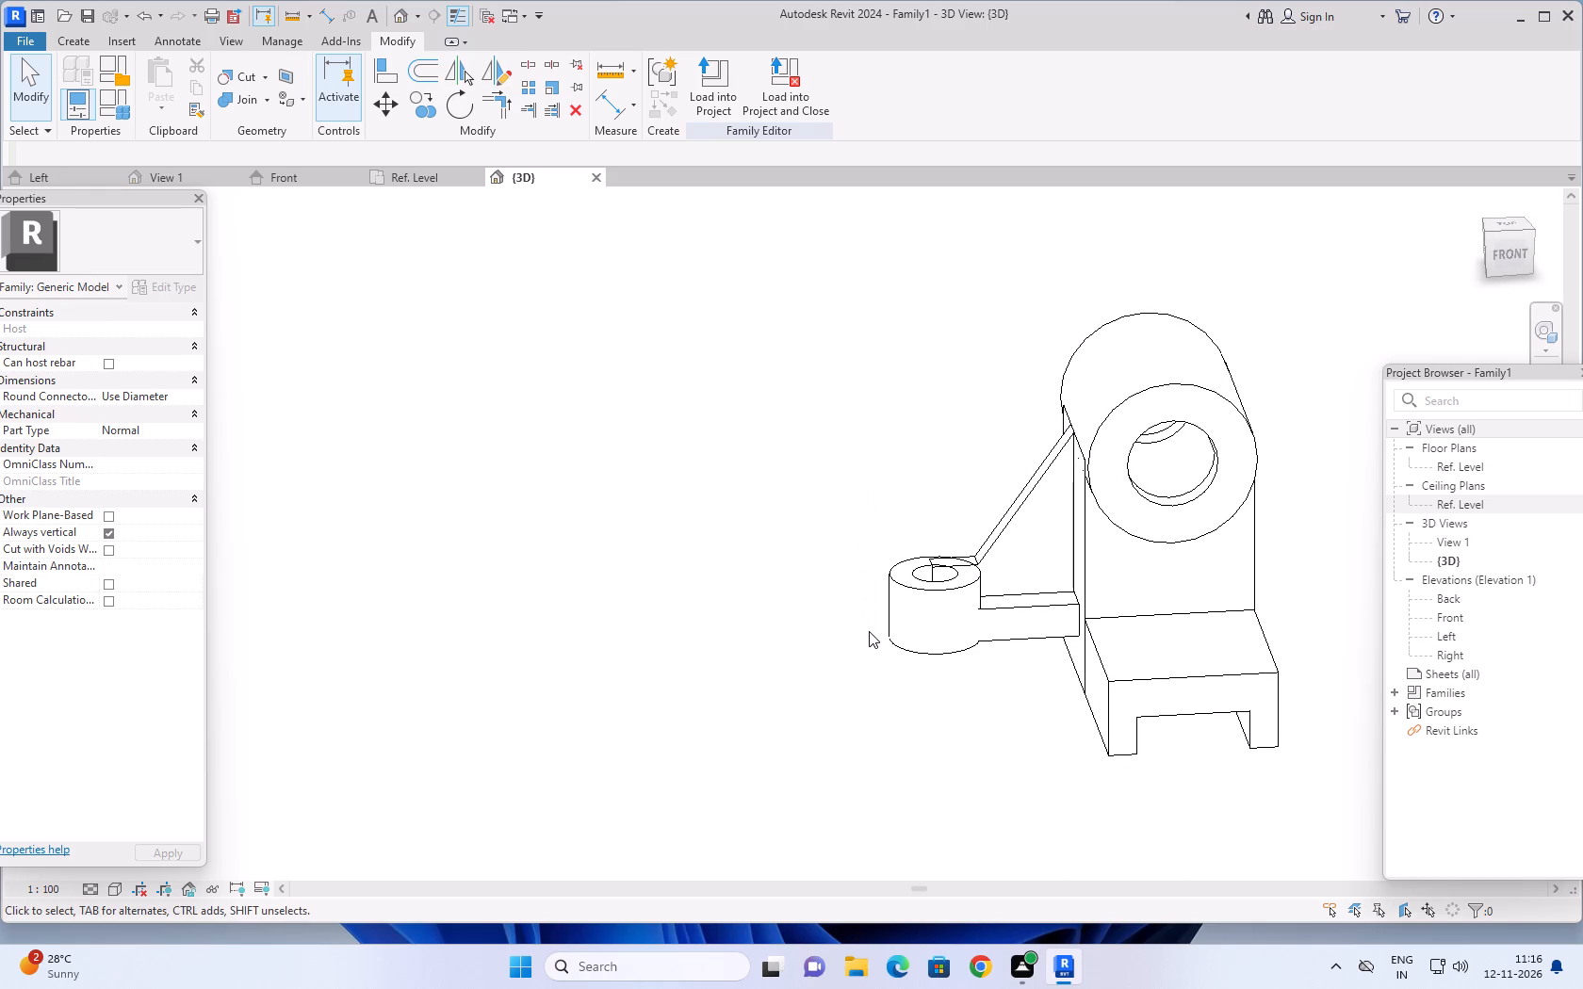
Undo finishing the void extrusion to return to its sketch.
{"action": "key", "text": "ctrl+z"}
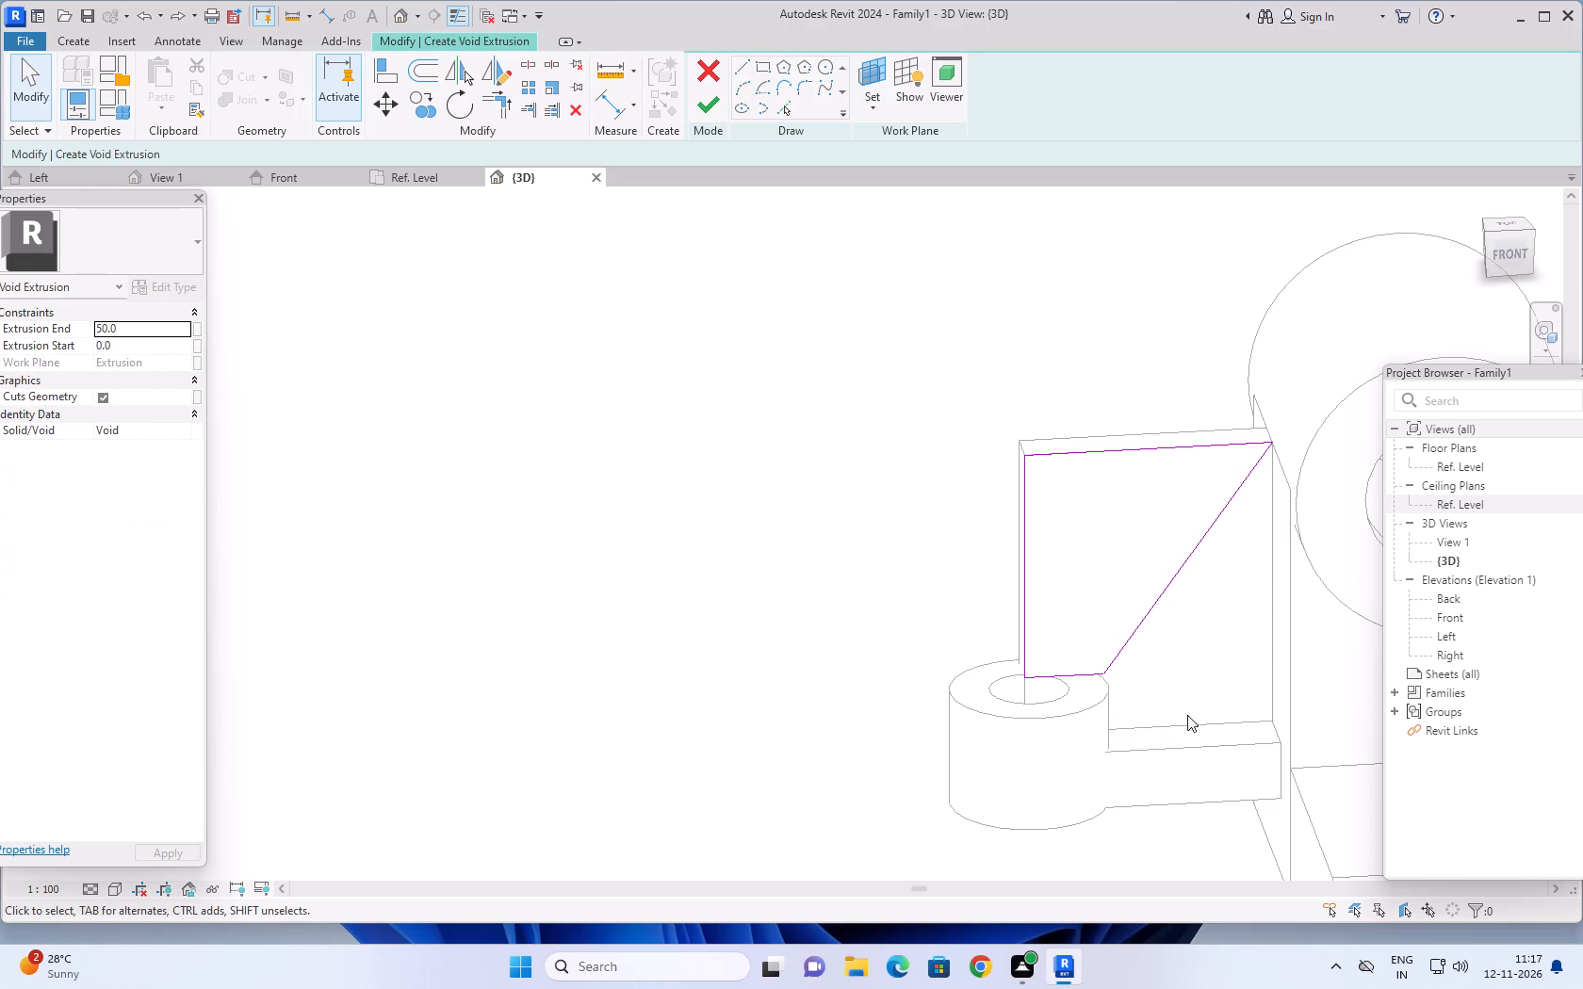
Move the corner between the bottom sketch line and the diagonal toward the small cylinder's top rim, making the bottom line about 15.6 long.
{"action": "scroll", "coordinate": [1102, 642], "scroll_direction": "up", "scroll_amount": 8}
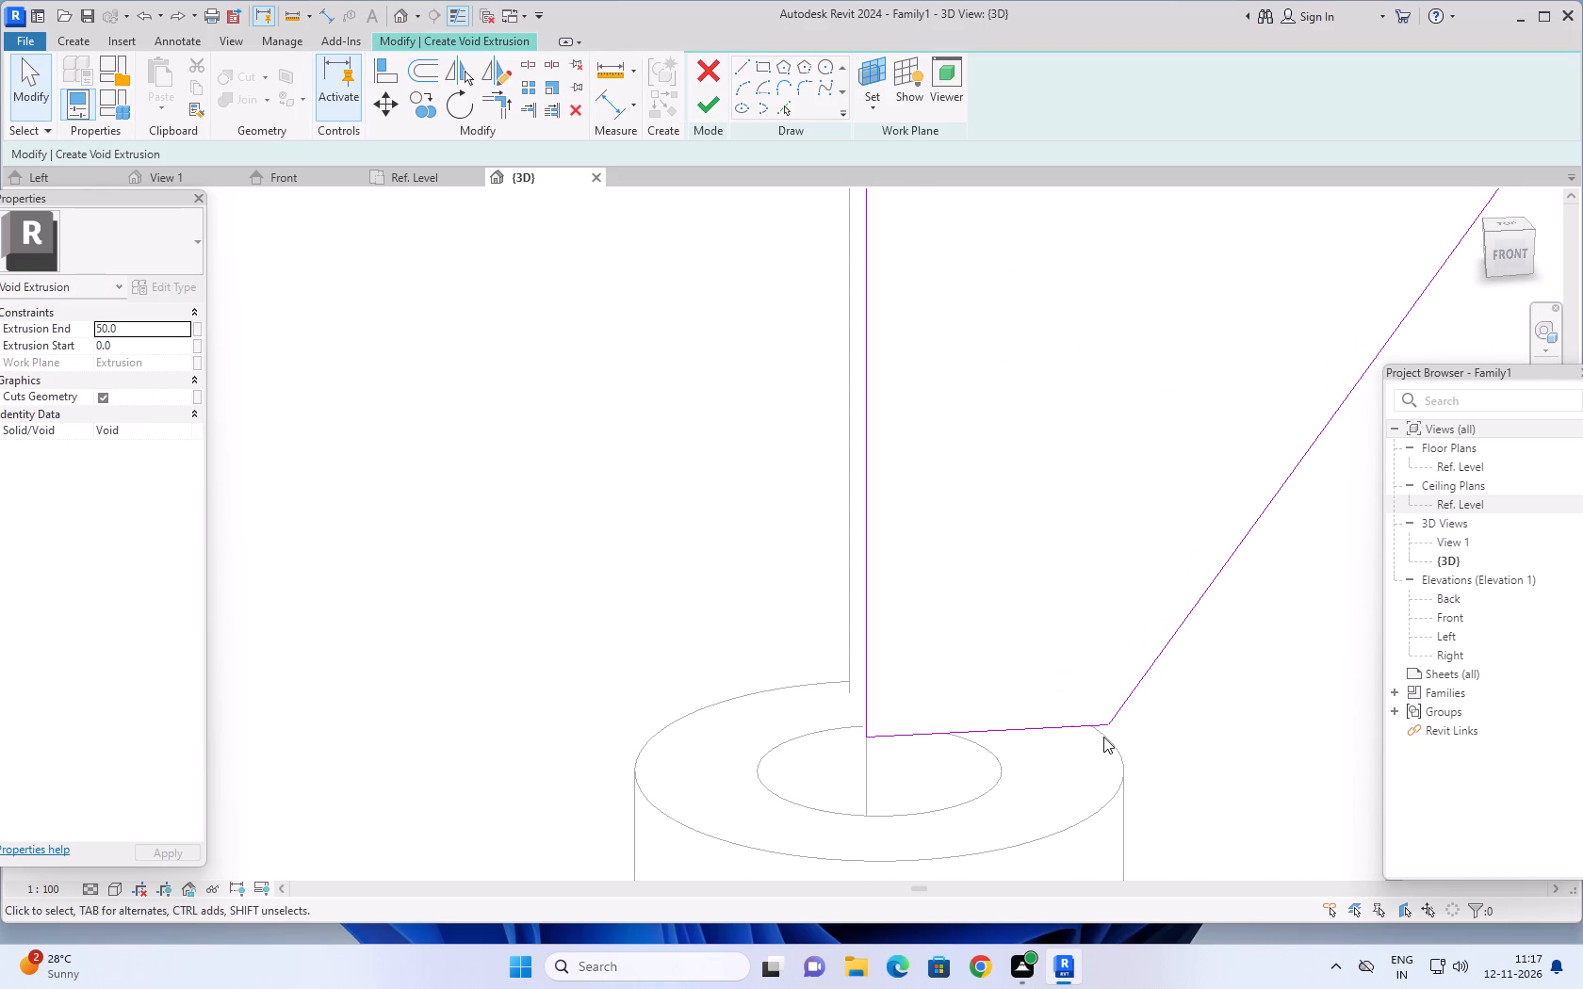
{"action": "scroll", "coordinate": [1099, 726], "scroll_direction": "up", "scroll_amount": 2}
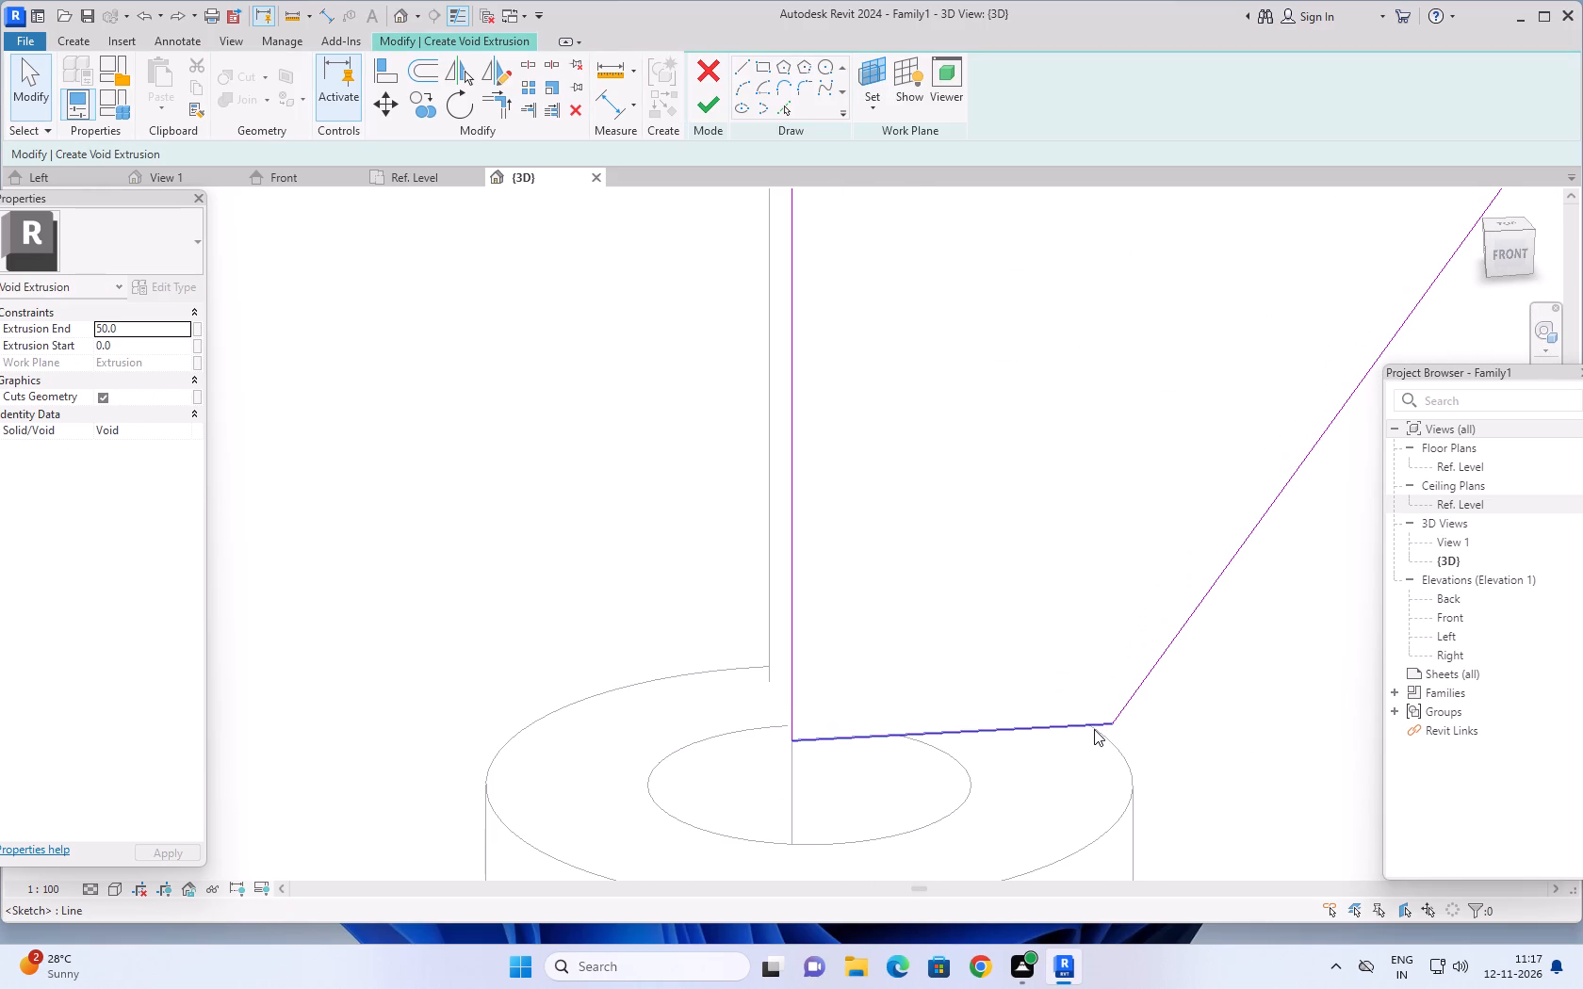
{"action": "left_click", "coordinate": [1105, 721]}
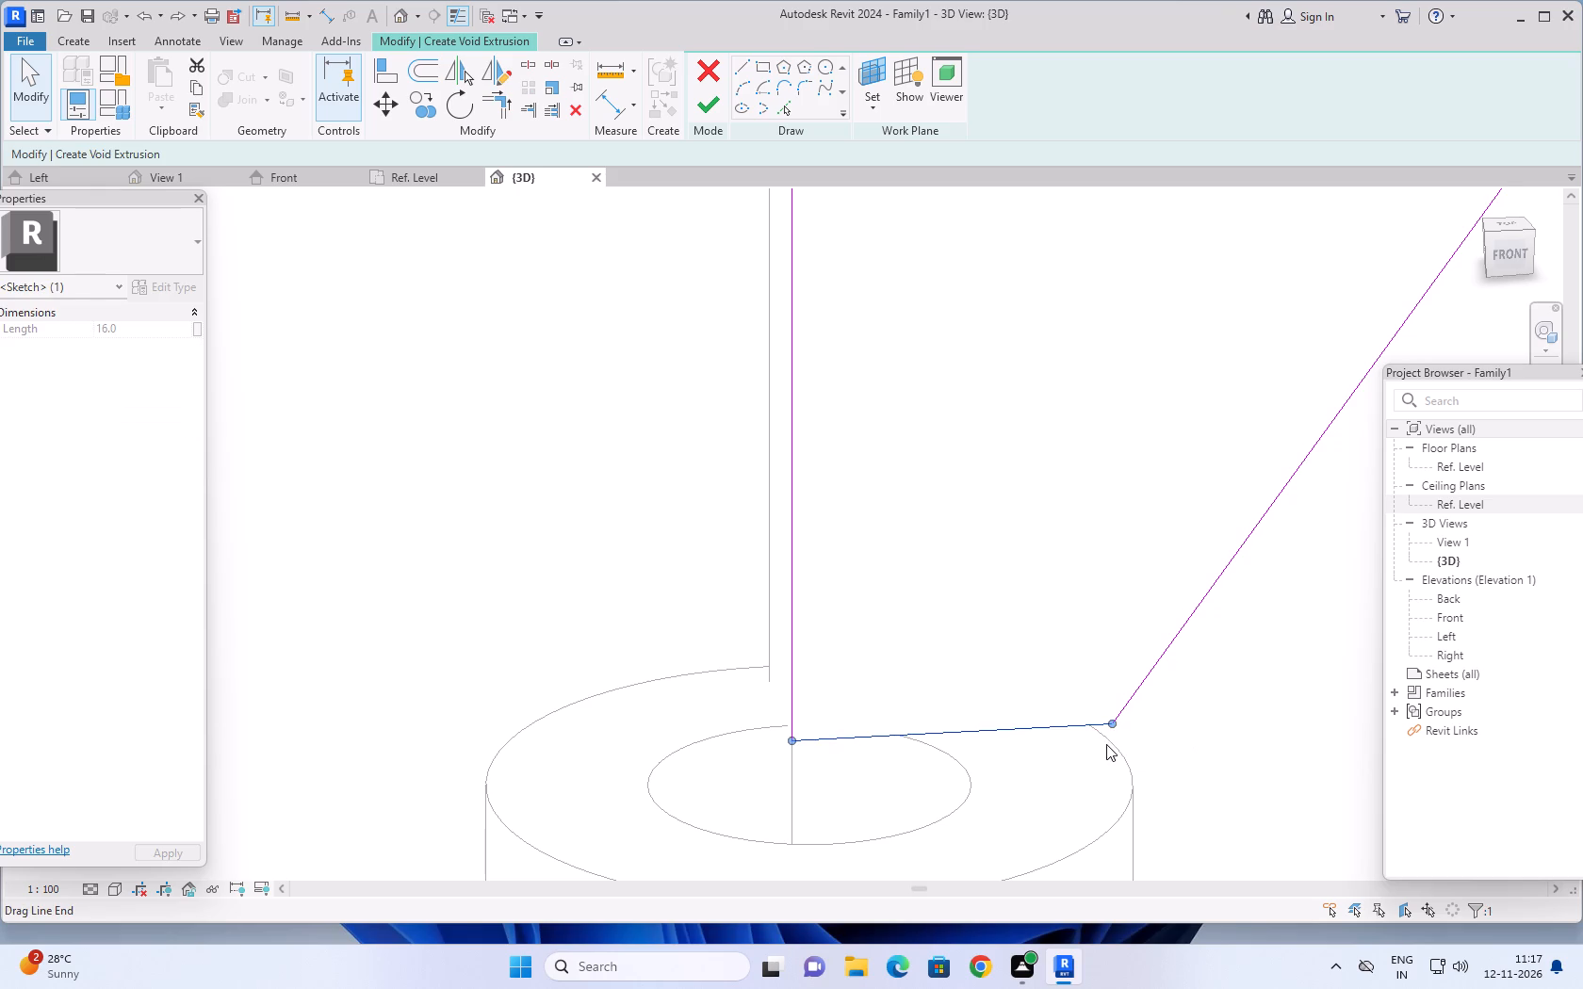
{"action": "scroll", "coordinate": [1106, 744], "scroll_direction": "up", "scroll_amount": 5}
{"action": "left_click_drag", "start_coordinate": [1119, 699], "coordinate": [1110, 715]}
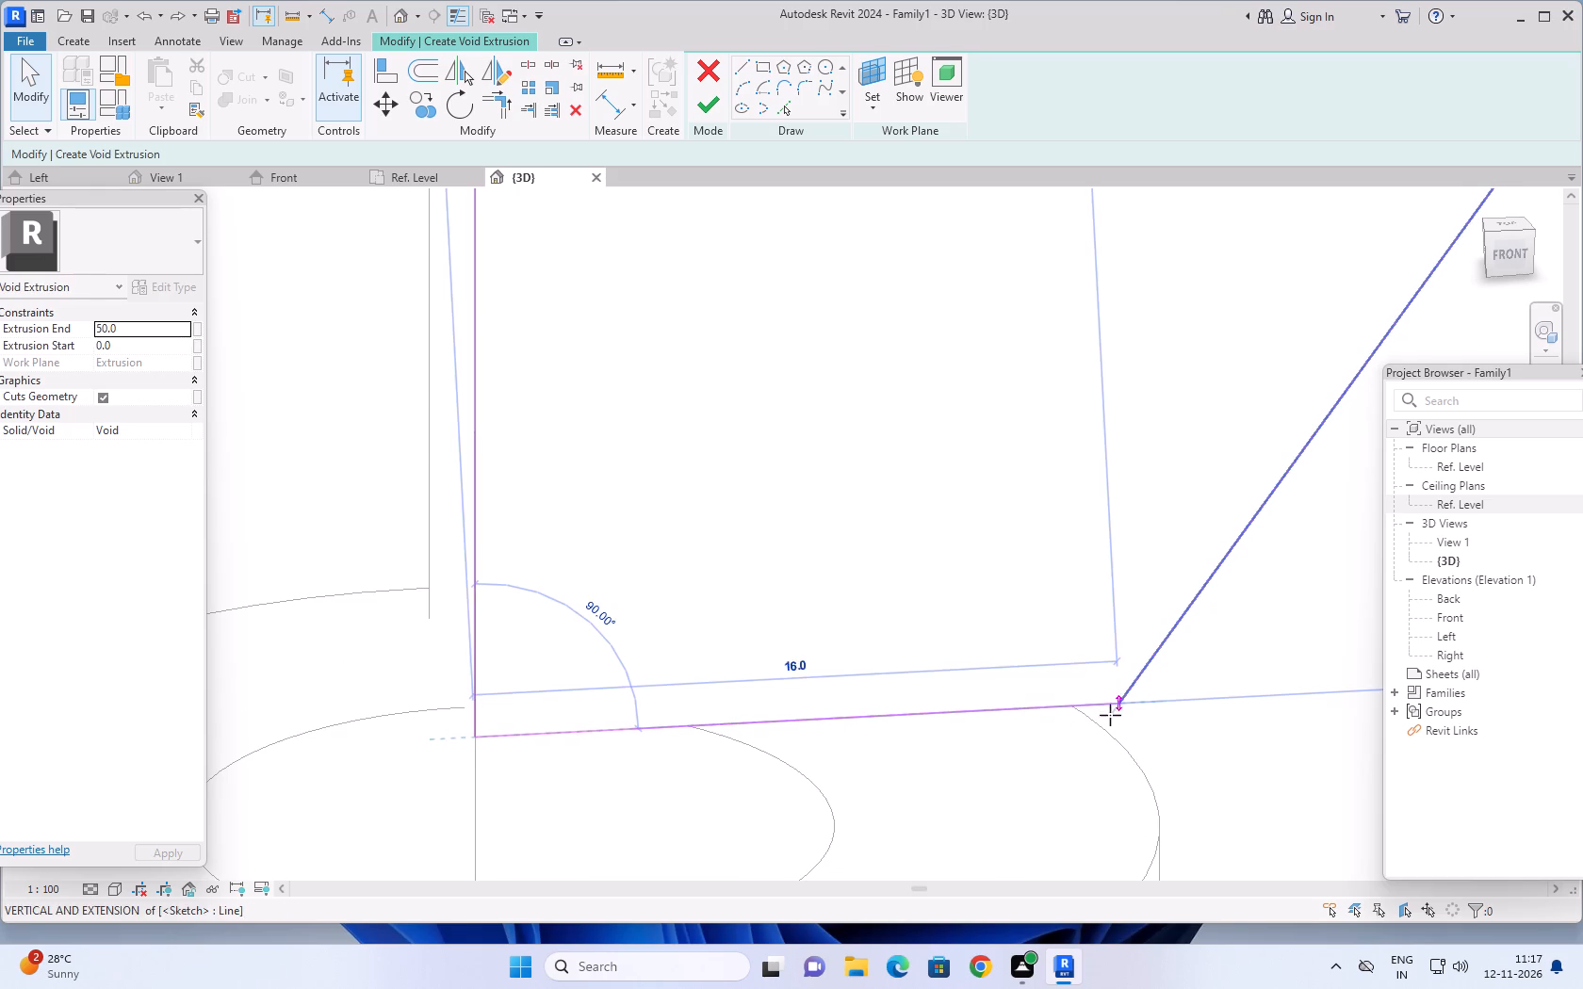
{"action": "left_click_drag", "start_coordinate": [1110, 715], "coordinate": [1102, 732]}
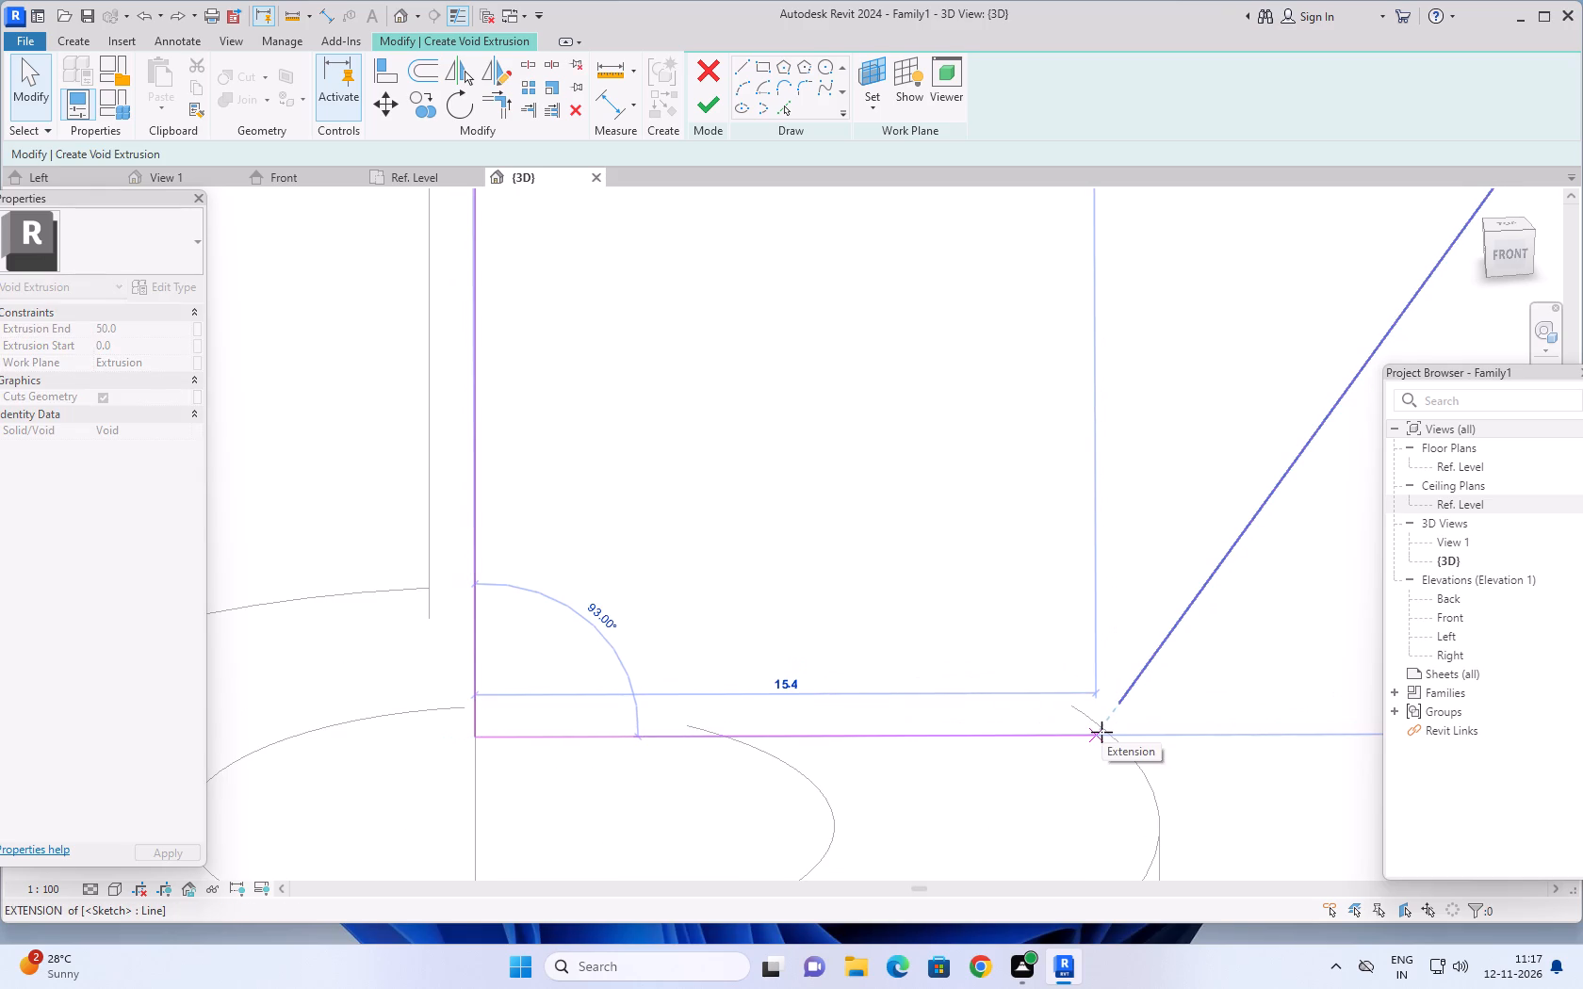
{"action": "left_click_drag", "start_coordinate": [1102, 732], "coordinate": [1102, 727]}
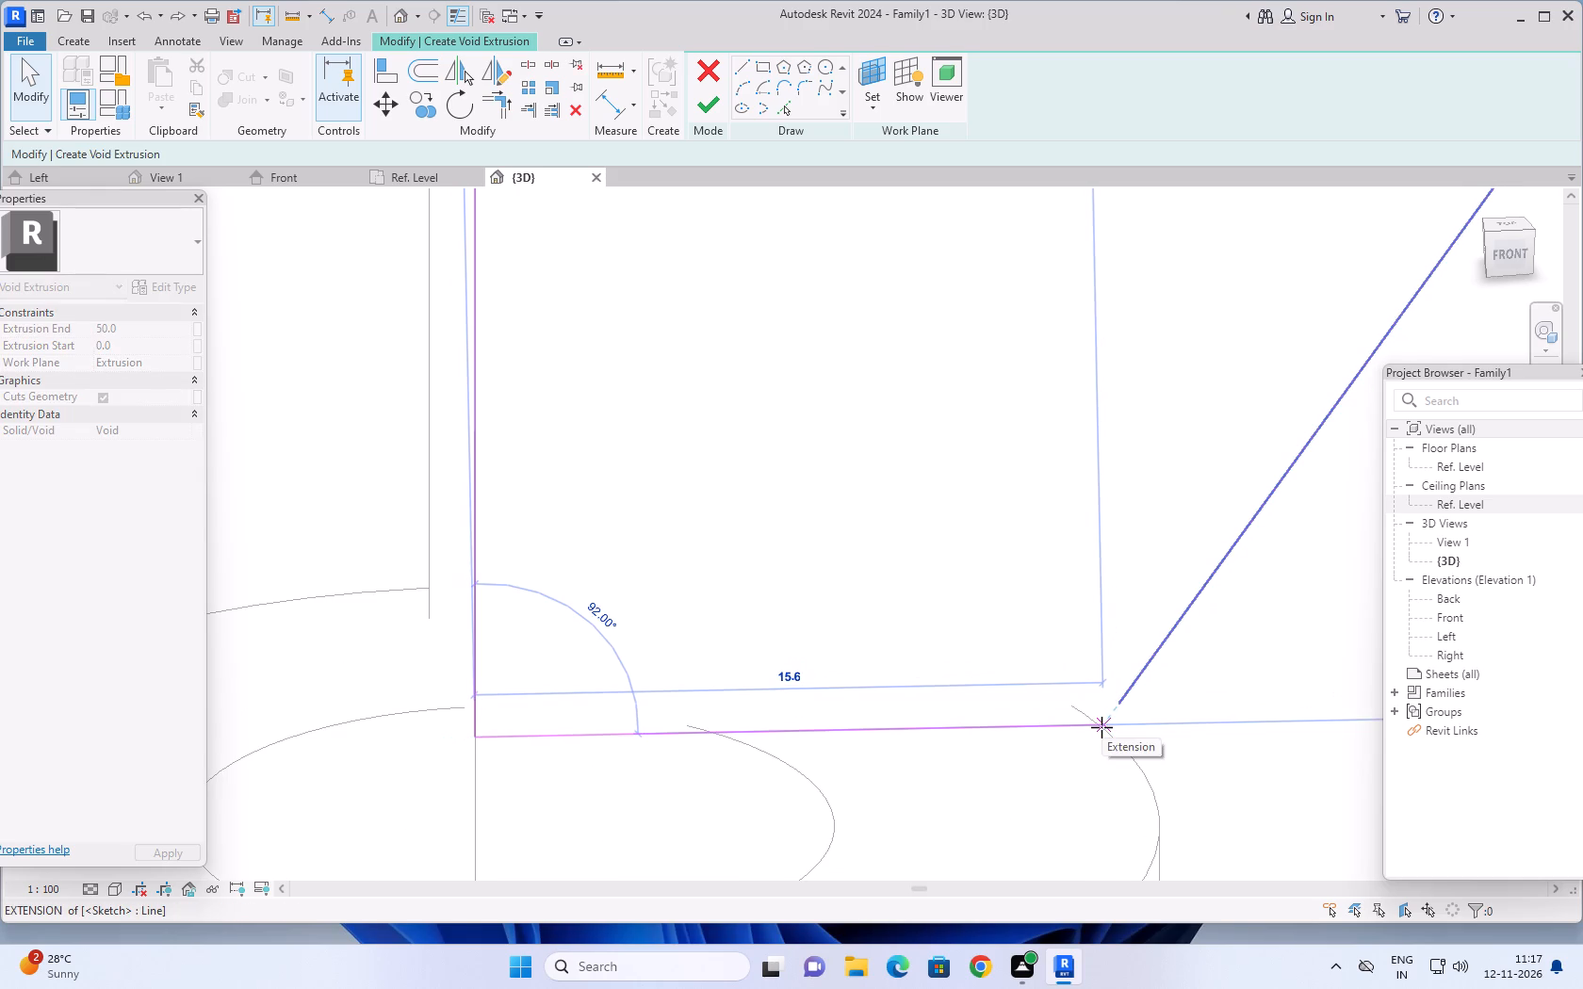
{"action": "left_click_drag", "start_coordinate": [1102, 727], "coordinate": [1100, 728]}
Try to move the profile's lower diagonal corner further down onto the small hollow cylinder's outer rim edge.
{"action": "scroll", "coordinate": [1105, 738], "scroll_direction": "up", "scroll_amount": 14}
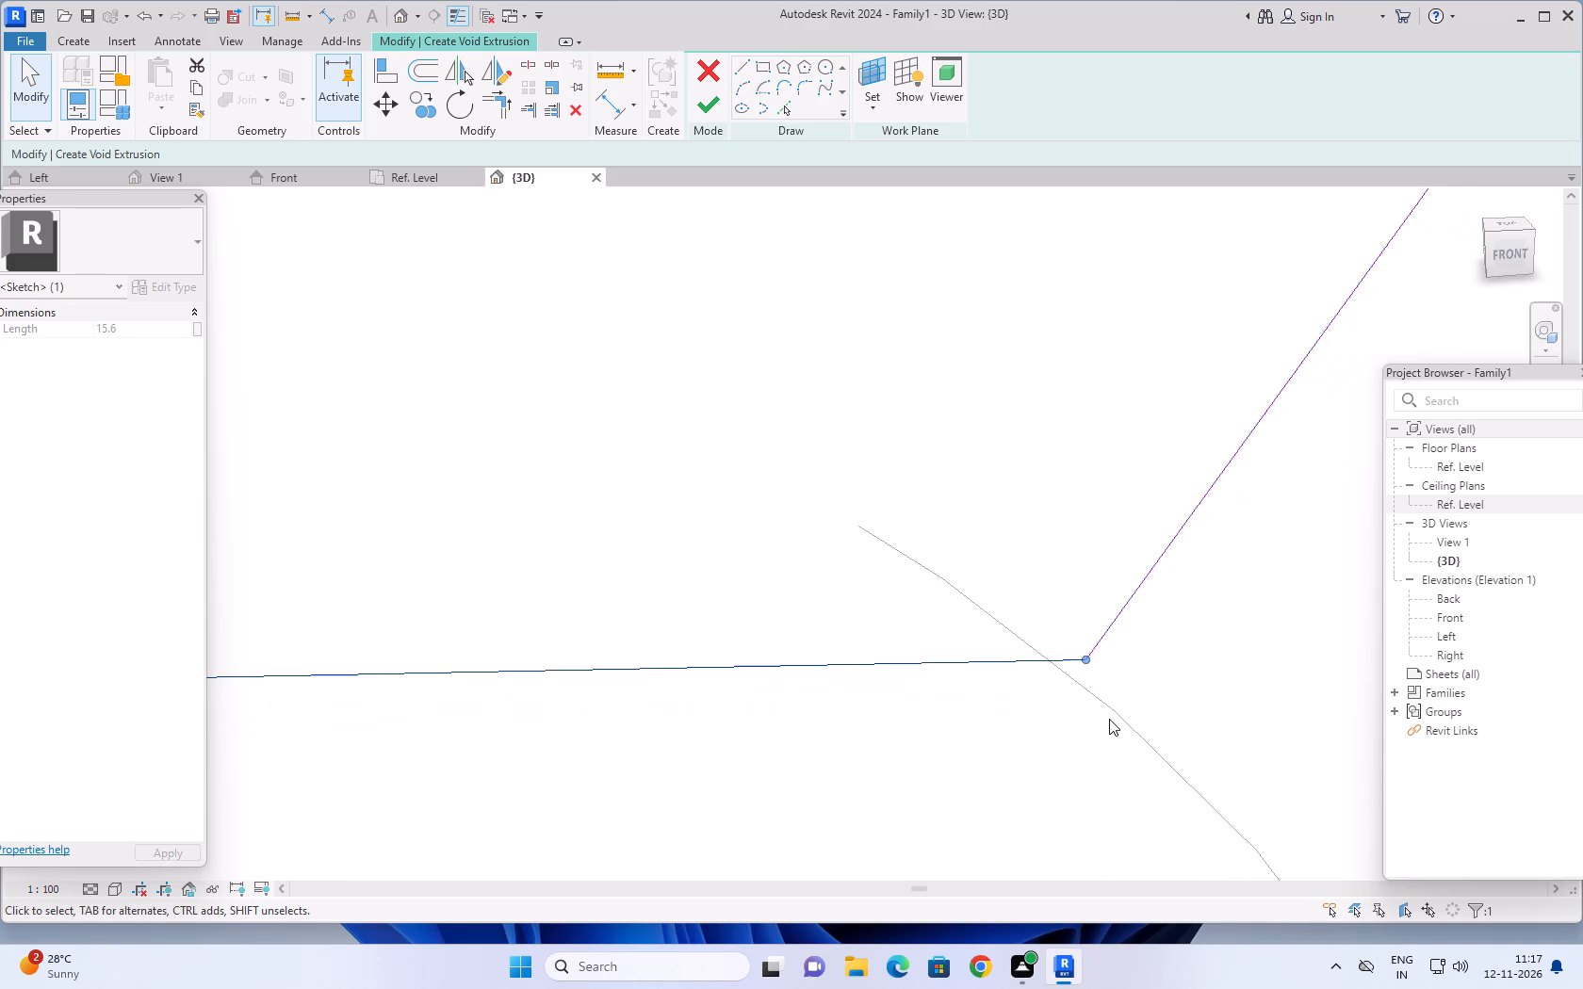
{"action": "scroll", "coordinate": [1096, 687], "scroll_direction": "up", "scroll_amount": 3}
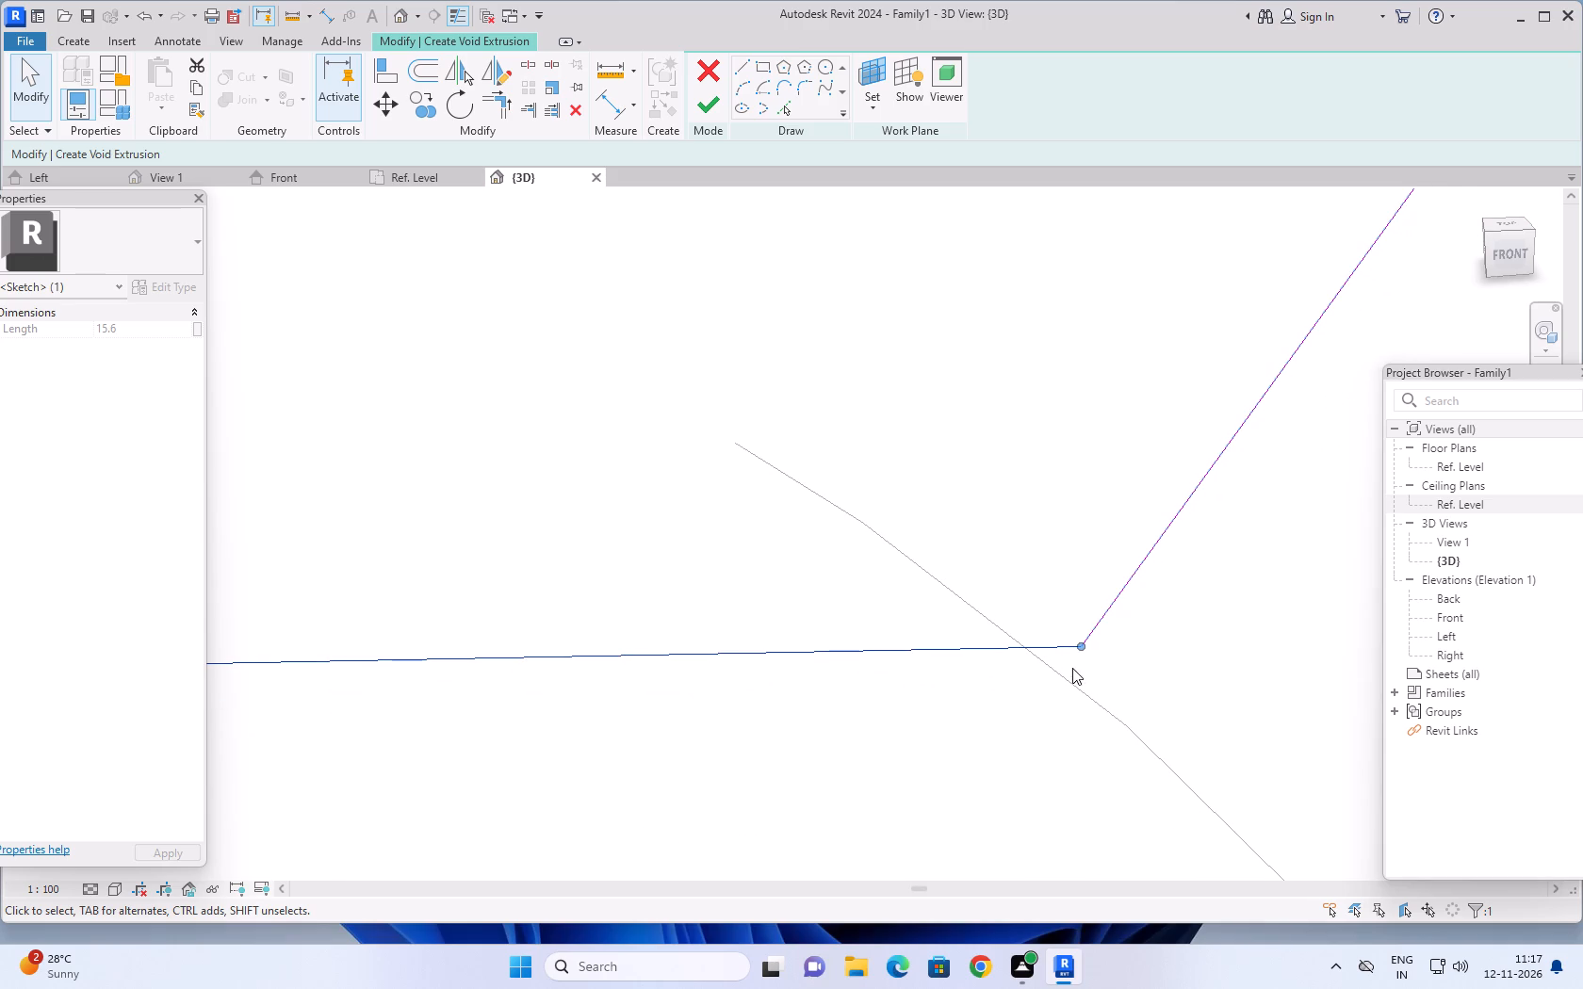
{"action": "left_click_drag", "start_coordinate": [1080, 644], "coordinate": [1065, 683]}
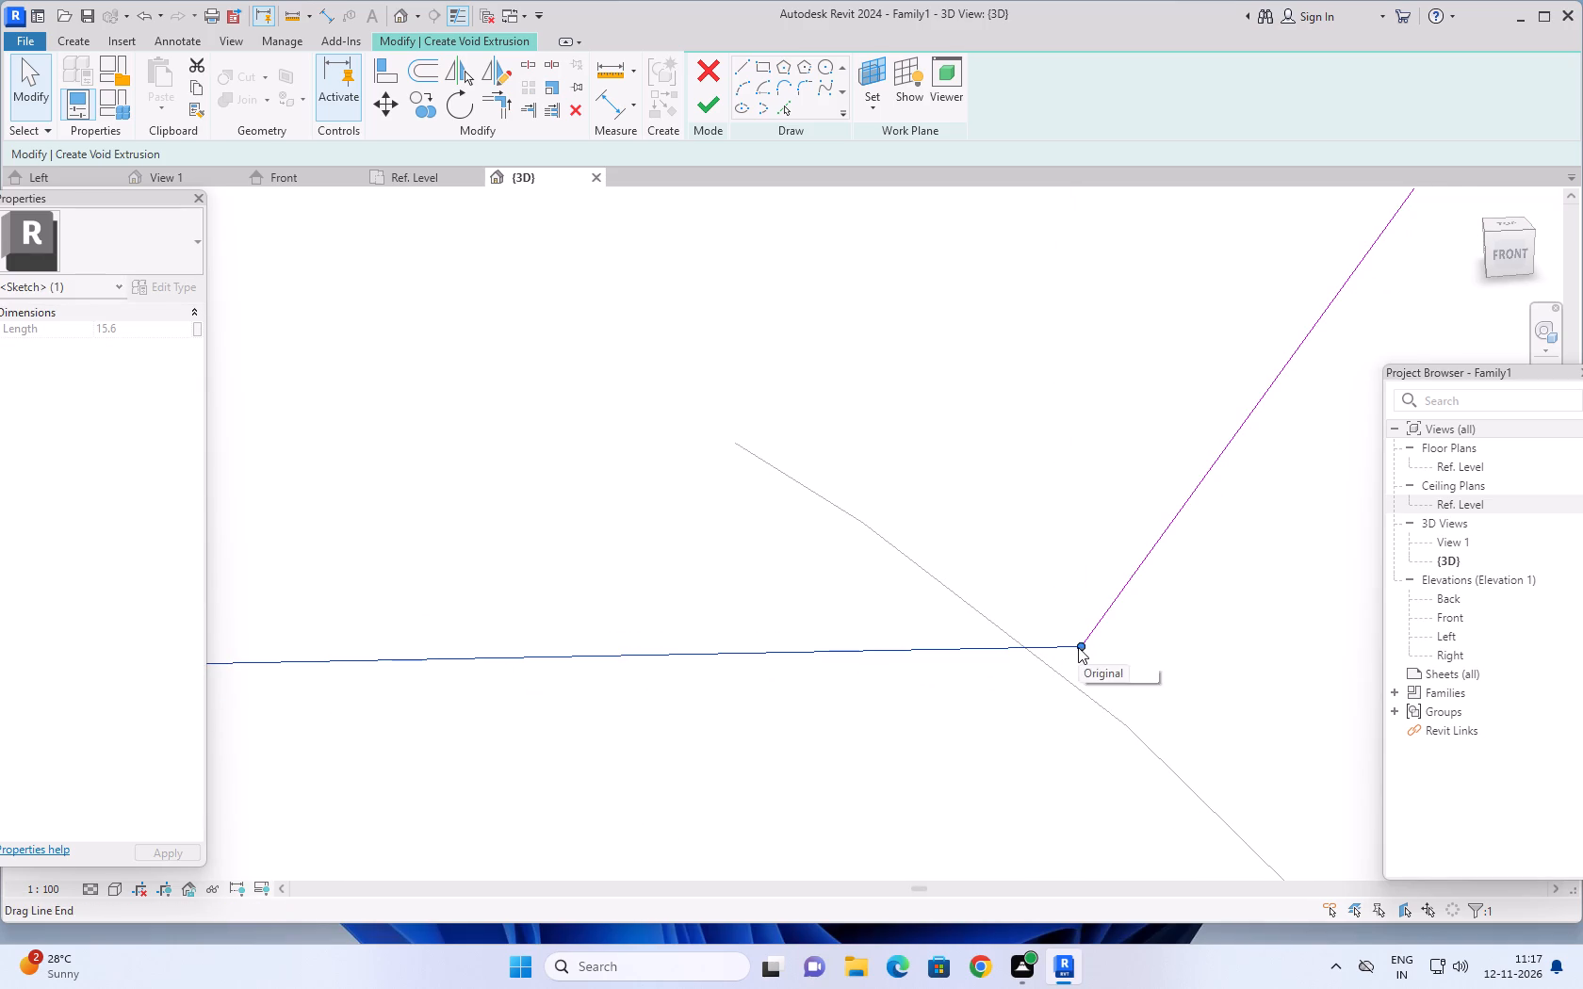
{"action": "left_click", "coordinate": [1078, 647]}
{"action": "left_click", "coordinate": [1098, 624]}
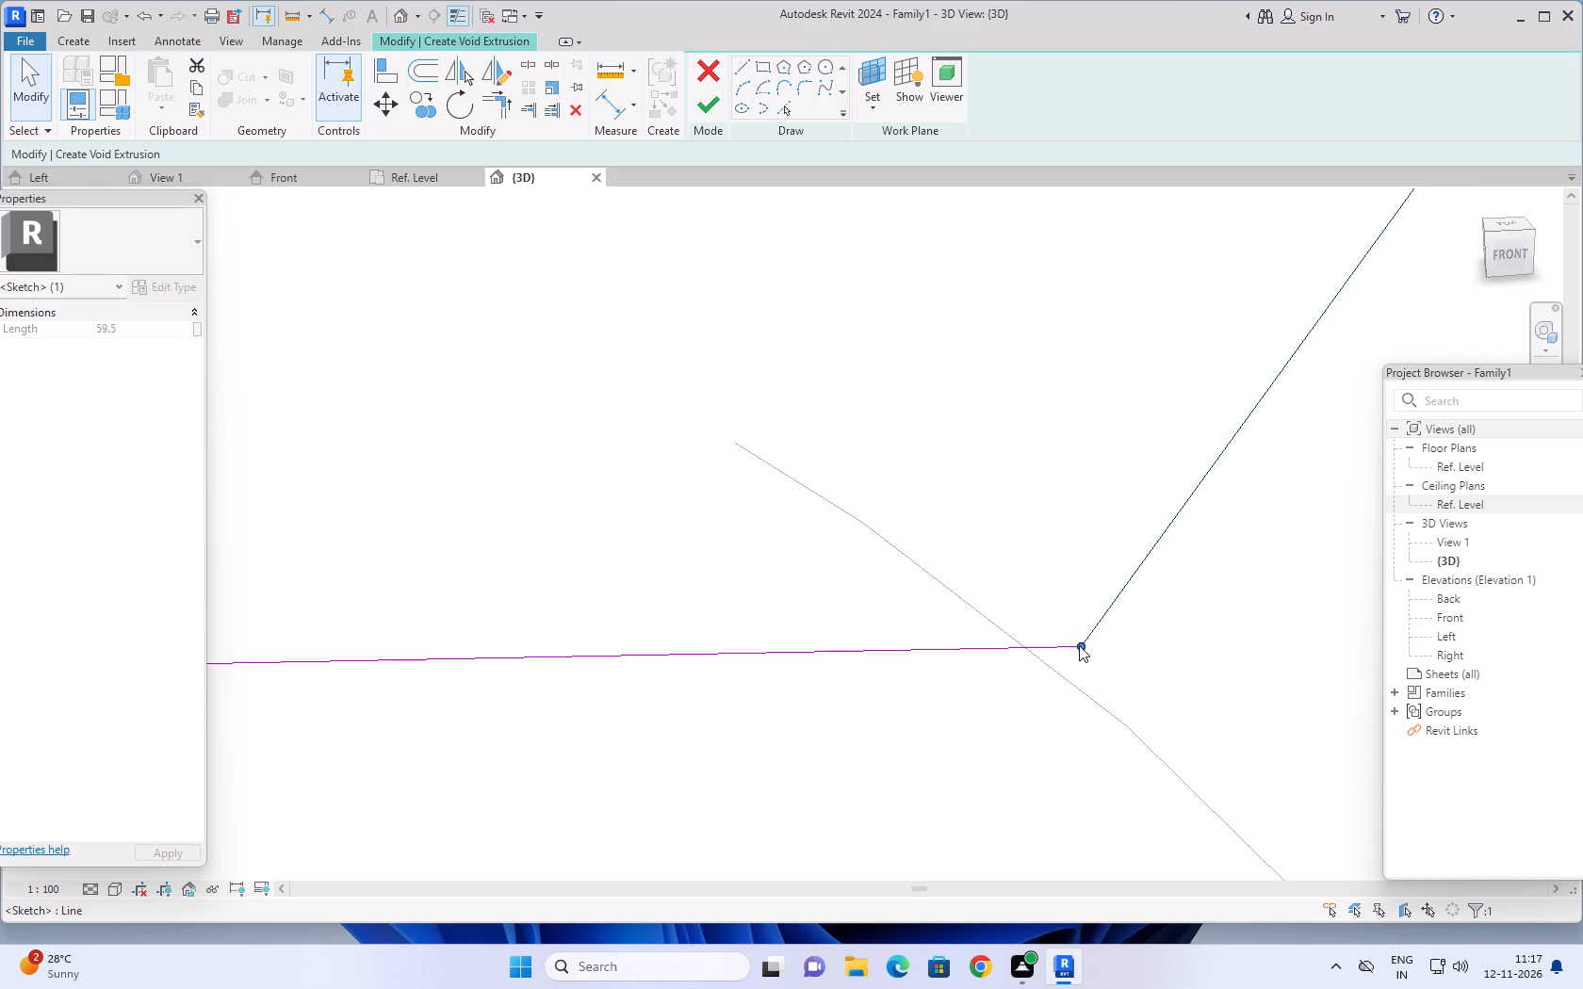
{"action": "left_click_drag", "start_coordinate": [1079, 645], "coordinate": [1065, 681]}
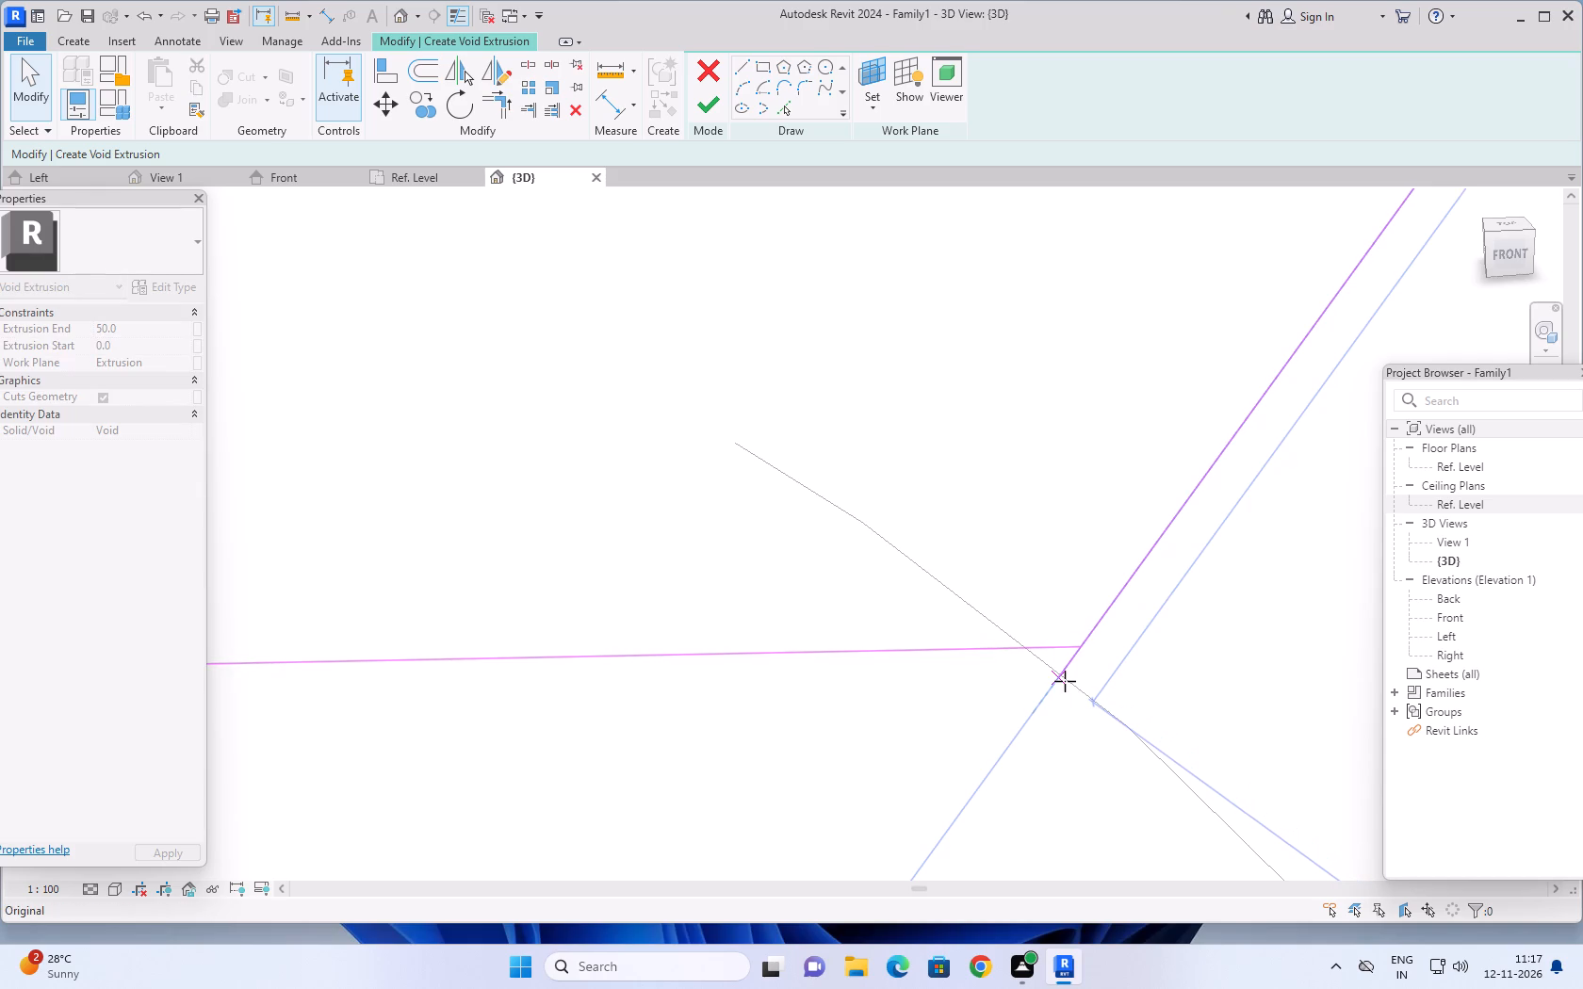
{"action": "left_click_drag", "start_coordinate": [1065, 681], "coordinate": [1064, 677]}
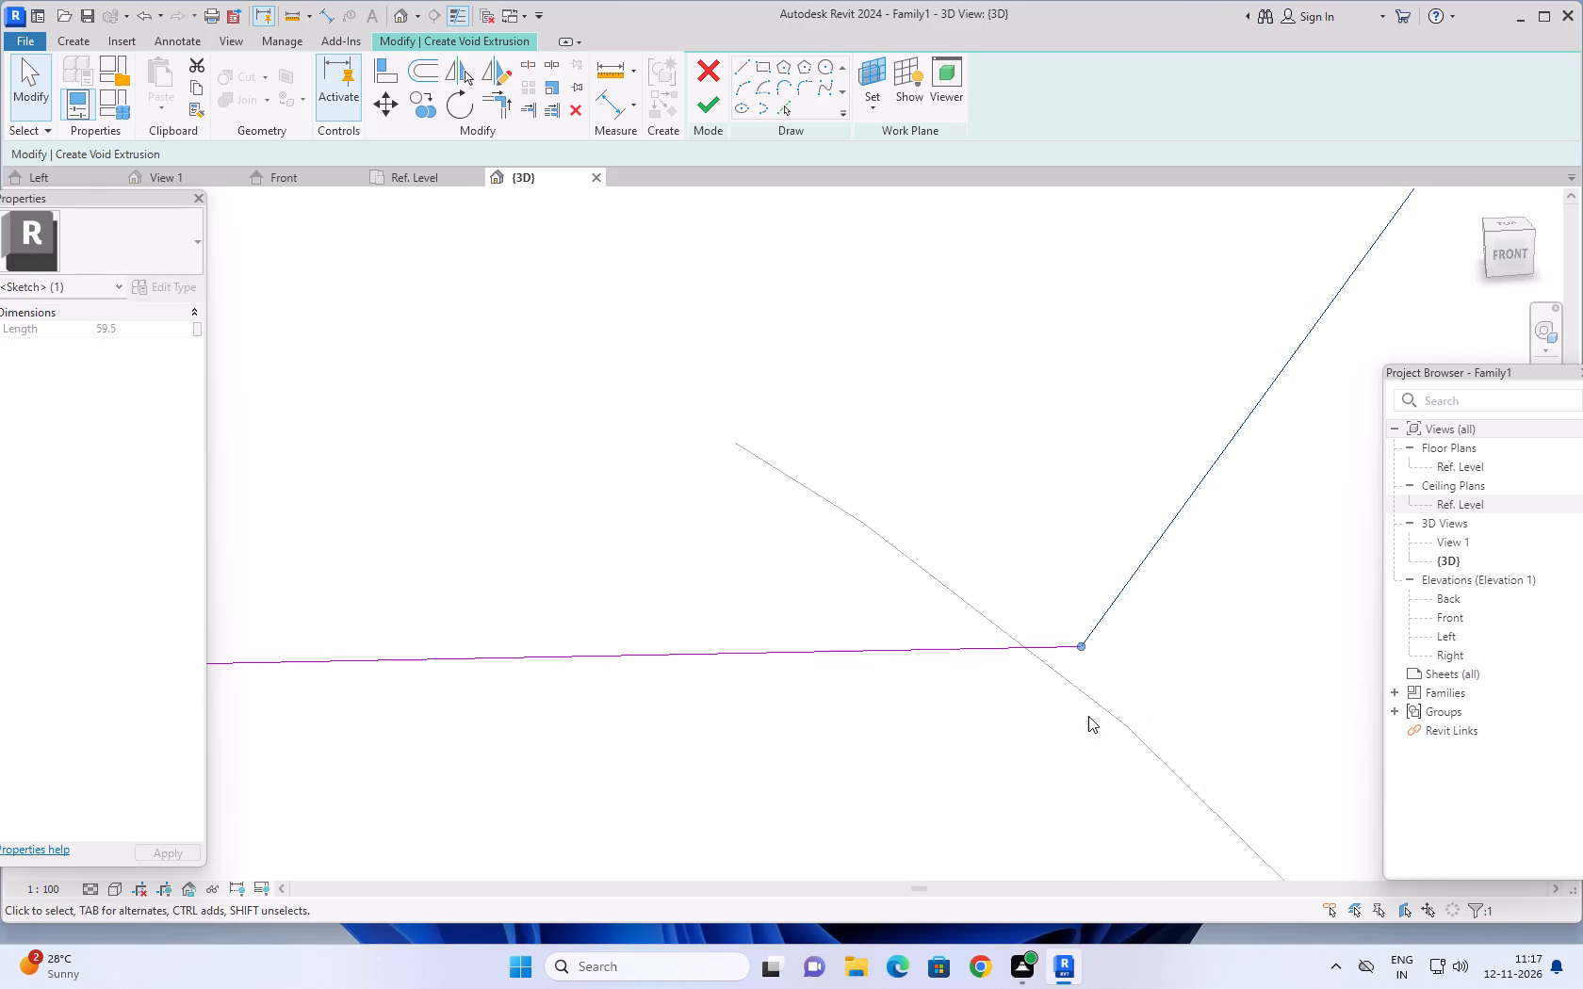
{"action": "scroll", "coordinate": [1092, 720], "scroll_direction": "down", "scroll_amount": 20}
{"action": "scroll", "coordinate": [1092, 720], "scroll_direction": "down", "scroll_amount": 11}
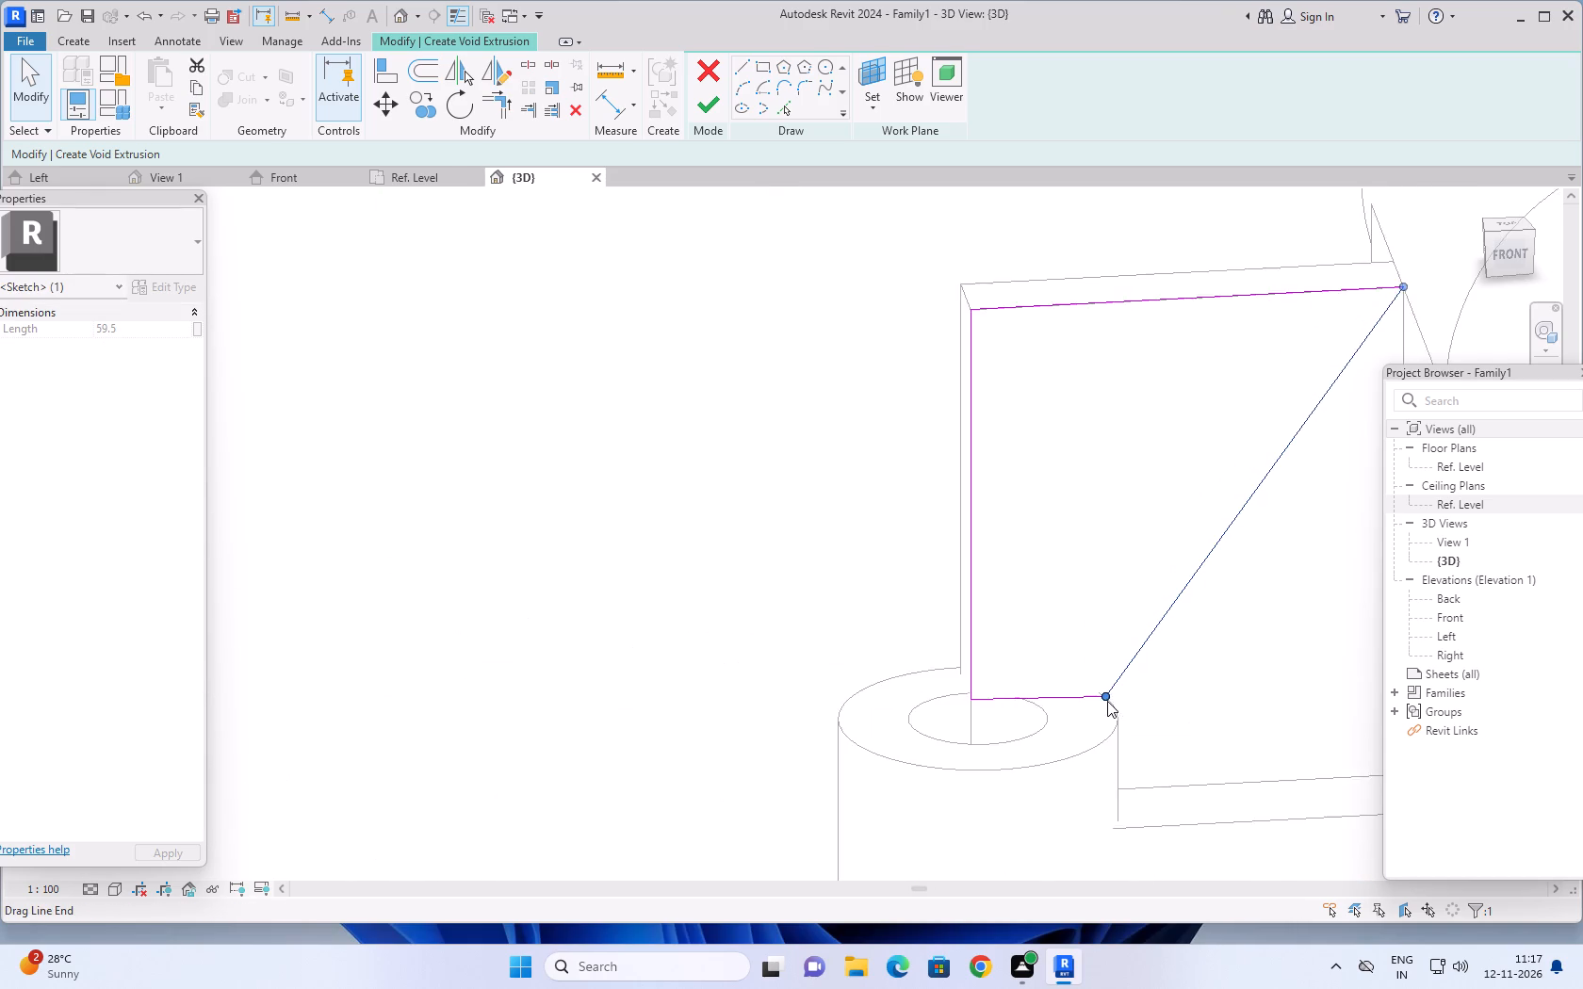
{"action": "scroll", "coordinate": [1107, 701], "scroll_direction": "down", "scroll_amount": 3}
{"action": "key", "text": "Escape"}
Examine the void profile's lower corner against the small hollow cylinder's top rim from the back and front.
{"action": "middle_click_drag", "start_coordinate": [921, 638], "coordinate": [852, 579]}
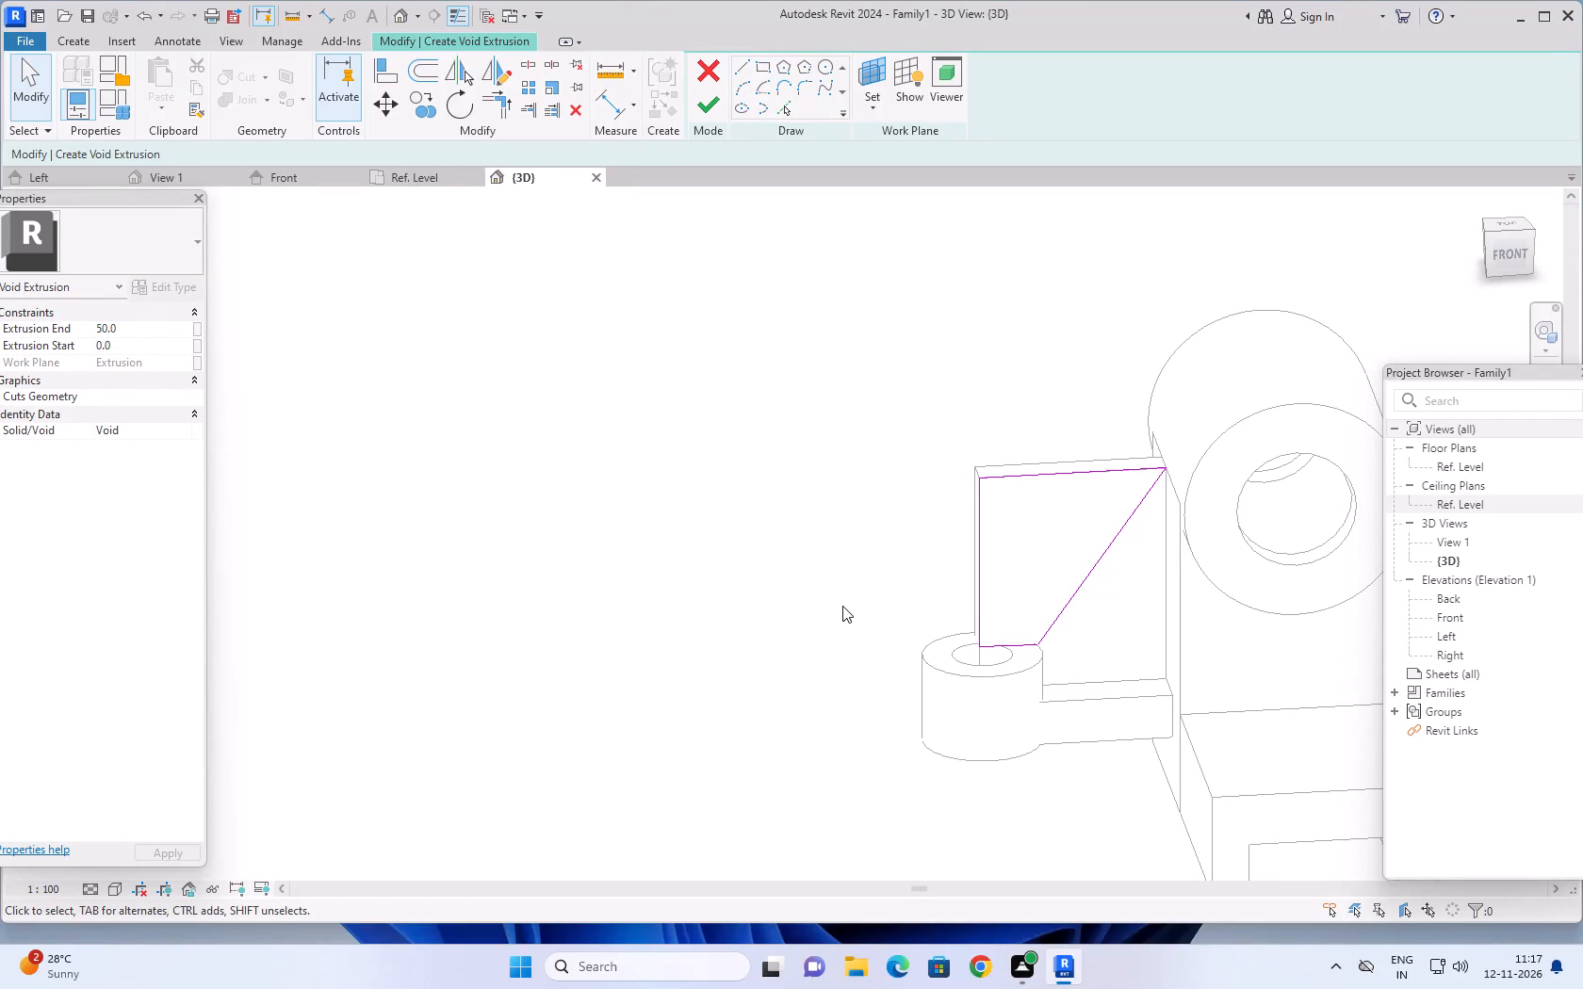
{"action": "middle_click_drag", "start_coordinate": [842, 606], "coordinate": [1338, 697], "text": "shift"}
{"action": "middle_click_drag", "start_coordinate": [1142, 729], "coordinate": [1284, 592], "text": "shift"}
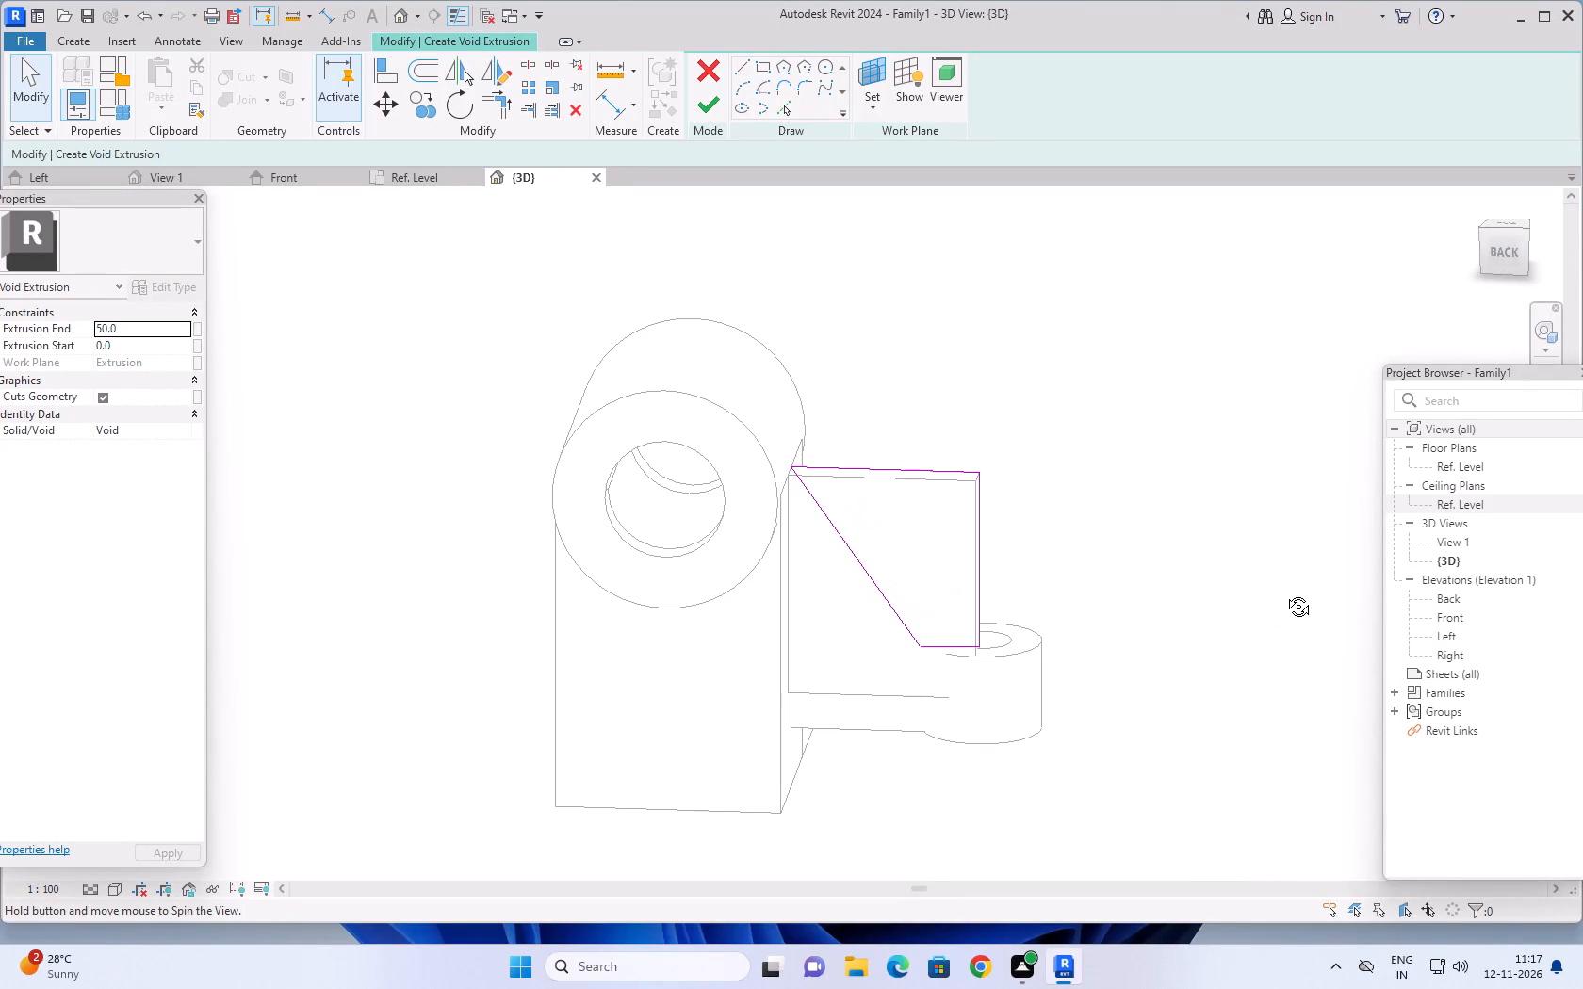
{"action": "middle_click_drag", "start_coordinate": [1284, 592], "coordinate": [1278, 576], "text": "shift"}
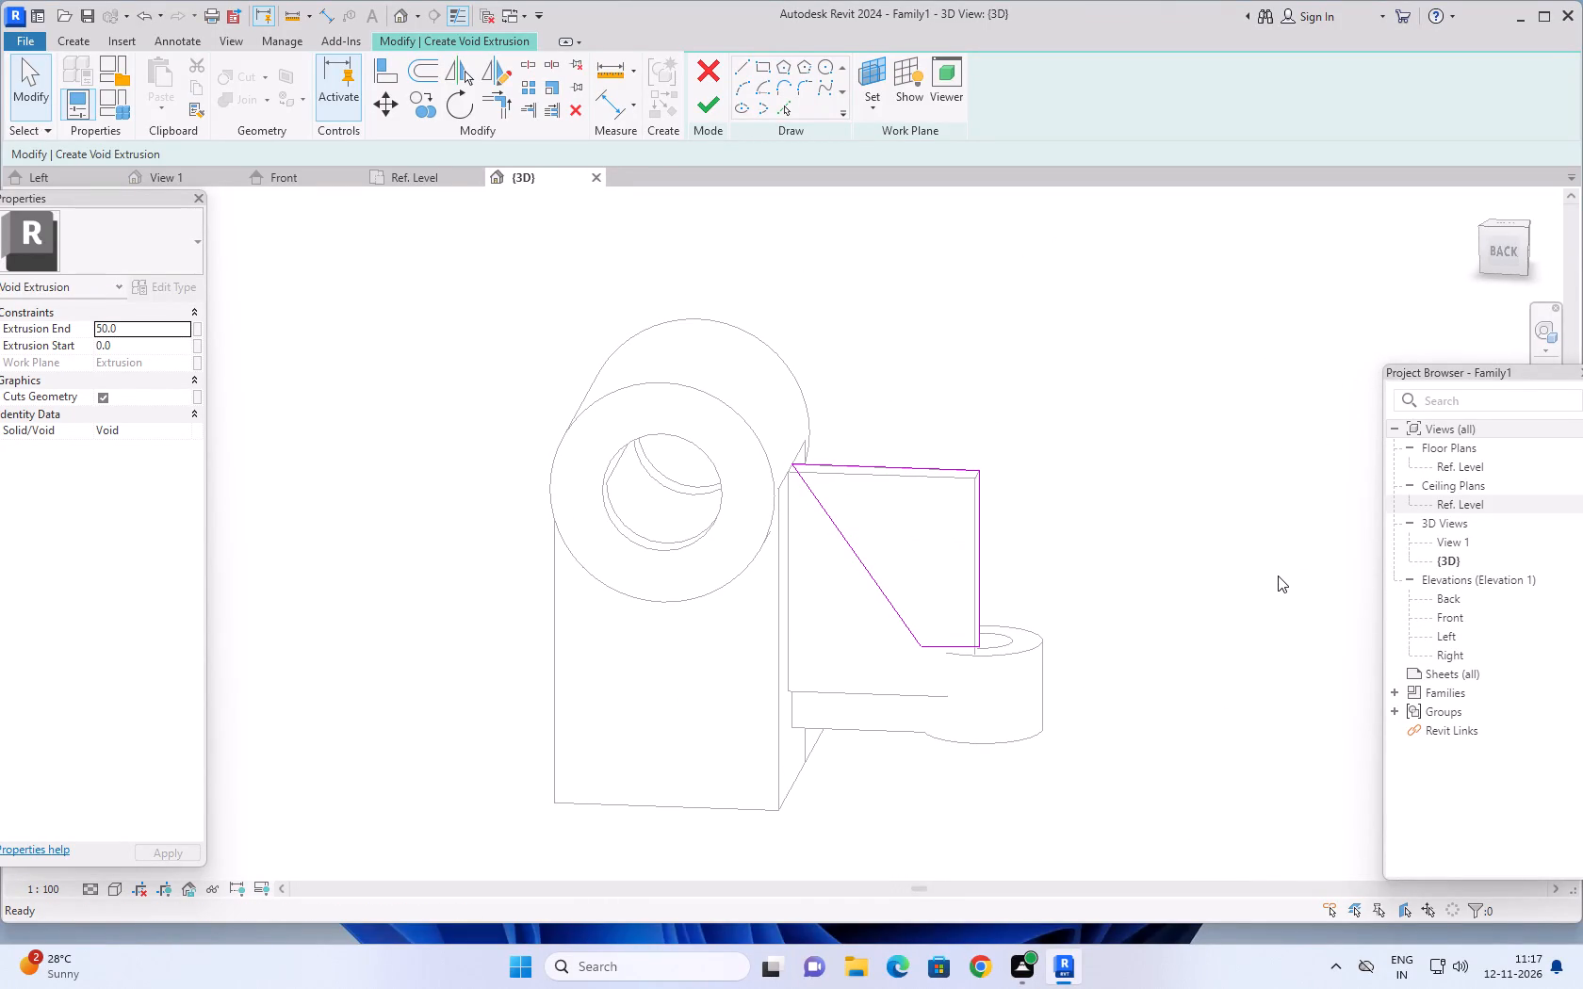
{"action": "scroll", "coordinate": [1212, 608], "scroll_direction": "down", "scroll_amount": 1, "text": "shift"}
{"action": "middle_click_drag", "start_coordinate": [1208, 609], "coordinate": [662, 726], "text": "shift"}
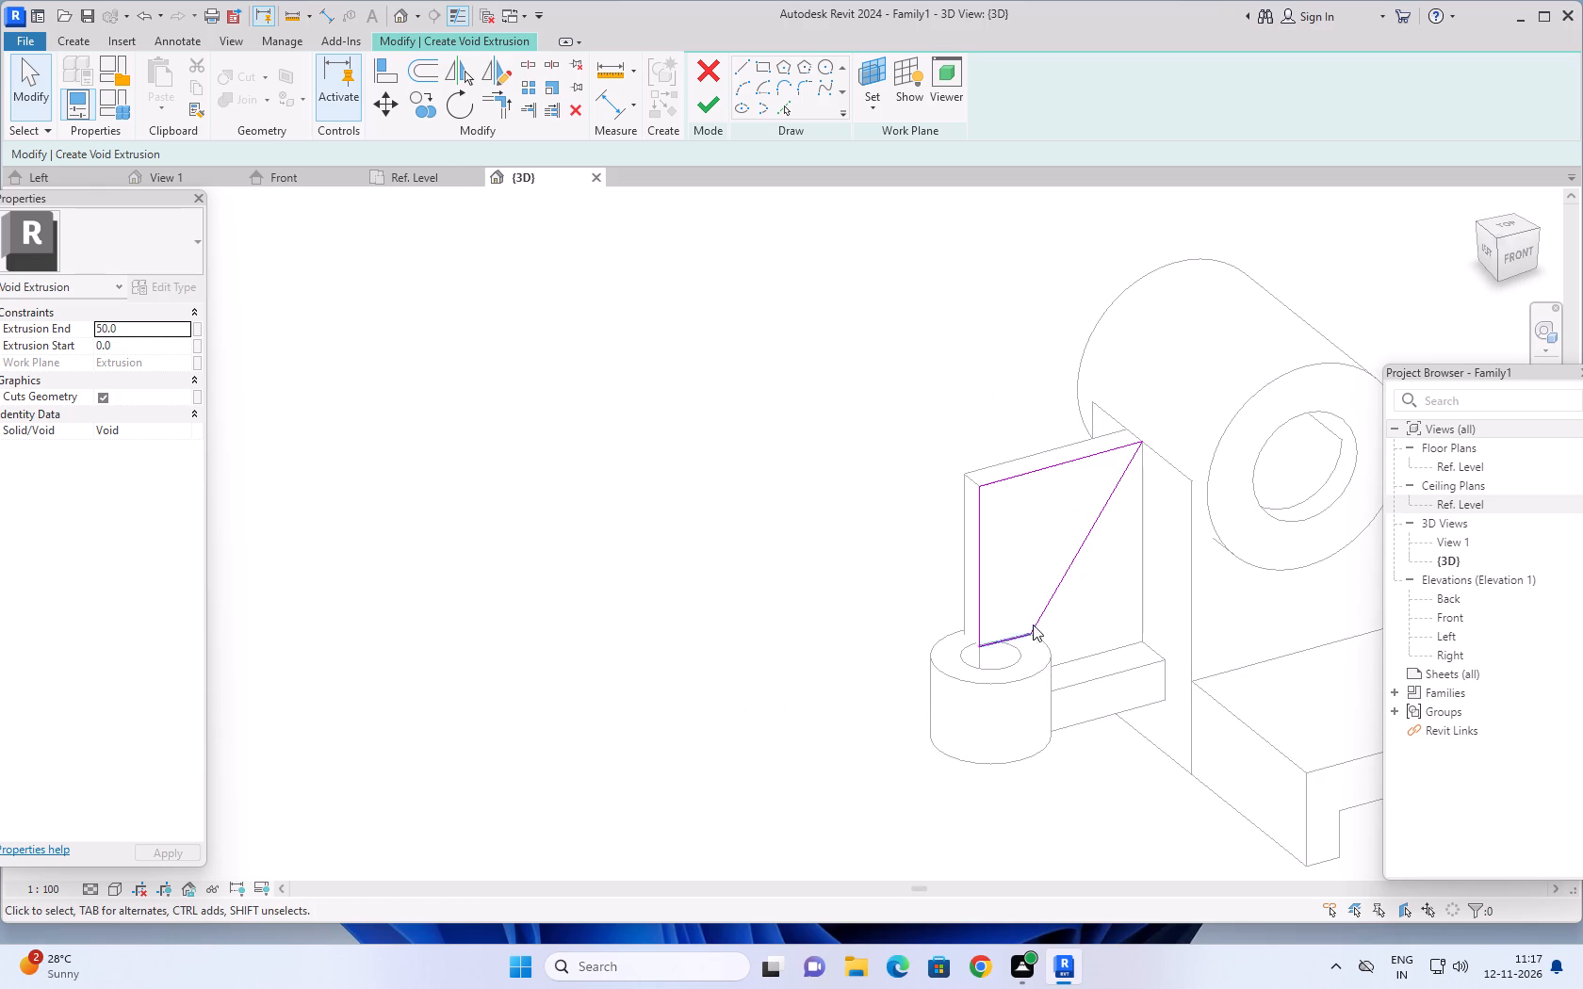
{"action": "scroll", "coordinate": [998, 615], "scroll_direction": "up", "scroll_amount": 6}
{"action": "scroll", "coordinate": [1071, 657], "scroll_direction": "up", "scroll_amount": 12}
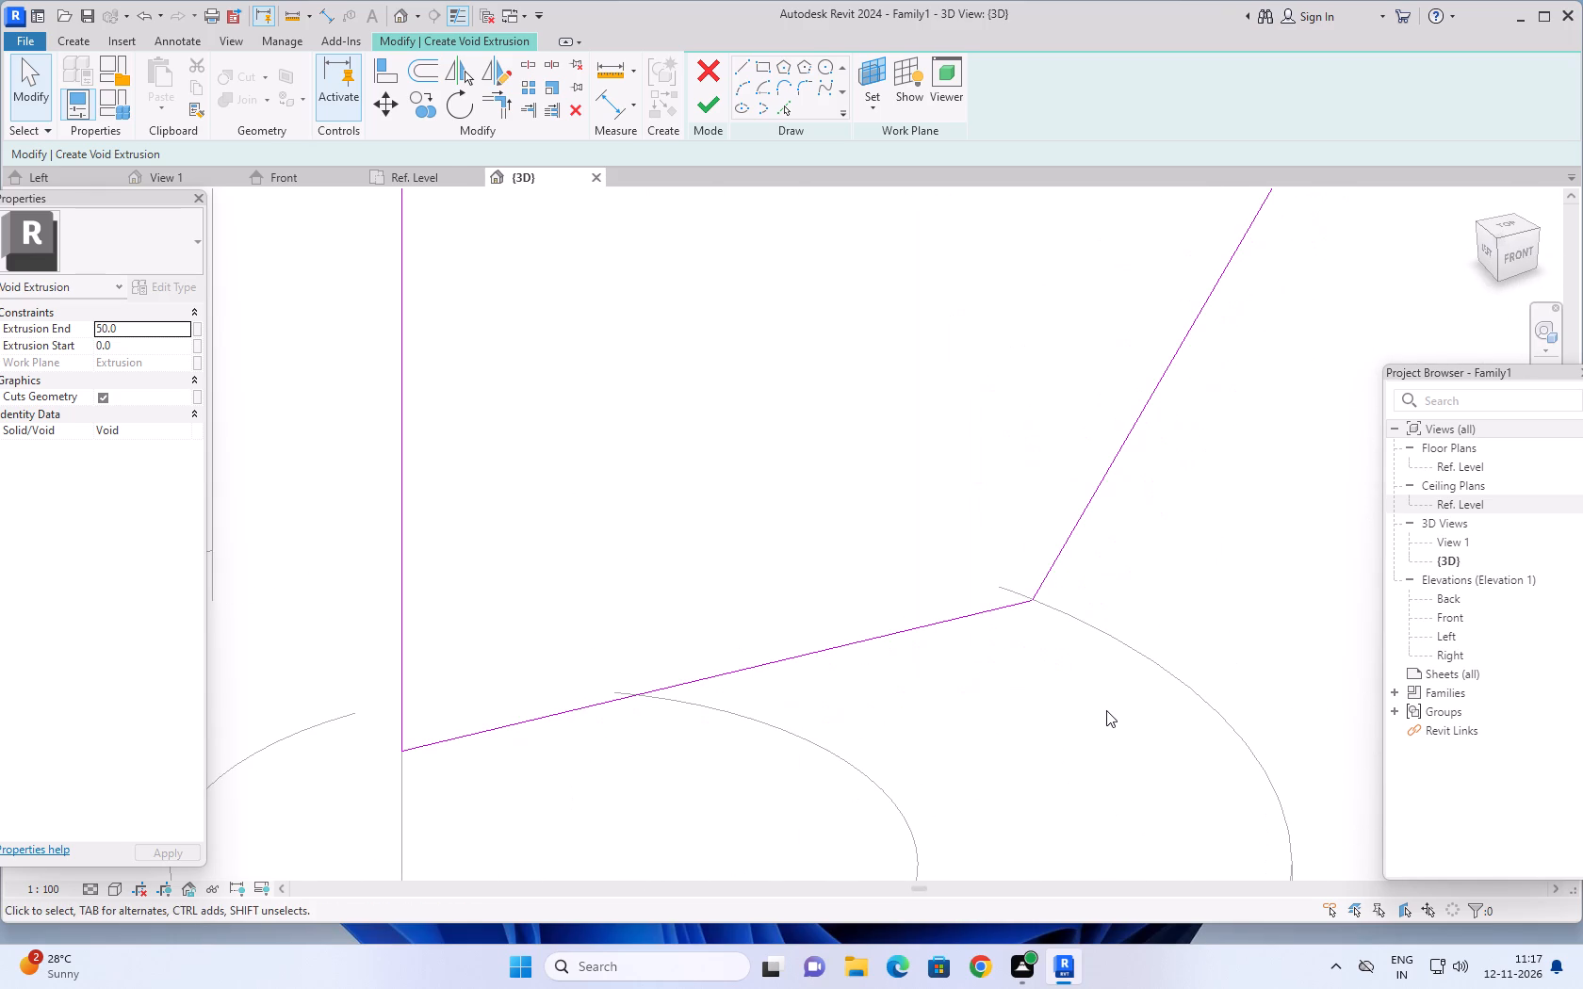
{"action": "scroll", "coordinate": [1104, 707], "scroll_direction": "down", "scroll_amount": 18}
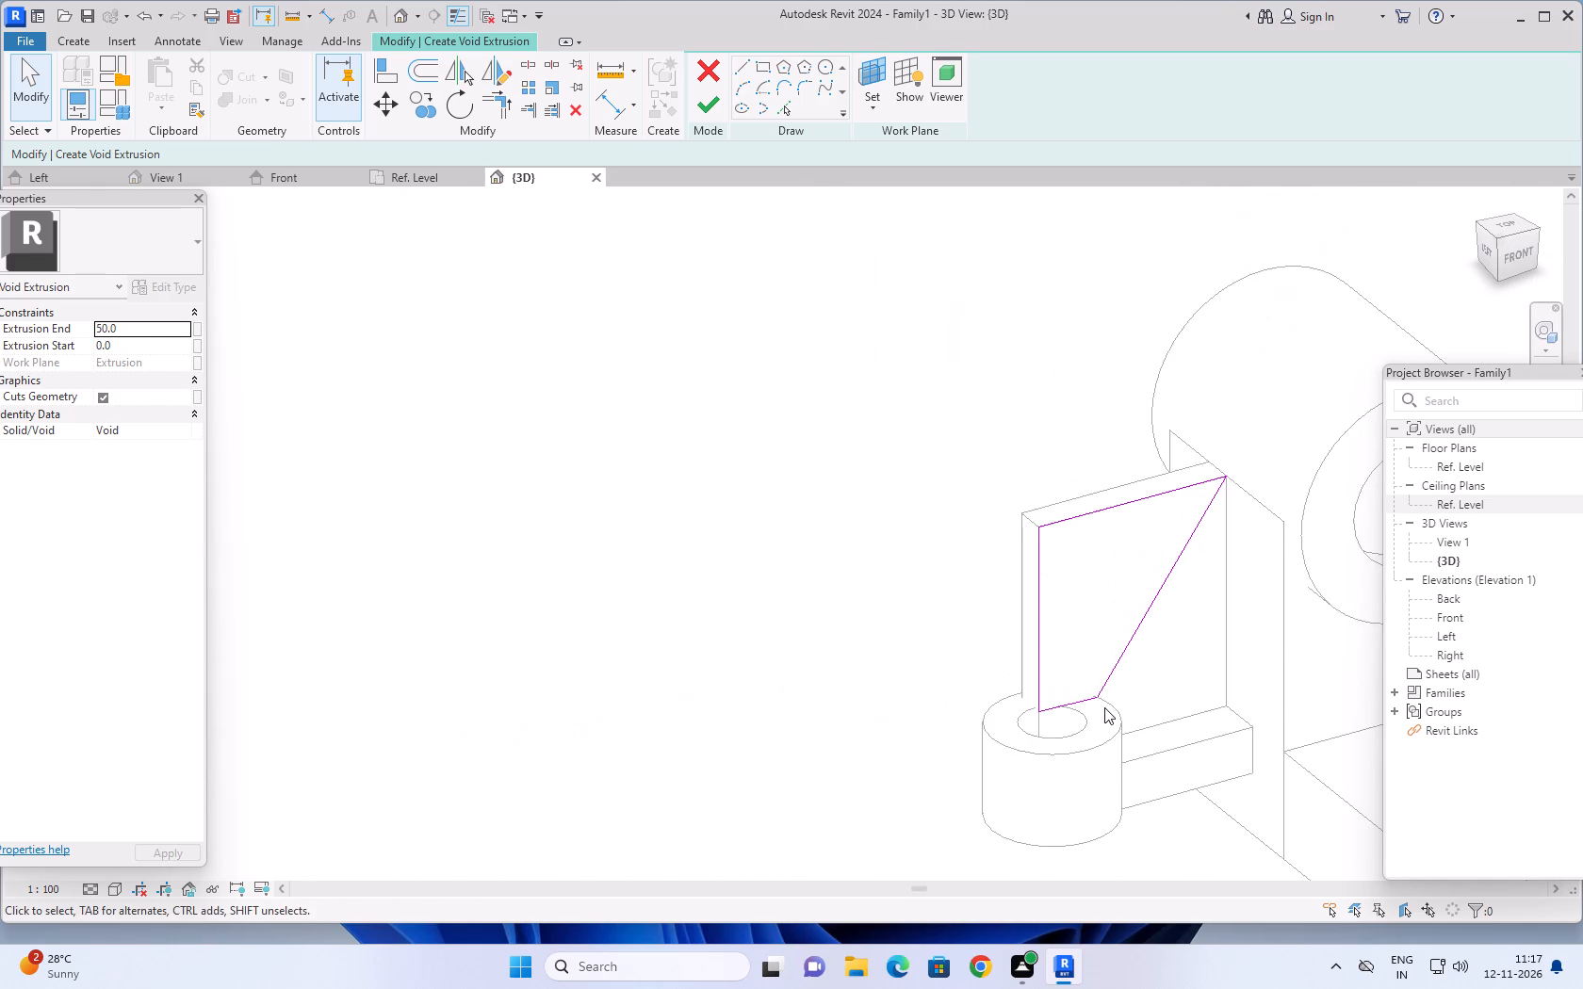
Finish the void extrusion sketch to cut the upright plate along the adjusted diagonal.
{"action": "left_click", "coordinate": [708, 109]}
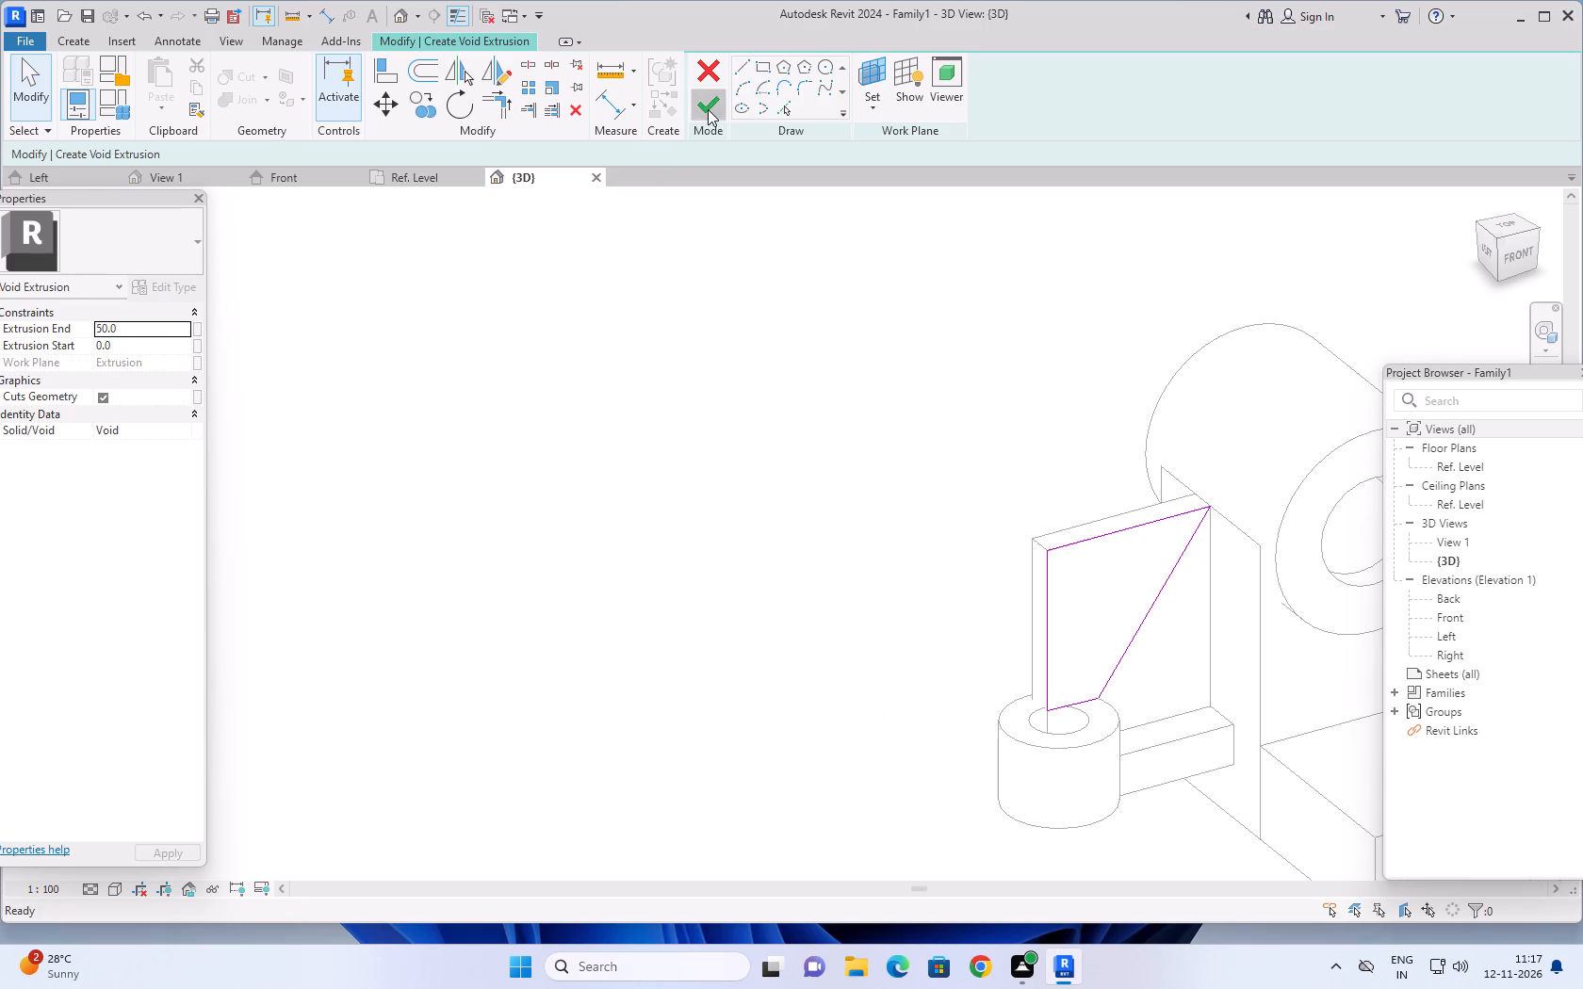
{"action": "key", "text": "Escape"}
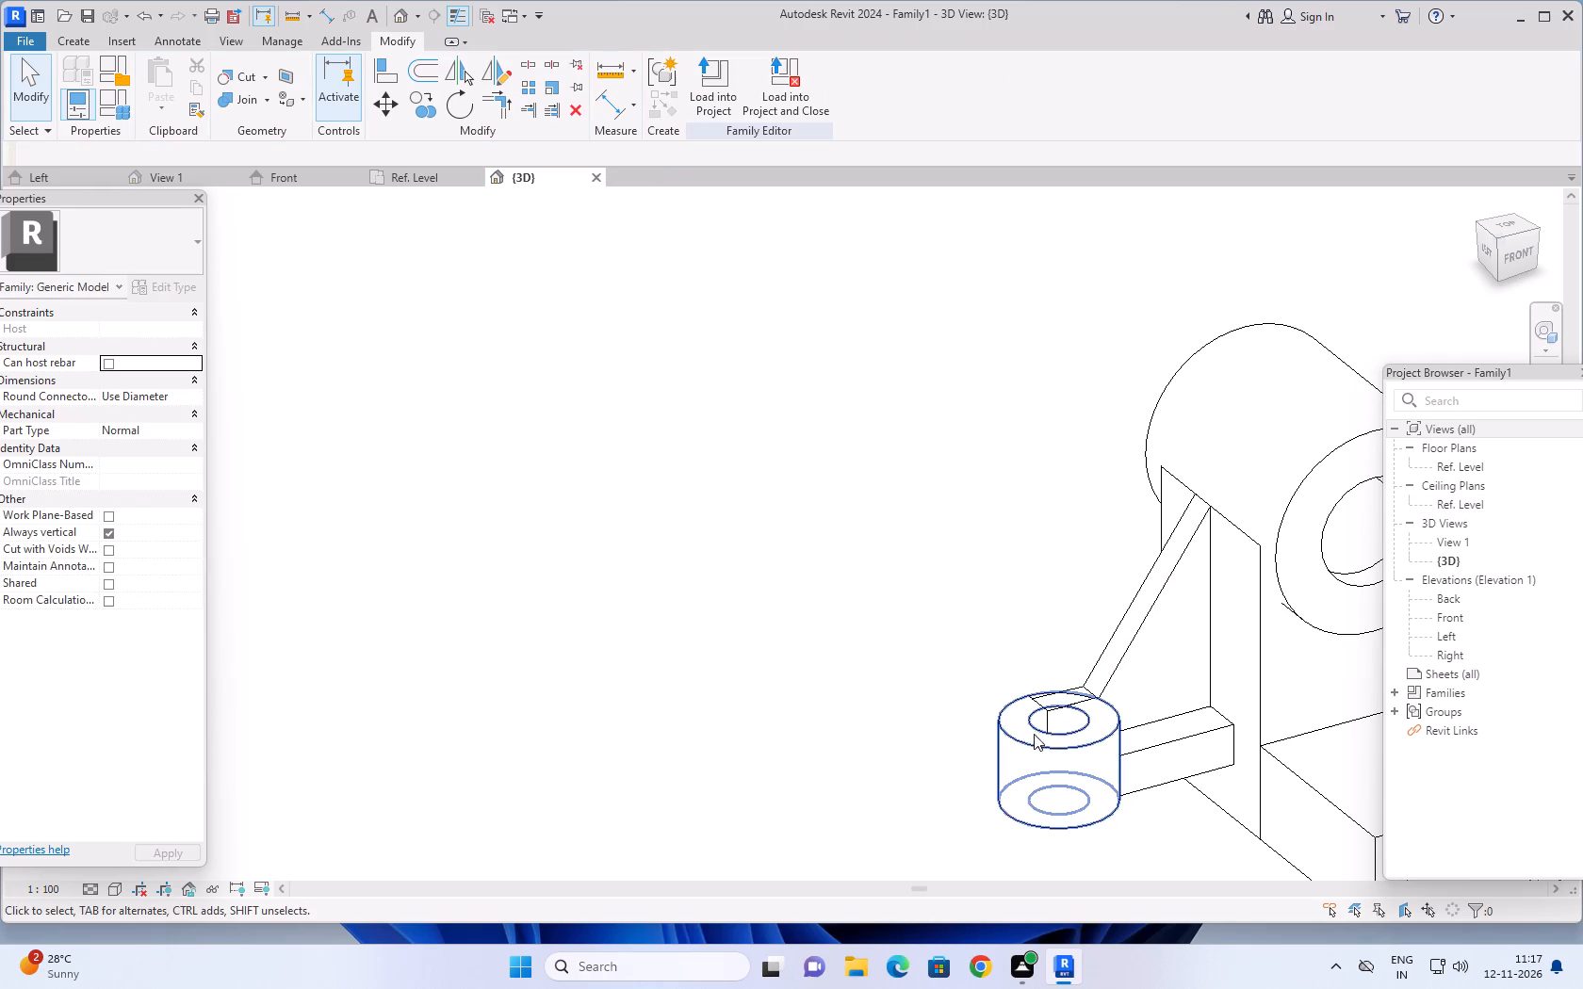
Examine the sloped rib, its foot over the small hollow cylinder's bore and the whole bracket from several angles.
{"action": "scroll", "coordinate": [1069, 723], "scroll_direction": "up", "scroll_amount": 6}
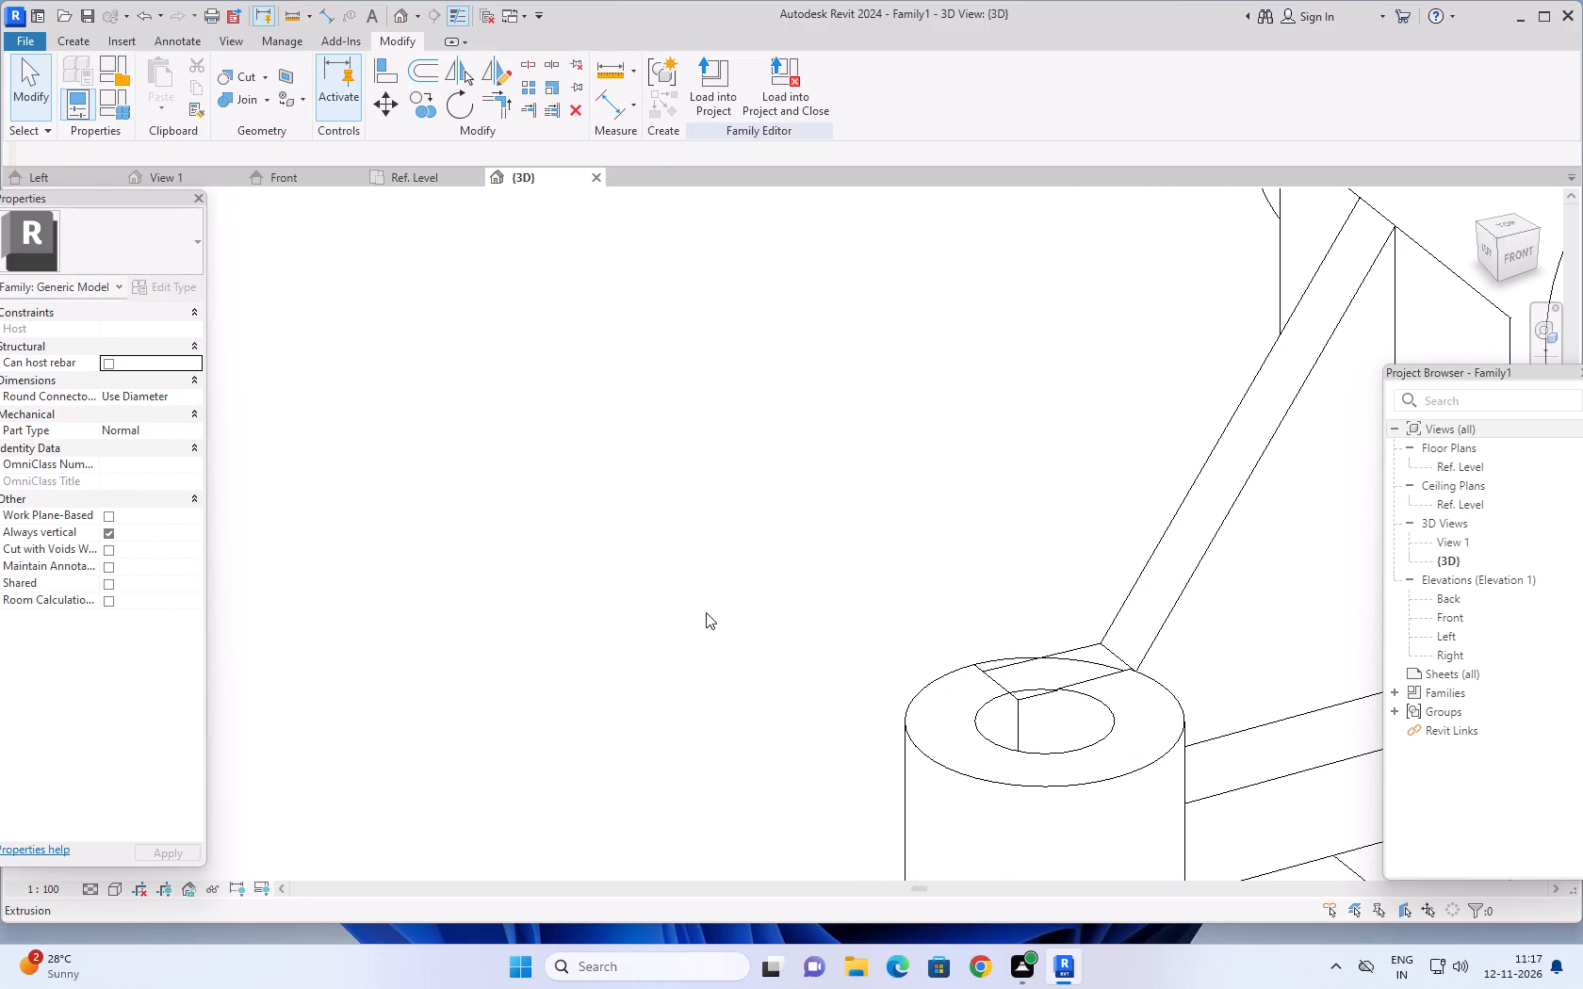
{"action": "middle_click_drag", "start_coordinate": [701, 604], "coordinate": [907, 674], "text": "shift"}
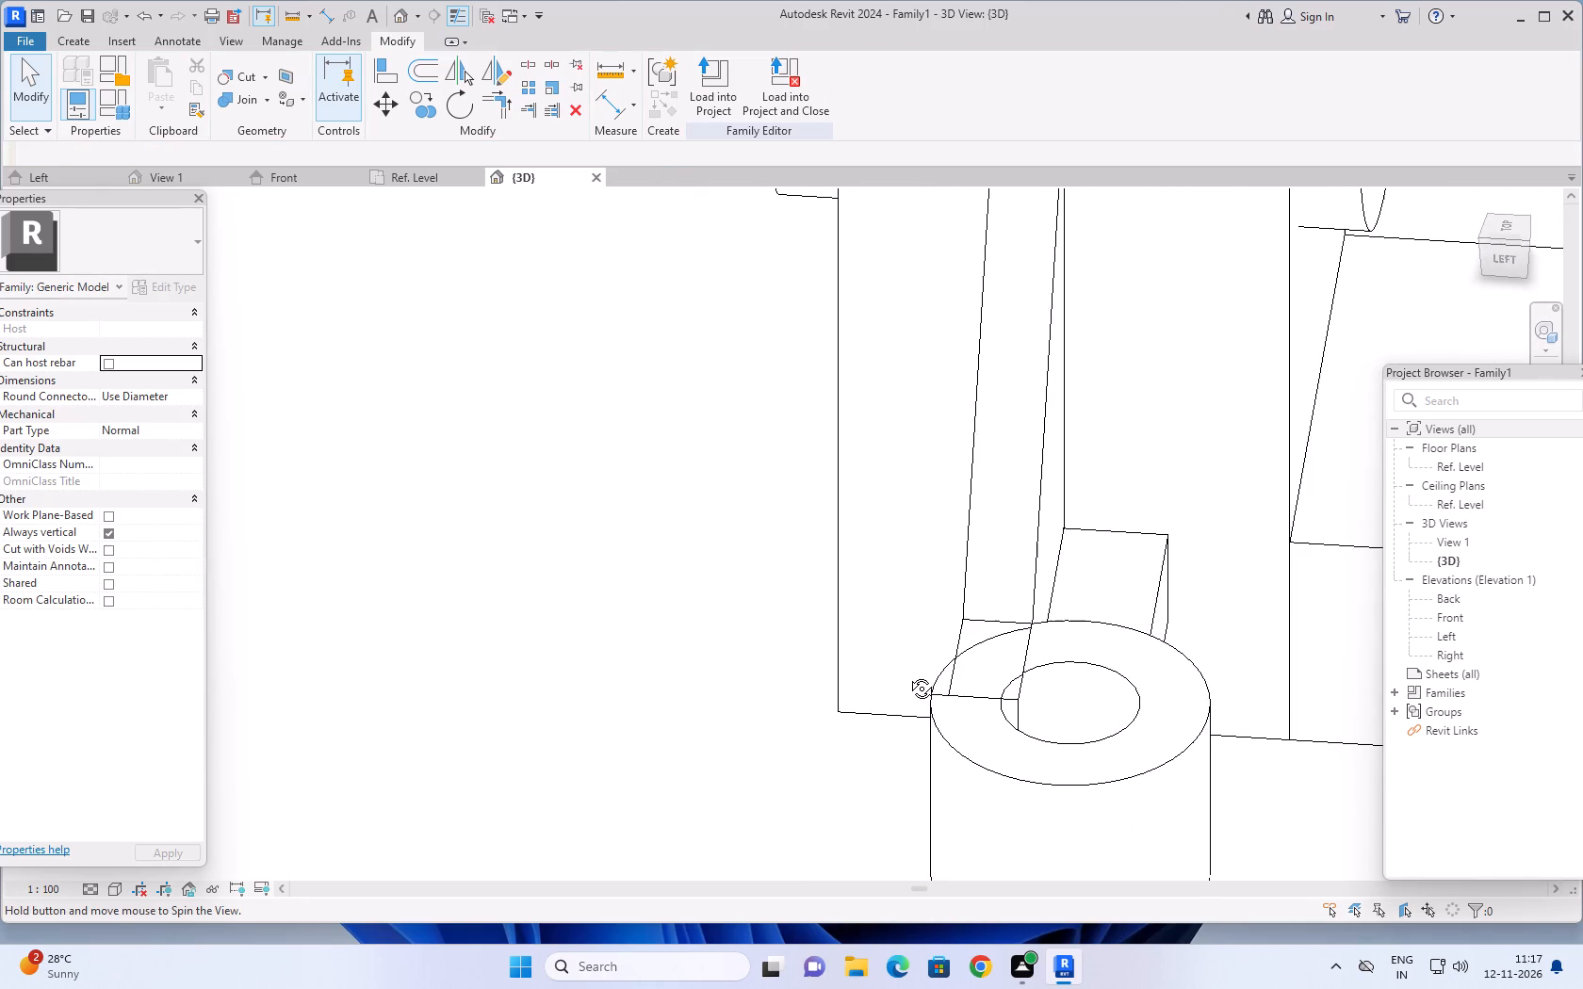
{"action": "middle_click_drag", "start_coordinate": [907, 674], "coordinate": [897, 670], "text": "shift"}
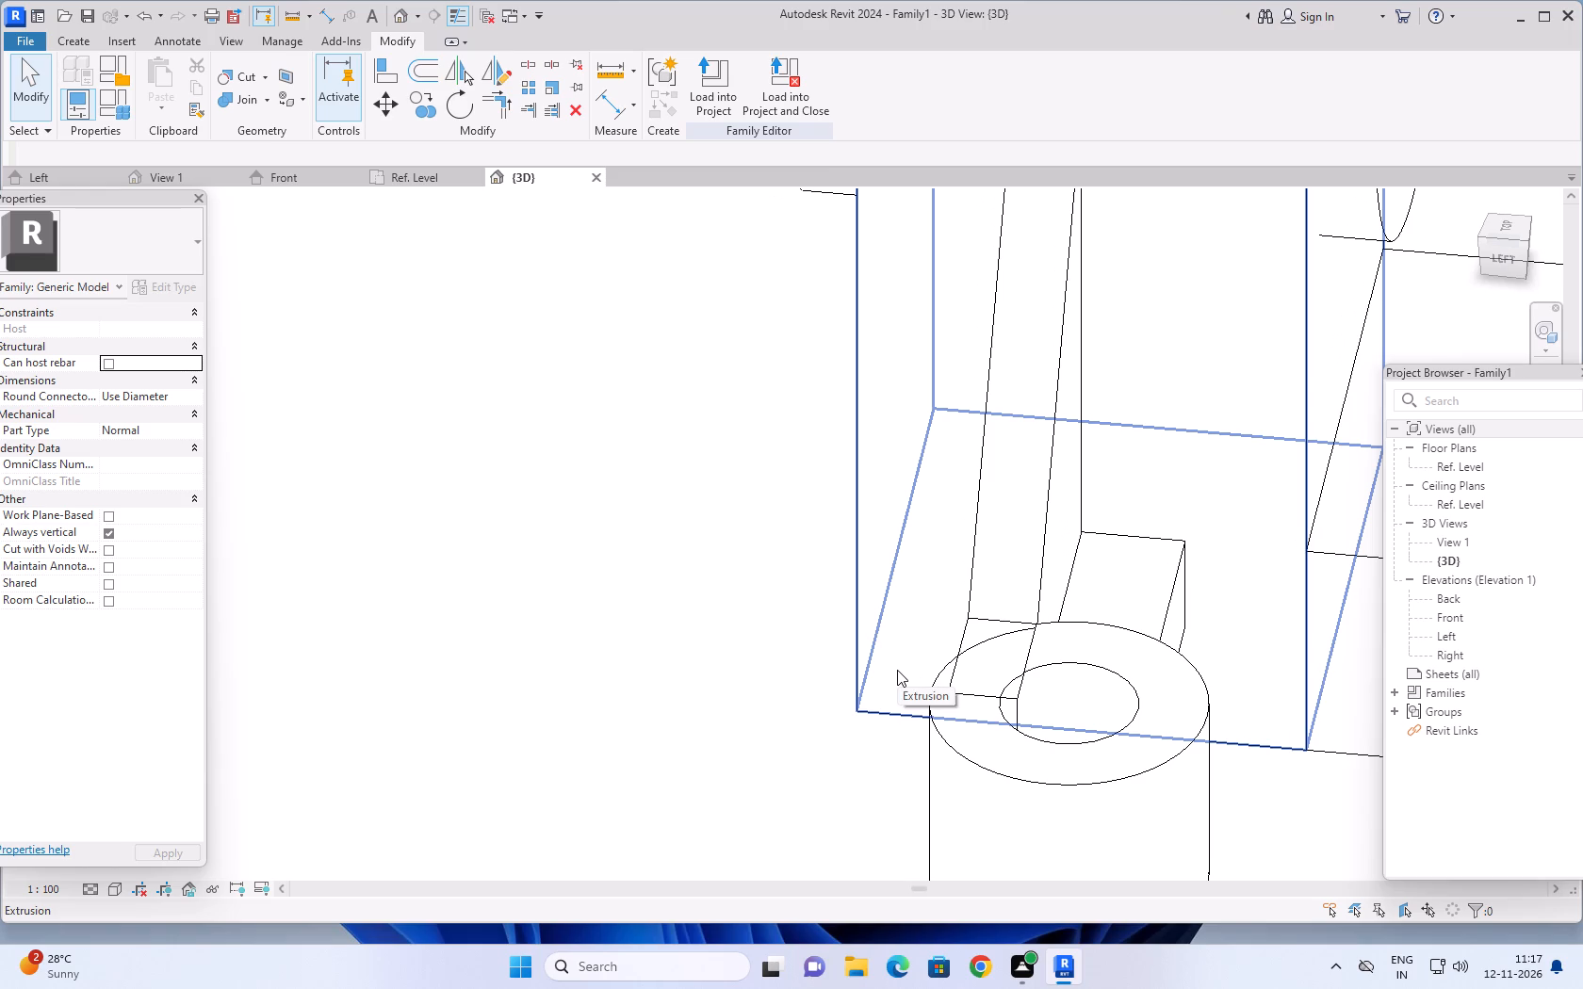
{"action": "scroll", "coordinate": [956, 743], "scroll_direction": "down", "scroll_amount": 1}
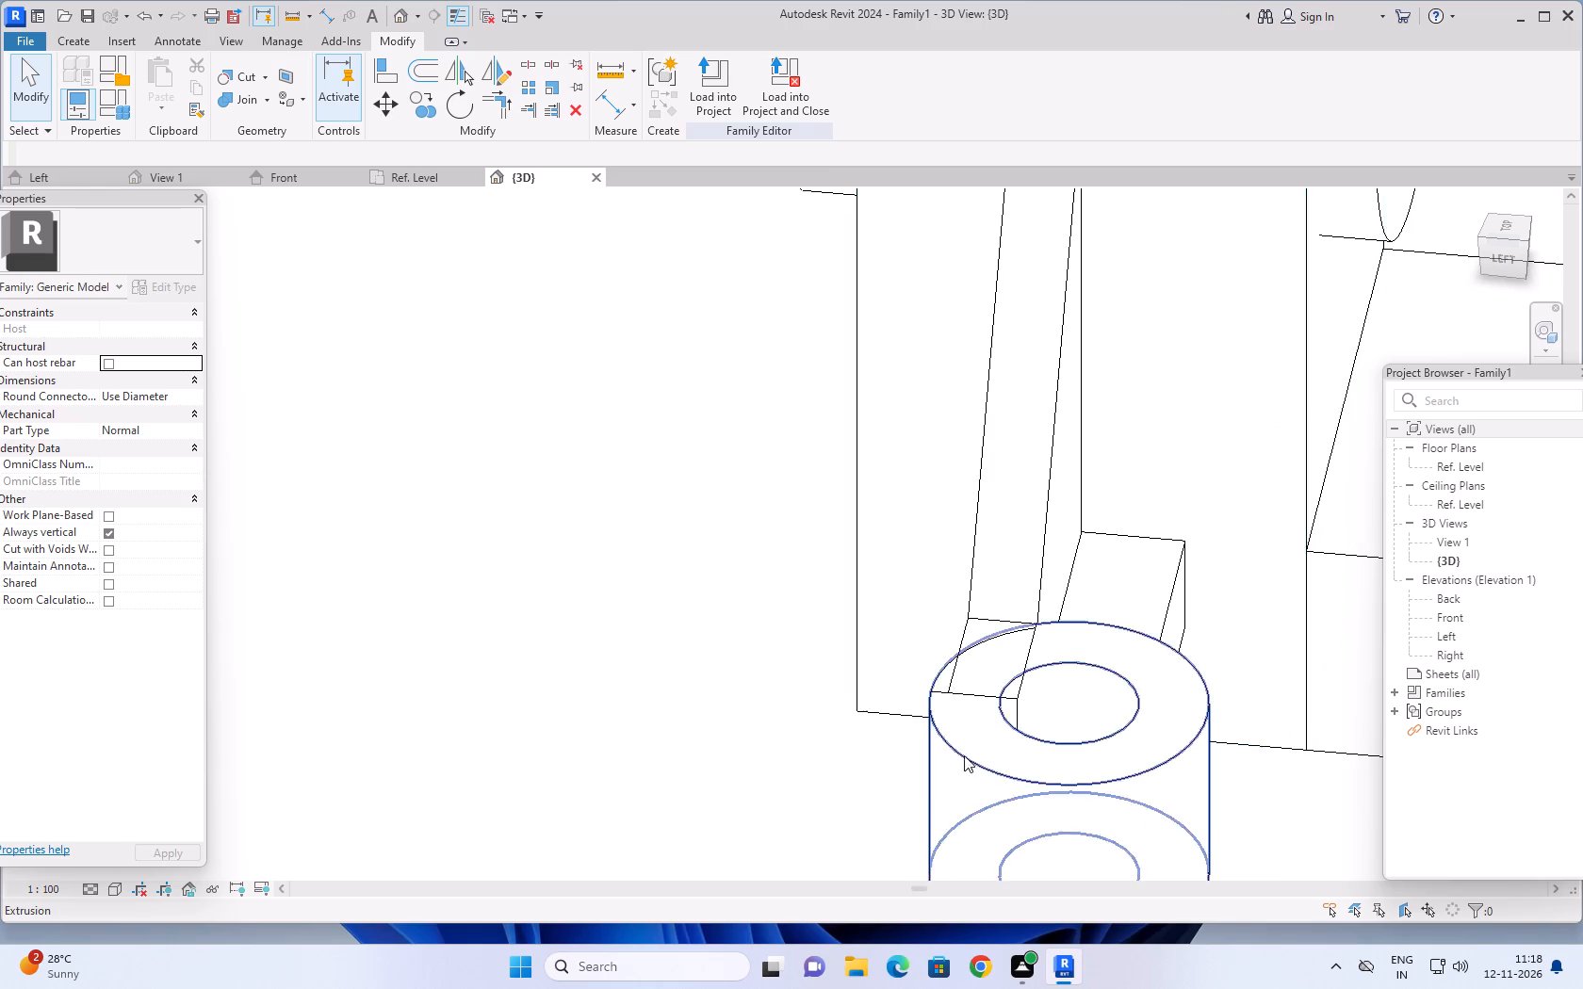
{"action": "scroll", "coordinate": [964, 755], "scroll_direction": "down", "scroll_amount": 13}
{"action": "middle_click_drag", "start_coordinate": [1028, 794], "coordinate": [818, 792]}
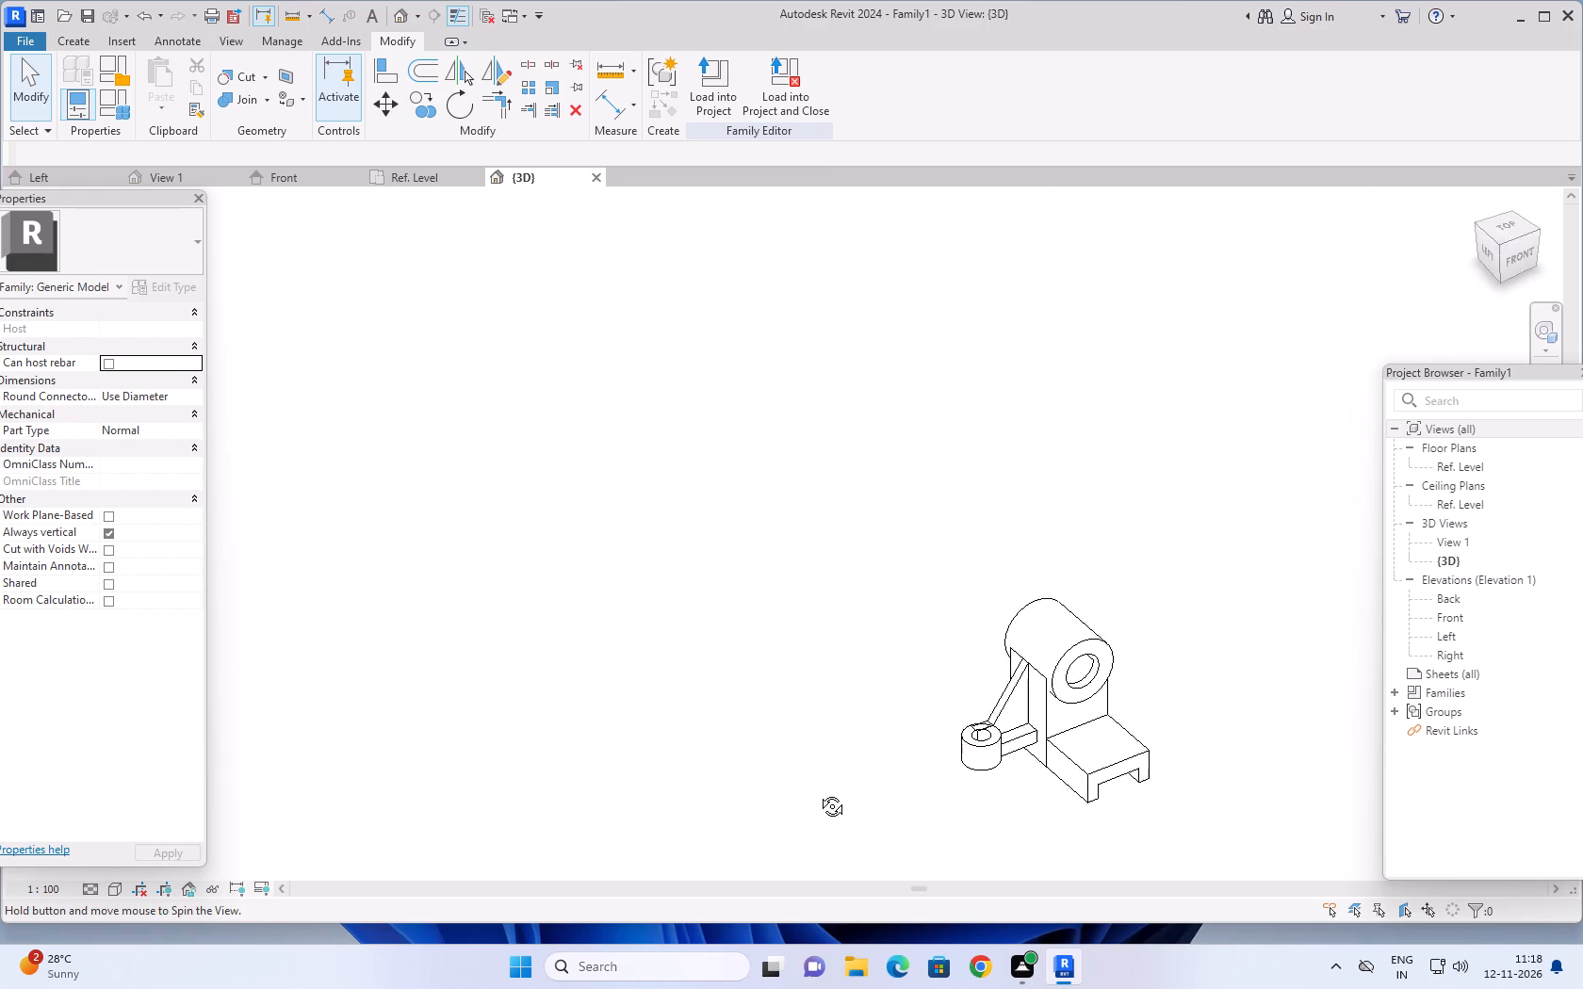
{"action": "middle_click_drag", "start_coordinate": [818, 792], "coordinate": [793, 739]}
{"action": "scroll", "coordinate": [954, 798], "scroll_direction": "up", "scroll_amount": 3}
{"action": "middle_click_drag", "start_coordinate": [932, 764], "coordinate": [781, 711]}
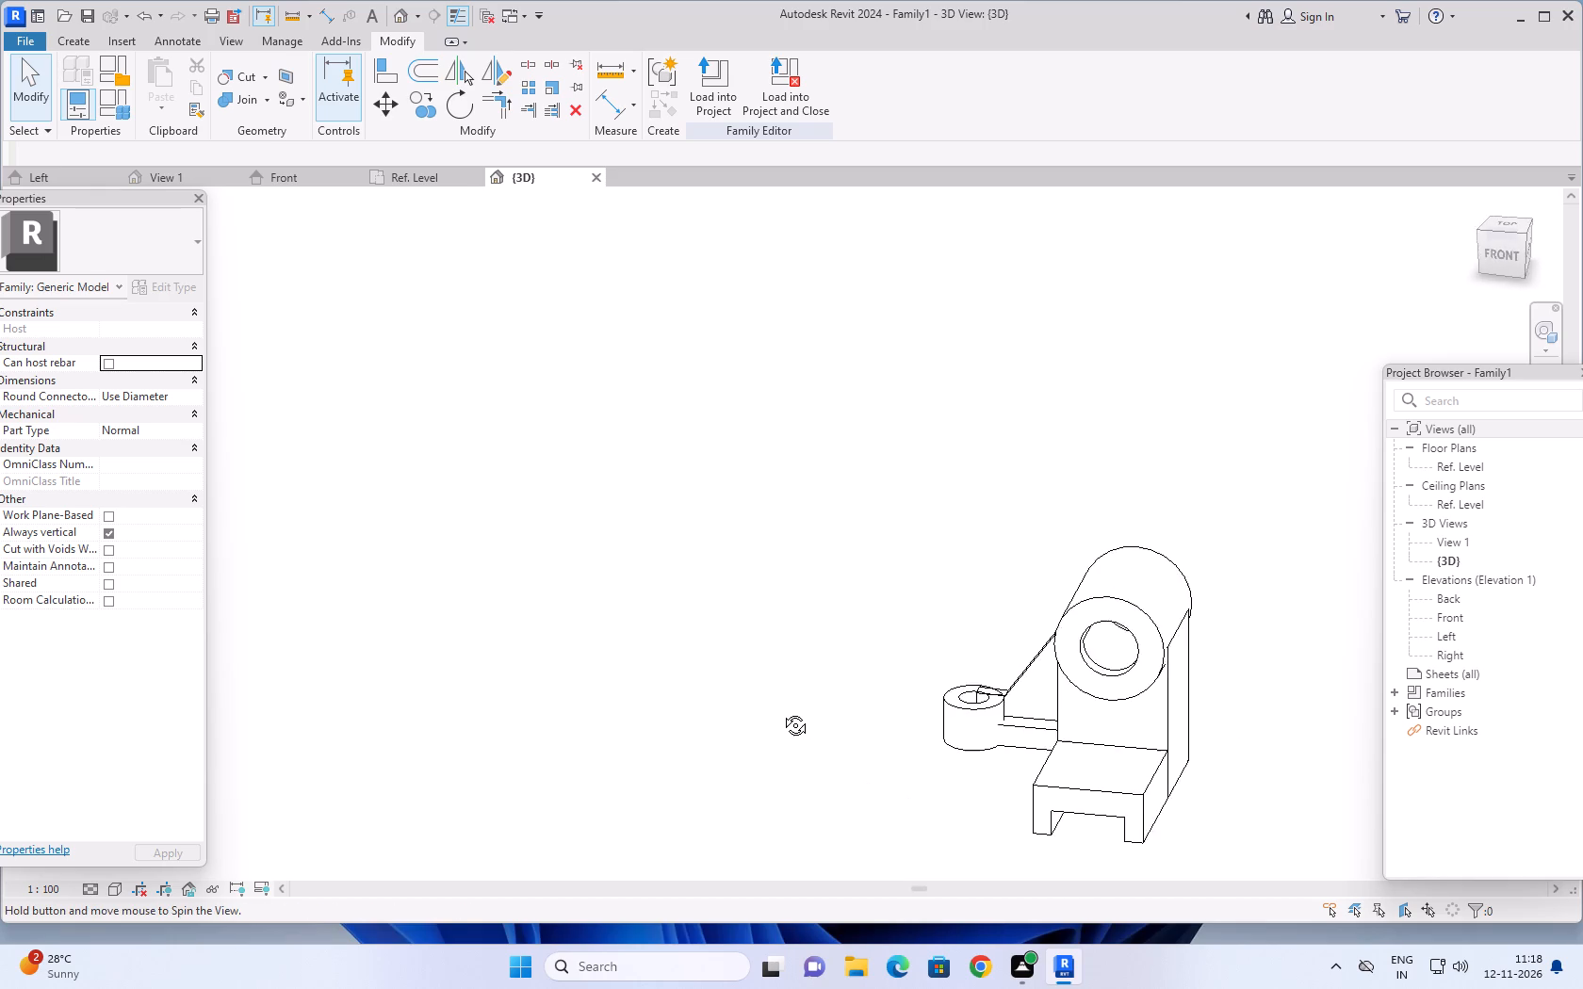
{"action": "middle_click_drag", "start_coordinate": [781, 711], "coordinate": [936, 659]}
{"action": "middle_click_drag", "start_coordinate": [1020, 785], "coordinate": [1001, 697]}
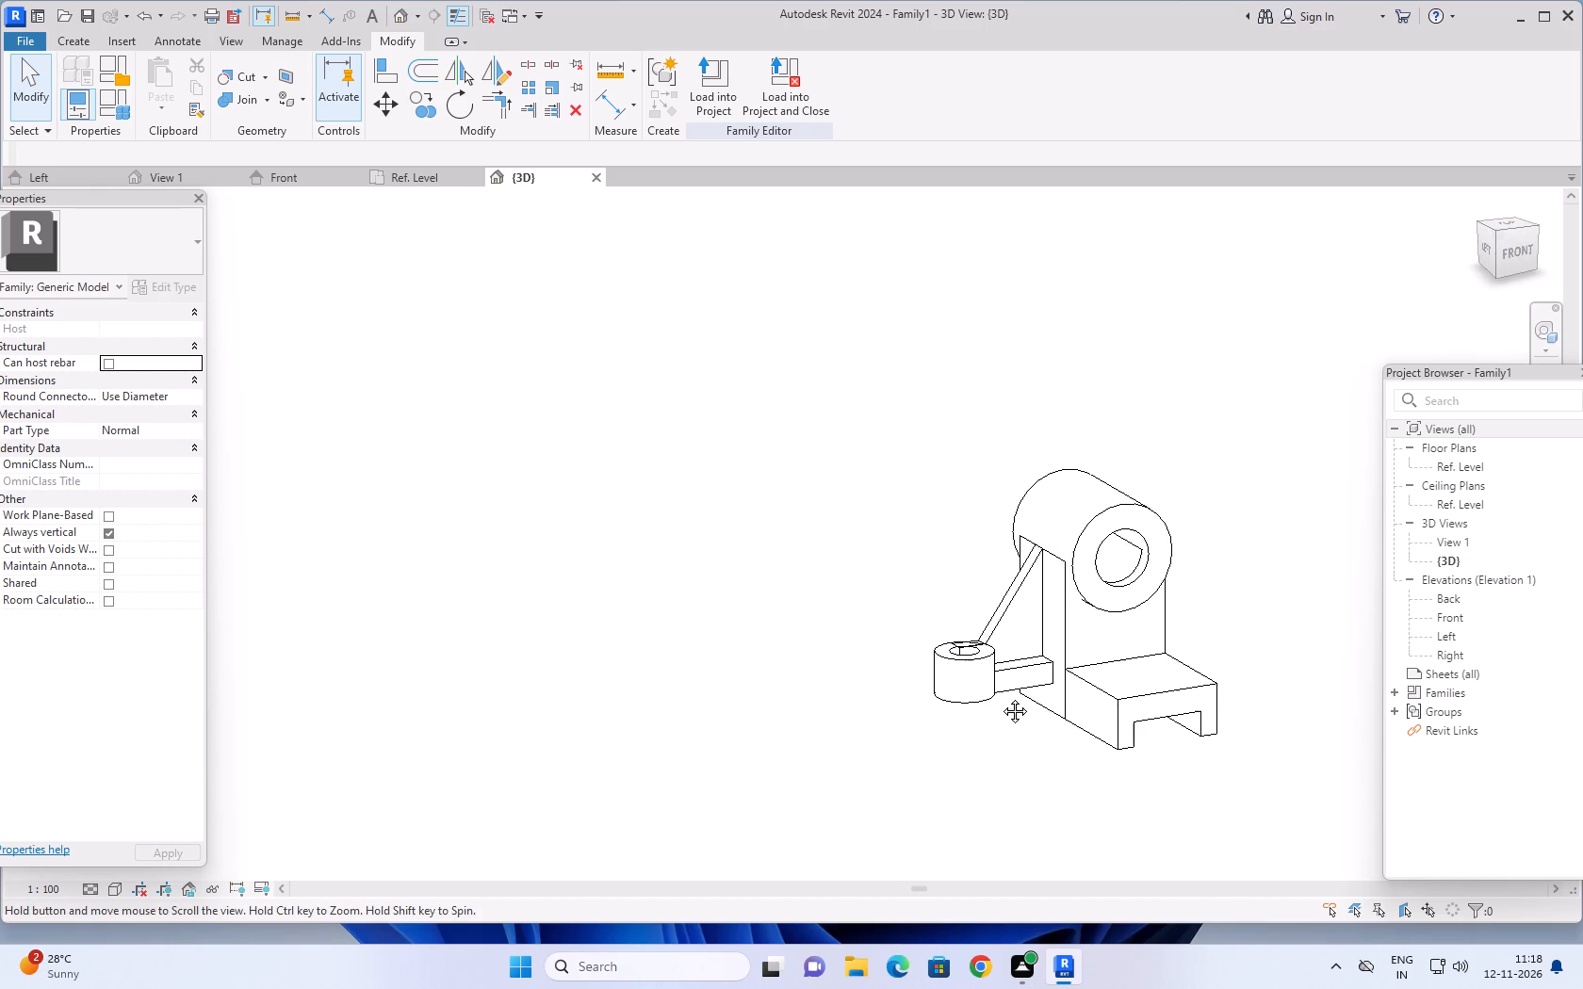
{"action": "middle_click_drag", "start_coordinate": [1001, 697], "coordinate": [999, 645]}
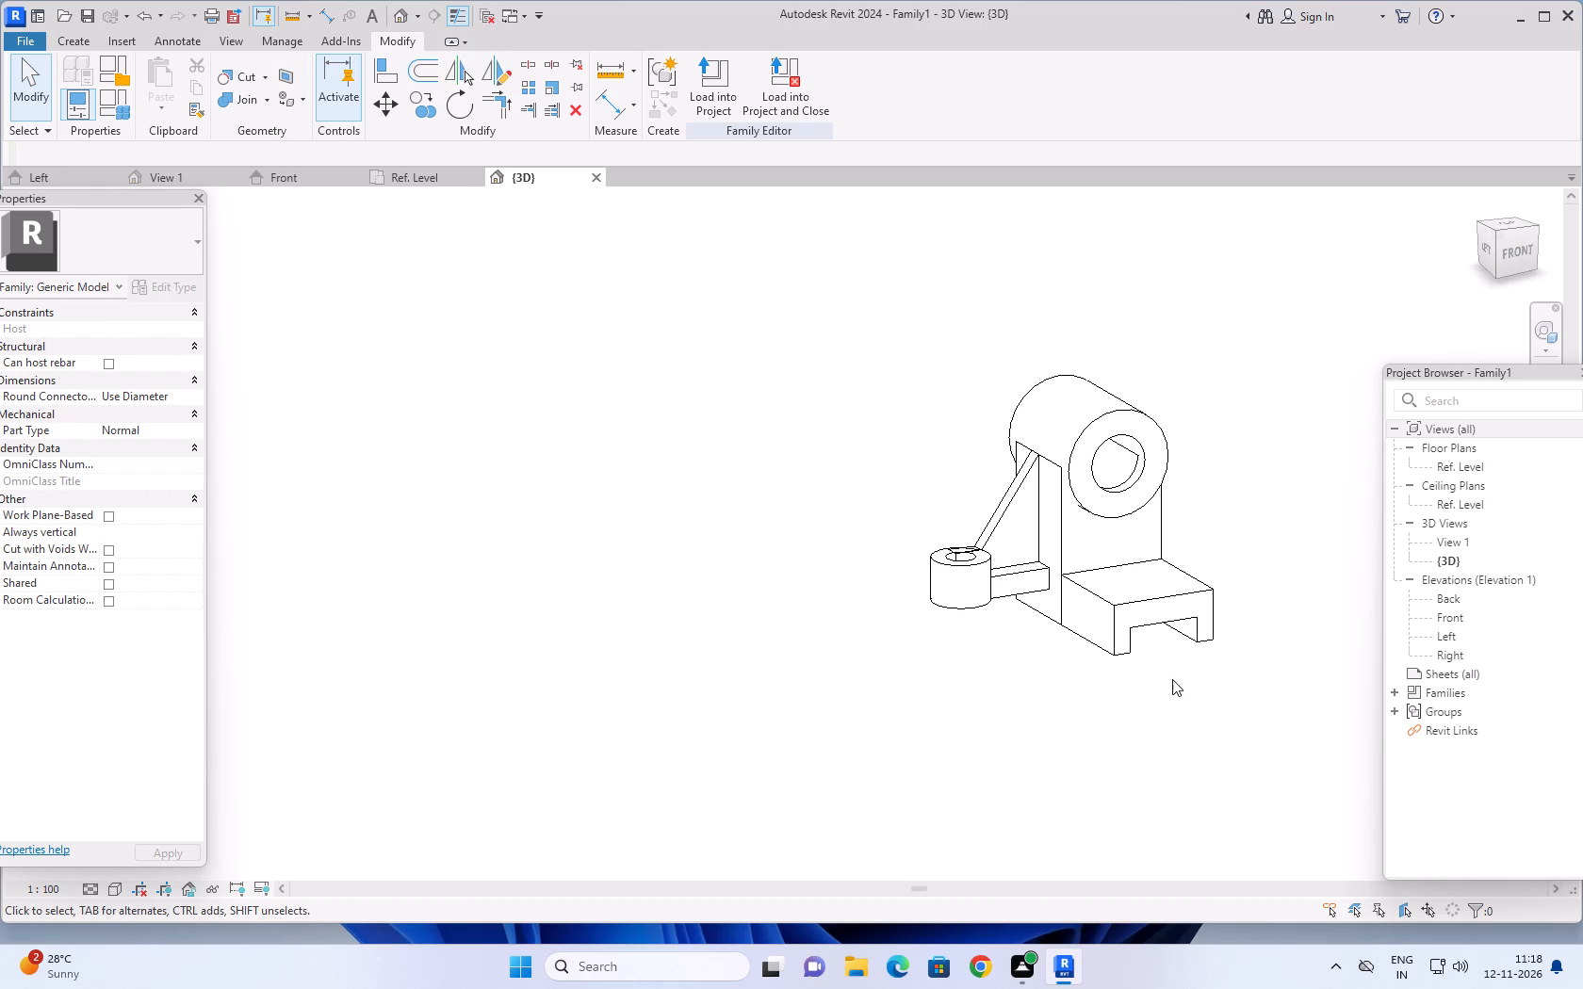
{"action": "middle_click_drag", "start_coordinate": [1173, 688], "coordinate": [1189, 803], "text": "shift"}
{"action": "middle_click_drag", "start_coordinate": [1235, 476], "coordinate": [1187, 631]}
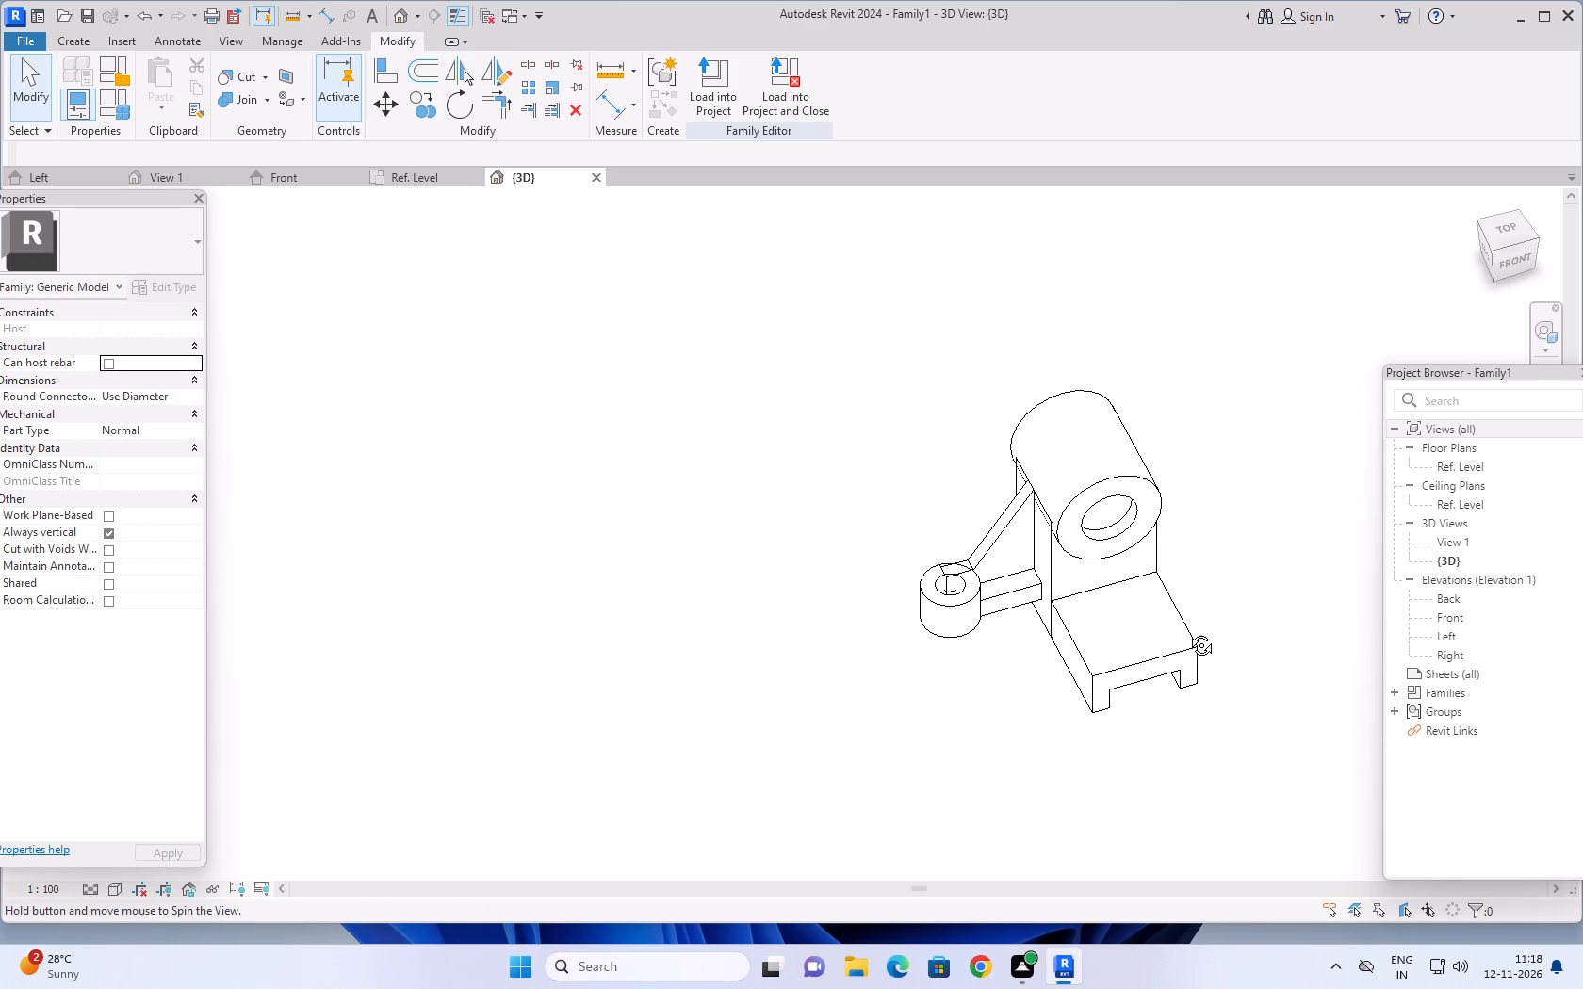
{"action": "middle_click_drag", "start_coordinate": [1187, 631], "coordinate": [1225, 682]}
{"action": "middle_click_drag", "start_coordinate": [1229, 504], "coordinate": [1081, 567]}
{"action": "middle_click_drag", "start_coordinate": [1092, 580], "coordinate": [1102, 602], "text": "shift"}
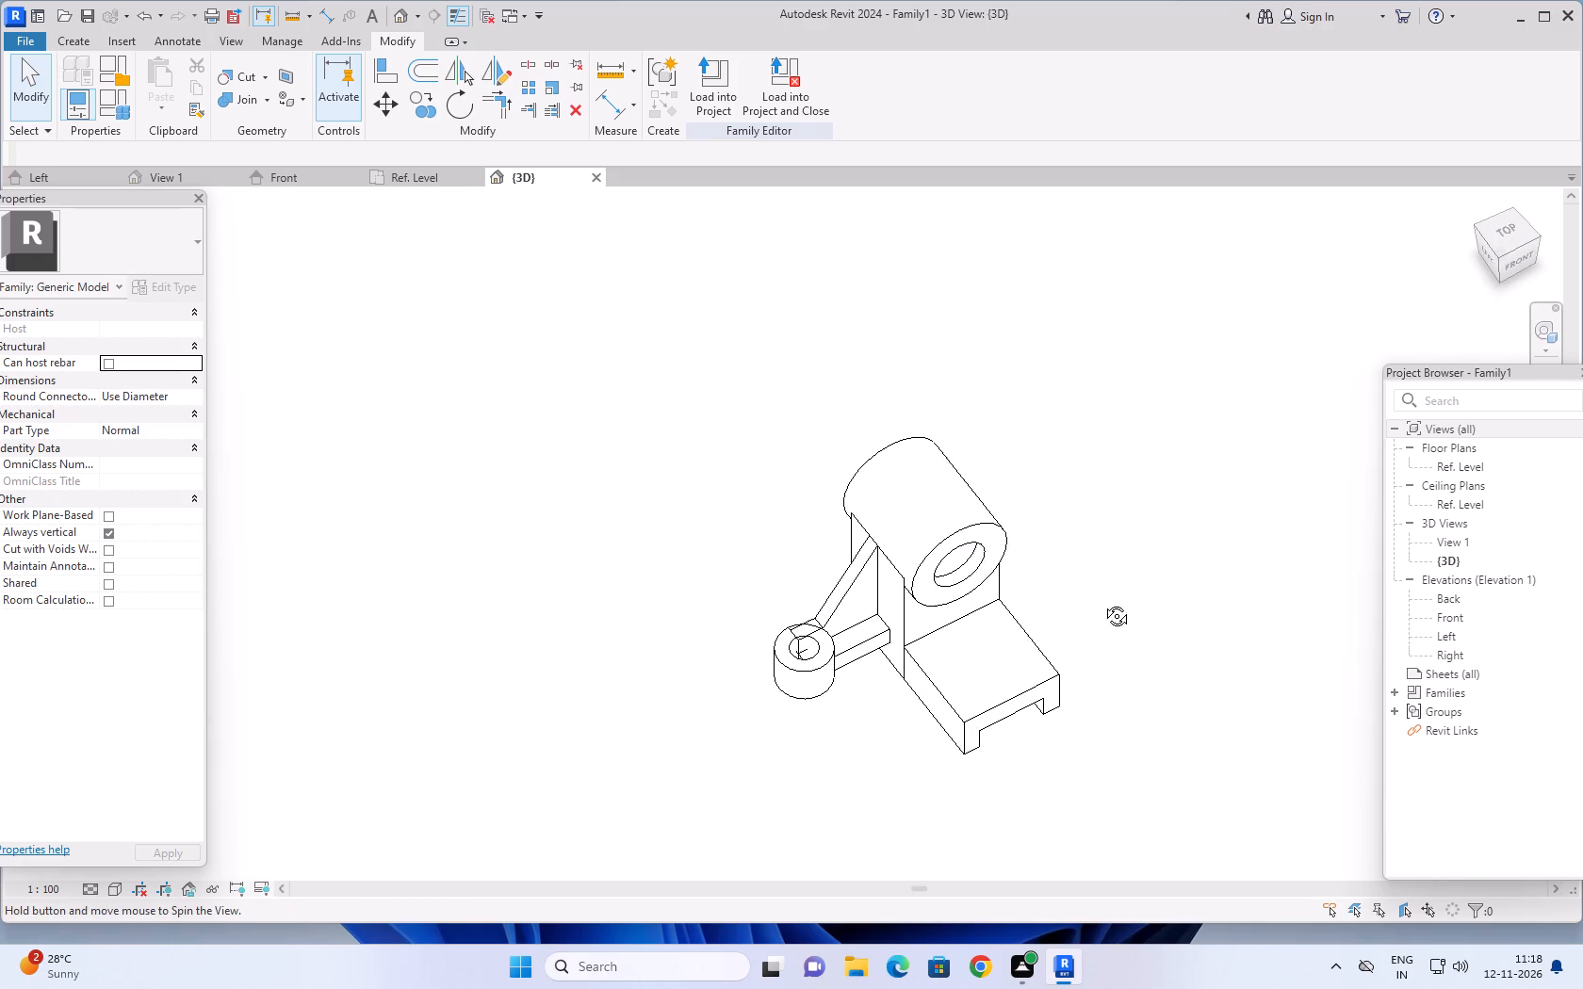
{"action": "middle_click_drag", "start_coordinate": [1102, 602], "coordinate": [1115, 674], "text": "shift"}
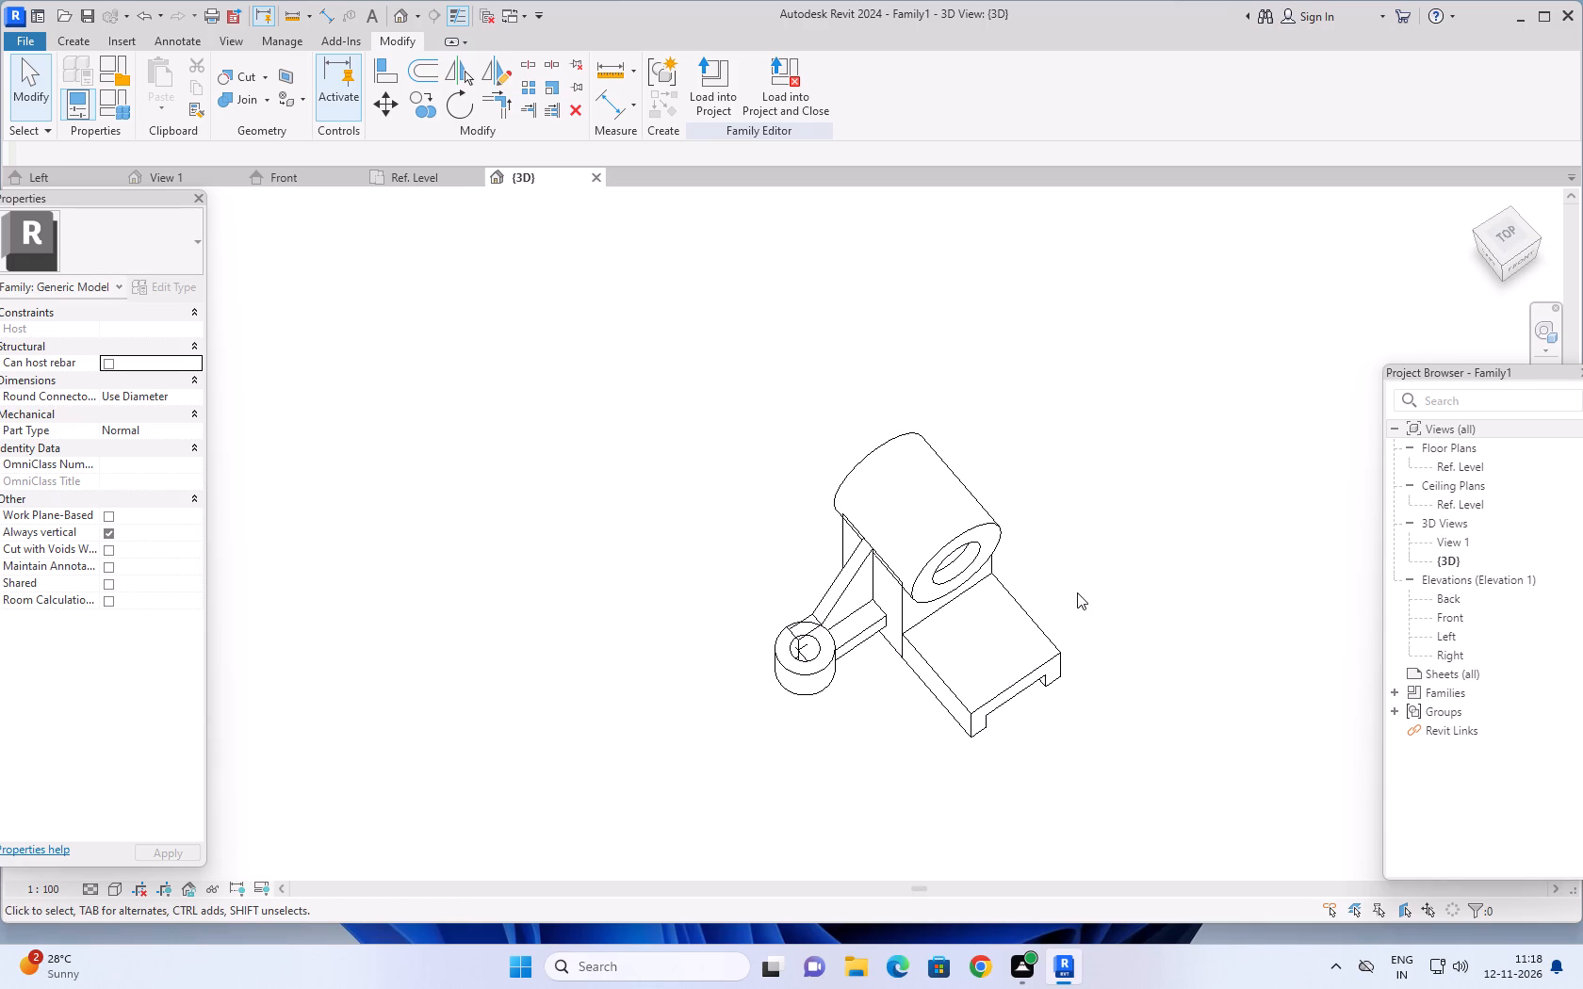
{"action": "scroll", "coordinate": [1077, 592], "scroll_direction": "up", "scroll_amount": 1}
{"action": "key", "text": "Escape"}
{"action": "key", "text": "Escape"}
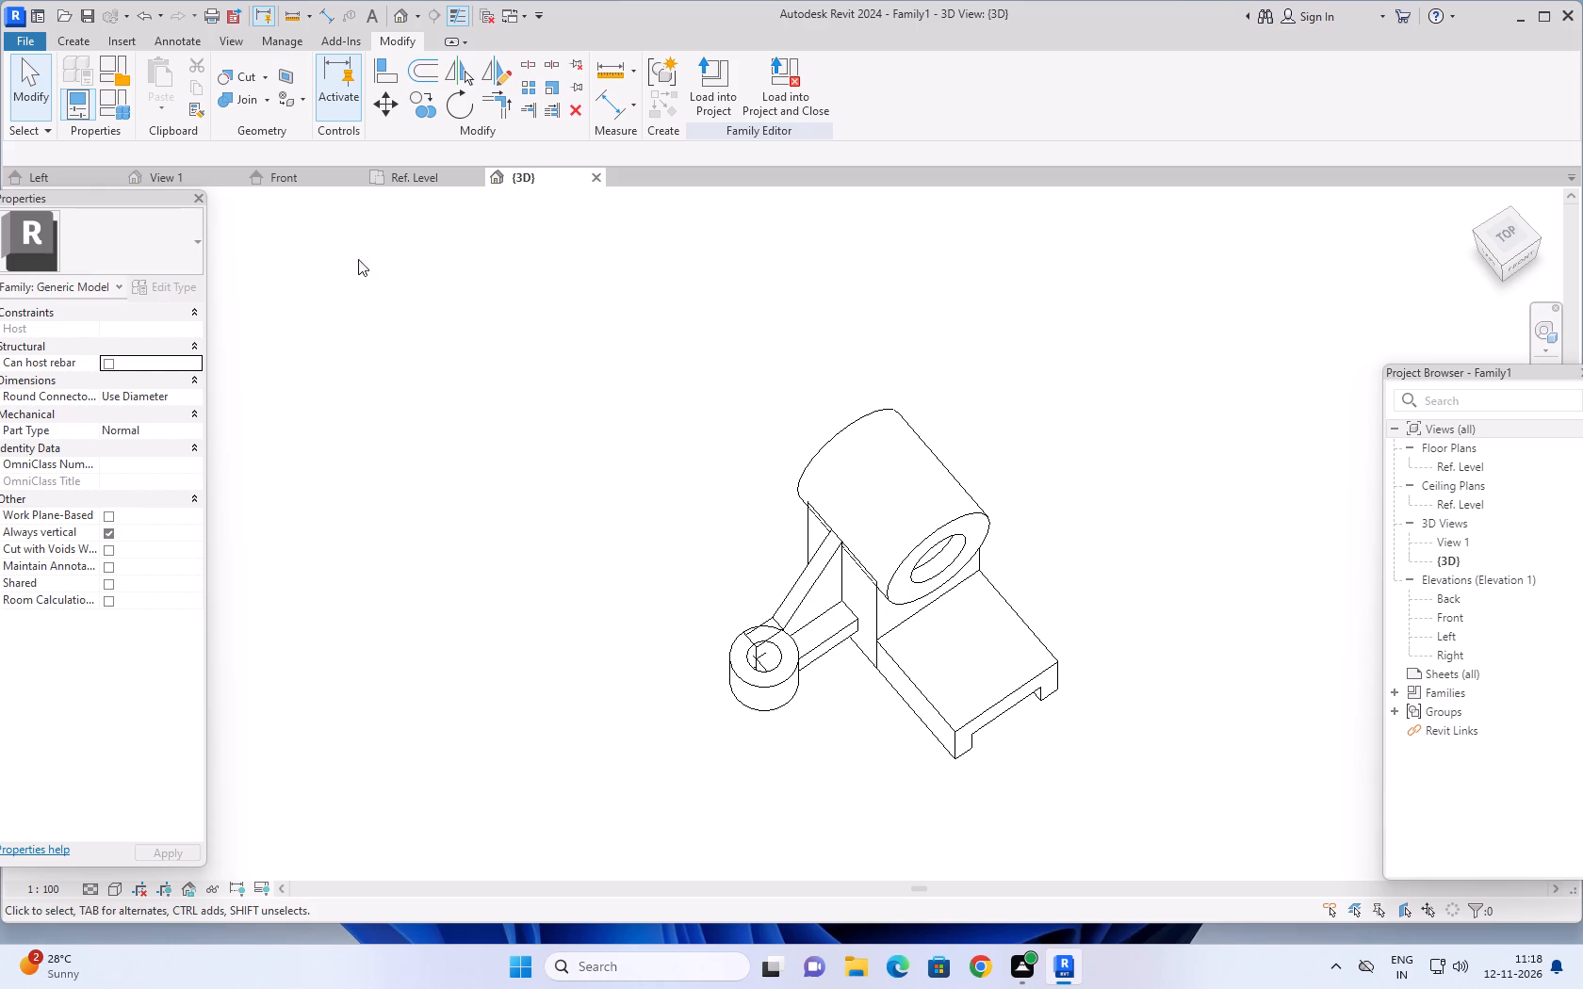
Start a void extrusion on the base block's top face and draw a 24-long guide line inward from the front edge's midpoint.
{"action": "left_click", "coordinate": [77, 37]}
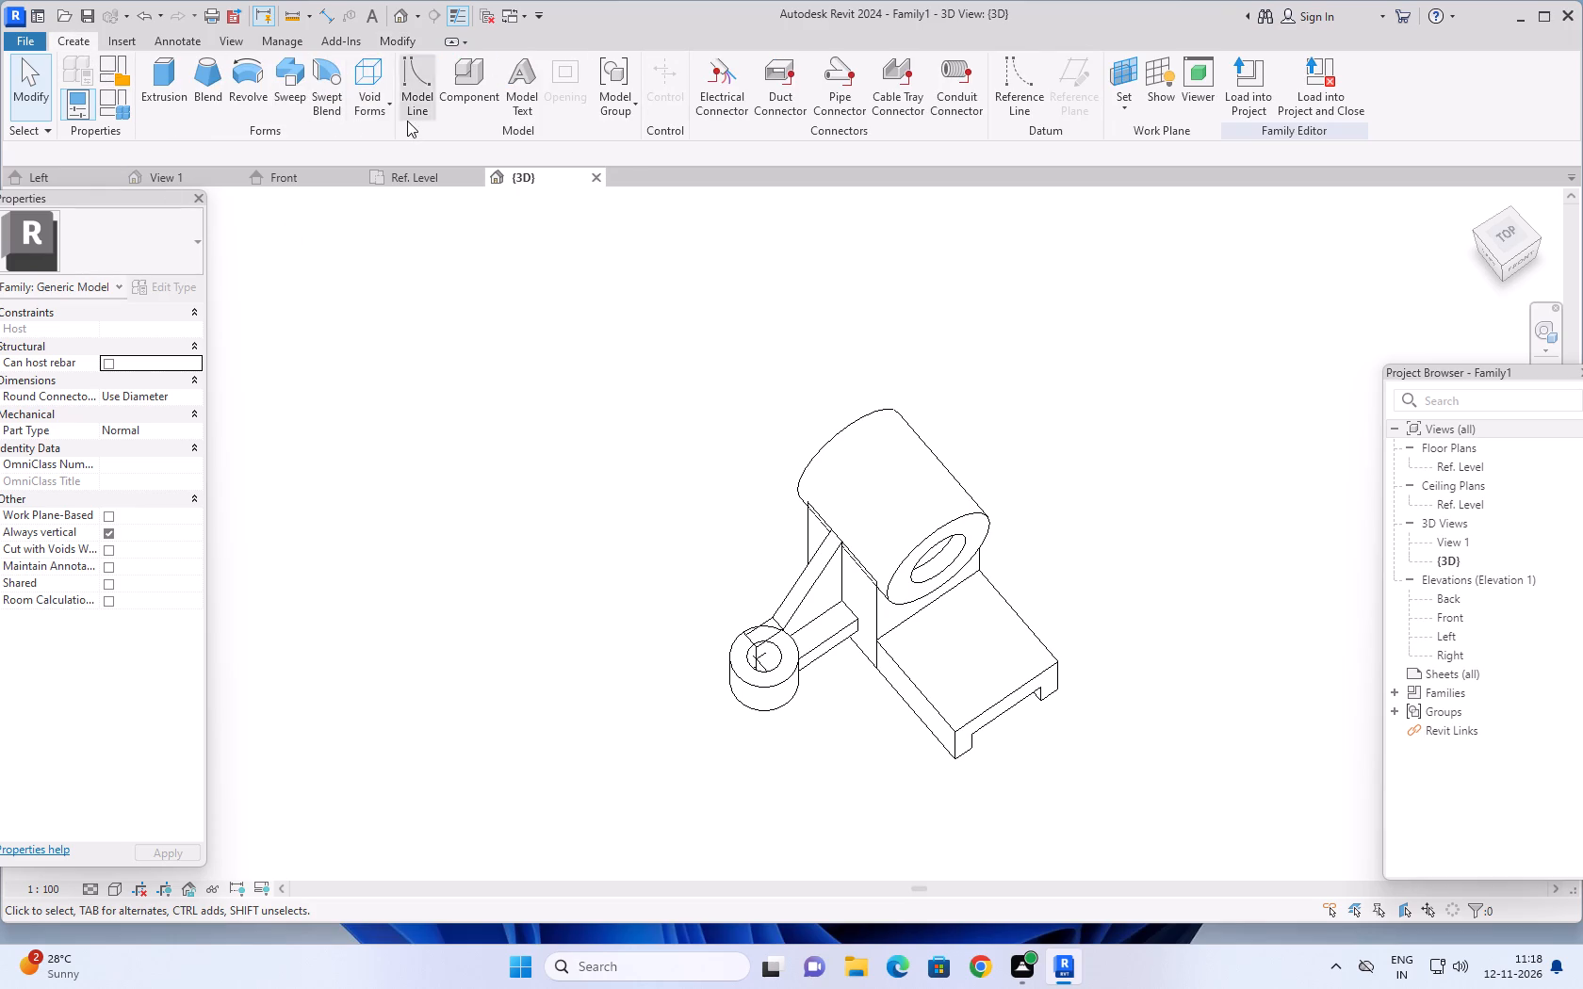
{"action": "left_click", "coordinate": [393, 103]}
{"action": "left_click", "coordinate": [384, 106]}
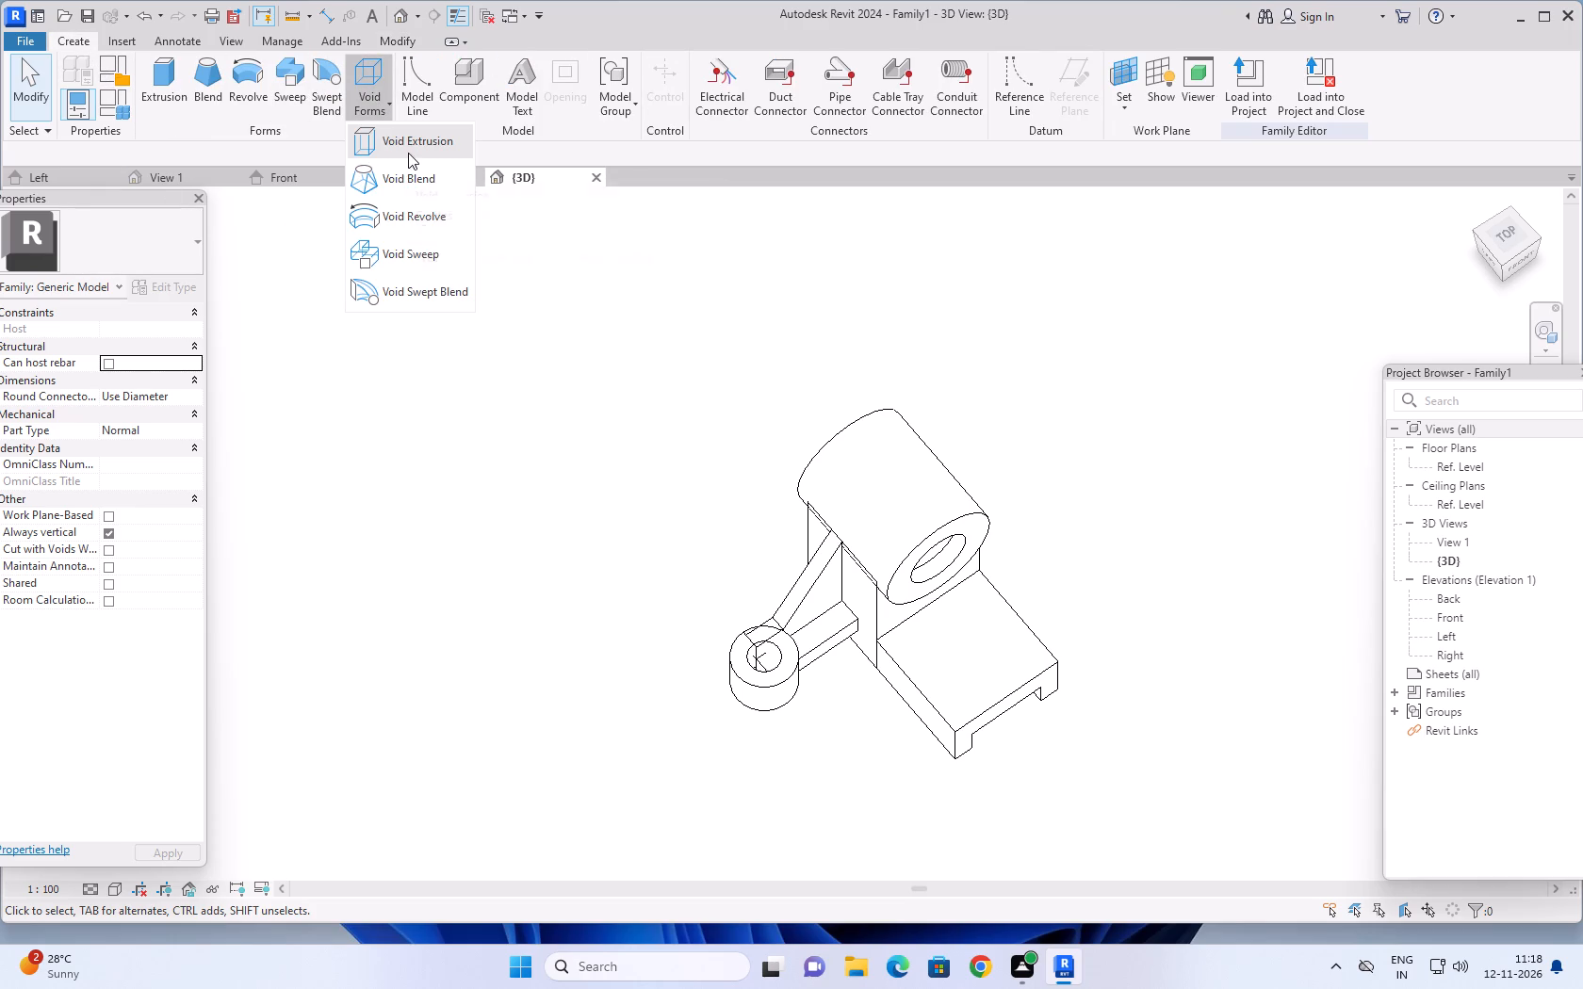
{"action": "left_click", "coordinate": [411, 147]}
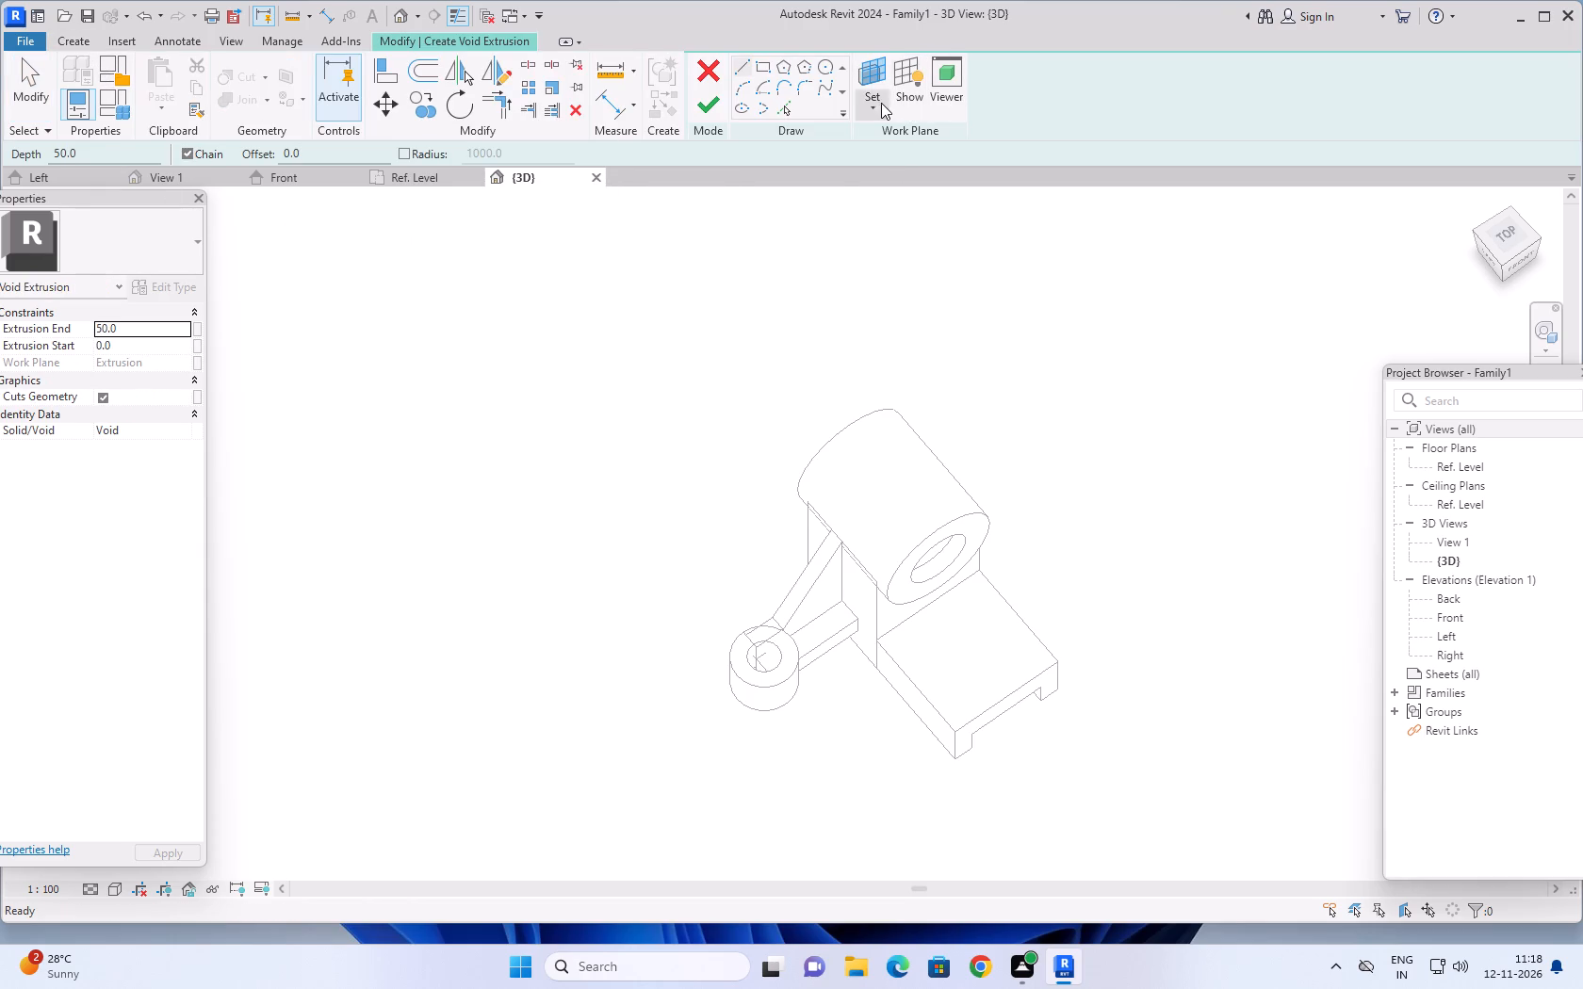
{"action": "left_click", "coordinate": [880, 102]}
{"action": "left_click", "coordinate": [895, 171]}
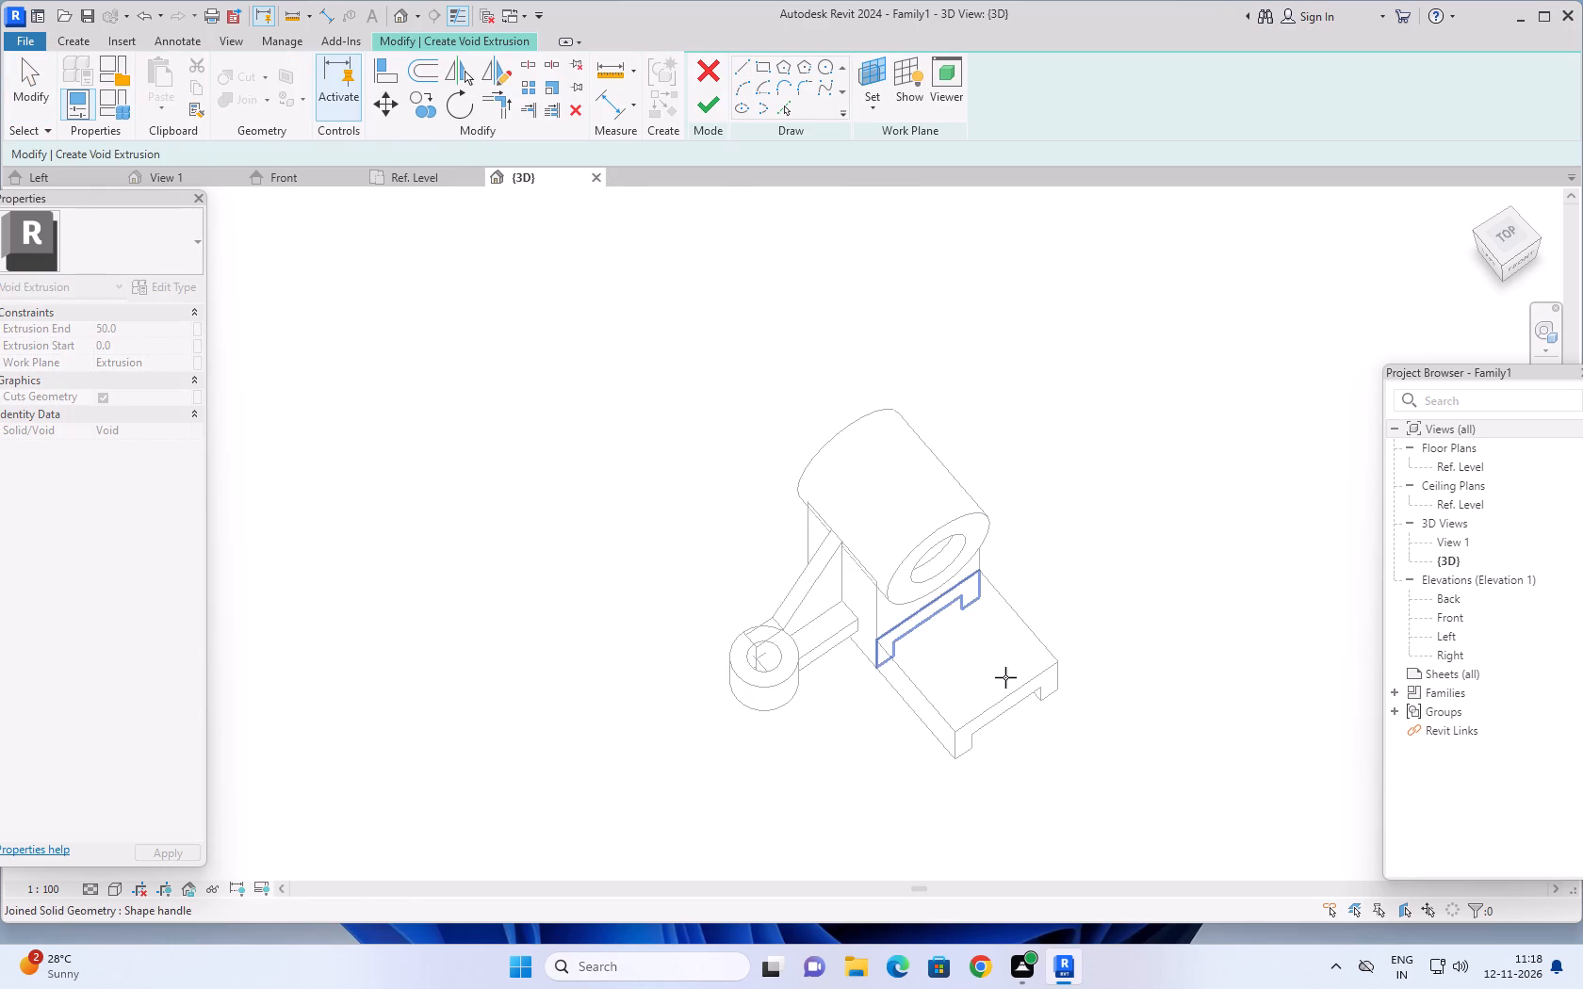
{"action": "left_click", "coordinate": [1005, 677]}
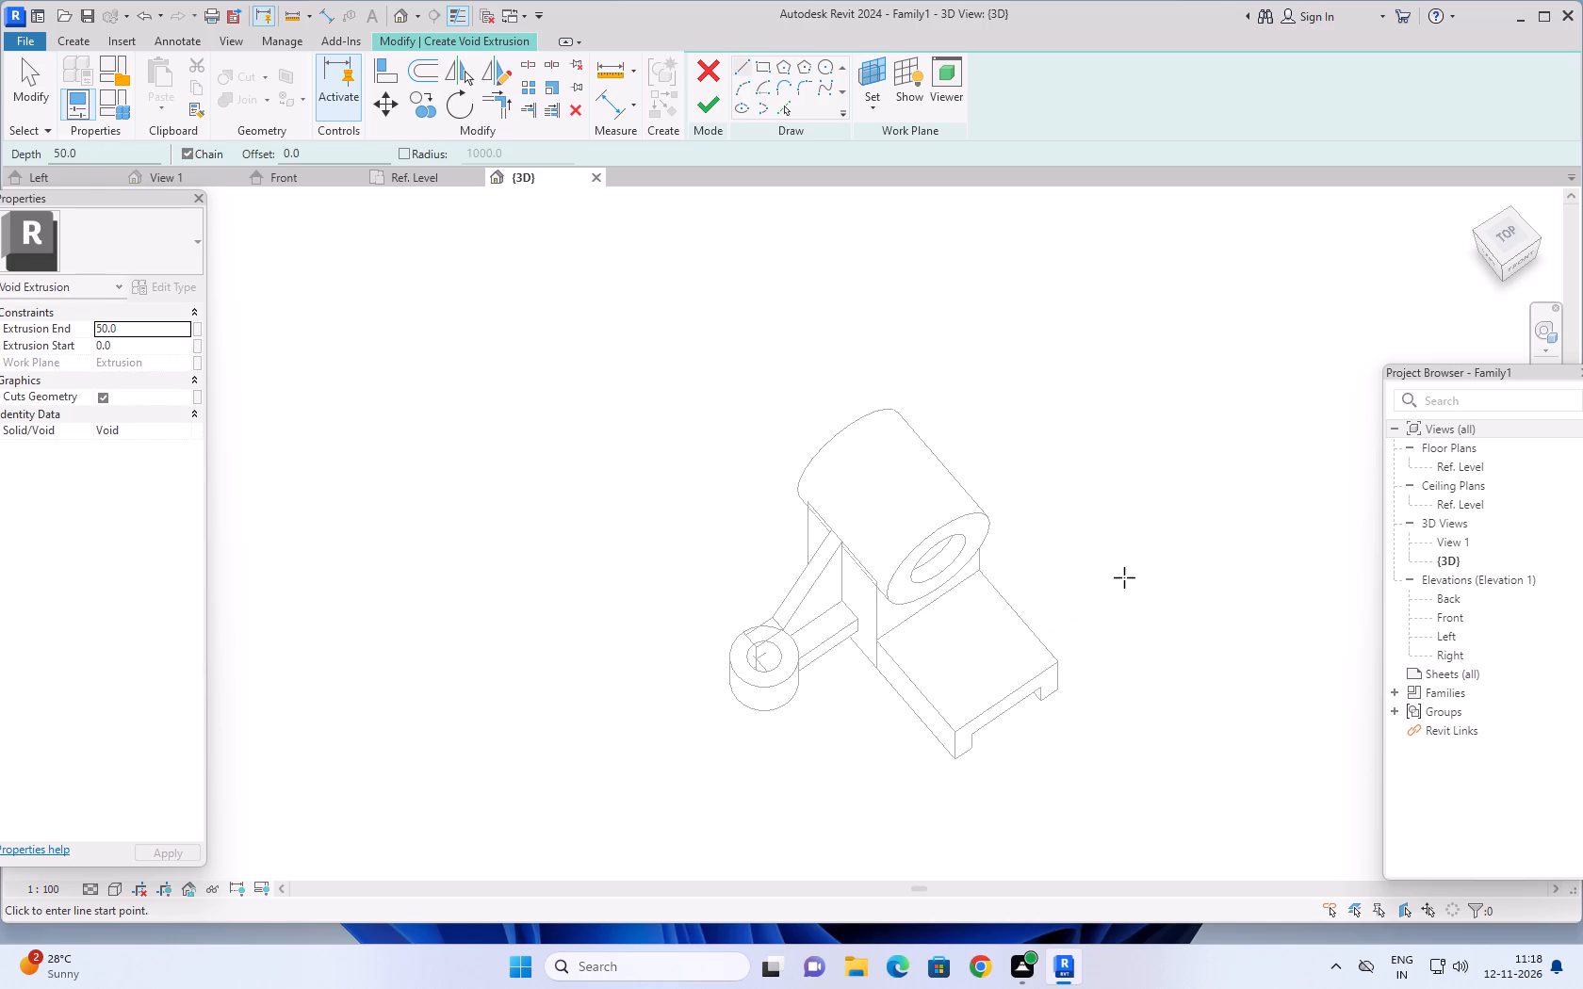
{"action": "left_click", "coordinate": [737, 65]}
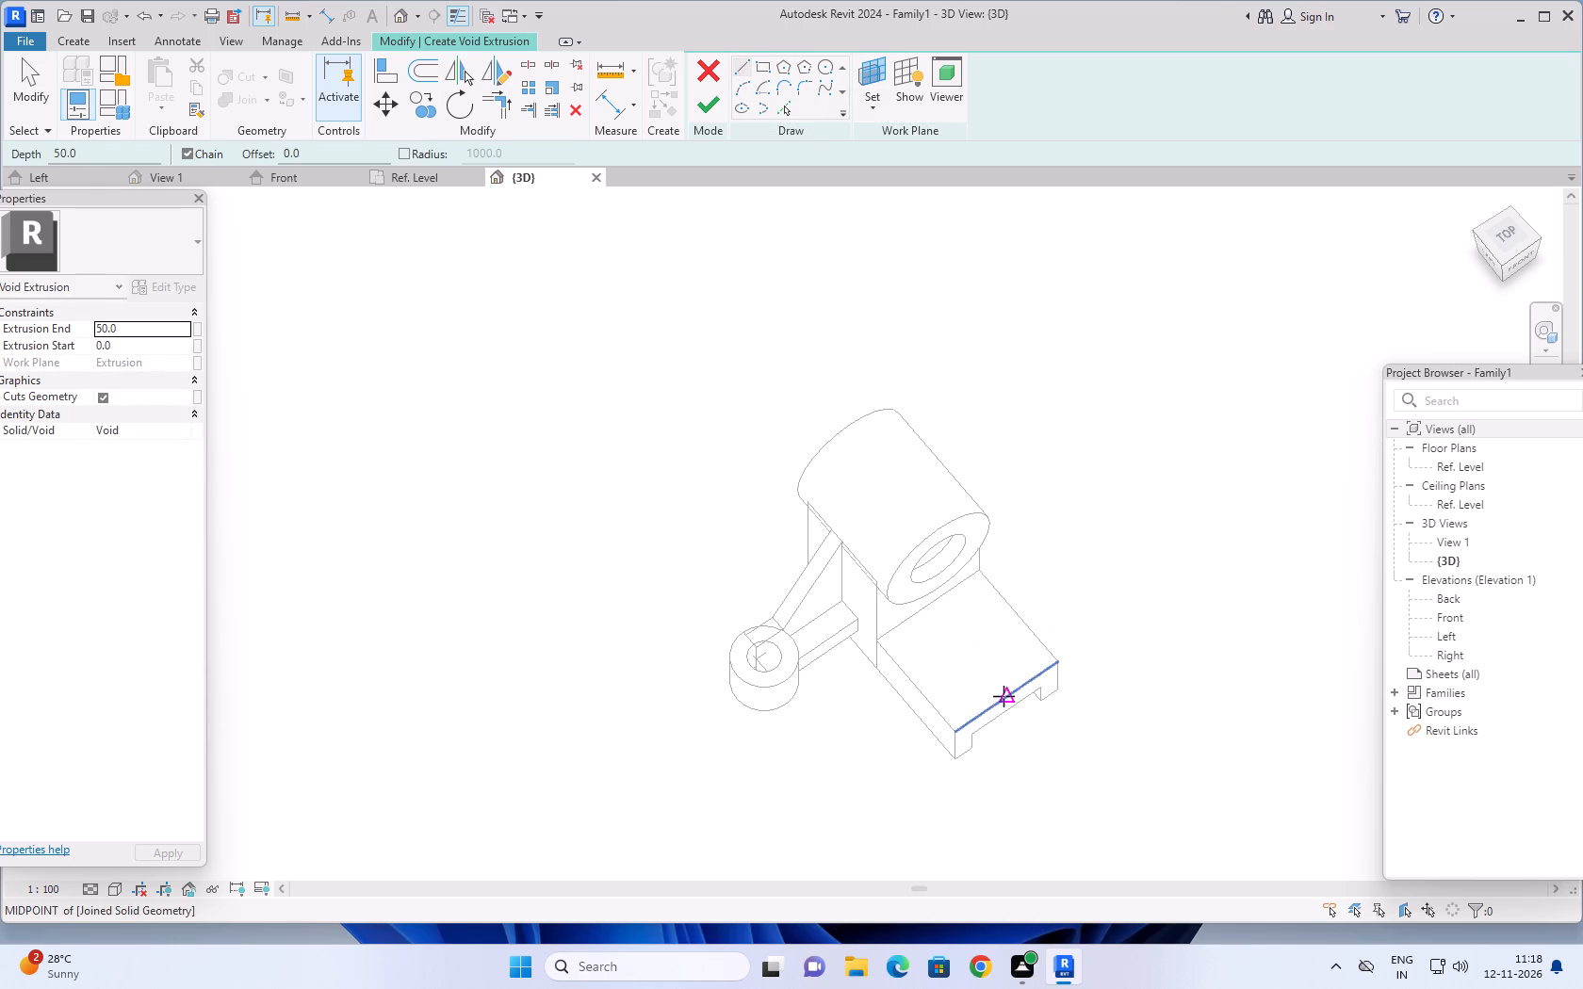
{"action": "left_click", "coordinate": [1006, 697]}
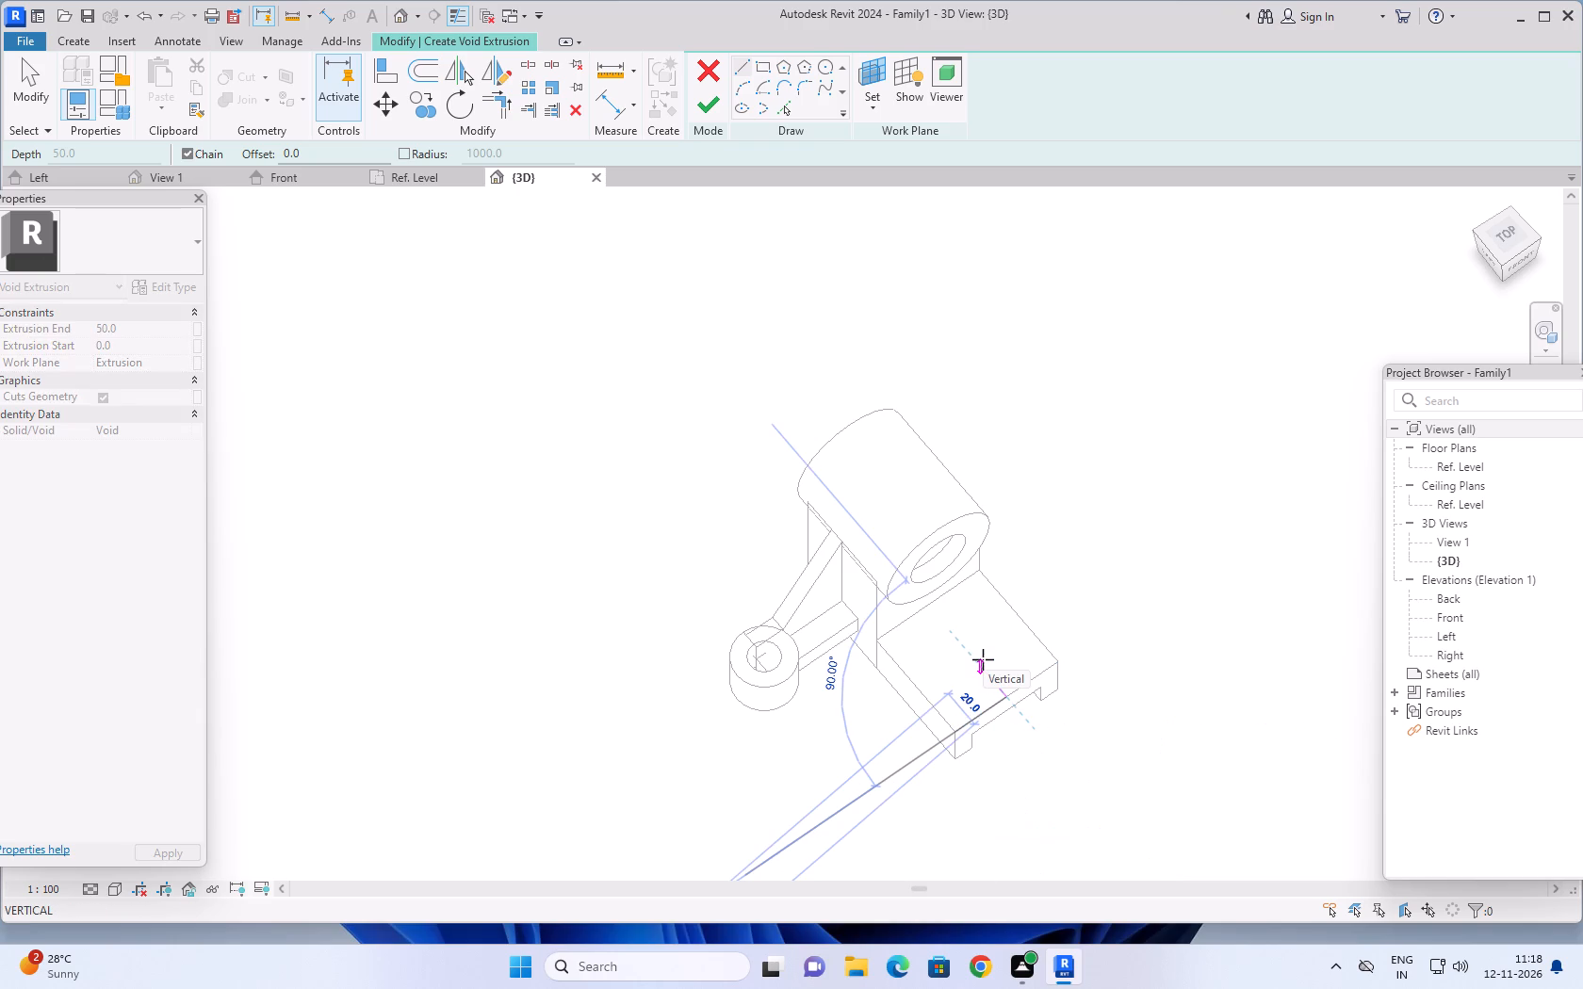
{"action": "type", "text": "24"}
{"action": "key", "text": "Return"}
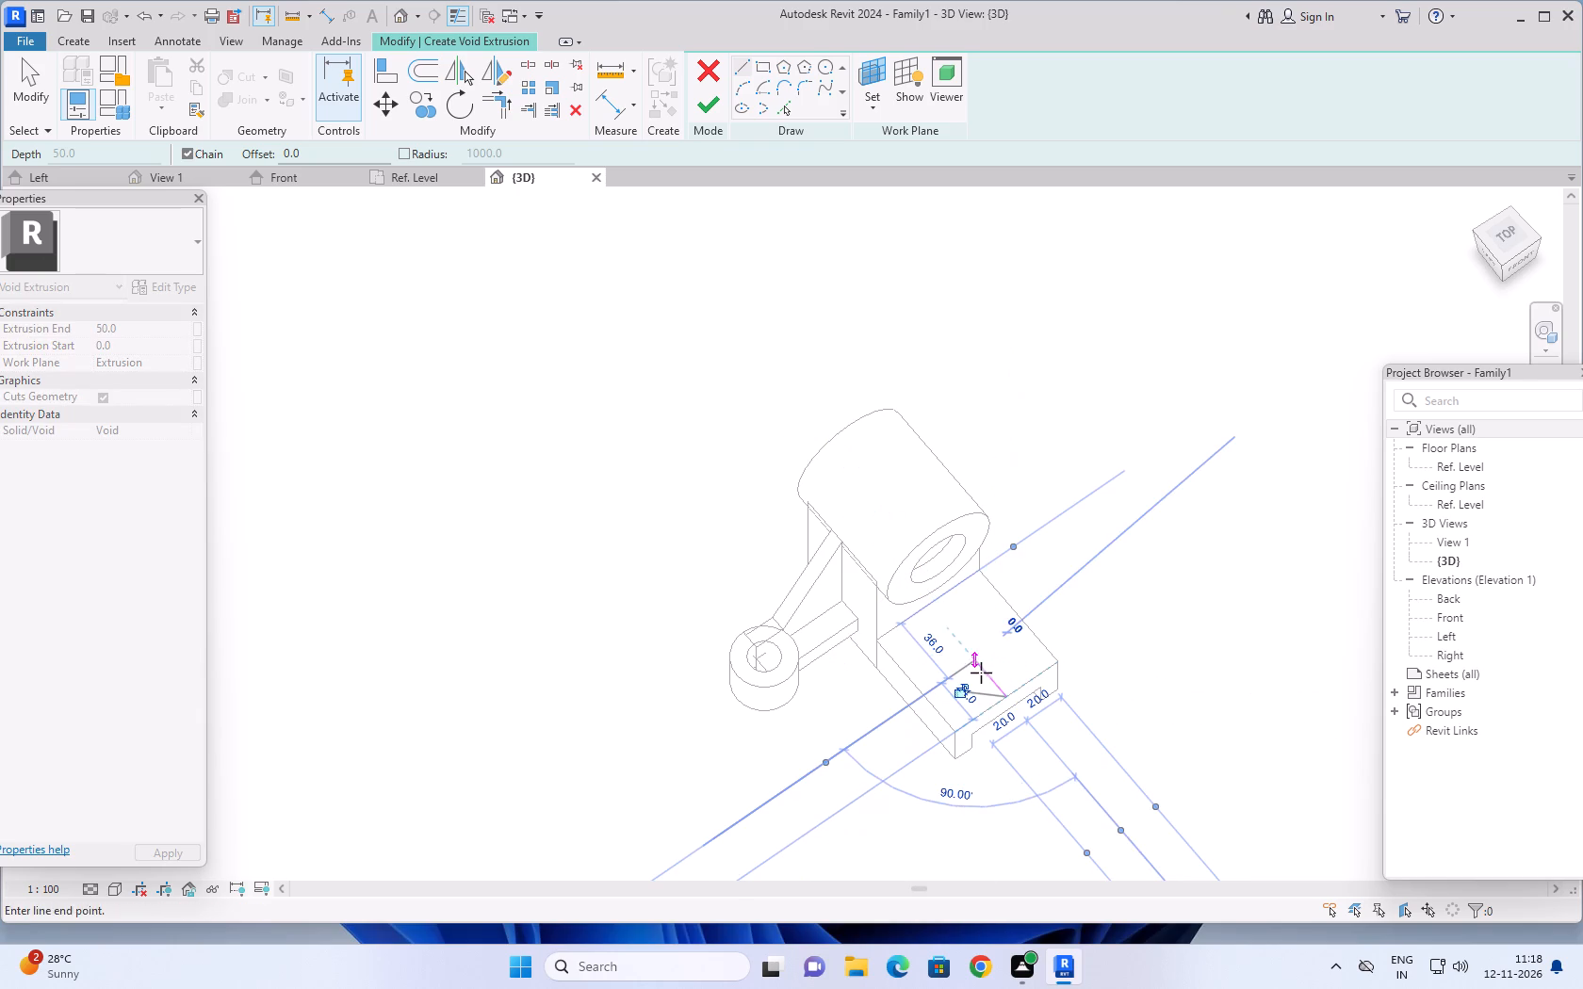
{"action": "key", "text": "Escape"}
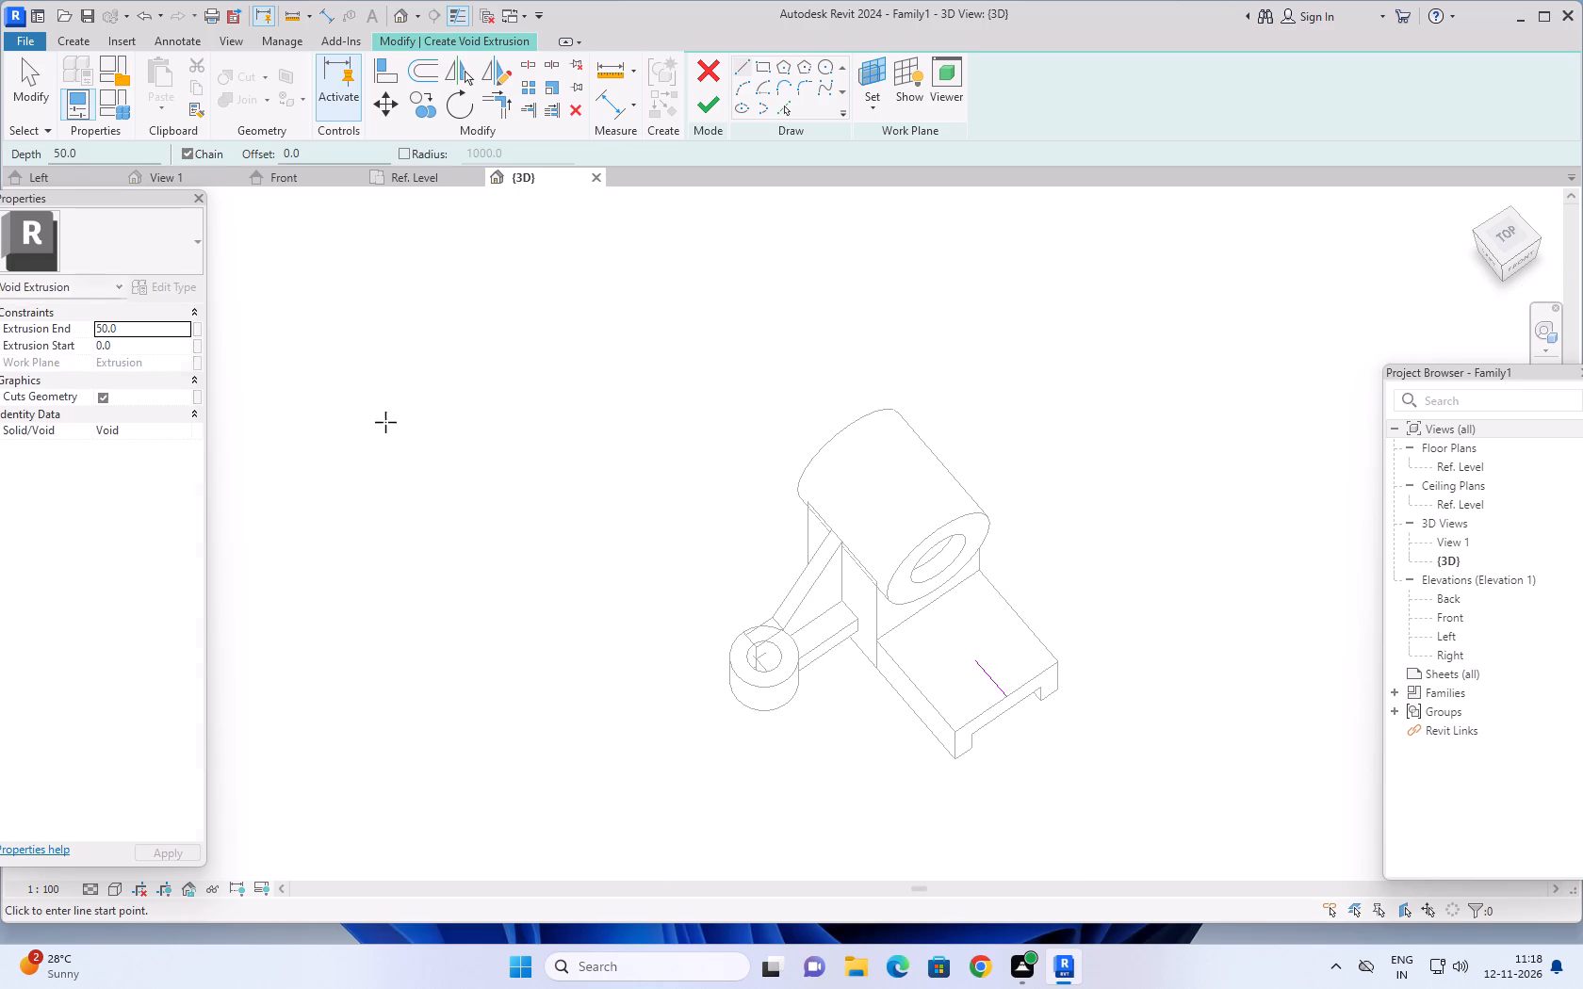
Draw a circle of radius 9 centred on the guide line's inner end.
{"action": "left_click", "coordinate": [822, 70]}
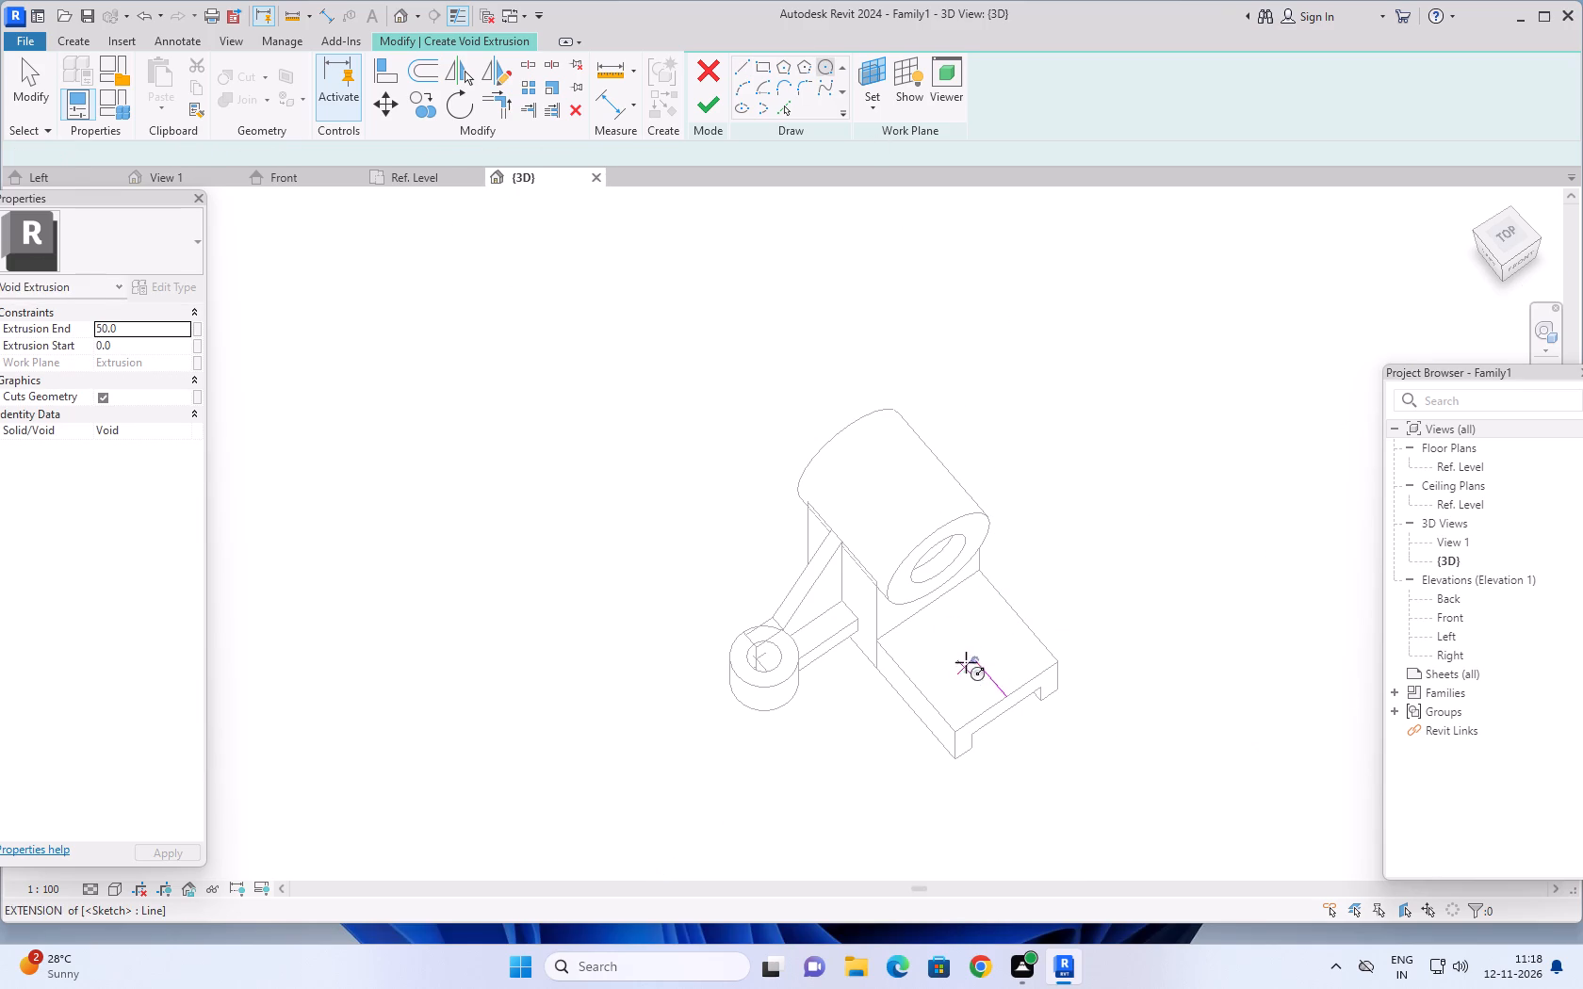
{"action": "left_click", "coordinate": [971, 659]}
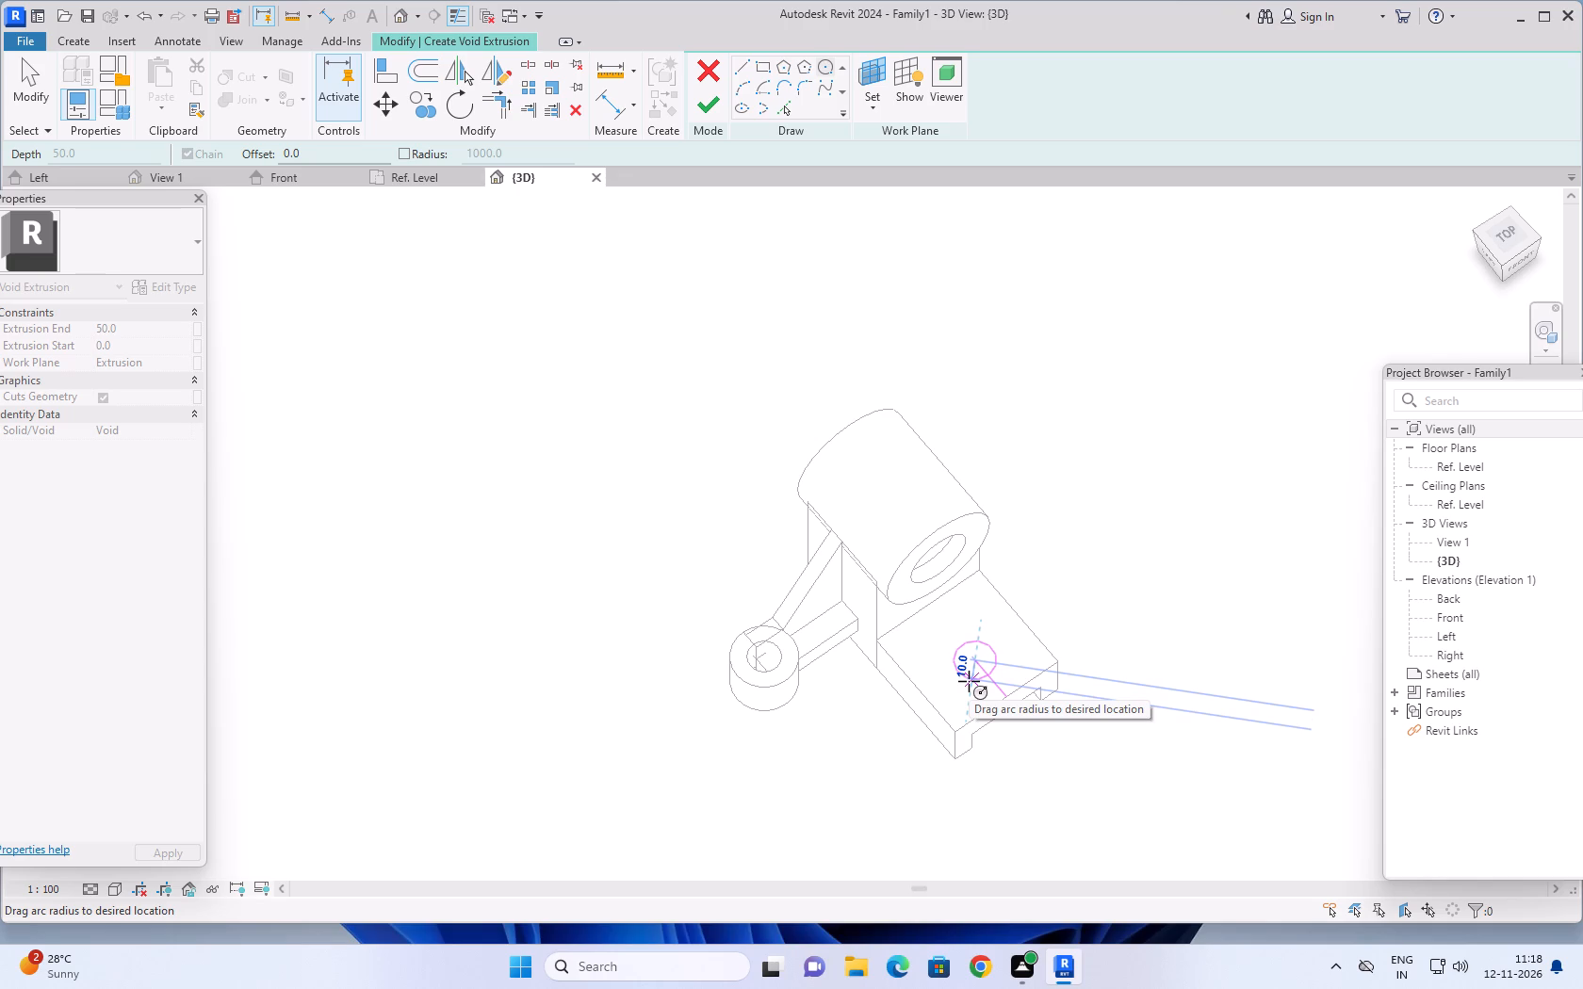
{"action": "key", "text": "9"}
{"action": "key", "text": "Return"}
{"action": "key", "text": "Escape"}
{"action": "key", "text": "Escape"}
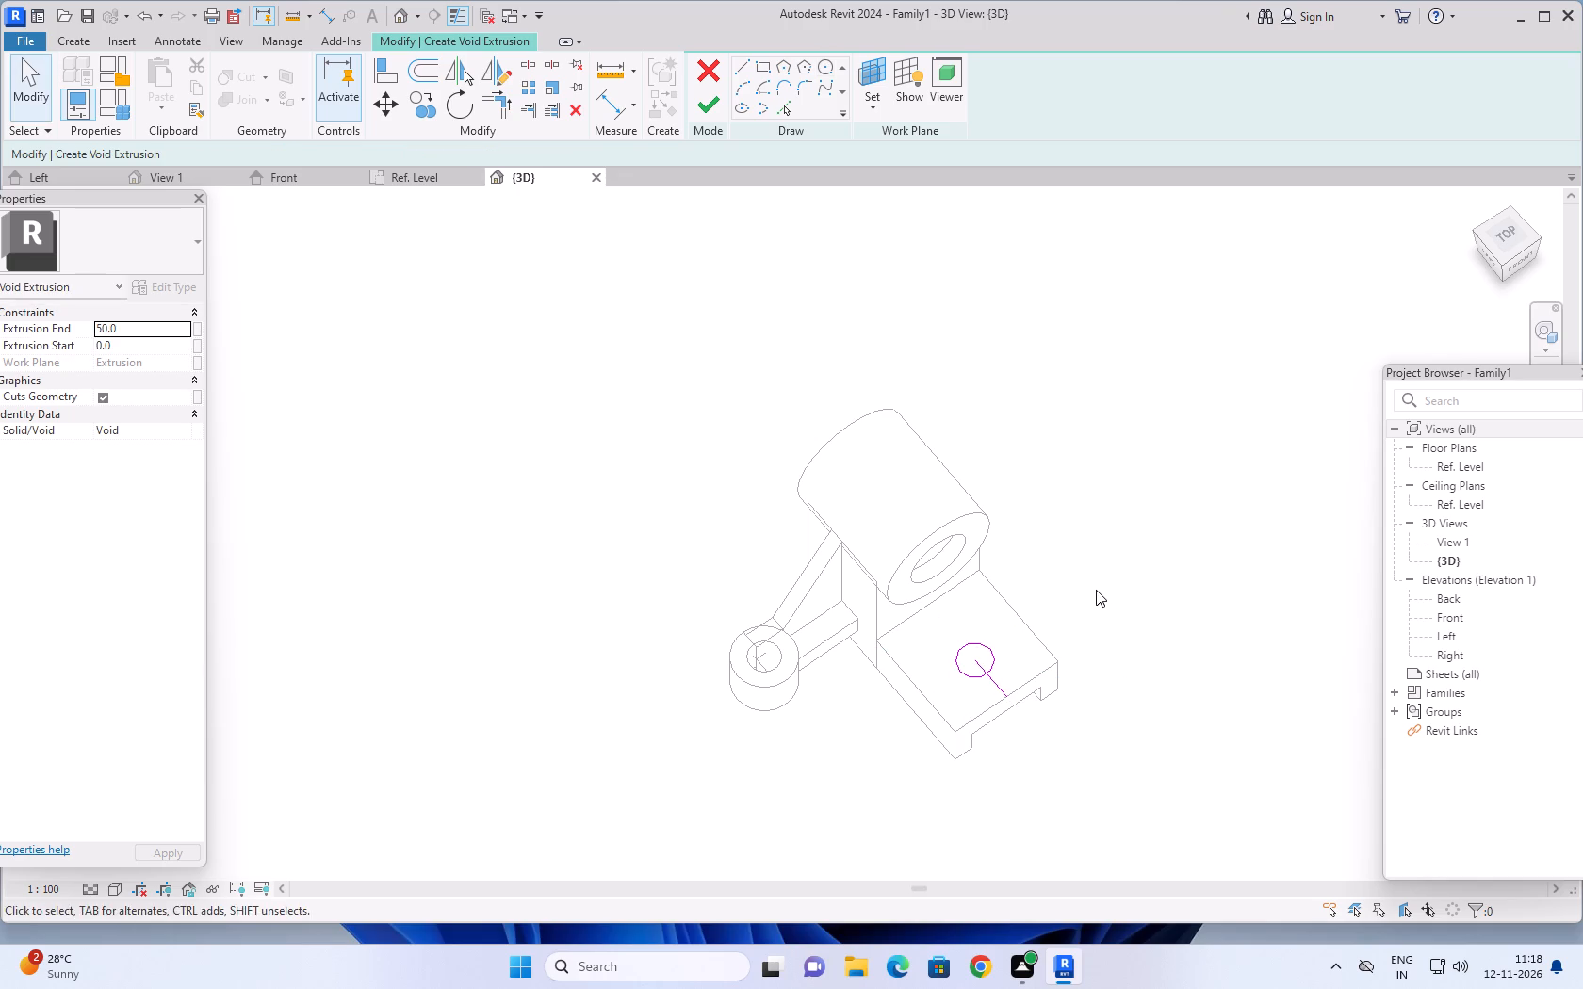
{"action": "key", "text": "Escape"}
{"action": "key", "text": "Escape"}
Delete the guide line from the void sketch, keeping only the circle.
{"action": "left_click", "coordinate": [992, 681]}
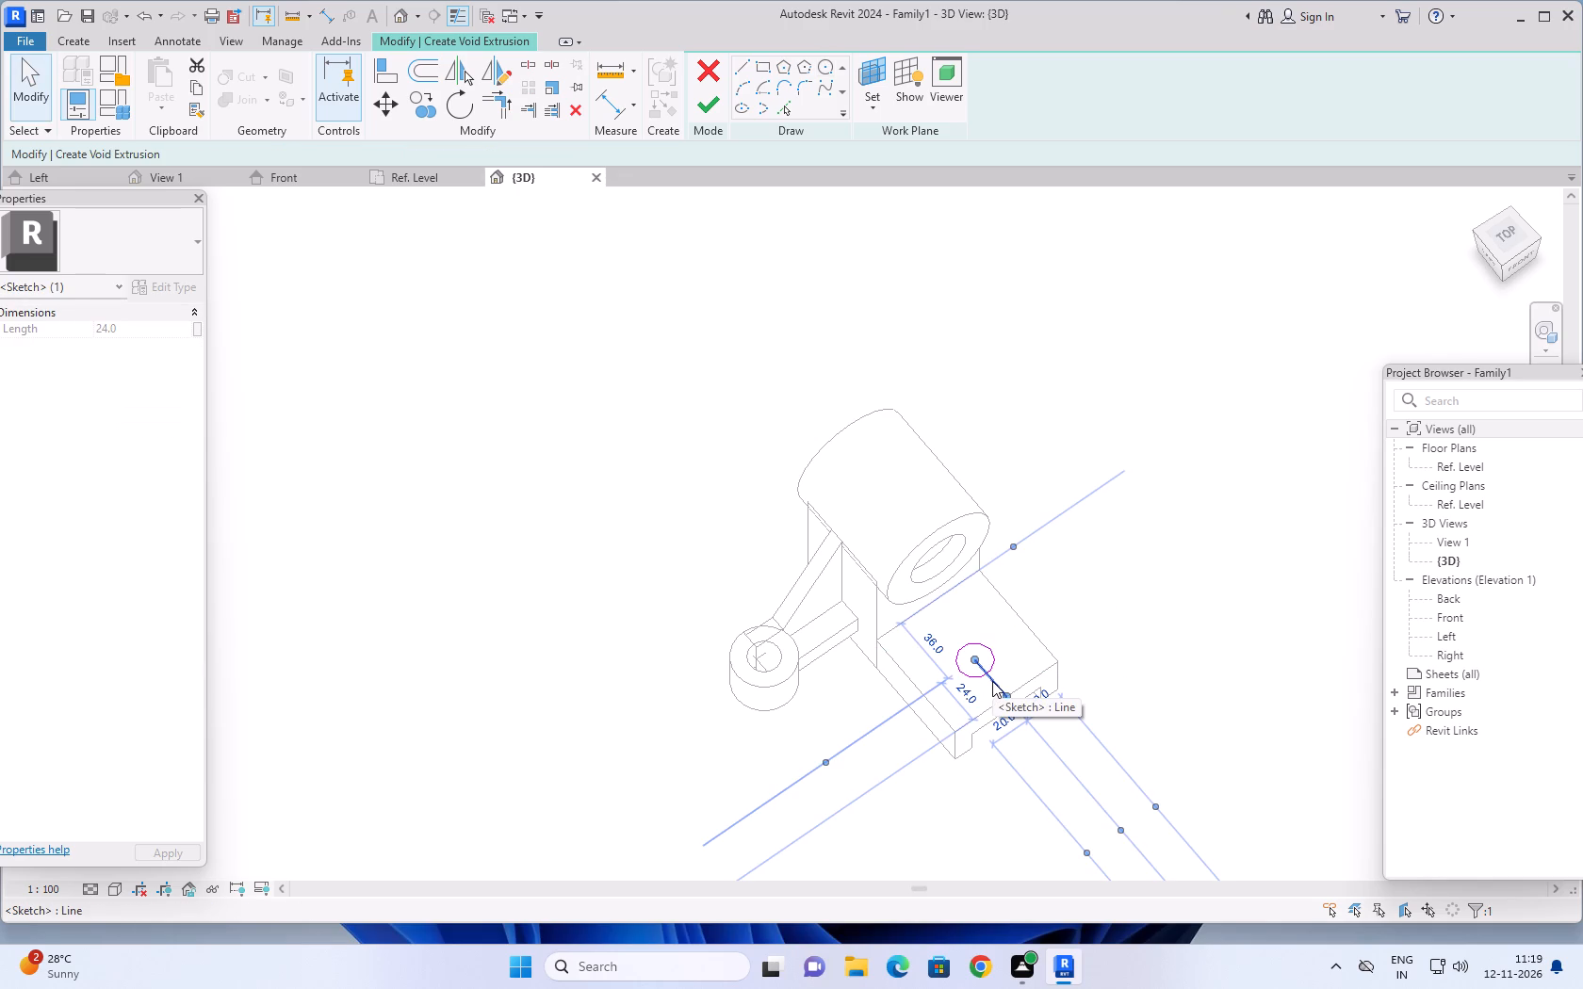
{"action": "key", "text": "Delete"}
Set the void's extrusion end to 28 and finish it to cut the round hole in the base block.
{"action": "scroll", "coordinate": [1072, 585], "scroll_direction": "down", "scroll_amount": 1}
{"action": "middle_click_drag", "start_coordinate": [1093, 568], "coordinate": [1065, 560]}
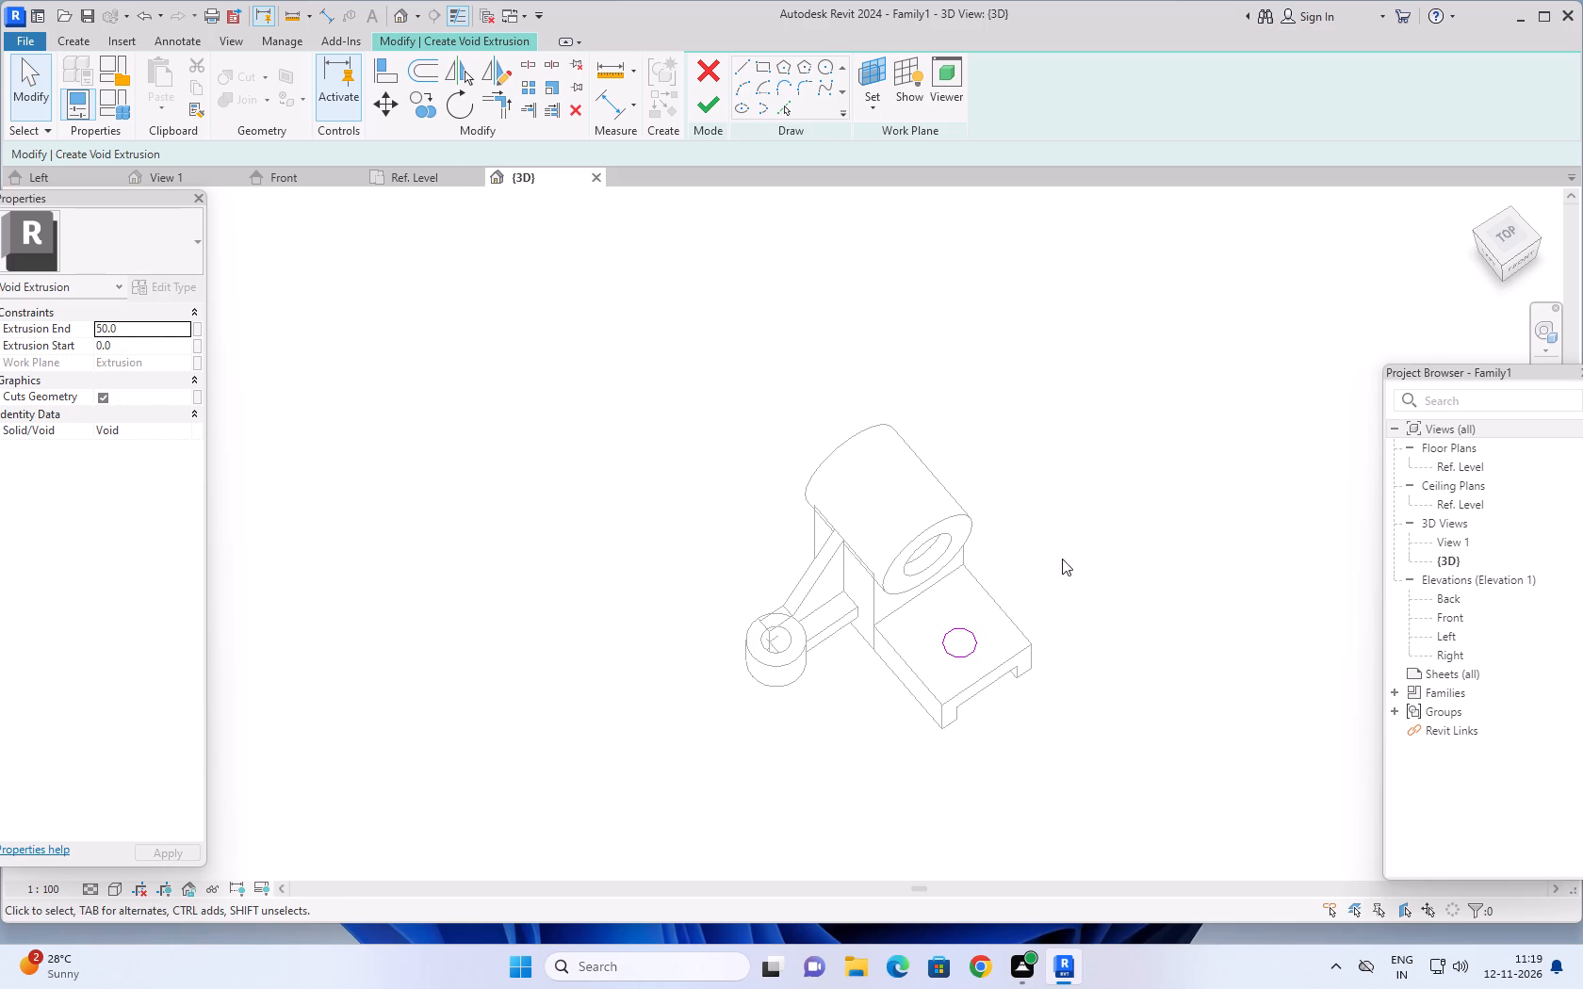
{"action": "left_click", "coordinate": [148, 332]}
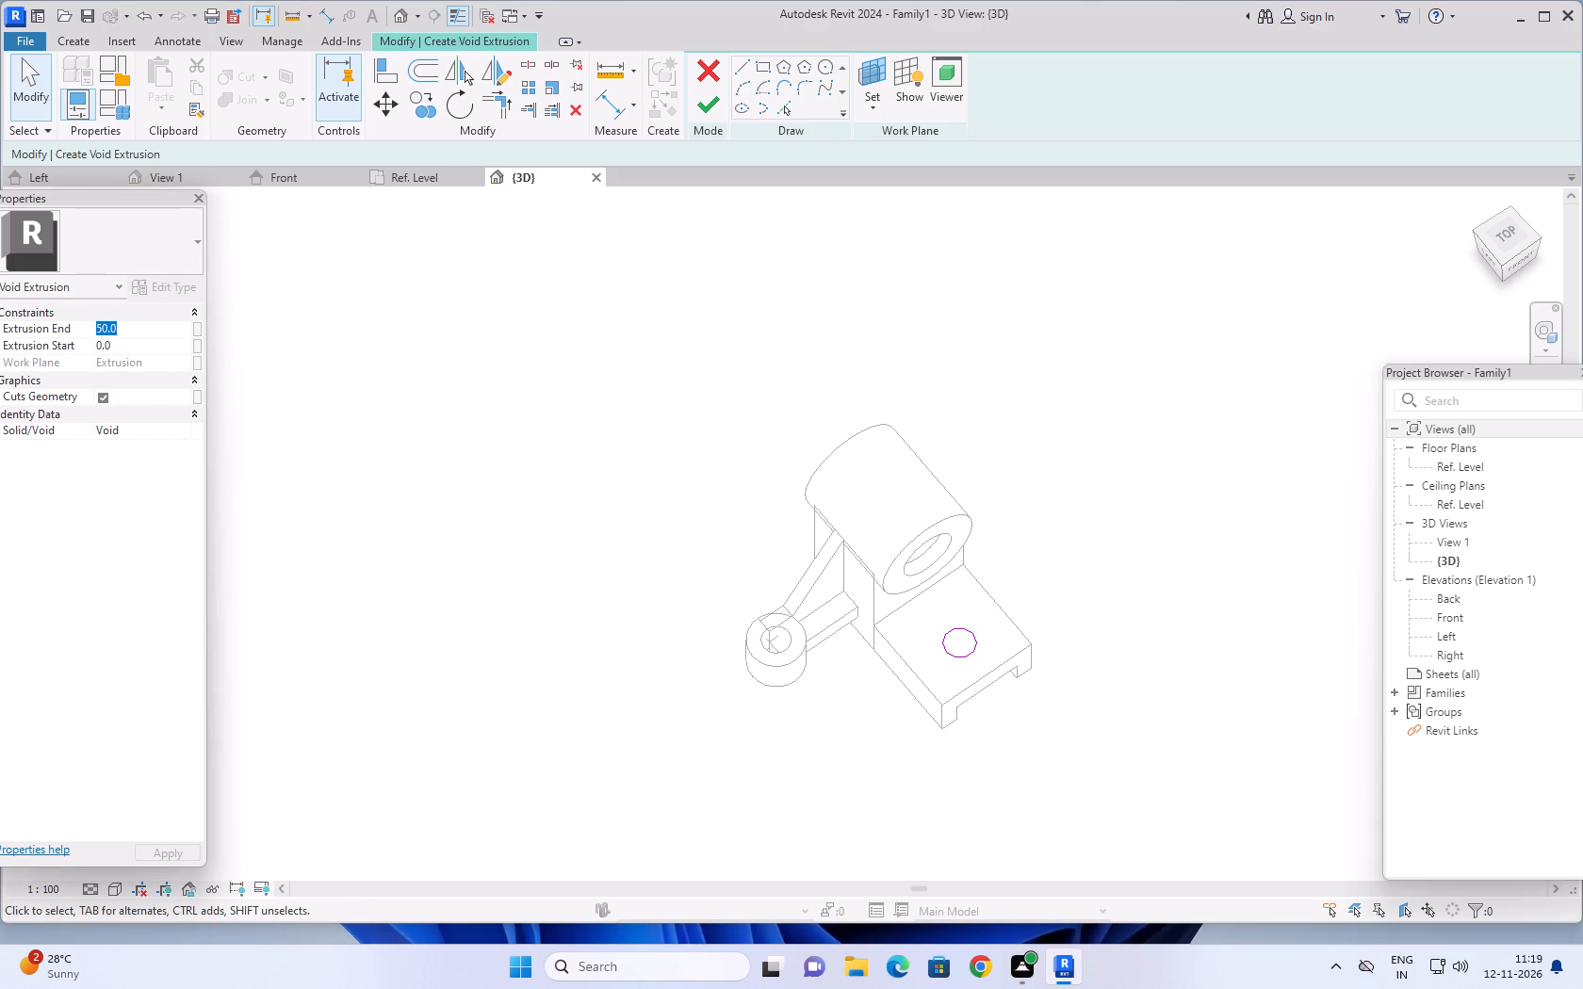
{"action": "type", "text": "28"}
{"action": "key", "text": "Return"}
{"action": "left_click", "coordinate": [721, 100]}
{"action": "key", "text": "Escape"}
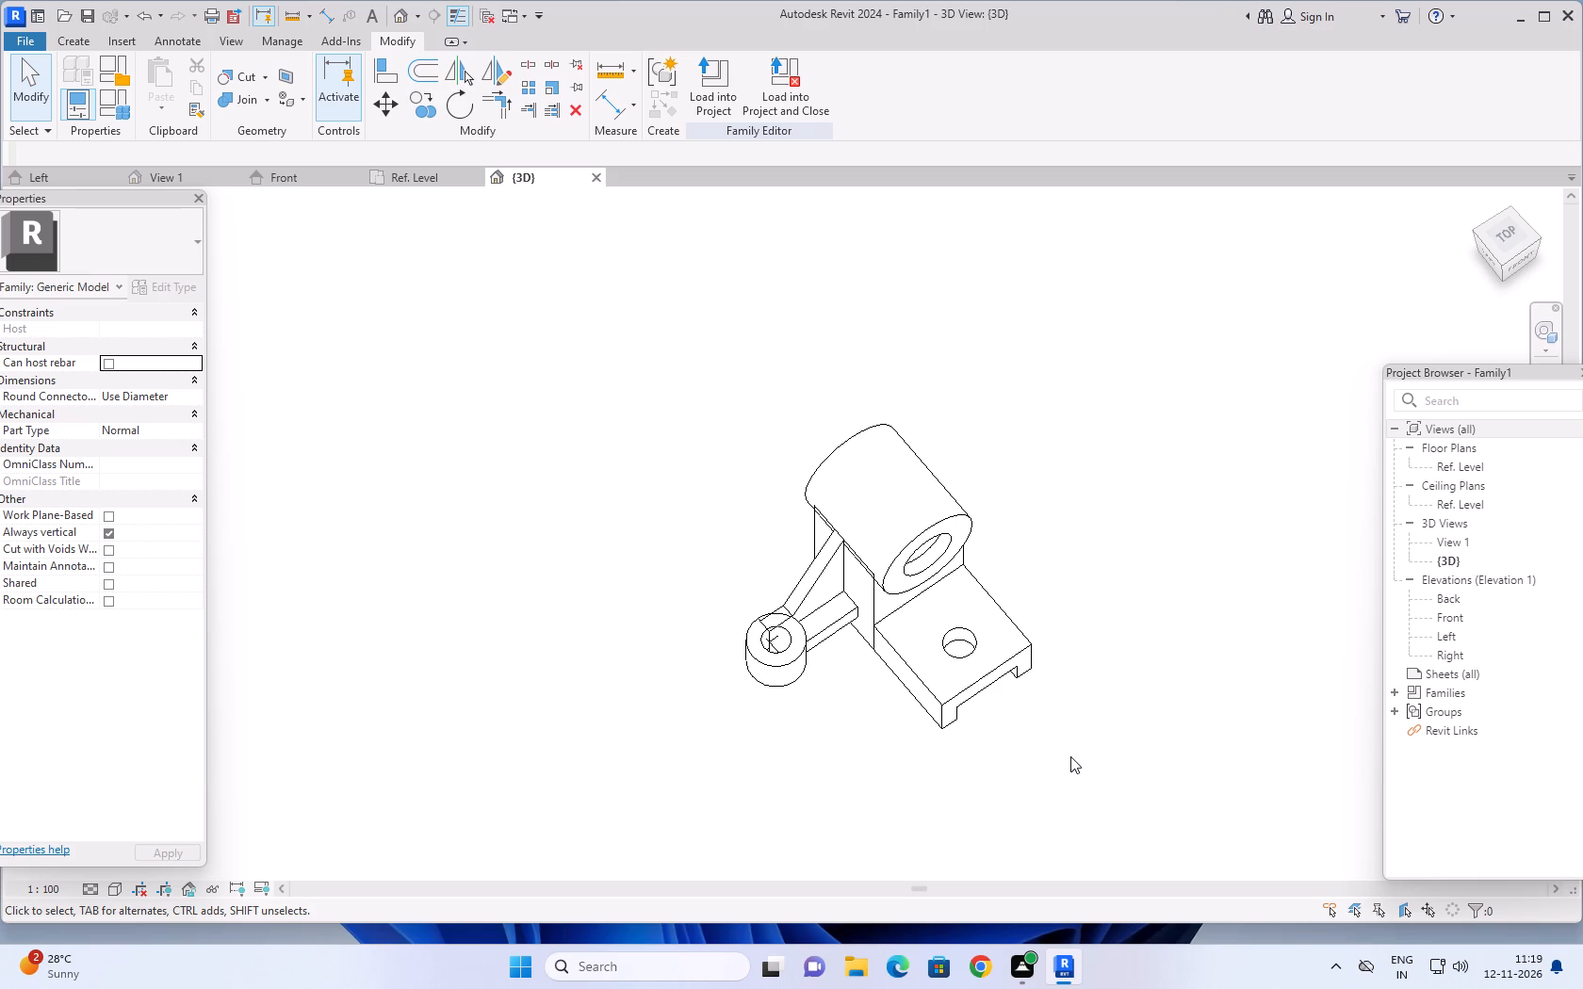
Examine the whole bracket, including the sloped rib and its junction with the small hollow cylinder, from the front and back.
{"action": "middle_click_drag", "start_coordinate": [1058, 730], "coordinate": [1040, 408]}
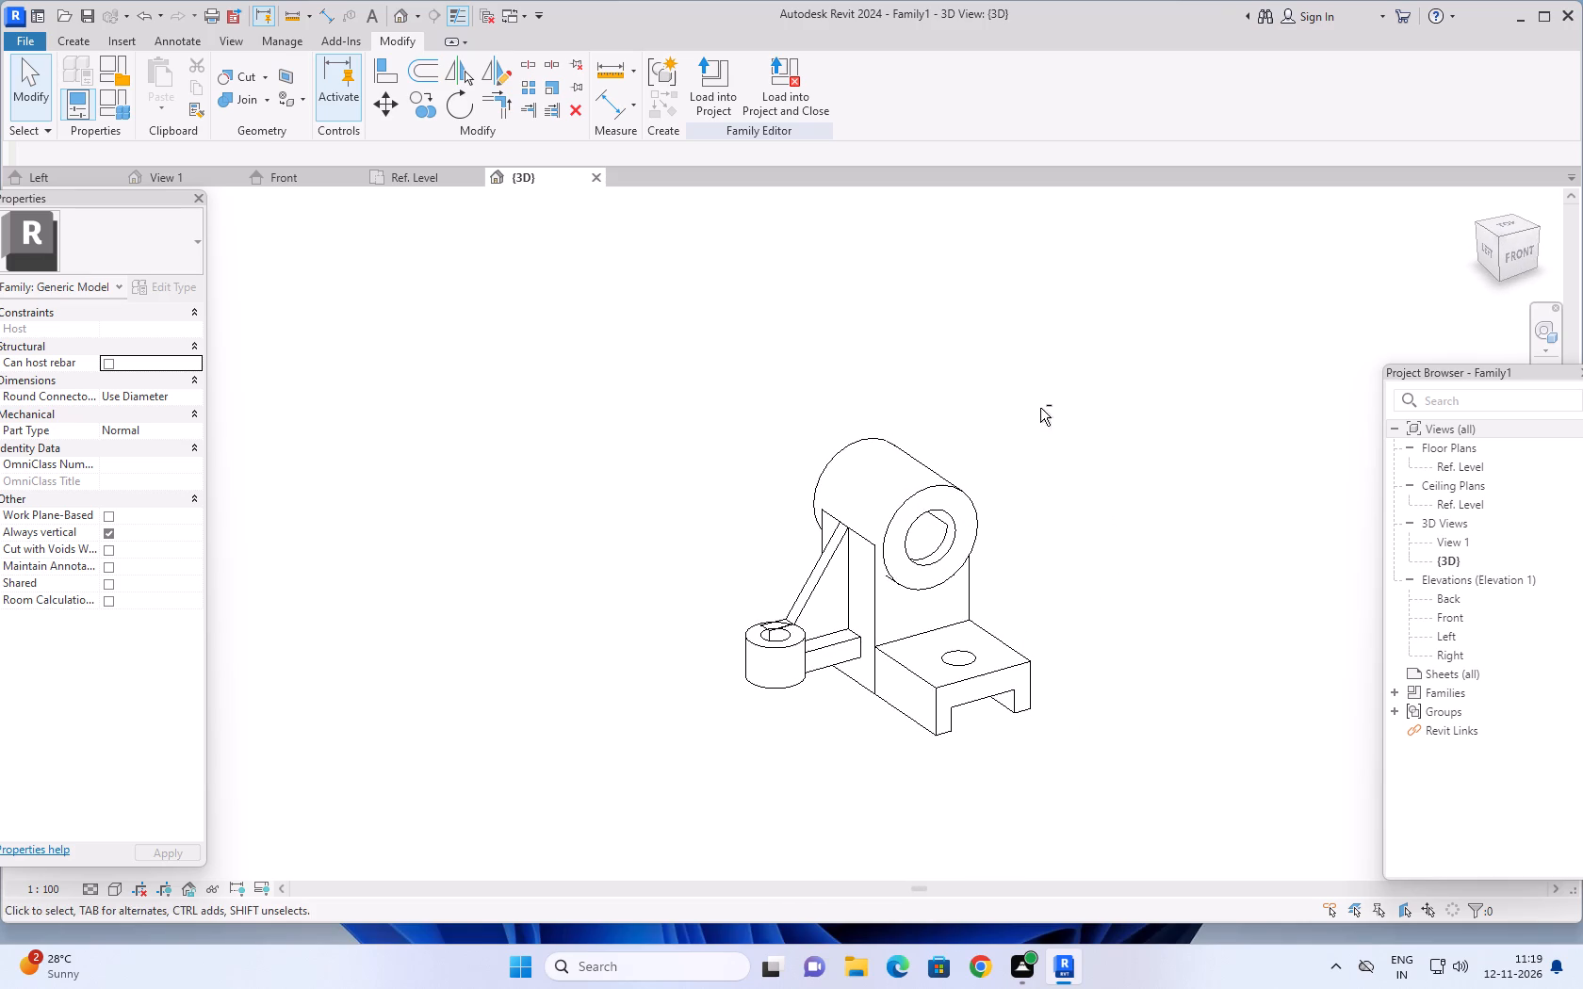
{"action": "middle_click_drag", "start_coordinate": [976, 539], "coordinate": [957, 445], "text": "shift"}
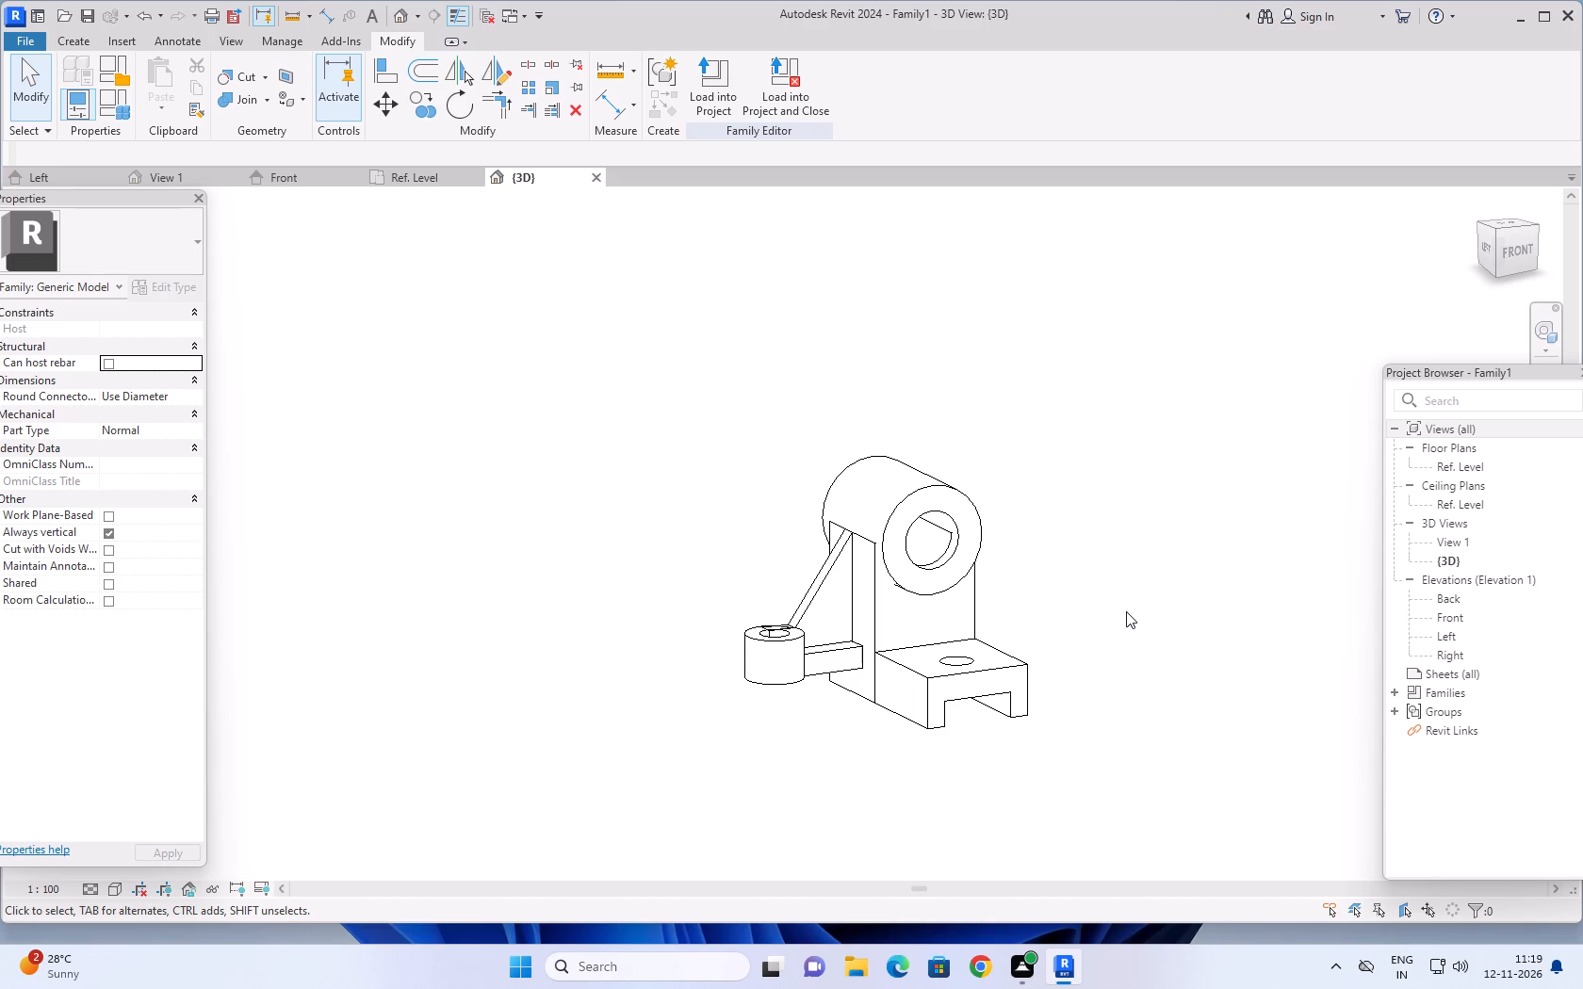
{"action": "scroll", "coordinate": [808, 534], "scroll_direction": "up", "scroll_amount": 7}
{"action": "scroll", "coordinate": [889, 551], "scroll_direction": "up", "scroll_amount": 2}
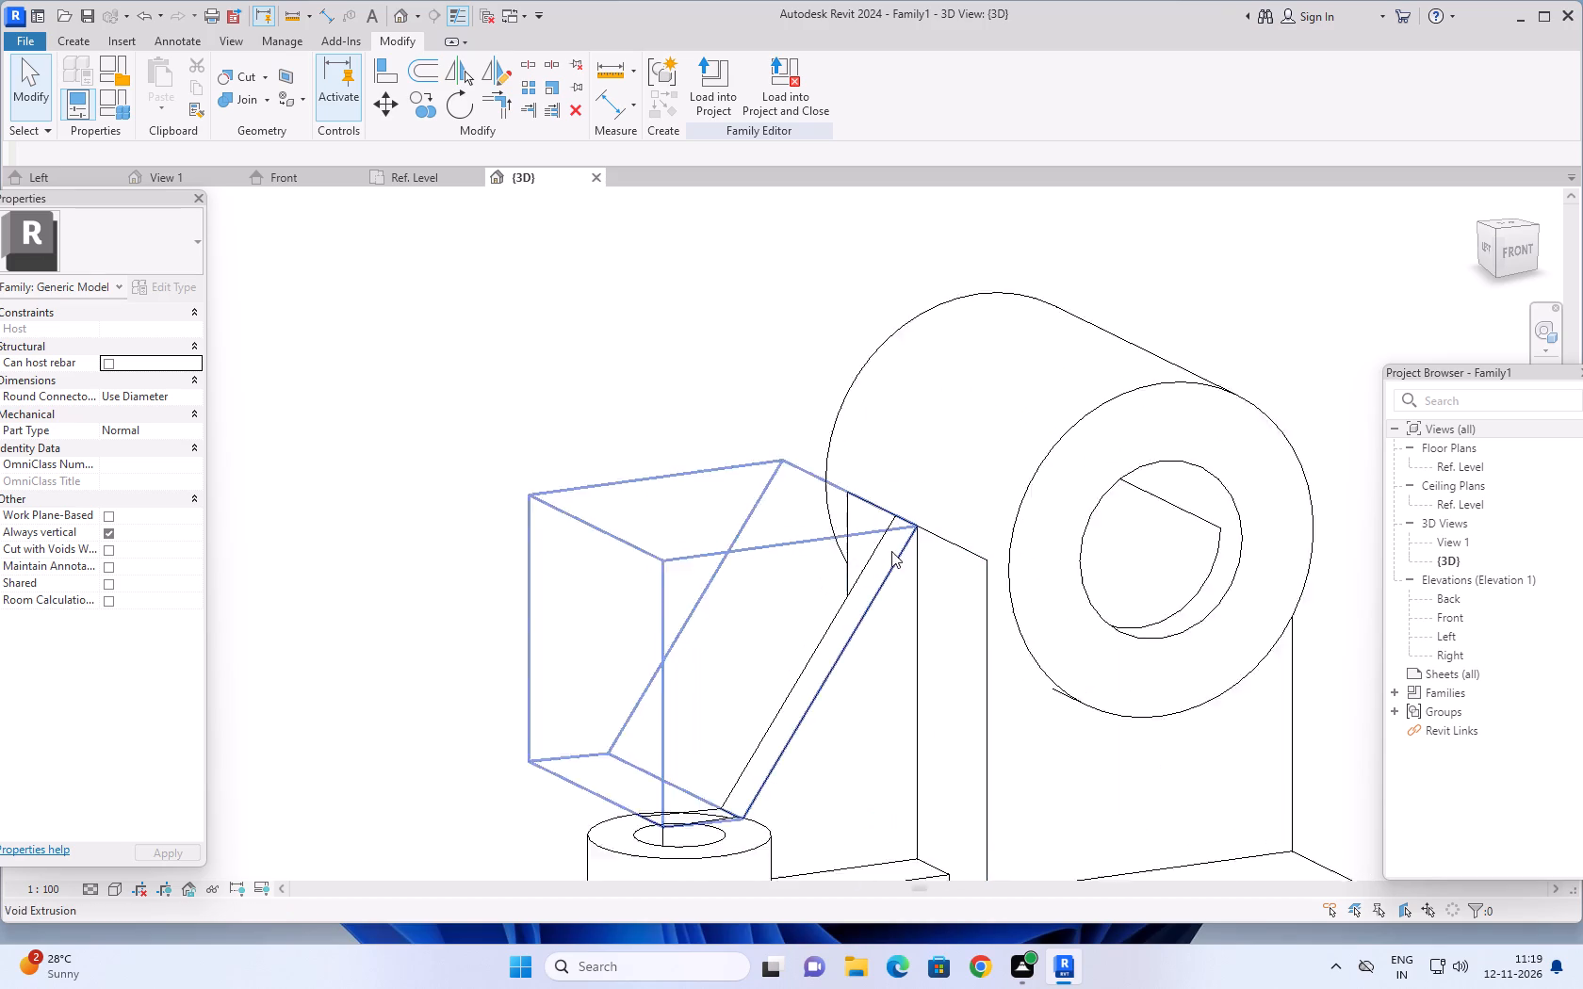
{"action": "scroll", "coordinate": [891, 551], "scroll_direction": "up", "scroll_amount": 2}
{"action": "scroll", "coordinate": [975, 559], "scroll_direction": "down", "scroll_amount": 9}
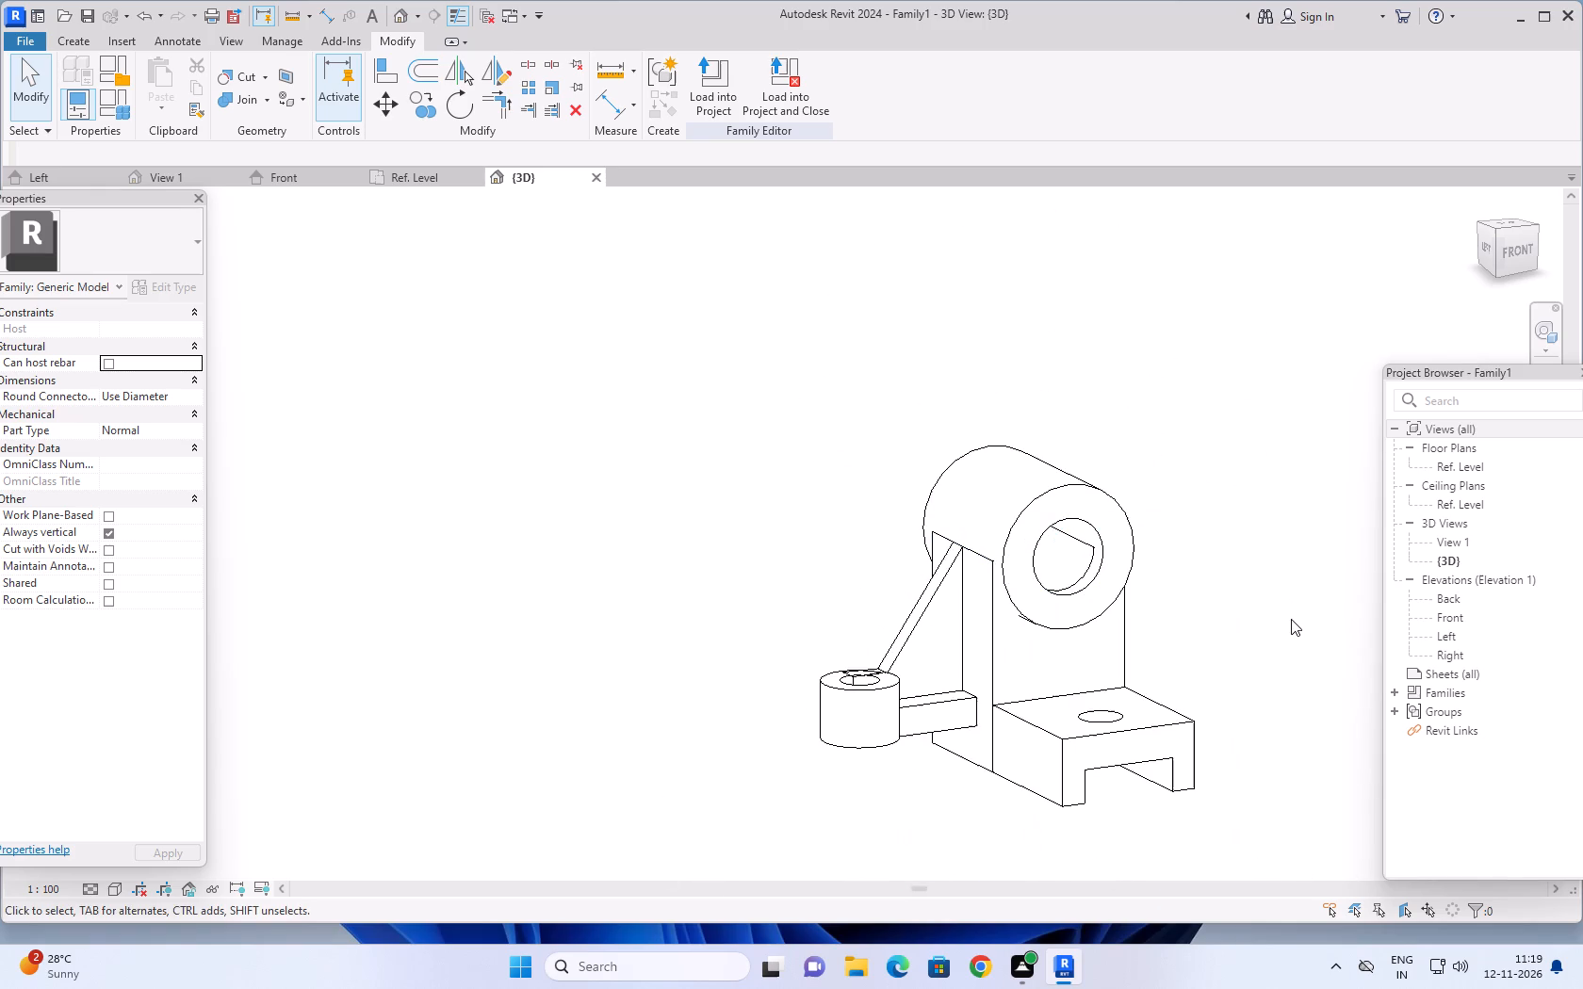
{"action": "middle_click_drag", "start_coordinate": [1268, 619], "coordinate": [1217, 594]}
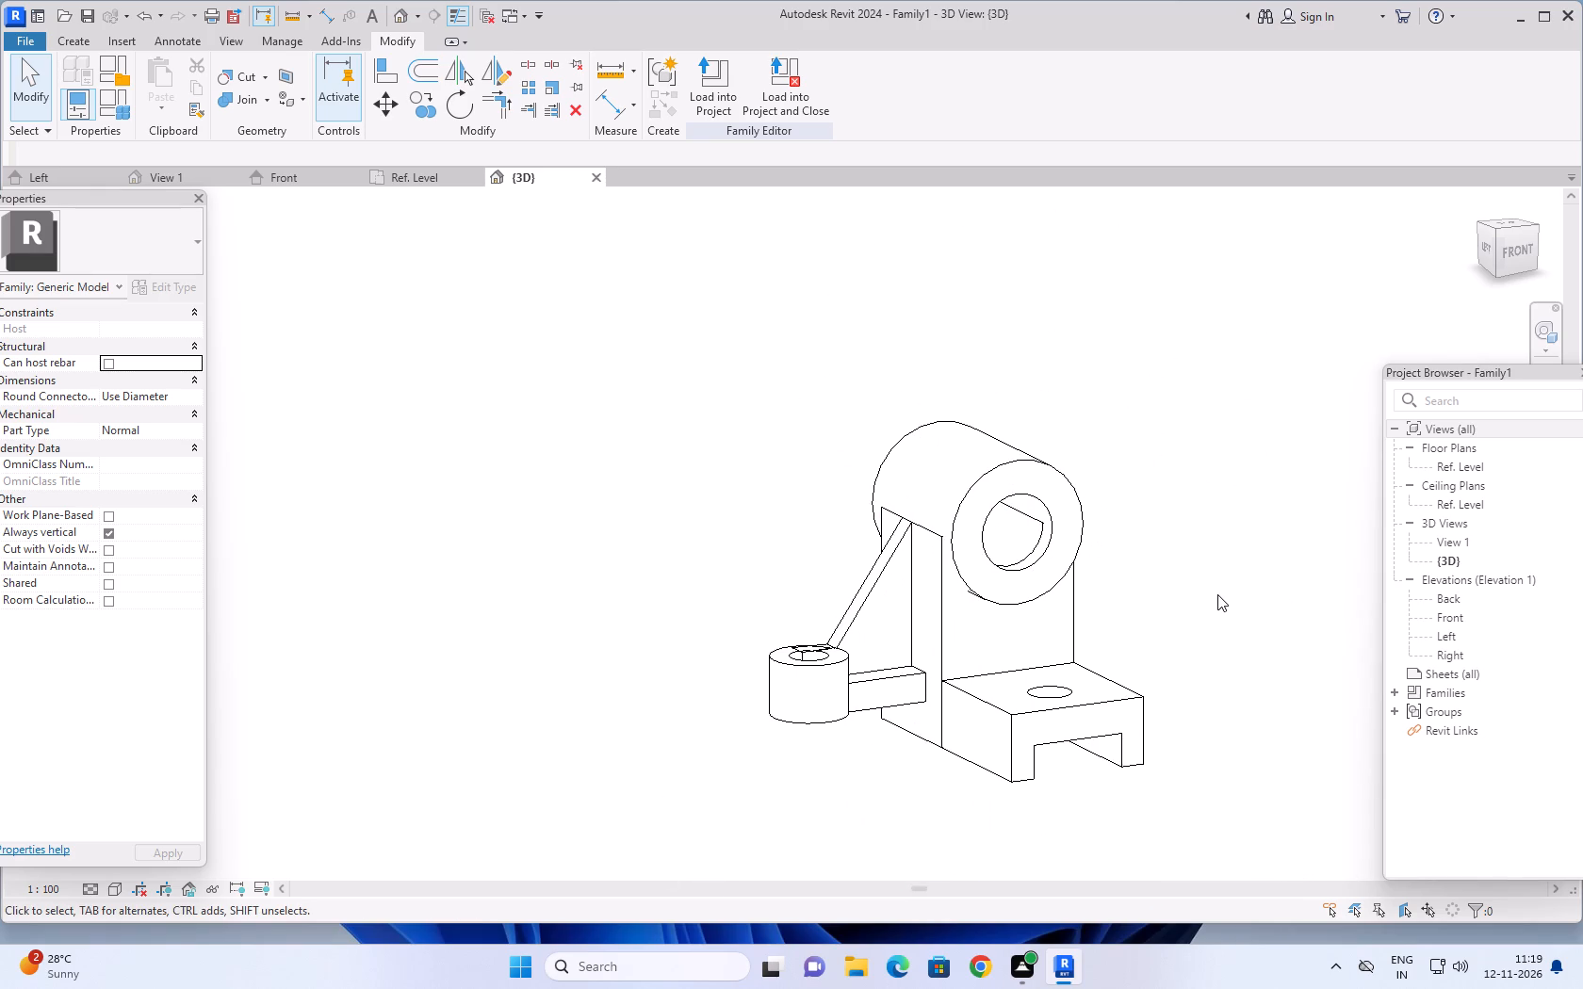
{"action": "scroll", "coordinate": [1218, 594], "scroll_direction": "down", "scroll_amount": 2}
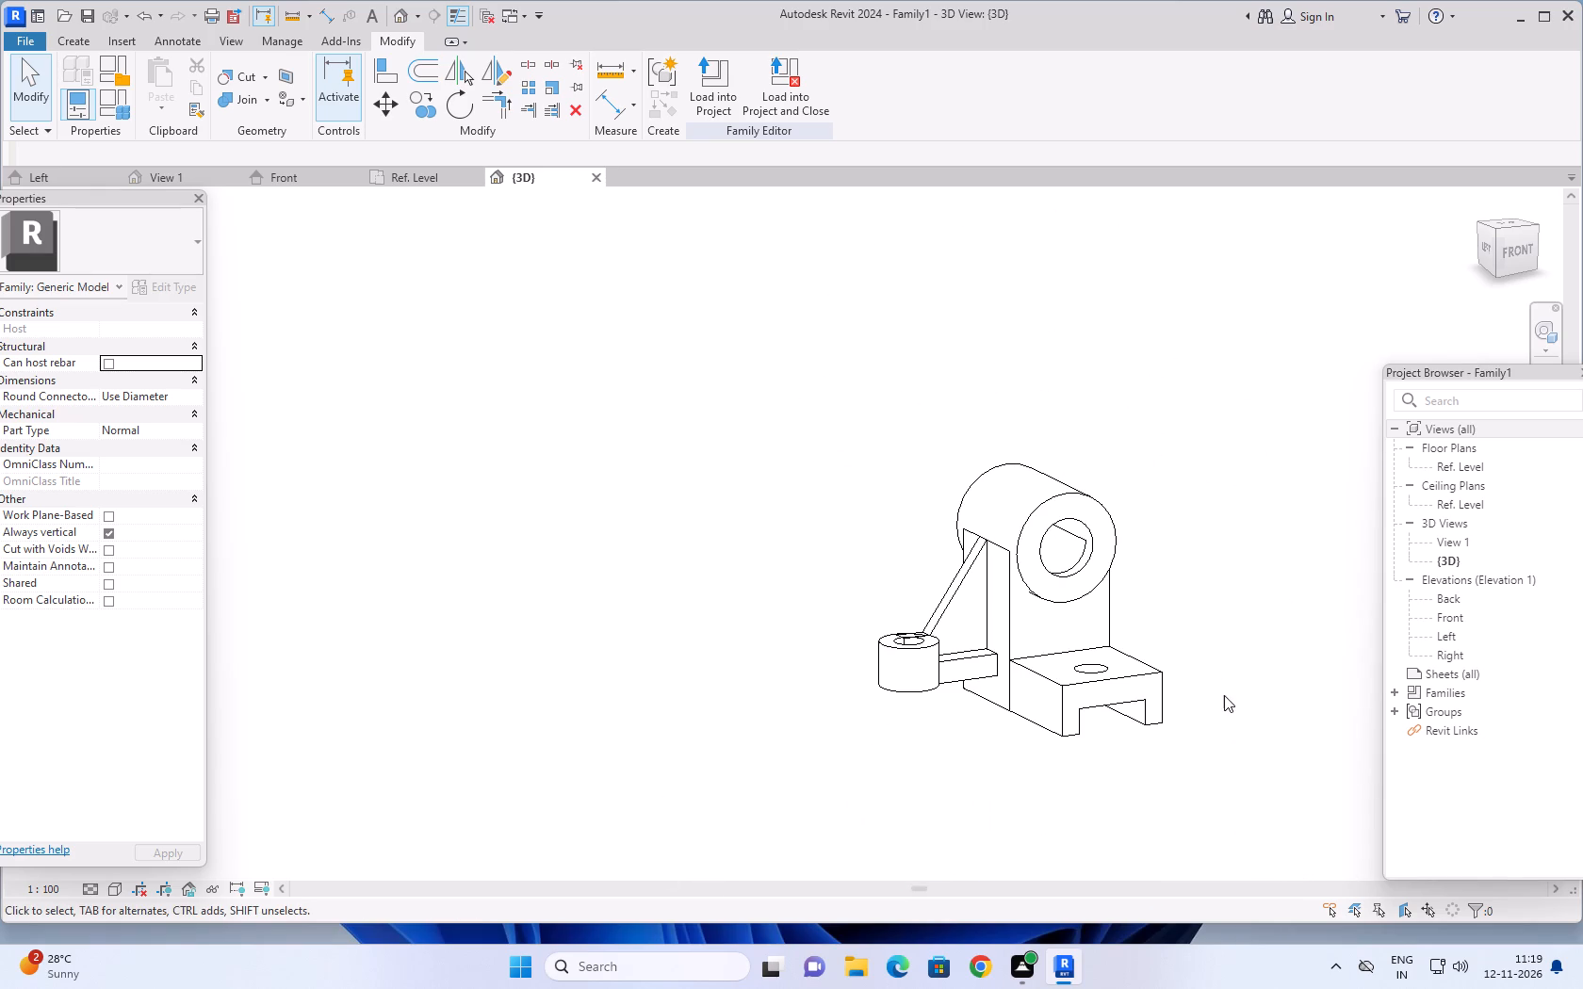
{"action": "middle_click_drag", "start_coordinate": [1243, 671], "coordinate": [512, 652], "text": "shift"}
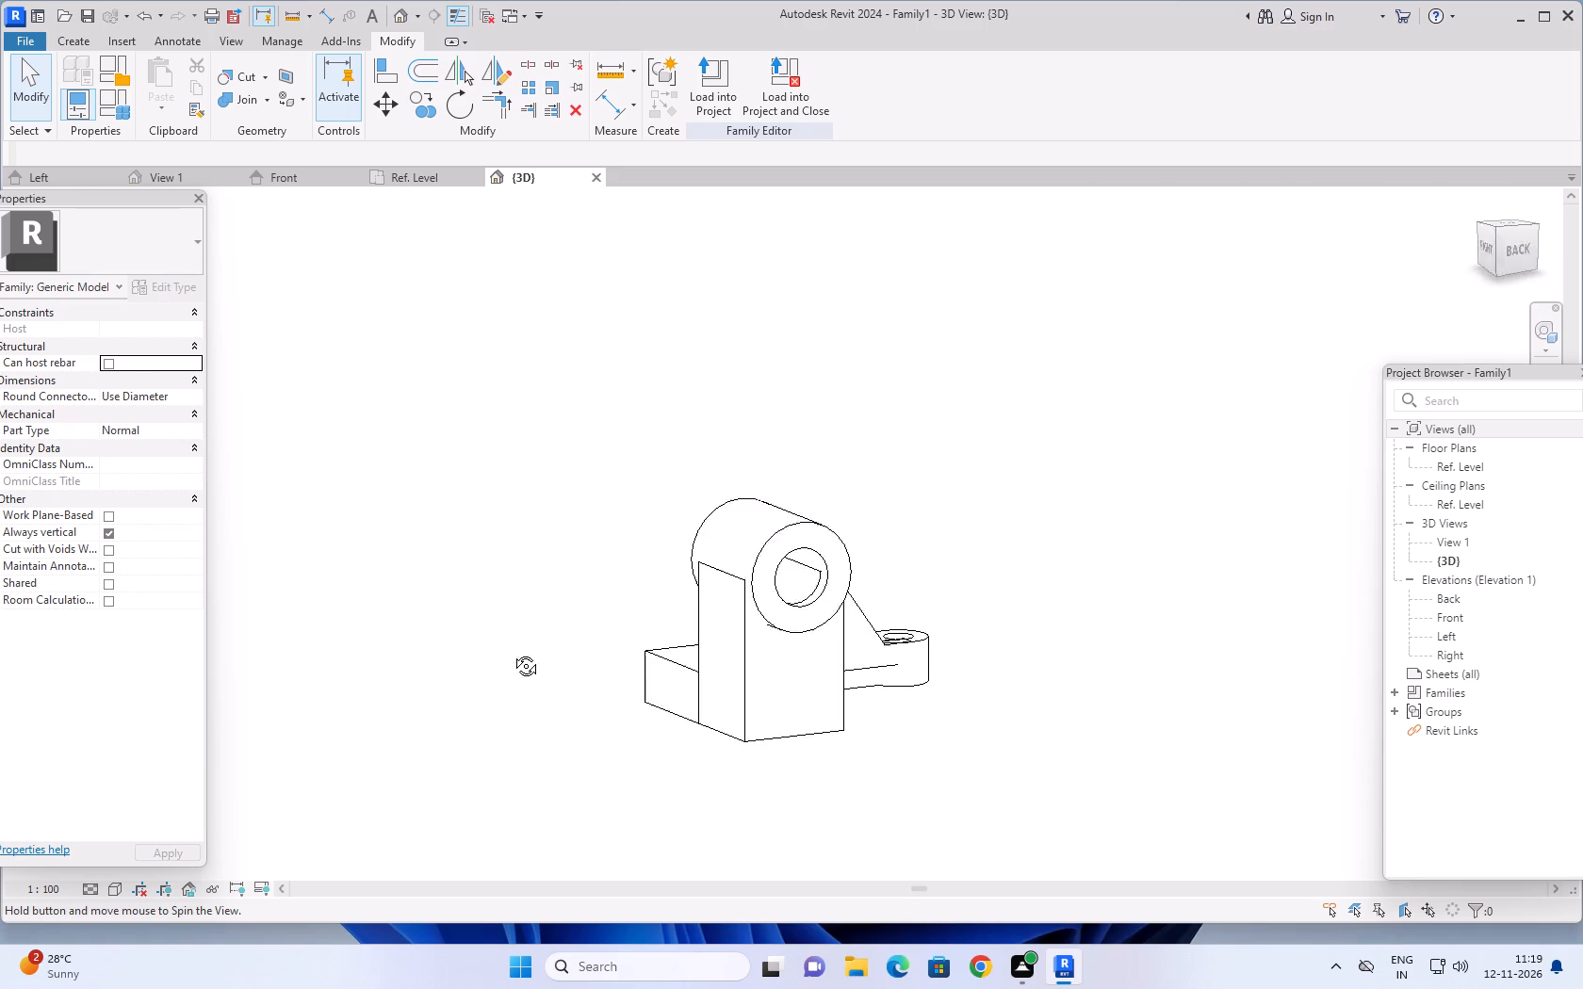
{"action": "middle_click_drag", "start_coordinate": [512, 652], "coordinate": [434, 533], "text": "shift"}
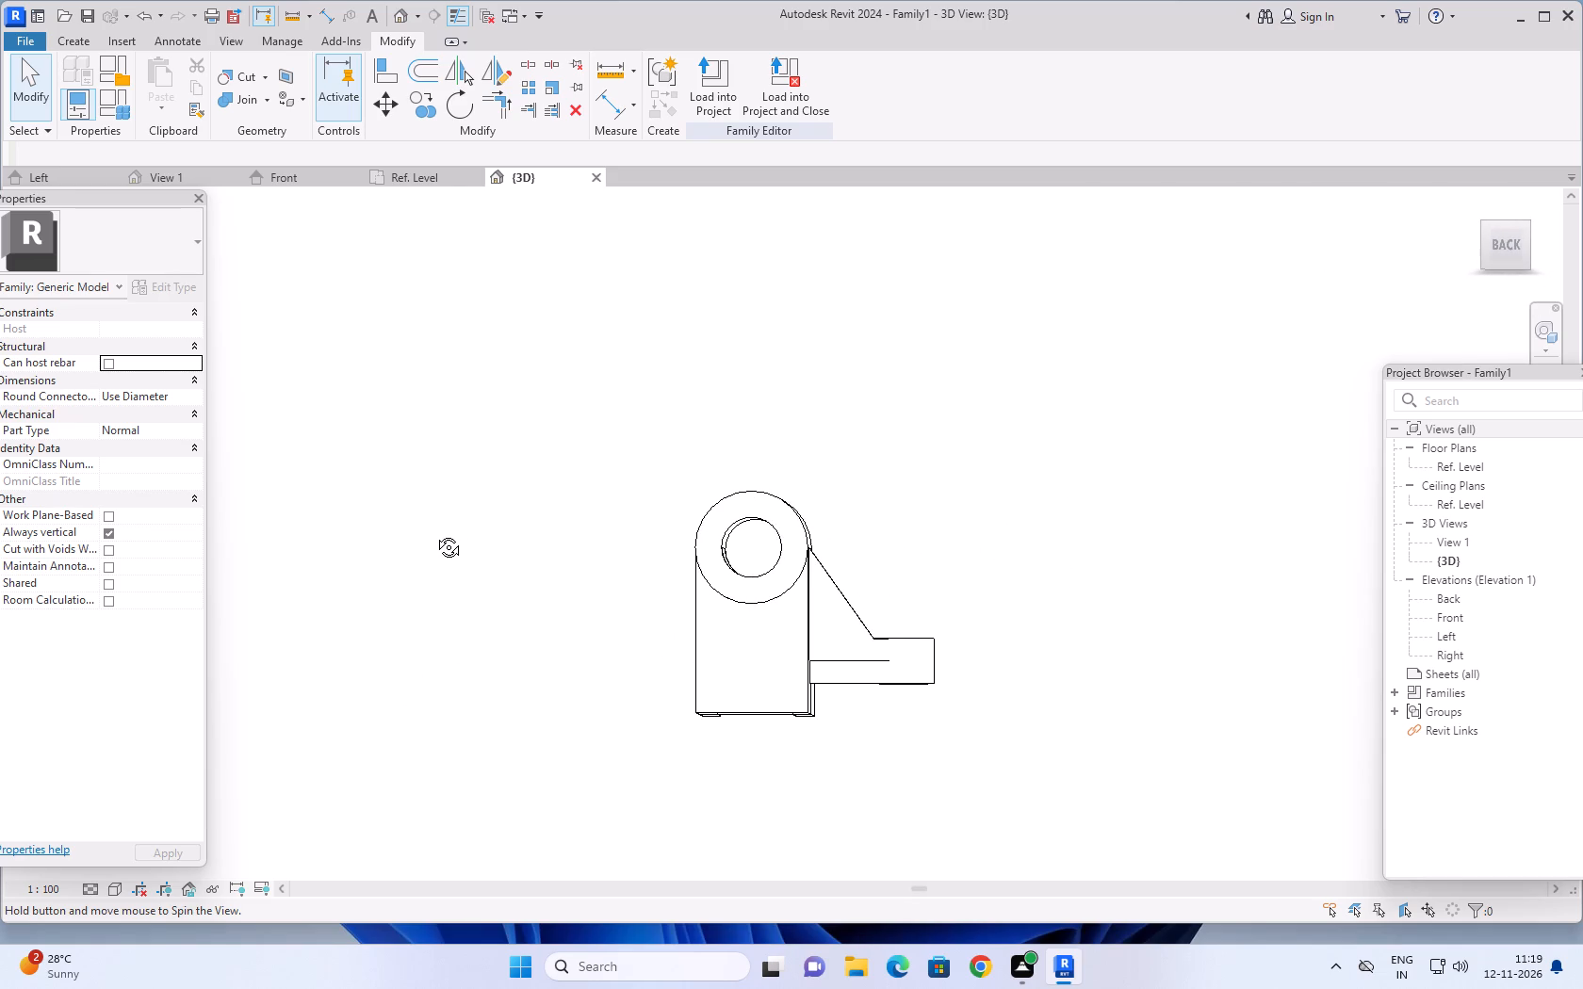
{"action": "middle_click_drag", "start_coordinate": [434, 533], "coordinate": [440, 540], "text": "shift"}
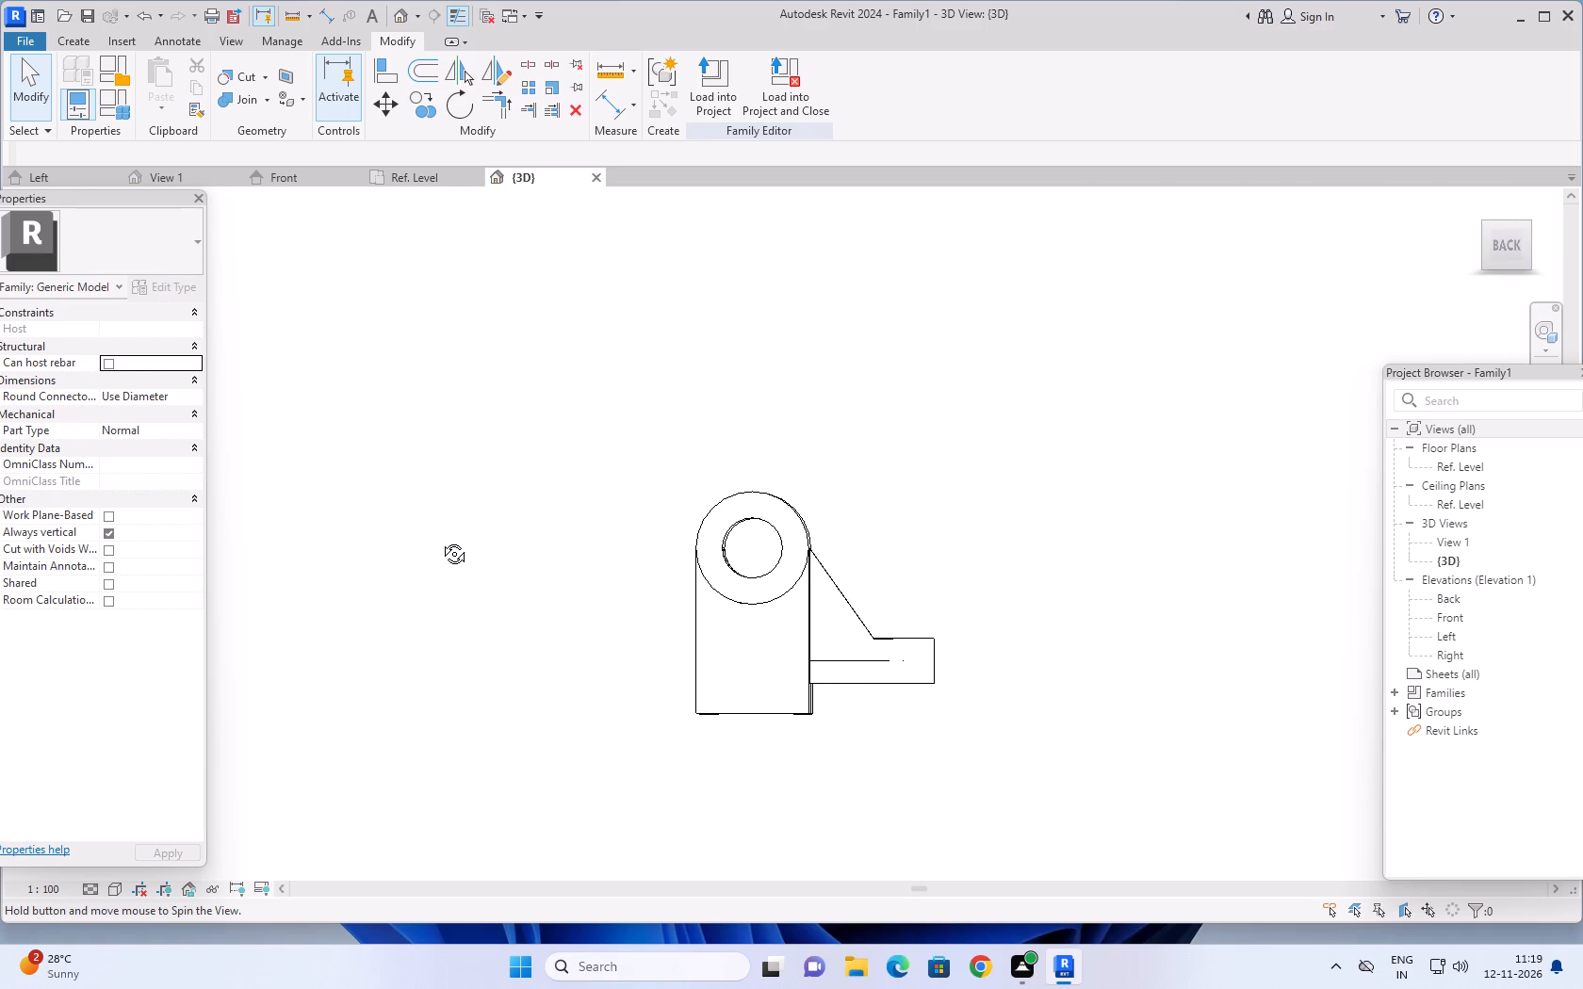
{"action": "middle_click_drag", "start_coordinate": [440, 540], "coordinate": [414, 626], "text": "shift"}
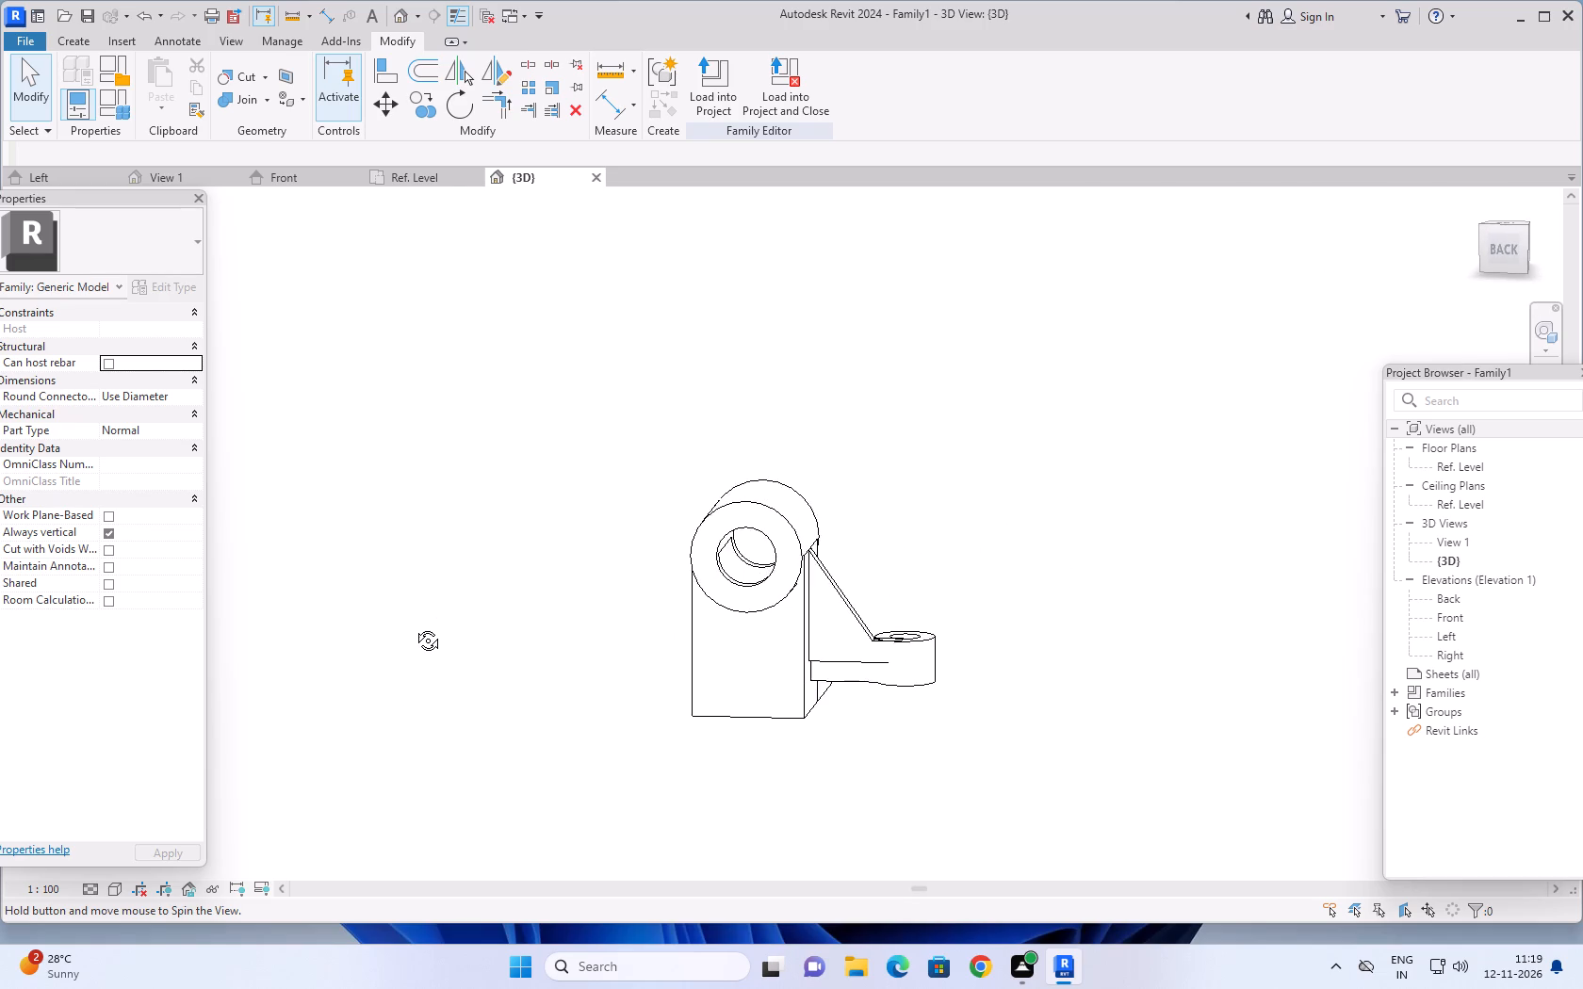
{"action": "middle_click_drag", "start_coordinate": [414, 626], "coordinate": [413, 645], "text": "shift"}
{"action": "scroll", "coordinate": [886, 679], "scroll_direction": "up", "scroll_amount": 6}
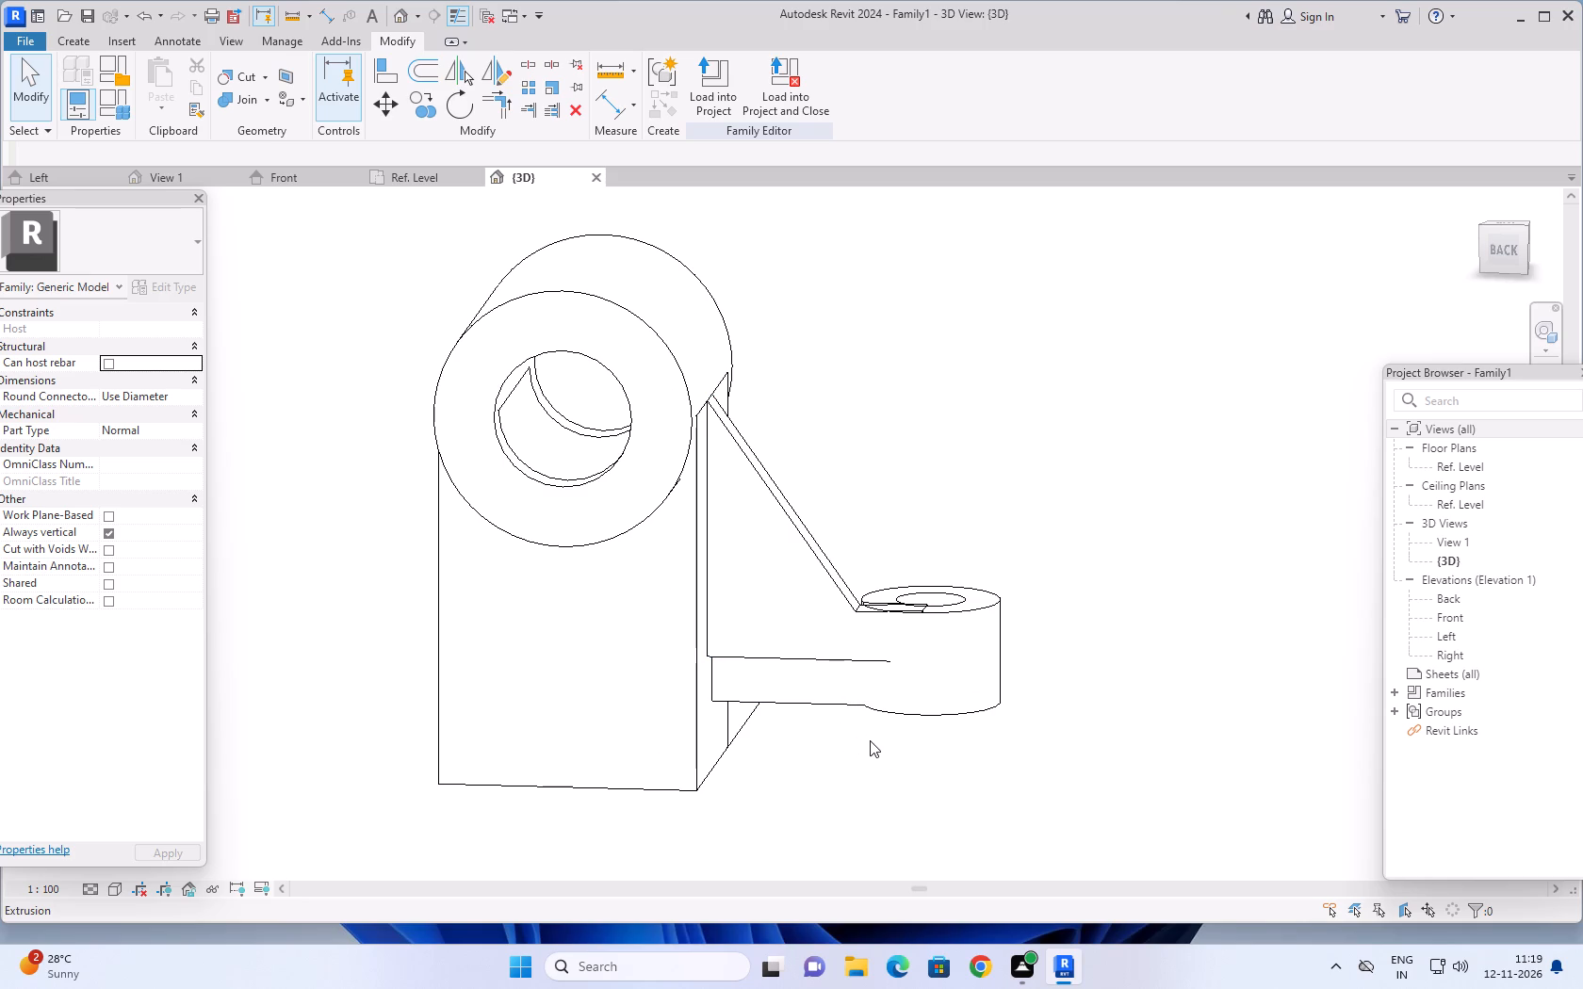
Examine the base block's new hole and the underside channel from the side, from below and from the front.
{"action": "middle_click_drag", "start_coordinate": [867, 742], "coordinate": [1077, 756], "text": "shift"}
{"action": "middle_click_drag", "start_coordinate": [1058, 789], "coordinate": [1260, 726], "text": "shift"}
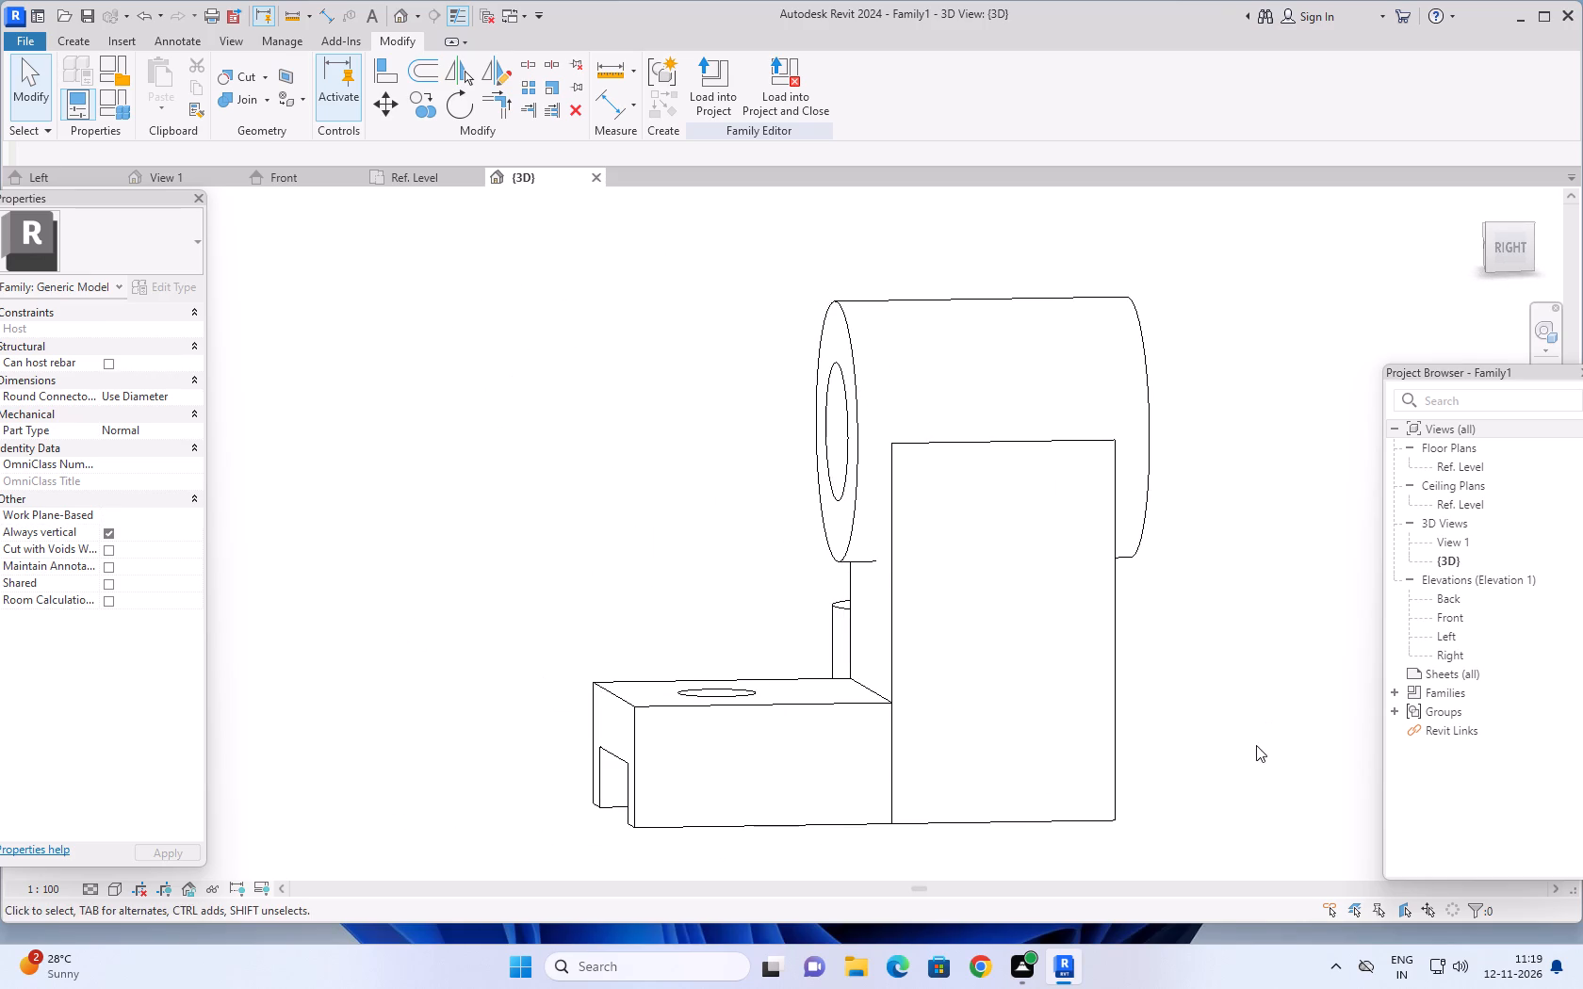
{"action": "middle_click_drag", "start_coordinate": [1251, 745], "coordinate": [1062, 604]}
{"action": "middle_click_drag", "start_coordinate": [1067, 663], "coordinate": [1237, 736], "text": "shift"}
{"action": "middle_click_drag", "start_coordinate": [1220, 754], "coordinate": [987, 730], "text": "shift"}
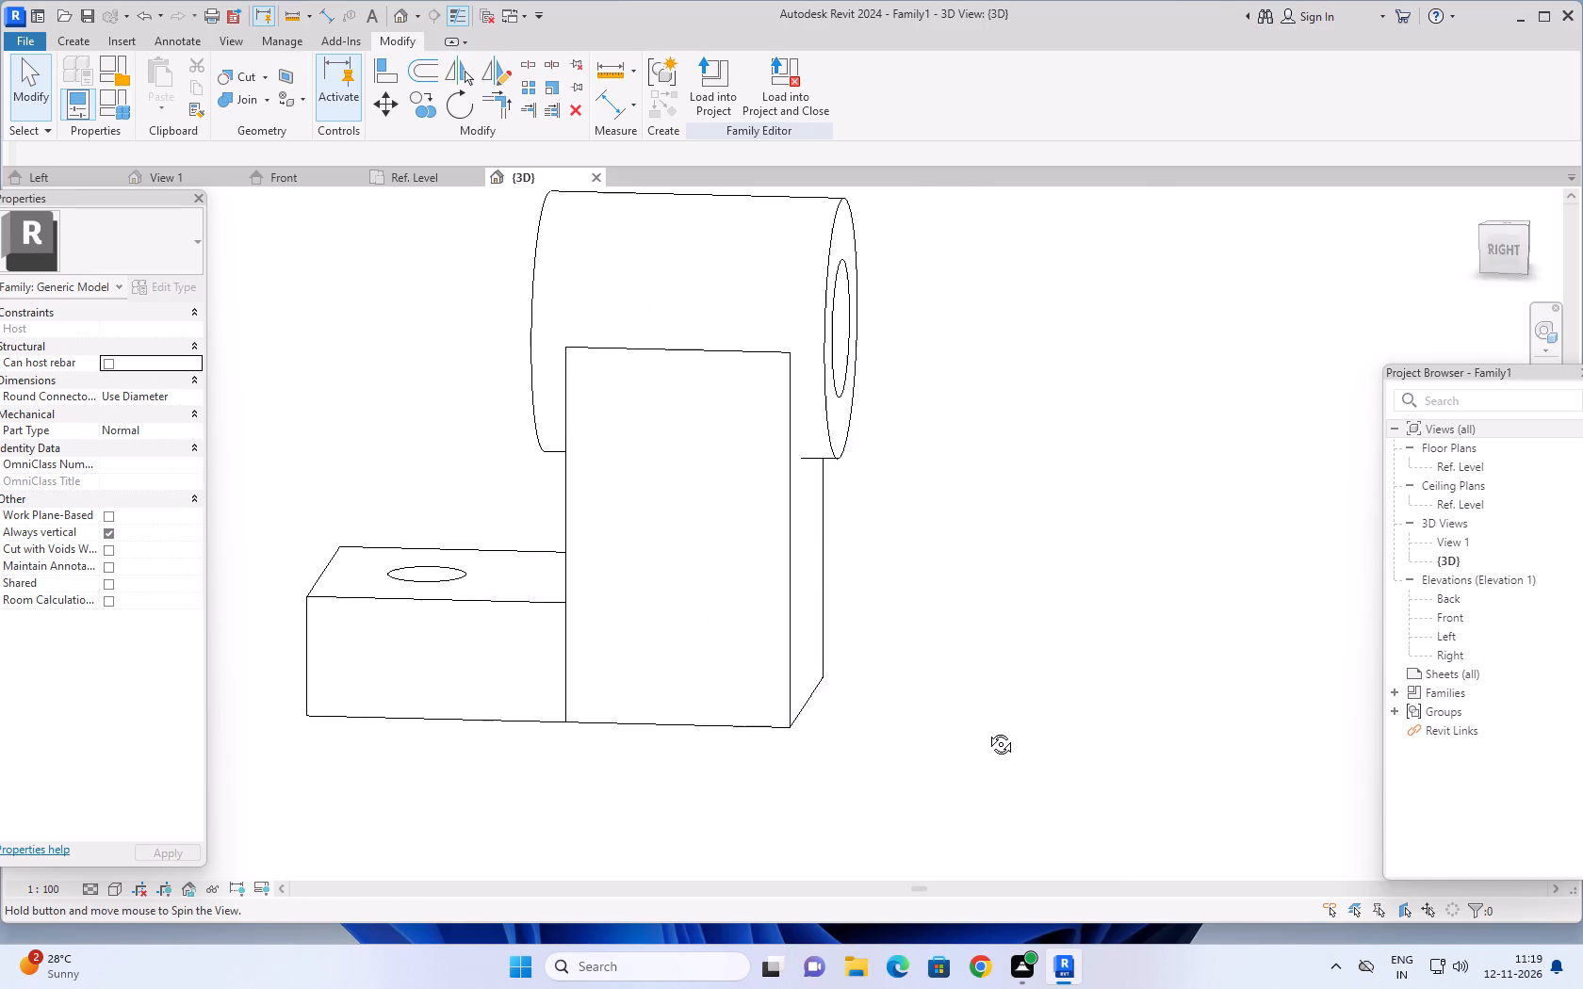
{"action": "middle_click_drag", "start_coordinate": [987, 730], "coordinate": [1292, 748], "text": "shift"}
{"action": "middle_click_drag", "start_coordinate": [1224, 740], "coordinate": [875, 742]}
{"action": "middle_click_drag", "start_coordinate": [942, 746], "coordinate": [1151, 754], "text": "shift"}
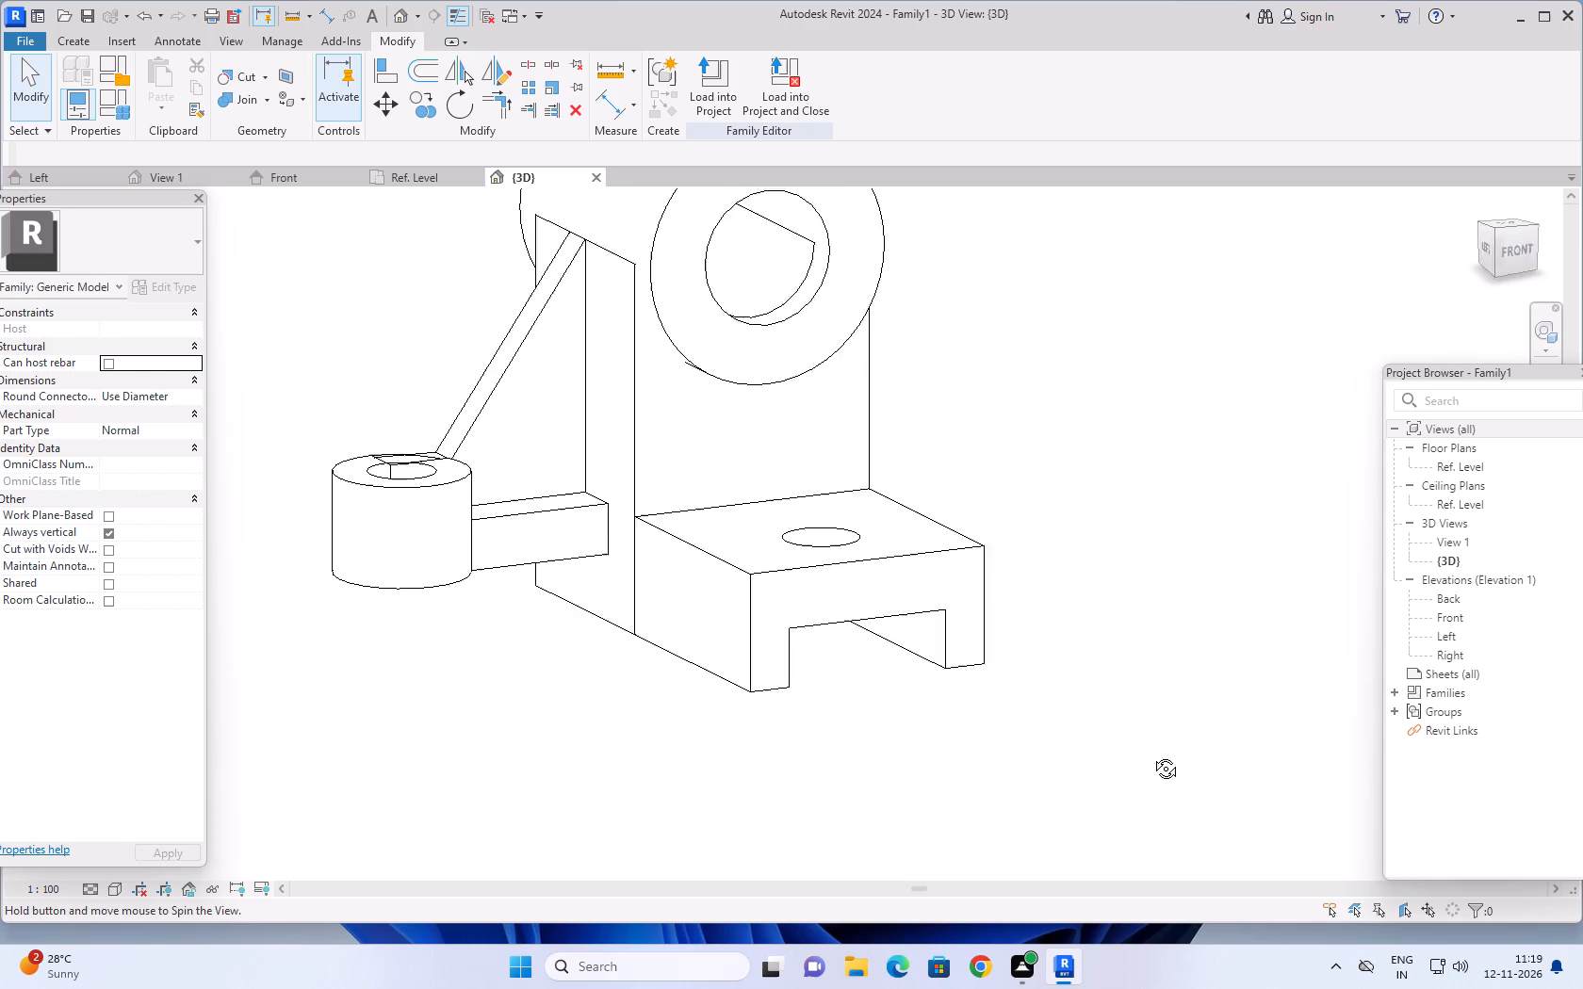
{"action": "middle_click_drag", "start_coordinate": [1151, 754], "coordinate": [974, 580], "text": "shift"}
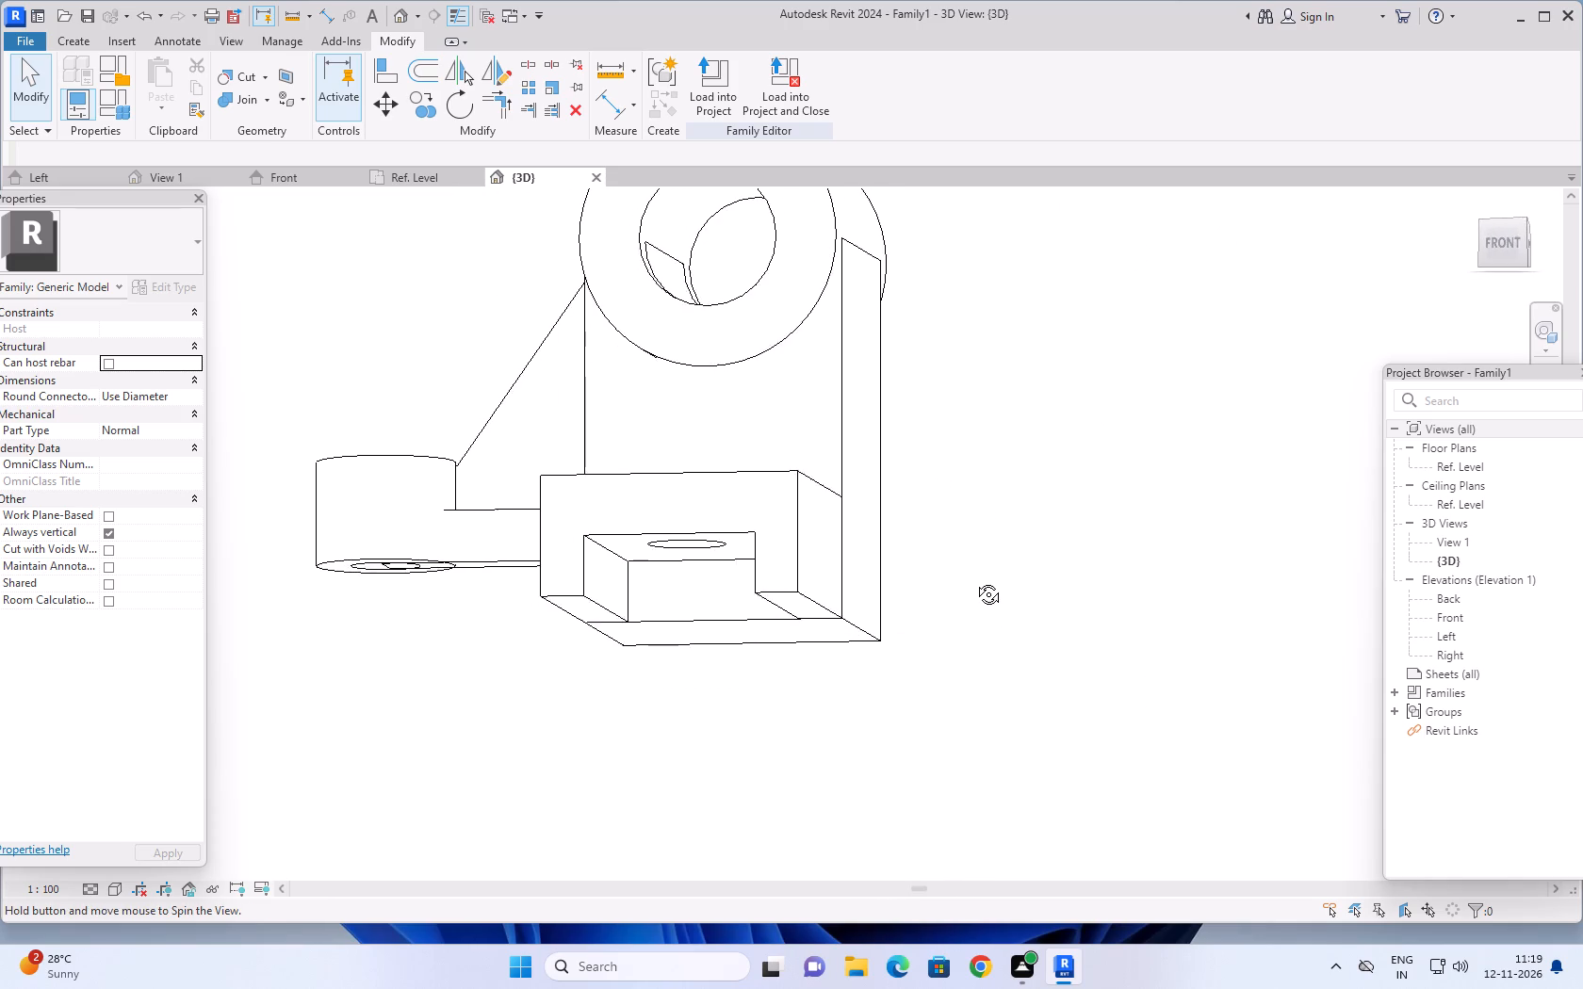
{"action": "middle_click_drag", "start_coordinate": [974, 580], "coordinate": [1103, 745], "text": "shift"}
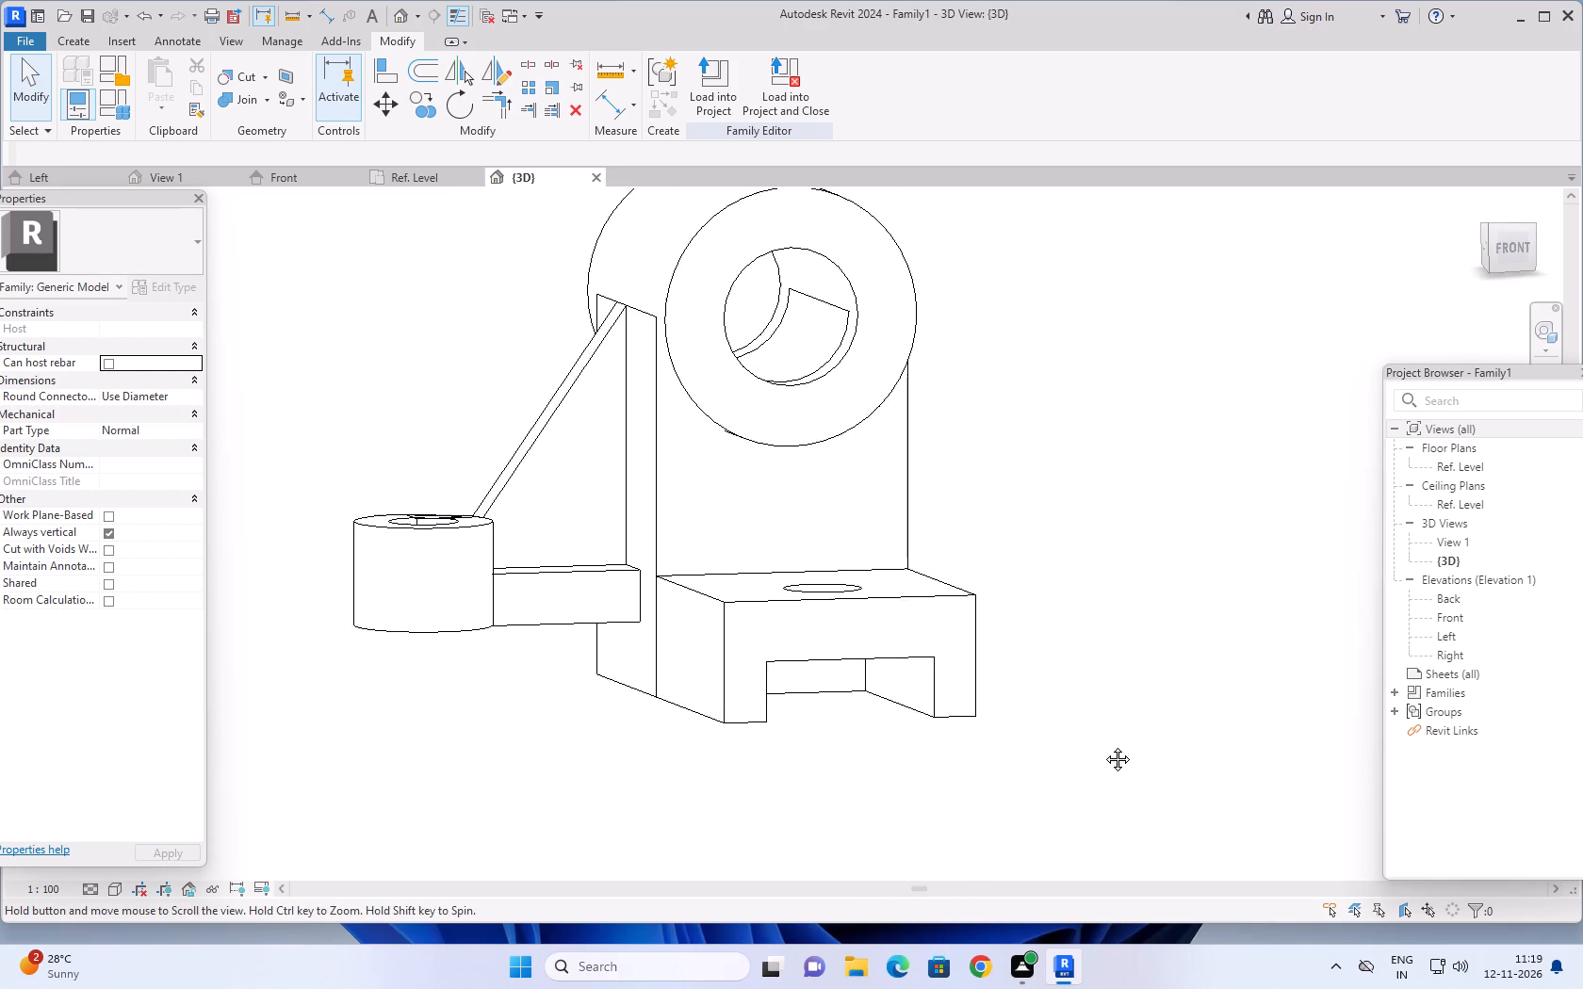
{"action": "middle_click_drag", "start_coordinate": [1103, 745], "coordinate": [1118, 766], "text": "shift"}
{"action": "middle_click_drag", "start_coordinate": [1114, 732], "coordinate": [1112, 620]}
{"action": "middle_click_drag", "start_coordinate": [1064, 683], "coordinate": [1183, 789]}
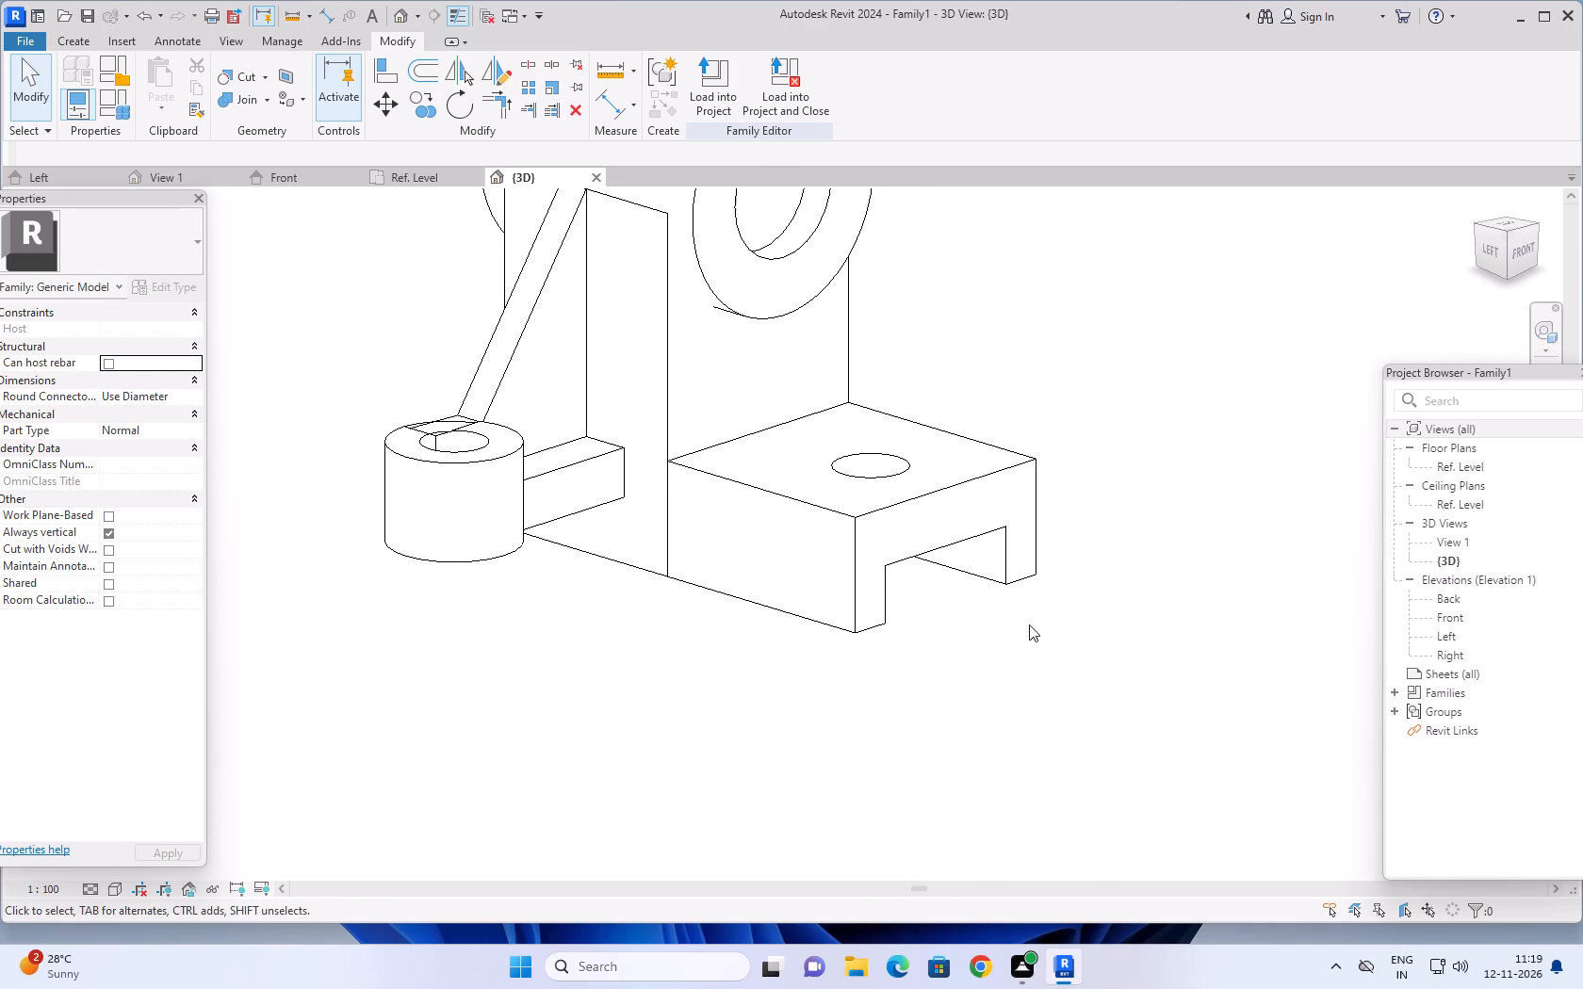
{"action": "middle_click_drag", "start_coordinate": [1029, 624], "coordinate": [1048, 688], "text": "shift"}
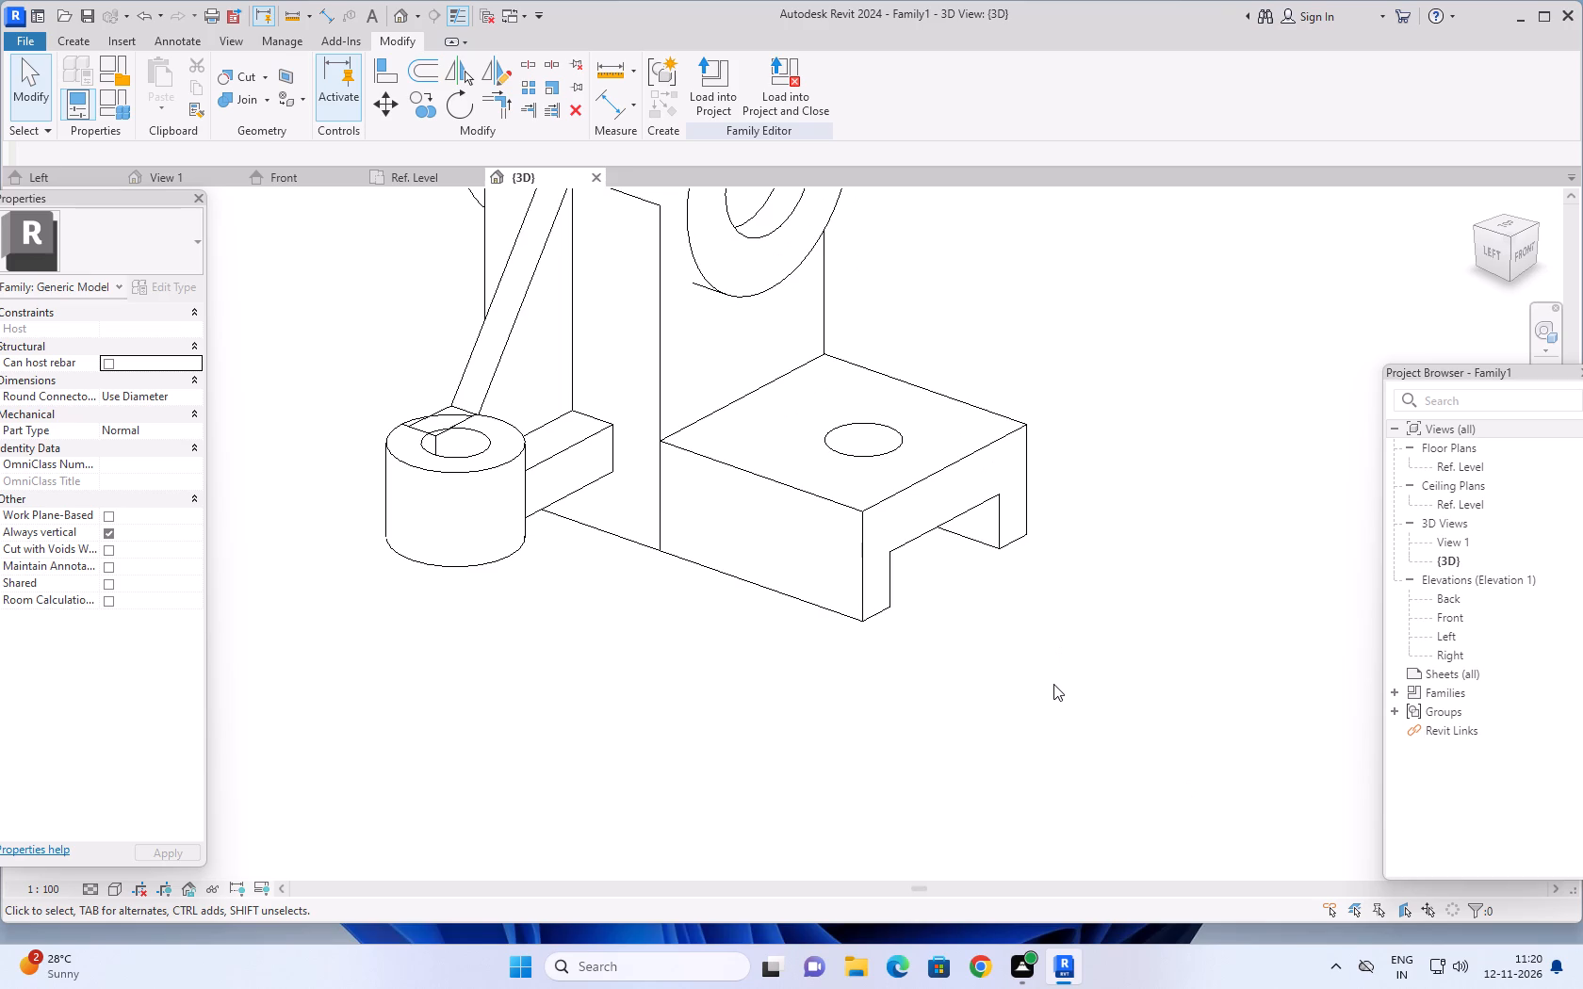
Examine the whole bracket in the 3D view, zooming out until the separate stepped block is also in sight.
{"action": "scroll", "coordinate": [1053, 684], "scroll_direction": "down", "scroll_amount": 1}
{"action": "middle_click_drag", "start_coordinate": [1107, 506], "coordinate": [1157, 624]}
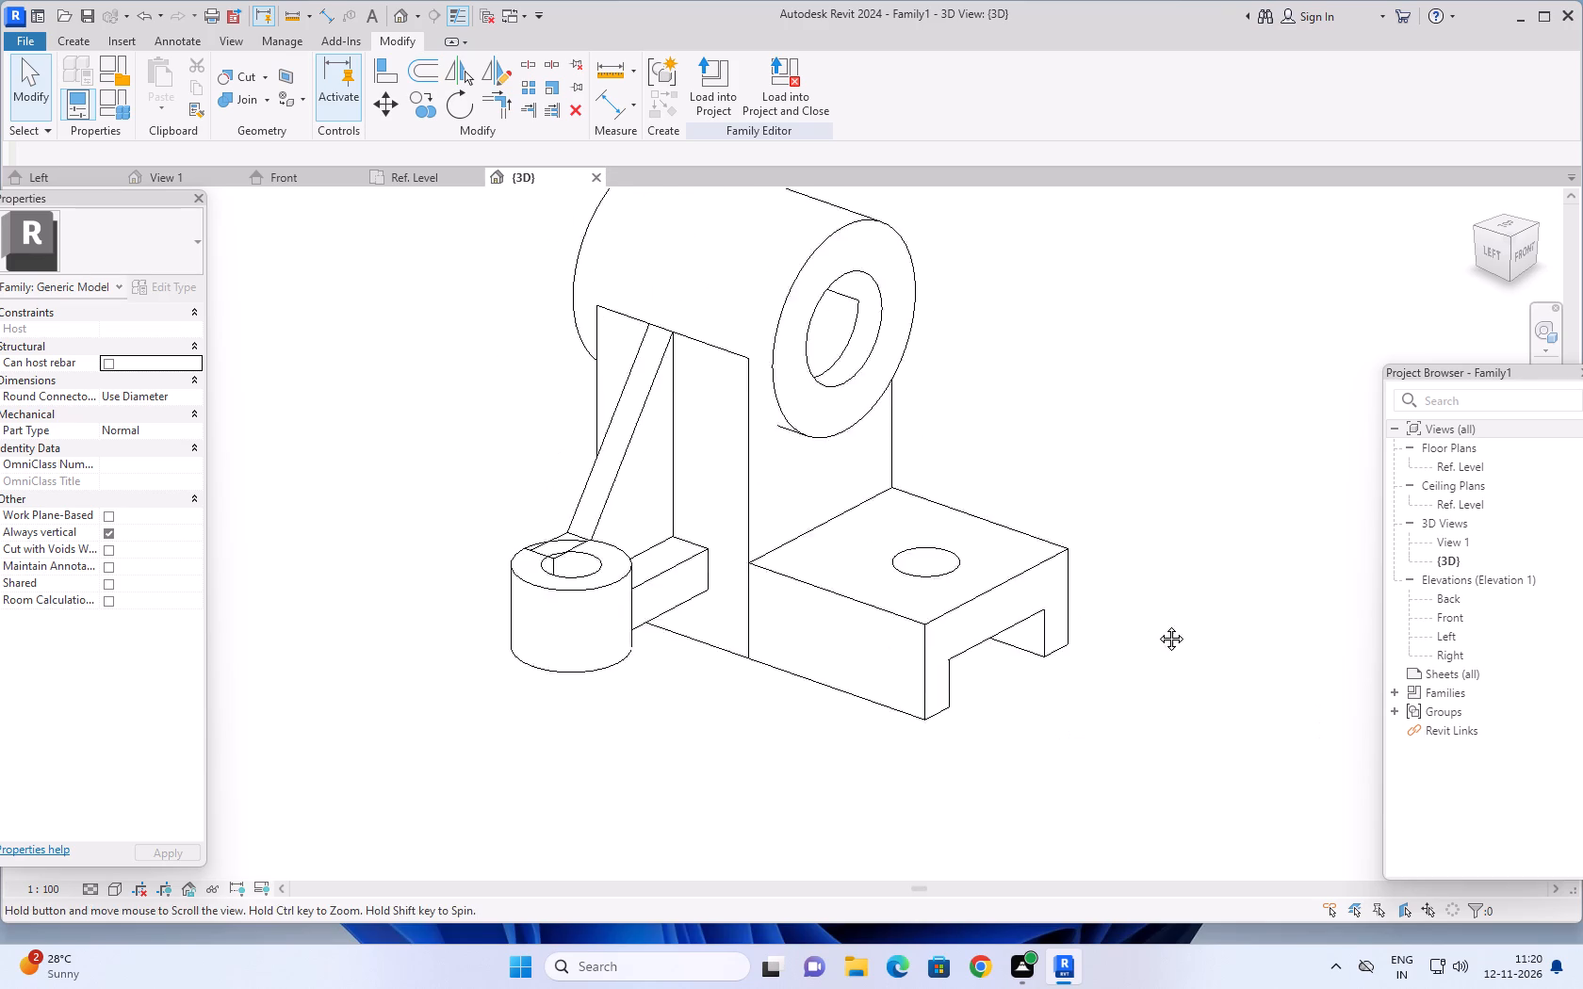
{"action": "middle_click_drag", "start_coordinate": [1157, 624], "coordinate": [1159, 631]}
{"action": "scroll", "coordinate": [1154, 614], "scroll_direction": "down", "scroll_amount": 2}
{"action": "middle_click_drag", "start_coordinate": [1163, 597], "coordinate": [1162, 628], "text": "shift"}
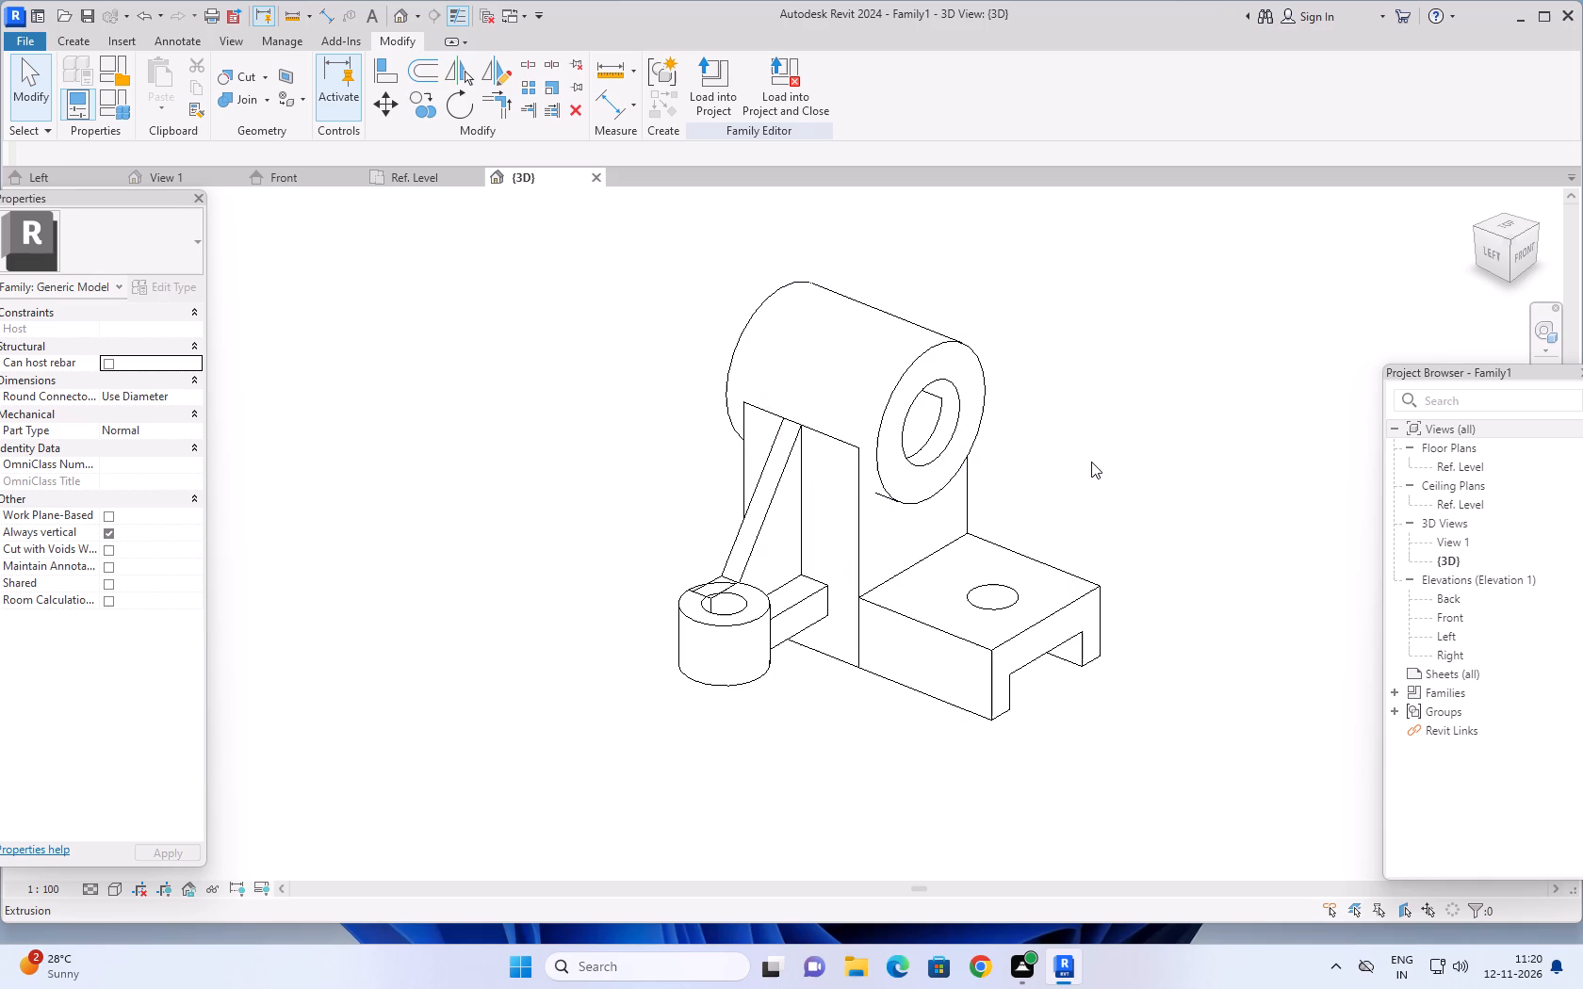
{"action": "scroll", "coordinate": [1091, 462], "scroll_direction": "down", "scroll_amount": 1}
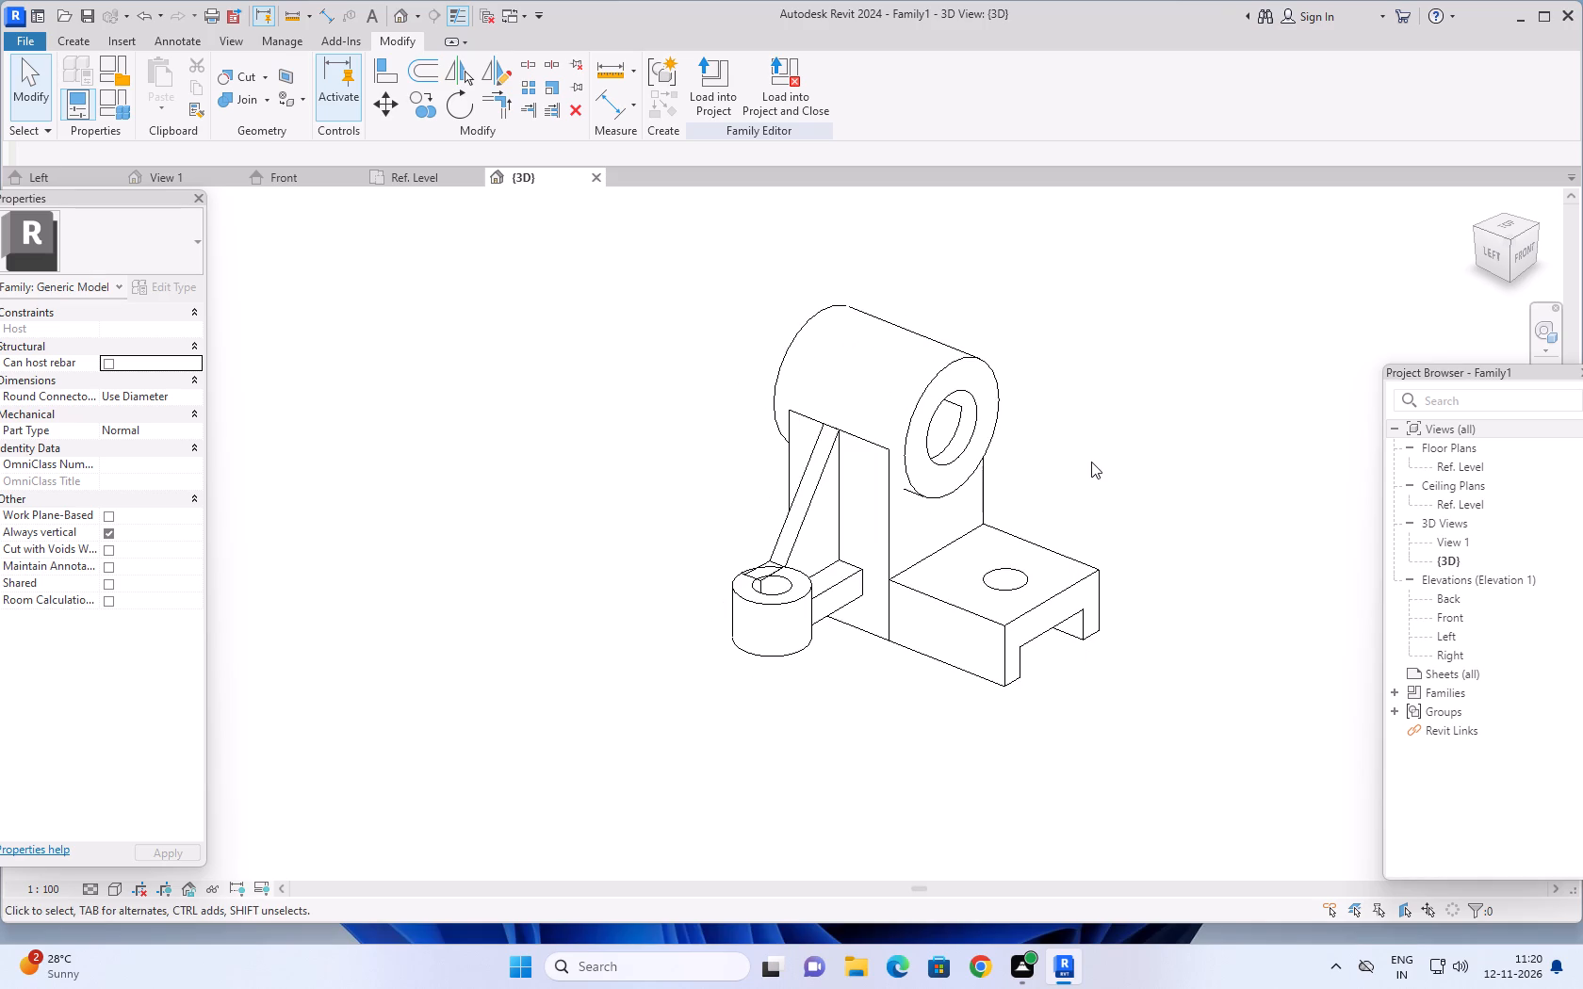
{"action": "scroll", "coordinate": [1091, 462], "scroll_direction": "down", "scroll_amount": 1}
{"action": "middle_click_drag", "start_coordinate": [1090, 460], "coordinate": [1088, 445]}
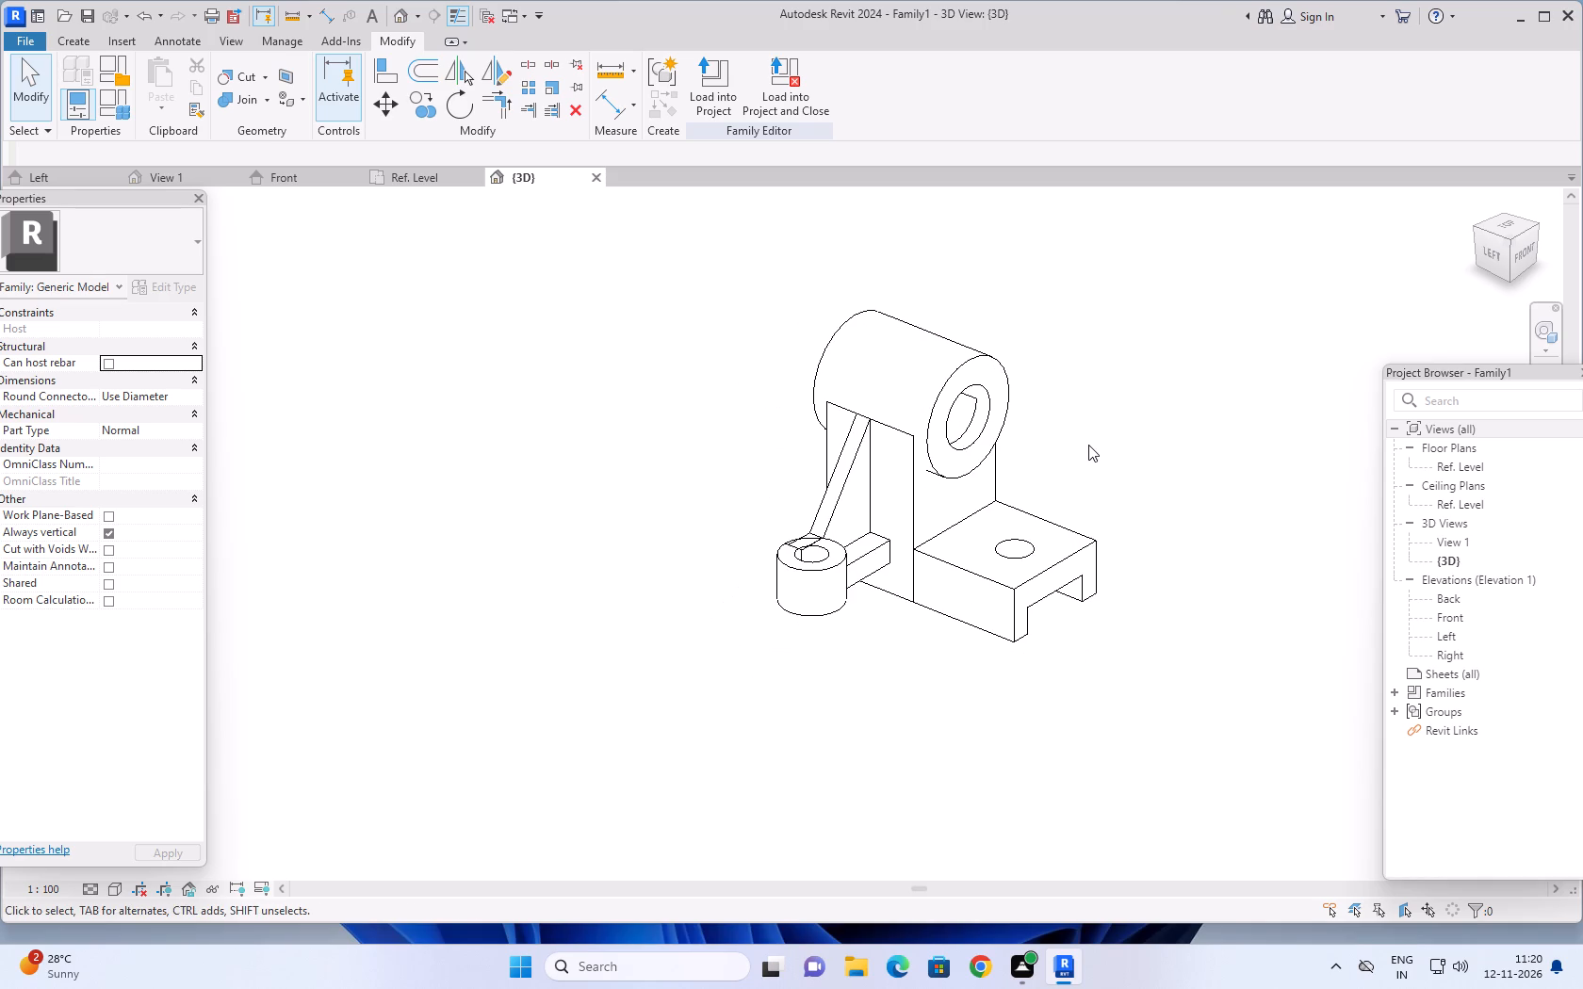
{"action": "scroll", "coordinate": [1092, 448], "scroll_direction": "down", "scroll_amount": 2}
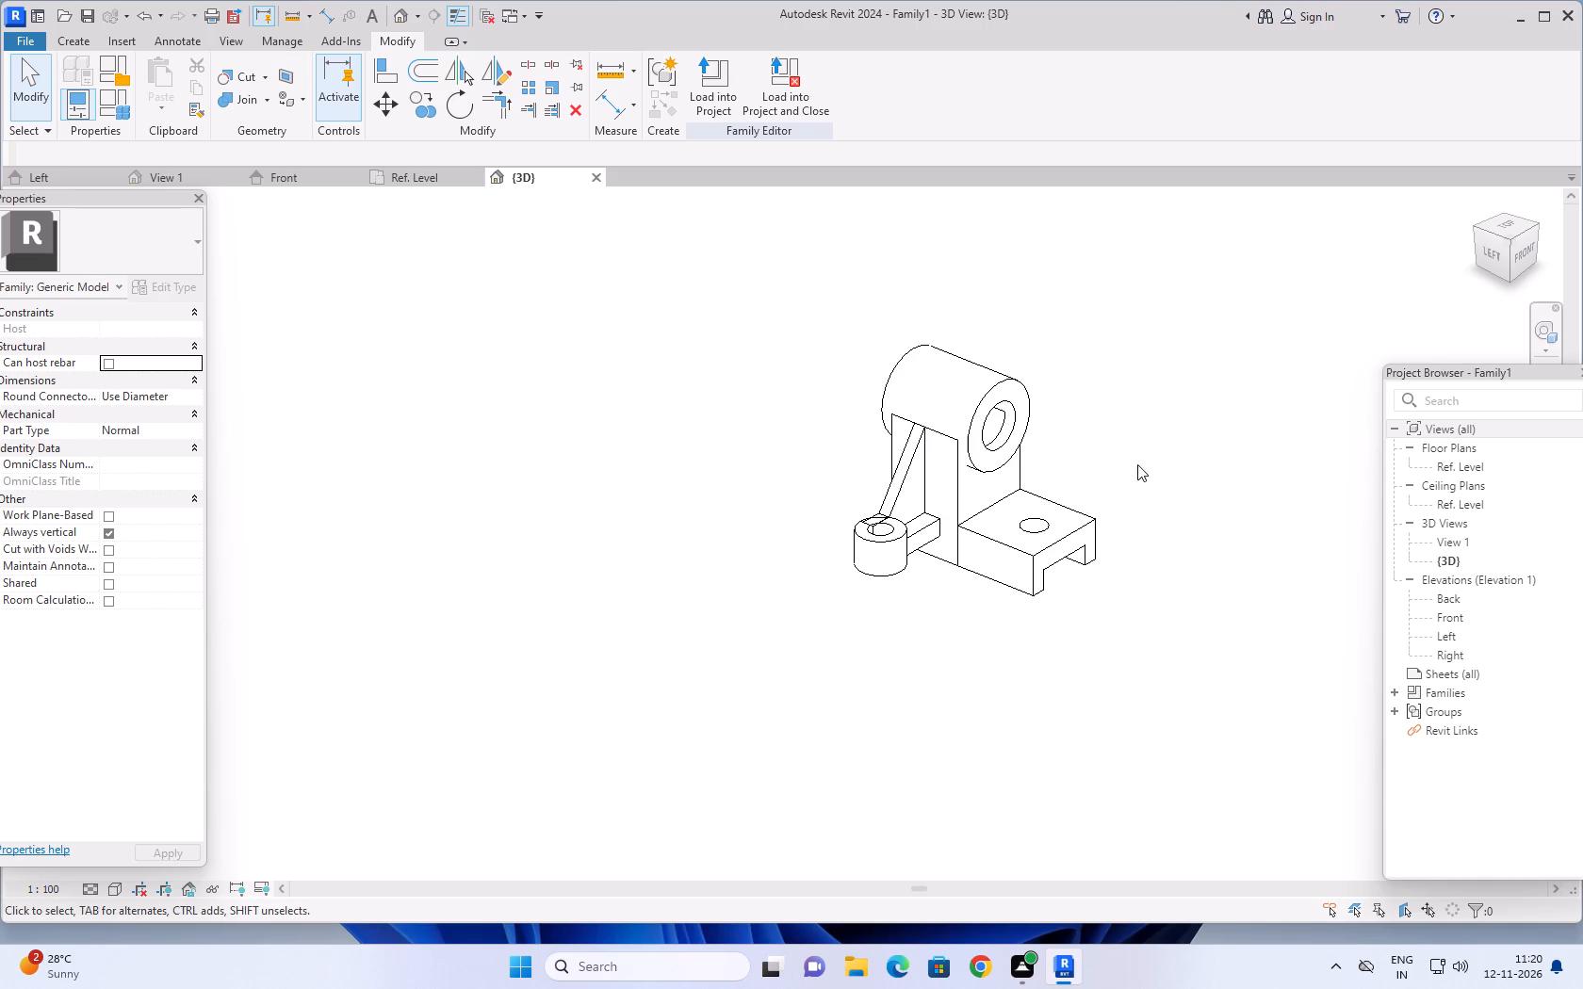
{"action": "middle_click_drag", "start_coordinate": [1137, 466], "coordinate": [1057, 503]}
{"action": "scroll", "coordinate": [1055, 501], "scroll_direction": "up", "scroll_amount": 1}
{"action": "scroll", "coordinate": [1055, 501], "scroll_direction": "down", "scroll_amount": 11}
{"action": "middle_click_drag", "start_coordinate": [1158, 580], "coordinate": [926, 473]}
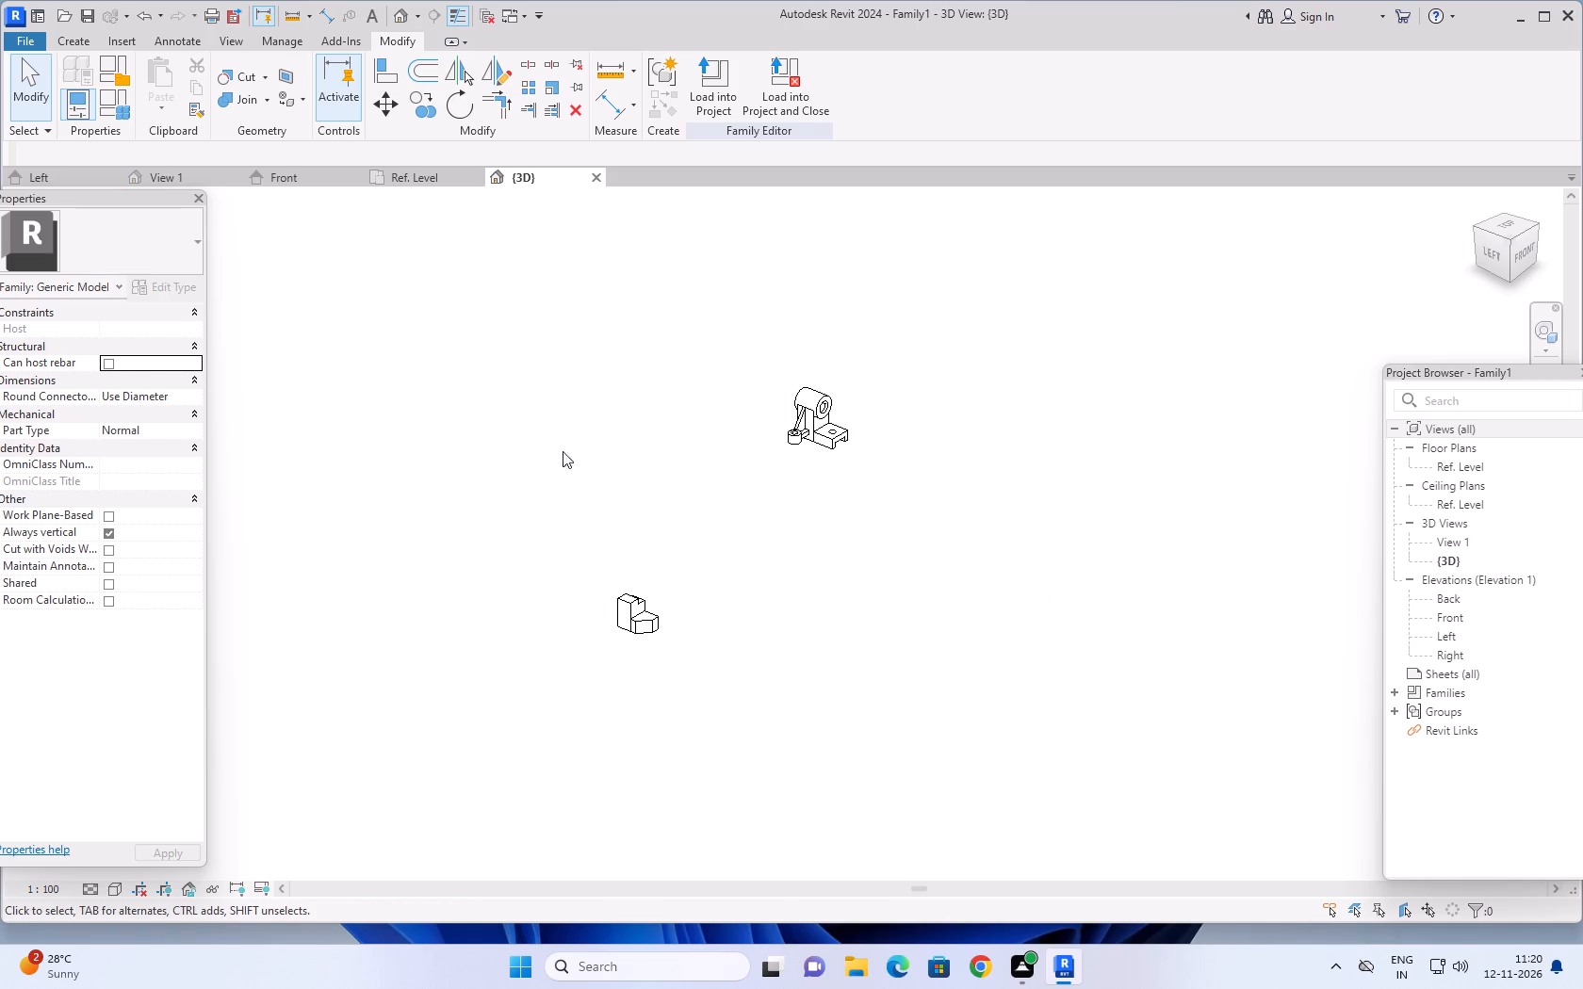
From the Ref. Level plan, open the sketch of the void extrusion beside the sloped rib for editing in the Back elevation.
{"action": "left_click", "coordinate": [424, 182]}
{"action": "scroll", "coordinate": [716, 552], "scroll_direction": "down", "scroll_amount": 10}
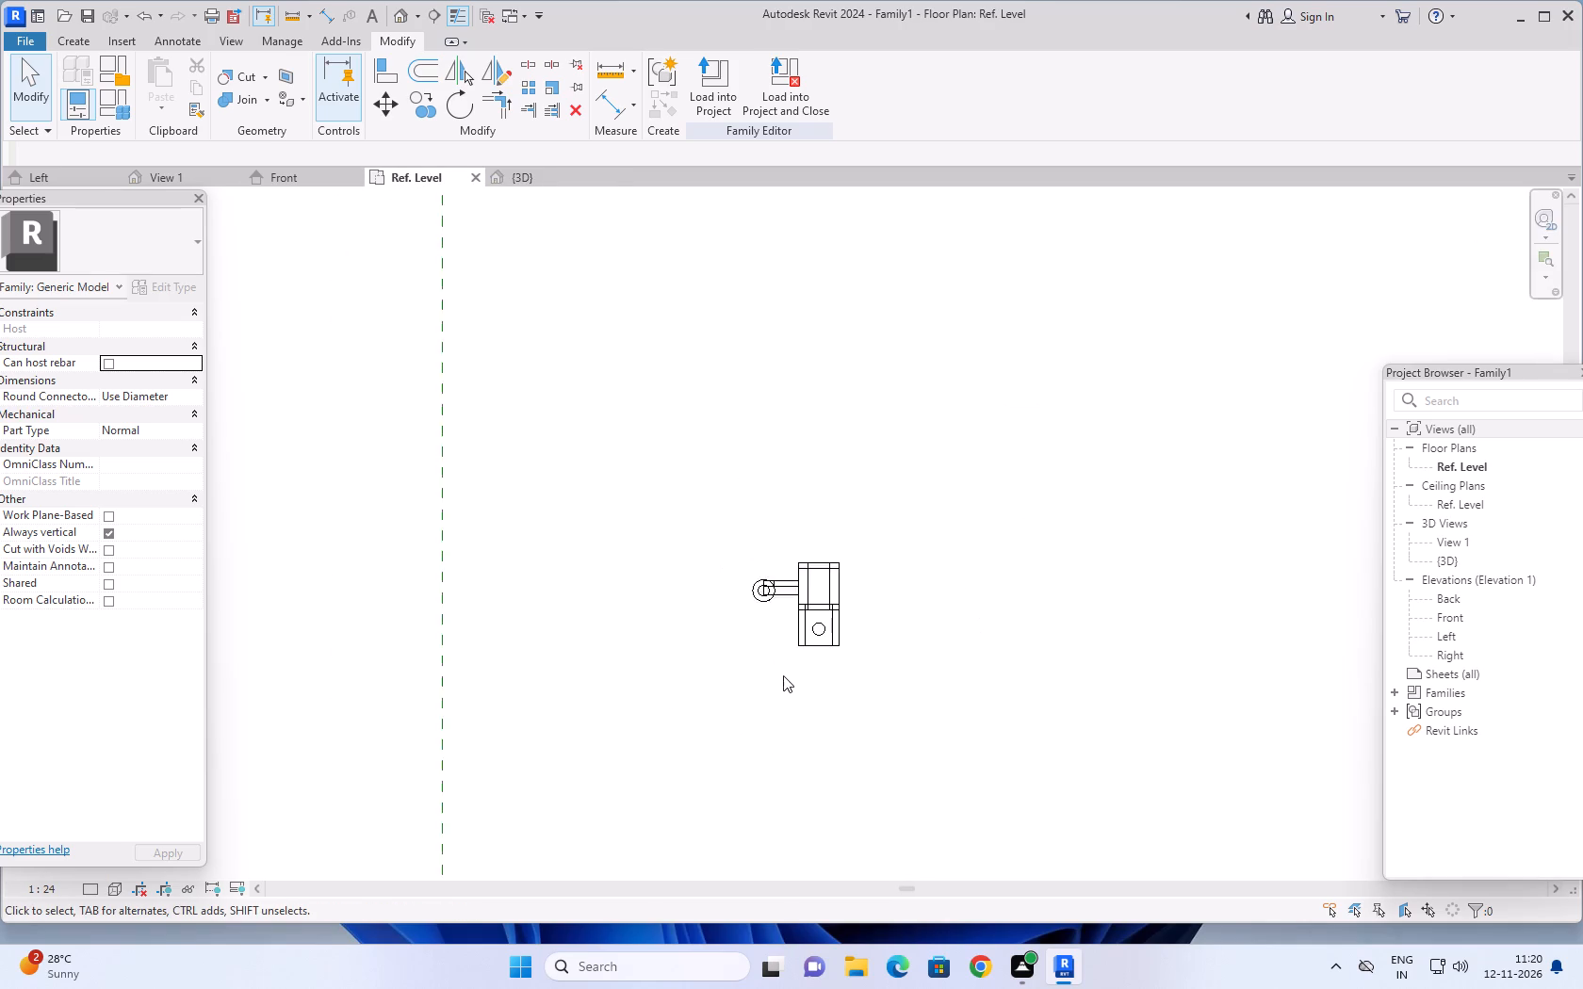
{"action": "scroll", "coordinate": [783, 675], "scroll_direction": "down", "scroll_amount": 5}
{"action": "middle_click_drag", "start_coordinate": [785, 707], "coordinate": [862, 479]}
{"action": "scroll", "coordinate": [843, 393], "scroll_direction": "up", "scroll_amount": 8}
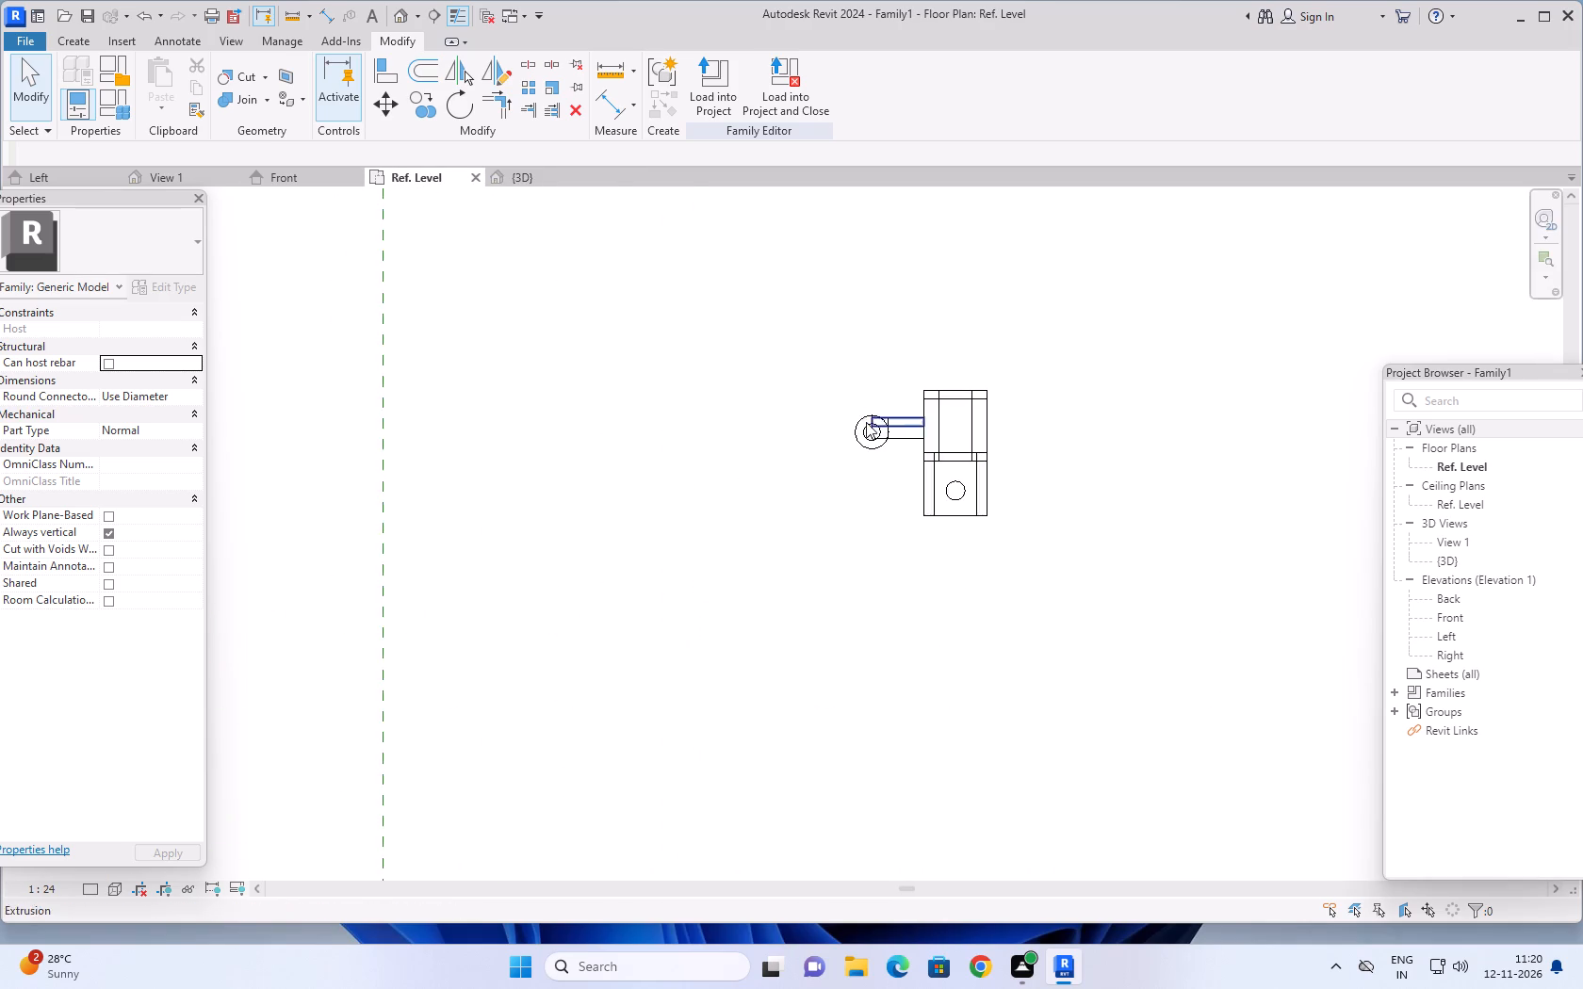
{"action": "scroll", "coordinate": [866, 422], "scroll_direction": "up", "scroll_amount": 7}
{"action": "scroll", "coordinate": [916, 488], "scroll_direction": "up", "scroll_amount": 7}
{"action": "middle_click_drag", "start_coordinate": [997, 481], "coordinate": [969, 595]}
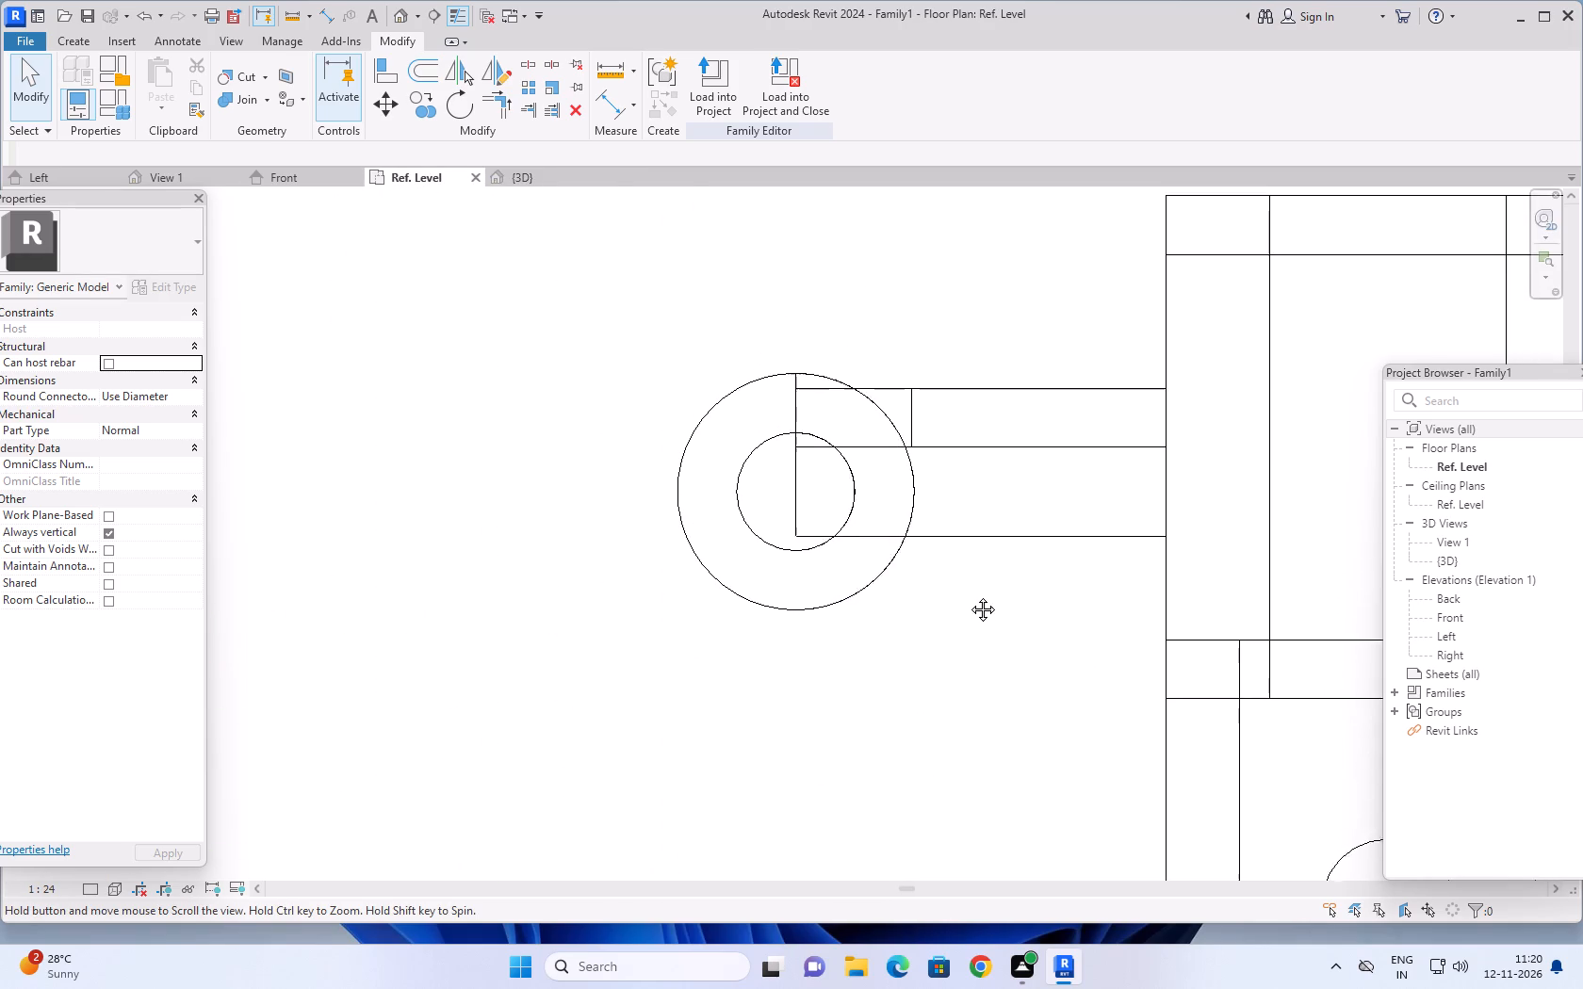
{"action": "middle_click_drag", "start_coordinate": [969, 595], "coordinate": [969, 601]}
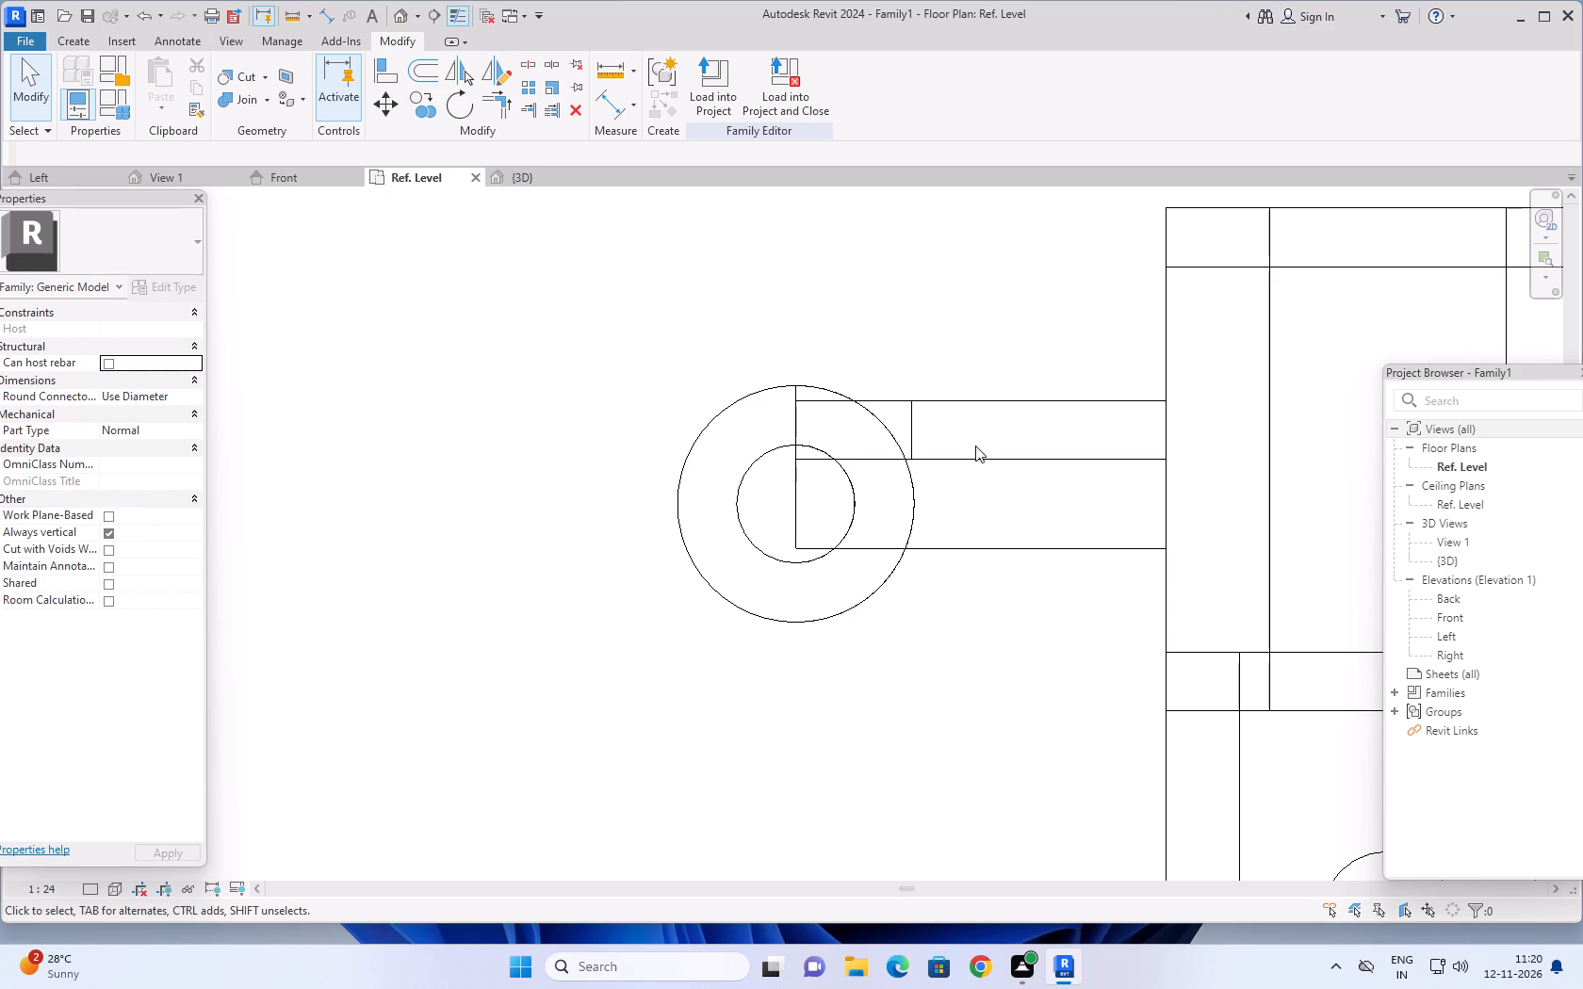
{"action": "scroll", "coordinate": [978, 457], "scroll_direction": "down", "scroll_amount": 4}
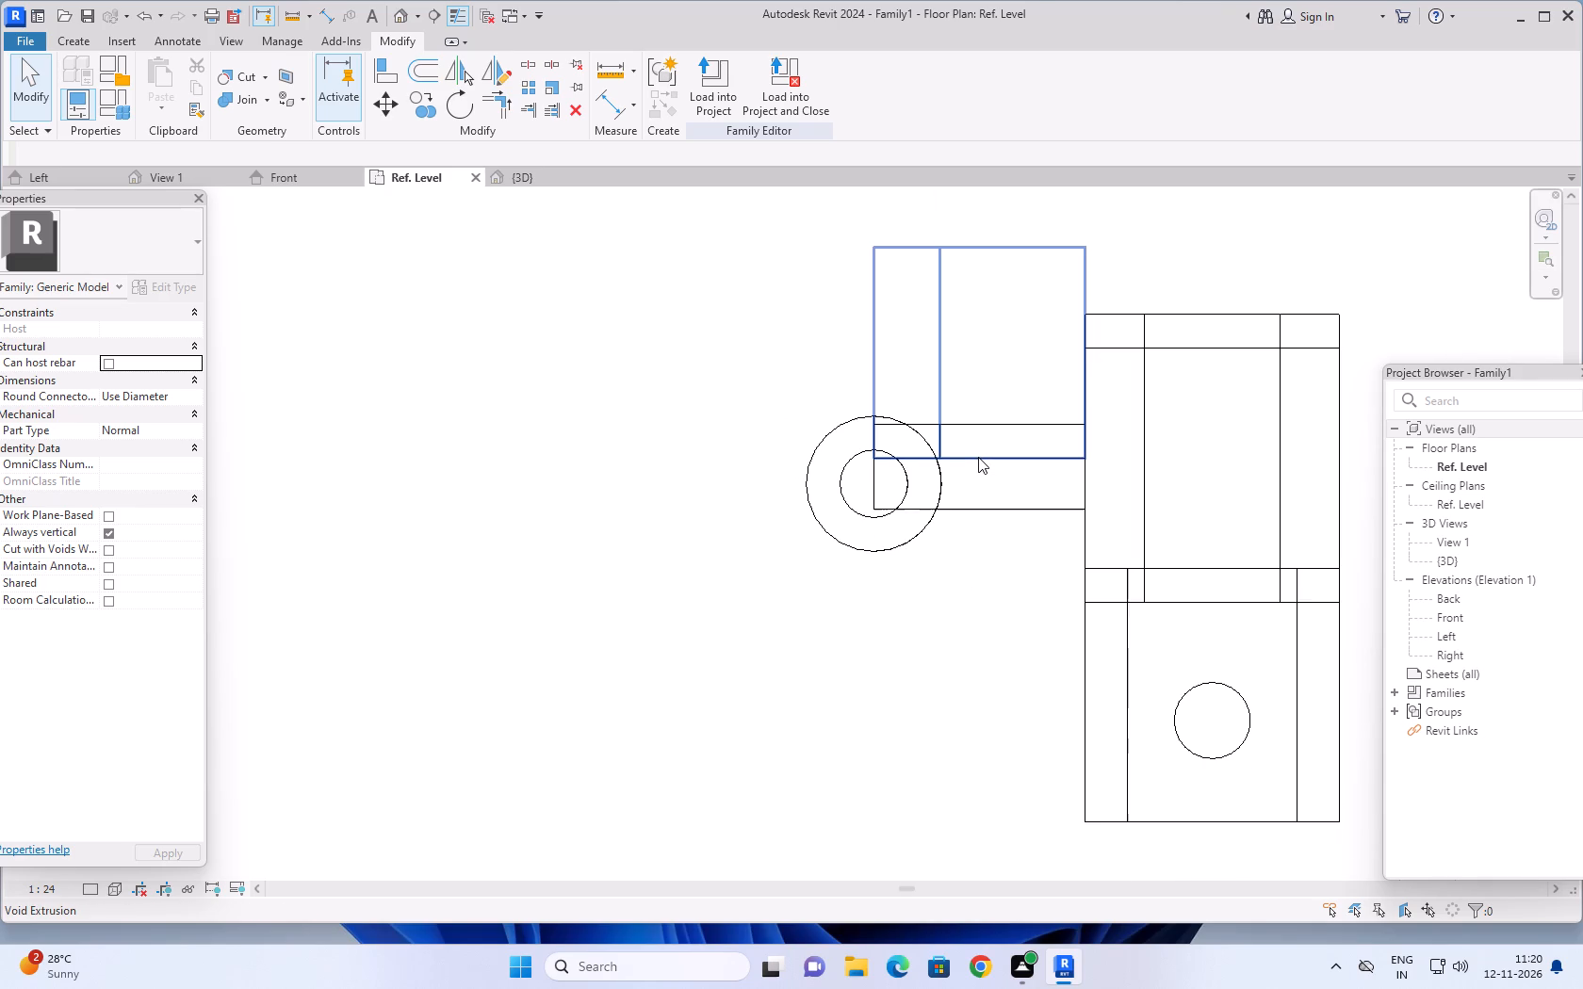
{"action": "left_click", "coordinate": [978, 457]}
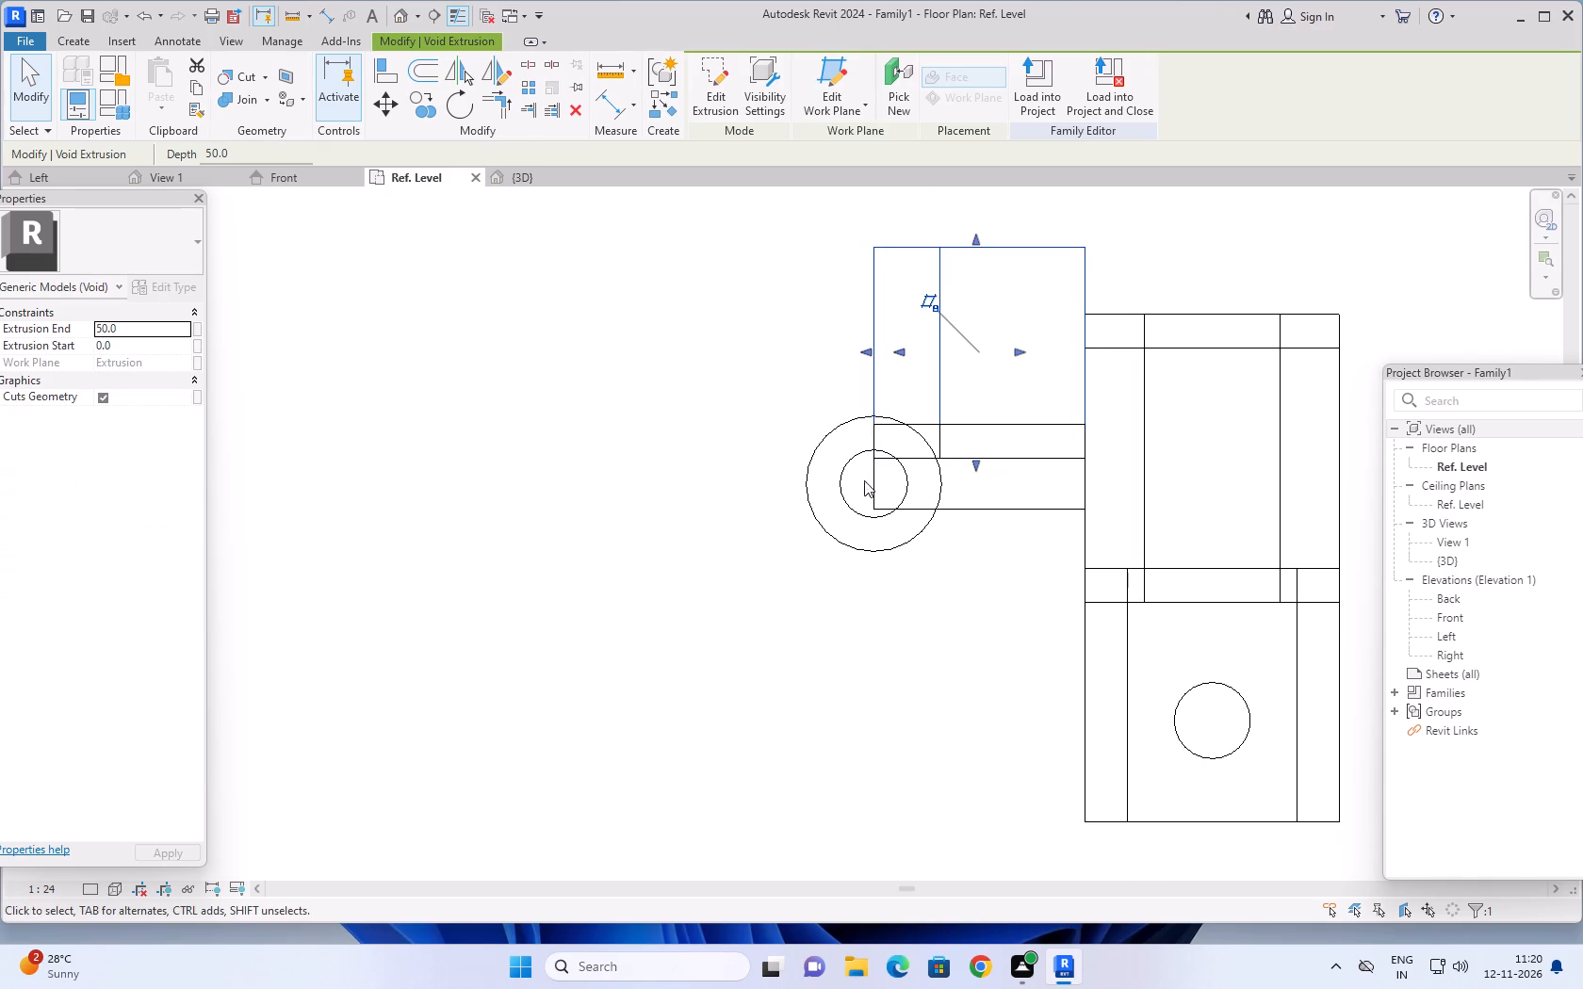
{"action": "key", "text": "Escape"}
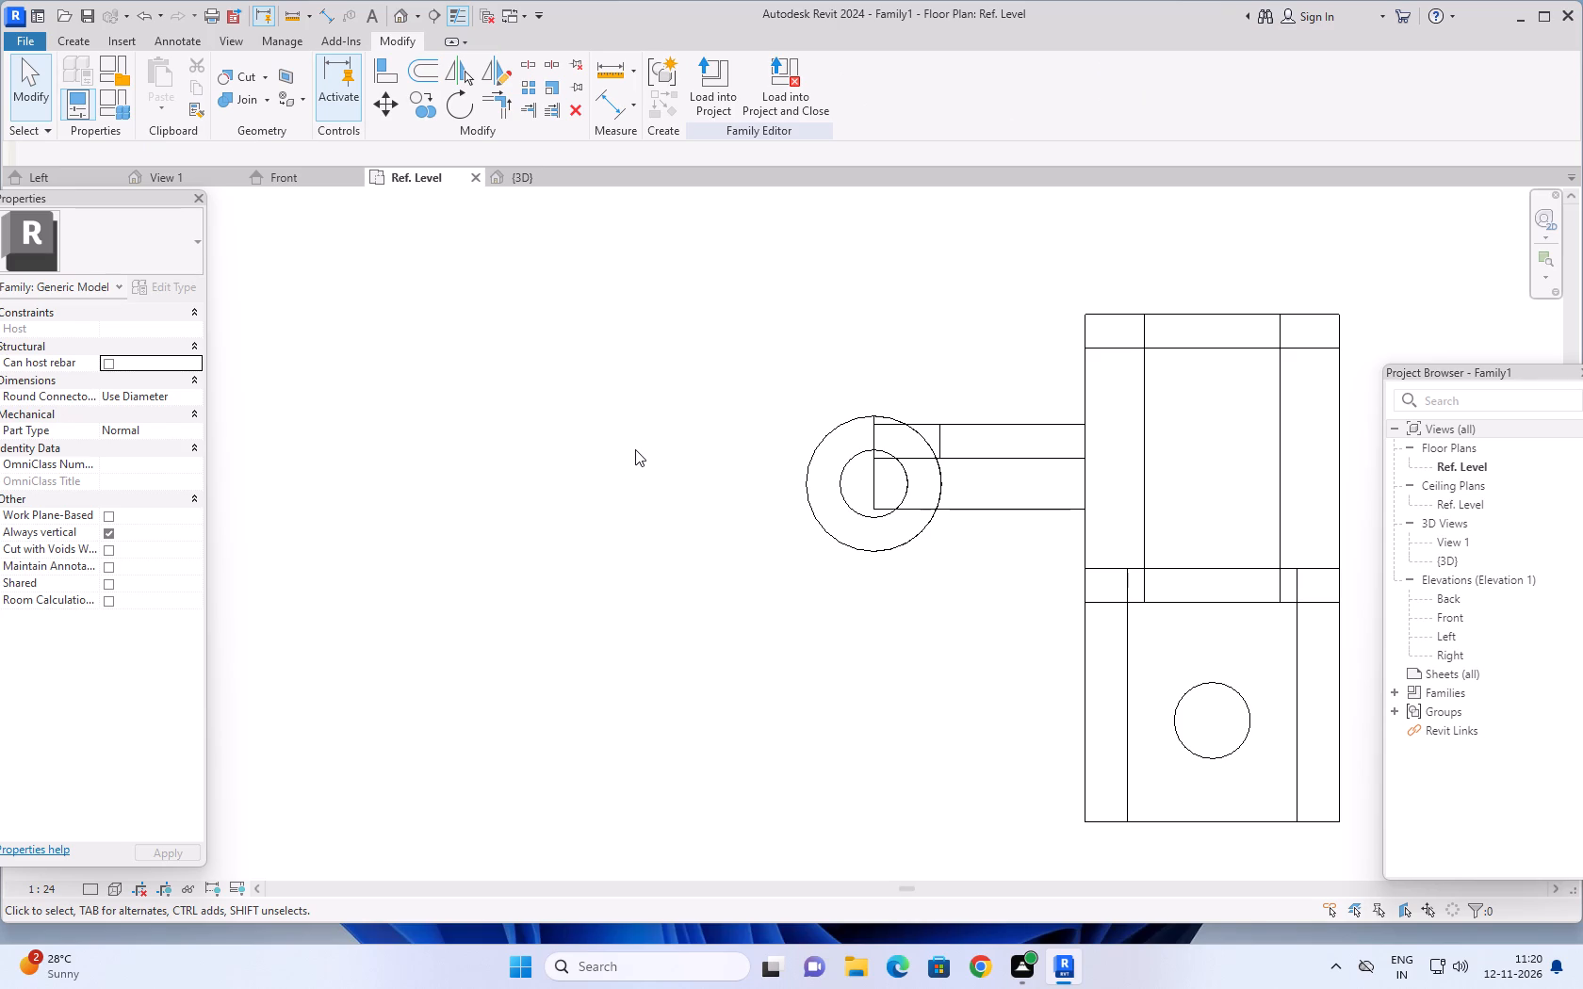
{"action": "scroll", "coordinate": [633, 450], "scroll_direction": "up", "scroll_amount": 1}
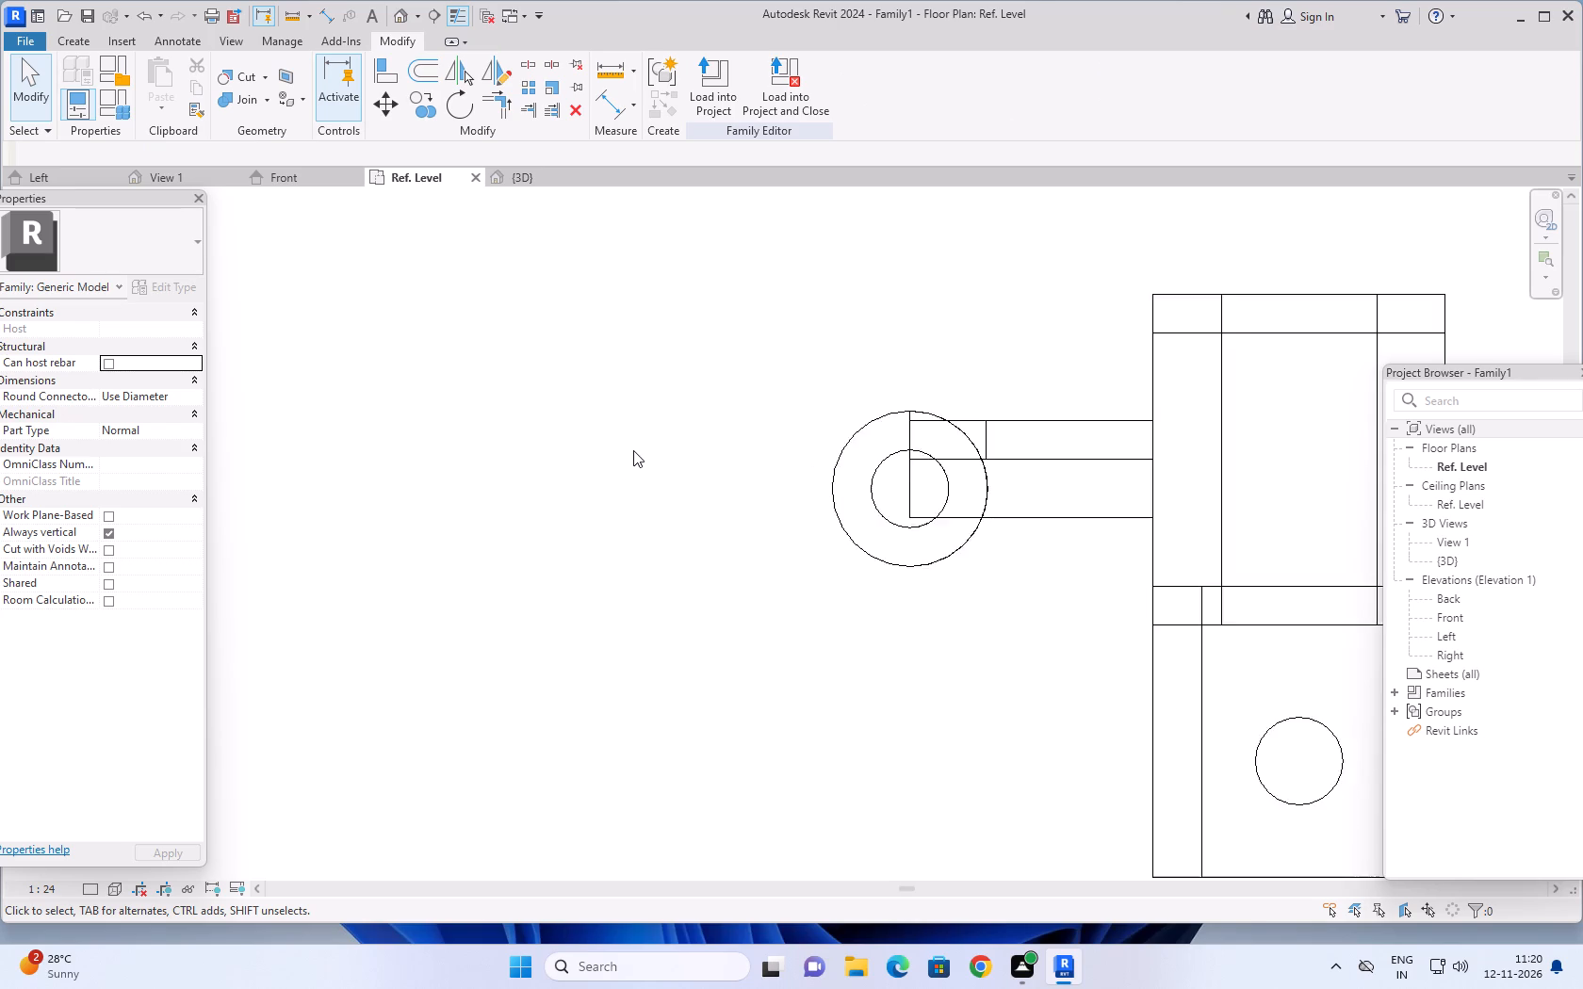
{"action": "scroll", "coordinate": [633, 450], "scroll_direction": "up", "scroll_amount": 2}
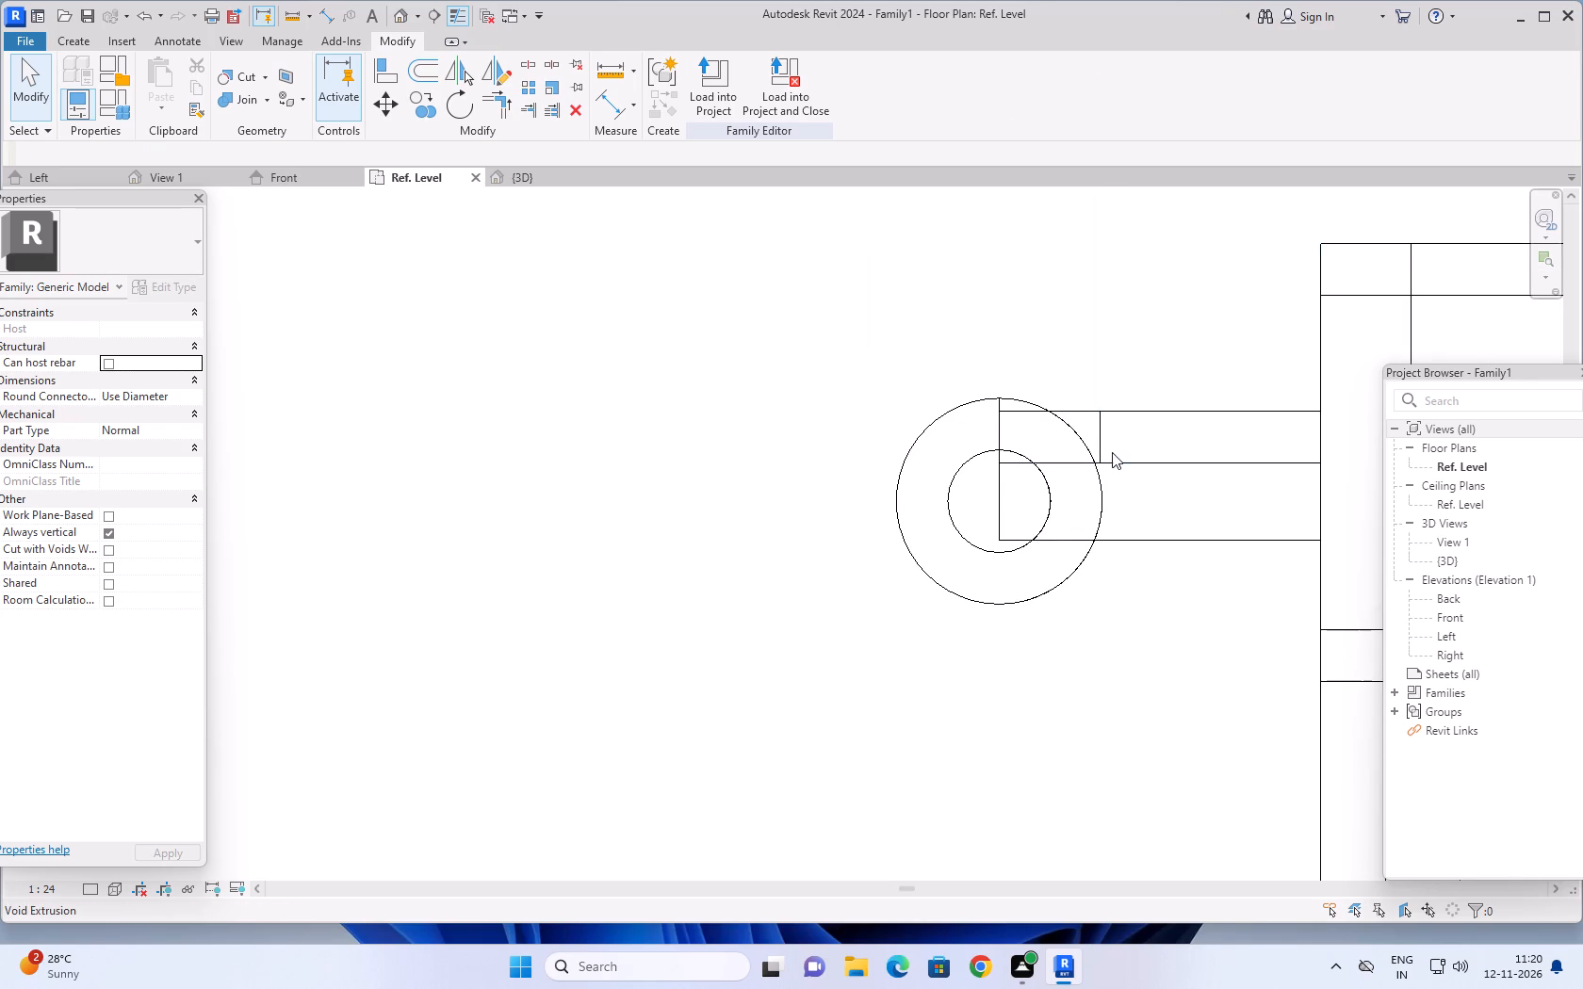
{"action": "left_click", "coordinate": [1114, 462]}
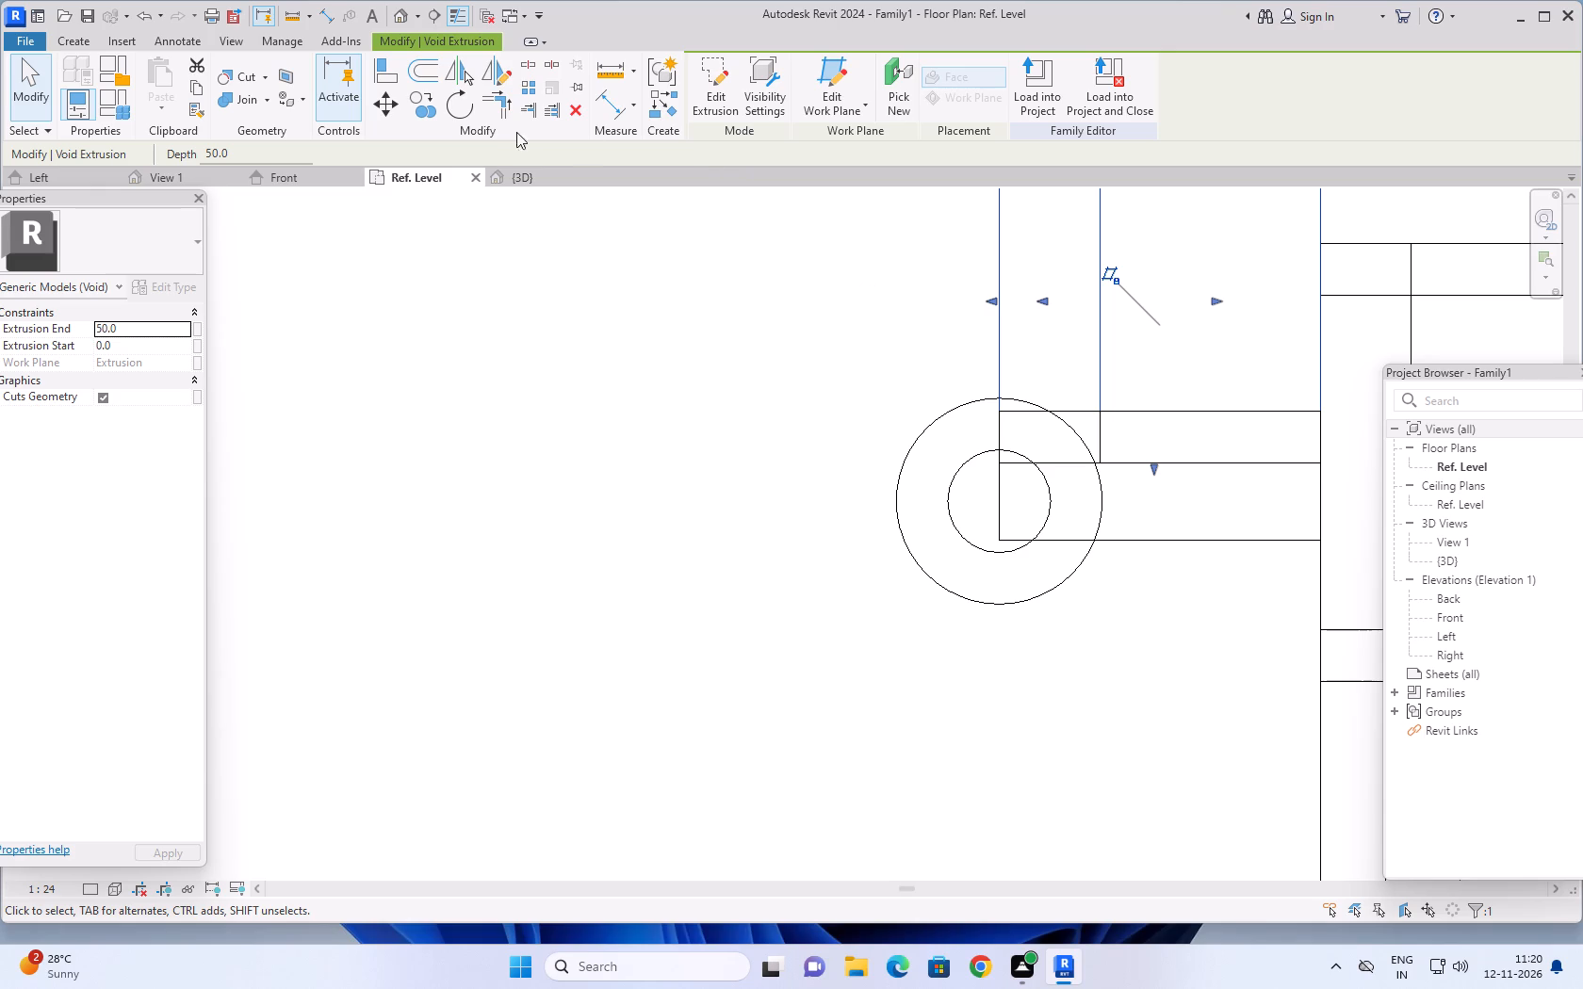
{"action": "left_click", "coordinate": [713, 68]}
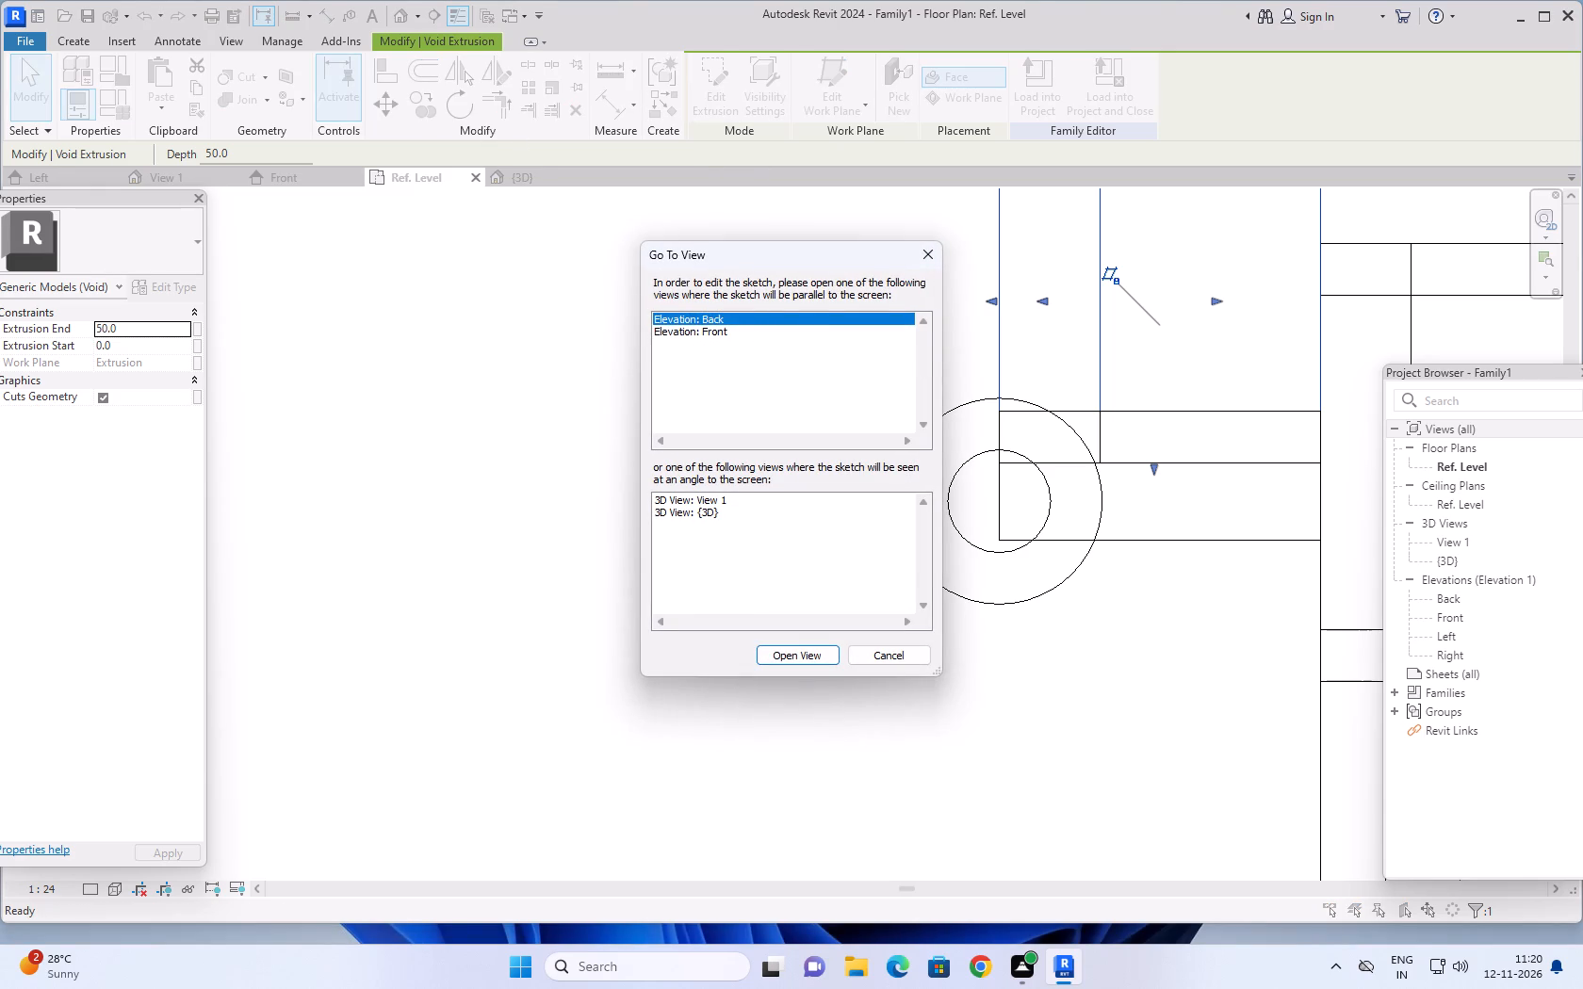
{"action": "left_click", "coordinate": [804, 657]}
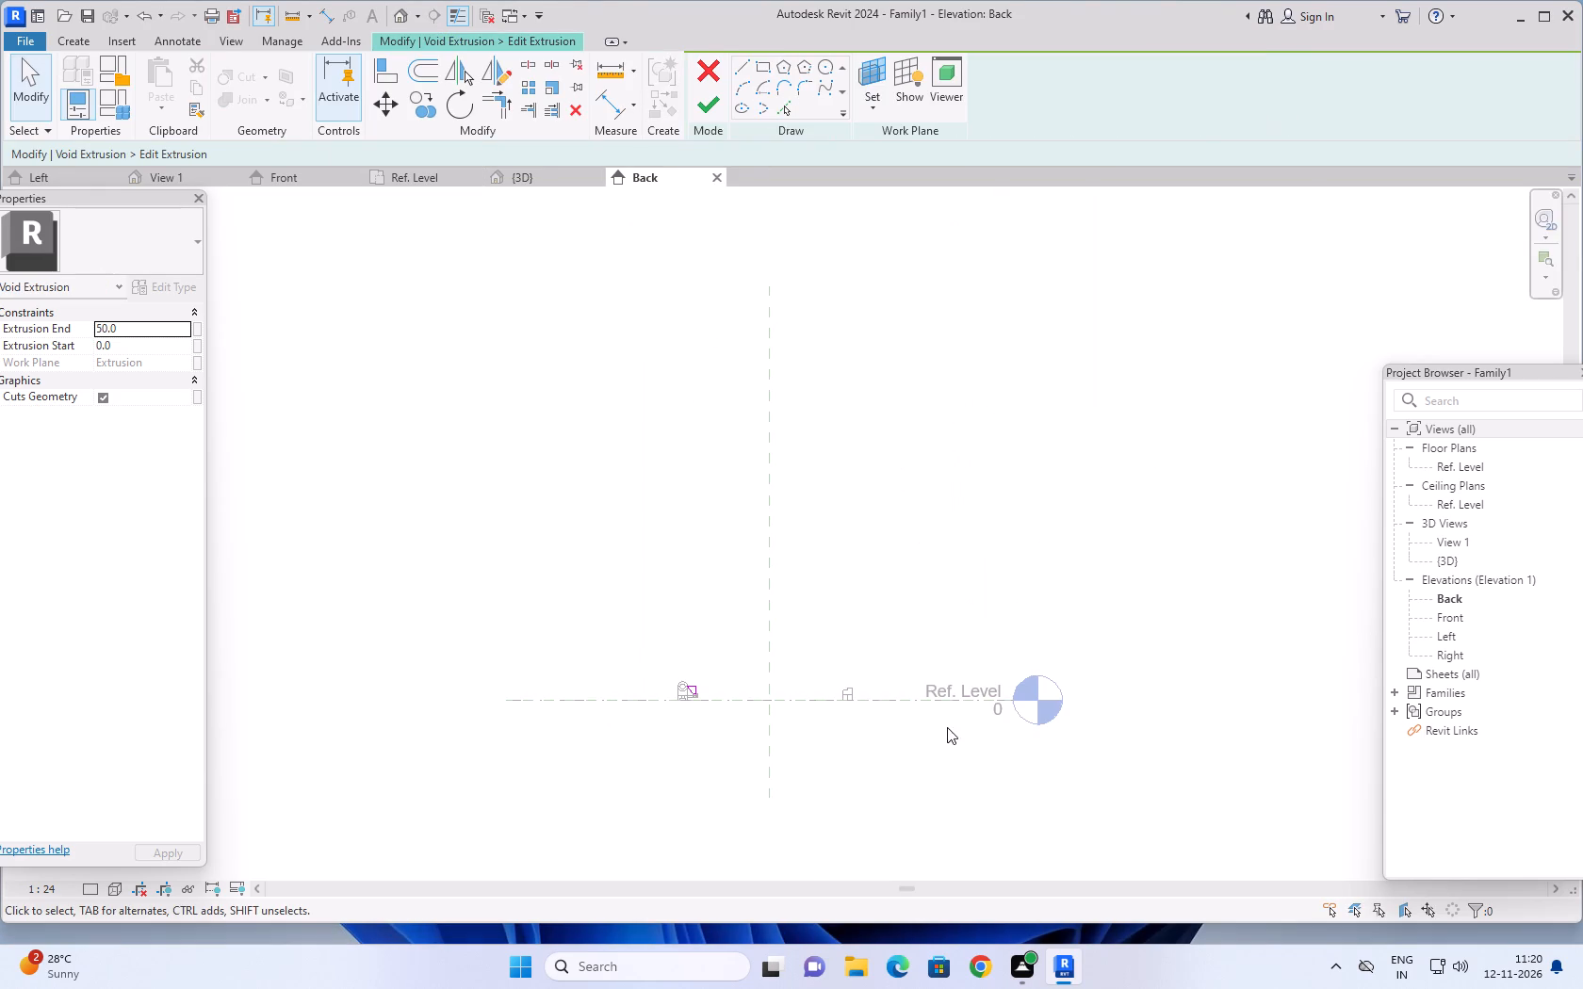
Align the void sketch's slightly slanted bottom line to the small hollow cylinder's top edge and finish the sketch, dismissing any save reminder.
{"action": "scroll", "coordinate": [657, 698], "scroll_direction": "up", "scroll_amount": 7}
{"action": "scroll", "coordinate": [744, 686], "scroll_direction": "up", "scroll_amount": 16}
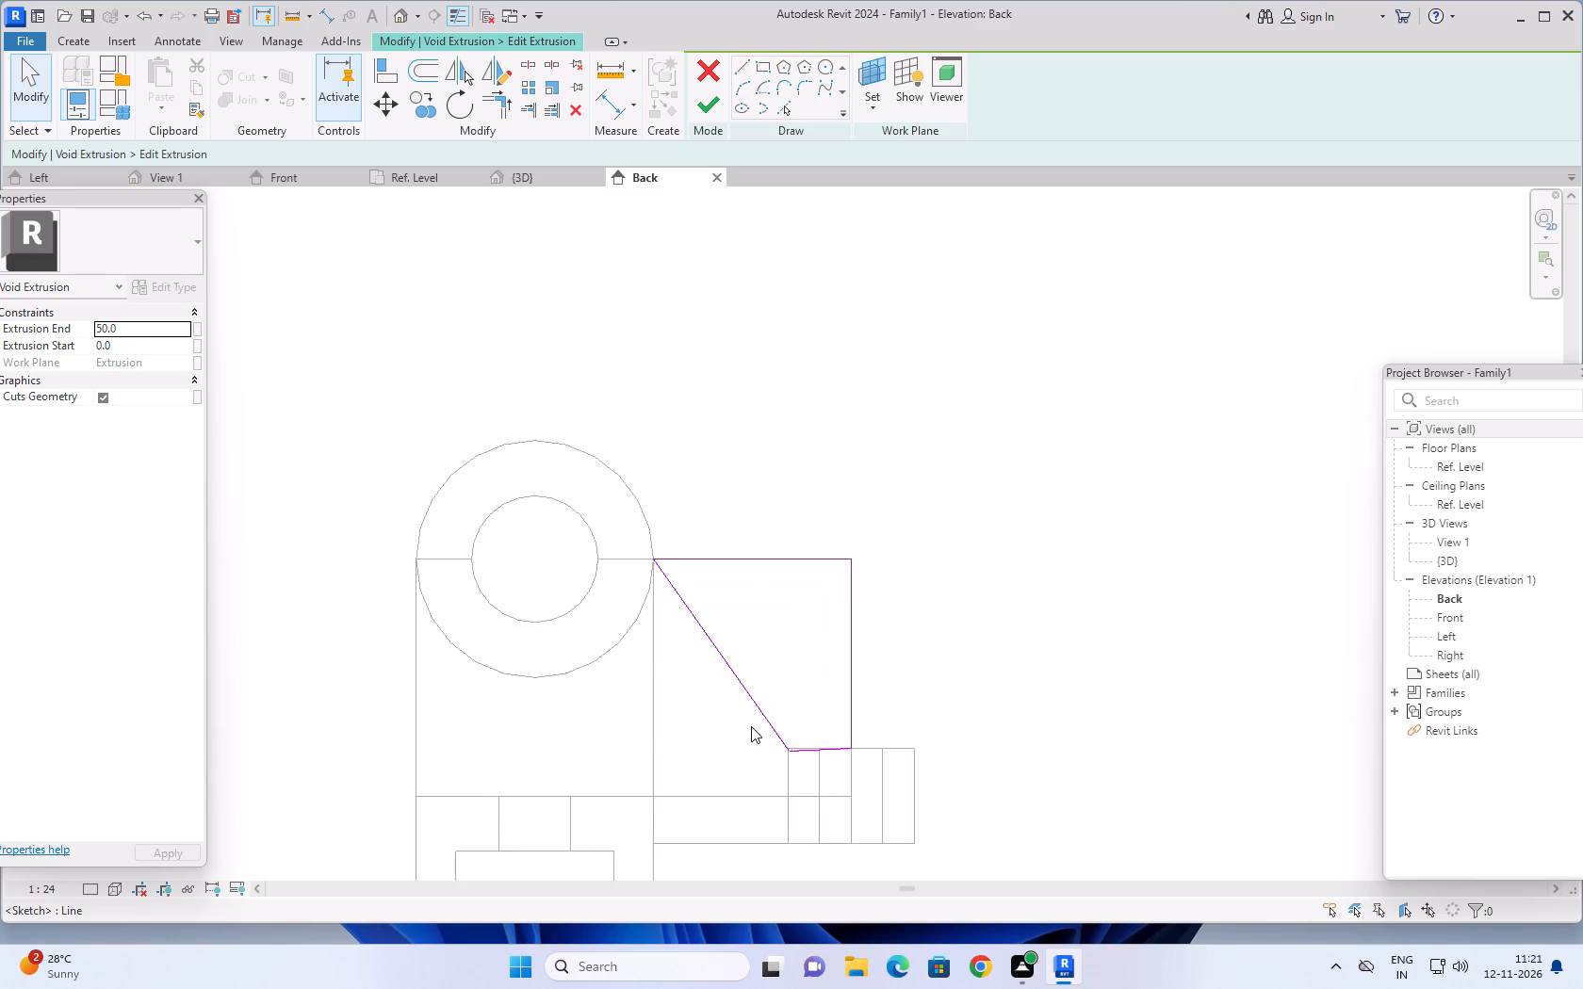
{"action": "scroll", "coordinate": [752, 727], "scroll_direction": "up", "scroll_amount": 7}
{"action": "scroll", "coordinate": [834, 772], "scroll_direction": "up", "scroll_amount": 1}
{"action": "middle_click_drag", "start_coordinate": [897, 689], "coordinate": [917, 525]}
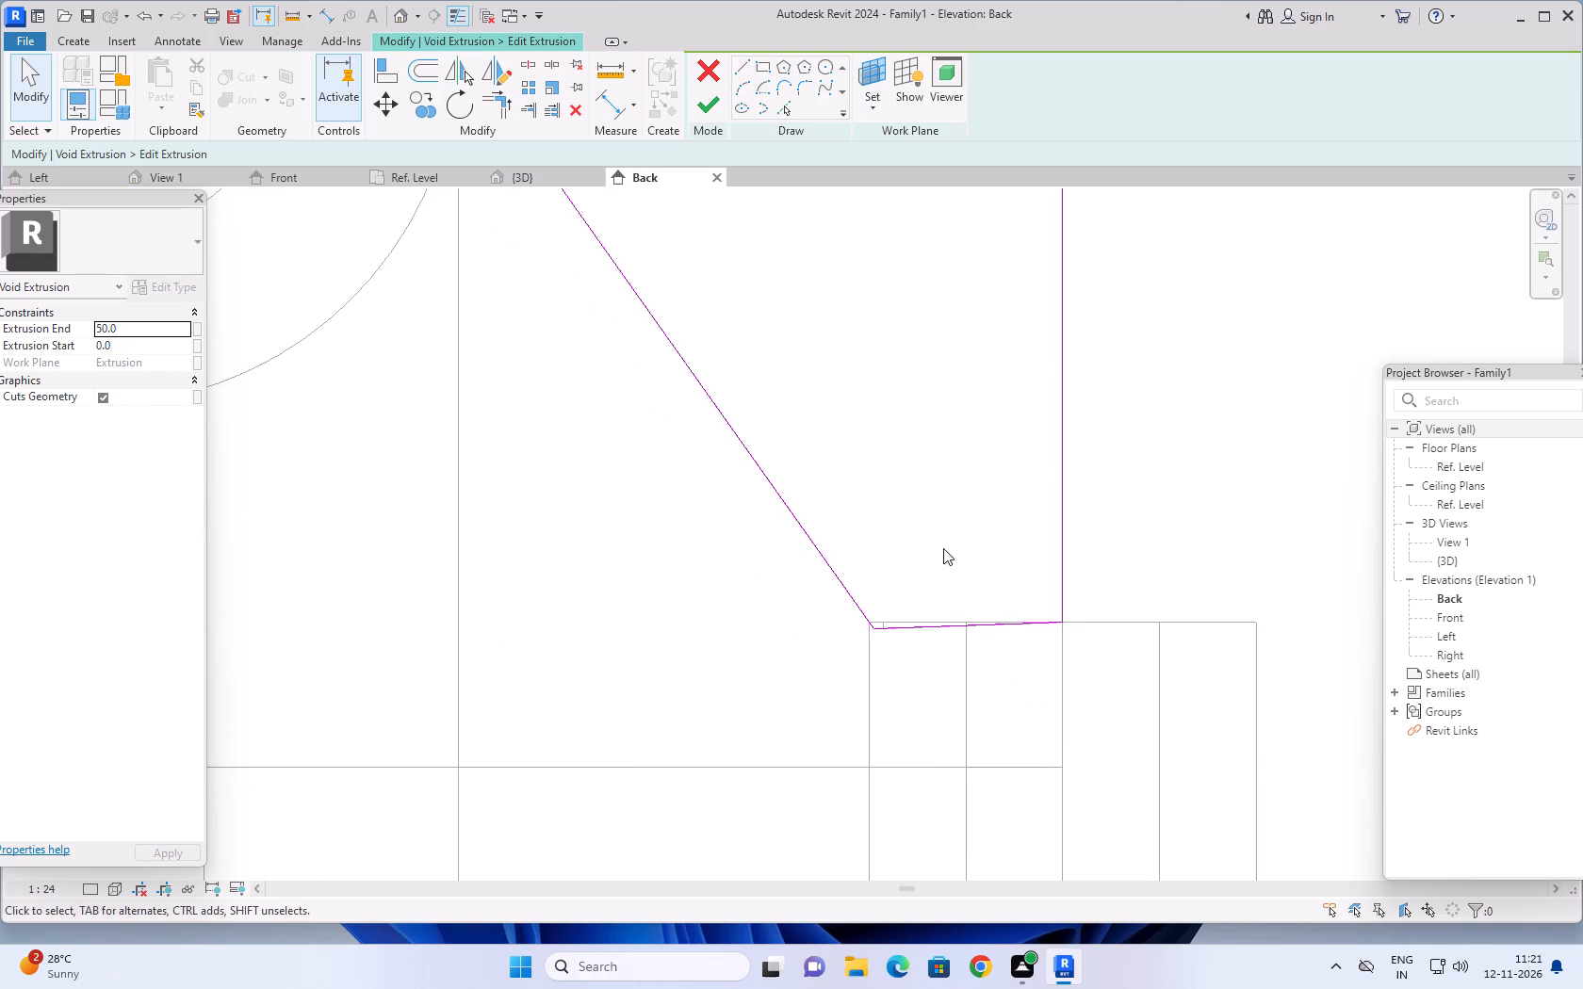
{"action": "scroll", "coordinate": [970, 600], "scroll_direction": "down", "scroll_amount": 5}
{"action": "scroll", "coordinate": [1041, 633], "scroll_direction": "down", "scroll_amount": 3}
{"action": "scroll", "coordinate": [1123, 621], "scroll_direction": "down", "scroll_amount": 1}
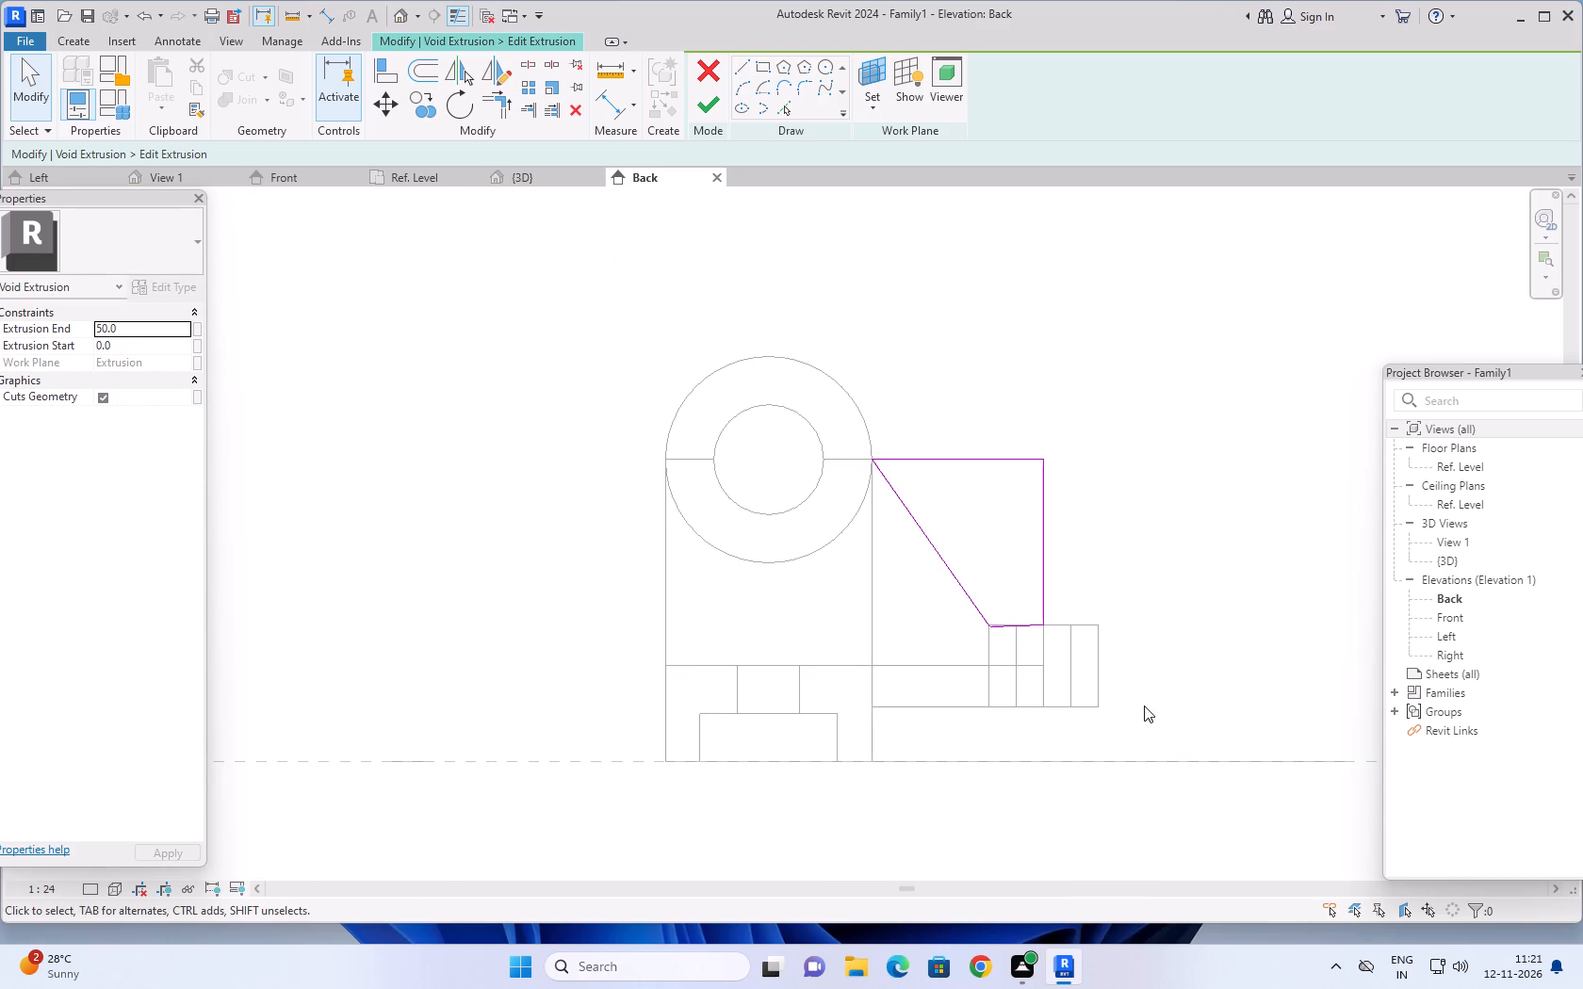
{"action": "scroll", "coordinate": [987, 638], "scroll_direction": "up", "scroll_amount": 13}
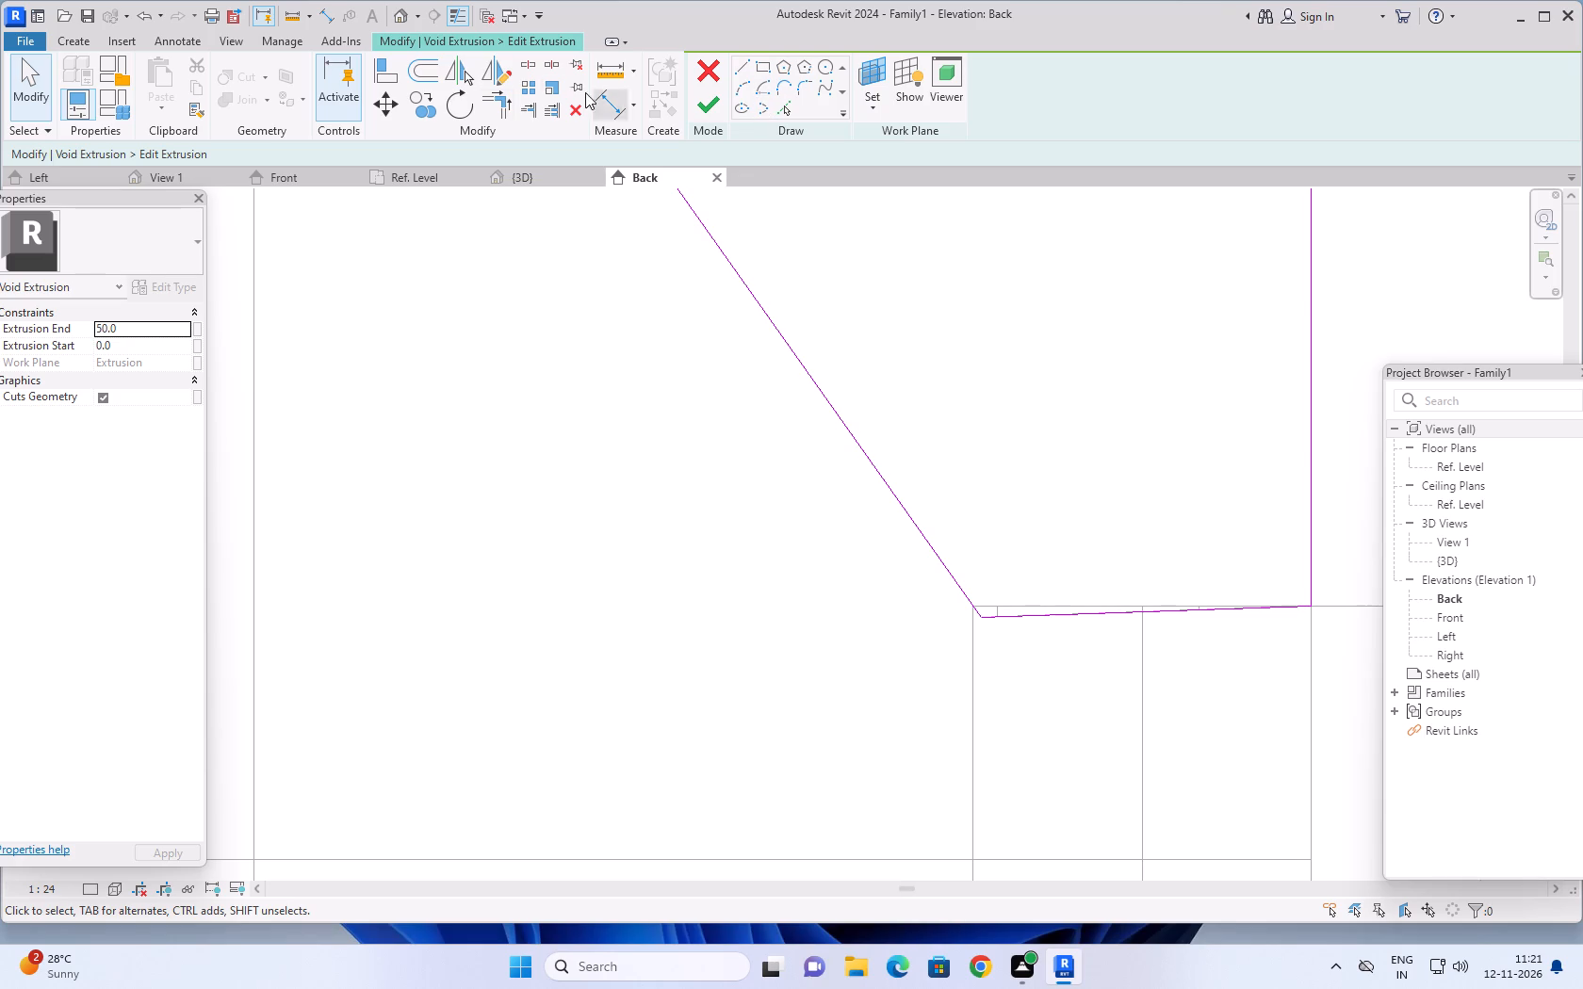
{"action": "left_click", "coordinate": [385, 73]}
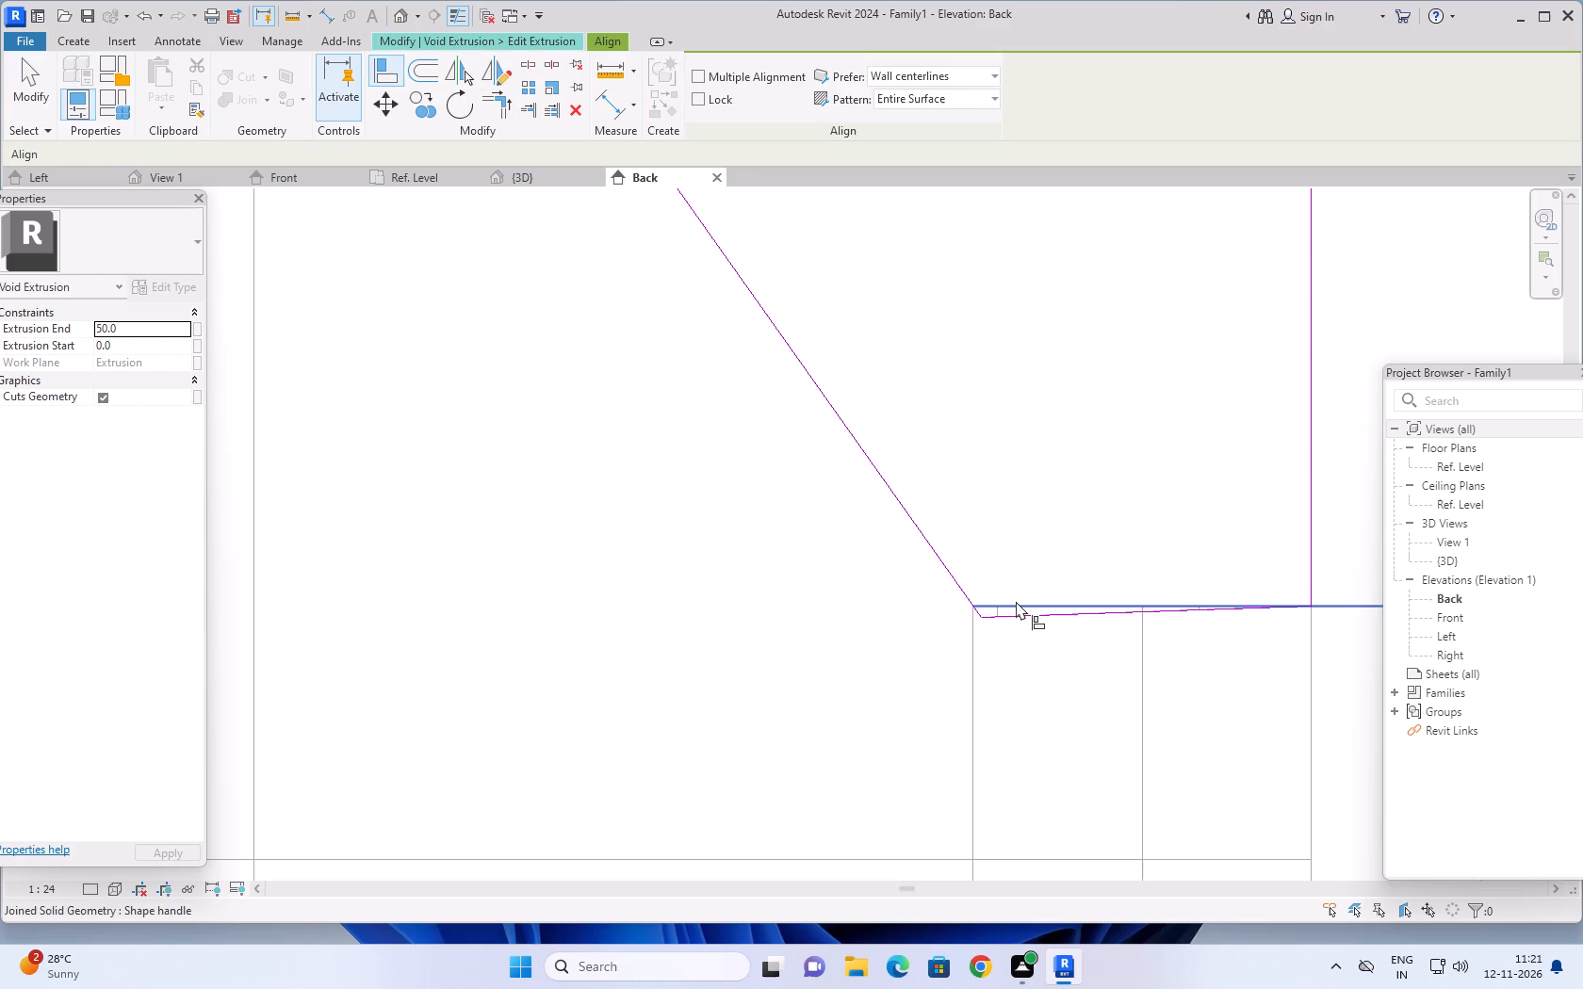
{"action": "left_click", "coordinate": [1016, 601]}
{"action": "left_click", "coordinate": [1018, 615]}
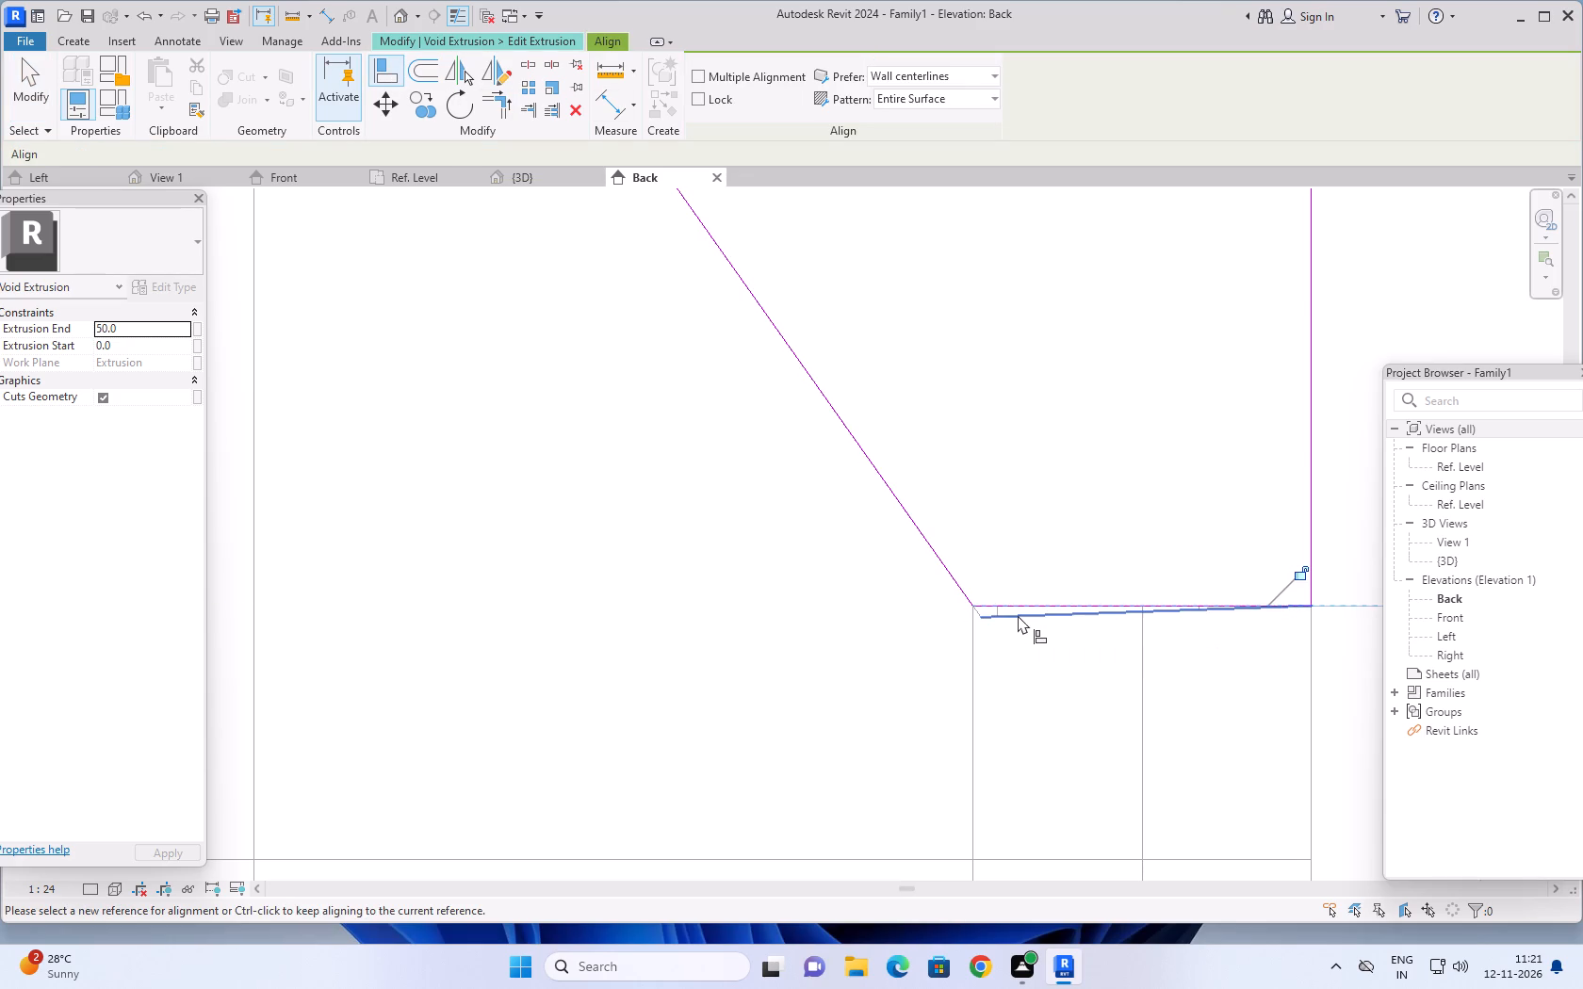
{"action": "scroll", "coordinate": [1105, 619], "scroll_direction": "down", "scroll_amount": 10}
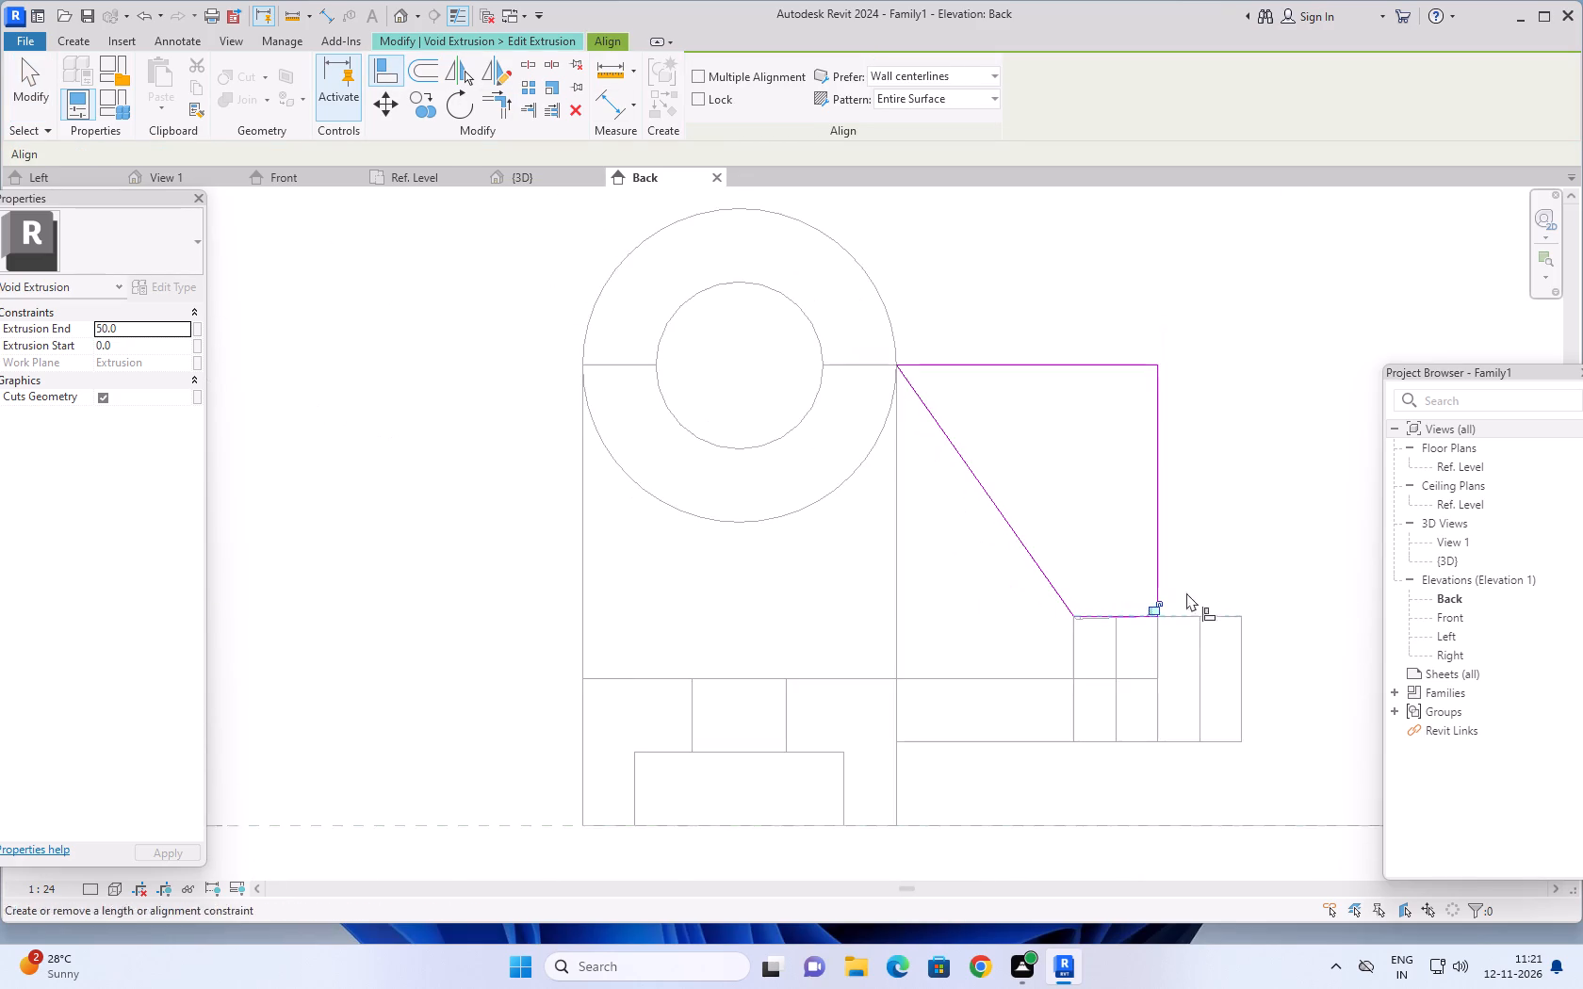
{"action": "scroll", "coordinate": [1194, 584], "scroll_direction": "down", "scroll_amount": 2}
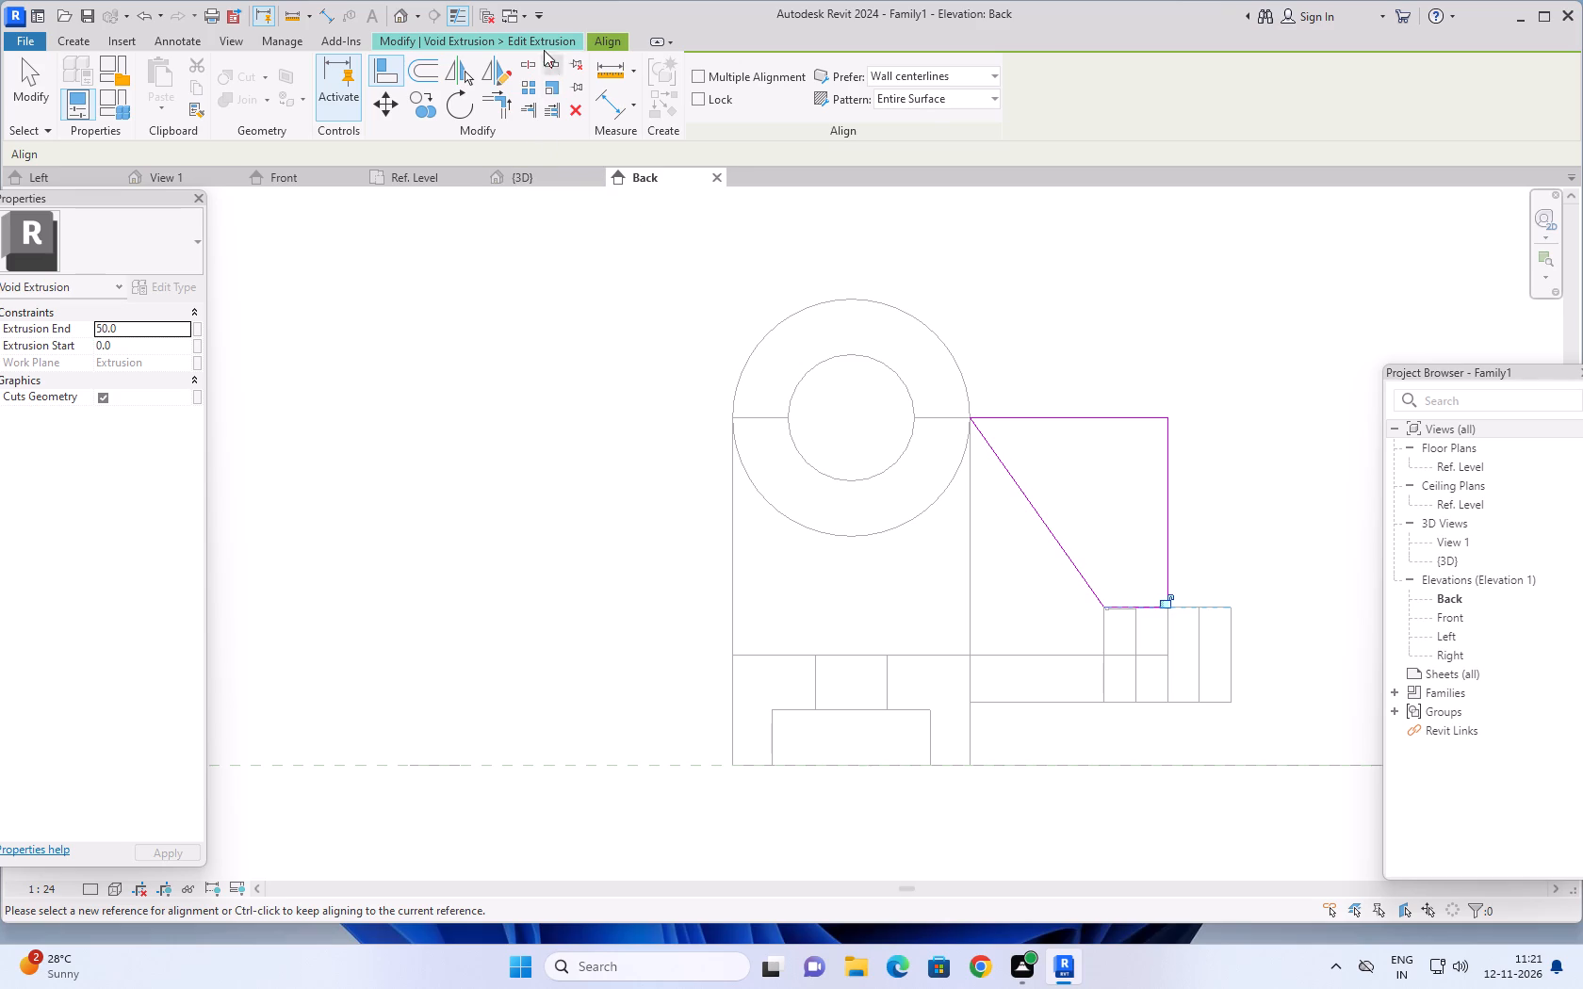
{"action": "left_click", "coordinate": [530, 38]}
{"action": "left_click", "coordinate": [700, 98]}
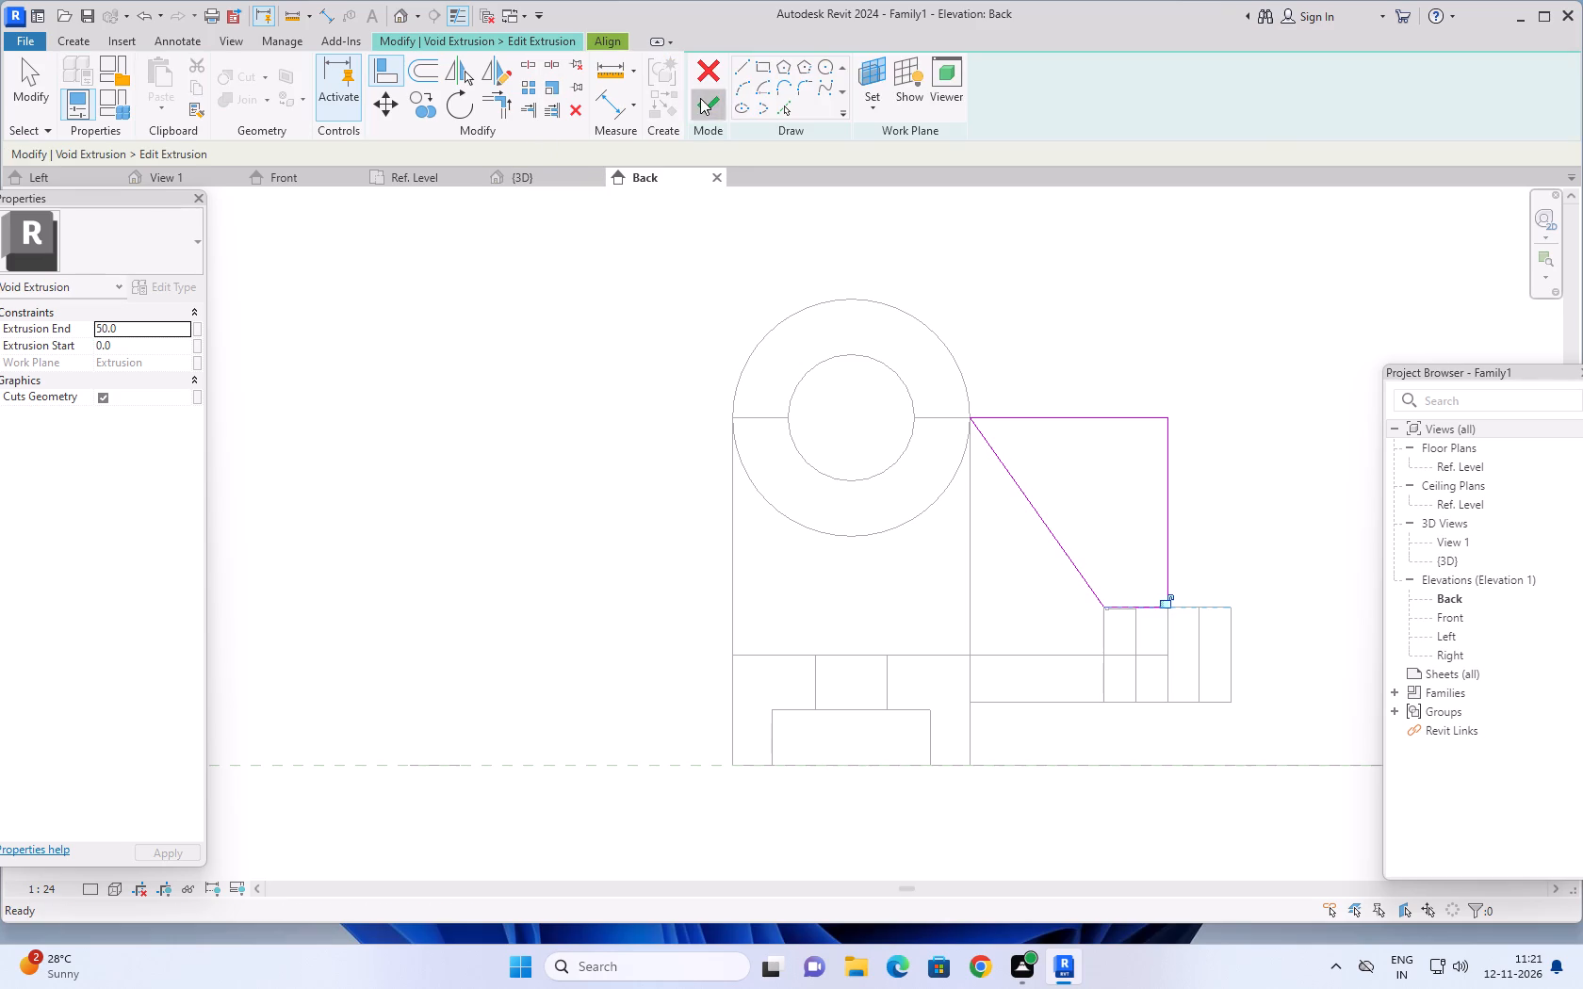
{"action": "left_click", "coordinate": [940, 310]}
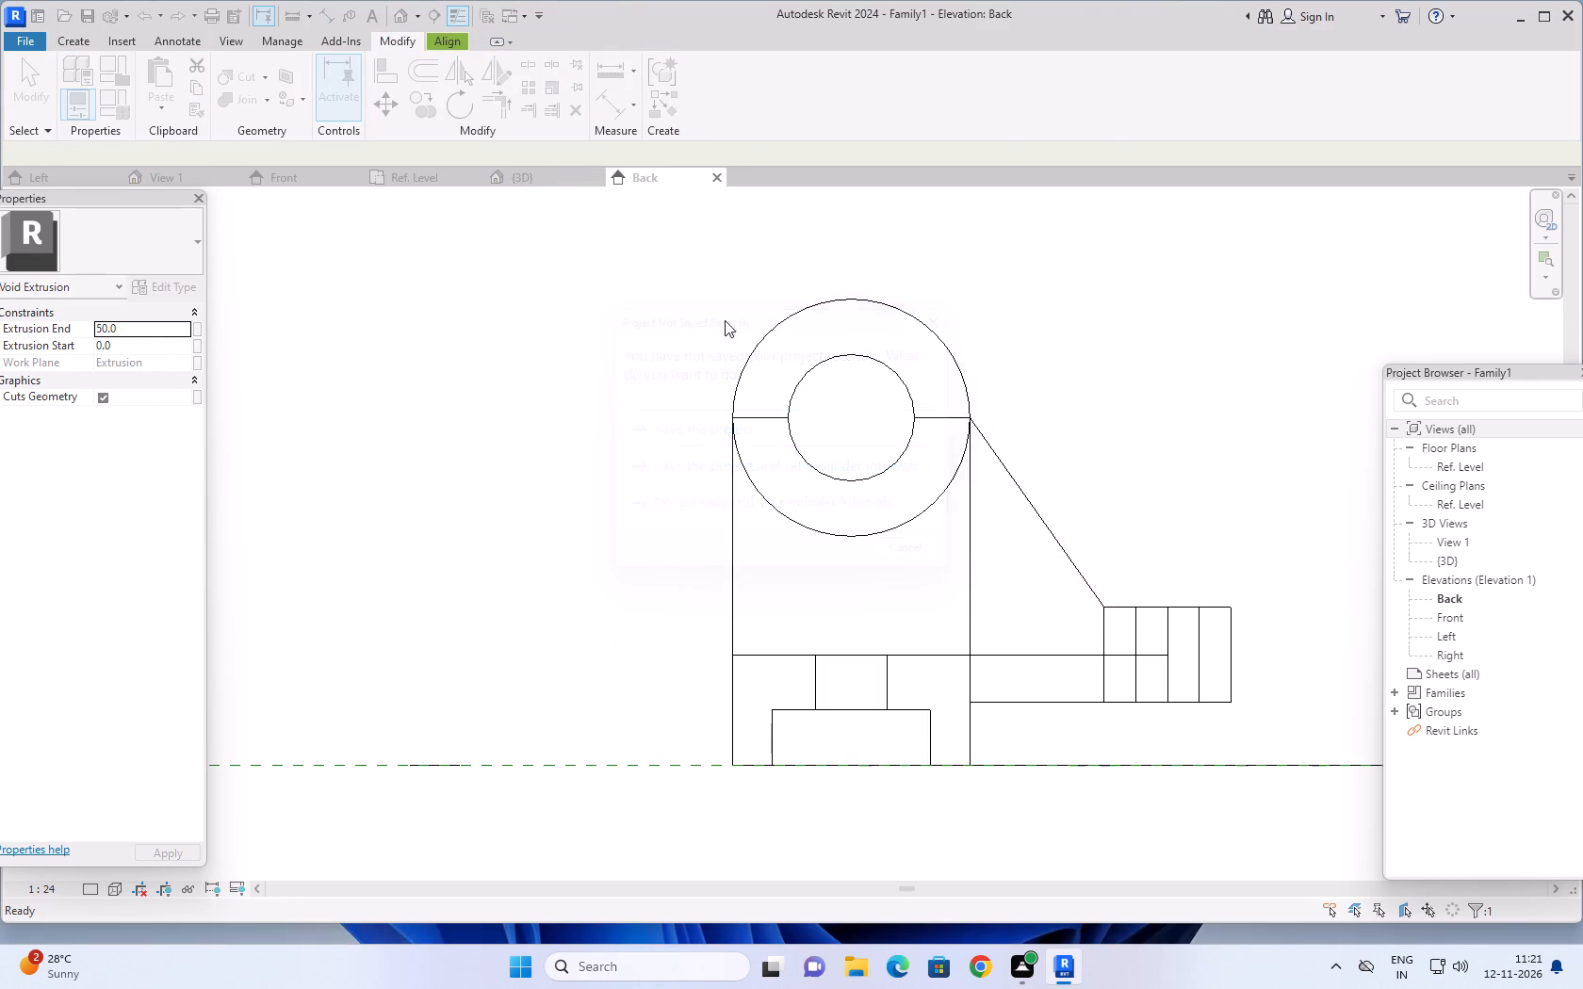
Examine the sloped rib's junction with the small hollow cylinder in the 3D view from the back, left and front.
{"action": "left_click", "coordinate": [534, 178]}
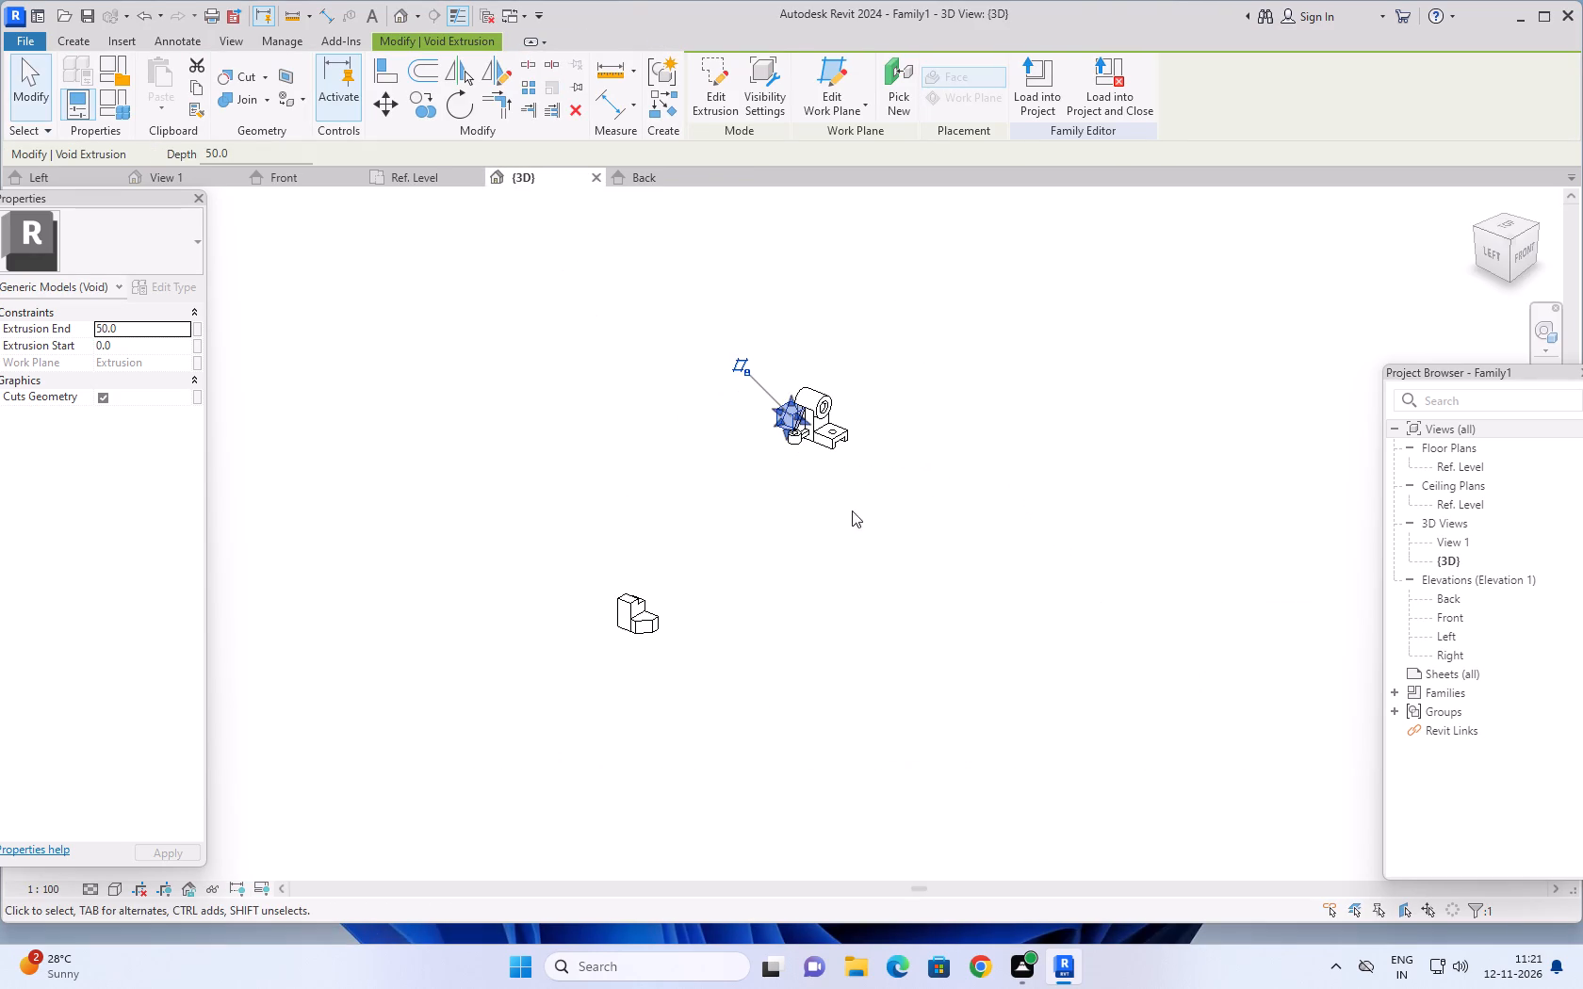
{"action": "key", "text": "Escape"}
{"action": "key", "text": "Escape"}
{"action": "scroll", "coordinate": [818, 452], "scroll_direction": "up", "scroll_amount": 11}
{"action": "scroll", "coordinate": [728, 474], "scroll_direction": "up", "scroll_amount": 4}
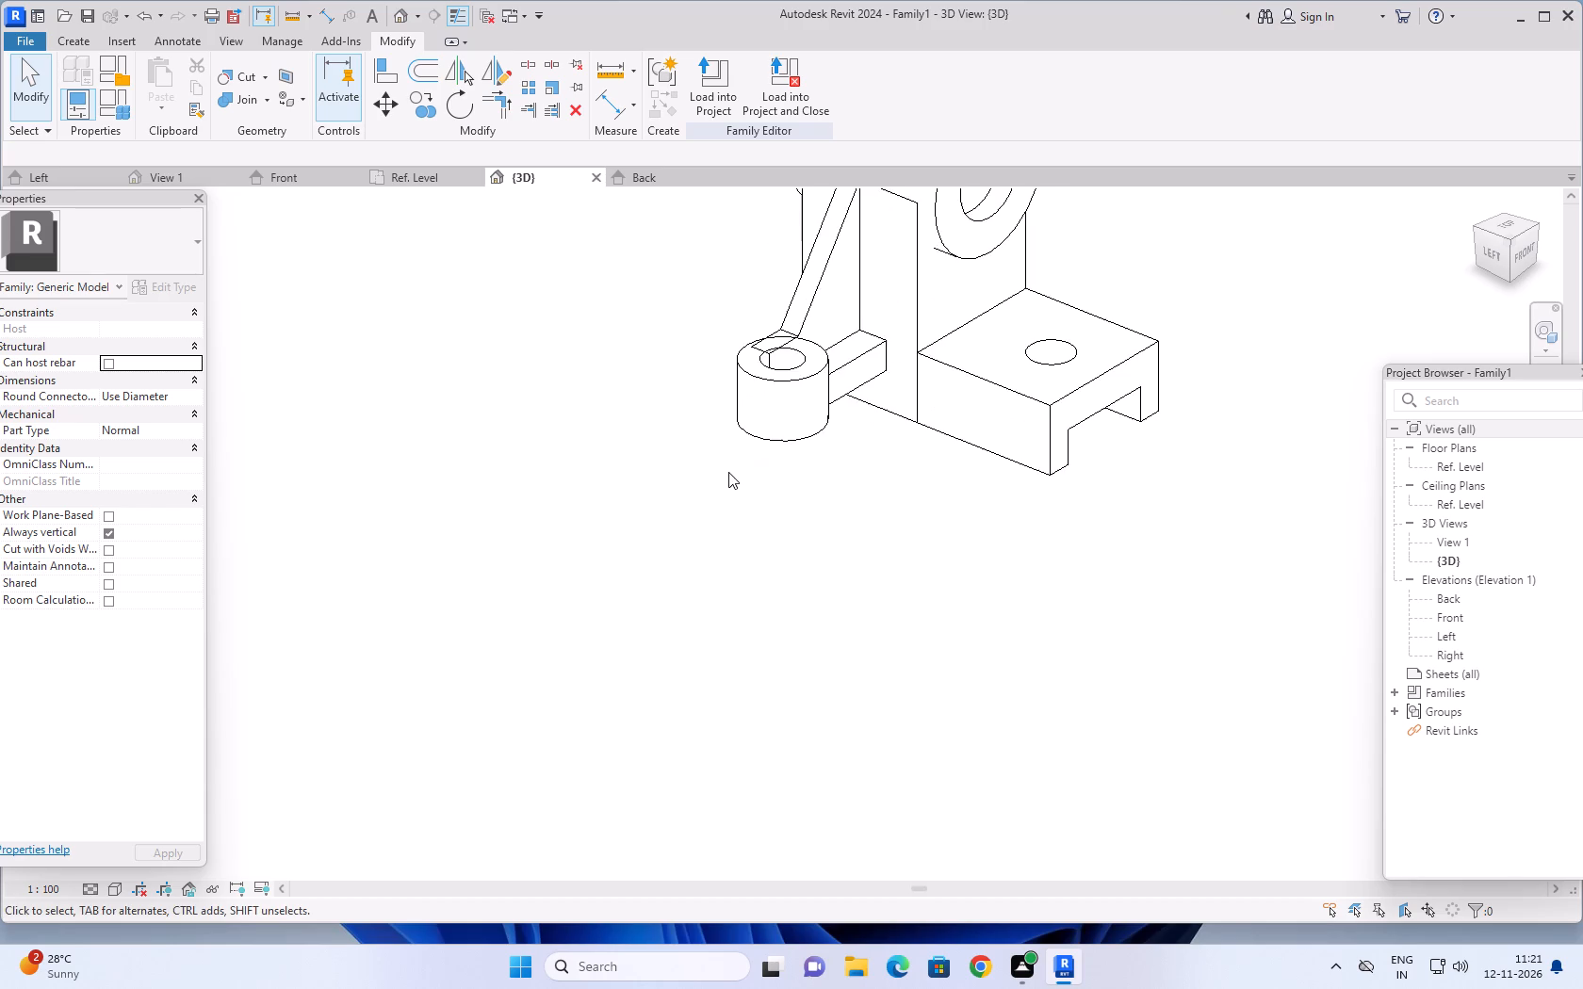
{"action": "middle_click_drag", "start_coordinate": [679, 446], "coordinate": [911, 559], "text": "shift"}
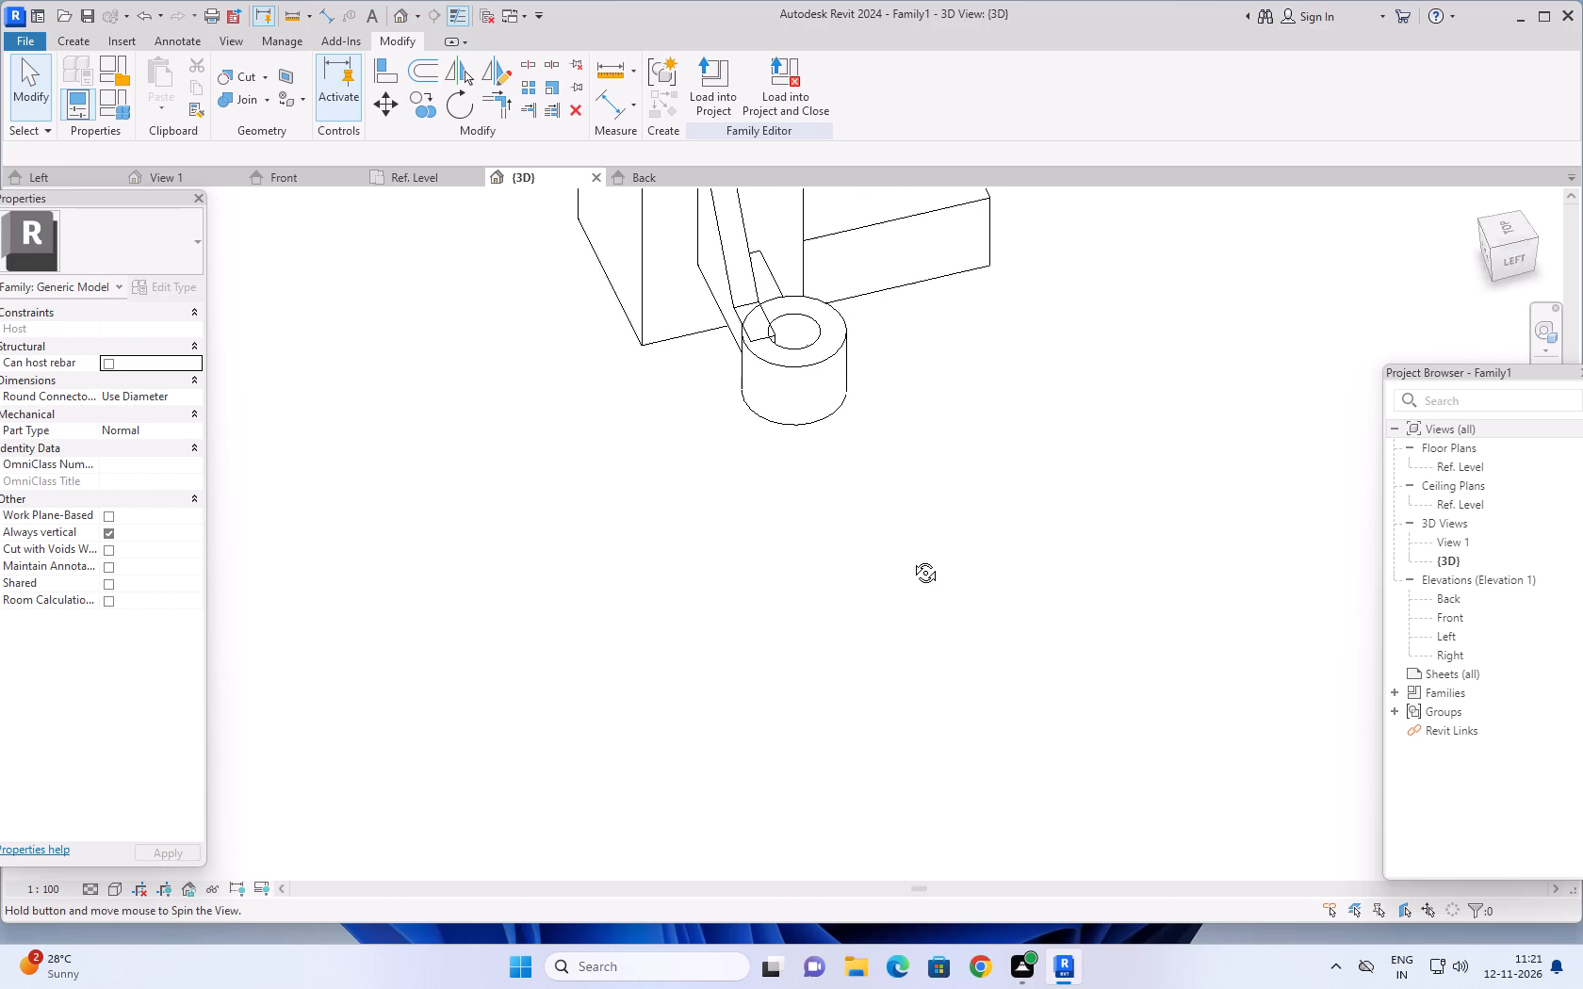
{"action": "middle_click_drag", "start_coordinate": [911, 559], "coordinate": [982, 536], "text": "shift"}
{"action": "middle_click_drag", "start_coordinate": [936, 395], "coordinate": [1064, 573]}
{"action": "scroll", "coordinate": [904, 555], "scroll_direction": "up", "scroll_amount": 5}
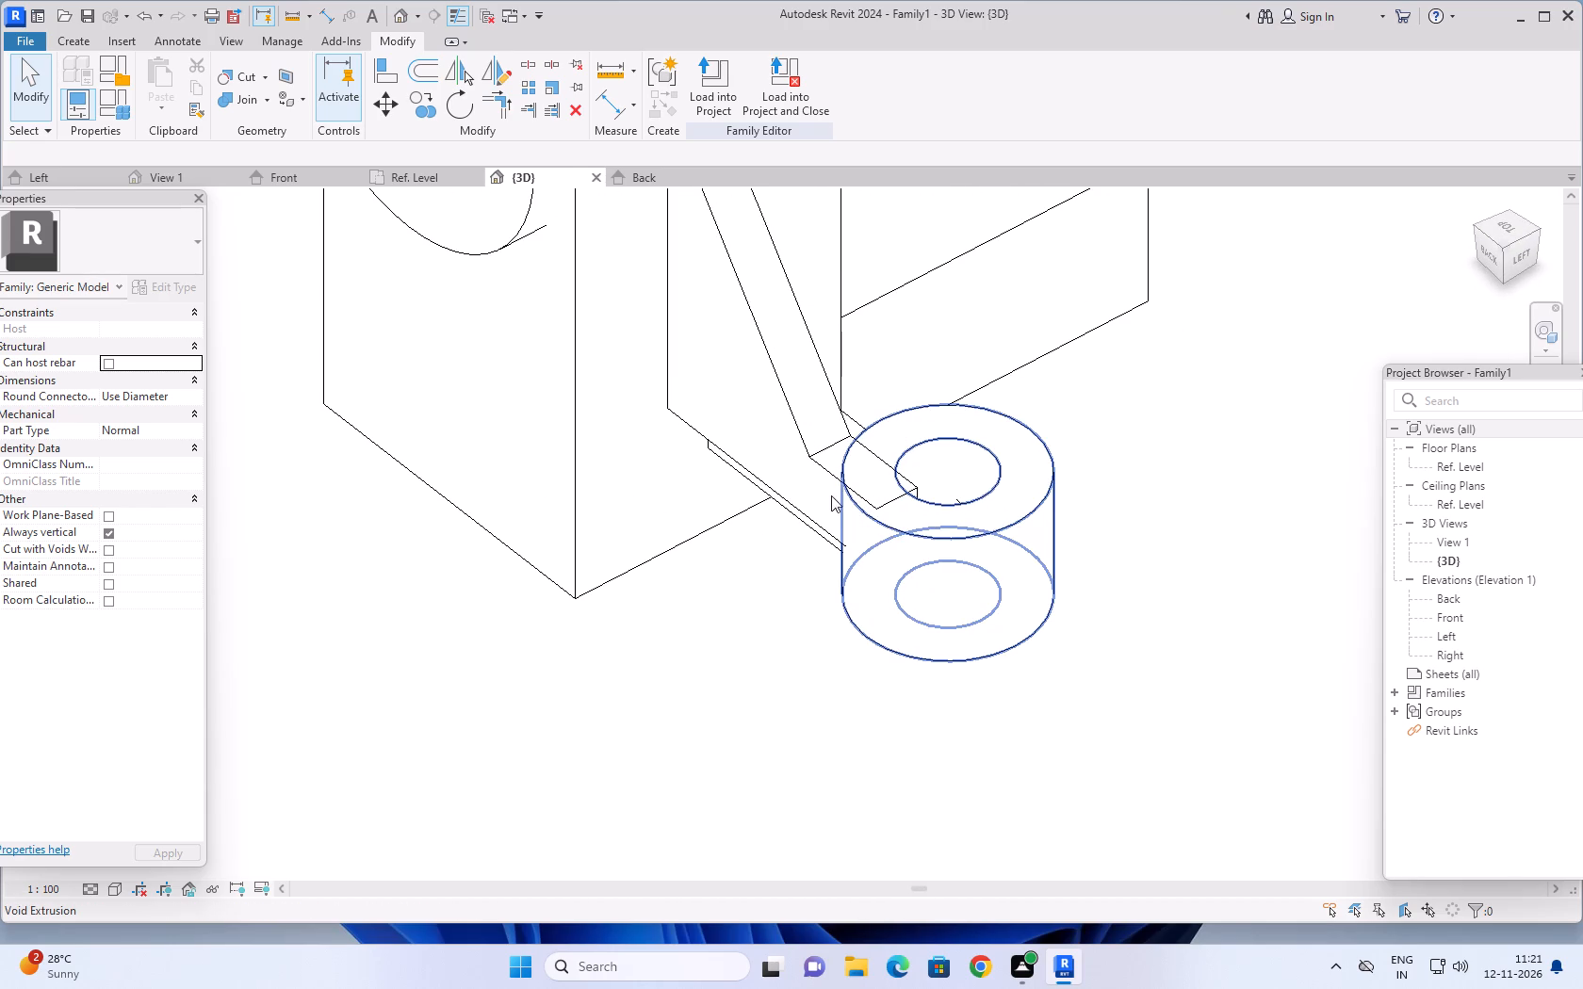
{"action": "middle_click_drag", "start_coordinate": [870, 604], "coordinate": [1019, 373], "text": "shift"}
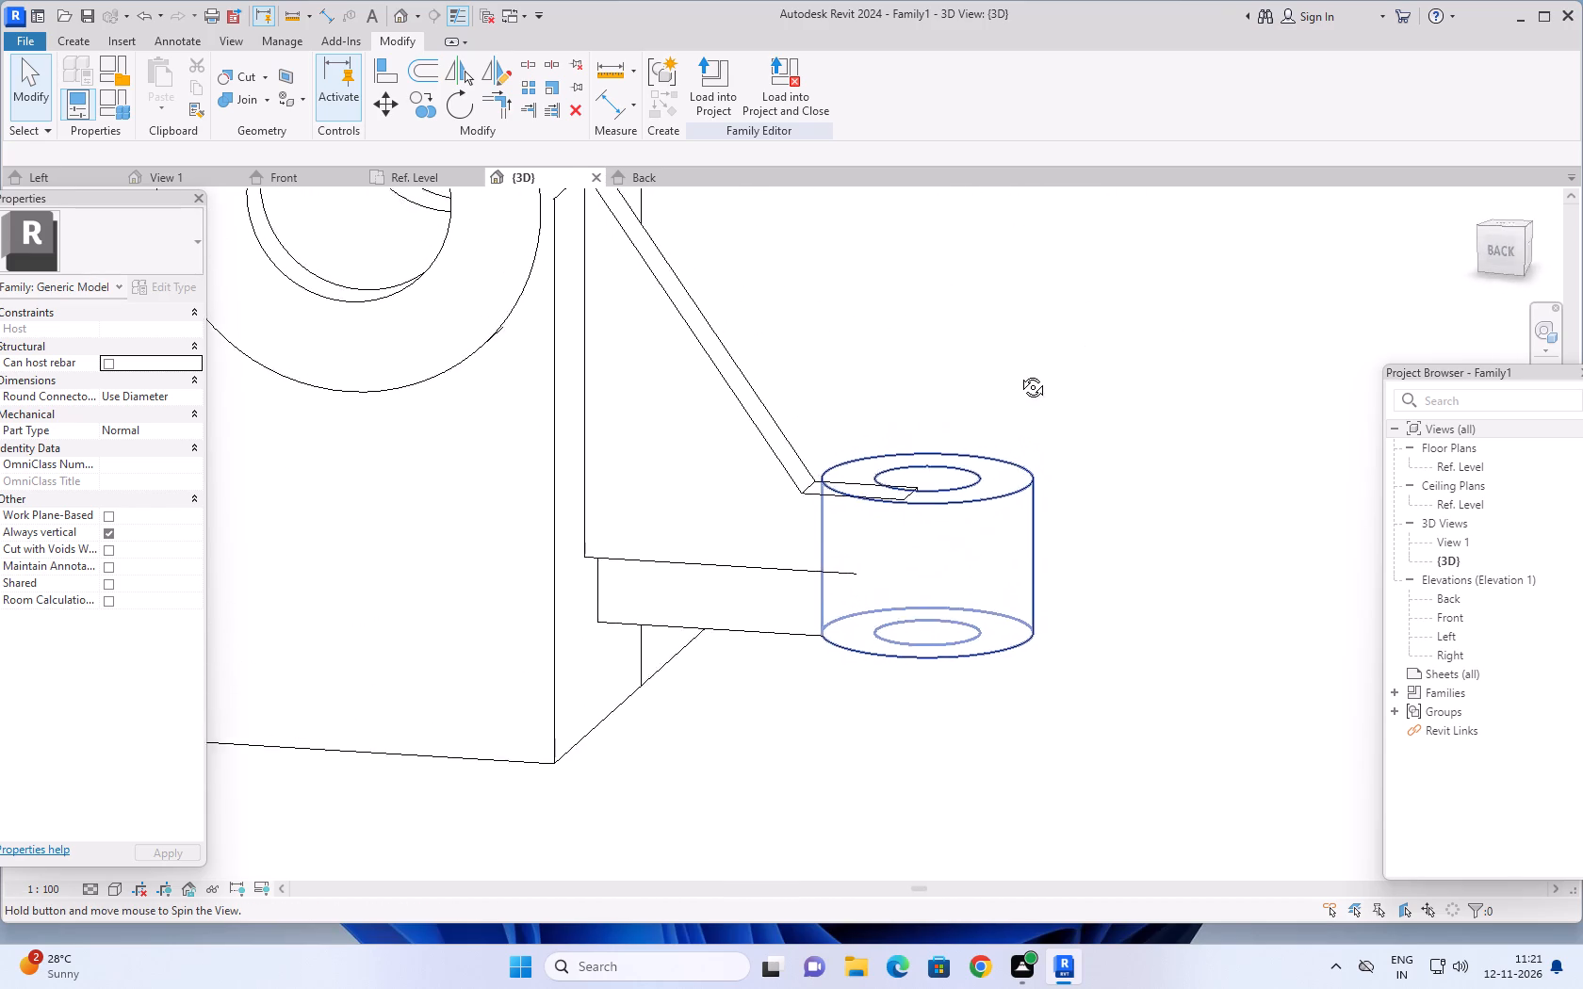
{"action": "middle_click_drag", "start_coordinate": [1019, 373], "coordinate": [640, 623], "text": "shift"}
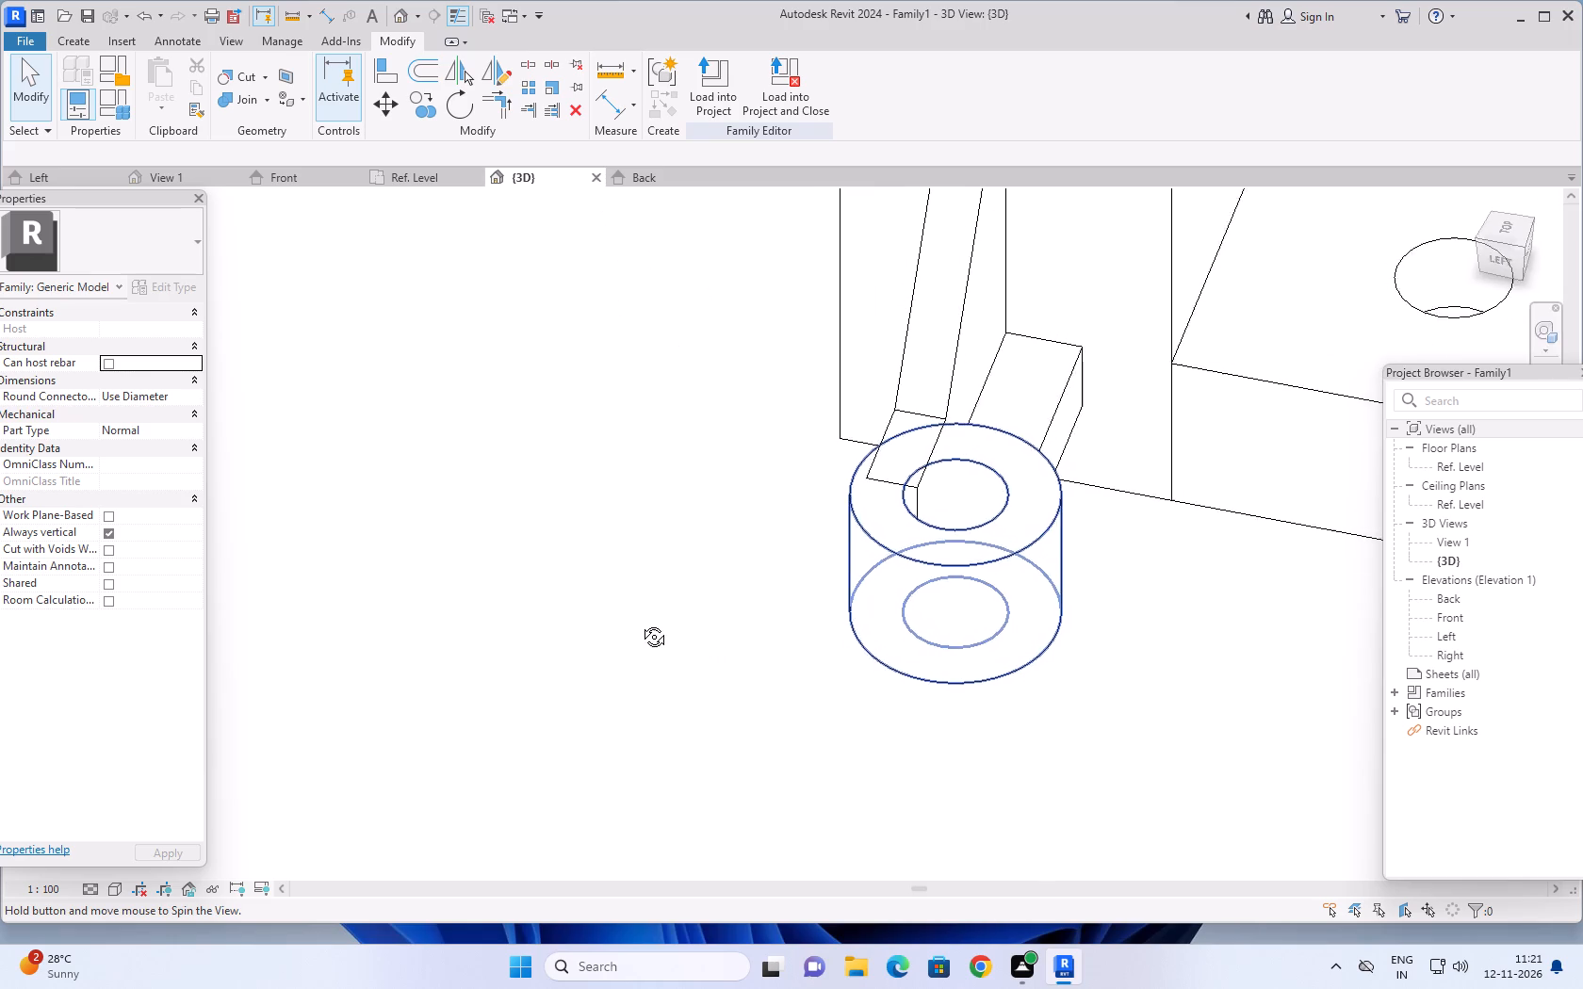
{"action": "middle_click_drag", "start_coordinate": [640, 623], "coordinate": [547, 598], "text": "shift"}
{"action": "scroll", "coordinate": [655, 650], "scroll_direction": "down", "scroll_amount": 8}
{"action": "middle_click_drag", "start_coordinate": [846, 693], "coordinate": [821, 632]}
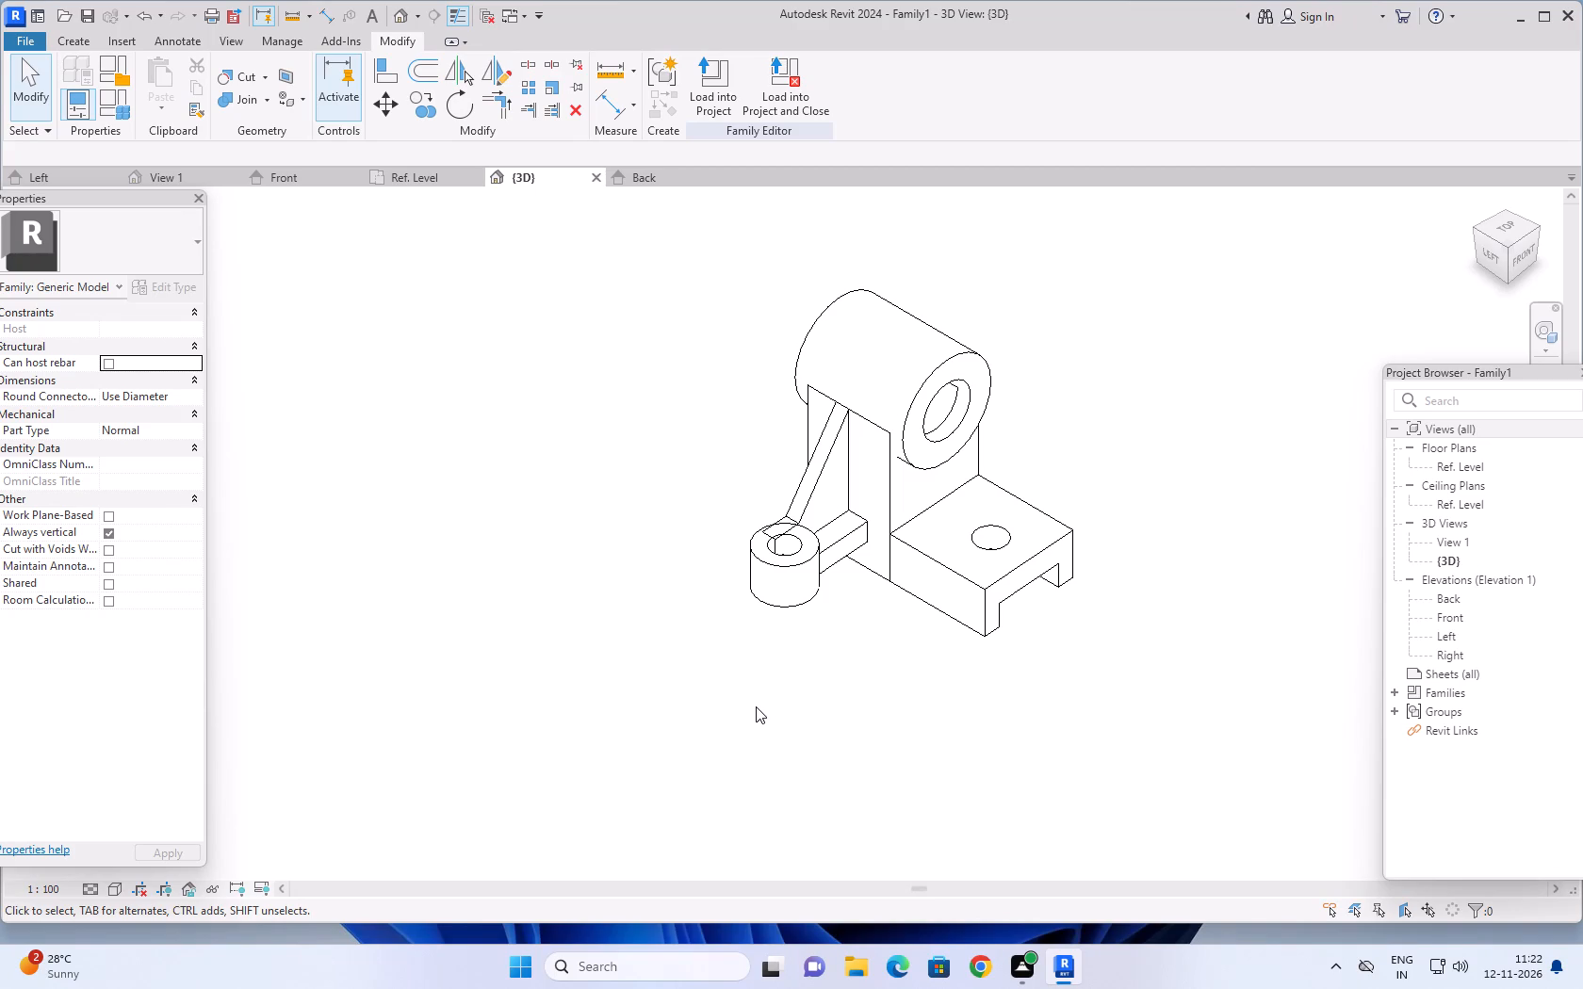
Examine the whole bracket in the 3D view from the front-left corner, at closer and wider zoom.
{"action": "scroll", "coordinate": [757, 706], "scroll_direction": "down", "scroll_amount": 2}
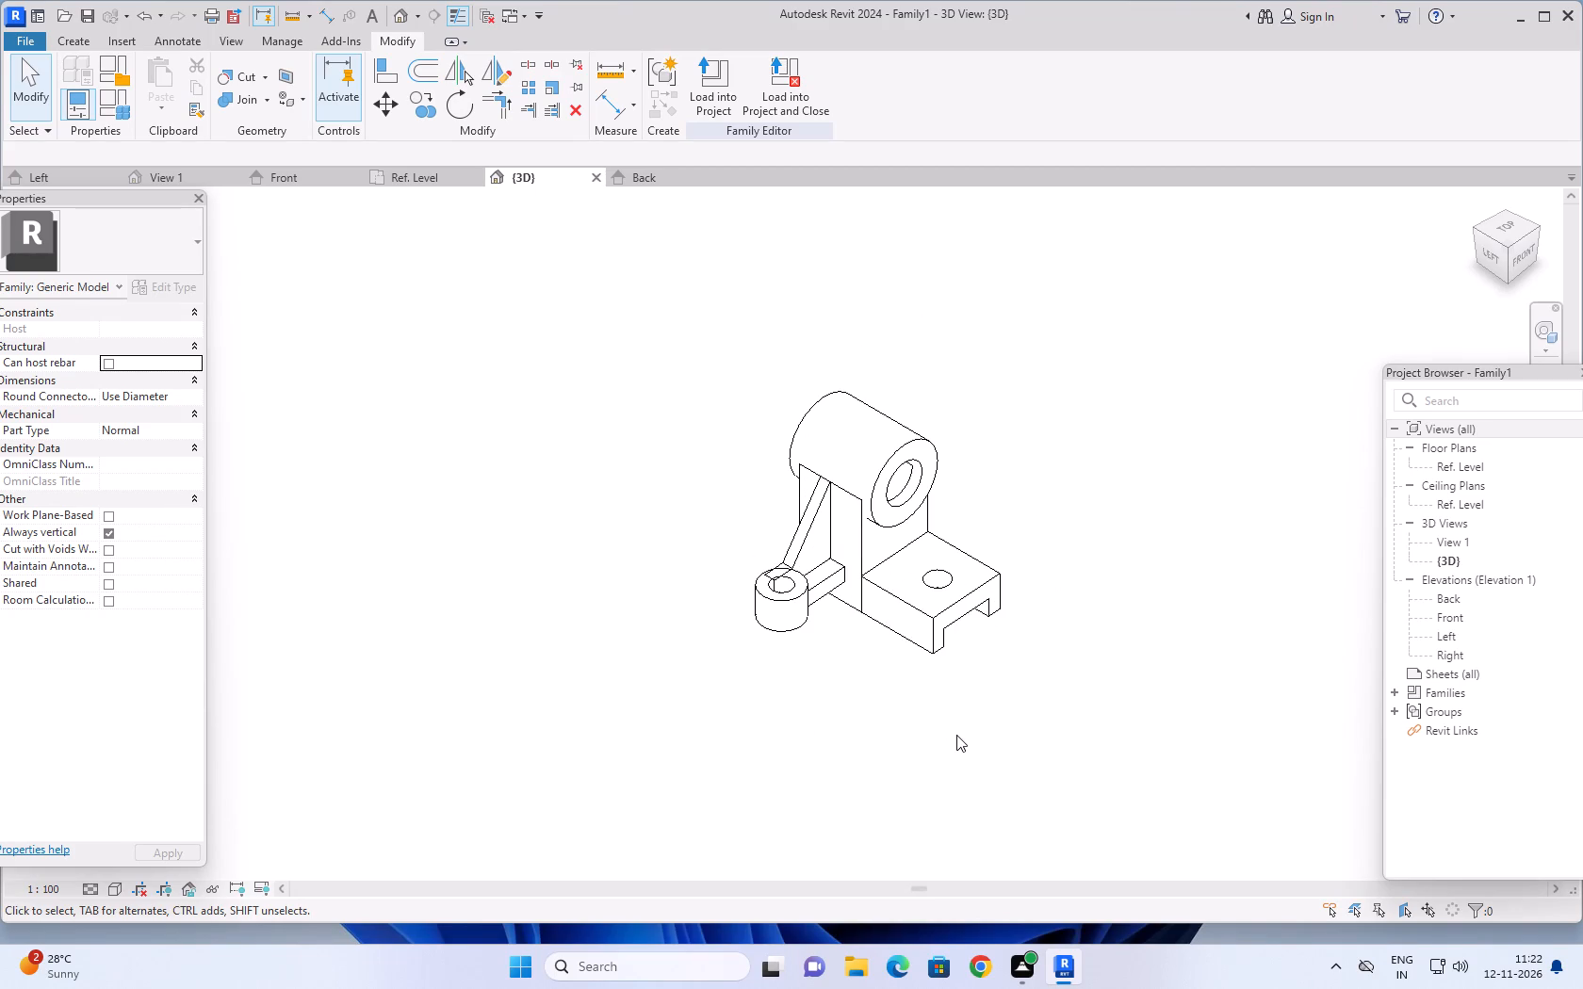
{"action": "scroll", "coordinate": [1024, 592], "scroll_direction": "down", "scroll_amount": 2}
{"action": "middle_click_drag", "start_coordinate": [1100, 607], "coordinate": [1023, 616]}
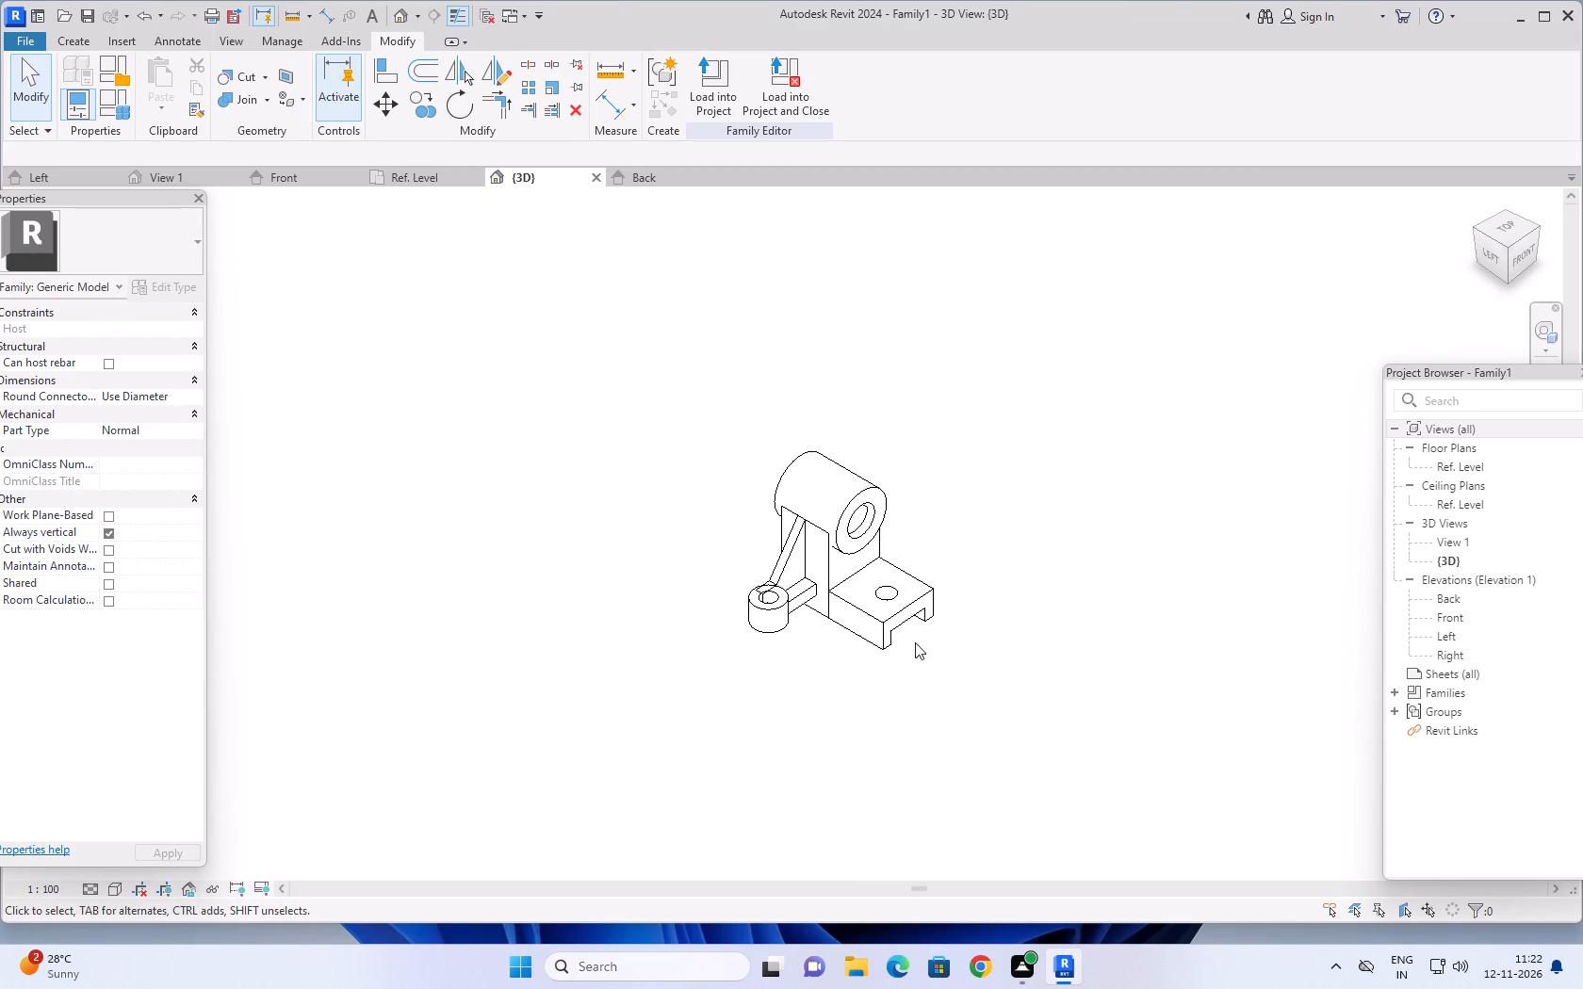
{"action": "scroll", "coordinate": [720, 630], "scroll_direction": "up", "scroll_amount": 2}
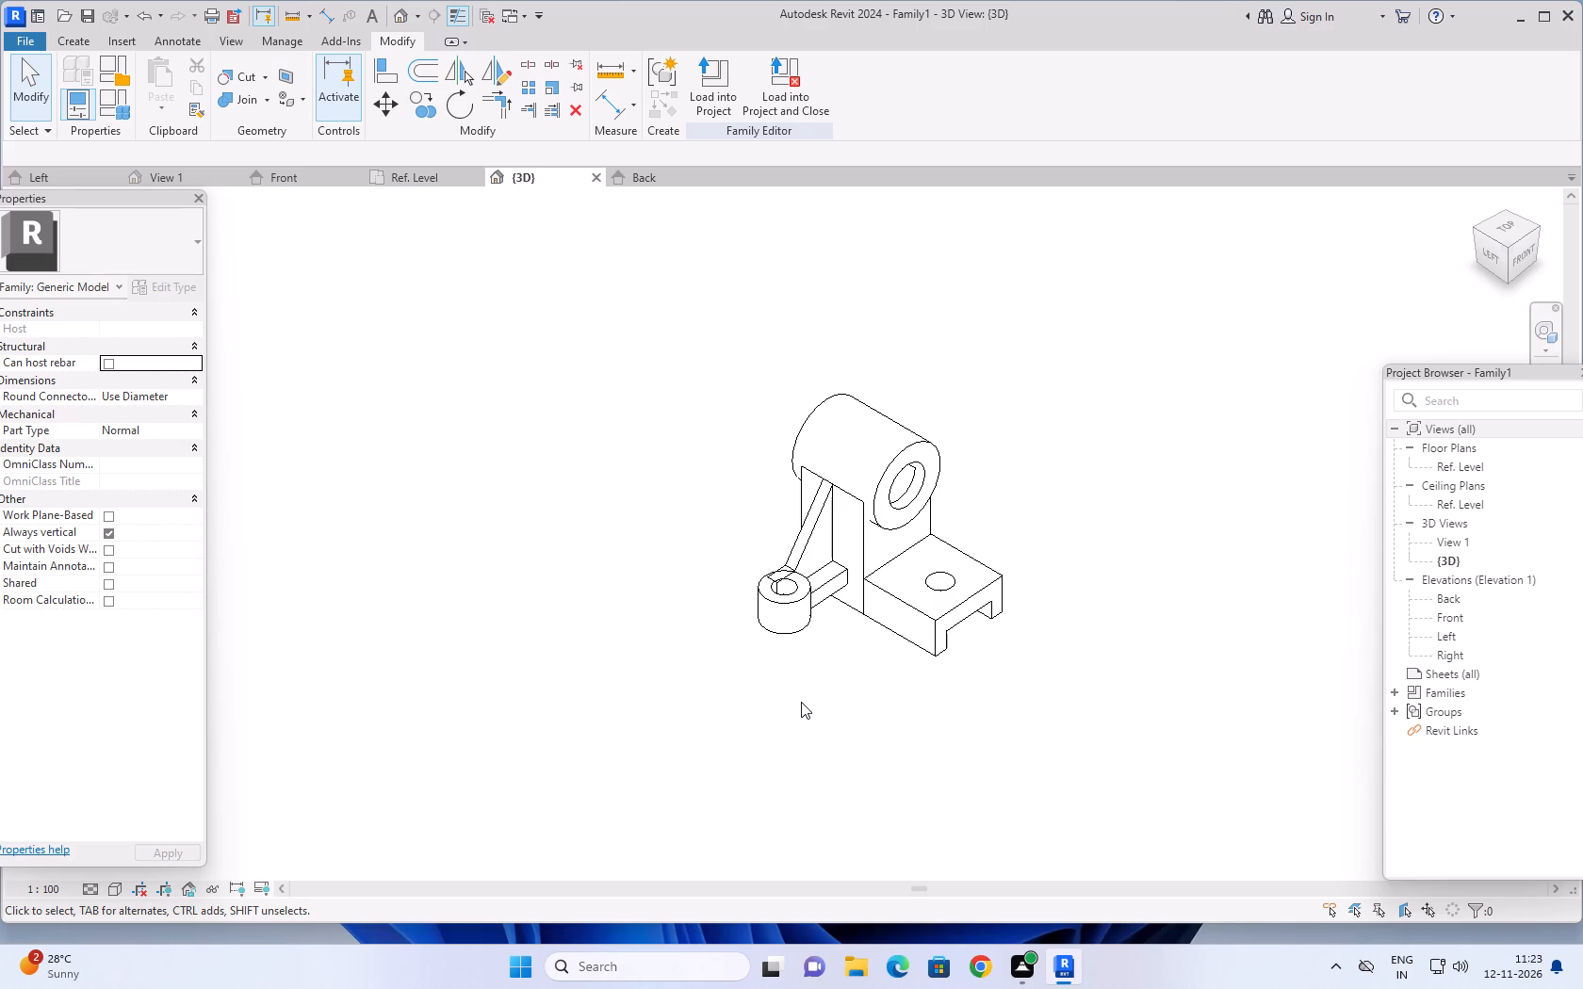
{"action": "scroll", "coordinate": [943, 669], "scroll_direction": "down", "scroll_amount": 1}
{"action": "middle_click_drag", "start_coordinate": [1004, 747], "coordinate": [998, 705]}
{"action": "scroll", "coordinate": [1003, 745], "scroll_direction": "down", "scroll_amount": 1}
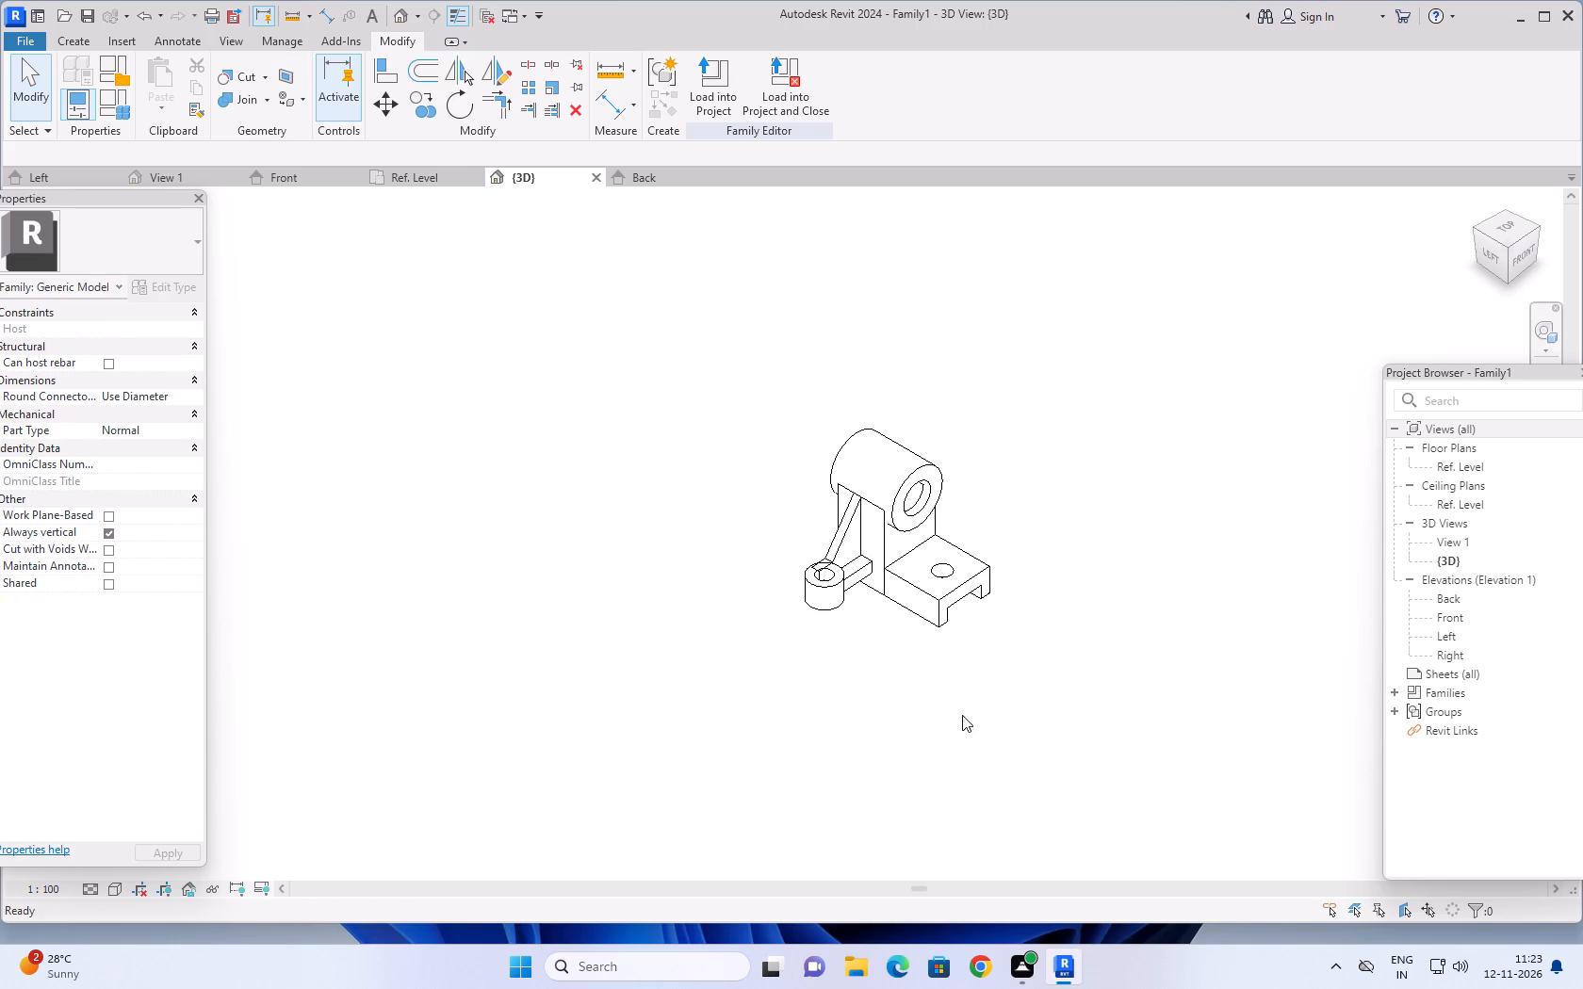
{"action": "scroll", "coordinate": [962, 715], "scroll_direction": "up", "scroll_amount": 4}
{"action": "middle_click_drag", "start_coordinate": [1070, 632], "coordinate": [1044, 681]}
{"action": "scroll", "coordinate": [1042, 683], "scroll_direction": "down", "scroll_amount": 10}
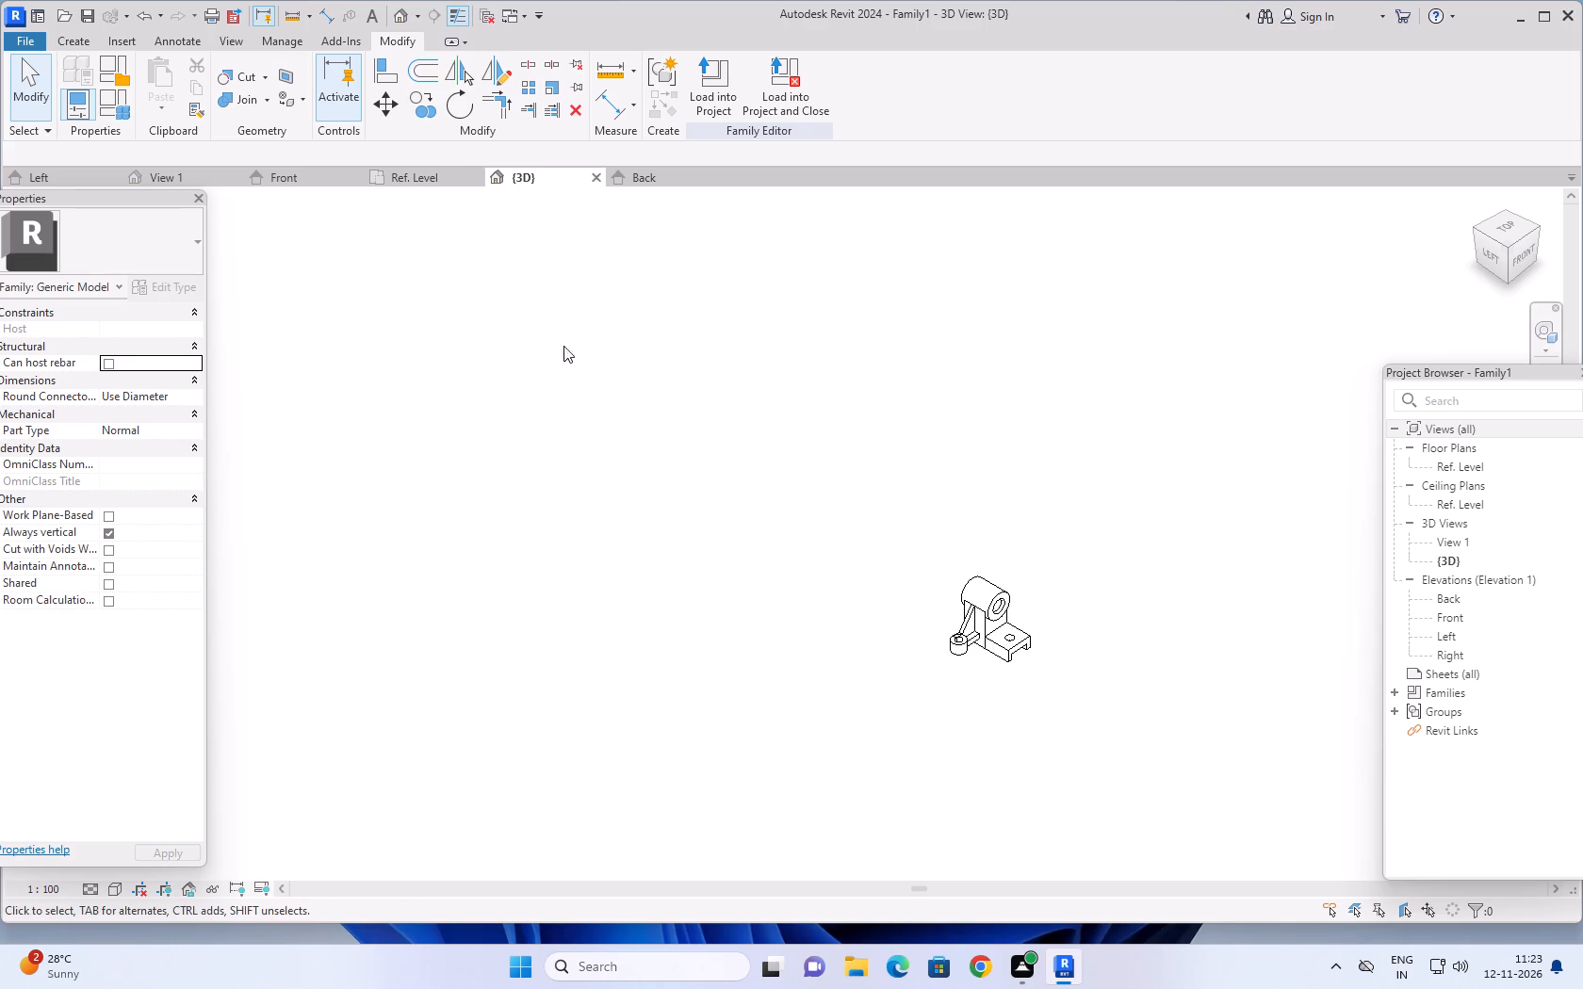
Open the Ref. Level plan and examine the bracket and the separate block in relation to the reference planes.
{"action": "left_click", "coordinate": [429, 173]}
{"action": "scroll", "coordinate": [863, 635], "scroll_direction": "down", "scroll_amount": 2}
{"action": "middle_click_drag", "start_coordinate": [938, 668], "coordinate": [798, 574]}
{"action": "scroll", "coordinate": [798, 574], "scroll_direction": "down", "scroll_amount": 1}
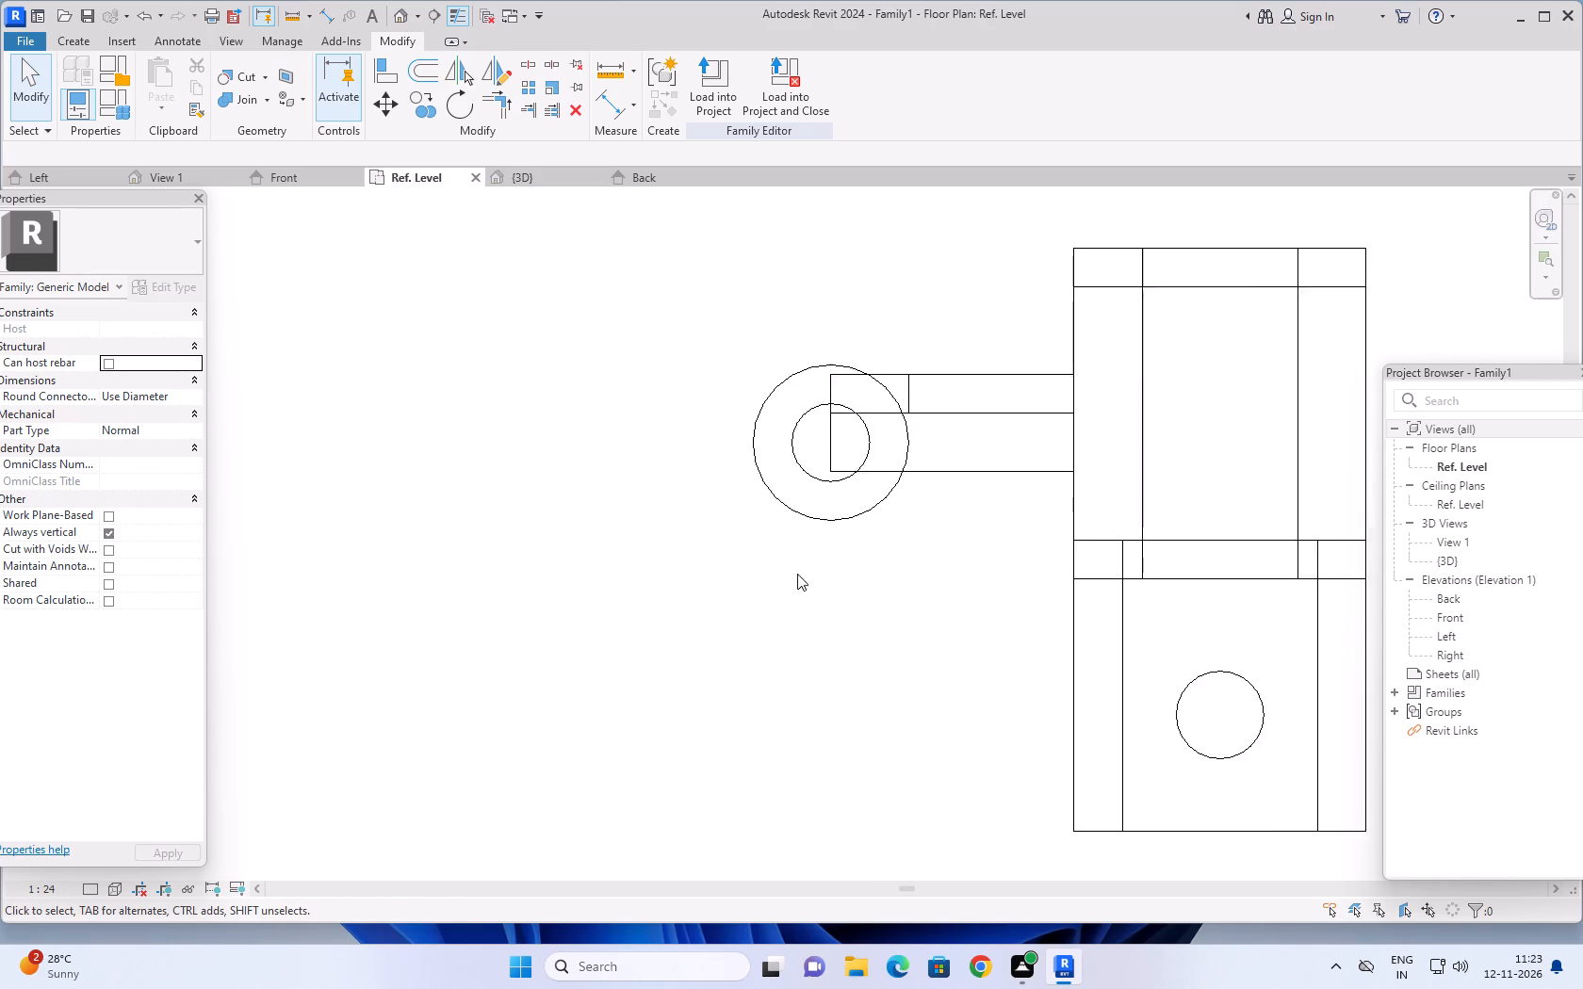
{"action": "scroll", "coordinate": [797, 574], "scroll_direction": "down", "scroll_amount": 8}
{"action": "middle_click_drag", "start_coordinate": [887, 734], "coordinate": [875, 576]}
{"action": "scroll", "coordinate": [875, 576], "scroll_direction": "down", "scroll_amount": 4}
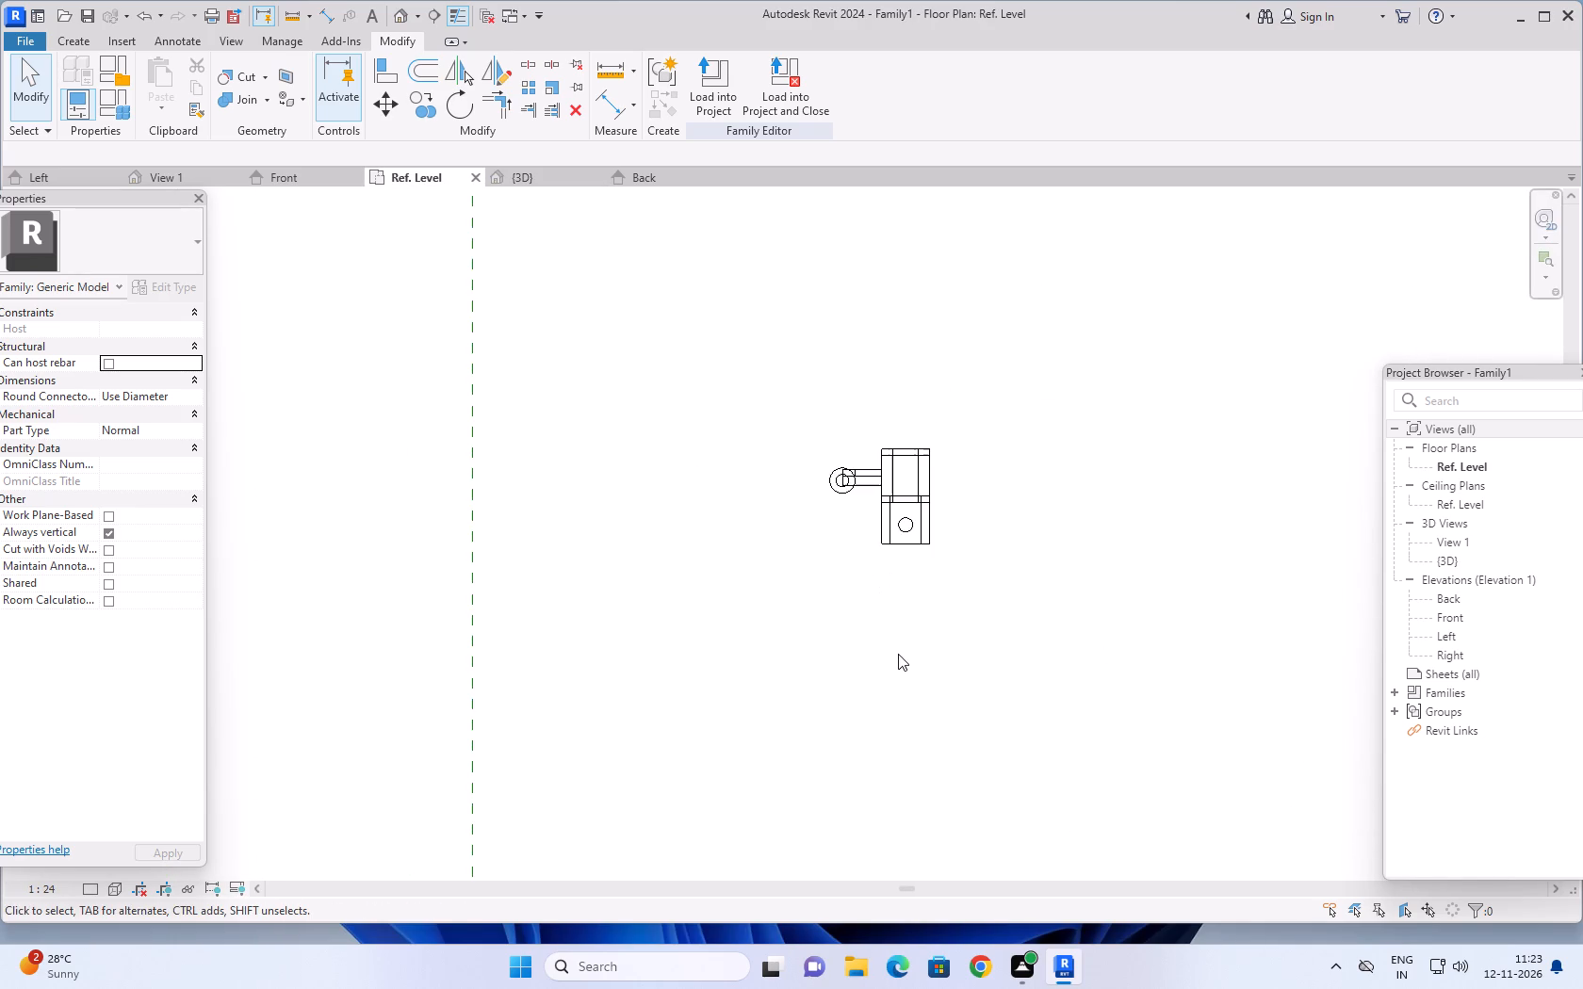
{"action": "middle_click_drag", "start_coordinate": [898, 655], "coordinate": [899, 494]}
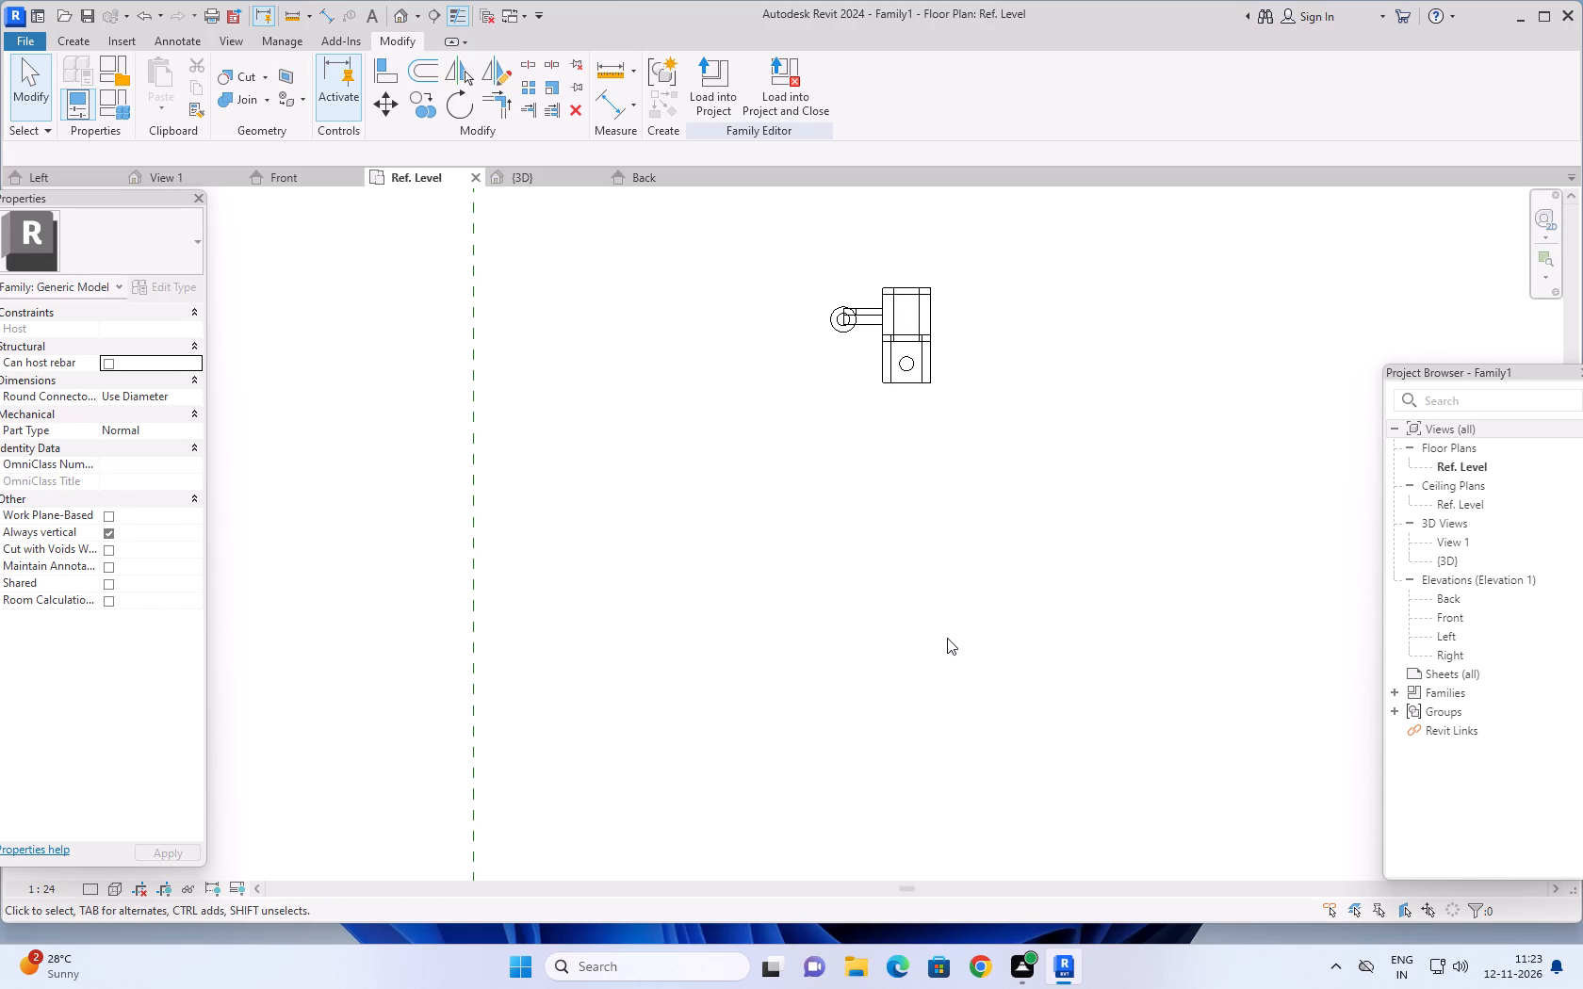
{"action": "middle_click_drag", "start_coordinate": [937, 639], "coordinate": [933, 513]}
{"action": "scroll", "coordinate": [939, 537], "scroll_direction": "down", "scroll_amount": 7}
{"action": "middle_click_drag", "start_coordinate": [955, 575], "coordinate": [955, 472]}
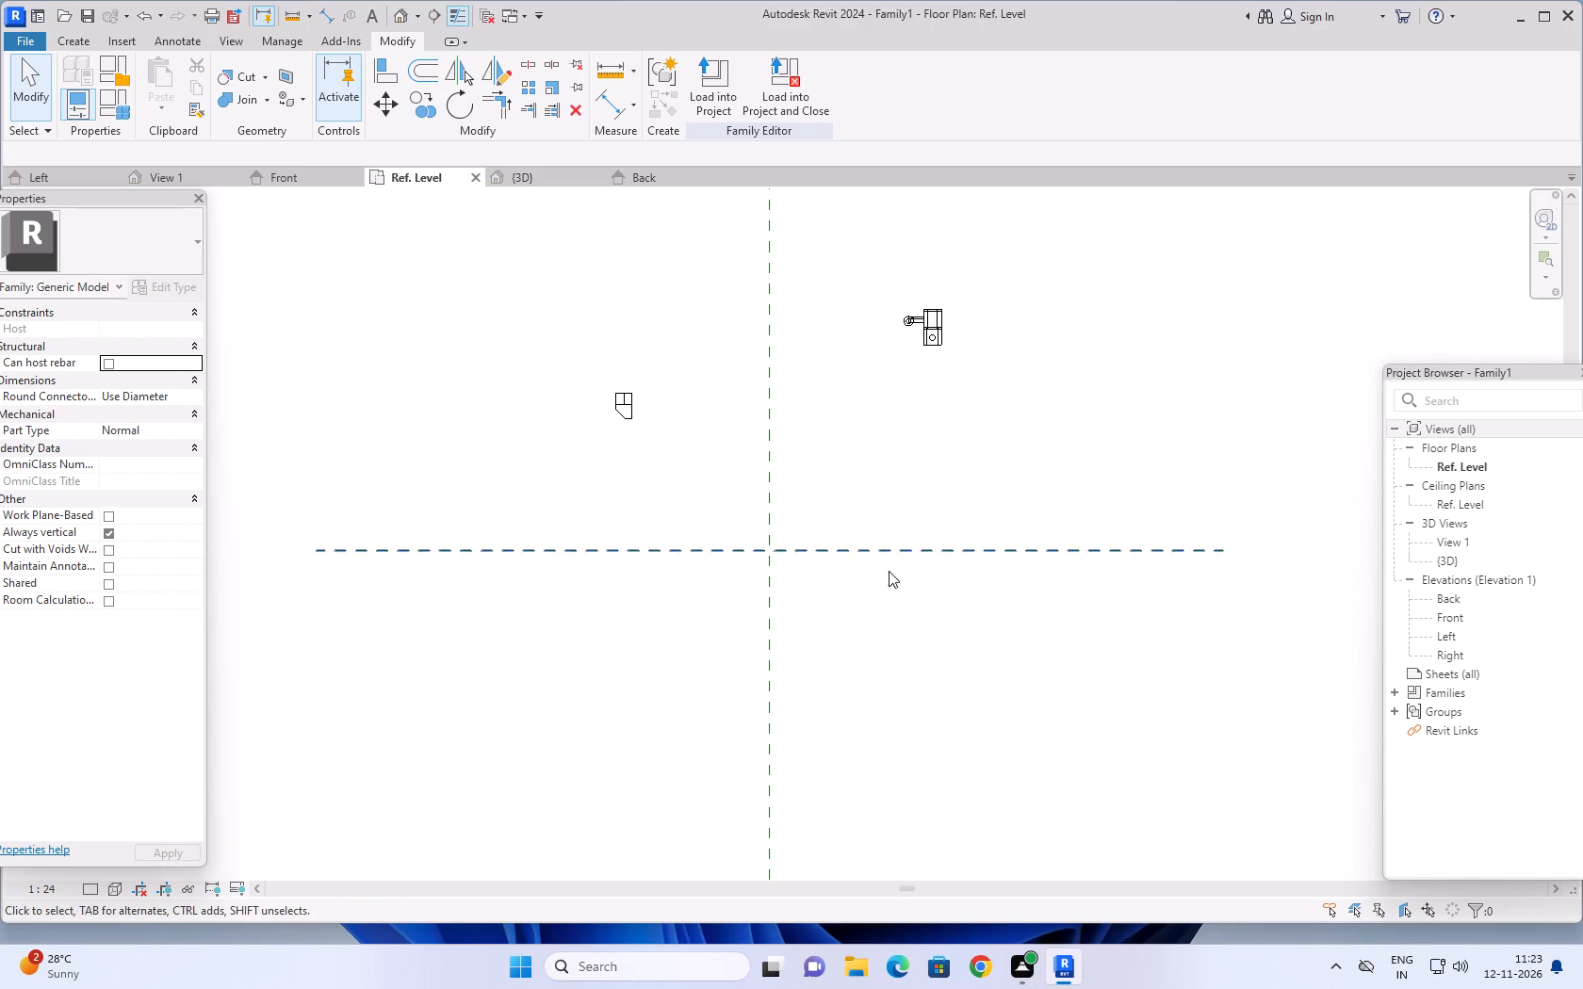
{"action": "middle_click_drag", "start_coordinate": [714, 723], "coordinate": [791, 655]}
{"action": "scroll", "coordinate": [677, 694], "scroll_direction": "up", "scroll_amount": 2}
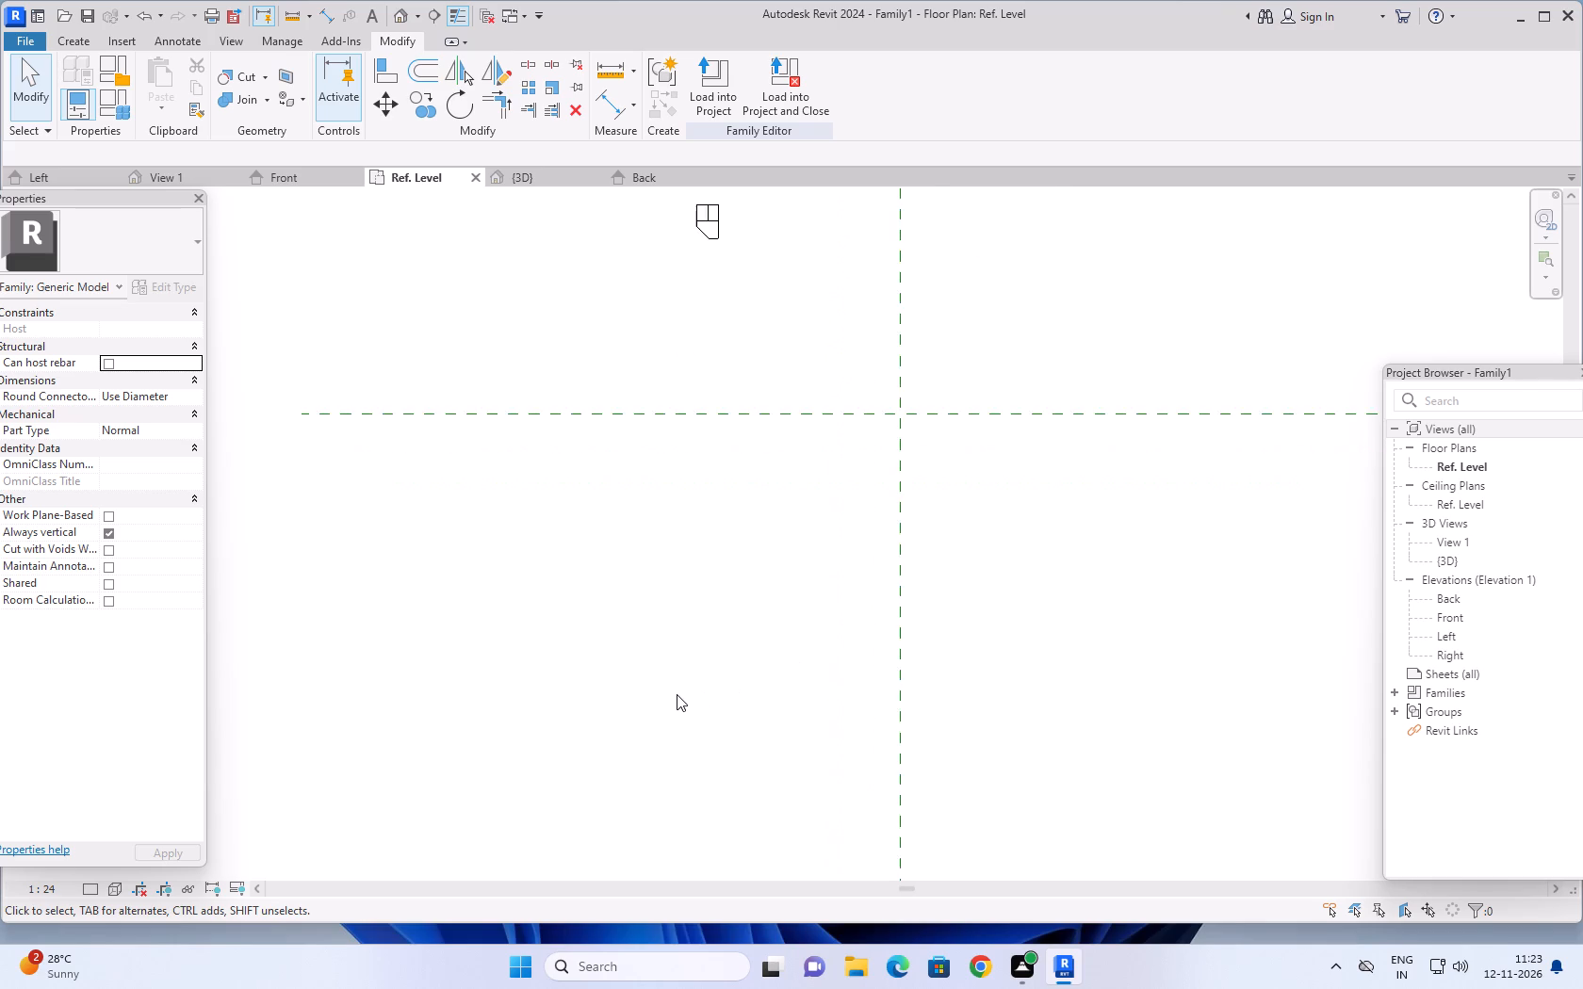
{"action": "scroll", "coordinate": [677, 694], "scroll_direction": "up", "scroll_amount": 1}
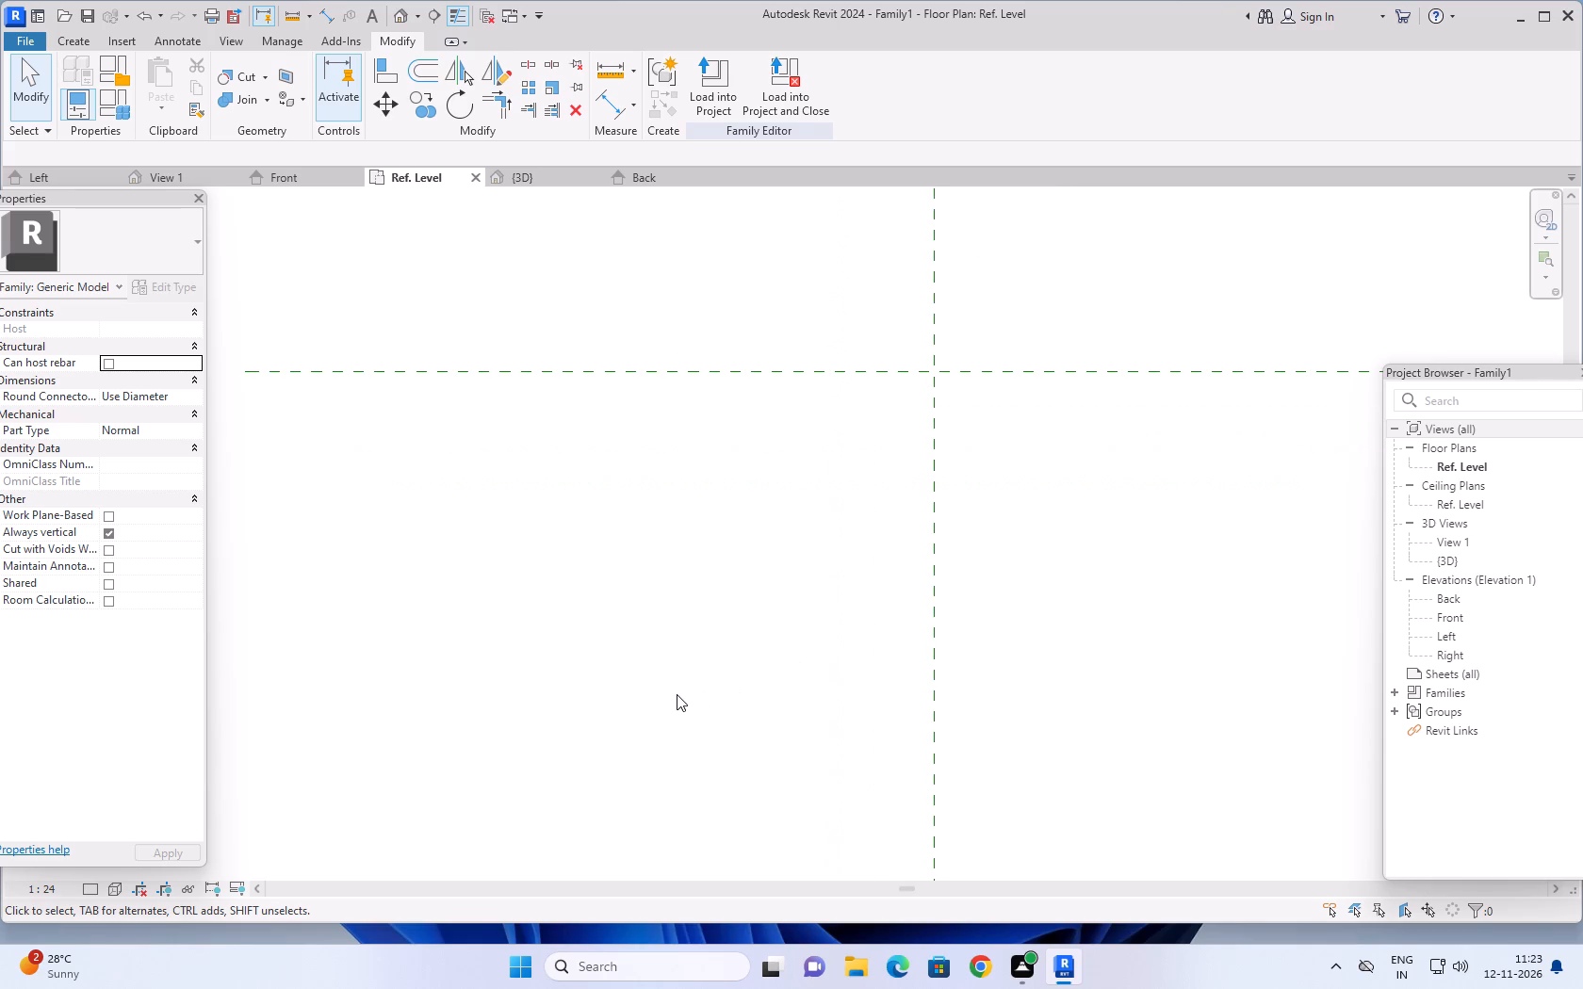
{"action": "scroll", "coordinate": [677, 694], "scroll_direction": "down", "scroll_amount": 7}
{"action": "middle_click_drag", "start_coordinate": [692, 706], "coordinate": [674, 644]}
{"action": "middle_click", "coordinate": [674, 644]}
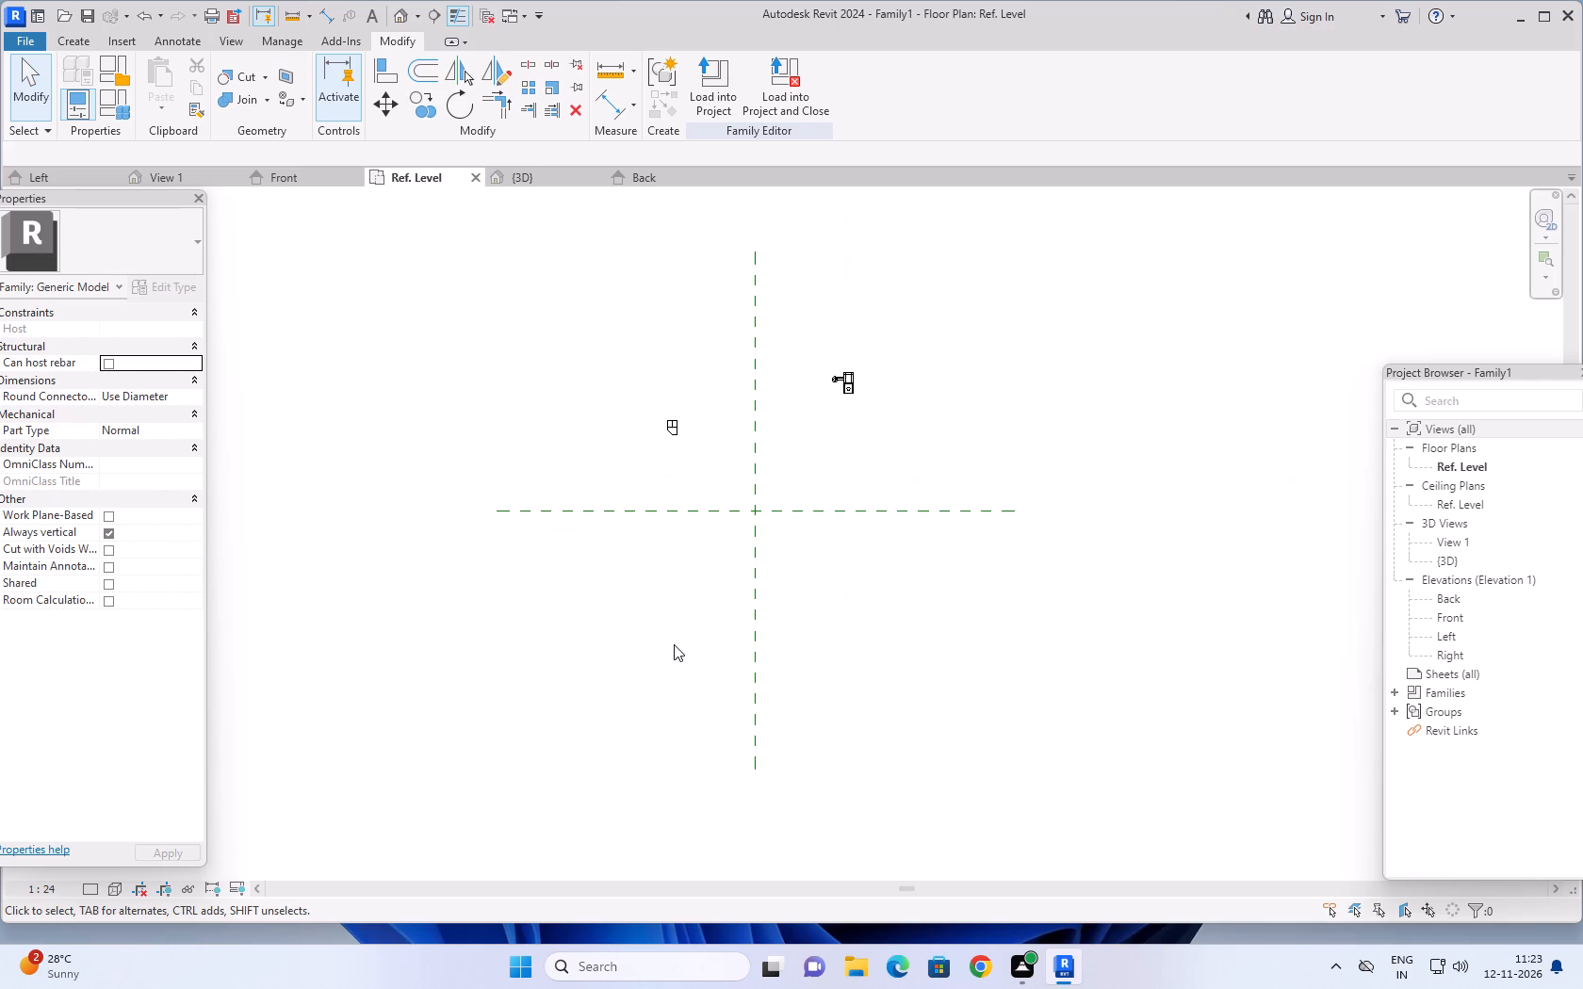
{"action": "scroll", "coordinate": [674, 567], "scroll_direction": "up", "scroll_amount": 3}
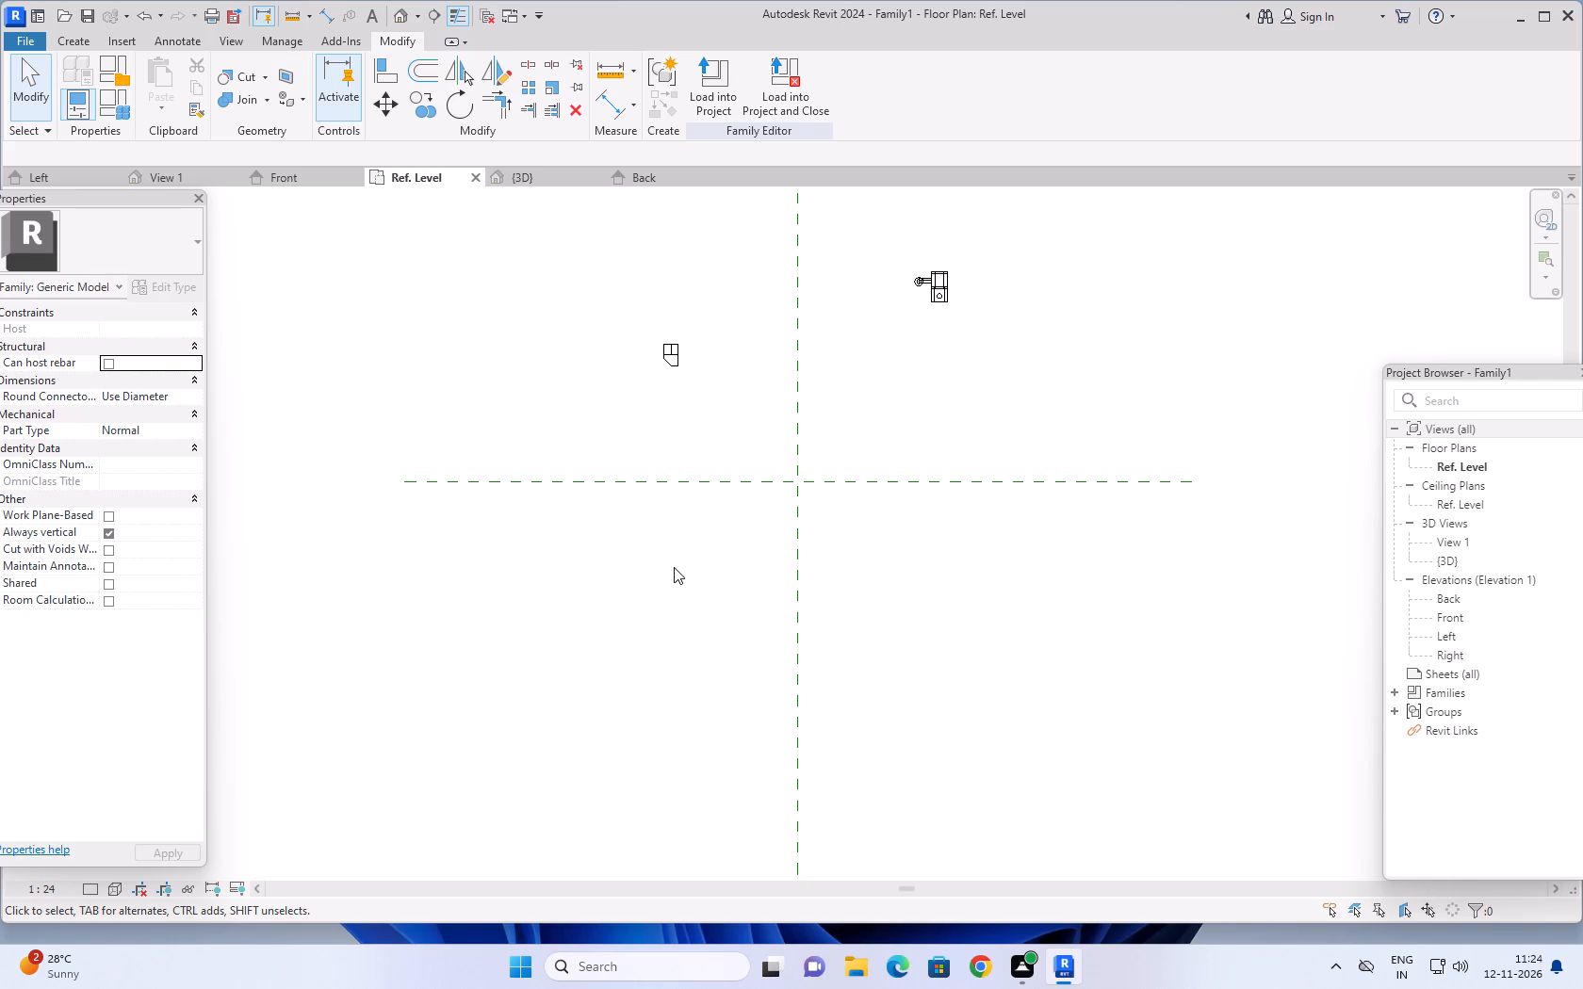
{"action": "scroll", "coordinate": [879, 575], "scroll_direction": "down", "scroll_amount": 4}
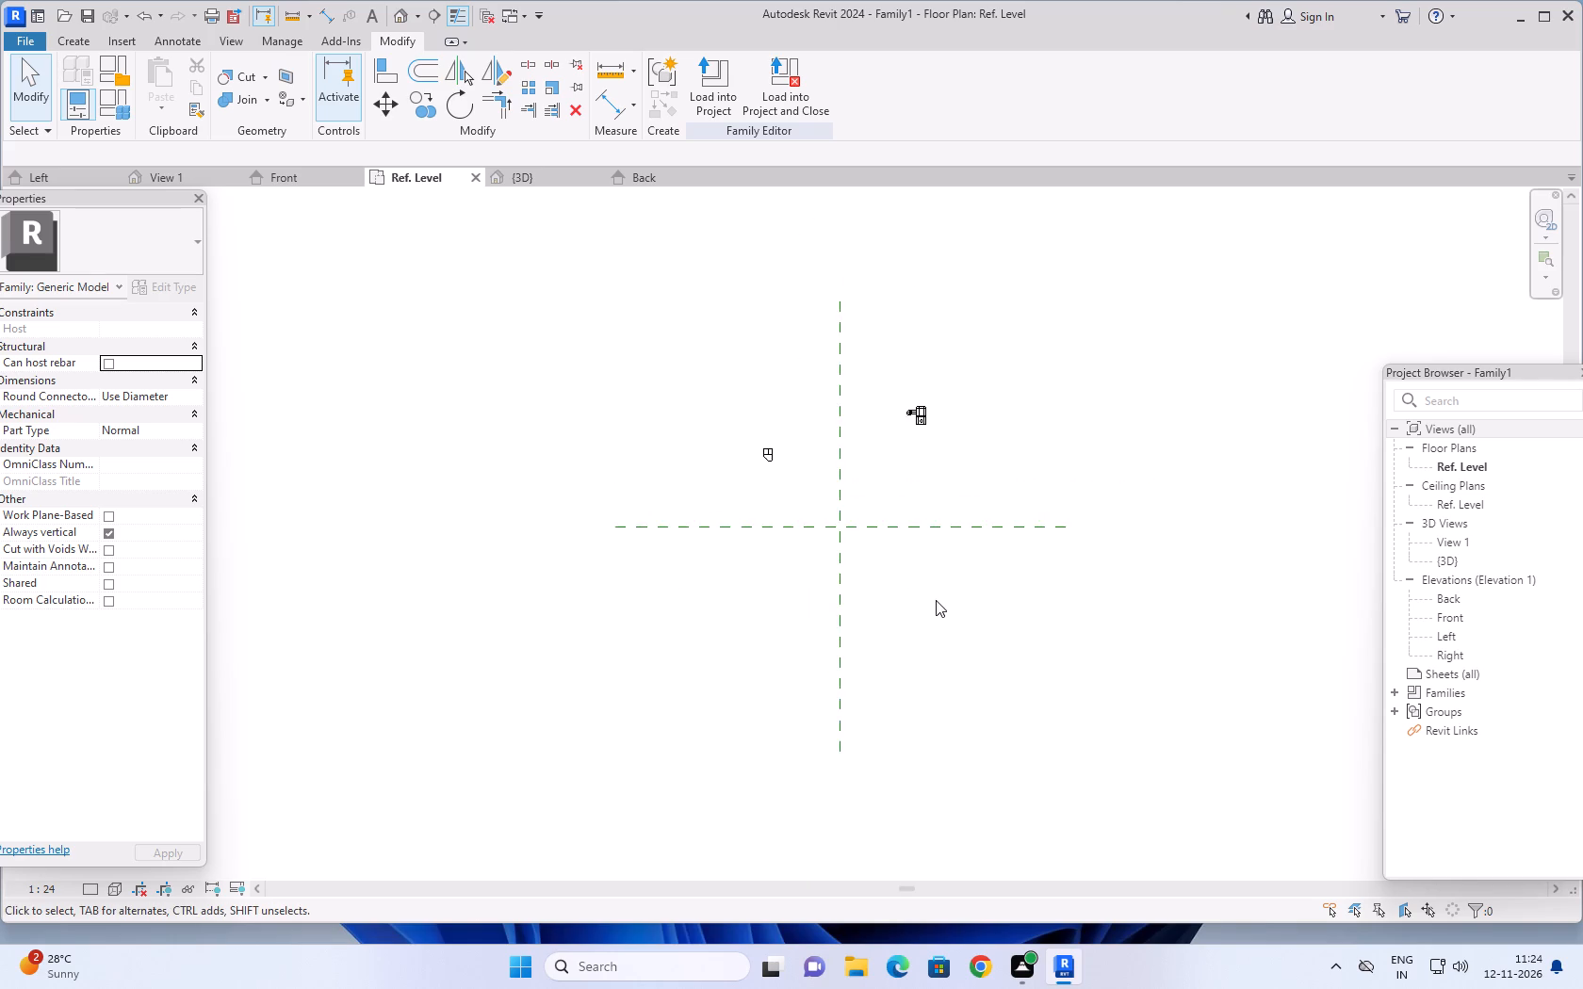
{"action": "middle_click_drag", "start_coordinate": [936, 592], "coordinate": [943, 540]}
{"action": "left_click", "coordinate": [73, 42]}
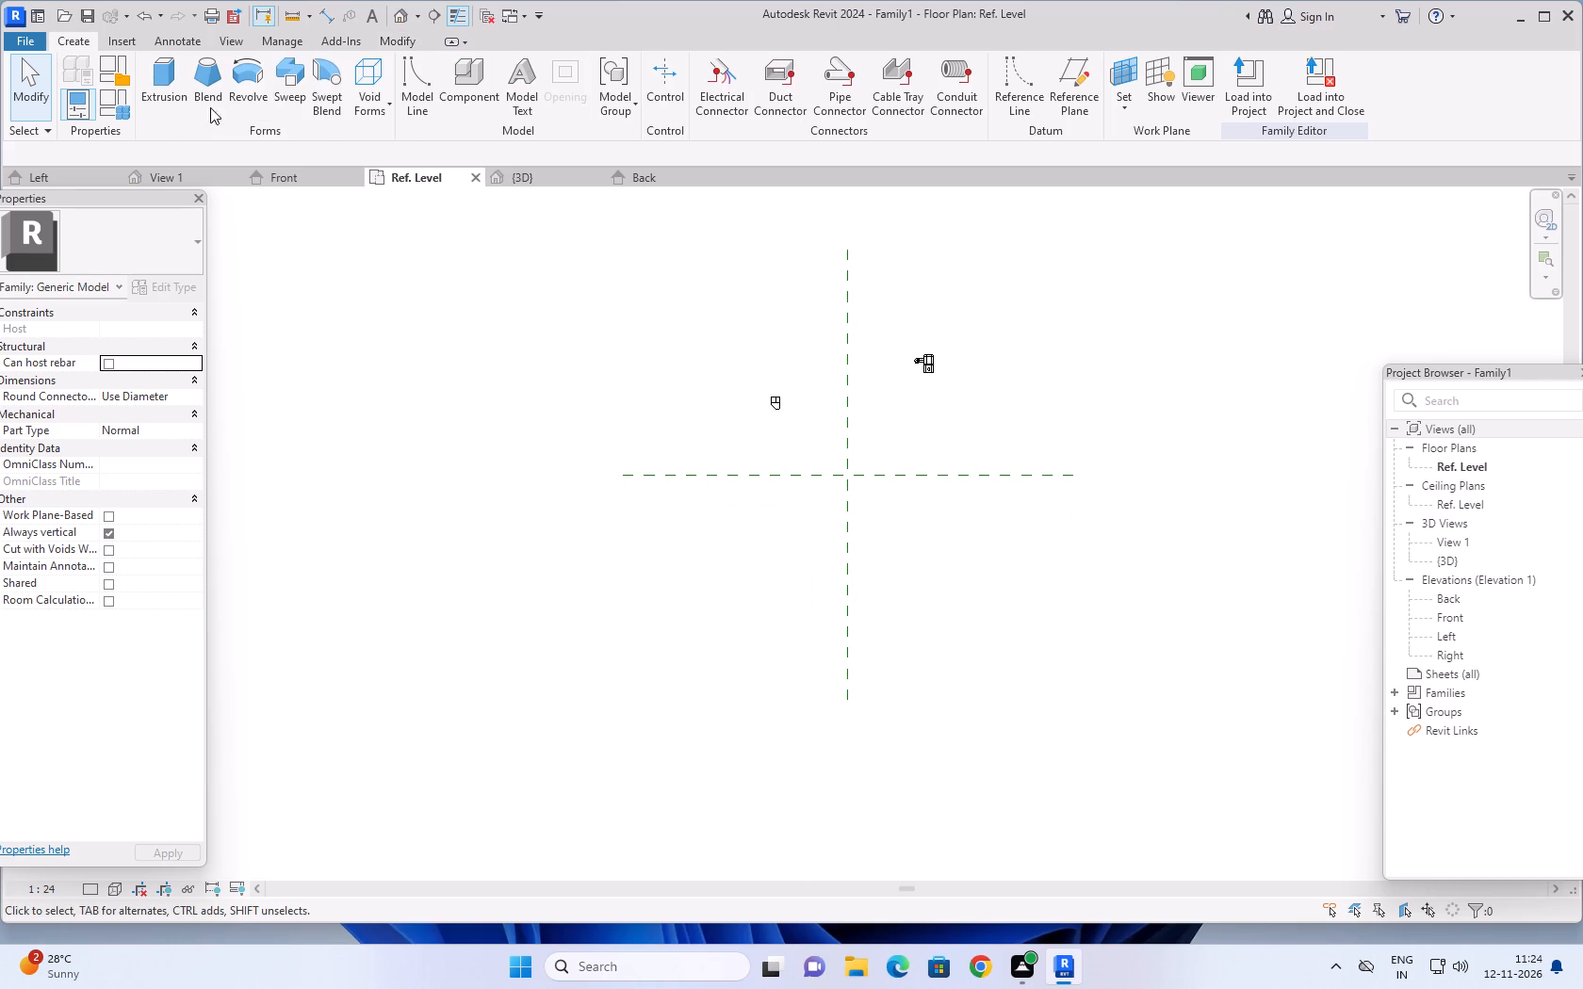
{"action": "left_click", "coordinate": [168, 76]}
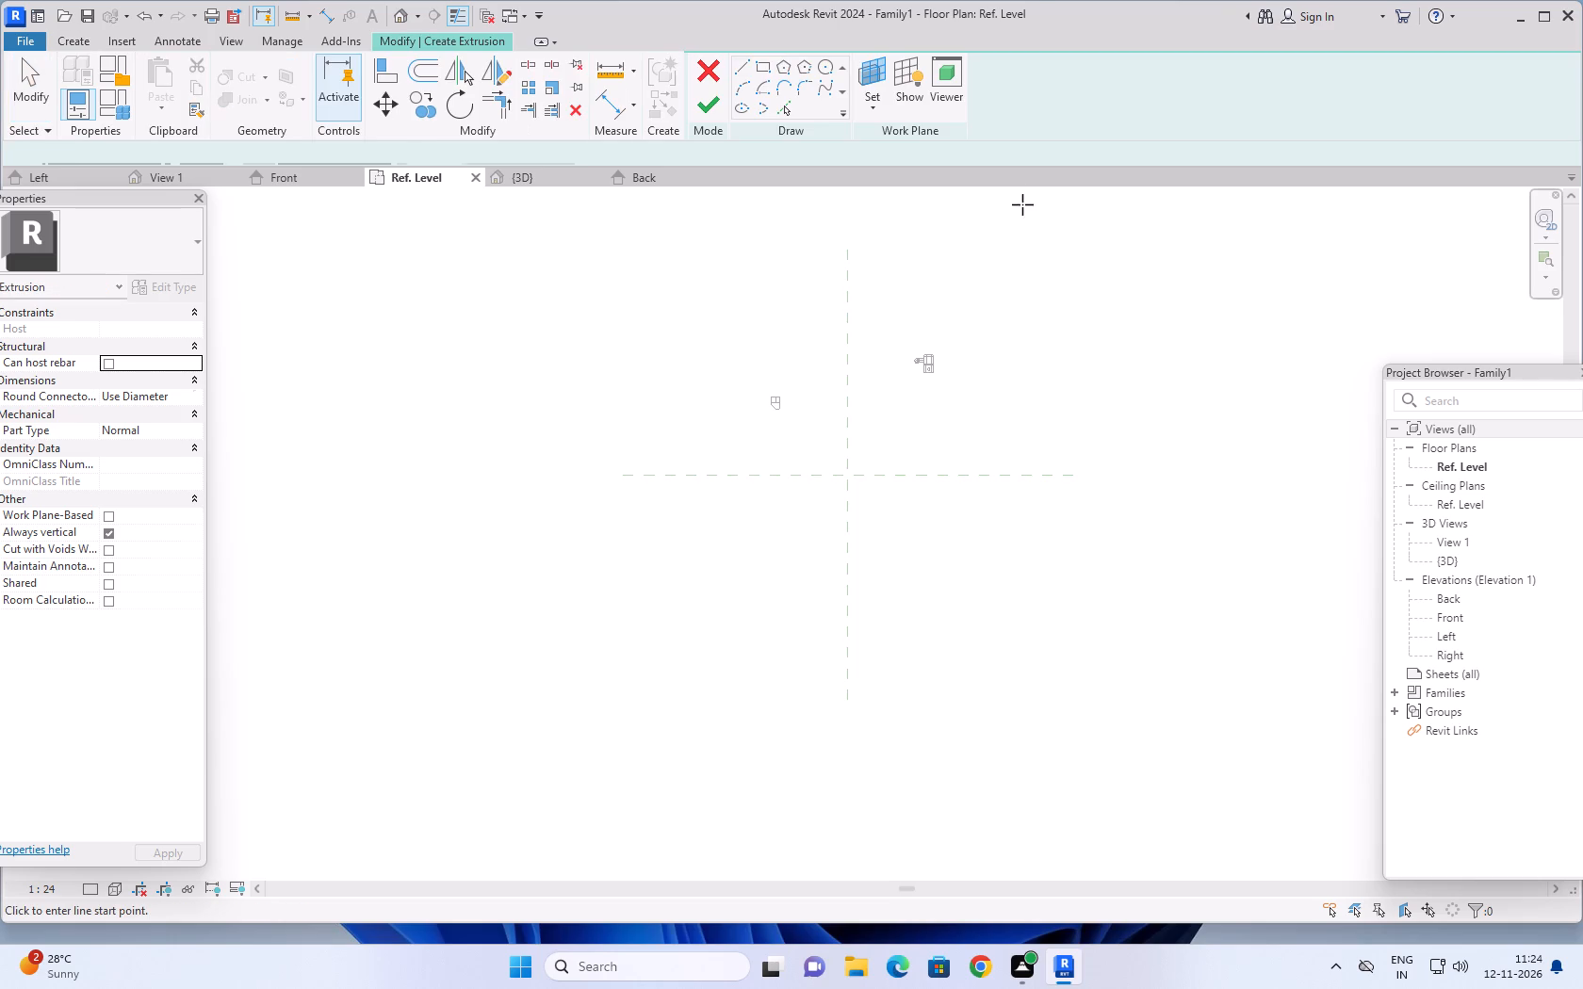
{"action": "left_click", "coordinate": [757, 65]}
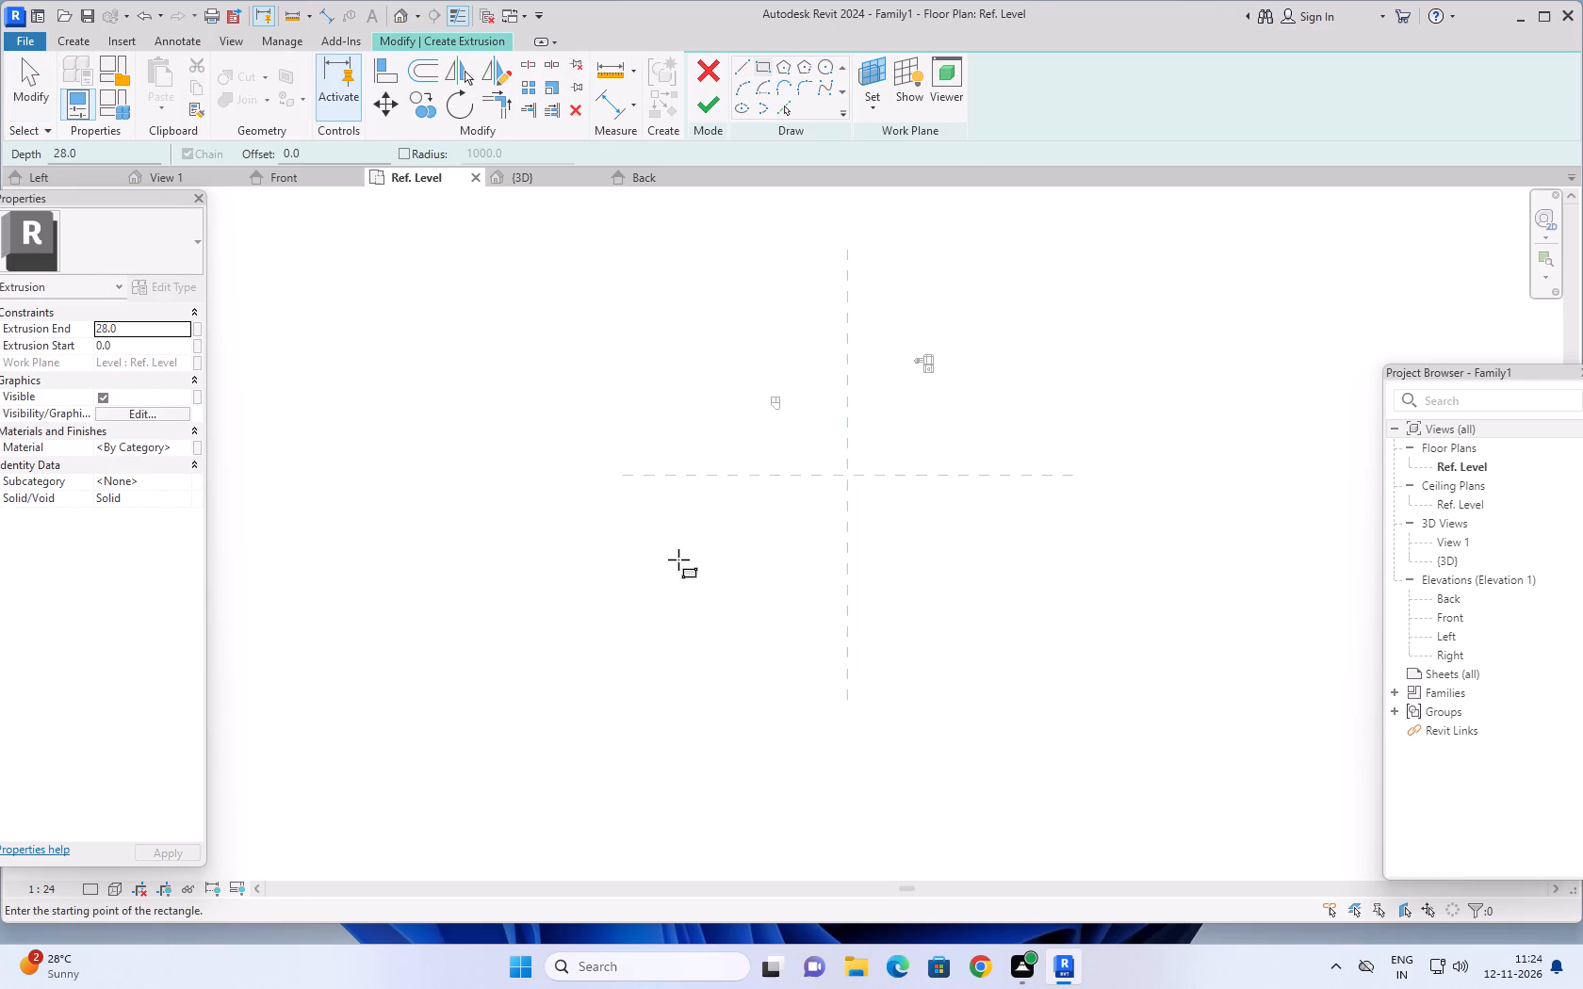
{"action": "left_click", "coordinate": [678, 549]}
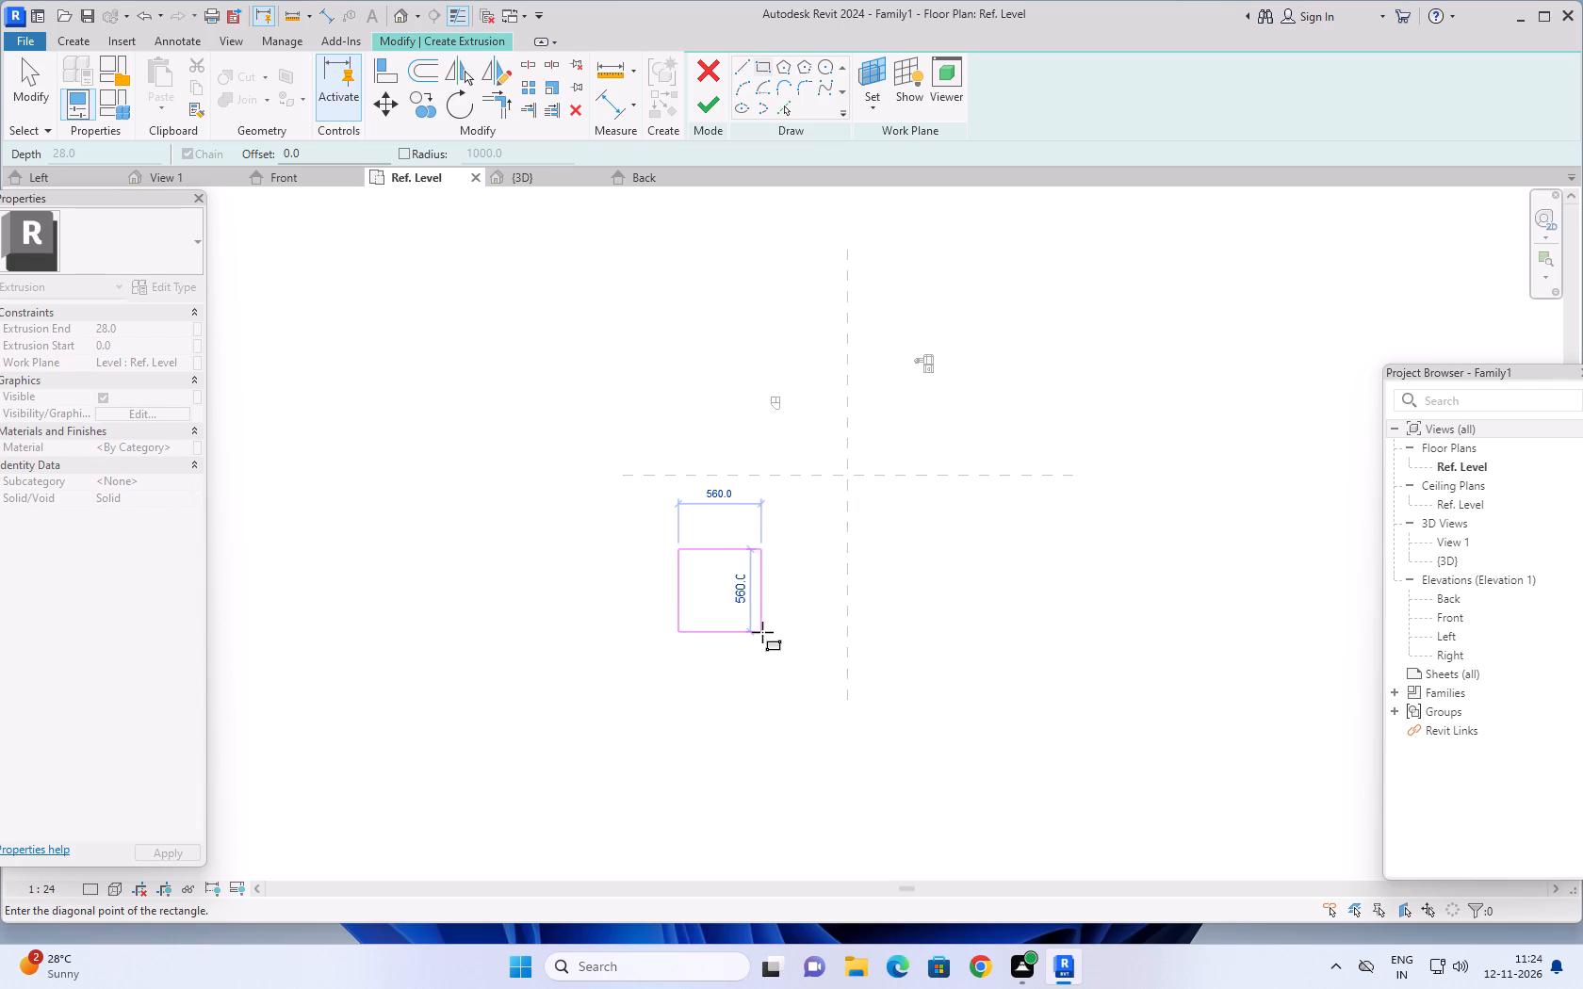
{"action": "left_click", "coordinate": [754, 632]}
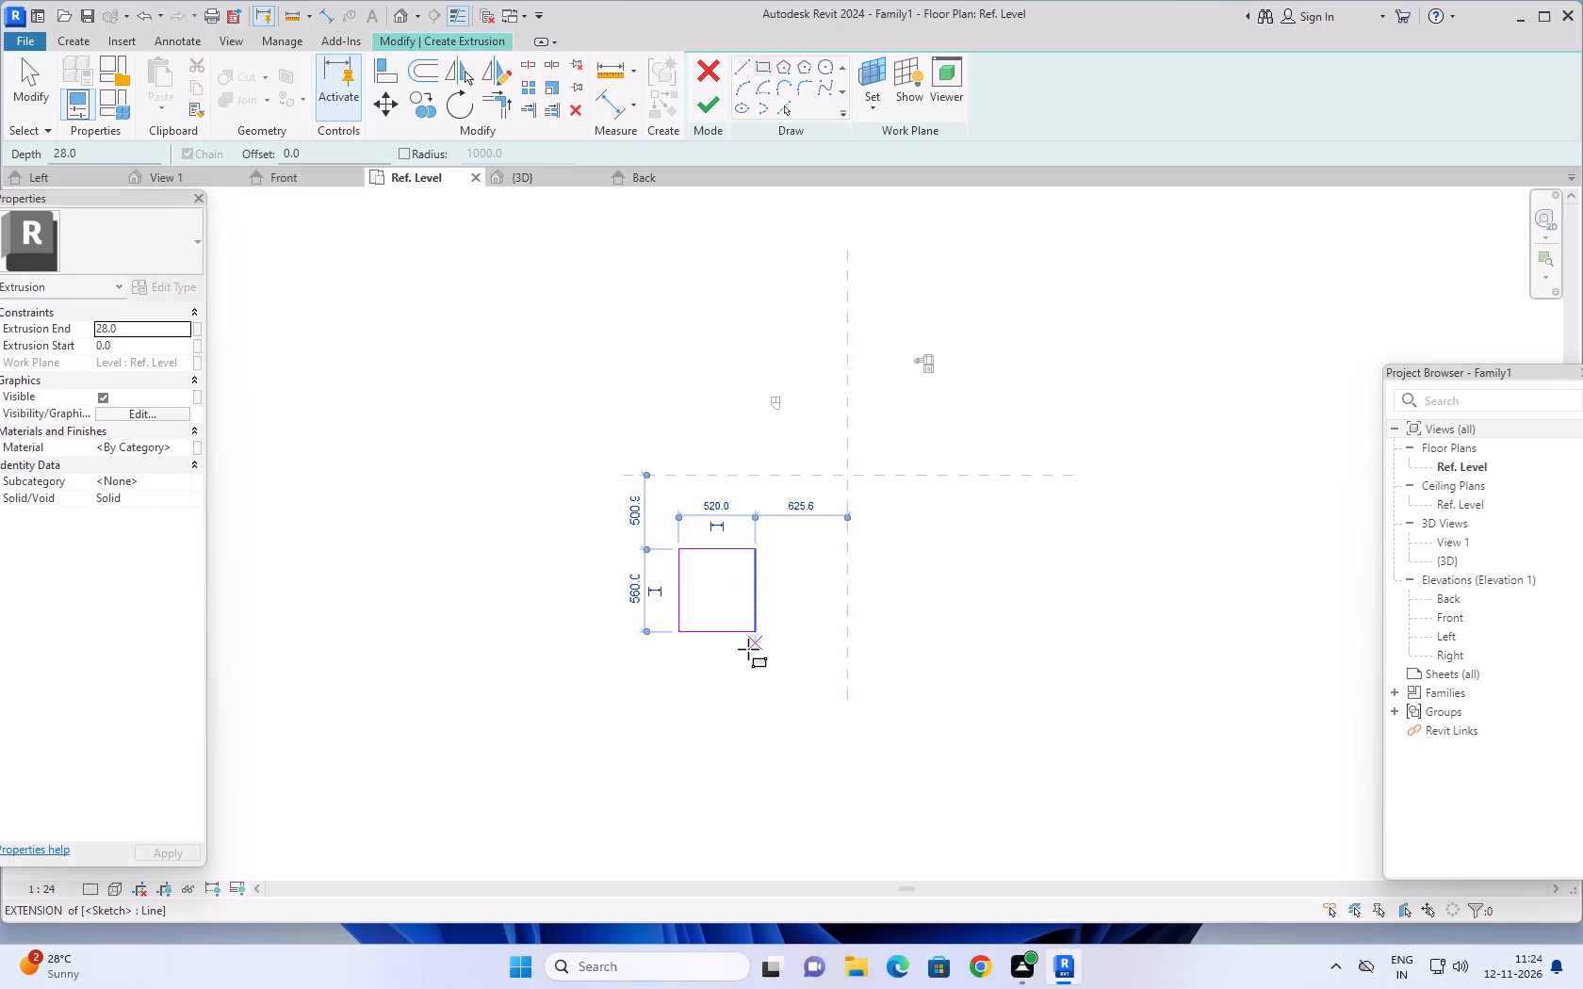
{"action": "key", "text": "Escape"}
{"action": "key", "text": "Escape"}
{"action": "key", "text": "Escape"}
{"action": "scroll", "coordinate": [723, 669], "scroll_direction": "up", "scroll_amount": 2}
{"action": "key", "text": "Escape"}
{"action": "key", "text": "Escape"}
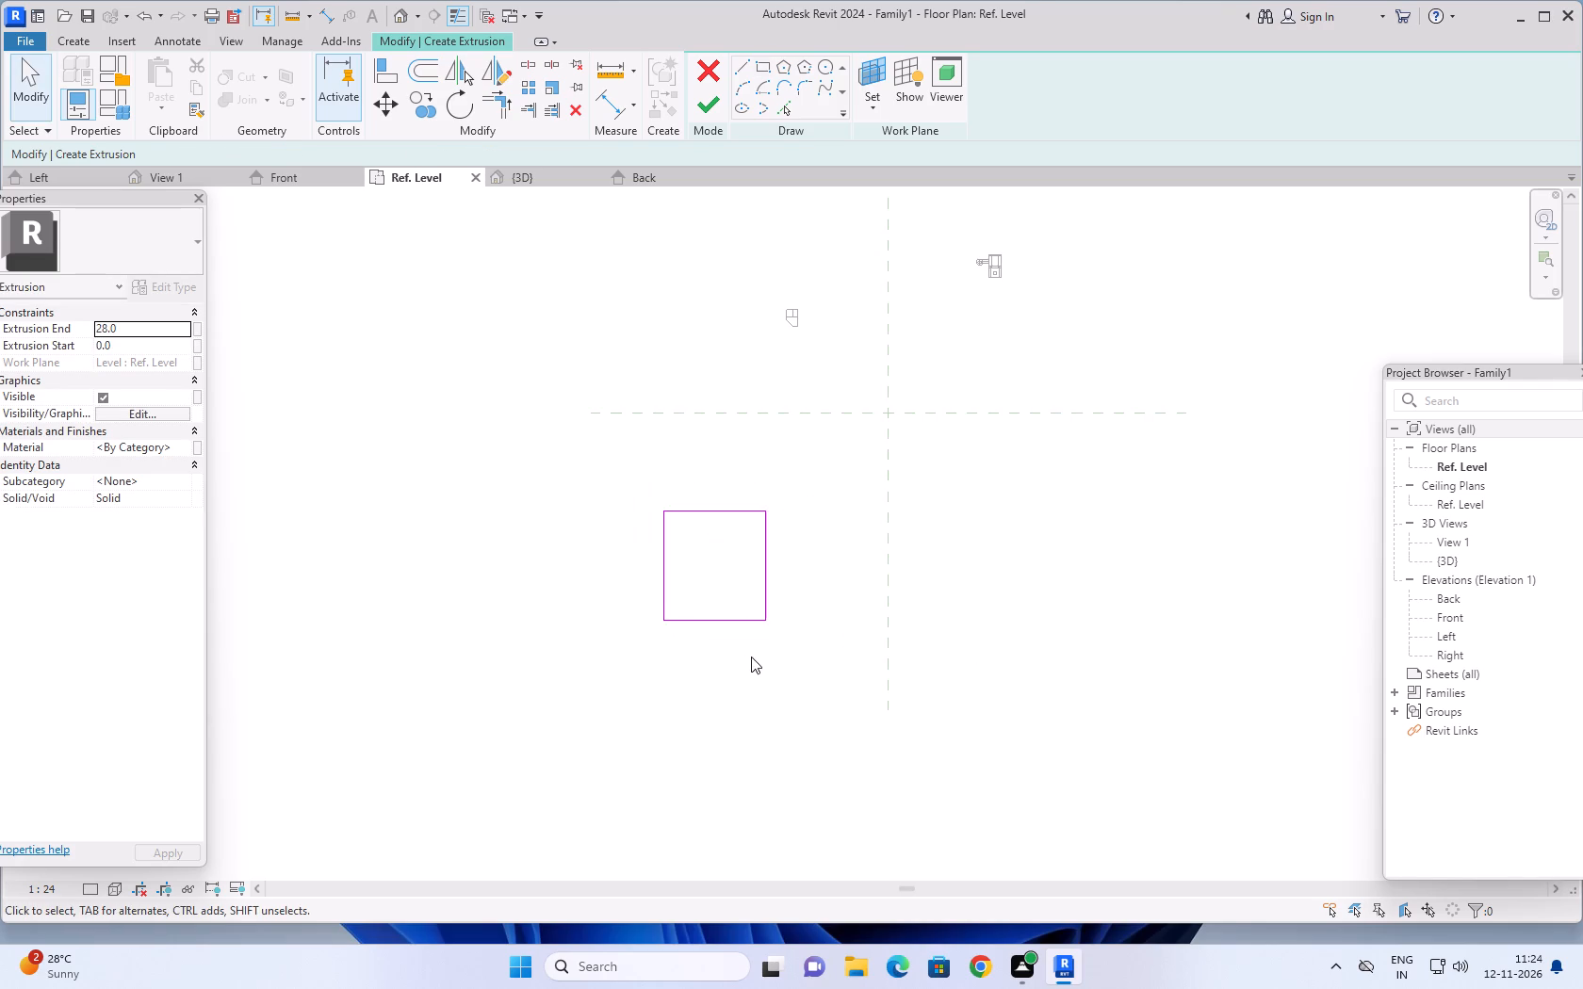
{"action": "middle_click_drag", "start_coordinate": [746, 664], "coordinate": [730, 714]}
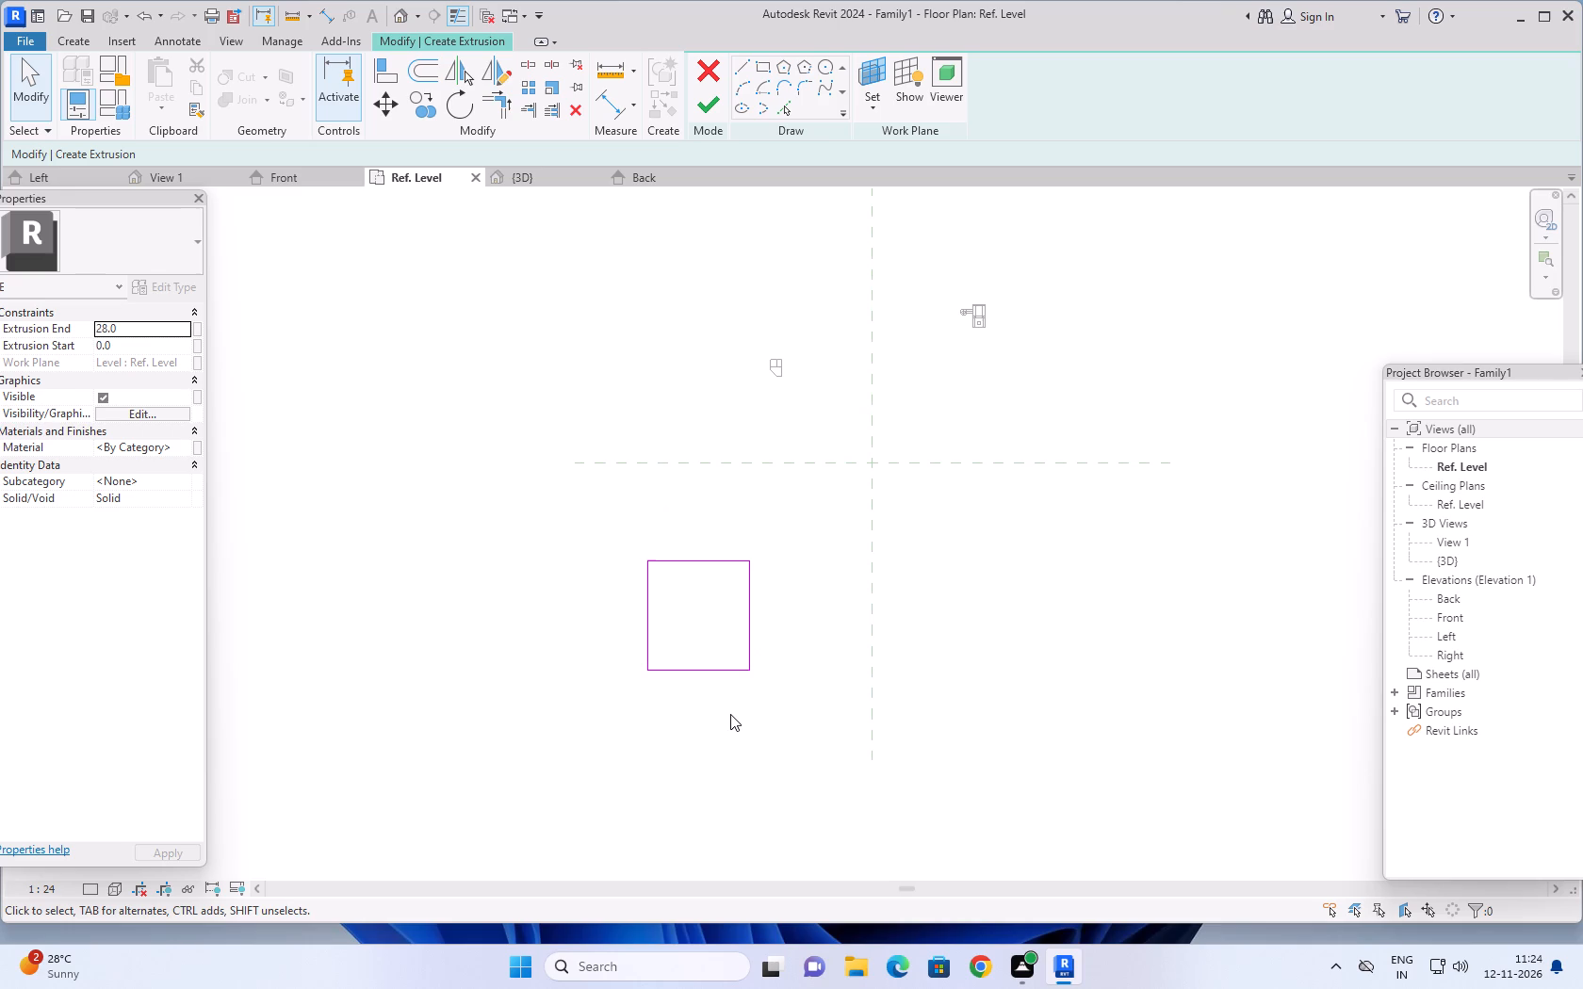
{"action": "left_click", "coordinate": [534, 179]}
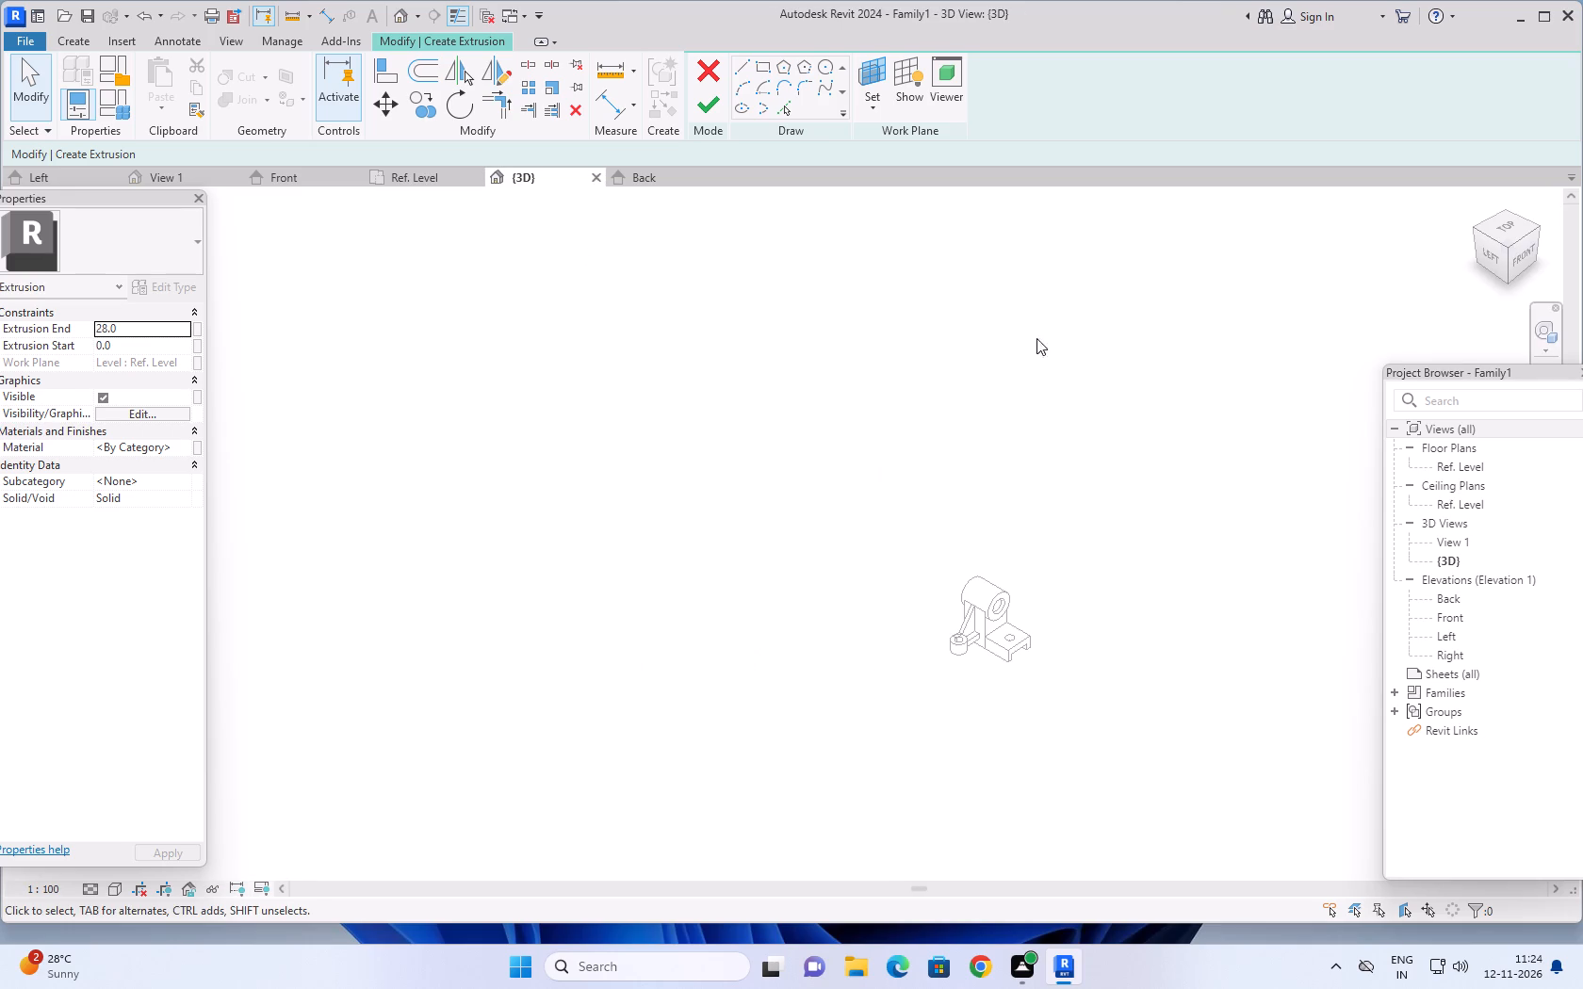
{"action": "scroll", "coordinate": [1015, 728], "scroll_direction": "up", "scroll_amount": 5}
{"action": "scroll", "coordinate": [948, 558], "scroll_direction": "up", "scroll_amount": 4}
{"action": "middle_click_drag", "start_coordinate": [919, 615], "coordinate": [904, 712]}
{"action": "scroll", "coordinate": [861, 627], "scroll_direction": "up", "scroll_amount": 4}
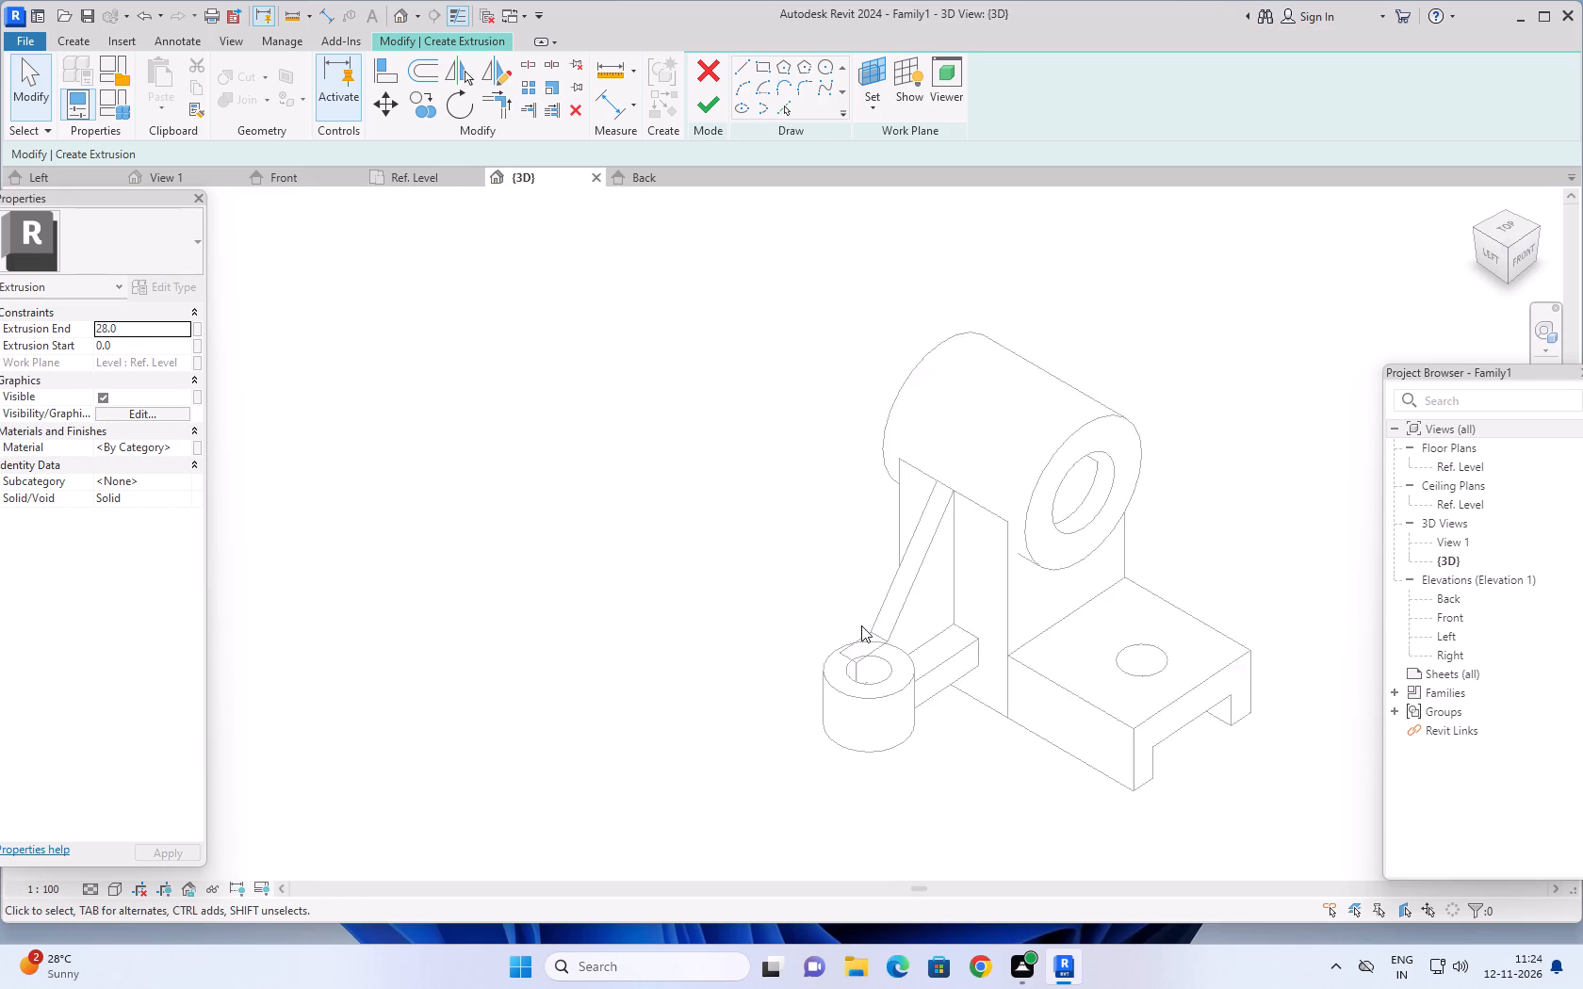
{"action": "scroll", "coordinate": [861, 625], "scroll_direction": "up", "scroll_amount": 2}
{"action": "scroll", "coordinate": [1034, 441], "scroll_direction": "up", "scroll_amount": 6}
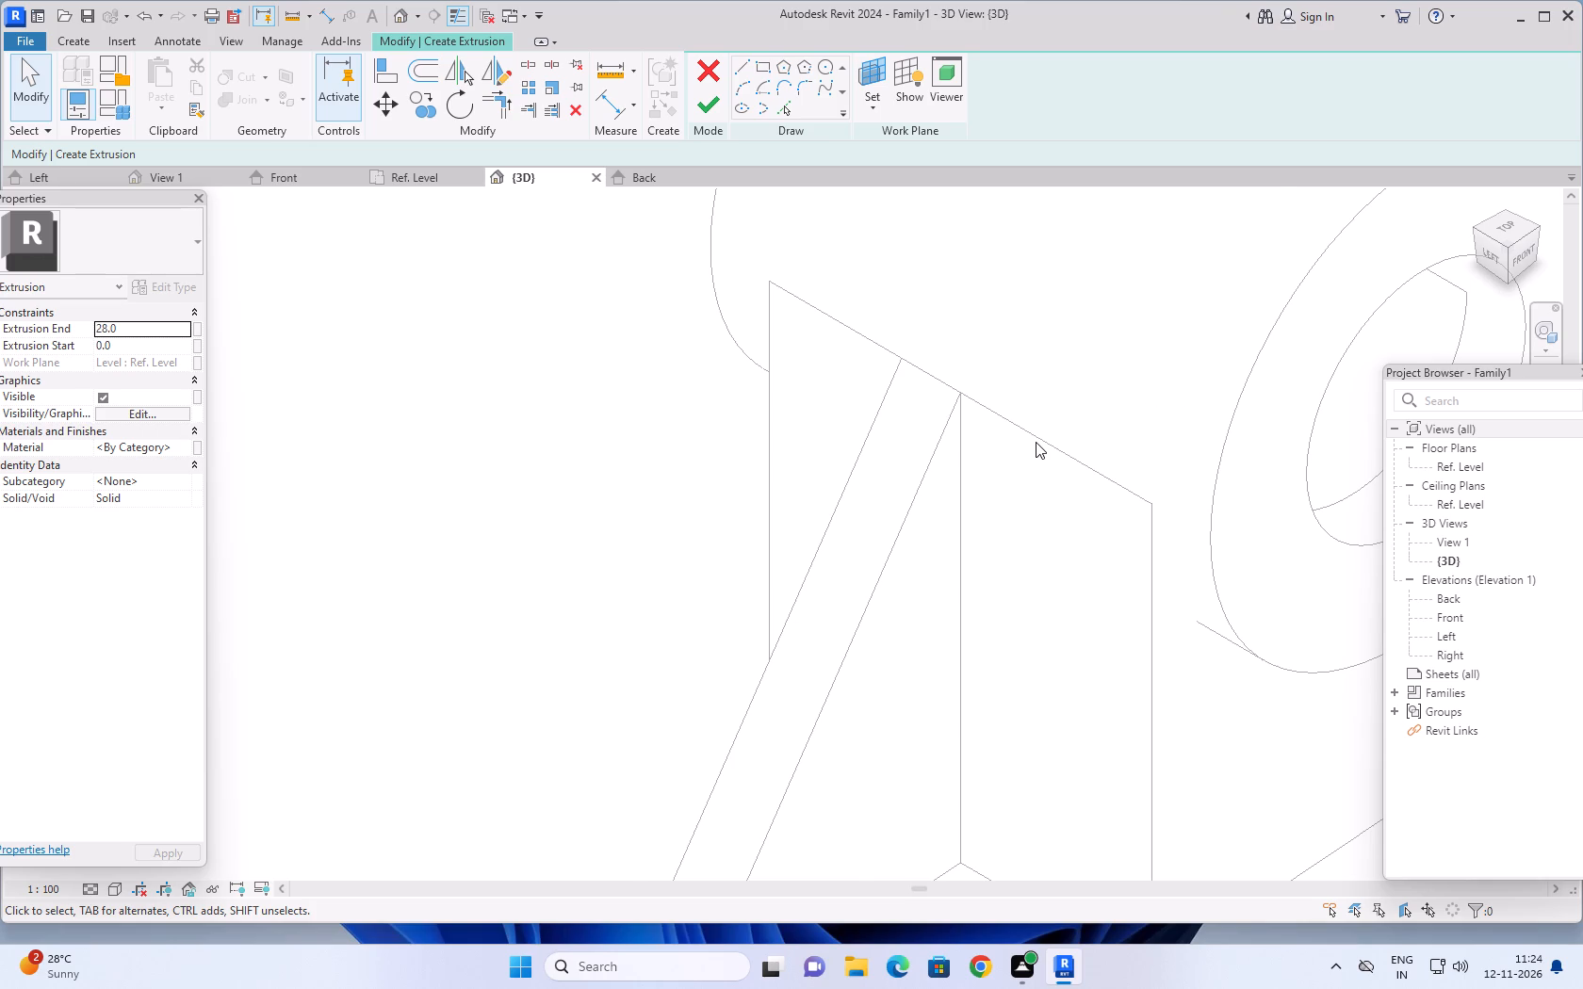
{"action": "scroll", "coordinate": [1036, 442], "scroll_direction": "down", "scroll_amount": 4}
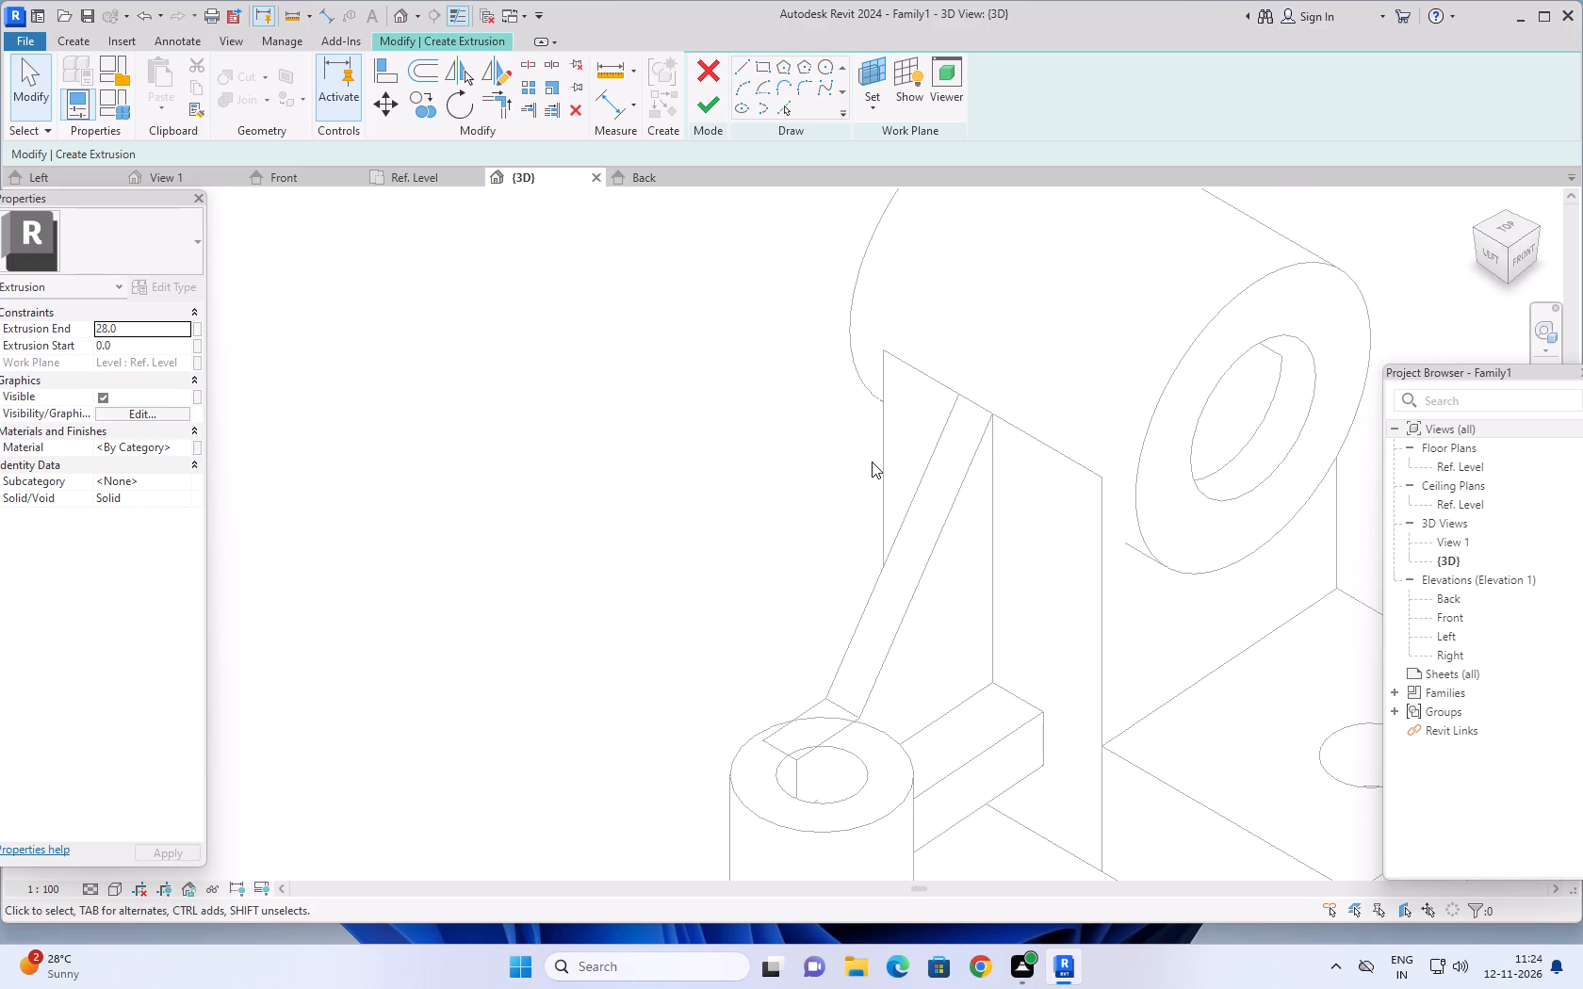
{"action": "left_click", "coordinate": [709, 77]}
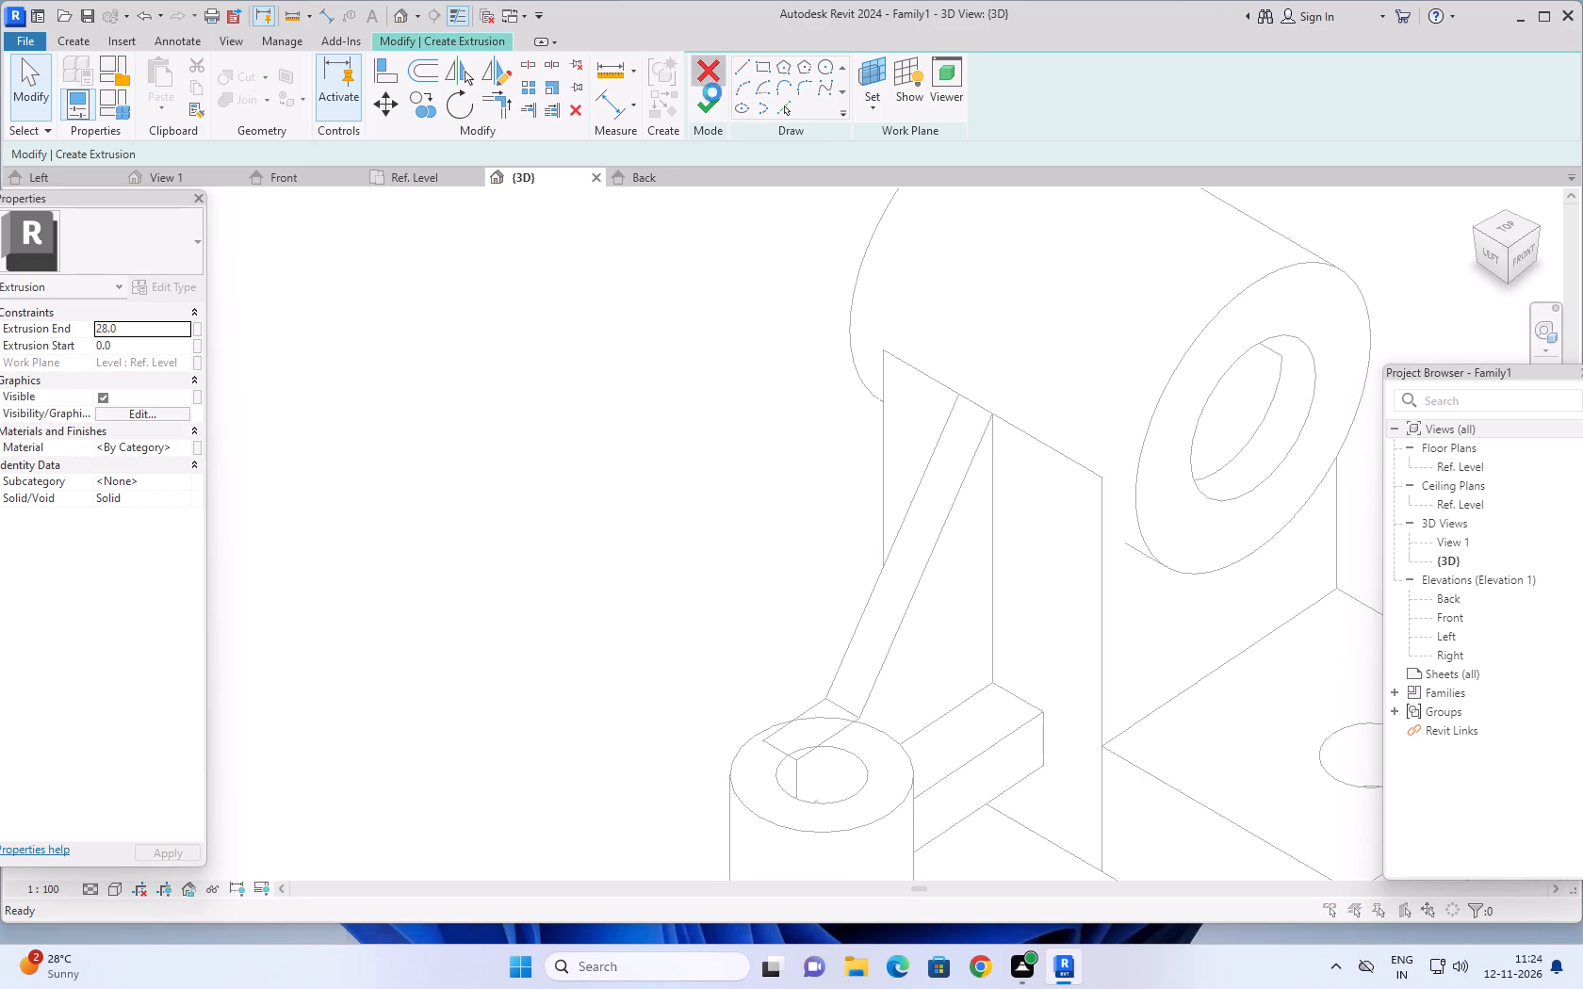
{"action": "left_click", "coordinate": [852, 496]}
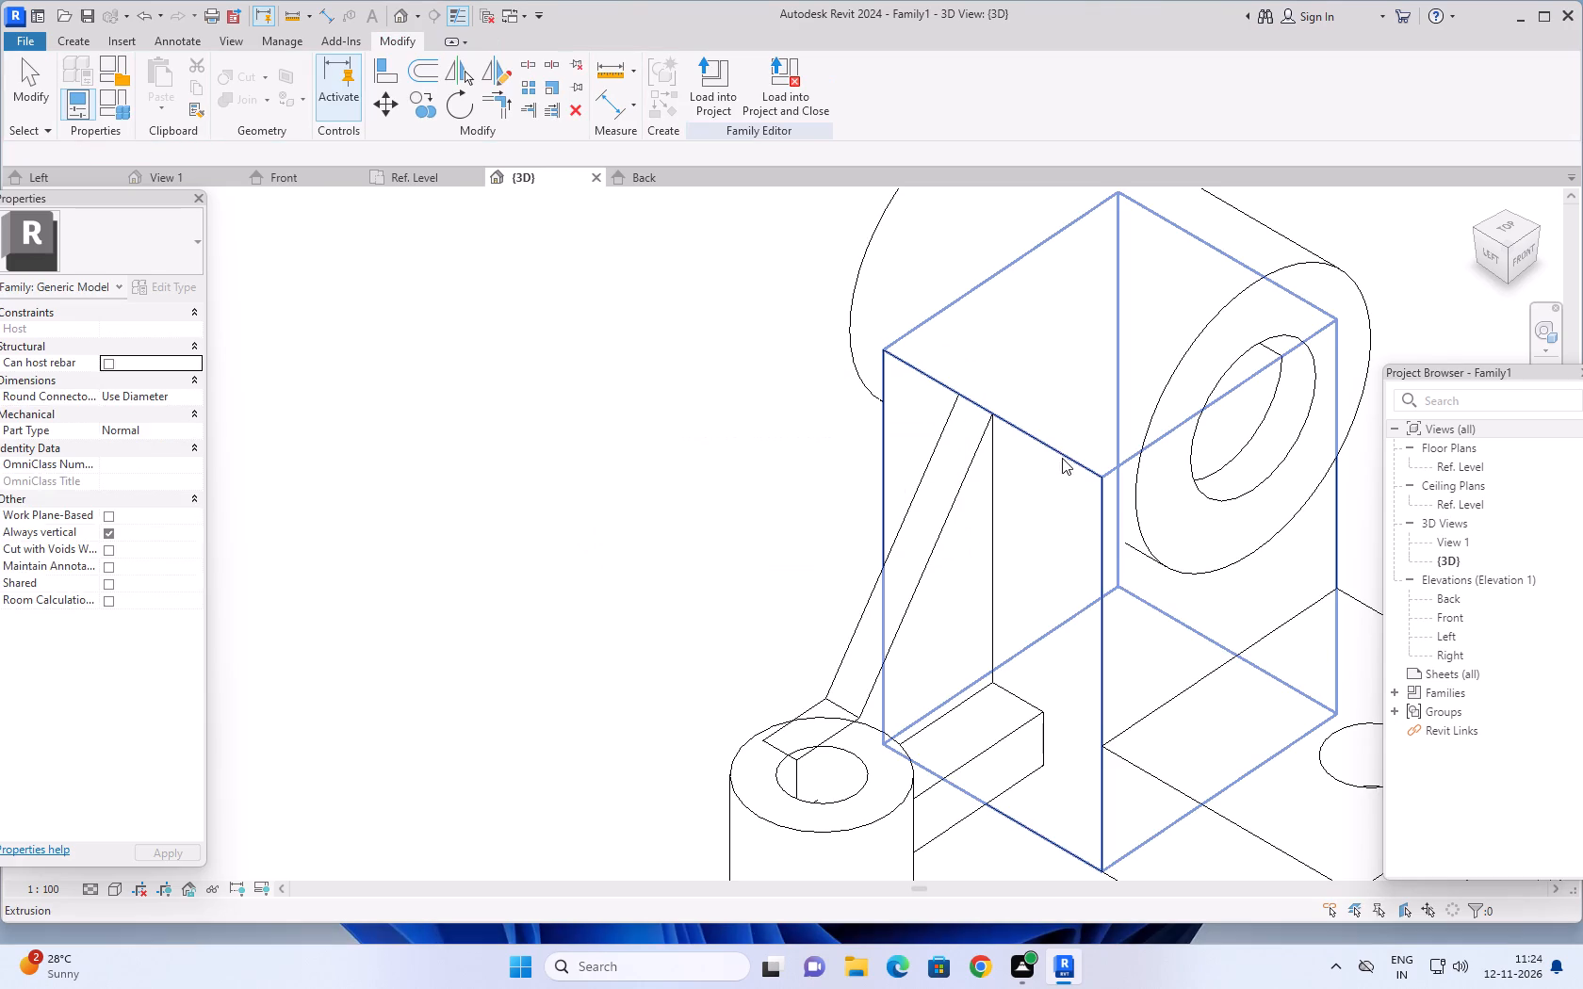
Inspect the upright block, connecting arm and sloped rib in the 3D view, including the rib's junction with the small hollow cylinder from the back.
{"action": "left_click", "coordinate": [1061, 451]}
{"action": "key", "text": "Escape"}
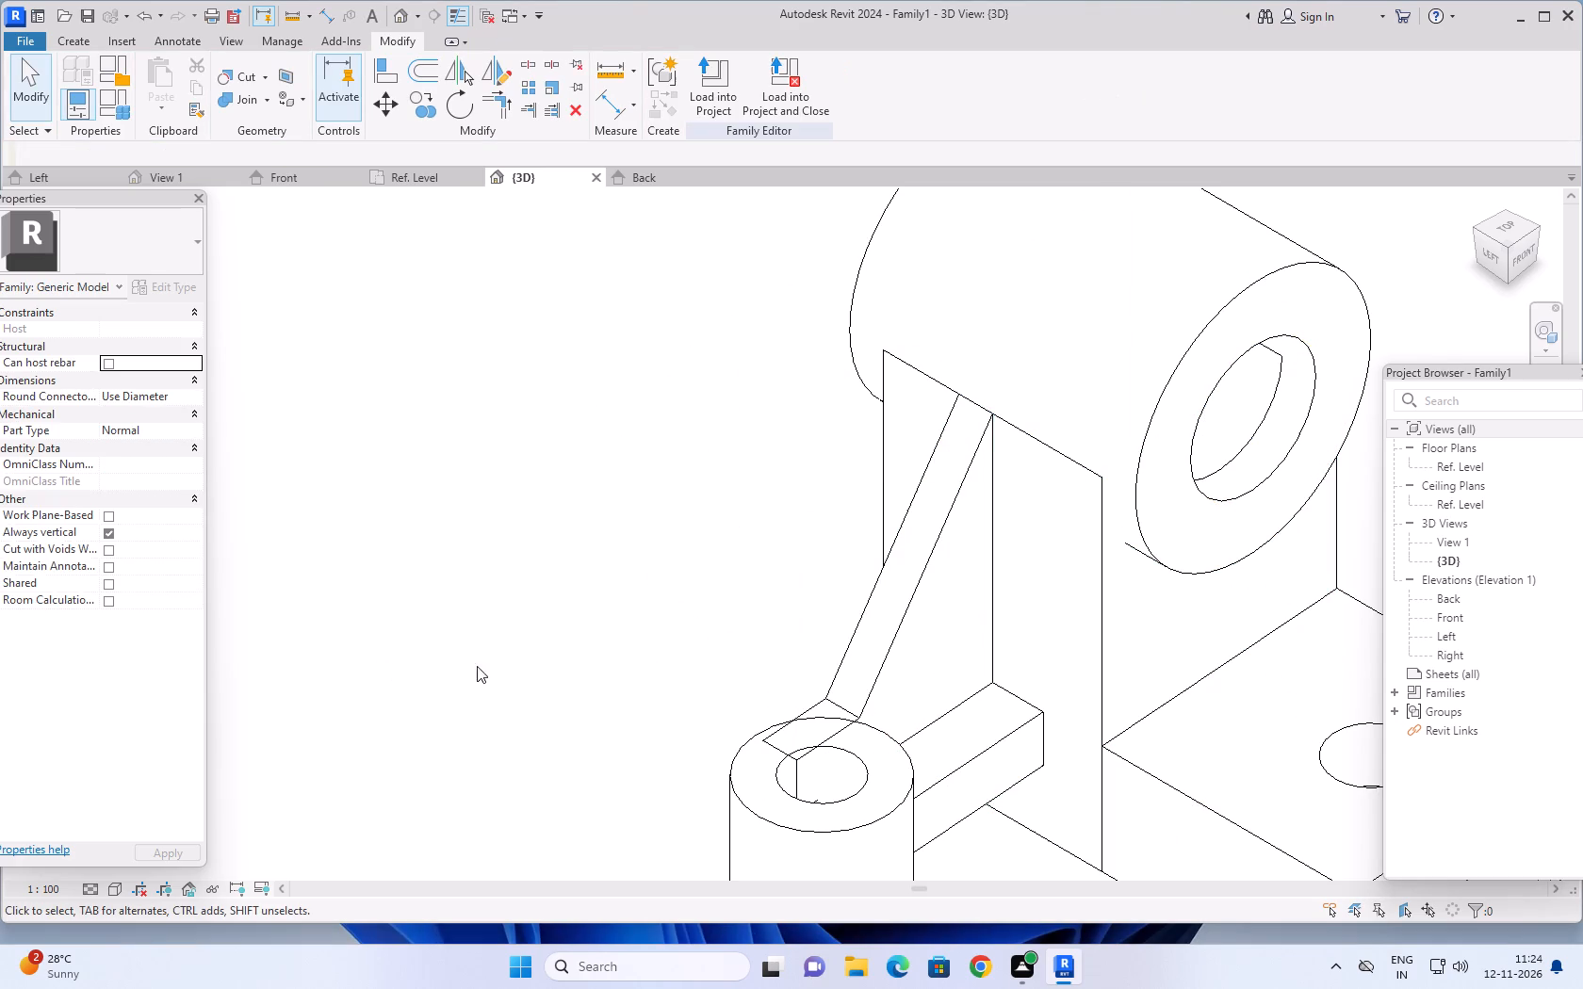
{"action": "key", "text": "Escape"}
{"action": "left_click", "coordinate": [1059, 644]}
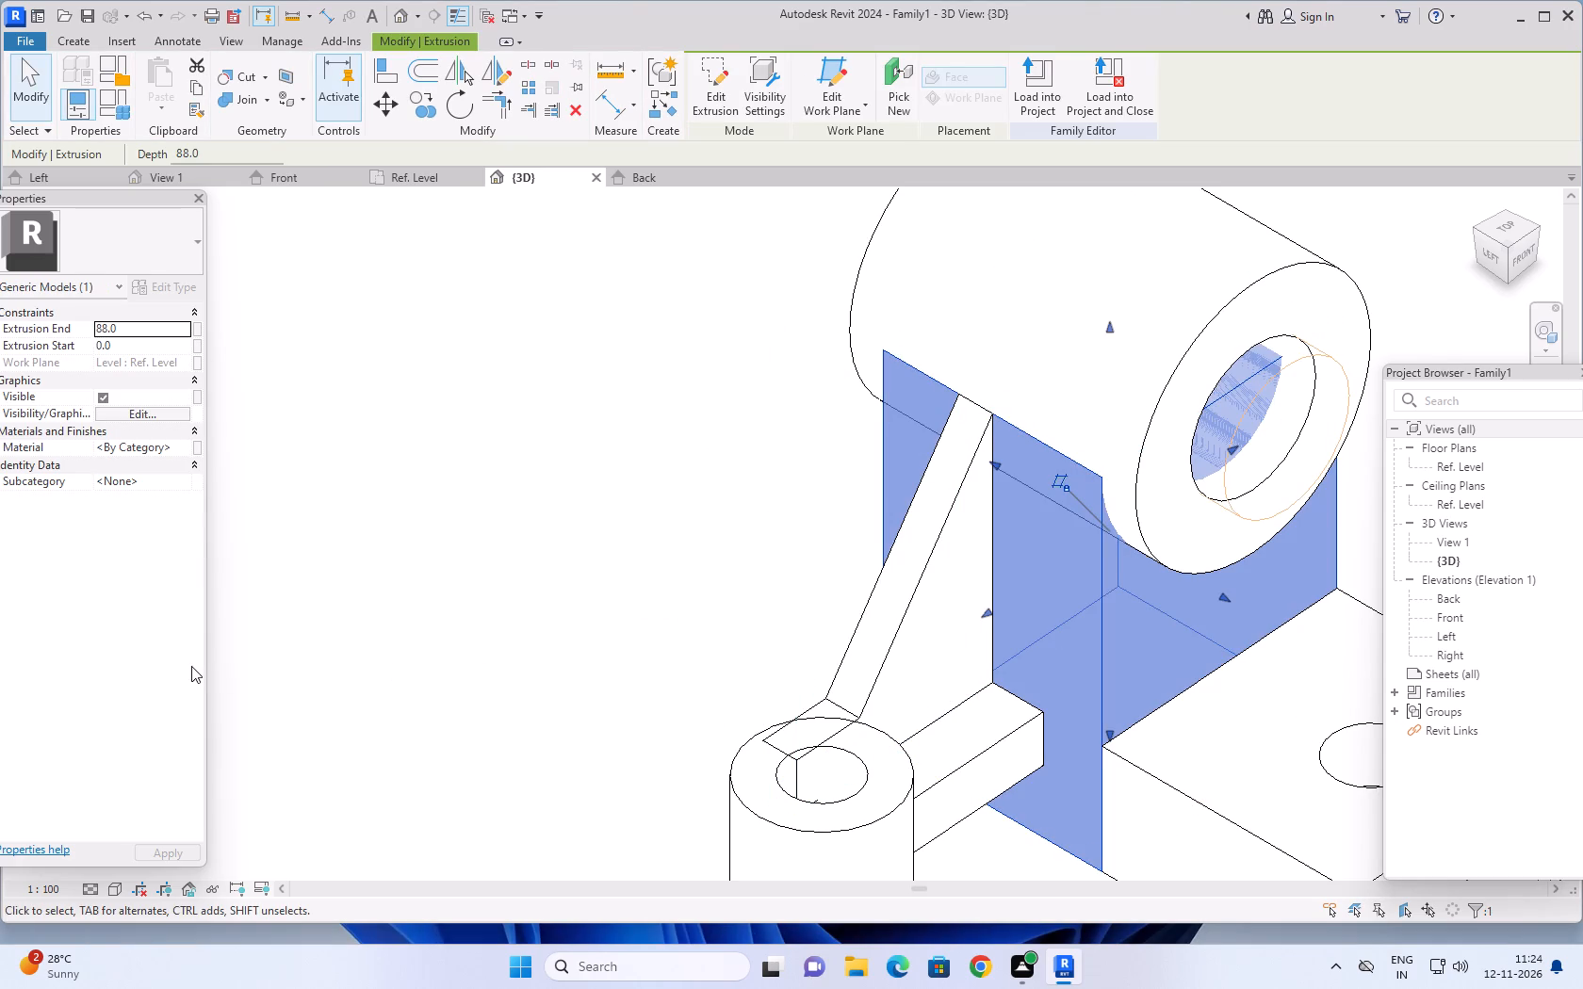
{"action": "middle_click_drag", "start_coordinate": [430, 628], "coordinate": [347, 587]}
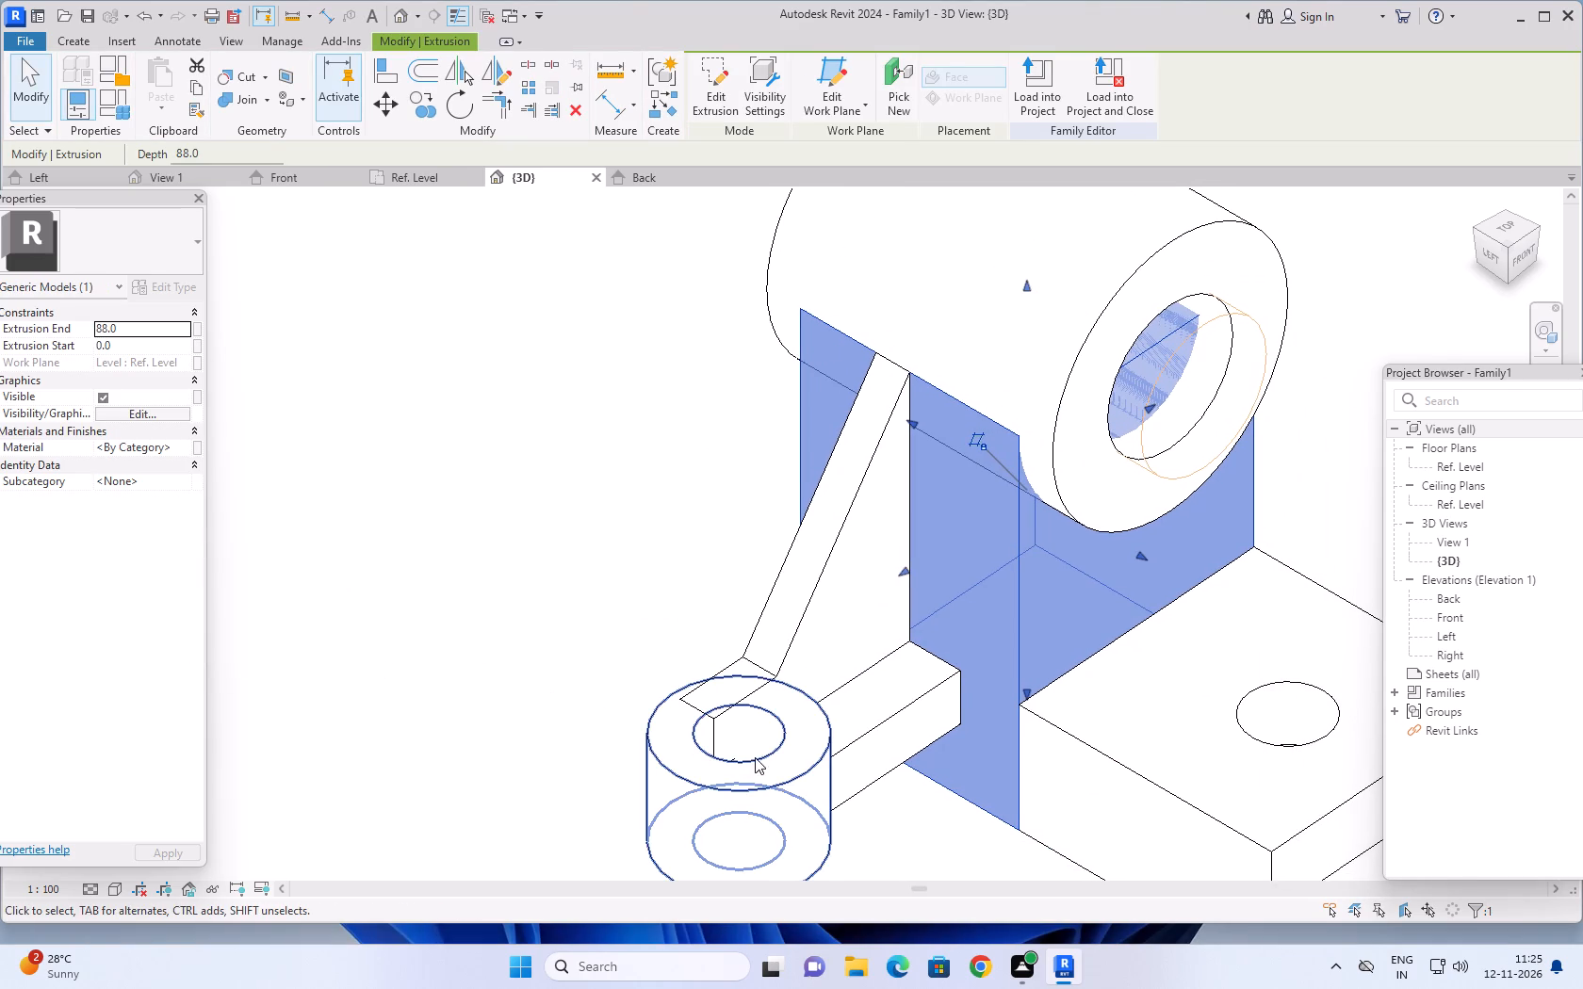
{"action": "scroll", "coordinate": [399, 538], "scroll_direction": "down", "scroll_amount": 3}
{"action": "middle_click", "coordinate": [411, 561]}
{"action": "key", "text": "Escape"}
{"action": "key", "text": "Escape"}
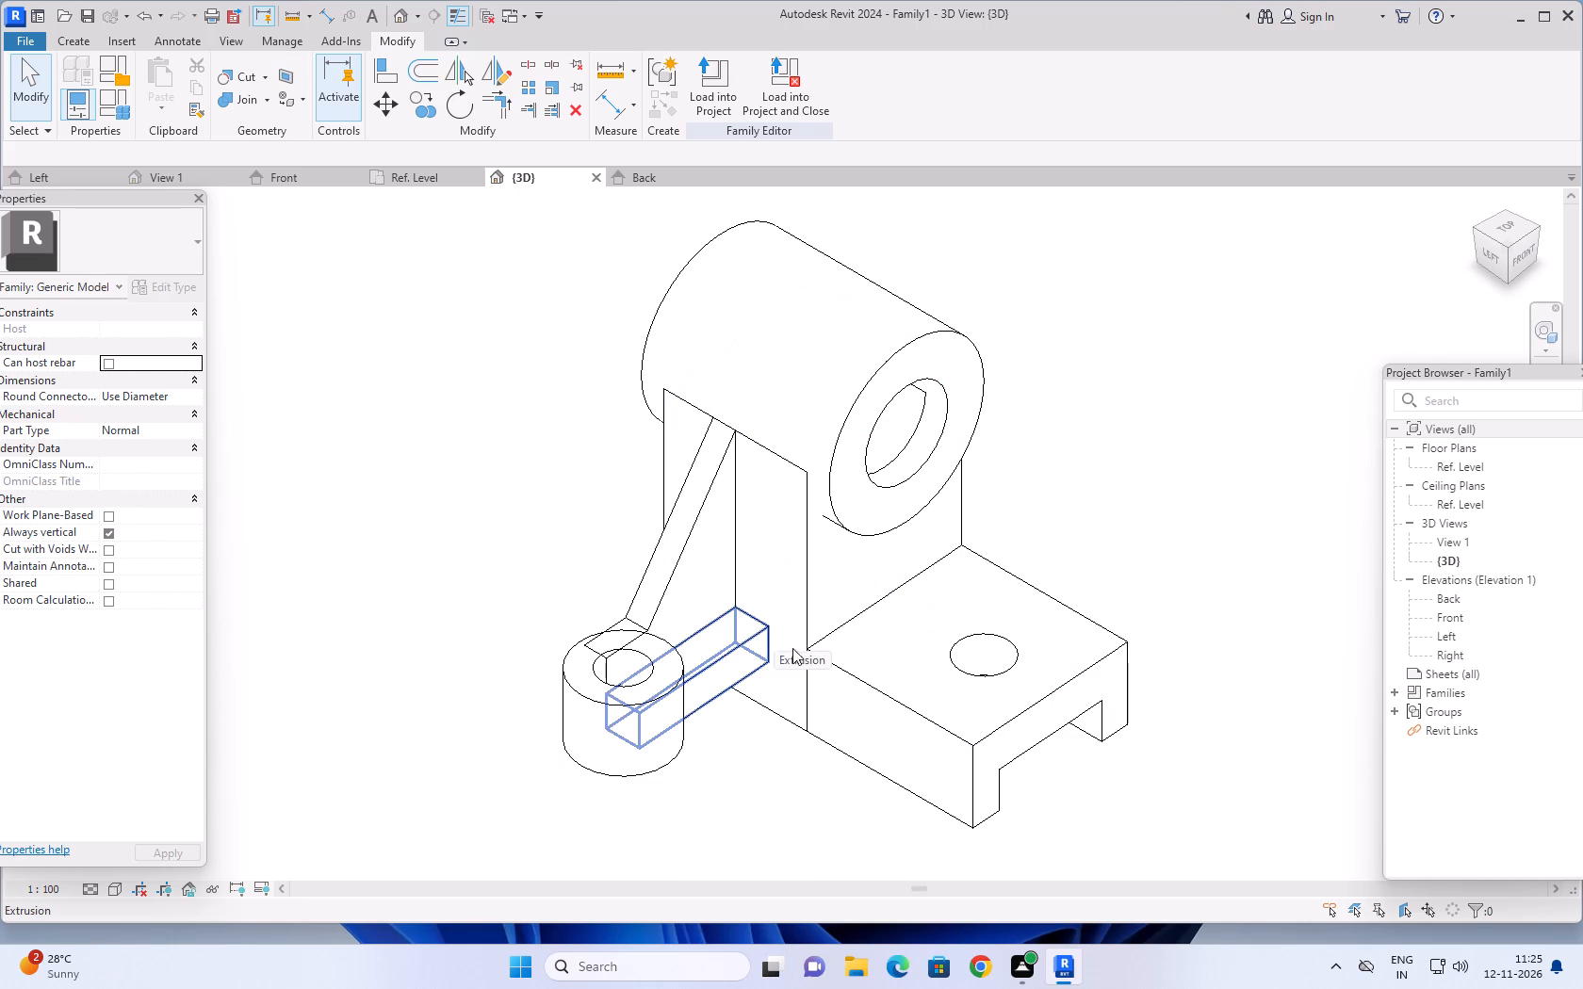
{"action": "scroll", "coordinate": [791, 647], "scroll_direction": "up", "scroll_amount": 3}
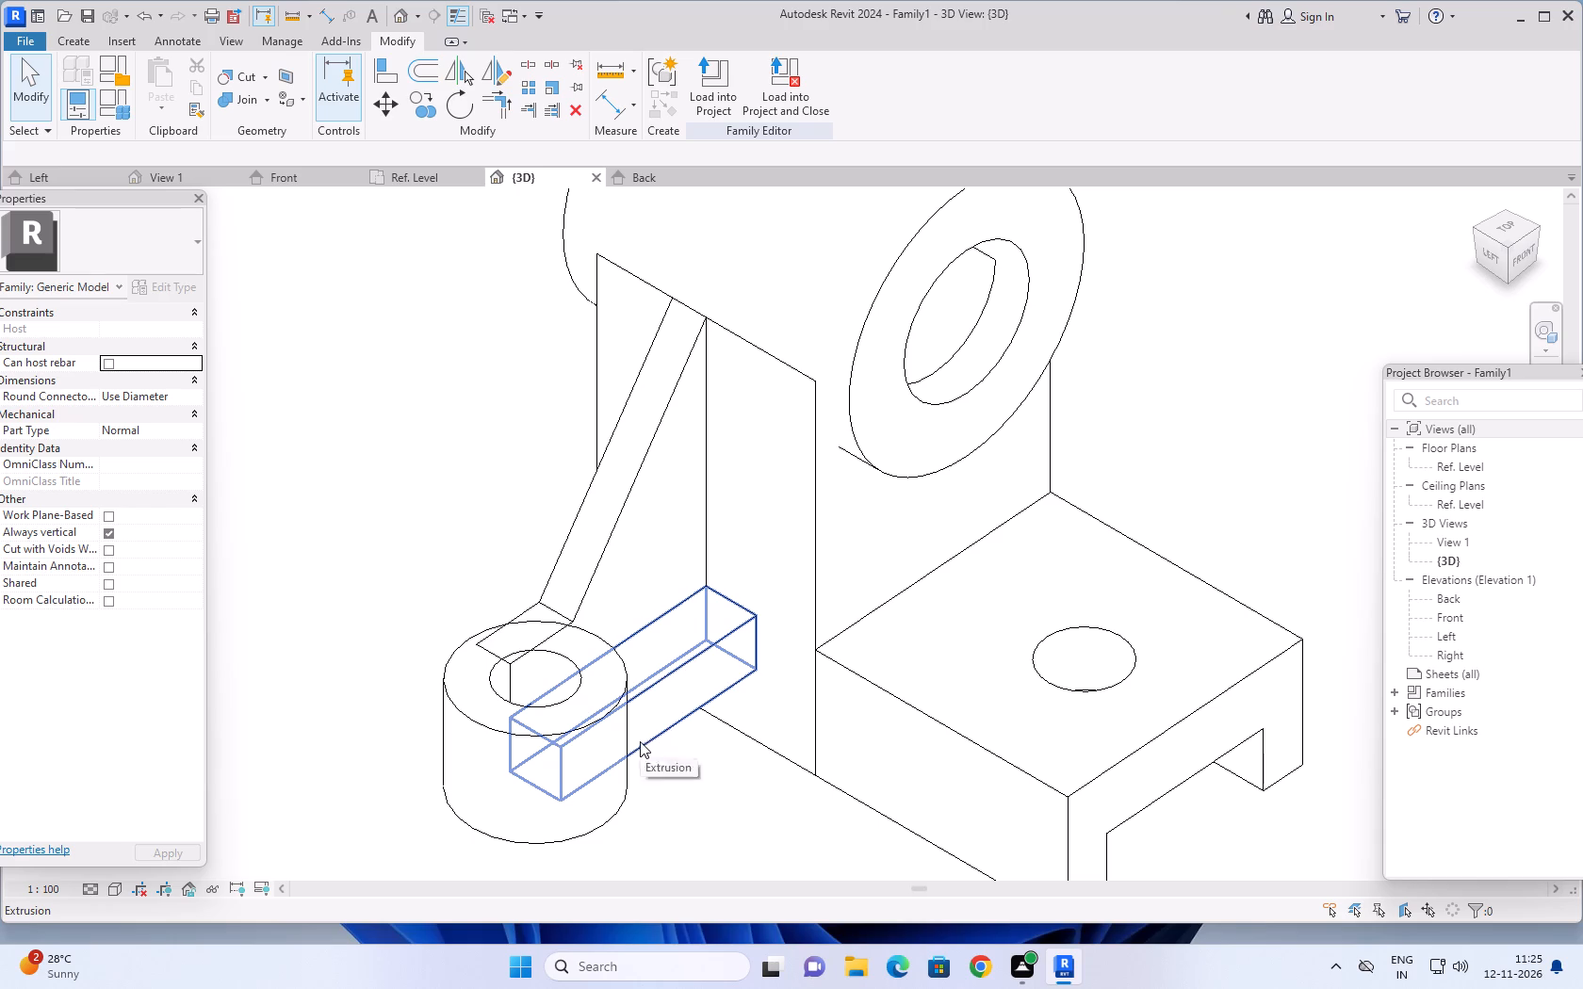
{"action": "scroll", "coordinate": [454, 563], "scroll_direction": "down", "scroll_amount": 1}
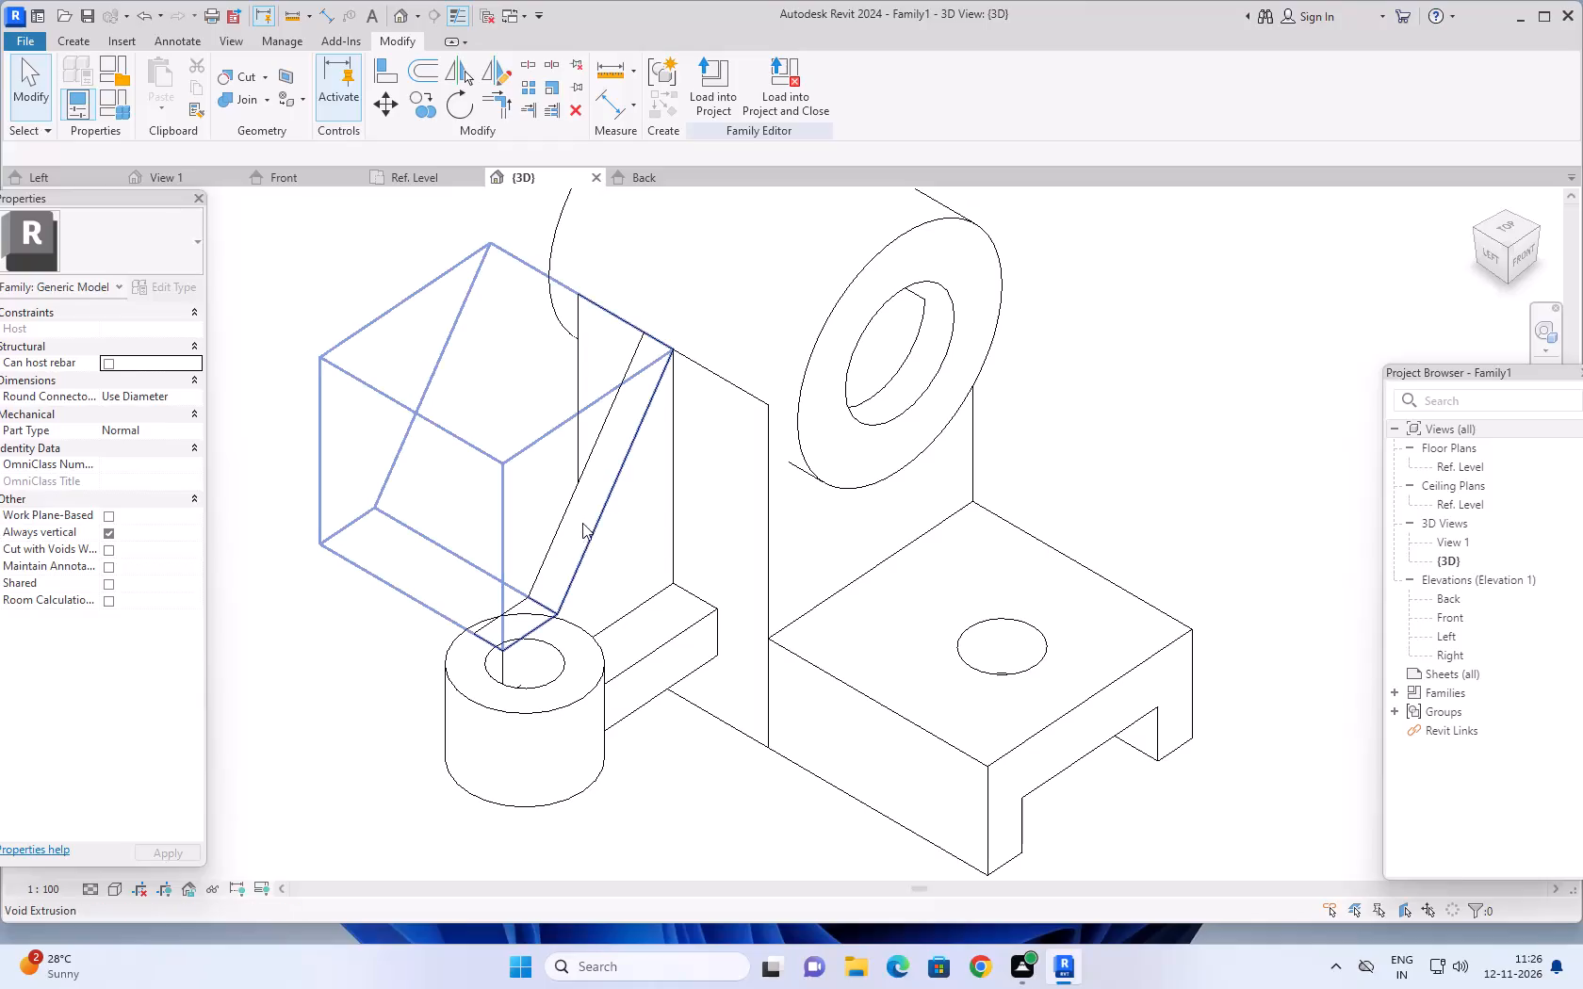
{"action": "scroll", "coordinate": [388, 387], "scroll_direction": "down", "scroll_amount": 1}
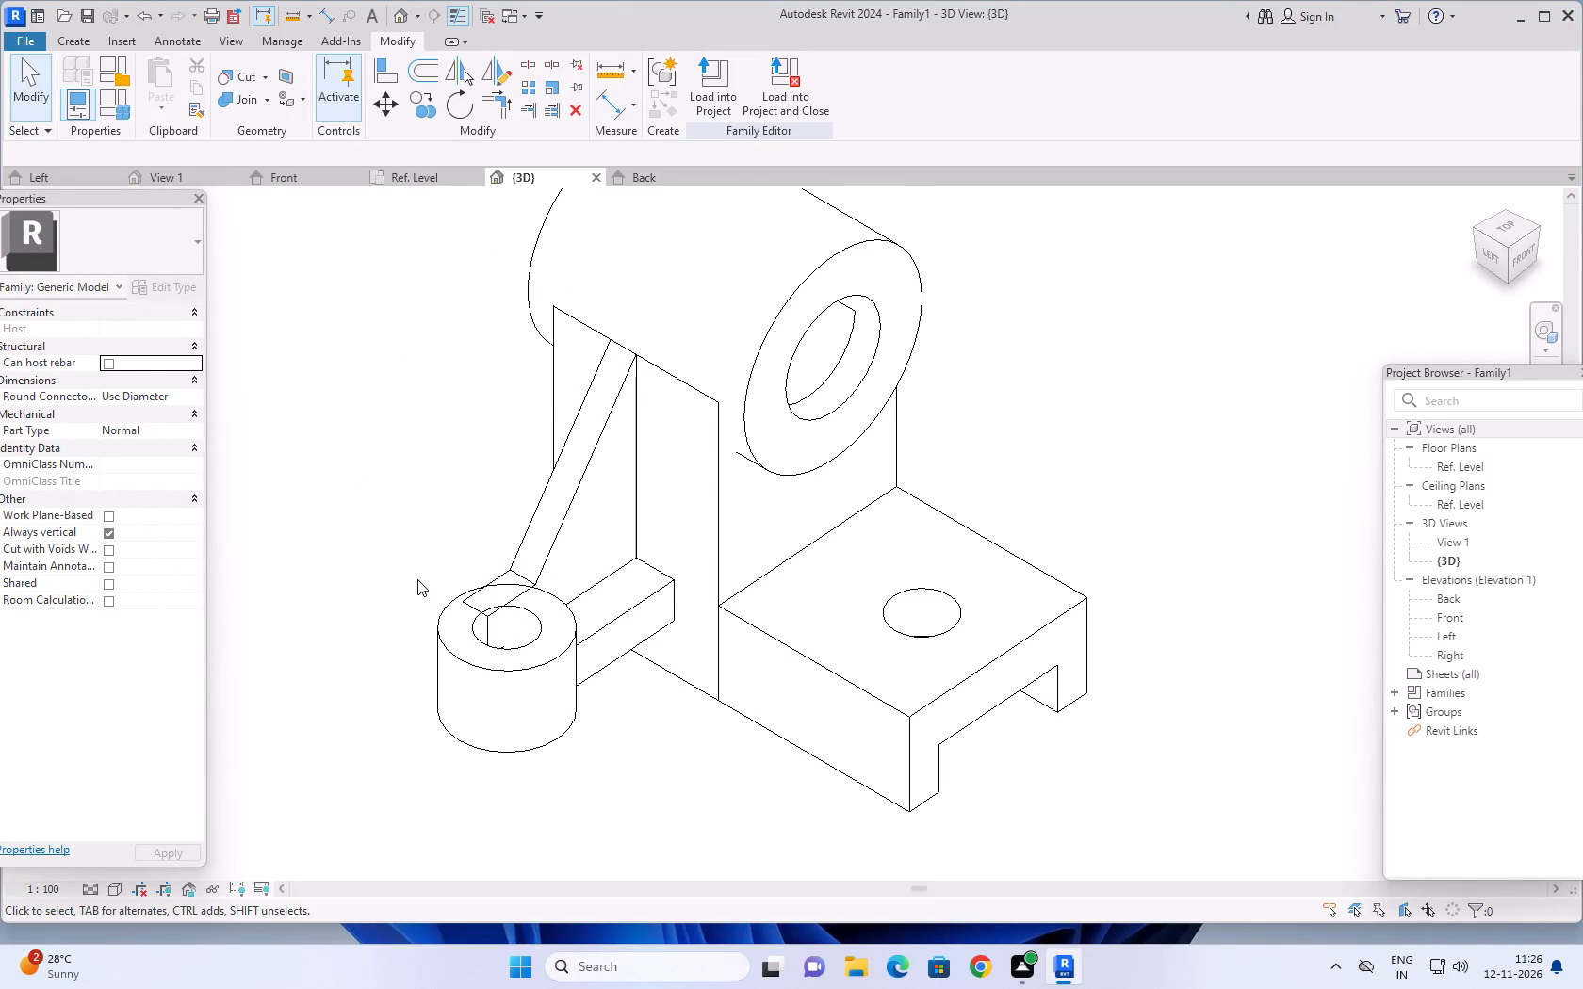
{"action": "middle_click_drag", "start_coordinate": [417, 579], "coordinate": [898, 418], "text": "shift"}
{"action": "scroll", "coordinate": [410, 627], "scroll_direction": "up", "scroll_amount": 5}
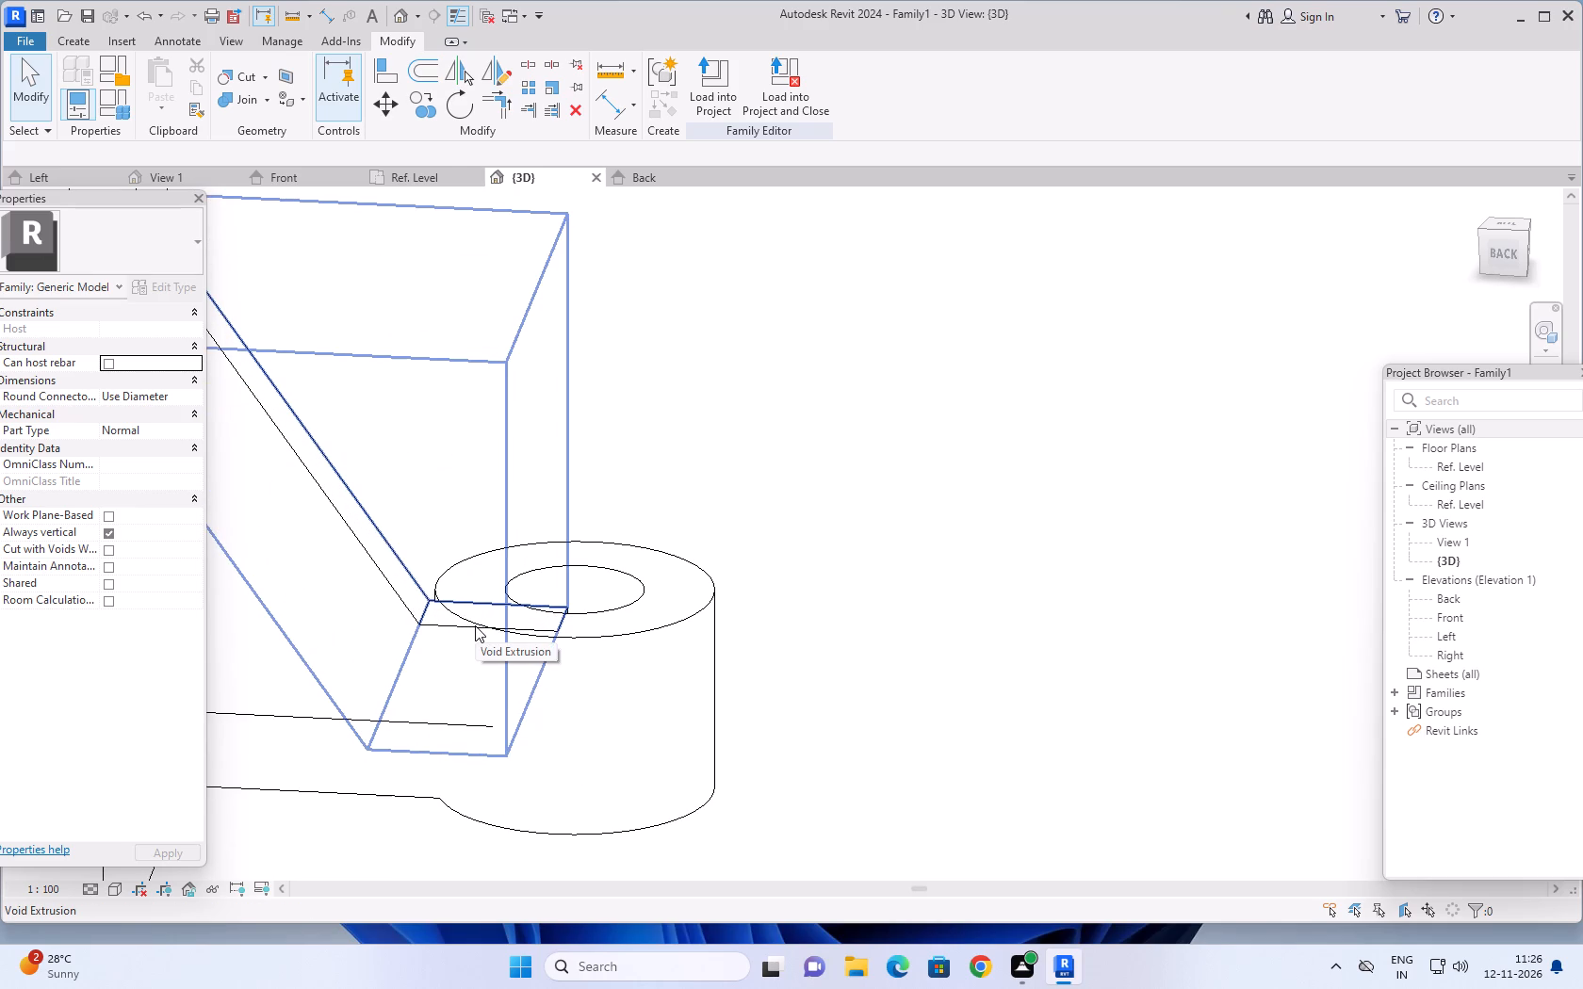
Inspect the bracket from the back, left and front in 3D, highlighting the void and the rib solid it cuts.
{"action": "scroll", "coordinate": [775, 640], "scroll_direction": "down", "scroll_amount": 6}
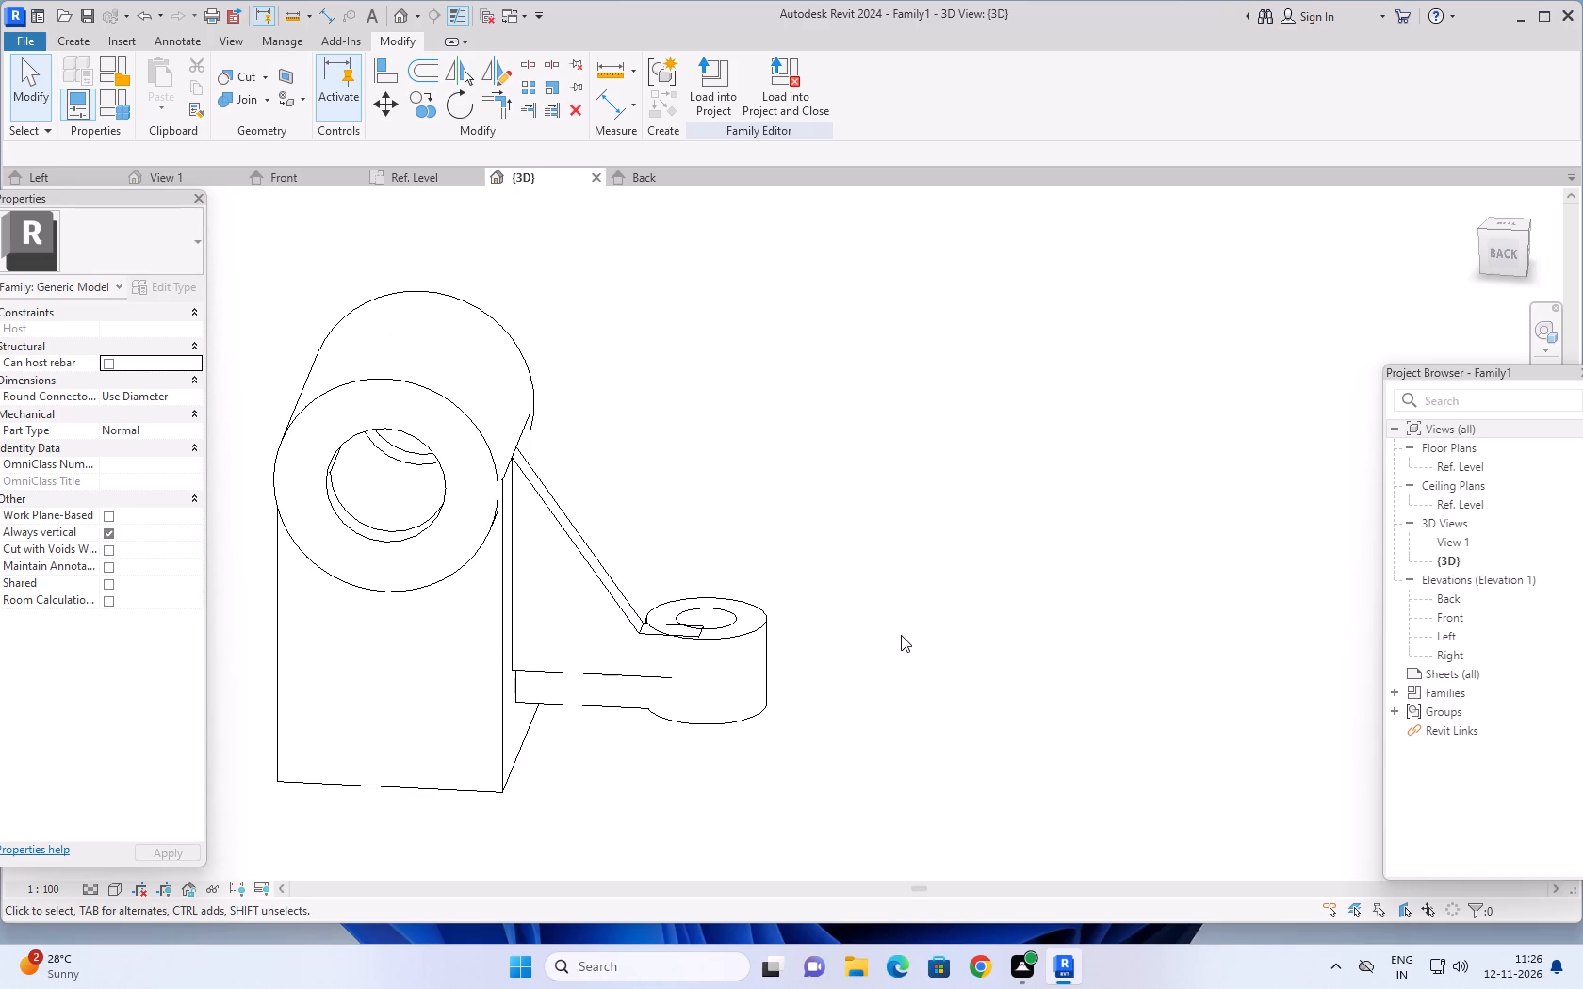
{"action": "middle_click_drag", "start_coordinate": [901, 635], "coordinate": [638, 804], "text": "shift"}
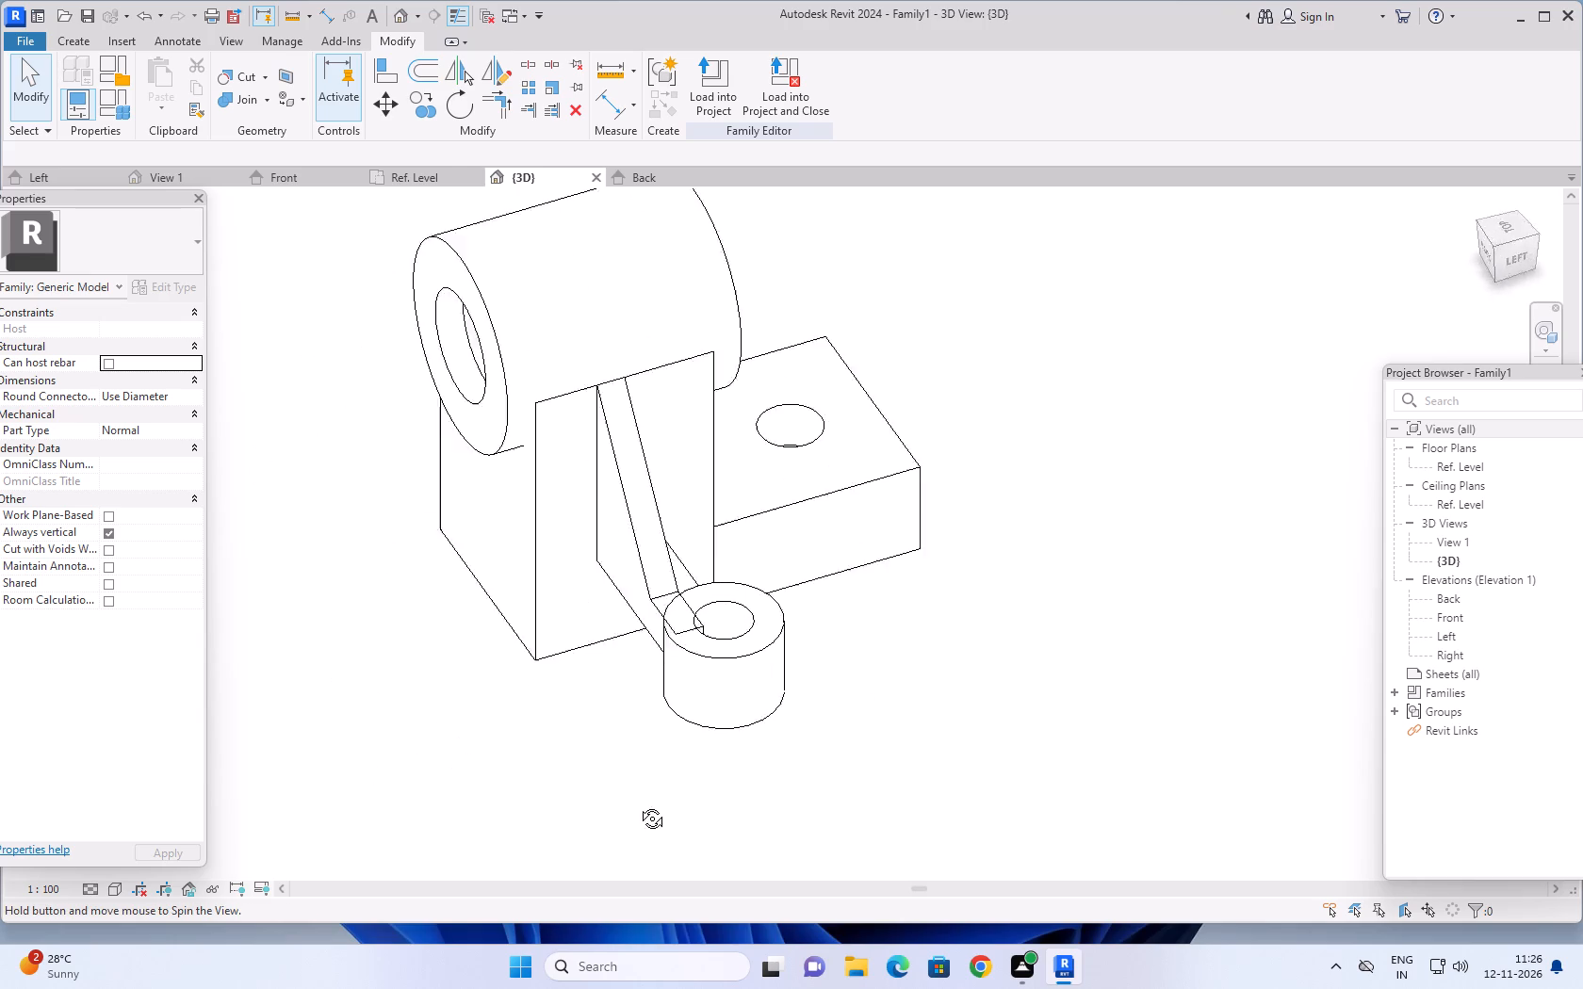
{"action": "middle_click_drag", "start_coordinate": [638, 804], "coordinate": [416, 708], "text": "shift"}
{"action": "left_click", "coordinate": [768, 541]}
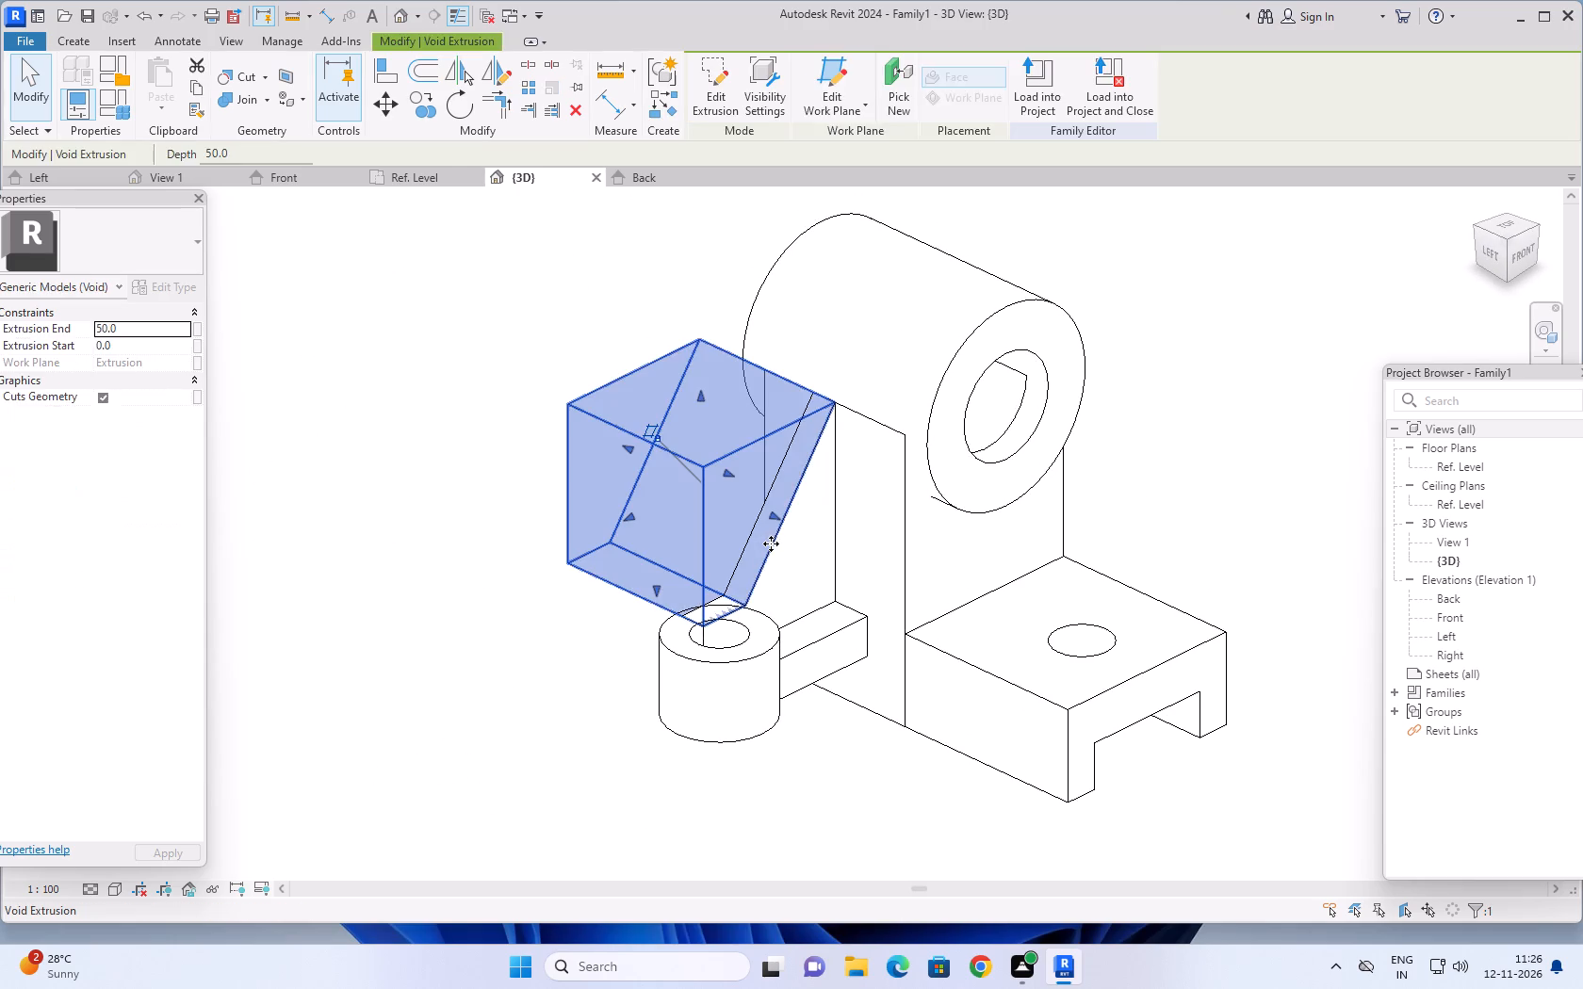
{"action": "key", "text": "Escape"}
{"action": "middle_click_drag", "start_coordinate": [575, 538], "coordinate": [452, 580]}
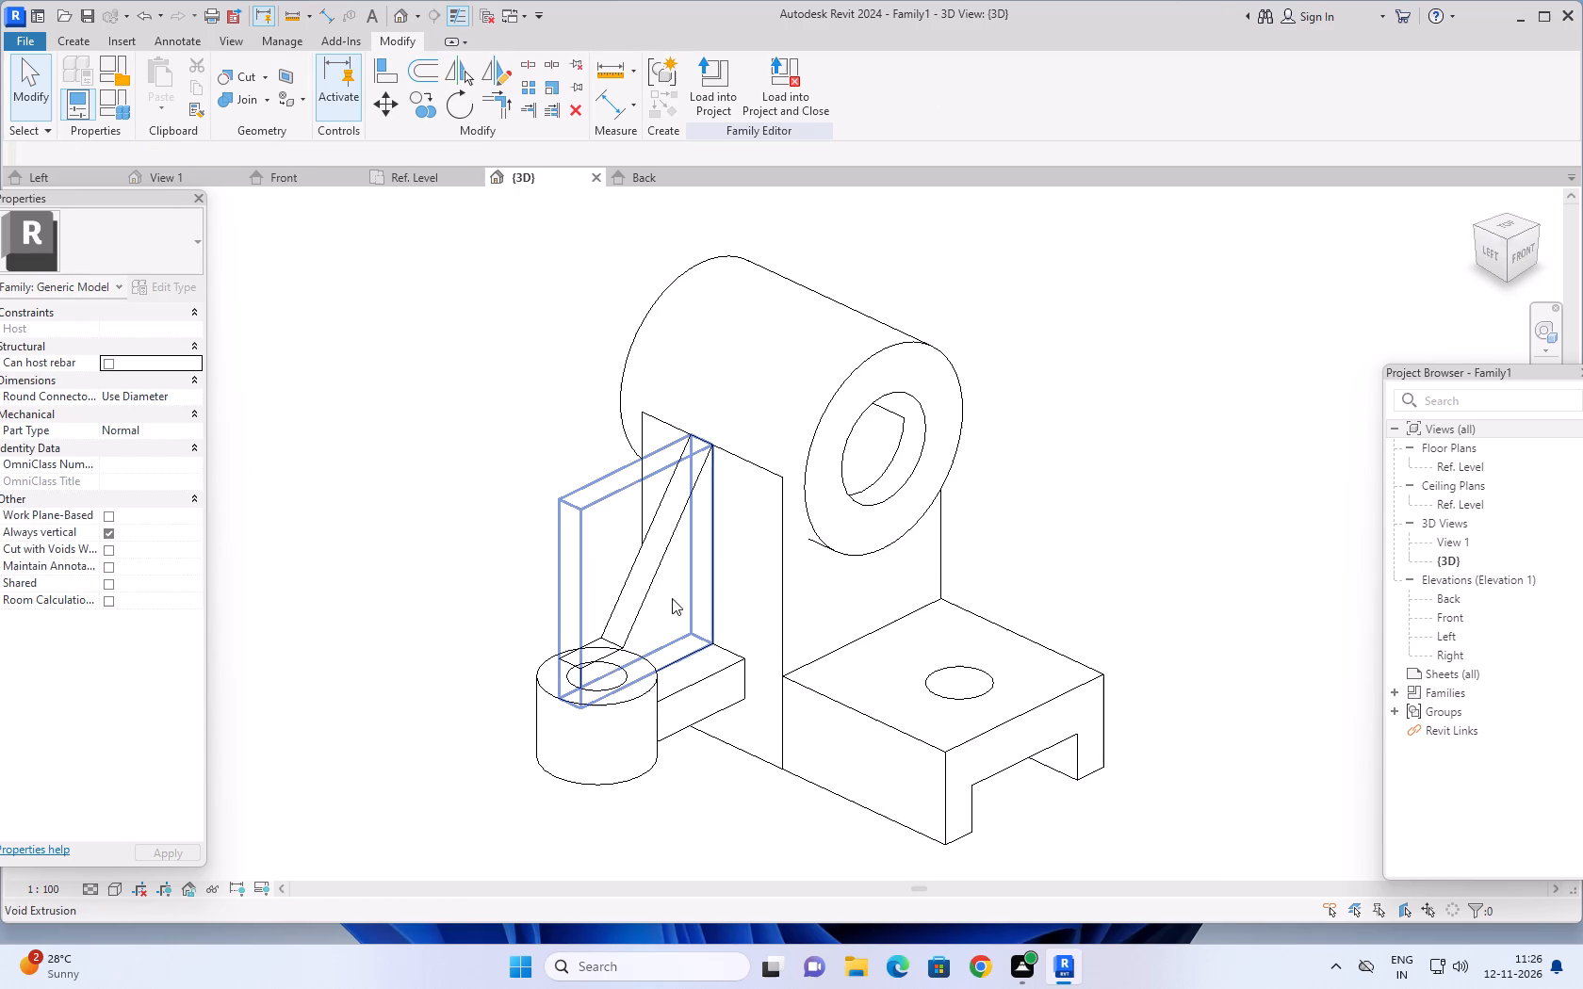
{"action": "middle_click", "coordinate": [674, 599]}
{"action": "left_click", "coordinate": [674, 599]}
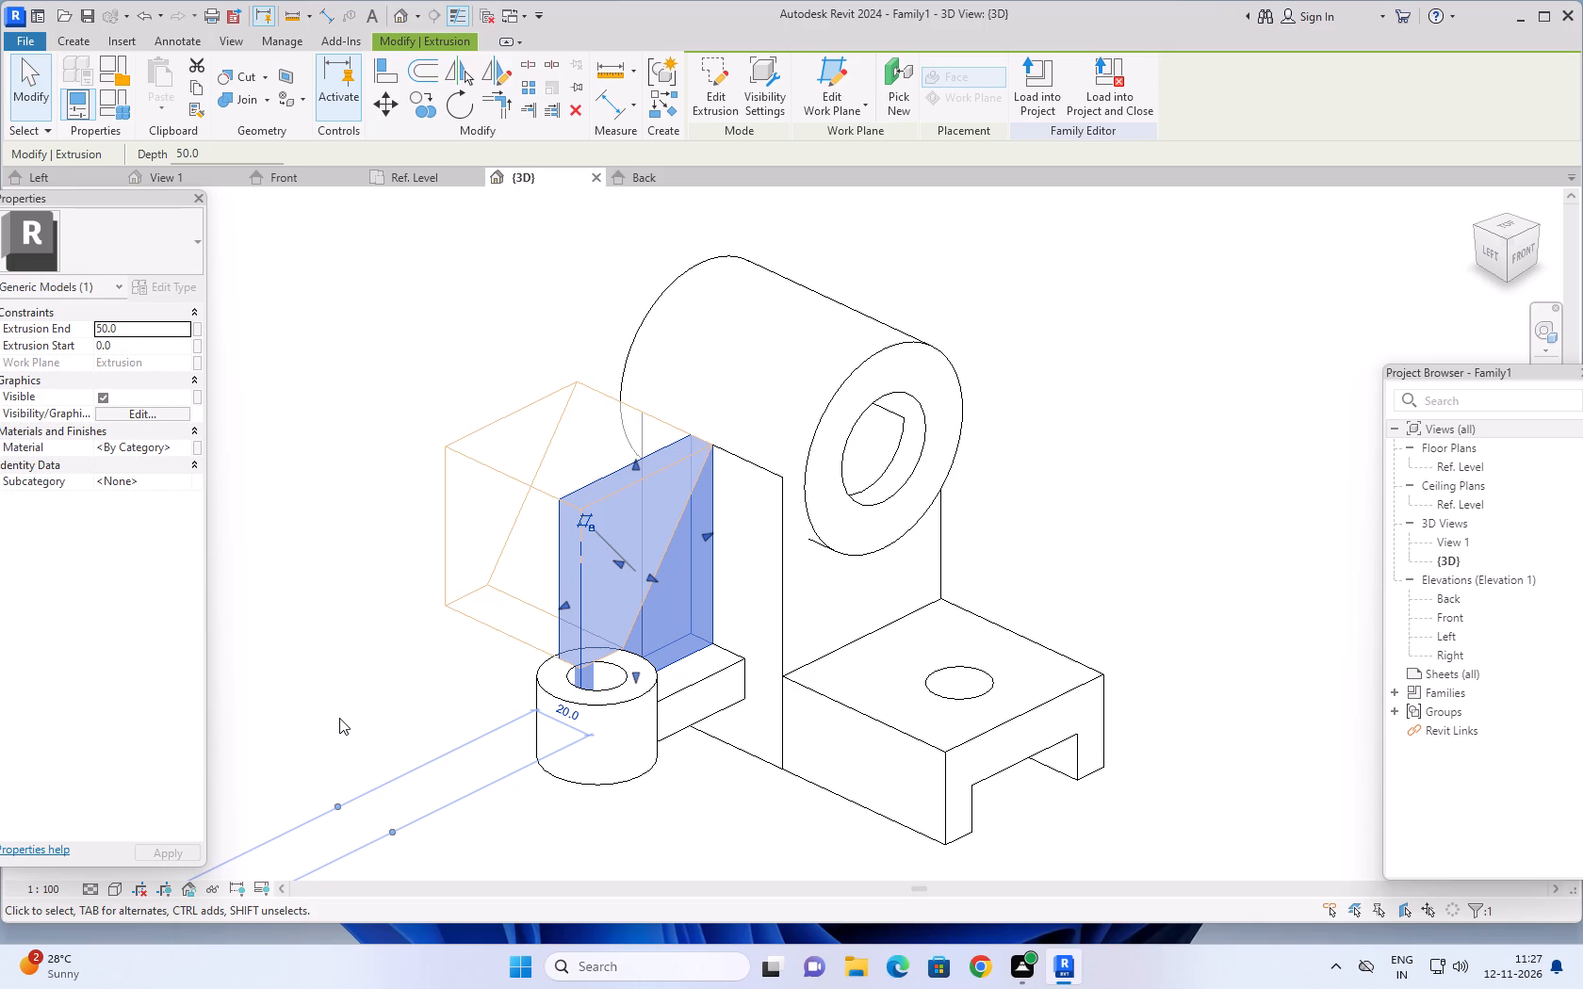
Examine the rib solid where it meets the small hollow cylinder, and view the whole bracket together with the separate block.
{"action": "scroll", "coordinate": [281, 664], "scroll_direction": "down", "scroll_amount": 3}
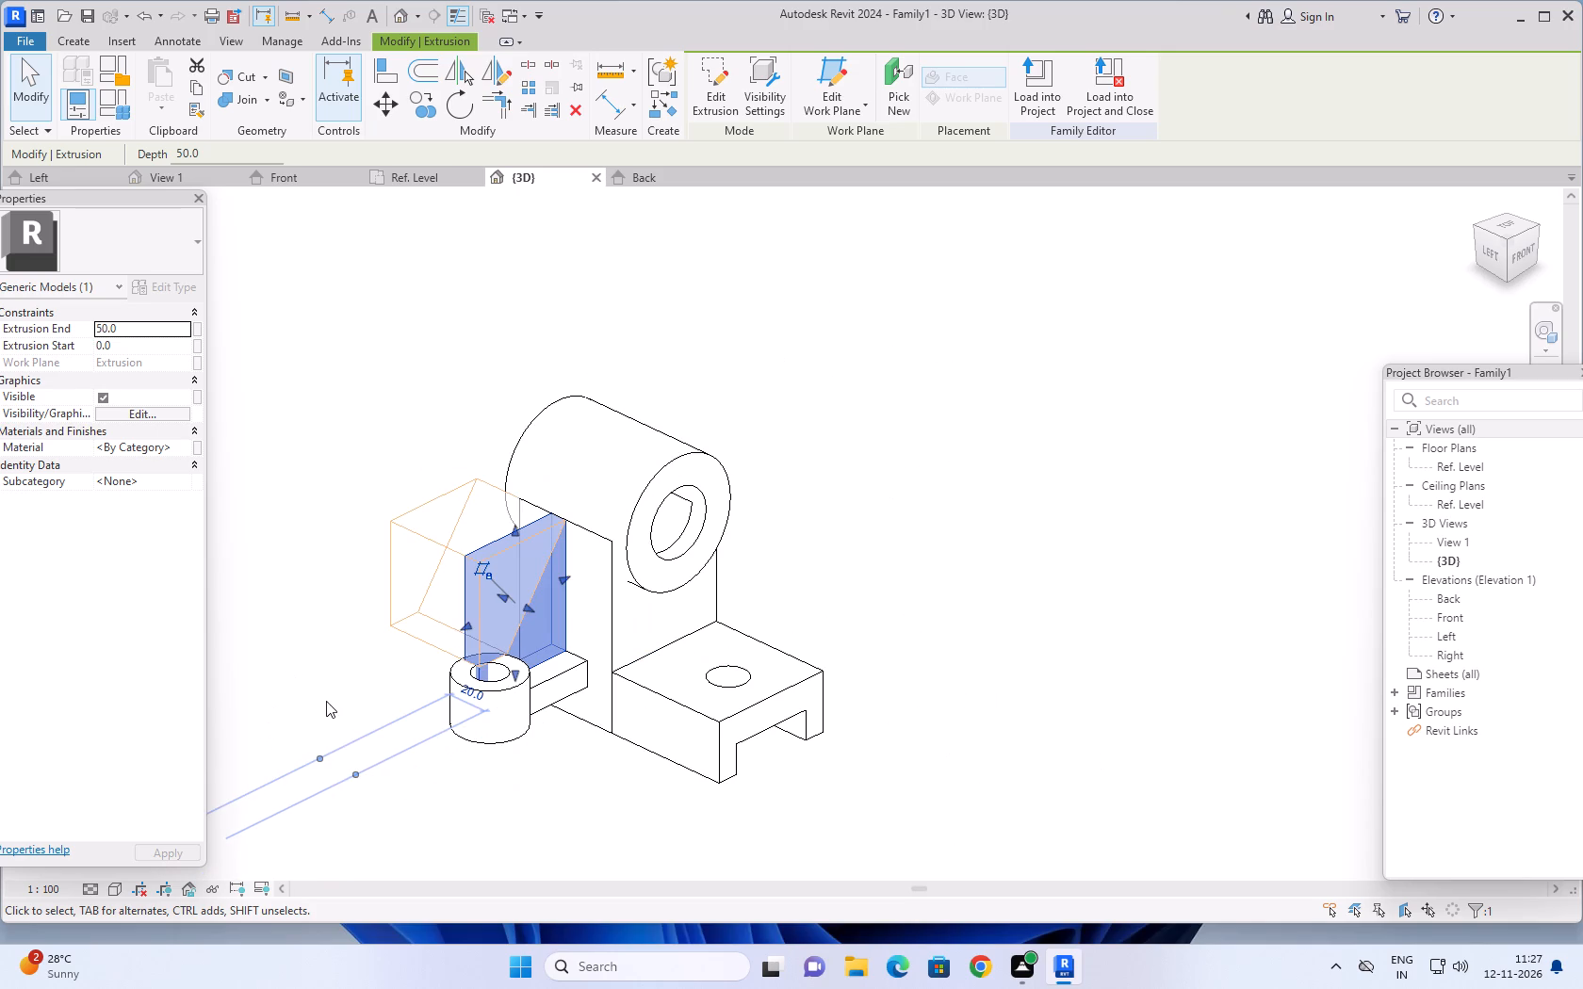
{"action": "middle_click_drag", "start_coordinate": [322, 708], "coordinate": [406, 664]}
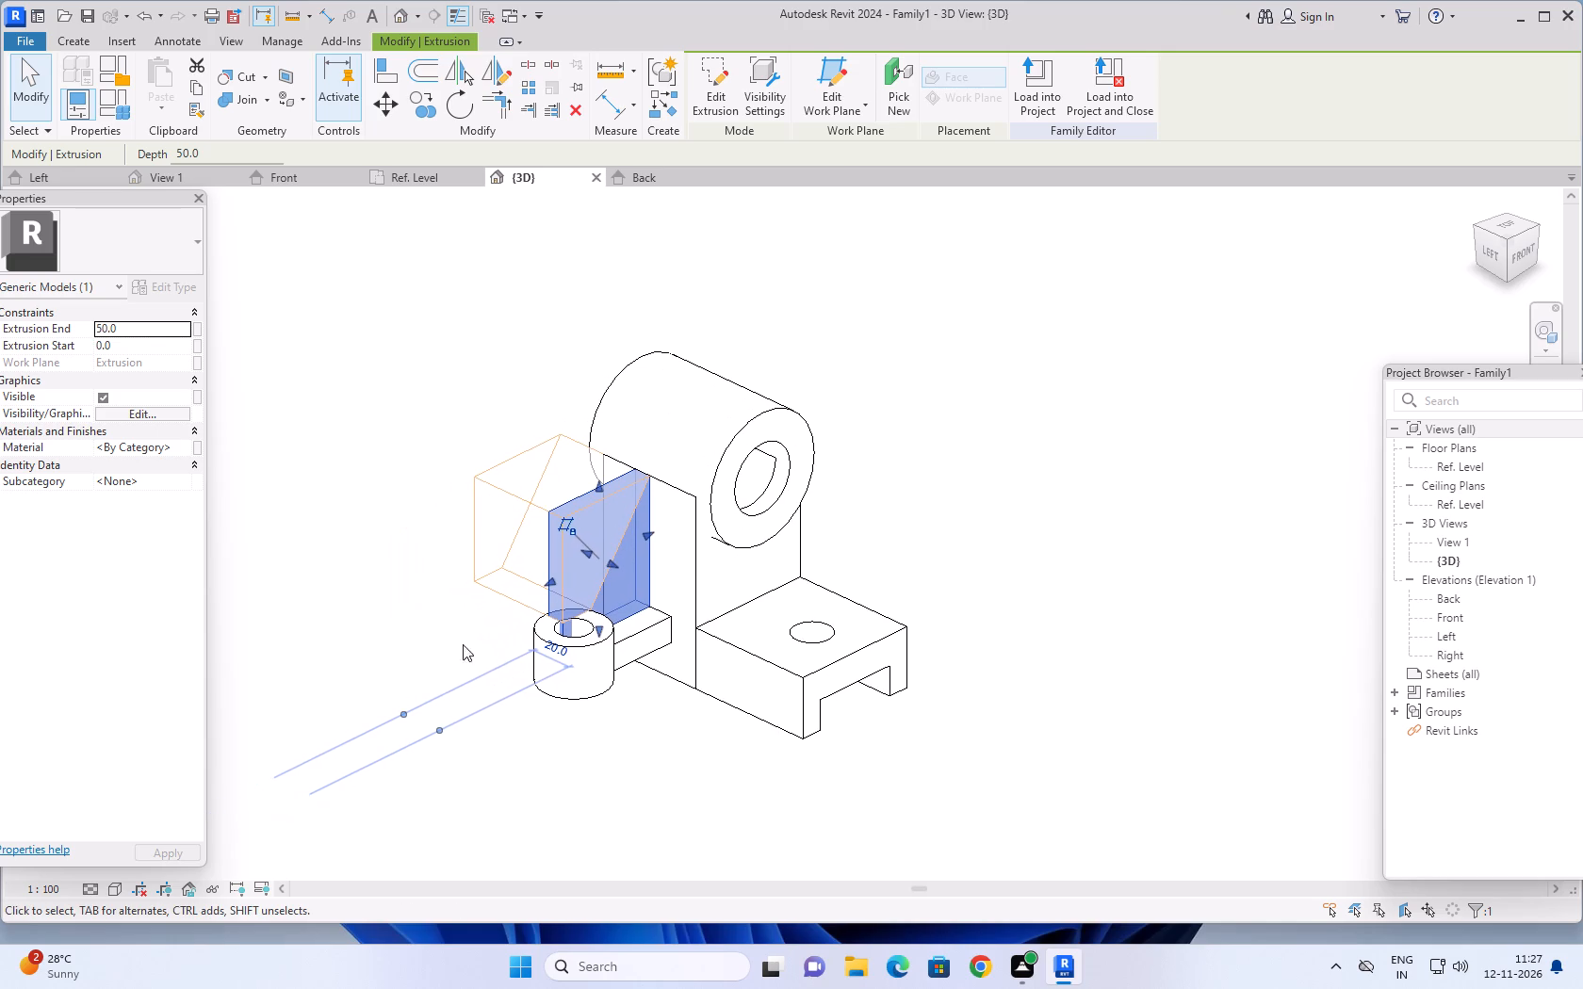
{"action": "scroll", "coordinate": [560, 625], "scroll_direction": "up", "scroll_amount": 13}
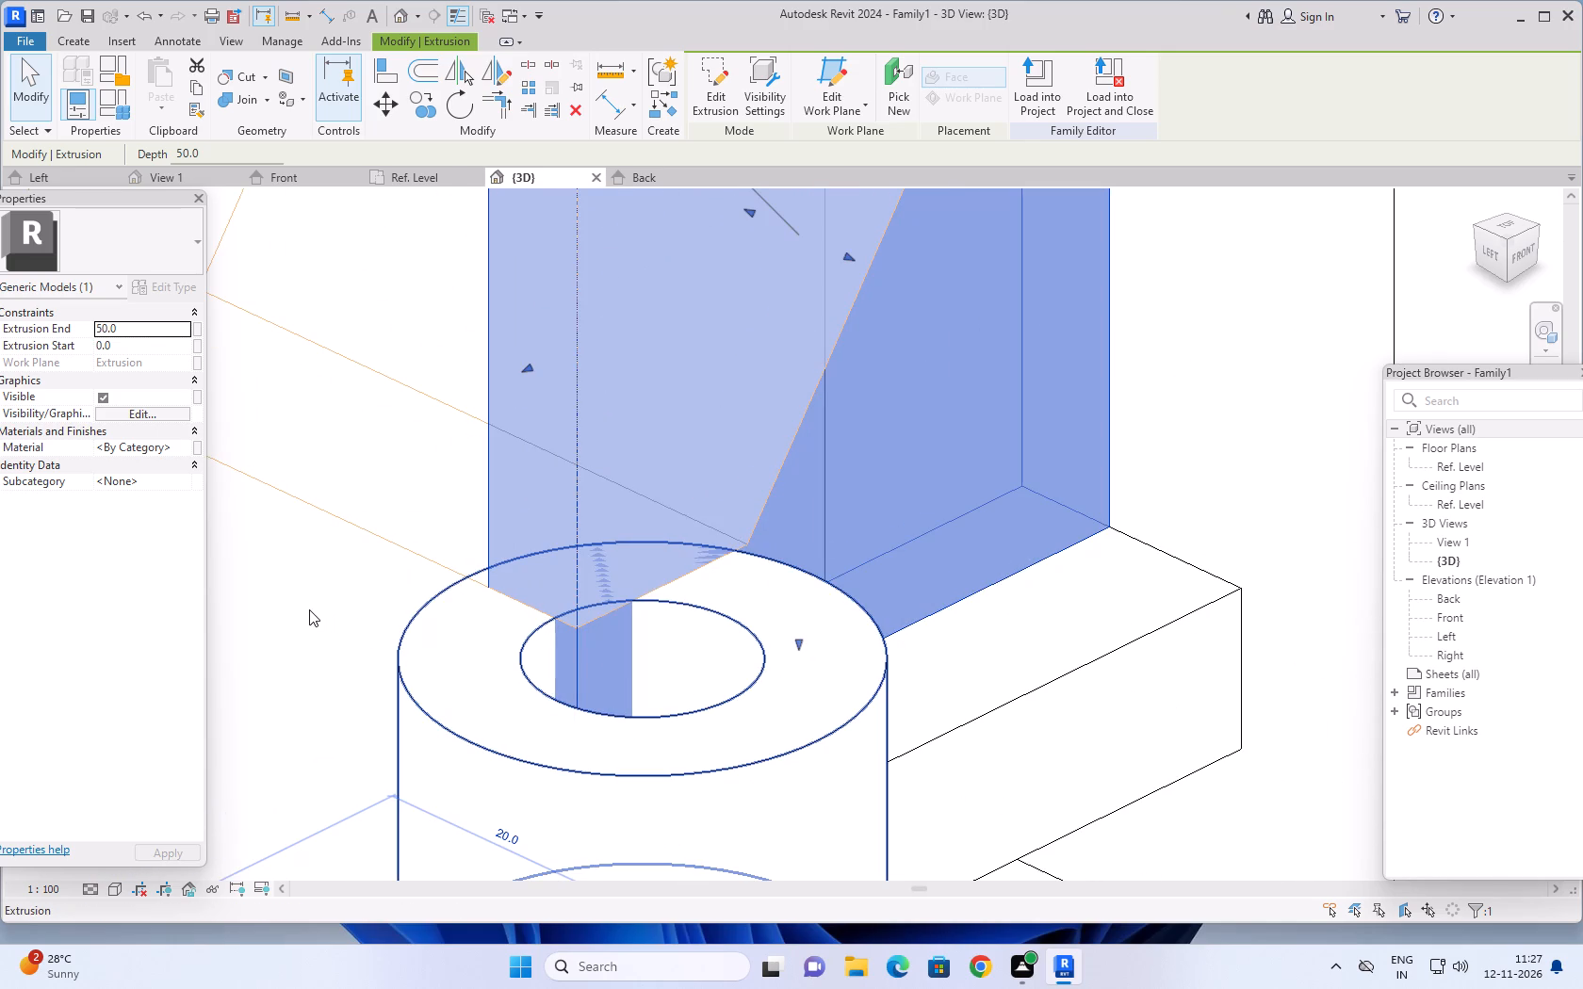
{"action": "scroll", "coordinate": [309, 609], "scroll_direction": "down", "scroll_amount": 4}
{"action": "key", "text": "Escape"}
{"action": "scroll", "coordinate": [357, 597], "scroll_direction": "down", "scroll_amount": 4}
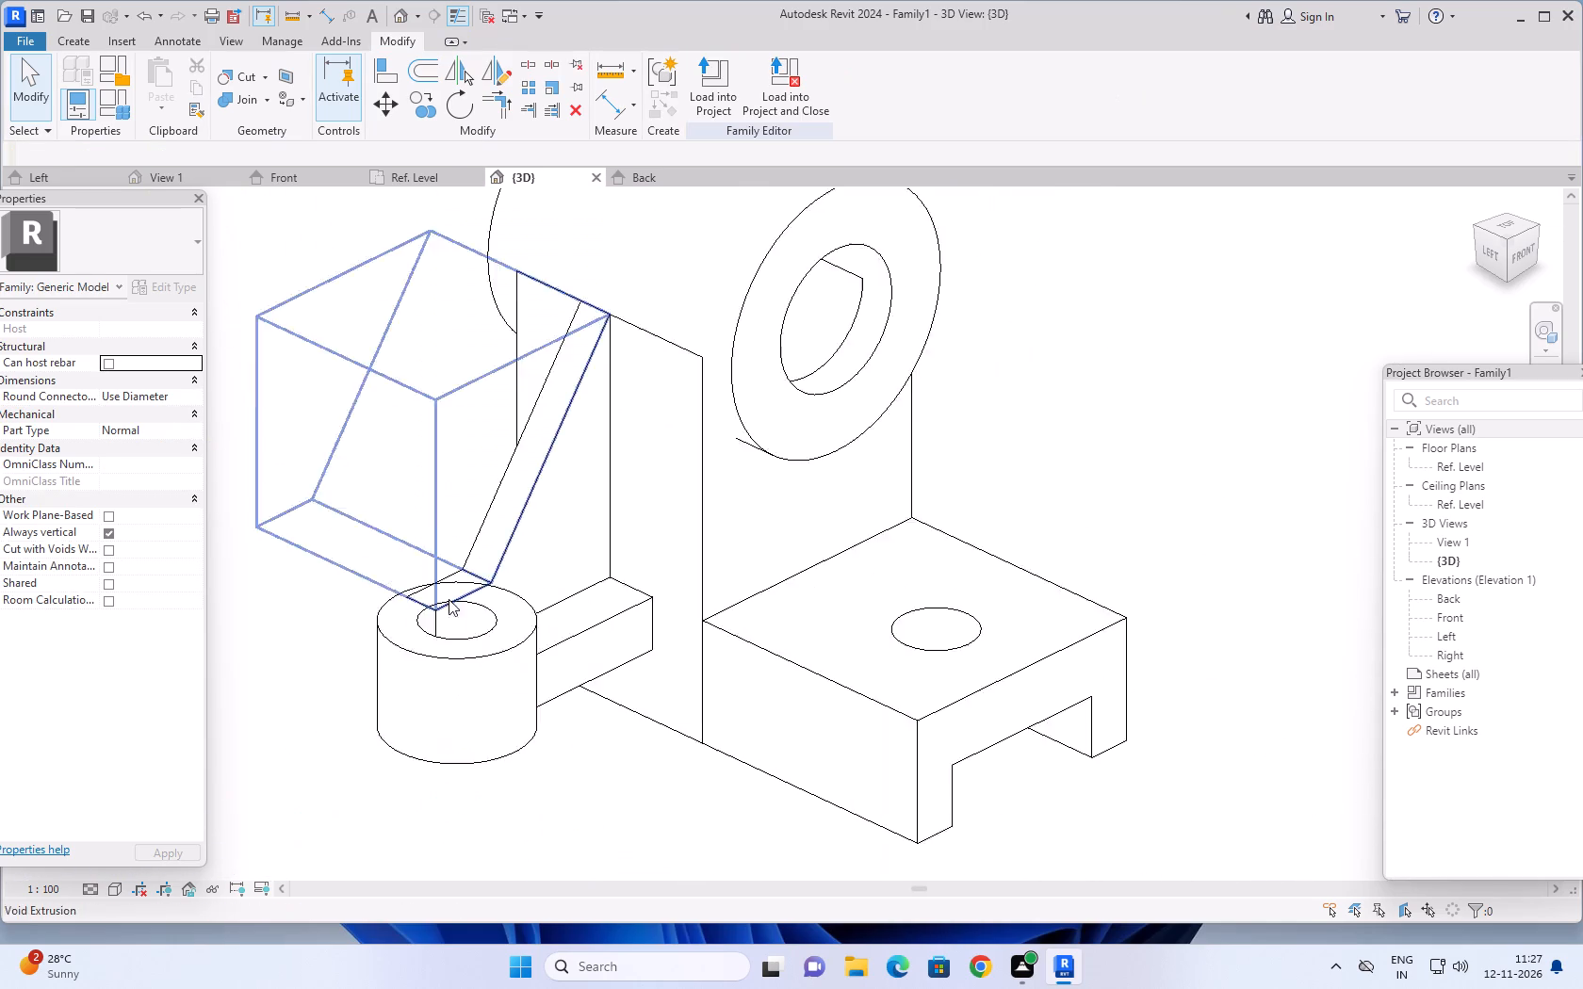
{"action": "scroll", "coordinate": [449, 599], "scroll_direction": "down", "scroll_amount": 7}
{"action": "middle_click_drag", "start_coordinate": [877, 739], "coordinate": [874, 677]}
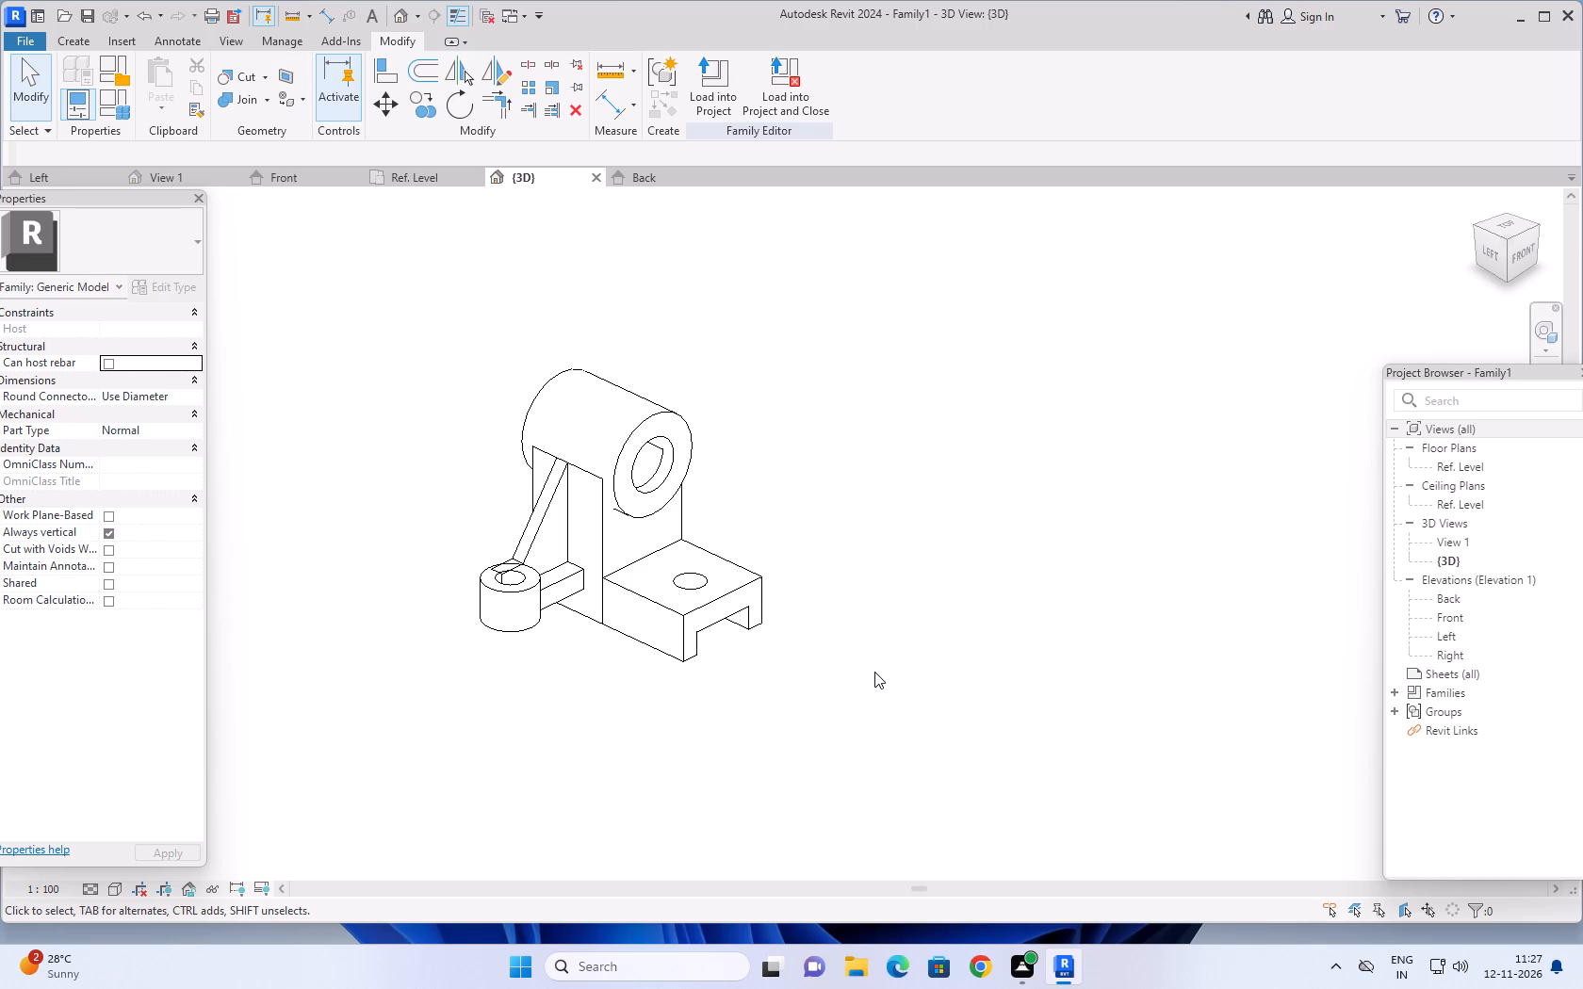
{"action": "scroll", "coordinate": [876, 676], "scroll_direction": "down", "scroll_amount": 12}
{"action": "middle_click_drag", "start_coordinate": [922, 706], "coordinate": [908, 379]}
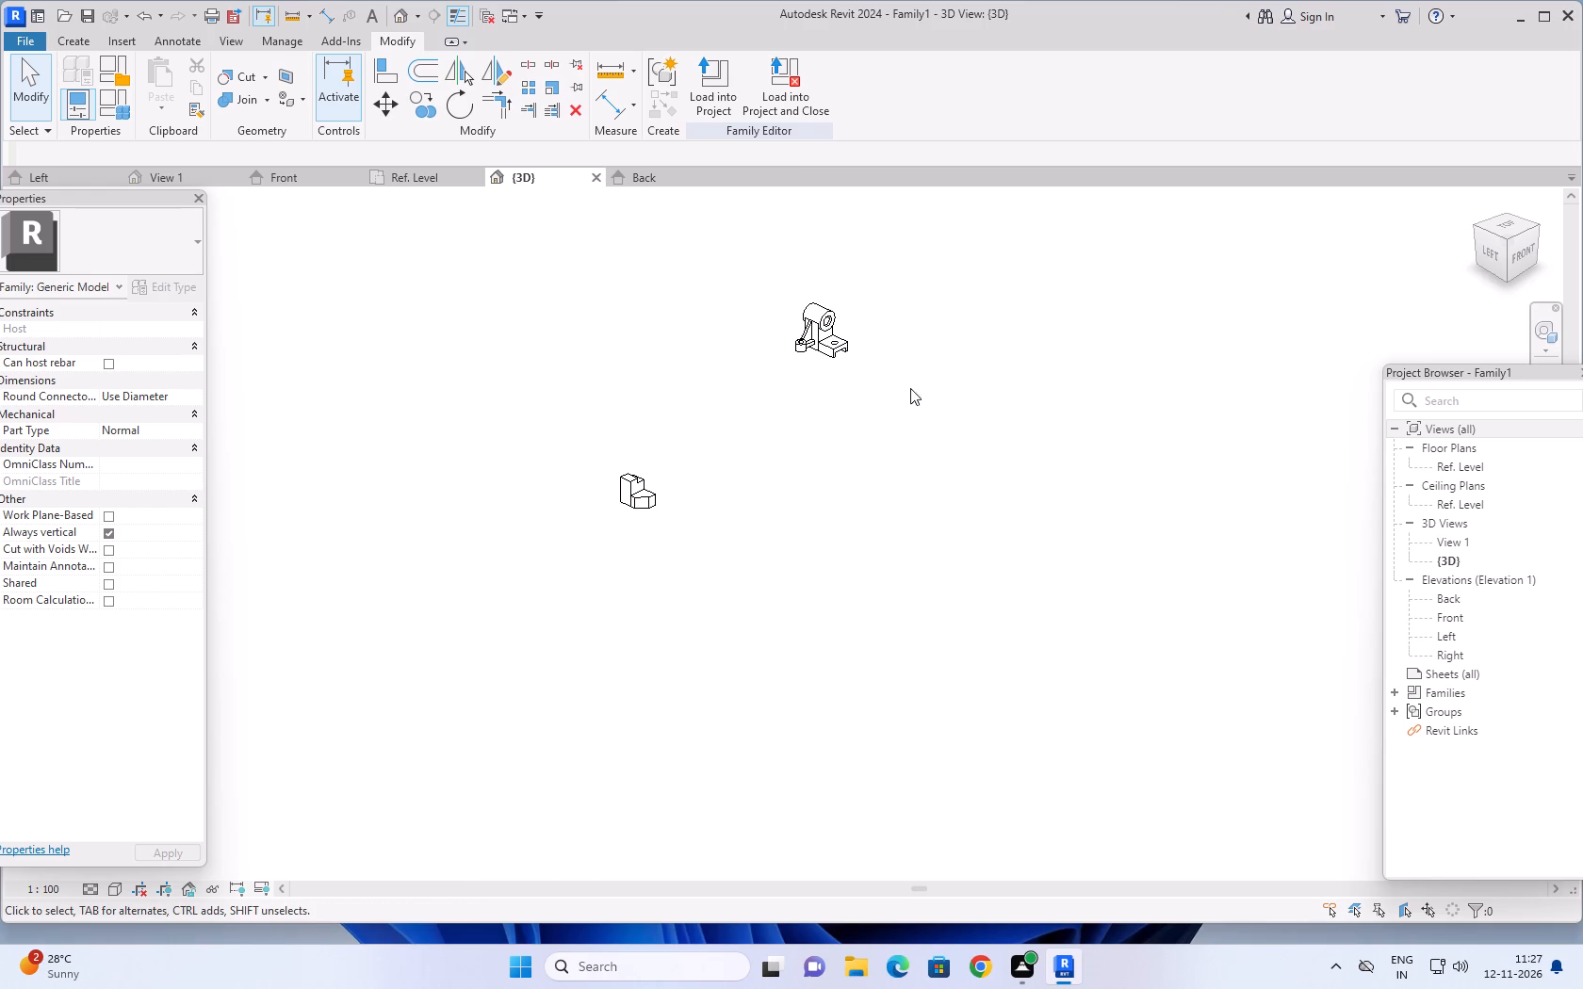
{"action": "scroll", "coordinate": [914, 420], "scroll_direction": "down", "scroll_amount": 1}
In the Ref. Level plan, start a new solid extrusion and sketch a rectangle about 420 by 520 in the reference planes' lower-left quadrant.
{"action": "left_click", "coordinate": [417, 176]}
{"action": "scroll", "coordinate": [723, 761], "scroll_direction": "down", "scroll_amount": 2}
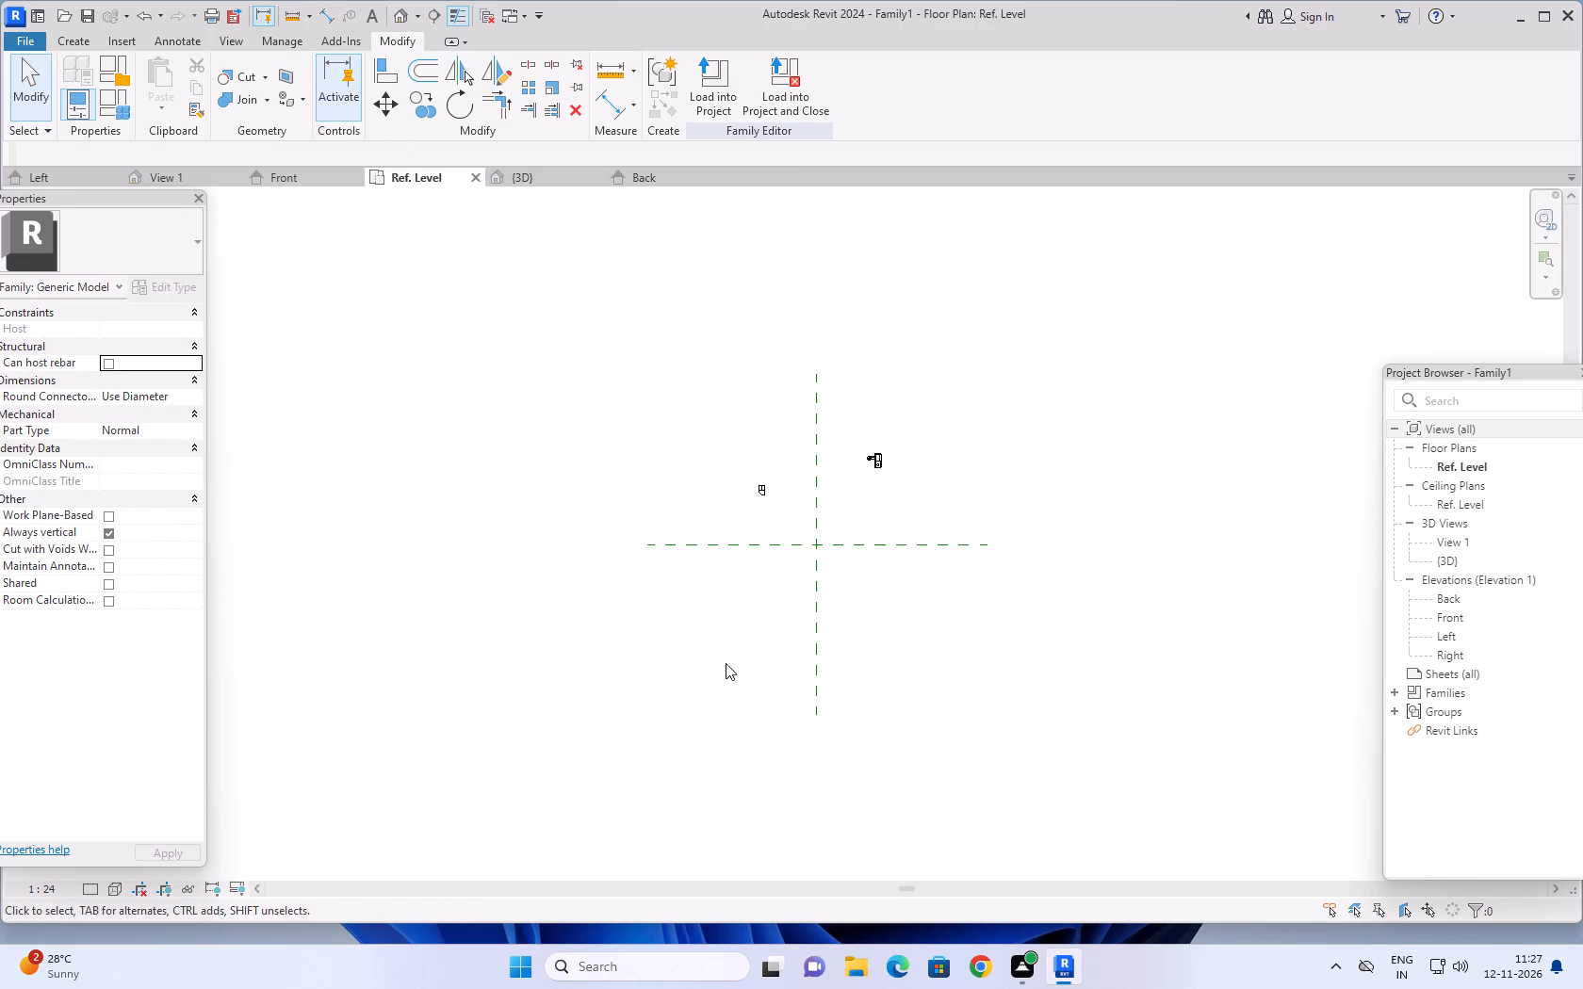
{"action": "scroll", "coordinate": [734, 632], "scroll_direction": "up", "scroll_amount": 3}
{"action": "middle_click_drag", "start_coordinate": [738, 625], "coordinate": [715, 639]}
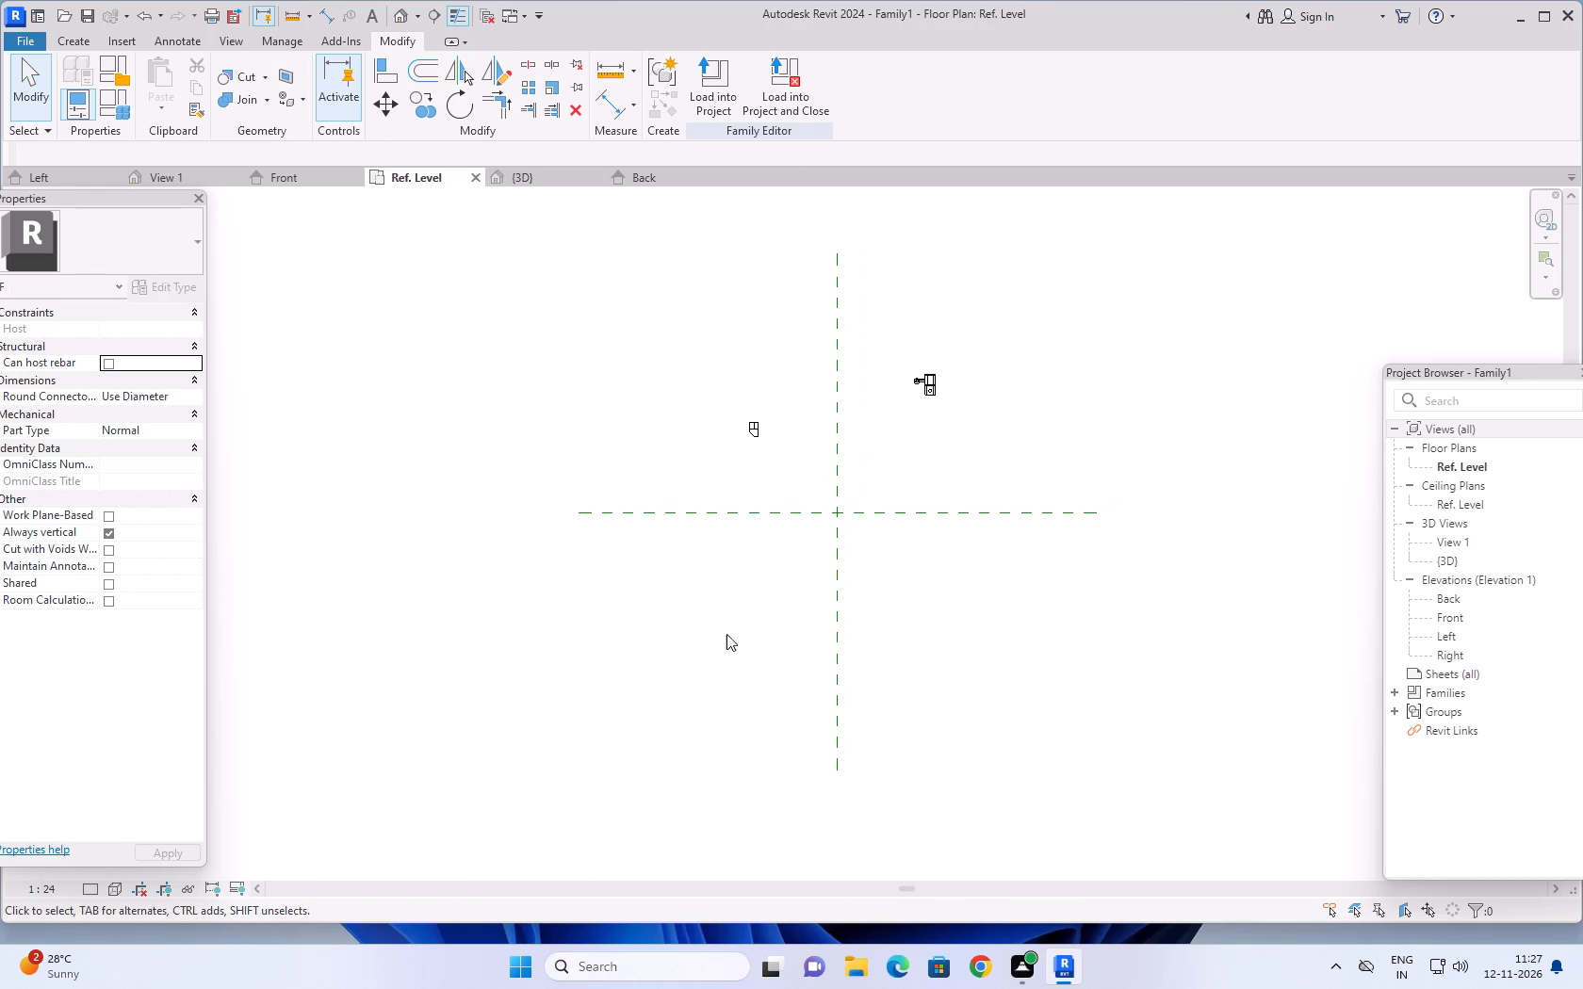
{"action": "middle_click_drag", "start_coordinate": [740, 608], "coordinate": [668, 609]}
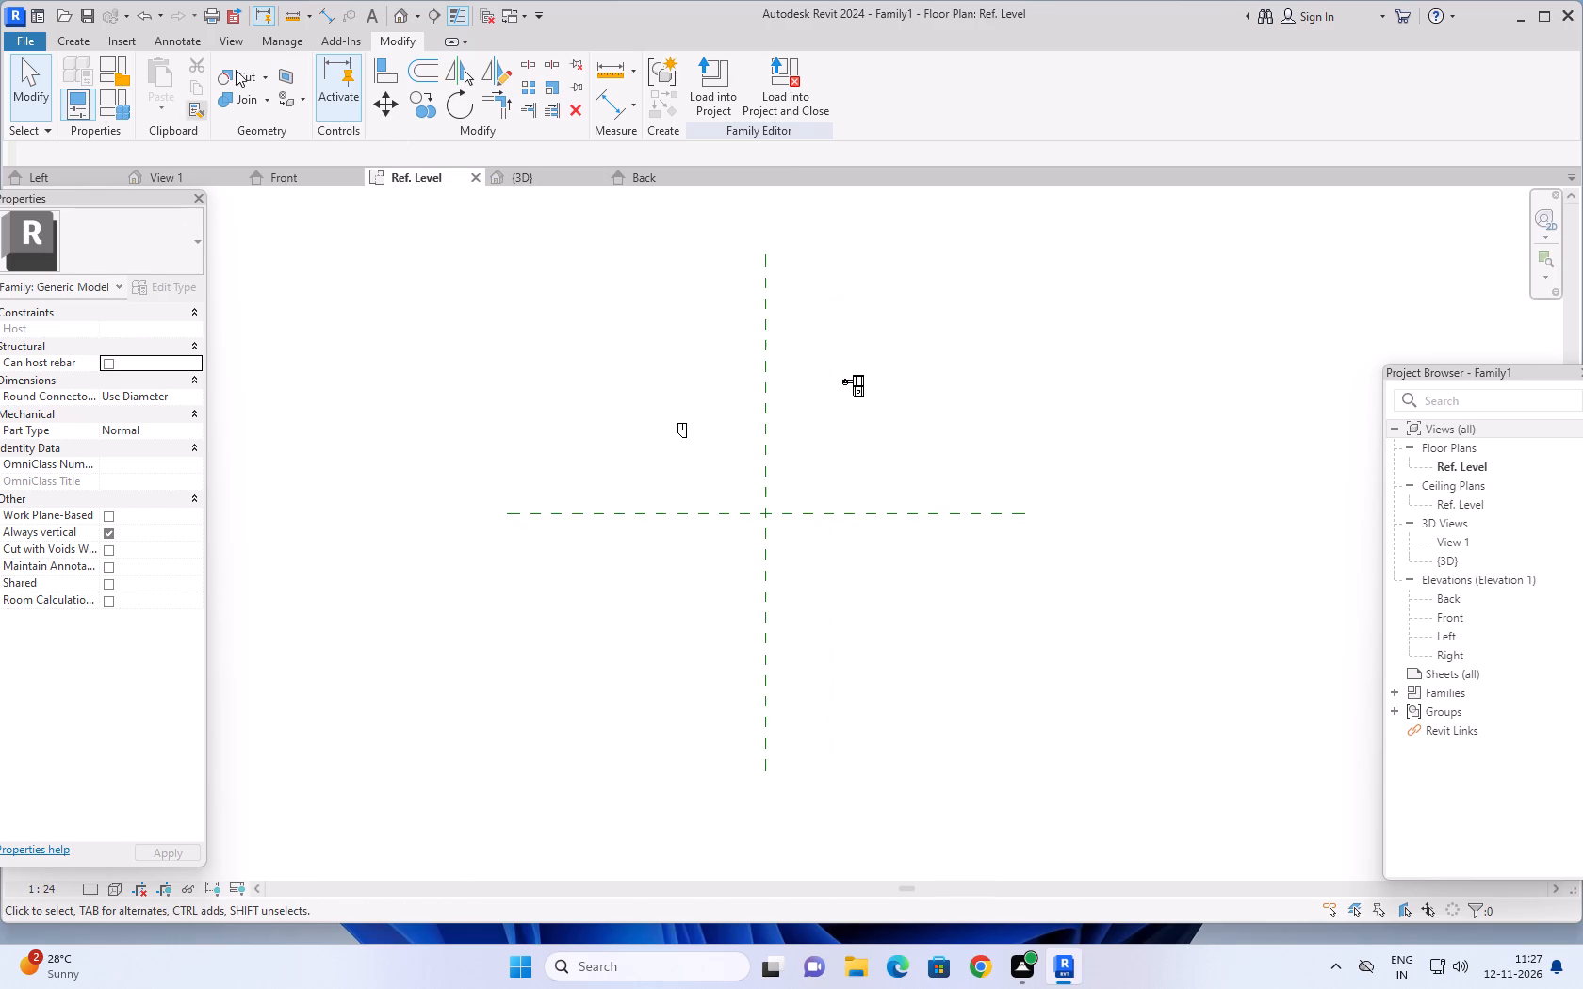
{"action": "left_click", "coordinate": [79, 37]}
{"action": "left_click", "coordinate": [171, 68]}
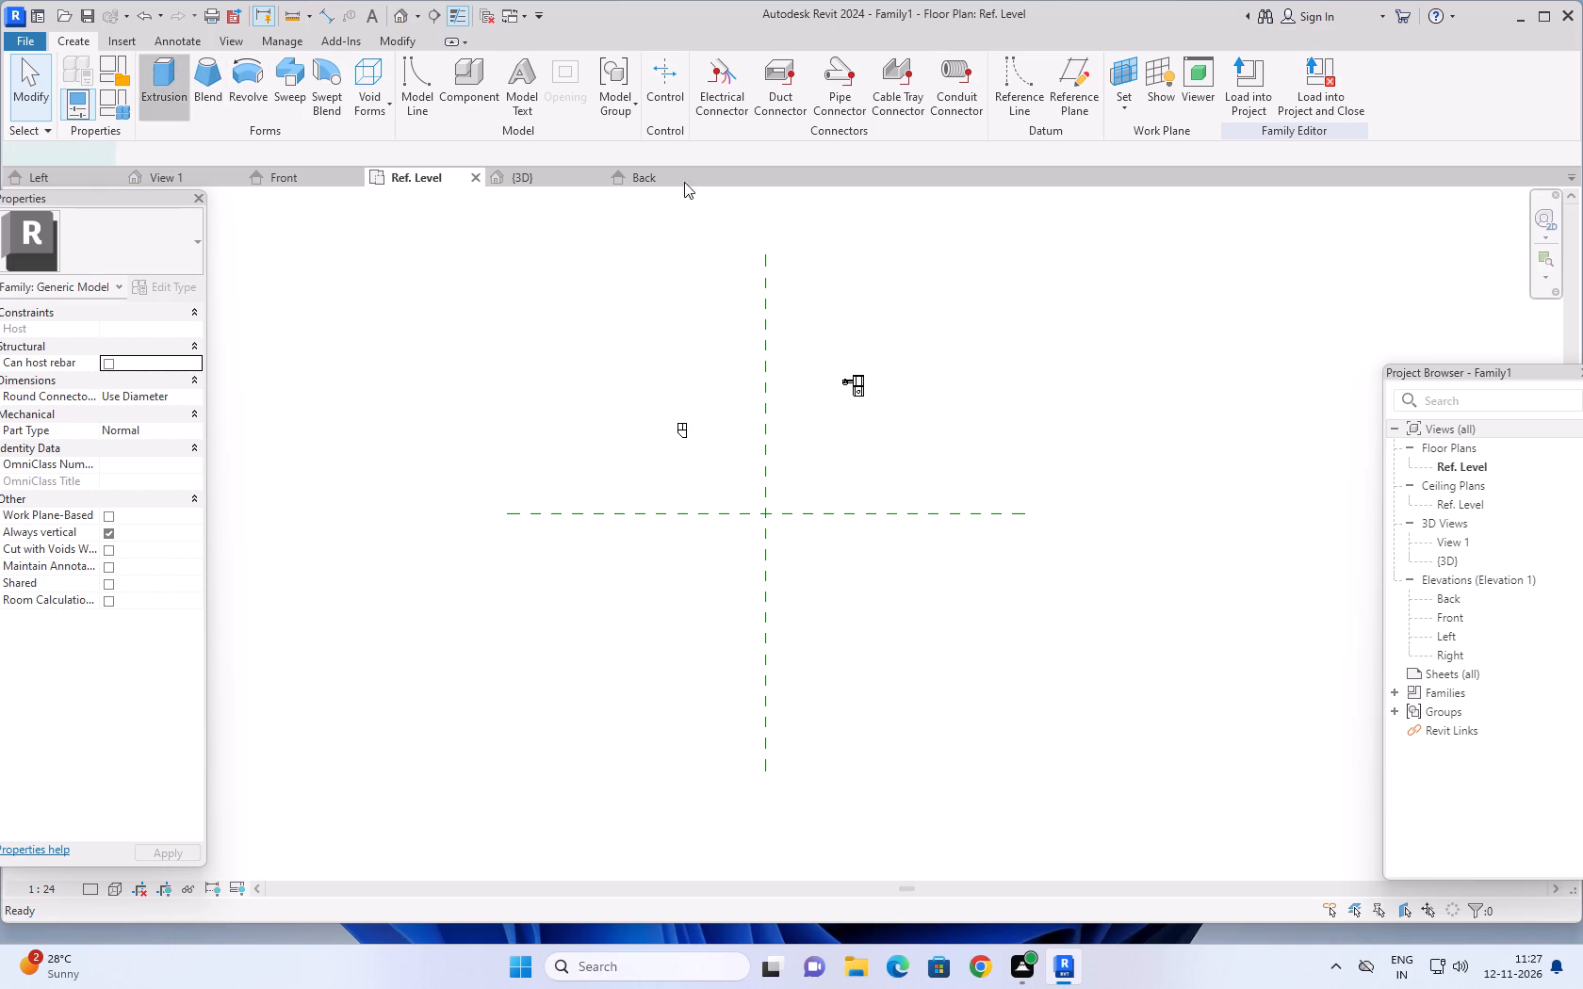
{"action": "left_click", "coordinate": [768, 66]}
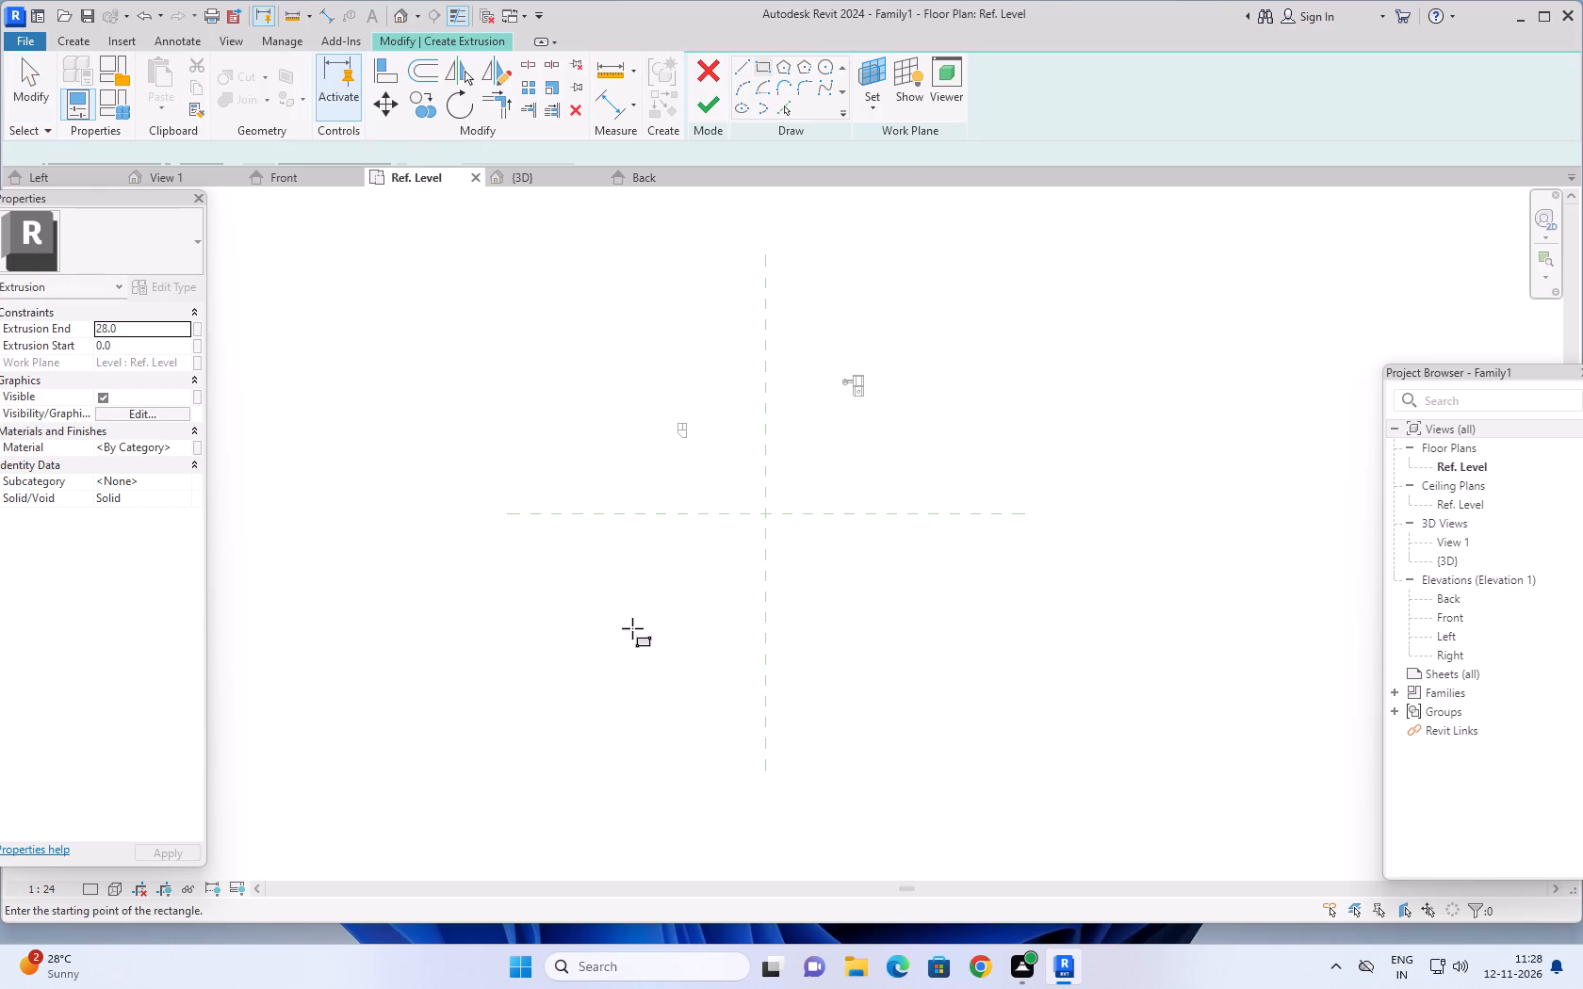
{"action": "left_click", "coordinate": [642, 583]}
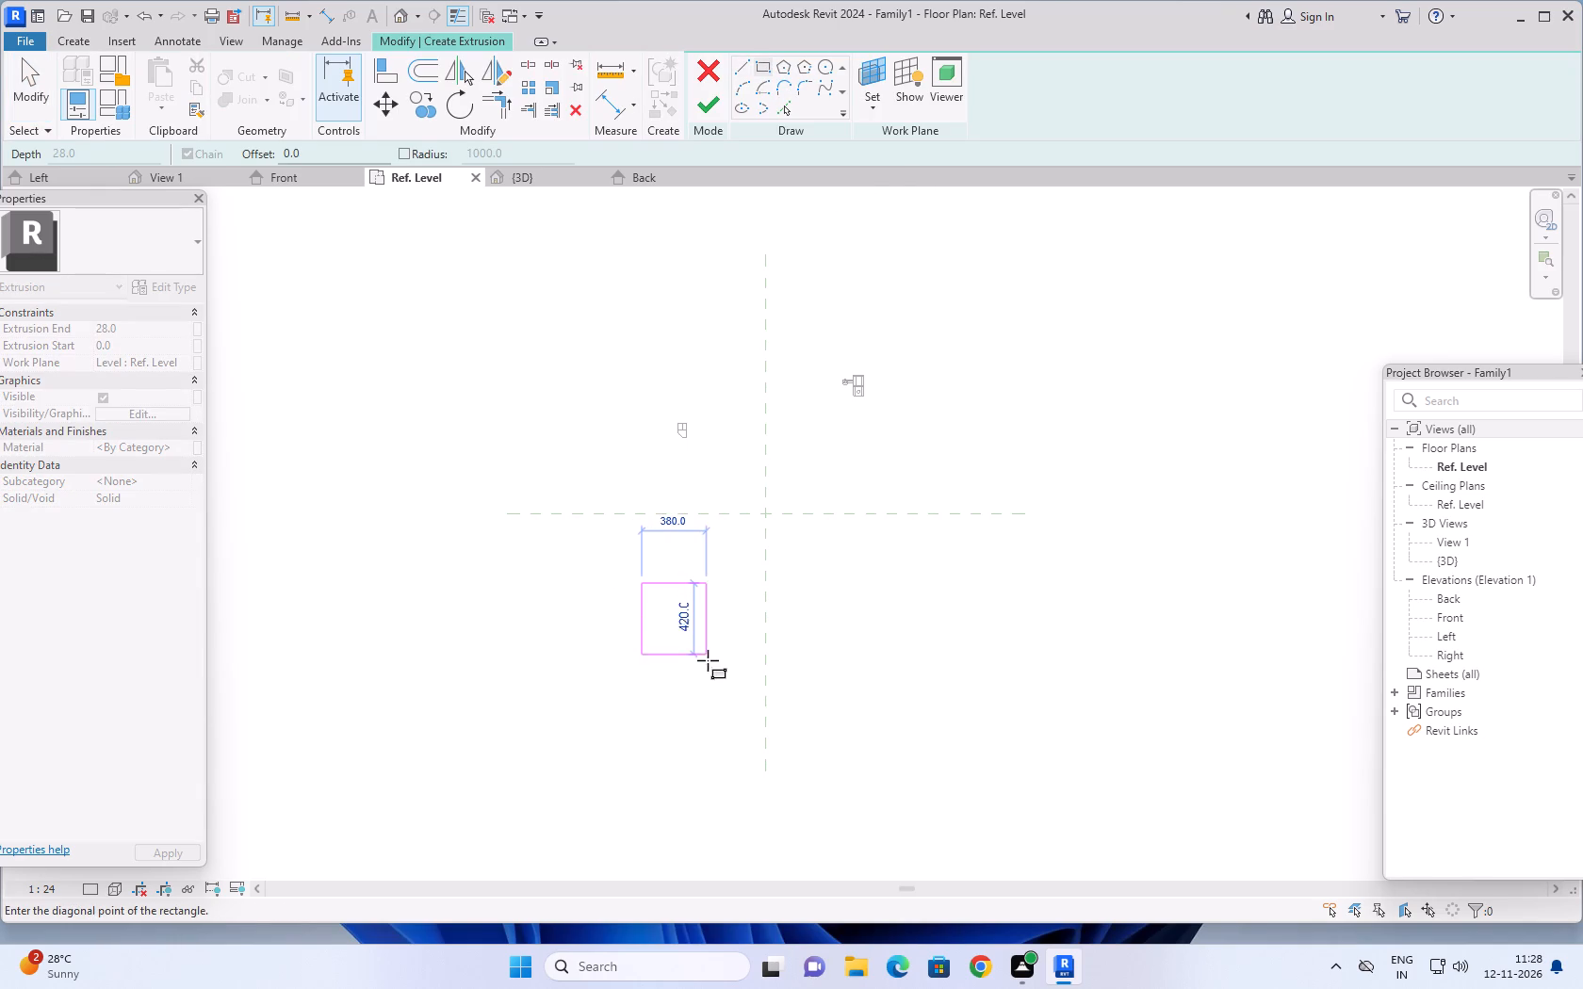
{"action": "left_click", "coordinate": [714, 670]}
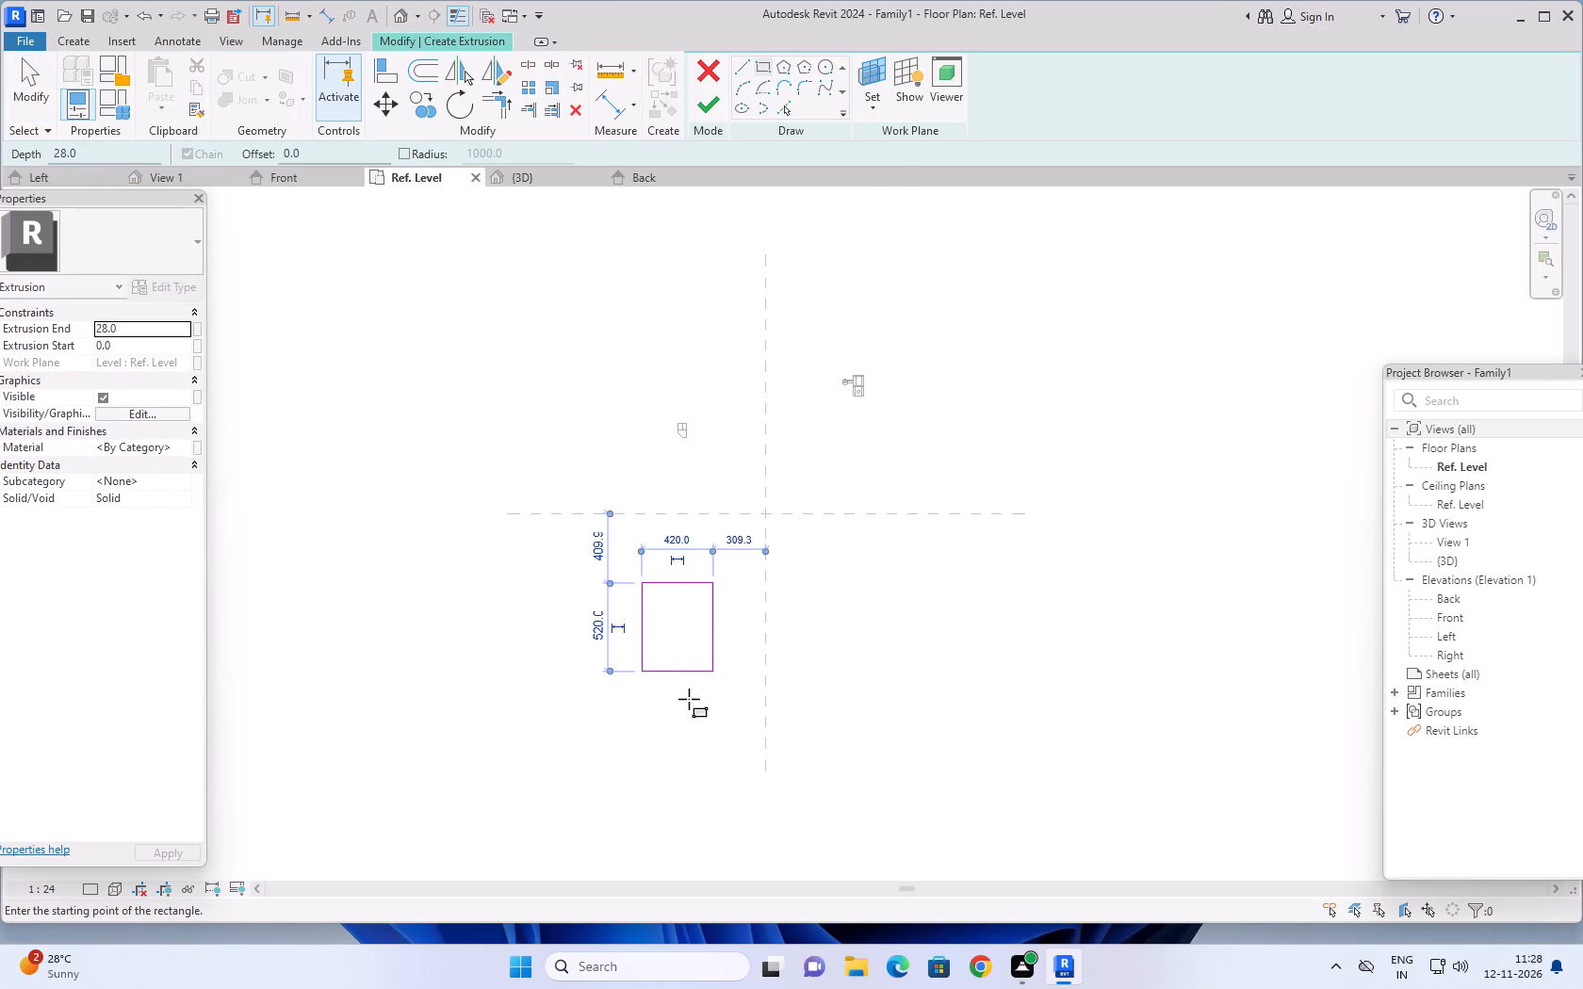
{"action": "key", "text": "Escape"}
{"action": "scroll", "coordinate": [686, 632], "scroll_direction": "up", "scroll_amount": 6}
{"action": "key", "text": "Escape"}
{"action": "key", "text": "Escape"}
Set the sketched rectangle's vertical side to 150 and its horizontal side to 100.
{"action": "left_click", "coordinate": [683, 718]}
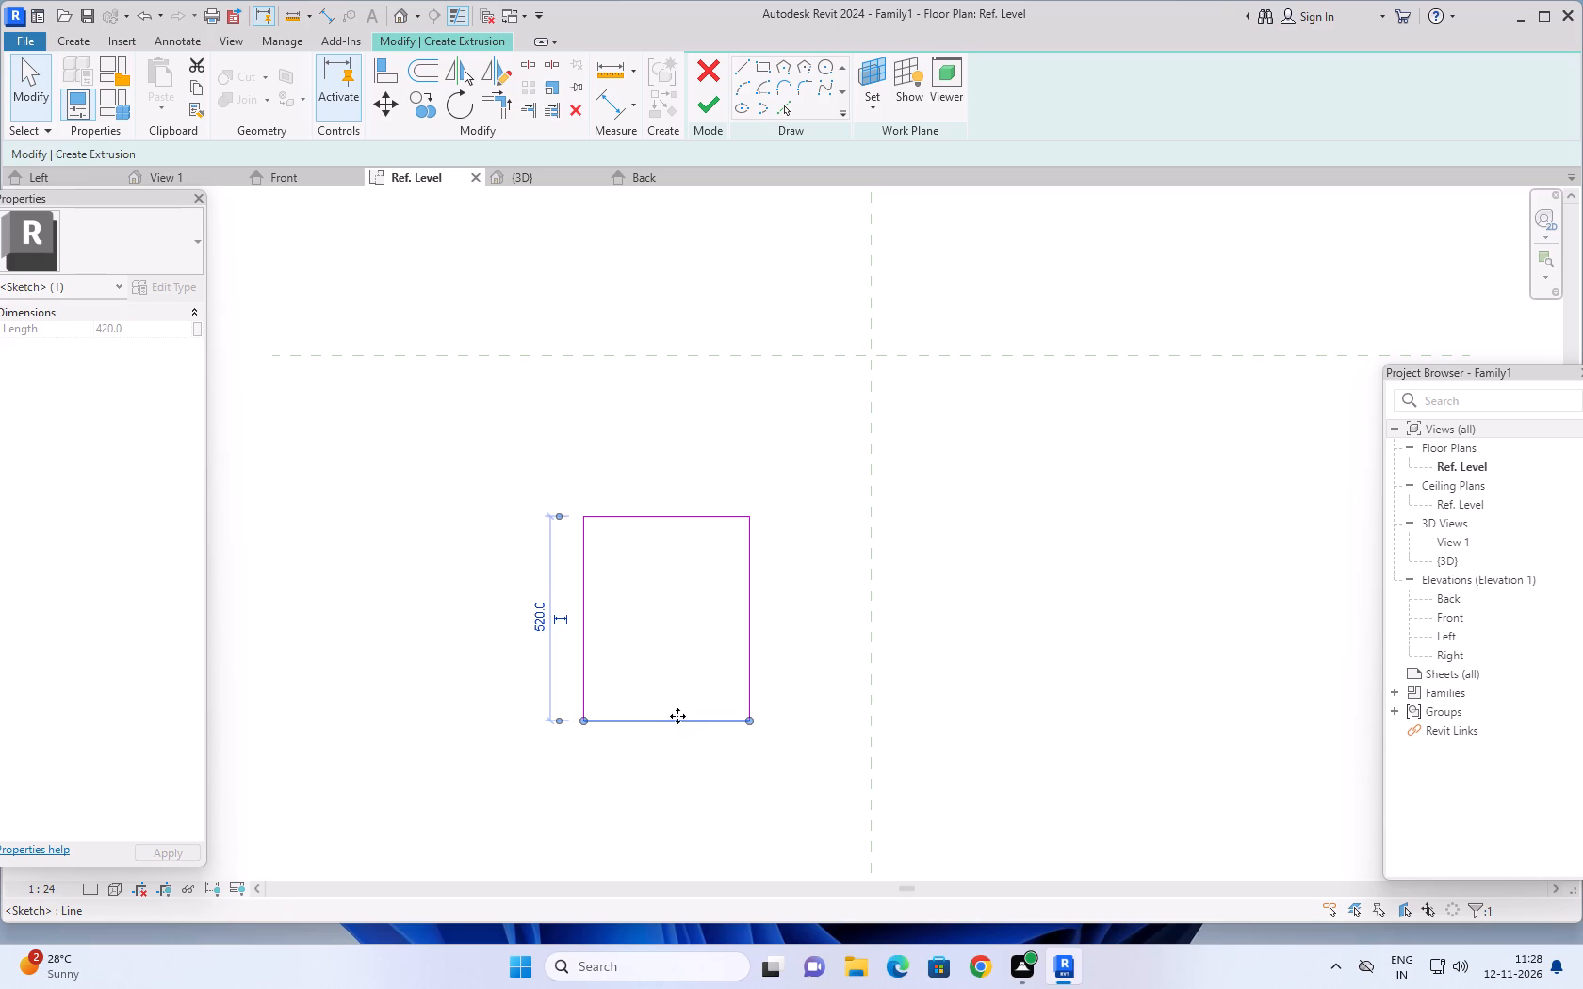
{"action": "left_click", "coordinate": [539, 629]}
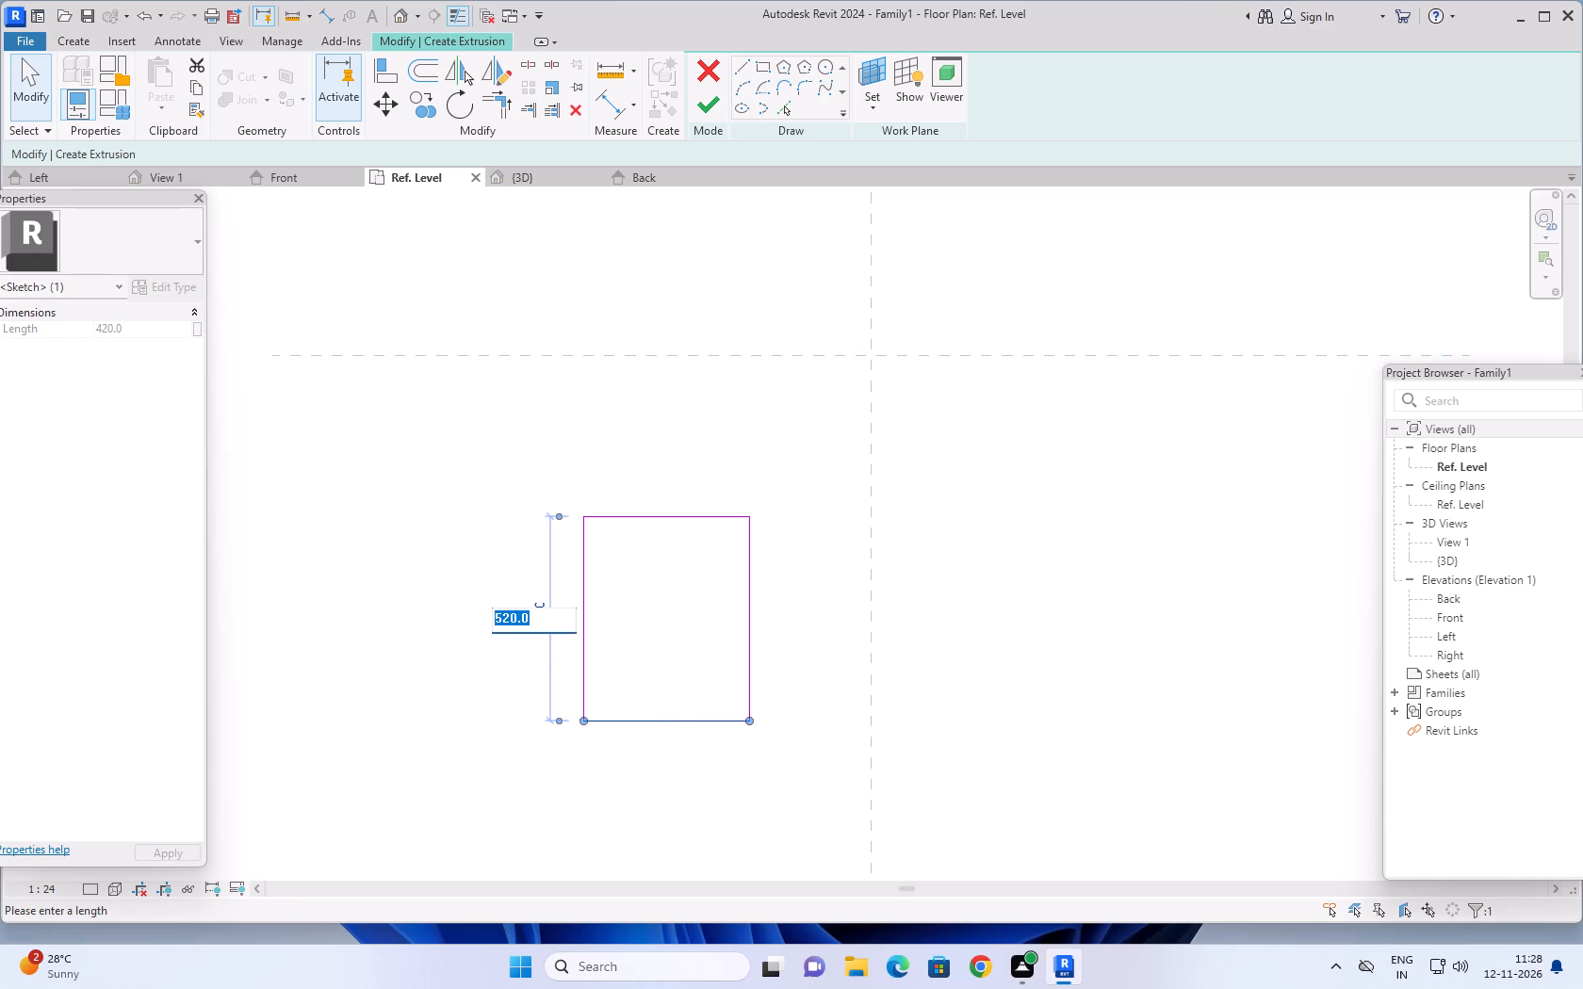
{"action": "type", "text": "150"}
{"action": "key", "text": "Return"}
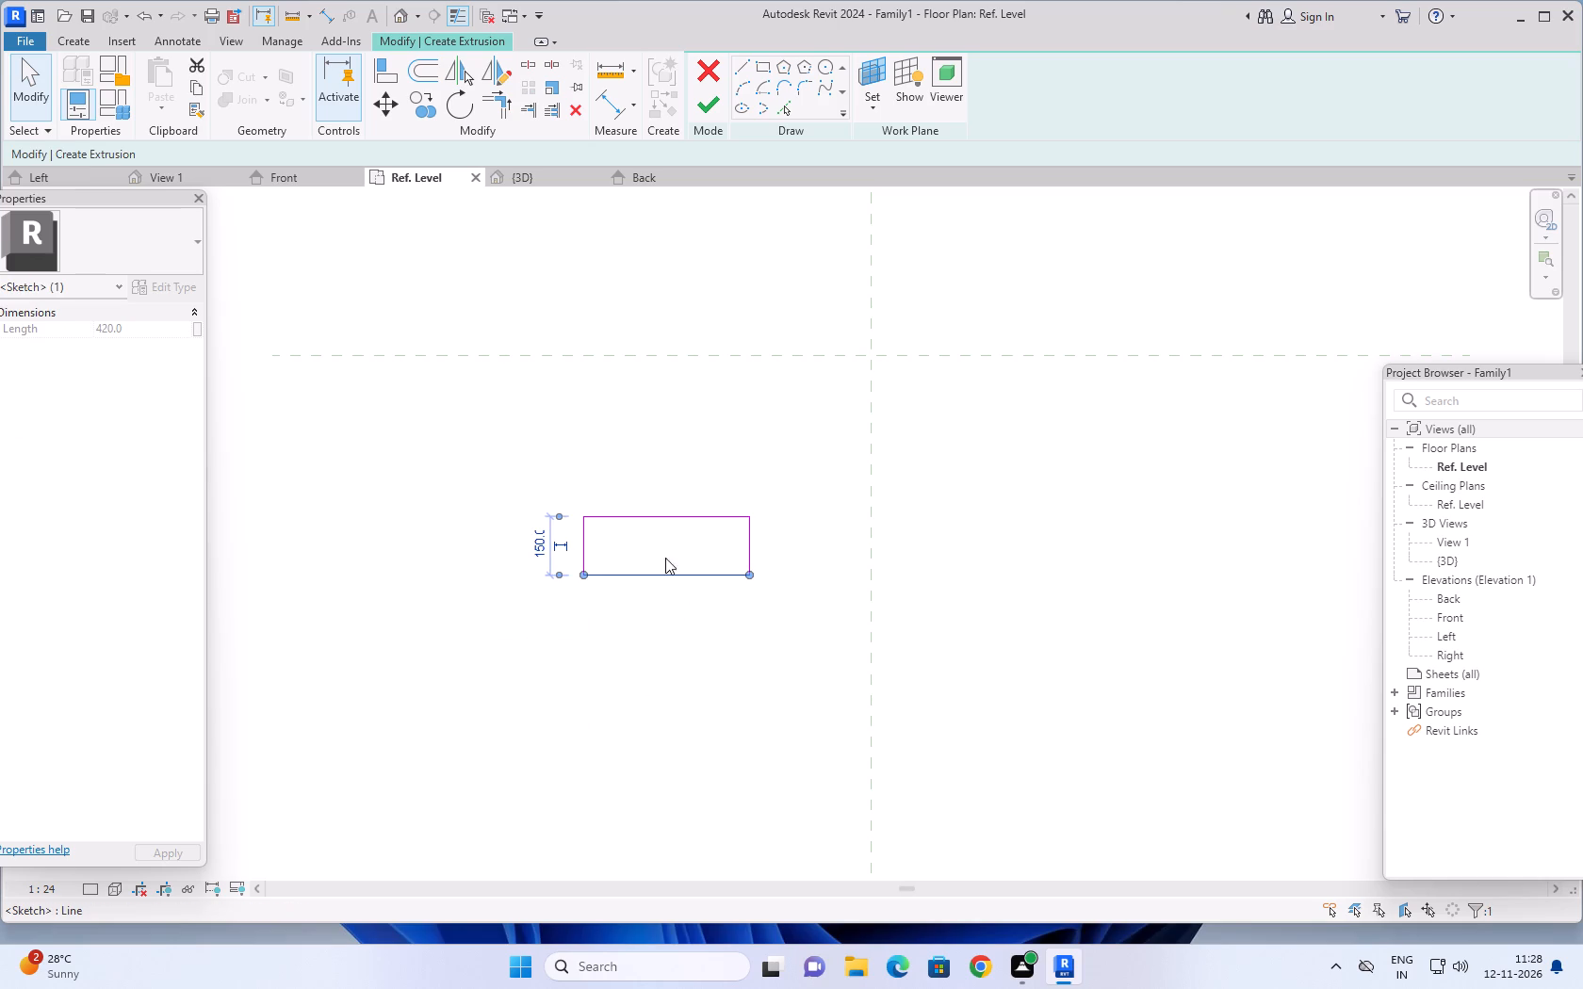
{"action": "left_click", "coordinate": [751, 543]}
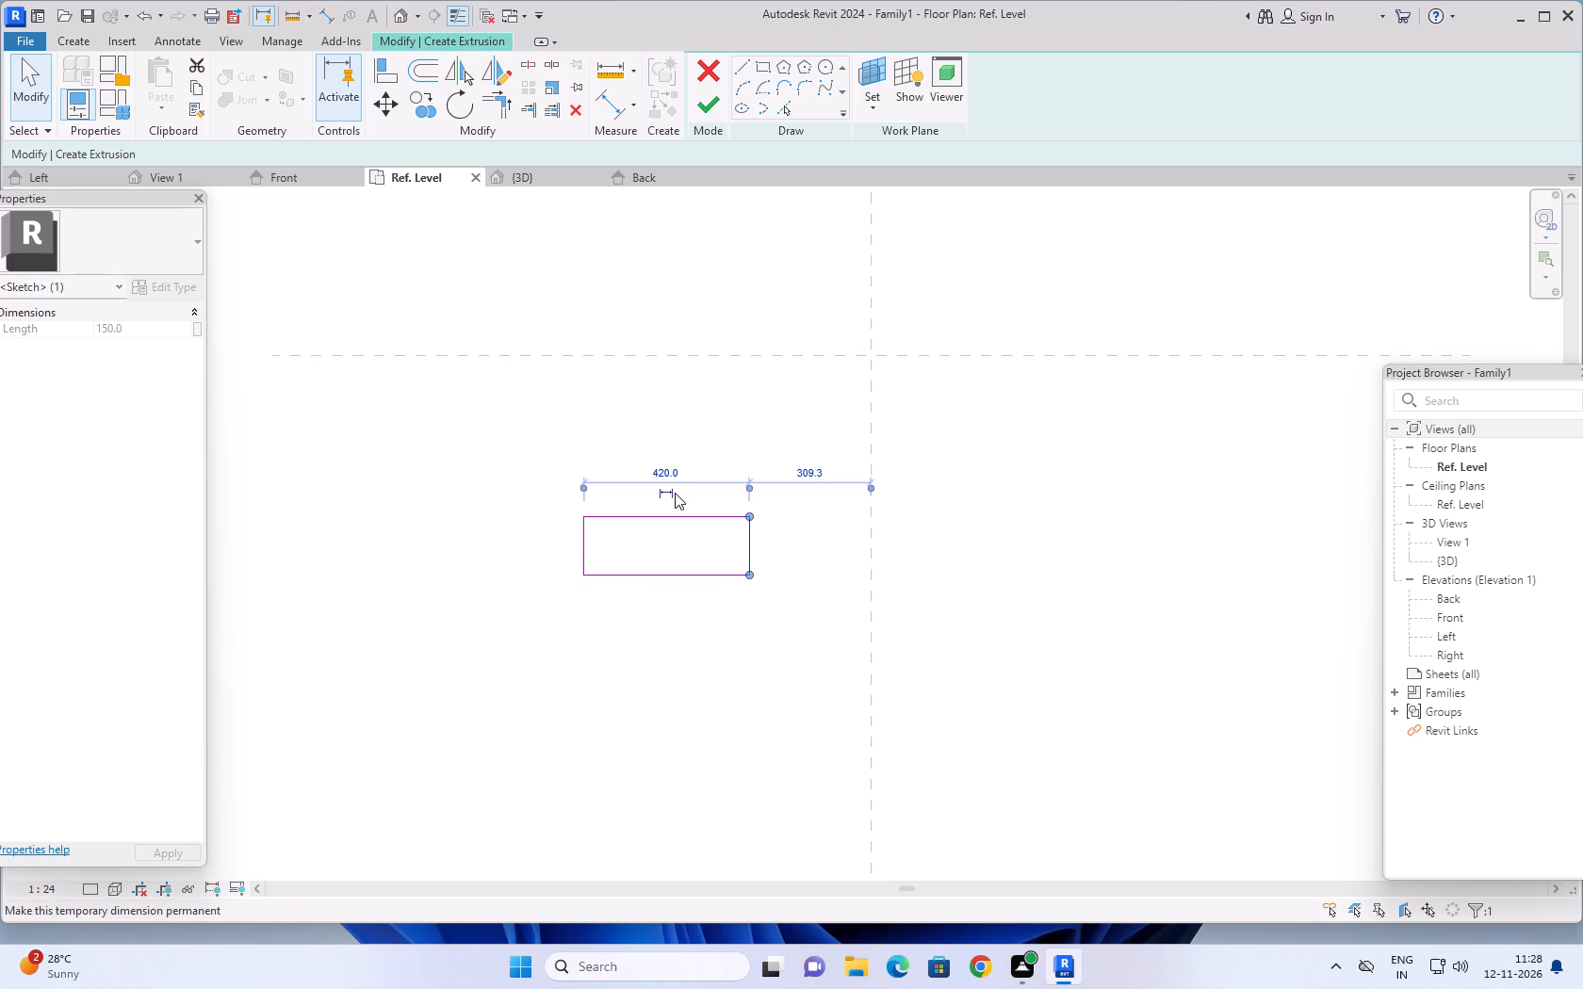
{"action": "left_click", "coordinate": [671, 468]}
{"action": "type", "text": "100"}
{"action": "key", "text": "Return"}
{"action": "key", "text": "Escape"}
{"action": "key", "text": "Escape"}
Open the 3D view and examine the rectangle sketch in relation to the bracket and the separate block.
{"action": "scroll", "coordinate": [610, 578], "scroll_direction": "up", "scroll_amount": 2}
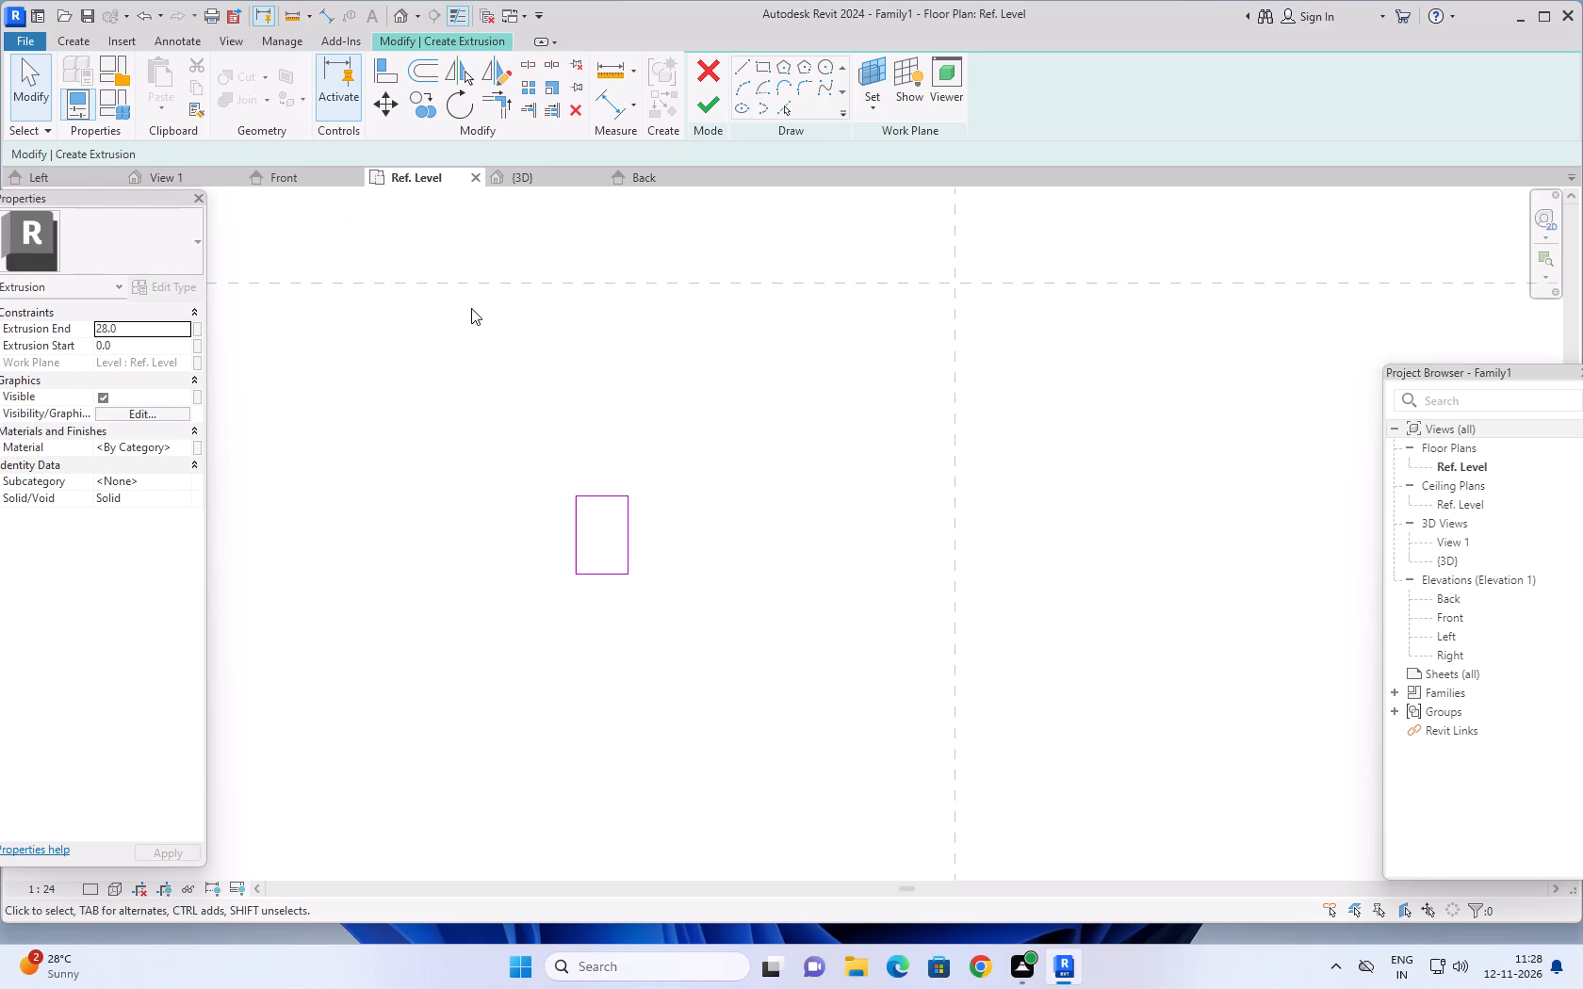
{"action": "left_click", "coordinate": [523, 175]}
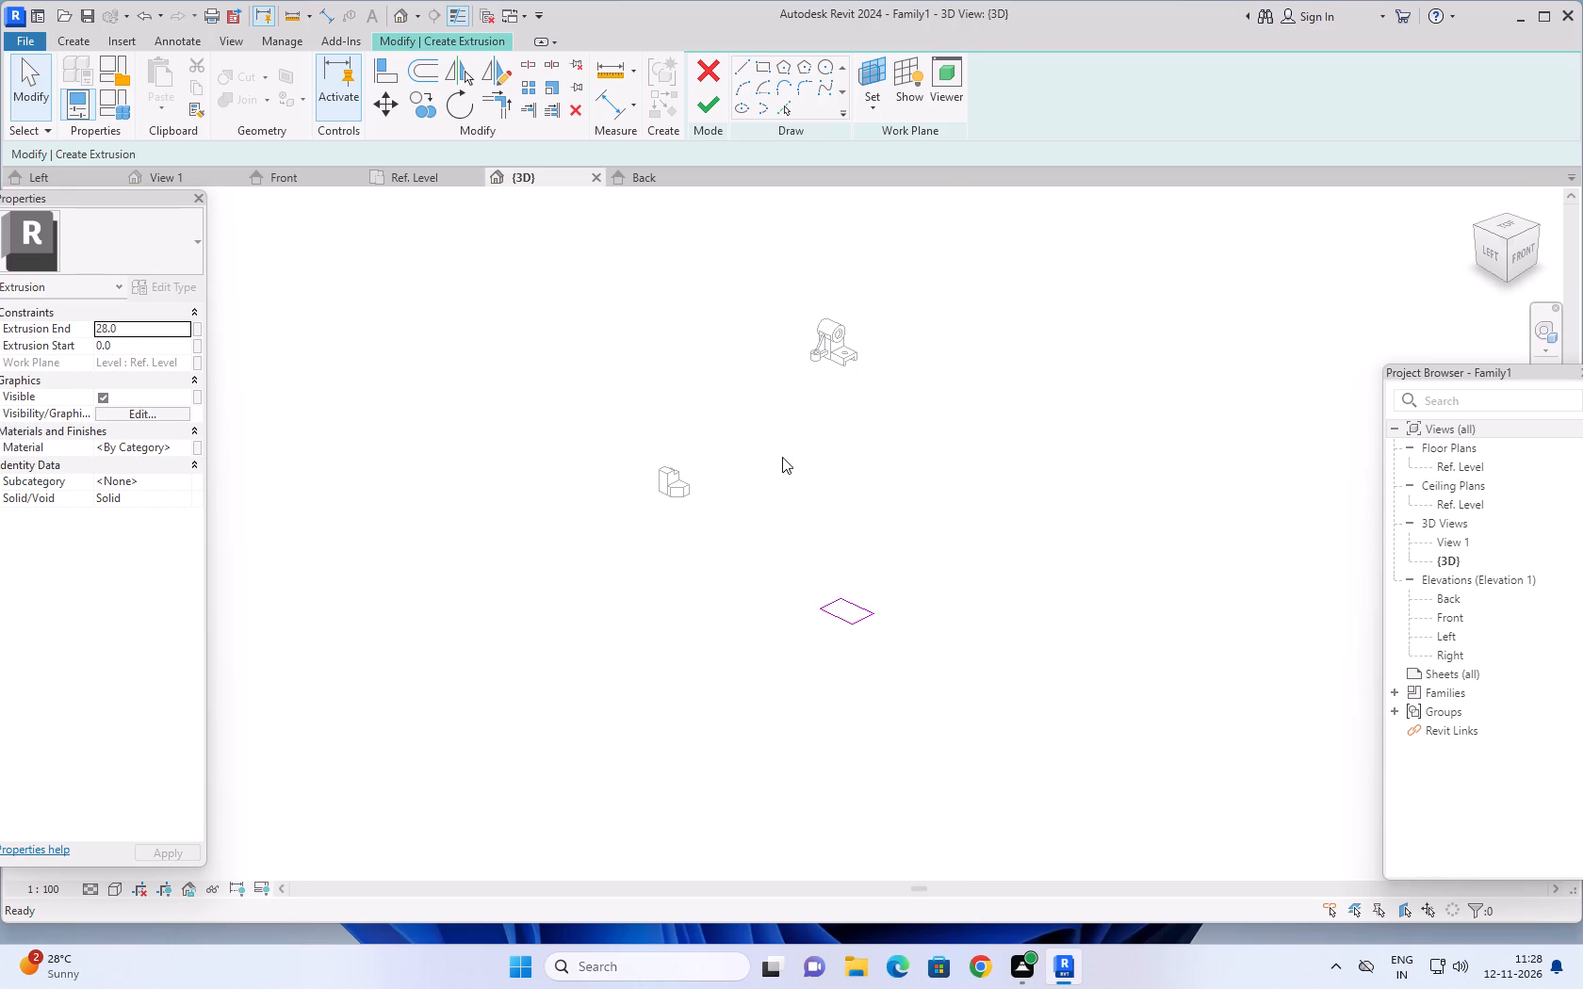
{"action": "scroll", "coordinate": [885, 540], "scroll_direction": "up", "scroll_amount": 1}
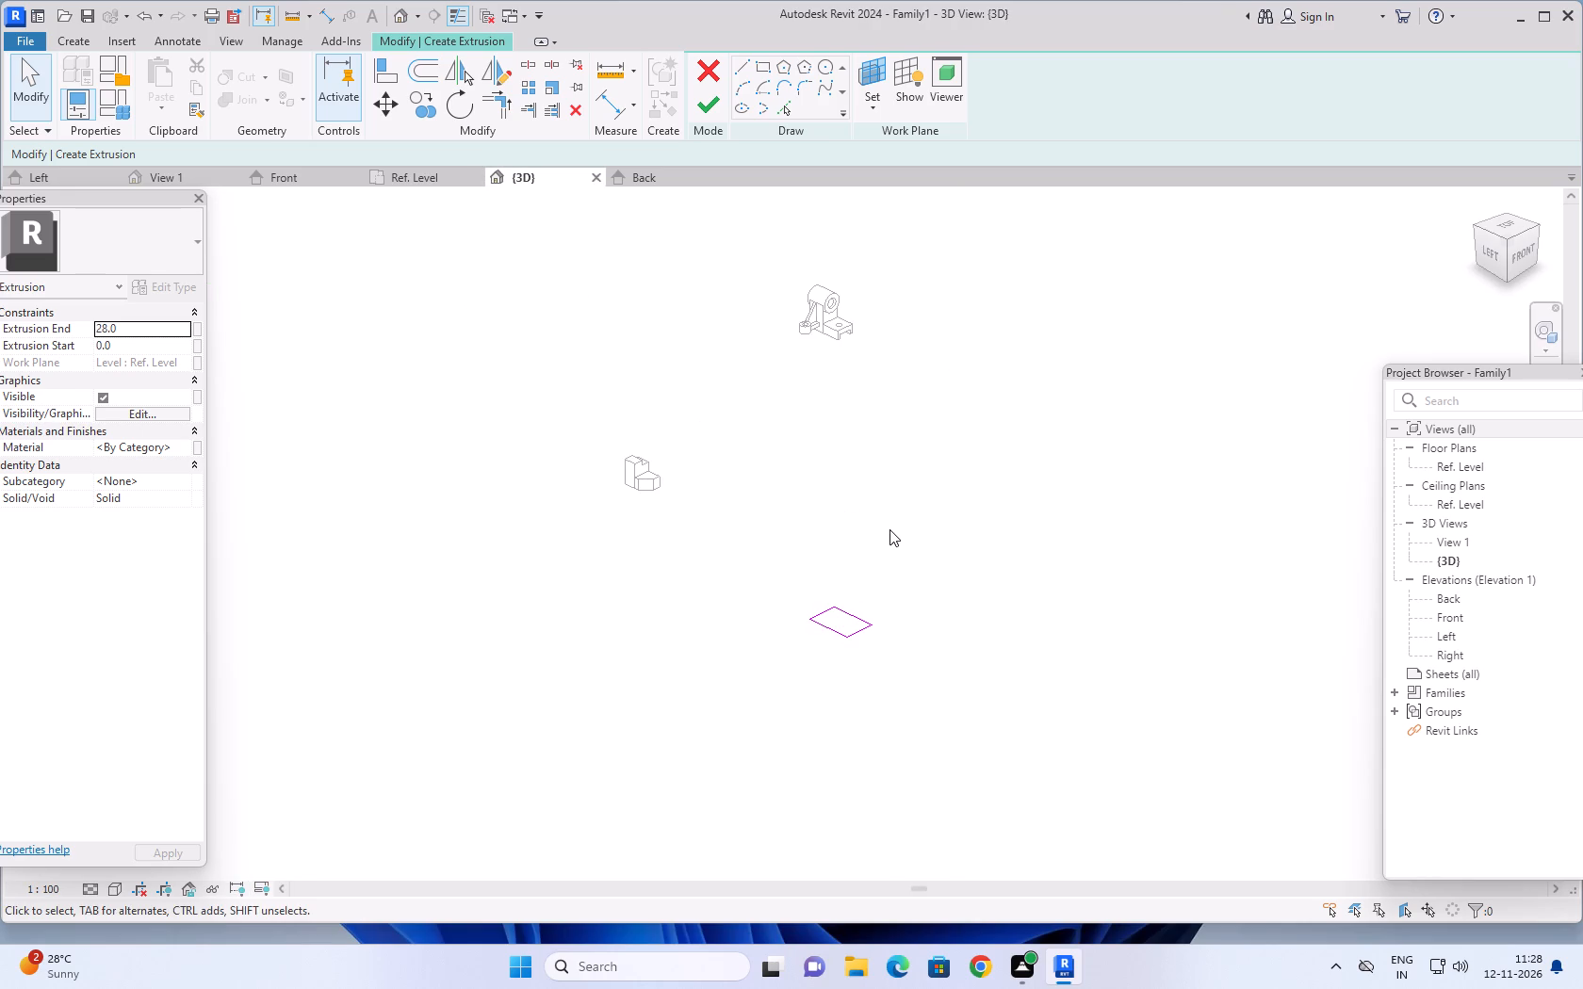
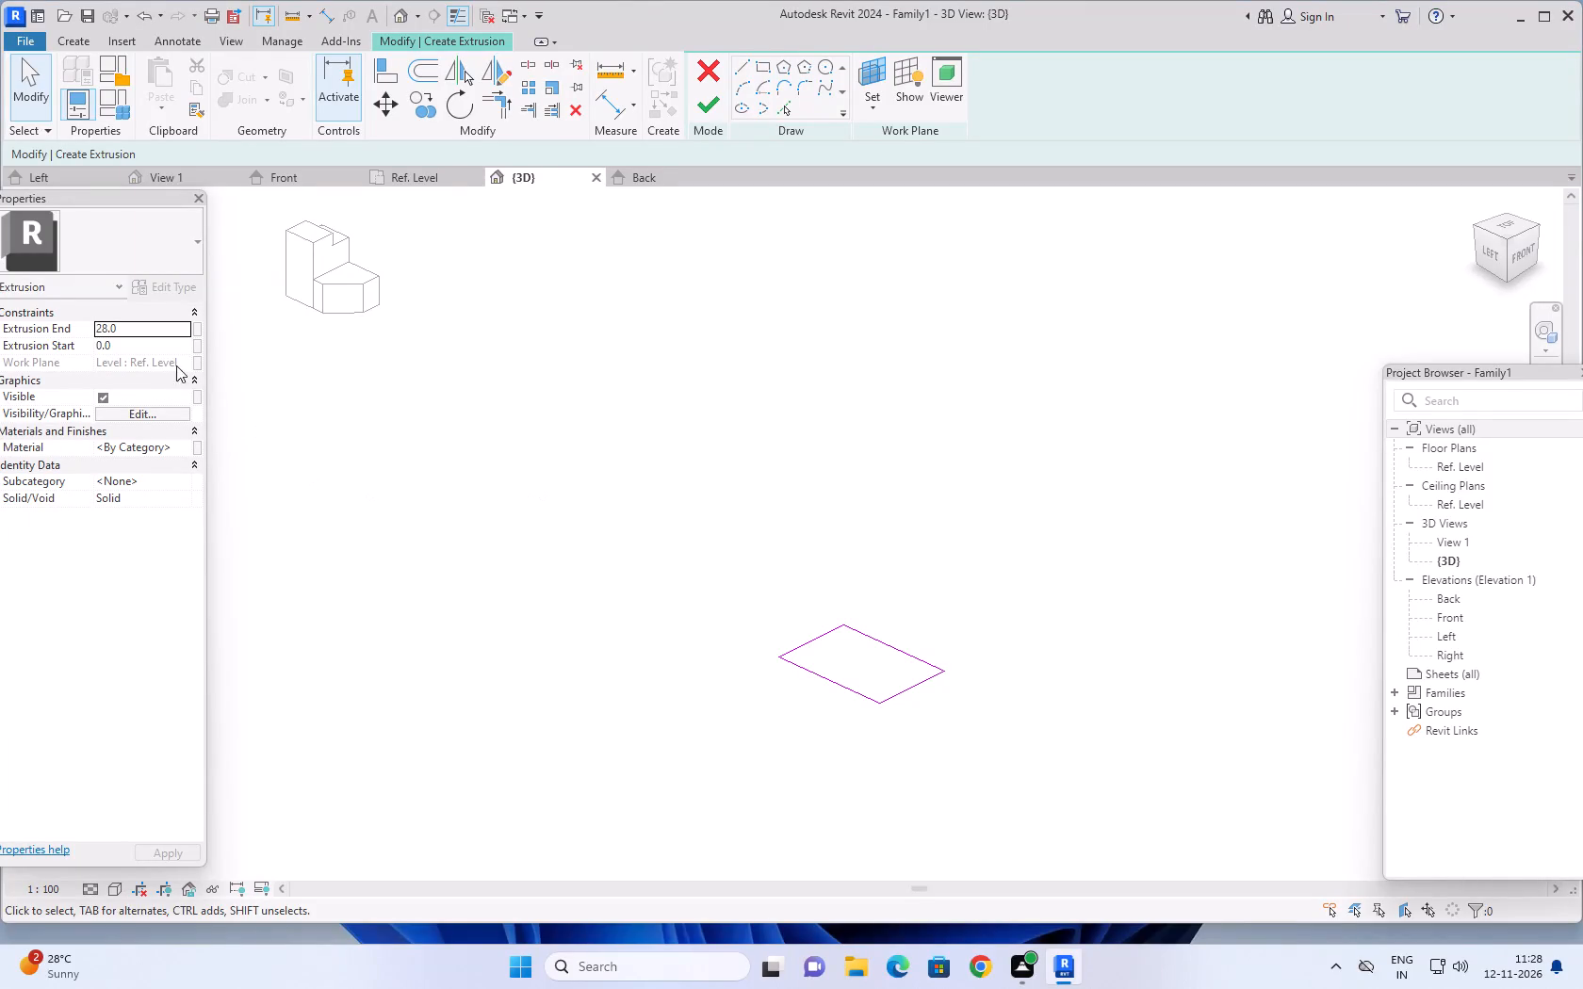
Set the extrusion end of the rectangle sketch to 40 and finish the solid block.
{"action": "left_click", "coordinate": [129, 327]}
{"action": "type", "text": "40"}
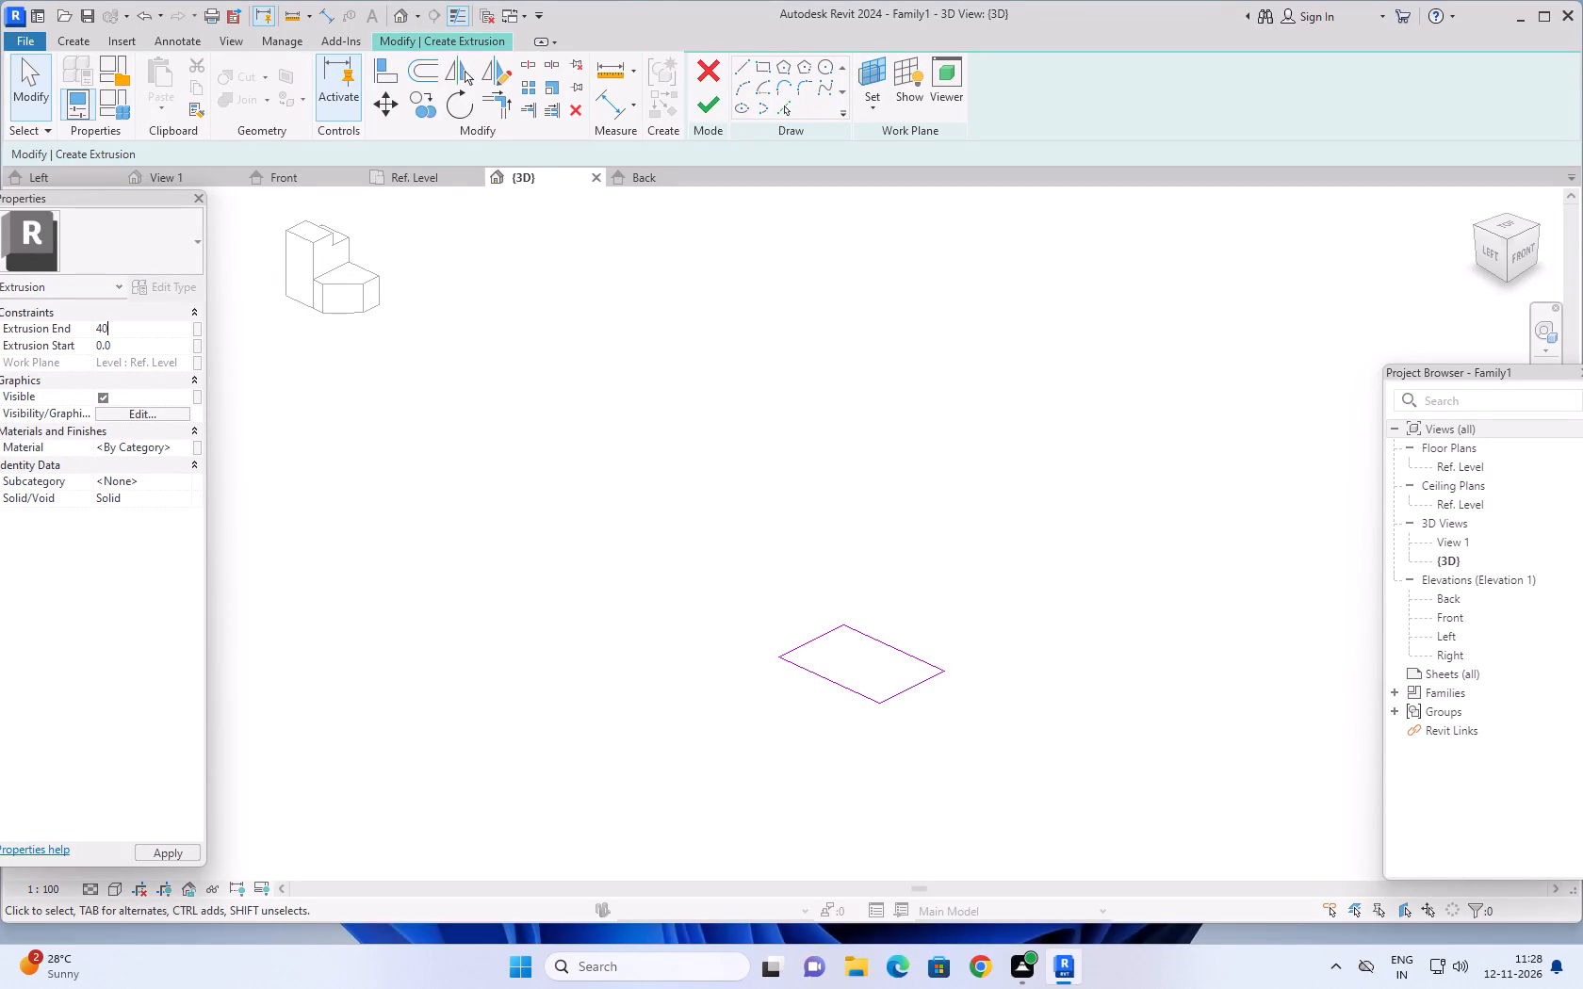
{"action": "key", "text": "Return"}
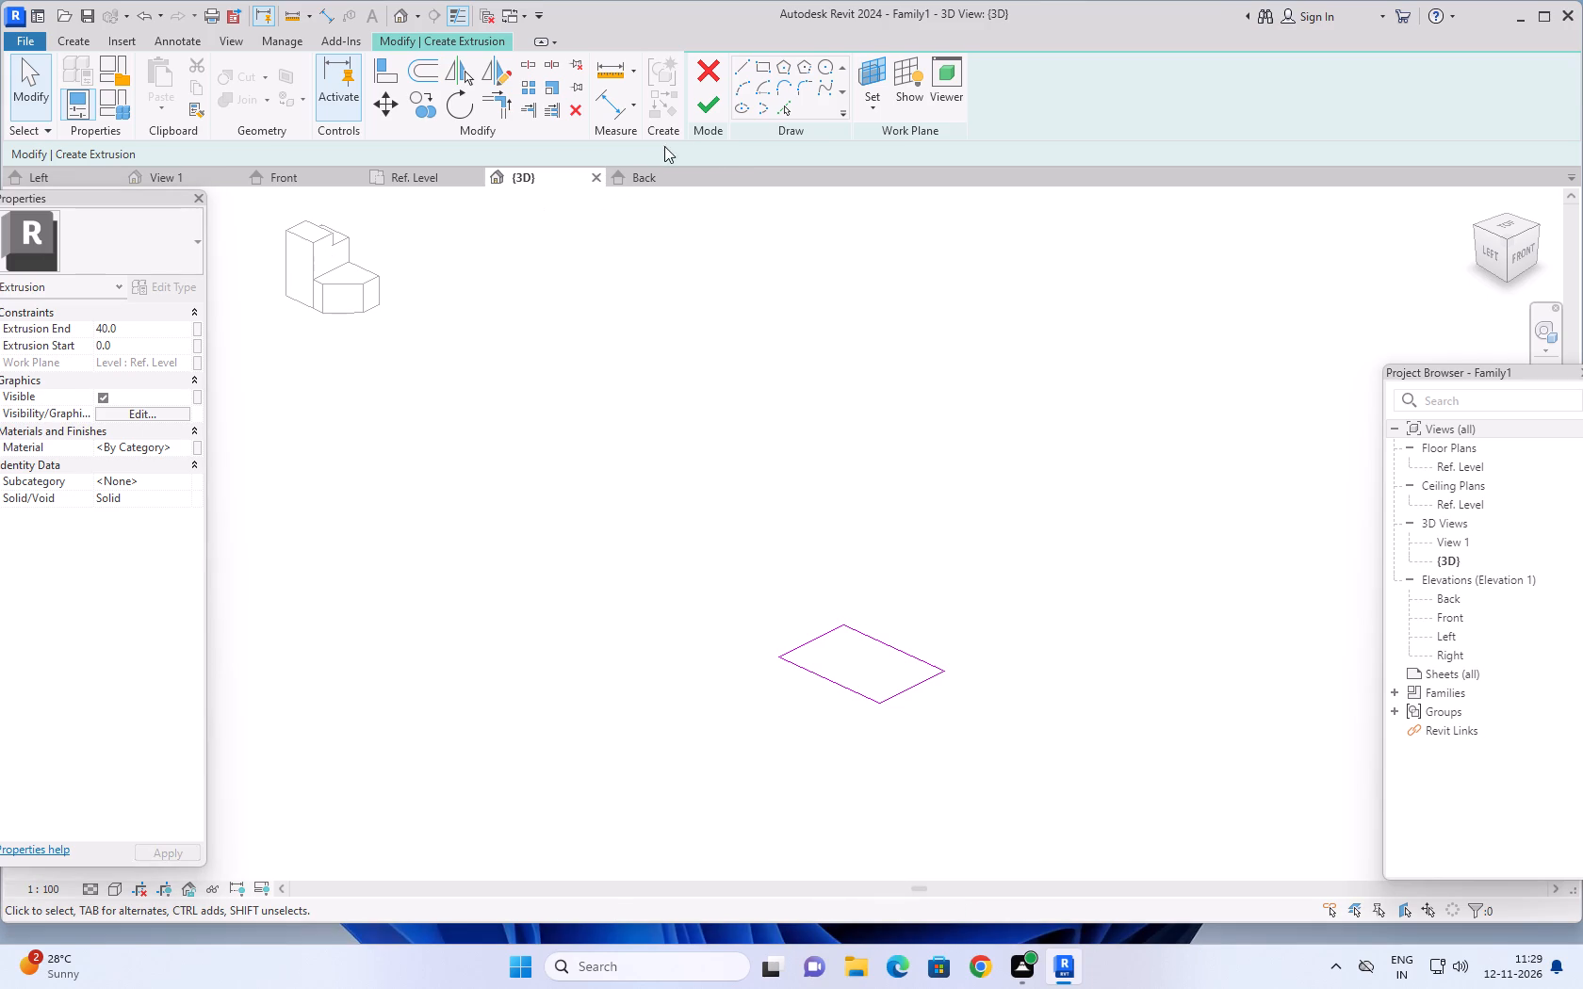
{"action": "left_click", "coordinate": [708, 114]}
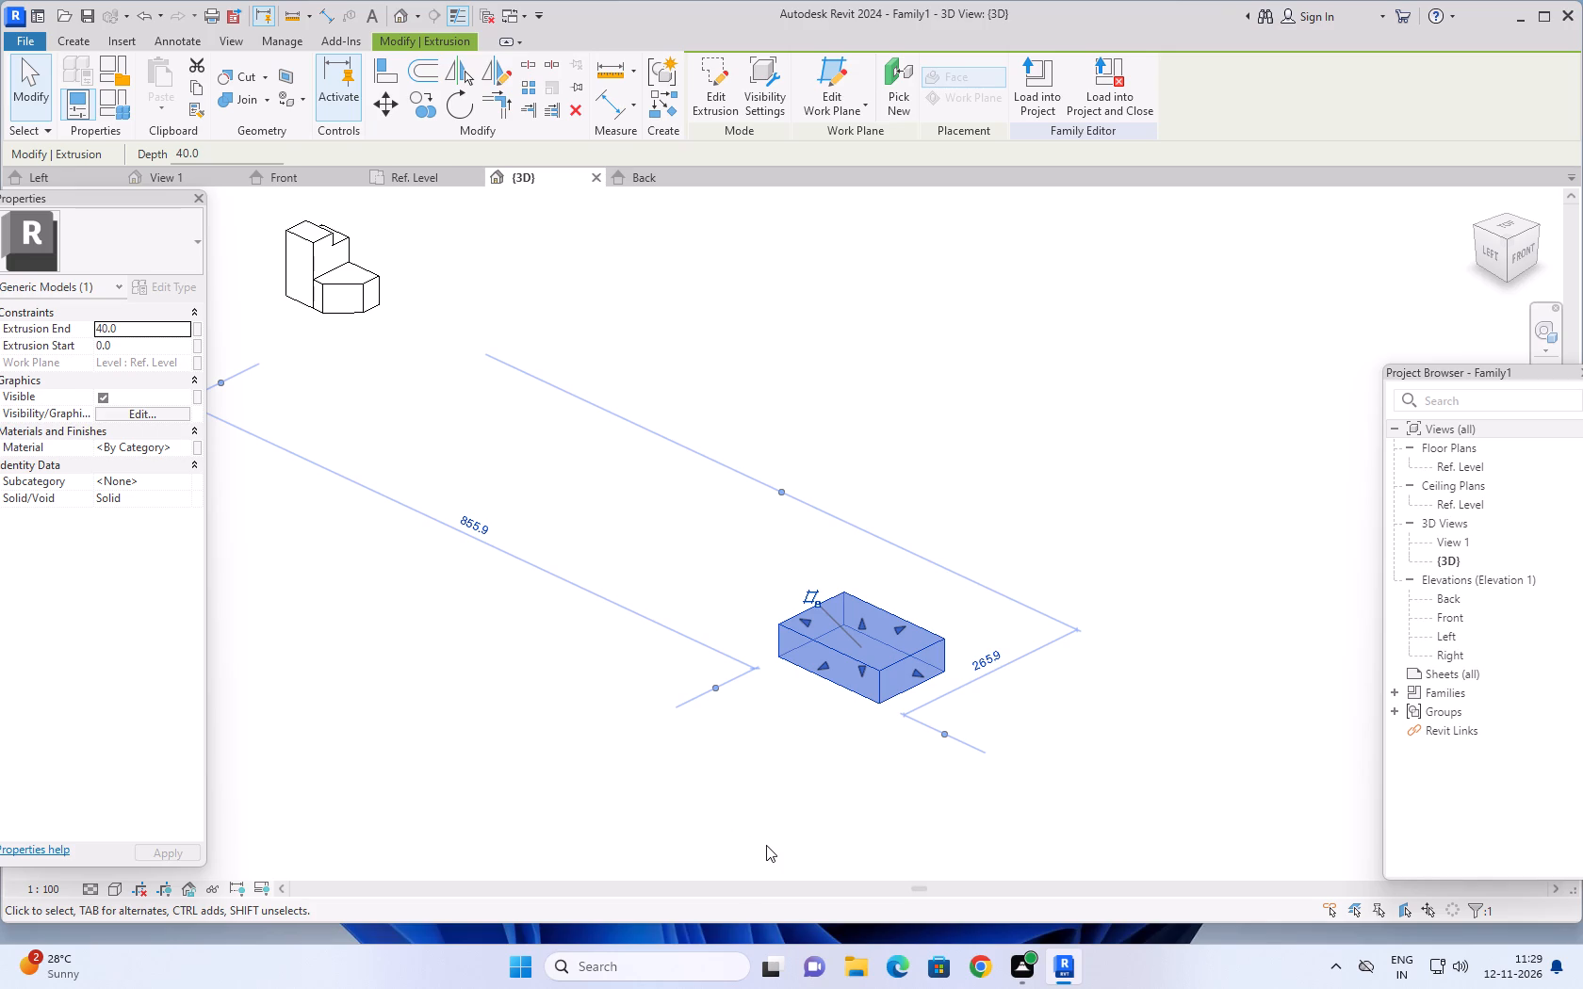
{"action": "scroll", "coordinate": [795, 740], "scroll_direction": "up", "scroll_amount": 3}
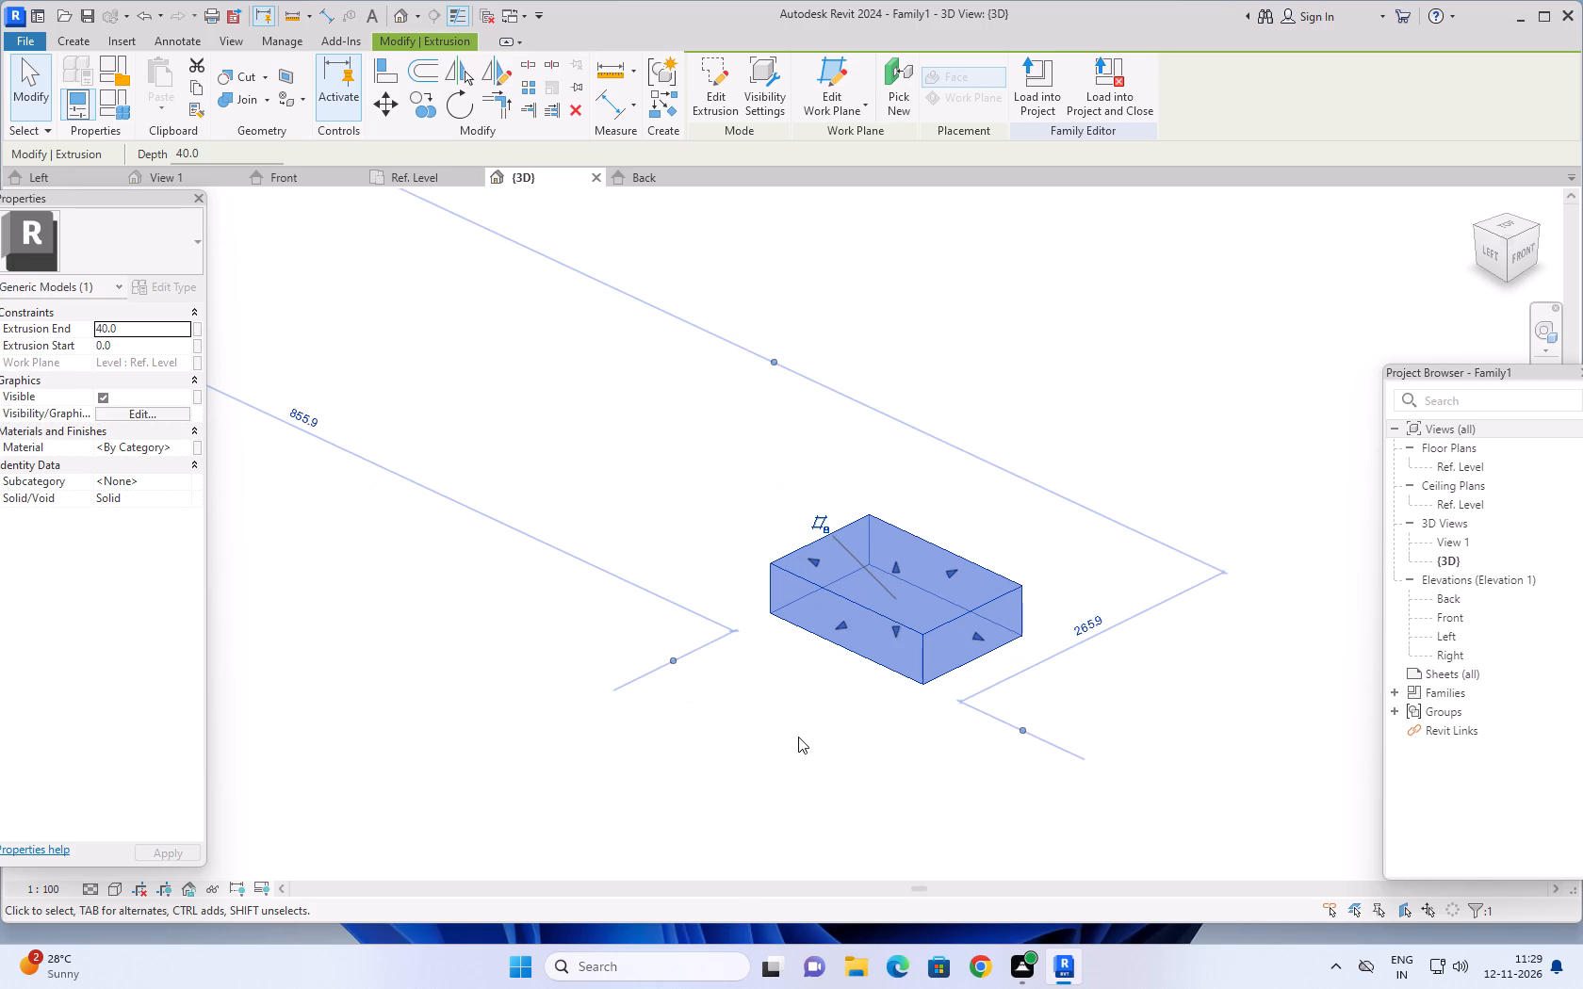
{"action": "key", "text": "Escape"}
{"action": "key", "text": "Escape"}
{"action": "key", "text": "Escape"}
Examine the new rectangular block from several angles, both close up and together with the other parts.
{"action": "scroll", "coordinate": [997, 674], "scroll_direction": "up", "scroll_amount": 1}
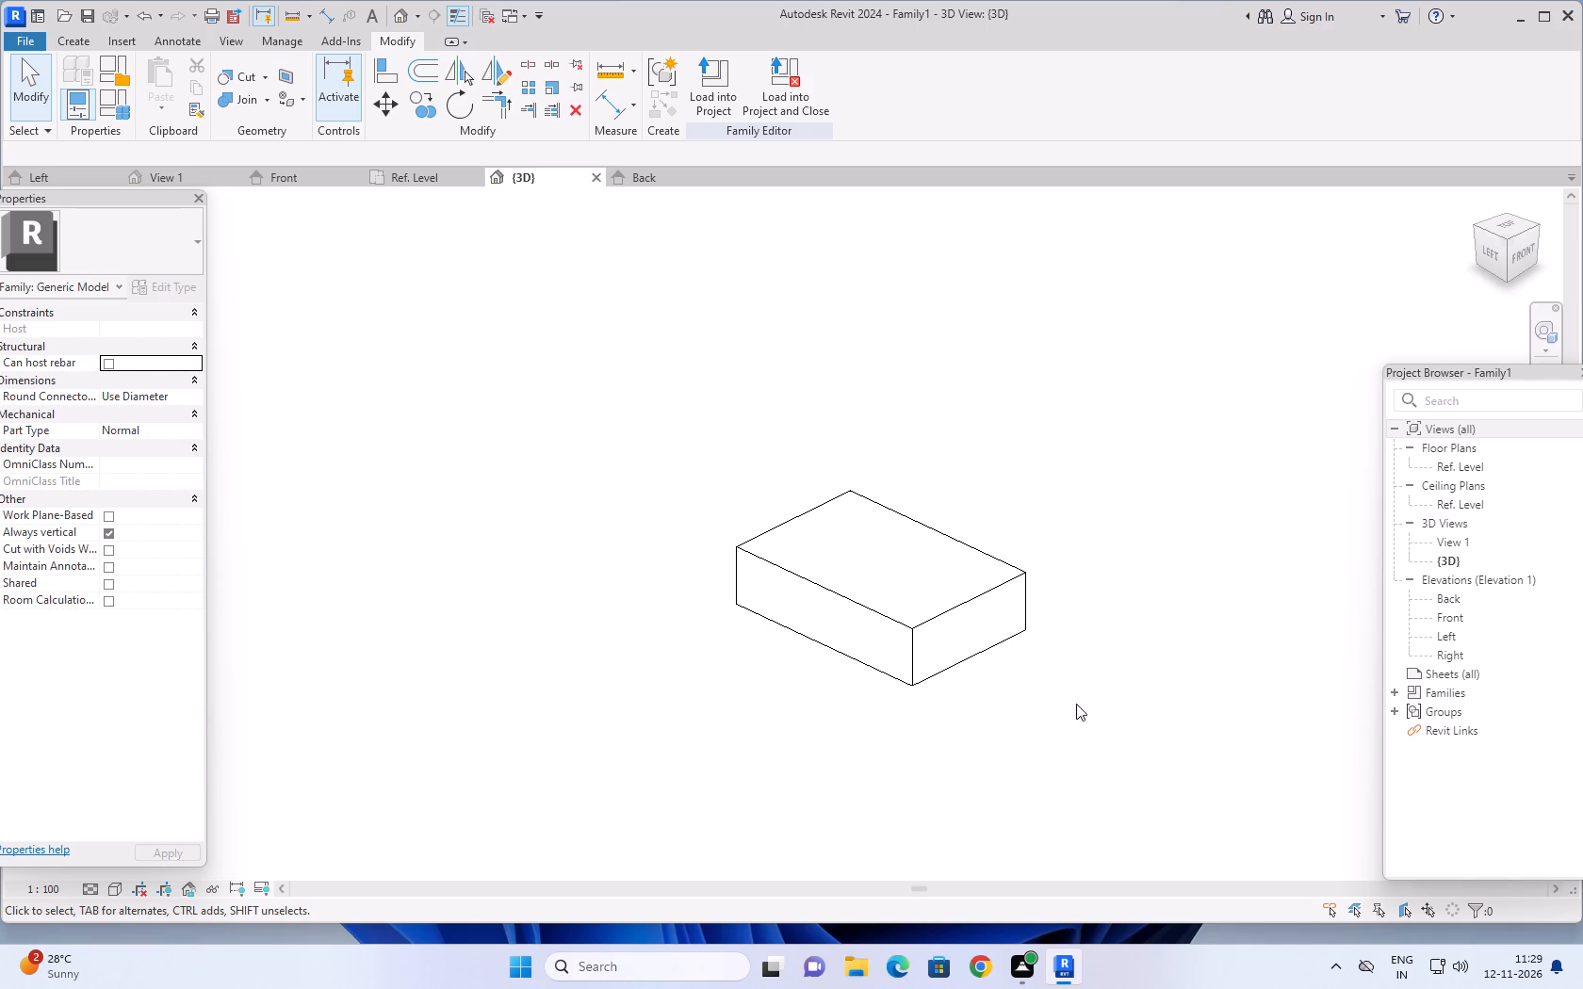
{"action": "middle_click_drag", "start_coordinate": [1075, 705], "coordinate": [886, 756], "text": "shift"}
{"action": "scroll", "coordinate": [986, 640], "scroll_direction": "down", "scroll_amount": 9}
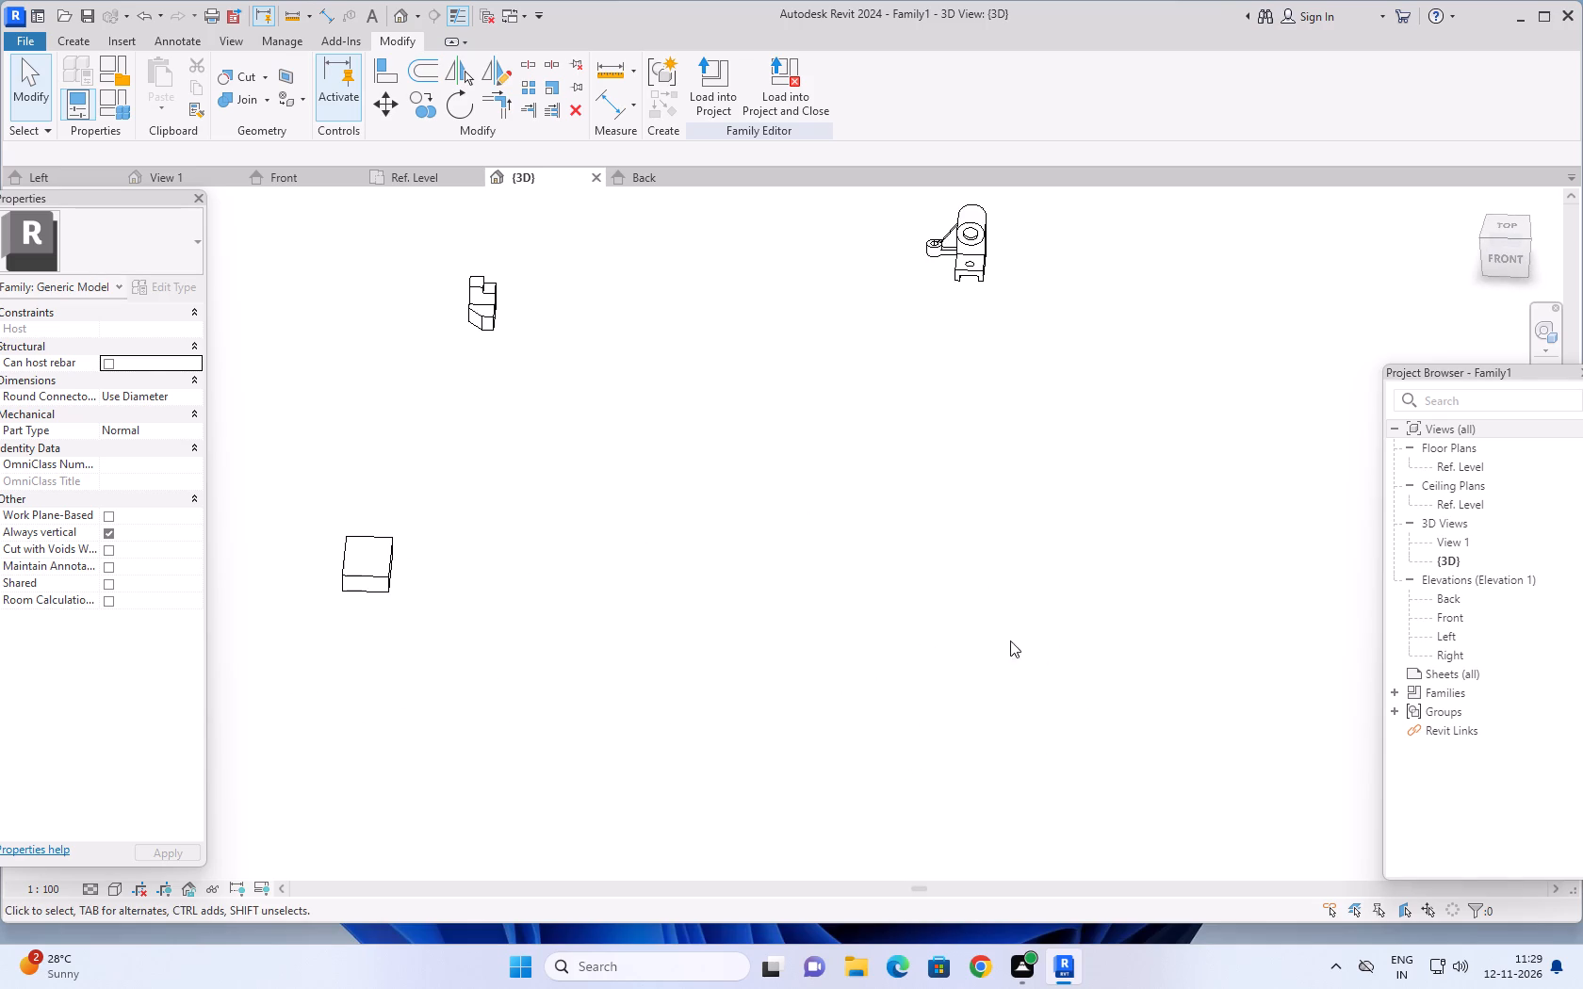
{"action": "scroll", "coordinate": [957, 632], "scroll_direction": "down", "scroll_amount": 5}
{"action": "middle_click_drag", "start_coordinate": [628, 588], "coordinate": [939, 621]}
{"action": "middle_click_drag", "start_coordinate": [941, 698], "coordinate": [828, 652], "text": "shift"}
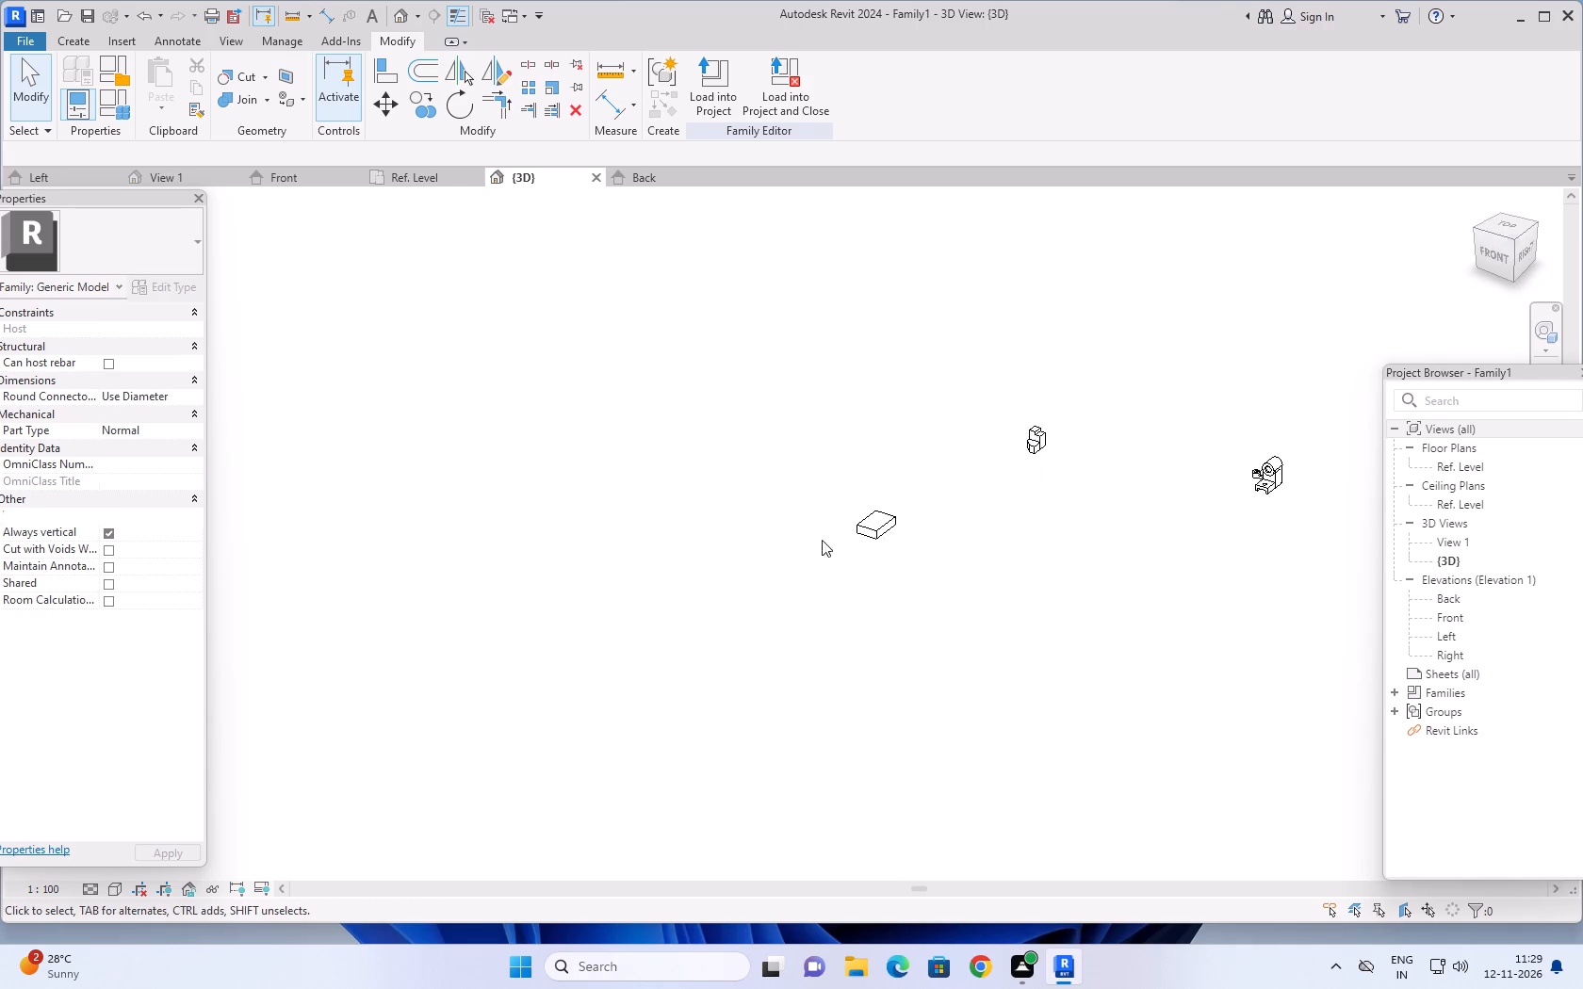
{"action": "scroll", "coordinate": [844, 448], "scroll_direction": "up", "scroll_amount": 5}
{"action": "scroll", "coordinate": [914, 514], "scroll_direction": "up", "scroll_amount": 3}
{"action": "middle_click_drag", "start_coordinate": [912, 501], "coordinate": [944, 403]}
{"action": "scroll", "coordinate": [882, 606], "scroll_direction": "up", "scroll_amount": 4}
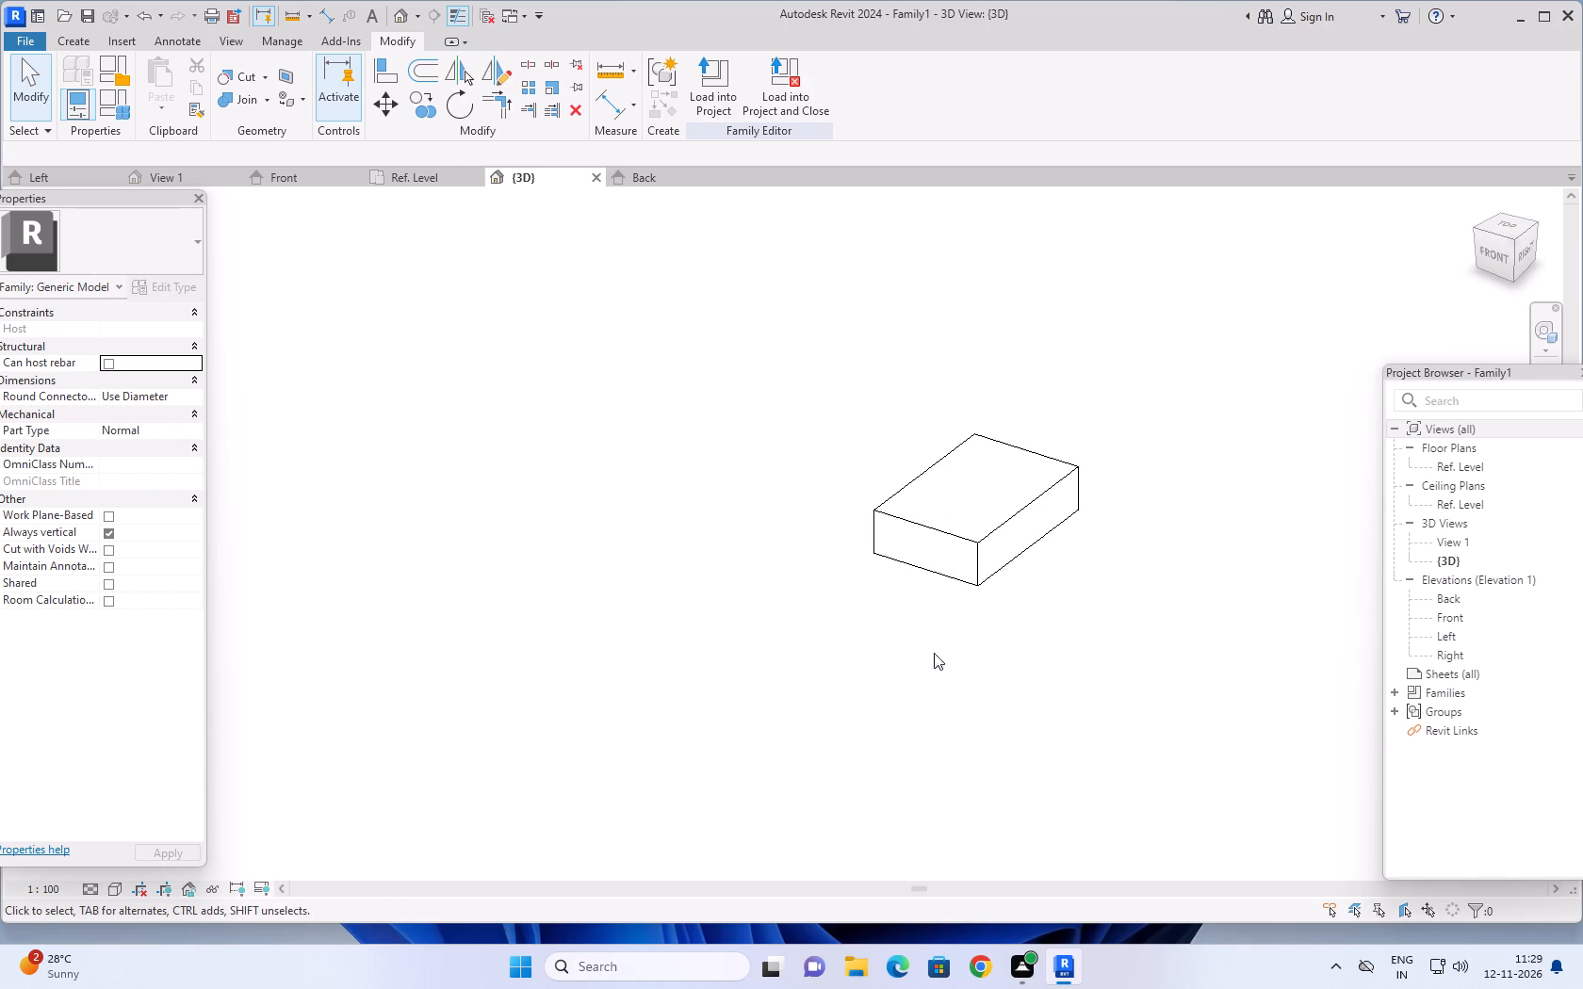
{"action": "middle_click_drag", "start_coordinate": [943, 648], "coordinate": [897, 723]}
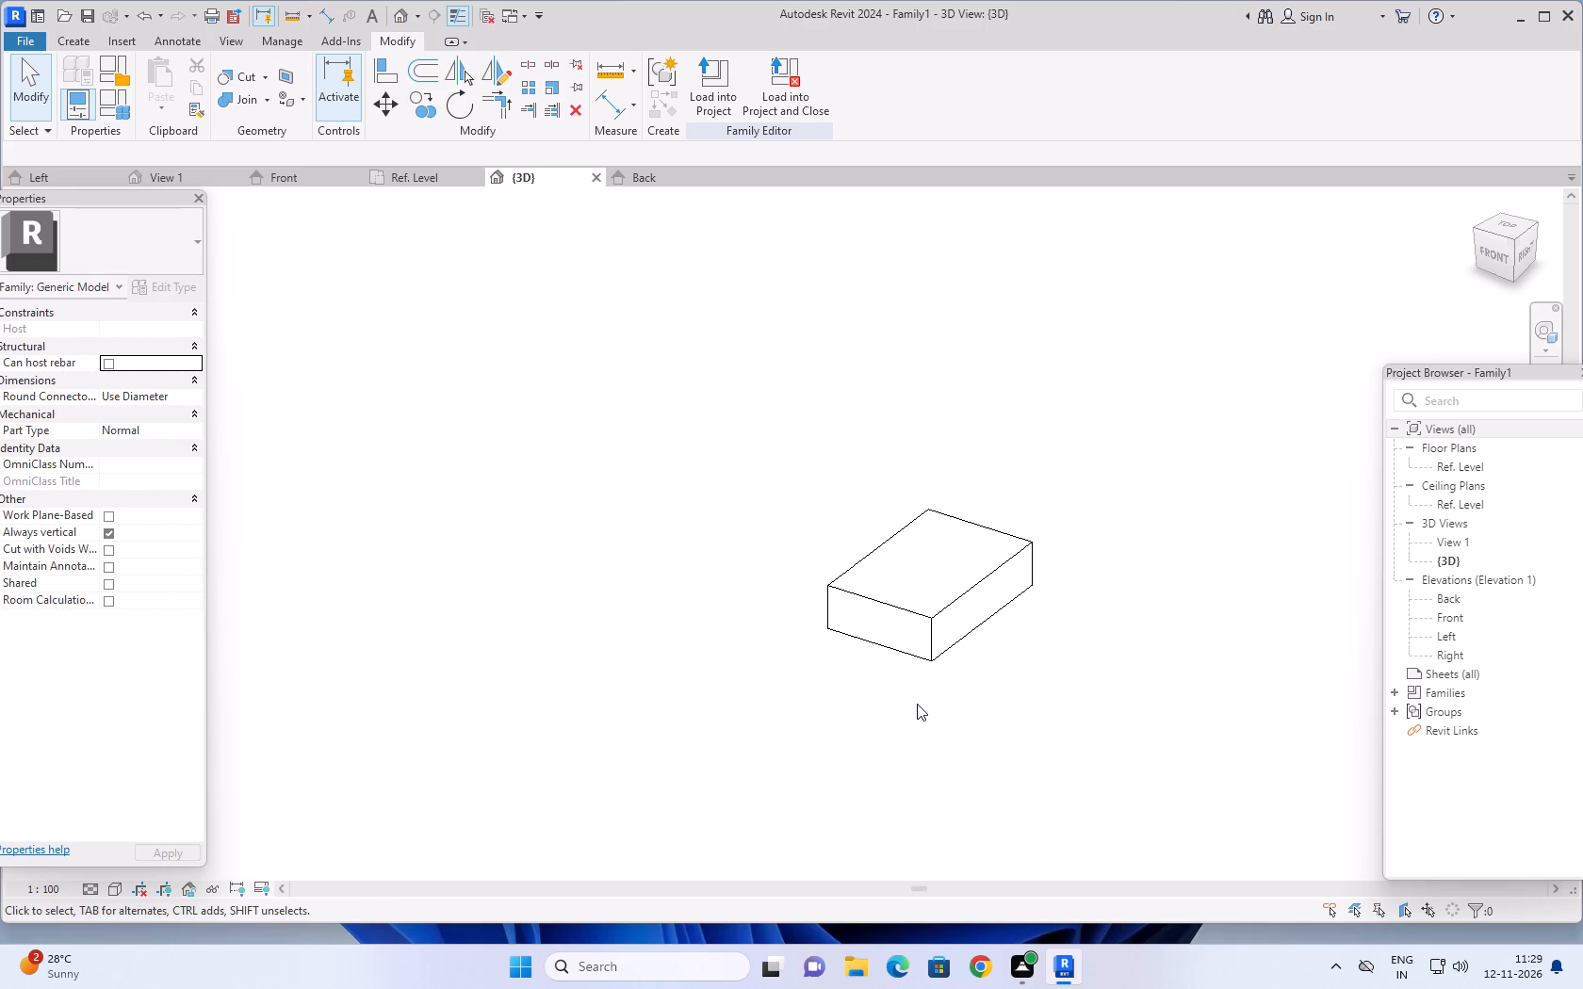
{"action": "scroll", "coordinate": [918, 701], "scroll_direction": "up", "scroll_amount": 1}
{"action": "middle_click_drag", "start_coordinate": [1011, 666], "coordinate": [1005, 671]}
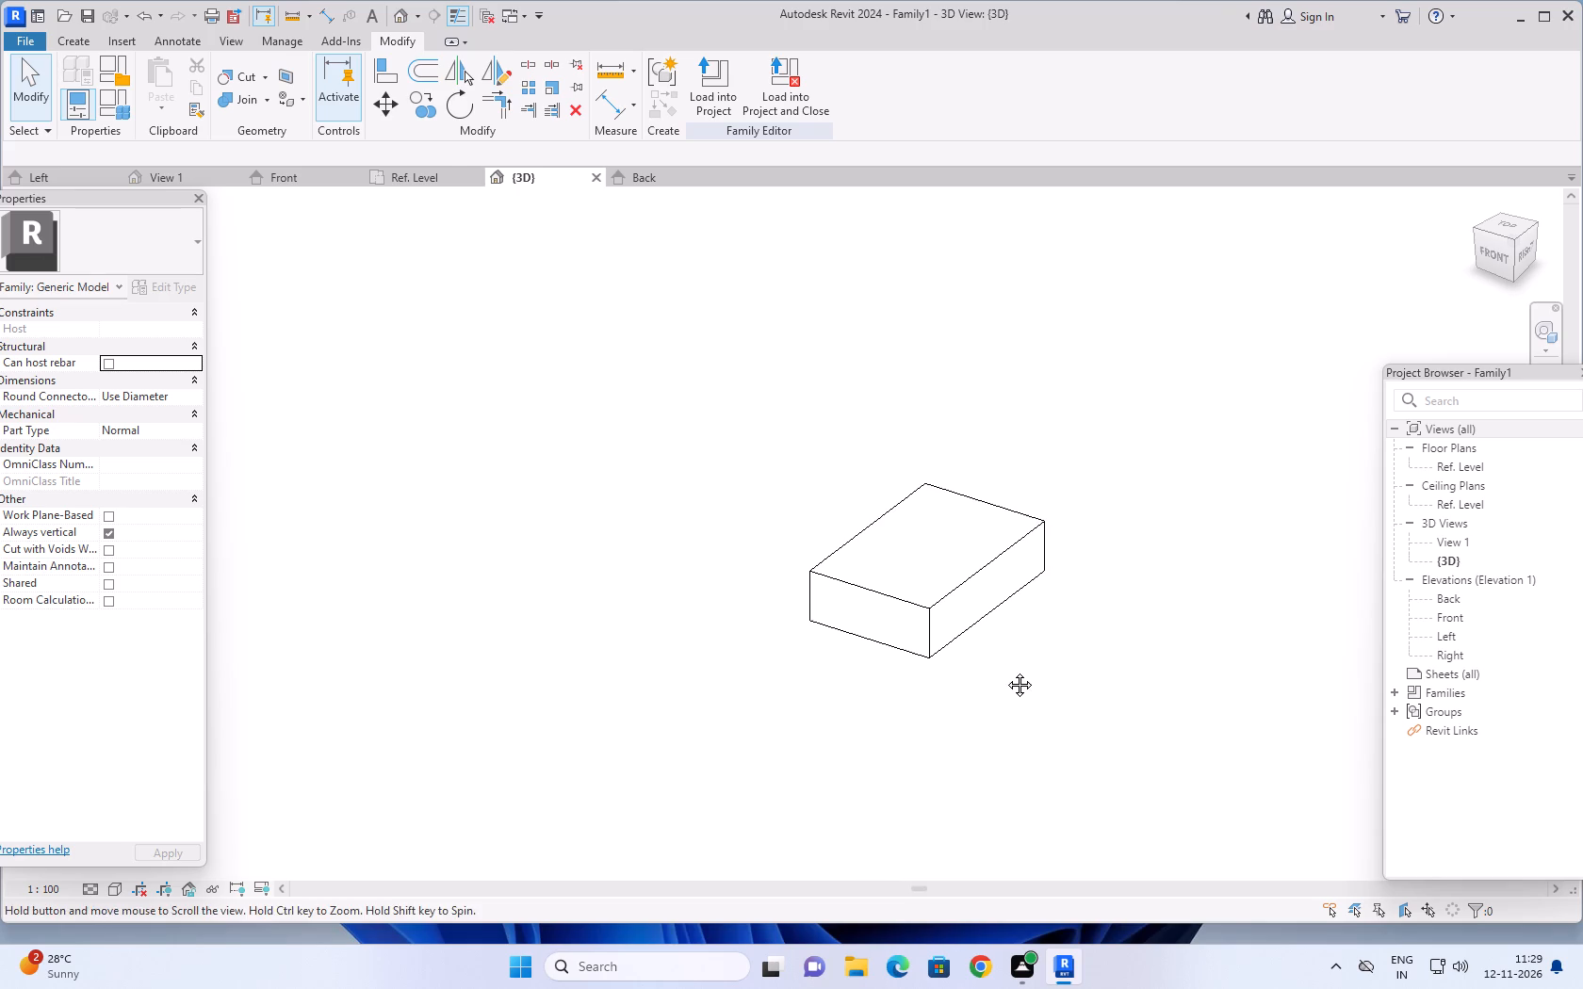
{"action": "middle_click_drag", "start_coordinate": [1005, 671], "coordinate": [999, 688]}
{"action": "middle_click", "coordinate": [976, 705], "text": "shift"}
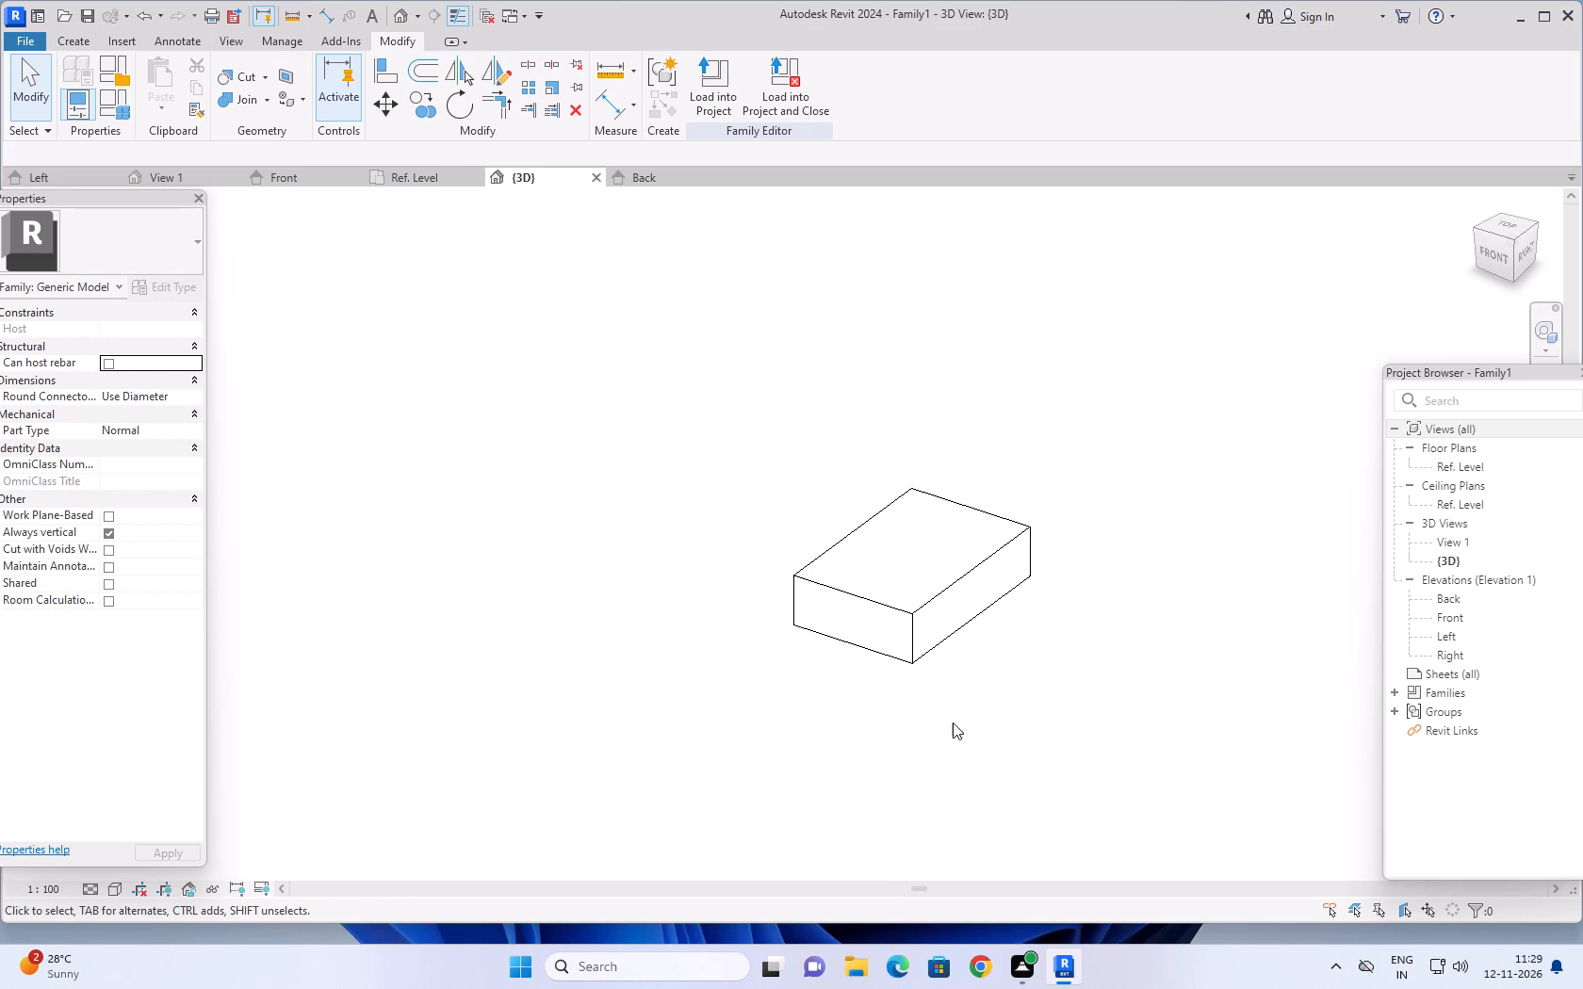
{"action": "middle_click_drag", "start_coordinate": [1034, 674], "coordinate": [1062, 768]}
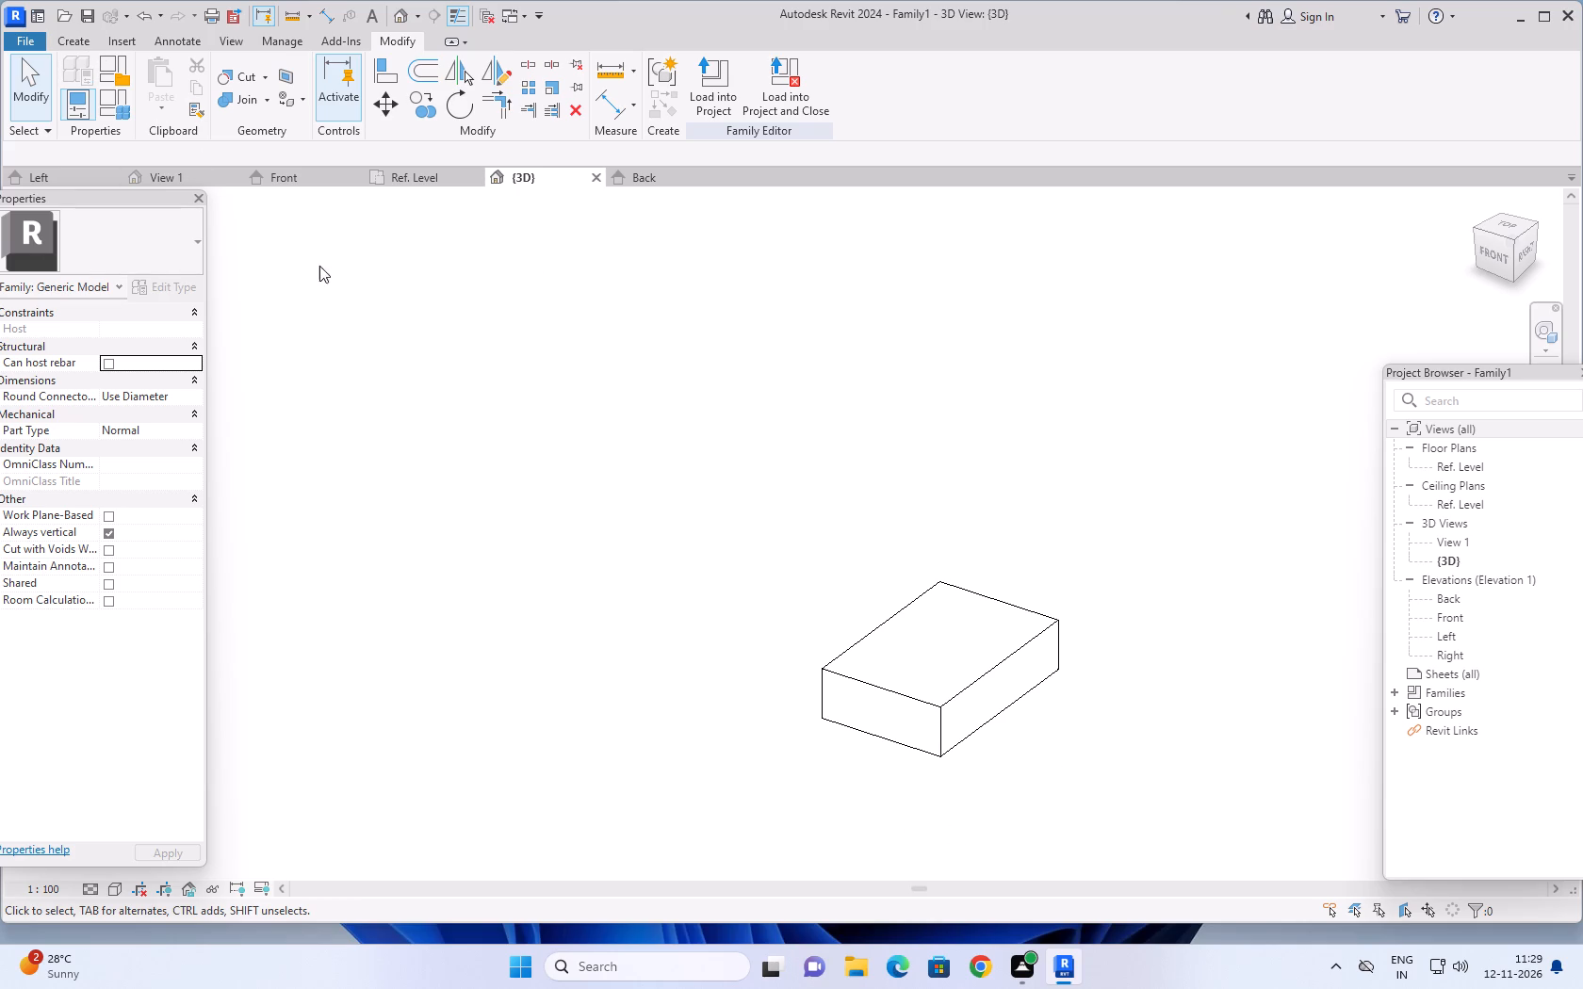
Start a void extrusion with its work plane picked on the new block's front end face.
{"action": "left_click", "coordinate": [73, 42]}
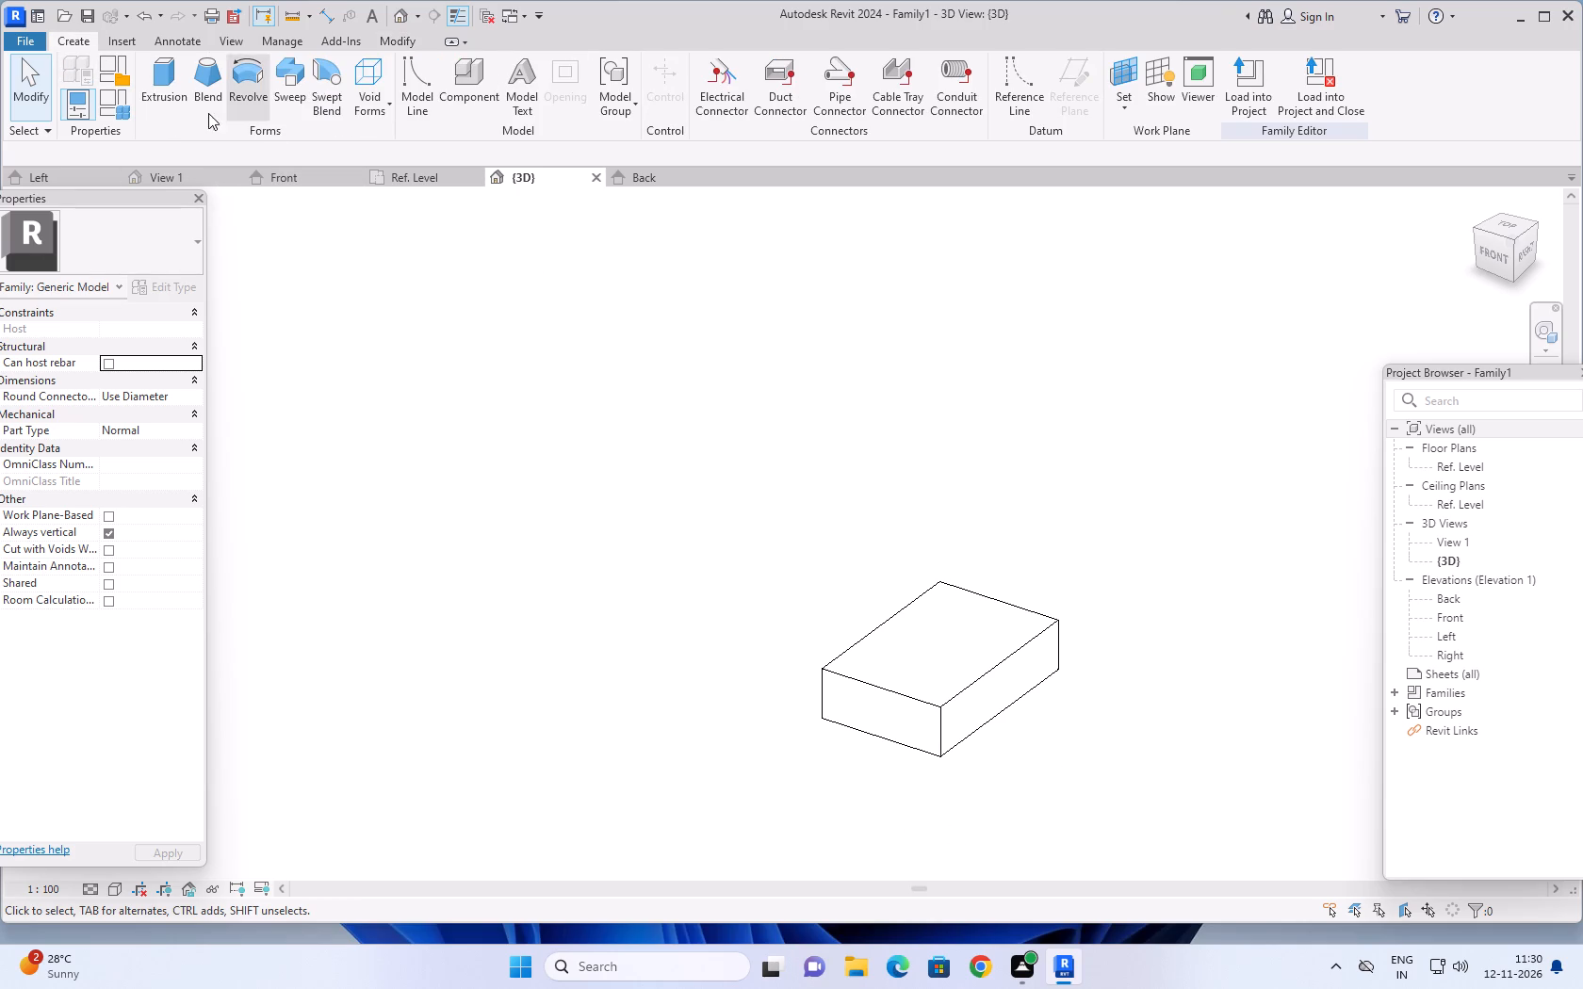
{"action": "left_click", "coordinate": [387, 99]}
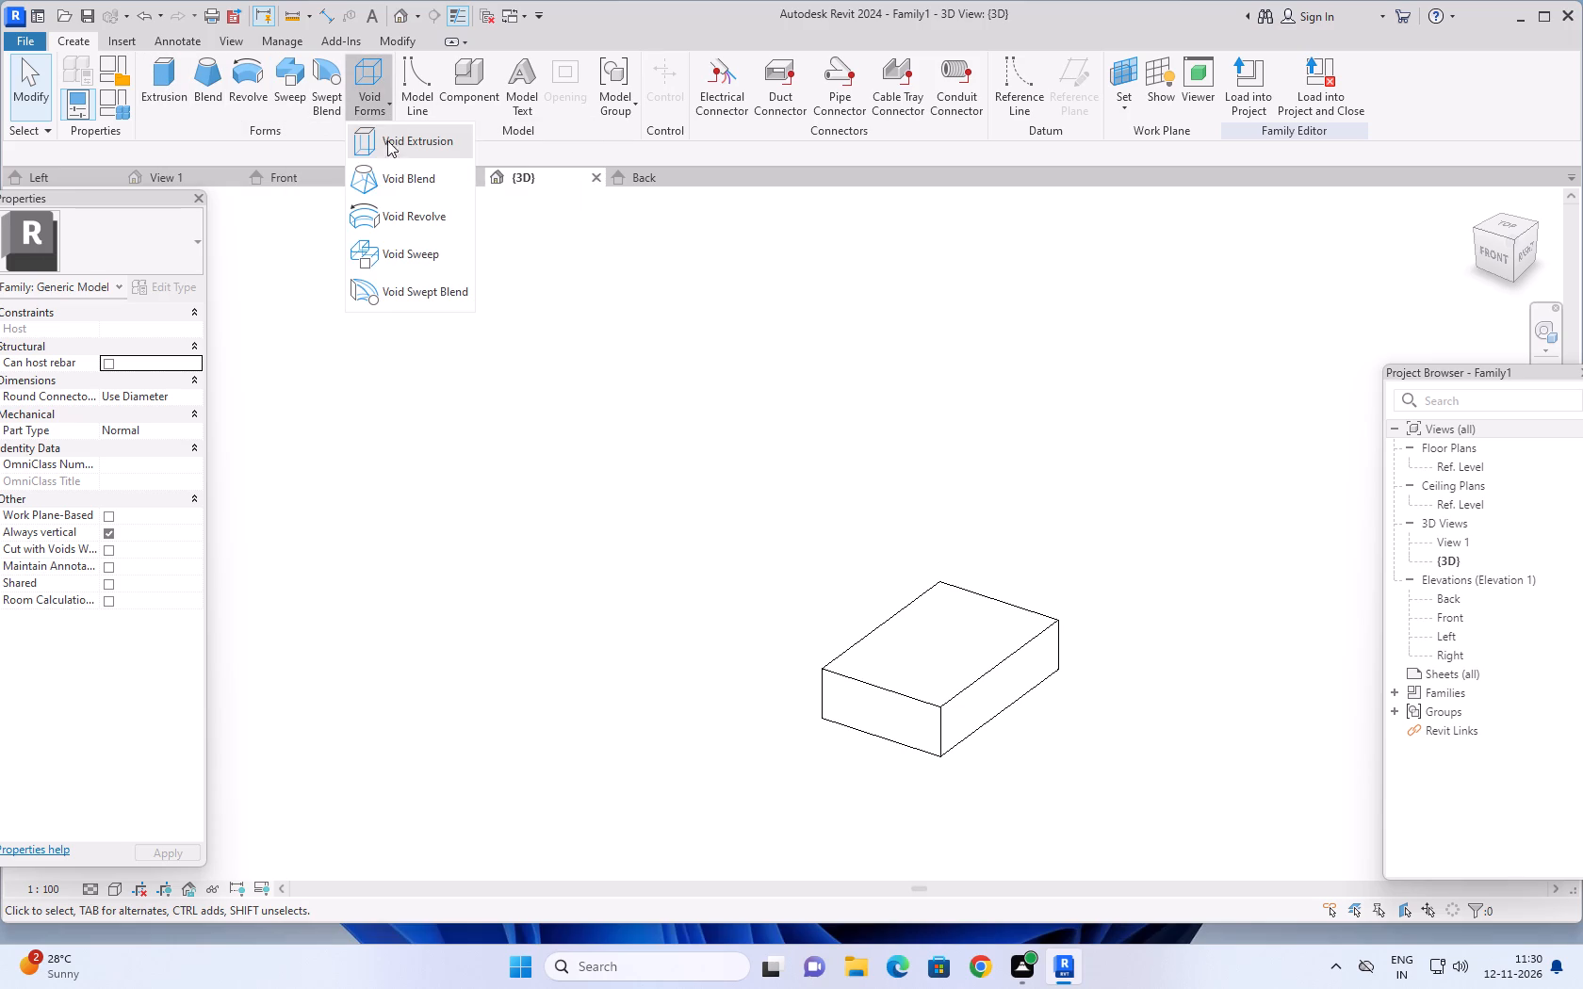
{"action": "left_click", "coordinate": [414, 141]}
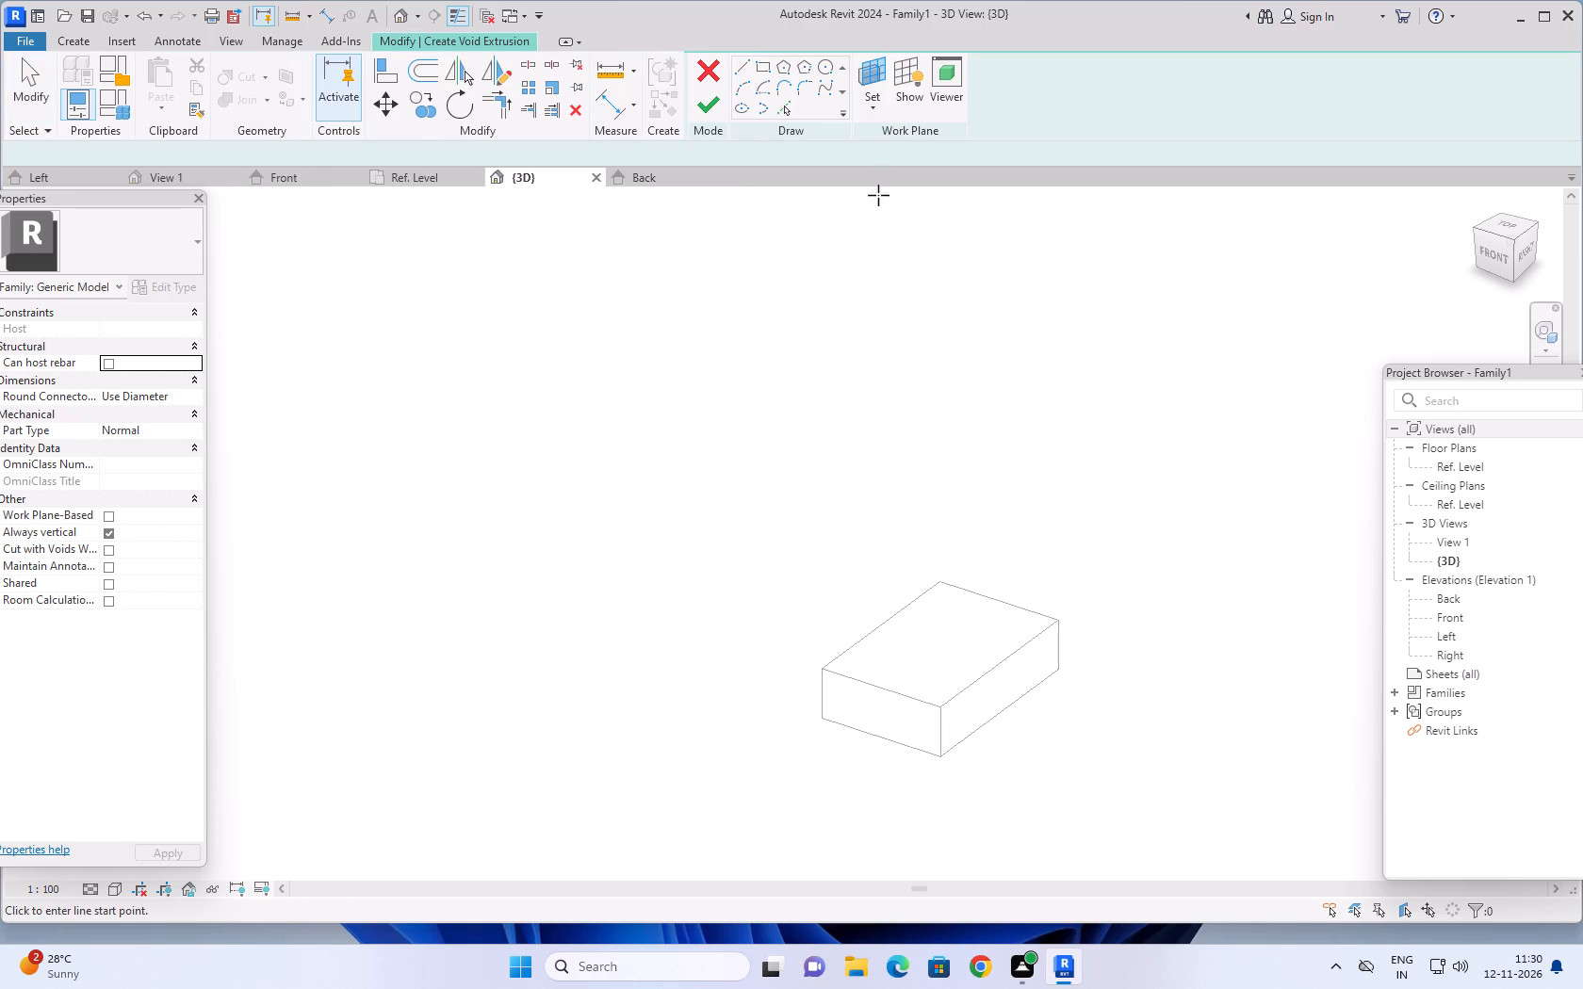
{"action": "left_click", "coordinate": [878, 106]}
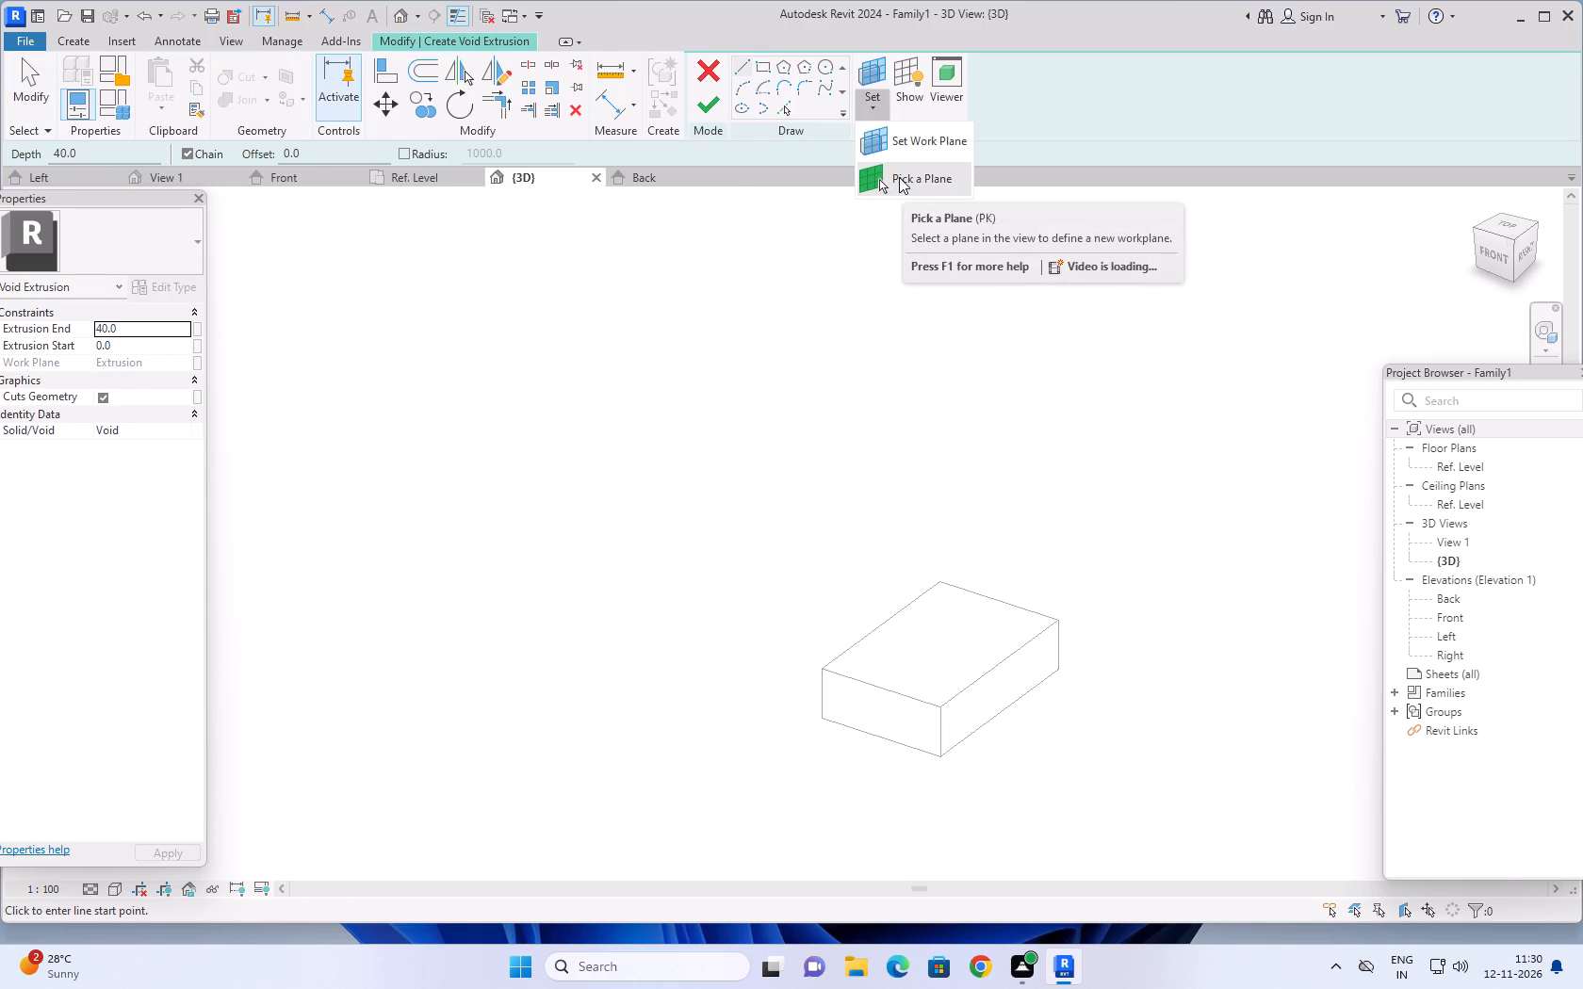
{"action": "left_click", "coordinate": [899, 177]}
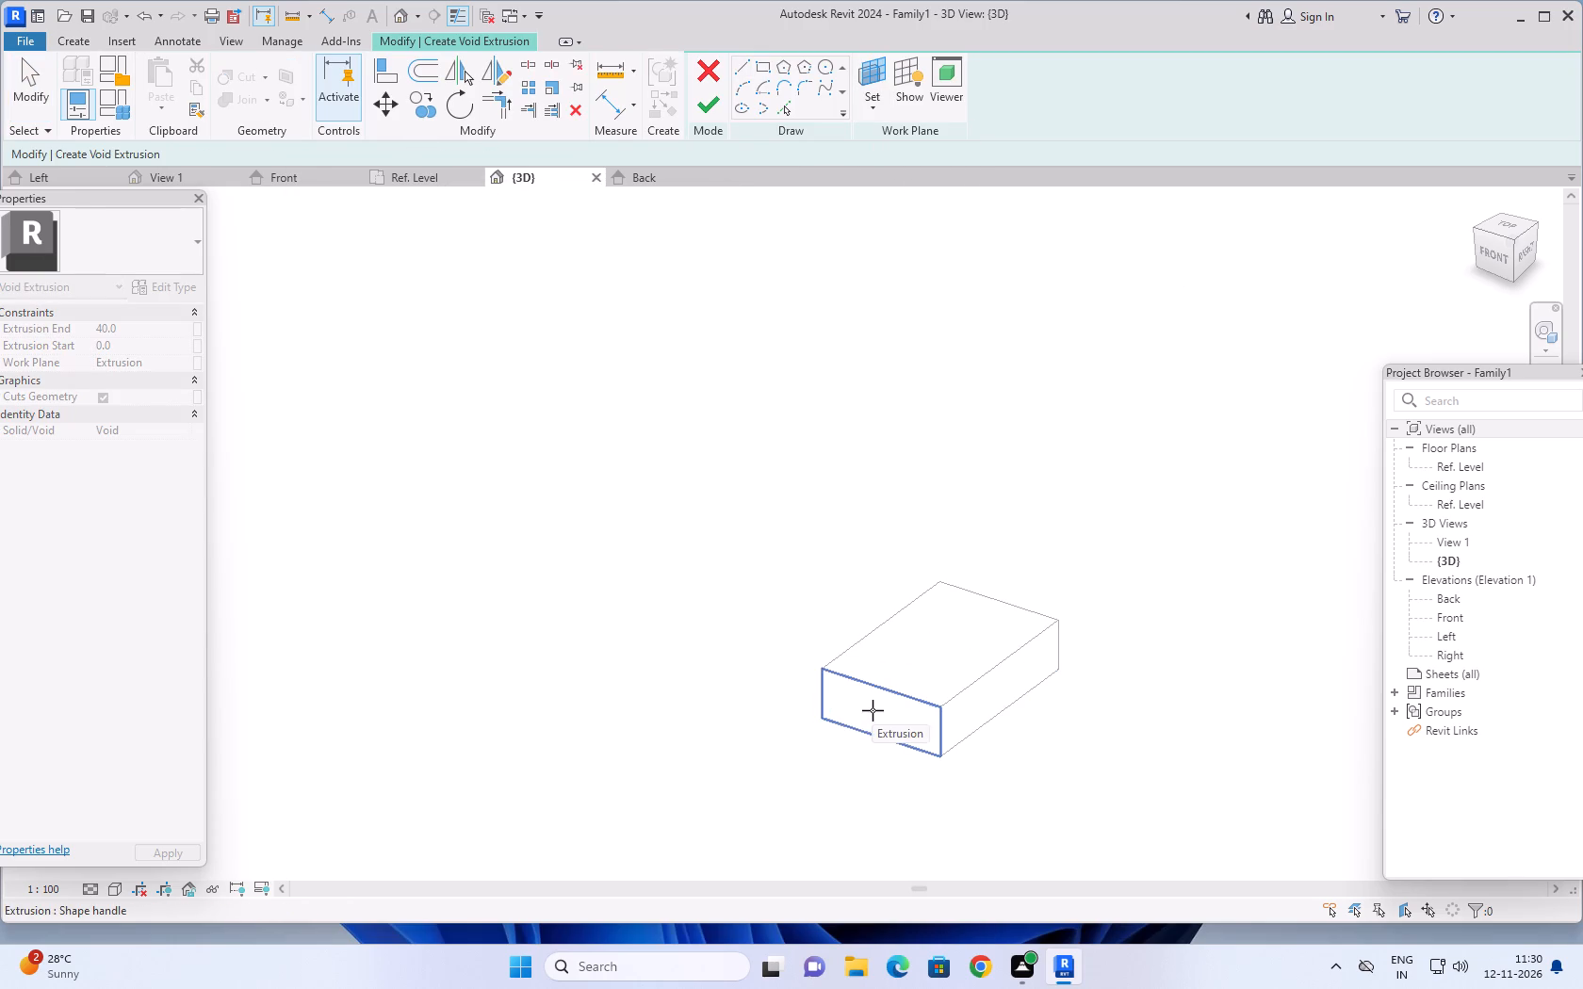
{"action": "left_click", "coordinate": [873, 710]}
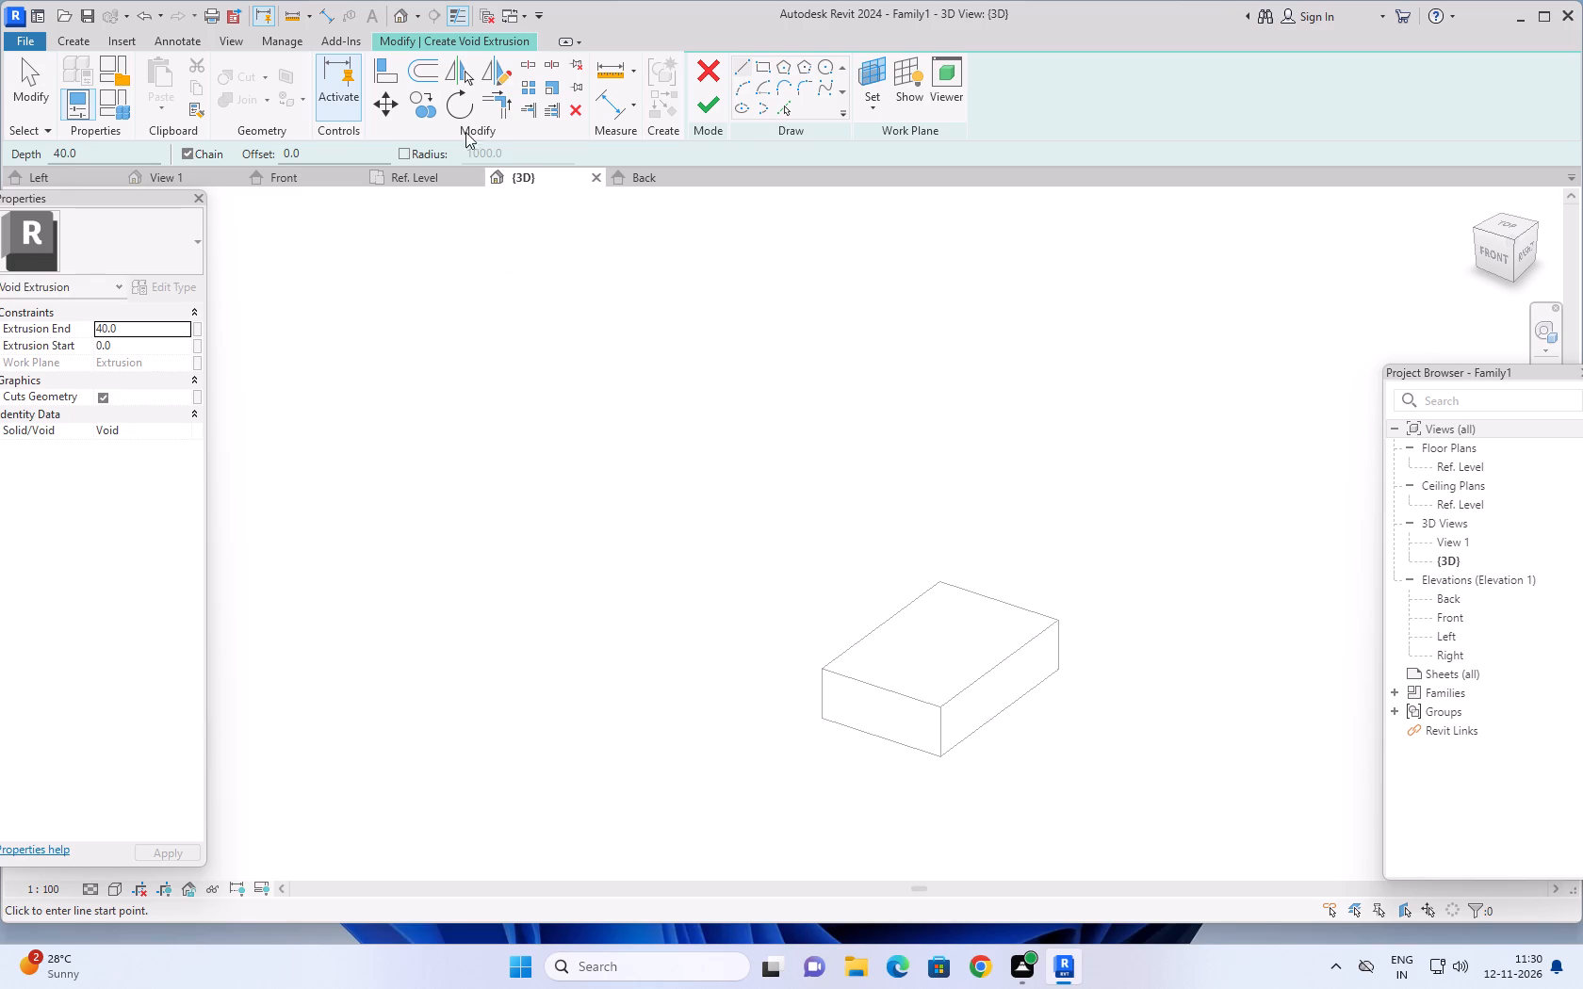
Sketch a 30 line along the face's bottom edge from its right corner, continuing into a closed rectangle 40 wide and 20 high.
{"action": "left_click", "coordinate": [741, 65]}
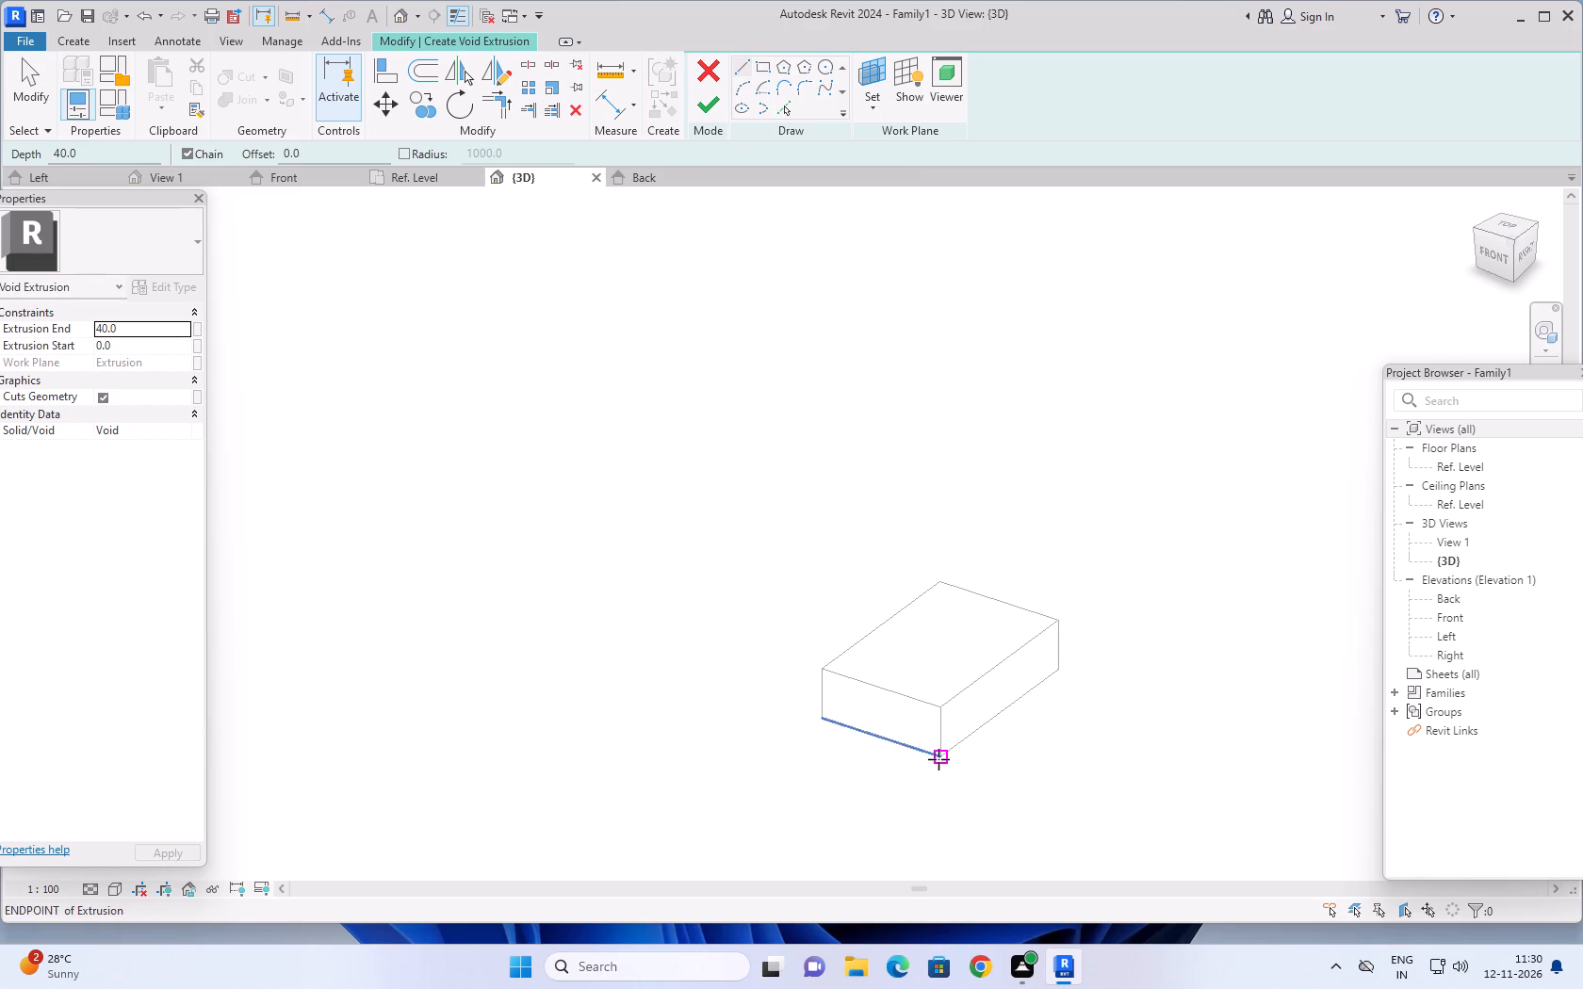
{"action": "left_click", "coordinate": [938, 759]}
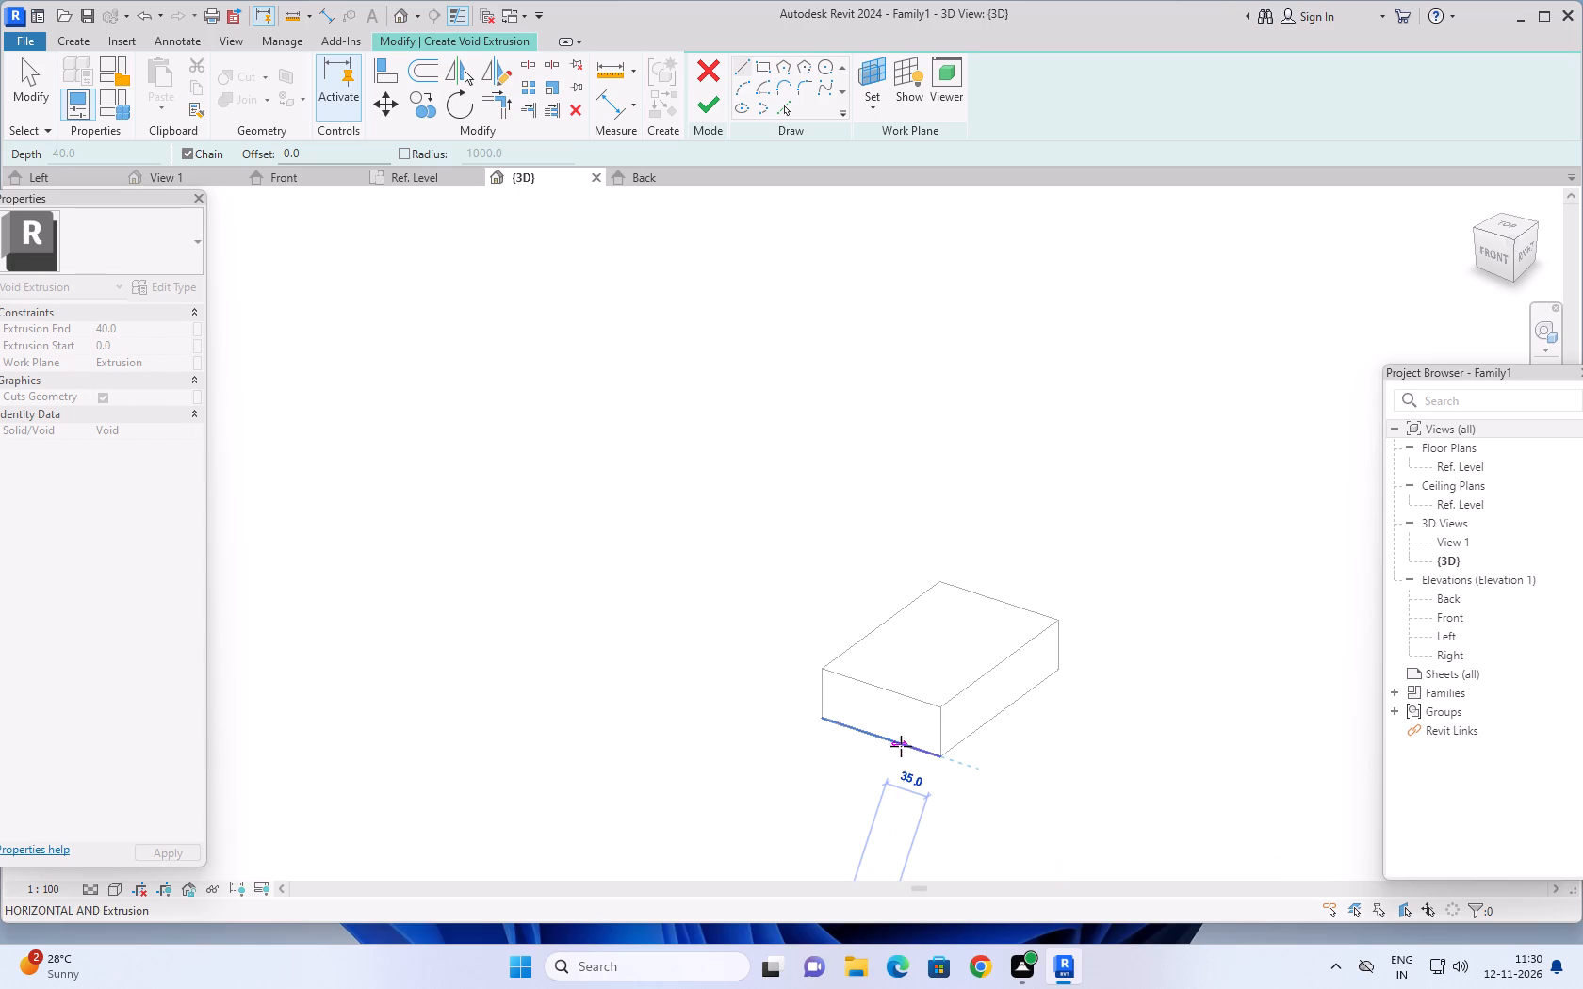
{"action": "type", "text": "30"}
{"action": "key", "text": "Return"}
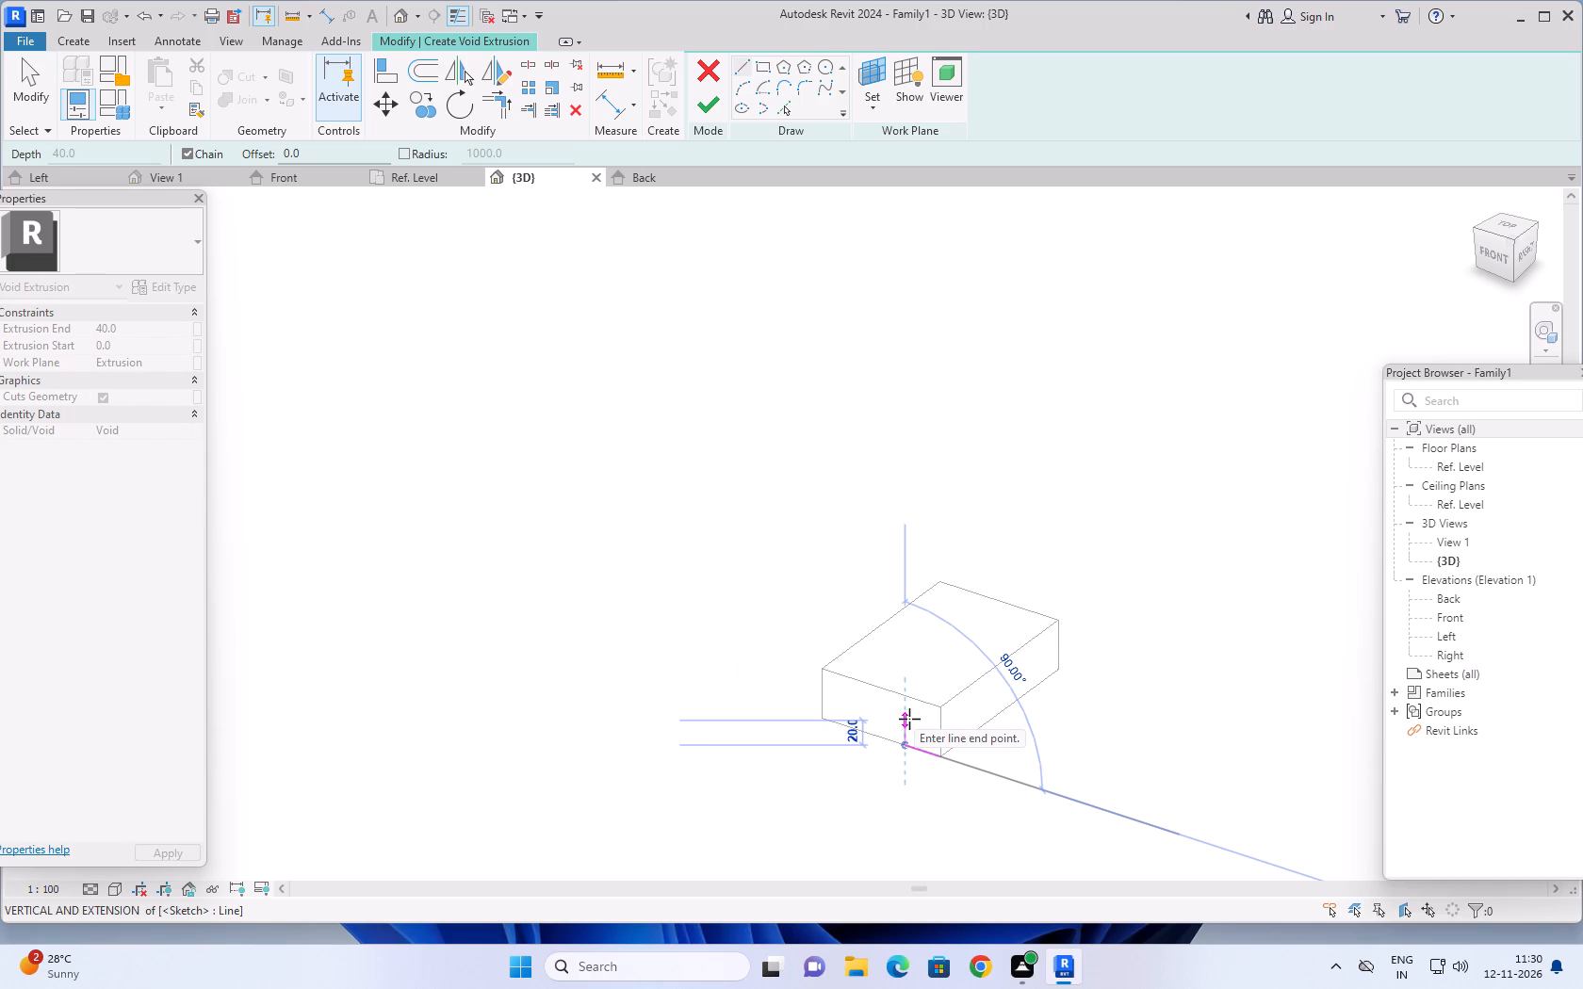
{"action": "type", "text": "20"}
{"action": "key", "text": "Return"}
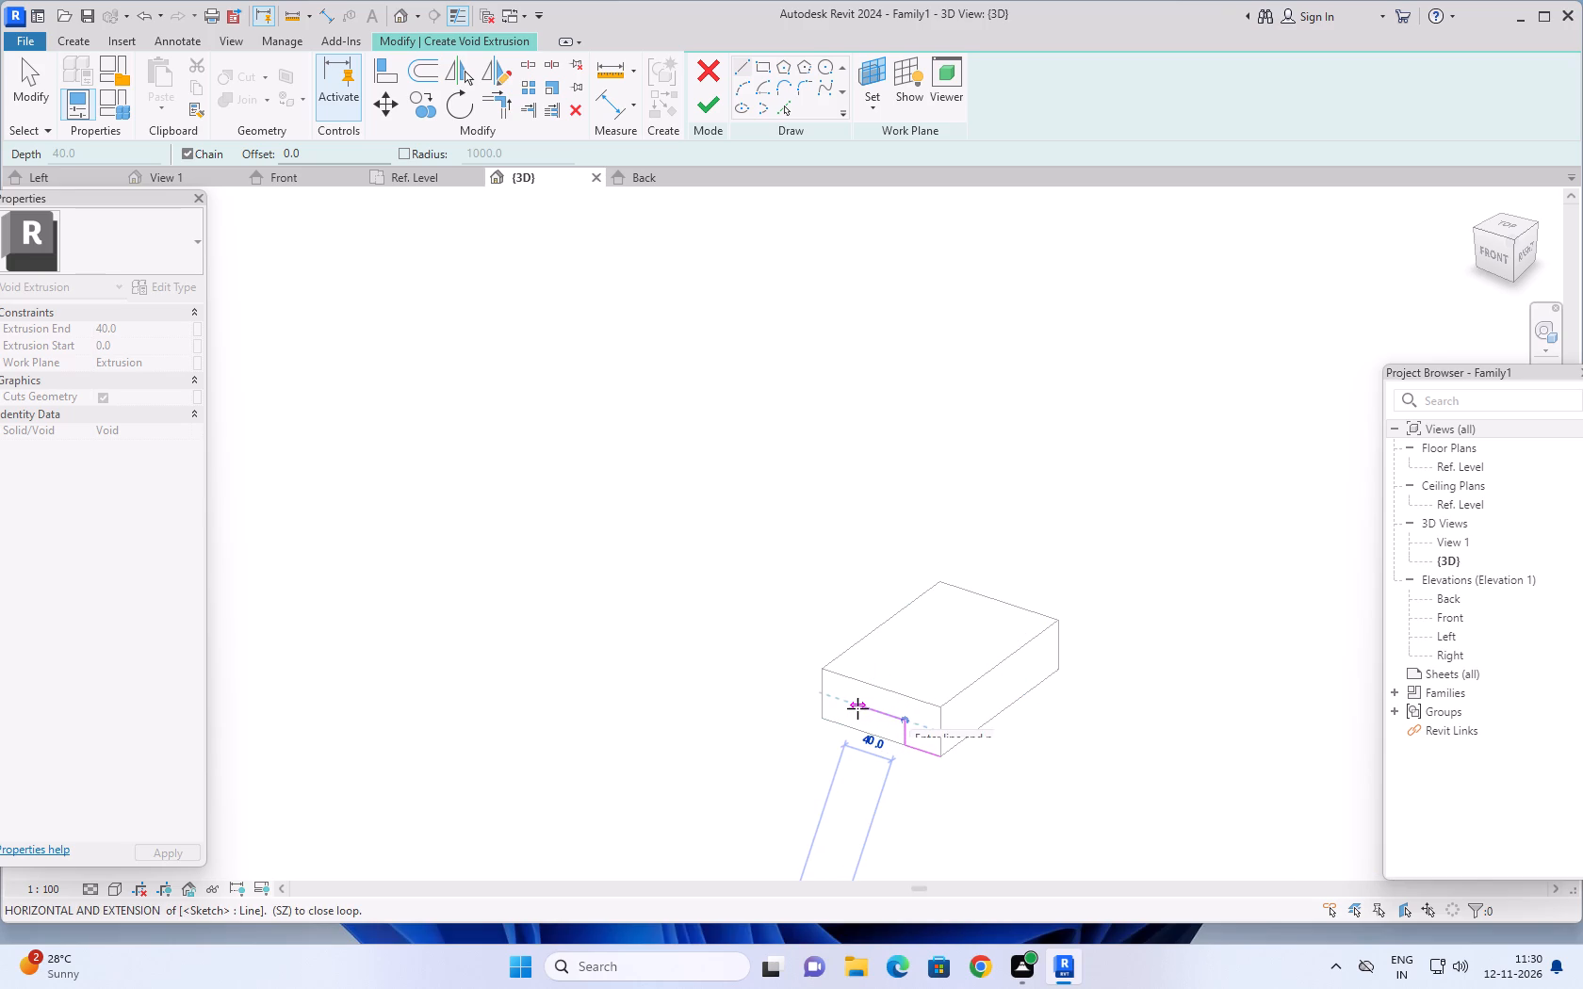
{"action": "left_click", "coordinate": [857, 708]}
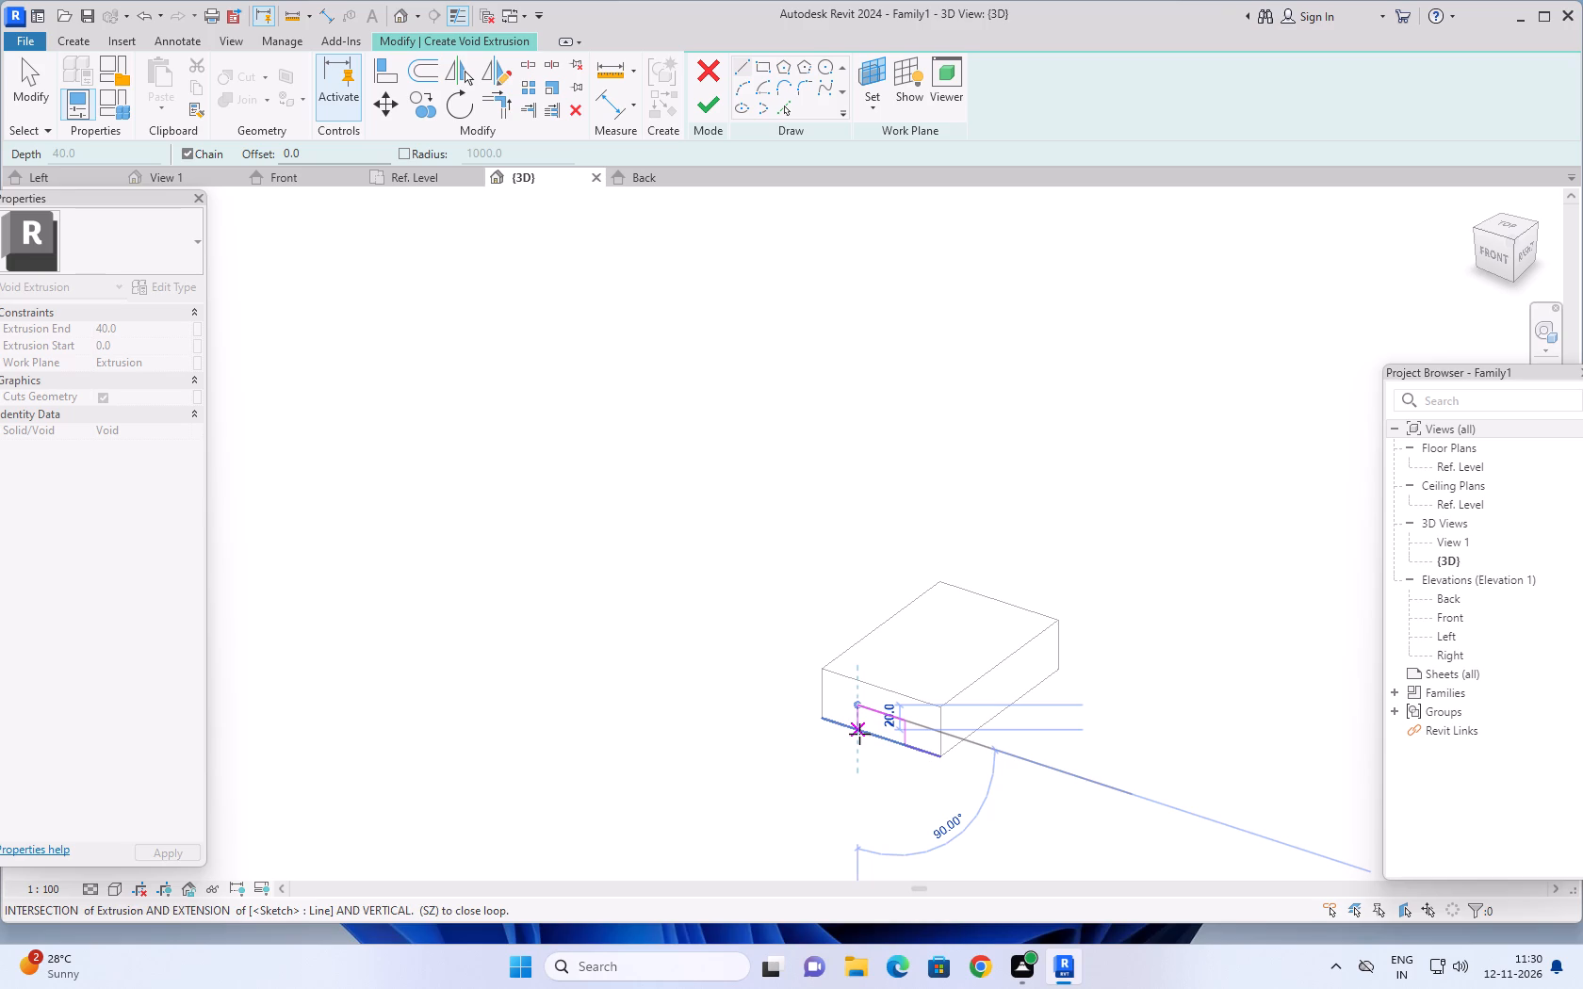
{"action": "left_click", "coordinate": [858, 734]}
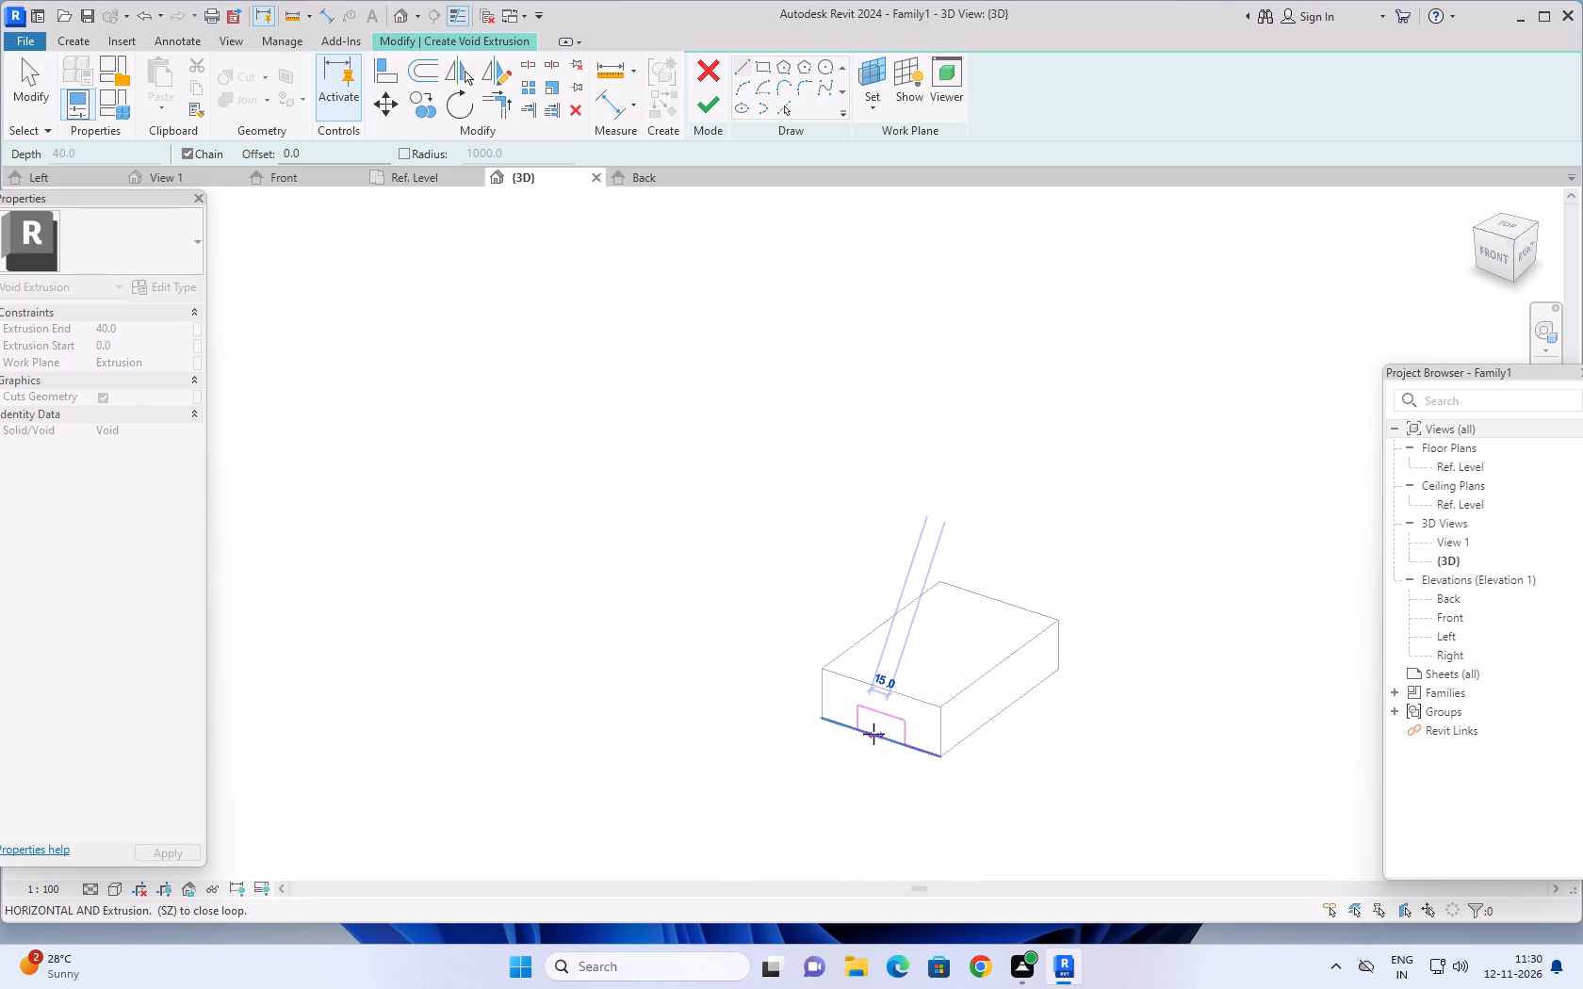
{"action": "left_click", "coordinate": [905, 742]}
{"action": "key", "text": "Escape"}
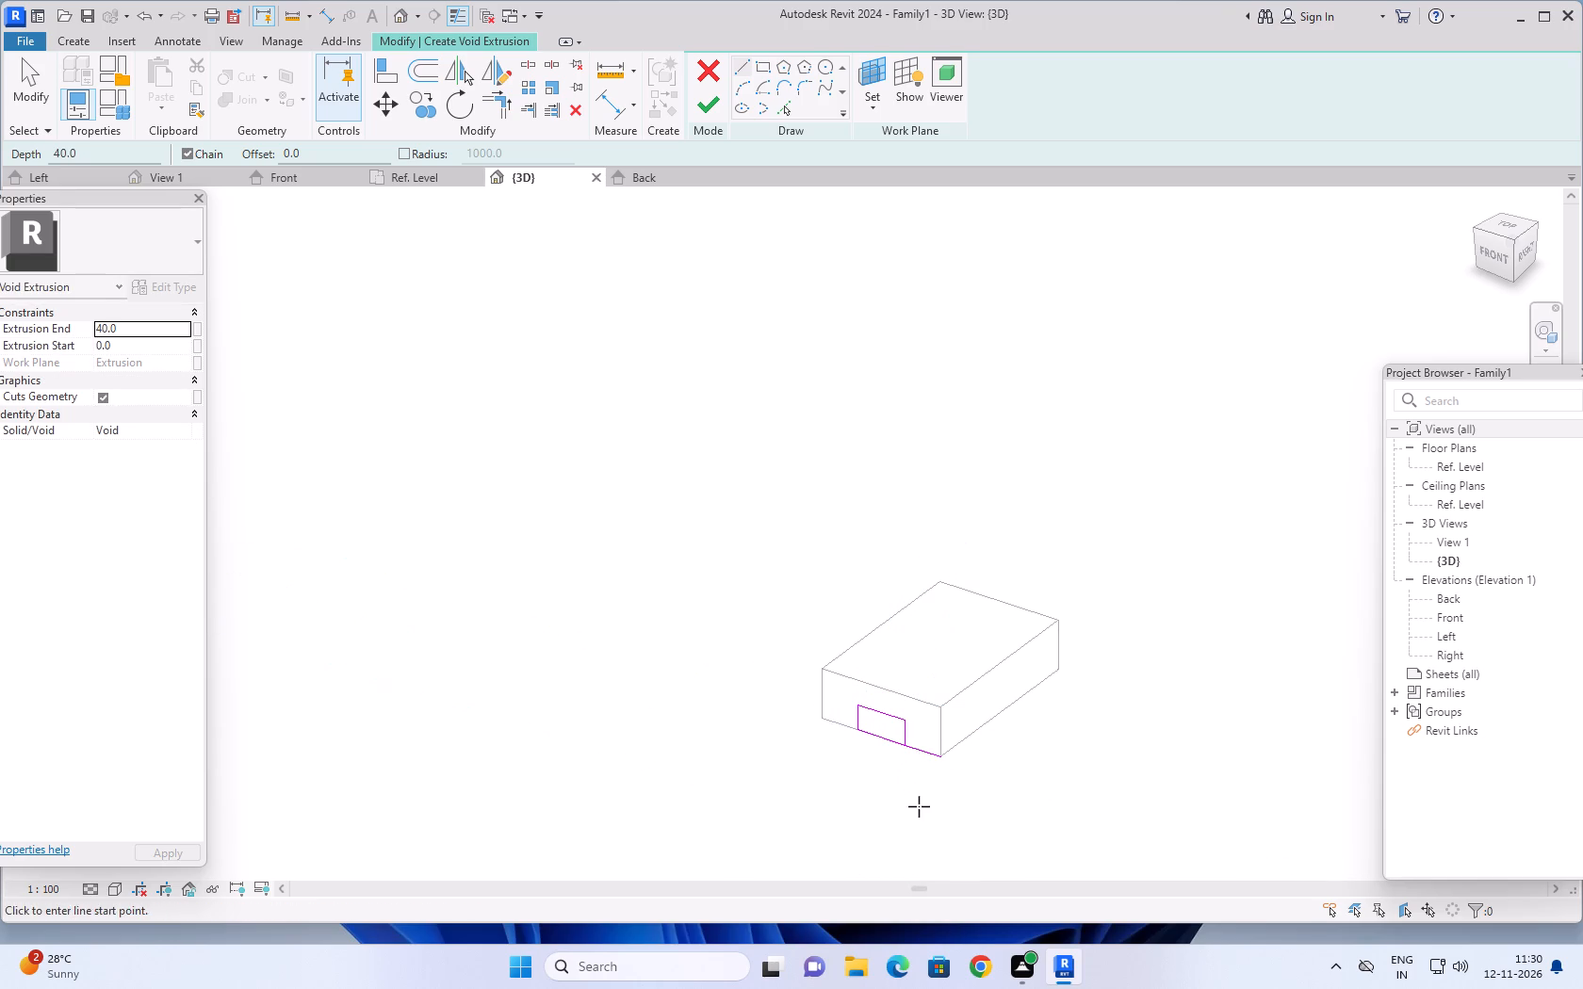
{"action": "key", "text": "Escape"}
{"action": "key", "text": "Escape"}
{"action": "key", "text": "Escape"}
Delete the 30 offset line between the notch rectangle and the face's bottom corner.
{"action": "left_click", "coordinate": [922, 754]}
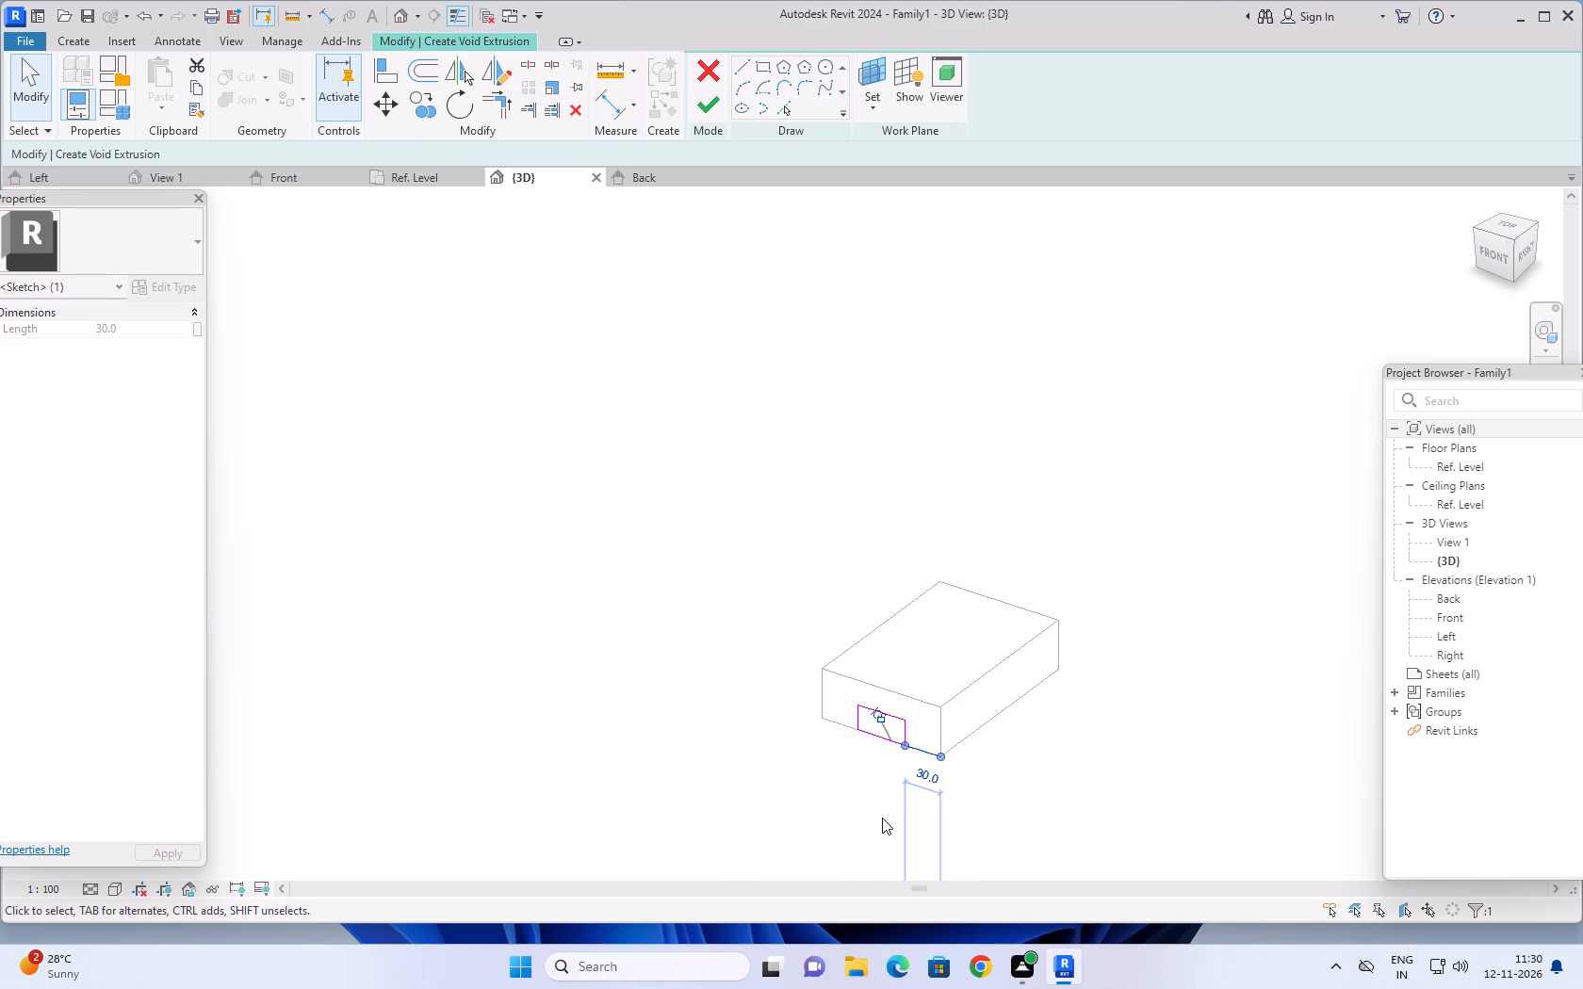
{"action": "key", "text": "Delete"}
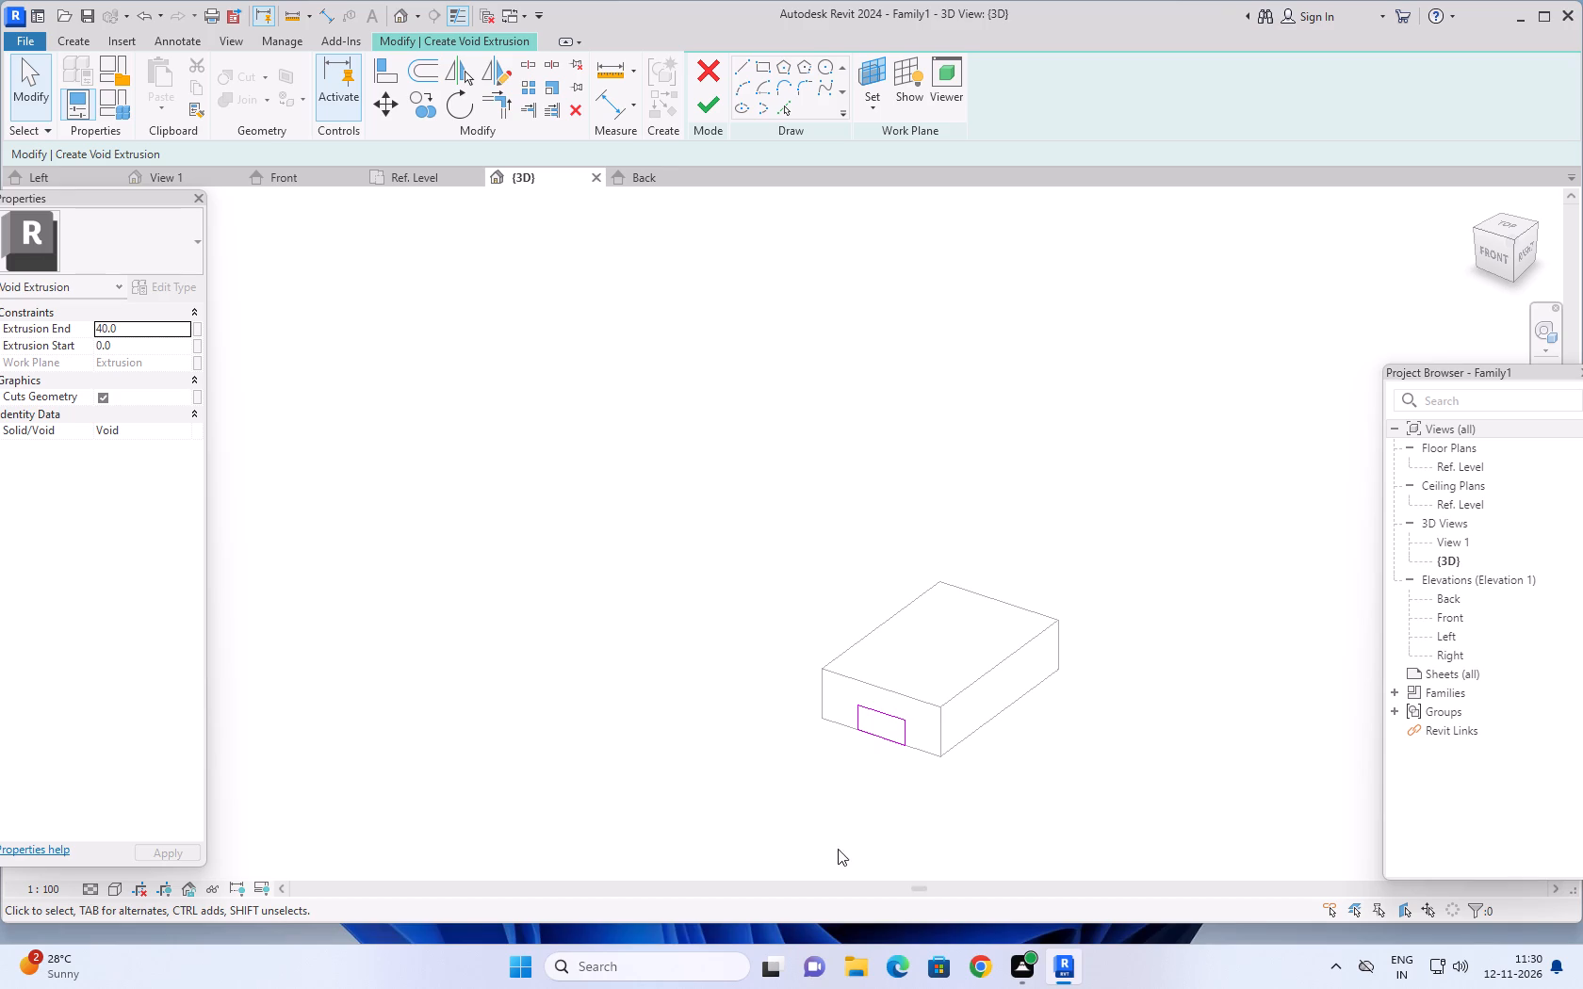
Set the void's extrusion end to 150 and finish it to cut the notch along the block's full length.
{"action": "left_click", "coordinate": [171, 326]}
{"action": "type", "text": "150"}
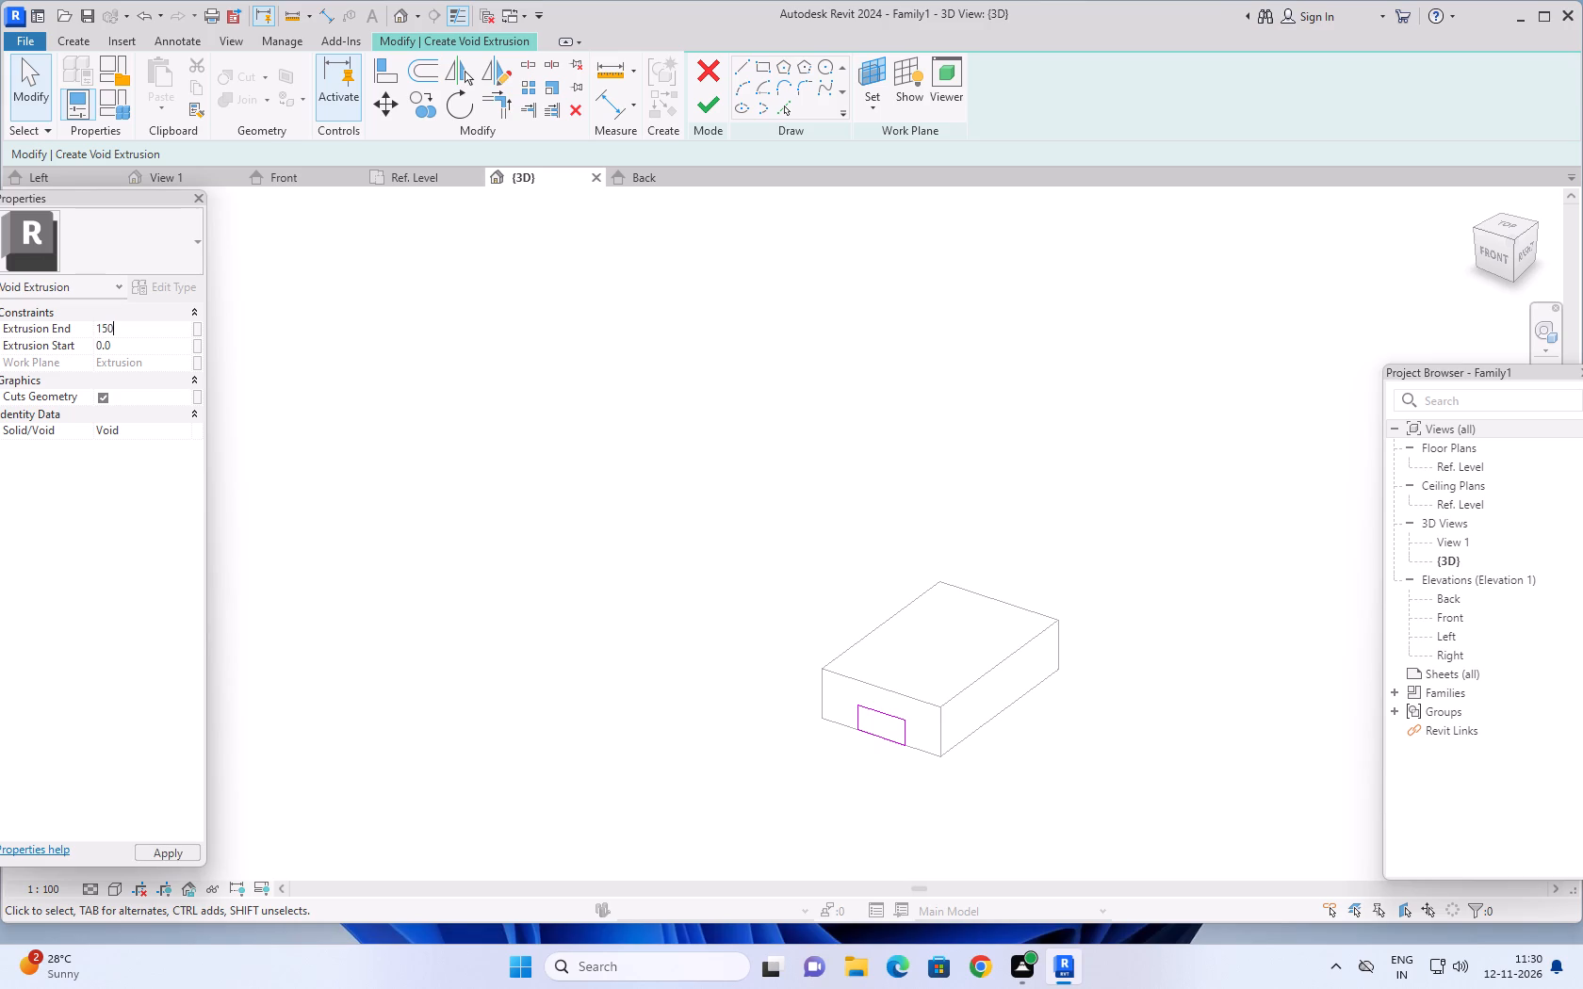
{"action": "key", "text": "Return"}
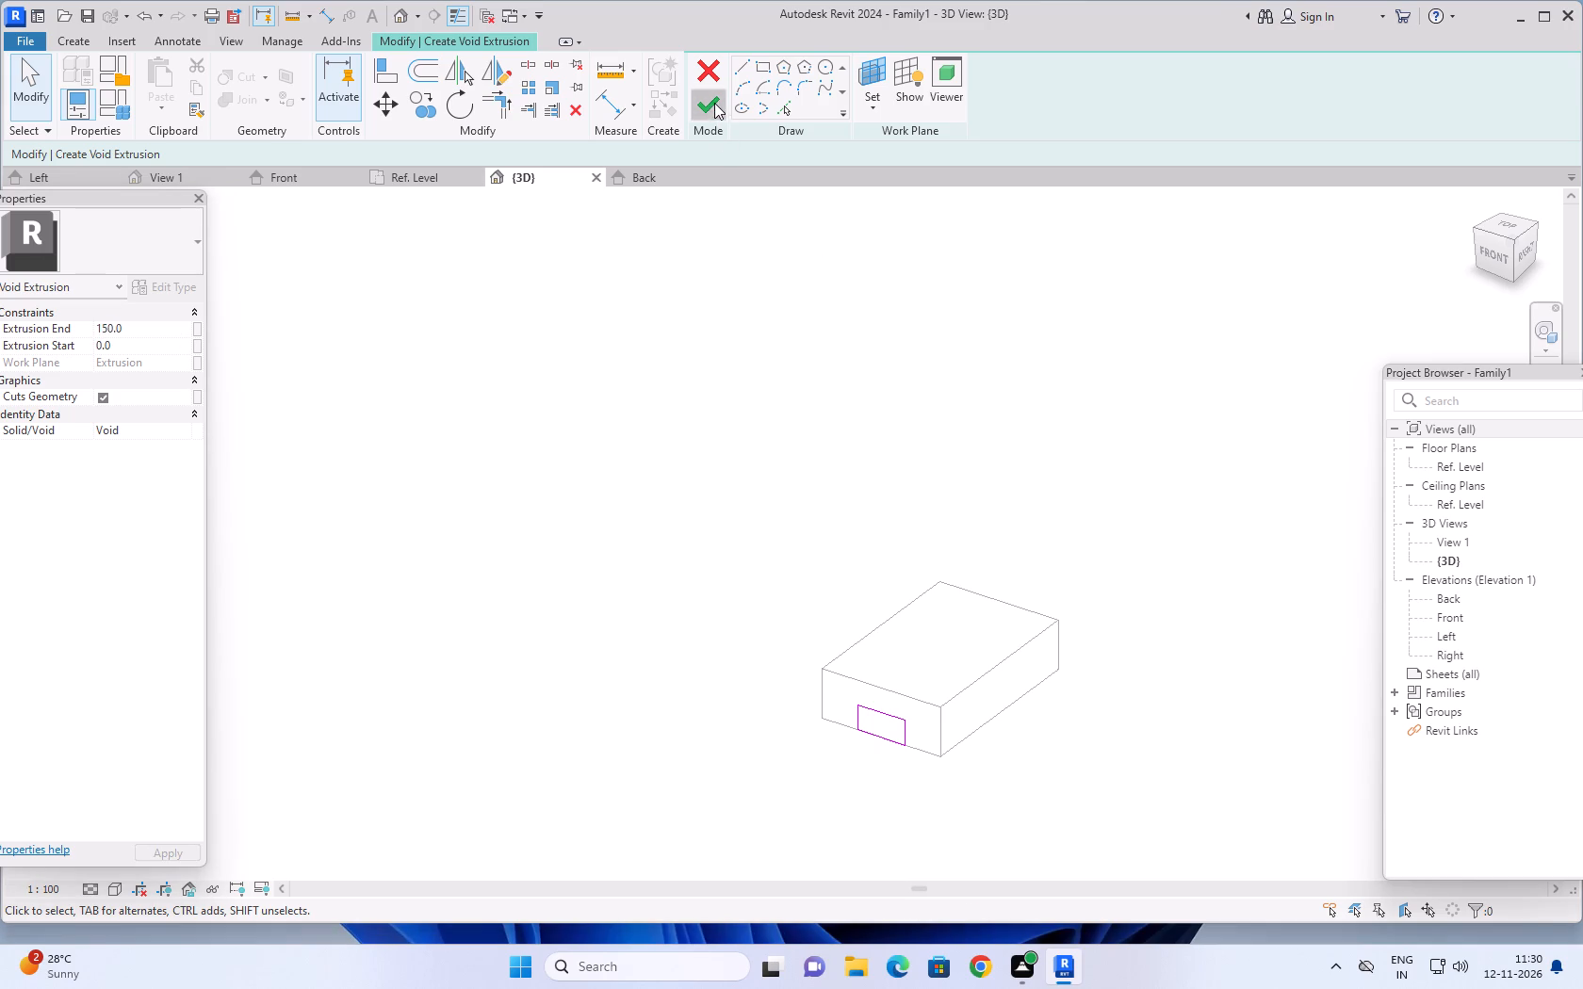
{"action": "left_click", "coordinate": [714, 103]}
{"action": "key", "text": "Escape"}
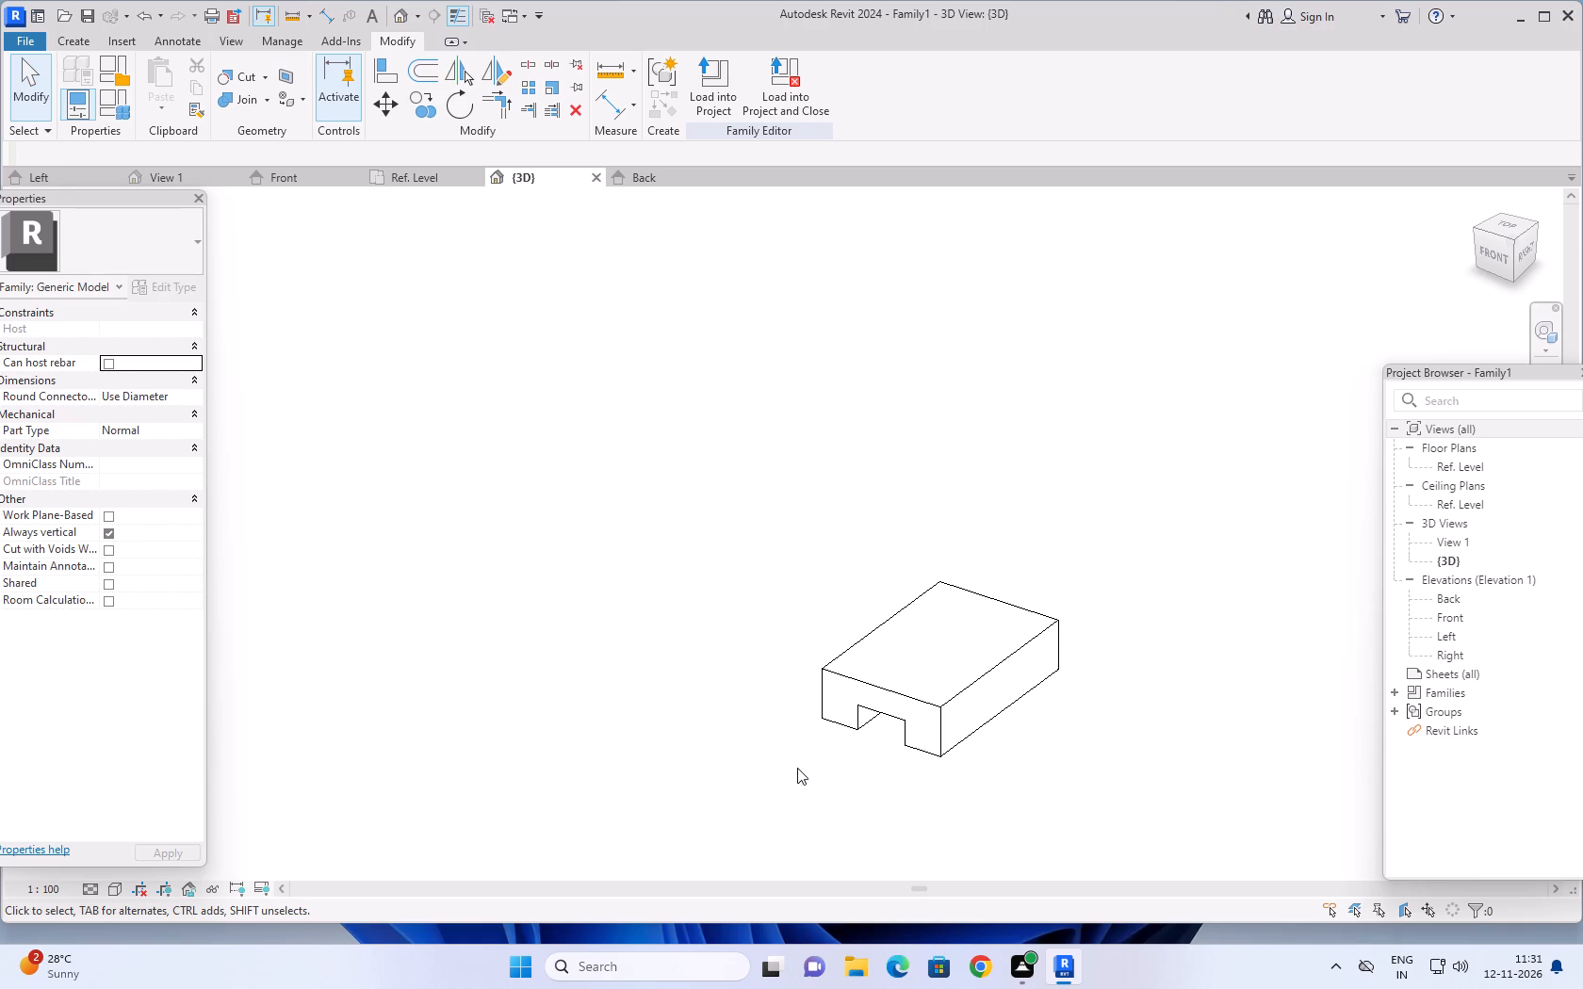
Examine the notched block from the top and from slightly tilted angles.
{"action": "left_click", "coordinate": [1498, 224]}
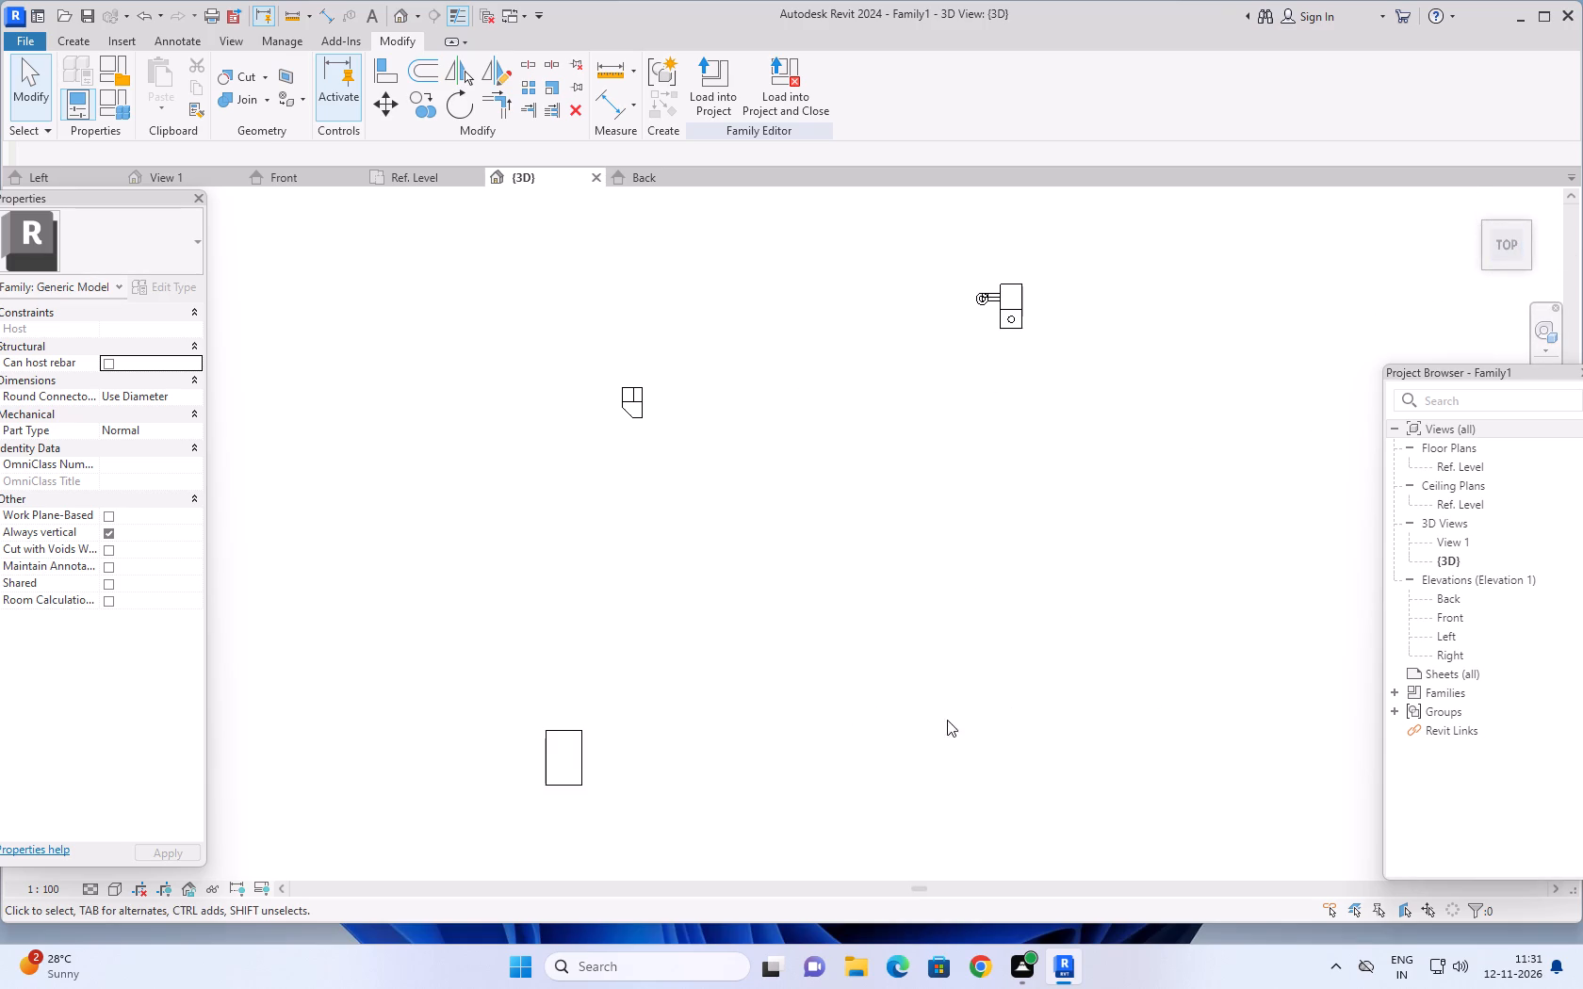
{"action": "middle_click_drag", "start_coordinate": [727, 686], "coordinate": [976, 559]}
{"action": "scroll", "coordinate": [848, 678], "scroll_direction": "up", "scroll_amount": 4}
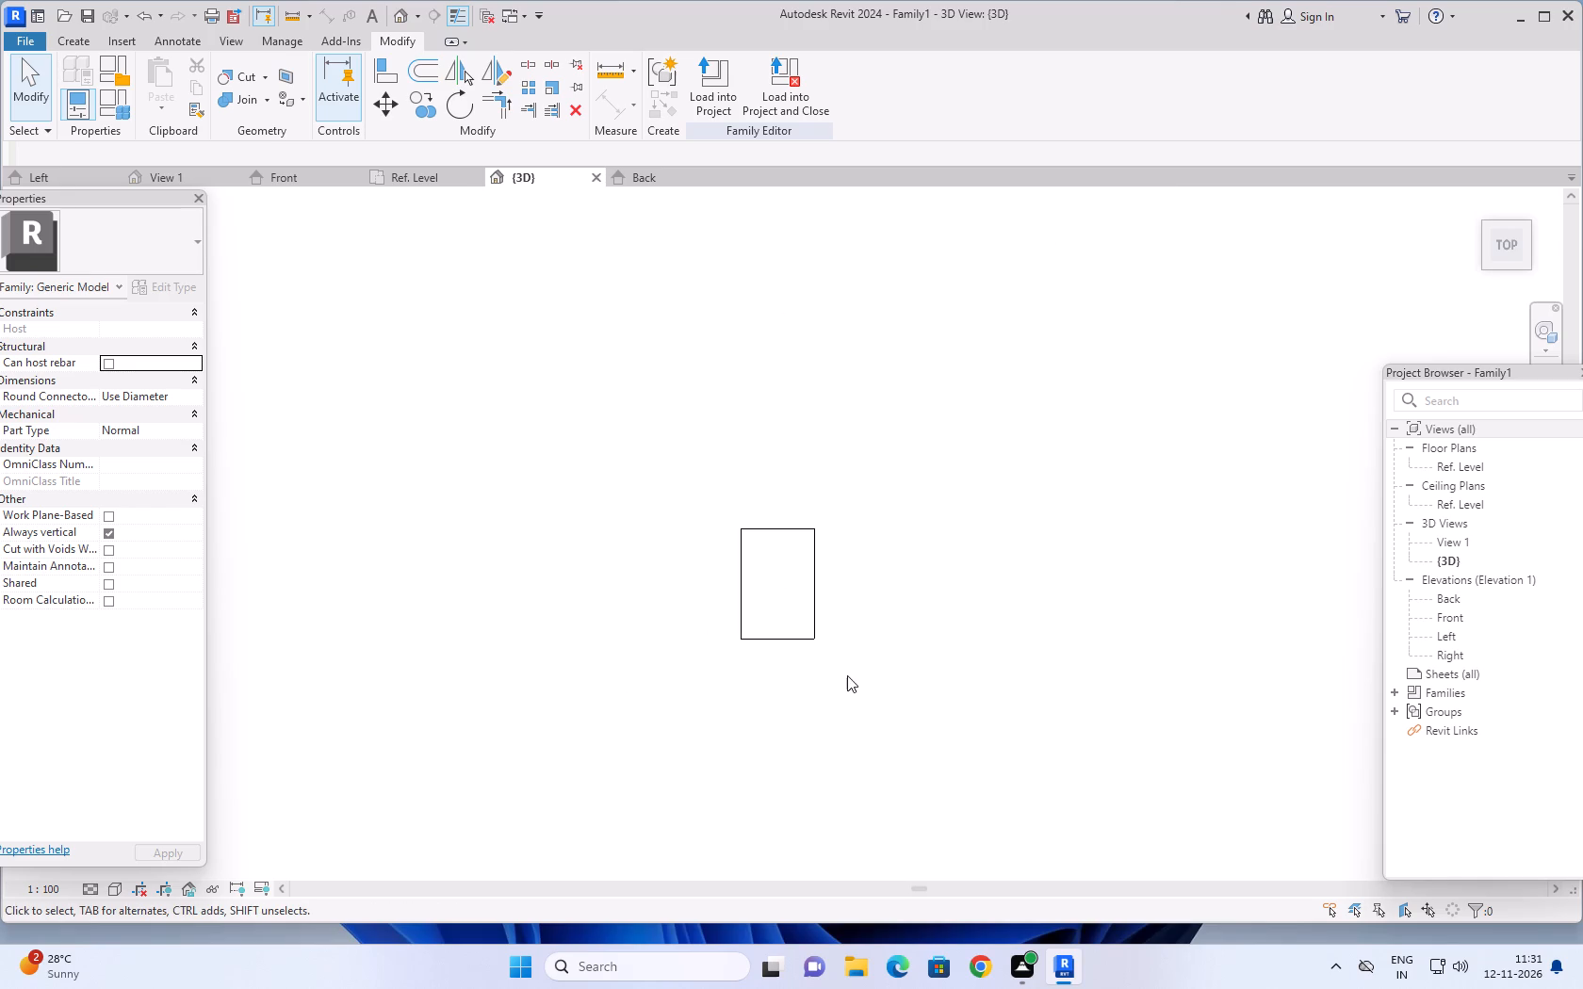
{"action": "scroll", "coordinate": [847, 675], "scroll_direction": "up", "scroll_amount": 4}
{"action": "middle_click_drag", "start_coordinate": [945, 617], "coordinate": [1029, 741]}
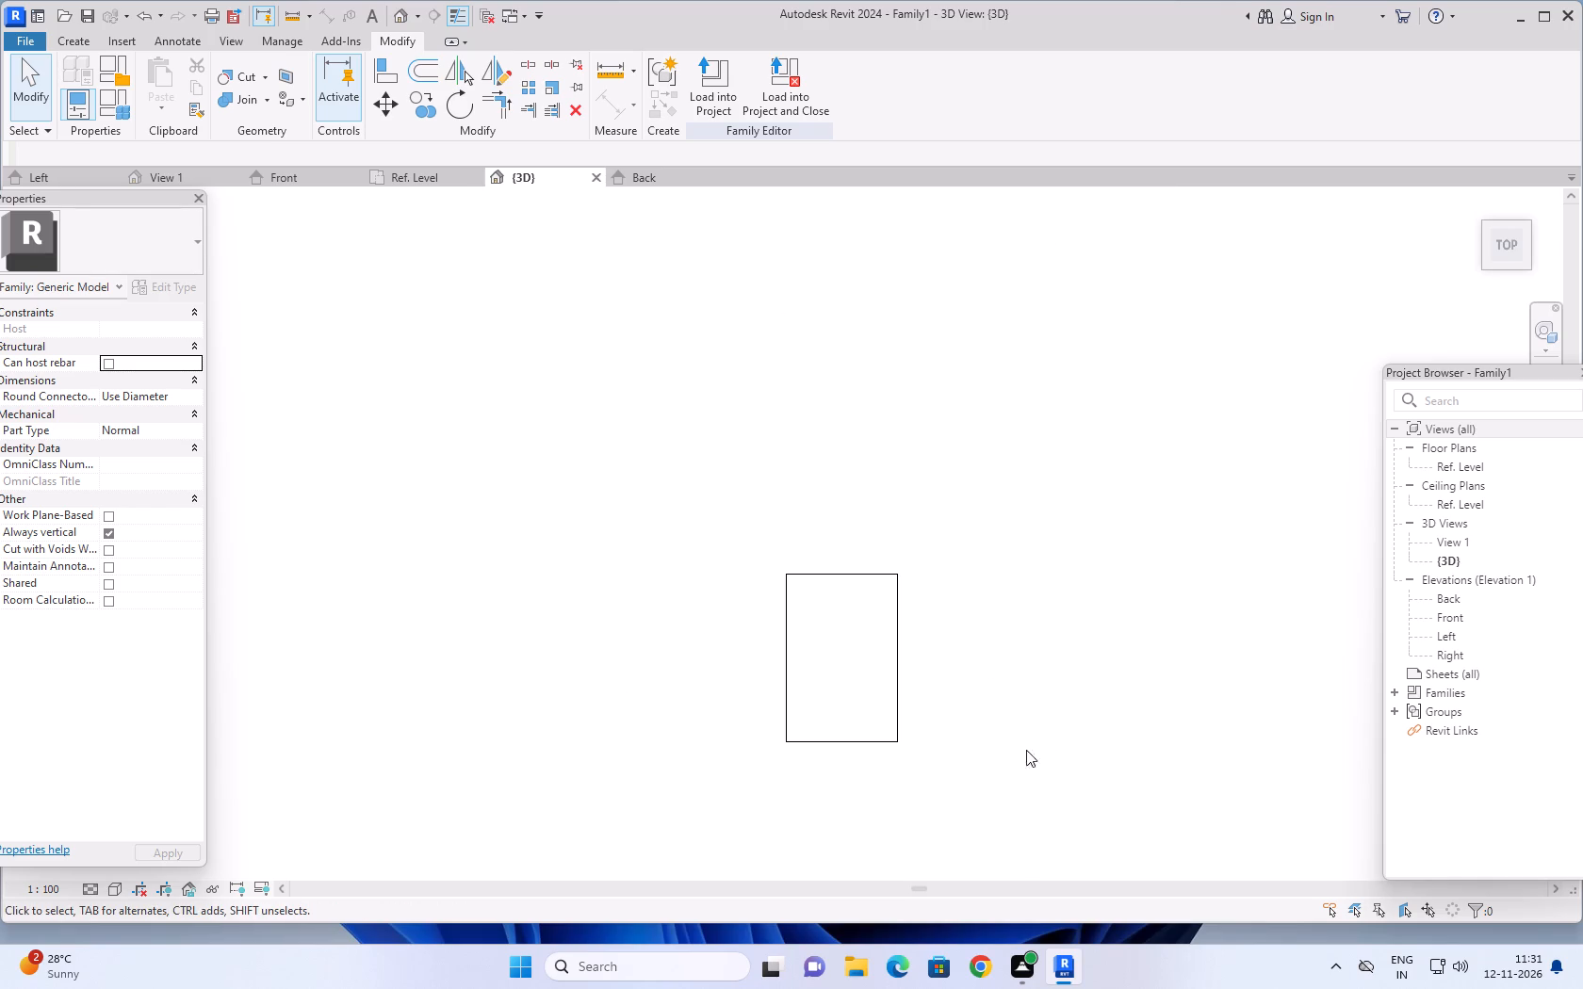
{"action": "middle_click_drag", "start_coordinate": [934, 771], "coordinate": [944, 634]}
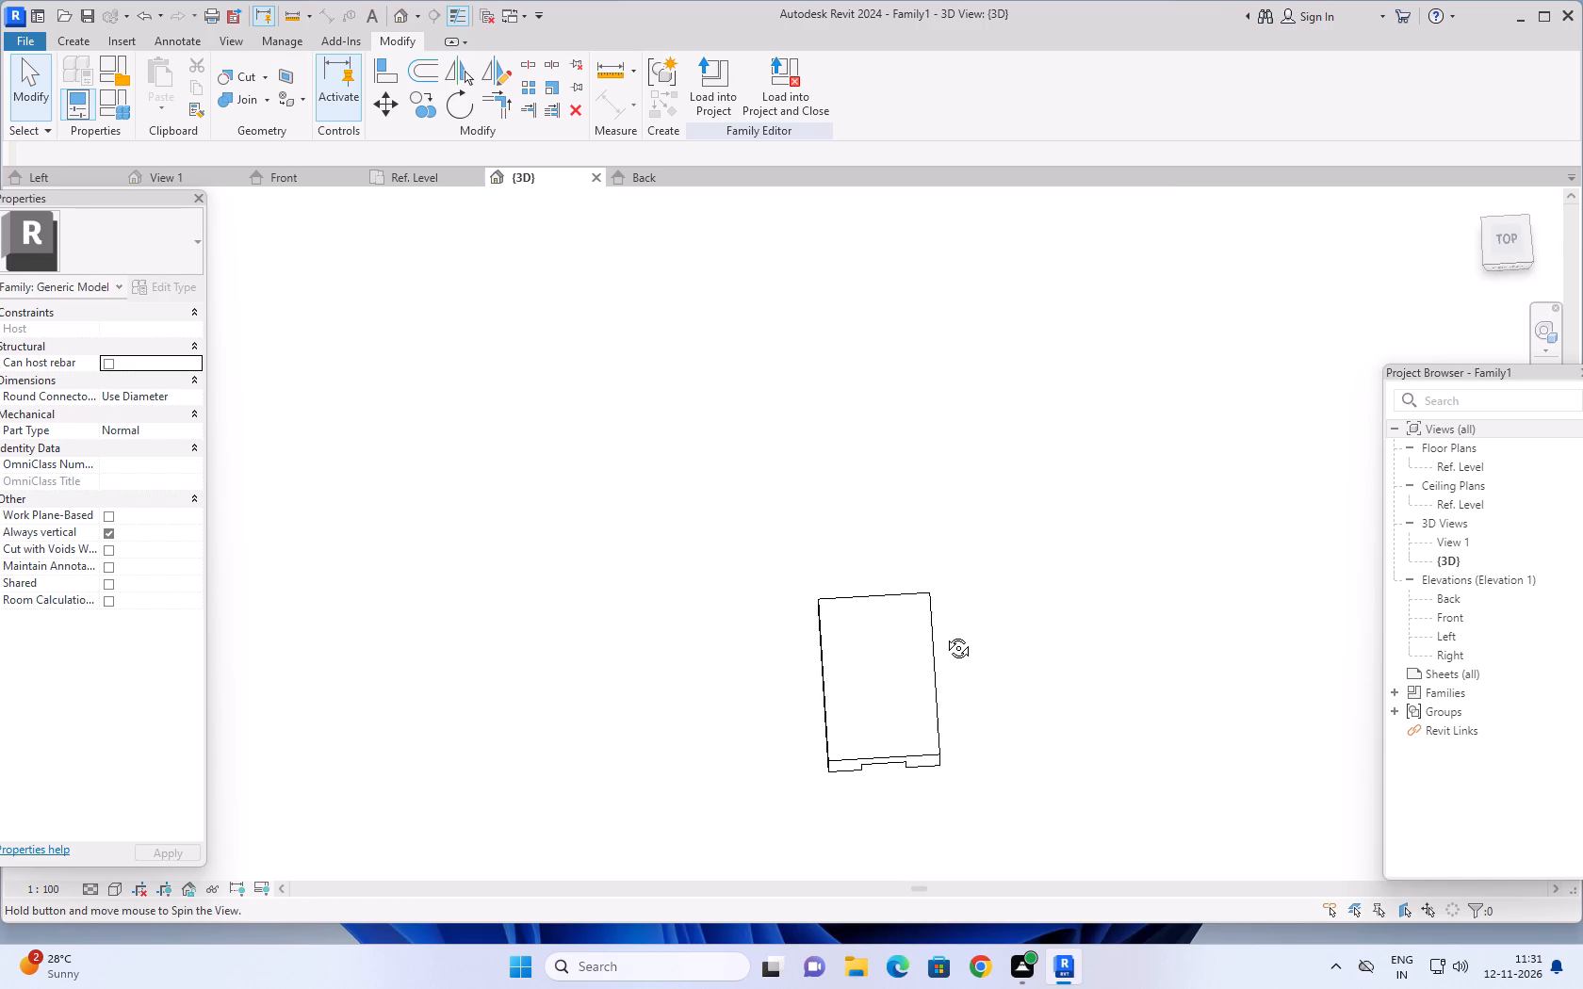
{"action": "middle_click_drag", "start_coordinate": [944, 634], "coordinate": [936, 785]}
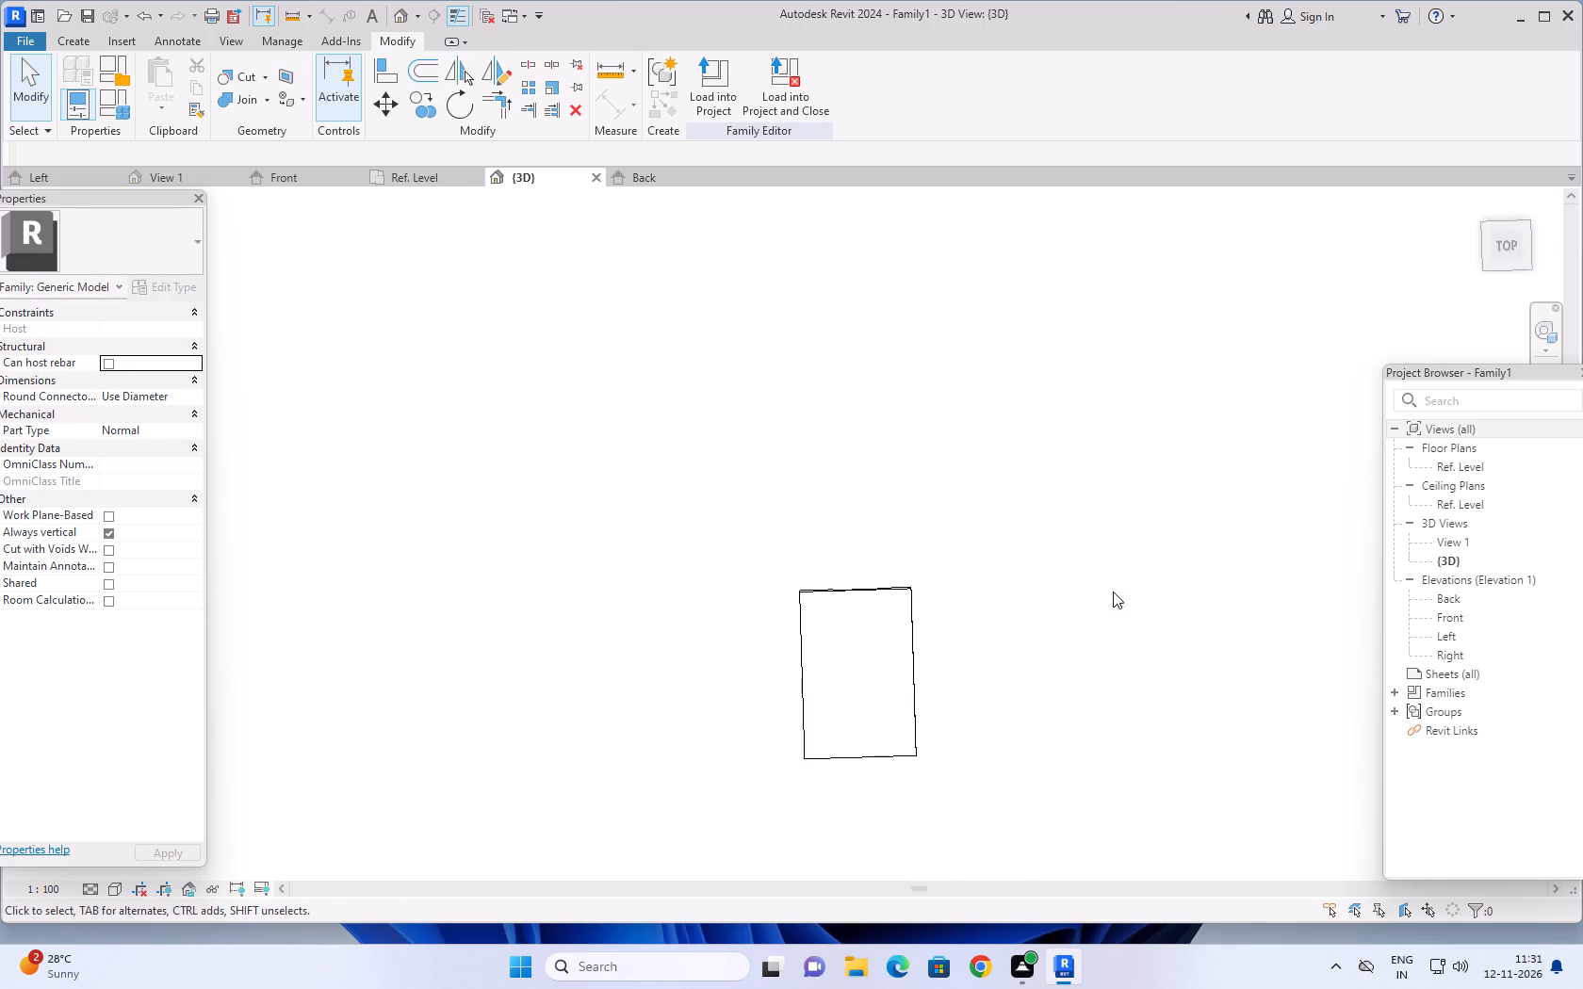
Start a new solid extrusion from the top view and pick the notched block's top face as its work plane.
{"action": "left_click", "coordinate": [1512, 246]}
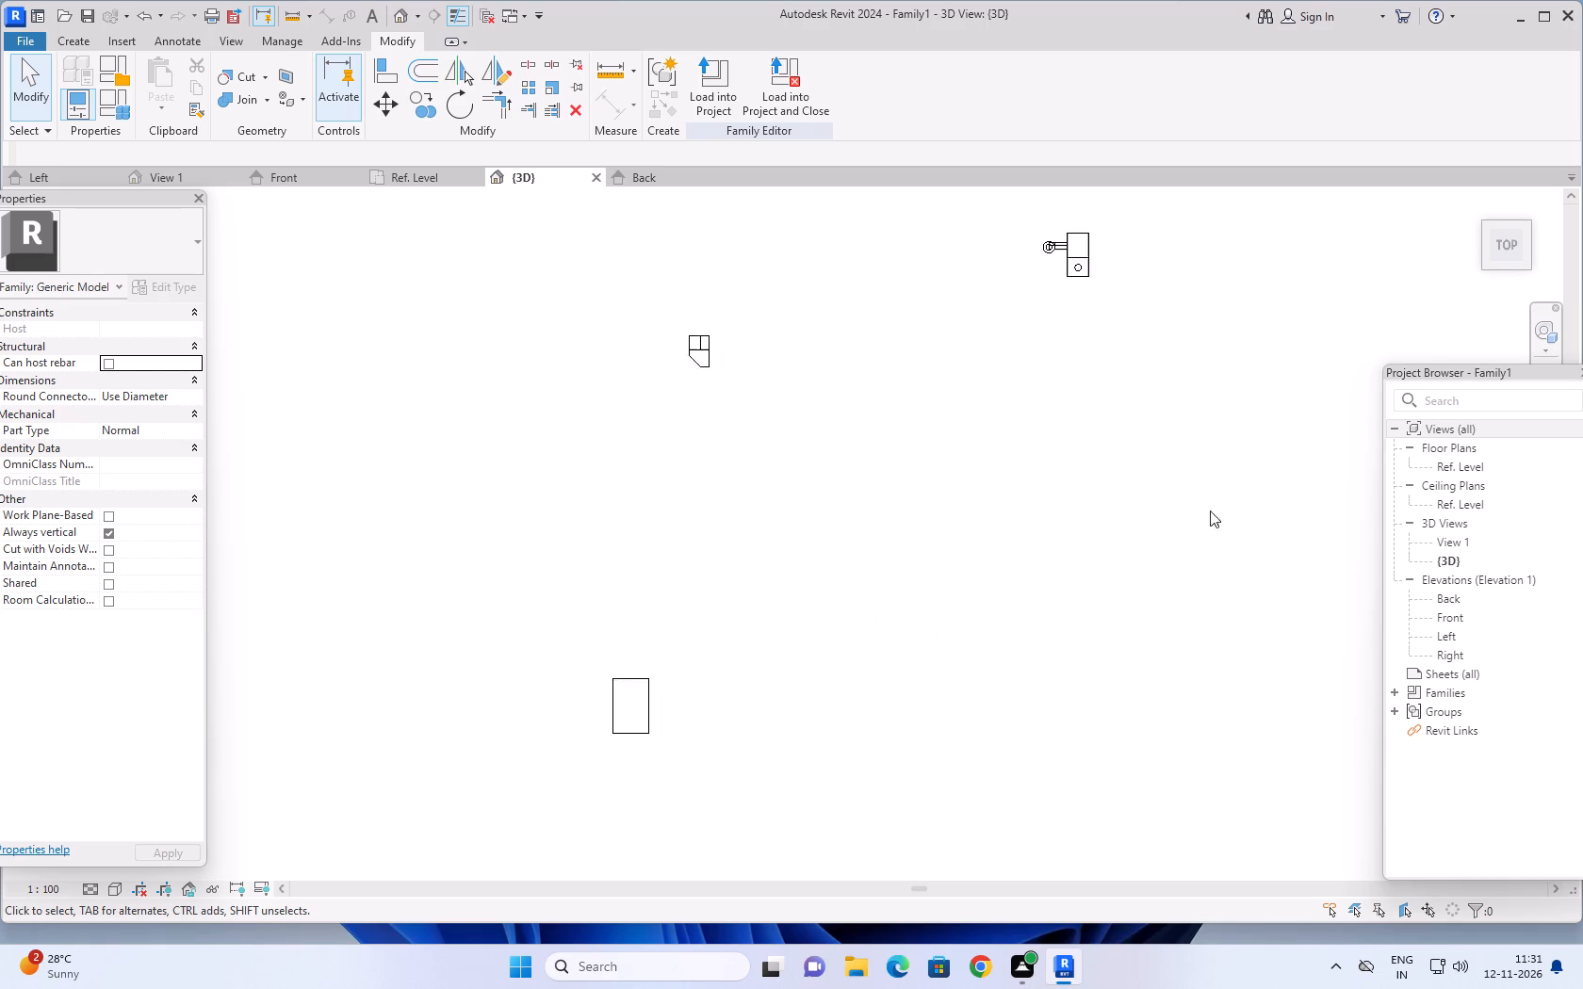
{"action": "middle_click_drag", "start_coordinate": [728, 699], "coordinate": [995, 597]}
{"action": "scroll", "coordinate": [995, 597], "scroll_direction": "down", "scroll_amount": 1}
{"action": "scroll", "coordinate": [865, 689], "scroll_direction": "up", "scroll_amount": 11}
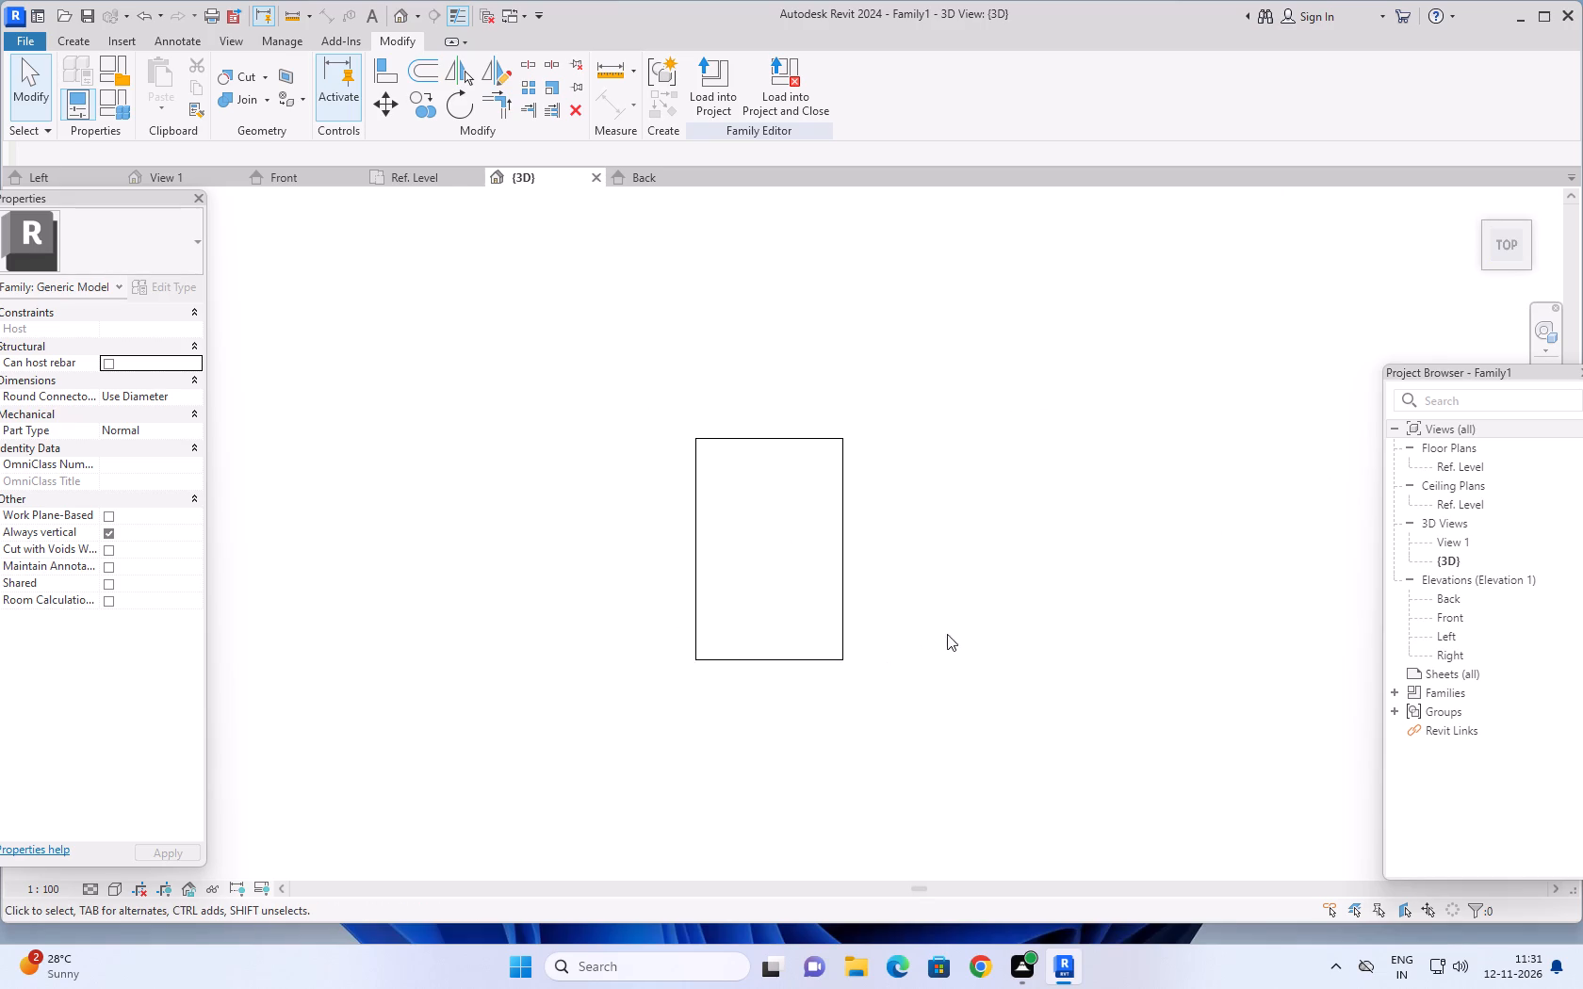
{"action": "middle_click_drag", "start_coordinate": [947, 634], "coordinate": [989, 680]}
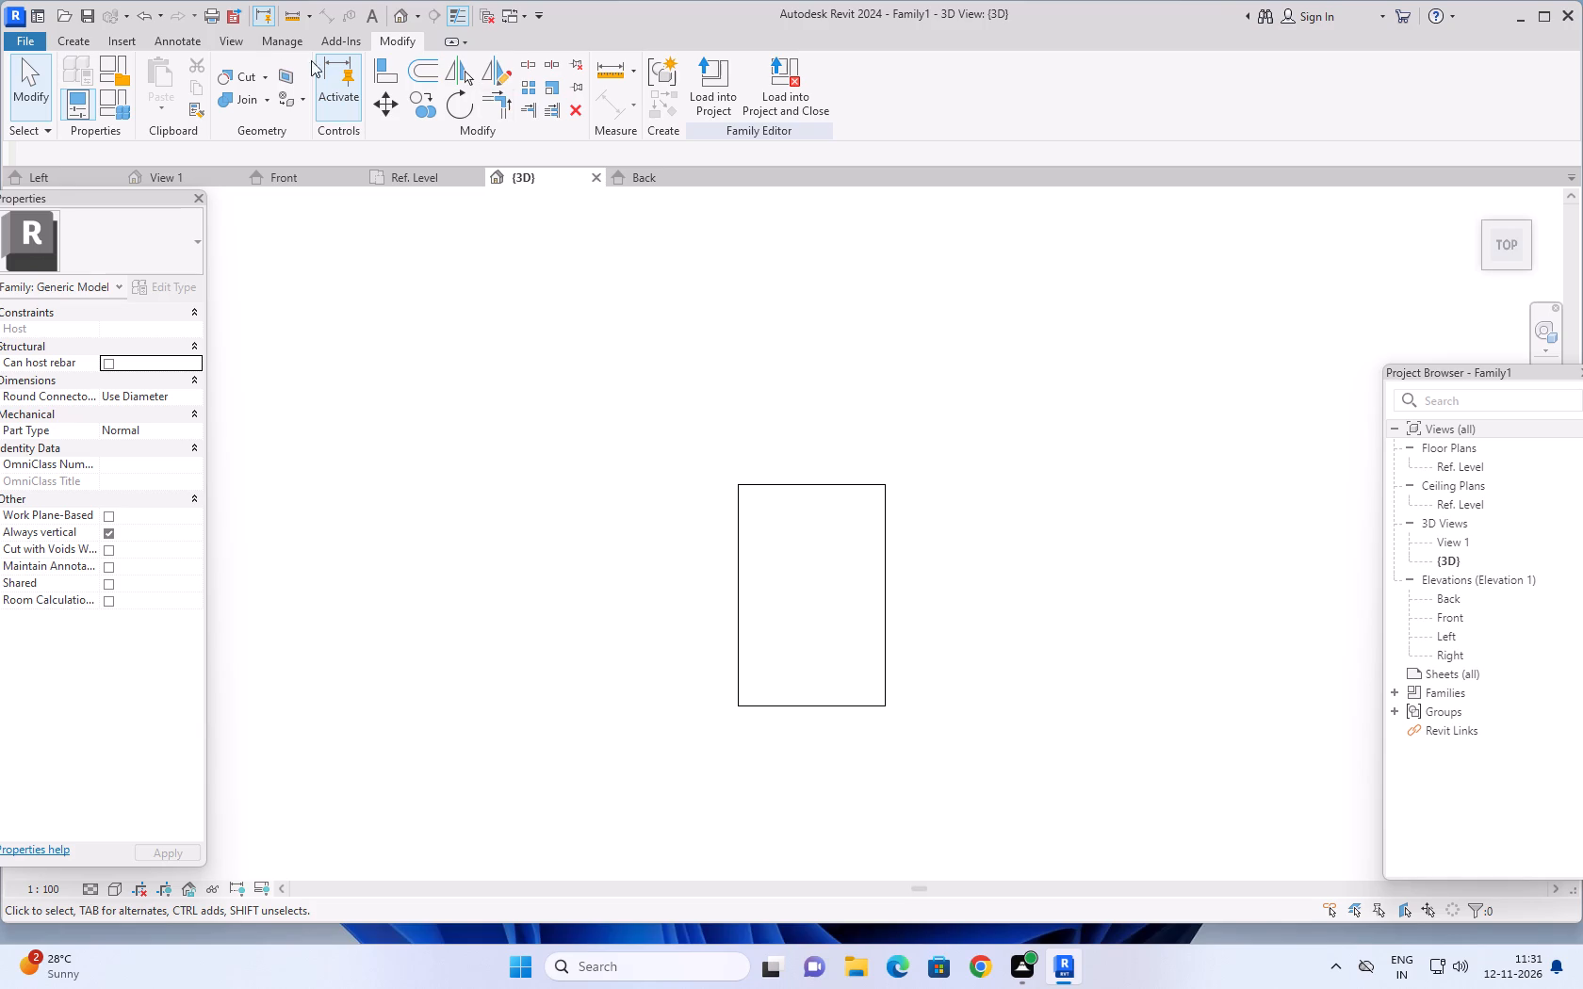
{"action": "left_click", "coordinate": [77, 41]}
{"action": "left_click", "coordinate": [165, 74]}
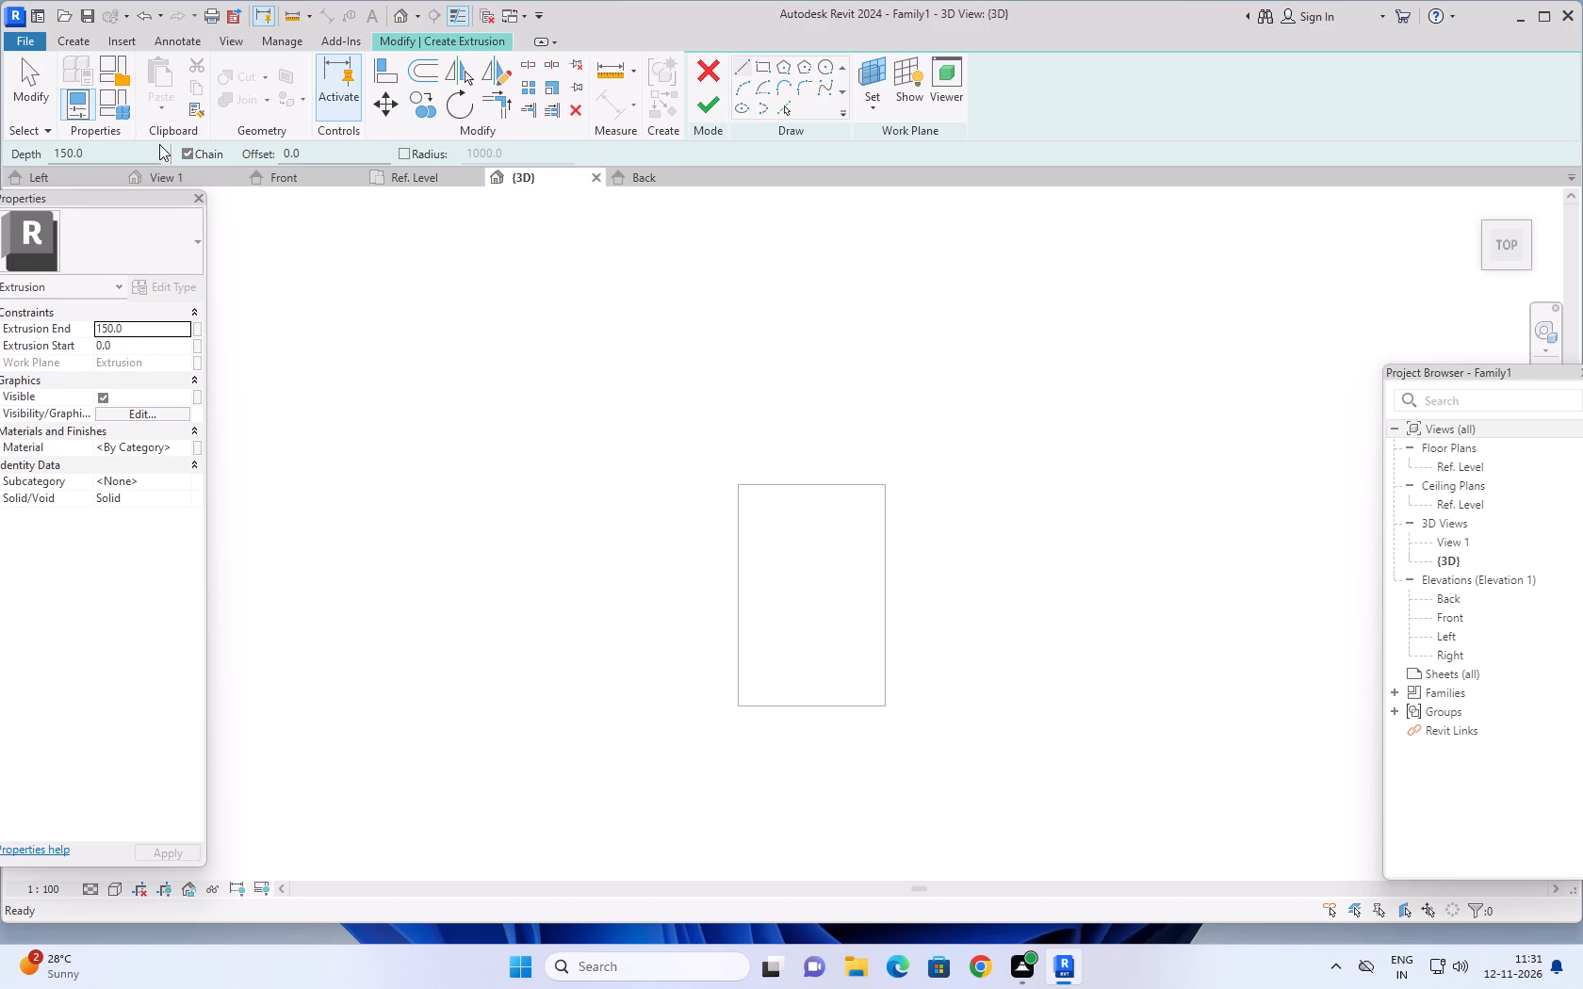
{"action": "left_click", "coordinate": [68, 38]}
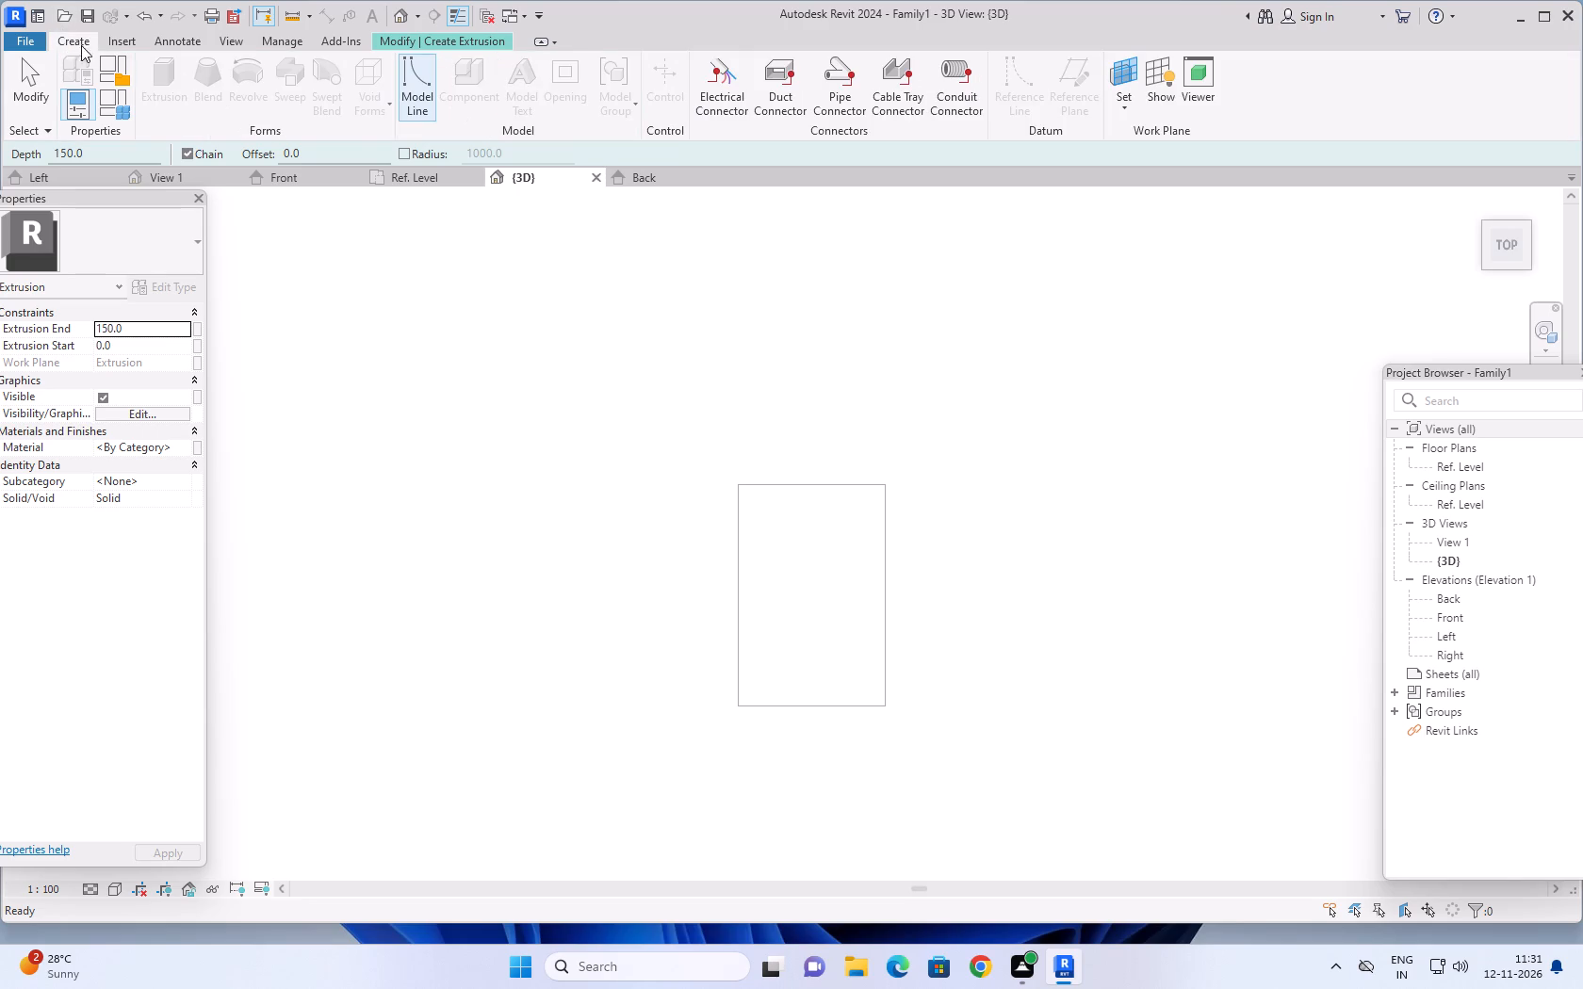
{"action": "left_click", "coordinate": [442, 40]}
{"action": "left_click", "coordinate": [878, 107]}
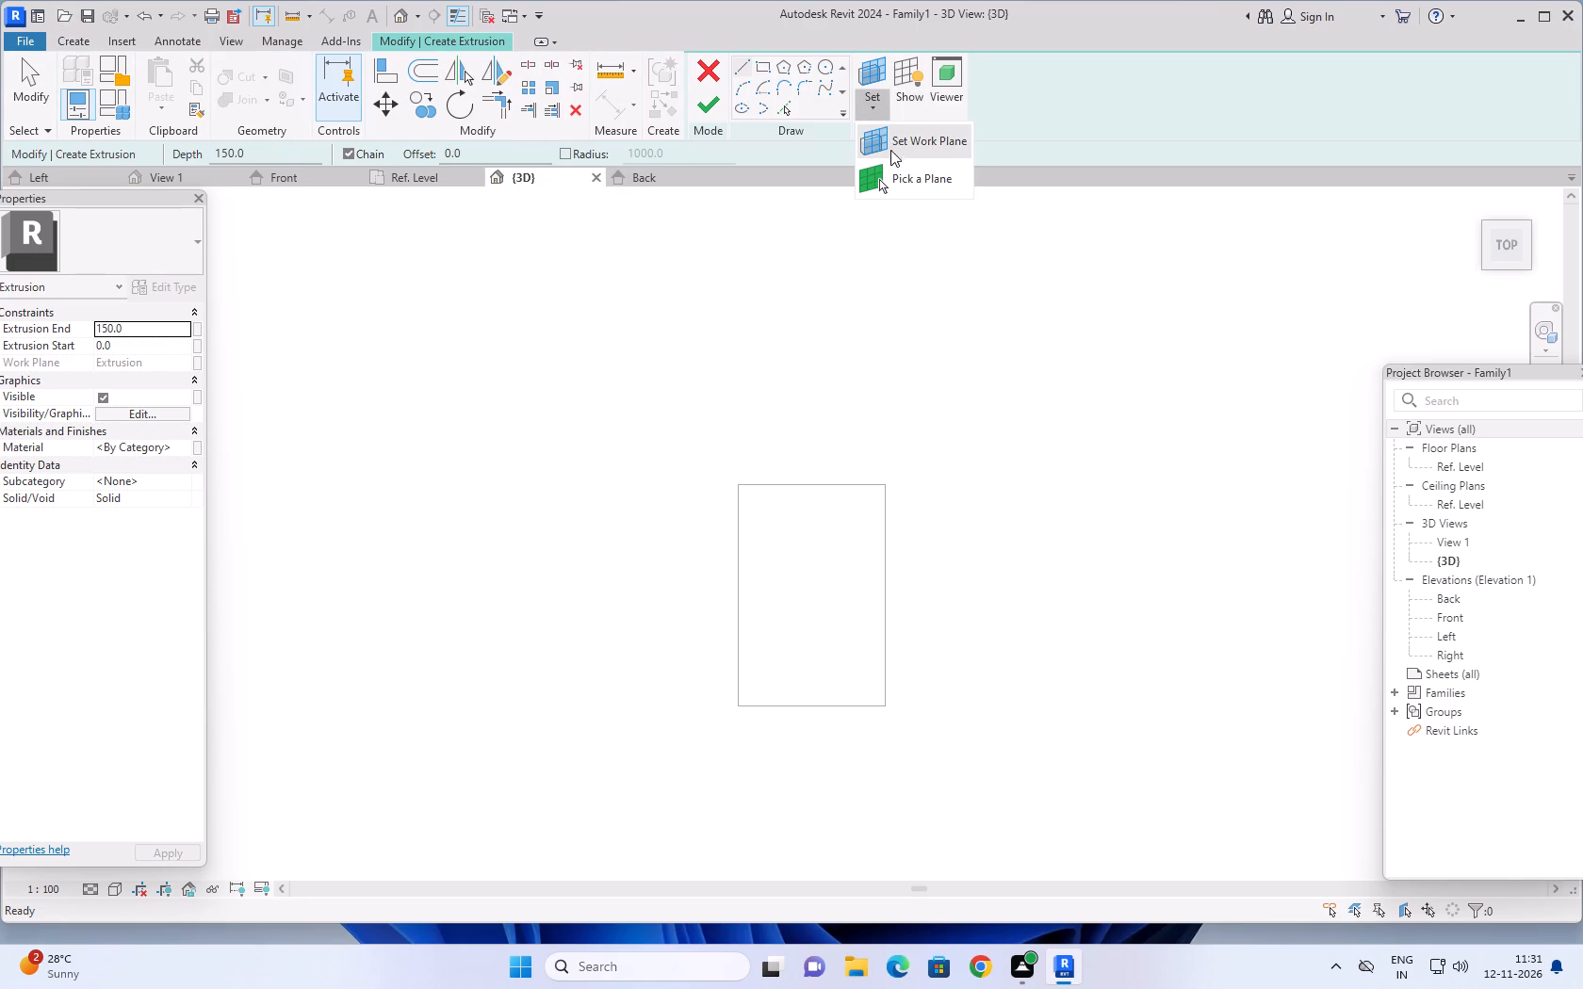
{"action": "left_click", "coordinate": [898, 171]}
{"action": "left_click", "coordinate": [829, 505]}
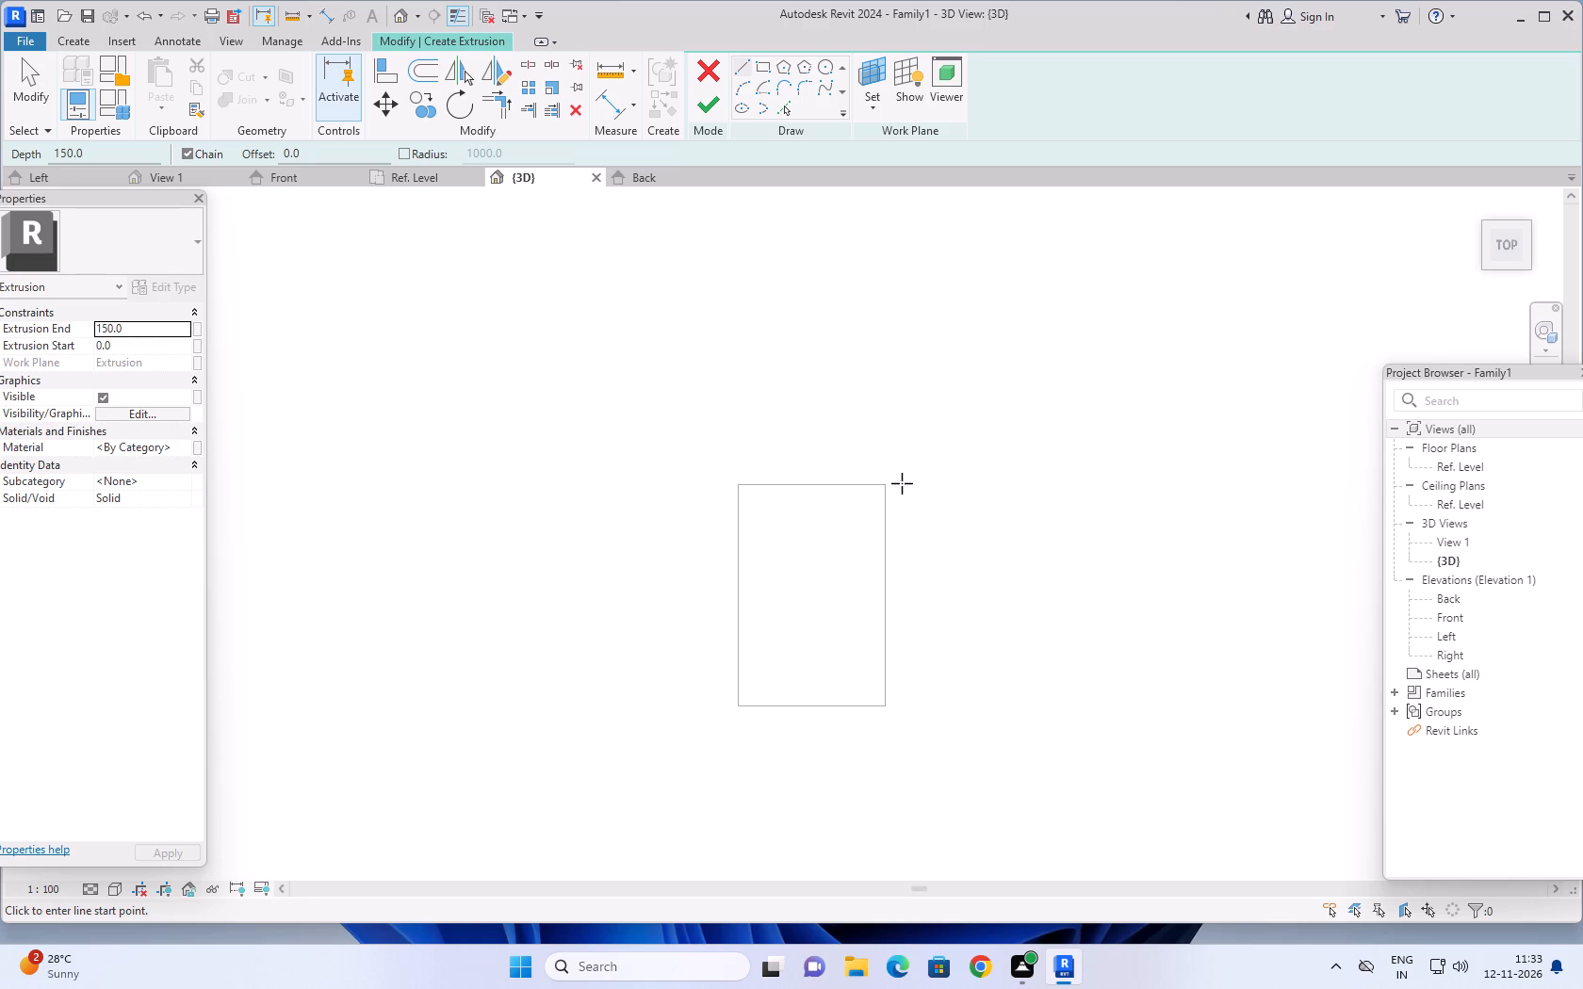
Open the Ref. Level floor plan for the extrusion sketch, with the notched block and neighbouring parts in view.
{"action": "left_click", "coordinate": [409, 178]}
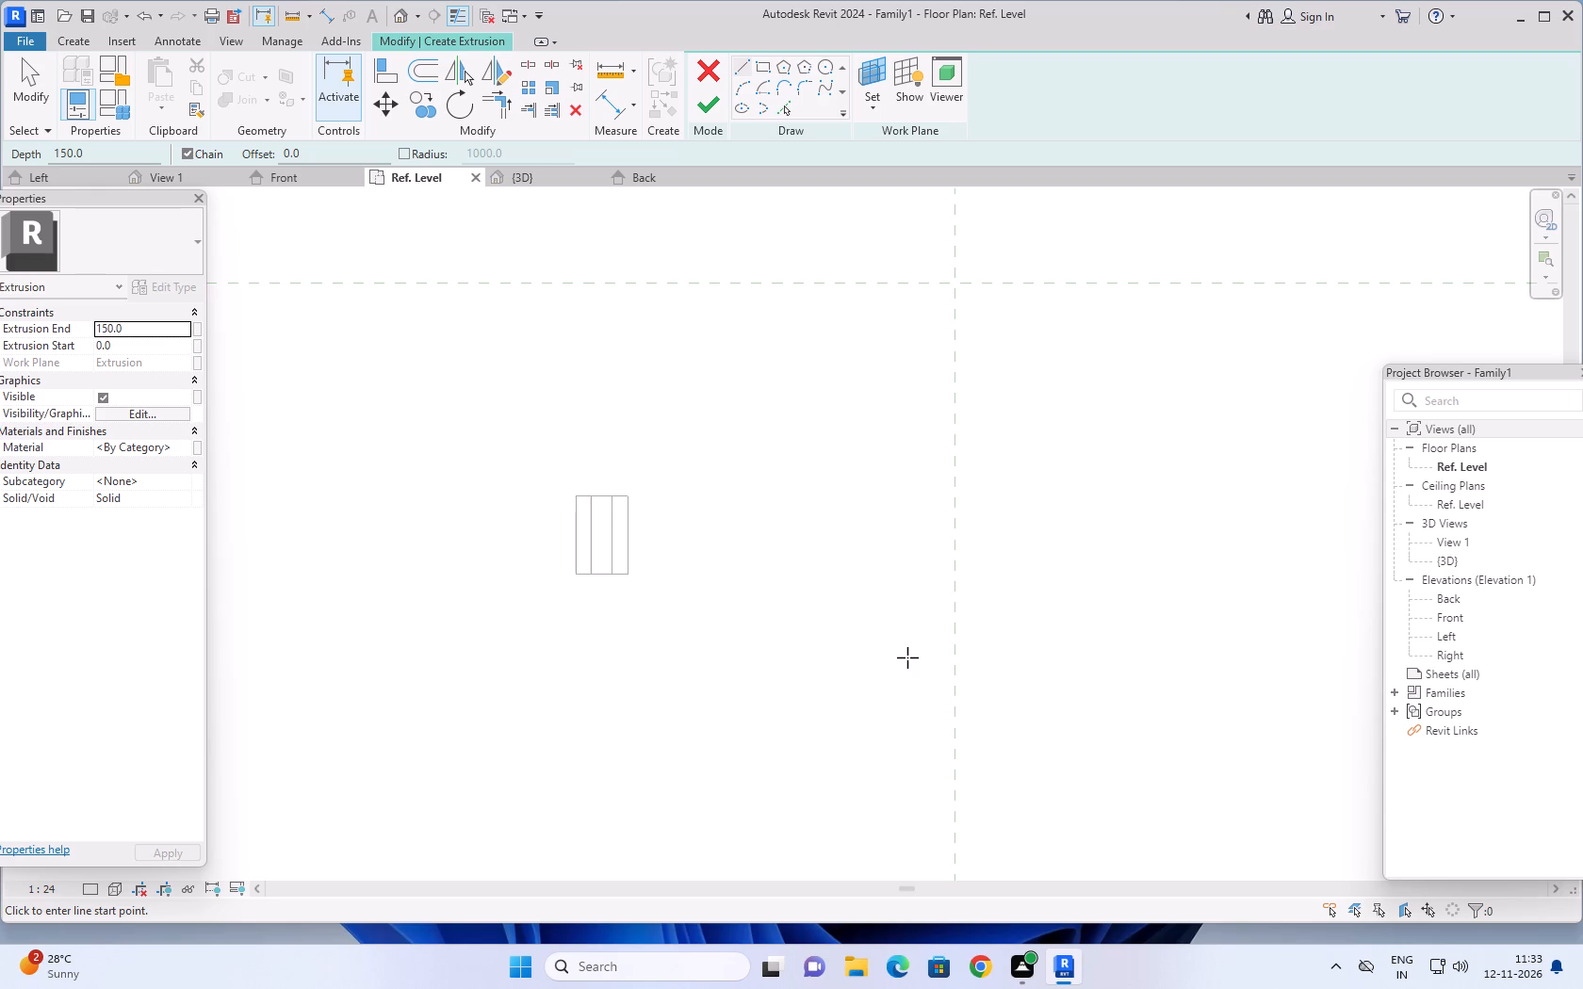
{"action": "middle_click_drag", "start_coordinate": [768, 570], "coordinate": [862, 588]}
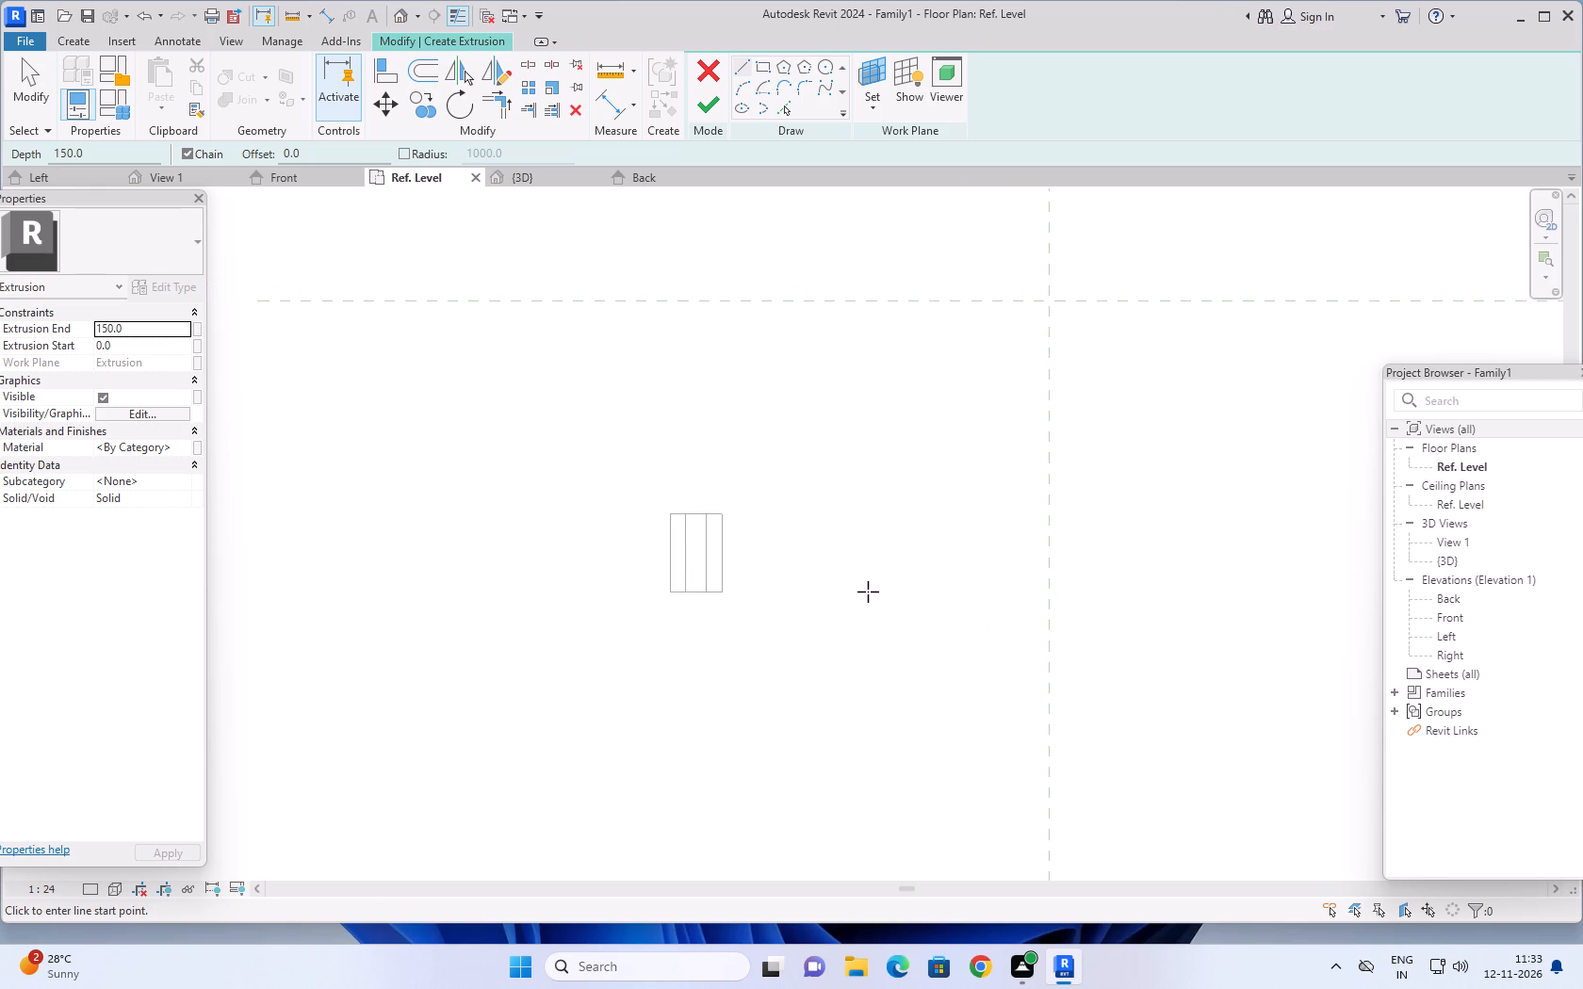
{"action": "scroll", "coordinate": [868, 592], "scroll_direction": "down", "scroll_amount": 6}
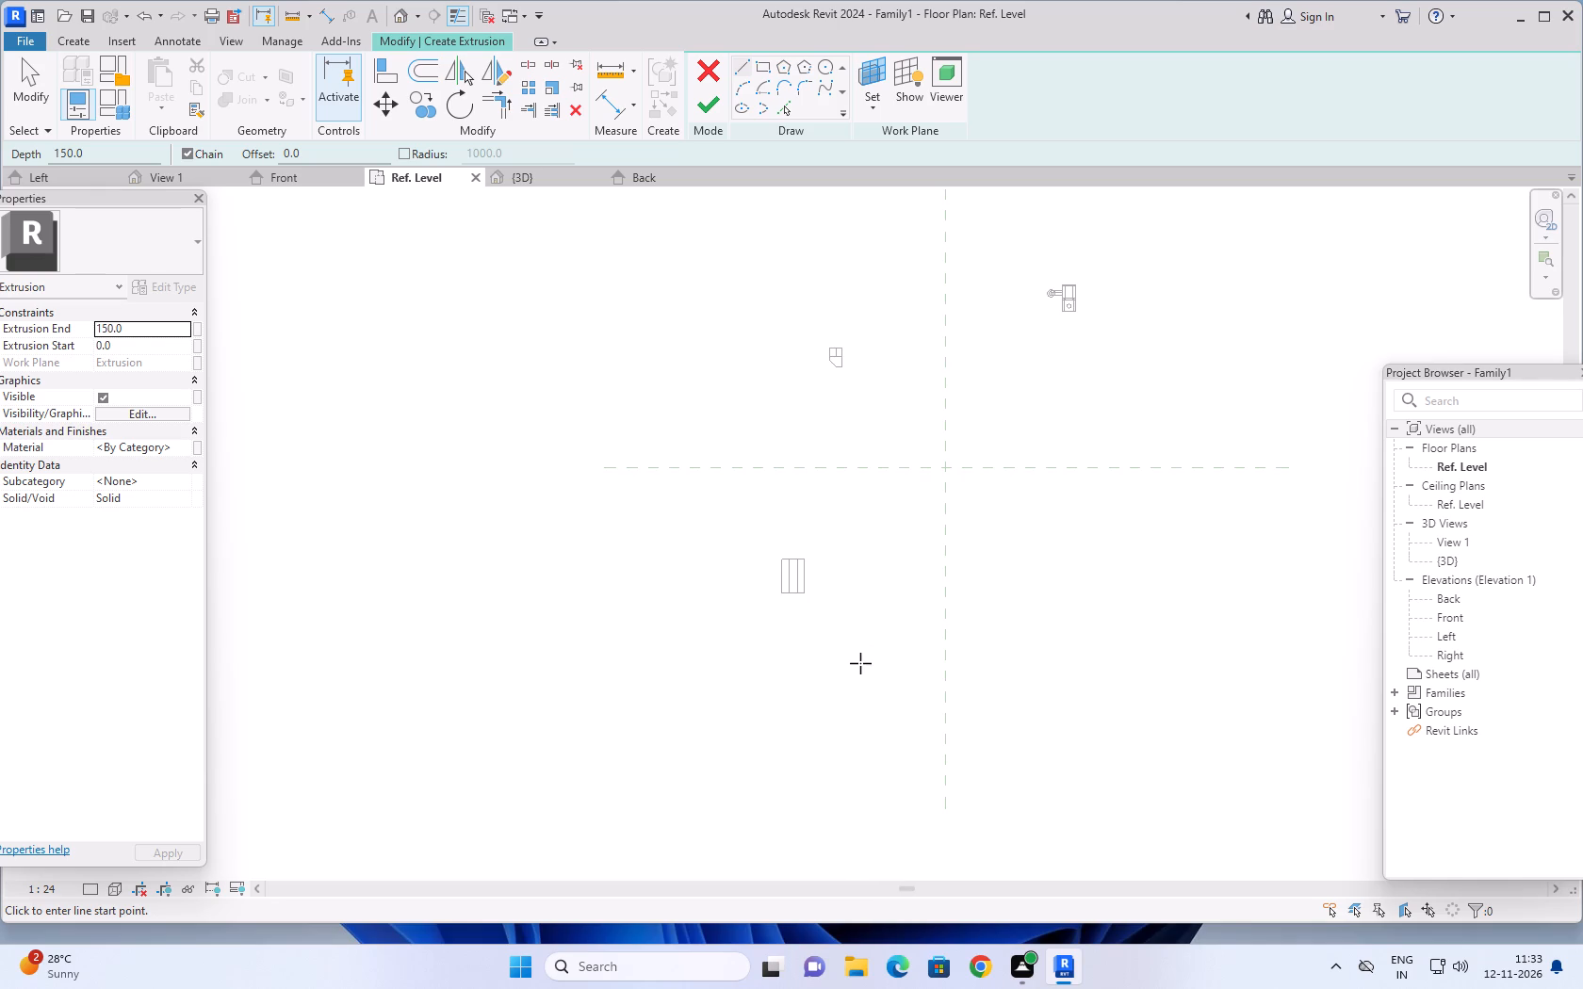
{"action": "middle_click_drag", "start_coordinate": [825, 650], "coordinate": [781, 653], "text": "shift"}
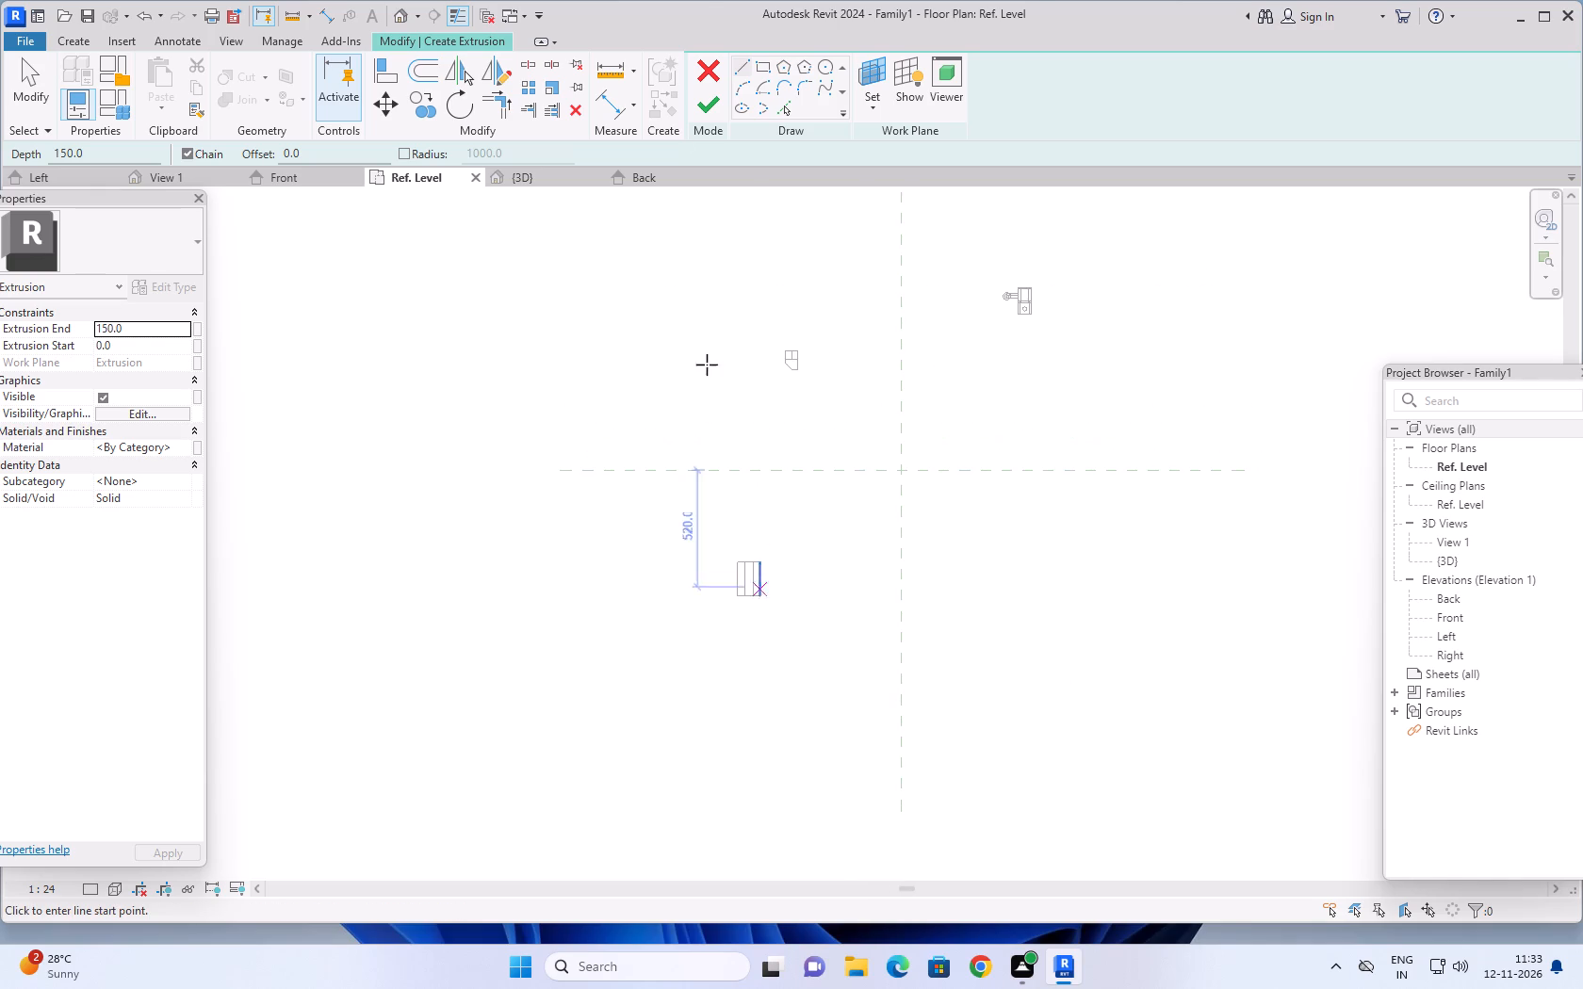
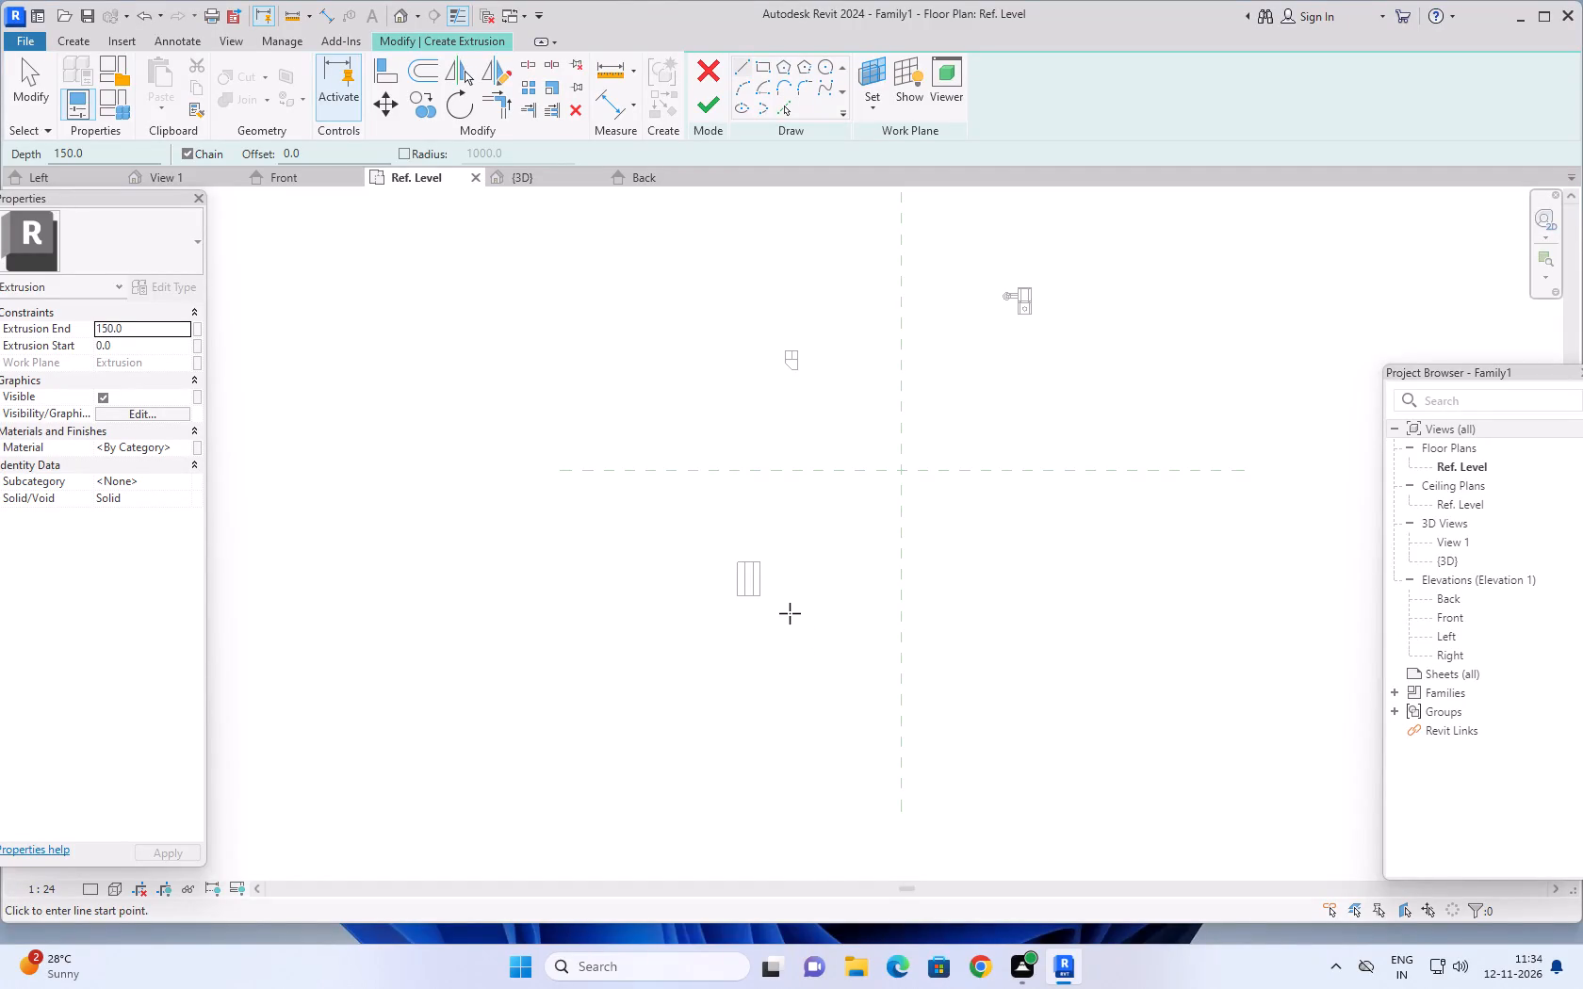
Set the new extrusion's work plane again by picking the notched block's face in the Ref. Level plan.
{"action": "scroll", "coordinate": [793, 574], "scroll_direction": "up", "scroll_amount": 1}
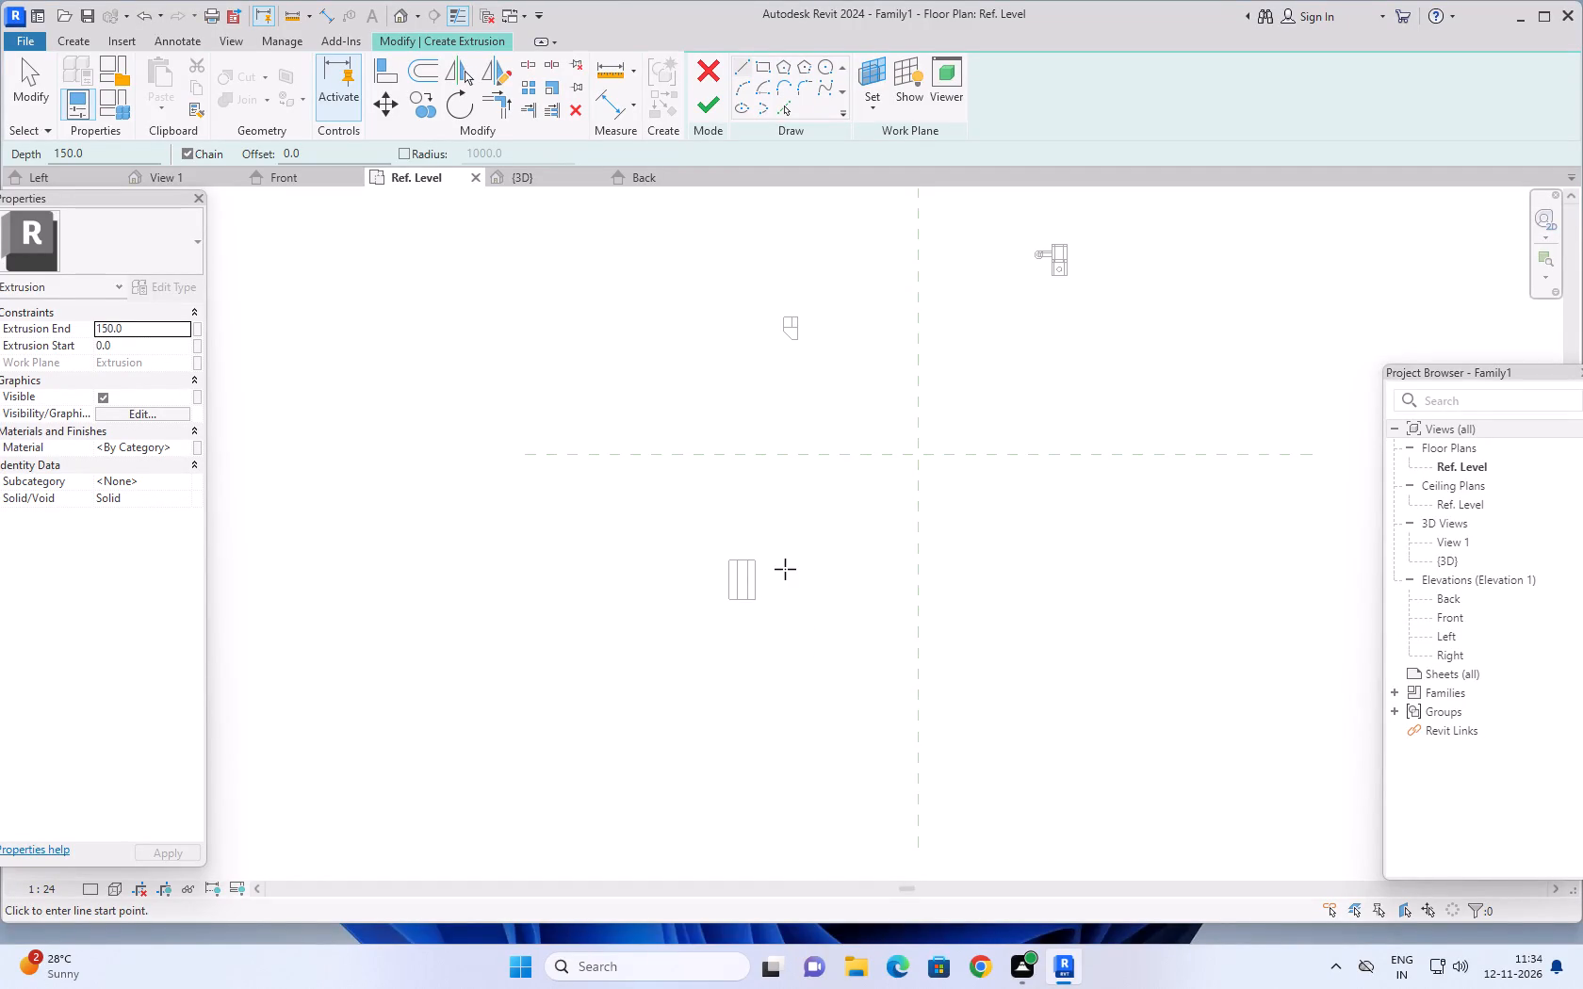
{"action": "scroll", "coordinate": [785, 569], "scroll_direction": "up", "scroll_amount": 1}
{"action": "middle_click_drag", "start_coordinate": [801, 541], "coordinate": [933, 519]}
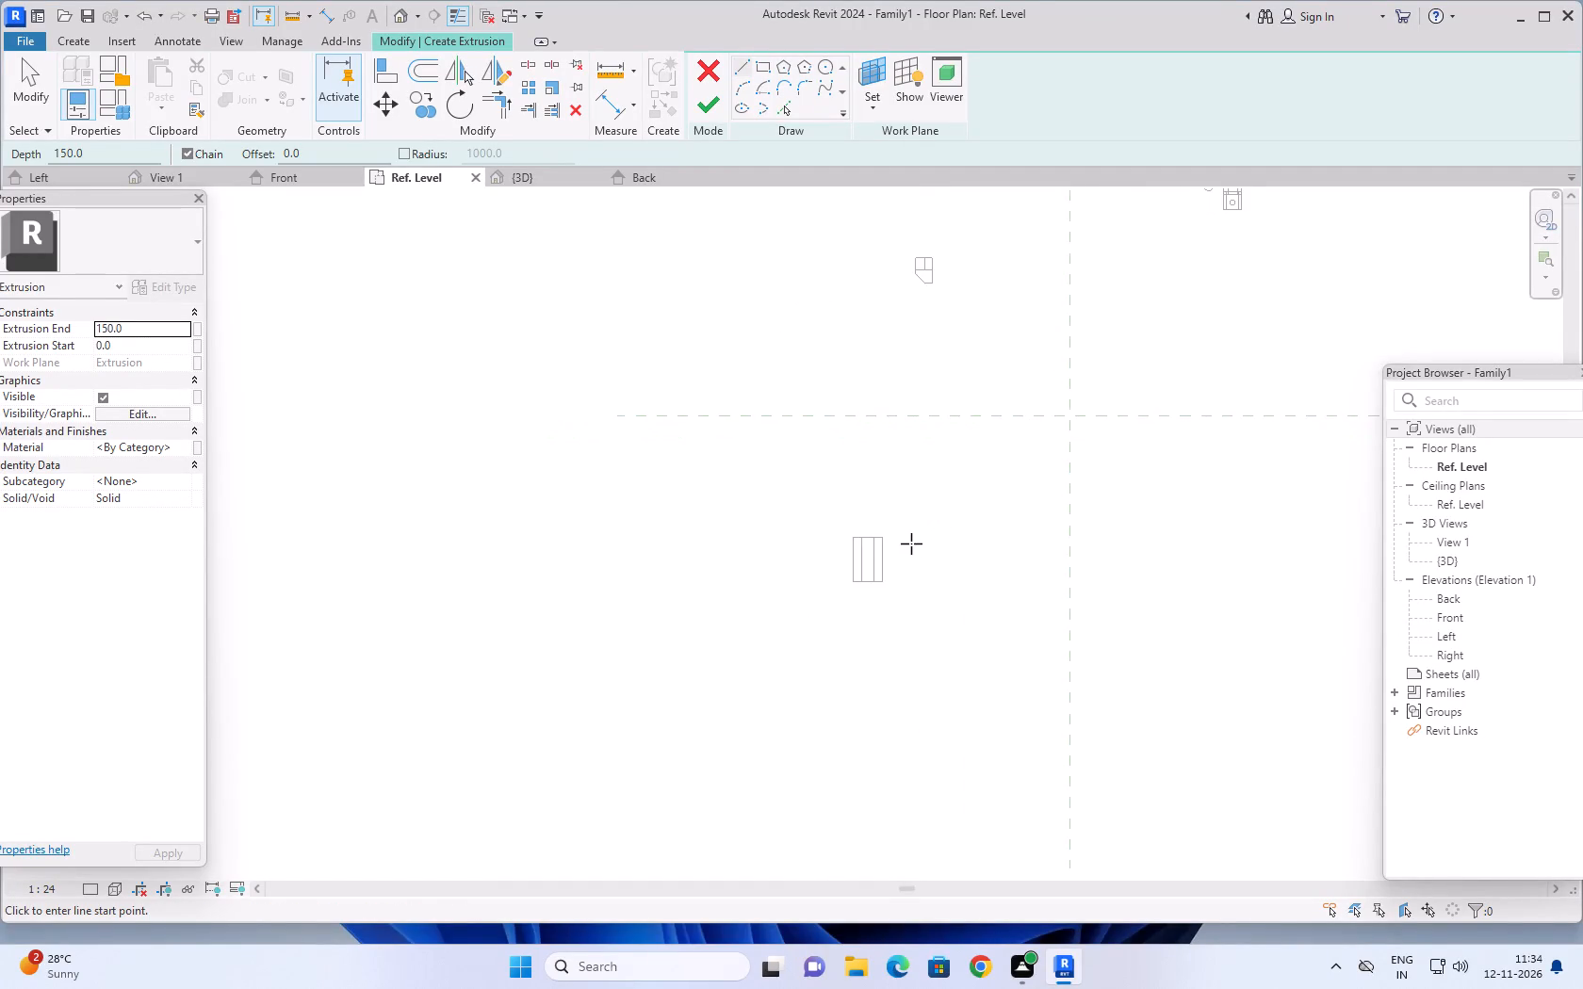
{"action": "scroll", "coordinate": [907, 543], "scroll_direction": "up", "scroll_amount": 4}
{"action": "middle_click_drag", "start_coordinate": [907, 543], "coordinate": [929, 551]}
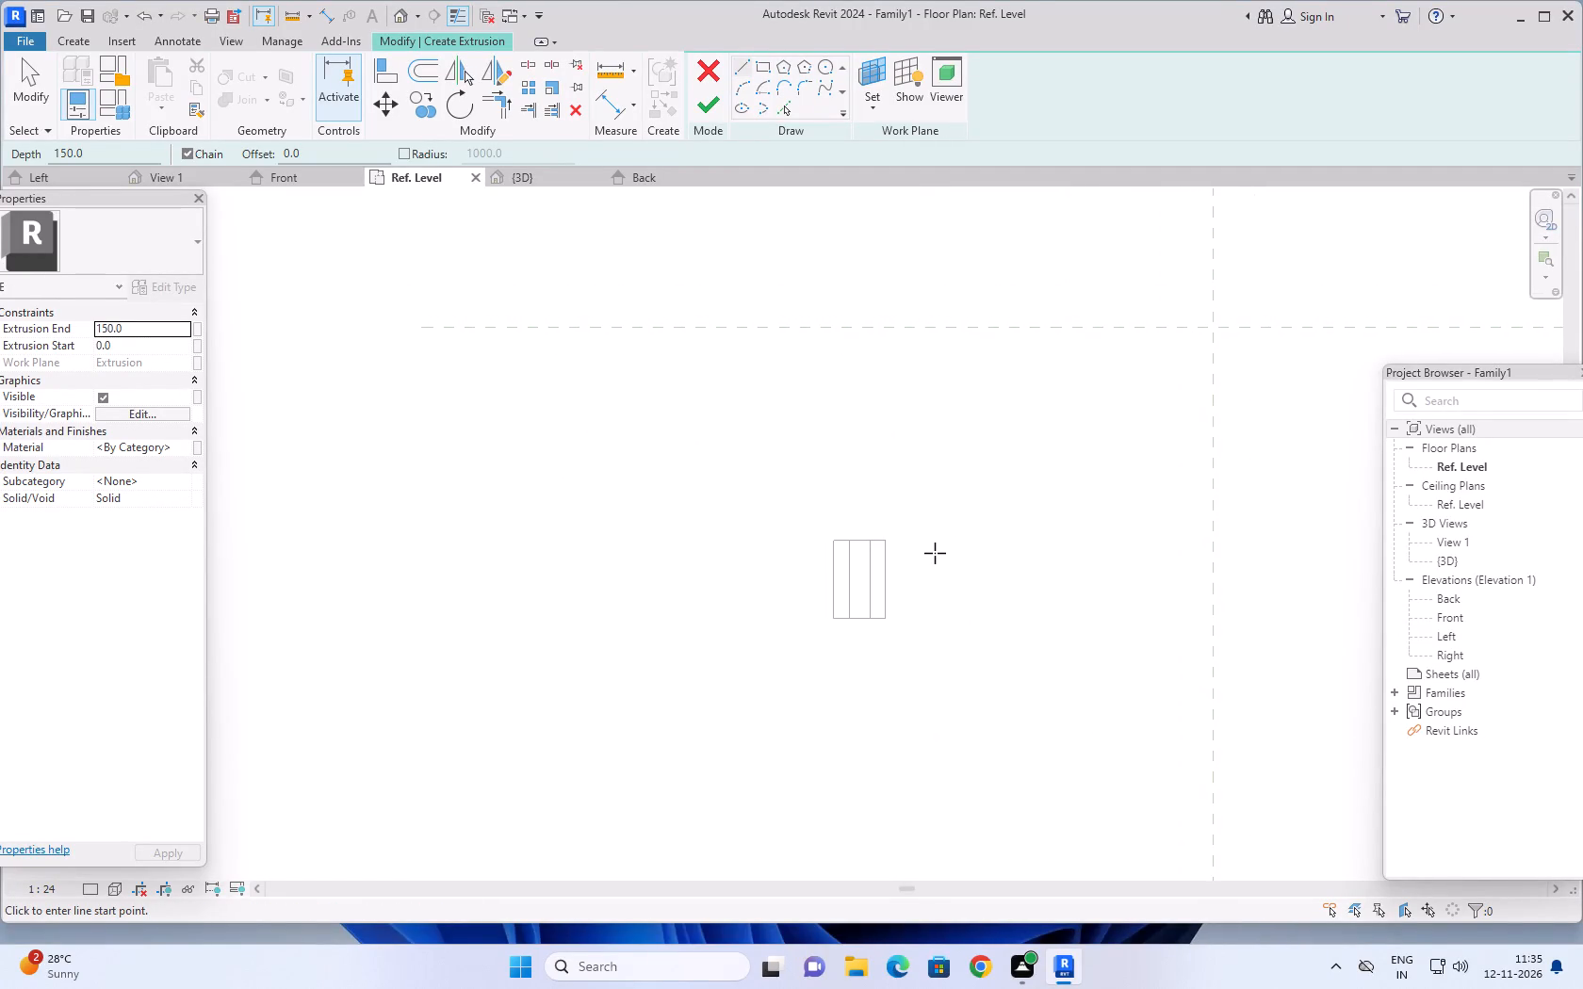
{"action": "scroll", "coordinate": [935, 553], "scroll_direction": "up", "scroll_amount": 1}
{"action": "scroll", "coordinate": [935, 553], "scroll_direction": "down", "scroll_amount": 2}
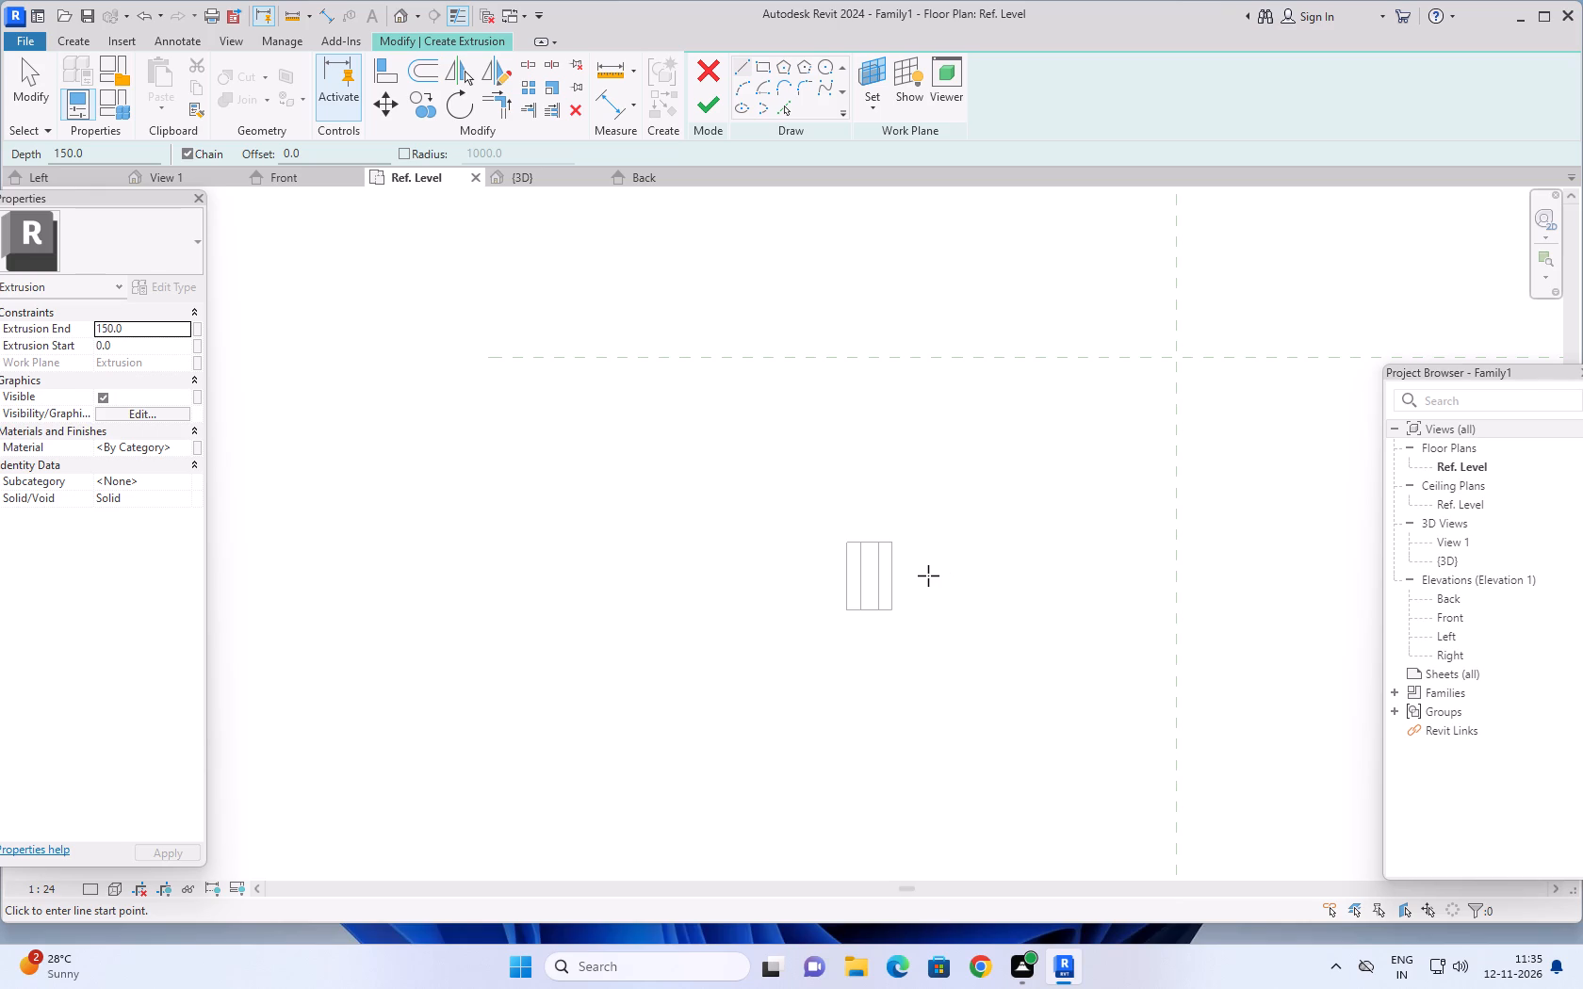
{"action": "scroll", "coordinate": [922, 584], "scroll_direction": "up", "scroll_amount": 1}
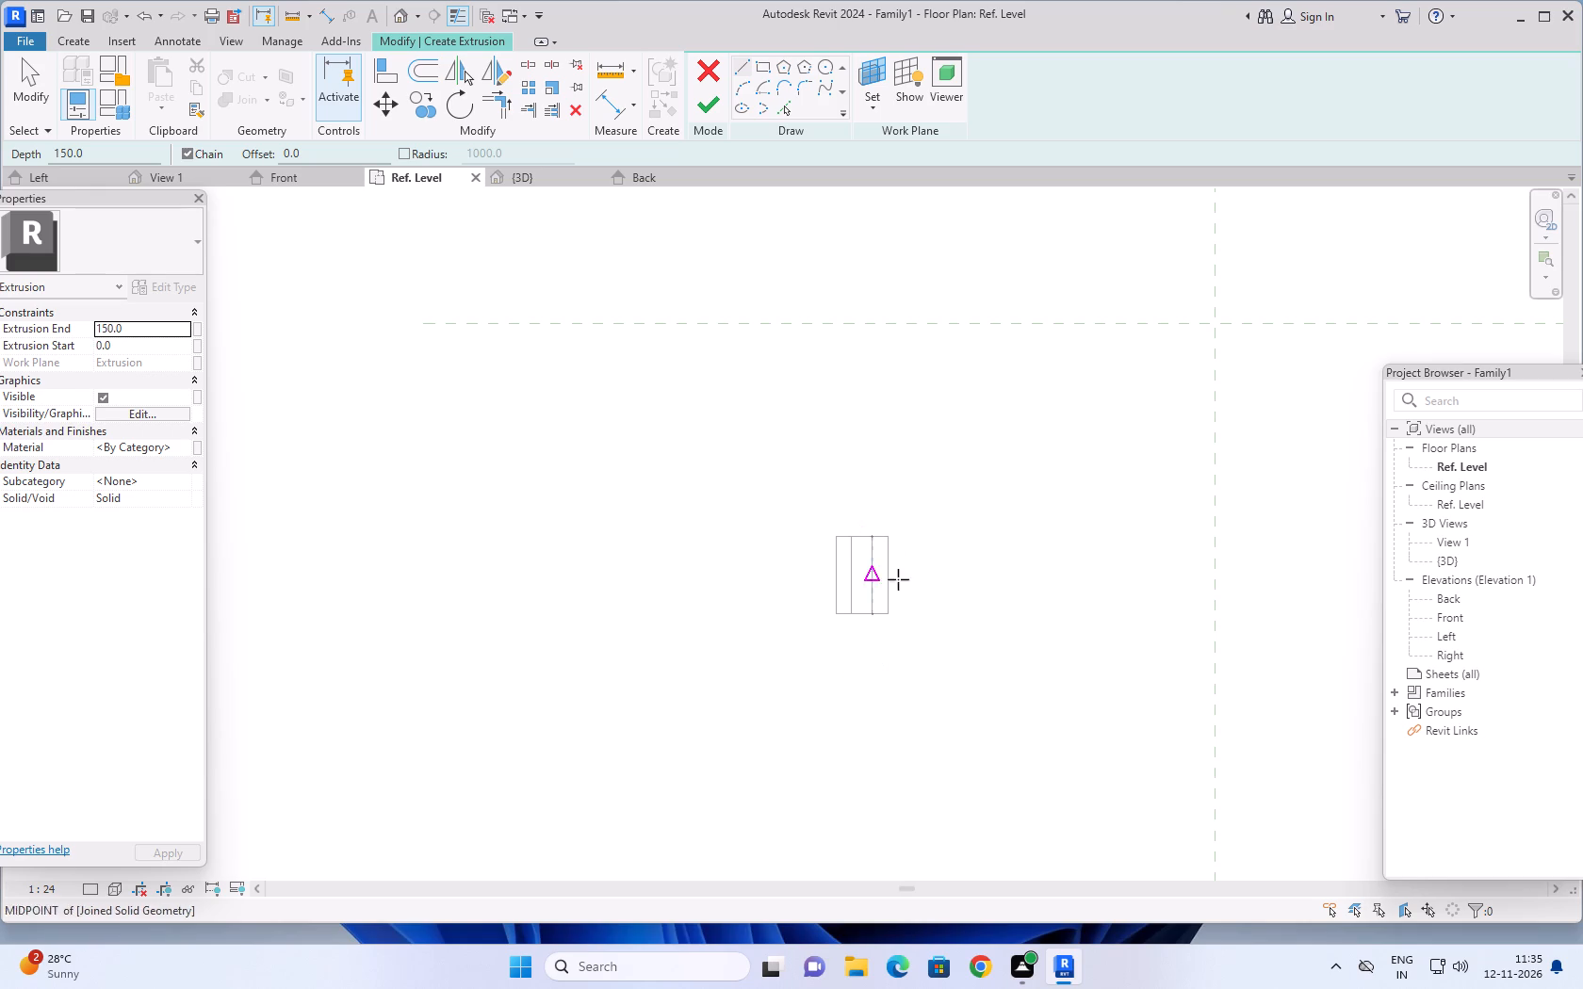
{"action": "scroll", "coordinate": [926, 597], "scroll_direction": "up", "scroll_amount": 4}
{"action": "middle_click_drag", "start_coordinate": [953, 567], "coordinate": [1004, 568]}
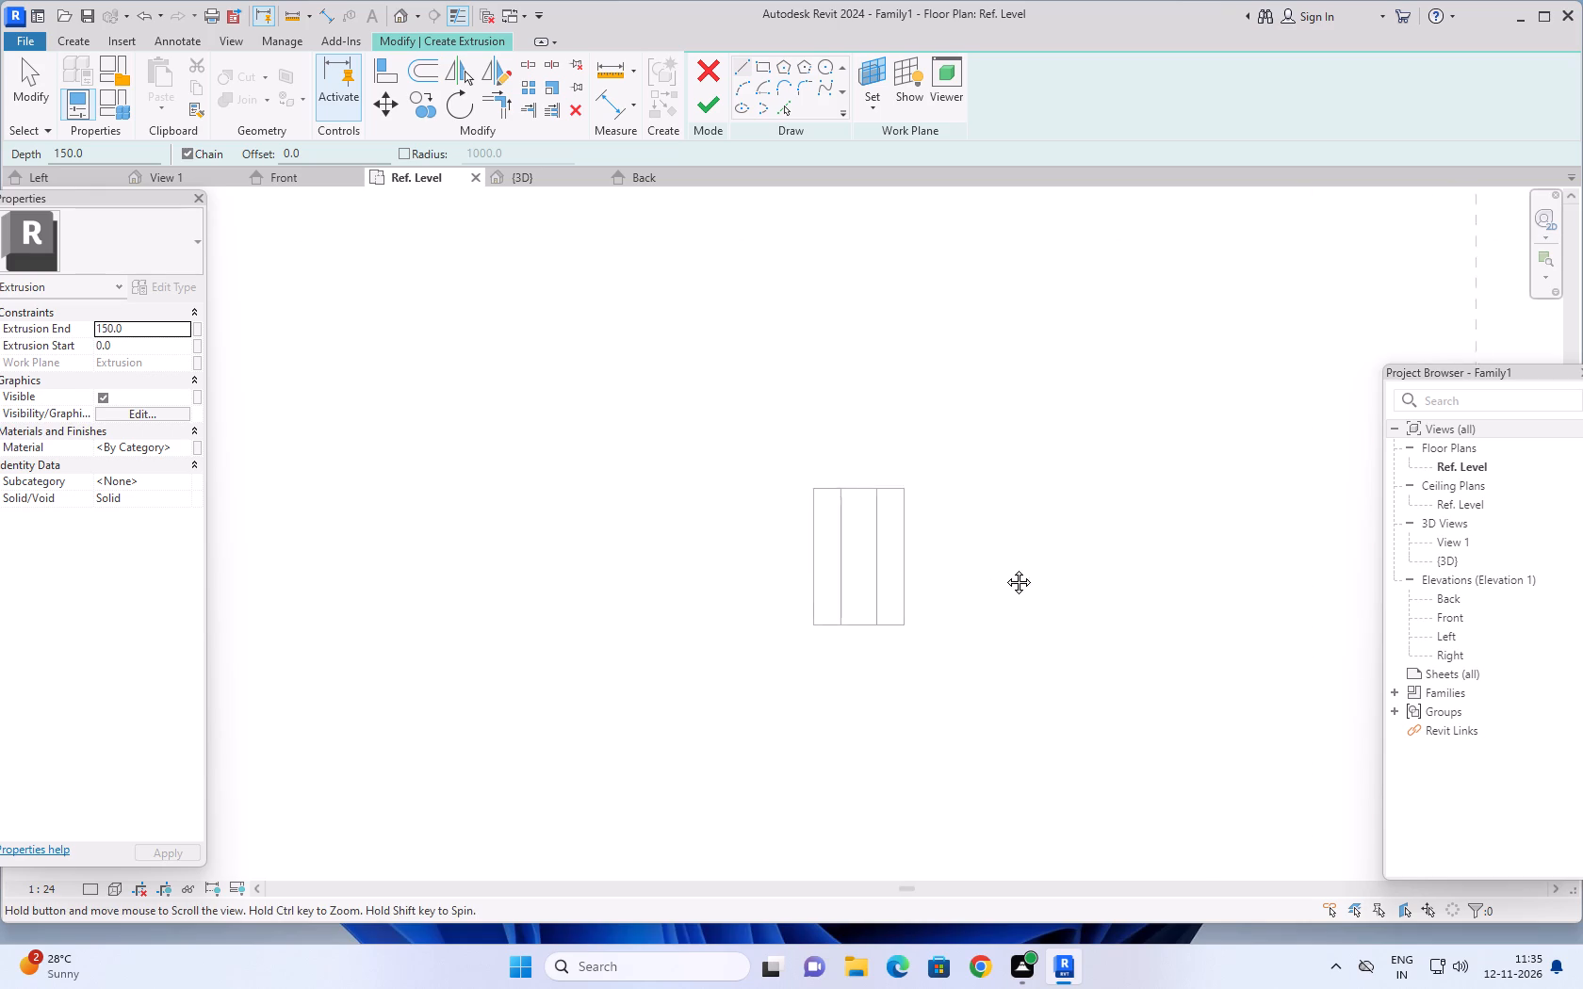
{"action": "middle_click_drag", "start_coordinate": [1004, 568], "coordinate": [1021, 577]}
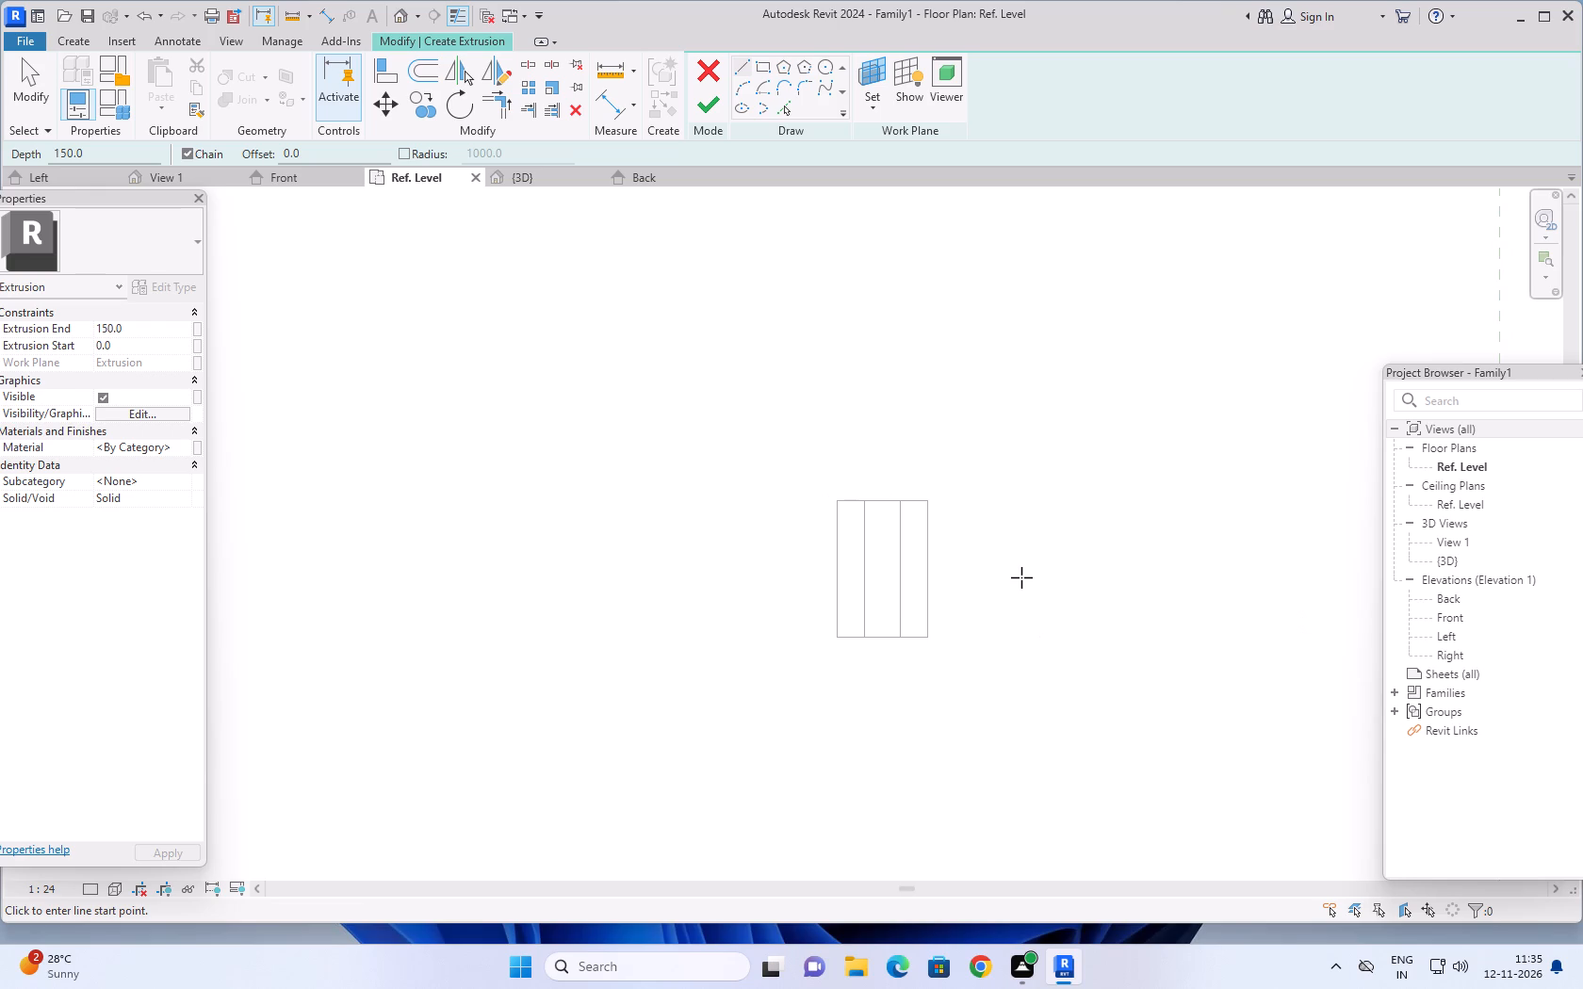
{"action": "scroll", "coordinate": [911, 520], "scroll_direction": "up", "scroll_amount": 7}
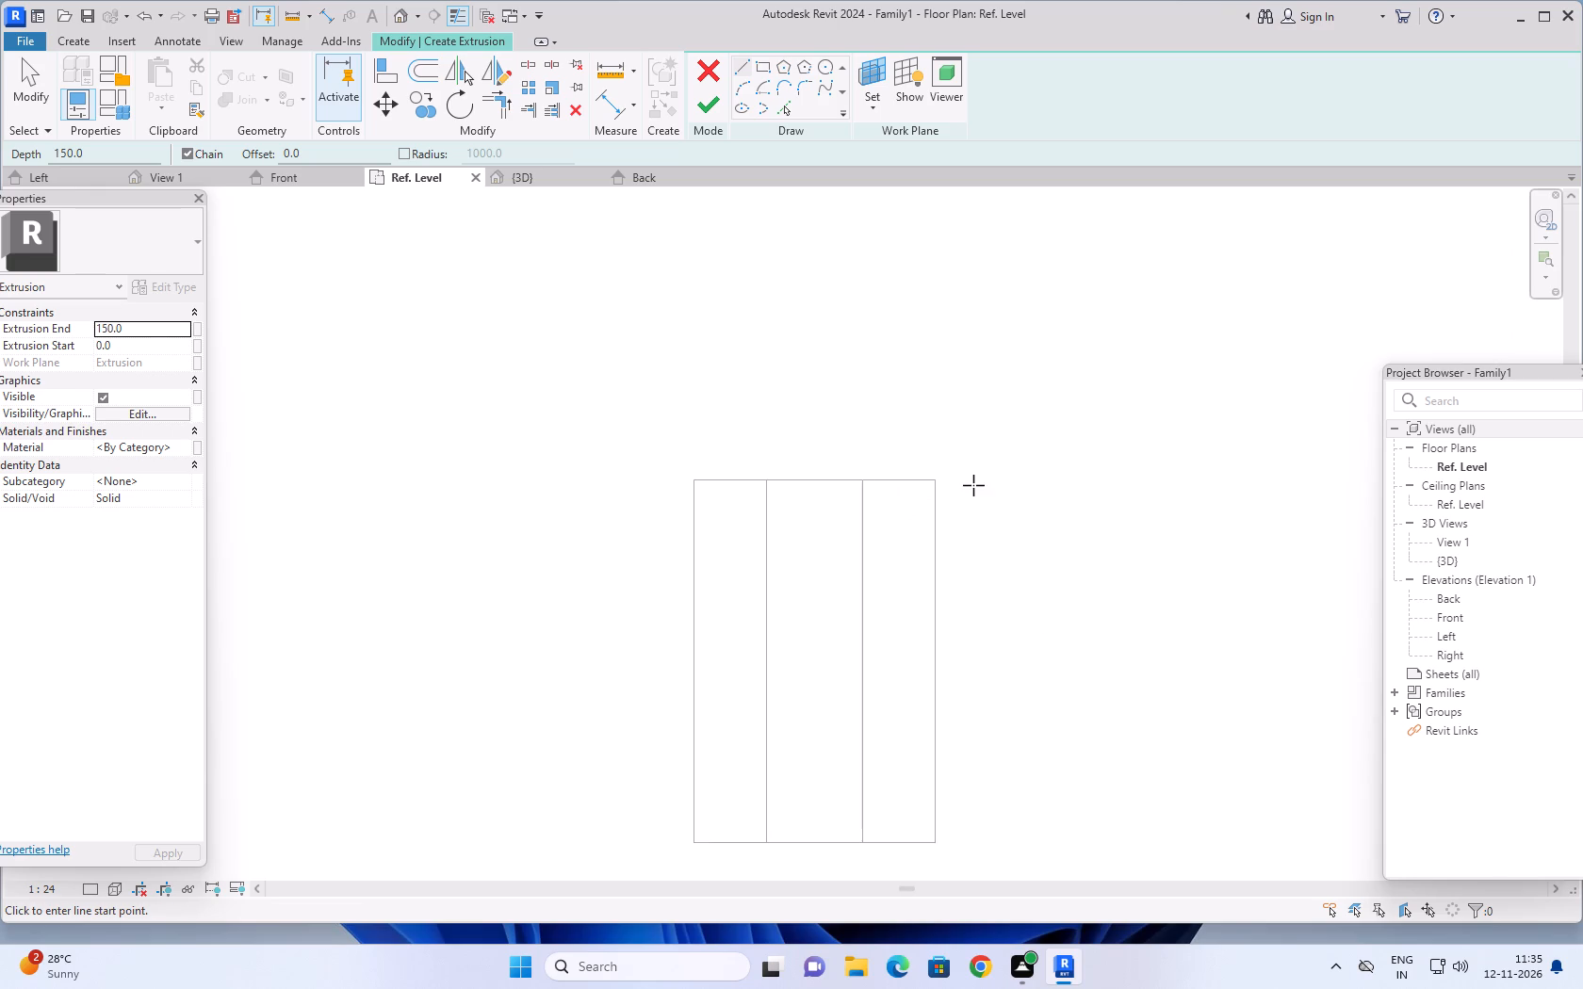
{"action": "middle_click_drag", "start_coordinate": [991, 491], "coordinate": [958, 444]}
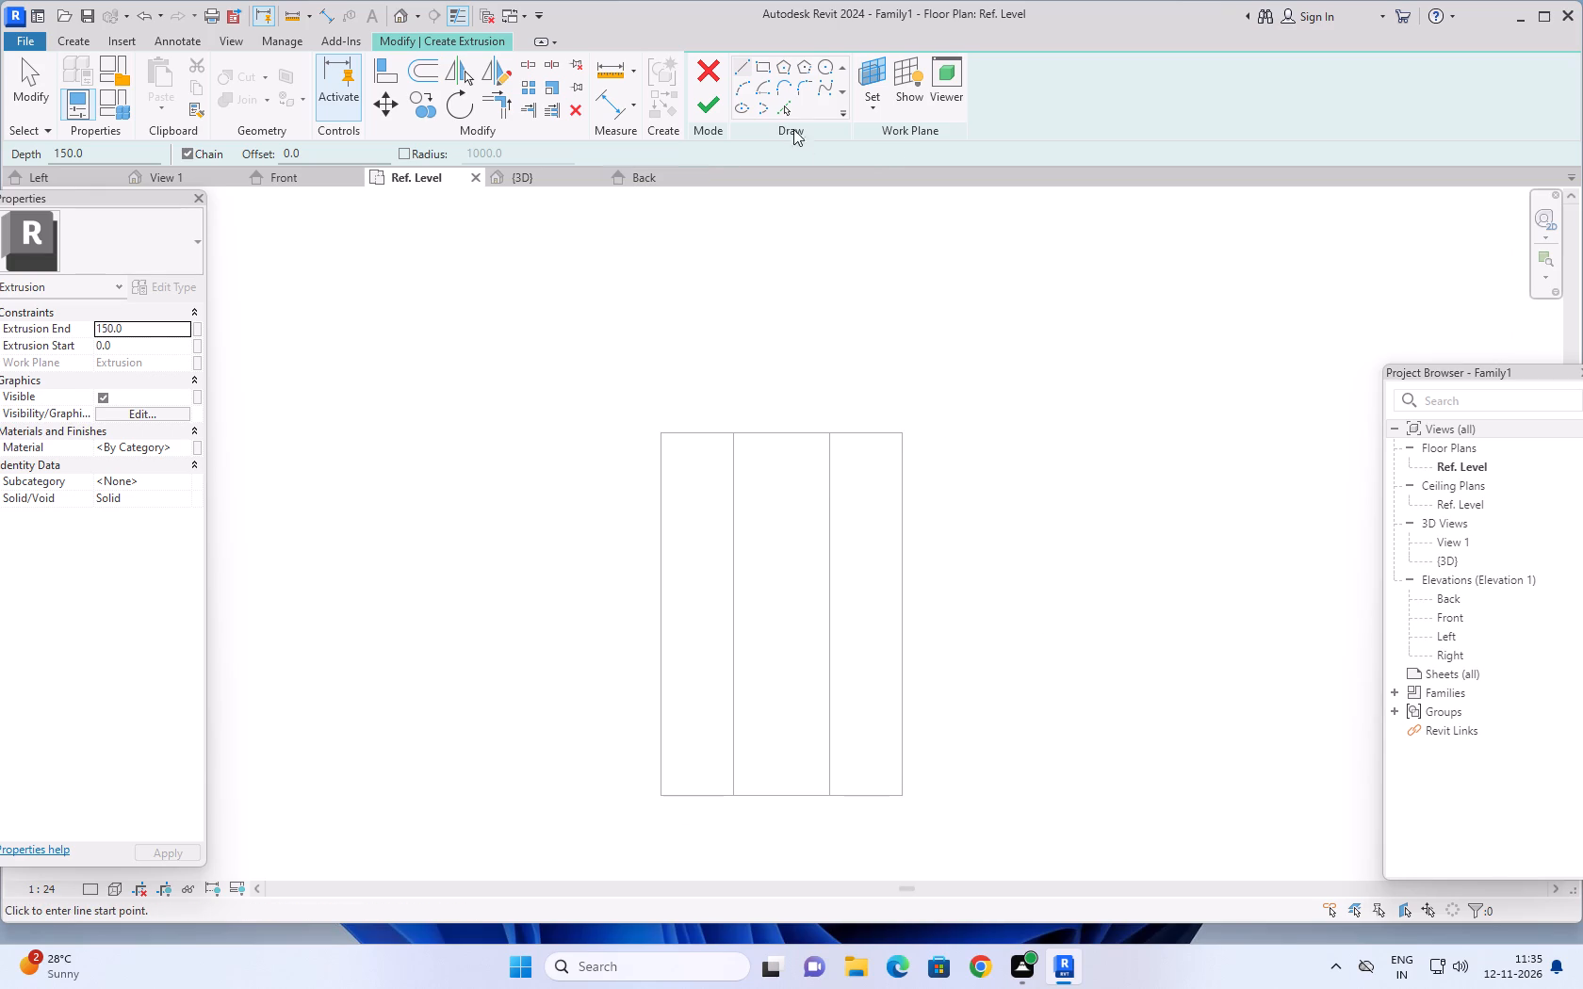
{"action": "scroll", "coordinate": [897, 301], "scroll_direction": "down", "scroll_amount": 2}
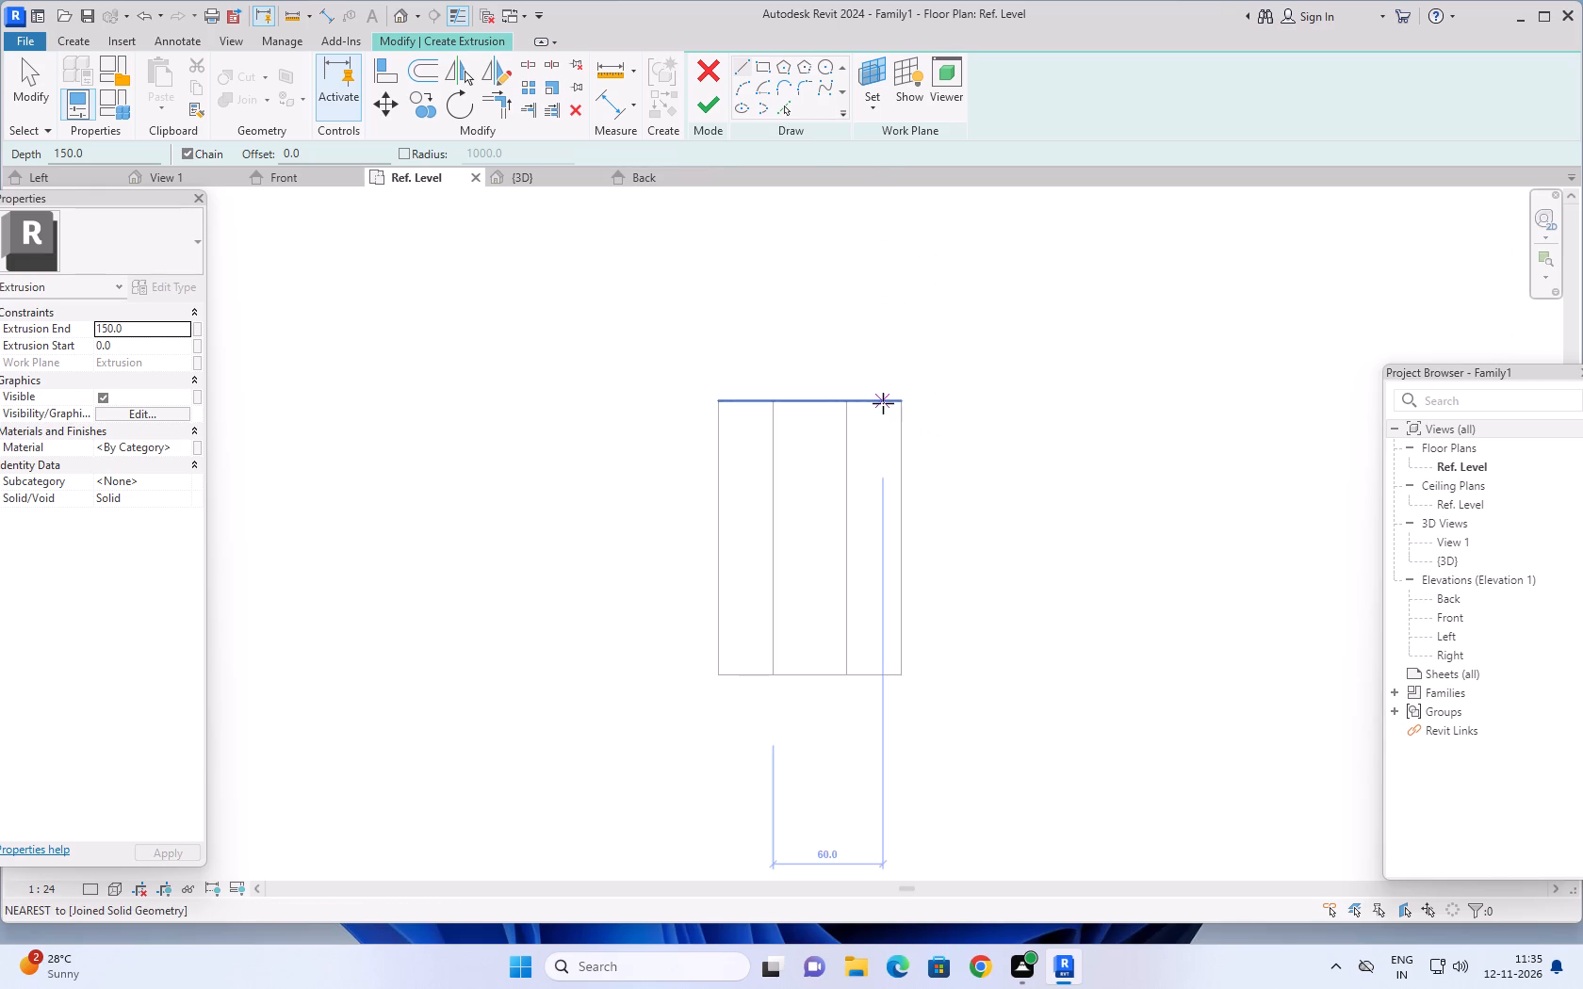
{"action": "left_click", "coordinate": [881, 107]}
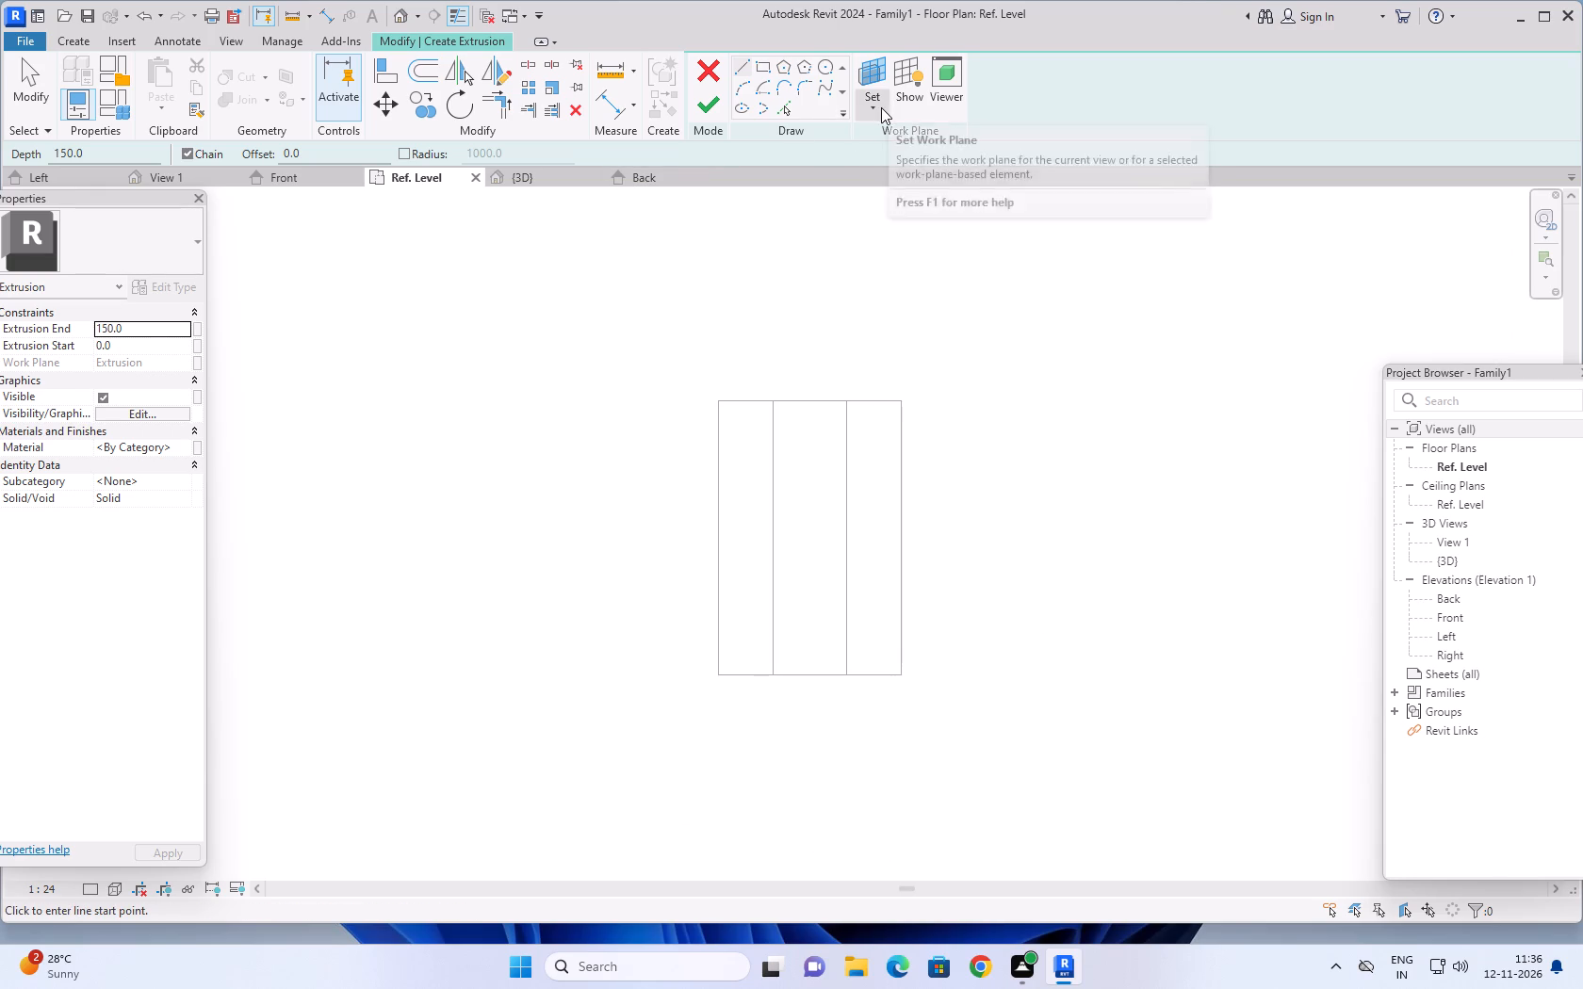
{"action": "left_click", "coordinate": [918, 180]}
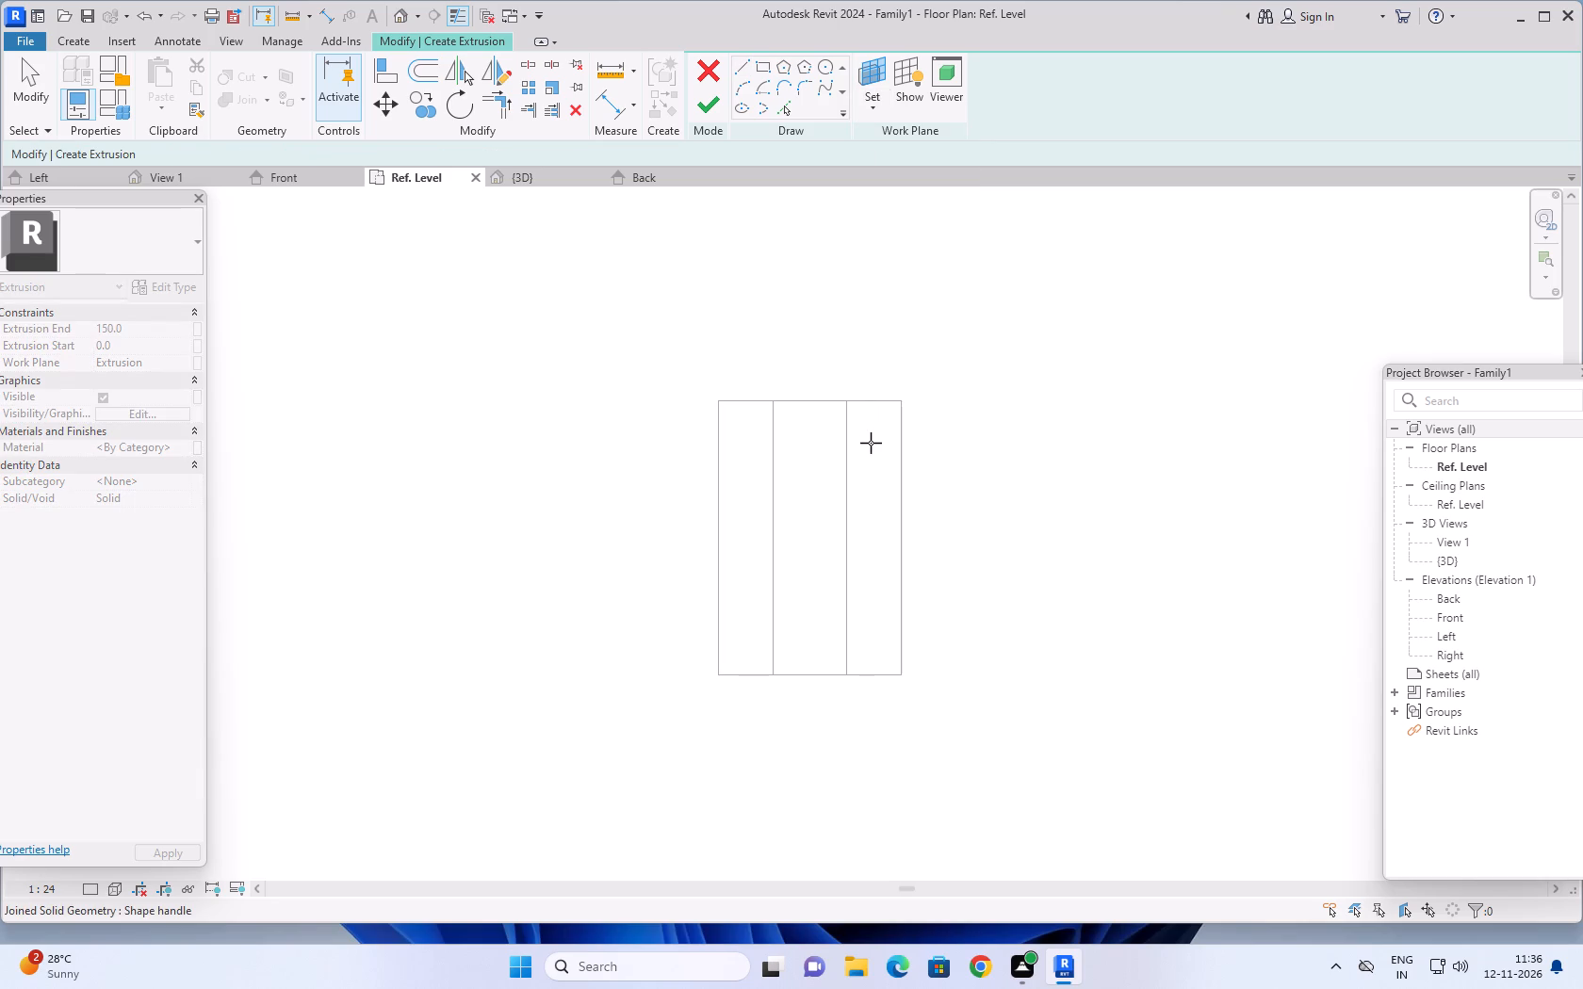
{"action": "left_click", "coordinate": [898, 443]}
Sketch a closed rectangle 100 wide by 20 deep across the end of the notched block, starting from its outer corner.
{"action": "scroll", "coordinate": [931, 255], "scroll_direction": "down", "scroll_amount": 1}
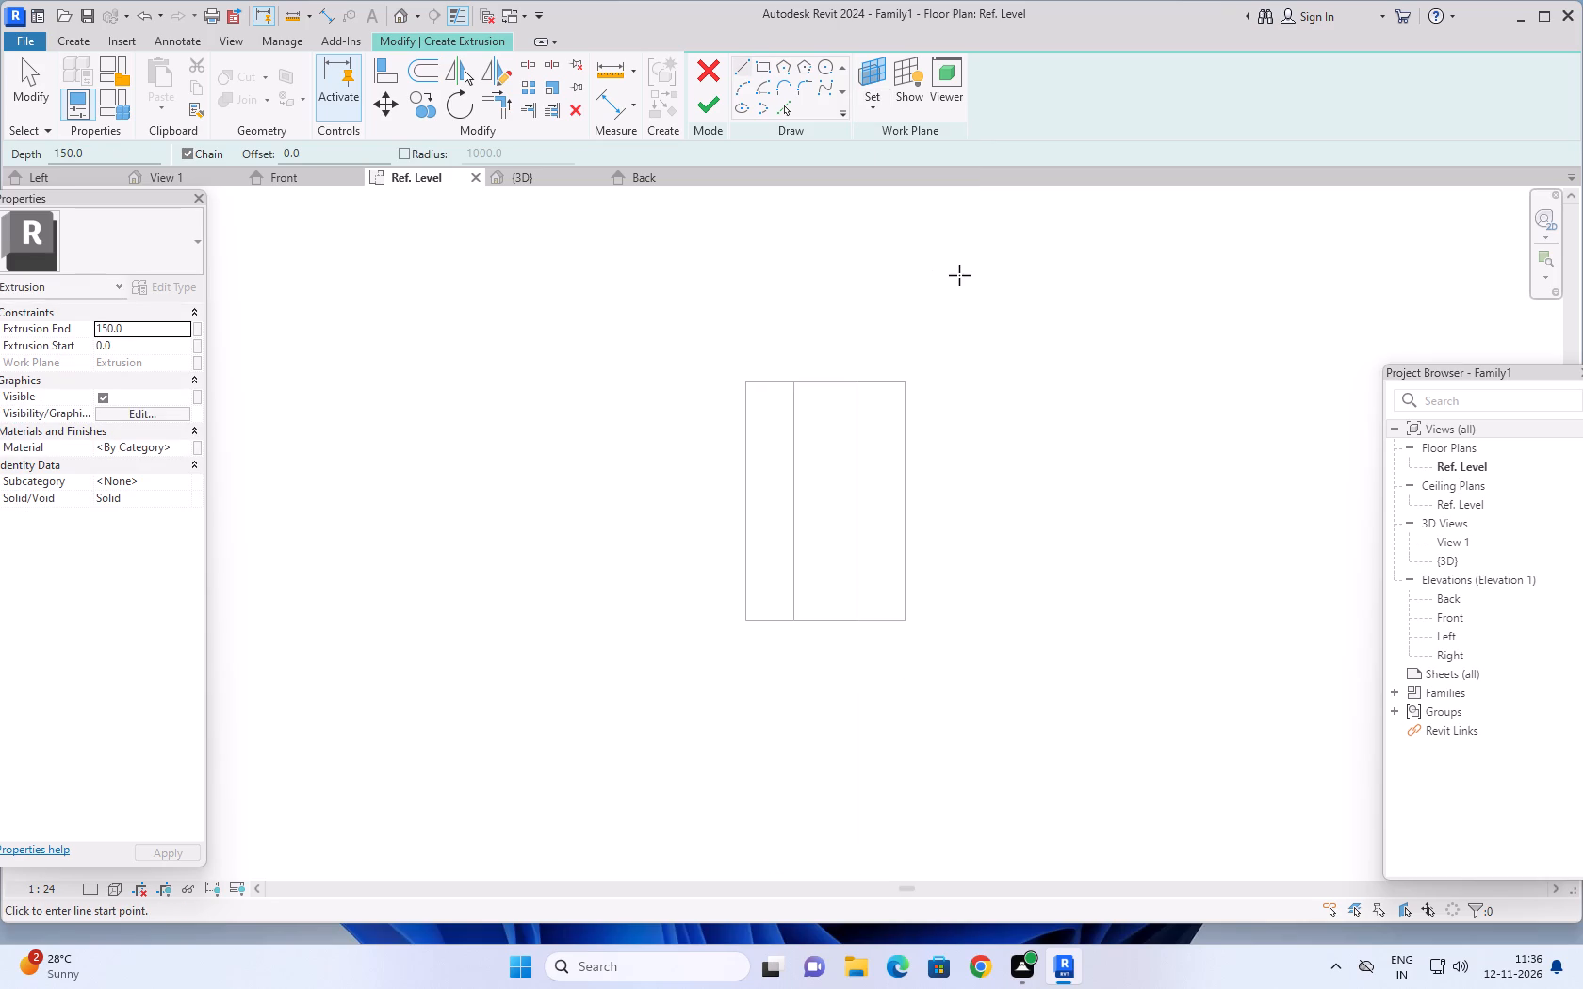
{"action": "middle_click_drag", "start_coordinate": [858, 238], "coordinate": [878, 267]}
{"action": "left_click", "coordinate": [743, 67]}
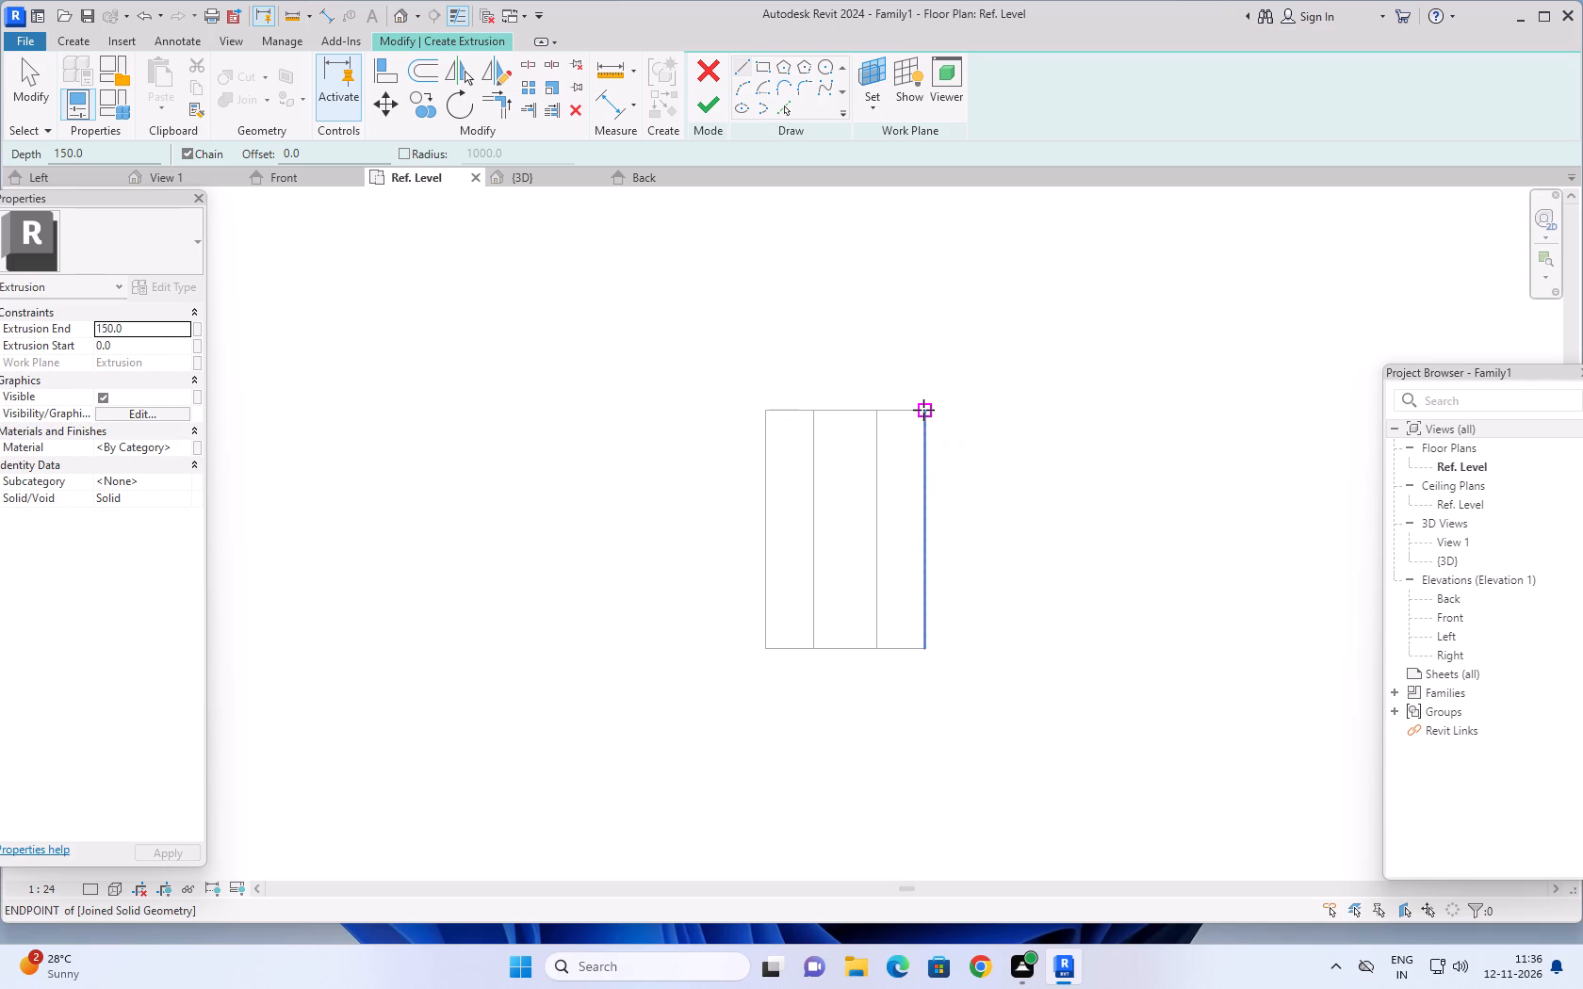
{"action": "left_click", "coordinate": [923, 410]}
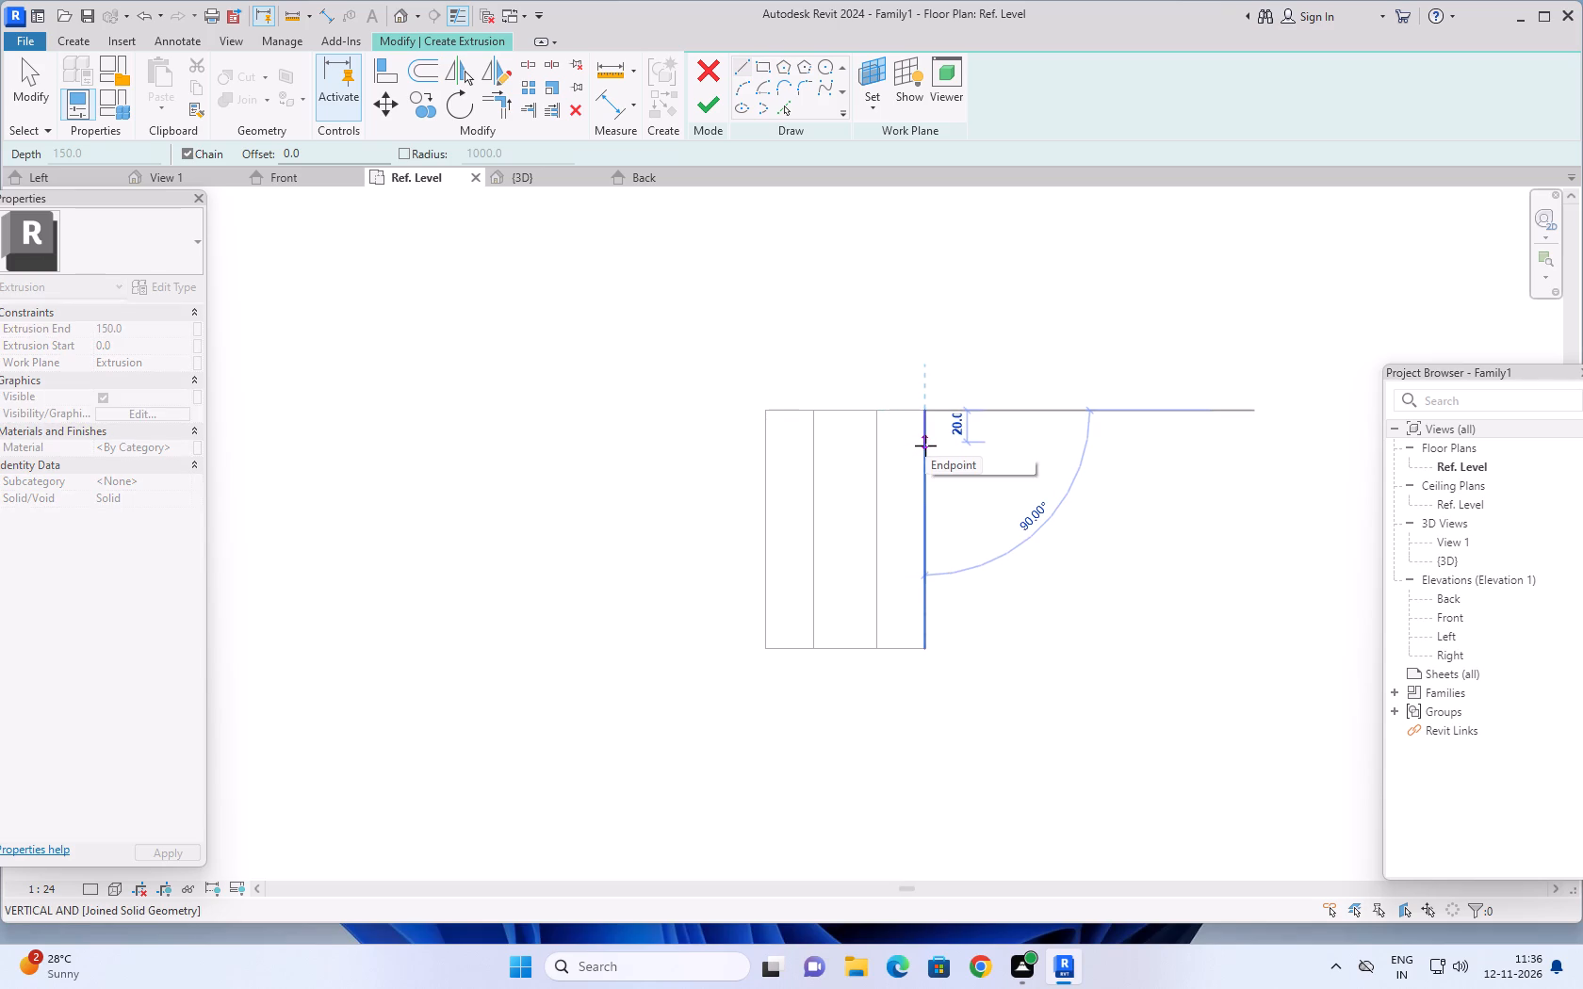
{"action": "left_click", "coordinate": [925, 446]}
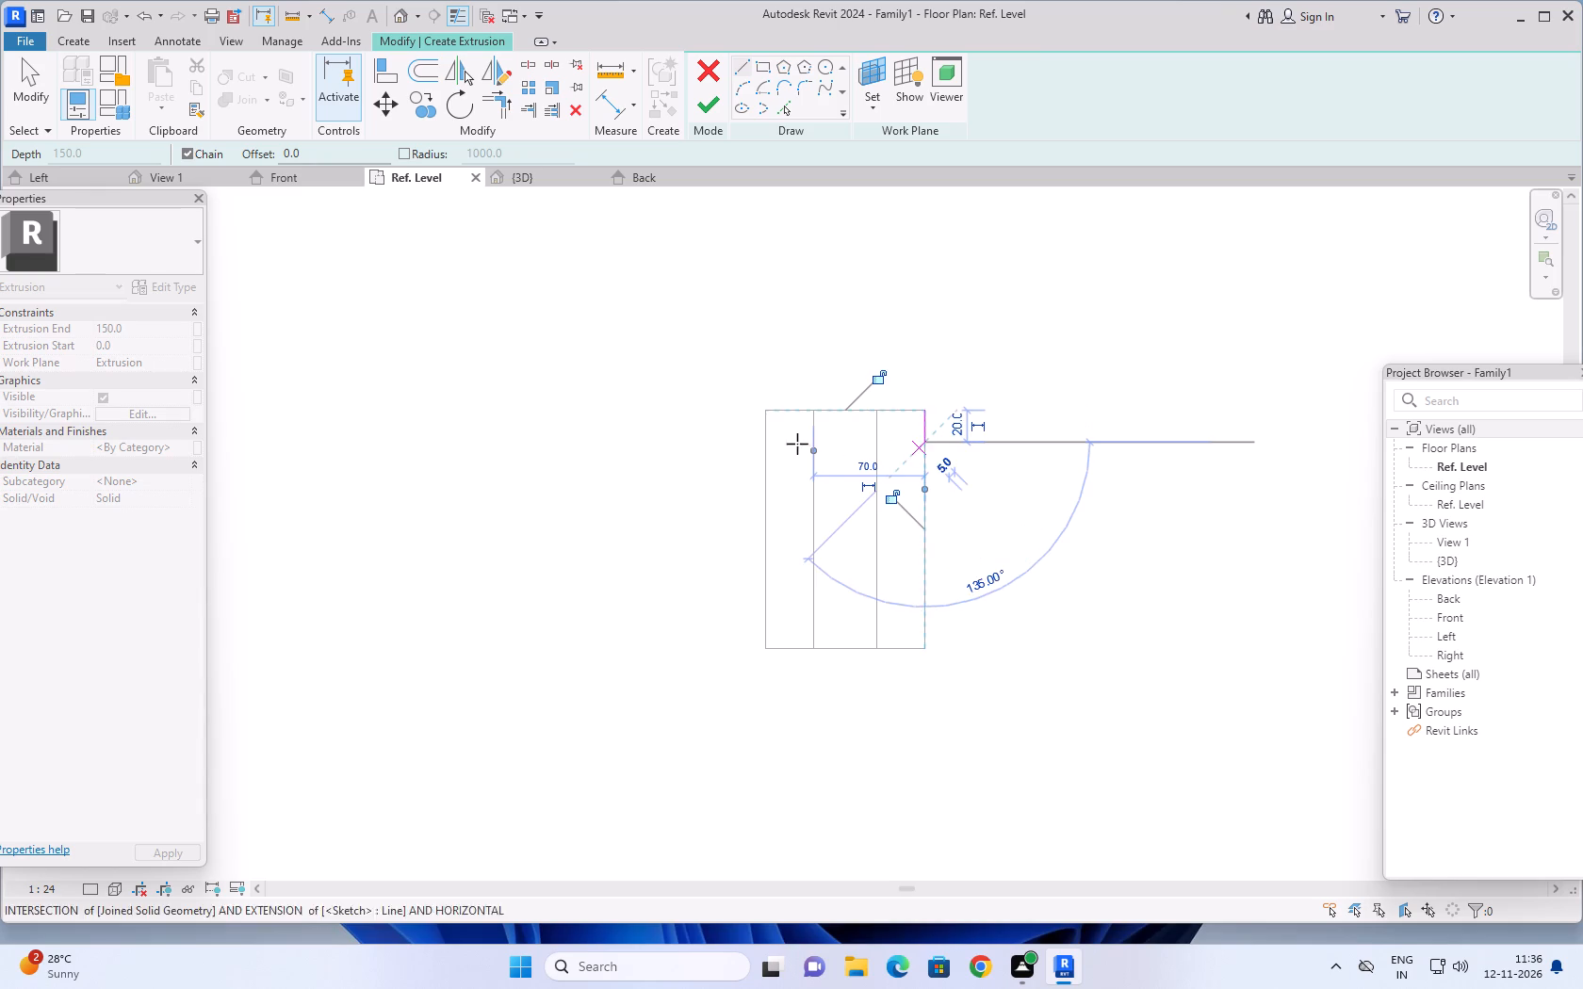
{"action": "left_click", "coordinate": [765, 444]}
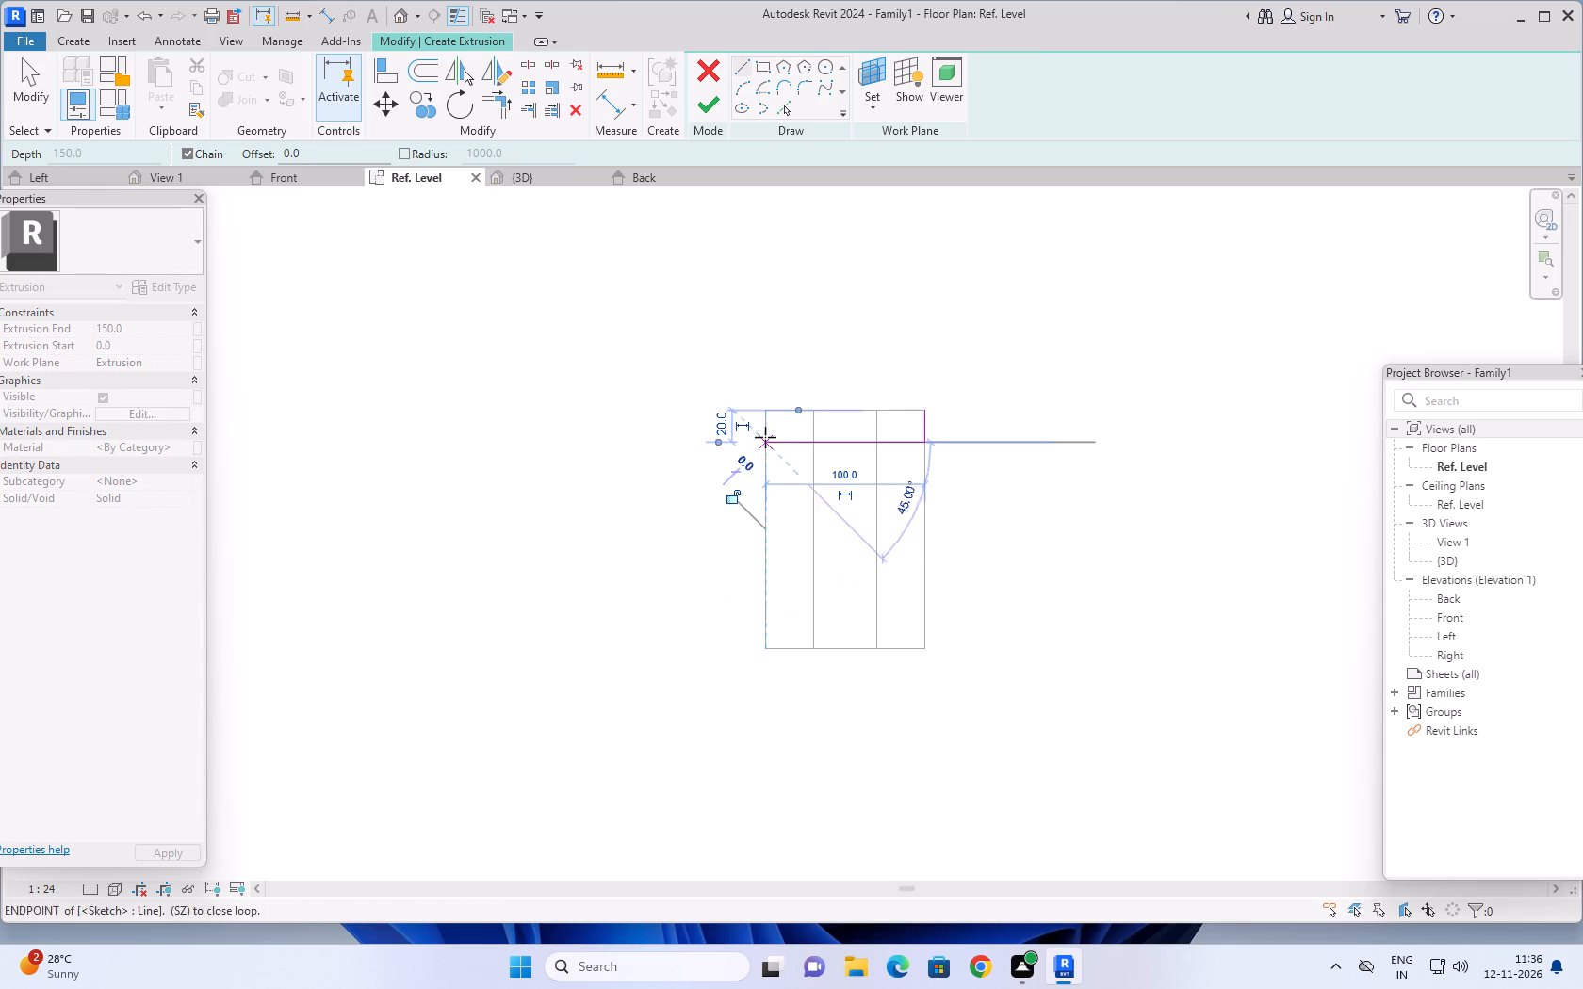
{"action": "left_click", "coordinate": [762, 413]}
{"action": "left_click", "coordinate": [926, 411]}
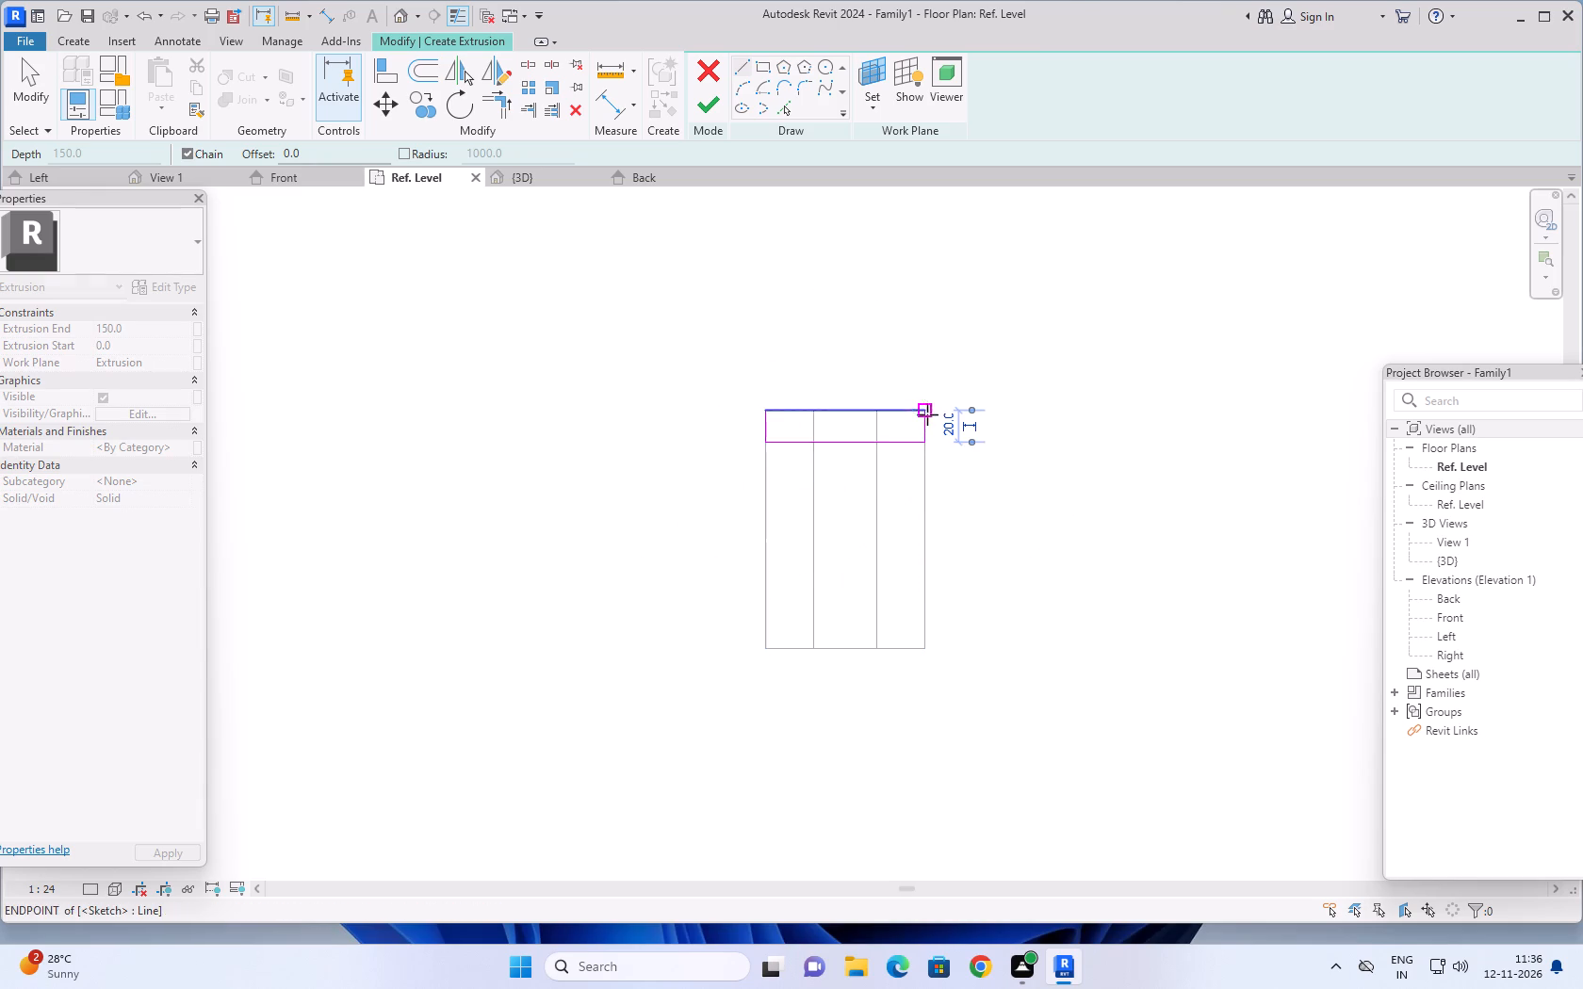
{"action": "key", "text": "Escape"}
{"action": "key", "text": "Escape"}
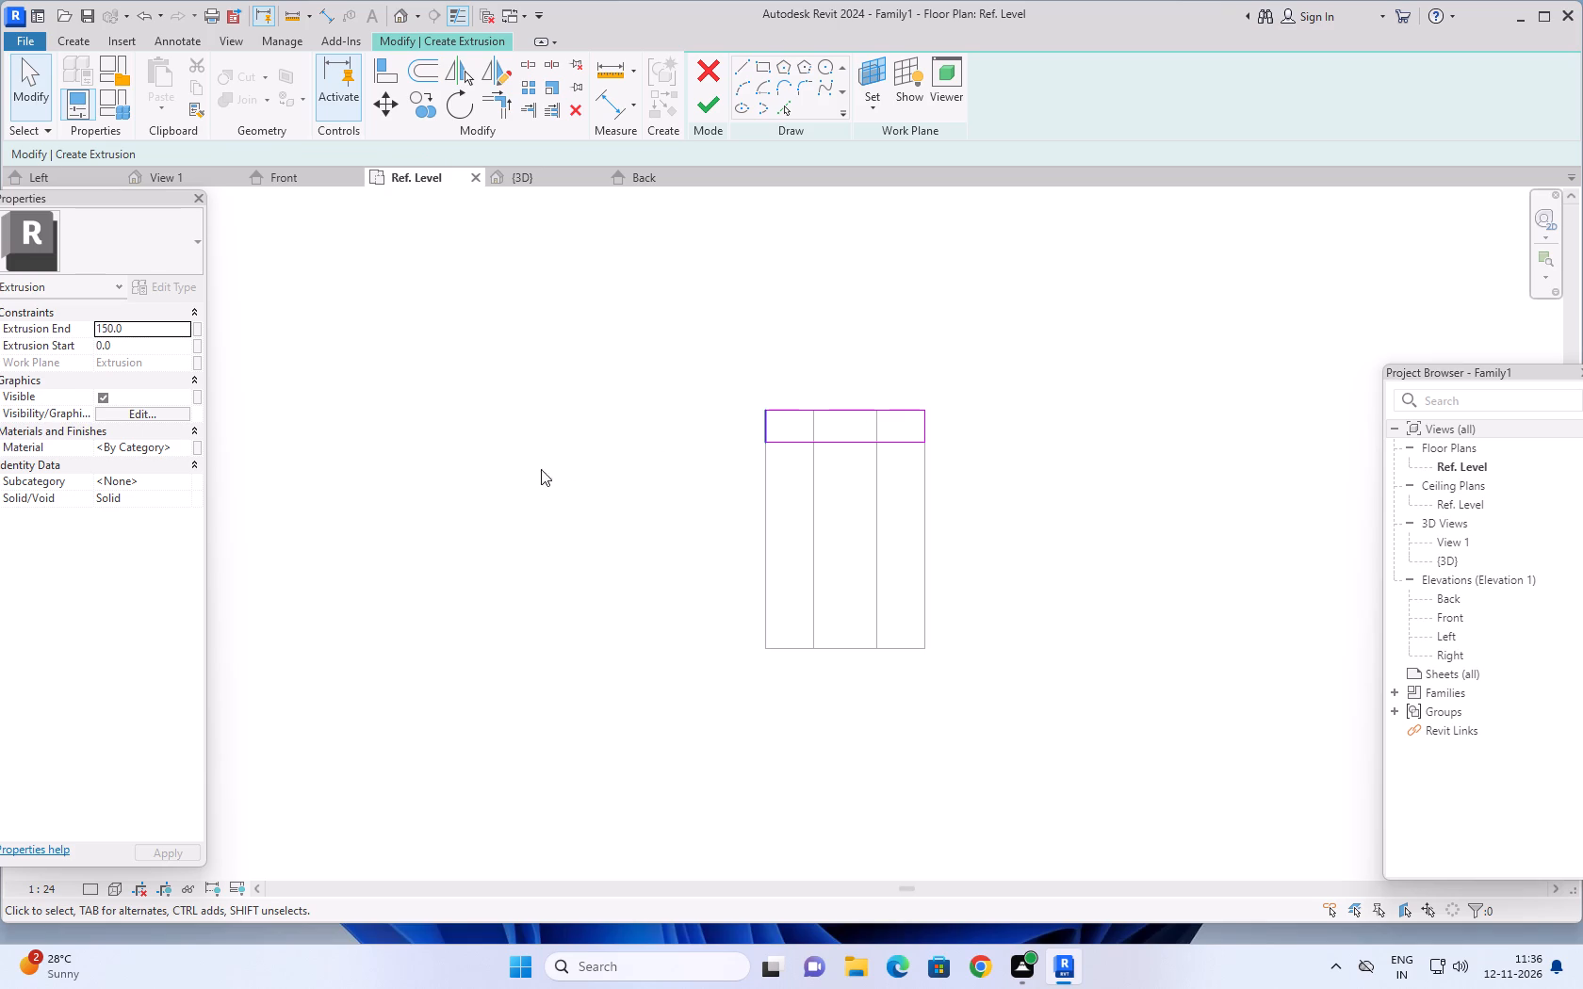
Set the strip's extrusion end to 25 and finish the extrusion.
{"action": "left_click", "coordinate": [135, 328]}
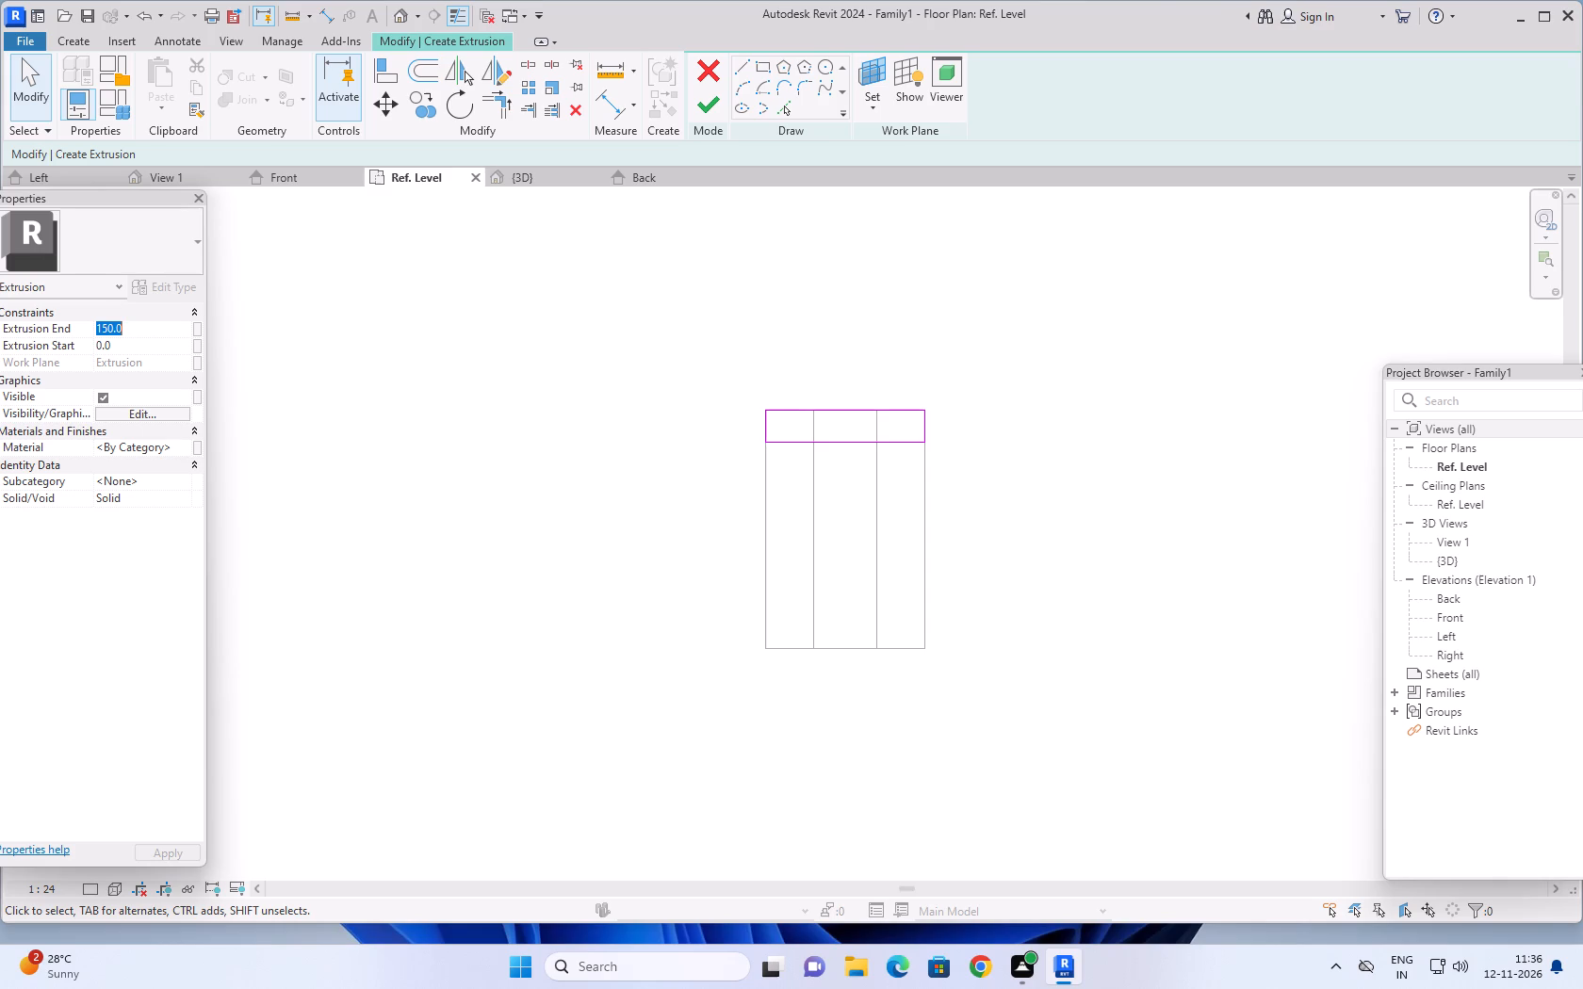
{"action": "type", "text": "25"}
{"action": "key", "text": "Return"}
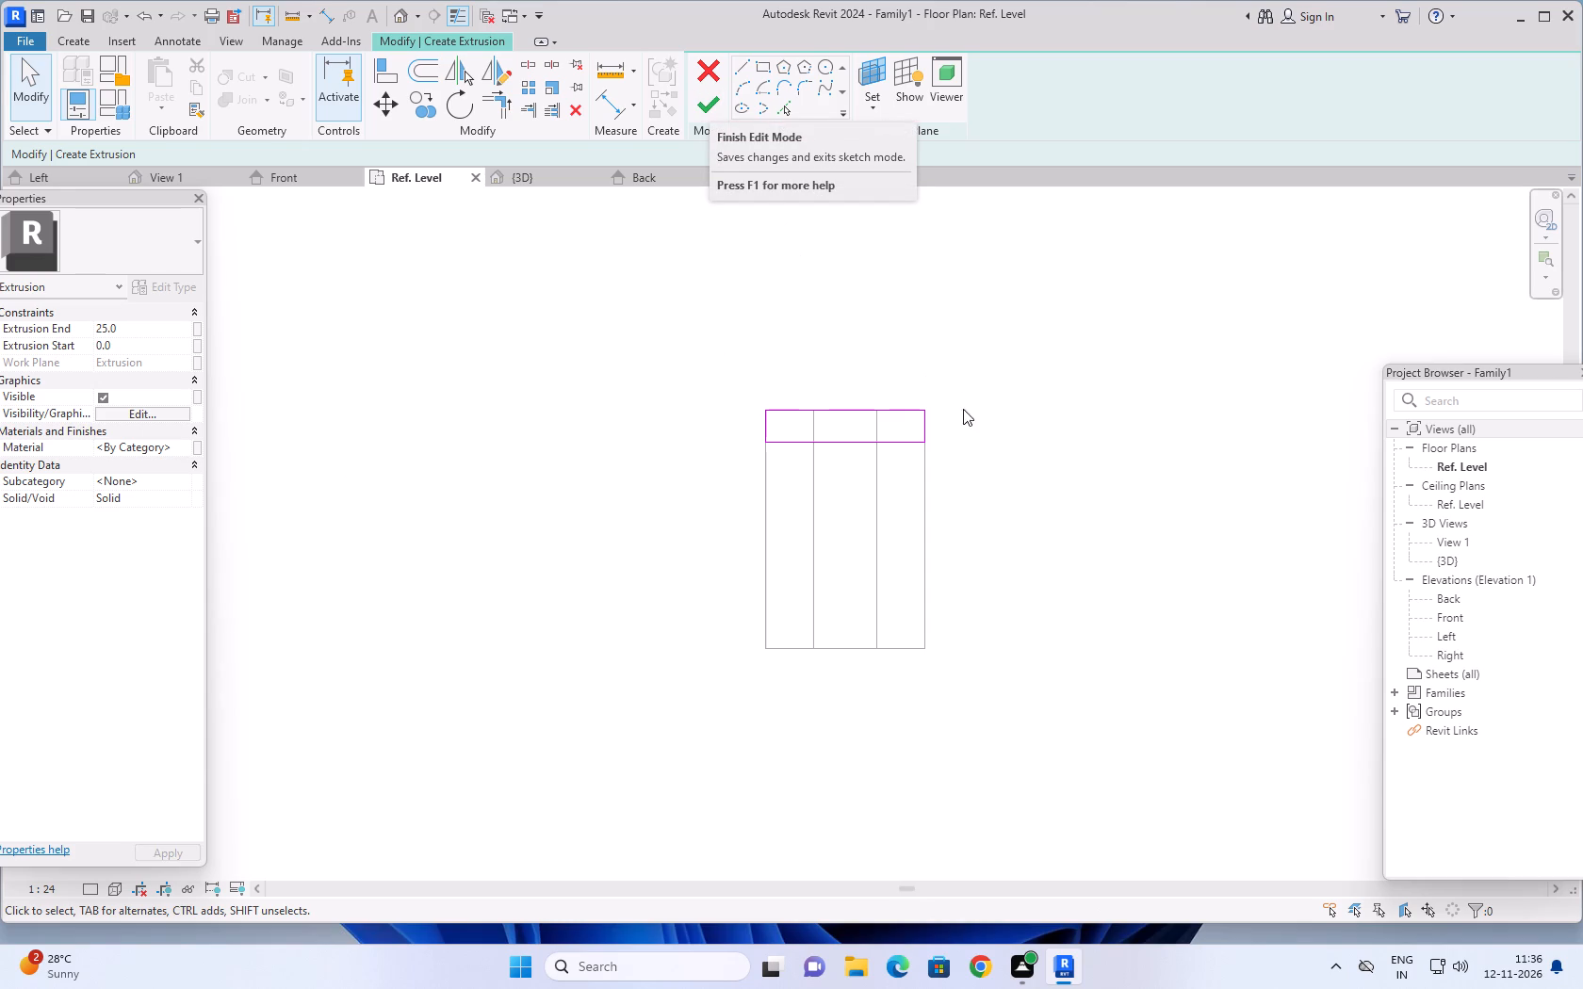
{"action": "left_click", "coordinate": [711, 108]}
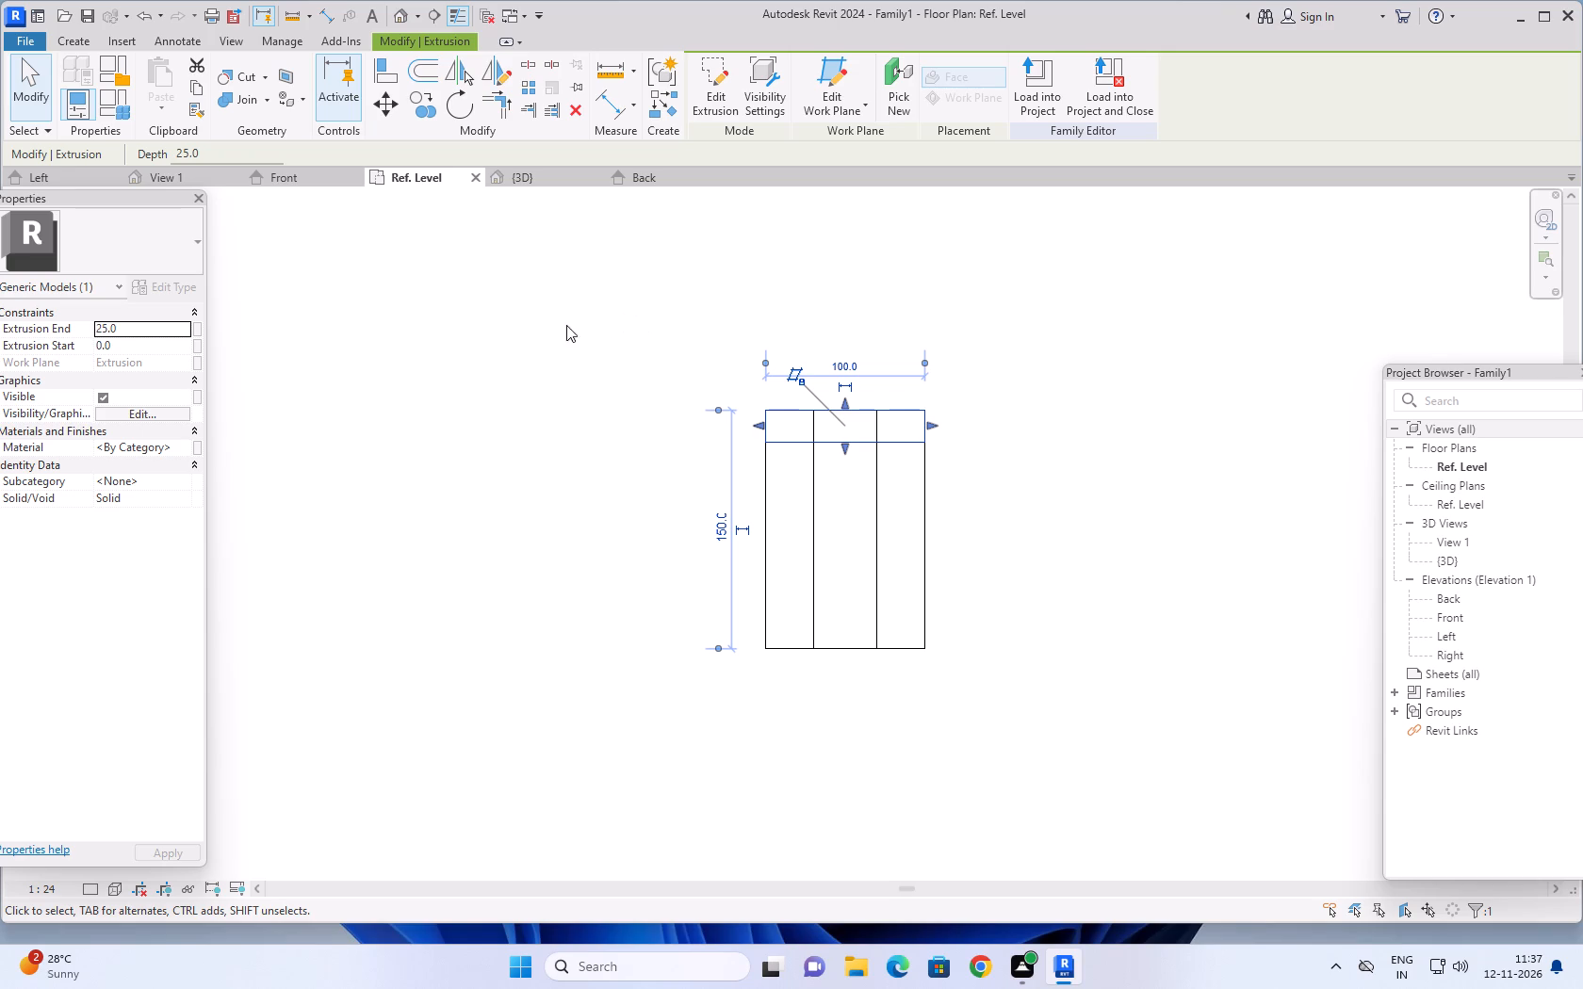
Start another solid extrusion and pick the notched block's face as its work plane.
{"action": "left_click", "coordinate": [90, 37]}
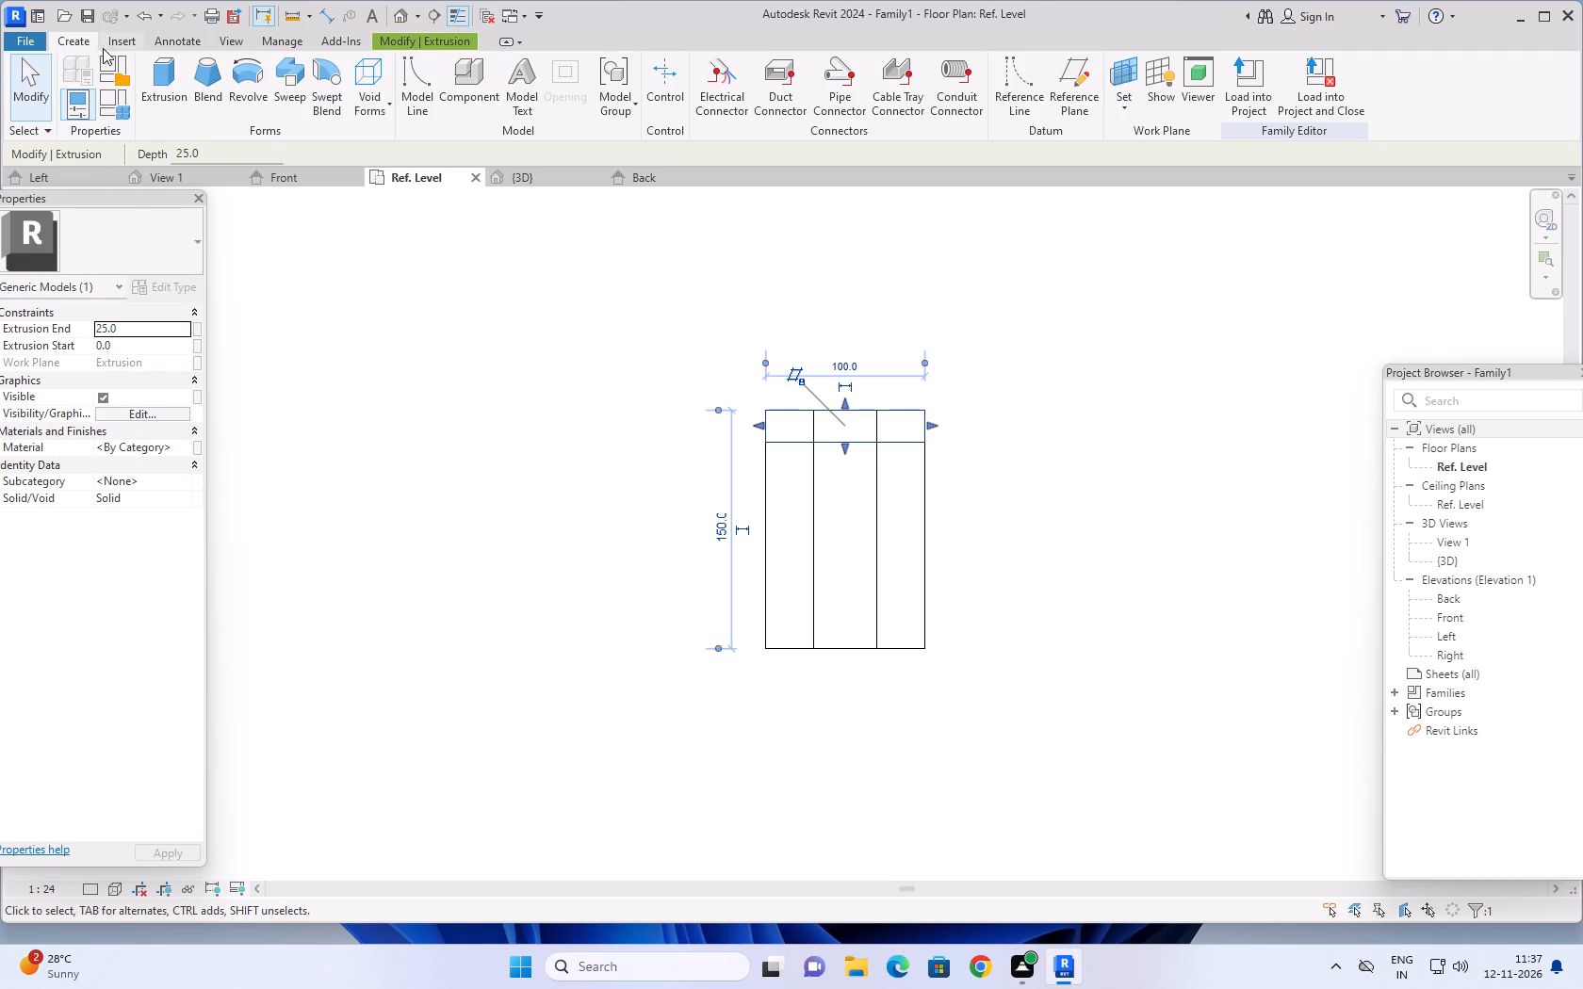
{"action": "left_click", "coordinate": [155, 70]}
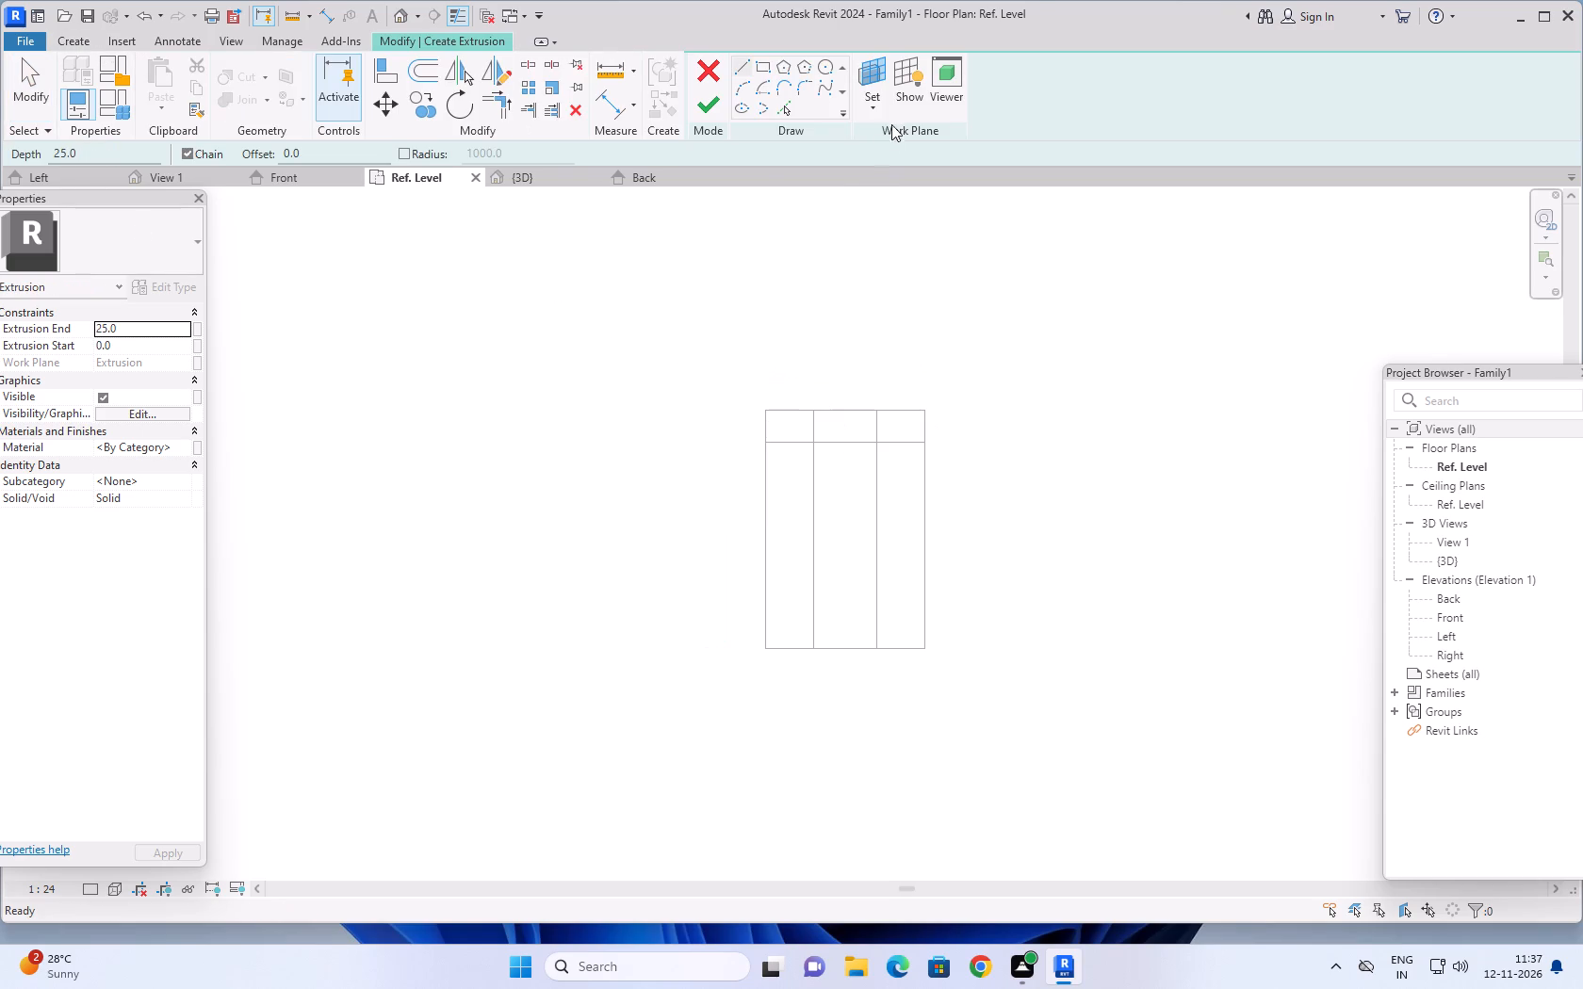
{"action": "left_click", "coordinate": [873, 109]}
{"action": "left_click", "coordinate": [893, 181]}
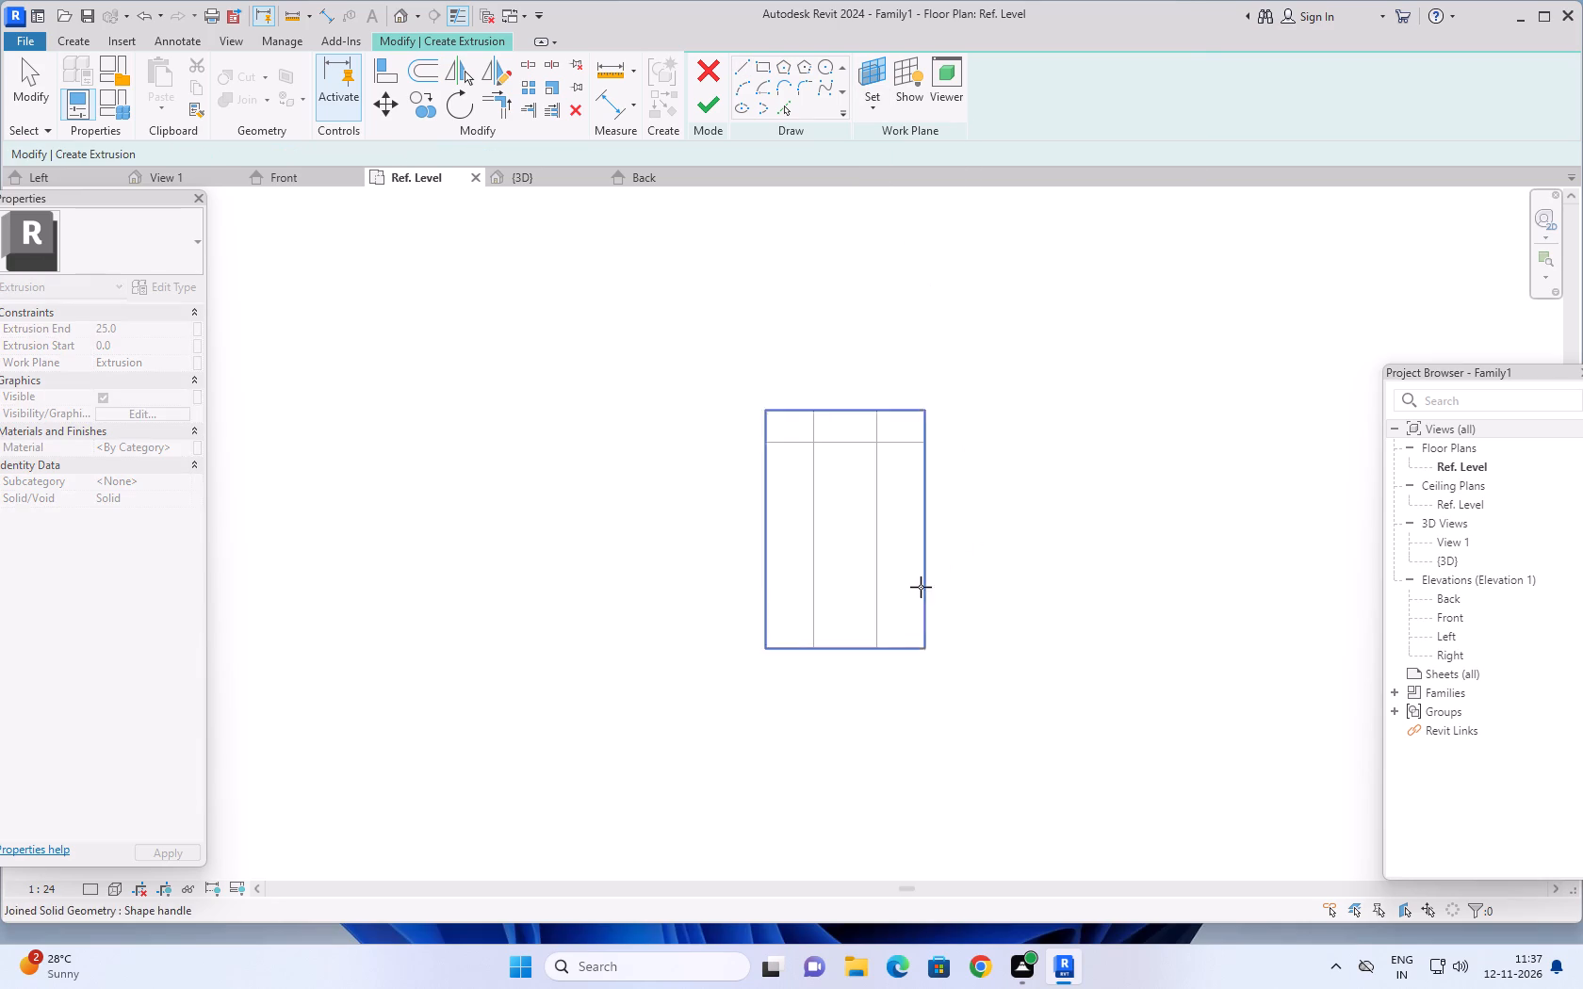
{"action": "left_click", "coordinate": [922, 587]}
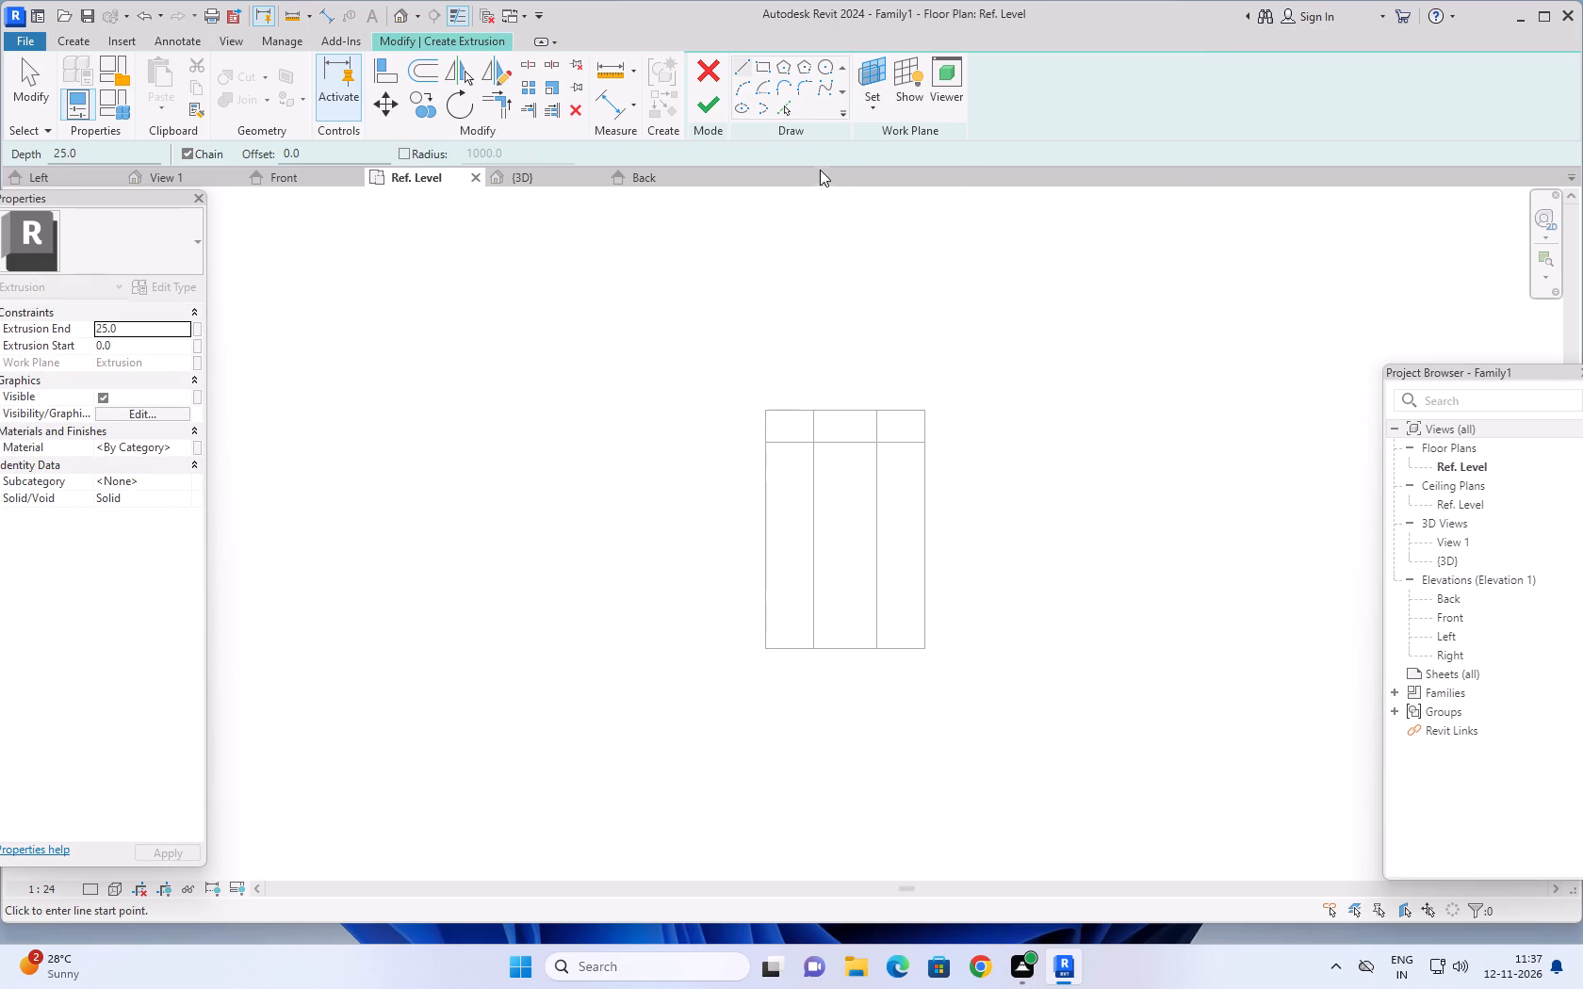
Sketch three connected lines: along the block's side edge from its bare-end corner, 100 straight across, and 20 along the opposite edge toward the strip.
{"action": "left_click", "coordinate": [745, 67]}
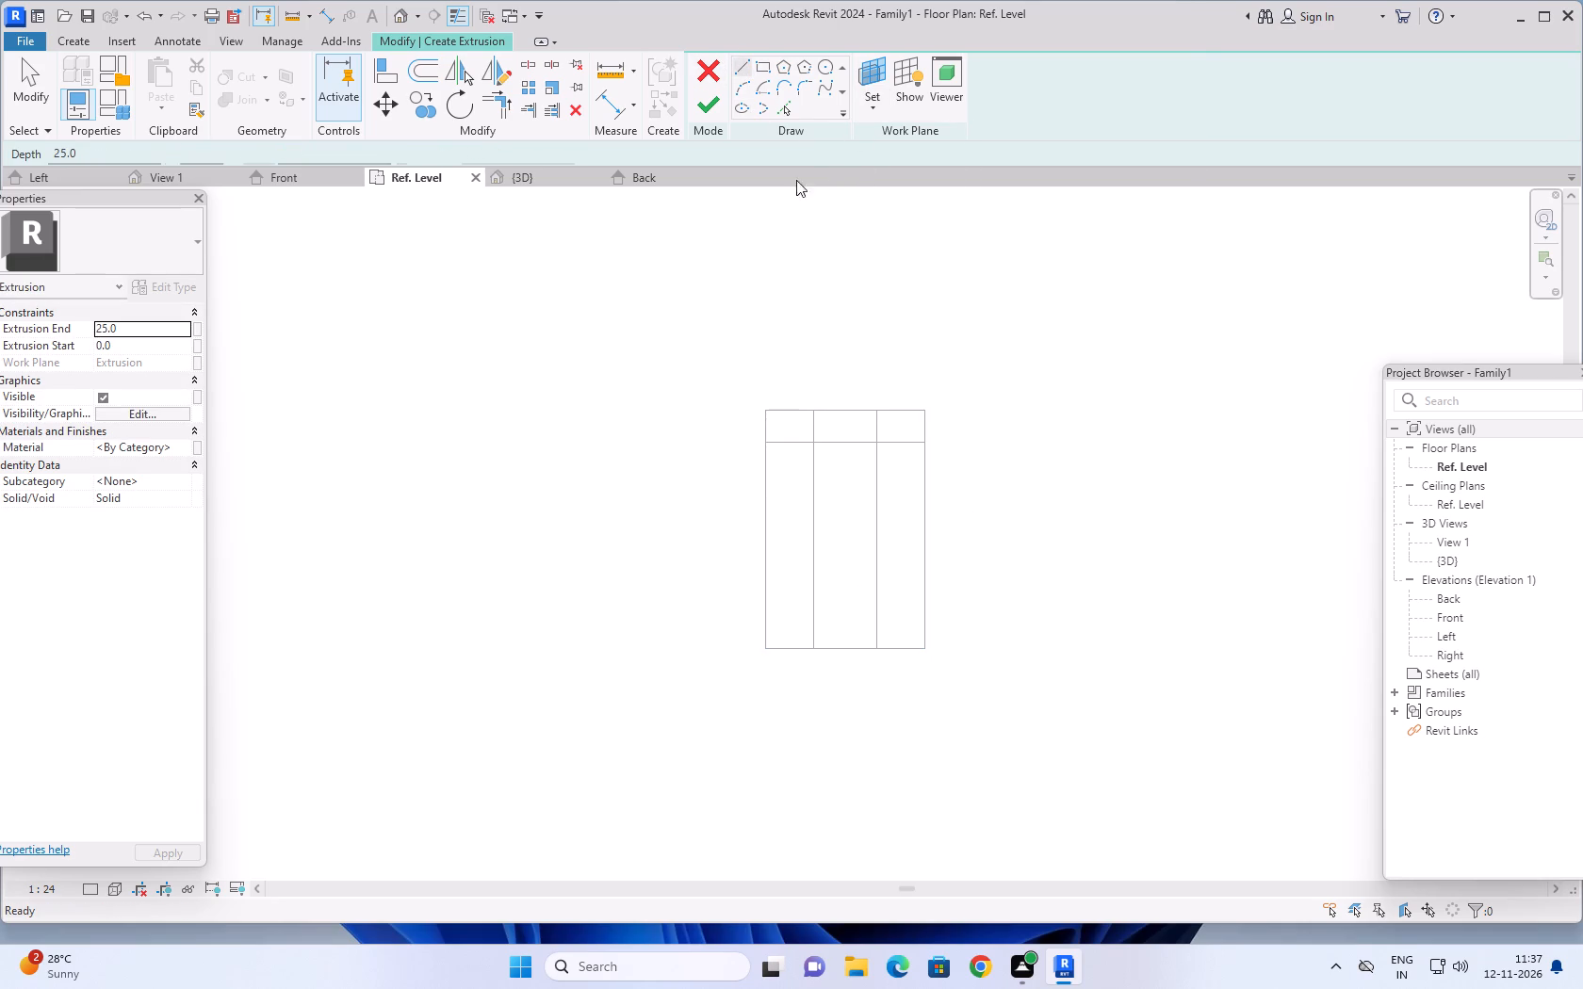
{"action": "left_click", "coordinate": [925, 645]}
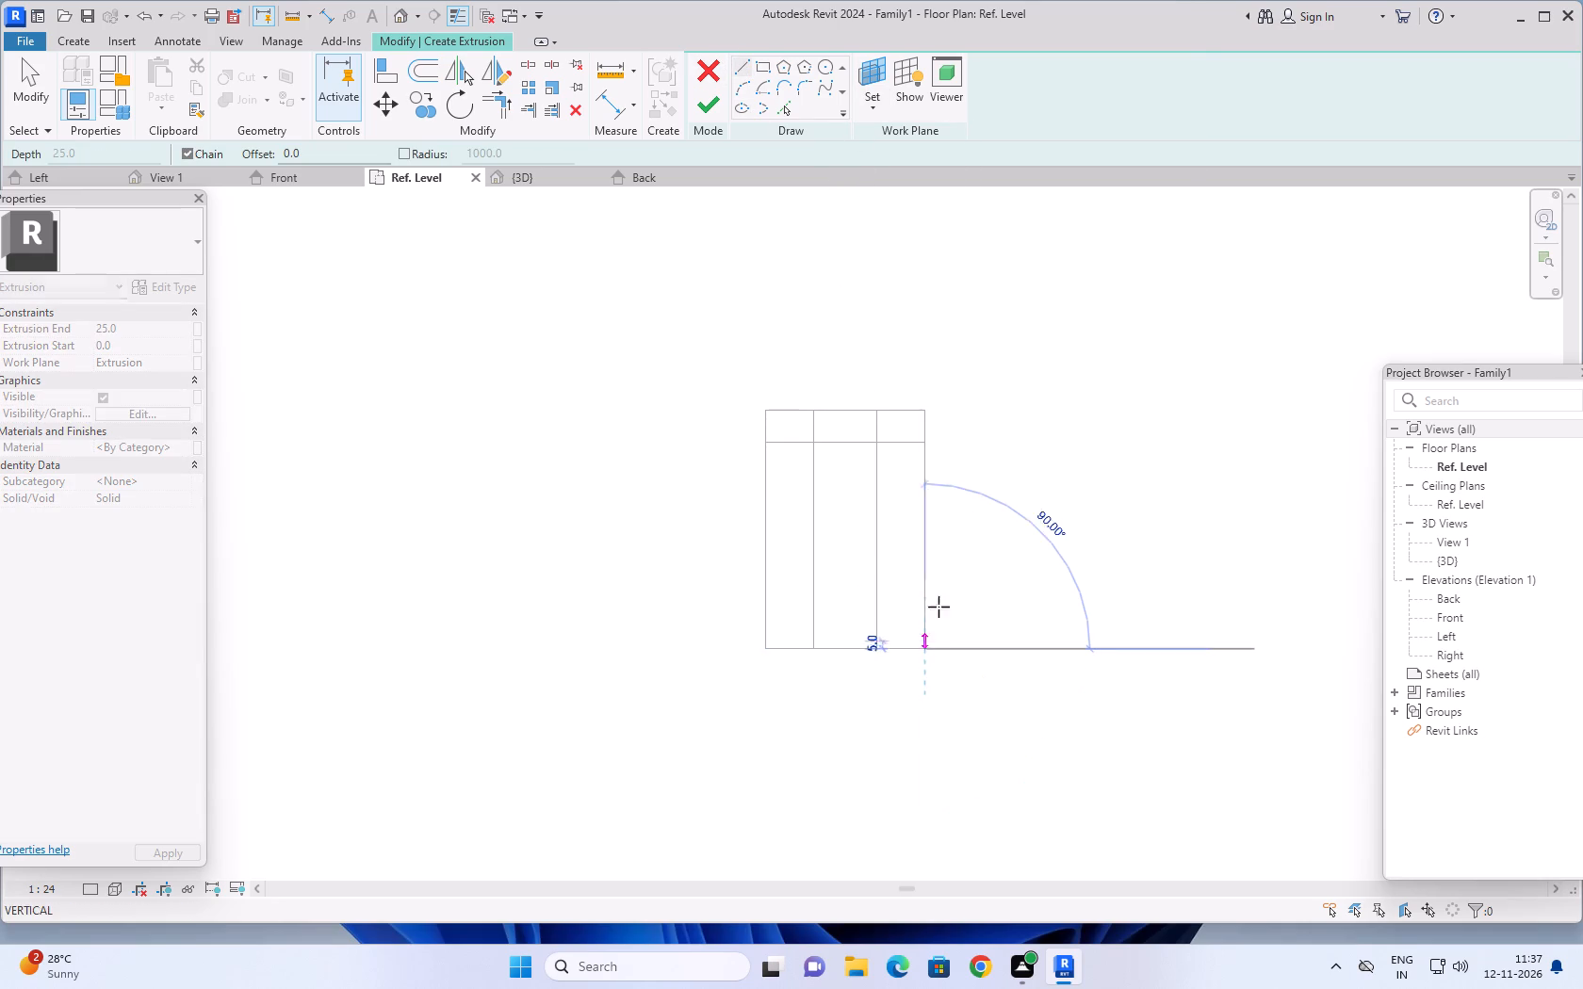
{"action": "left_click", "coordinate": [925, 504]}
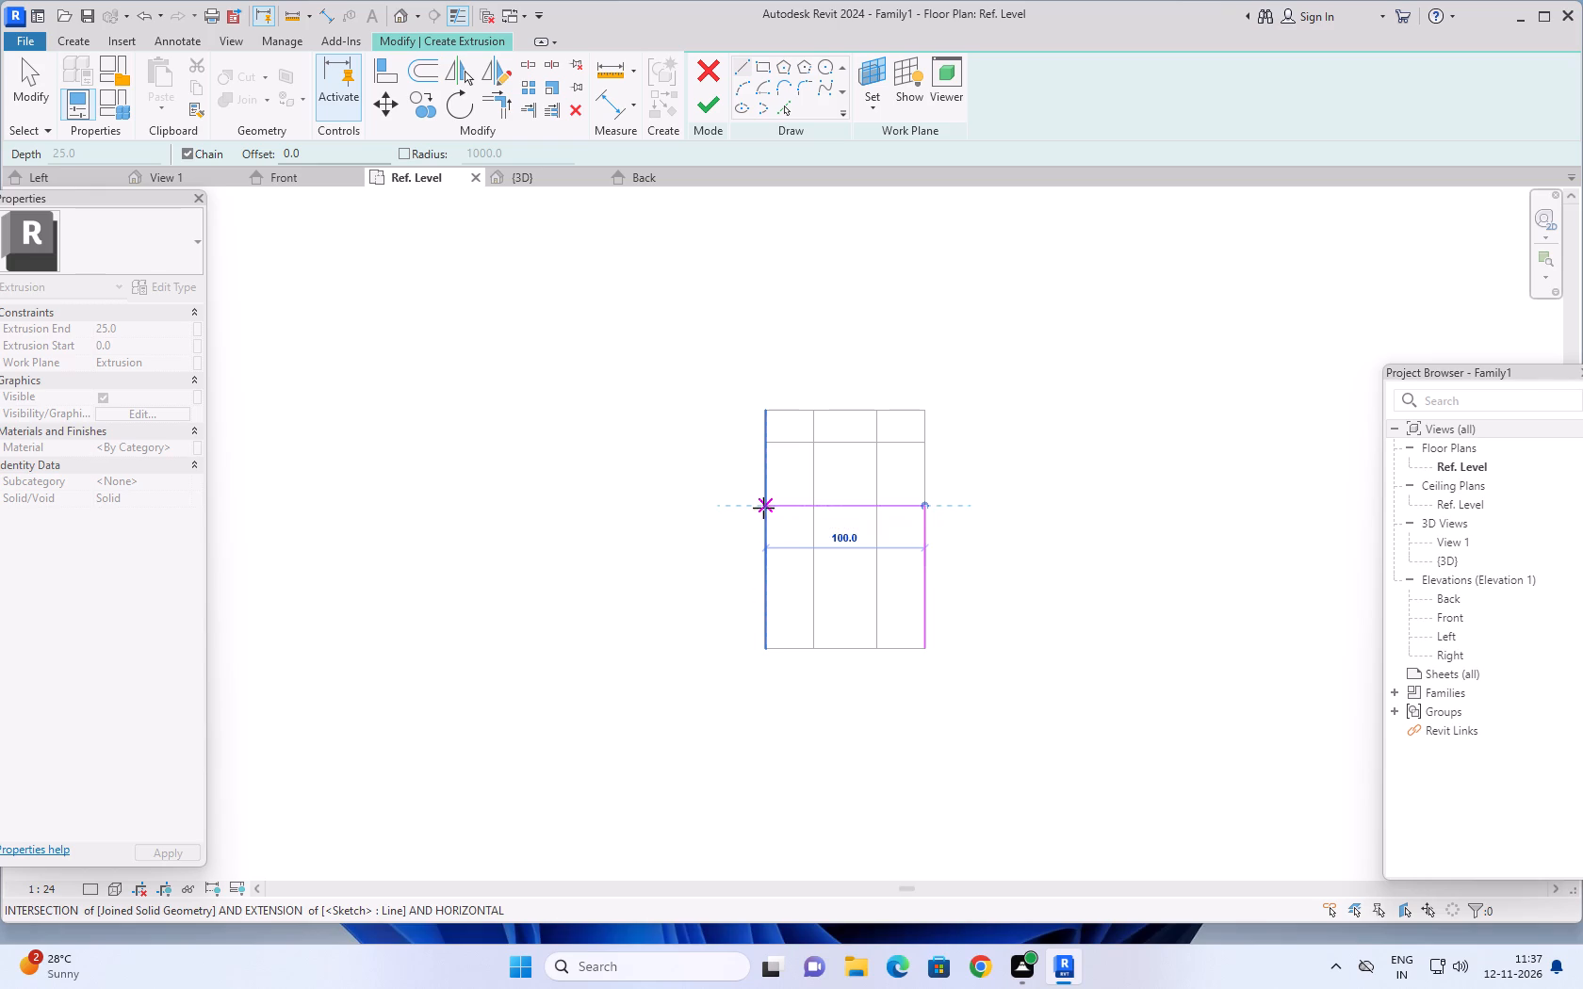
{"action": "left_click", "coordinate": [763, 508]}
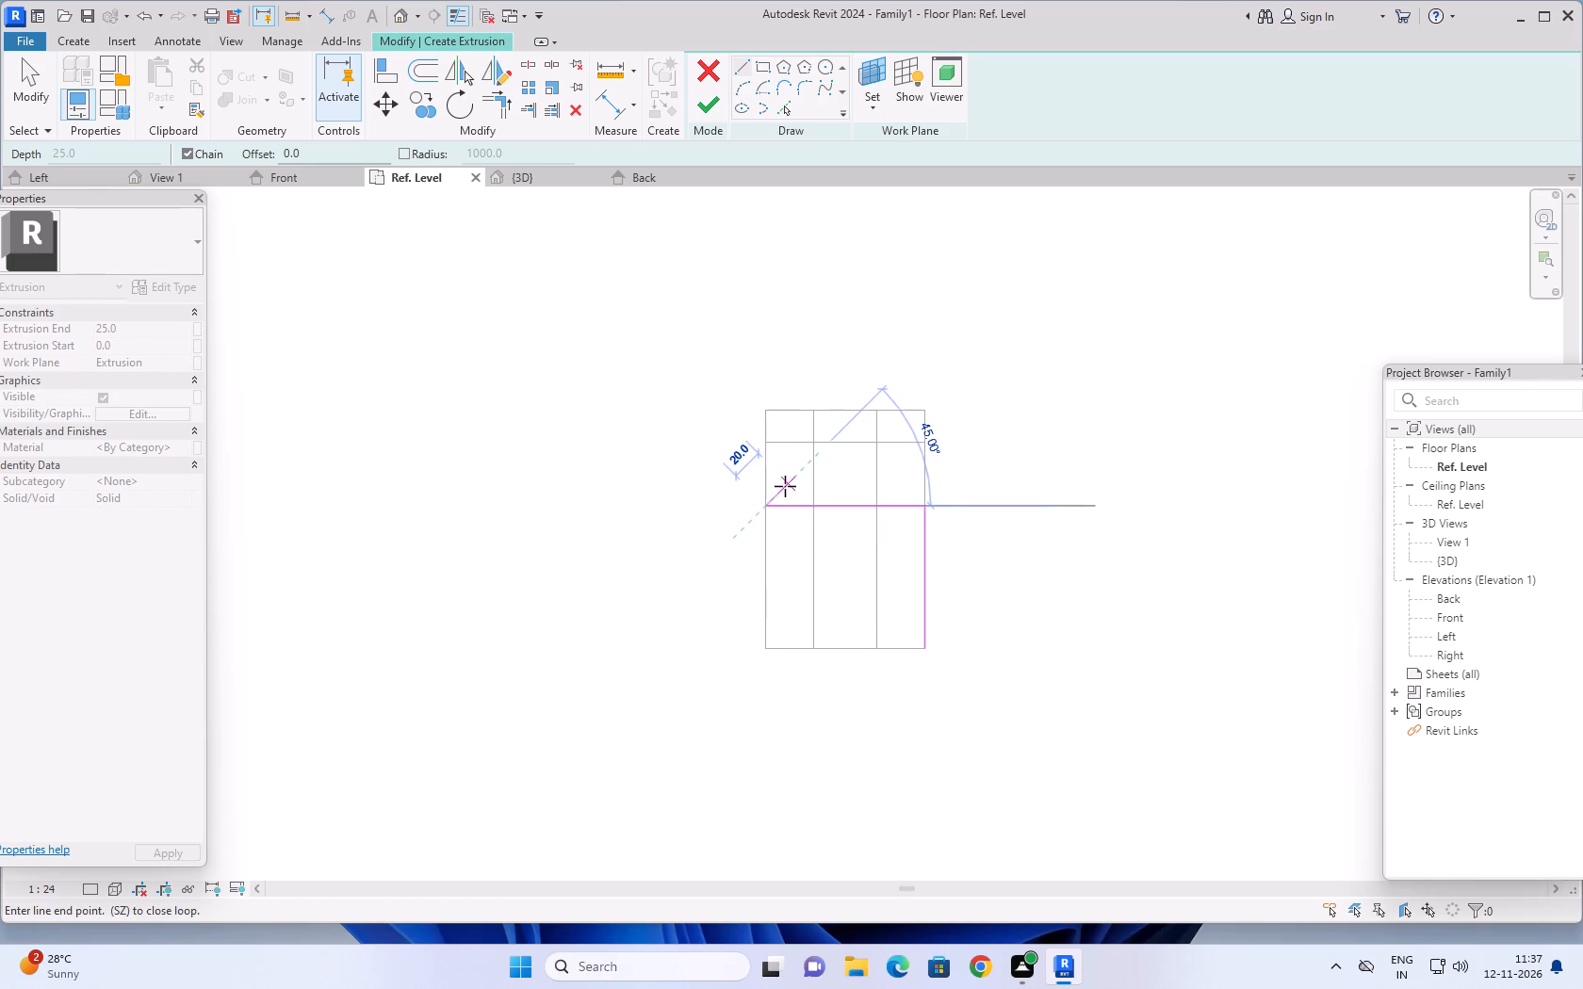
{"action": "scroll", "coordinate": [755, 495], "scroll_direction": "up", "scroll_amount": 5}
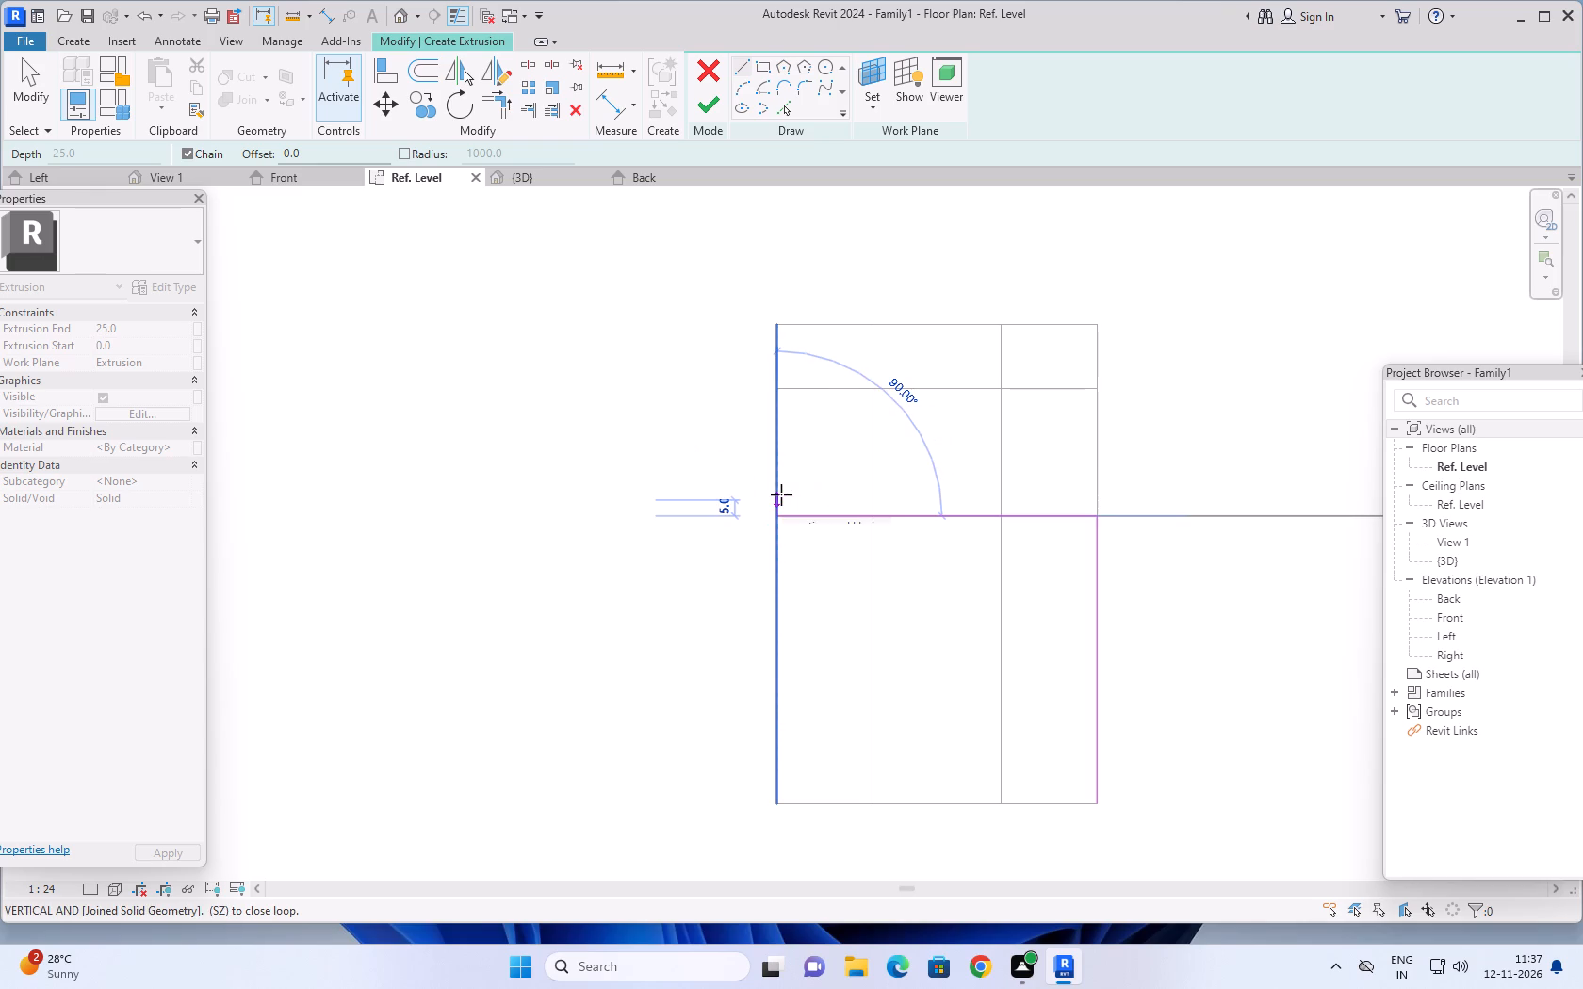
{"action": "type", "text": "20"}
{"action": "key", "text": "Return"}
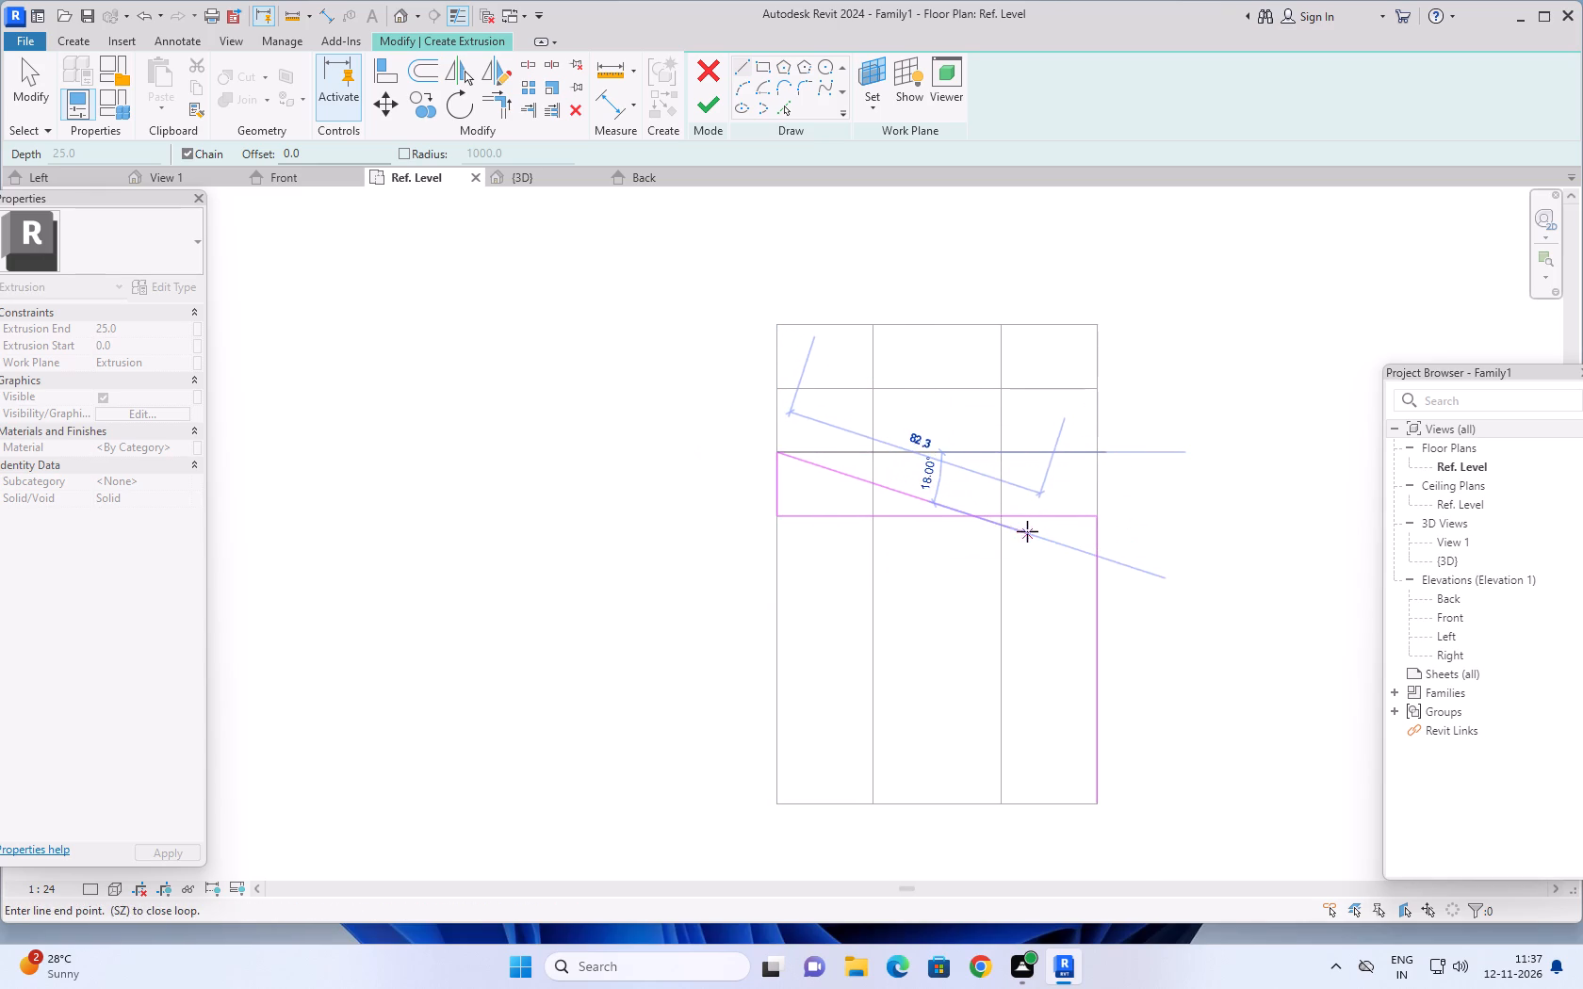
{"action": "key", "text": "Escape"}
{"action": "key", "text": "Escape"}
{"action": "key", "text": "Escape"}
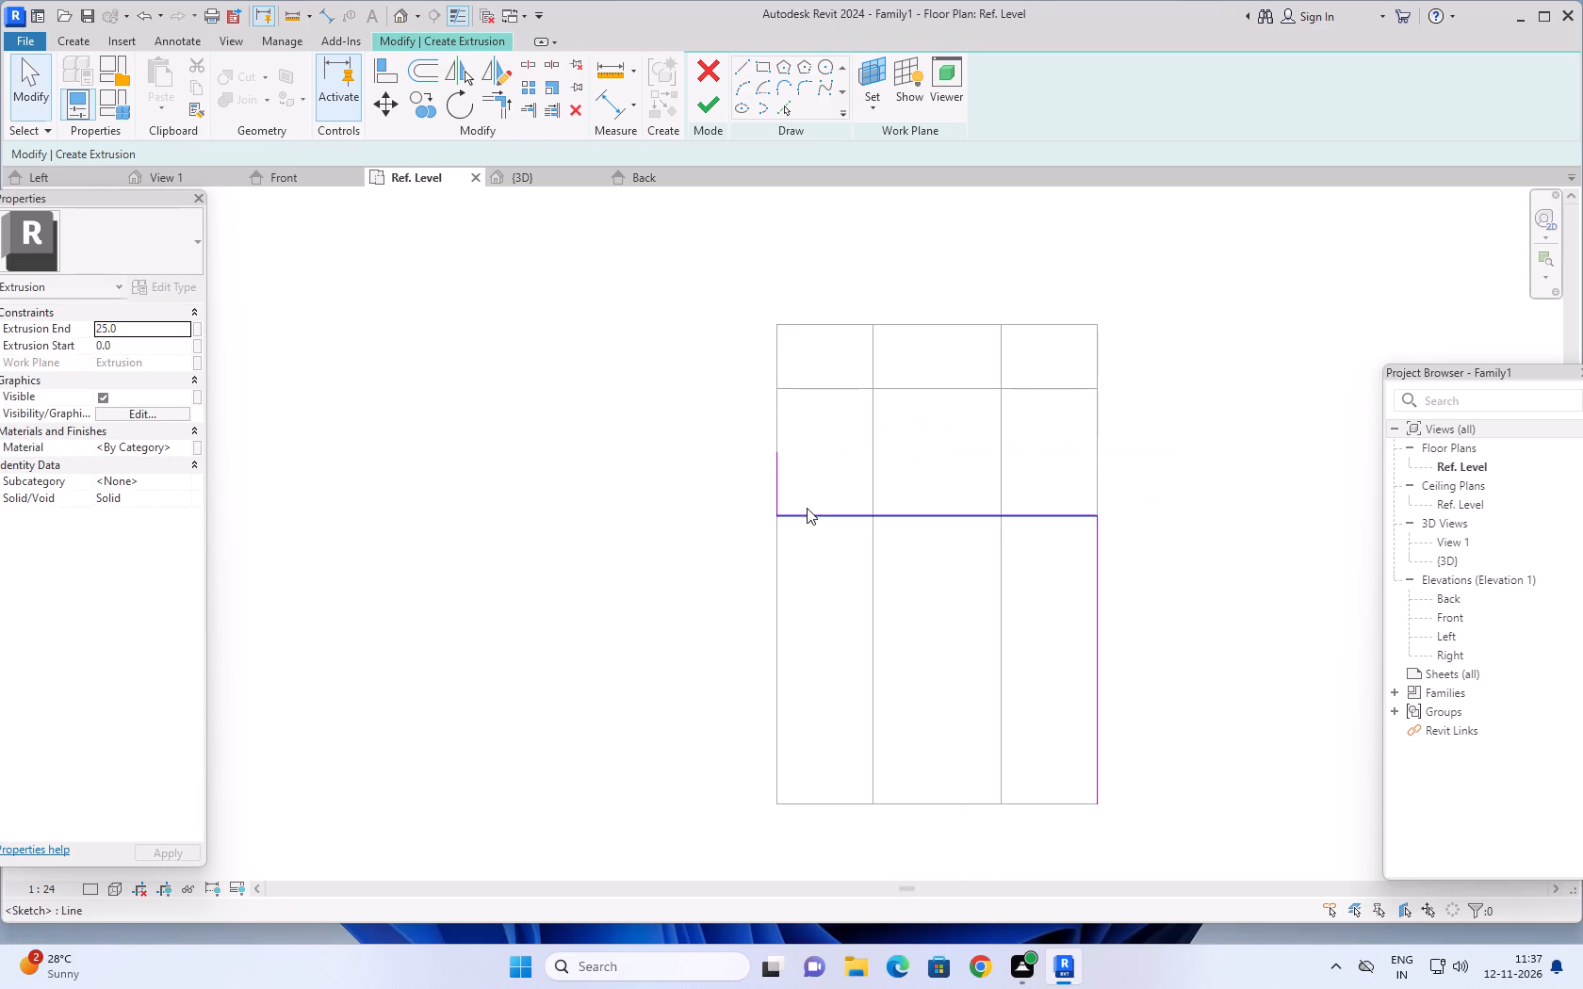
{"action": "key", "text": "Escape"}
{"action": "left_click", "coordinate": [781, 484]}
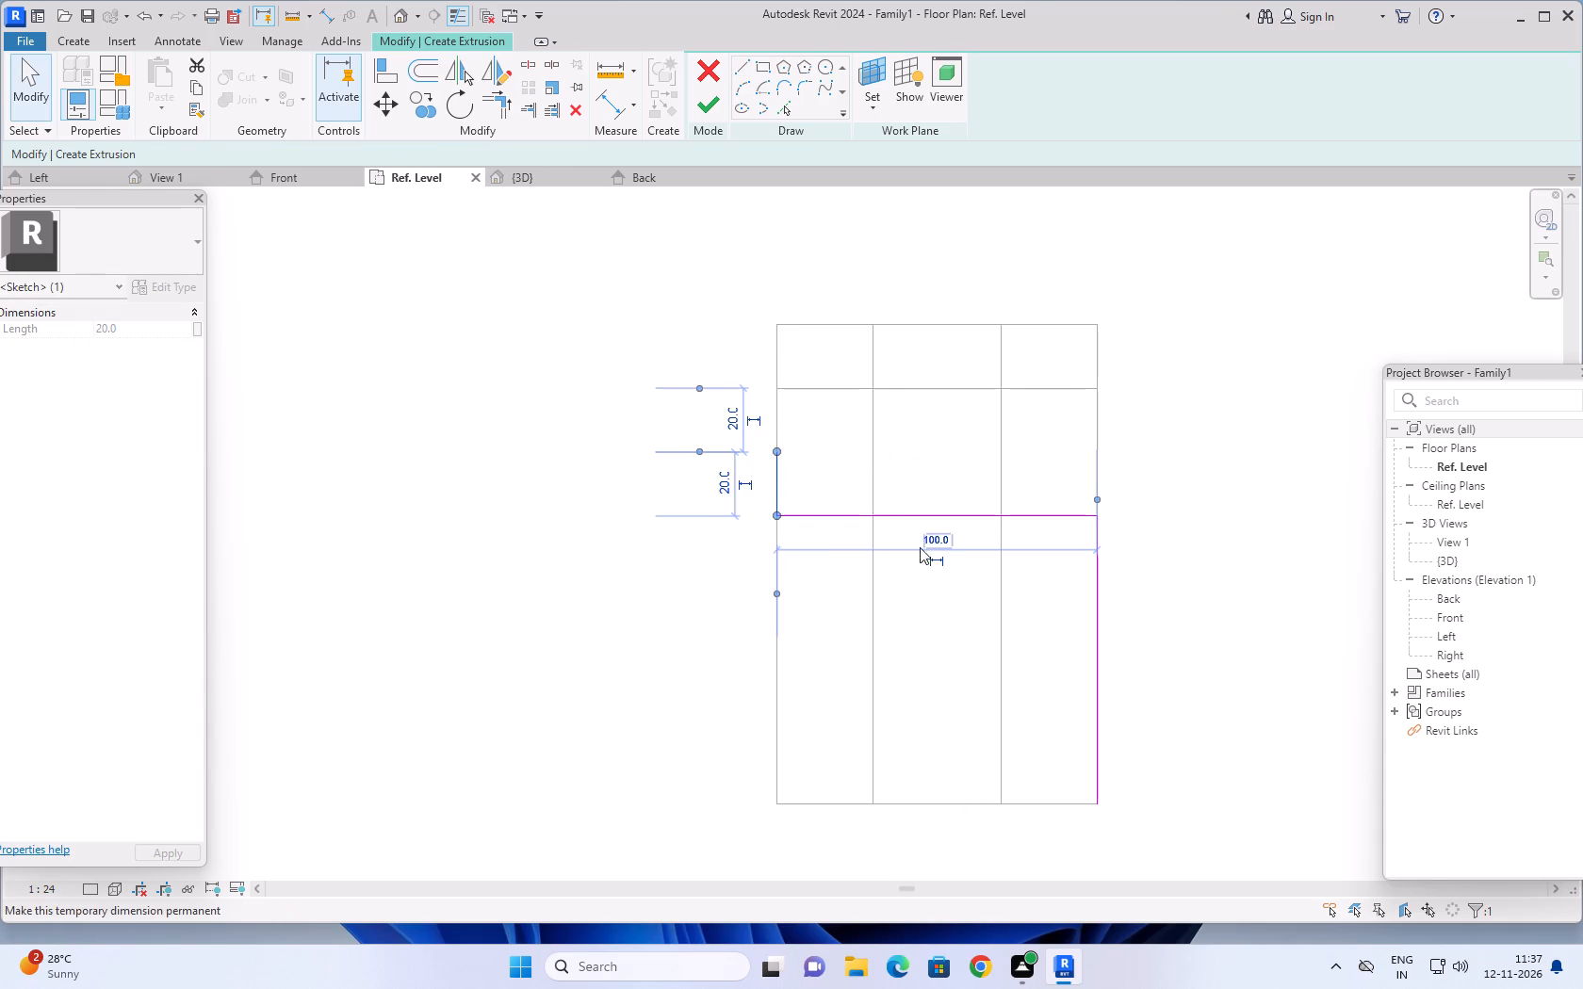
{"action": "key", "text": "Escape"}
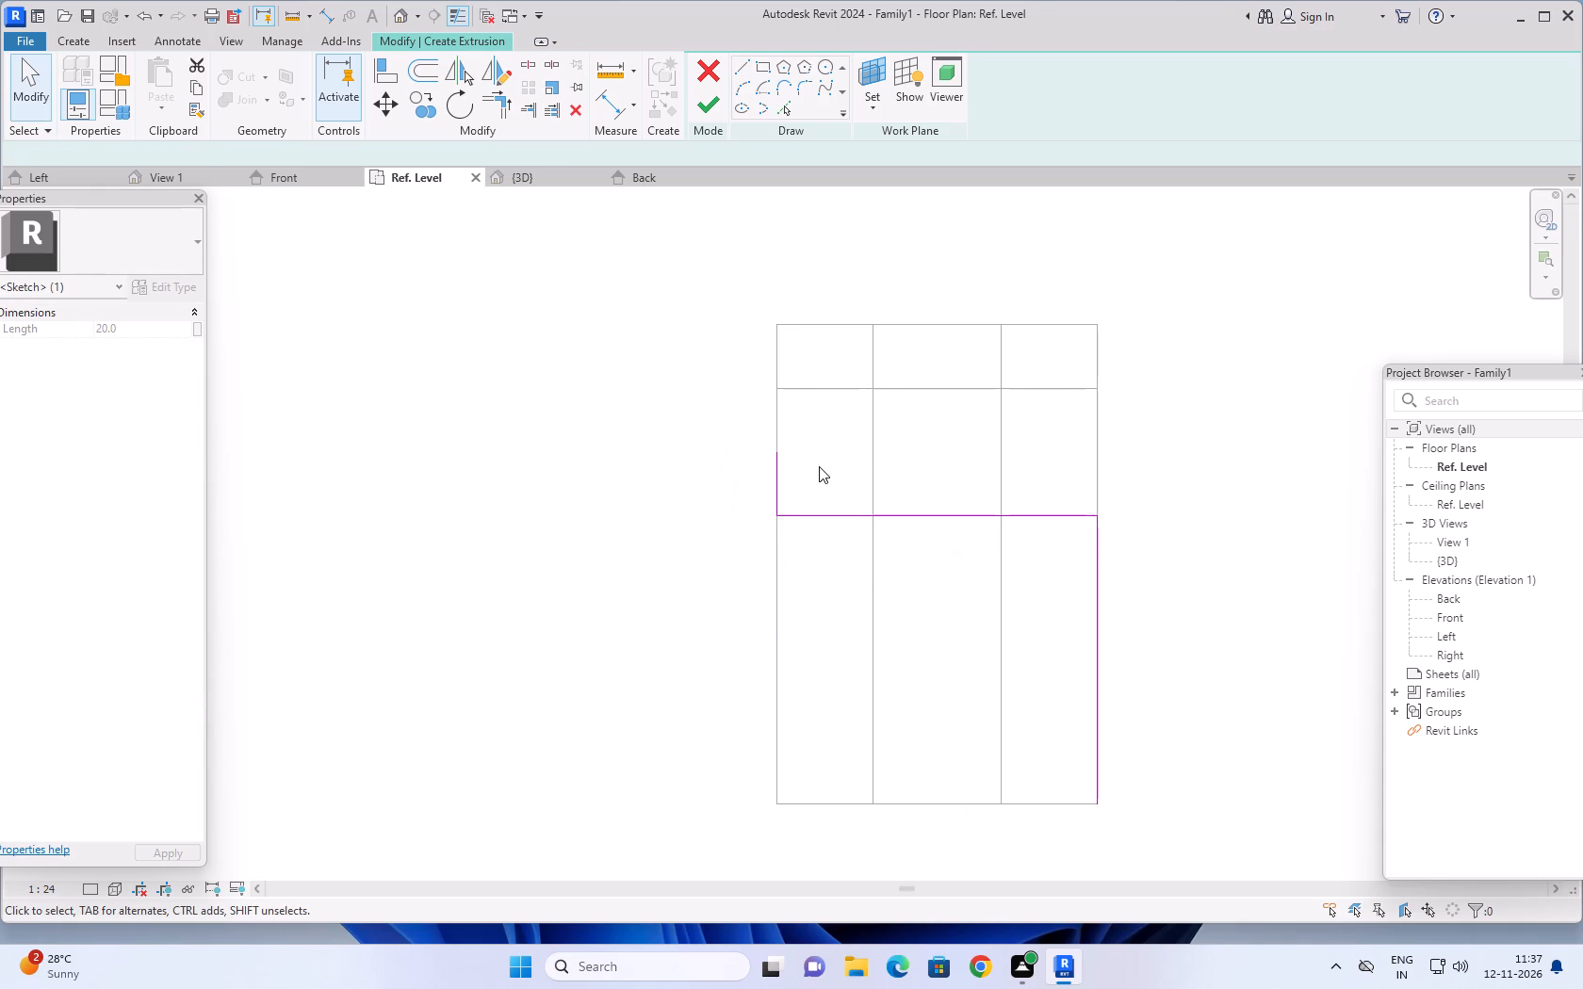
Add the two remaining lines from the 20 line's free end to close a 100 by 20 rectangle across the block.
{"action": "left_click", "coordinate": [741, 63]}
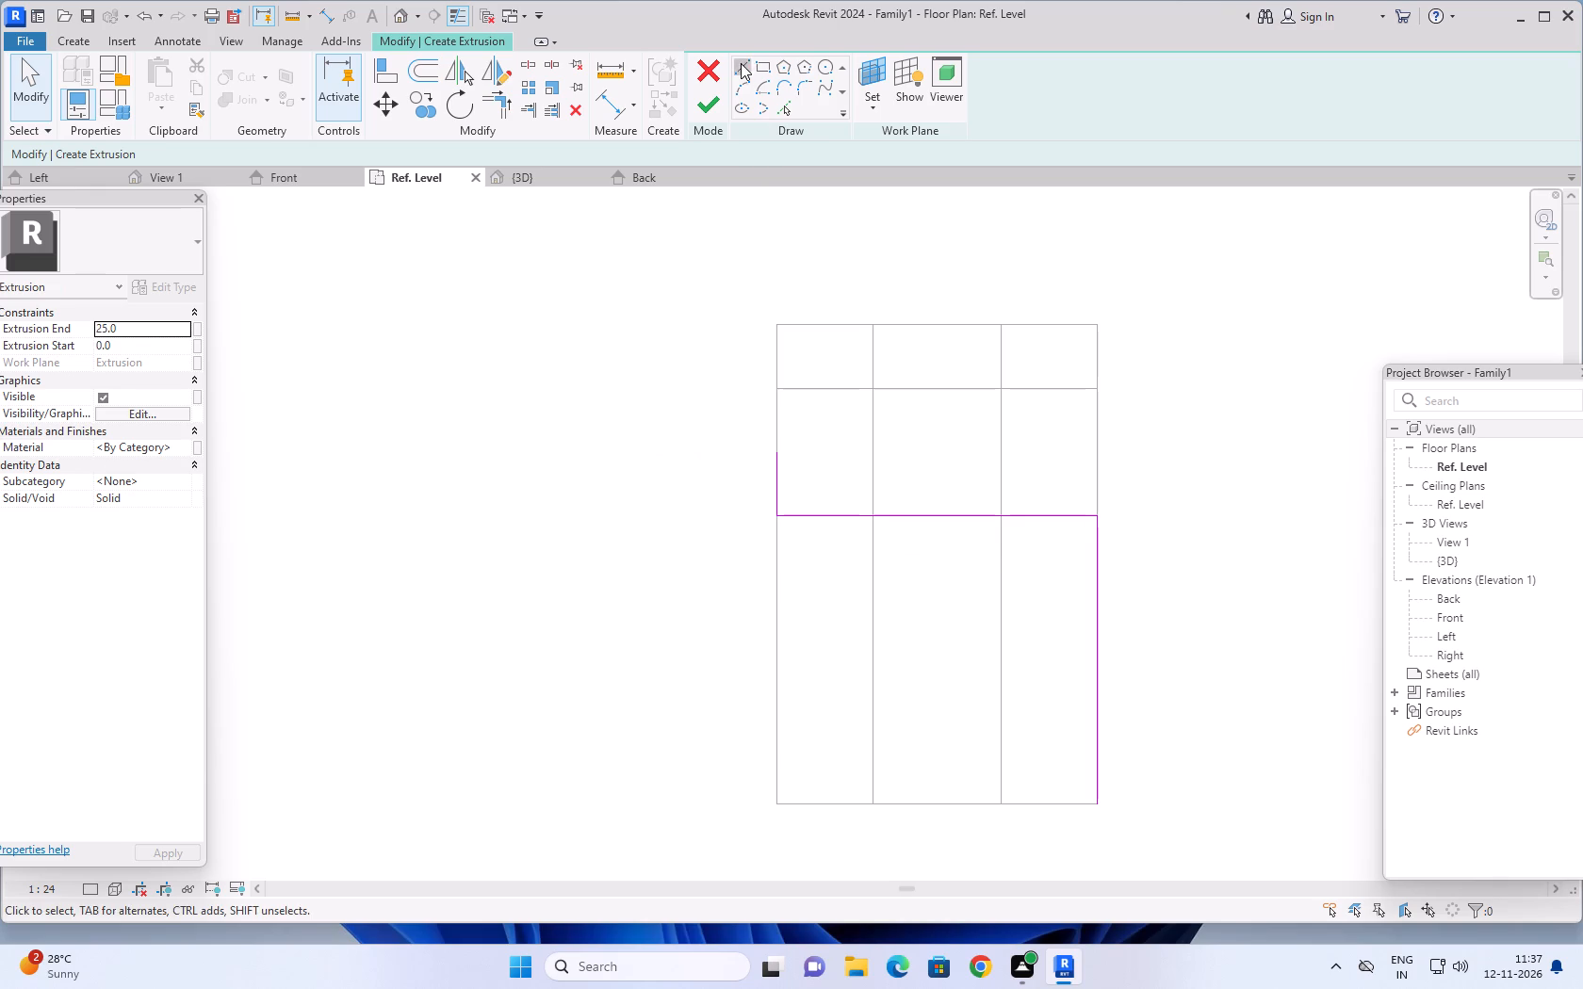
{"action": "left_click", "coordinate": [776, 457]}
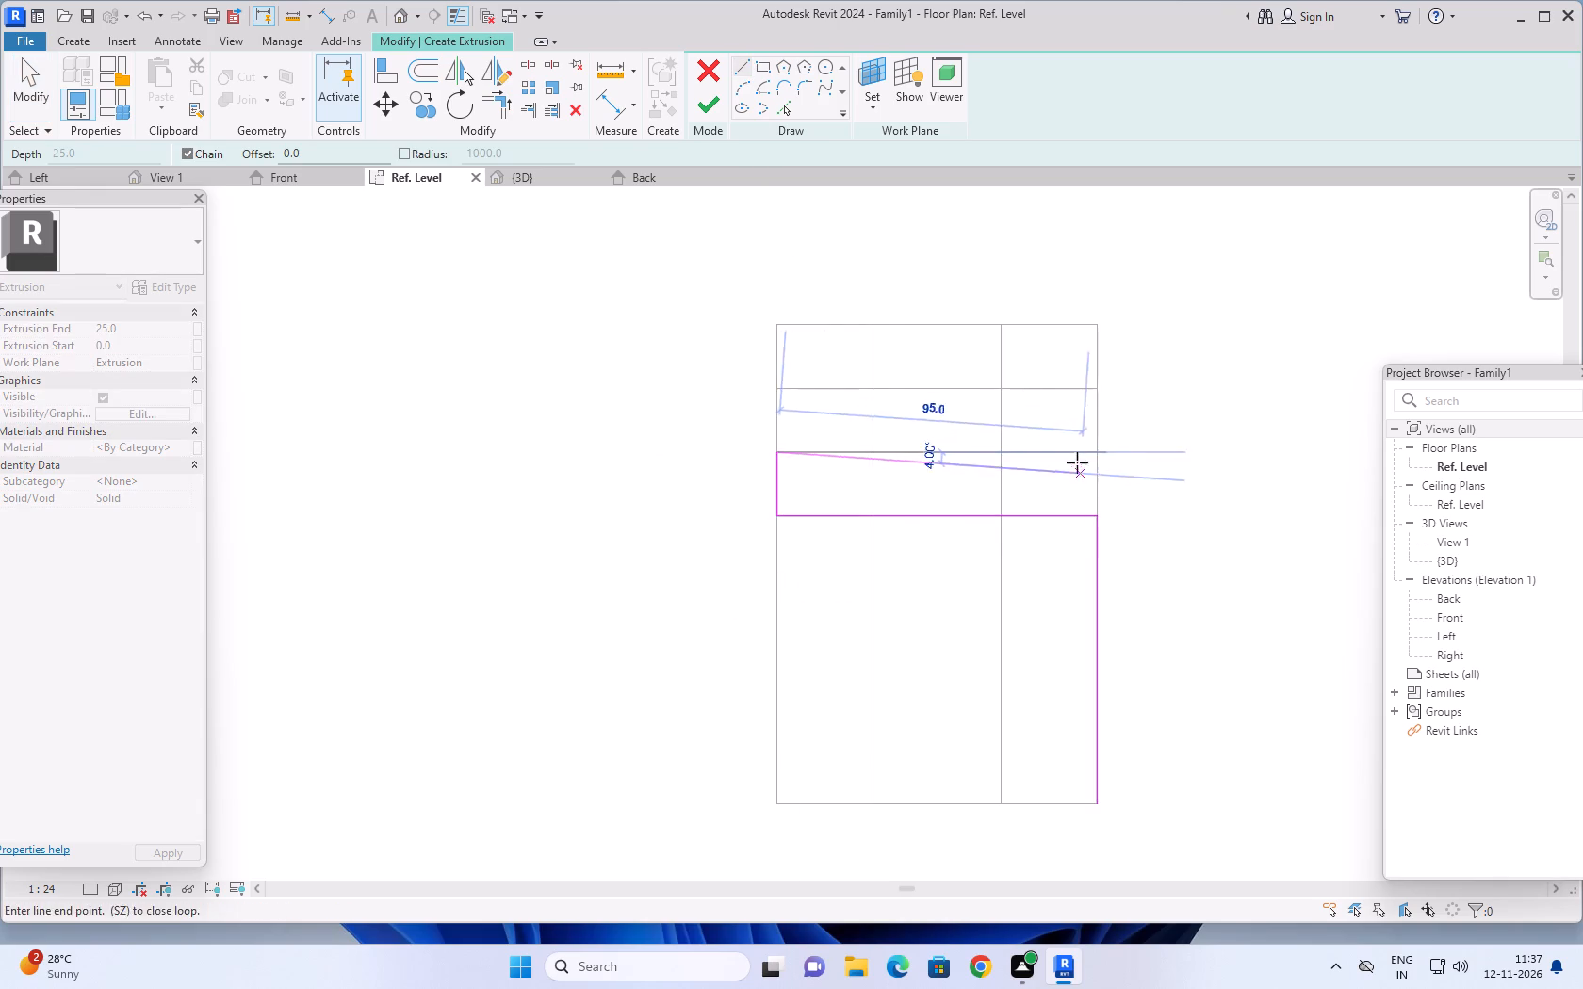
{"action": "left_click", "coordinate": [1100, 456]}
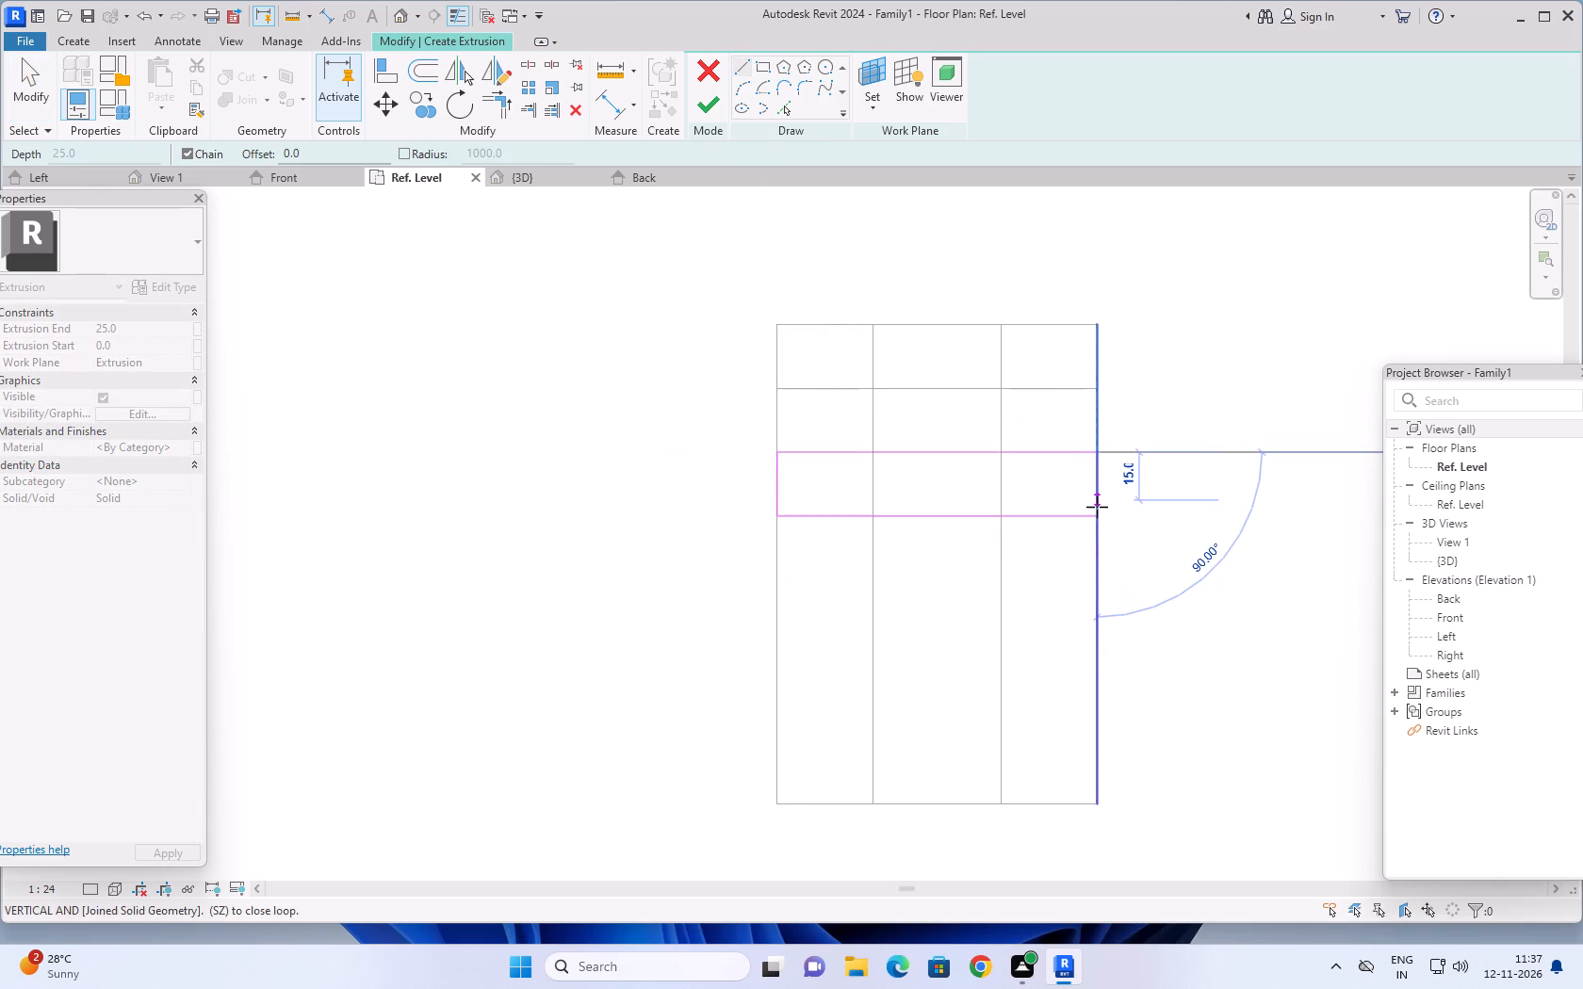
{"action": "left_click", "coordinate": [1097, 514]}
{"action": "key", "text": "Escape"}
{"action": "key", "text": "Escape"}
{"action": "key", "text": "Escape"}
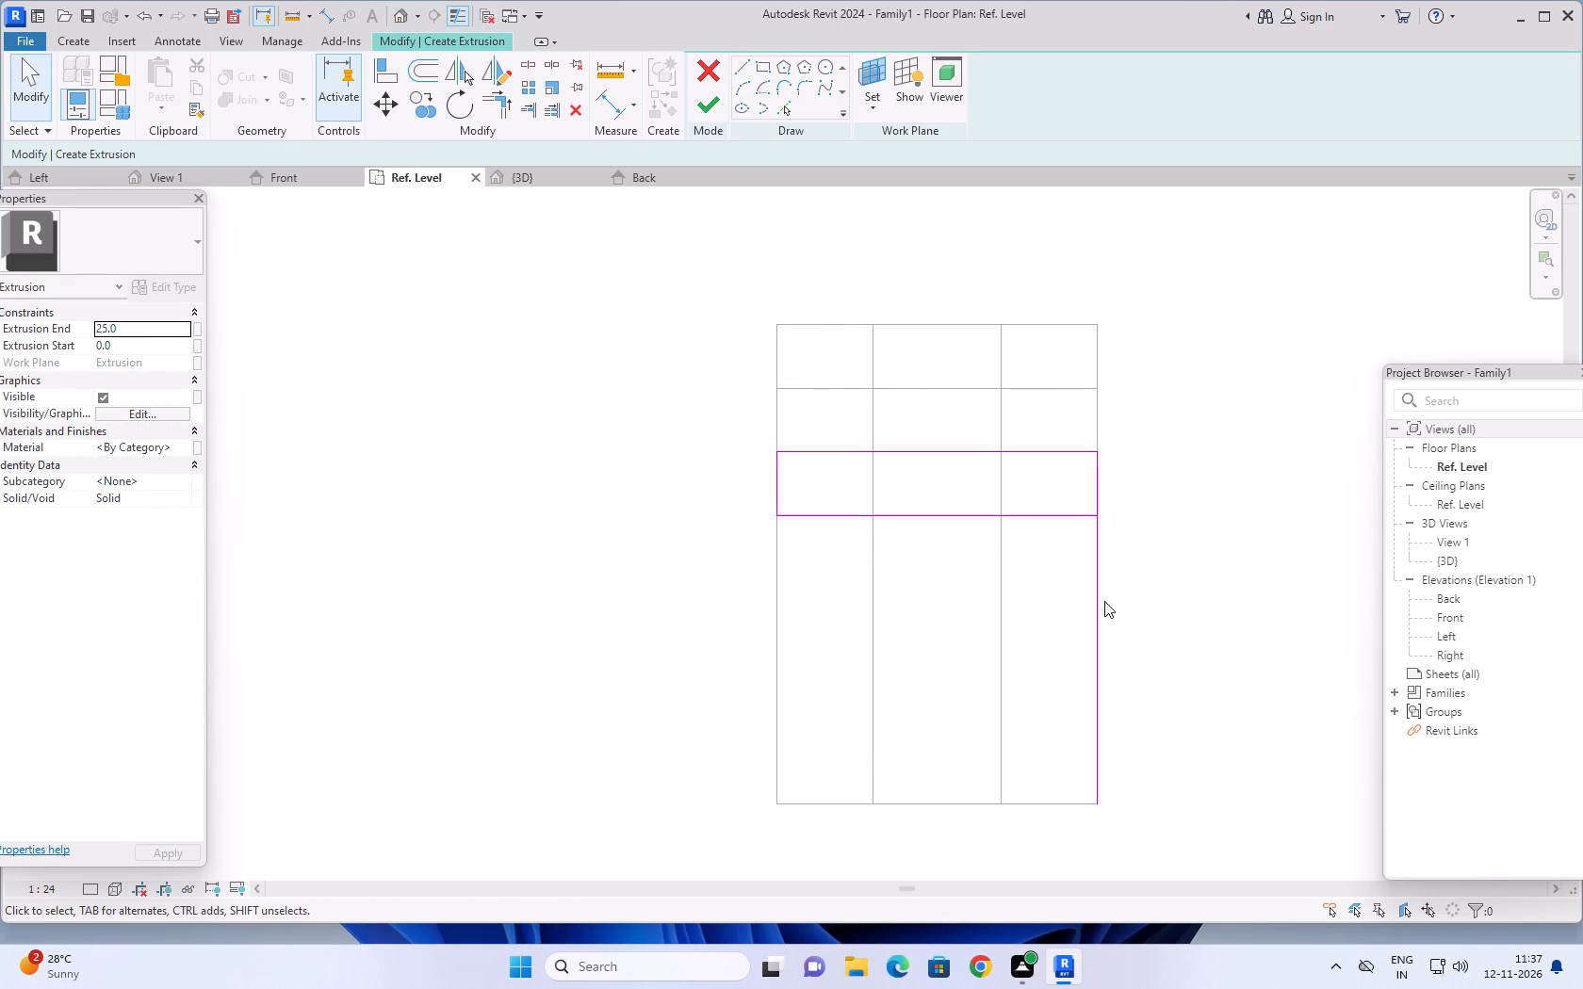
Delete the leftover guide line that runs along the block's side edge outside the rectangle.
{"action": "left_click", "coordinate": [1101, 604]}
{"action": "key", "text": "Delete"}
Set the second strip's extrusion end to 15 and finish the extrusion.
{"action": "scroll", "coordinate": [1209, 577], "scroll_direction": "down", "scroll_amount": 2}
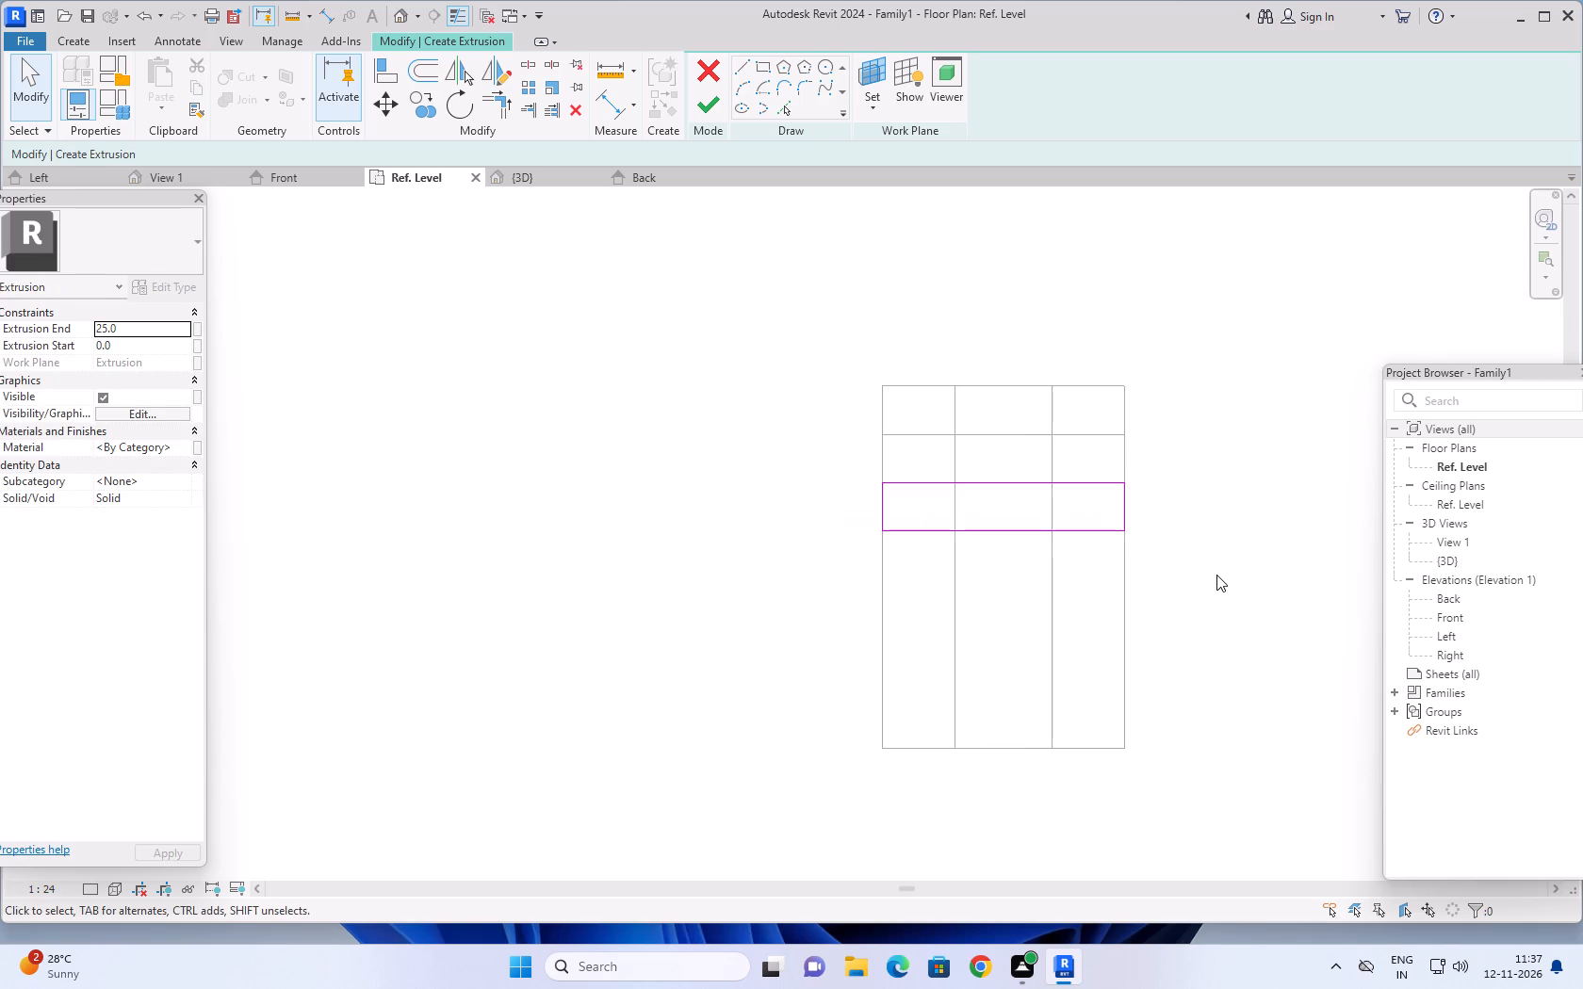
{"action": "middle_click", "coordinate": [1216, 575]}
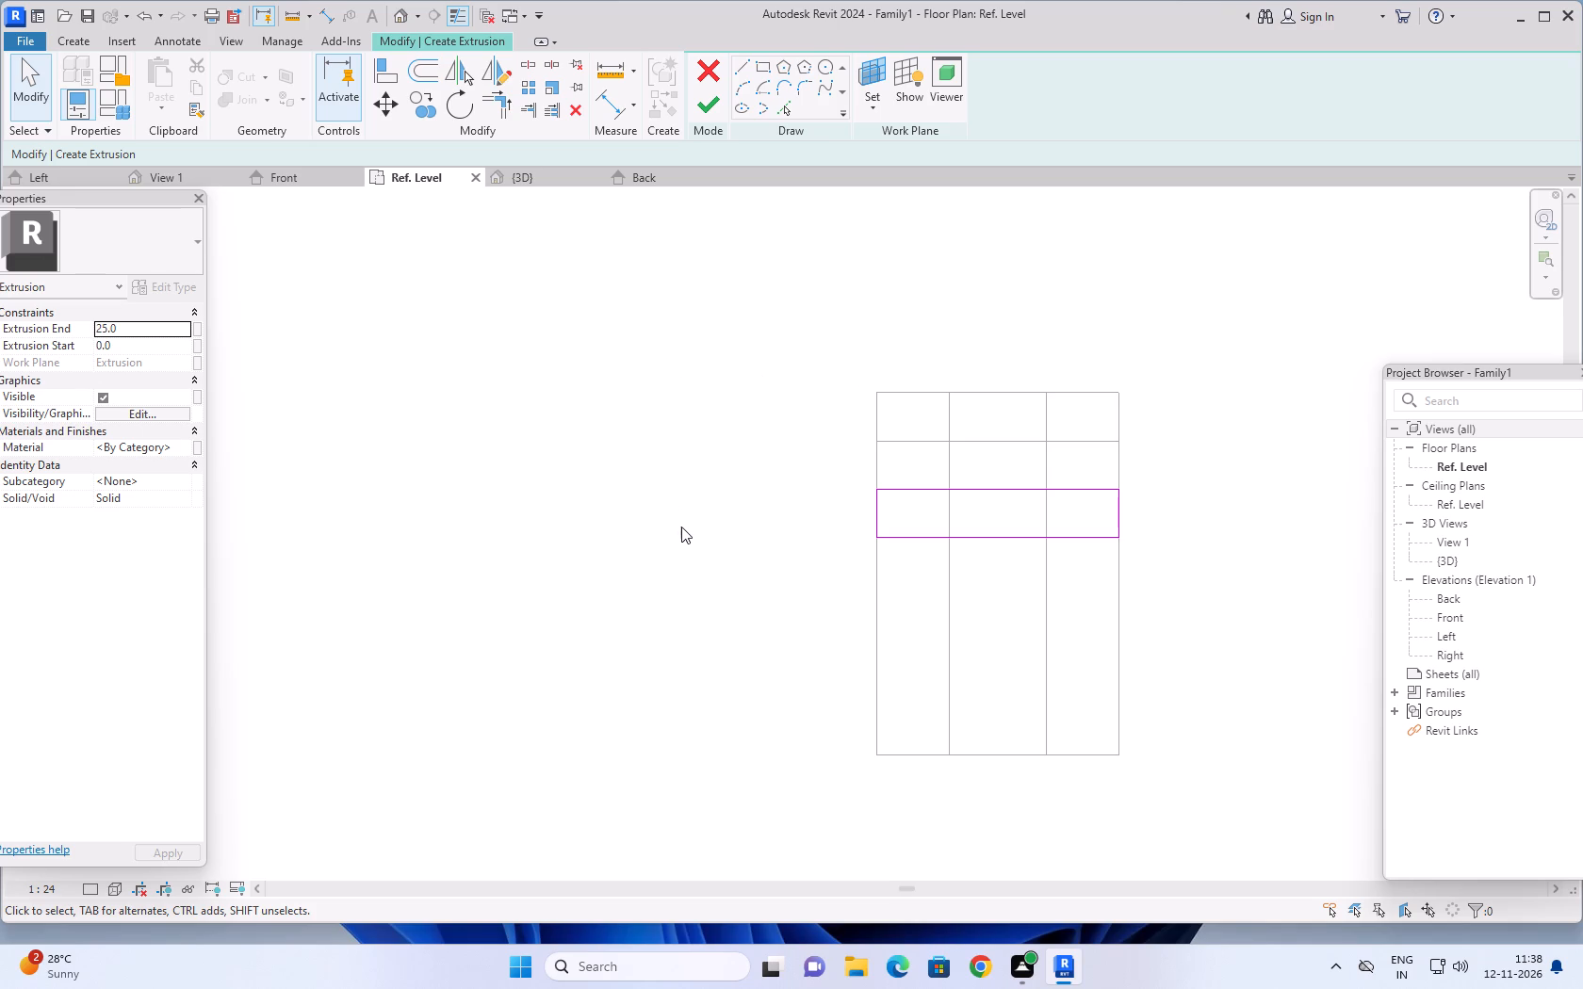
{"action": "scroll", "coordinate": [694, 526], "scroll_direction": "down", "scroll_amount": 1}
{"action": "scroll", "coordinate": [645, 344], "scroll_direction": "down", "scroll_amount": 1}
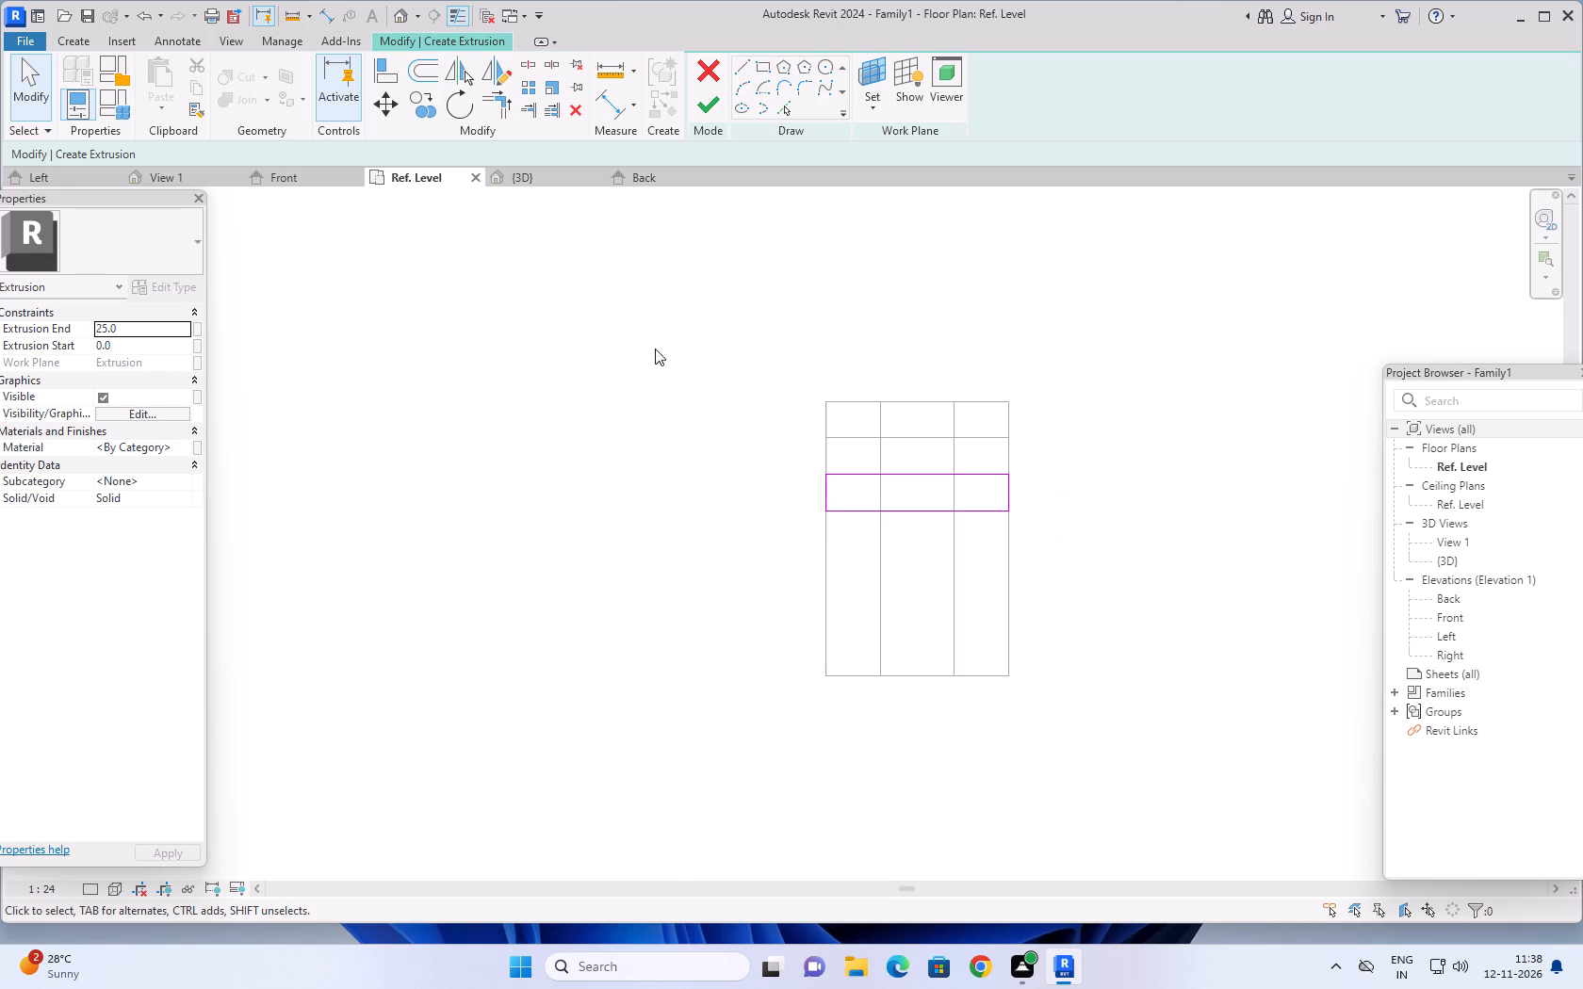
{"action": "middle_click_drag", "start_coordinate": [699, 341], "coordinate": [688, 397]}
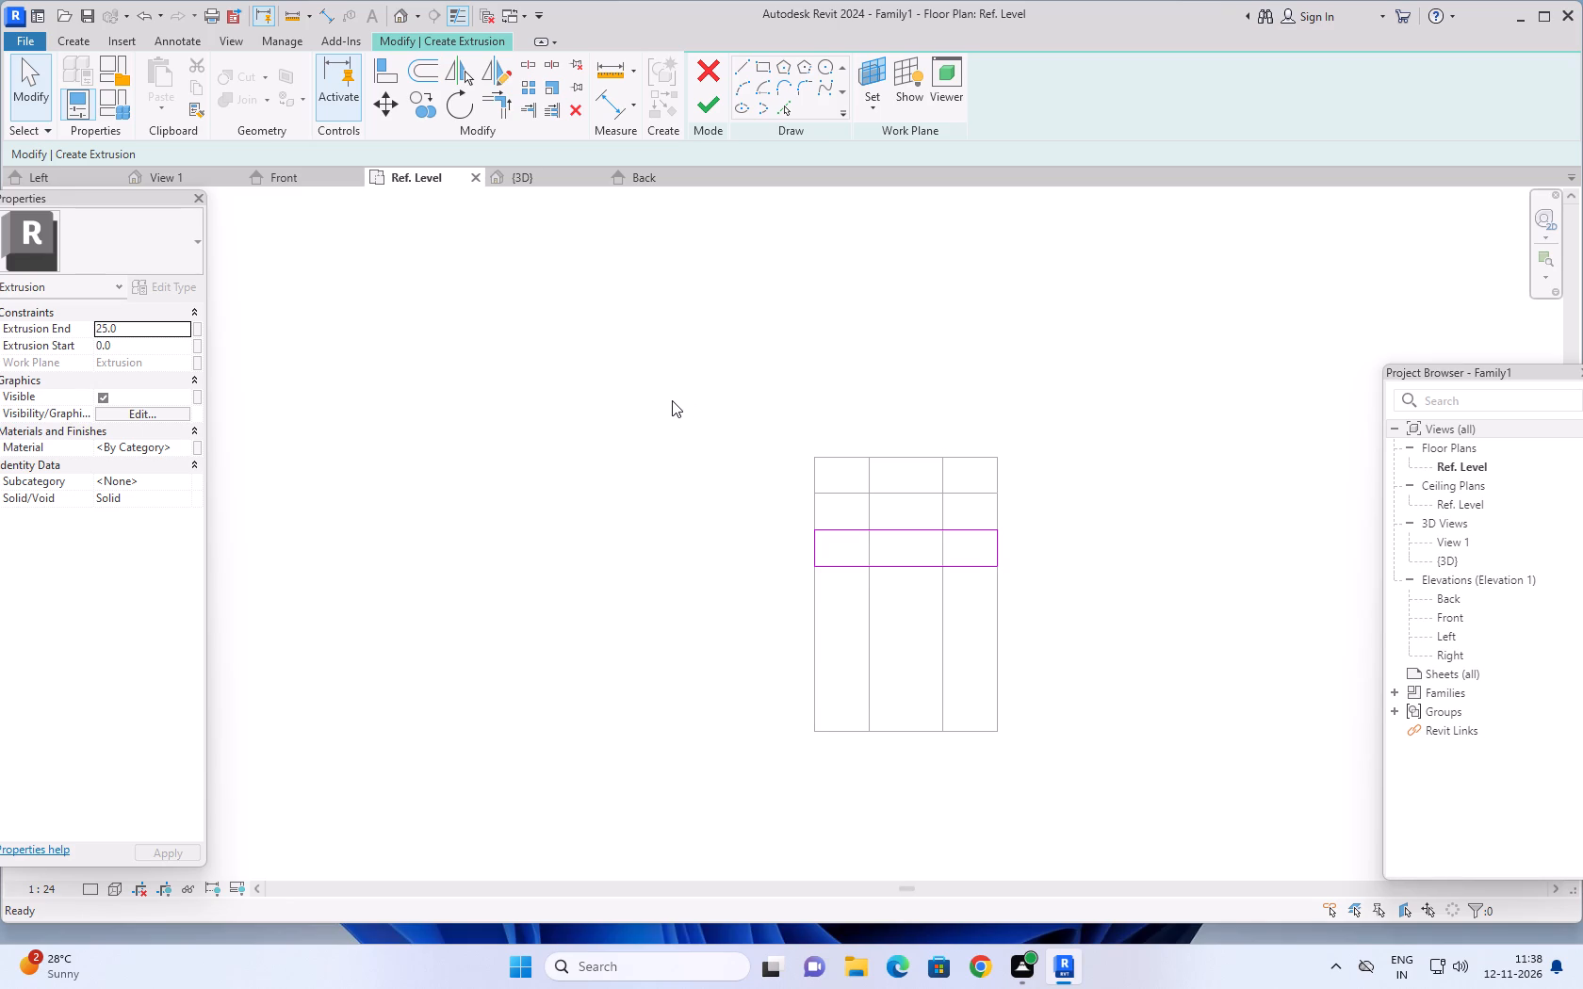
{"action": "left_click", "coordinate": [149, 325]}
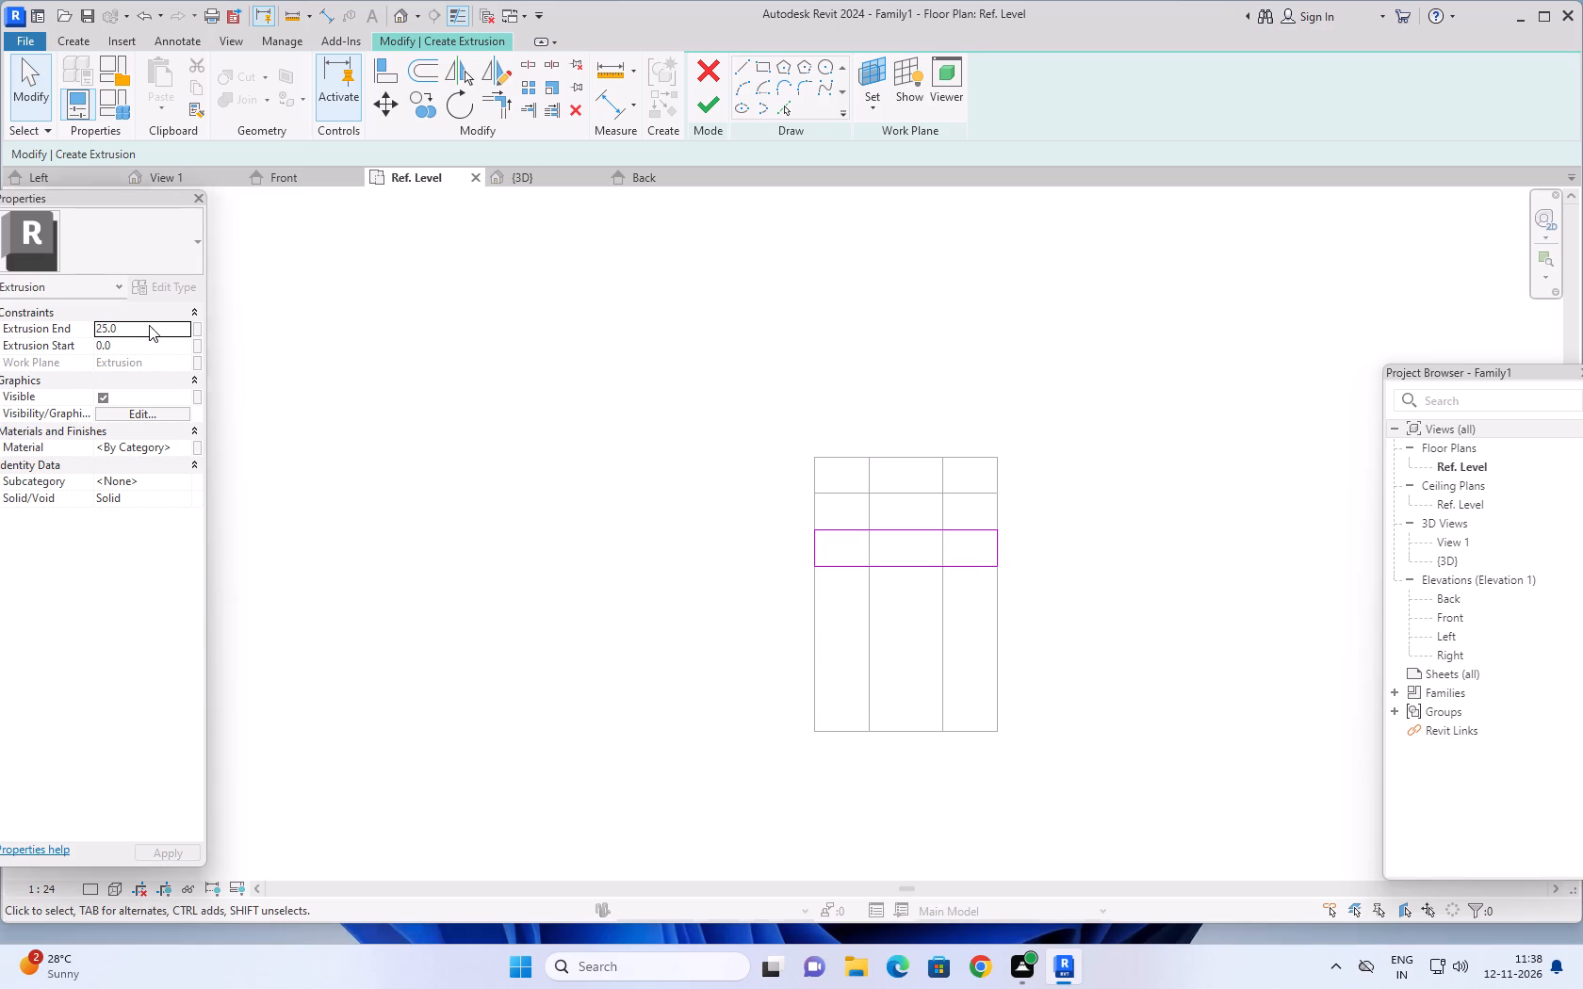
{"action": "type", "text": "15"}
{"action": "key", "text": "Return"}
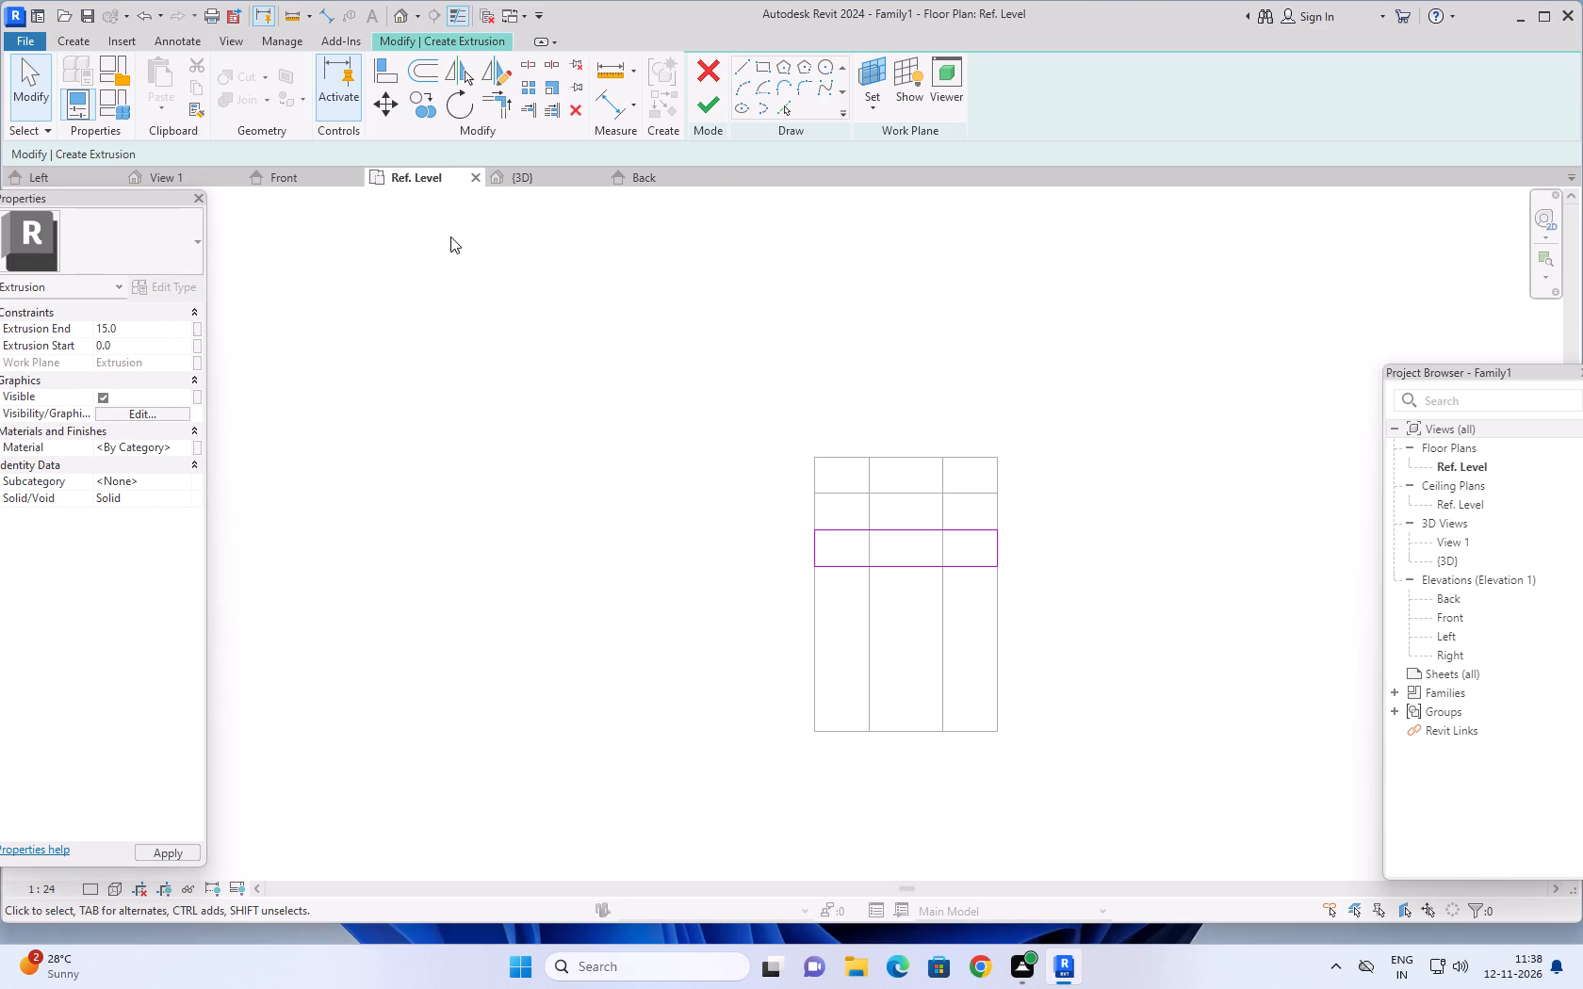
{"action": "left_click", "coordinate": [712, 99]}
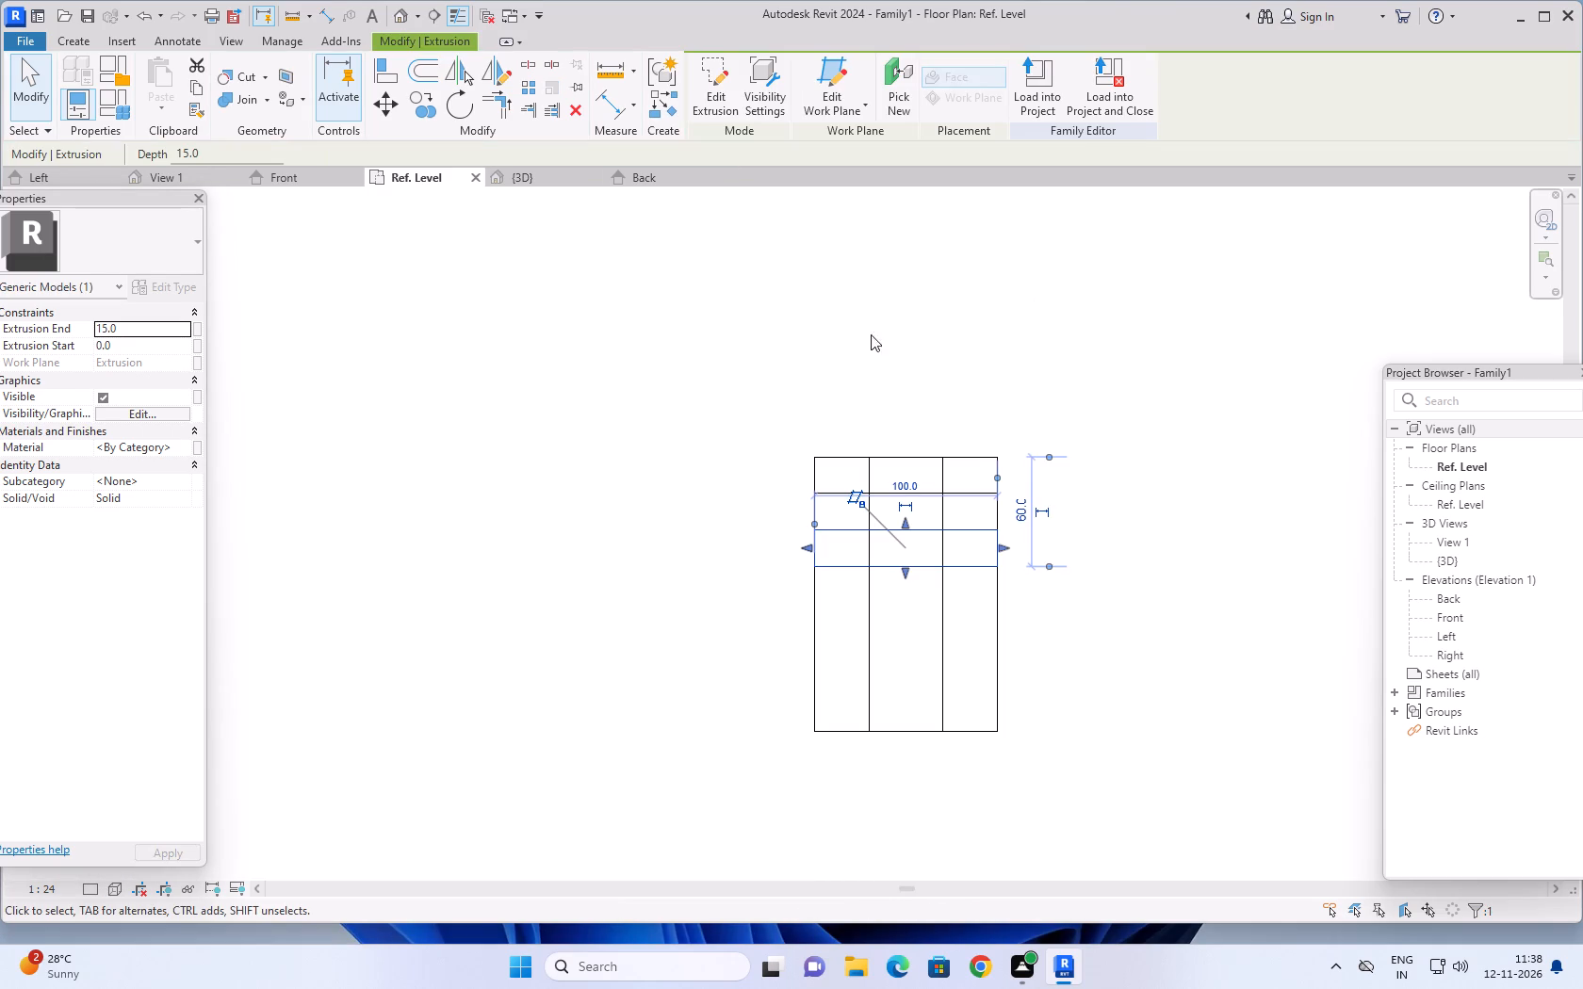
Examine the block with both strips from several angles in the {3D} view.
{"action": "left_click", "coordinate": [528, 175]}
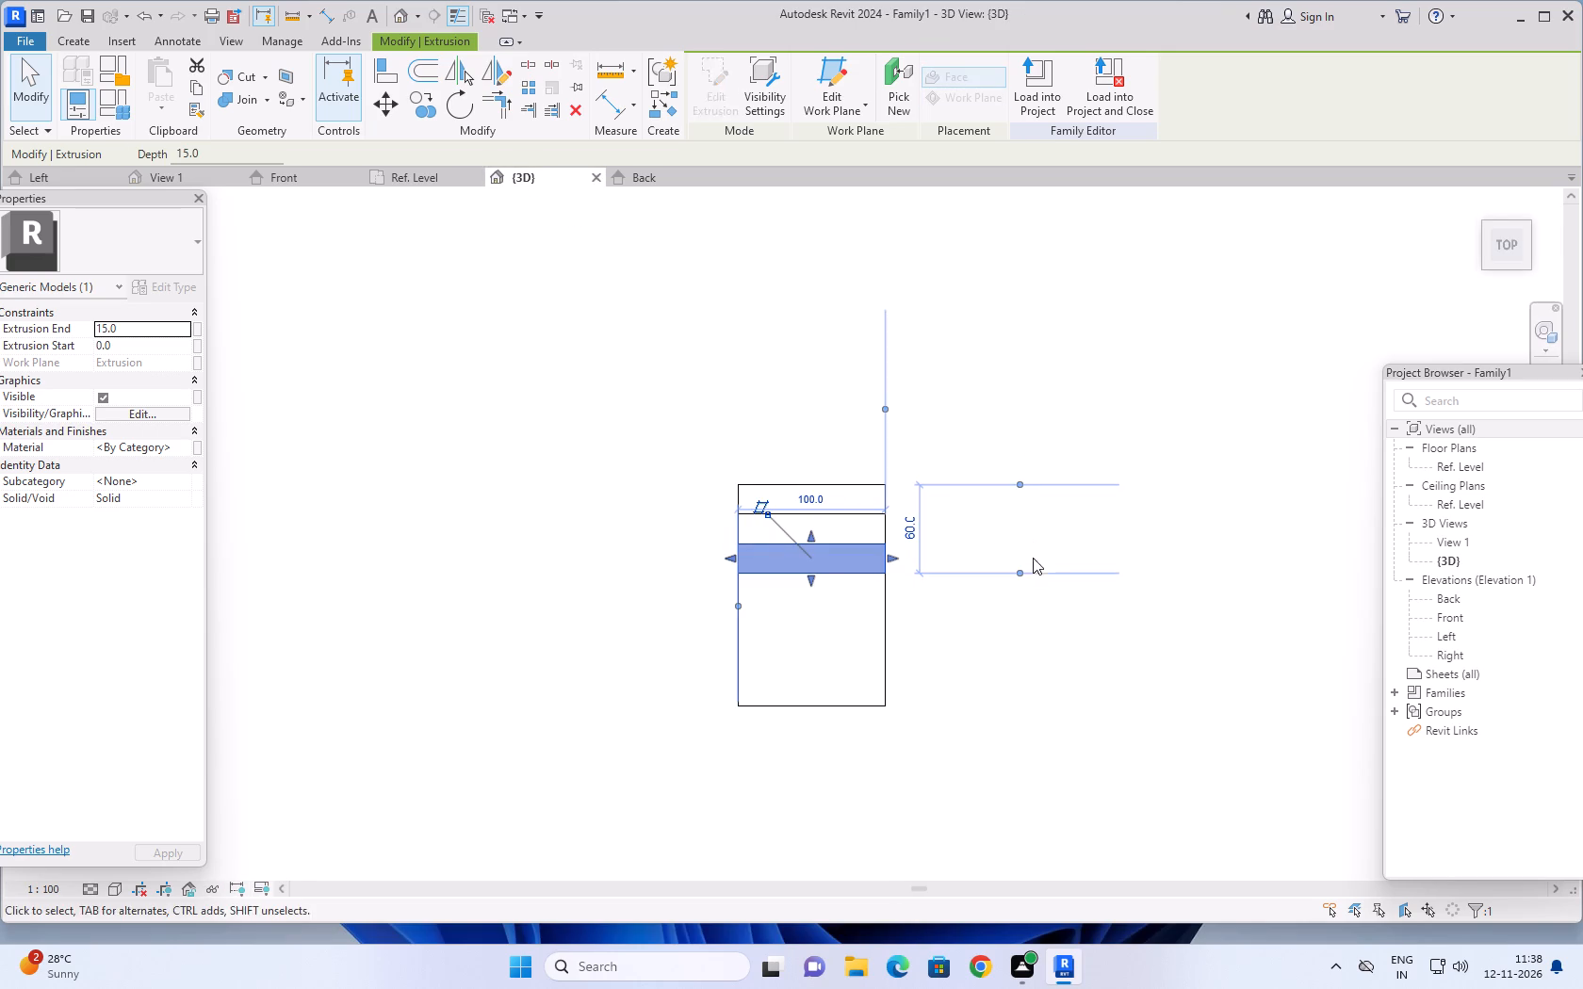
{"action": "middle_click_drag", "start_coordinate": [1016, 655], "coordinate": [877, 351]}
{"action": "key", "text": "Escape"}
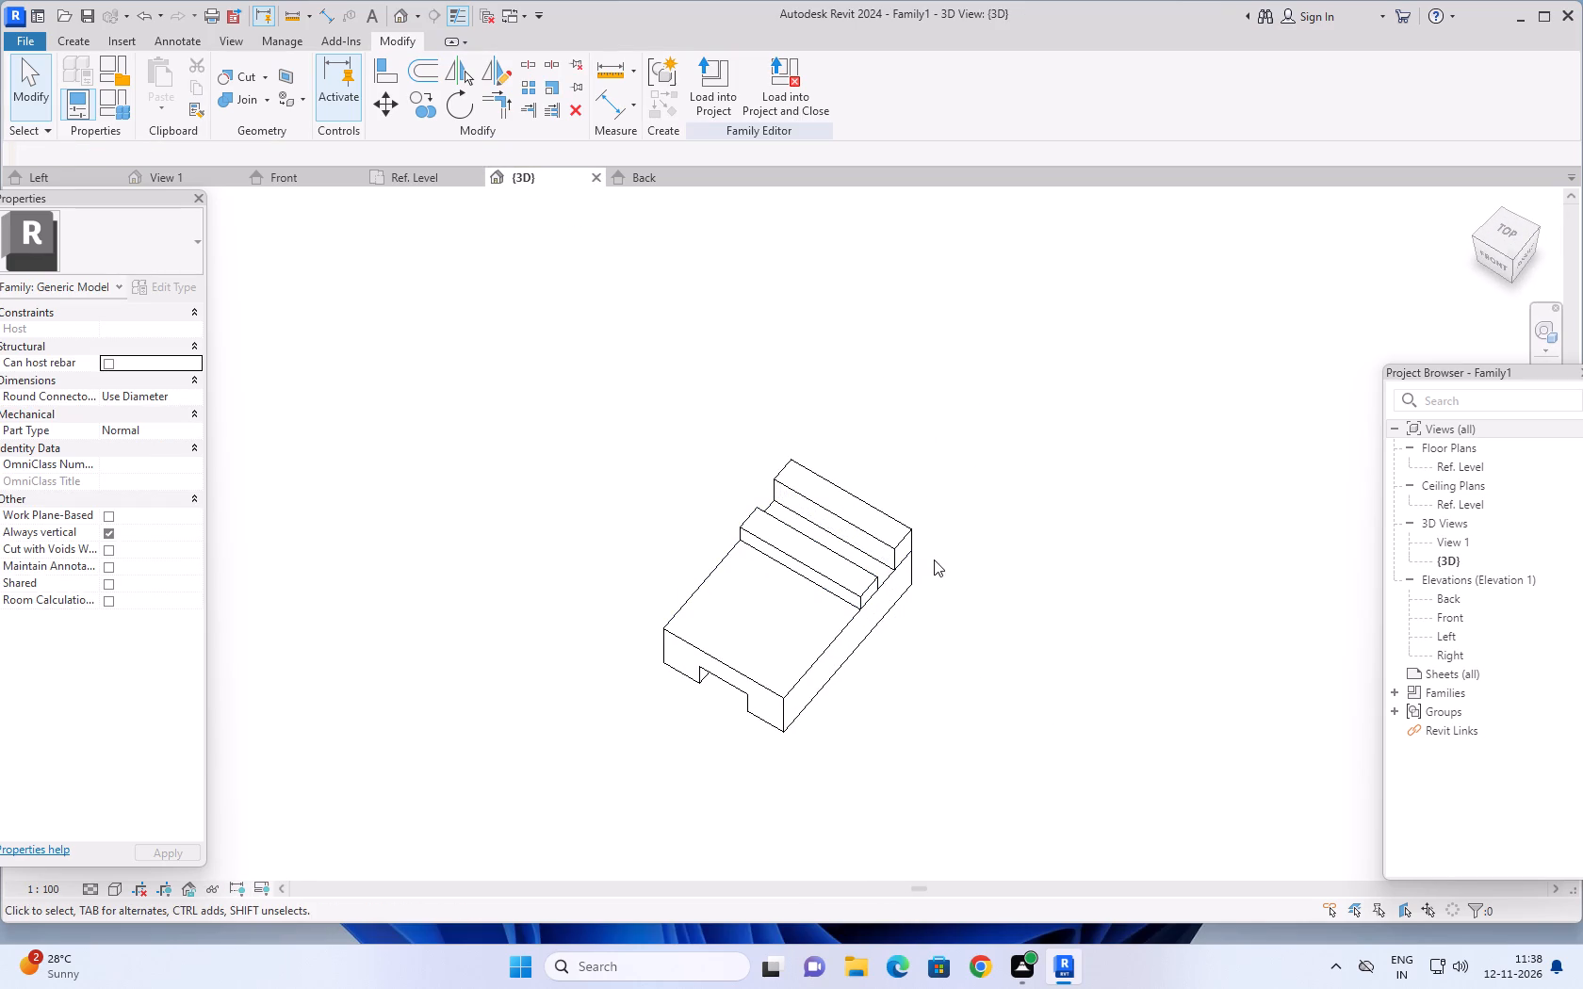
{"action": "key", "text": "Escape"}
{"action": "middle_click_drag", "start_coordinate": [934, 559], "coordinate": [935, 513]}
{"action": "middle_click_drag", "start_coordinate": [950, 547], "coordinate": [991, 640]}
{"action": "middle_click_drag", "start_coordinate": [981, 640], "coordinate": [972, 474], "text": "shift"}
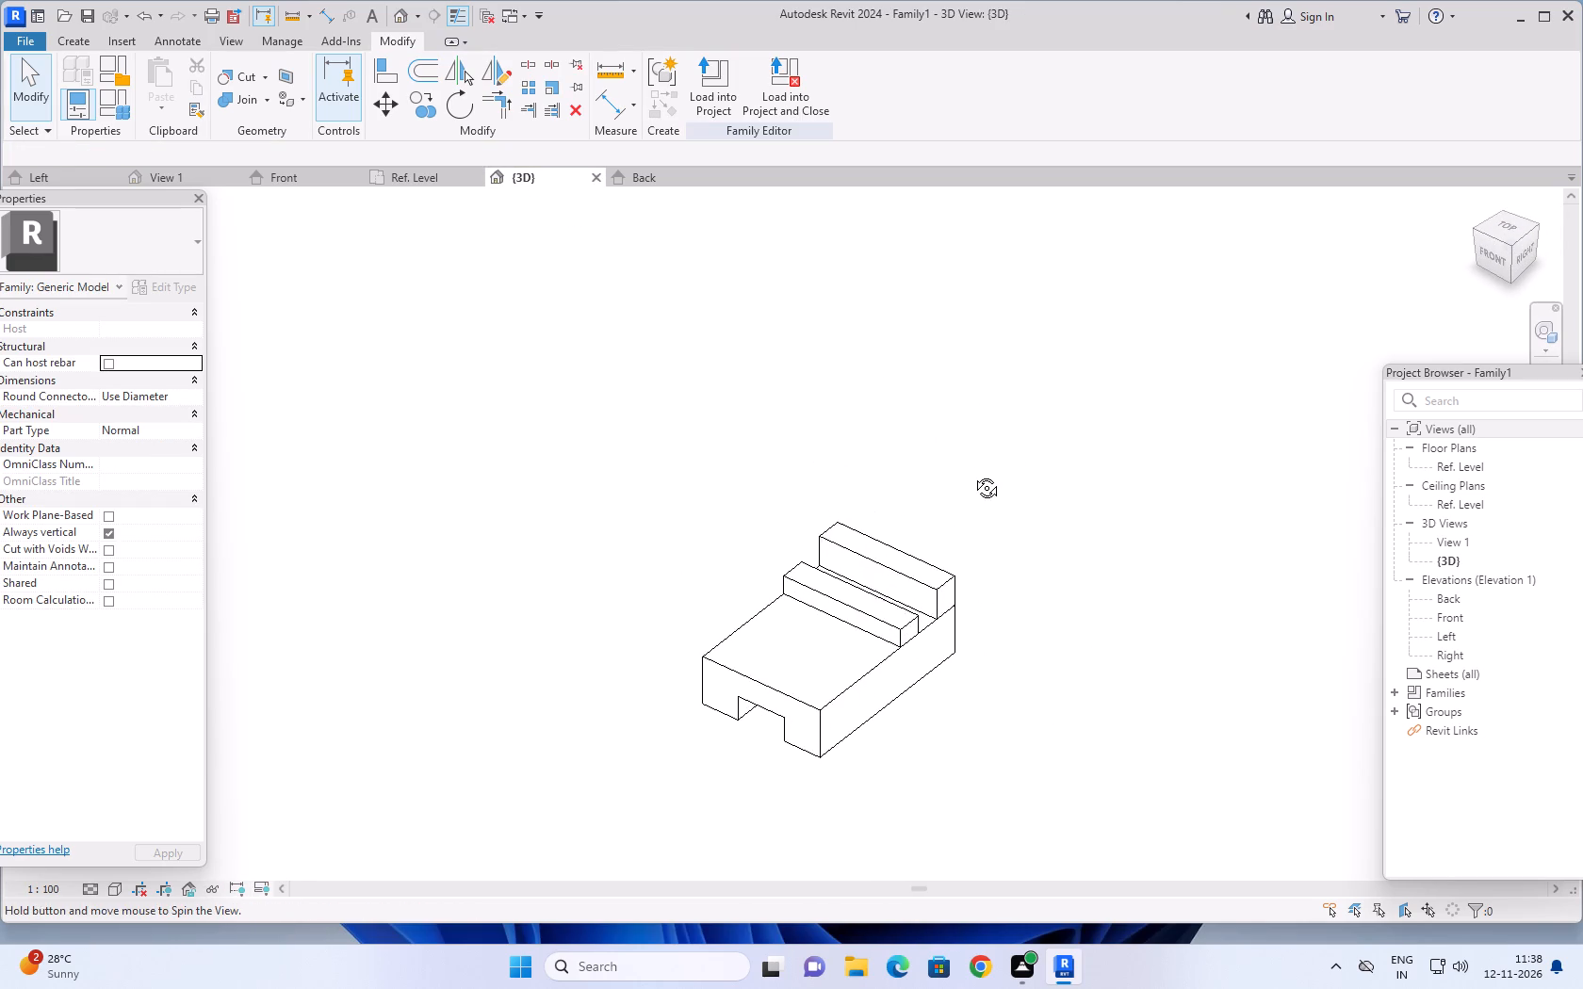
{"action": "middle_click_drag", "start_coordinate": [972, 474], "coordinate": [973, 464], "text": "shift"}
{"action": "scroll", "coordinate": [934, 581], "scroll_direction": "up", "scroll_amount": 8}
{"action": "middle_click_drag", "start_coordinate": [1118, 584], "coordinate": [1162, 527]}
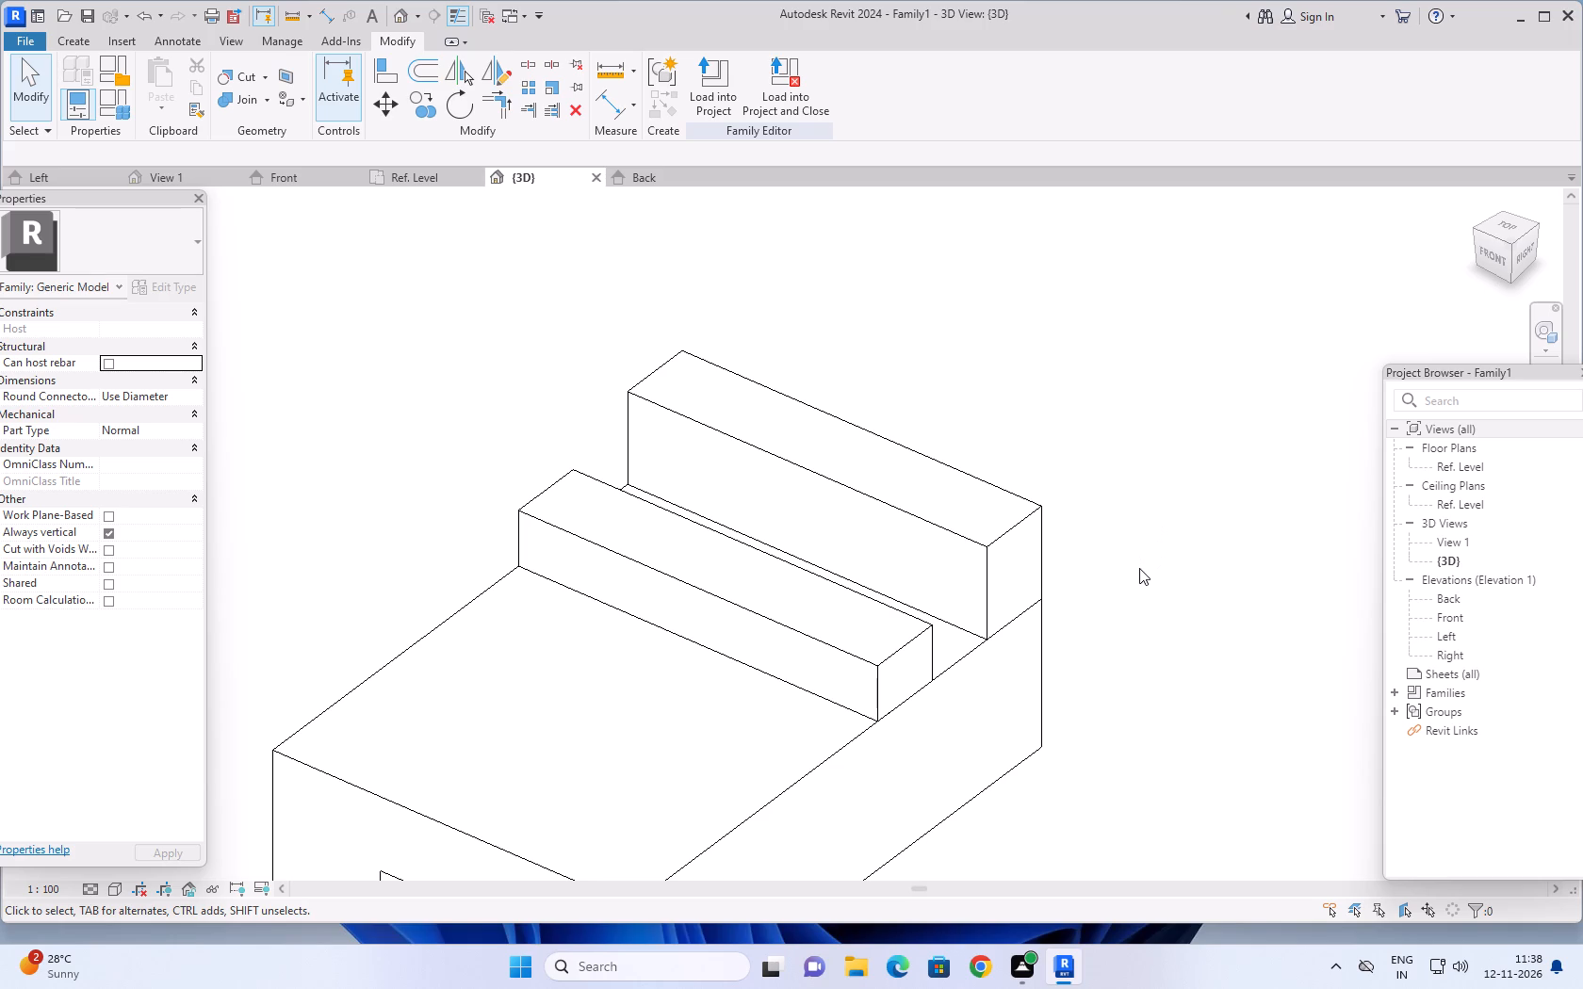
{"action": "middle_click_drag", "start_coordinate": [1134, 573], "coordinate": [1011, 474], "text": "shift"}
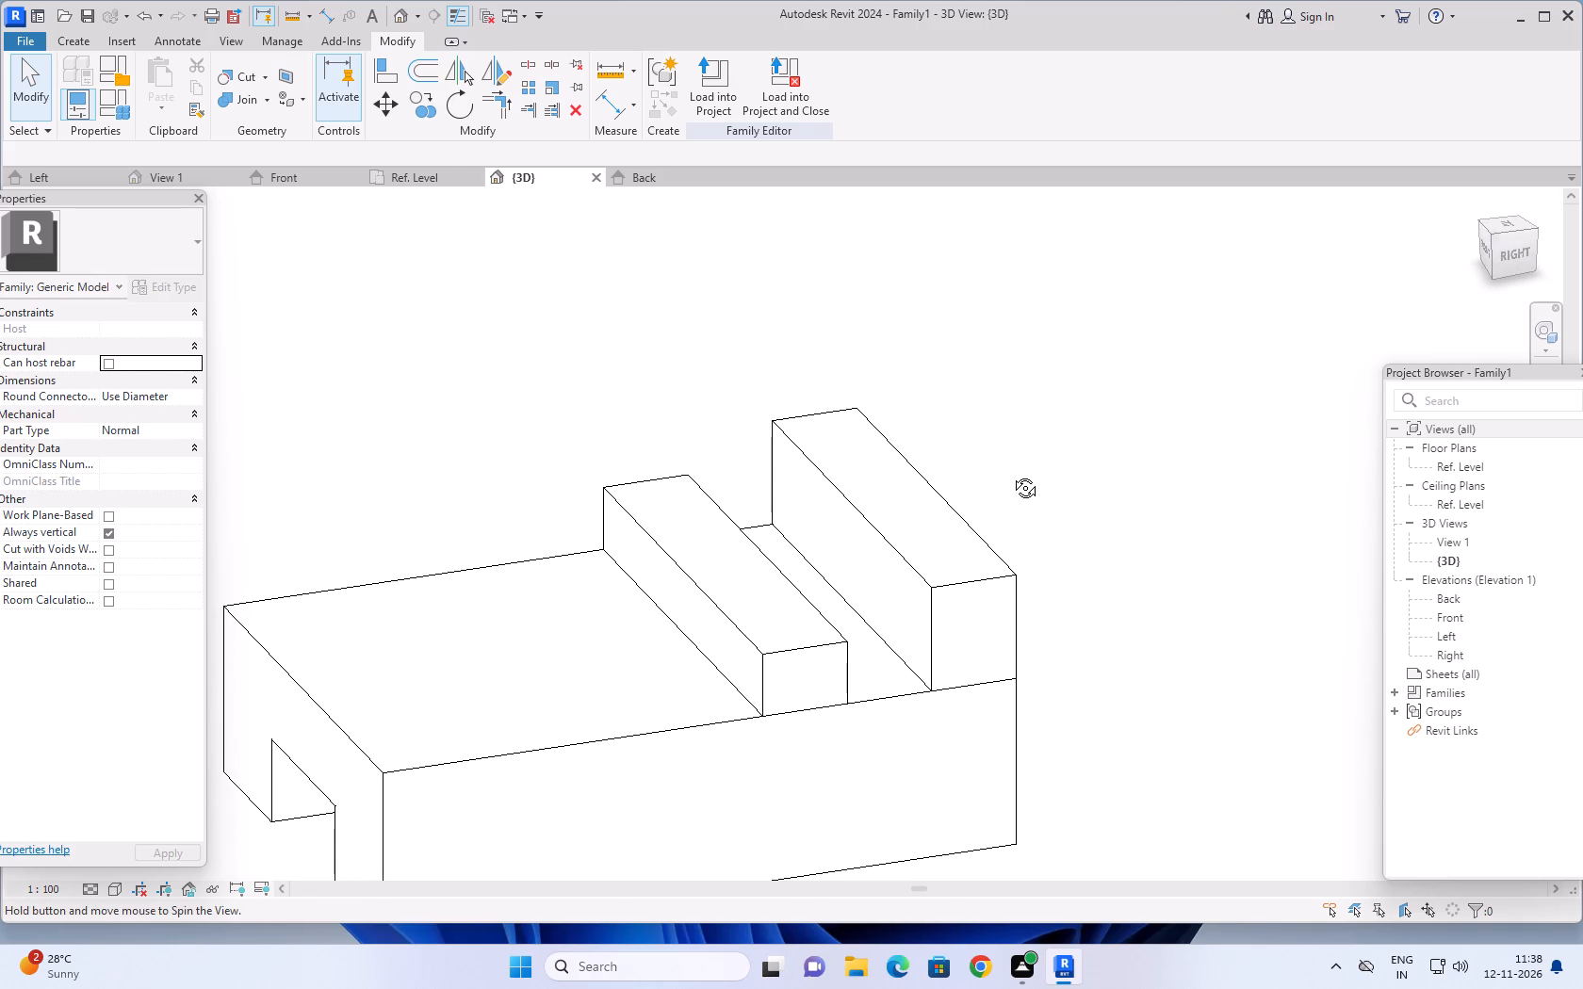
{"action": "middle_click_drag", "start_coordinate": [1011, 474], "coordinate": [1075, 477], "text": "shift"}
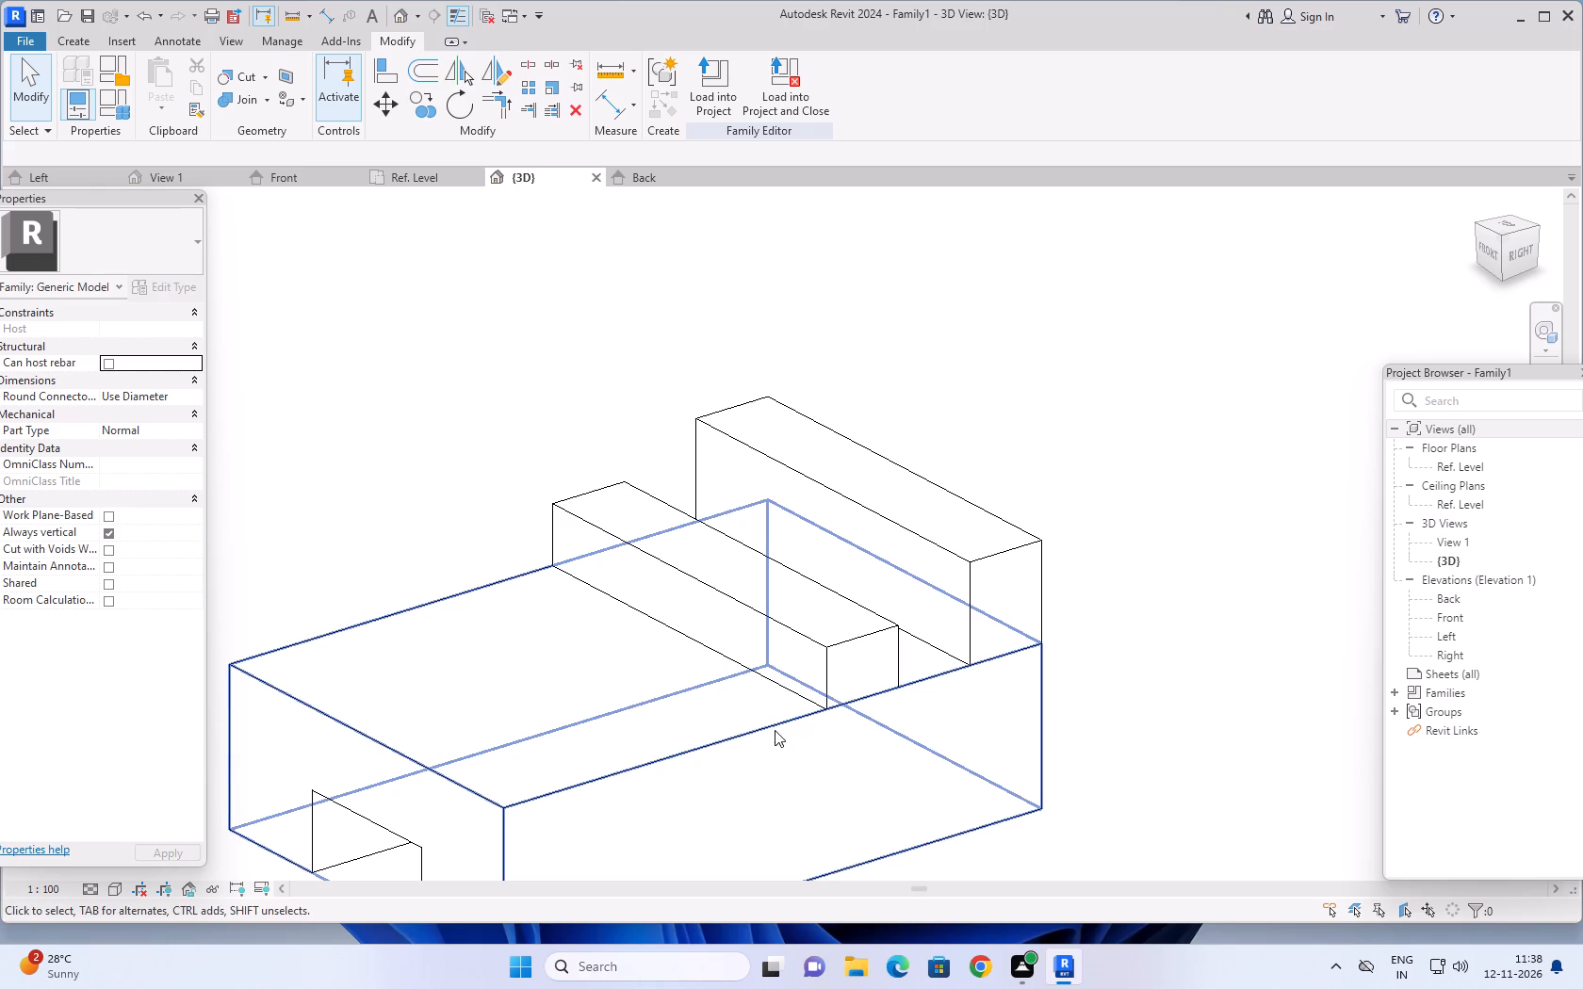
Inspect the notched base block's properties and its extrusion sketch, leaving sketch editing without any changes.
{"action": "left_click", "coordinate": [832, 755]}
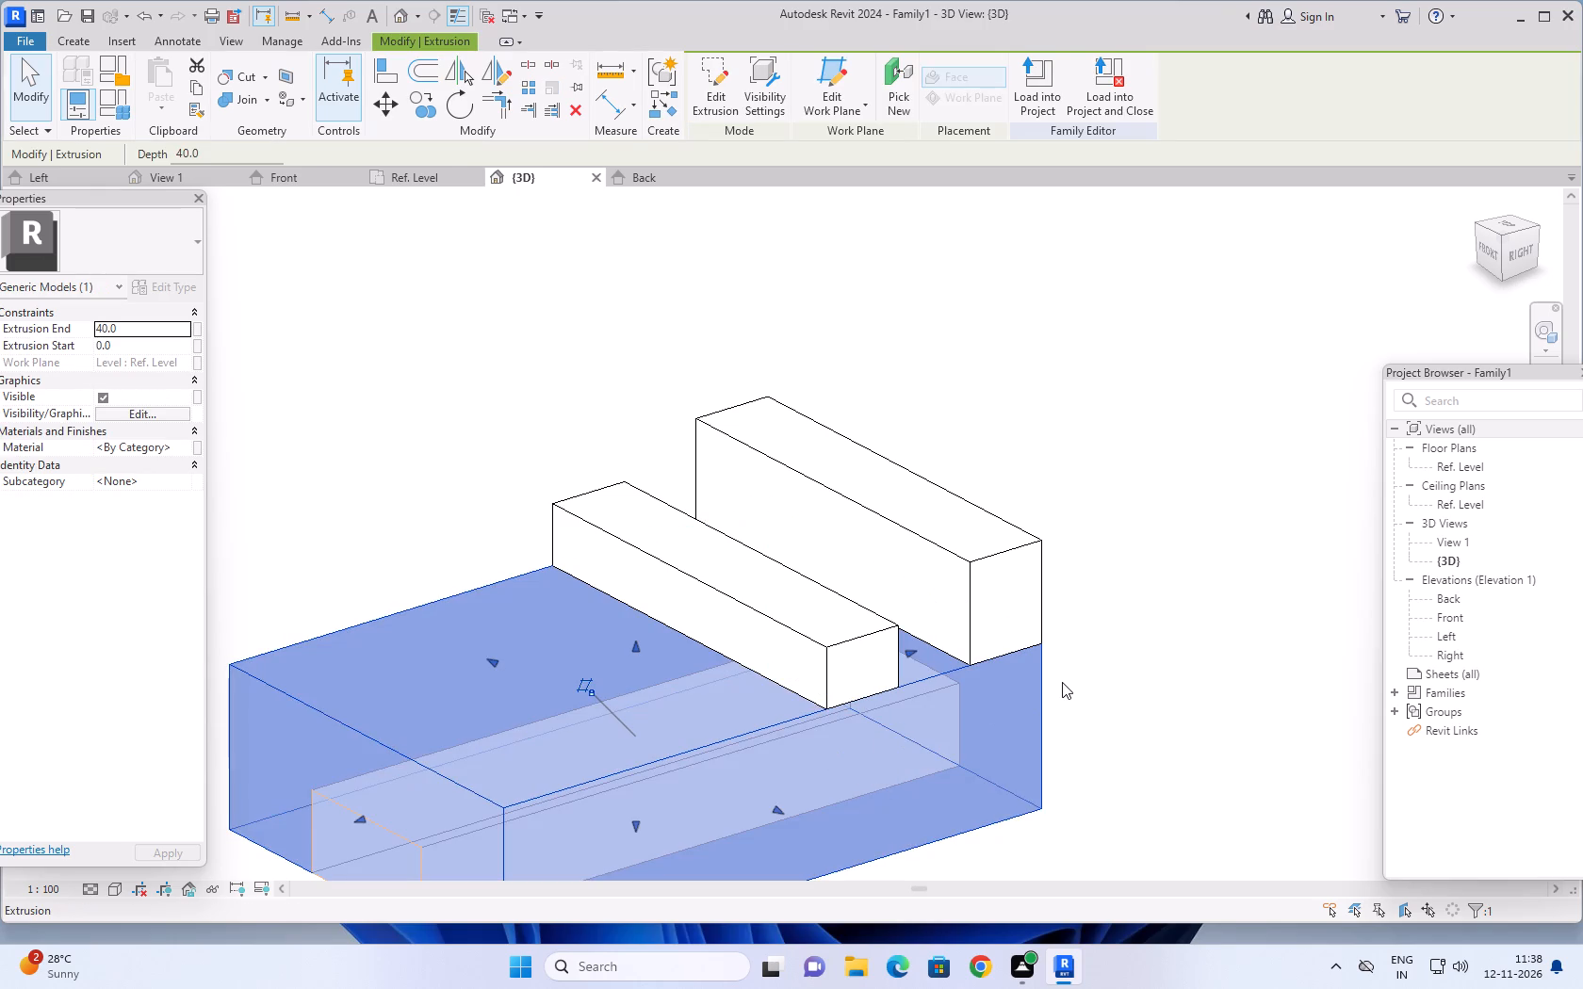
{"action": "scroll", "coordinate": [1273, 561], "scroll_direction": "down", "scroll_amount": 2}
{"action": "middle_click", "coordinate": [1273, 567]}
{"action": "key", "text": "Escape"}
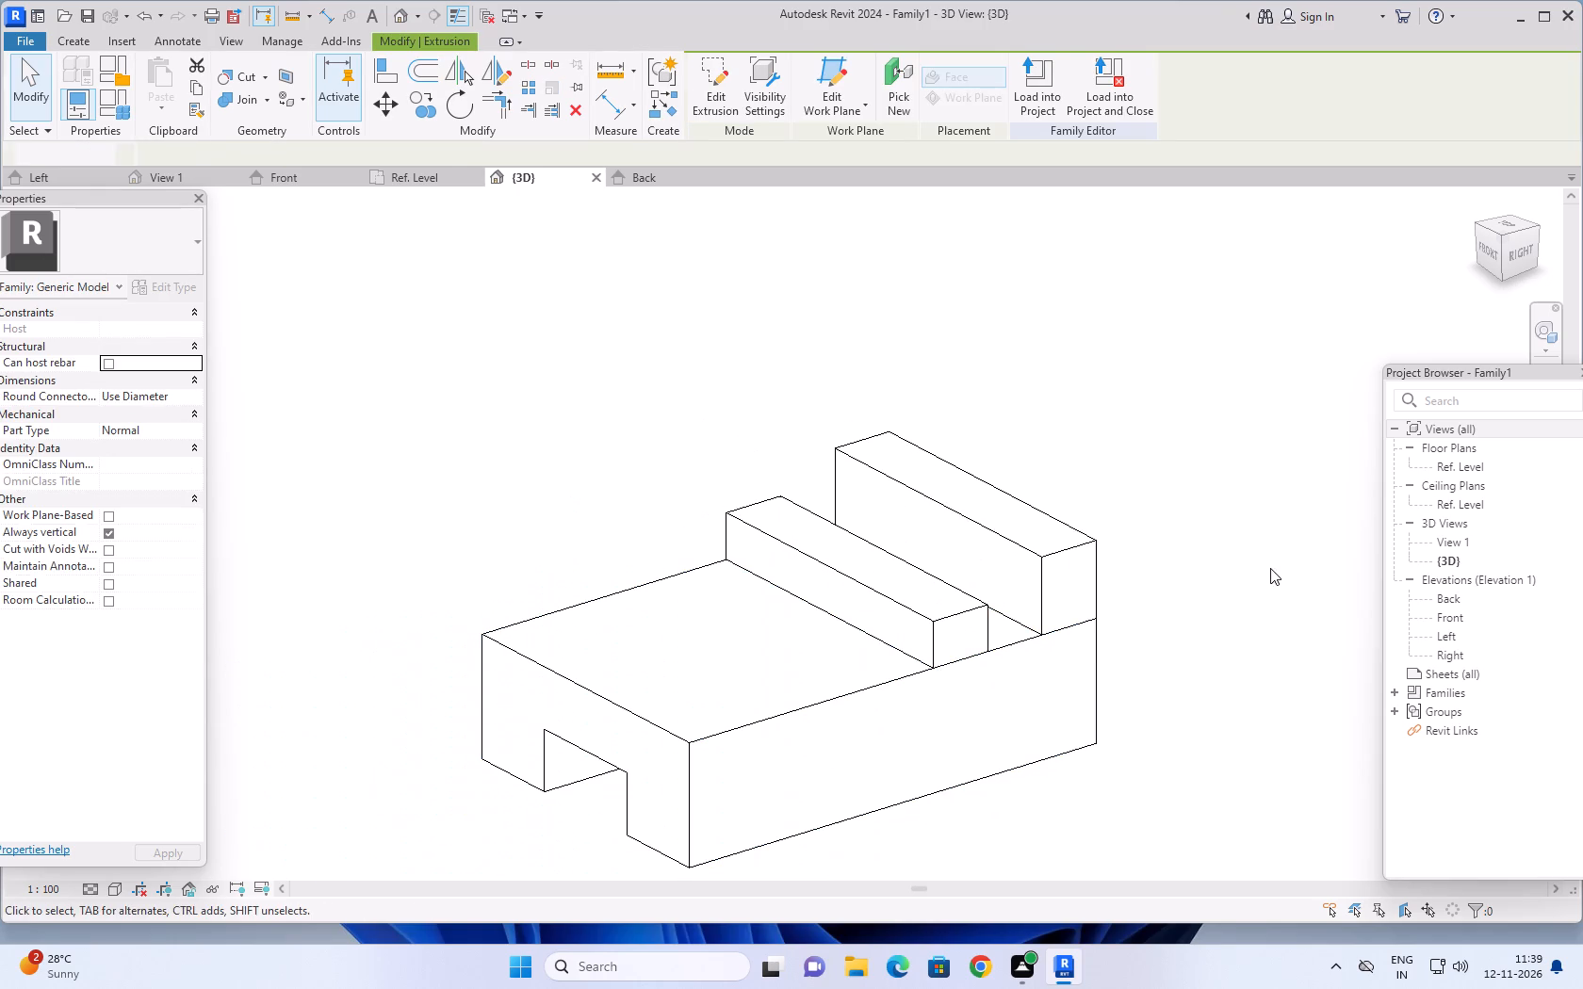
{"action": "key", "text": "Escape"}
{"action": "left_click", "coordinate": [890, 673]}
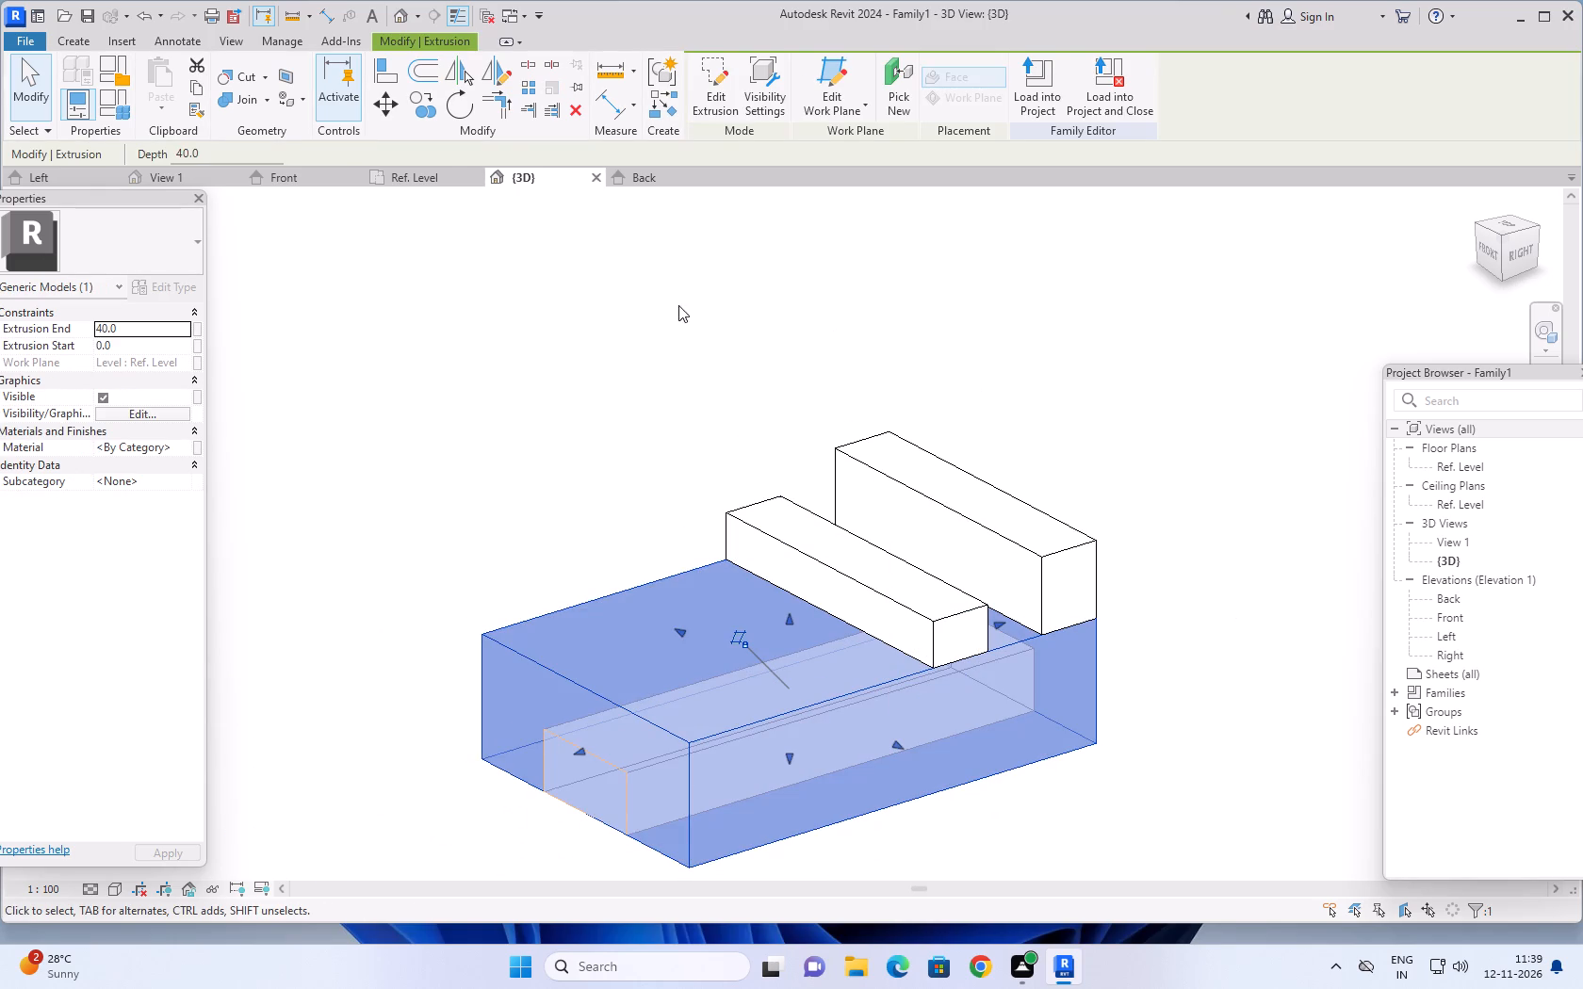
{"action": "left_click", "coordinate": [722, 79]}
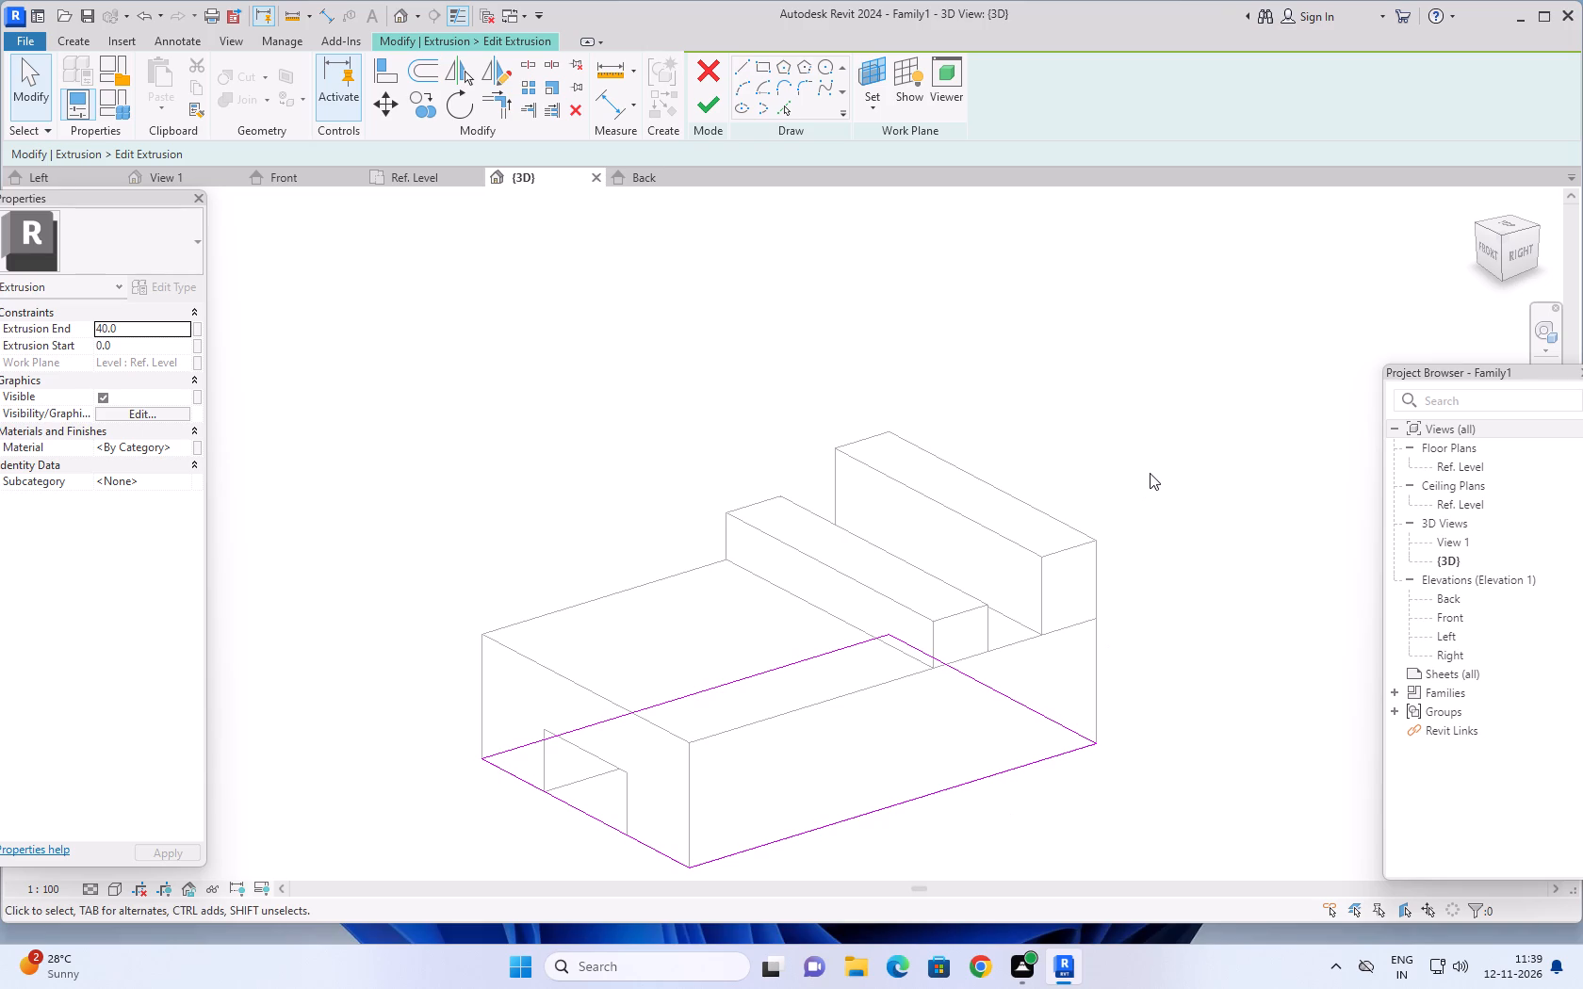
{"action": "left_click", "coordinate": [702, 110]}
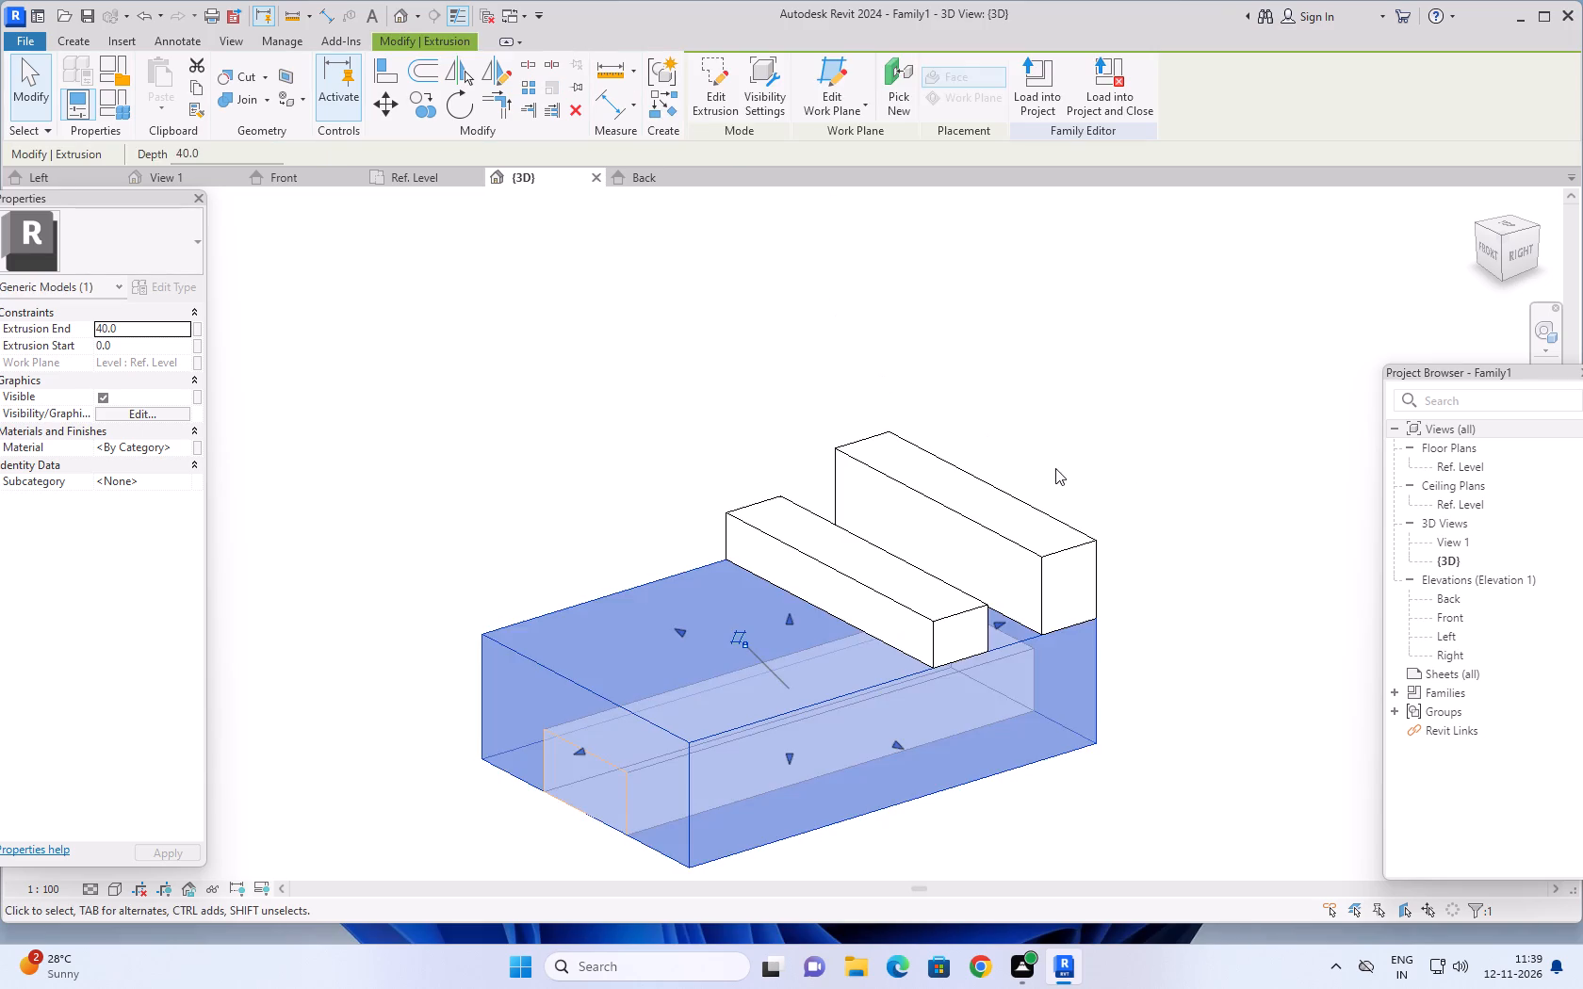
{"action": "key", "text": "Escape"}
Examine the two strips and the gap between them on top of the block in 3D.
{"action": "scroll", "coordinate": [1027, 669], "scroll_direction": "up", "scroll_amount": 2}
{"action": "middle_click_drag", "start_coordinate": [1184, 473], "coordinate": [1207, 509]}
{"action": "scroll", "coordinate": [1207, 509], "scroll_direction": "up", "scroll_amount": 1}
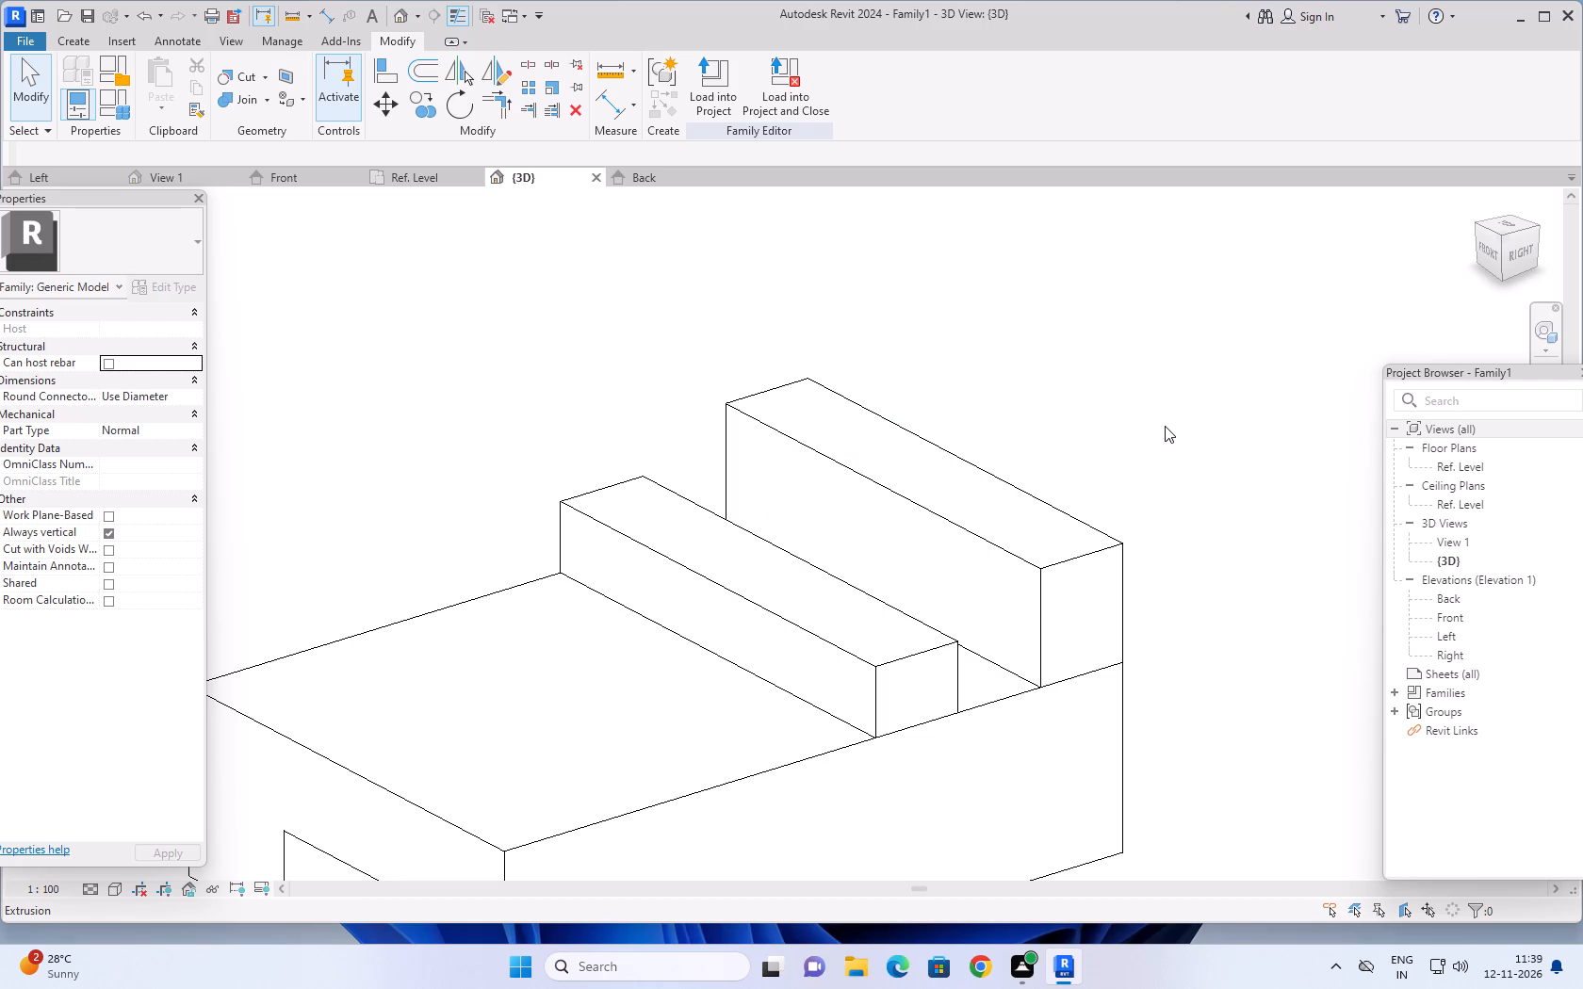
{"action": "scroll", "coordinate": [1166, 425], "scroll_direction": "down", "scroll_amount": 2}
{"action": "middle_click_drag", "start_coordinate": [1230, 561], "coordinate": [1223, 537]}
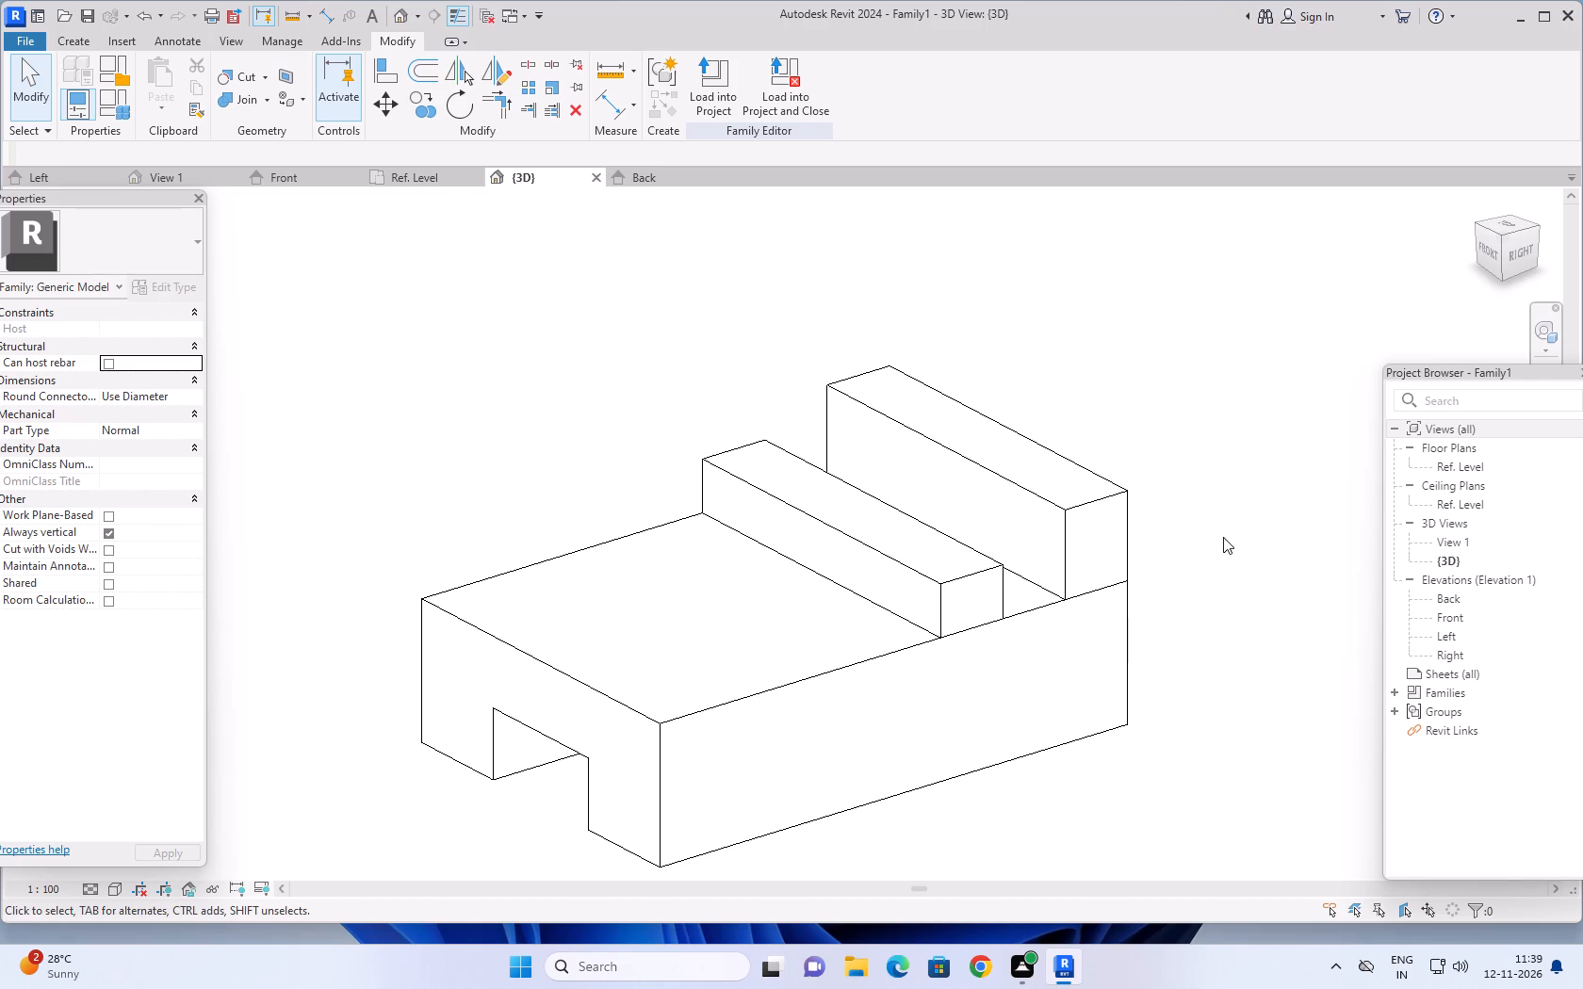
{"action": "middle_click_drag", "start_coordinate": [1229, 472], "coordinate": [1227, 532], "text": "shift"}
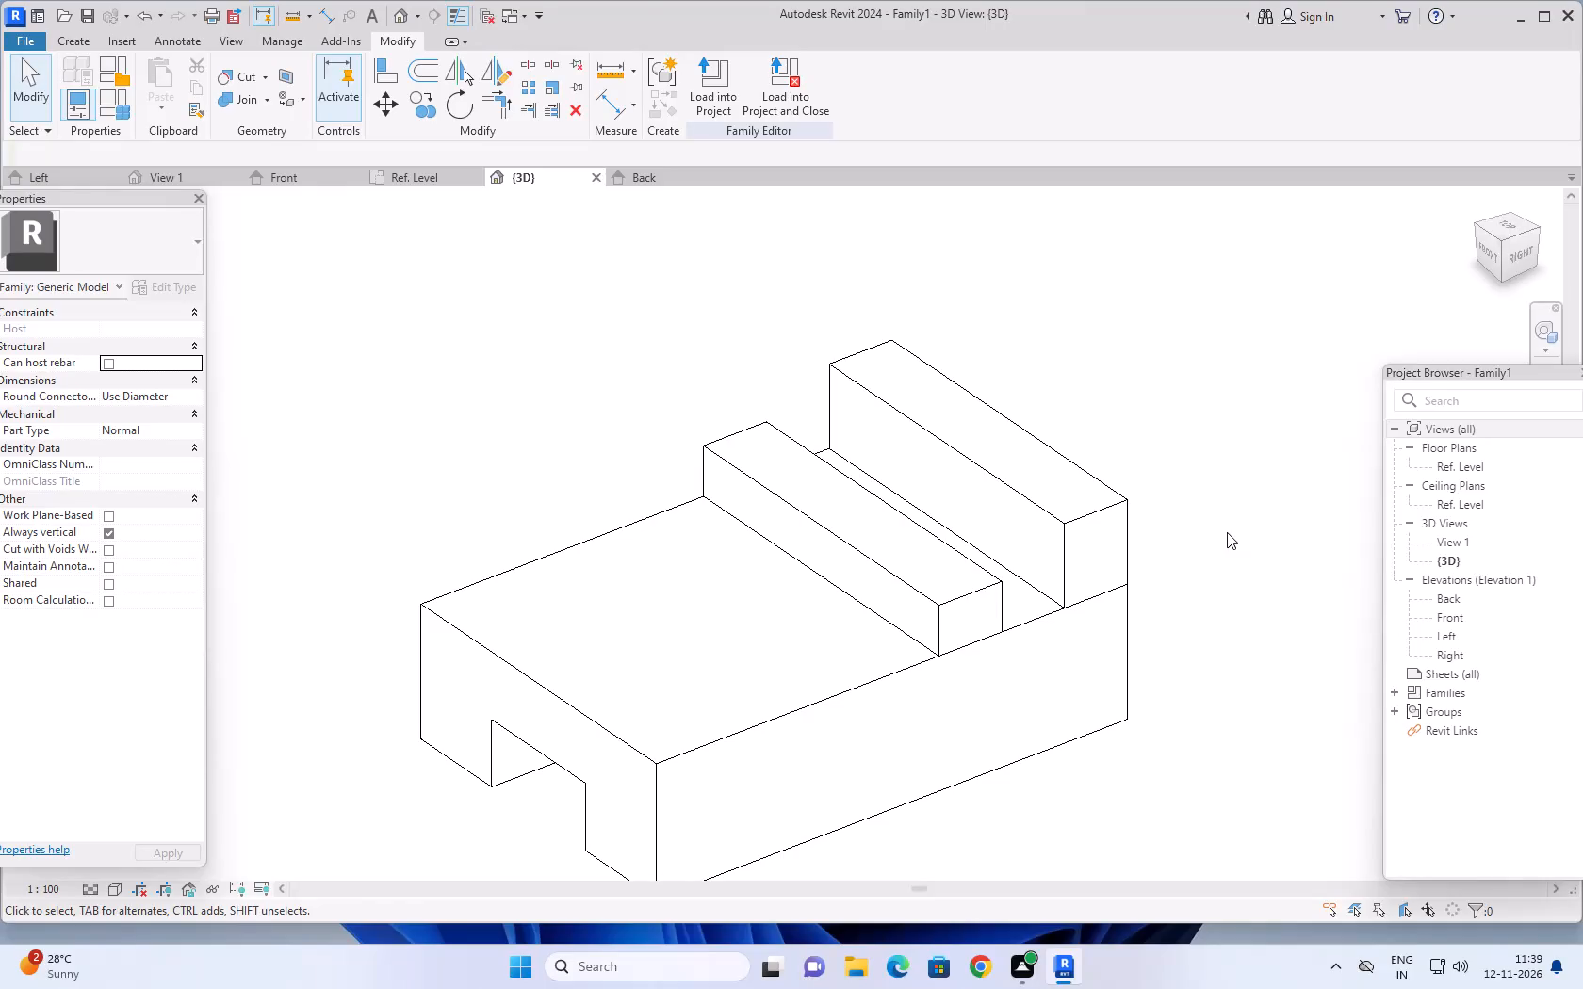
{"action": "scroll", "coordinate": [977, 593], "scroll_direction": "up", "scroll_amount": 5}
{"action": "scroll", "coordinate": [1008, 592], "scroll_direction": "down", "scroll_amount": 4}
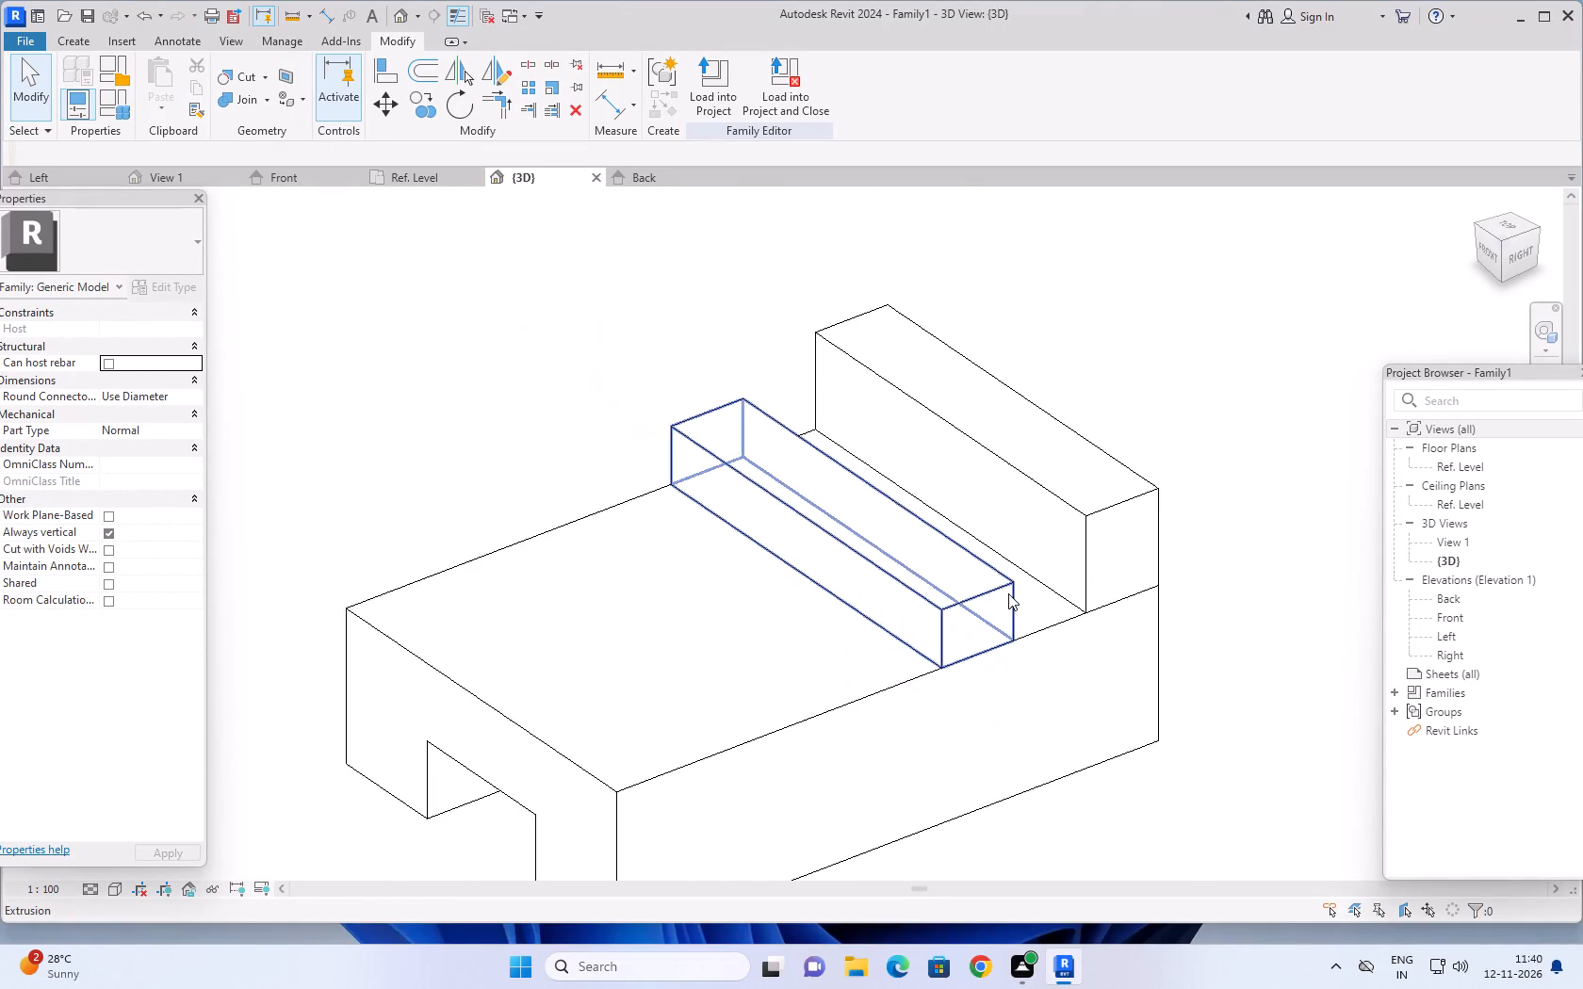
Examine the block from several angles in 3D and check the extrusion properties of the taller strip.
{"action": "scroll", "coordinate": [1008, 593], "scroll_direction": "down", "scroll_amount": 3}
{"action": "middle_click_drag", "start_coordinate": [1169, 502], "coordinate": [1186, 511]}
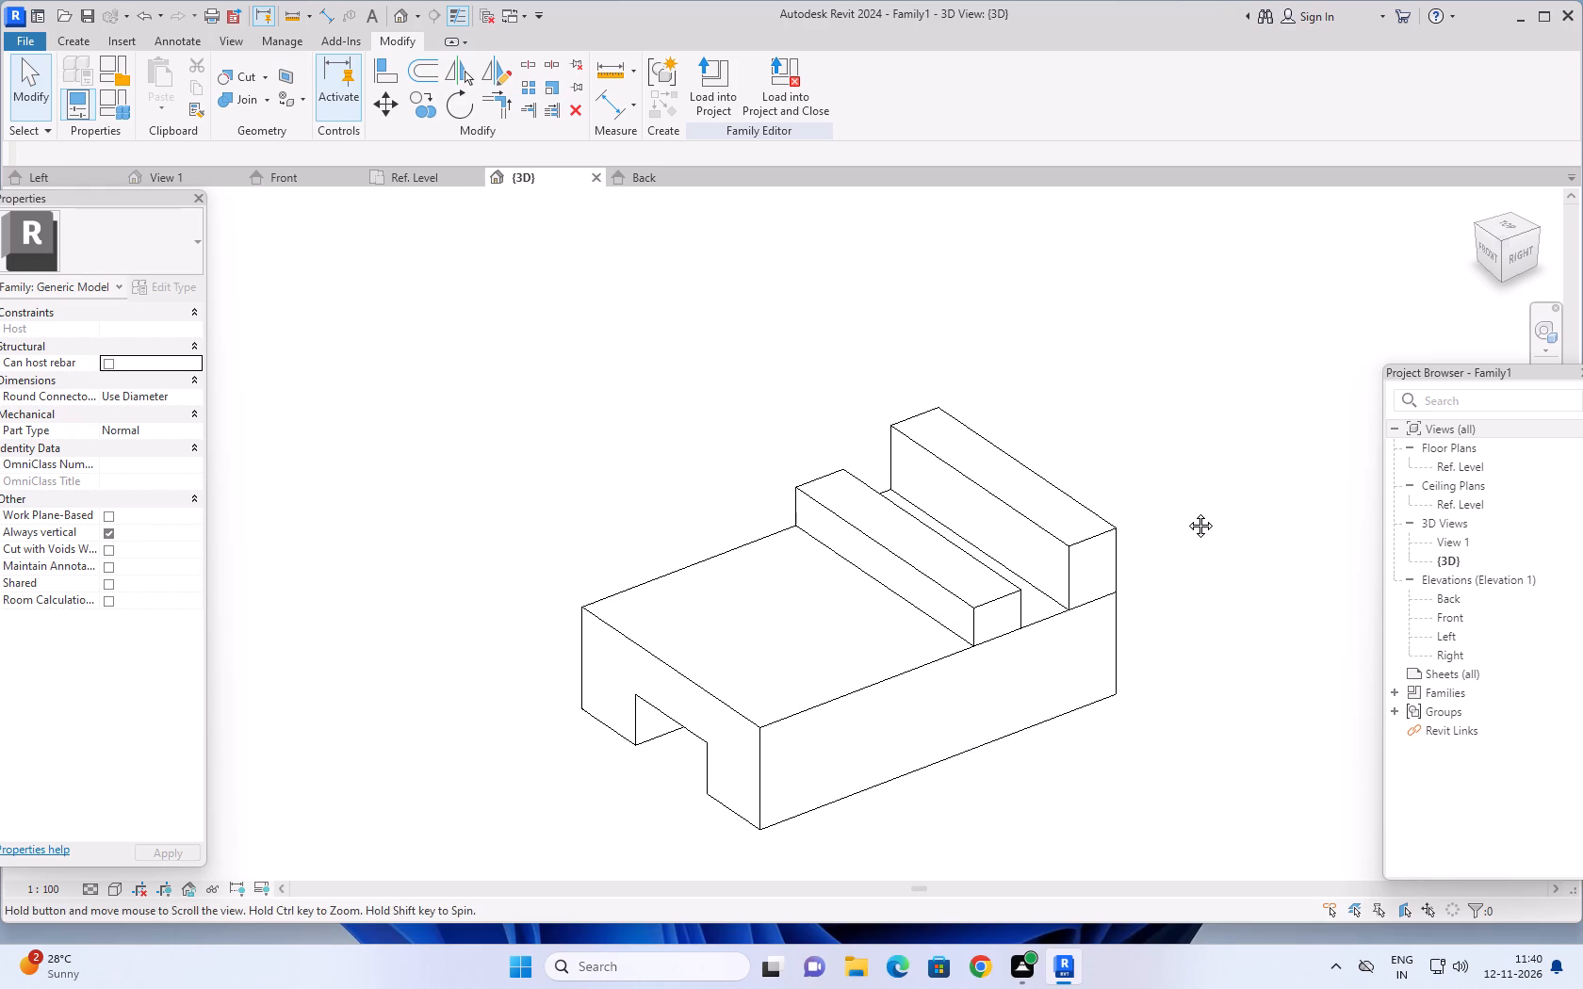
{"action": "middle_click_drag", "start_coordinate": [1186, 511], "coordinate": [1195, 518]}
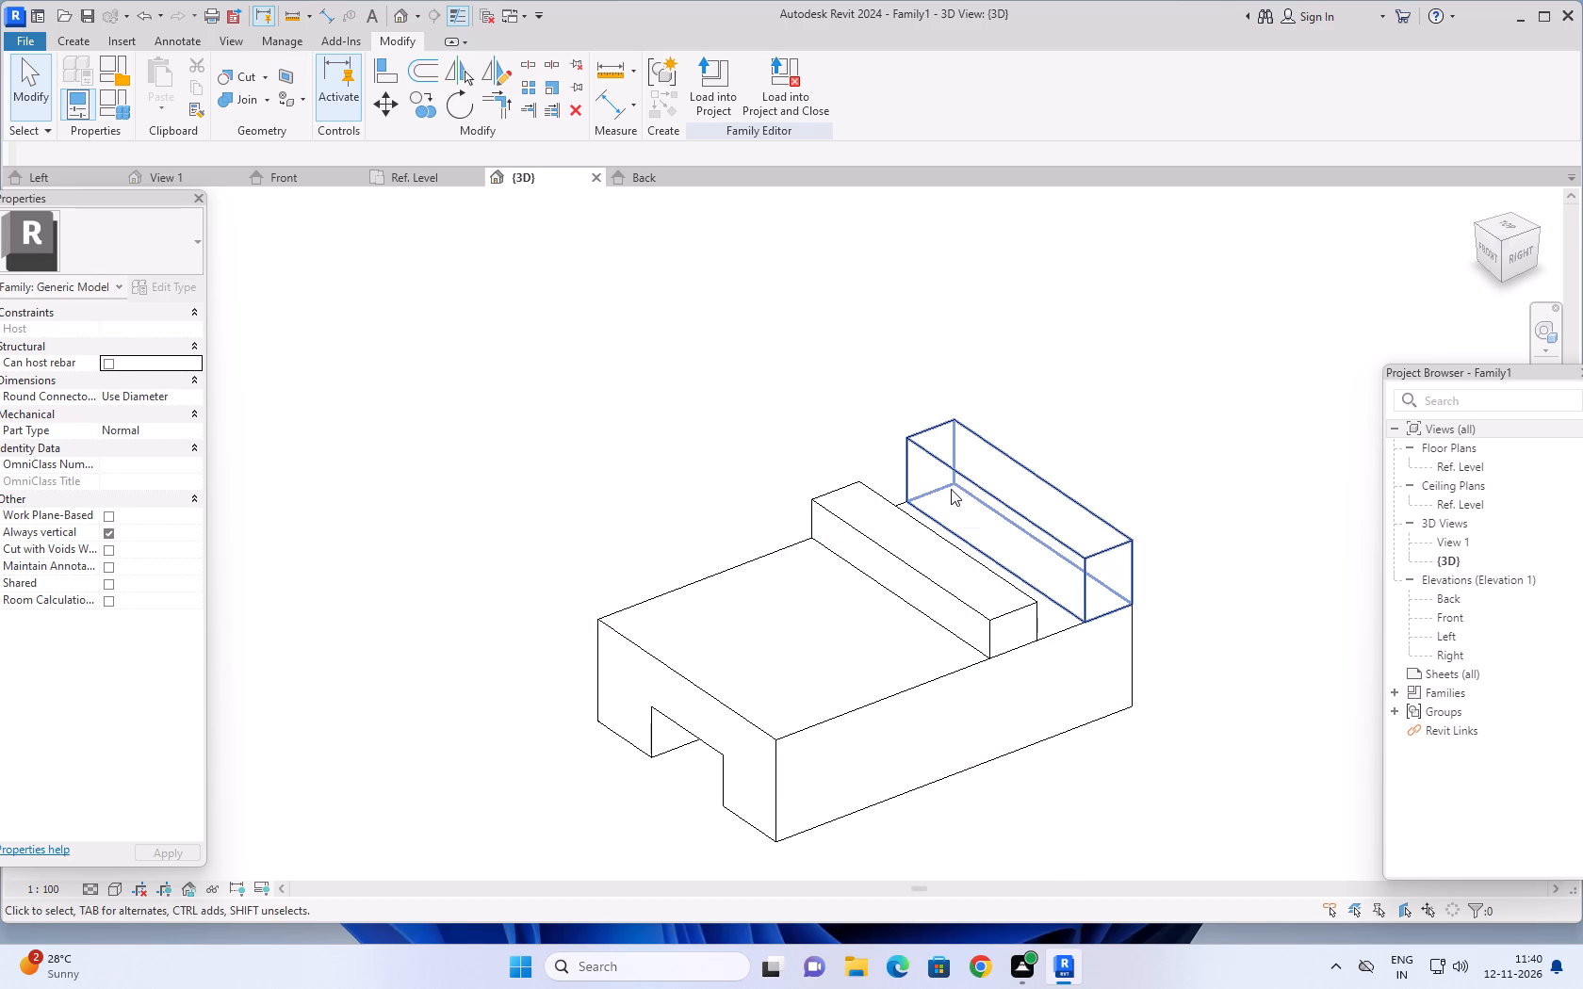
{"action": "left_click", "coordinate": [975, 527]}
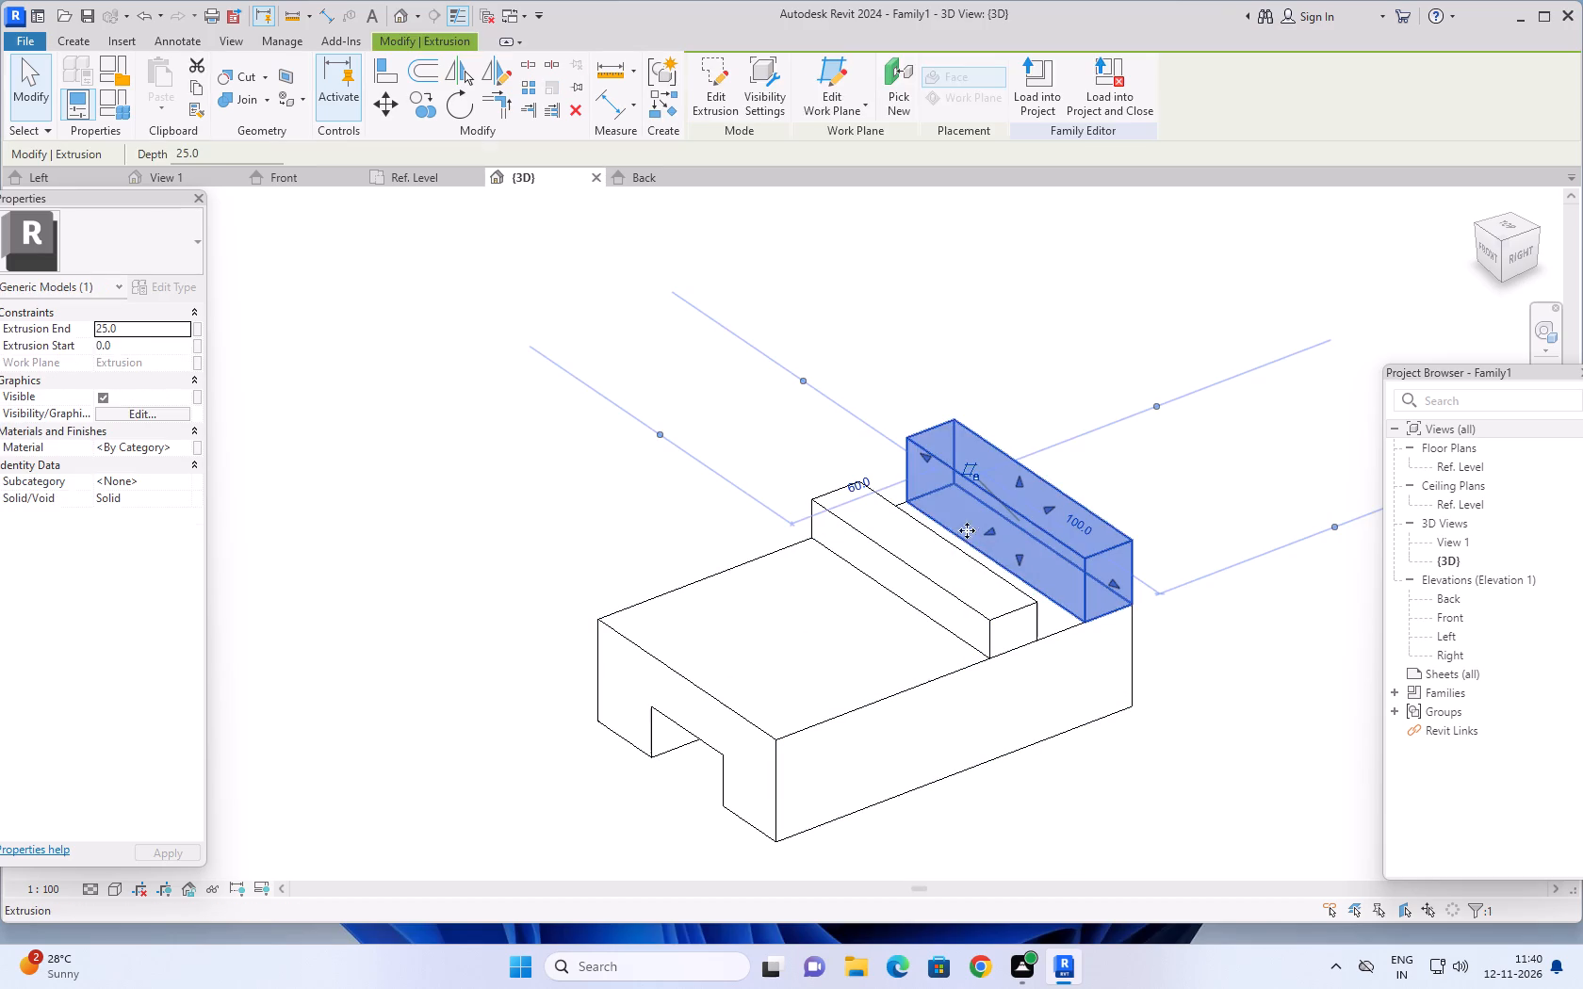
{"action": "key", "text": "Escape"}
{"action": "key", "text": "Escape"}
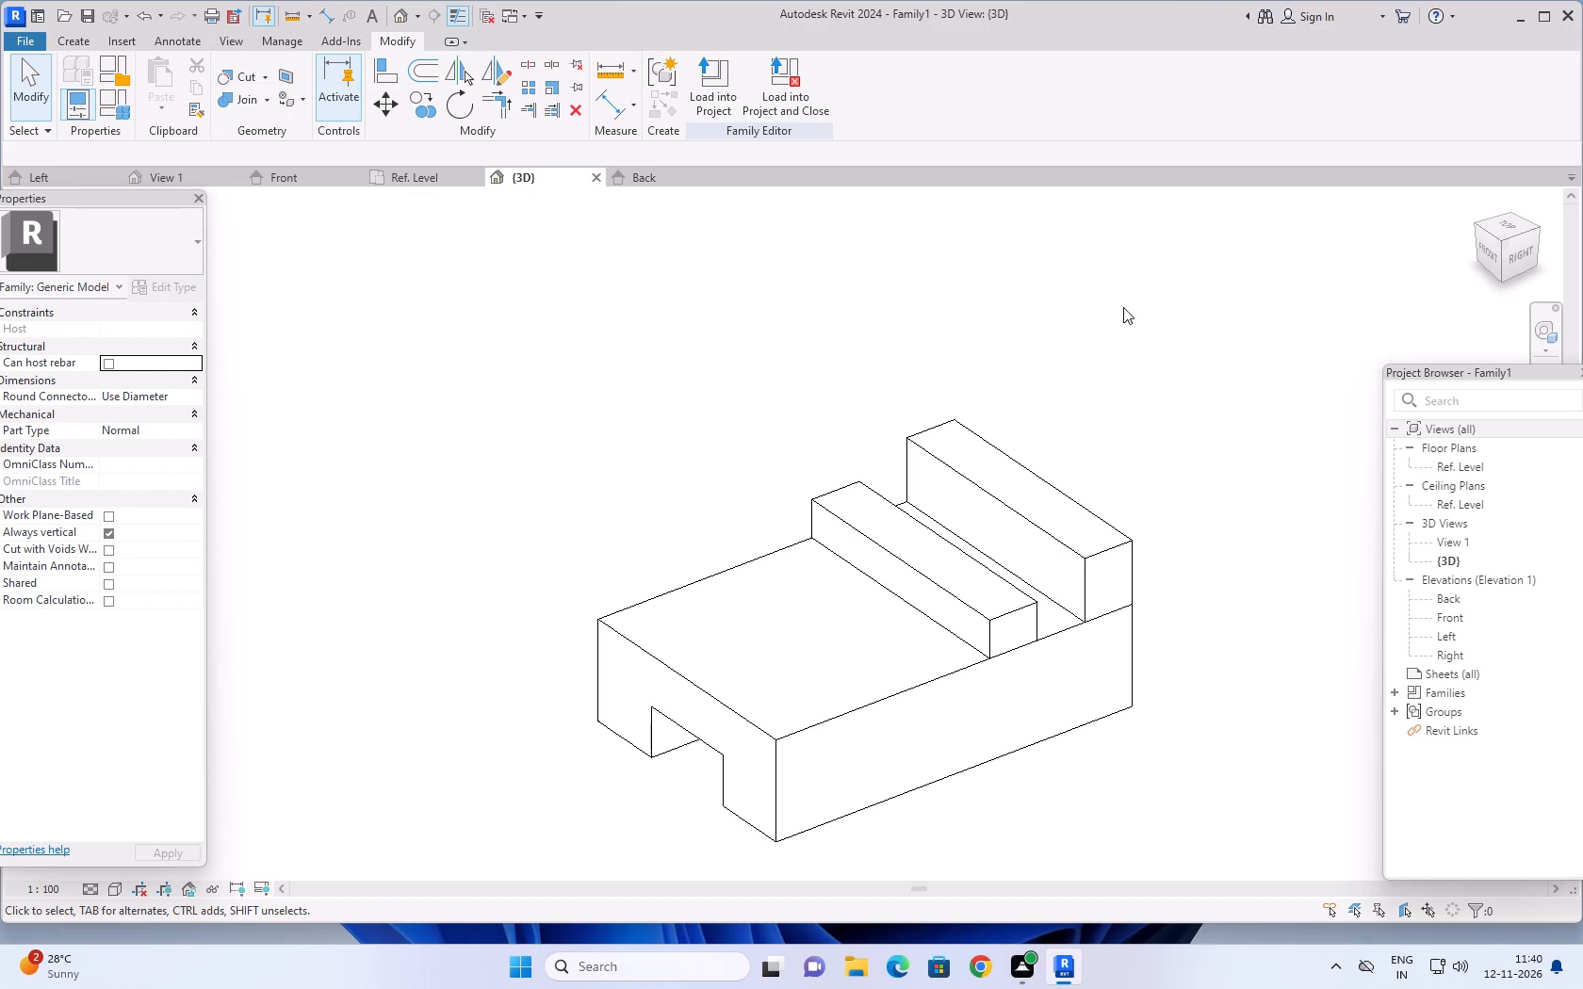
{"action": "middle_click_drag", "start_coordinate": [1196, 329], "coordinate": [1116, 662], "text": "shift"}
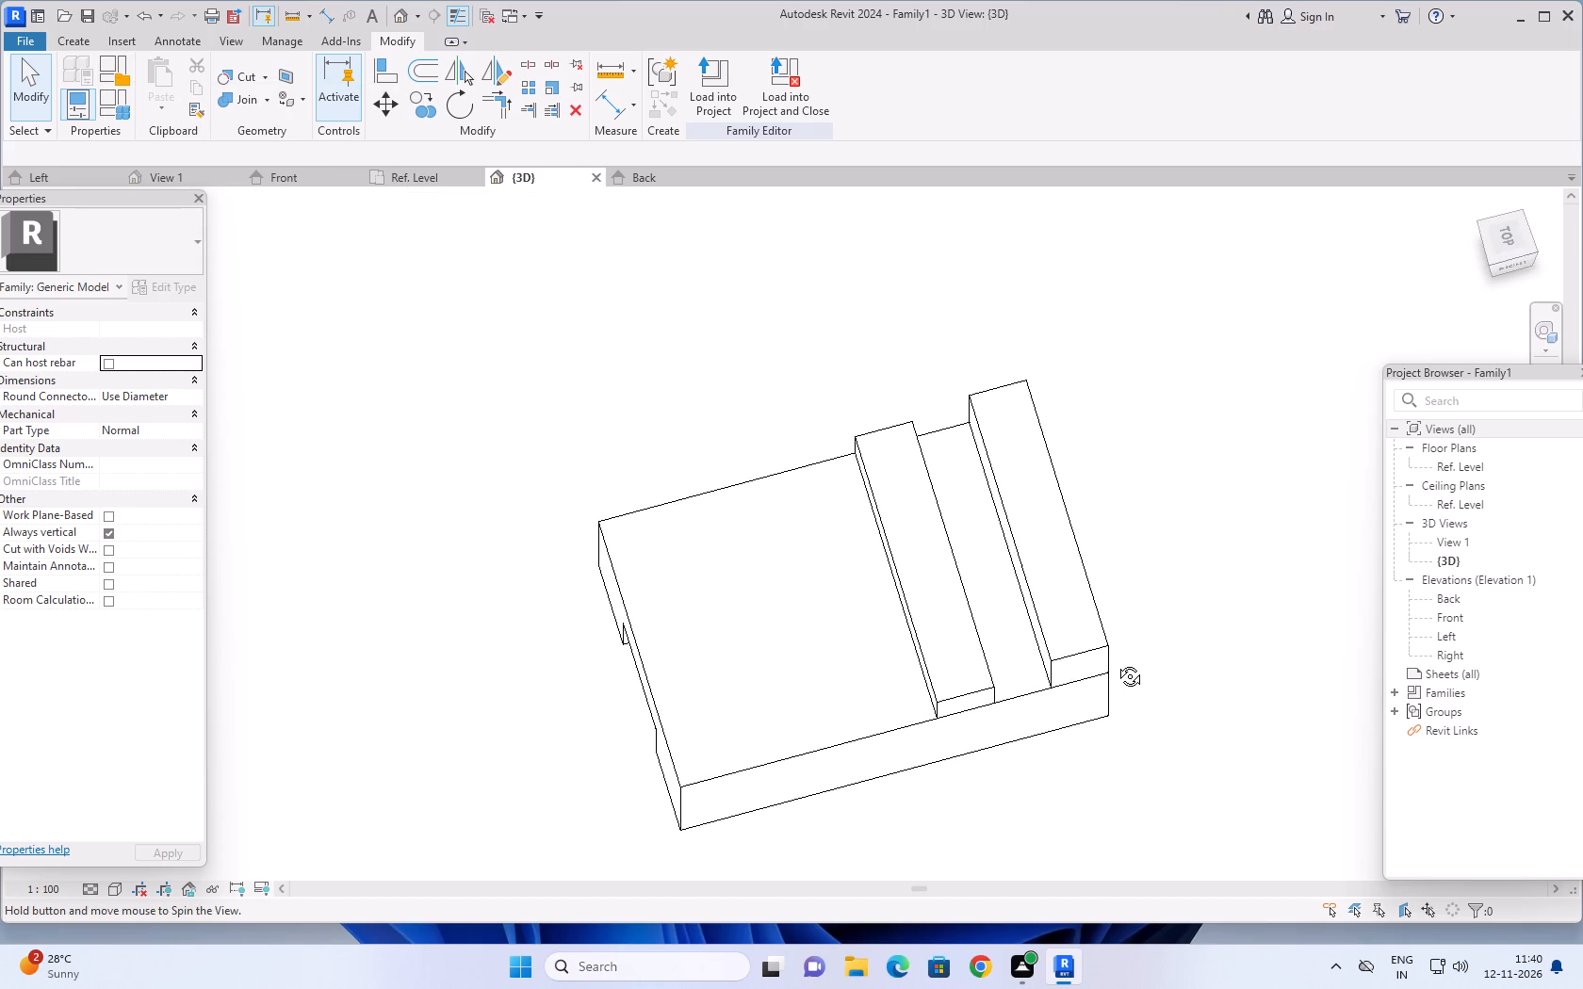
{"action": "middle_click_drag", "start_coordinate": [1116, 662], "coordinate": [1156, 620], "text": "shift"}
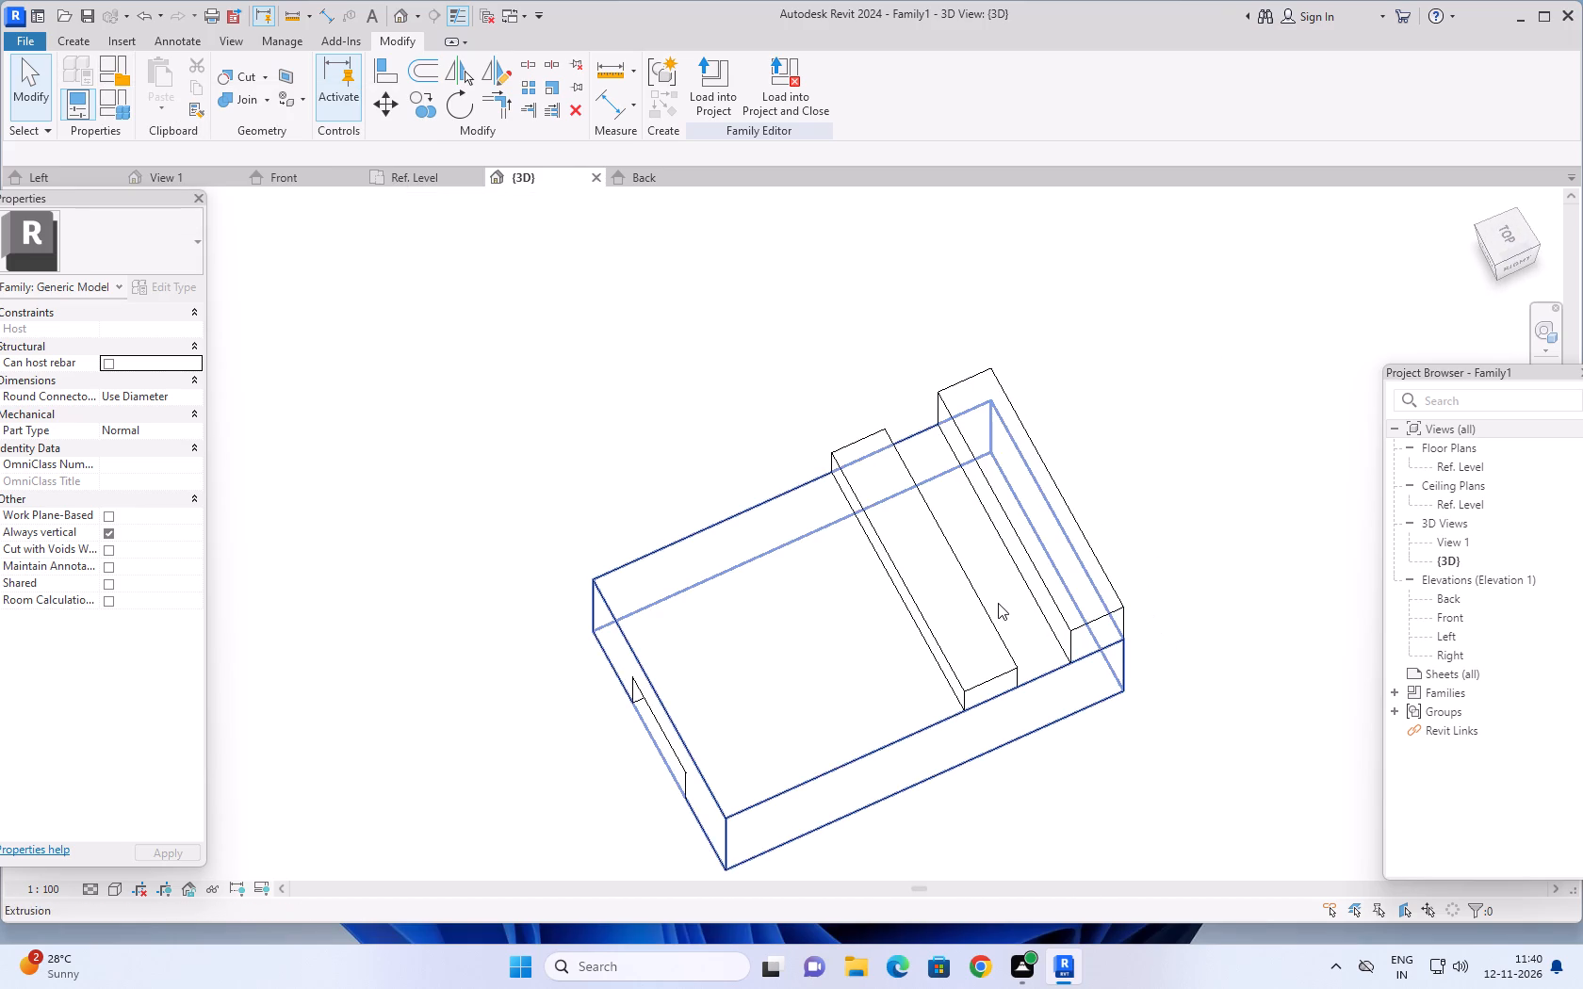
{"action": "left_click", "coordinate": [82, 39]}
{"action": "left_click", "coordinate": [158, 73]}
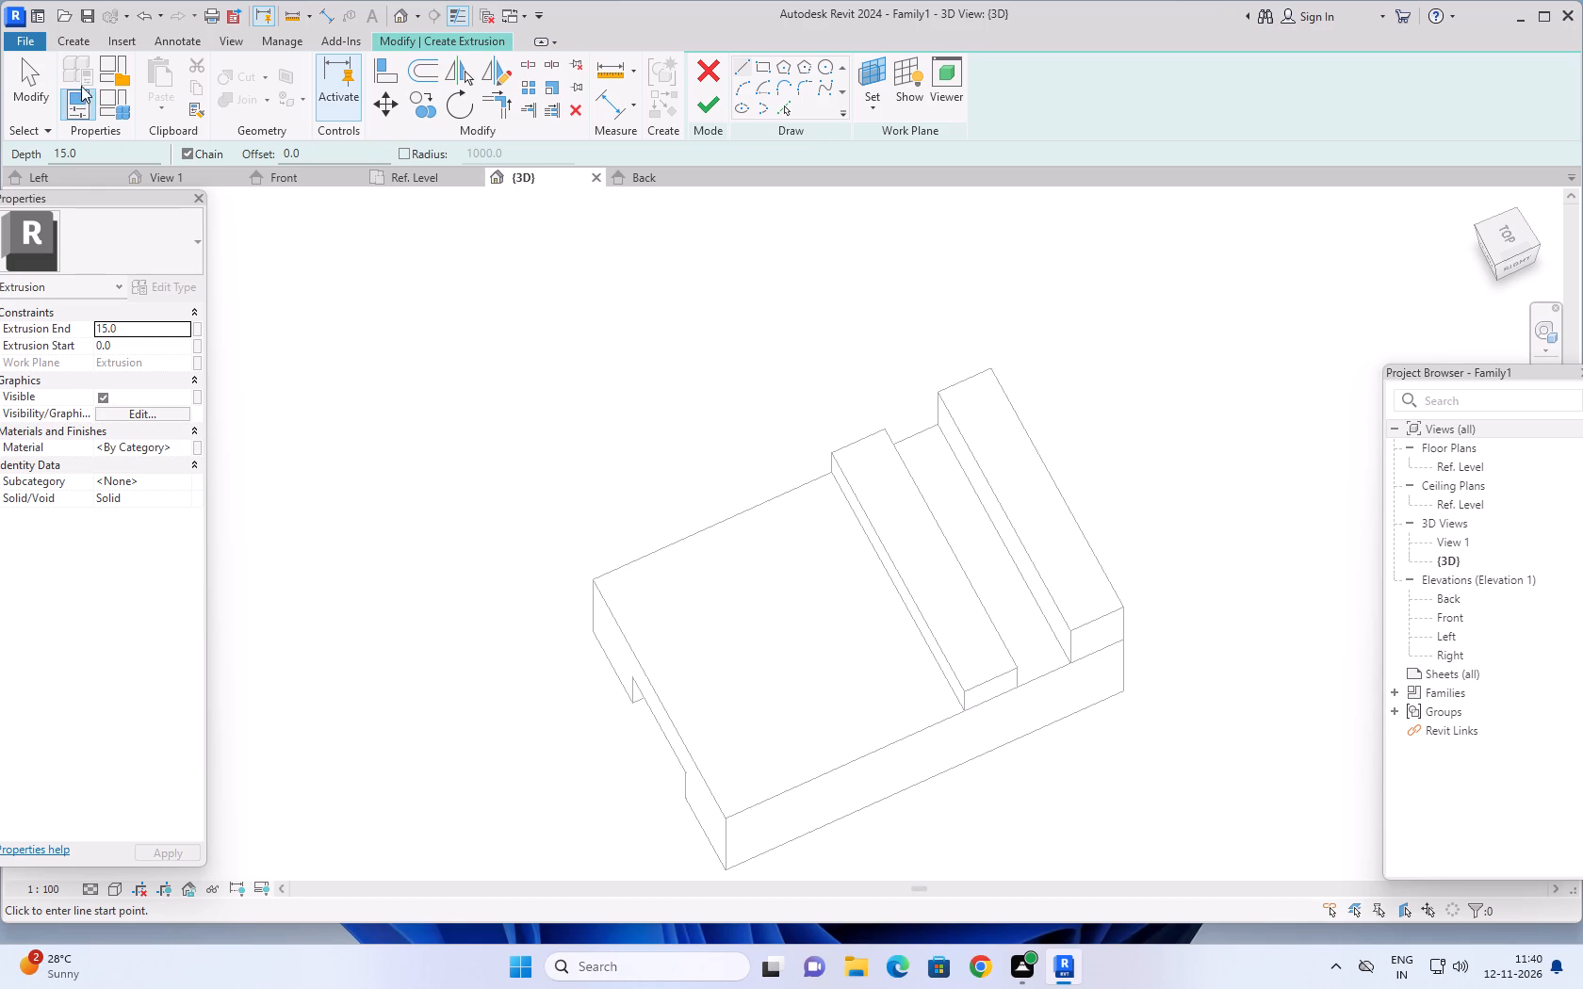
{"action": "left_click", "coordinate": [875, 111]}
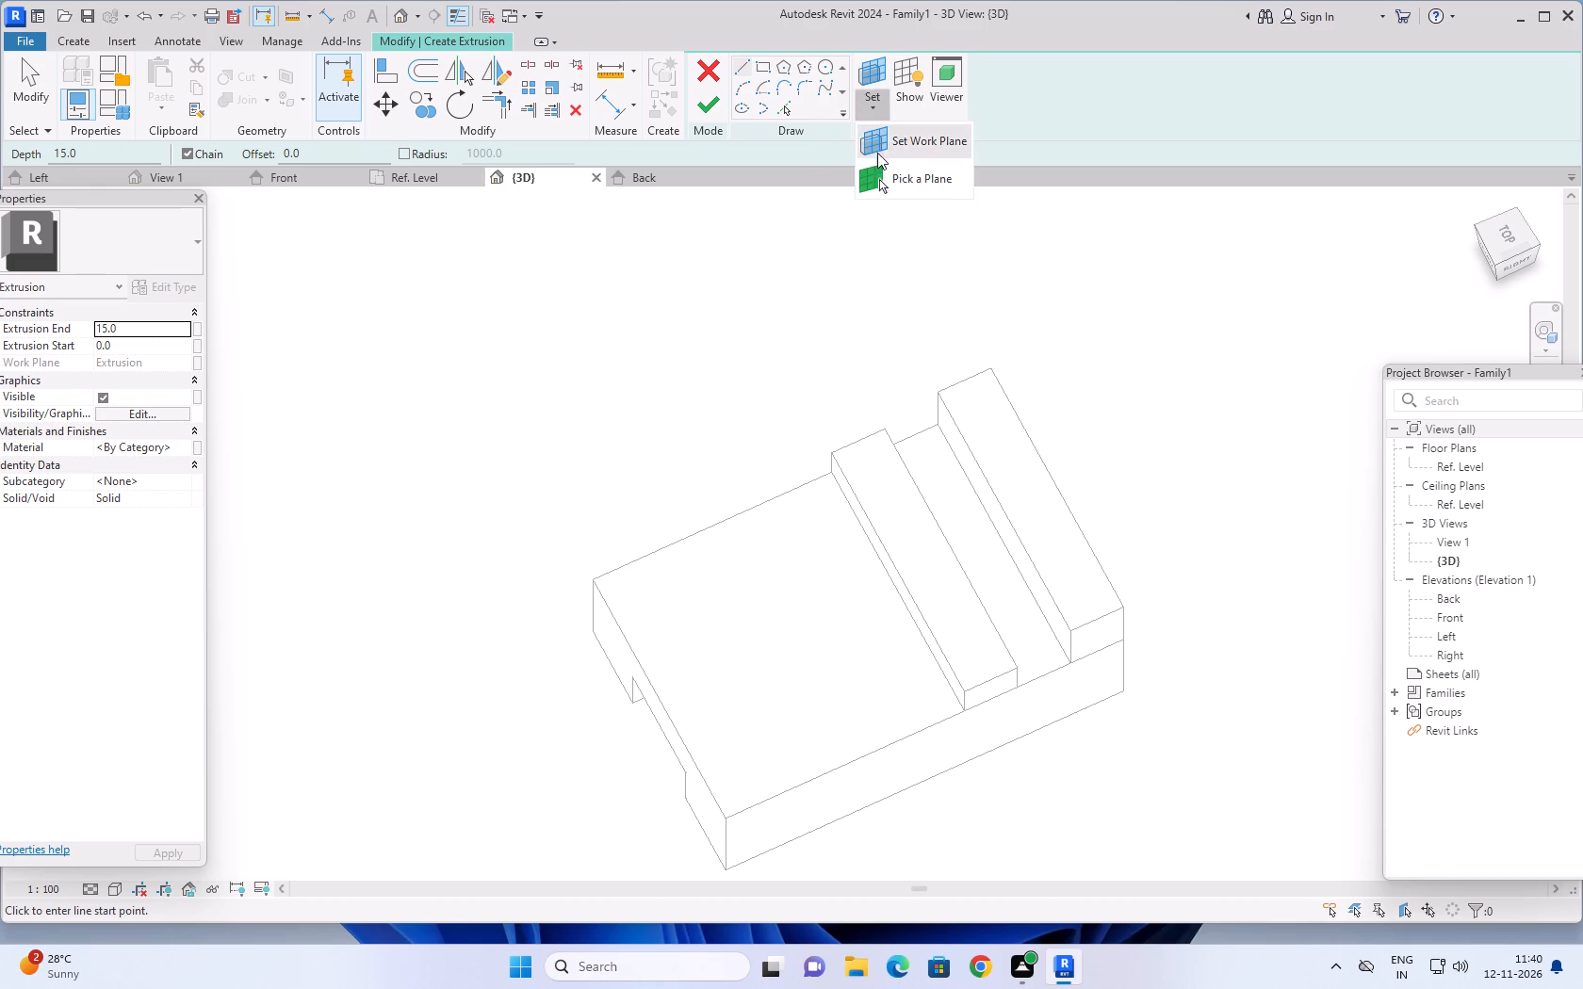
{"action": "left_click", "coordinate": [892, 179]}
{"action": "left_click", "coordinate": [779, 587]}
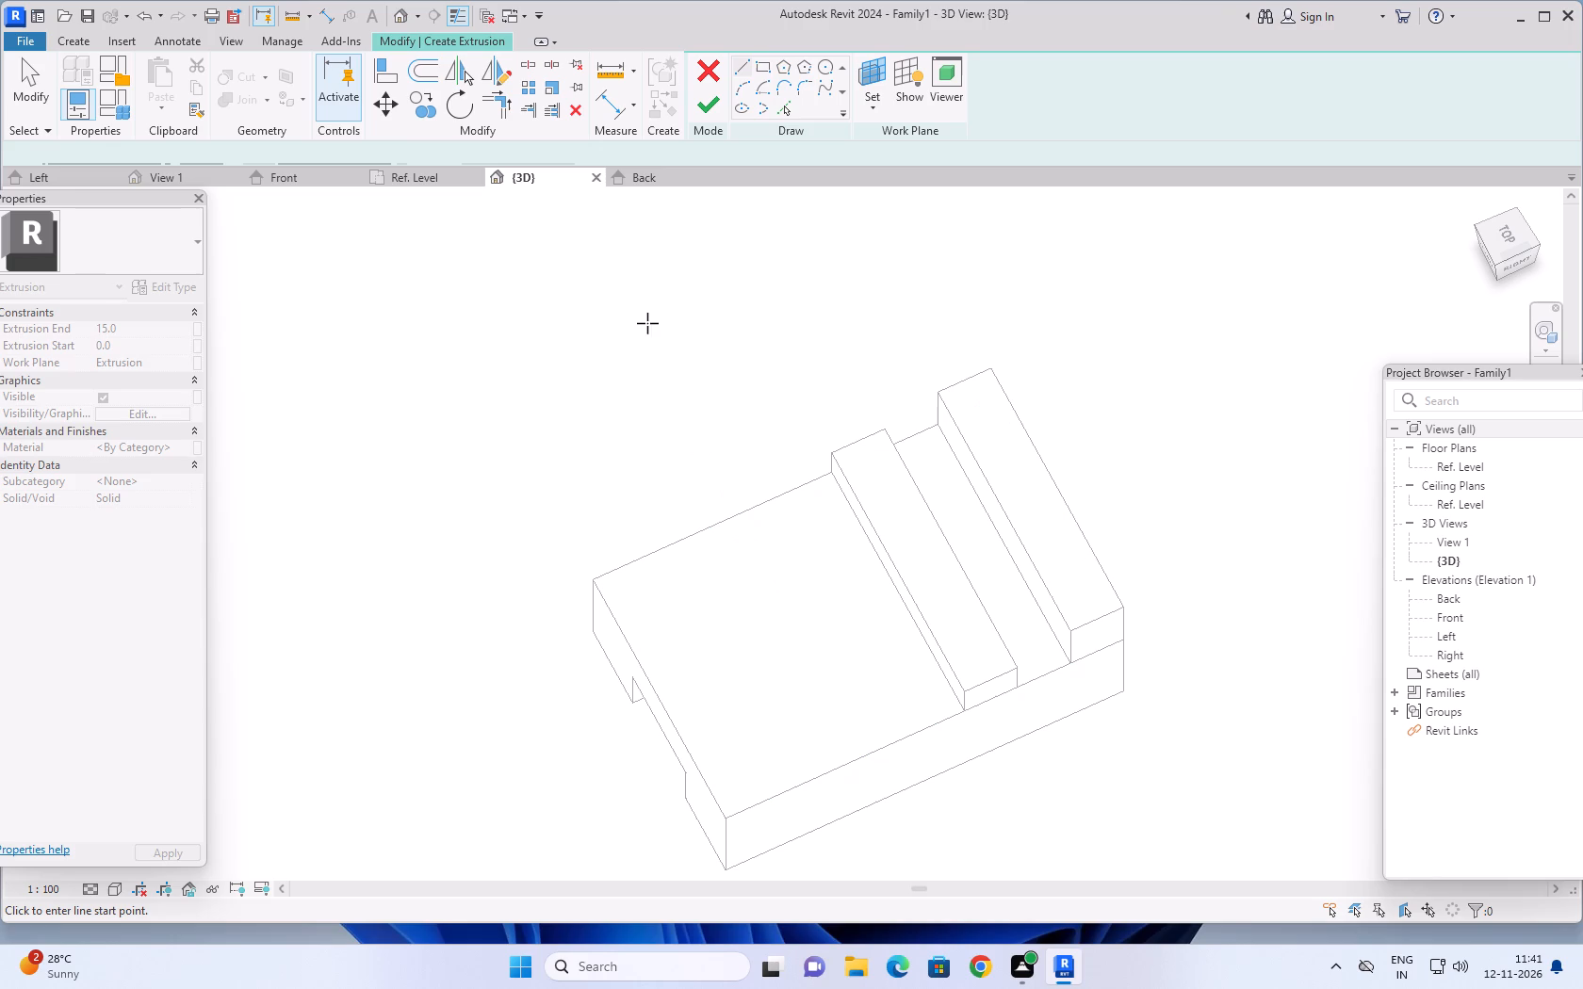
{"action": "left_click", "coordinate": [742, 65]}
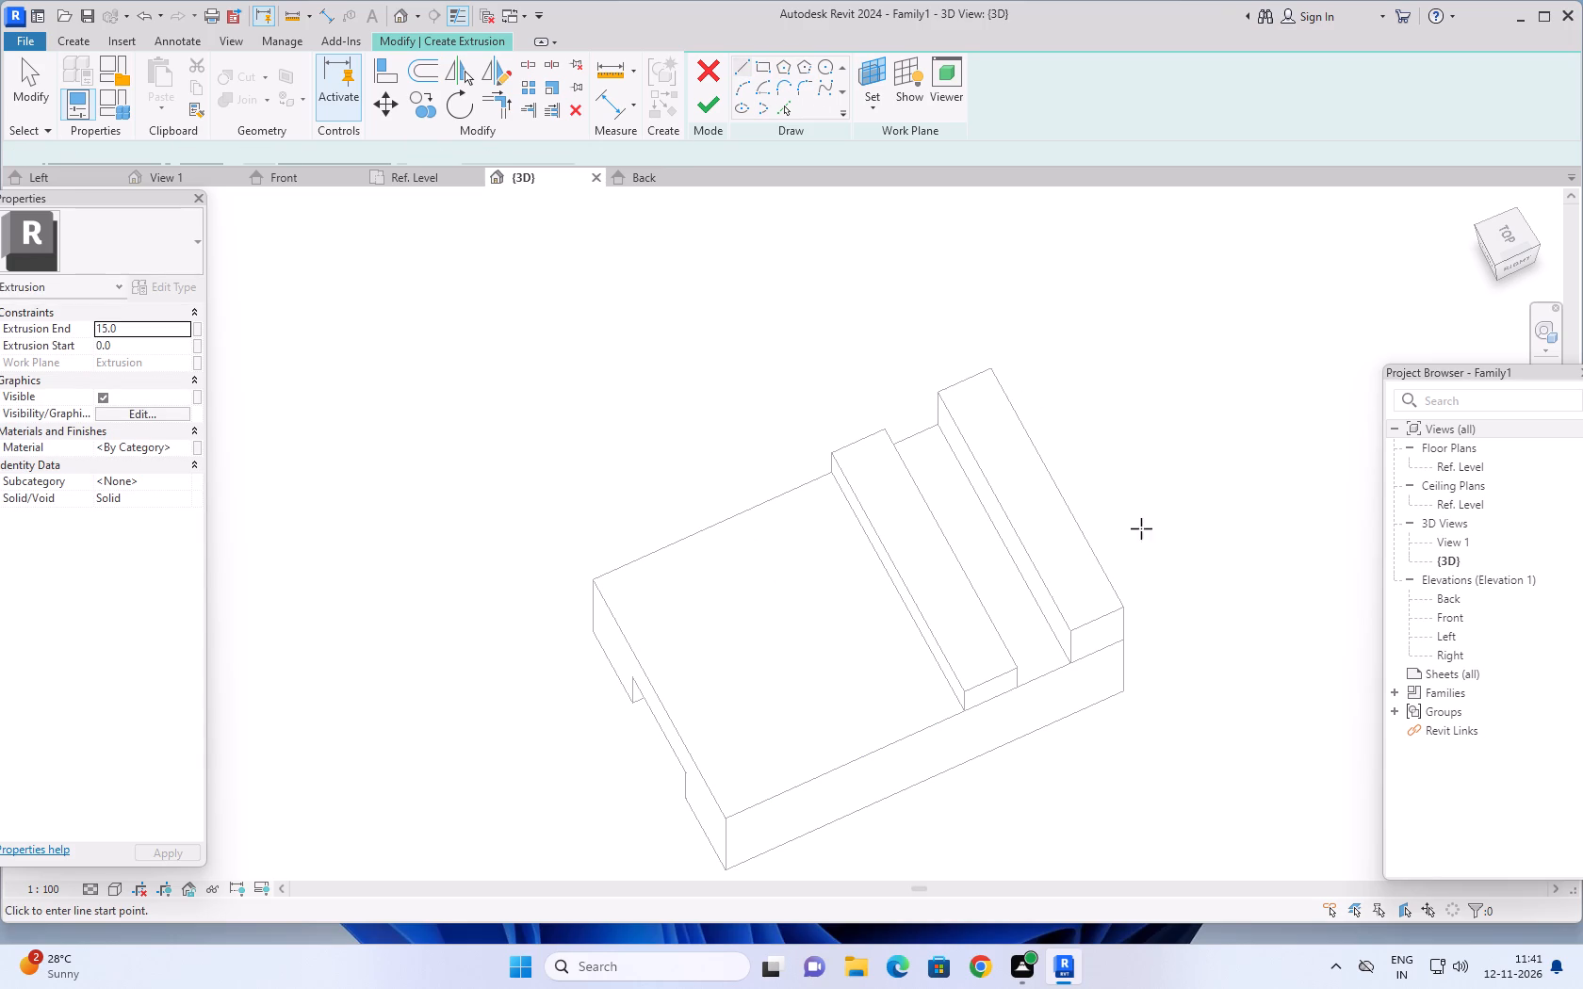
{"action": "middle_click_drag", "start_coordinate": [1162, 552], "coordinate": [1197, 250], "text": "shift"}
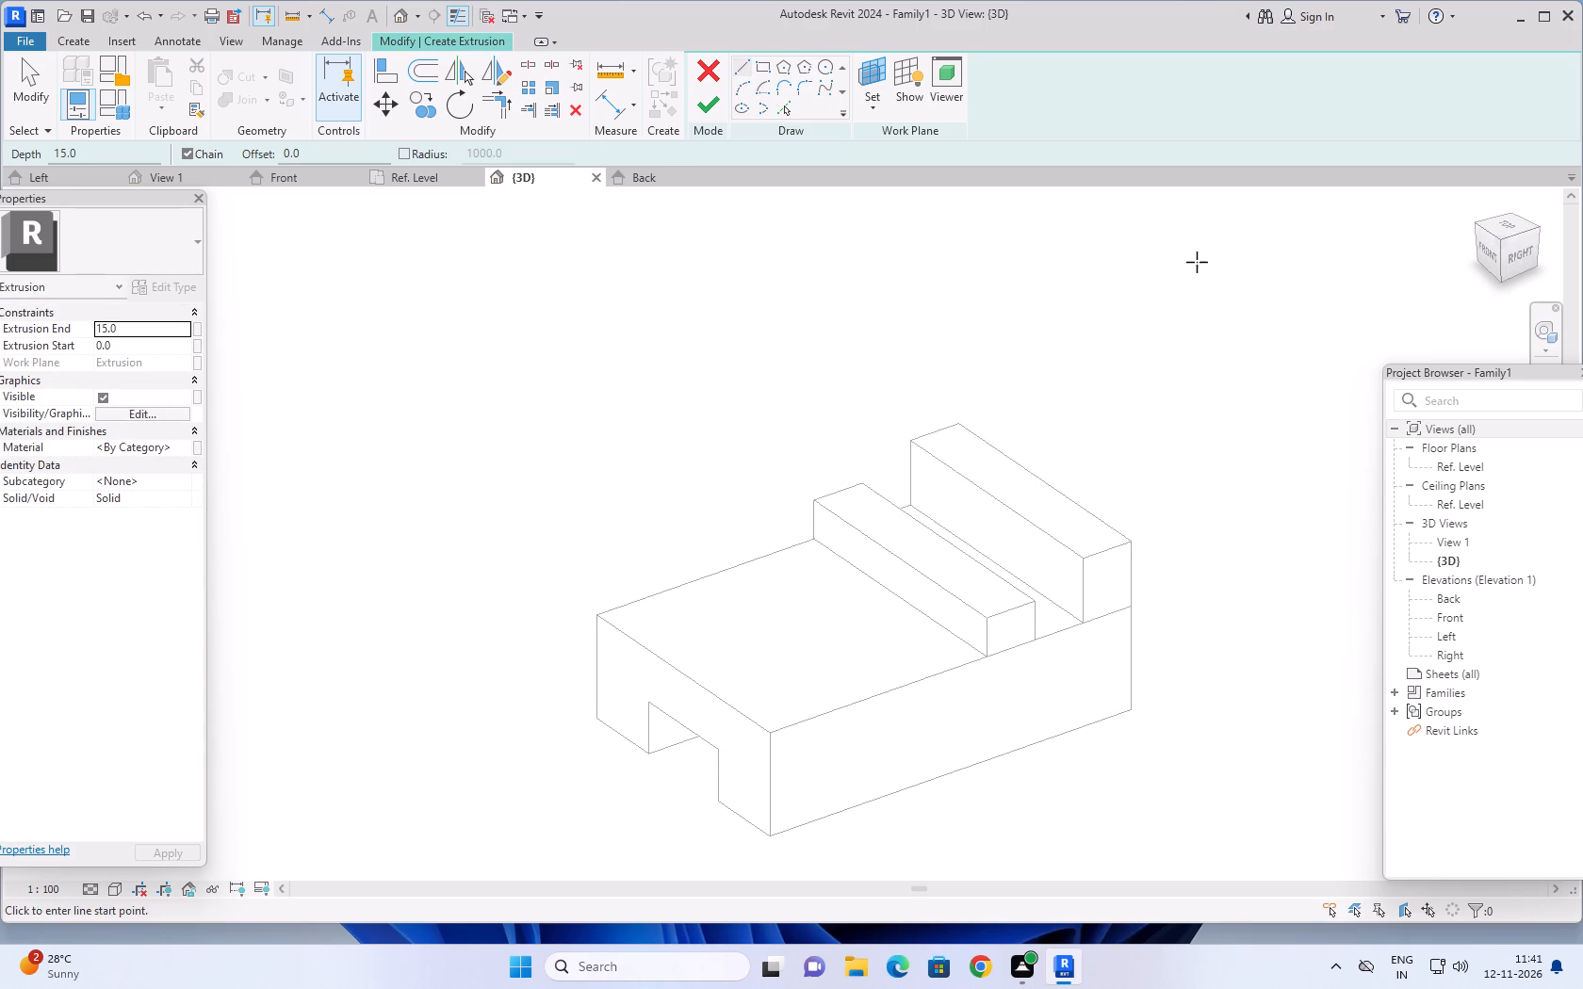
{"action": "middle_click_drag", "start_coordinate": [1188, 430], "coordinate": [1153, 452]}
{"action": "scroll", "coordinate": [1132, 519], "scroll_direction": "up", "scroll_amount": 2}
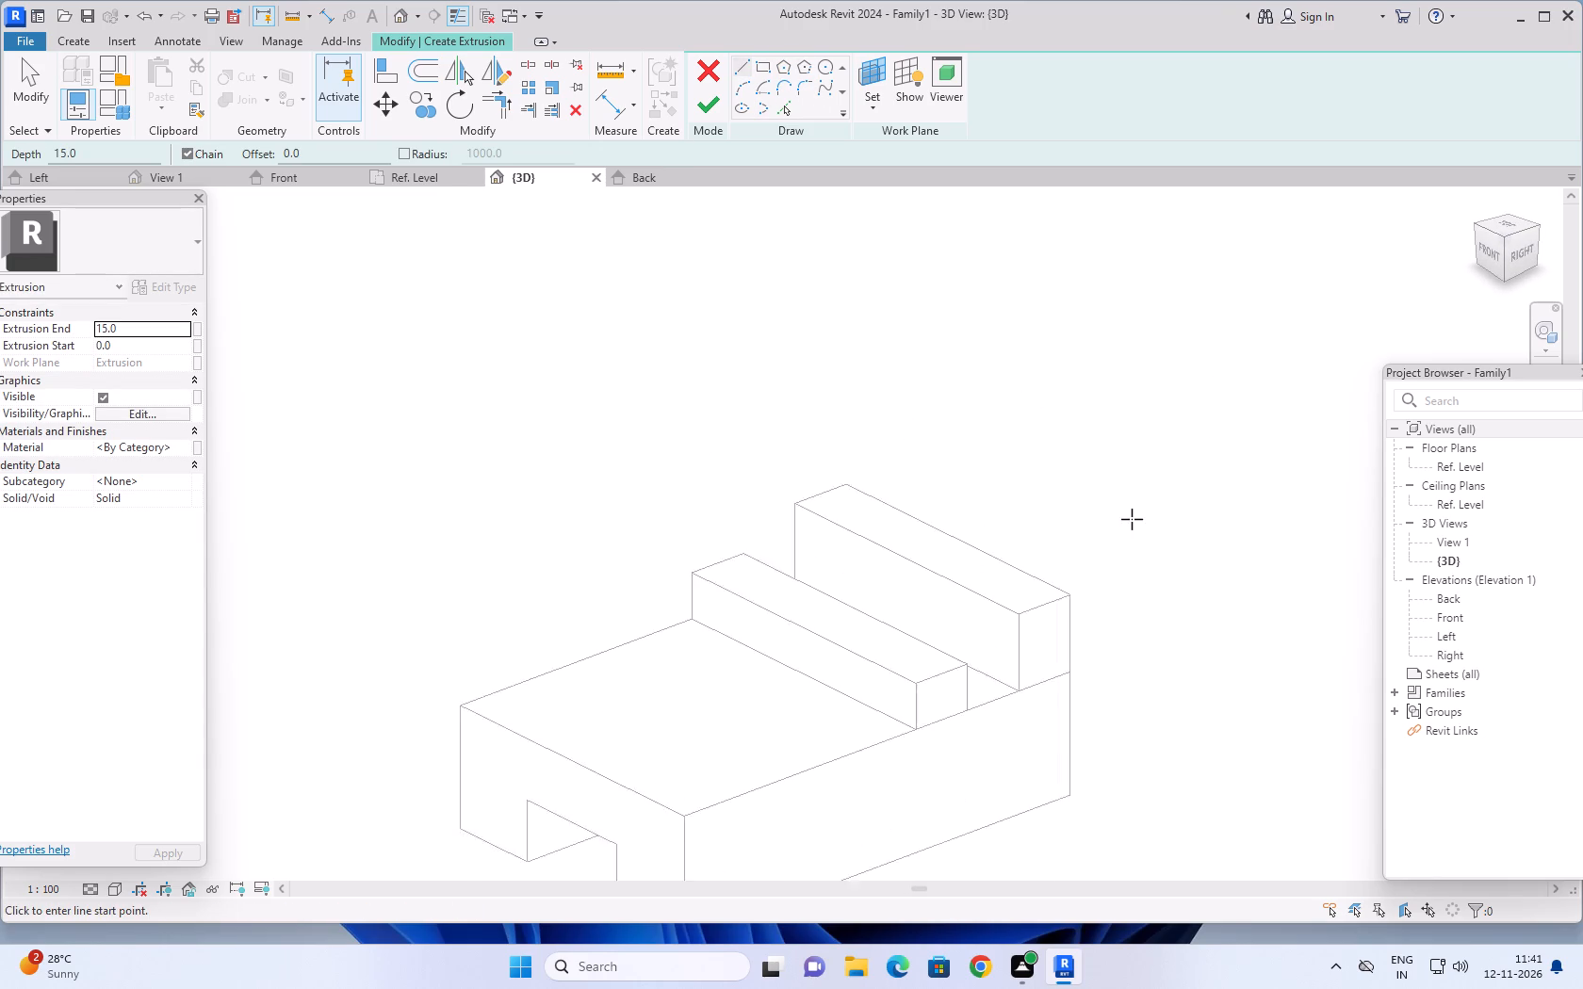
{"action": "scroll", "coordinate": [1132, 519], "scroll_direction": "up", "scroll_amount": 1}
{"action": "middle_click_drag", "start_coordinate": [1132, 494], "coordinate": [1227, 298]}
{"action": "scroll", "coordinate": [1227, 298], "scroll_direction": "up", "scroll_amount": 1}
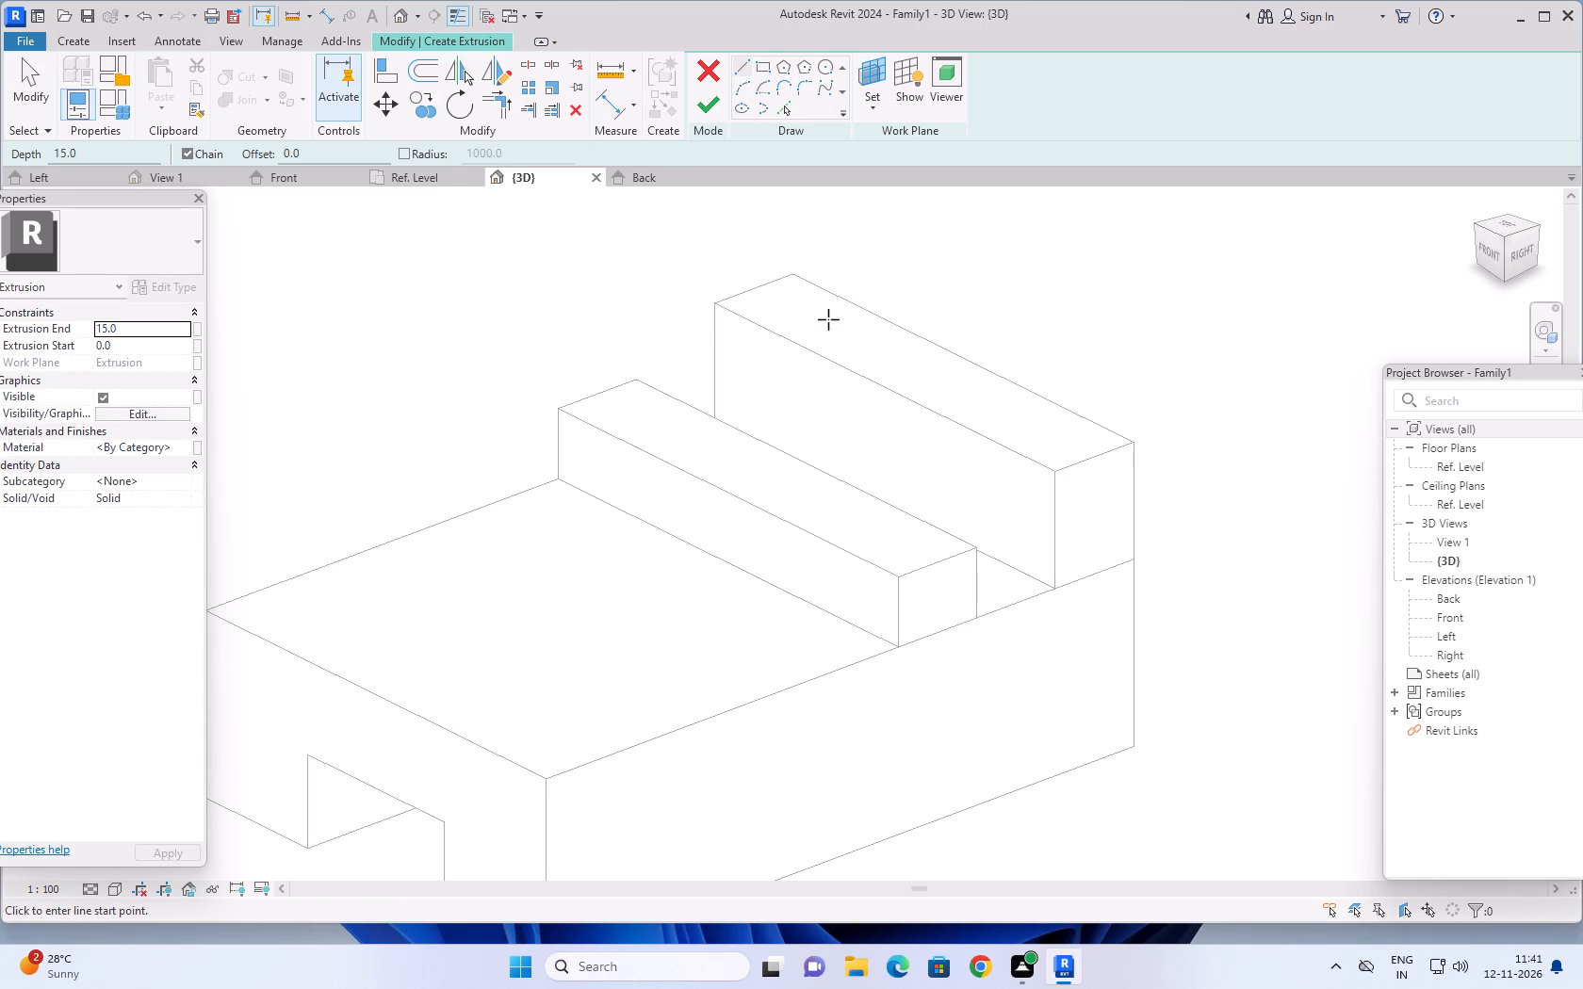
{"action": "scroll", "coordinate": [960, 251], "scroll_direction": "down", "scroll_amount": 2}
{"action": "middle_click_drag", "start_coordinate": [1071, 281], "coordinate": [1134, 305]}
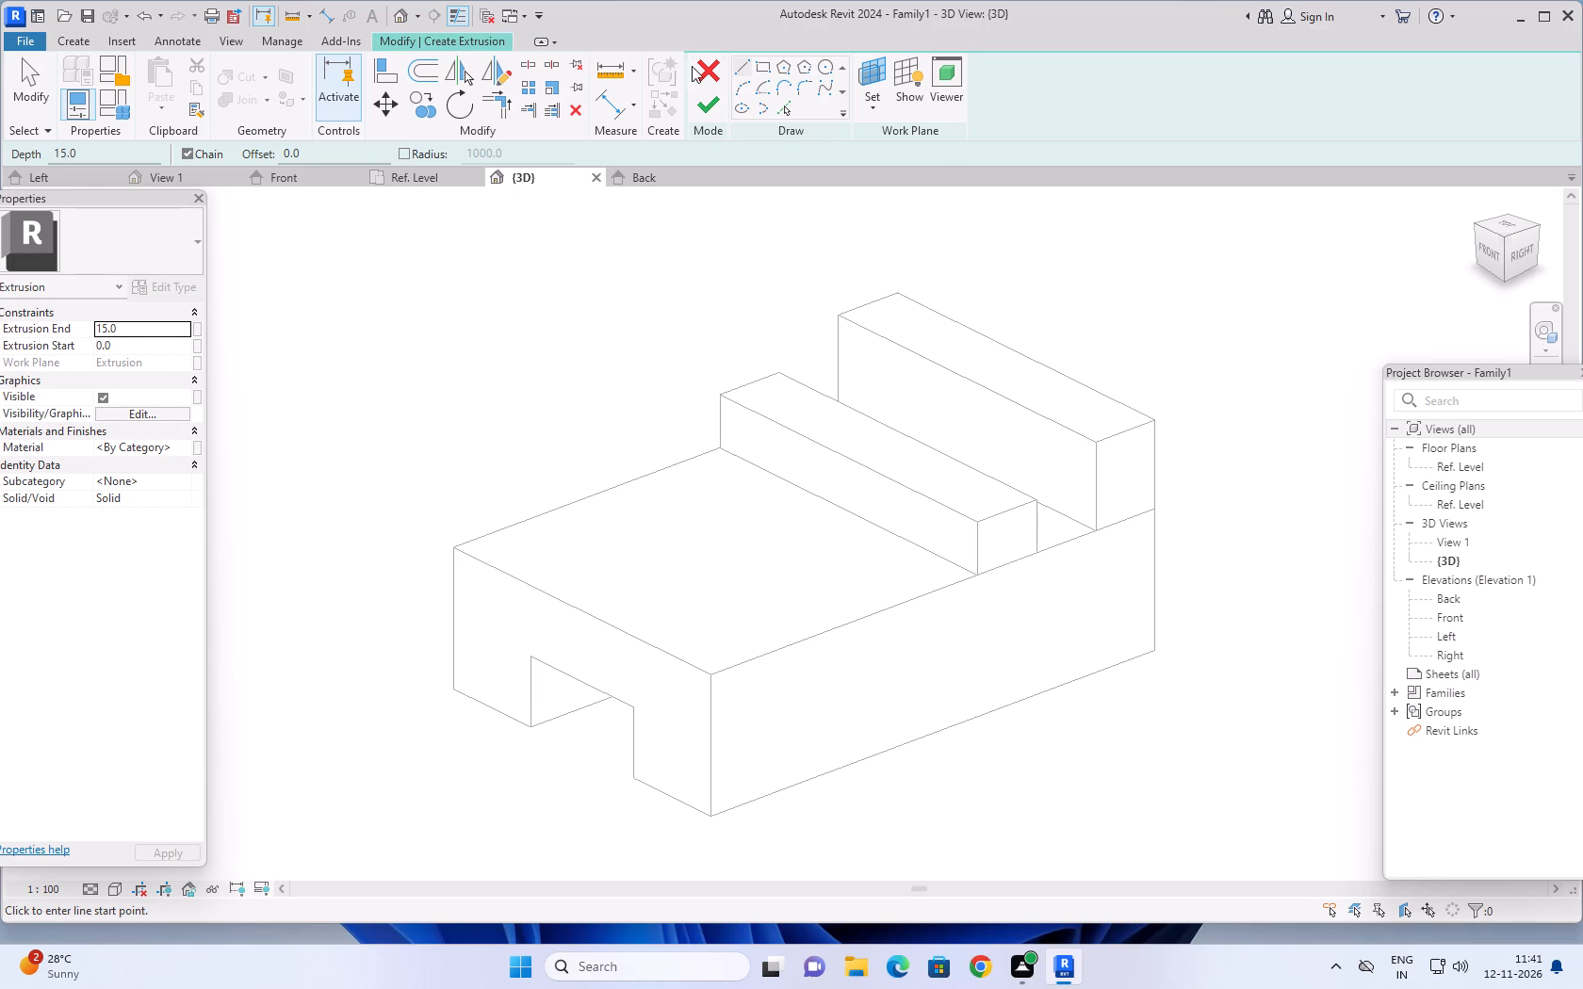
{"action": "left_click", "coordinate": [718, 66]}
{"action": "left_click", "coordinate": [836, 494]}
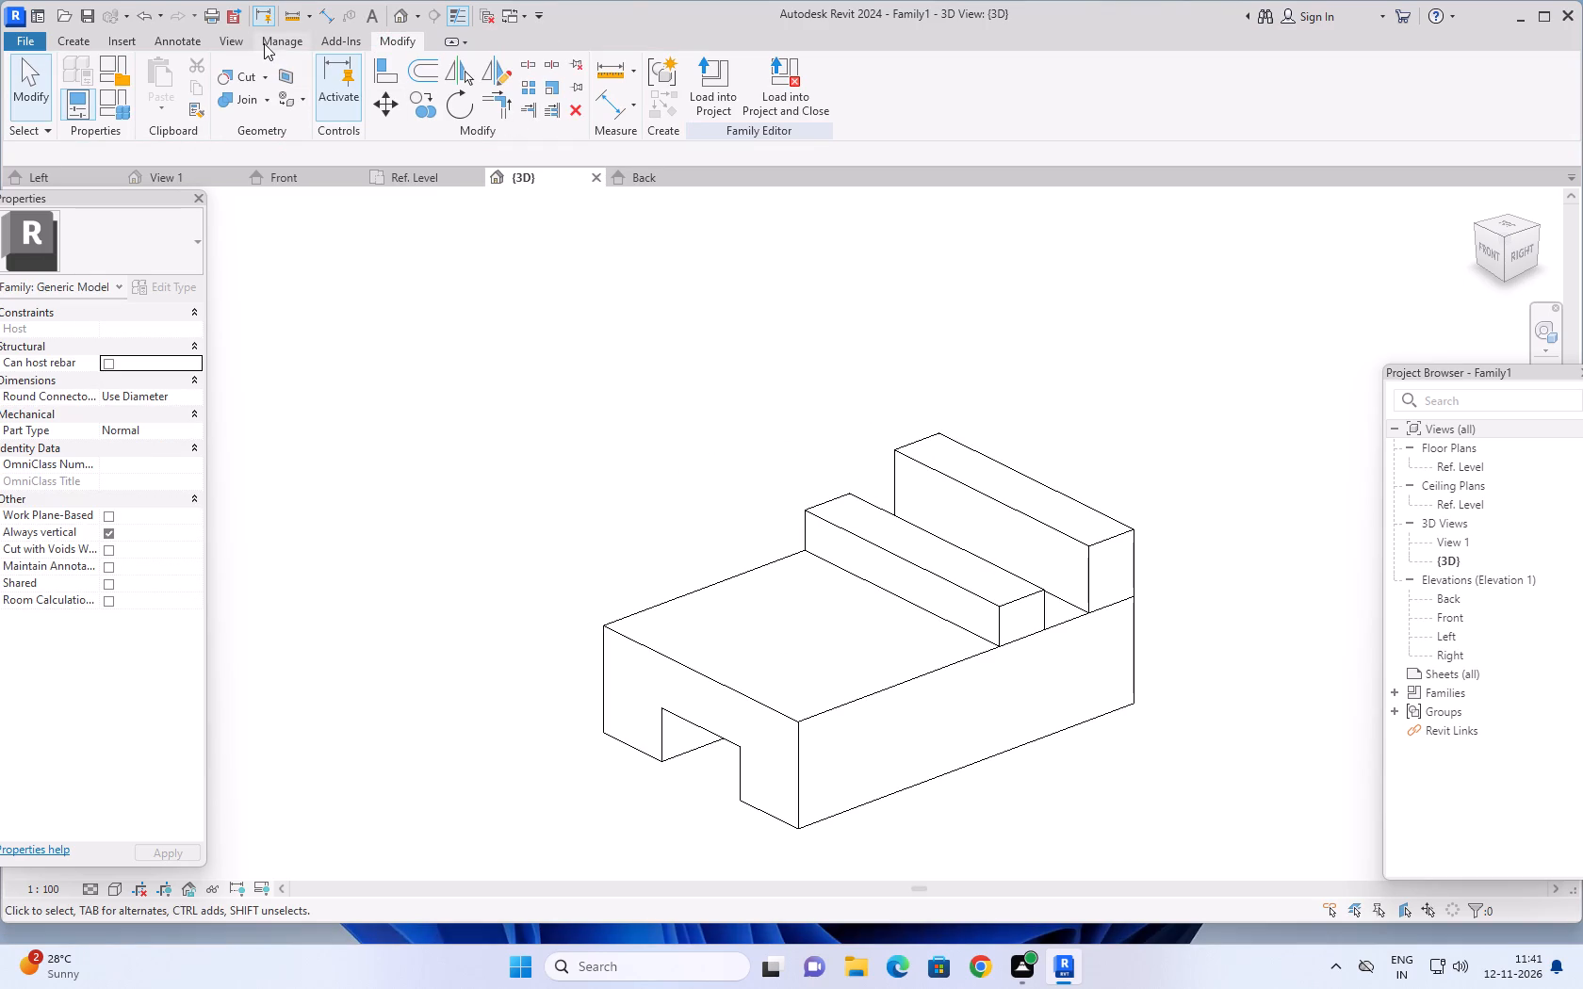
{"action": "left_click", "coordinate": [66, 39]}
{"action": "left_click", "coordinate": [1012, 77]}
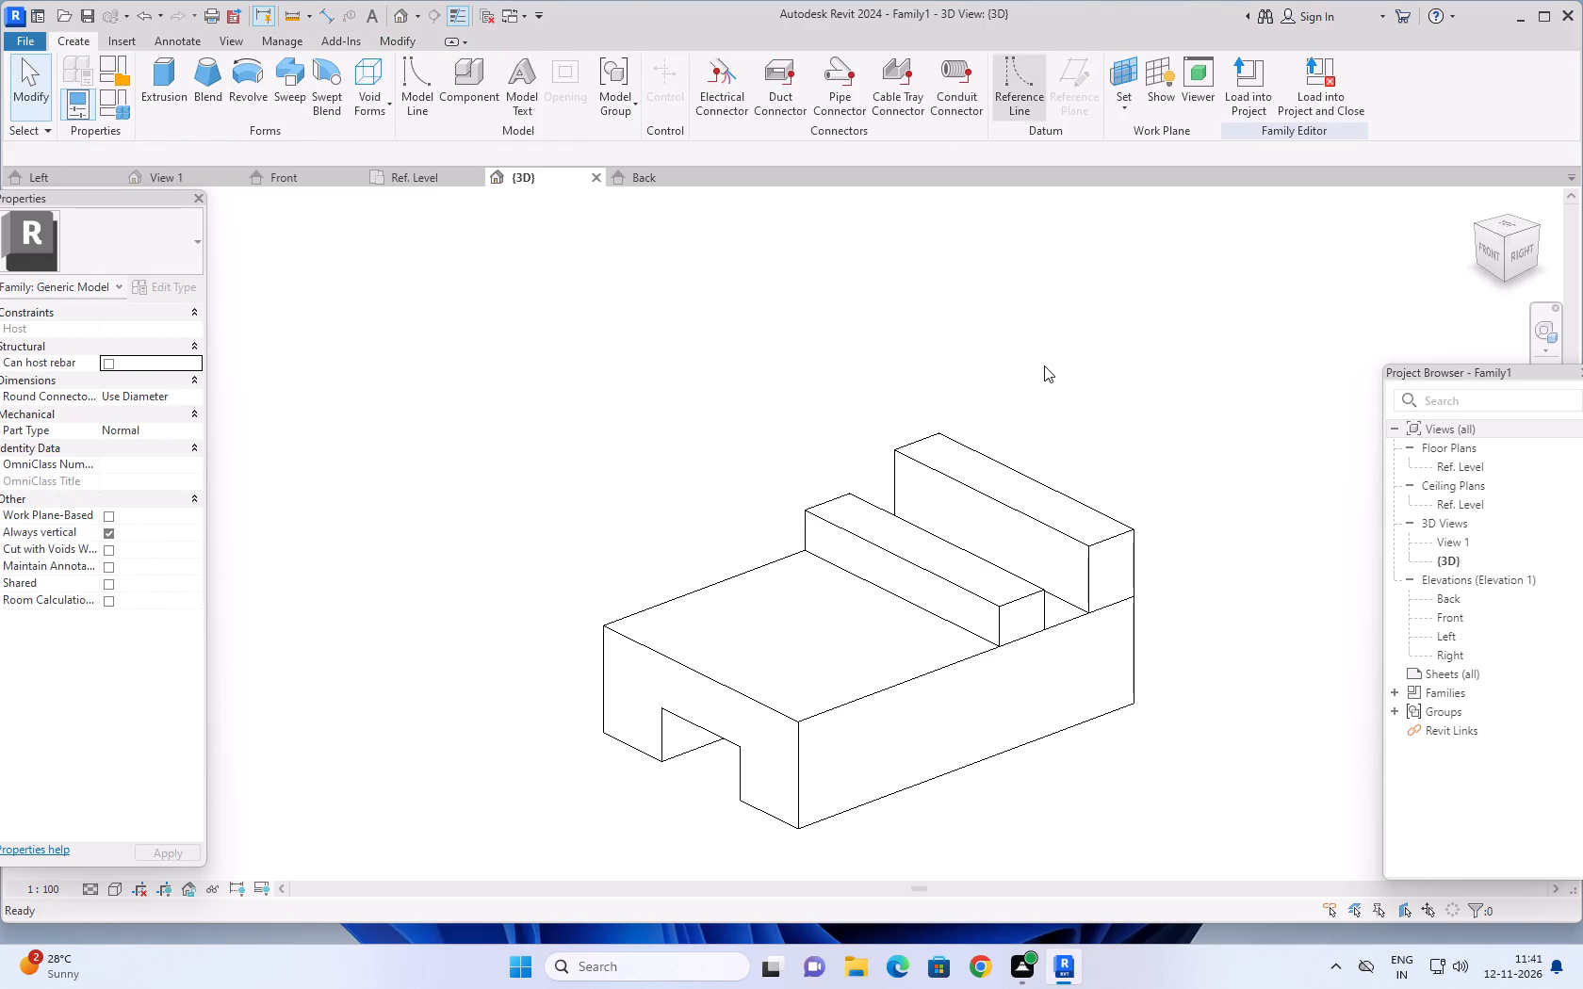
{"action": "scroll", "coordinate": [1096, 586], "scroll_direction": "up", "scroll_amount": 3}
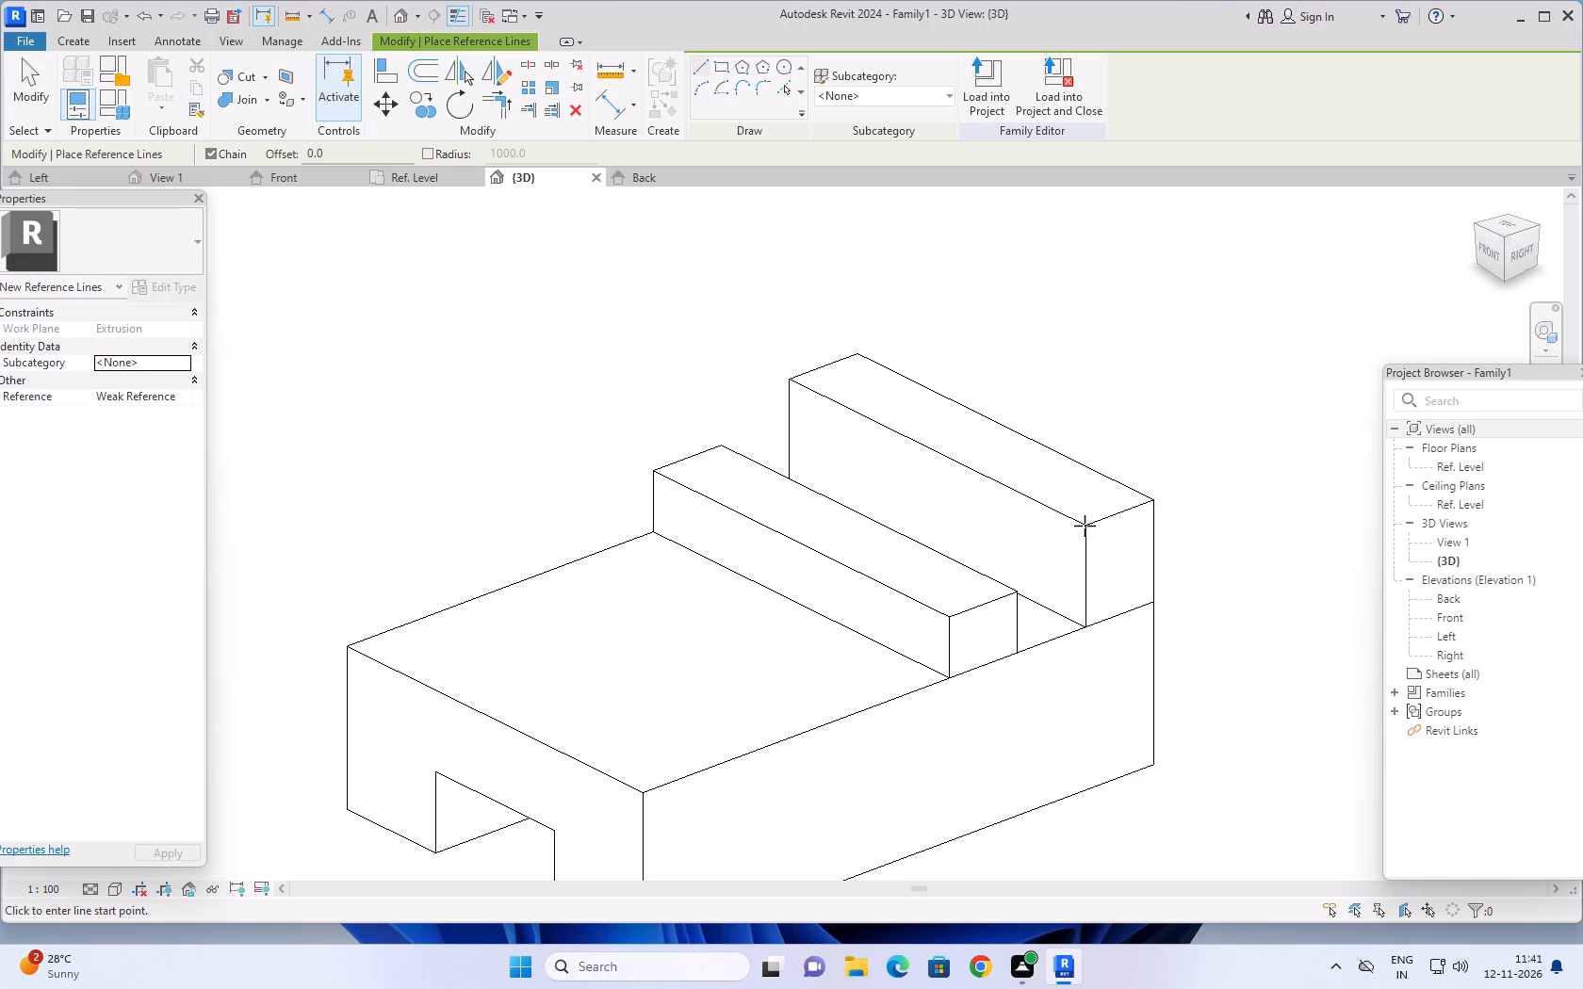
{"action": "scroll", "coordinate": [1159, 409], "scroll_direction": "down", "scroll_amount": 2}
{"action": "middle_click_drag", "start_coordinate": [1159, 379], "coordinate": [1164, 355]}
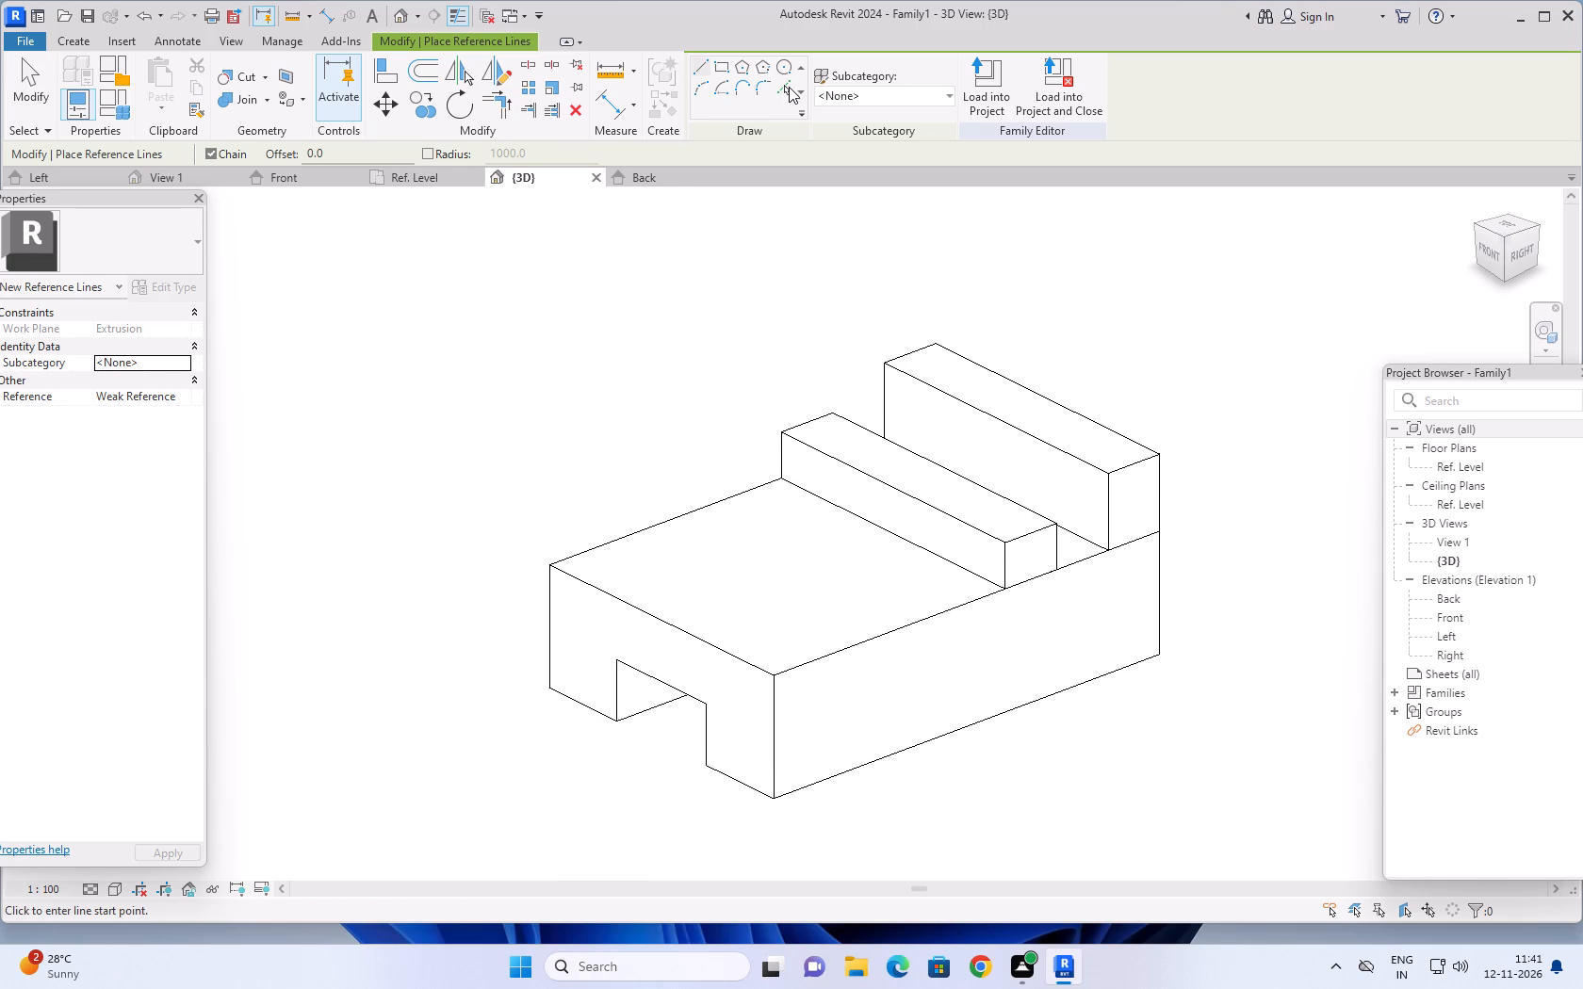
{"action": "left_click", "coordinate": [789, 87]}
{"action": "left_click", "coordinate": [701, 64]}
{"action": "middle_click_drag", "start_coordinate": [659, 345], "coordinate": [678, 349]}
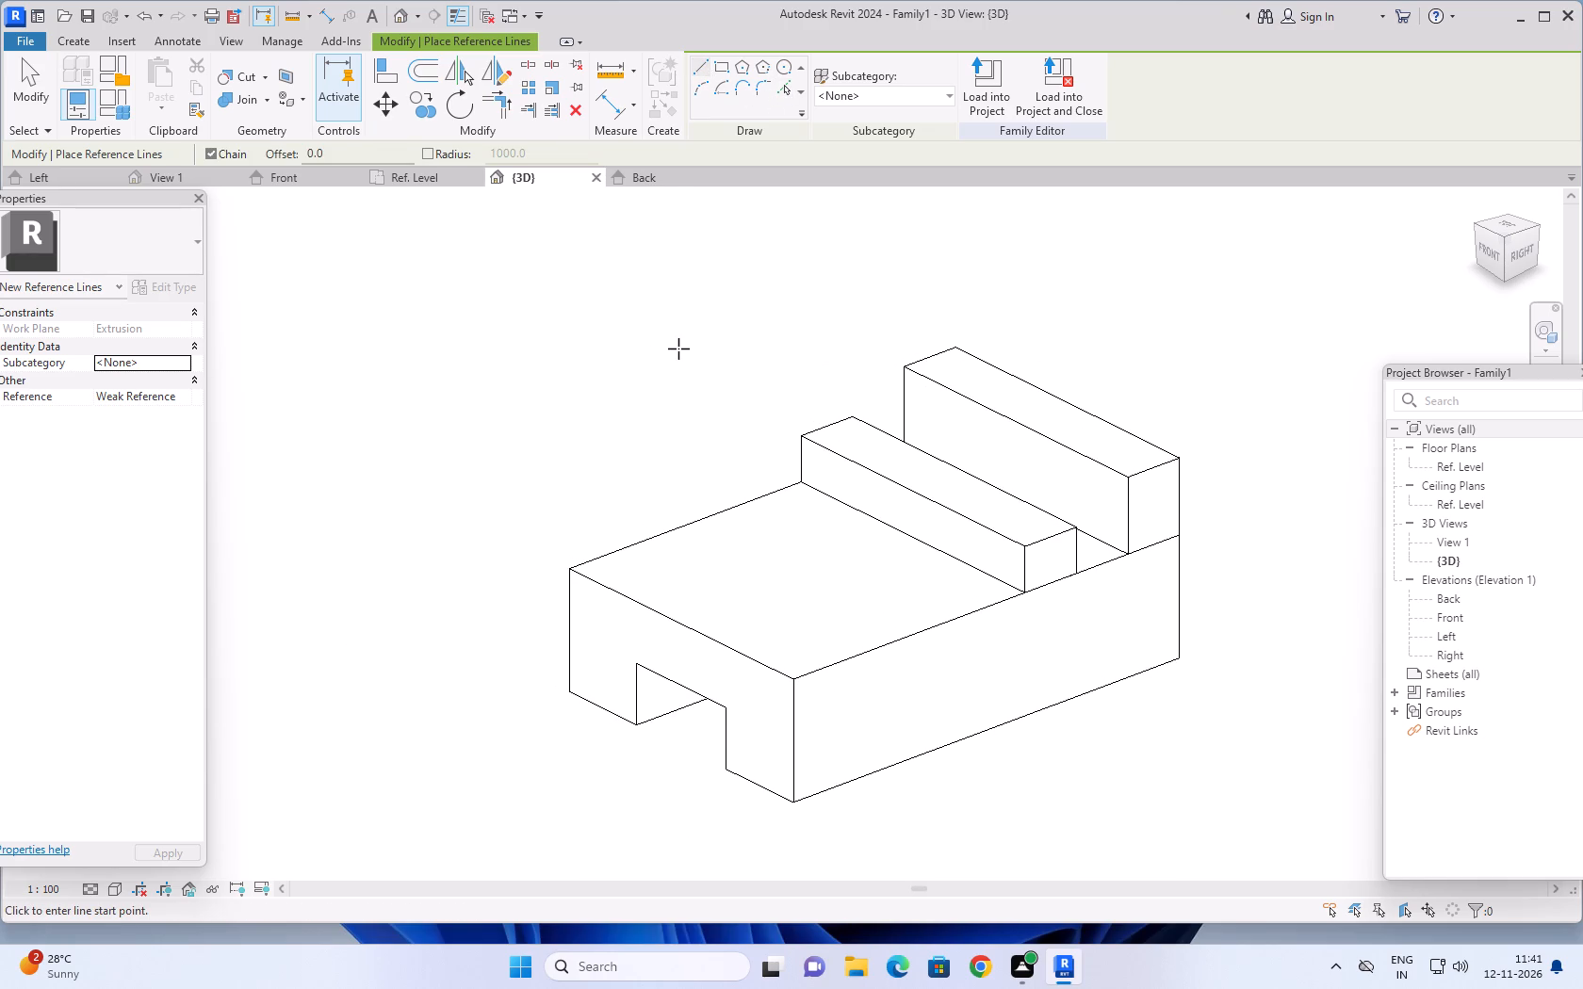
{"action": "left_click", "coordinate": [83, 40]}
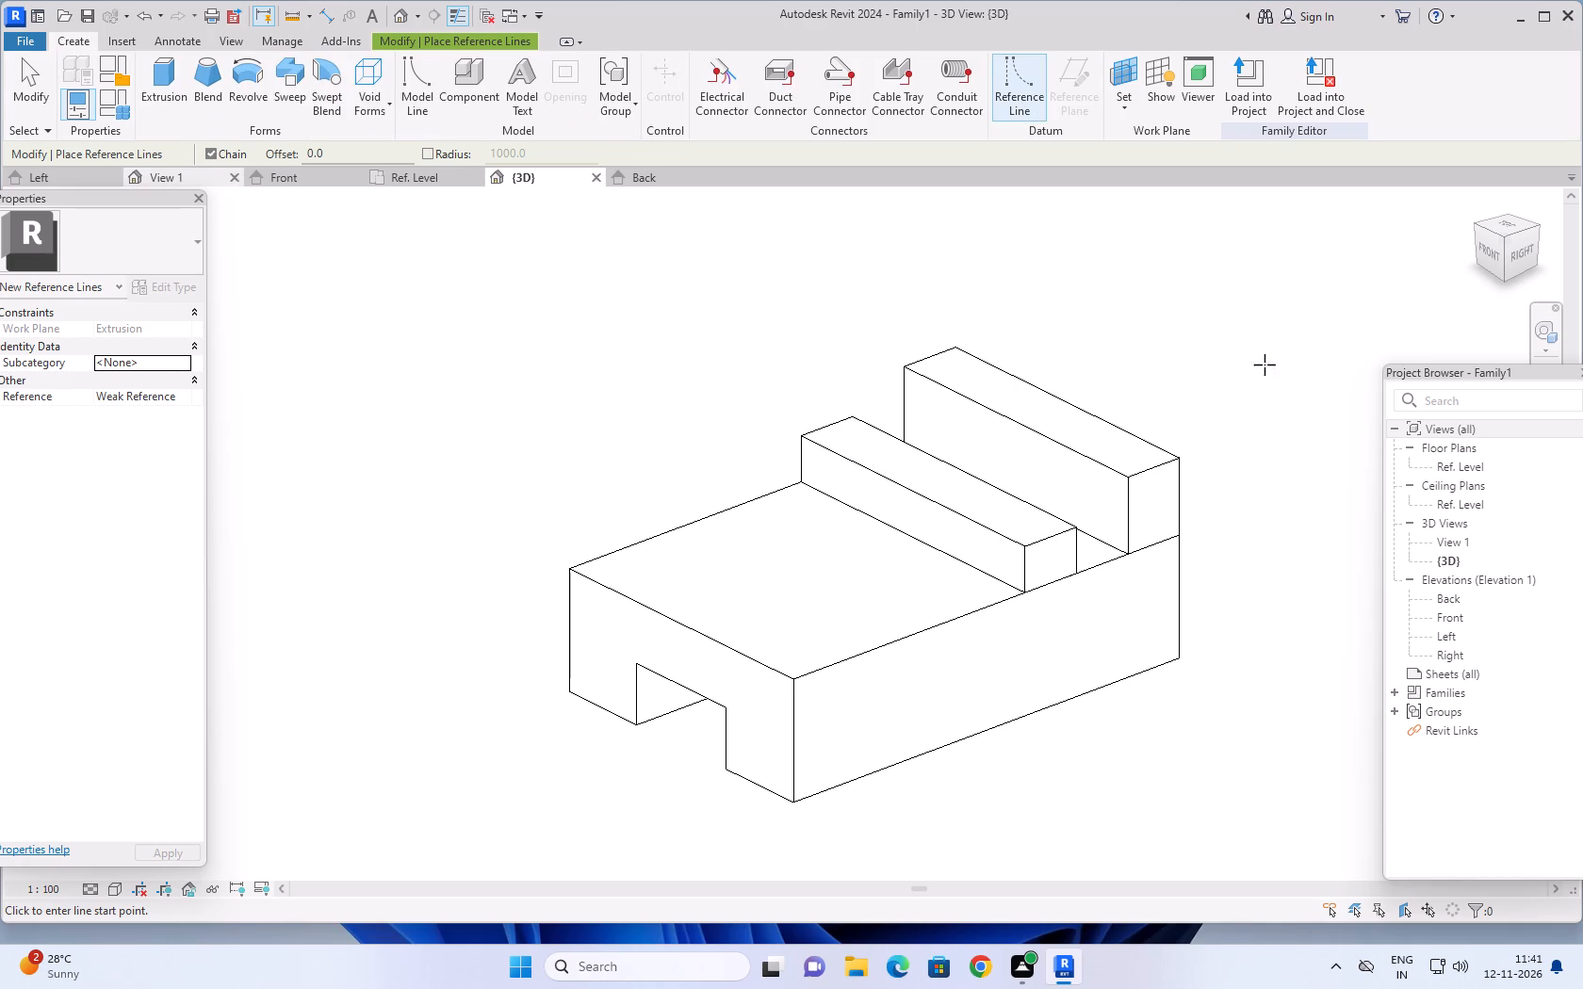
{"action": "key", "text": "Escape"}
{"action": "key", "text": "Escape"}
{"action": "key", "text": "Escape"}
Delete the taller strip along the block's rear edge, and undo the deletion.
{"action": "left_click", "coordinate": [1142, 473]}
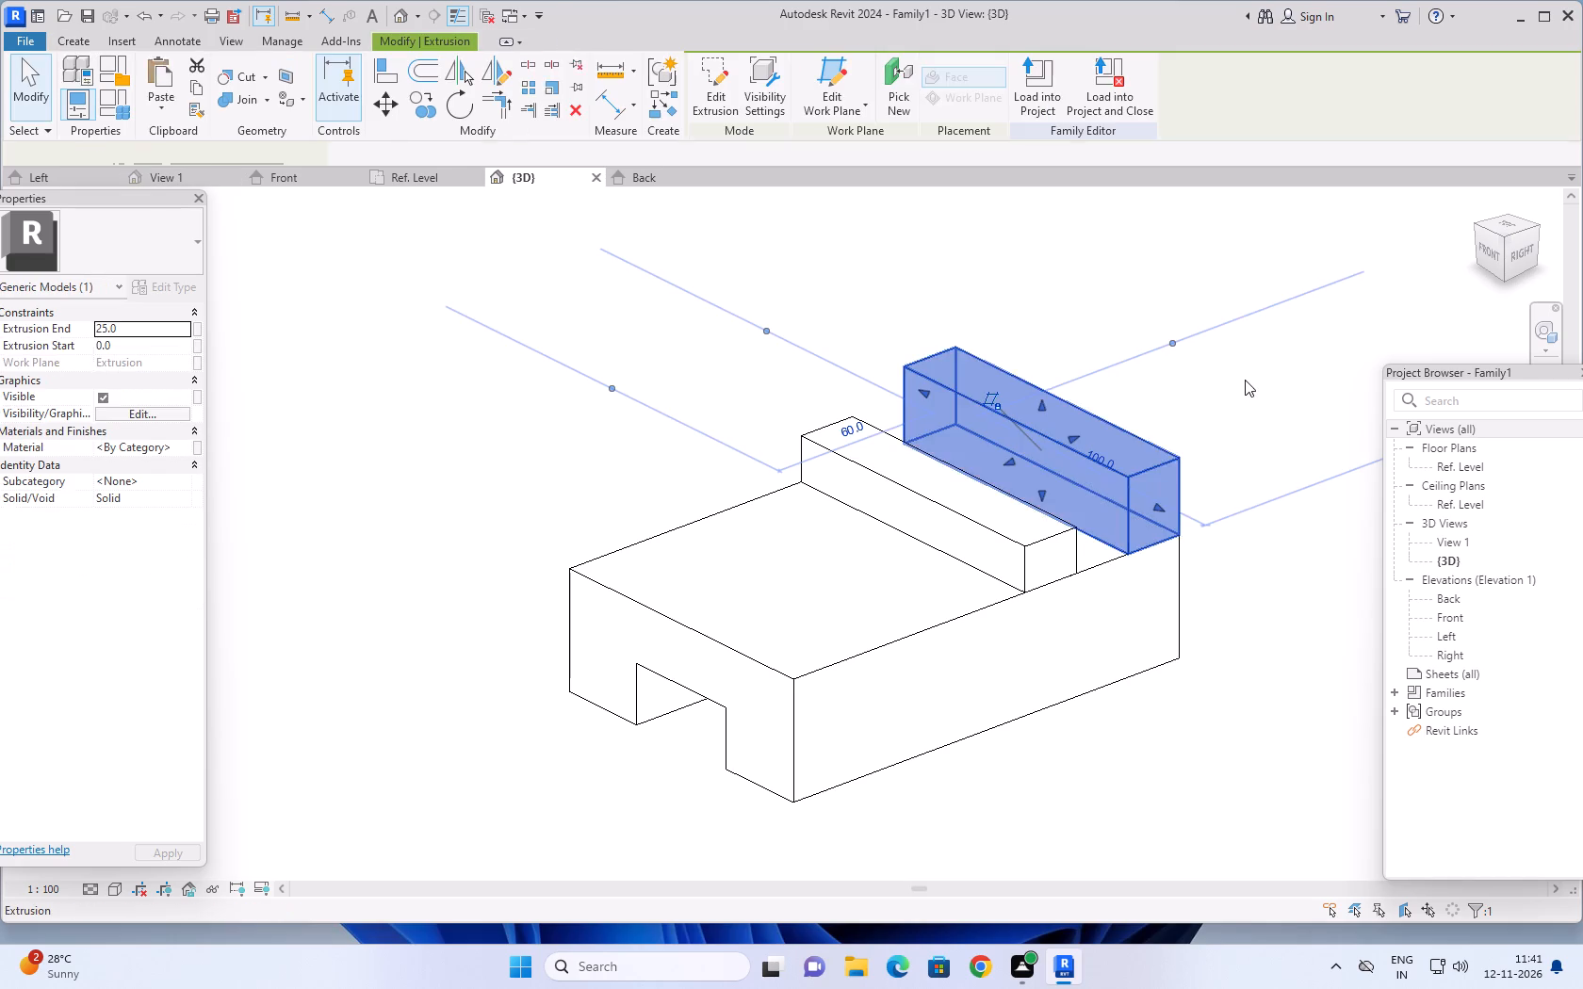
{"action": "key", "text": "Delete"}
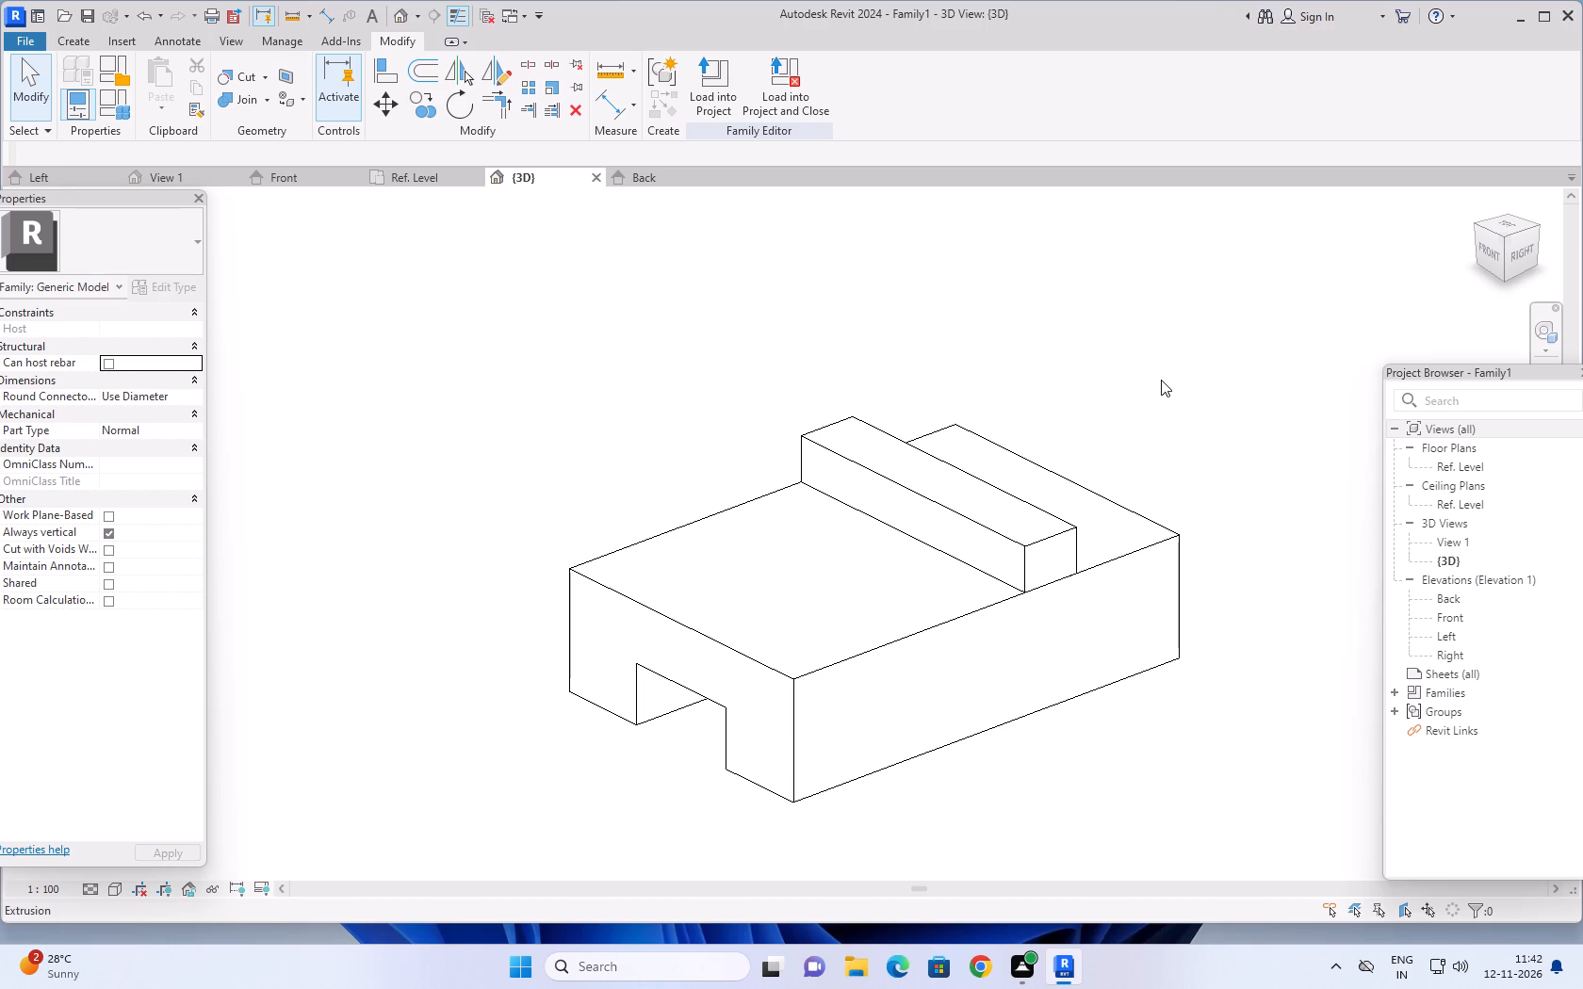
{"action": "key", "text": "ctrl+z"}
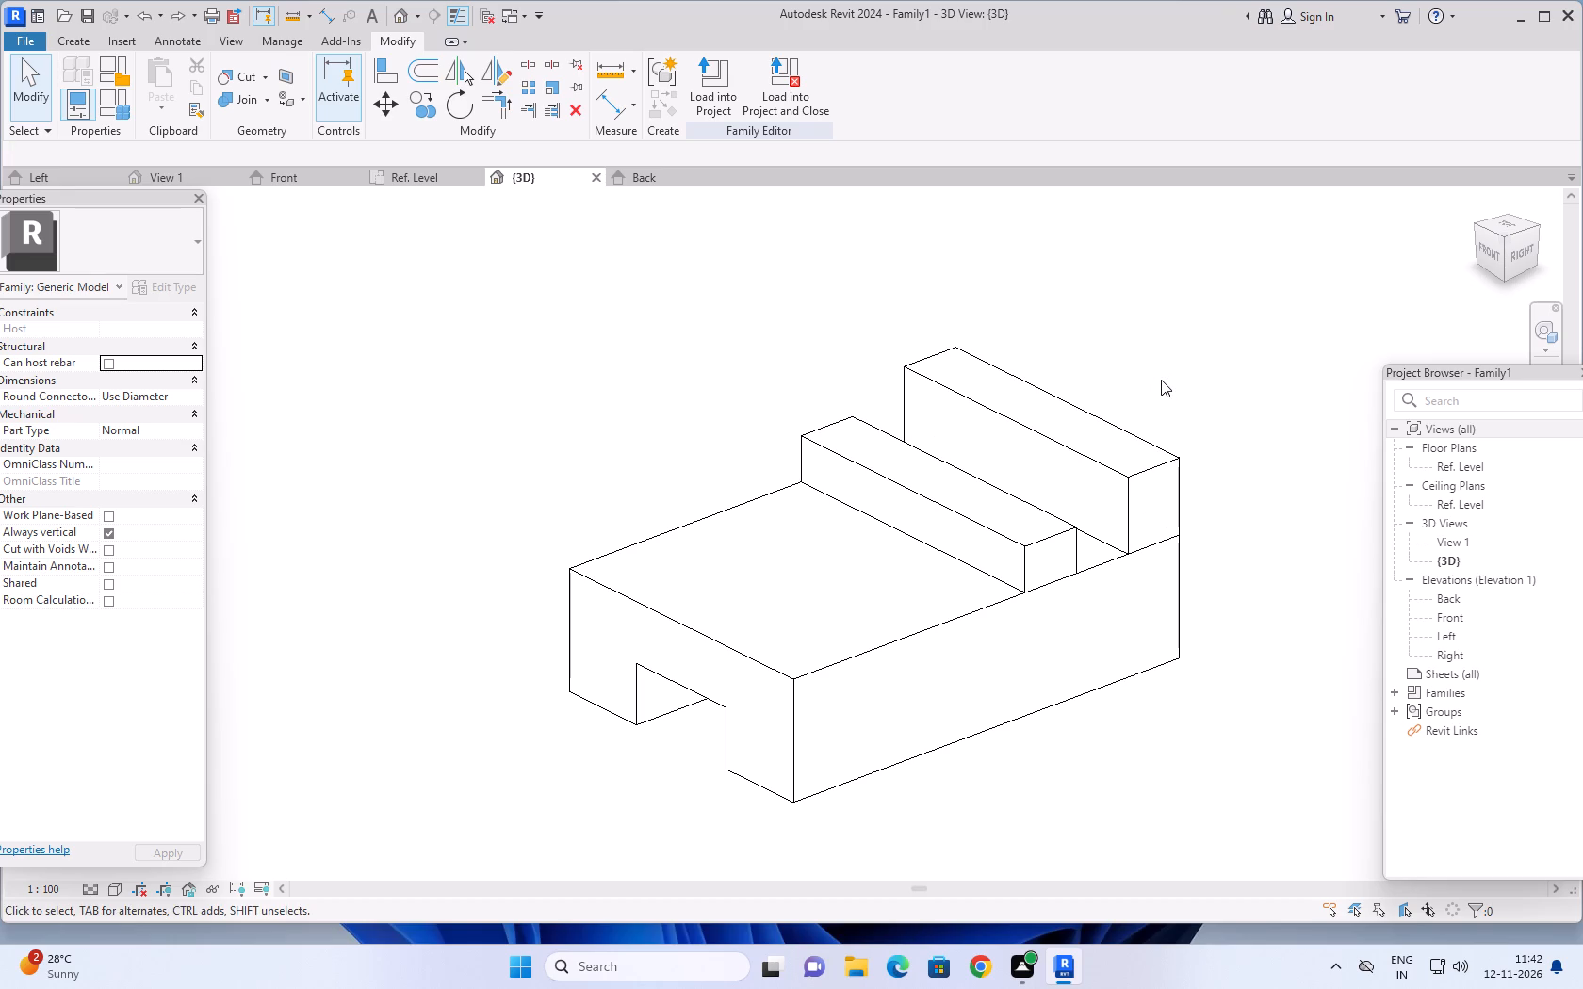
Examine the block and the layout of its two strips in the {3D} view and the Ref. Level floor plan.
{"action": "middle_click_drag", "start_coordinate": [1185, 356], "coordinate": [1199, 413]}
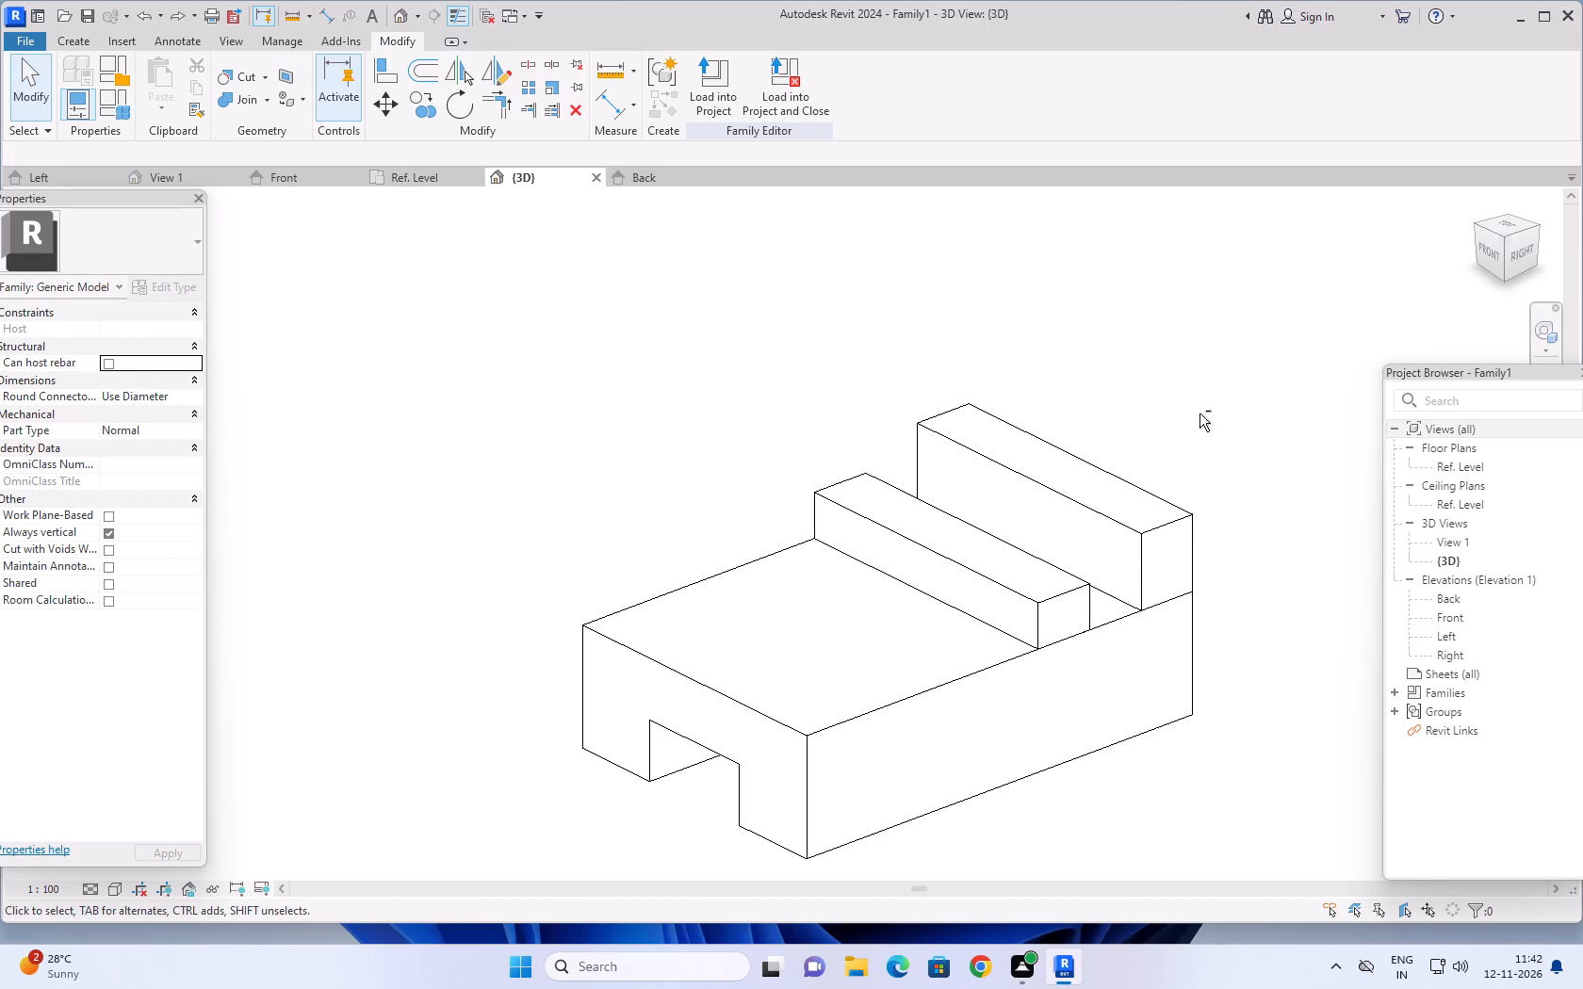
{"action": "middle_click_drag", "start_coordinate": [1199, 413], "coordinate": [1216, 617], "text": "shift"}
{"action": "scroll", "coordinate": [1152, 608], "scroll_direction": "up", "scroll_amount": 6}
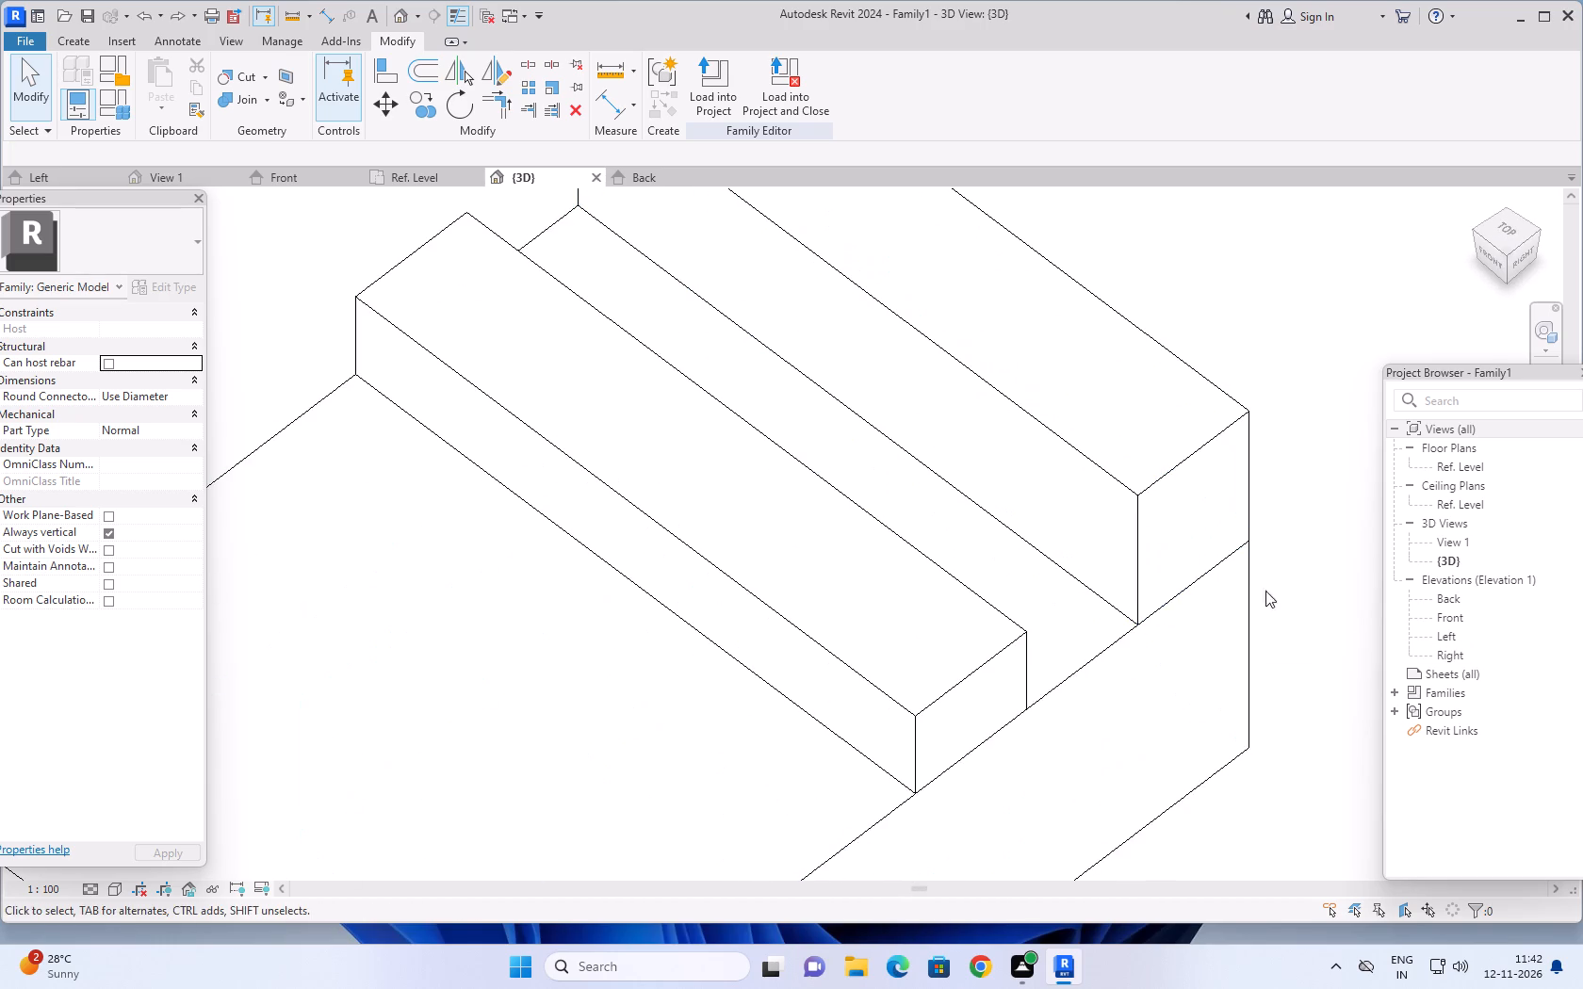
{"action": "middle_click_drag", "start_coordinate": [1272, 619], "coordinate": [1330, 665]}
{"action": "scroll", "coordinate": [1095, 567], "scroll_direction": "down", "scroll_amount": 6}
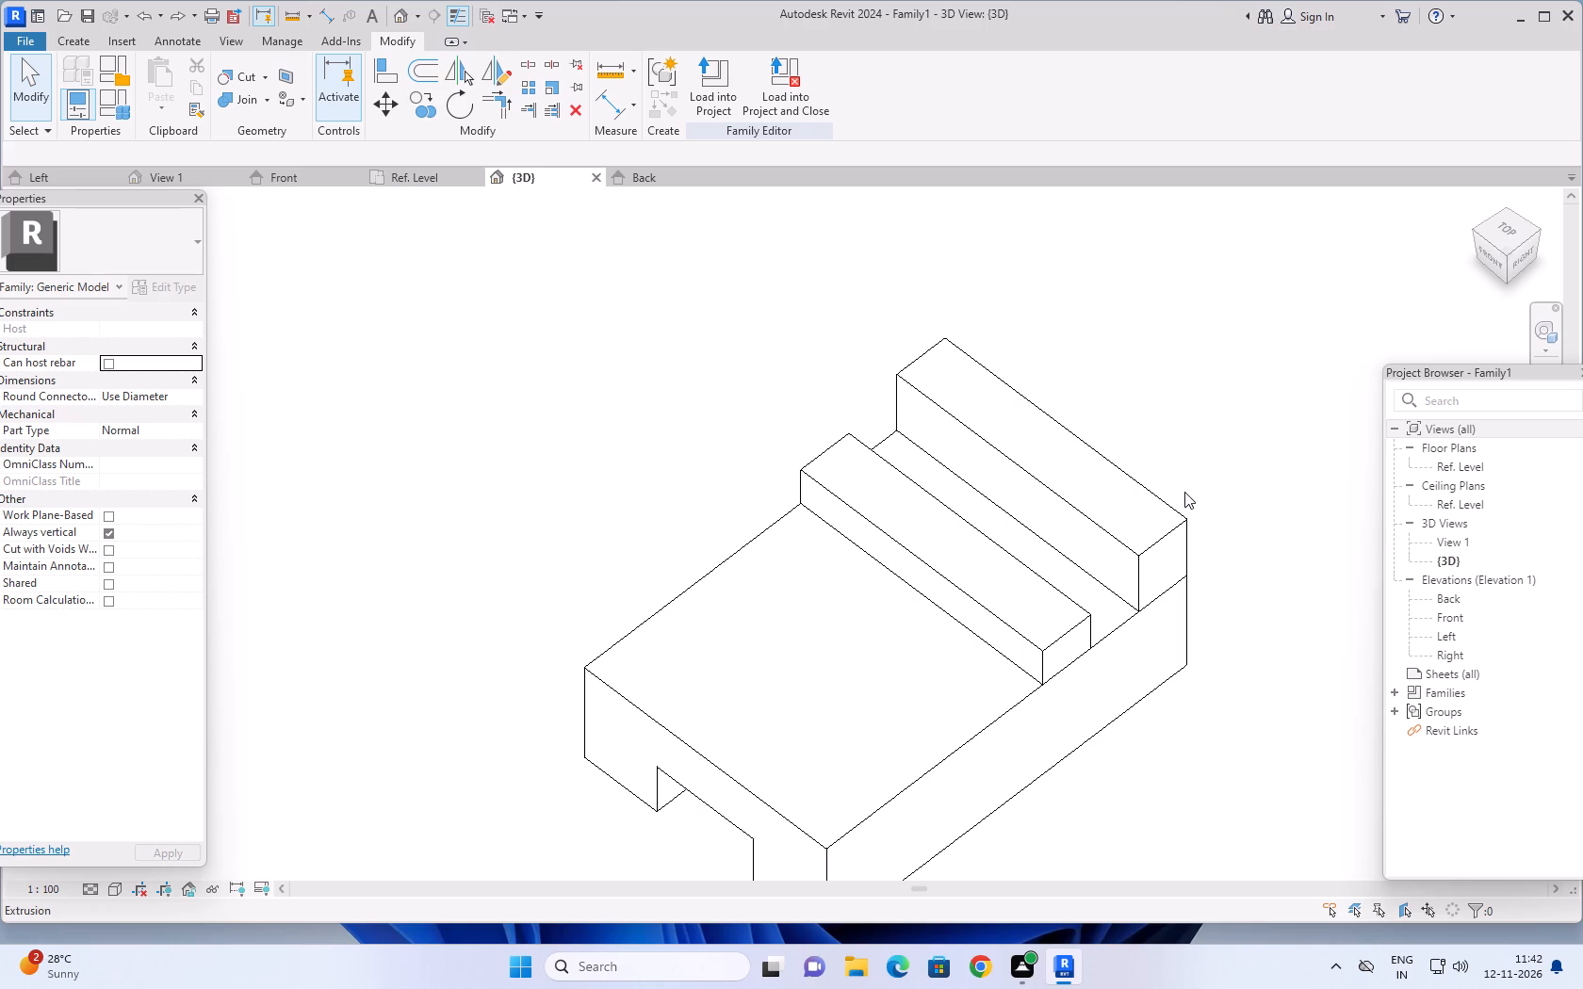
{"action": "left_click", "coordinate": [412, 178]}
{"action": "scroll", "coordinate": [931, 520], "scroll_direction": "up", "scroll_amount": 3}
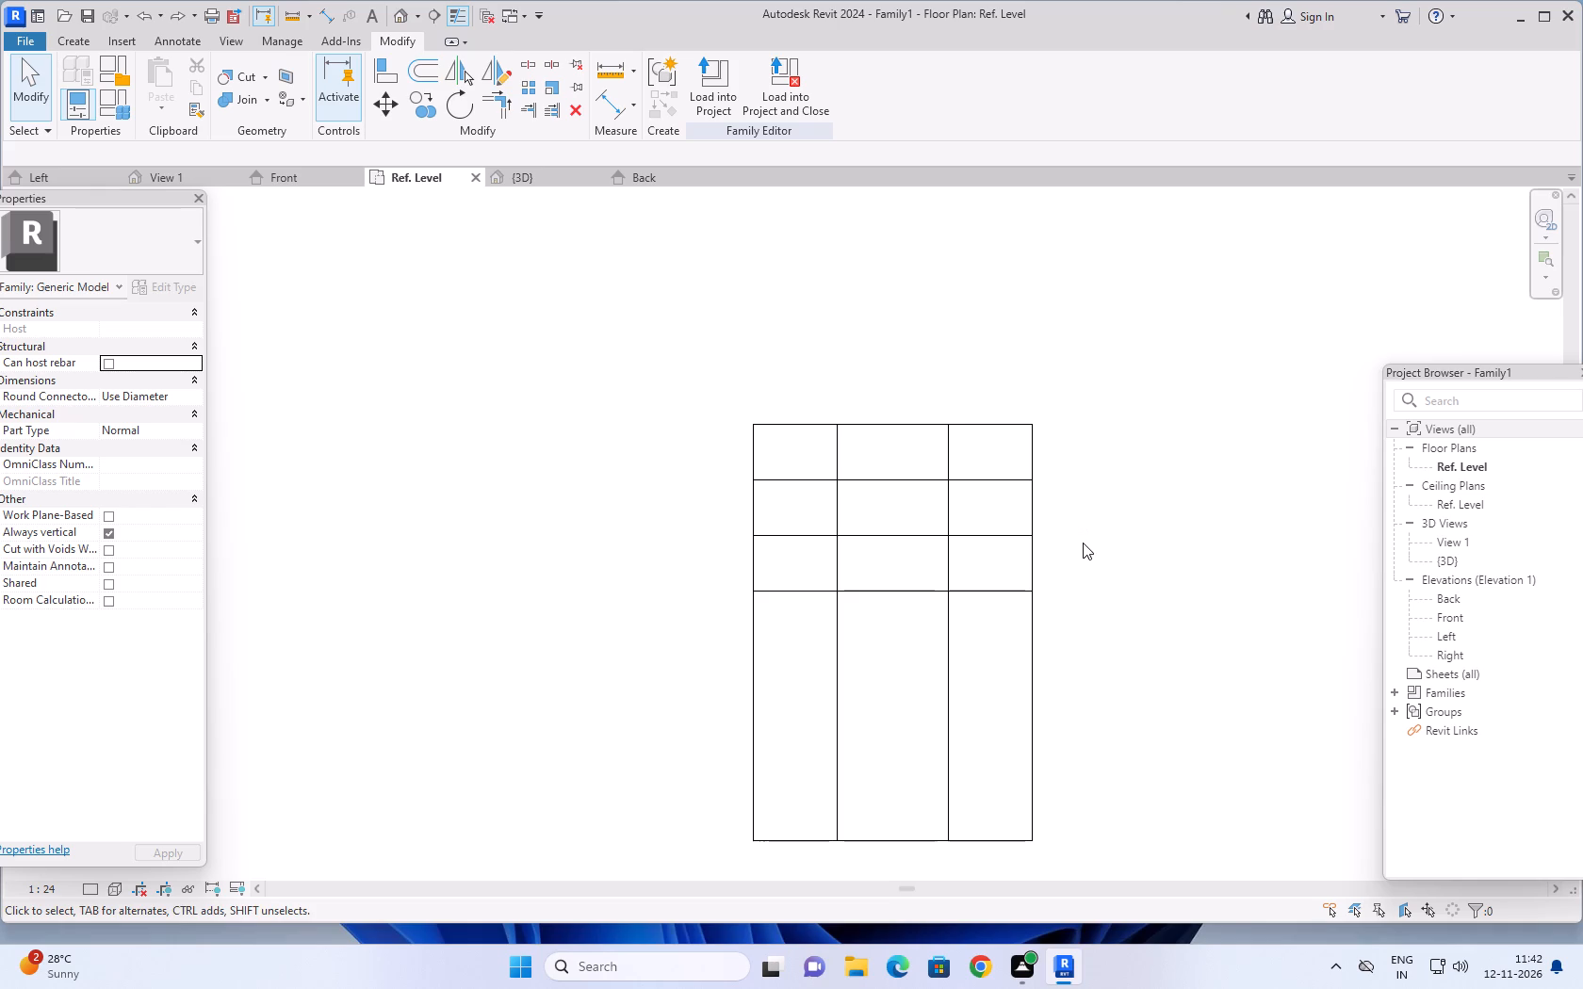
{"action": "middle_click_drag", "start_coordinate": [1085, 560], "coordinate": [1085, 583]}
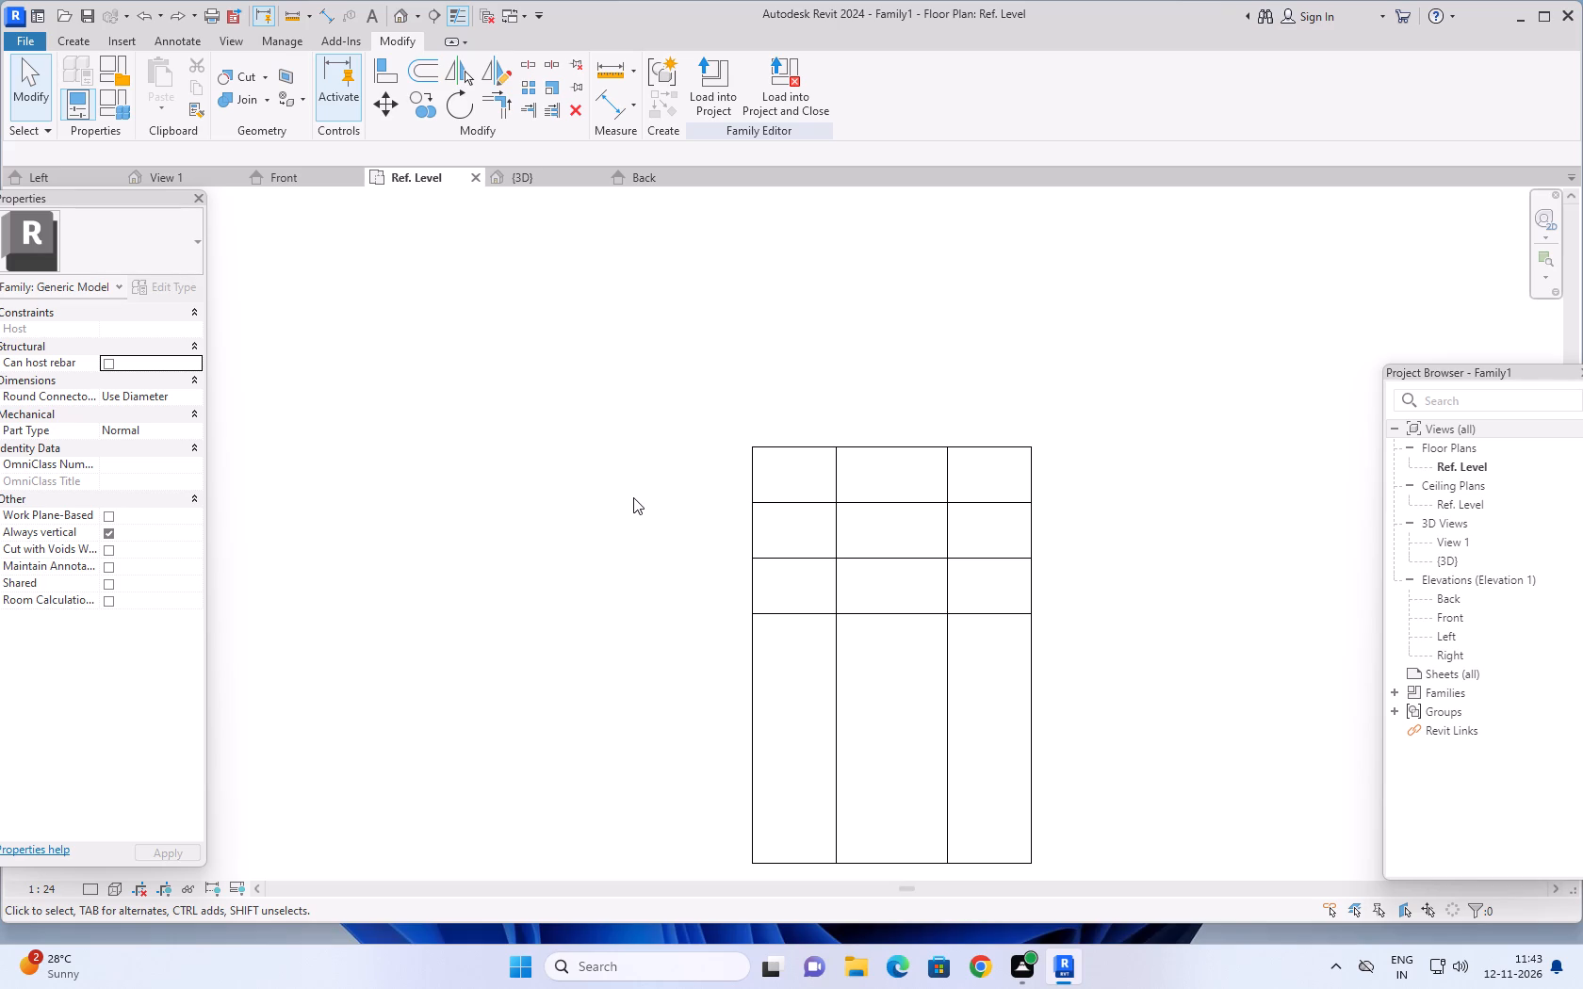
{"action": "scroll", "coordinate": [732, 519], "scroll_direction": "down", "scroll_amount": 2}
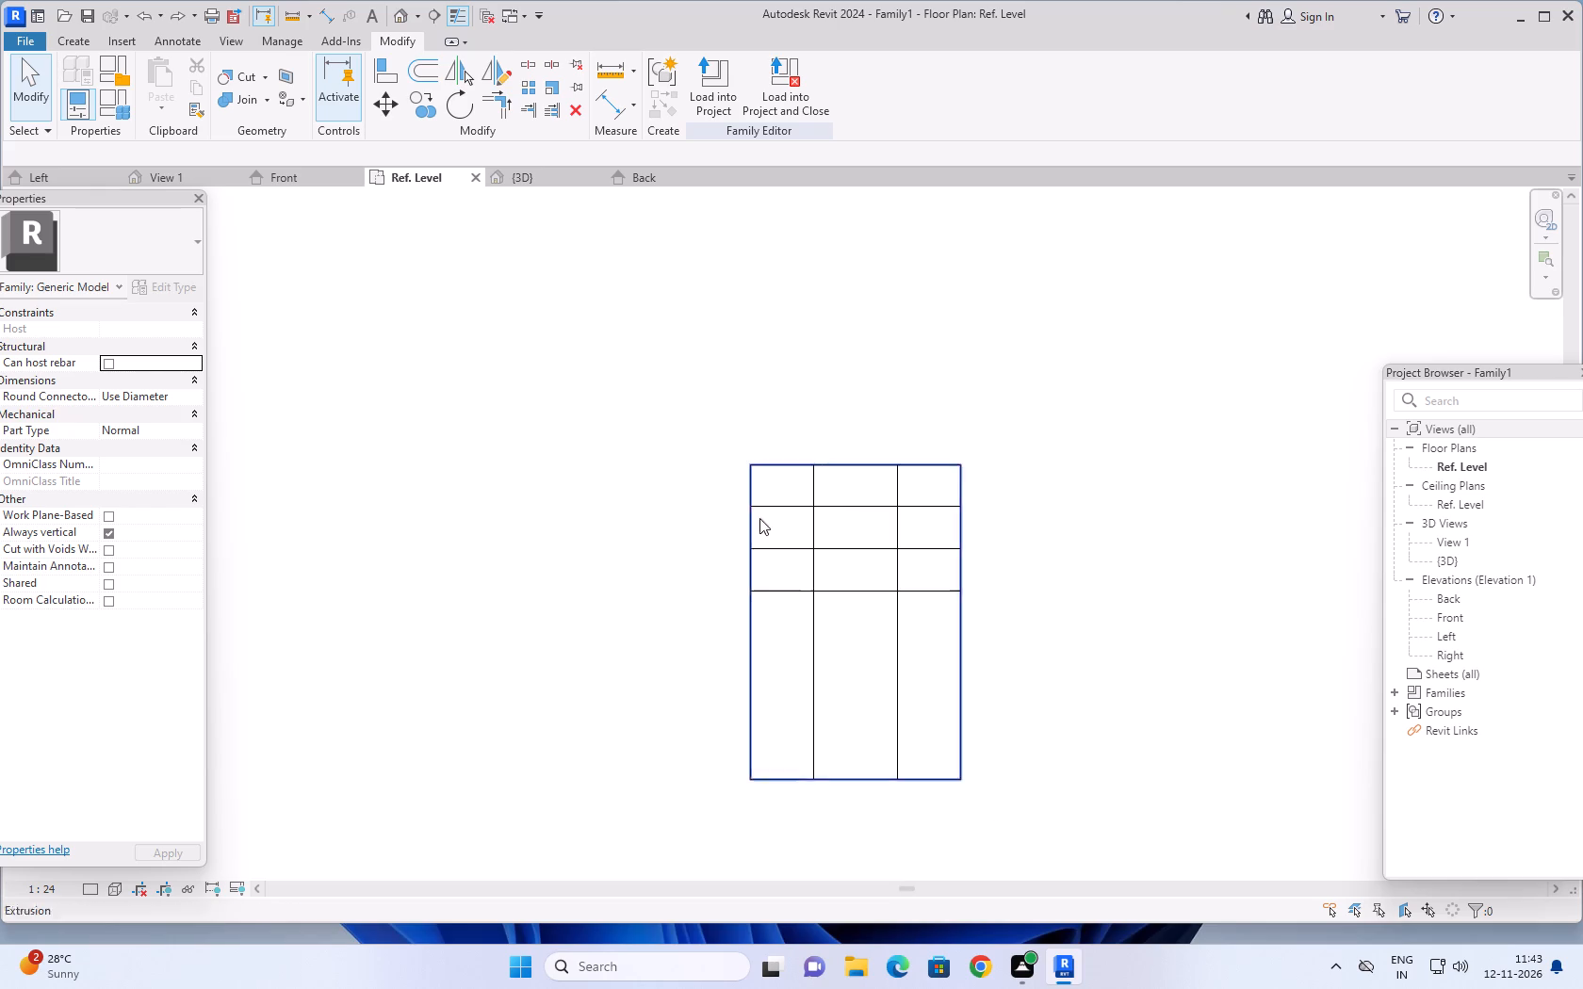
{"action": "middle_click_drag", "start_coordinate": [1068, 611], "coordinate": [1089, 560]}
{"action": "scroll", "coordinate": [987, 594], "scroll_direction": "up", "scroll_amount": 1}
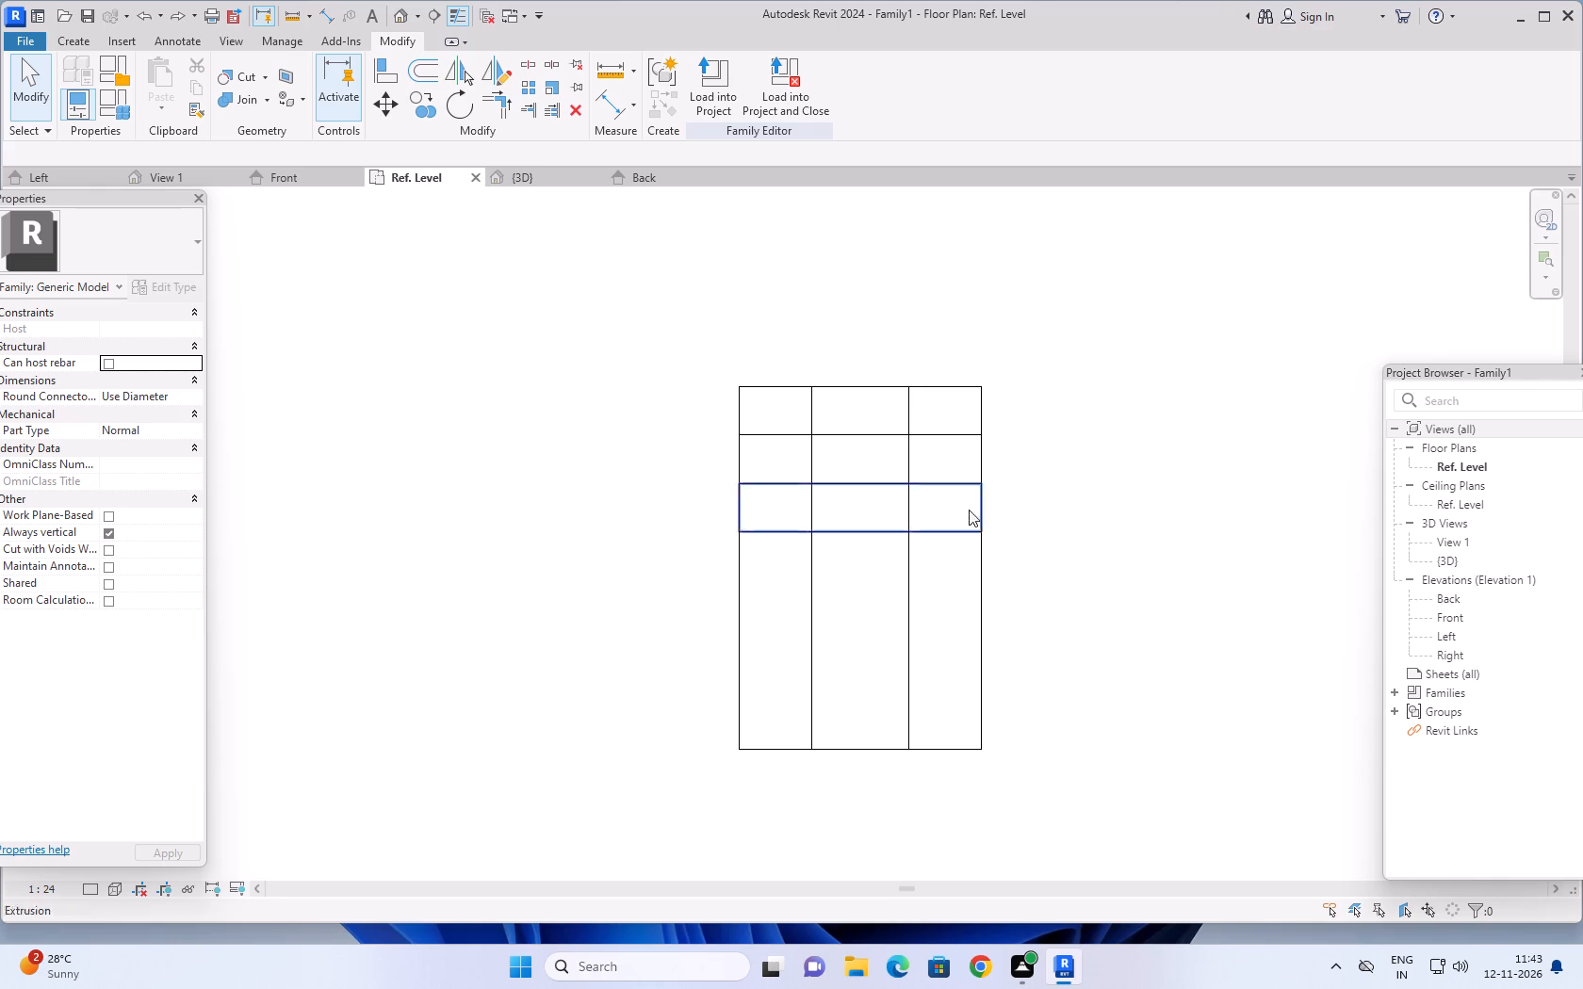
{"action": "left_click", "coordinate": [522, 177]}
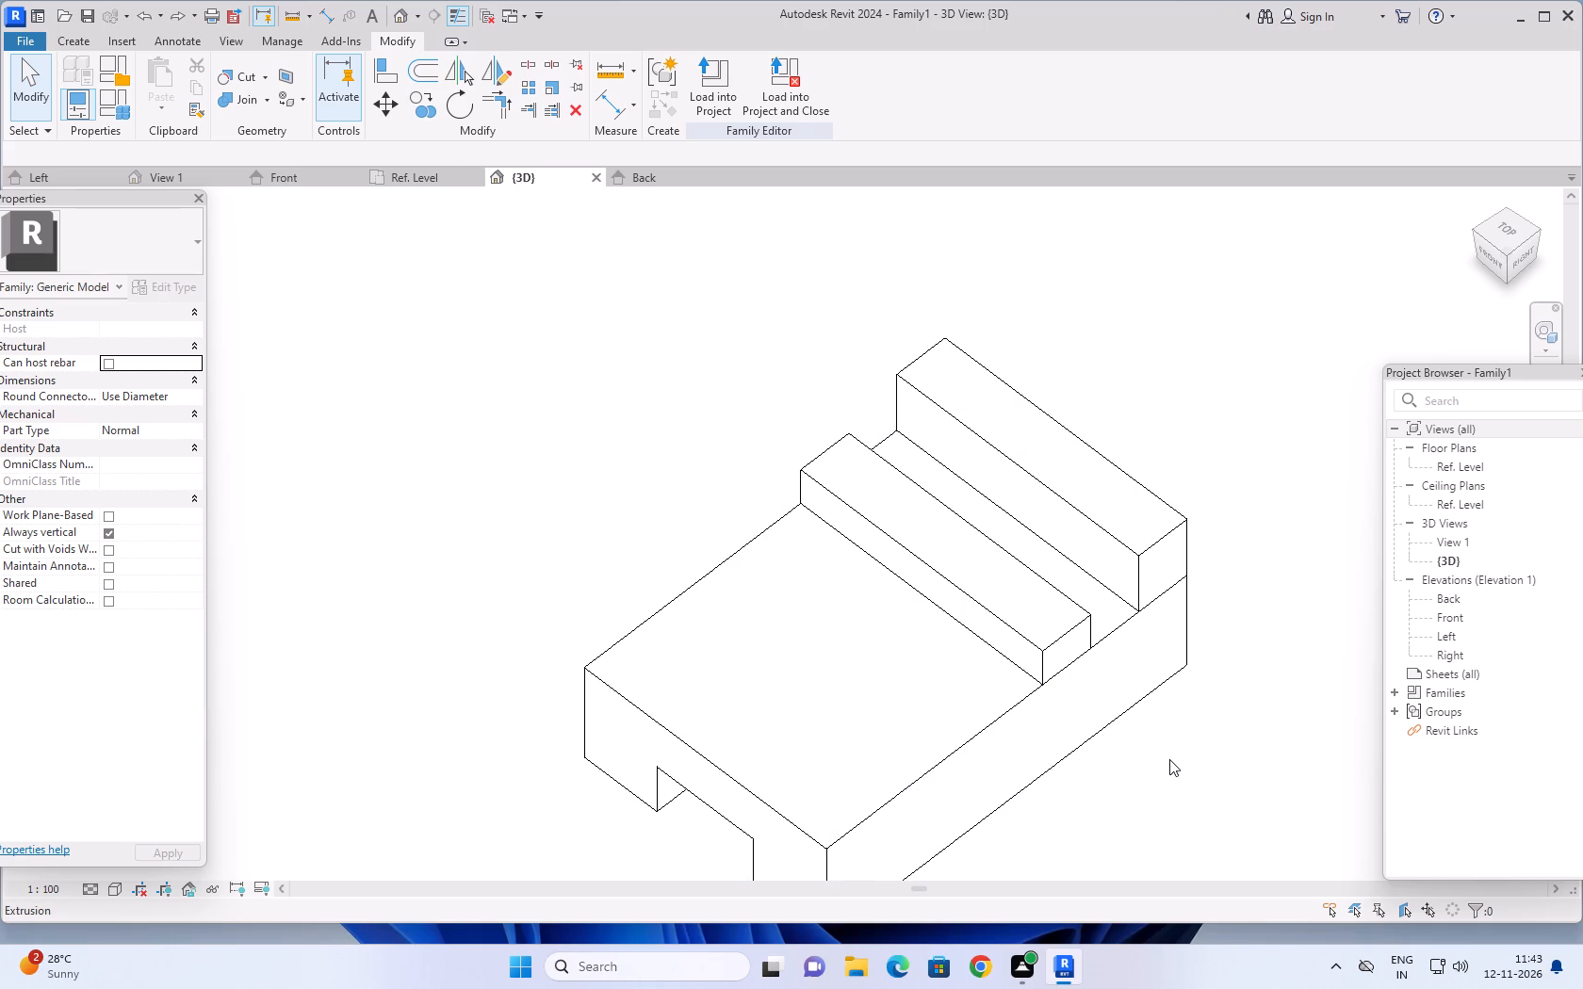
{"action": "middle_click_drag", "start_coordinate": [1167, 759], "coordinate": [1004, 482]}
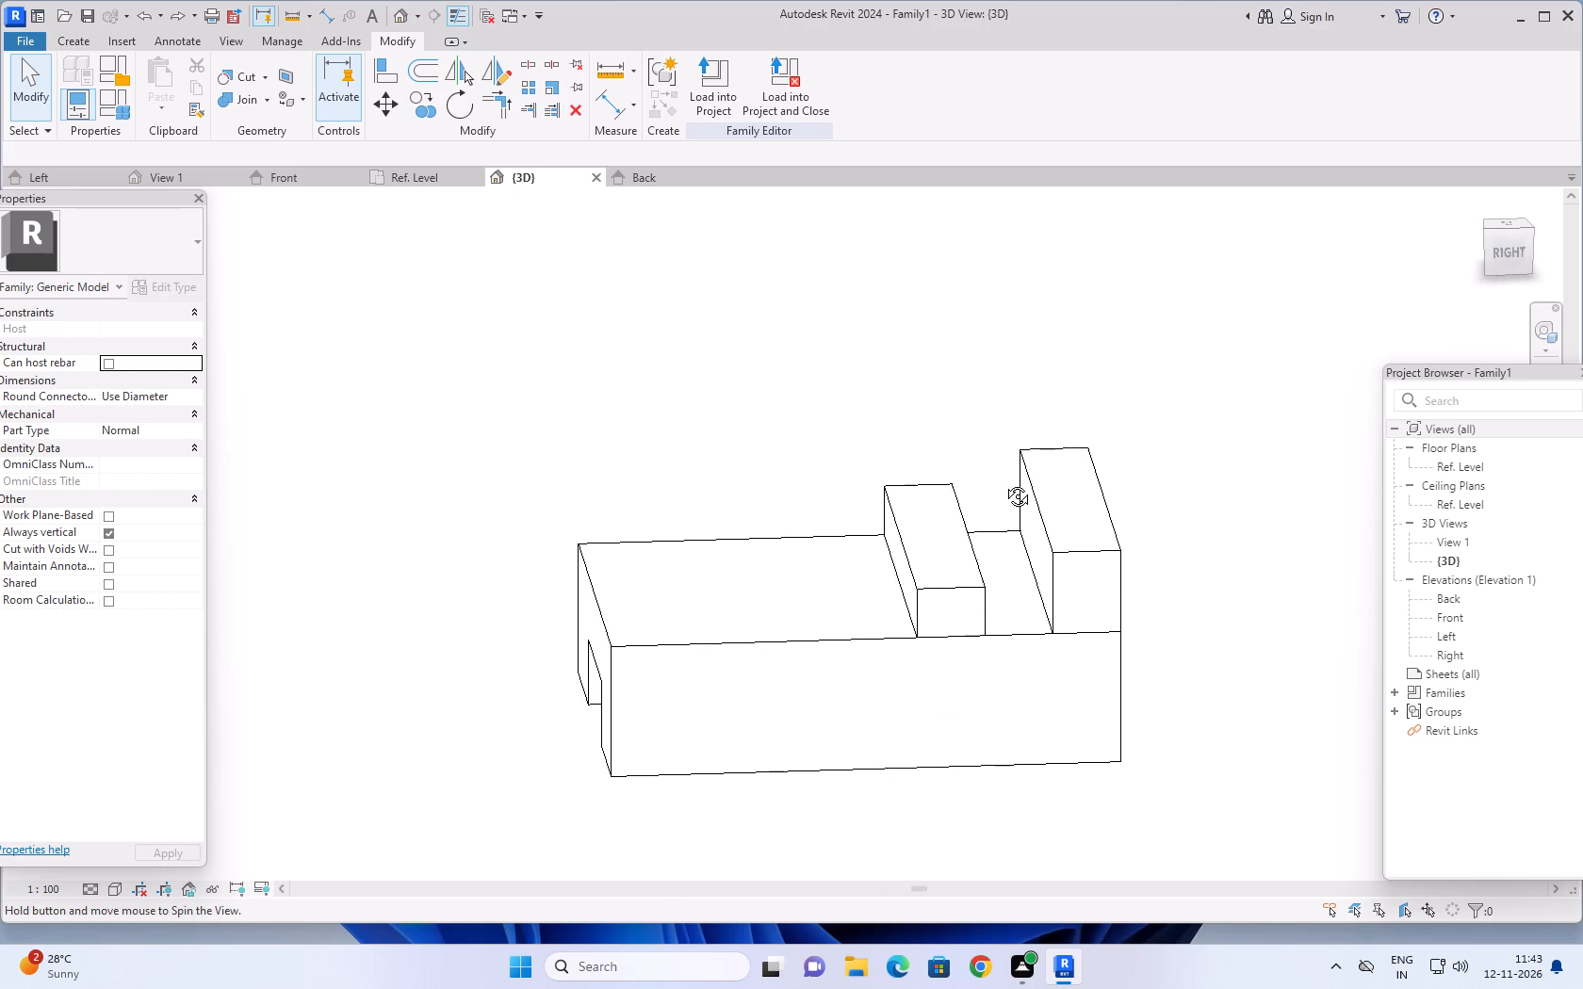
{"action": "middle_click_drag", "start_coordinate": [1004, 482], "coordinate": [1029, 404]}
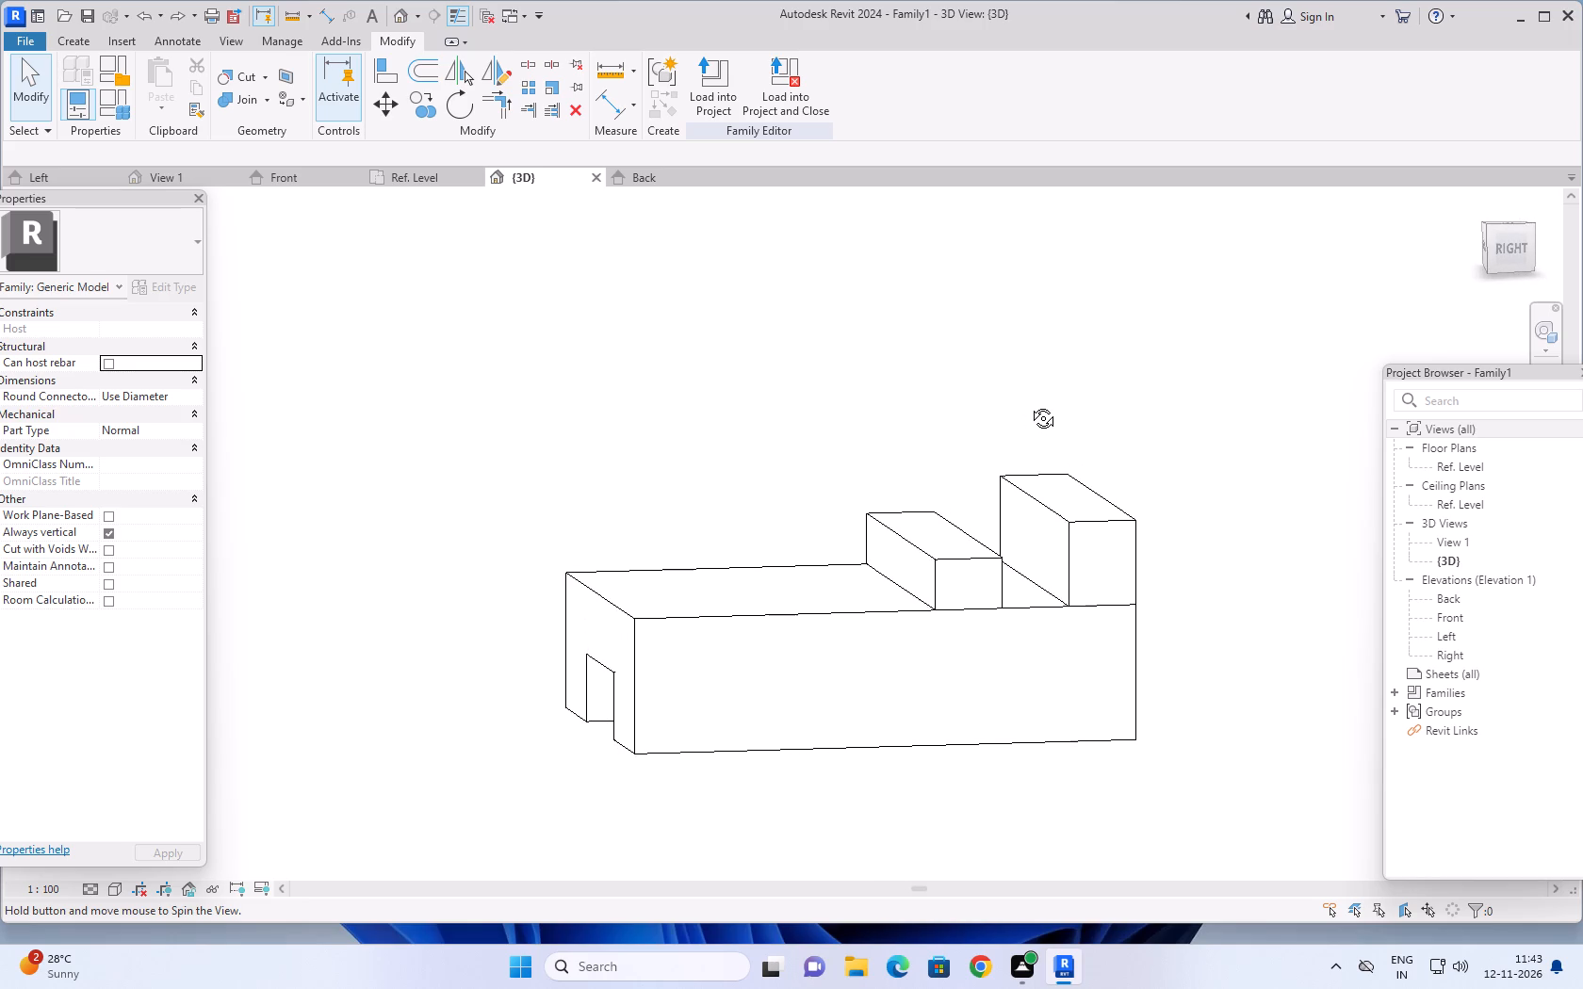
{"action": "middle_click_drag", "start_coordinate": [1029, 404], "coordinate": [1034, 404]}
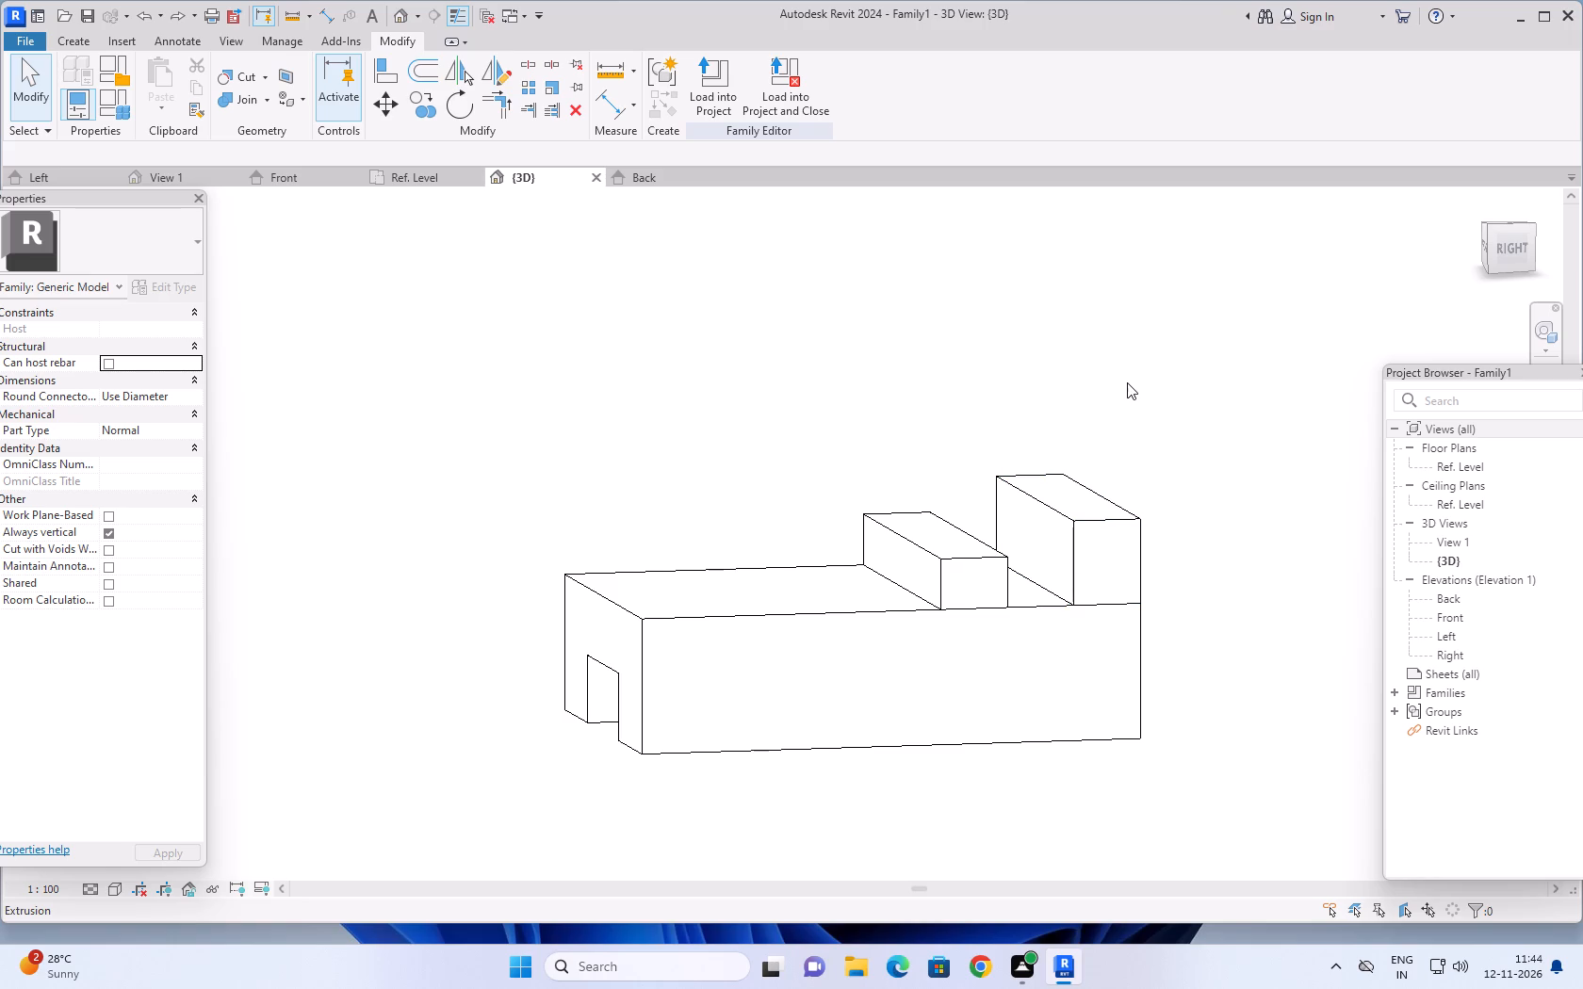
Examine the two strips on top of the notched block and the gap between them closely from several angles in 3D.
{"action": "middle_click_drag", "start_coordinate": [1135, 400], "coordinate": [1092, 397]}
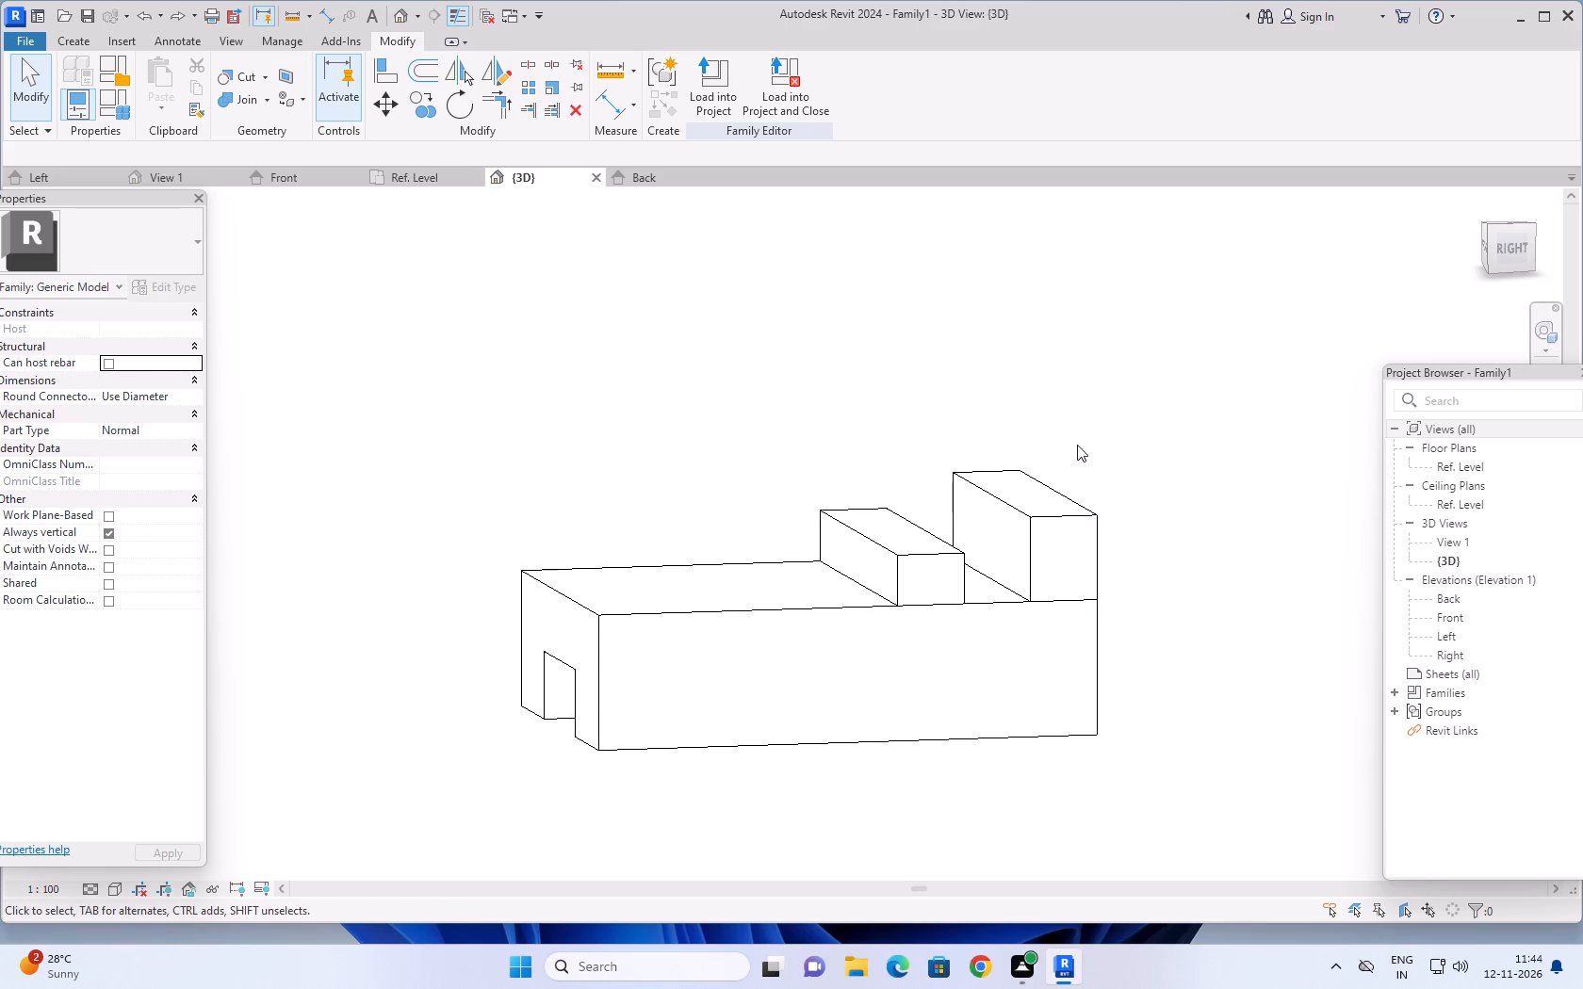
{"action": "scroll", "coordinate": [982, 600], "scroll_direction": "up", "scroll_amount": 2}
{"action": "scroll", "coordinate": [1187, 641], "scroll_direction": "up", "scroll_amount": 1}
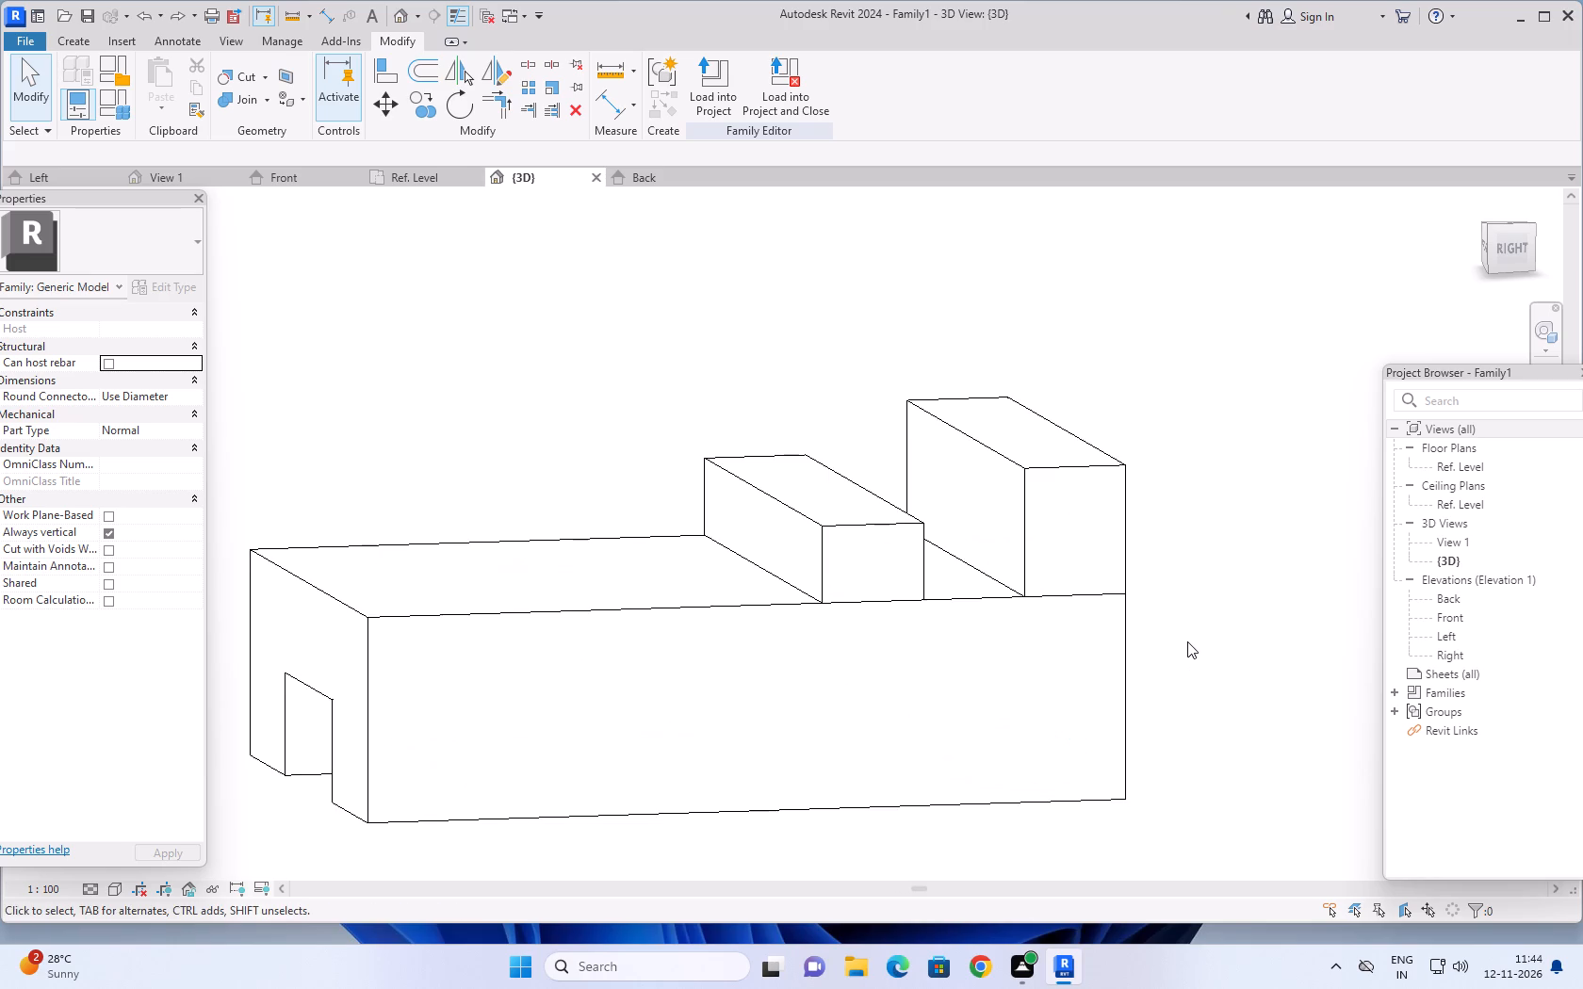
{"action": "middle_click_drag", "start_coordinate": [1187, 641], "coordinate": [1209, 657], "text": "shift"}
{"action": "middle_click_drag", "start_coordinate": [1213, 626], "coordinate": [1223, 693], "text": "shift"}
{"action": "scroll", "coordinate": [1227, 693], "scroll_direction": "up", "scroll_amount": 1}
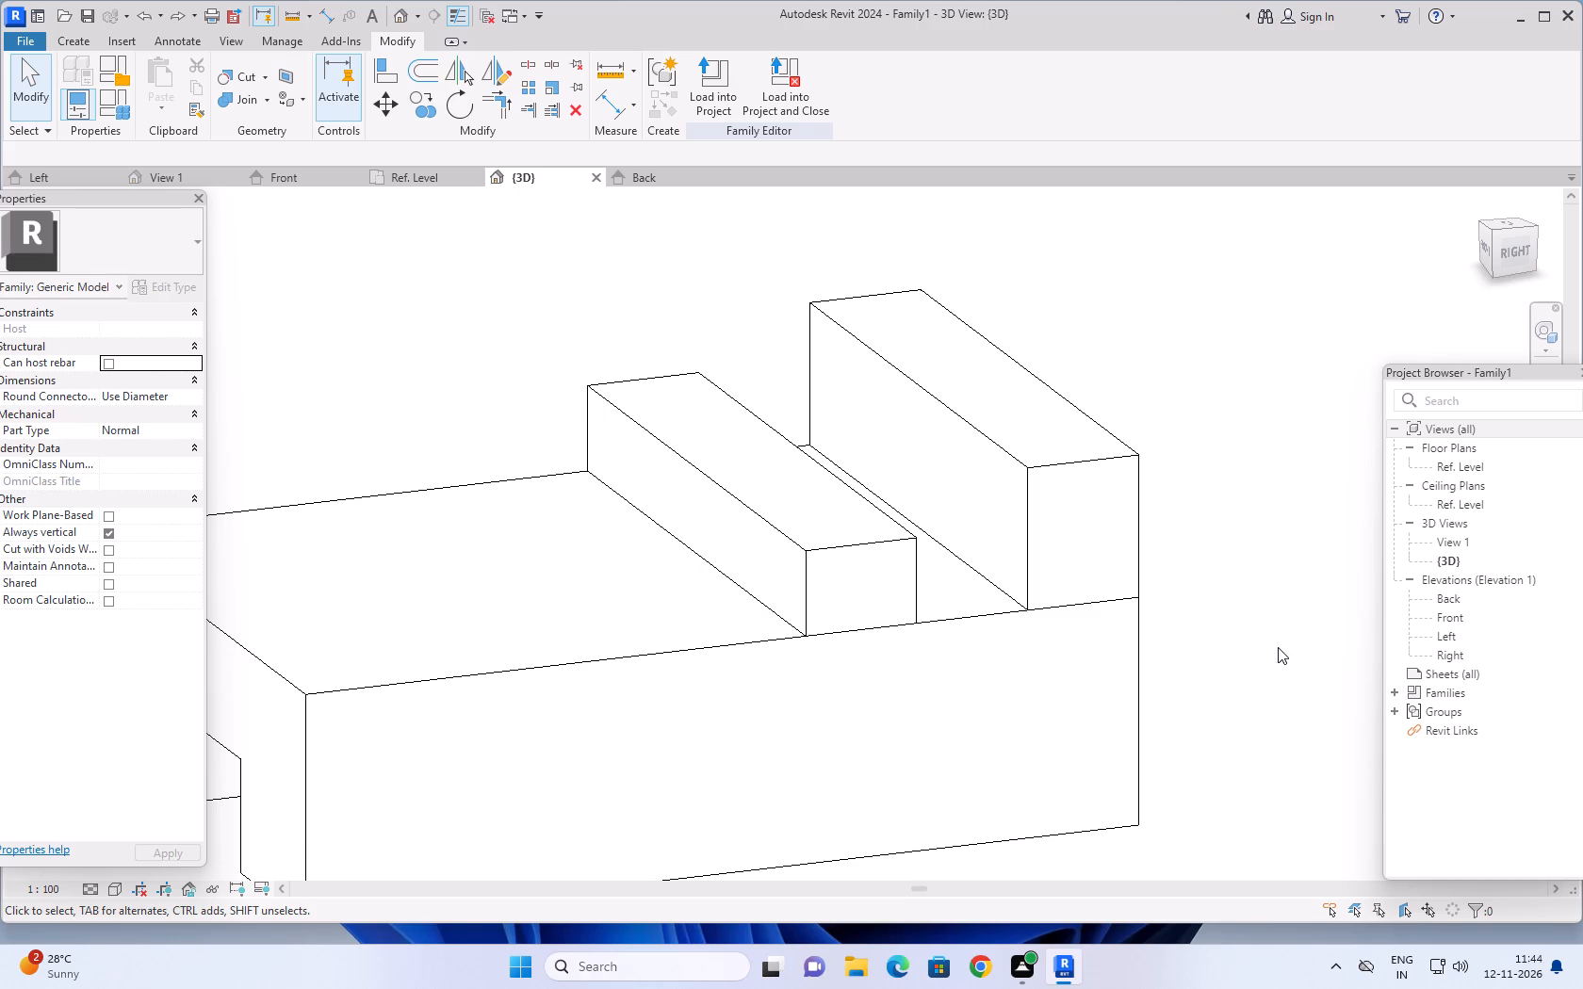
{"action": "middle_click_drag", "start_coordinate": [1254, 624], "coordinate": [1255, 624], "text": "shift"}
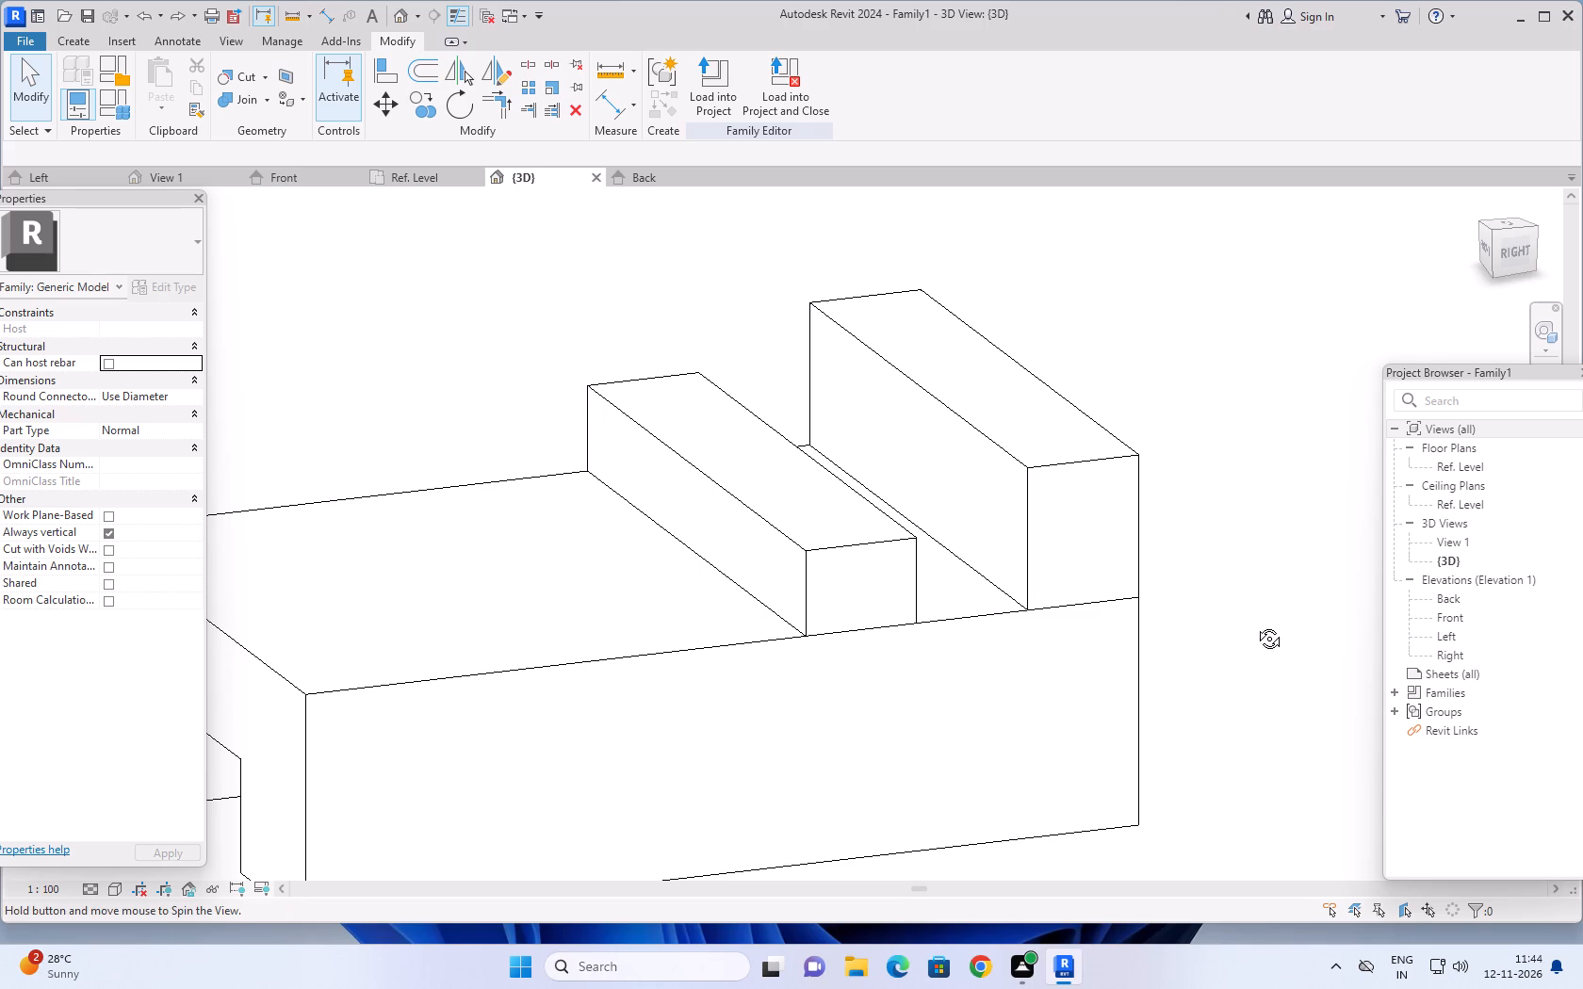
{"action": "middle_click_drag", "start_coordinate": [1255, 624], "coordinate": [1309, 779], "text": "shift"}
{"action": "scroll", "coordinate": [992, 673], "scroll_direction": "up", "scroll_amount": 4}
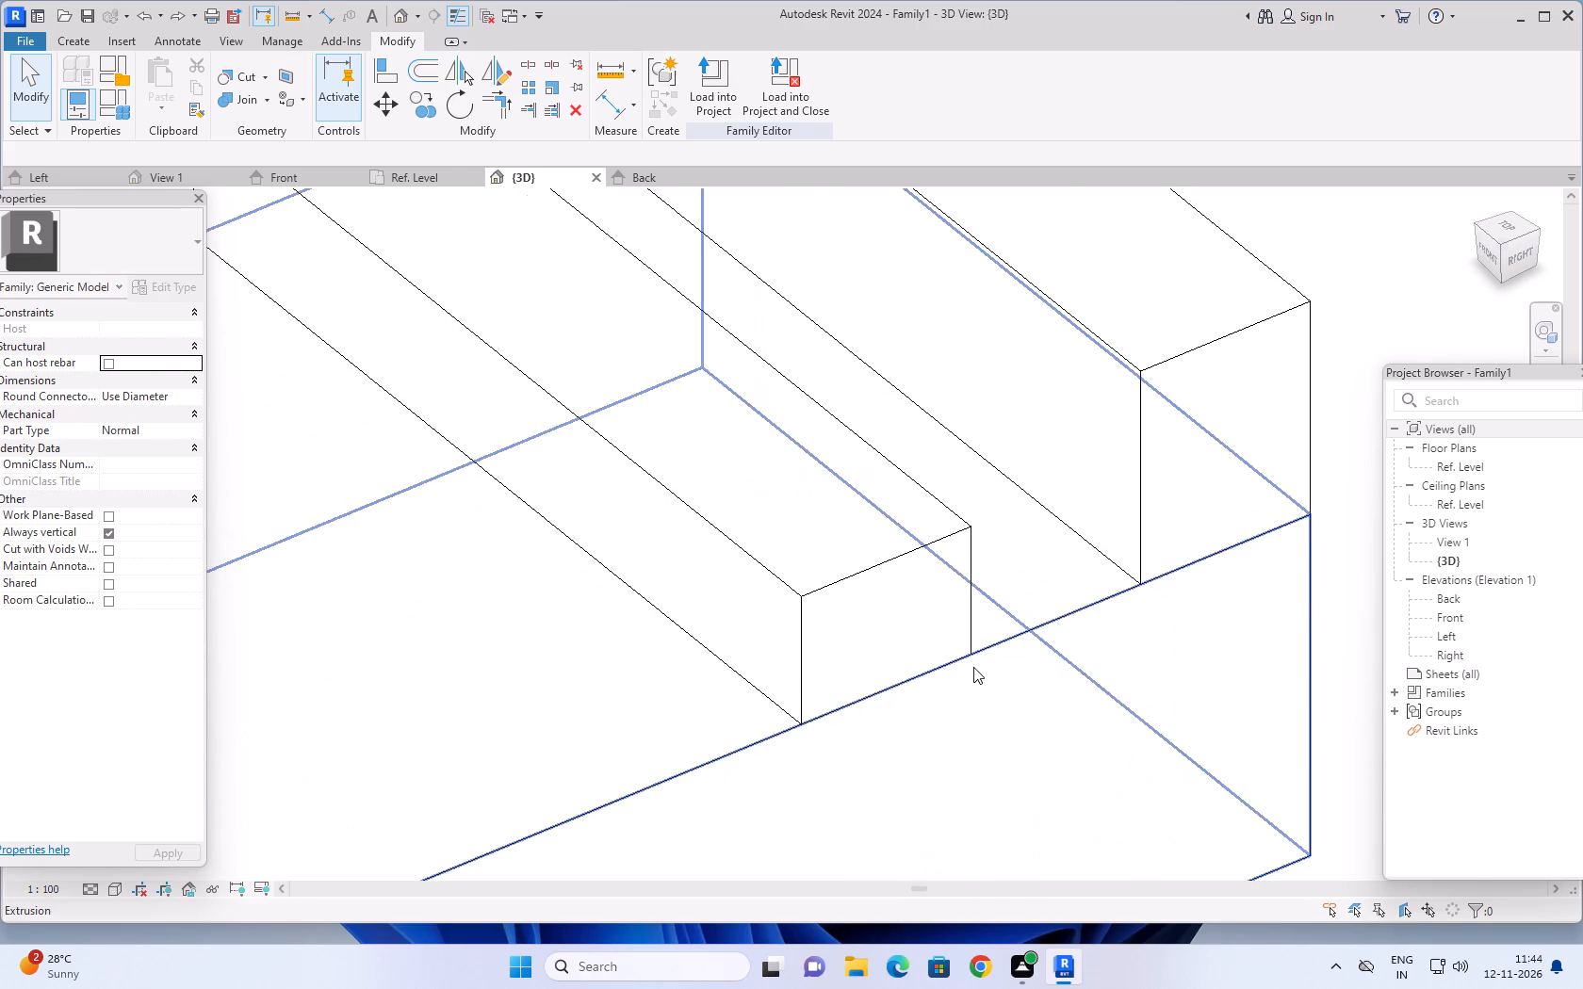
{"action": "scroll", "coordinate": [1131, 673], "scroll_direction": "down", "scroll_amount": 8}
{"action": "middle_click_drag", "start_coordinate": [1216, 489], "coordinate": [1156, 754], "text": "shift"}
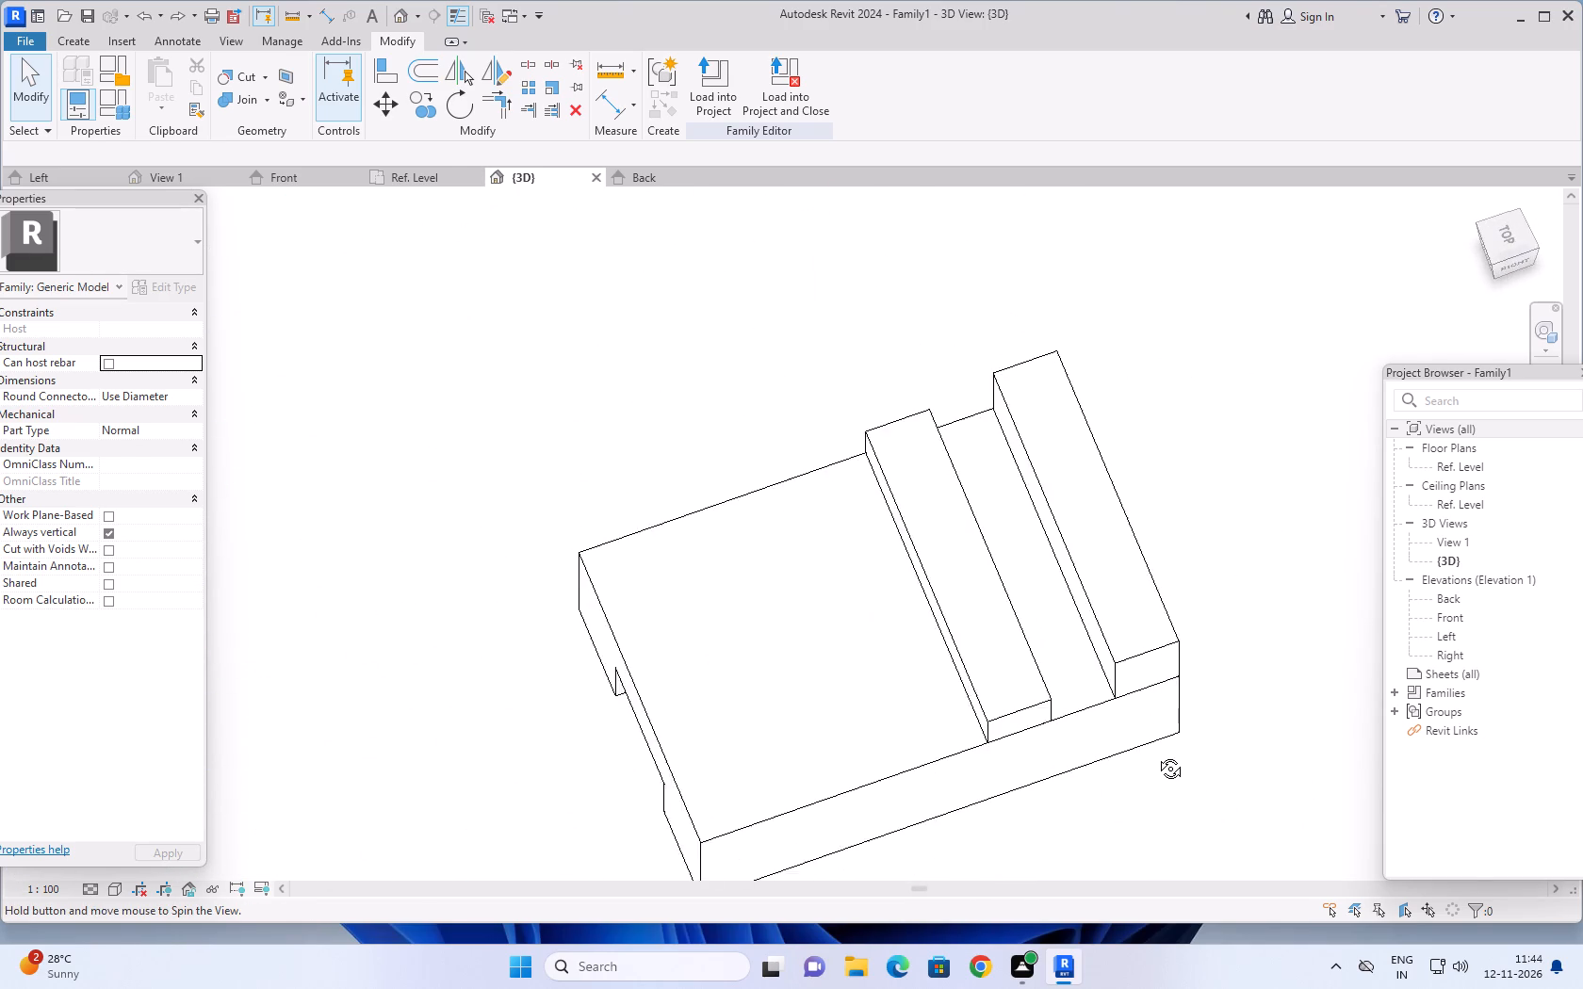
{"action": "middle_click_drag", "start_coordinate": [1156, 754], "coordinate": [1239, 595], "text": "shift"}
{"action": "scroll", "coordinate": [1239, 595], "scroll_direction": "up", "scroll_amount": 1}
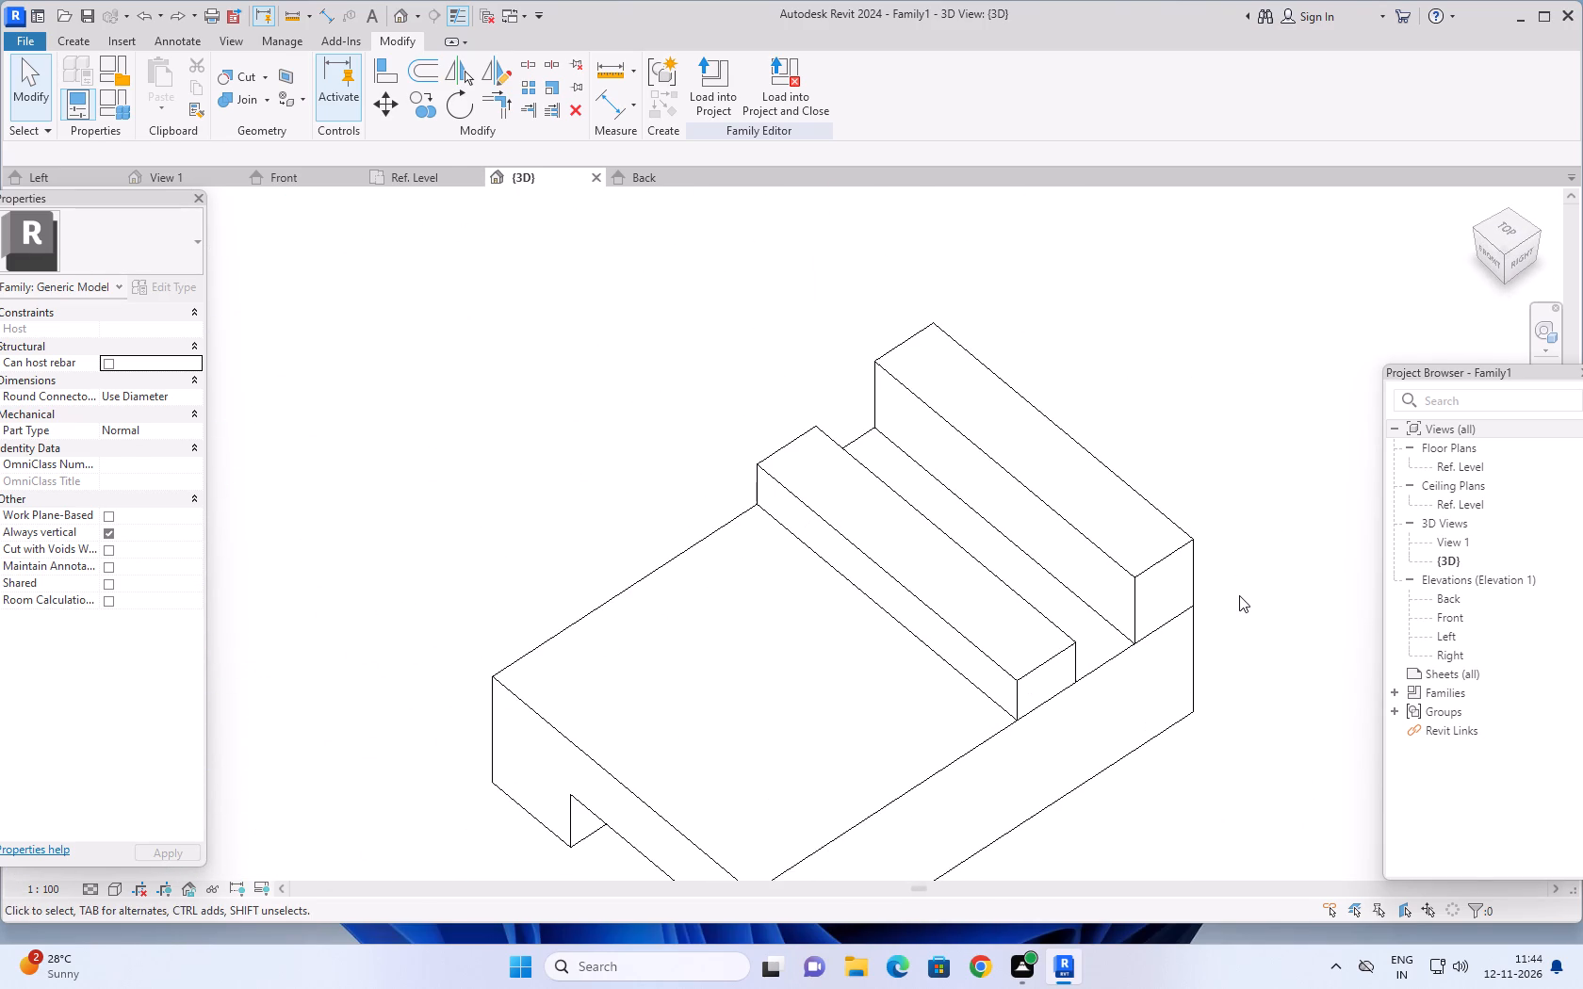
{"action": "middle_click_drag", "start_coordinate": [1239, 595], "coordinate": [1226, 498]}
{"action": "middle_click_drag", "start_coordinate": [1227, 503], "coordinate": [1248, 582]}
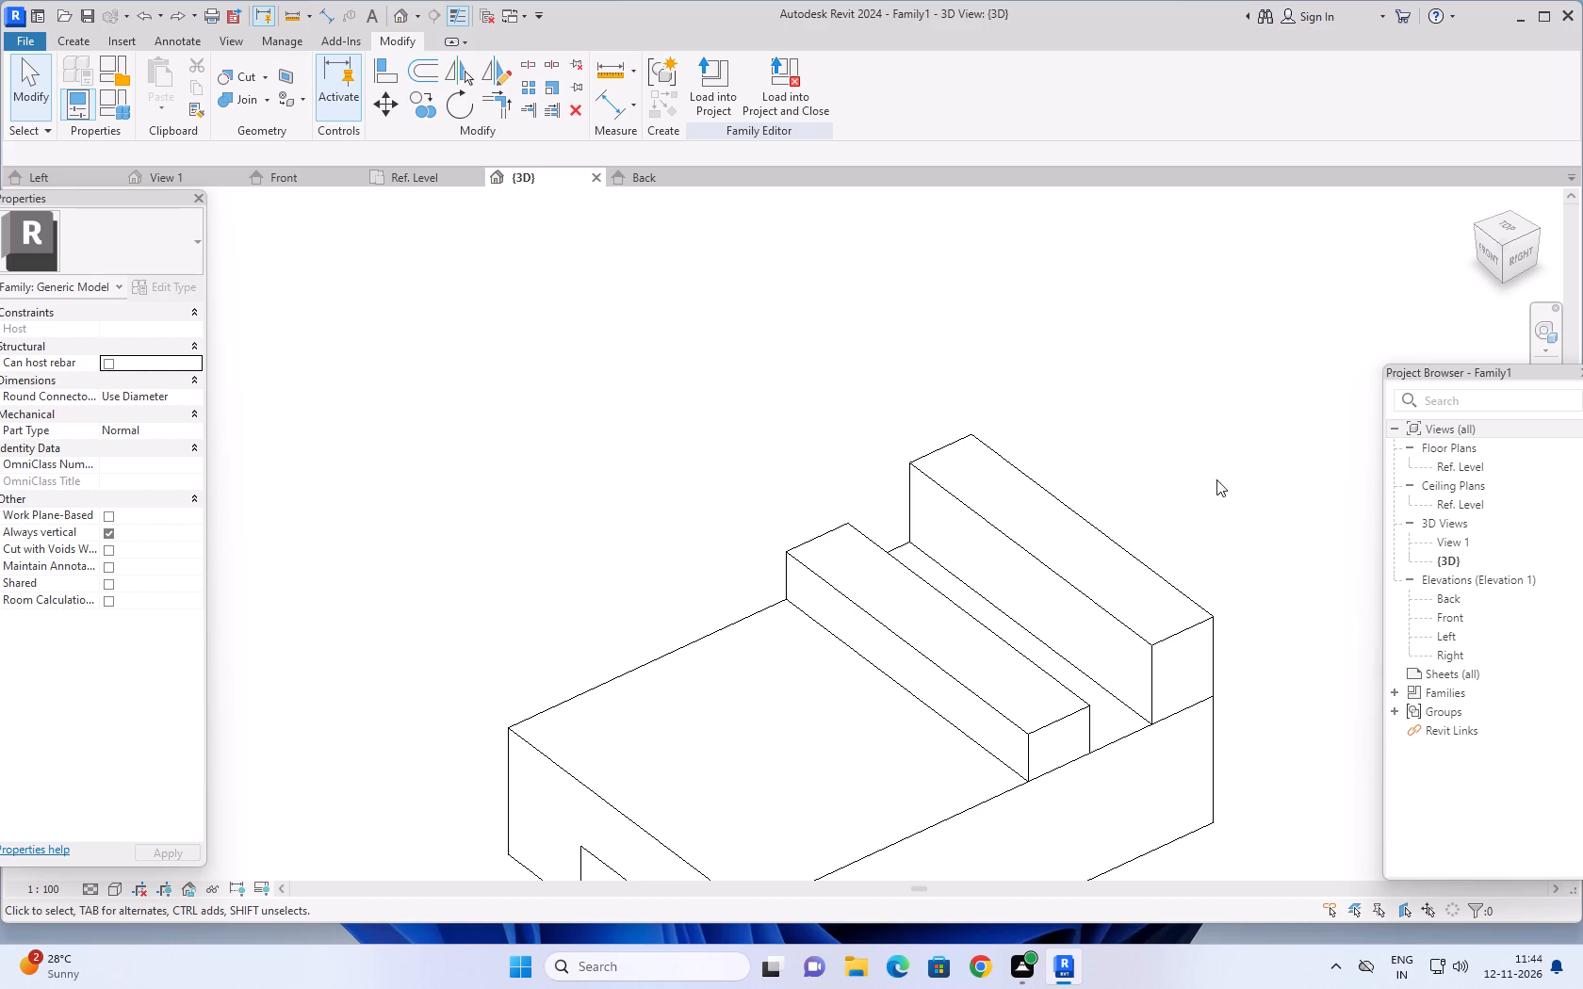
{"action": "middle_click_drag", "start_coordinate": [1195, 428], "coordinate": [1190, 343]}
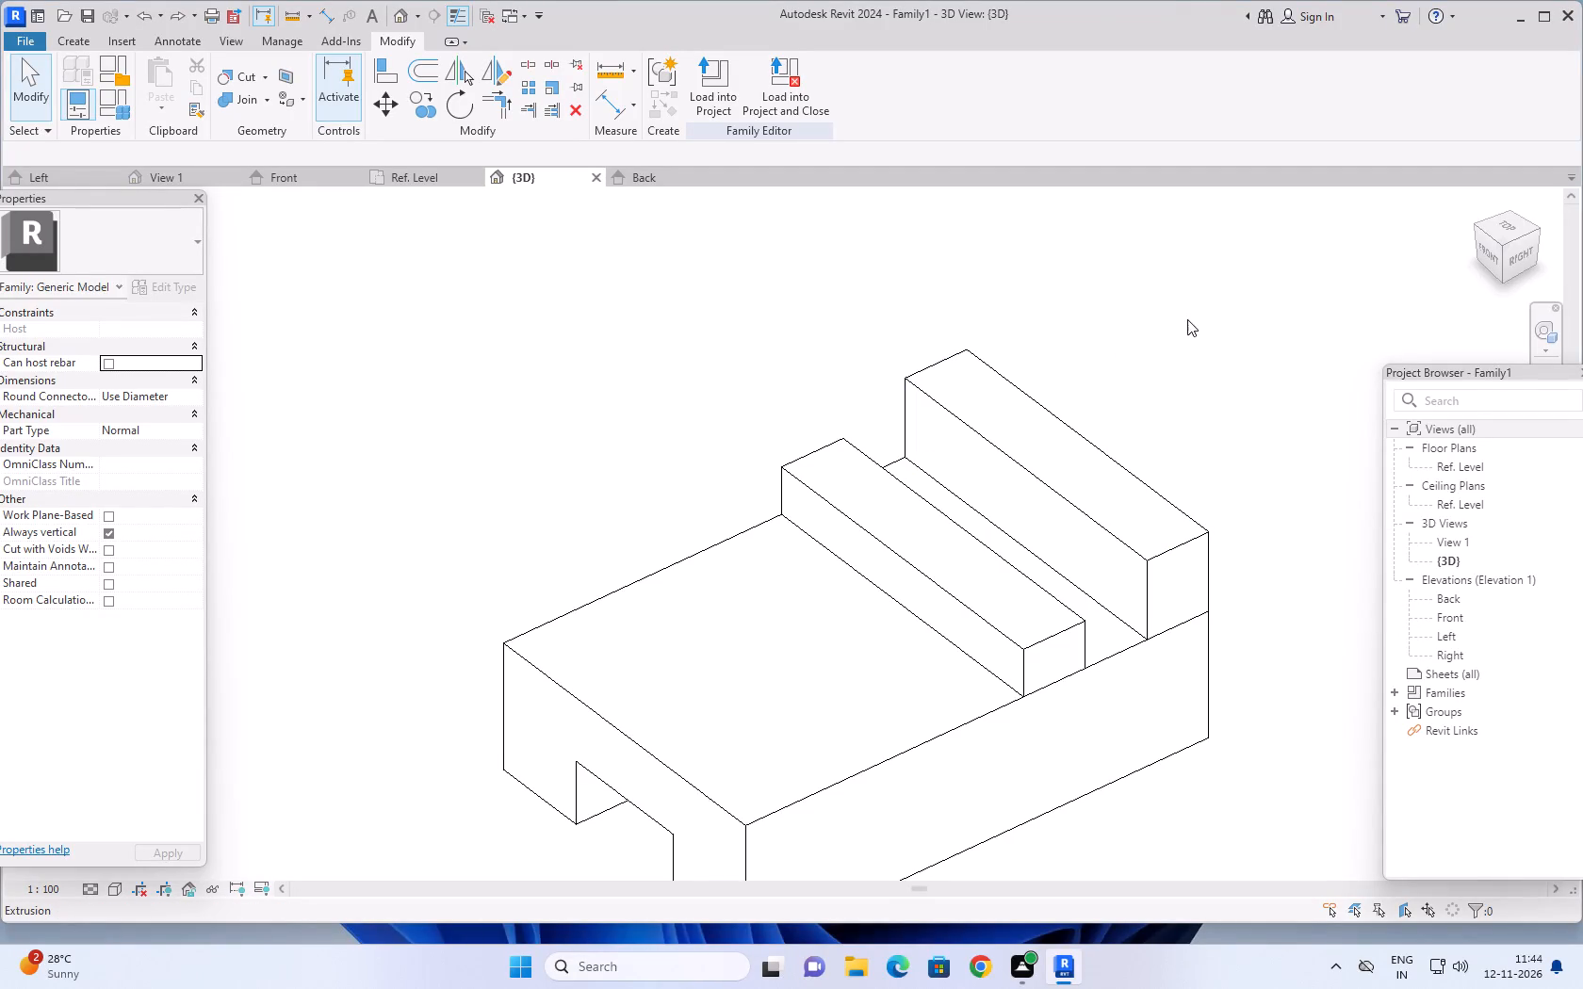
{"action": "middle_click_drag", "start_coordinate": [1186, 321], "coordinate": [1180, 418], "text": "shift"}
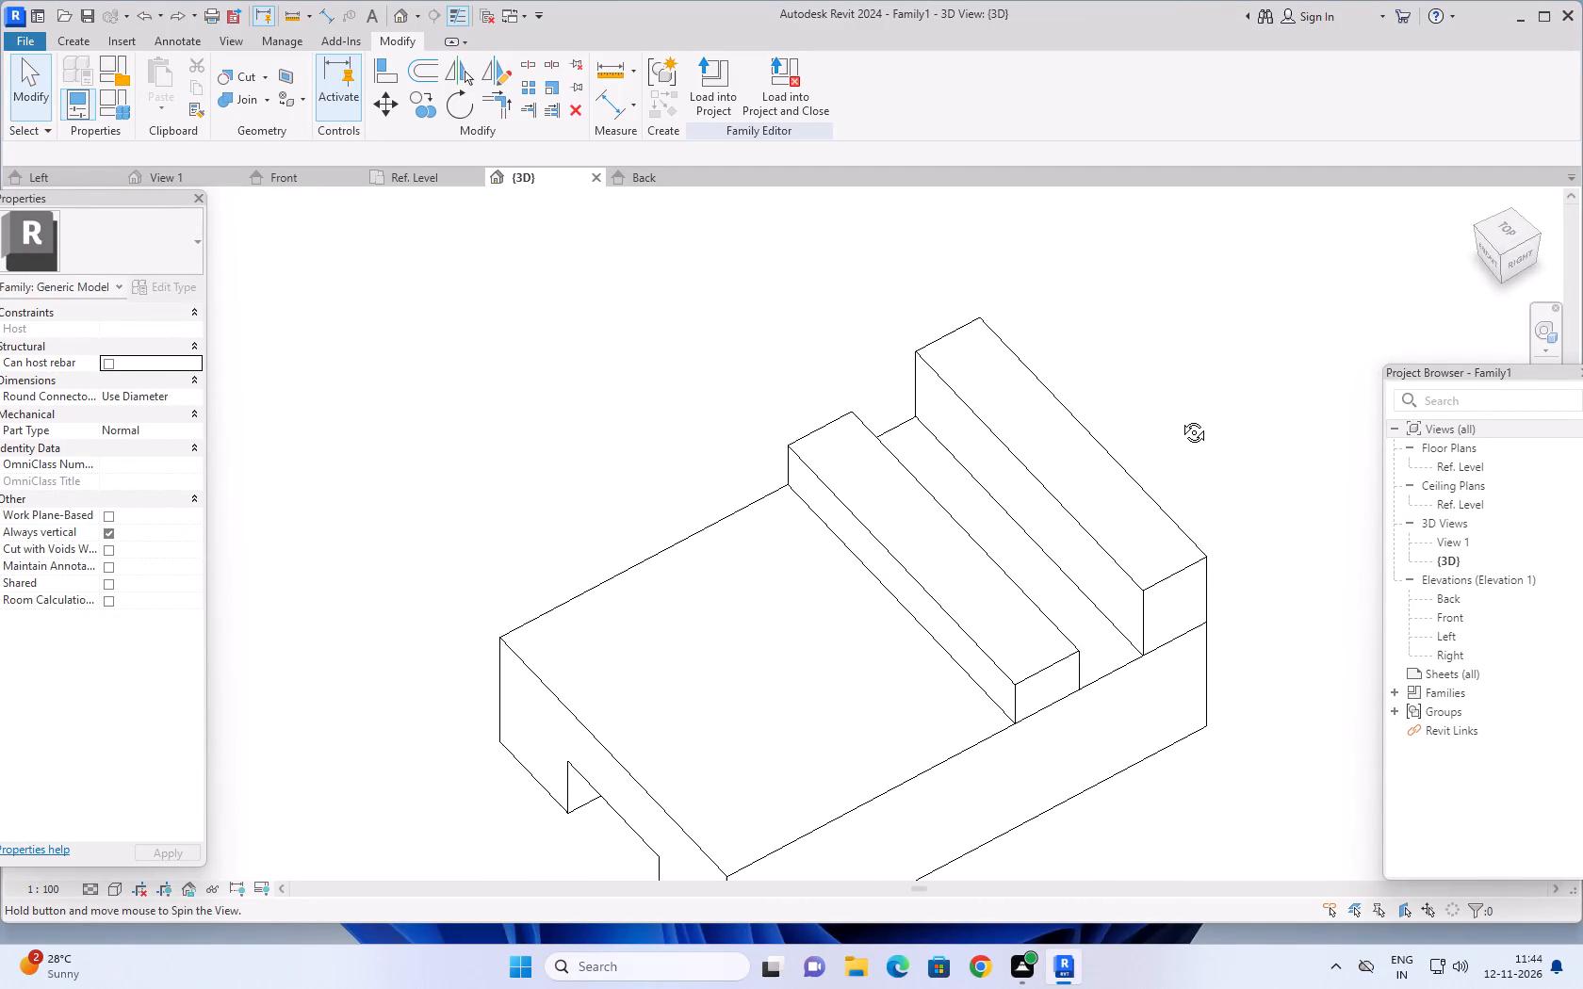
{"action": "middle_click_drag", "start_coordinate": [1180, 418], "coordinate": [1191, 385], "text": "shift"}
{"action": "middle_click", "coordinate": [1191, 385]}
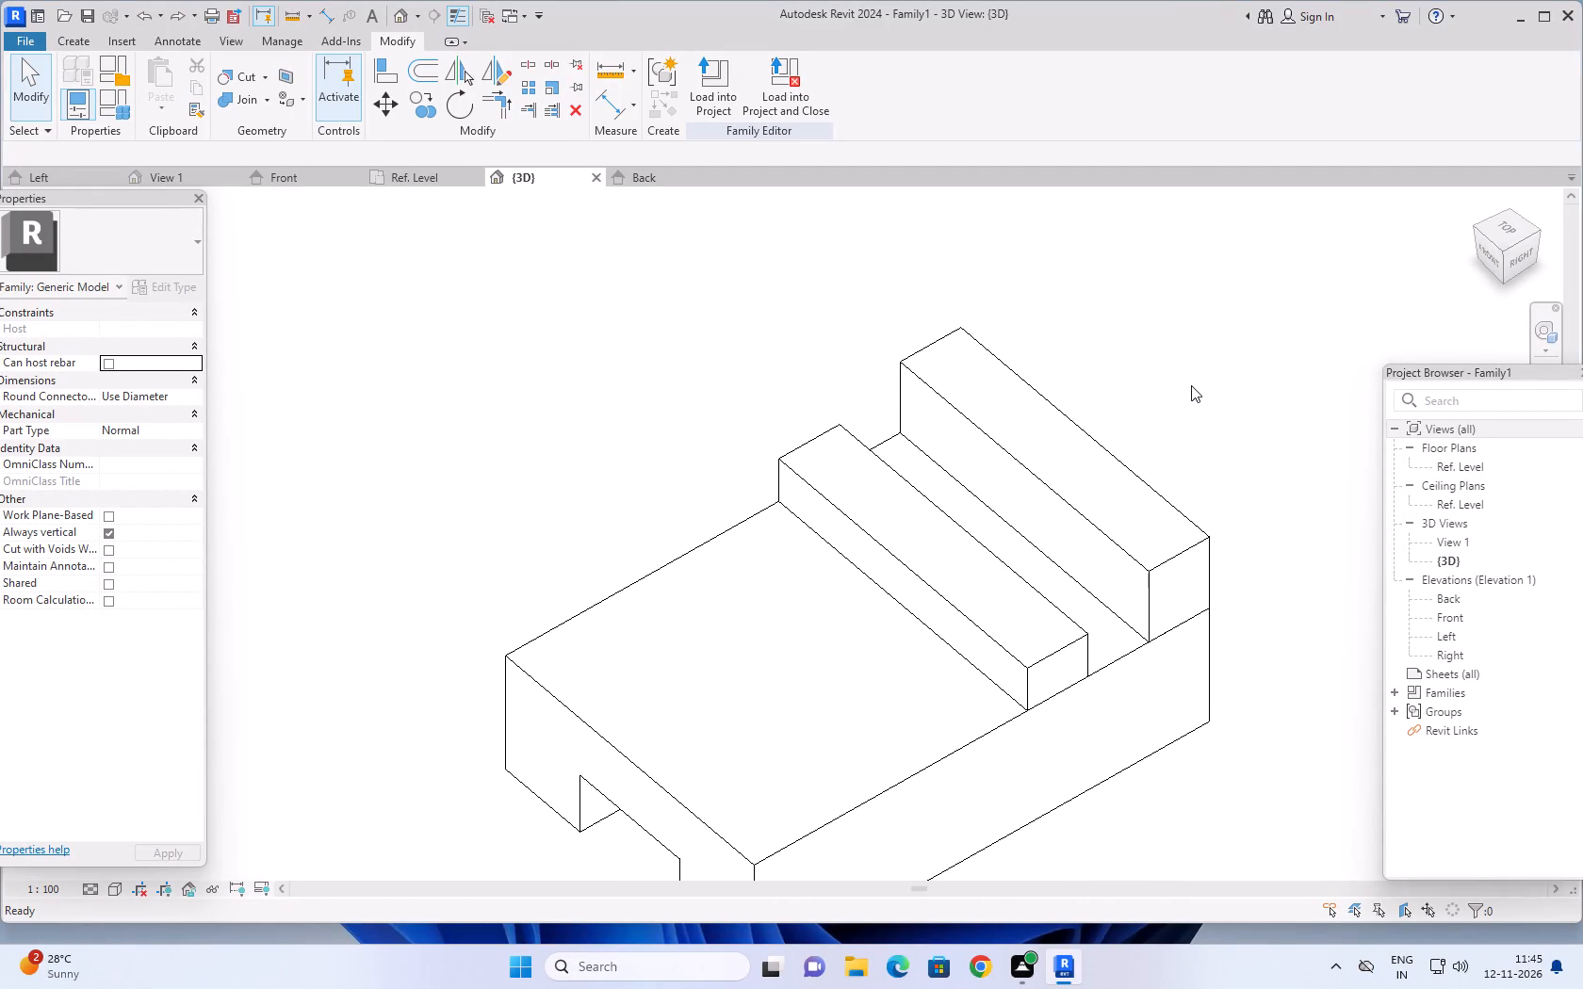
{"action": "middle_click_drag", "start_coordinate": [1176, 387], "coordinate": [1139, 218], "text": "shift"}
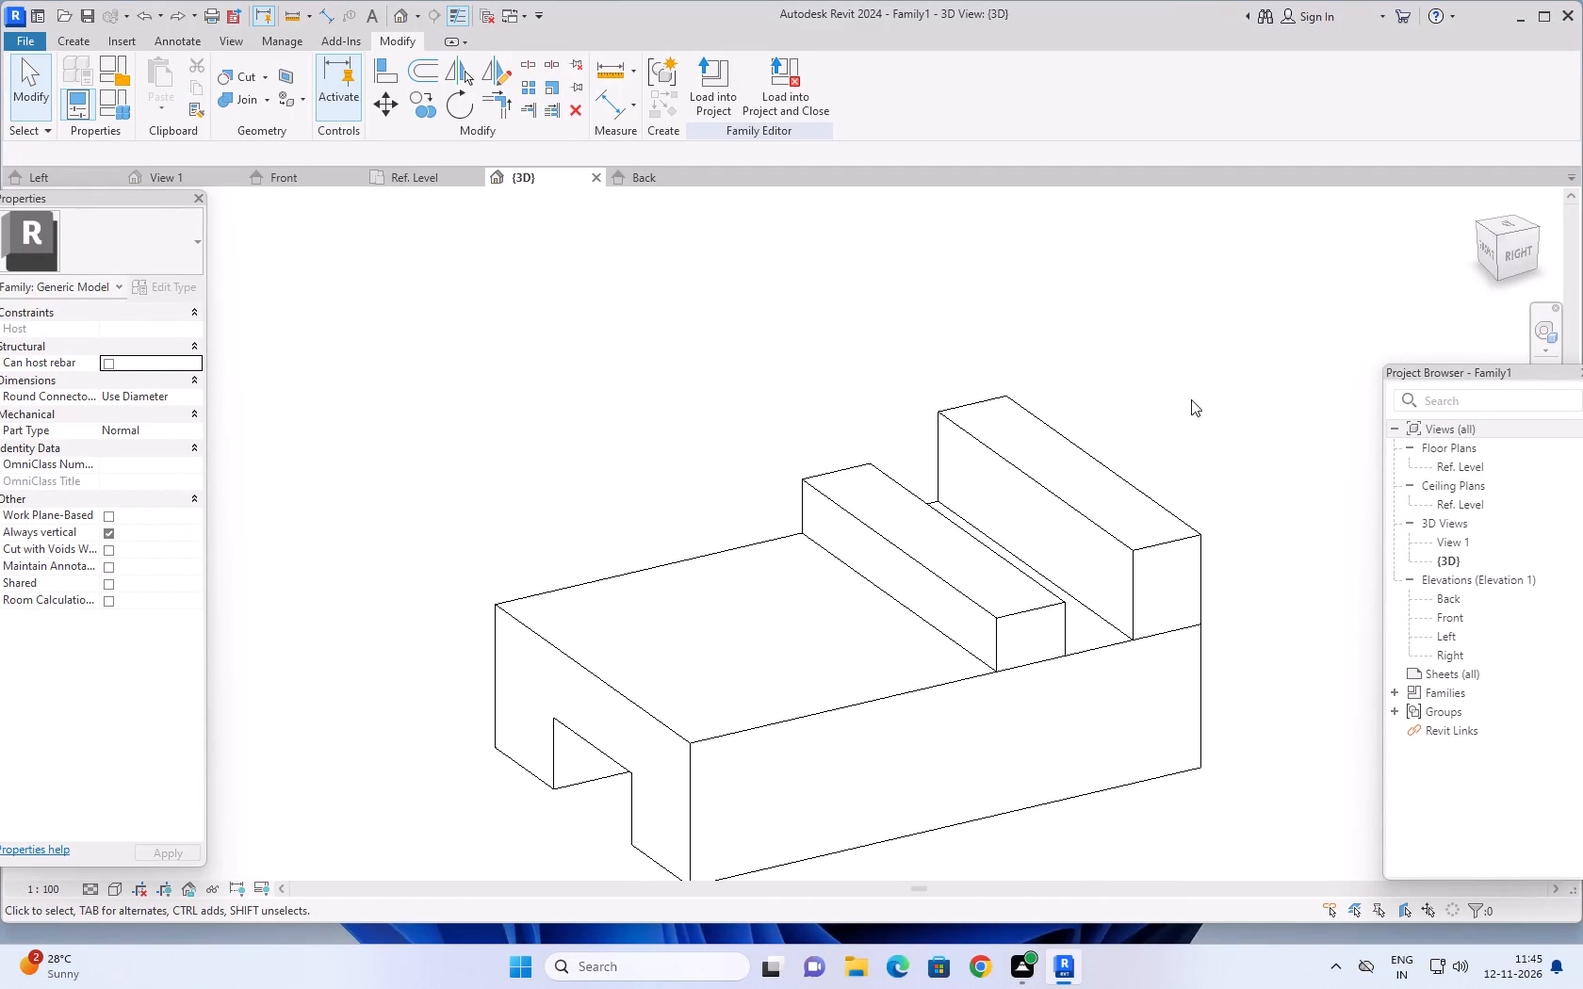
{"action": "middle_click_drag", "start_coordinate": [1180, 399], "coordinate": [1155, 329], "text": "shift"}
{"action": "middle_click_drag", "start_coordinate": [1178, 385], "coordinate": [1151, 446]}
{"action": "middle_click_drag", "start_coordinate": [1153, 468], "coordinate": [1136, 449], "text": "shift"}
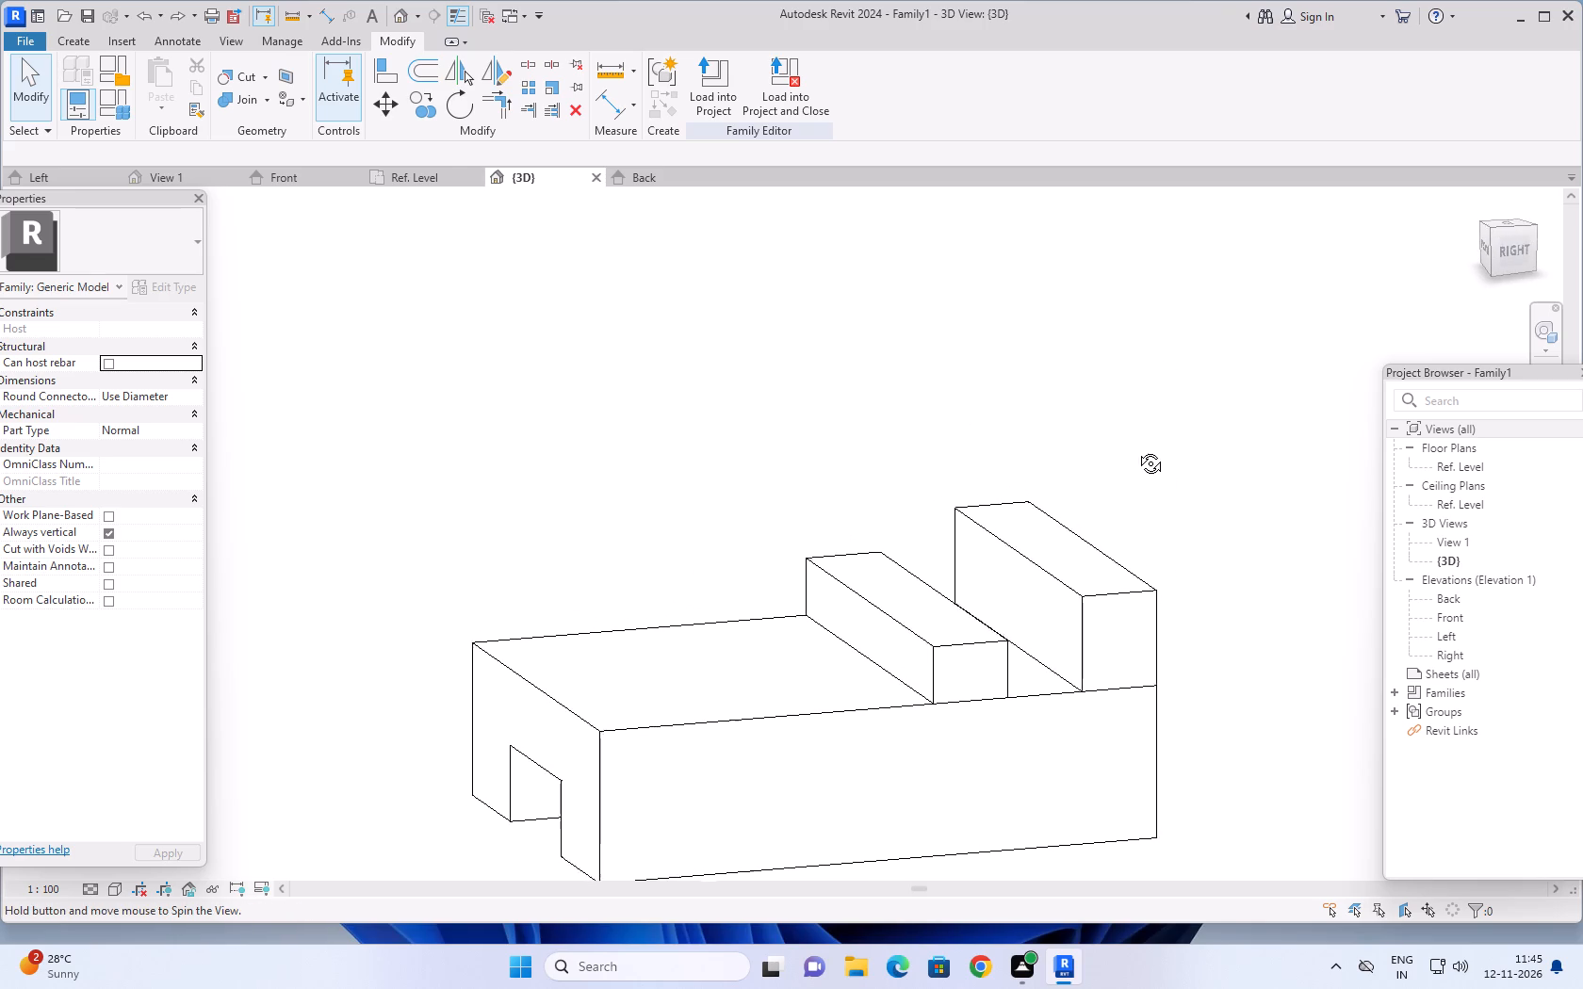
{"action": "middle_click_drag", "start_coordinate": [1136, 449], "coordinate": [1143, 448], "text": "shift"}
{"action": "middle_click", "coordinate": [1143, 448]}
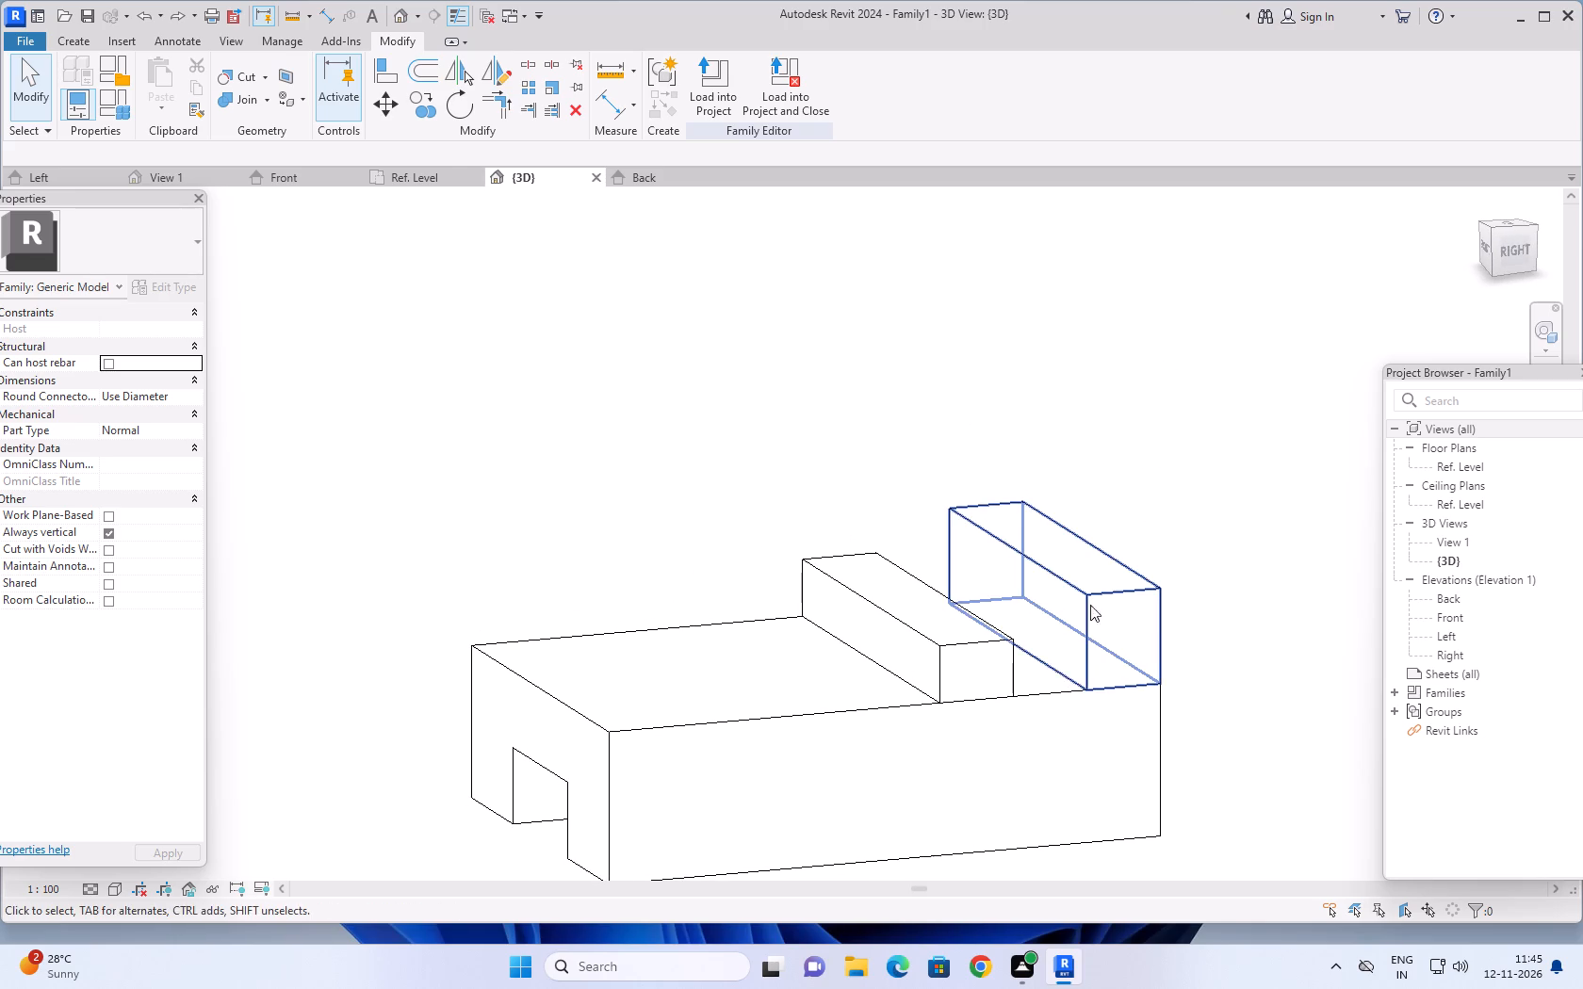
{"action": "scroll", "coordinate": [1054, 663], "scroll_direction": "up", "scroll_amount": 2}
{"action": "middle_click_drag", "start_coordinate": [1201, 454], "coordinate": [1173, 379]}
{"action": "middle_click_drag", "start_coordinate": [1187, 413], "coordinate": [1231, 522], "text": "shift"}
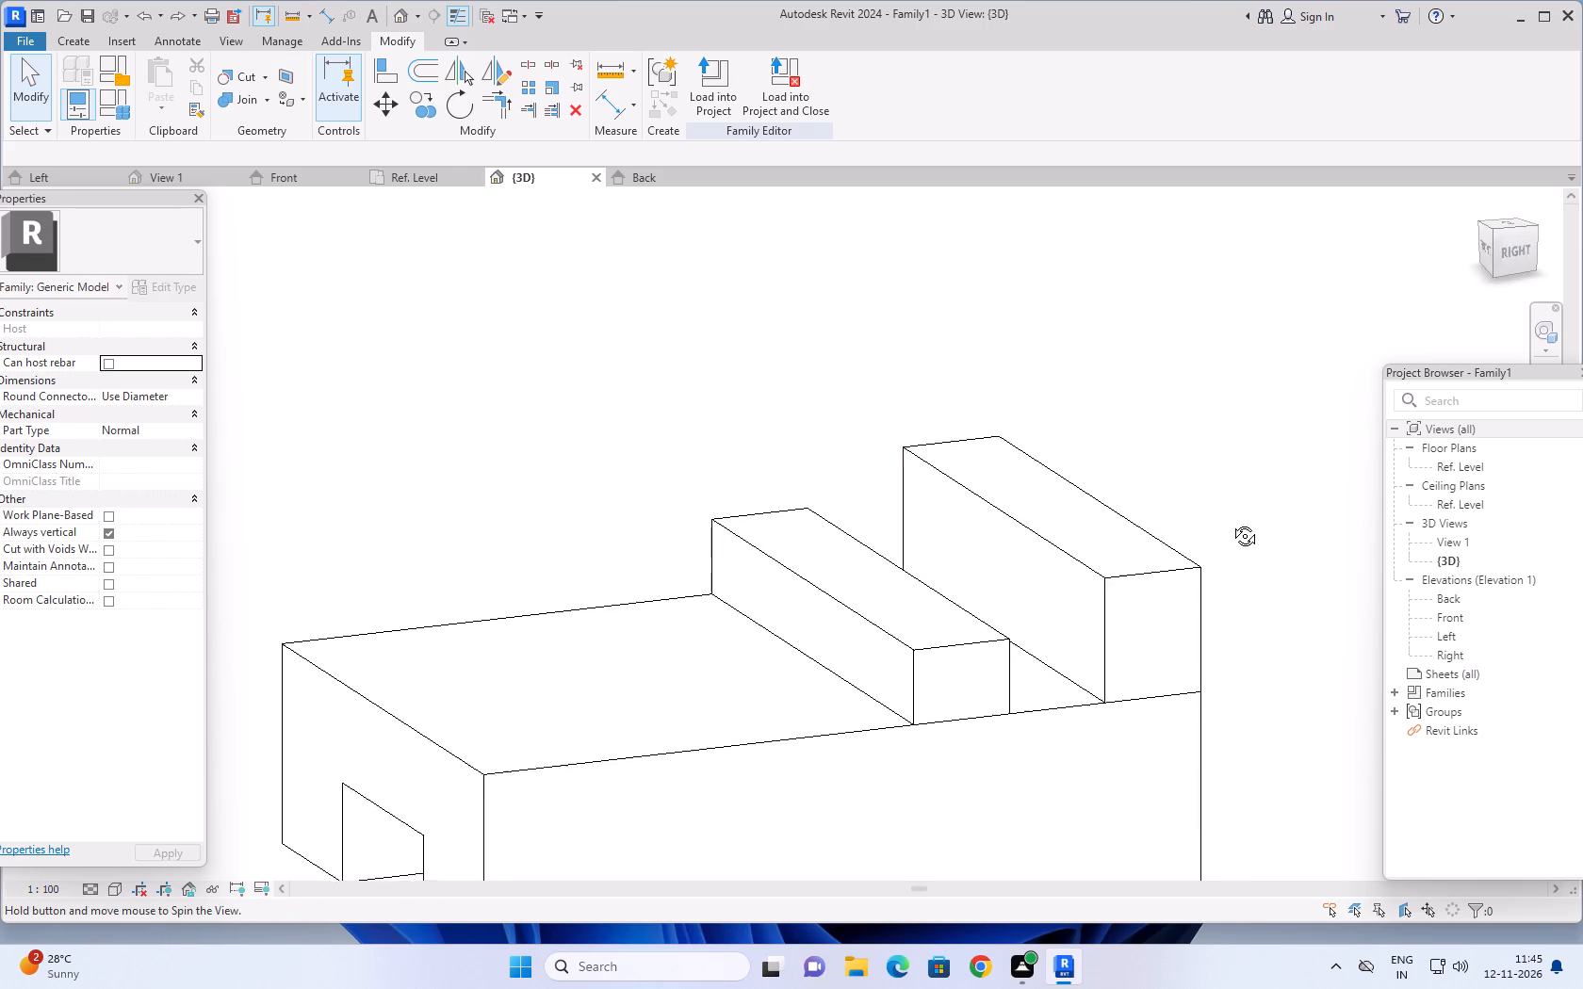
{"action": "middle_click_drag", "start_coordinate": [1231, 522], "coordinate": [1262, 604], "text": "shift"}
{"action": "scroll", "coordinate": [1158, 657], "scroll_direction": "up", "scroll_amount": 3}
{"action": "middle_click_drag", "start_coordinate": [1262, 420], "coordinate": [1169, 299]}
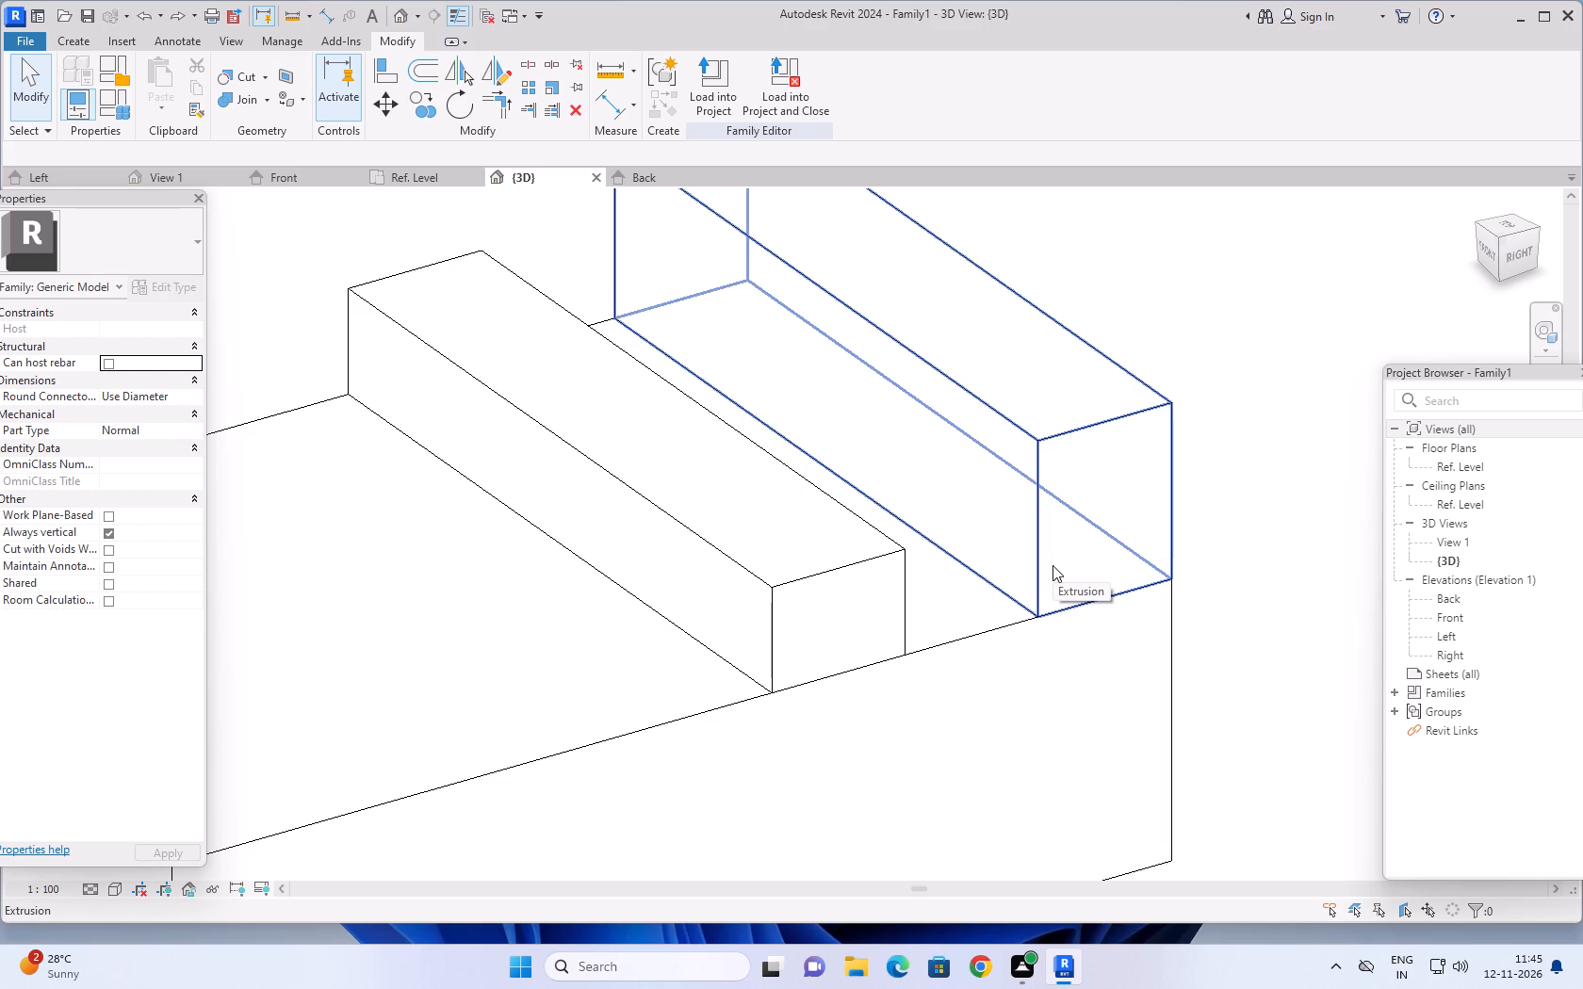
Examine the whole block with its front notch and strips, and the separate stepped part, in the {3D} view.
{"action": "scroll", "coordinate": [1214, 338], "scroll_direction": "down", "scroll_amount": 1}
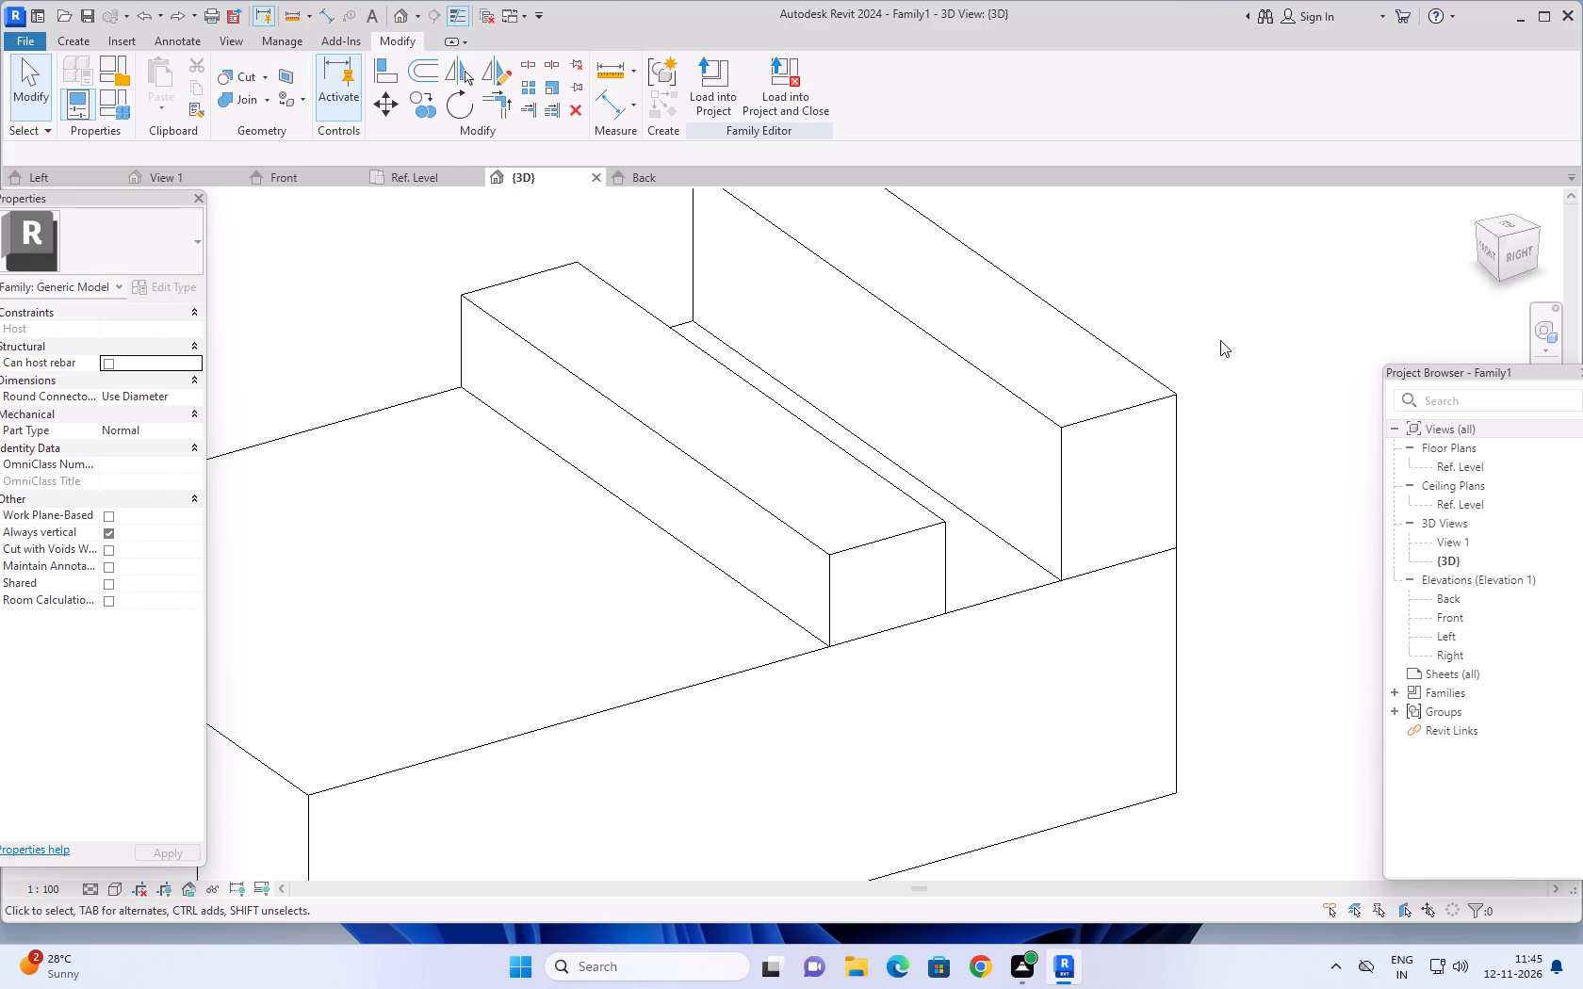
{"action": "scroll", "coordinate": [1224, 341], "scroll_direction": "down", "scroll_amount": 3}
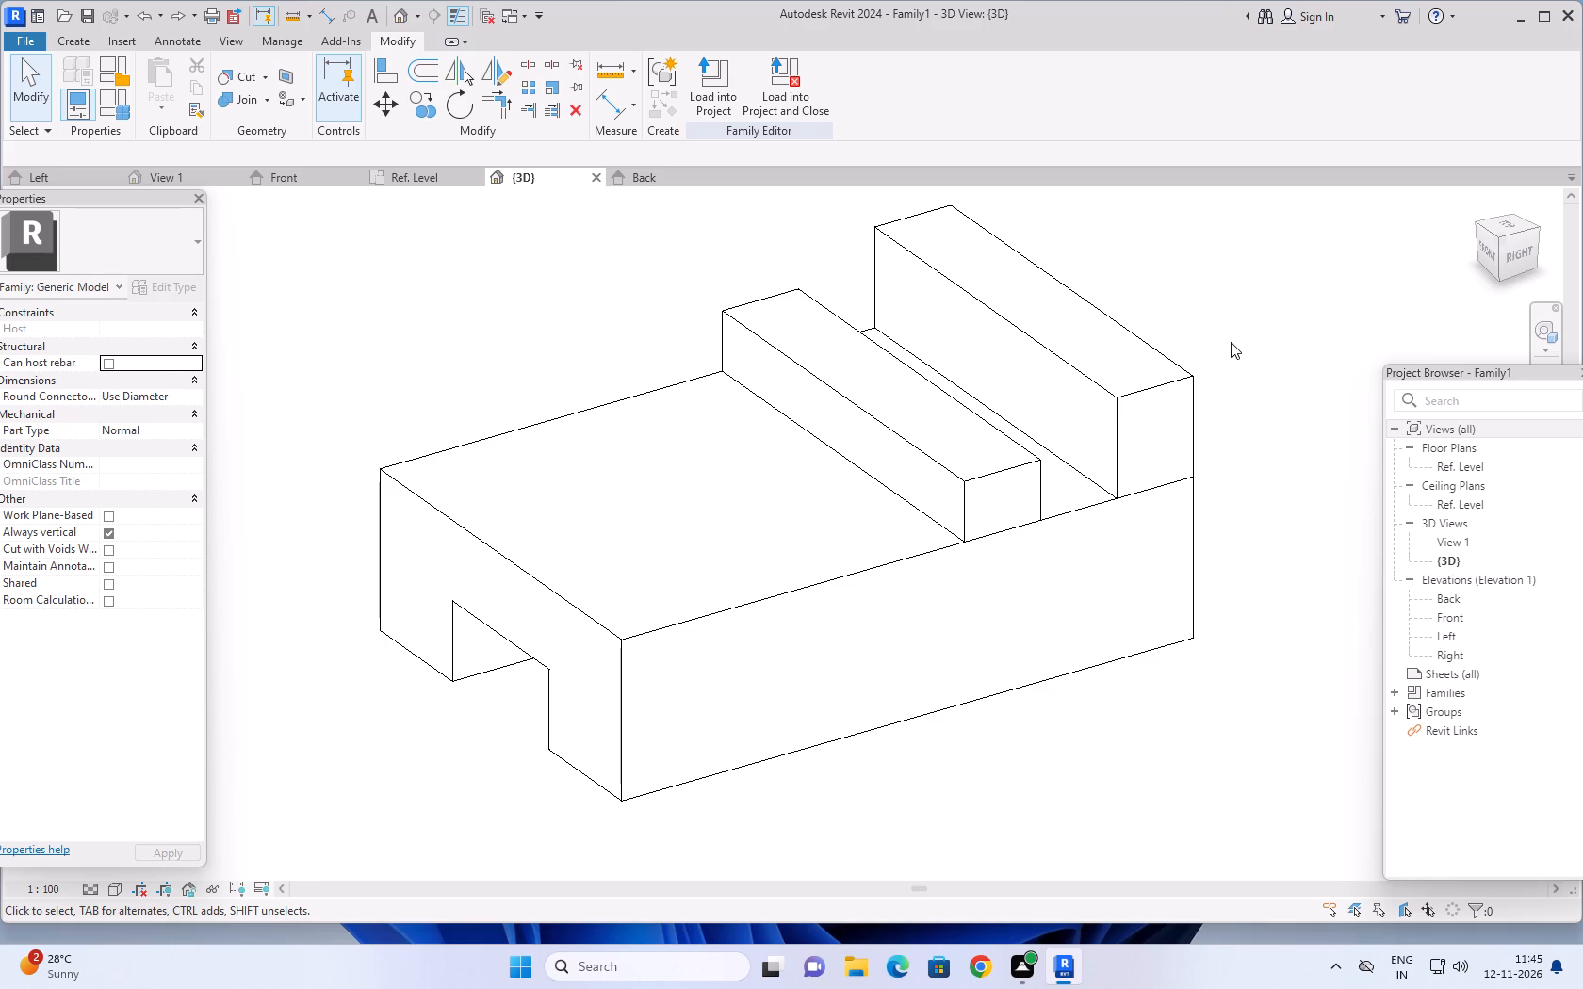
{"action": "middle_click_drag", "start_coordinate": [429, 762], "coordinate": [441, 762], "text": "shift"}
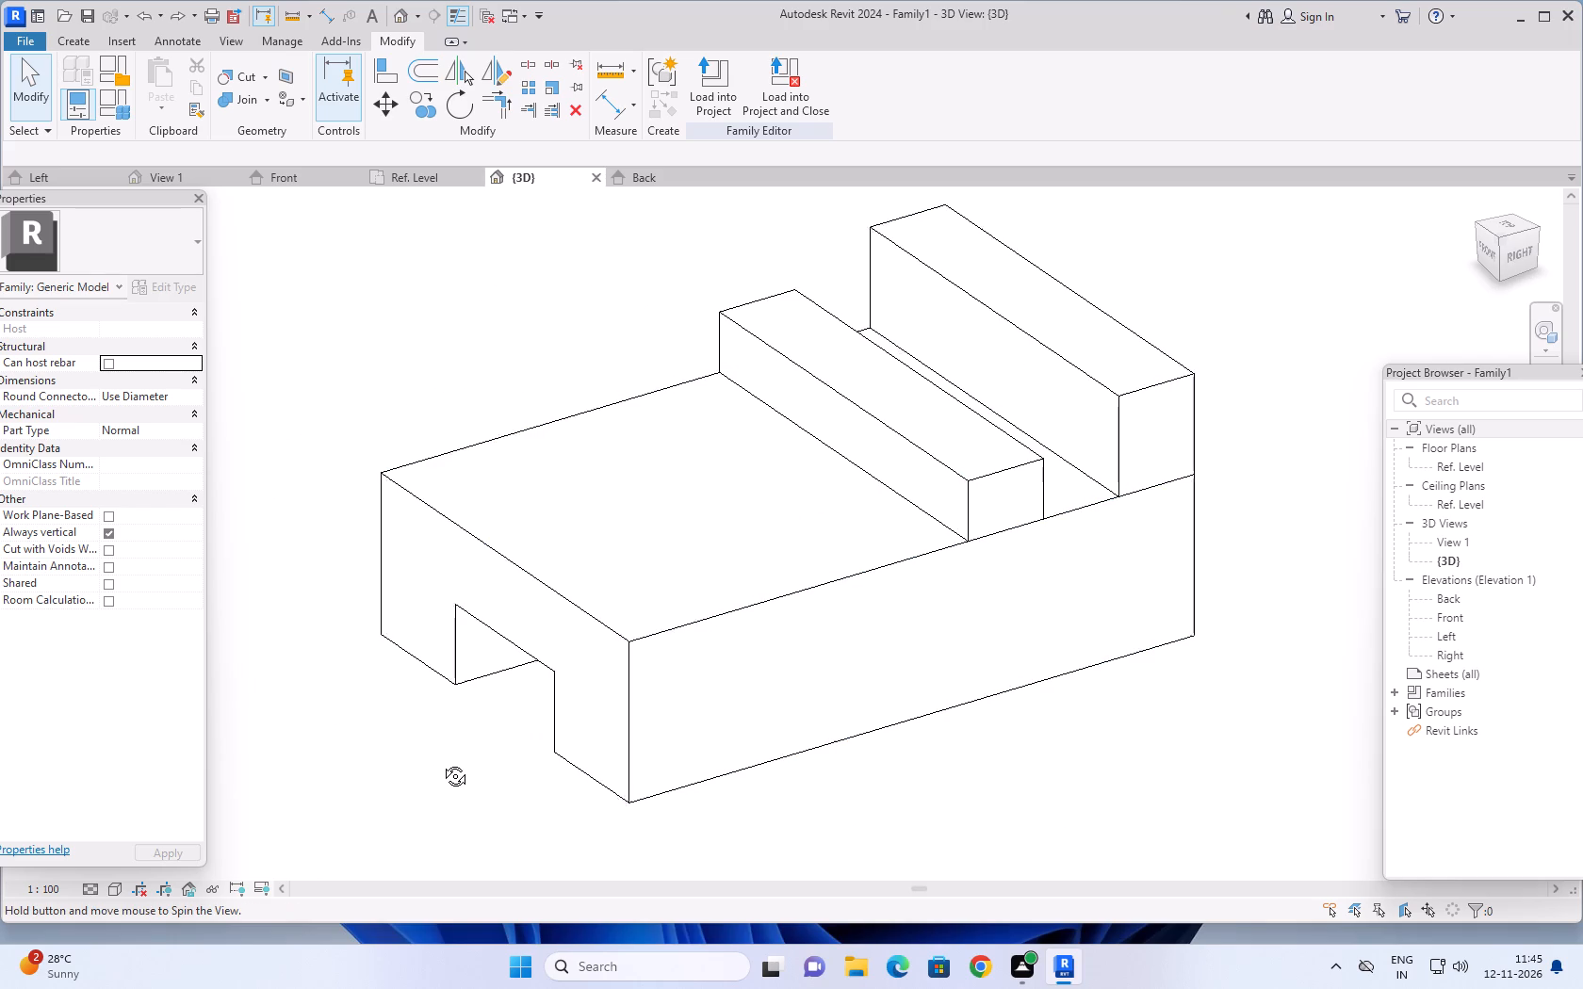
{"action": "middle_click_drag", "start_coordinate": [441, 762], "coordinate": [475, 772], "text": "shift"}
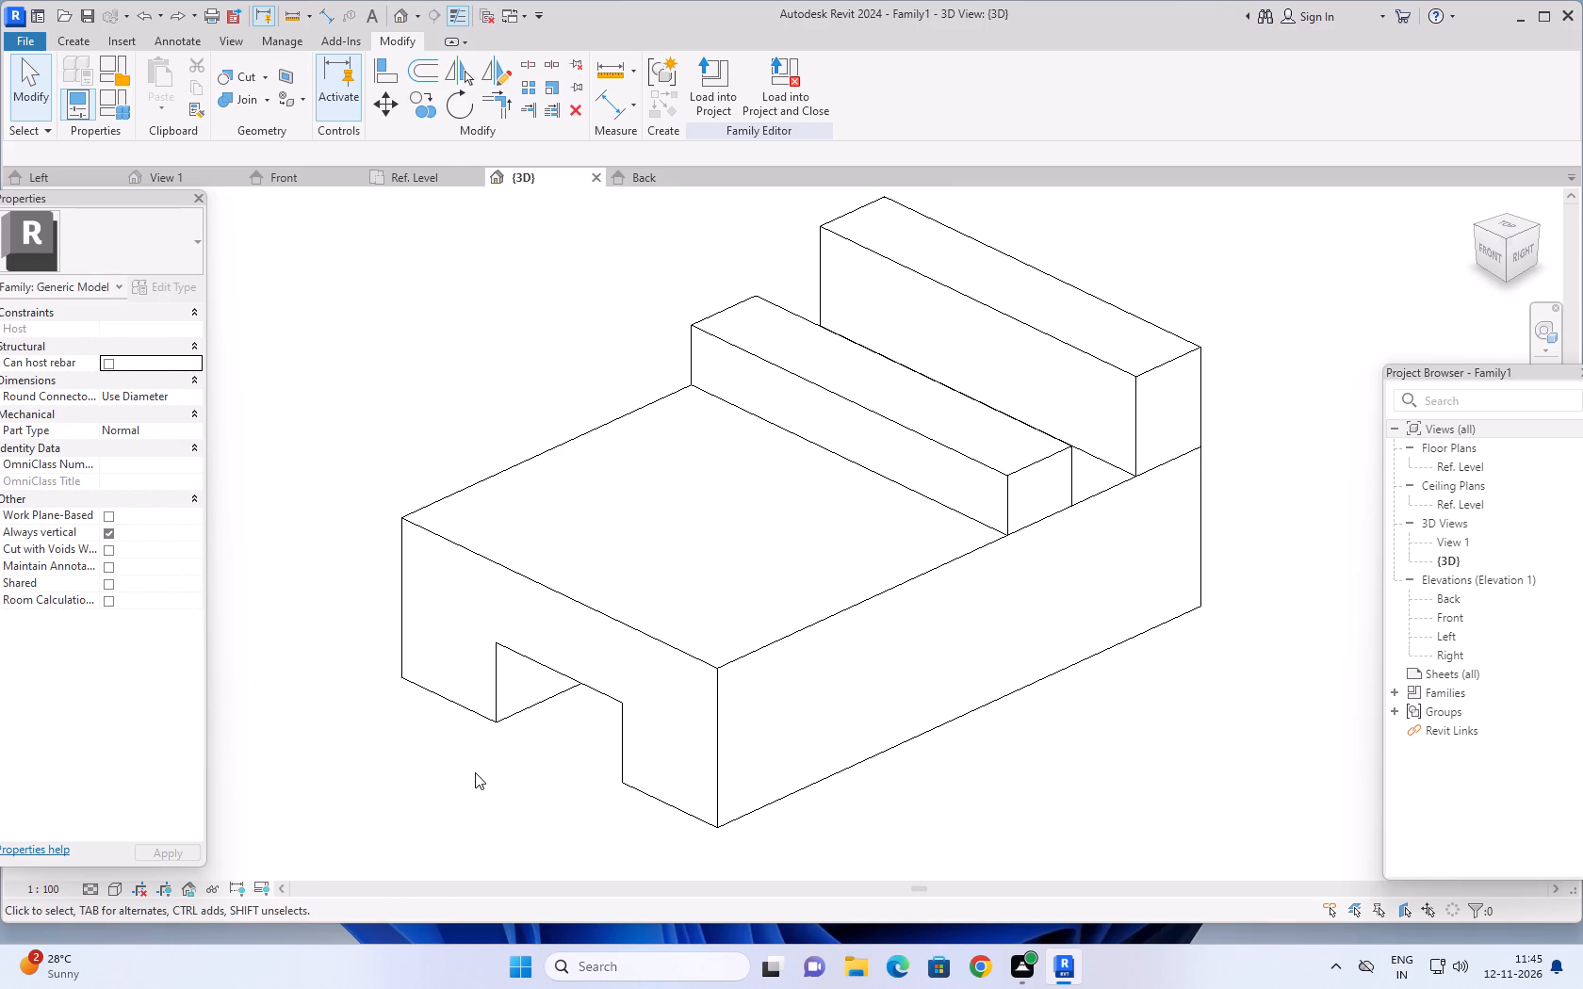
{"action": "scroll", "coordinate": [948, 525], "scroll_direction": "down", "scroll_amount": 2}
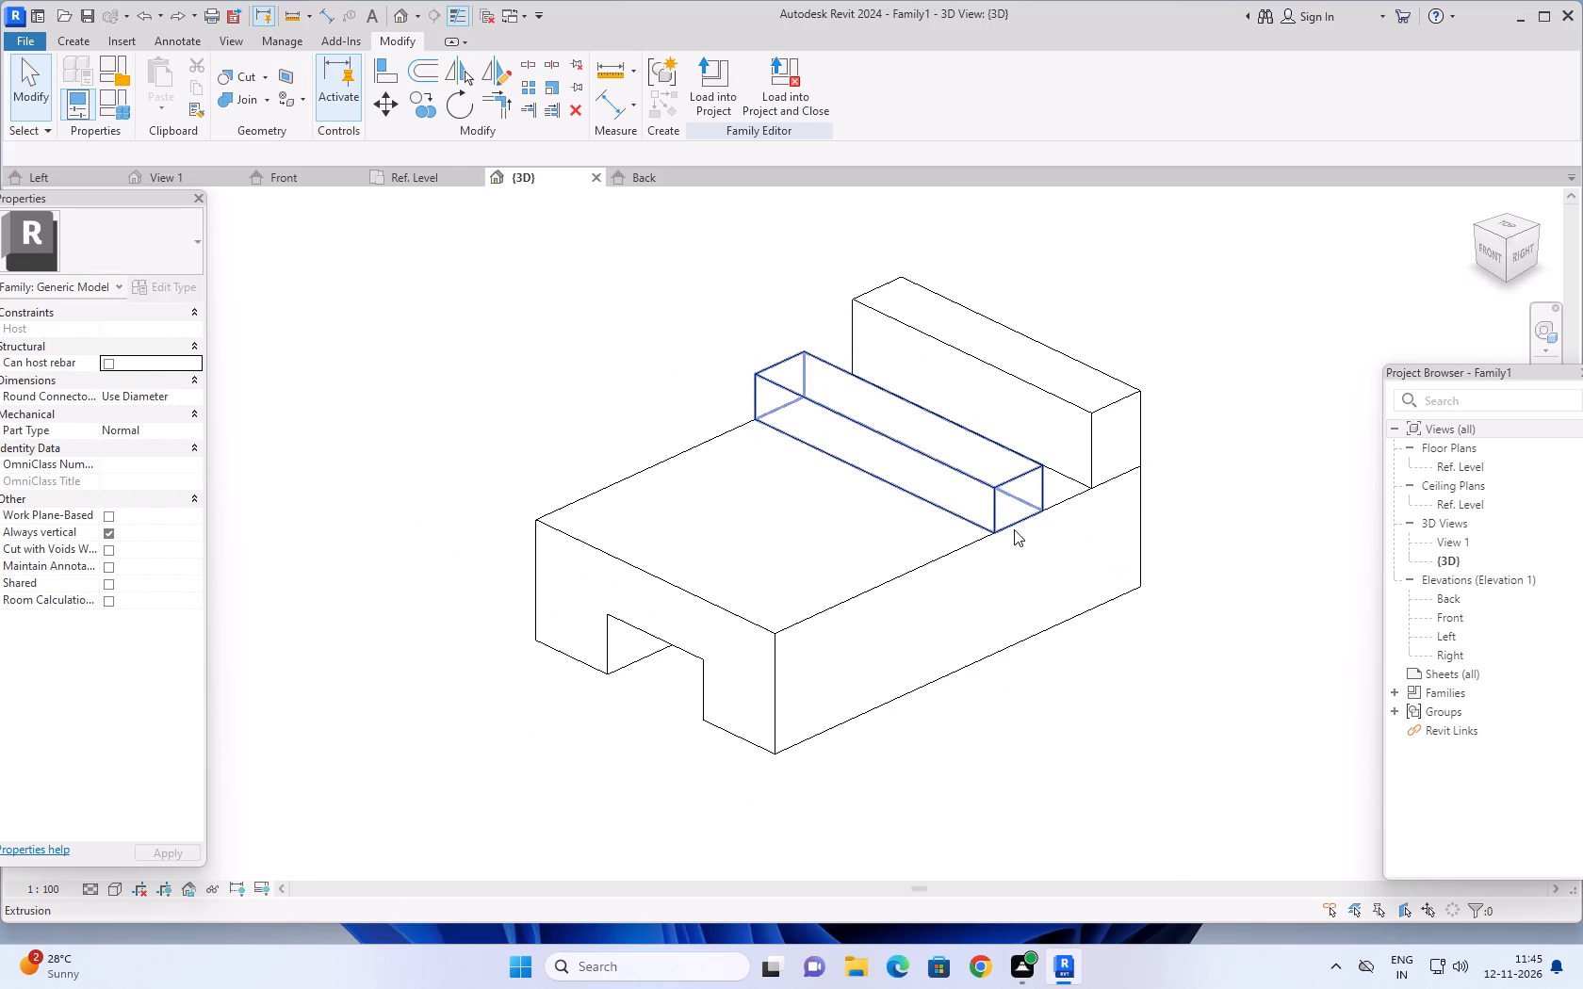
{"action": "scroll", "coordinate": [1242, 352], "scroll_direction": "down", "scroll_amount": 1}
{"action": "middle_click_drag", "start_coordinate": [1242, 352], "coordinate": [1249, 524]}
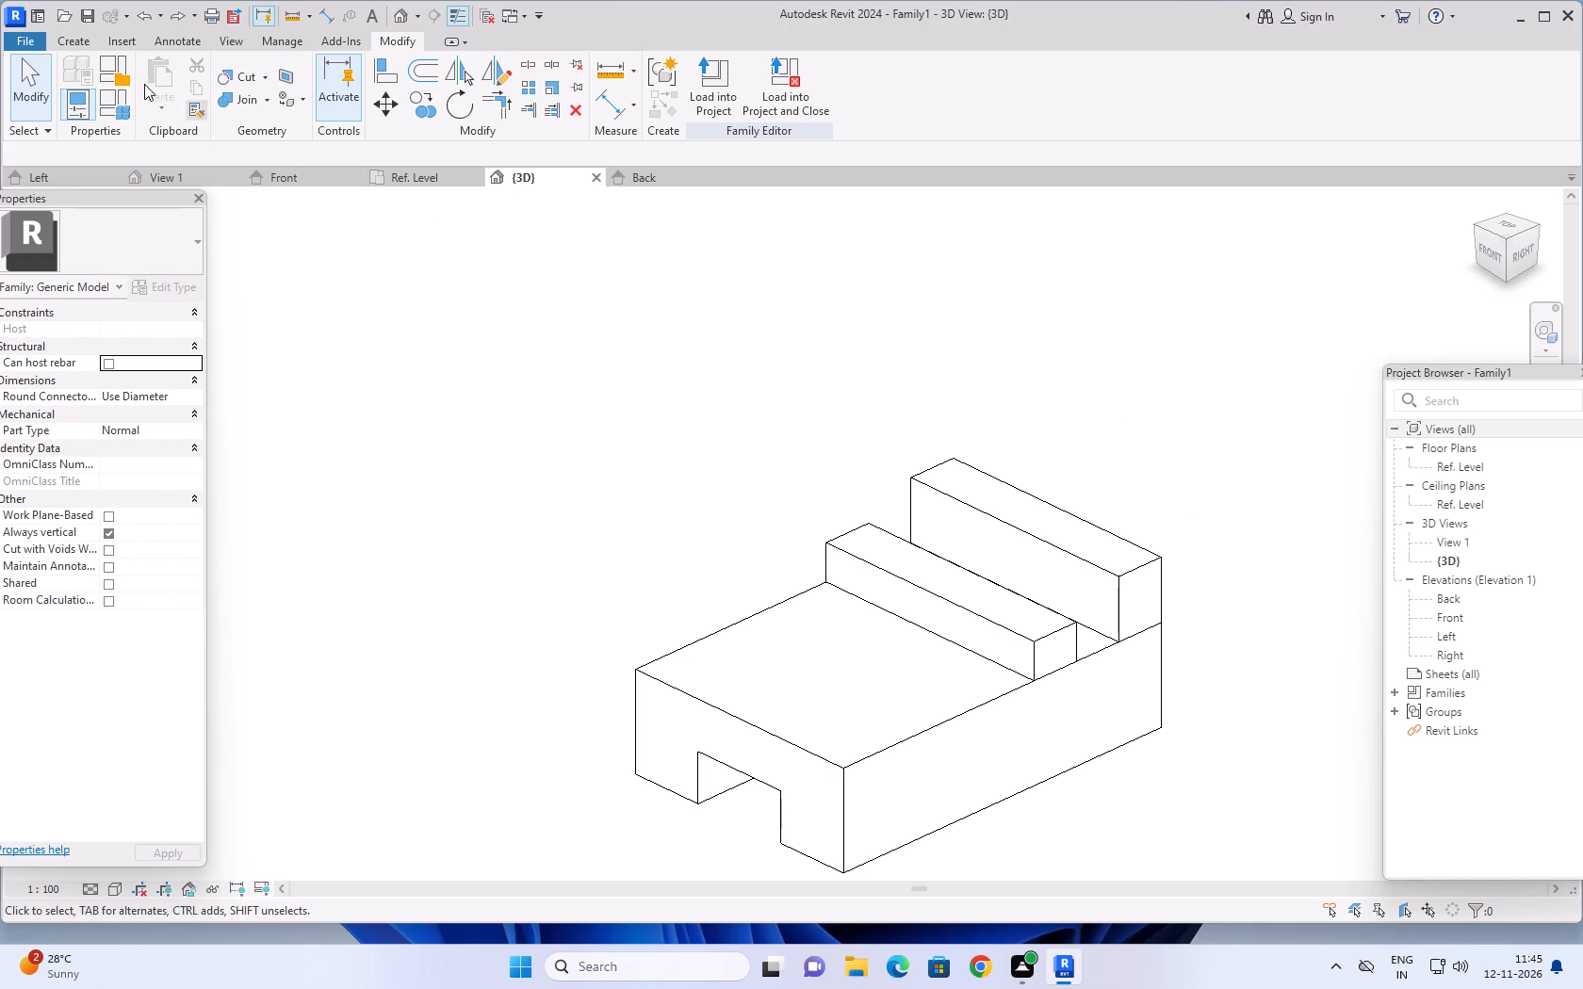
{"action": "left_click", "coordinate": [74, 41]}
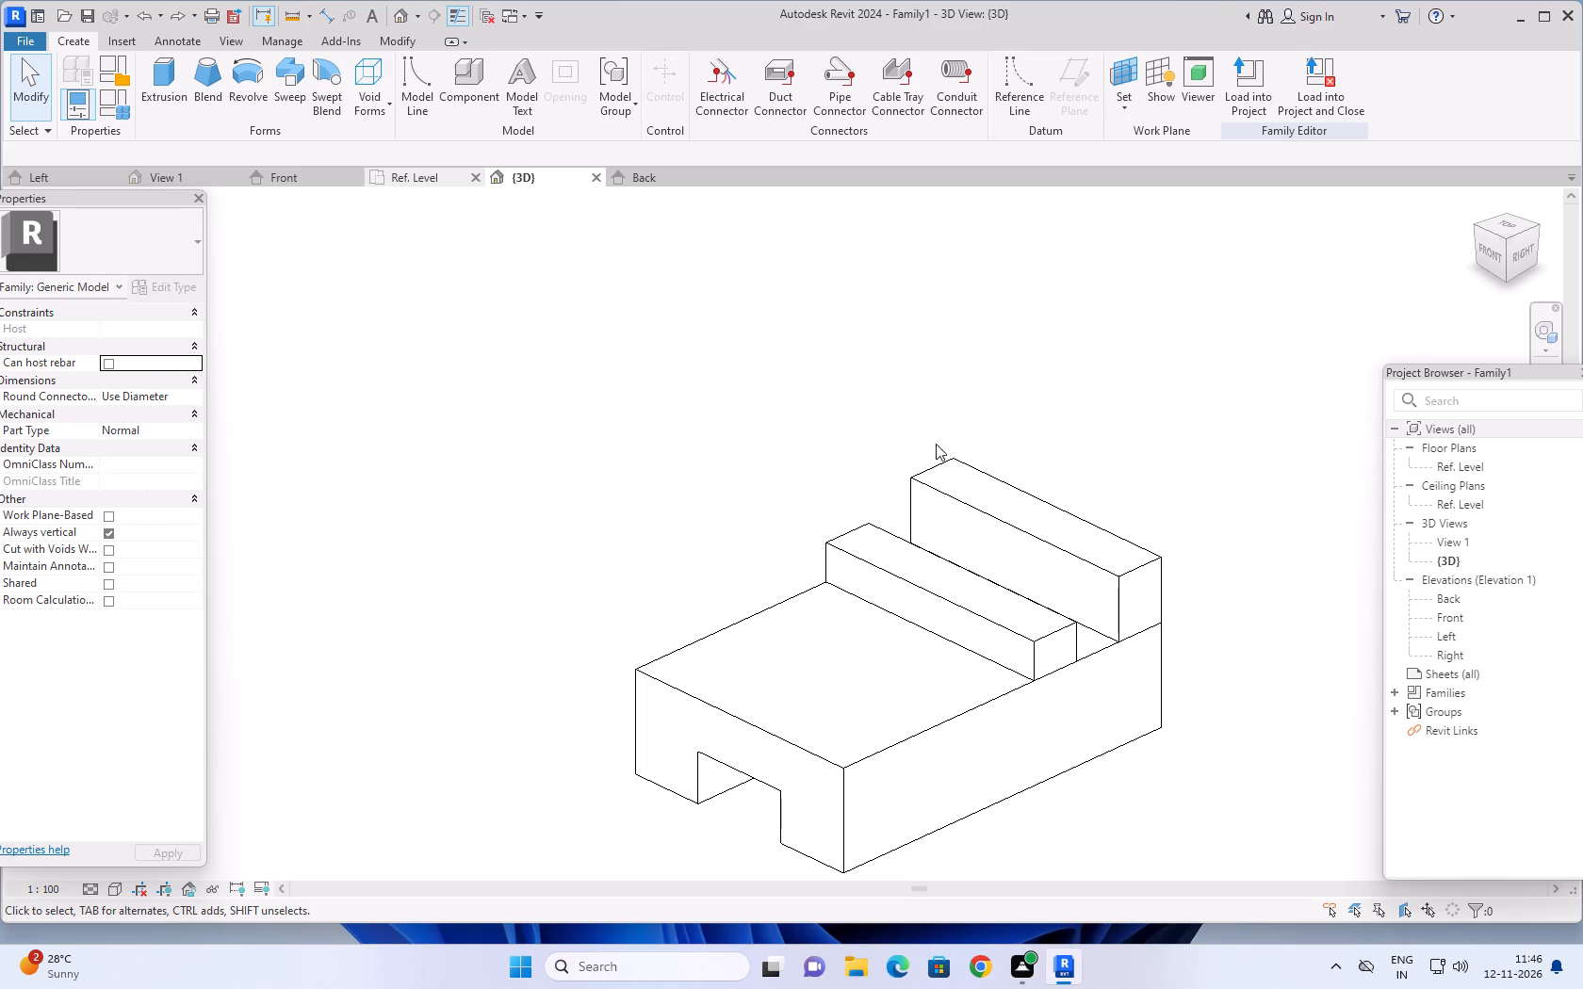
{"action": "scroll", "coordinate": [1093, 662], "scroll_direction": "up", "scroll_amount": 2}
{"action": "middle_click_drag", "start_coordinate": [1199, 463], "coordinate": [1218, 391]}
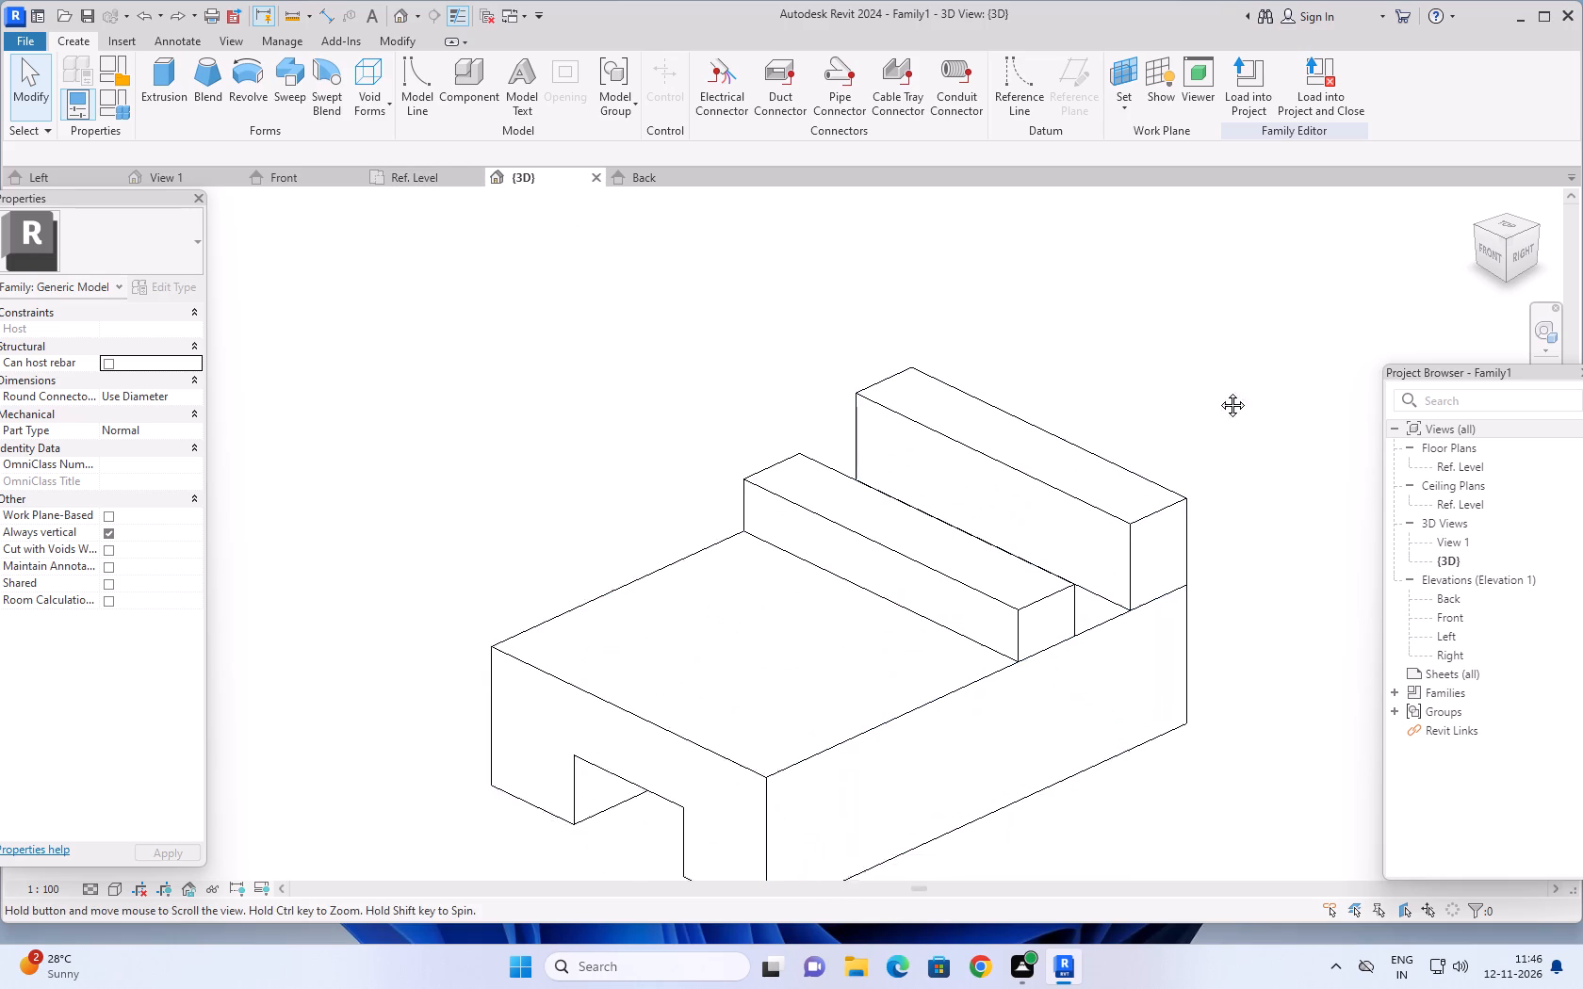
{"action": "middle_click_drag", "start_coordinate": [1218, 391], "coordinate": [1232, 342]}
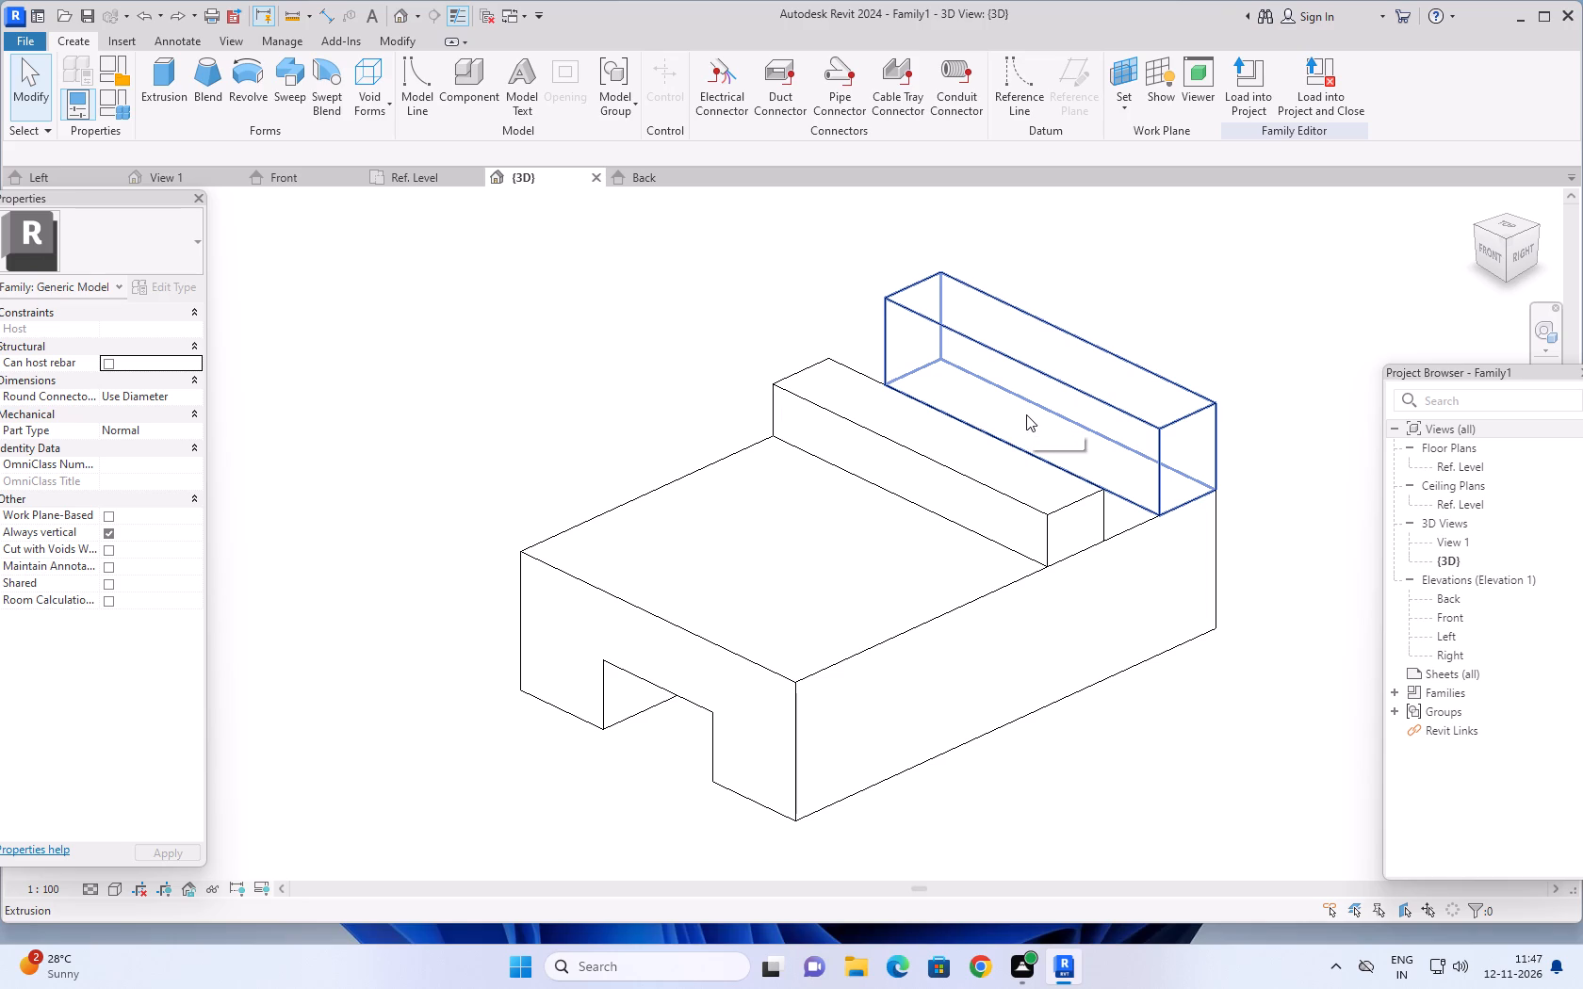
{"action": "scroll", "coordinate": [1012, 357], "scroll_direction": "down", "scroll_amount": 3}
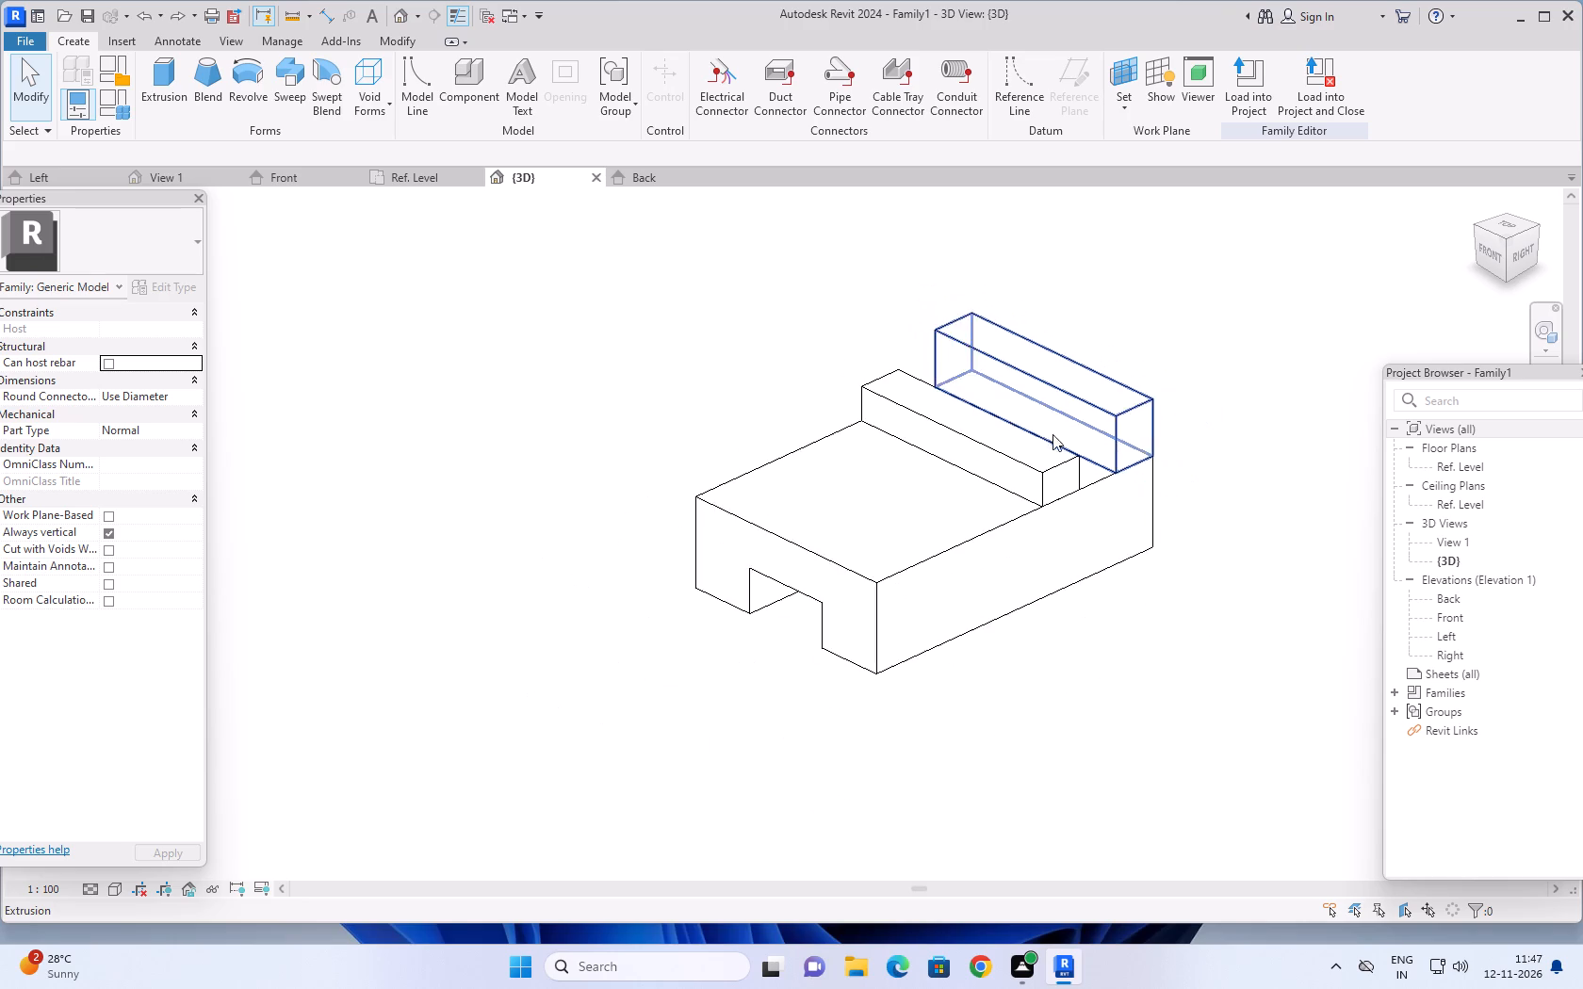
{"action": "middle_click_drag", "start_coordinate": [1143, 683], "coordinate": [1124, 689]}
{"action": "middle_click_drag", "start_coordinate": [1135, 602], "coordinate": [1105, 665], "text": "shift"}
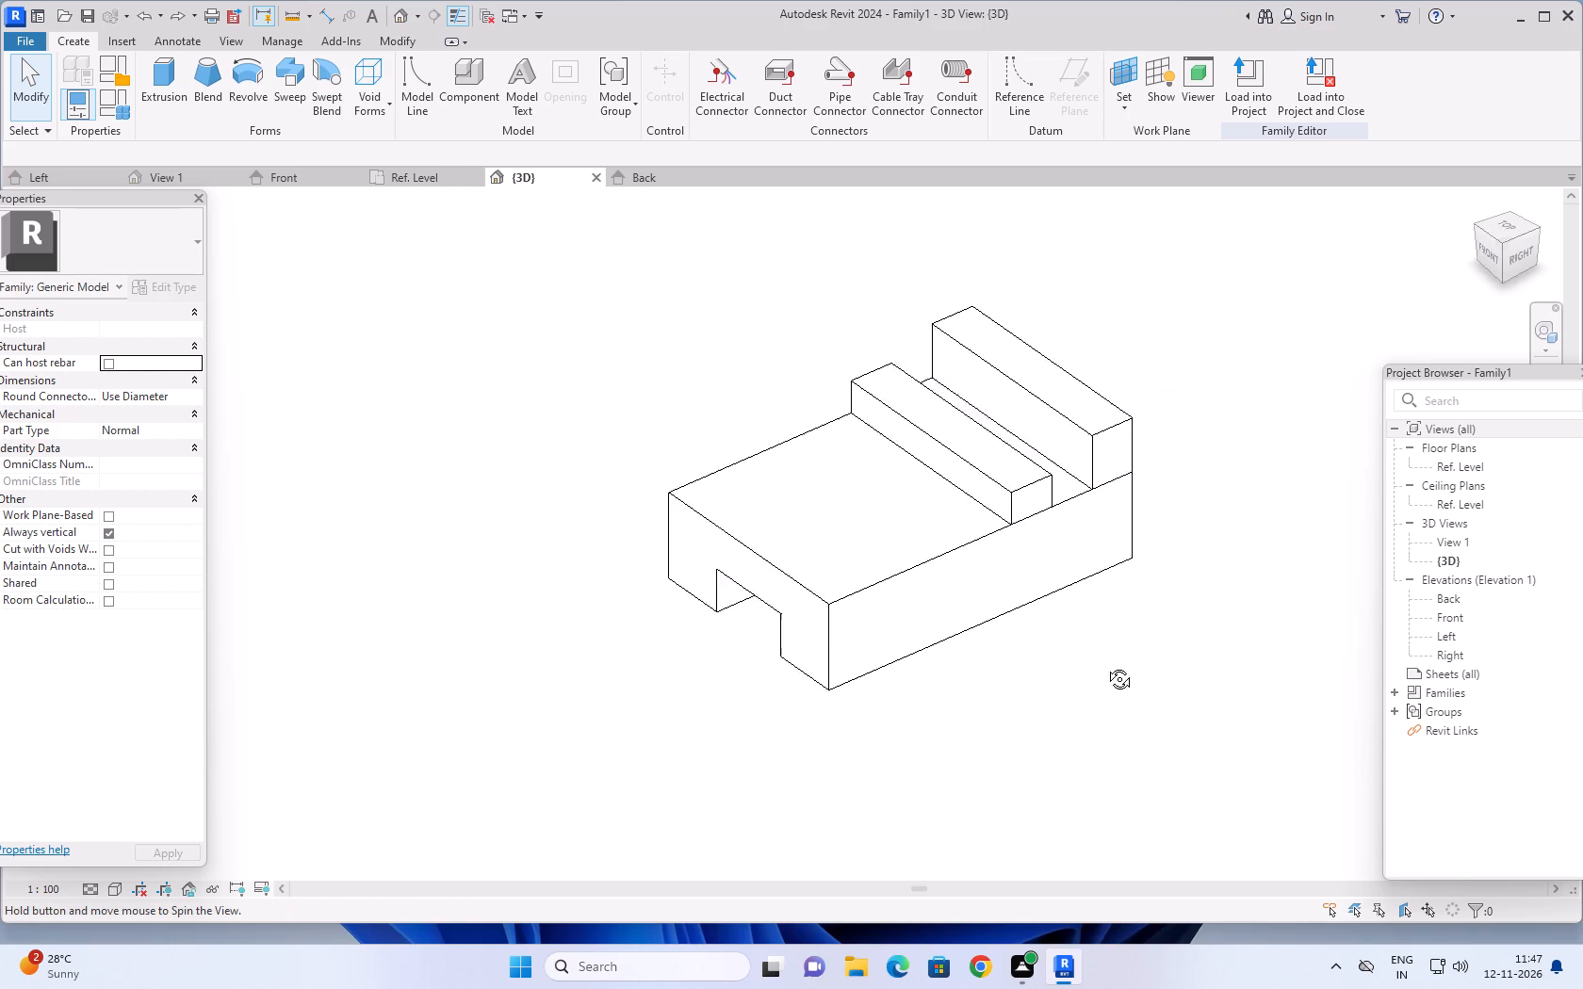
{"action": "middle_click_drag", "start_coordinate": [1105, 665], "coordinate": [1212, 528], "text": "shift"}
{"action": "middle_click", "coordinate": [1212, 528], "text": "shift"}
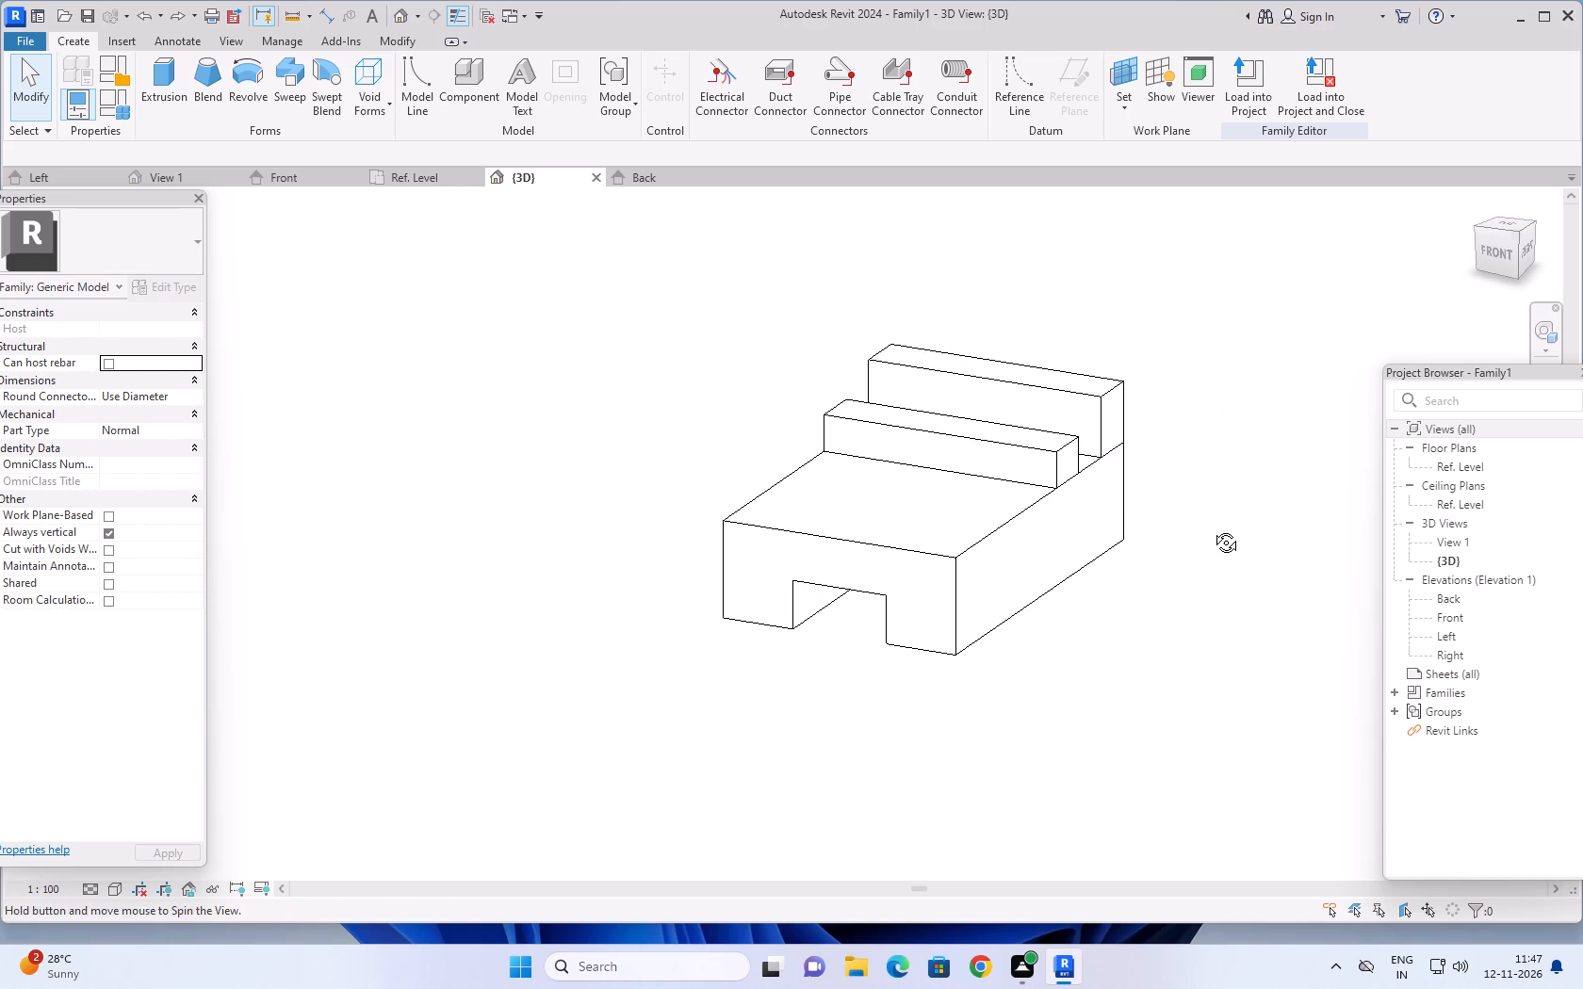
{"action": "middle_click_drag", "start_coordinate": [1212, 528], "coordinate": [1194, 540], "text": "shift"}
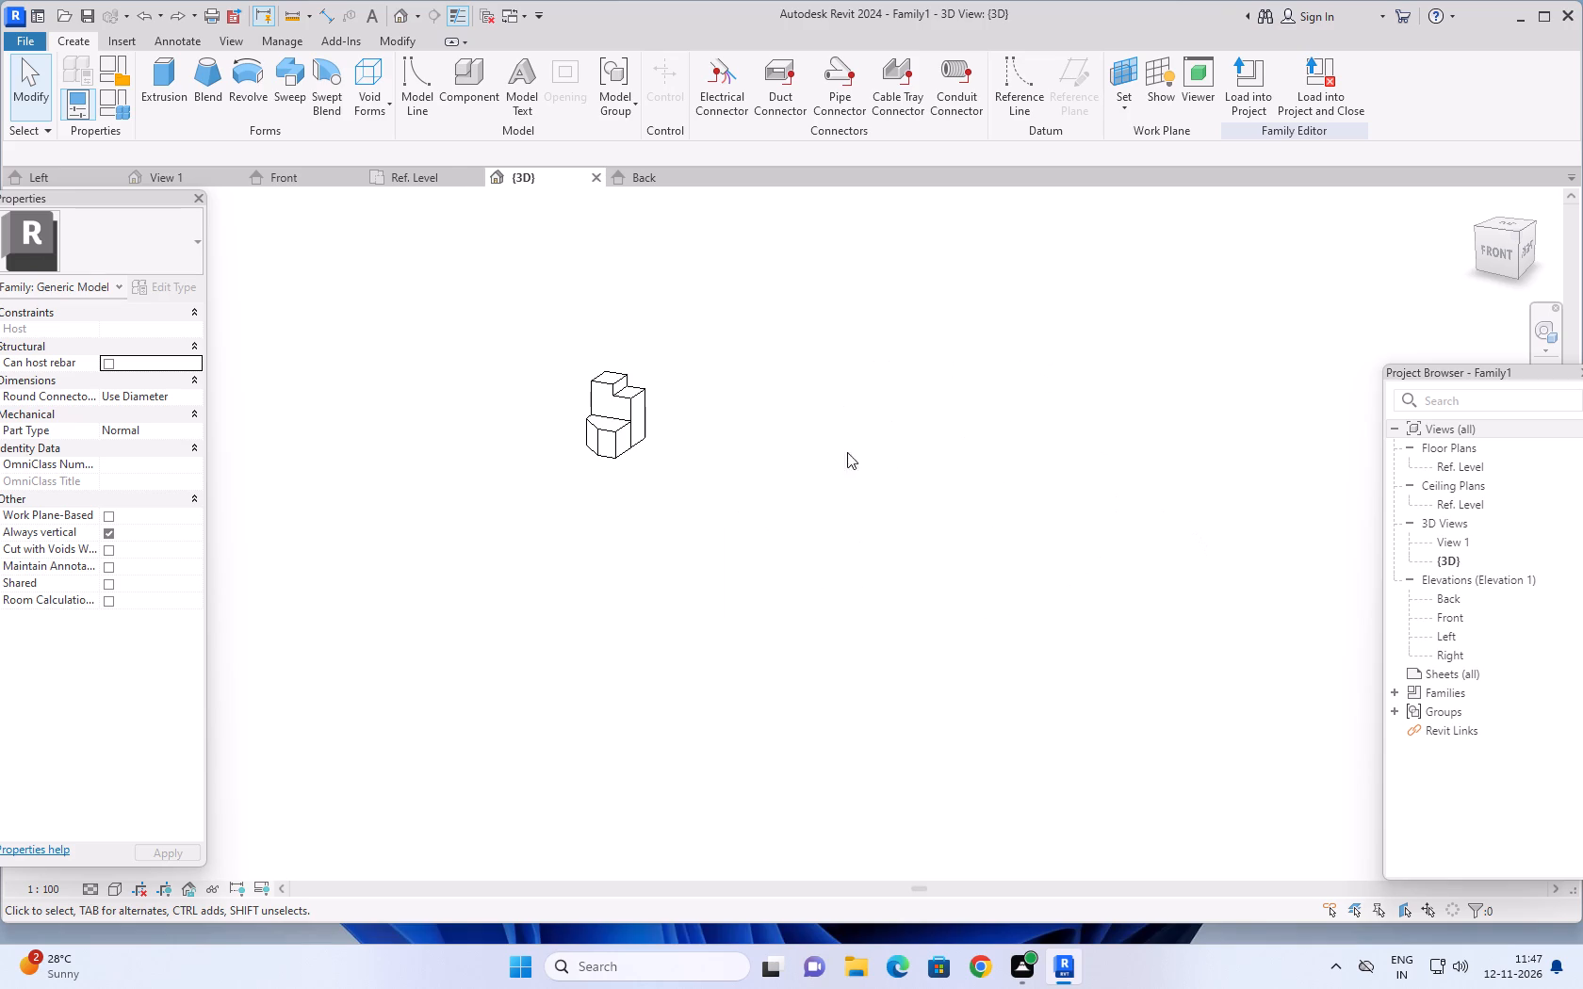
{"action": "middle_click_drag", "start_coordinate": [808, 438], "coordinate": [824, 510]}
{"action": "scroll", "coordinate": [873, 565], "scroll_direction": "down", "scroll_amount": 8}
{"action": "middle_click_drag", "start_coordinate": [1000, 597], "coordinate": [998, 570]}
{"action": "scroll", "coordinate": [631, 392], "scroll_direction": "up", "scroll_amount": 1}
Start an extrusion in the Ref. Level plan and sketch a rectangle about 240 by 360 beside the existing notched block.
{"action": "left_click", "coordinate": [420, 179]}
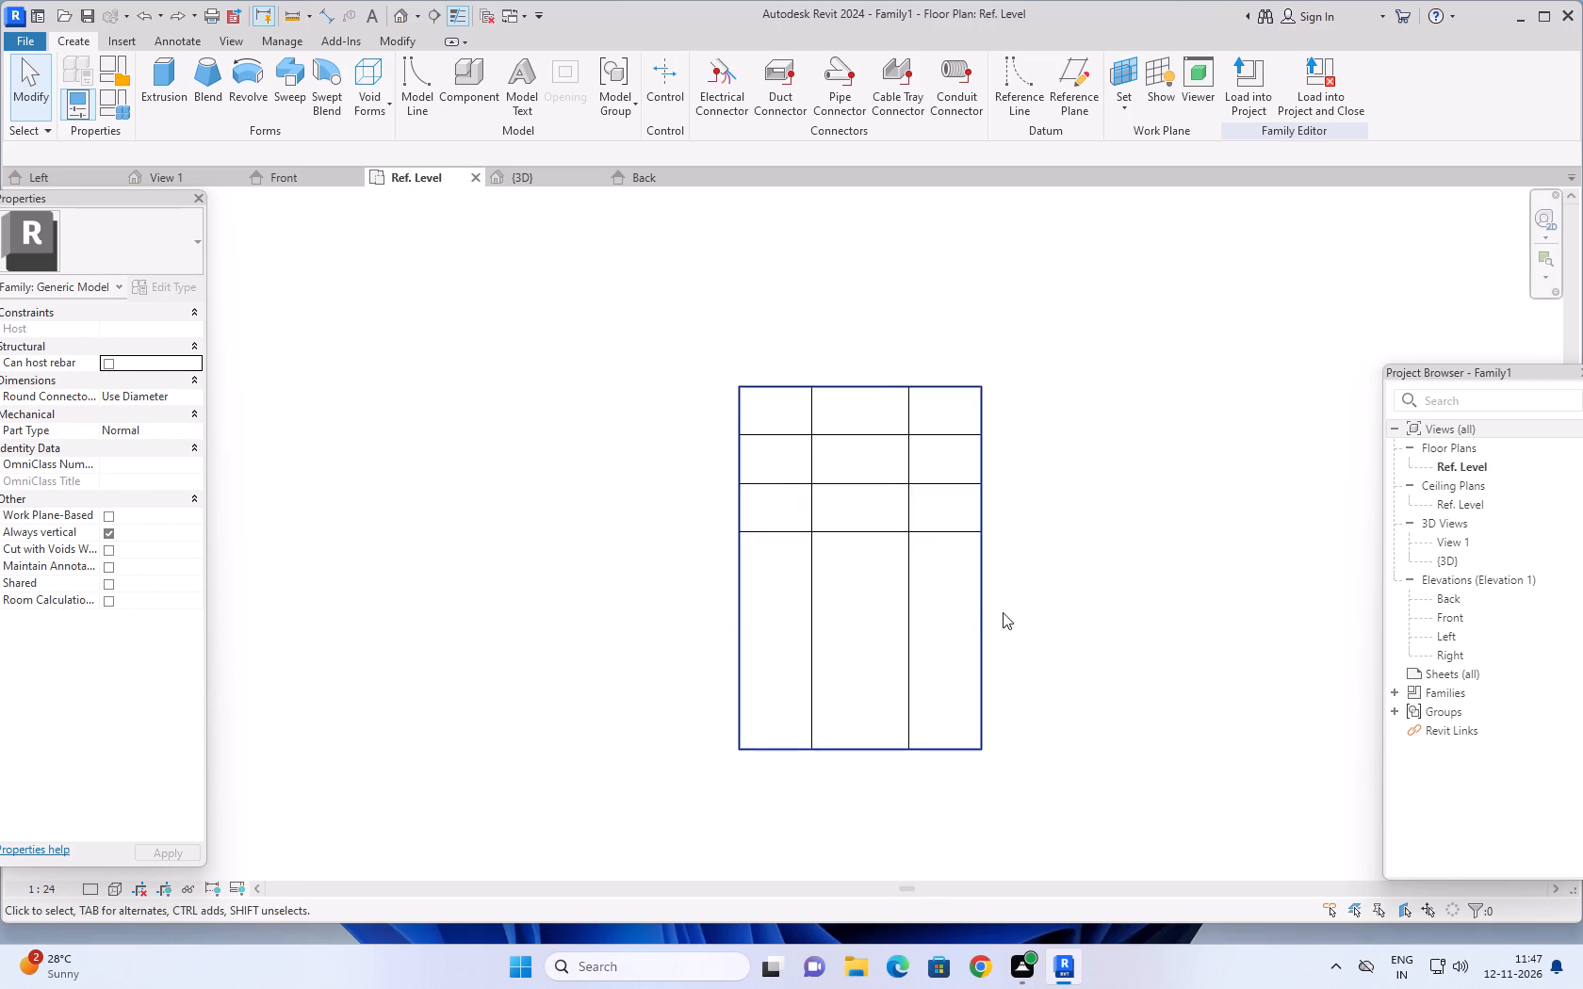
{"action": "scroll", "coordinate": [1078, 615], "scroll_direction": "down", "scroll_amount": 9}
{"action": "middle_click_drag", "start_coordinate": [1128, 635], "coordinate": [417, 580]}
{"action": "scroll", "coordinate": [762, 599], "scroll_direction": "down", "scroll_amount": 3}
{"action": "middle_click_drag", "start_coordinate": [1012, 571], "coordinate": [998, 573]}
{"action": "key", "text": "Escape"}
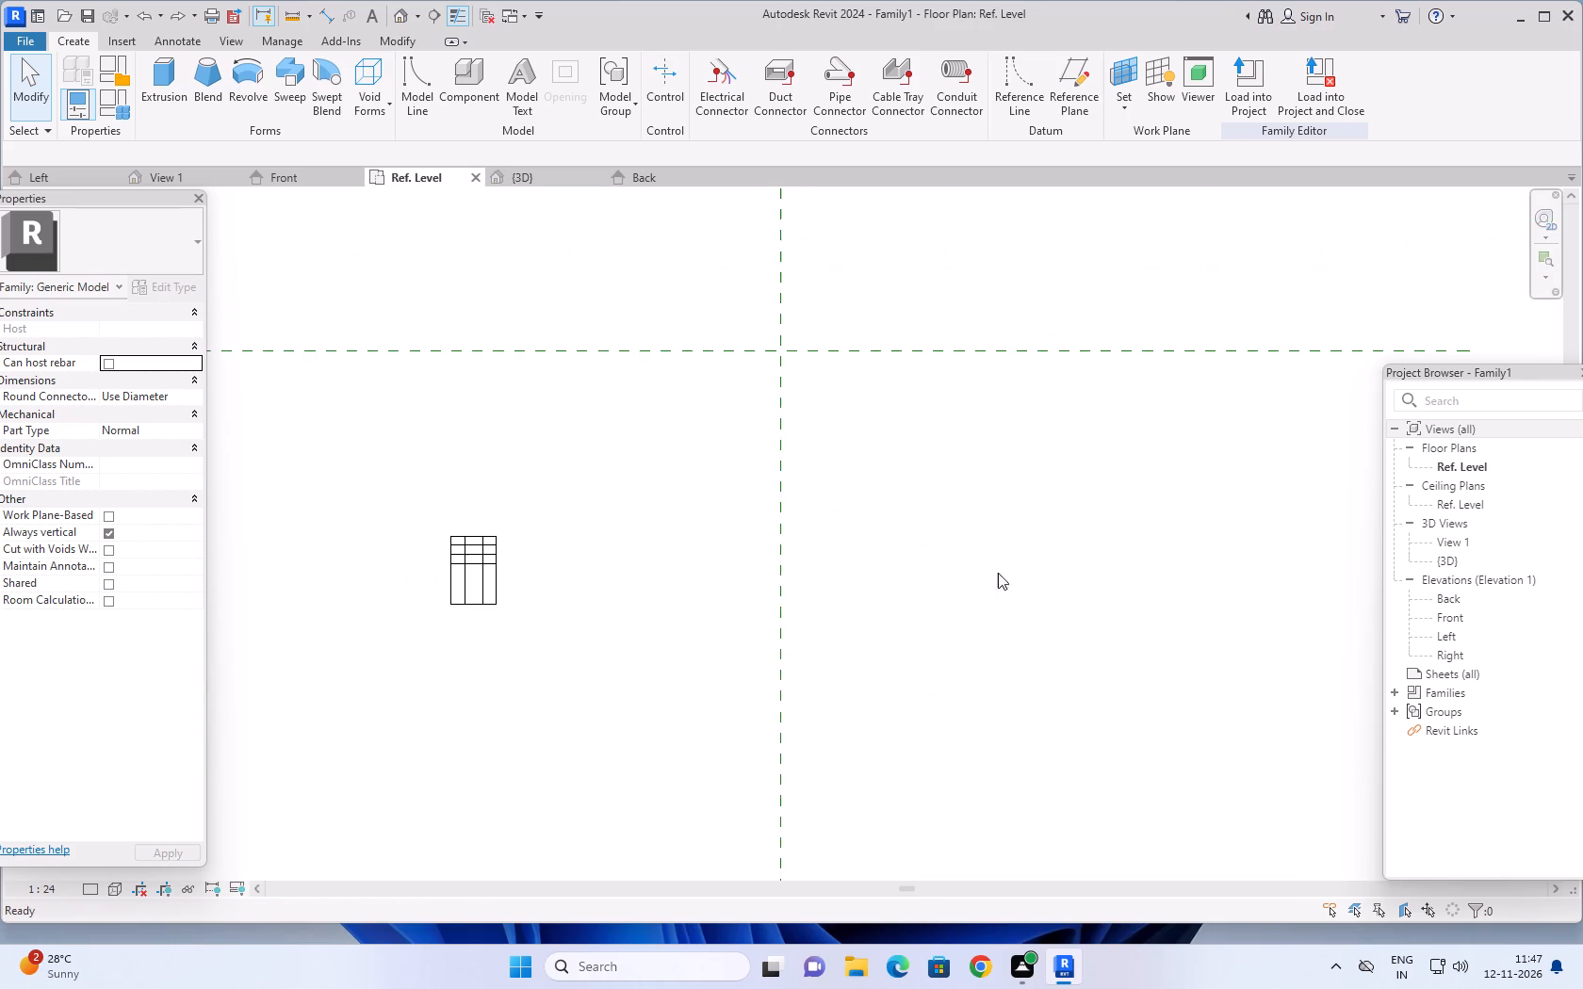
{"action": "middle_click_drag", "start_coordinate": [998, 573], "coordinate": [903, 602]}
{"action": "key", "text": "Escape"}
{"action": "middle_click_drag", "start_coordinate": [1012, 627], "coordinate": [971, 624]}
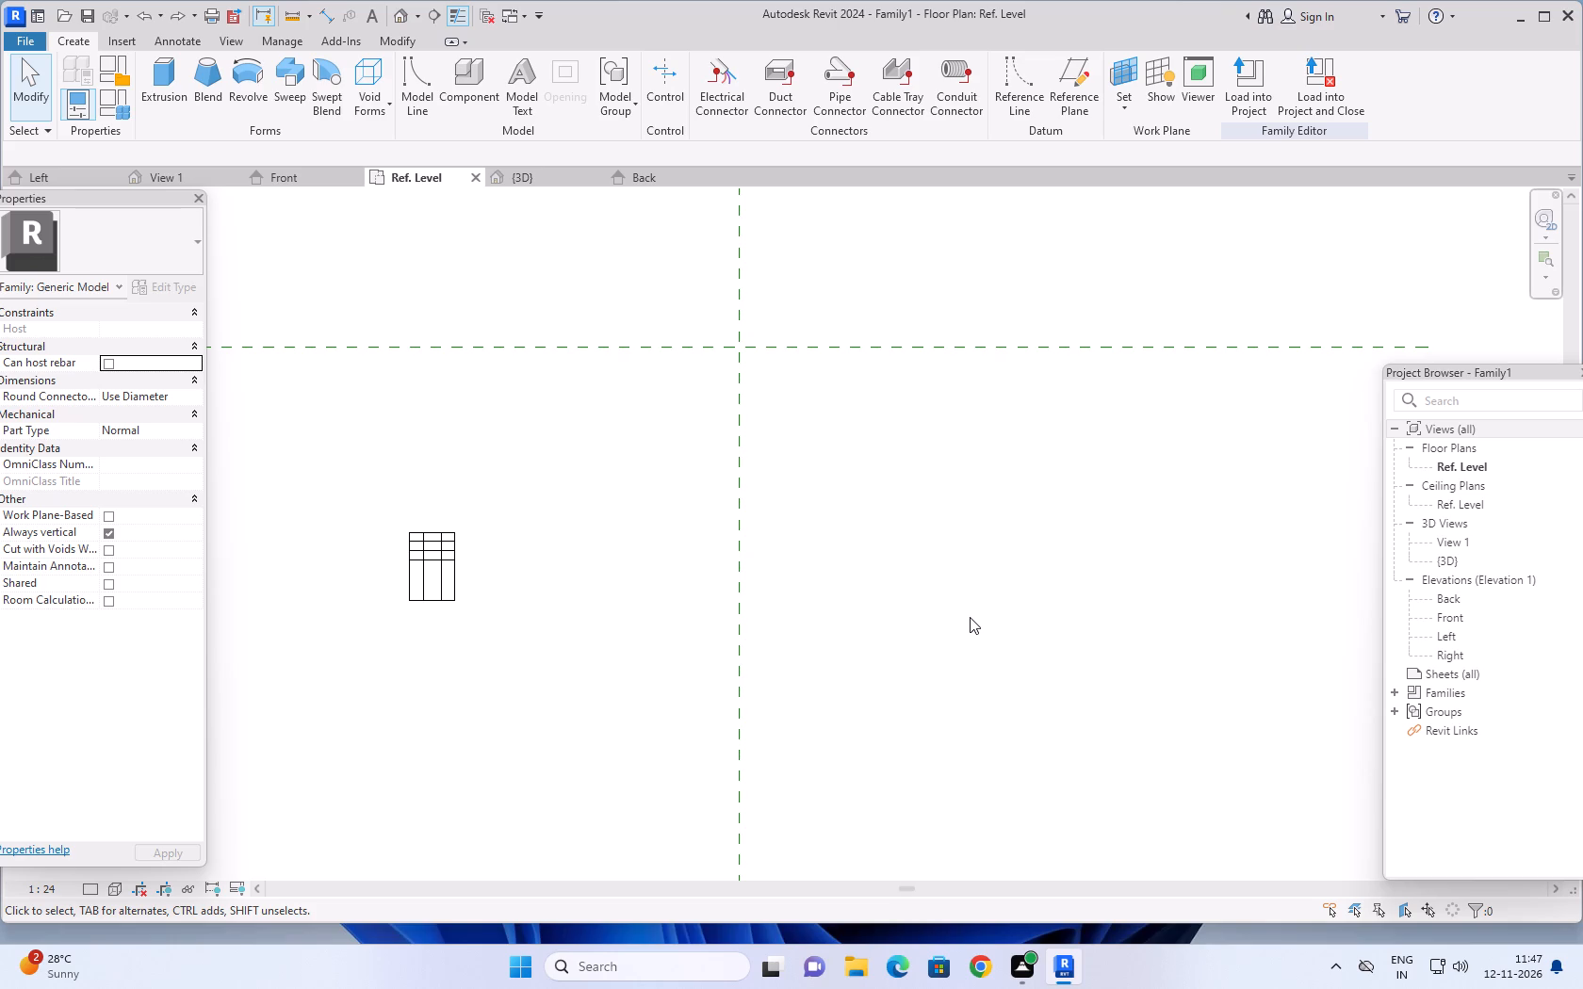
{"action": "middle_click_drag", "start_coordinate": [1010, 560], "coordinate": [908, 524]}
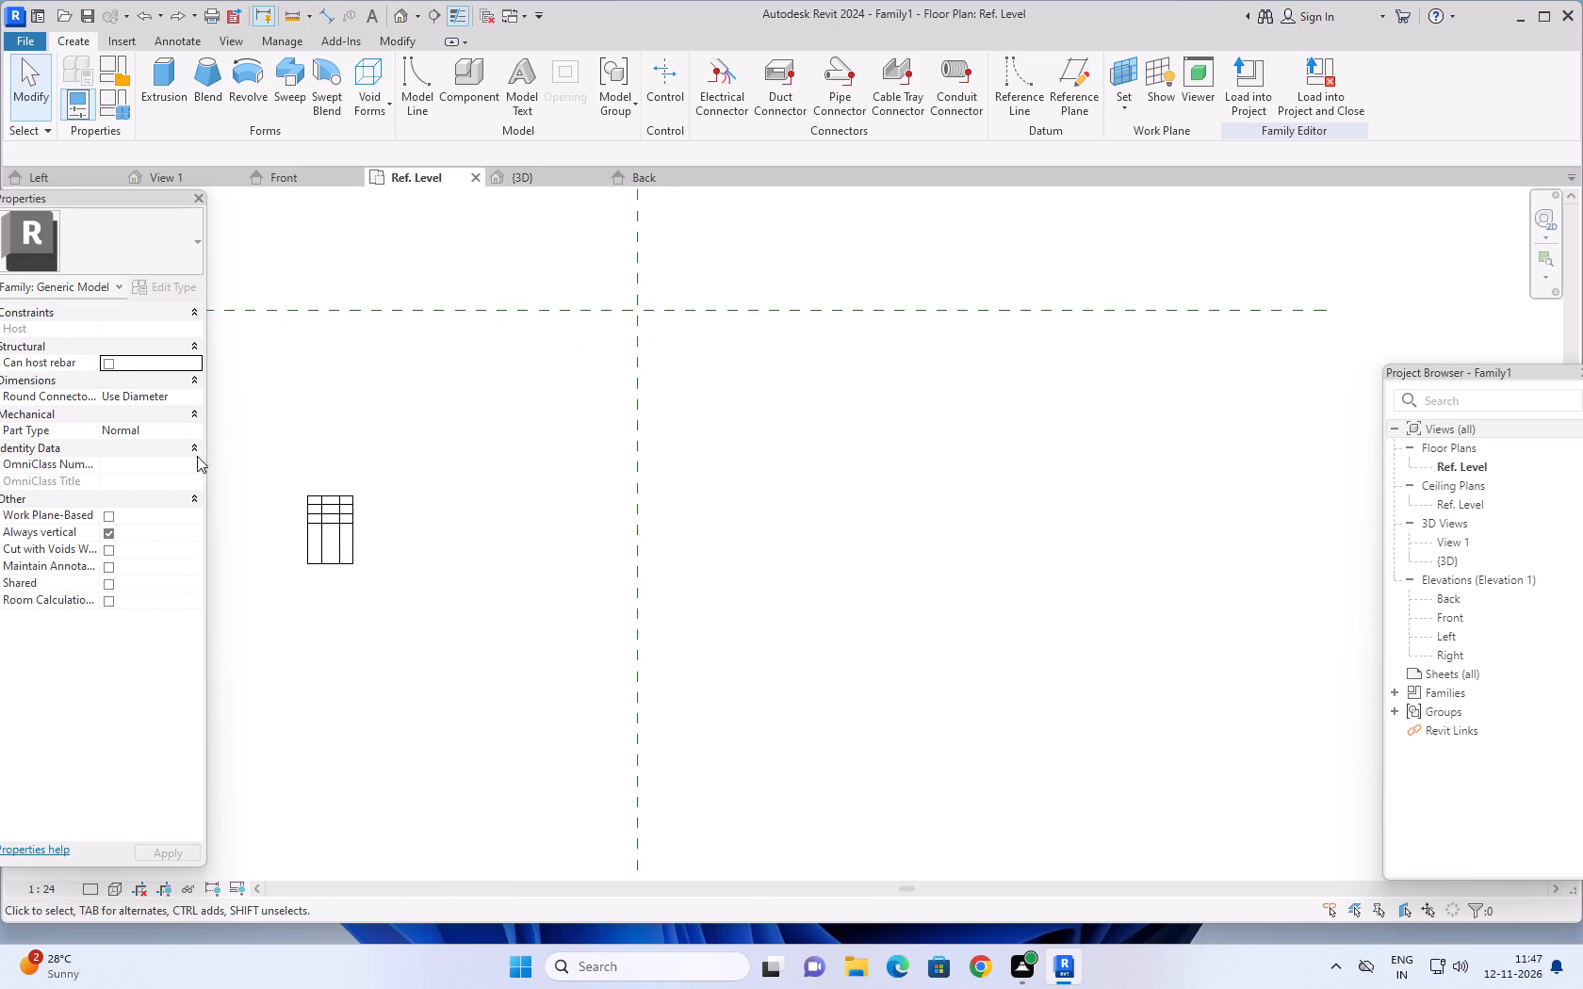
{"action": "left_click", "coordinate": [158, 71]}
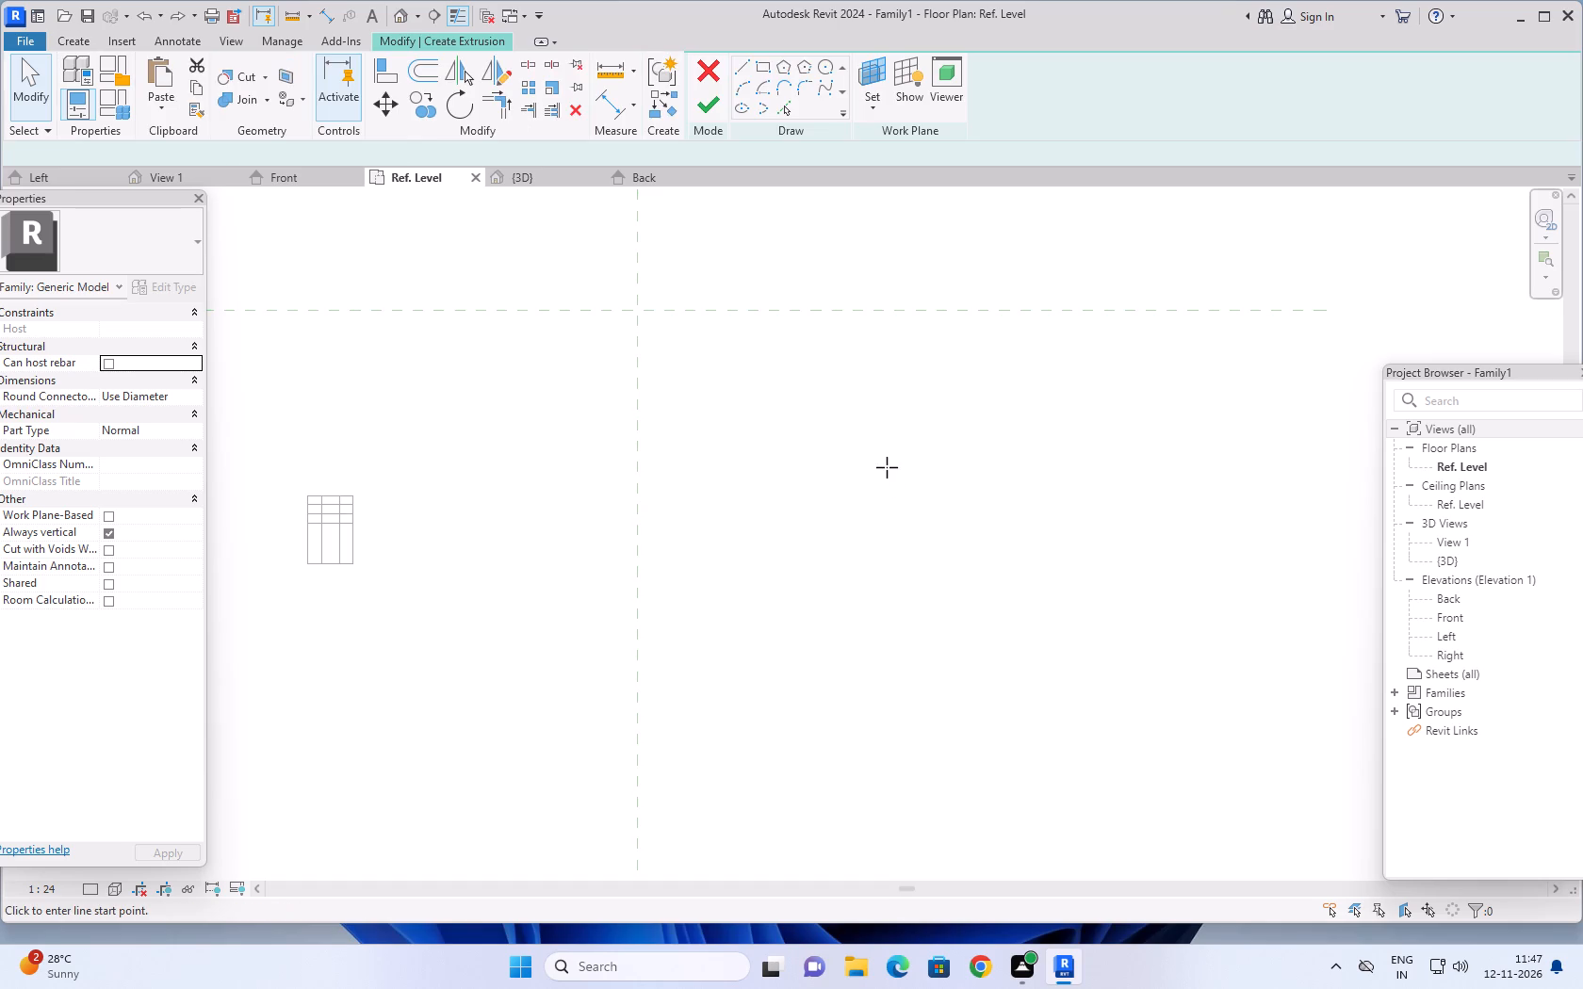
{"action": "left_click", "coordinate": [760, 66]}
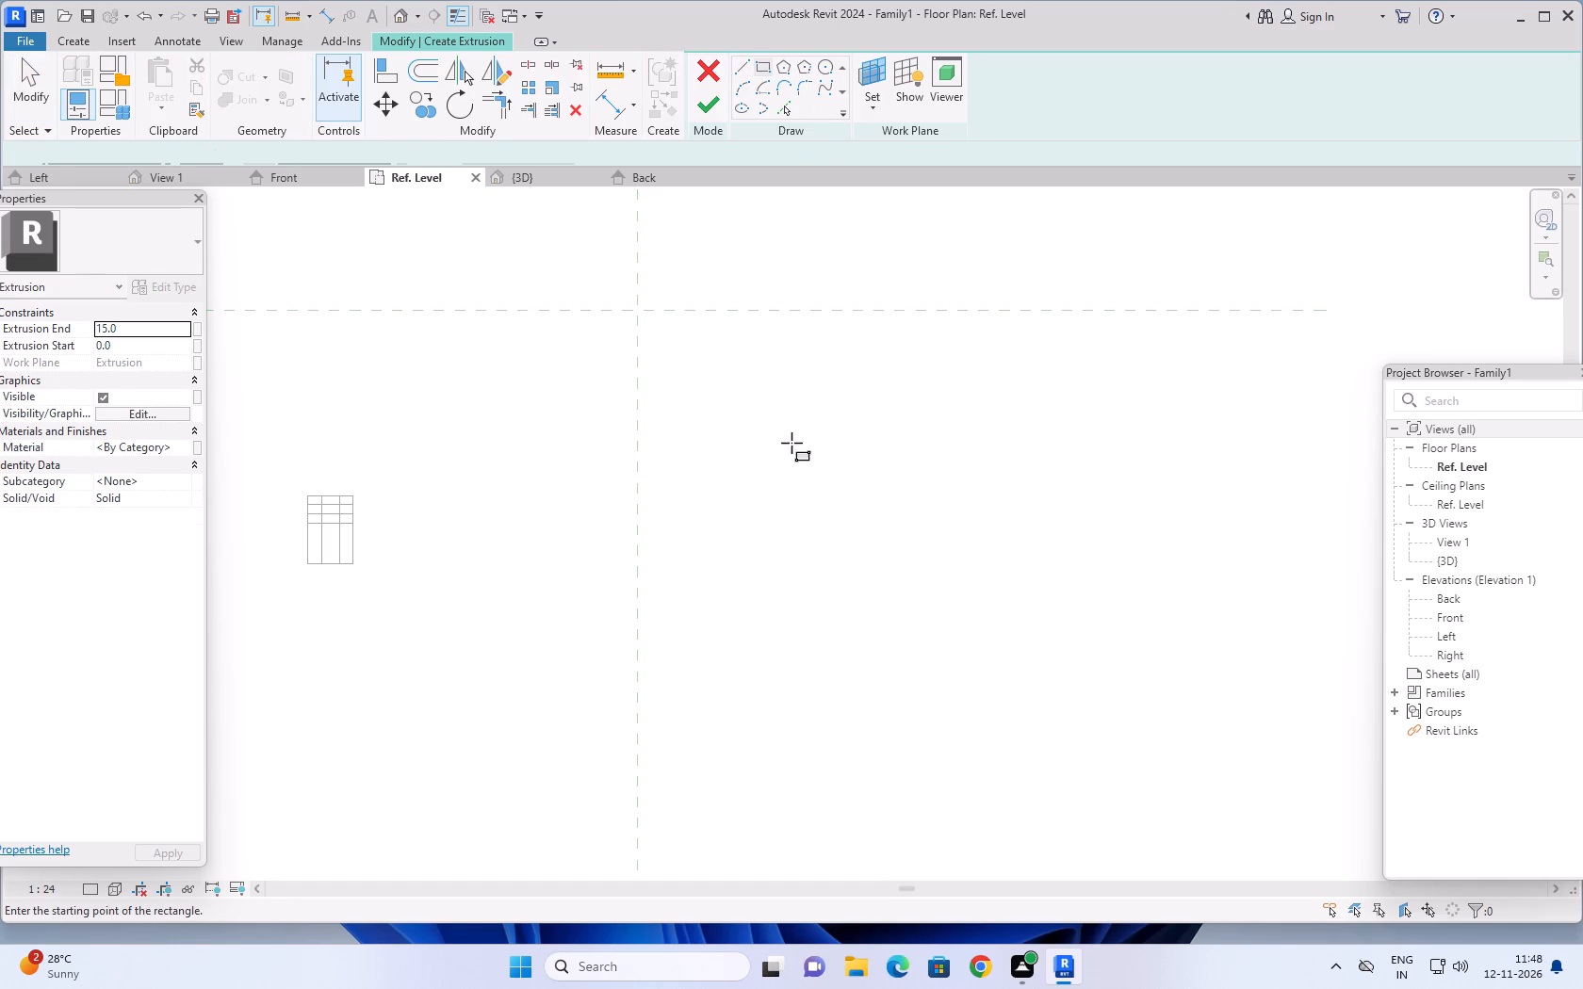
{"action": "left_click", "coordinate": [791, 443]}
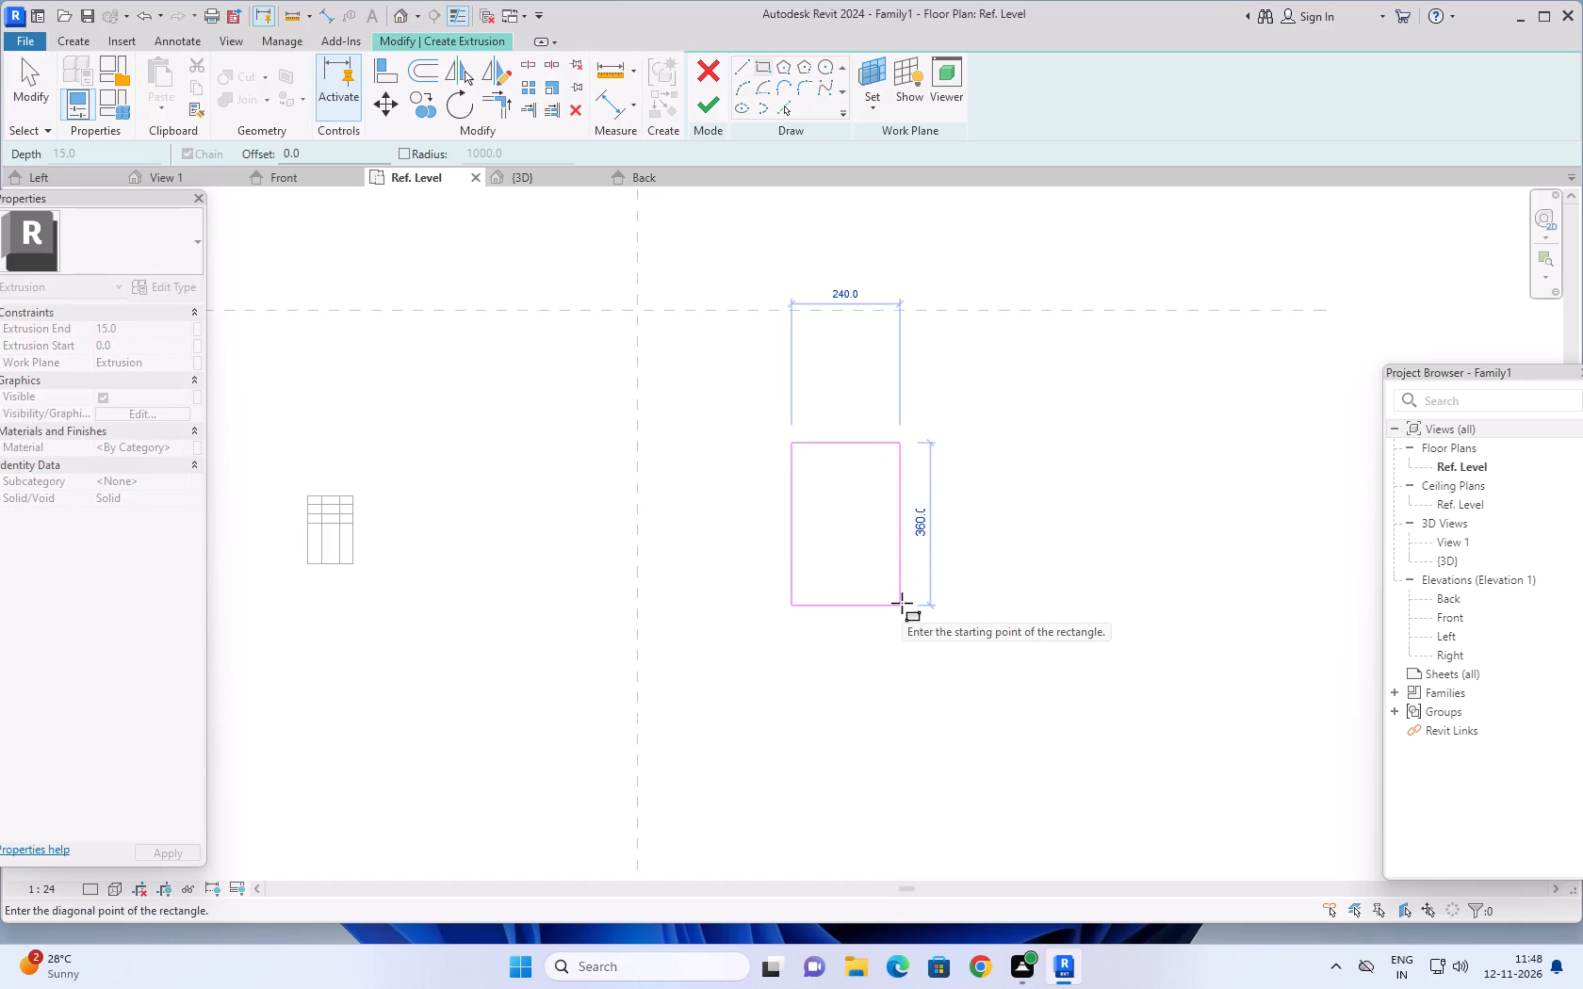
{"action": "left_click", "coordinate": [902, 603]}
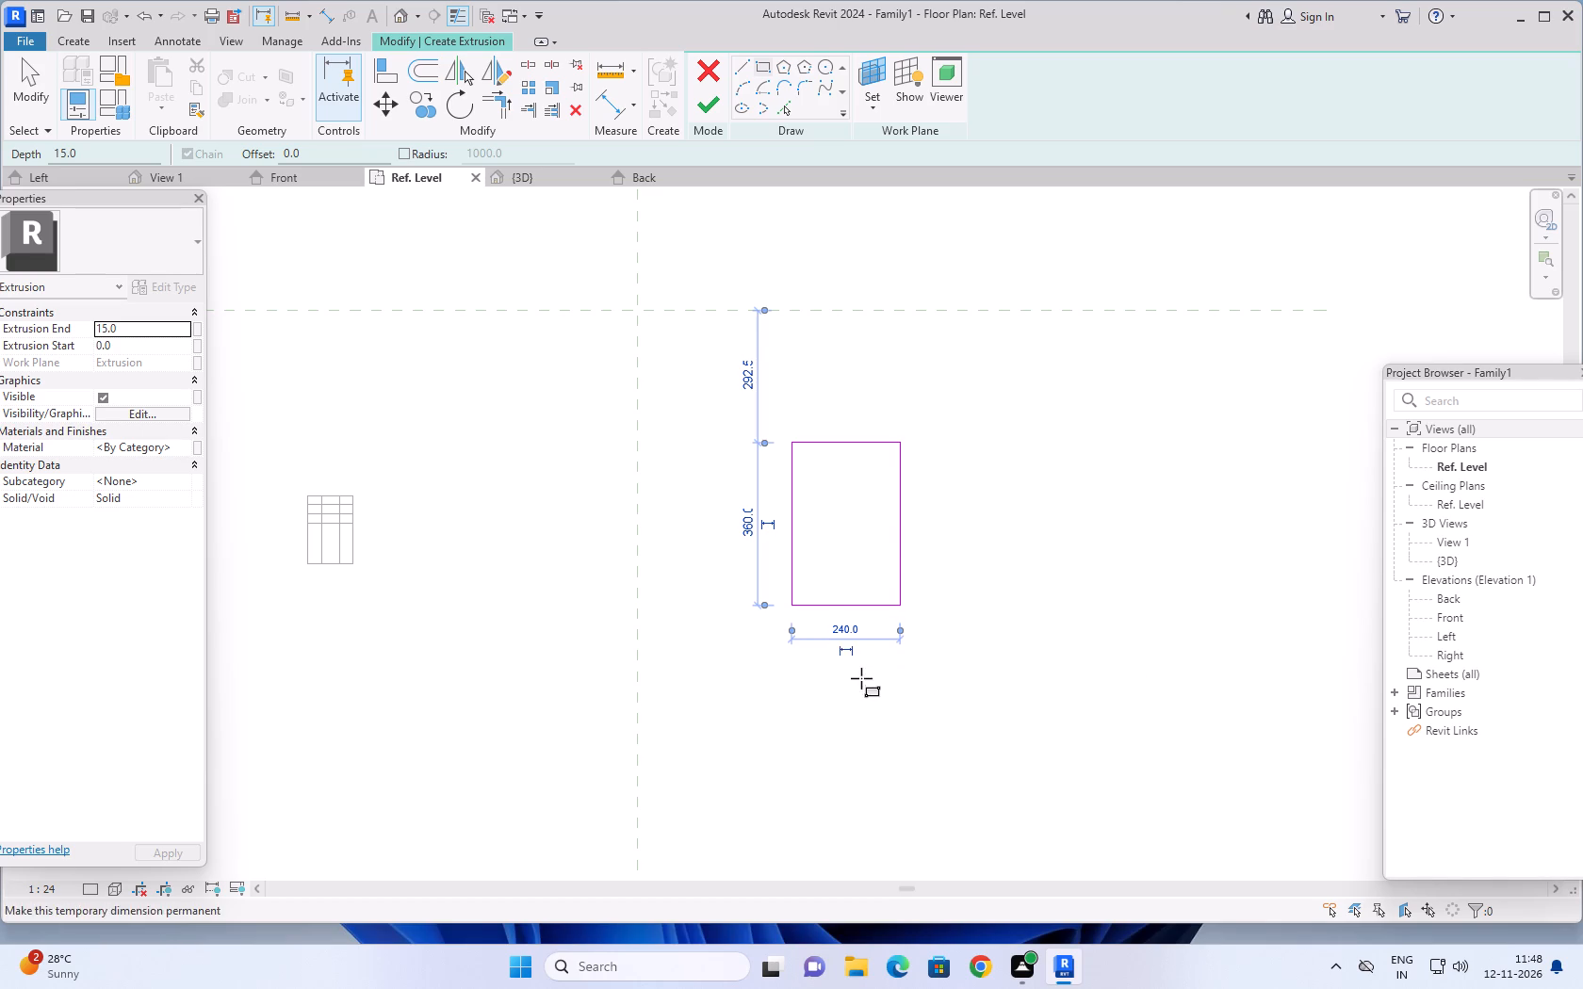
{"action": "key", "text": "Escape"}
{"action": "key", "text": "Escape"}
Resize the sketched rectangle to 50 wide and 55 deep in plan.
{"action": "left_click", "coordinate": [834, 609]}
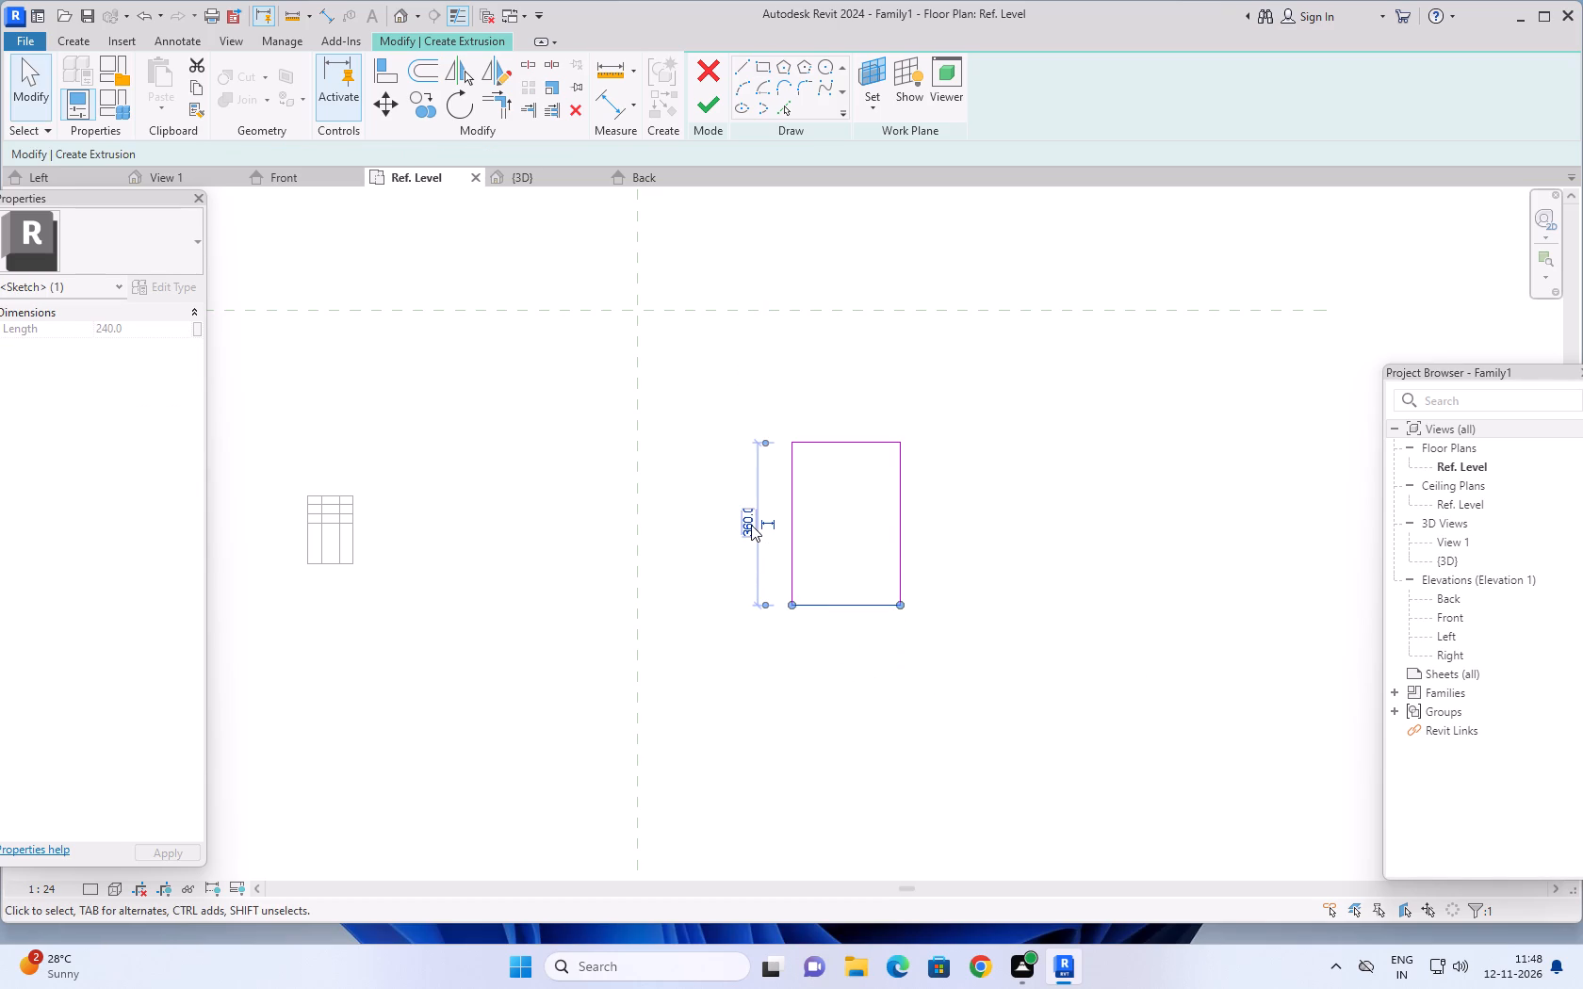
{"action": "left_click", "coordinate": [751, 525]}
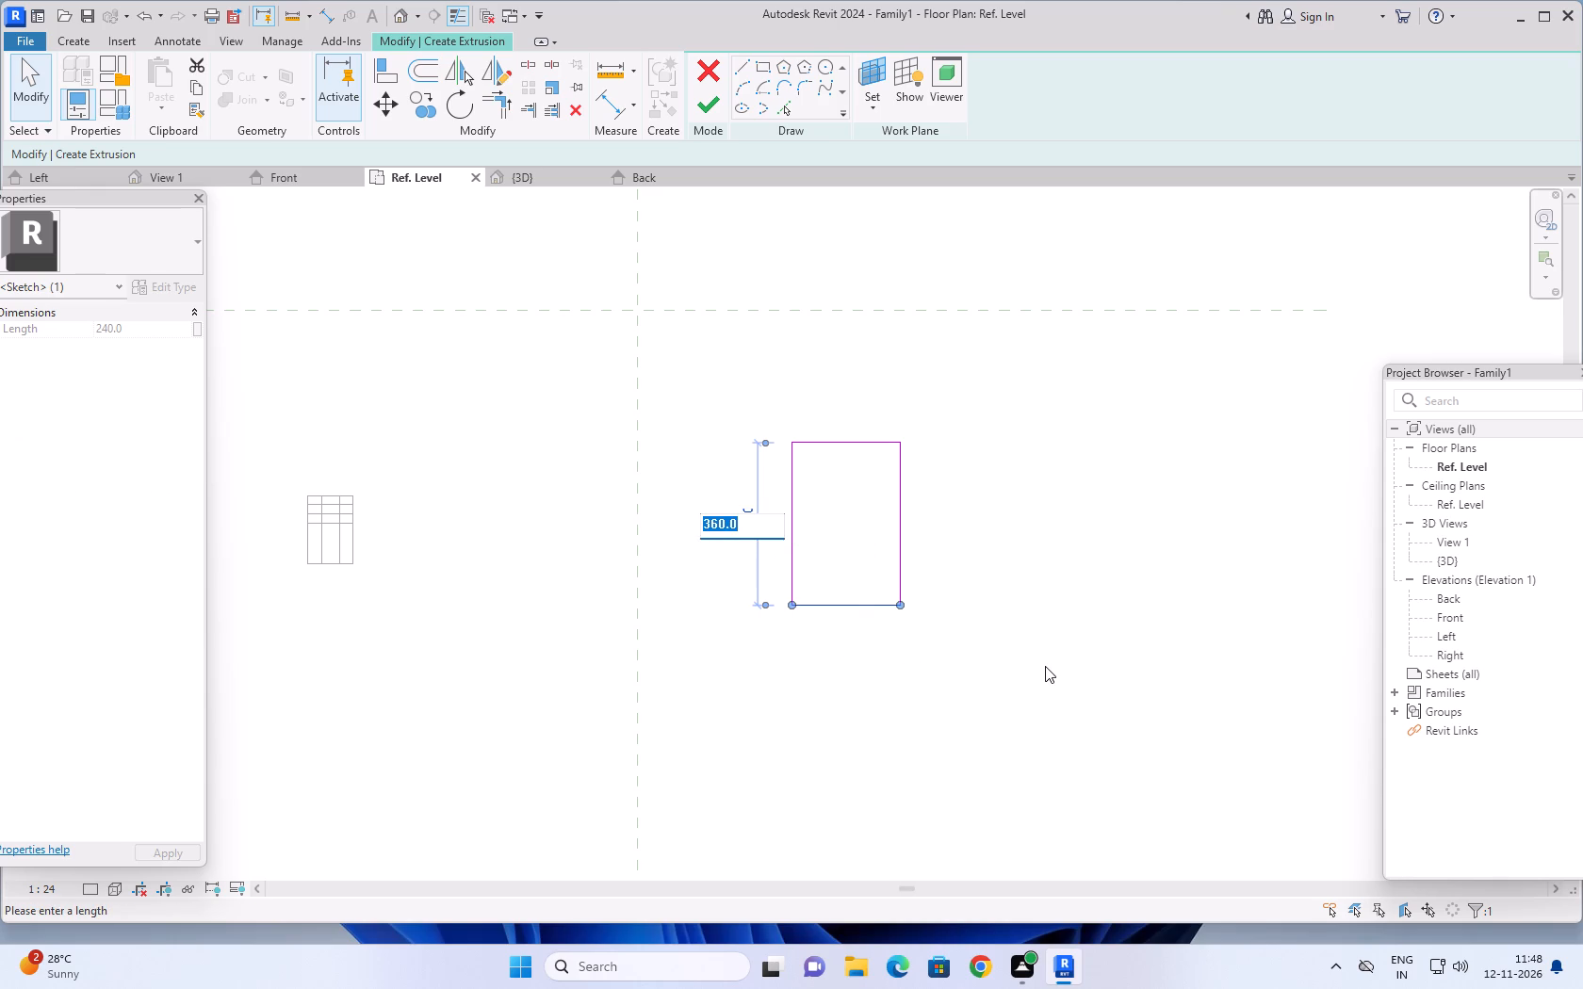
{"action": "type", "text": "55"}
{"action": "left_click", "coordinate": [834, 665]}
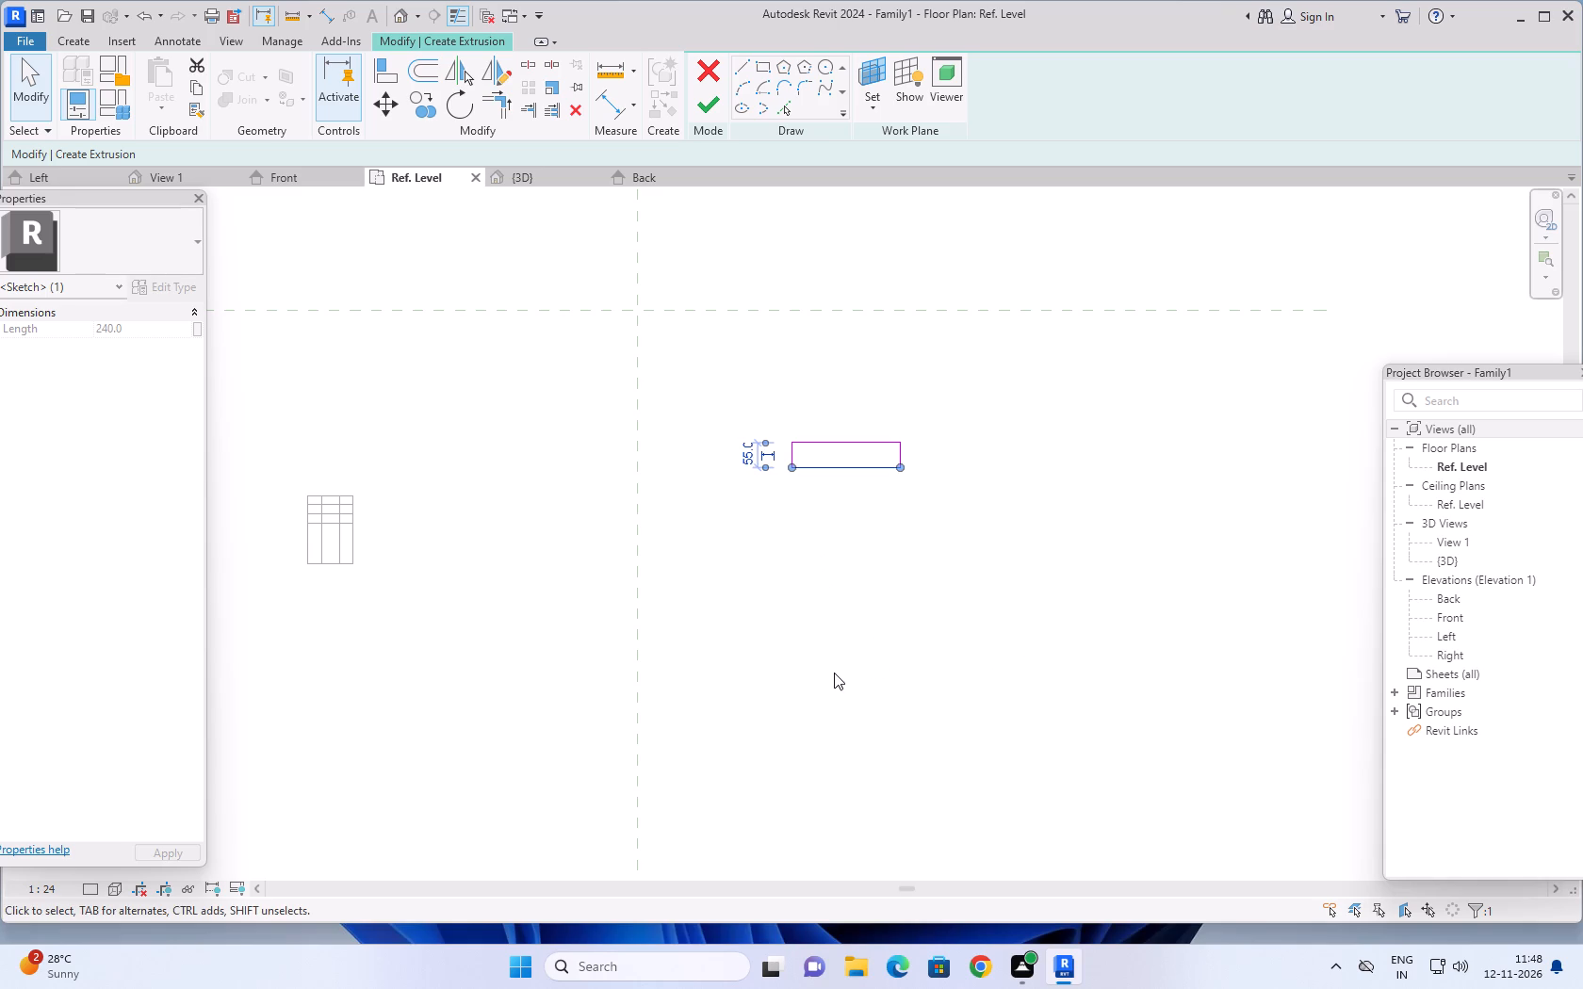
{"action": "scroll", "coordinate": [841, 494], "scroll_direction": "up", "scroll_amount": 1}
{"action": "middle_click_drag", "start_coordinate": [844, 516], "coordinate": [854, 640]}
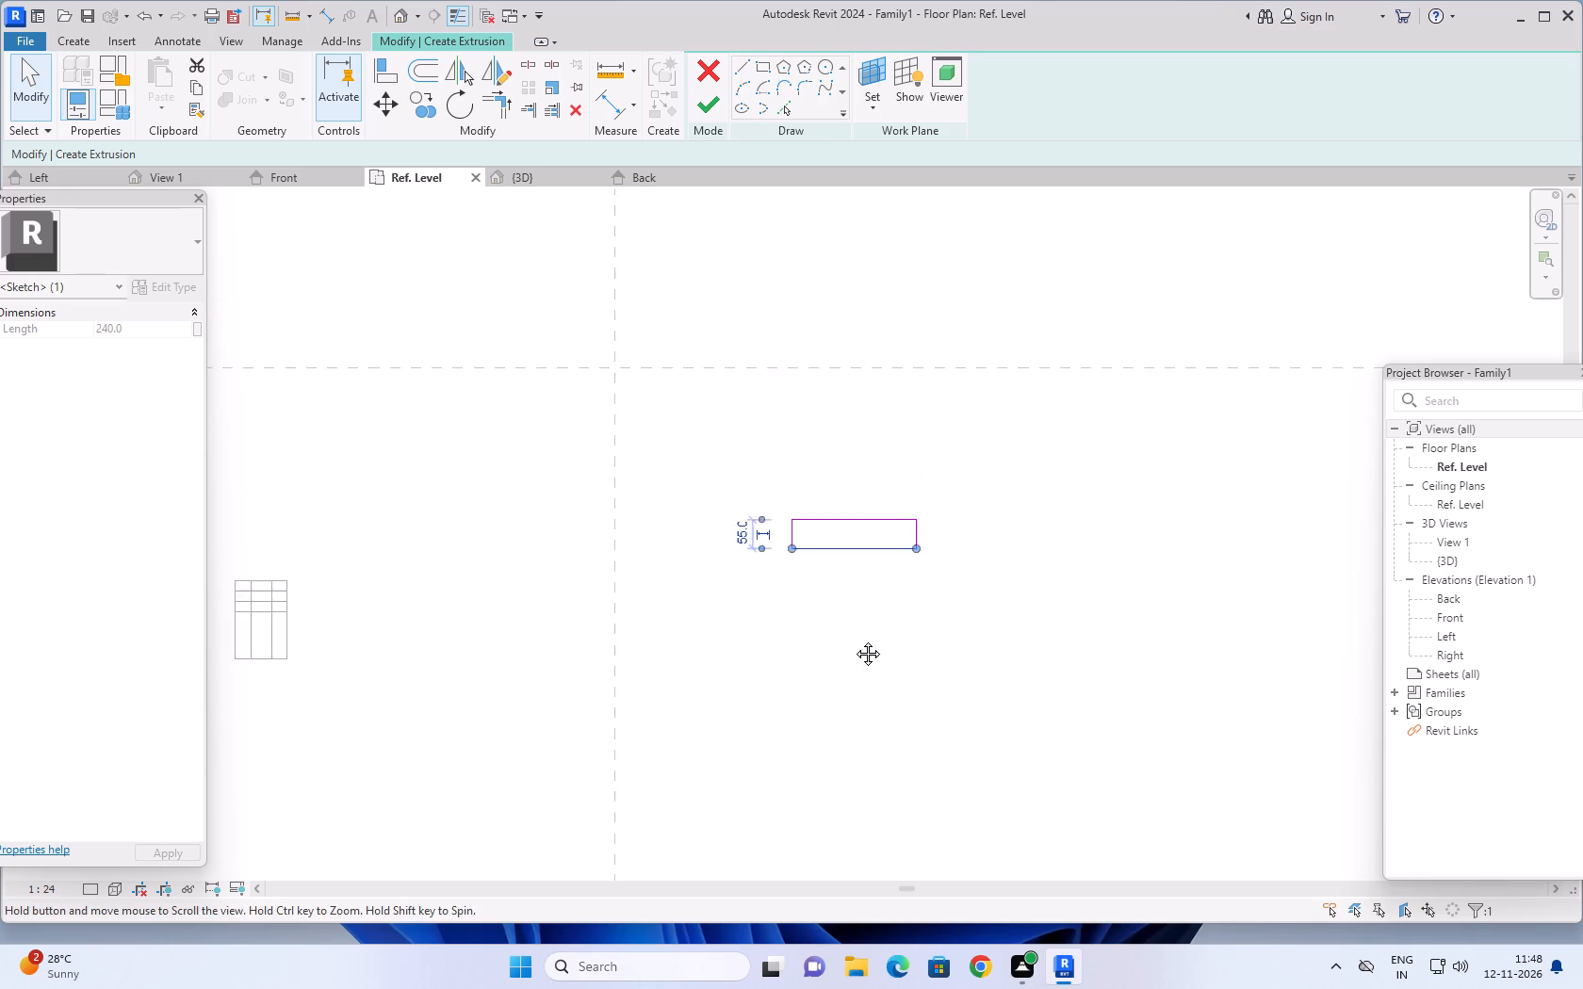
{"action": "middle_click_drag", "start_coordinate": [854, 640], "coordinate": [856, 783]}
{"action": "scroll", "coordinate": [878, 718], "scroll_direction": "up", "scroll_amount": 4}
{"action": "left_click", "coordinate": [946, 714]}
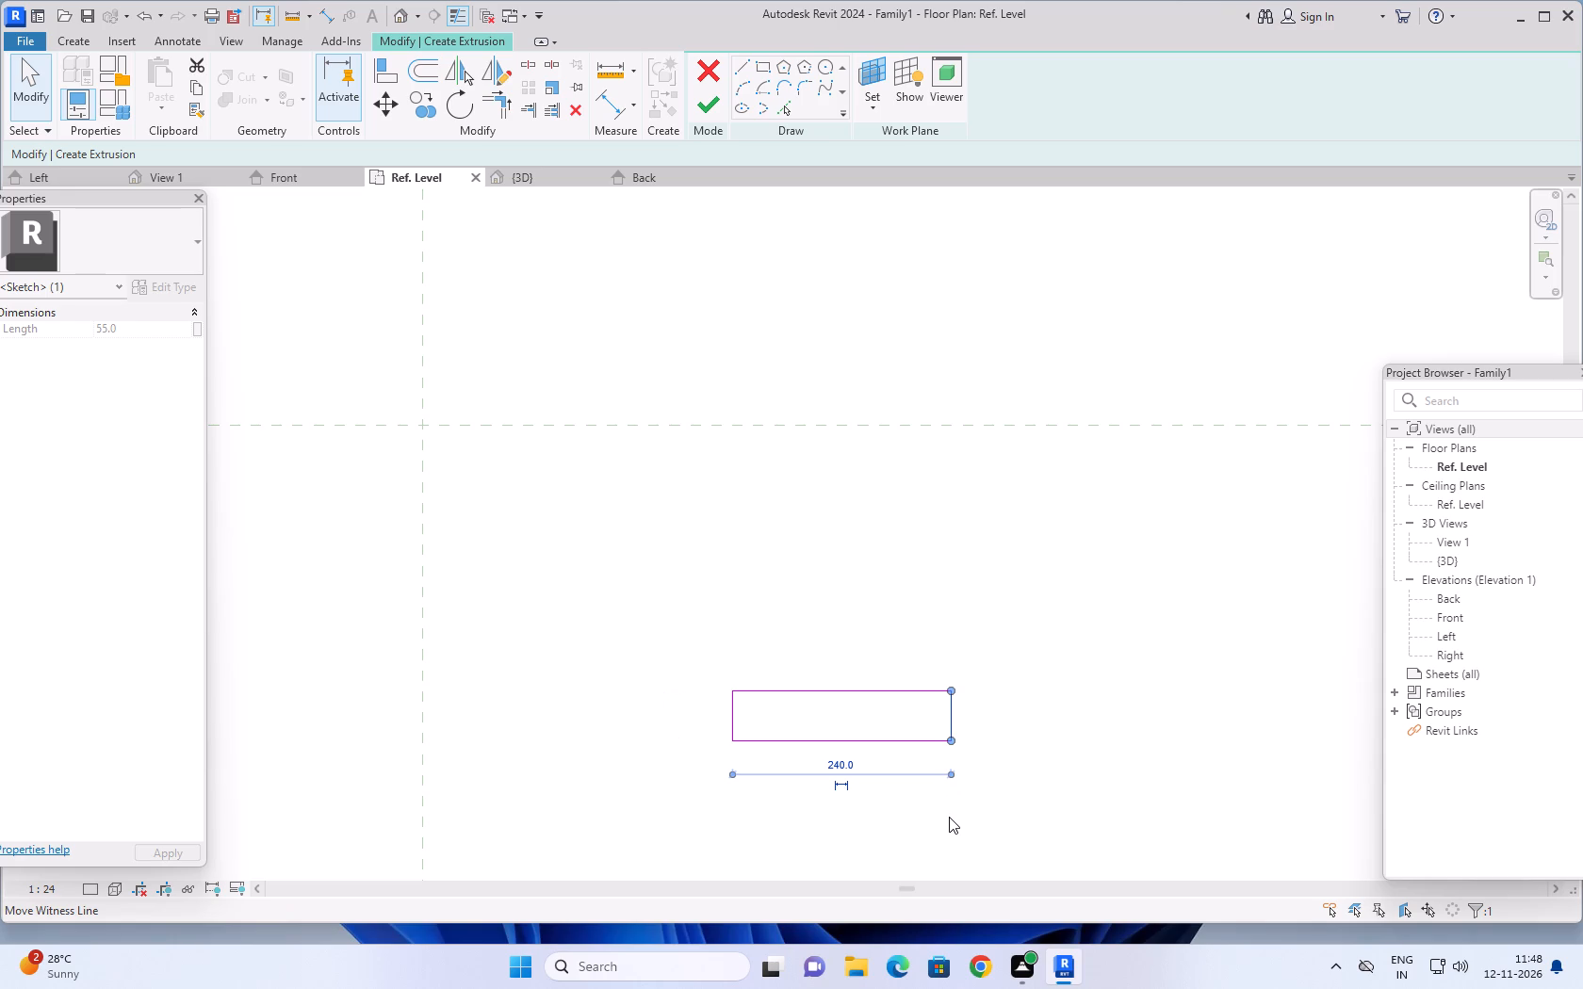
{"action": "left_click", "coordinate": [840, 766]}
{"action": "type", "text": "50"}
{"action": "key", "text": "Return"}
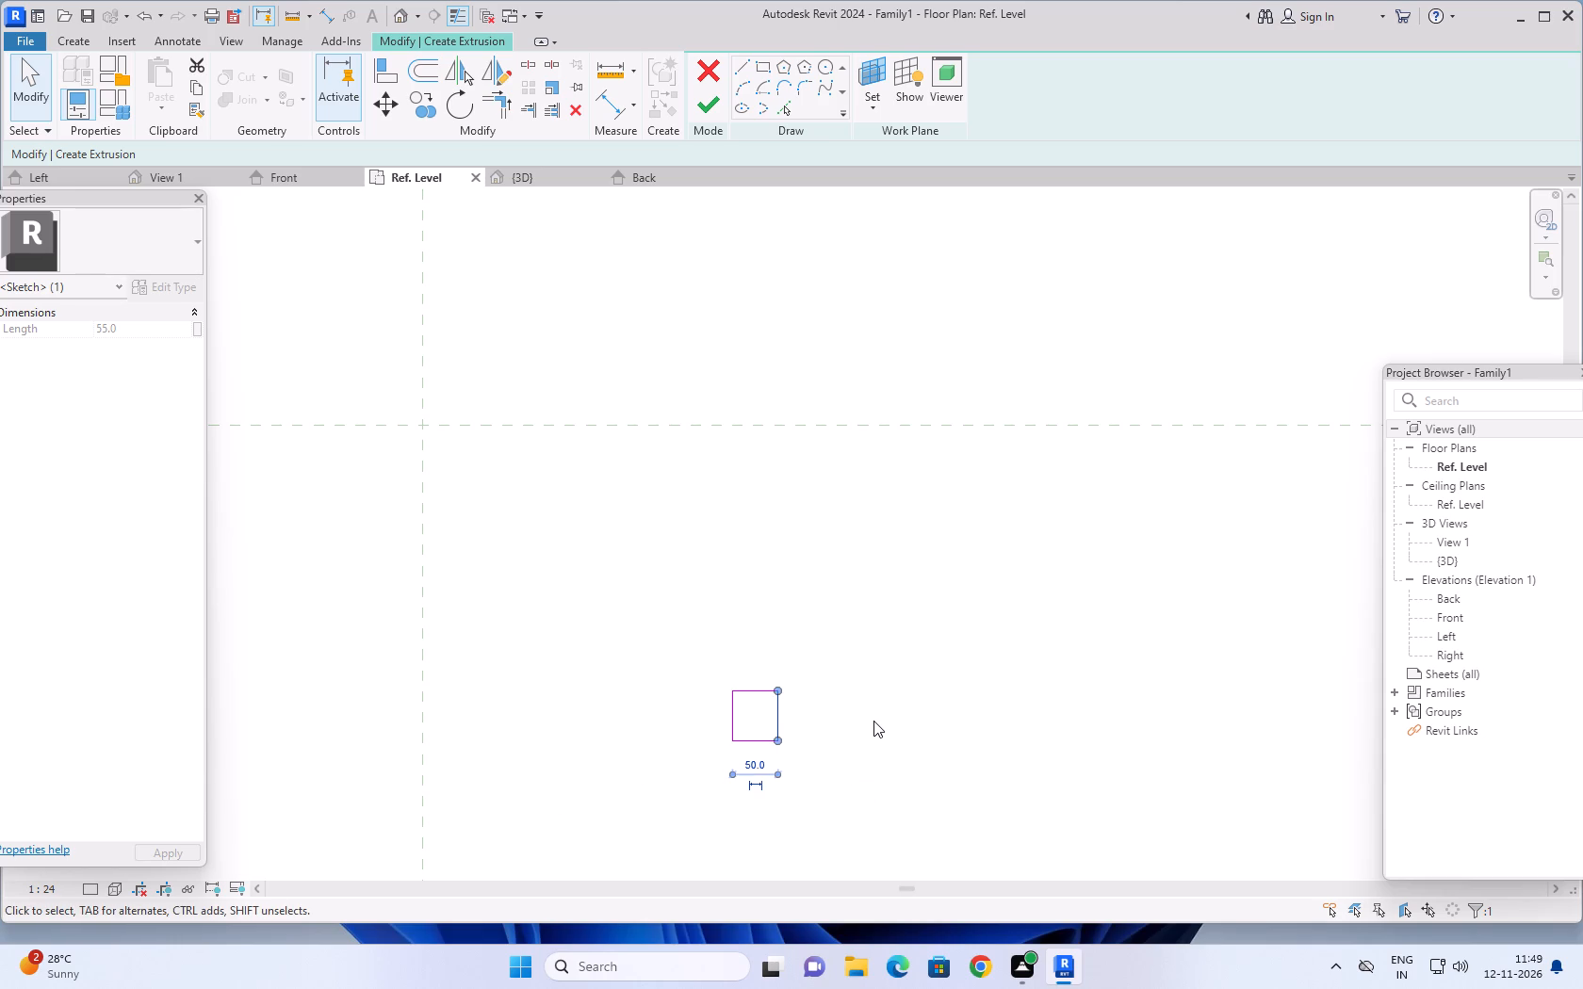
Set the Extrusion End to 35 and finish the extrusion of the rectangle.
{"action": "middle_click_drag", "start_coordinate": [876, 668], "coordinate": [934, 658]}
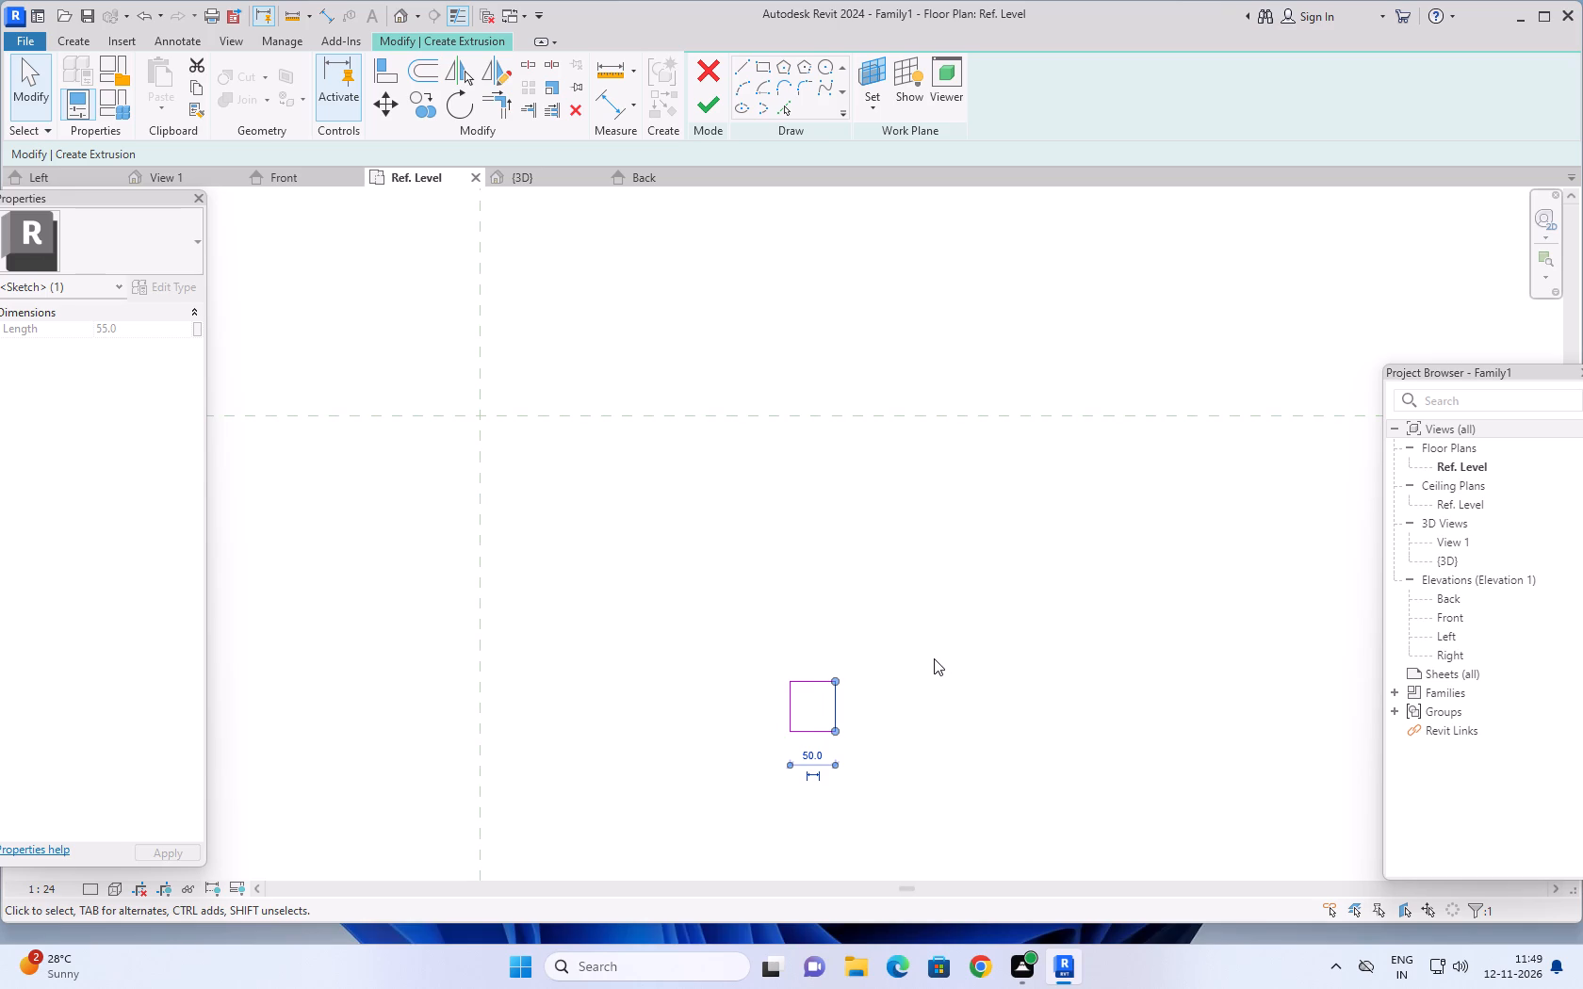
{"action": "middle_click_drag", "start_coordinate": [927, 670], "coordinate": [1003, 659]}
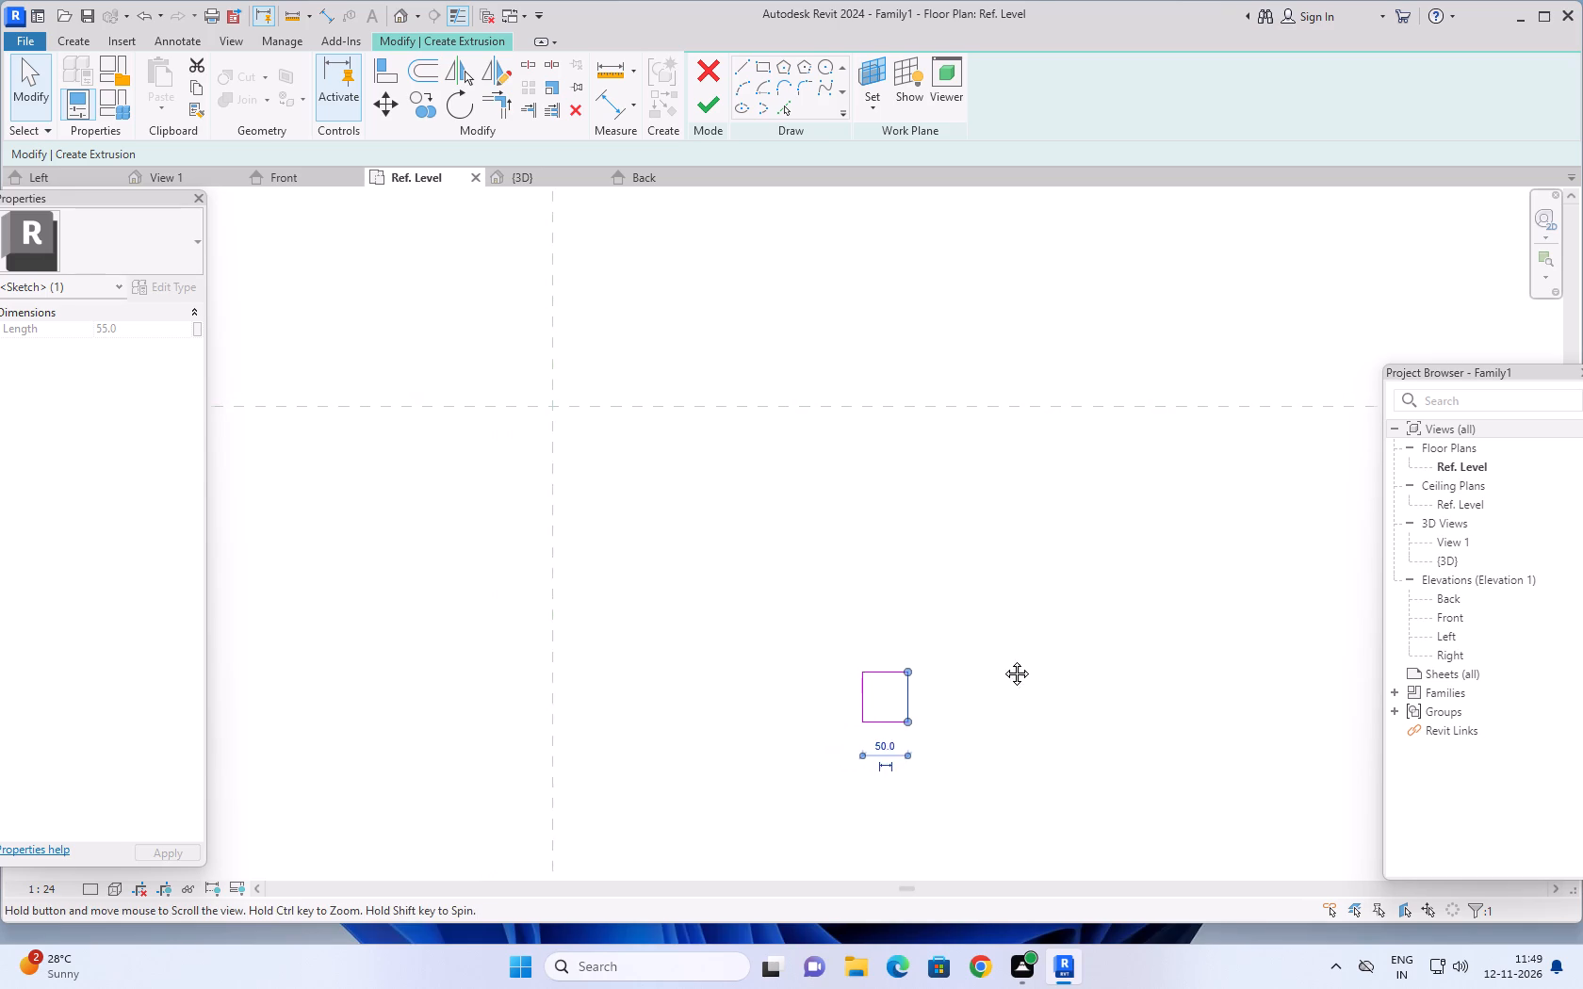
{"action": "middle_click_drag", "start_coordinate": [1003, 659], "coordinate": [1002, 659]}
{"action": "scroll", "coordinate": [996, 708], "scroll_direction": "up", "scroll_amount": 3}
{"action": "middle_click_drag", "start_coordinate": [1003, 702], "coordinate": [1093, 673]}
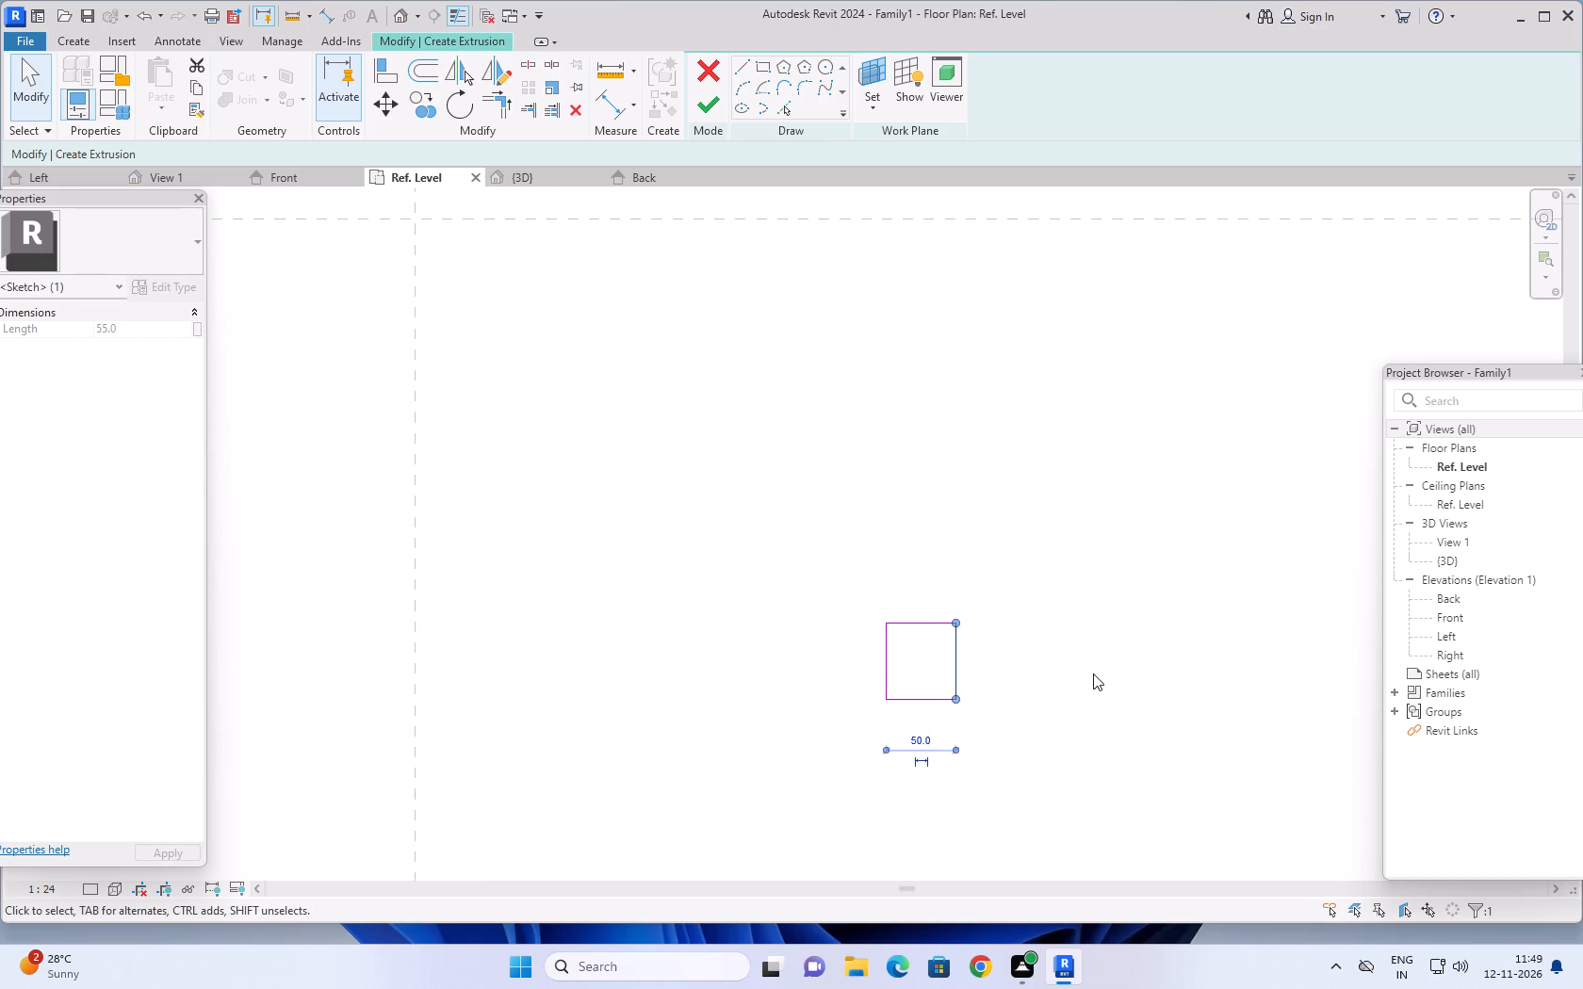
{"action": "scroll", "coordinate": [1094, 673], "scroll_direction": "up", "scroll_amount": 2}
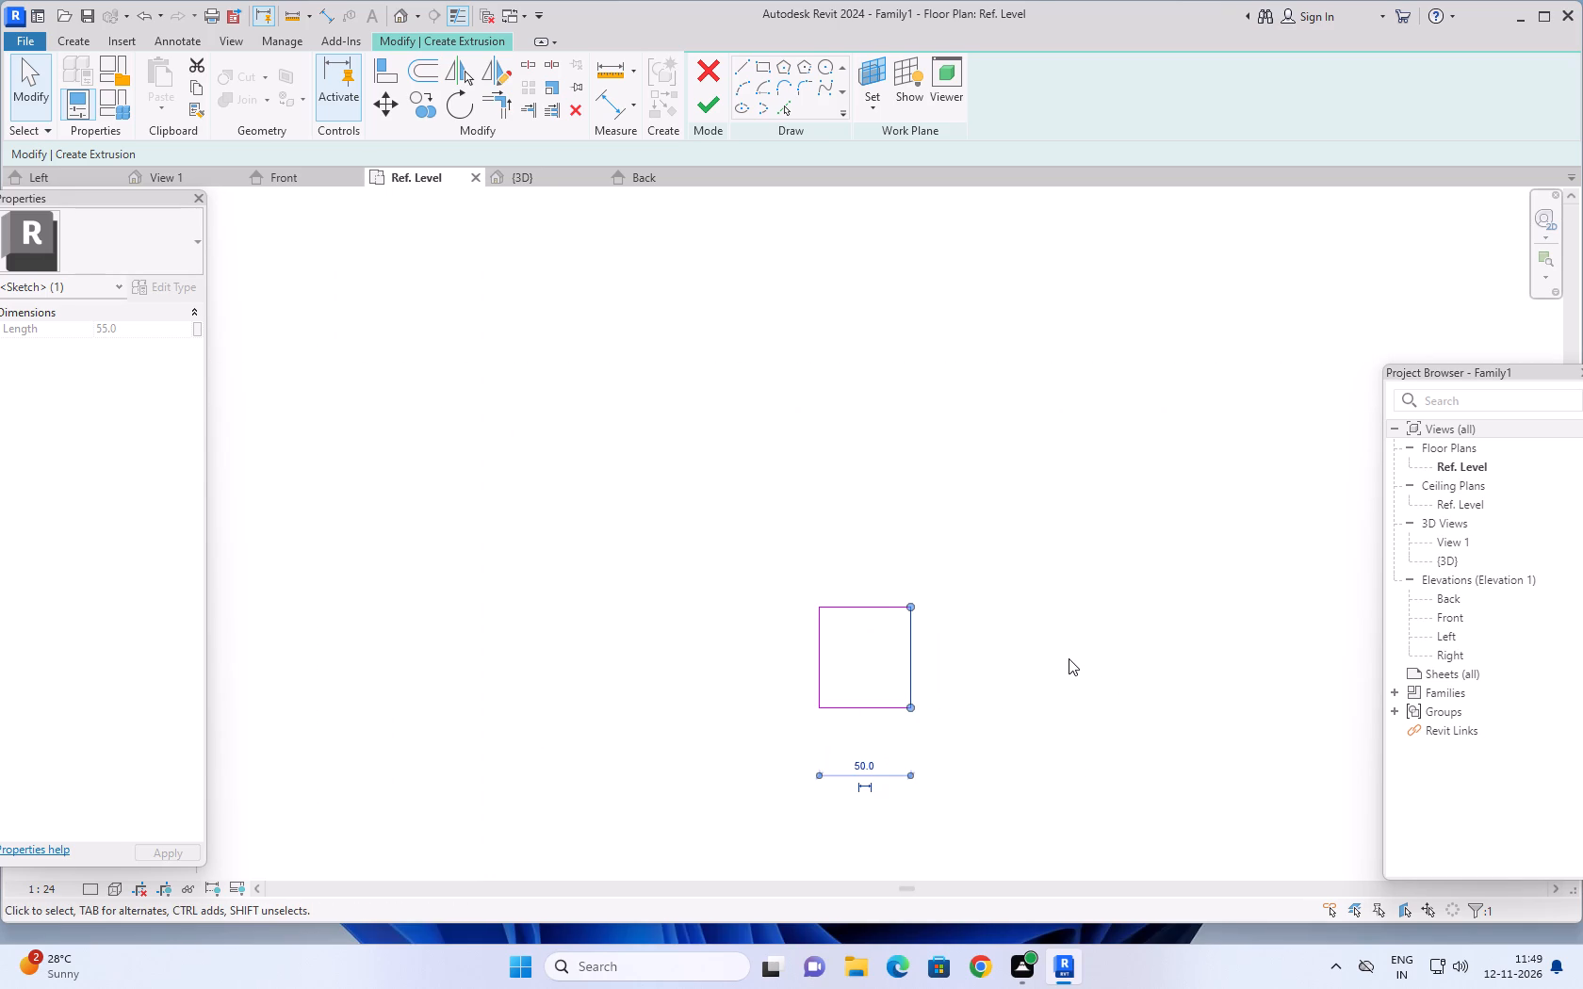
{"action": "key", "text": "Escape"}
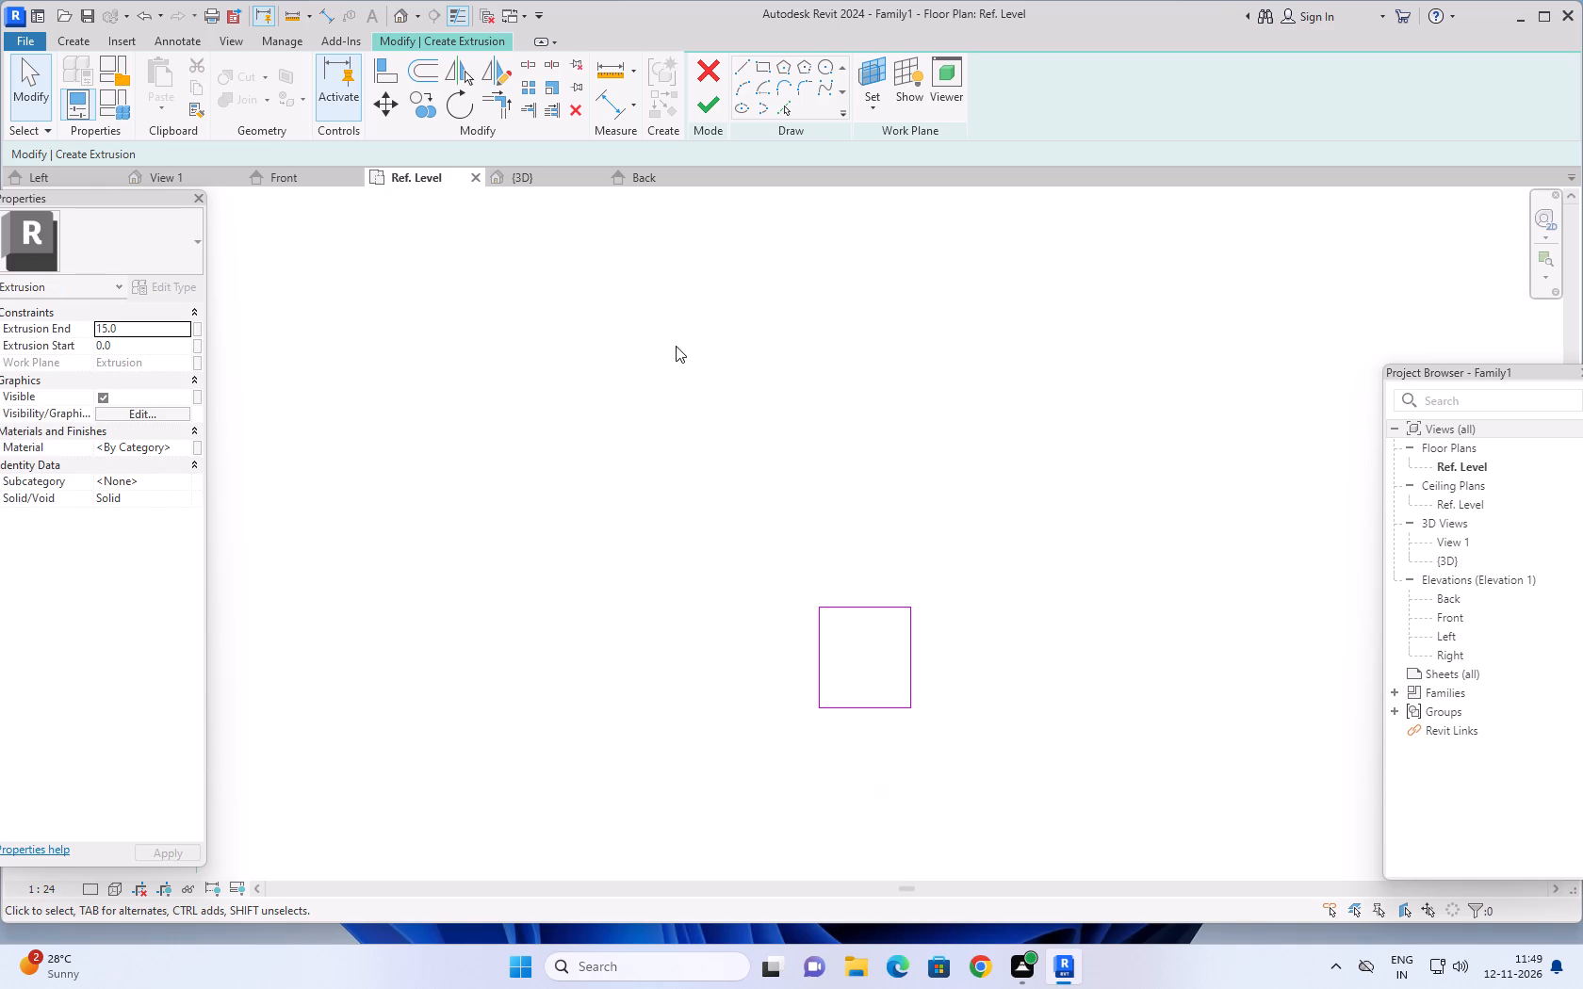
{"action": "key", "text": "Escape"}
{"action": "key", "text": "Escape"}
{"action": "left_click", "coordinate": [155, 325]}
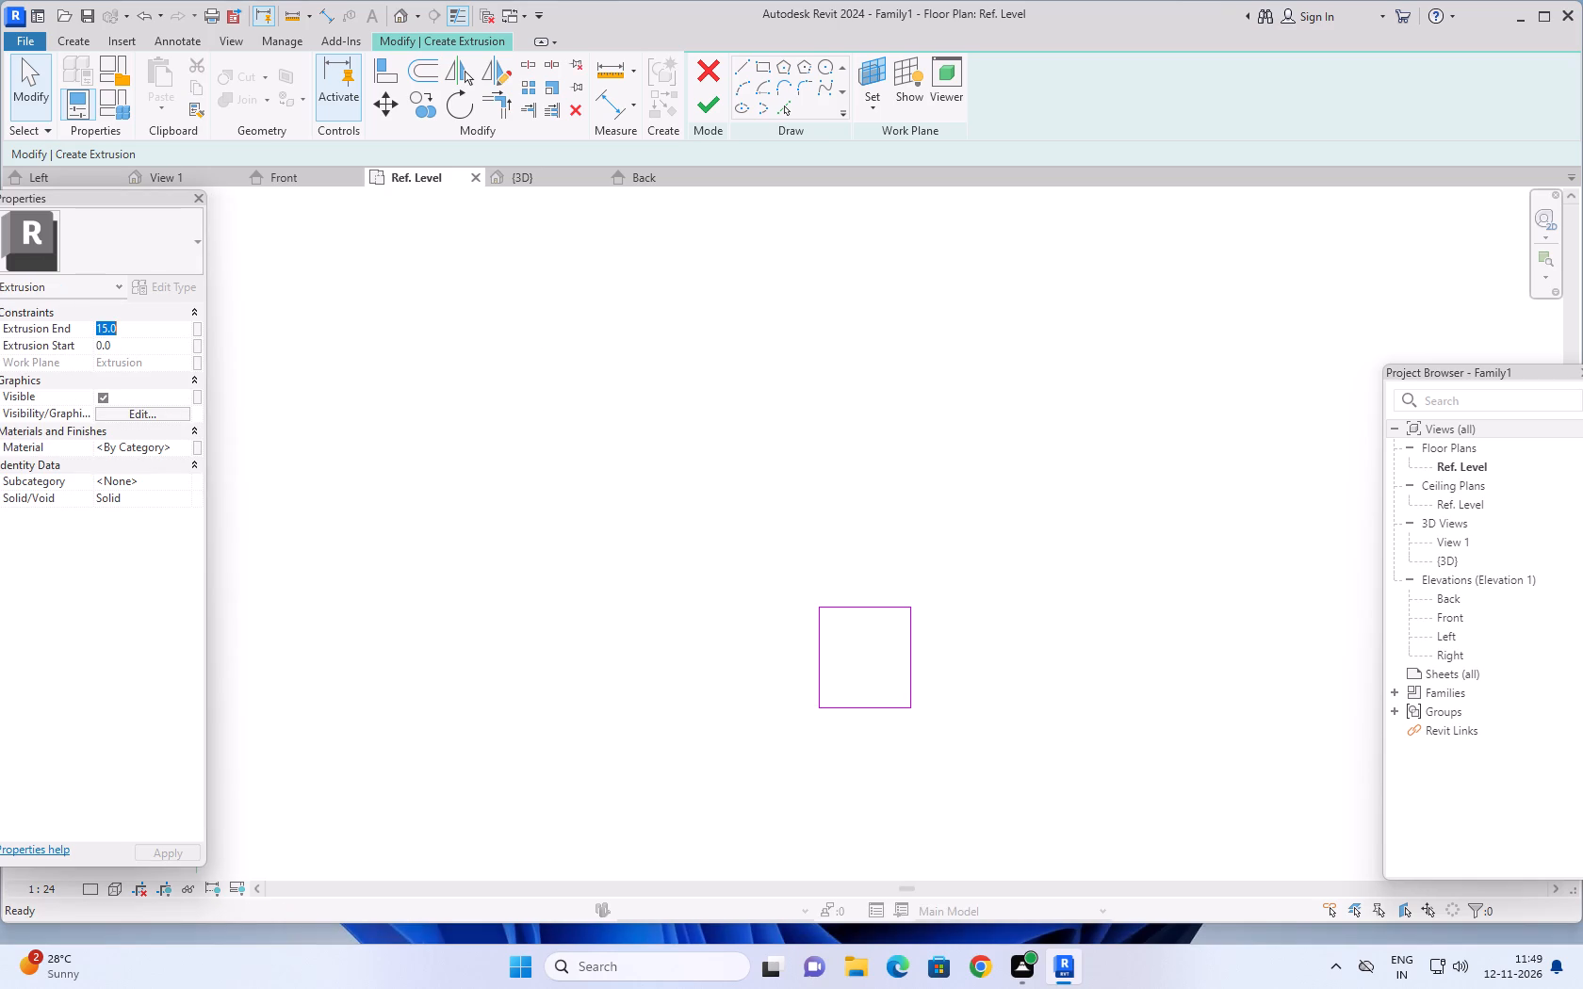
{"action": "type", "text": "35"}
{"action": "key", "text": "Return"}
{"action": "left_click", "coordinate": [709, 105]}
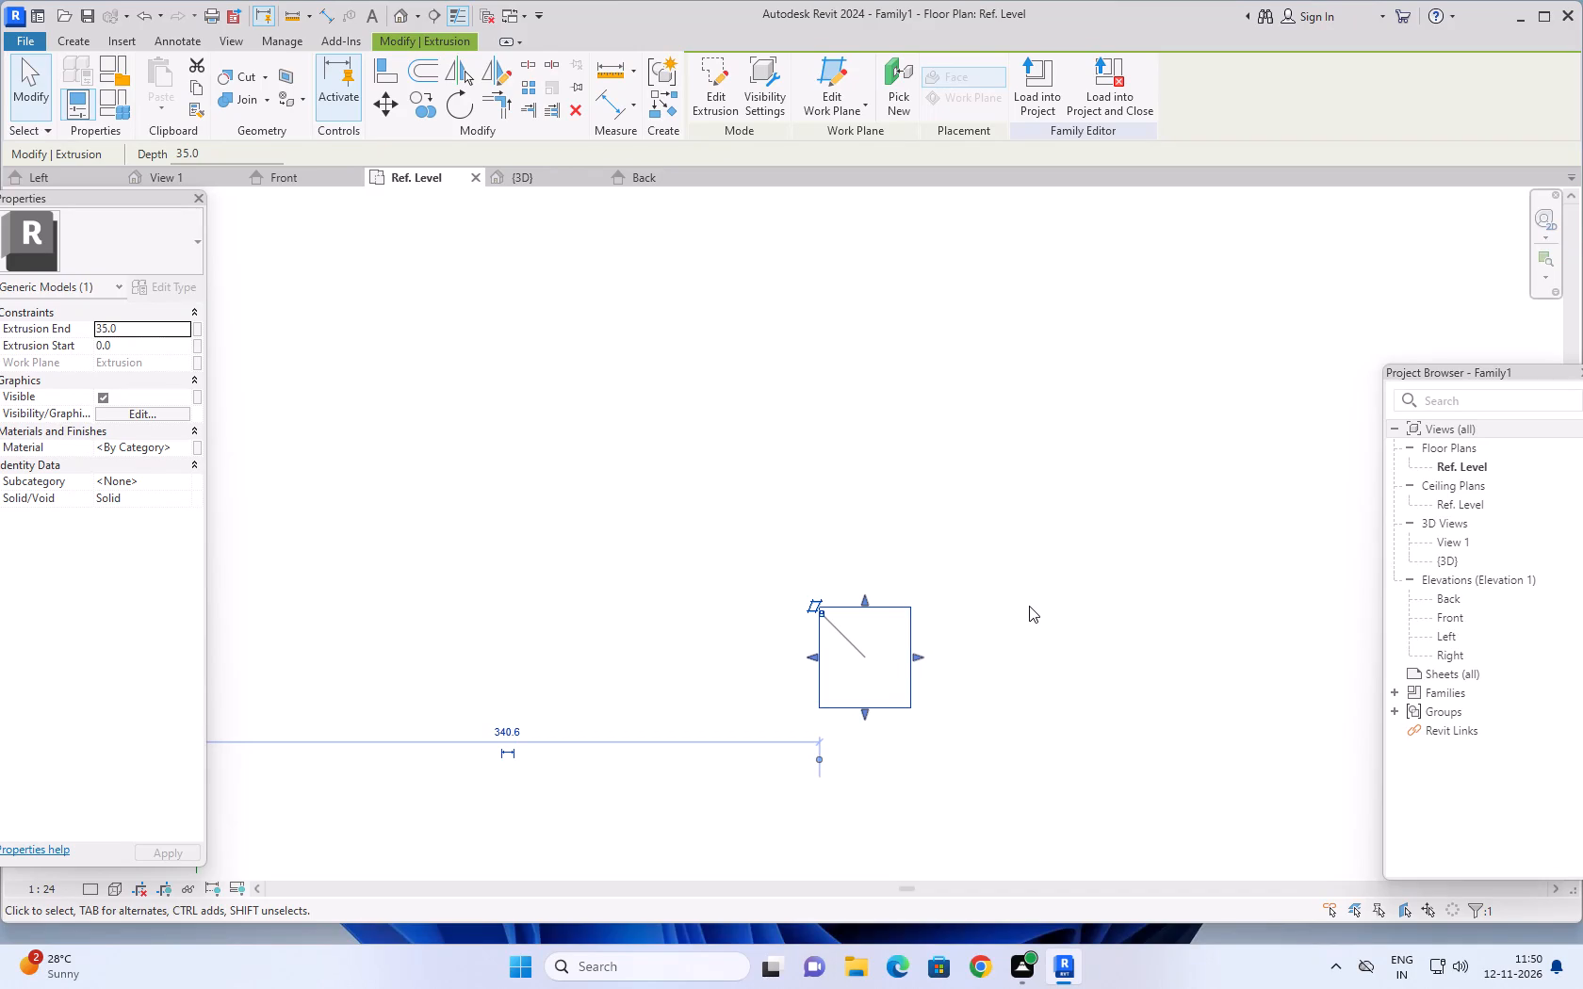
Examine the new rectangular block up close in the {3D} view.
{"action": "left_click", "coordinate": [543, 174]}
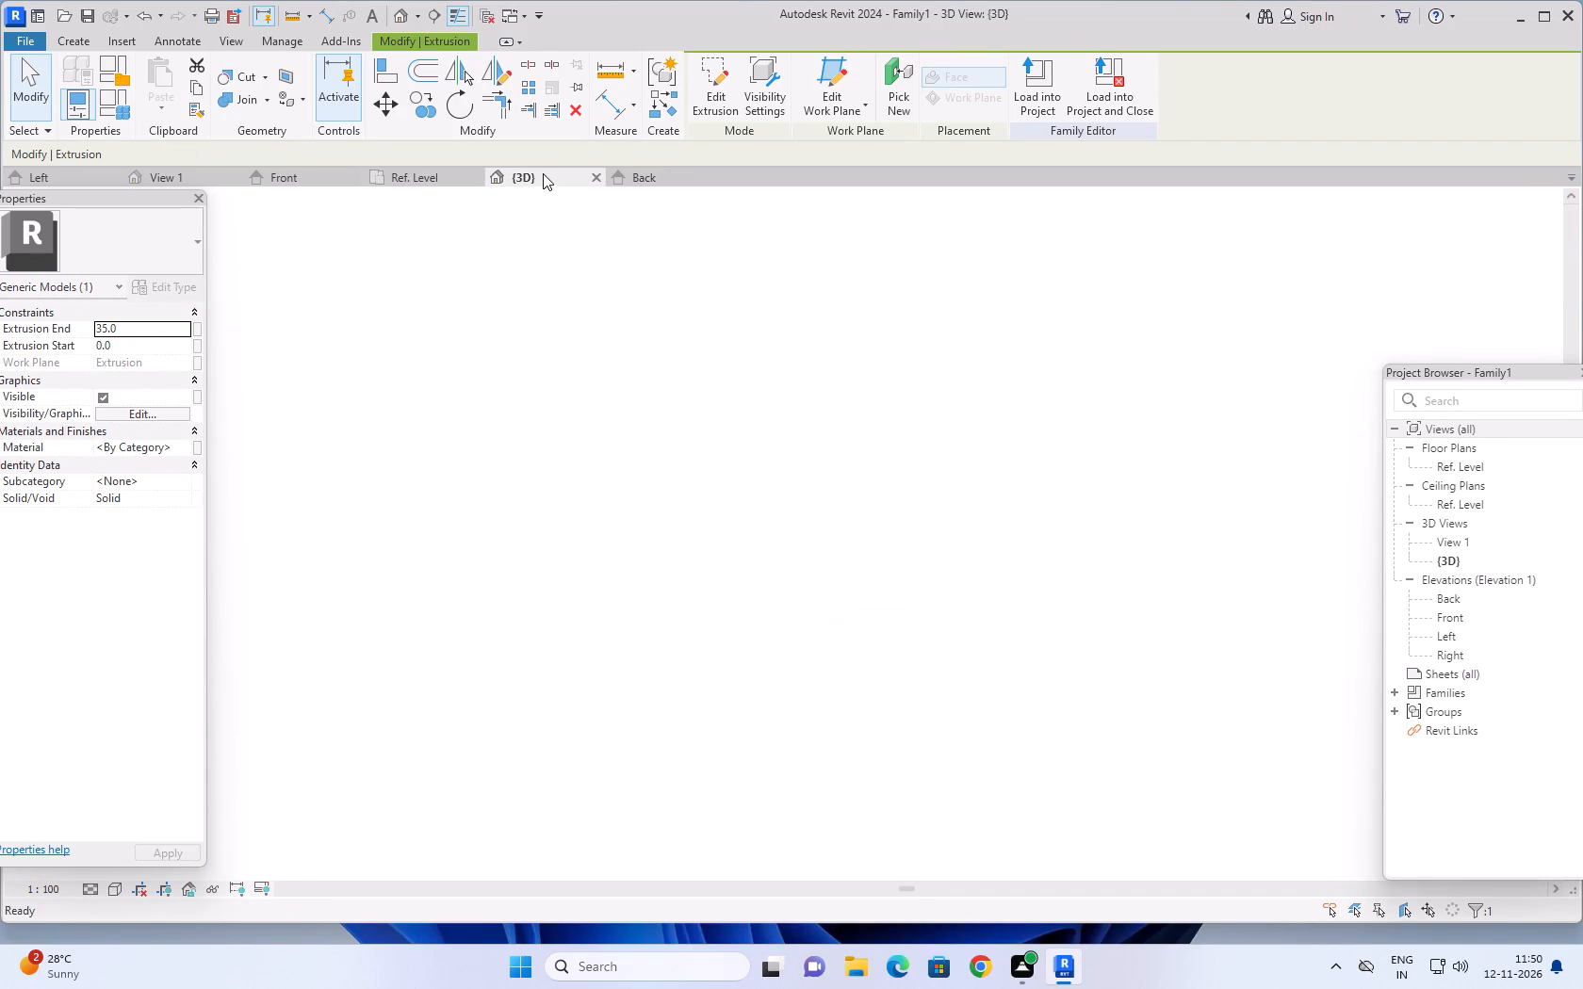
{"action": "key", "text": "Escape"}
{"action": "scroll", "coordinate": [957, 669], "scroll_direction": "up", "scroll_amount": 13}
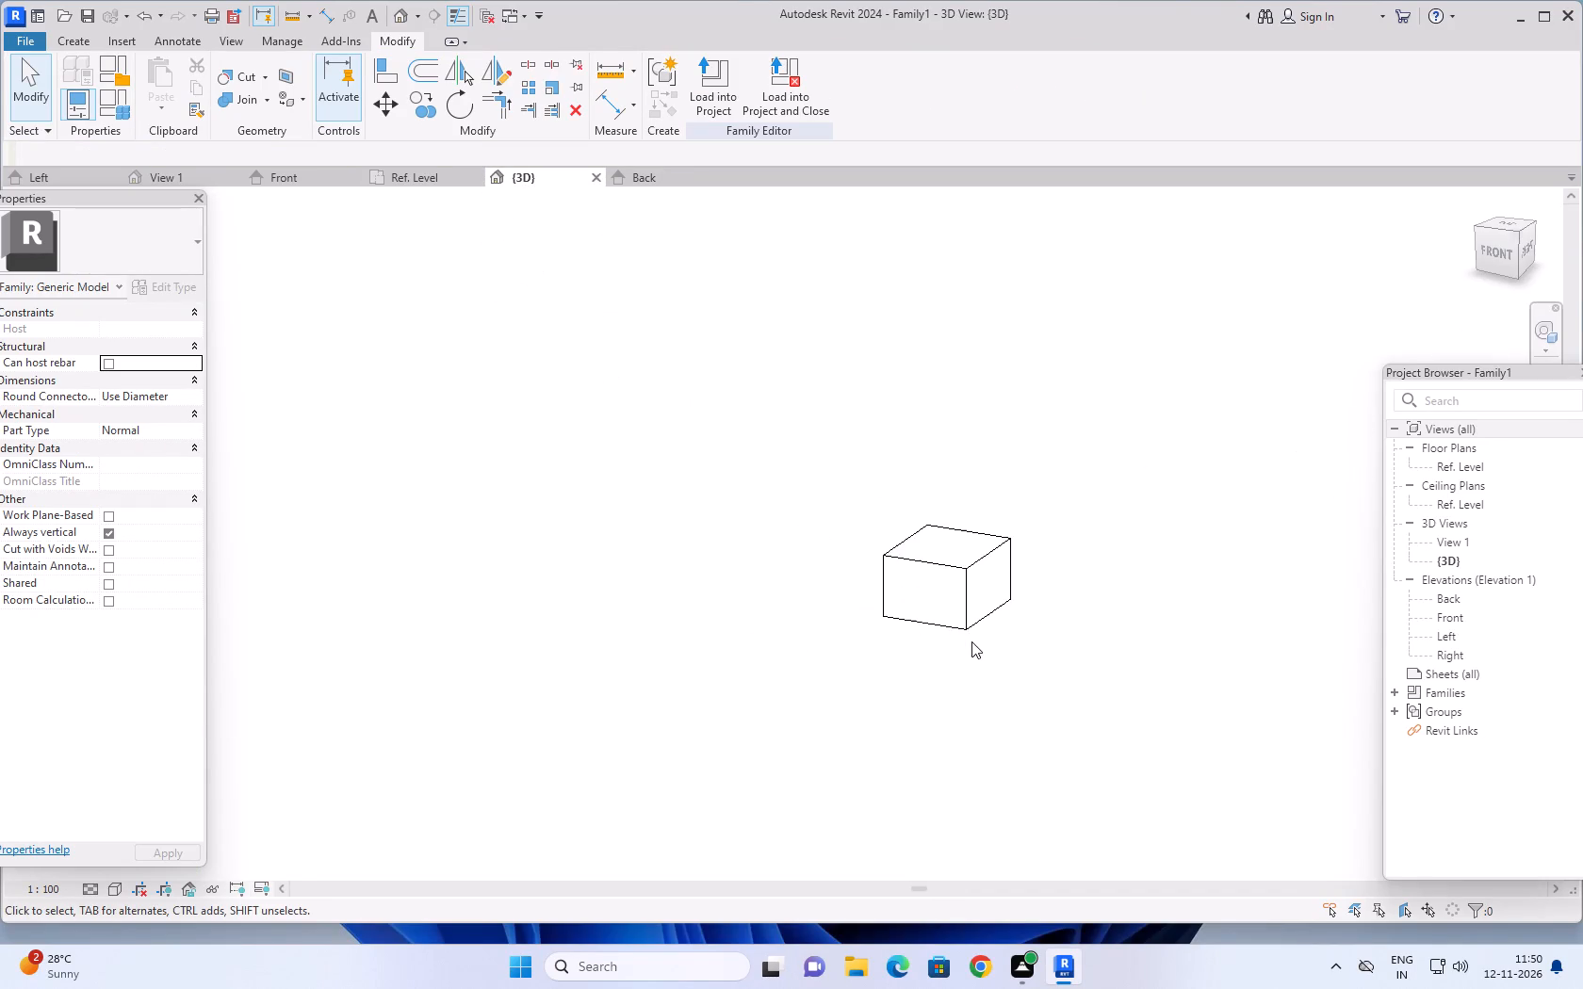
{"action": "scroll", "coordinate": [995, 637], "scroll_direction": "up", "scroll_amount": 2}
{"action": "middle_click_drag", "start_coordinate": [995, 636], "coordinate": [995, 716]}
{"action": "scroll", "coordinate": [978, 713], "scroll_direction": "up", "scroll_amount": 3}
{"action": "middle_click_drag", "start_coordinate": [1062, 680], "coordinate": [1070, 725]}
{"action": "middle_click", "coordinate": [1070, 725]}
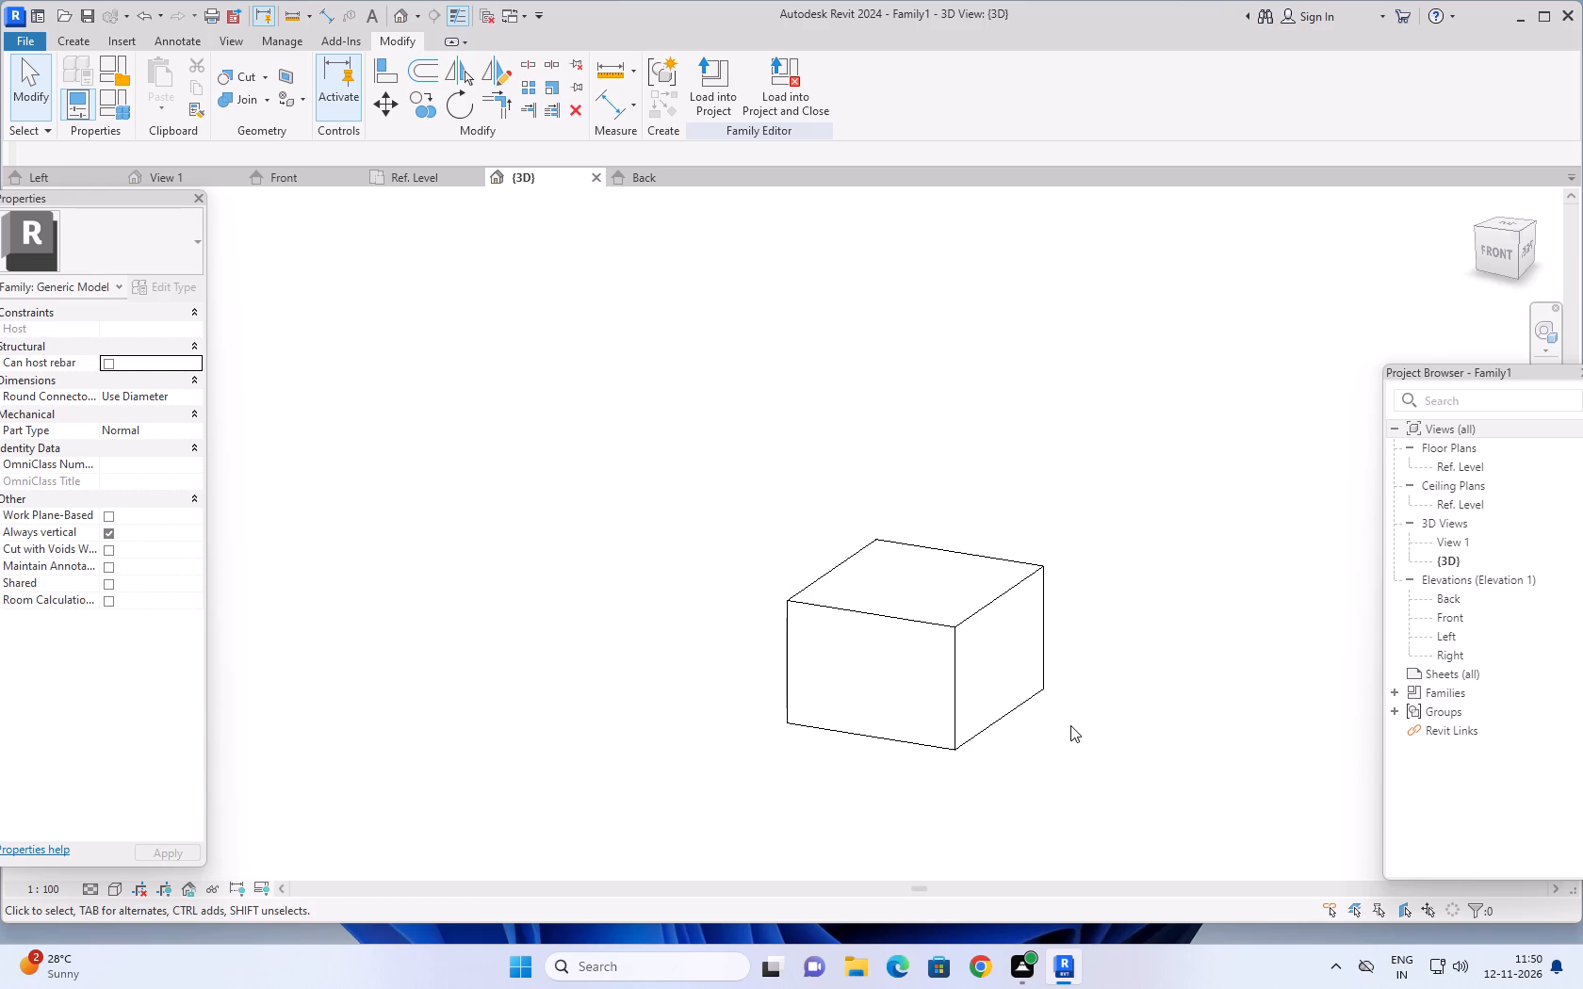
{"action": "key", "text": "Escape"}
{"action": "key", "text": "Escape"}
{"action": "key", "text": "Escape"}
Start a Void Extrusion with the new block's front face picked as its work plane.
{"action": "left_click", "coordinate": [76, 38]}
{"action": "left_click", "coordinate": [385, 104]}
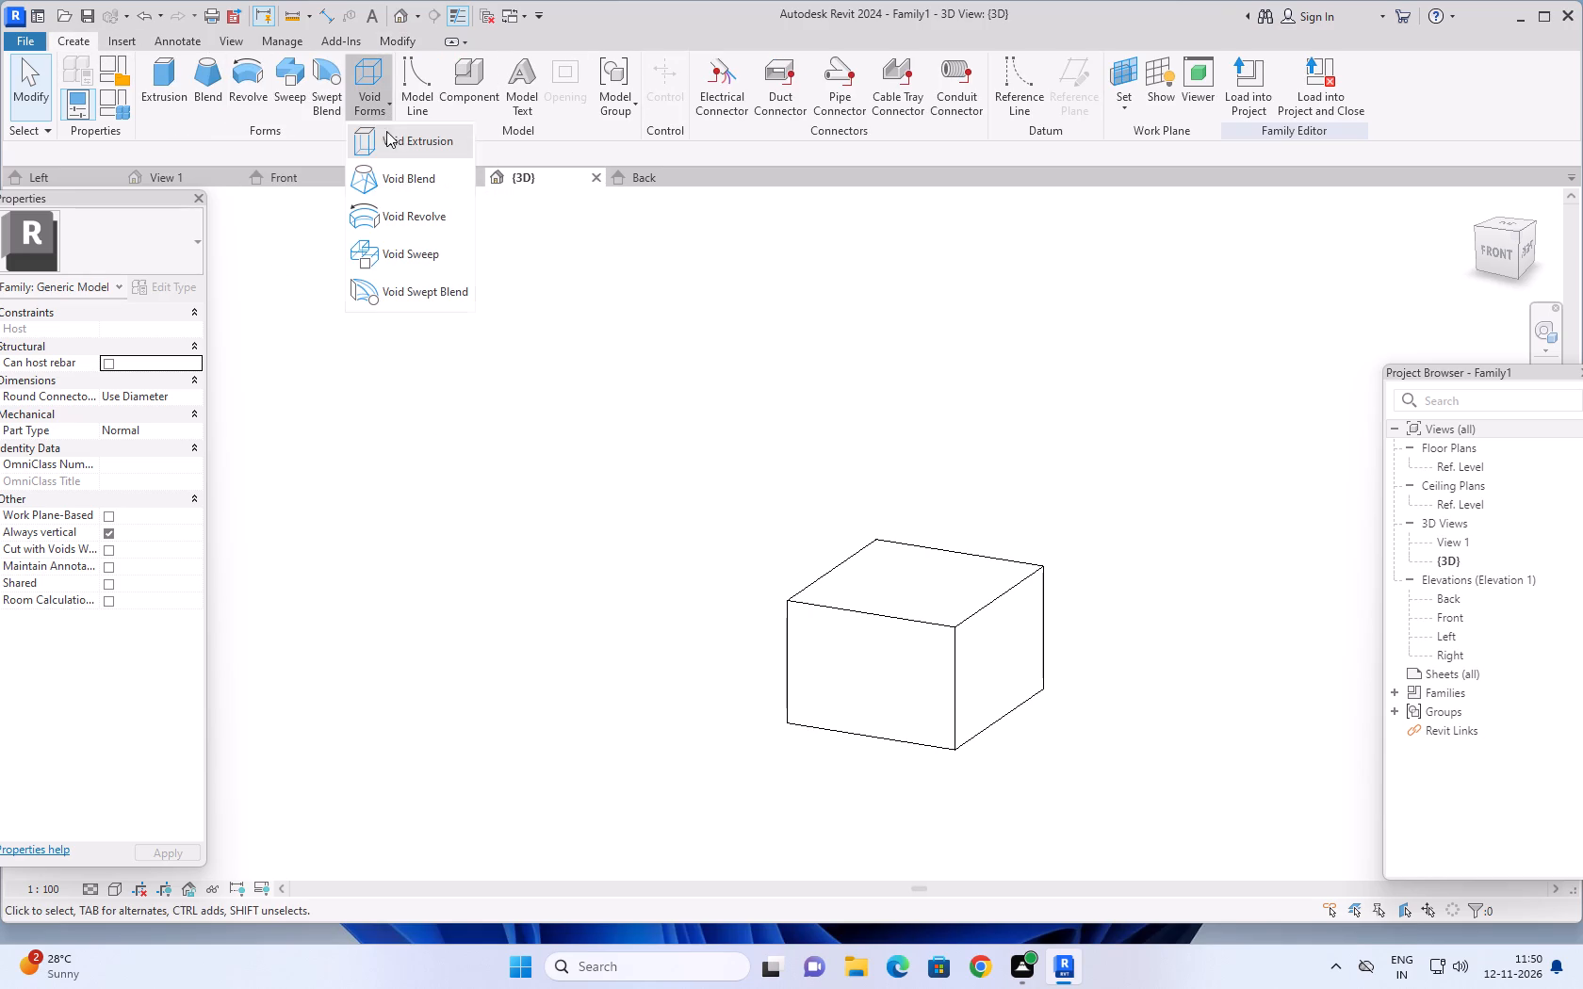
{"action": "left_click", "coordinate": [414, 142]}
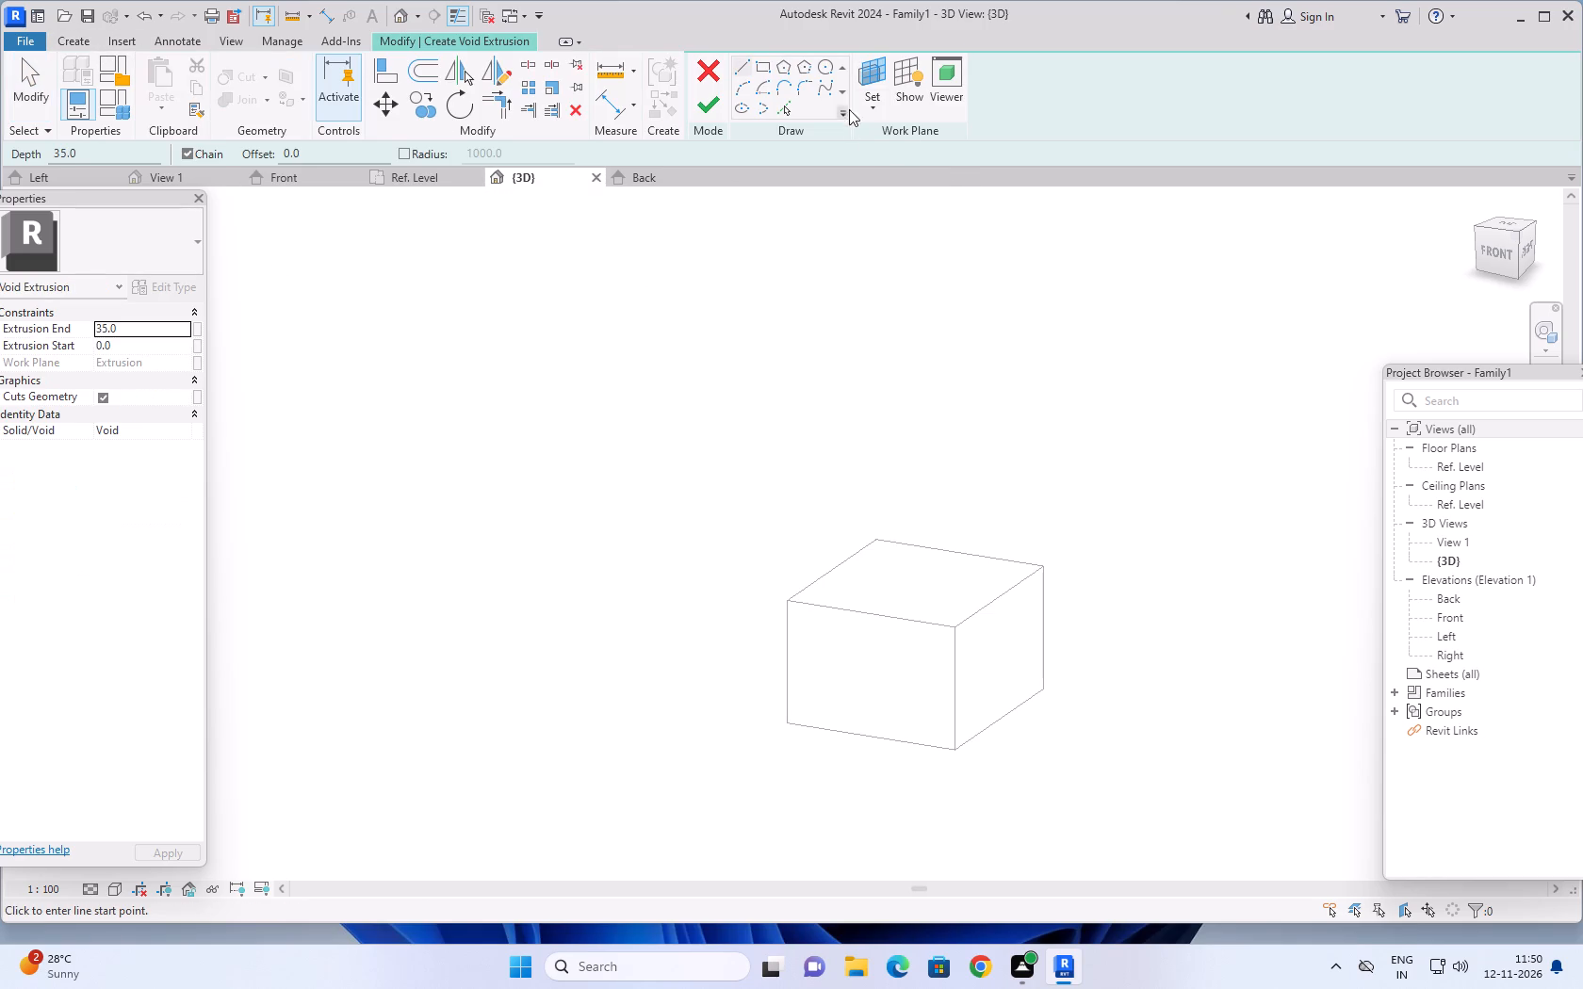
{"action": "left_click", "coordinate": [881, 105]}
{"action": "left_click", "coordinate": [909, 177]}
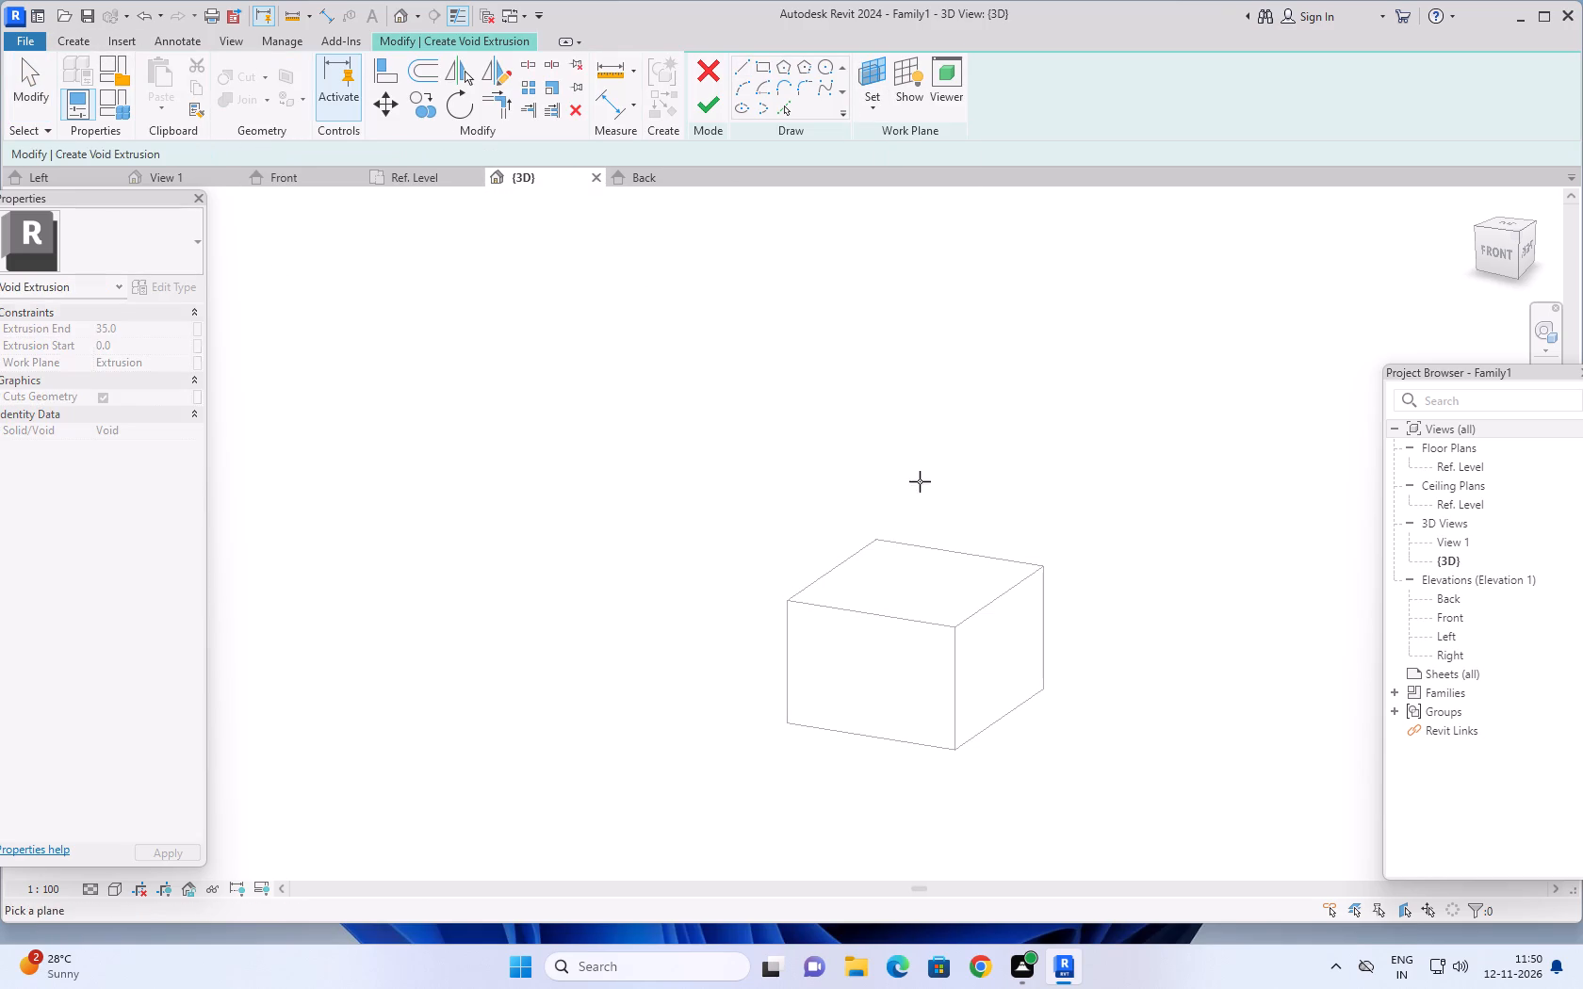
{"action": "left_click", "coordinate": [896, 658]}
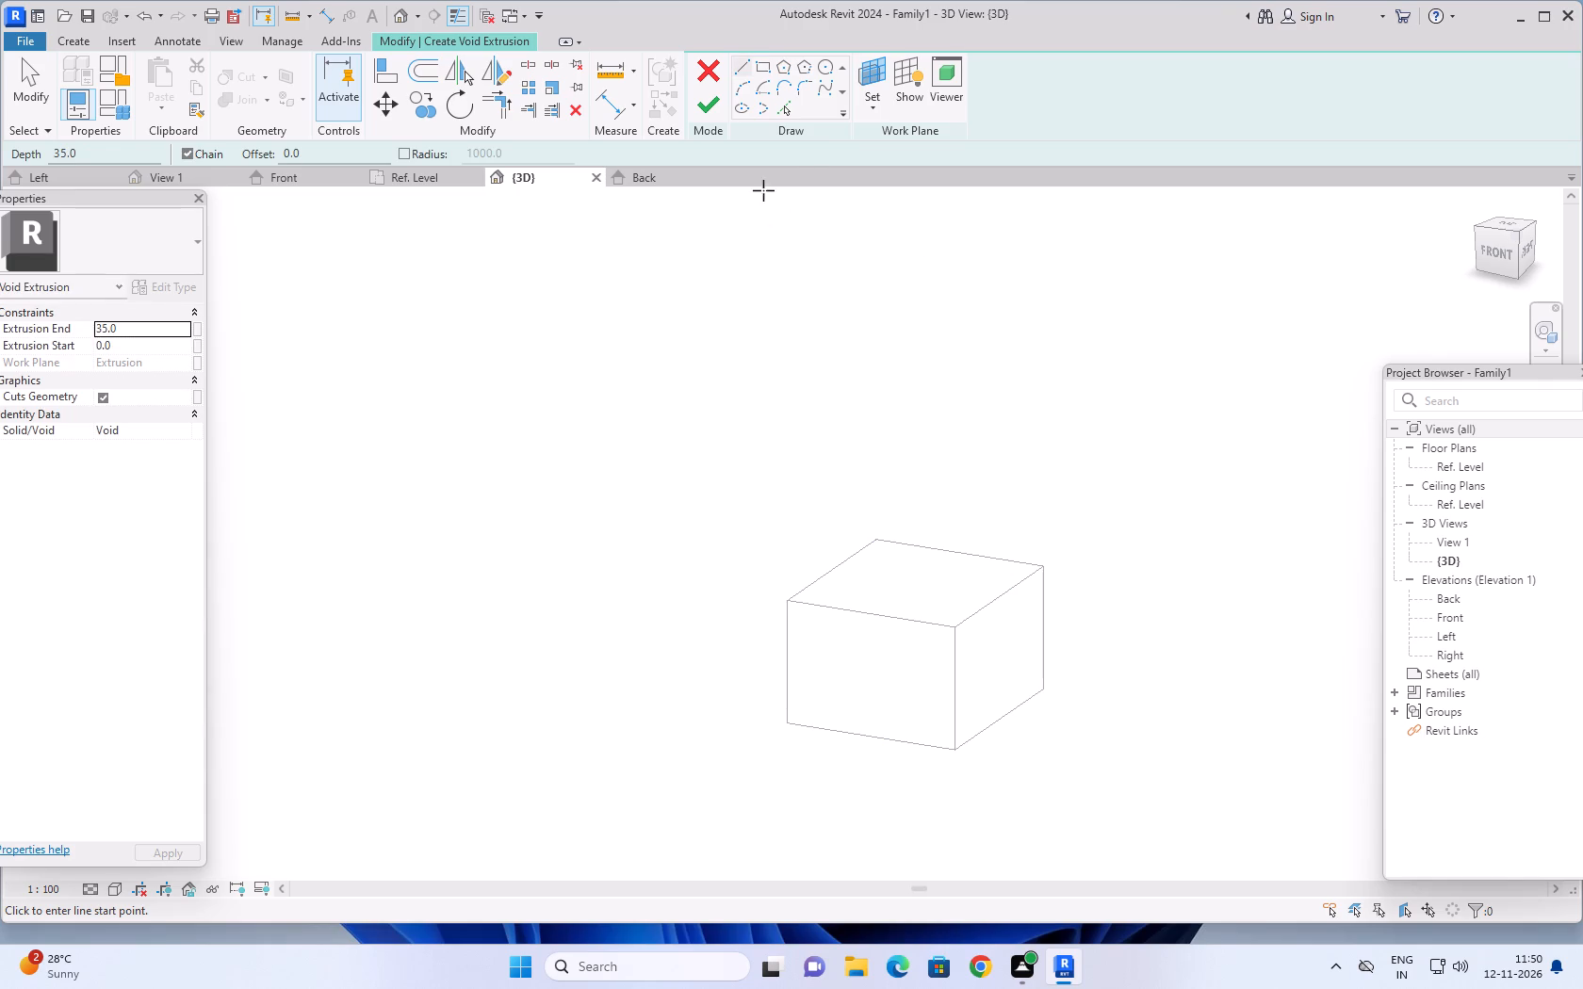
Sketch a 20 by 35 rectangle on the block's front face, offset by a 15 helper line from the face's lower right corner.
{"action": "left_click", "coordinate": [740, 66]}
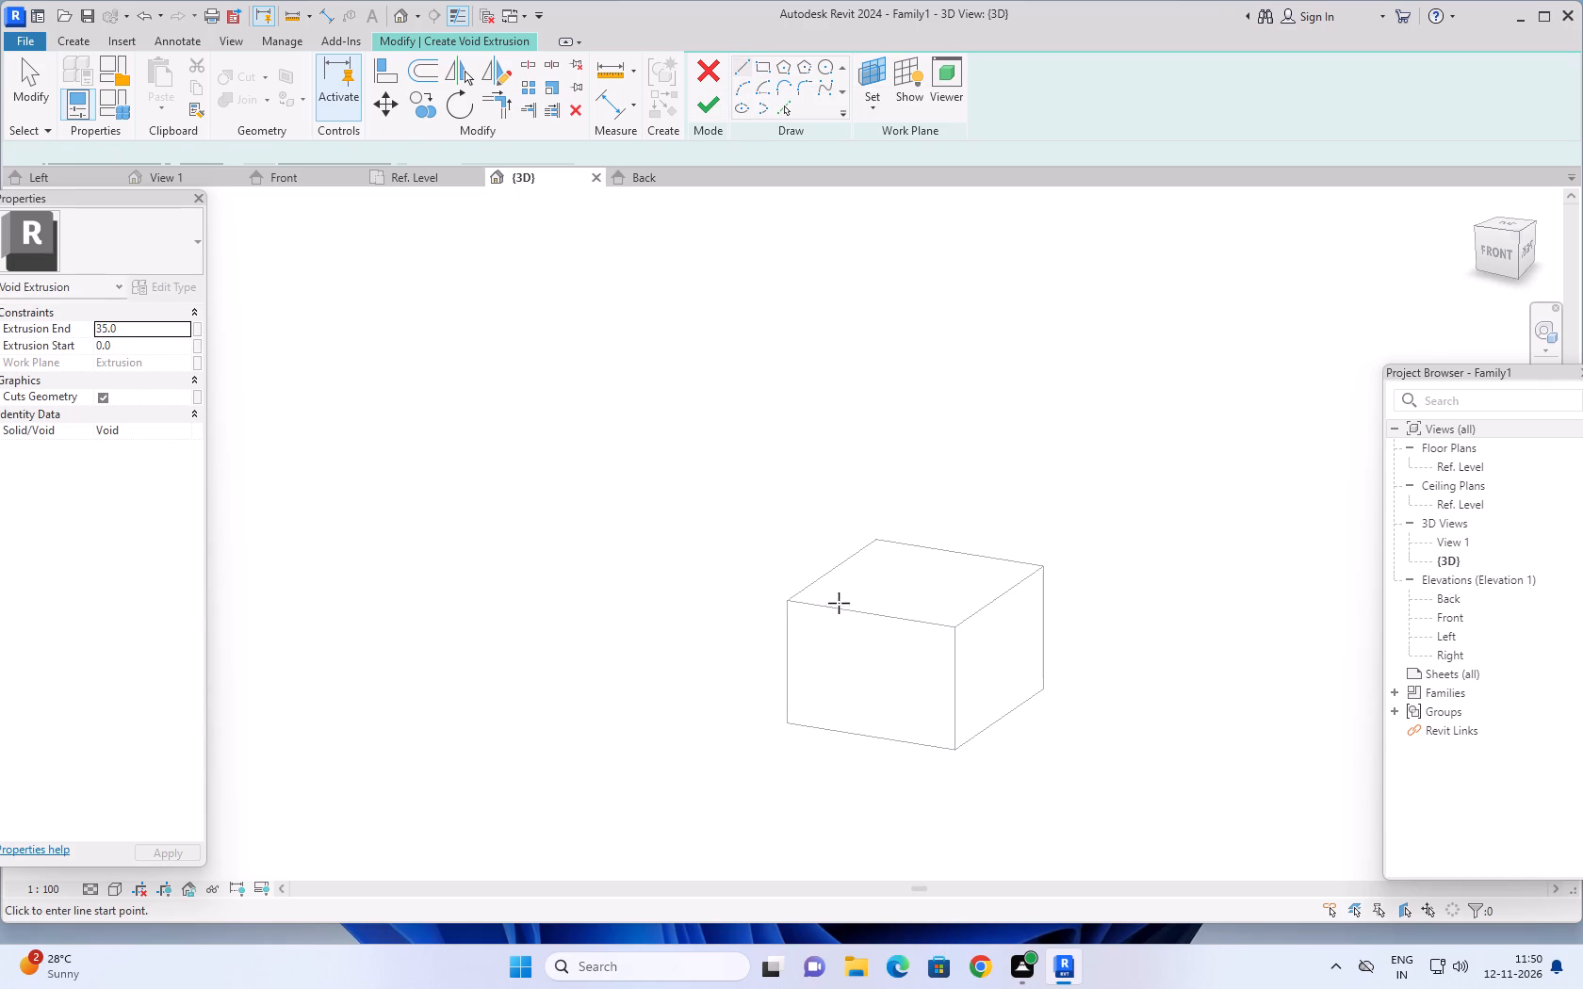
{"action": "left_click", "coordinate": [954, 747]}
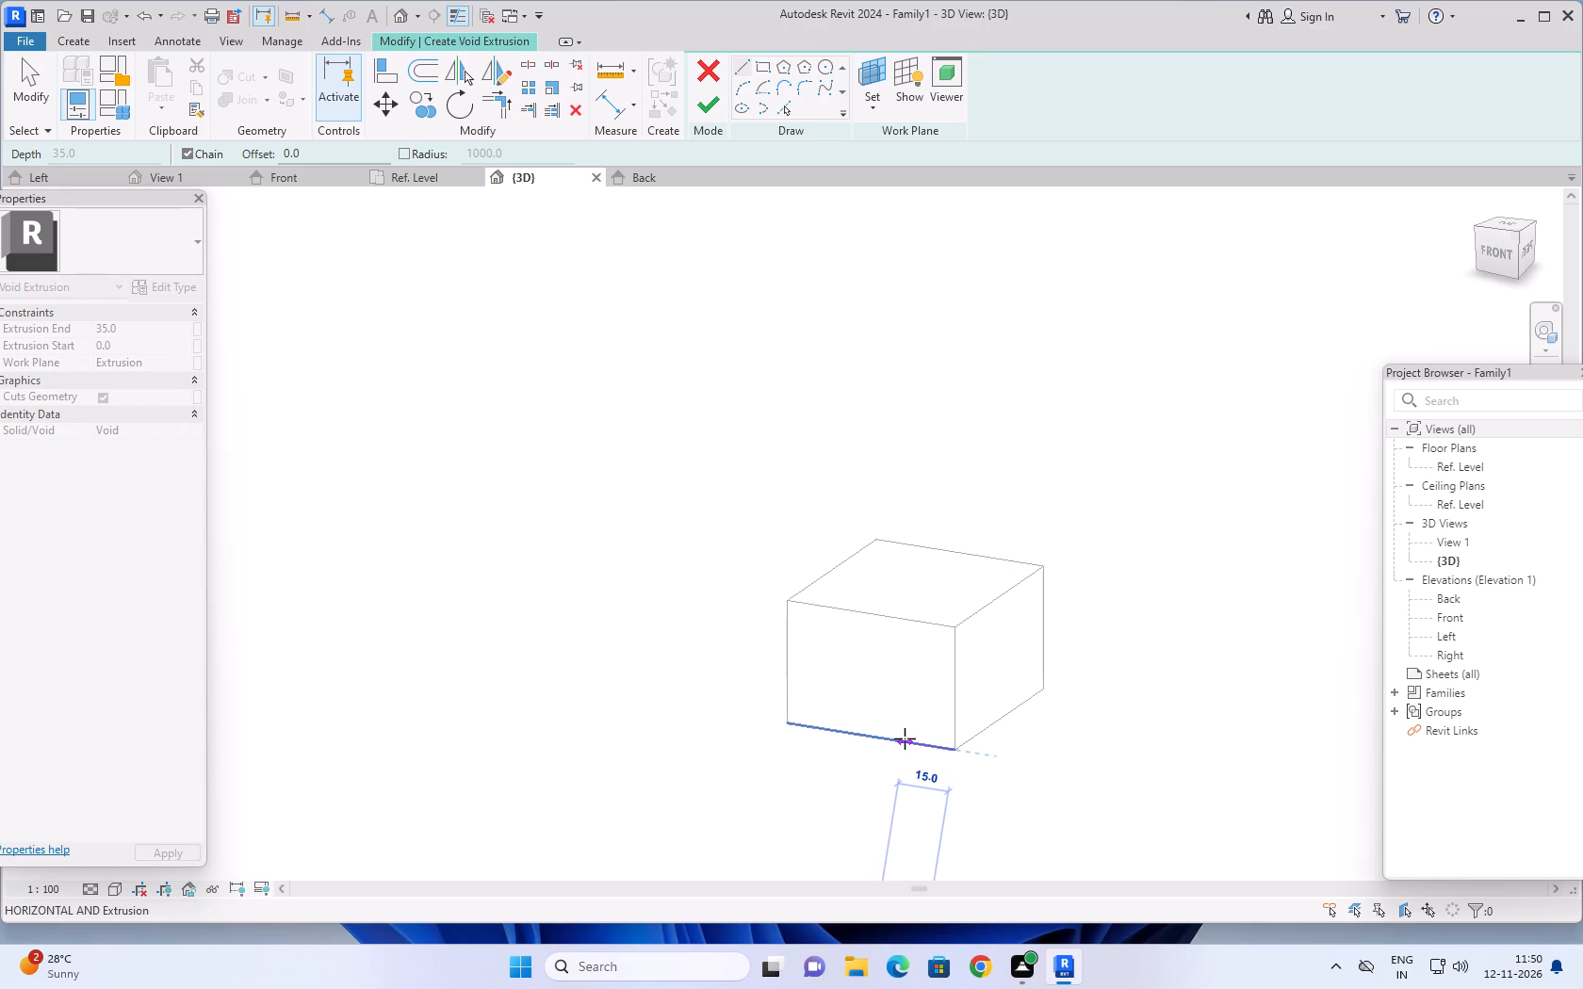
{"action": "type", "text": "15"}
{"action": "key", "text": "Return"}
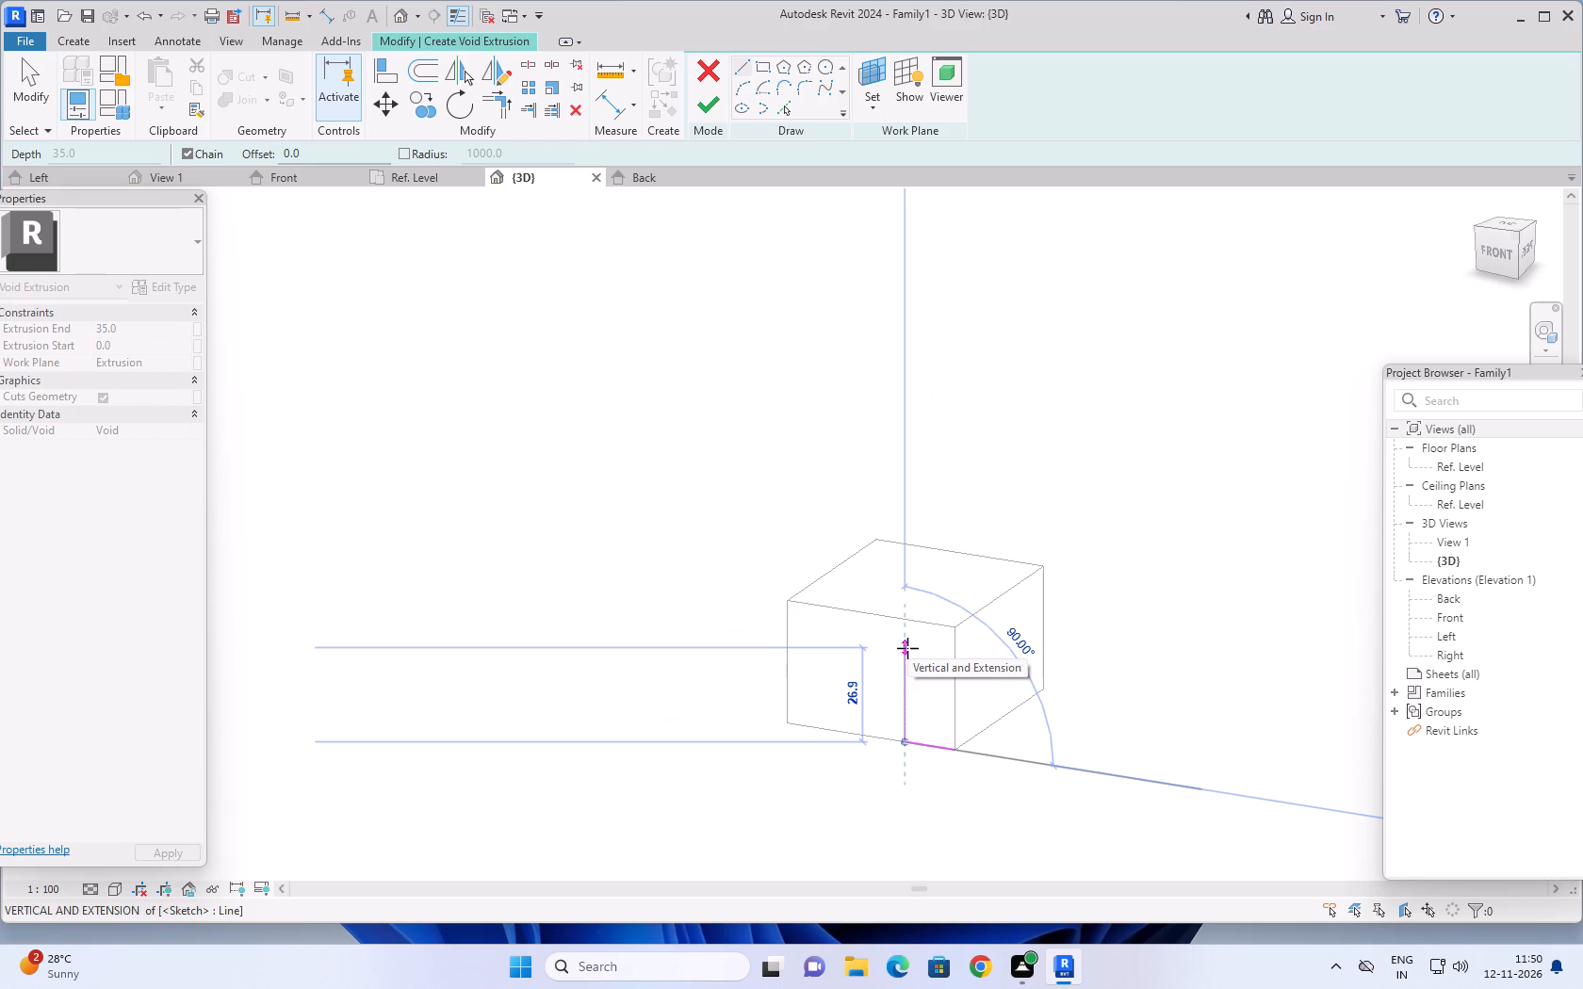
{"action": "type", "text": "35"}
{"action": "key", "text": "Return"}
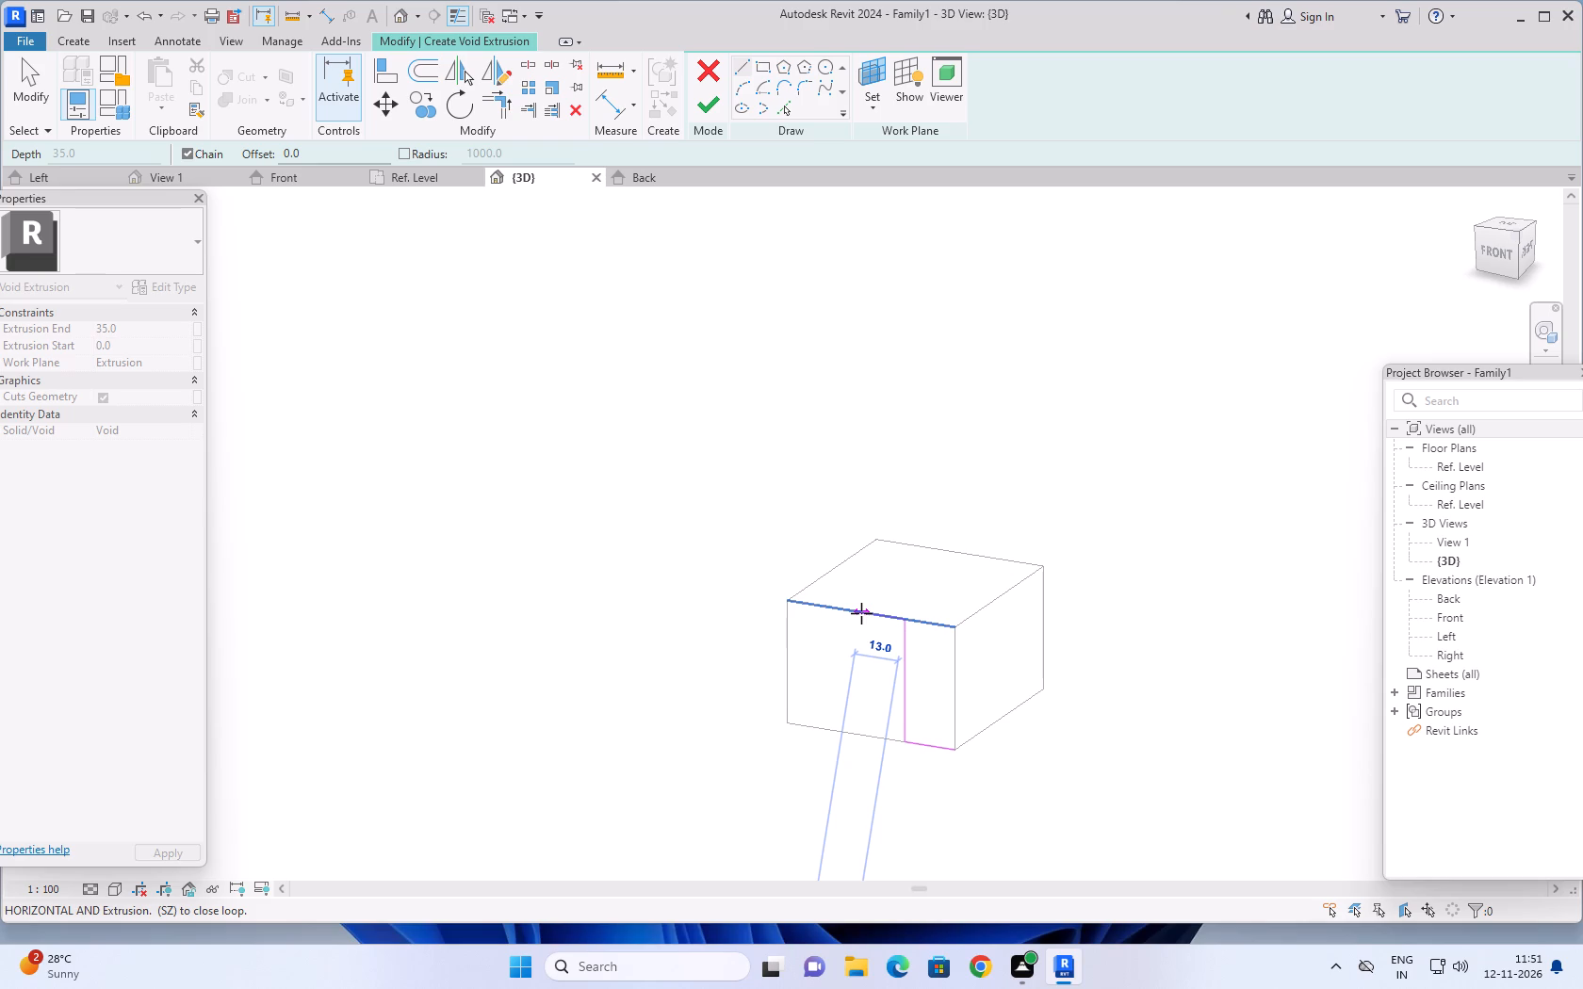
{"action": "type", "text": "20"}
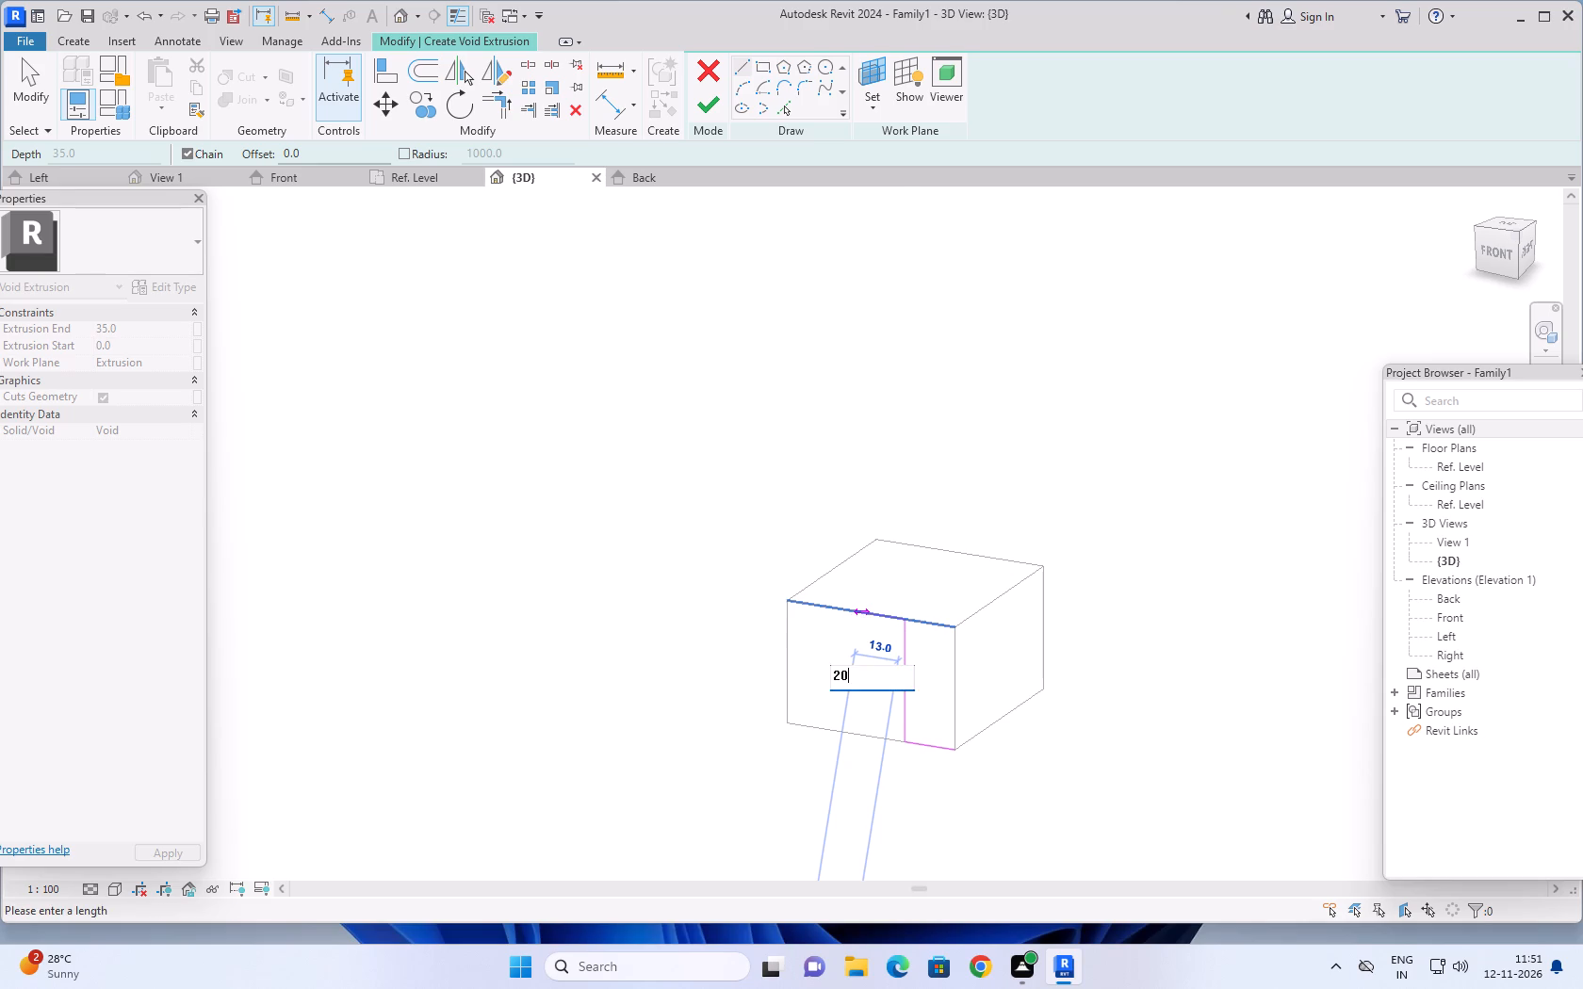
{"action": "key", "text": "Return"}
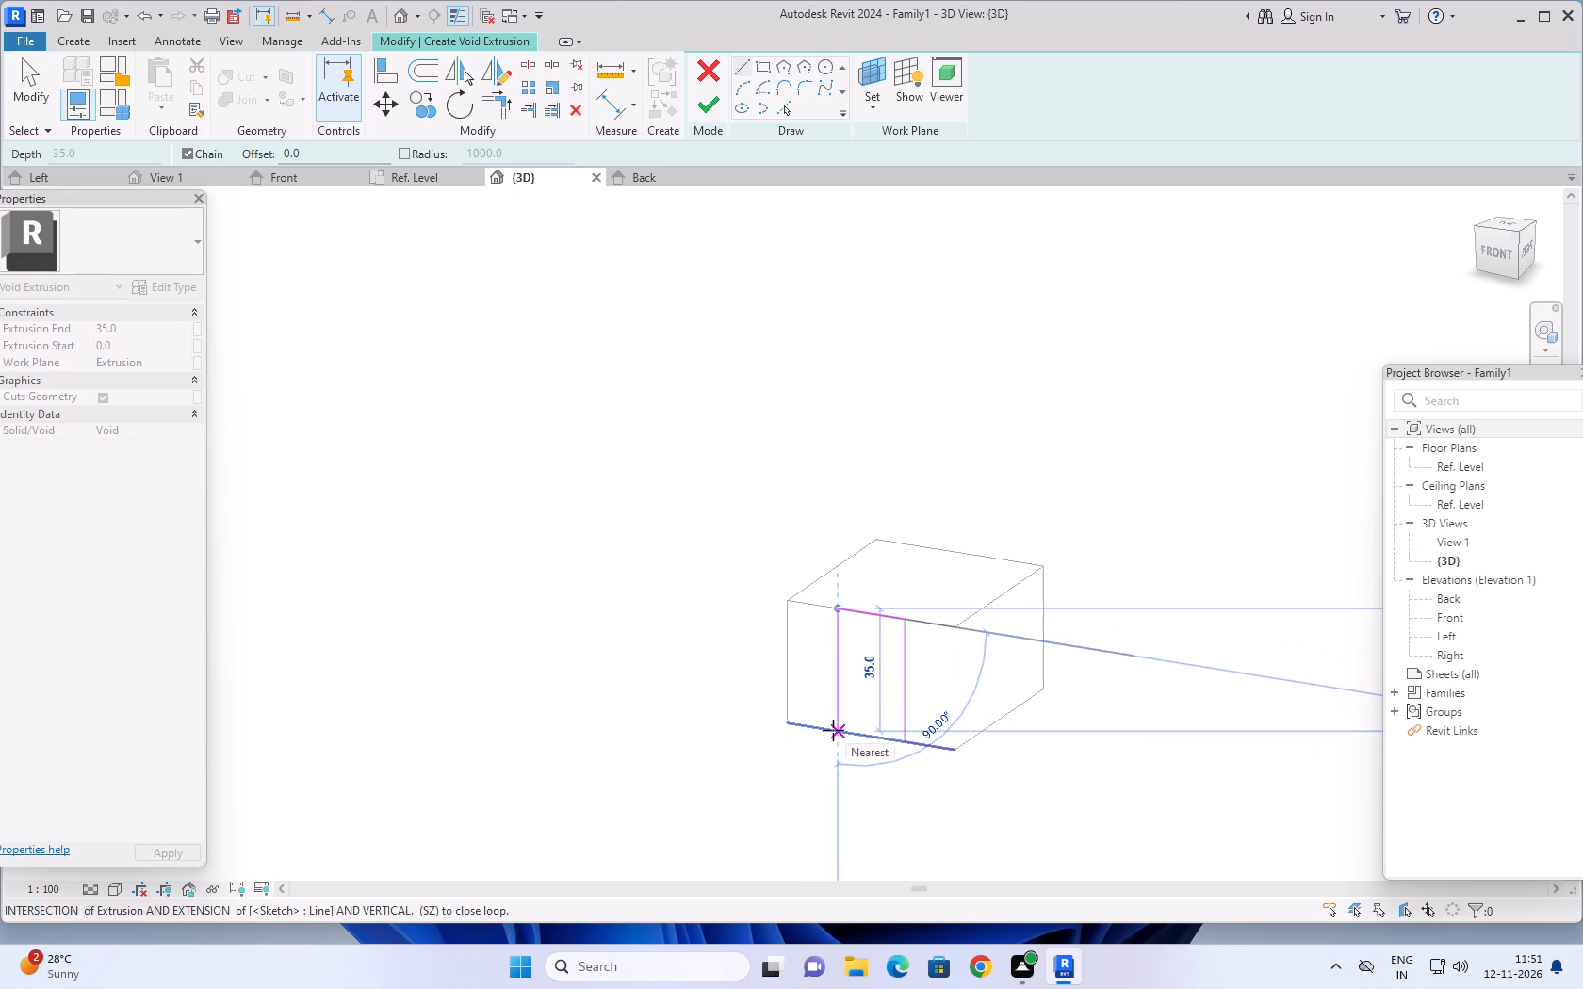
{"action": "left_click", "coordinate": [836, 732]}
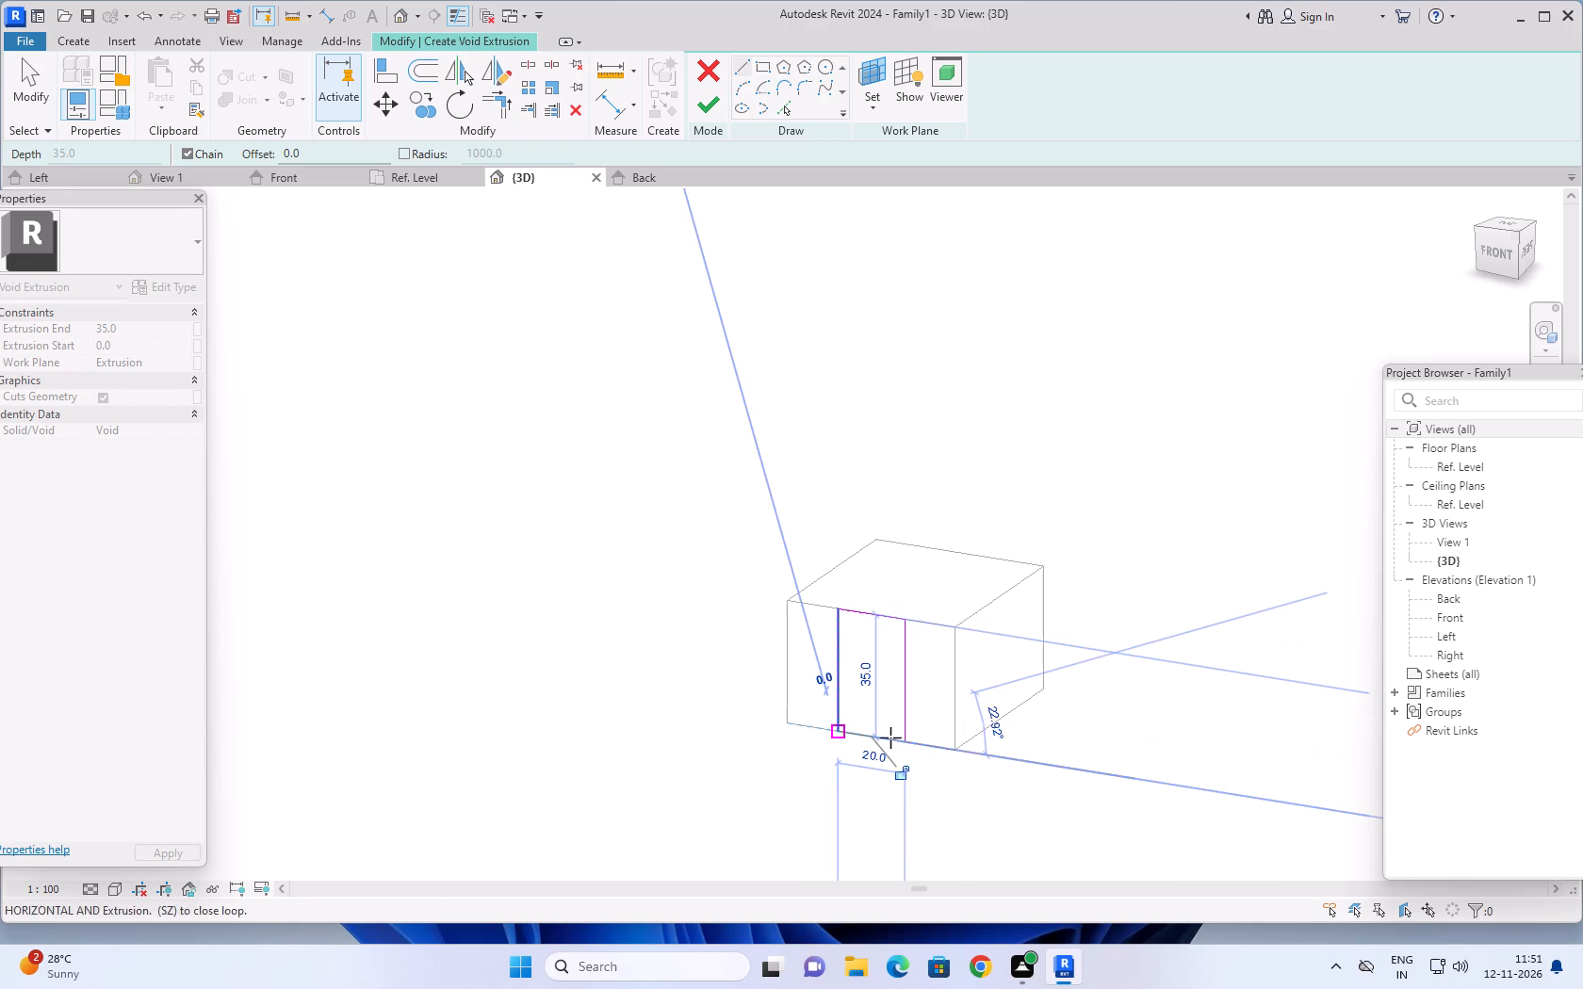
{"action": "left_click", "coordinate": [904, 742]}
{"action": "key", "text": "Escape"}
{"action": "key", "text": "Escape"}
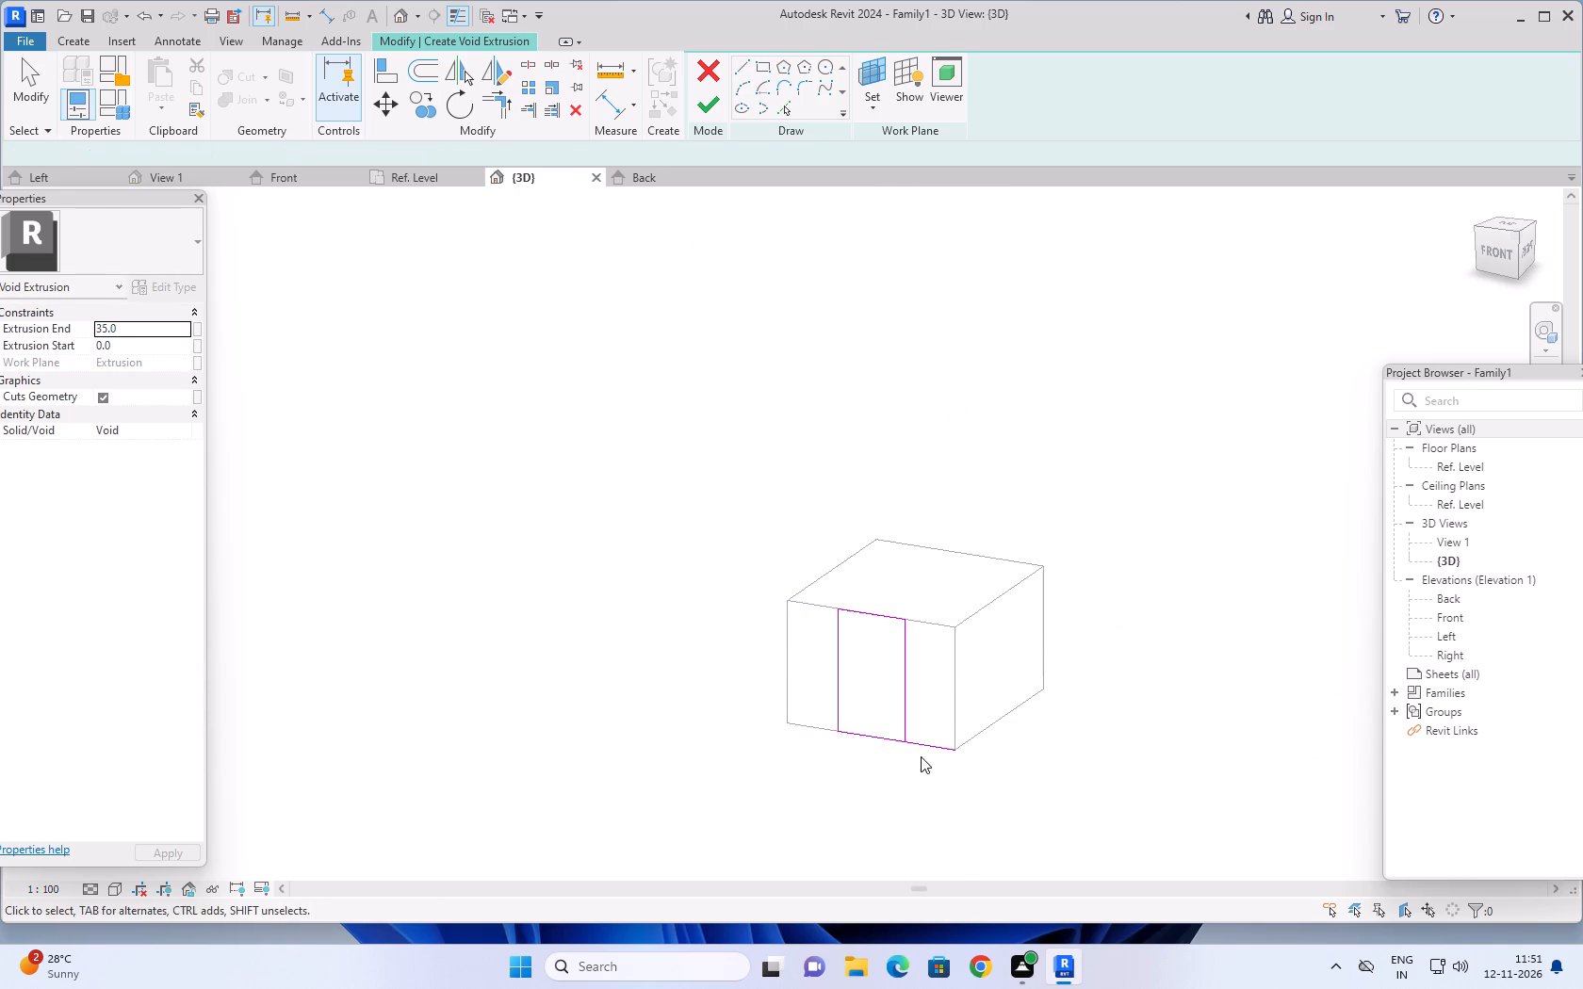
{"action": "key", "text": "Escape"}
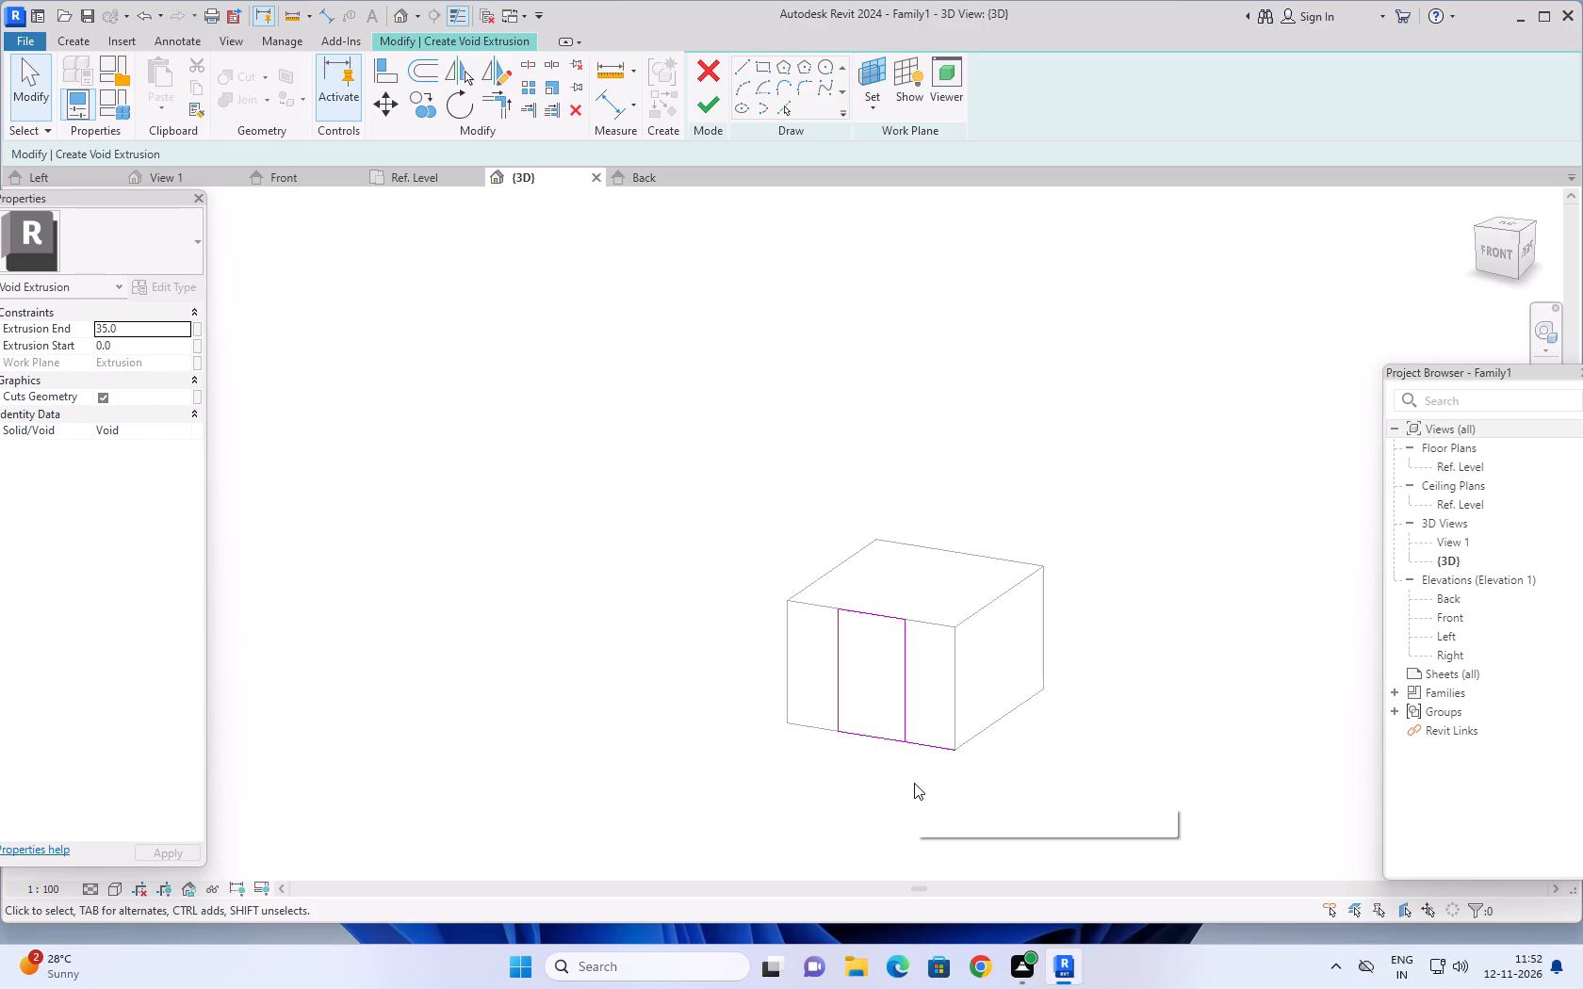
Delete the 15 helper line along the front face's bottom edge, leaving only the closed rectangle in the void sketch.
{"action": "left_click", "coordinate": [927, 748]}
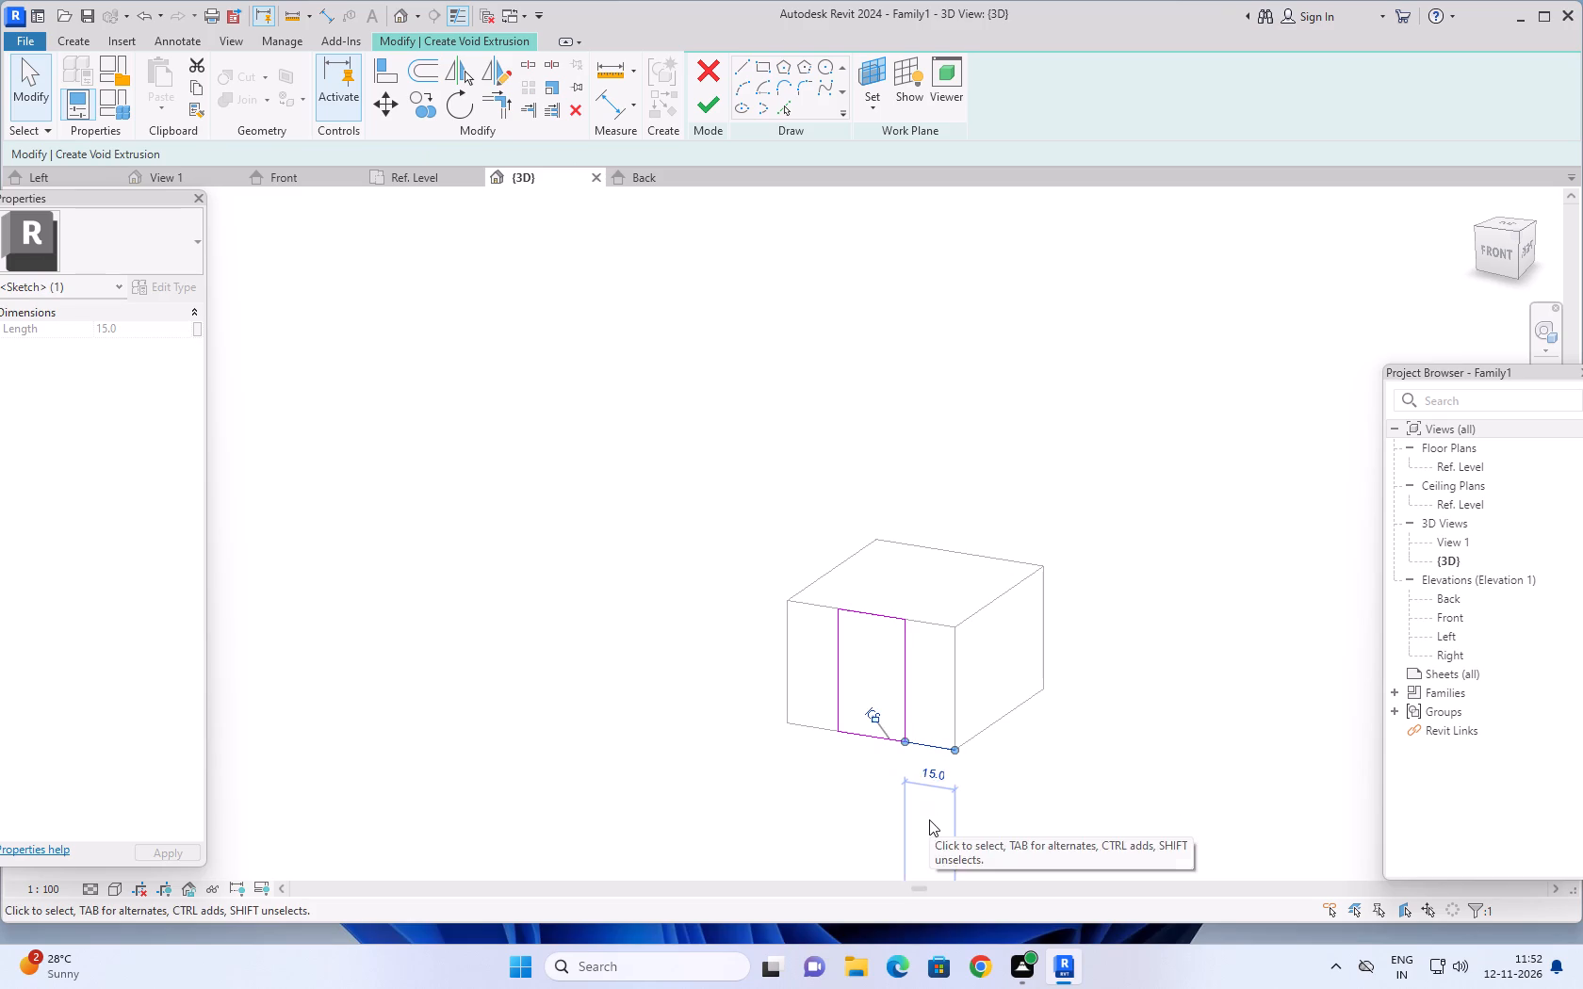
{"action": "key", "text": "Delete"}
{"action": "scroll", "coordinate": [836, 839], "scroll_direction": "down", "scroll_amount": 1}
{"action": "middle_click_drag", "start_coordinate": [832, 823], "coordinate": [845, 807]}
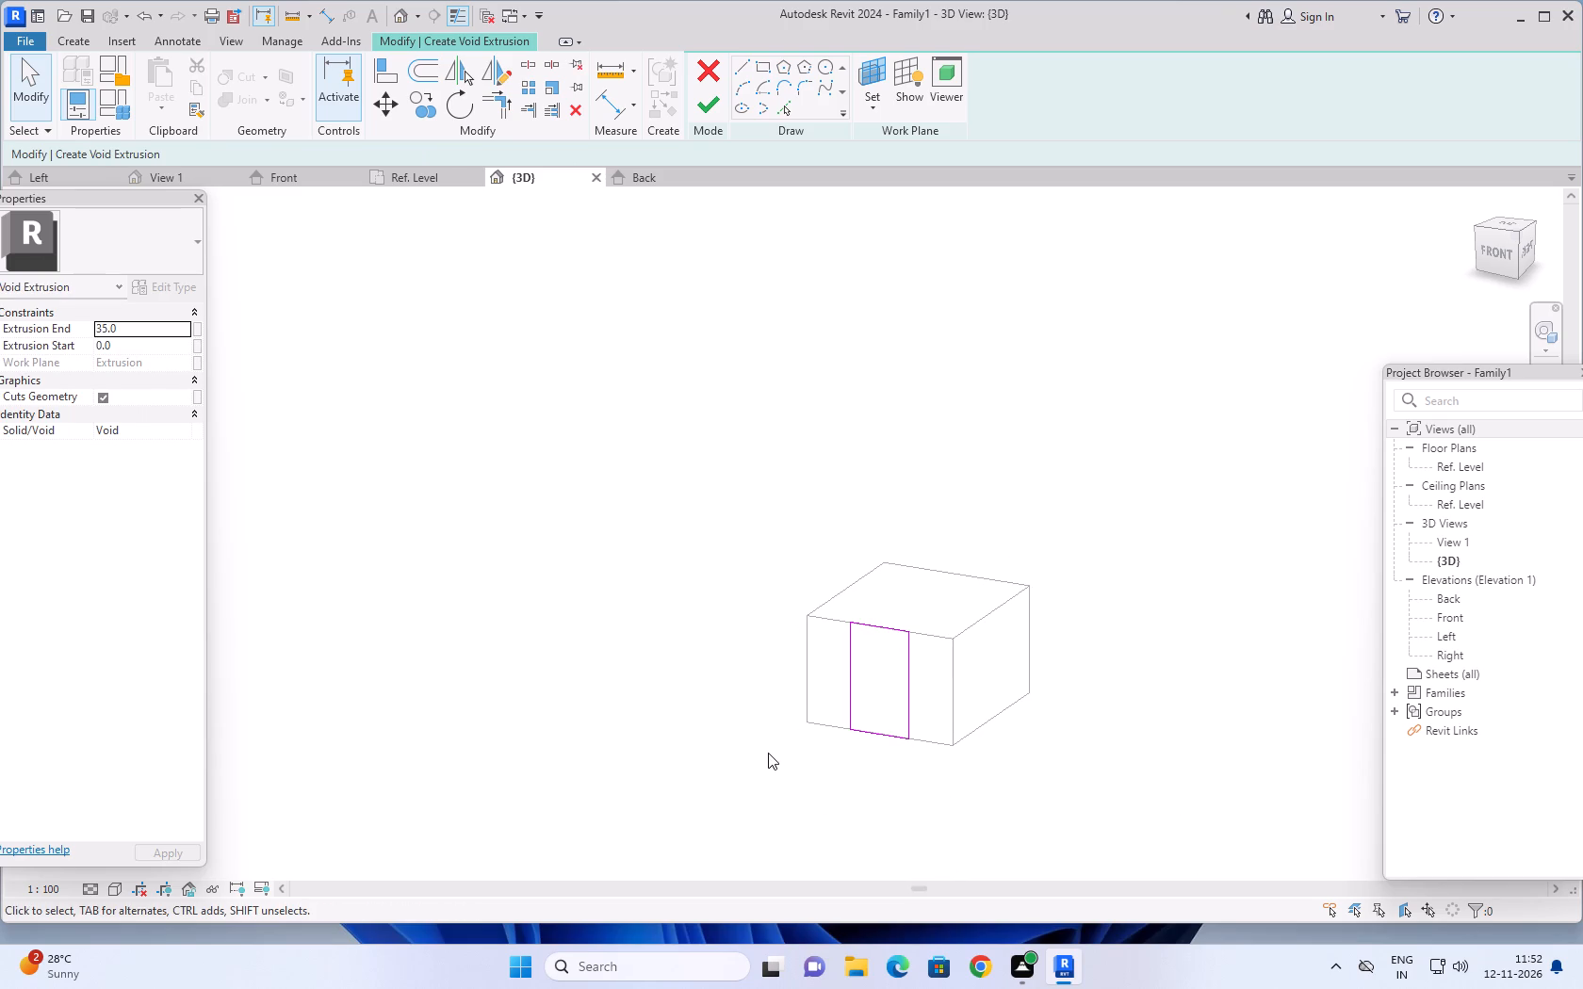
{"action": "key", "text": "Escape"}
{"action": "key", "text": "Escape"}
Set the void's Extrusion End to 45, finish the void extrusion, and dismiss the save reminder without saving.
{"action": "left_click", "coordinate": [144, 332]}
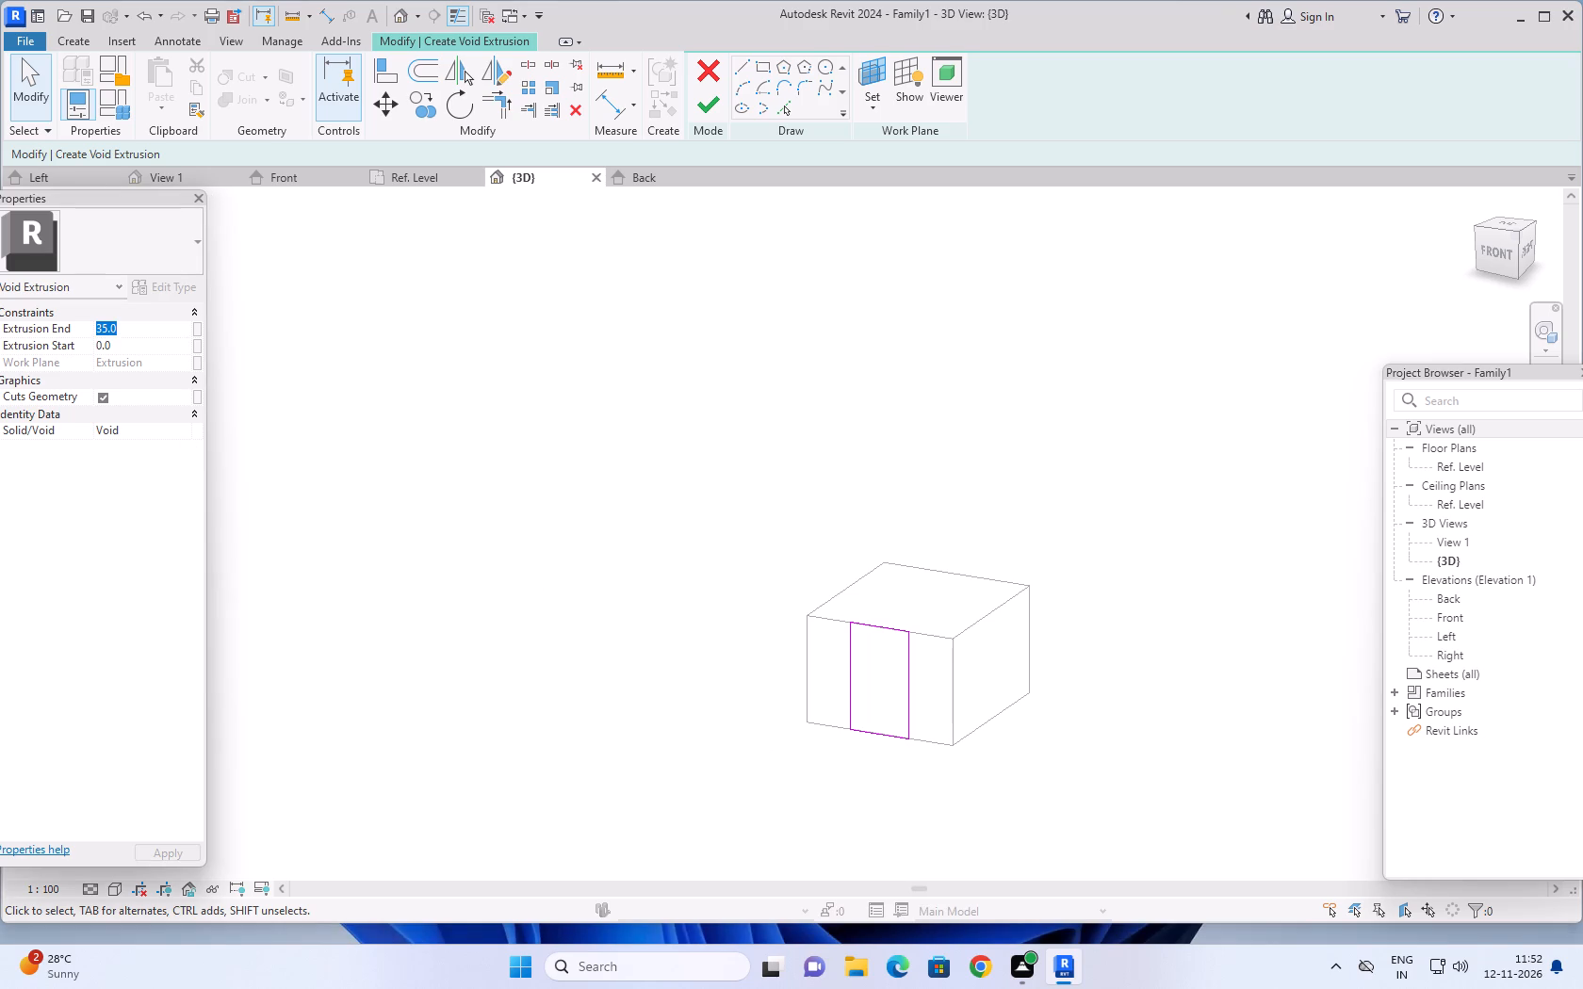
{"action": "type", "text": "40"}
{"action": "key", "text": "BackSpace"}
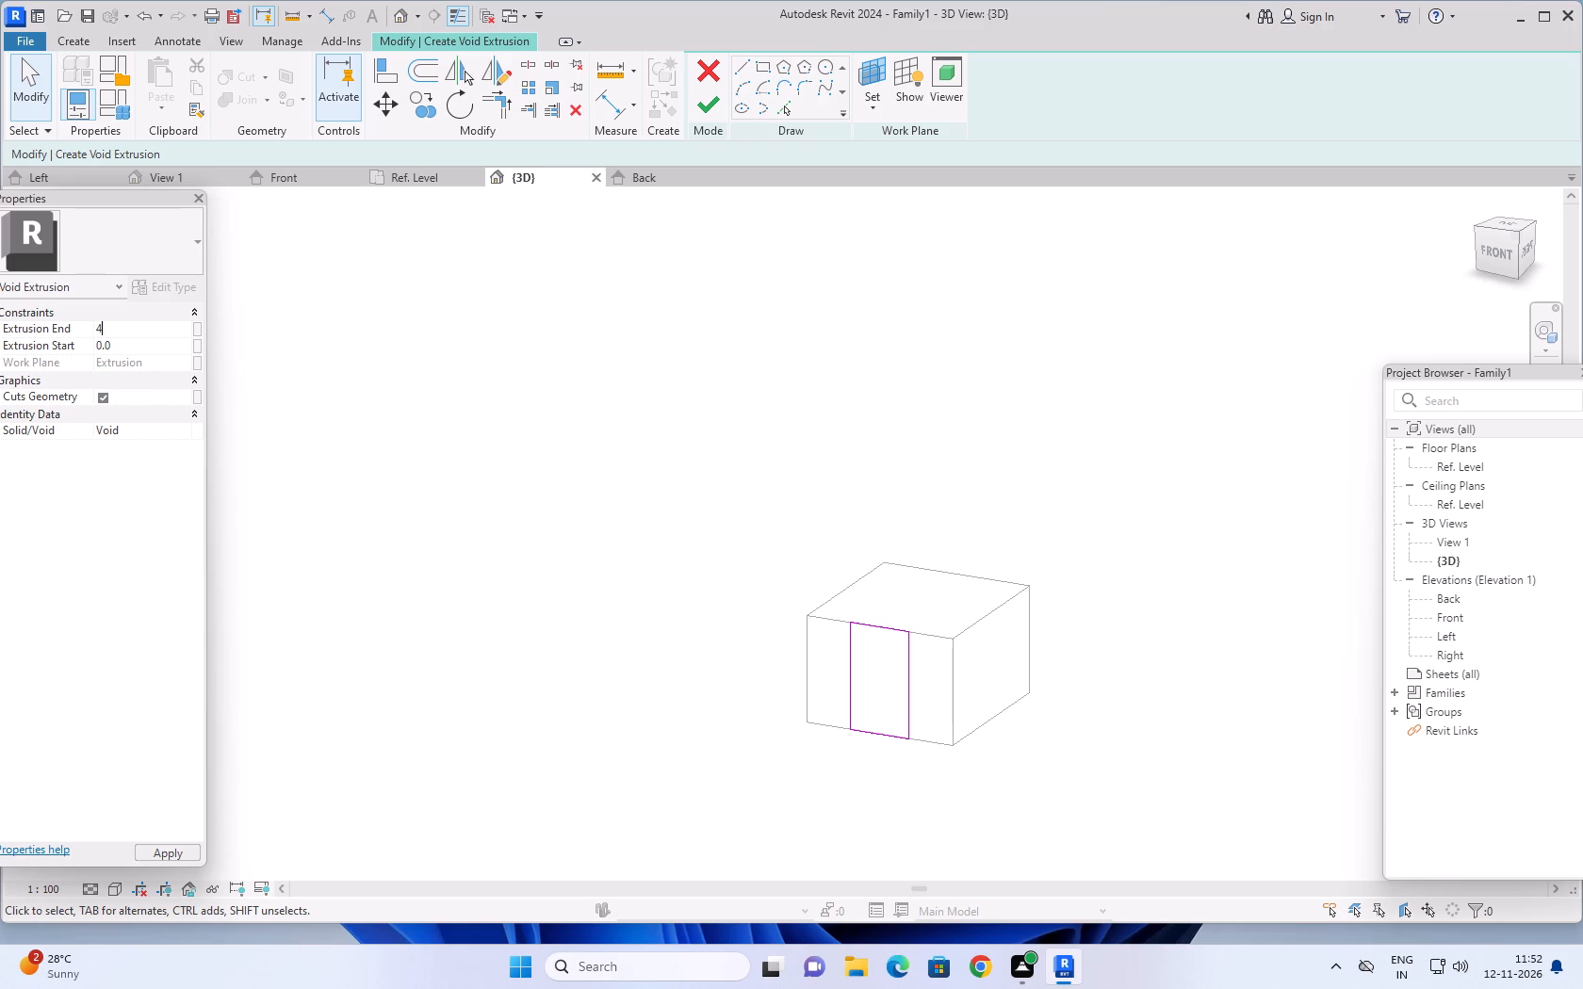
{"action": "key", "text": "5"}
{"action": "key", "text": "Return"}
{"action": "left_click", "coordinate": [707, 102]}
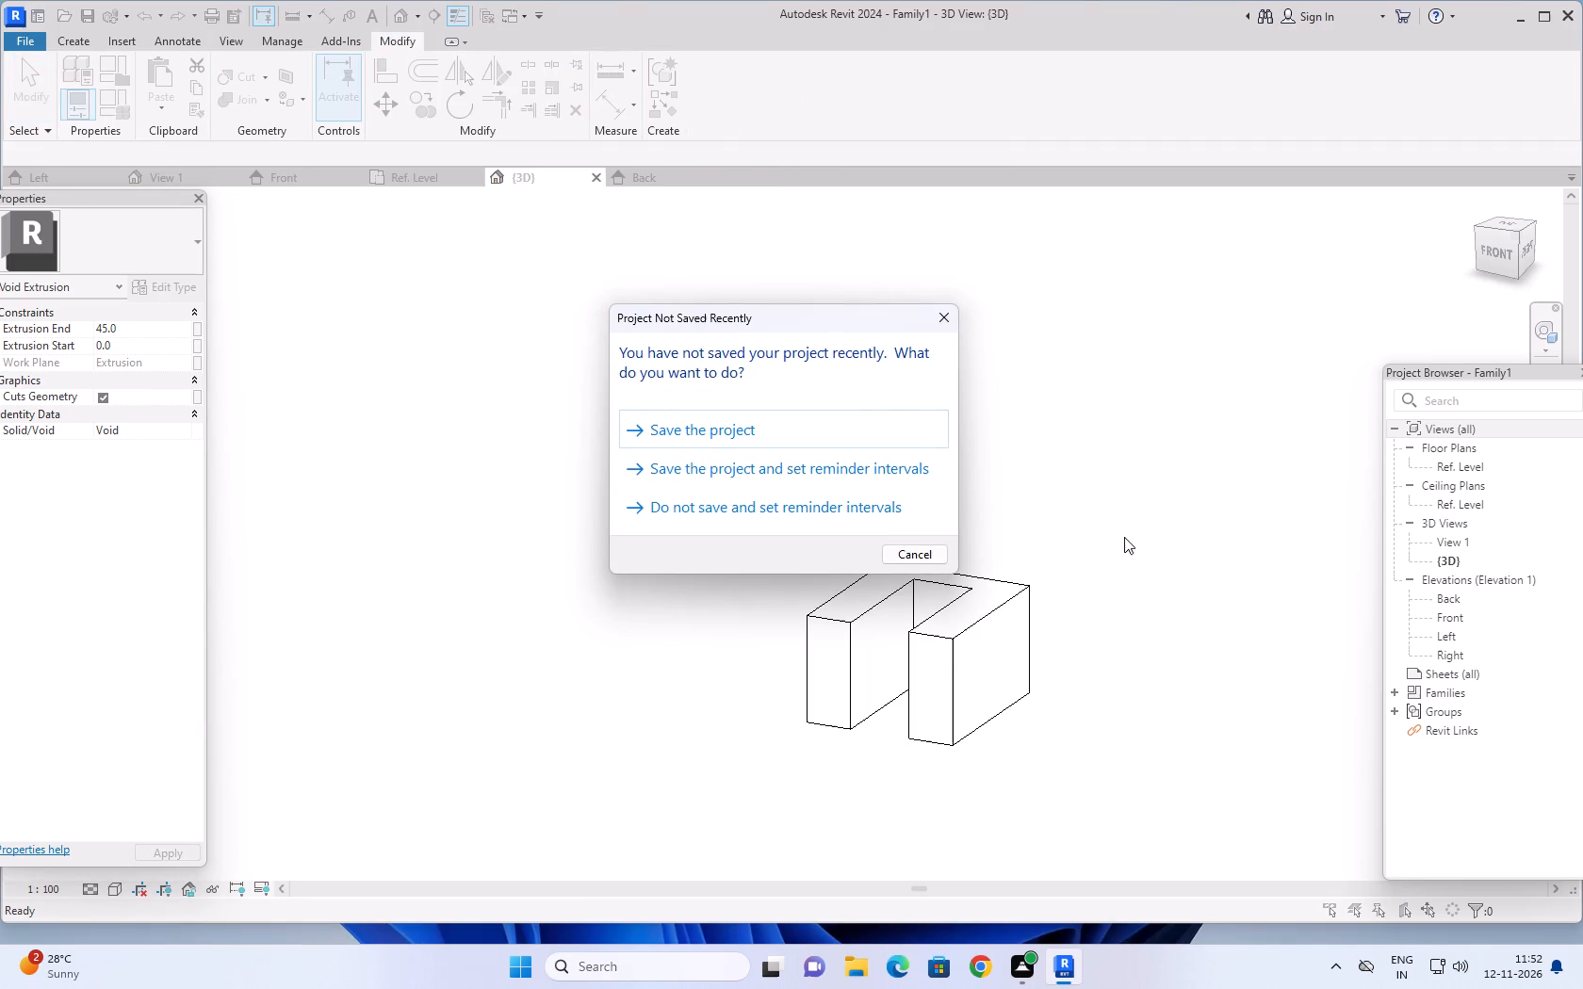
{"action": "left_click", "coordinate": [946, 320]}
{"action": "scroll", "coordinate": [1185, 602], "scroll_direction": "down", "scroll_amount": 1}
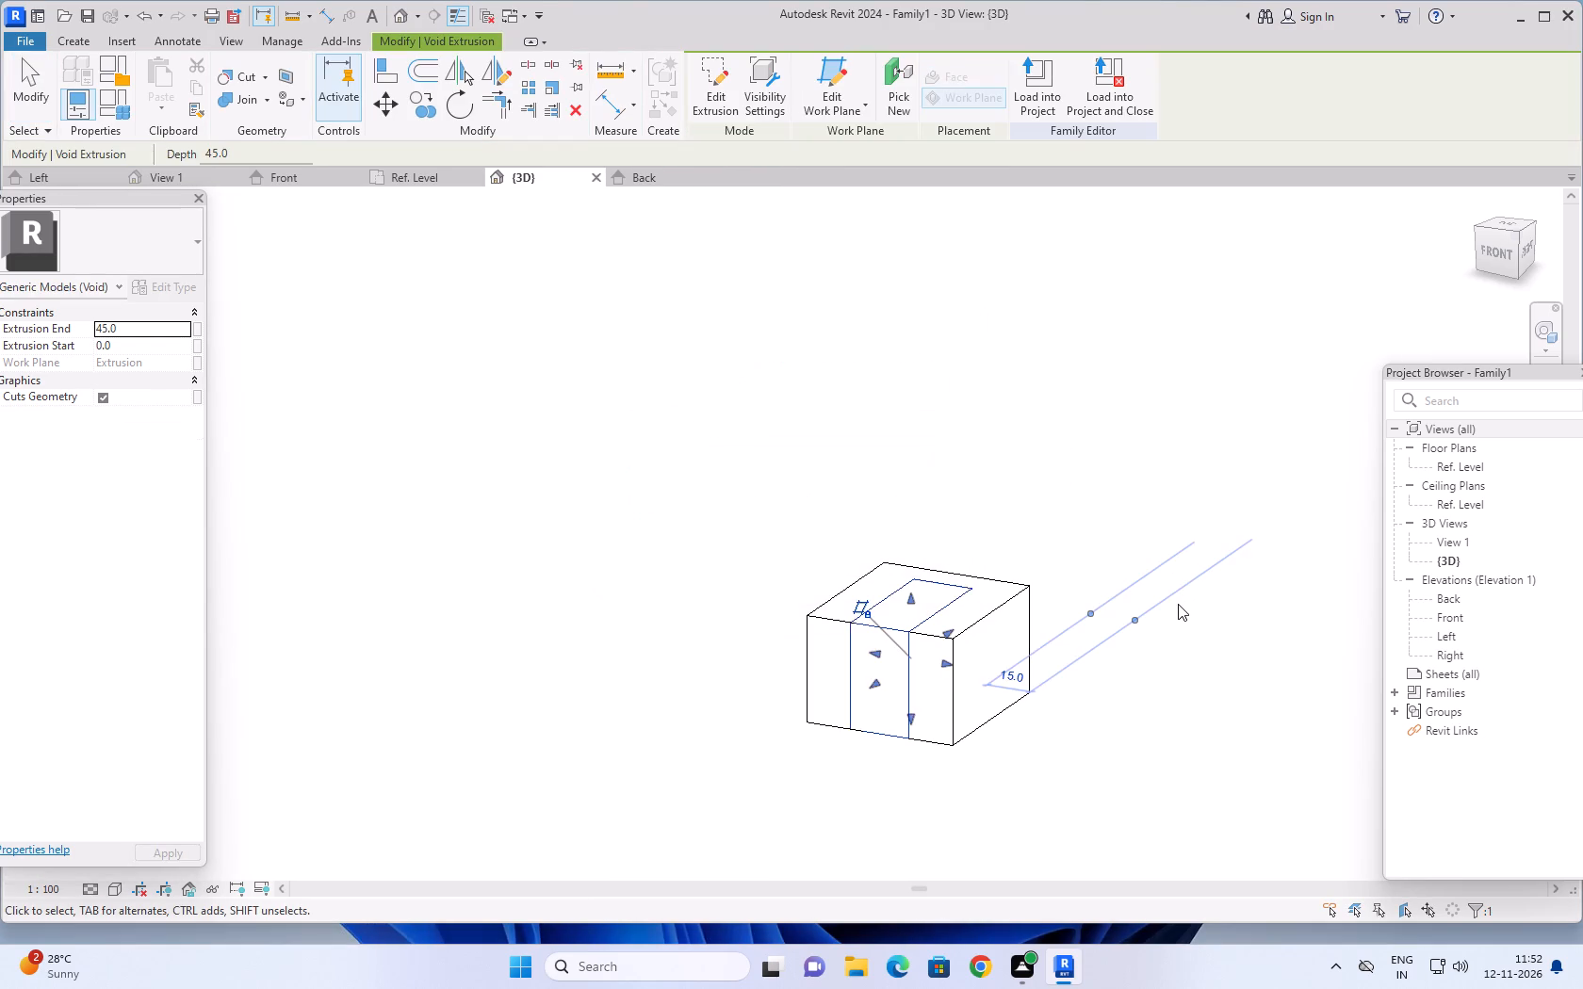
{"action": "key", "text": "Escape"}
{"action": "key", "text": "Escape"}
Examine the block and the slot cut through its front face in the {3D} view.
{"action": "middle_click_drag", "start_coordinate": [1145, 649], "coordinate": [1147, 637]}
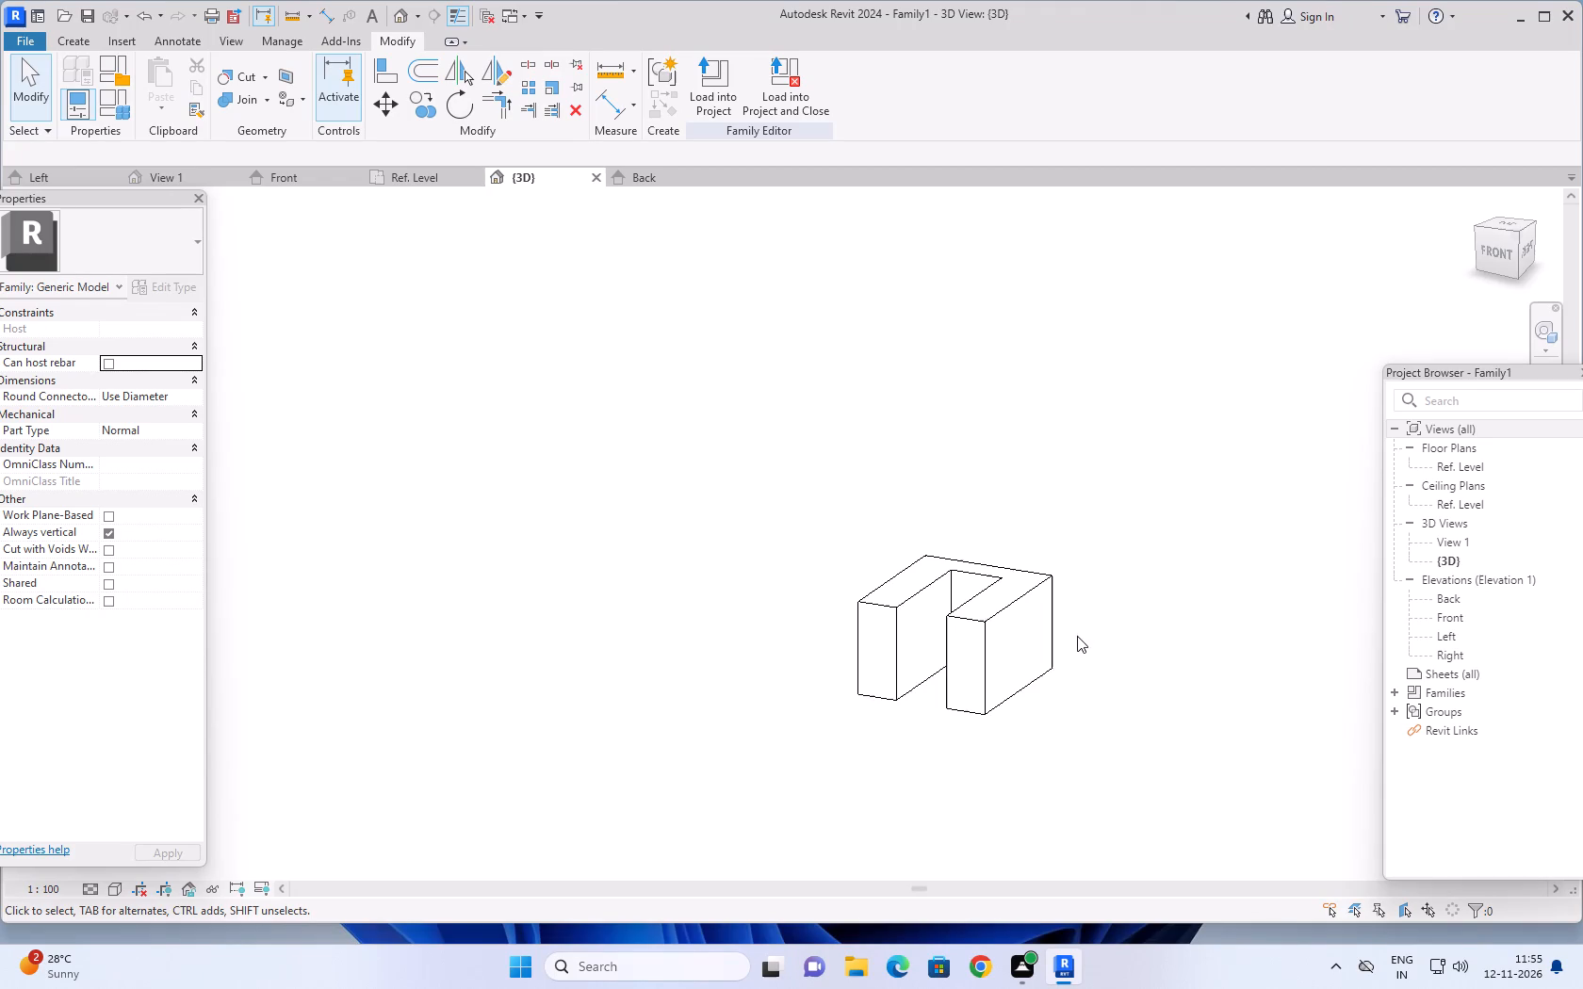
{"action": "scroll", "coordinate": [1077, 636], "scroll_direction": "up", "scroll_amount": 3}
{"action": "middle_click_drag", "start_coordinate": [1098, 642], "coordinate": [1049, 699], "text": "shift"}
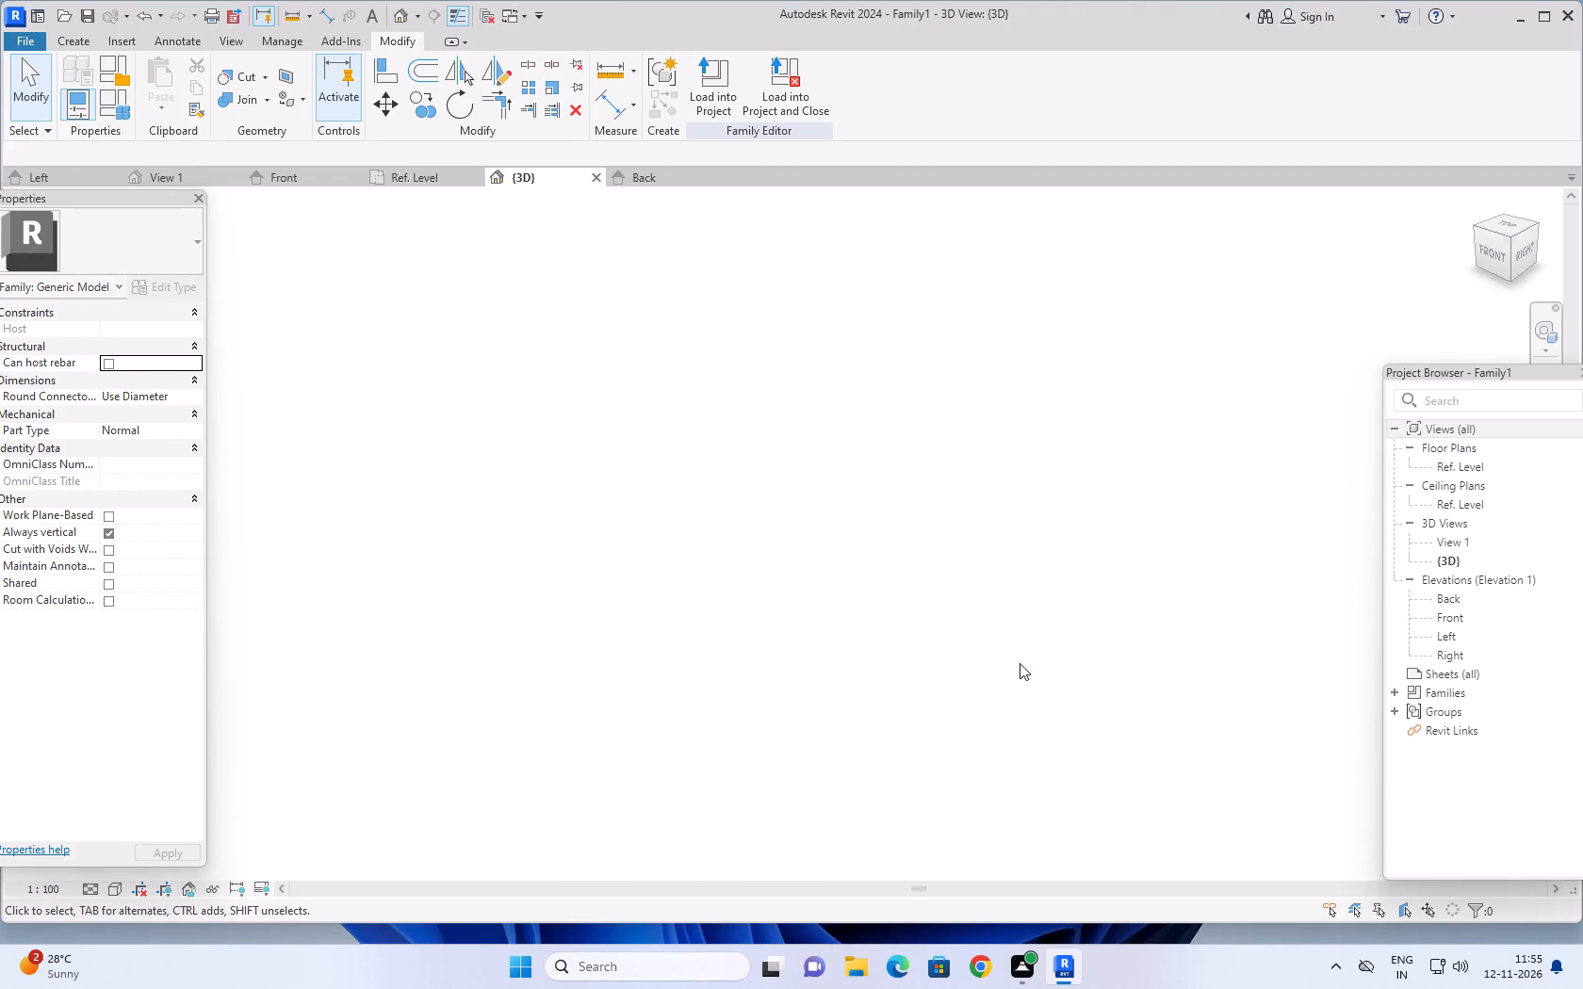
{"action": "scroll", "coordinate": [1020, 663], "scroll_direction": "down", "scroll_amount": 4}
{"action": "middle_click_drag", "start_coordinate": [1032, 625], "coordinate": [1161, 446]}
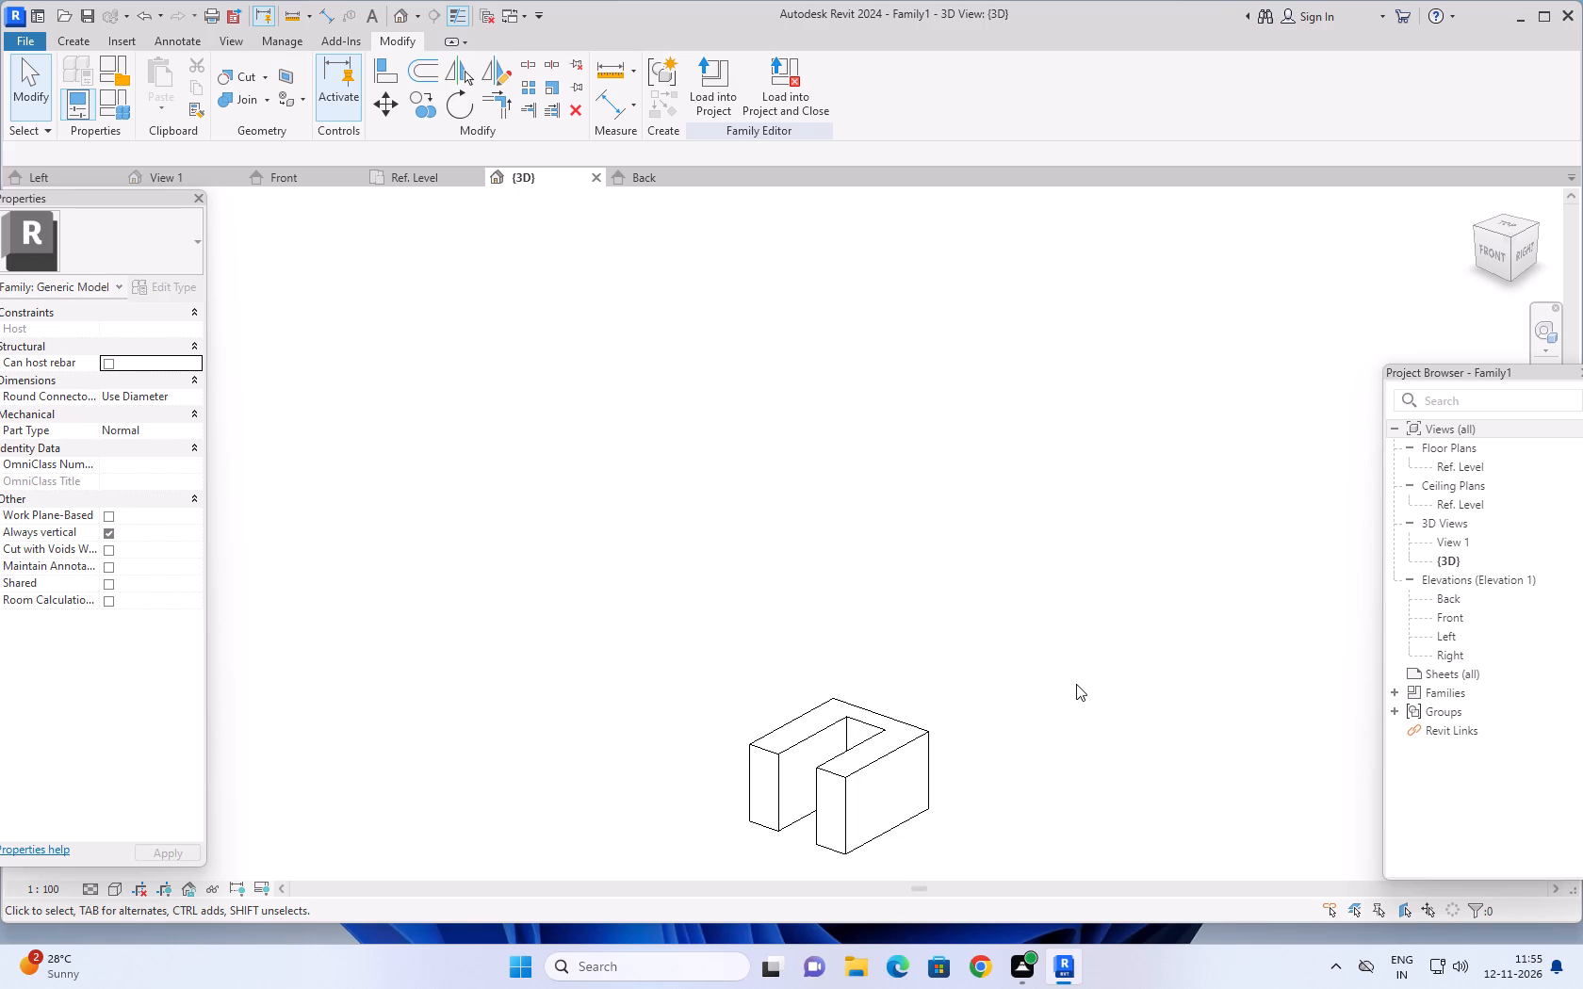
{"action": "middle_click_drag", "start_coordinate": [977, 673], "coordinate": [982, 655]}
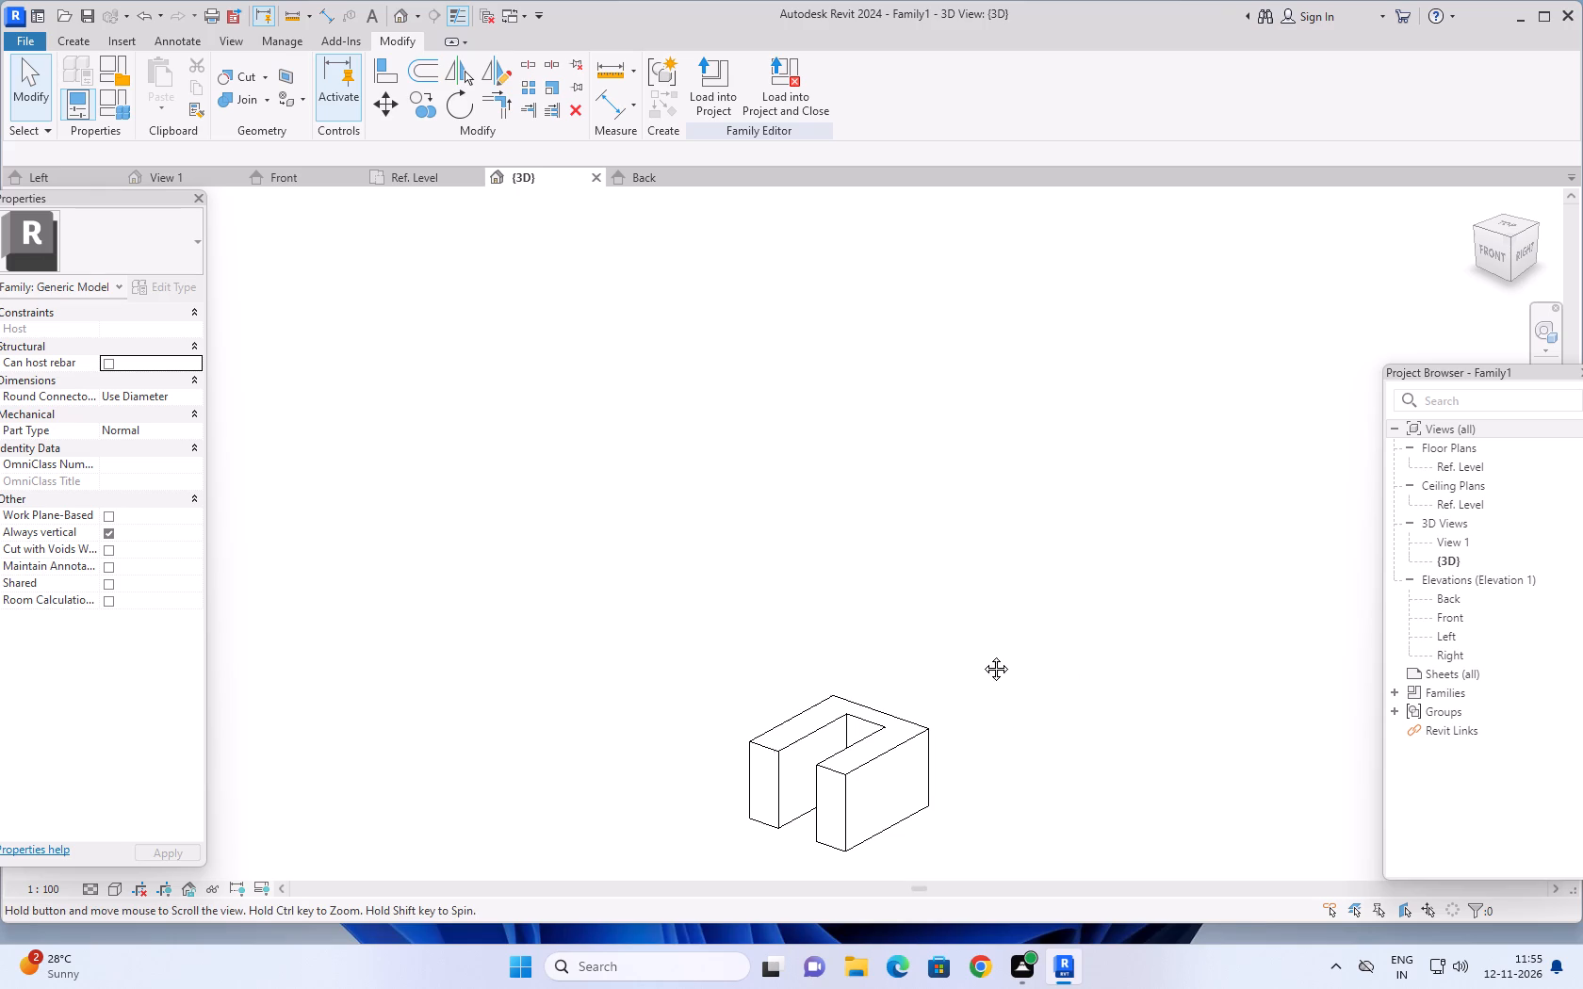
{"action": "middle_click_drag", "start_coordinate": [982, 655], "coordinate": [993, 628]}
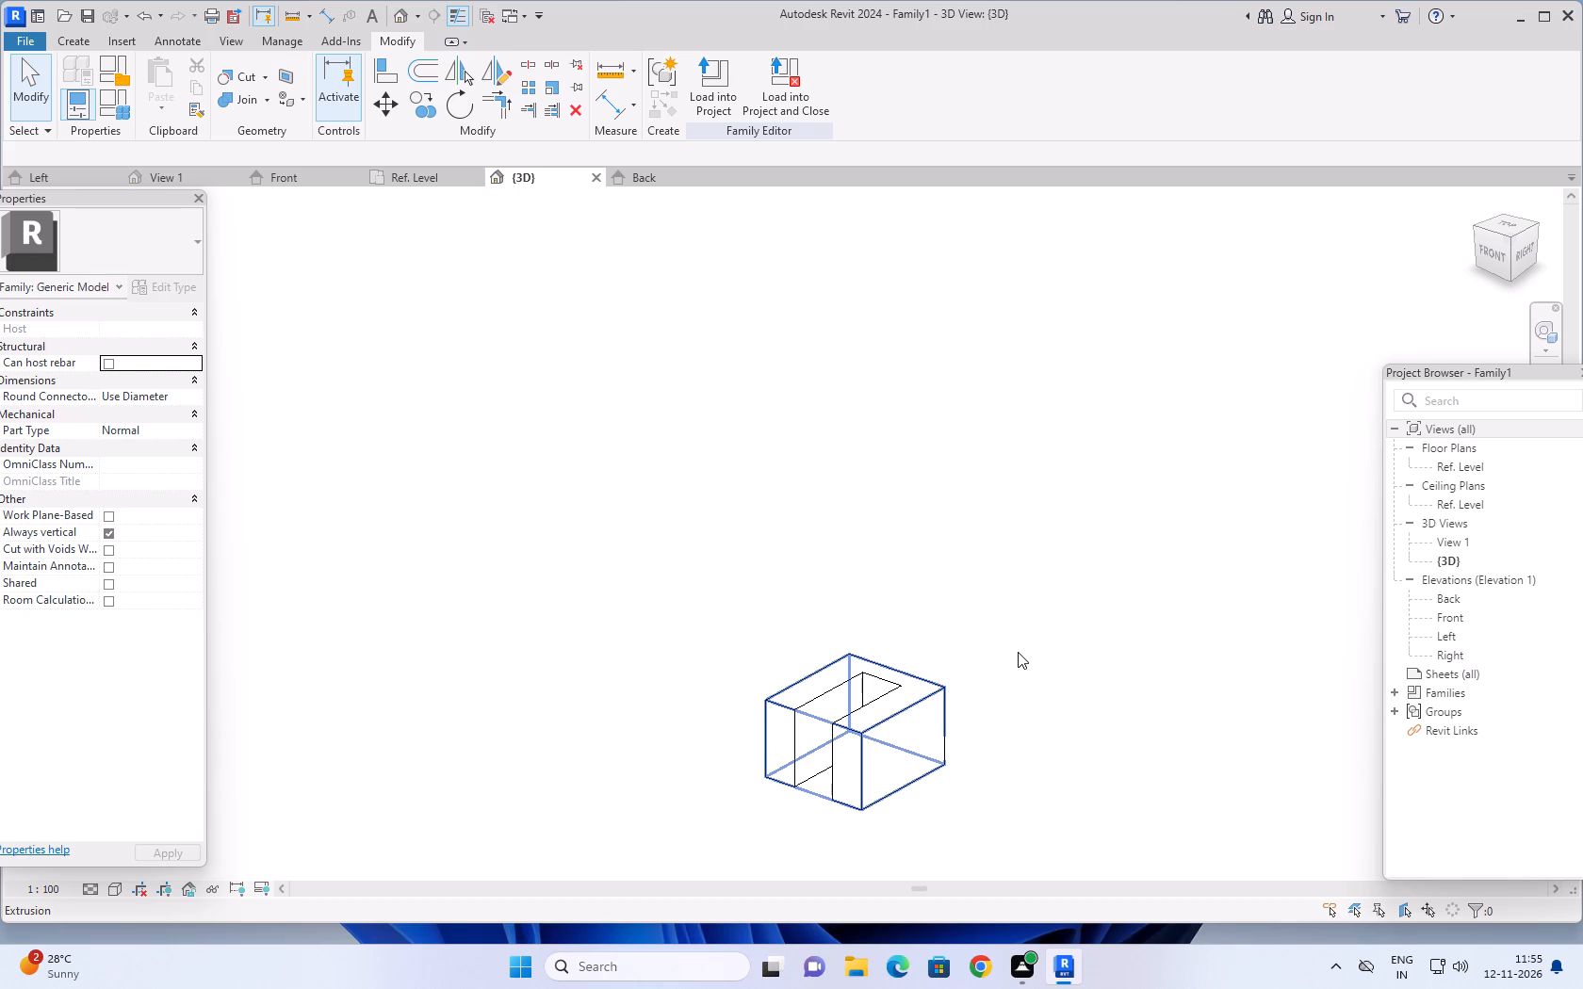
{"action": "scroll", "coordinate": [1018, 652], "scroll_direction": "down", "scroll_amount": 1}
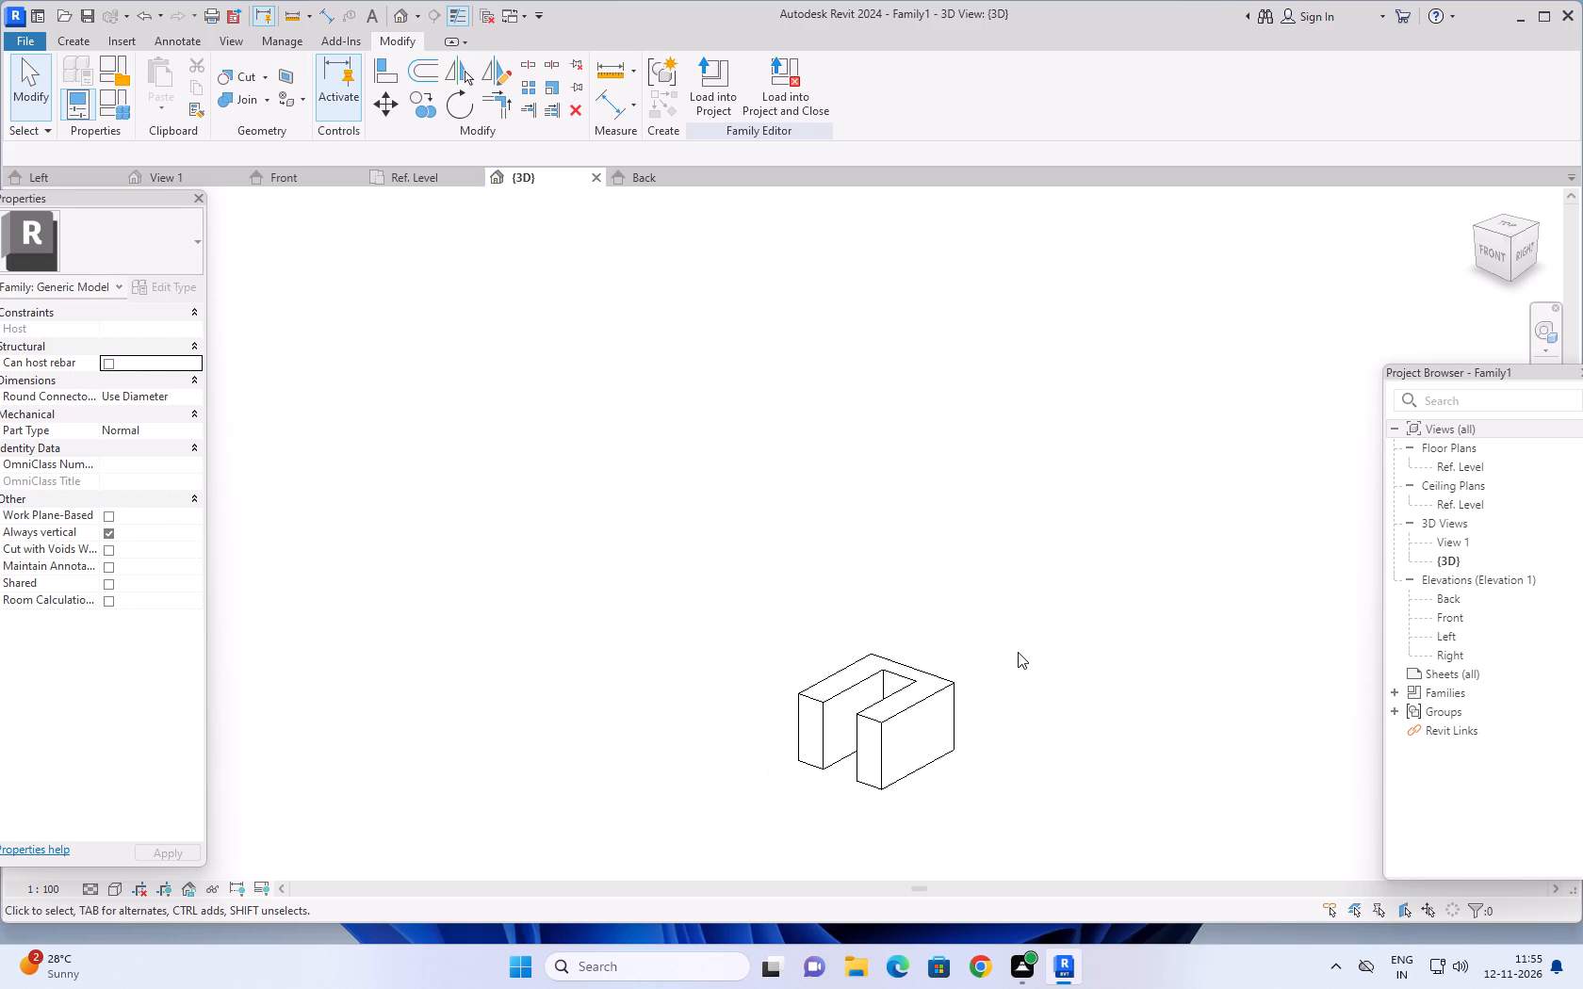
{"action": "middle_click_drag", "start_coordinate": [994, 704], "coordinate": [983, 698]}
{"action": "scroll", "coordinate": [949, 765], "scroll_direction": "up", "scroll_amount": 2}
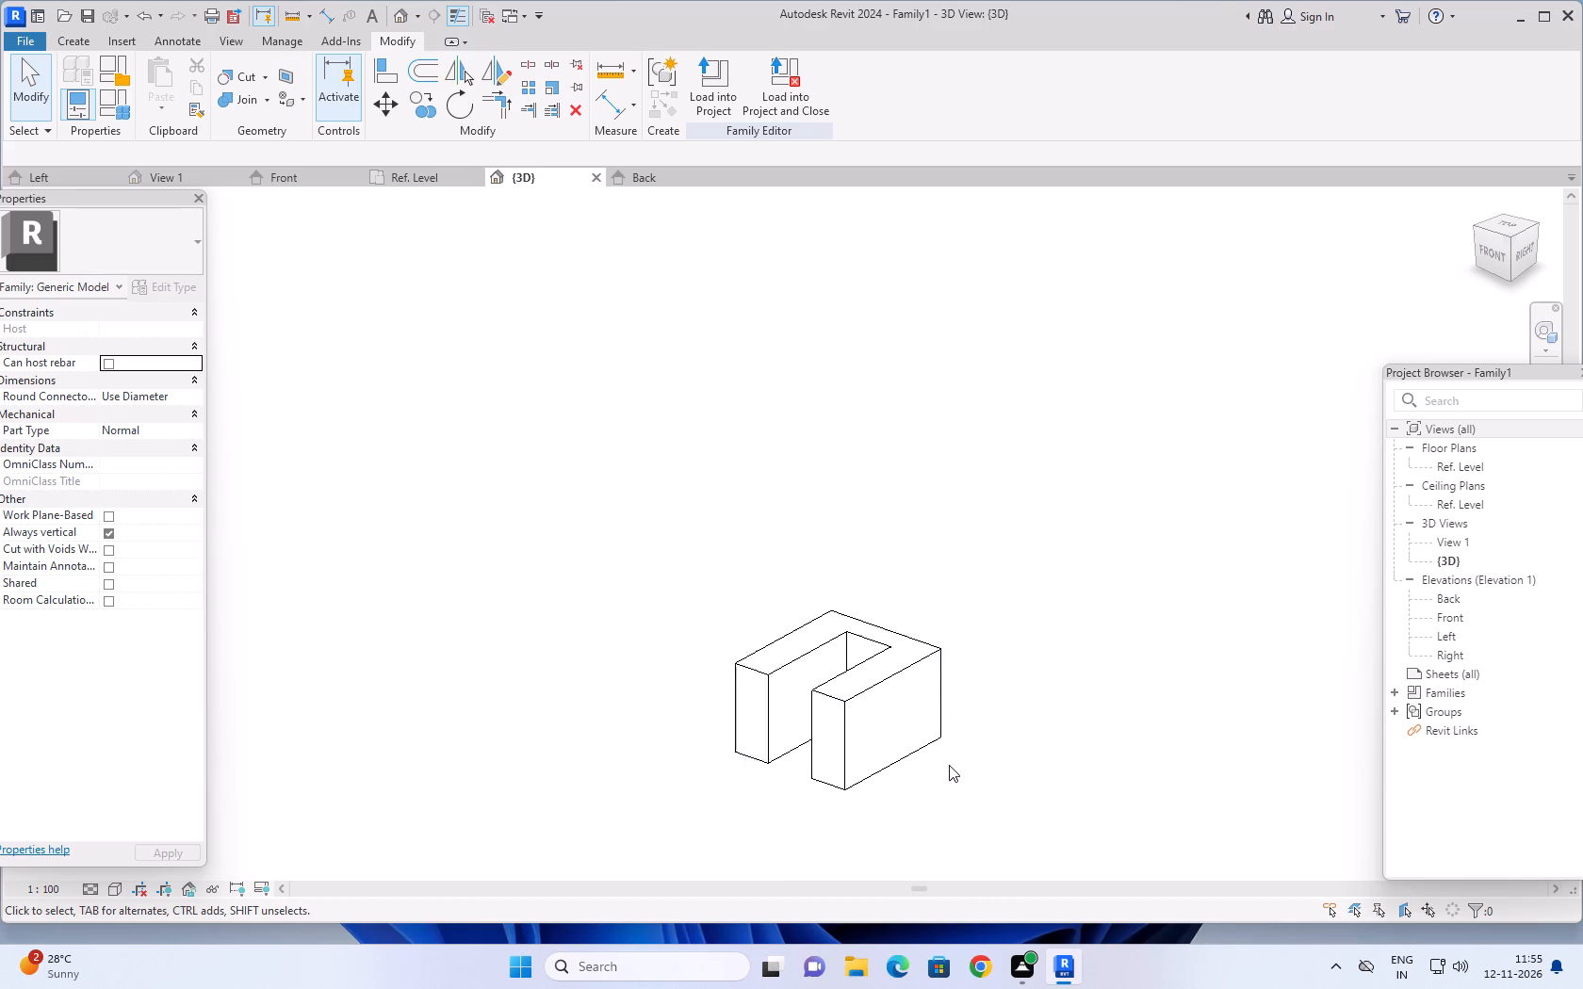
{"action": "scroll", "coordinate": [949, 765], "scroll_direction": "up", "scroll_amount": 1}
{"action": "middle_click", "coordinate": [1013, 708]}
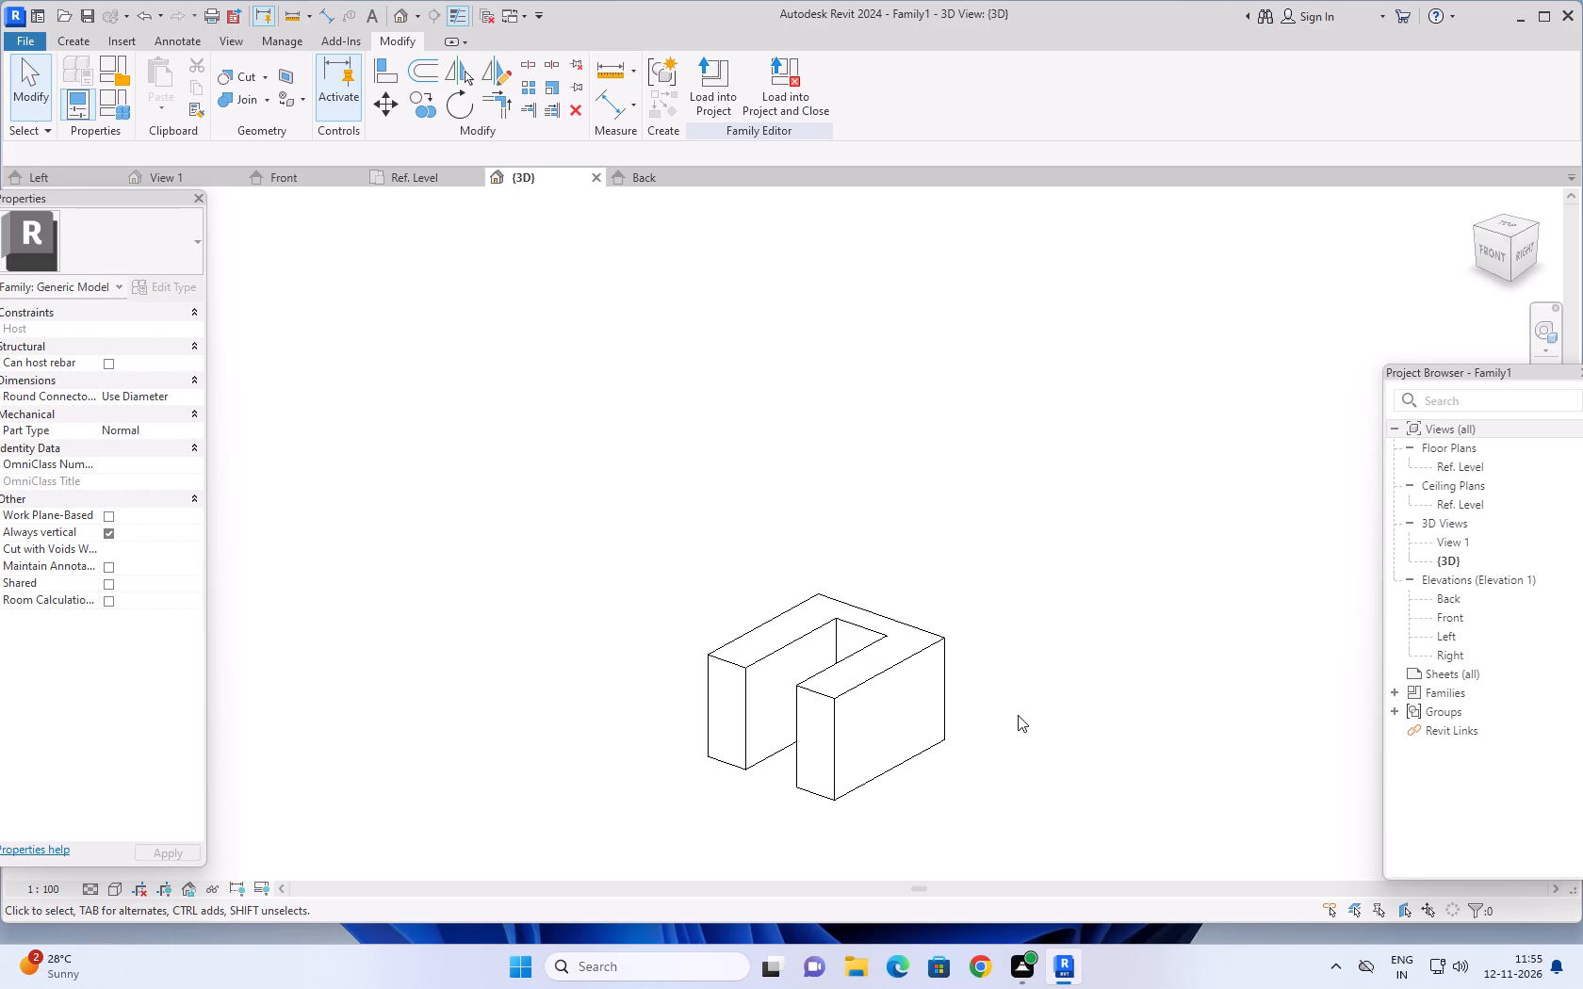
{"action": "scroll", "coordinate": [1011, 711], "scroll_direction": "up", "scroll_amount": 1}
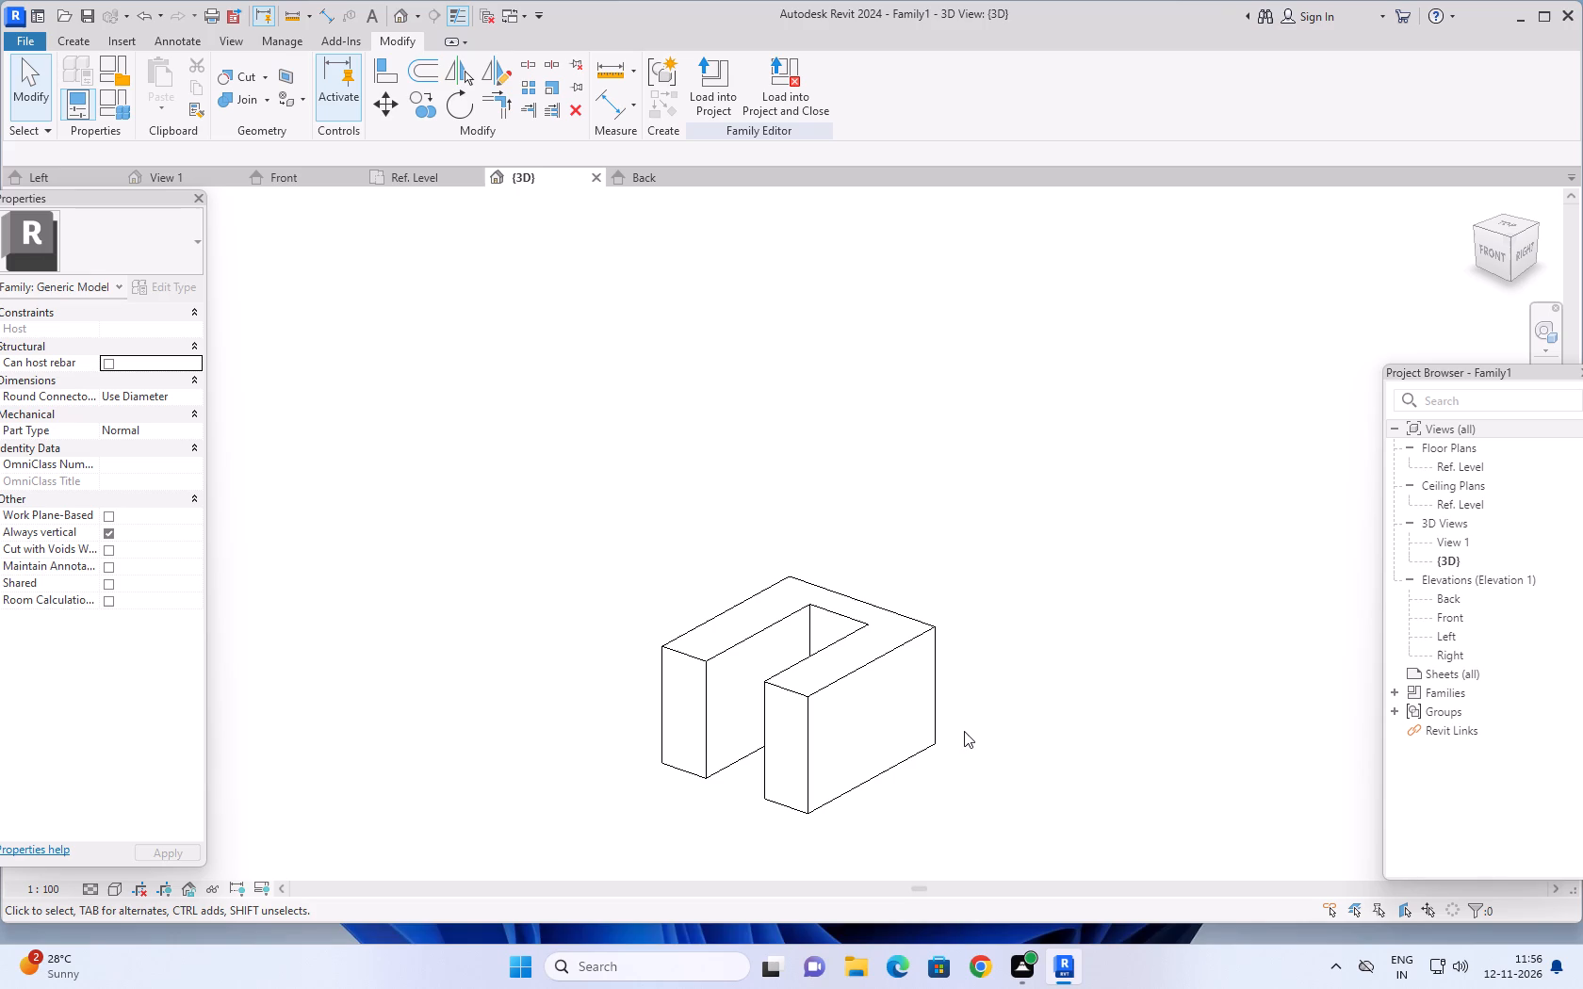
{"action": "scroll", "coordinate": [1003, 723], "scroll_direction": "up", "scroll_amount": 1}
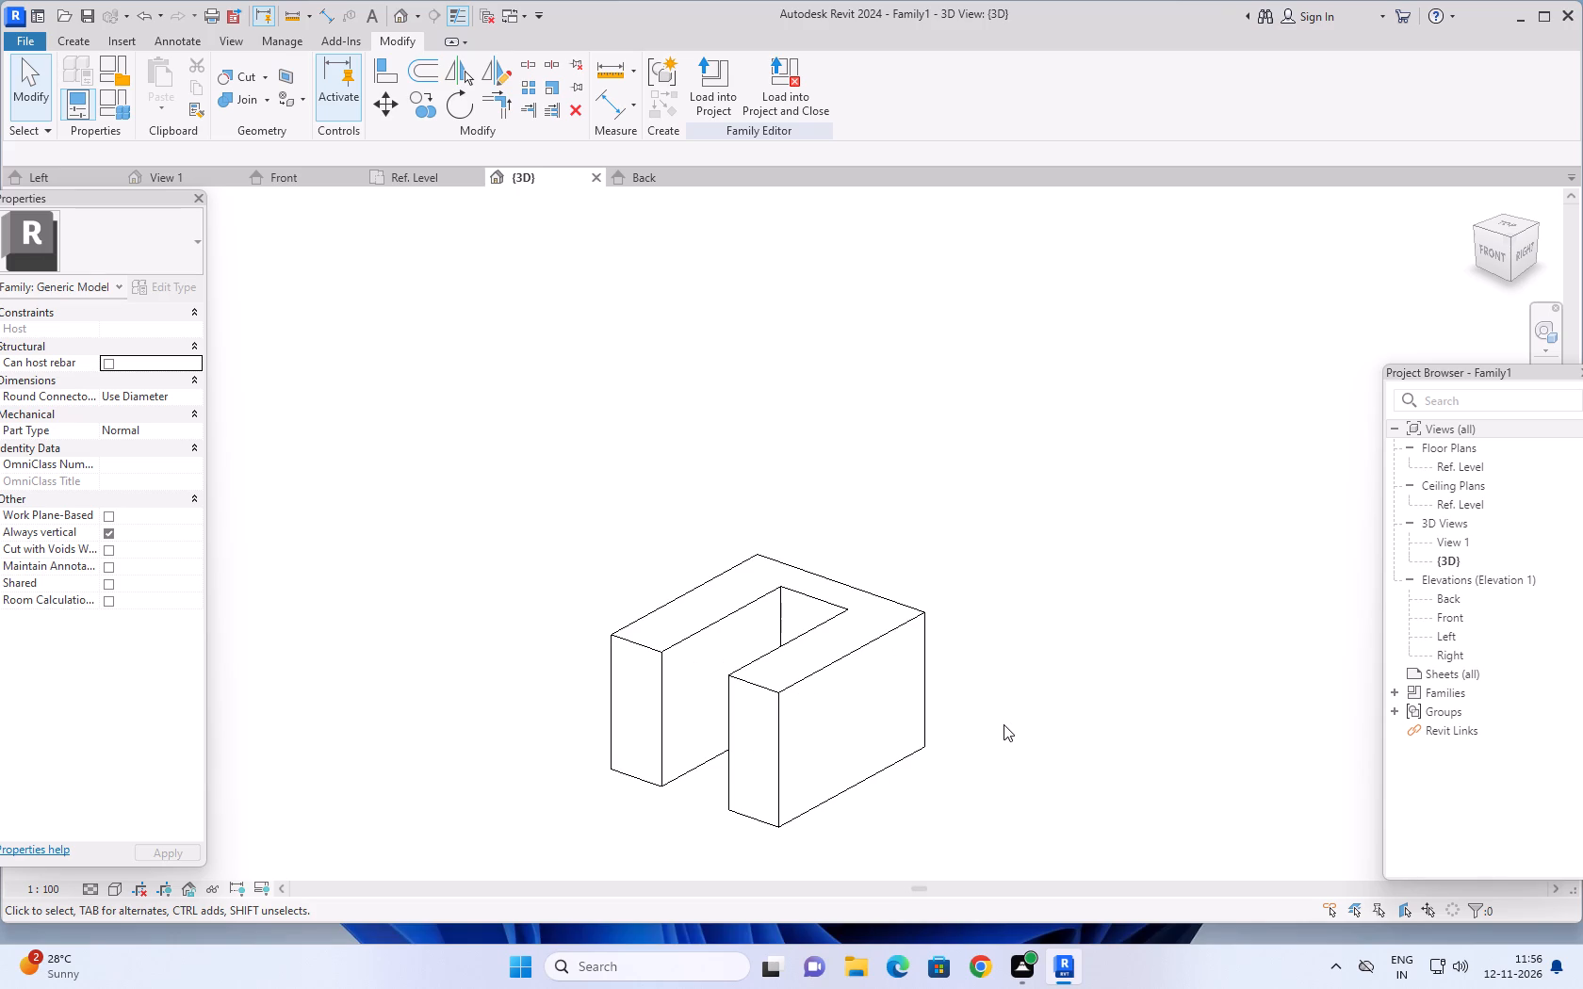
{"action": "middle_click", "coordinate": [1024, 682]}
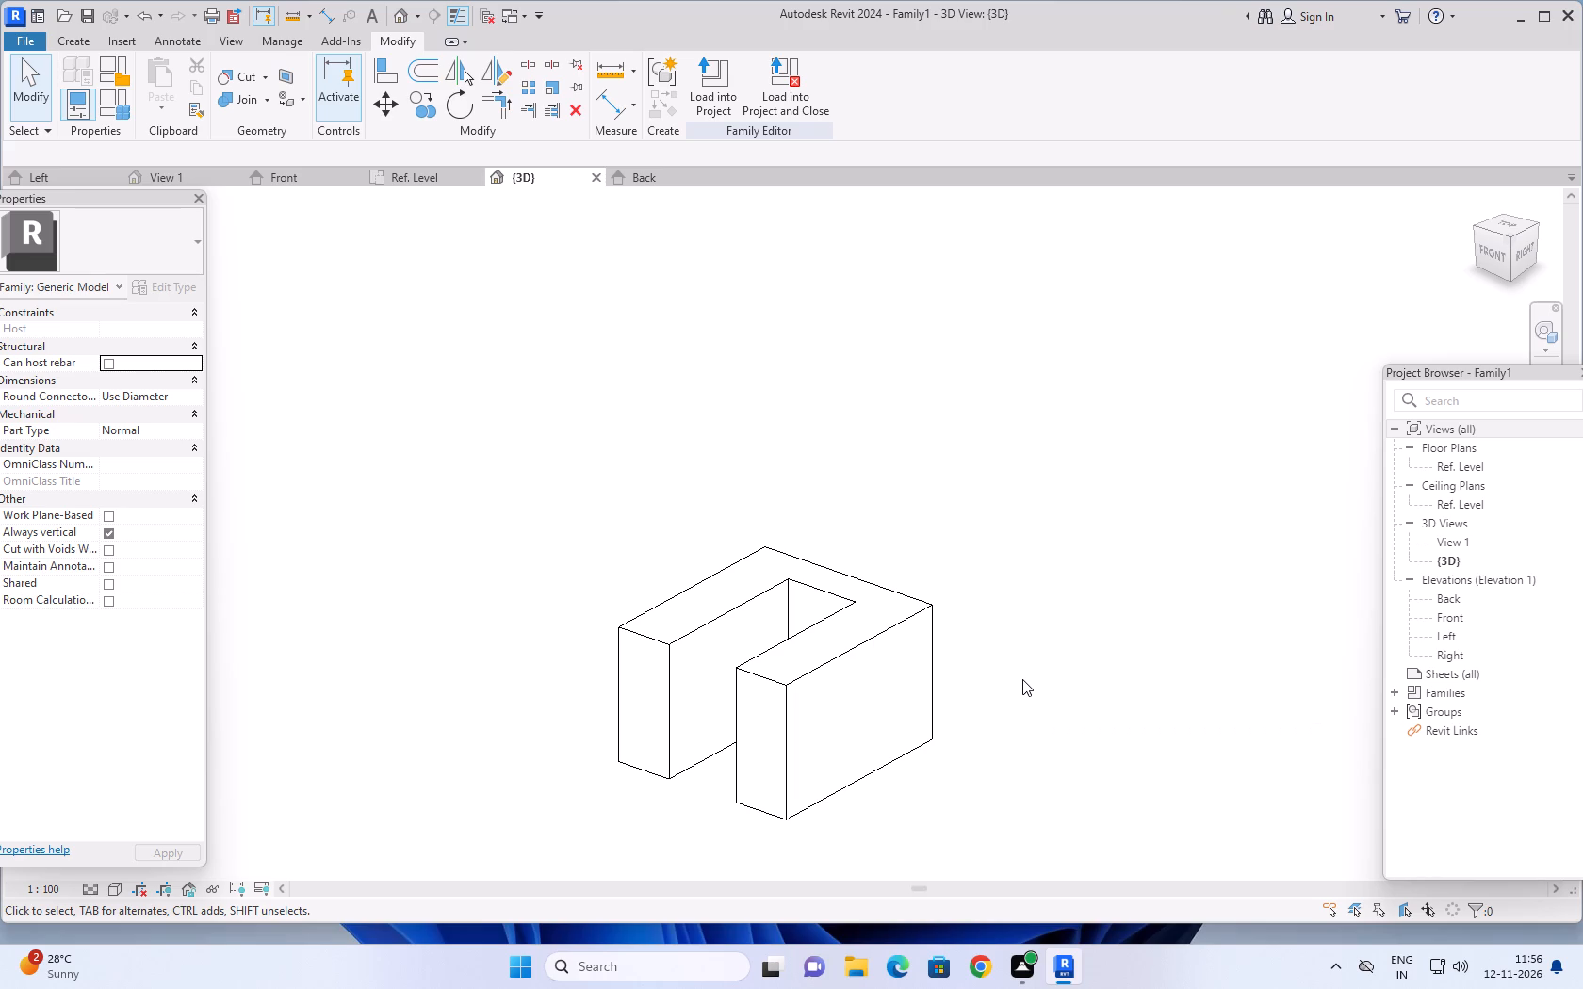
{"action": "middle_click_drag", "start_coordinate": [989, 701], "coordinate": [989, 690]}
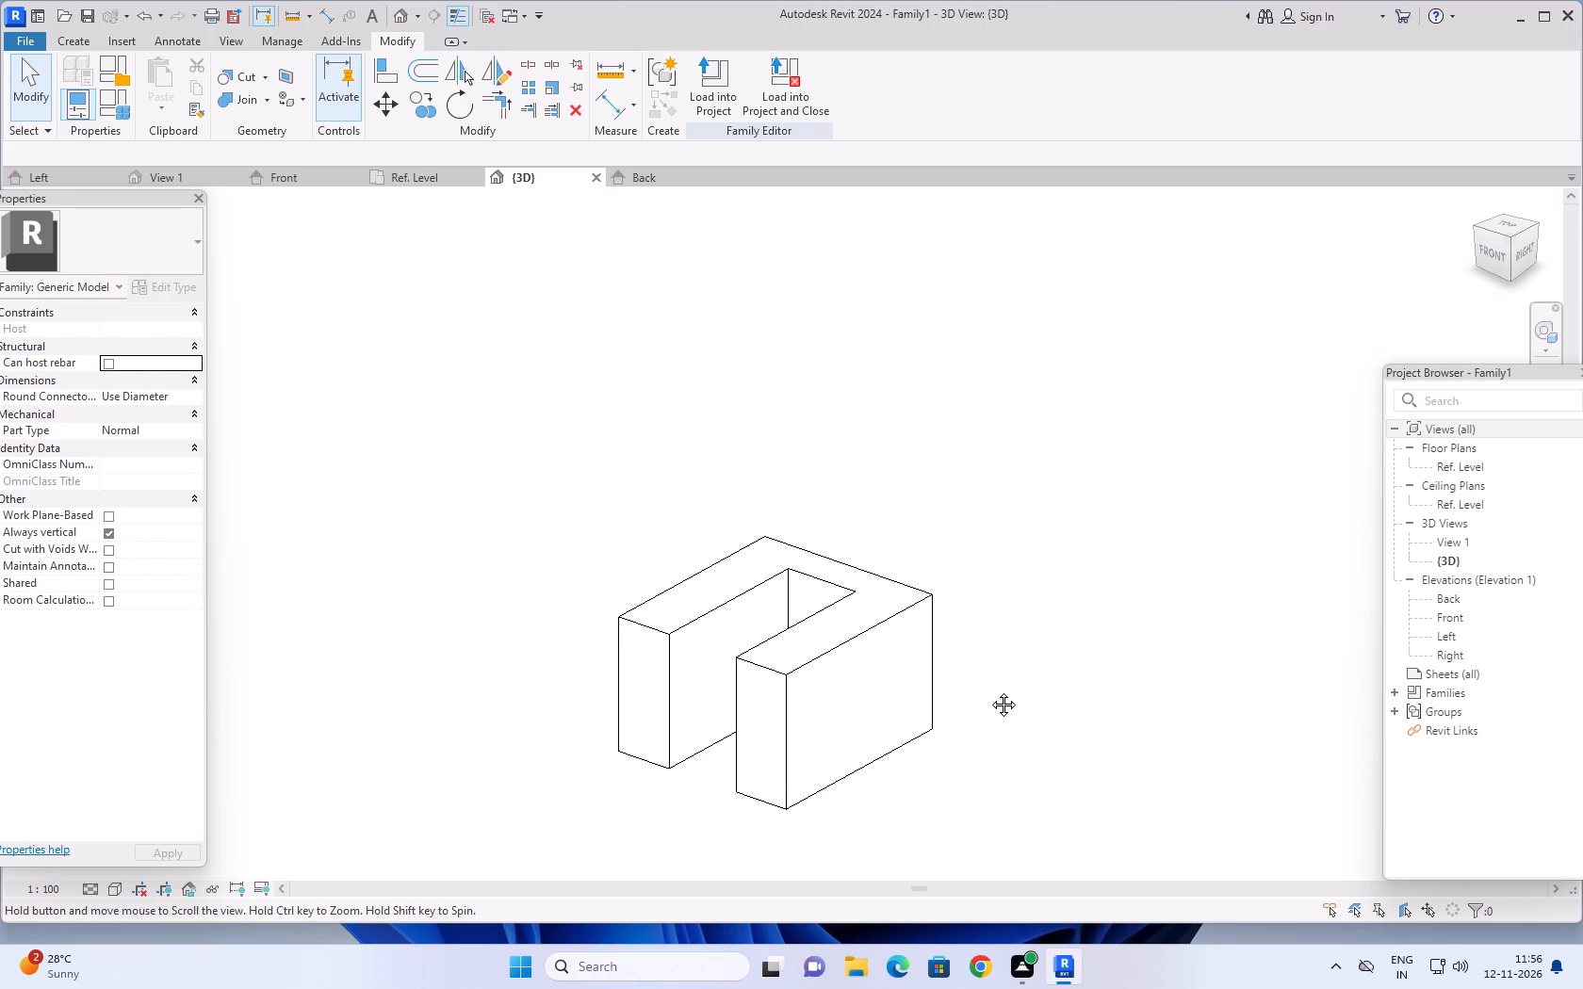
{"action": "middle_click_drag", "start_coordinate": [989, 690], "coordinate": [982, 713]}
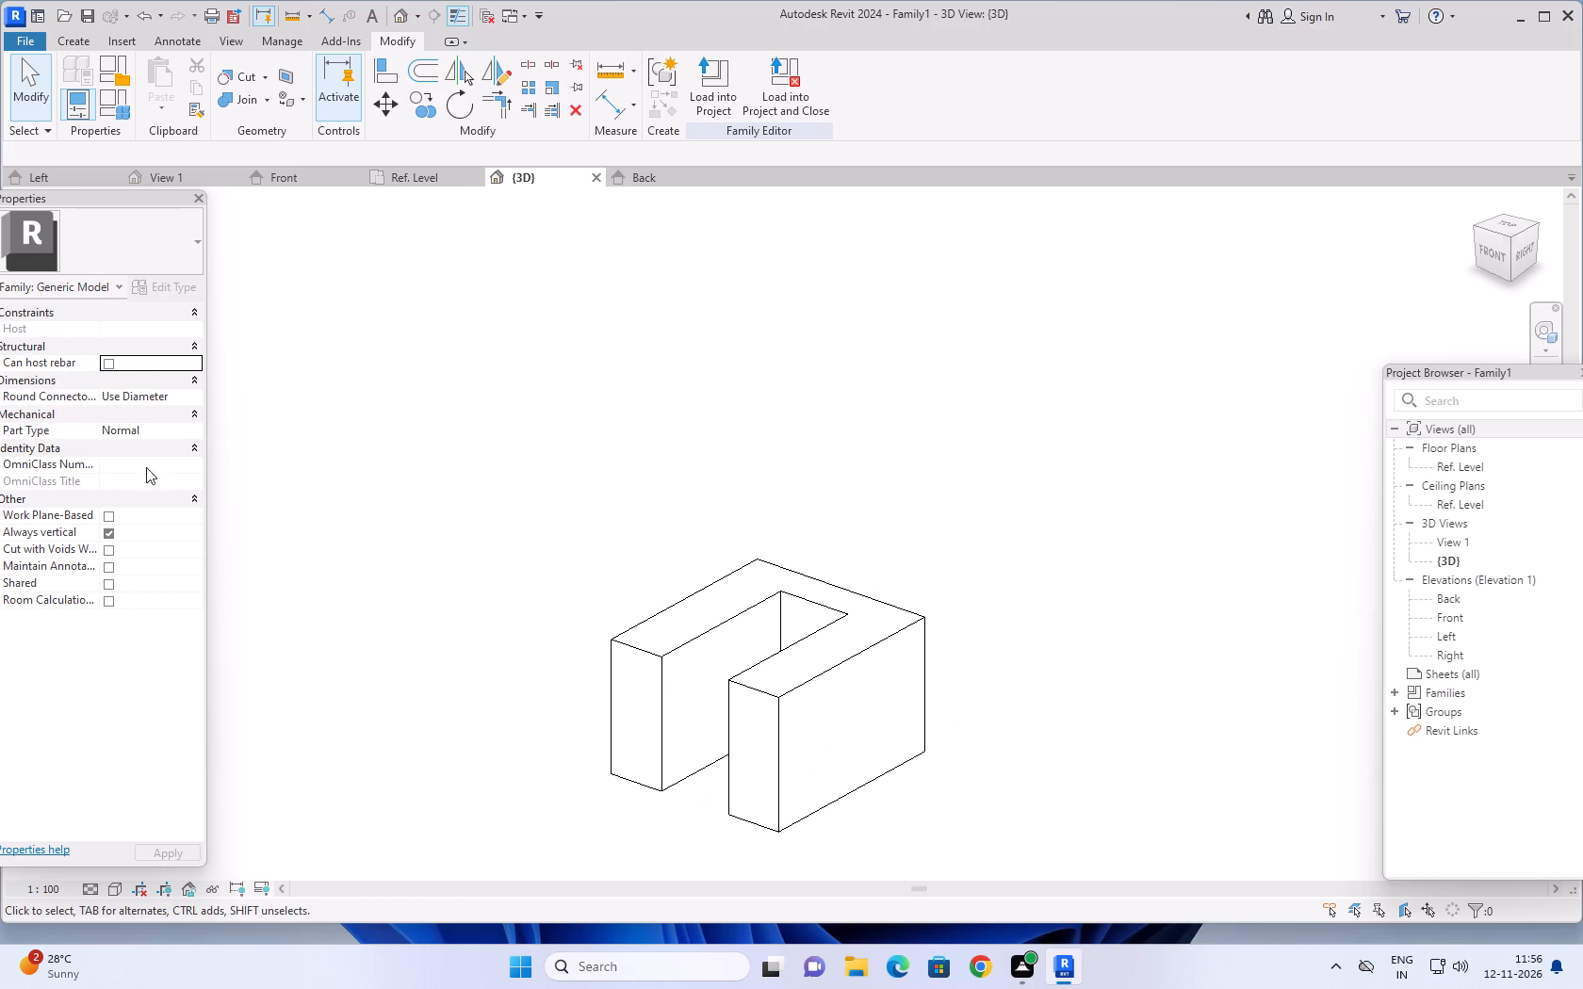
Start a new solid extrusion in the Ref. Level plan view.
{"action": "left_click", "coordinate": [415, 182]}
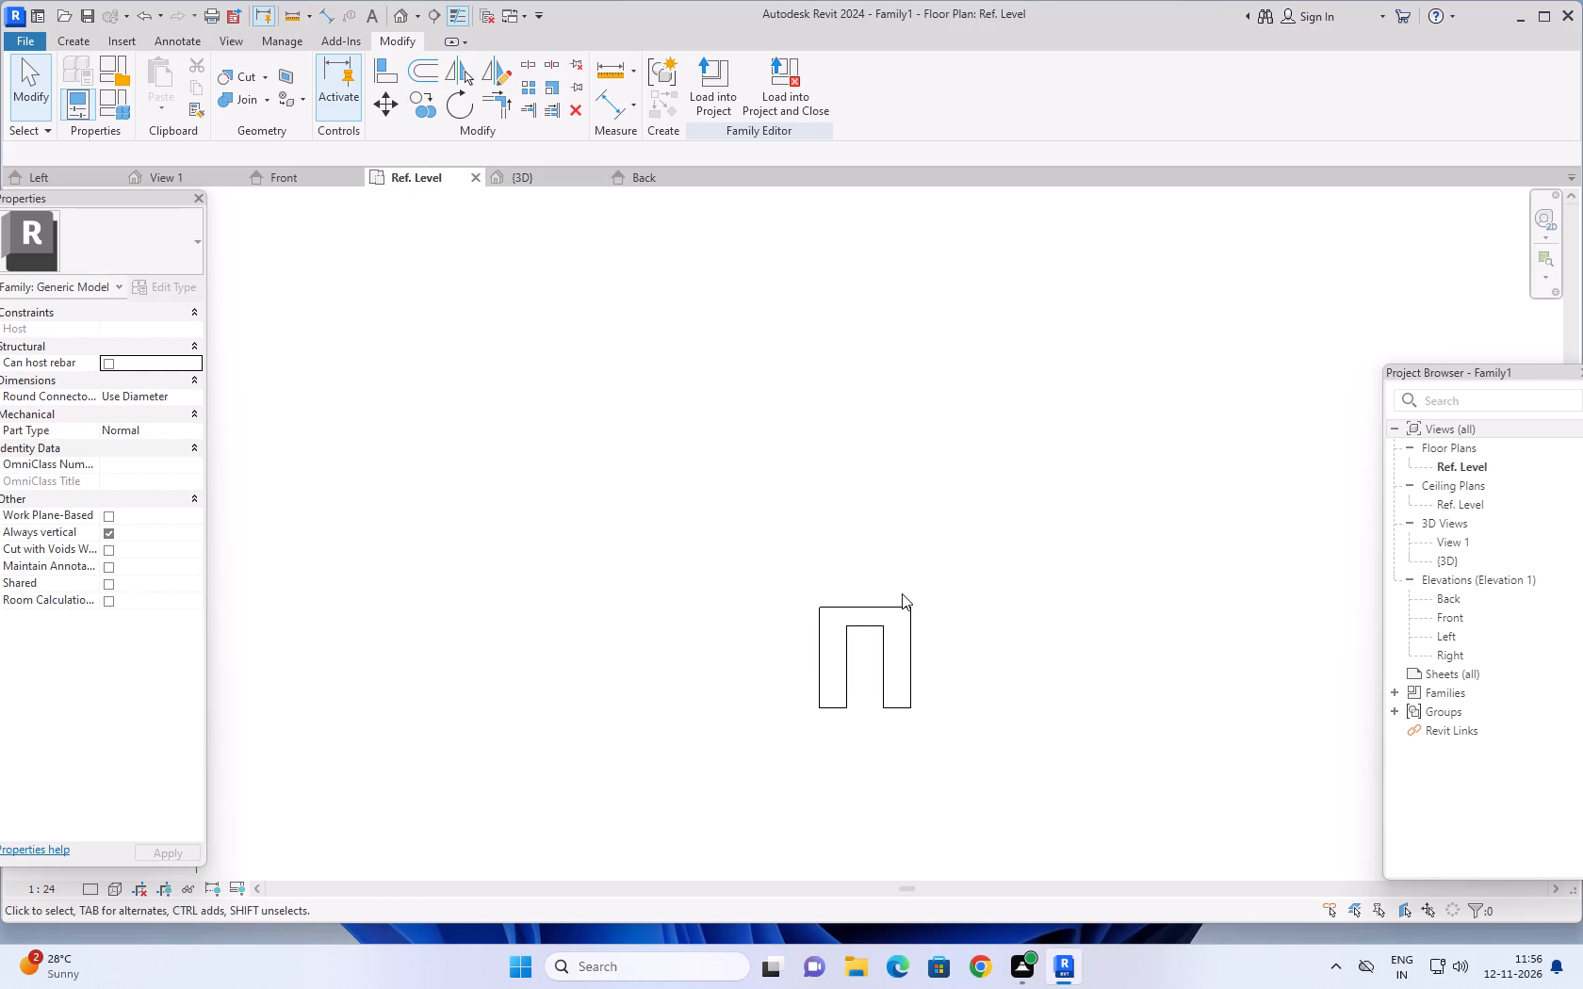
{"action": "middle_click_drag", "start_coordinate": [943, 577], "coordinate": [995, 569]}
{"action": "scroll", "coordinate": [933, 590], "scroll_direction": "up", "scroll_amount": 1}
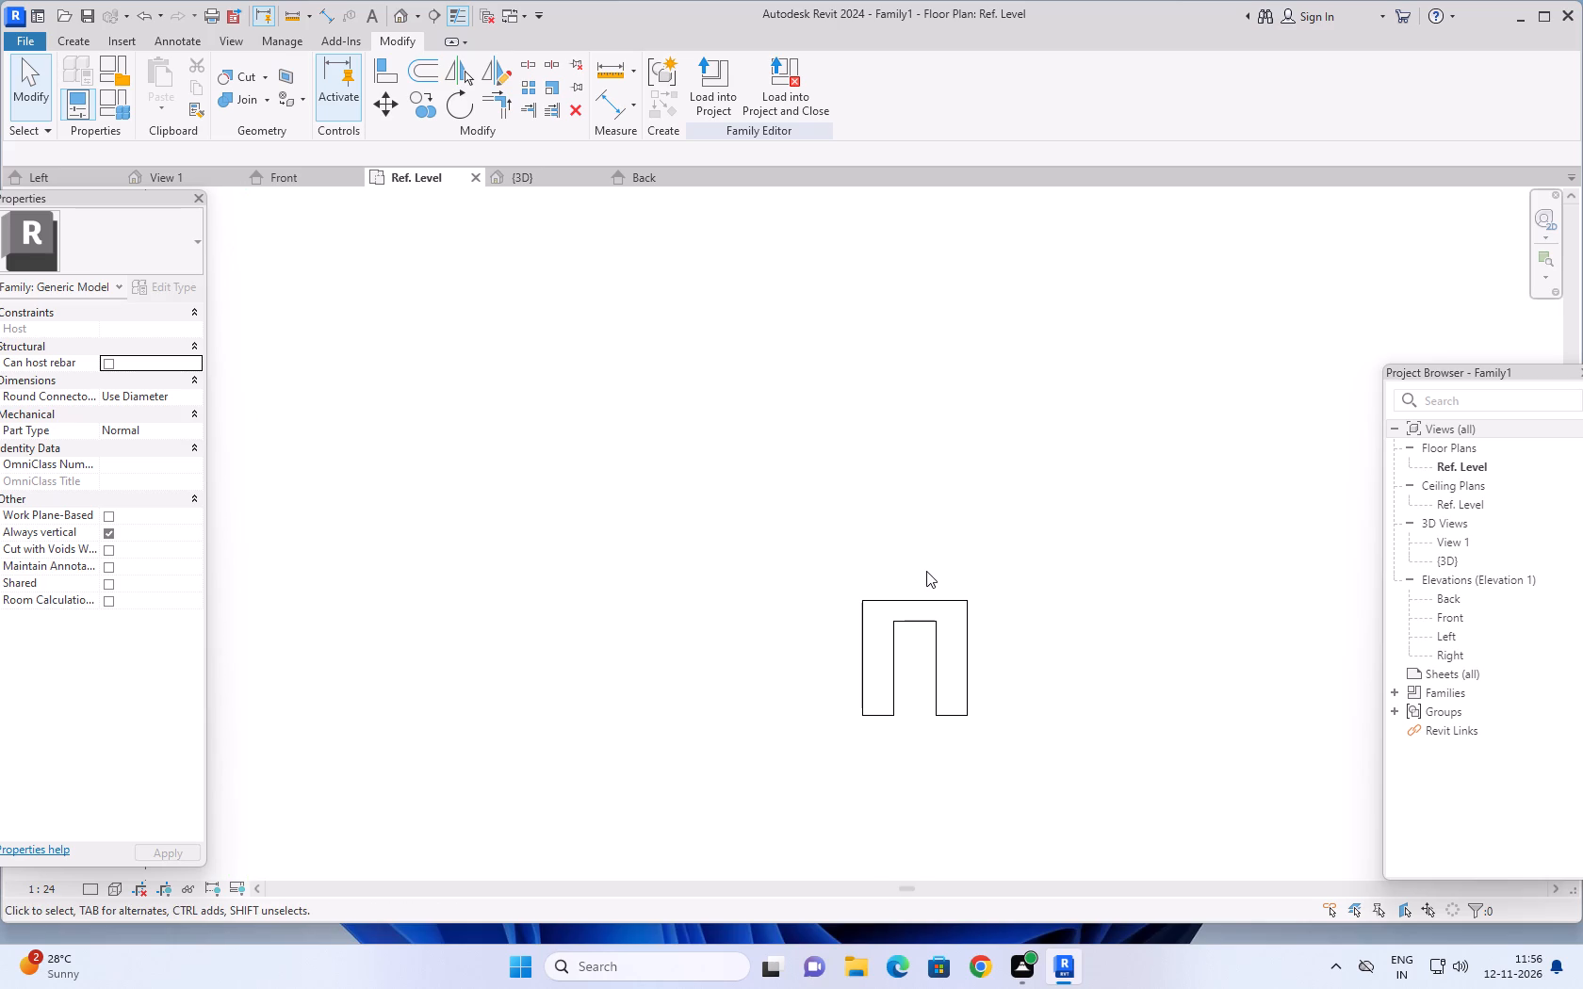
{"action": "scroll", "coordinate": [926, 571], "scroll_direction": "up", "scroll_amount": 1}
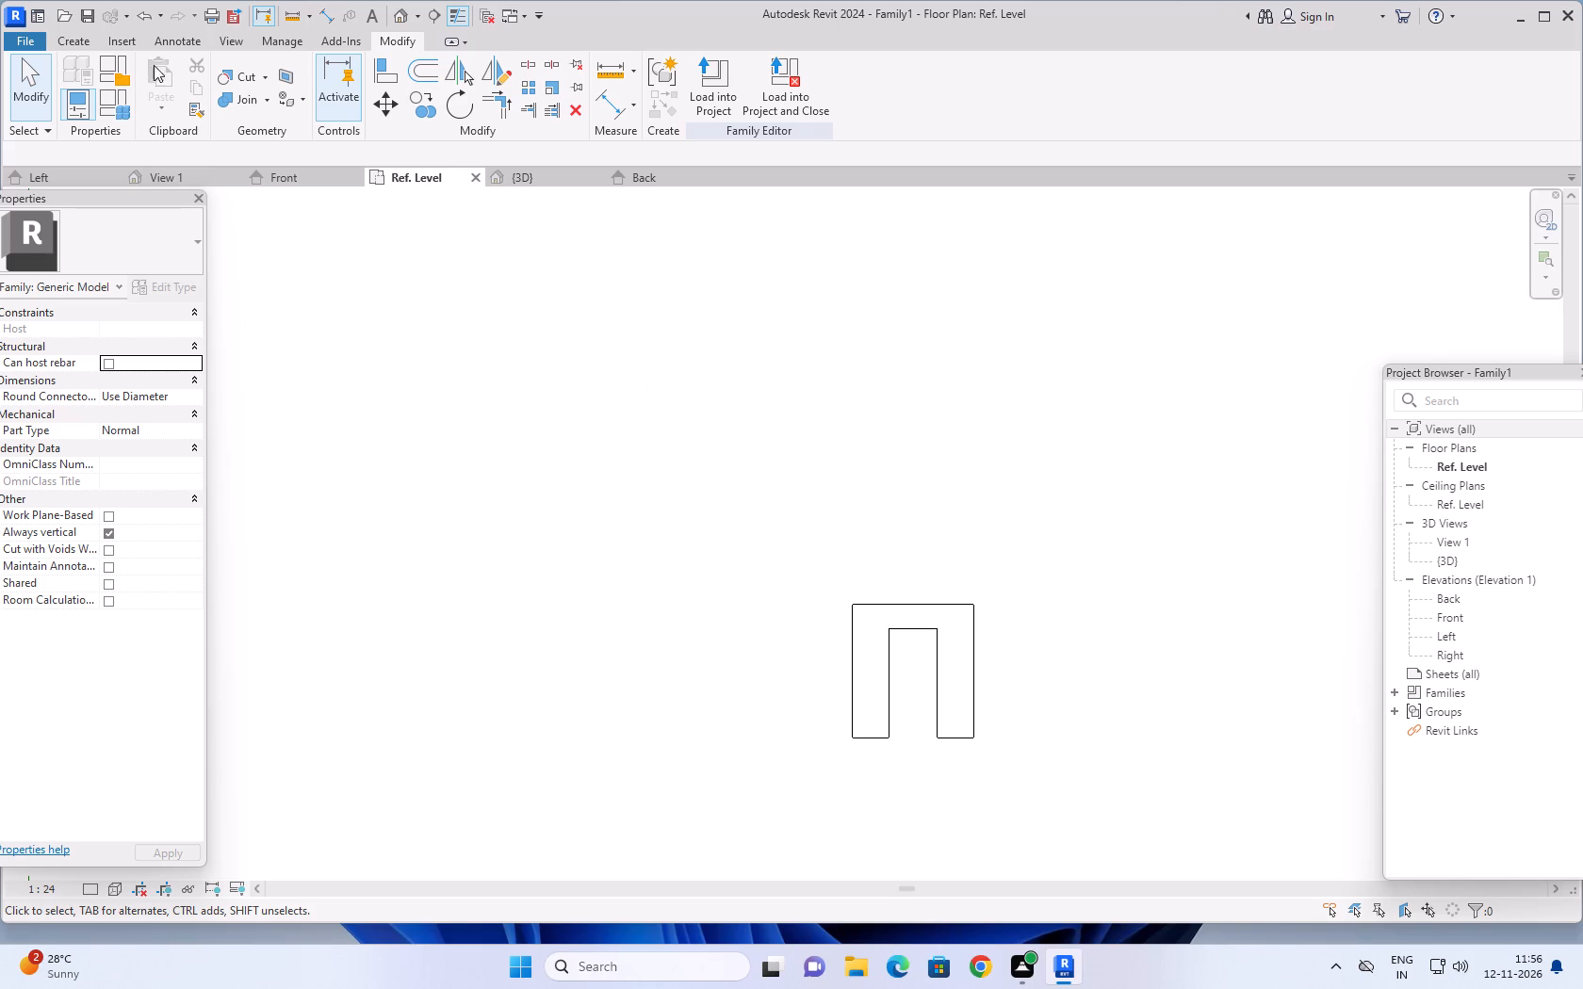
{"action": "left_click", "coordinate": [84, 39]}
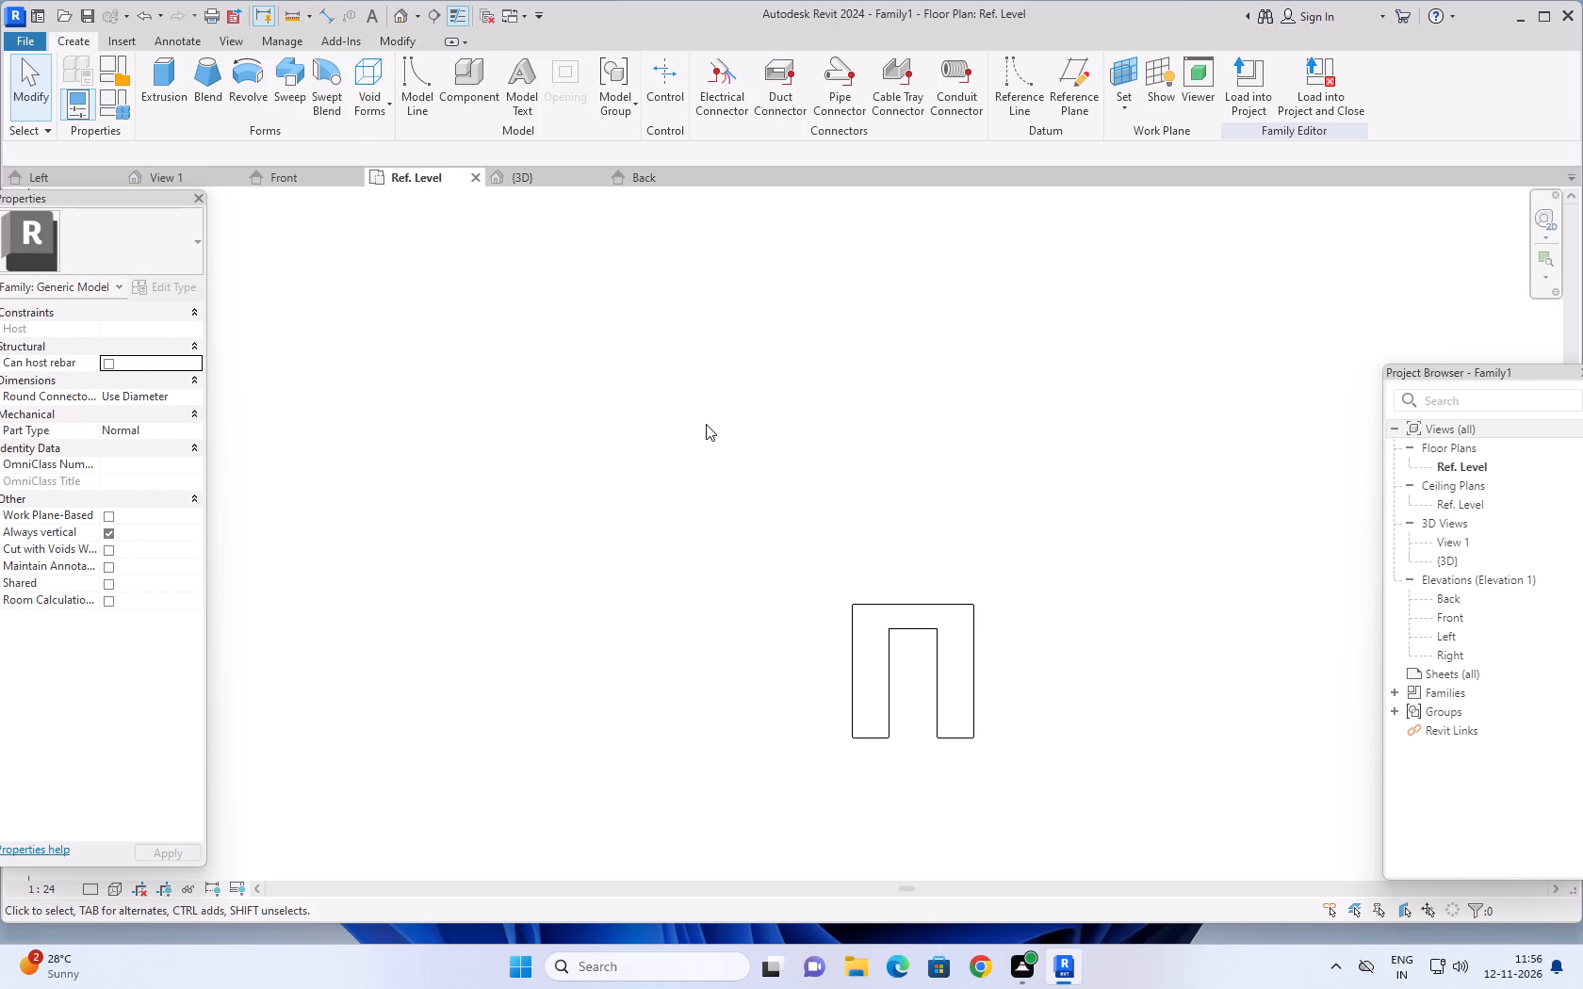
{"action": "left_click", "coordinate": [159, 82]}
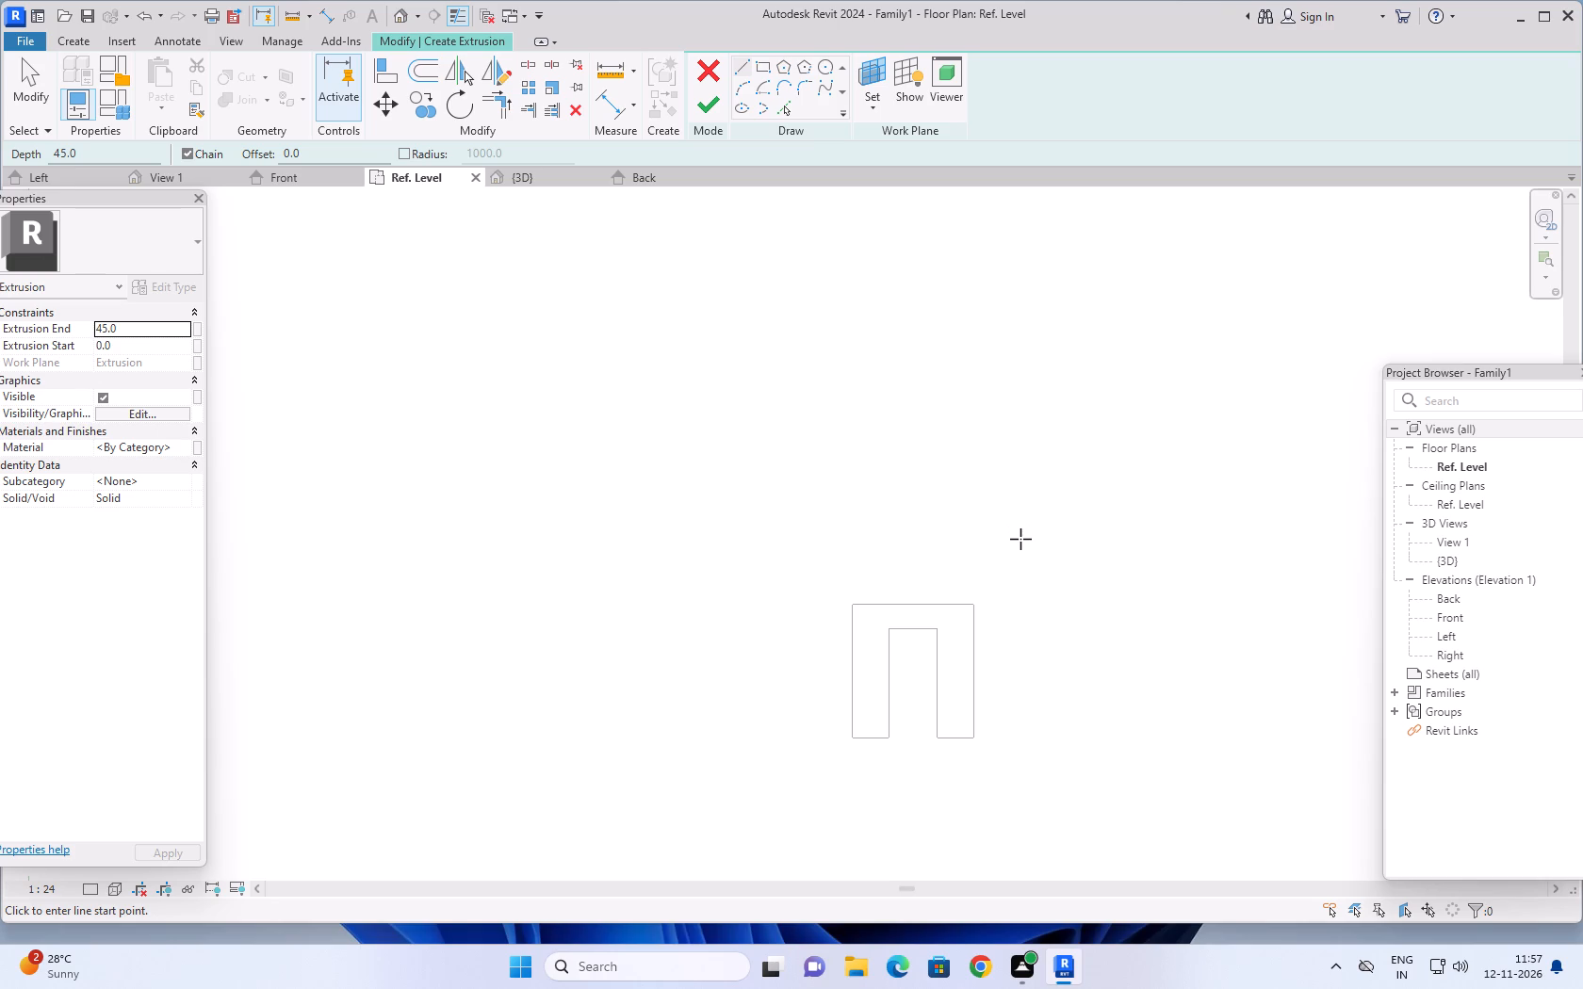
{"action": "middle_click_drag", "start_coordinate": [1008, 509], "coordinate": [1012, 472]}
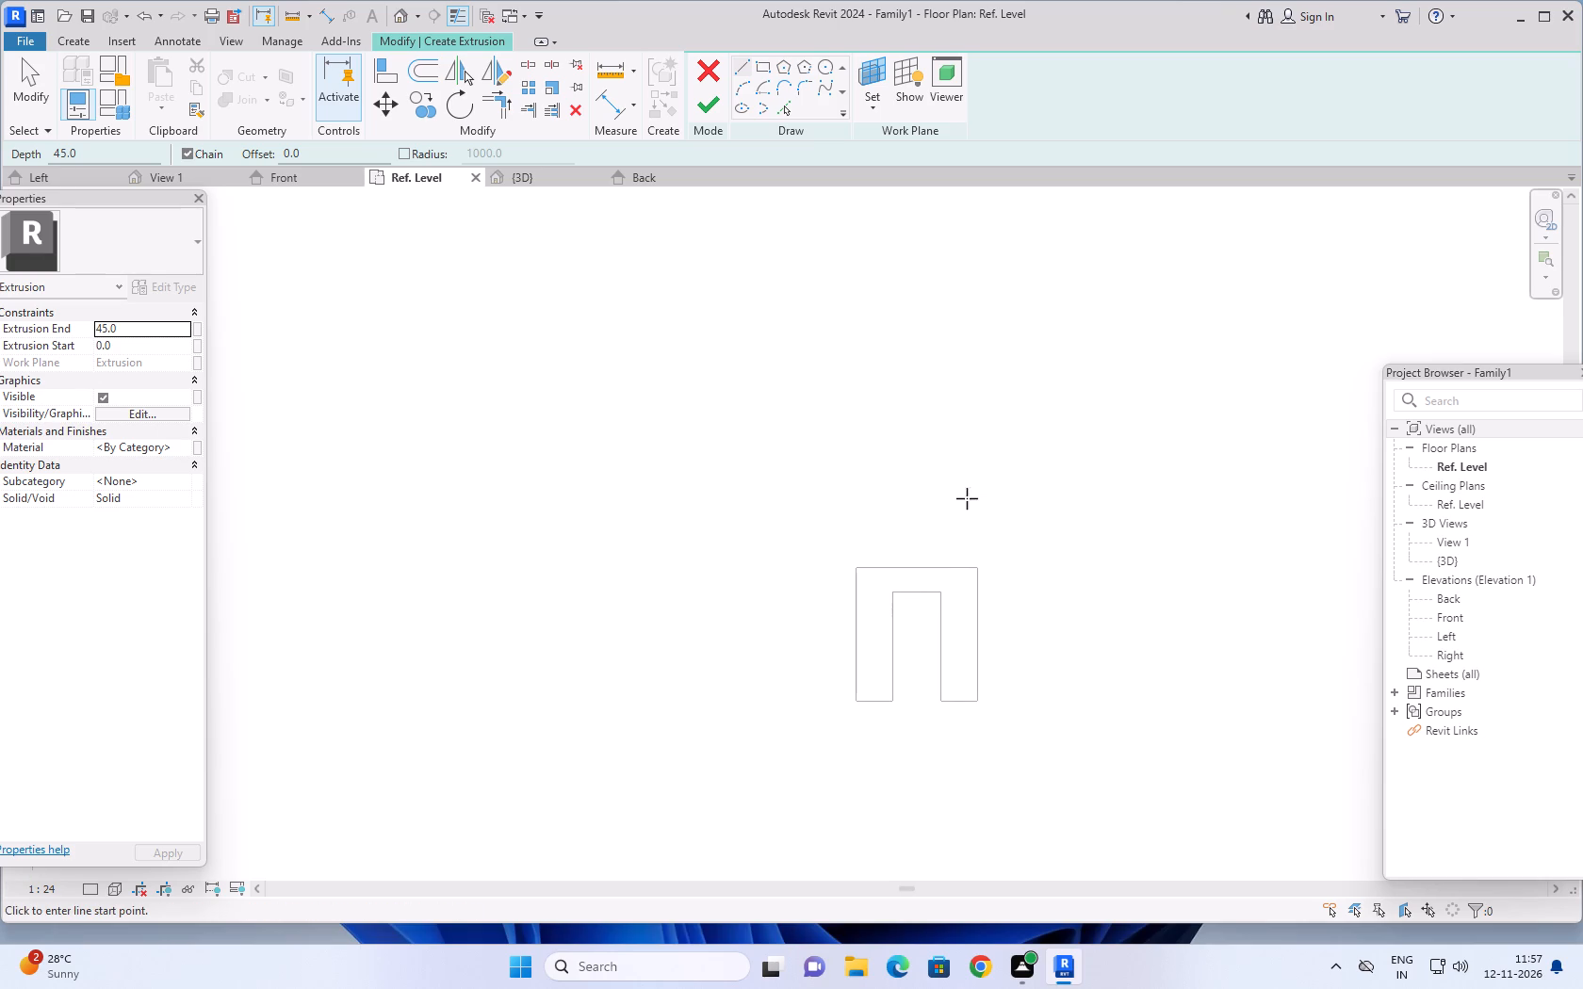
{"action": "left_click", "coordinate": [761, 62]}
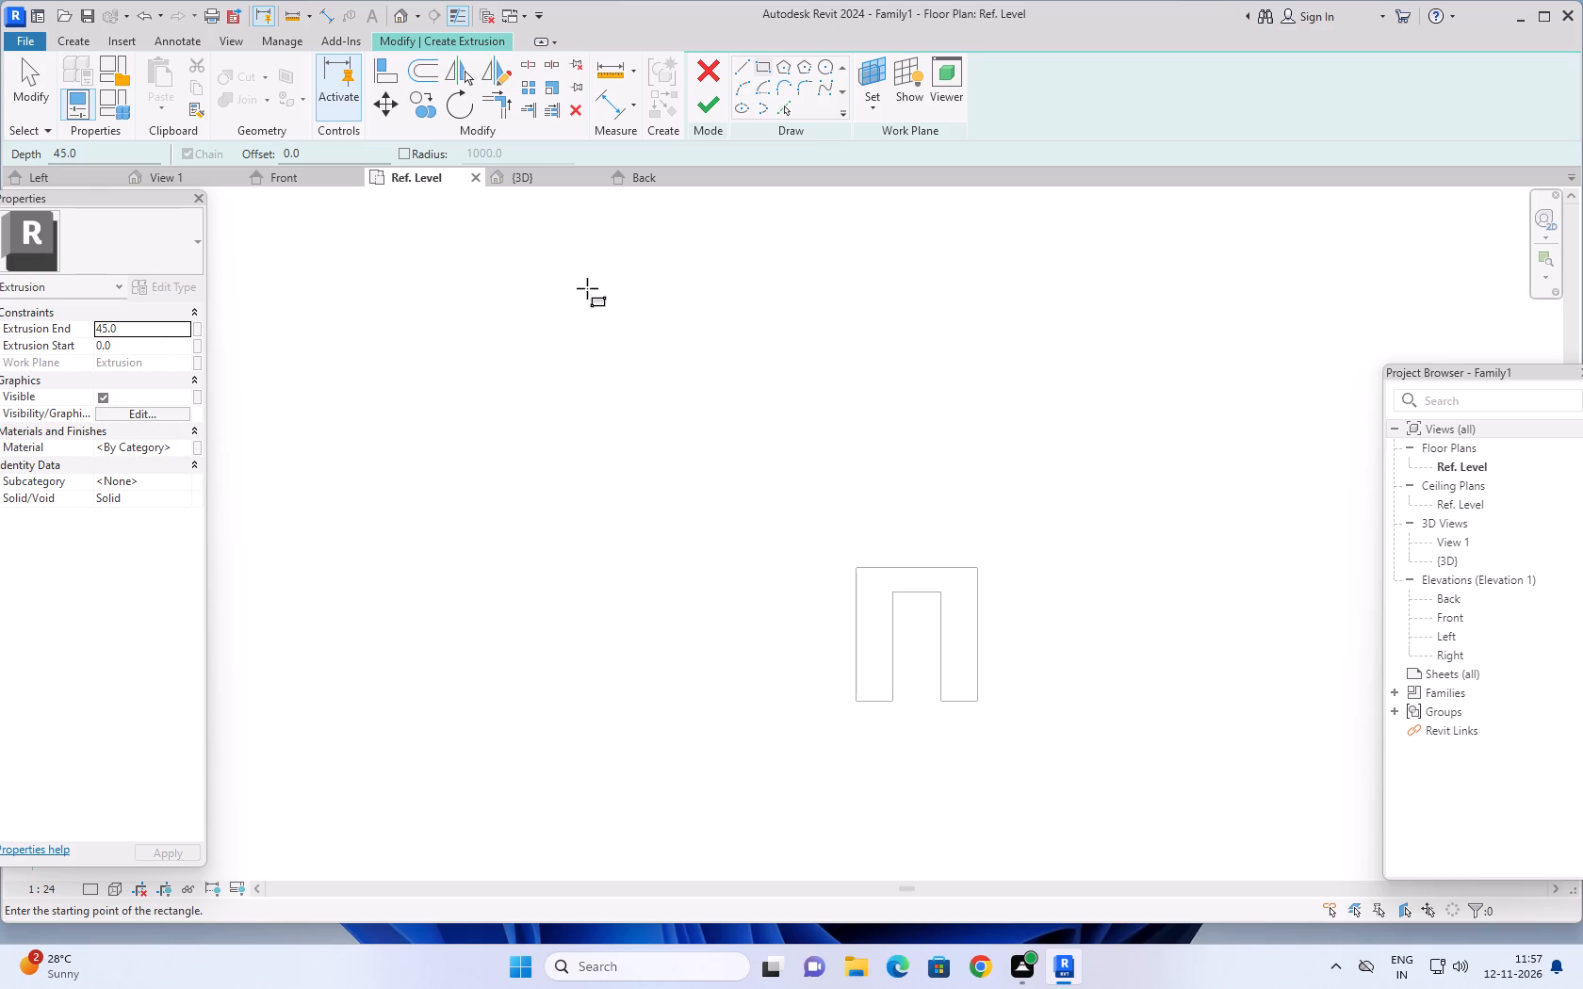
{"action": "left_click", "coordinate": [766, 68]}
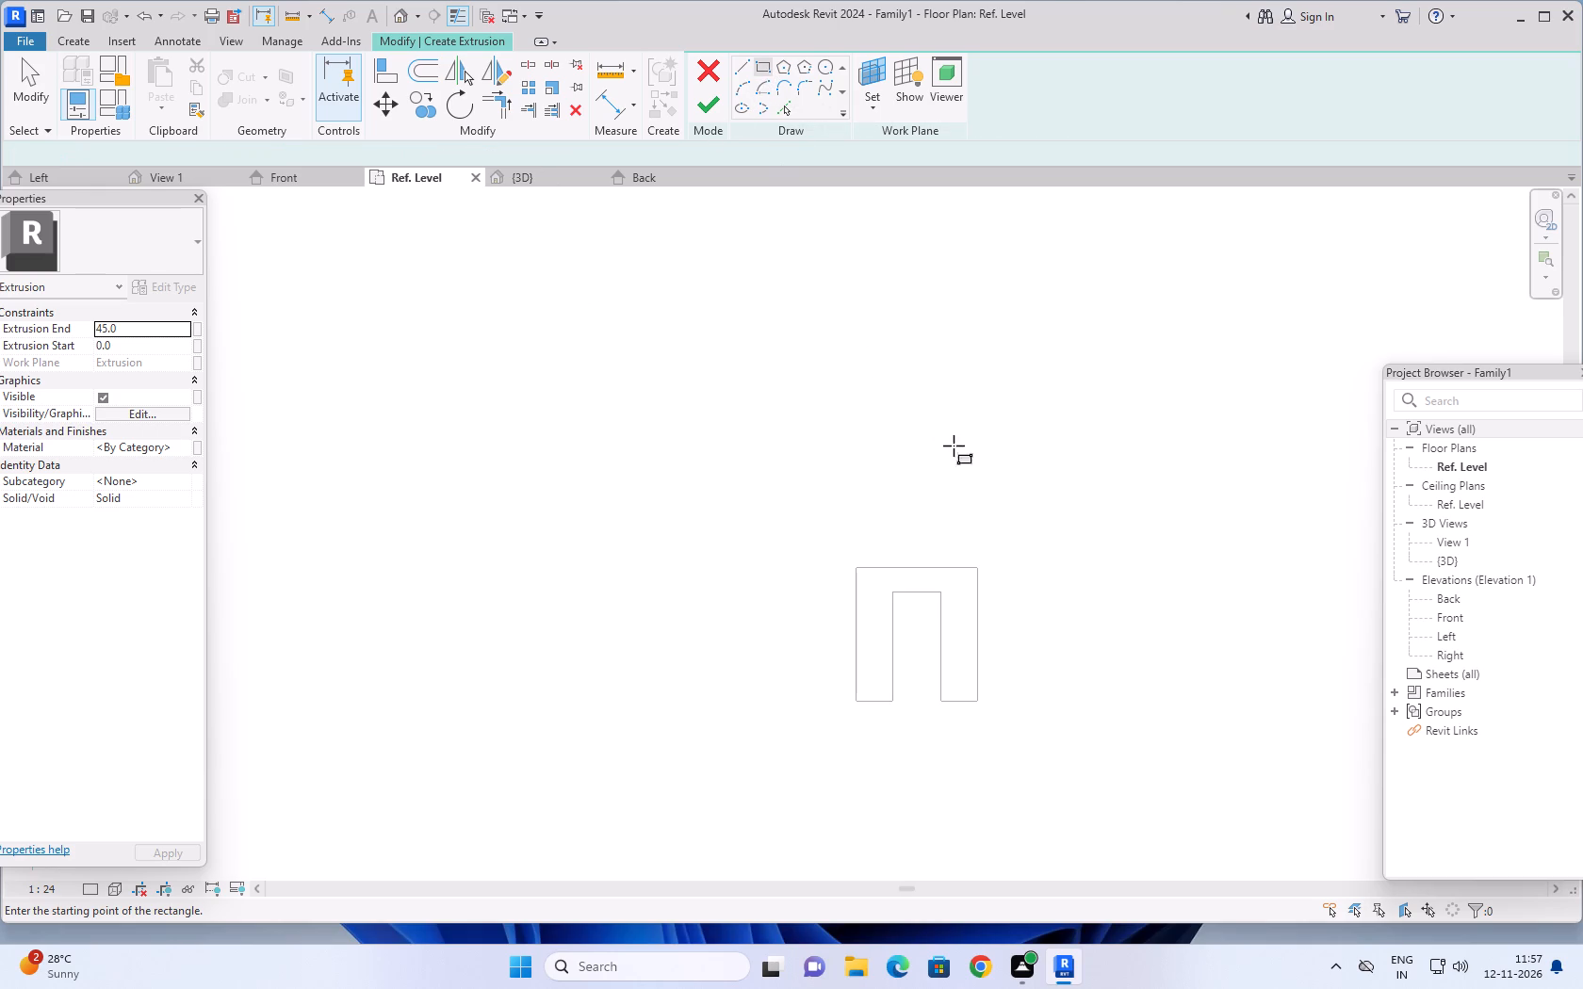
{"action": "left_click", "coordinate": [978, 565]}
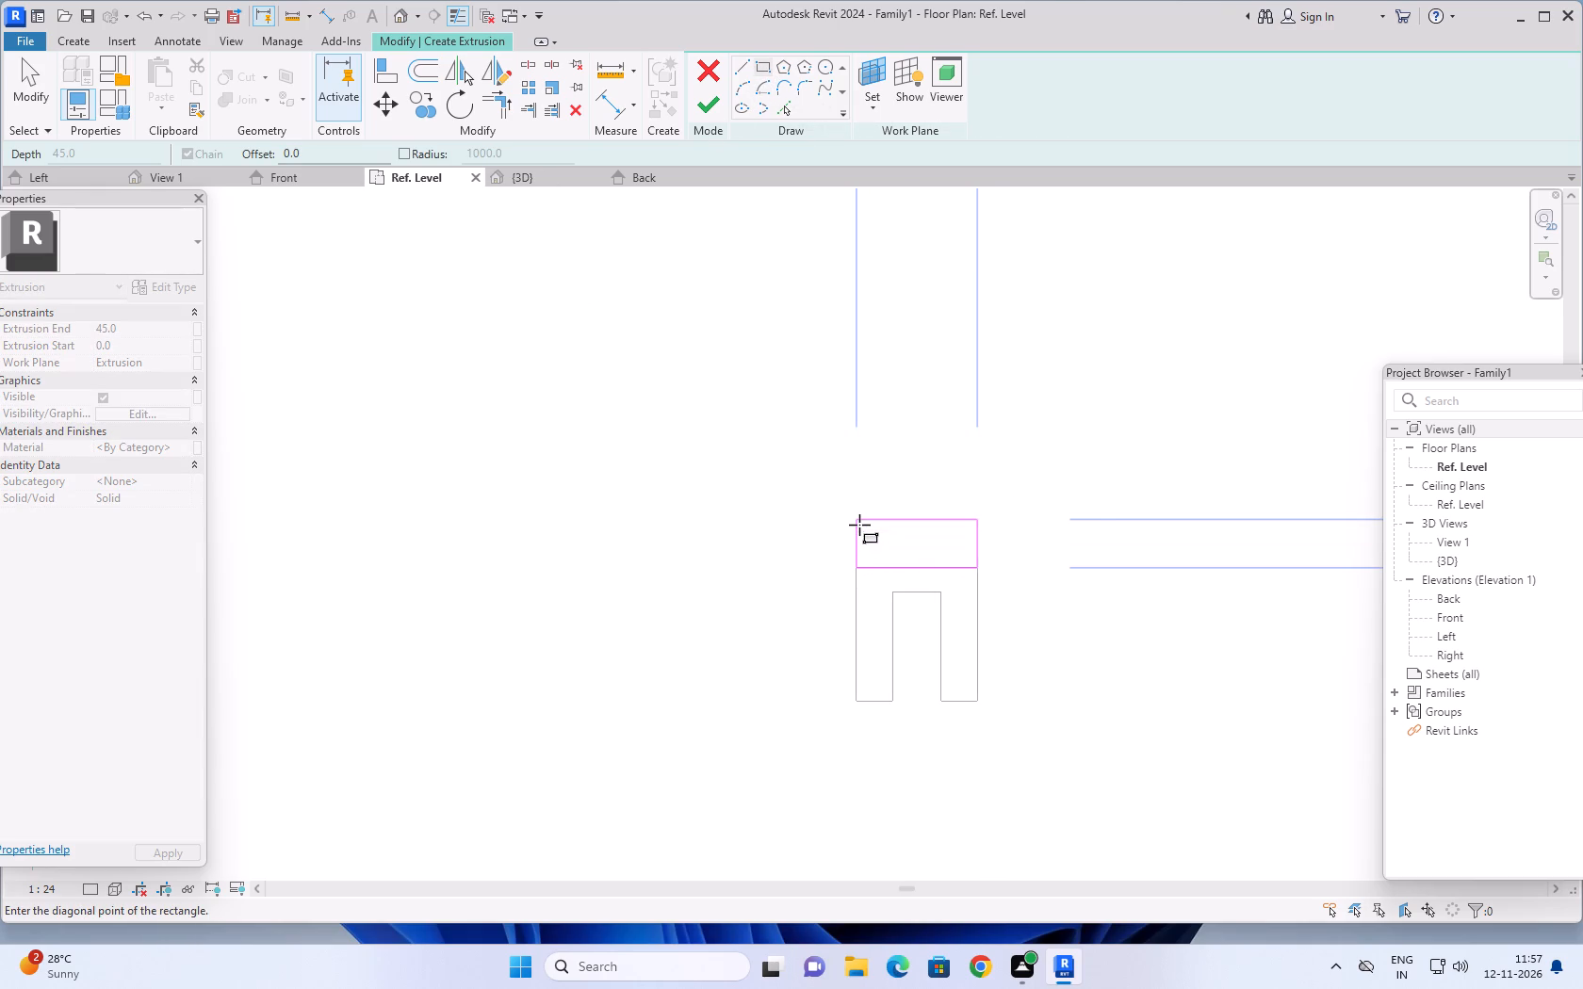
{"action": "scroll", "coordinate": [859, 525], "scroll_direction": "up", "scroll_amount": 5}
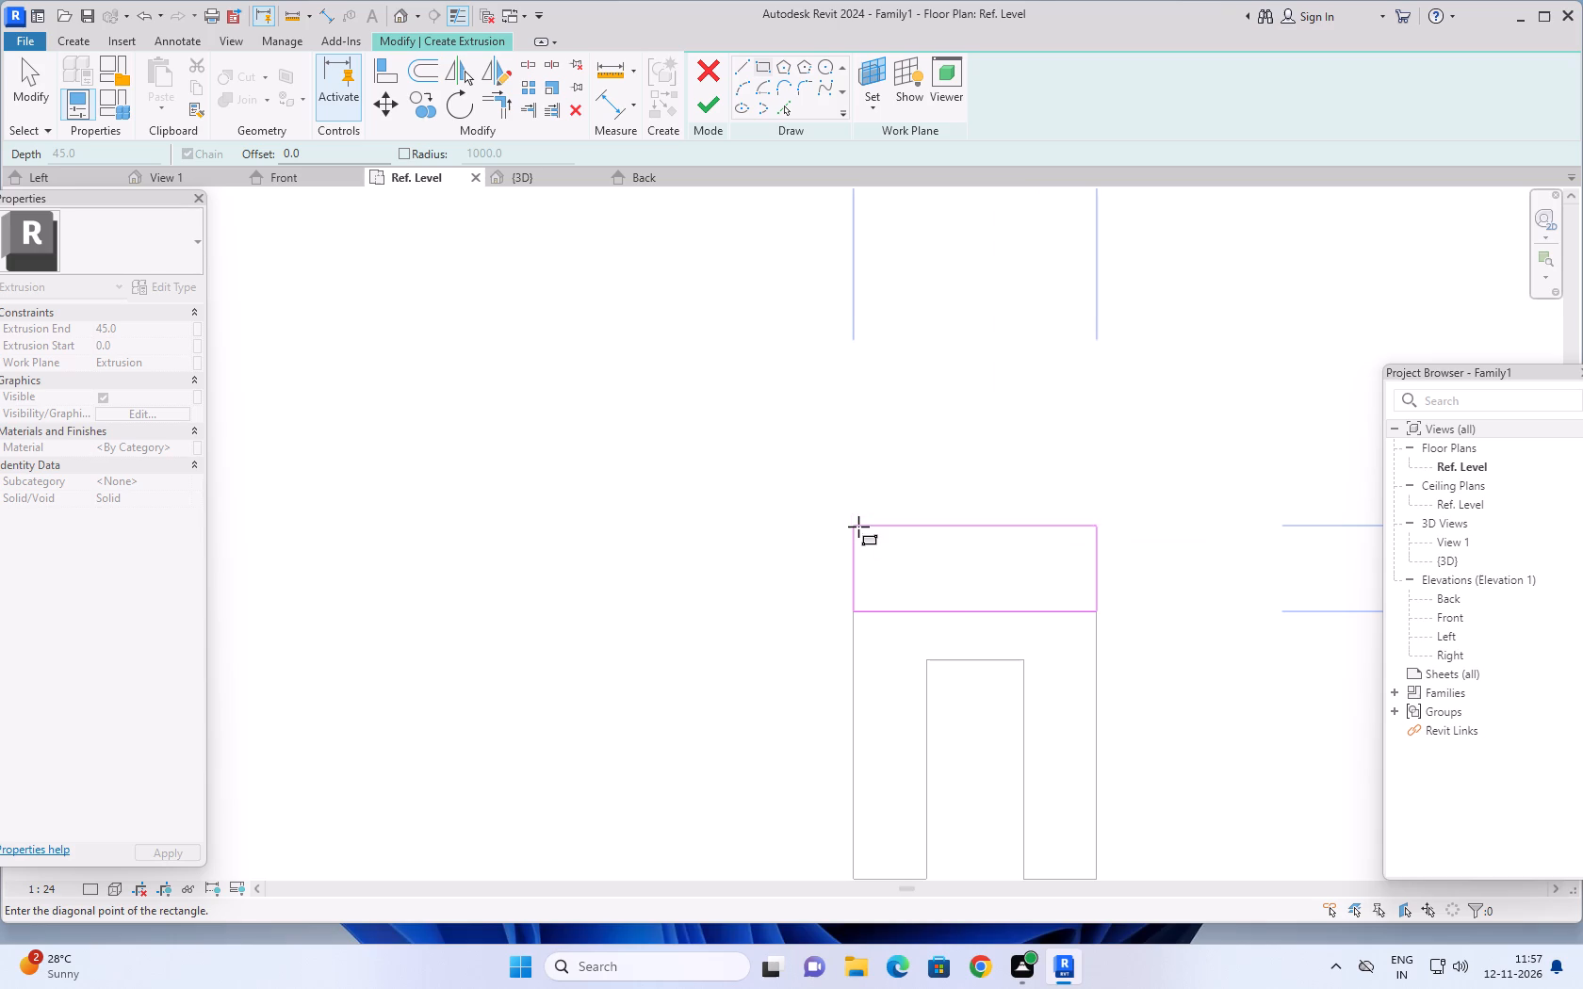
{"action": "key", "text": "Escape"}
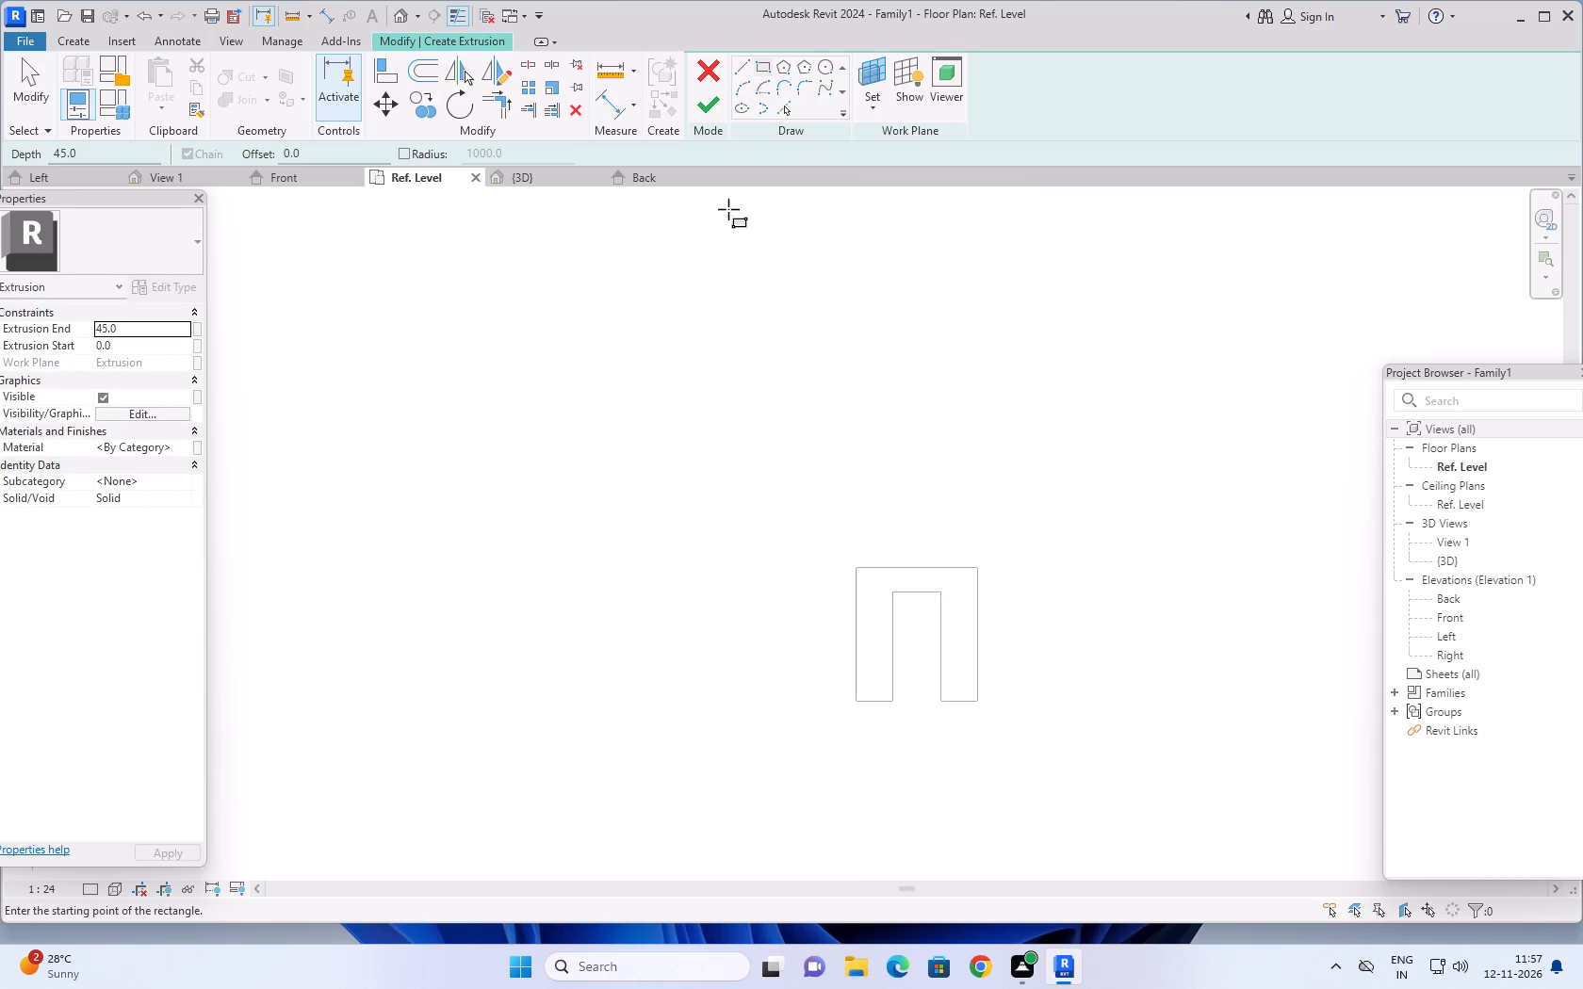
Sketch a rectangle about 48 by 28 against the slotted block's back edge, starting from the block's back right corner.
{"action": "left_click", "coordinate": [762, 65]}
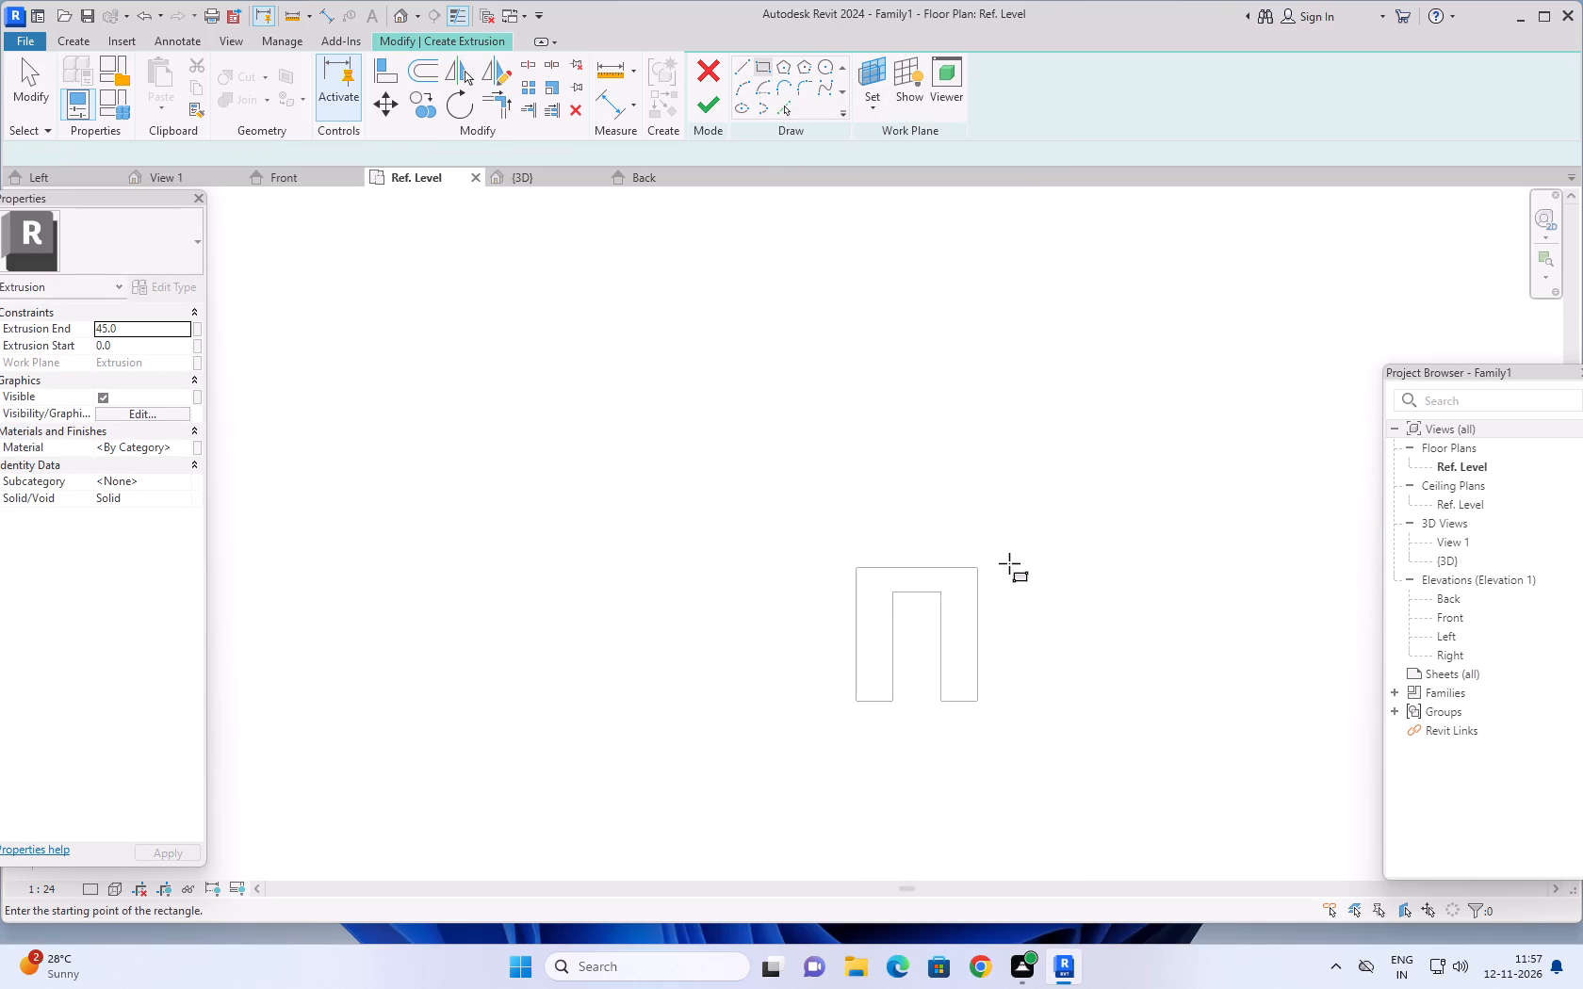
{"action": "left_click", "coordinate": [978, 566]}
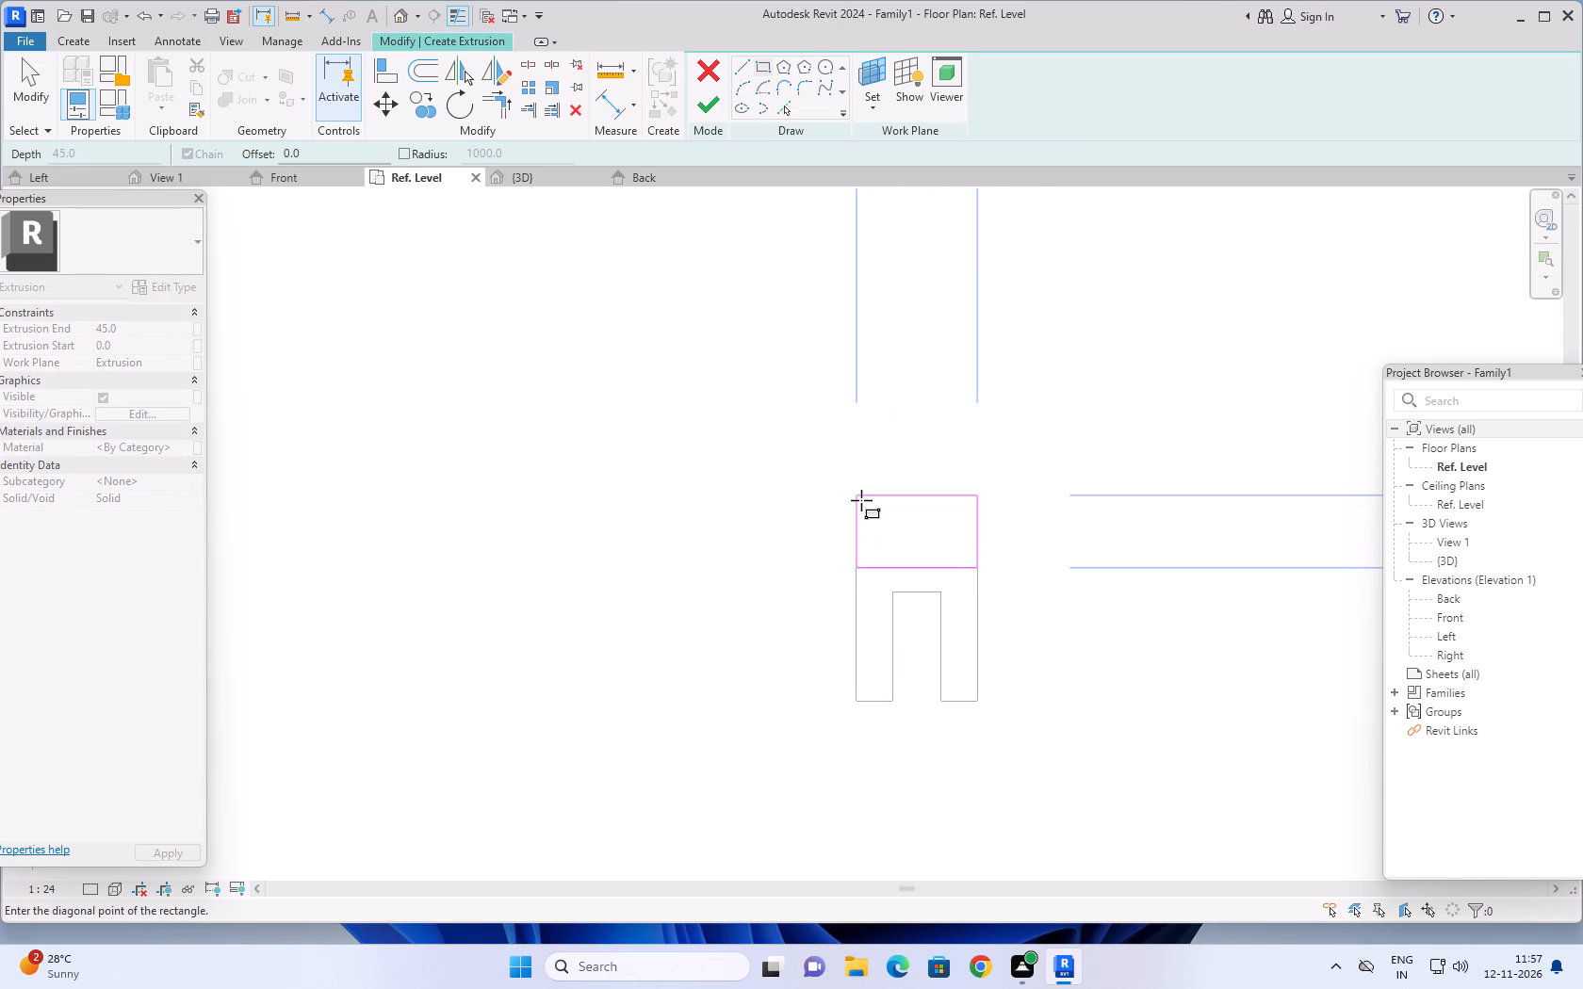
{"action": "scroll", "coordinate": [861, 500], "scroll_direction": "up", "scroll_amount": 3}
{"action": "left_click", "coordinate": [861, 500]}
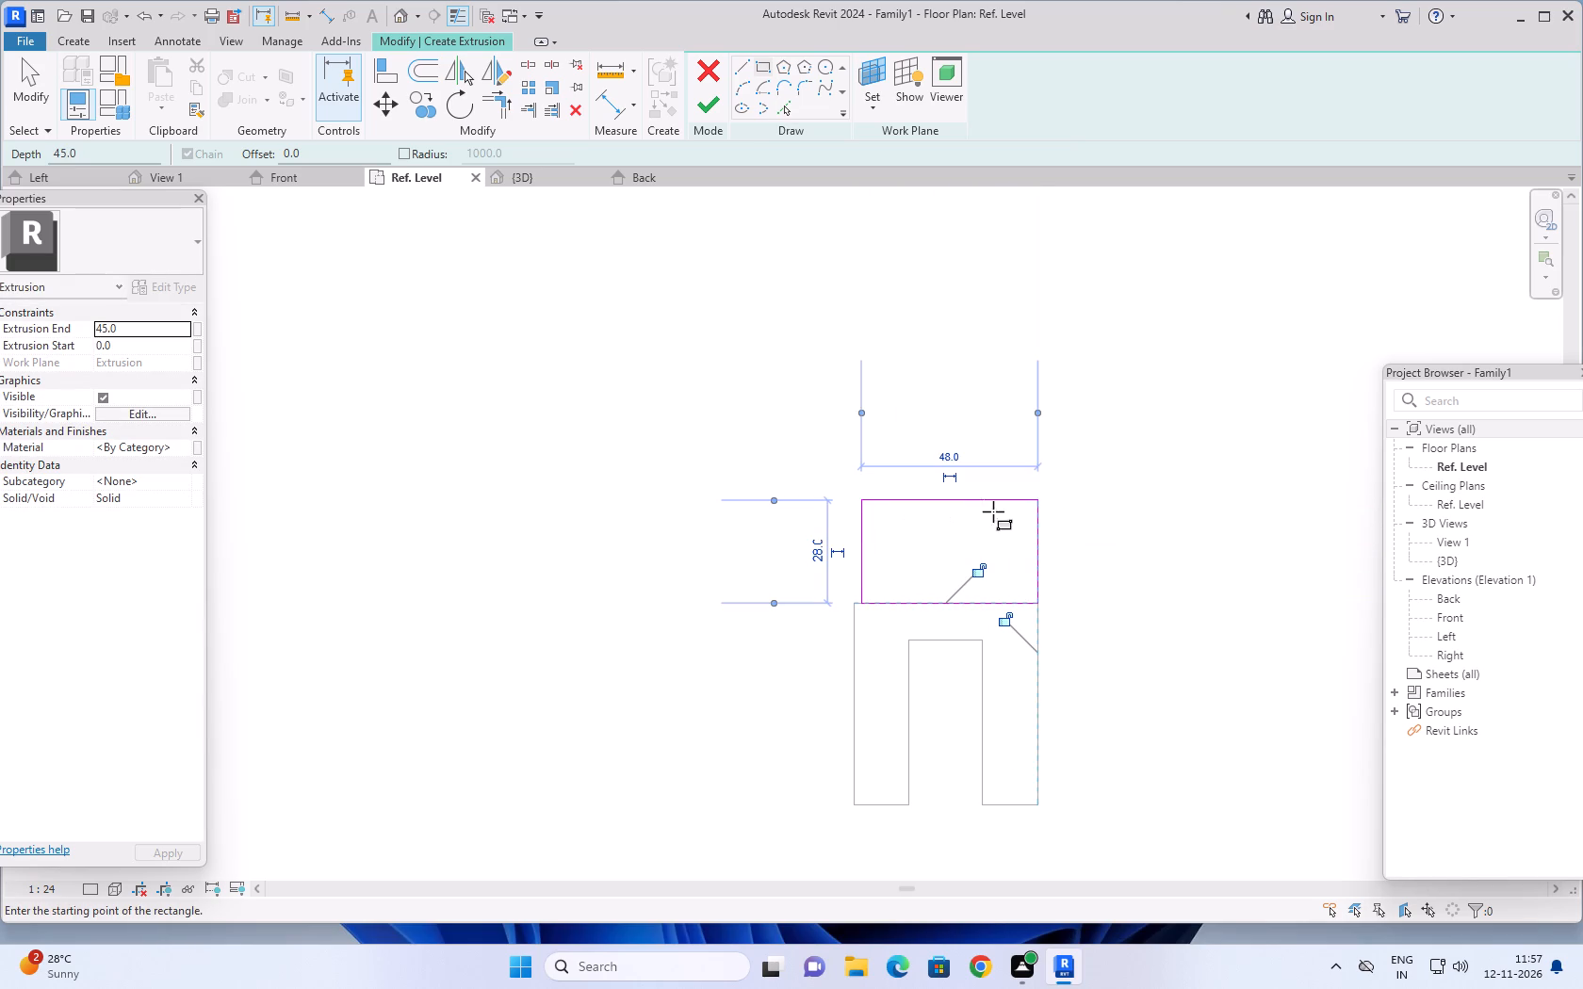
{"action": "scroll", "coordinate": [1118, 522], "scroll_direction": "down", "scroll_amount": 1}
{"action": "key", "text": "Escape"}
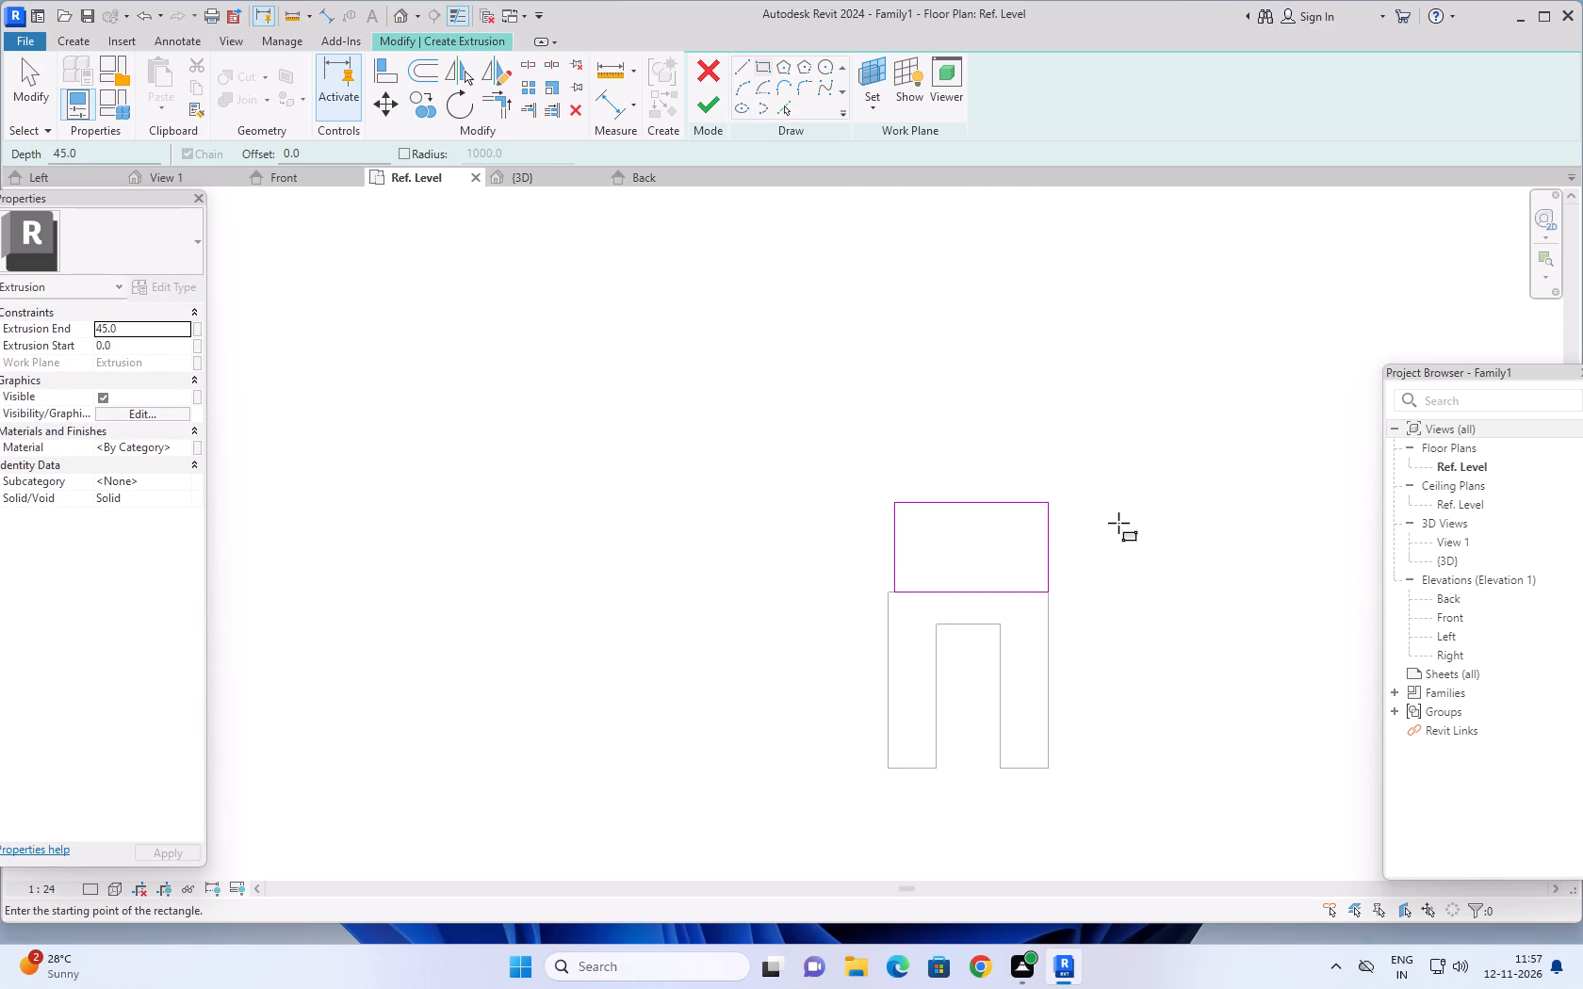
{"action": "key", "text": "Escape"}
{"action": "key", "text": "Escape"}
Set the rectangle's width to 50 by moving its left side line to the block's left edge.
{"action": "scroll", "coordinate": [1088, 563], "scroll_direction": "up", "scroll_amount": 2}
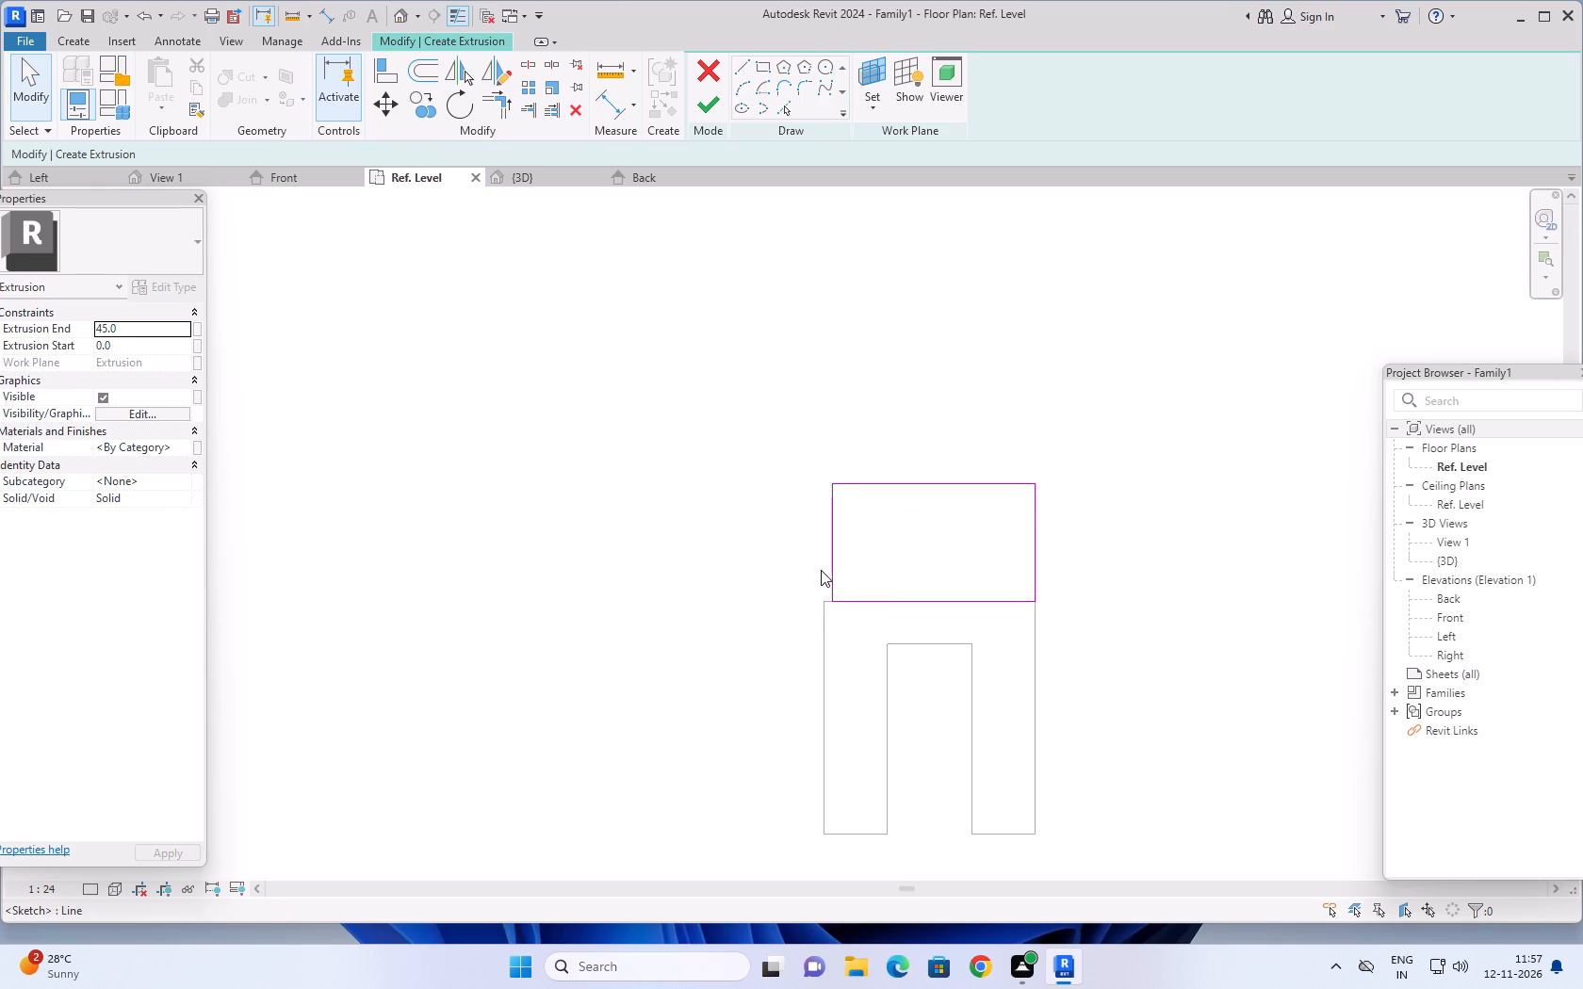
{"action": "scroll", "coordinate": [821, 570], "scroll_direction": "up", "scroll_amount": 4}
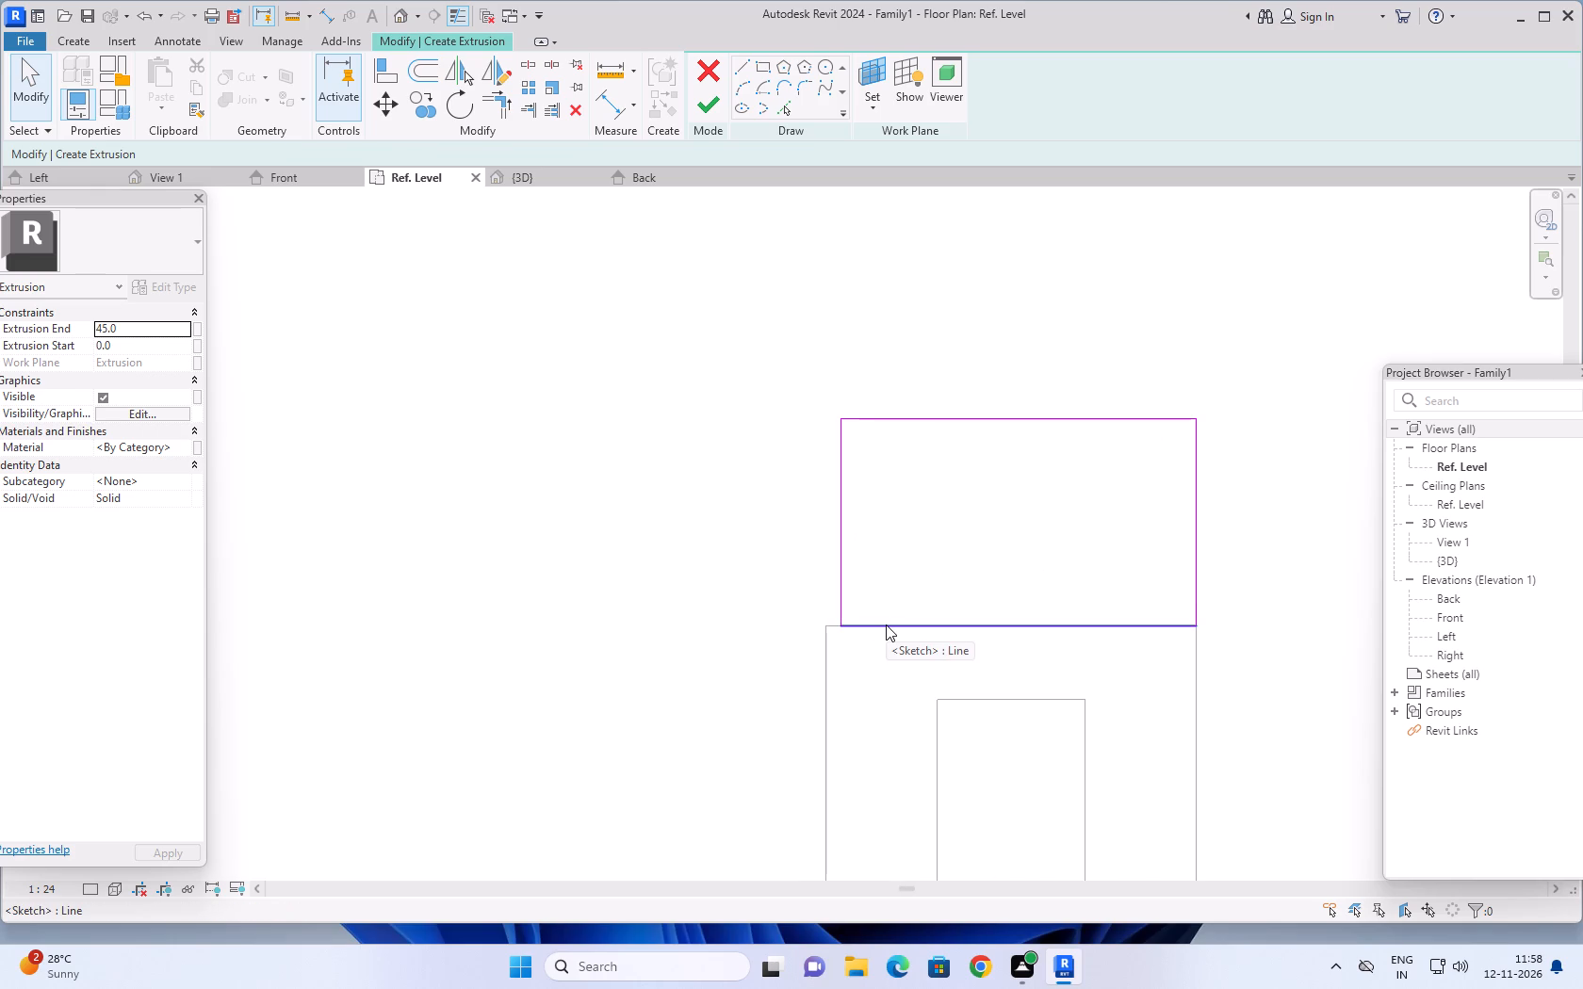
{"action": "left_click", "coordinate": [847, 562]}
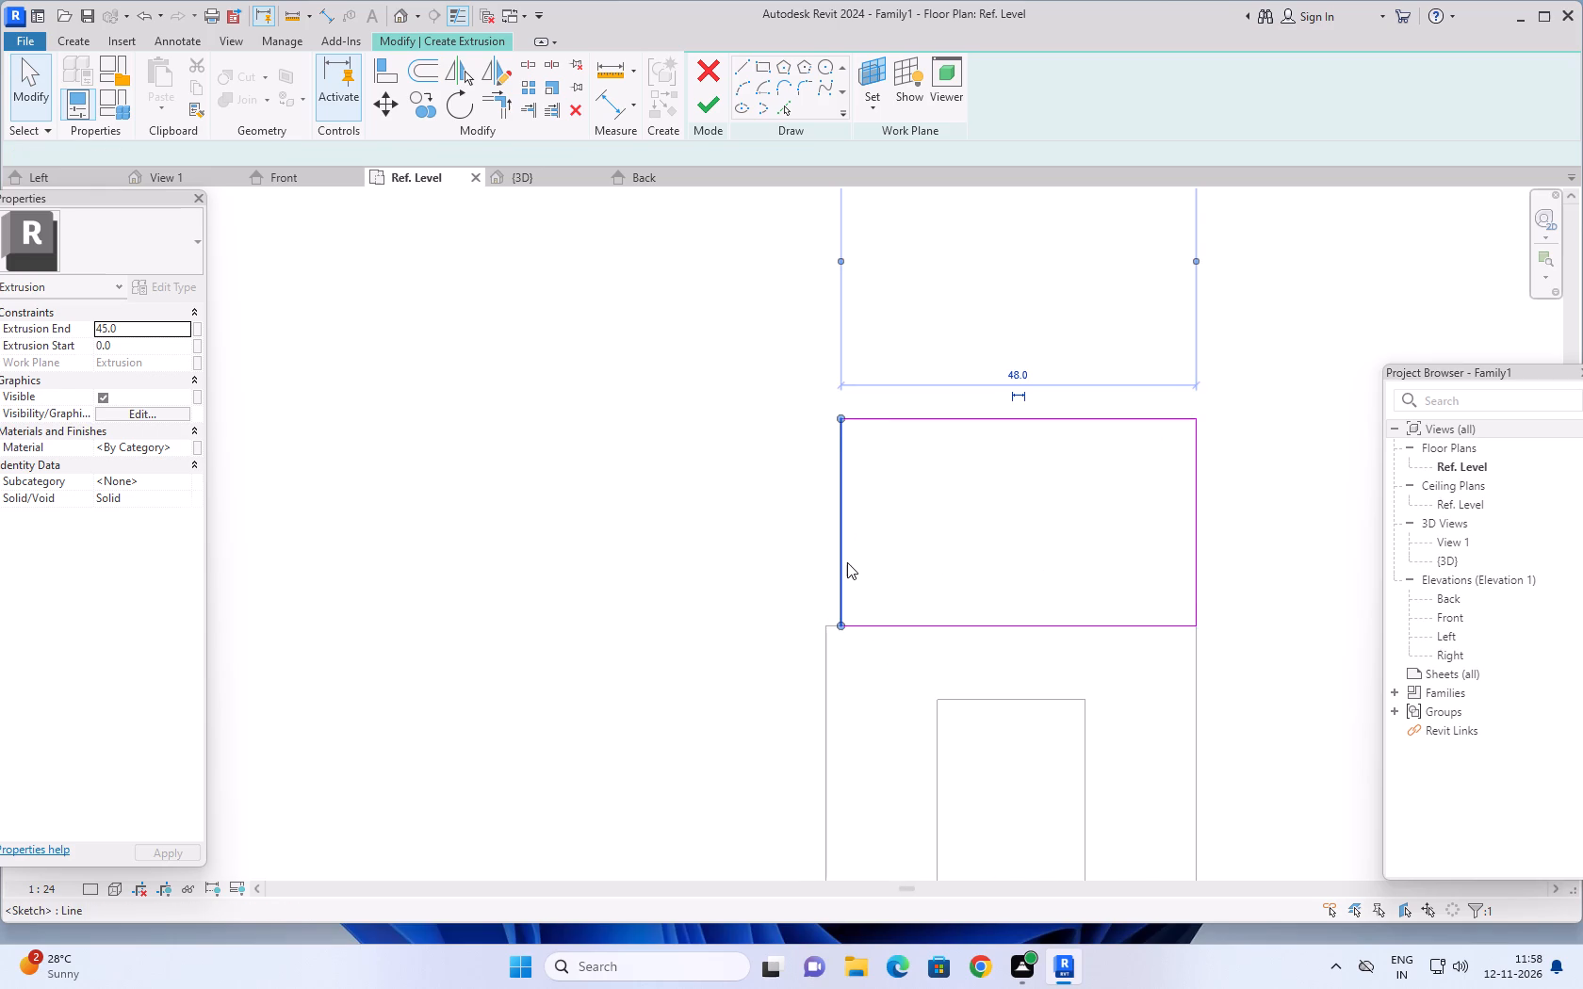
{"action": "left_click", "coordinate": [1013, 371]}
{"action": "type", "text": "50"}
{"action": "key", "text": "Return"}
{"action": "scroll", "coordinate": [1030, 498], "scroll_direction": "down", "scroll_amount": 2}
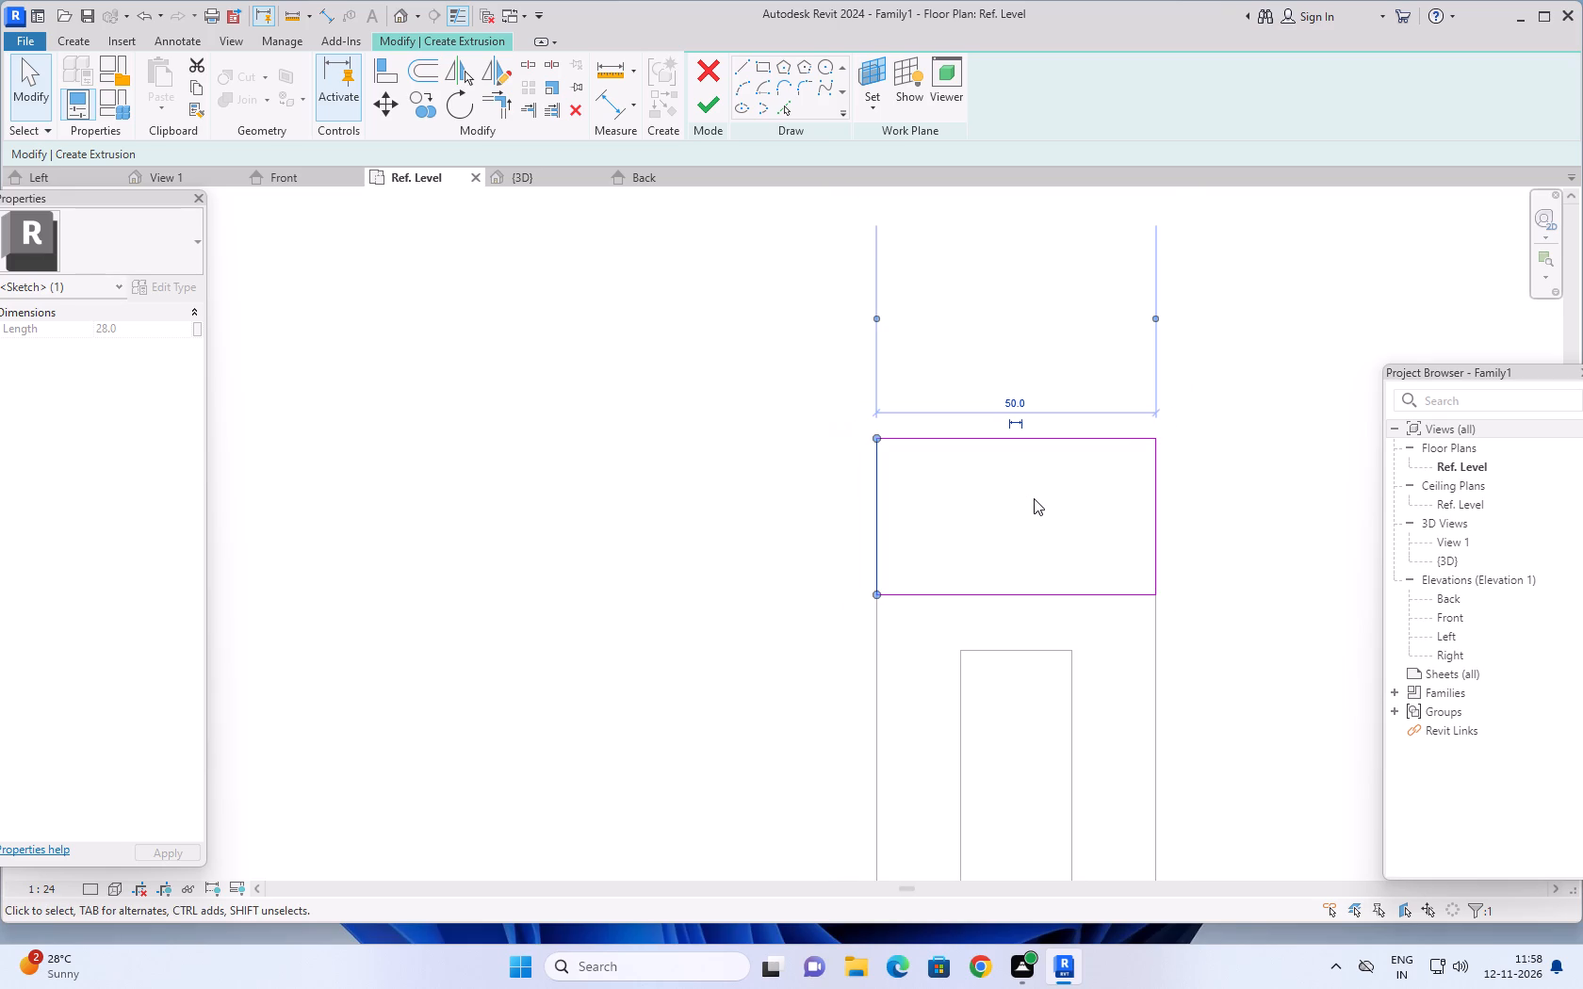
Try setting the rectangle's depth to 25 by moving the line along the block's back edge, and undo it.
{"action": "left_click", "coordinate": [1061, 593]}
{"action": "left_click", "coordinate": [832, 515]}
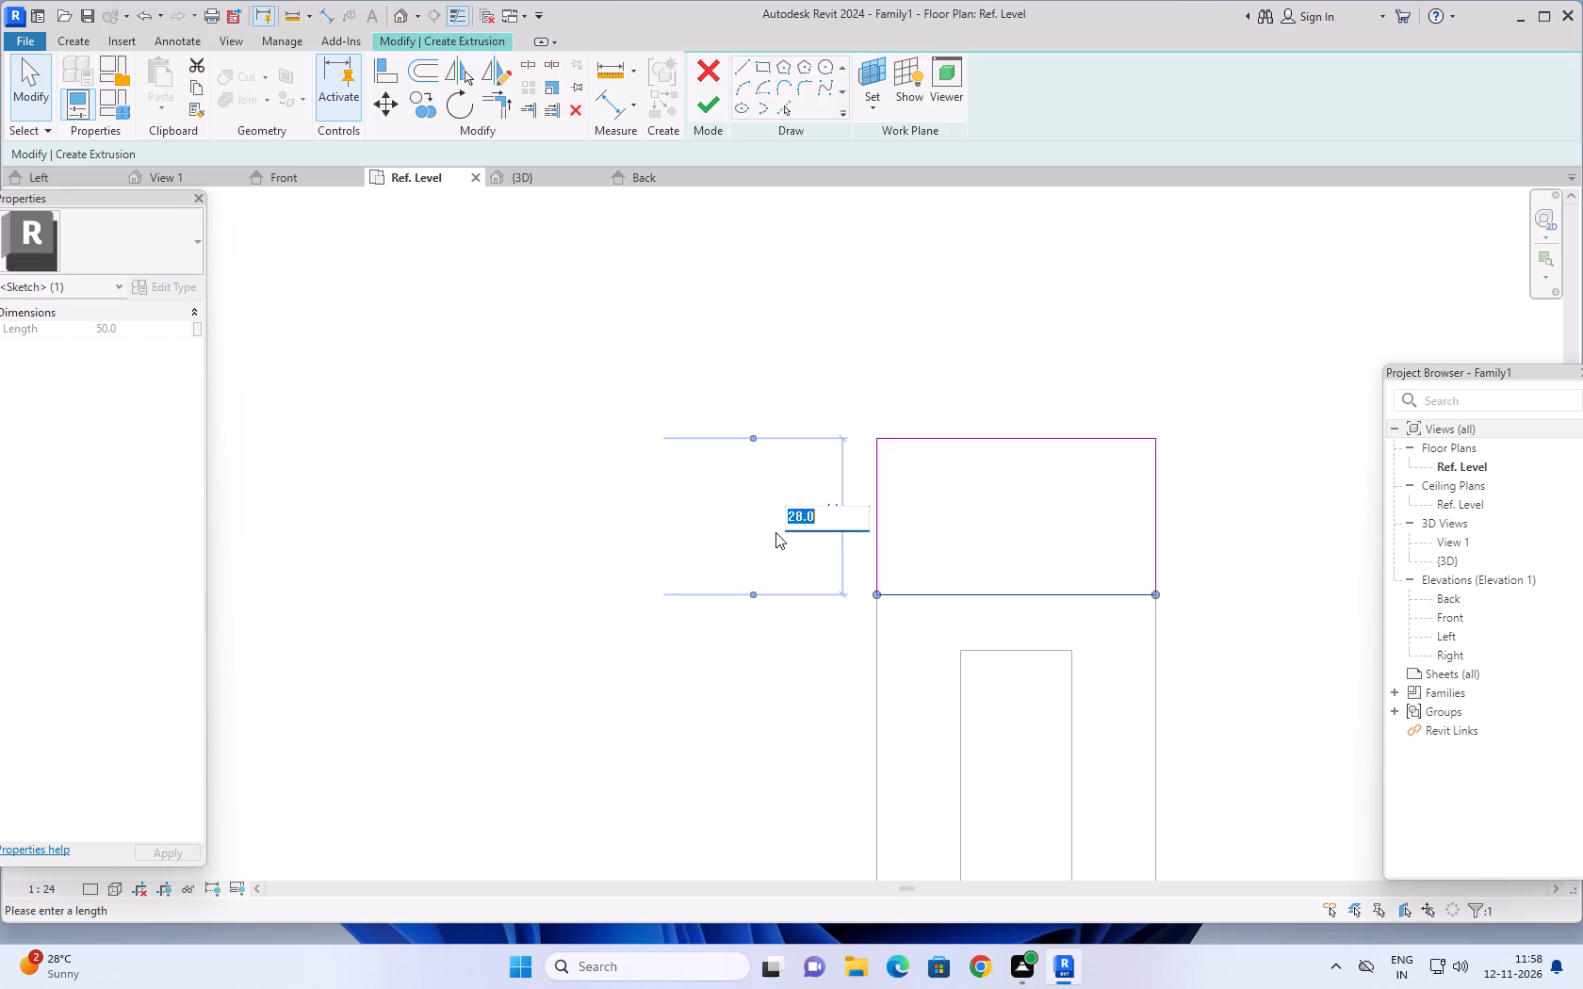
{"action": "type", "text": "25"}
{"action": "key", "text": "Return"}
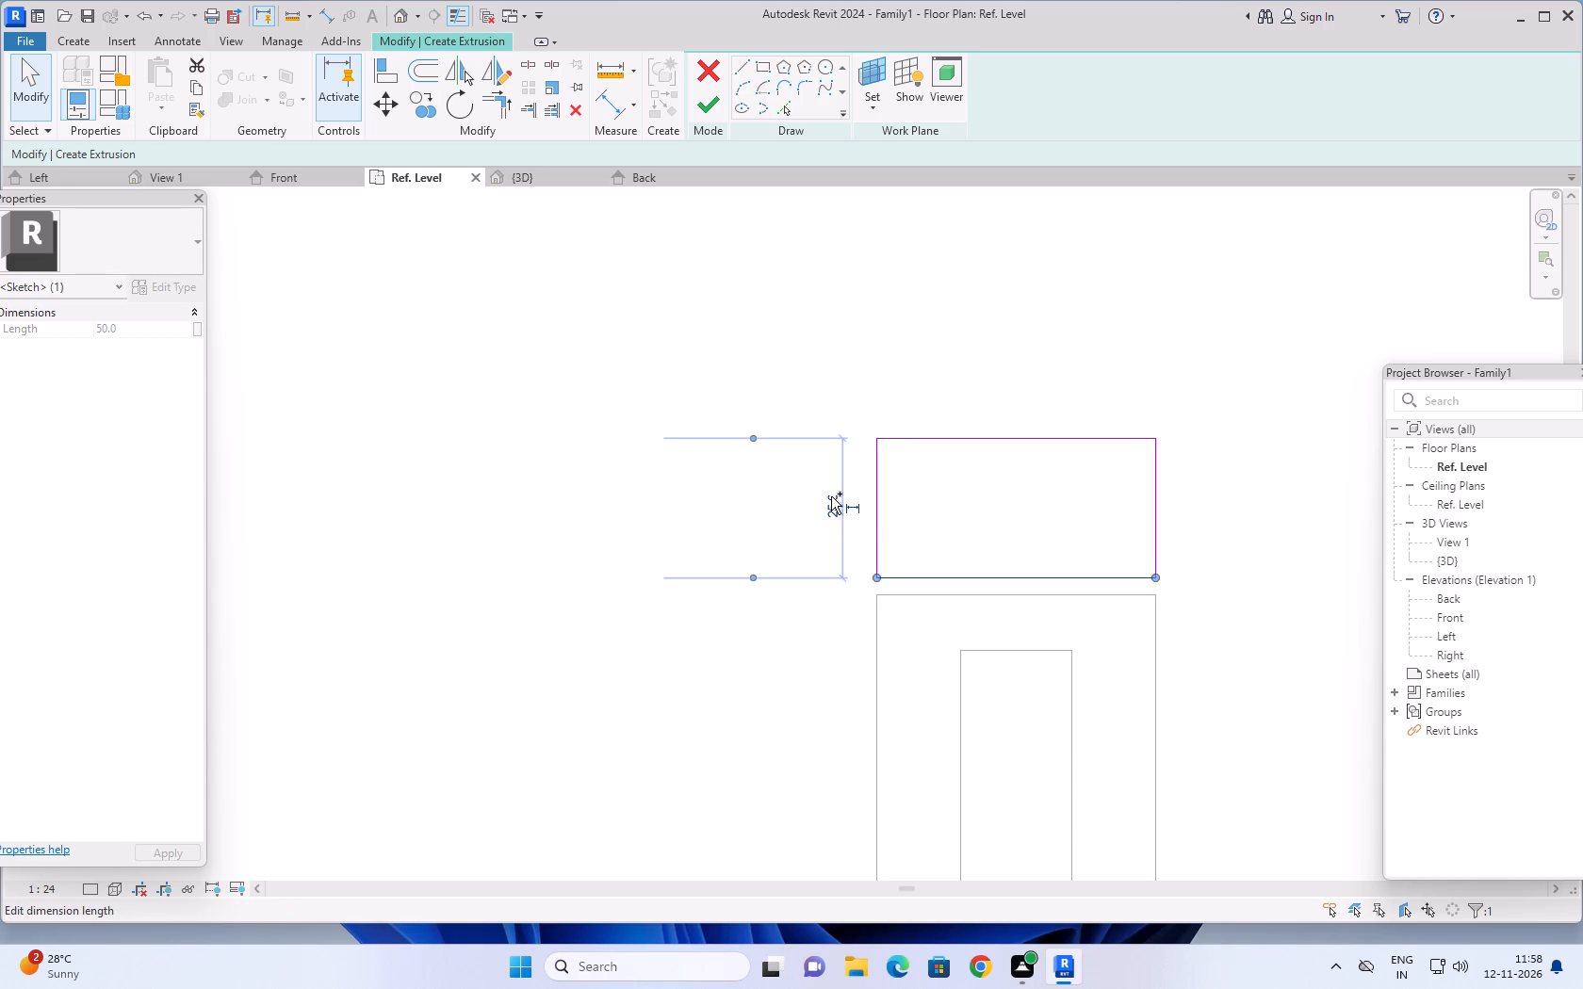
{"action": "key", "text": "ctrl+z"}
Set the rectangle's depth to 25 by moving the line farthest from the block.
{"action": "left_click", "coordinate": [1004, 440]}
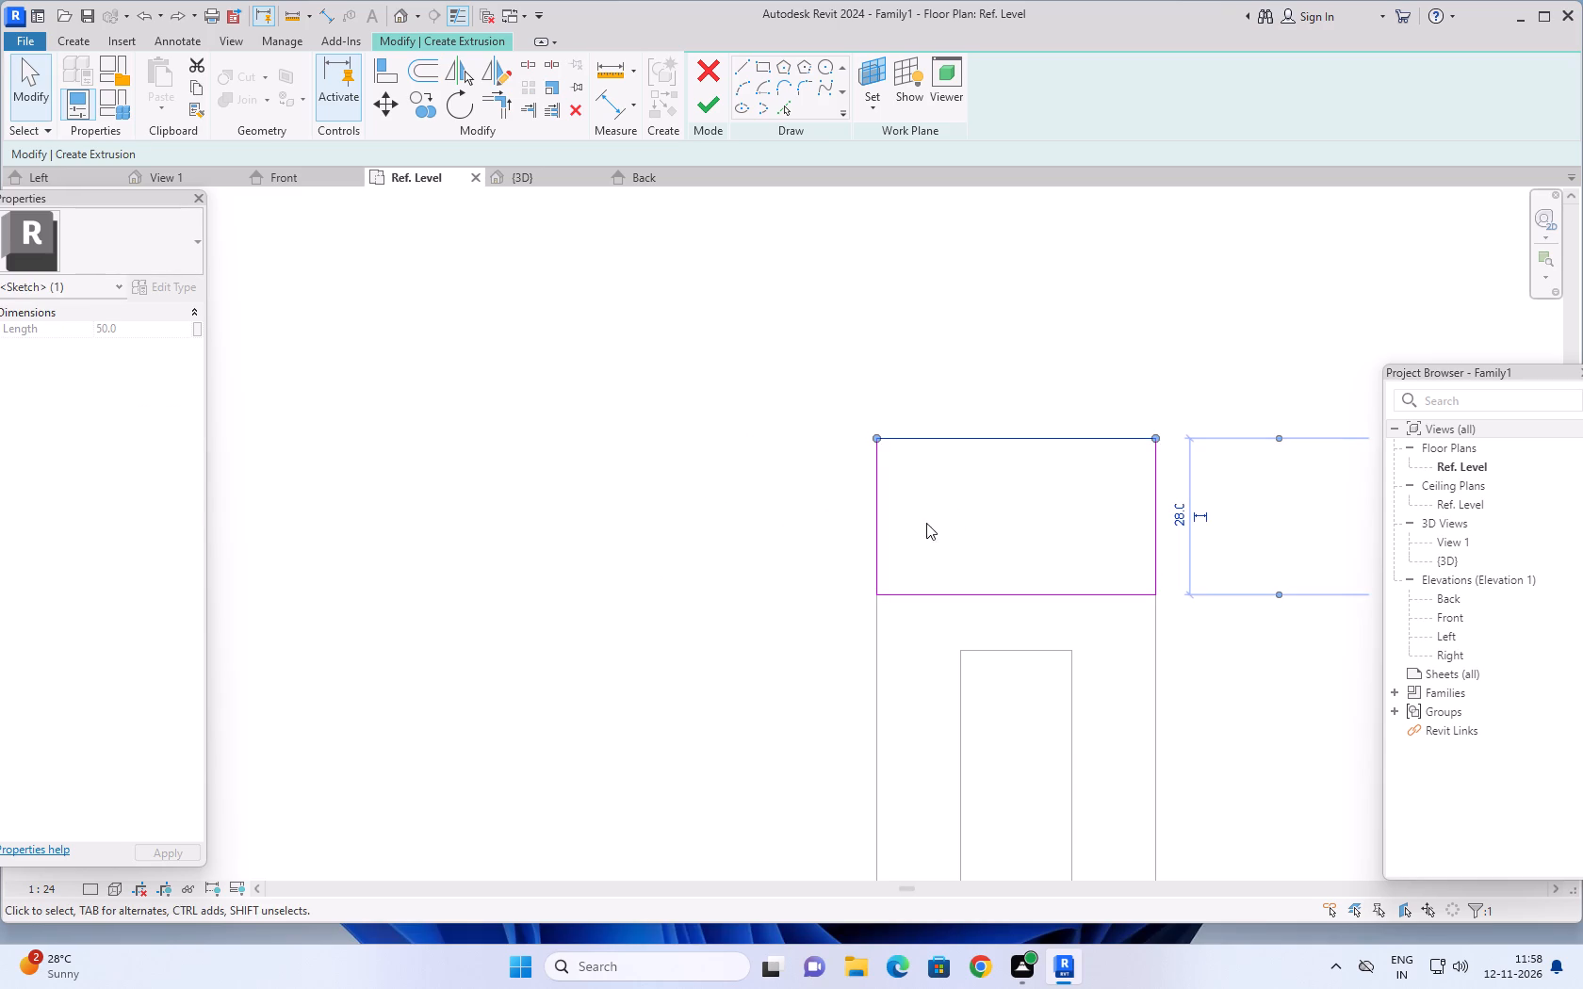
{"action": "left_click", "coordinate": [1175, 522]}
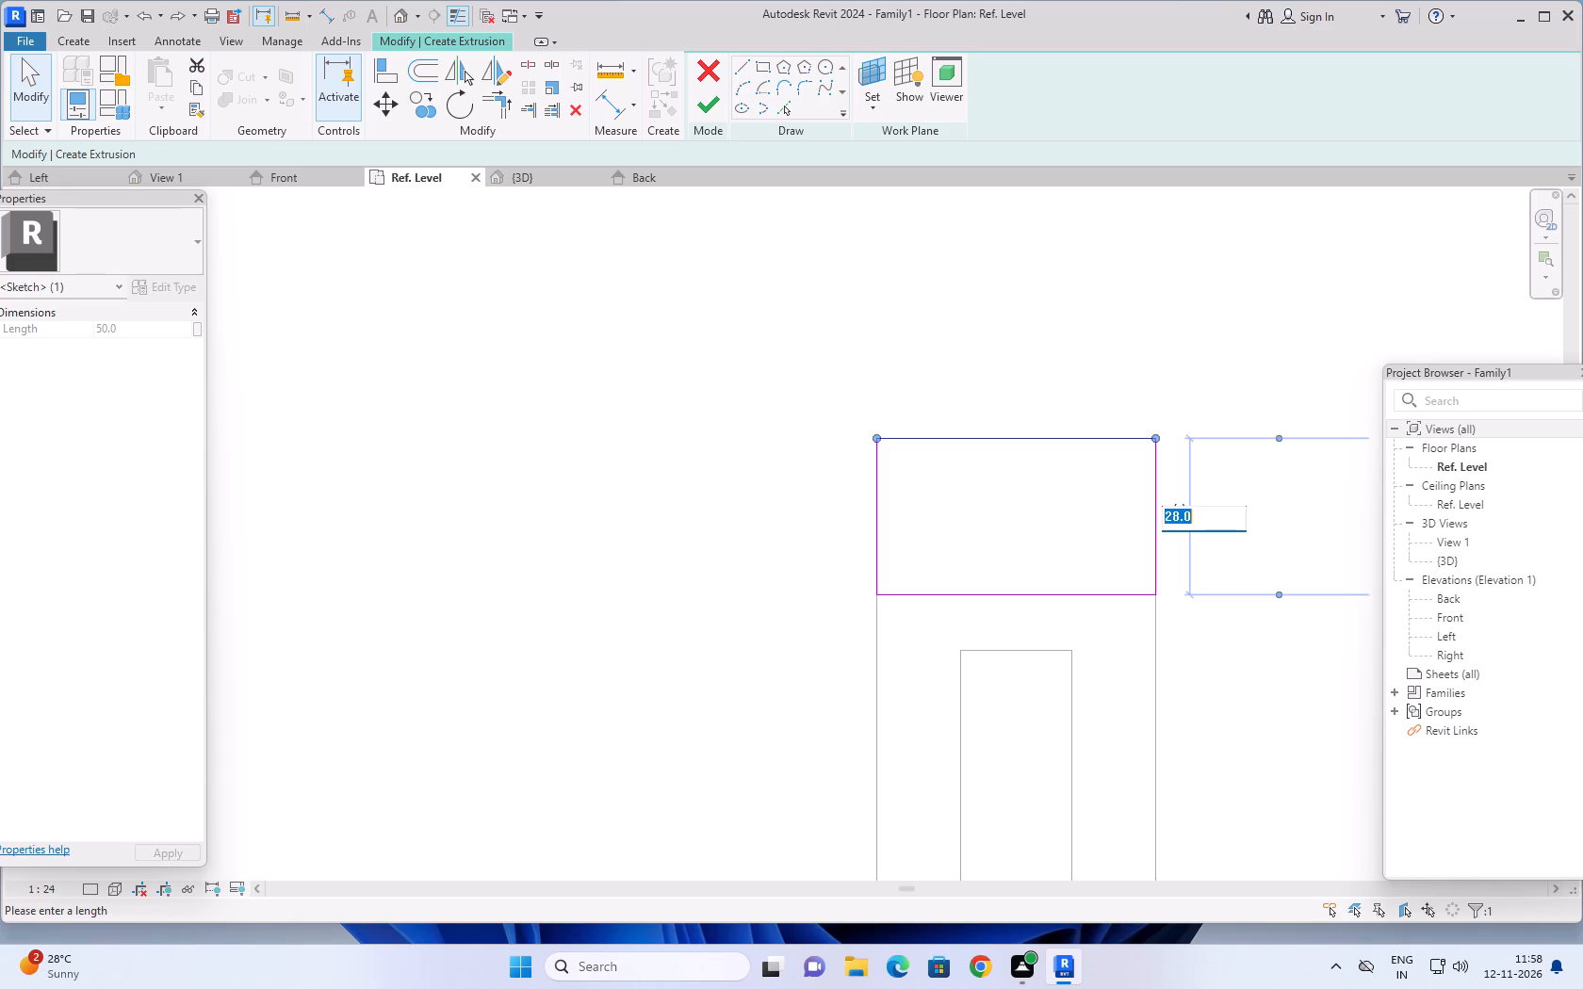
{"action": "type", "text": "25"}
{"action": "key", "text": "Return"}
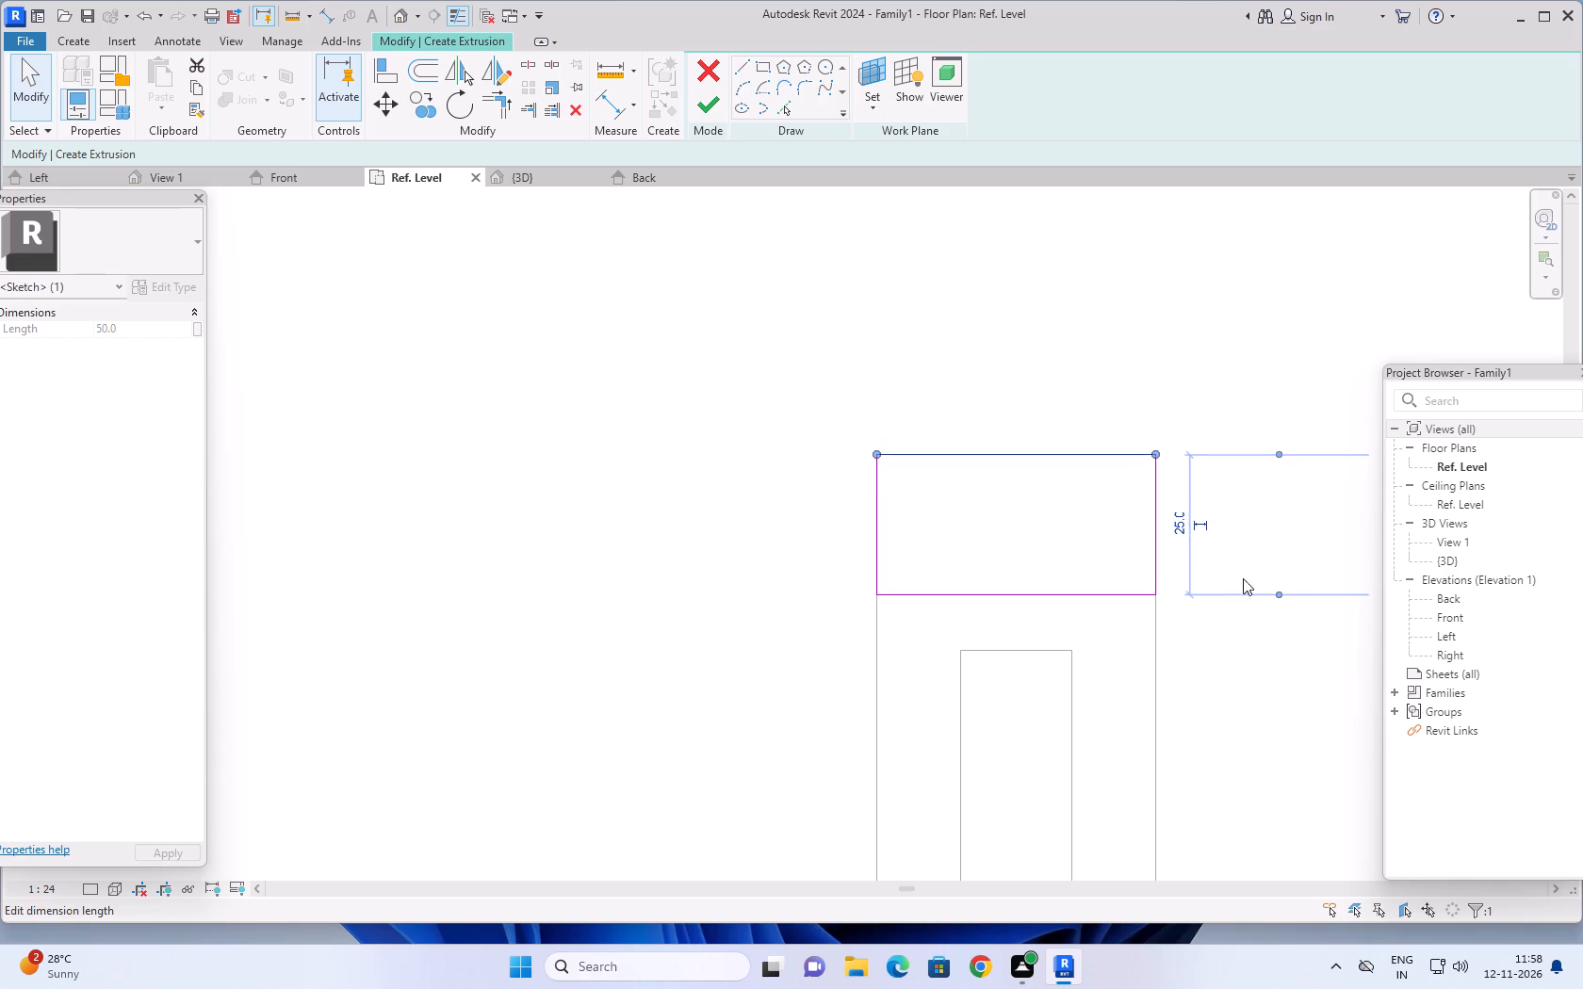
Set the Extrusion End to 25 and finish the 50 by 25 solid extrusion behind the block.
{"action": "scroll", "coordinate": [1285, 578], "scroll_direction": "down", "scroll_amount": 2}
{"action": "middle_click_drag", "start_coordinate": [1304, 708], "coordinate": [1278, 710]}
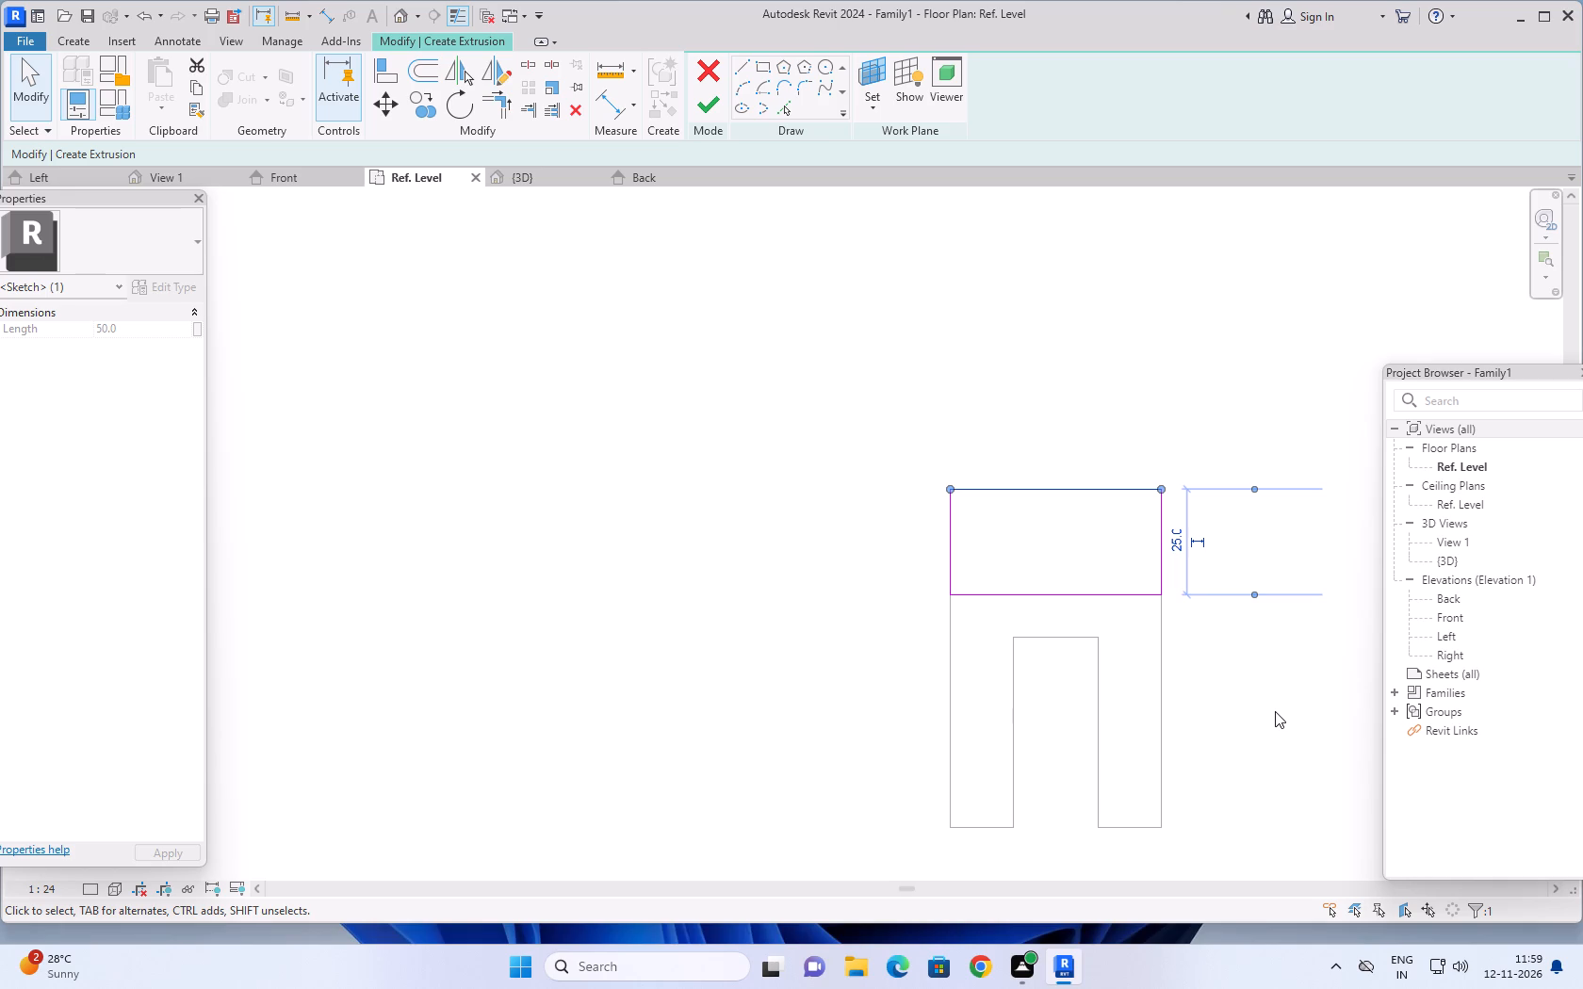
{"action": "middle_click_drag", "start_coordinate": [1263, 693], "coordinate": [1248, 687]}
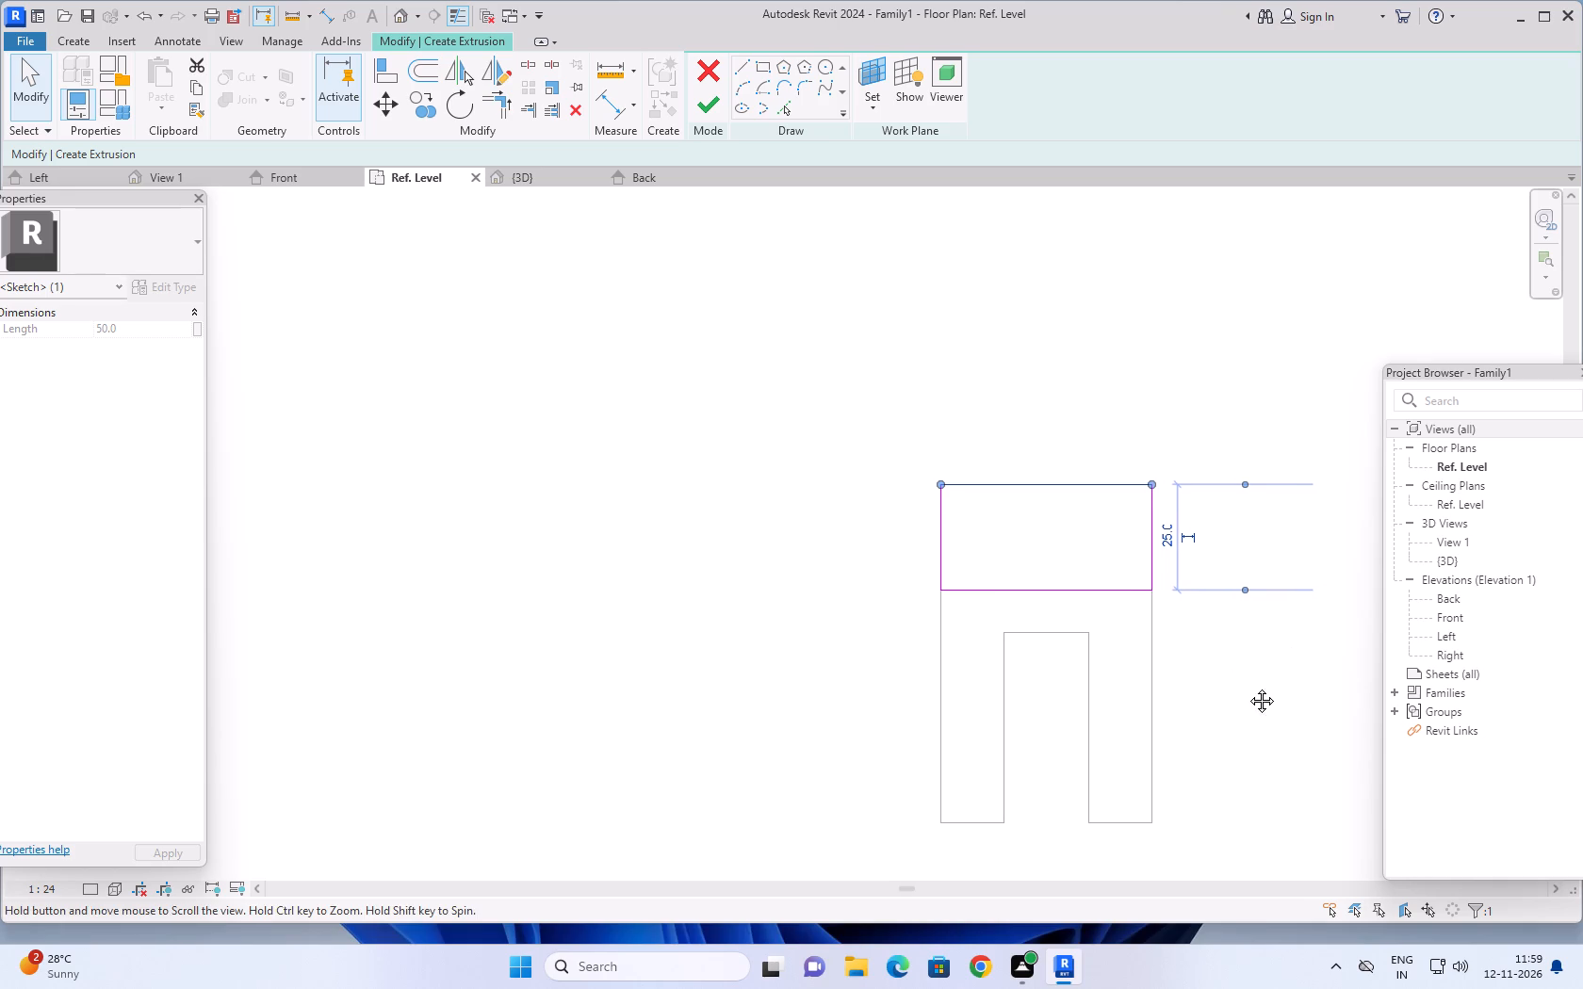
{"action": "middle_click_drag", "start_coordinate": [1248, 687], "coordinate": [1235, 687]}
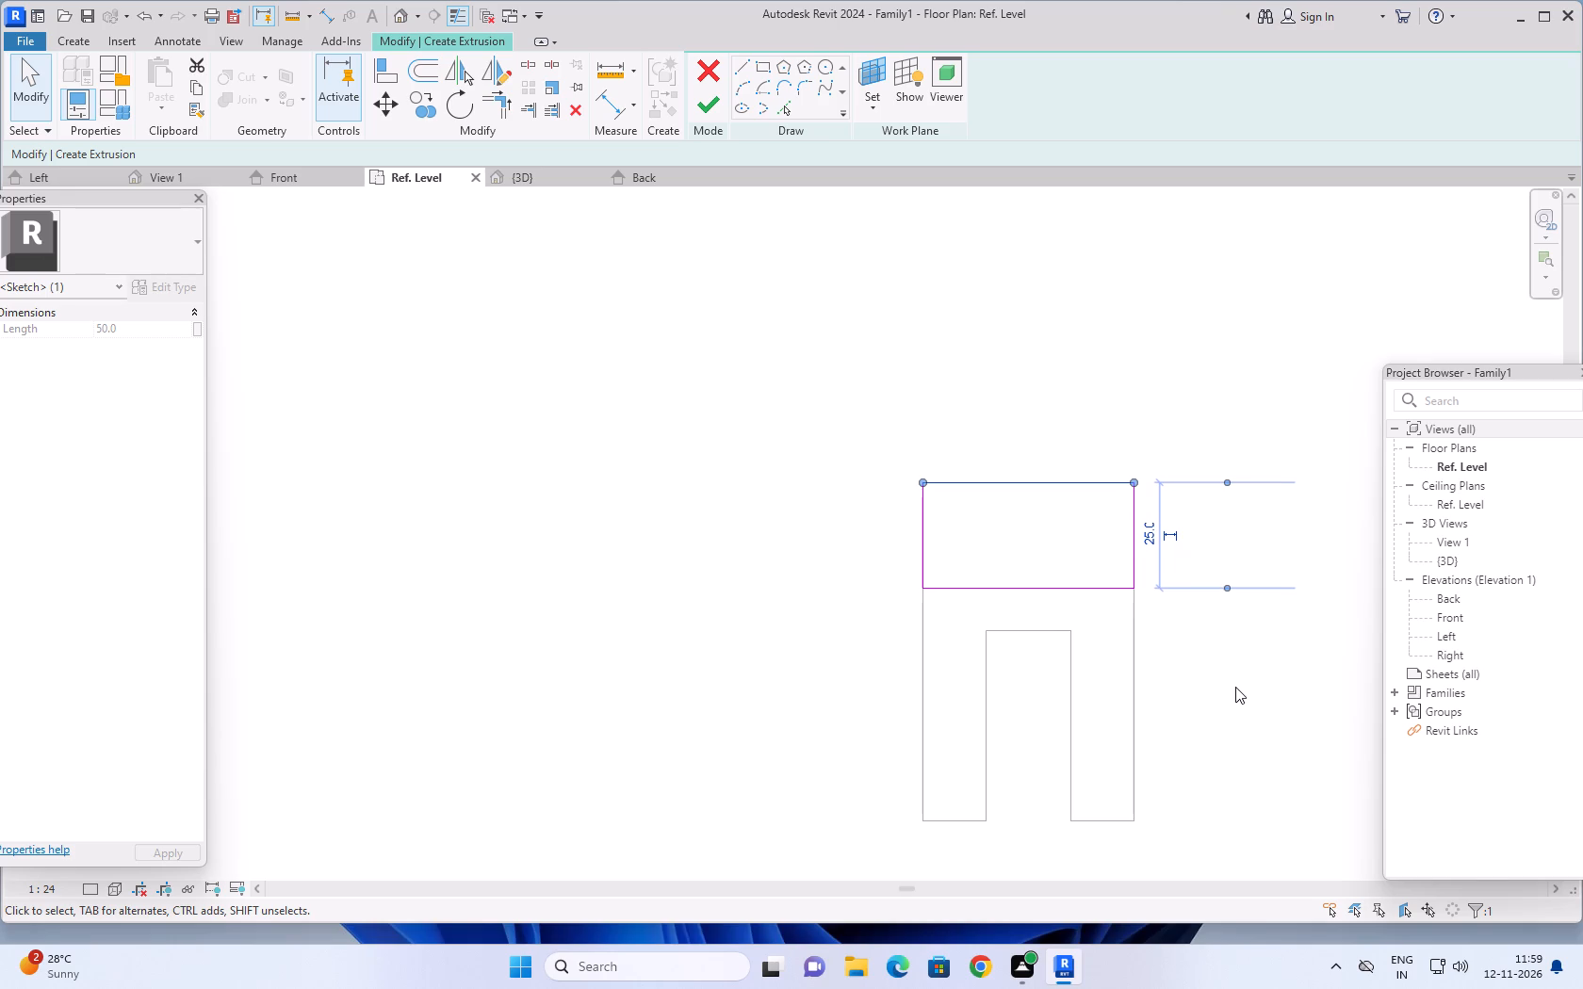
{"action": "scroll", "coordinate": [1235, 687], "scroll_direction": "up", "scroll_amount": 1}
{"action": "middle_click_drag", "start_coordinate": [1235, 672], "coordinate": [1206, 662]}
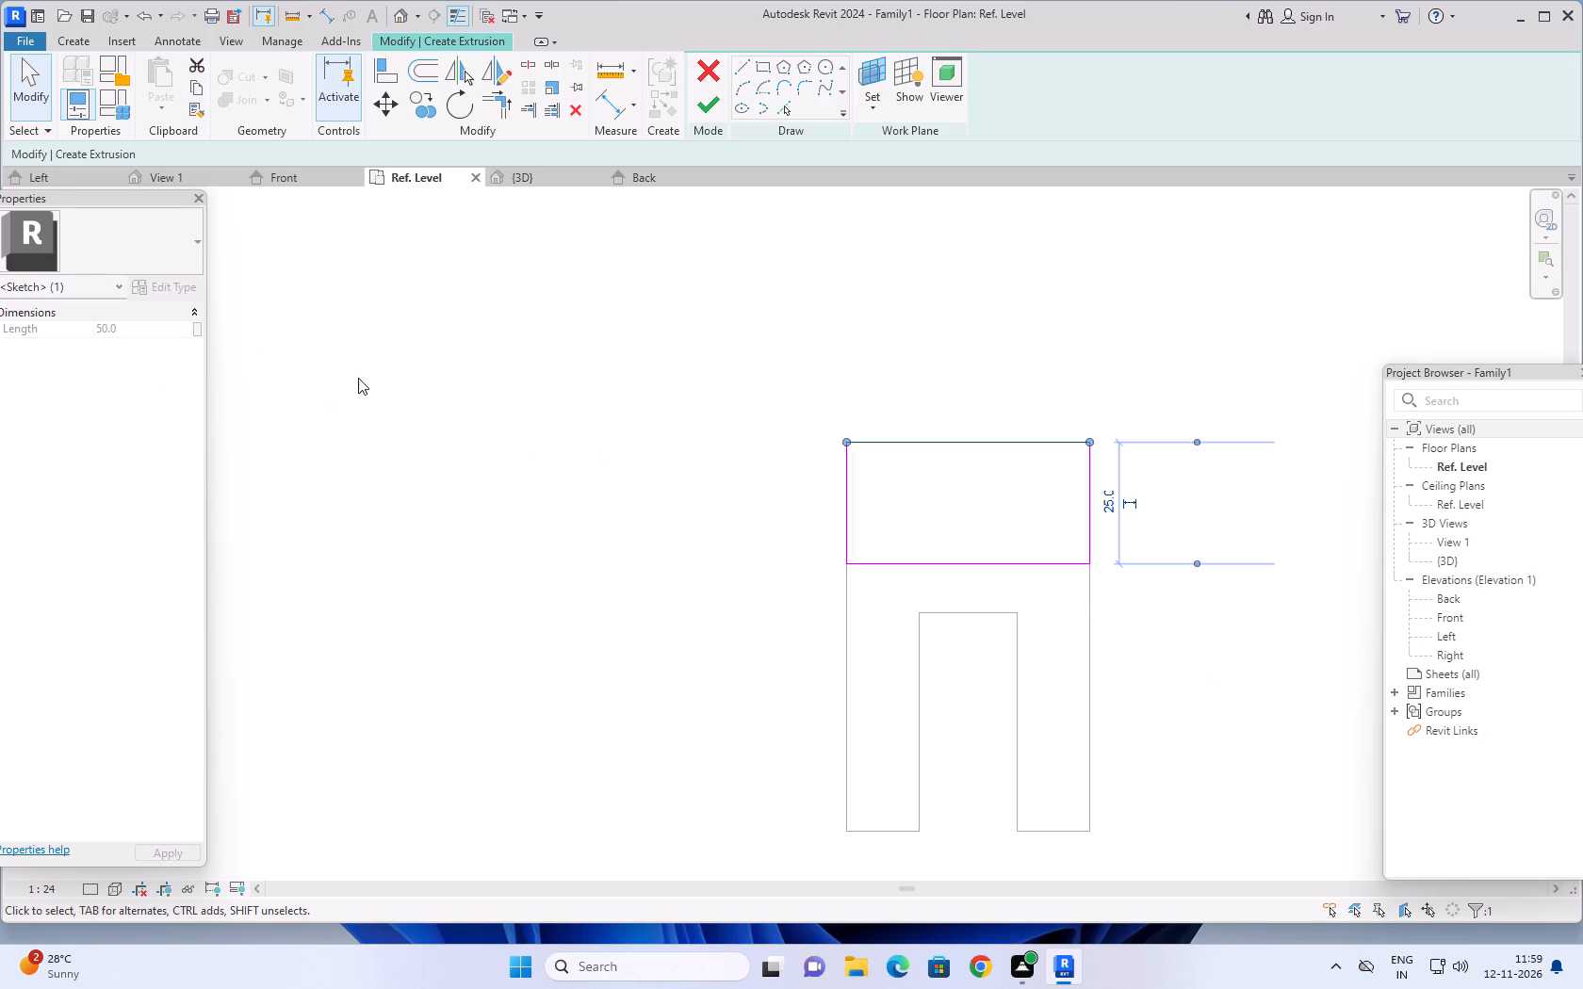
{"action": "key", "text": "Escape"}
{"action": "left_click", "coordinate": [152, 332]}
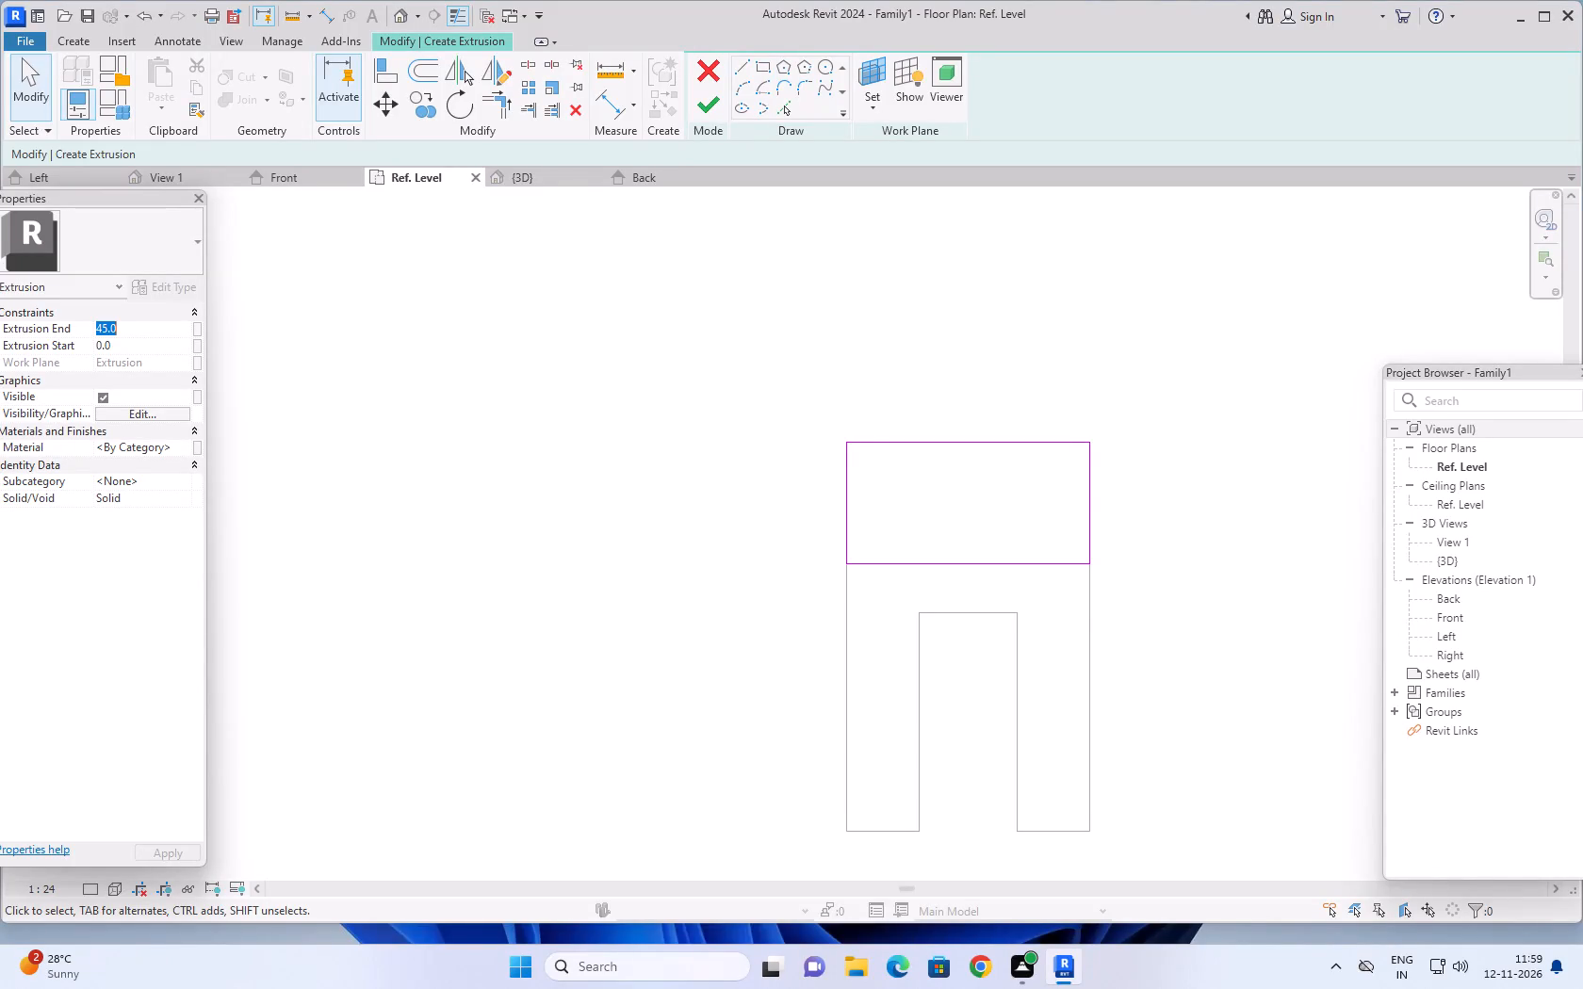
{"action": "type", "text": "25"}
{"action": "key", "text": "Return"}
{"action": "left_click", "coordinate": [712, 107]}
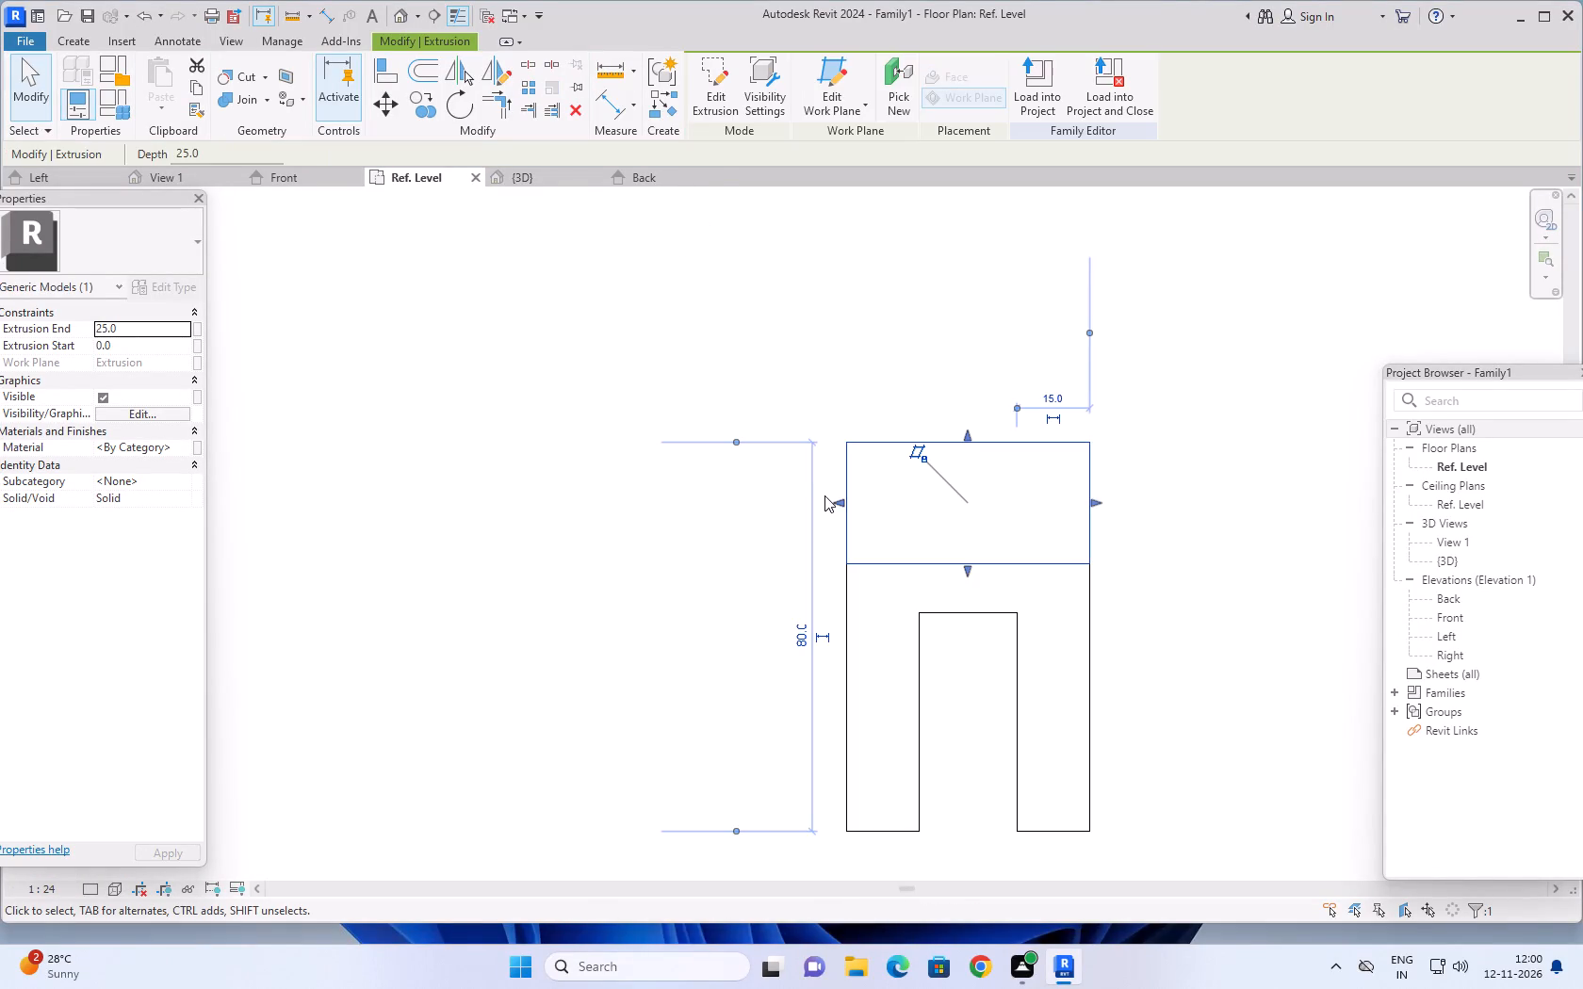
{"action": "key", "text": "Escape"}
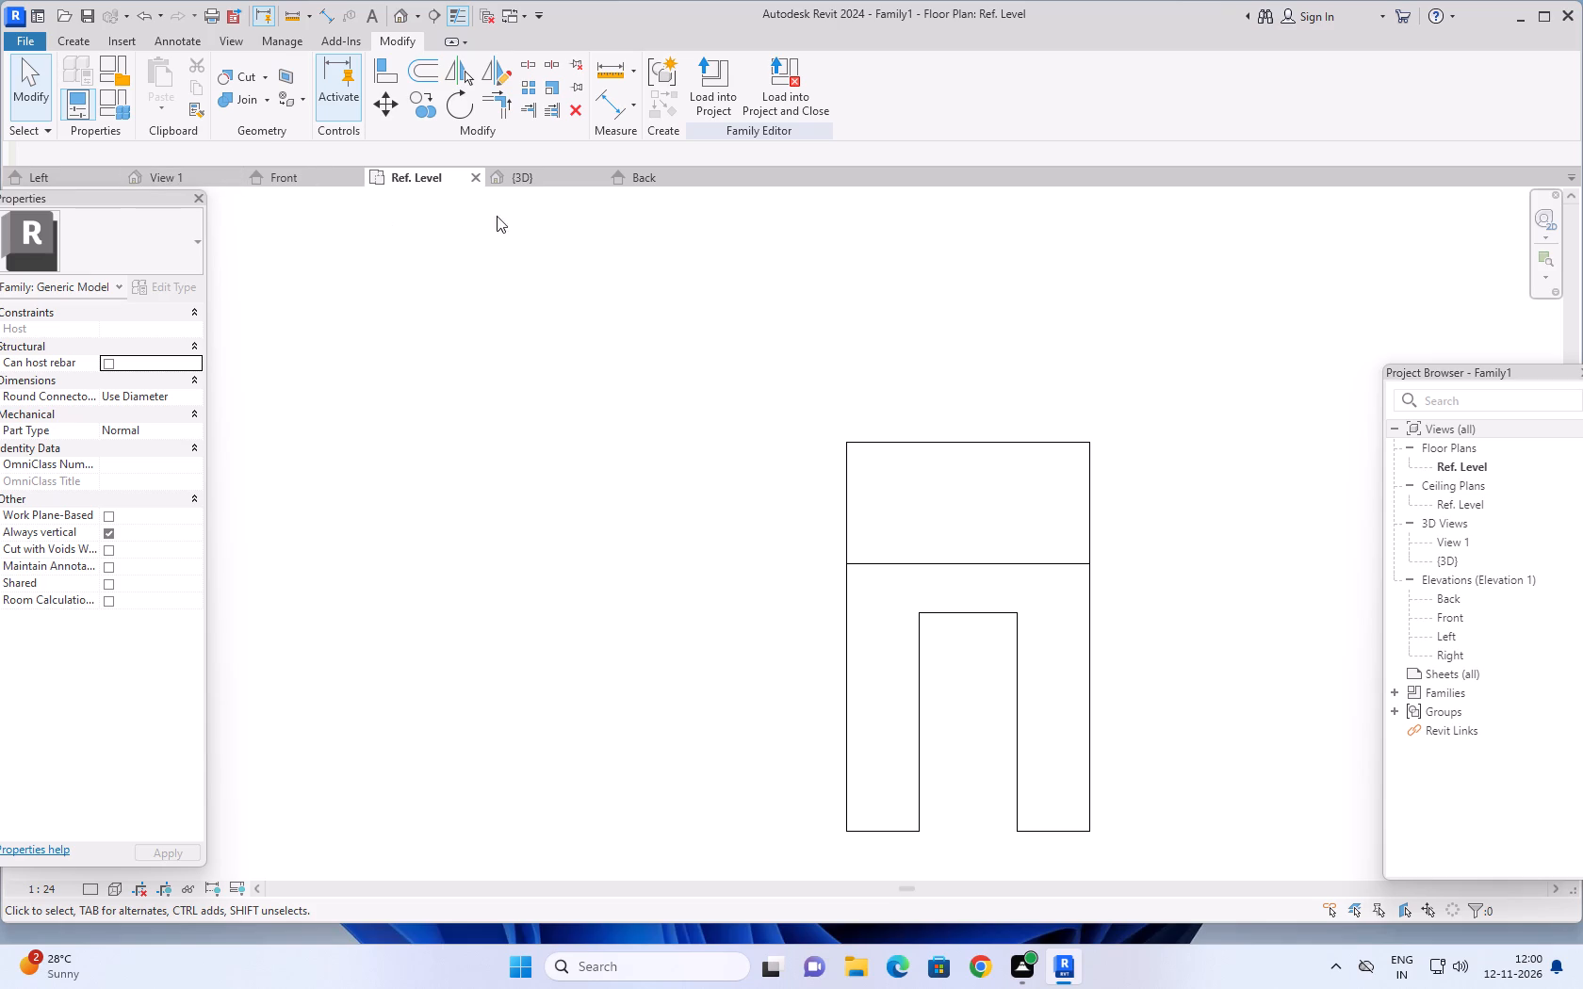
Examine the slotted block and its rear extrusion in the {3D} view, then from the top.
{"action": "left_click", "coordinate": [539, 185]}
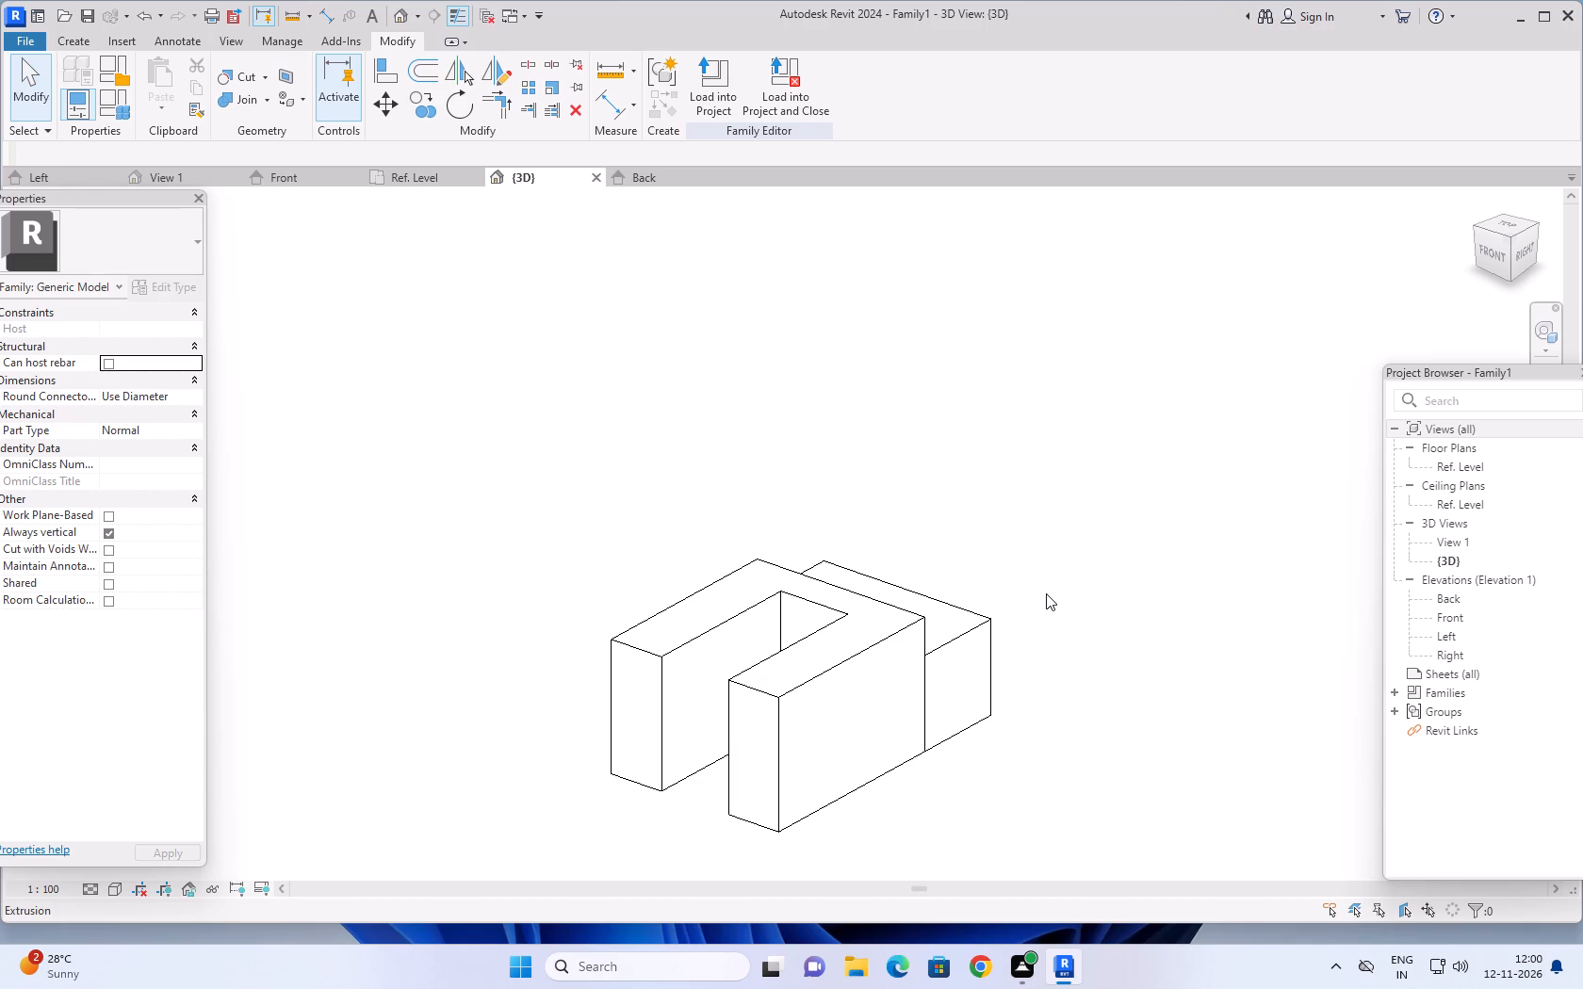
{"action": "scroll", "coordinate": [1140, 577], "scroll_direction": "down", "scroll_amount": 1}
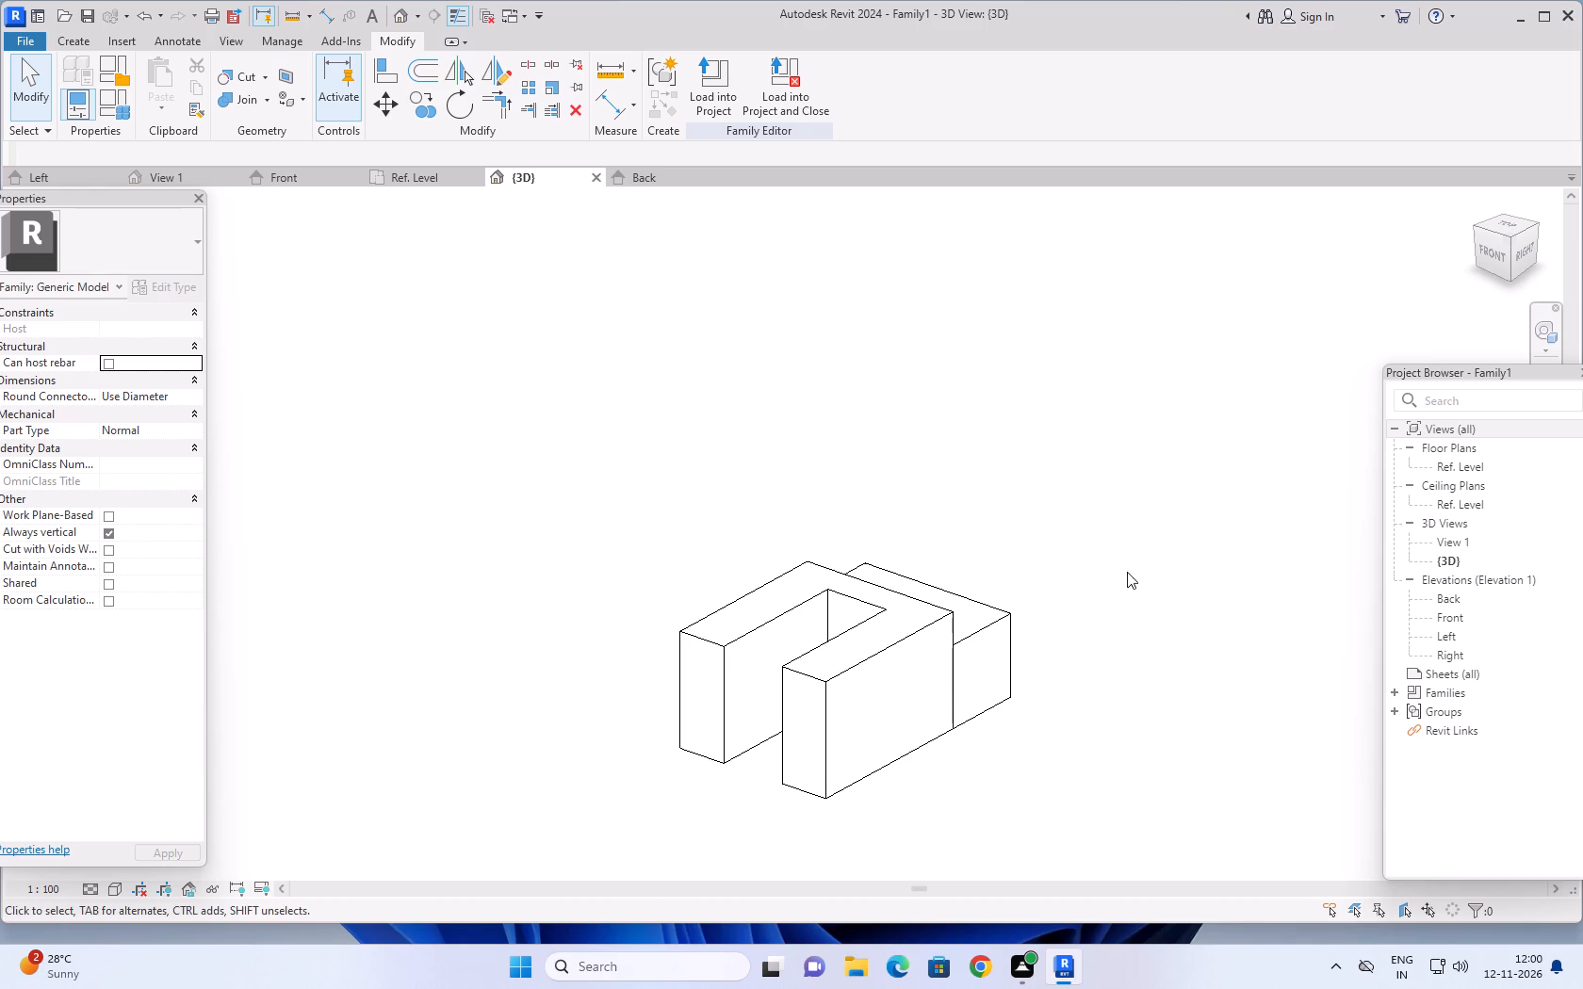
{"action": "left_click", "coordinate": [1511, 222]}
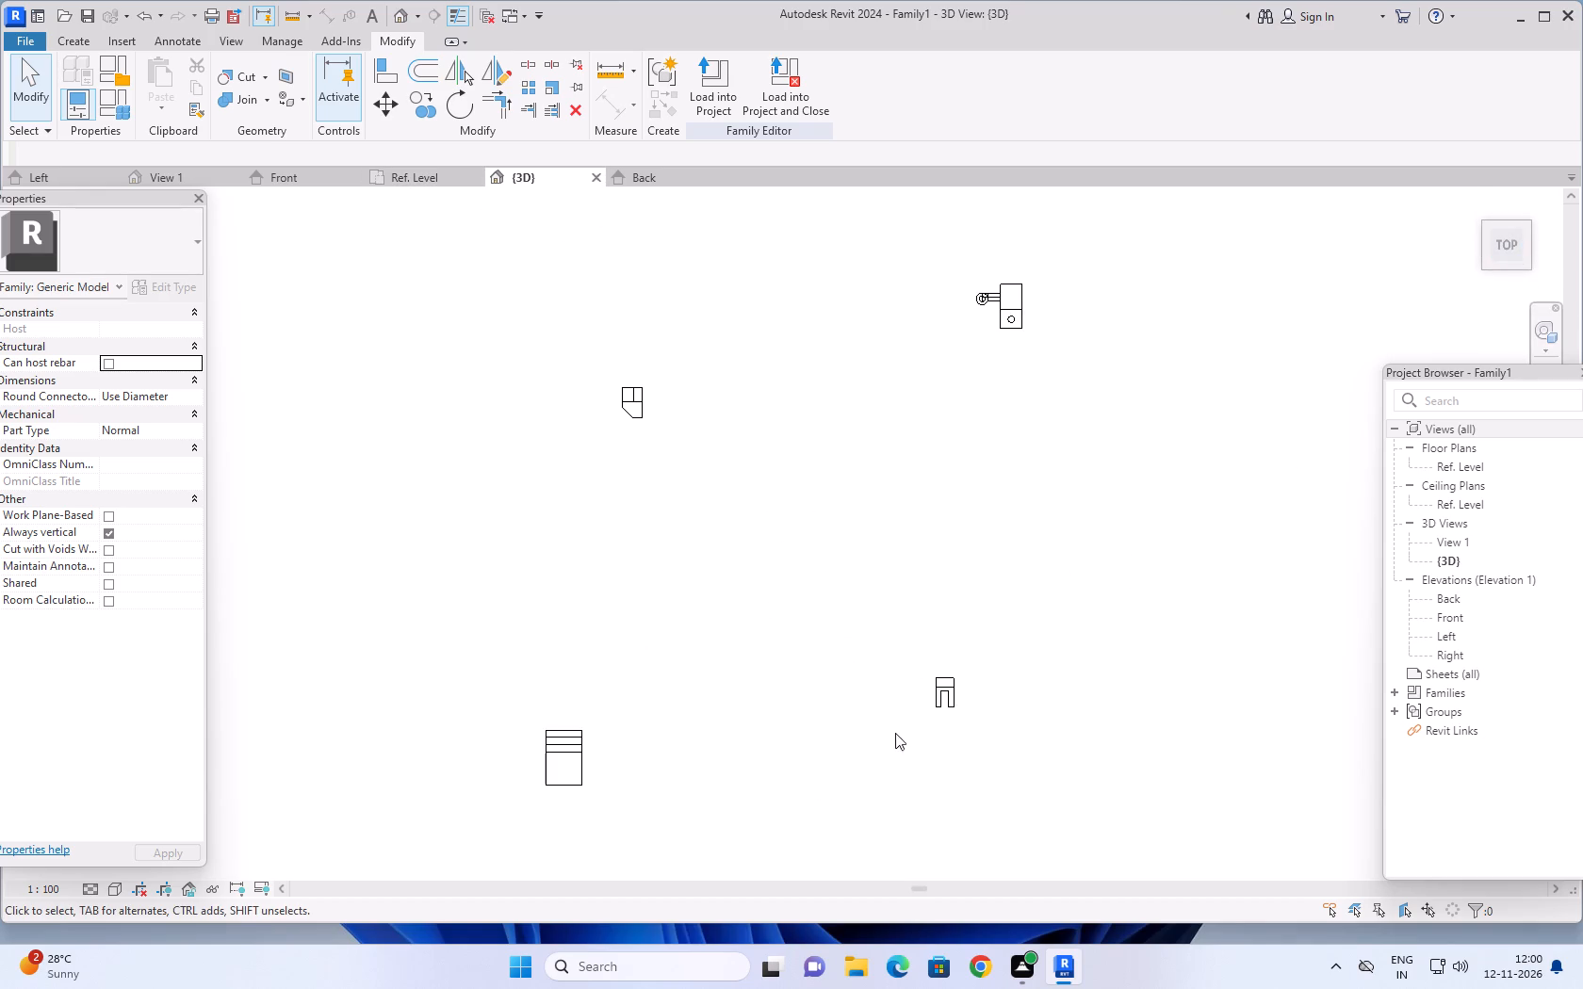
Start a new extrusion and pick the top face of the 25-high rear extrusion as its work plane.
{"action": "scroll", "coordinate": [974, 679], "scroll_direction": "up", "scroll_amount": 10}
{"action": "middle_click_drag", "start_coordinate": [1042, 621], "coordinate": [1120, 505]}
{"action": "scroll", "coordinate": [1017, 569], "scroll_direction": "up", "scroll_amount": 3}
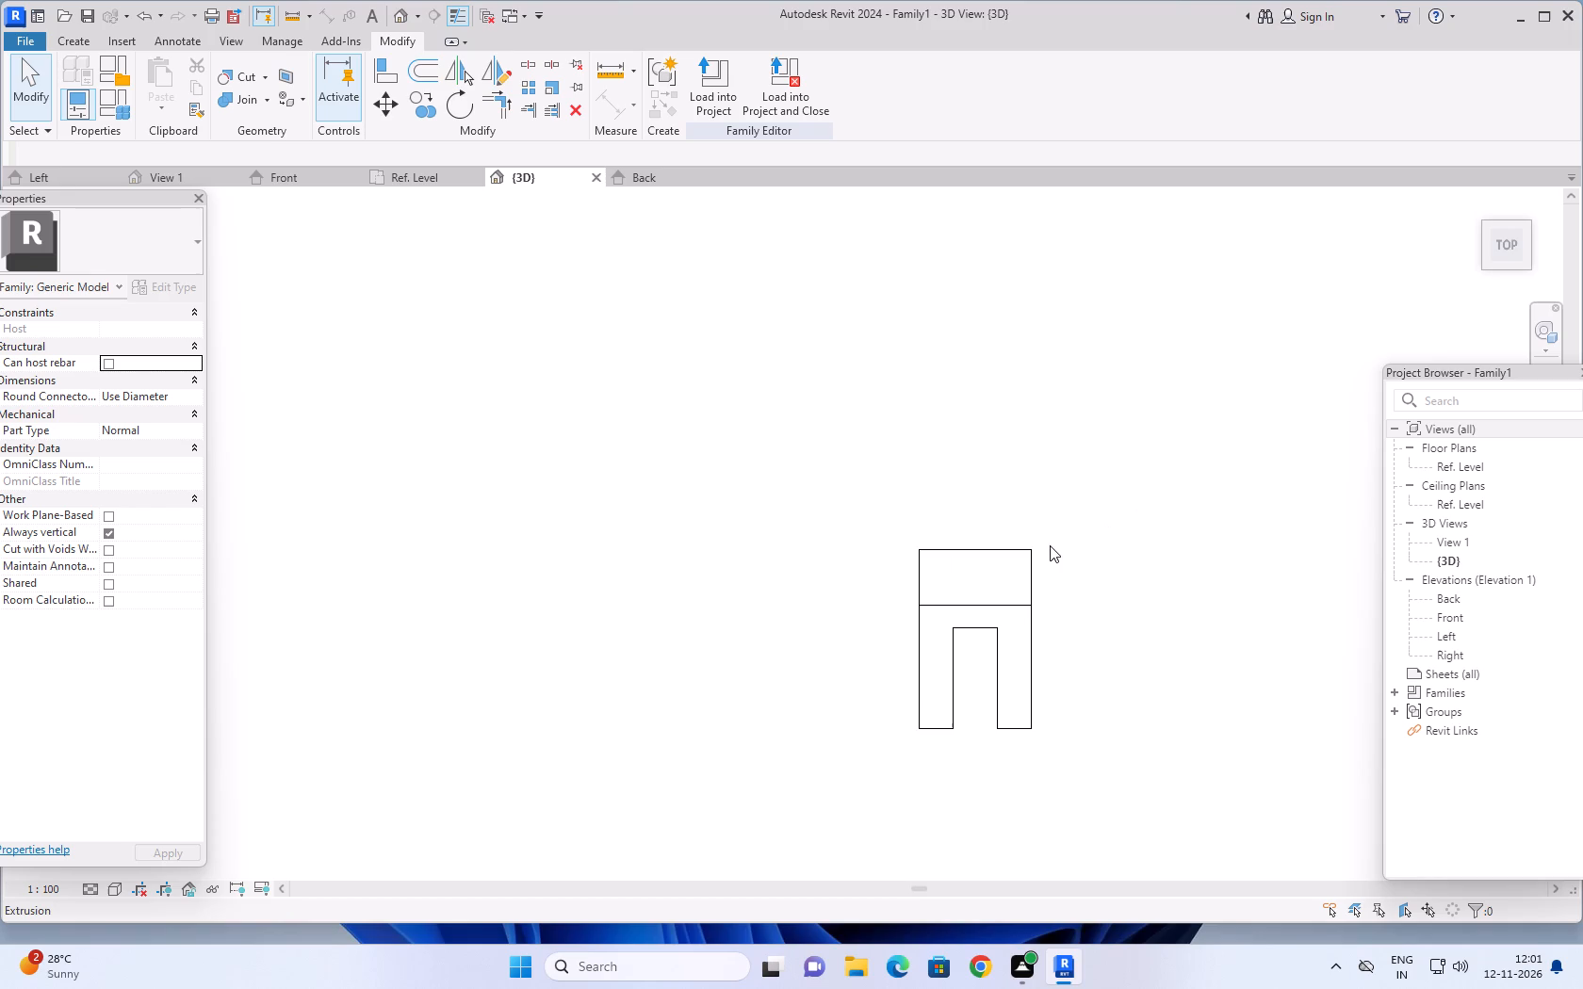
{"action": "middle_click_drag", "start_coordinate": [1070, 527], "coordinate": [1071, 543]}
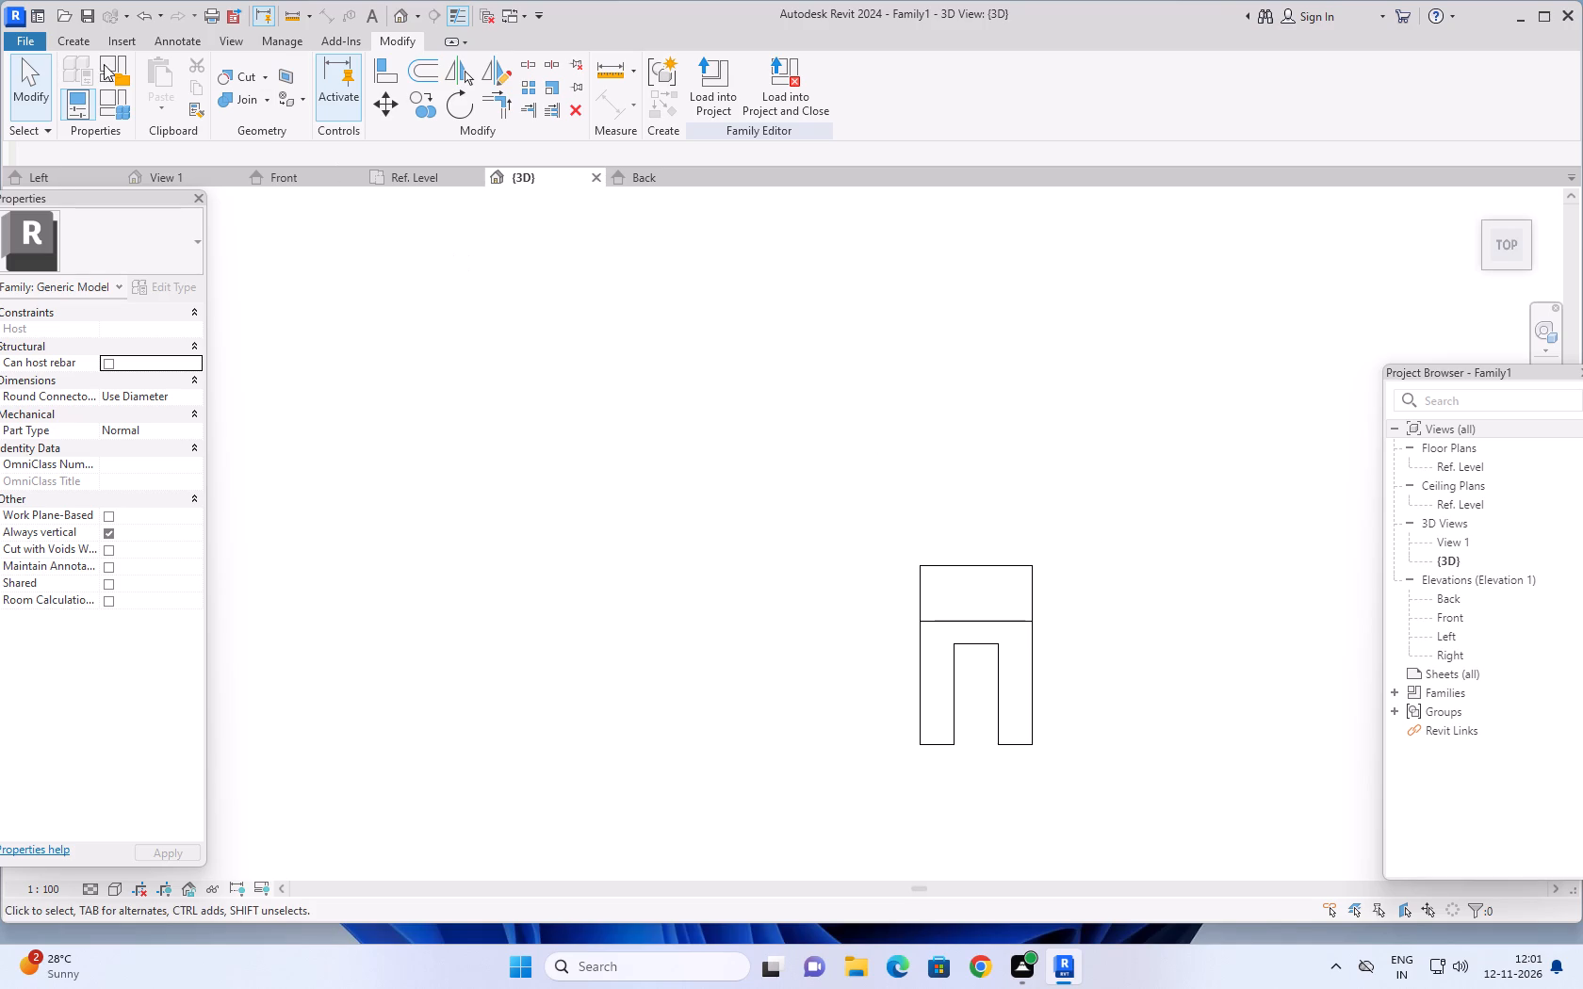
{"action": "left_click", "coordinate": [83, 42]}
{"action": "left_click", "coordinate": [171, 79]}
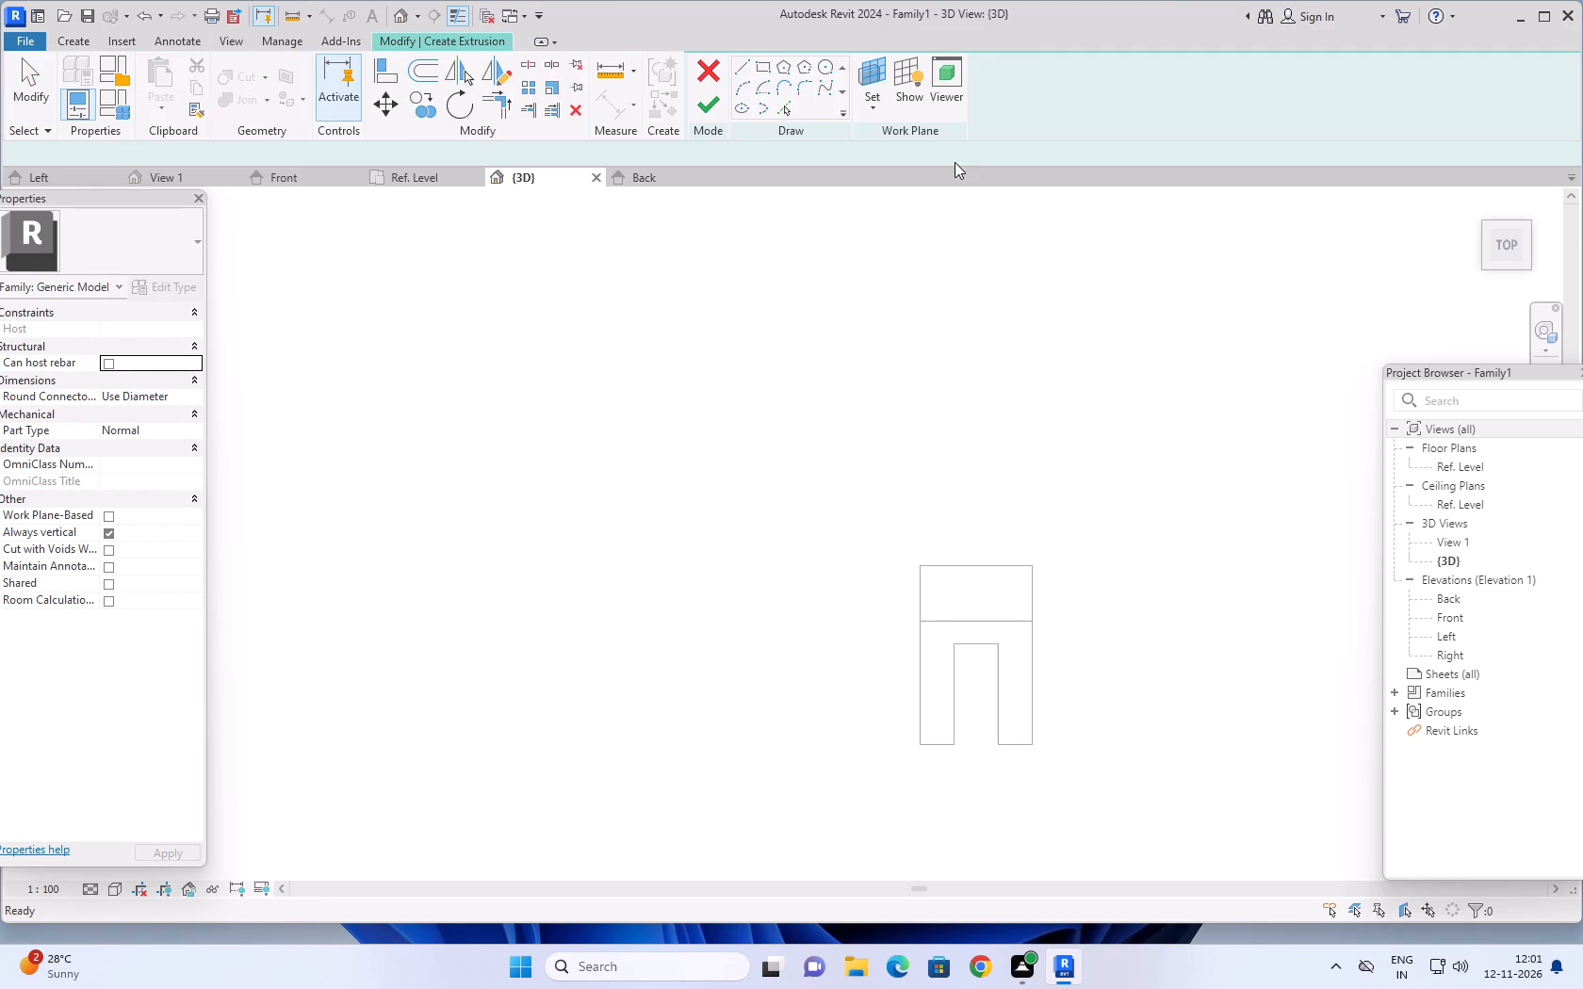
{"action": "left_click", "coordinate": [736, 67]}
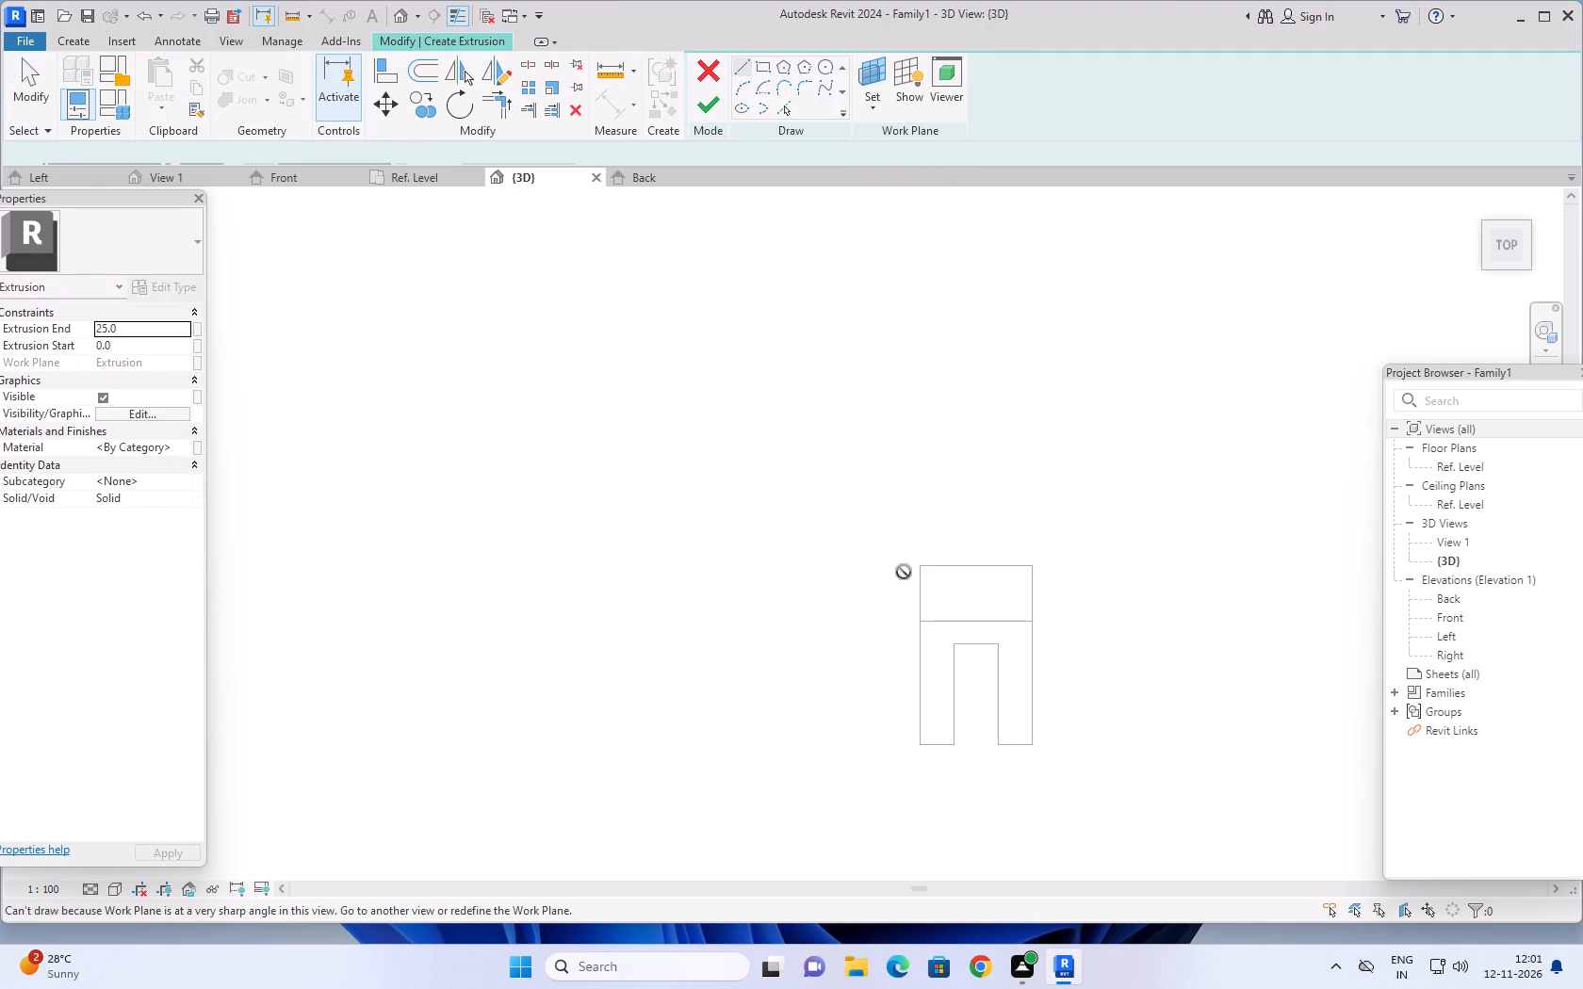
{"action": "left_click", "coordinate": [871, 105]}
{"action": "left_click", "coordinate": [918, 176]}
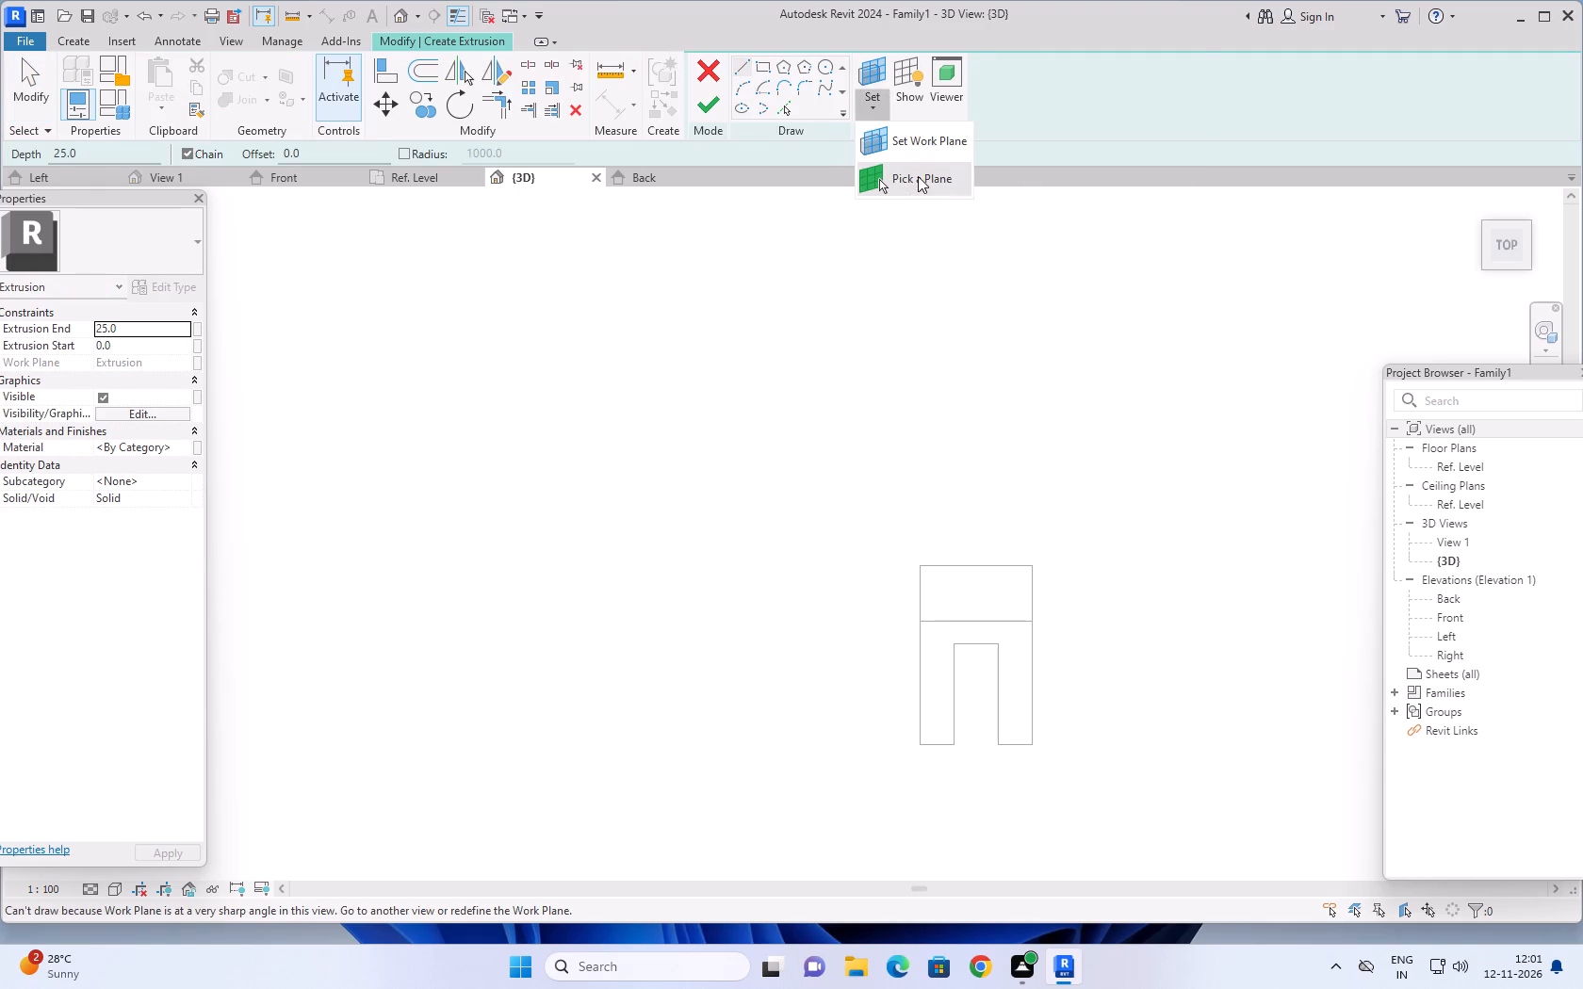
{"action": "left_click", "coordinate": [955, 593]}
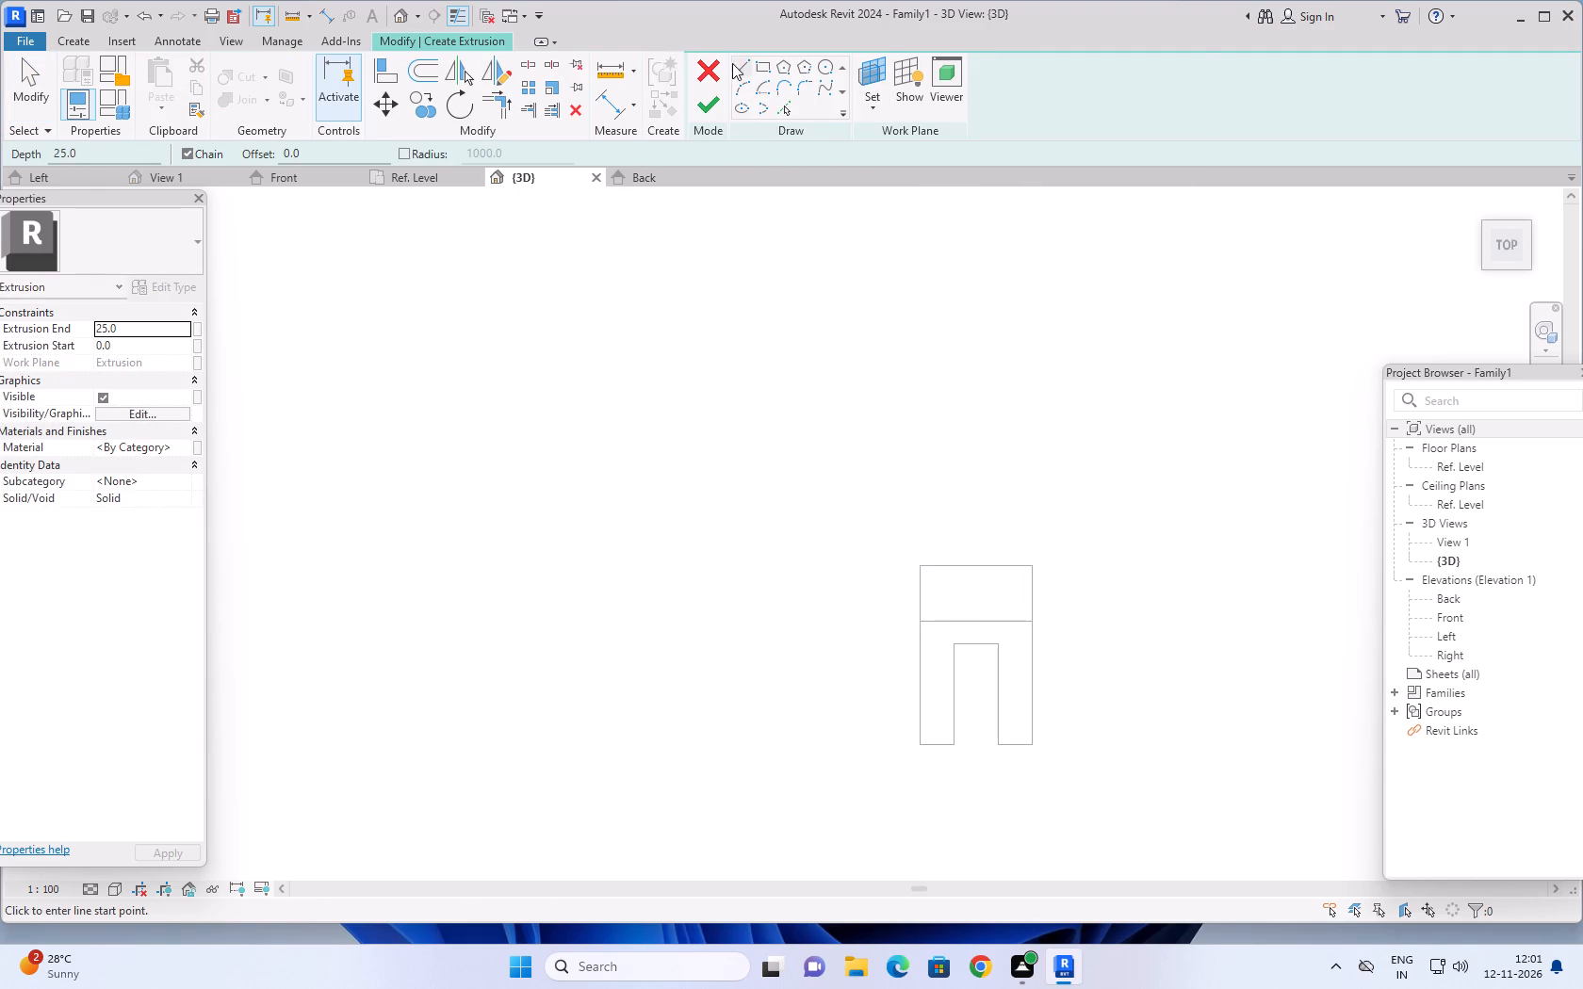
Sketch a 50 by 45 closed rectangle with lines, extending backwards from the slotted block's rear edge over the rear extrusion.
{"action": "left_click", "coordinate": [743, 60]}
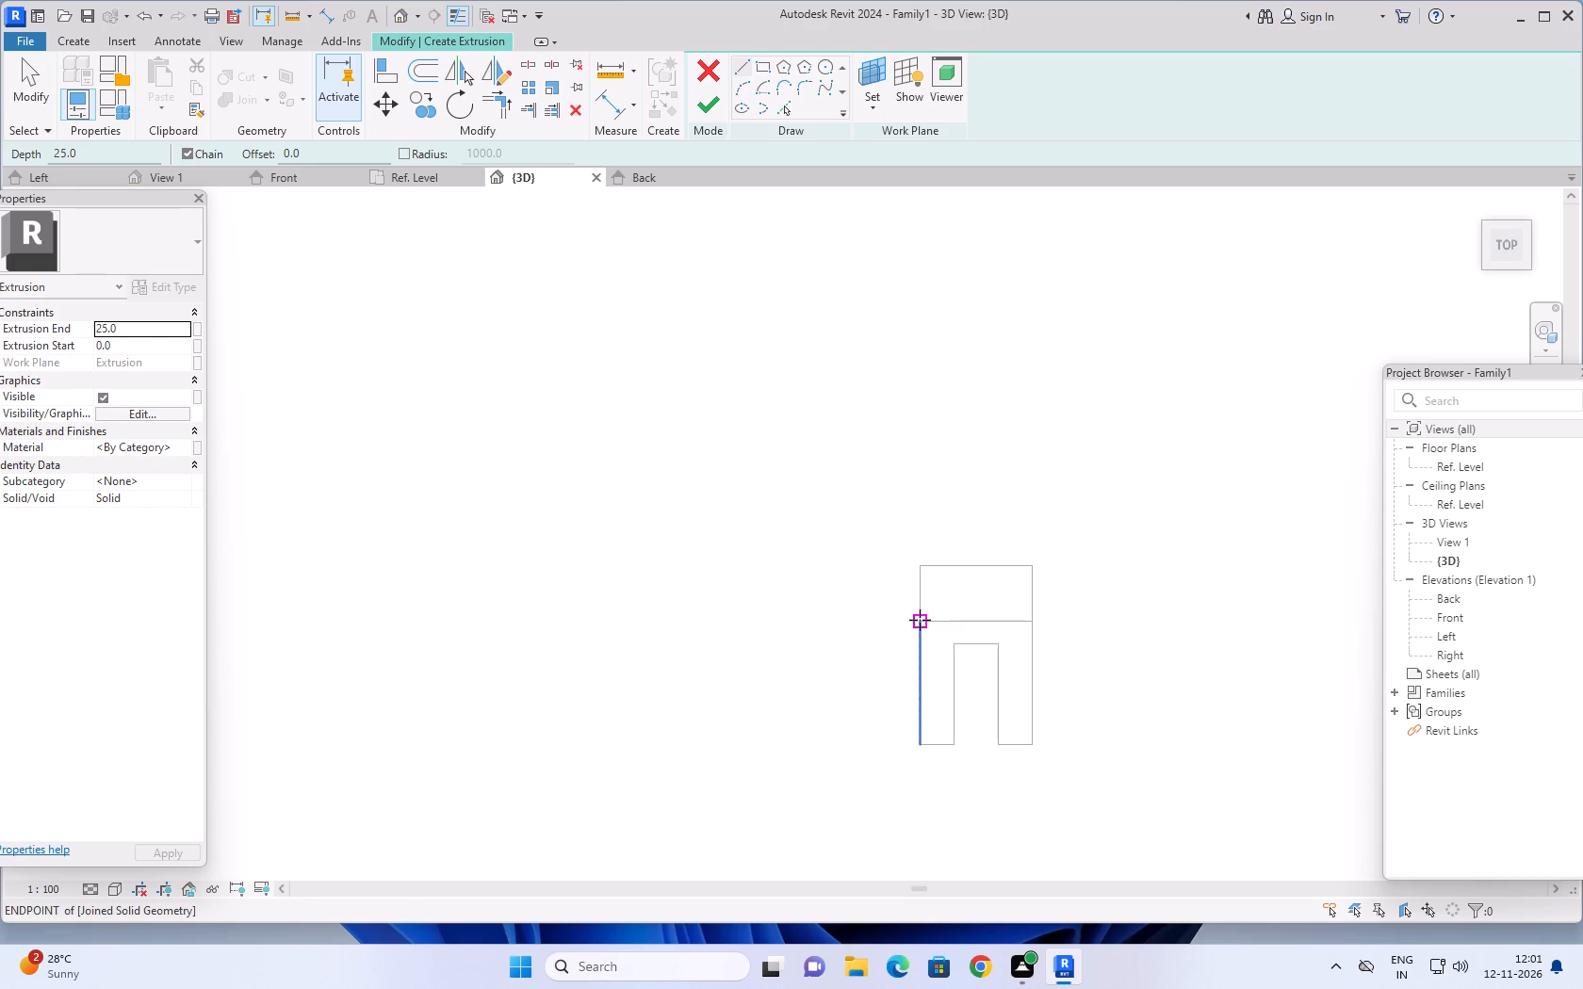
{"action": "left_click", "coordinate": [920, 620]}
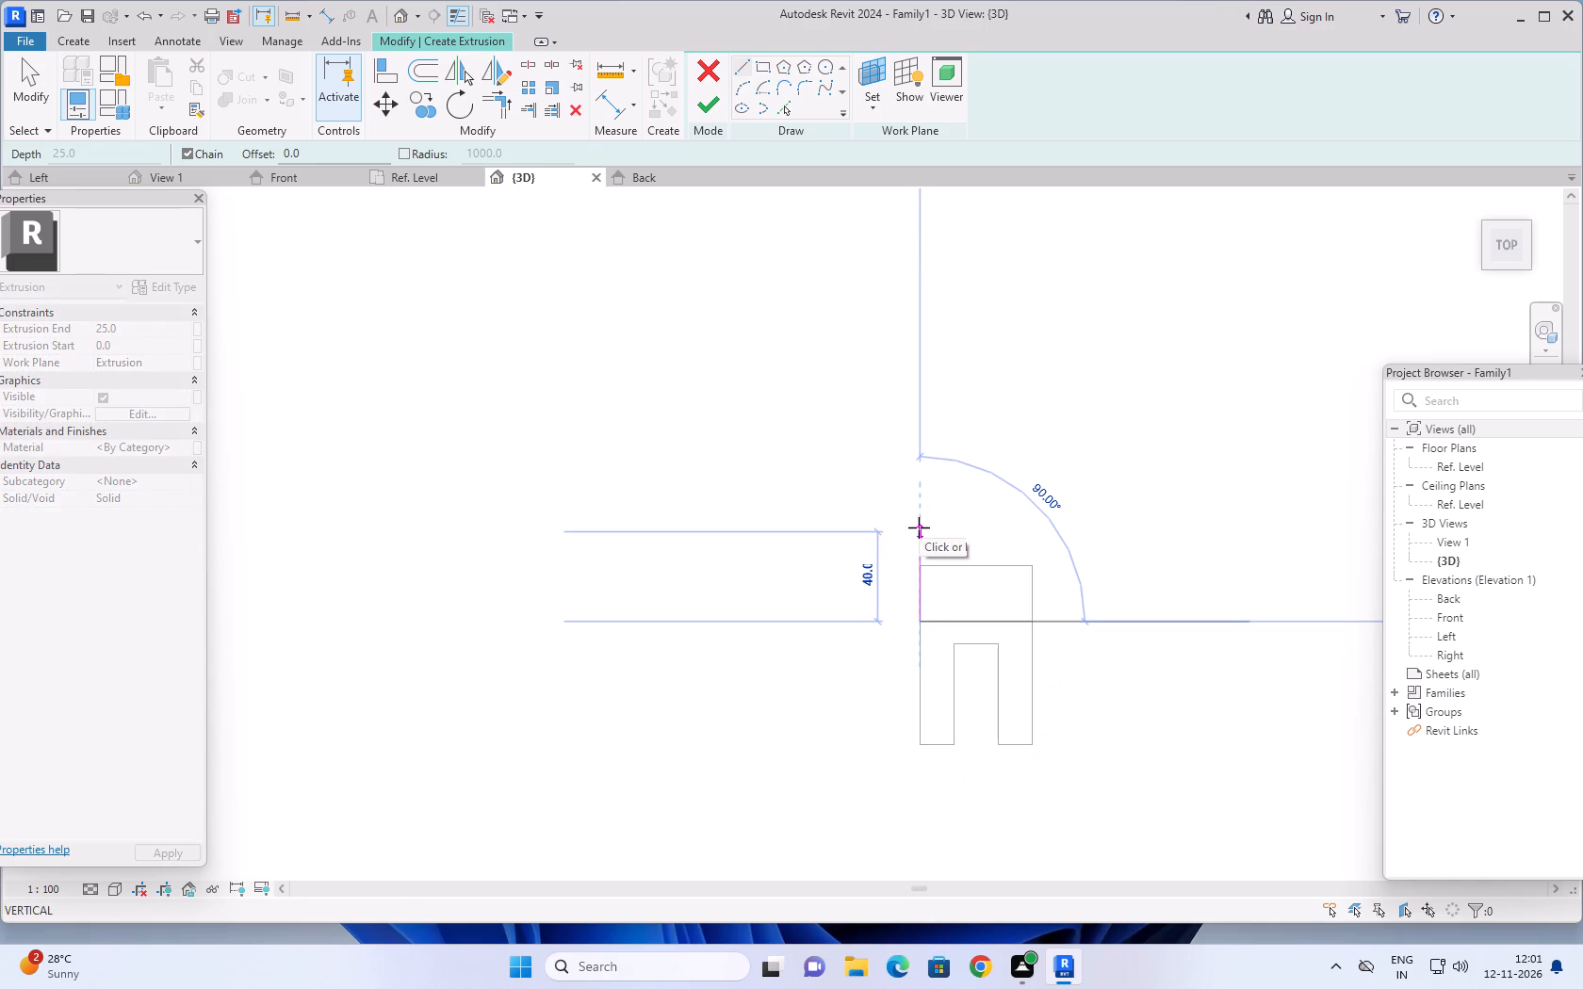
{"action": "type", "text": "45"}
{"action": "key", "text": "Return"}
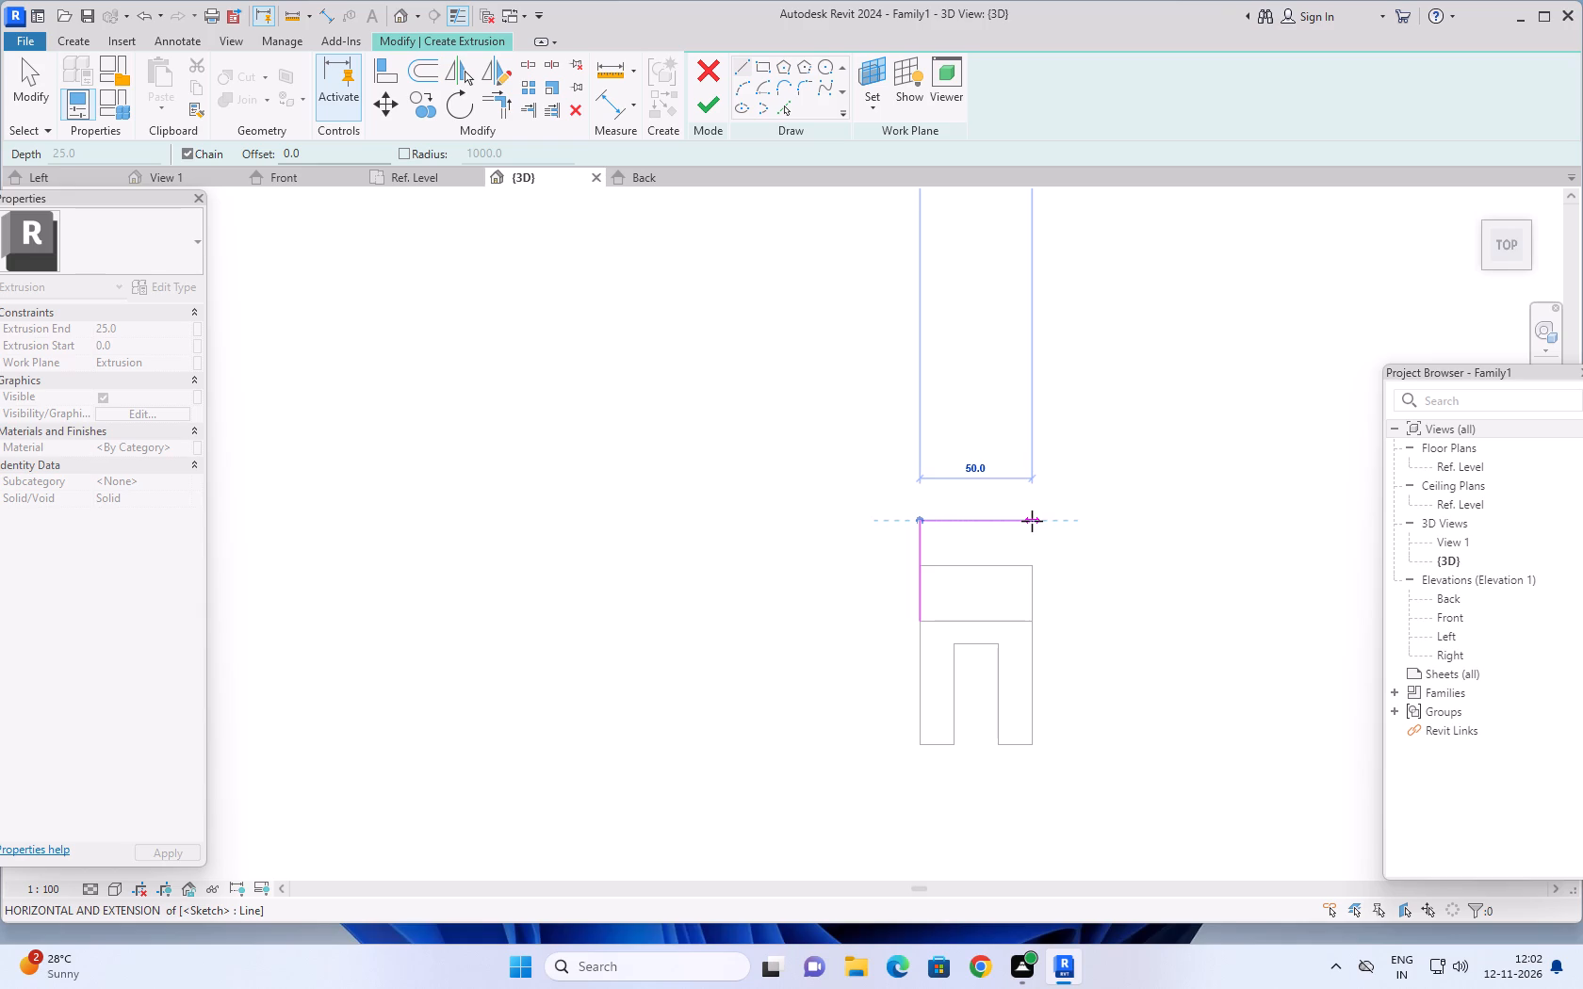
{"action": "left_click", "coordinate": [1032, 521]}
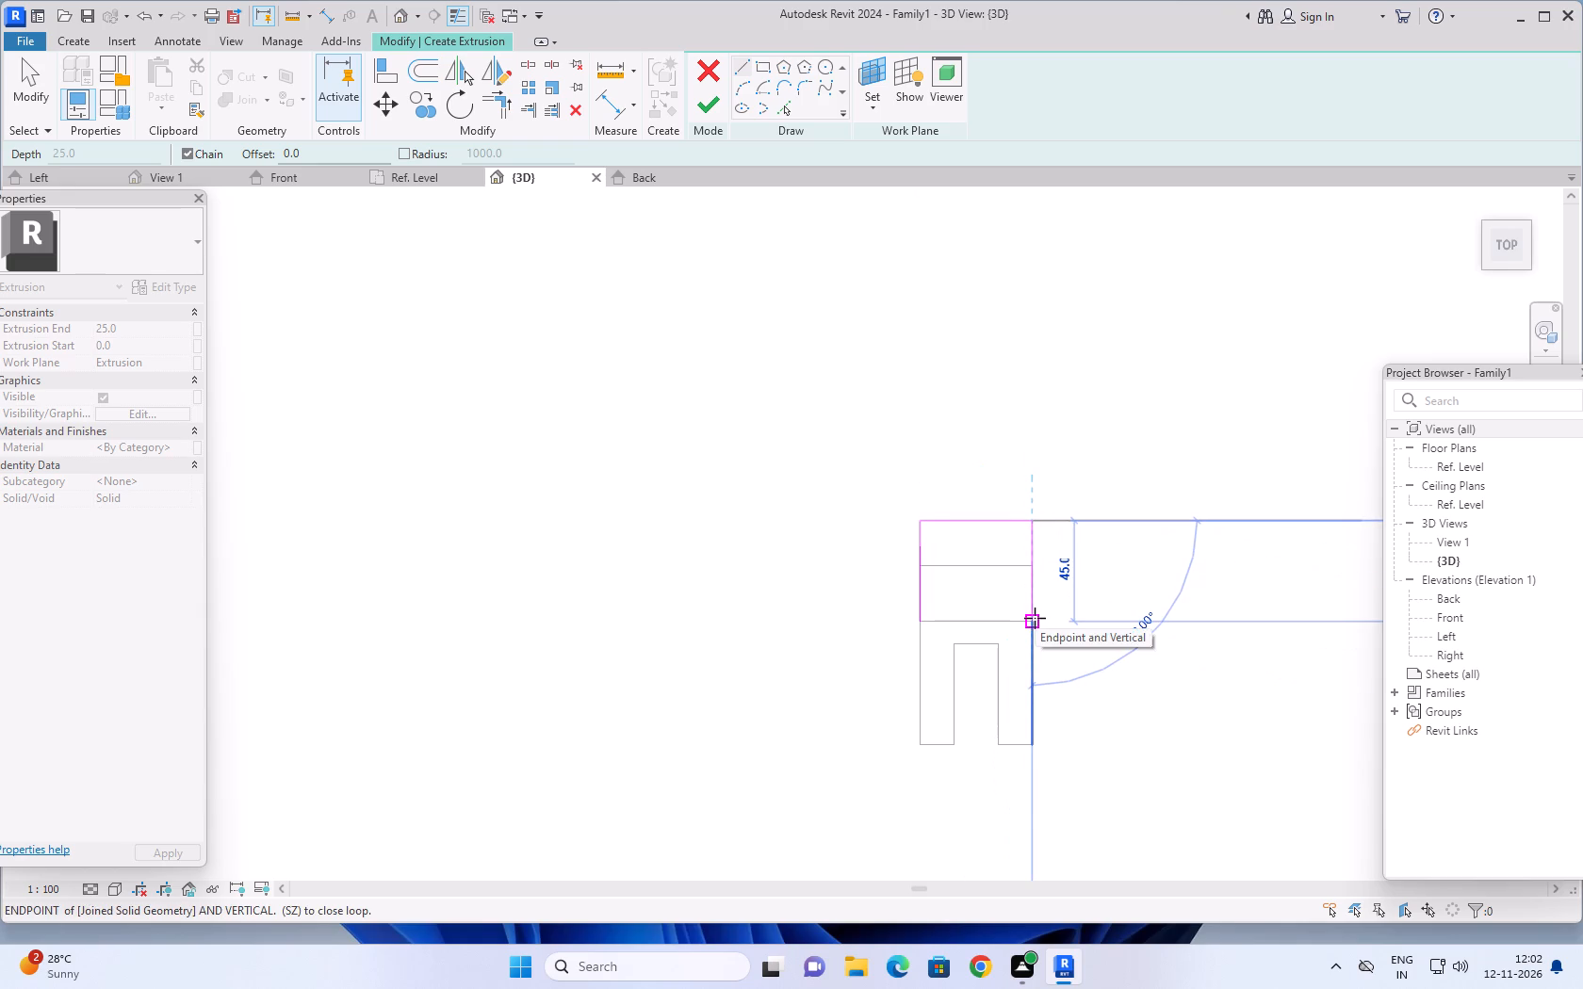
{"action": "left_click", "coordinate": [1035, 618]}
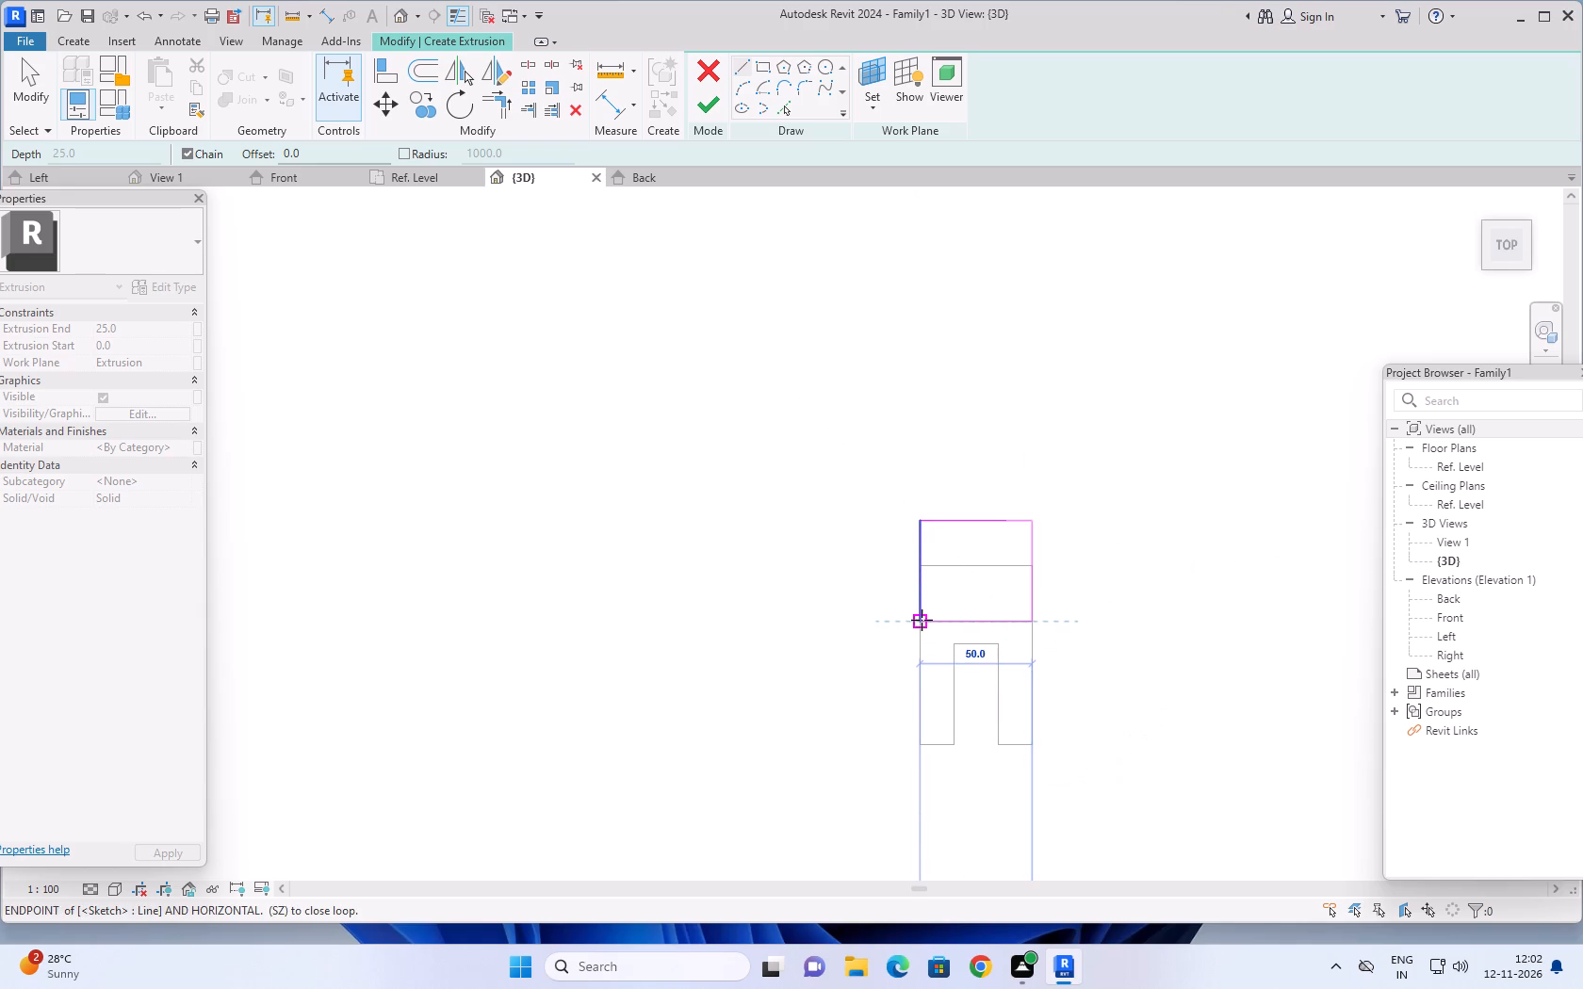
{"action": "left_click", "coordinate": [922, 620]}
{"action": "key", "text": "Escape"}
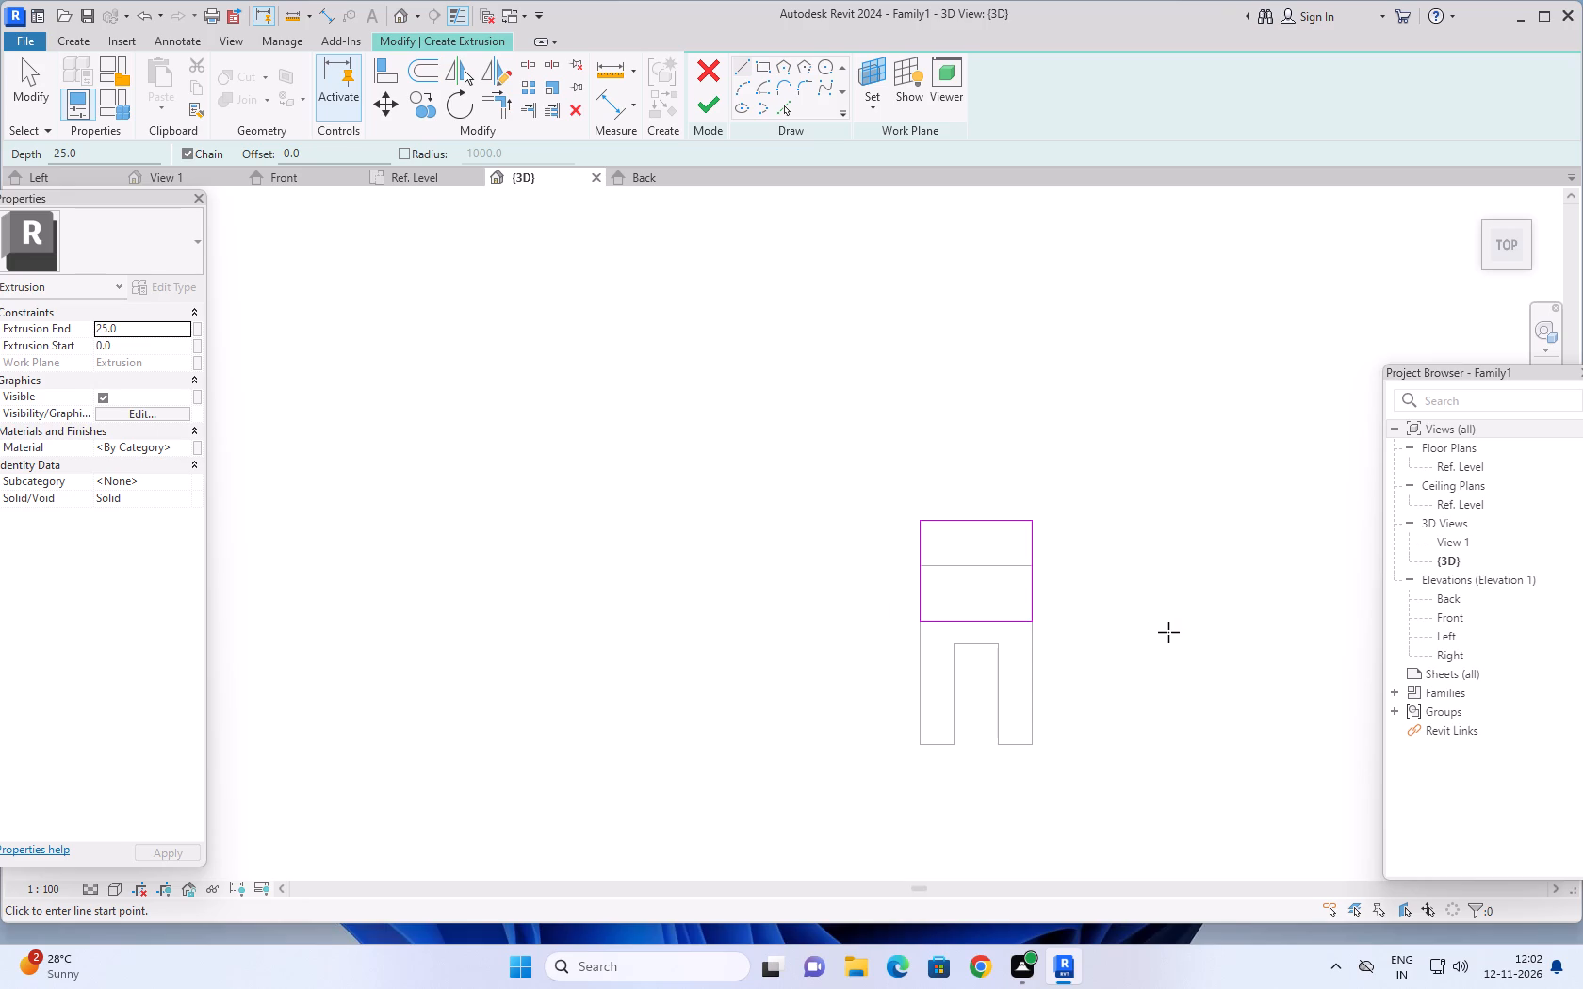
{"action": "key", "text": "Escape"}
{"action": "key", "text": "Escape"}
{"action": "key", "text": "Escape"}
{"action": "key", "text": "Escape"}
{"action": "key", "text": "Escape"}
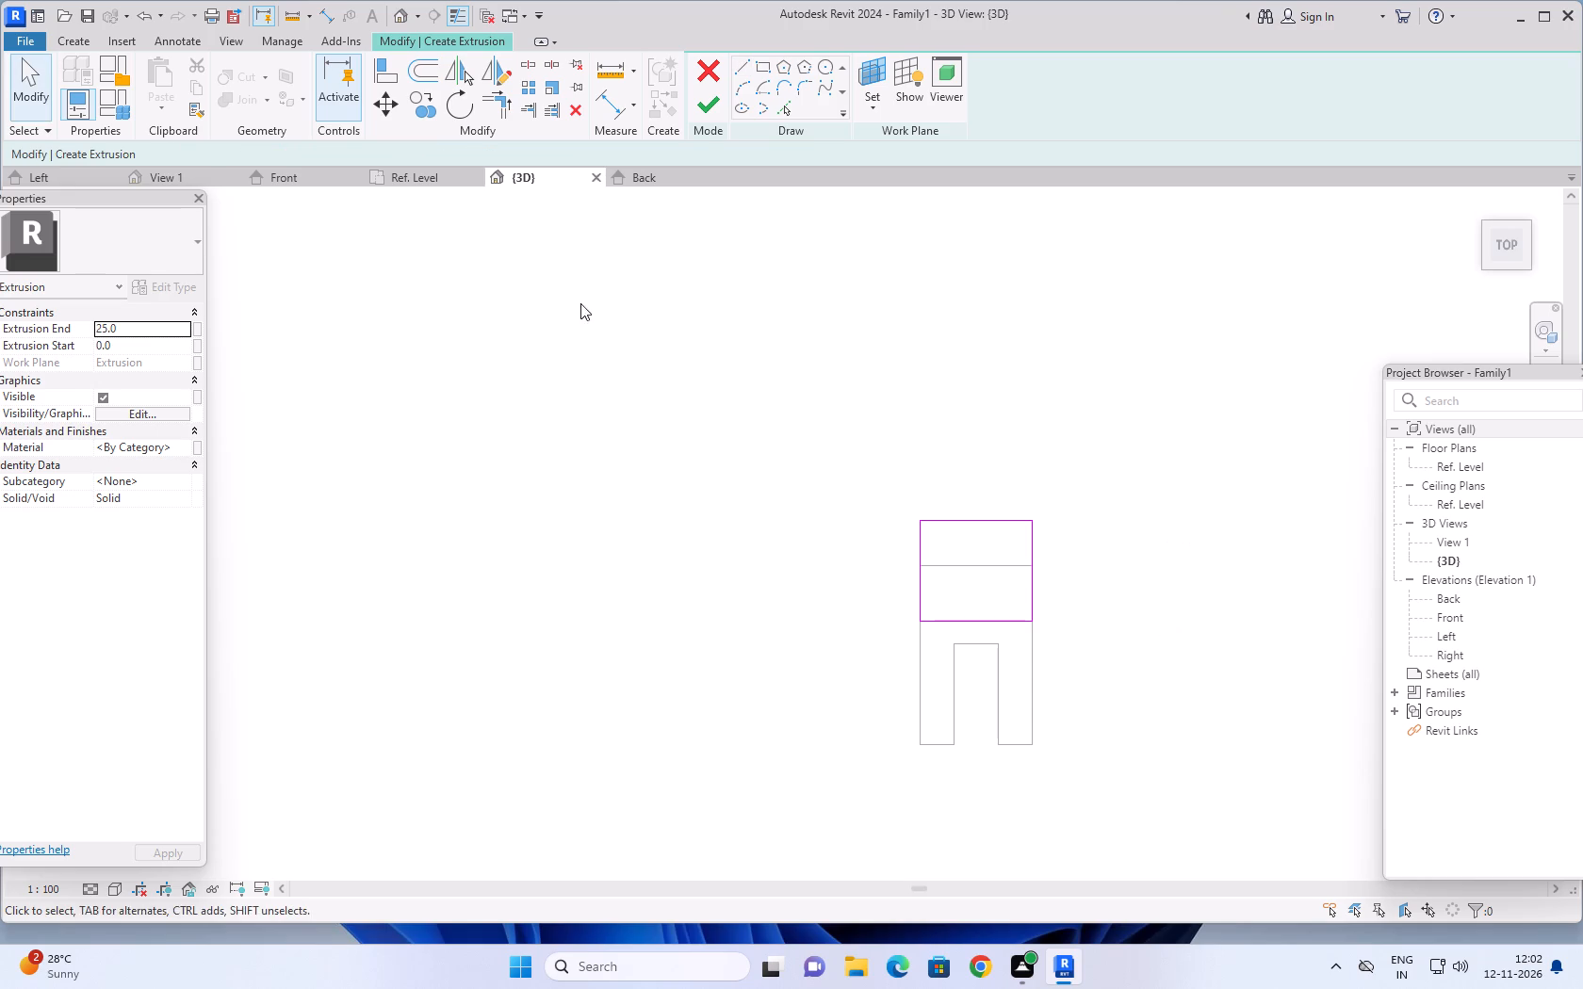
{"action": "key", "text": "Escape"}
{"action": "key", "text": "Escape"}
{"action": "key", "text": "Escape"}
Set the Extrusion End to 10 and finish the extrusion.
{"action": "left_click", "coordinate": [177, 326]}
{"action": "type", "text": "10"}
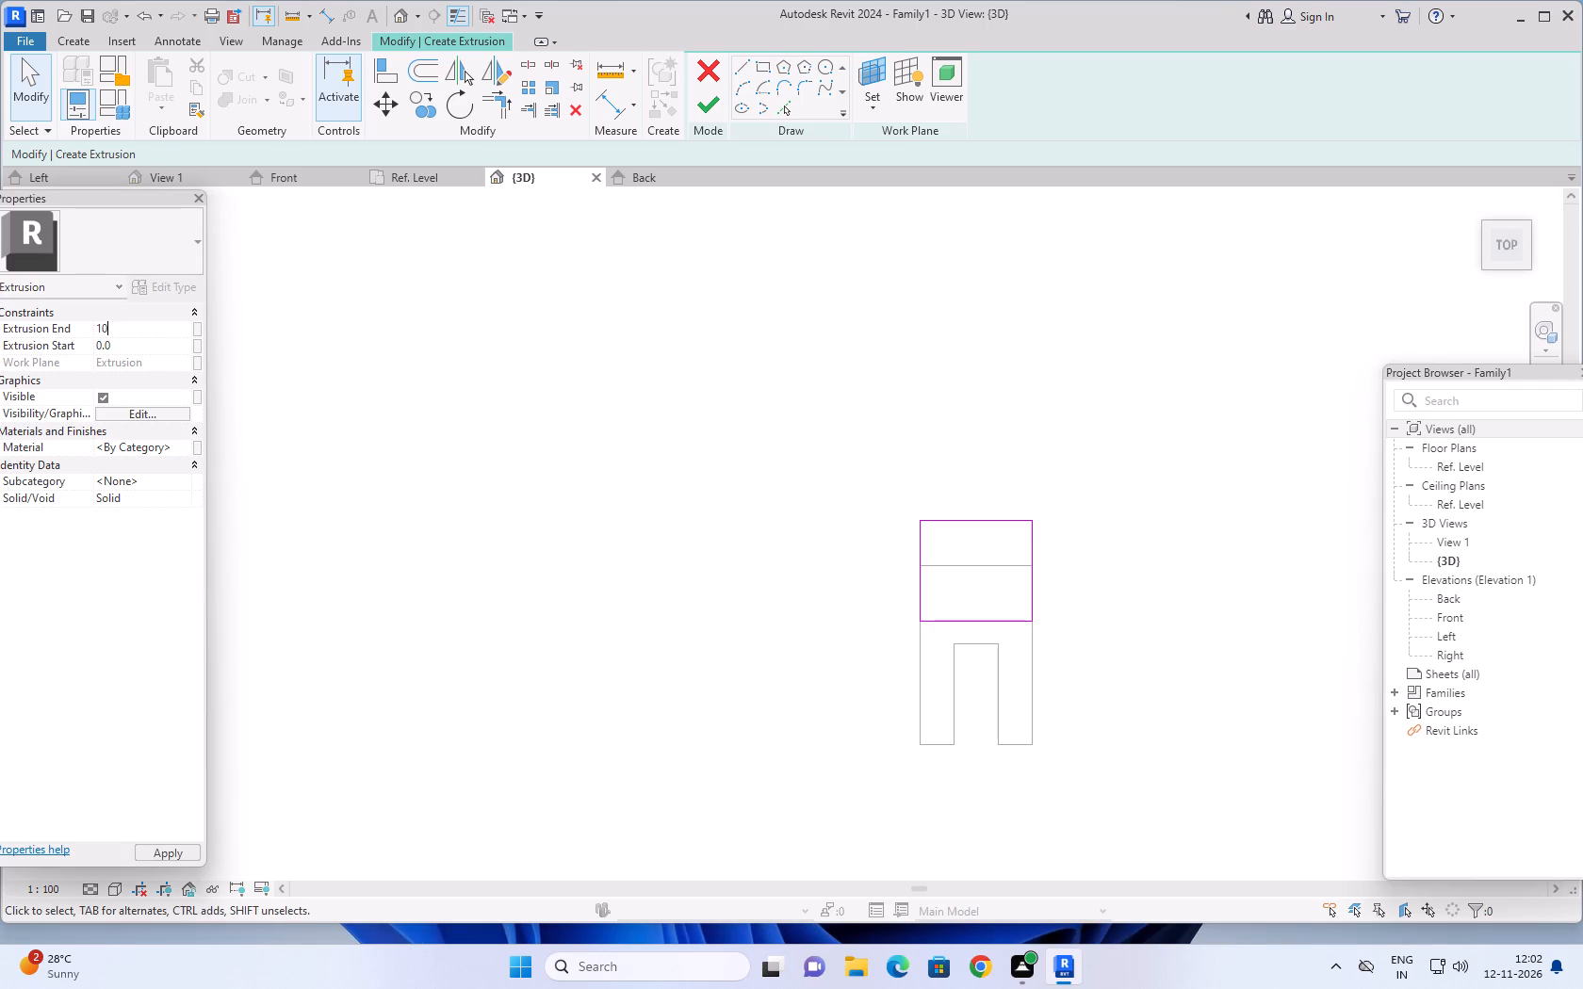
{"action": "key", "text": "Return"}
{"action": "left_click", "coordinate": [700, 105]}
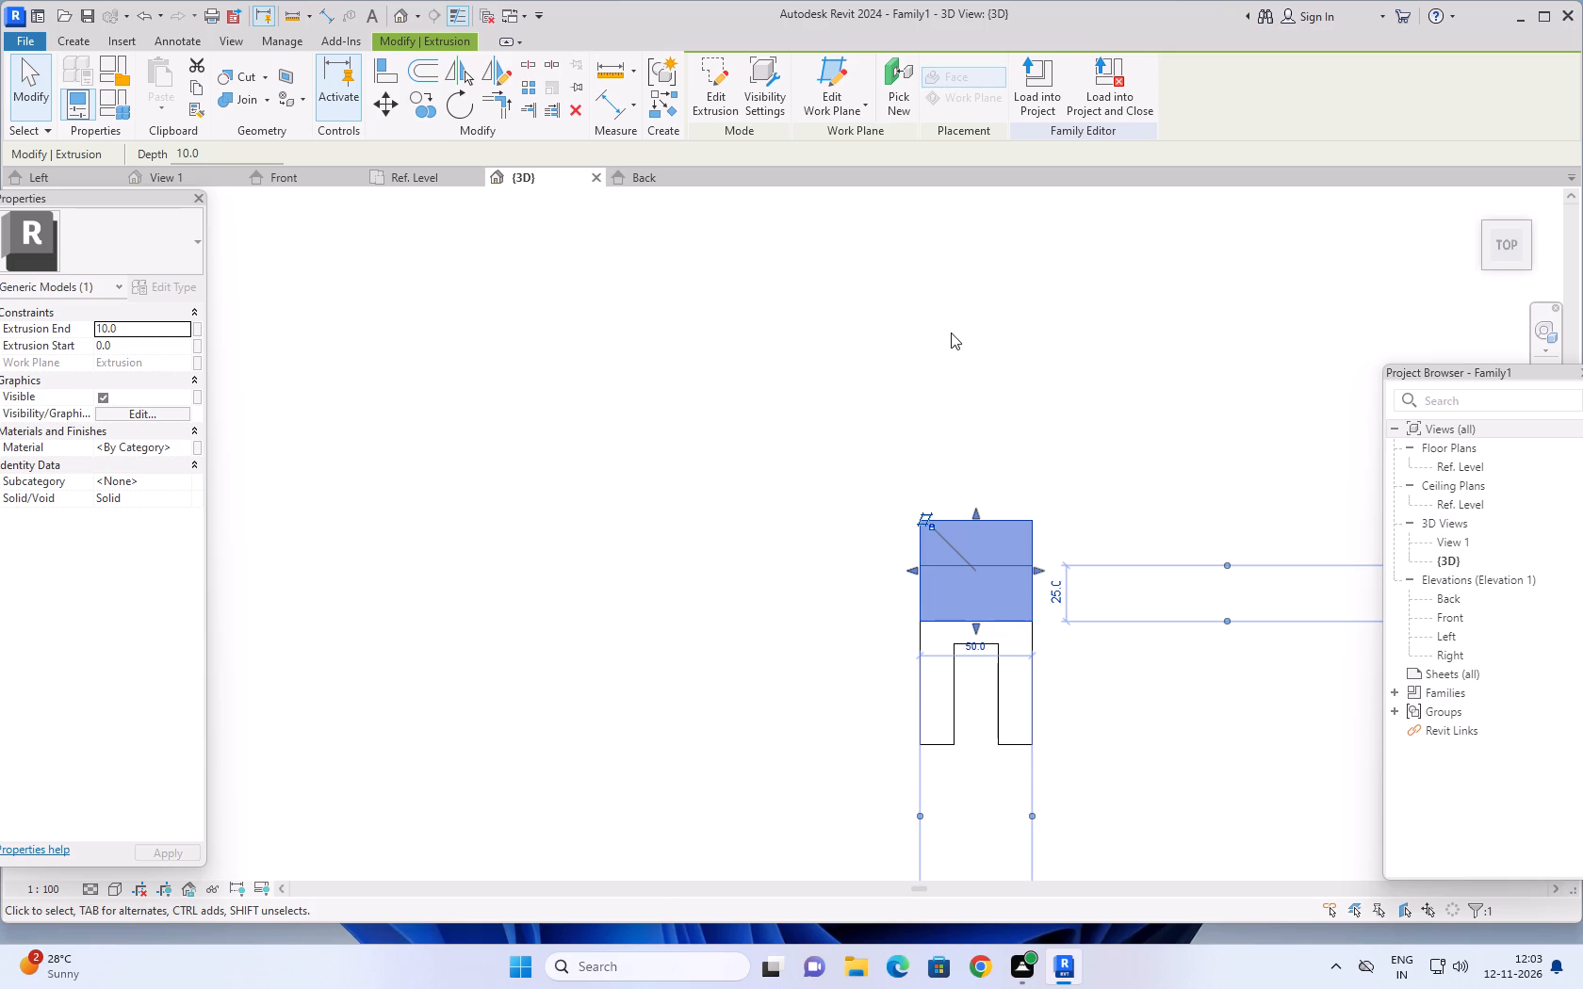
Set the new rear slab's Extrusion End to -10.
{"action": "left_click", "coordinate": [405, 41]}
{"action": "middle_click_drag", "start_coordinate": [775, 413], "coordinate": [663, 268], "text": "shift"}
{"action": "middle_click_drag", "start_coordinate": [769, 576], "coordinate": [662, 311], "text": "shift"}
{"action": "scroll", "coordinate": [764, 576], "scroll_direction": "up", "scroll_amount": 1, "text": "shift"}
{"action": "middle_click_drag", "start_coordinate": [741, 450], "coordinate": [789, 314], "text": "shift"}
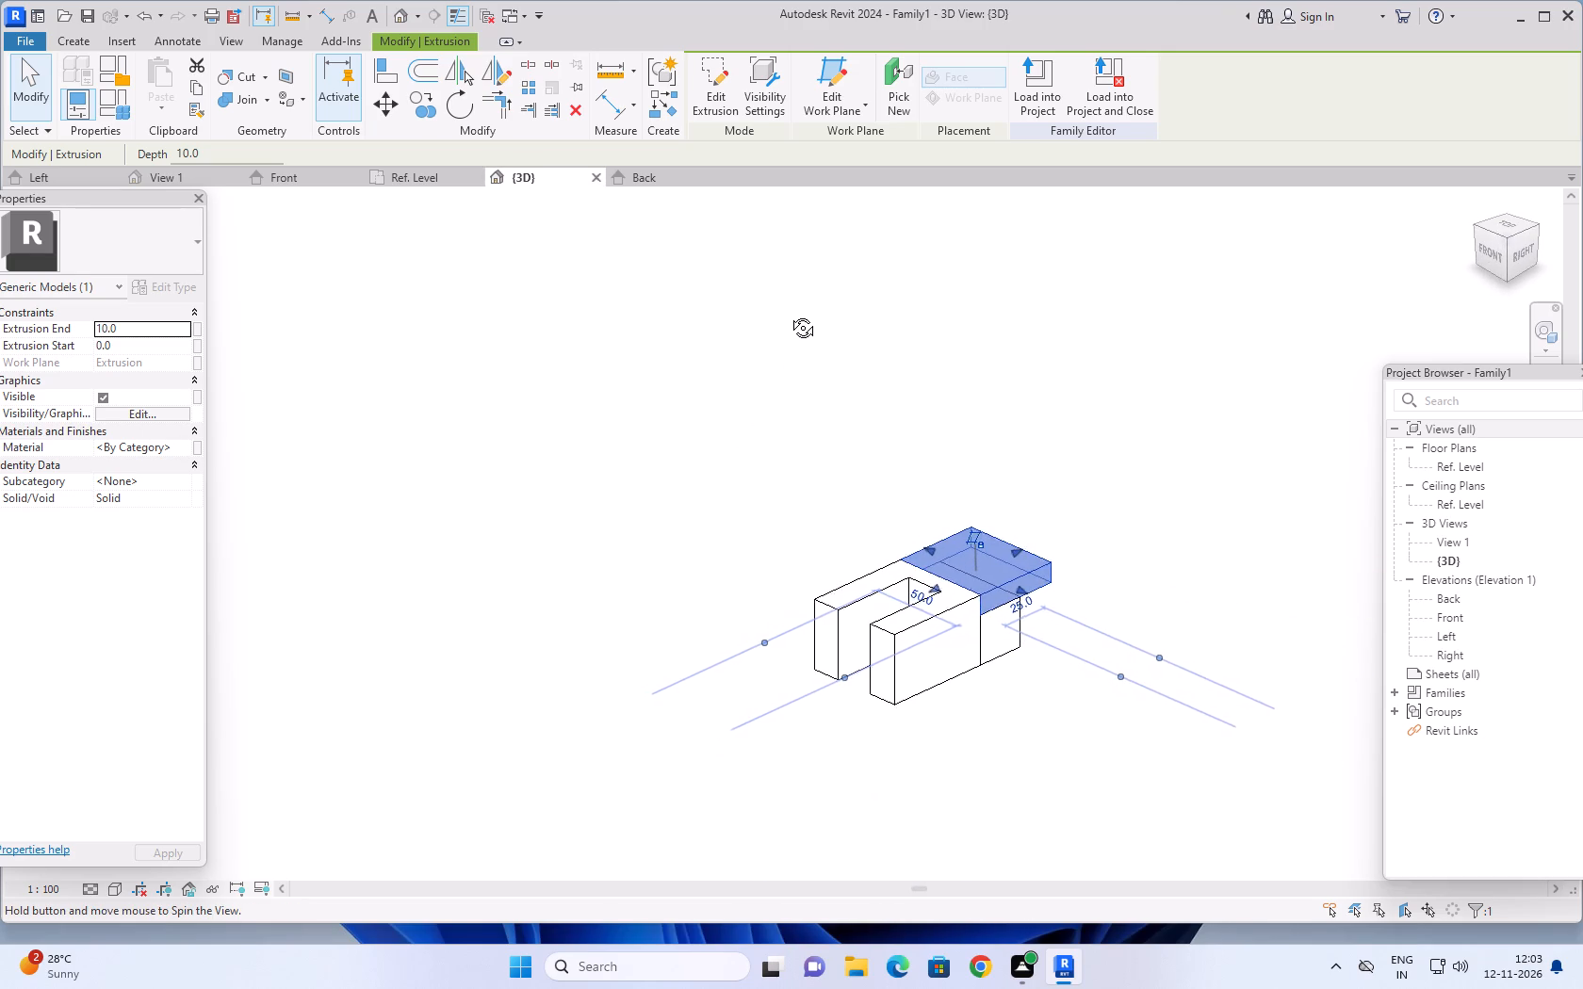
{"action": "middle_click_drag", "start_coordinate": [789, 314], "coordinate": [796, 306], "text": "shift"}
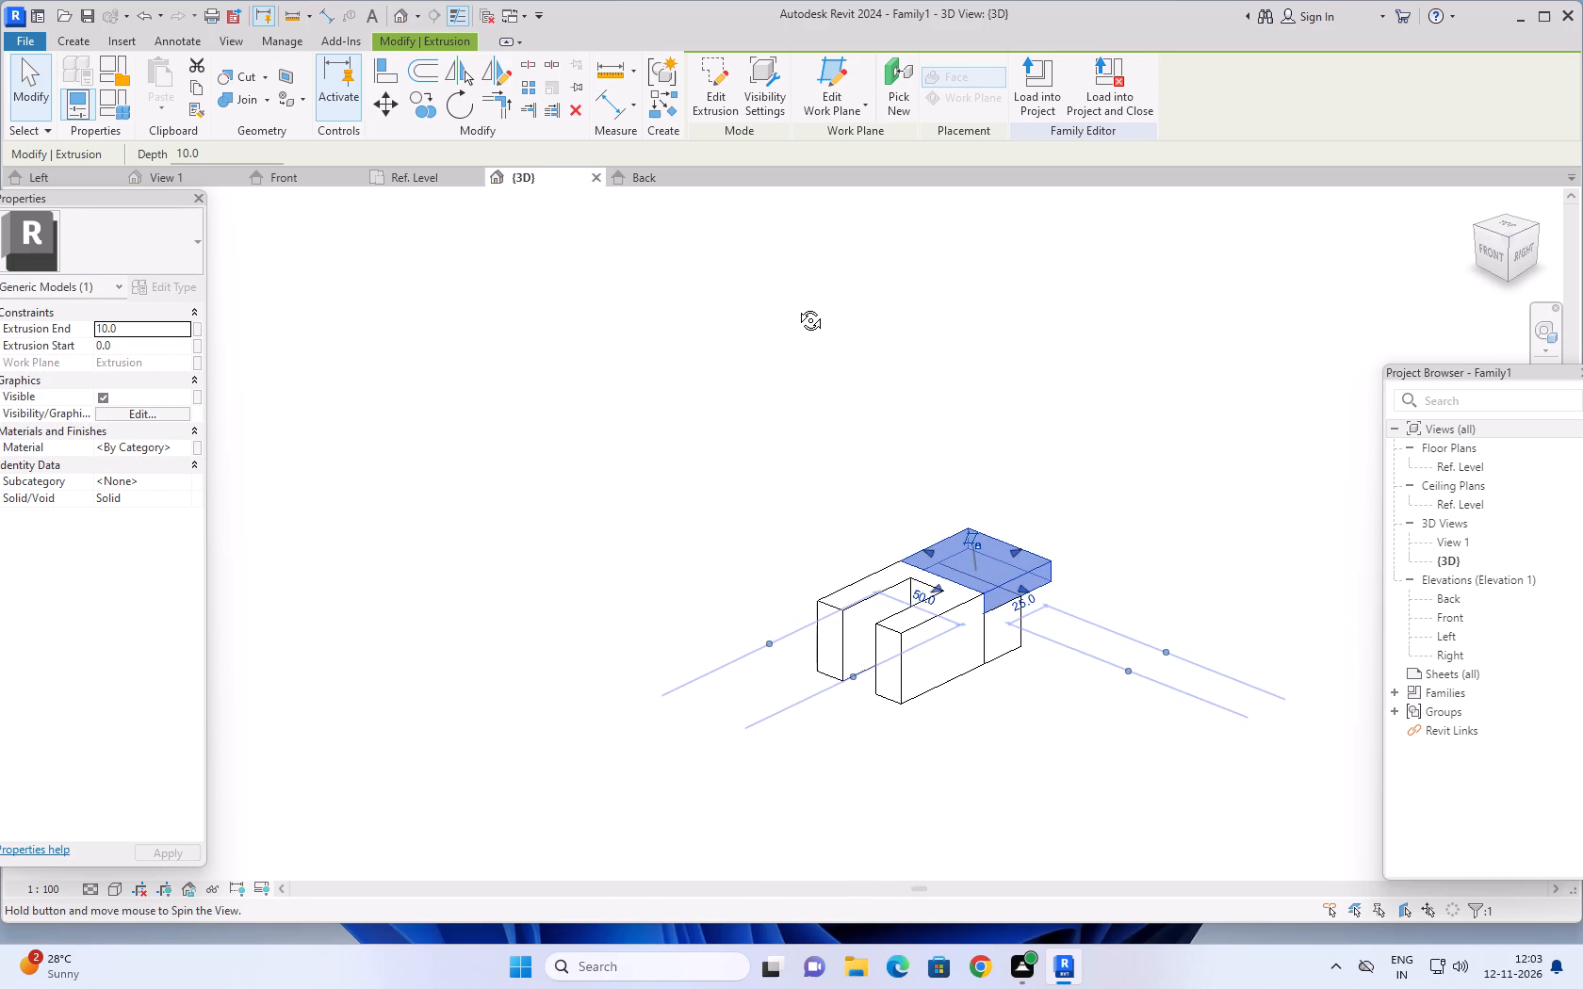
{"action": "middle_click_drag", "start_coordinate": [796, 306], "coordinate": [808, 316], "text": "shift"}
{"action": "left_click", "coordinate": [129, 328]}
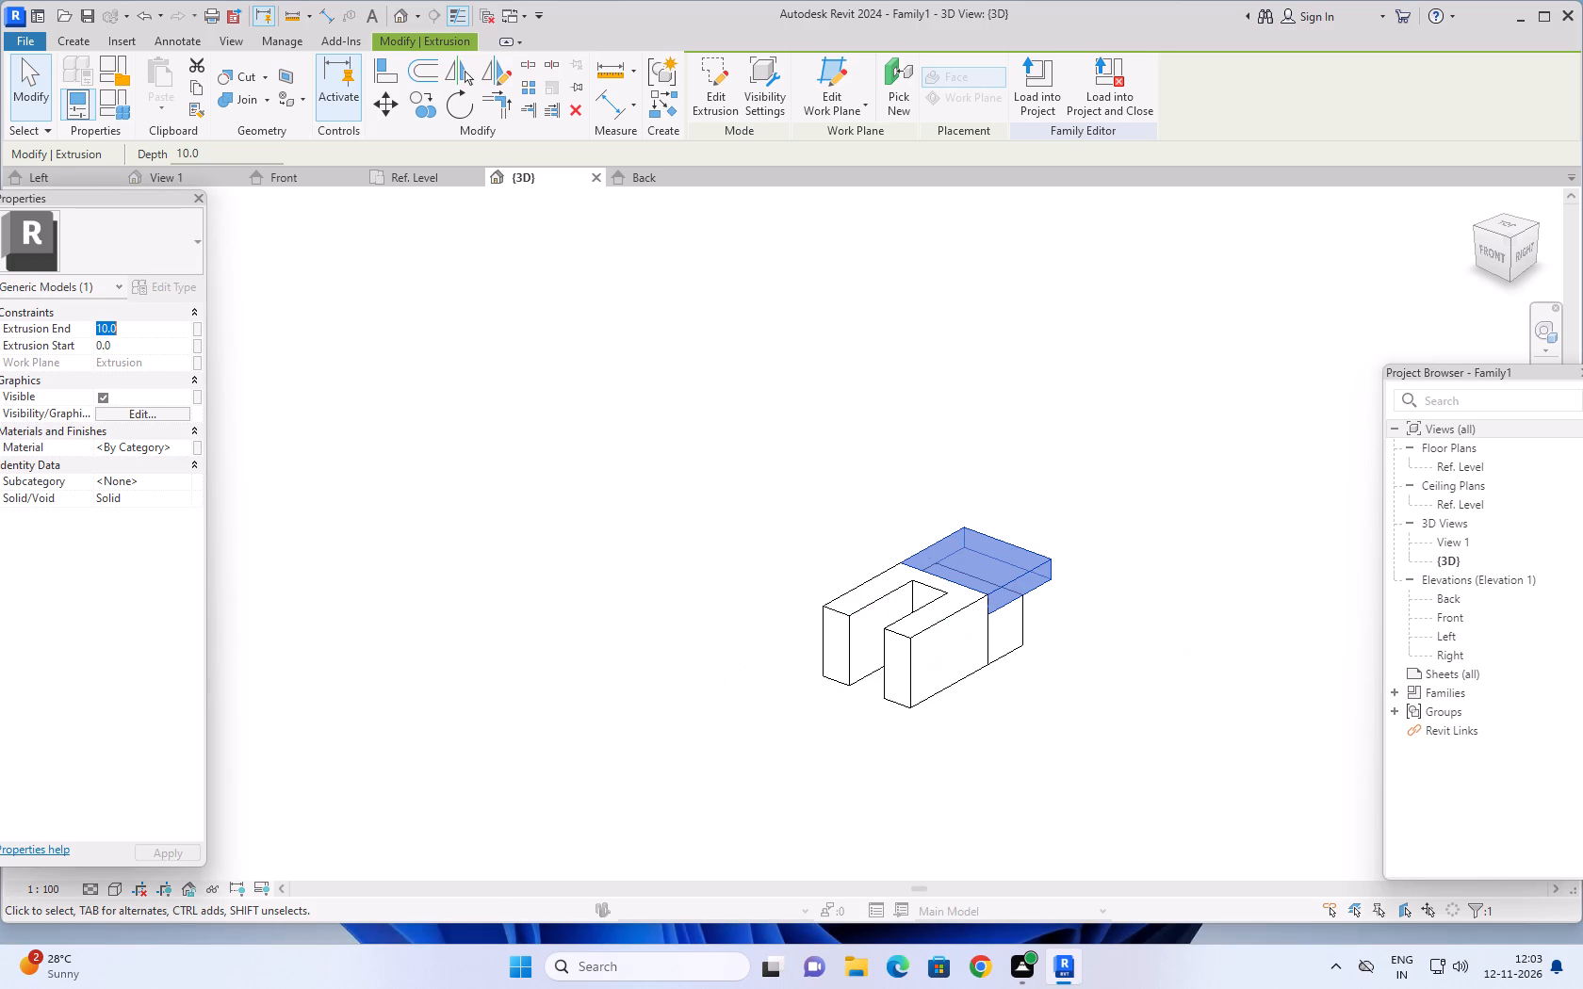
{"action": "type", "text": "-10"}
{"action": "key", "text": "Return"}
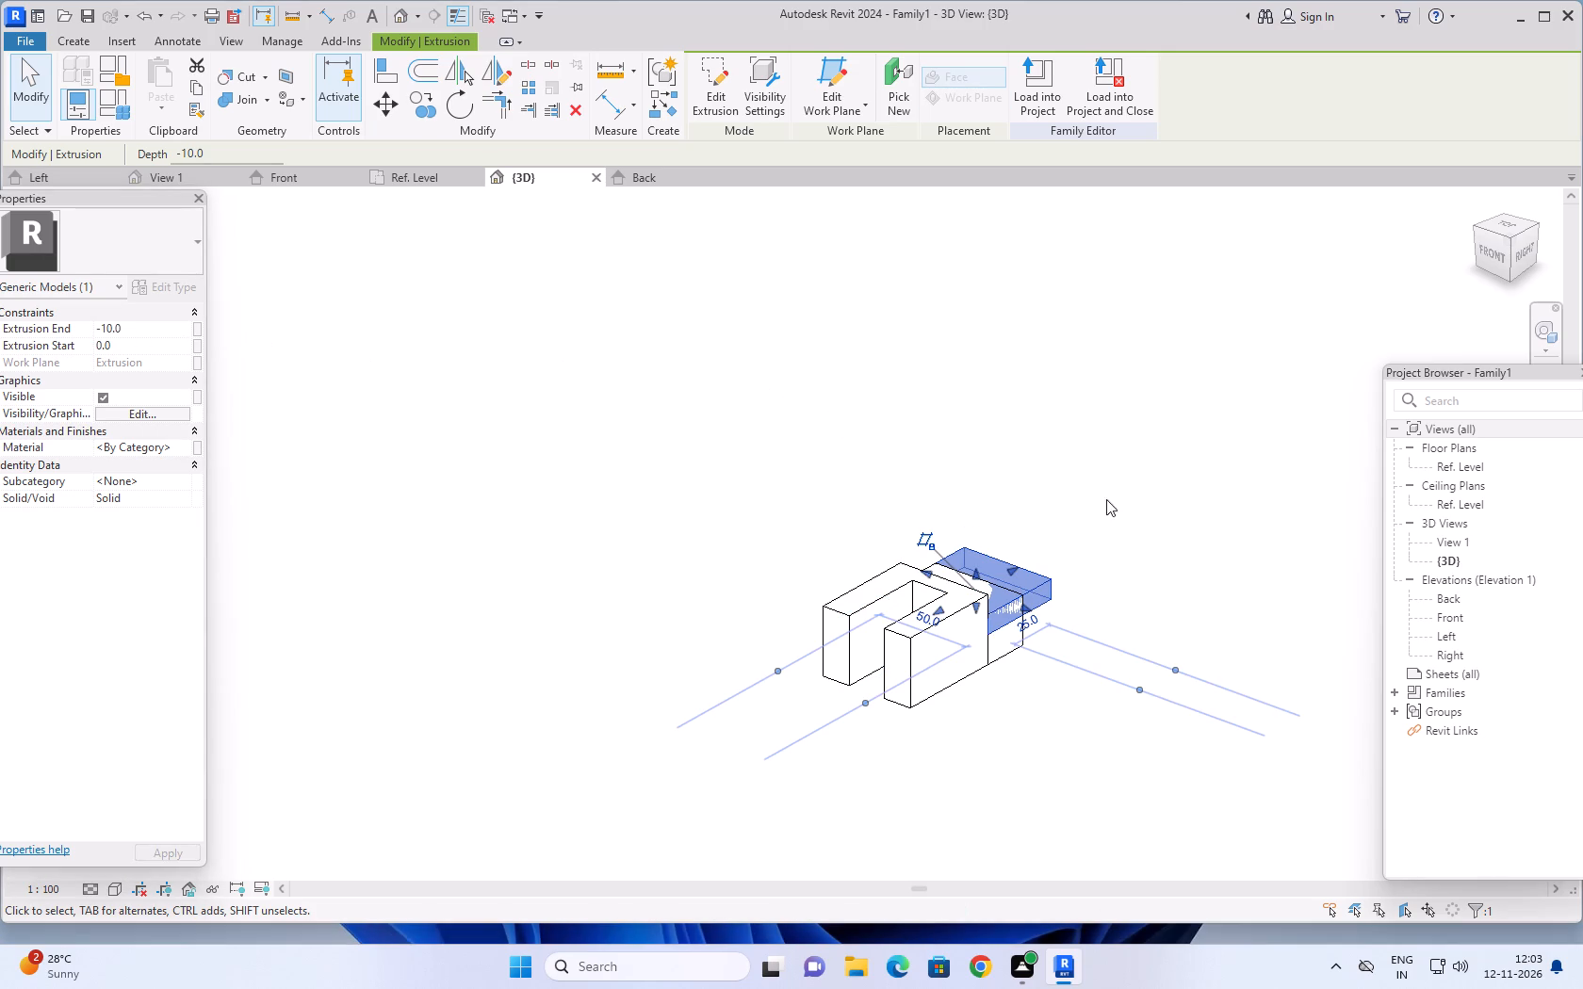
Examine how the downward-extruded slab sits against the slotted block and rear extrusion from the side, front and above.
{"action": "middle_click_drag", "start_coordinate": [1084, 693], "coordinate": [922, 506]}
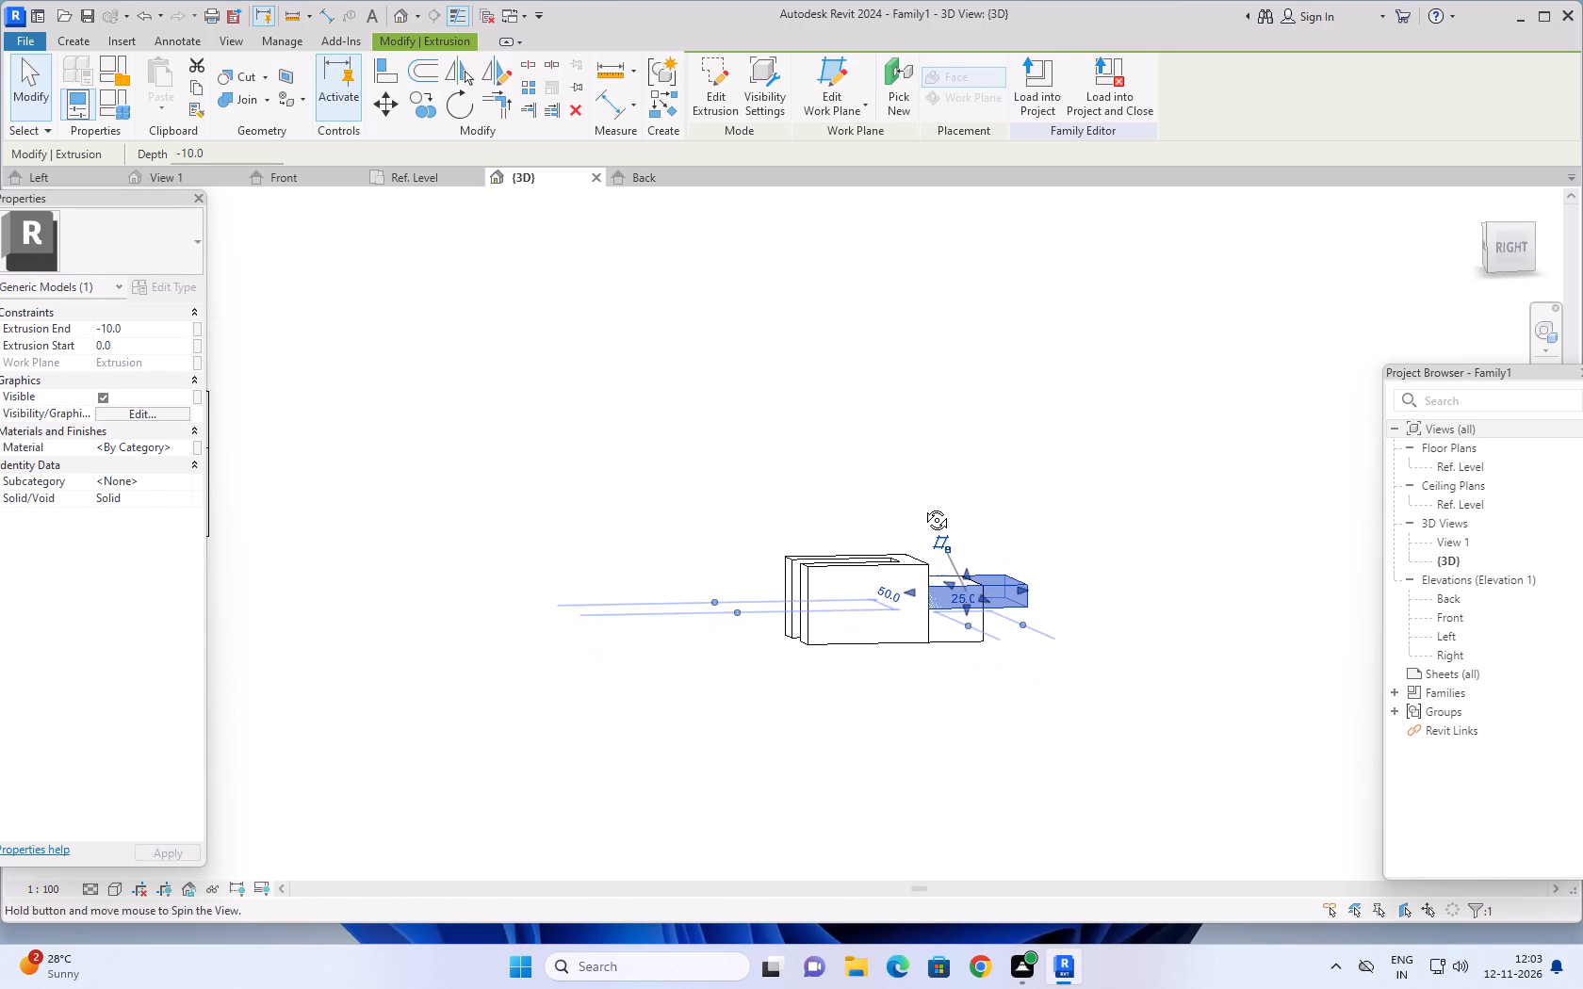
{"action": "middle_click_drag", "start_coordinate": [922, 506], "coordinate": [928, 494]}
{"action": "scroll", "coordinate": [957, 623], "scroll_direction": "up", "scroll_amount": 5}
{"action": "scroll", "coordinate": [1020, 691], "scroll_direction": "up", "scroll_amount": 1}
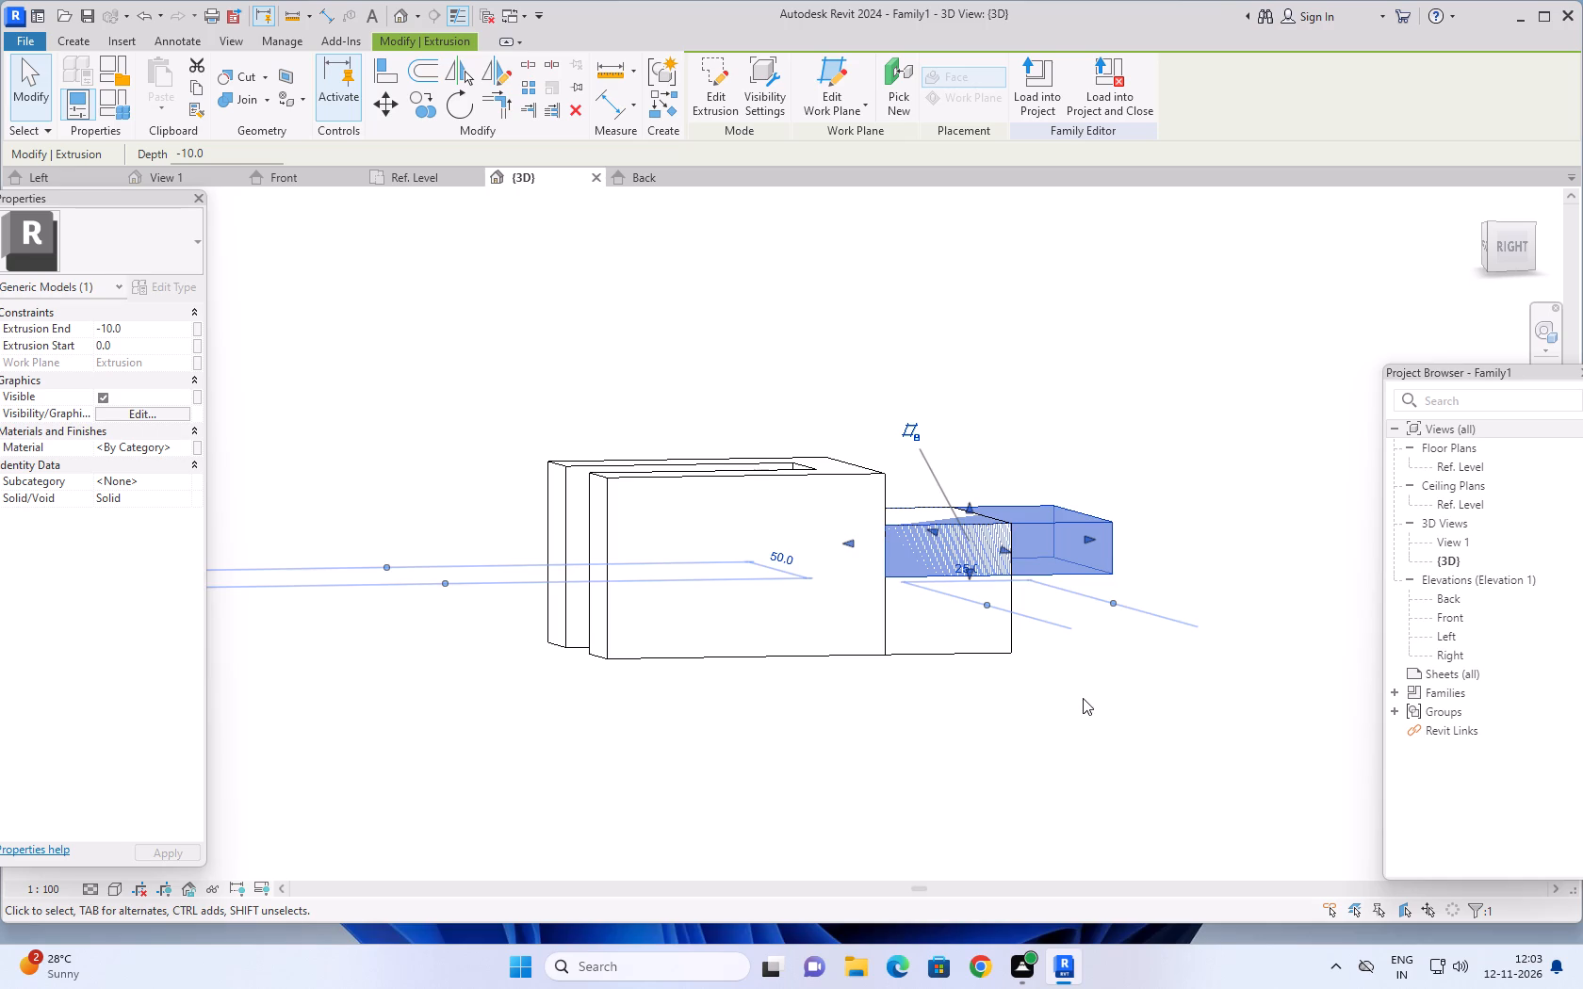
{"action": "scroll", "coordinate": [1084, 698], "scroll_direction": "down", "scroll_amount": 4}
{"action": "middle_click_drag", "start_coordinate": [586, 467], "coordinate": [932, 819], "text": "shift"}
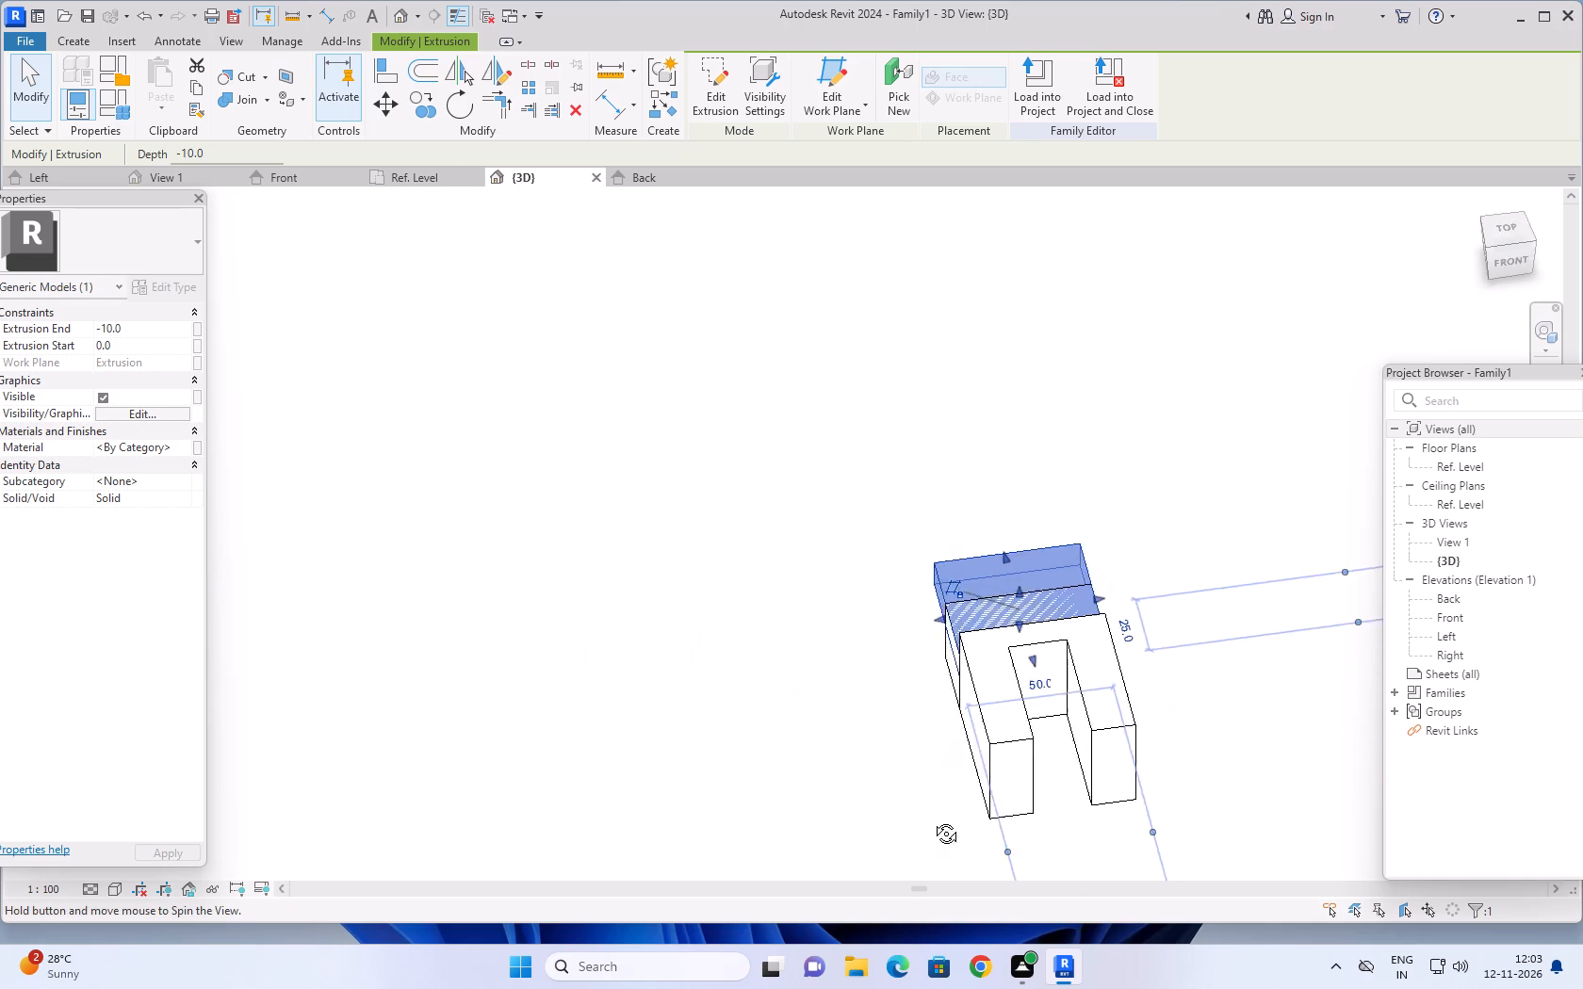
{"action": "middle_click_drag", "start_coordinate": [932, 819], "coordinate": [1036, 691], "text": "shift"}
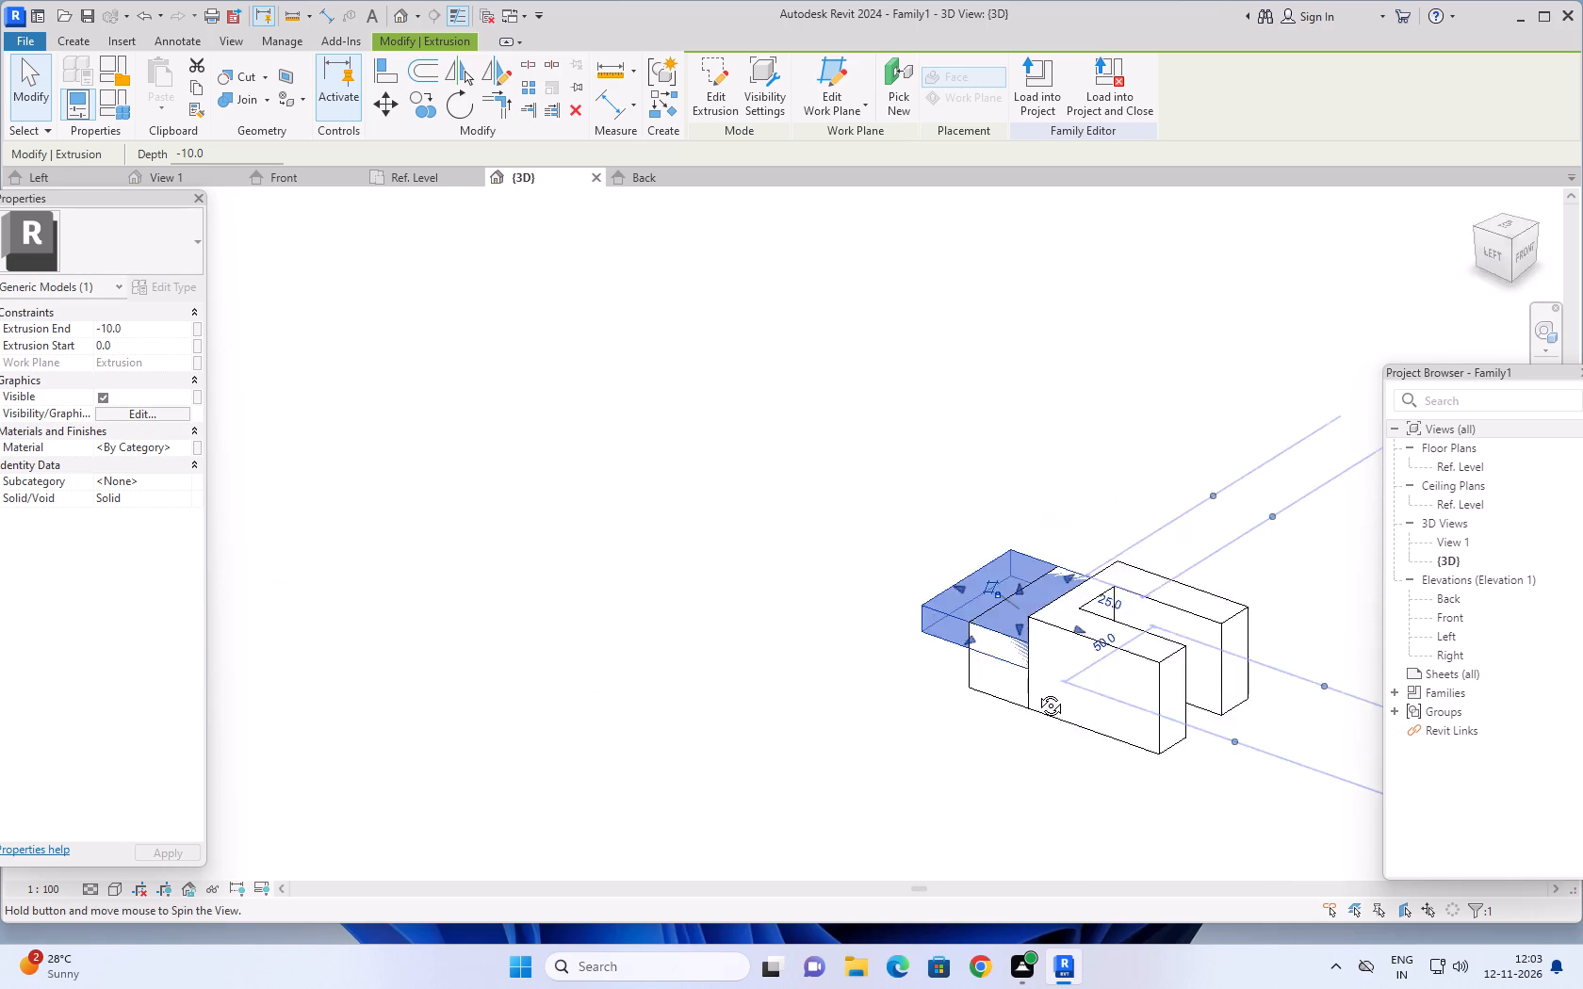
{"action": "middle_click_drag", "start_coordinate": [1036, 691], "coordinate": [822, 779], "text": "shift"}
{"action": "middle_click_drag", "start_coordinate": [747, 487], "coordinate": [779, 659], "text": "shift"}
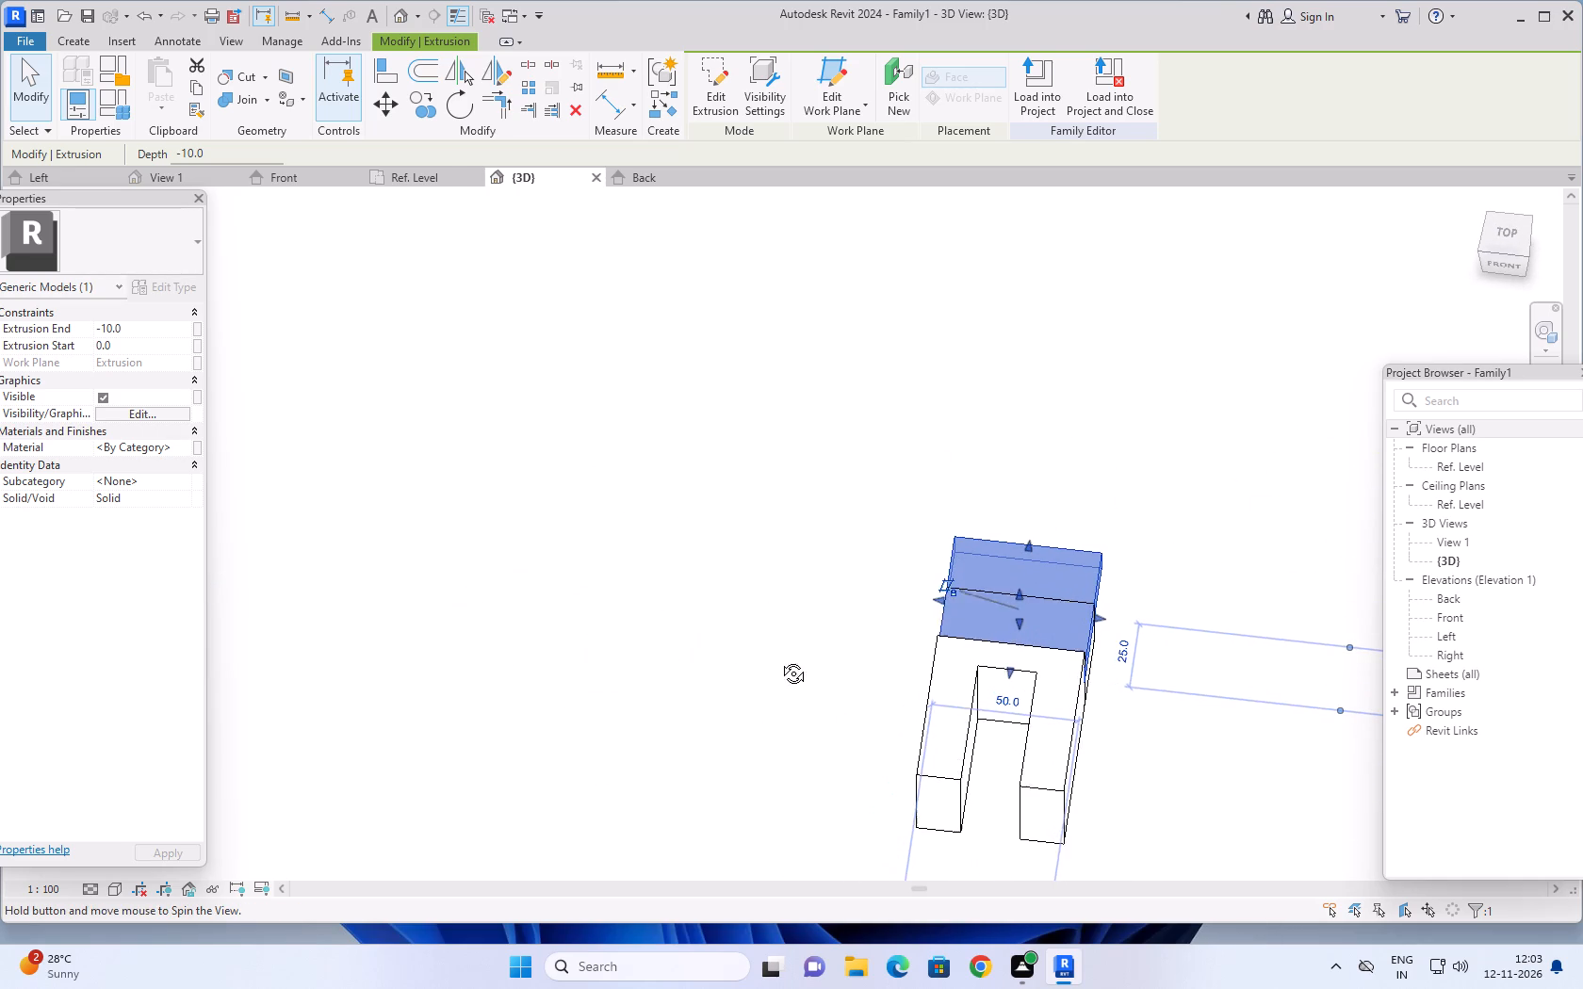
{"action": "middle_click_drag", "start_coordinate": [779, 659], "coordinate": [780, 660], "text": "shift"}
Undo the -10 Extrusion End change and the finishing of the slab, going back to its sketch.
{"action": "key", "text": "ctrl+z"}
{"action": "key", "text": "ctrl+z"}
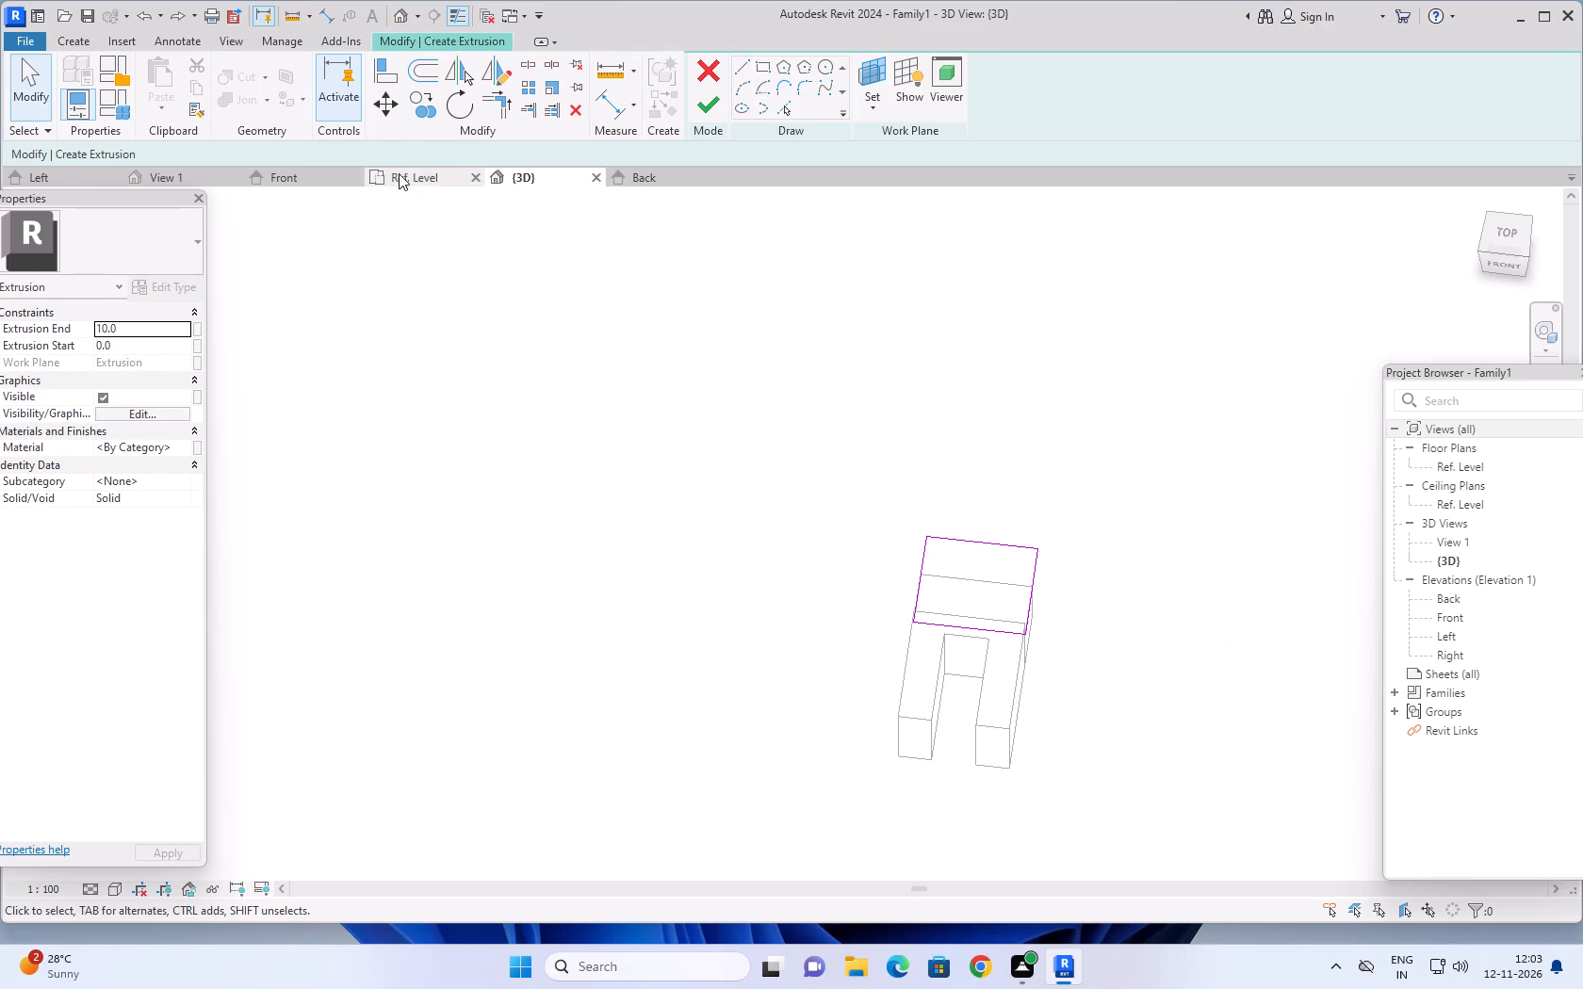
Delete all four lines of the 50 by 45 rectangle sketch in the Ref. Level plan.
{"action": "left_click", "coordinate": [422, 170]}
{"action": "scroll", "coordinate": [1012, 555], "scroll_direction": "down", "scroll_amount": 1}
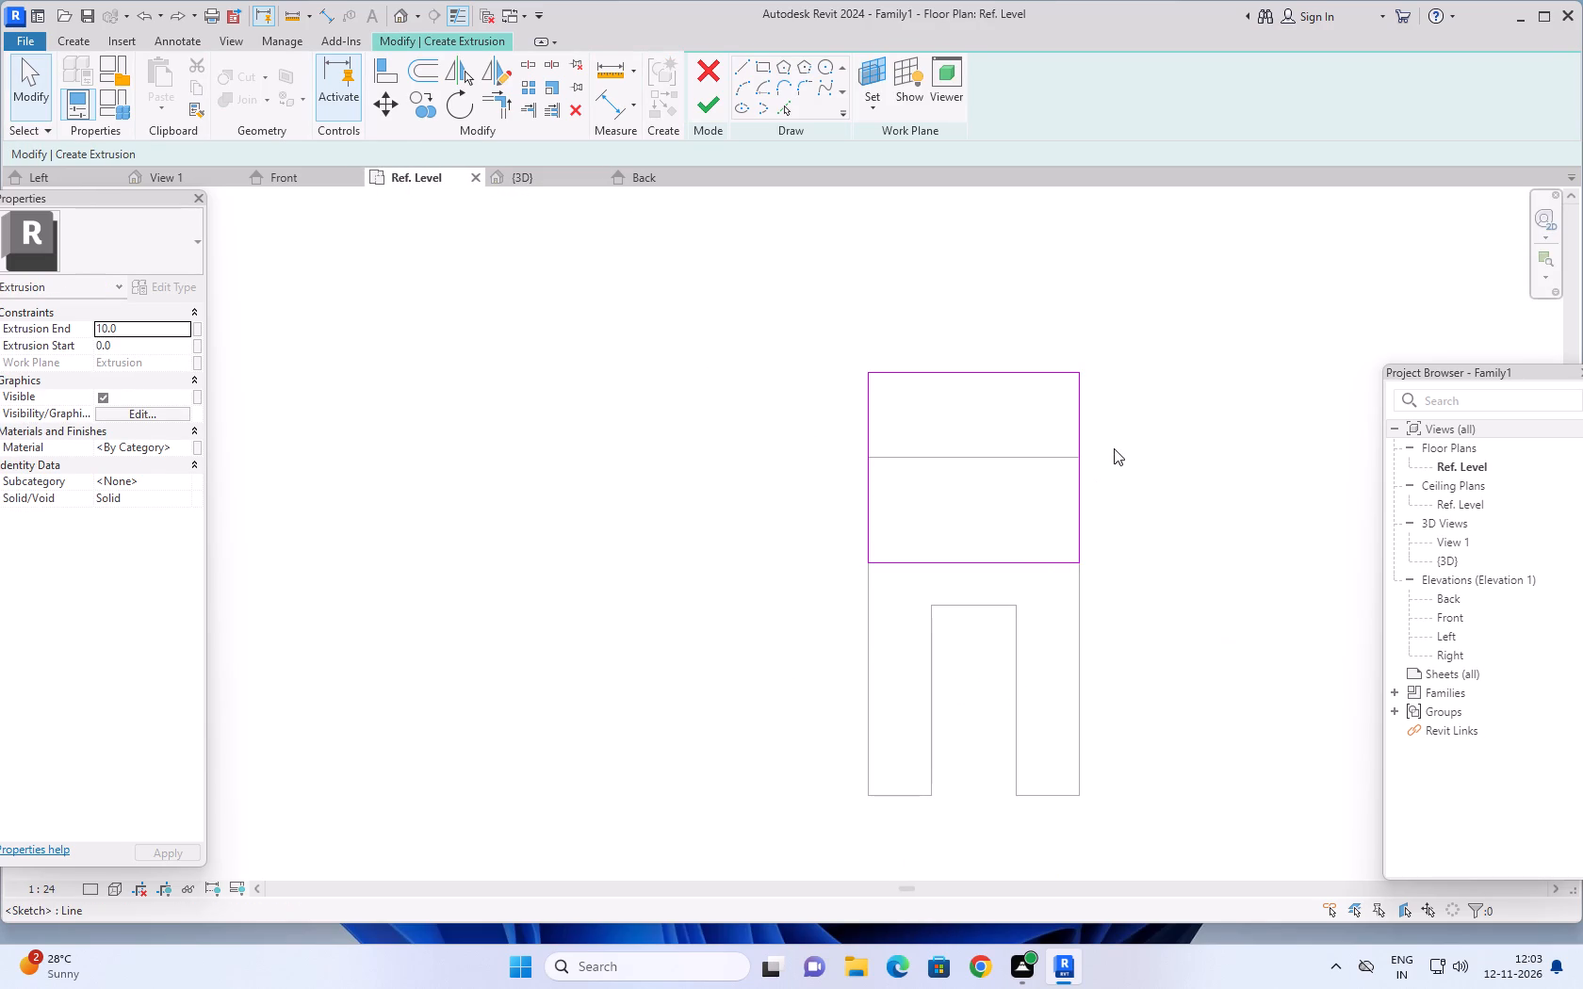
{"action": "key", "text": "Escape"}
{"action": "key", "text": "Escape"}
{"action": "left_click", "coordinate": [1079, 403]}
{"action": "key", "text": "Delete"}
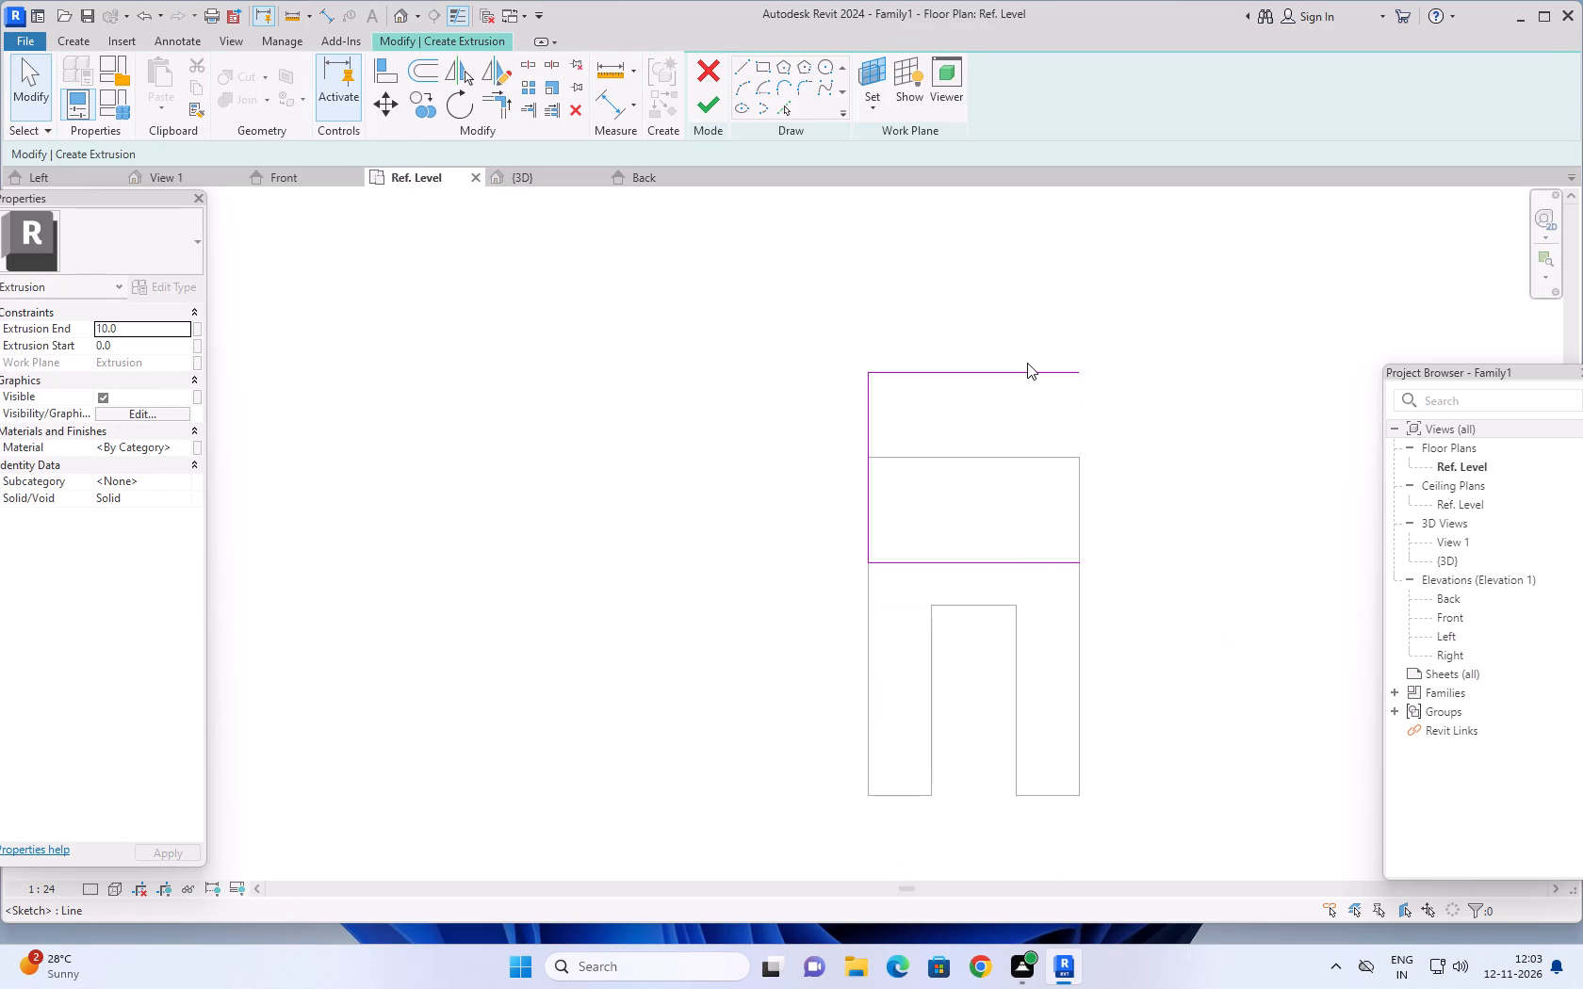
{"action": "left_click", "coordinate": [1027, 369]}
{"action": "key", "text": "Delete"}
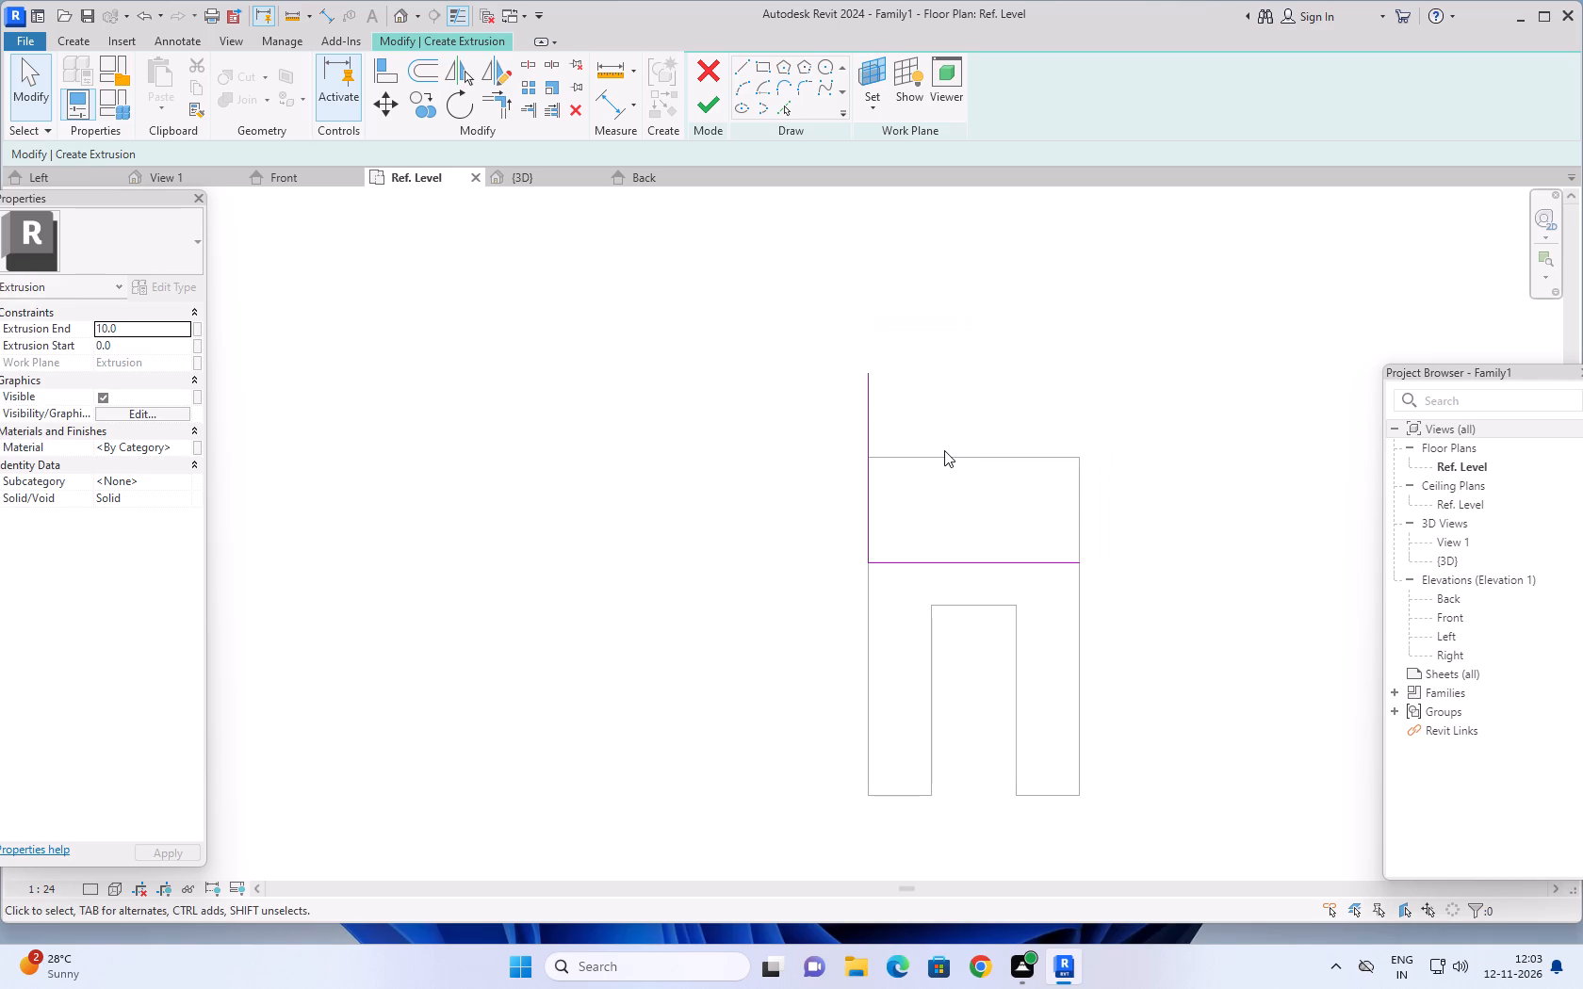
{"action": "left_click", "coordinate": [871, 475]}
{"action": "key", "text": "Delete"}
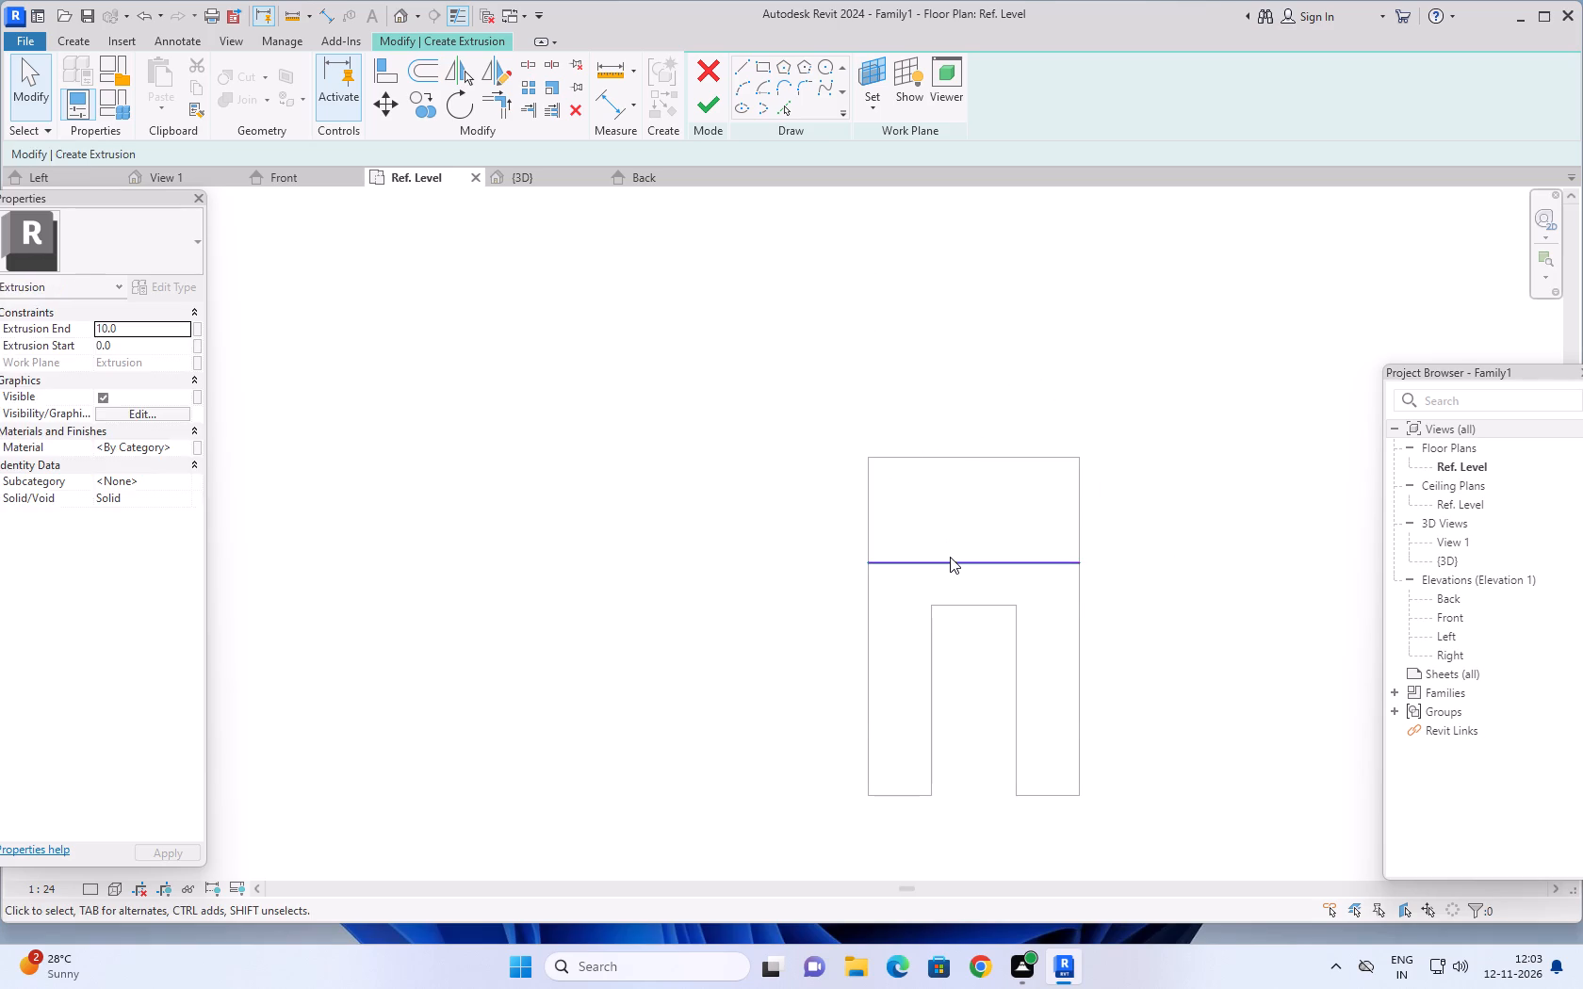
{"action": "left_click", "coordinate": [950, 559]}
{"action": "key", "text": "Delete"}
Pick the top face of the slotted block as the extrusion's work plane in the Ref. Level plan.
{"action": "scroll", "coordinate": [1169, 516], "scroll_direction": "down", "scroll_amount": 2}
{"action": "middle_click_drag", "start_coordinate": [1164, 504], "coordinate": [1129, 495]}
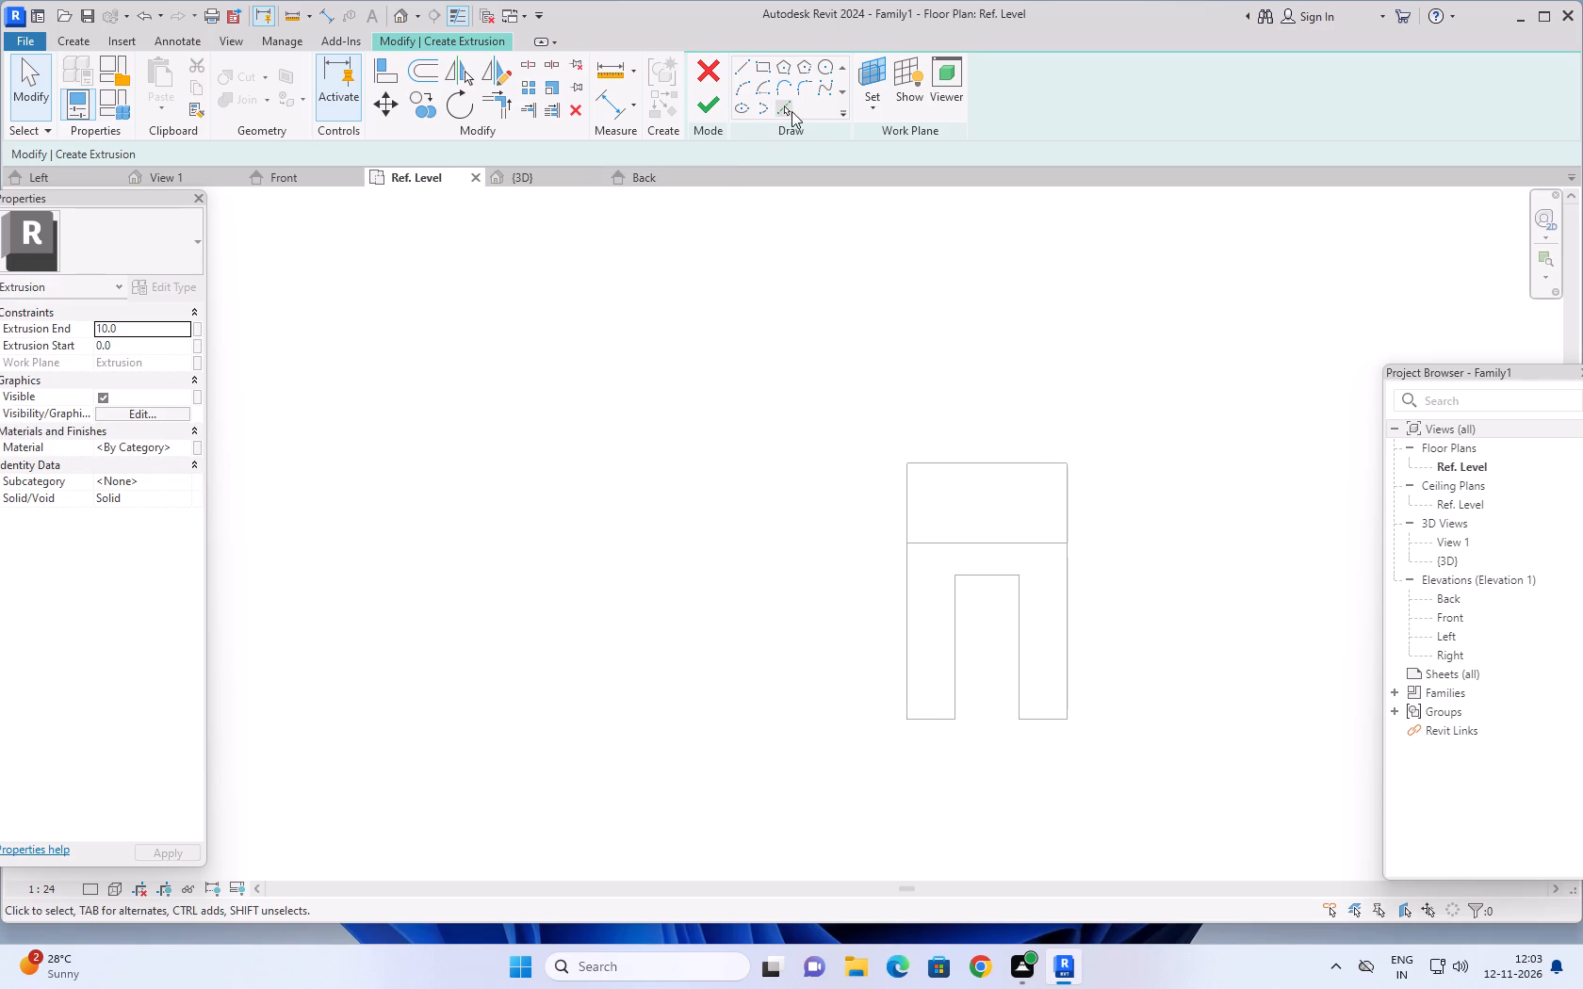
{"action": "left_click", "coordinate": [881, 110]}
{"action": "left_click", "coordinate": [898, 178]}
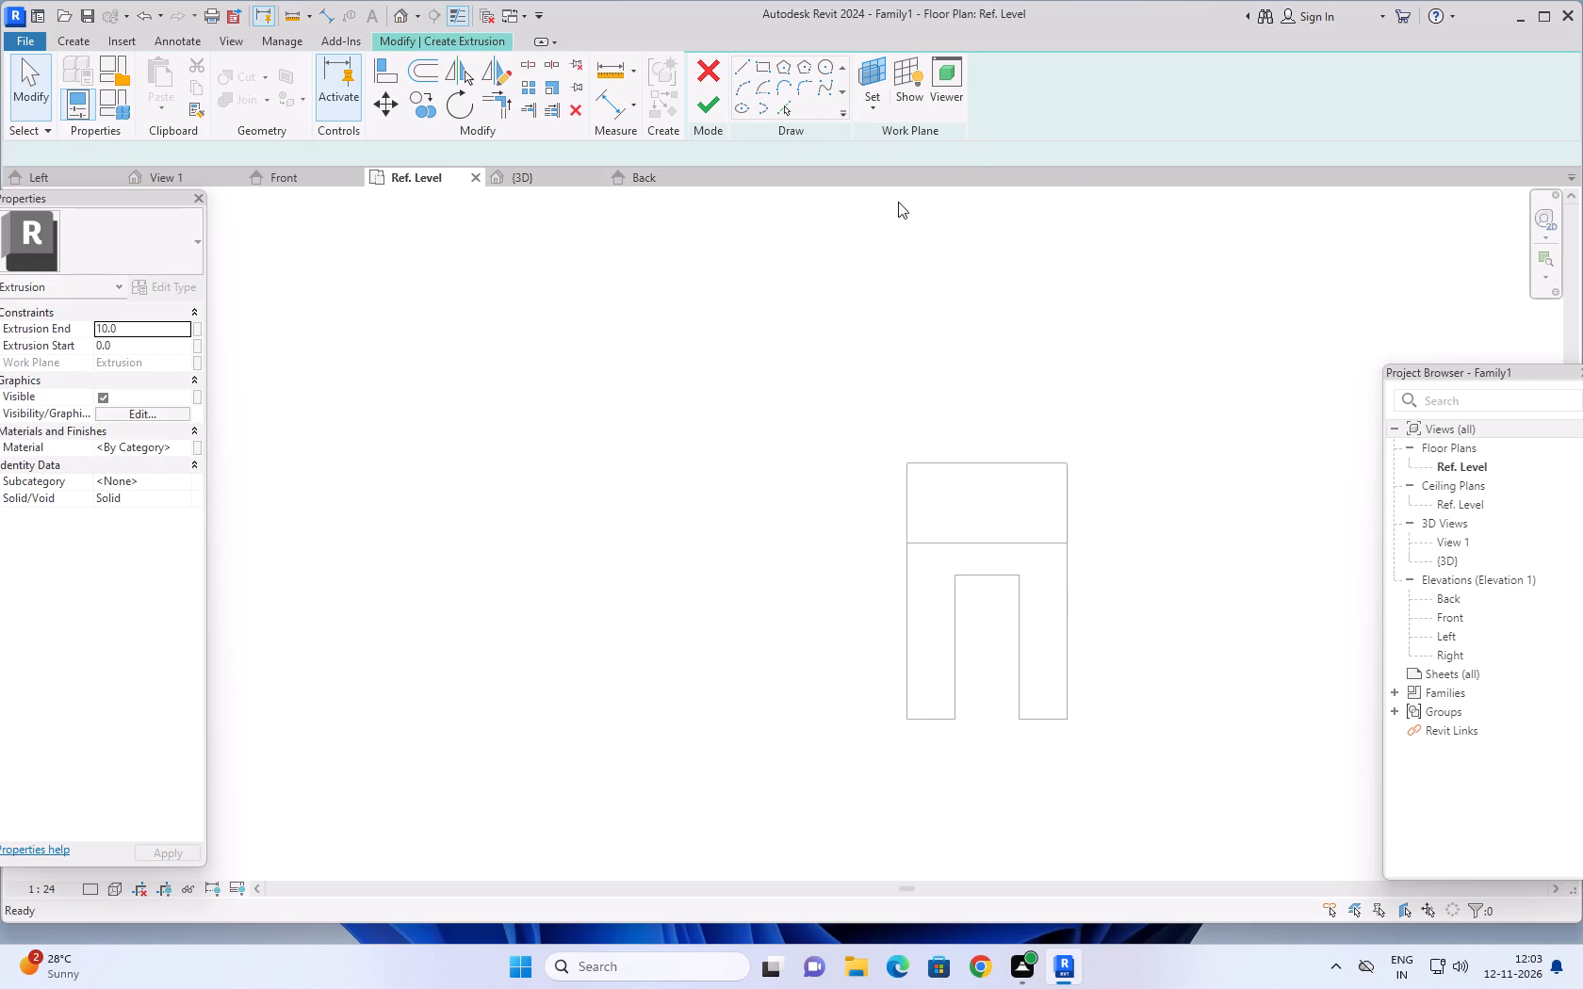
{"action": "left_click", "coordinate": [963, 548]}
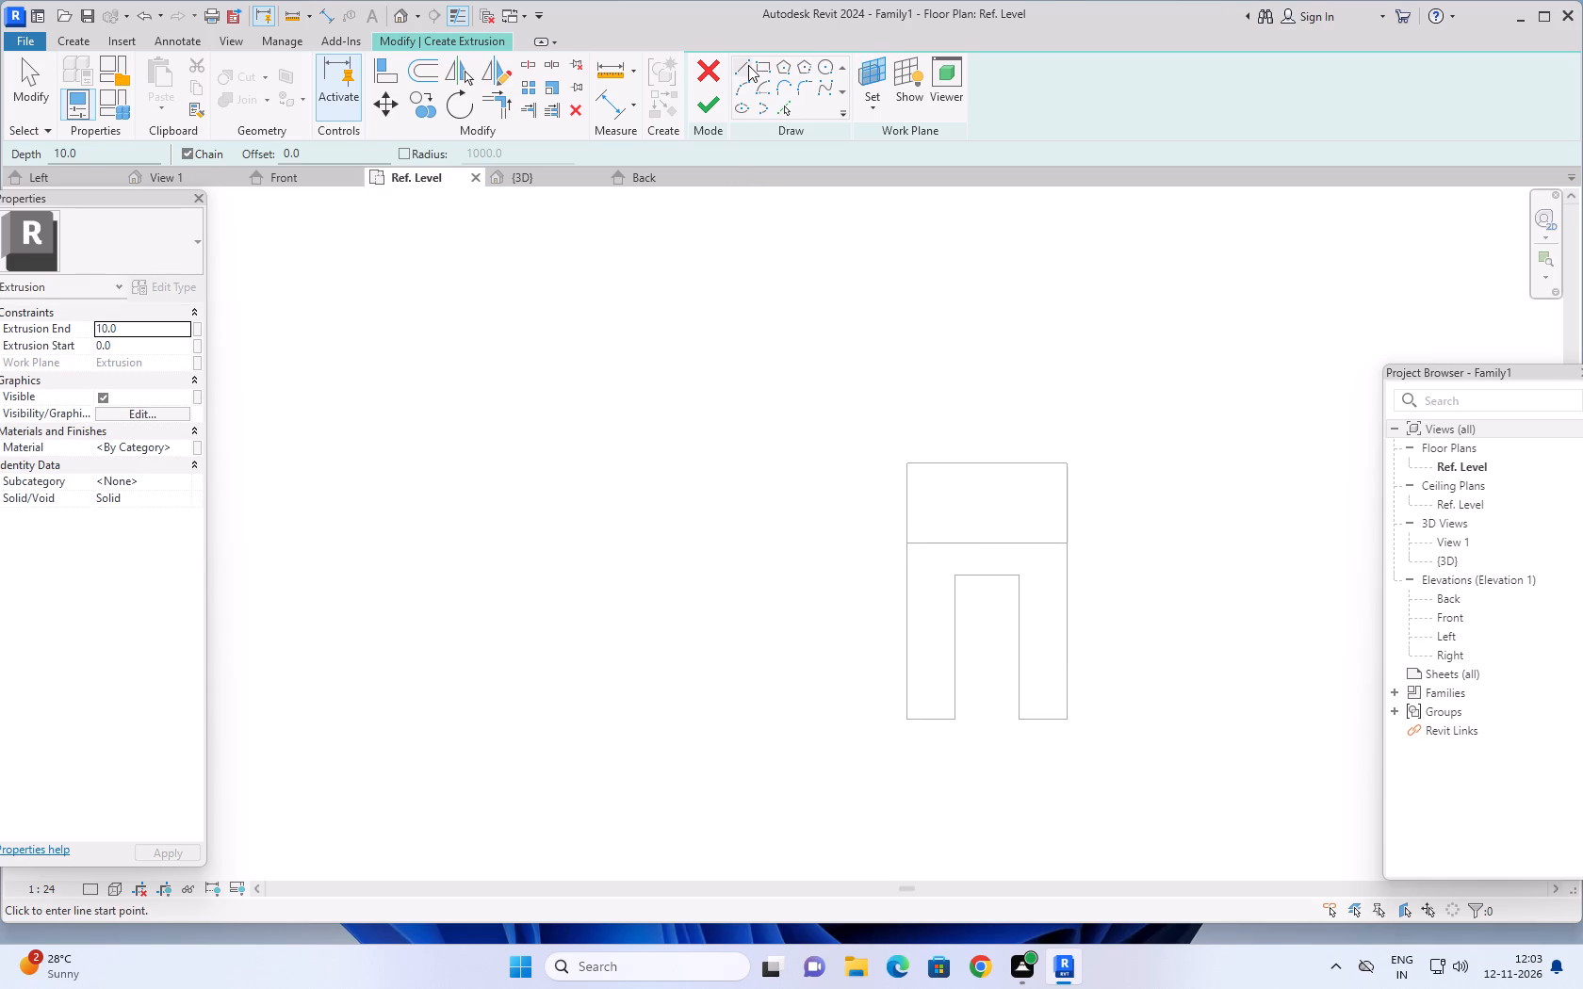
Sketch a rectangle 50 wide by 45 deep back from the slotted block's rear edge and finish it as a 10-thick extrusion.
{"action": "left_click", "coordinate": [742, 65]}
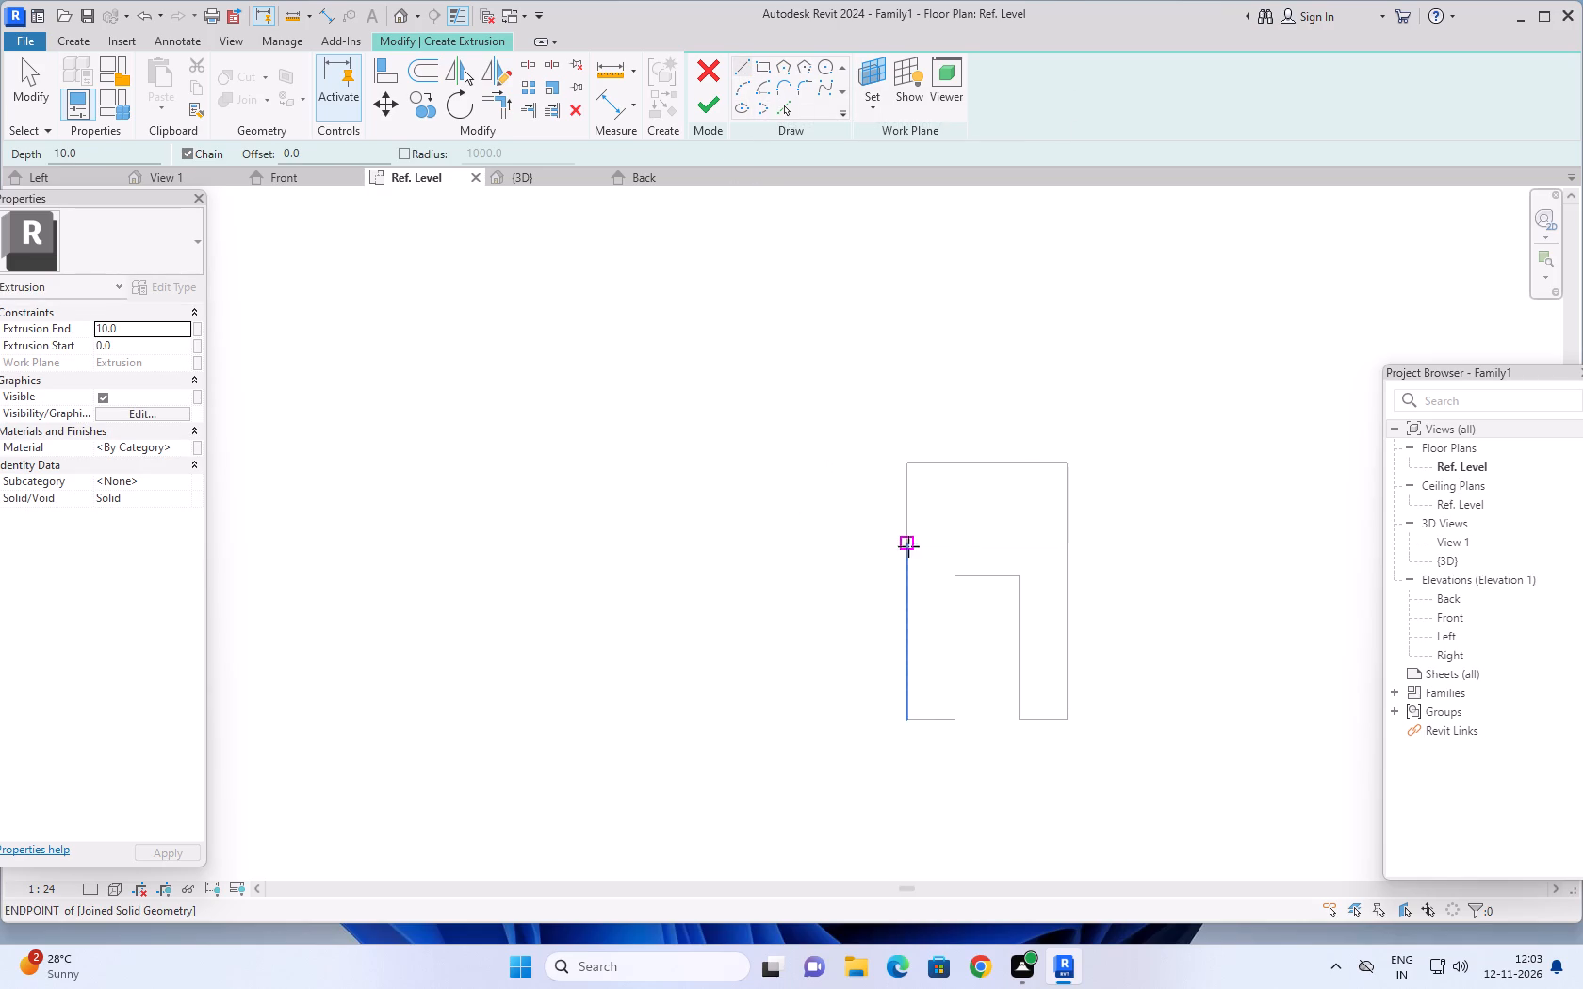
{"action": "left_click", "coordinate": [907, 546]}
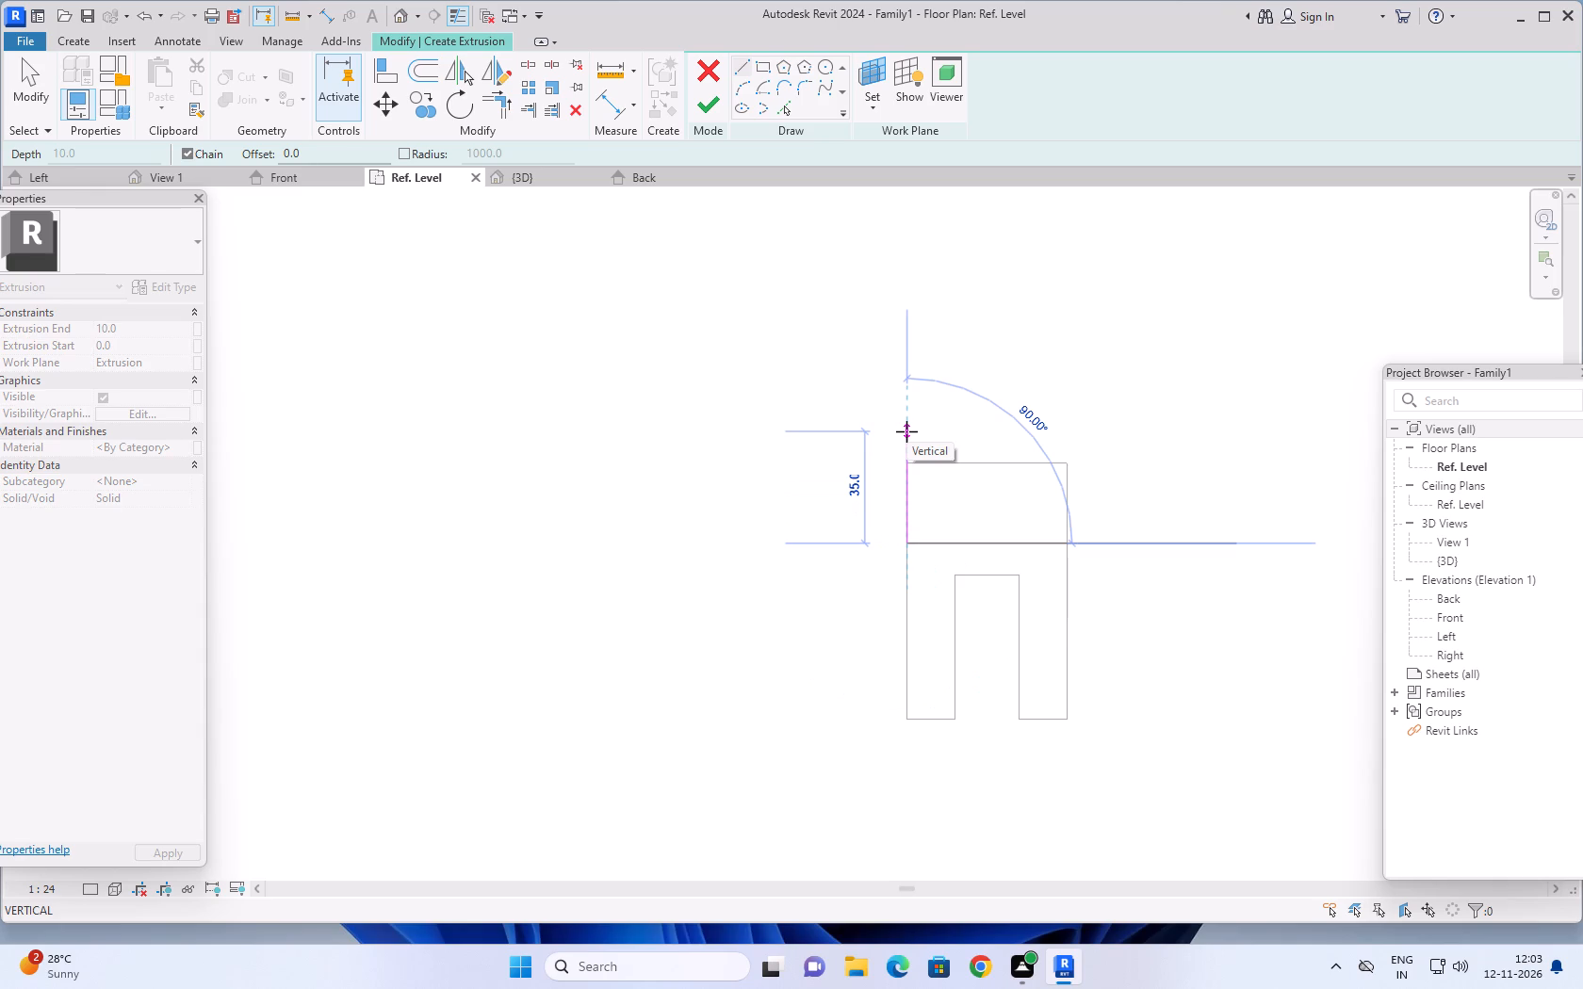
{"action": "type", "text": "45"}
{"action": "key", "text": "Return"}
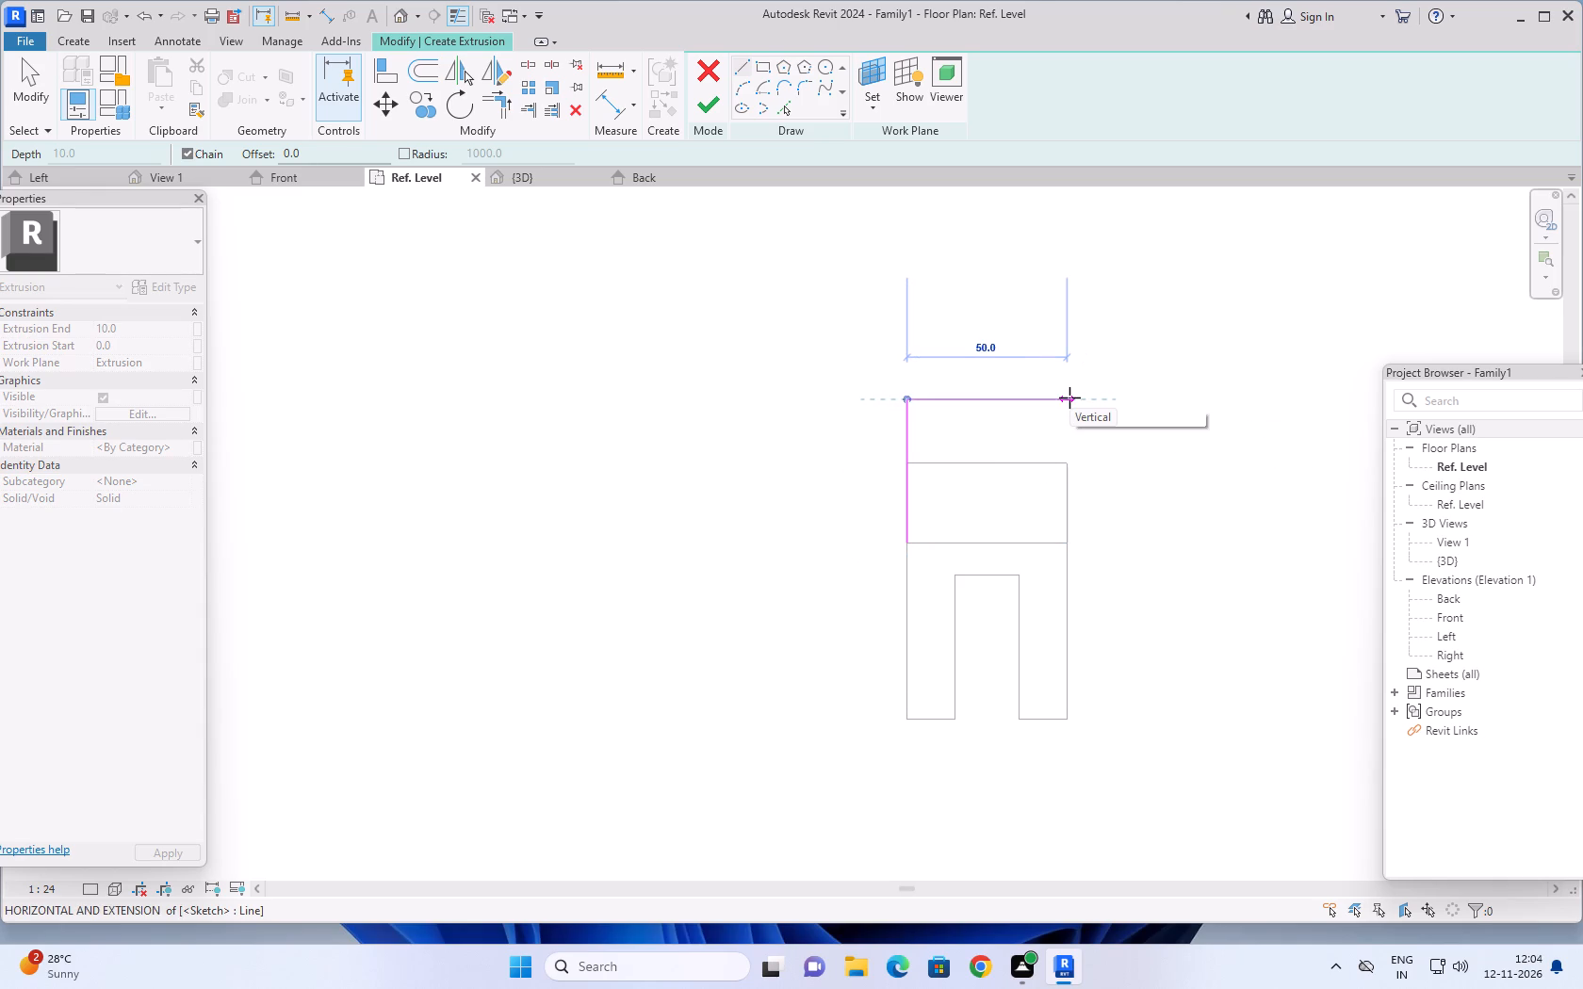
{"action": "type", "text": "50"}
{"action": "key", "text": "Return"}
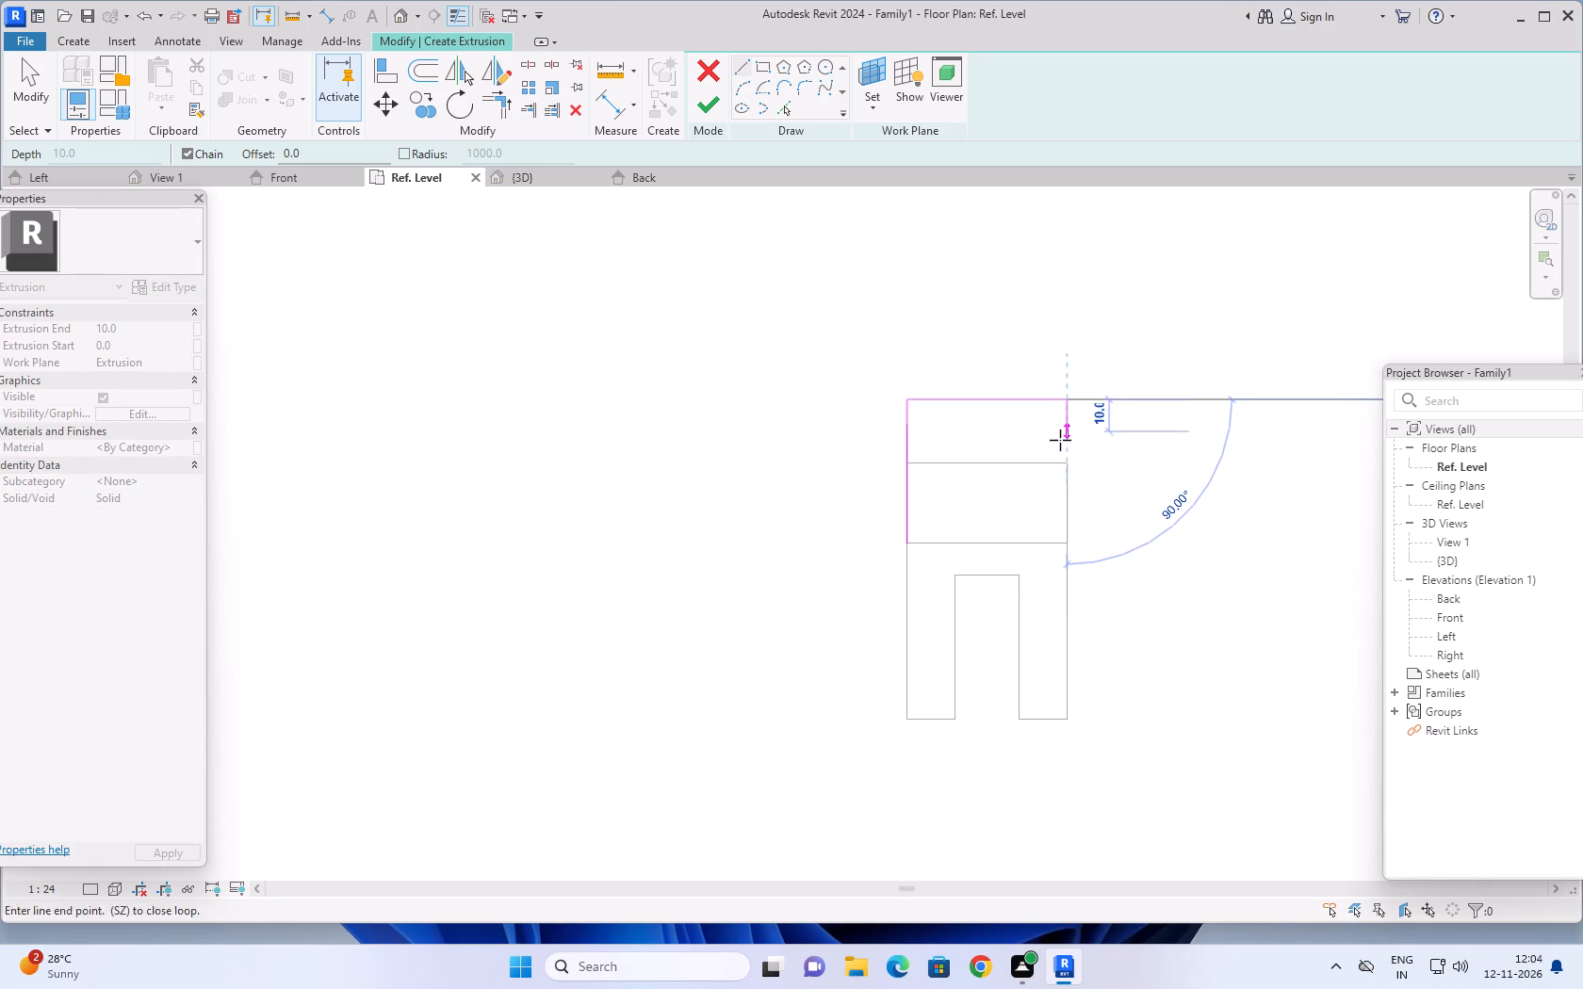
{"action": "left_click", "coordinate": [1069, 541]}
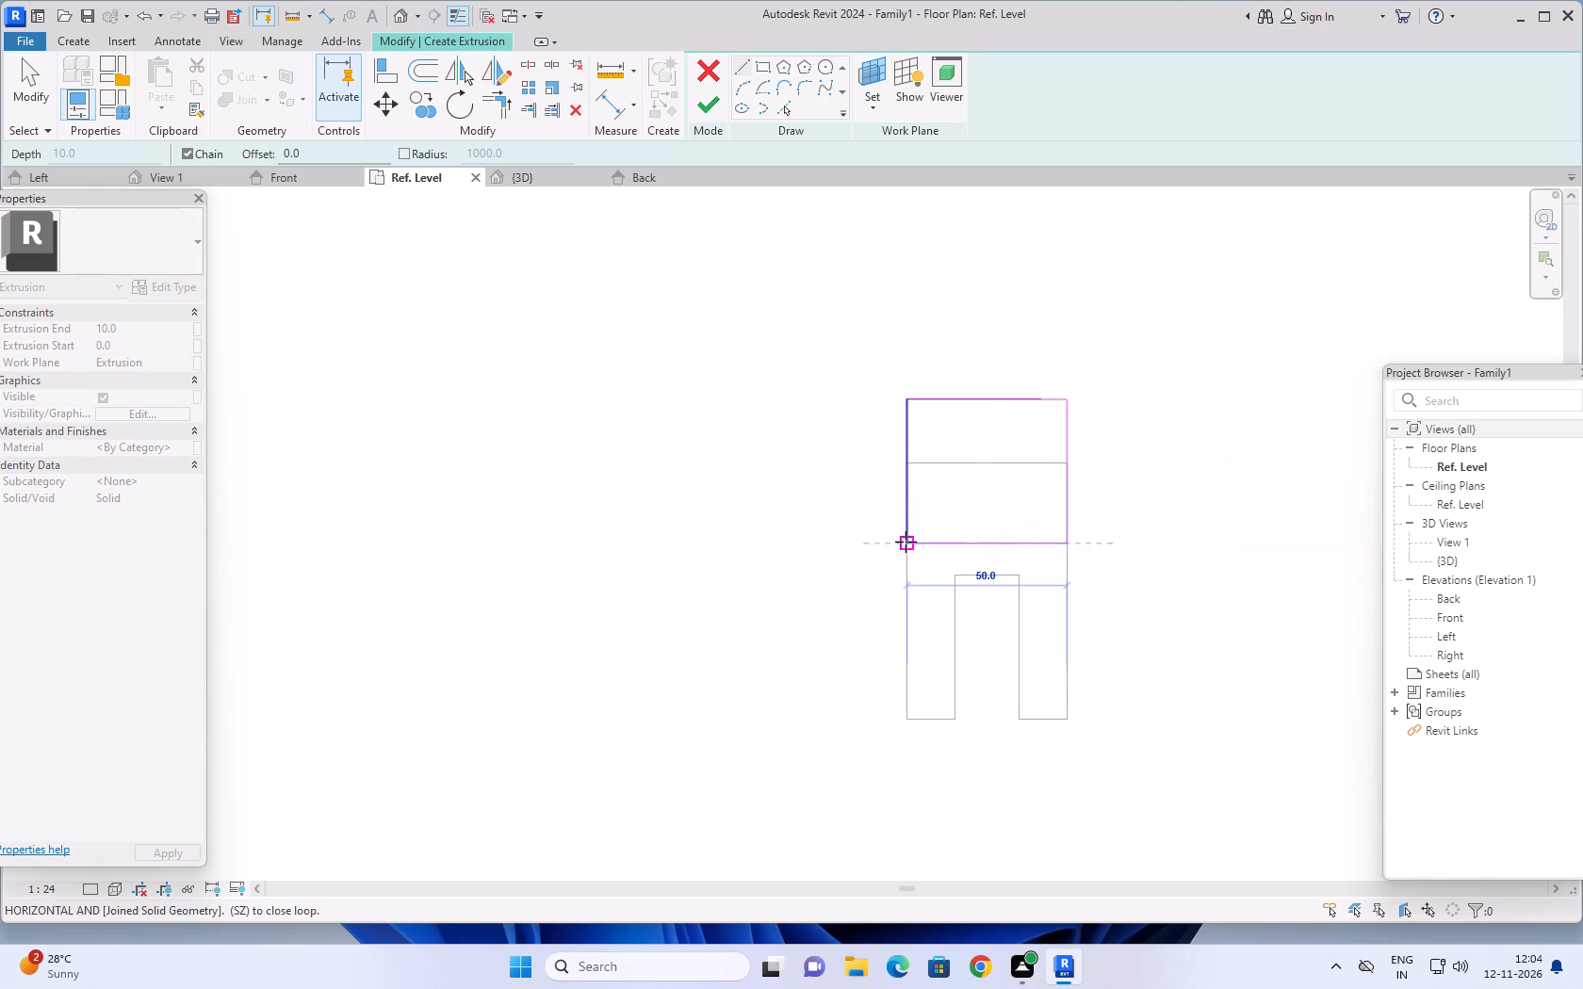
{"action": "left_click", "coordinate": [906, 542]}
{"action": "scroll", "coordinate": [1270, 505], "scroll_direction": "down", "scroll_amount": 1}
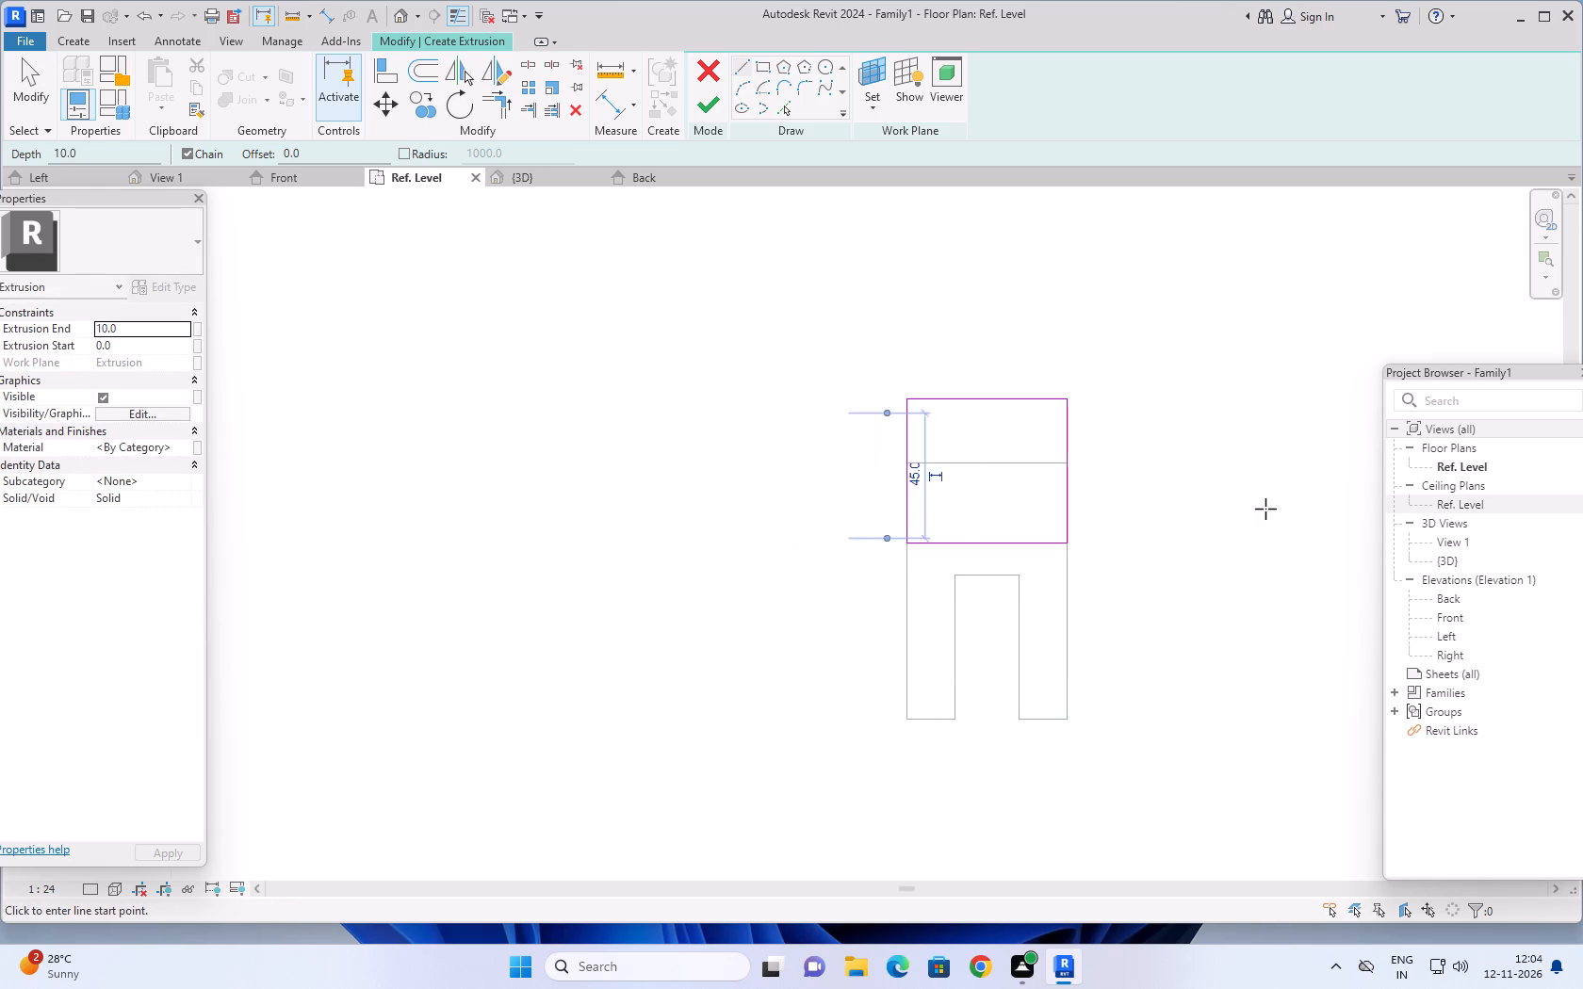
{"action": "scroll", "coordinate": [1265, 509], "scroll_direction": "down", "scroll_amount": 2}
{"action": "middle_click_drag", "start_coordinate": [1251, 514], "coordinate": [1223, 511]}
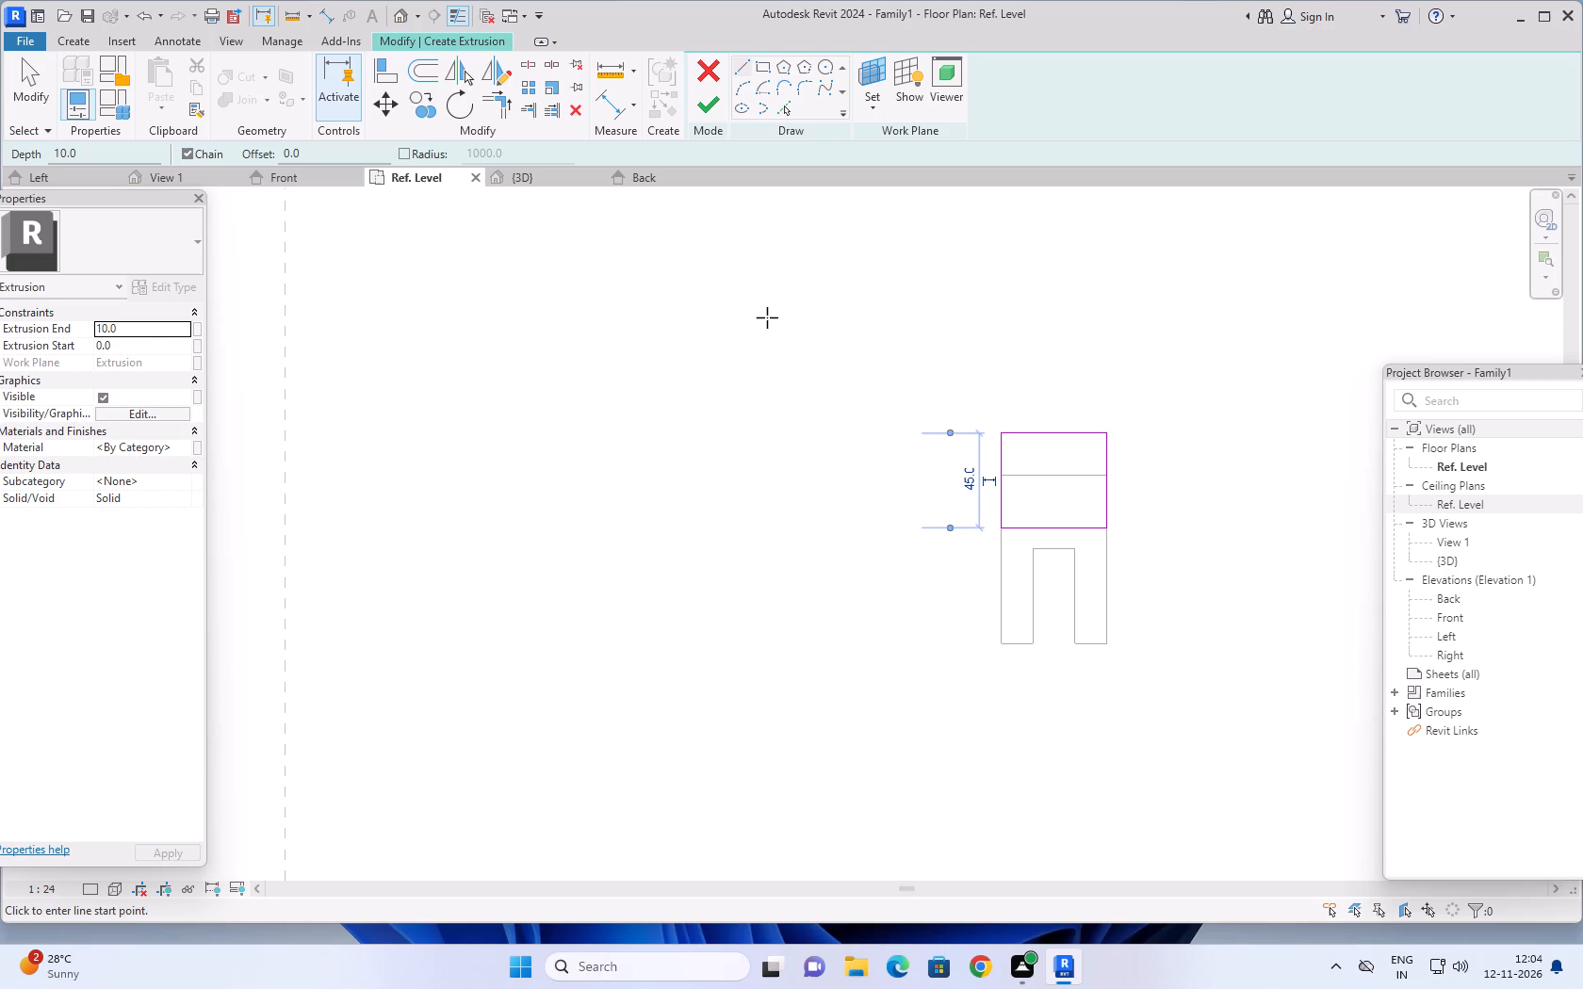
{"action": "left_click", "coordinate": [710, 109]}
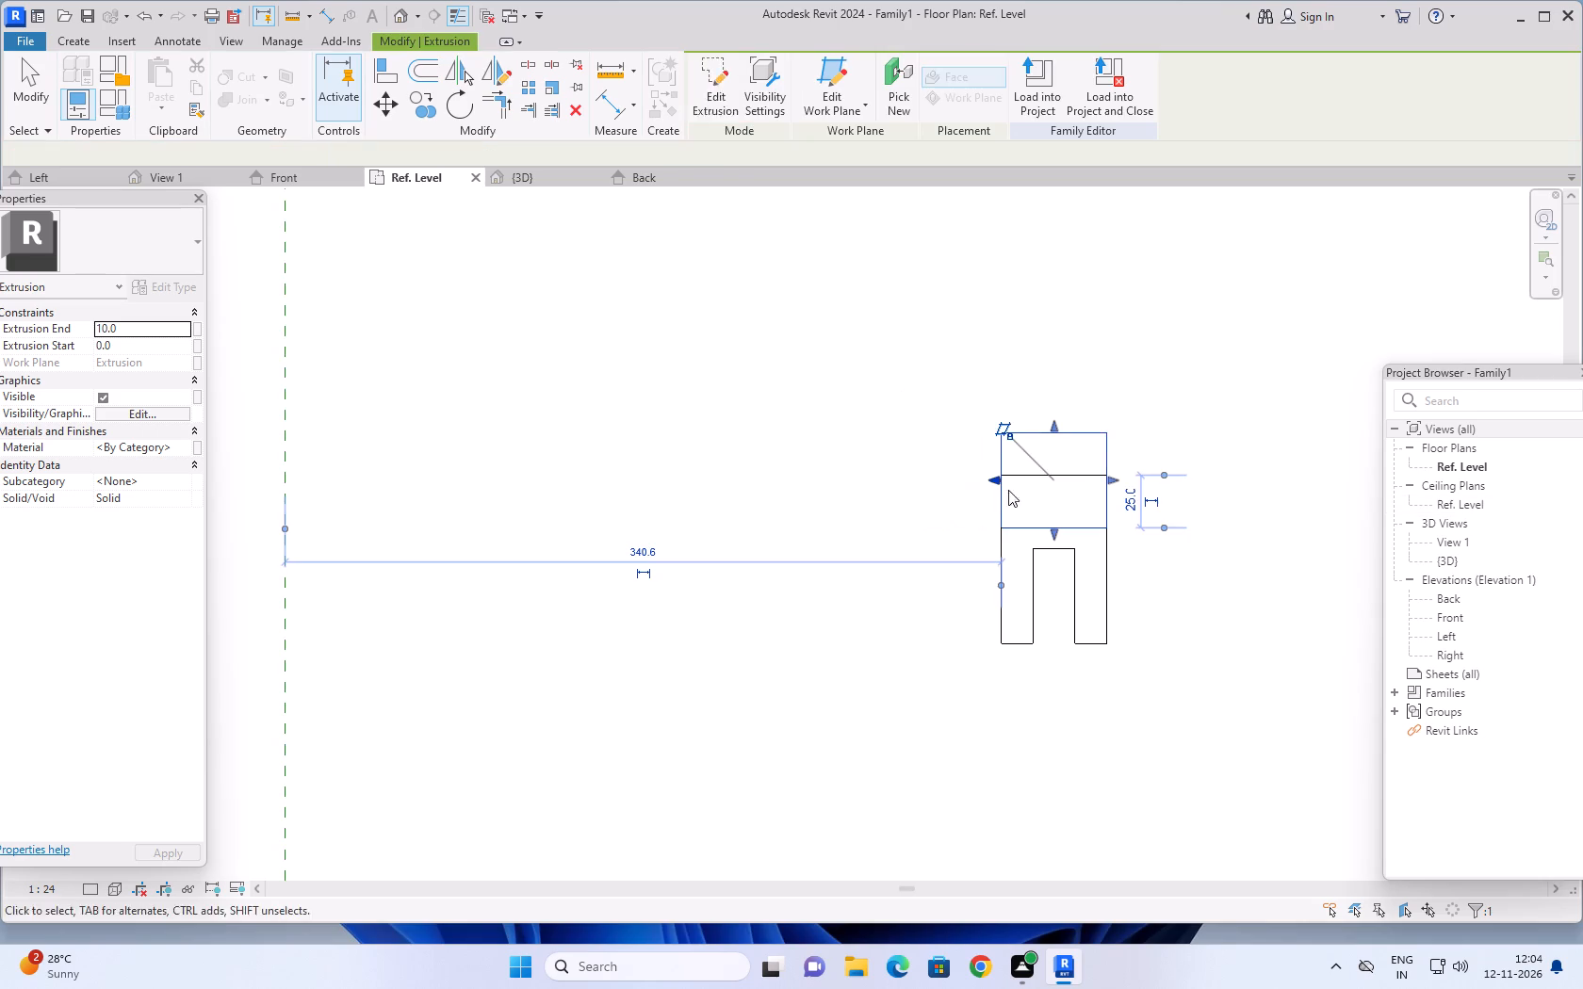
Examine in 3D how the new slab sits on the slotted block and rear extrusion from the side, front and above.
{"action": "left_click", "coordinate": [532, 179]}
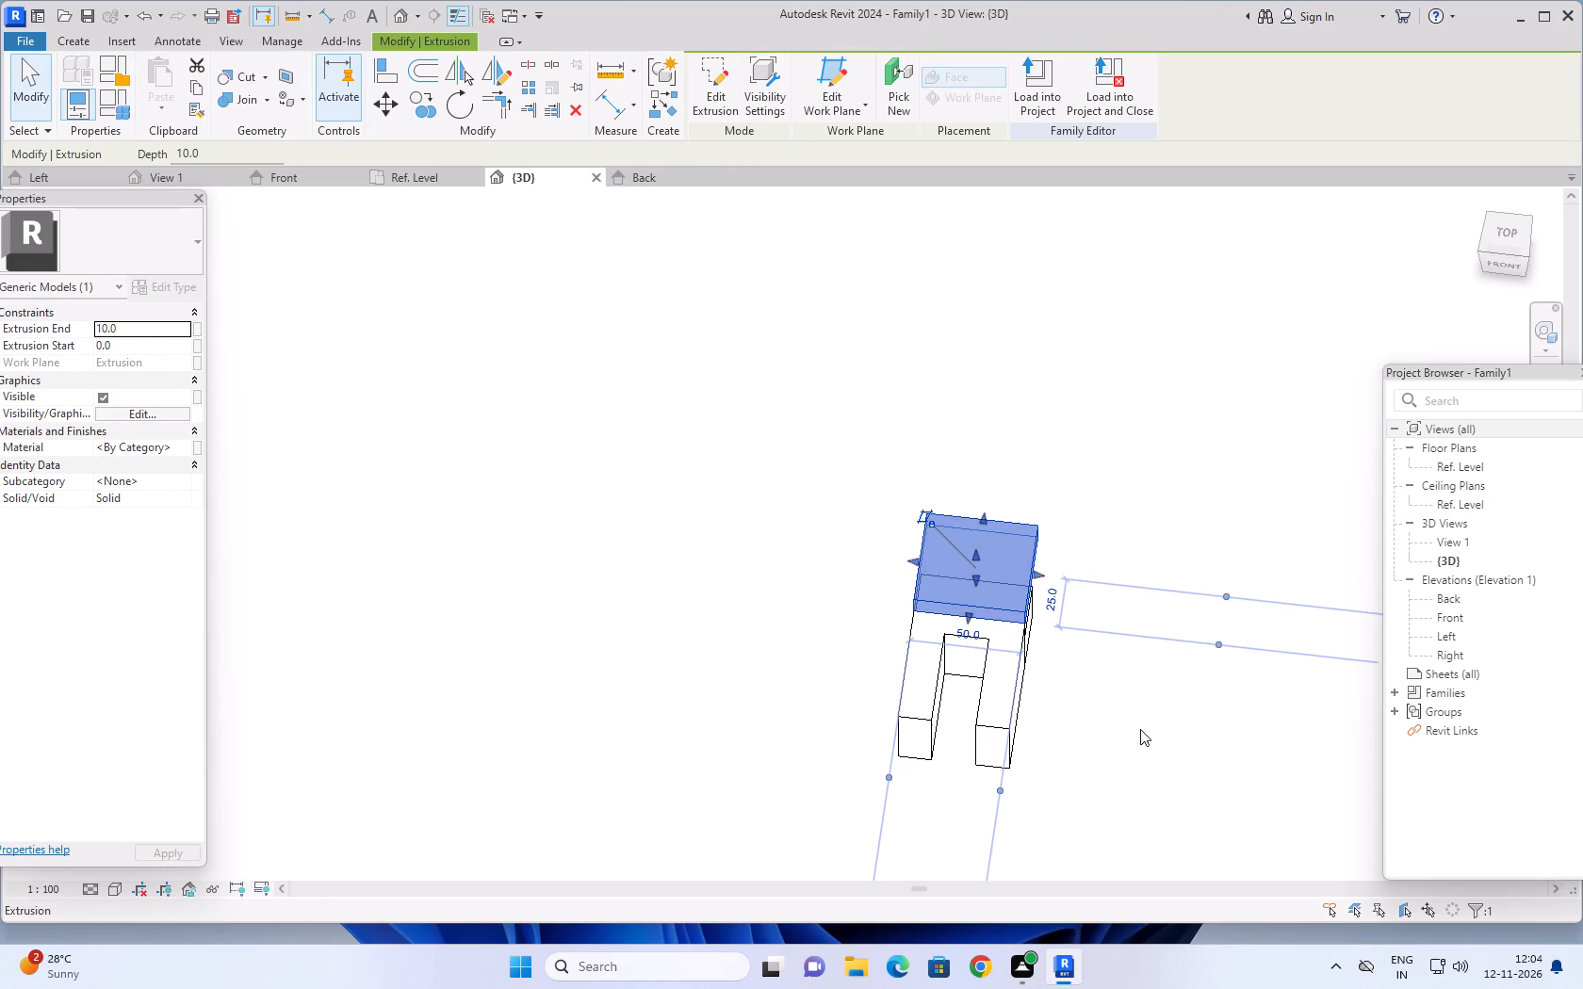
{"action": "middle_click_drag", "start_coordinate": [1140, 729], "coordinate": [959, 544]}
{"action": "scroll", "coordinate": [1008, 702], "scroll_direction": "up", "scroll_amount": 5}
{"action": "key", "text": "Escape"}
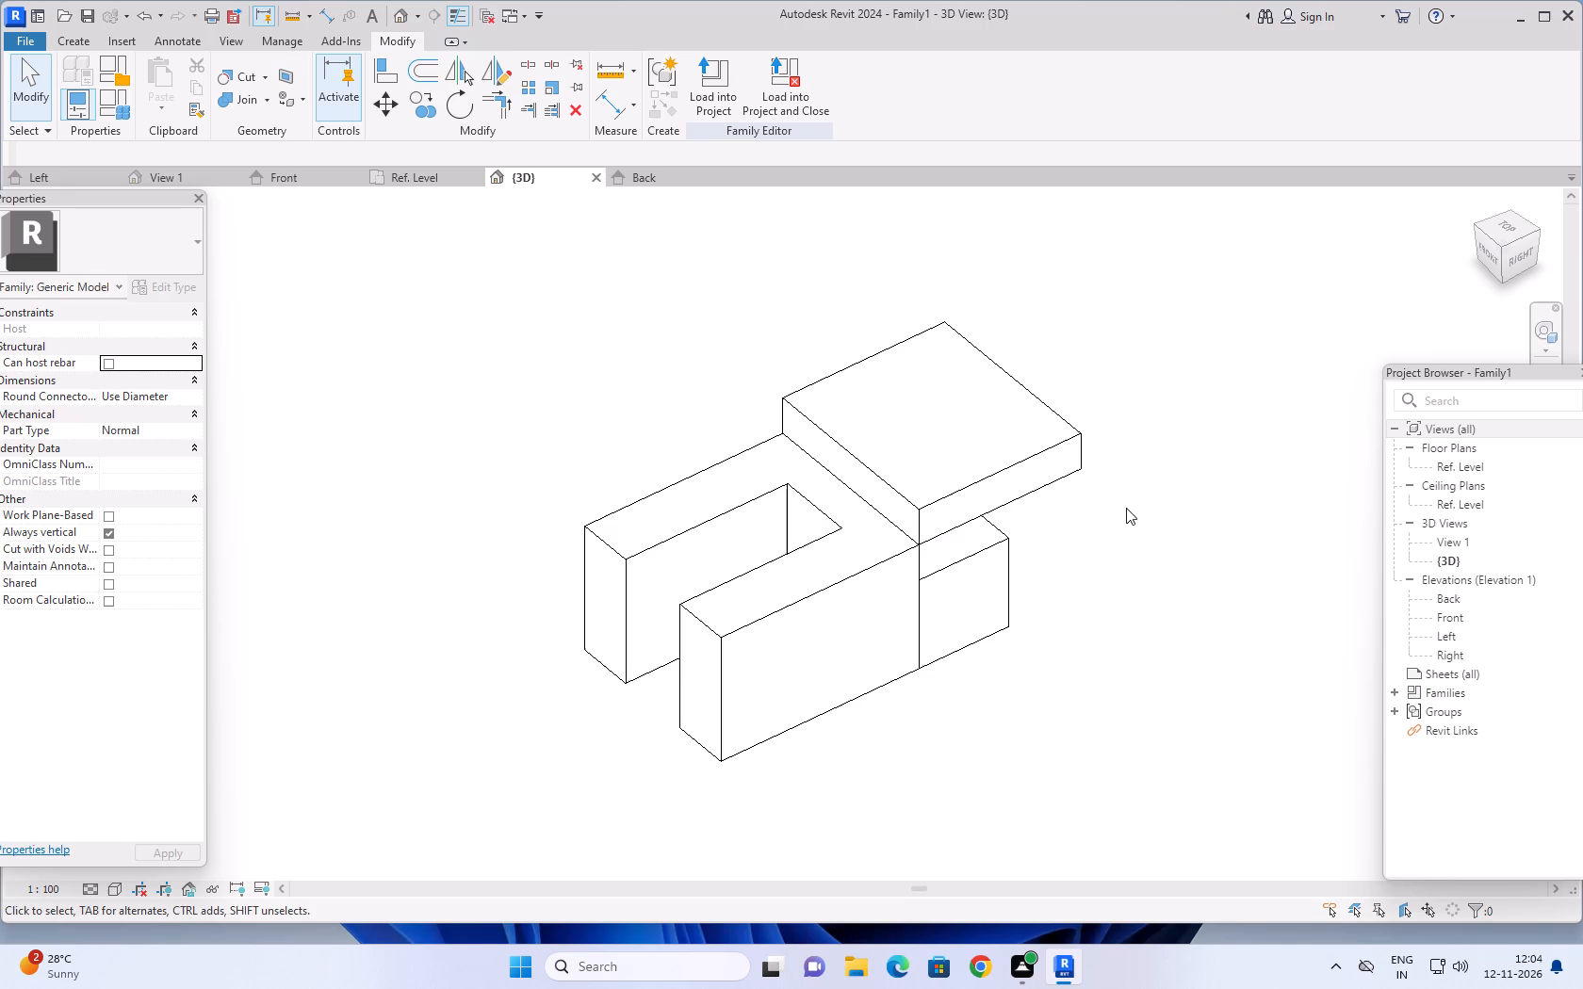
{"action": "middle_click_drag", "start_coordinate": [1128, 504], "coordinate": [1174, 585]}
{"action": "middle_click_drag", "start_coordinate": [1128, 643], "coordinate": [1122, 486], "text": "shift"}
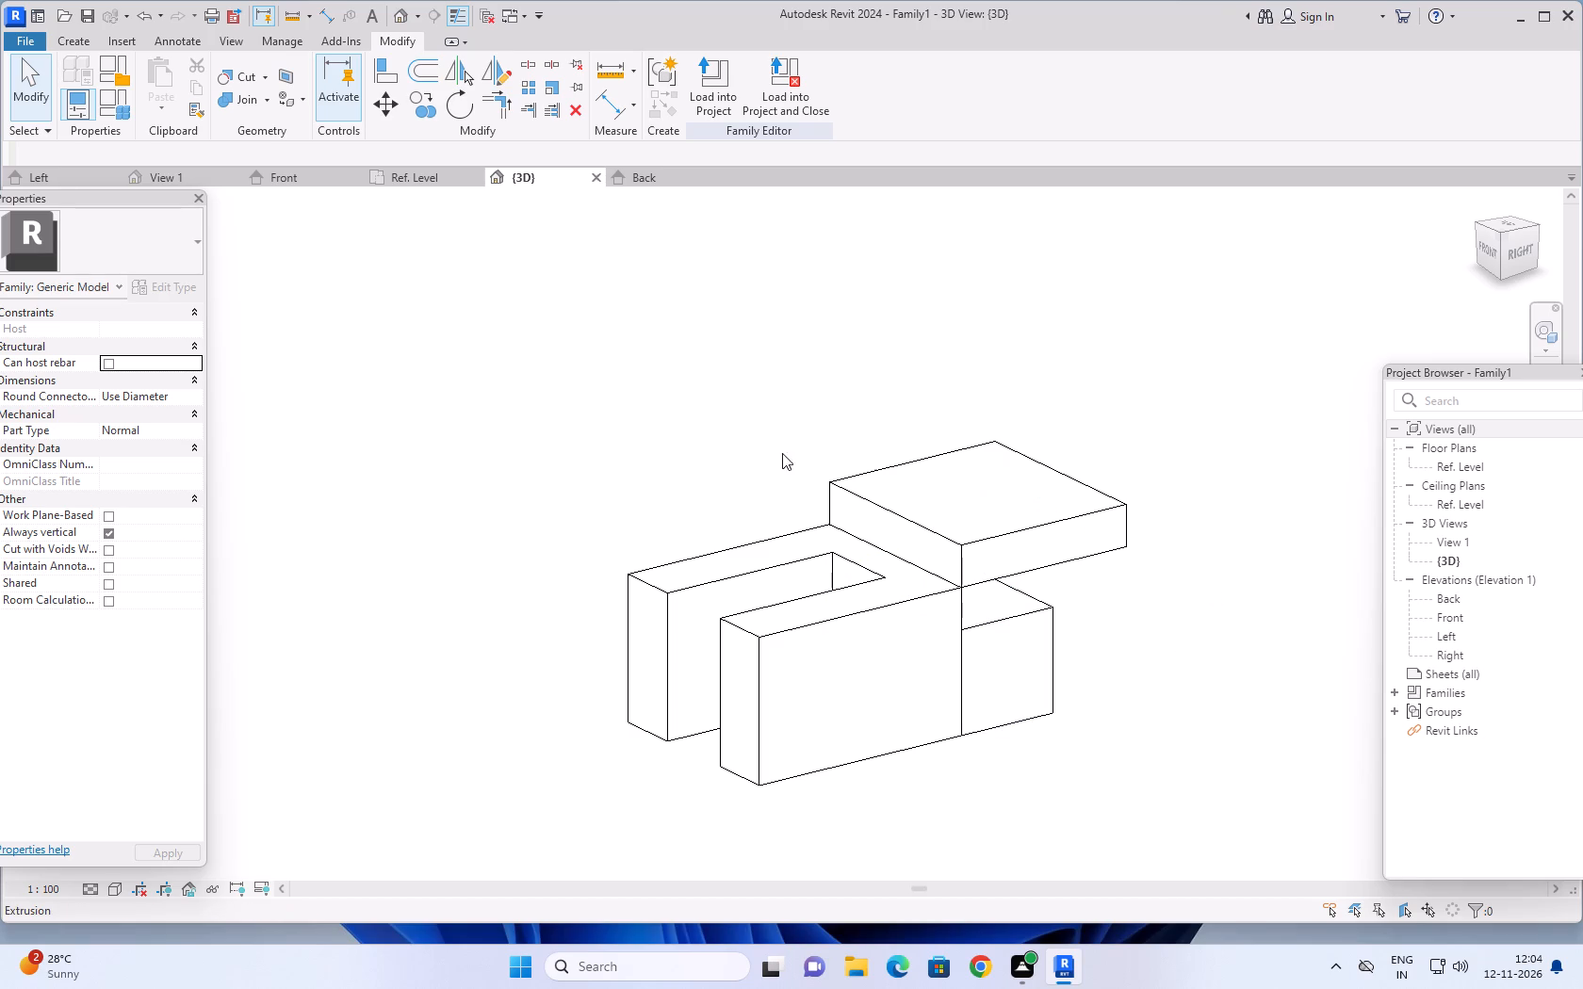
{"action": "middle_click_drag", "start_coordinate": [650, 430], "coordinate": [933, 881], "text": "shift"}
{"action": "middle_click_drag", "start_coordinate": [876, 881], "coordinate": [867, 881], "text": "shift"}
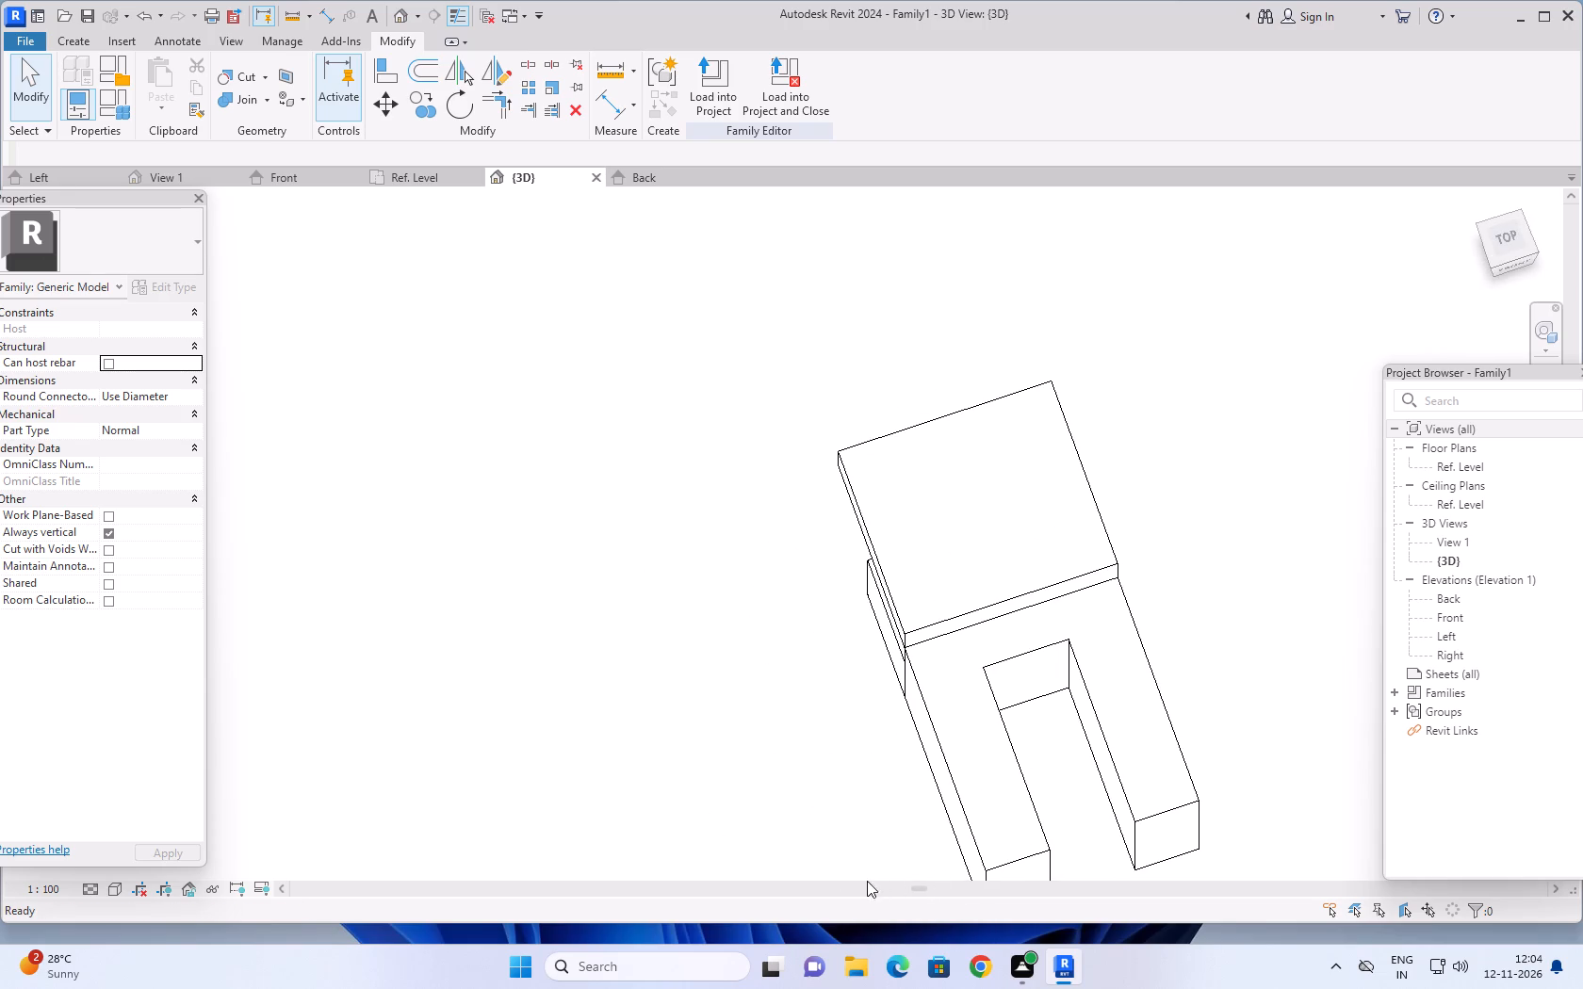
{"action": "middle_click_drag", "start_coordinate": [867, 881], "coordinate": [824, 856], "text": "shift"}
{"action": "middle_click_drag", "start_coordinate": [782, 703], "coordinate": [710, 742]}
{"action": "scroll", "coordinate": [765, 703], "scroll_direction": "down", "scroll_amount": 1, "text": "shift"}
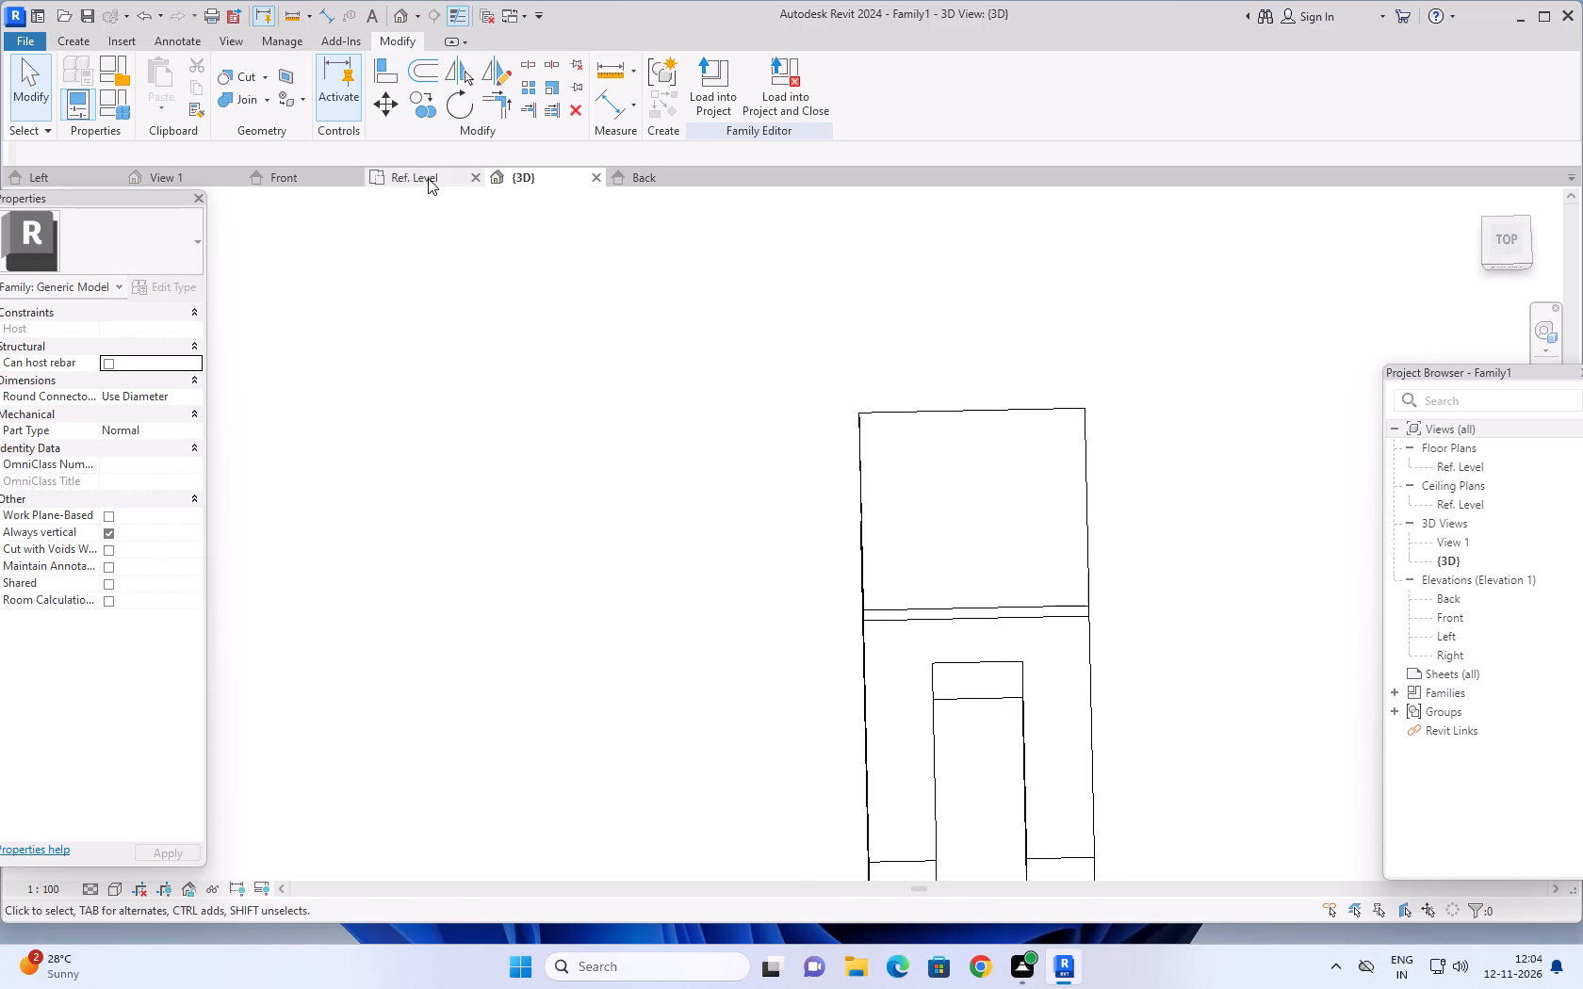
Return to the Ref. Level plan and bring up the commands for creating a new form.
{"action": "left_click", "coordinate": [428, 178]}
{"action": "scroll", "coordinate": [1101, 445], "scroll_direction": "down", "scroll_amount": 2}
{"action": "middle_click_drag", "start_coordinate": [1231, 420], "coordinate": [1083, 520]}
{"action": "scroll", "coordinate": [906, 494], "scroll_direction": "up", "scroll_amount": 3}
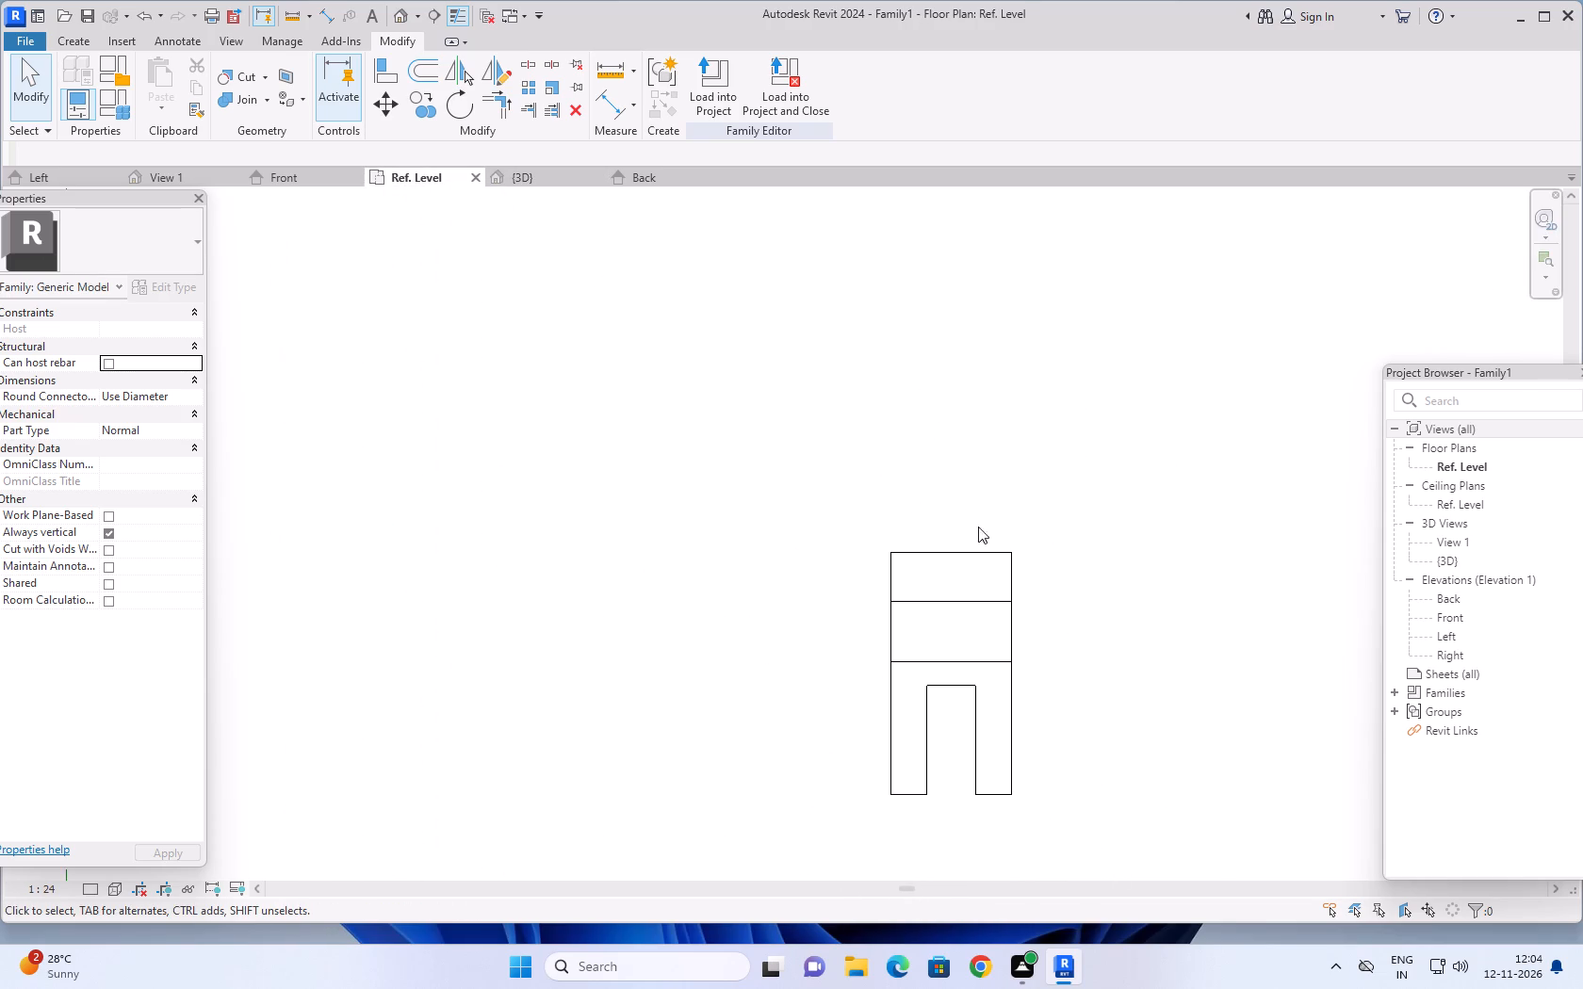
{"action": "middle_click_drag", "start_coordinate": [976, 511], "coordinate": [963, 454]}
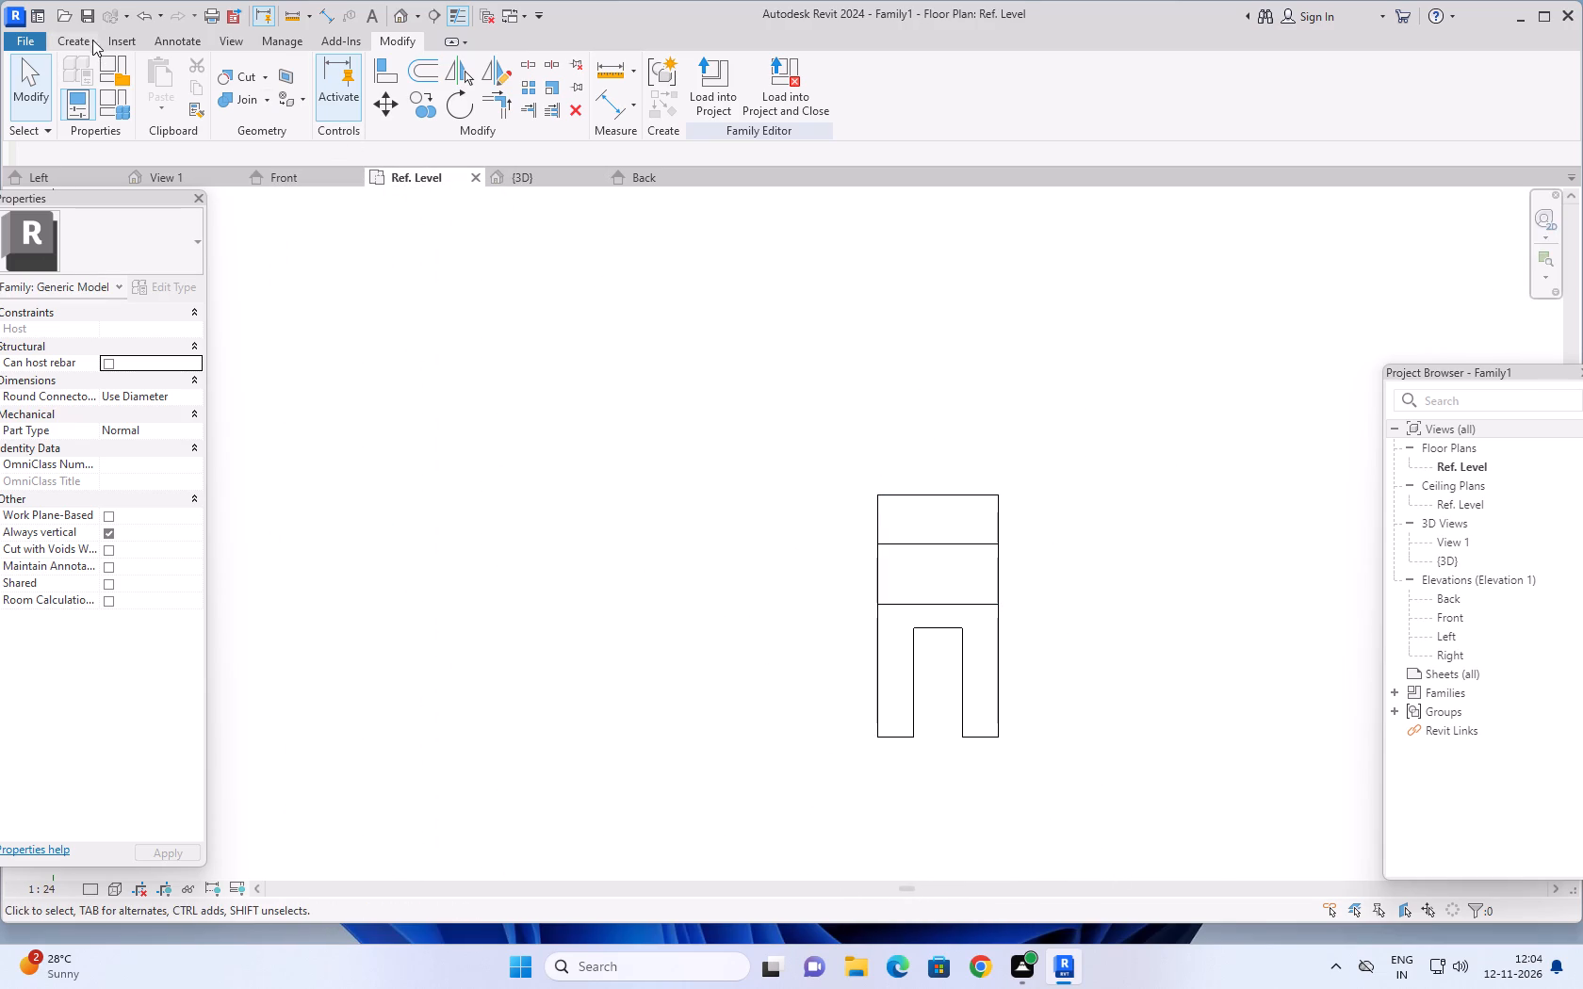
{"action": "left_click", "coordinate": [92, 39]}
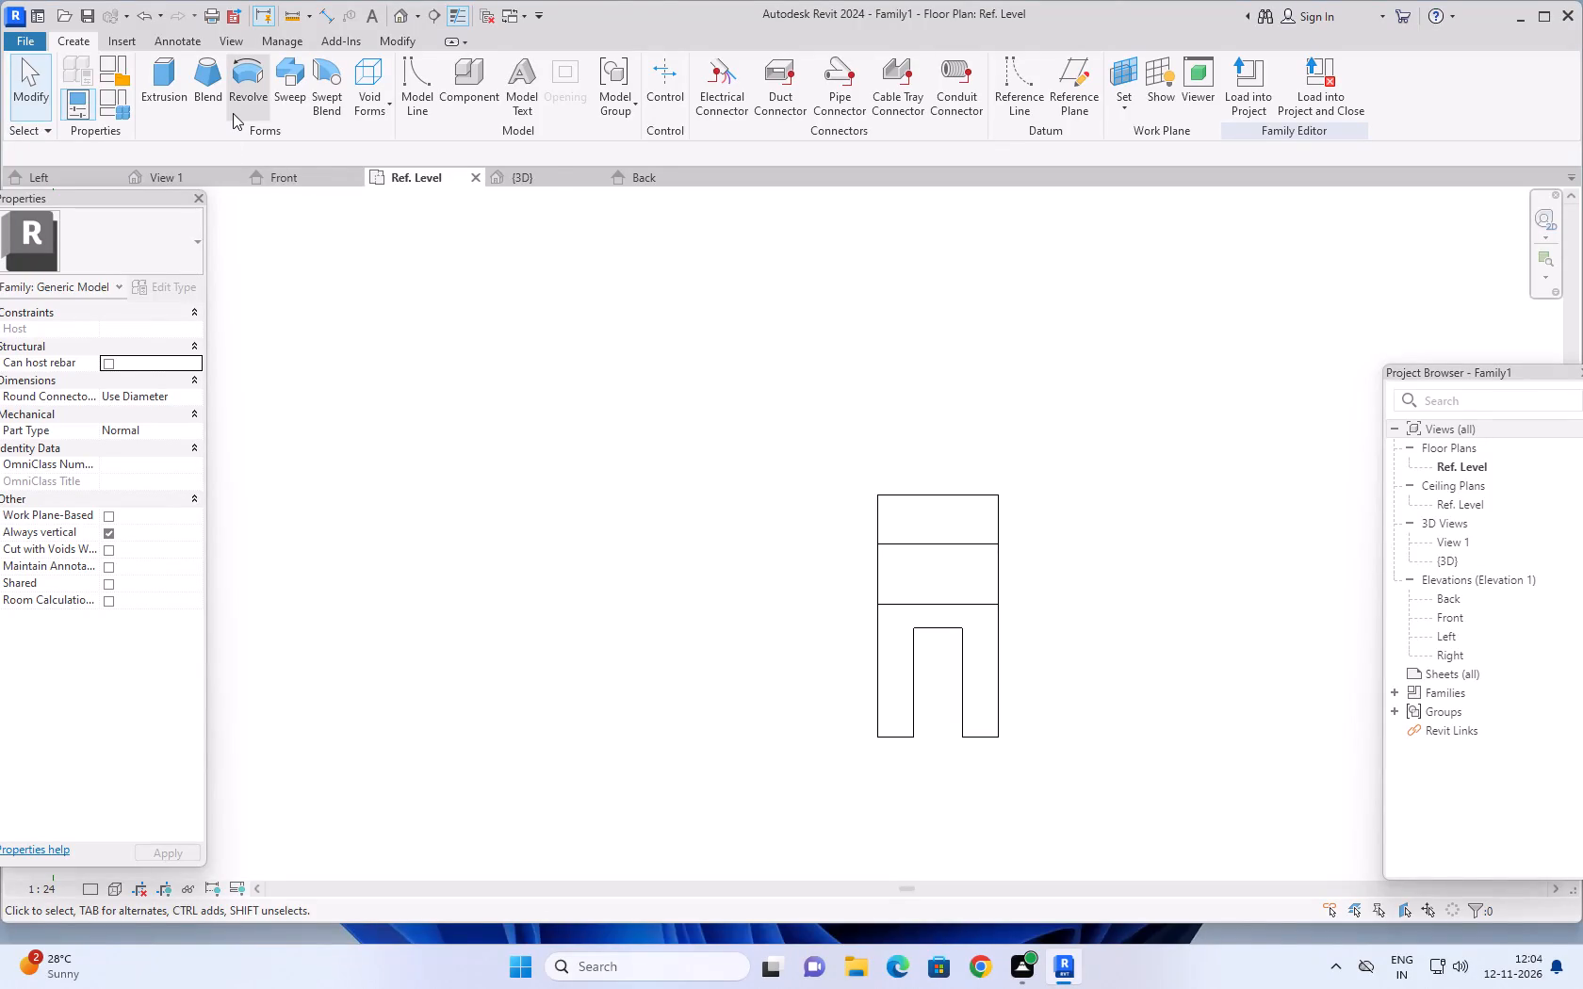
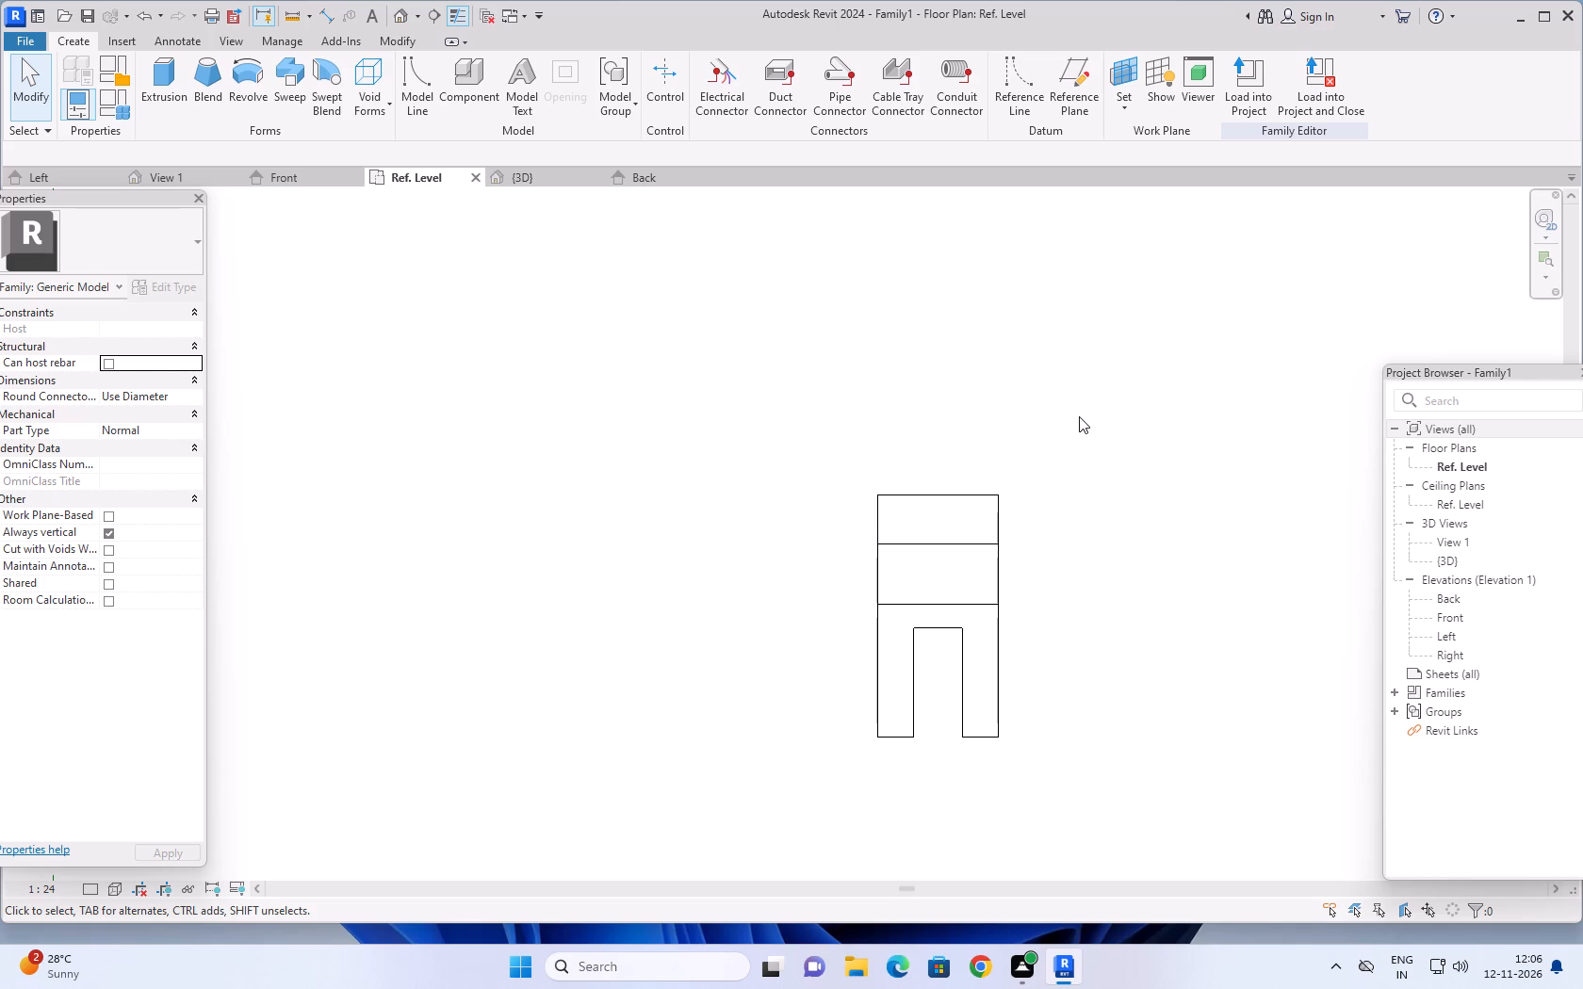
Start a void extrusion in the Ref. Level plan with the rear slab's top face as its work plane.
{"action": "middle_click", "coordinate": [1049, 372]}
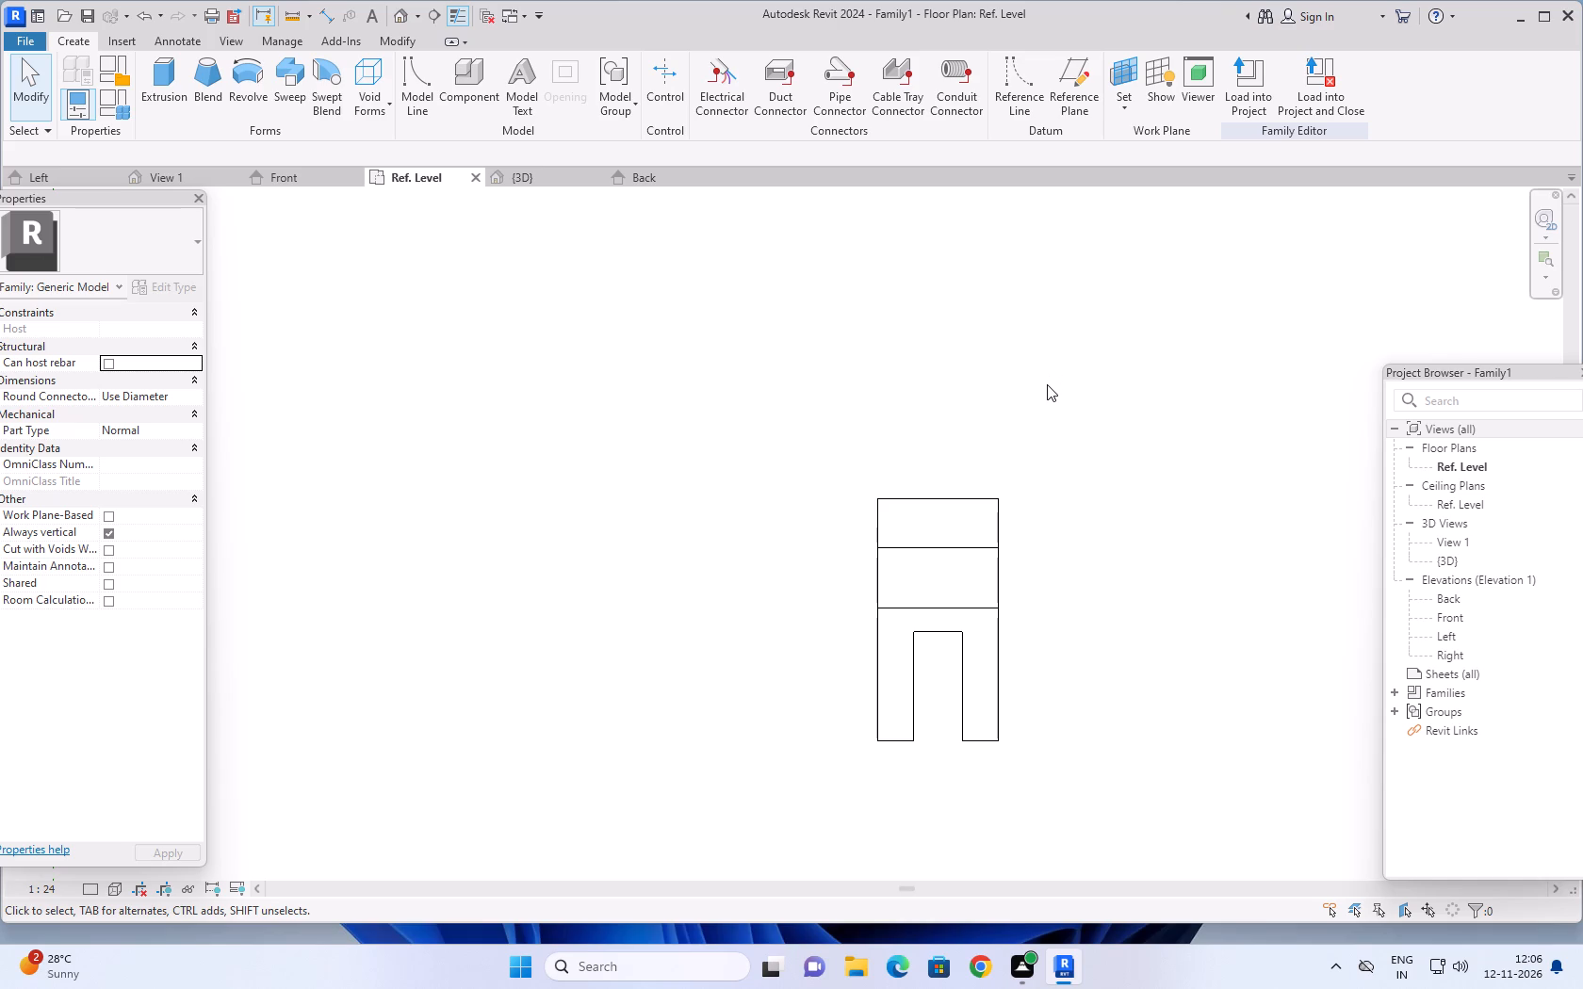
{"action": "middle_click_drag", "start_coordinate": [986, 363], "coordinate": [951, 362]}
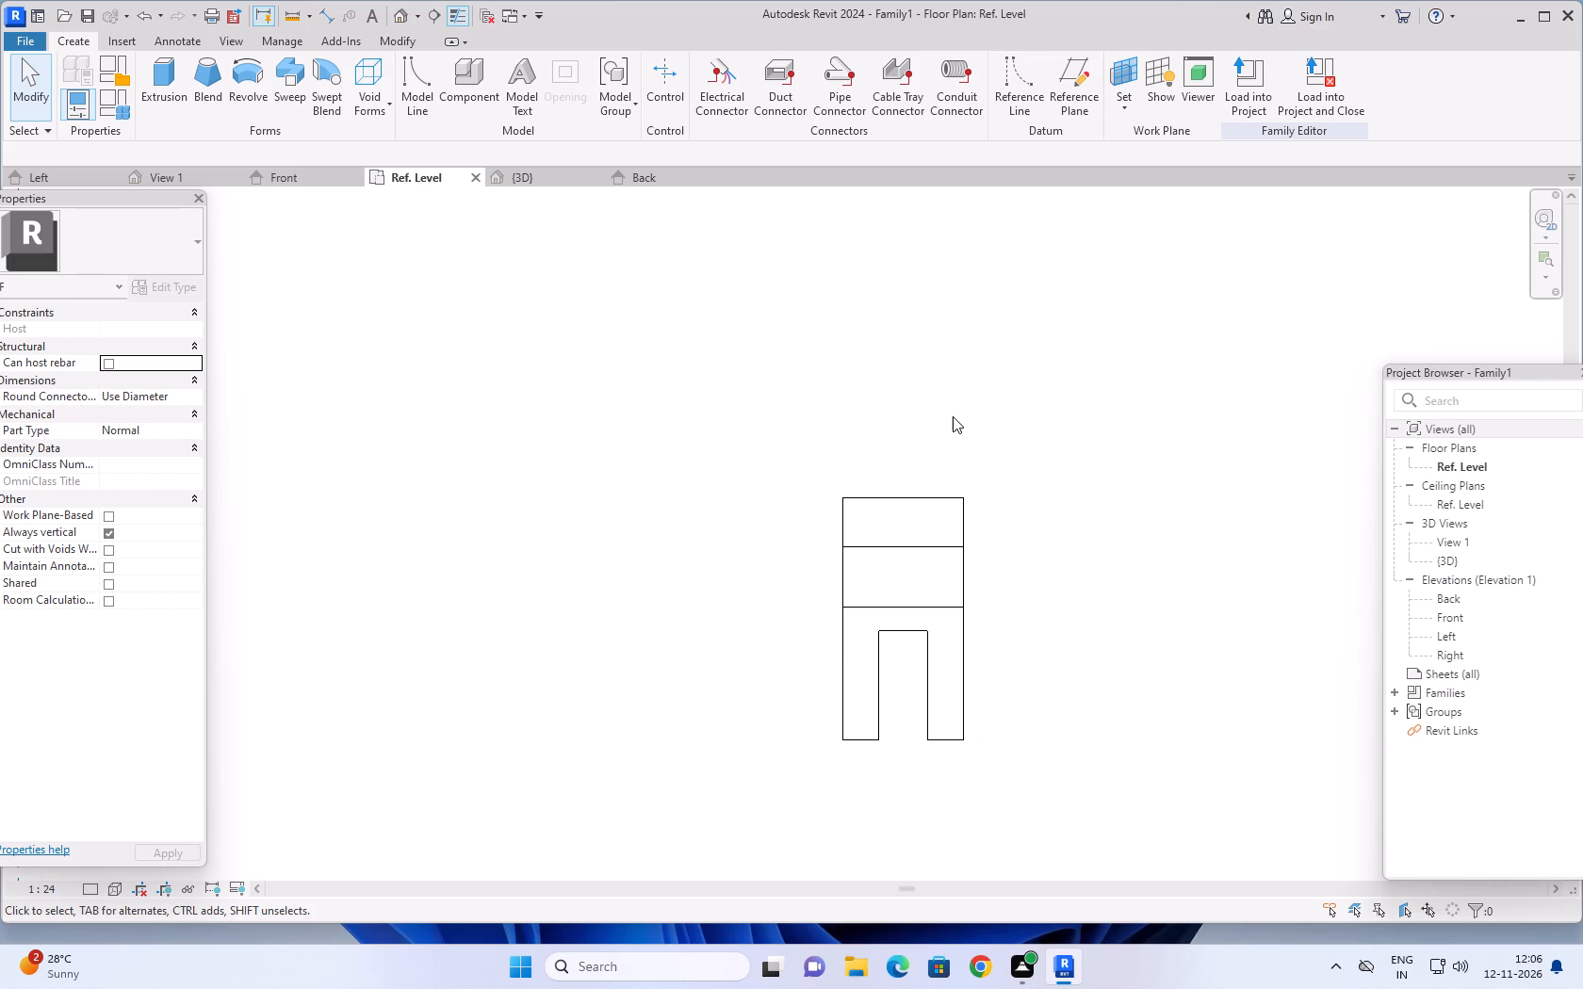
{"action": "middle_click_drag", "start_coordinate": [955, 408], "coordinate": [957, 382]}
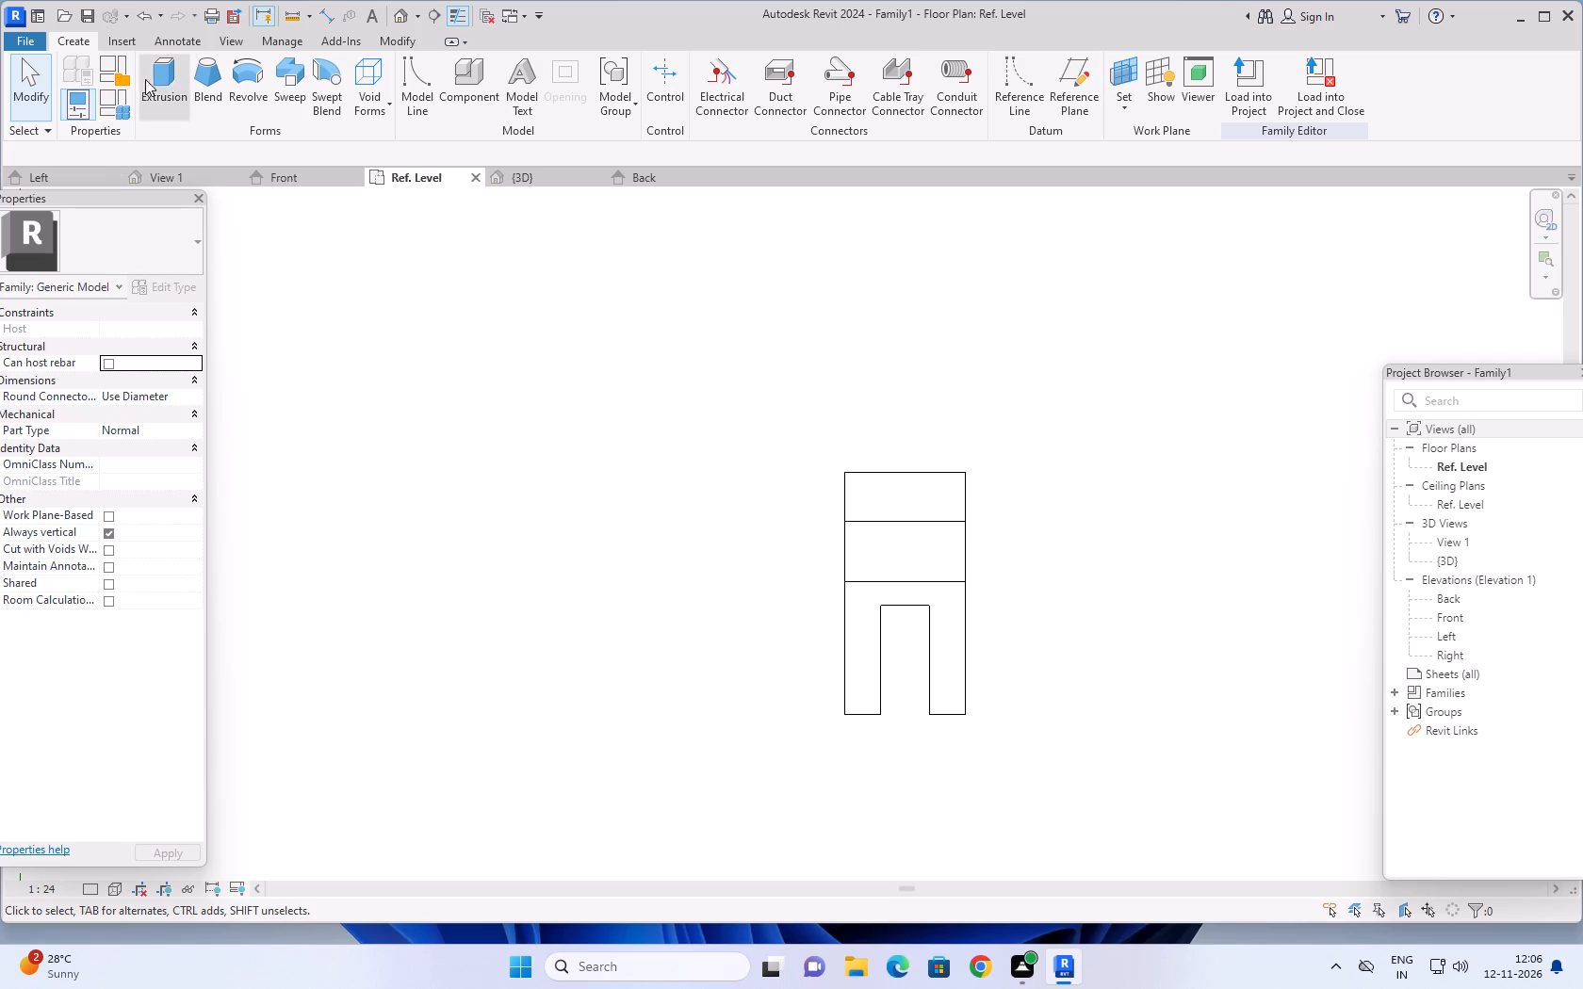
{"action": "left_click", "coordinate": [384, 103]}
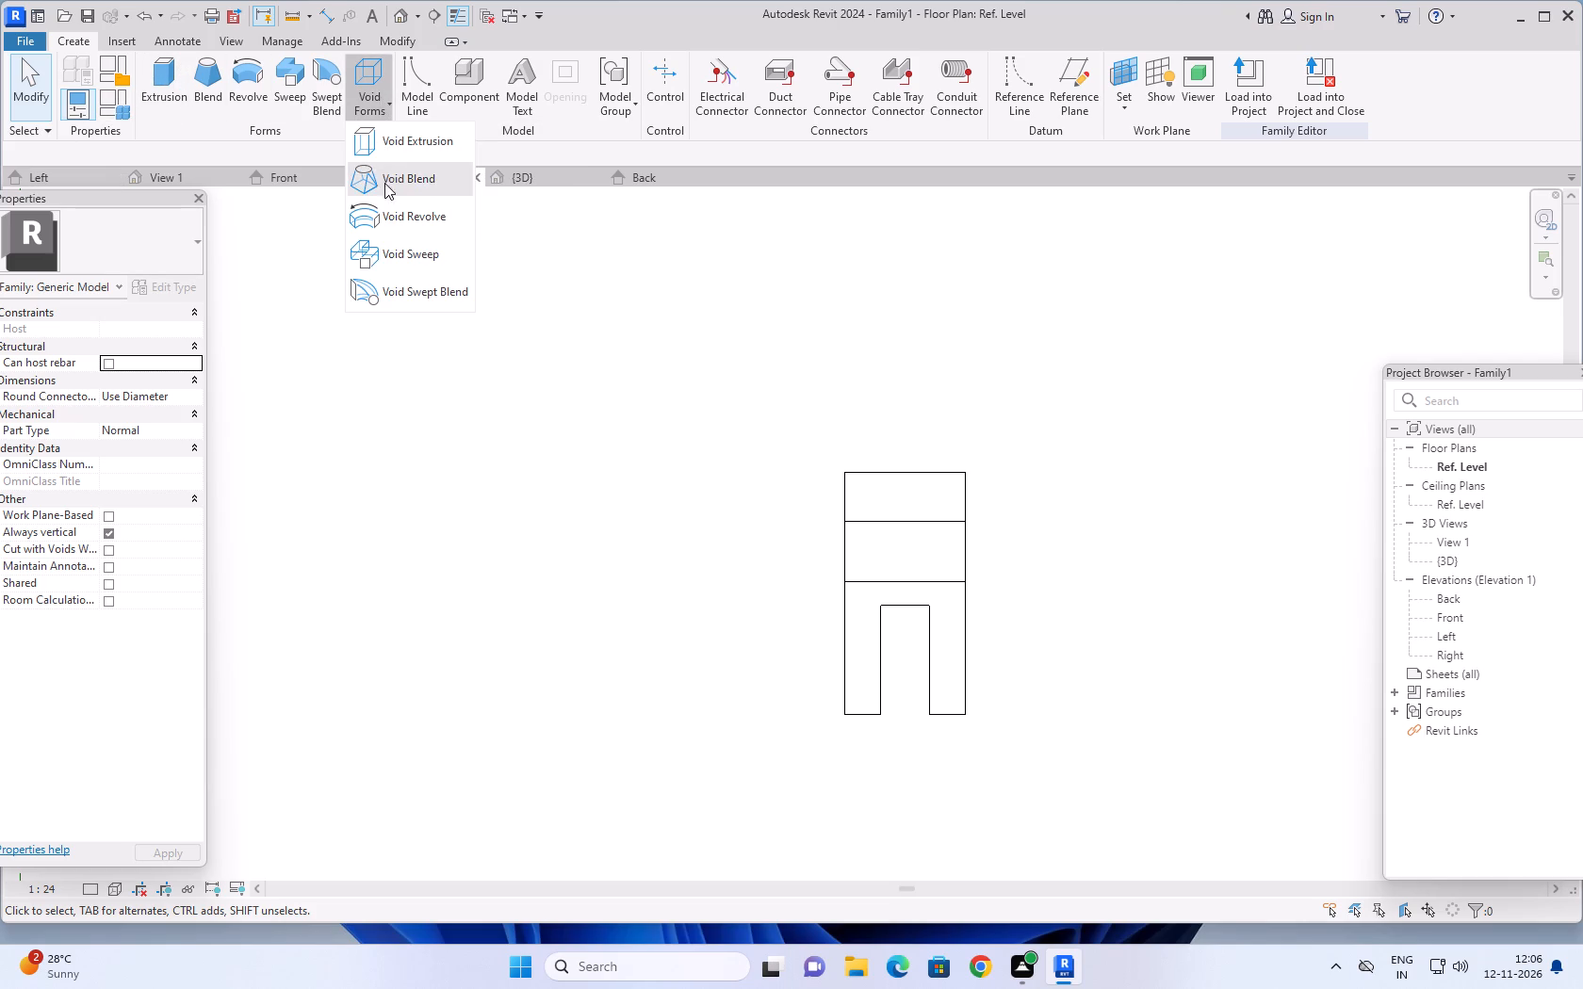
{"action": "left_click", "coordinate": [395, 144]}
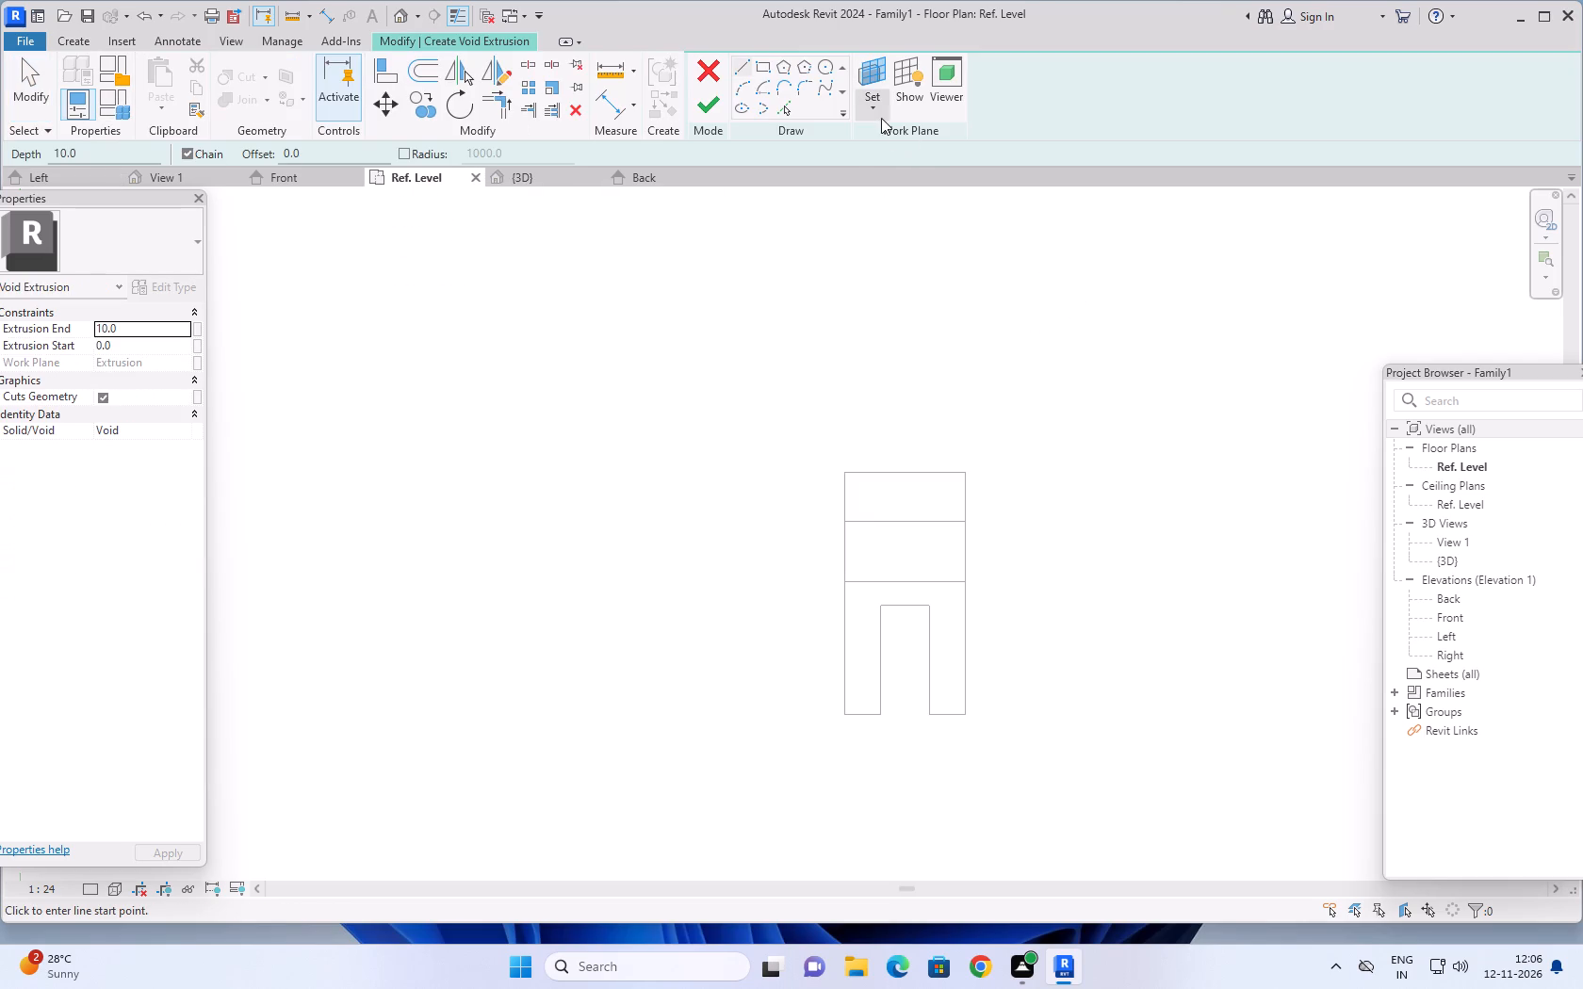
{"action": "left_click", "coordinate": [878, 115]}
{"action": "left_click", "coordinate": [903, 173]}
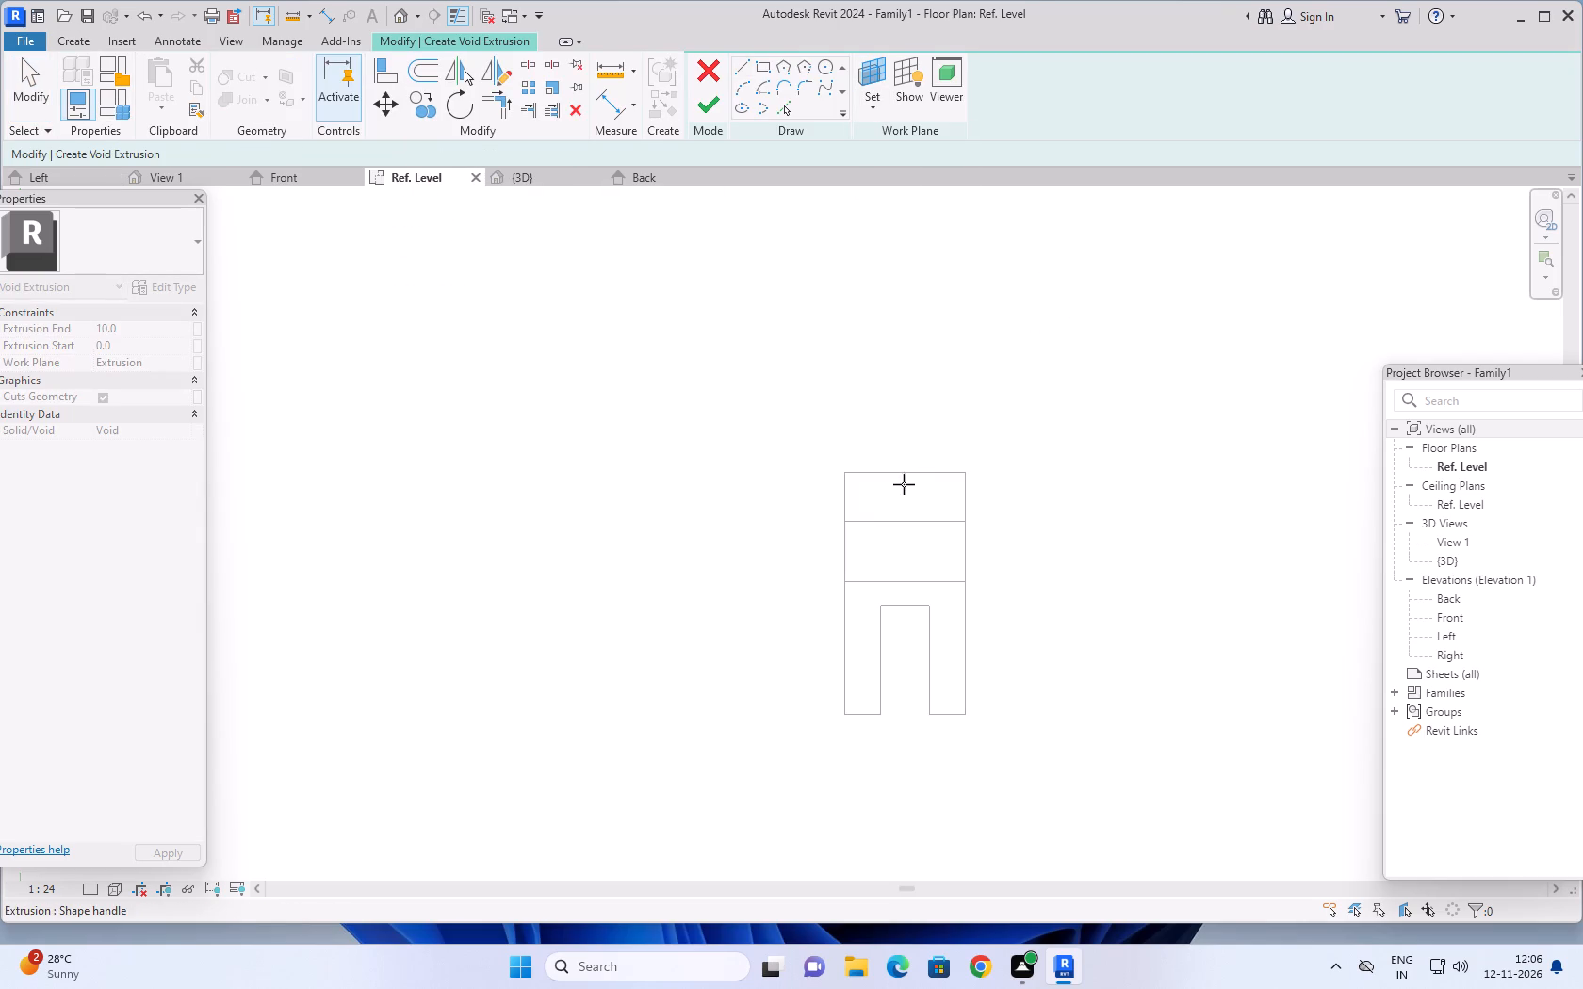
{"action": "left_click", "coordinate": [925, 476]}
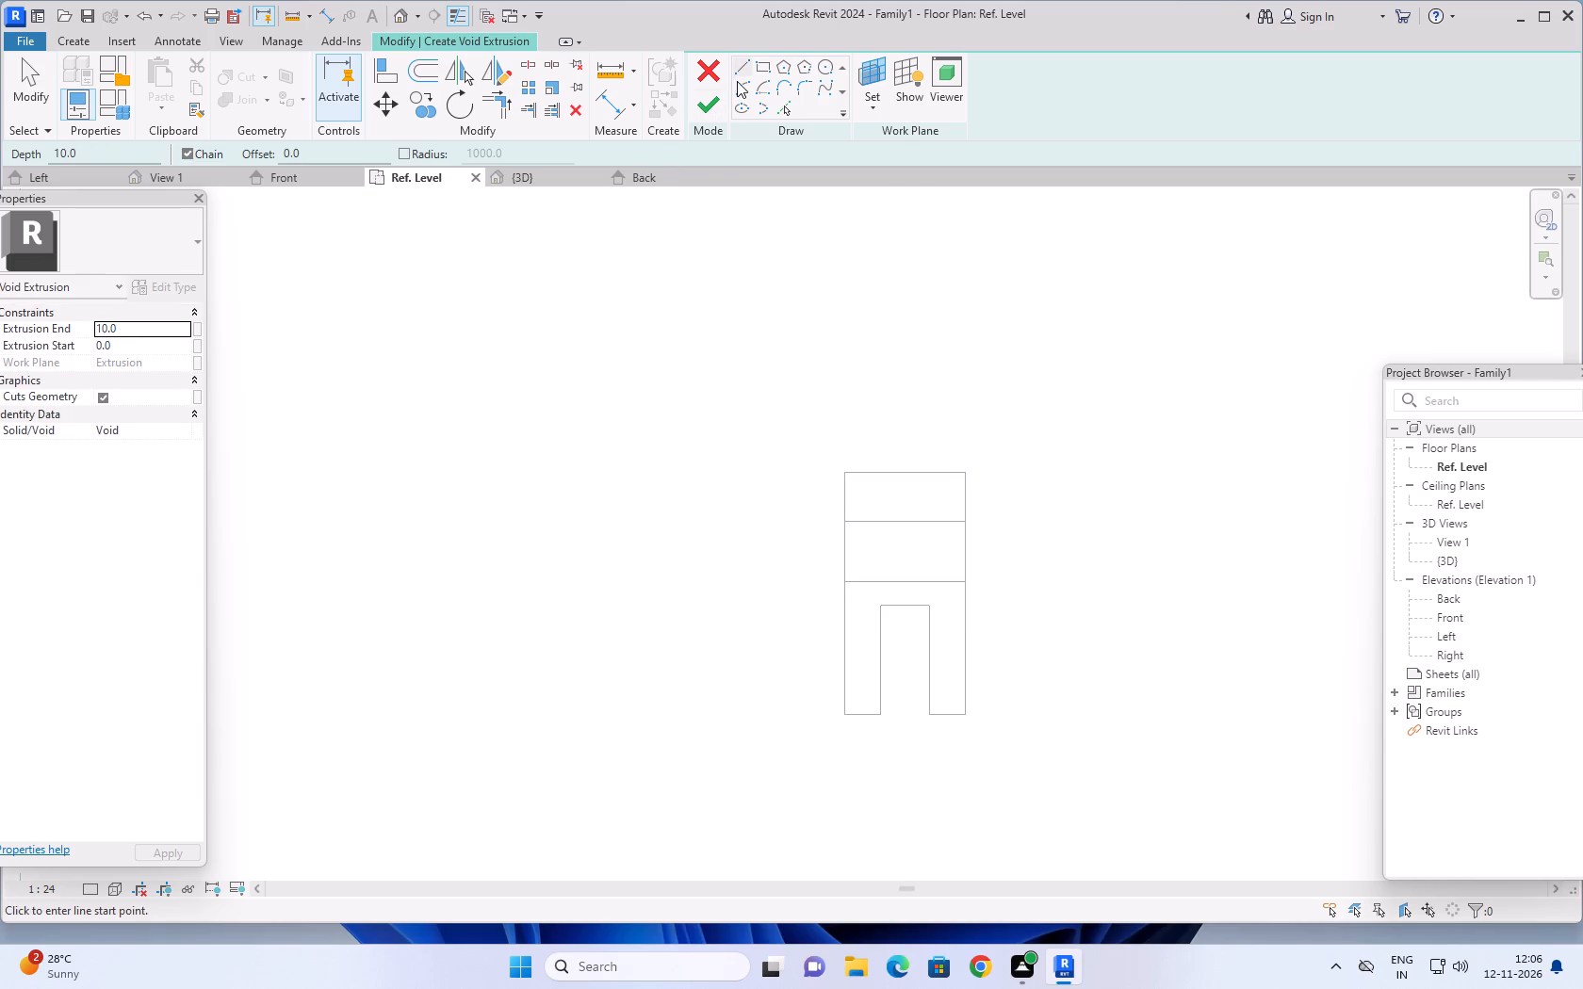
Sketch a rectangle 30 wide by 45 deep on the slab, 10 in from its side edge, and delete the 10-long helper line.
{"action": "left_click", "coordinate": [744, 64]}
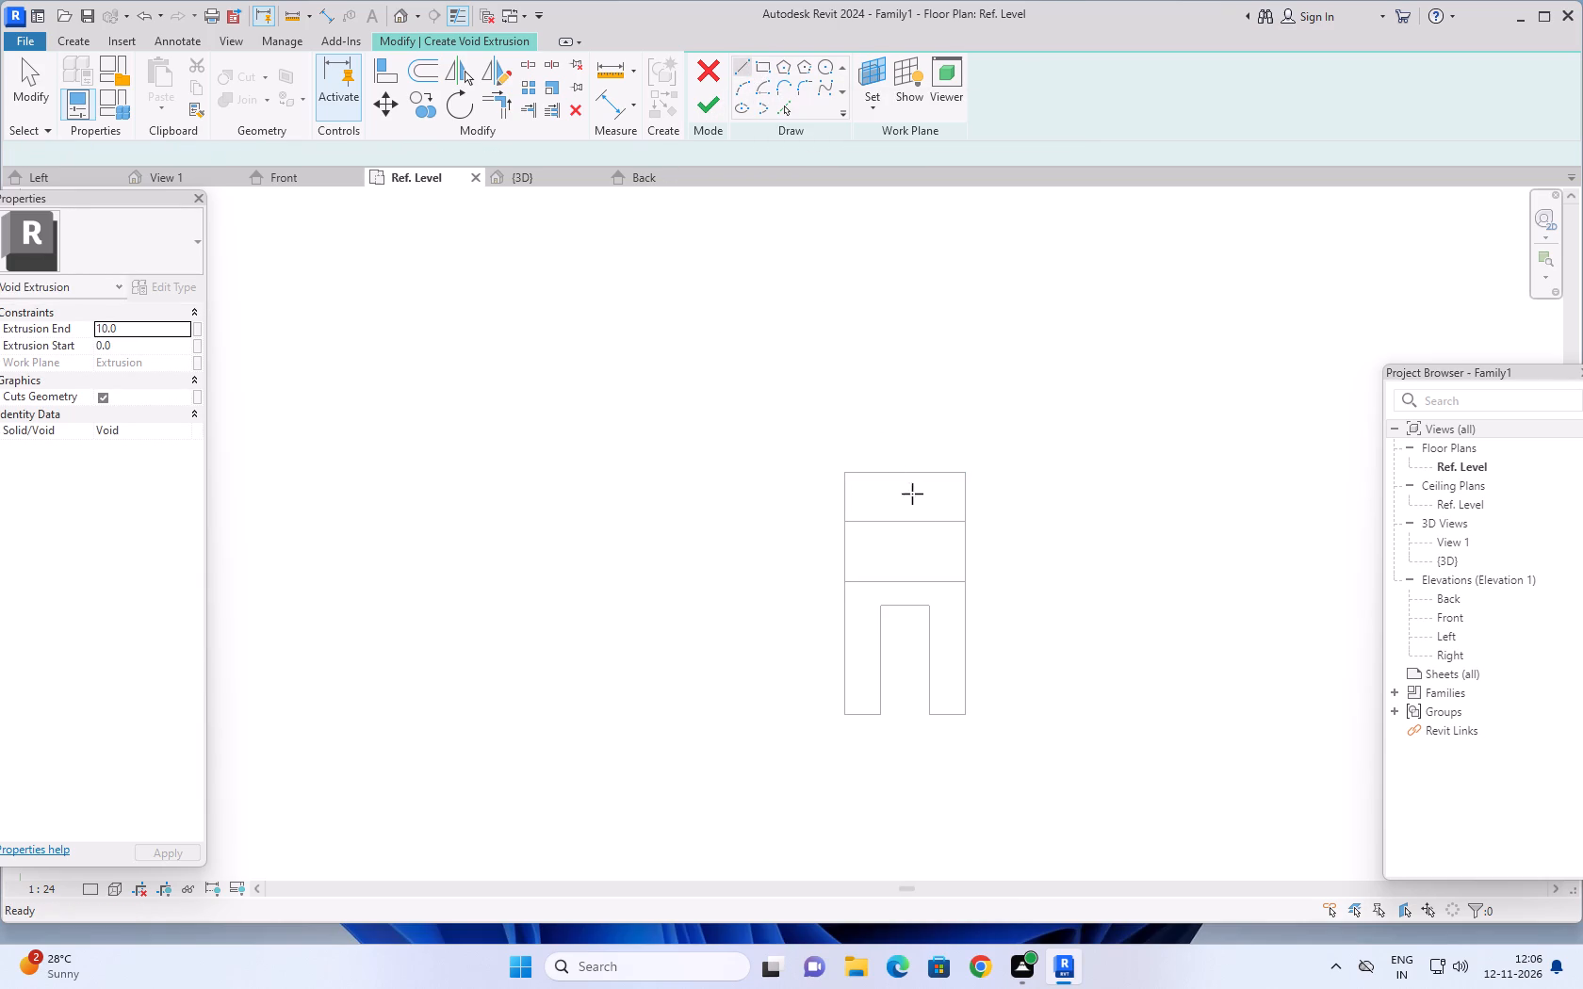
{"action": "scroll", "coordinate": [889, 517], "scroll_direction": "up", "scroll_amount": 3}
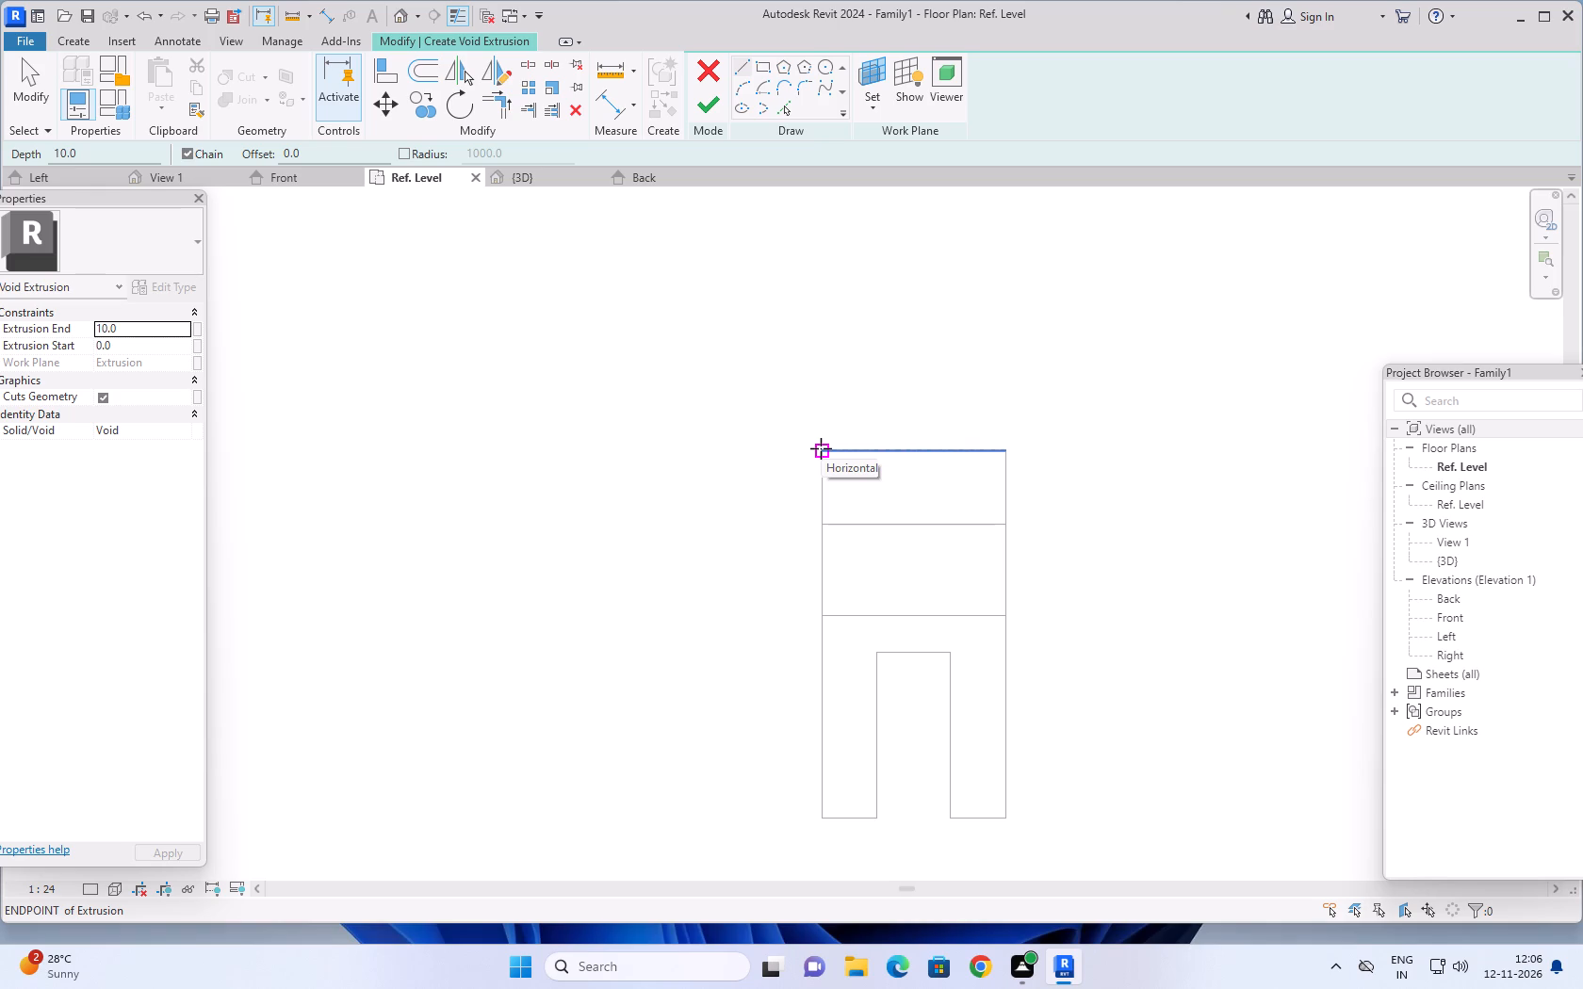
{"action": "left_click", "coordinate": [821, 448]}
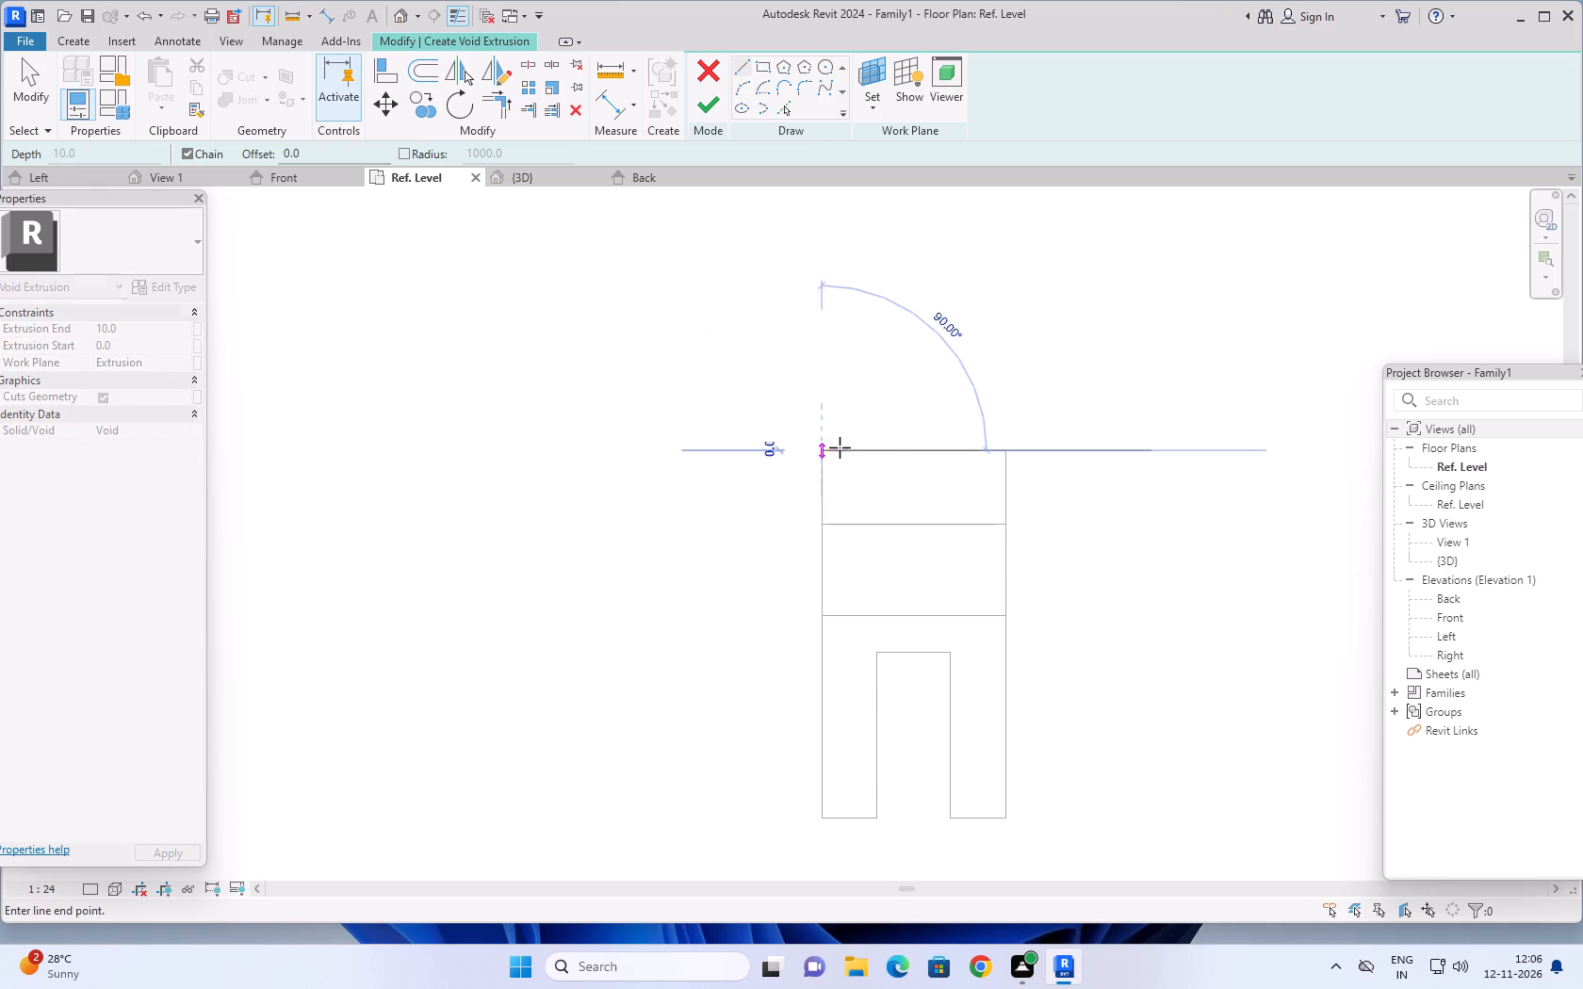
{"action": "left_click", "coordinate": [857, 455]}
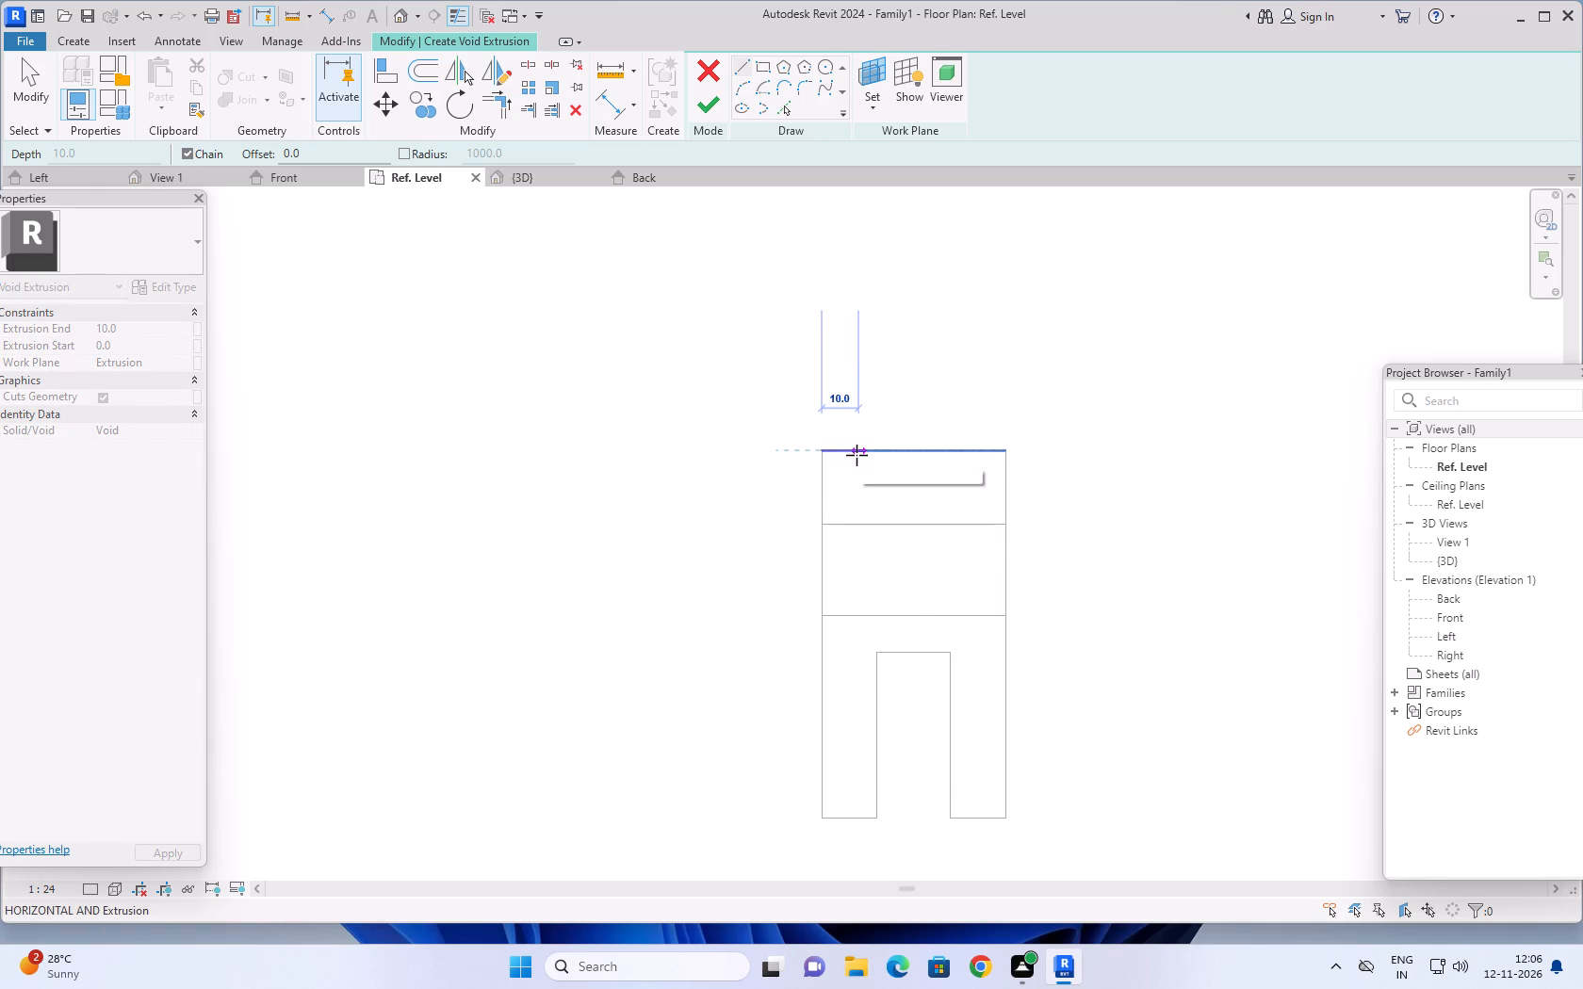
{"action": "left_click", "coordinate": [859, 616]}
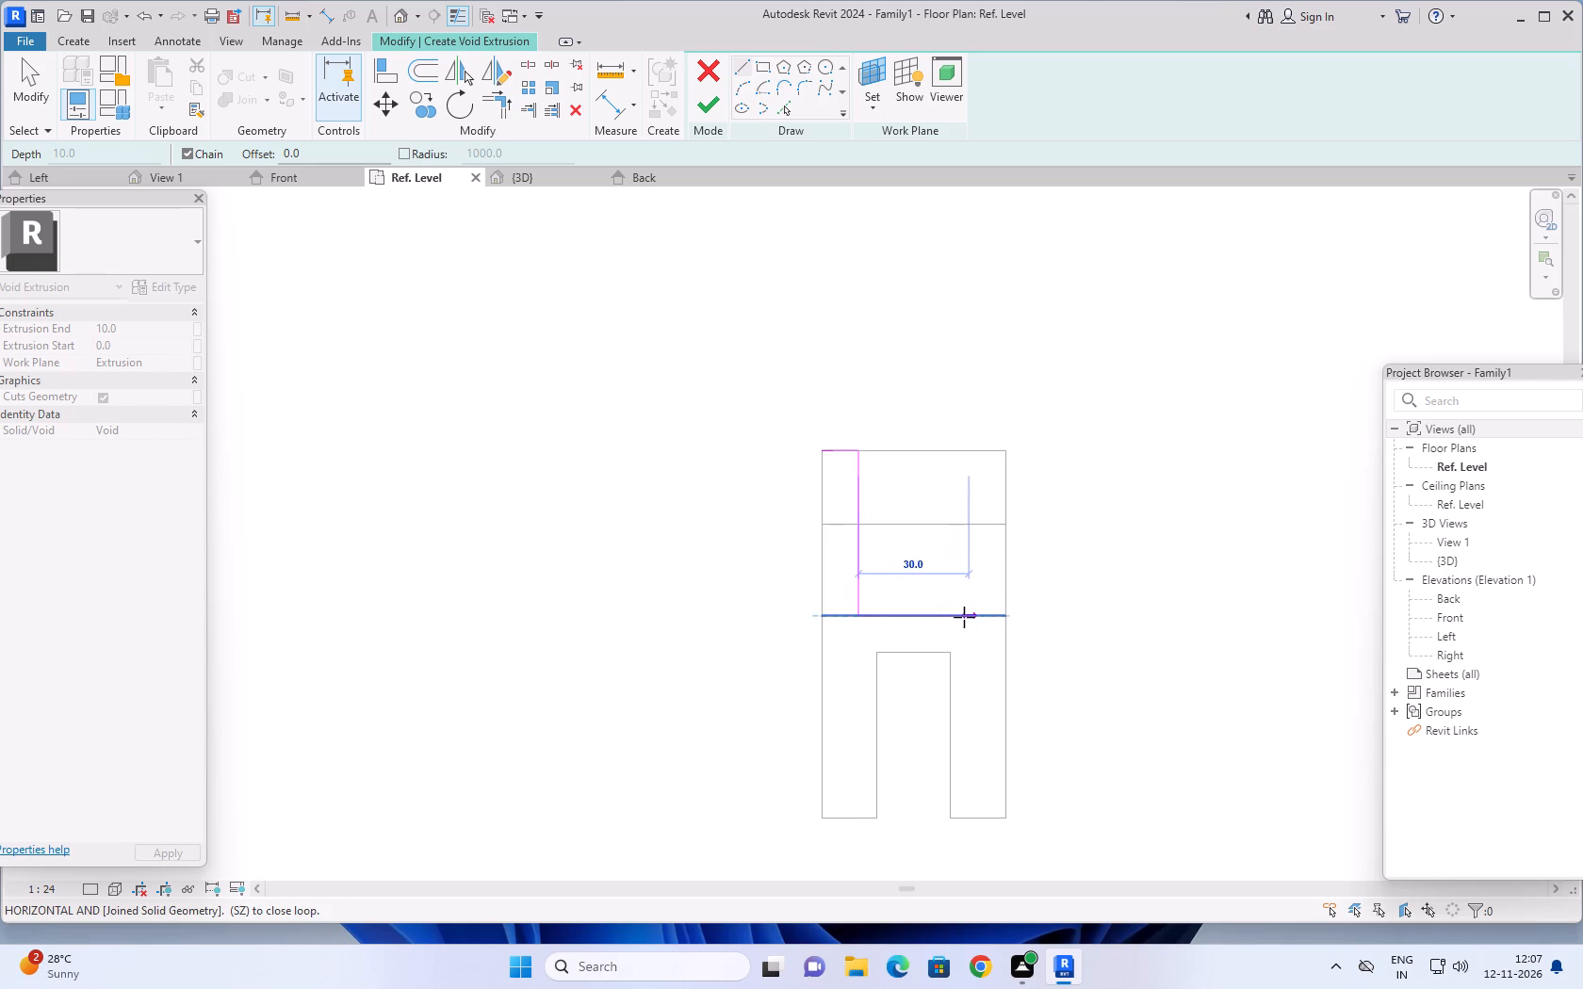
{"action": "left_click", "coordinate": [964, 617]}
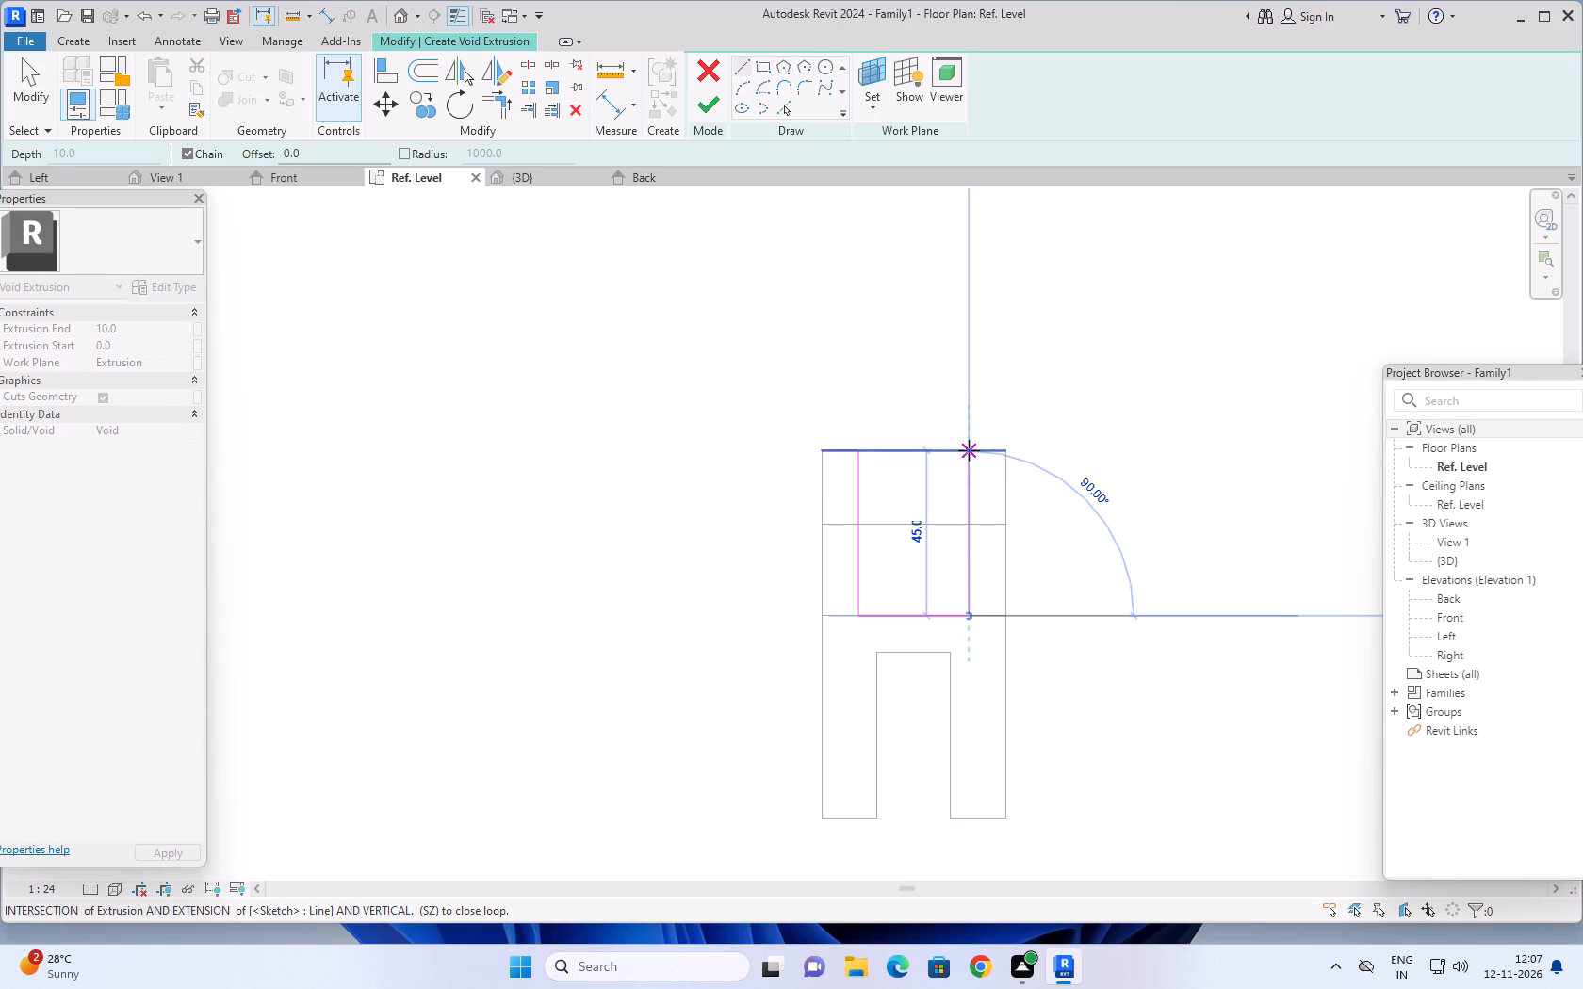
{"action": "left_click", "coordinate": [969, 449]}
{"action": "left_click", "coordinate": [857, 451]}
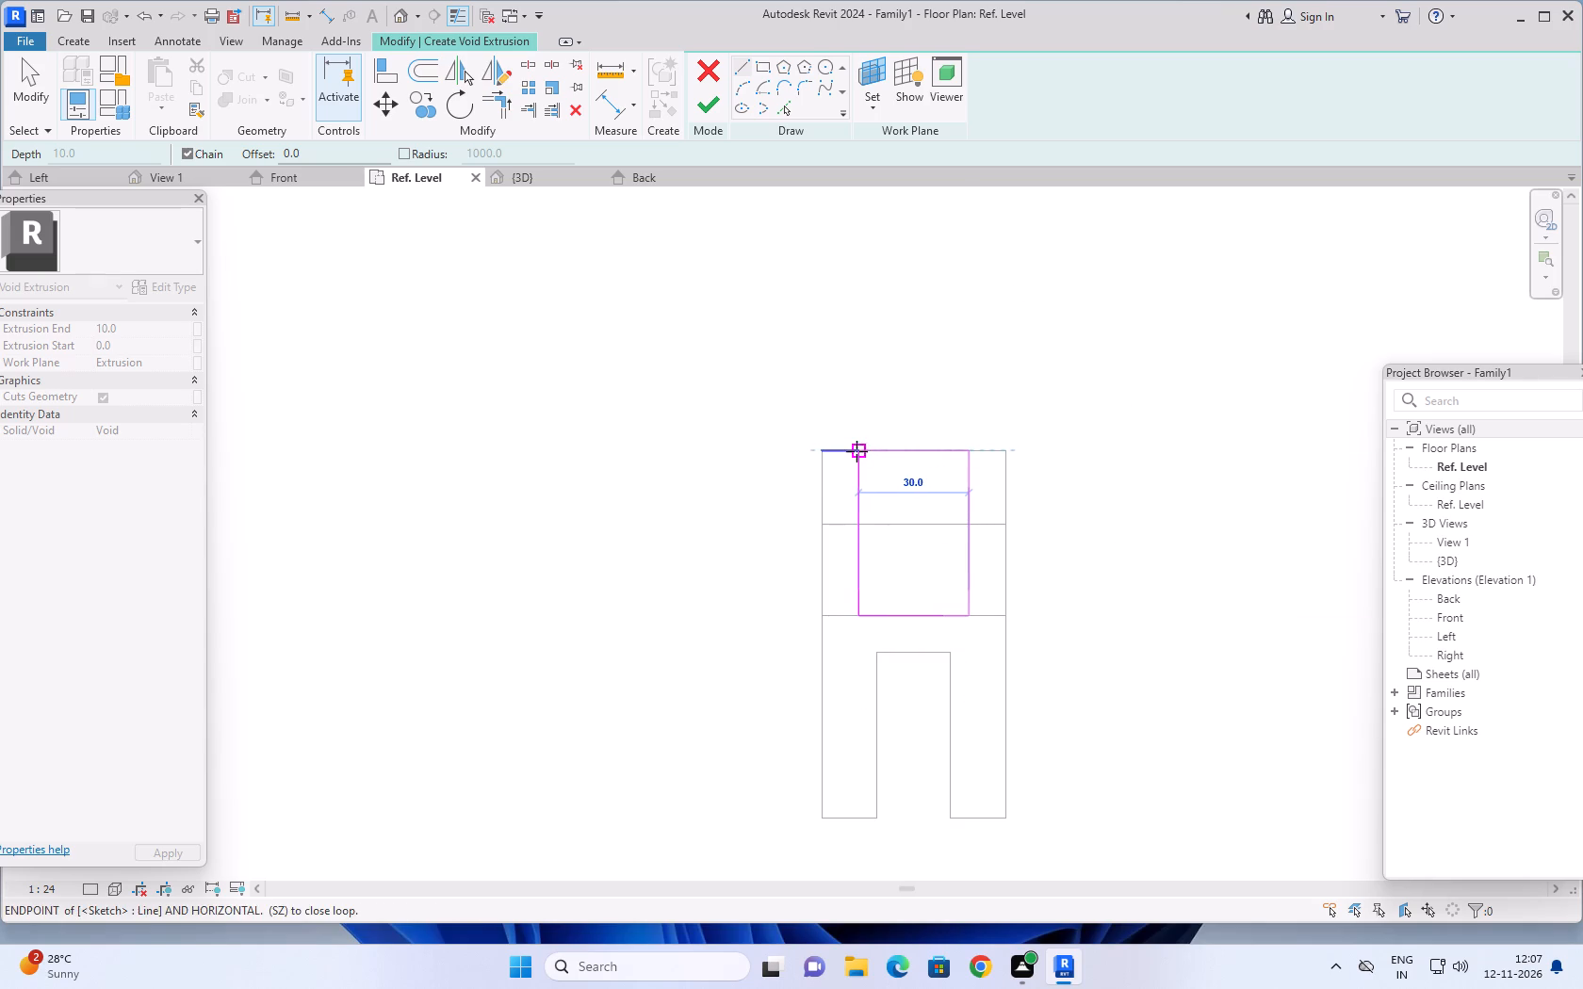
{"action": "key", "text": "Escape"}
{"action": "key", "text": "Escape"}
{"action": "key", "text": "Escape"}
{"action": "left_click", "coordinate": [837, 453]}
{"action": "key", "text": "Delete"}
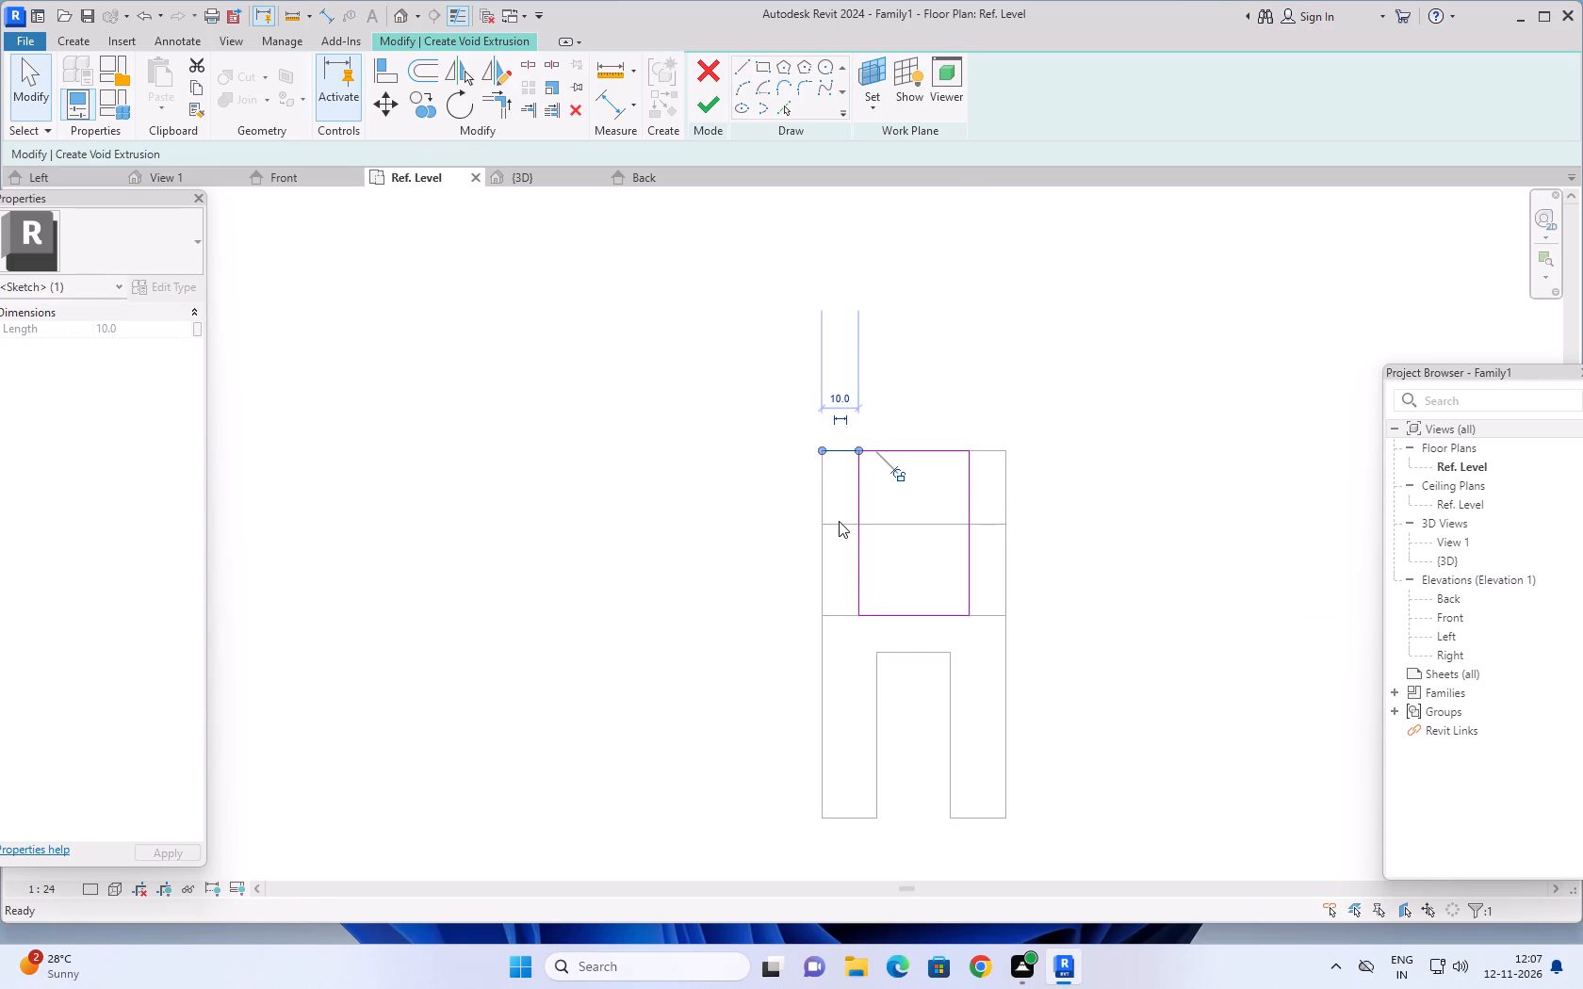
Set the void's extrusion end to 5 and finish it to cut the channel into the slab.
{"action": "scroll", "coordinate": [935, 474], "scroll_direction": "down", "scroll_amount": 2}
{"action": "middle_click_drag", "start_coordinate": [997, 390], "coordinate": [992, 423]}
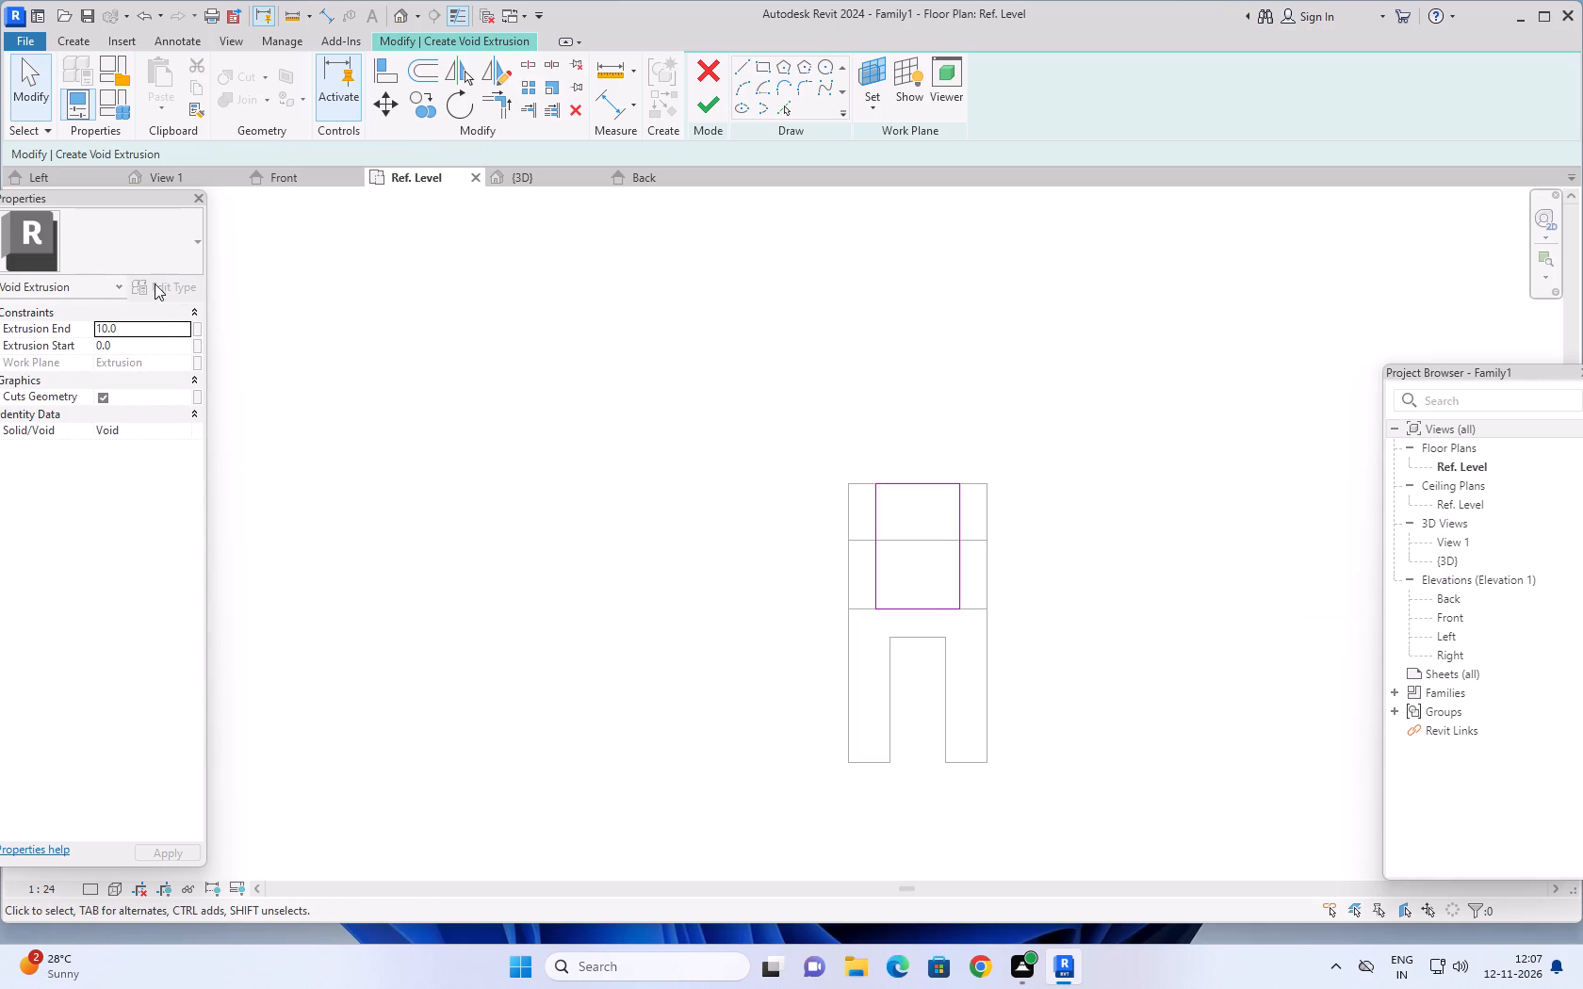
{"action": "left_click", "coordinate": [146, 332]}
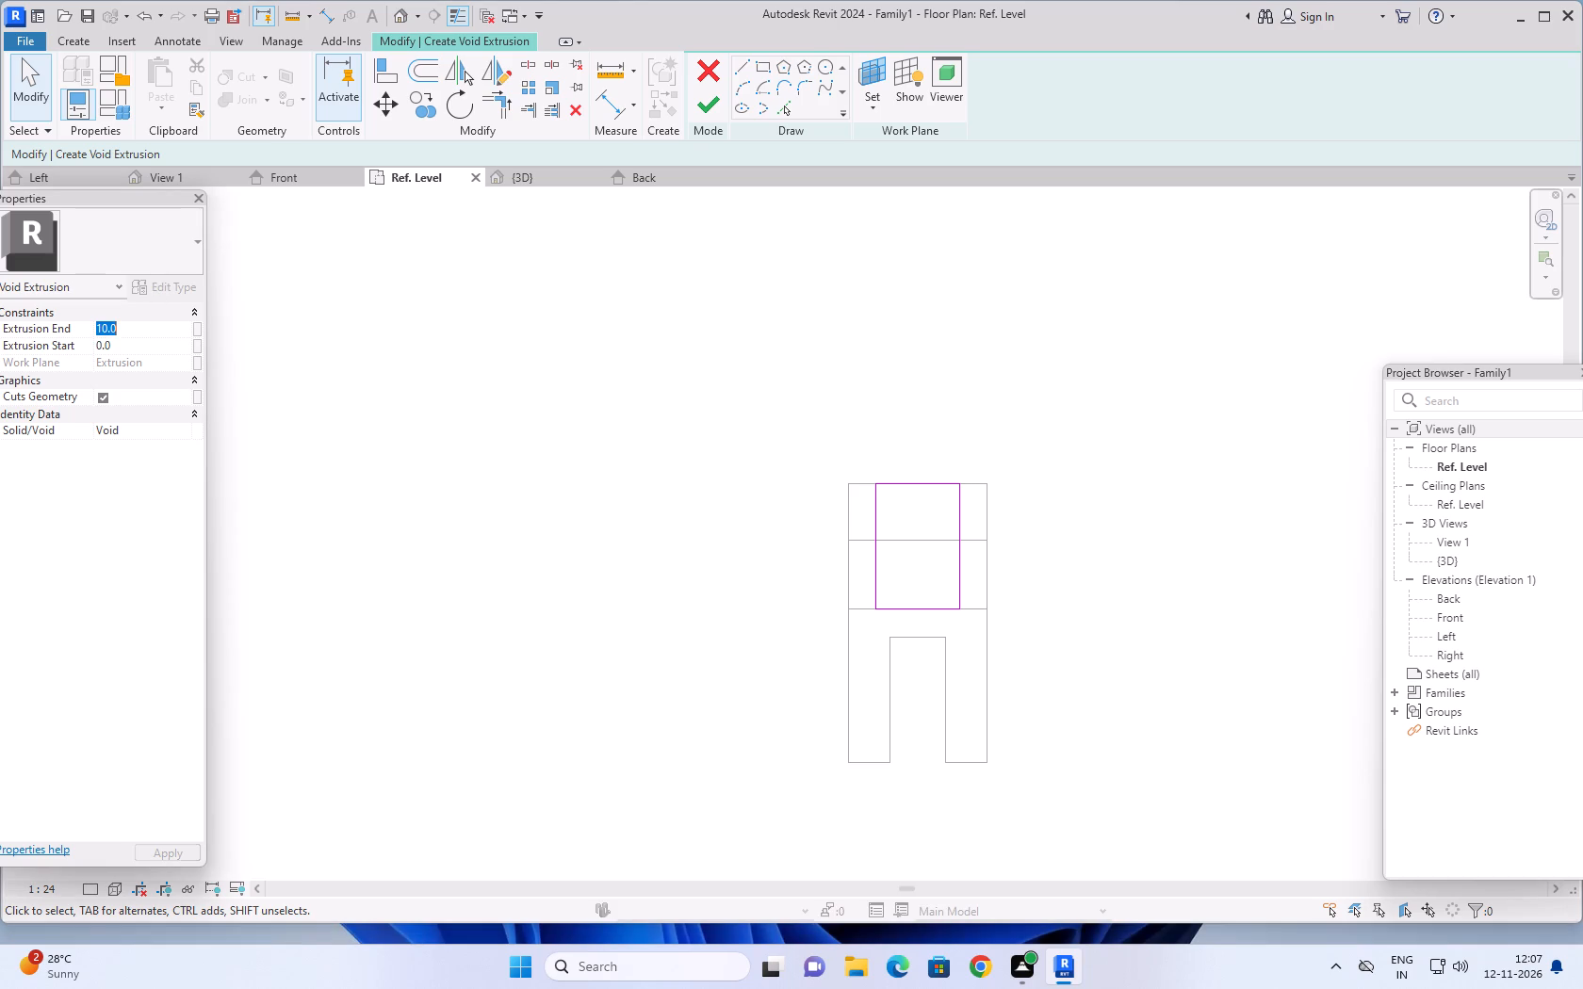
{"action": "key", "text": "5"}
{"action": "key", "text": "Return"}
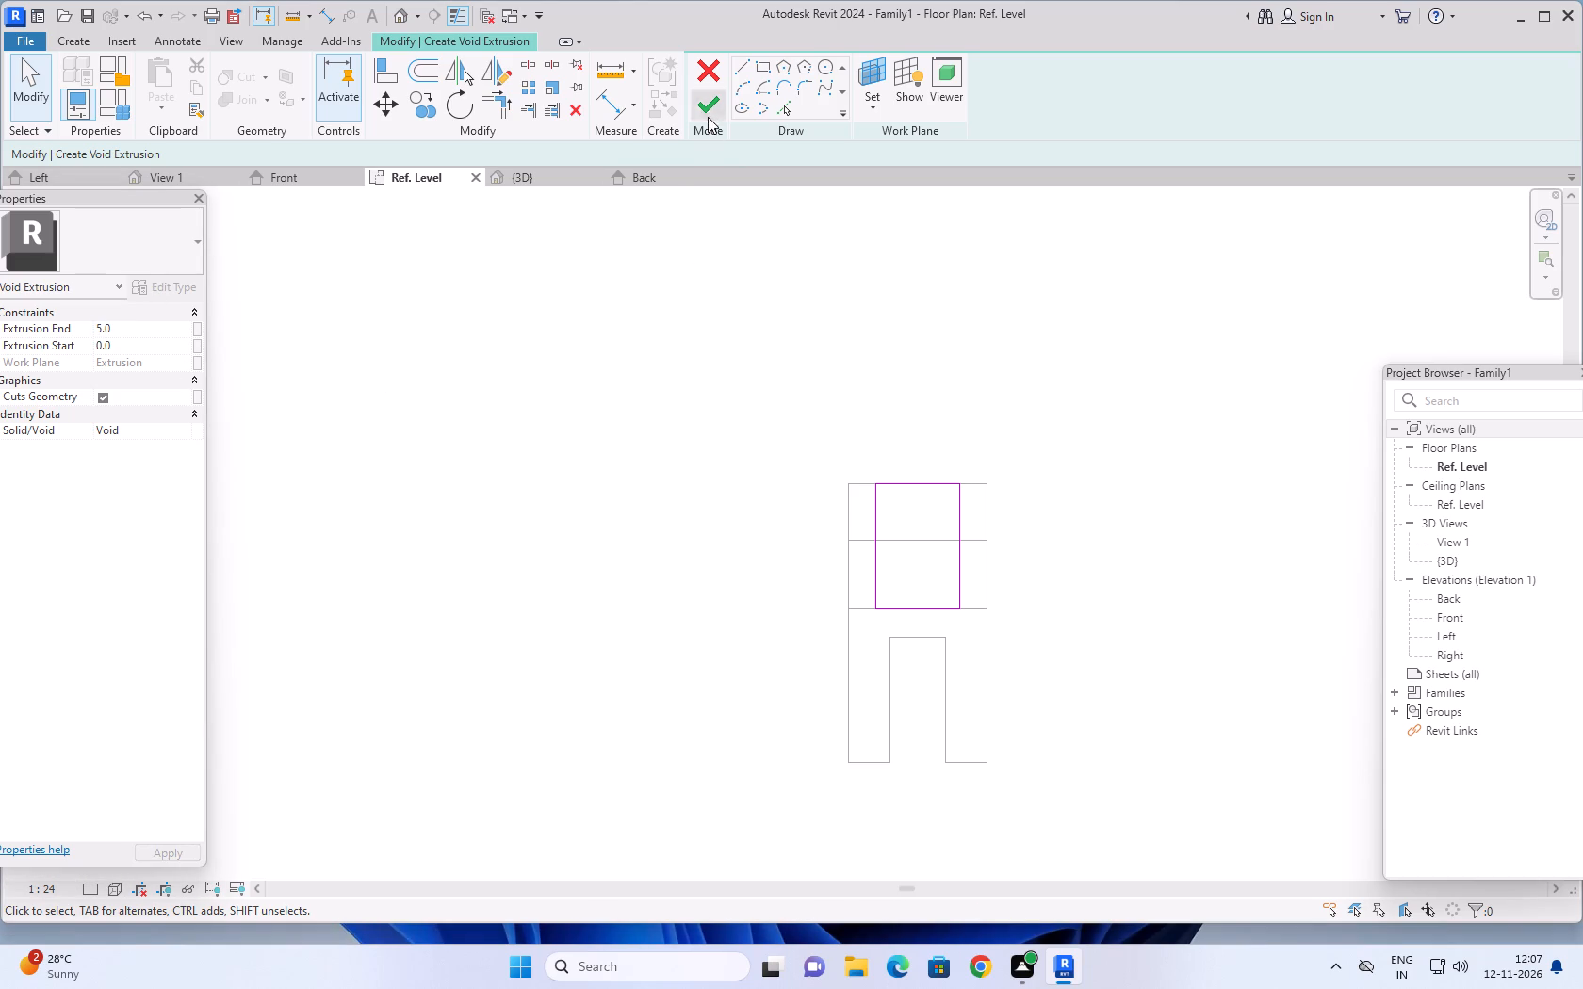
{"action": "left_click", "coordinate": [705, 100]}
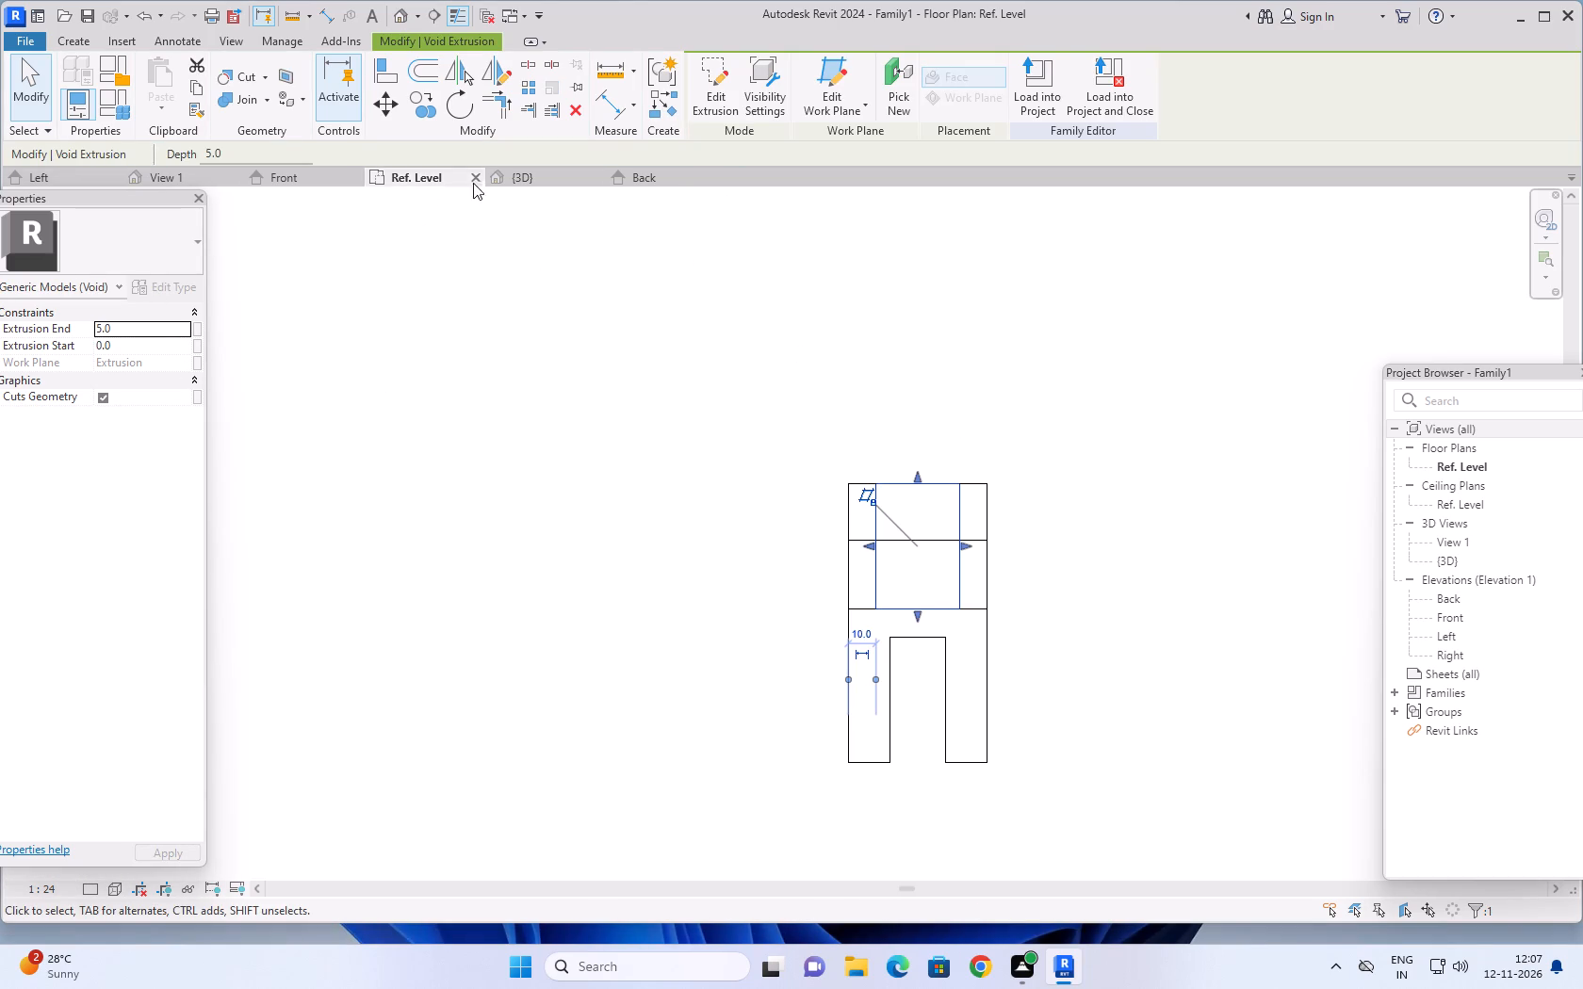
Examine in 3D how the channel cuts through the slab's top and how the slab sits on the parts below.
{"action": "left_click", "coordinate": [521, 171]}
{"action": "middle_click_drag", "start_coordinate": [1208, 609], "coordinate": [909, 527]}
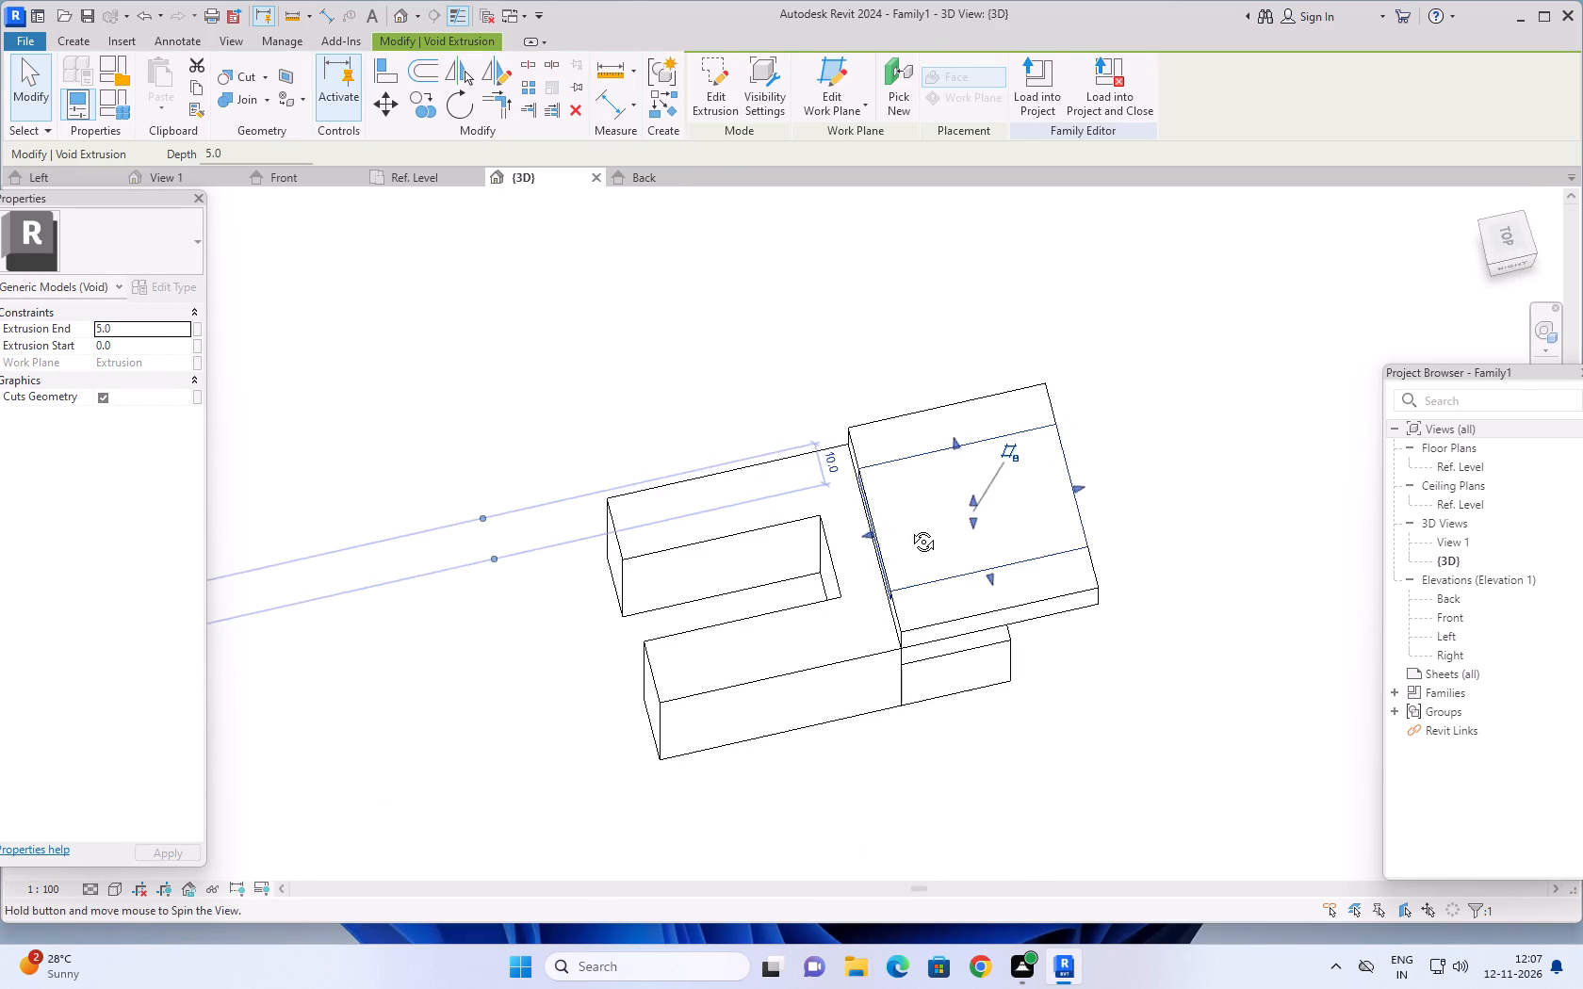
{"action": "middle_click_drag", "start_coordinate": [909, 527], "coordinate": [952, 435]}
{"action": "middle_click_drag", "start_coordinate": [1055, 699], "coordinate": [1158, 451], "text": "shift"}
{"action": "scroll", "coordinate": [1059, 691], "scroll_direction": "up", "scroll_amount": 1, "text": "shift"}
{"action": "key", "text": "shift+Escape"}
{"action": "key", "text": "Escape"}
{"action": "key", "text": "Escape"}
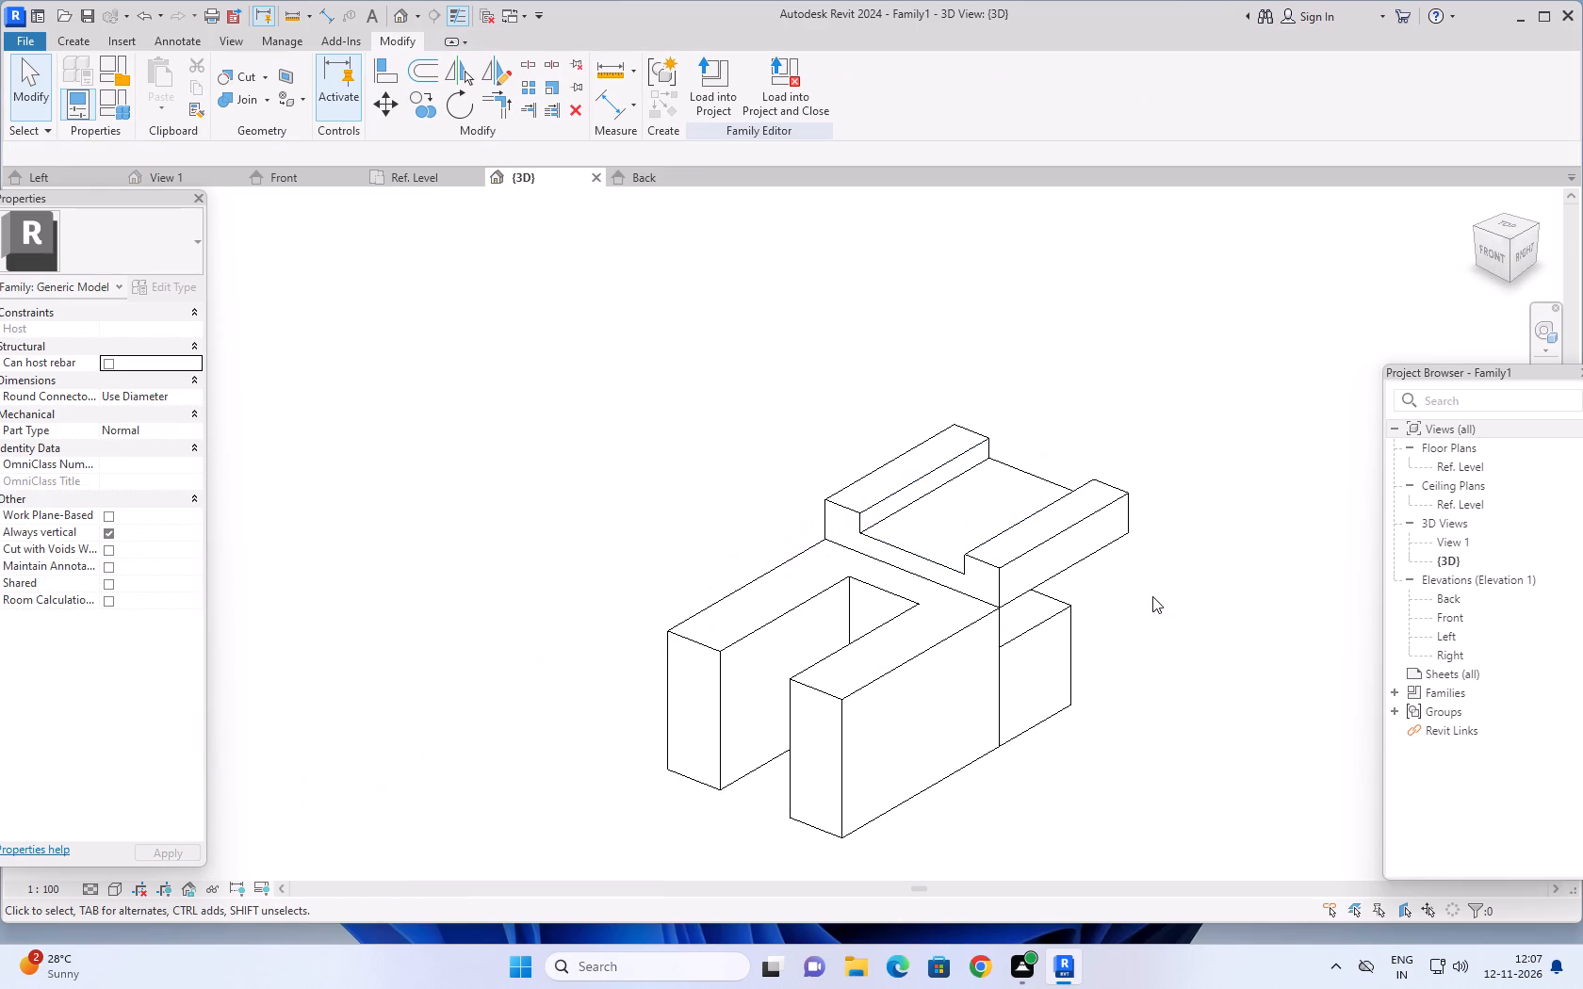
{"action": "middle_click_drag", "start_coordinate": [1152, 596], "coordinate": [1178, 673]}
{"action": "middle_click_drag", "start_coordinate": [1178, 669], "coordinate": [1211, 673]}
{"action": "middle_click_drag", "start_coordinate": [1201, 689], "coordinate": [1244, 663]}
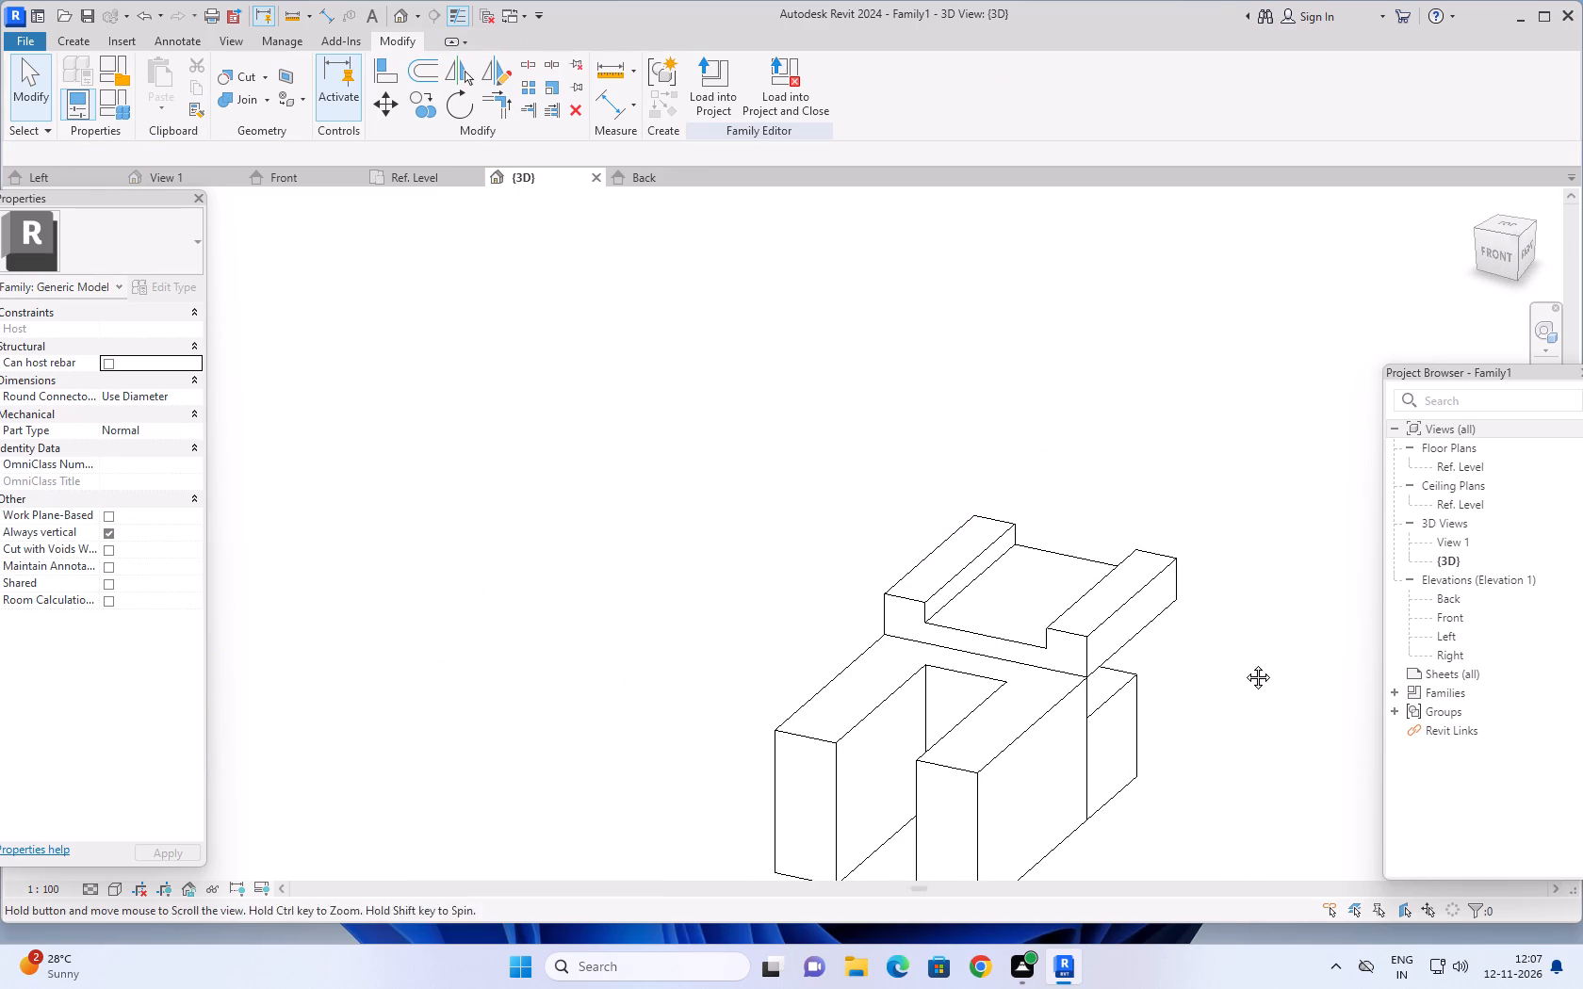
{"action": "middle_click_drag", "start_coordinate": [1244, 663], "coordinate": [1242, 663]}
{"action": "middle_click_drag", "start_coordinate": [1181, 666], "coordinate": [1149, 635]}
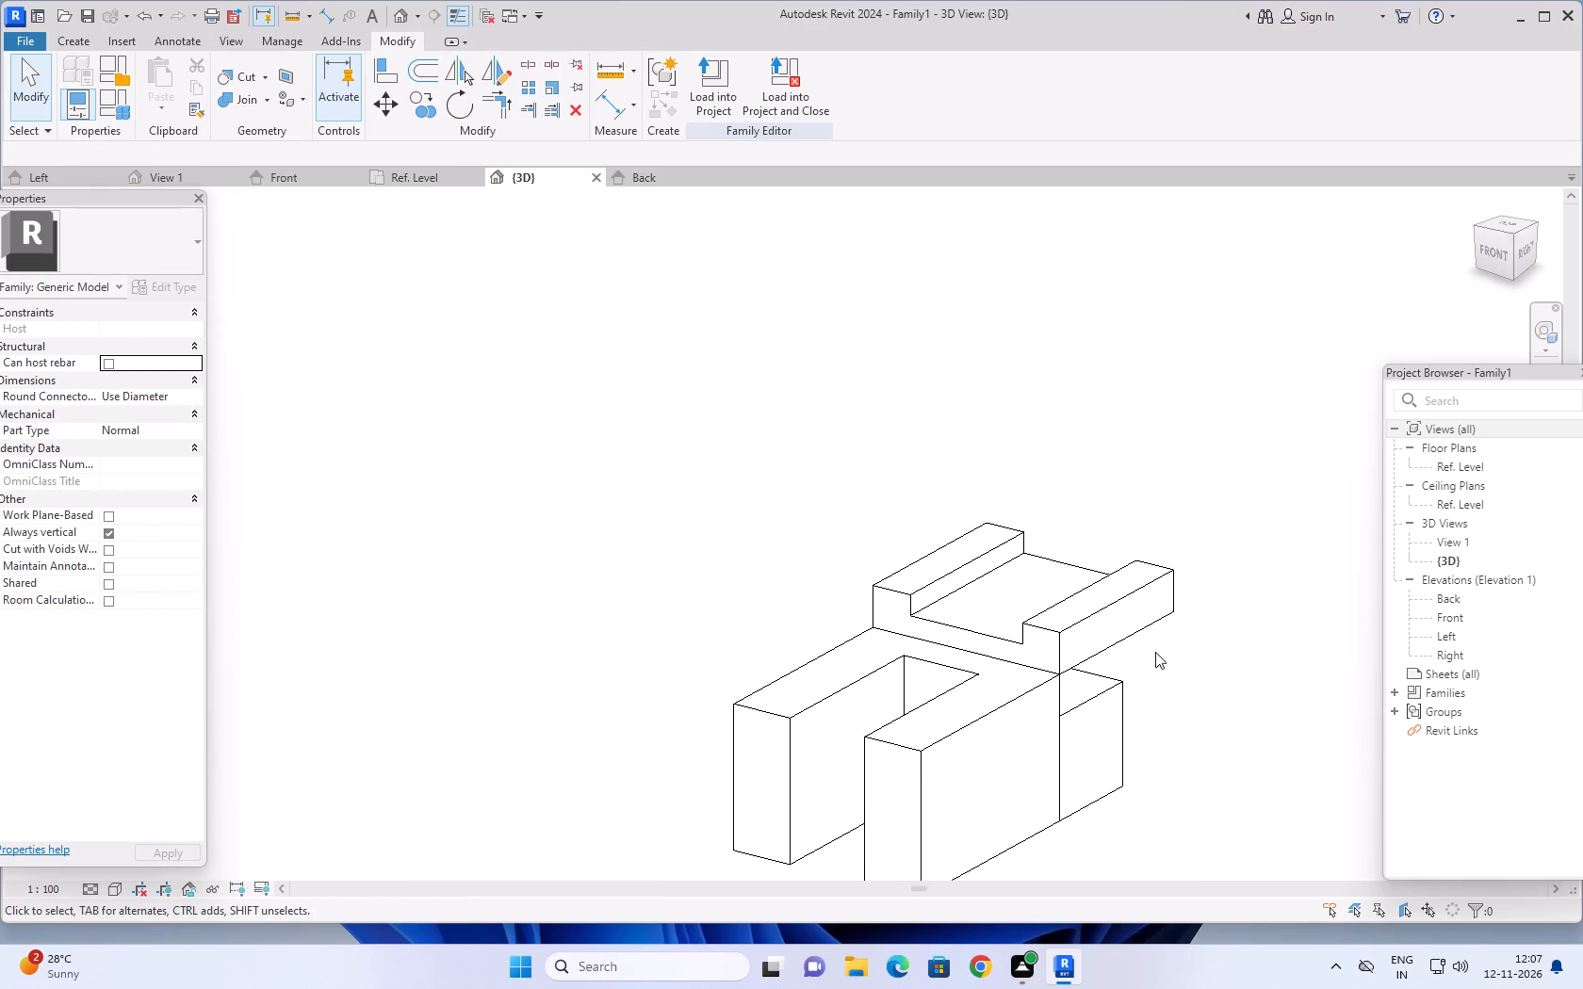
{"action": "middle_click_drag", "start_coordinate": [1155, 665], "coordinate": [1138, 646]}
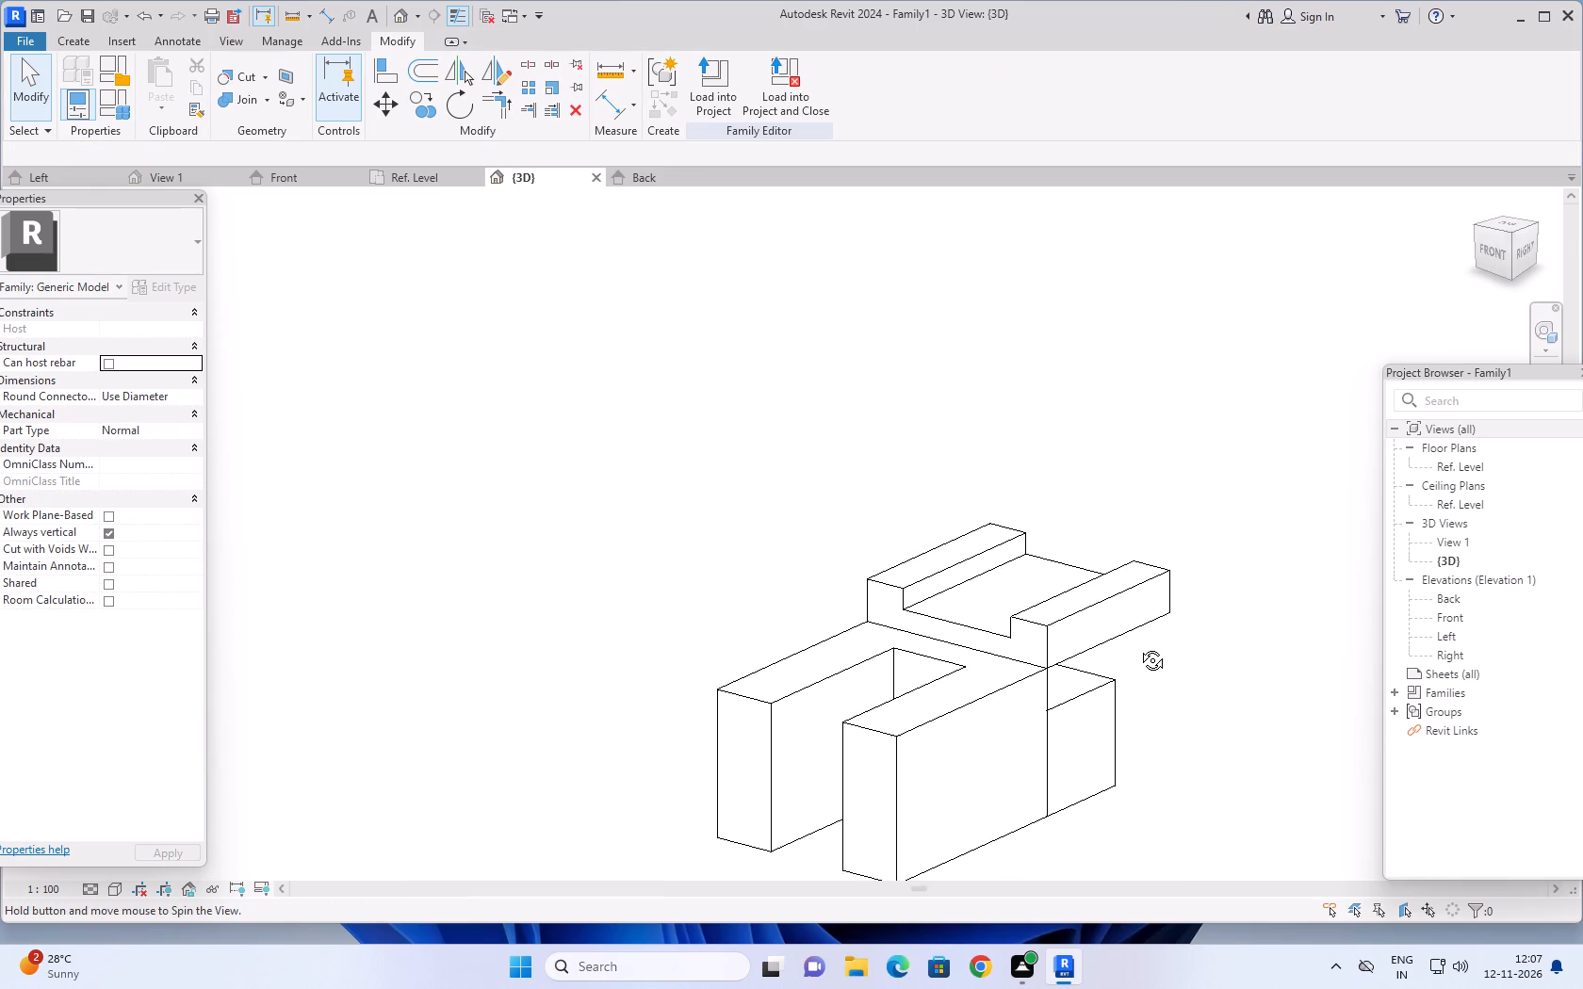
{"action": "middle_click_drag", "start_coordinate": [1138, 646], "coordinate": [1130, 612]}
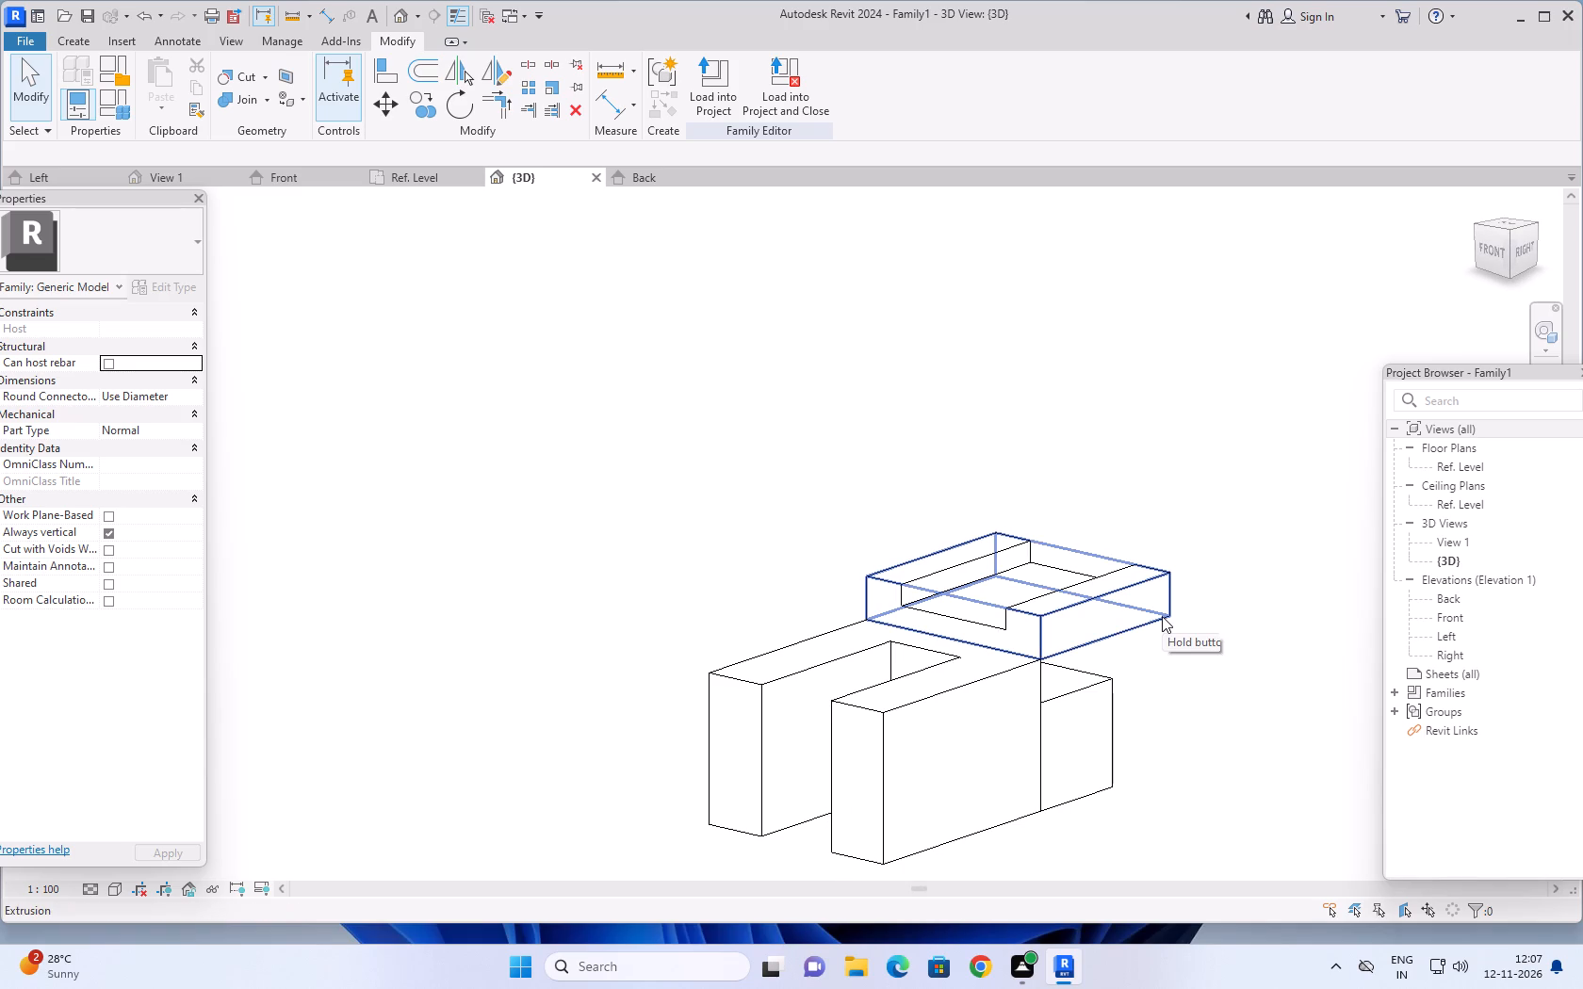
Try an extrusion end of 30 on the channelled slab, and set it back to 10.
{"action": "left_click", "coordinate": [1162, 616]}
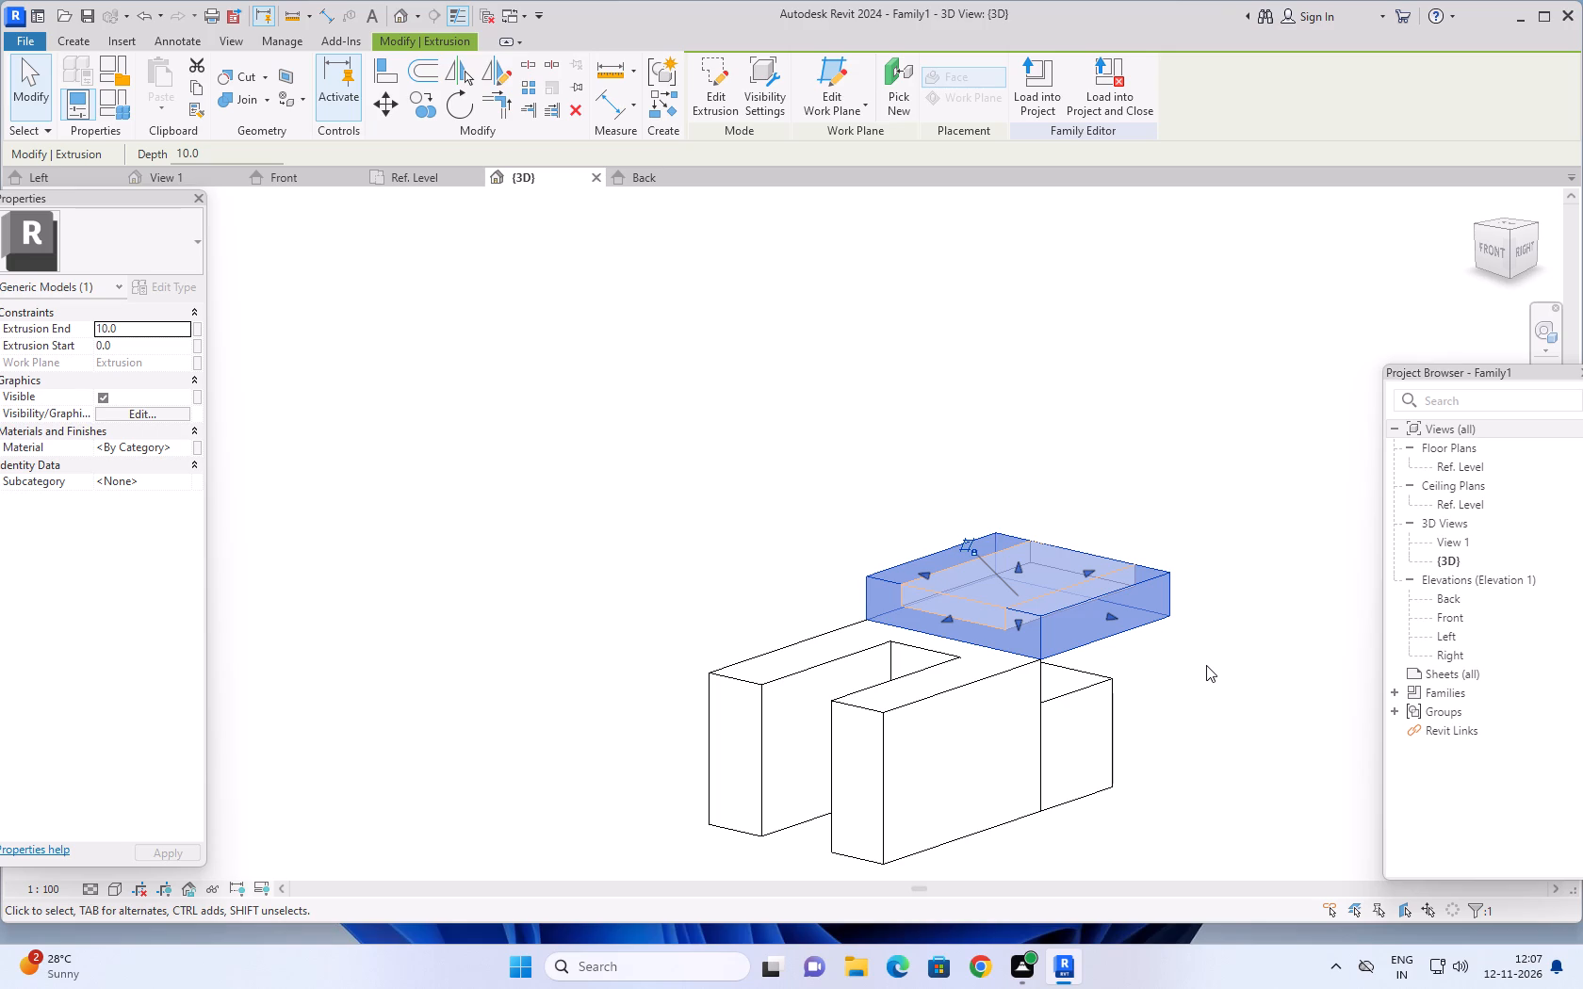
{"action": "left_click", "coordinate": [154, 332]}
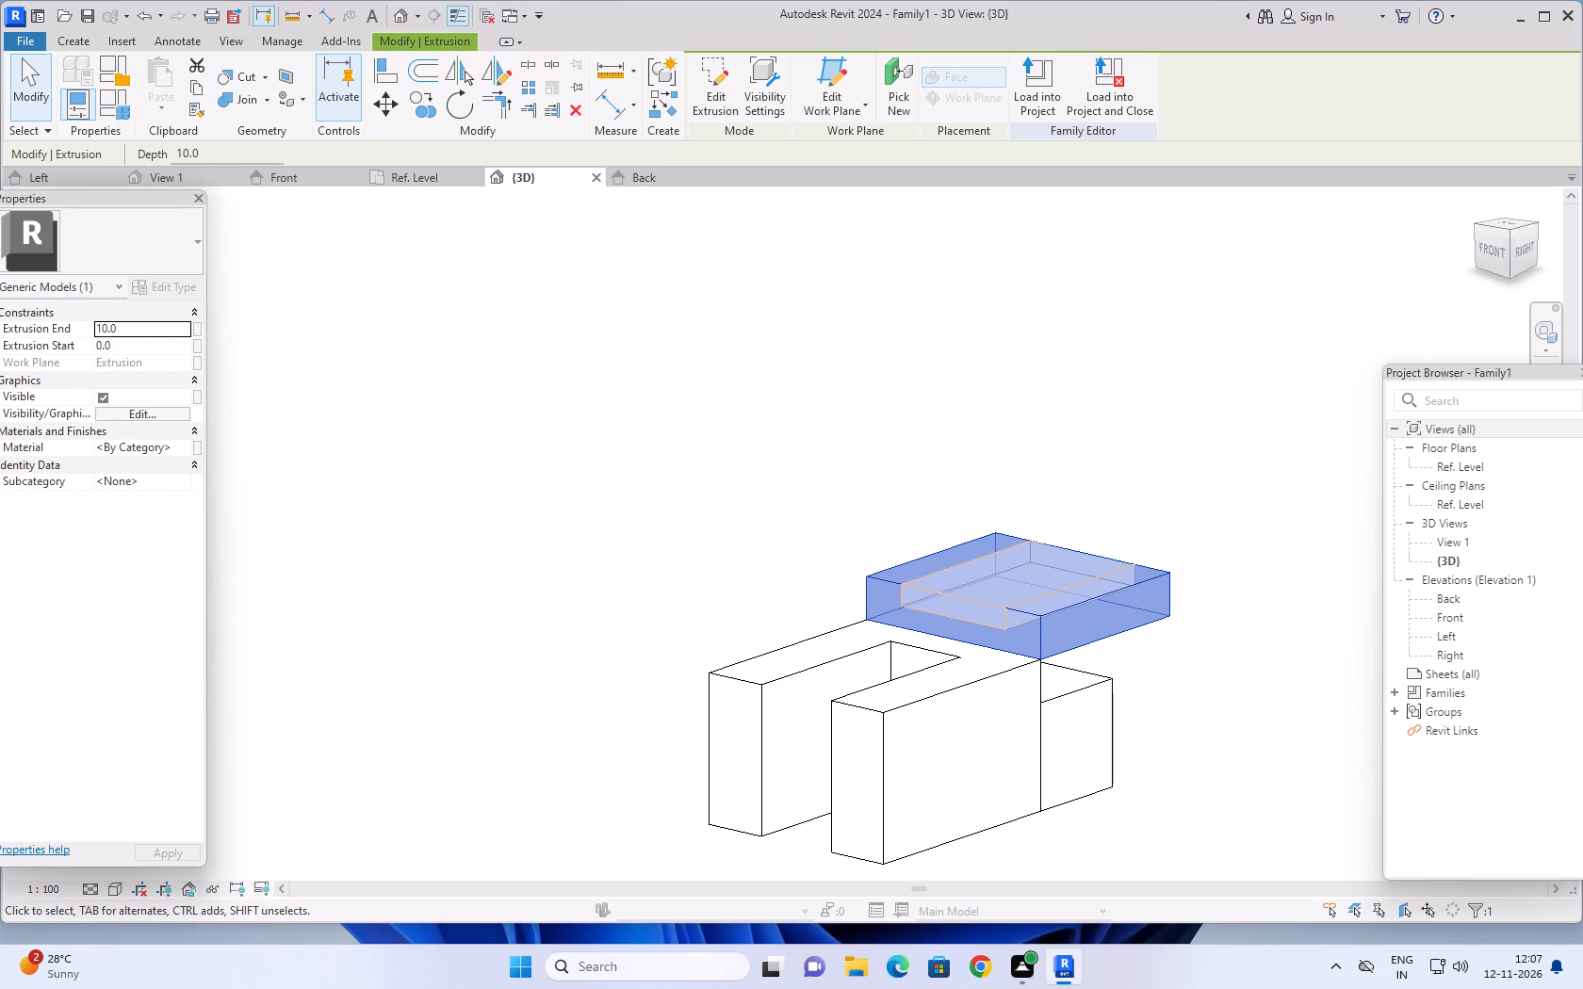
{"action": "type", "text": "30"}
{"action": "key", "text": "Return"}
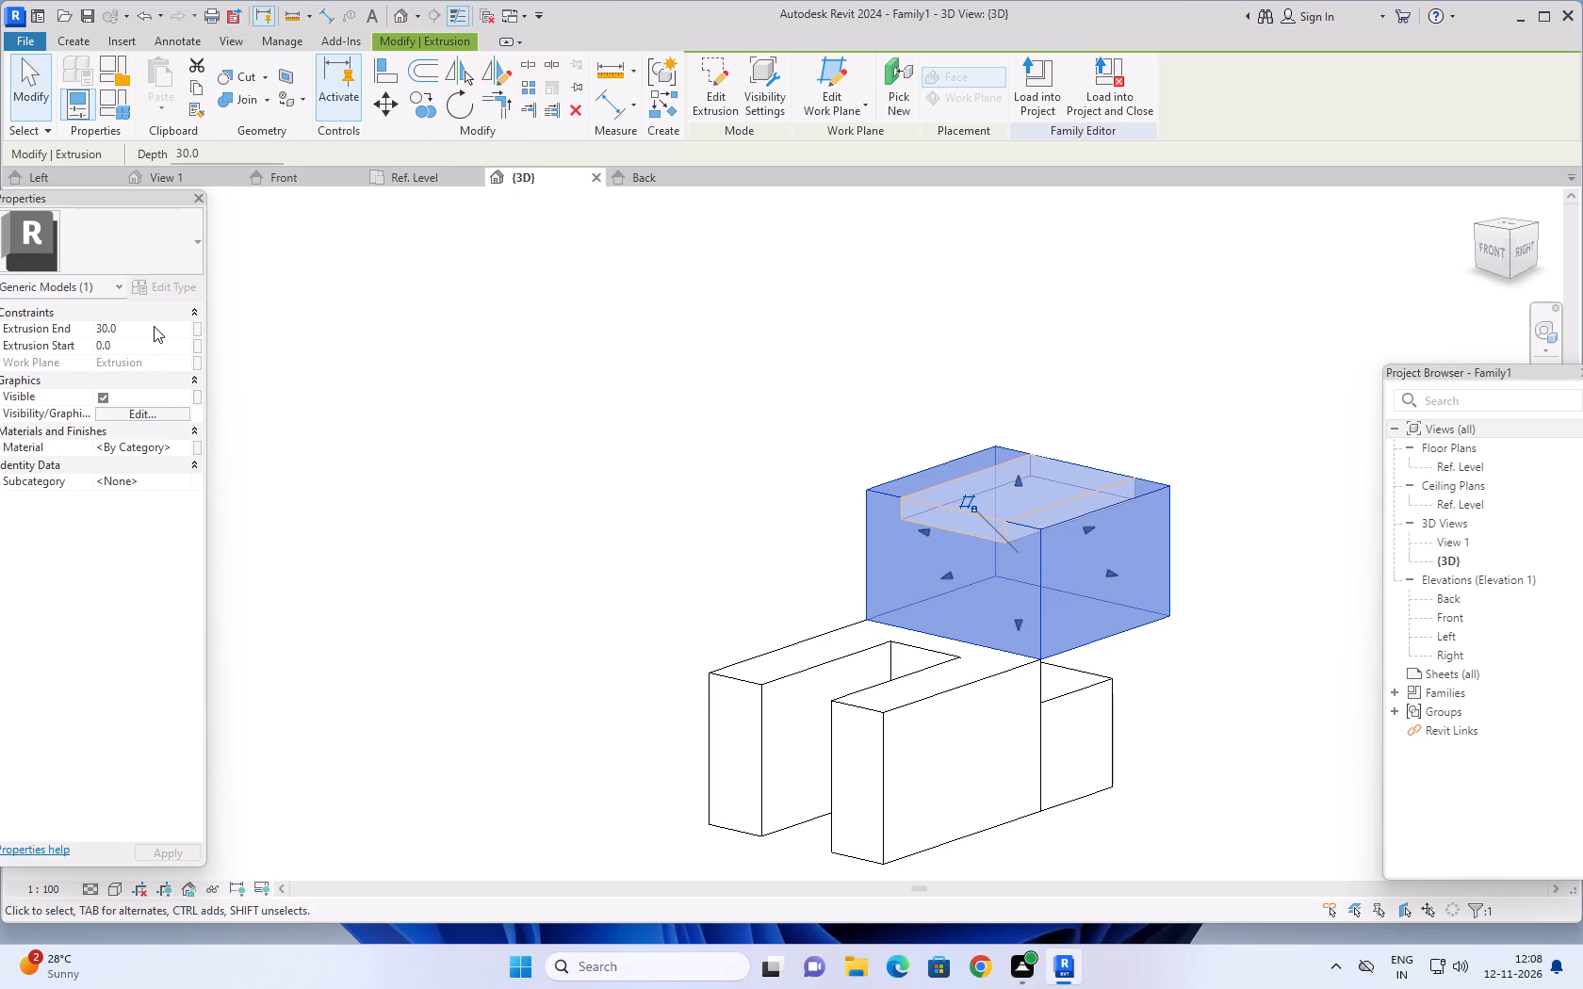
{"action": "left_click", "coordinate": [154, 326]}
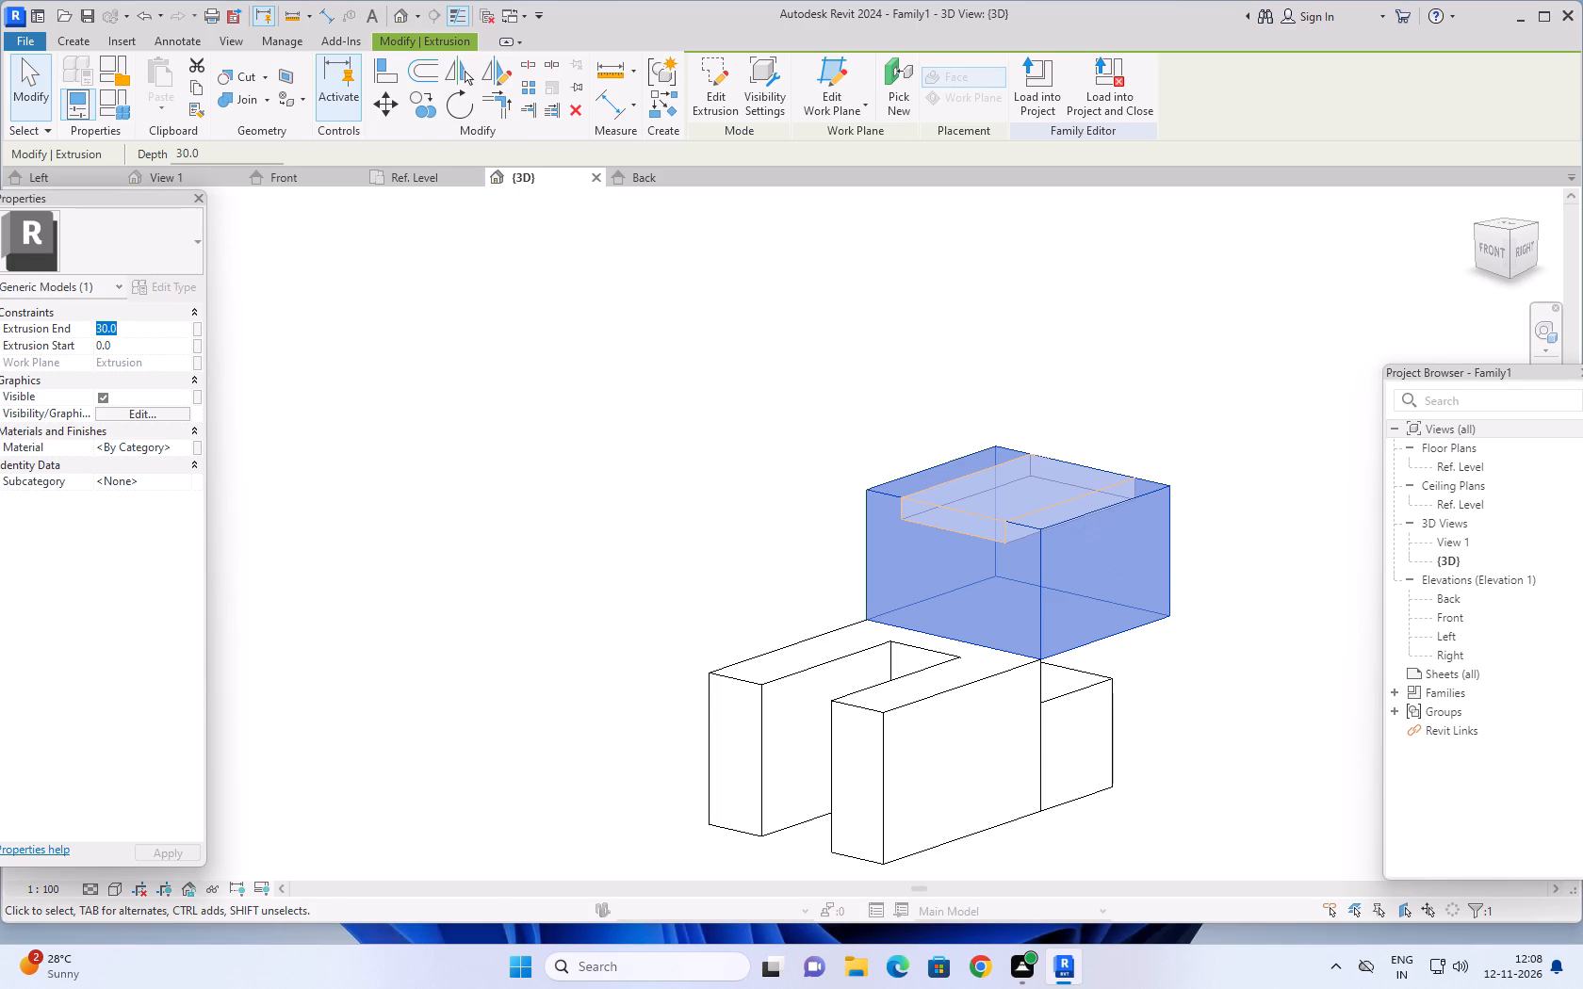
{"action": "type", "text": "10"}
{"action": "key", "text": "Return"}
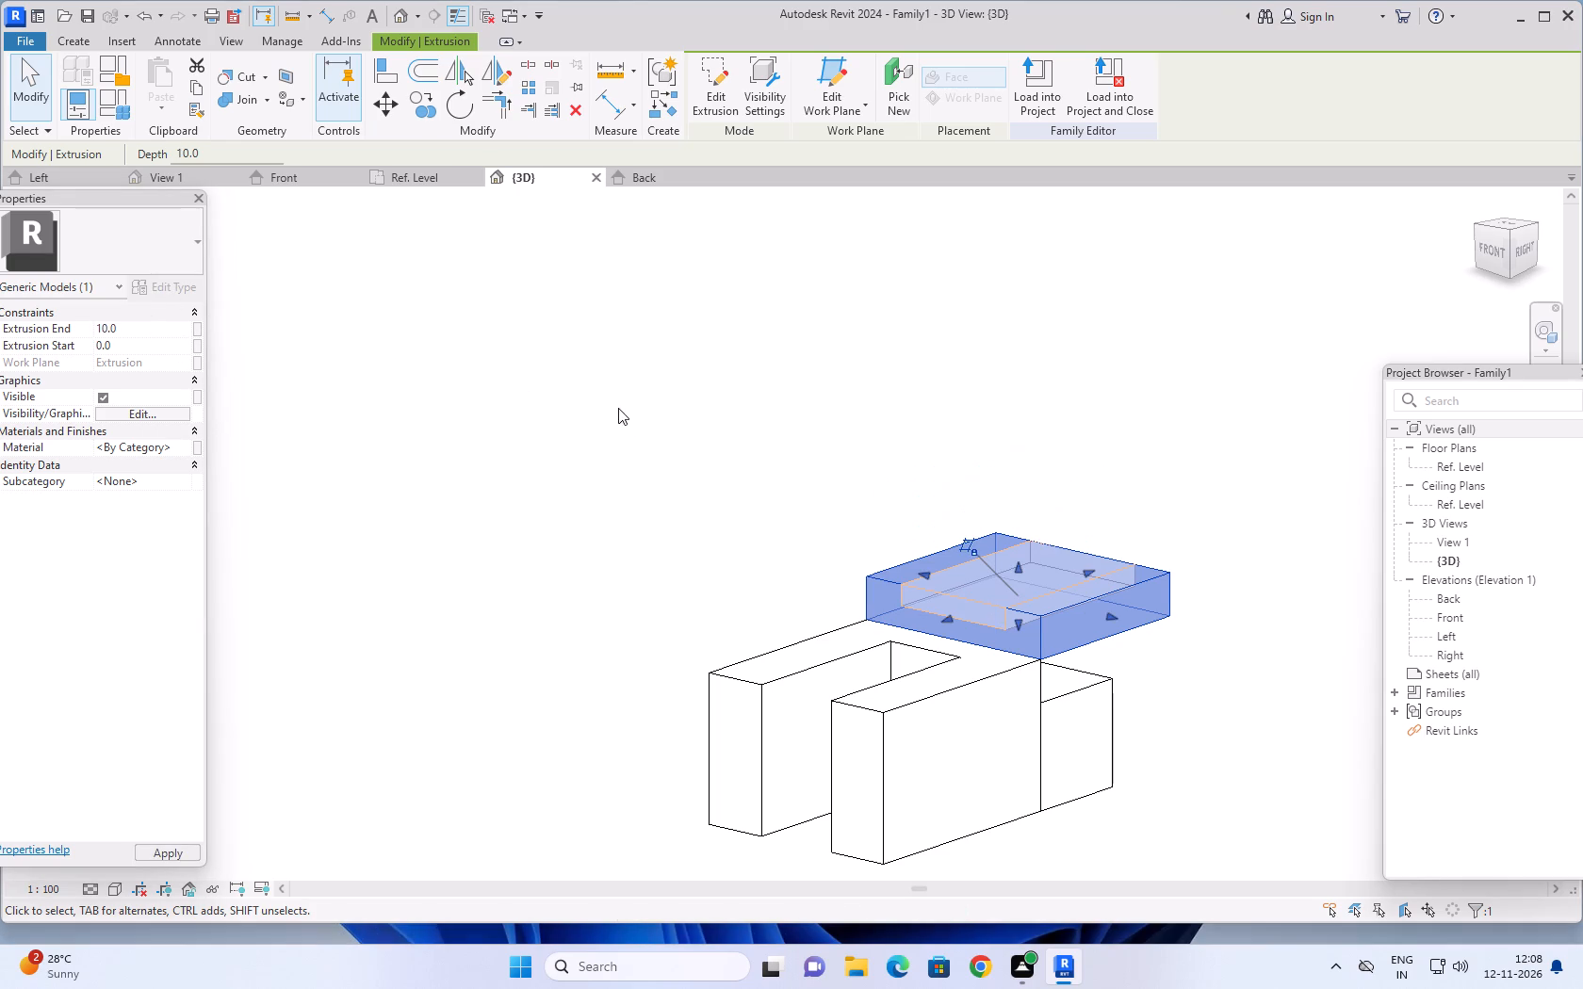
Set the channelled slab's extrusion start to -20 so that it extends downward behind the slotted block.
{"action": "scroll", "coordinate": [1160, 576], "scroll_direction": "up", "scroll_amount": 3}
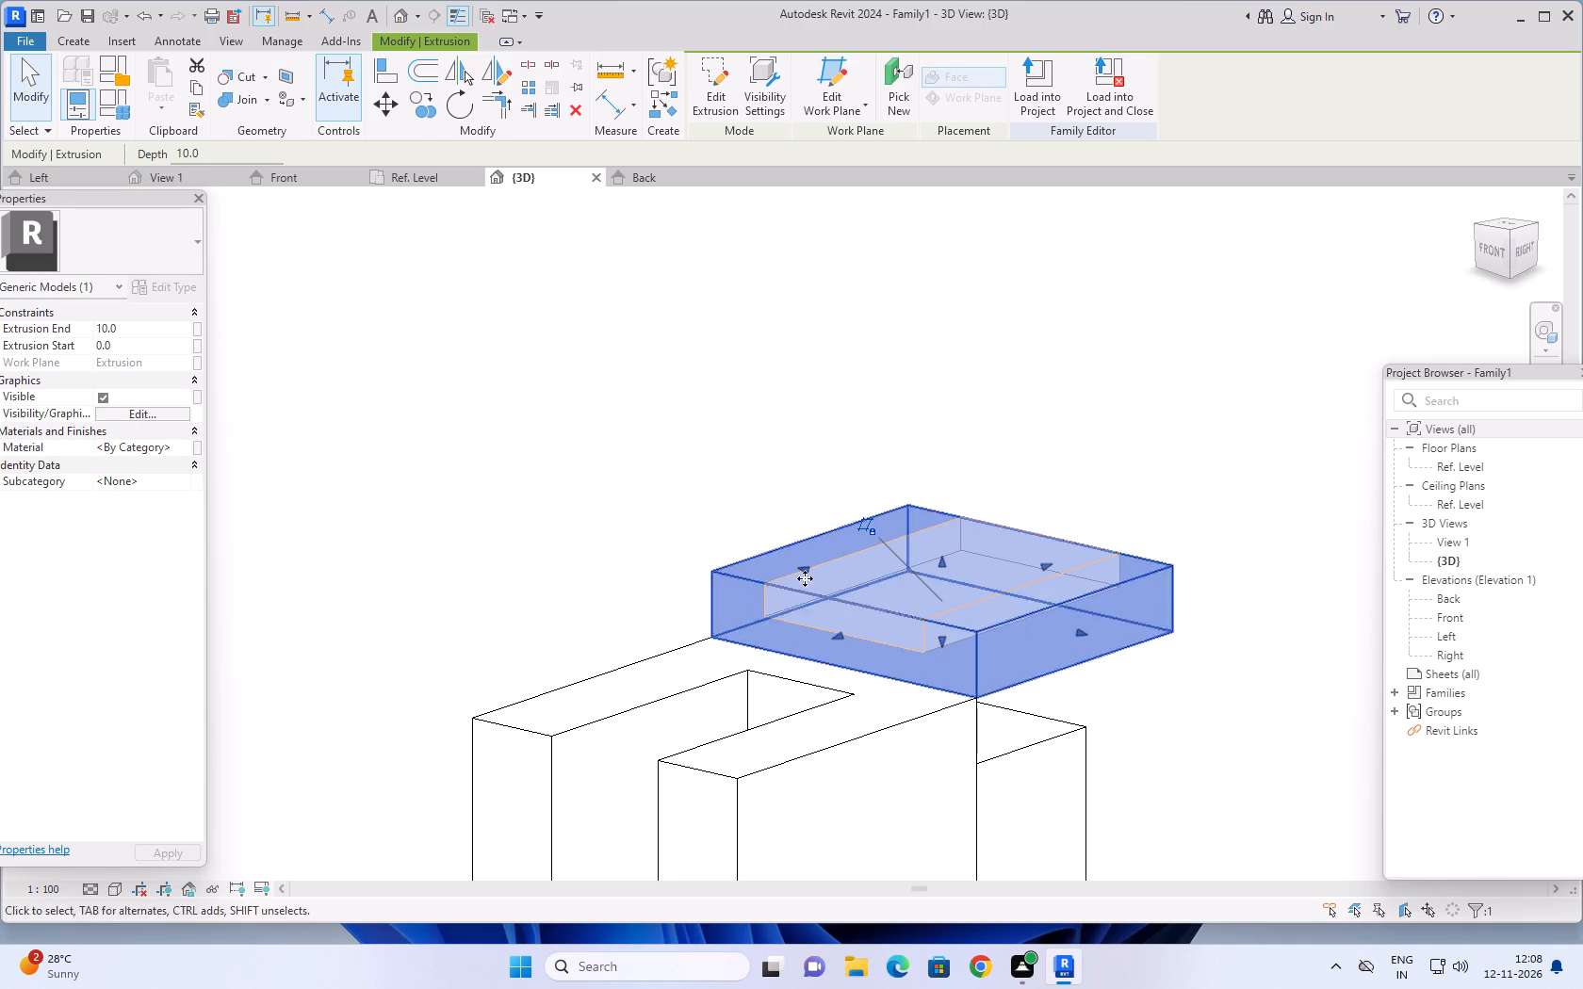
{"action": "left_click", "coordinate": [133, 346]}
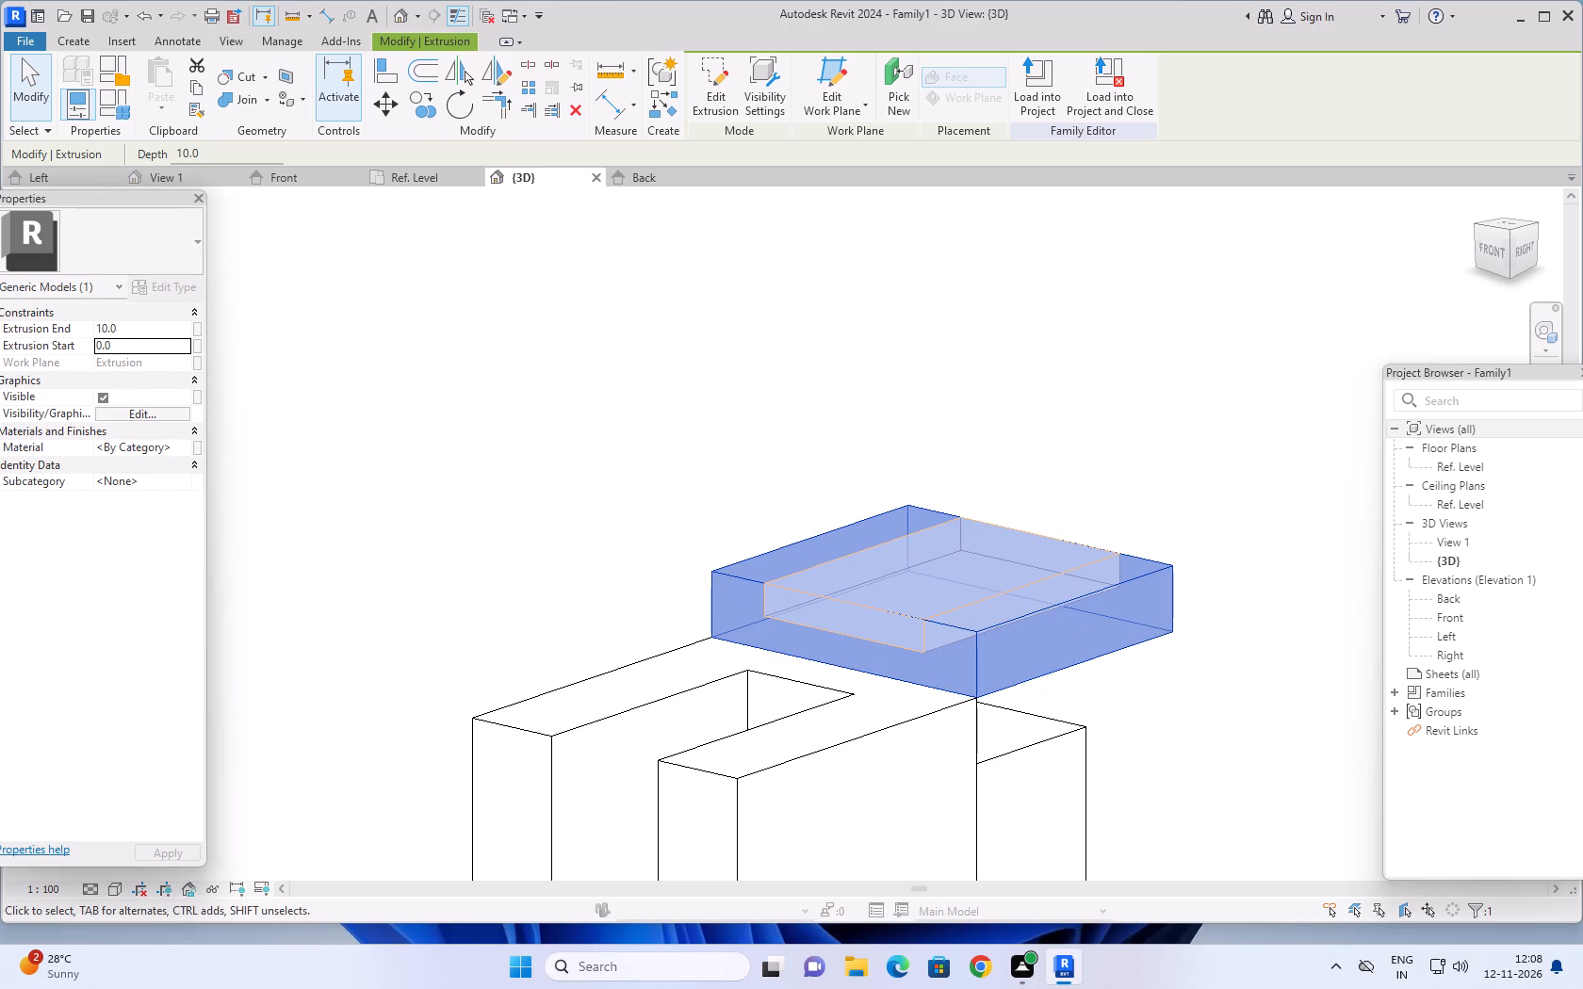
{"action": "type", "text": "-20"}
{"action": "key", "text": "Return"}
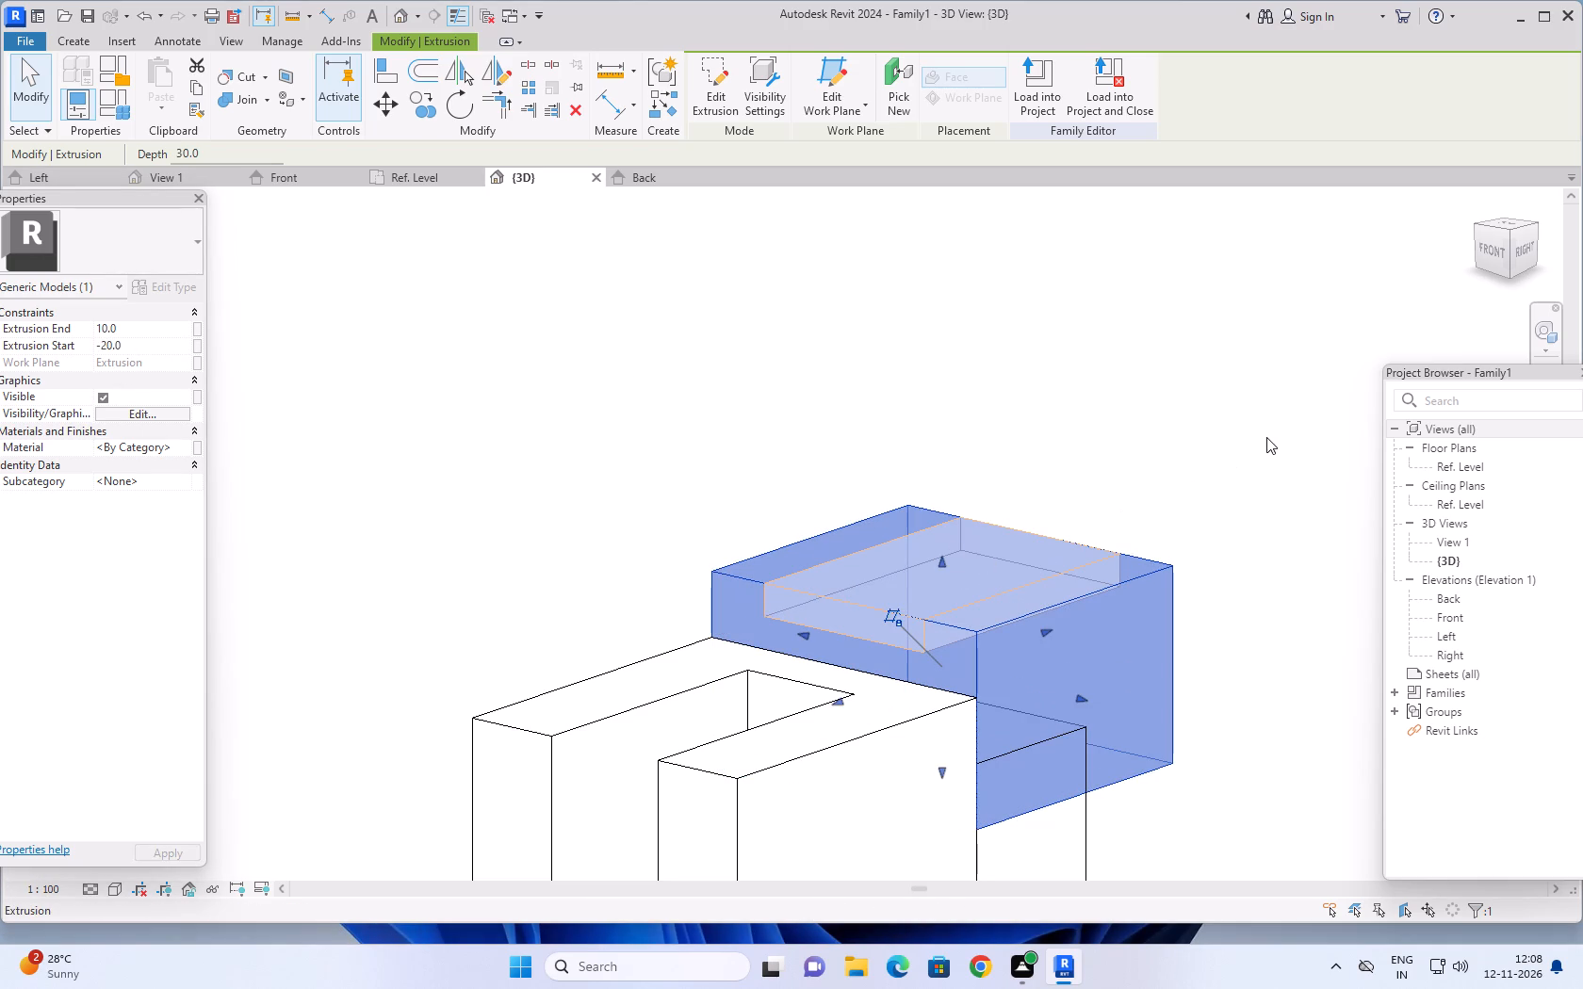
{"action": "key", "text": "Escape"}
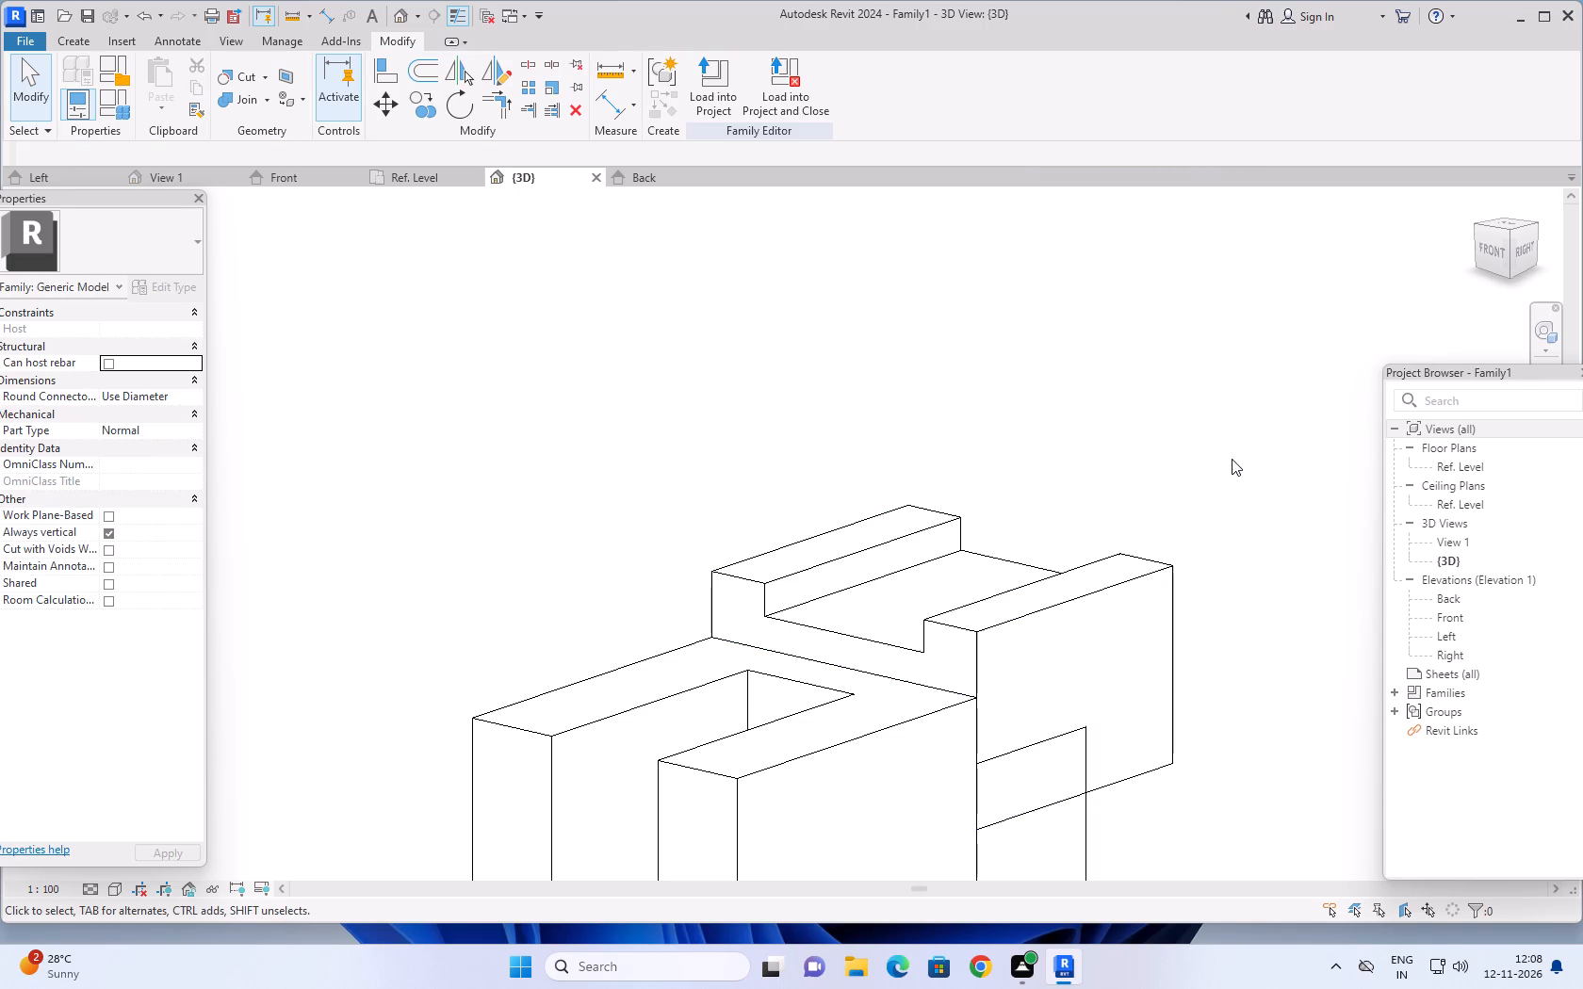
Set the channelled slab's extrusion start to -10 so that it extends less far down behind the slotted block.
{"action": "middle_click_drag", "start_coordinate": [1249, 558], "coordinate": [1182, 378]}
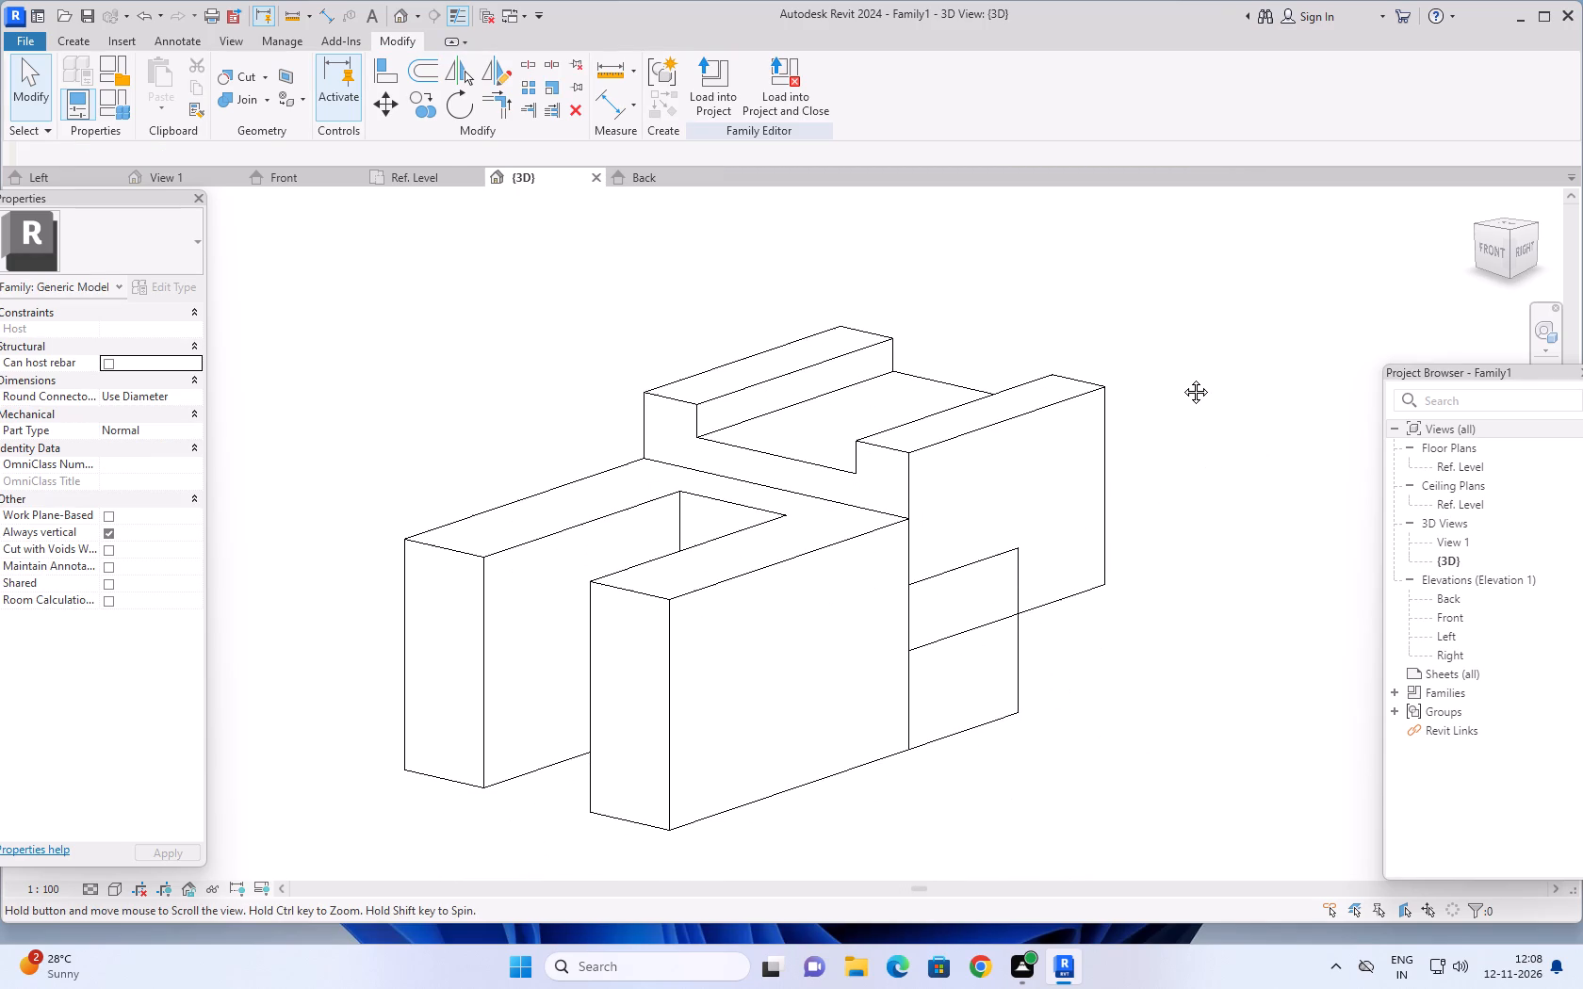
{"action": "middle_click_drag", "start_coordinate": [1182, 378], "coordinate": [1196, 392]}
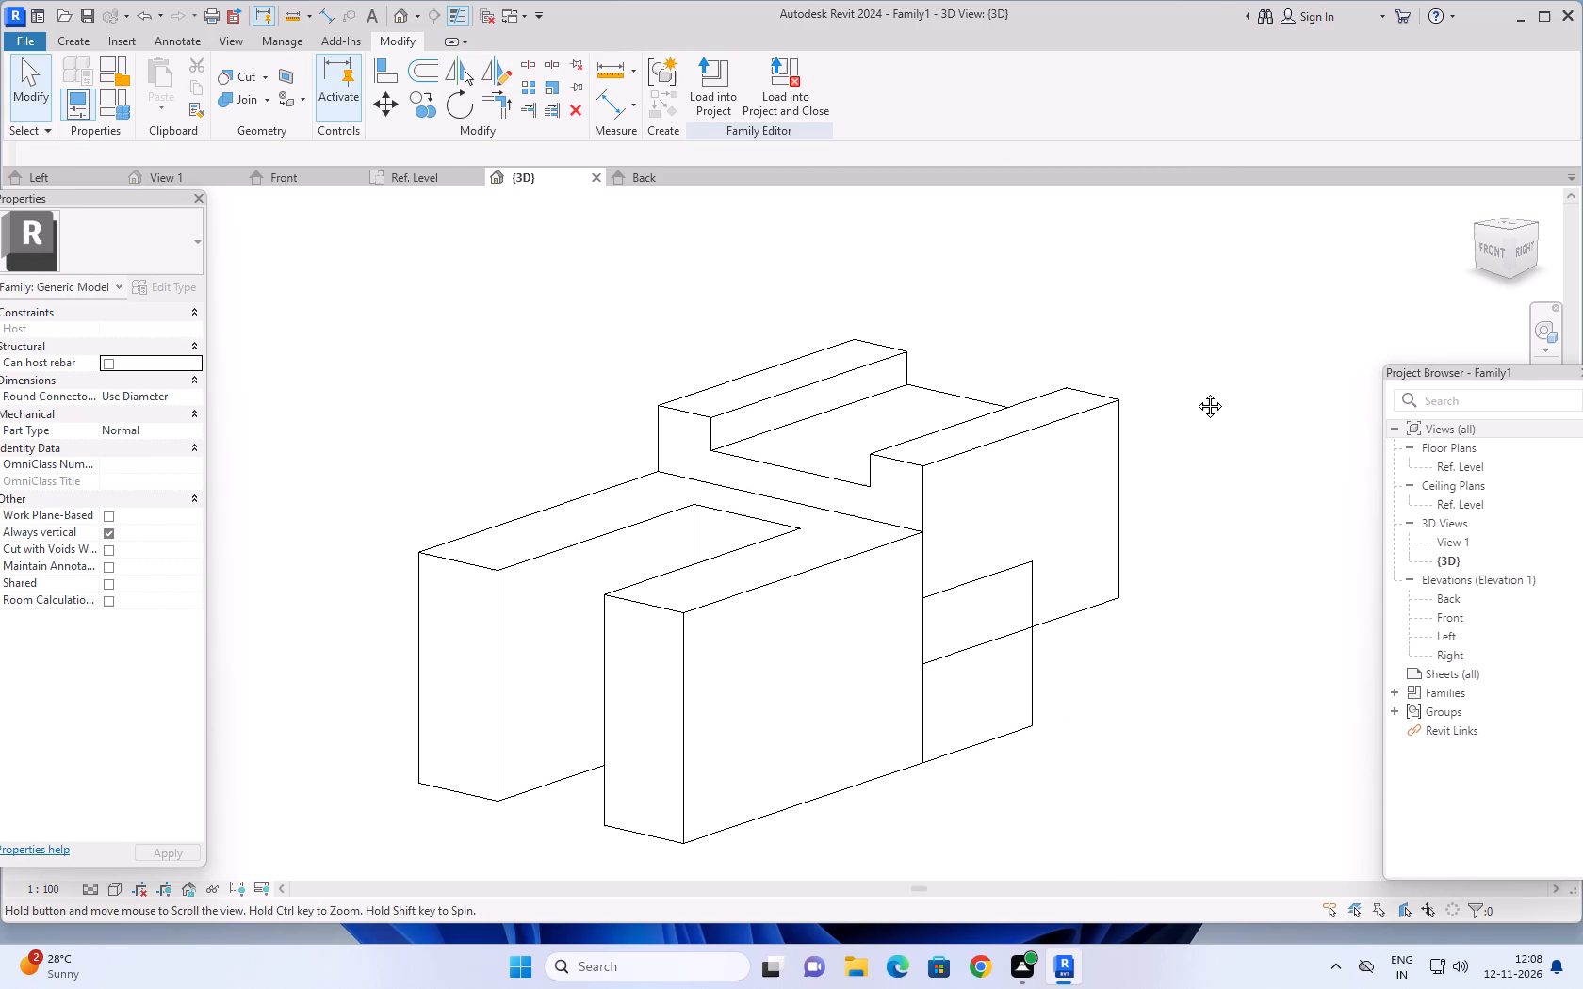
{"action": "middle_click_drag", "start_coordinate": [1196, 392], "coordinate": [1198, 401]}
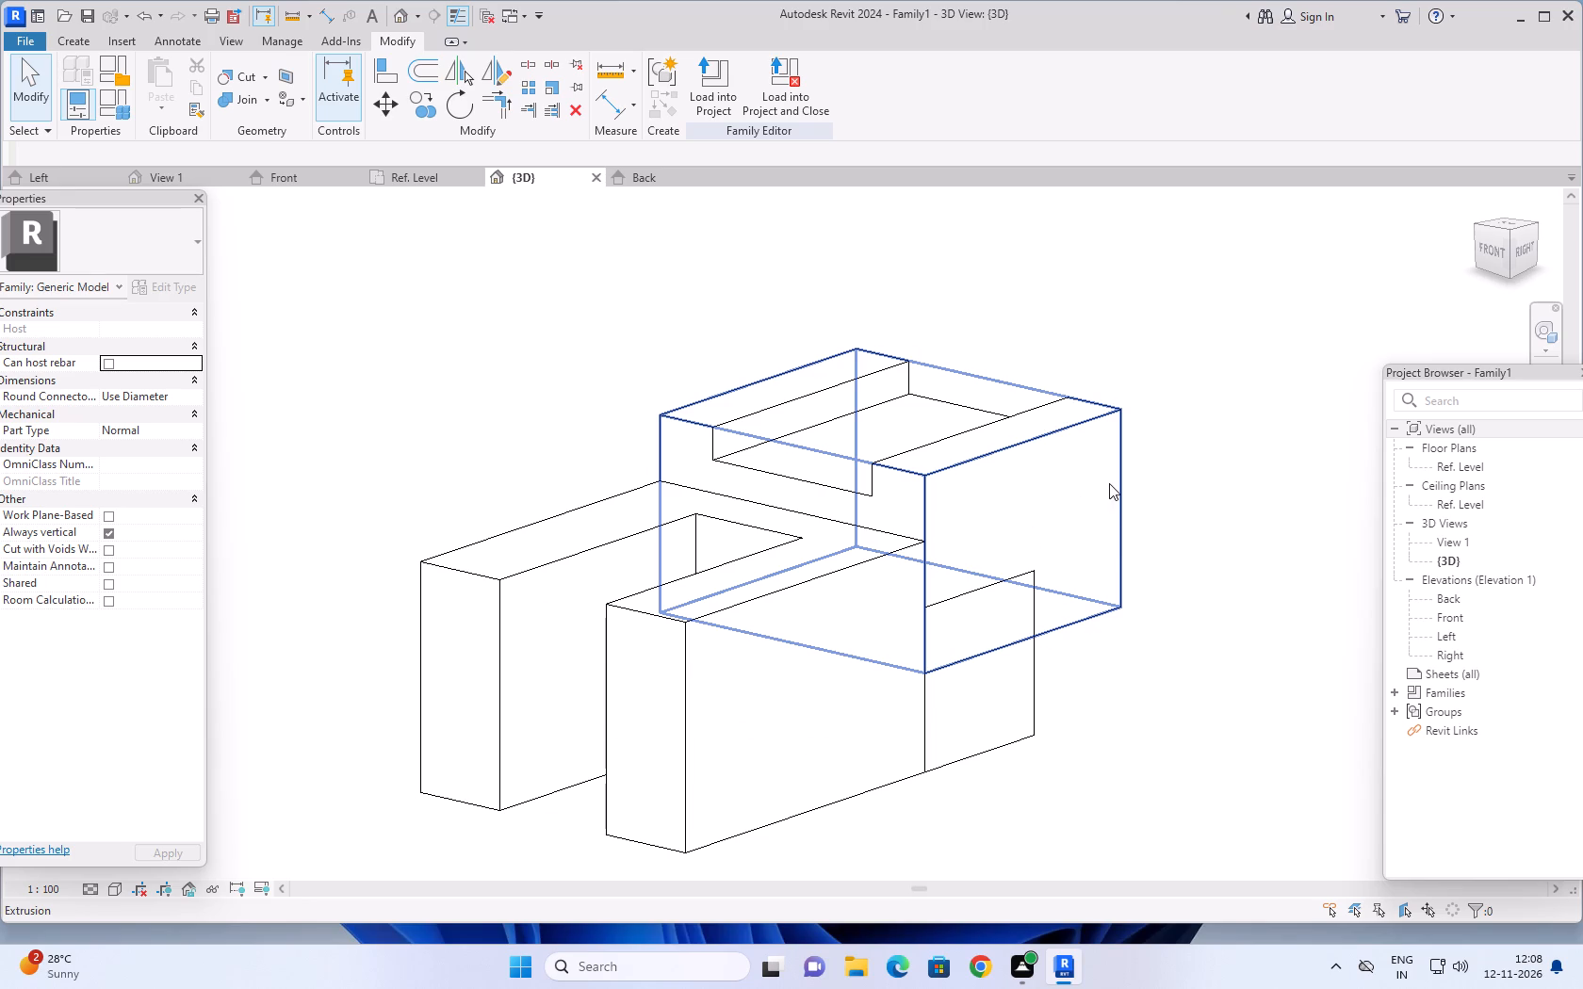
{"action": "left_click", "coordinate": [1109, 483]}
{"action": "left_click", "coordinate": [148, 354]}
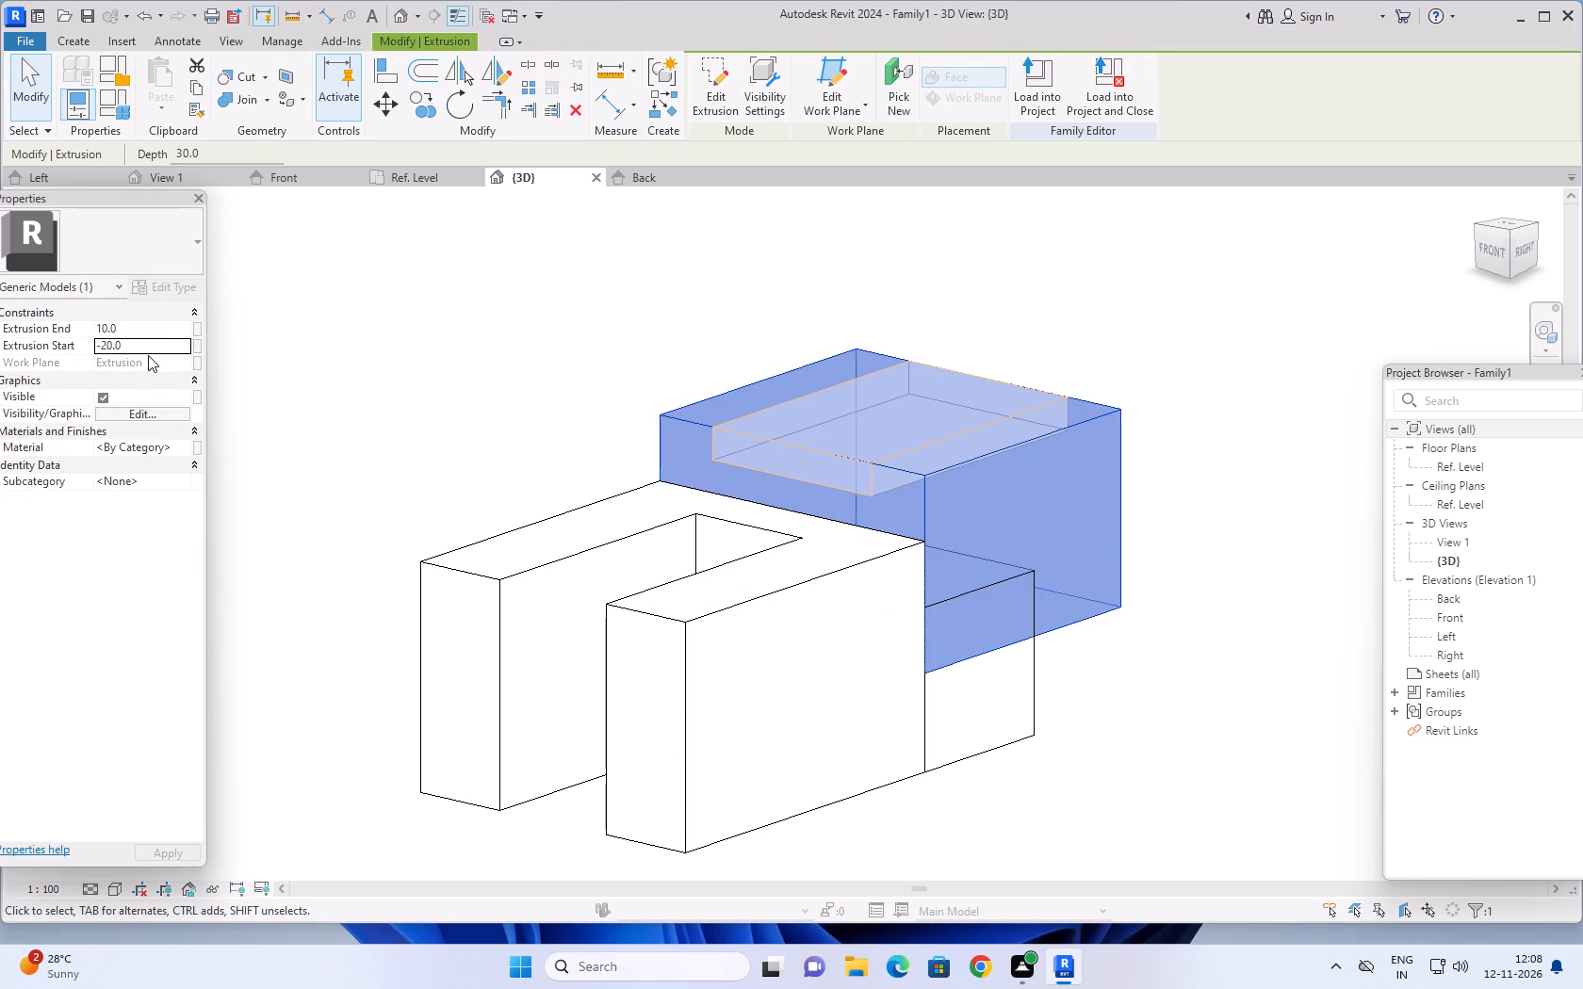
{"action": "type", "text": "-10"}
{"action": "key", "text": "Return"}
{"action": "key", "text": "Escape"}
{"action": "scroll", "coordinate": [1138, 627], "scroll_direction": "down", "scroll_amount": 1}
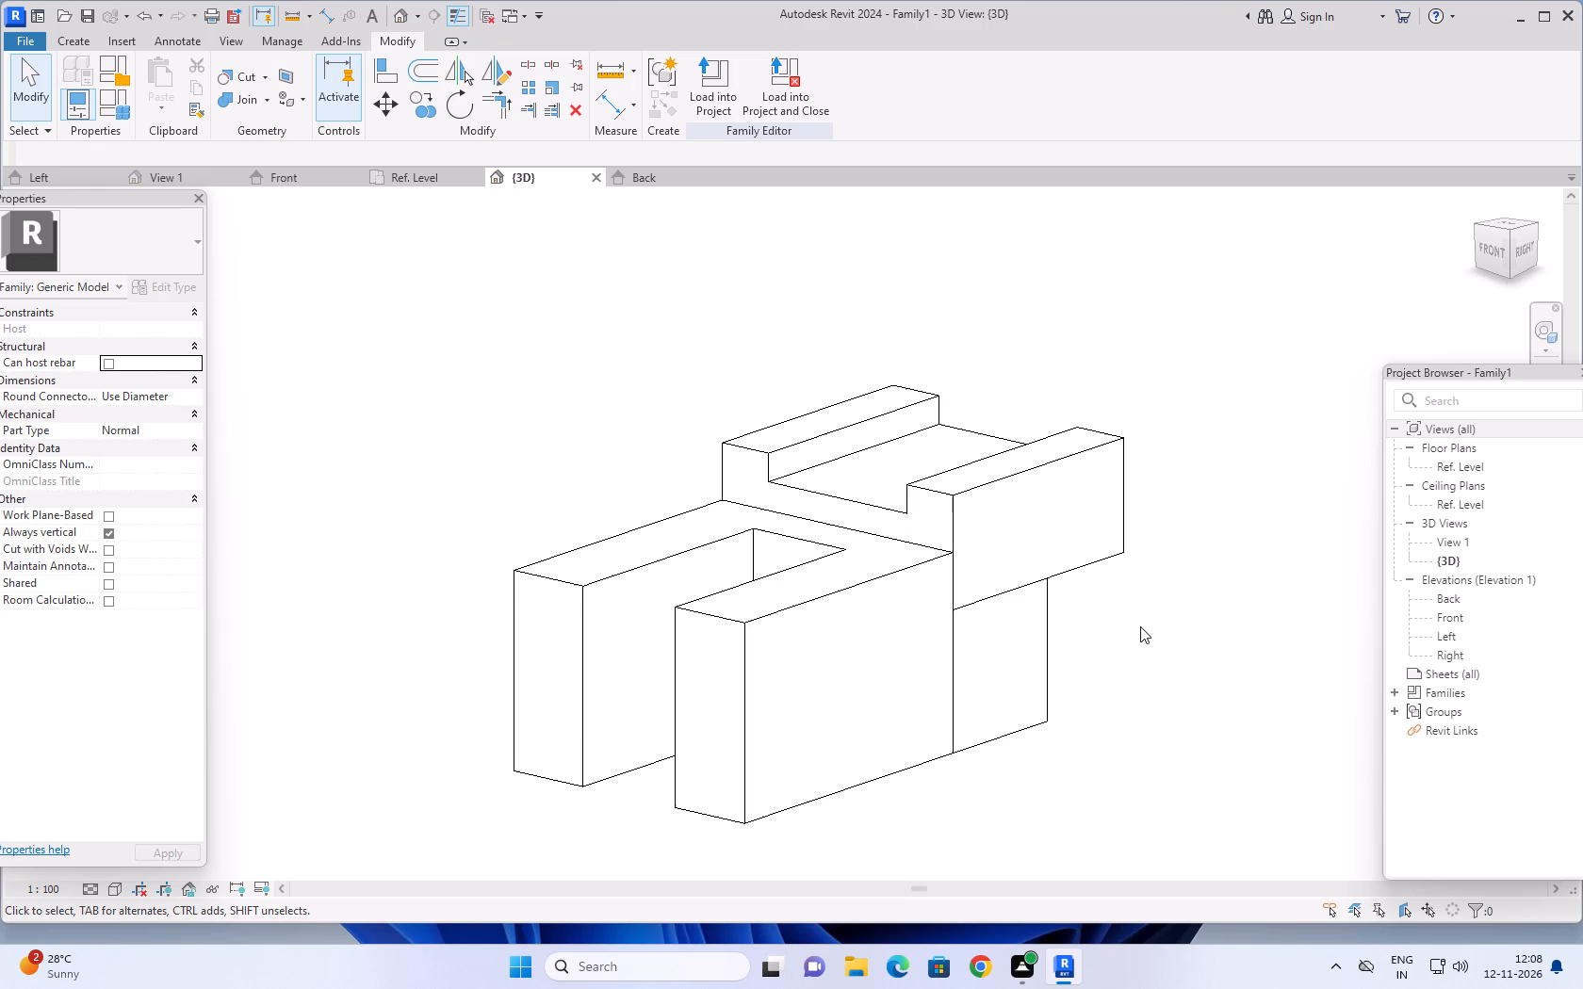
{"action": "key", "text": "Escape"}
{"action": "key", "text": "Escape"}
{"action": "key", "text": "Escape"}
{"action": "key", "text": "Escape"}
Examine in 3D how the channelled slab meets the slotted block and the block beneath it.
{"action": "scroll", "coordinate": [964, 644], "scroll_direction": "up", "scroll_amount": 4}
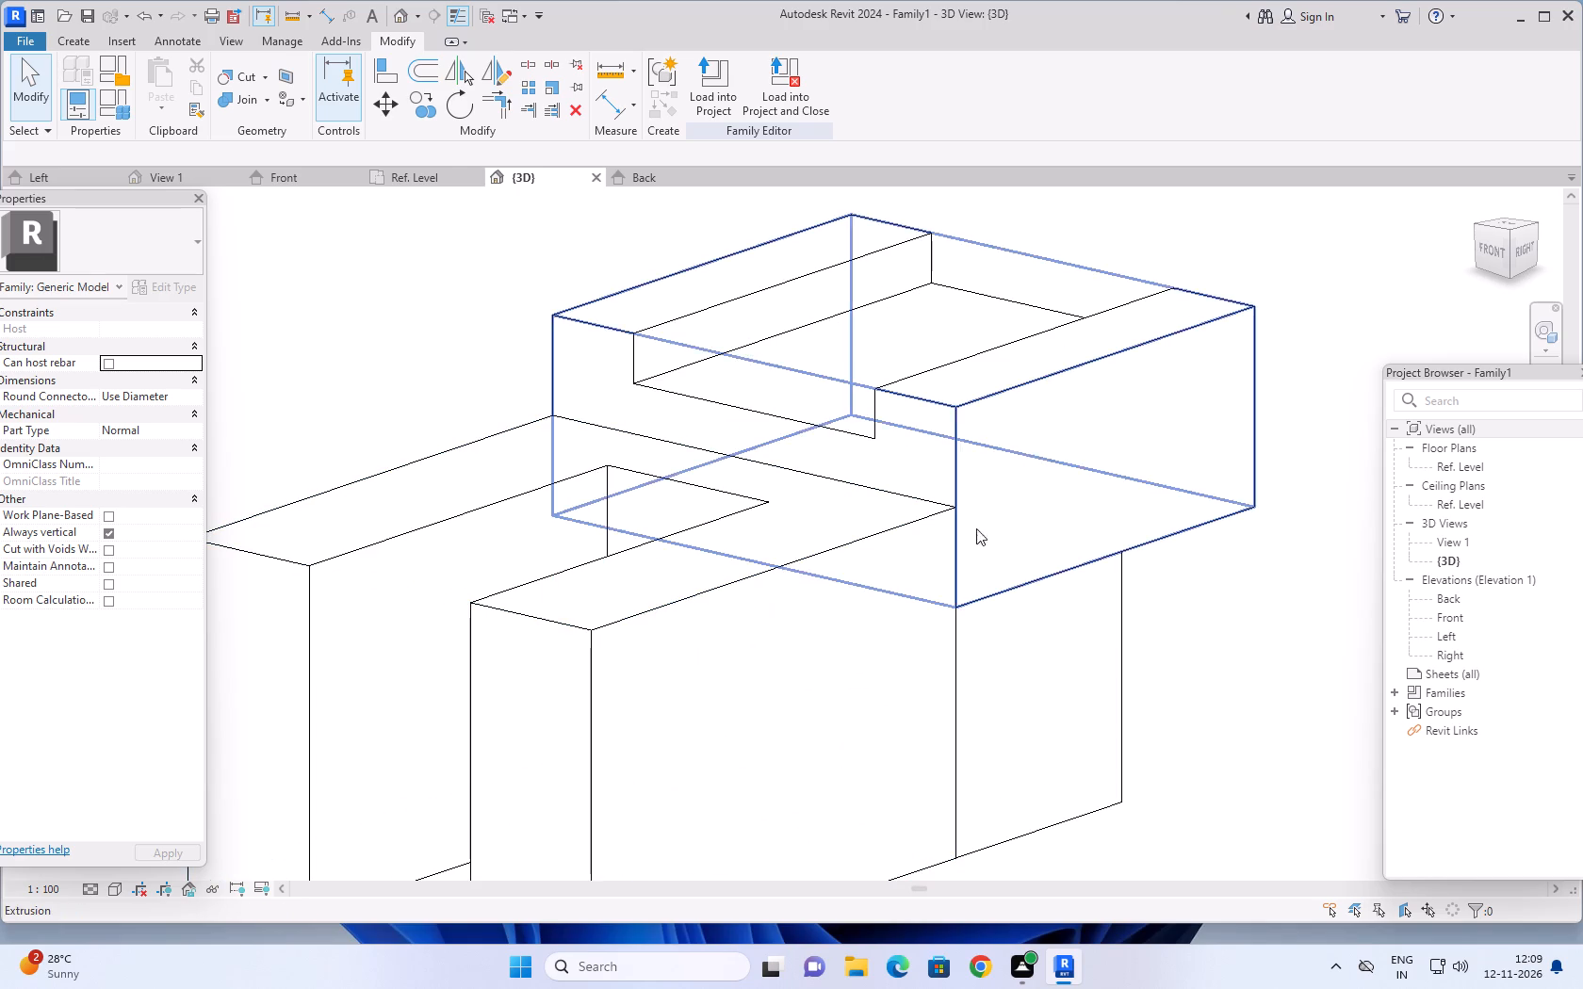
{"action": "scroll", "coordinate": [903, 528], "scroll_direction": "up", "scroll_amount": 3}
{"action": "scroll", "coordinate": [934, 525], "scroll_direction": "down", "scroll_amount": 7}
{"action": "middle_click_drag", "start_coordinate": [1194, 597], "coordinate": [1202, 613]}
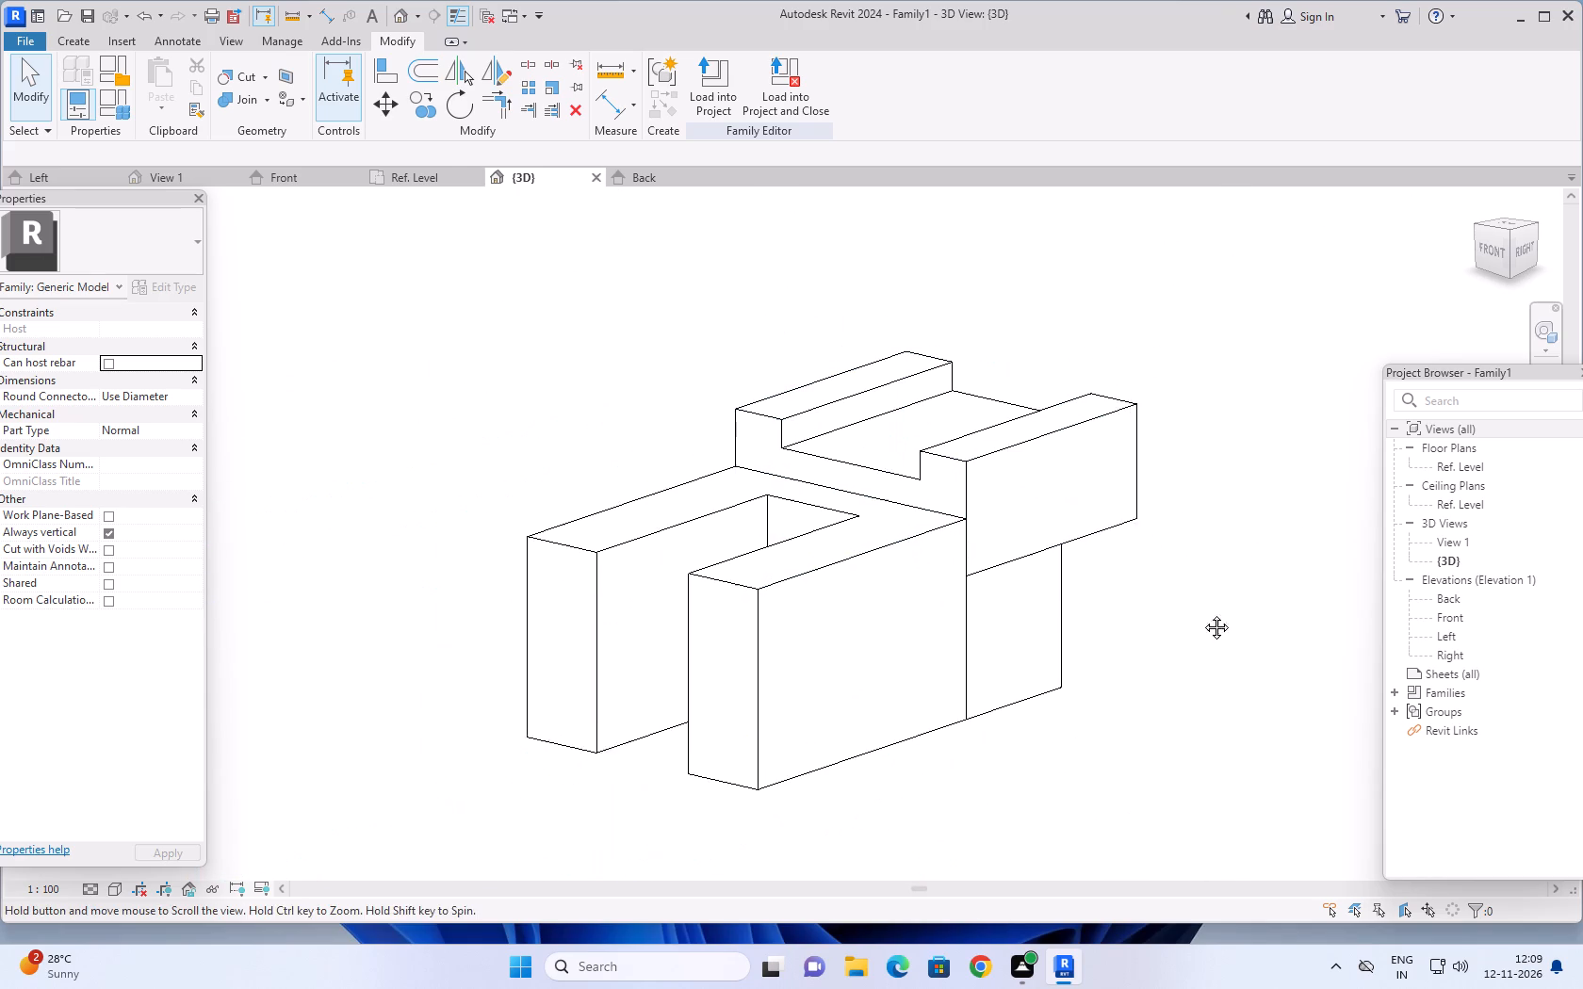
{"action": "middle_click_drag", "start_coordinate": [1202, 613], "coordinate": [1219, 639]}
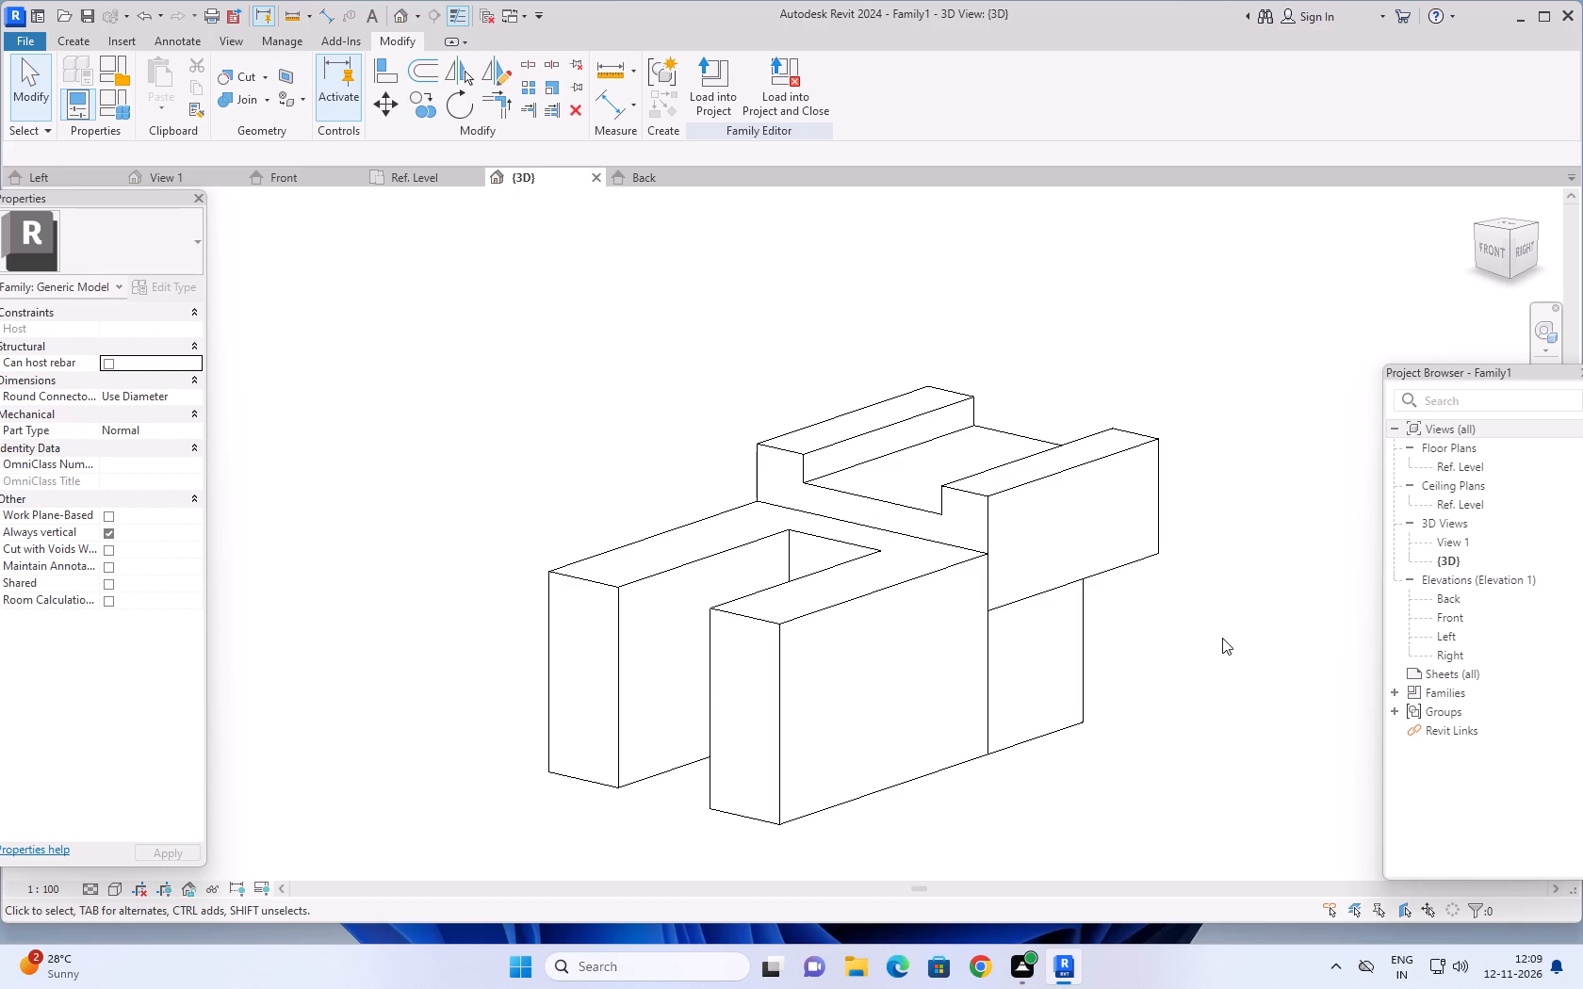
{"action": "key", "text": "Escape"}
{"action": "key", "text": "Escape"}
{"action": "key", "text": "Escape"}
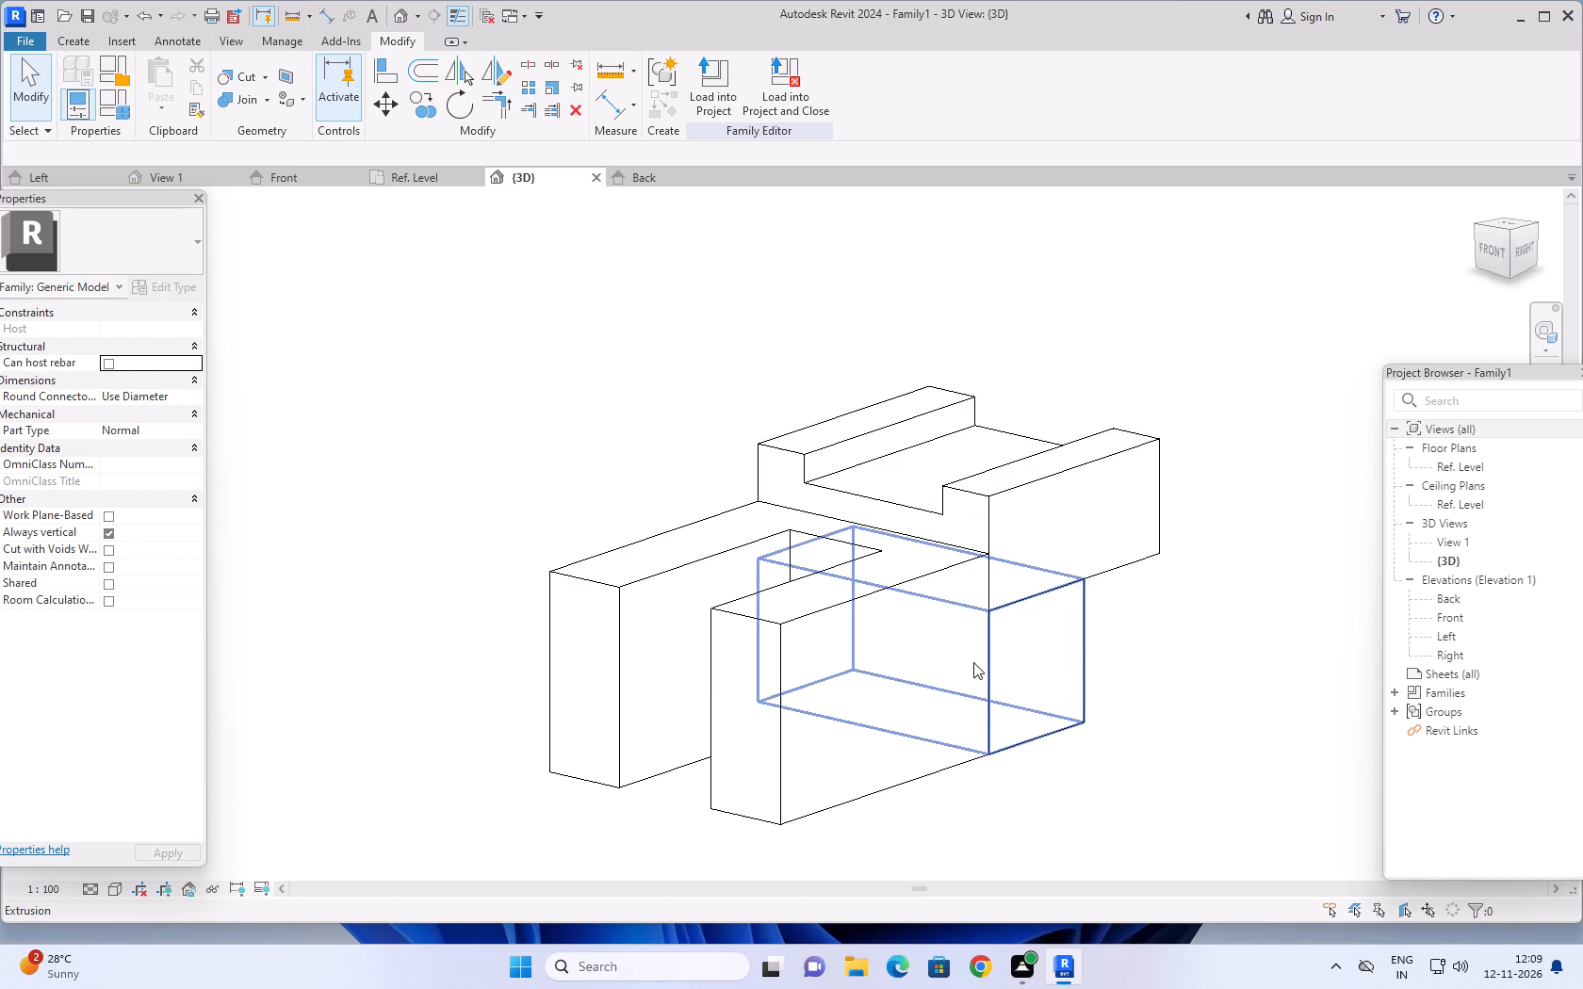
{"action": "scroll", "coordinate": [1309, 727], "scroll_direction": "down", "scroll_amount": 1}
{"action": "middle_click_drag", "start_coordinate": [1244, 666], "coordinate": [1245, 712]}
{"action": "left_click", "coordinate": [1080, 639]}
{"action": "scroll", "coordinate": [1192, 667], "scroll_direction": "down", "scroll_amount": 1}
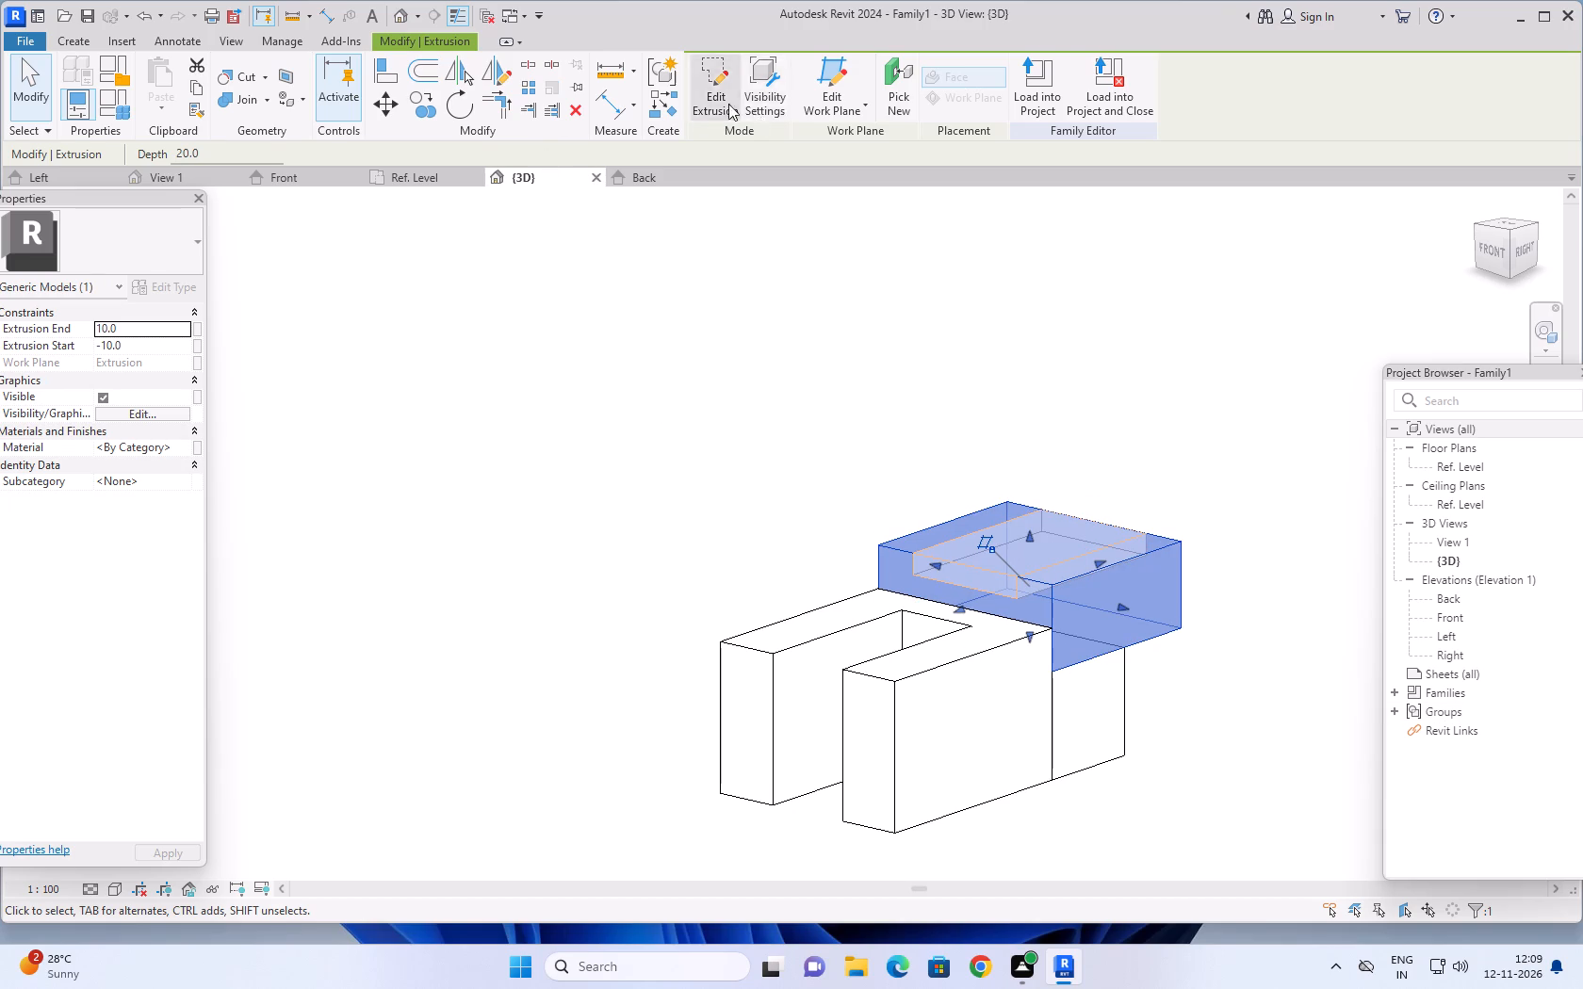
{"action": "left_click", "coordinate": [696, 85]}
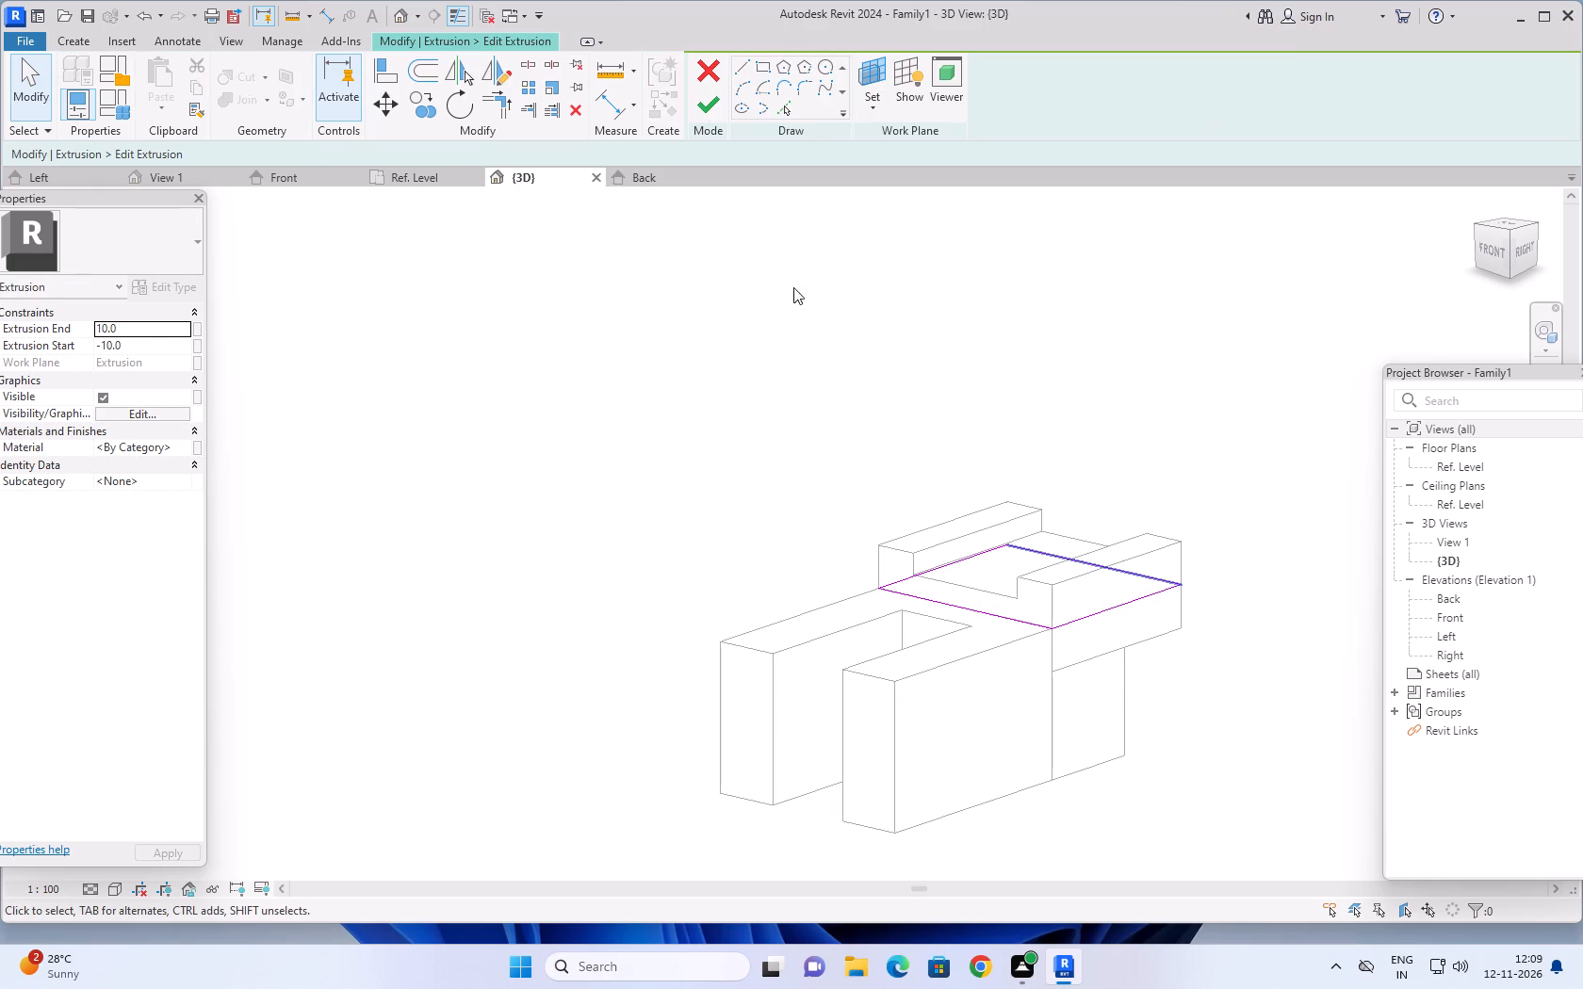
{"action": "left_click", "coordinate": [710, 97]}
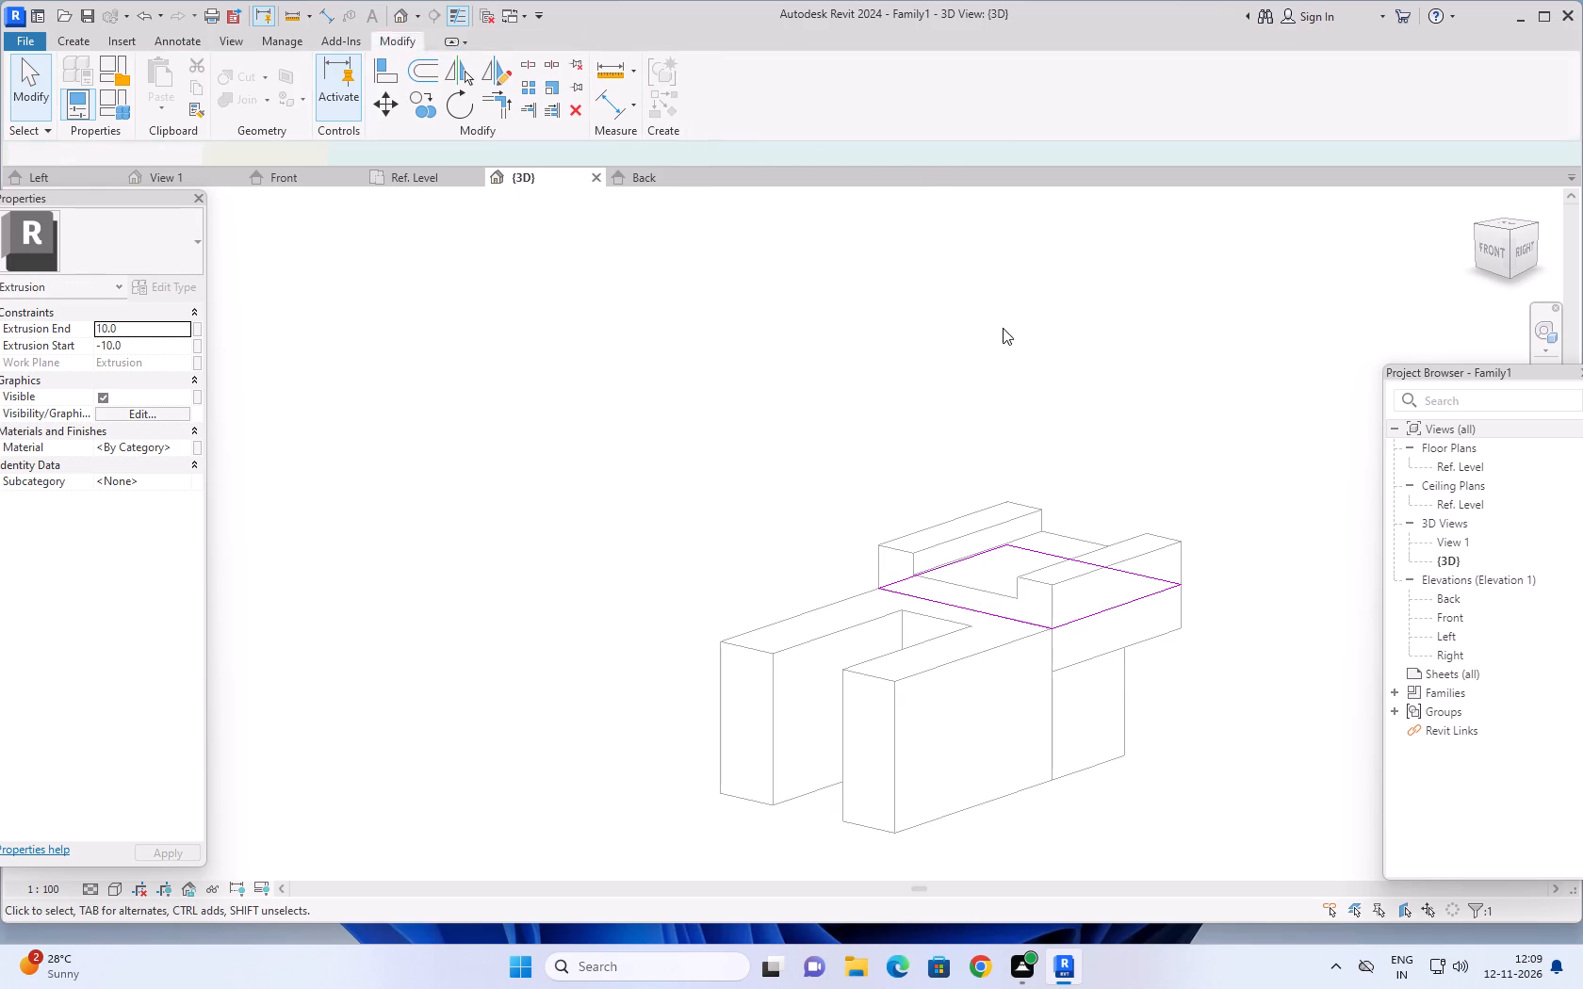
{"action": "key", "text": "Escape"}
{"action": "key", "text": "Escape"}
Examine the whole part in 3D from several angles, checking the channel, the slot and the slab's overhang.
{"action": "middle_click_drag", "start_coordinate": [1112, 389], "coordinate": [1097, 401]}
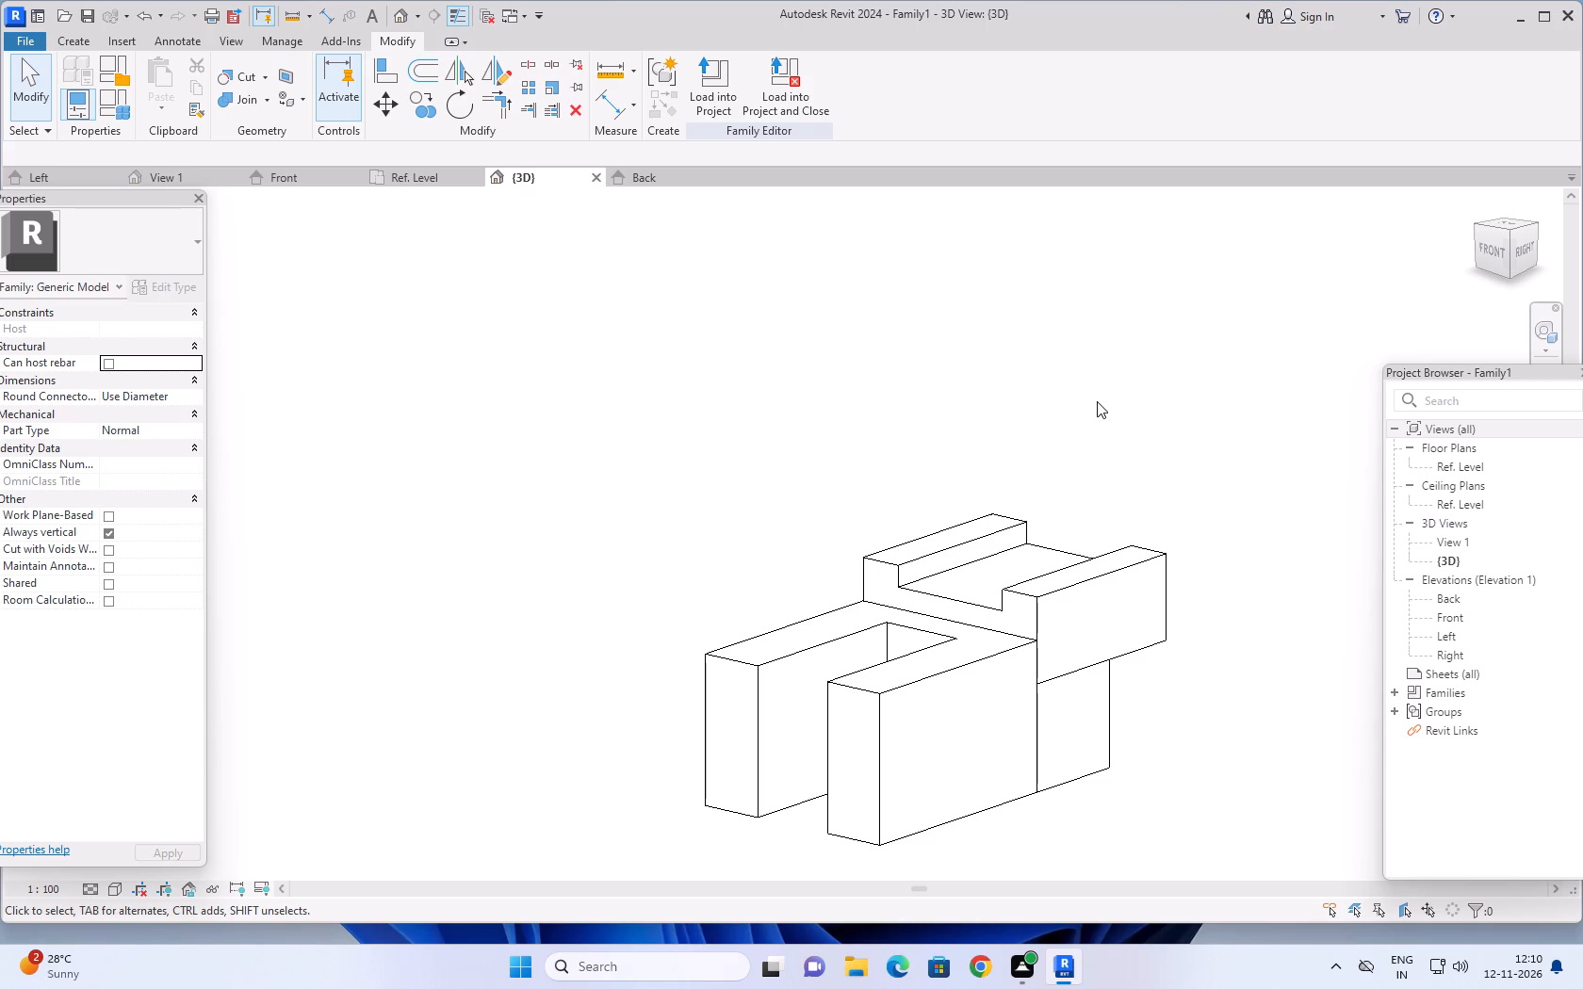
{"action": "middle_click_drag", "start_coordinate": [1132, 440], "coordinate": [1085, 408]}
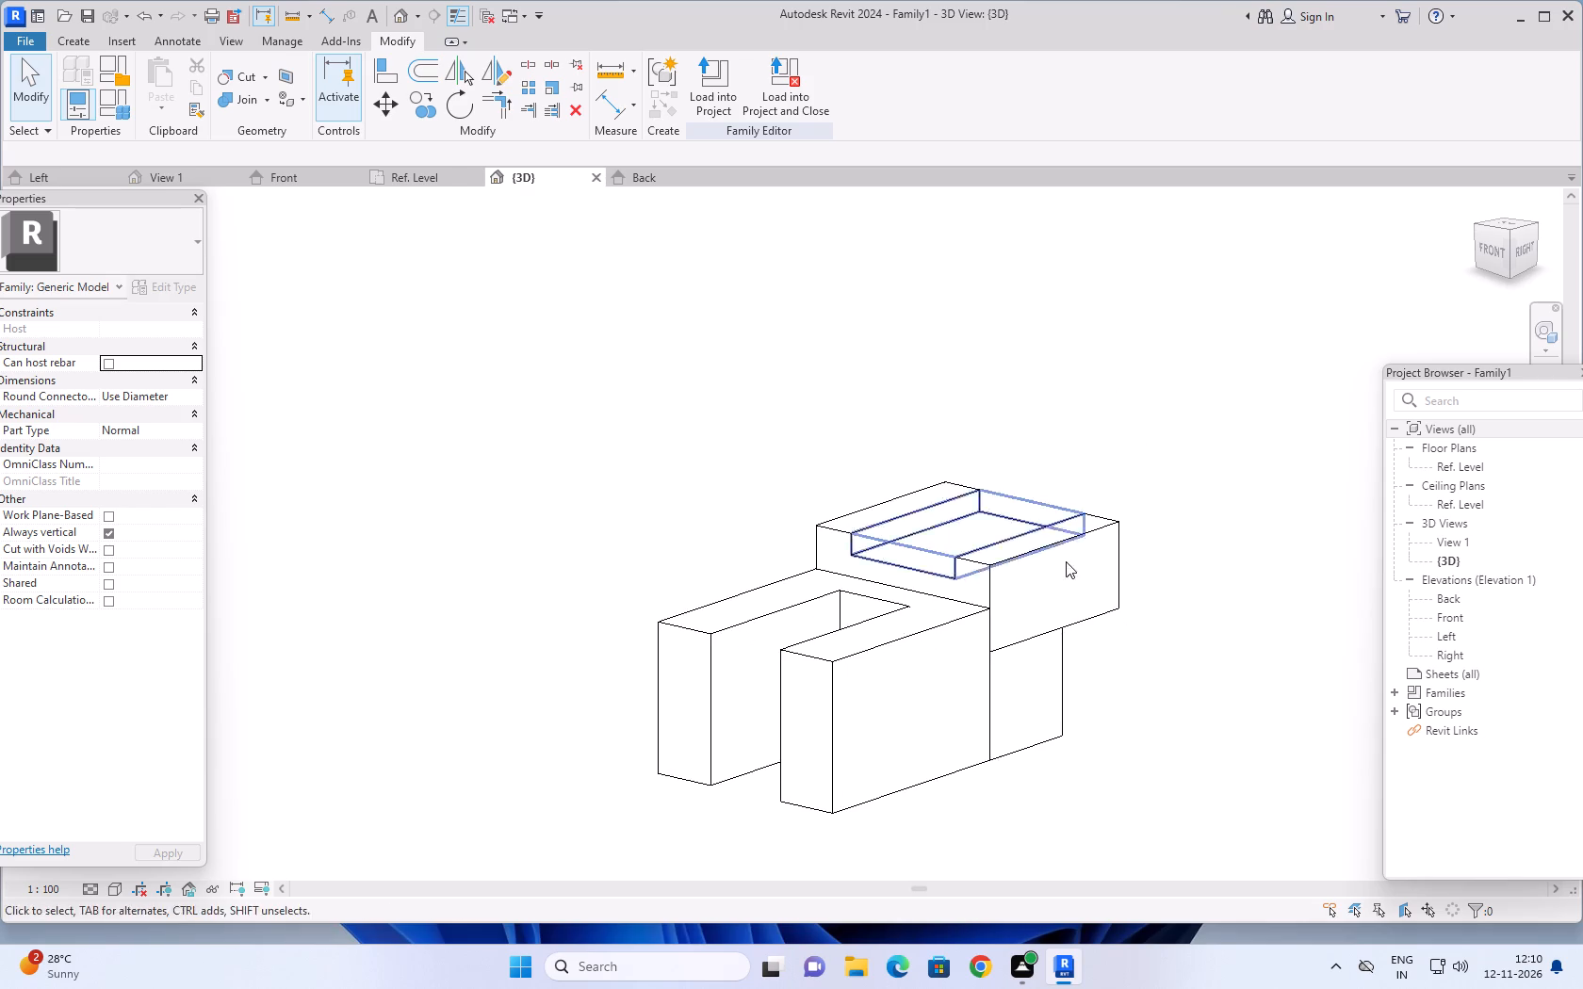
{"action": "scroll", "coordinate": [1087, 671], "scroll_direction": "up", "scroll_amount": 2}
{"action": "middle_click_drag", "start_coordinate": [1118, 657], "coordinate": [1136, 641]}
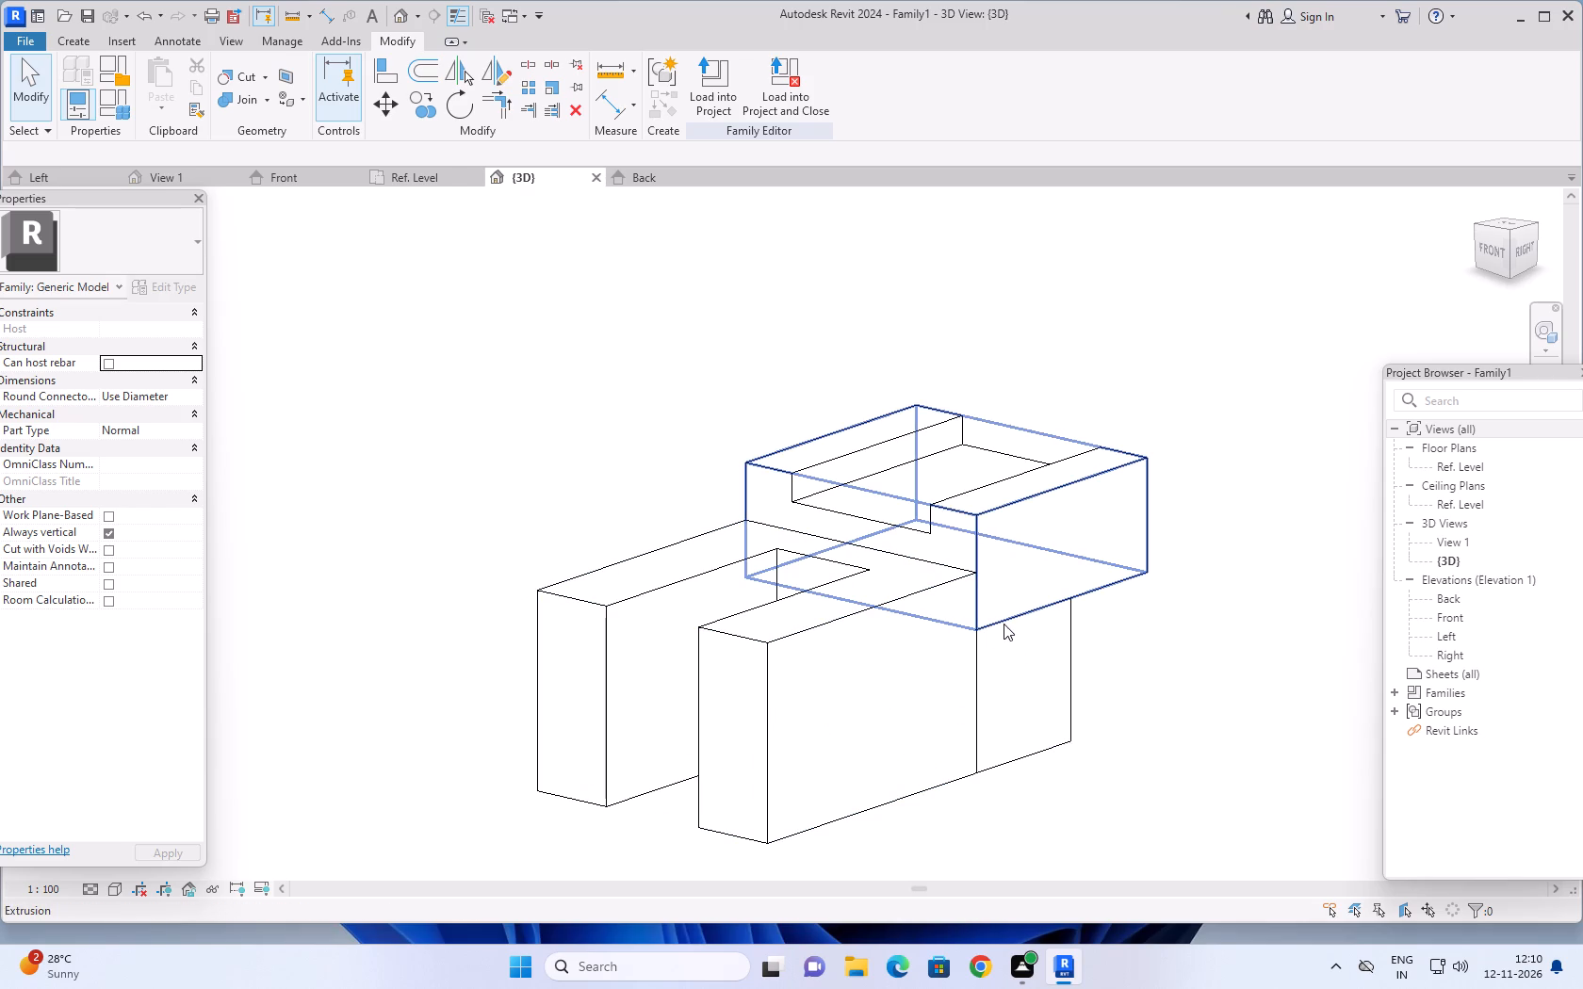
{"action": "scroll", "coordinate": [997, 657], "scroll_direction": "down", "scroll_amount": 1}
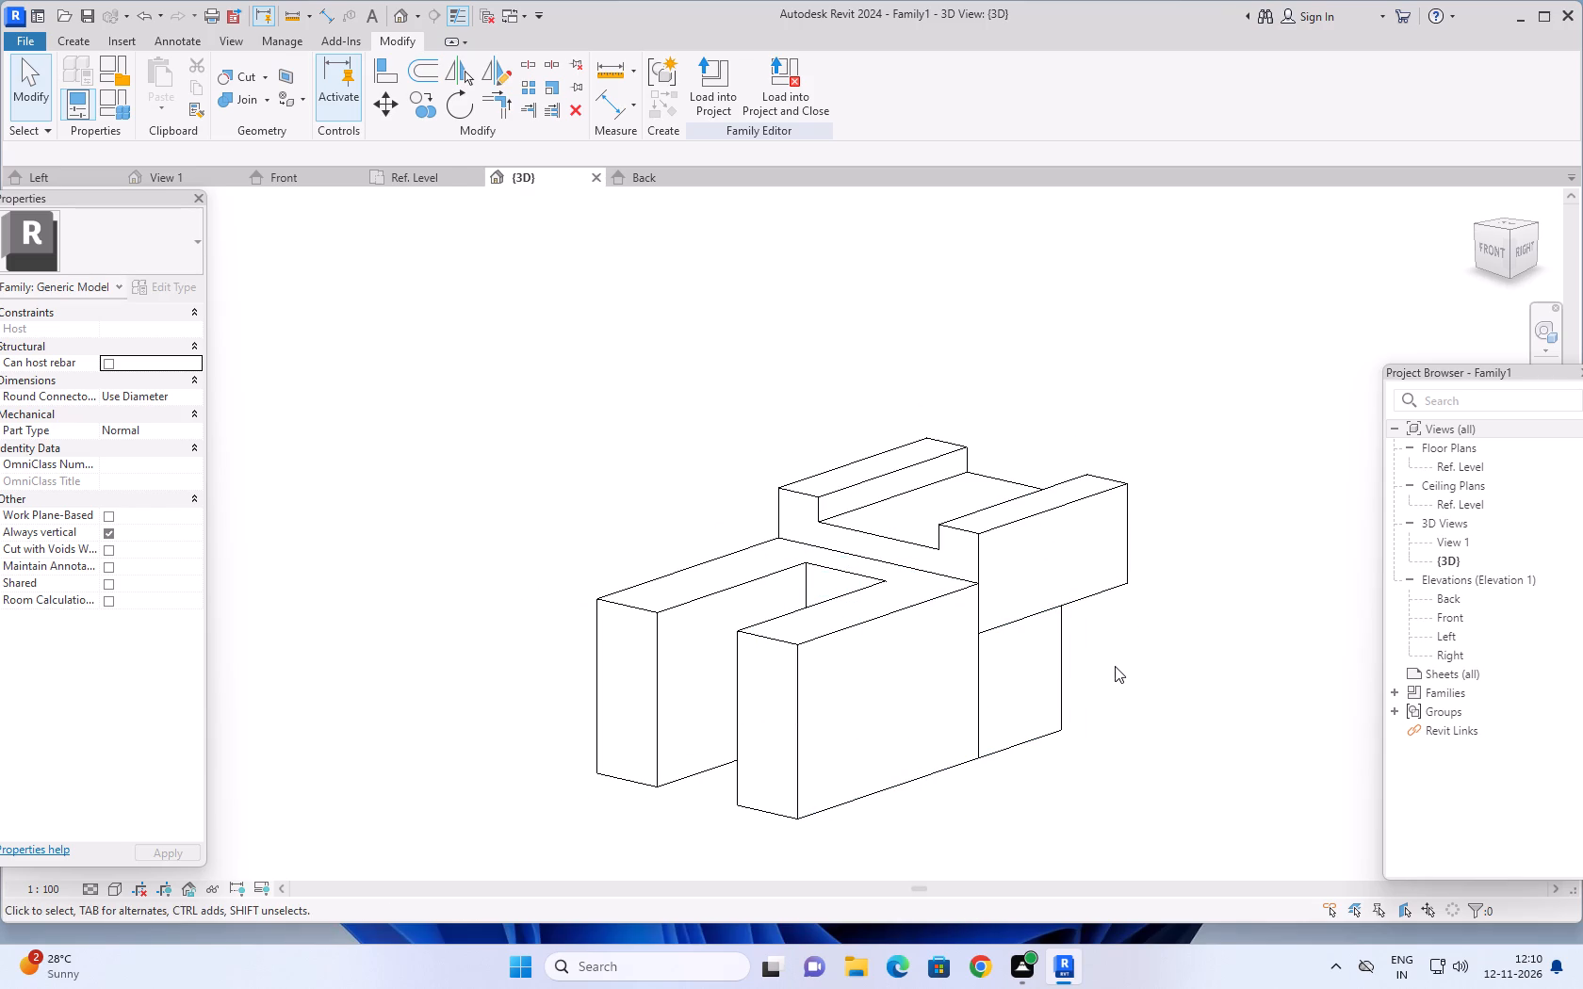
{"action": "scroll", "coordinate": [1117, 665], "scroll_direction": "down", "scroll_amount": 2}
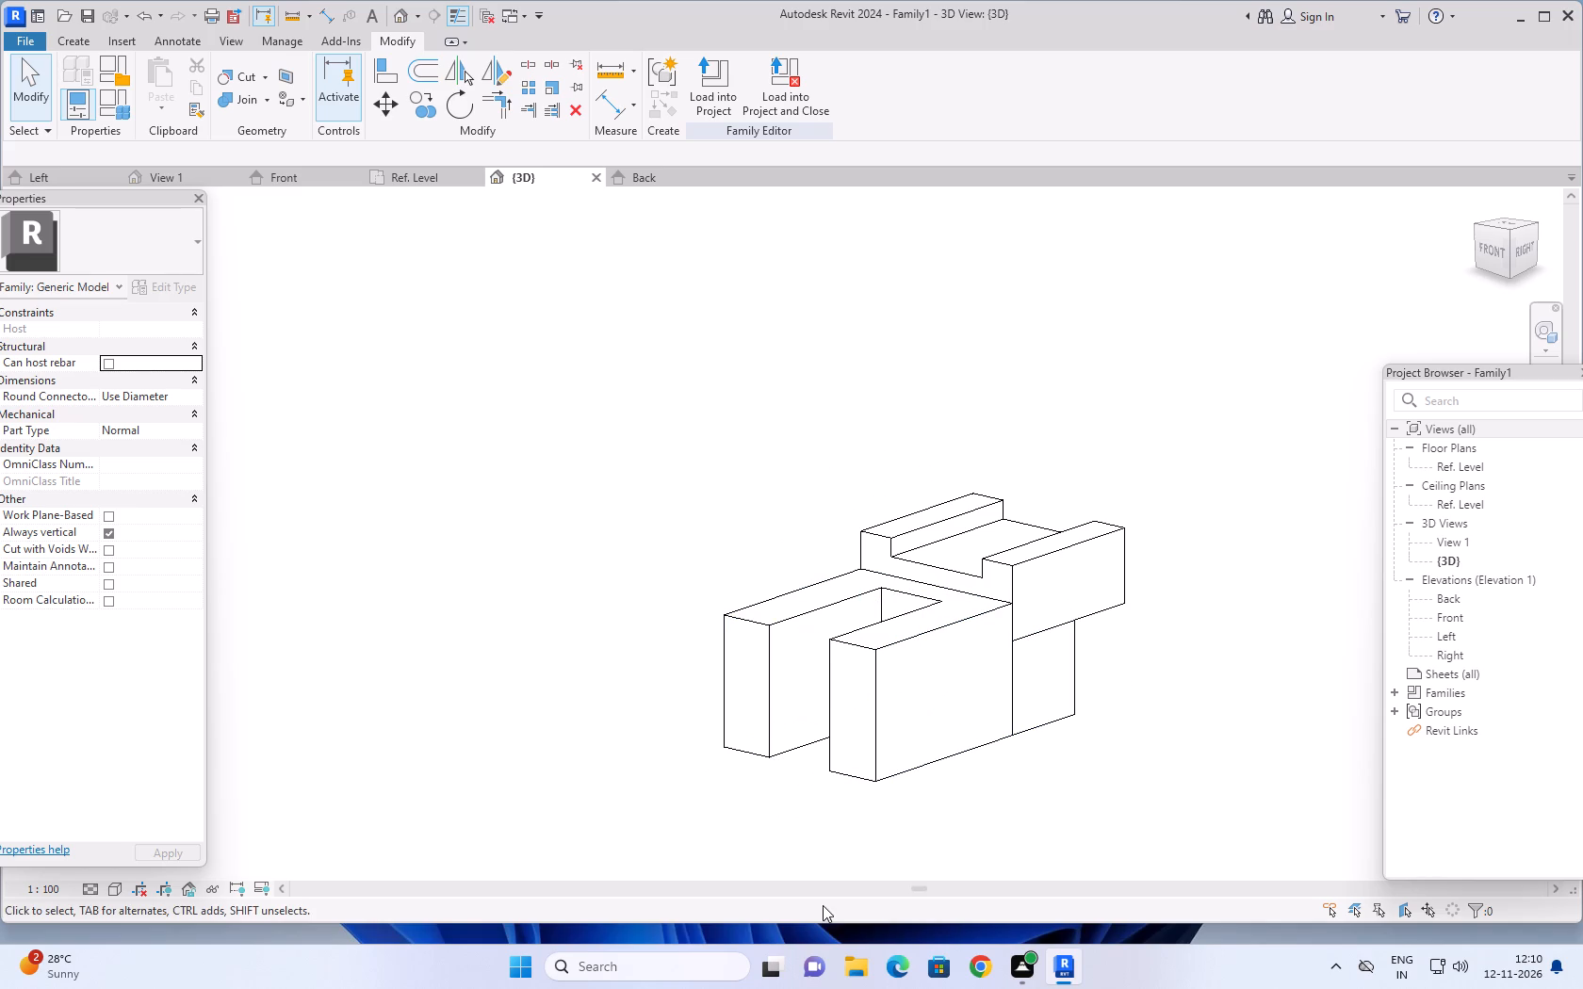
{"action": "middle_click_drag", "start_coordinate": [895, 812], "coordinate": [973, 813], "text": "shift"}
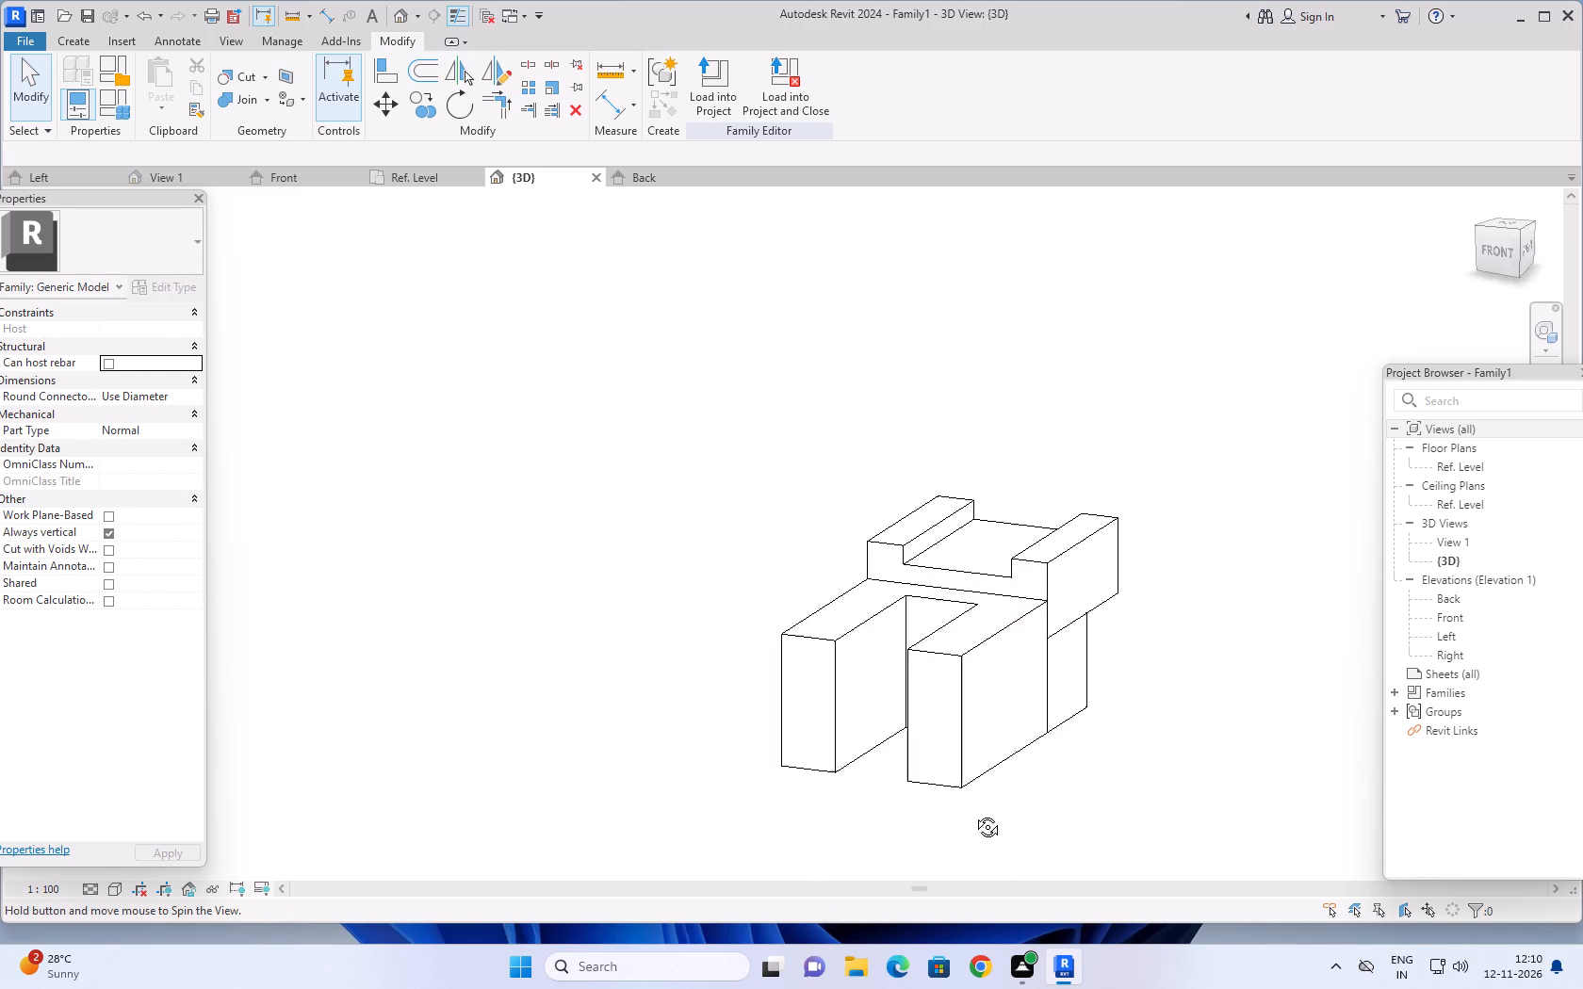
{"action": "middle_click_drag", "start_coordinate": [973, 813], "coordinate": [861, 804], "text": "shift"}
{"action": "scroll", "coordinate": [1027, 745], "scroll_direction": "up", "scroll_amount": 2}
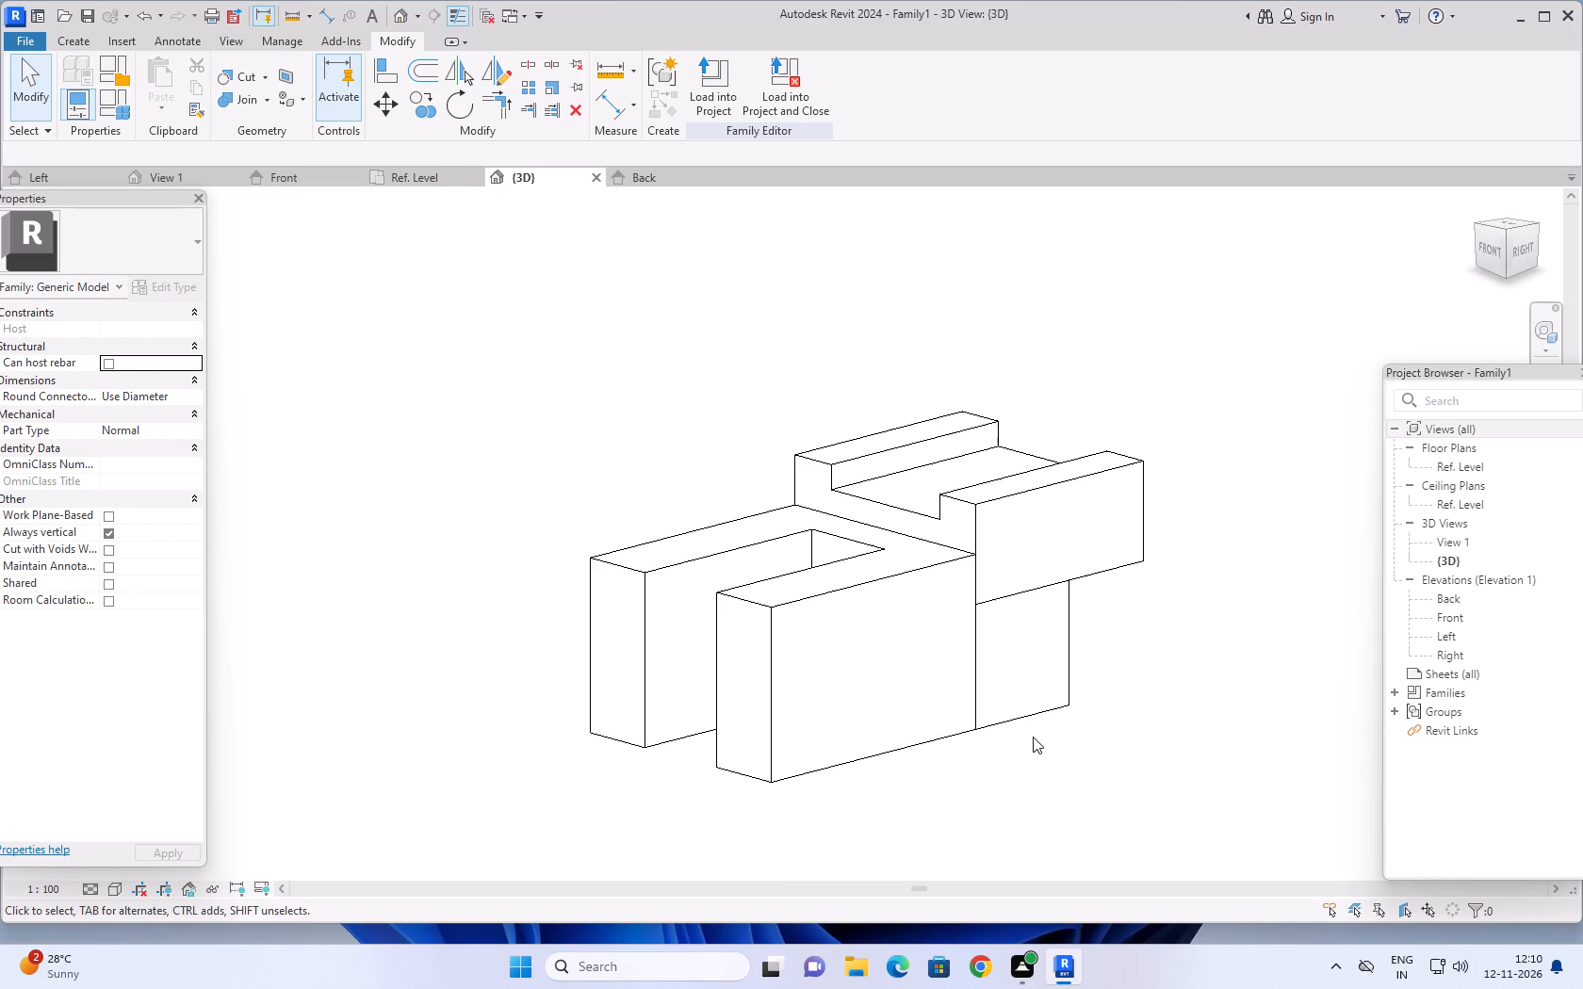
{"action": "middle_click_drag", "start_coordinate": [1223, 602], "coordinate": [1220, 627]}
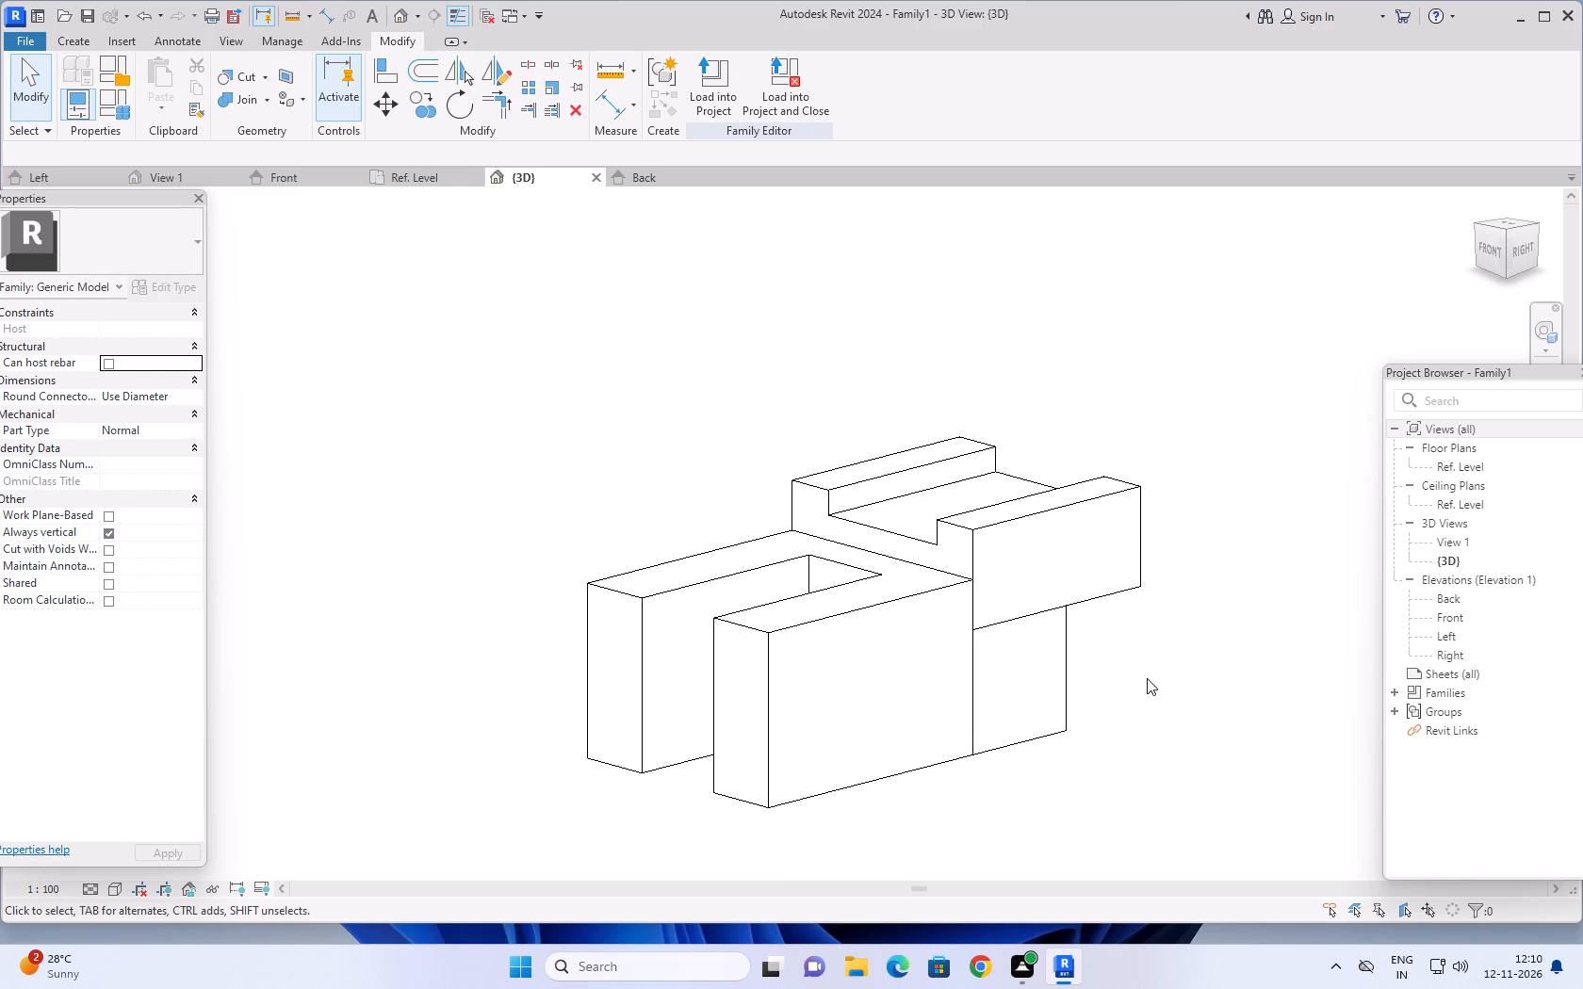
{"action": "middle_click_drag", "start_coordinate": [1152, 656], "coordinate": [1164, 645]}
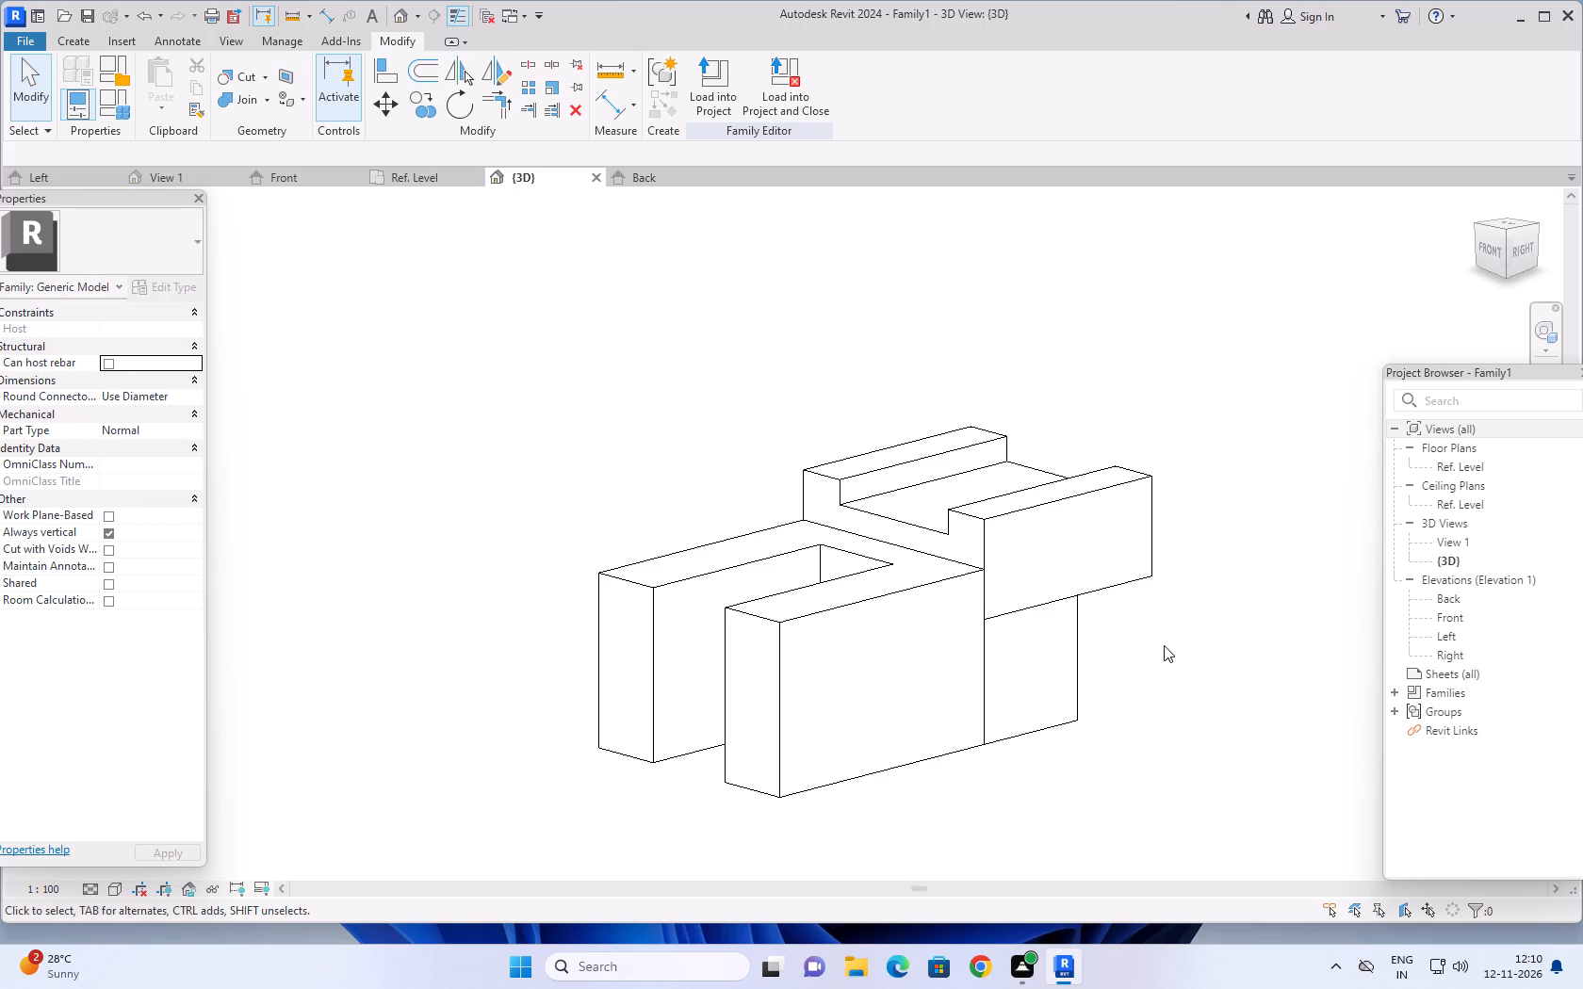
{"action": "scroll", "coordinate": [994, 569], "scroll_direction": "down", "scroll_amount": 1}
{"action": "middle_click_drag", "start_coordinate": [1130, 663], "coordinate": [1150, 657]}
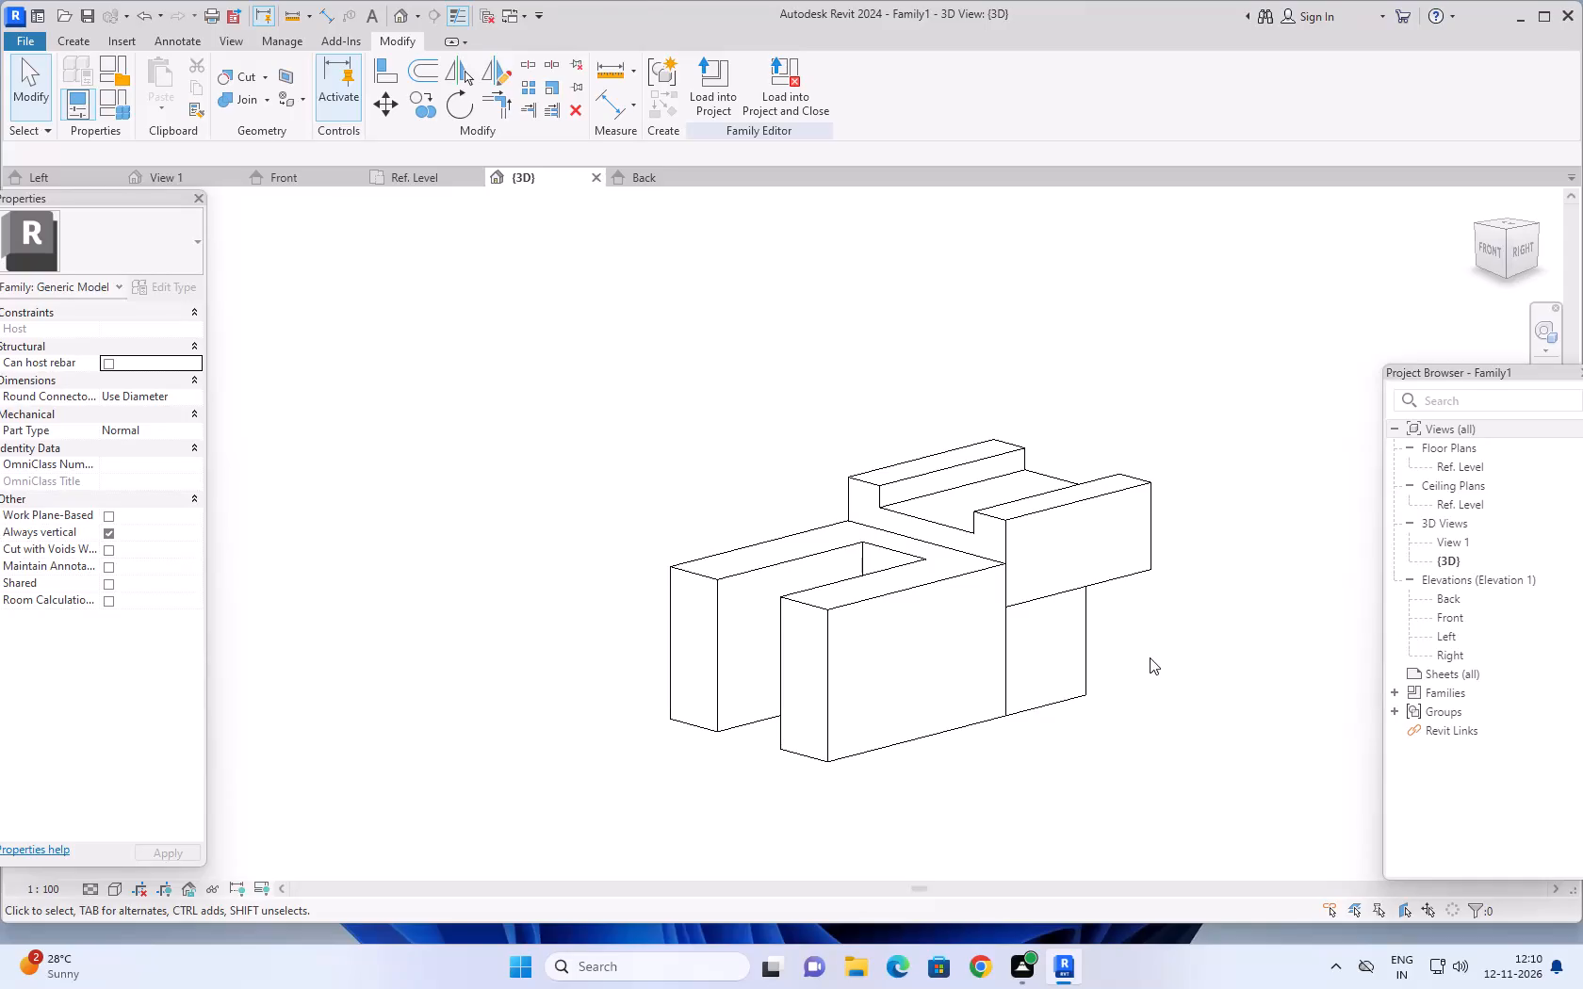
{"action": "scroll", "coordinate": [1150, 657], "scroll_direction": "down", "scroll_amount": 6}
In the Ref. Level floor plan, start a new solid extrusion and sketch a rectangle about 140 wide to the right of the slotted part.
{"action": "left_click", "coordinate": [410, 178]}
{"action": "scroll", "coordinate": [648, 541], "scroll_direction": "down", "scroll_amount": 3}
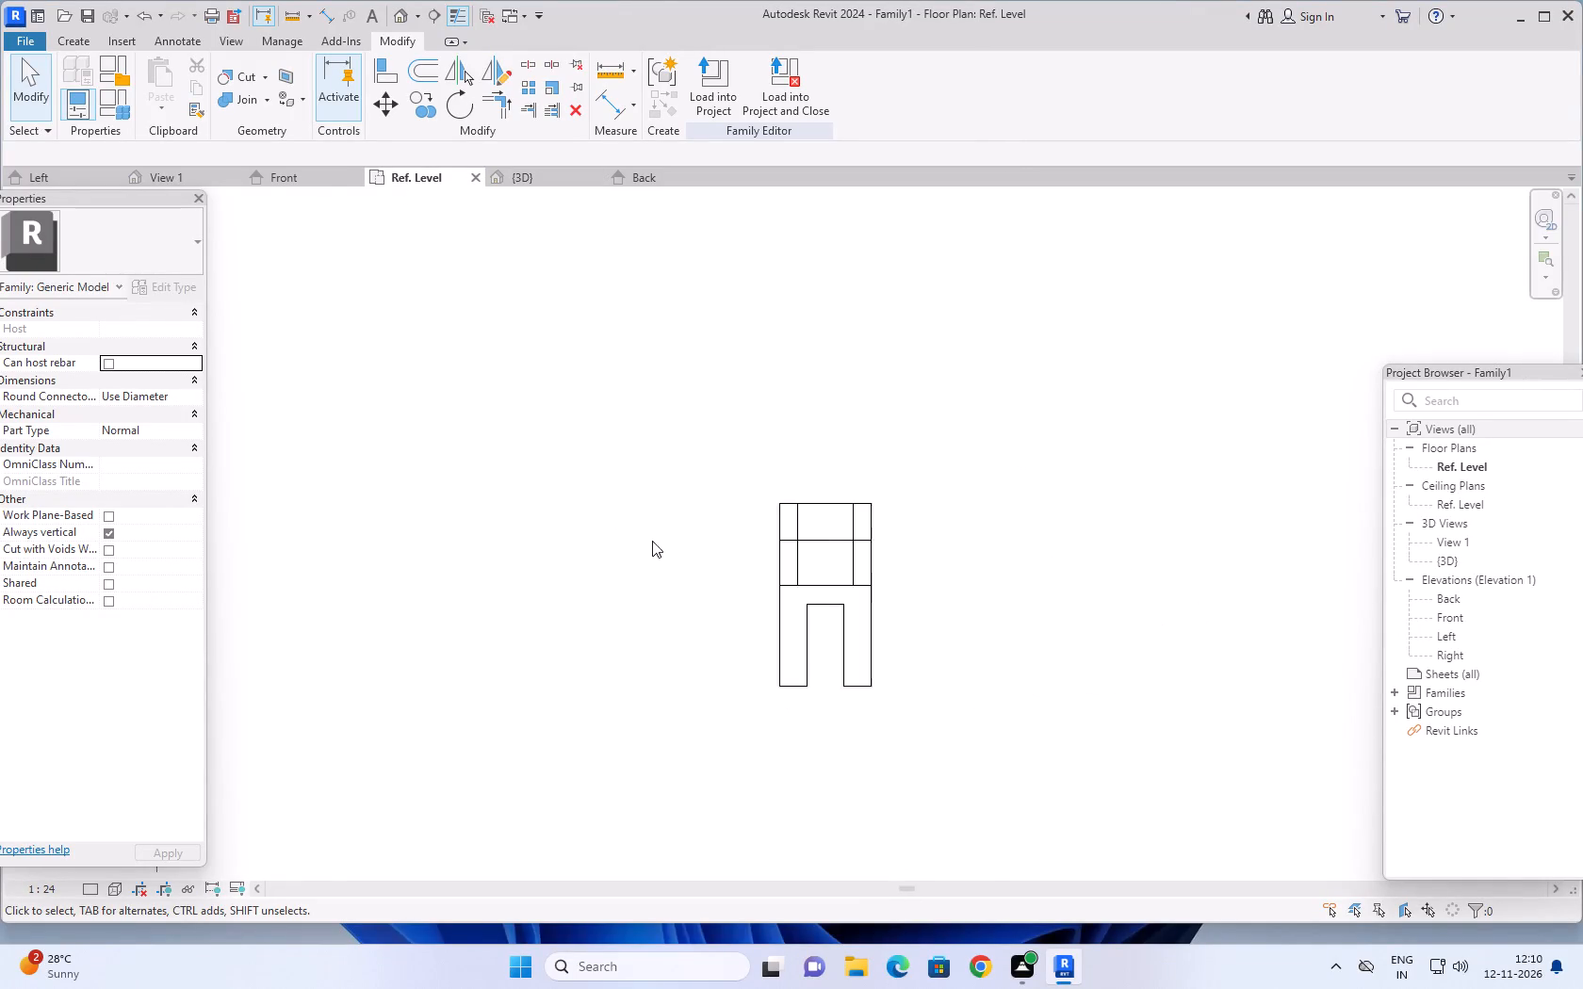
{"action": "scroll", "coordinate": [652, 541], "scroll_direction": "down", "scroll_amount": 7}
{"action": "middle_click_drag", "start_coordinate": [893, 653], "coordinate": [507, 644]}
{"action": "scroll", "coordinate": [679, 677], "scroll_direction": "down", "scroll_amount": 8}
{"action": "middle_click_drag", "start_coordinate": [853, 687], "coordinate": [850, 624]}
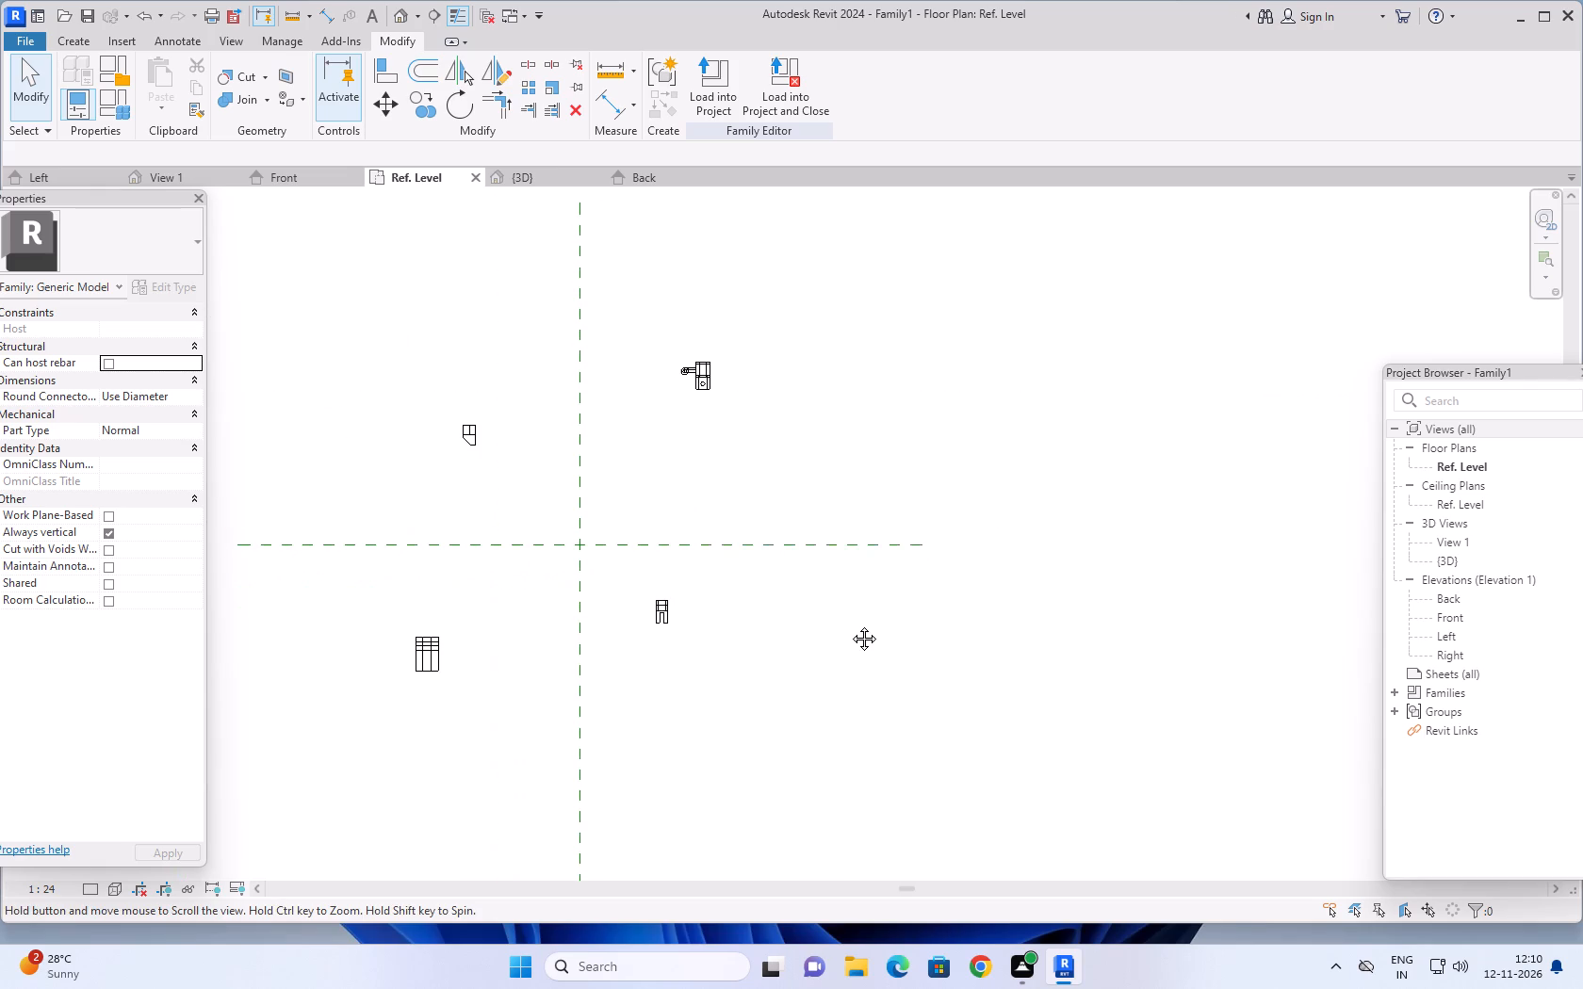
{"action": "middle_click_drag", "start_coordinate": [850, 624], "coordinate": [850, 644]}
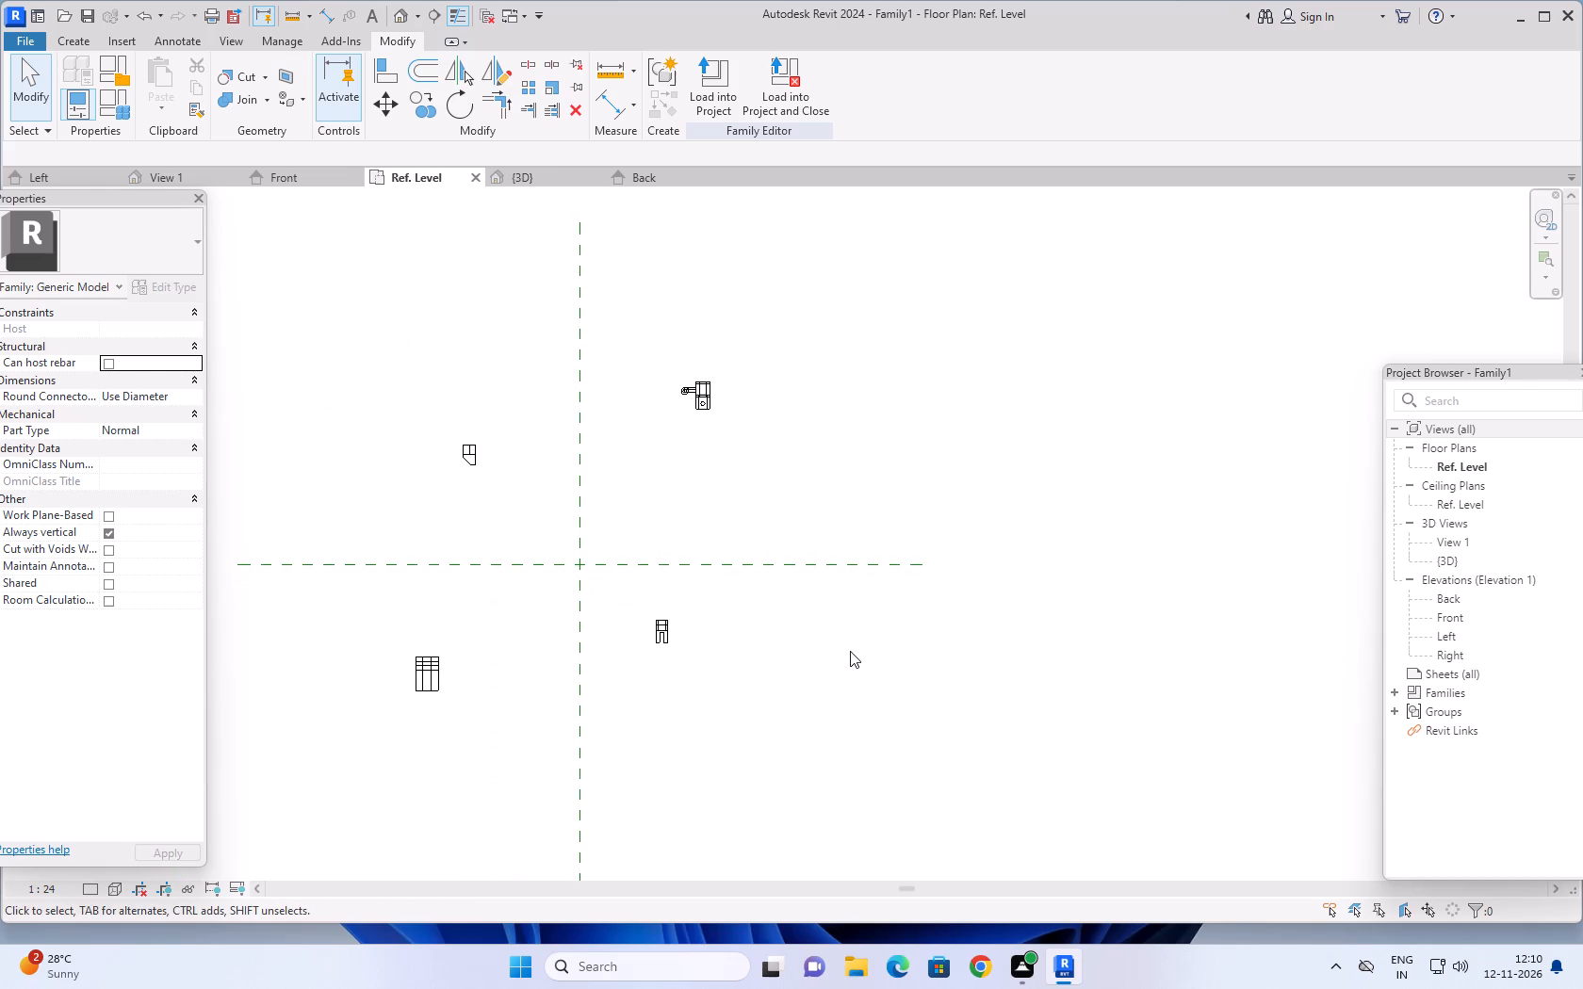
{"action": "scroll", "coordinate": [850, 651], "scroll_direction": "up", "scroll_amount": 2}
{"action": "middle_click_drag", "start_coordinate": [710, 616], "coordinate": [806, 562]}
{"action": "scroll", "coordinate": [791, 592], "scroll_direction": "up", "scroll_amount": 5}
{"action": "middle_click_drag", "start_coordinate": [809, 579], "coordinate": [858, 554]}
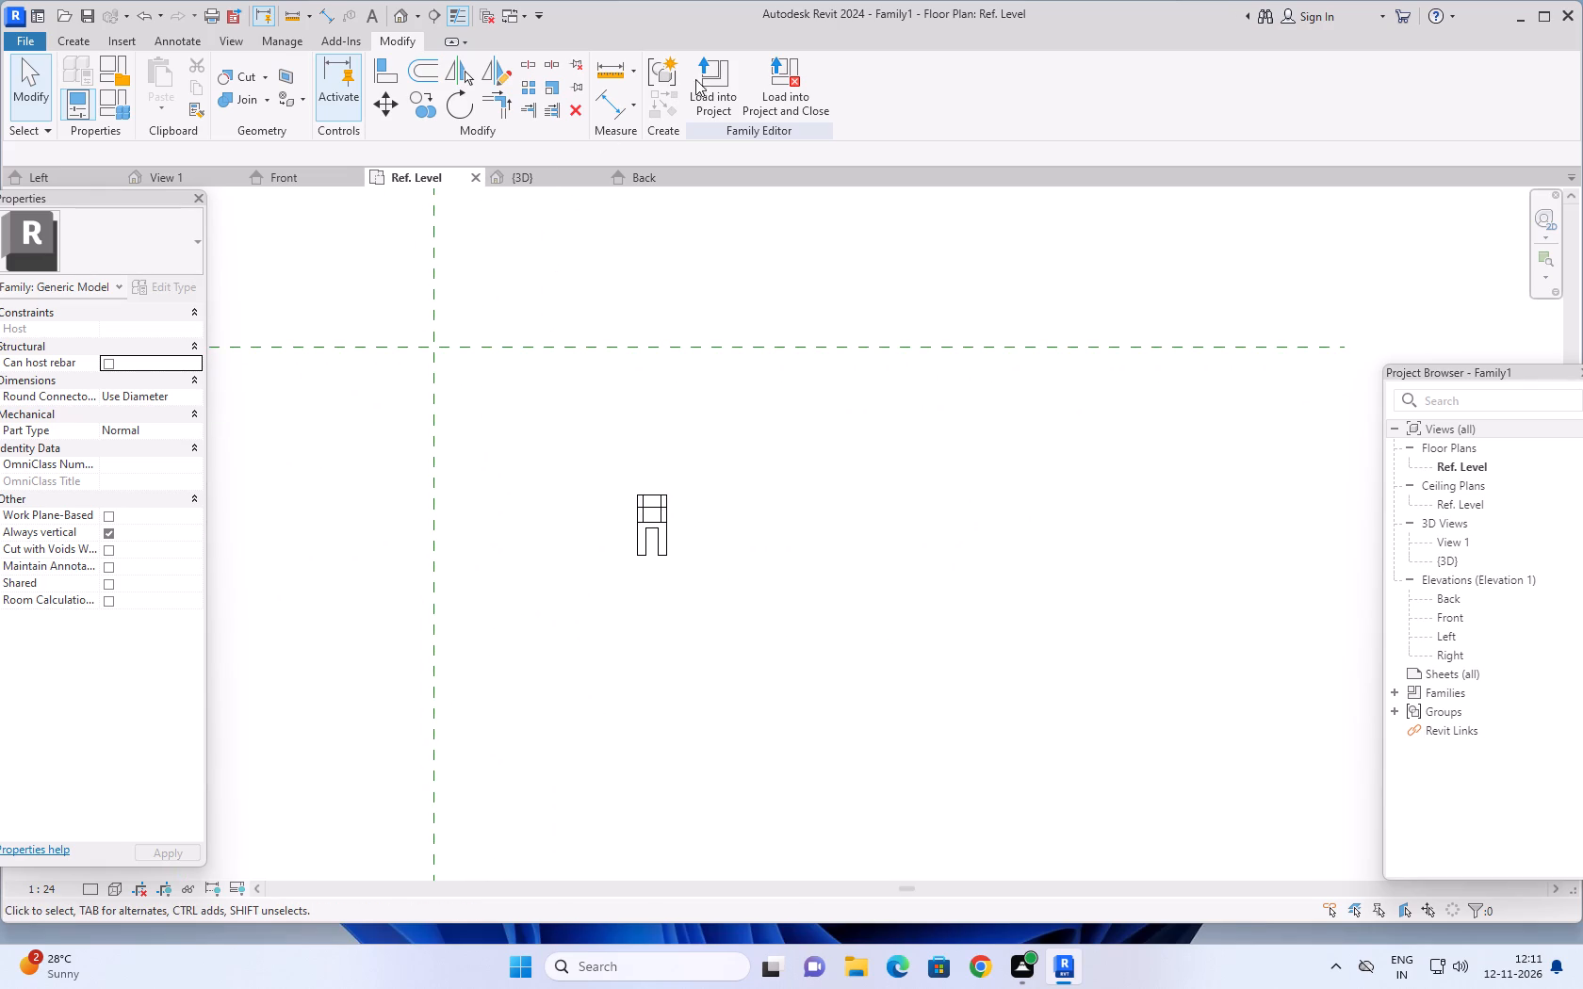
{"action": "left_click", "coordinate": [392, 37]}
{"action": "left_click", "coordinate": [90, 38]}
{"action": "left_click", "coordinate": [167, 68]}
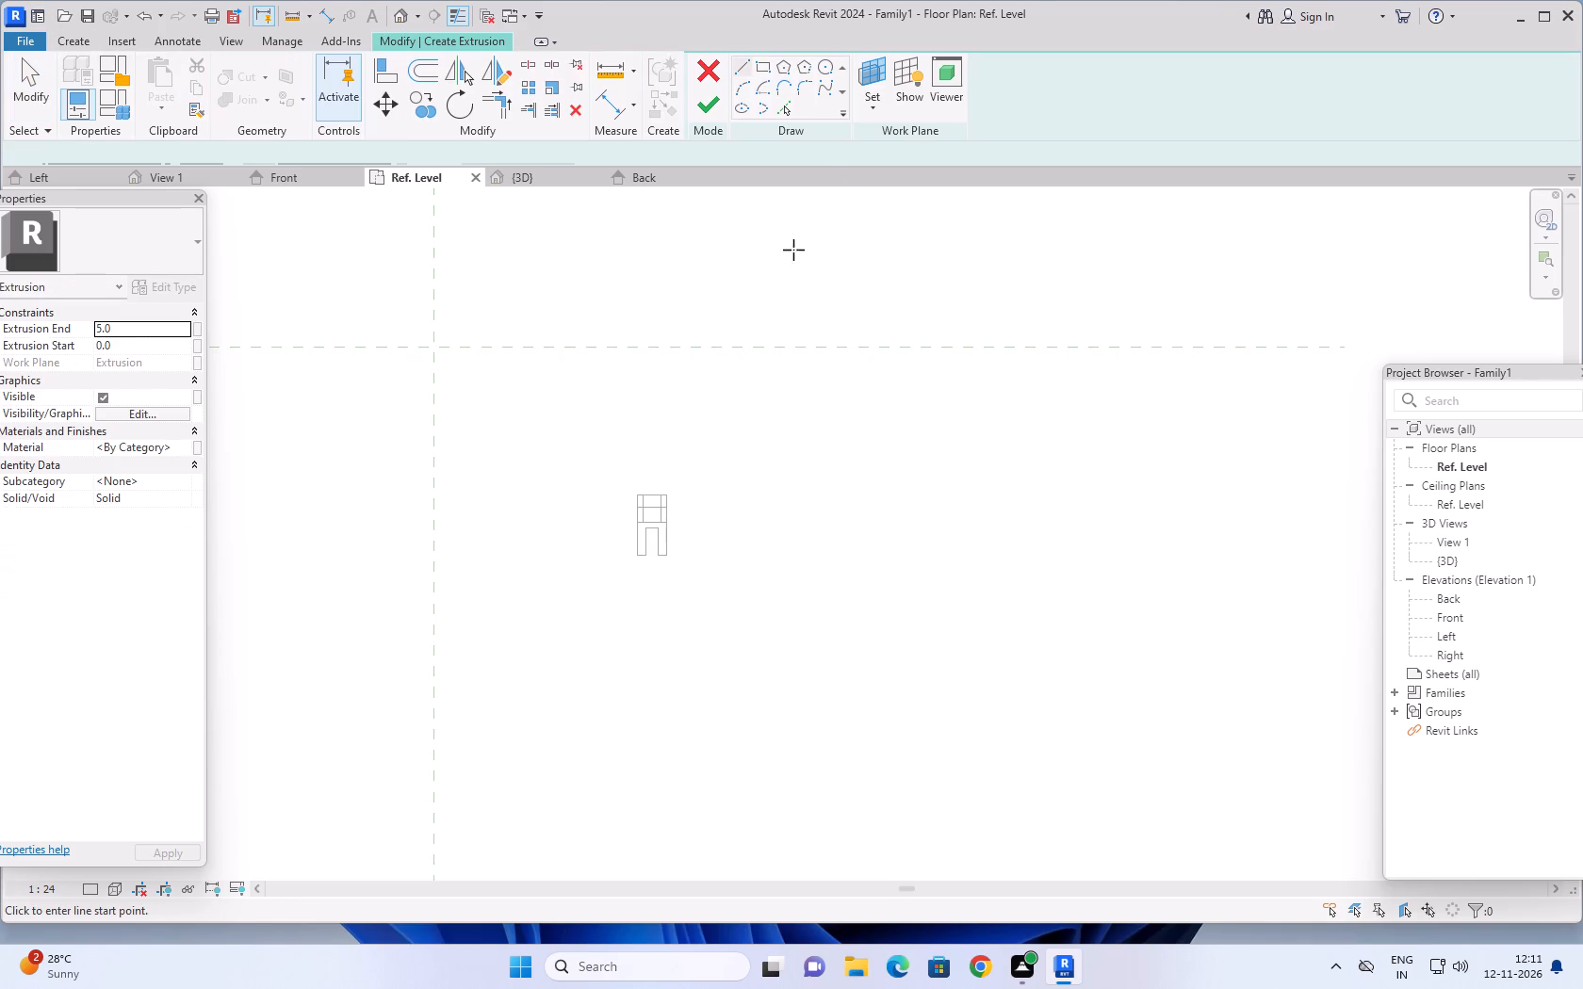
{"action": "left_click", "coordinate": [763, 64]}
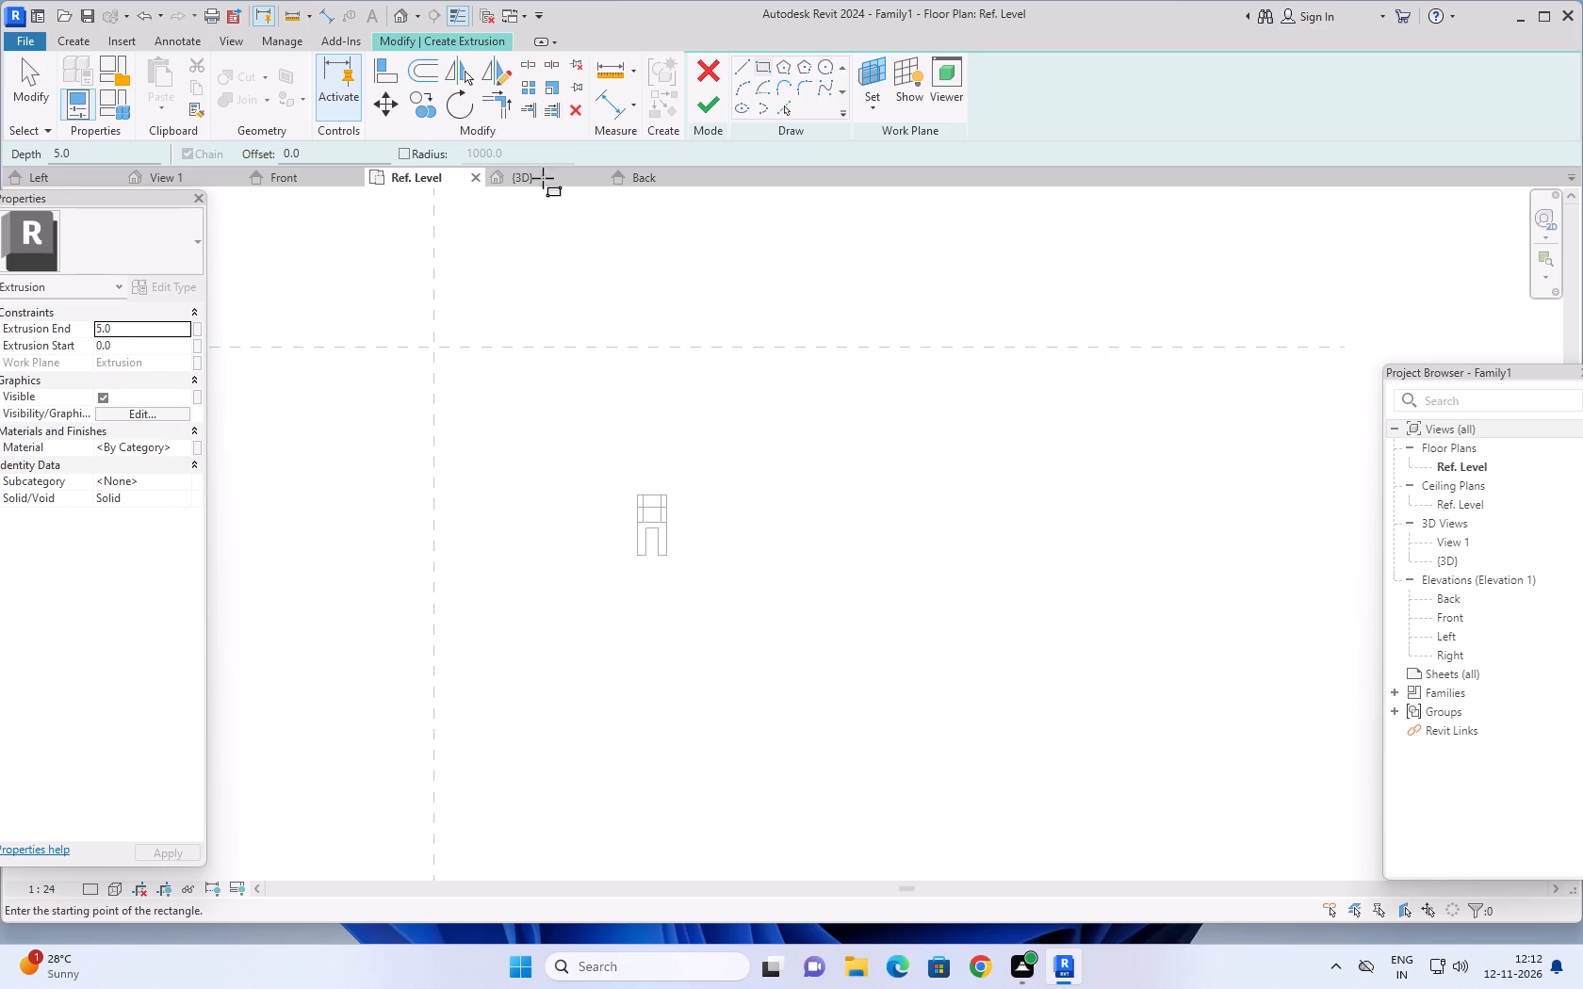
{"action": "left_click", "coordinate": [758, 67]}
{"action": "left_click", "coordinate": [762, 67]}
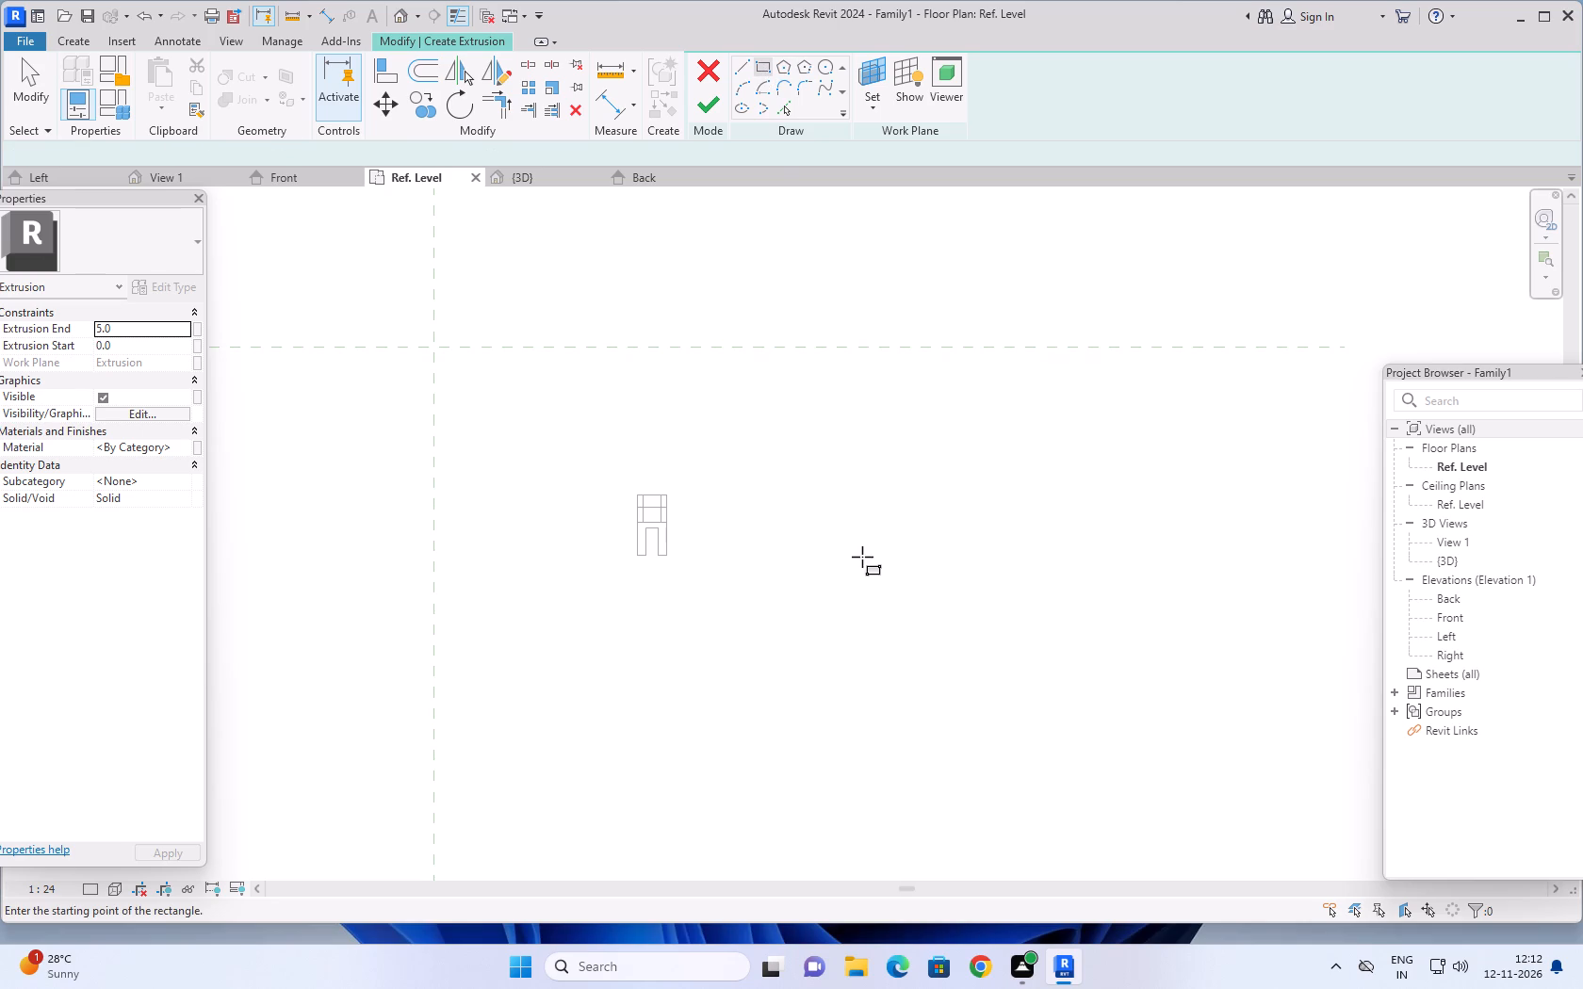
{"action": "left_click", "coordinate": [843, 482]}
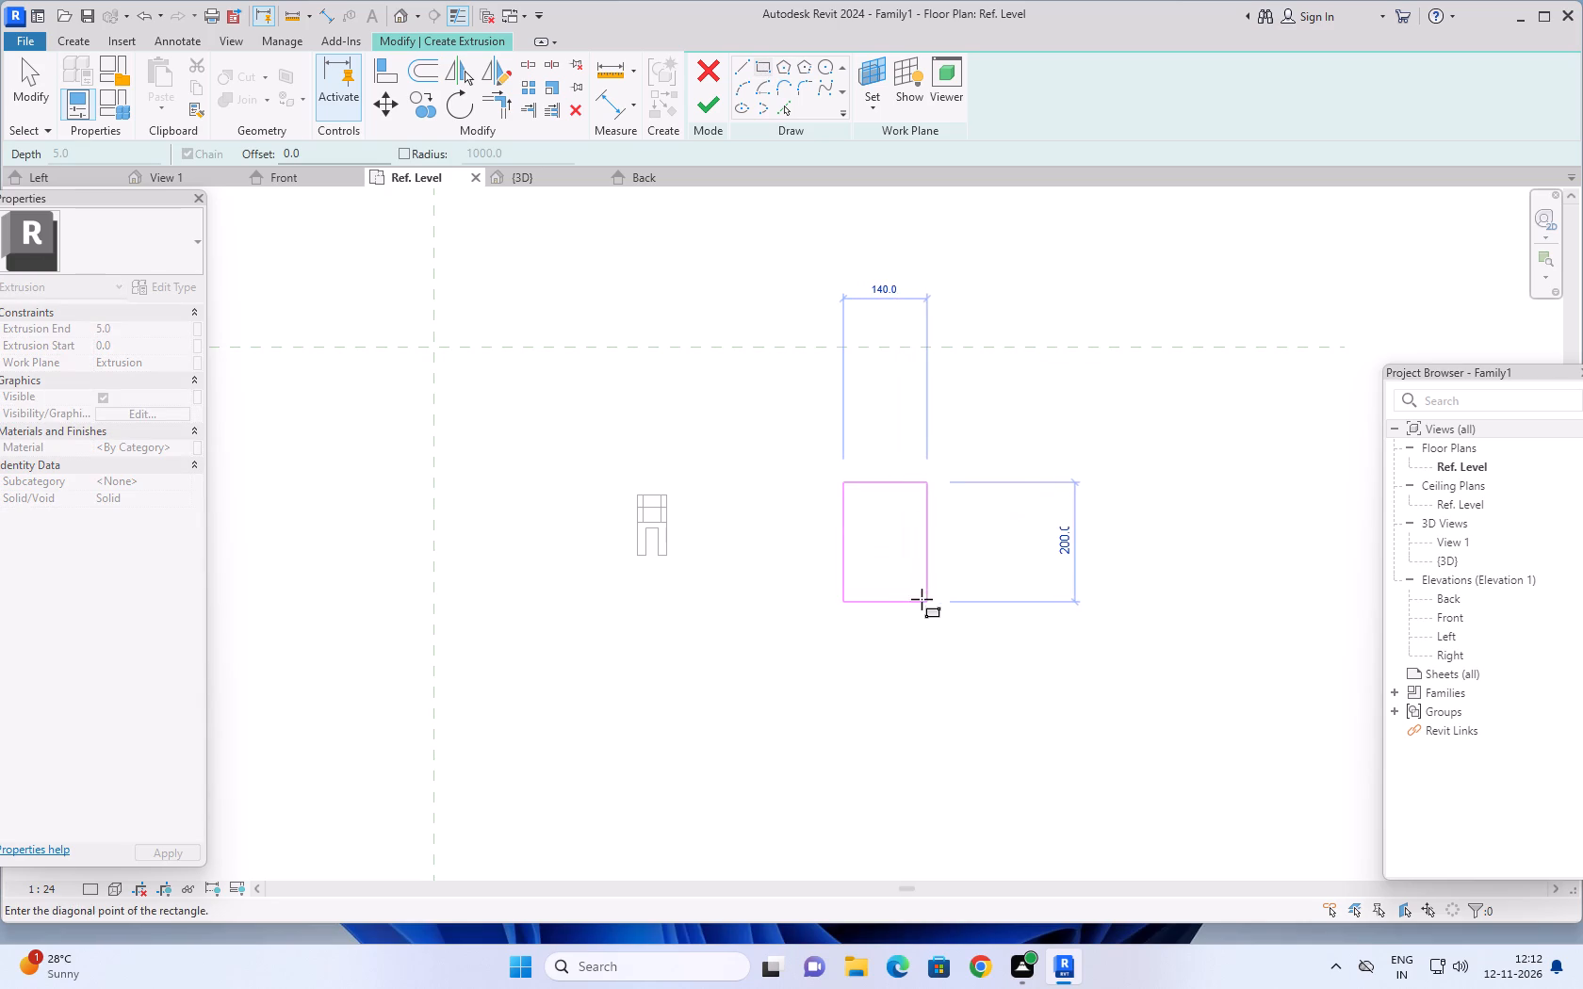
{"action": "left_click", "coordinate": [927, 592]}
{"action": "key", "text": "Escape"}
{"action": "key", "text": "Escape"}
{"action": "key", "text": "Escape"}
{"action": "key", "text": "Escape"}
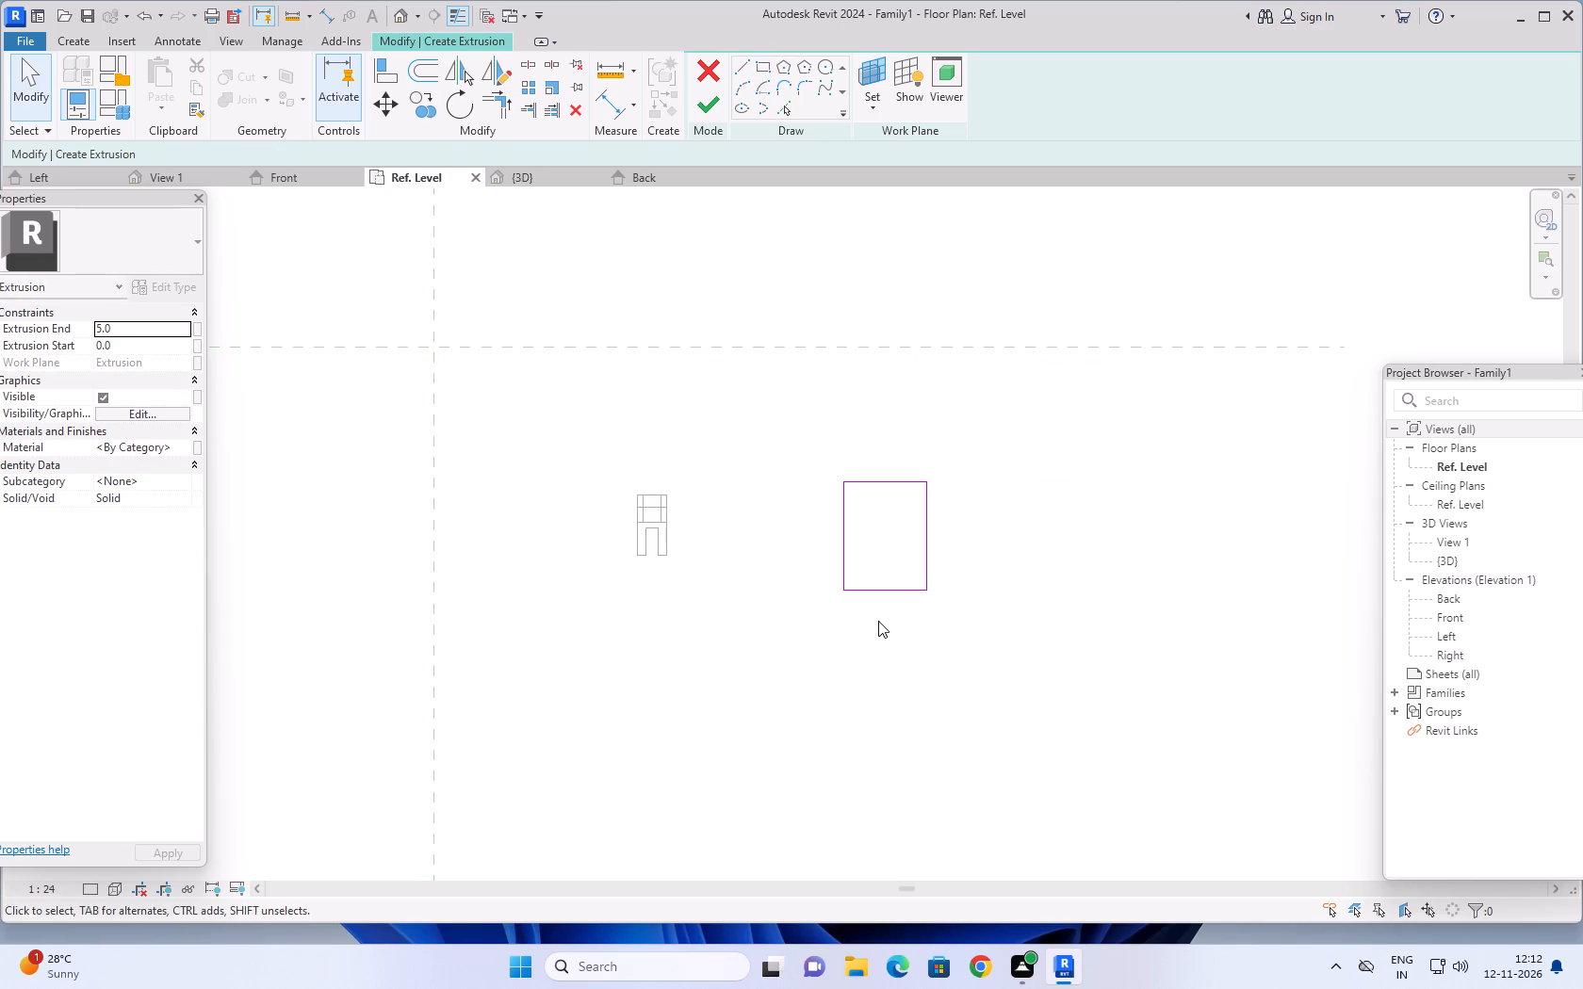
Set the width of the sketched rectangle beside the slotted part to 125.
{"action": "key", "text": "Escape"}
{"action": "key", "text": "Escape"}
{"action": "key", "text": "Escape"}
{"action": "key", "text": "Escape"}
{"action": "key", "text": "Escape"}
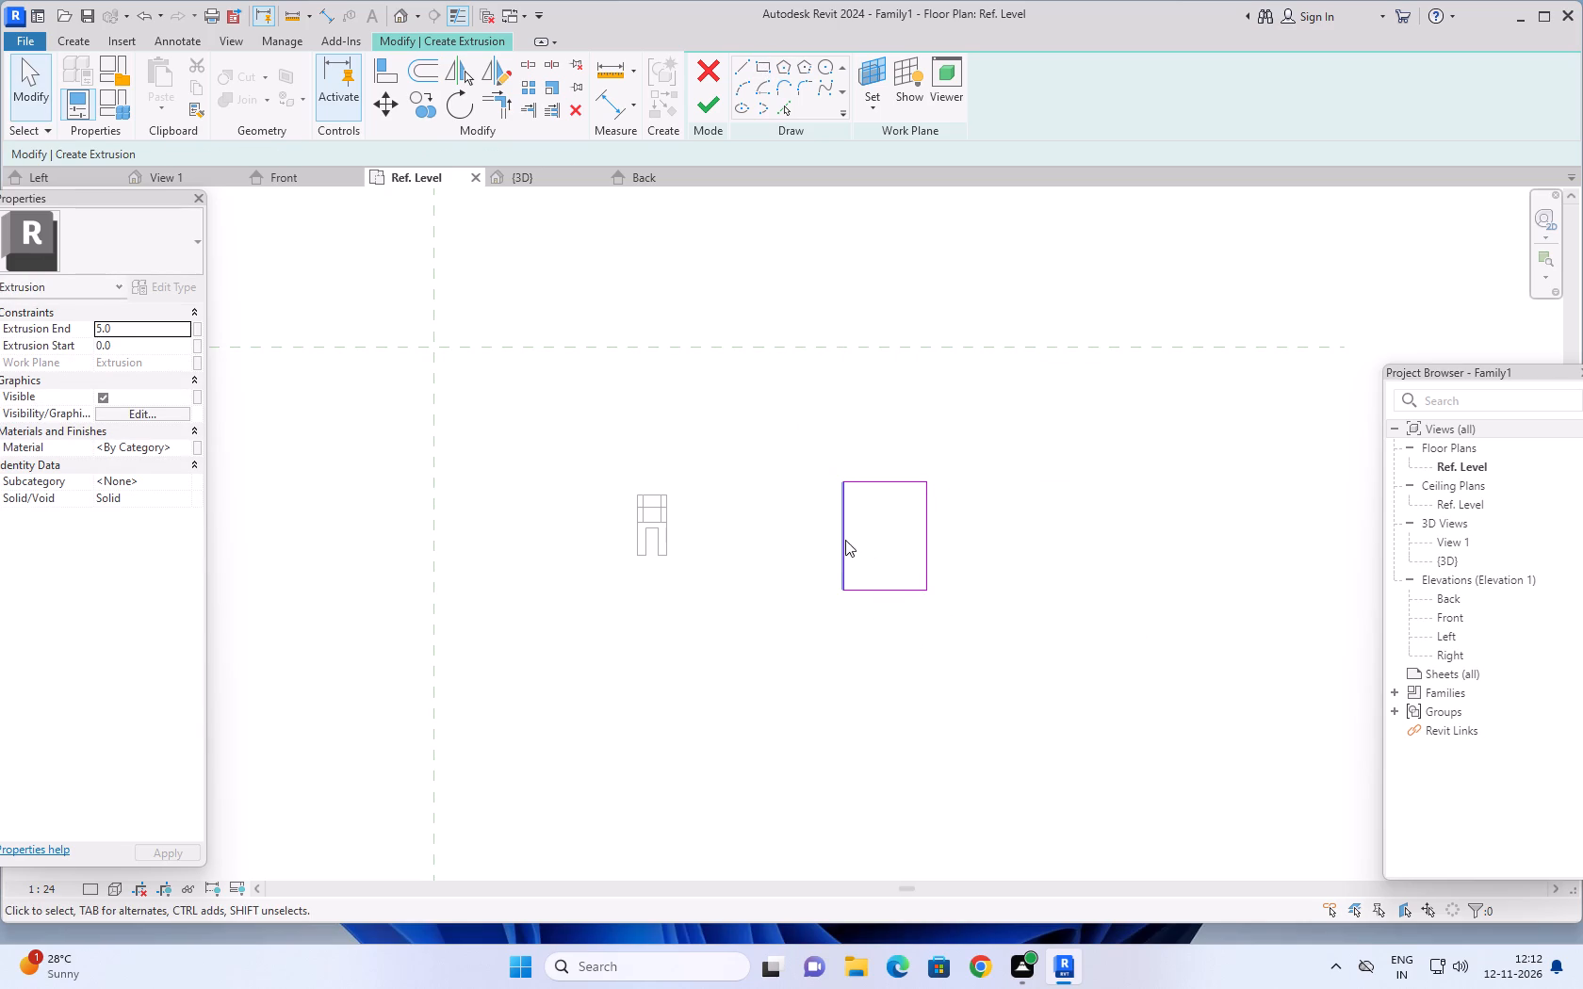
{"action": "left_click", "coordinate": [845, 540]}
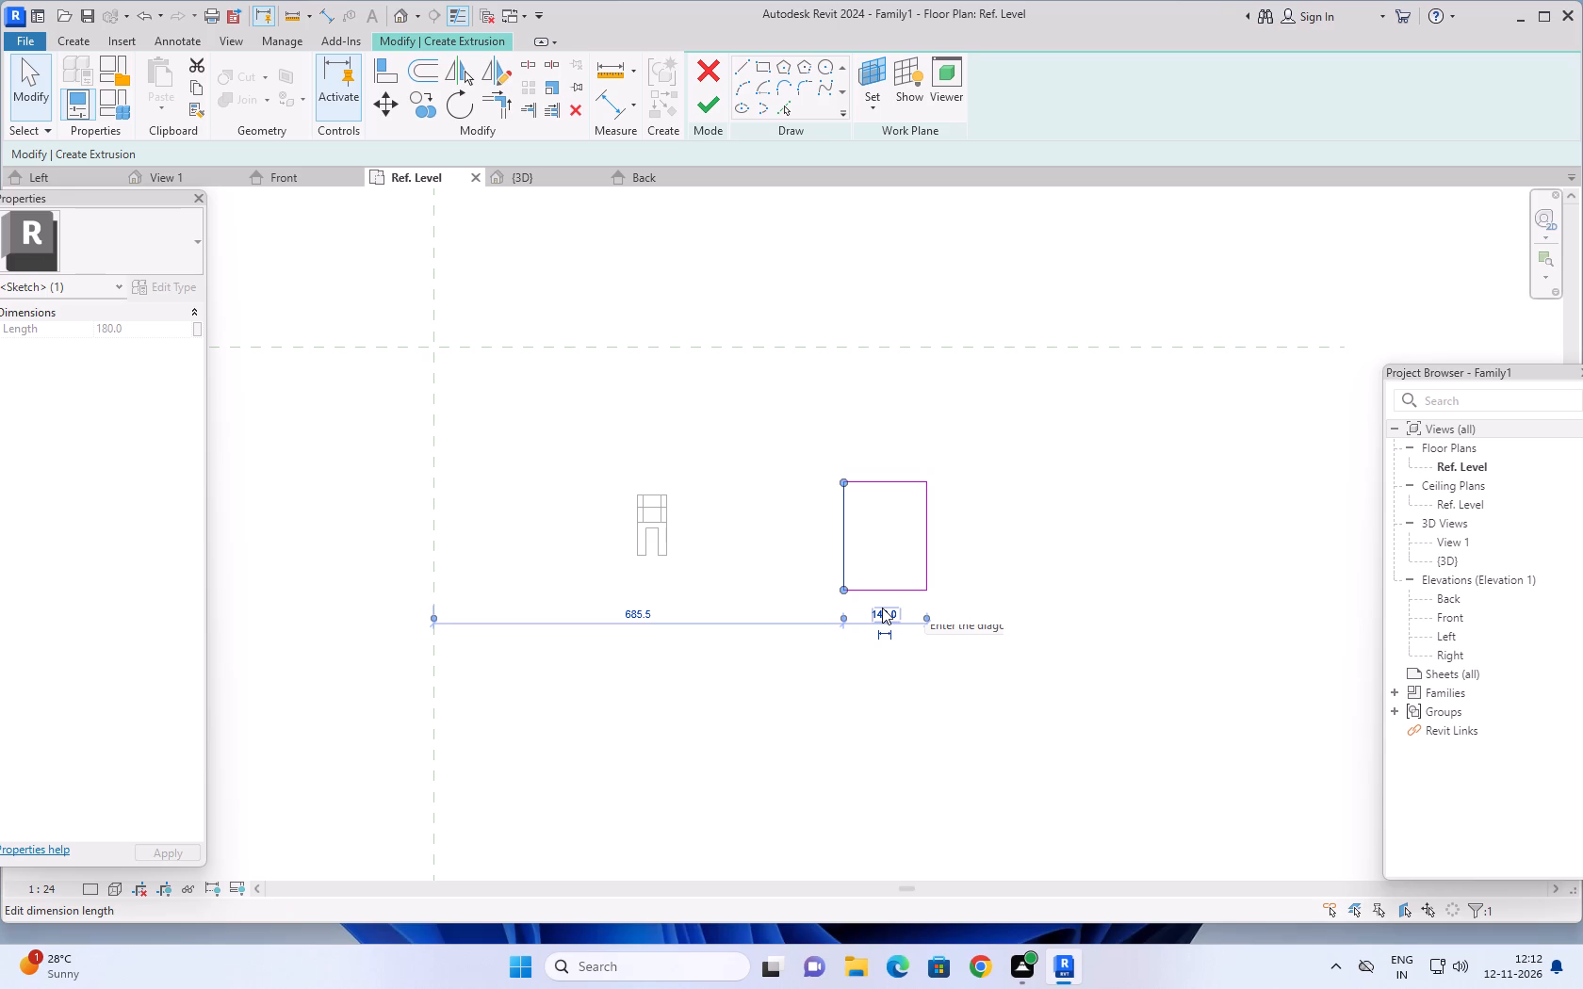
{"action": "left_click", "coordinate": [886, 608]}
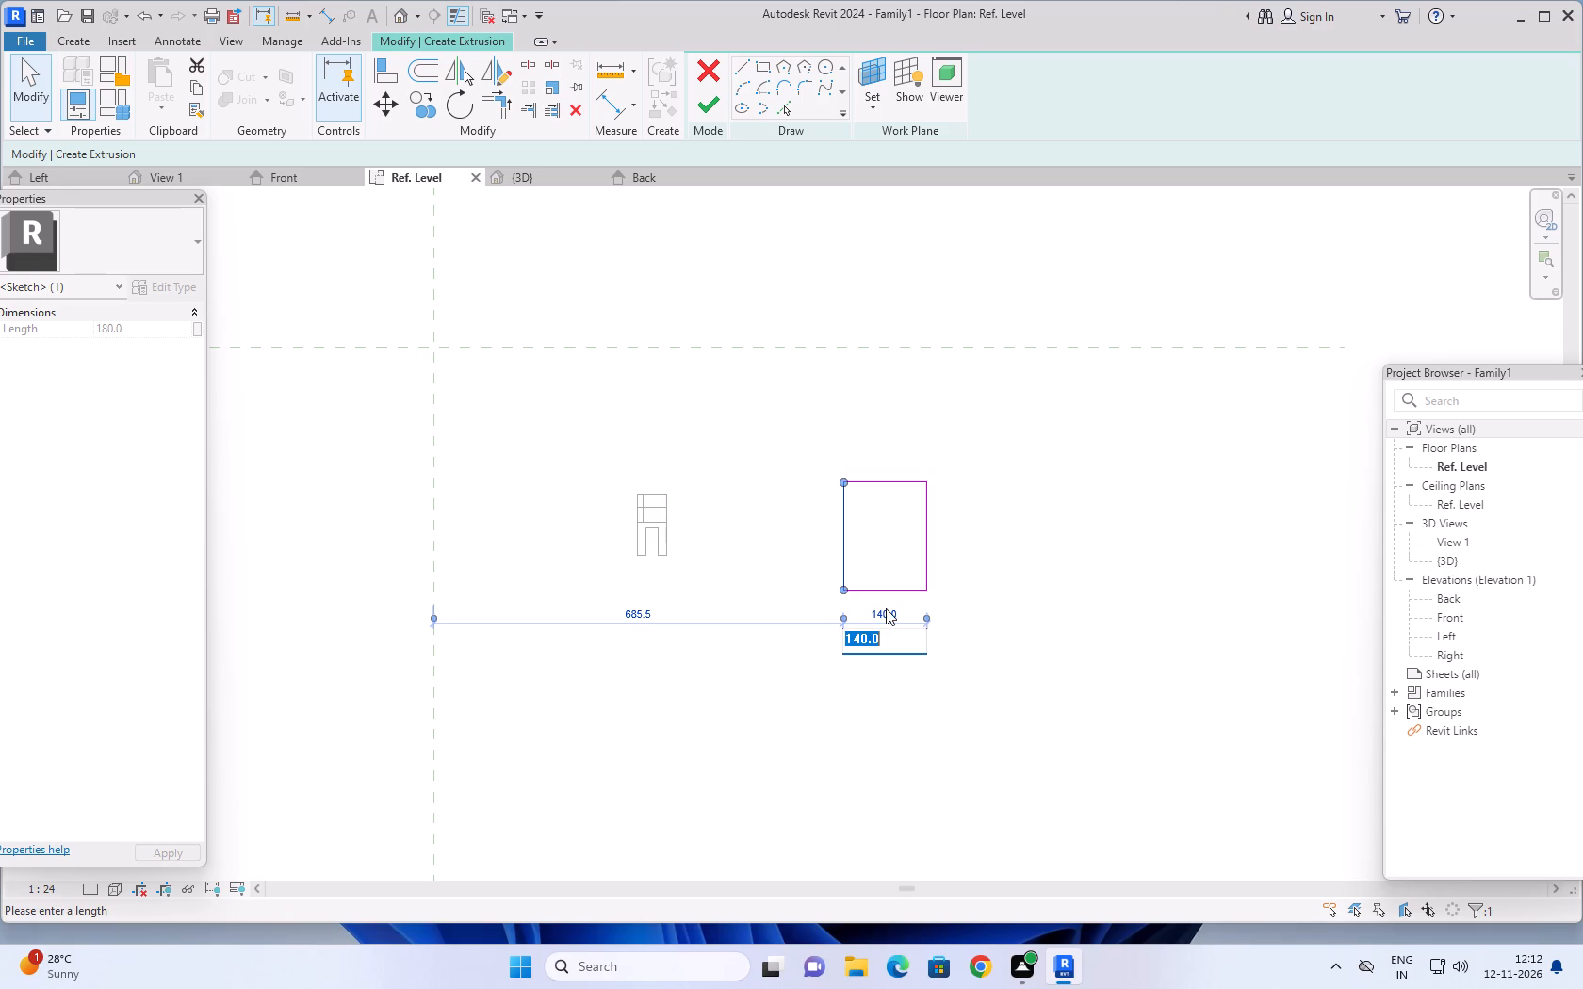
{"action": "type", "text": "125"}
{"action": "key", "text": "Return"}
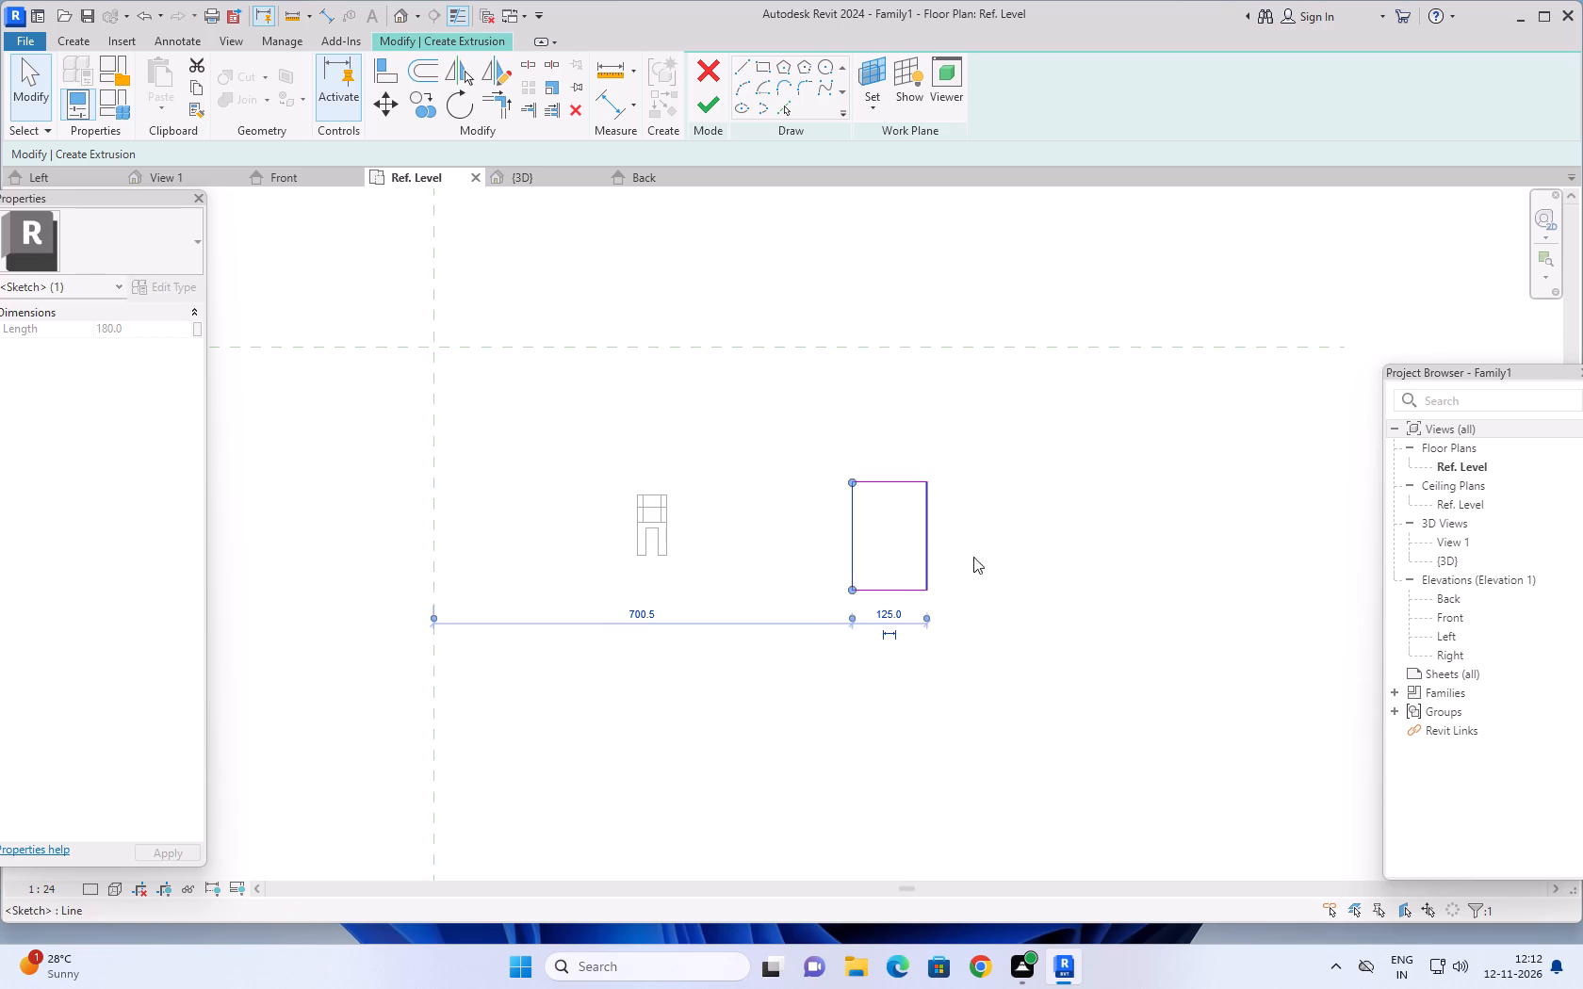
Set the other side of the rectangle, between its top and bottom edges, to 120.
{"action": "left_click", "coordinate": [922, 529]}
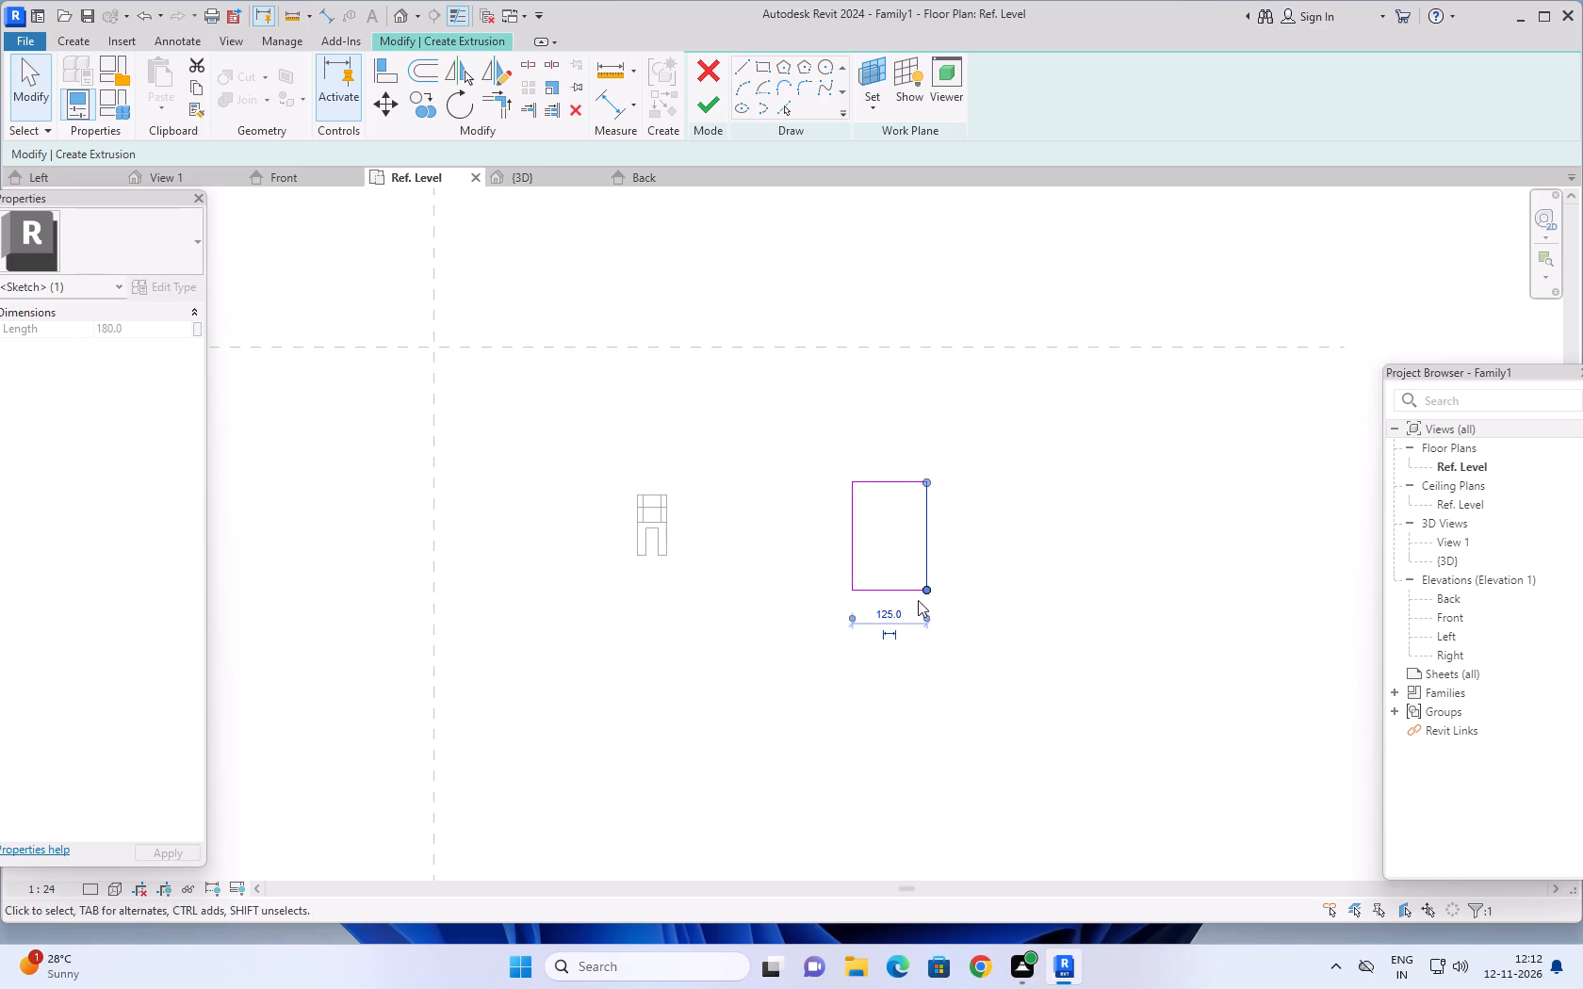
{"action": "left_click", "coordinate": [876, 589]}
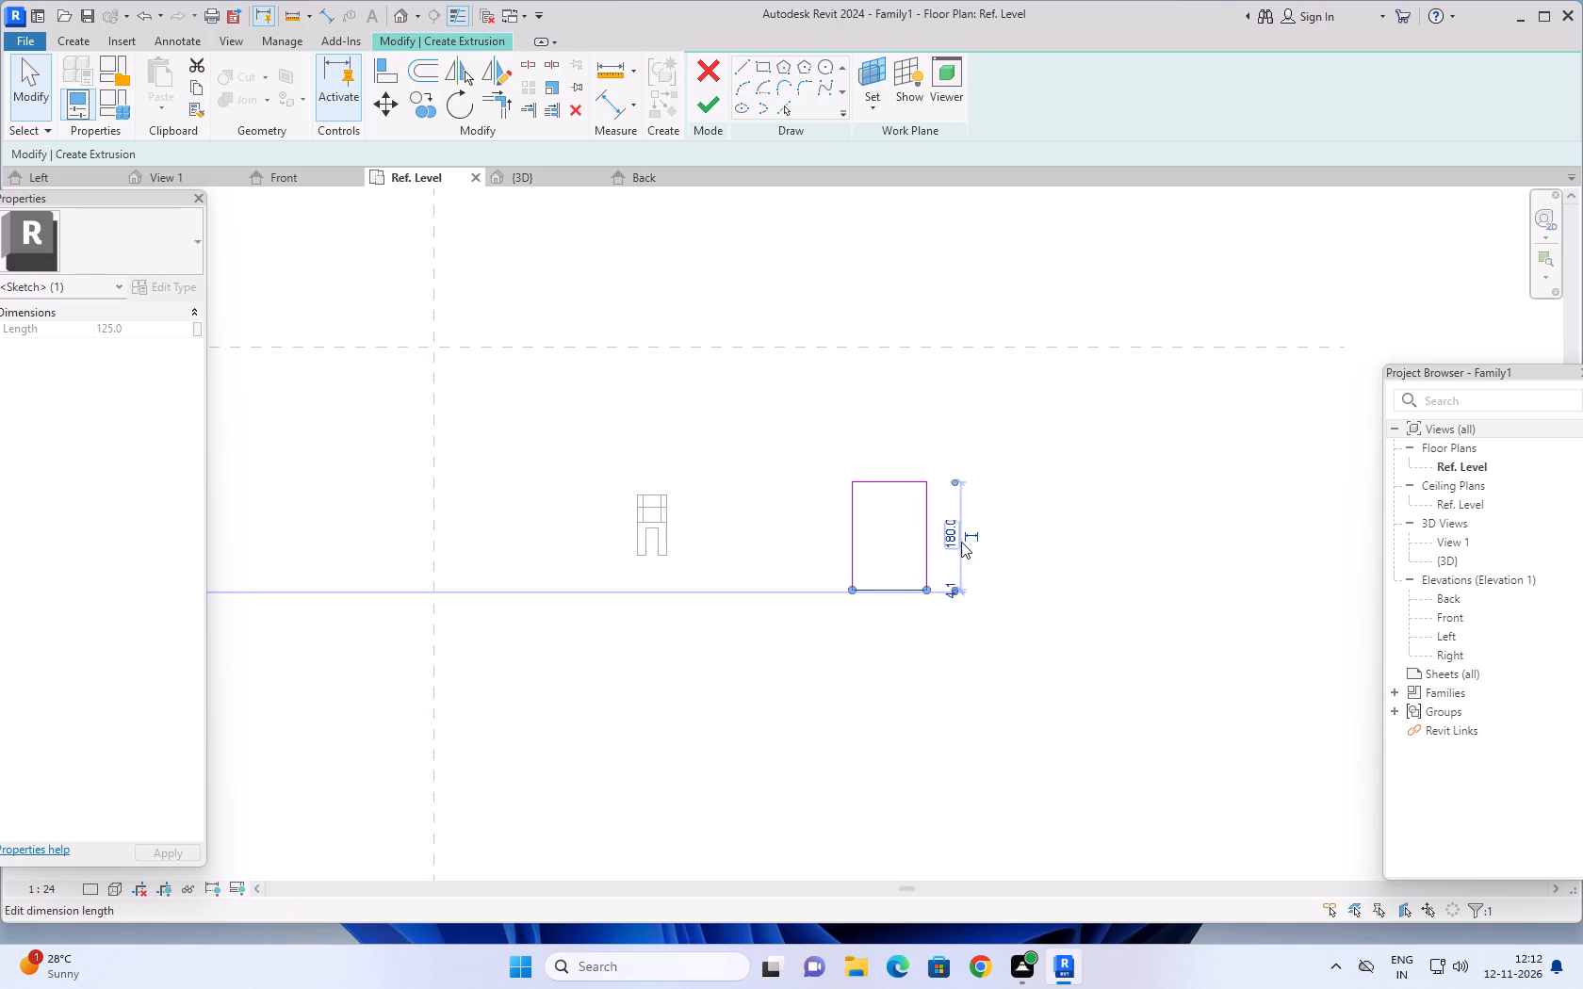
{"action": "left_click", "coordinate": [952, 537]}
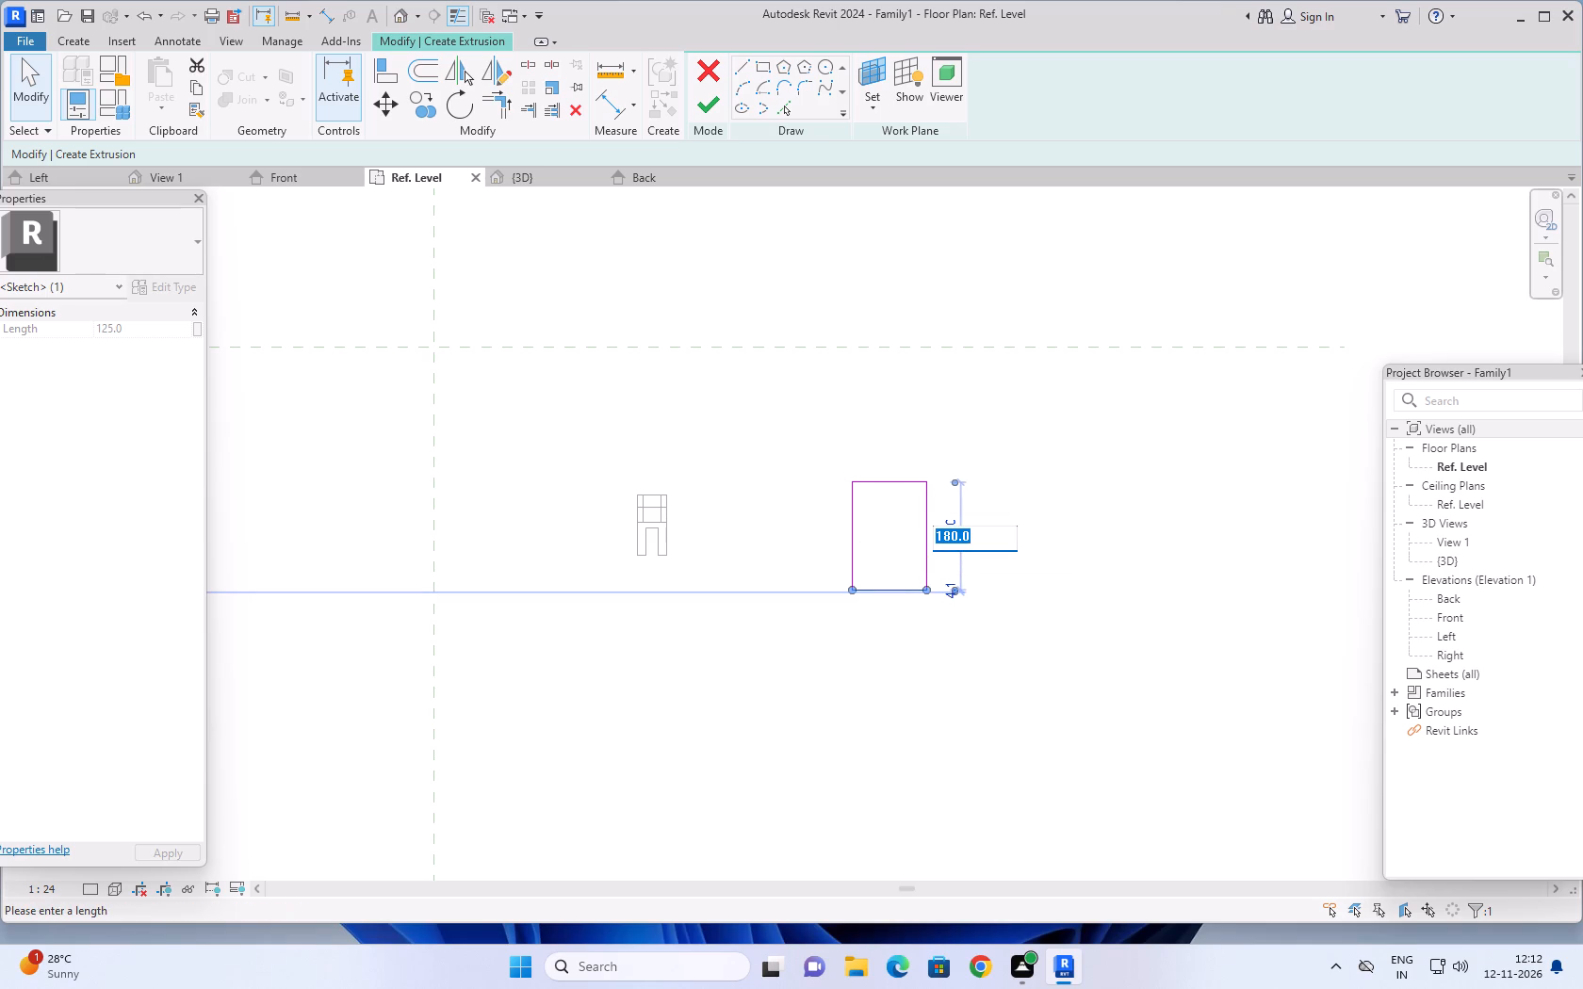
{"action": "type", "text": "120"}
{"action": "key", "text": "Return"}
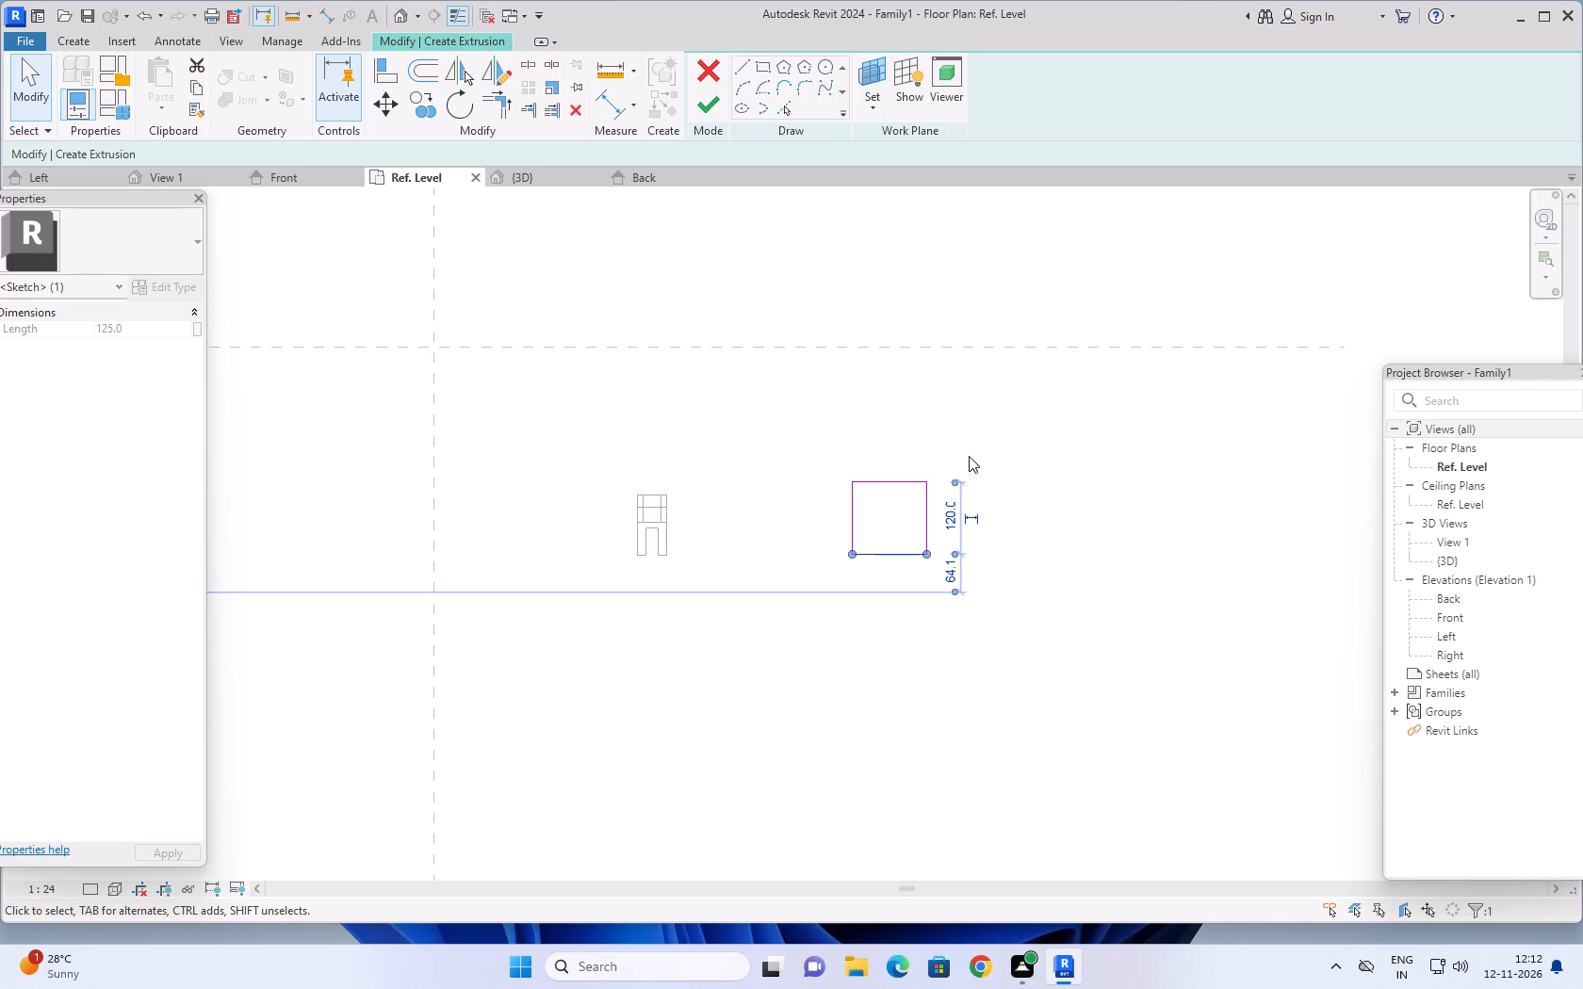
{"action": "key", "text": "Escape"}
{"action": "key", "text": "Escape"}
Set the extrusion end to 80 and finish the rectangular solid block.
{"action": "left_click", "coordinate": [144, 327]}
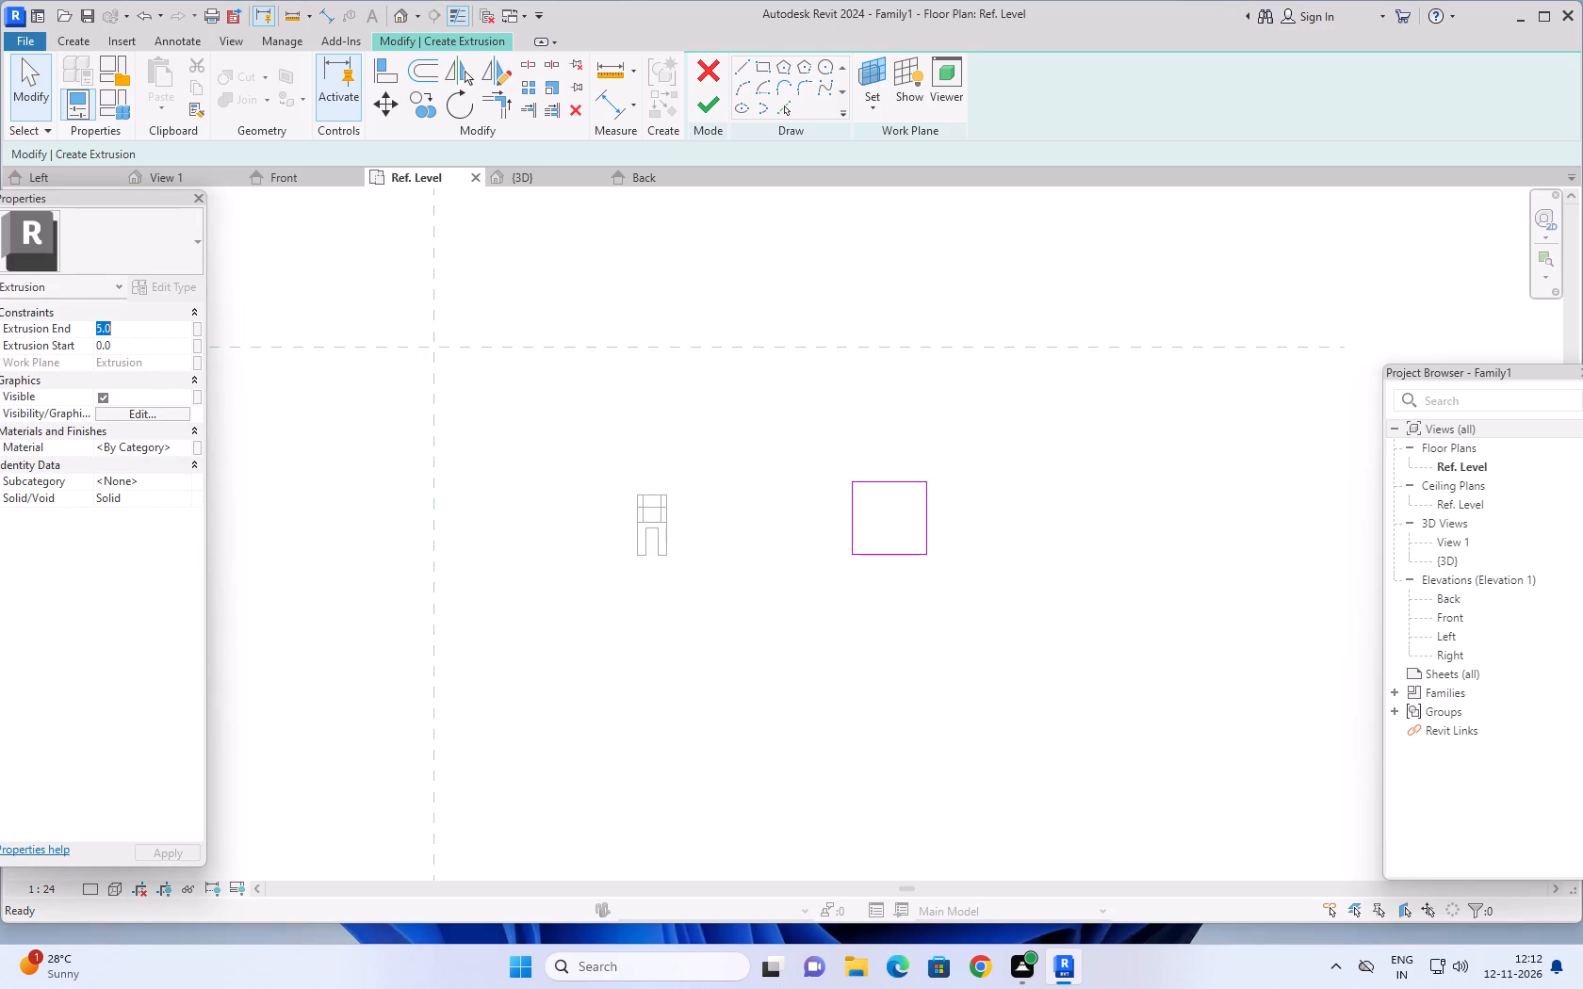
{"action": "type", "text": "80"}
{"action": "key", "text": "Return"}
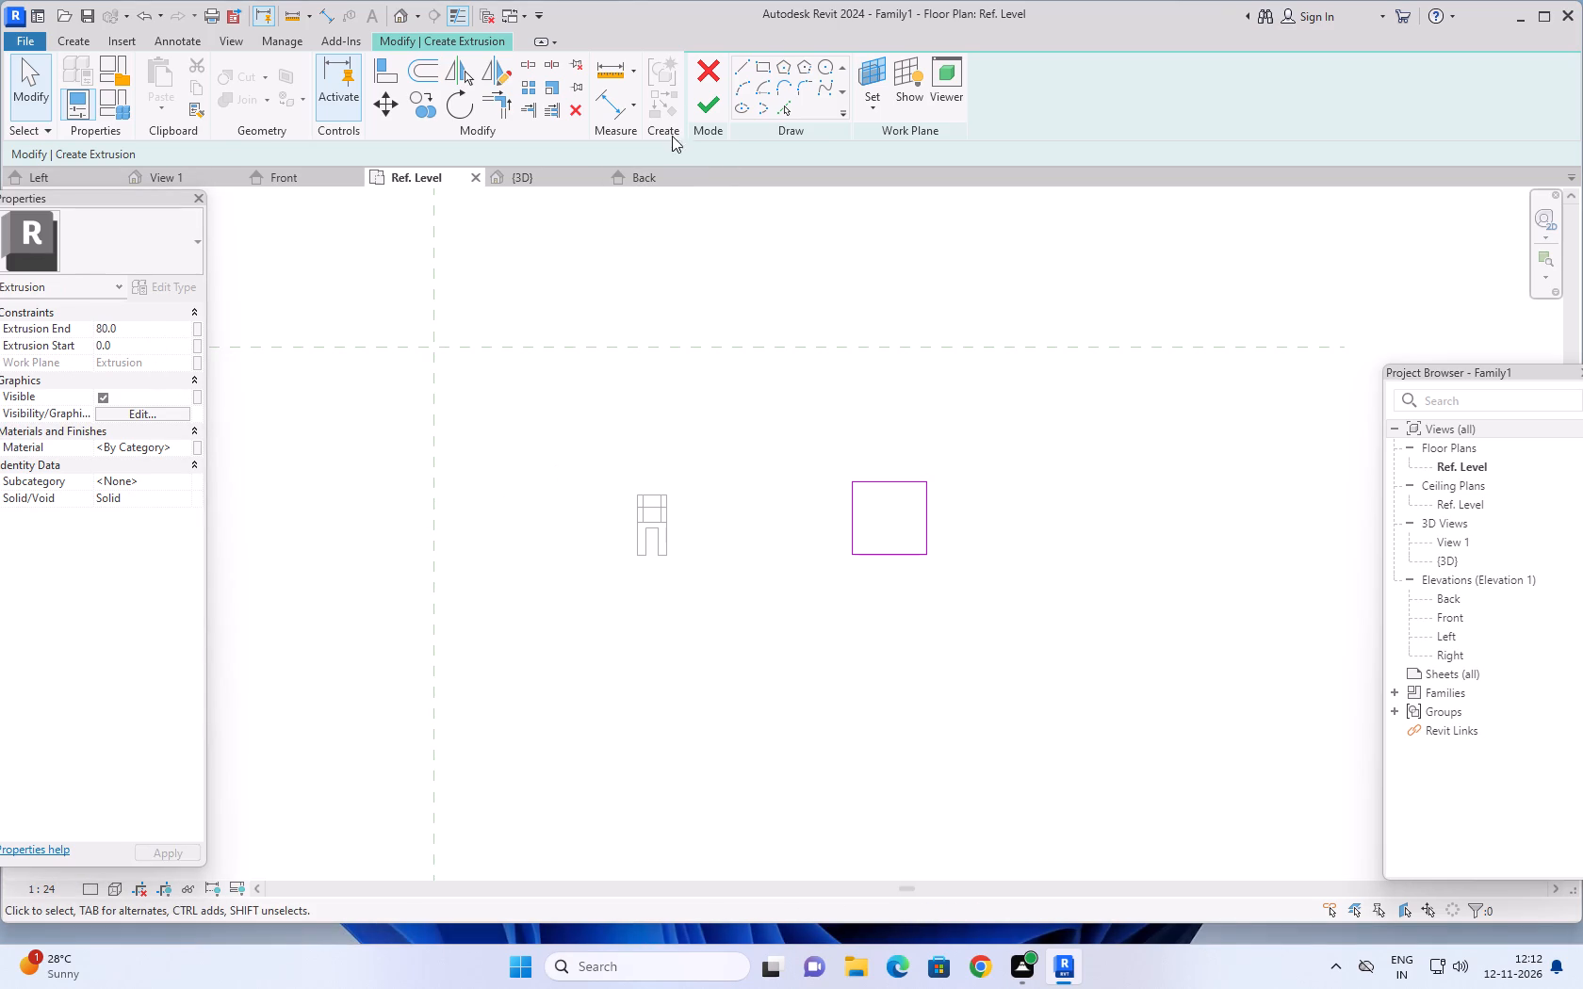
{"action": "left_click", "coordinate": [709, 105]}
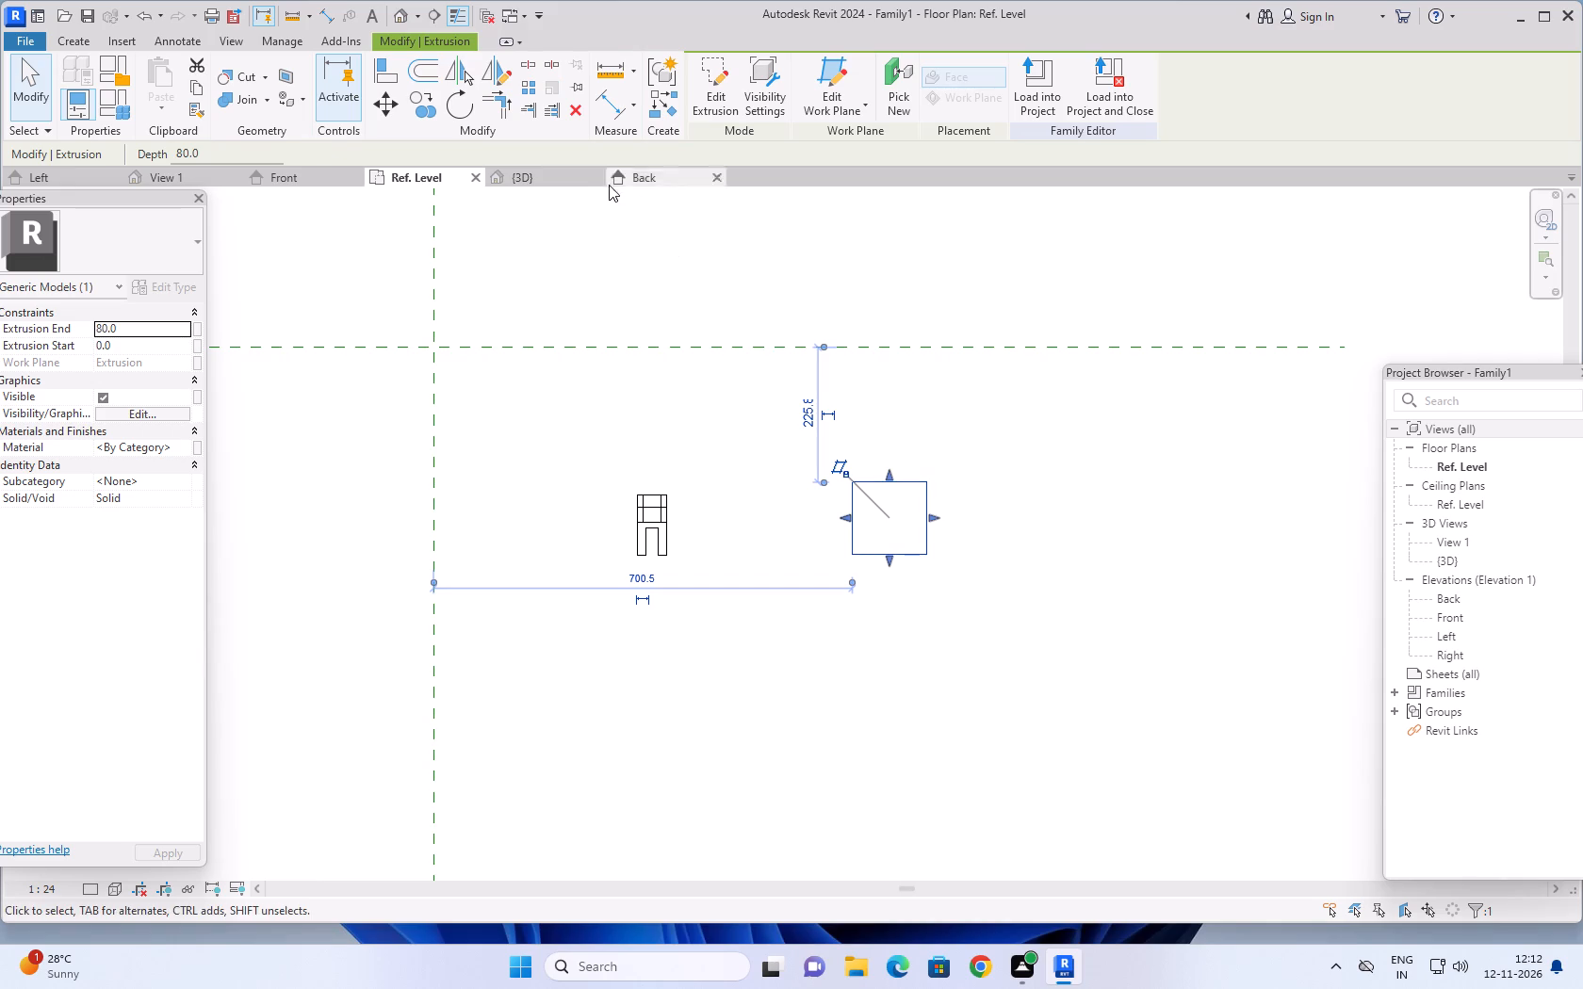
Examine the new block in 3D beside the slotted part, bringing its front face and top into view.
{"action": "left_click", "coordinate": [556, 177]}
{"action": "middle_click_drag", "start_coordinate": [1112, 759], "coordinate": [481, 563]}
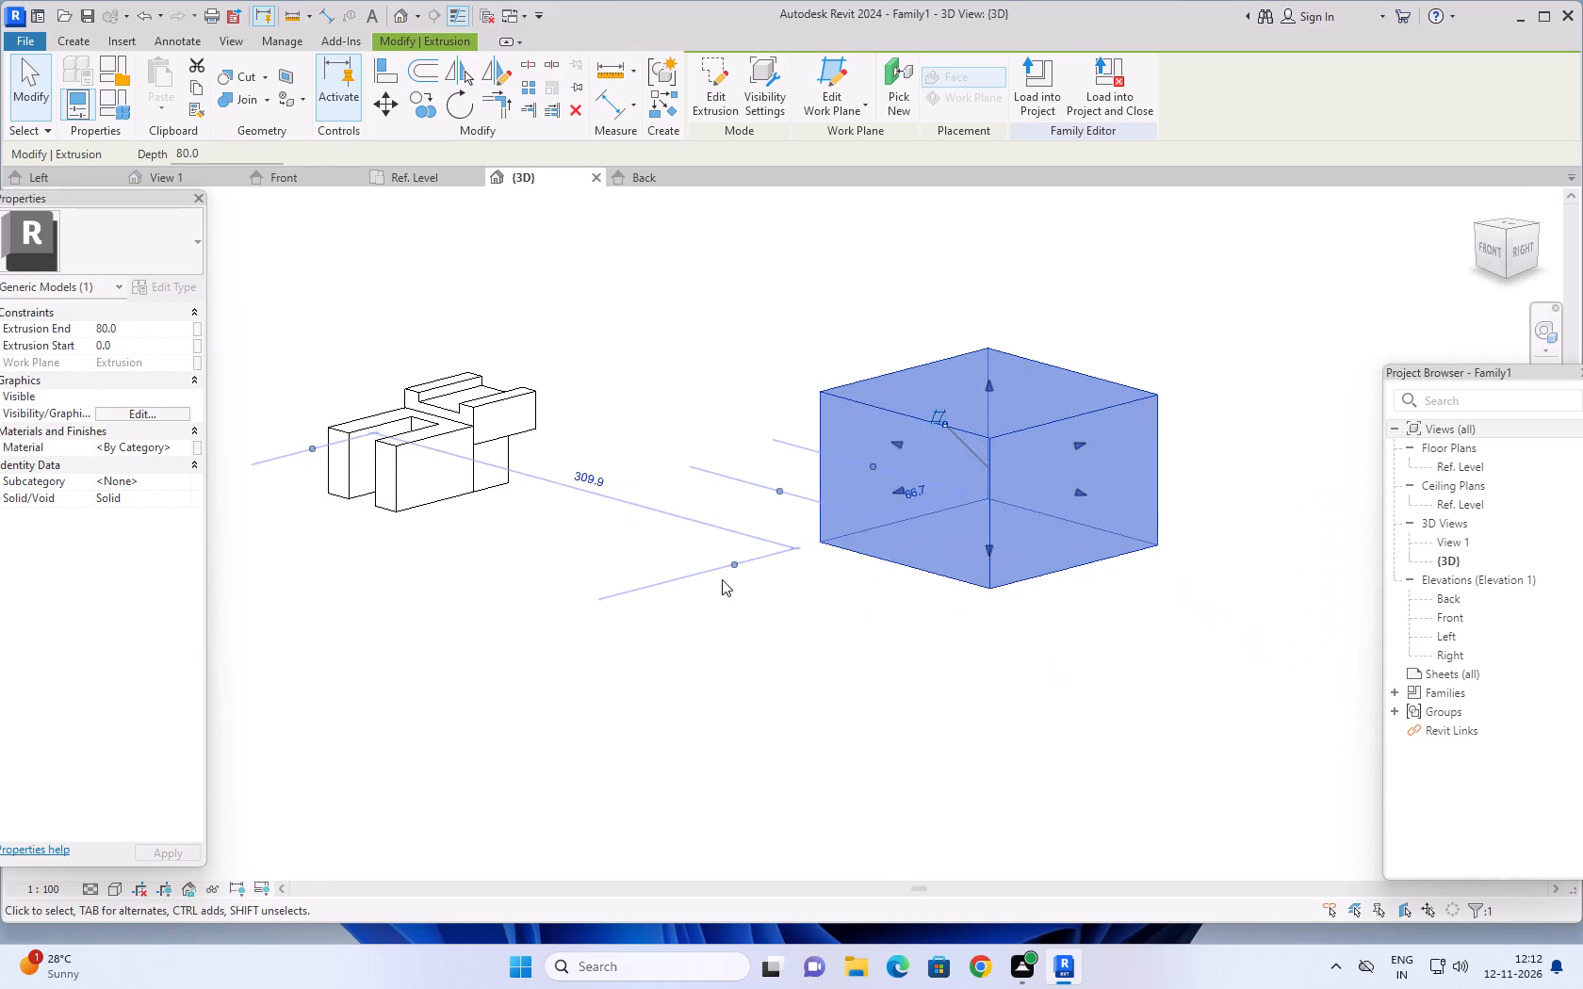
{"action": "scroll", "coordinate": [789, 583], "scroll_direction": "down", "scroll_amount": 3}
{"action": "key", "text": "Escape"}
{"action": "middle_click_drag", "start_coordinate": [873, 615], "coordinate": [820, 732]}
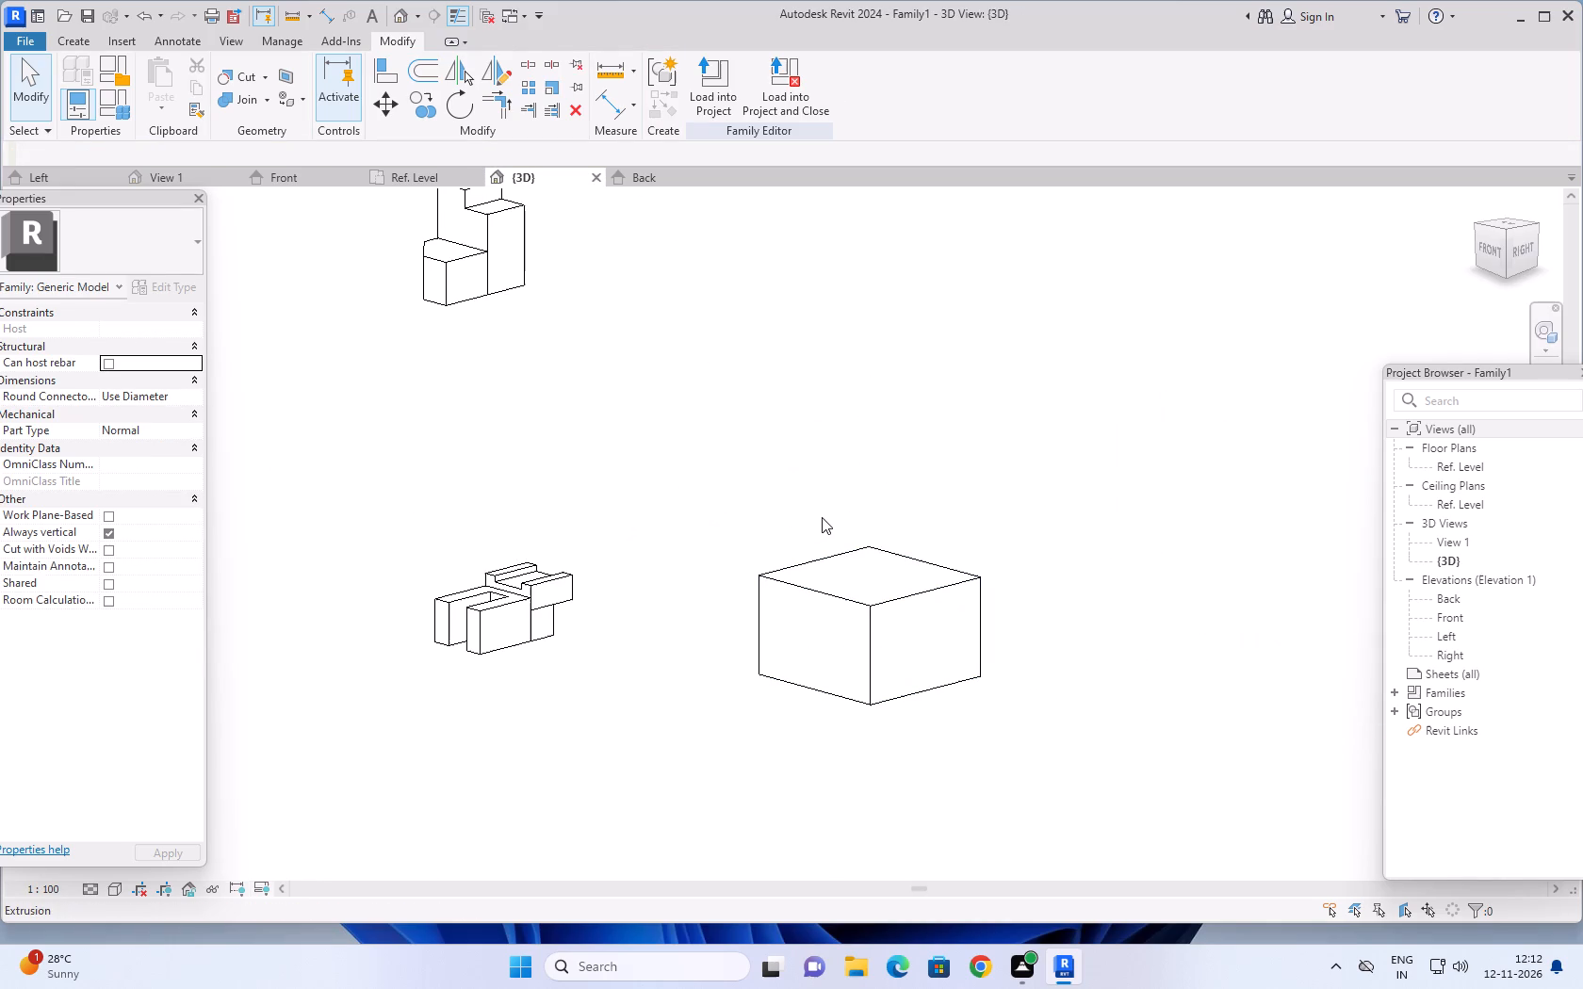
{"action": "middle_click_drag", "start_coordinate": [822, 450], "coordinate": [778, 455]}
{"action": "middle_click_drag", "start_coordinate": [781, 444], "coordinate": [822, 642]}
{"action": "middle_click_drag", "start_coordinate": [929, 564], "coordinate": [840, 410]}
{"action": "middle_click_drag", "start_coordinate": [907, 493], "coordinate": [888, 511], "text": "shift"}
{"action": "scroll", "coordinate": [884, 511], "scroll_direction": "up", "scroll_amount": 2}
{"action": "middle_click_drag", "start_coordinate": [960, 493], "coordinate": [1067, 421]}
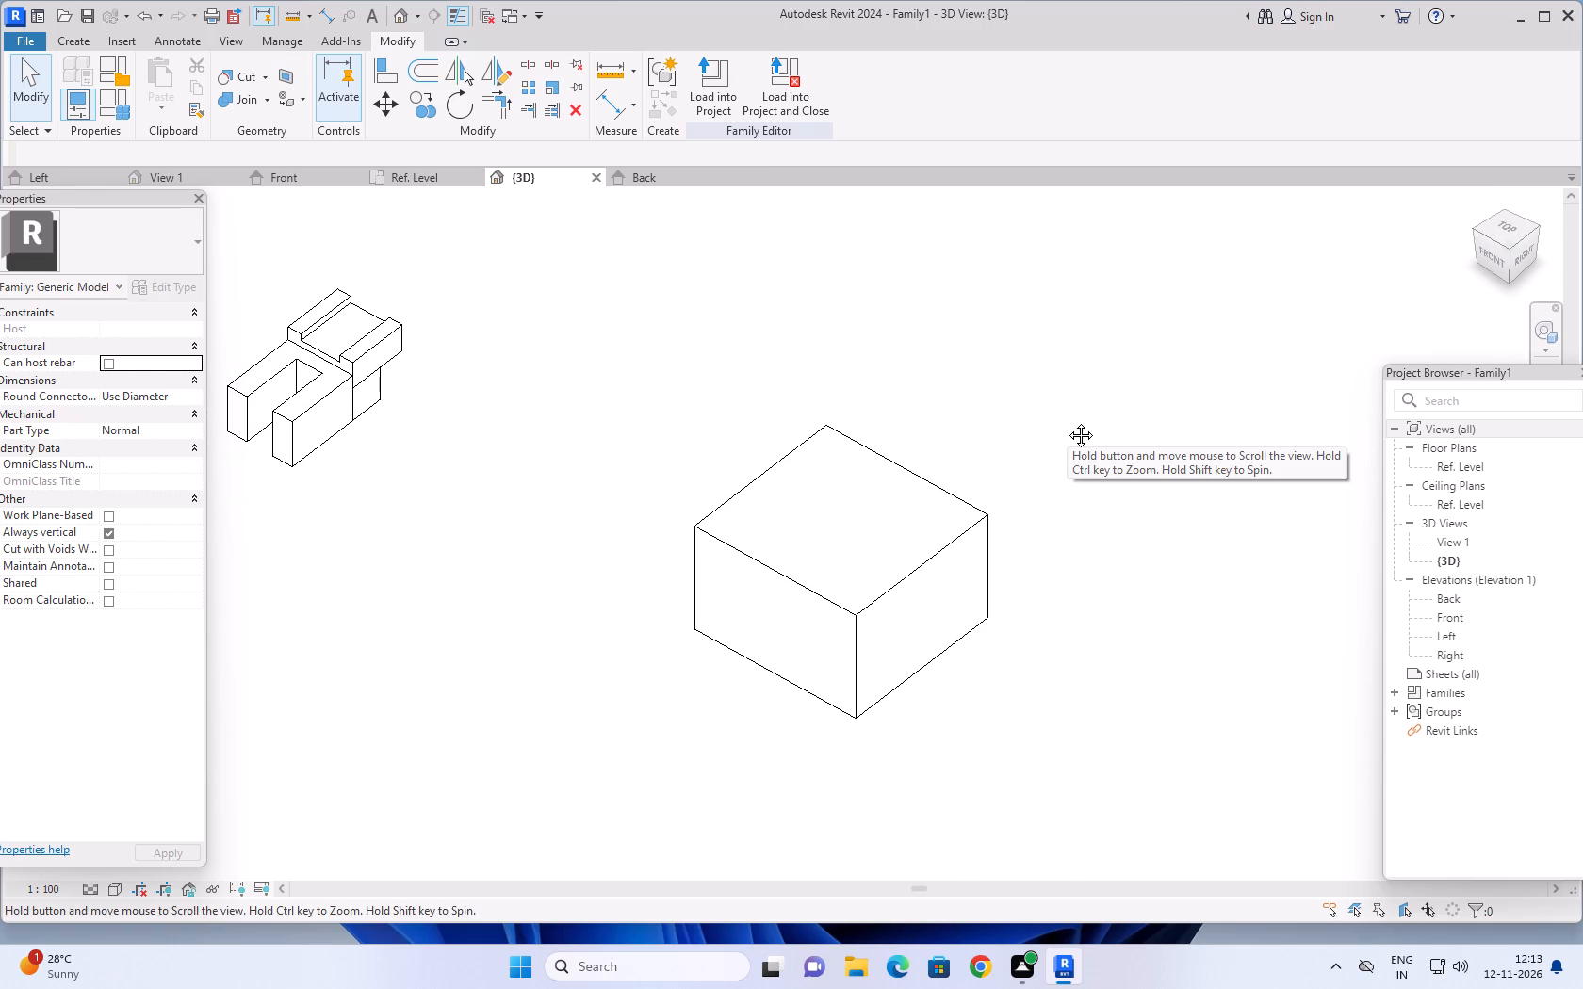
{"action": "middle_click_drag", "start_coordinate": [1067, 421], "coordinate": [1082, 436]}
{"action": "middle_click_drag", "start_coordinate": [1067, 454], "coordinate": [1063, 427], "text": "shift"}
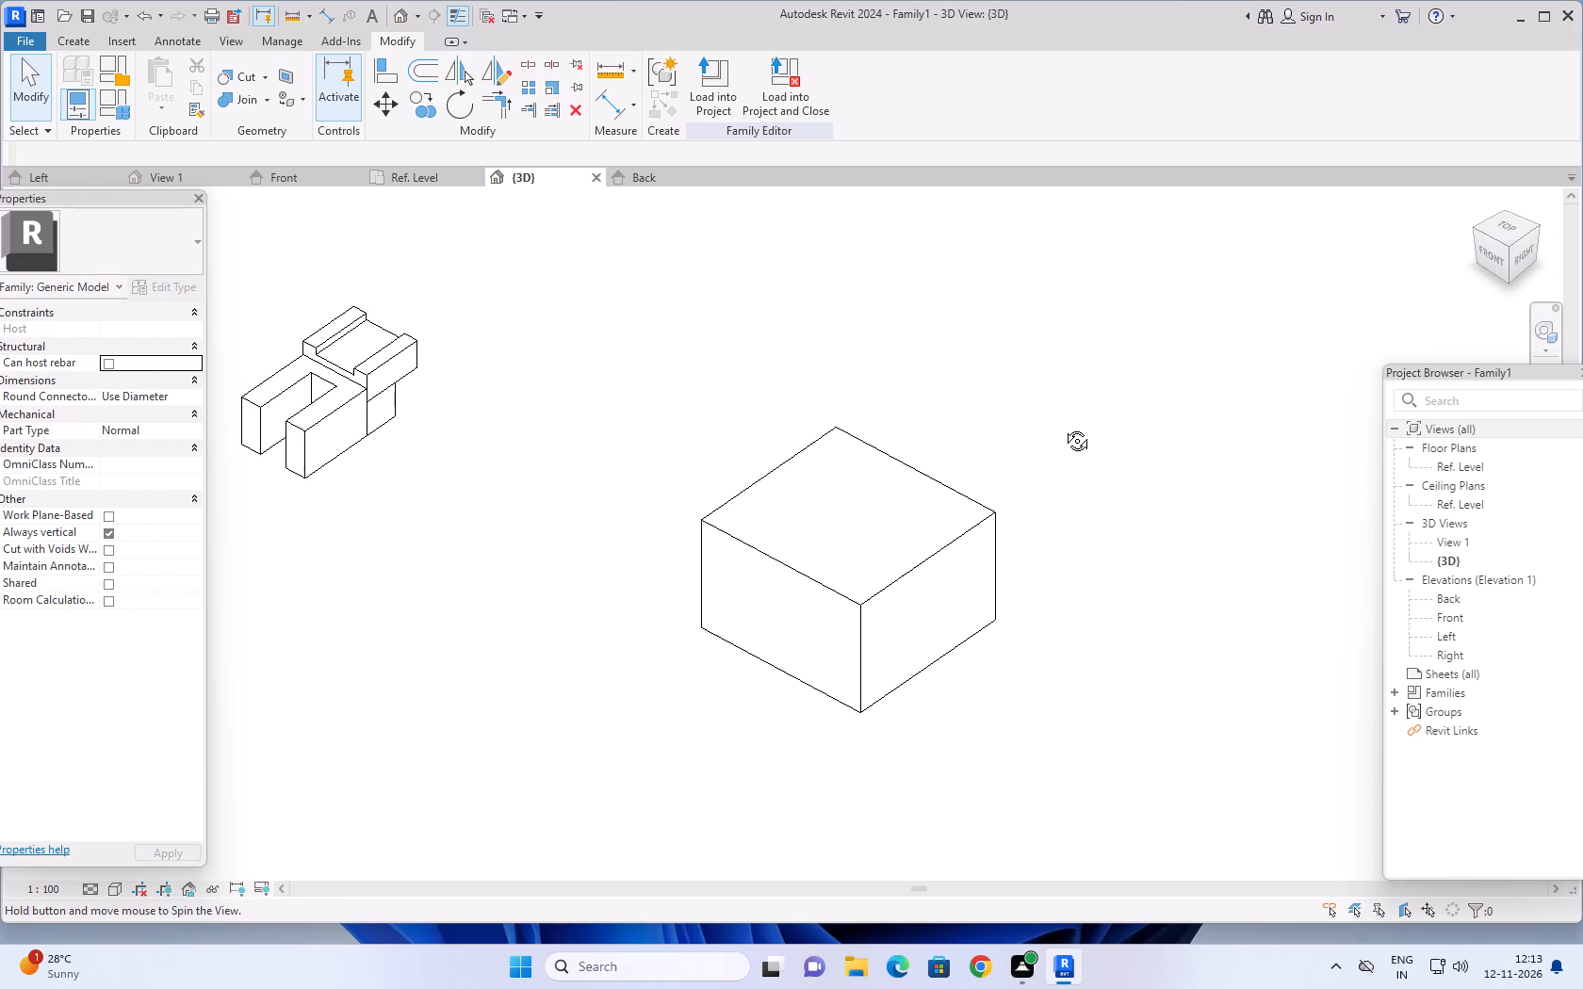
{"action": "middle_click_drag", "start_coordinate": [1063, 427], "coordinate": [1087, 364], "text": "shift"}
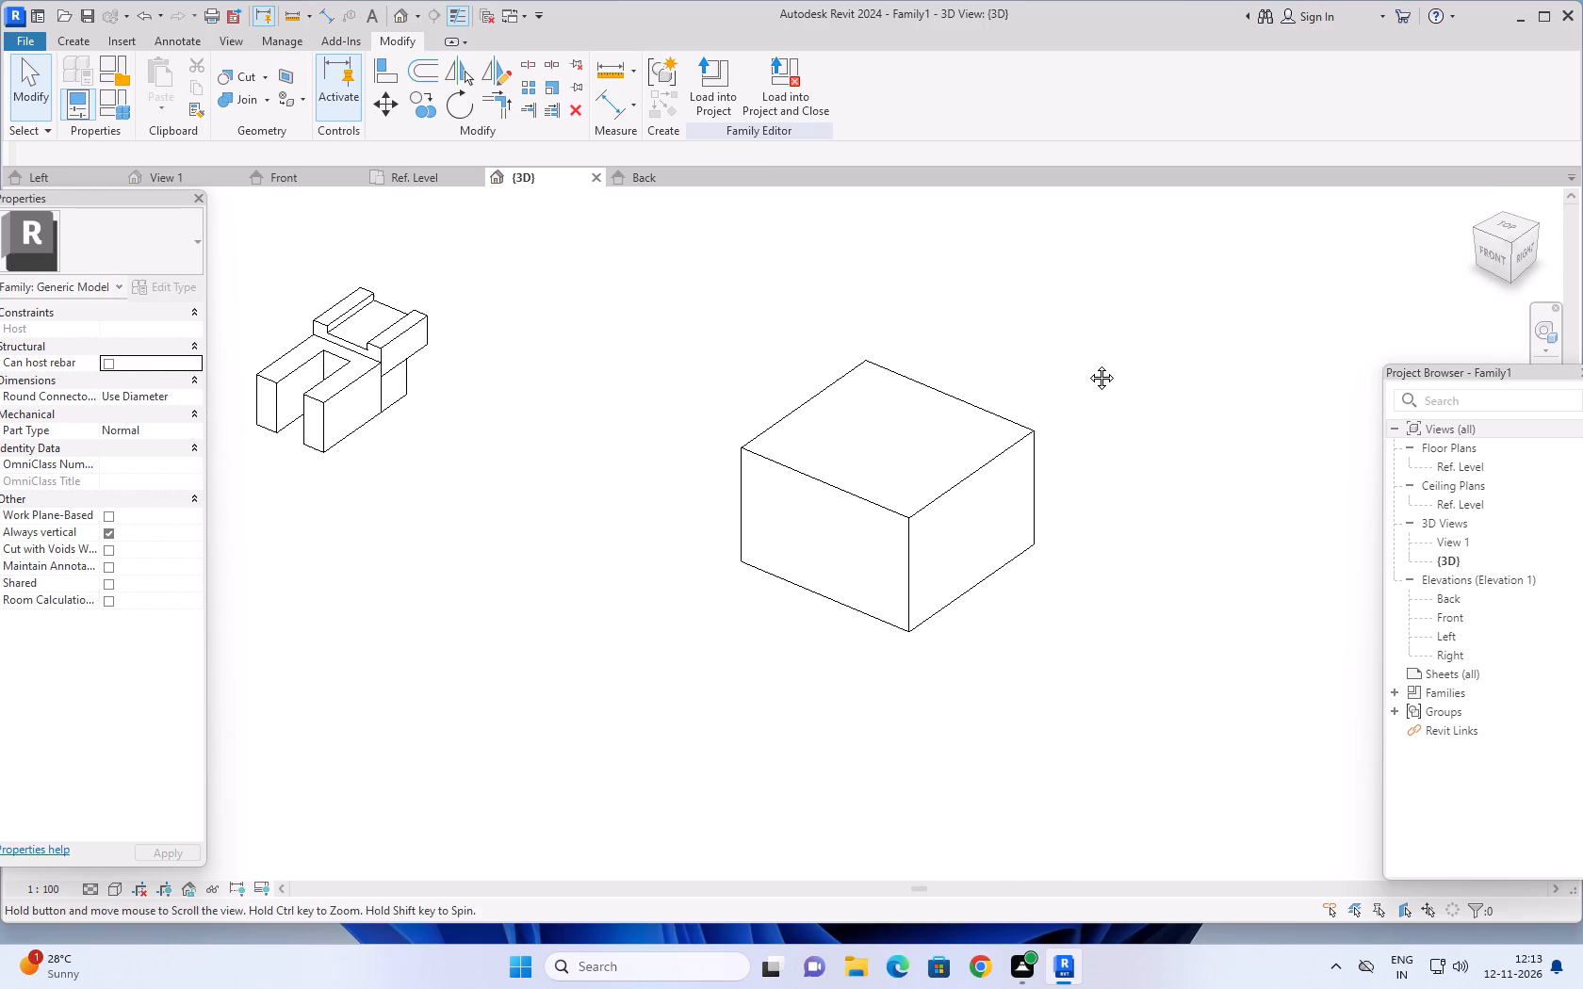
{"action": "middle_click_drag", "start_coordinate": [1087, 364], "coordinate": [1093, 382], "text": "shift"}
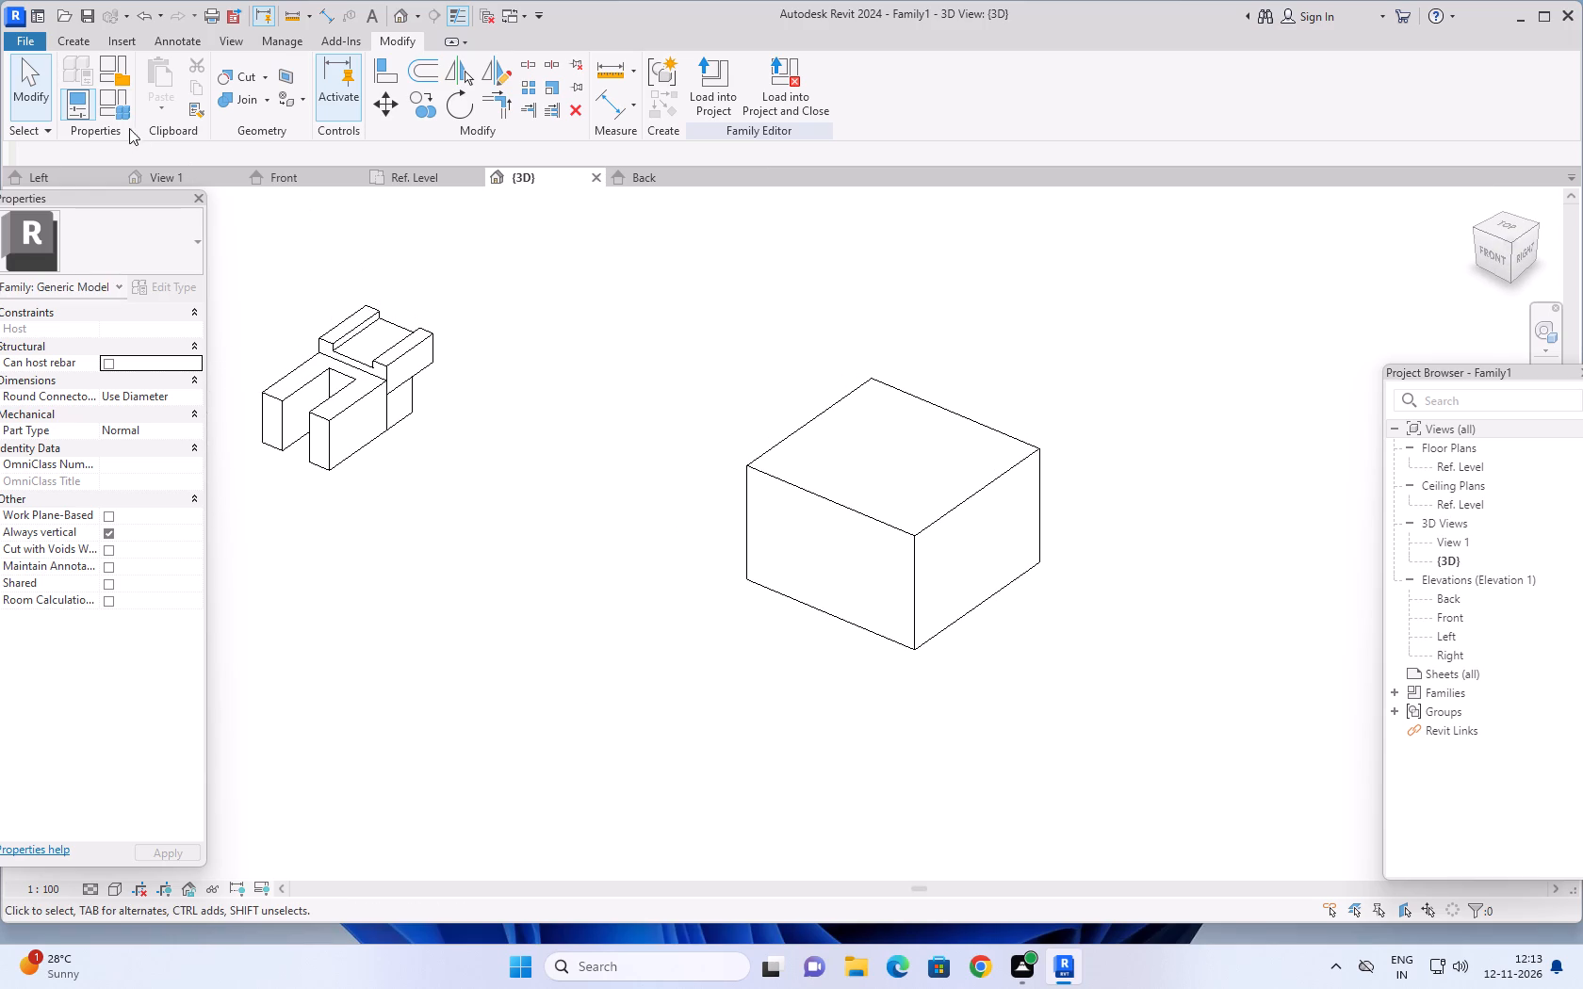
Start a void extrusion on the block's front face and sketch a 25 by 25 square on its bottom edge, using a 15 offset line from the front-right corner.
{"action": "left_click", "coordinate": [84, 41]}
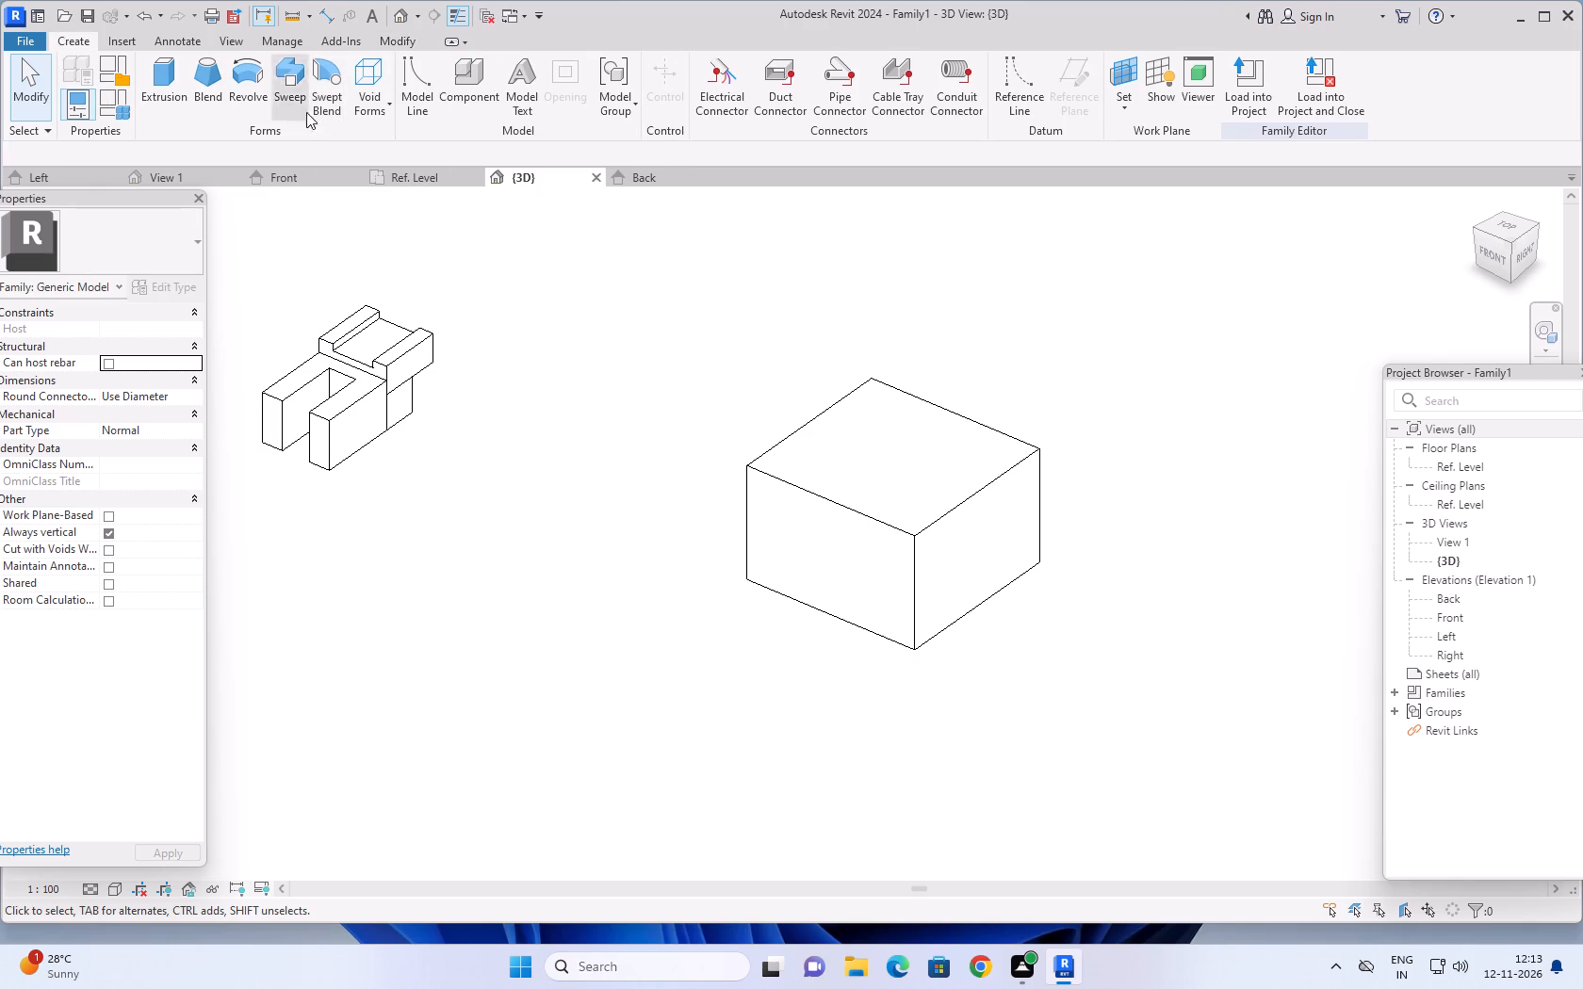
{"action": "left_click", "coordinate": [384, 96]}
{"action": "left_click", "coordinate": [410, 140]}
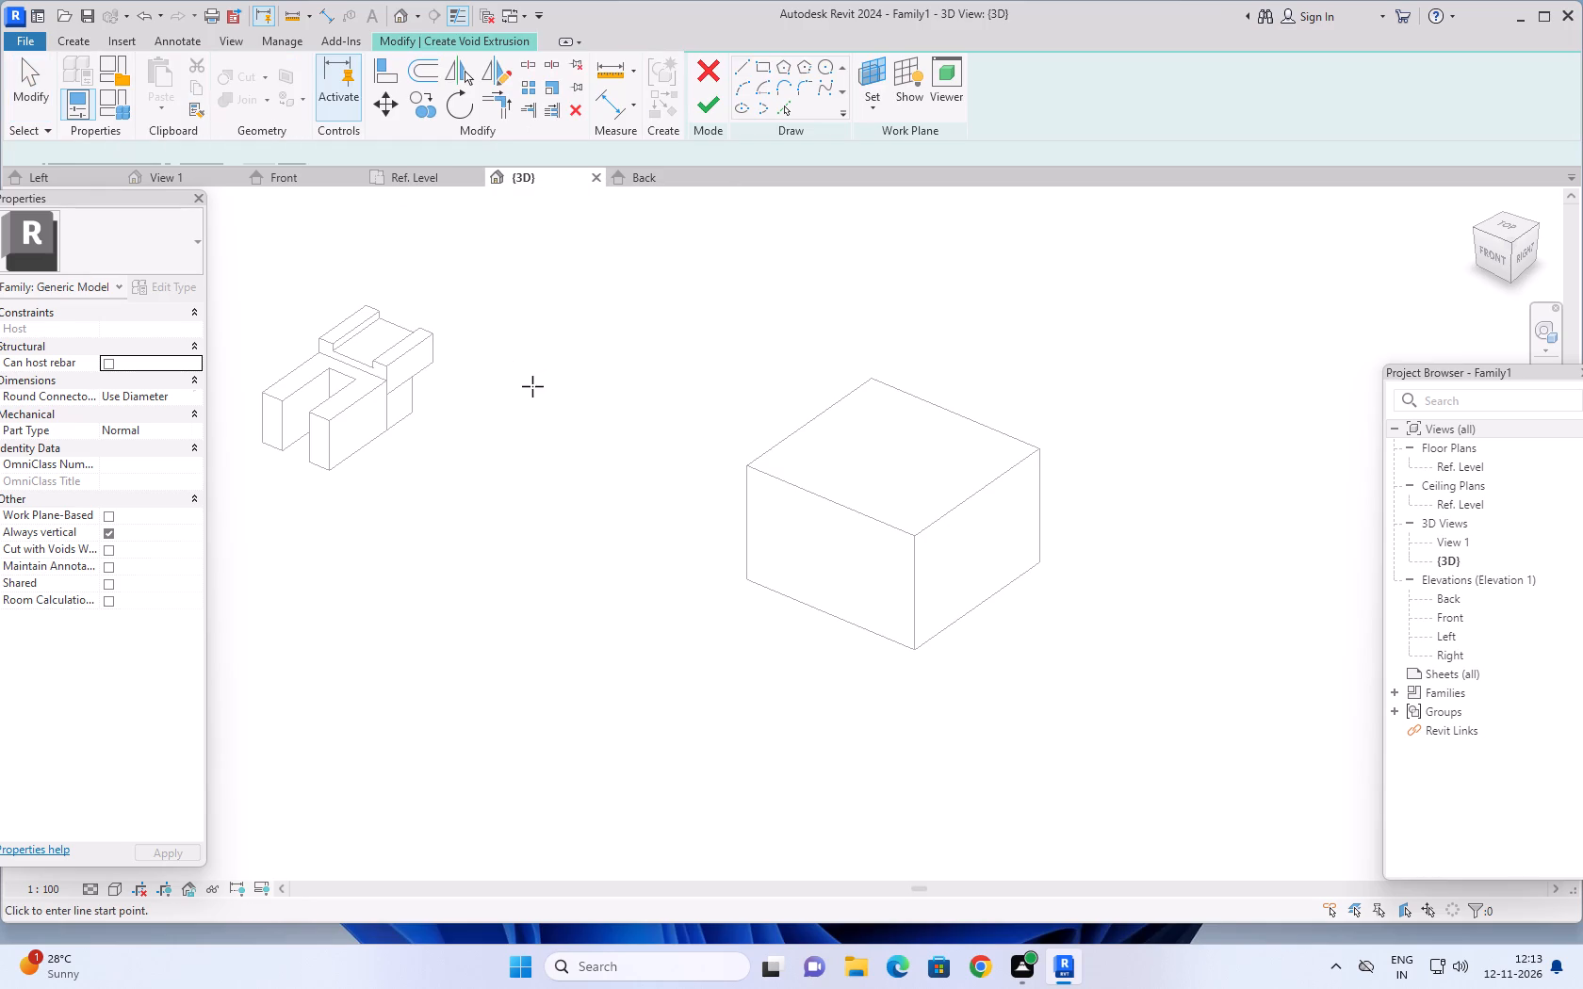
{"action": "left_click", "coordinate": [878, 110]}
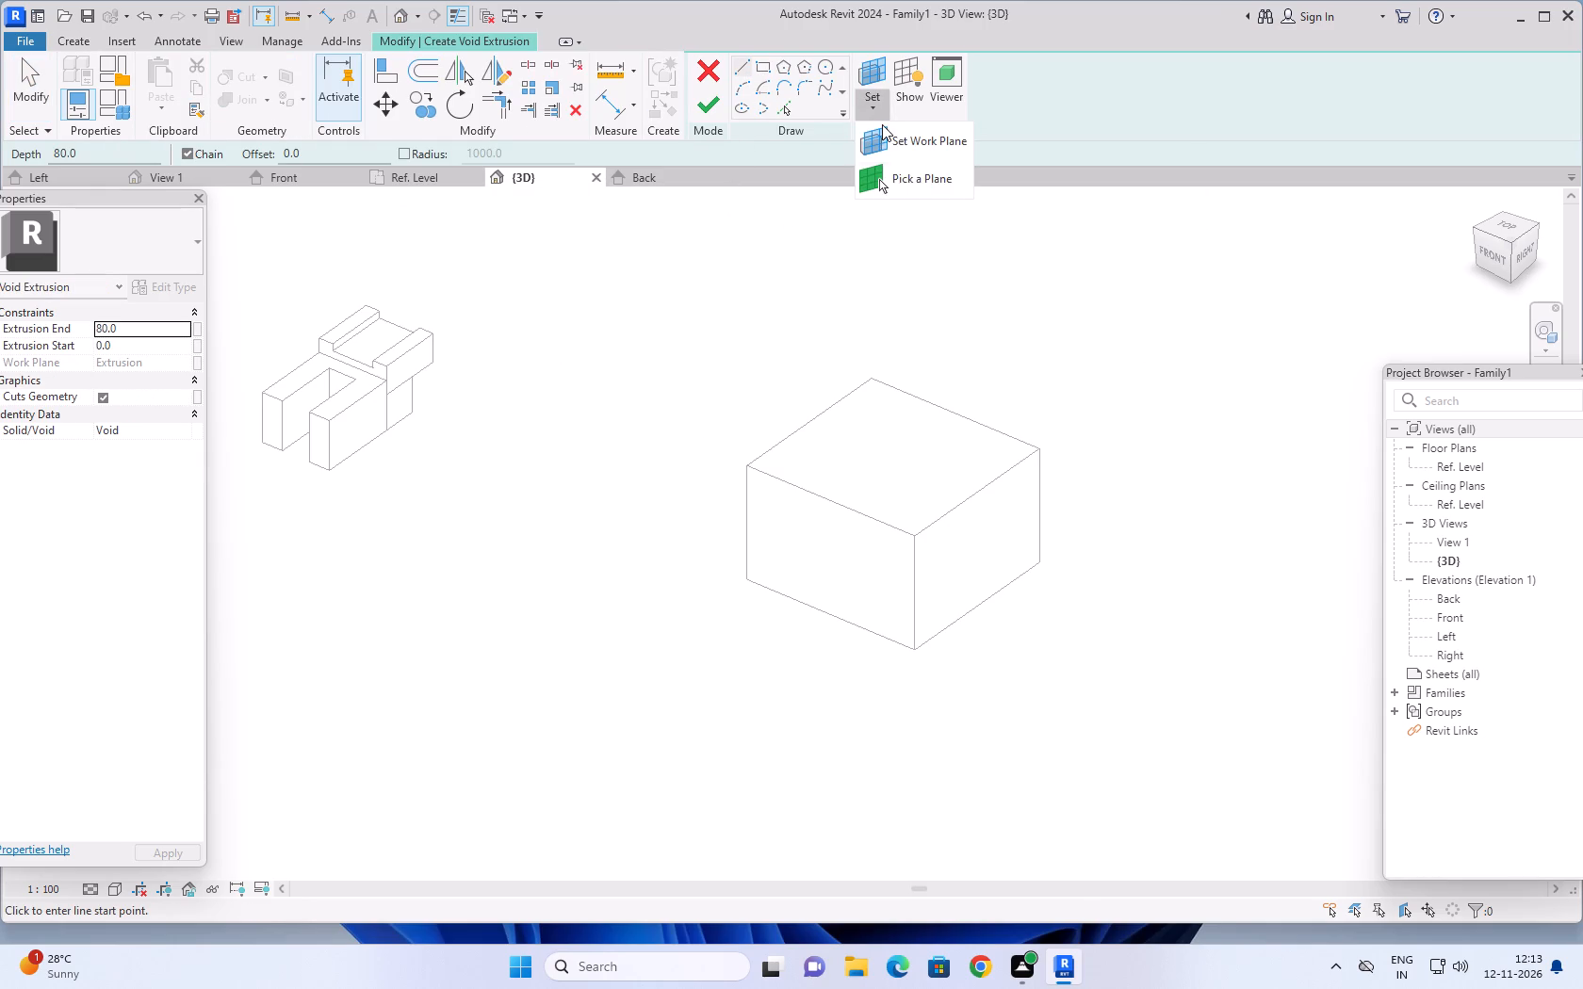
{"action": "left_click", "coordinate": [919, 184]}
{"action": "left_click", "coordinate": [887, 589]}
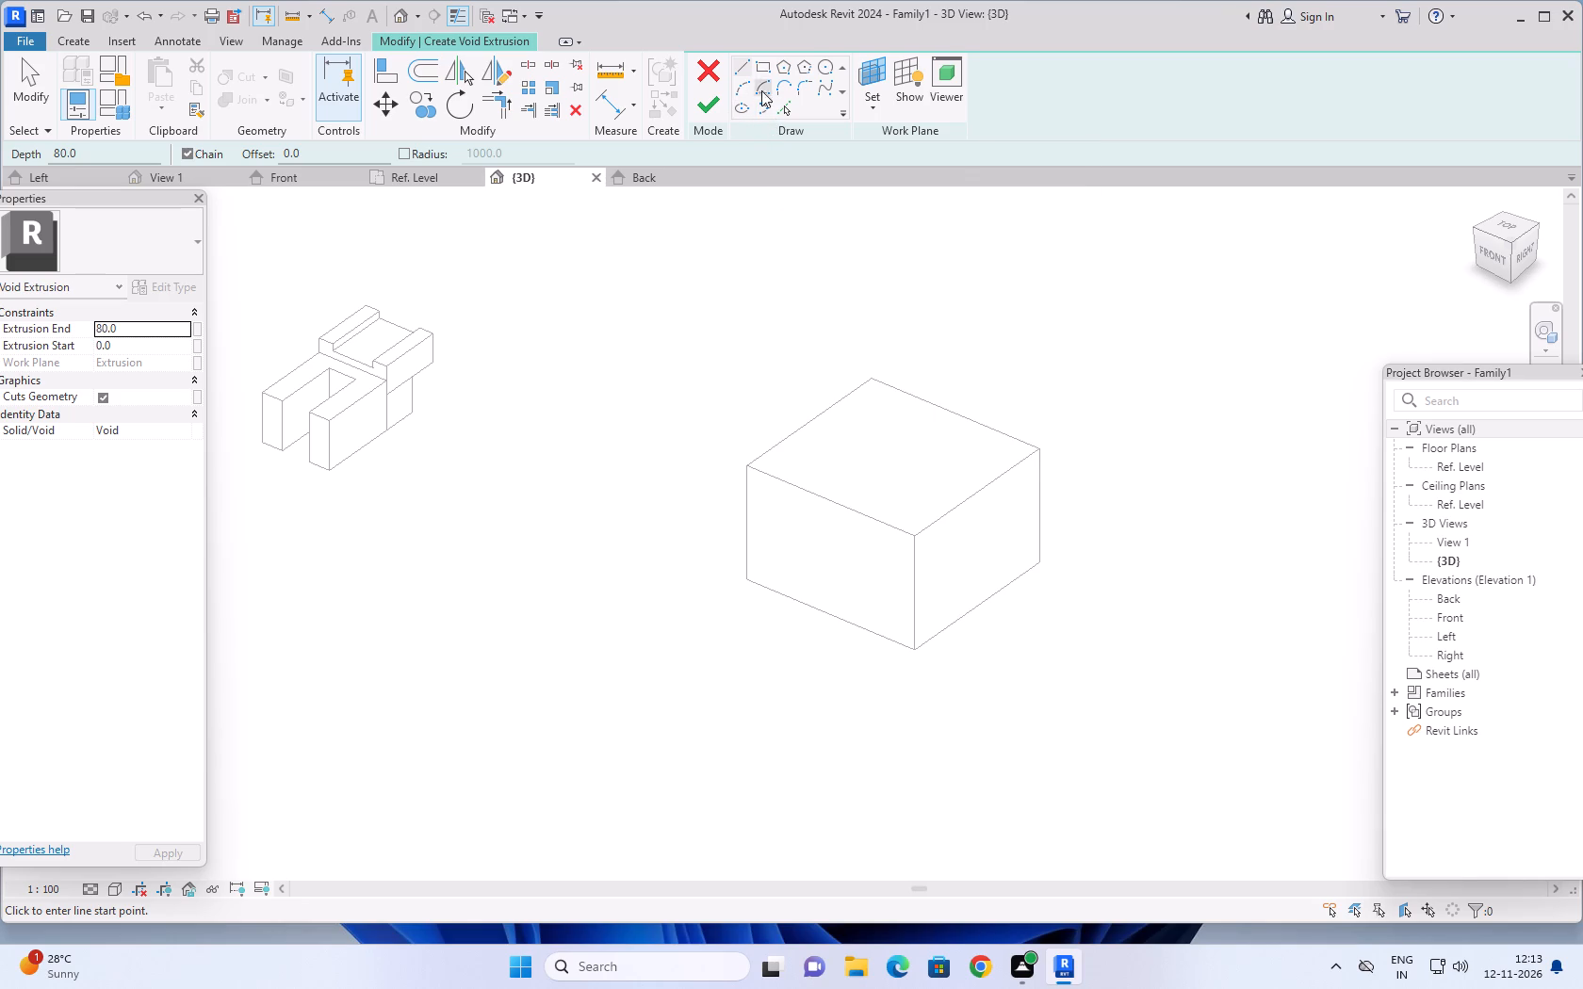
{"action": "left_click", "coordinate": [740, 63]}
{"action": "scroll", "coordinate": [930, 681], "scroll_direction": "up", "scroll_amount": 2}
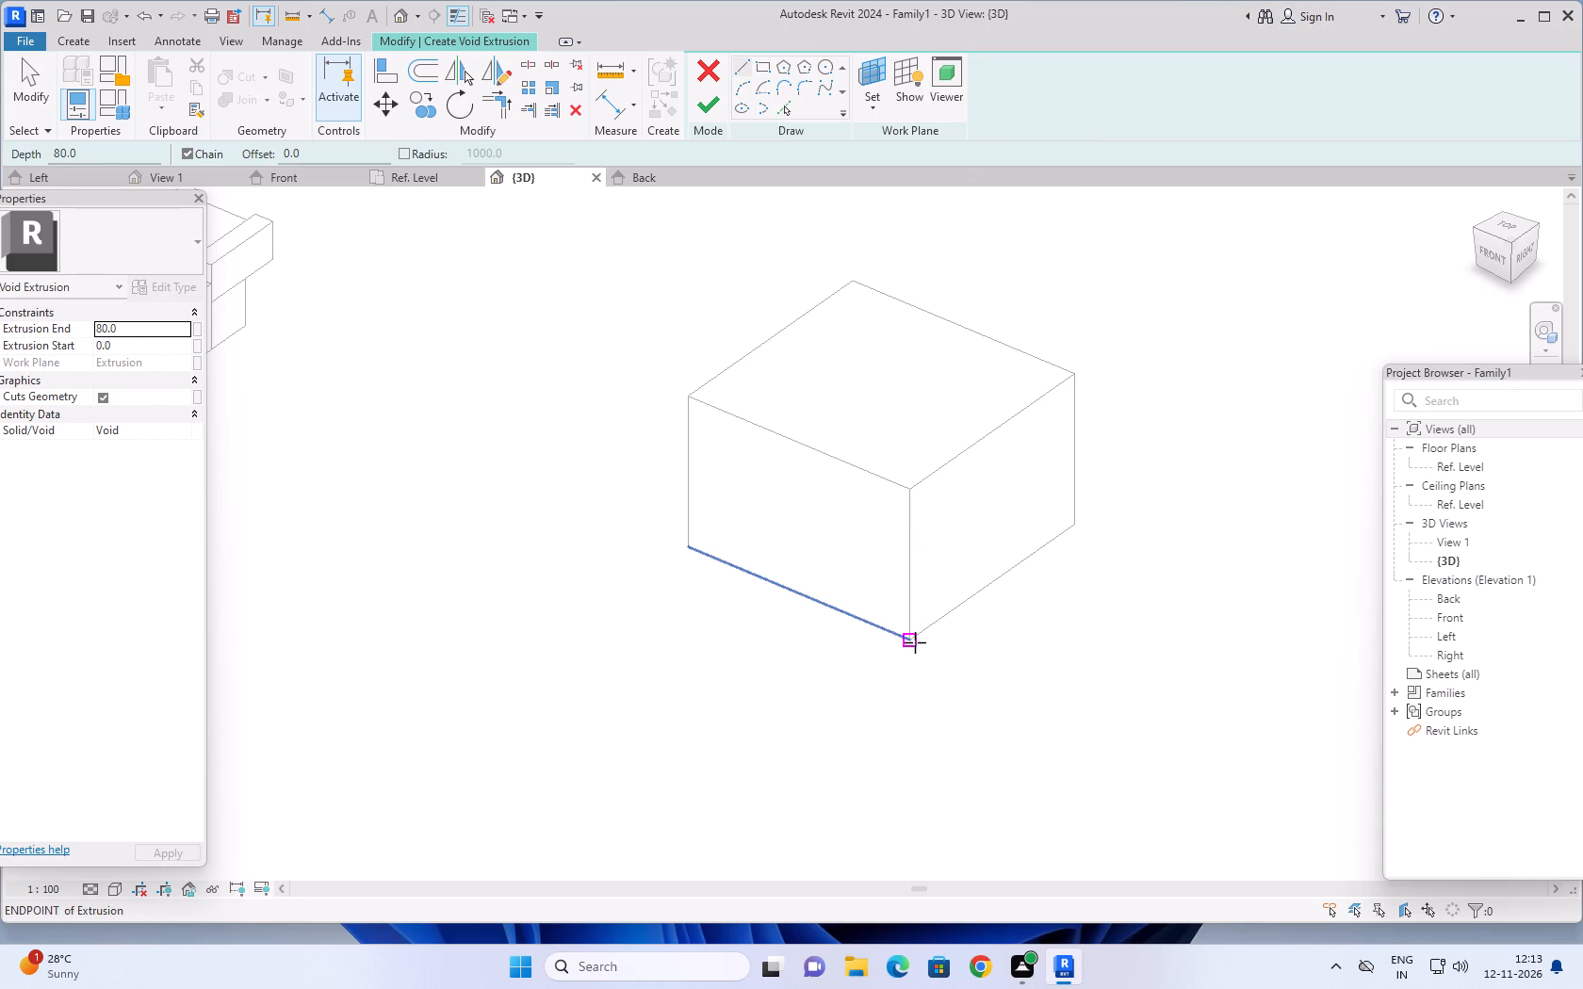
{"action": "left_click", "coordinate": [910, 640]}
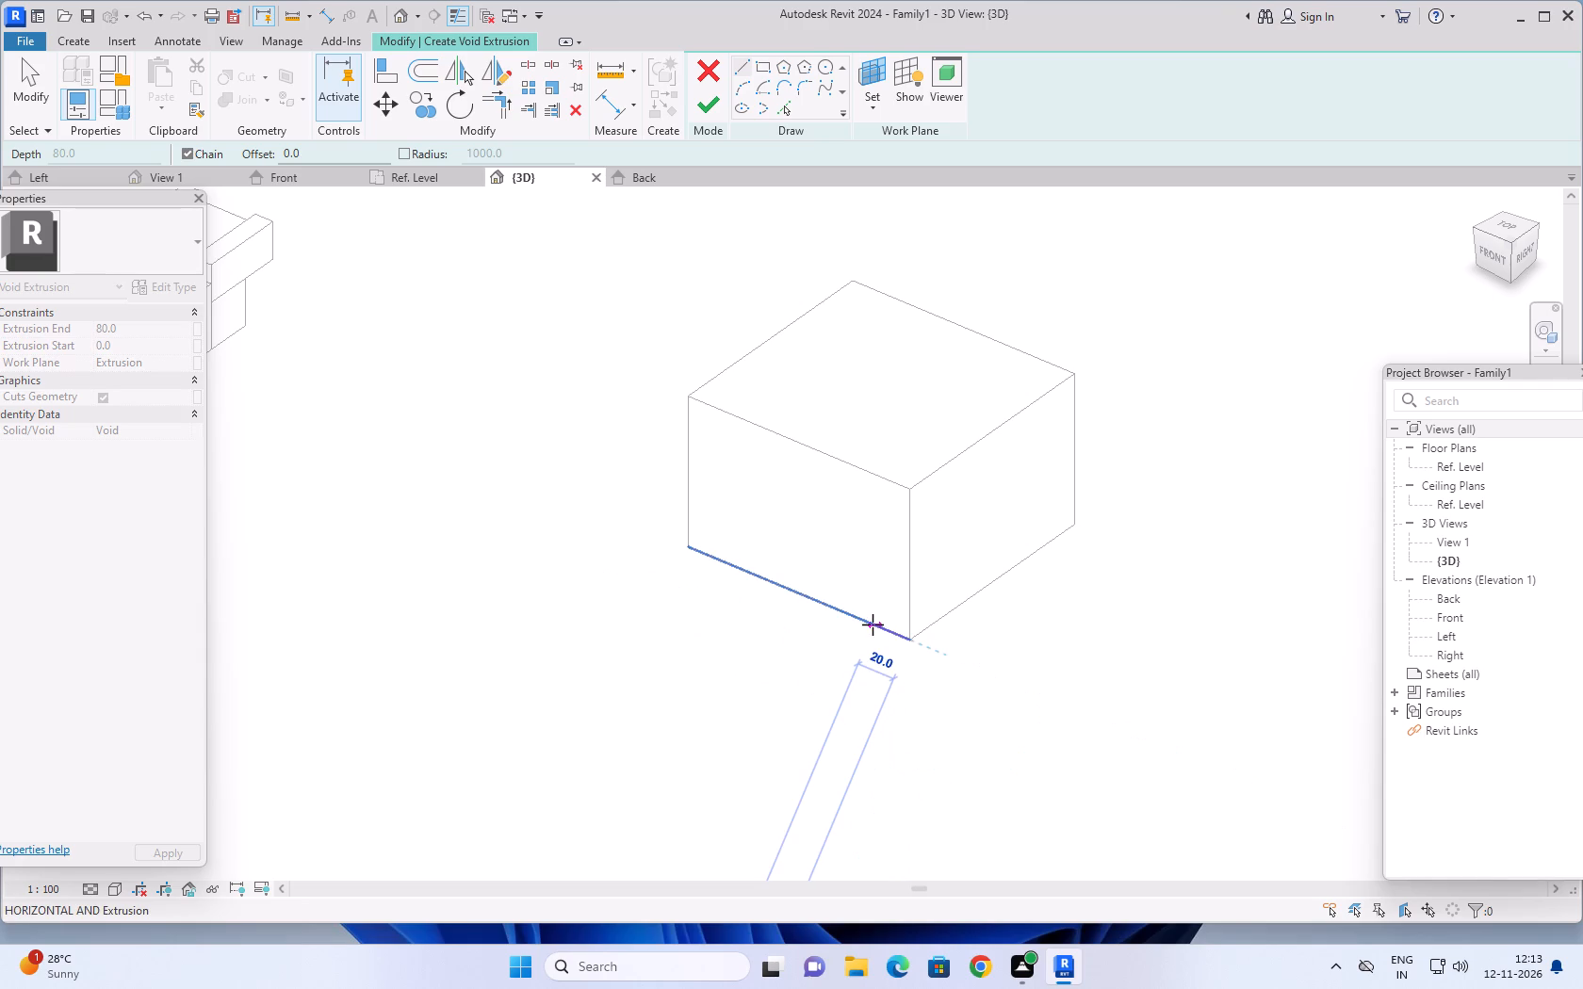
{"action": "type", "text": "15"}
{"action": "key", "text": "Return"}
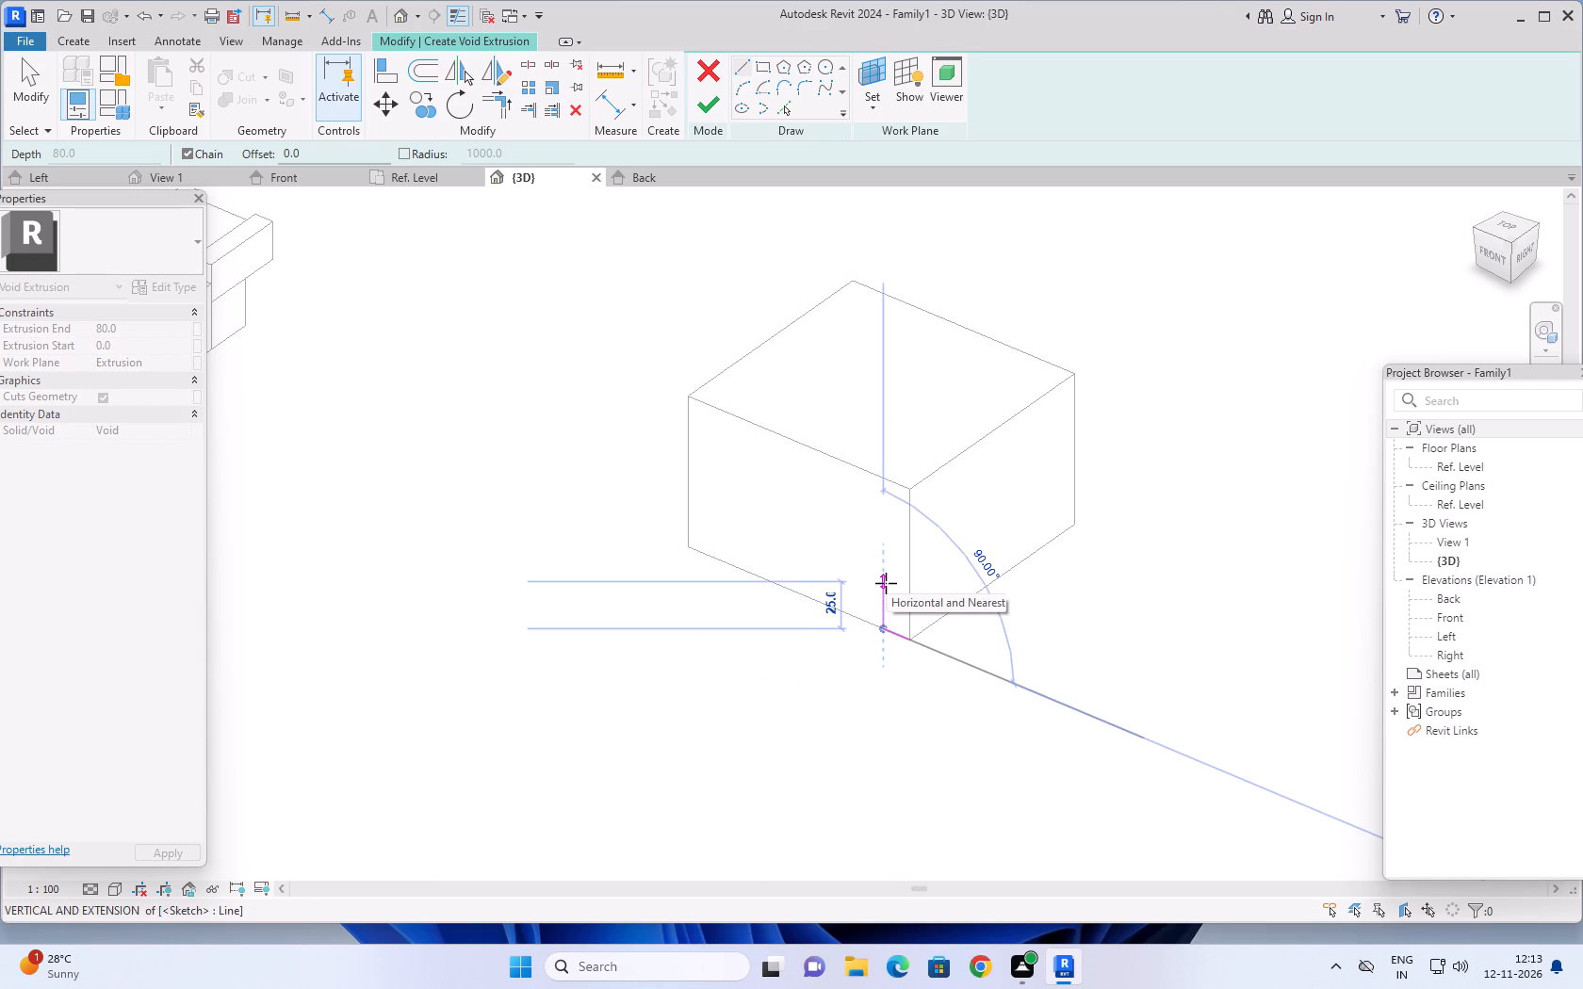
{"action": "type", "text": "25"}
{"action": "key", "text": "Return"}
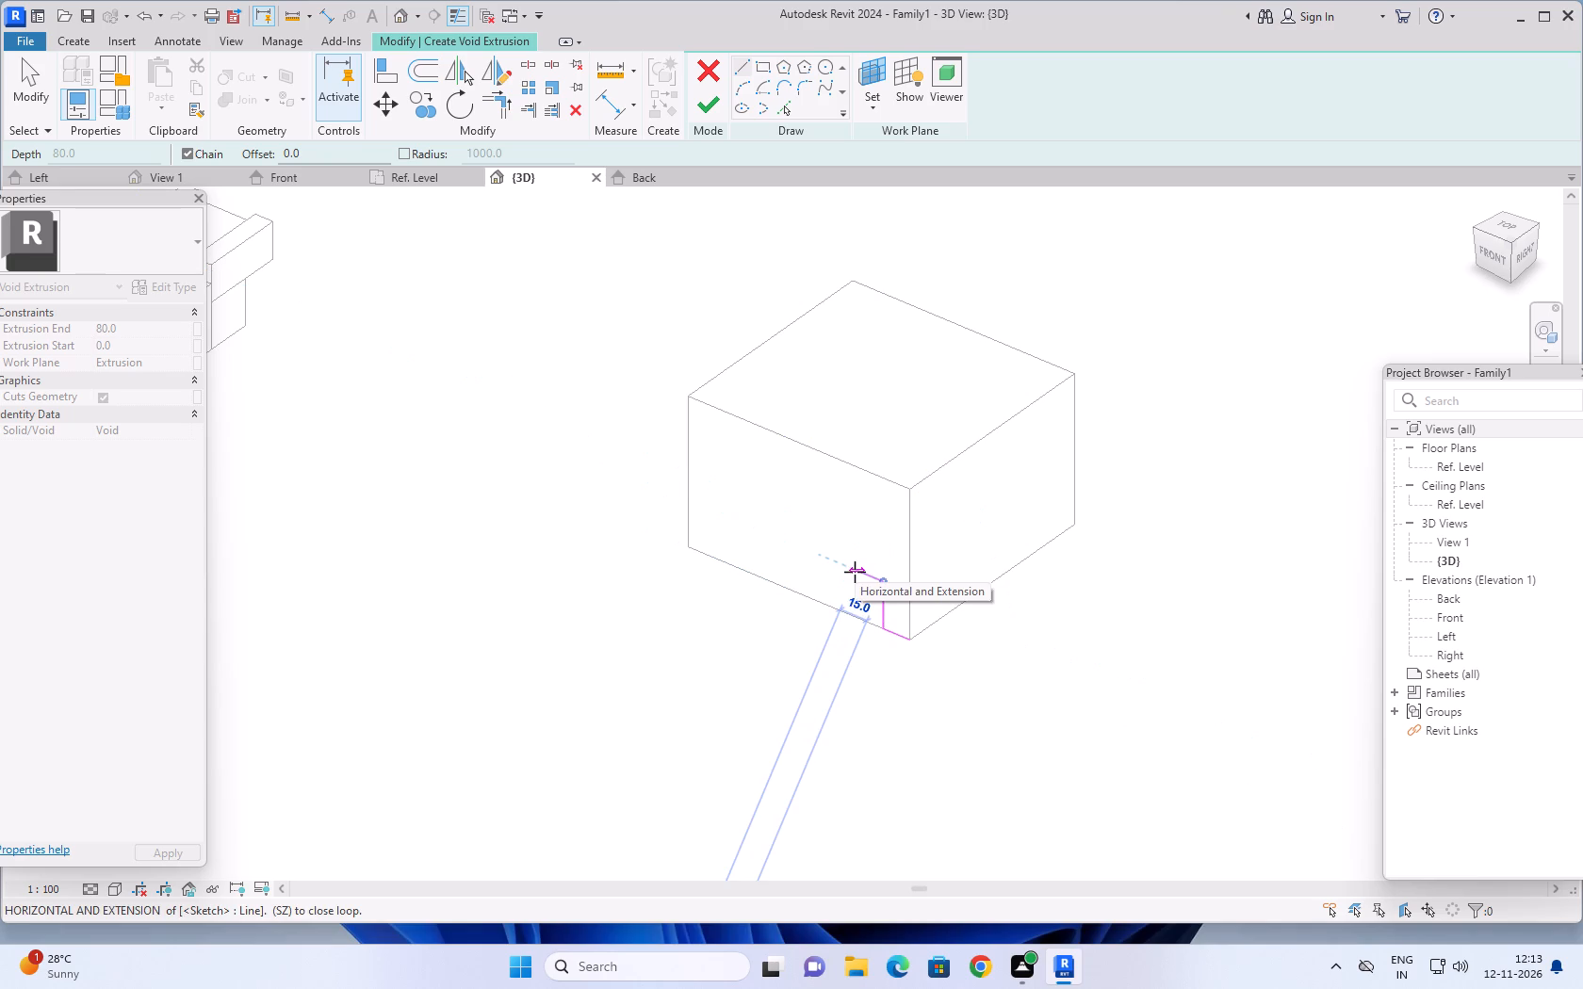
{"action": "type", "text": "25"}
{"action": "key", "text": "Return"}
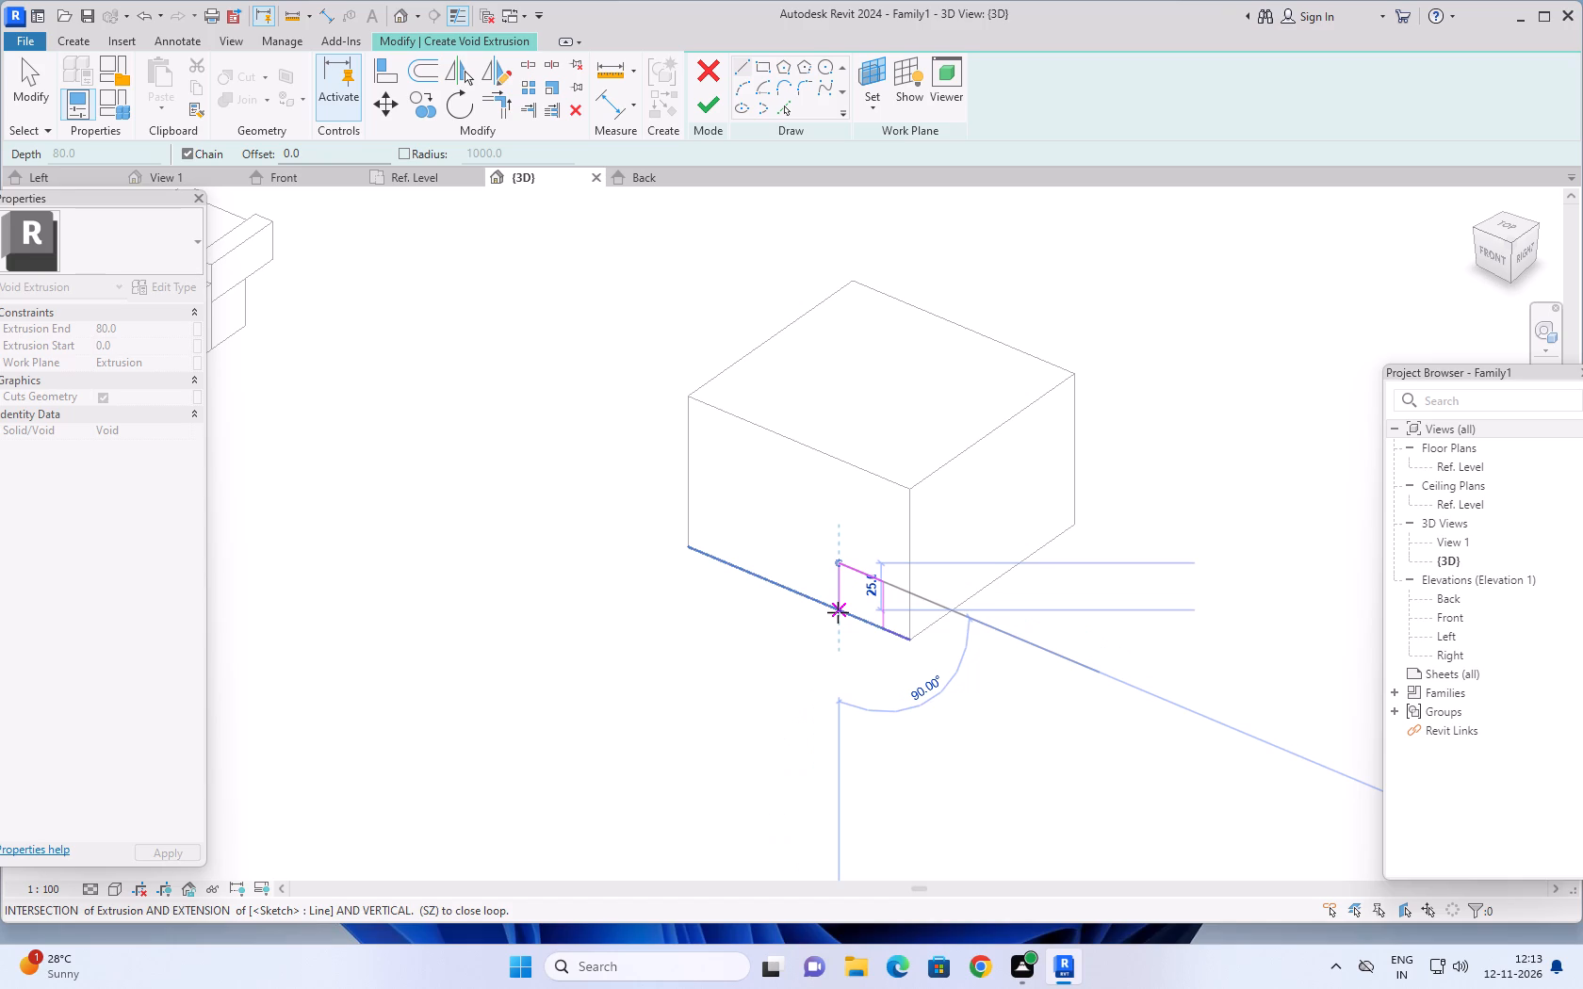
{"action": "left_click", "coordinate": [838, 612]}
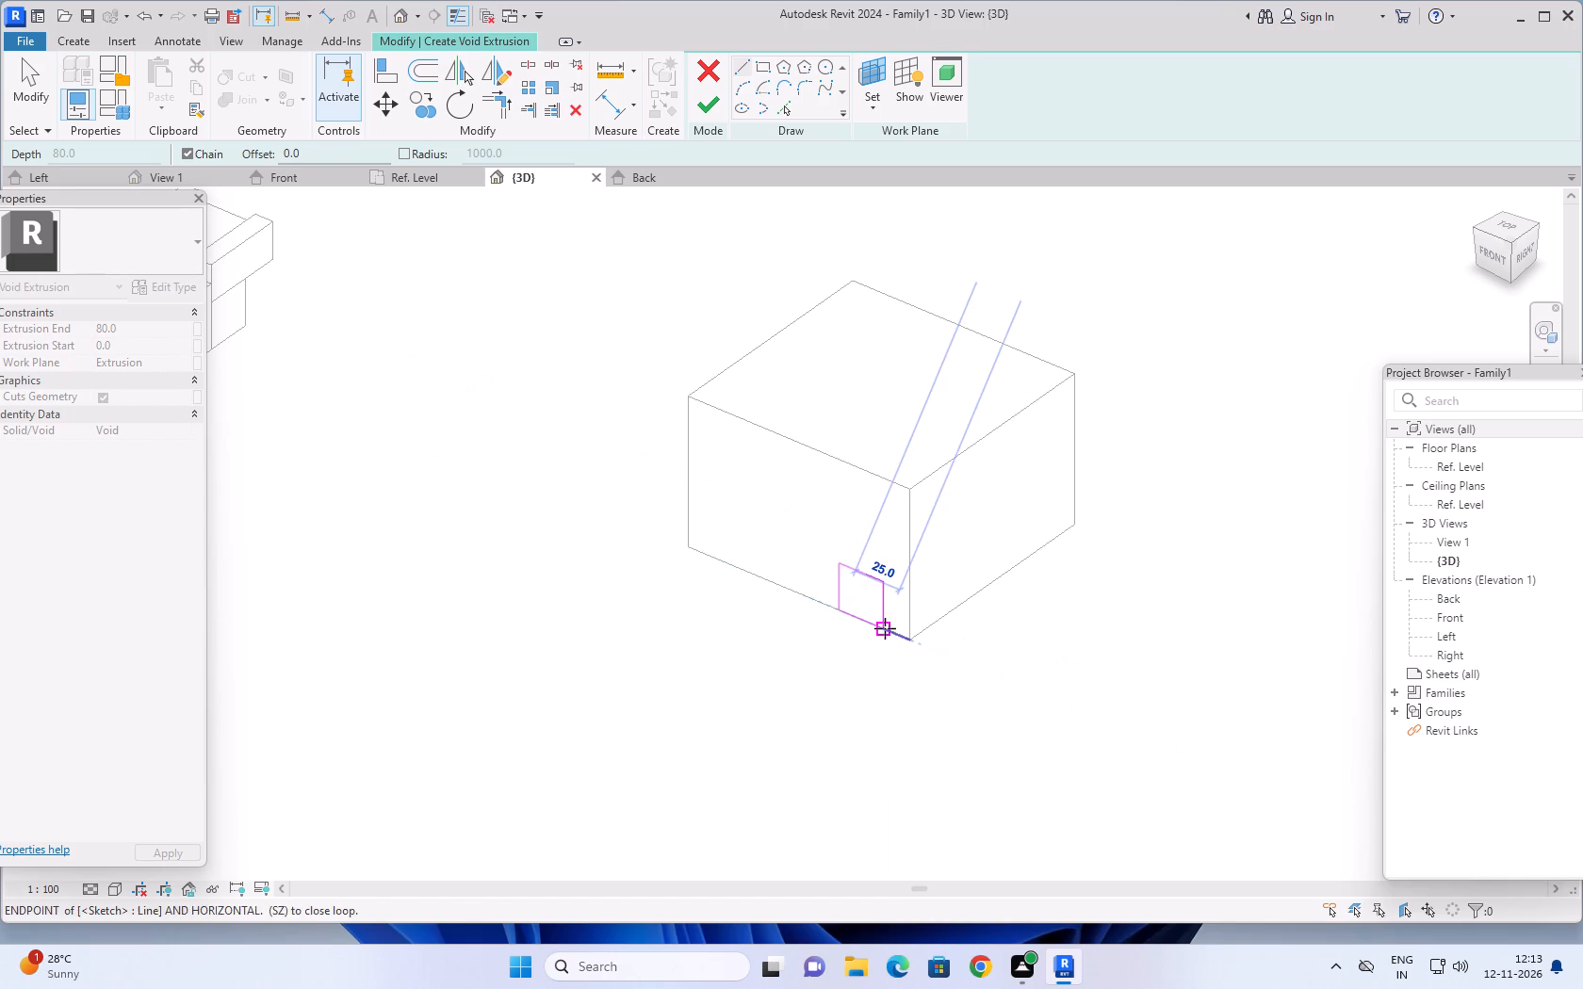
{"action": "left_click", "coordinate": [885, 628]}
{"action": "key", "text": "Escape"}
{"action": "key", "text": "Escape"}
{"action": "key", "text": "Escape"}
Delete the 15 offset line between the square and the block's corner, leaving only the closed square profile.
{"action": "left_click", "coordinate": [899, 639]}
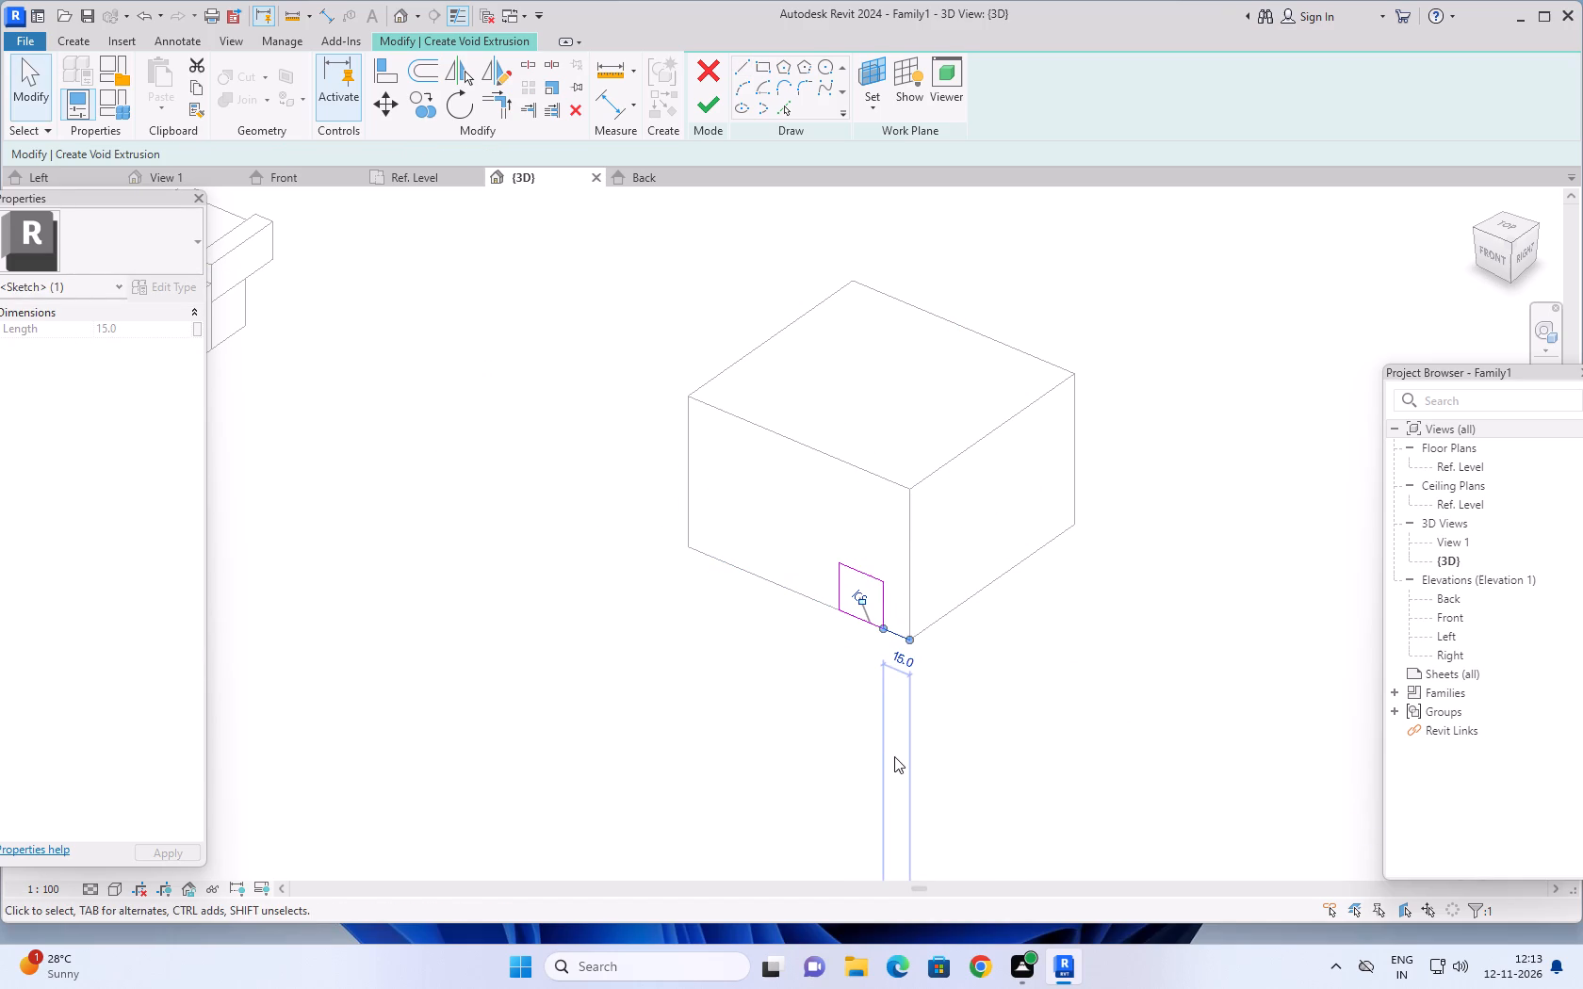
{"action": "key", "text": "Delete"}
Set the void's extrusion end to 100 and finish it to cut the square notch into the bottom of the block's front face.
{"action": "scroll", "coordinate": [851, 736], "scroll_direction": "down", "scroll_amount": 2}
{"action": "middle_click_drag", "start_coordinate": [855, 698], "coordinate": [858, 679]}
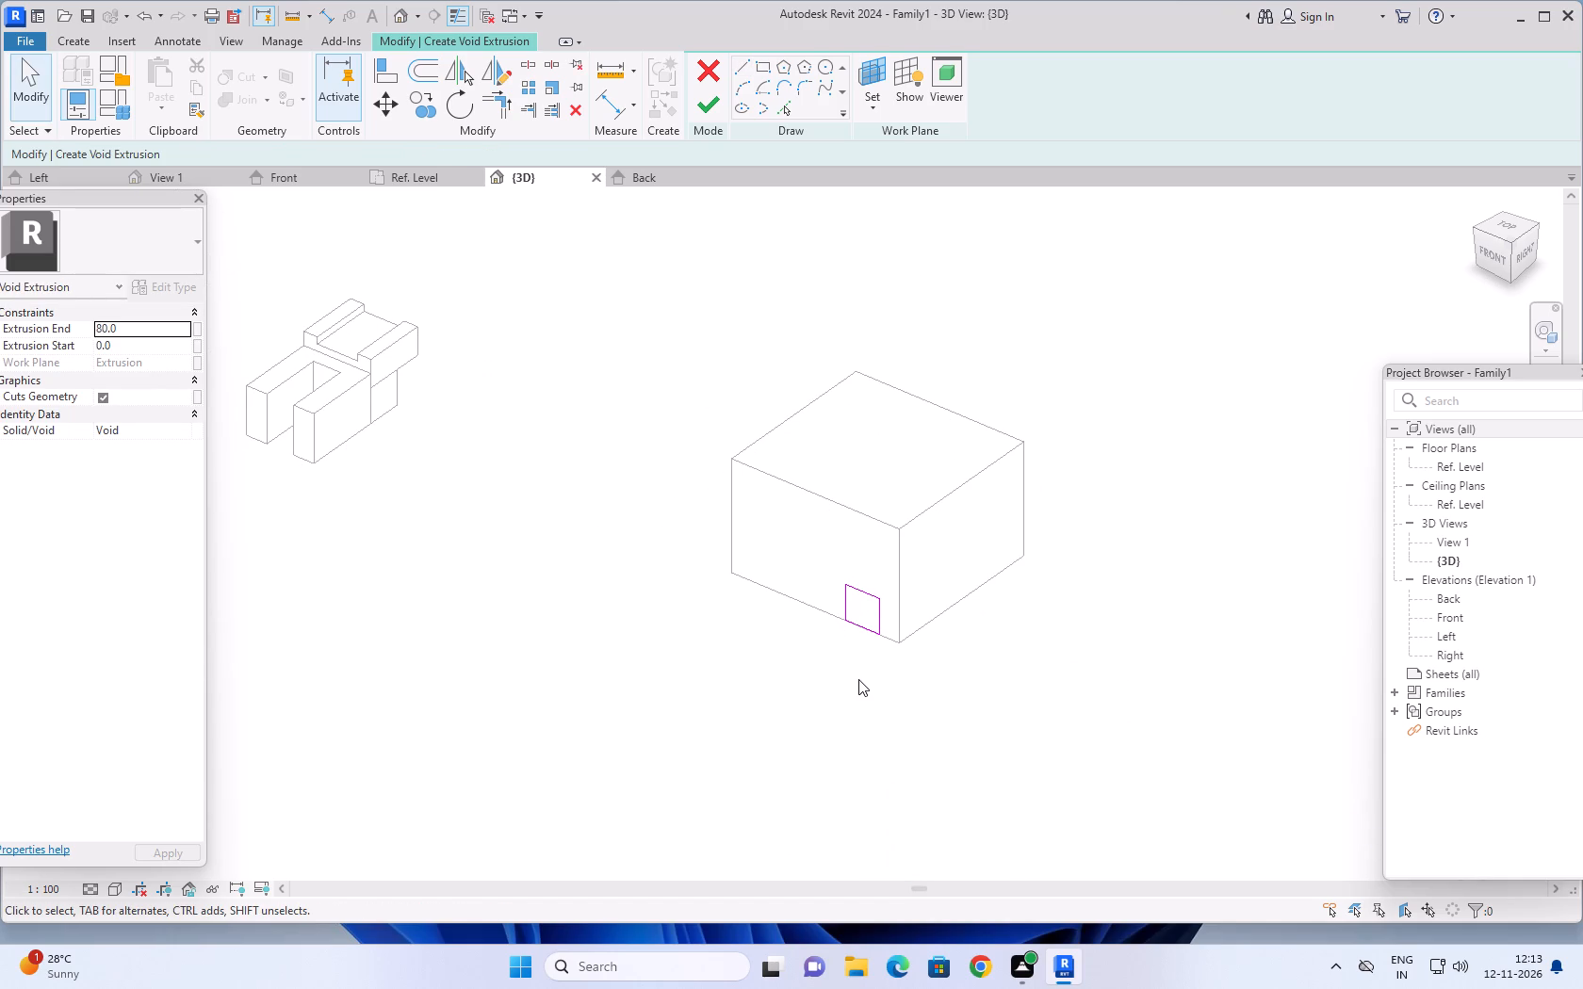
{"action": "scroll", "coordinate": [889, 689], "scroll_direction": "down", "scroll_amount": 1}
{"action": "middle_click_drag", "start_coordinate": [889, 689], "coordinate": [888, 648]}
{"action": "scroll", "coordinate": [871, 646], "scroll_direction": "up", "scroll_amount": 3}
{"action": "middle_click_drag", "start_coordinate": [883, 637], "coordinate": [877, 682]}
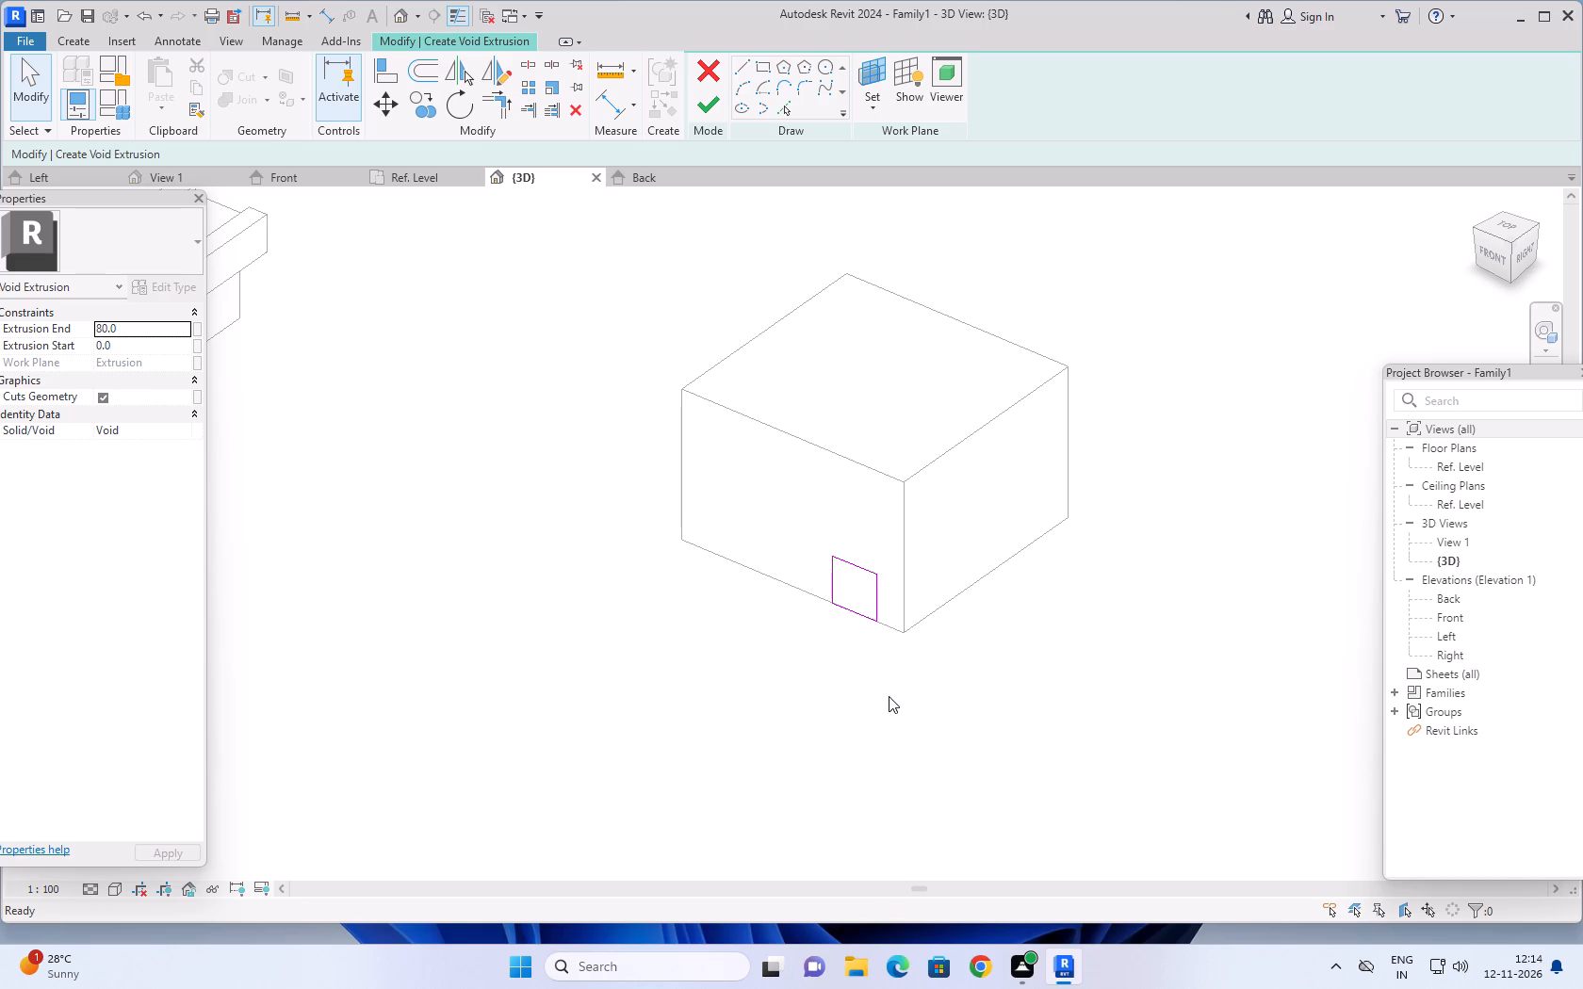
{"action": "scroll", "coordinate": [988, 689], "scroll_direction": "up", "scroll_amount": 1}
{"action": "scroll", "coordinate": [988, 689], "scroll_direction": "down", "scroll_amount": 3}
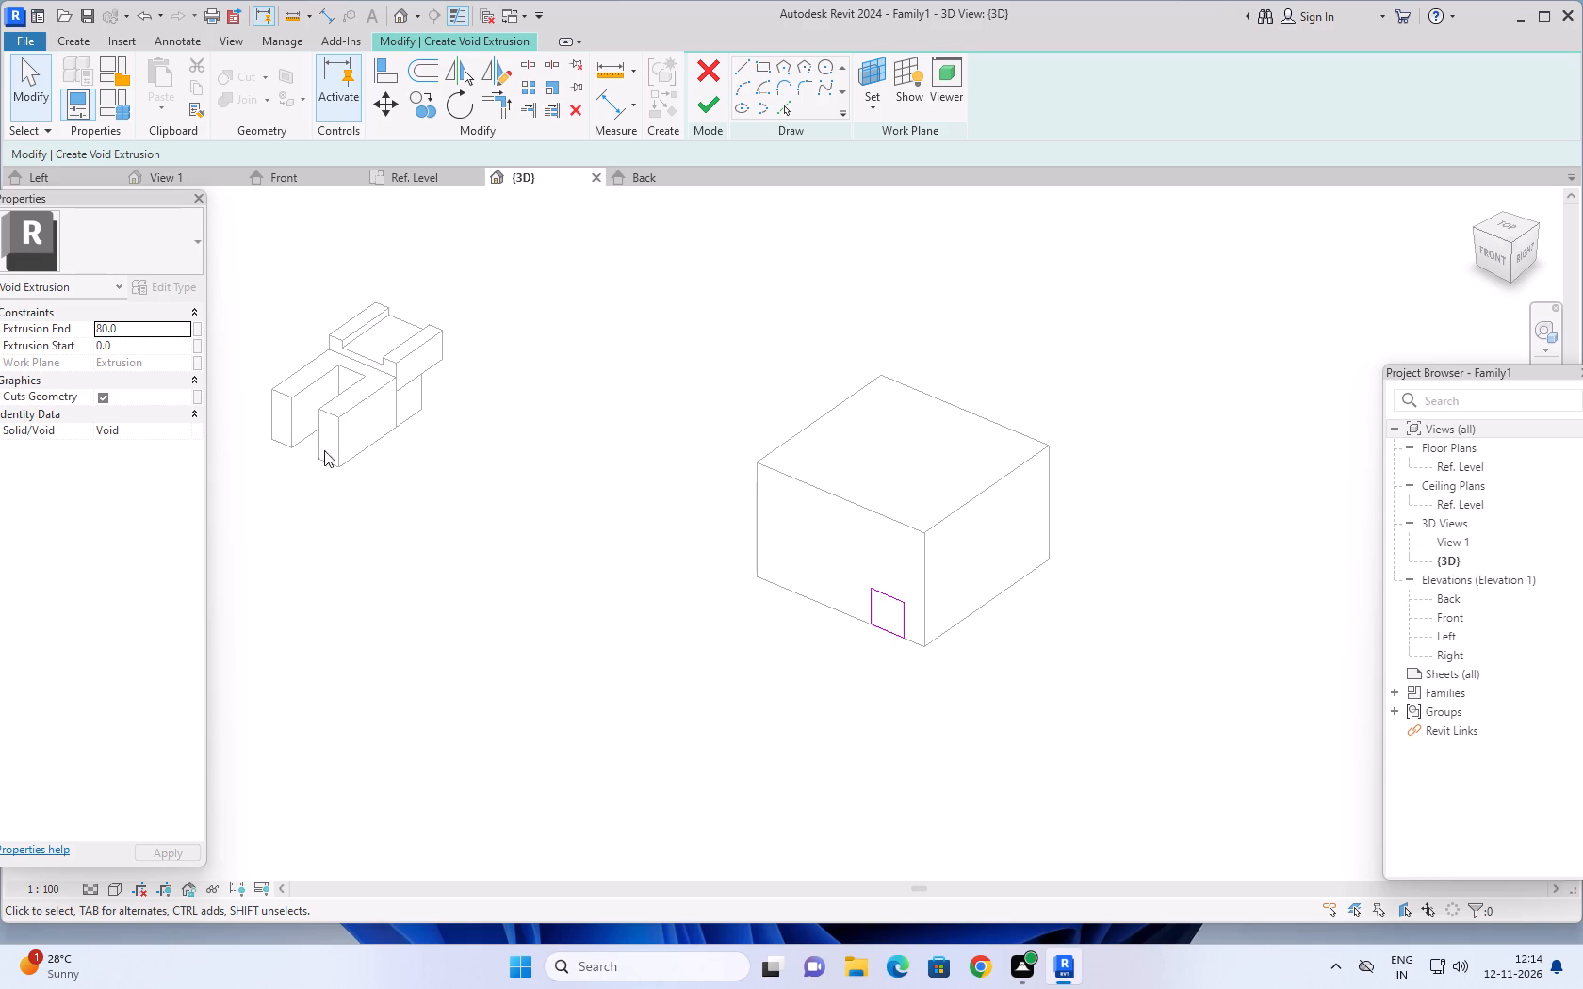
{"action": "left_click", "coordinate": [145, 325]}
{"action": "type", "text": "100"}
{"action": "key", "text": "Return"}
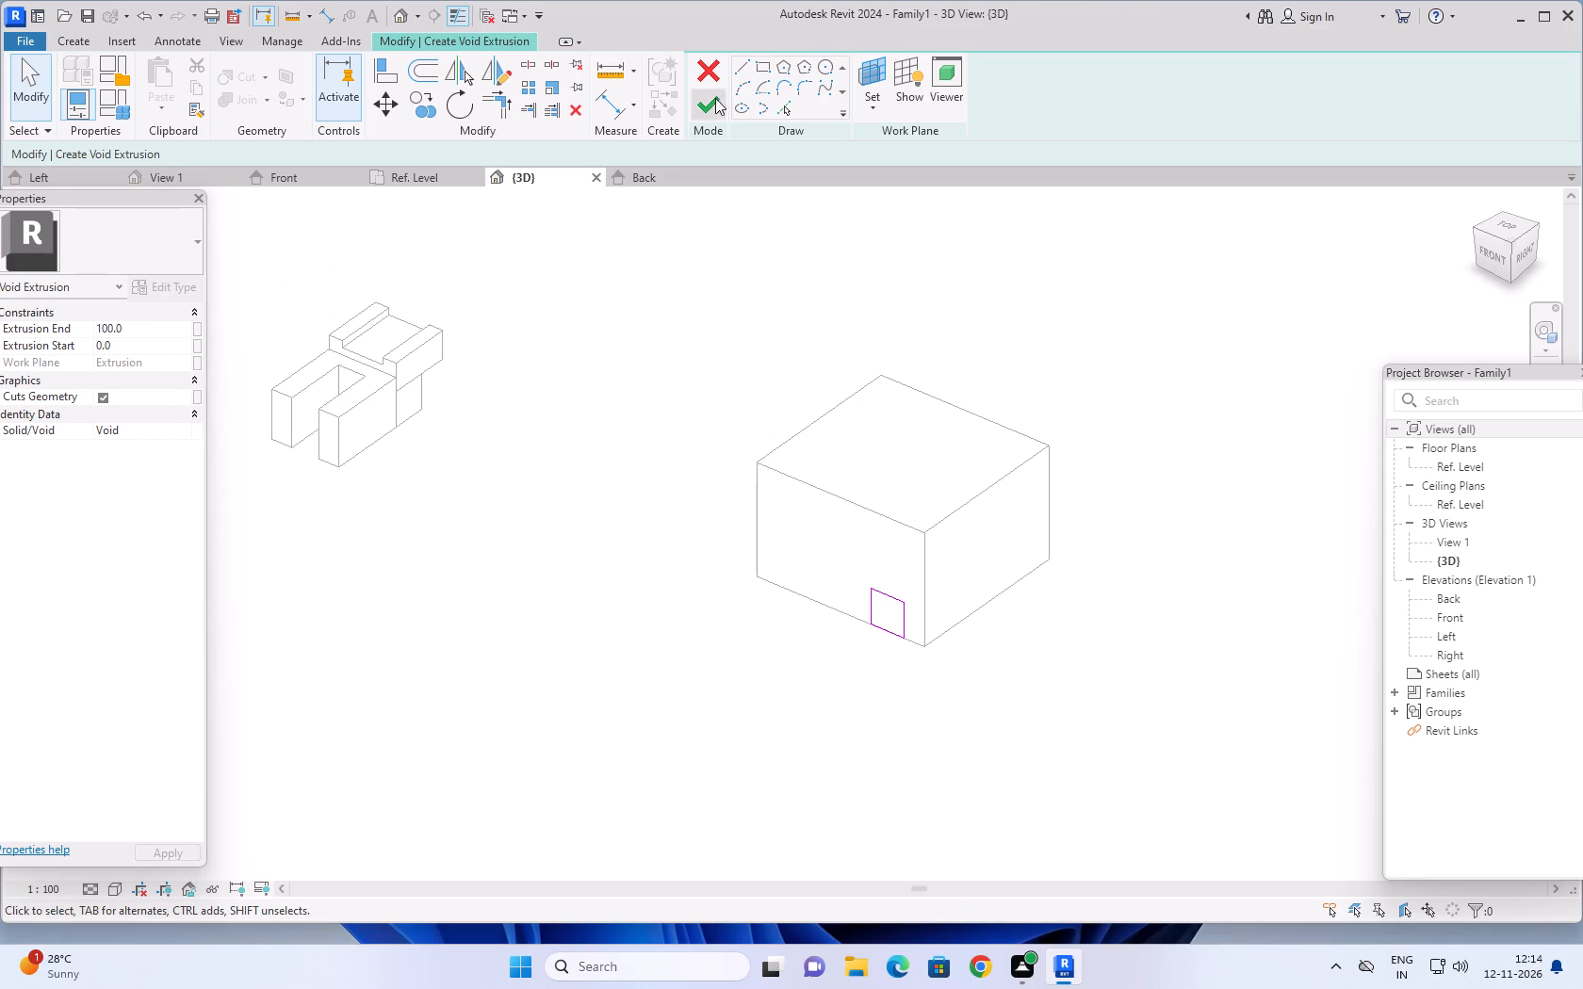
{"action": "left_click", "coordinate": [715, 98]}
{"action": "key", "text": "Escape"}
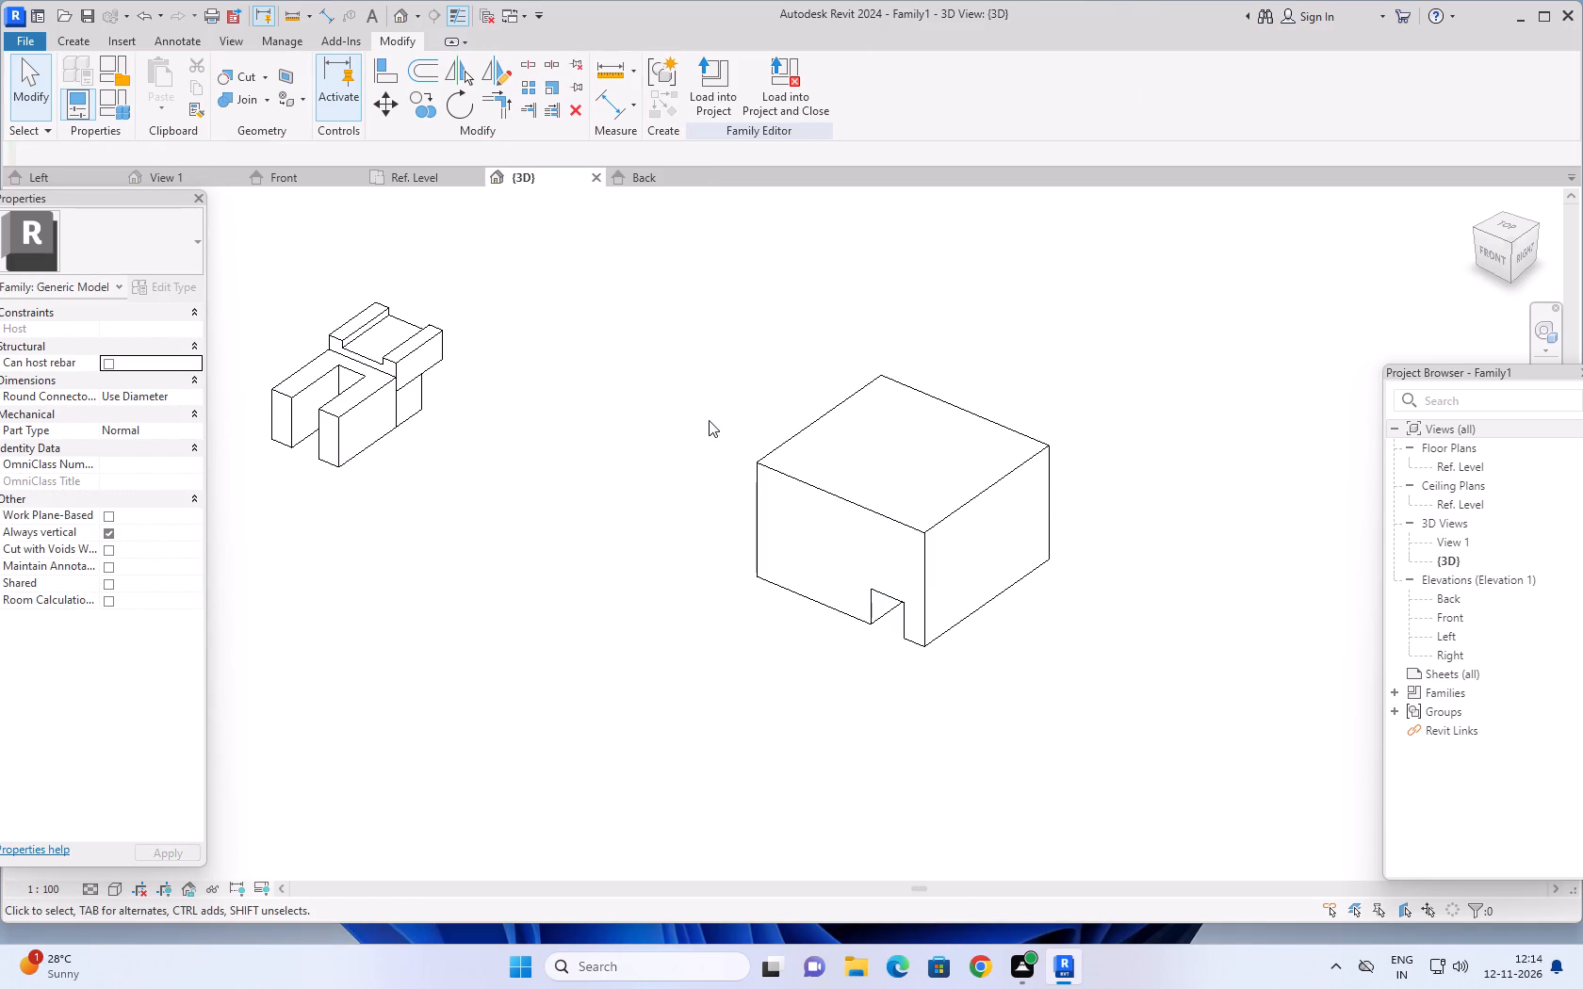
Start a void extrusion with the notched block's top face as its work plane.
{"action": "middle_click_drag", "start_coordinate": [709, 420], "coordinate": [728, 451]}
{"action": "middle_click_drag", "start_coordinate": [724, 396], "coordinate": [805, 670]}
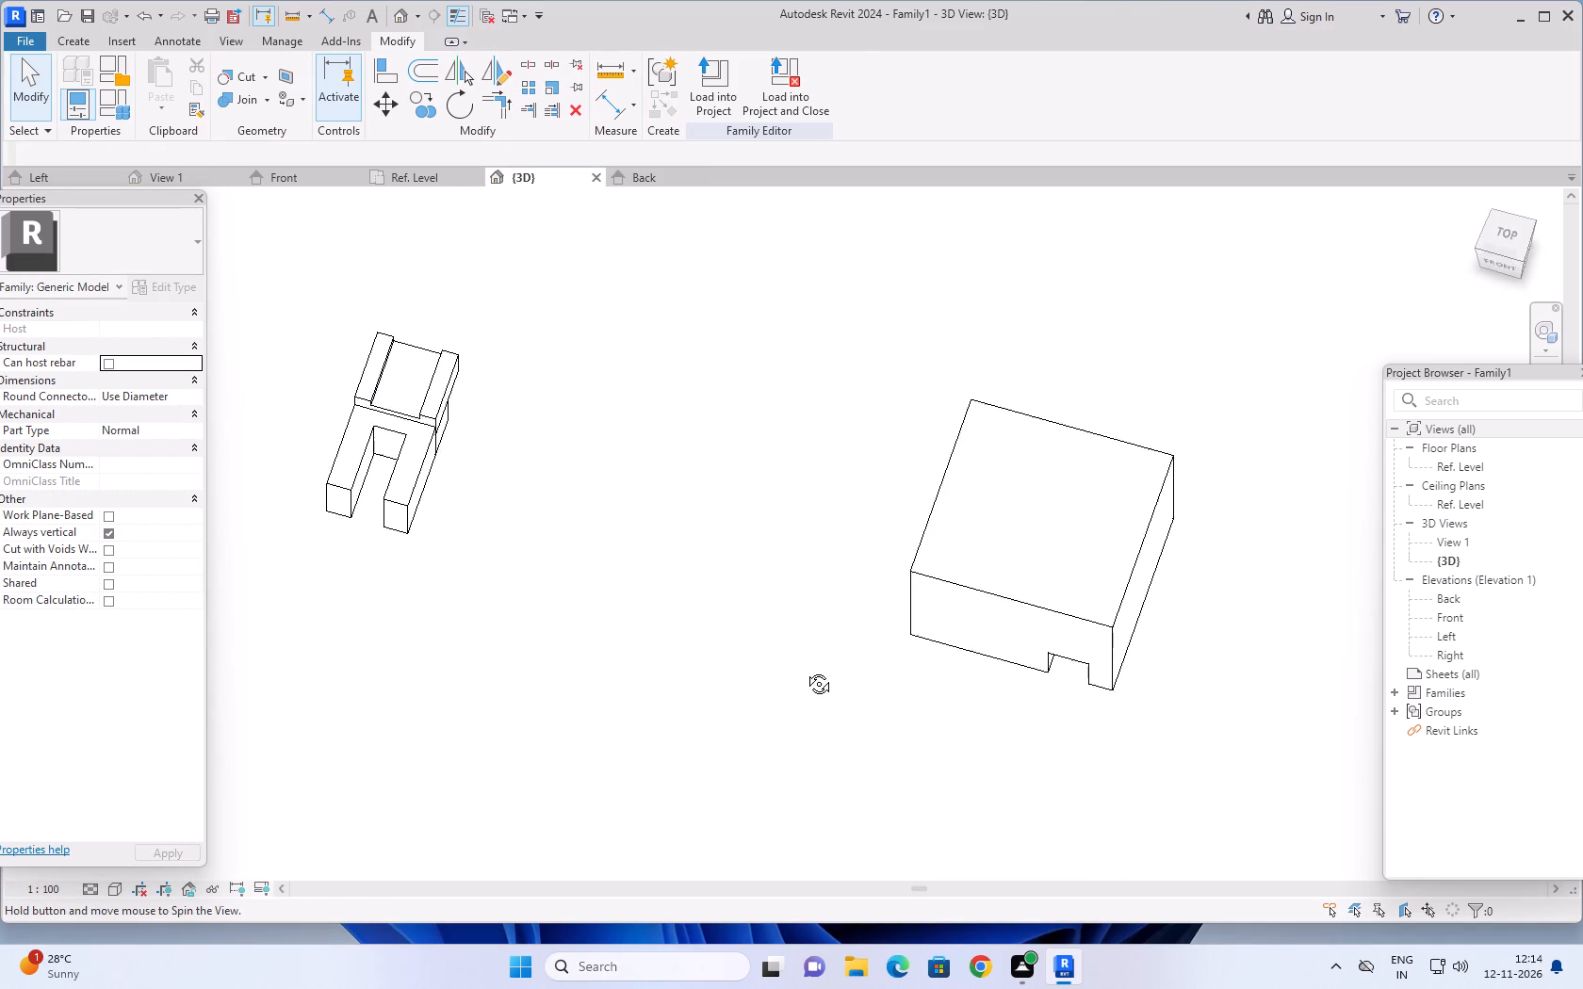
{"action": "middle_click_drag", "start_coordinate": [805, 670], "coordinate": [806, 677]}
{"action": "middle_click_drag", "start_coordinate": [870, 349], "coordinate": [739, 437]}
{"action": "middle_click_drag", "start_coordinate": [761, 454], "coordinate": [924, 555], "text": "shift"}
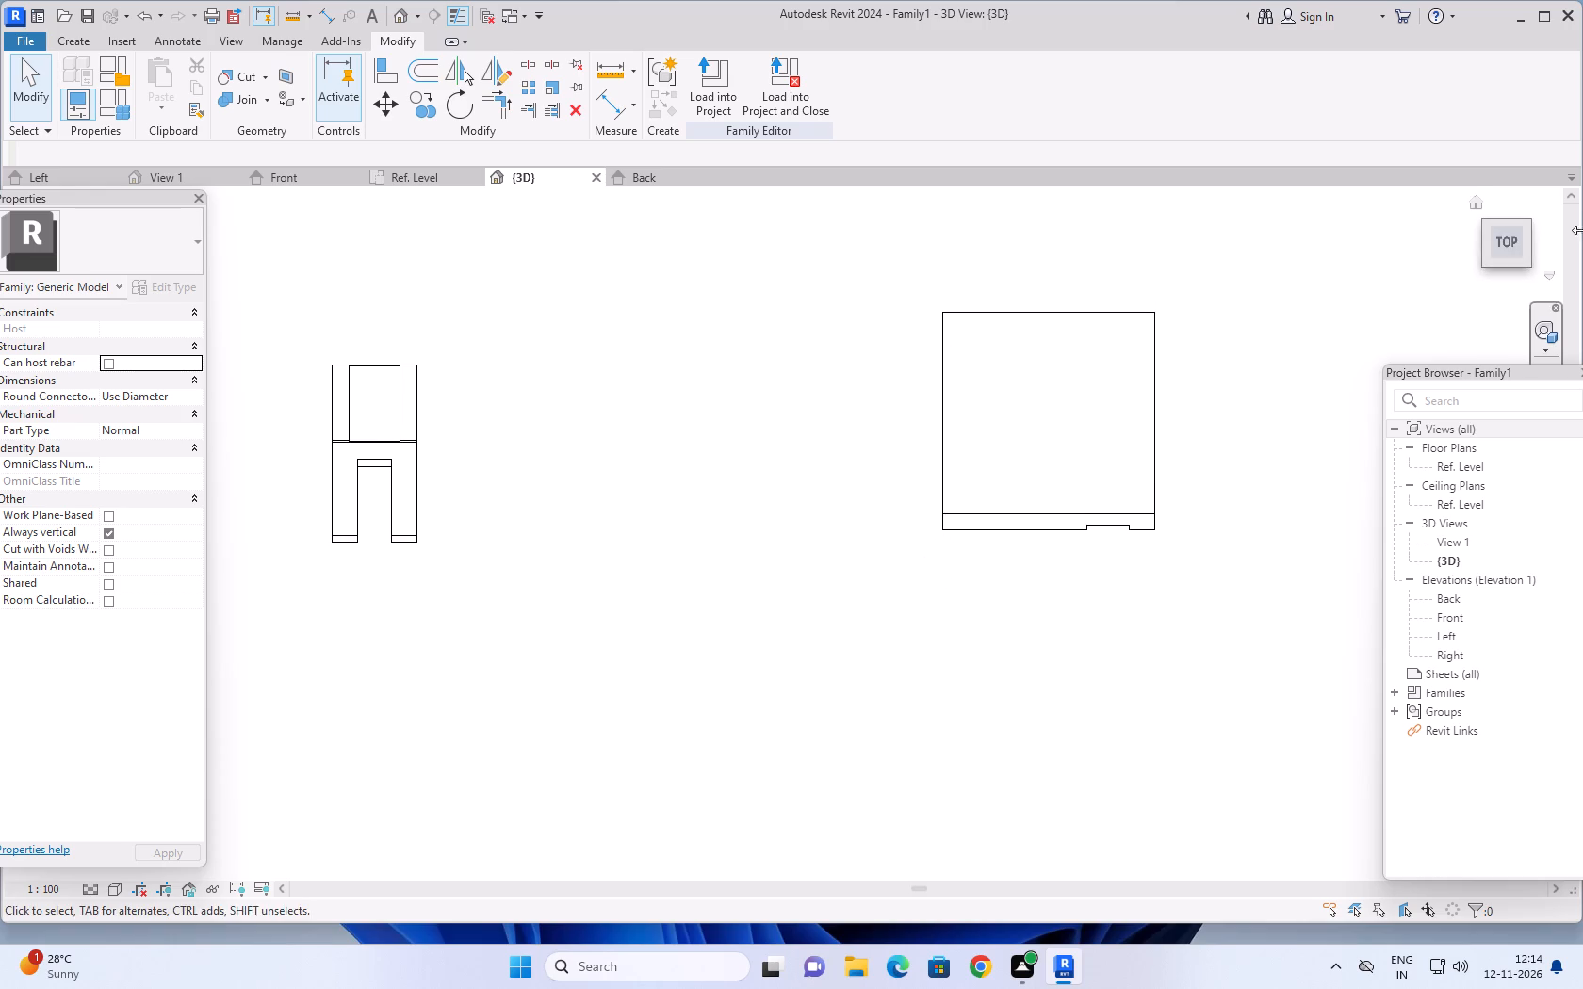
{"action": "left_click", "coordinate": [1514, 235]}
{"action": "middle_click_drag", "start_coordinate": [706, 406], "coordinate": [938, 725]}
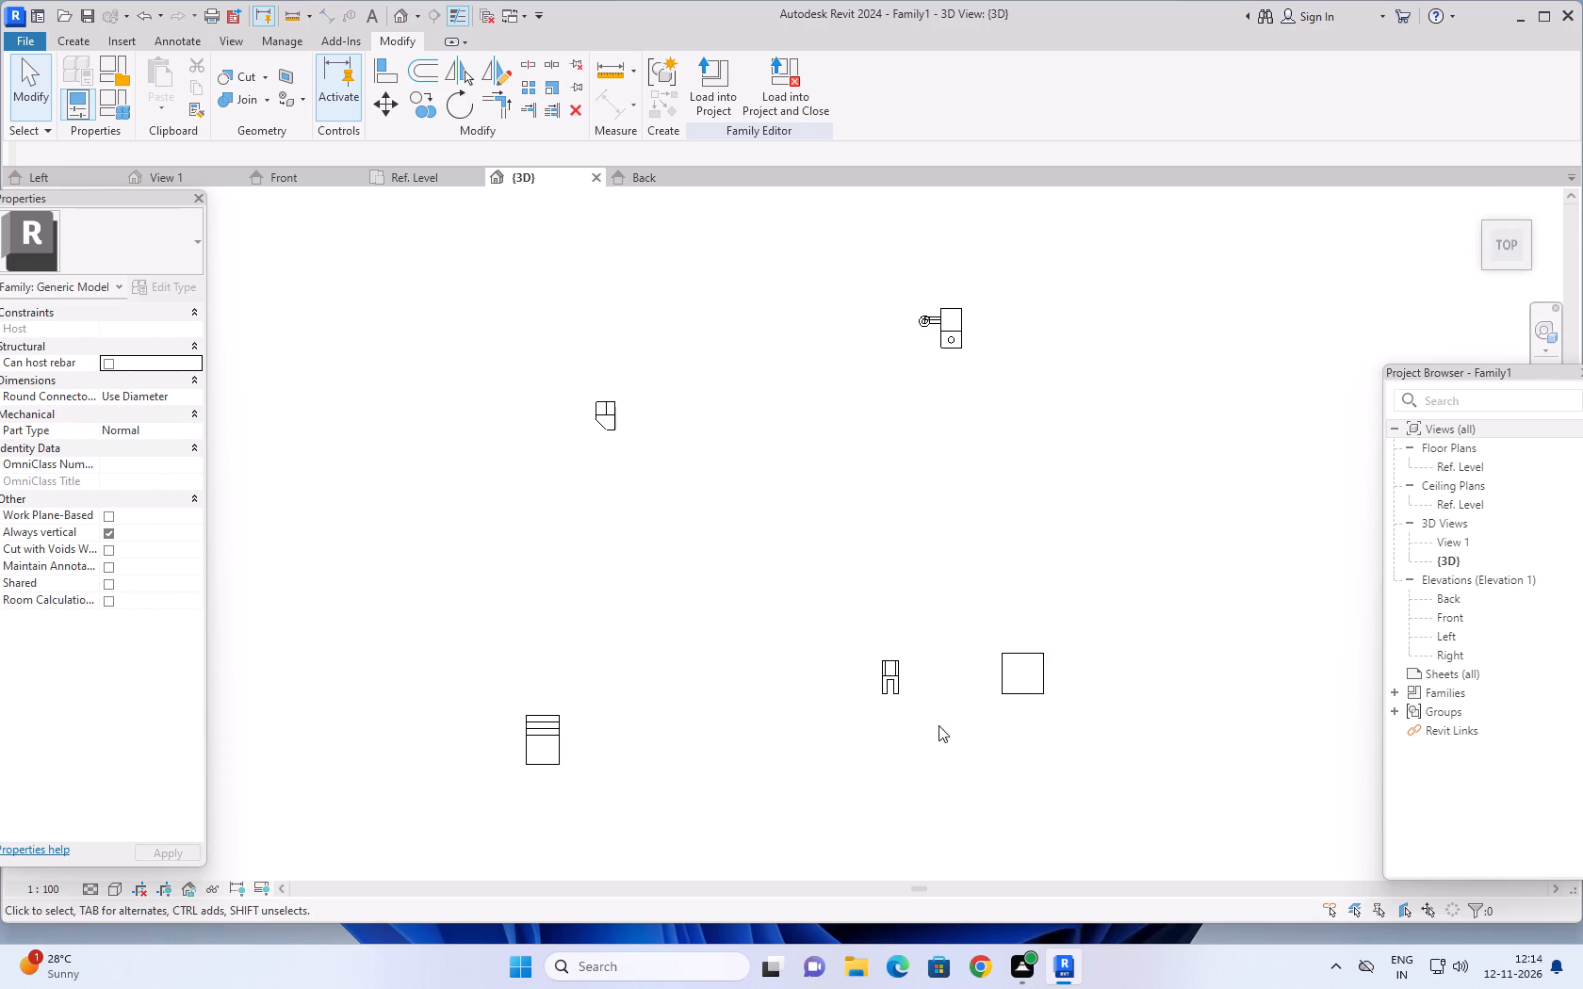
{"action": "scroll", "coordinate": [998, 626], "scroll_direction": "up", "scroll_amount": 4}
{"action": "scroll", "coordinate": [1118, 674], "scroll_direction": "up", "scroll_amount": 1}
{"action": "middle_click_drag", "start_coordinate": [1095, 647], "coordinate": [933, 478]}
{"action": "scroll", "coordinate": [866, 530], "scroll_direction": "up", "scroll_amount": 6}
{"action": "middle_click_drag", "start_coordinate": [1102, 515], "coordinate": [1057, 490]}
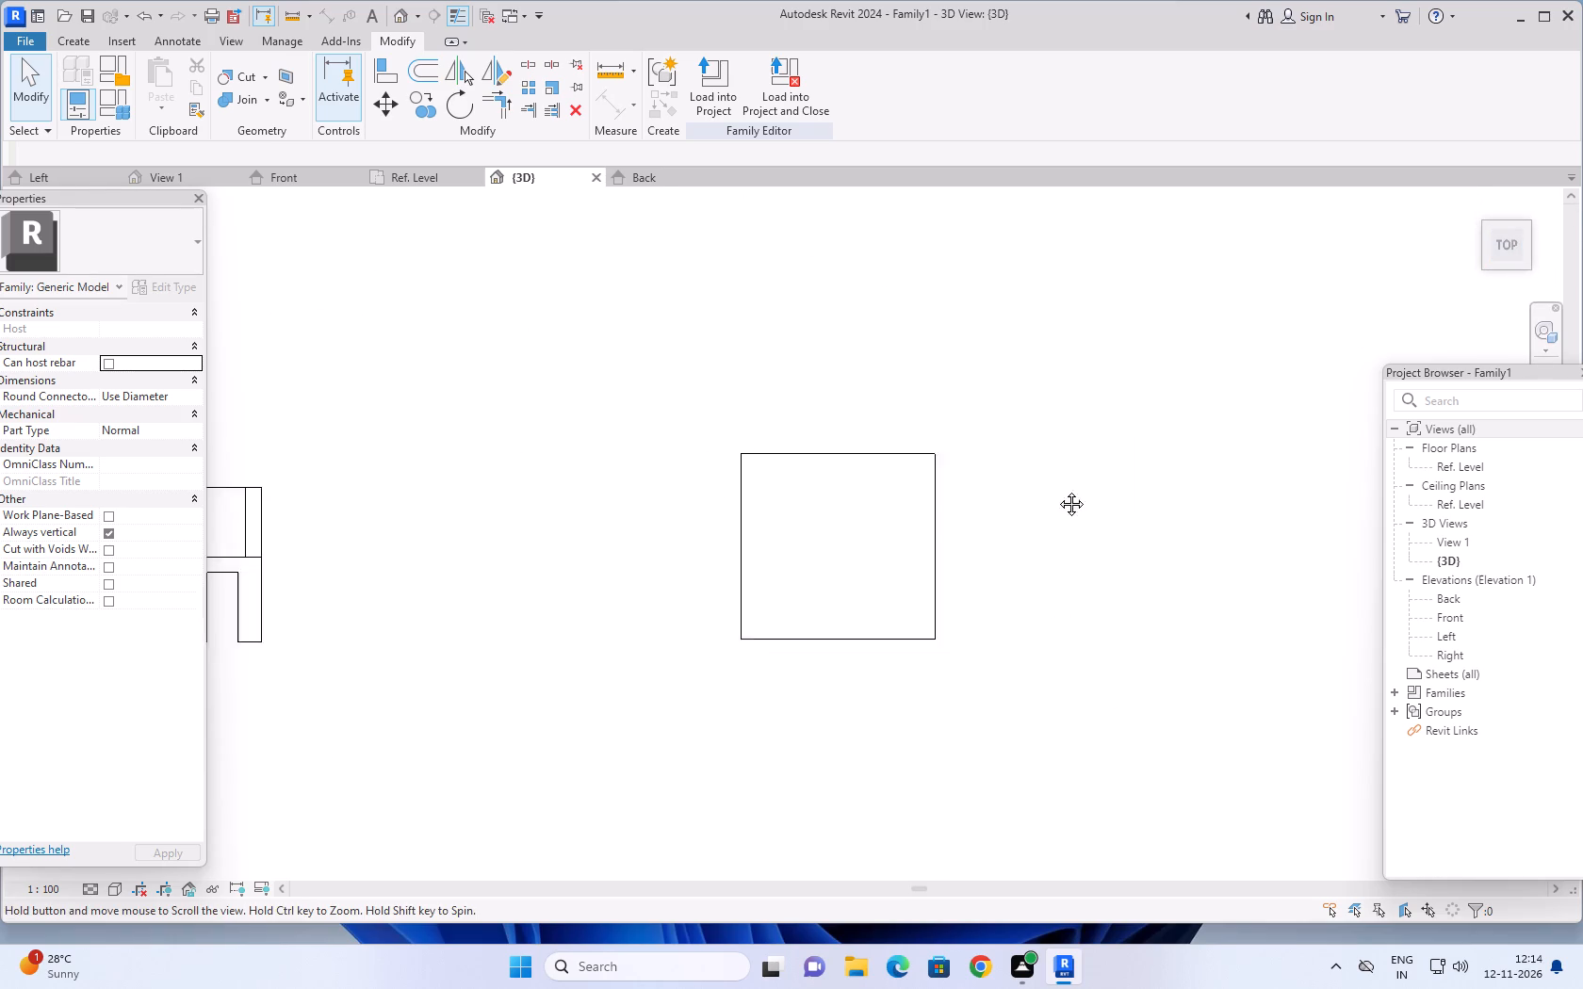
{"action": "middle_click_drag", "start_coordinate": [1057, 490], "coordinate": [999, 492]}
{"action": "scroll", "coordinate": [999, 492], "scroll_direction": "up", "scroll_amount": 2}
{"action": "middle_click_drag", "start_coordinate": [1001, 492], "coordinate": [1029, 485]}
{"action": "left_click", "coordinate": [69, 38]}
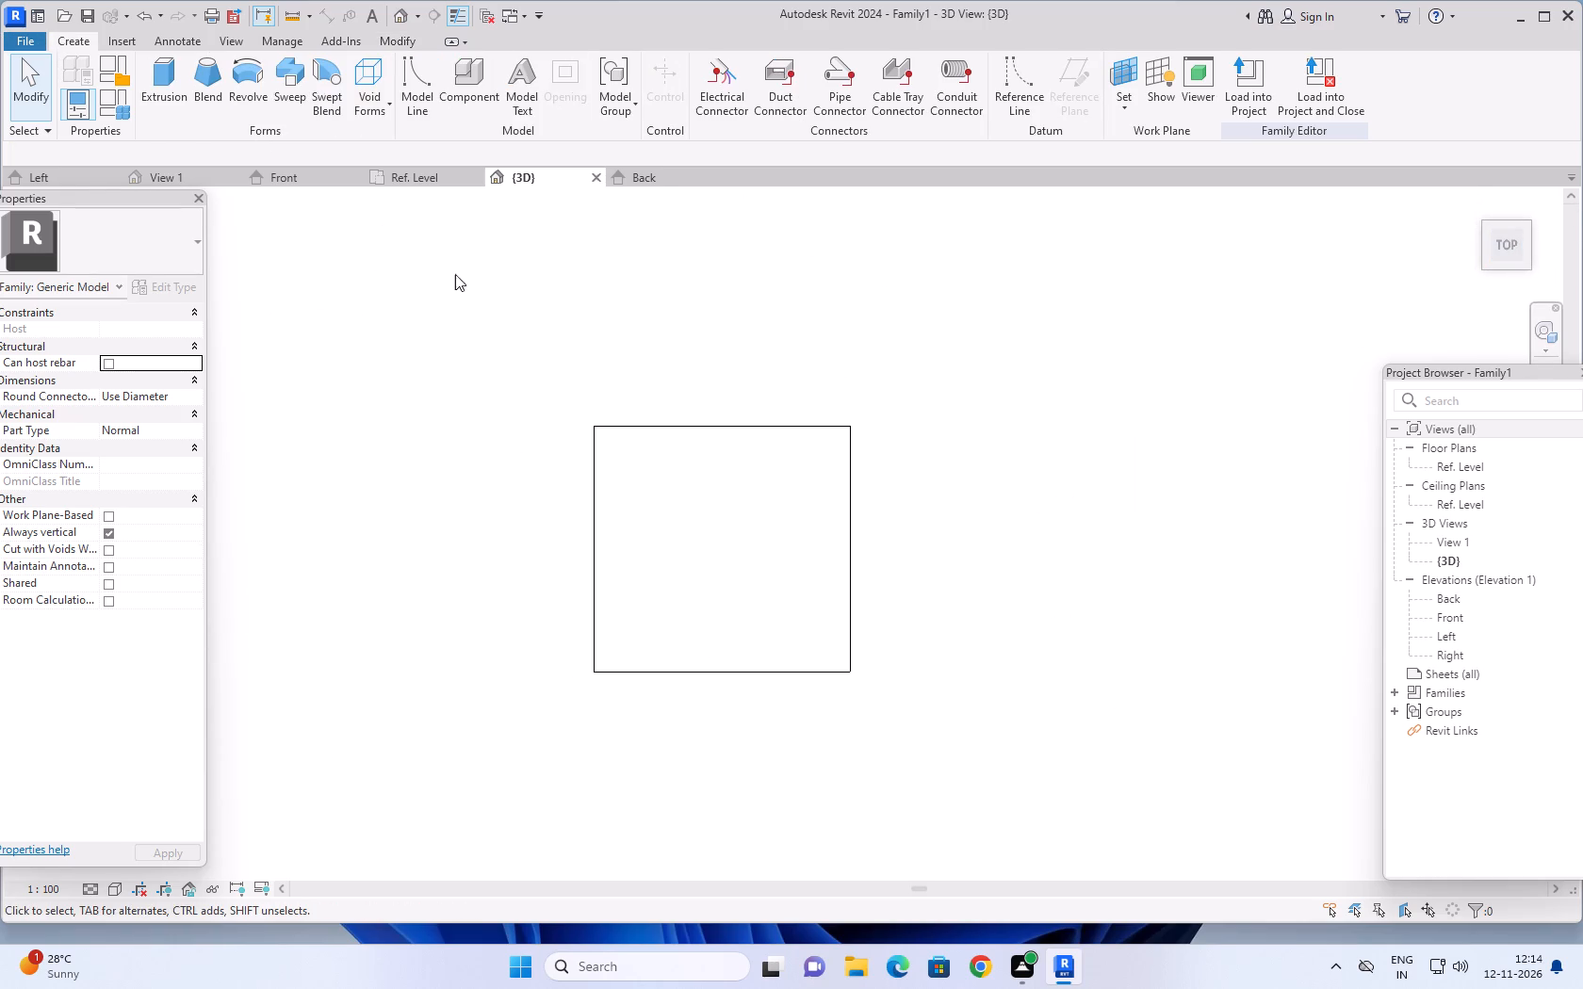
{"action": "left_click", "coordinate": [384, 102]}
{"action": "left_click", "coordinate": [424, 143]}
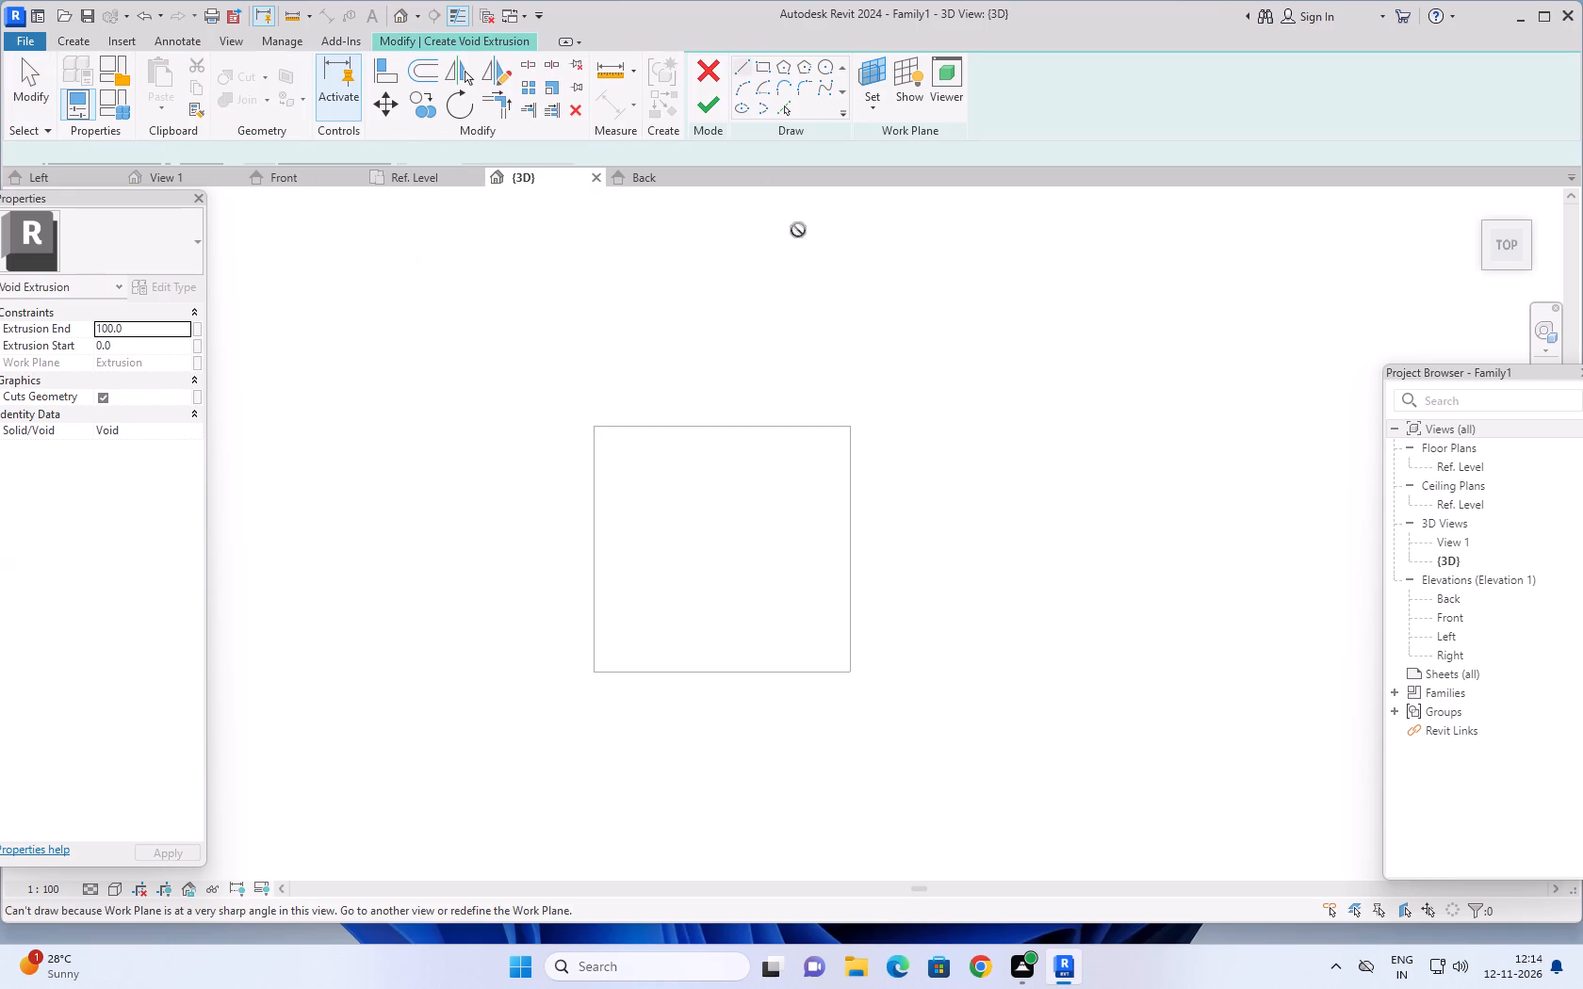
{"action": "left_click", "coordinate": [865, 106]}
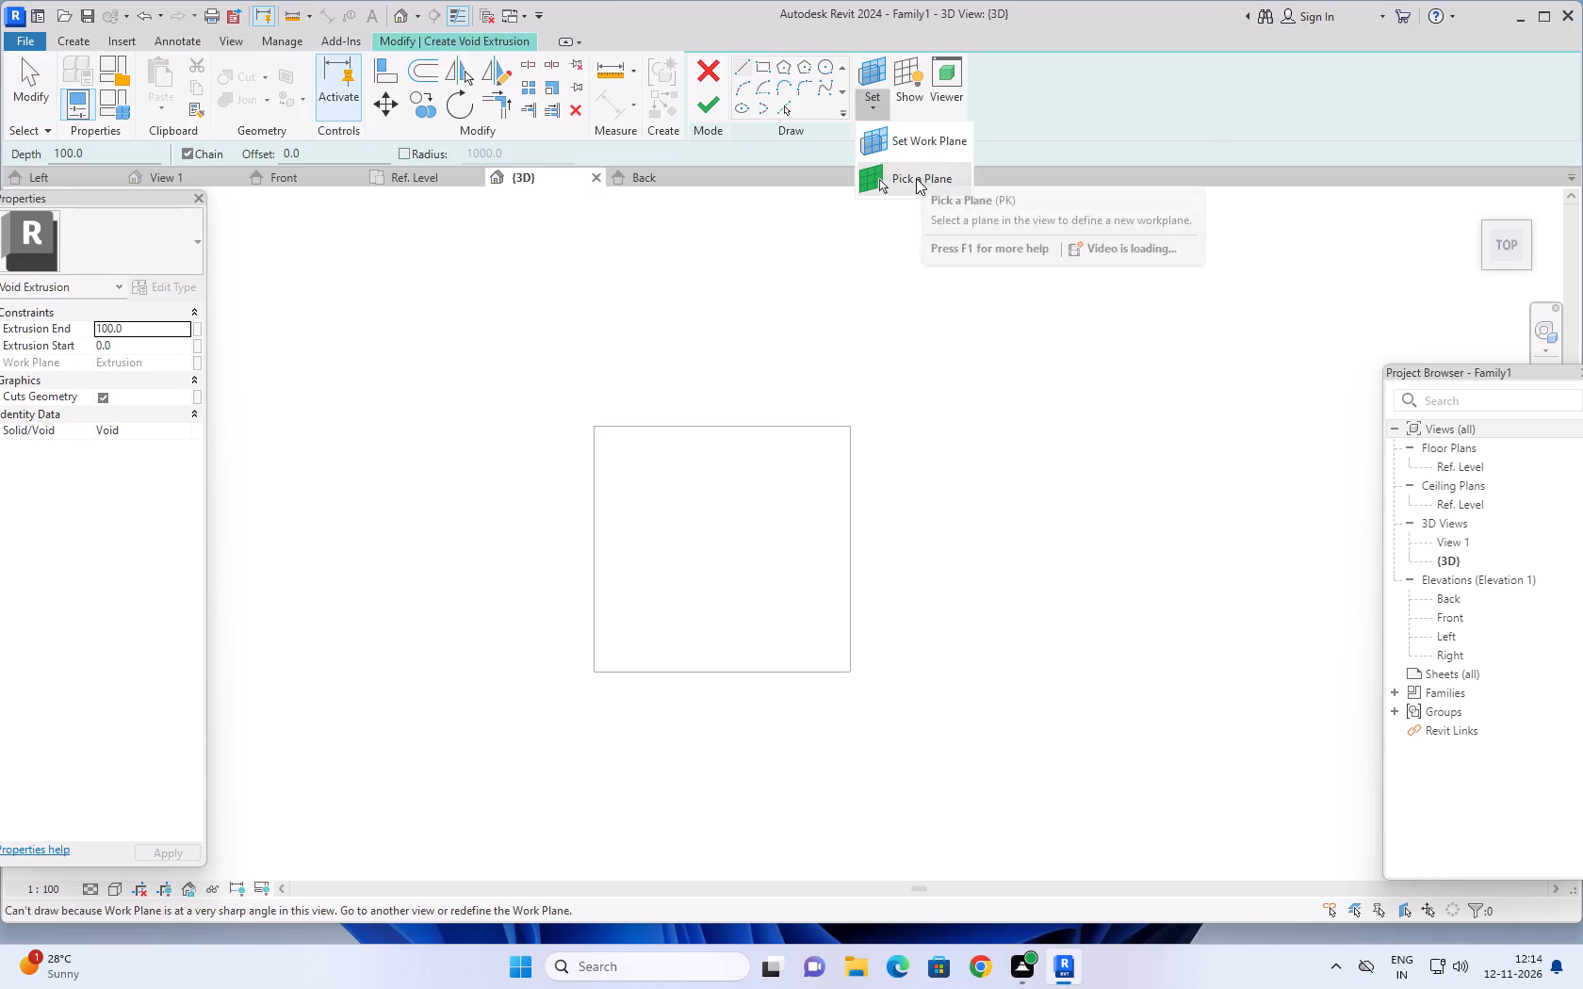
{"action": "left_click", "coordinate": [916, 178]}
{"action": "left_click", "coordinate": [685, 514]}
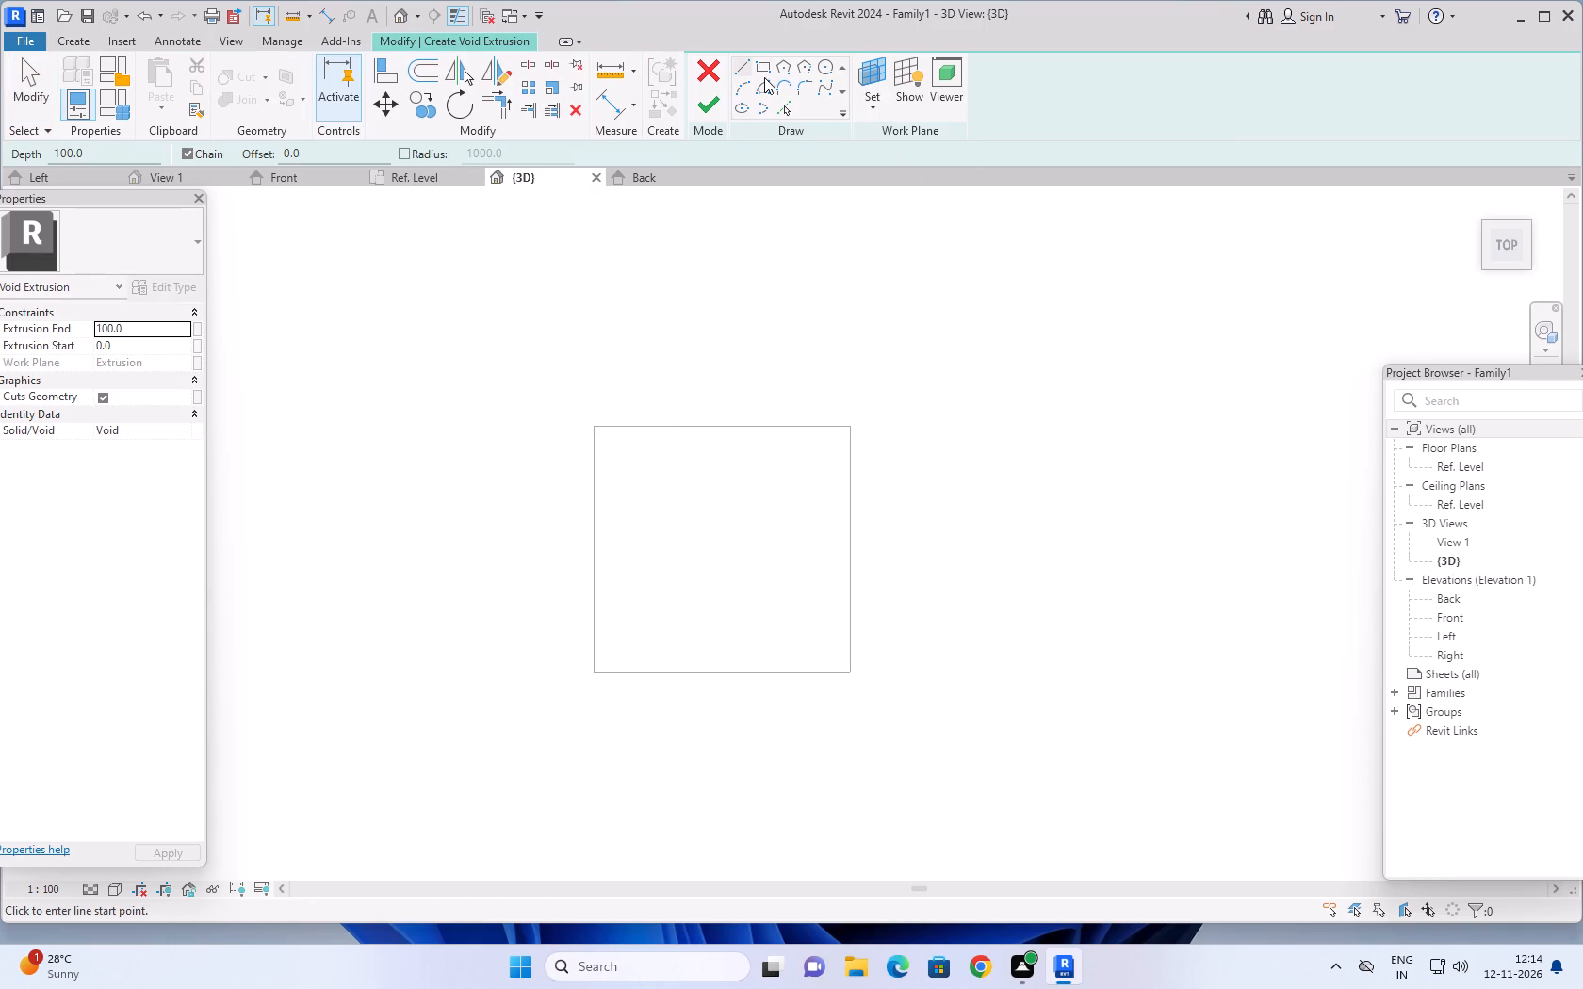
Sketch a 30 by 100 rectangle on the block's front edge, using a 20 offset line from the front-left corner.
{"action": "left_click", "coordinate": [763, 63]}
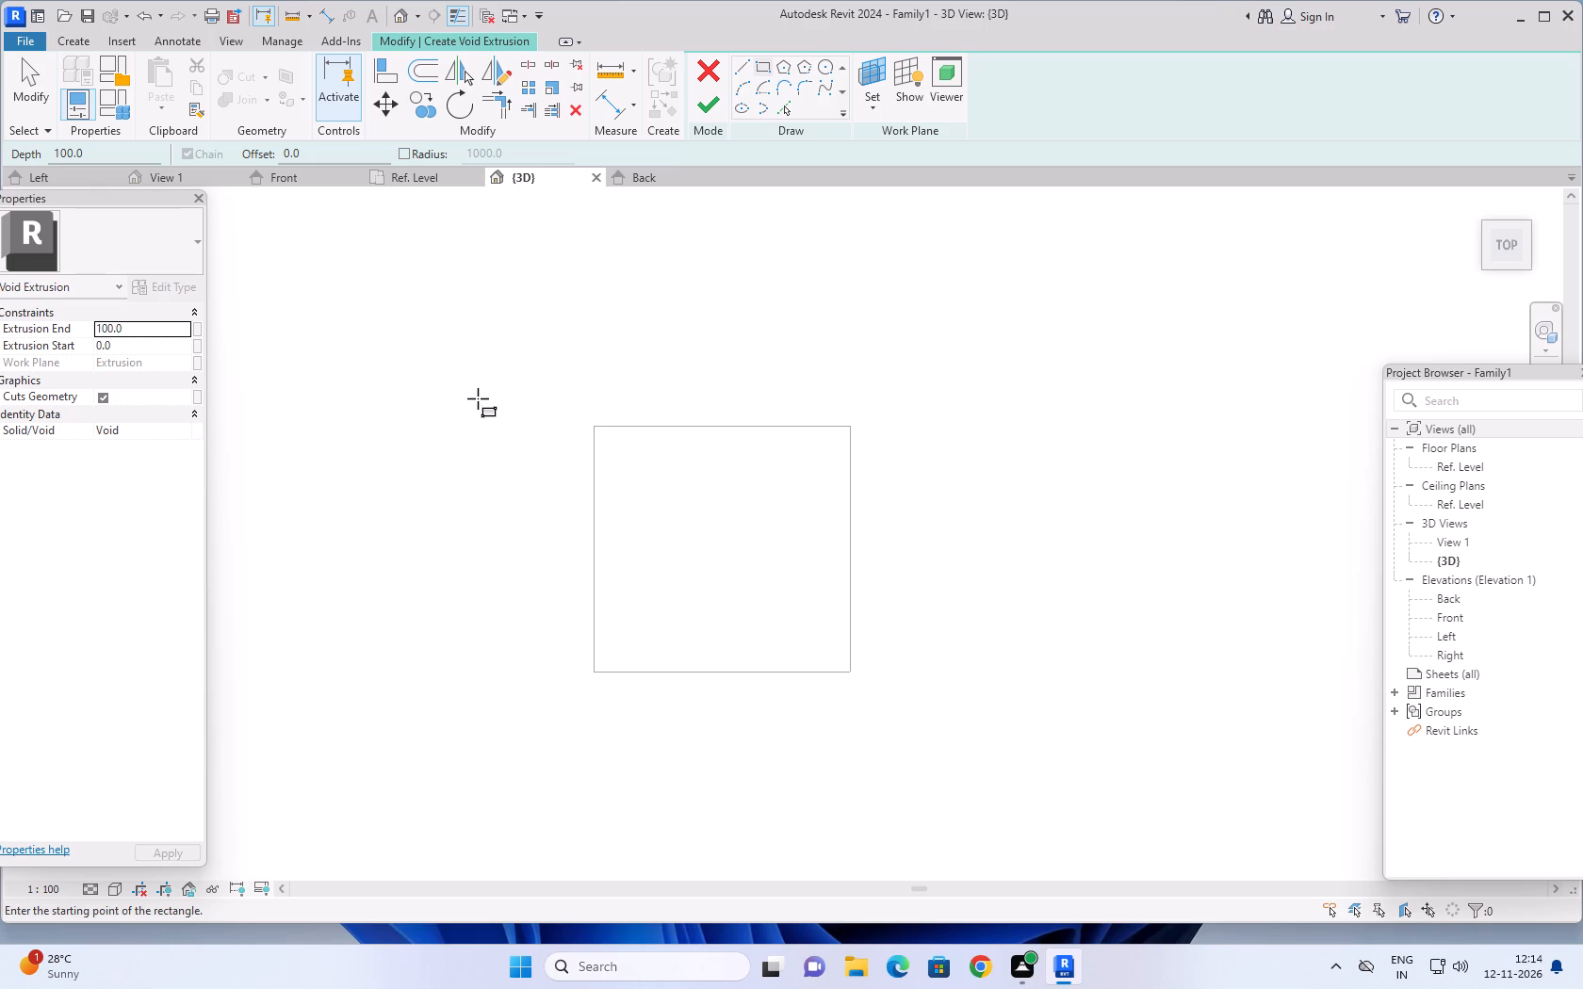
{"action": "left_click", "coordinate": [743, 67]}
{"action": "left_click", "coordinate": [599, 672]}
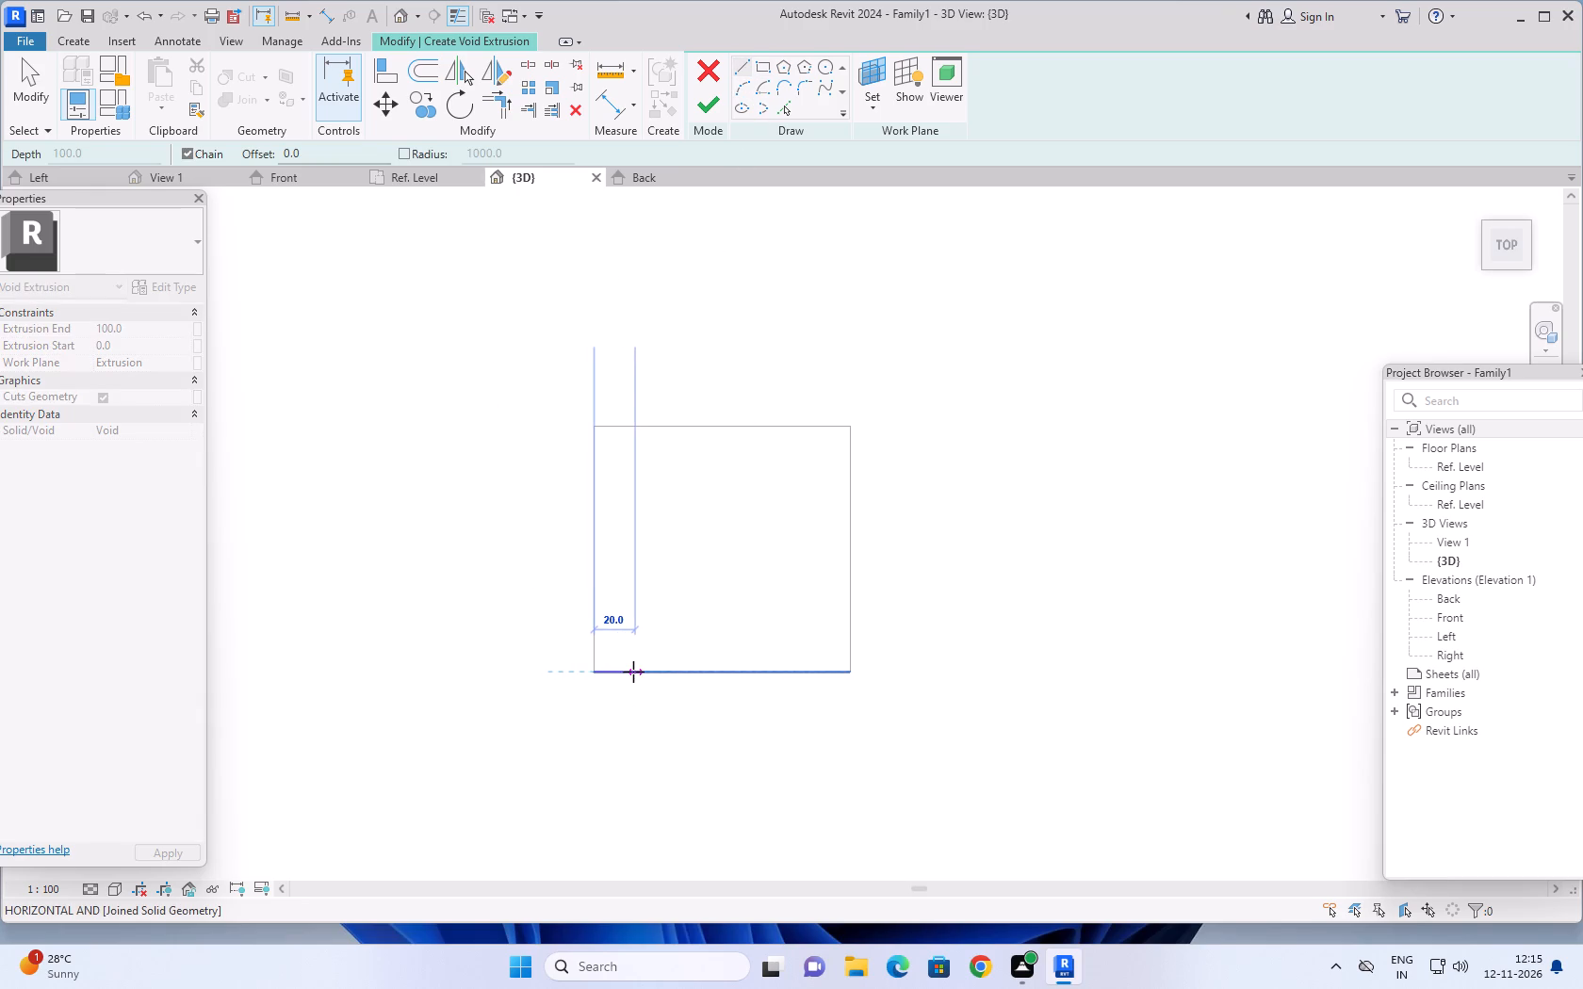
{"action": "left_click", "coordinate": [634, 672]}
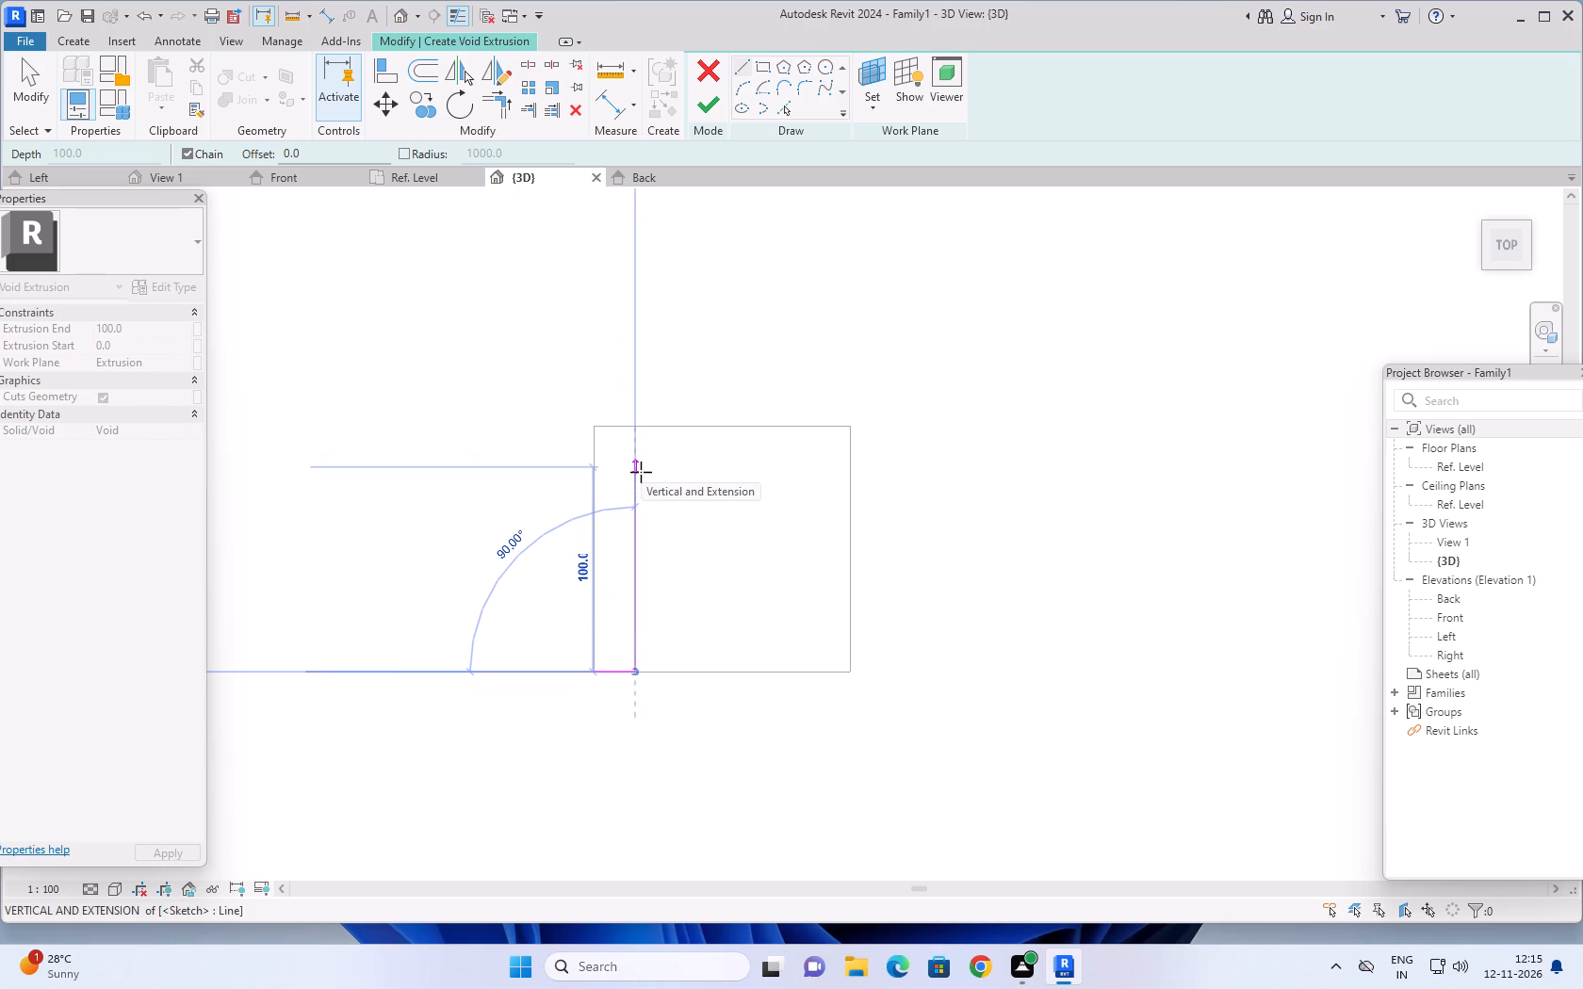
{"action": "left_click", "coordinate": [641, 472]}
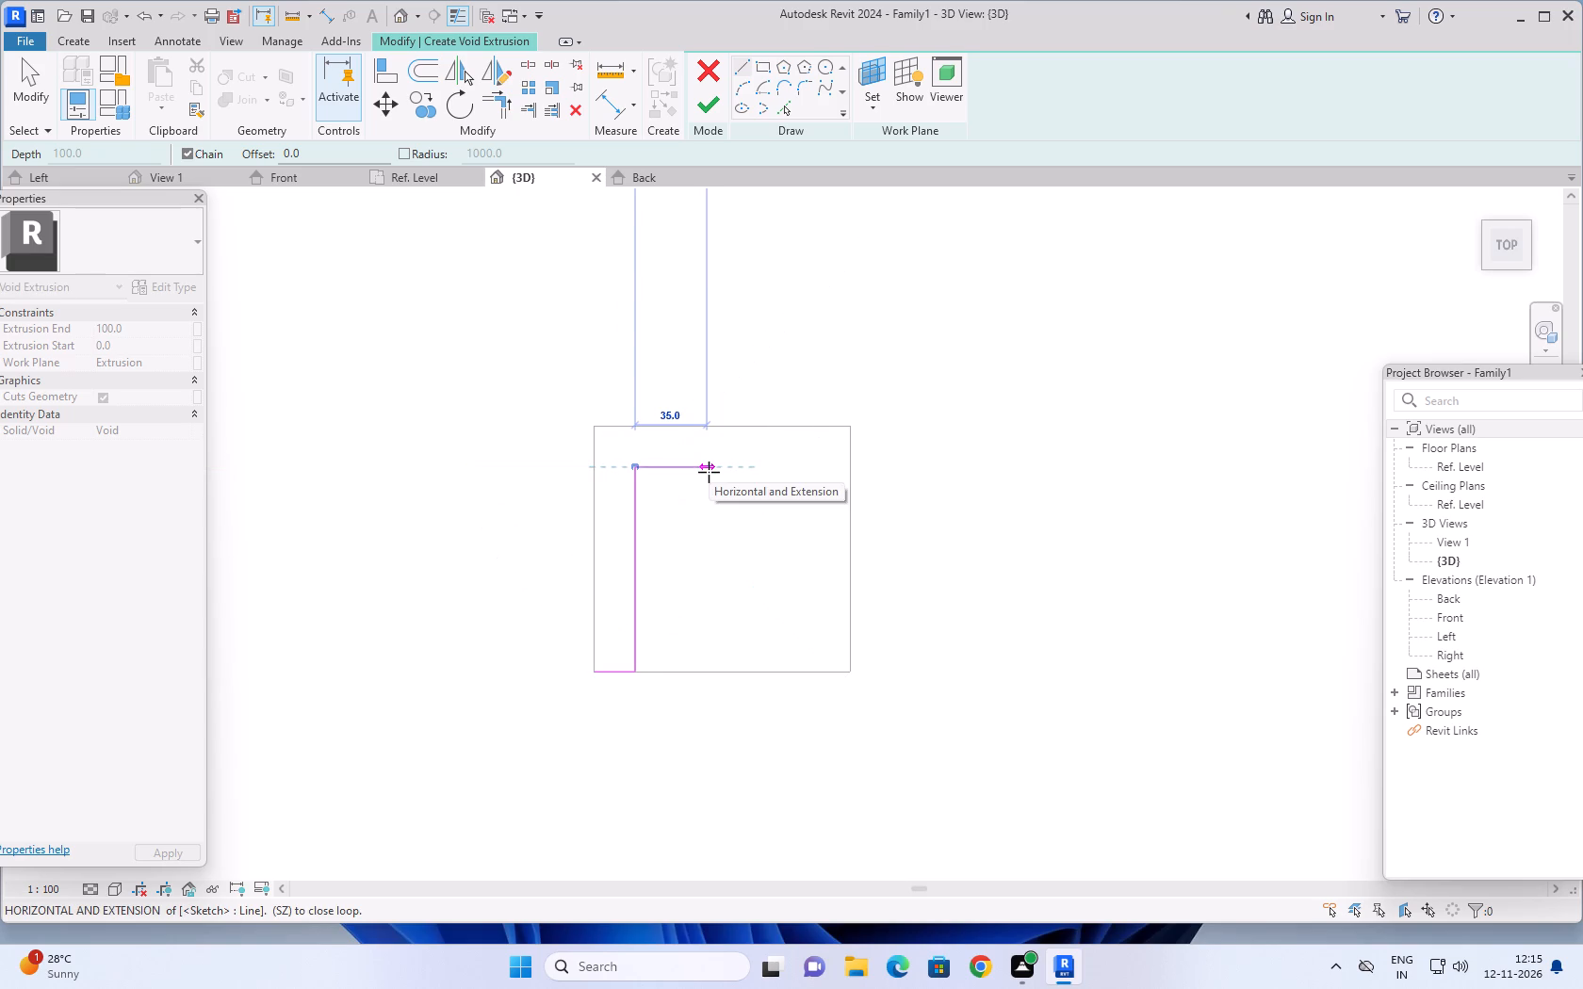
{"action": "type", "text": "30"}
{"action": "key", "text": "Return"}
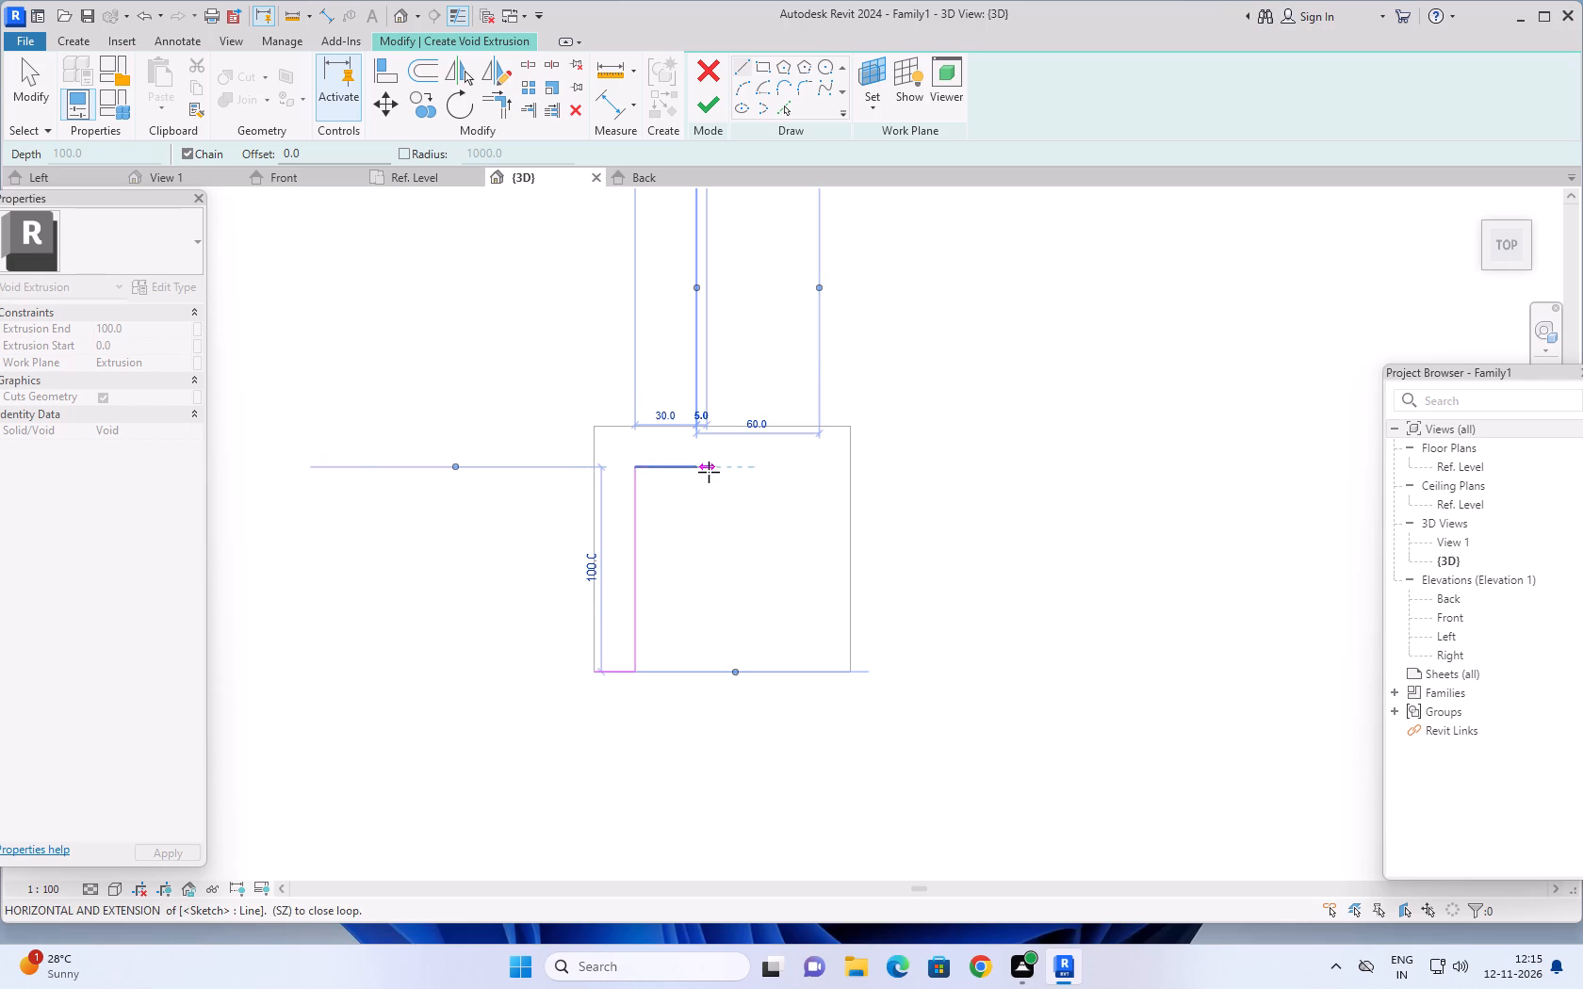
{"action": "left_click", "coordinate": [697, 673]}
{"action": "left_click", "coordinate": [632, 670]}
{"action": "key", "text": "Escape"}
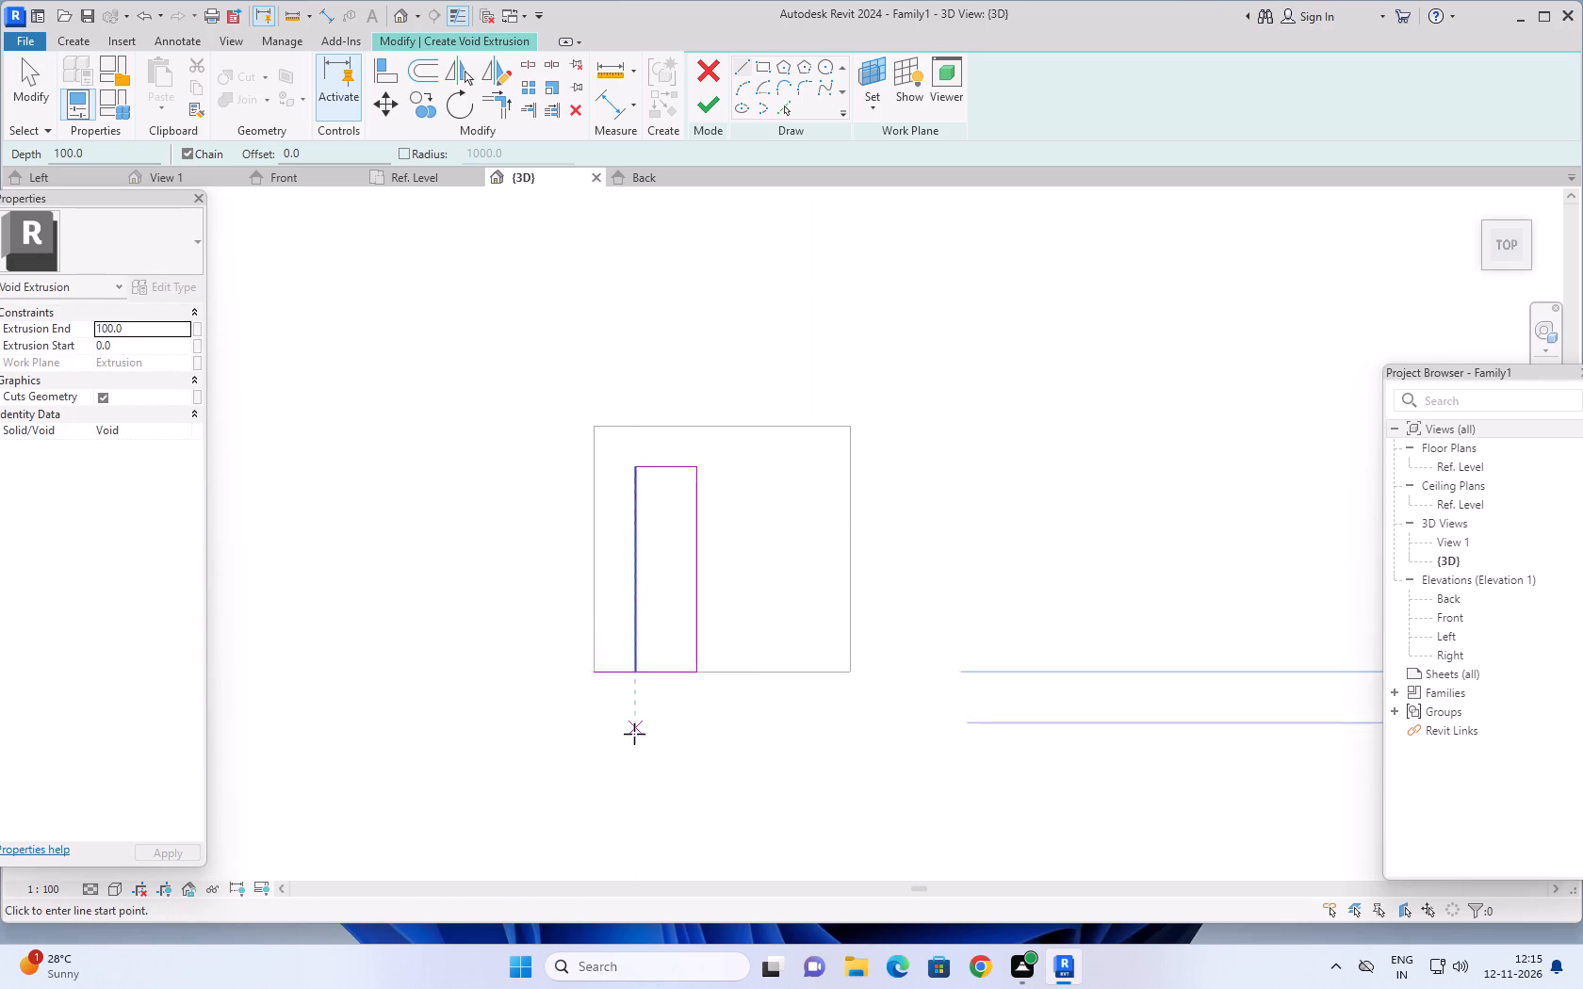
{"action": "key", "text": "Escape"}
{"action": "key", "text": "Escape"}
Delete the 20 offset line between the block's corner and the rectangle, leaving only the closed profile.
{"action": "left_click", "coordinate": [612, 676]}
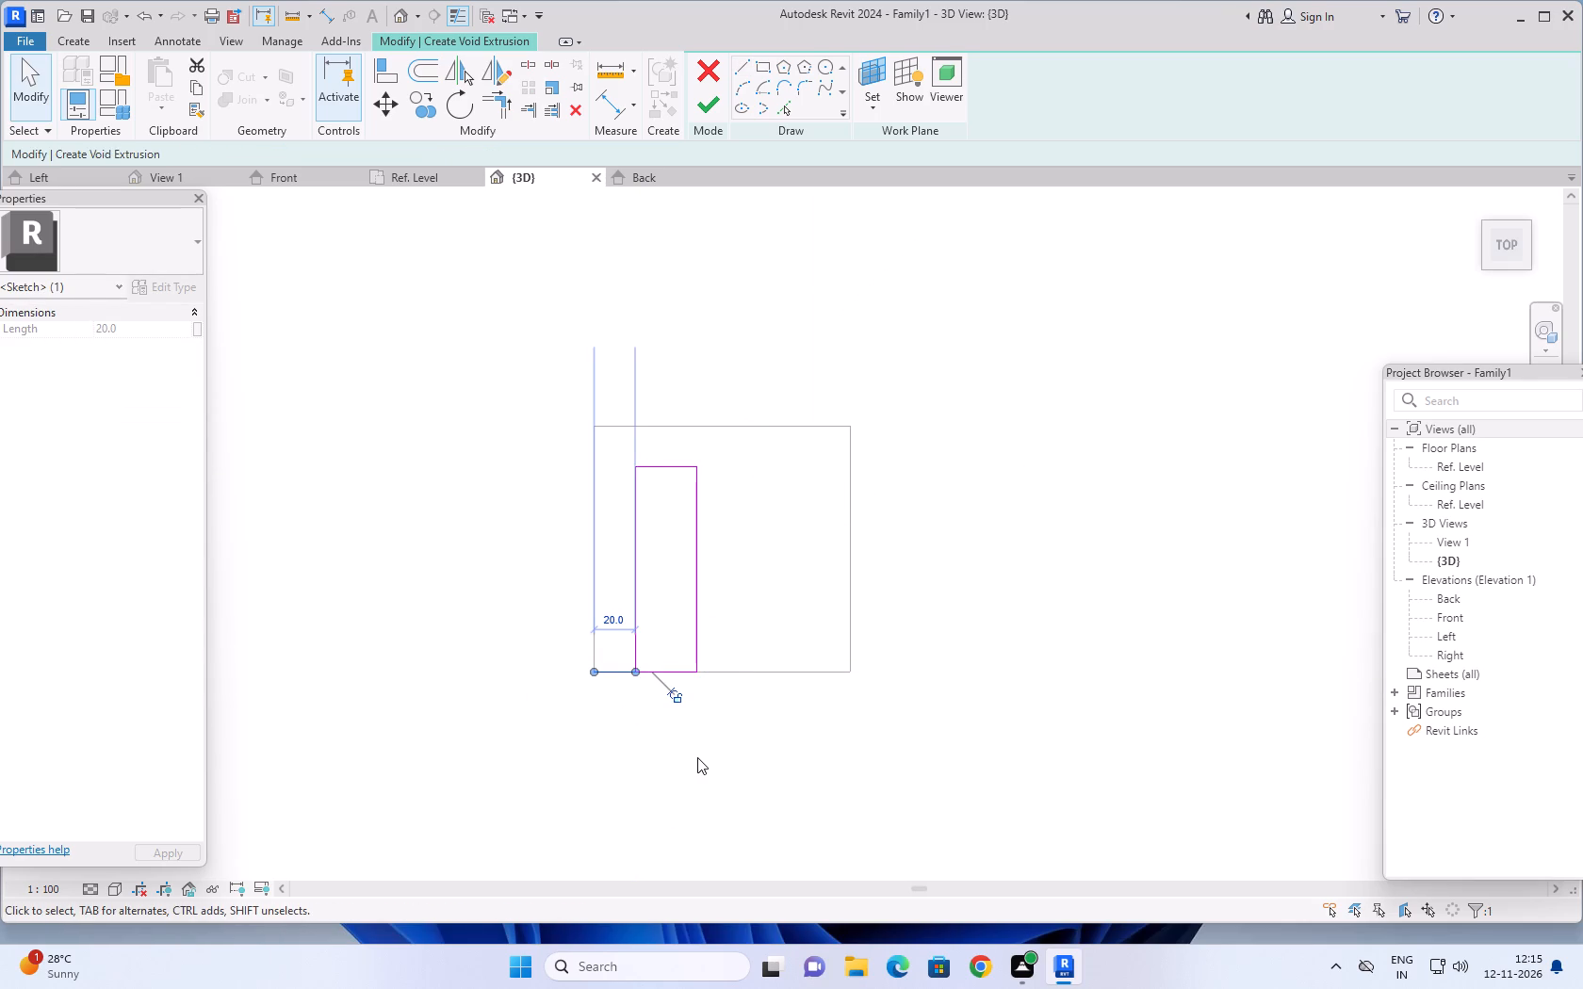
{"action": "key", "text": "Delete"}
Set the void's extrusion end to 40 and finish it to cut the slot into the block's top.
{"action": "scroll", "coordinate": [726, 772], "scroll_direction": "down", "scroll_amount": 3}
{"action": "middle_click_drag", "start_coordinate": [760, 770], "coordinate": [730, 746]}
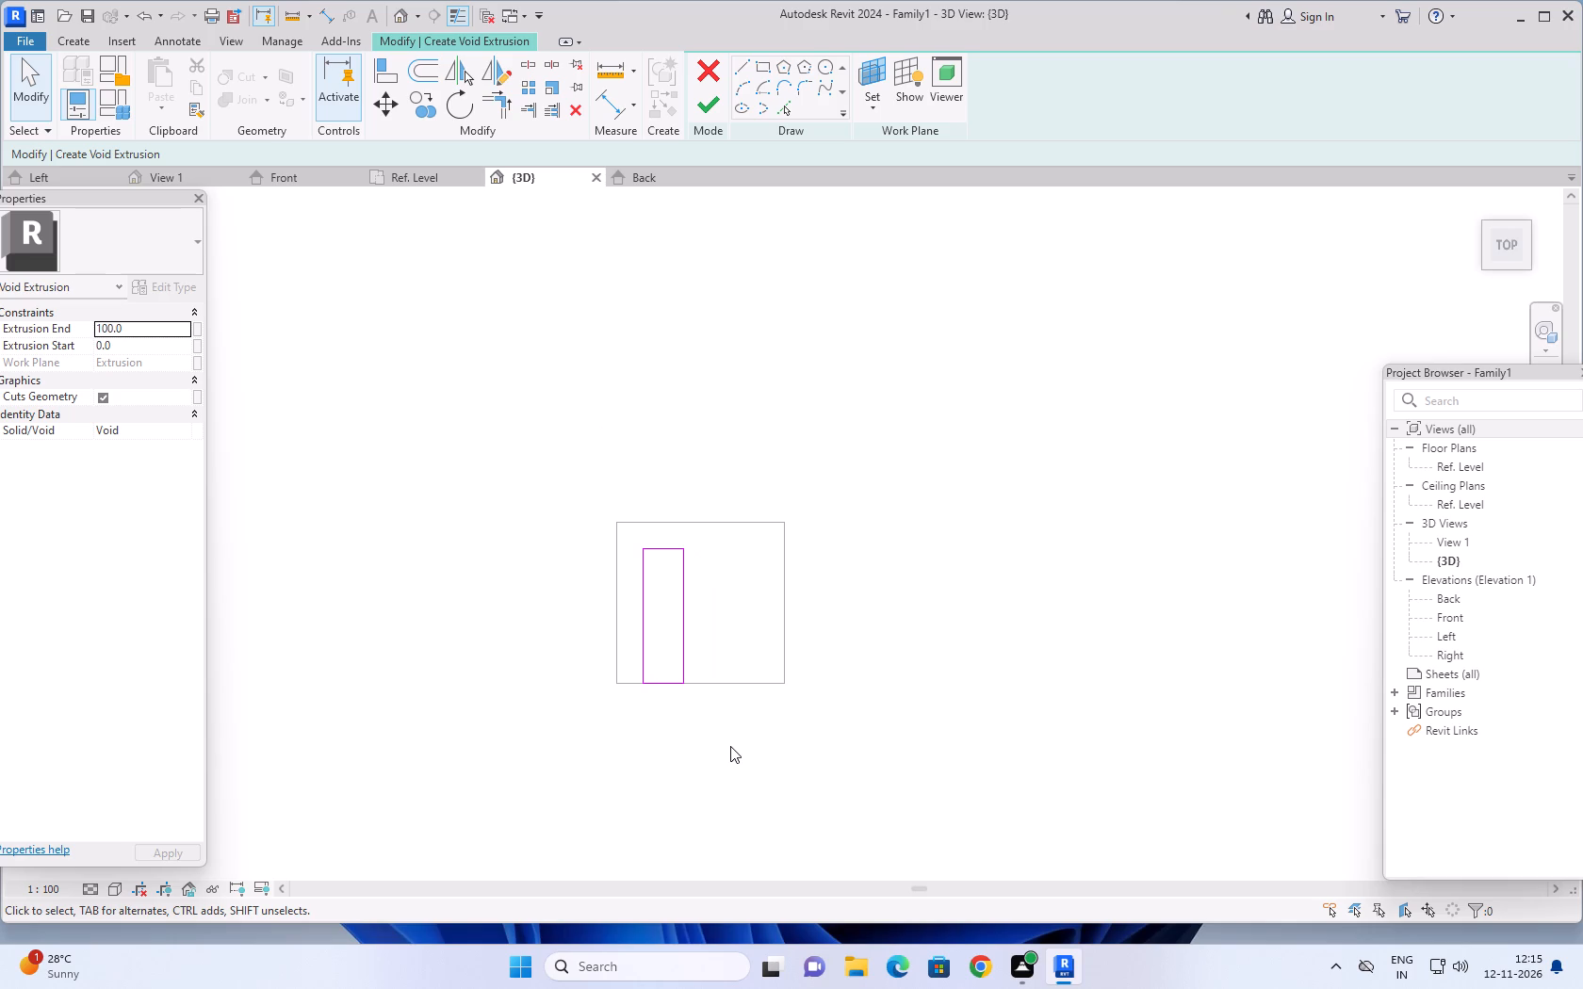
{"action": "left_click", "coordinate": [134, 325]}
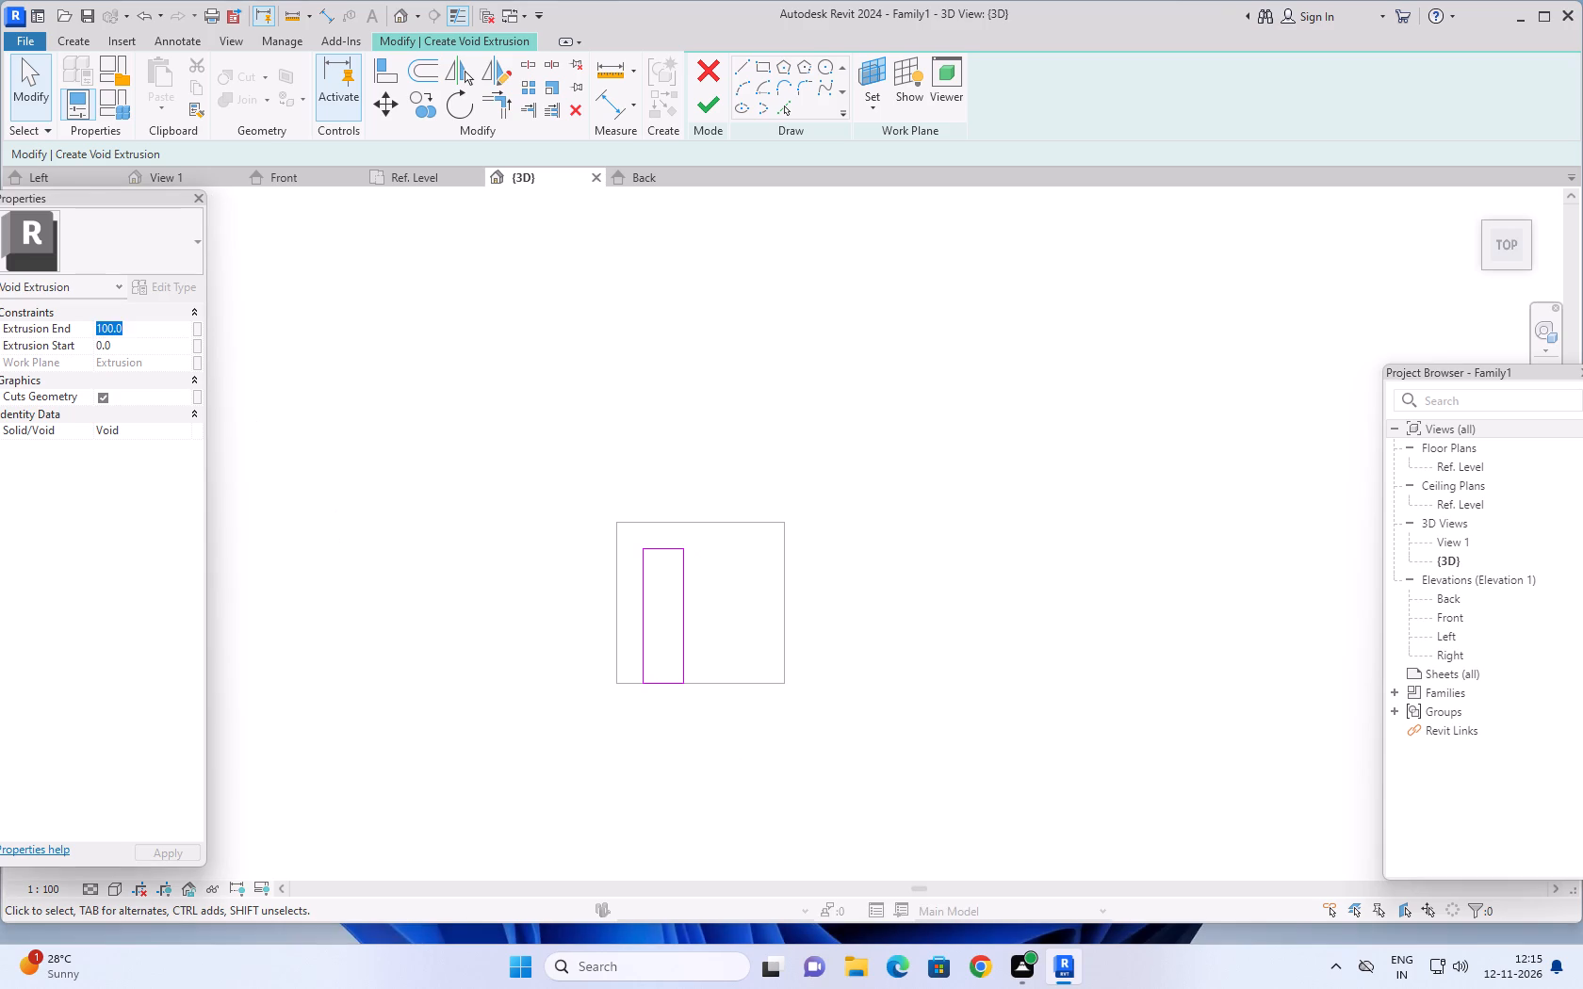
{"action": "type", "text": "40"}
{"action": "key", "text": "Return"}
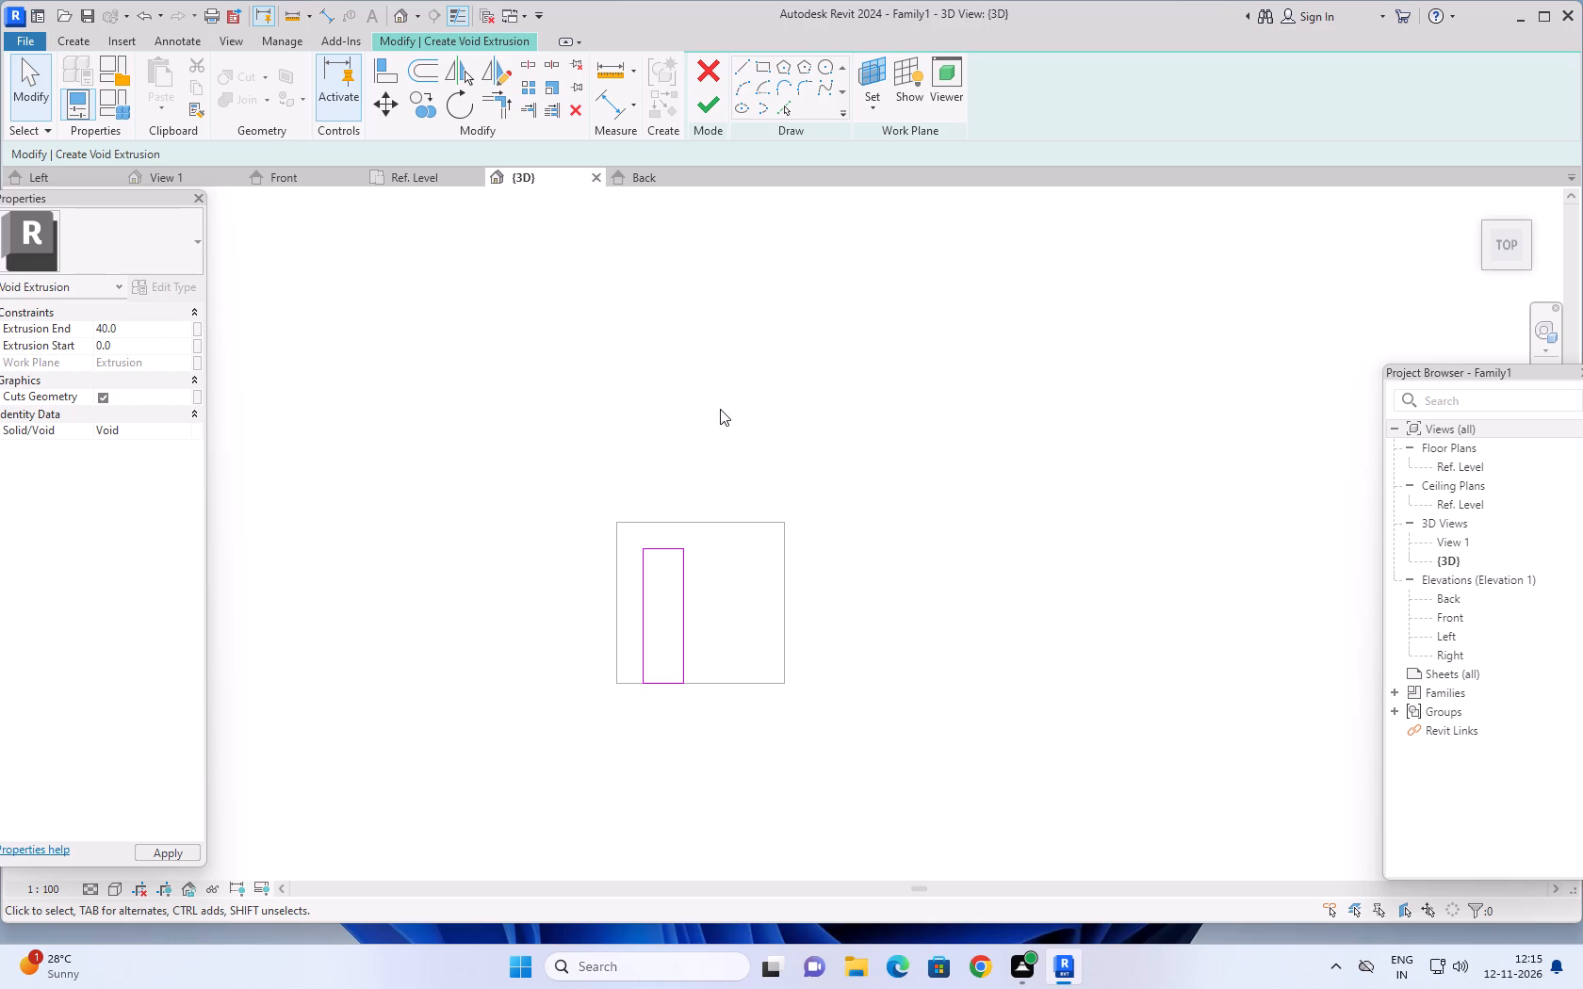
{"action": "left_click", "coordinate": [706, 98]}
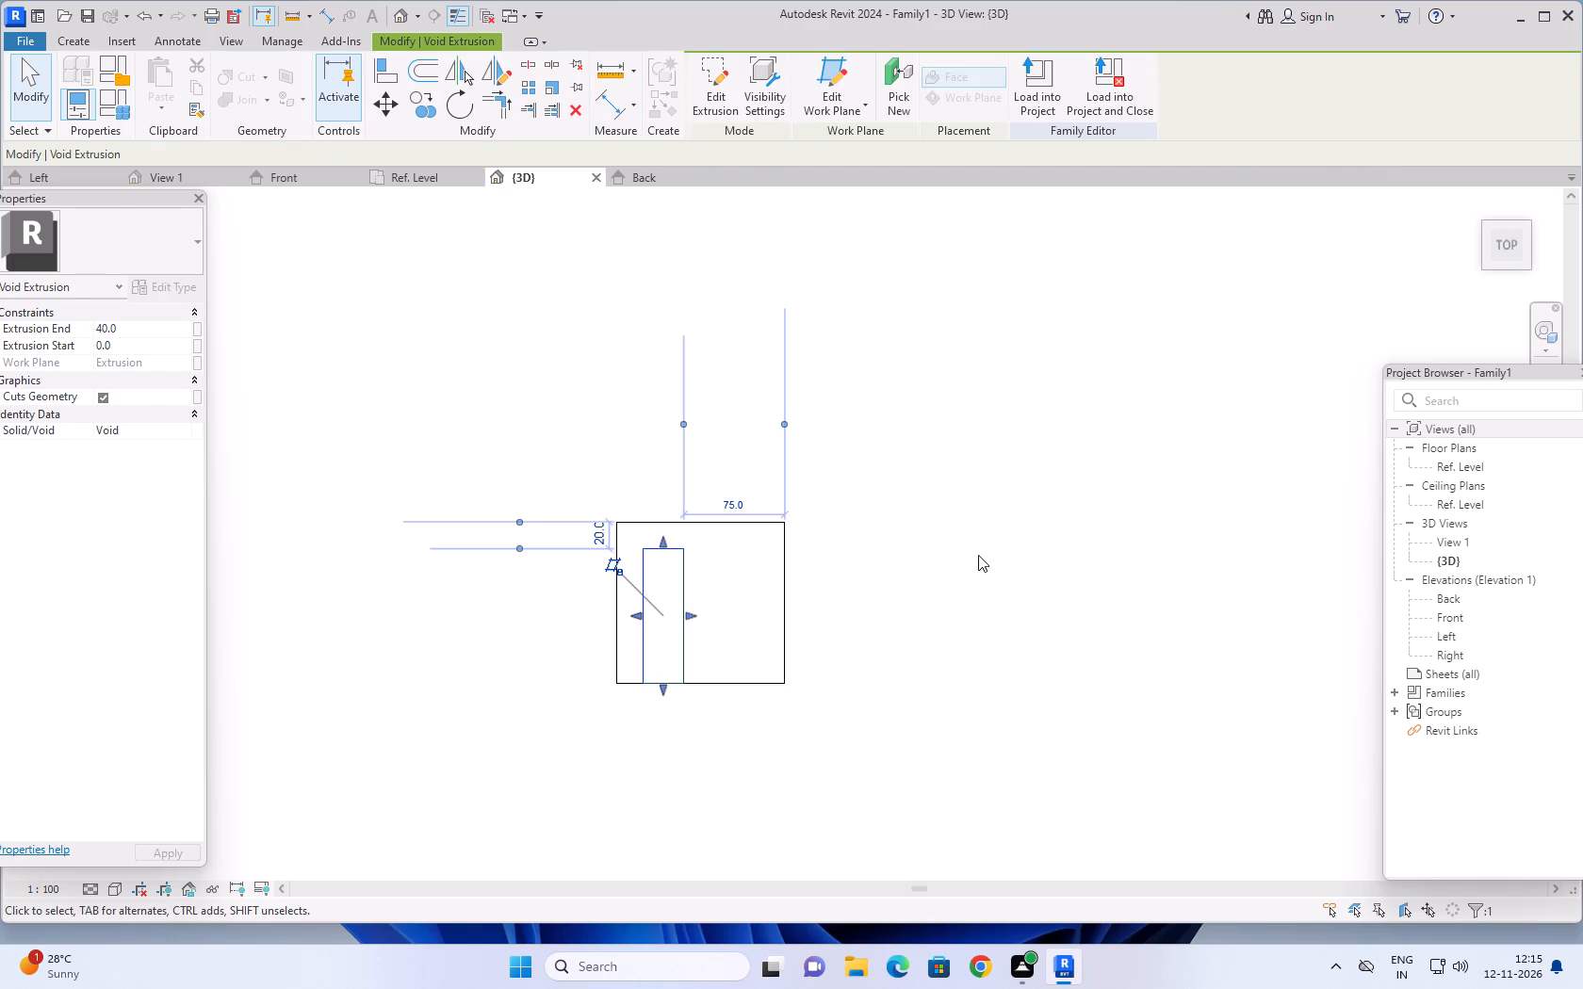
Examine the new slot in the block's top and the front notch in 3D.
{"action": "middle_click_drag", "start_coordinate": [1033, 632], "coordinate": [895, 453], "text": "shift"}
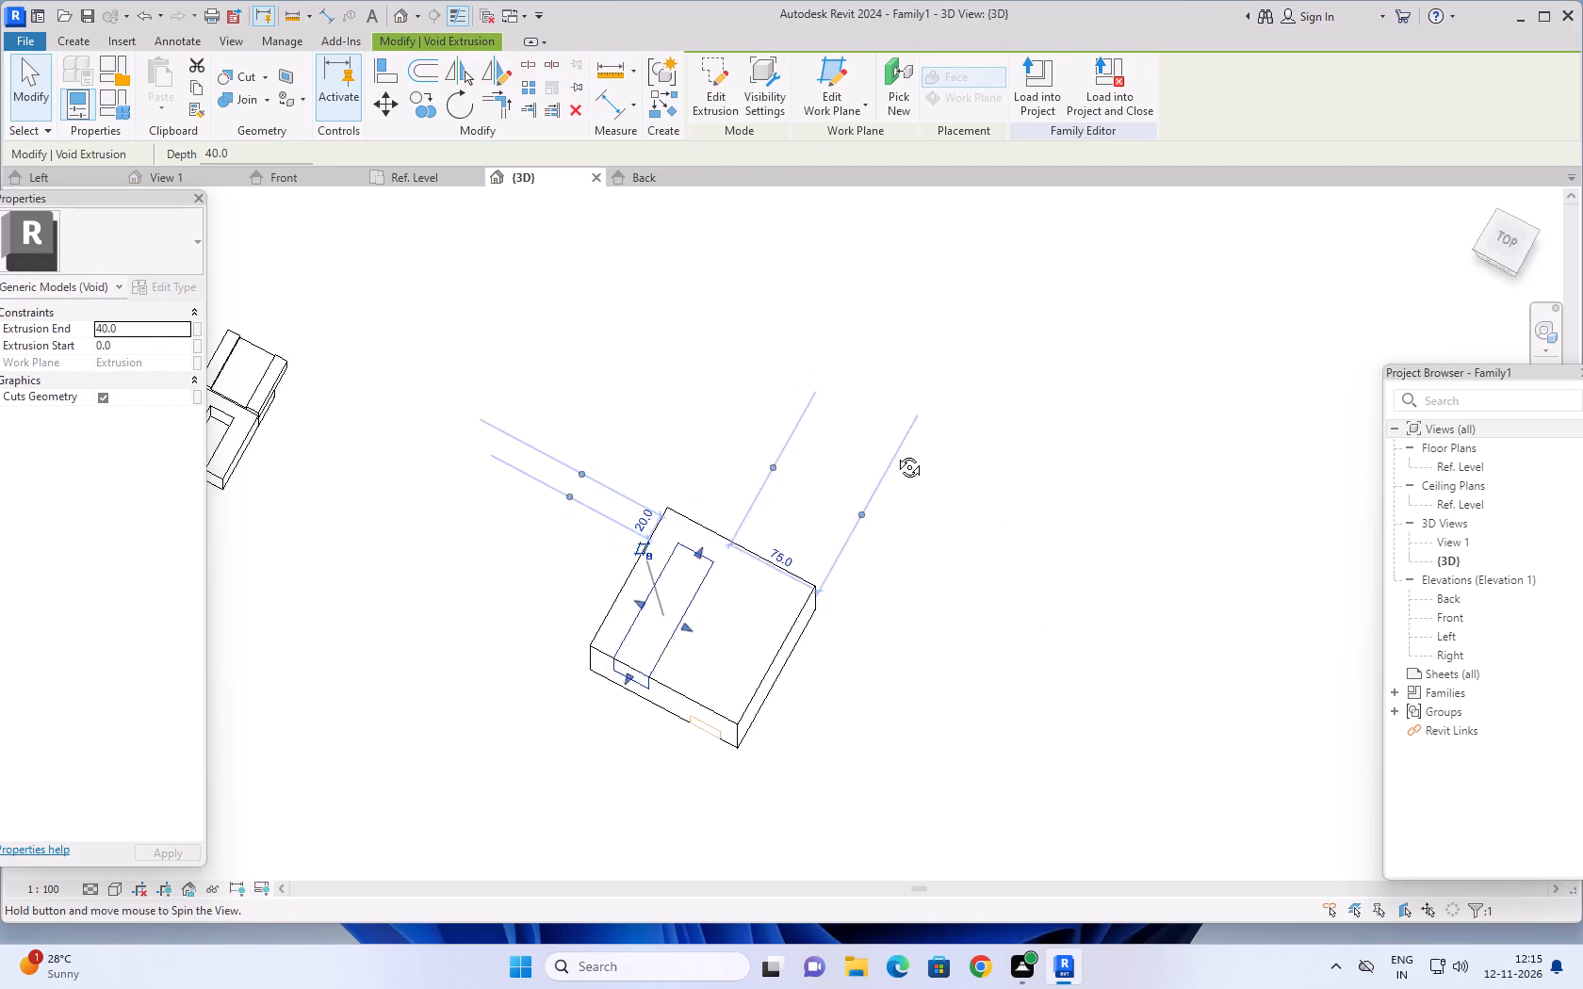
{"action": "middle_click_drag", "start_coordinate": [895, 453], "coordinate": [887, 335], "text": "shift"}
{"action": "middle_click_drag", "start_coordinate": [1007, 642], "coordinate": [998, 464]}
{"action": "left_click", "coordinate": [1019, 618]}
{"action": "middle_click_drag", "start_coordinate": [926, 702], "coordinate": [961, 658]}
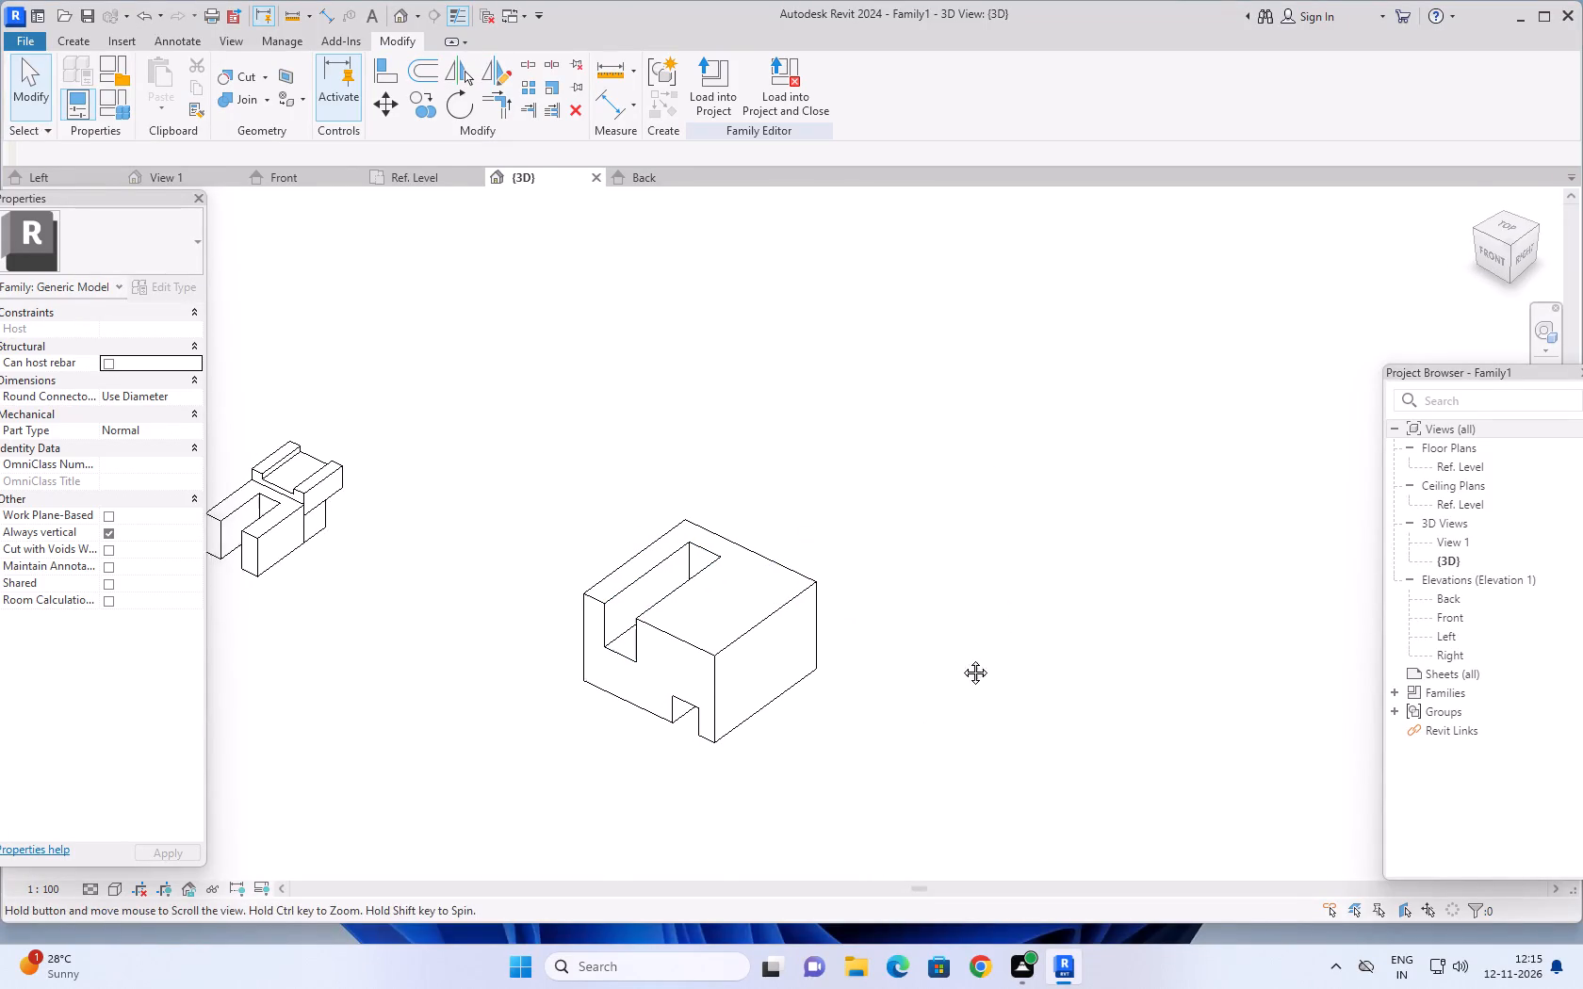
{"action": "middle_click_drag", "start_coordinate": [961, 658], "coordinate": [986, 624]}
{"action": "middle_click_drag", "start_coordinate": [971, 571], "coordinate": [1009, 750]}
{"action": "middle_click_drag", "start_coordinate": [1001, 427], "coordinate": [1061, 634], "text": "shift"}
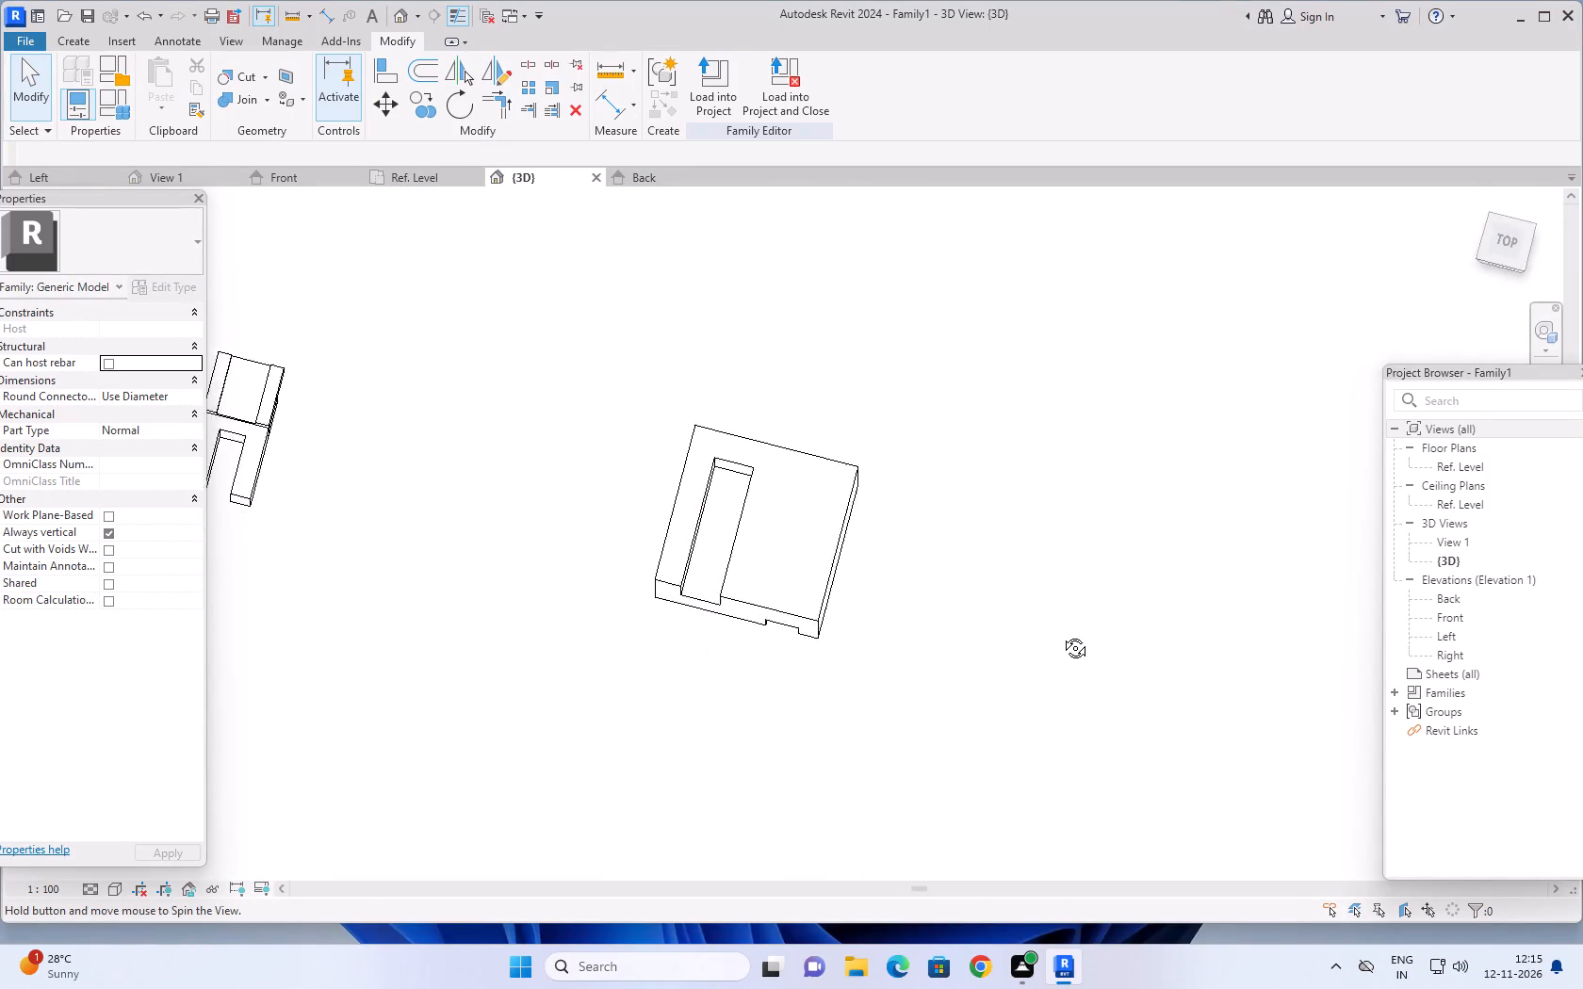
{"action": "middle_click_drag", "start_coordinate": [1061, 634], "coordinate": [1132, 764], "text": "shift"}
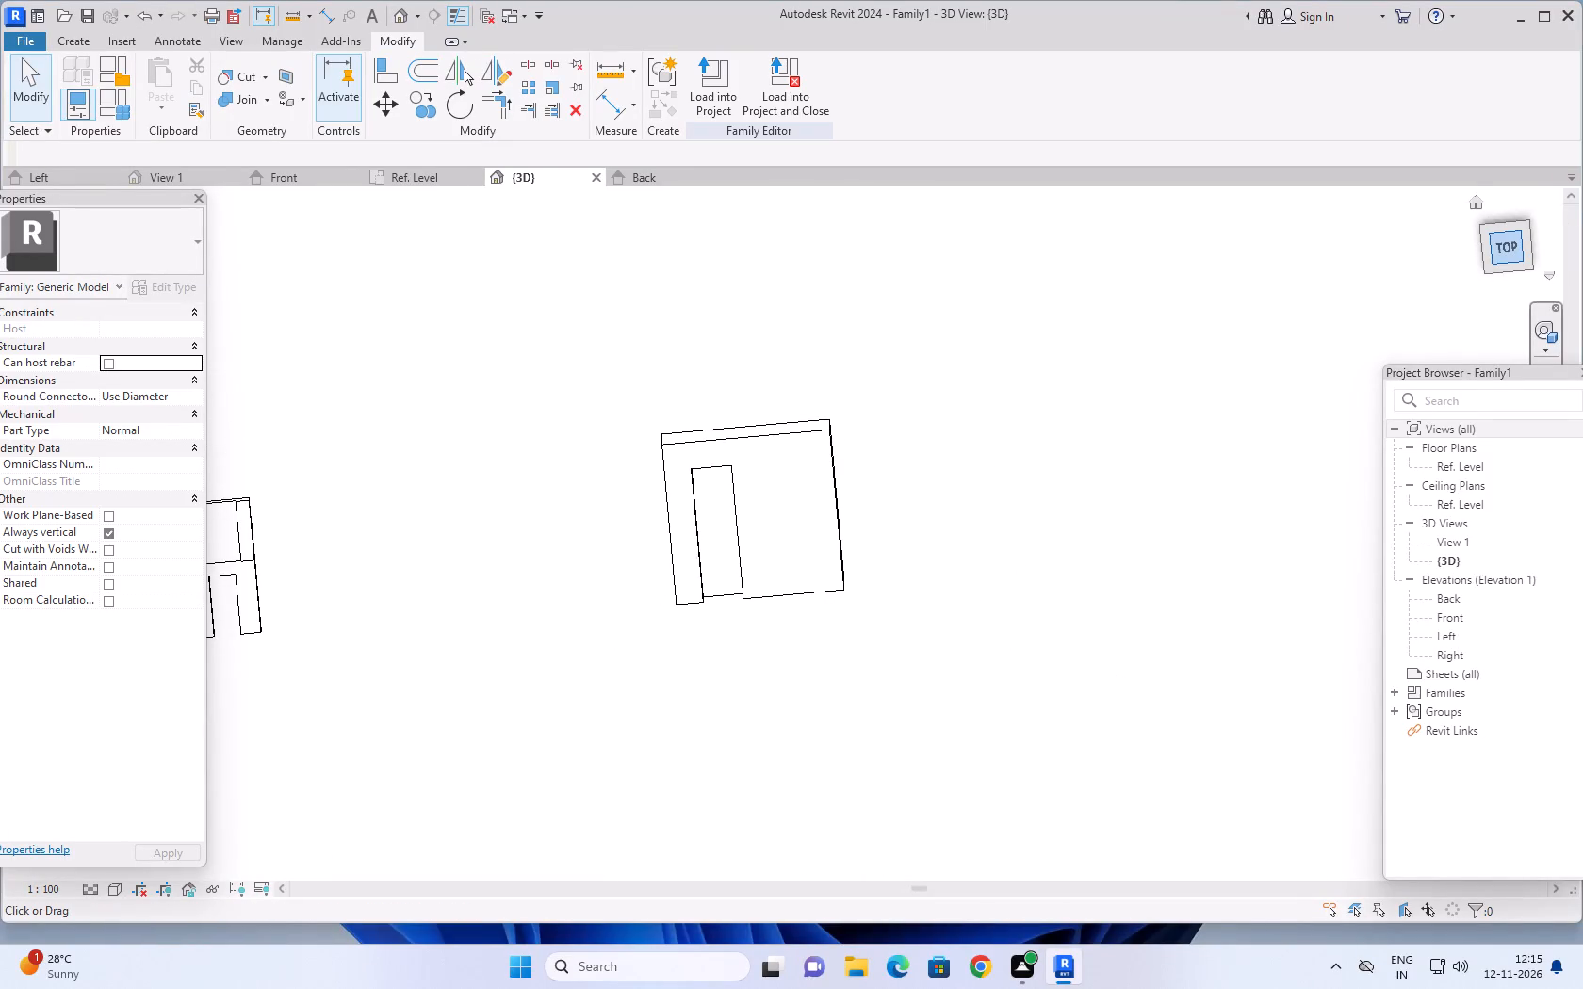
Start another void extrusion with the slotted block's top face, beside the slot, as its work plane.
{"action": "left_click", "coordinate": [1503, 240]}
{"action": "middle_click_drag", "start_coordinate": [800, 462], "coordinate": [1238, 764]}
{"action": "scroll", "coordinate": [1122, 704], "scroll_direction": "up", "scroll_amount": 4}
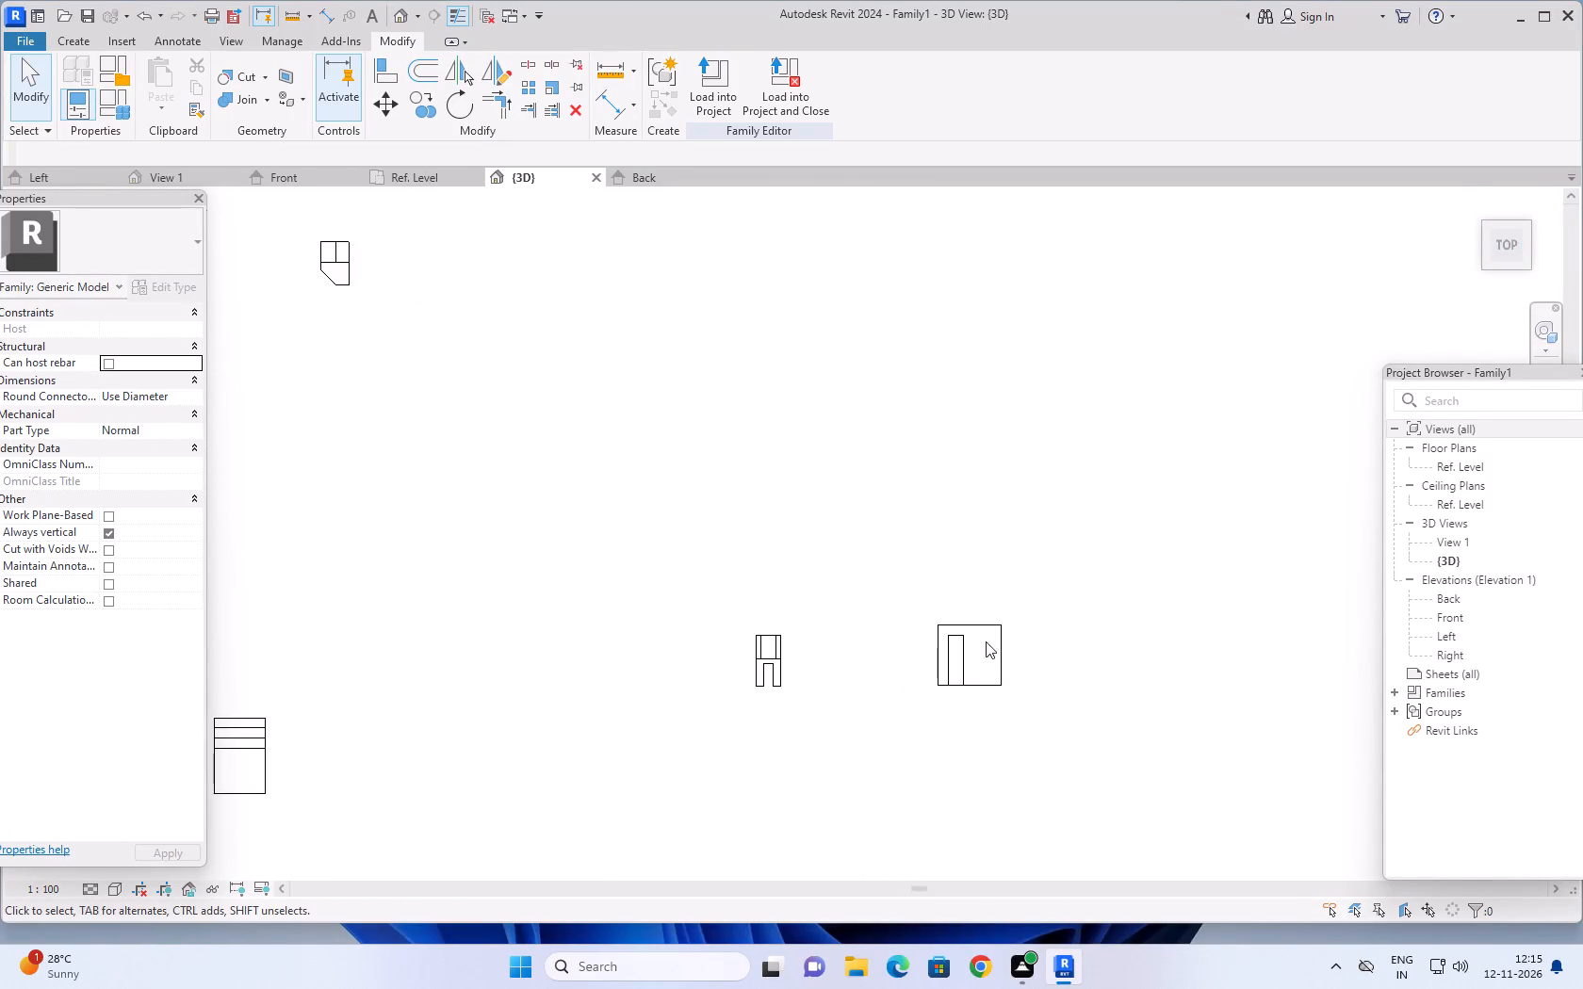
{"action": "scroll", "coordinate": [952, 579], "scroll_direction": "up", "scroll_amount": 5}
{"action": "scroll", "coordinate": [1093, 668], "scroll_direction": "up", "scroll_amount": 1}
{"action": "middle_click_drag", "start_coordinate": [1084, 659], "coordinate": [985, 493]}
{"action": "scroll", "coordinate": [970, 513], "scroll_direction": "up", "scroll_amount": 4}
{"action": "middle_click_drag", "start_coordinate": [1005, 484], "coordinate": [1023, 462]}
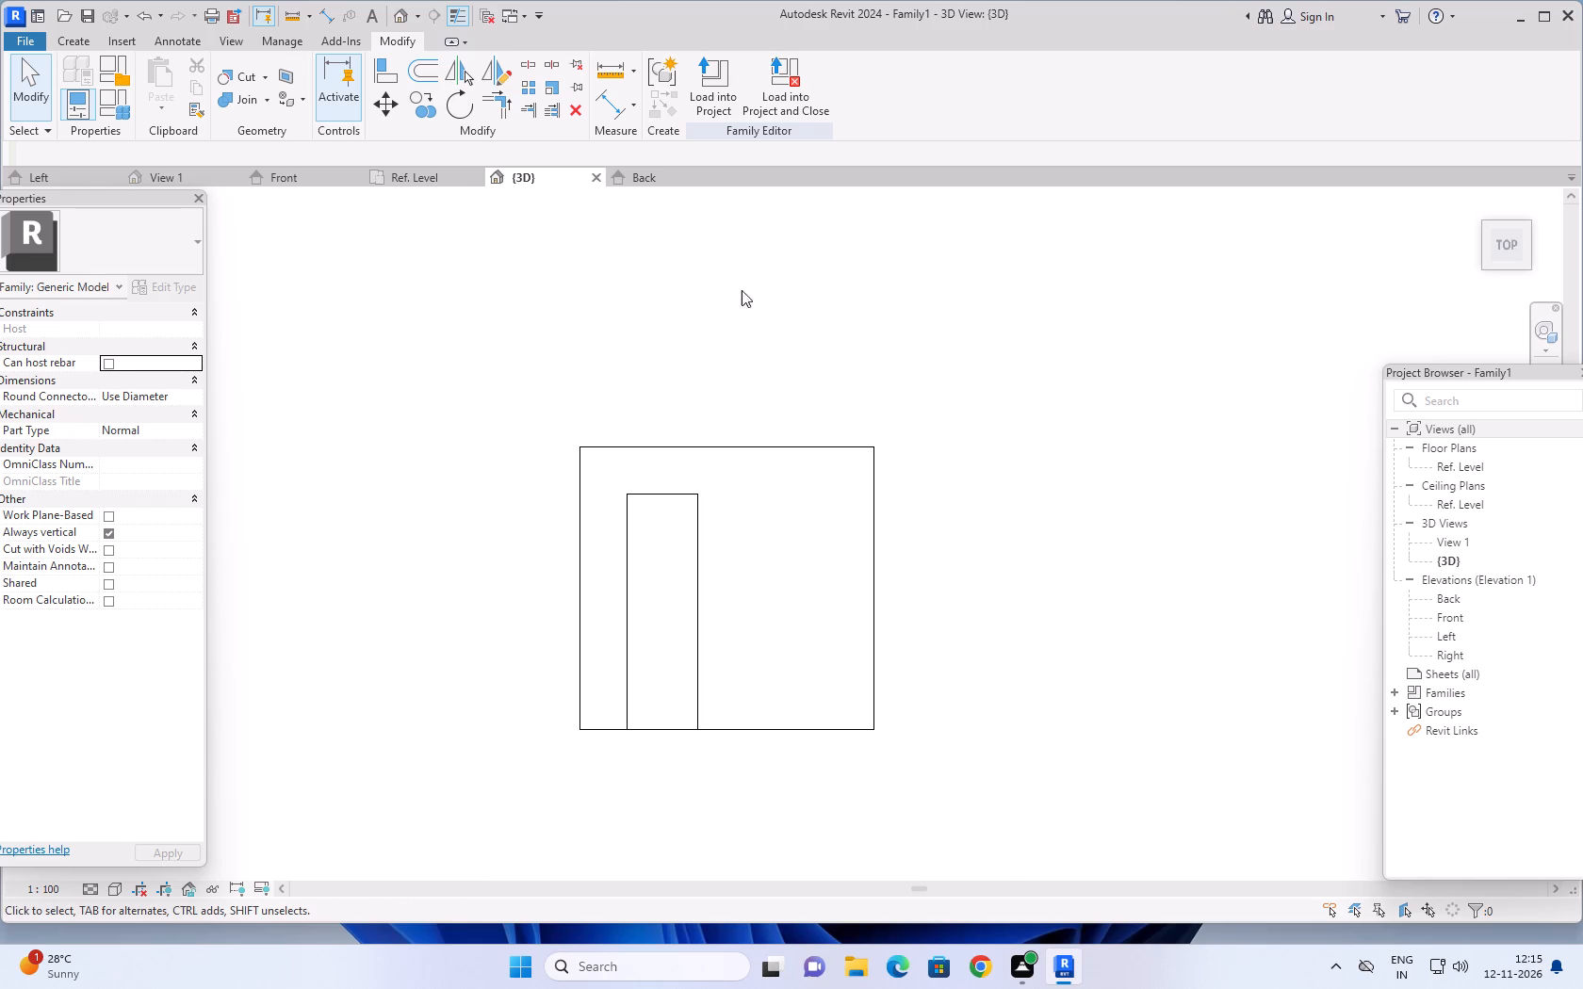
{"action": "left_click", "coordinate": [88, 41]}
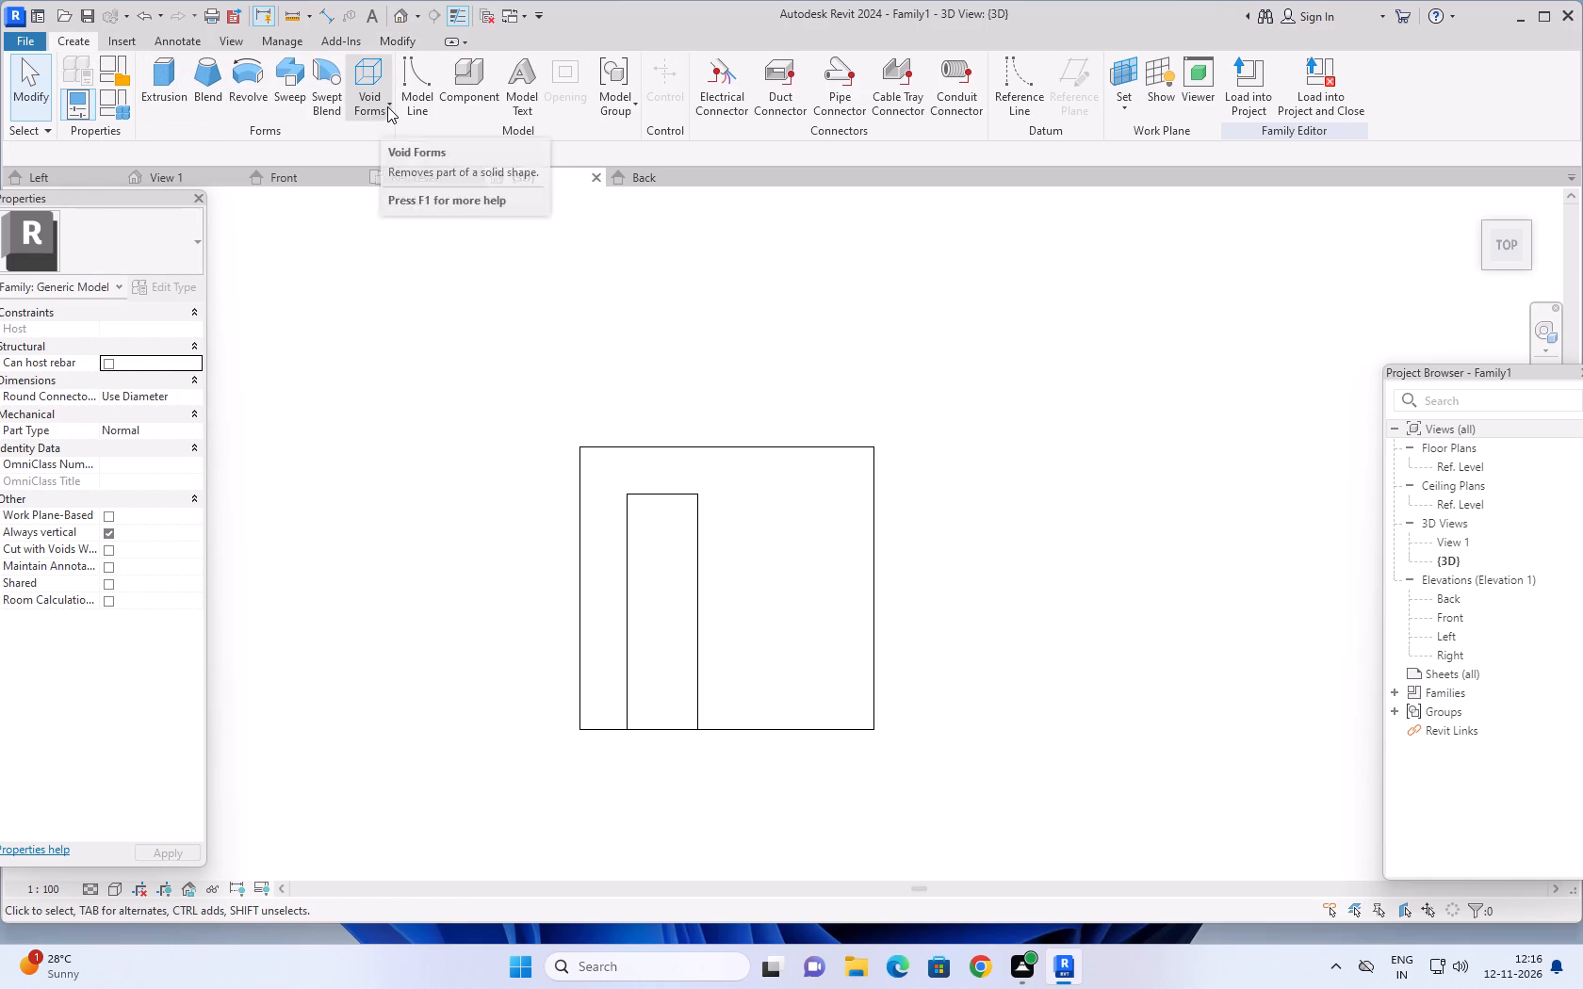
{"action": "left_click", "coordinate": [387, 106]}
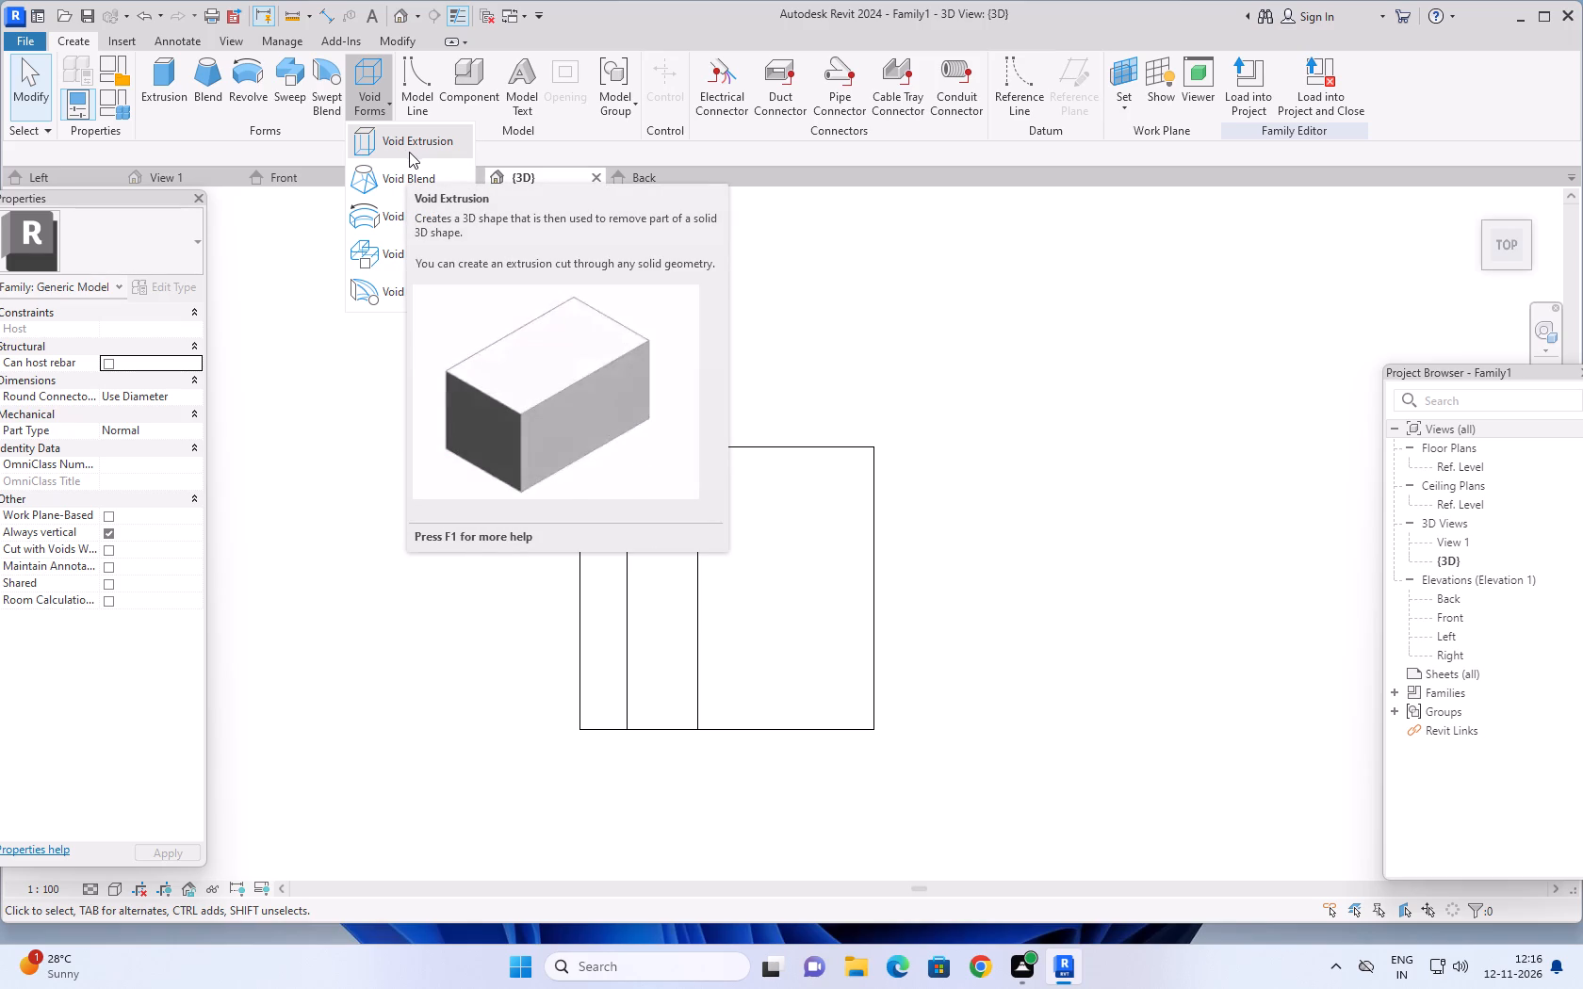
{"action": "left_click", "coordinate": [410, 145]}
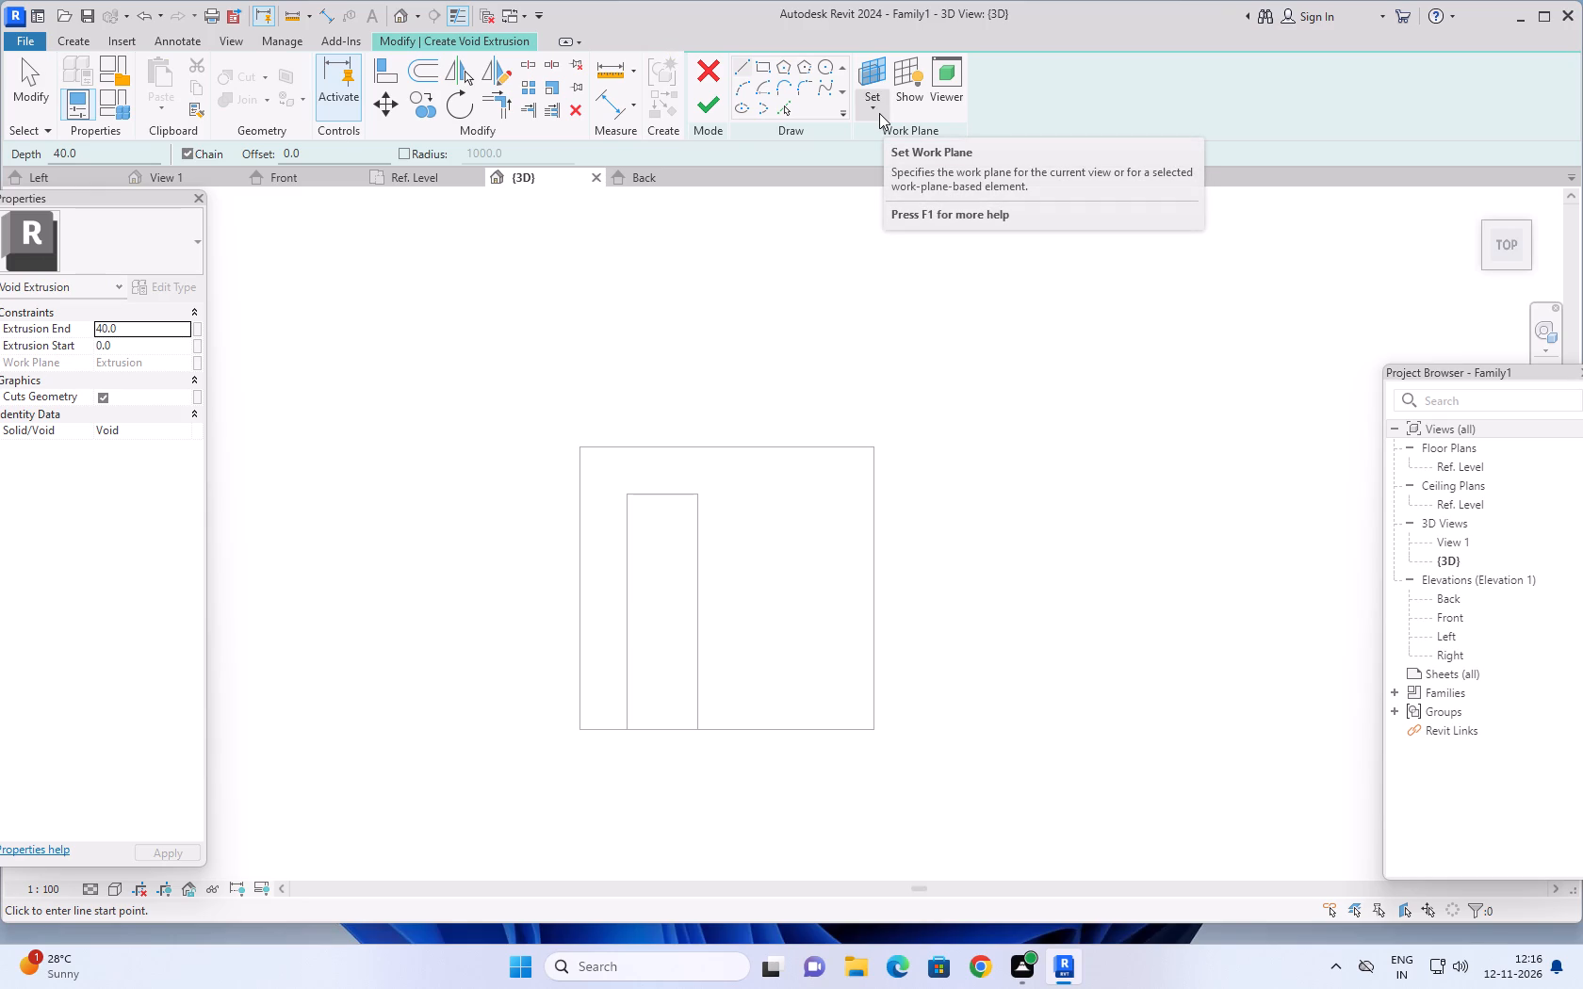
{"action": "left_click", "coordinate": [879, 113]}
{"action": "left_click", "coordinate": [874, 185]}
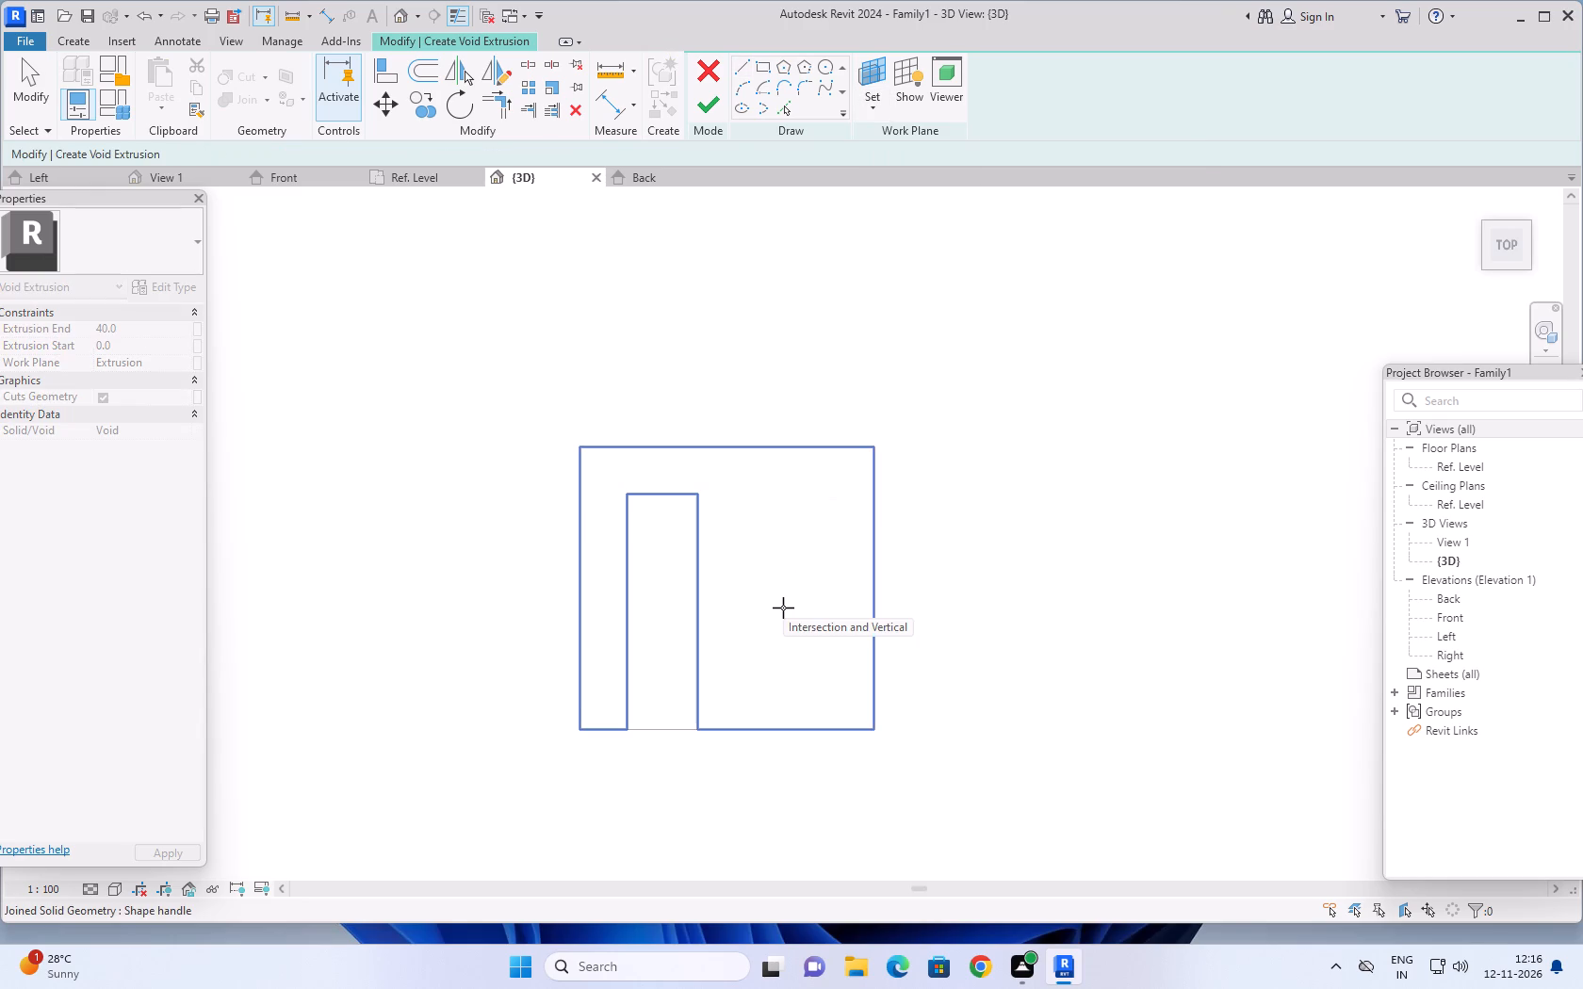
{"action": "left_click", "coordinate": [783, 608]}
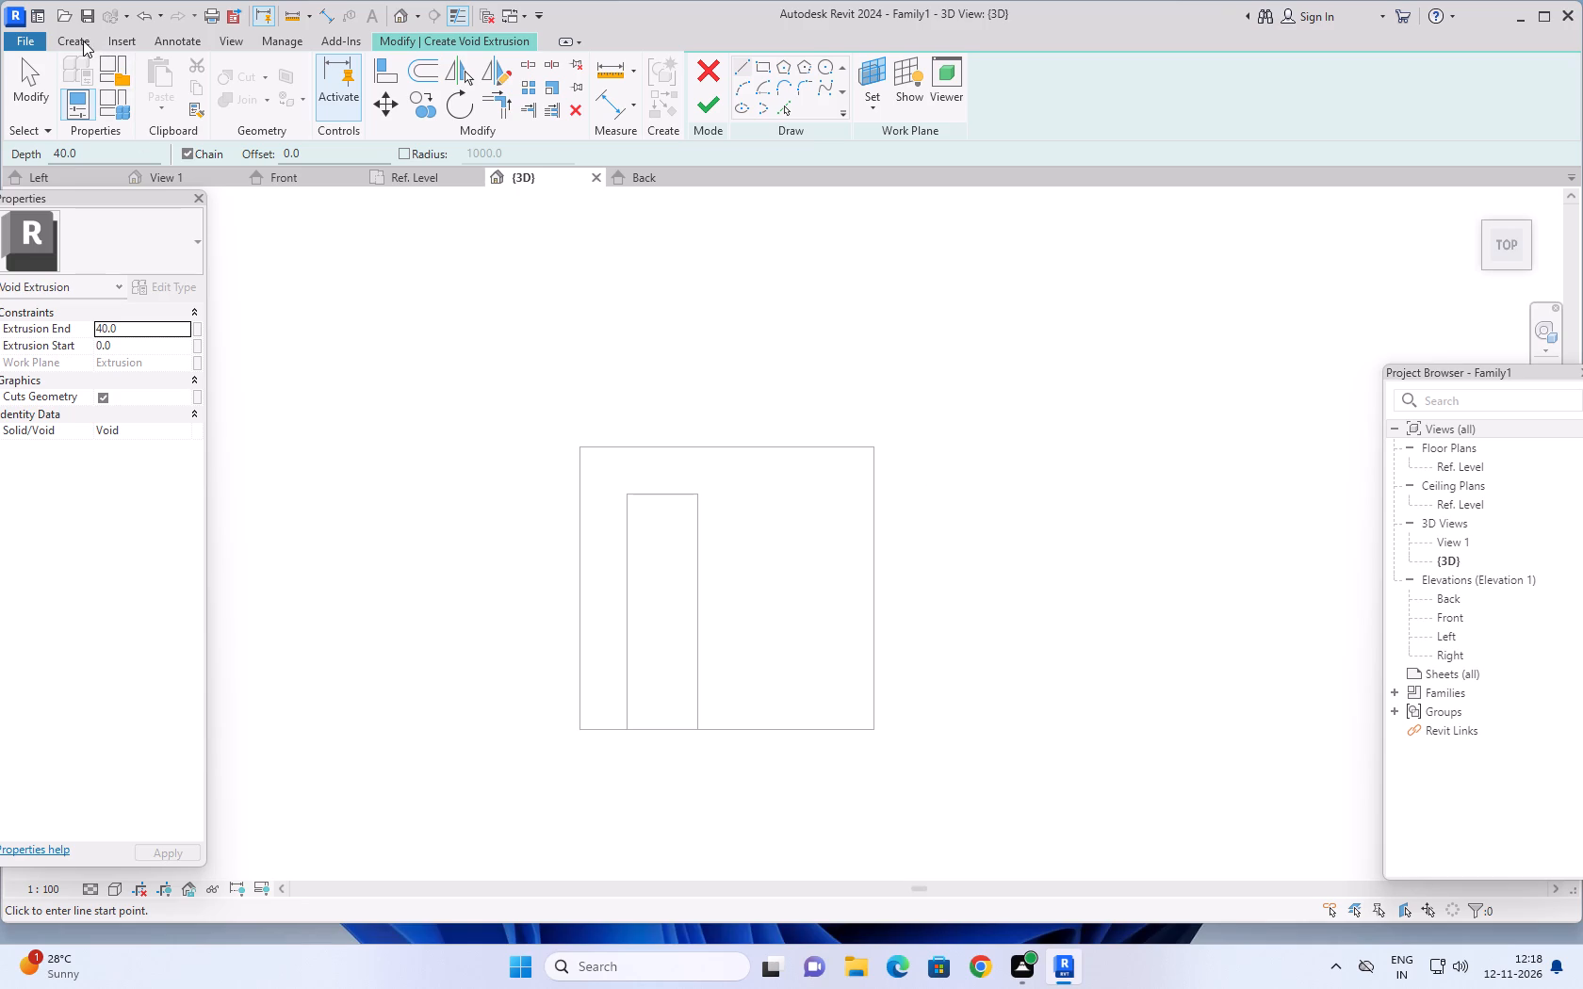
{"action": "left_click", "coordinate": [867, 112]}
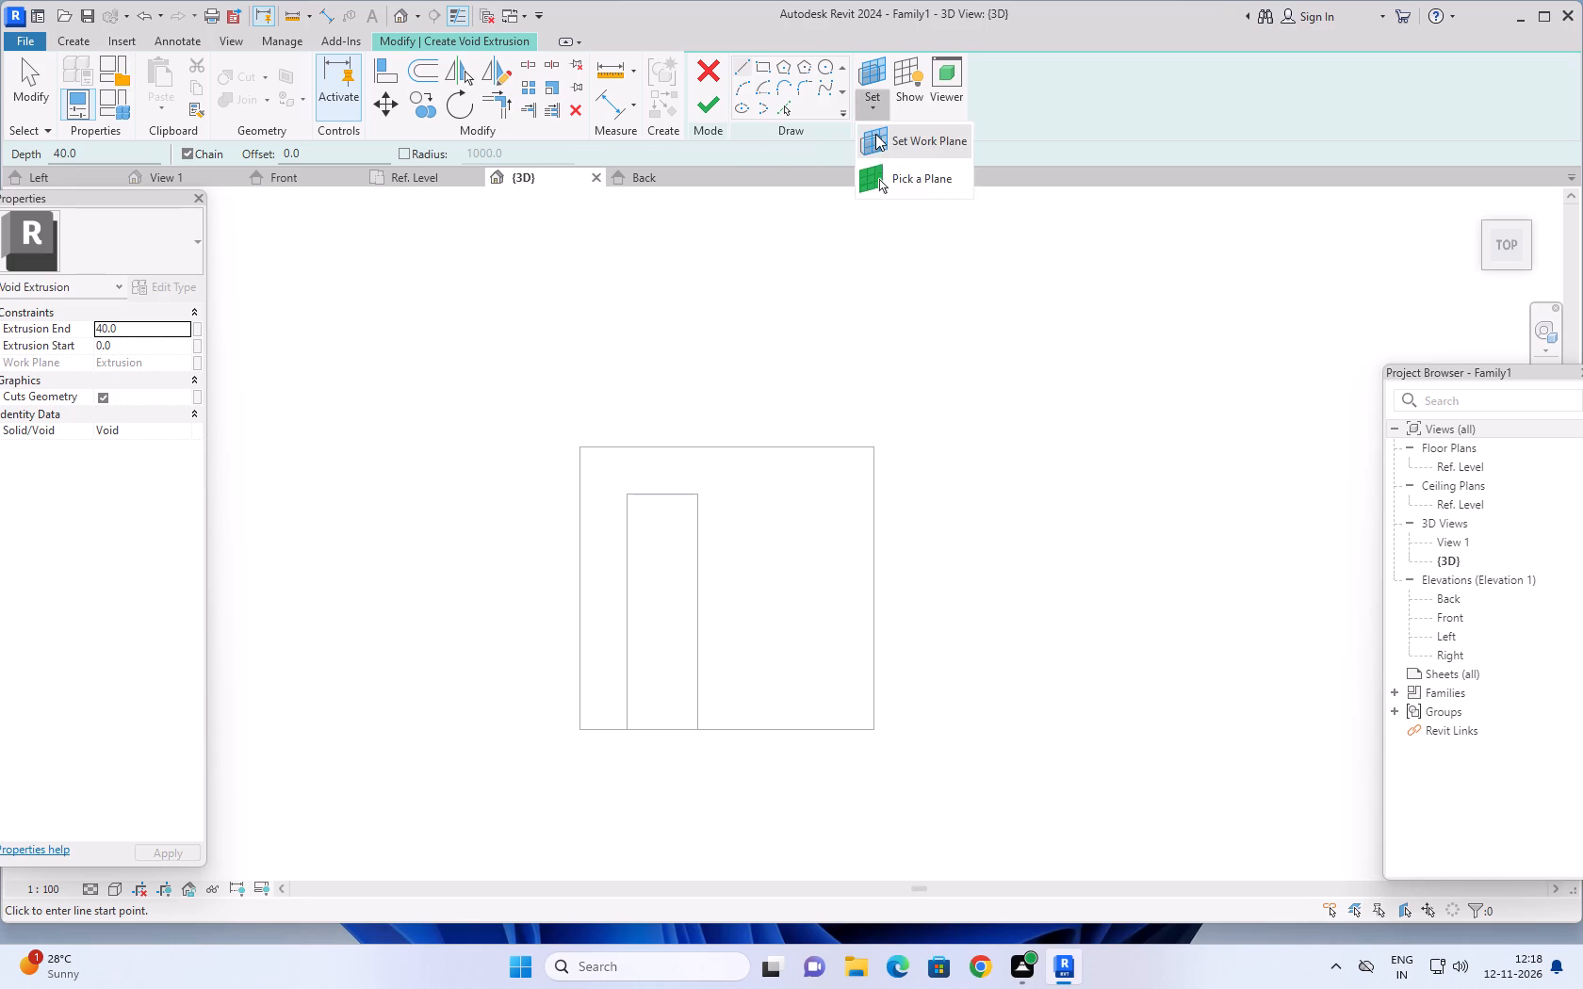
{"action": "left_click", "coordinate": [889, 180]}
{"action": "left_click", "coordinate": [824, 463]}
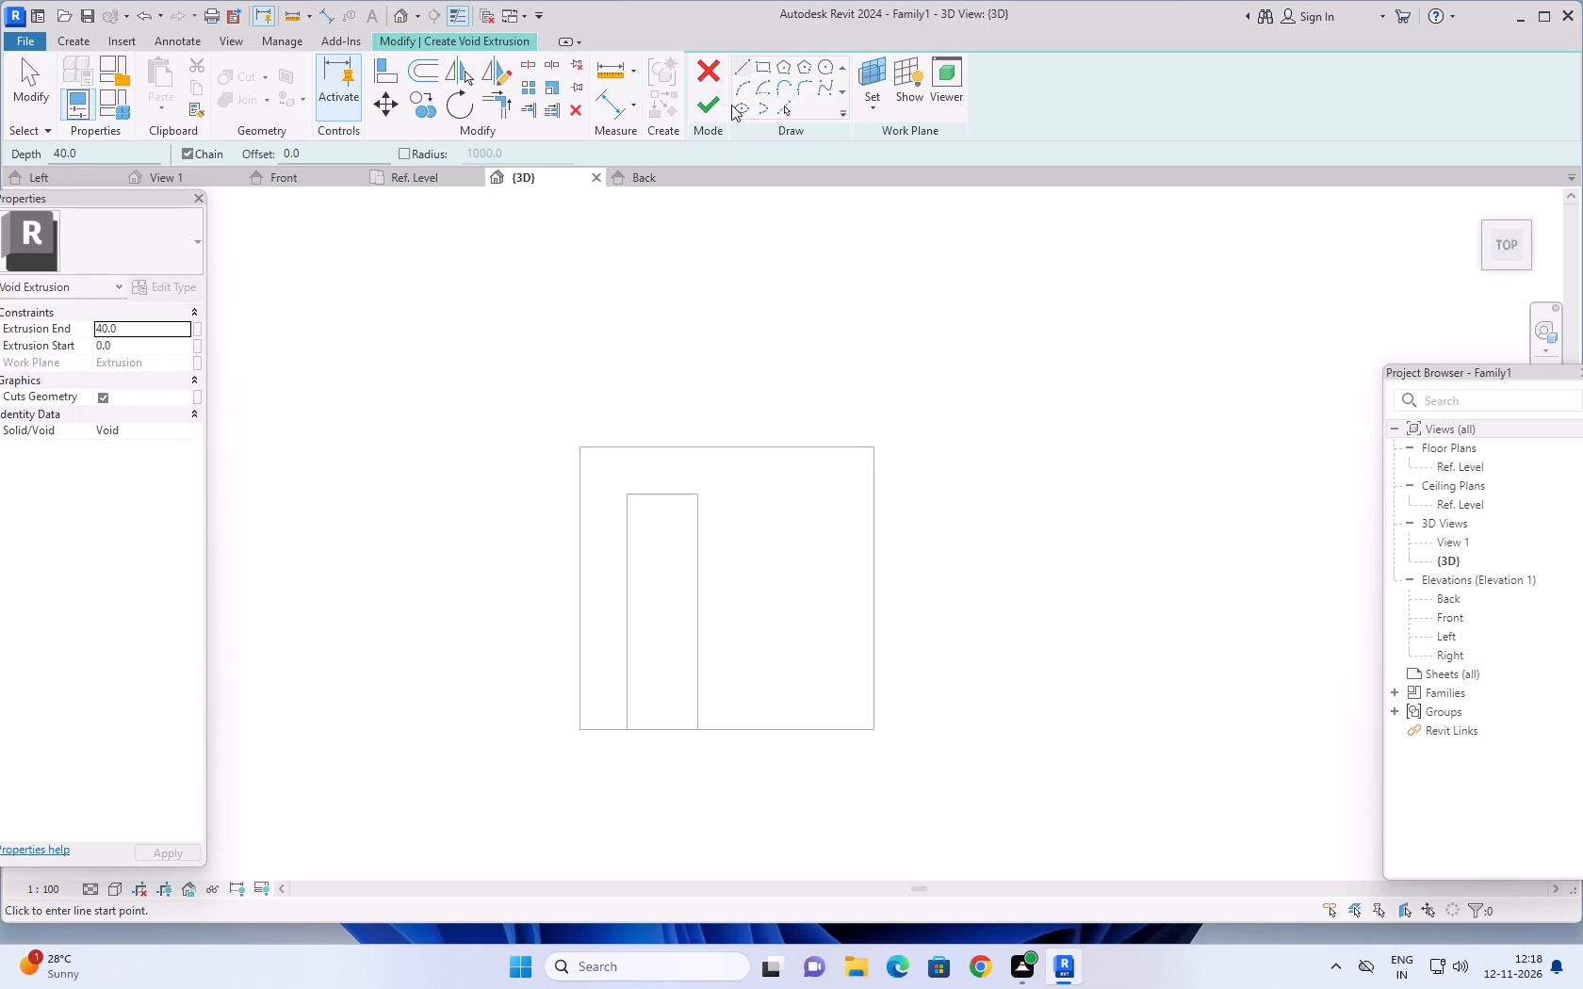
Sketch a rectangle about 37.5 by 120 along the block's right side, from its back-right corner to the front edge.
{"action": "left_click", "coordinate": [761, 66]}
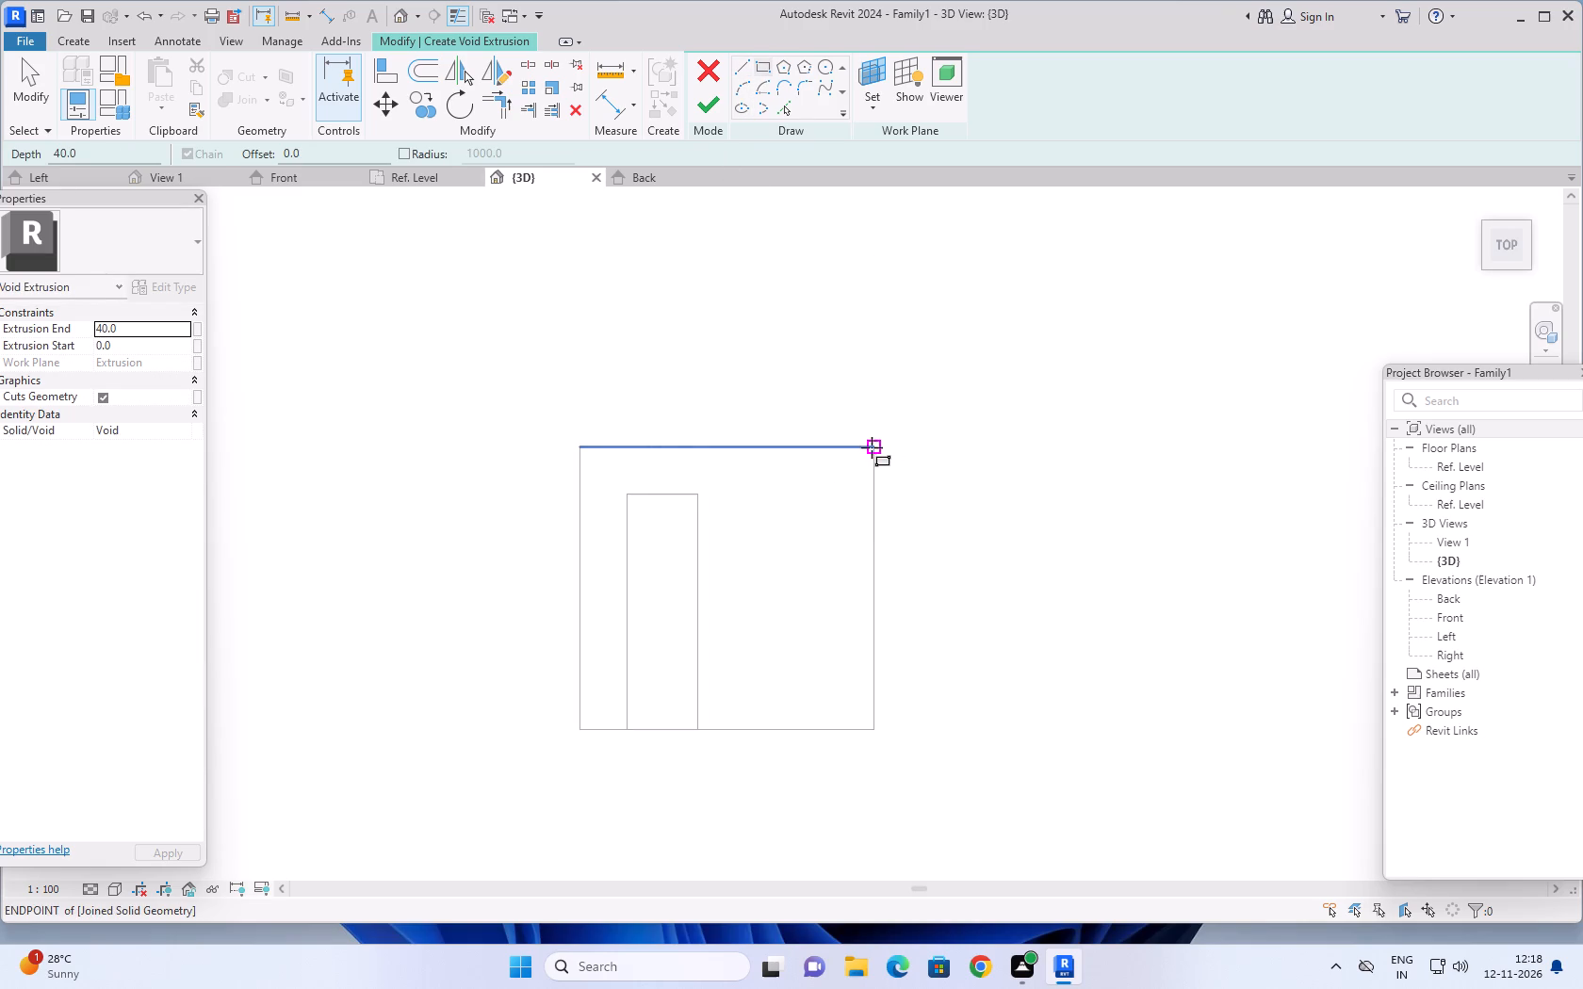
{"action": "left_click", "coordinate": [872, 447]}
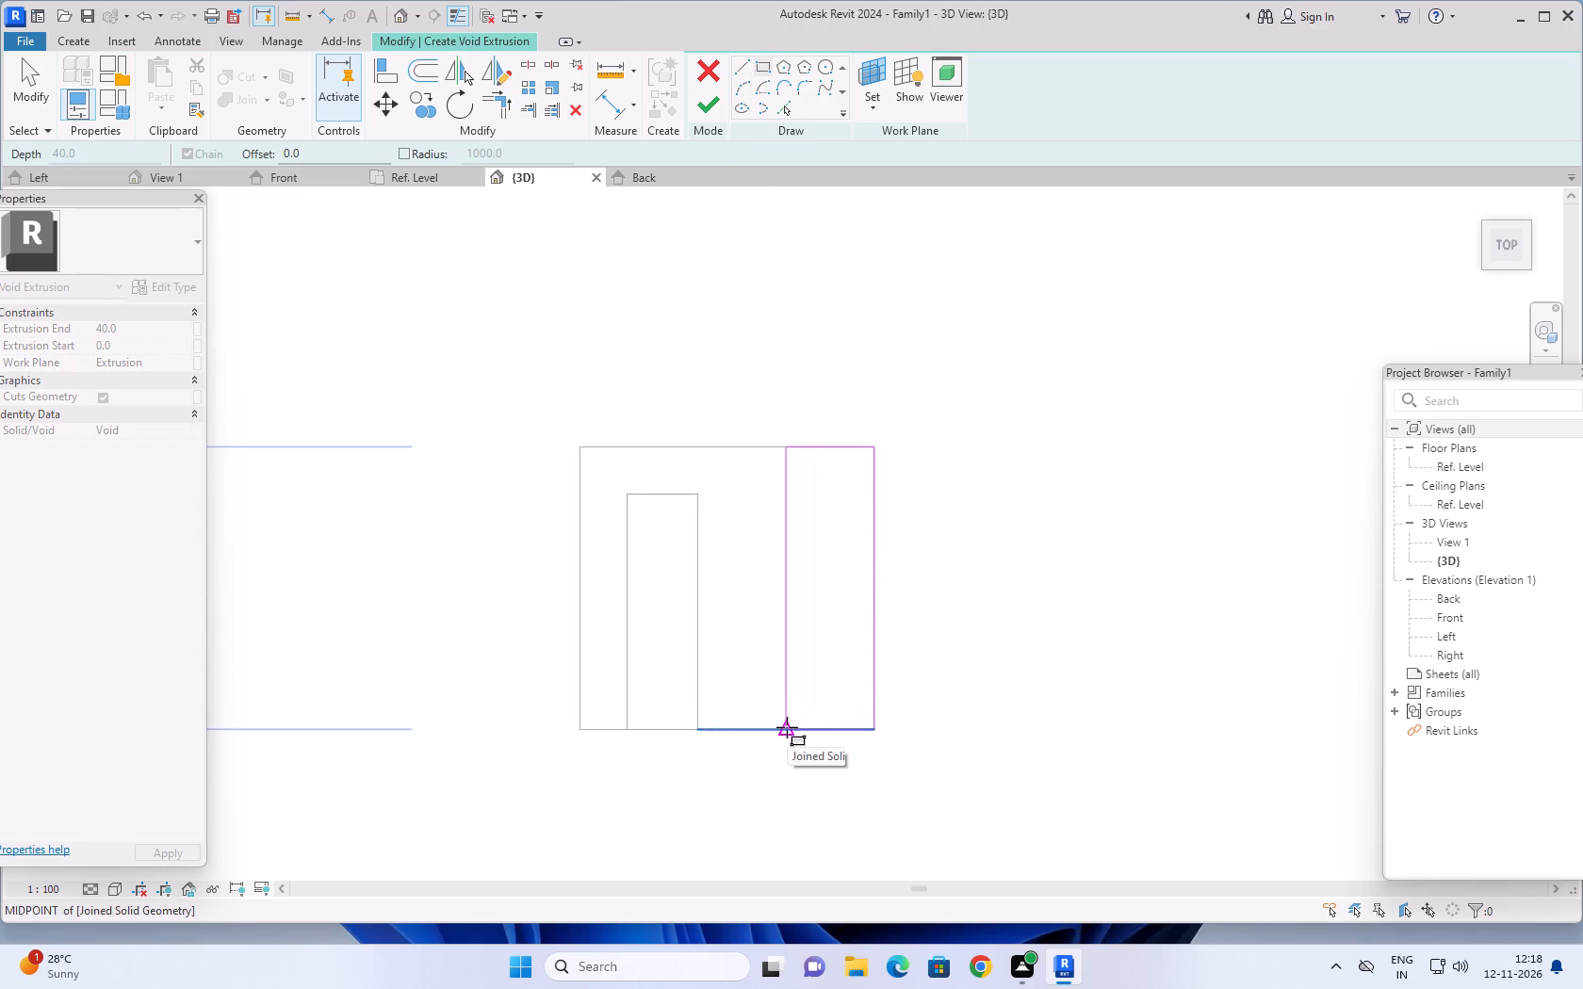
{"action": "left_click", "coordinate": [787, 727]}
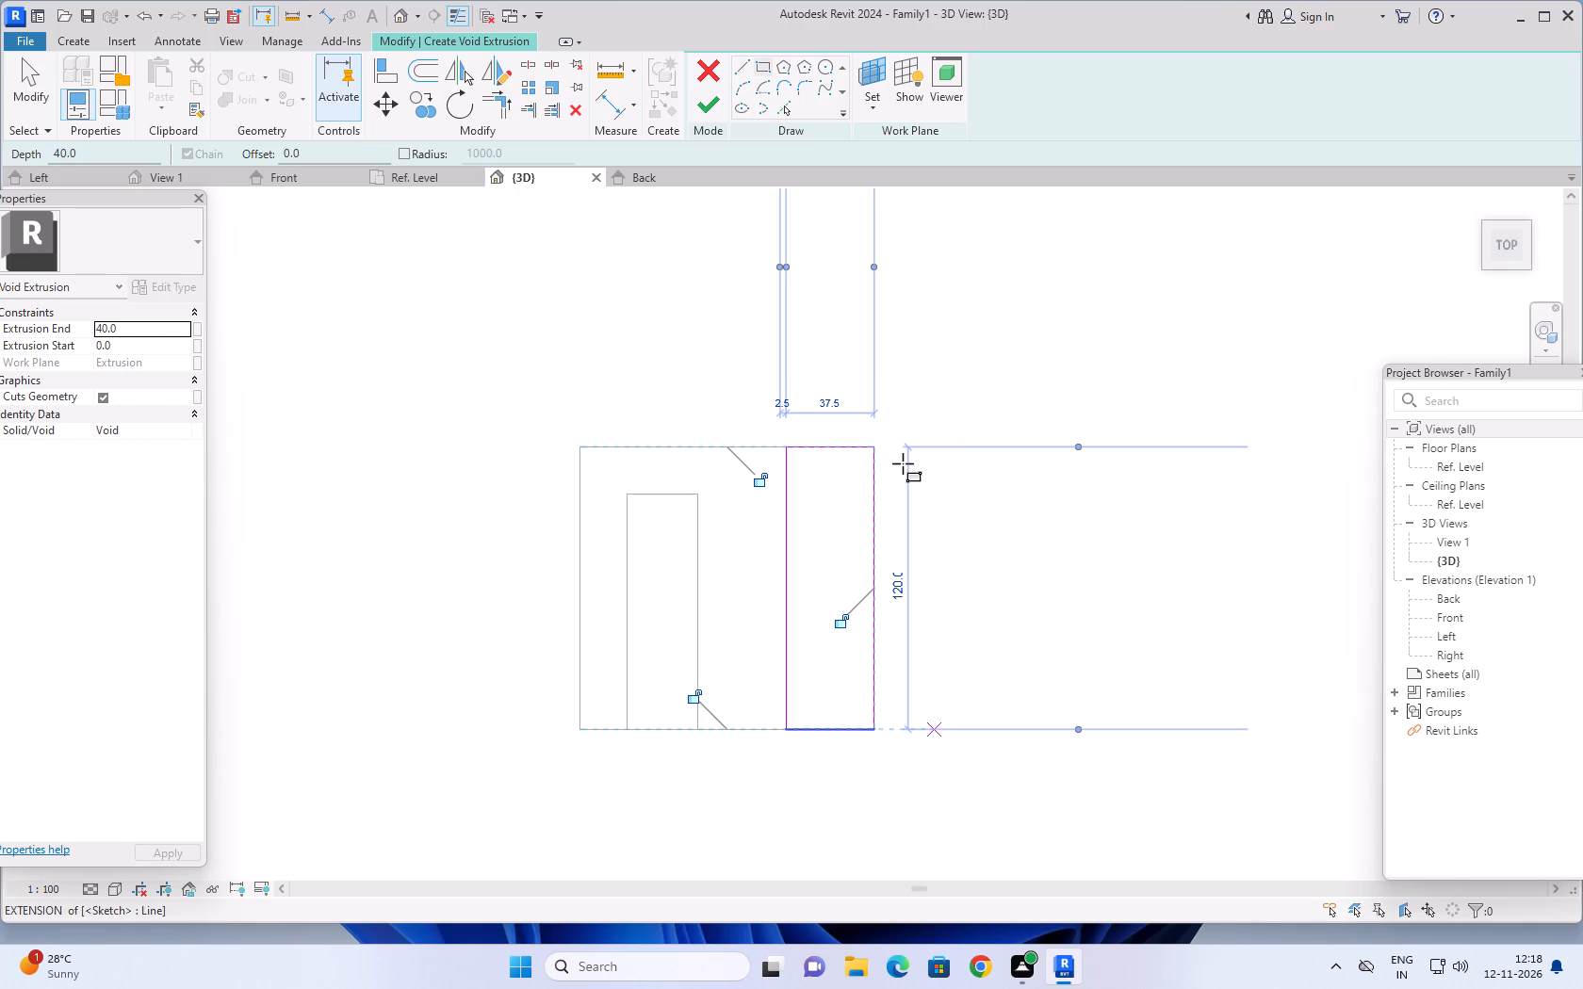
Set the width of the rectangular void sketch along the block's right side to 55 by moving its inner edge.
{"action": "key", "text": "Escape"}
{"action": "key", "text": "Escape"}
{"action": "key", "text": "Escape"}
{"action": "key", "text": "Escape"}
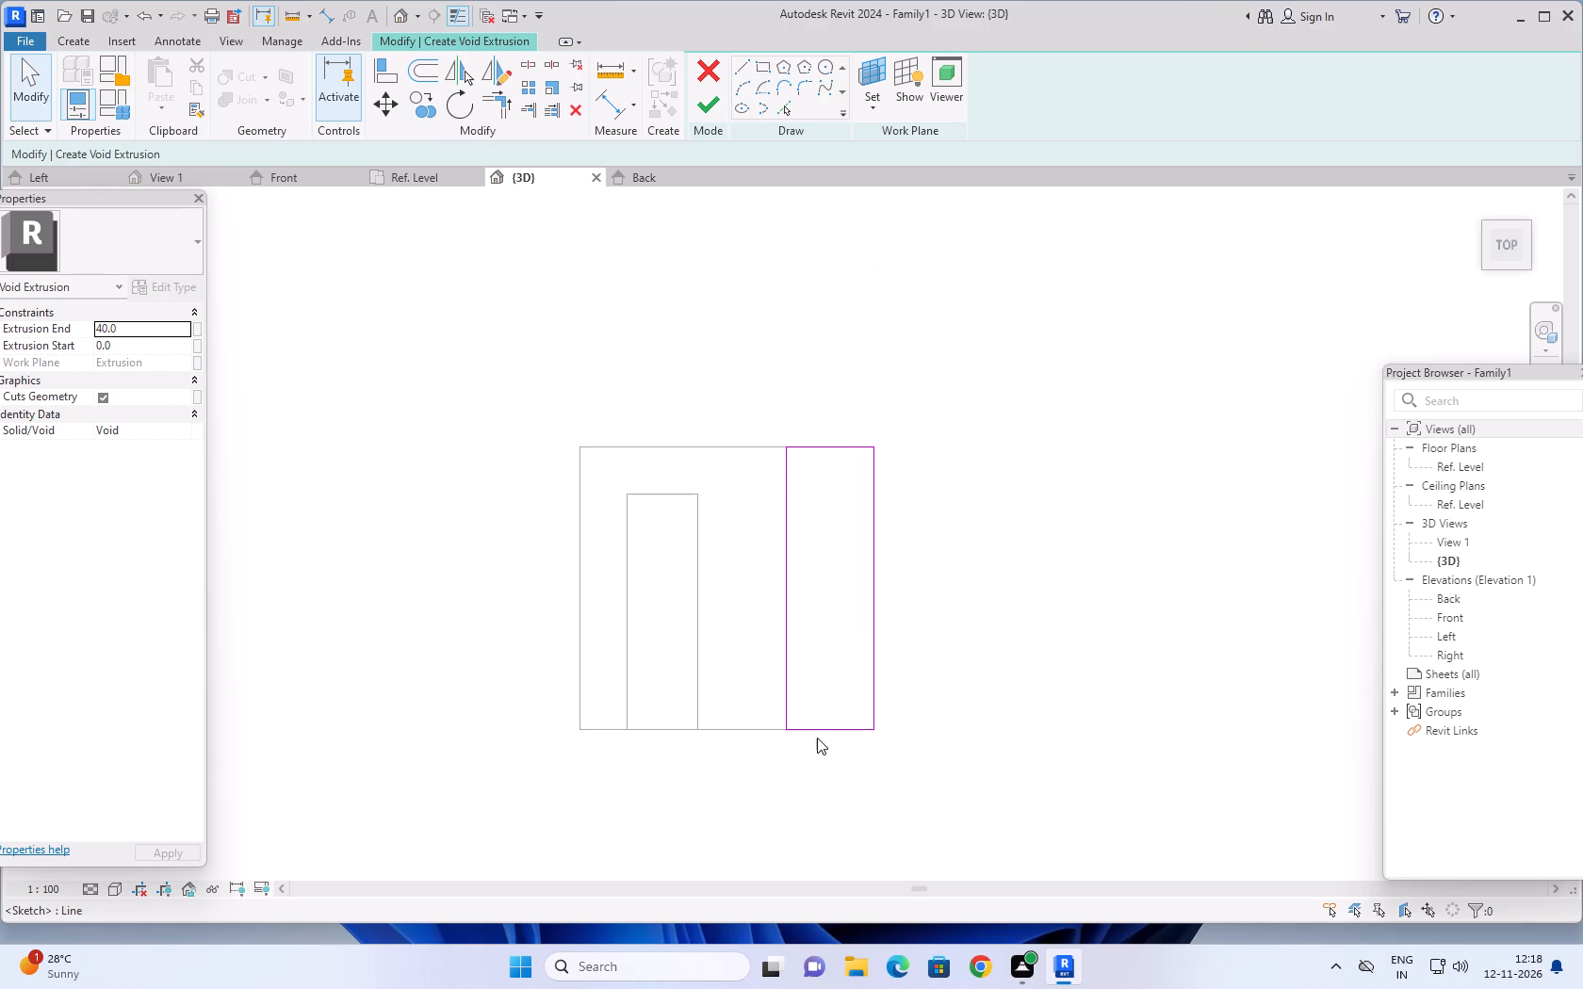
{"action": "left_click", "coordinate": [791, 689]}
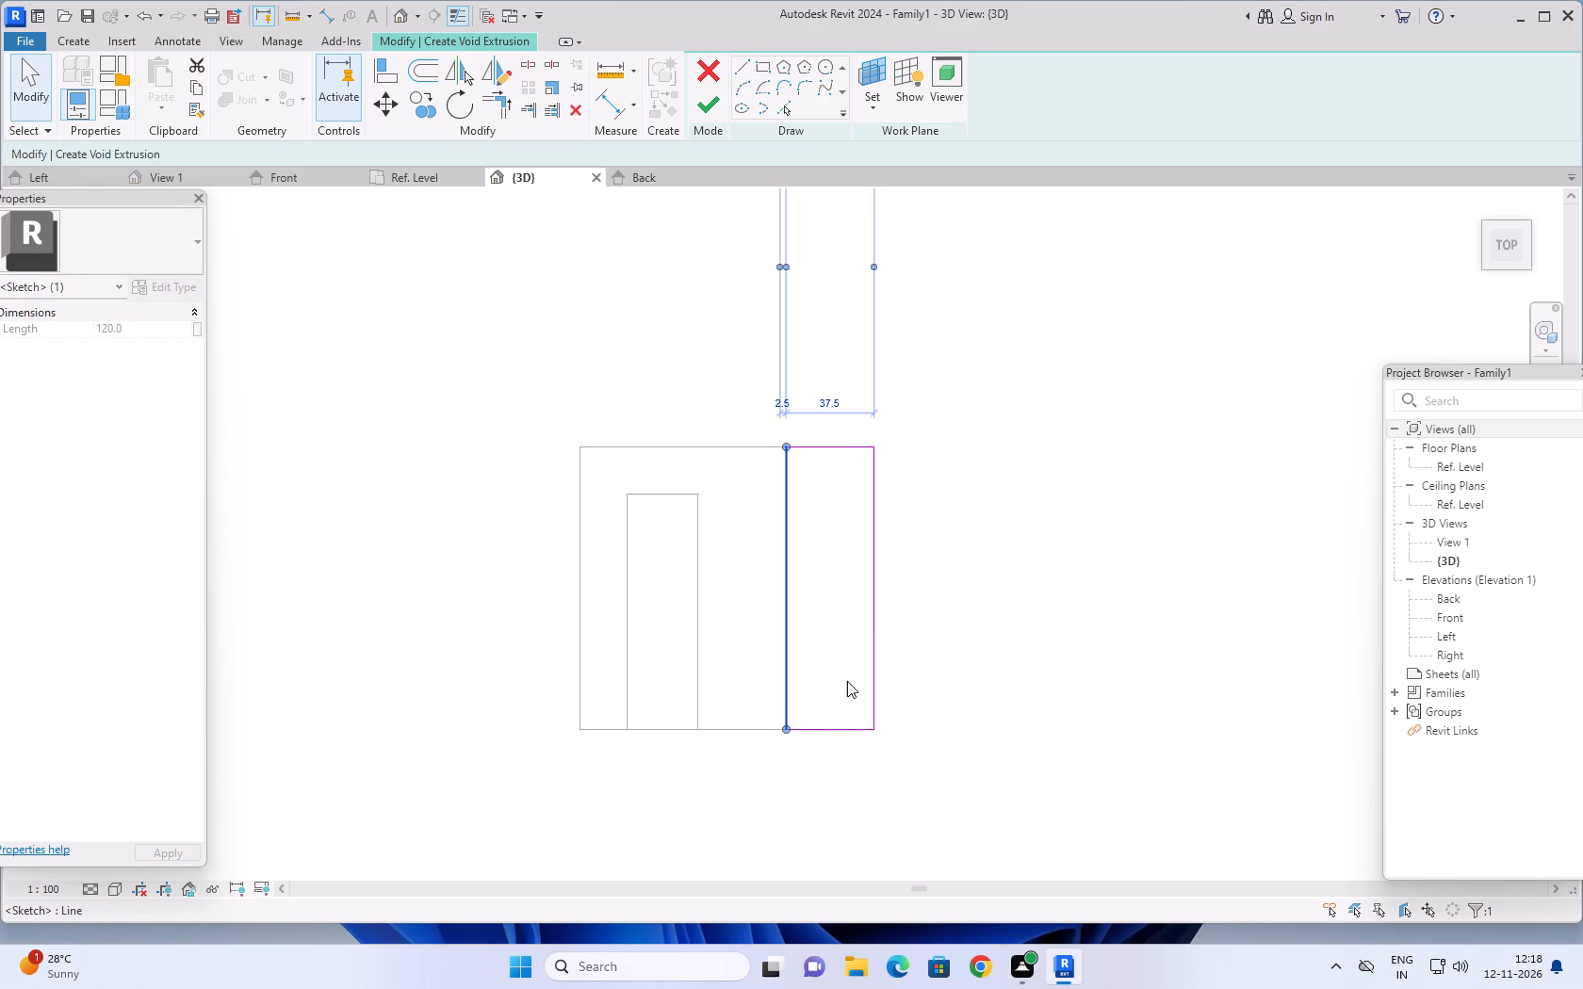
{"action": "left_click", "coordinate": [823, 399]}
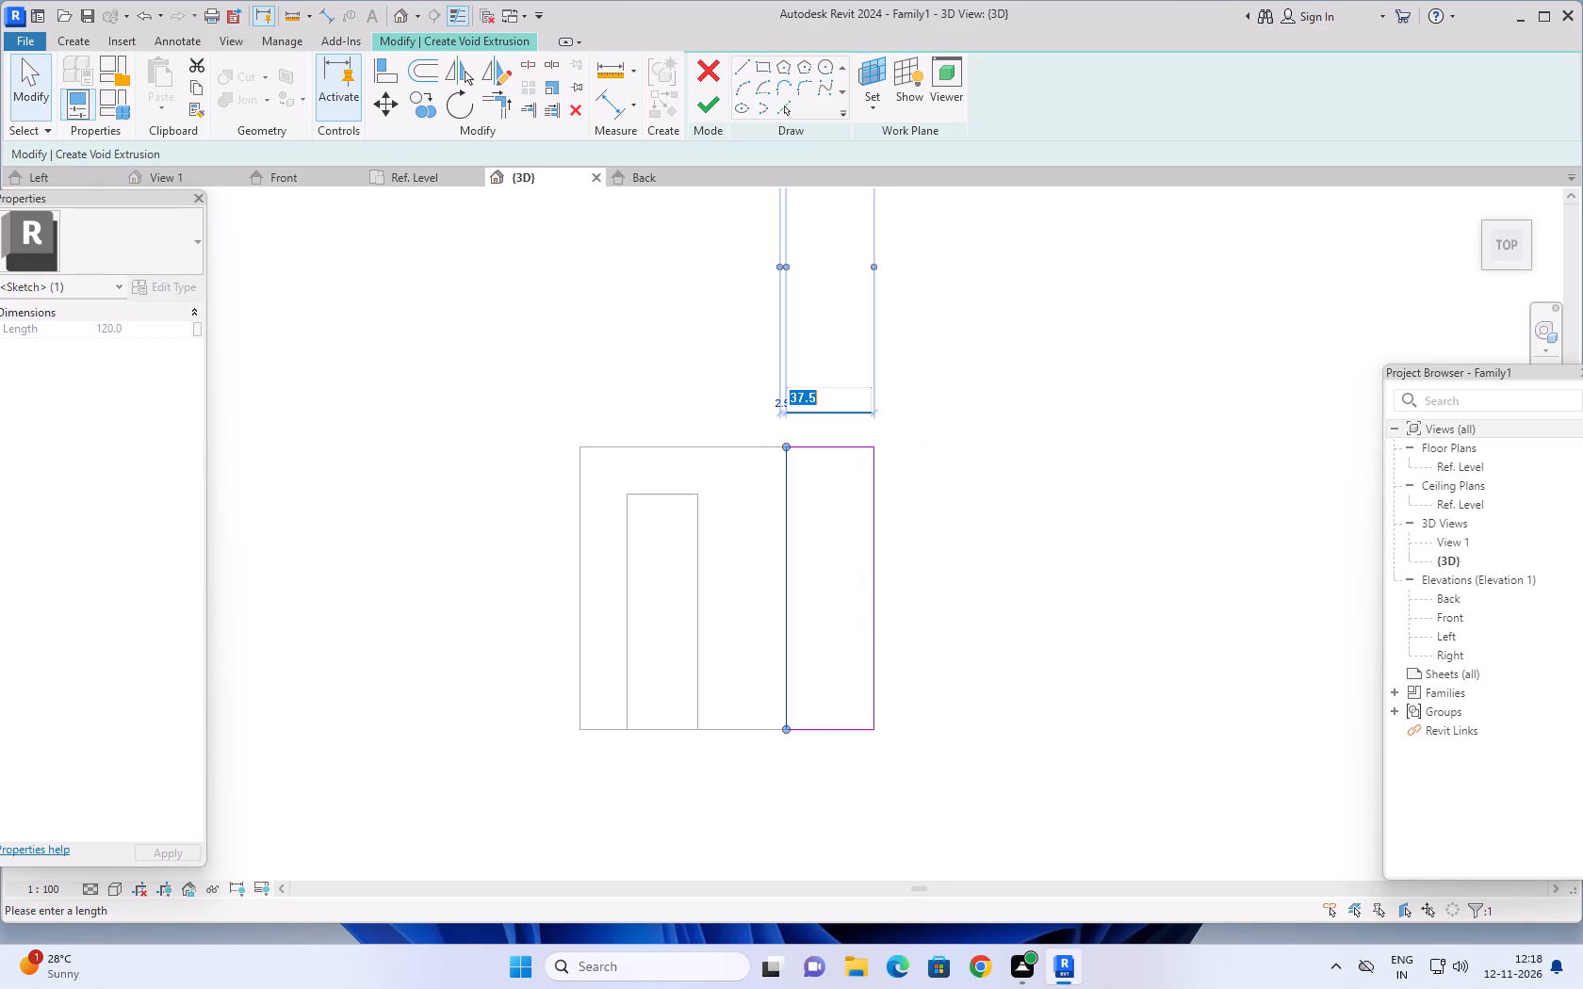
{"action": "scroll", "coordinate": [974, 499], "scroll_direction": "down", "scroll_amount": 3}
{"action": "type", "text": "55"}
{"action": "key", "text": "Return"}
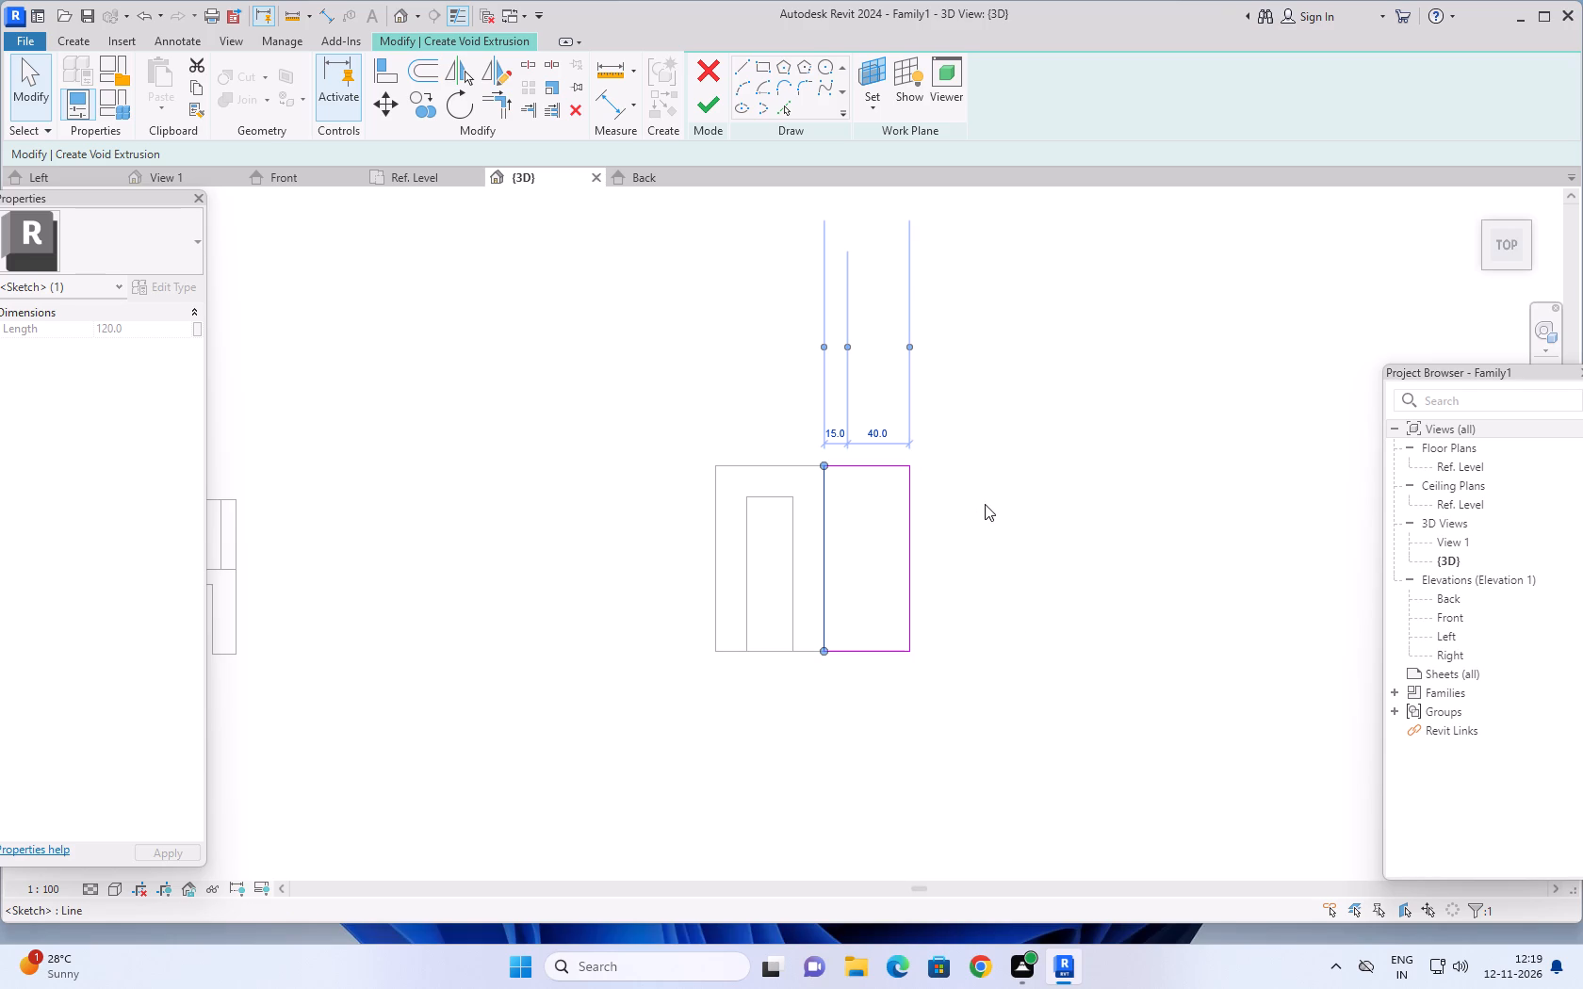
{"action": "middle_click_drag", "start_coordinate": [987, 505], "coordinate": [985, 485]}
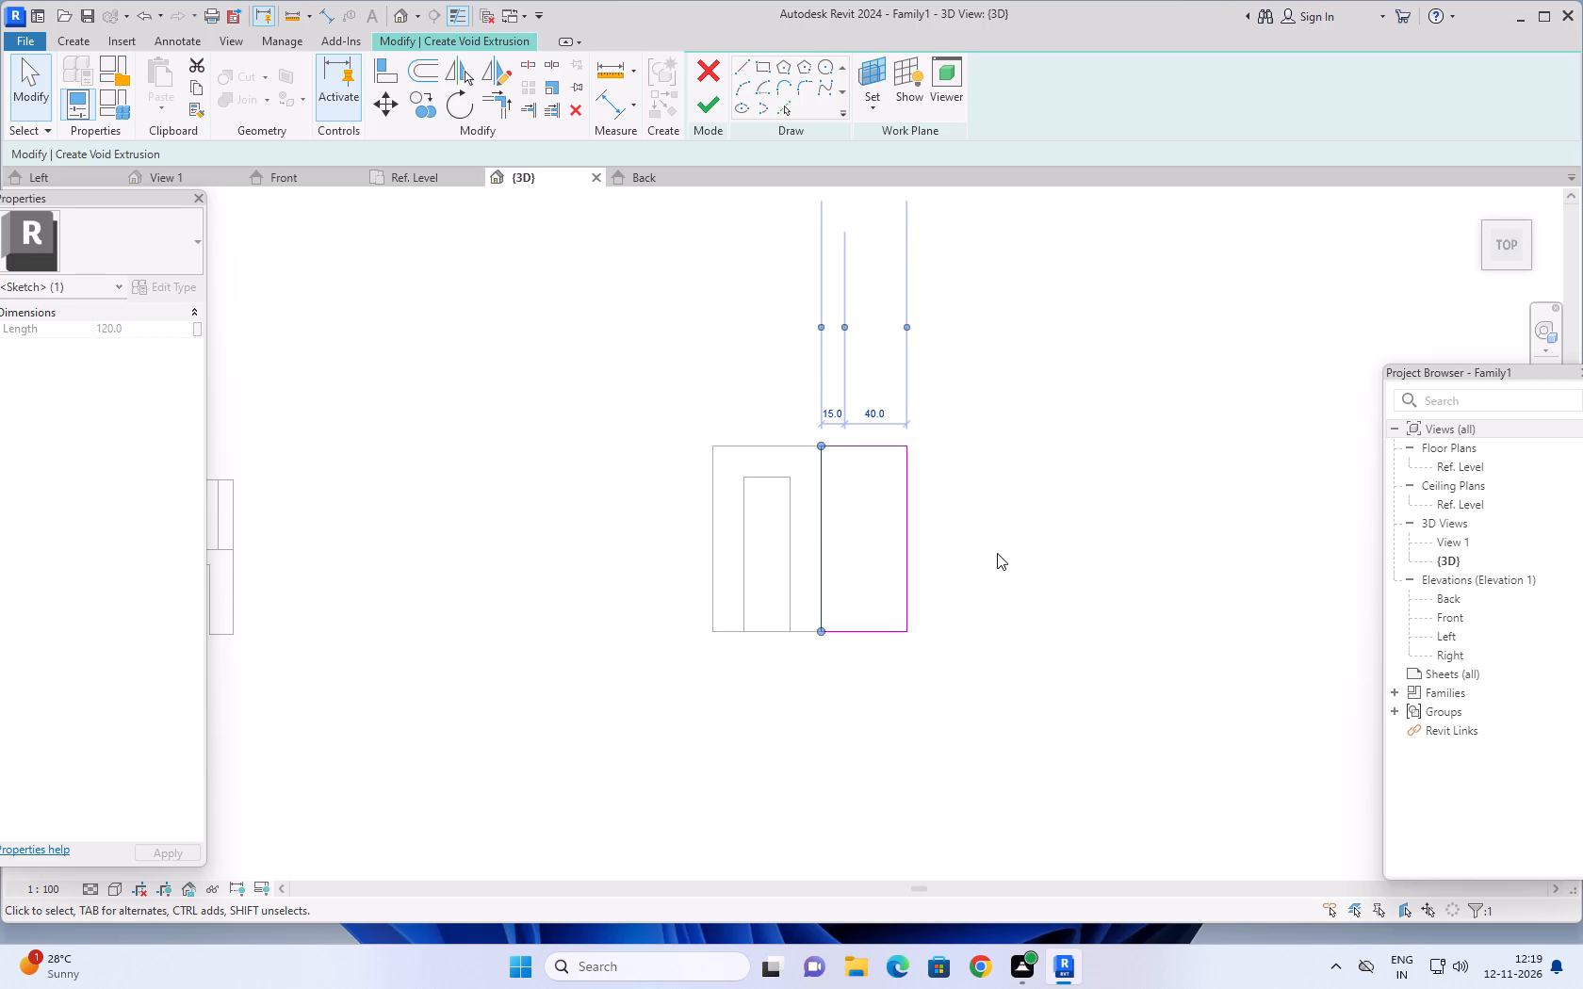
{"action": "key", "text": "Escape"}
{"action": "key", "text": "Escape"}
{"action": "key", "text": "Escape"}
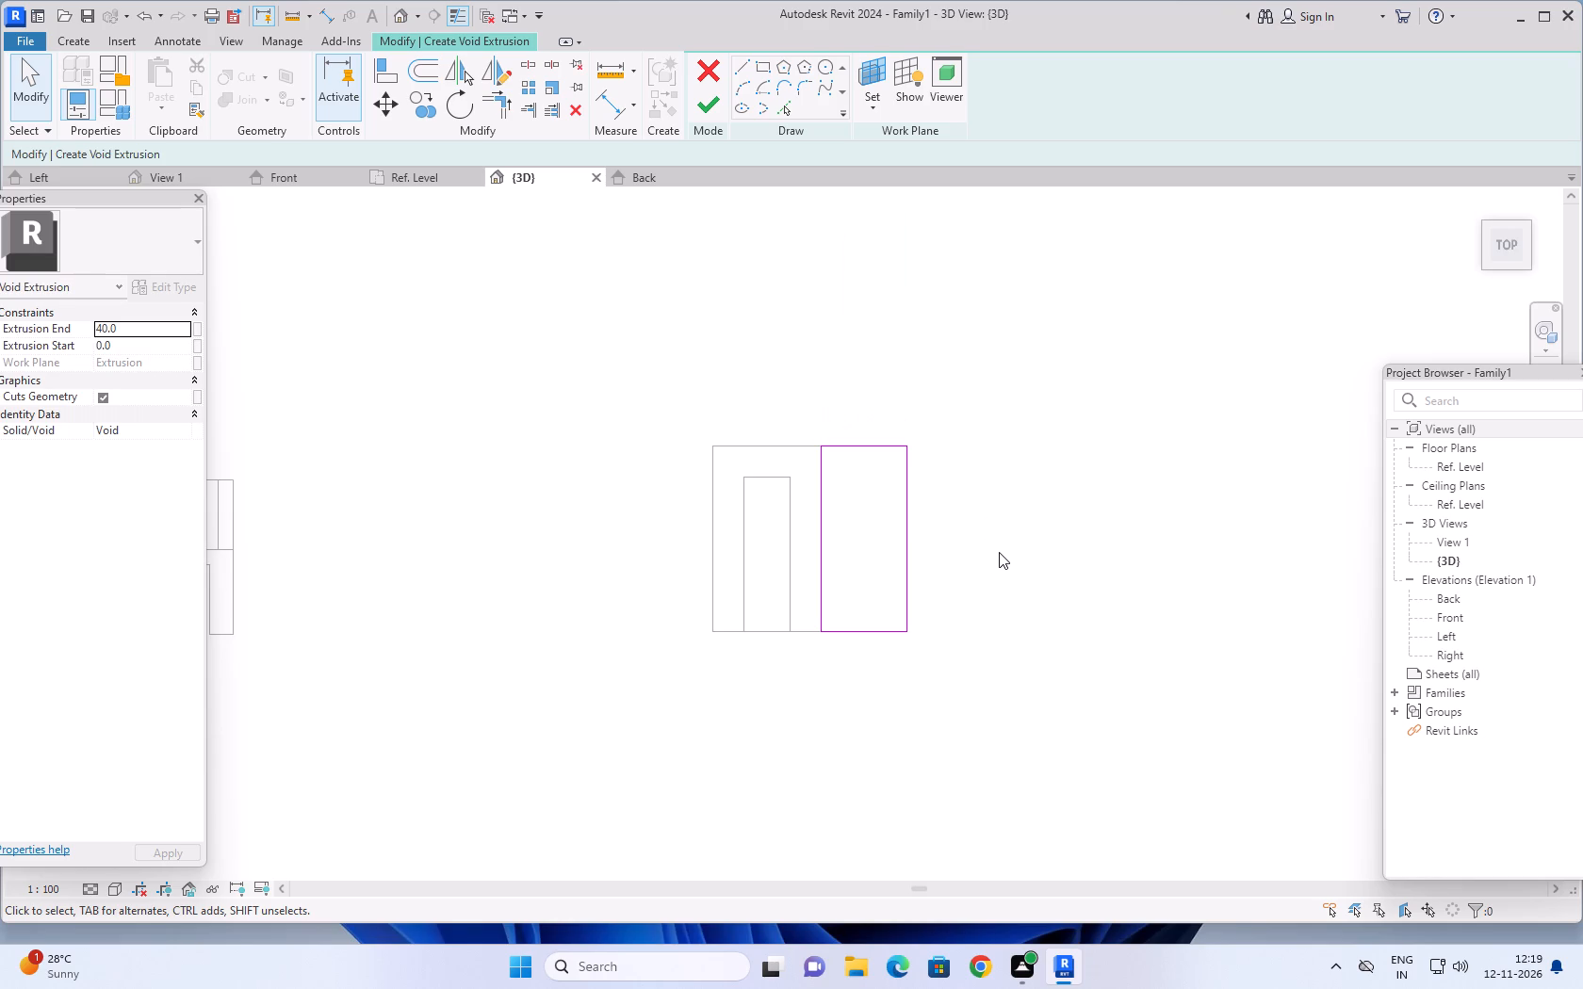
Finish the void extrusion at a depth of 40 to cut the step along the block's right side.
{"action": "middle_click_drag", "start_coordinate": [1006, 514], "coordinate": [1004, 567]}
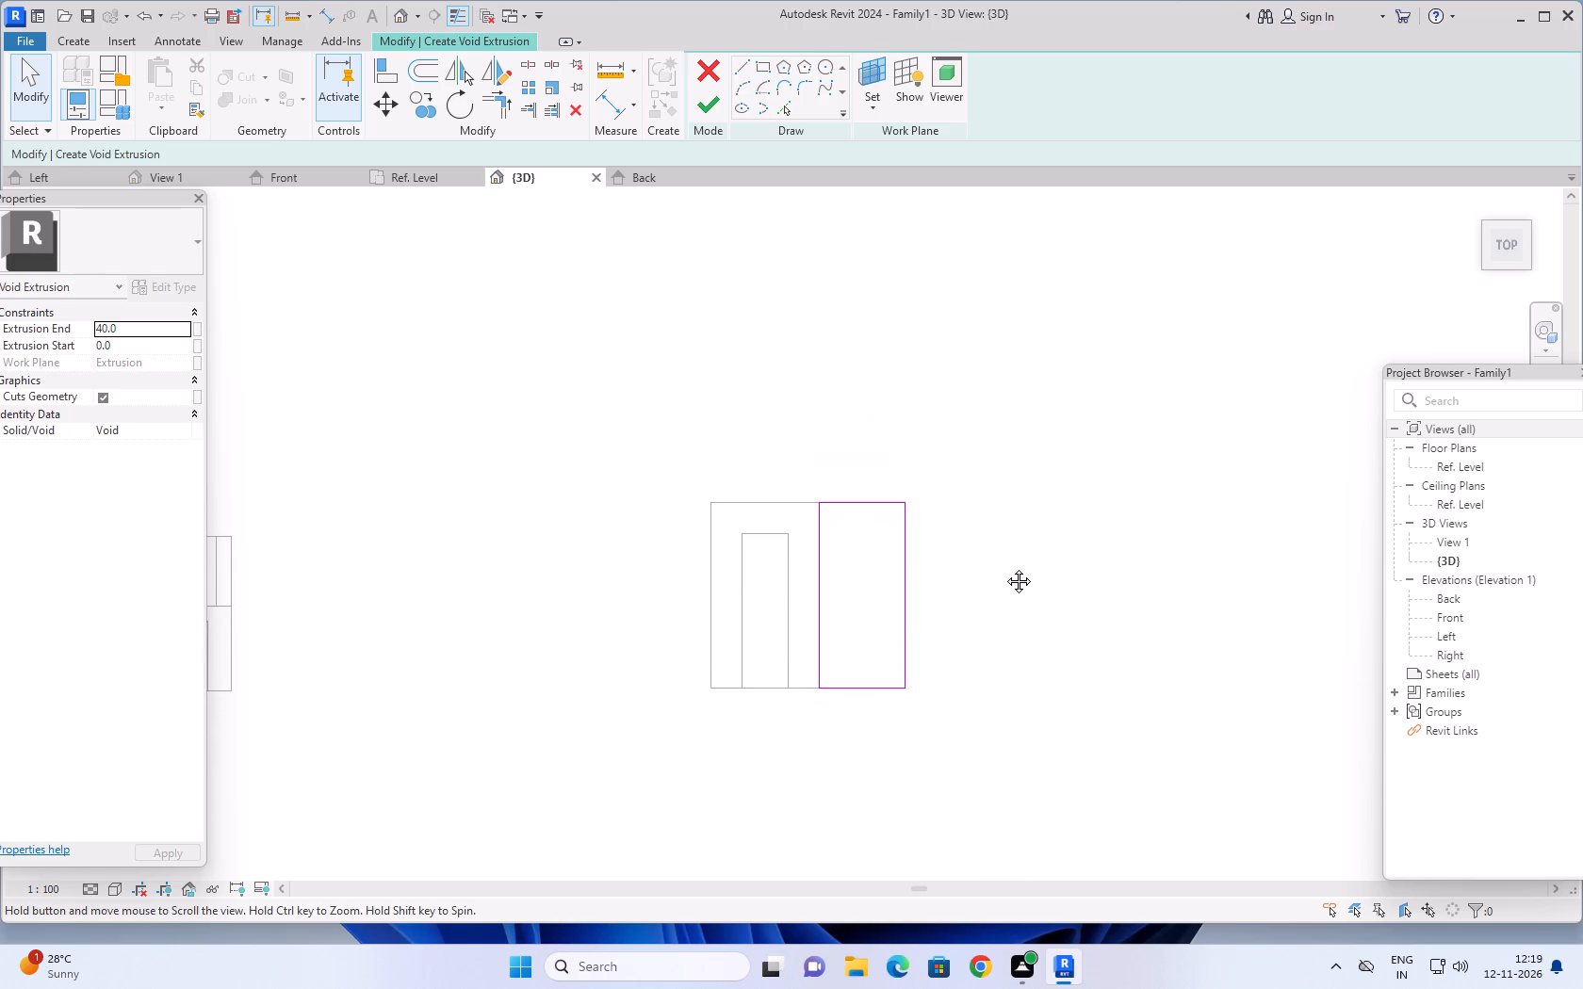
{"action": "middle_click_drag", "start_coordinate": [1004, 567], "coordinate": [1004, 554]}
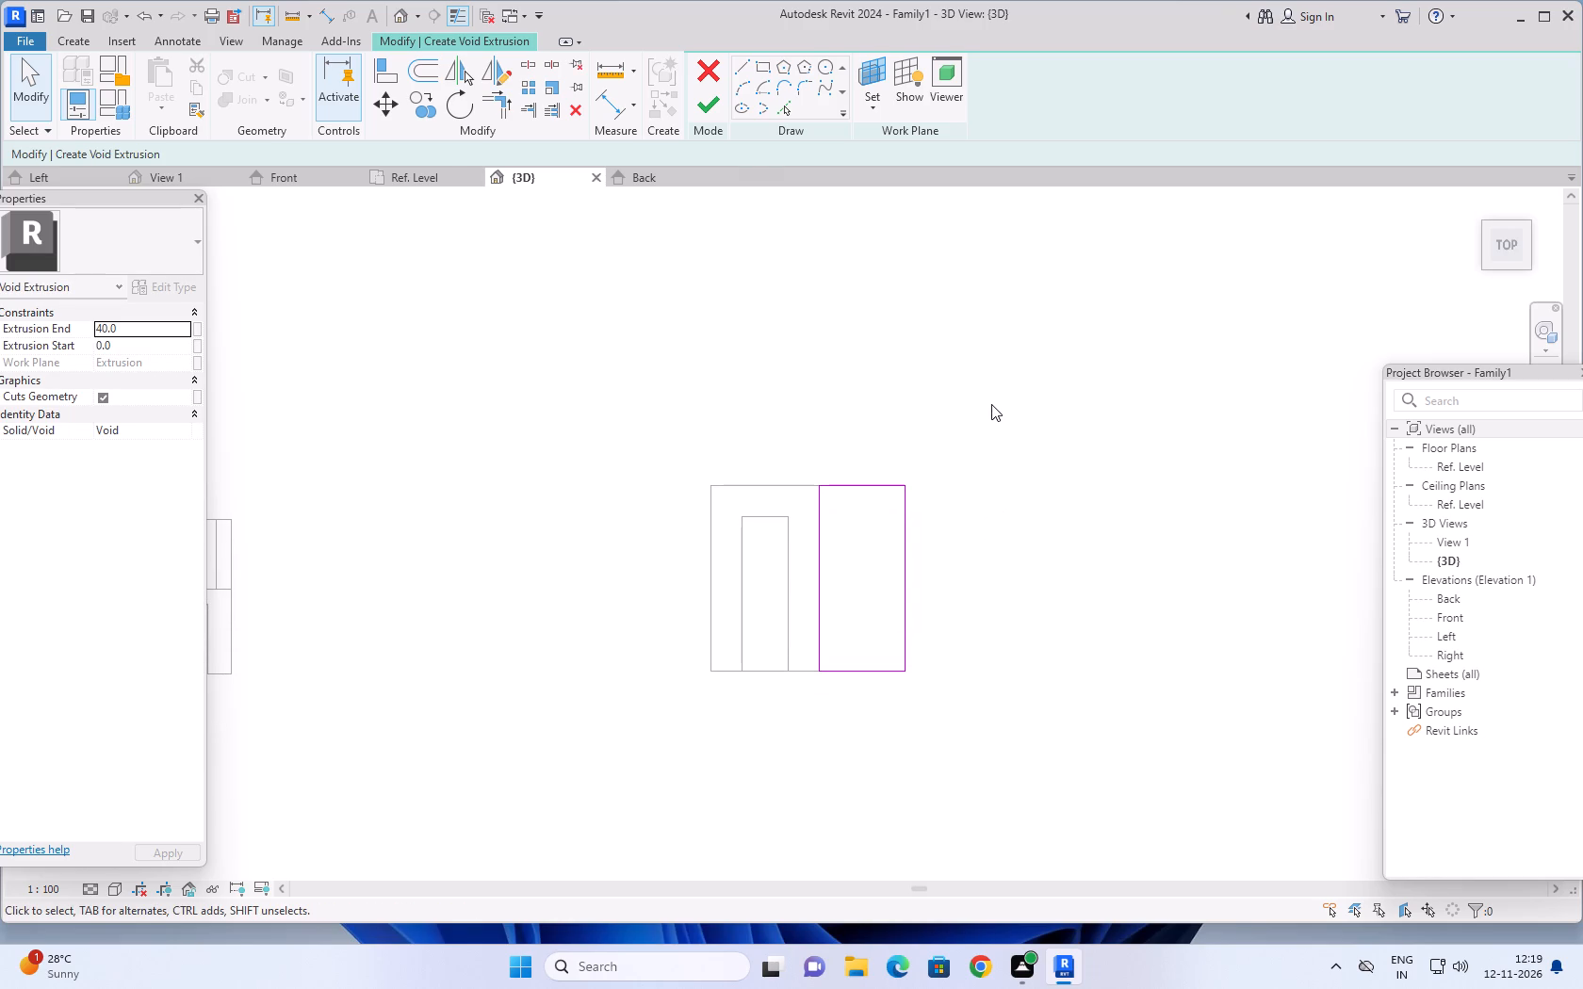
{"action": "left_click", "coordinate": [709, 108]}
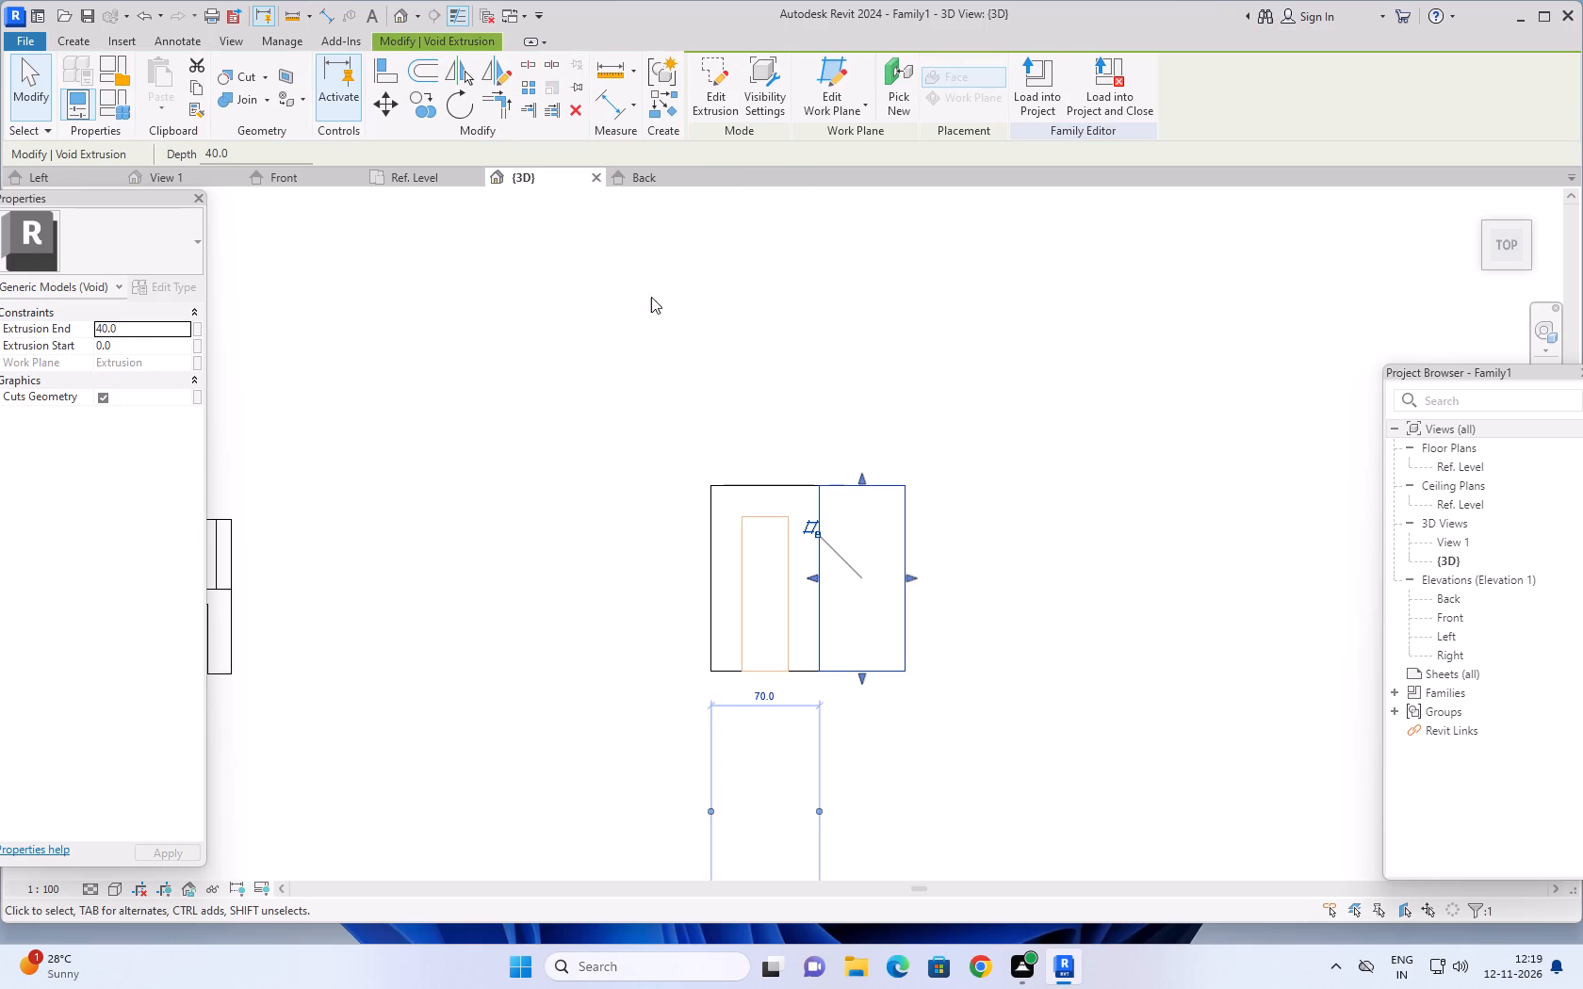
{"action": "middle_click_drag", "start_coordinate": [1043, 659], "coordinate": [906, 470]}
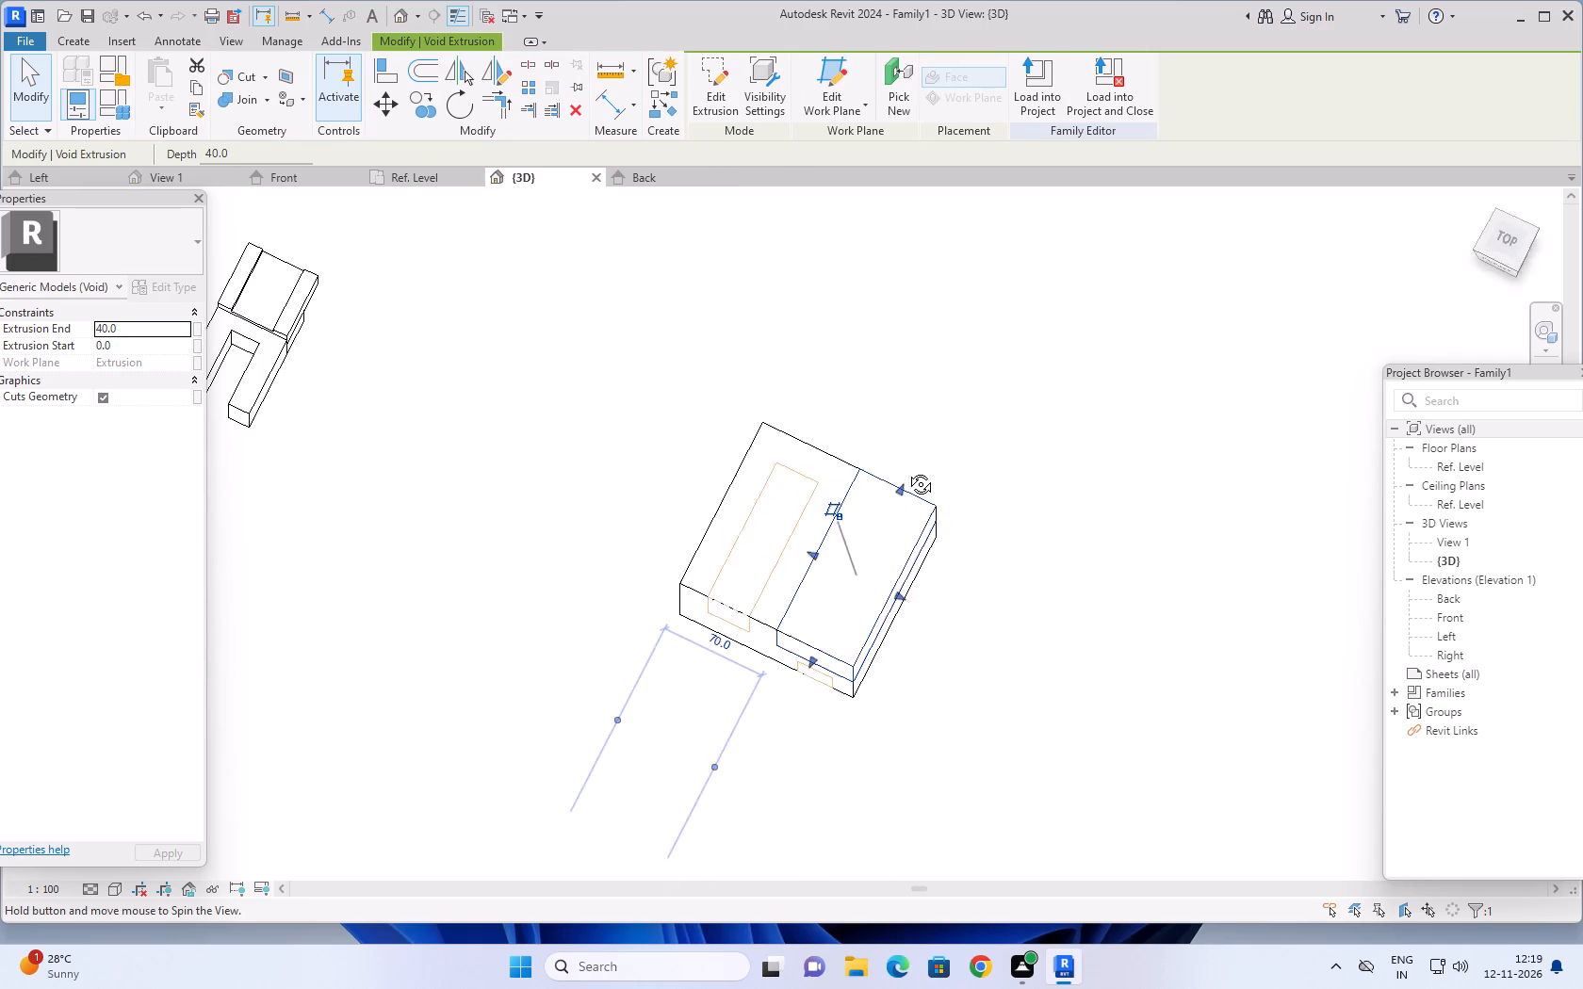
{"action": "middle_click_drag", "start_coordinate": [906, 470], "coordinate": [900, 347]}
{"action": "left_click", "coordinate": [1070, 430]}
Examine the stepped and slotted block in 3D from several angles, along with the other modelled parts around it.
{"action": "middle_click_drag", "start_coordinate": [1065, 593], "coordinate": [1102, 548]}
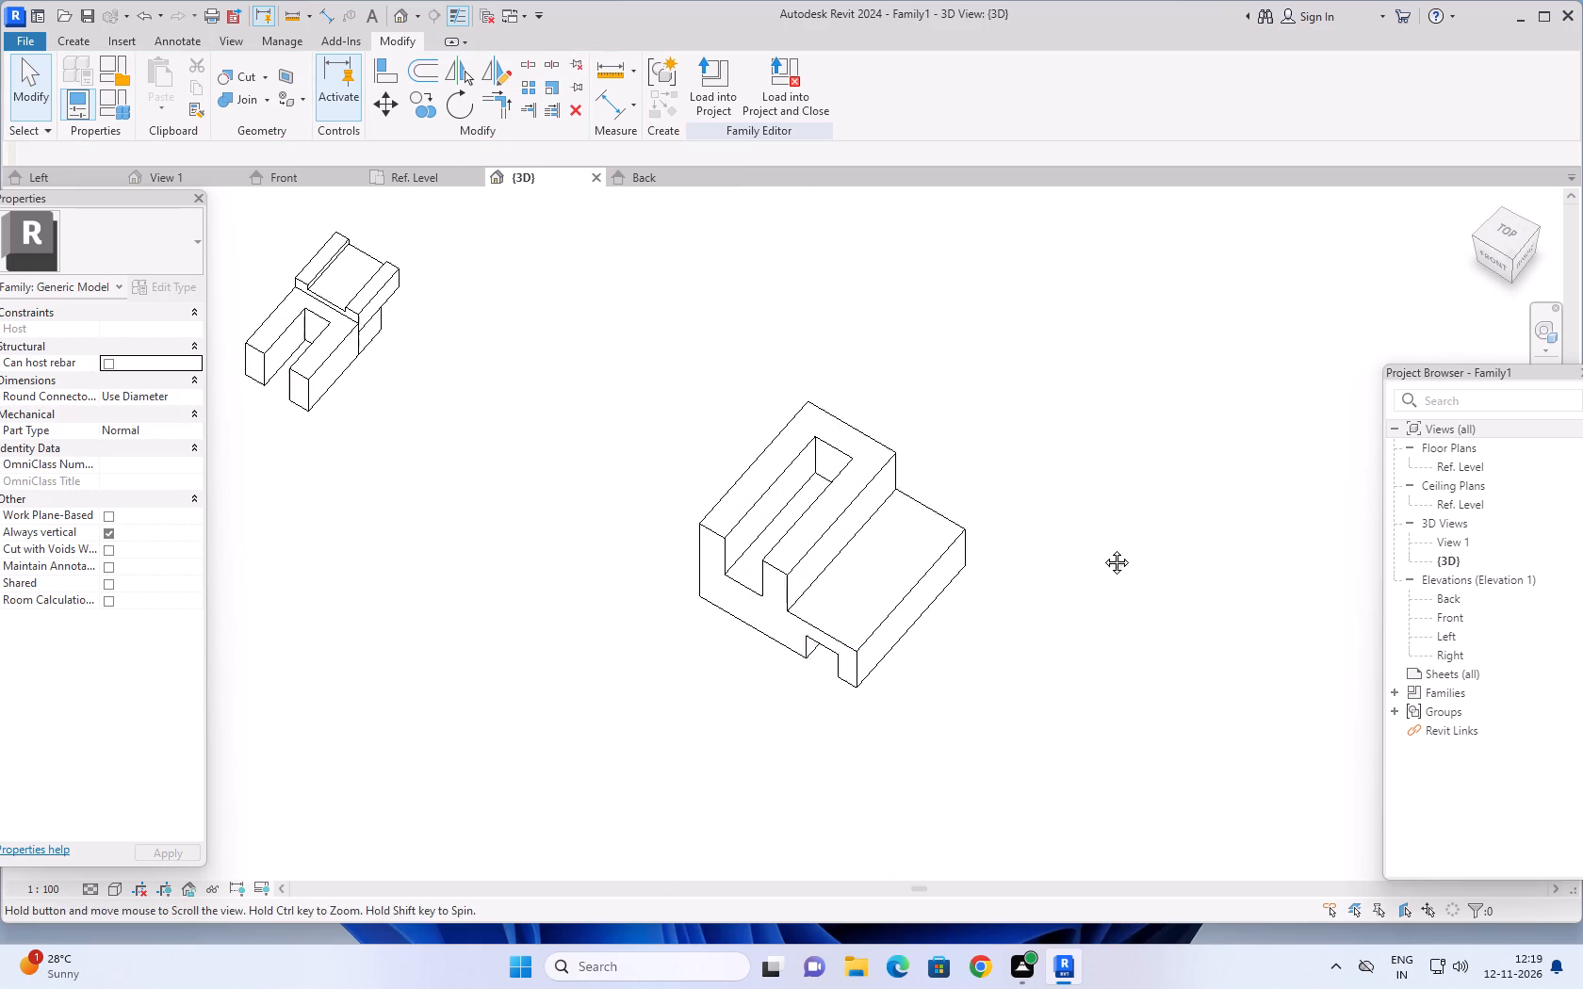
{"action": "middle_click_drag", "start_coordinate": [1102, 548], "coordinate": [1118, 535]}
{"action": "middle_click_drag", "start_coordinate": [1092, 593], "coordinate": [1086, 633]}
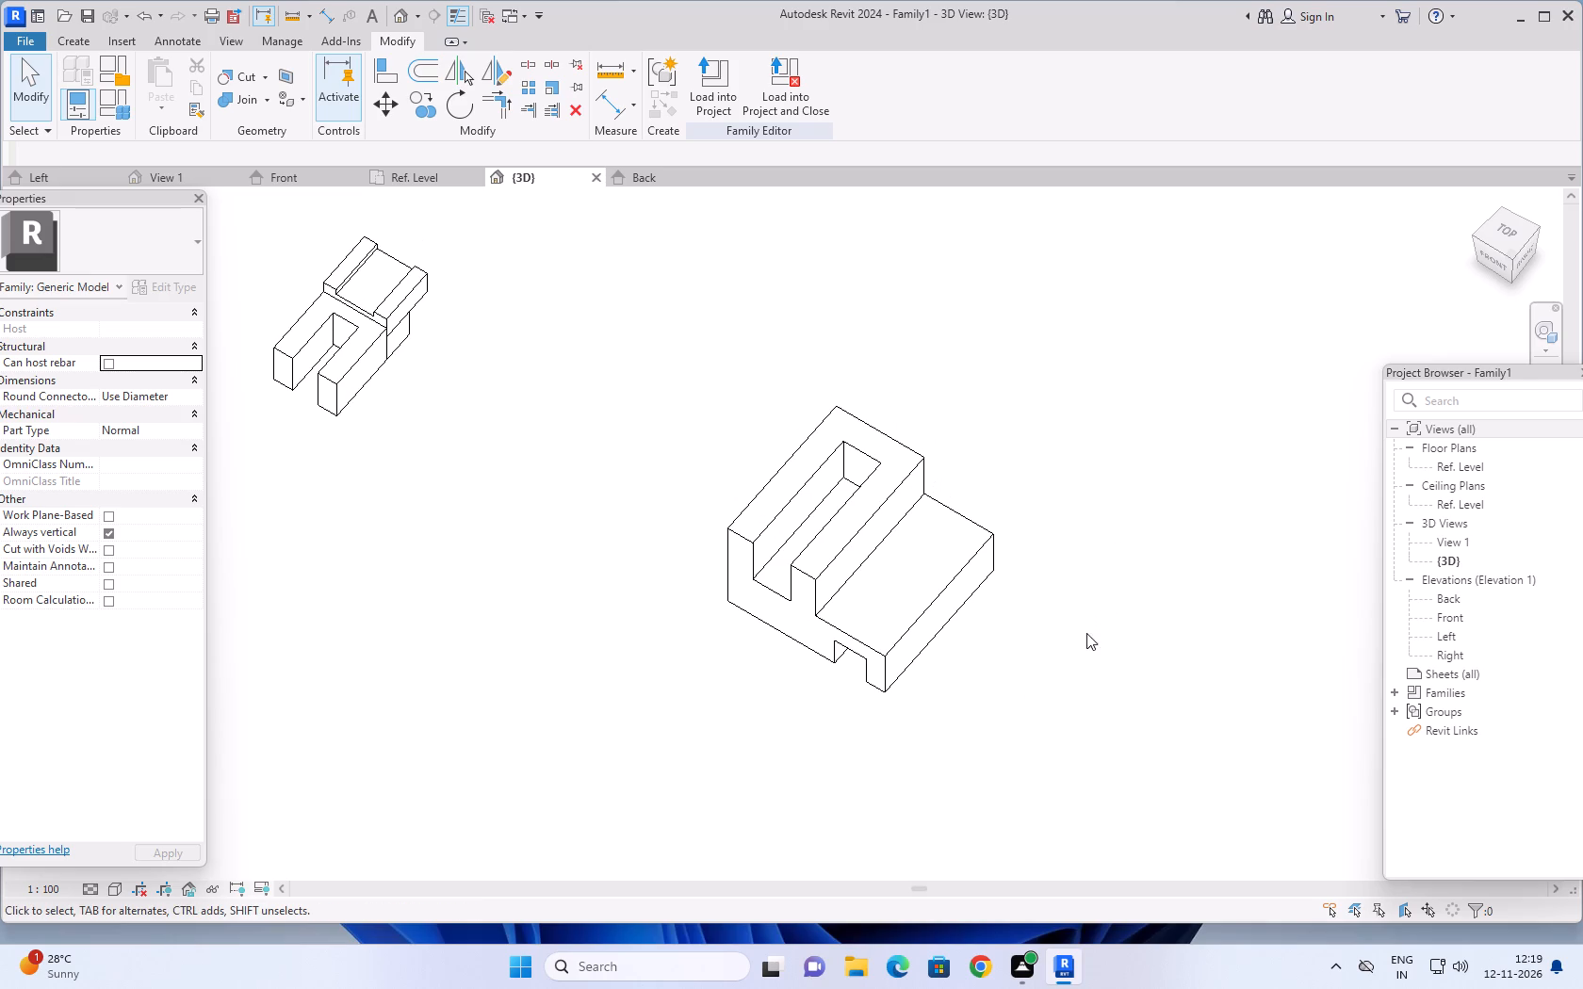
{"action": "middle_click_drag", "start_coordinate": [1036, 673], "coordinate": [1063, 462]}
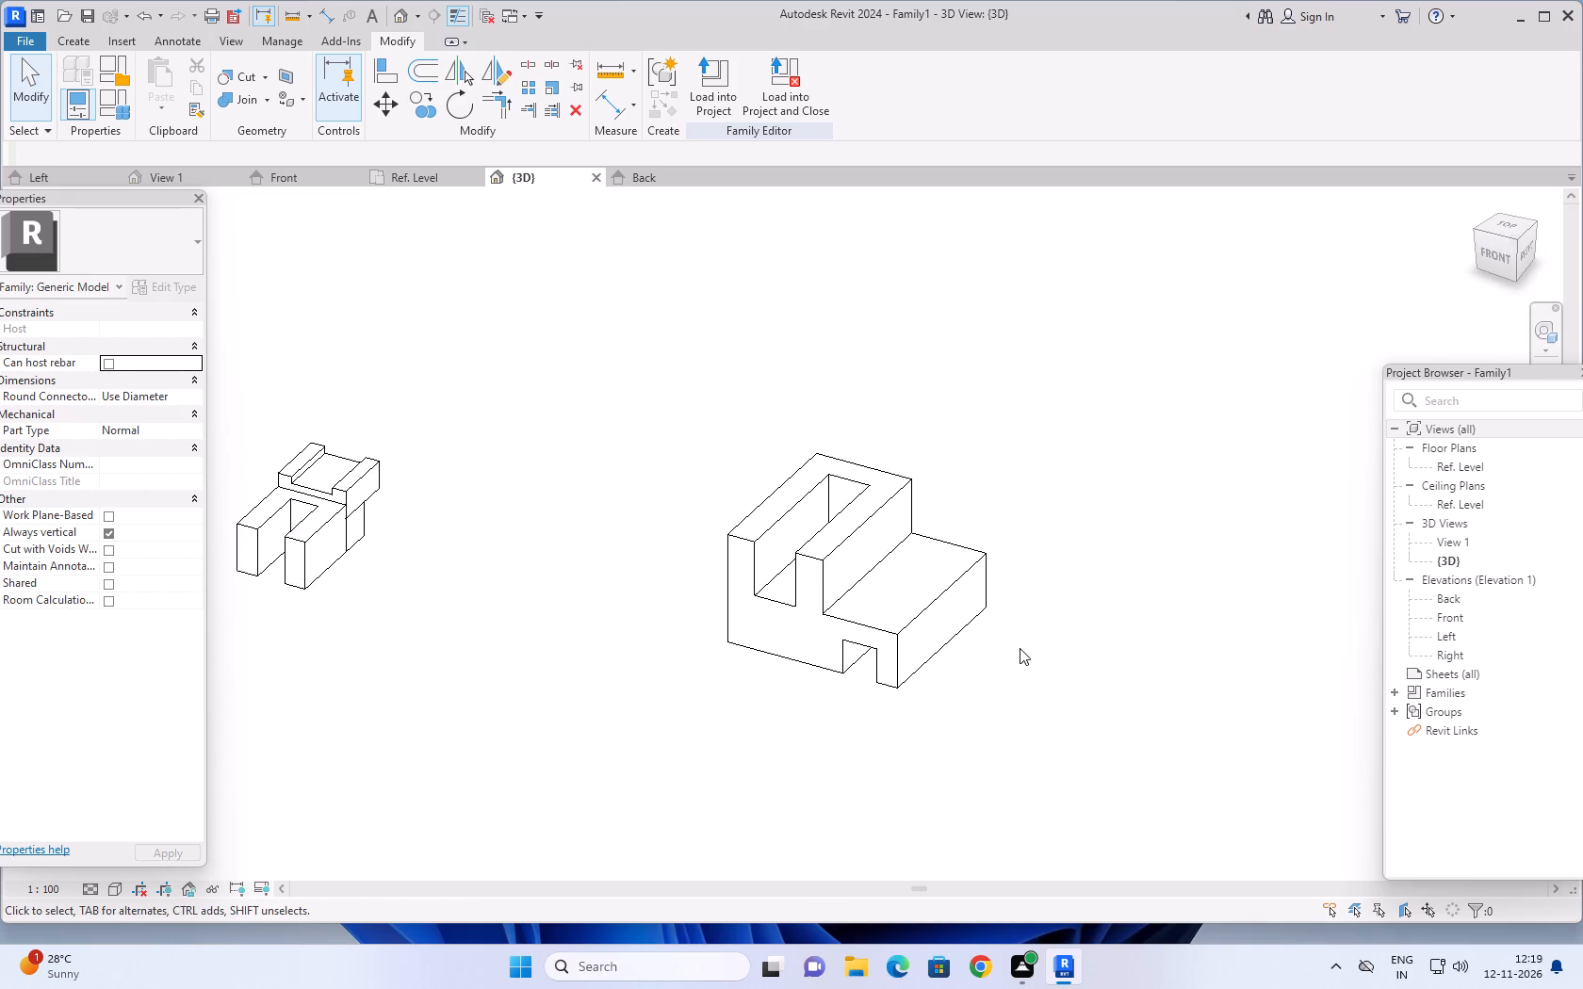
{"action": "scroll", "coordinate": [1020, 648], "scroll_direction": "up", "scroll_amount": 2}
{"action": "middle_click_drag", "start_coordinate": [1056, 645], "coordinate": [1030, 691], "text": "shift"}
{"action": "scroll", "coordinate": [1030, 691], "scroll_direction": "down", "scroll_amount": 7, "text": "shift"}
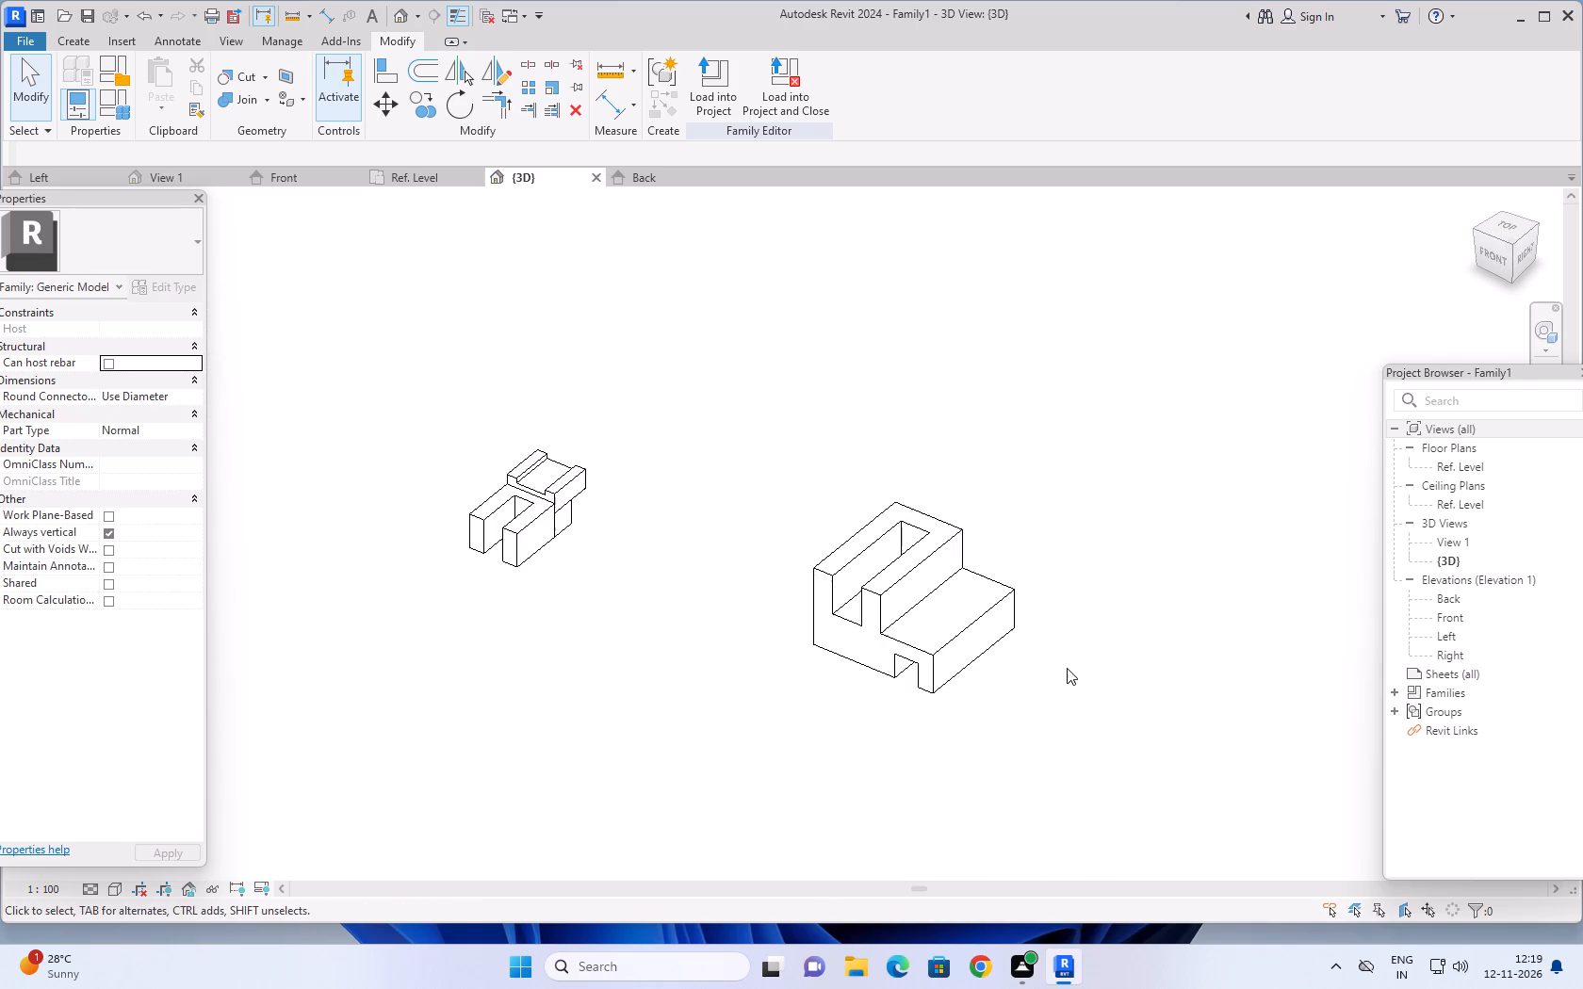
{"action": "scroll", "coordinate": [1093, 635], "scroll_direction": "down", "scroll_amount": 7}
{"action": "middle_click_drag", "start_coordinate": [1153, 568], "coordinate": [1128, 623]}
{"action": "middle_click_drag", "start_coordinate": [1129, 622], "coordinate": [1139, 666], "text": "shift"}
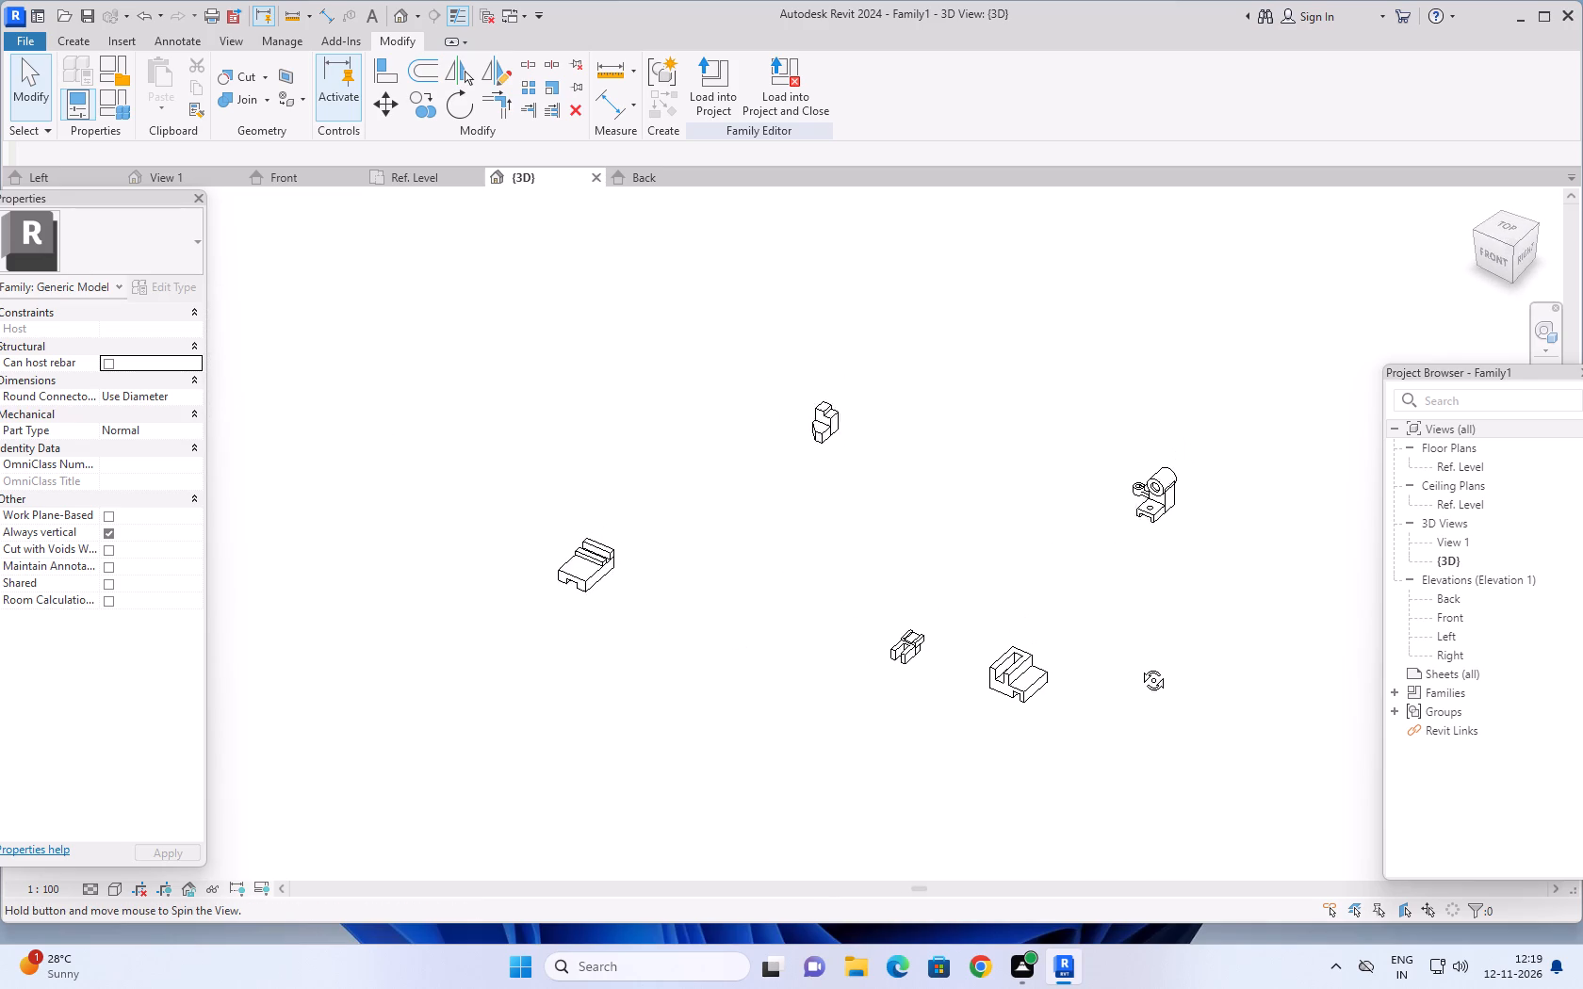
{"action": "middle_click_drag", "start_coordinate": [1139, 666], "coordinate": [1118, 660], "text": "shift"}
{"action": "scroll", "coordinate": [1130, 649], "scroll_direction": "up", "scroll_amount": 2}
{"action": "middle_click_drag", "start_coordinate": [1138, 640], "coordinate": [1087, 638]}
{"action": "scroll", "coordinate": [1087, 638], "scroll_direction": "down", "scroll_amount": 1}
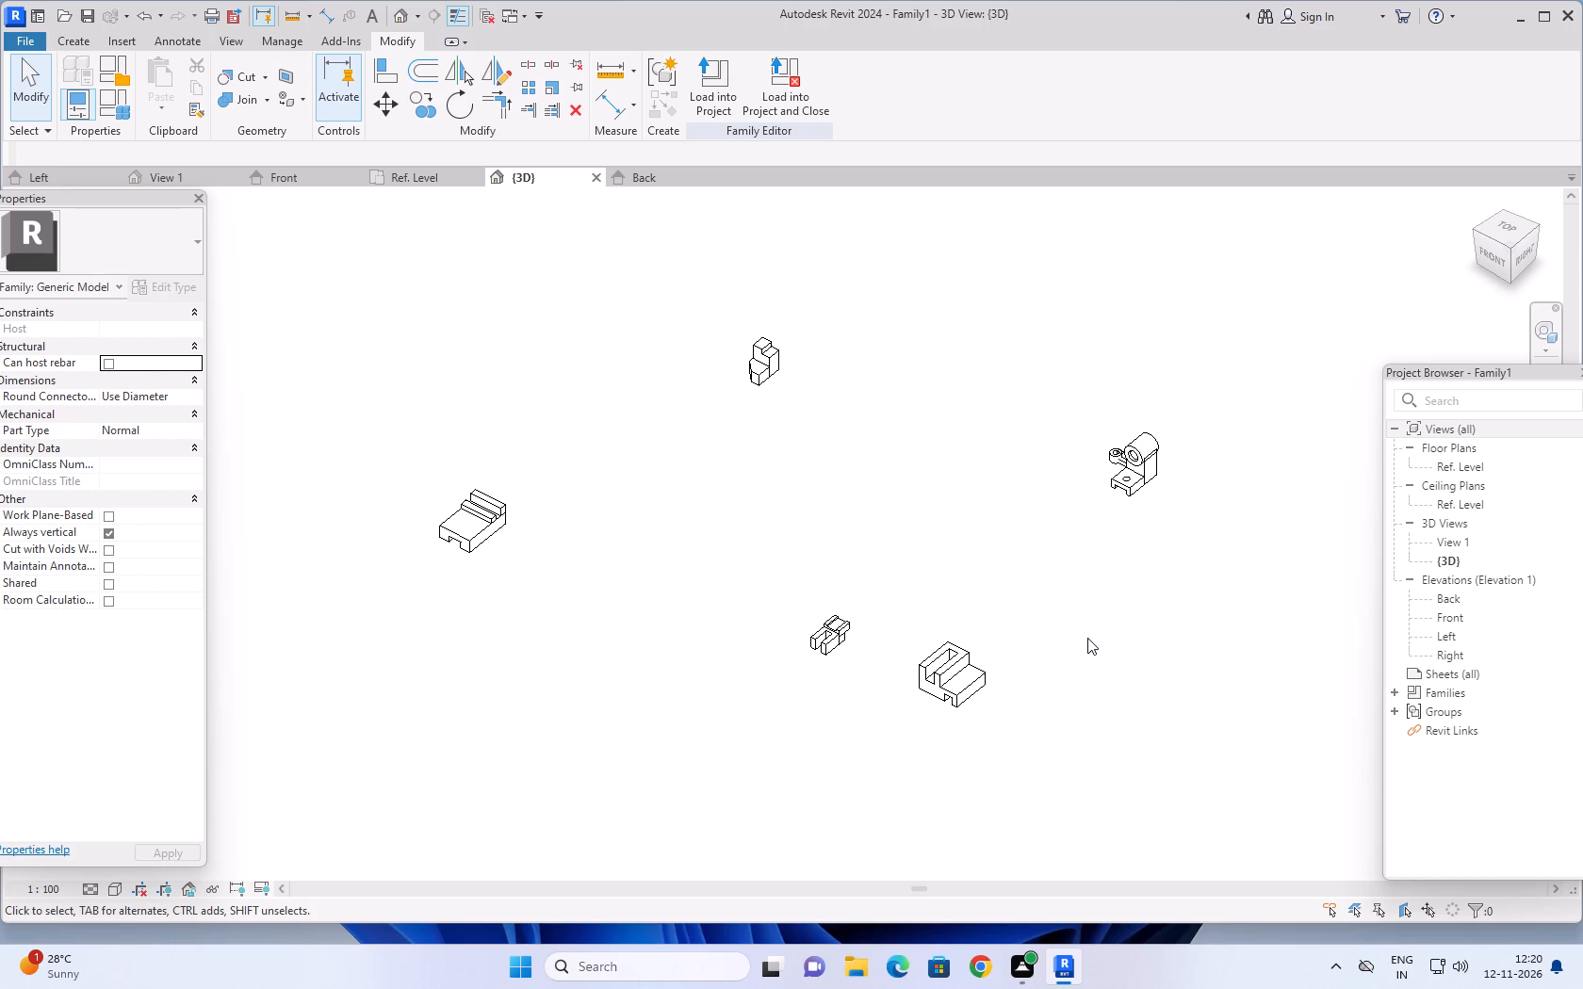
{"action": "scroll", "coordinate": [1060, 801], "scroll_direction": "up", "scroll_amount": 1}
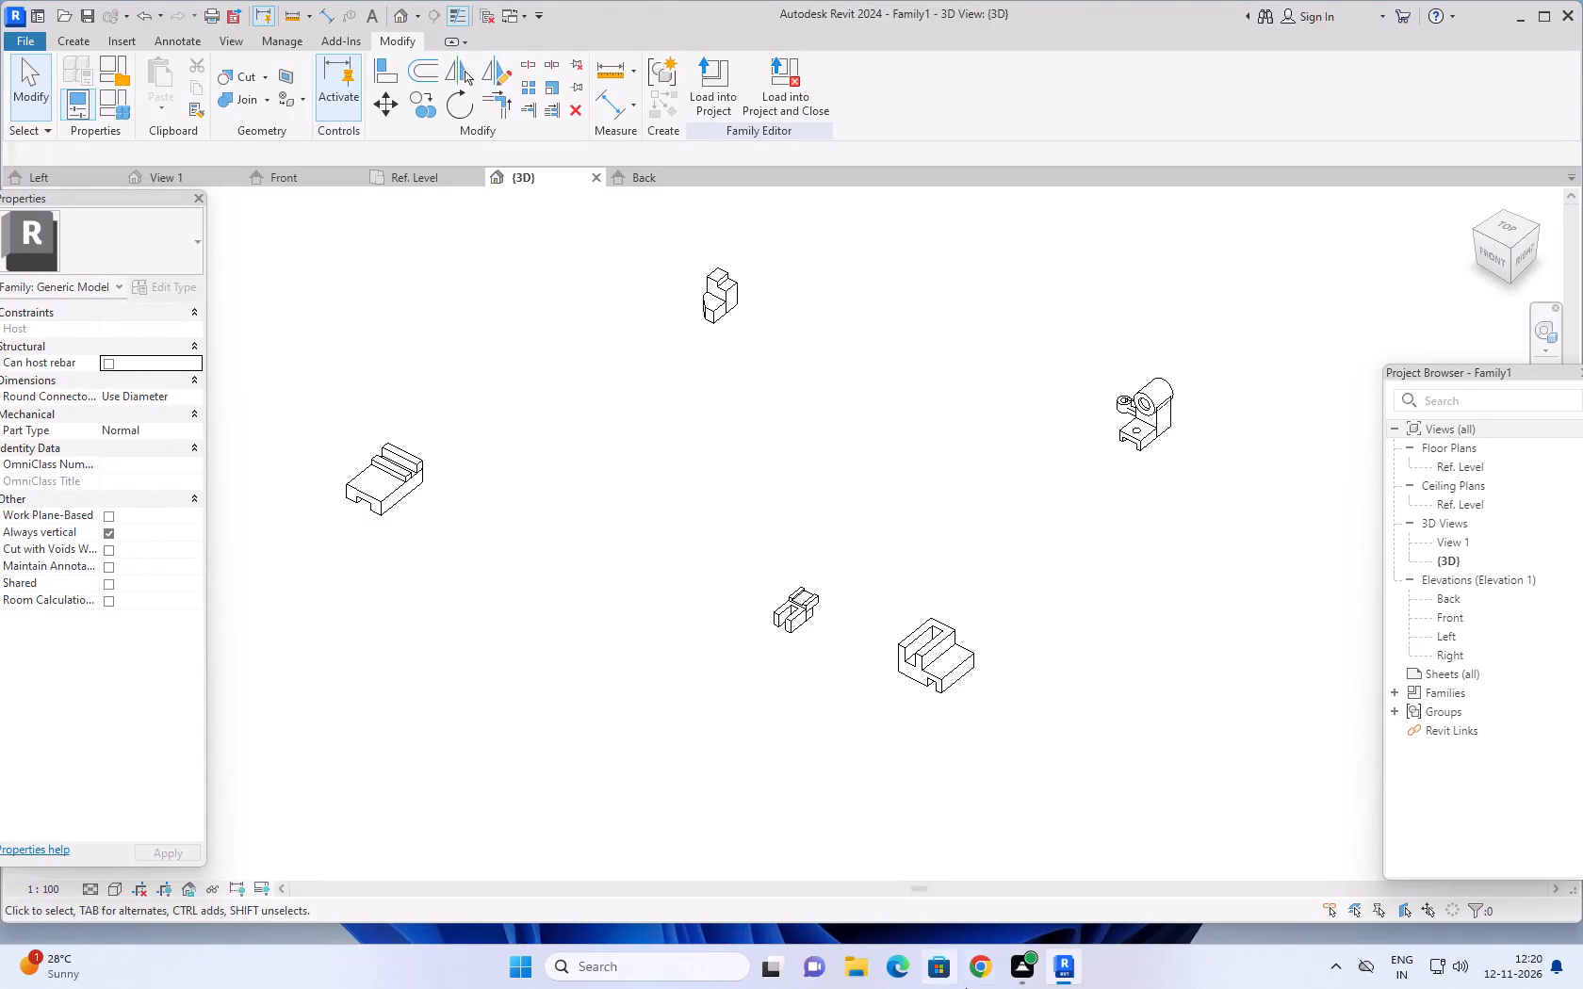
Open the Ref. Level floor plan and show all the parts with the free space around them.
{"action": "left_click", "coordinate": [426, 170]}
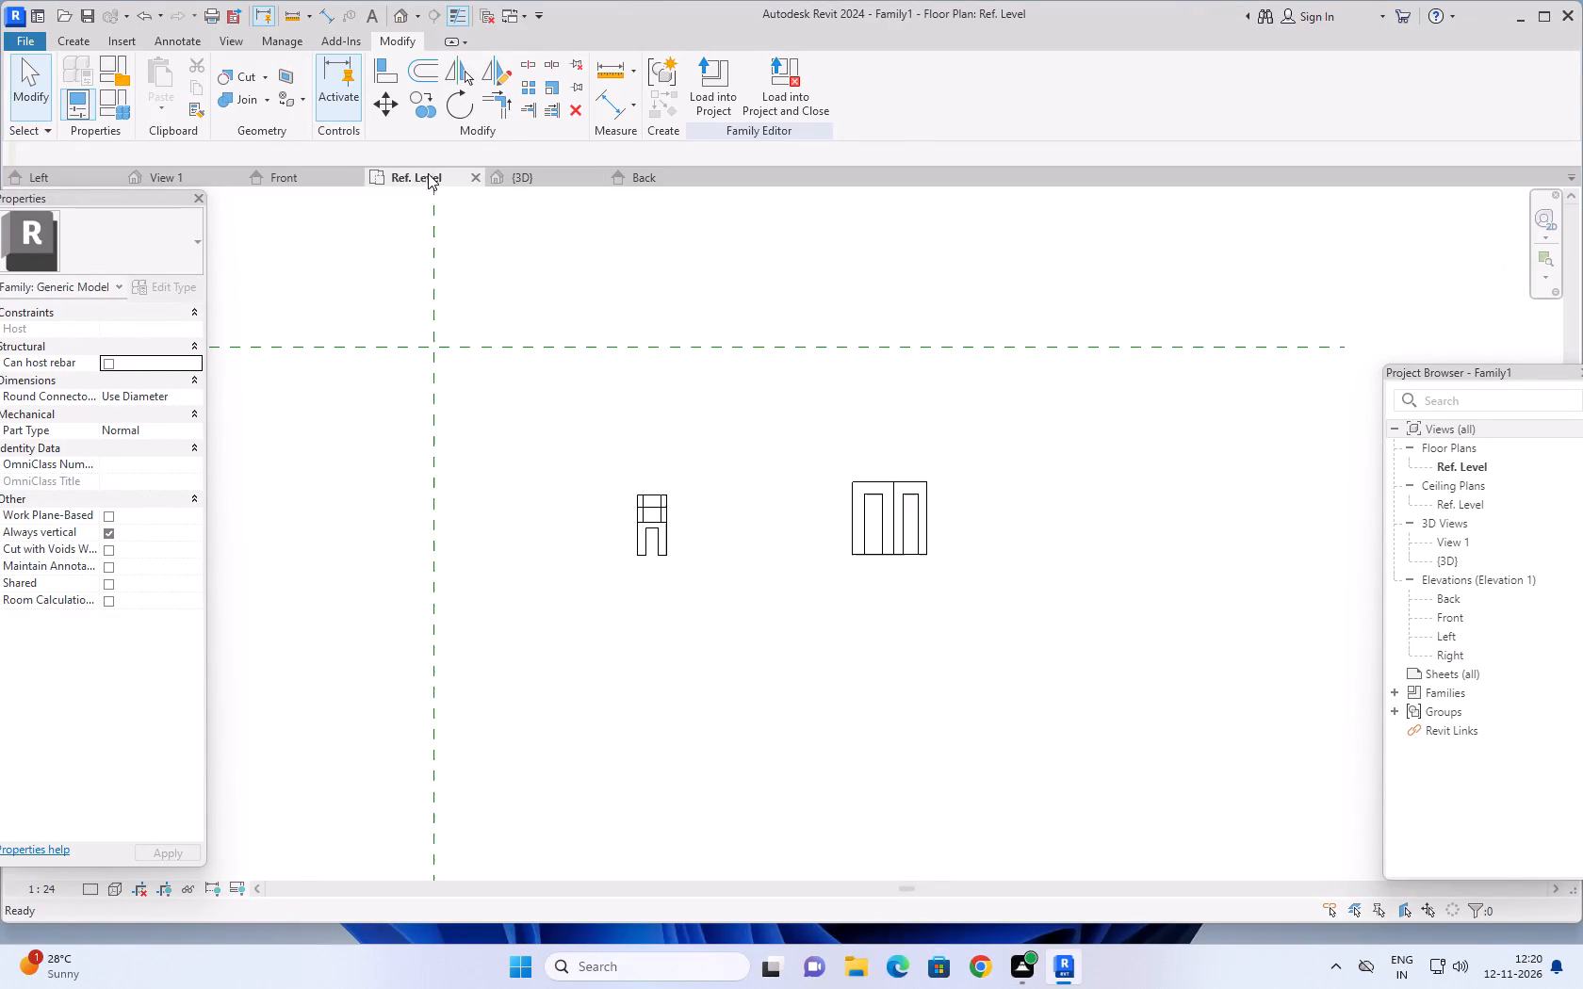
{"action": "scroll", "coordinate": [668, 529], "scroll_direction": "down", "scroll_amount": 1}
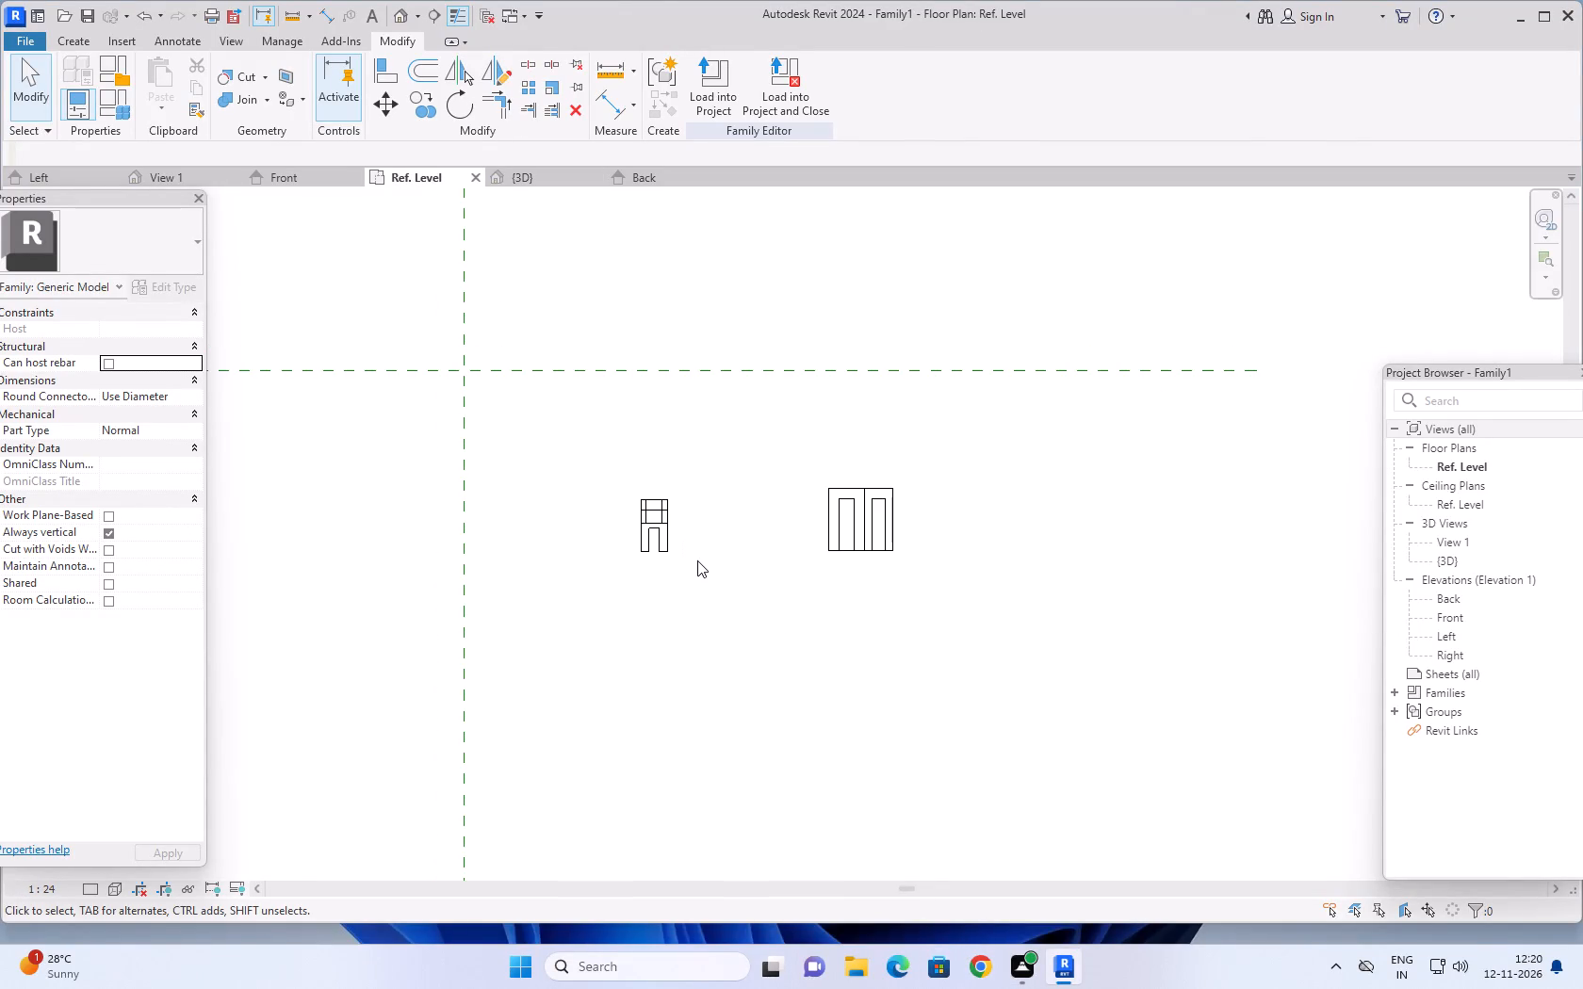
{"action": "scroll", "coordinate": [689, 574], "scroll_direction": "down", "scroll_amount": 2}
{"action": "middle_click_drag", "start_coordinate": [730, 601], "coordinate": [774, 548]}
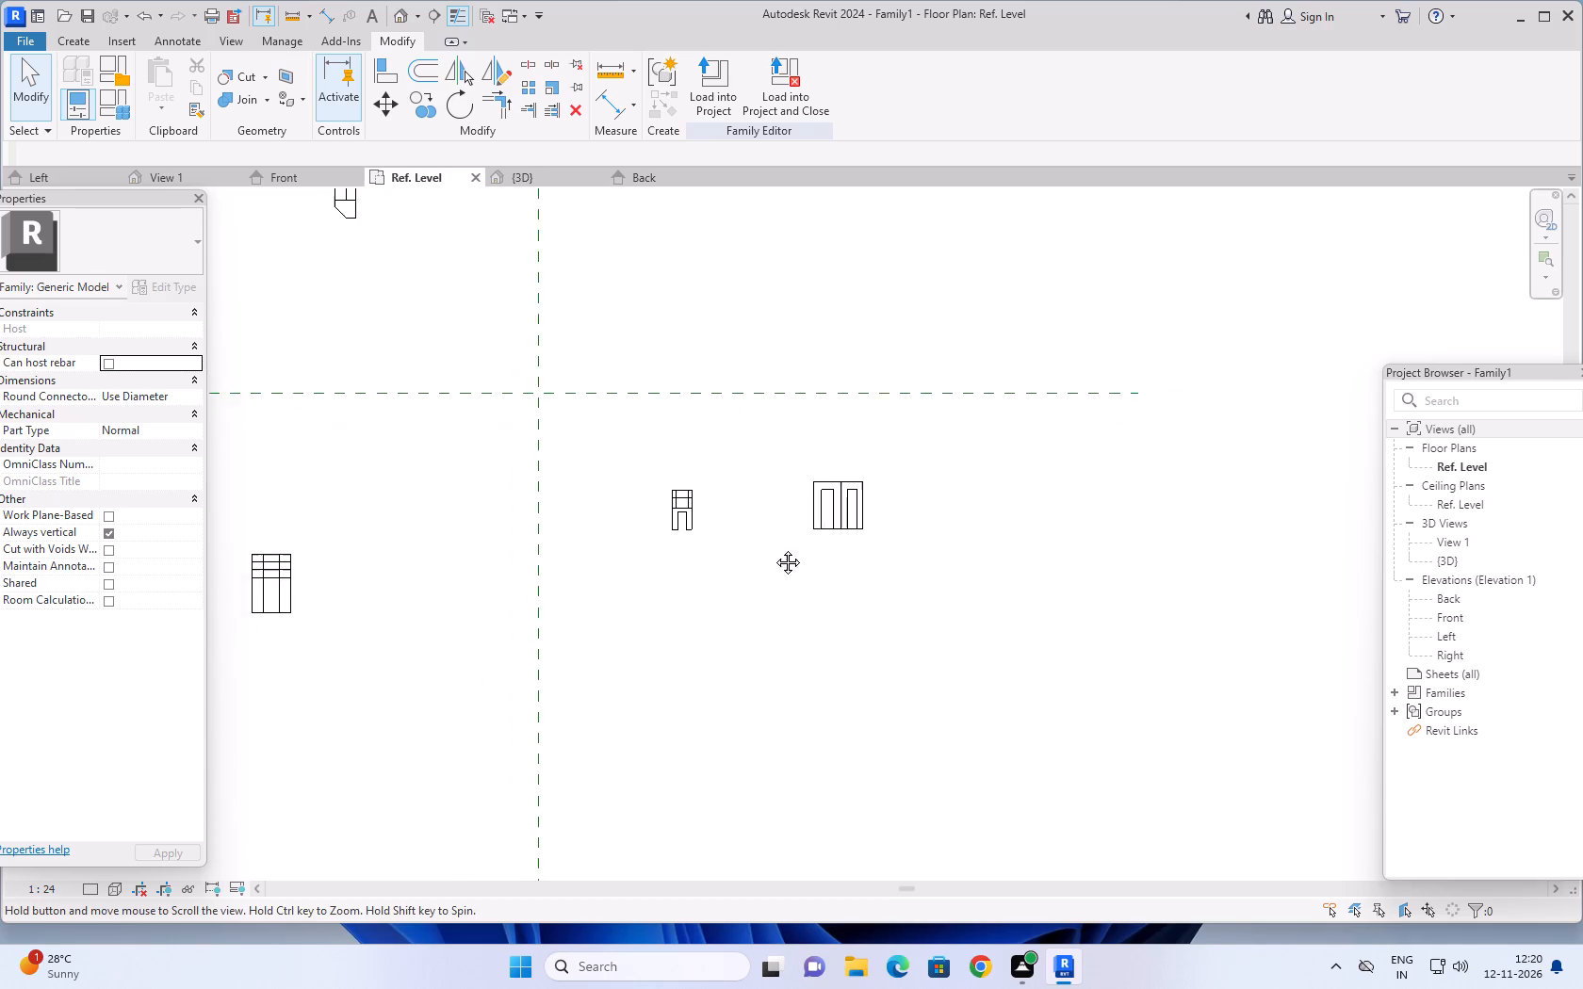
{"action": "middle_click_drag", "start_coordinate": [774, 548], "coordinate": [1108, 495]}
{"action": "scroll", "coordinate": [856, 549], "scroll_direction": "down", "scroll_amount": 4}
{"action": "middle_click_drag", "start_coordinate": [845, 550], "coordinate": [828, 565]}
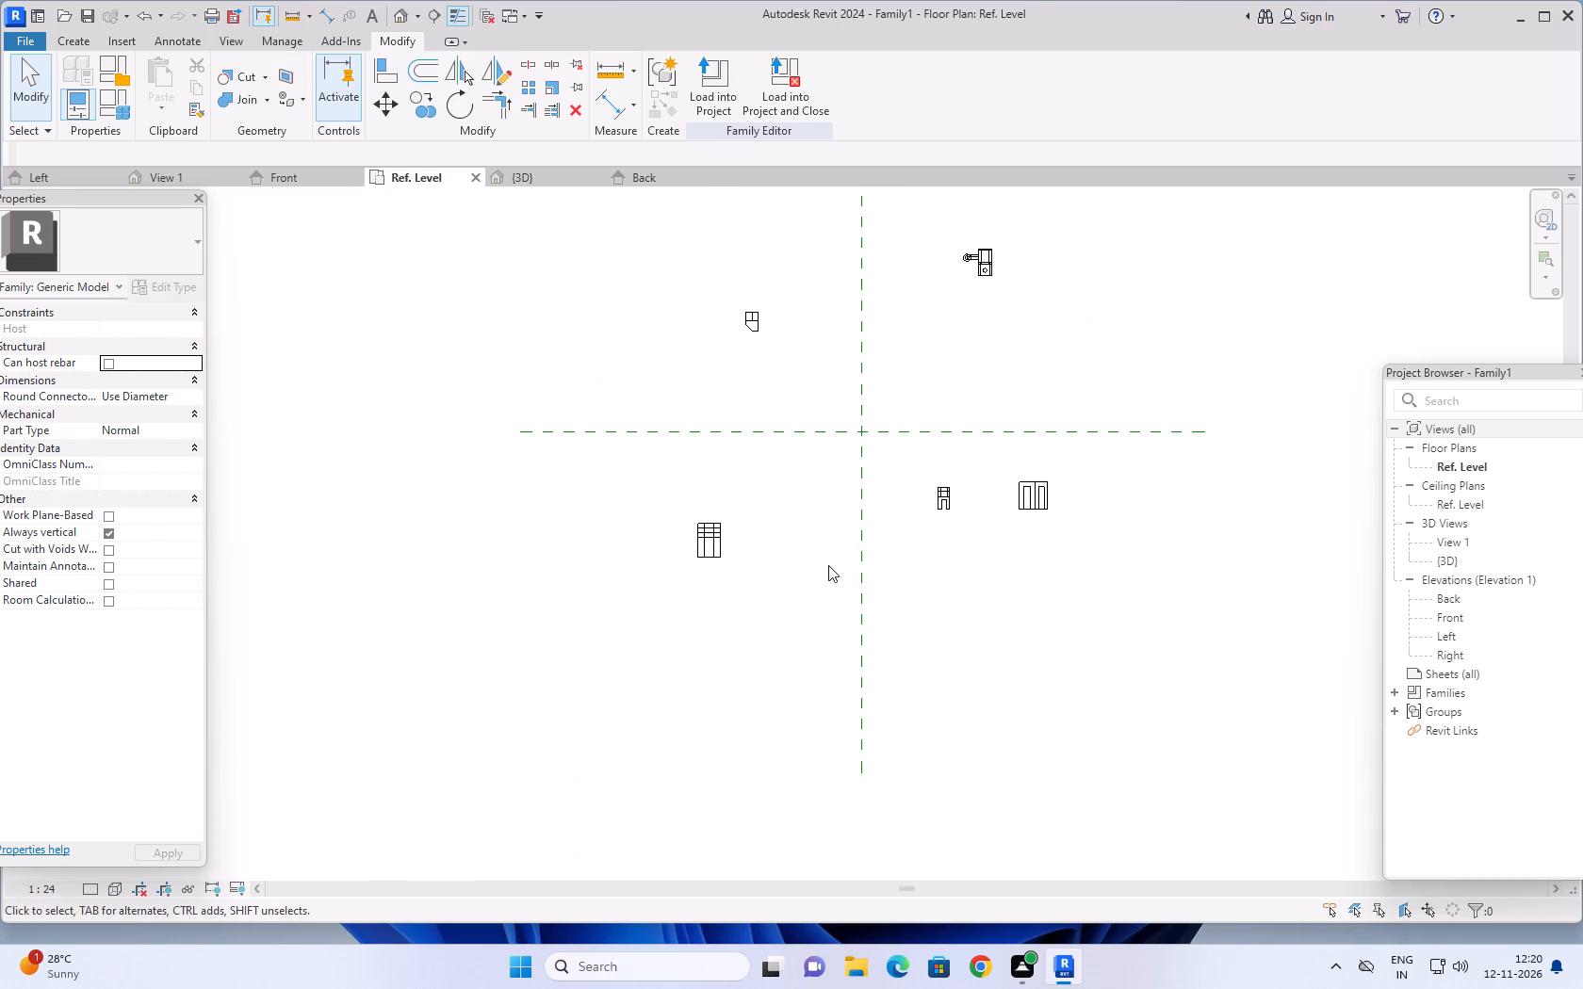
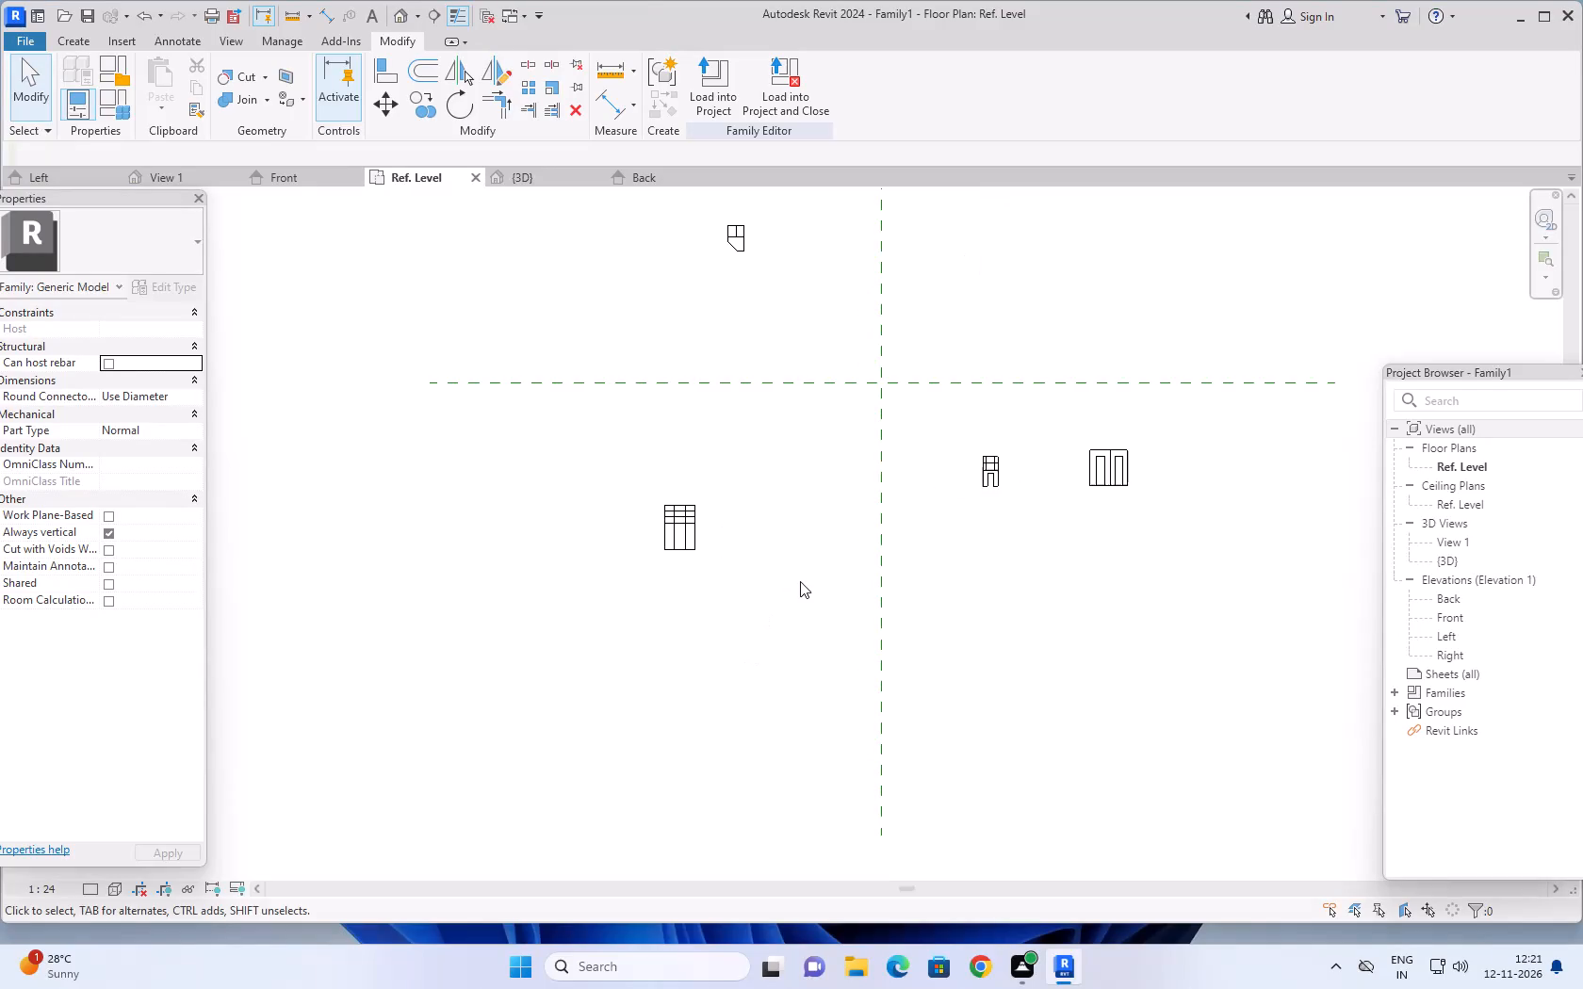
Start a solid extrusion in plan and sketch a rectangle about 200 wide by 260 high below the small notched part.
{"action": "middle_click_drag", "start_coordinate": [793, 585], "coordinate": [763, 627]}
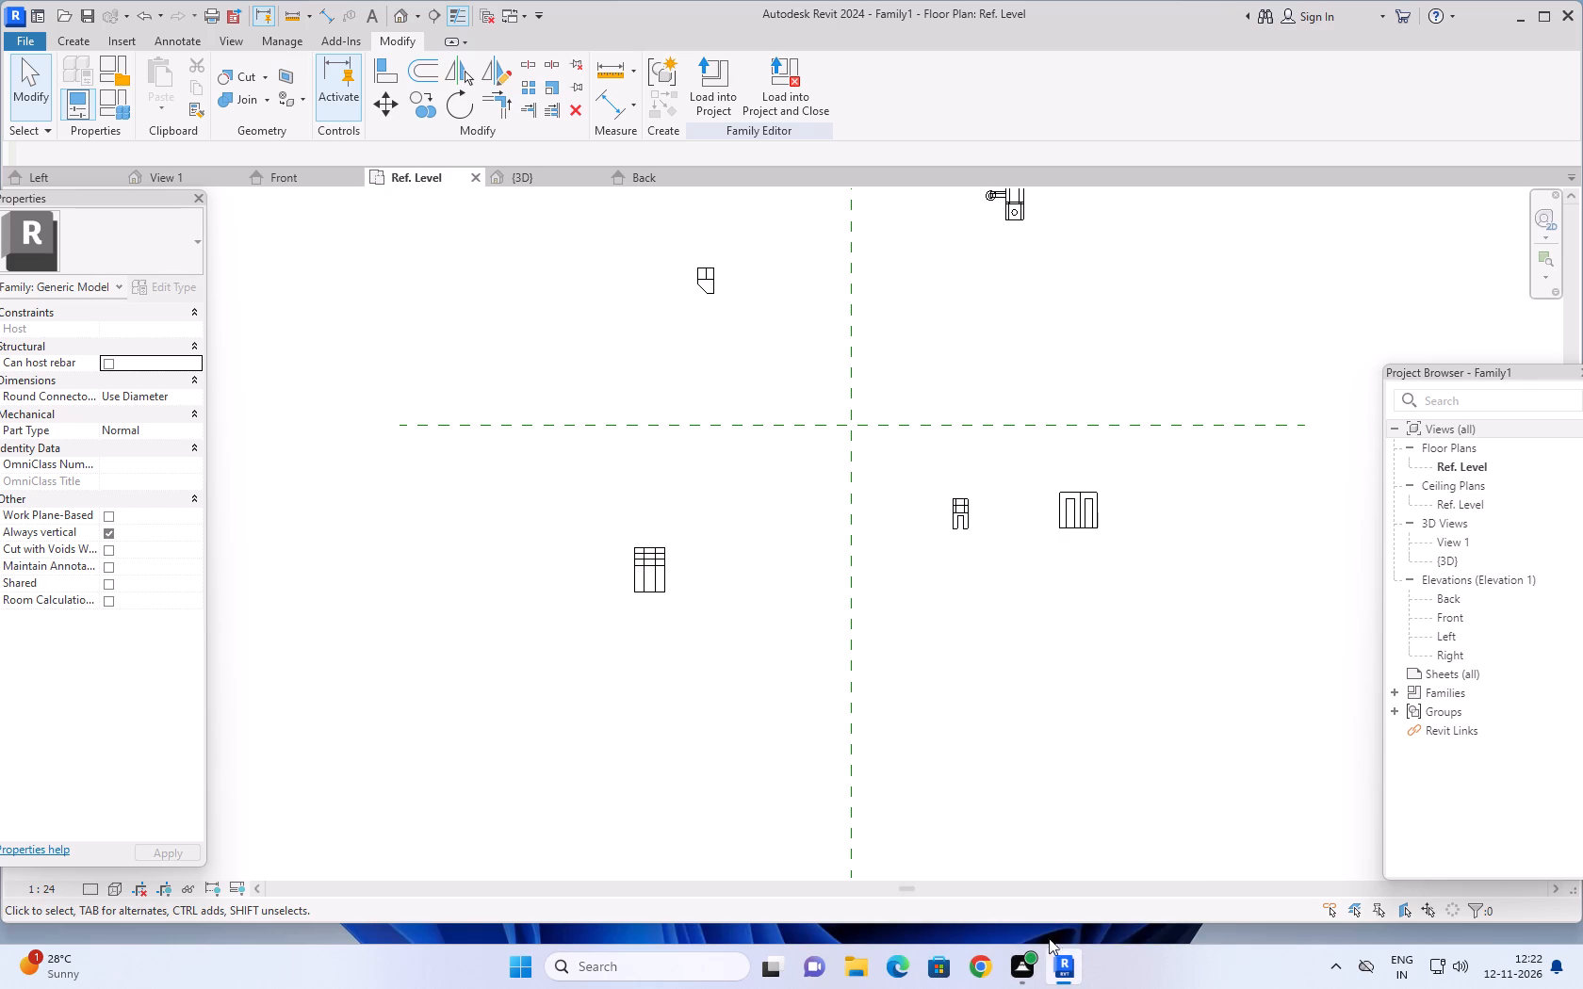
{"action": "scroll", "coordinate": [1032, 938], "scroll_direction": "down", "scroll_amount": 1}
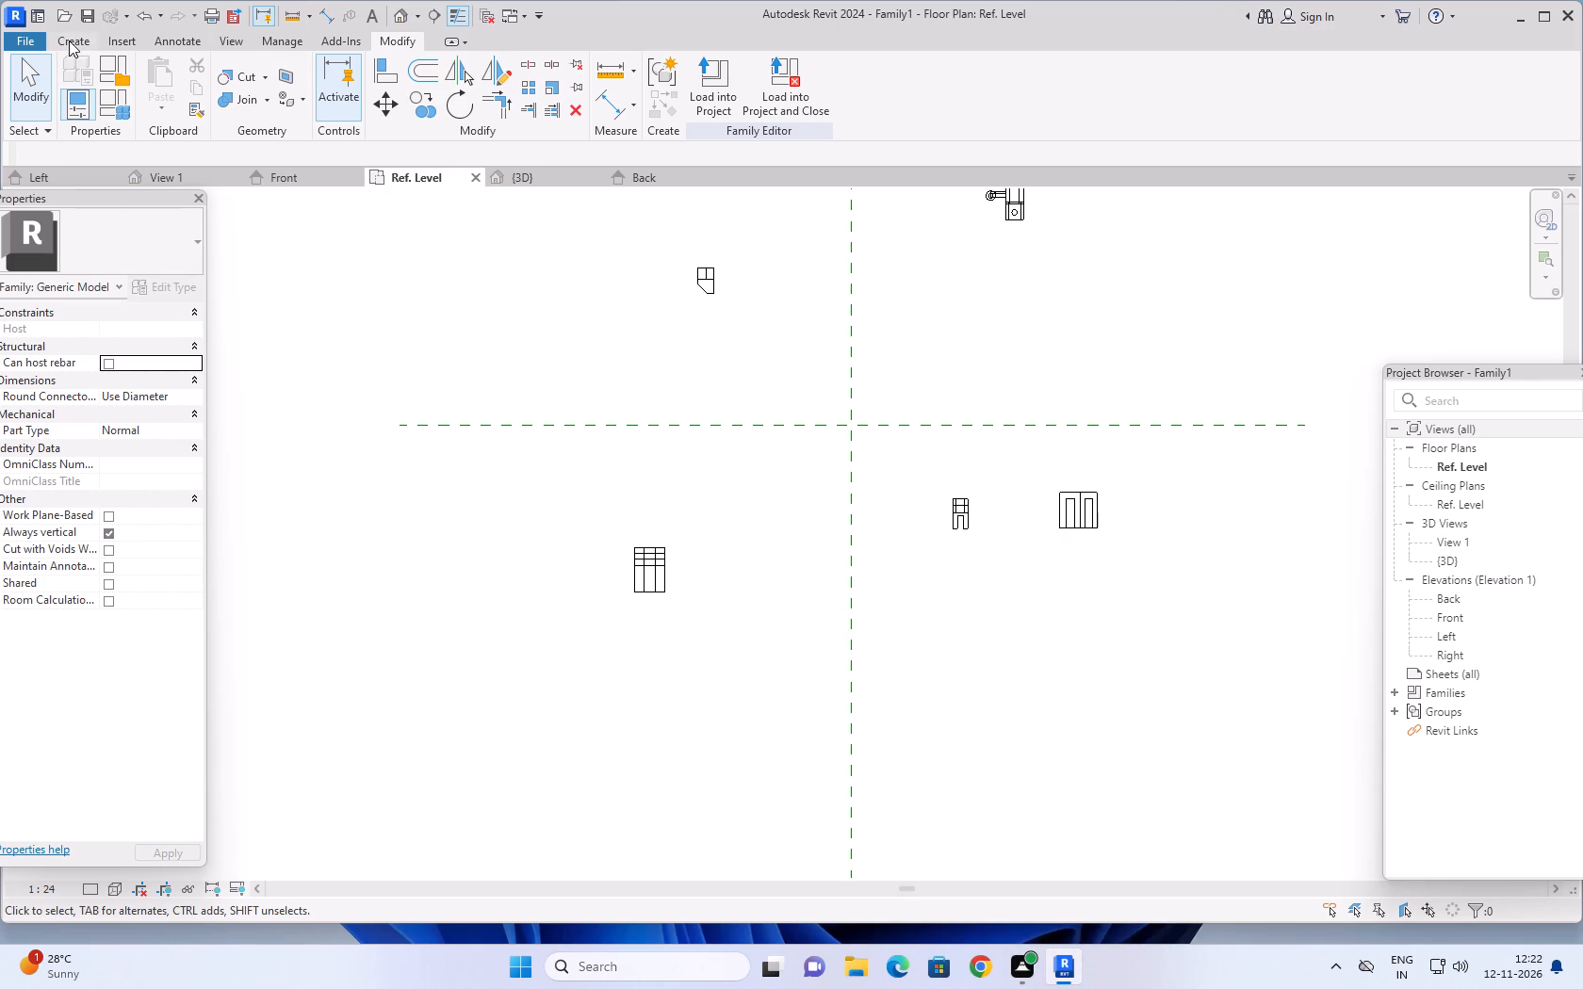
{"action": "left_click", "coordinate": [69, 41]}
{"action": "left_click", "coordinate": [155, 75]}
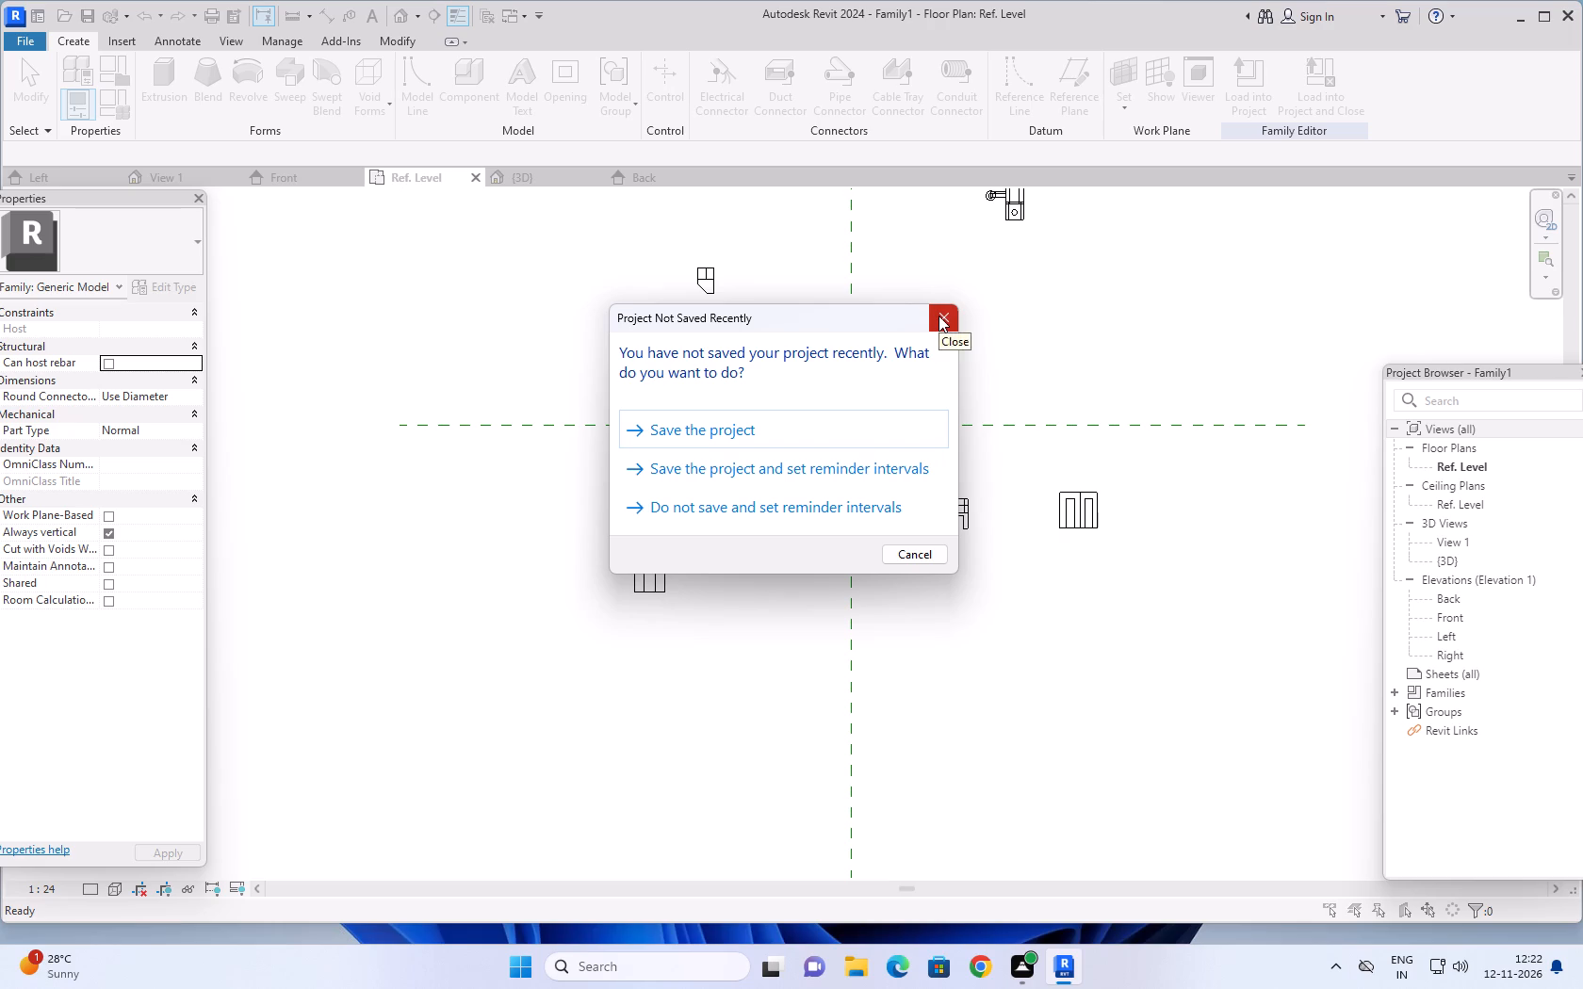
{"action": "left_click", "coordinate": [938, 316]}
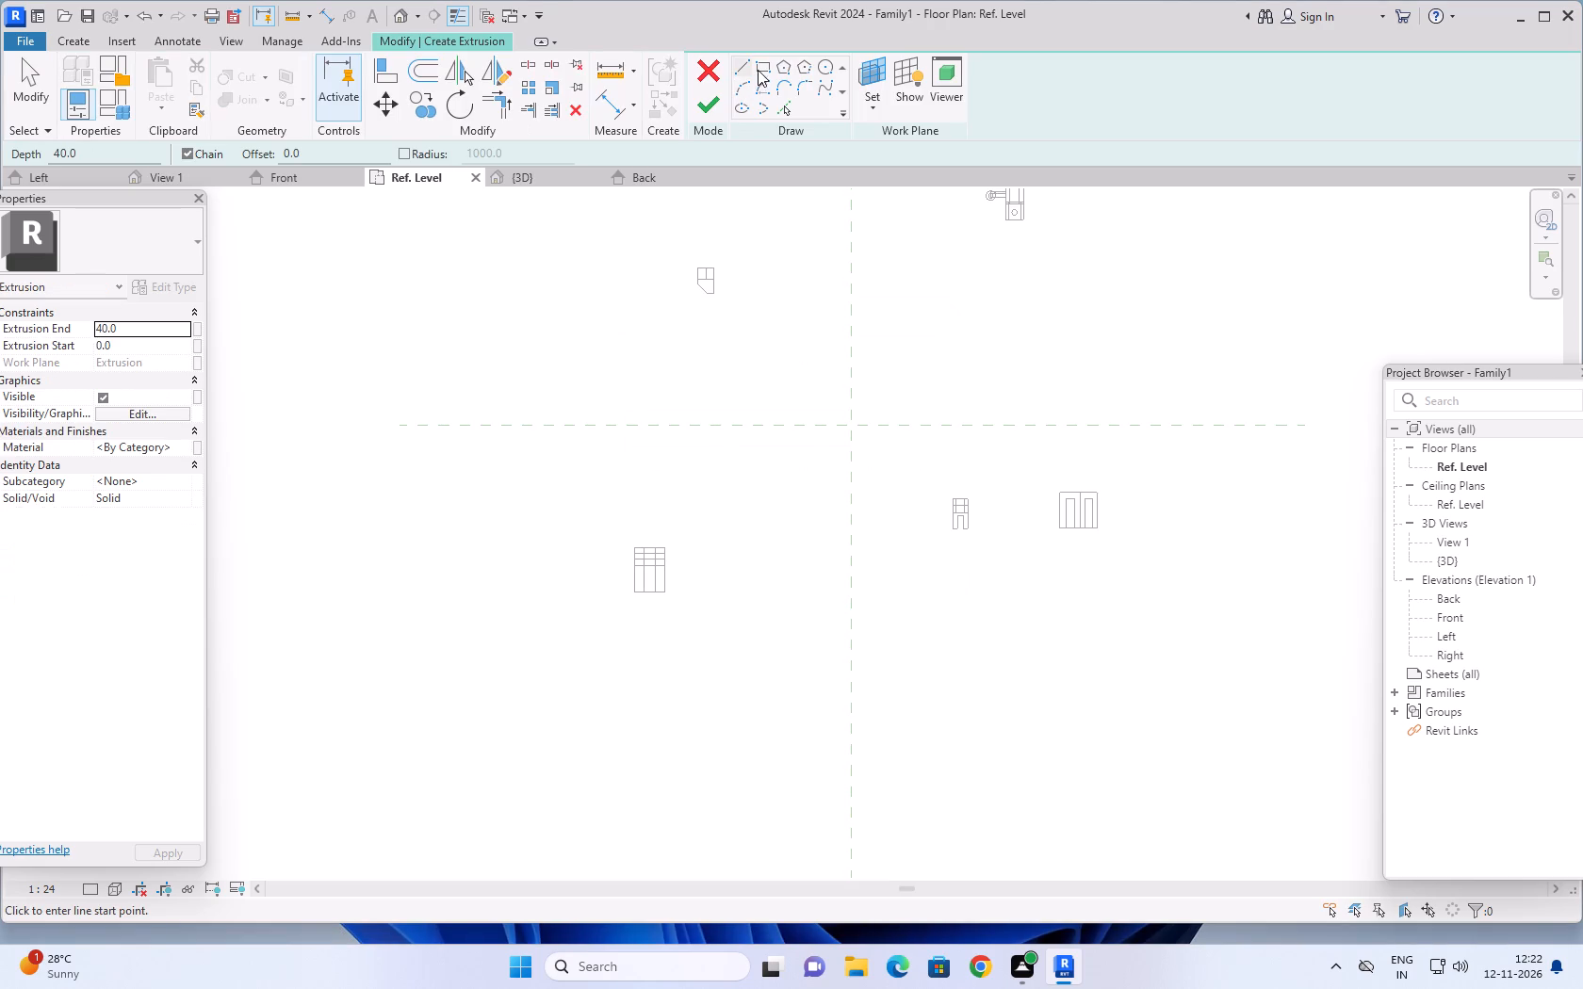
{"action": "left_click", "coordinate": [758, 69]}
{"action": "left_click", "coordinate": [740, 543]}
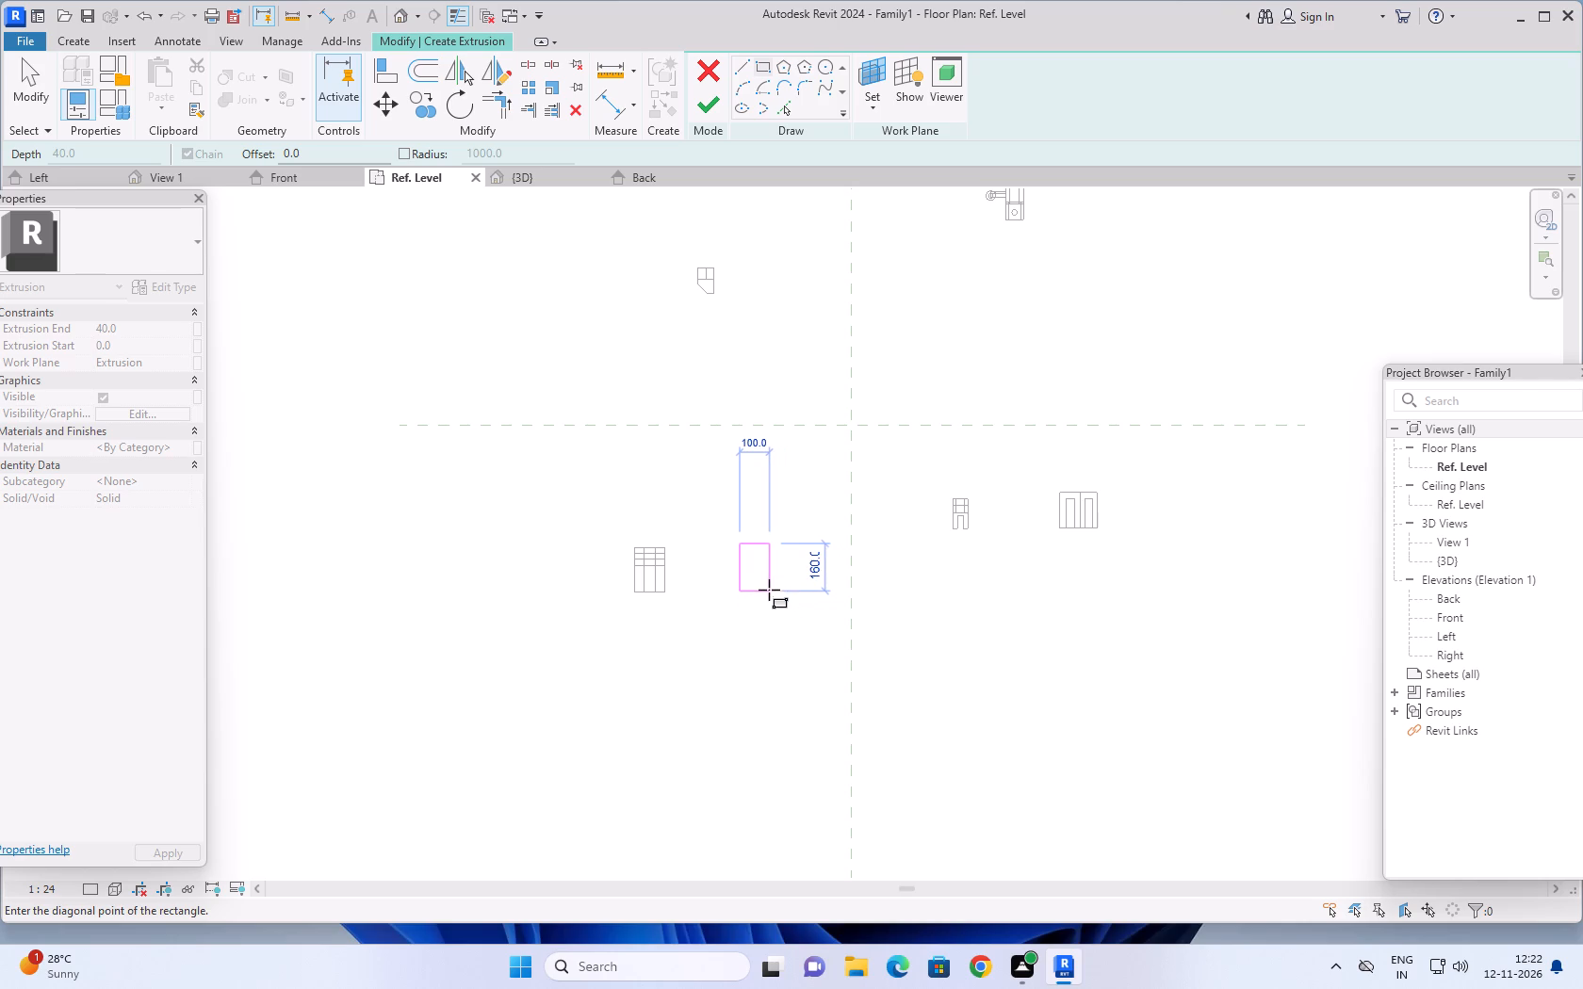
{"action": "key", "text": "Escape"}
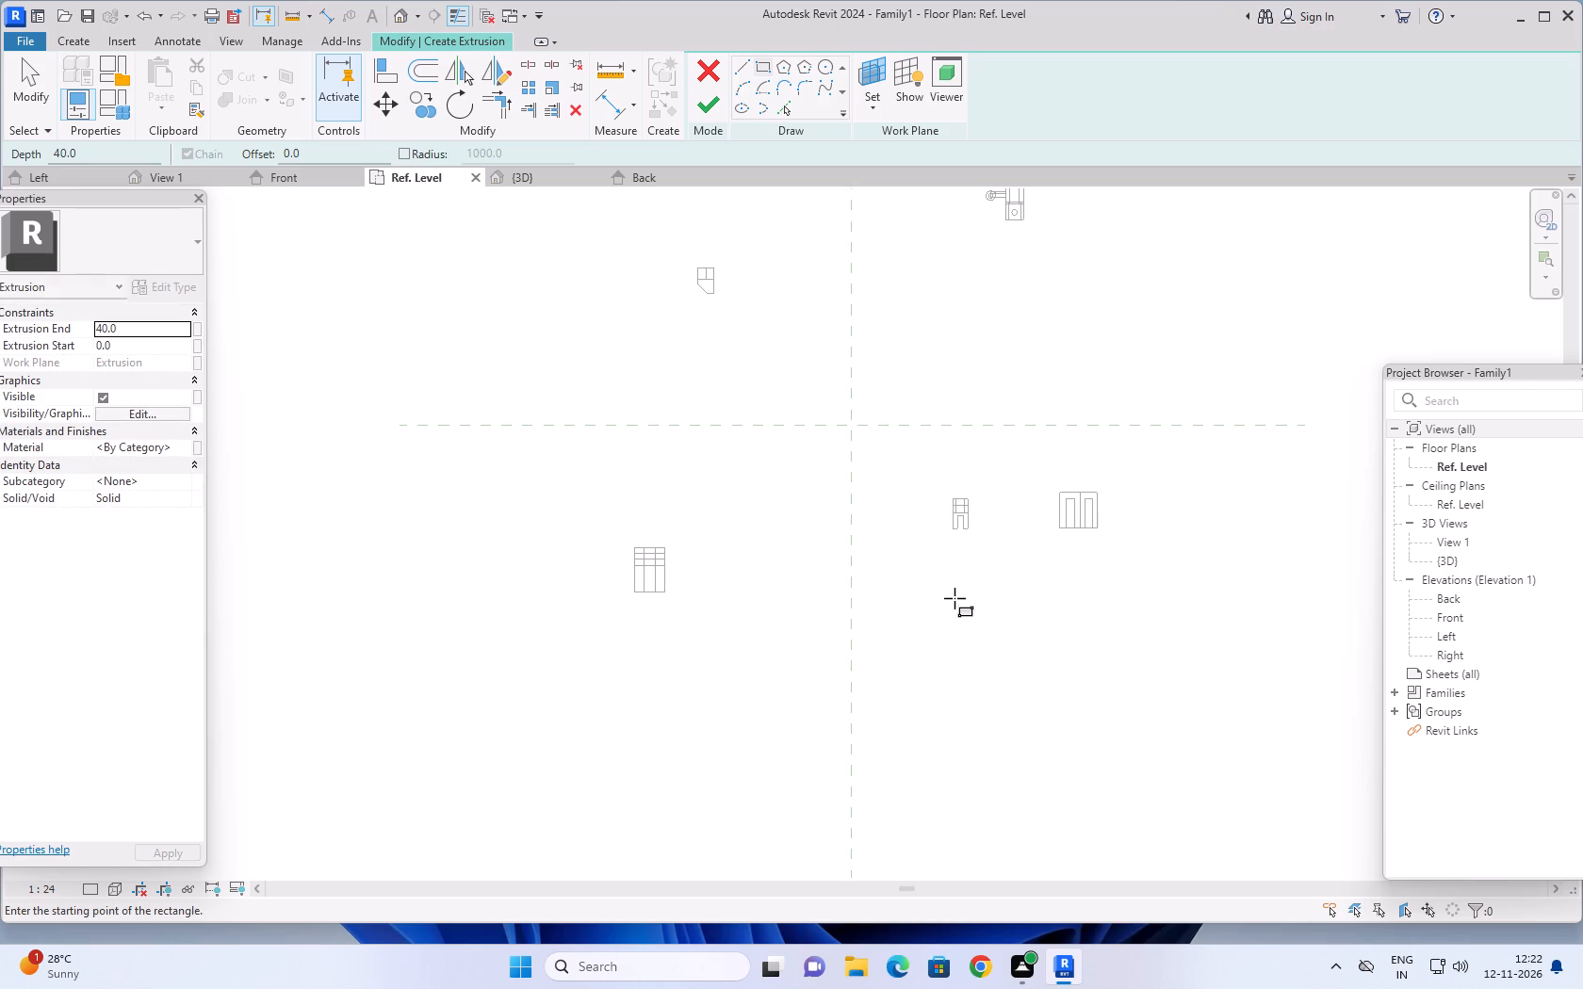
{"action": "left_click", "coordinate": [951, 595]}
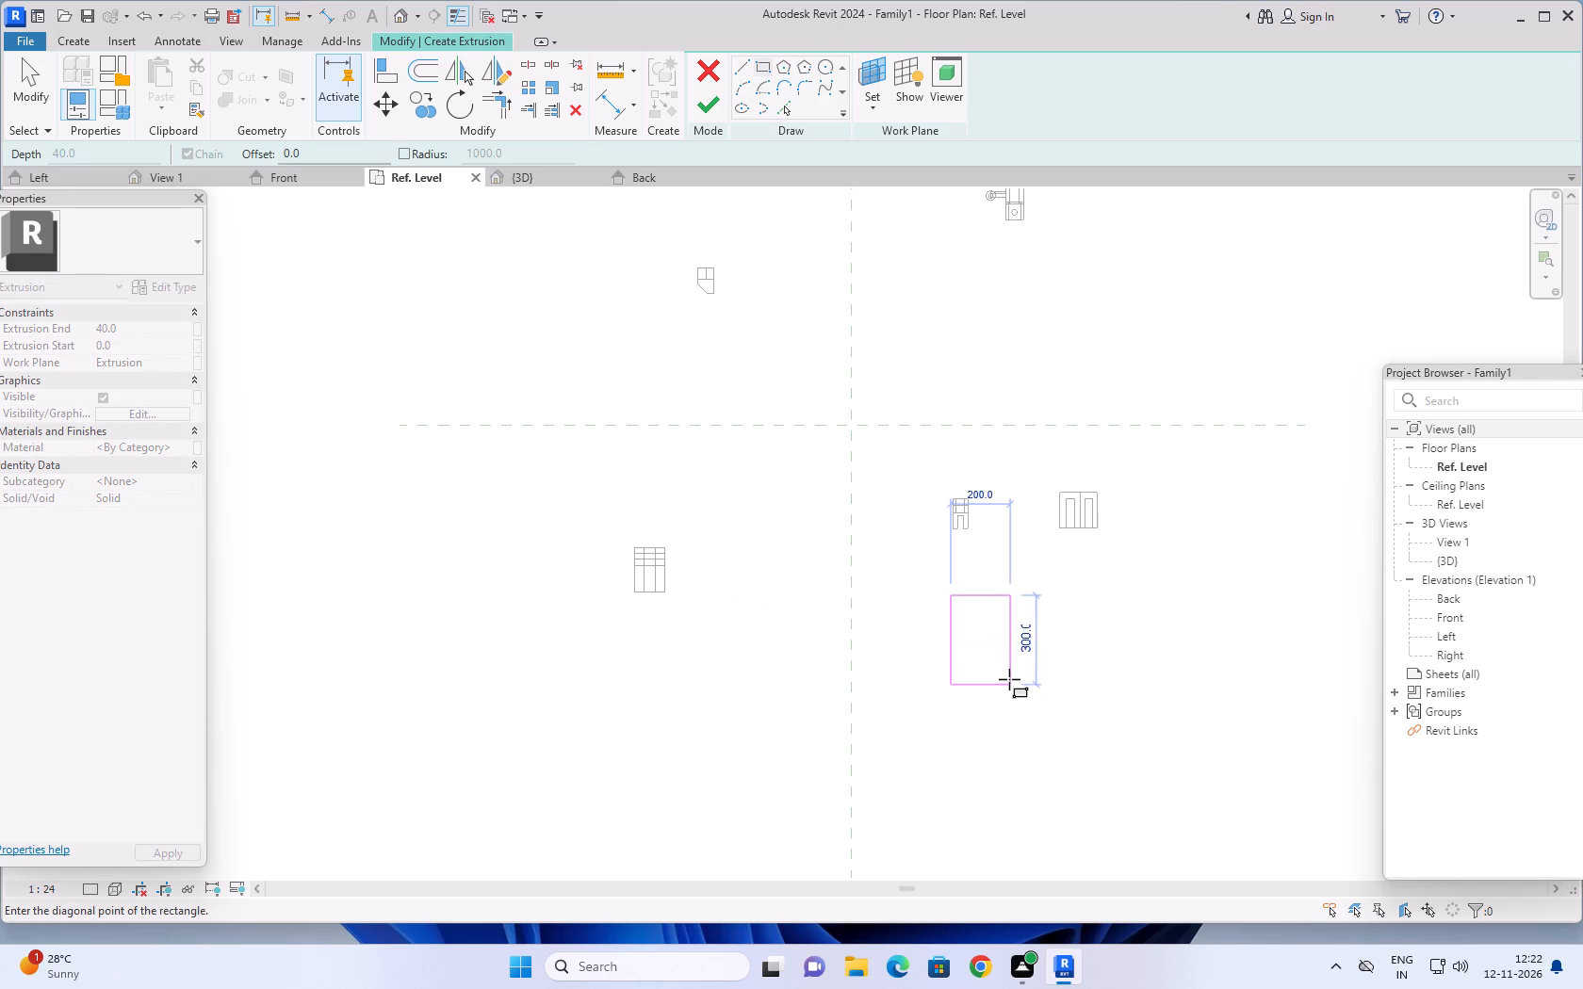
{"action": "left_click", "coordinate": [1009, 671]}
{"action": "scroll", "coordinate": [1001, 693], "scroll_direction": "up", "scroll_amount": 3}
{"action": "middle_click_drag", "start_coordinate": [1045, 669], "coordinate": [1003, 717]}
{"action": "scroll", "coordinate": [1003, 717], "scroll_direction": "up", "scroll_amount": 3}
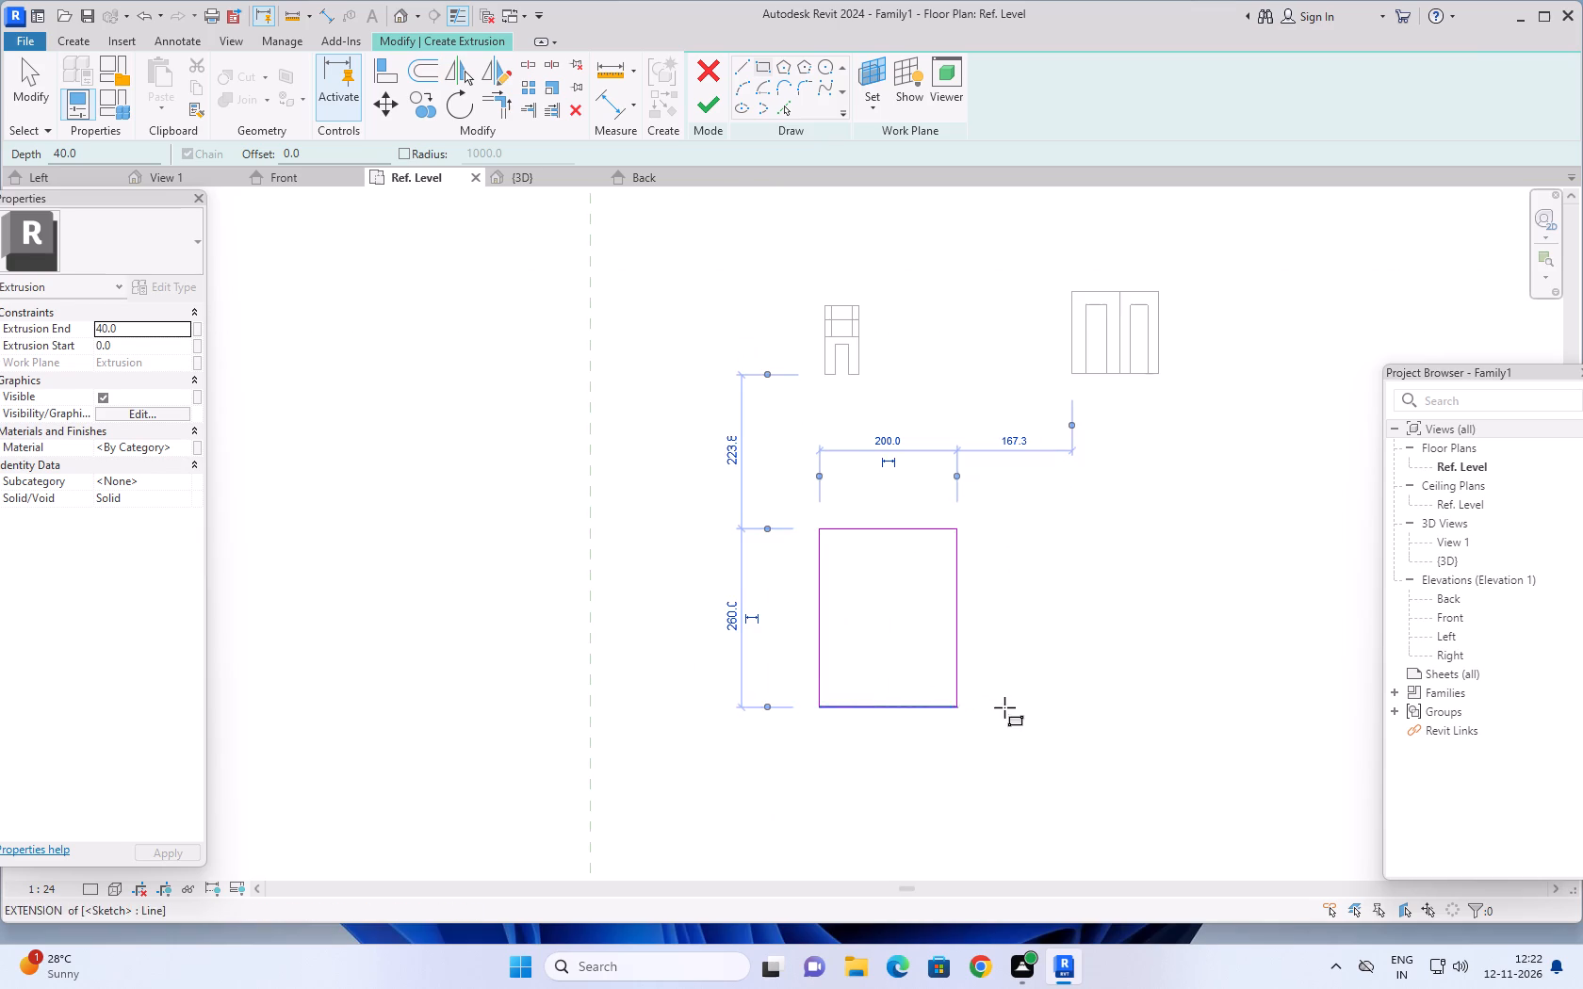
{"action": "middle_click_drag", "start_coordinate": [1019, 690], "coordinate": [1016, 711]}
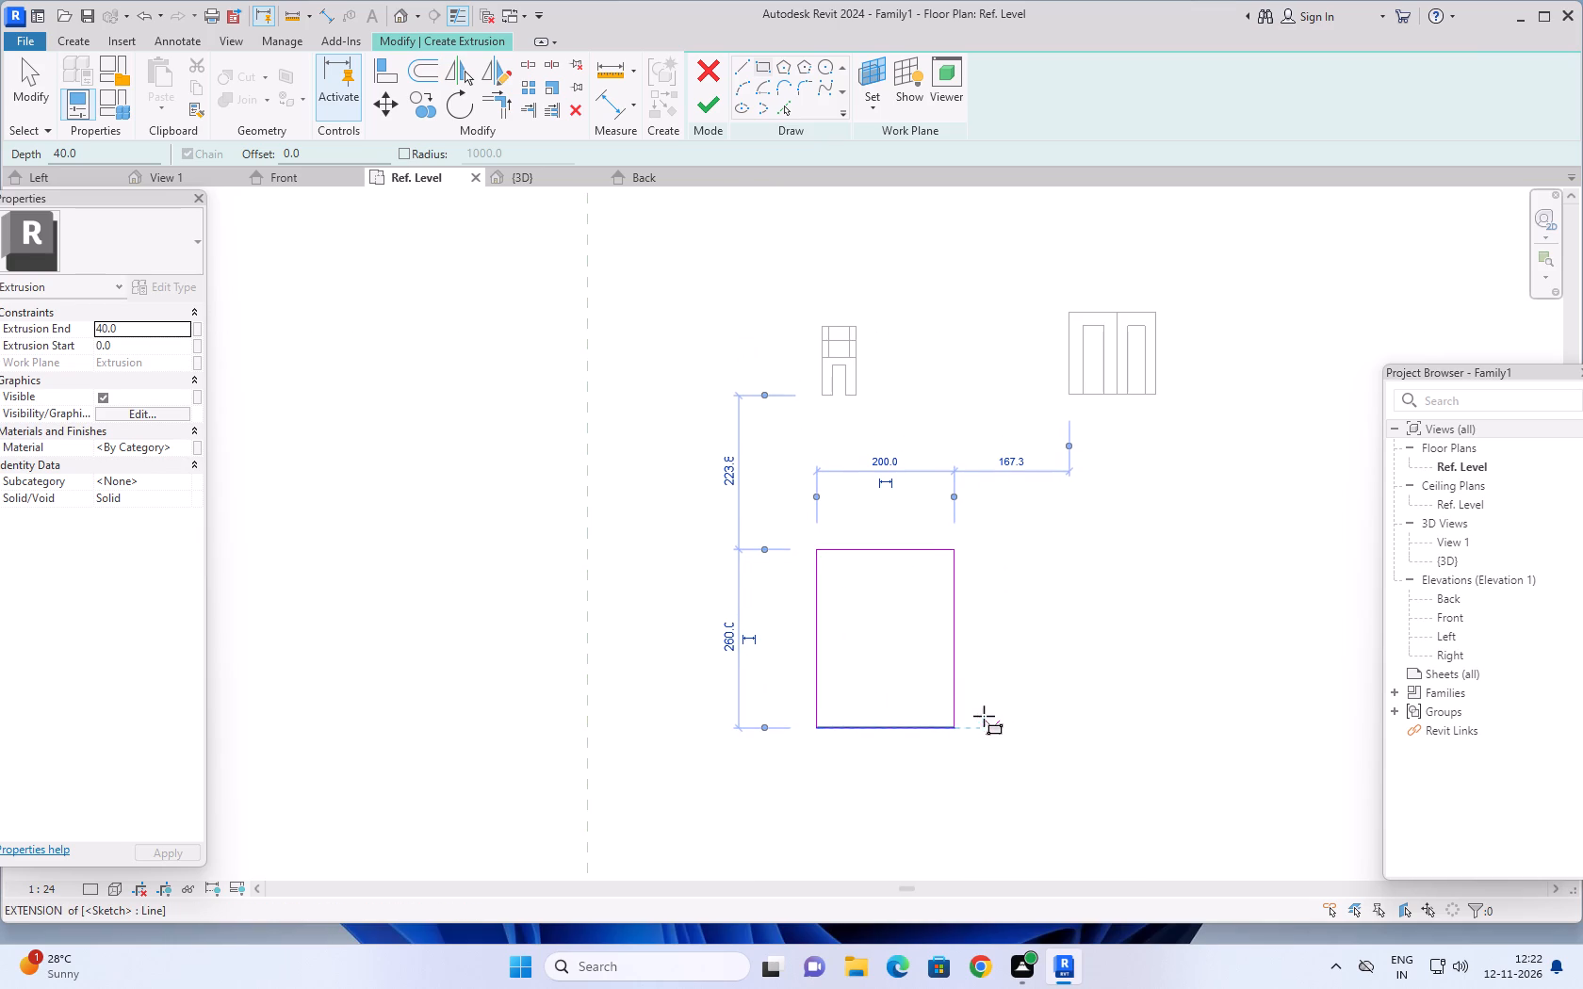
{"action": "key", "text": "Escape"}
{"action": "key", "text": "Escape"}
{"action": "key", "text": "Escape"}
Resize the sketched rectangle to 60 high and 41 wide by moving its lower and left edges.
{"action": "left_click", "coordinate": [879, 729]}
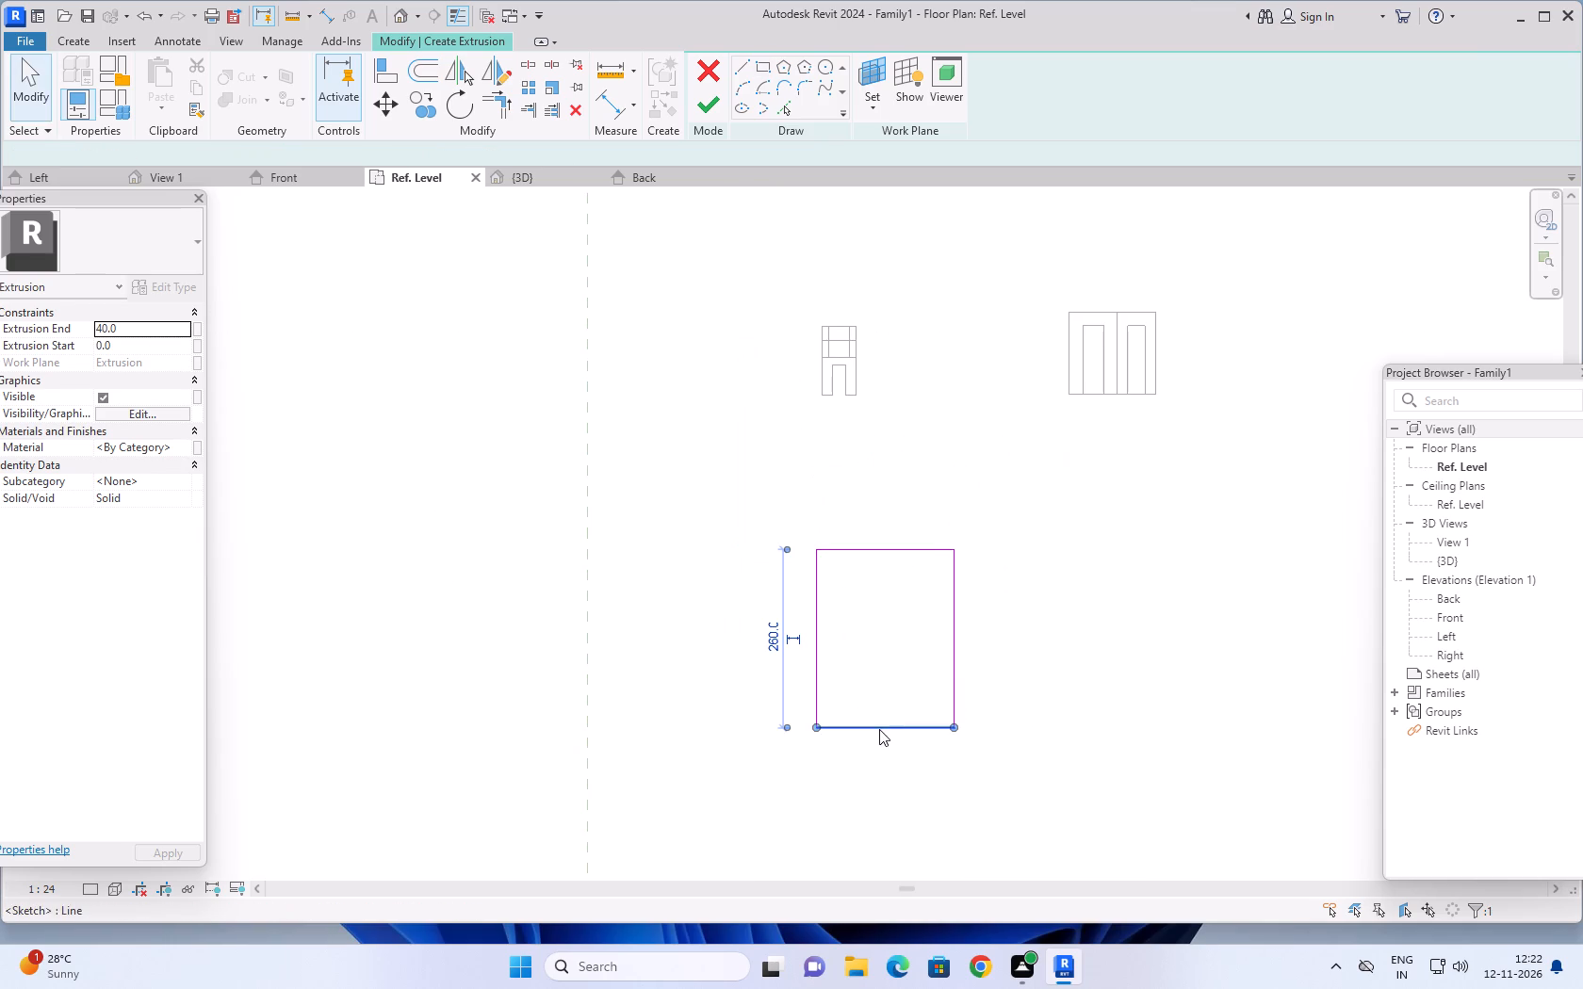
{"action": "left_click", "coordinate": [778, 640]}
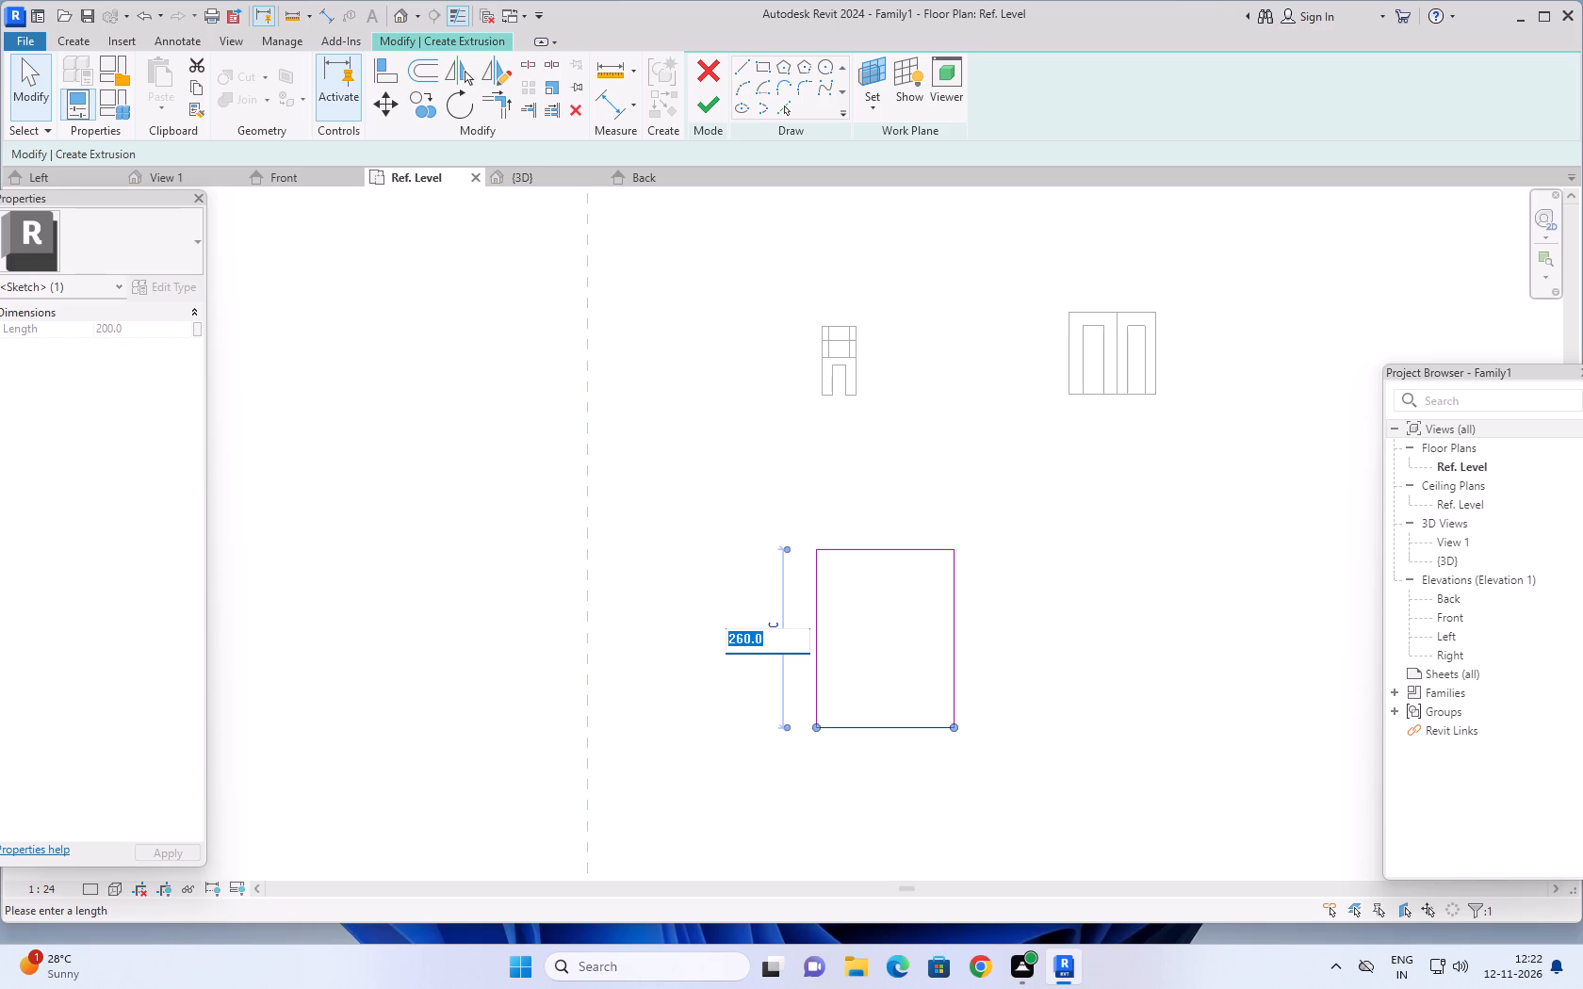
{"action": "type", "text": "60"}
{"action": "key", "text": "Return"}
{"action": "scroll", "coordinate": [817, 566], "scroll_direction": "up", "scroll_amount": 1}
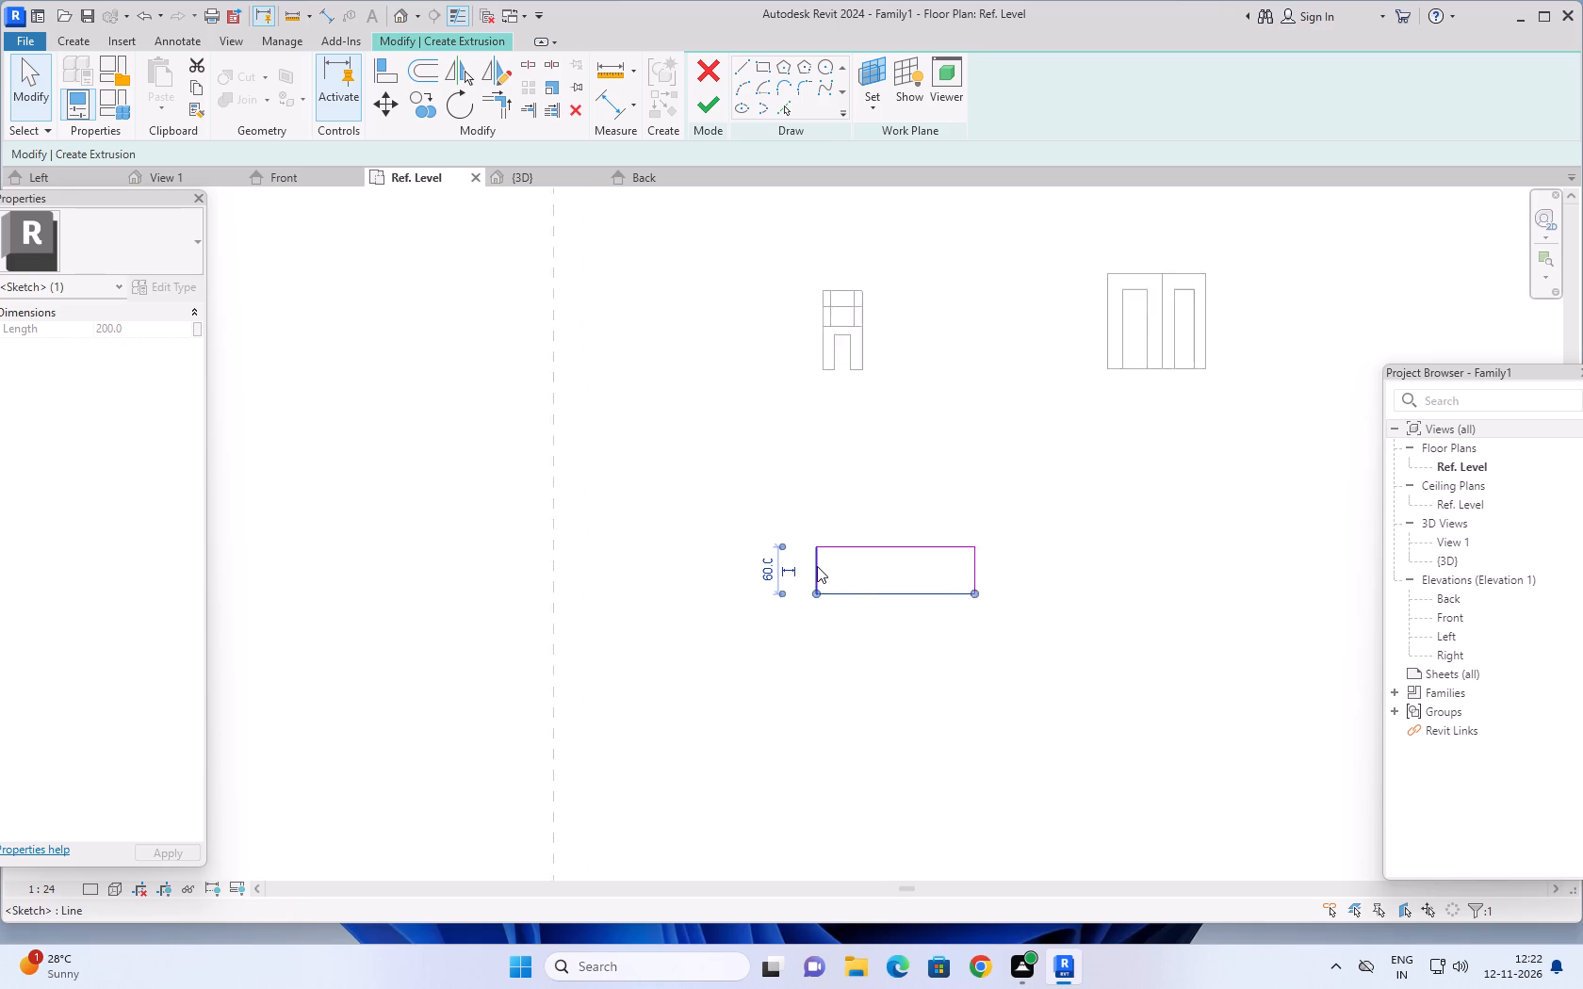
{"action": "scroll", "coordinate": [817, 566], "scroll_direction": "up", "scroll_amount": 2}
{"action": "left_click", "coordinate": [817, 566]}
{"action": "left_click", "coordinate": [924, 633]}
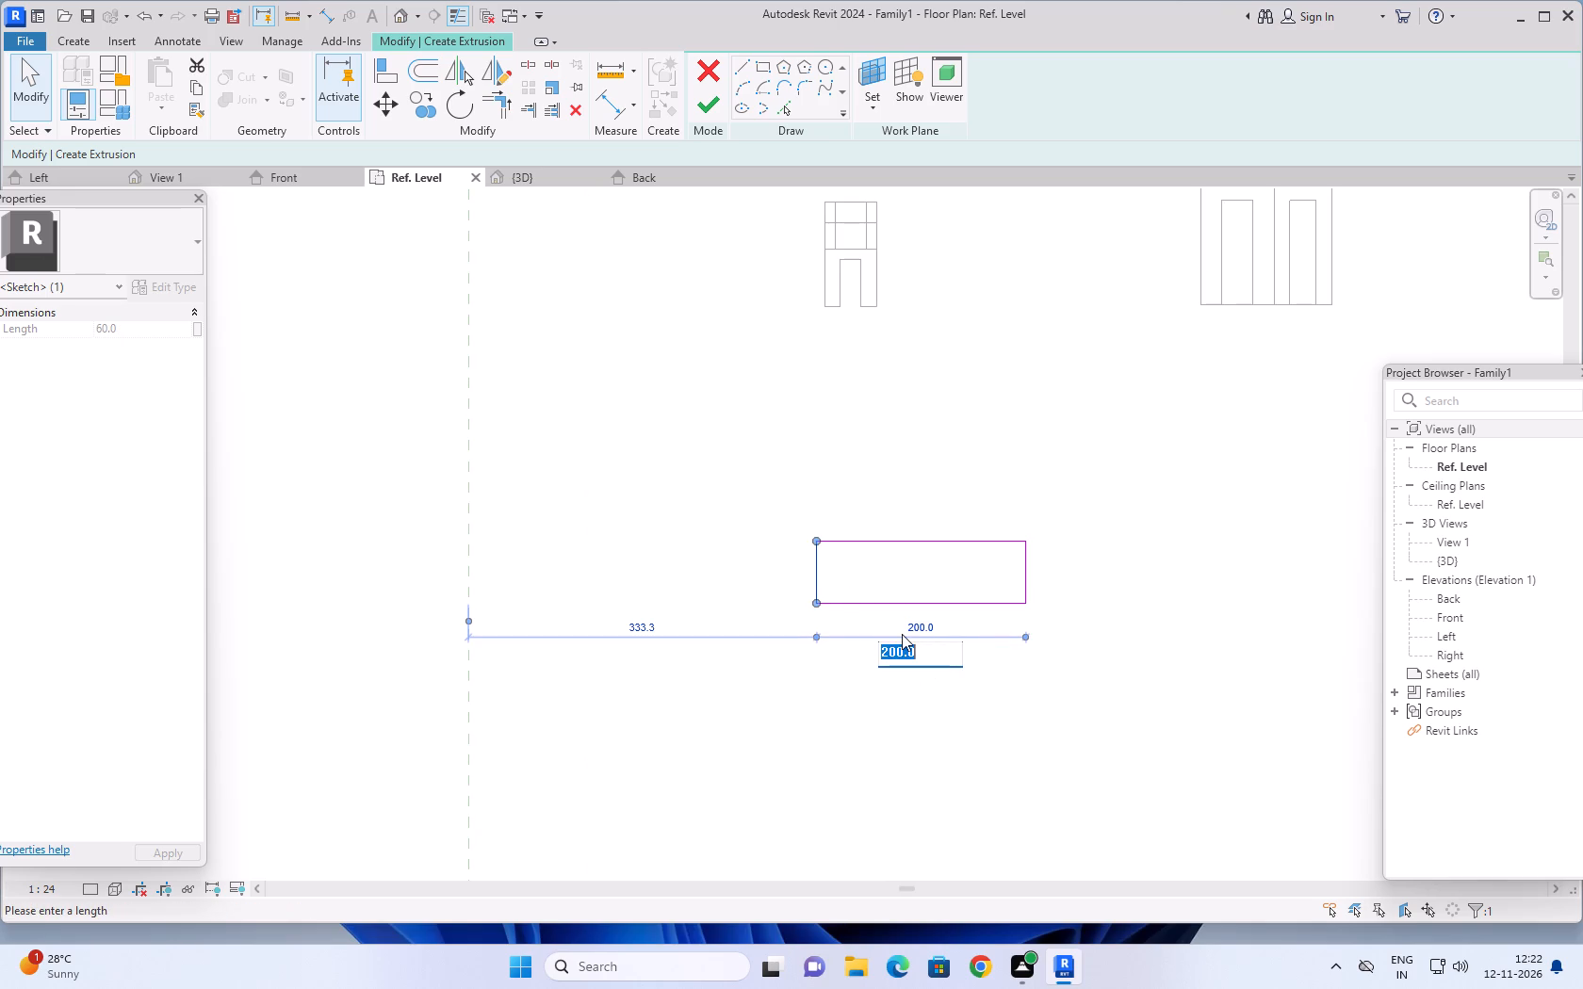
{"action": "type", "text": "41"}
{"action": "key", "text": "Return"}
{"action": "middle_click_drag", "start_coordinate": [1179, 599], "coordinate": [1018, 669]}
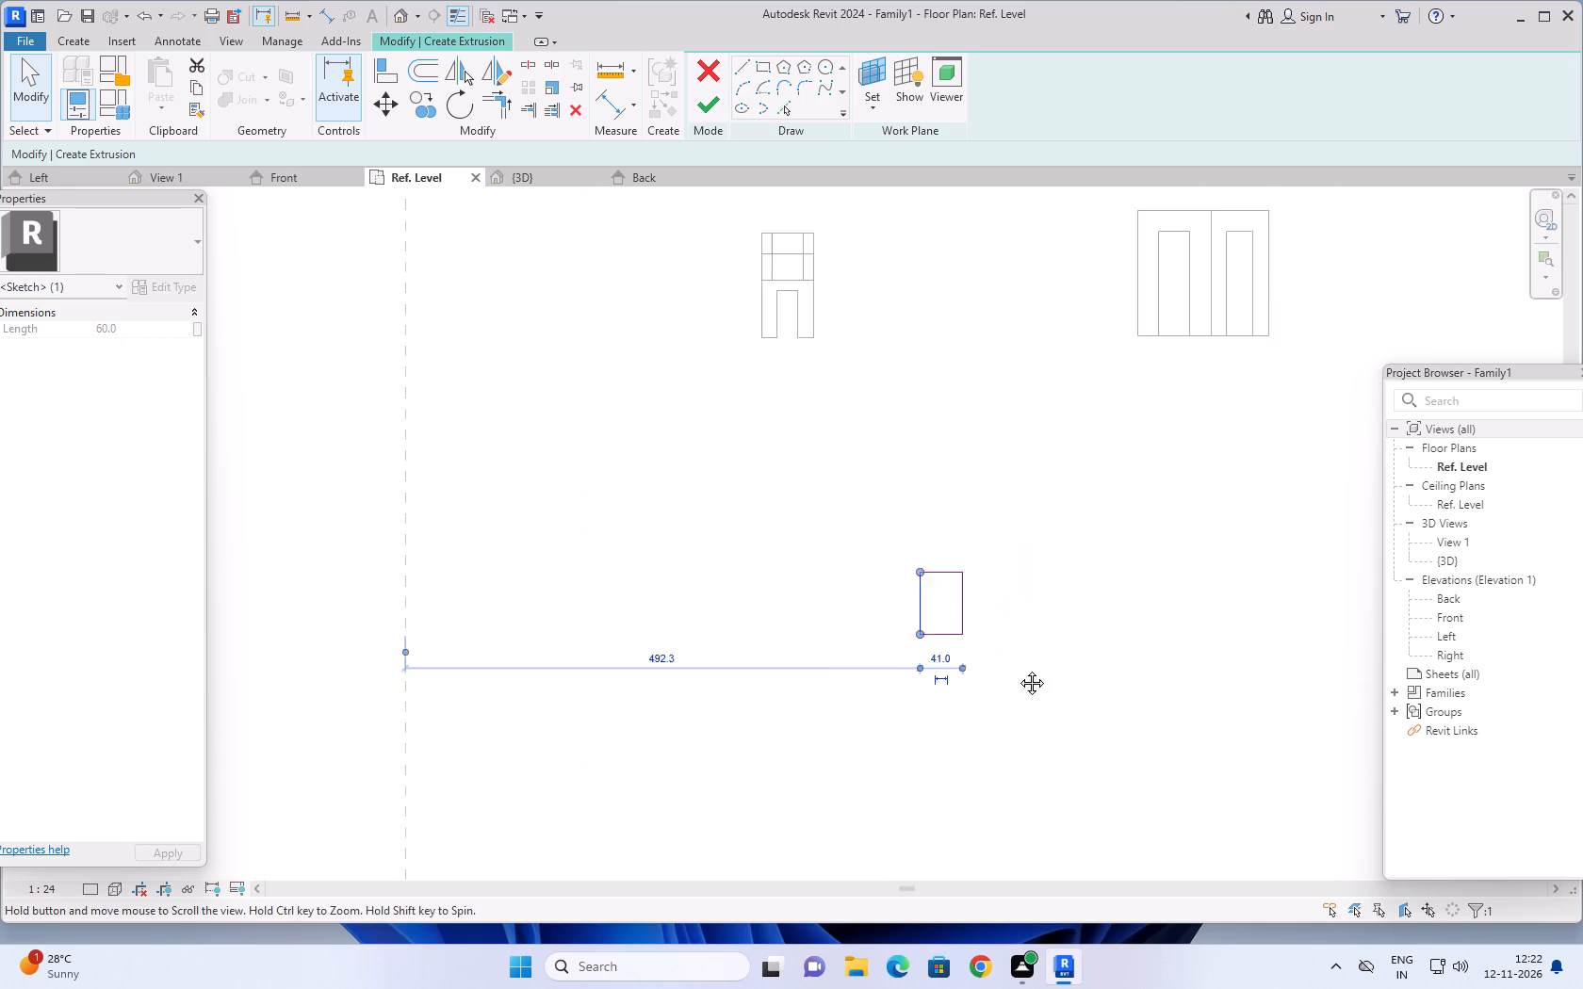
{"action": "middle_click_drag", "start_coordinate": [1018, 669], "coordinate": [1006, 672]}
{"action": "key", "text": "Escape"}
{"action": "key", "text": "Escape"}
Set the extrusion end to 45 and finish the 41 by 60 block.
{"action": "scroll", "coordinate": [808, 698], "scroll_direction": "up", "scroll_amount": 4}
{"action": "scroll", "coordinate": [971, 617], "scroll_direction": "up", "scroll_amount": 1}
{"action": "middle_click_drag", "start_coordinate": [971, 616], "coordinate": [945, 648]}
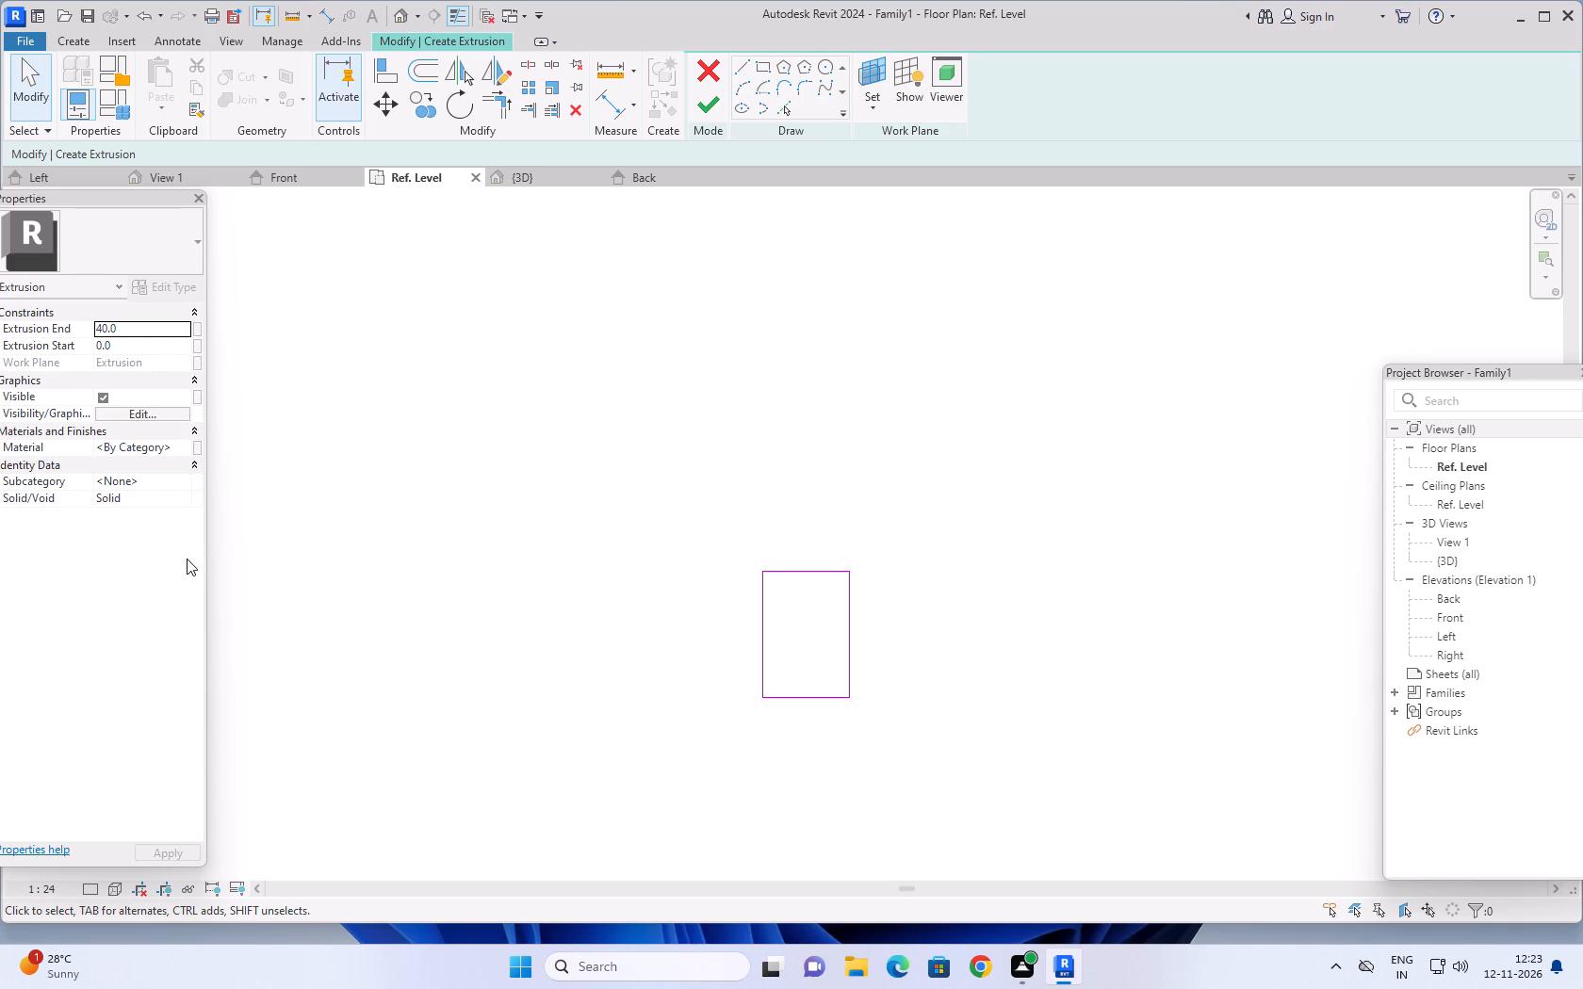
{"action": "left_click", "coordinate": [124, 328]}
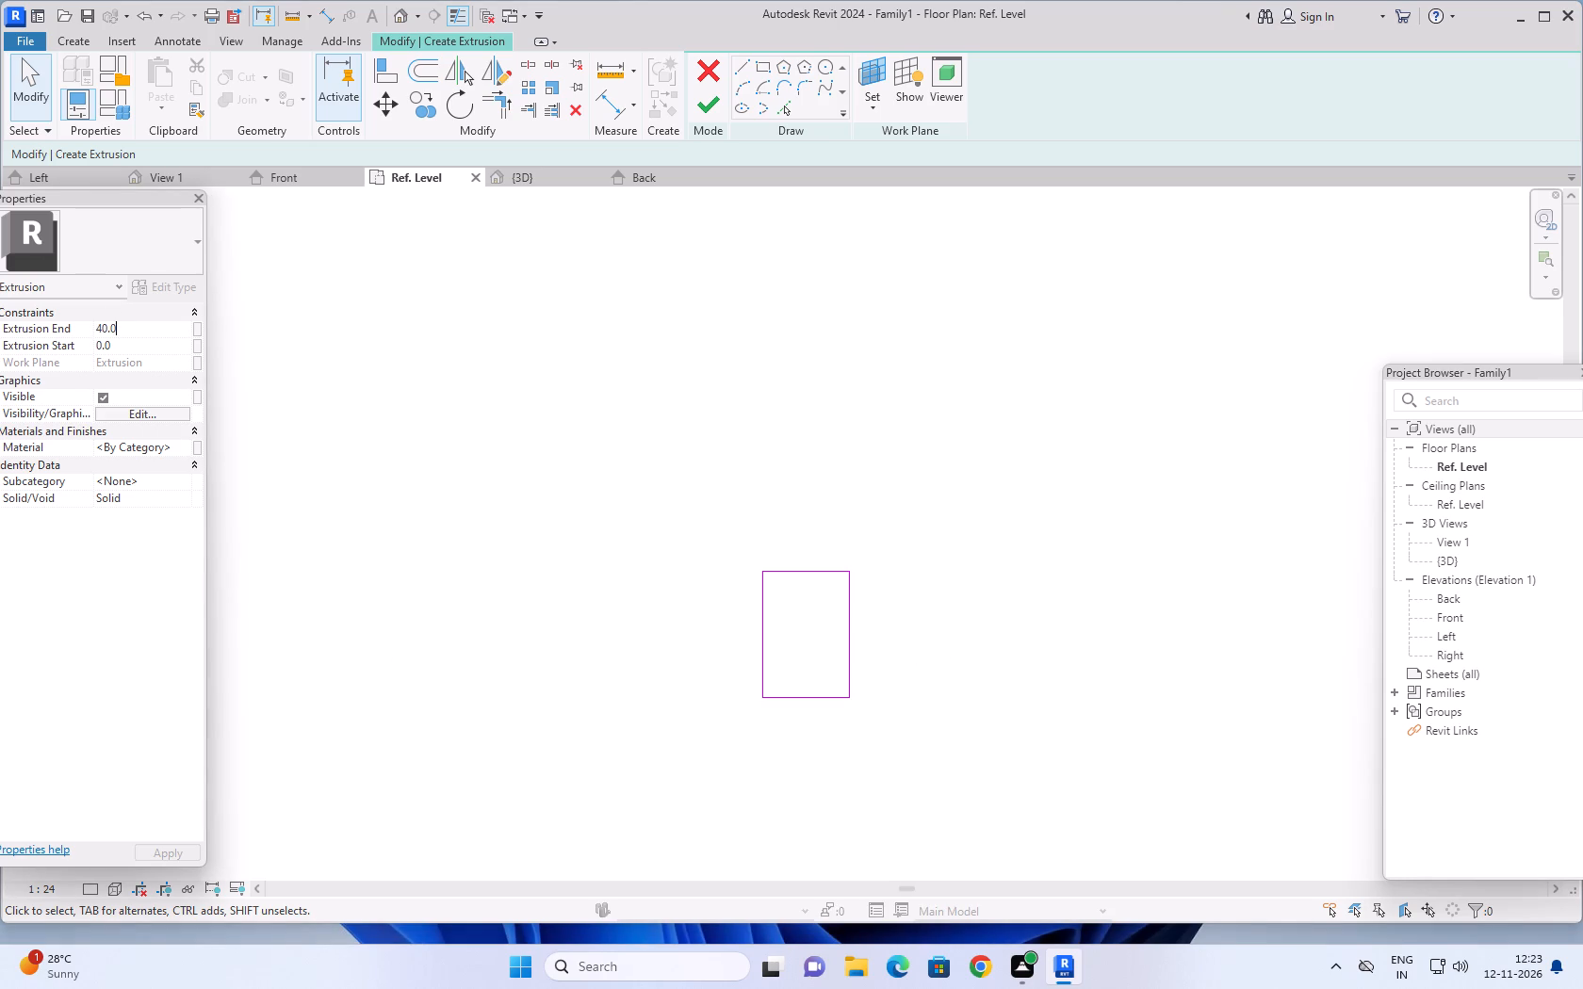
{"action": "left_click_drag", "start_coordinate": [124, 328], "coordinate": [91, 332]}
{"action": "type", "text": "45"}
{"action": "key", "text": "Return"}
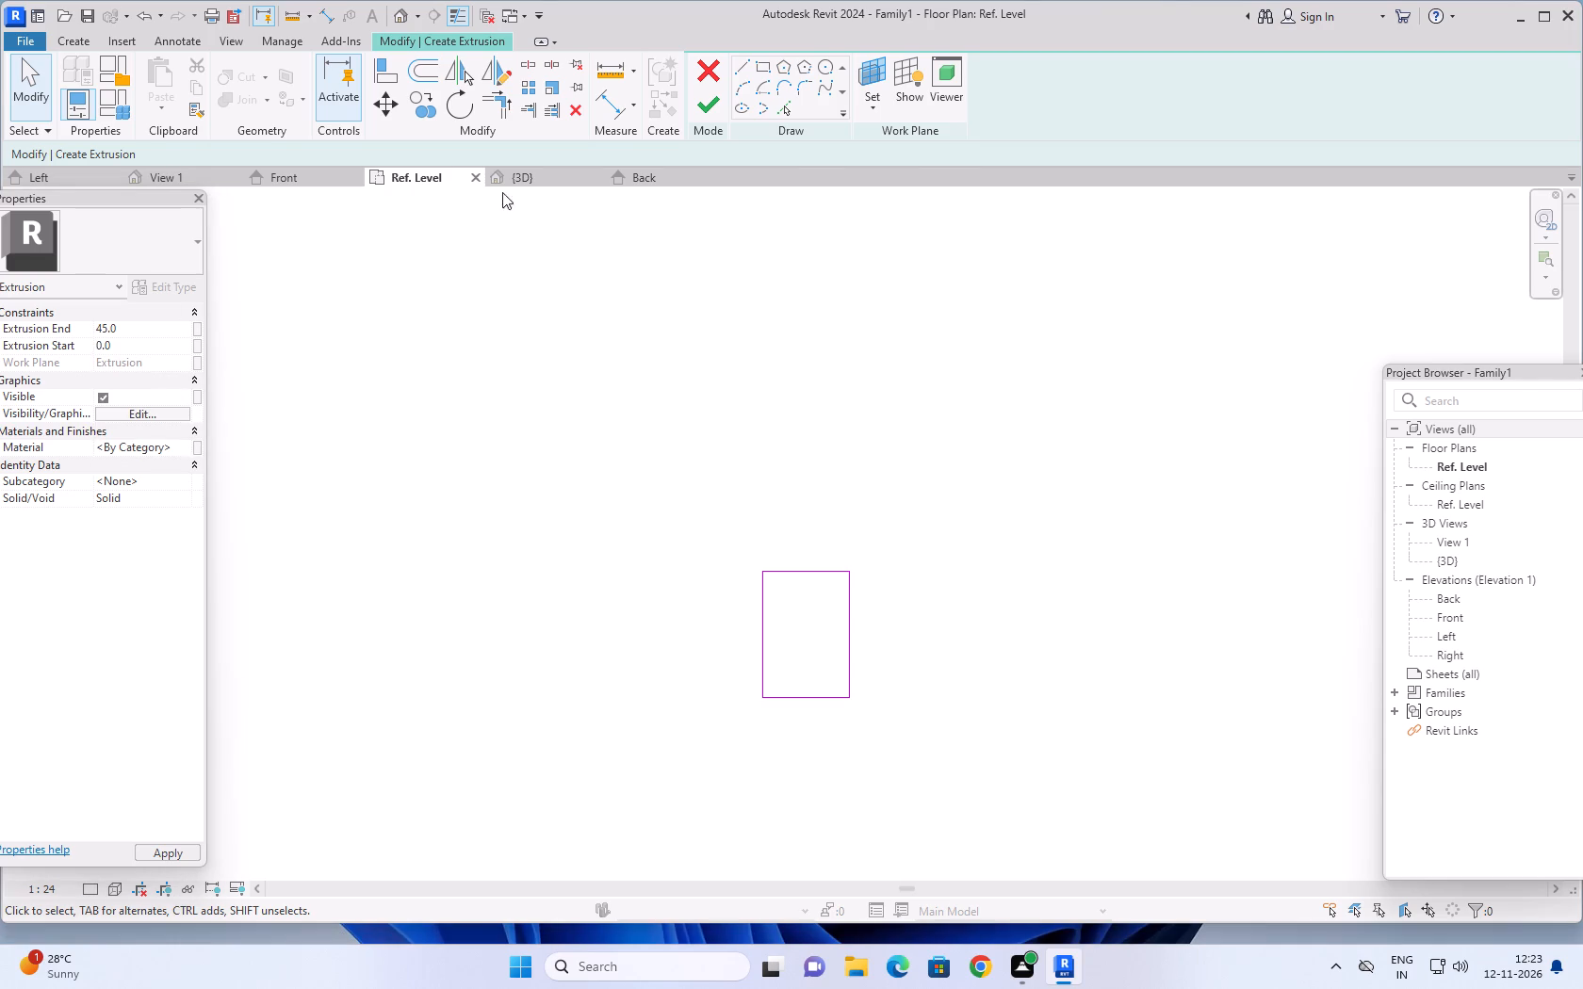
{"action": "left_click", "coordinate": [702, 101]}
Open the 3D view and examine the new rectangular block up close.
{"action": "left_click", "coordinate": [556, 179]}
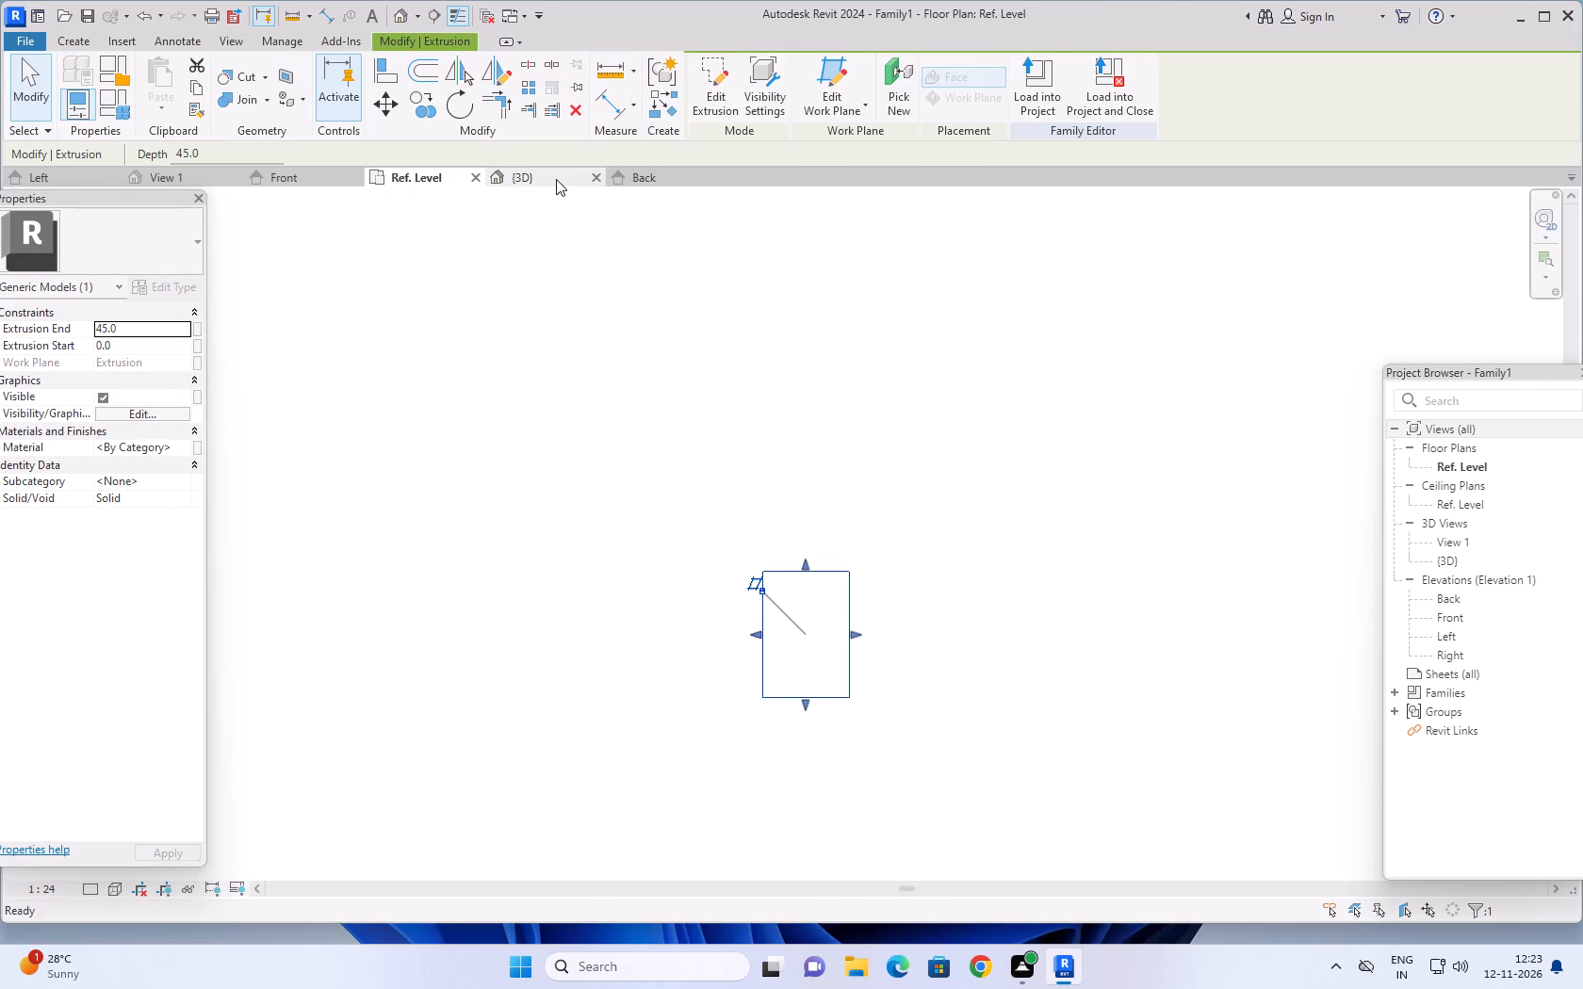
{"action": "scroll", "coordinate": [806, 712], "scroll_direction": "up", "scroll_amount": 5}
{"action": "middle_click_drag", "start_coordinate": [808, 691], "coordinate": [883, 652]}
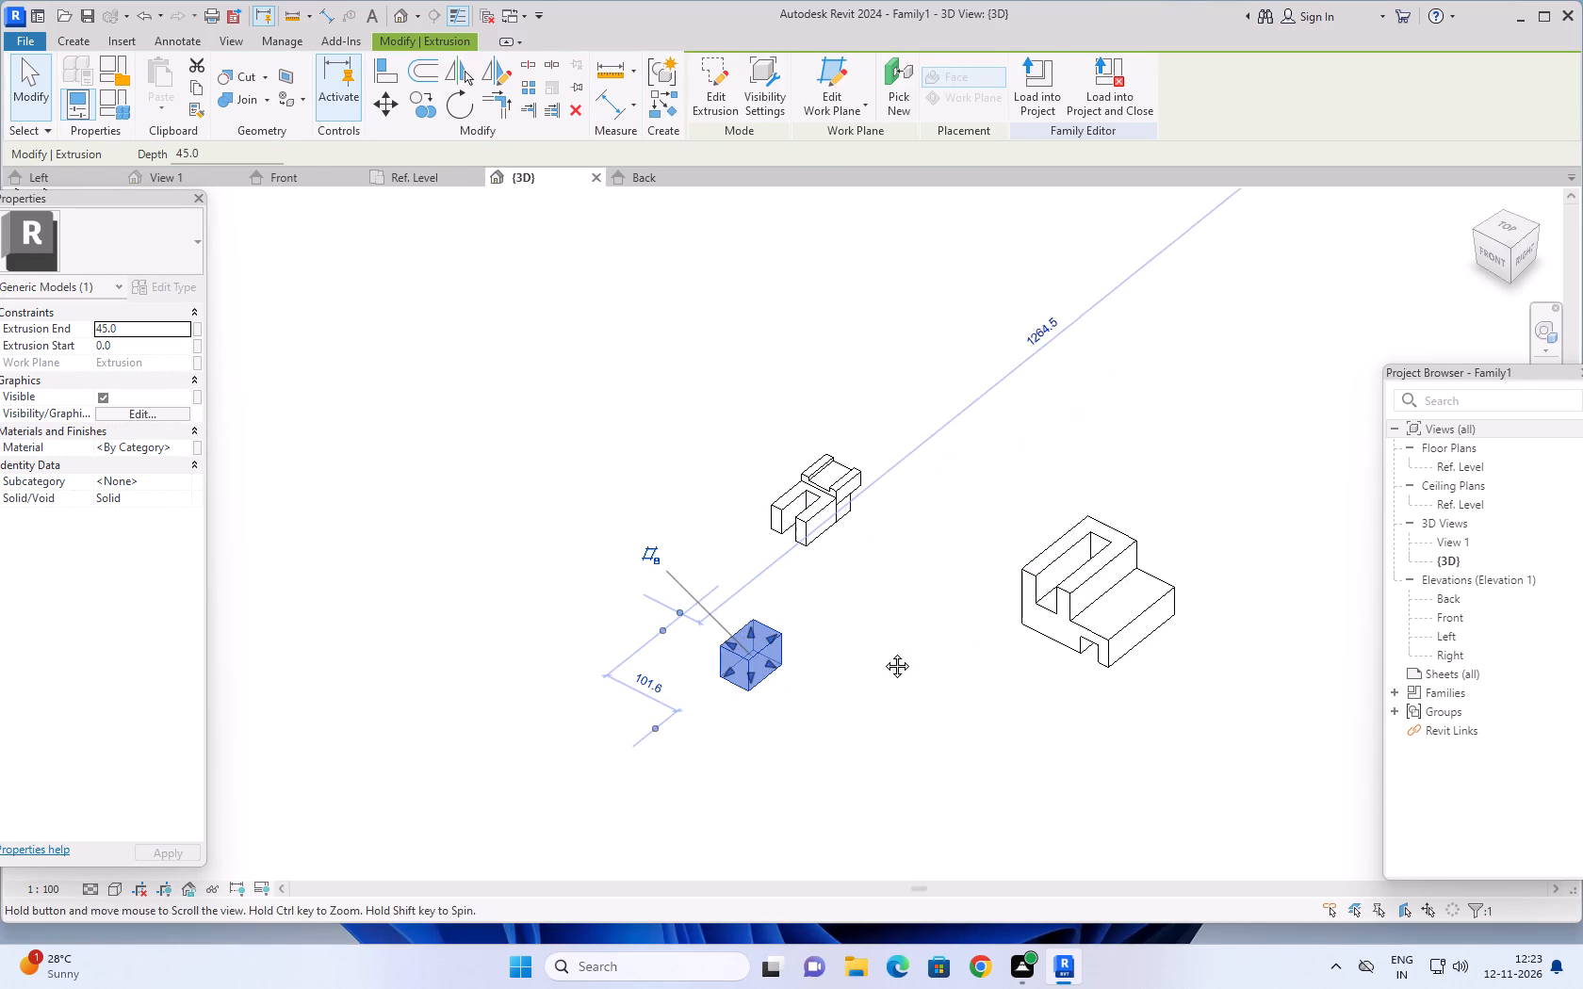
{"action": "middle_click_drag", "start_coordinate": [883, 652], "coordinate": [943, 634]}
{"action": "key", "text": "Escape"}
{"action": "scroll", "coordinate": [903, 662], "scroll_direction": "up", "scroll_amount": 4}
{"action": "middle_click_drag", "start_coordinate": [938, 624], "coordinate": [1013, 630]}
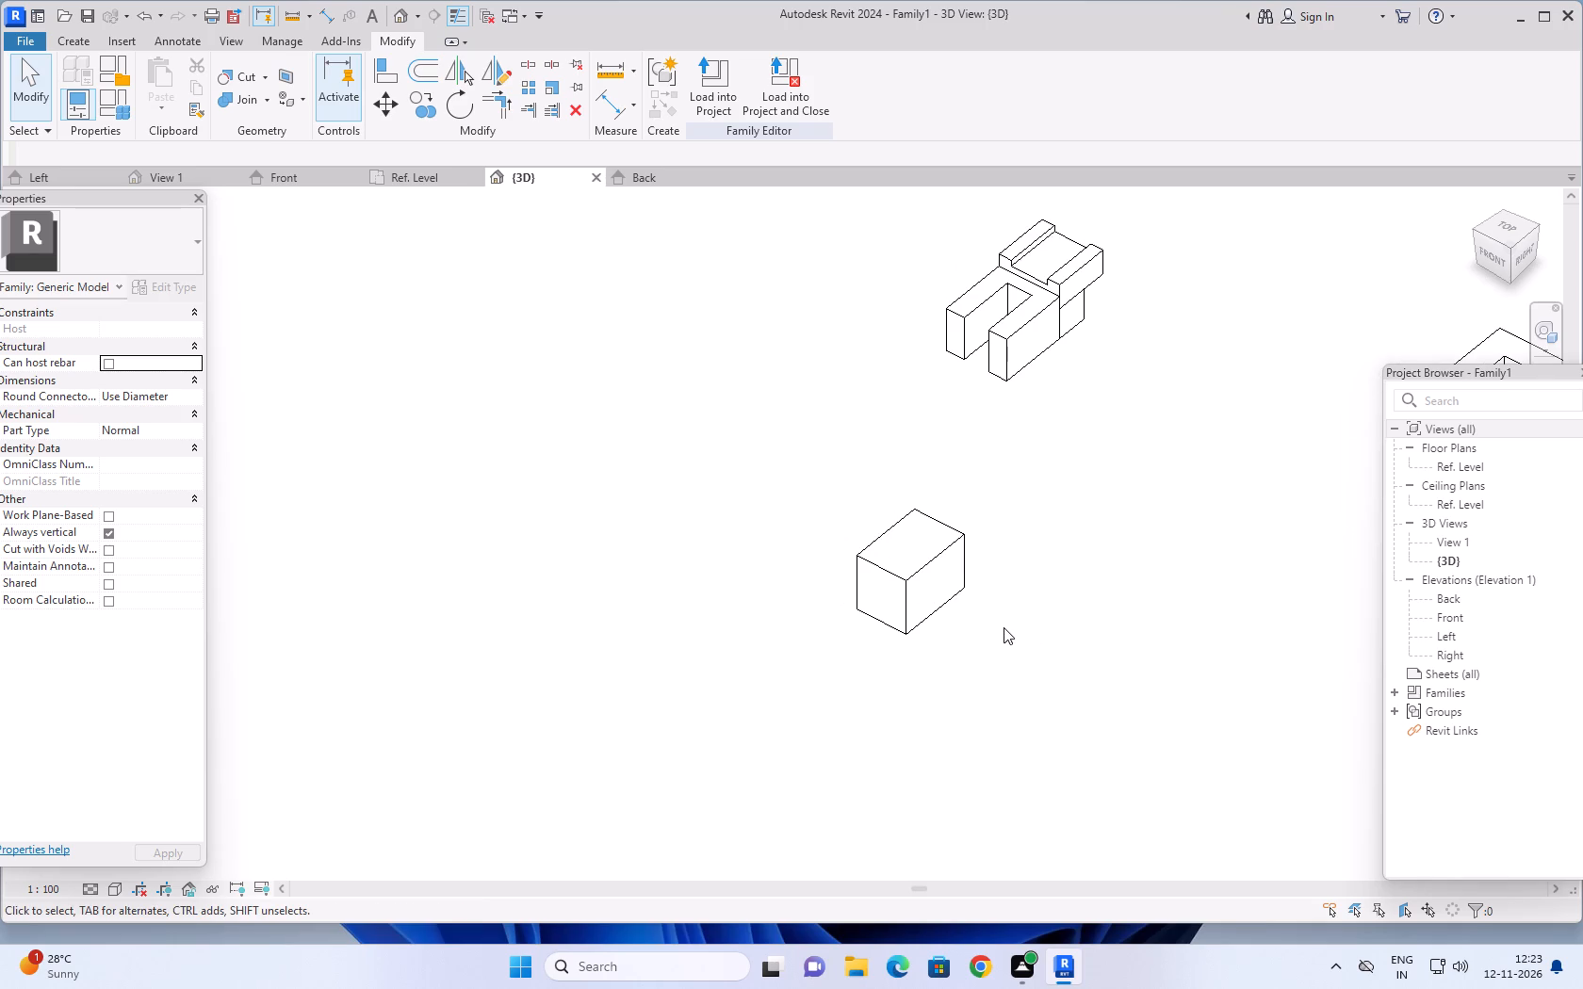
{"action": "scroll", "coordinate": [968, 635], "scroll_direction": "up", "scroll_amount": 3}
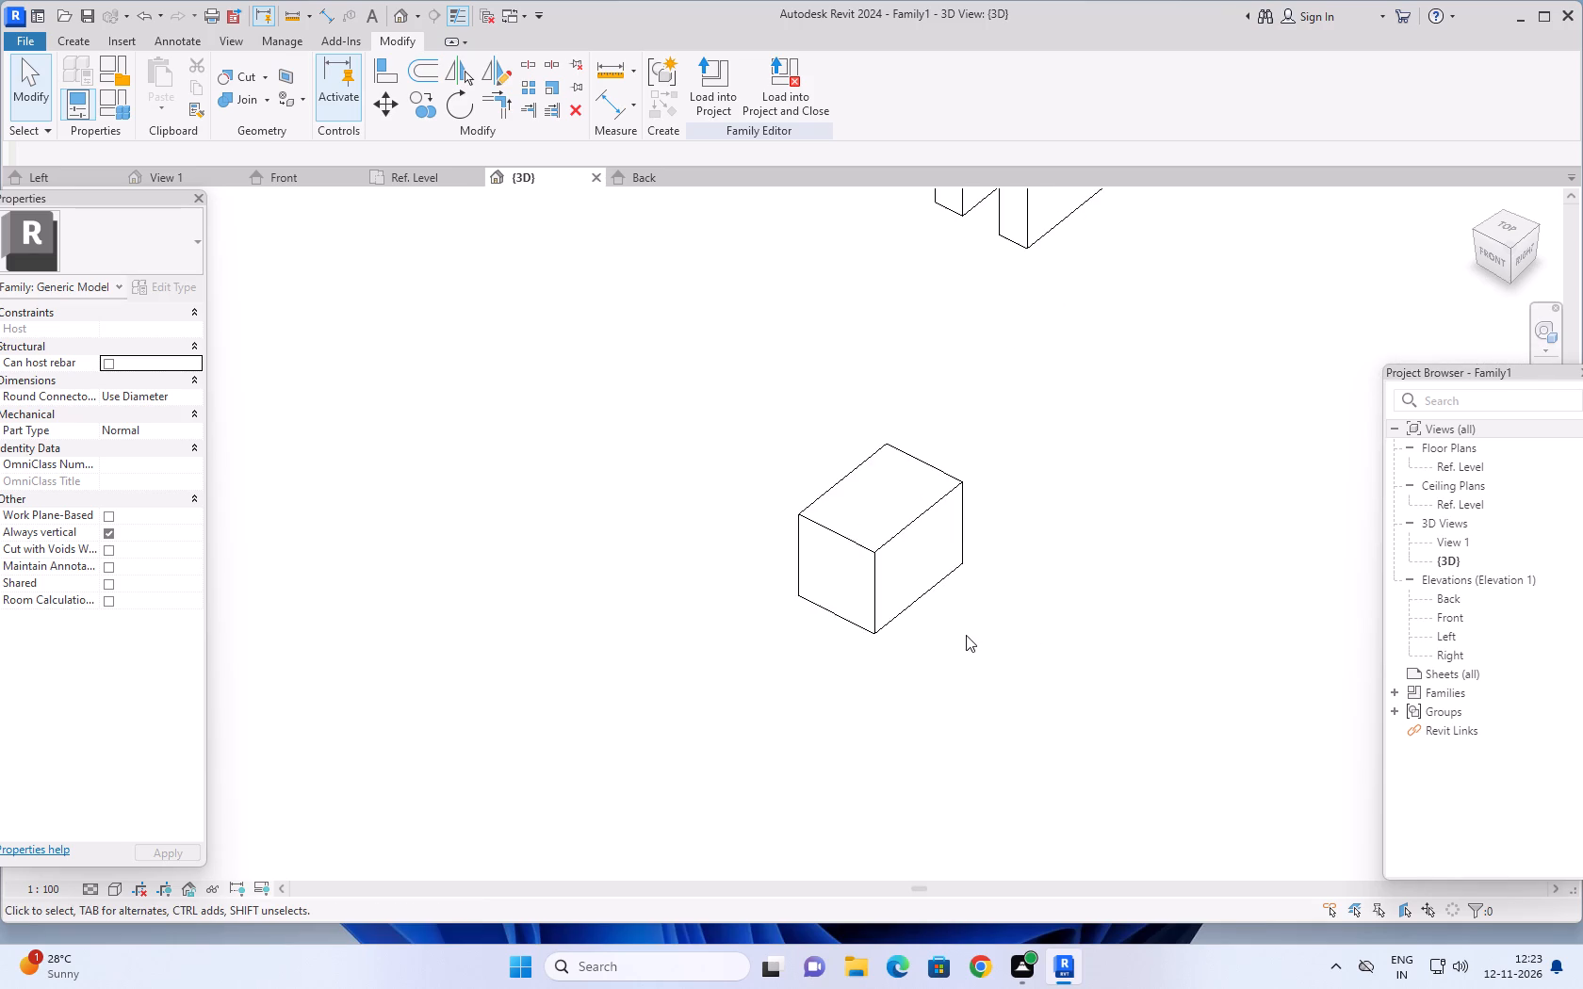
{"action": "middle_click_drag", "start_coordinate": [1021, 559], "coordinate": [1109, 547]}
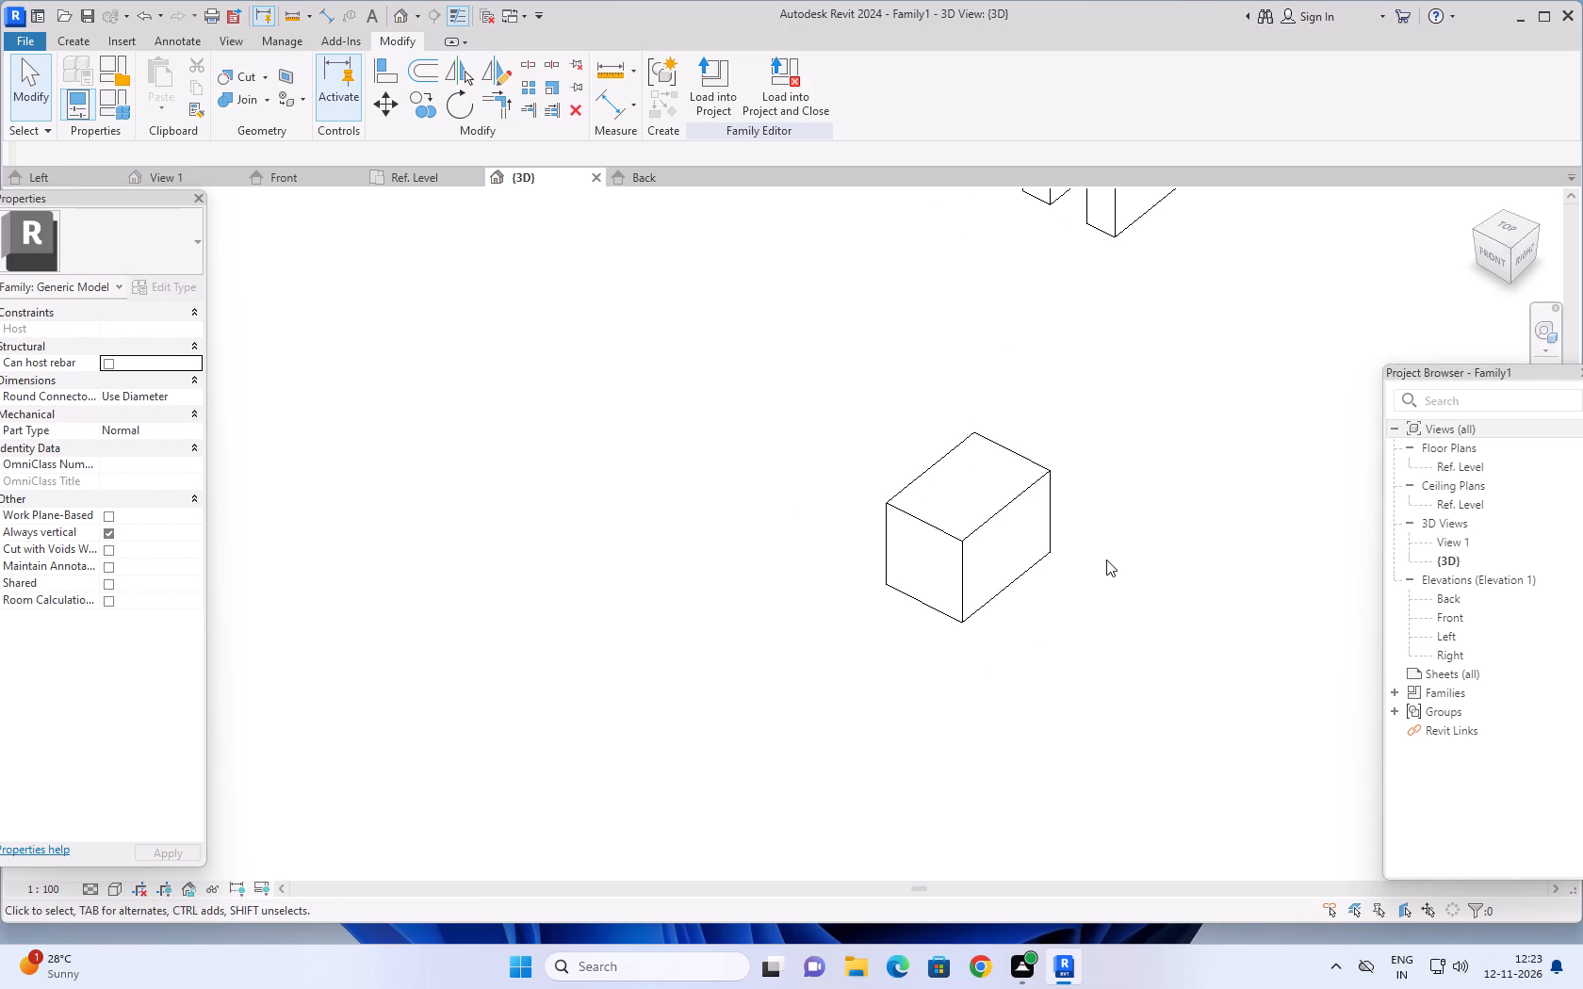
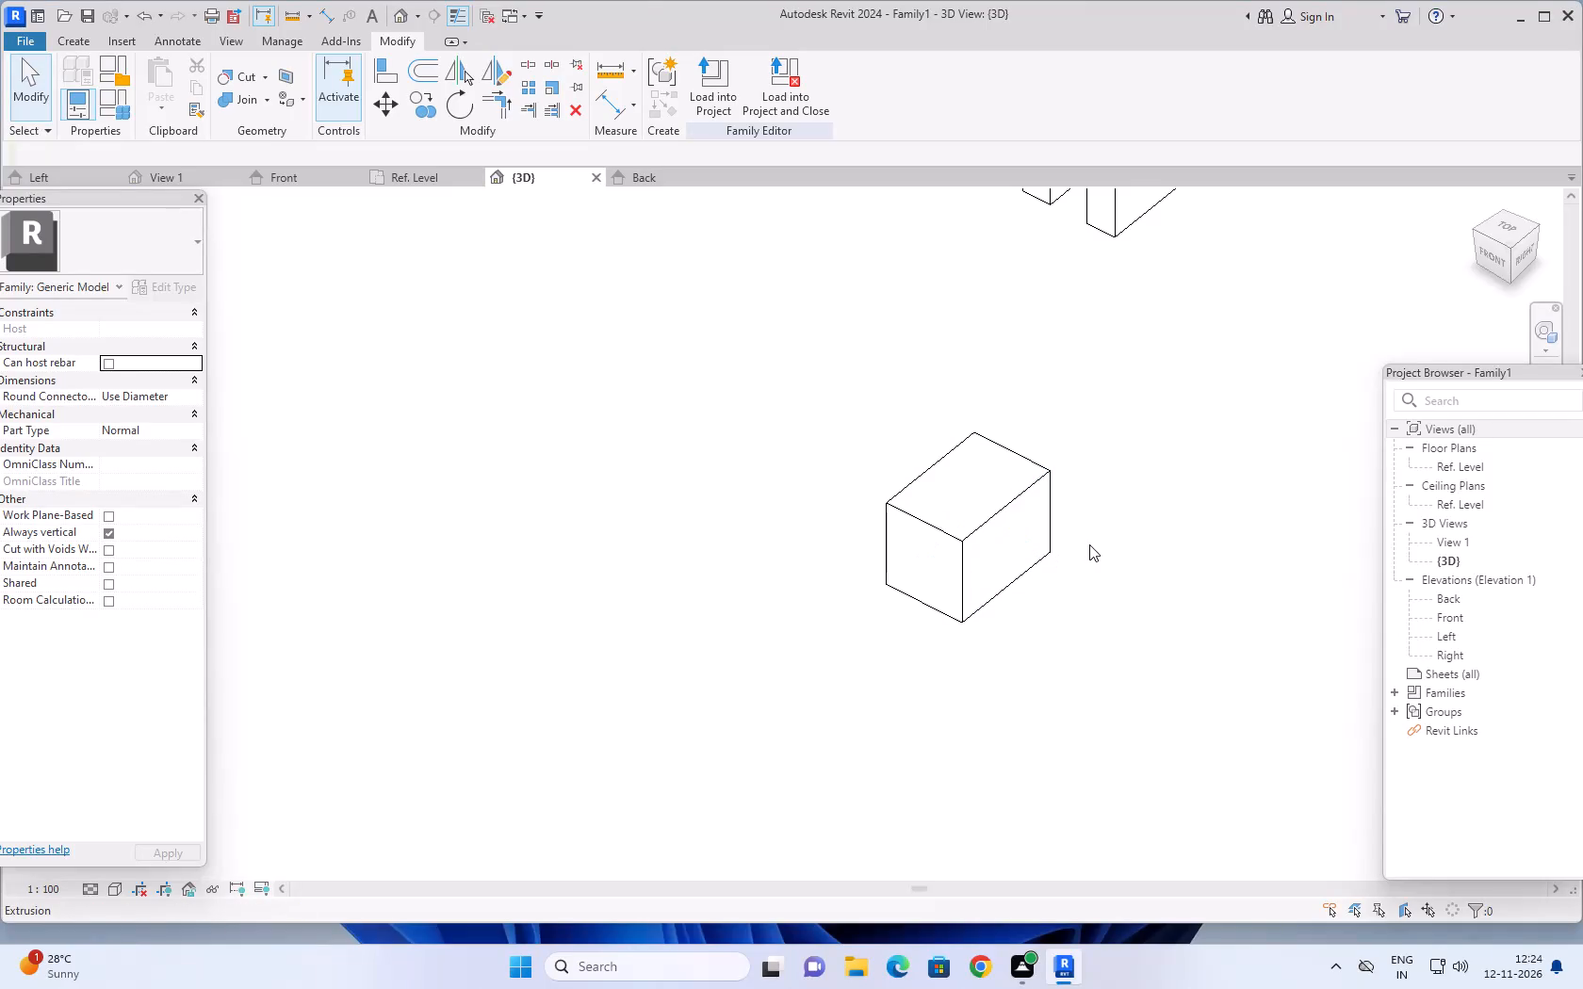
Start a solid extrusion in the Ref. Level plan and sketch a rectangle about 40 wide by 35 high against the block's lower edge.
{"action": "middle_click_drag", "start_coordinate": [1132, 503], "coordinate": [1136, 506]}
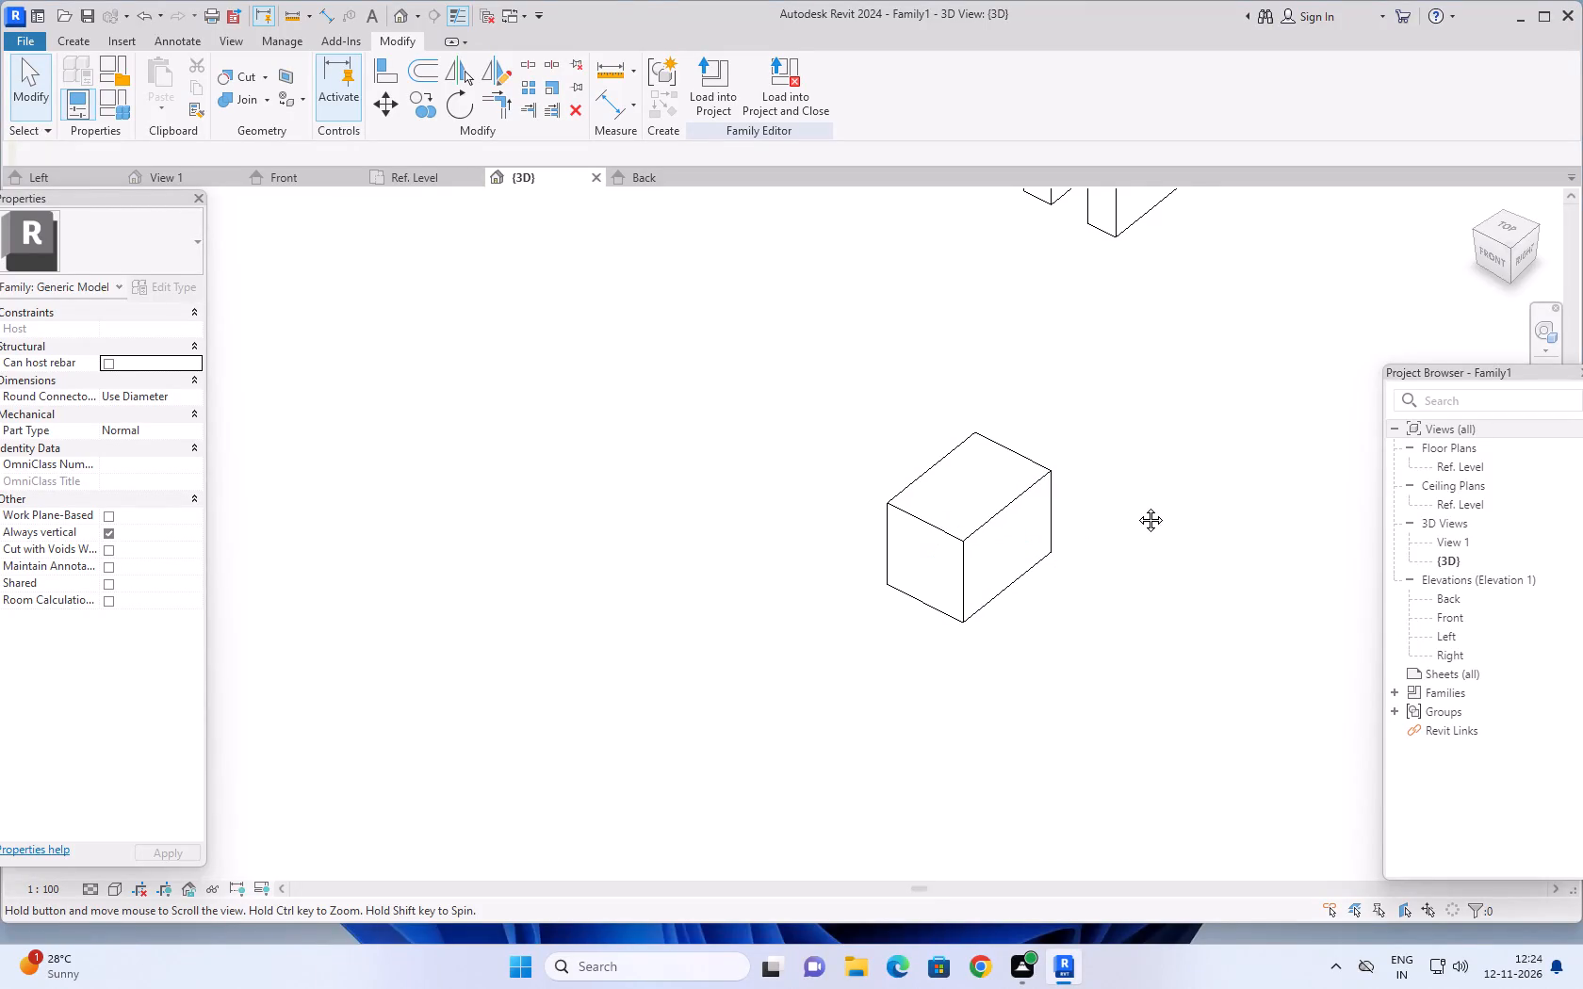
{"action": "middle_click_drag", "start_coordinate": [1136, 506], "coordinate": [1181, 491]}
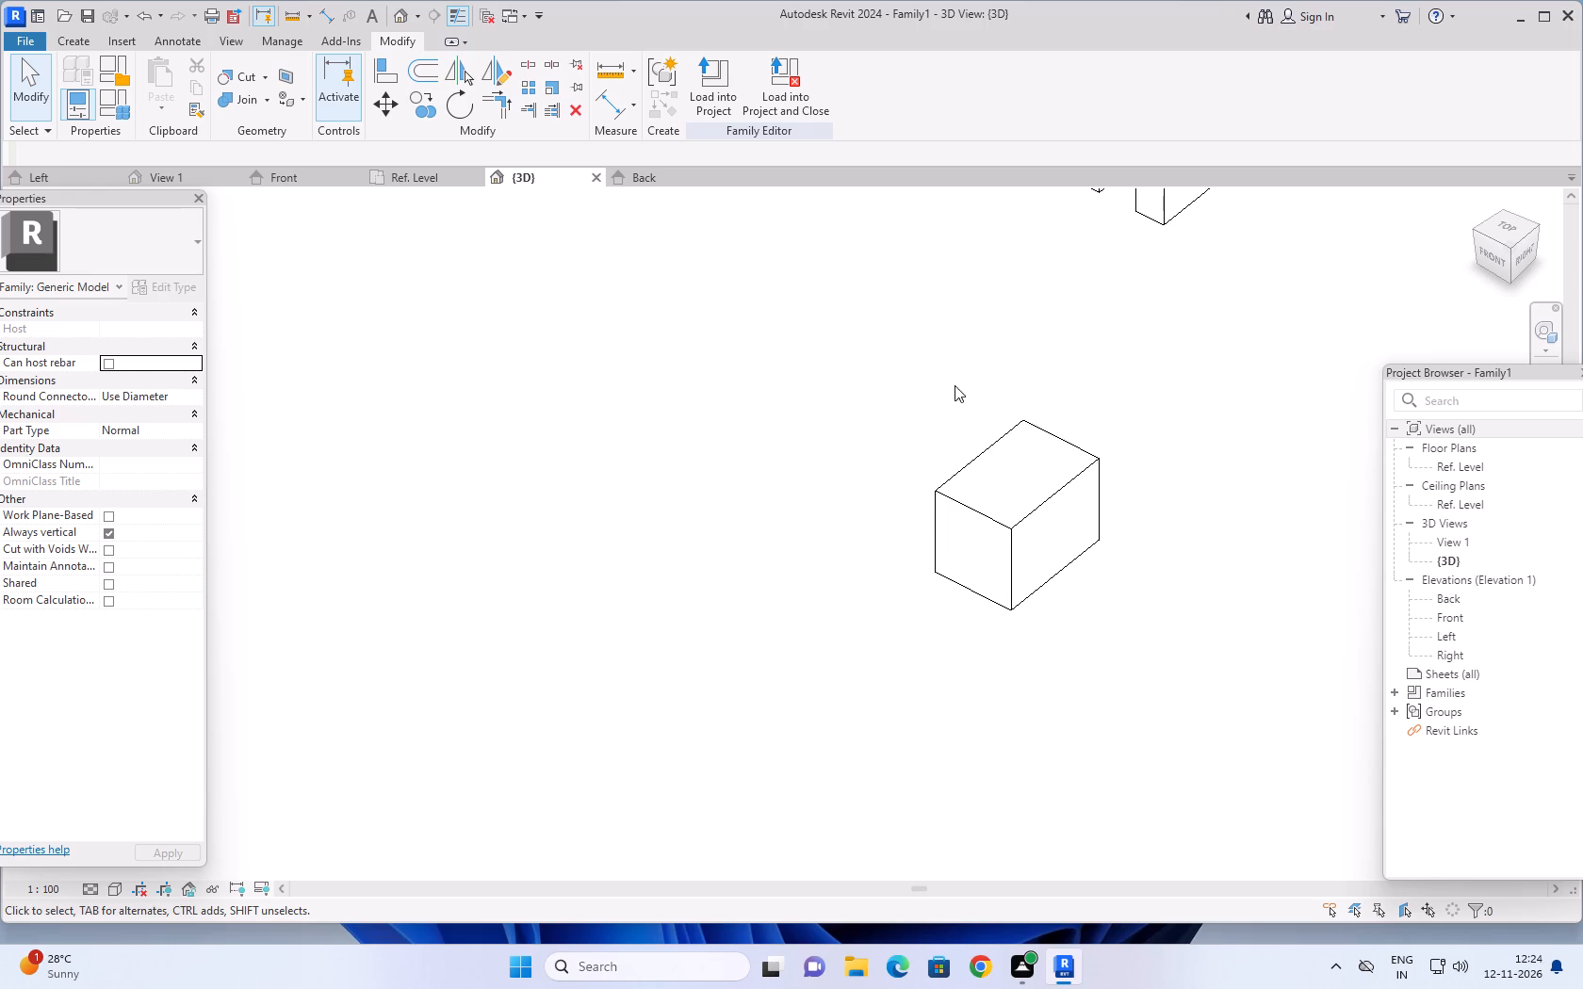
{"action": "left_click", "coordinate": [428, 174]}
{"action": "middle_click_drag", "start_coordinate": [1093, 675], "coordinate": [1127, 508]}
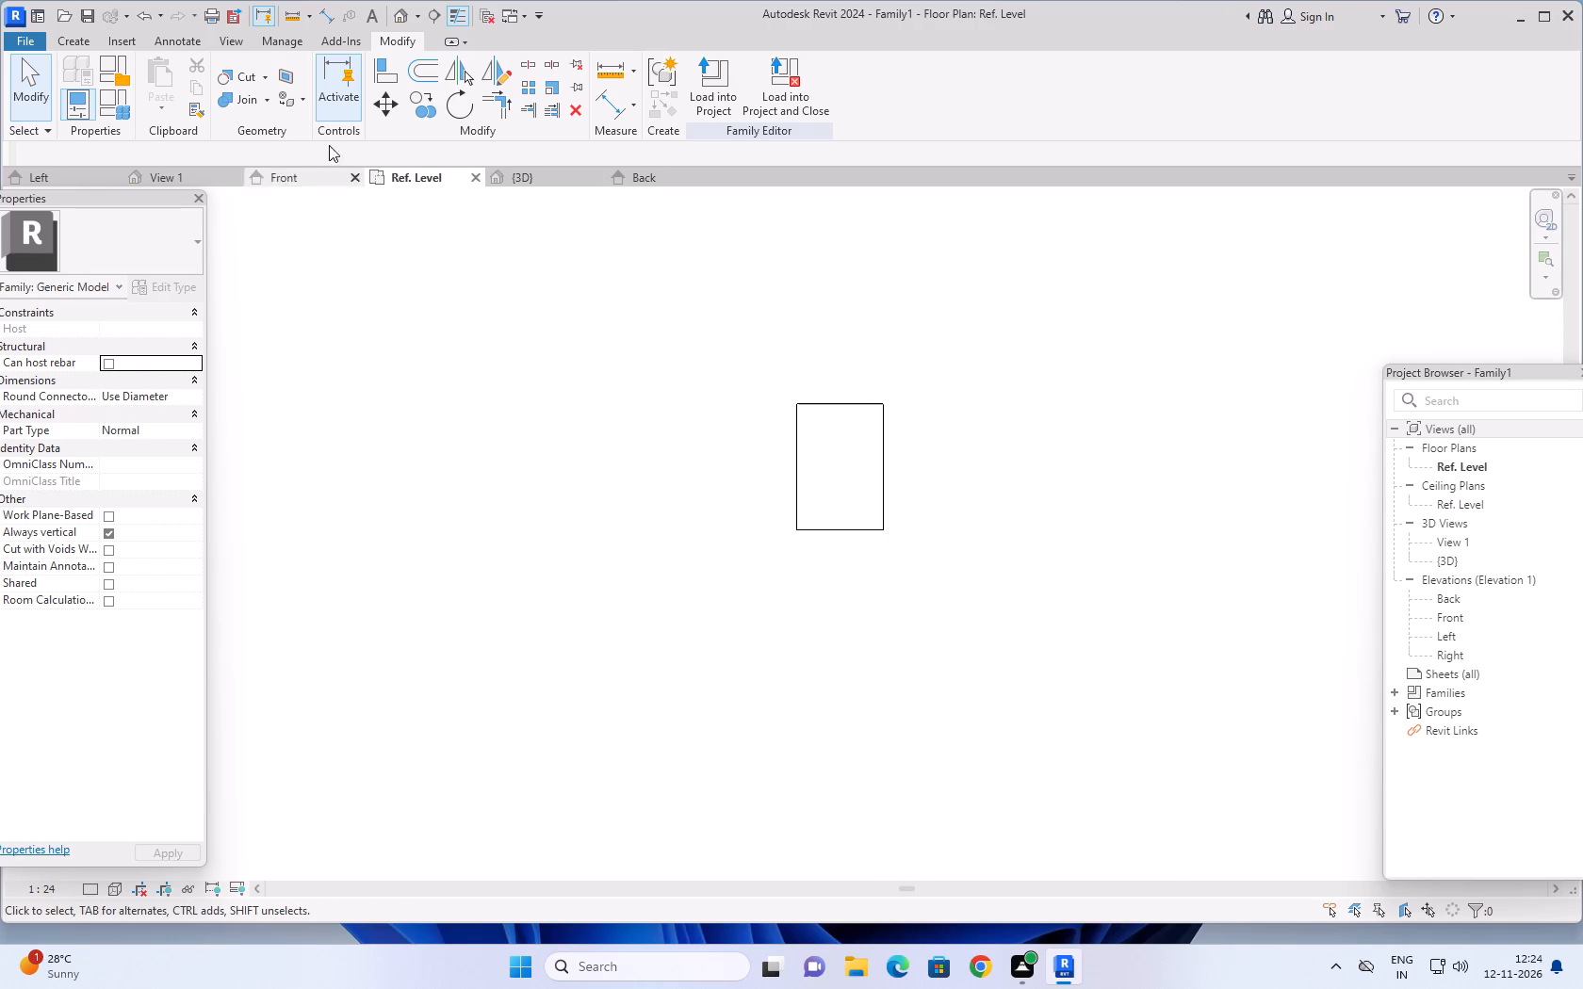
{"action": "left_click", "coordinate": [75, 36]}
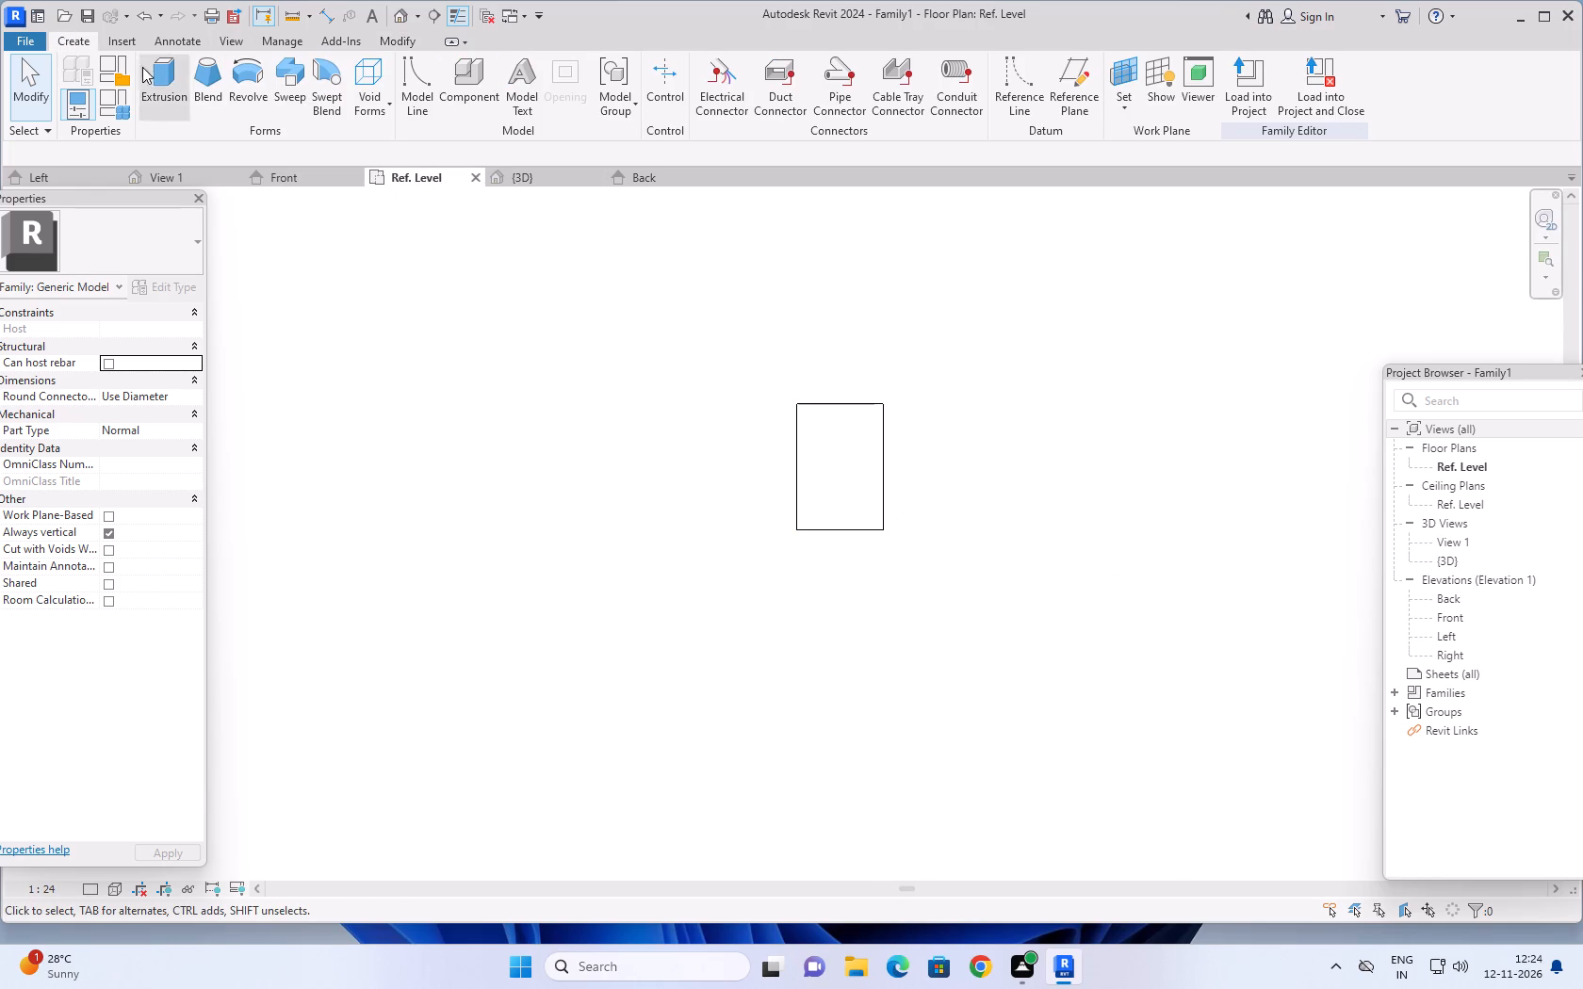
{"action": "left_click", "coordinate": [171, 84]}
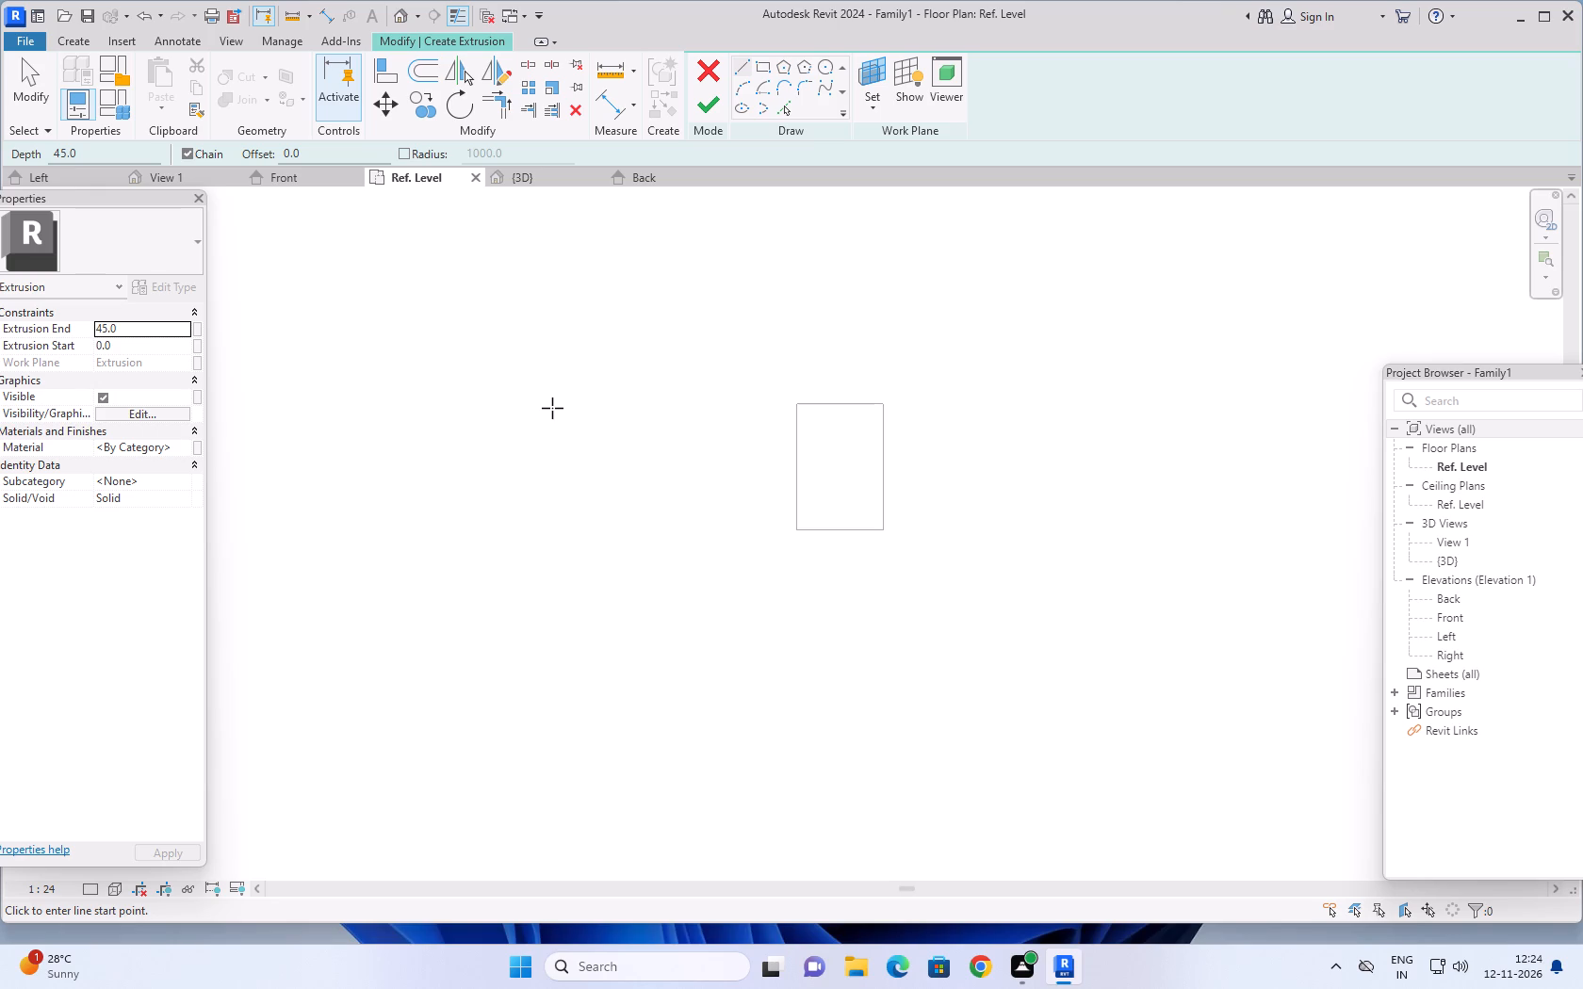
{"action": "left_click", "coordinate": [766, 63]}
{"action": "left_click", "coordinate": [796, 533]}
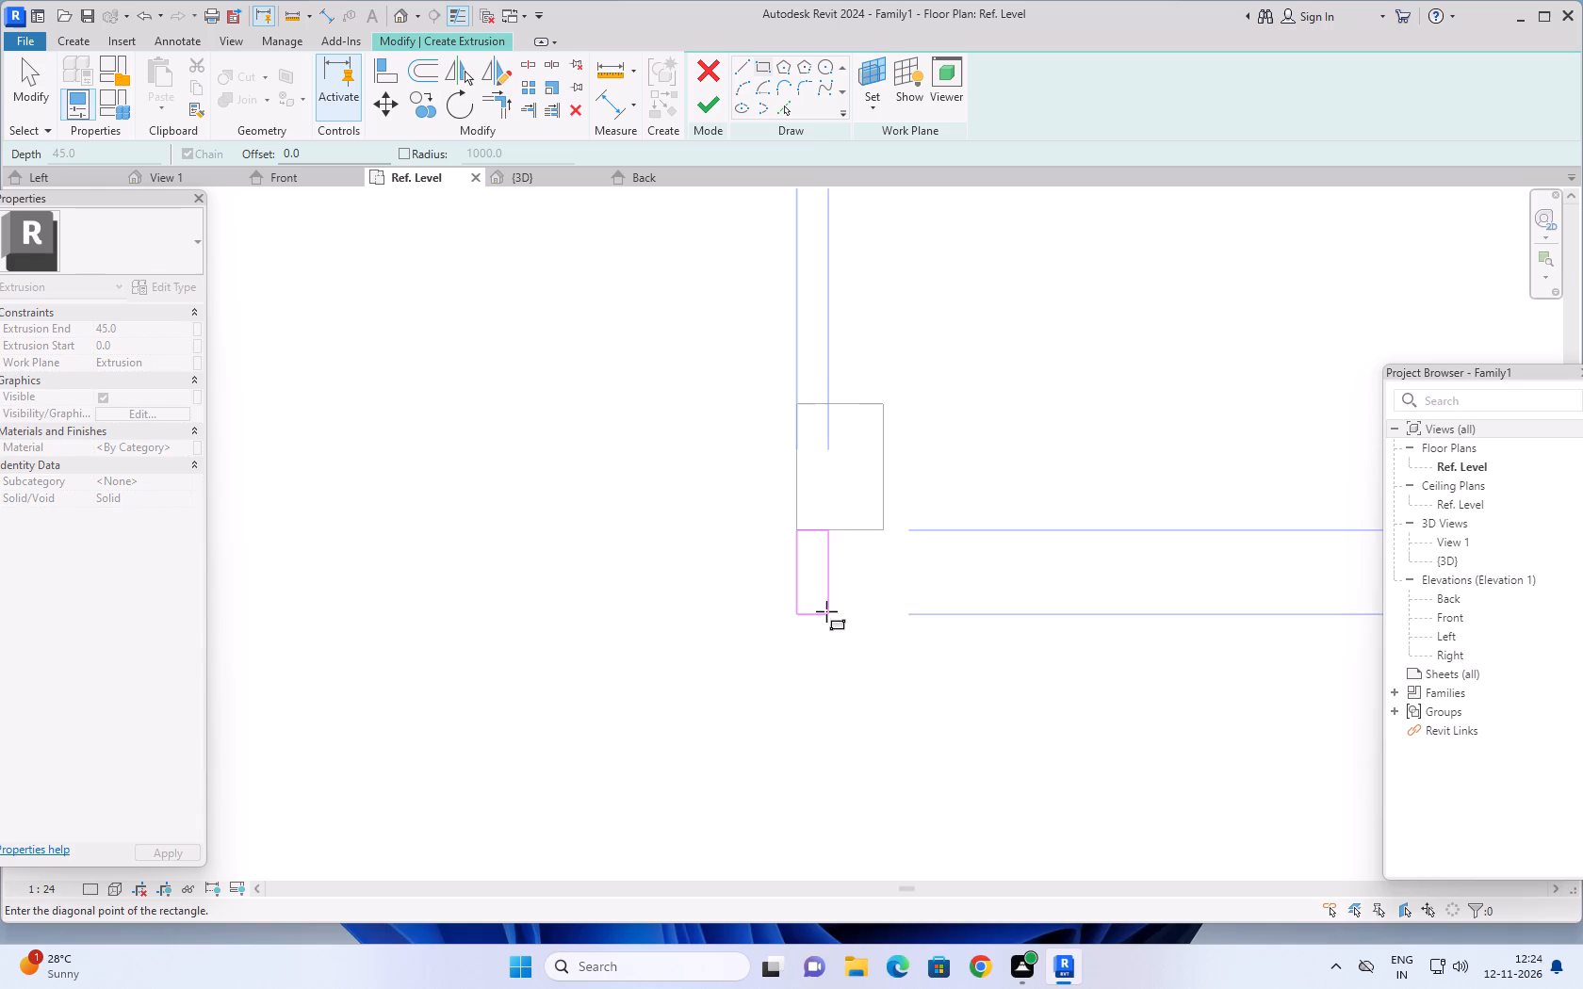
{"action": "left_click", "coordinate": [883, 605]}
{"action": "scroll", "coordinate": [871, 622], "scroll_direction": "up", "scroll_amount": 5}
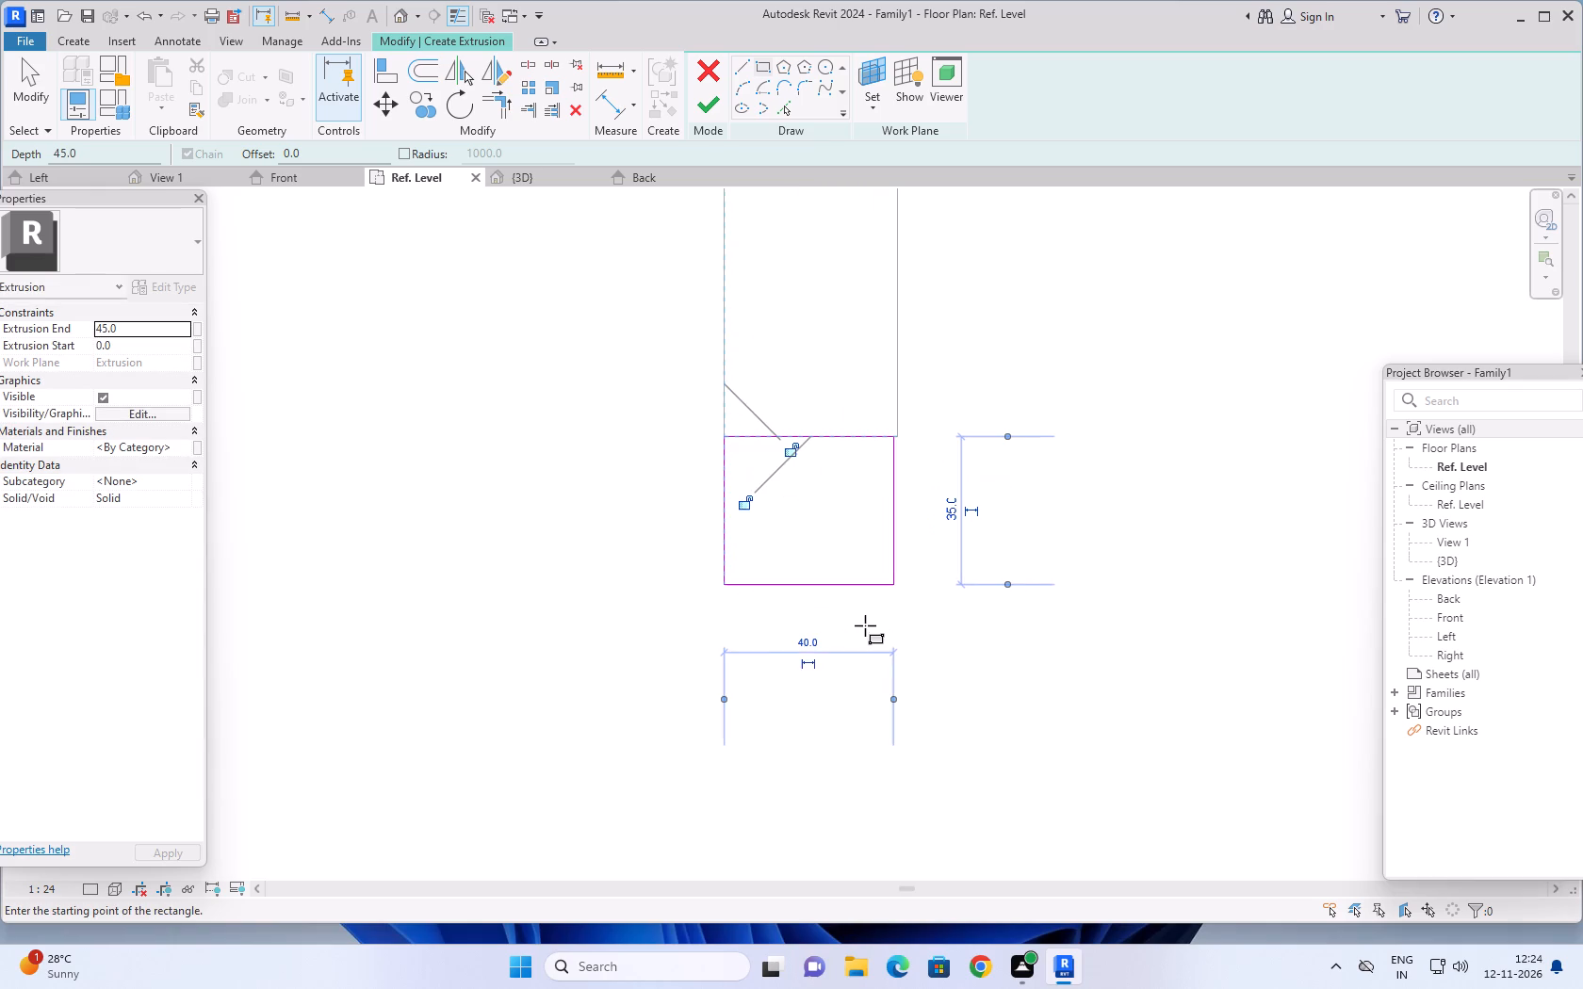
Resize the sketched rectangle to 41 wide and 32 high, moving its lower edge for the height.
{"action": "left_click", "coordinate": [812, 641]}
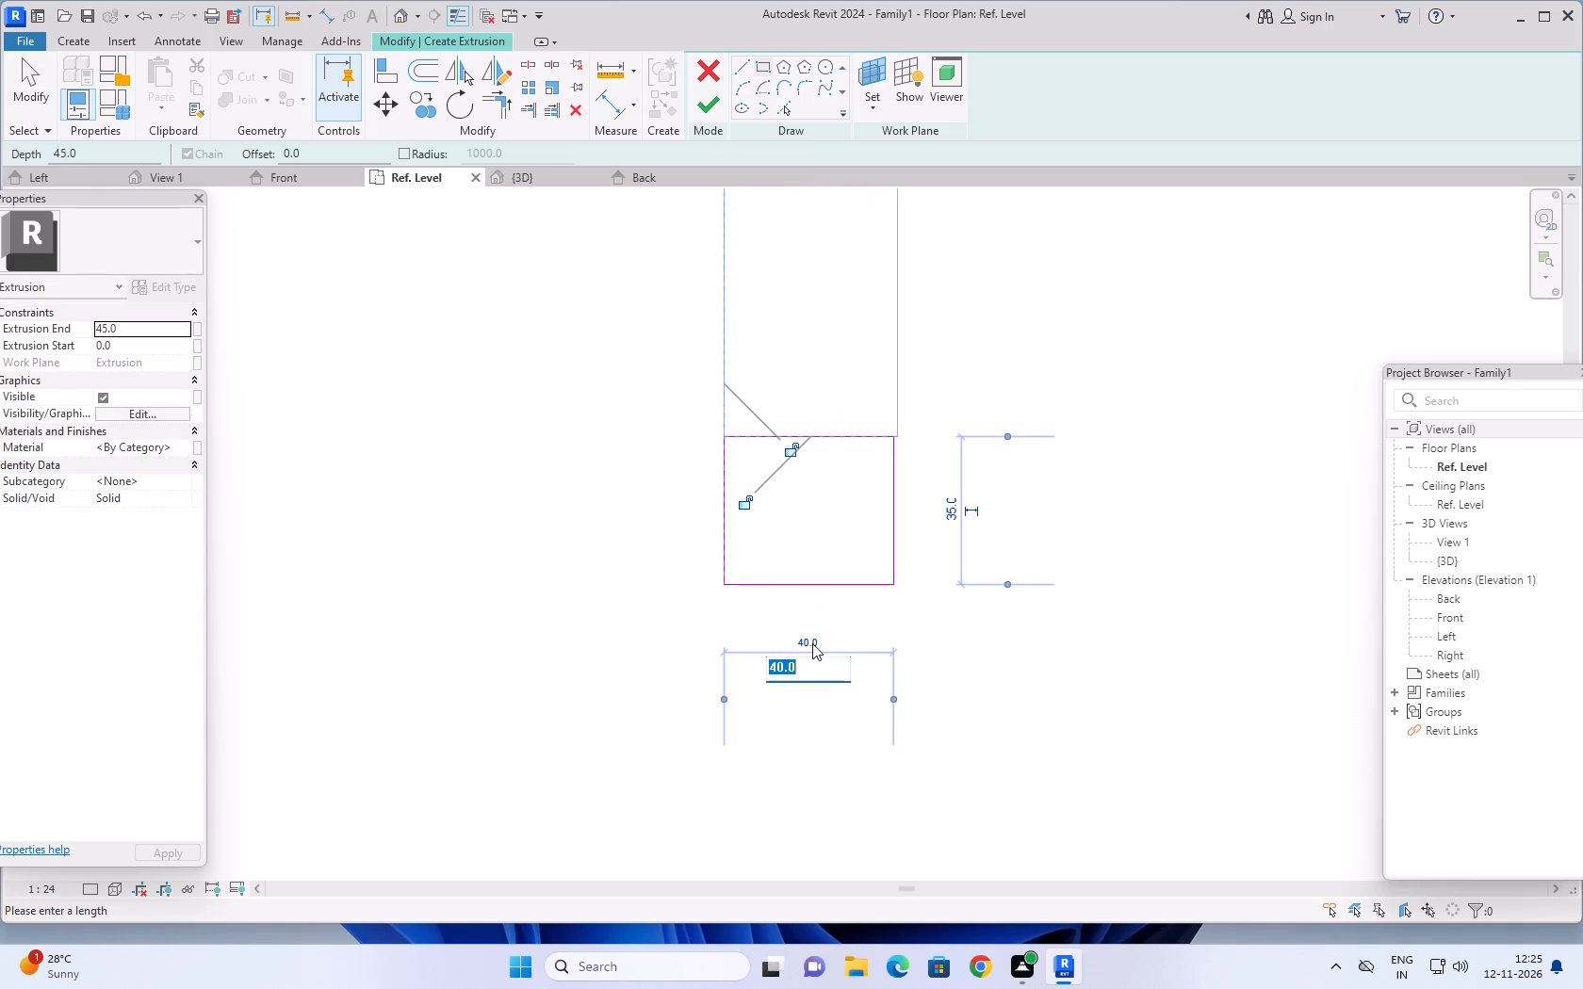
{"action": "type", "text": "41"}
{"action": "key", "text": "Return"}
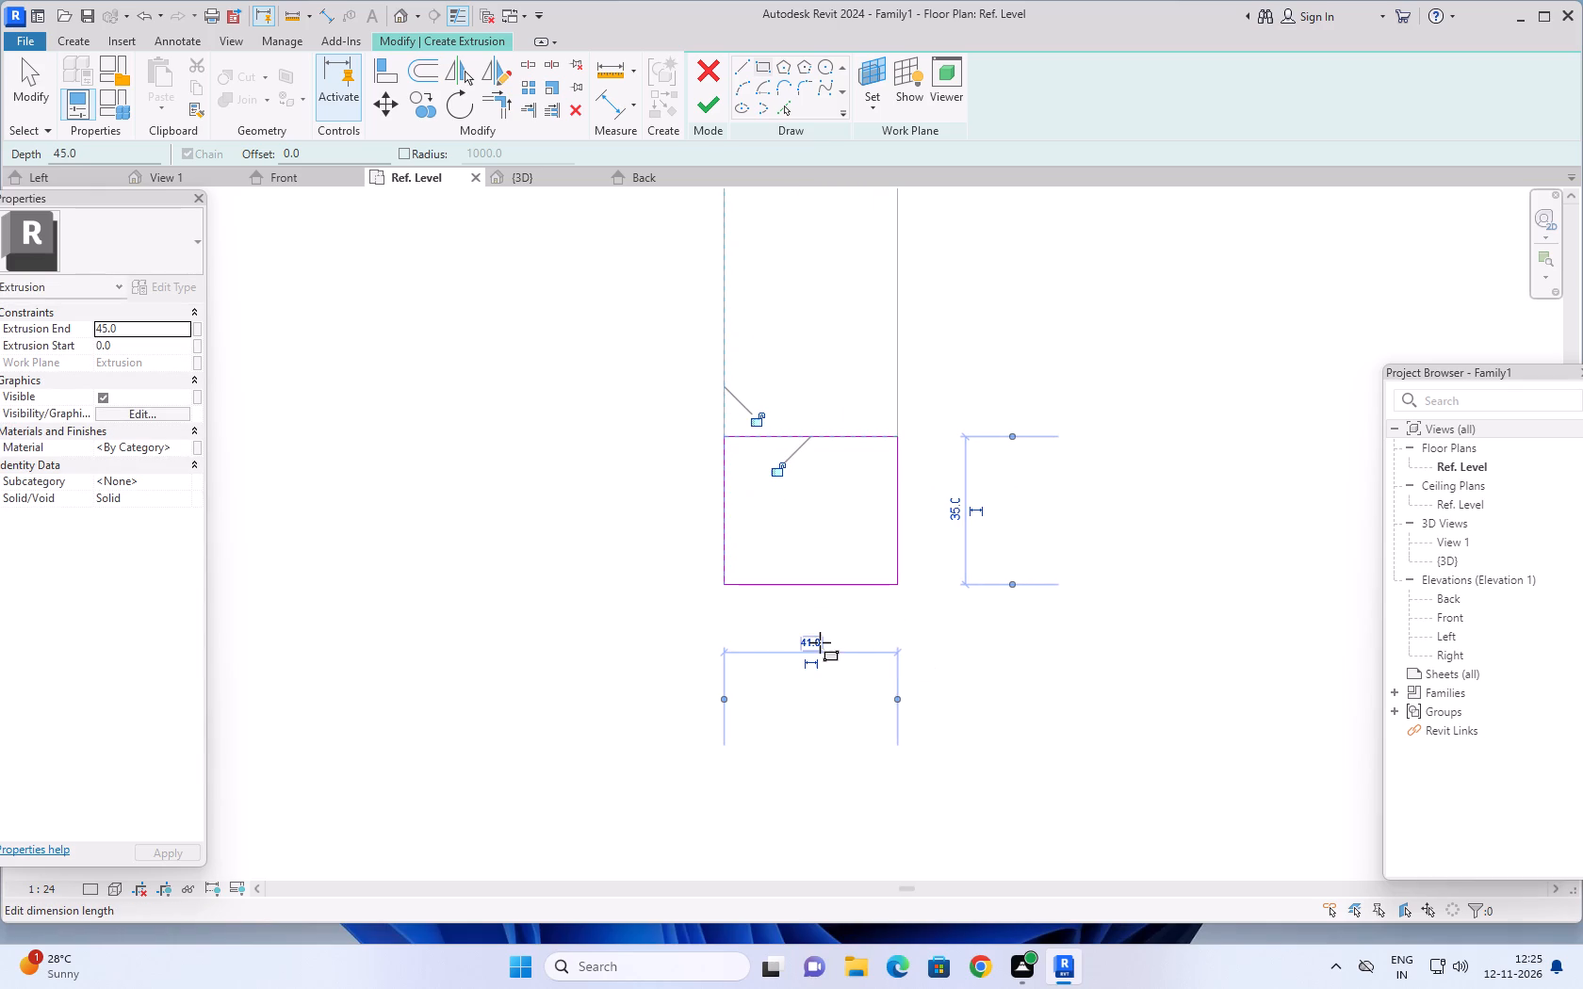
{"action": "scroll", "coordinate": [762, 538], "scroll_direction": "up", "scroll_amount": 3}
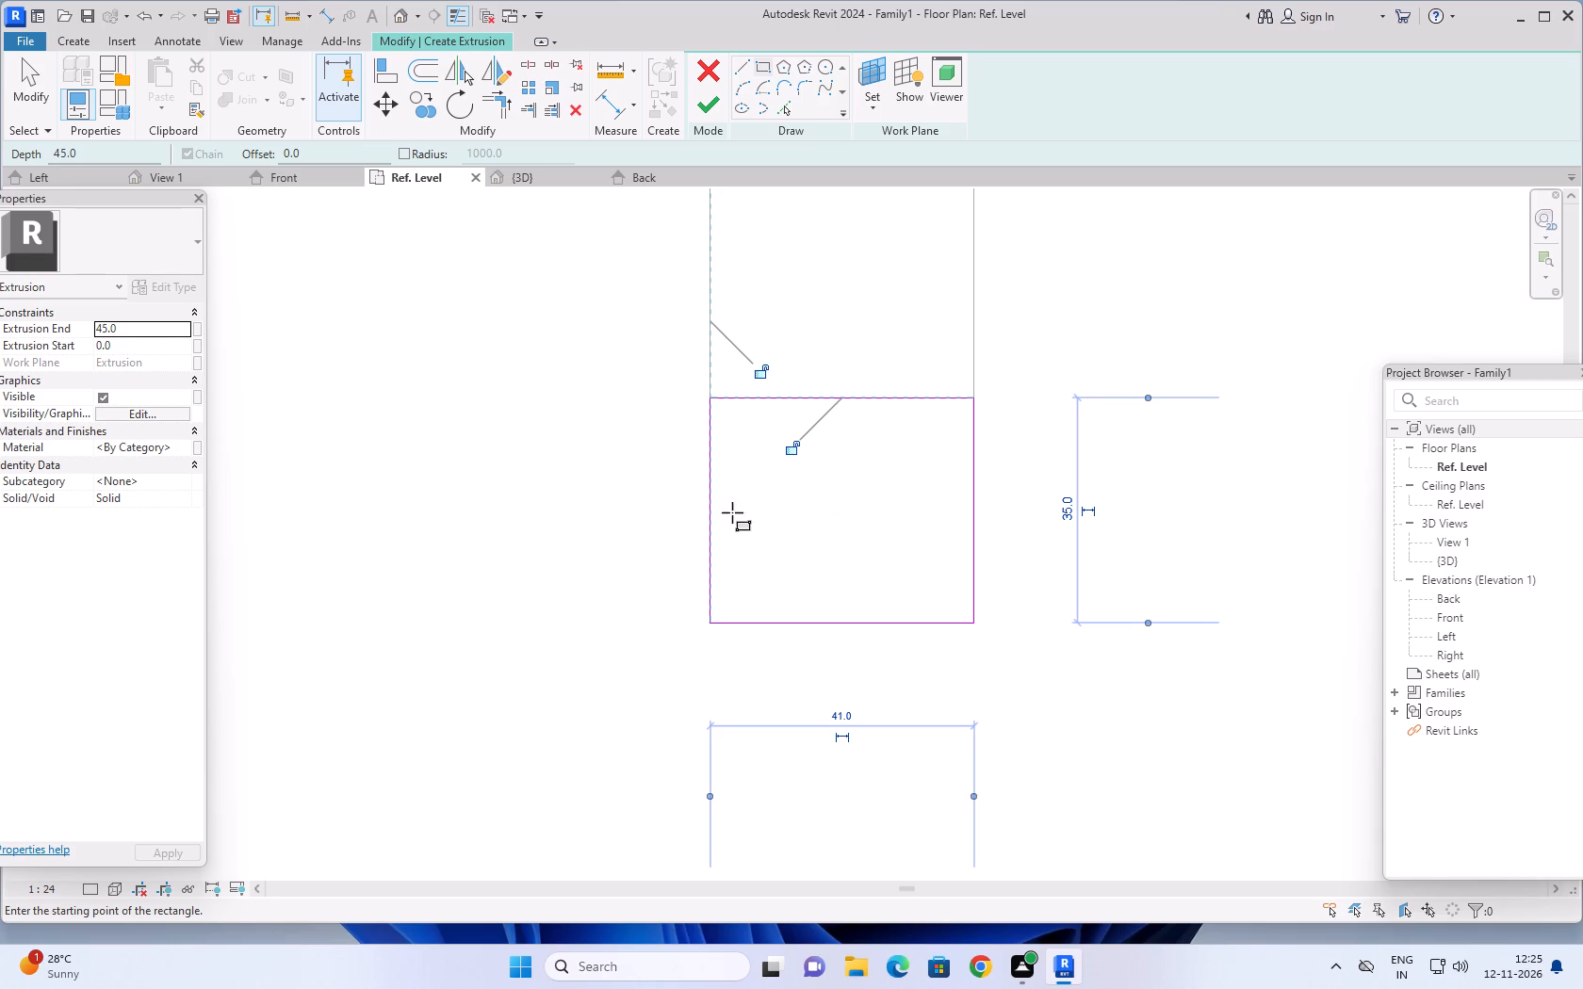
{"action": "scroll", "coordinate": [725, 514], "scroll_direction": "up", "scroll_amount": 4}
{"action": "scroll", "coordinate": [790, 534], "scroll_direction": "down", "scroll_amount": 2}
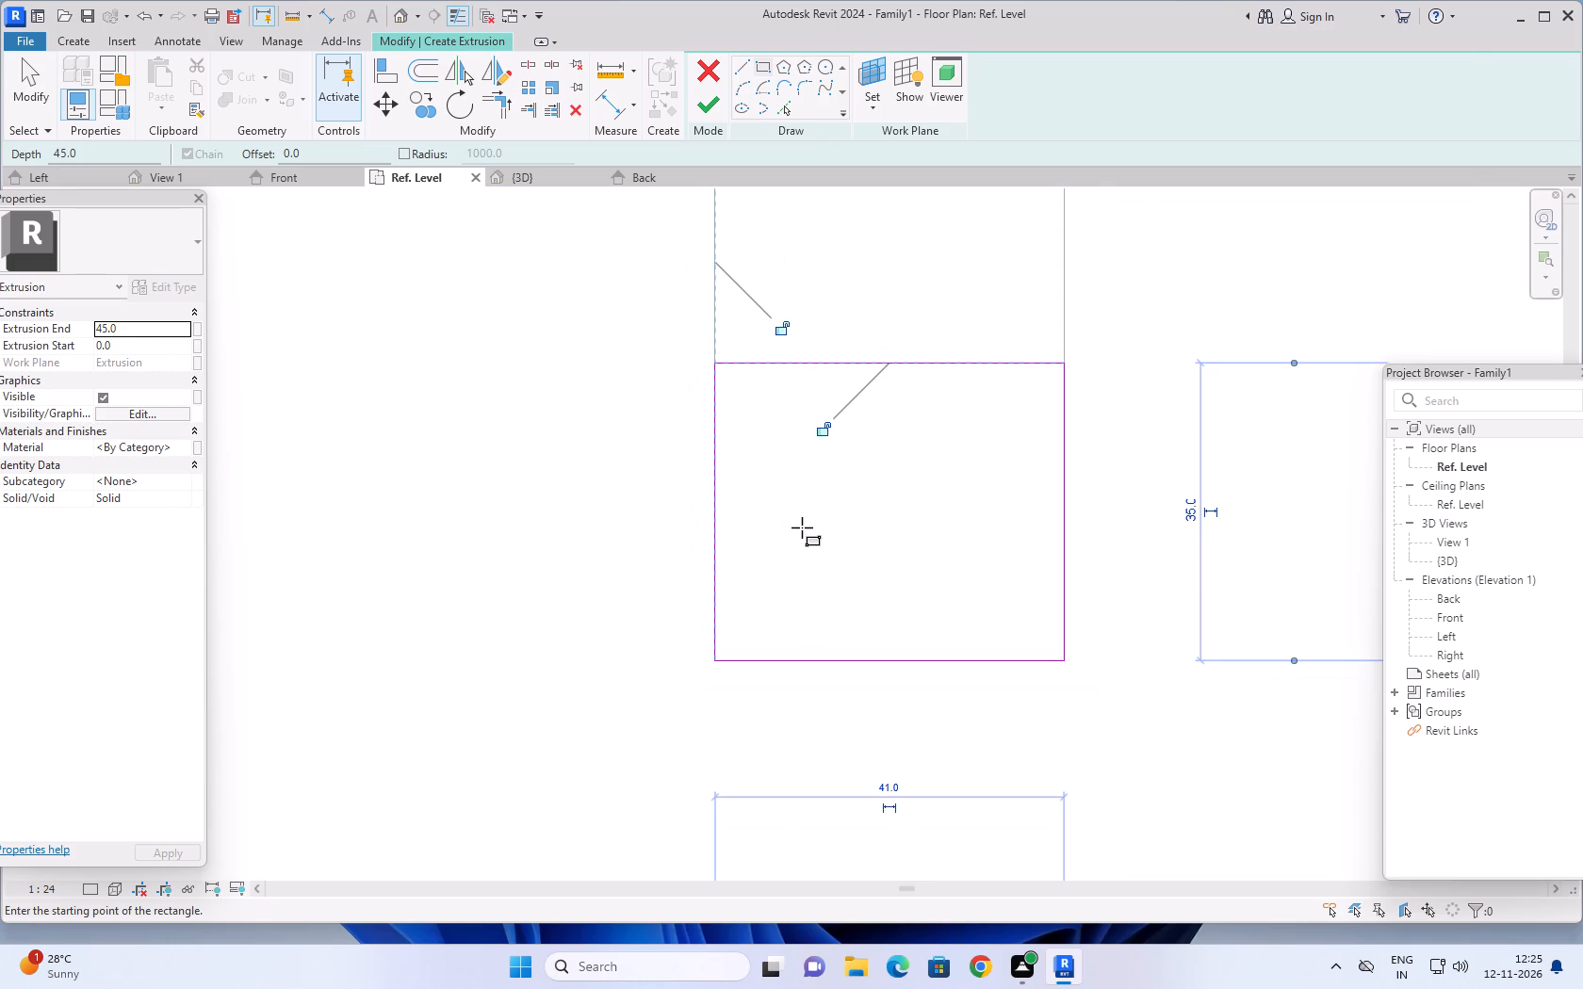
{"action": "key", "text": "Escape"}
{"action": "key", "text": "Escape"}
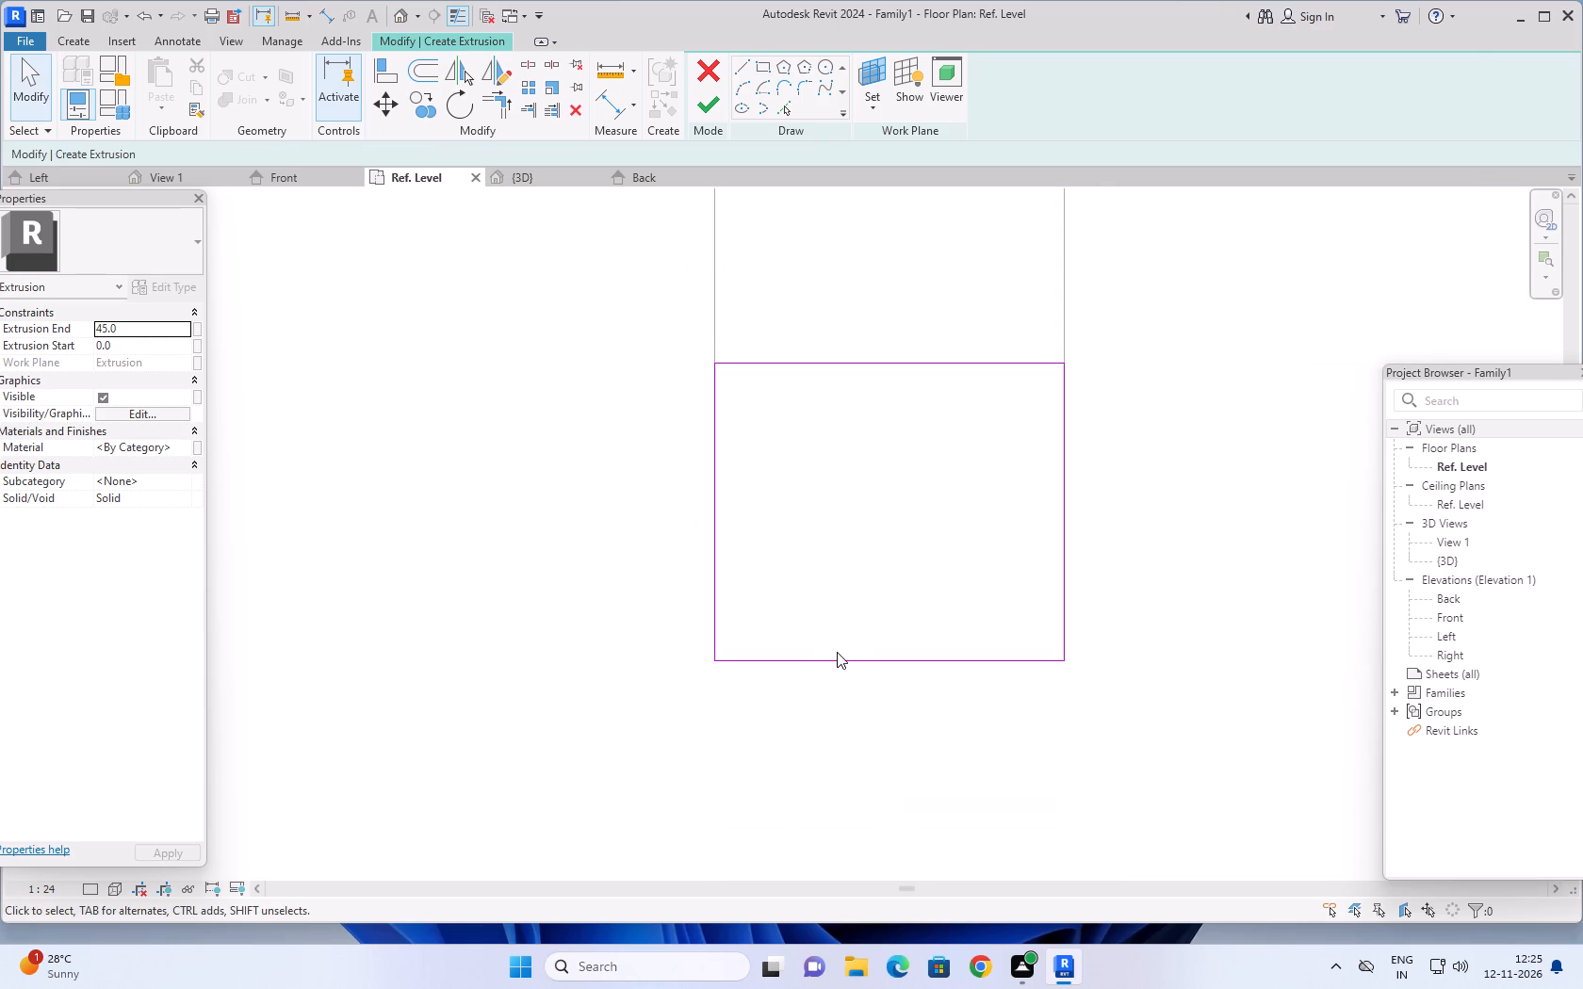
{"action": "left_click", "coordinate": [835, 660]}
{"action": "left_click", "coordinate": [666, 511]}
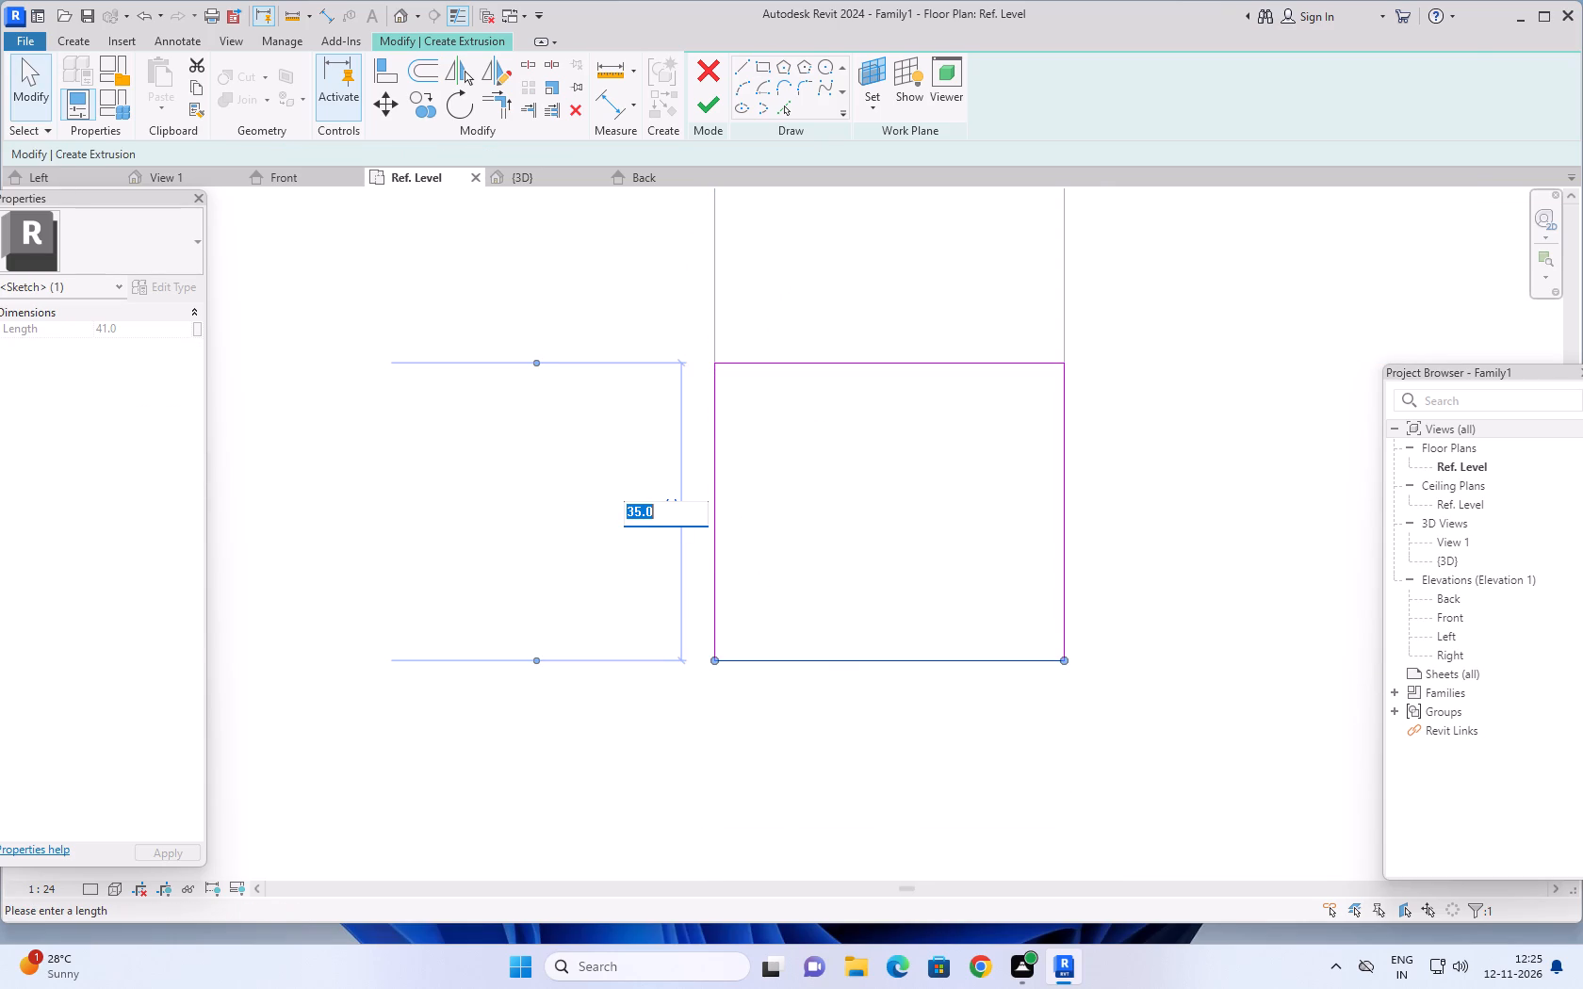
{"action": "type", "text": "32"}
{"action": "key", "text": "Return"}
{"action": "scroll", "coordinate": [751, 528], "scroll_direction": "down", "scroll_amount": 3}
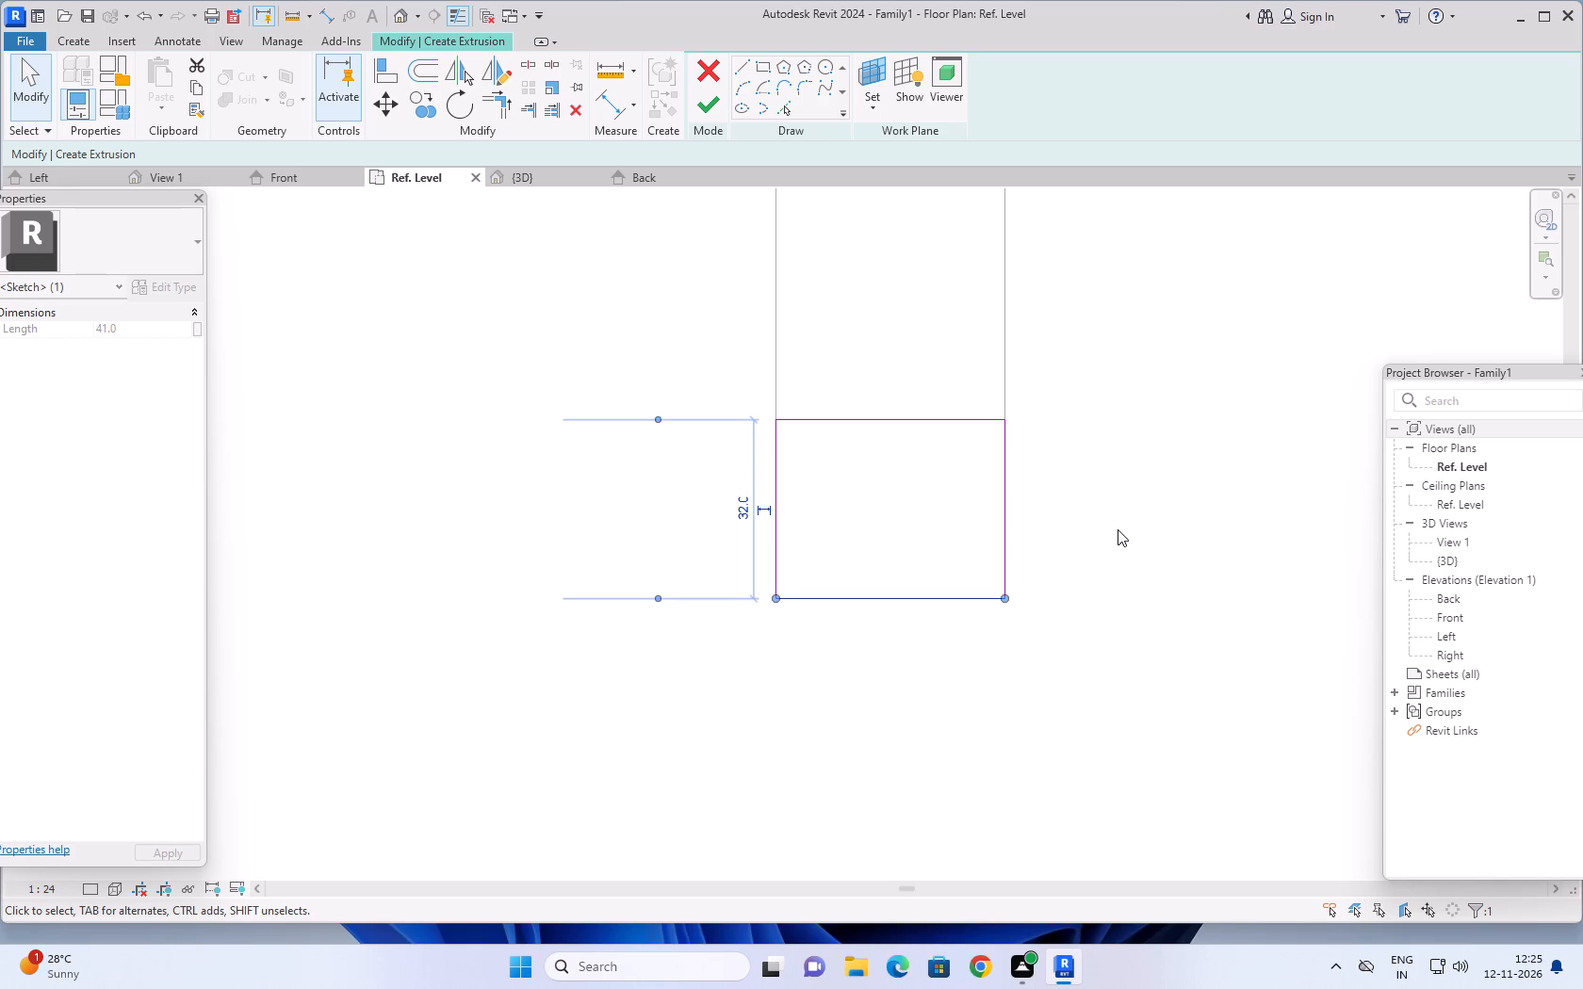
{"action": "key", "text": "Escape"}
{"action": "key", "text": "Escape"}
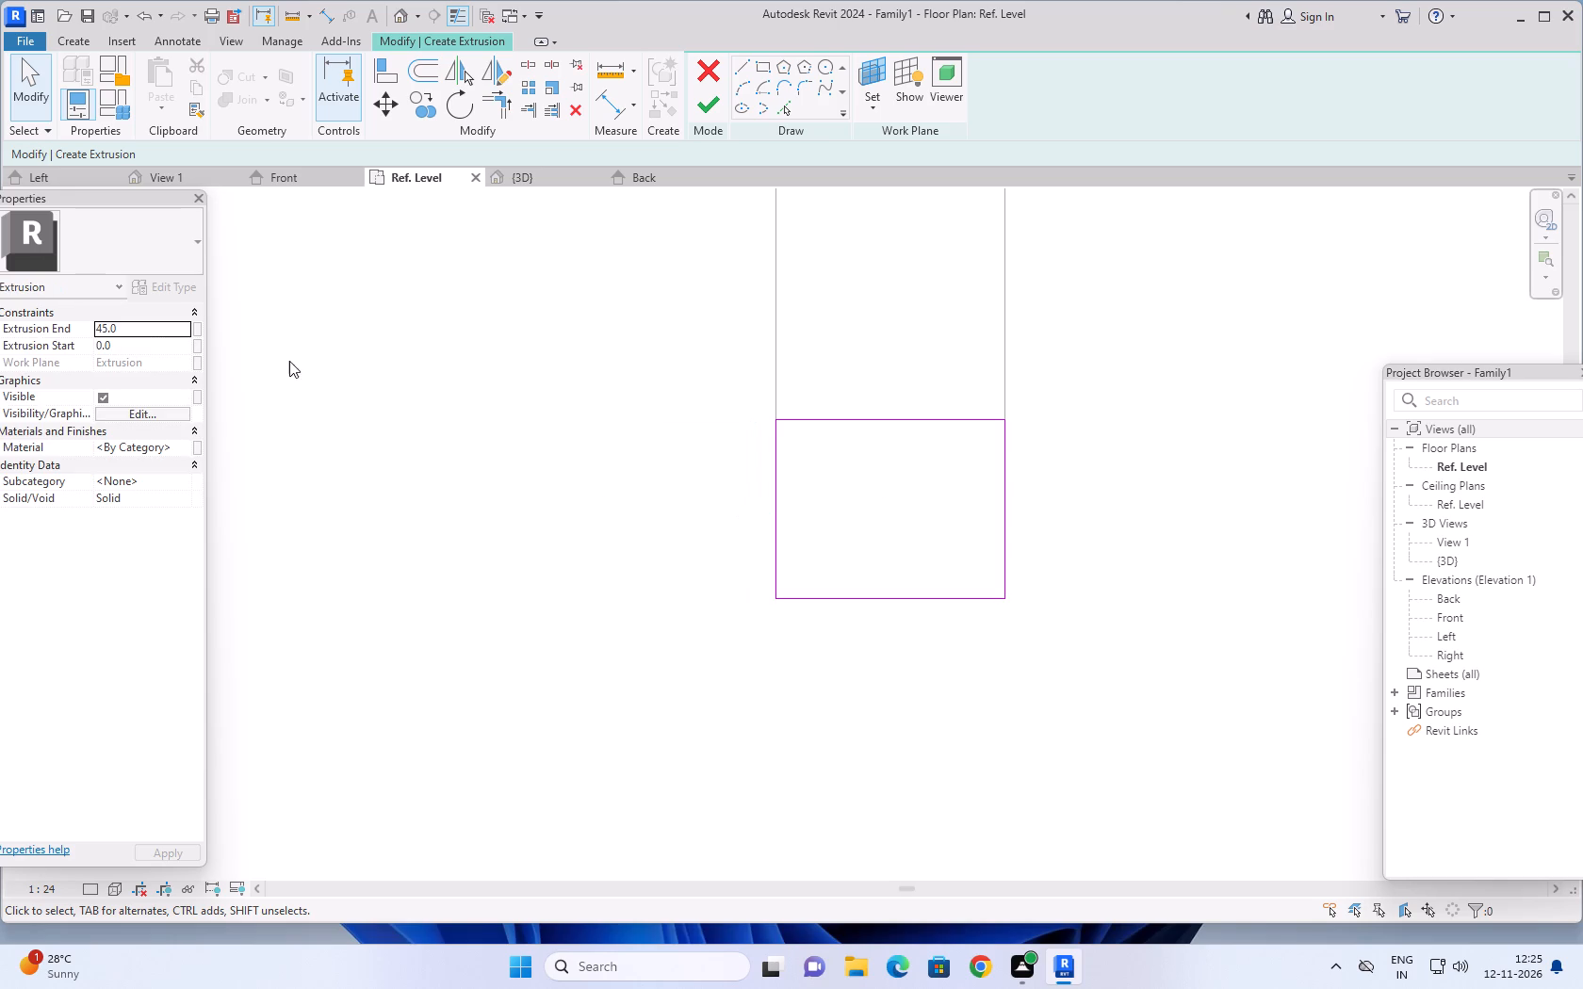
{"action": "key", "text": "Escape"}
{"action": "key", "text": "Escape"}
Set the extrusion end to 12 and finish the low block.
{"action": "left_click", "coordinate": [146, 330]}
{"action": "type", "text": "12"}
{"action": "key", "text": "Return"}
{"action": "scroll", "coordinate": [632, 426], "scroll_direction": "down", "scroll_amount": 2}
{"action": "left_click", "coordinate": [708, 109]}
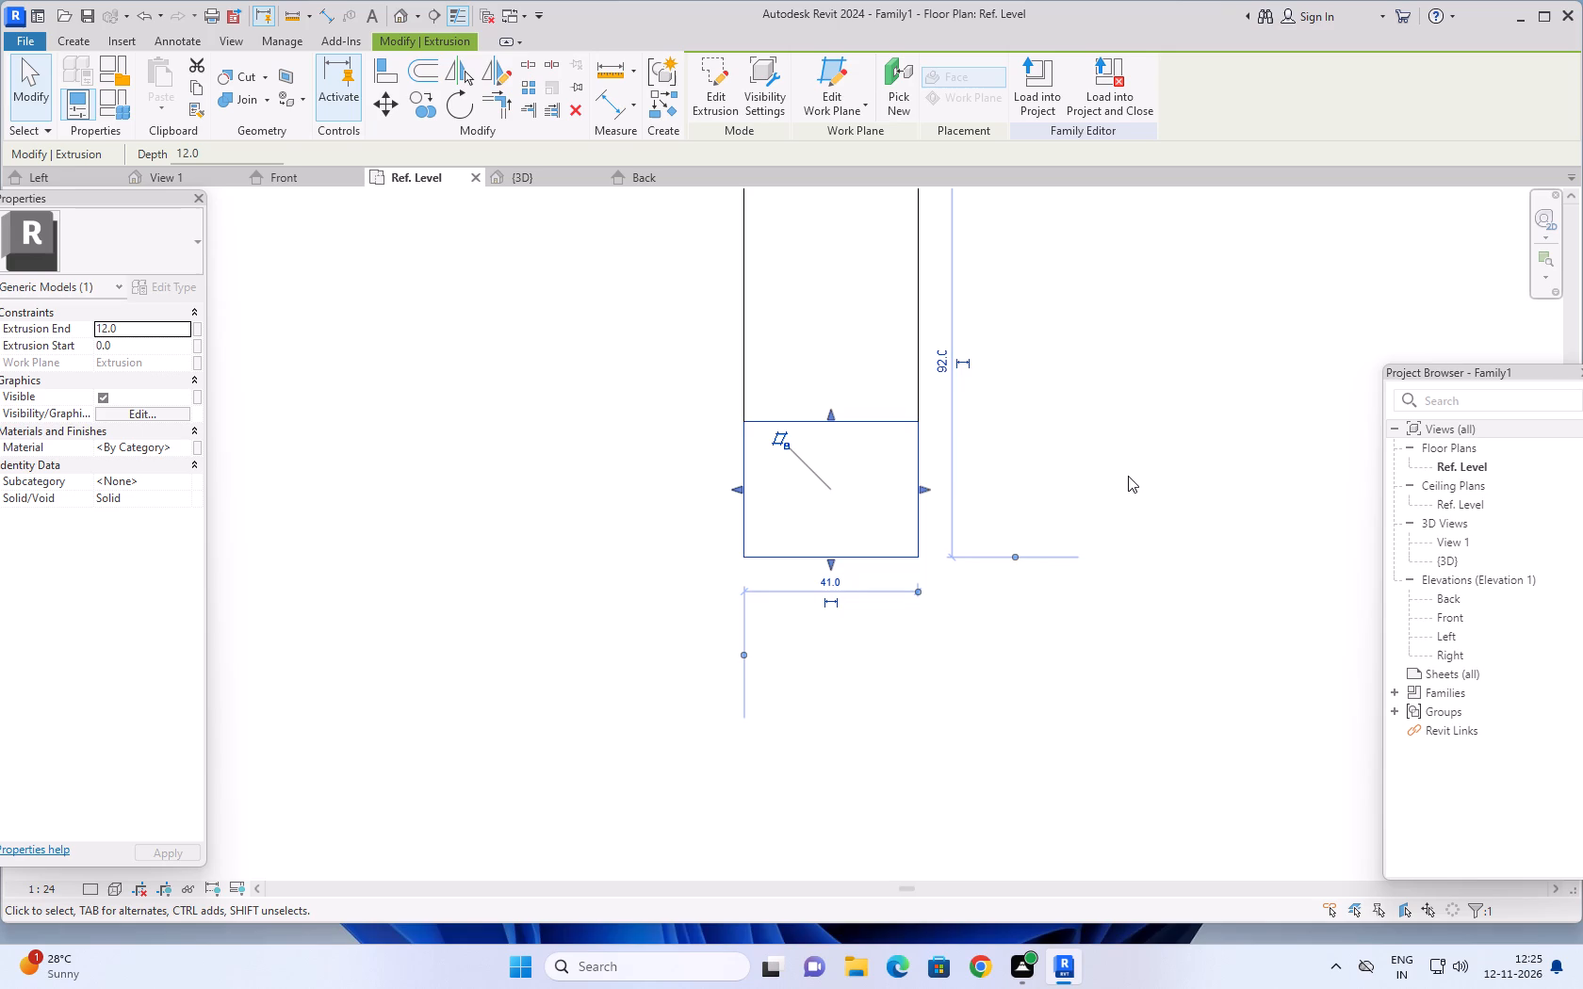
Open the 3D view and examine the stepped block up close and among the surrounding parts.
{"action": "scroll", "coordinate": [1123, 484], "scroll_direction": "down", "scroll_amount": 1}
{"action": "middle_click_drag", "start_coordinate": [1121, 478], "coordinate": [737, 339]}
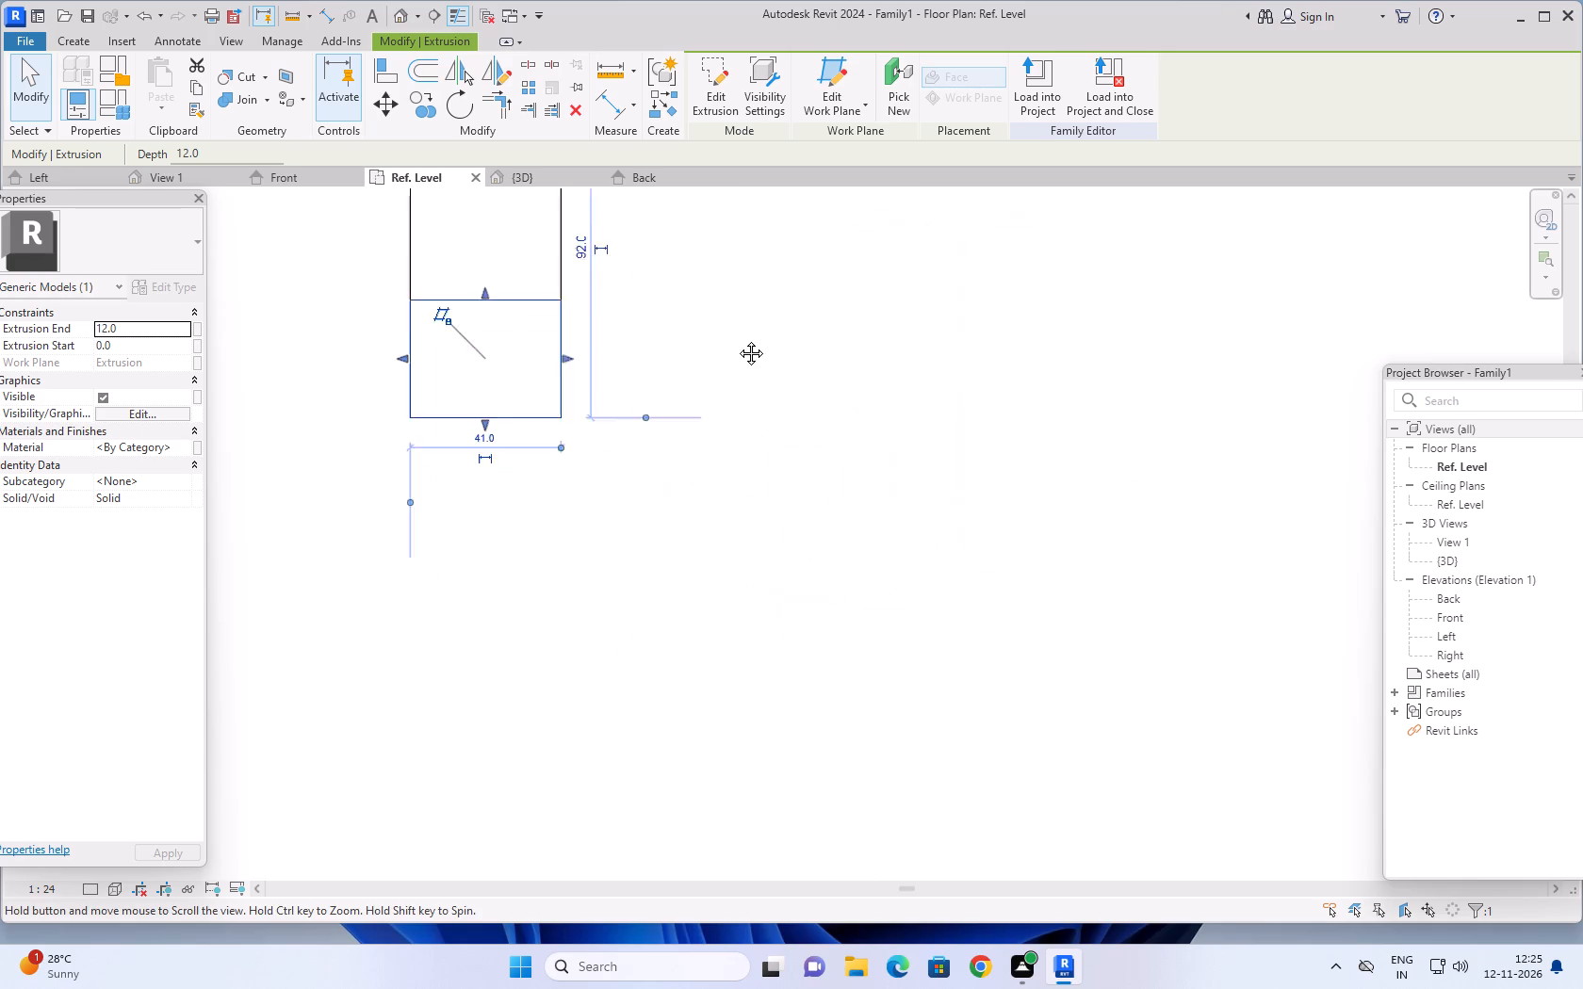
{"action": "middle_click_drag", "start_coordinate": [737, 339], "coordinate": [1029, 441]}
{"action": "left_click", "coordinate": [535, 173]}
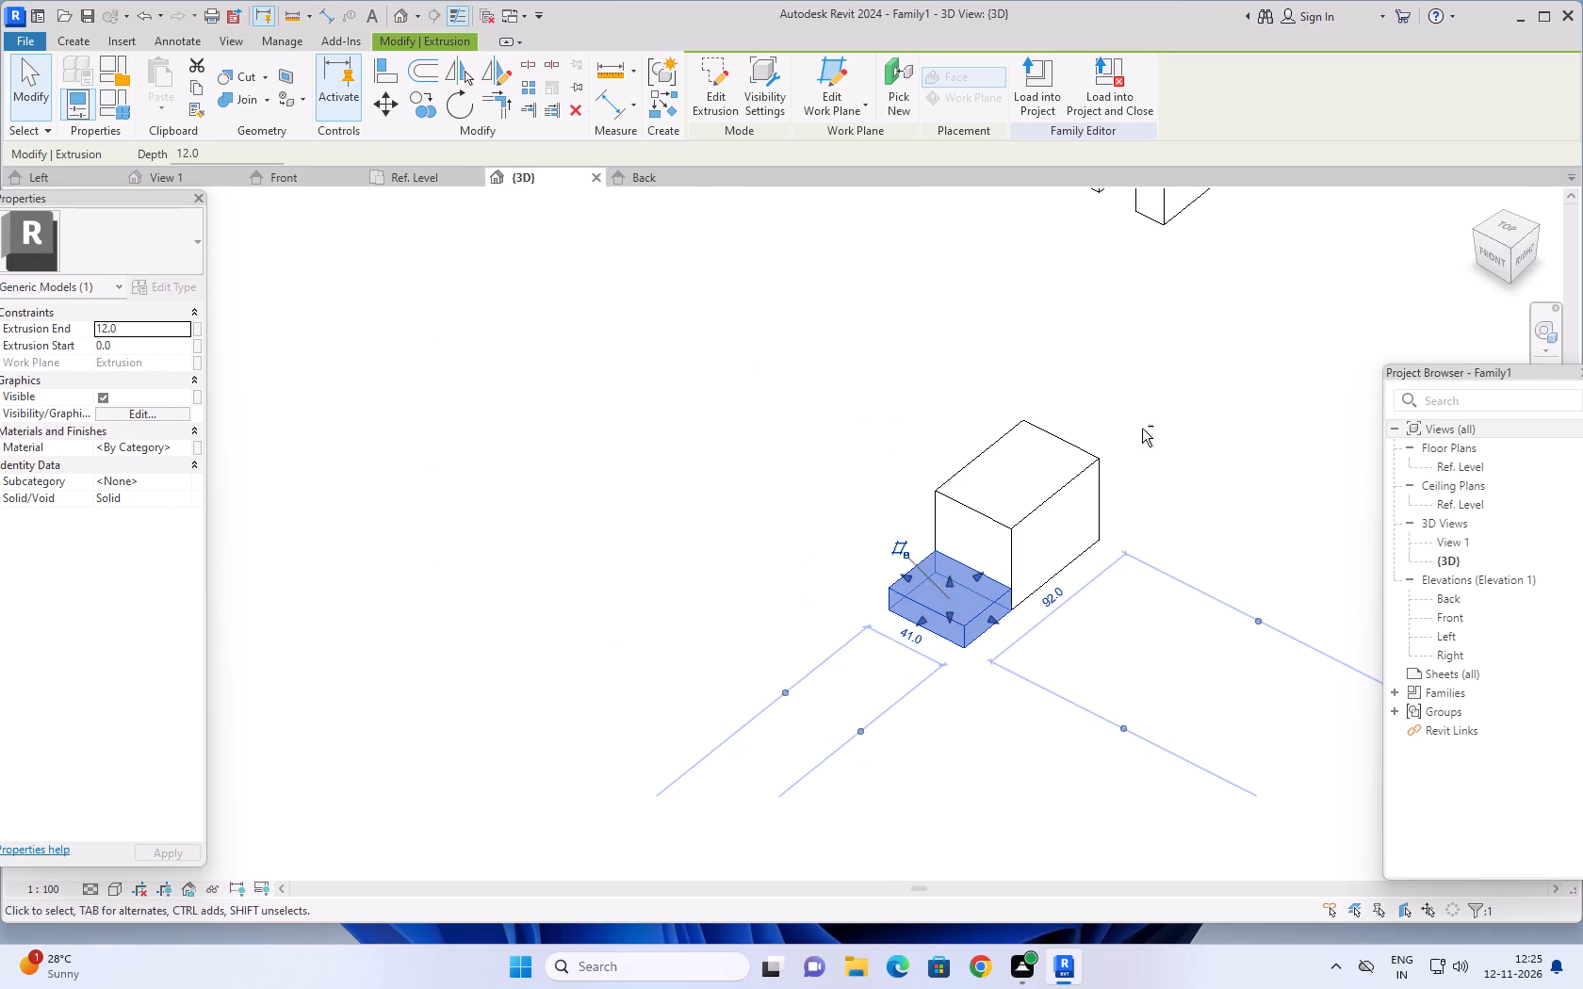
{"action": "middle_click_drag", "start_coordinate": [1117, 420], "coordinate": [1113, 409], "text": "shift"}
{"action": "key", "text": "Escape"}
{"action": "scroll", "coordinate": [1083, 624], "scroll_direction": "up", "scroll_amount": 4}
{"action": "middle_click_drag", "start_coordinate": [1100, 618], "coordinate": [1118, 613]}
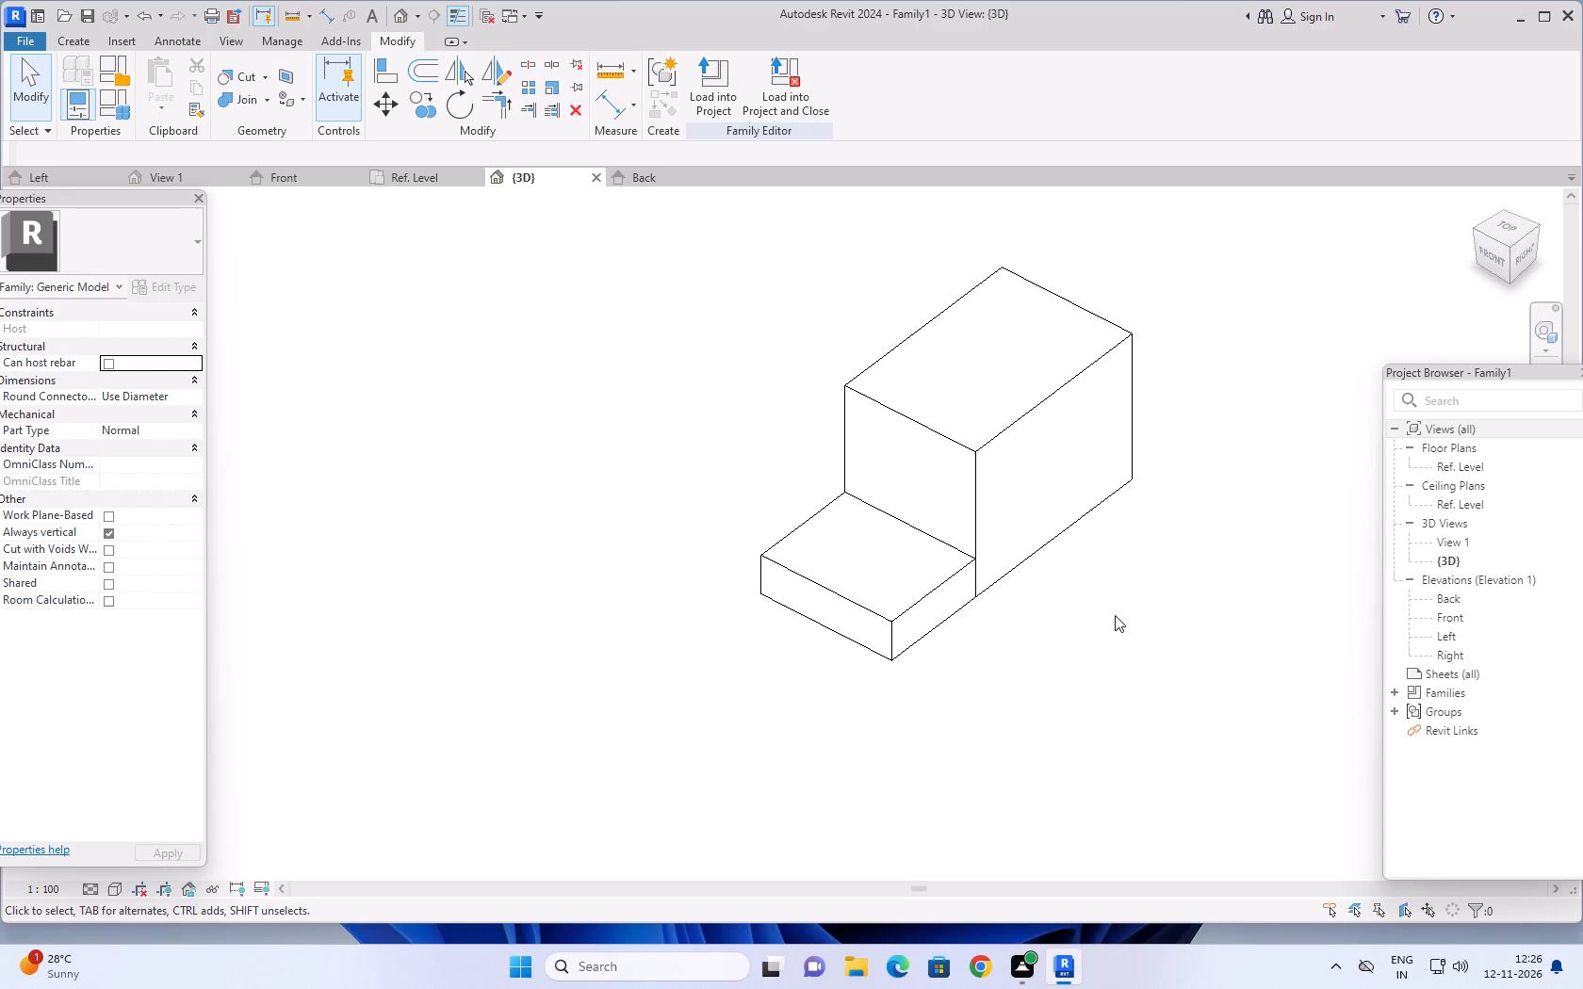
{"action": "middle_click_drag", "start_coordinate": [1114, 547], "coordinate": [1120, 608]}
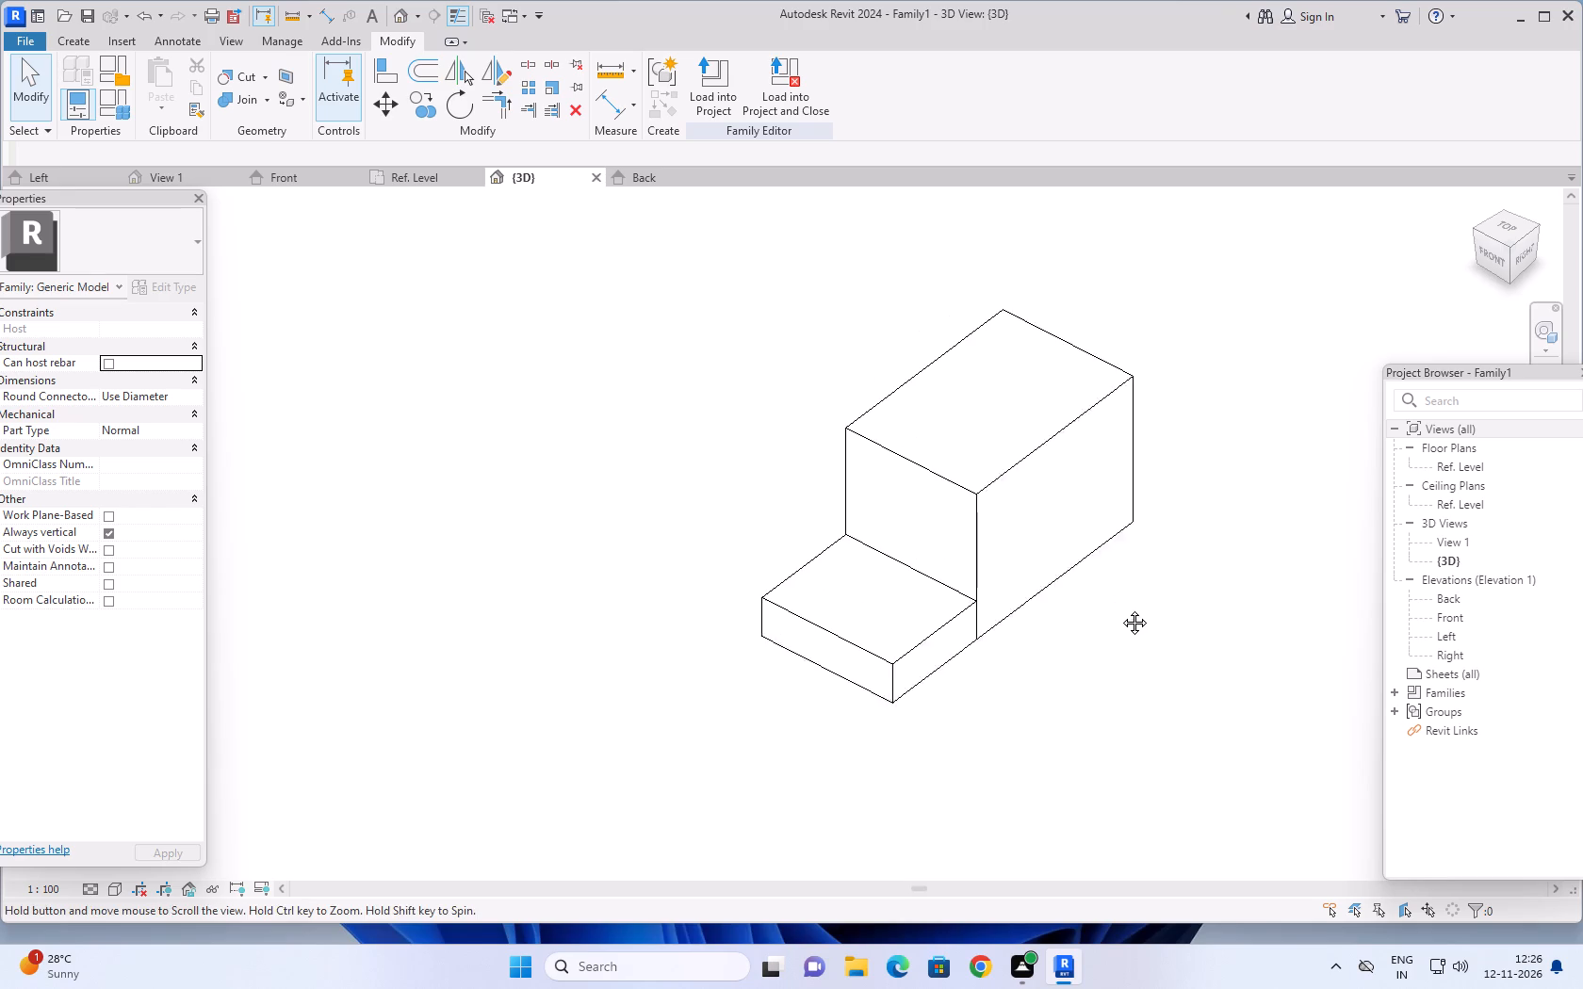
{"action": "middle_click_drag", "start_coordinate": [1120, 608], "coordinate": [1122, 618]}
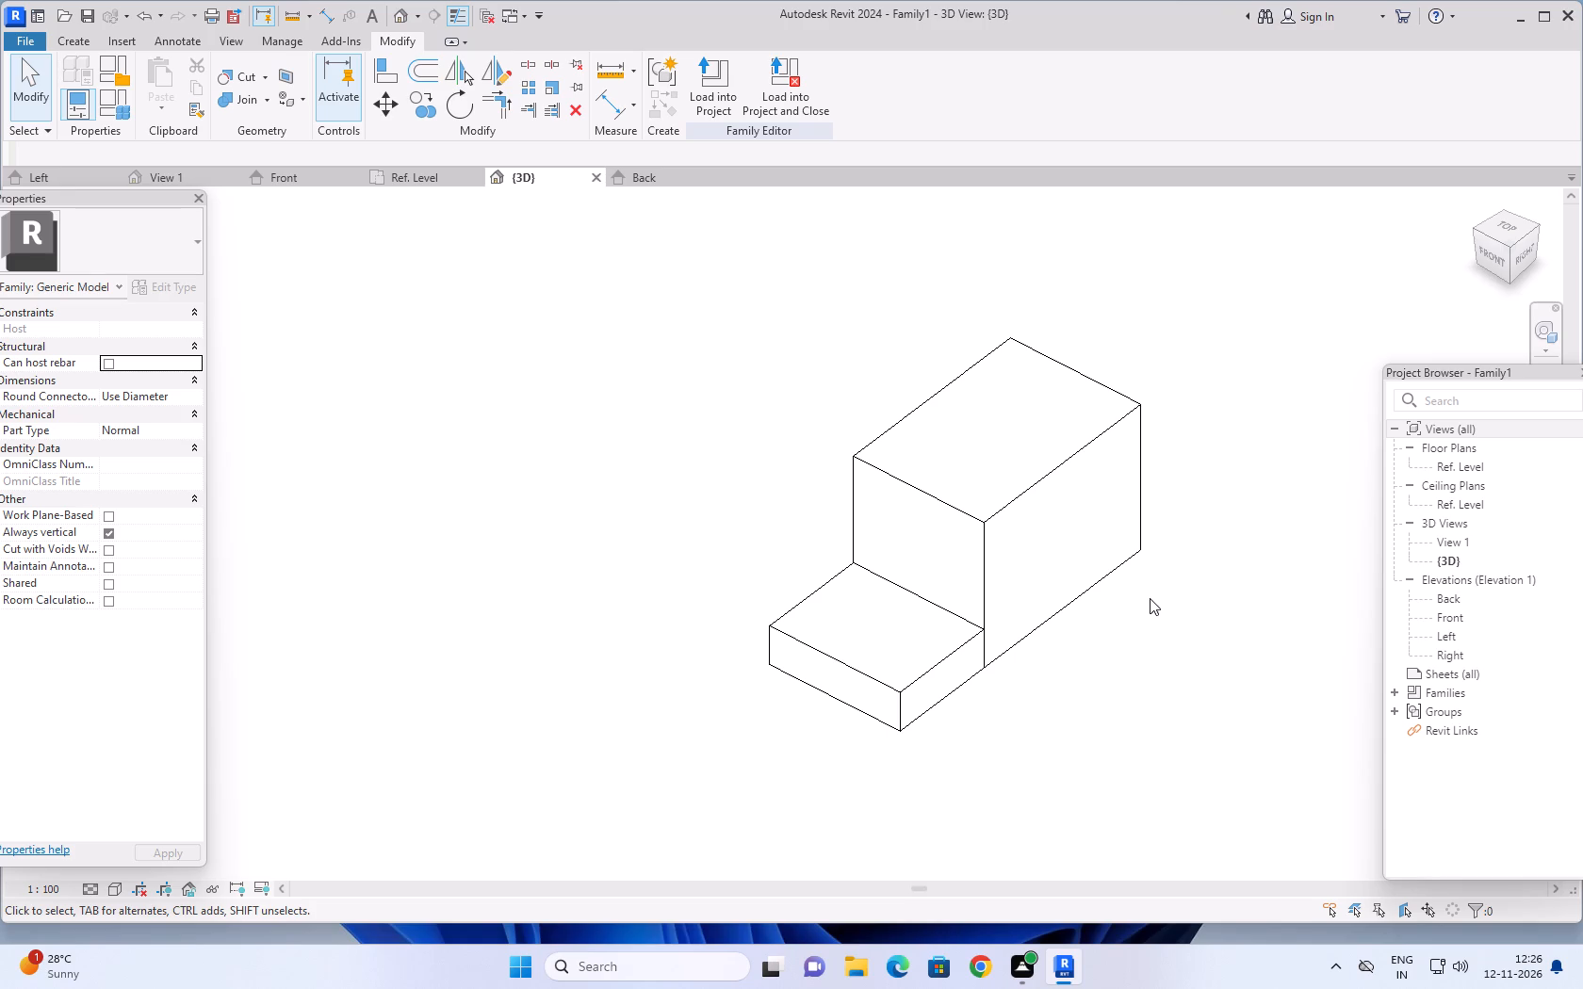
{"action": "scroll", "coordinate": [1176, 615], "scroll_direction": "down", "scroll_amount": 2}
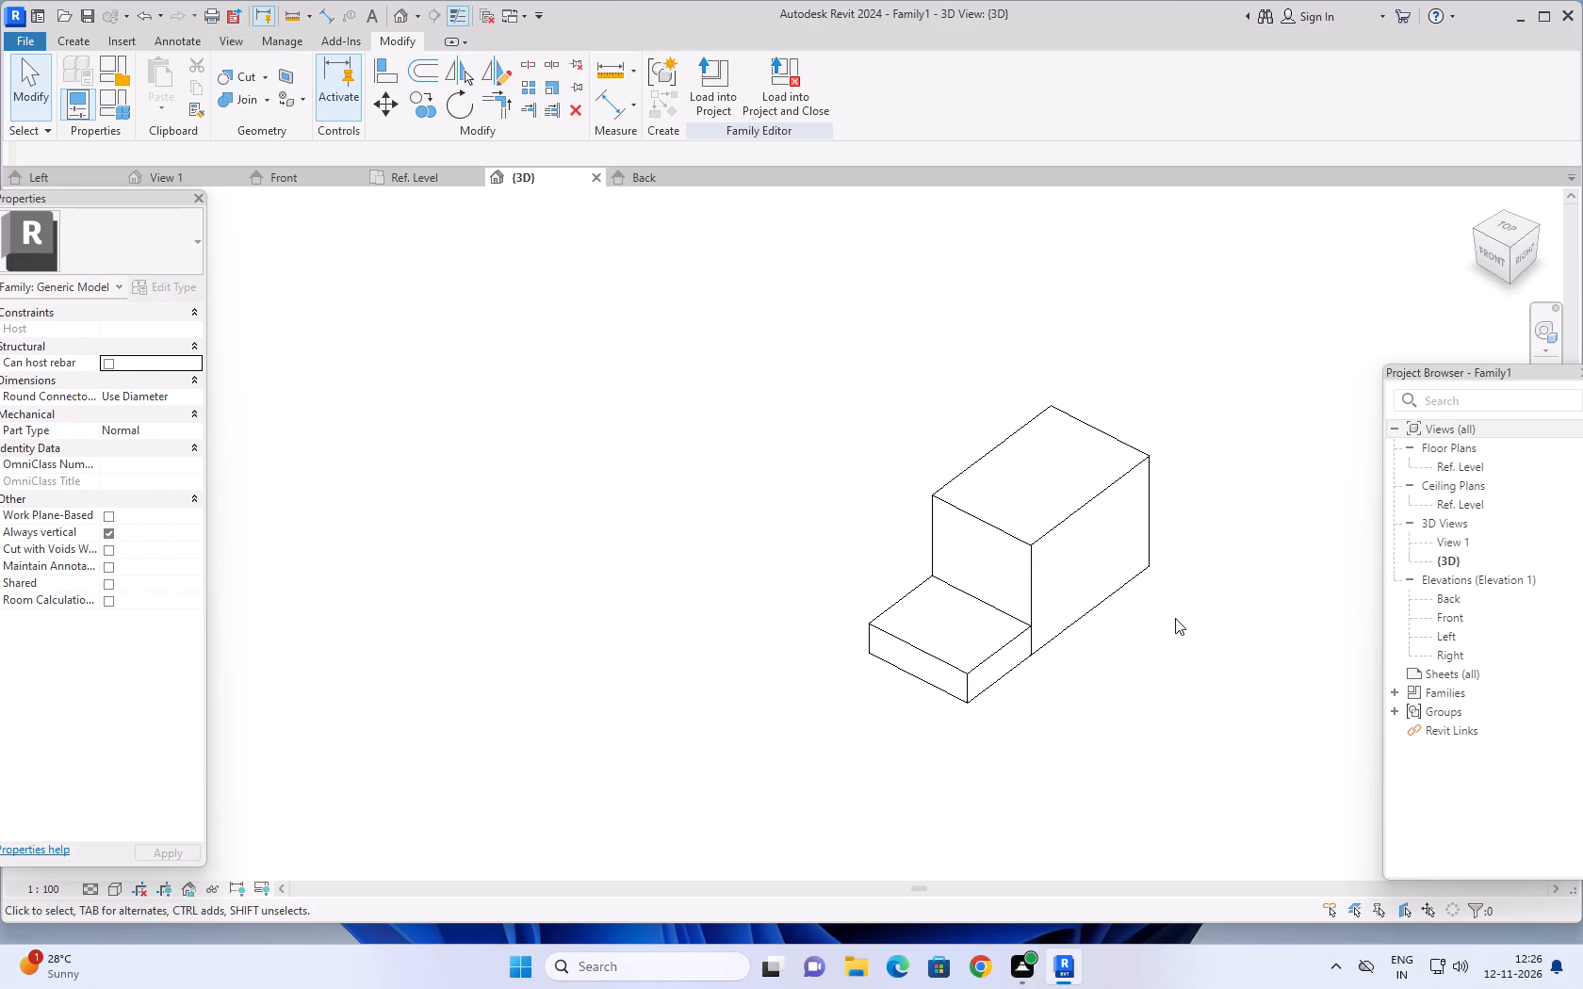
{"action": "scroll", "coordinate": [1138, 639], "scroll_direction": "down", "scroll_amount": 19}
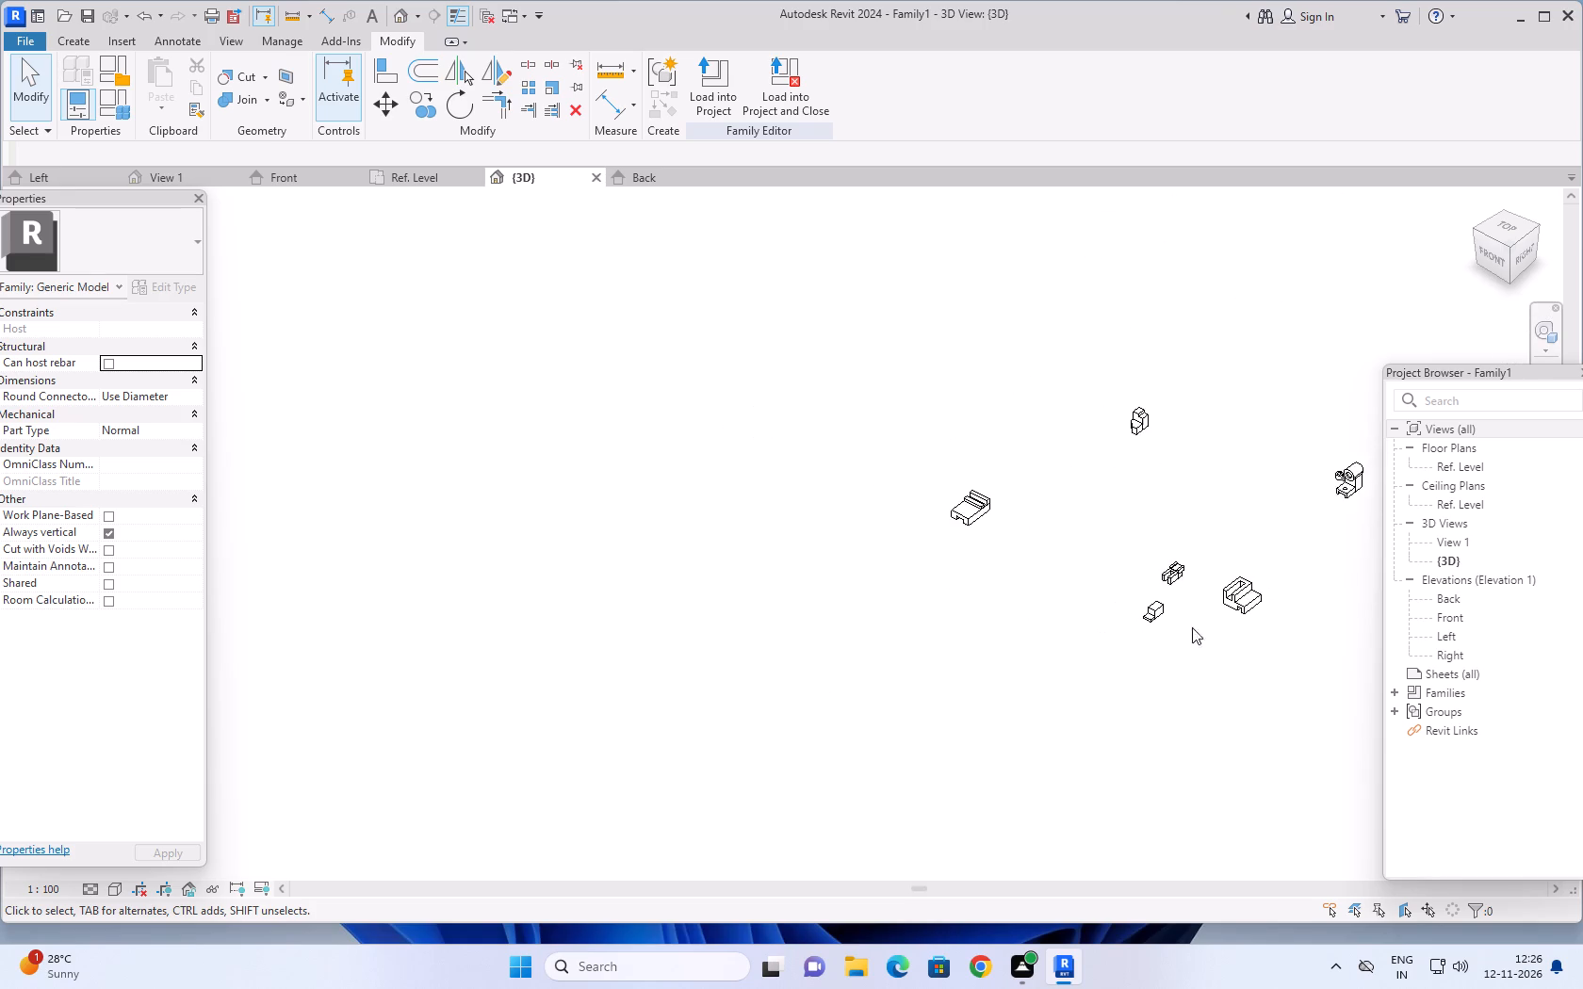
{"action": "middle_click_drag", "start_coordinate": [1199, 647], "coordinate": [1071, 684]}
{"action": "scroll", "coordinate": [1071, 684], "scroll_direction": "up", "scroll_amount": 5}
{"action": "scroll", "coordinate": [1013, 543], "scroll_direction": "up", "scroll_amount": 6}
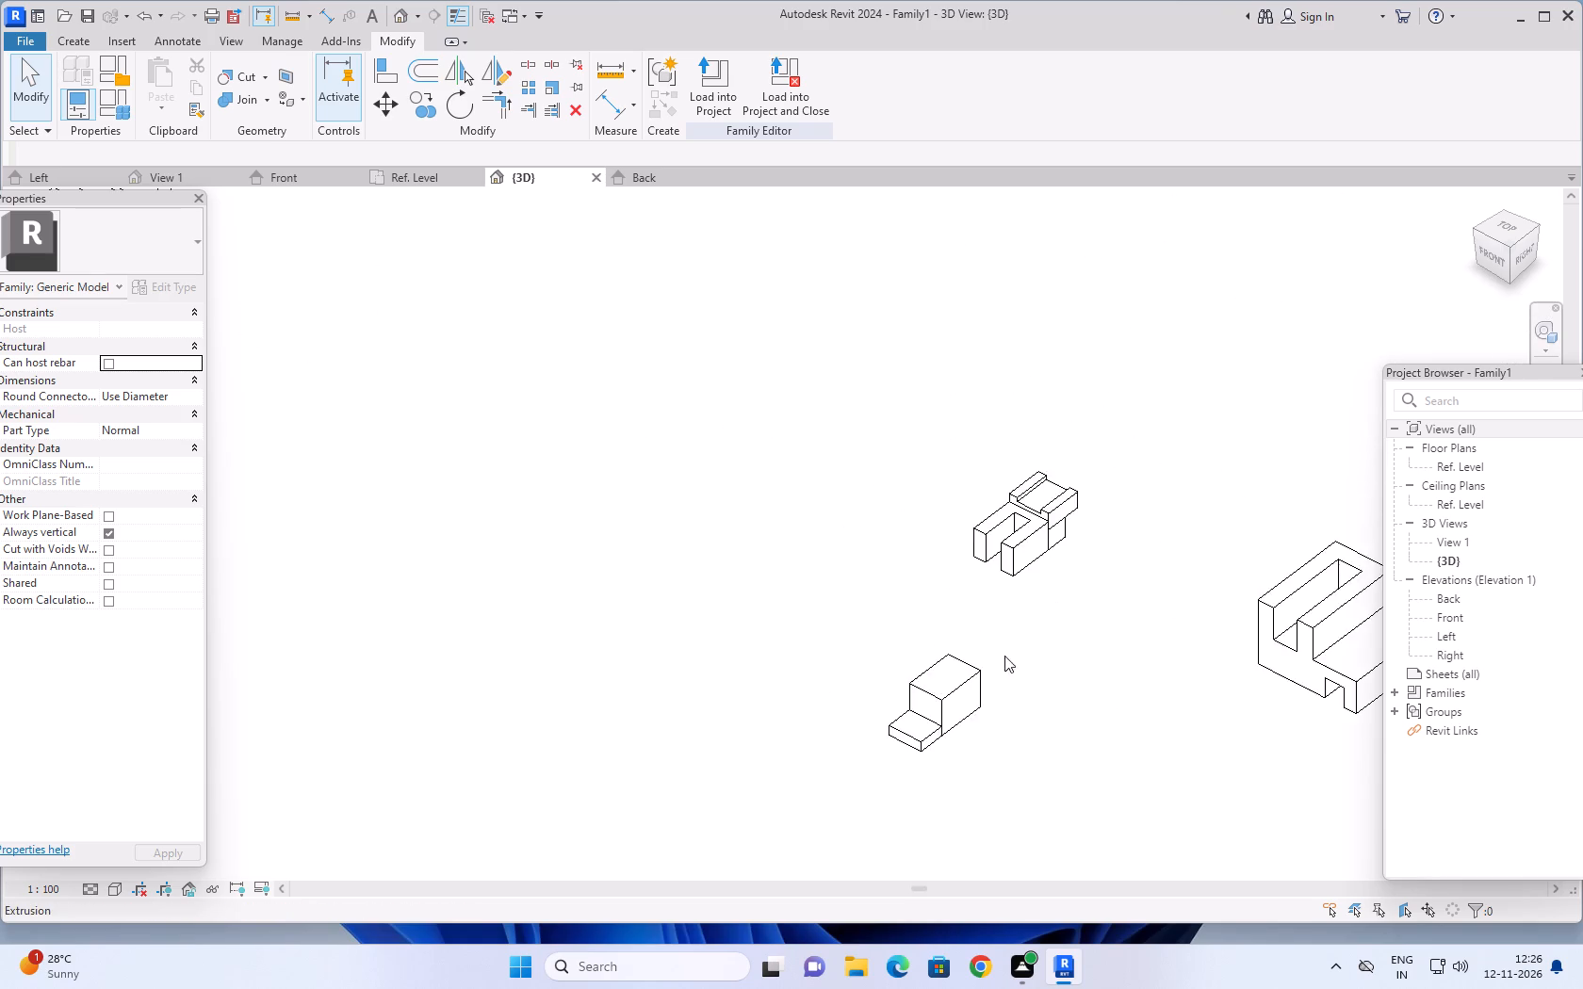
{"action": "scroll", "coordinate": [1001, 689], "scroll_direction": "up", "scroll_amount": 3}
{"action": "middle_click_drag", "start_coordinate": [1025, 654], "coordinate": [1070, 508]}
{"action": "scroll", "coordinate": [1038, 611], "scroll_direction": "up", "scroll_amount": 4}
{"action": "middle_click_drag", "start_coordinate": [1071, 584], "coordinate": [1220, 627]}
{"action": "scroll", "coordinate": [1060, 592], "scroll_direction": "up", "scroll_amount": 5}
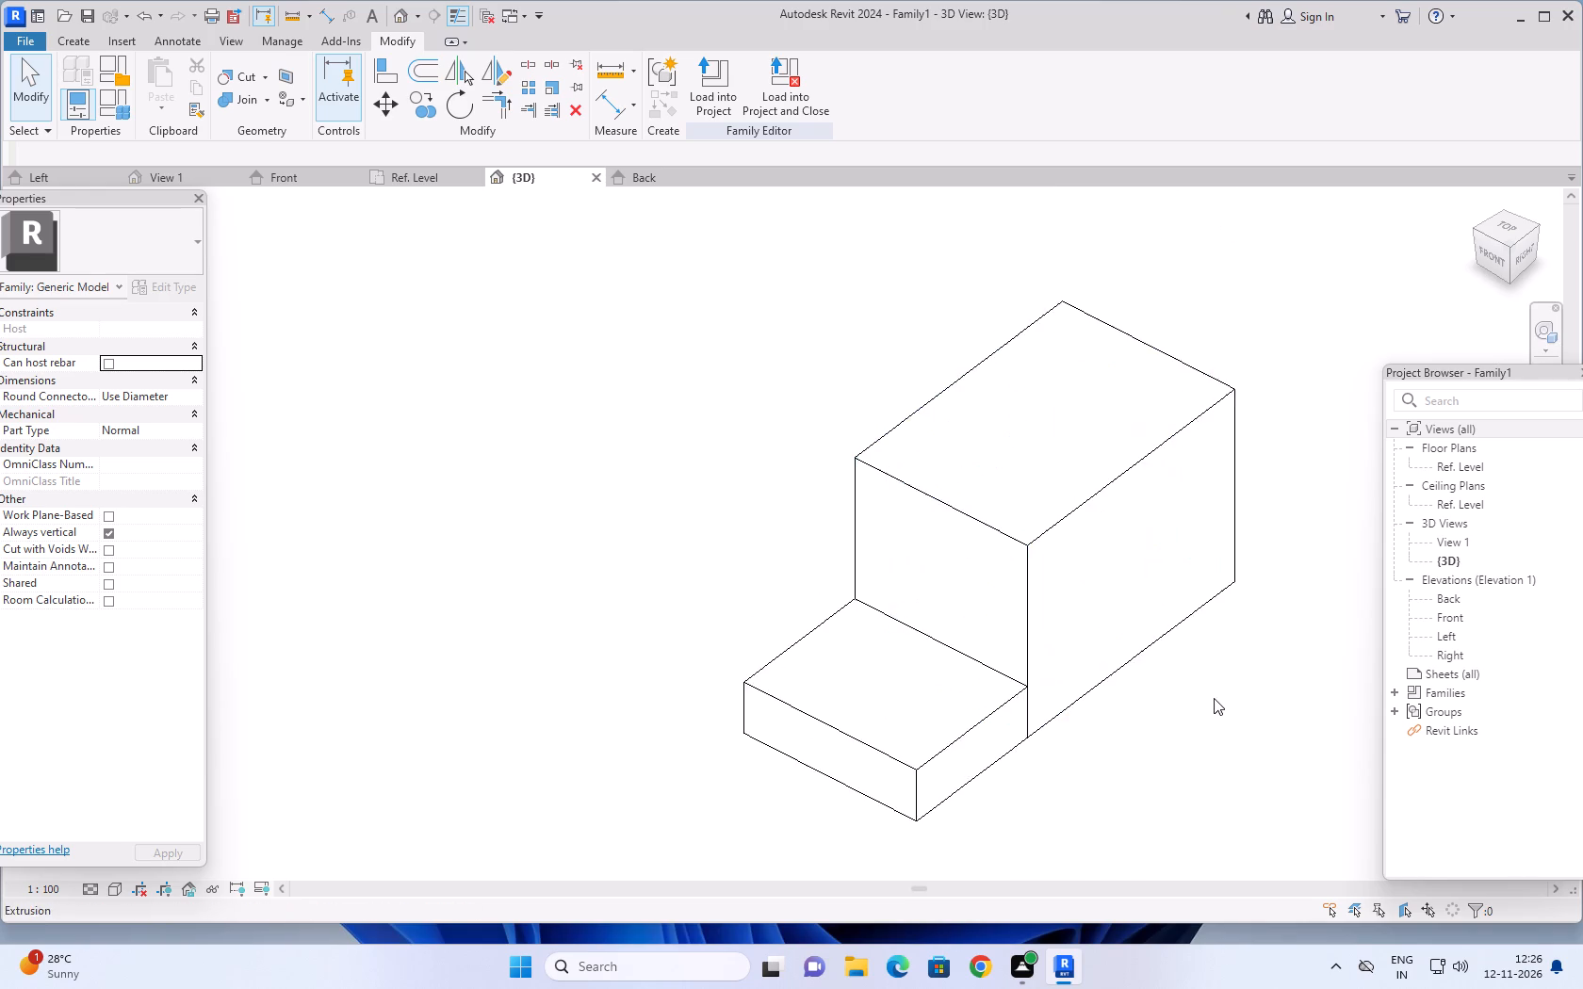
{"action": "middle_click_drag", "start_coordinate": [1209, 695], "coordinate": [1112, 666]}
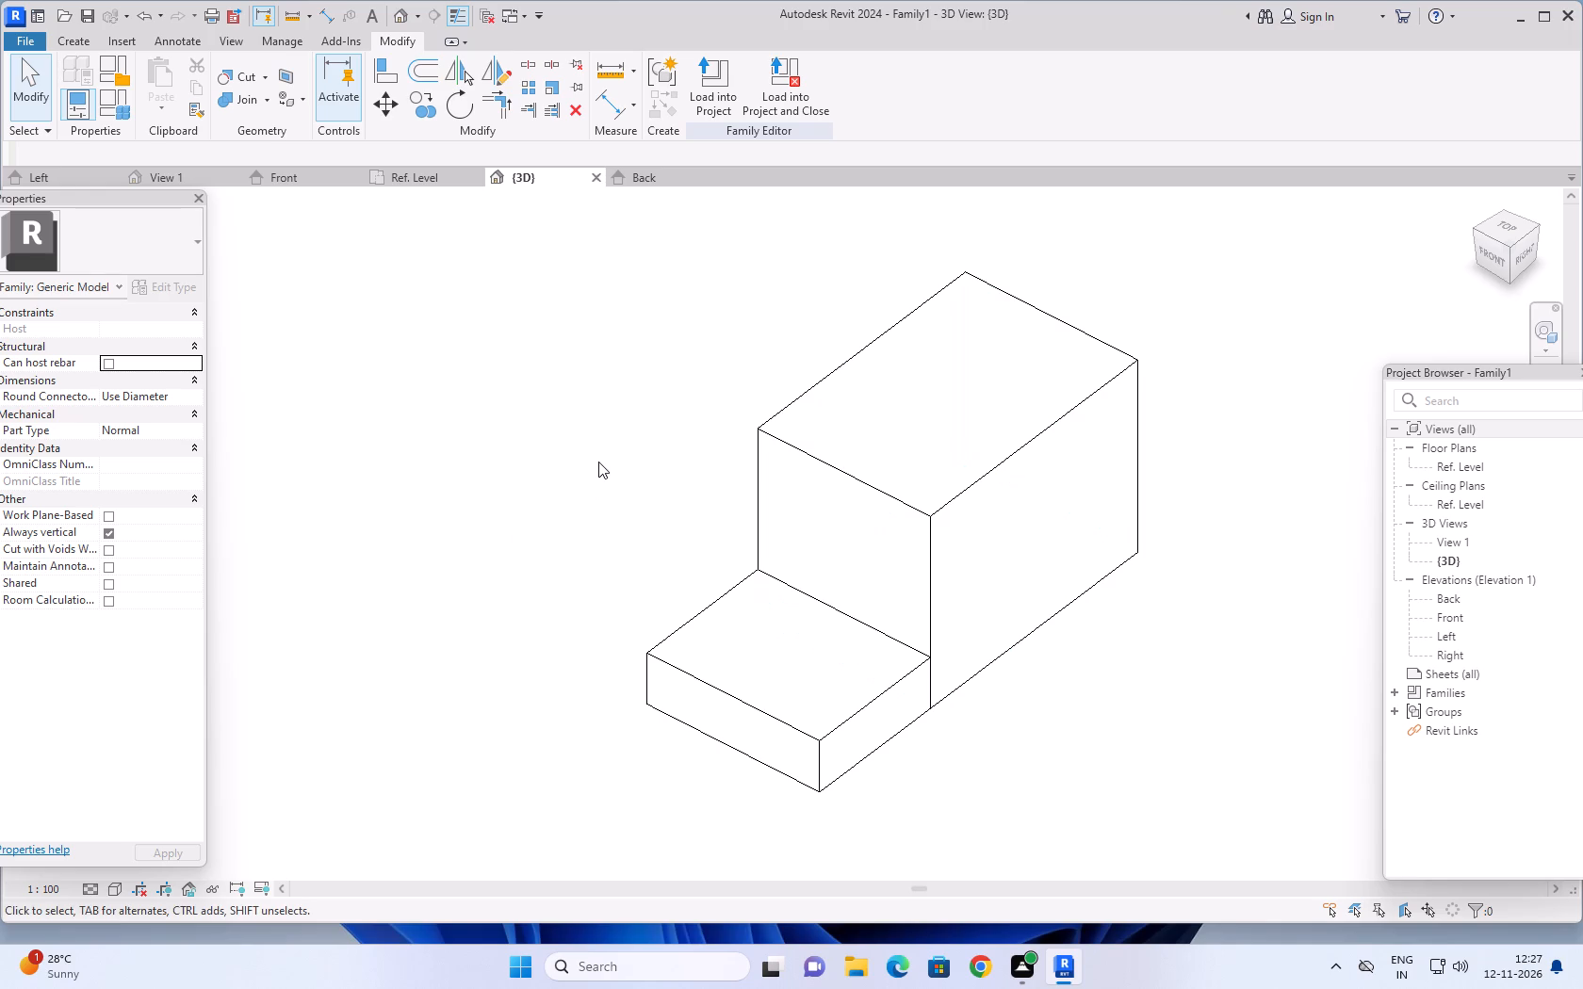
Orient the 3D view to the top, start a void extrusion and set its work plane to the tall block's top face.
{"action": "scroll", "coordinate": [619, 403], "scroll_direction": "down", "scroll_amount": 3}
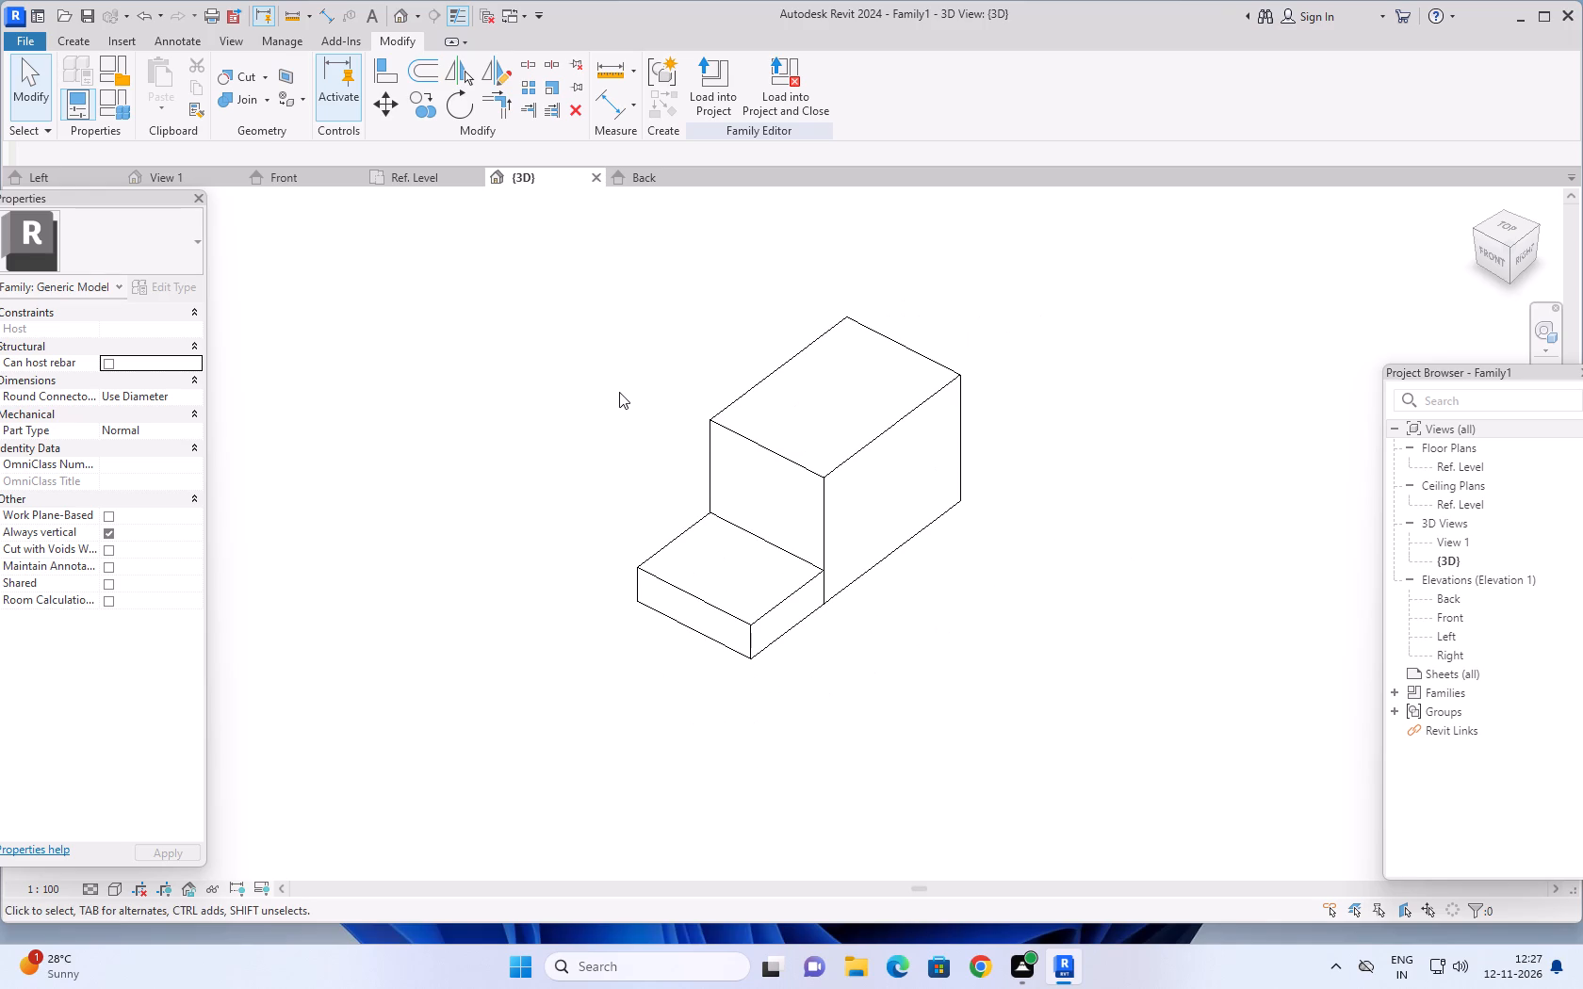
{"action": "middle_click_drag", "start_coordinate": [619, 392], "coordinate": [781, 691], "text": "shift"}
{"action": "middle_click_drag", "start_coordinate": [887, 498], "coordinate": [895, 591]}
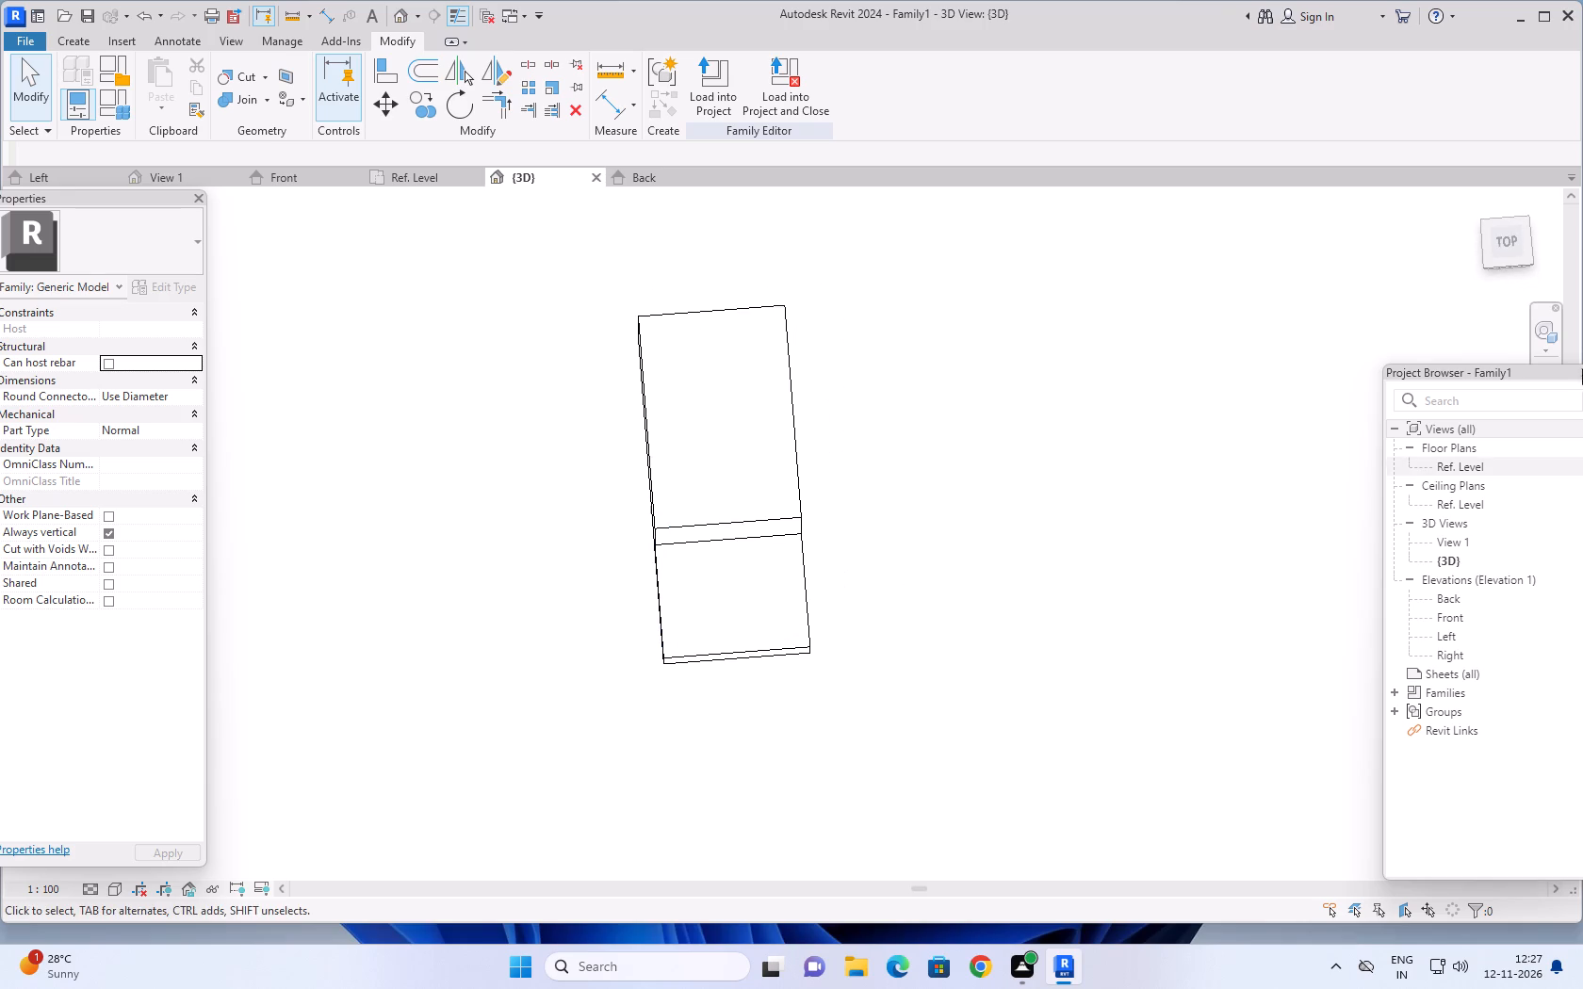
{"action": "left_click", "coordinate": [1516, 229]}
{"action": "scroll", "coordinate": [894, 482], "scroll_direction": "down", "scroll_amount": 1}
{"action": "middle_click_drag", "start_coordinate": [894, 482], "coordinate": [1002, 735]}
{"action": "scroll", "coordinate": [902, 722], "scroll_direction": "up", "scroll_amount": 5}
{"action": "scroll", "coordinate": [984, 733], "scroll_direction": "up", "scroll_amount": 2}
{"action": "middle_click_drag", "start_coordinate": [983, 729], "coordinate": [970, 432]}
{"action": "scroll", "coordinate": [922, 477], "scroll_direction": "up", "scroll_amount": 4}
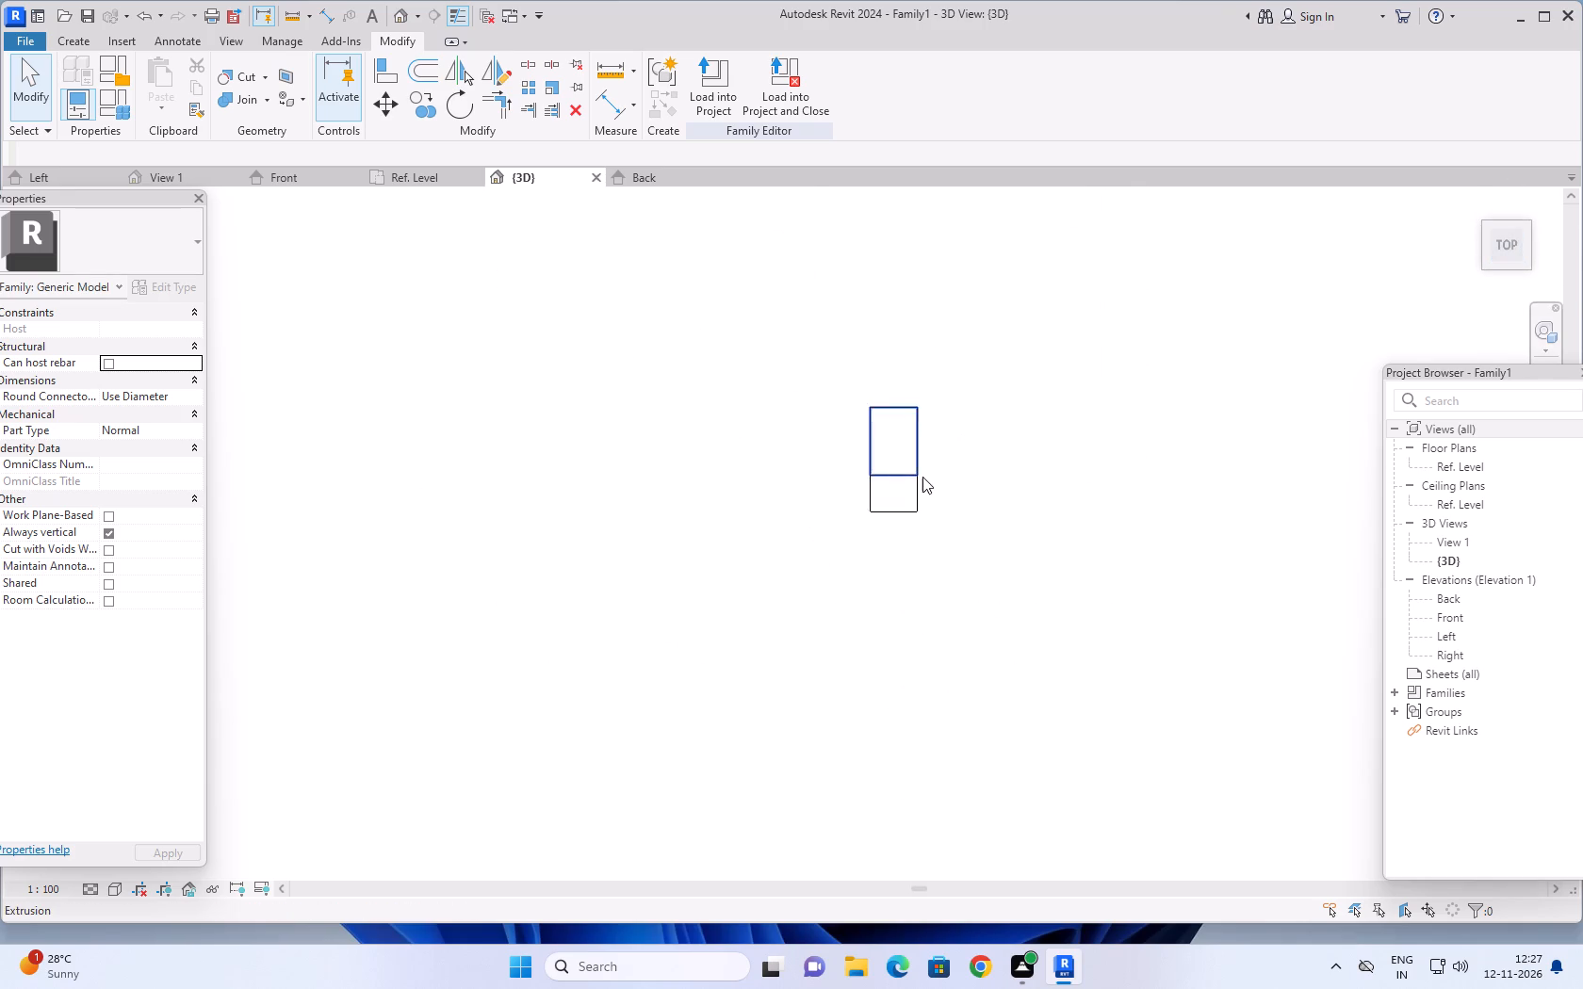
{"action": "scroll", "coordinate": [922, 477], "scroll_direction": "up", "scroll_amount": 2}
{"action": "middle_click_drag", "start_coordinate": [1005, 419], "coordinate": [1062, 497]}
{"action": "scroll", "coordinate": [1062, 497], "scroll_direction": "up", "scroll_amount": 2}
{"action": "middle_click_drag", "start_coordinate": [1067, 495], "coordinate": [1083, 486]}
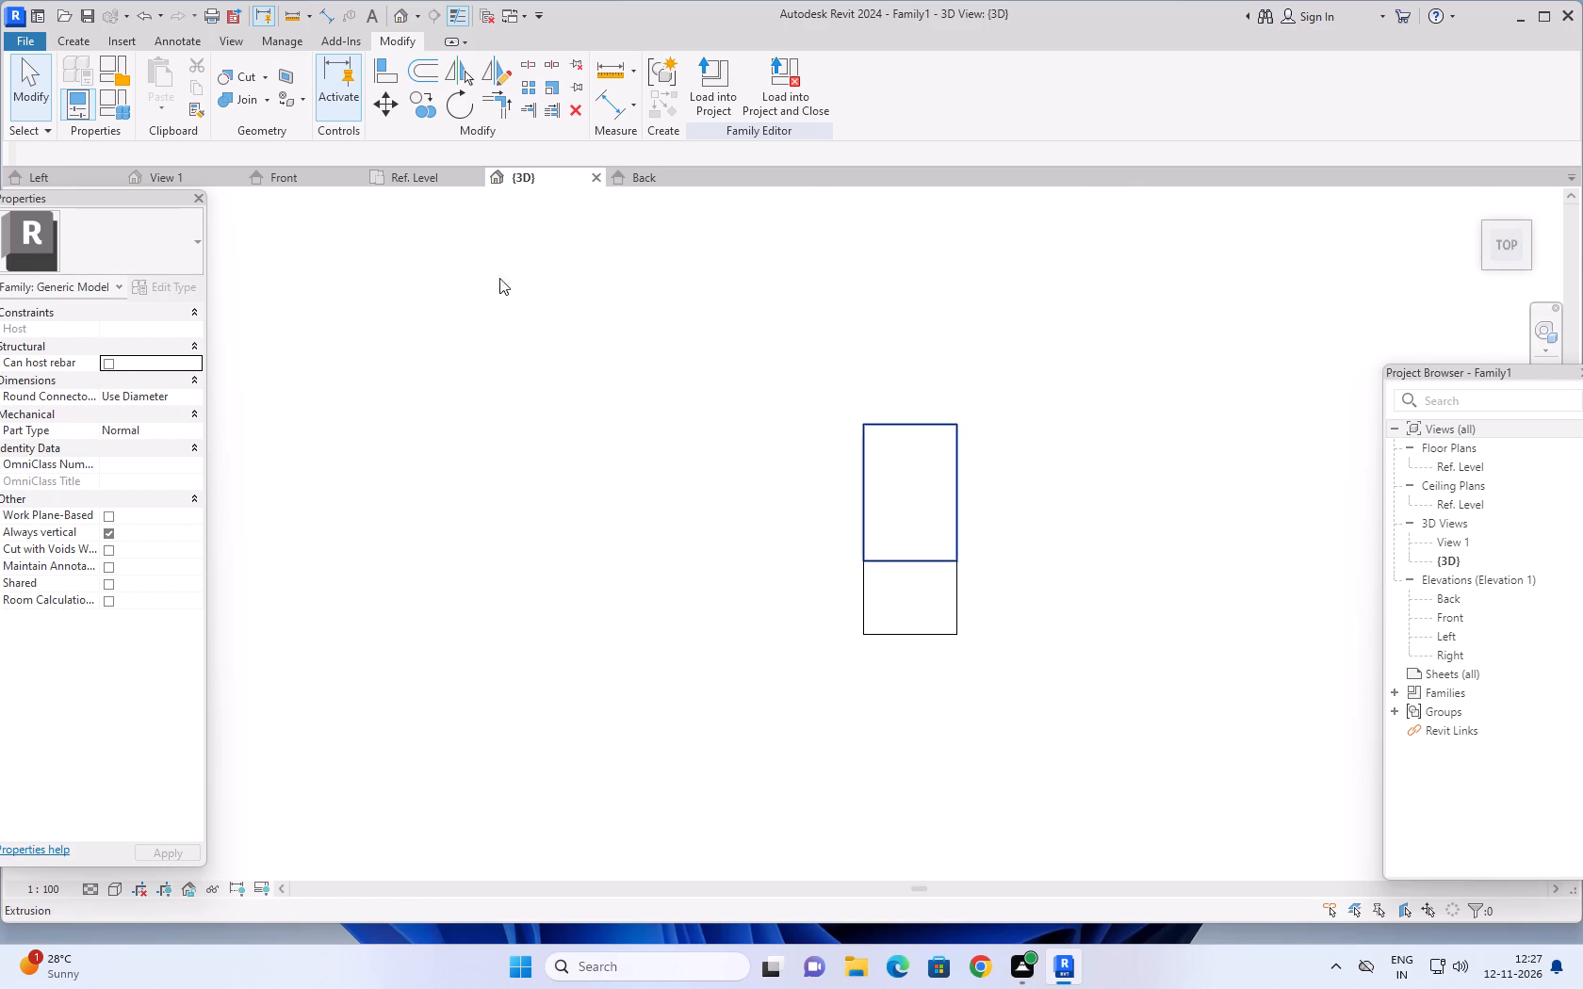
{"action": "left_click", "coordinate": [79, 39]}
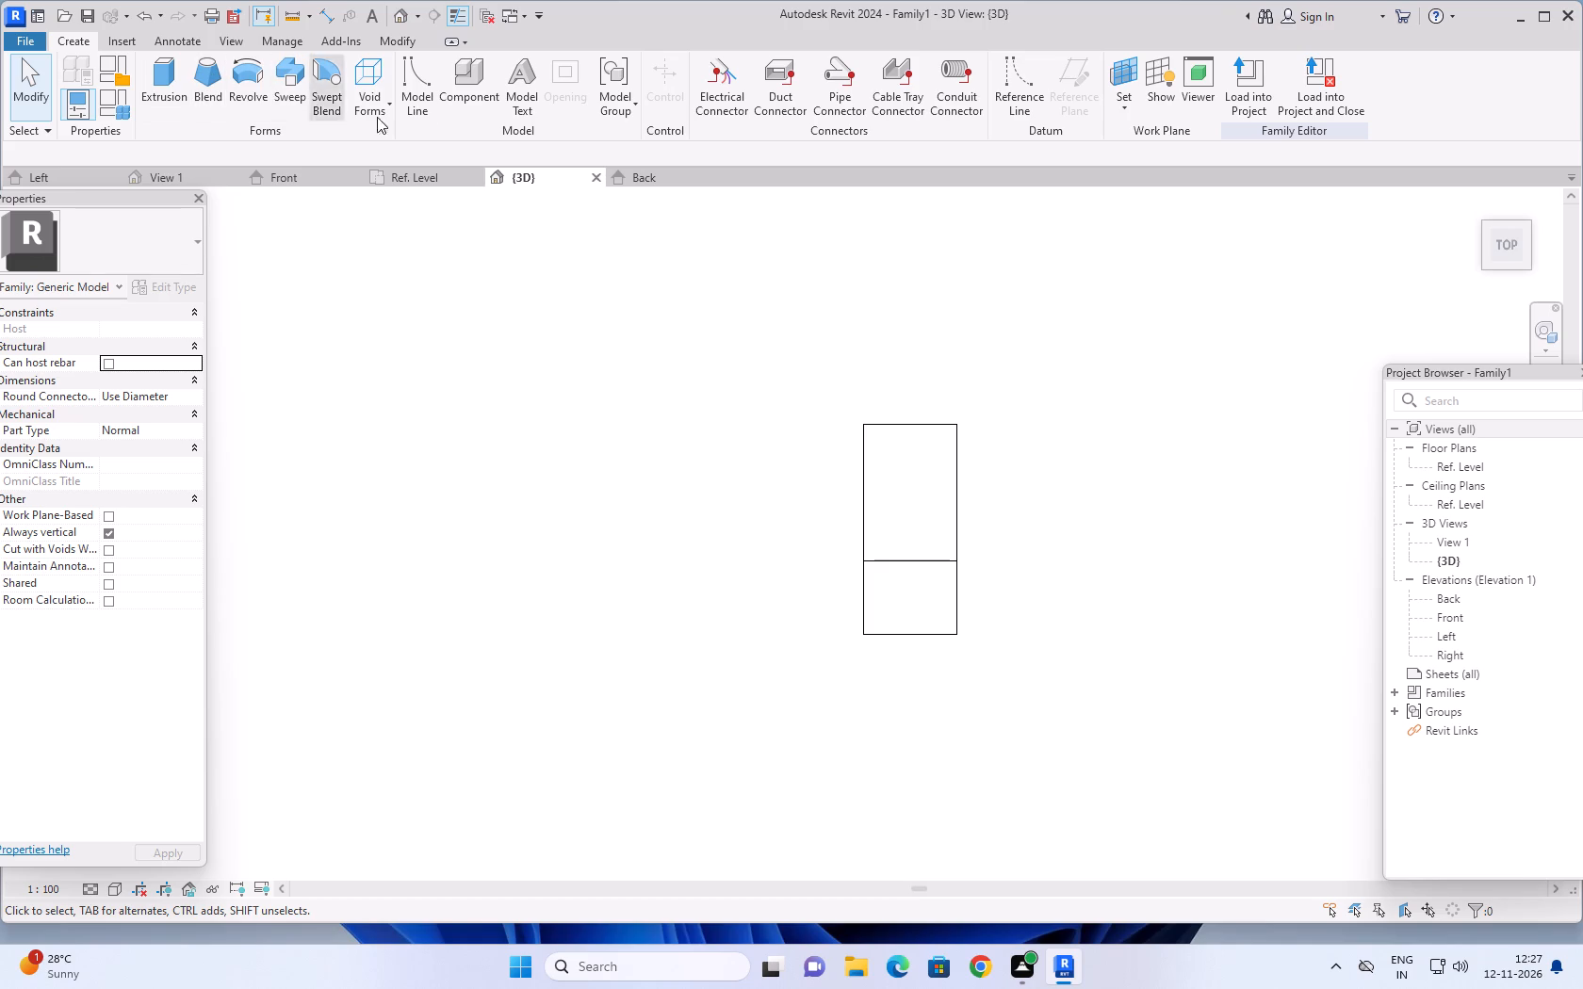
{"action": "left_click", "coordinate": [384, 104]}
{"action": "left_click", "coordinate": [394, 143]}
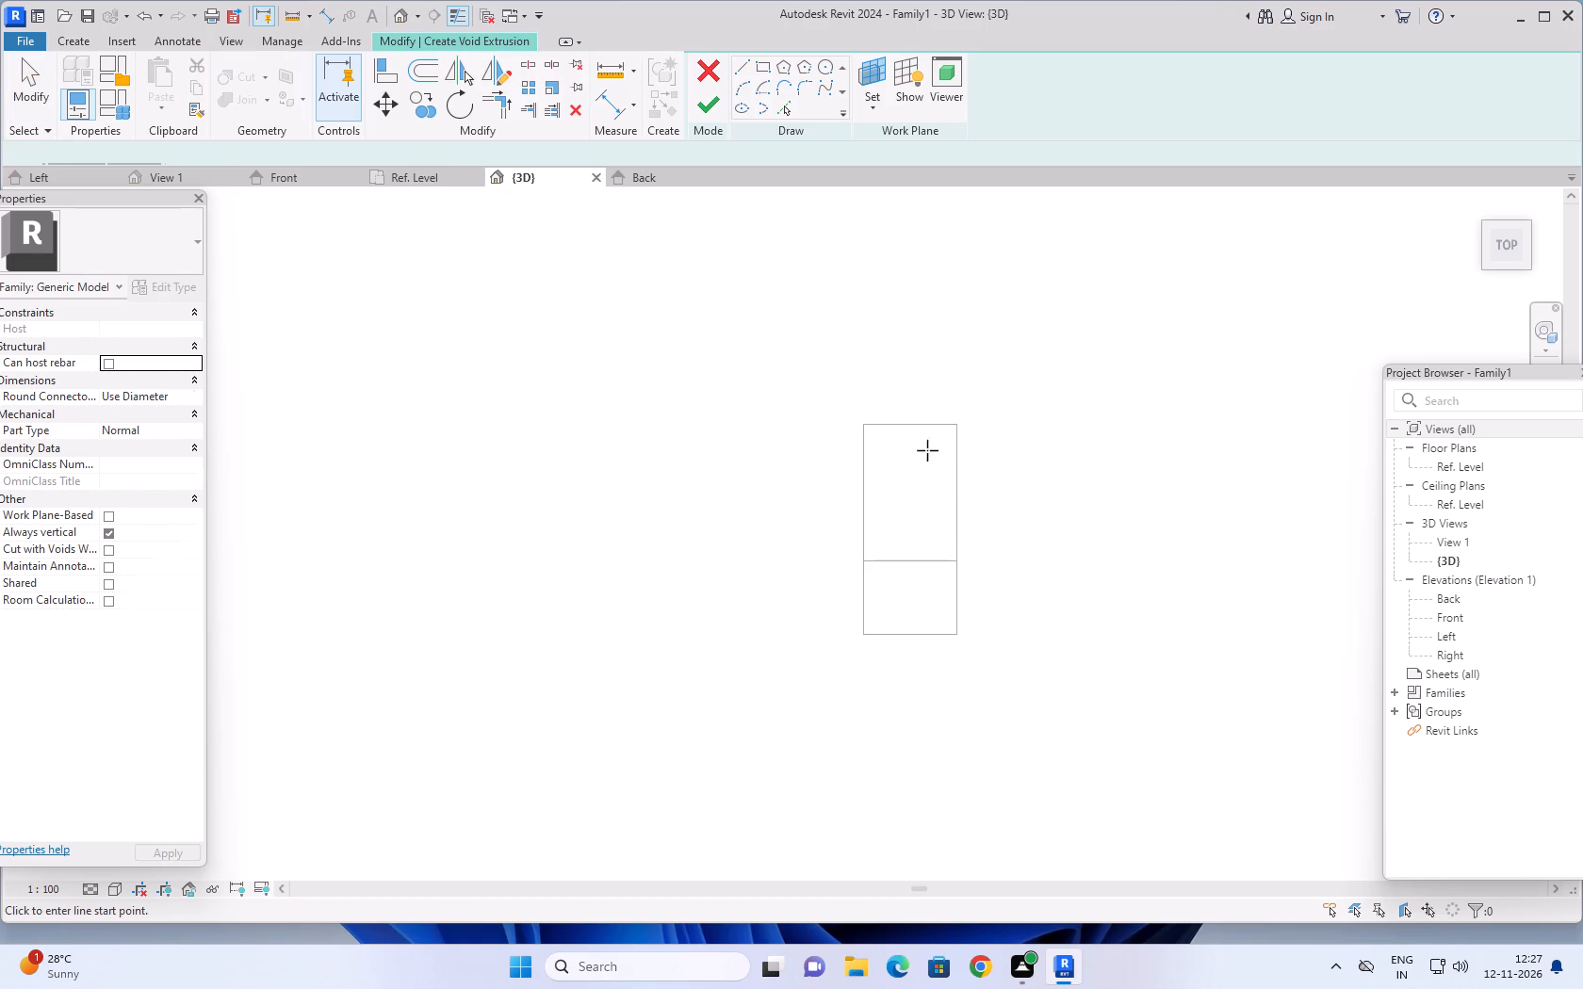
{"action": "left_click", "coordinate": [876, 105]}
{"action": "left_click", "coordinate": [910, 173]}
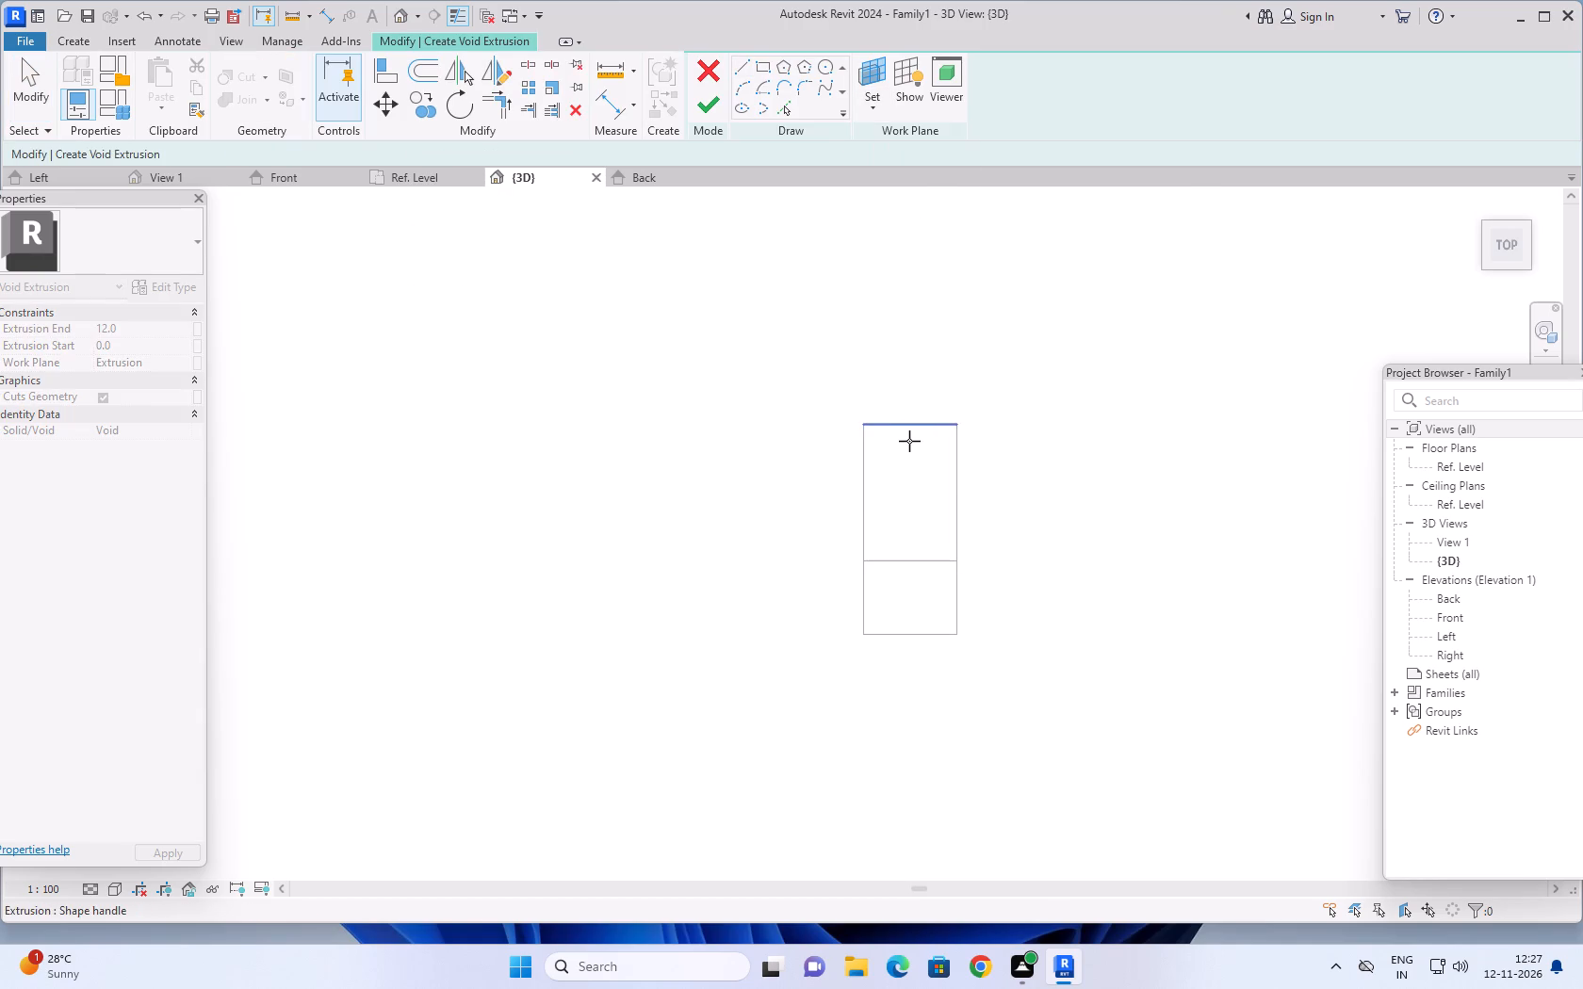
{"action": "left_click", "coordinate": [907, 452]}
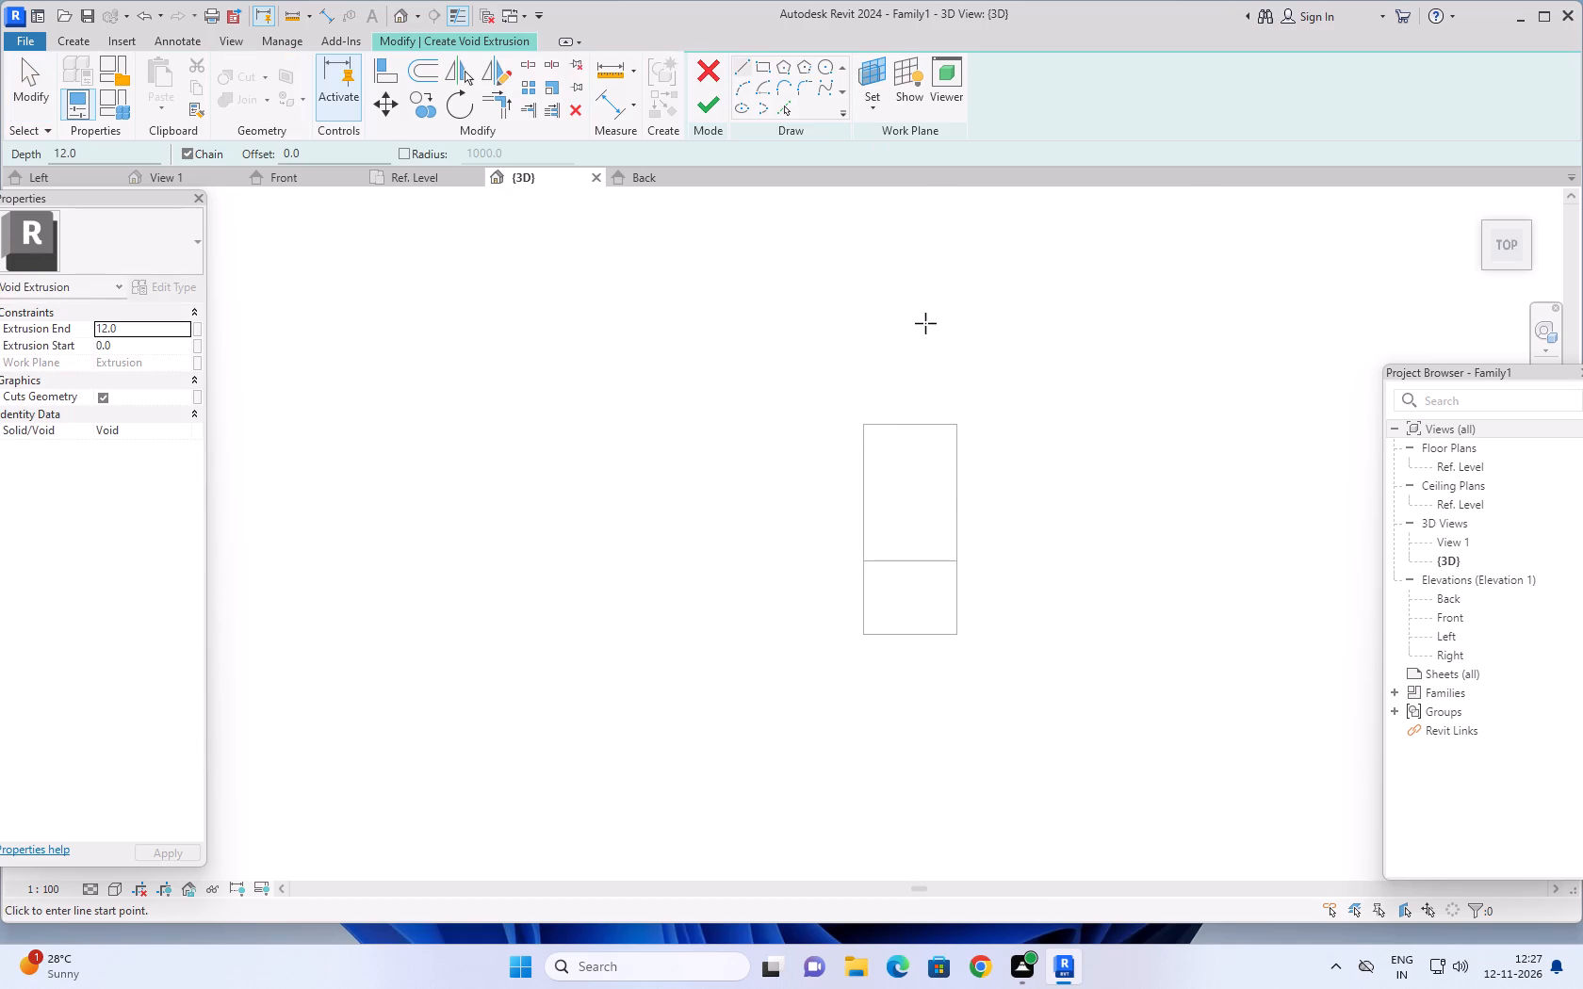
Sketch an 8-long guide line from the tall block's back left corner, then a closed rectangle 25 wide by 60 long from its end.
{"action": "middle_click", "coordinate": [1054, 406]}
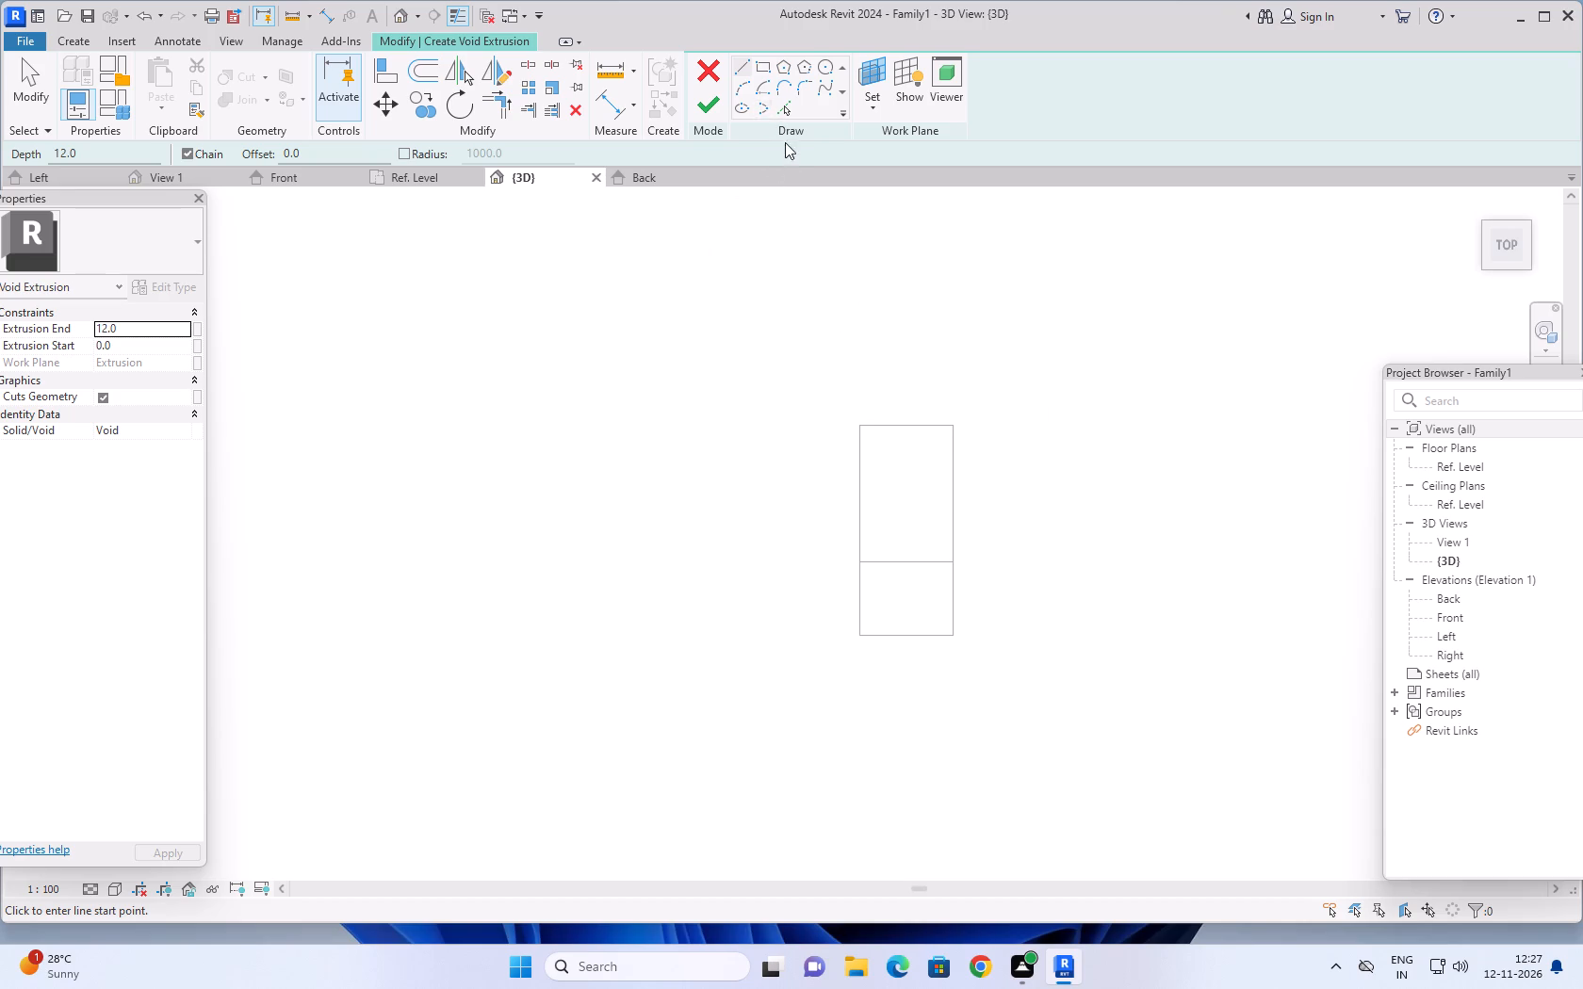
{"action": "left_click", "coordinate": [743, 61]}
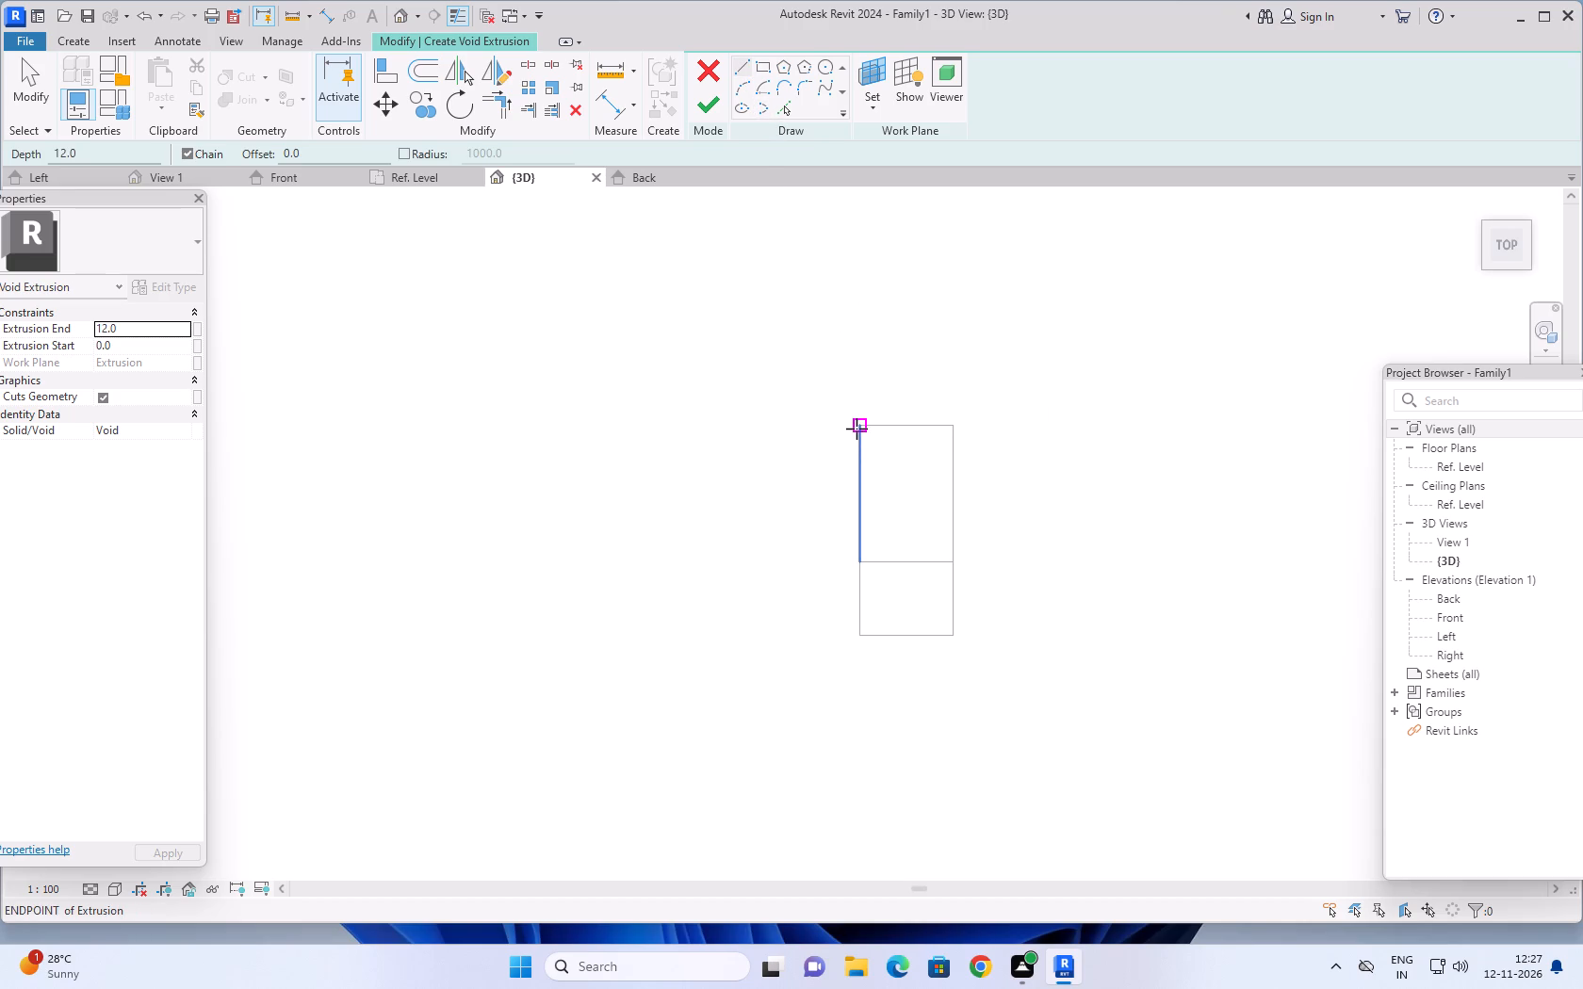
{"action": "left_click", "coordinate": [858, 427]}
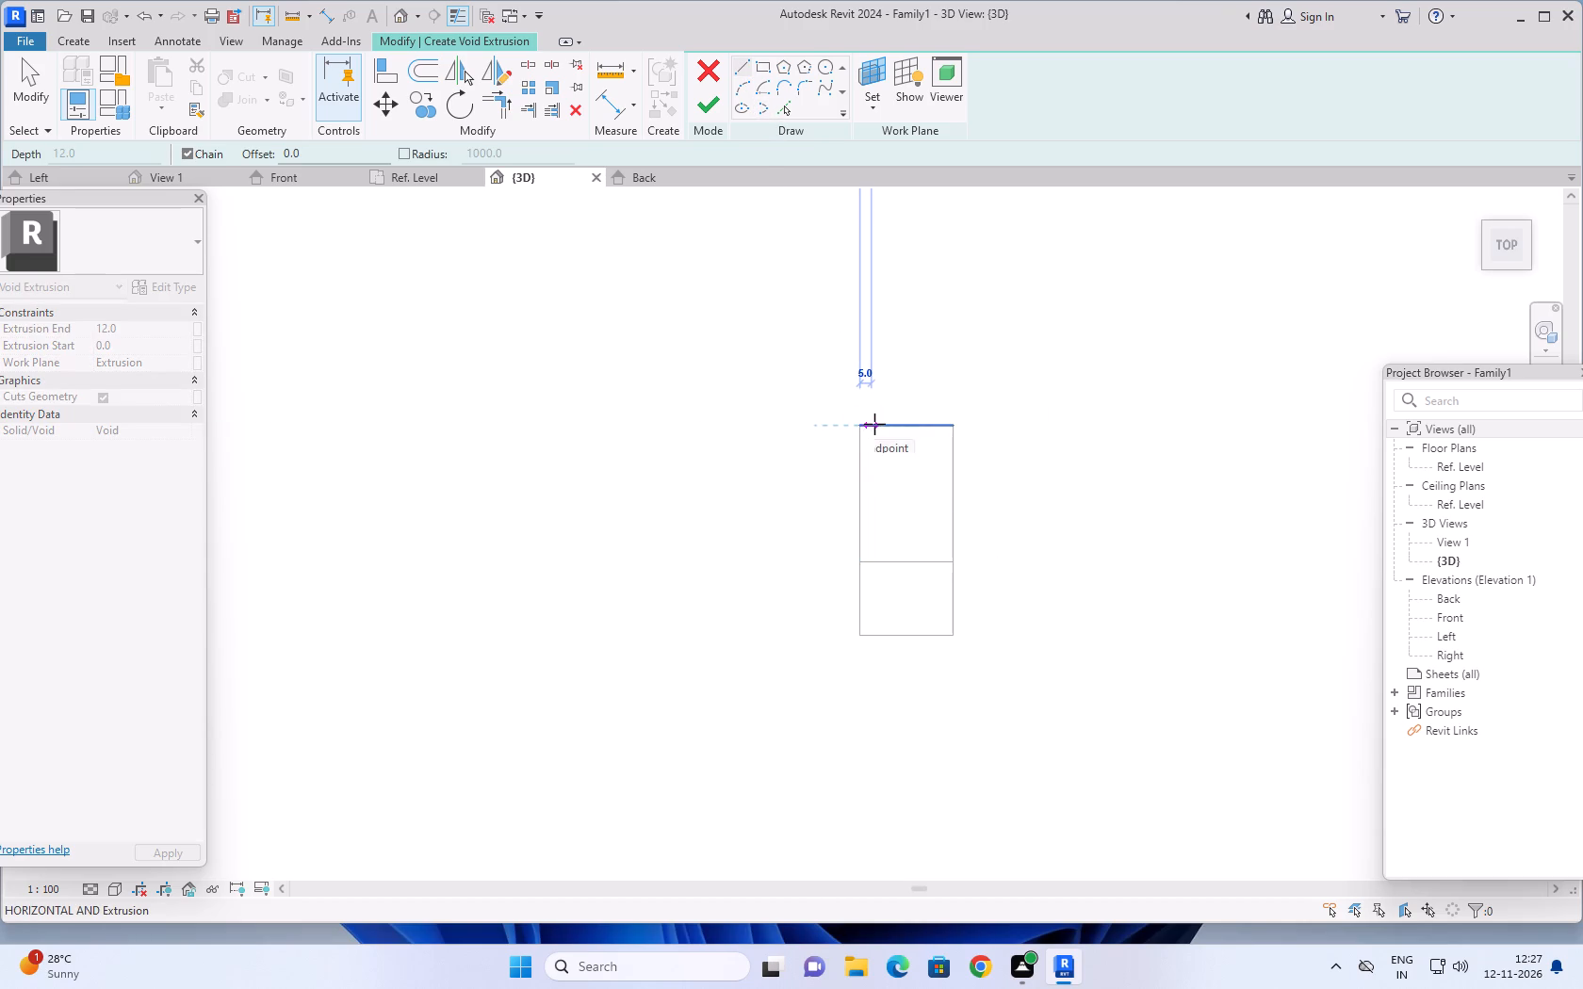
{"action": "scroll", "coordinate": [873, 424], "scroll_direction": "up", "scroll_amount": 4}
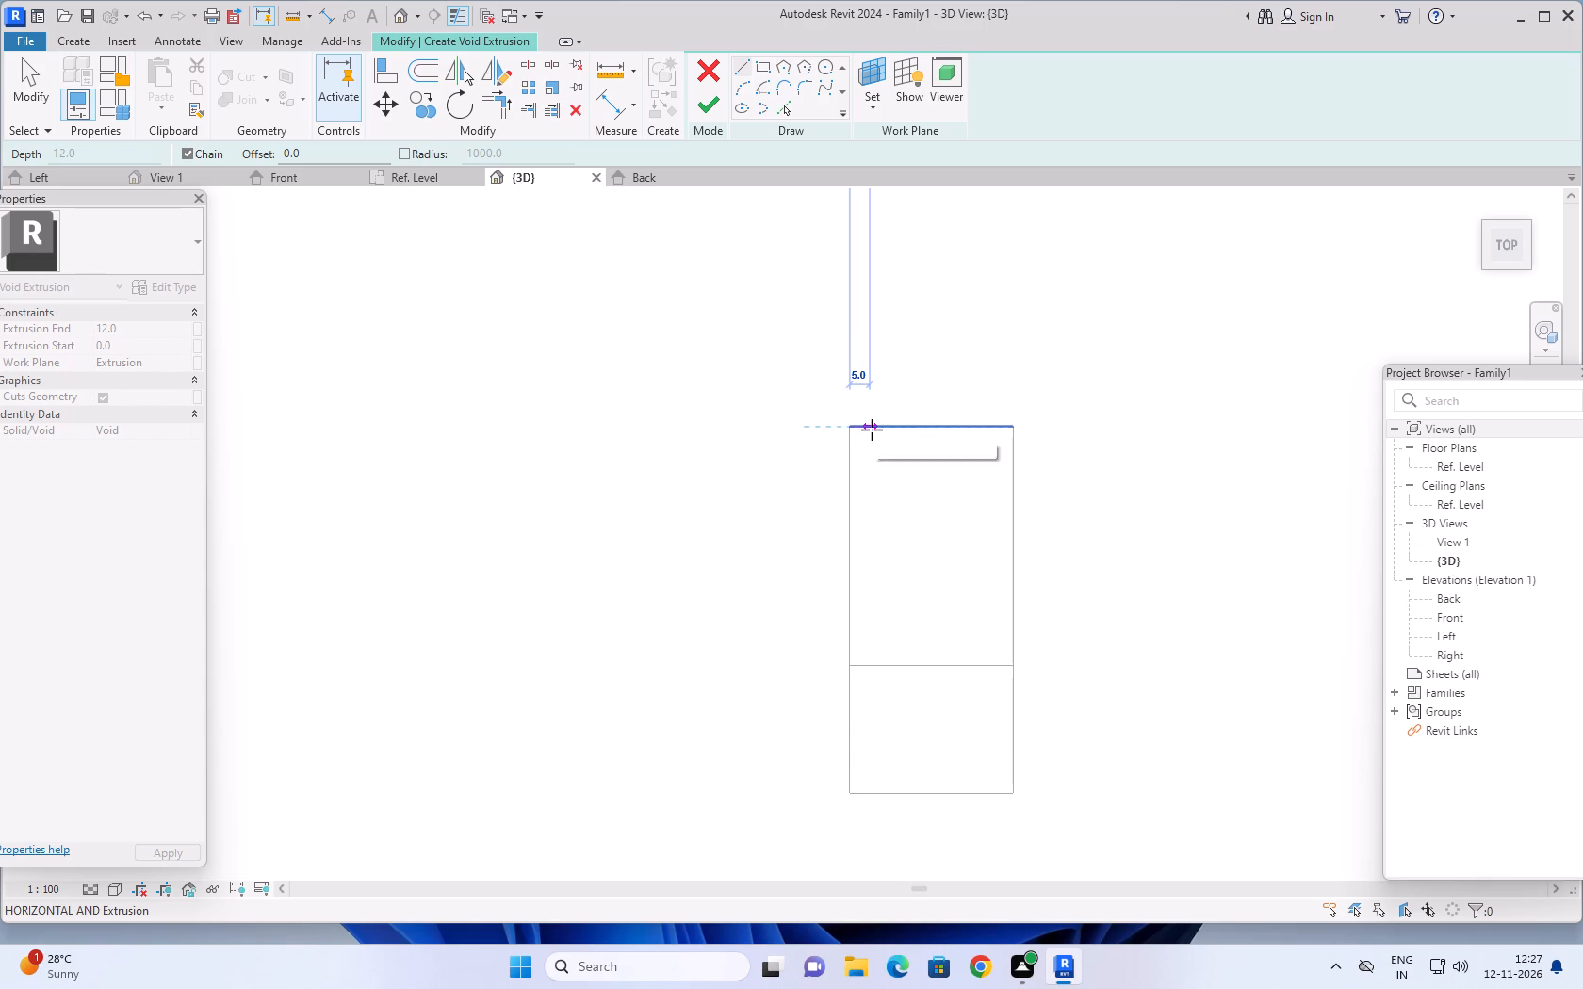
{"action": "key", "text": "8"}
{"action": "key", "text": "Return"}
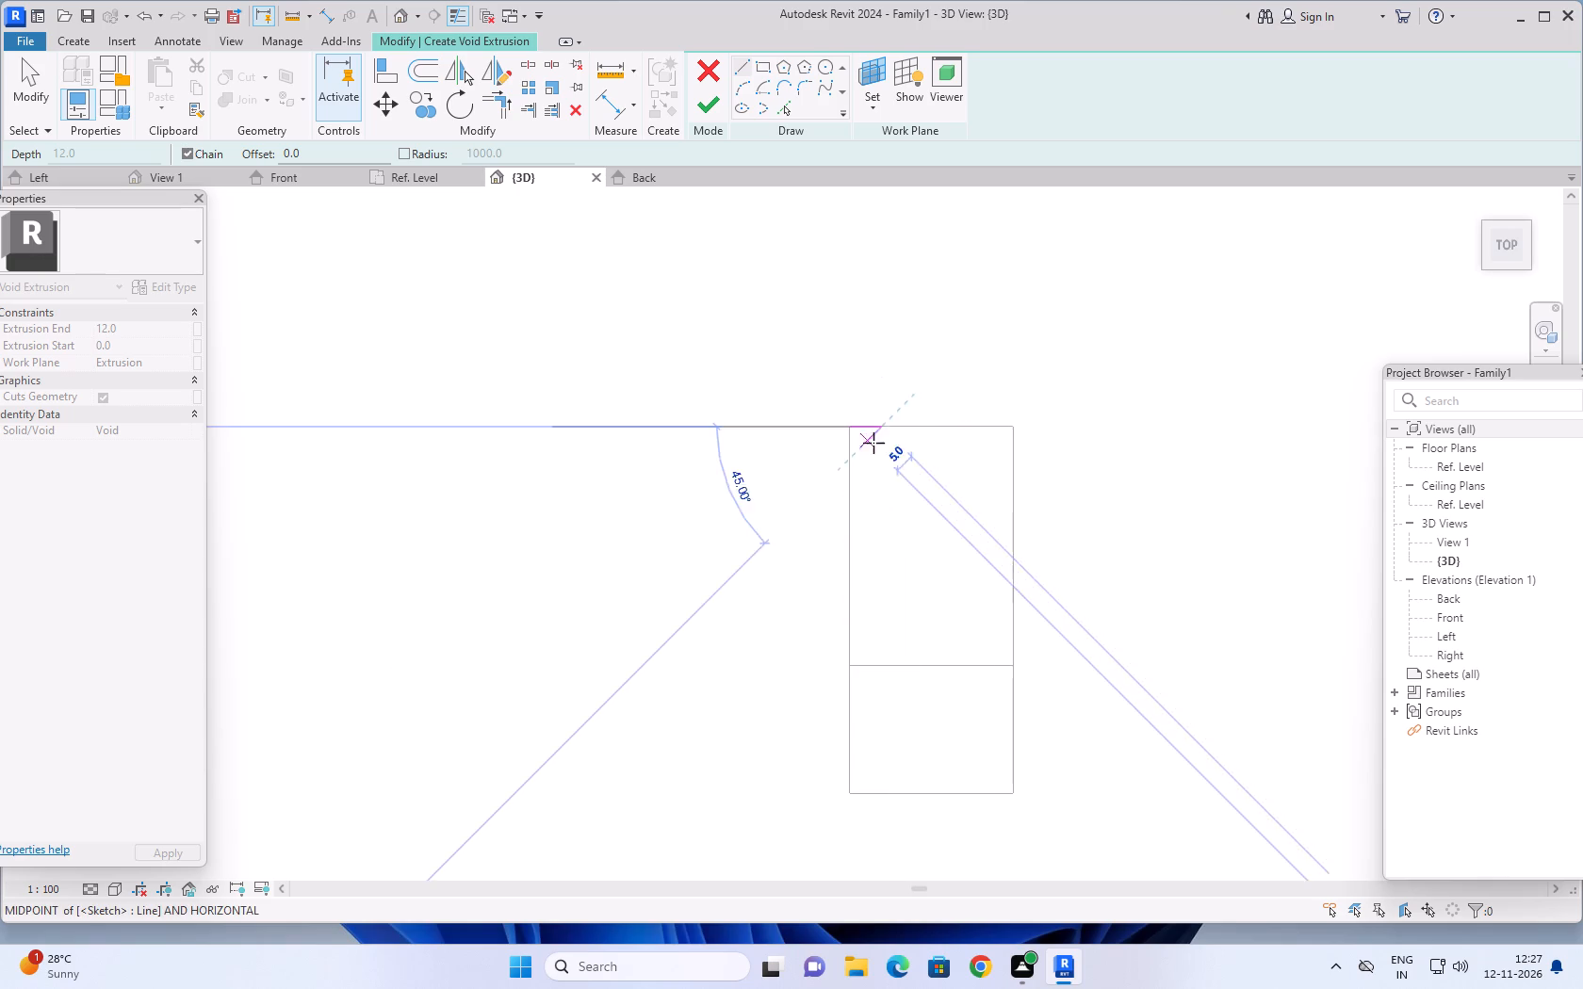
{"action": "scroll", "coordinate": [884, 668], "scroll_direction": "up", "scroll_amount": 1}
{"action": "left_click", "coordinate": [884, 668]}
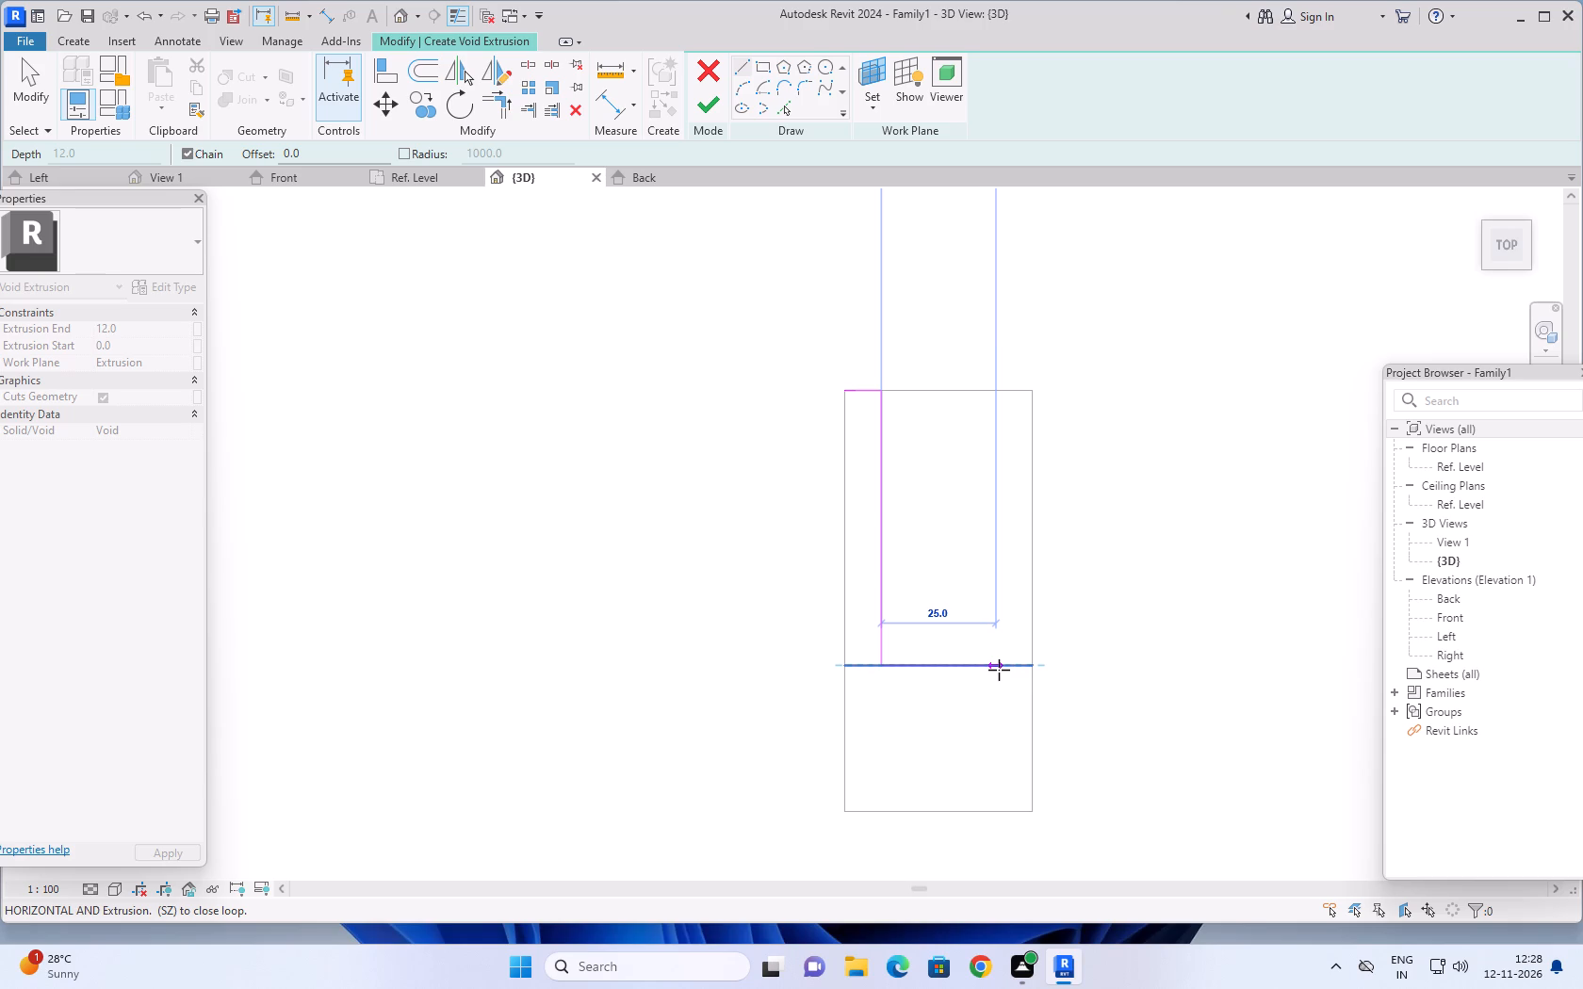
{"action": "left_click", "coordinate": [994, 667]}
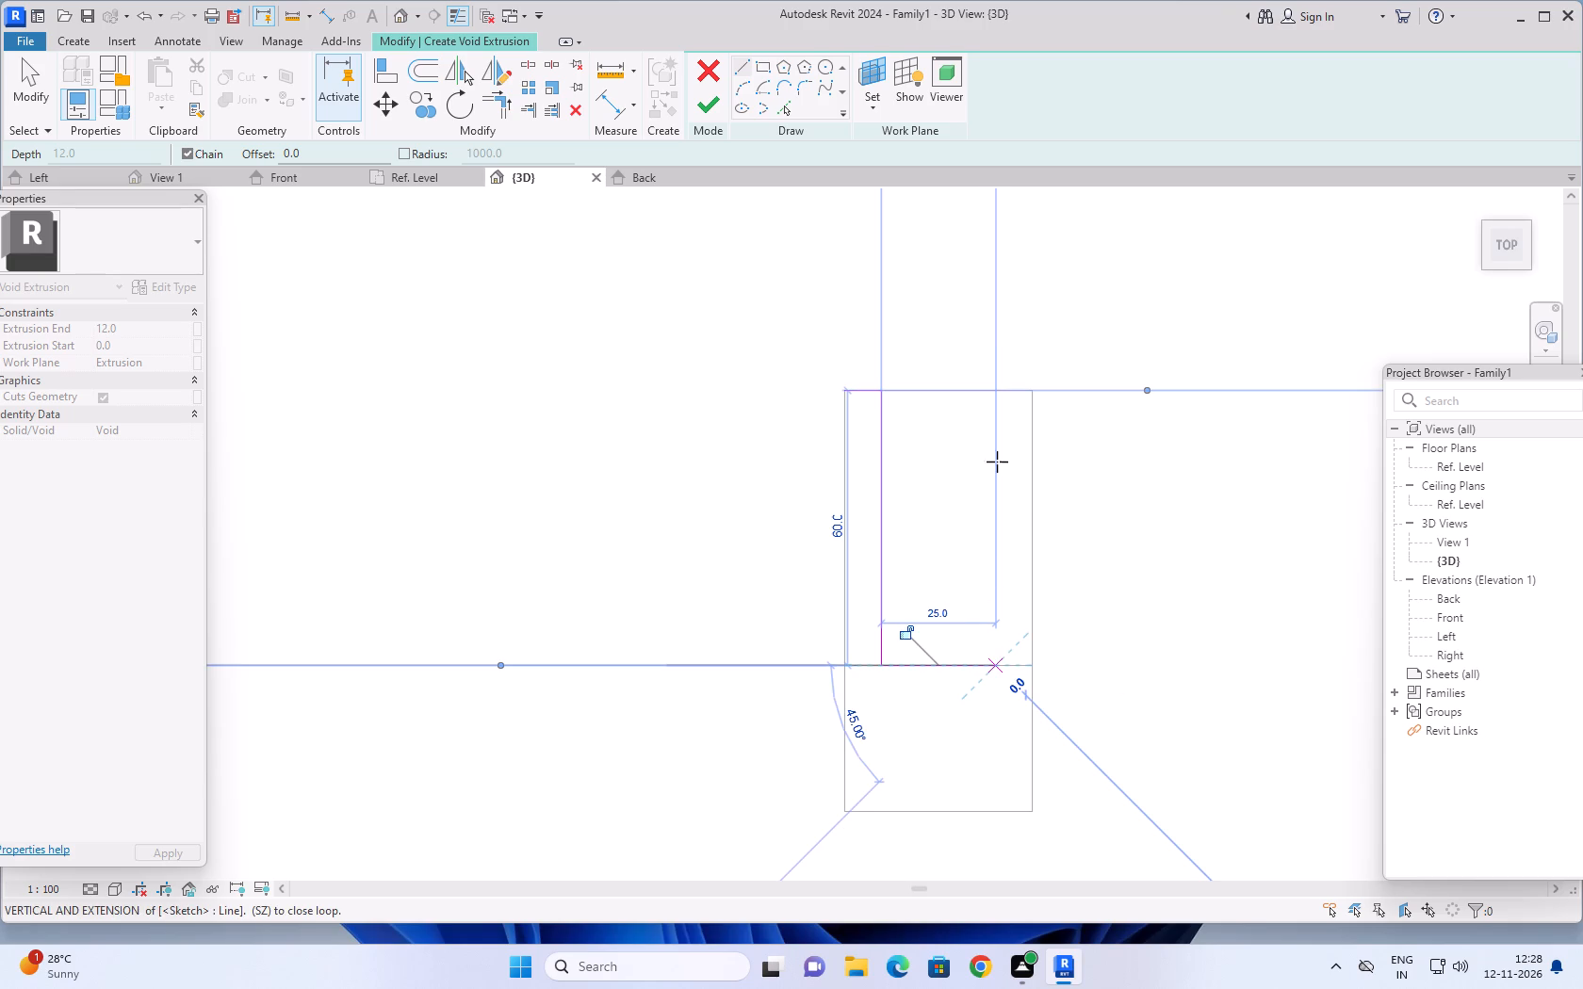
{"action": "left_click", "coordinate": [997, 390]}
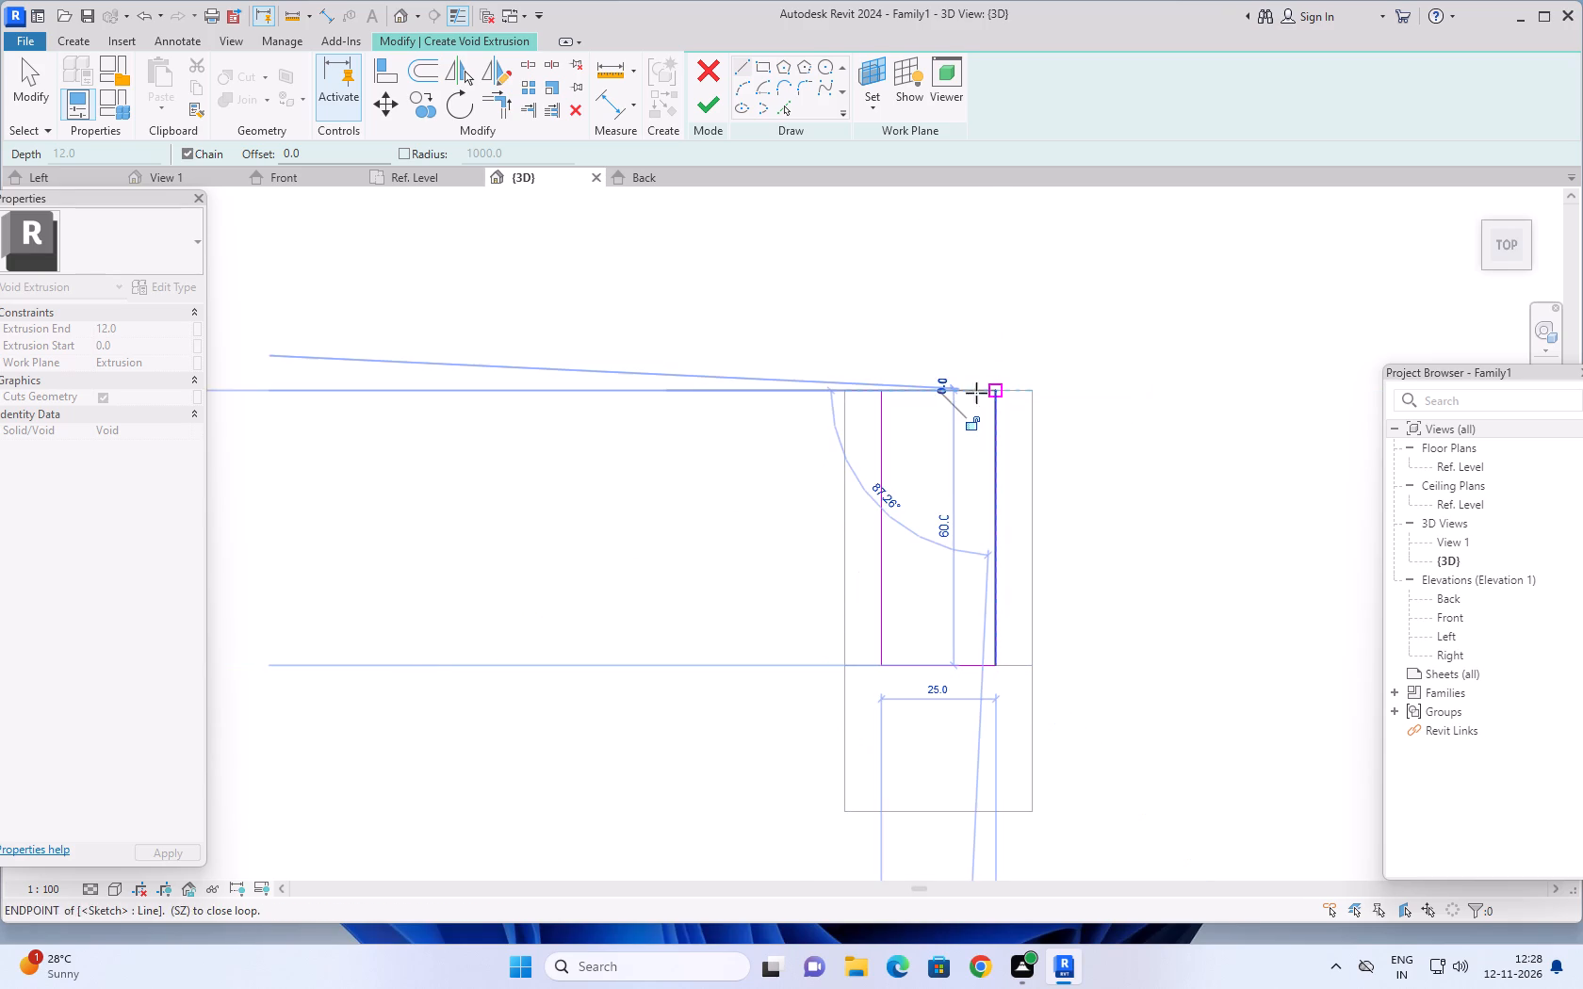
{"action": "left_click", "coordinate": [885, 389]}
{"action": "key", "text": "Escape"}
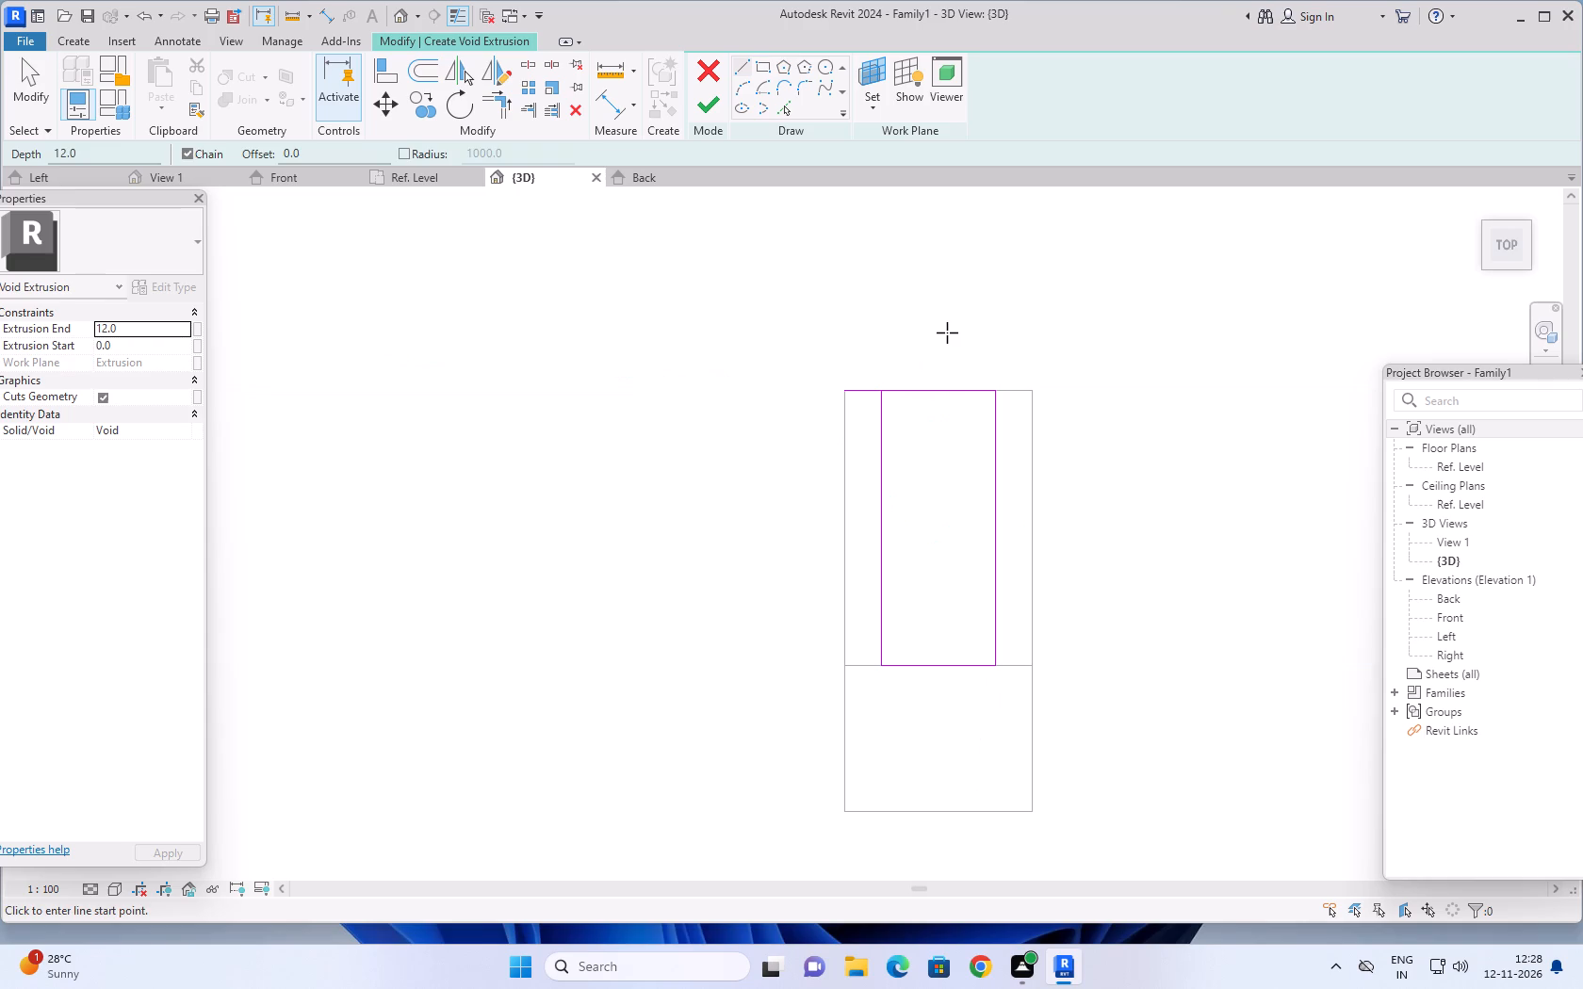
{"action": "key", "text": "Escape"}
{"action": "key", "text": "Escape"}
{"action": "key", "text": "Escape"}
{"action": "key", "text": "Escape"}
{"action": "key", "text": "Escape"}
{"action": "key", "text": "Escape"}
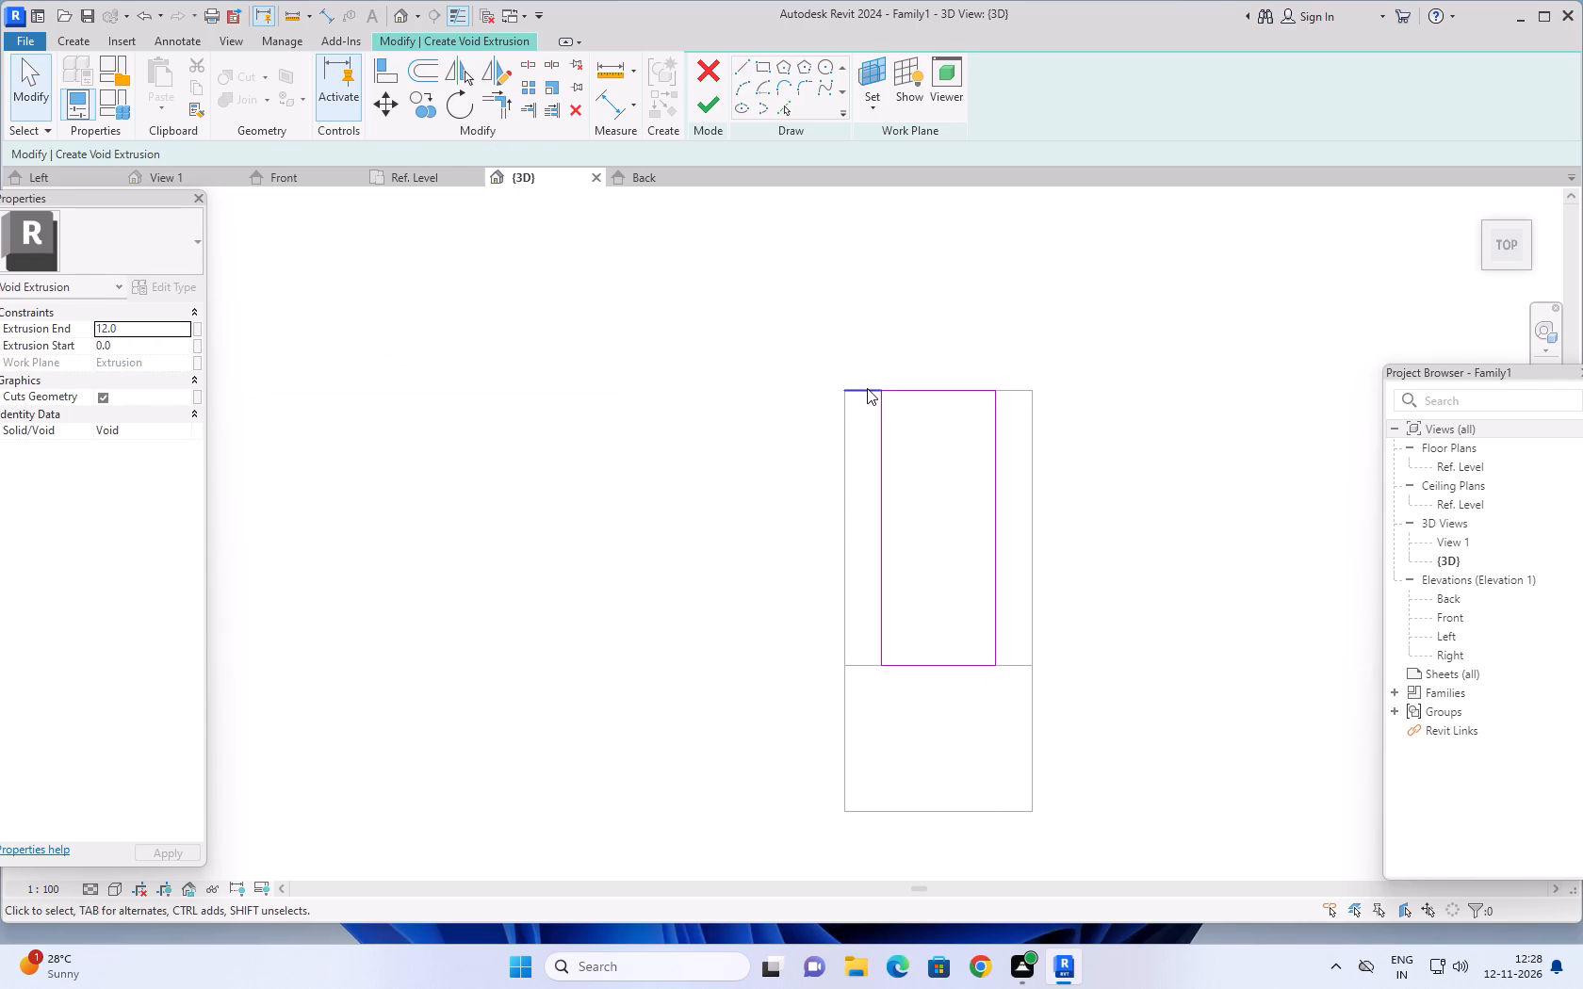
Delete the 8-long guide line, leaving only the closed rectangle in the void sketch.
{"action": "left_click", "coordinate": [867, 389]}
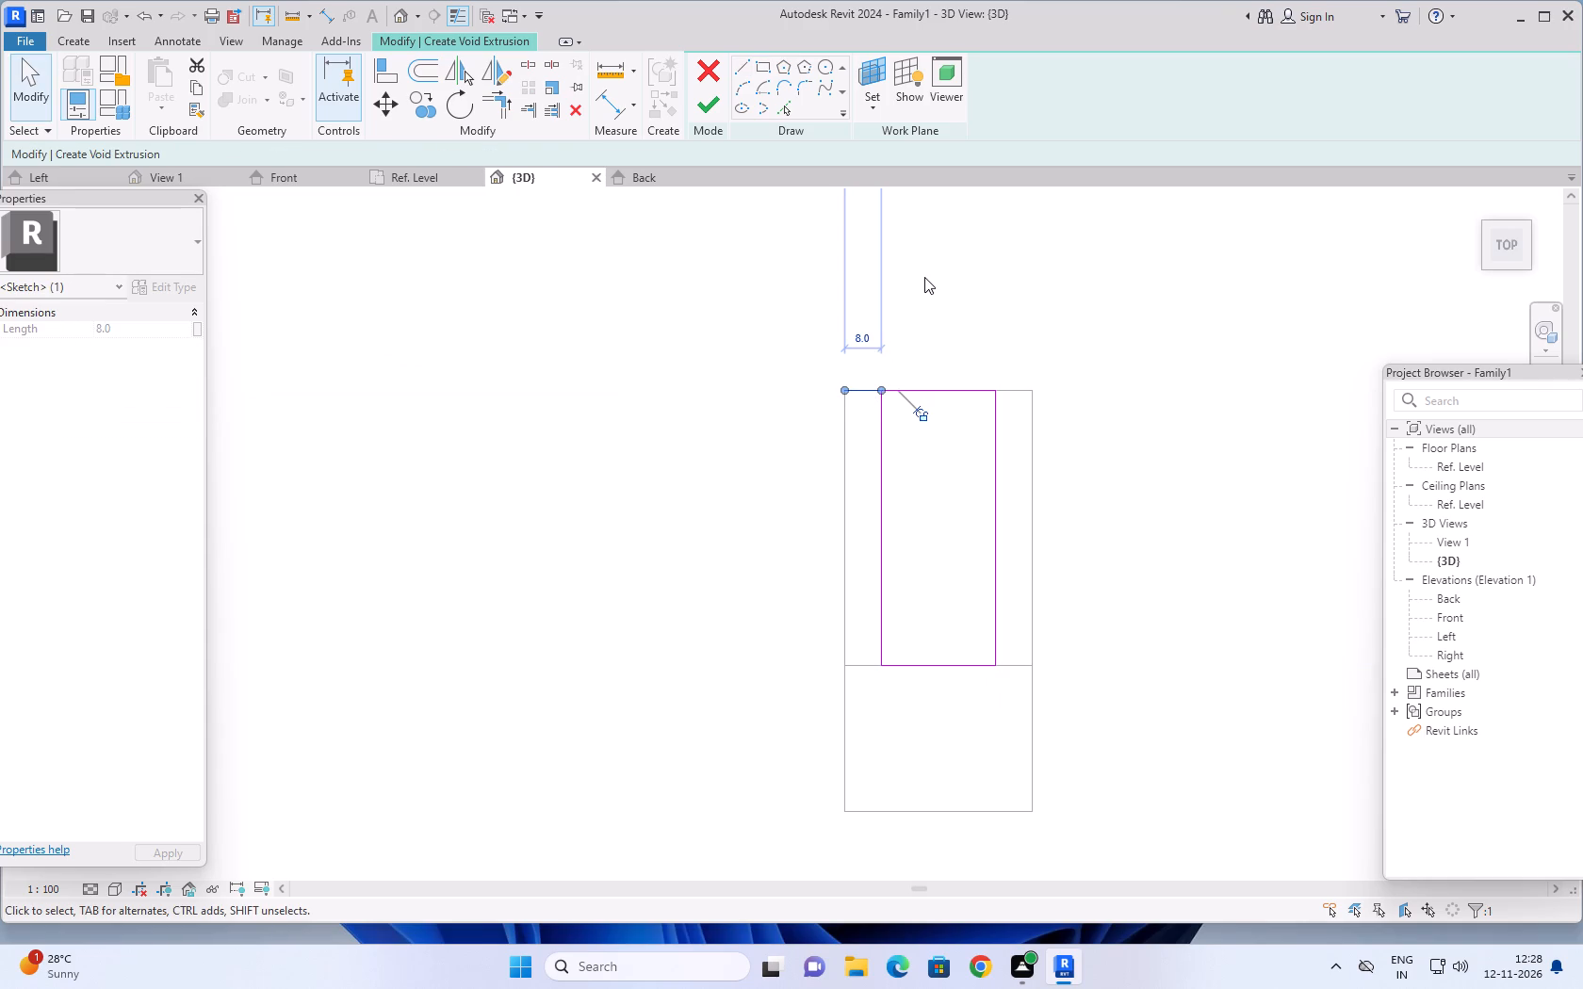
{"action": "key", "text": "Delete"}
{"action": "scroll", "coordinate": [1011, 297], "scroll_direction": "down", "scroll_amount": 1}
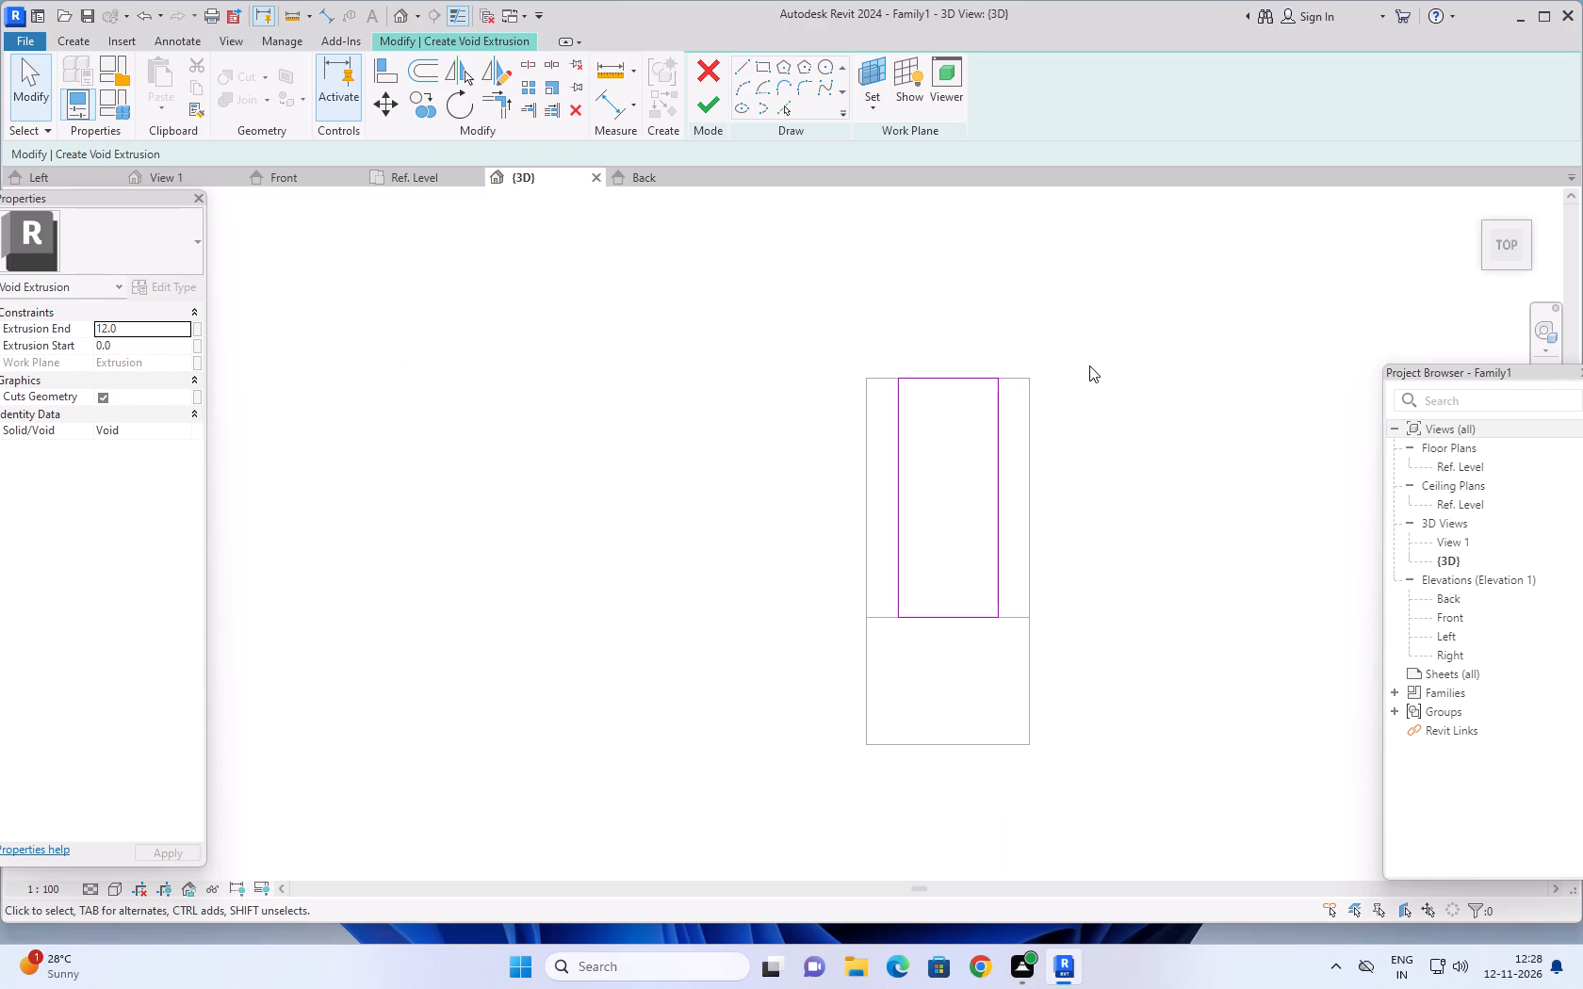
{"action": "left_click", "coordinate": [935, 620]}
{"action": "key", "text": "Escape"}
{"action": "scroll", "coordinate": [1153, 474], "scroll_direction": "down", "scroll_amount": 1}
{"action": "middle_click_drag", "start_coordinate": [1153, 474], "coordinate": [1141, 518]}
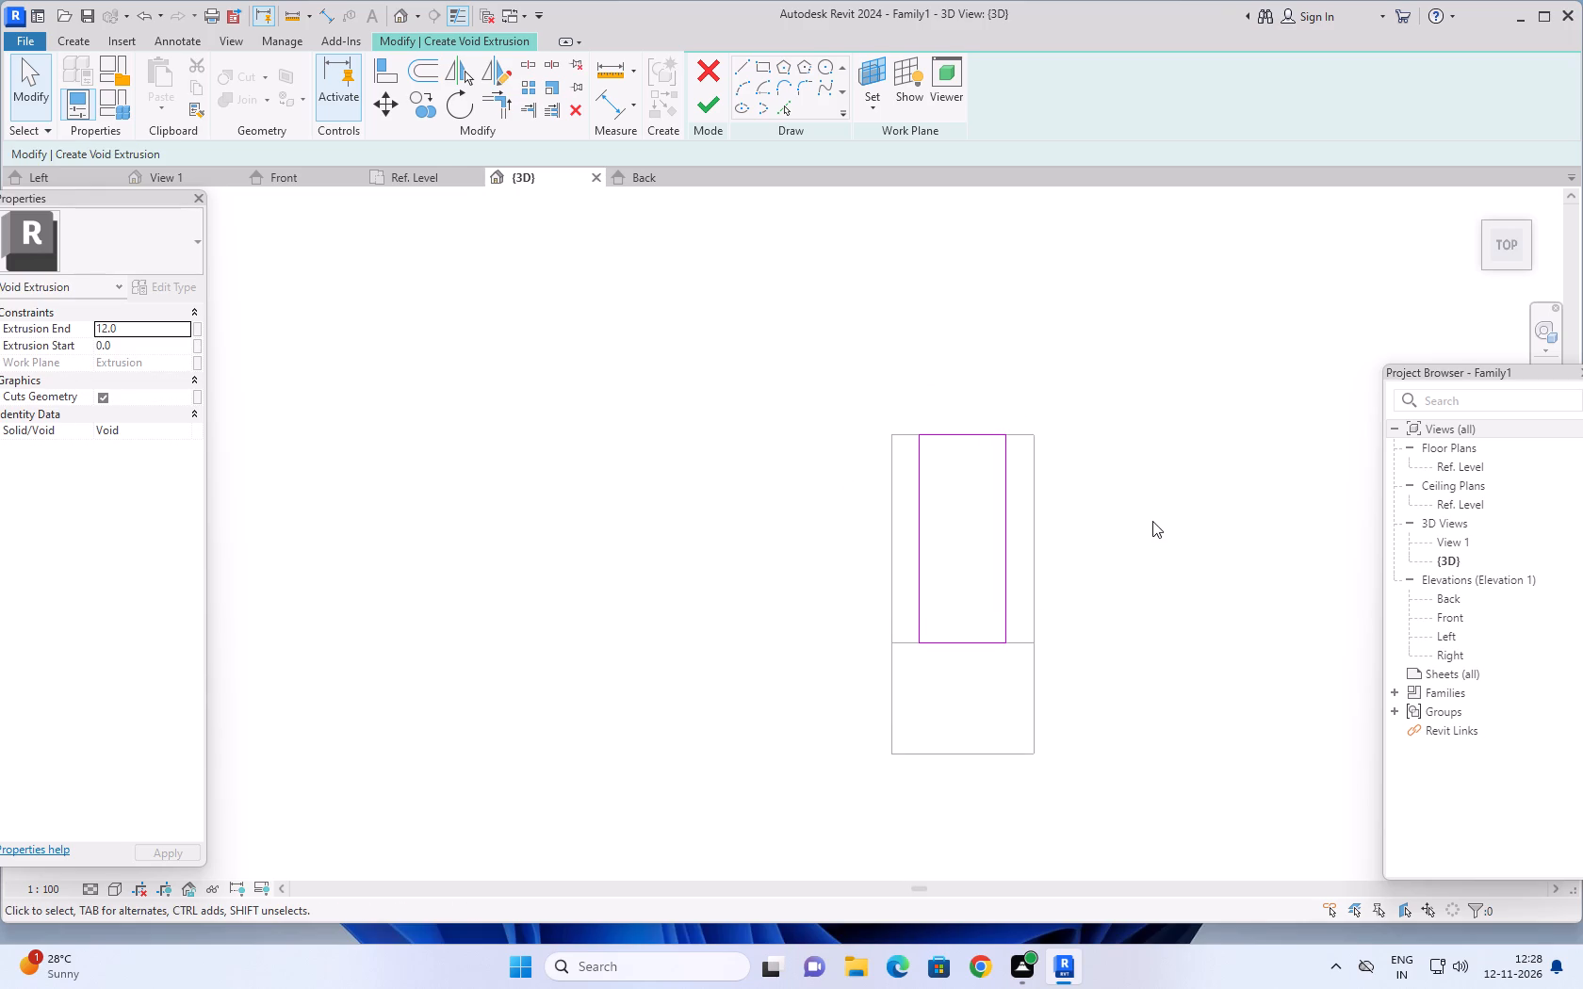
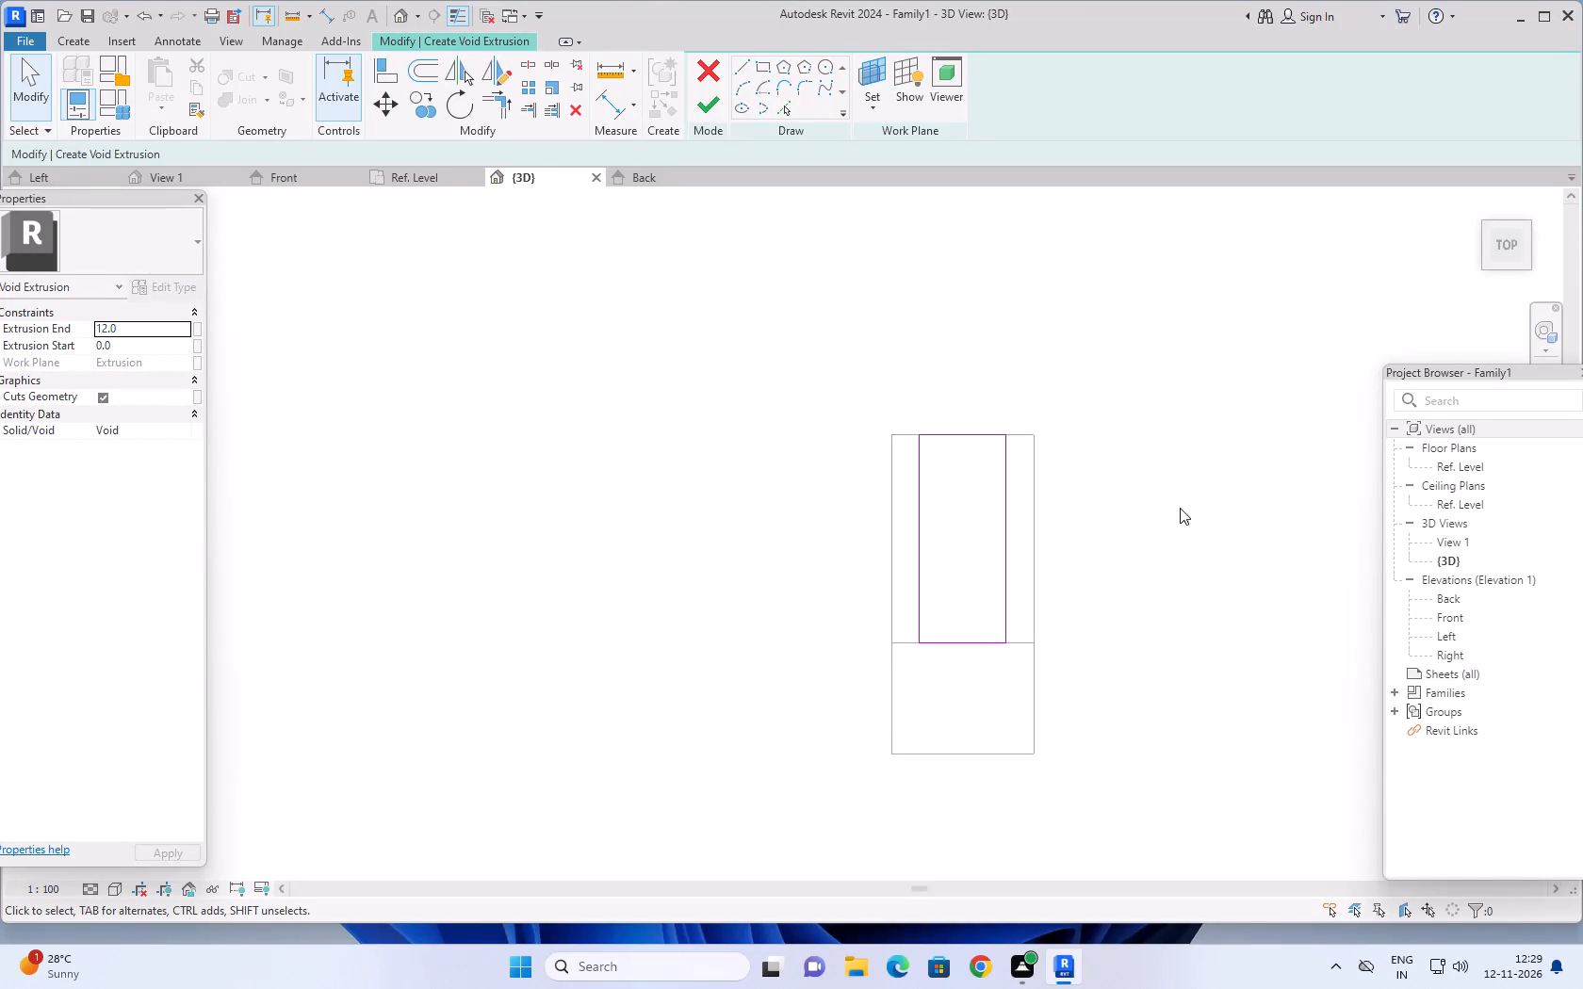
Set the void's extrusion end to 60 and finish the sketch to cut the slot through the tall block.
{"action": "middle_click", "coordinate": [1104, 588]}
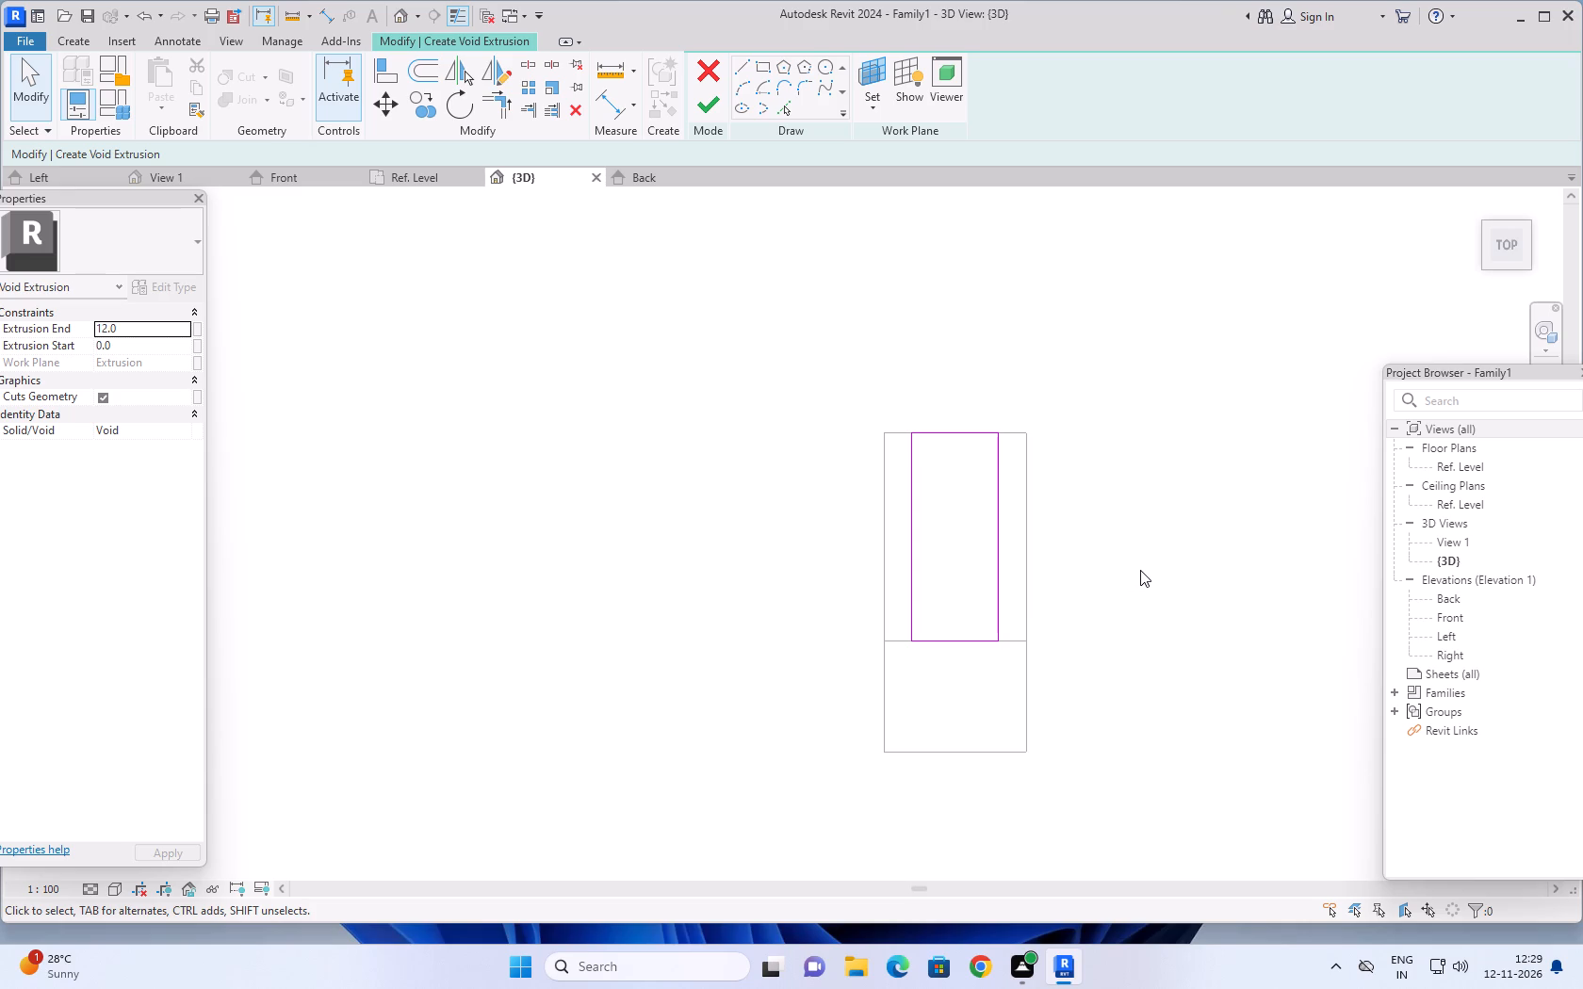
{"action": "scroll", "coordinate": [1145, 569], "scroll_direction": "down", "scroll_amount": 1}
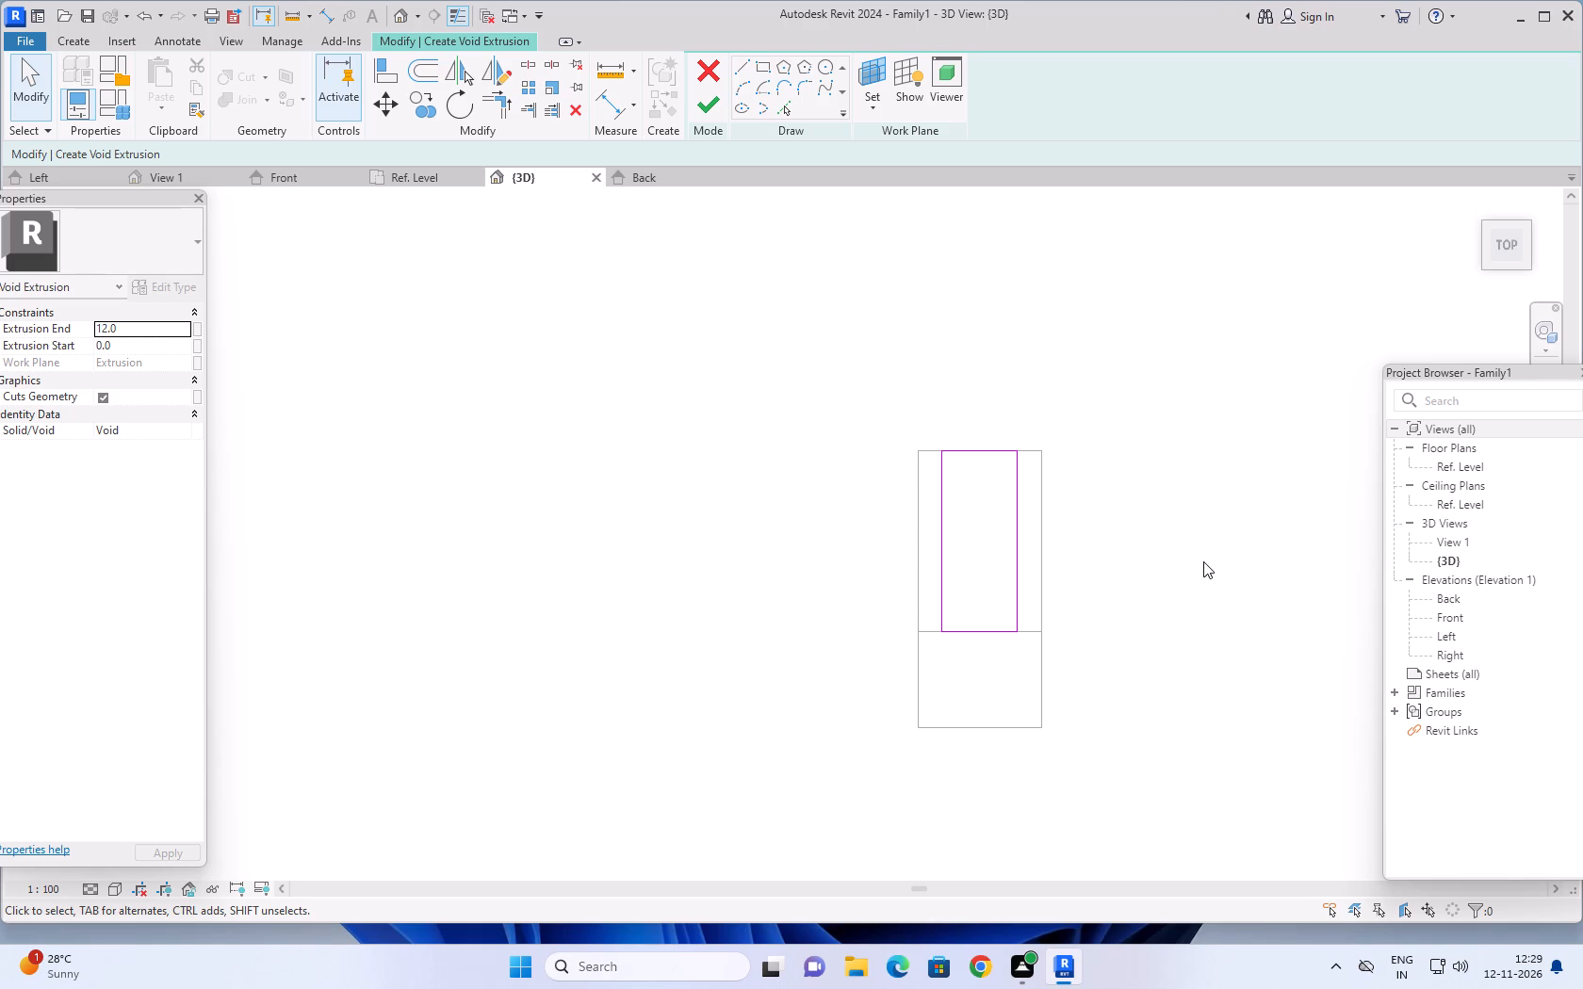
{"action": "scroll", "coordinate": [1134, 566], "scroll_direction": "up", "scroll_amount": 2}
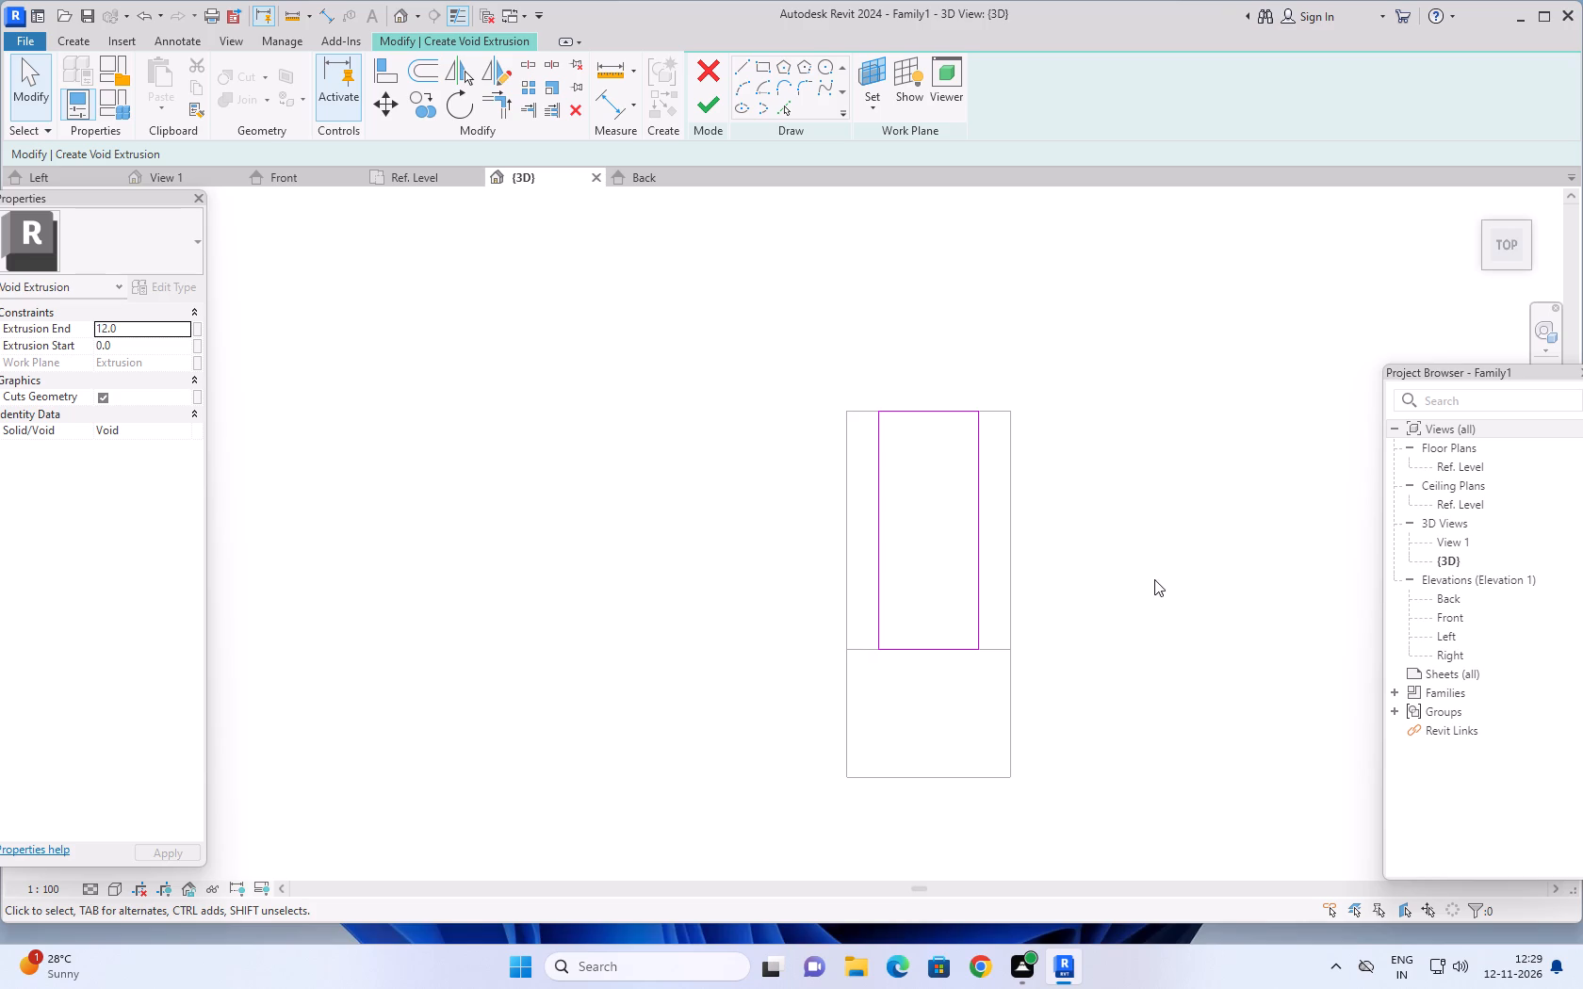
{"action": "middle_click_drag", "start_coordinate": [1118, 565], "coordinate": [1093, 545]}
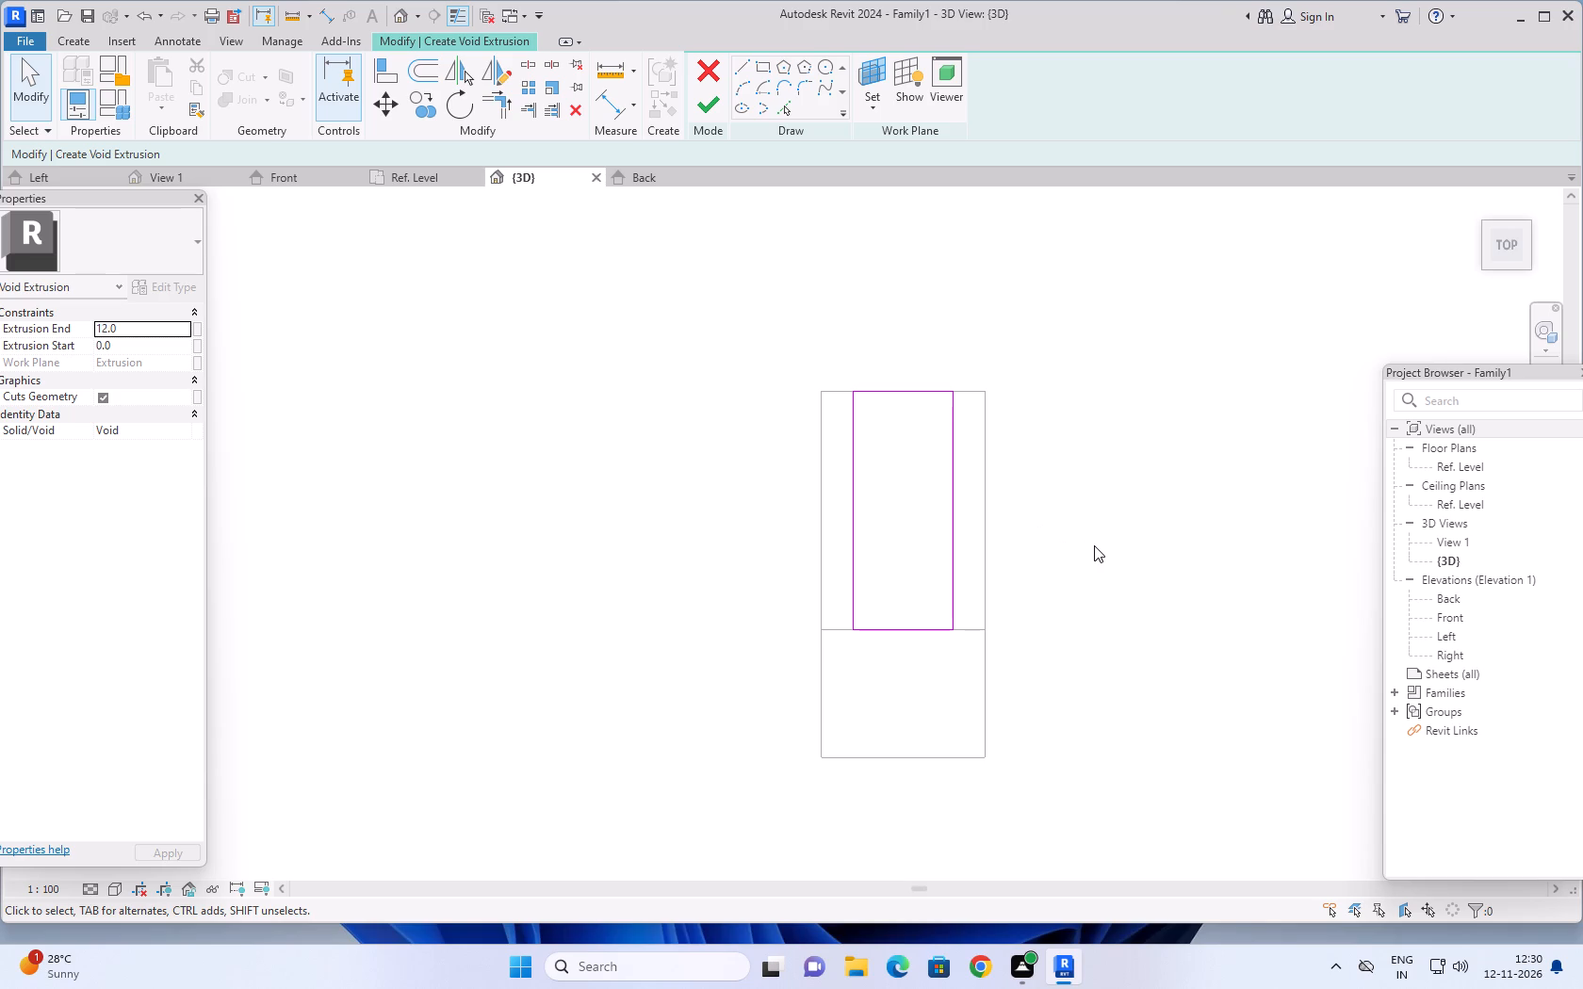
{"action": "scroll", "coordinate": [1089, 538], "scroll_direction": "up", "scroll_amount": 1}
{"action": "middle_click_drag", "start_coordinate": [1106, 556], "coordinate": [1119, 534]}
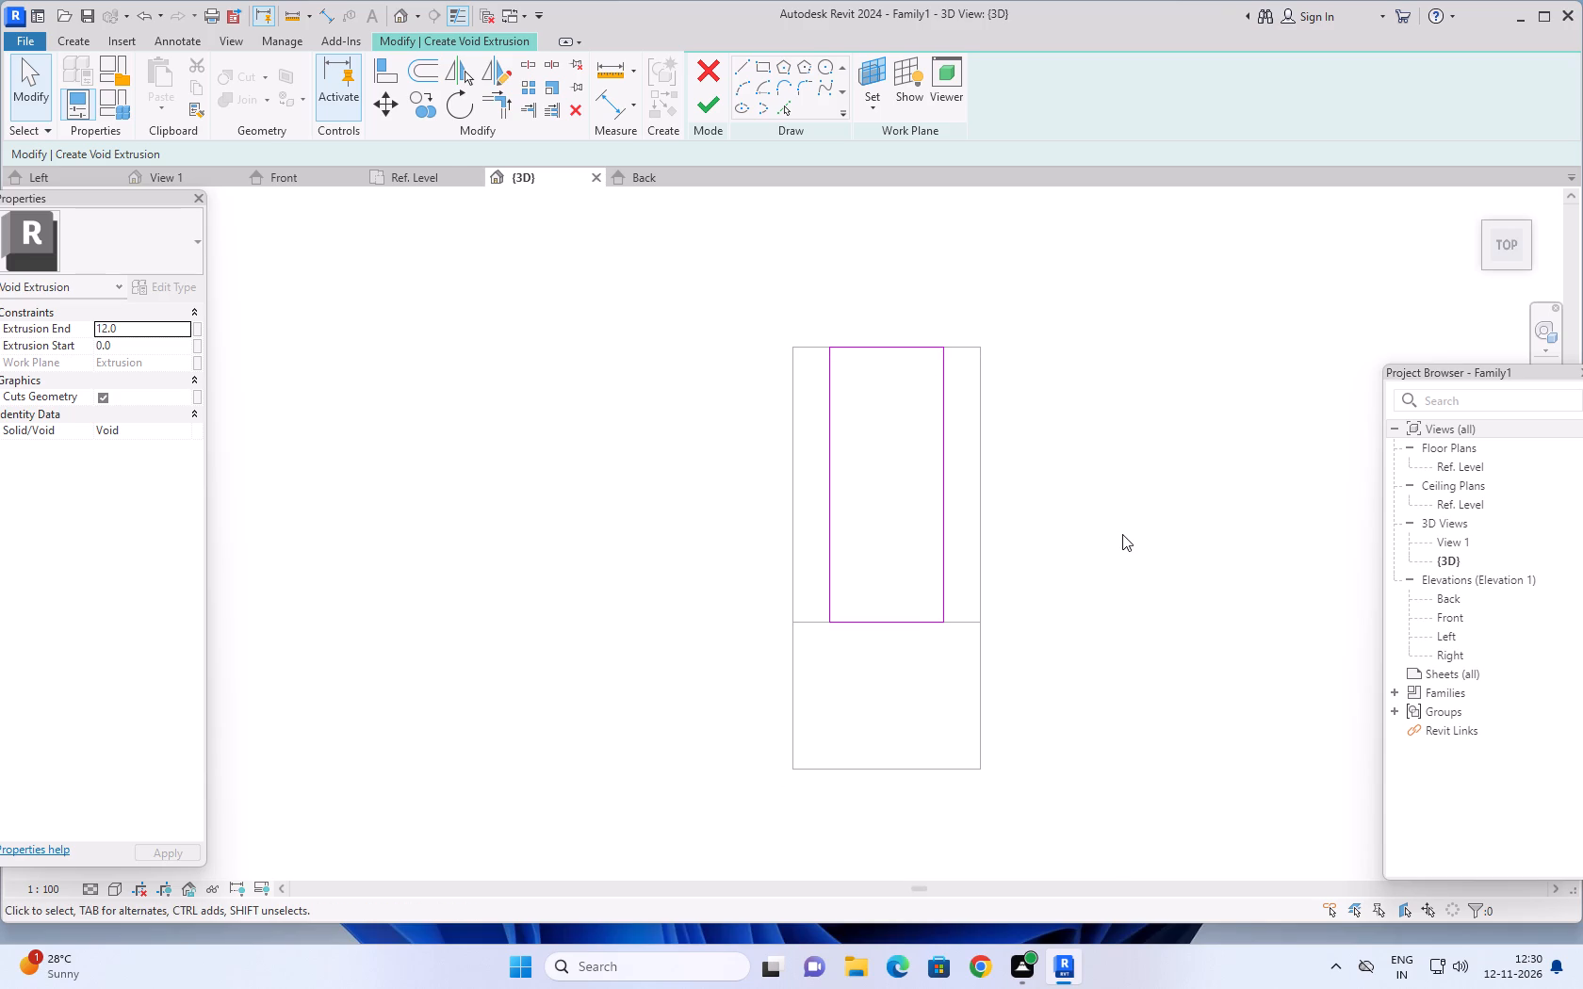
{"action": "middle_click_drag", "start_coordinate": [1112, 524], "coordinate": [1126, 514]}
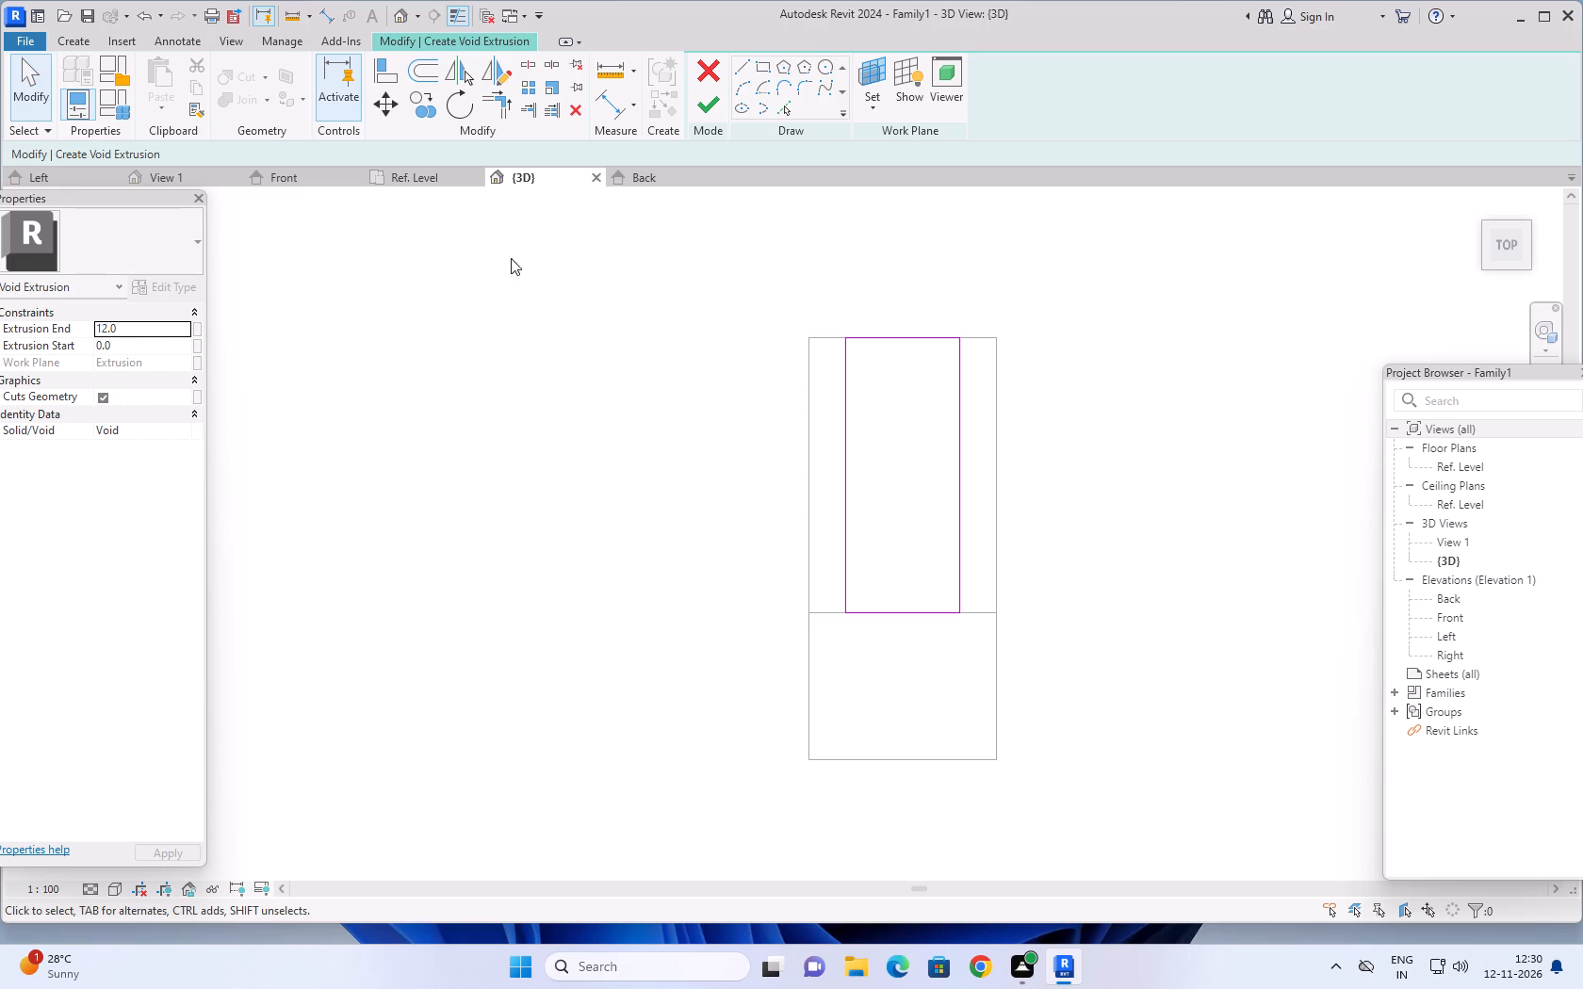
{"action": "left_click", "coordinate": [144, 329]}
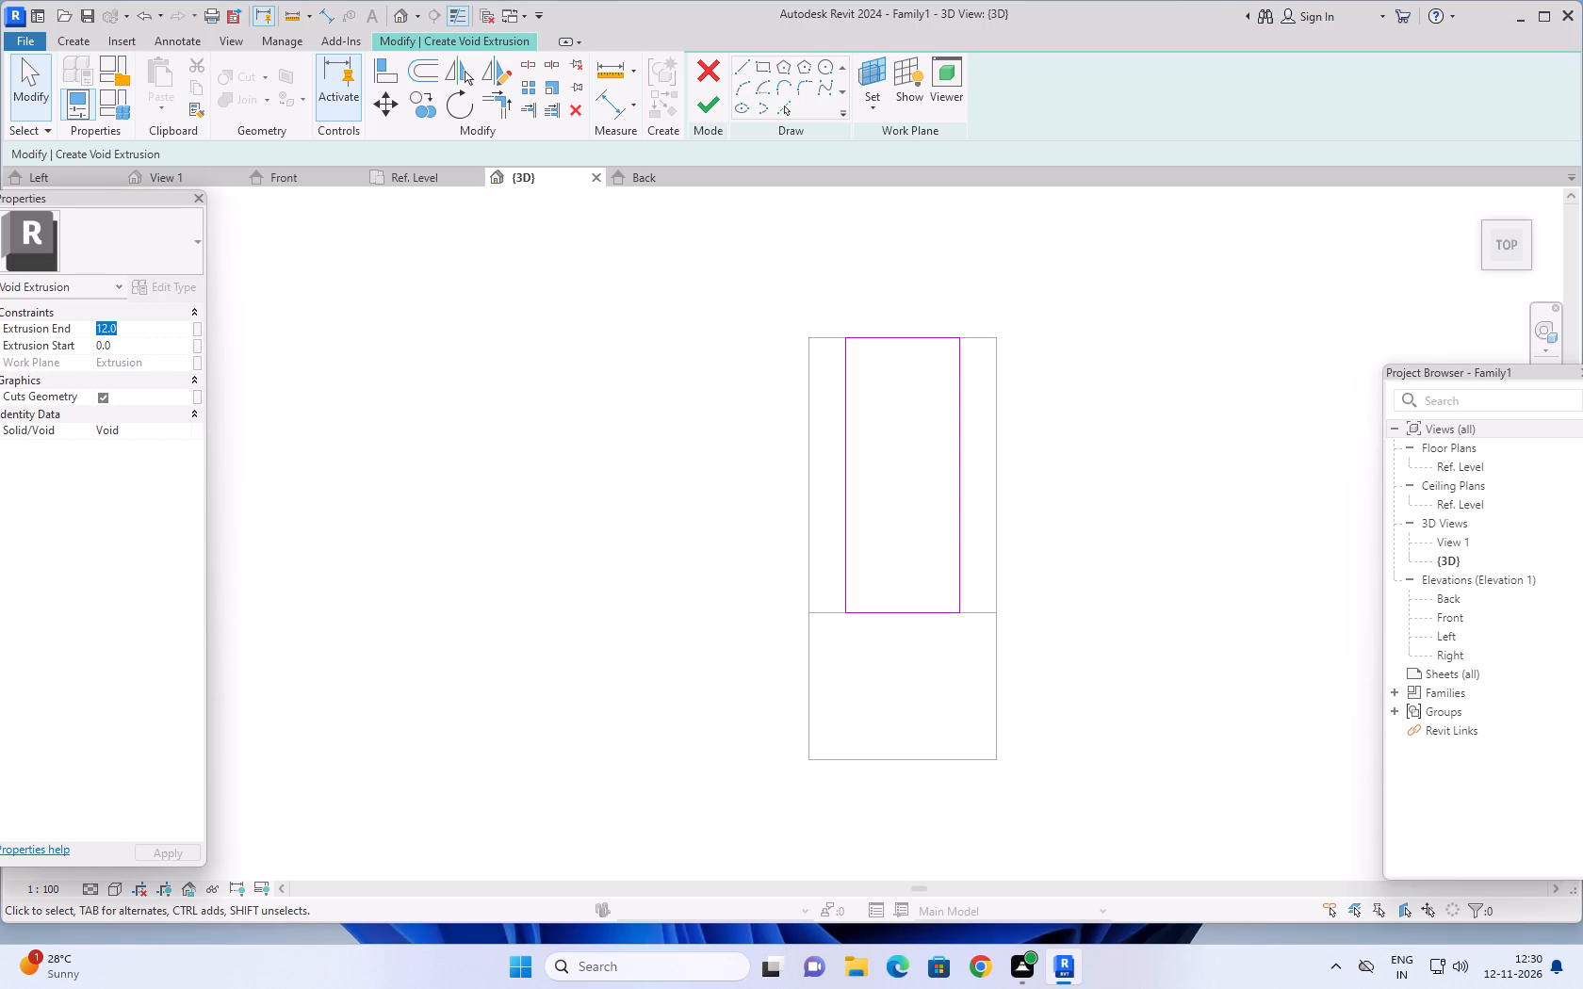
{"action": "type", "text": "60"}
{"action": "key", "text": "Return"}
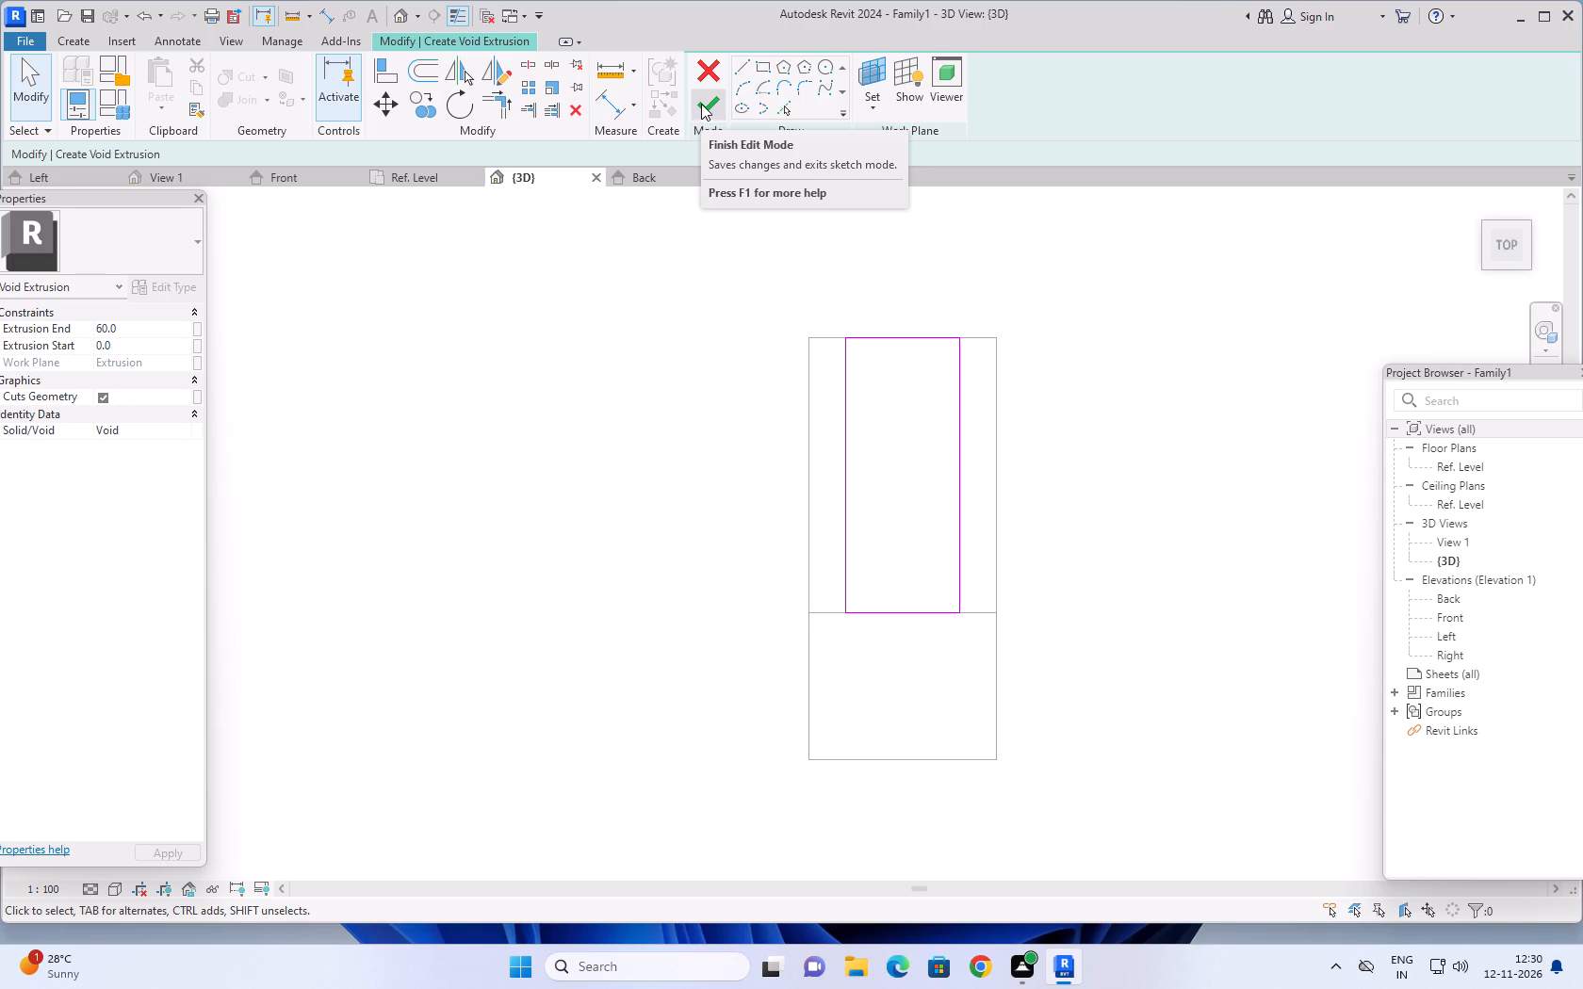
{"action": "left_click", "coordinate": [701, 104]}
{"action": "scroll", "coordinate": [1128, 518], "scroll_direction": "down", "scroll_amount": 2}
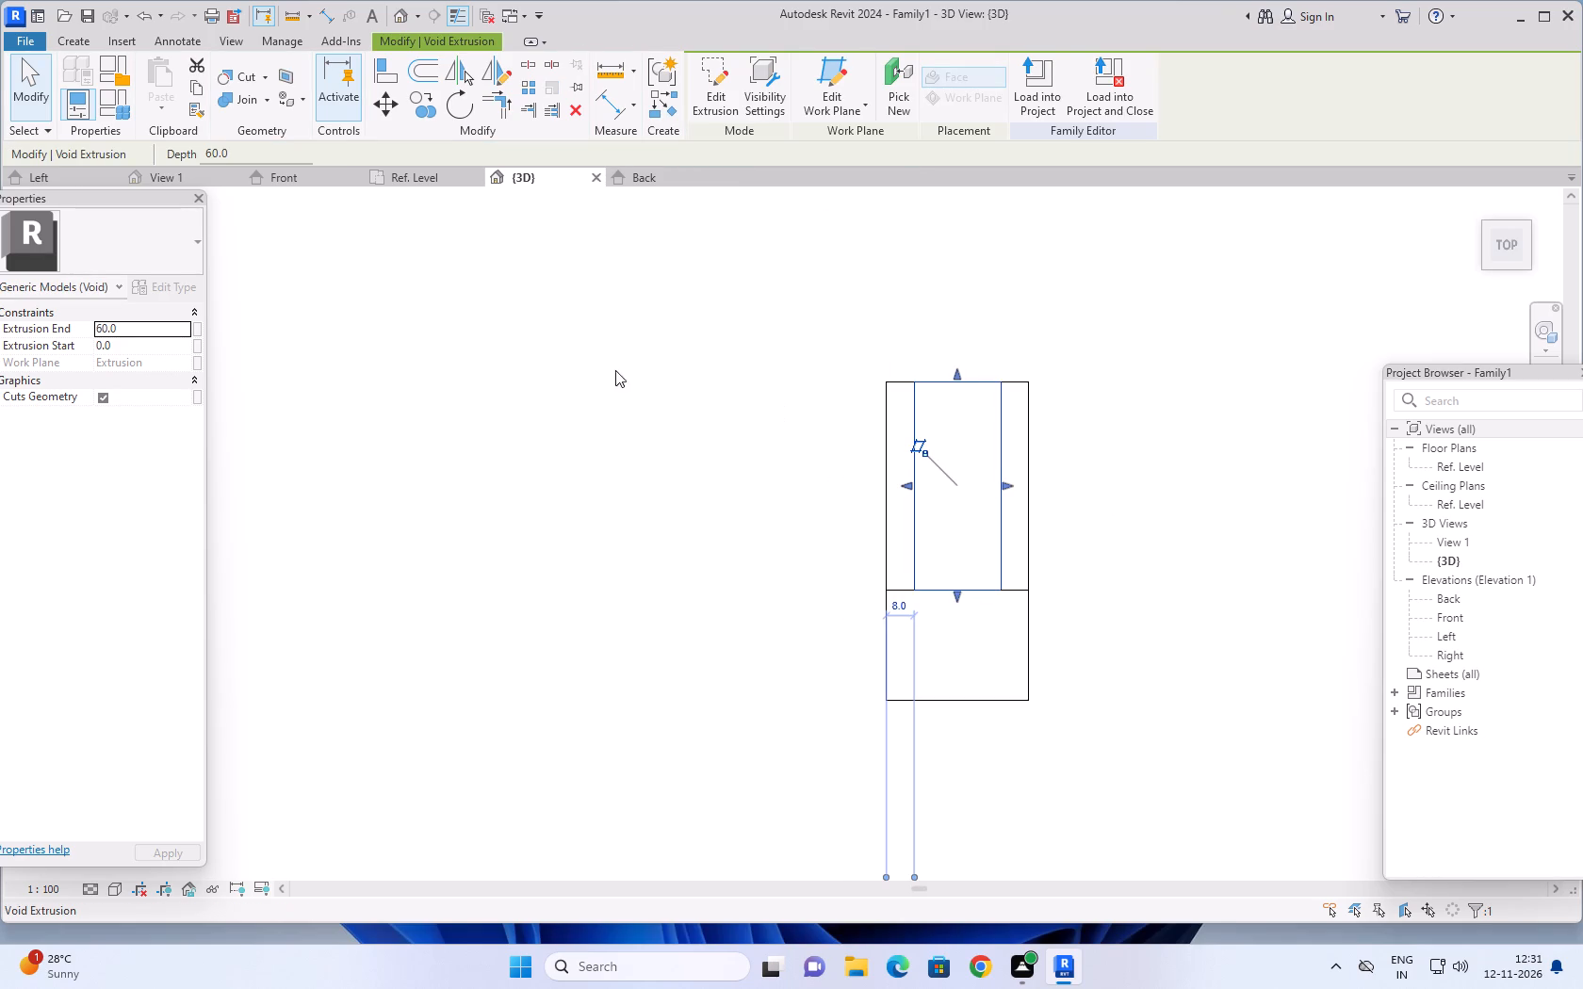
{"action": "middle_click_drag", "start_coordinate": [1100, 579], "coordinate": [897, 309], "text": "shift"}
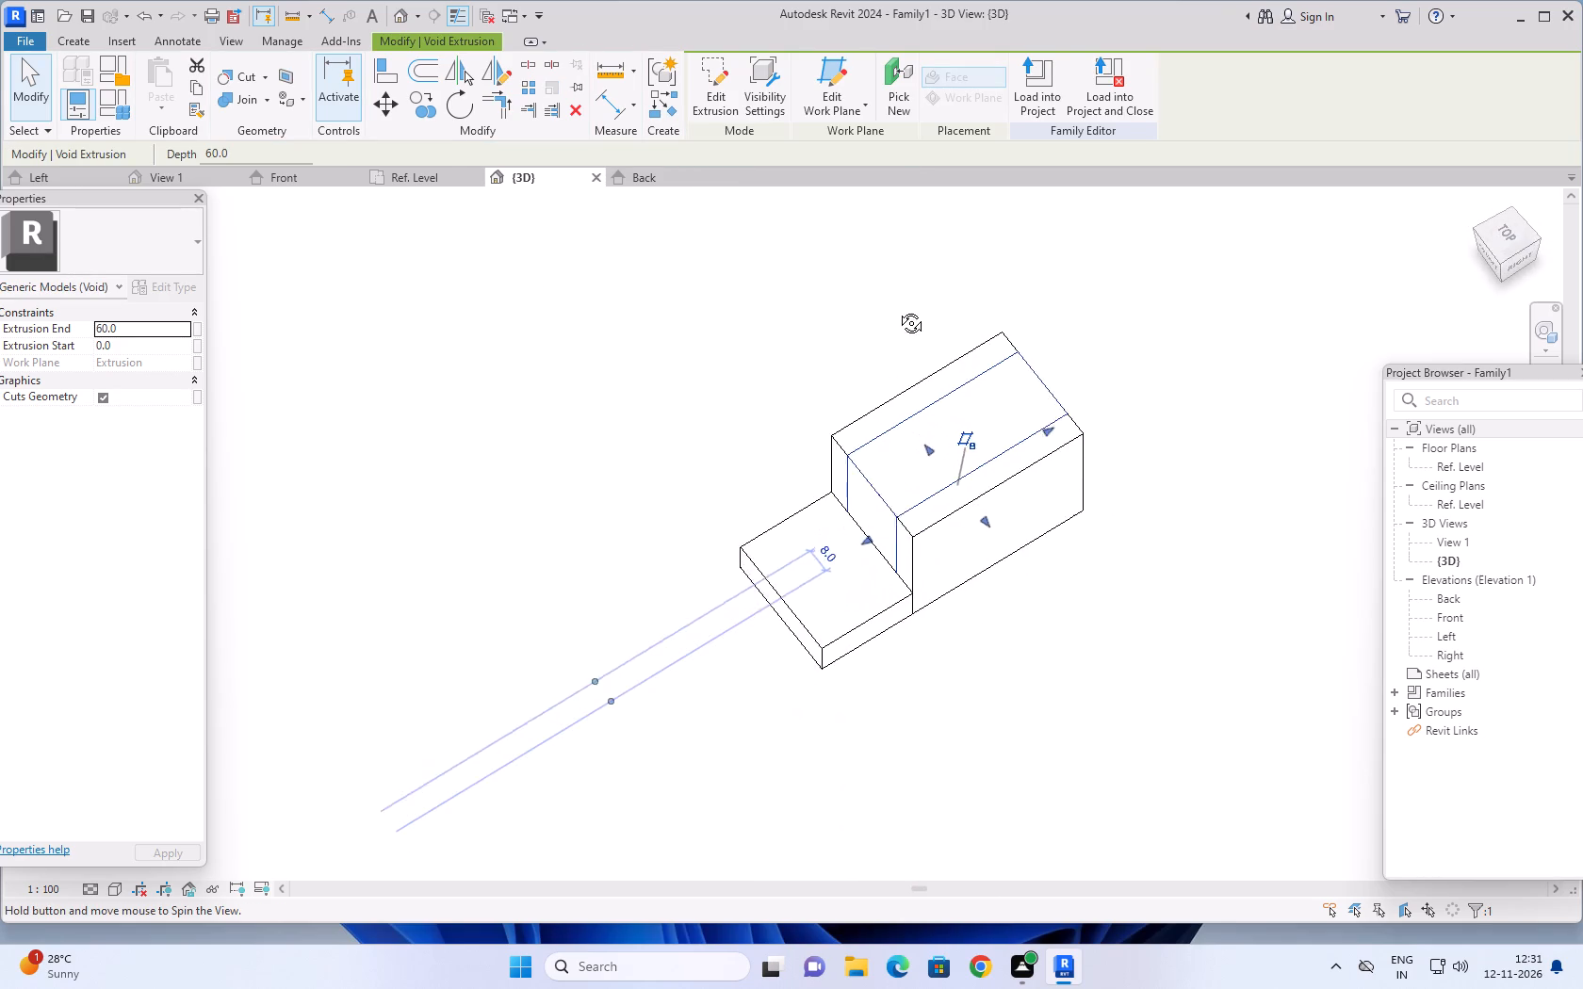
{"action": "middle_click_drag", "start_coordinate": [897, 309], "coordinate": [899, 308], "text": "shift"}
{"action": "key", "text": "Escape"}
Examine the slotted block from several angles and up close, including both upright walls and the slot floor.
{"action": "middle_click_drag", "start_coordinate": [1041, 531], "coordinate": [1120, 370]}
{"action": "middle_click_drag", "start_coordinate": [1103, 446], "coordinate": [929, 669]}
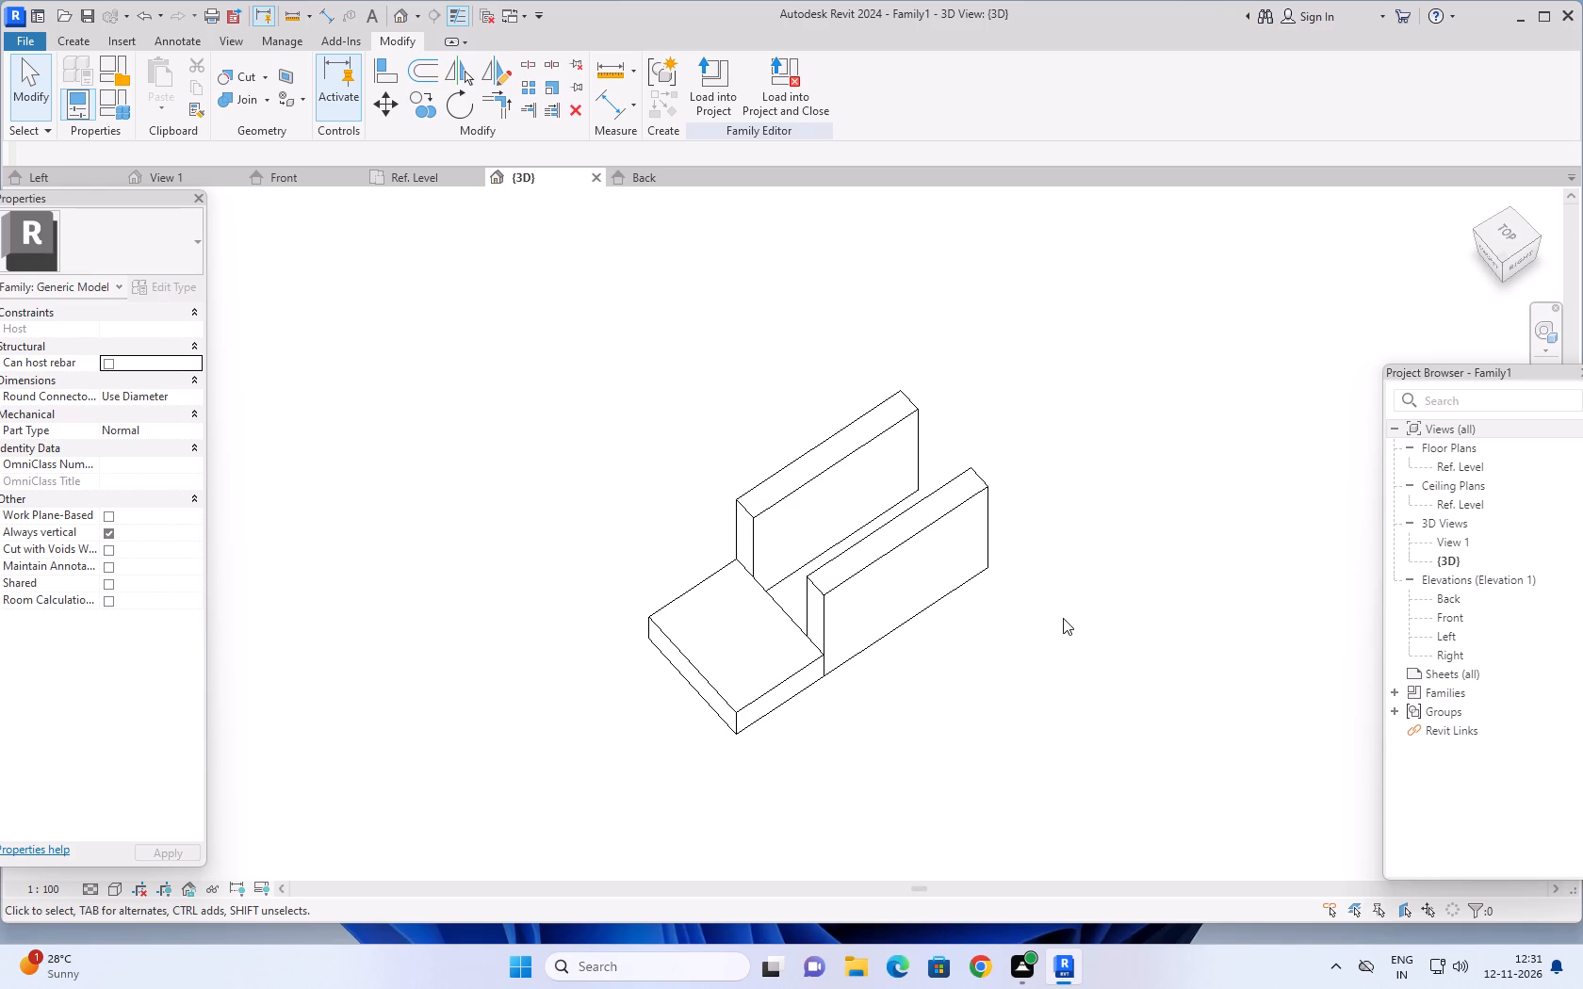
{"action": "middle_click_drag", "start_coordinate": [1040, 647], "coordinate": [1158, 341]}
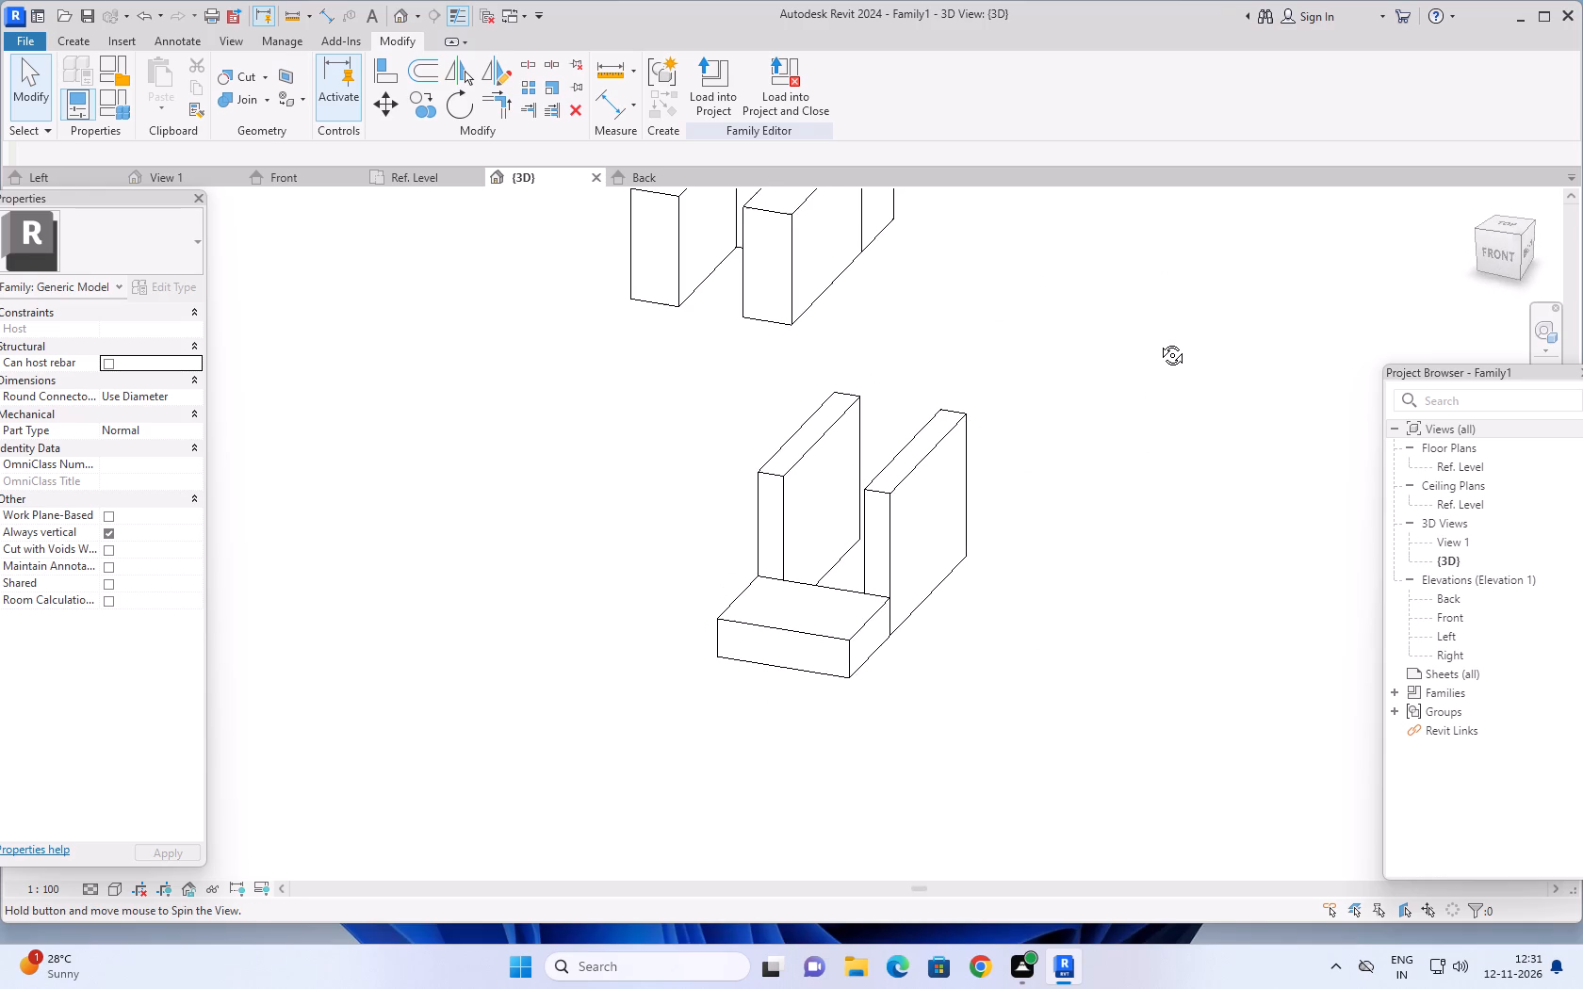
{"action": "middle_click_drag", "start_coordinate": [1158, 341], "coordinate": [1107, 453]}
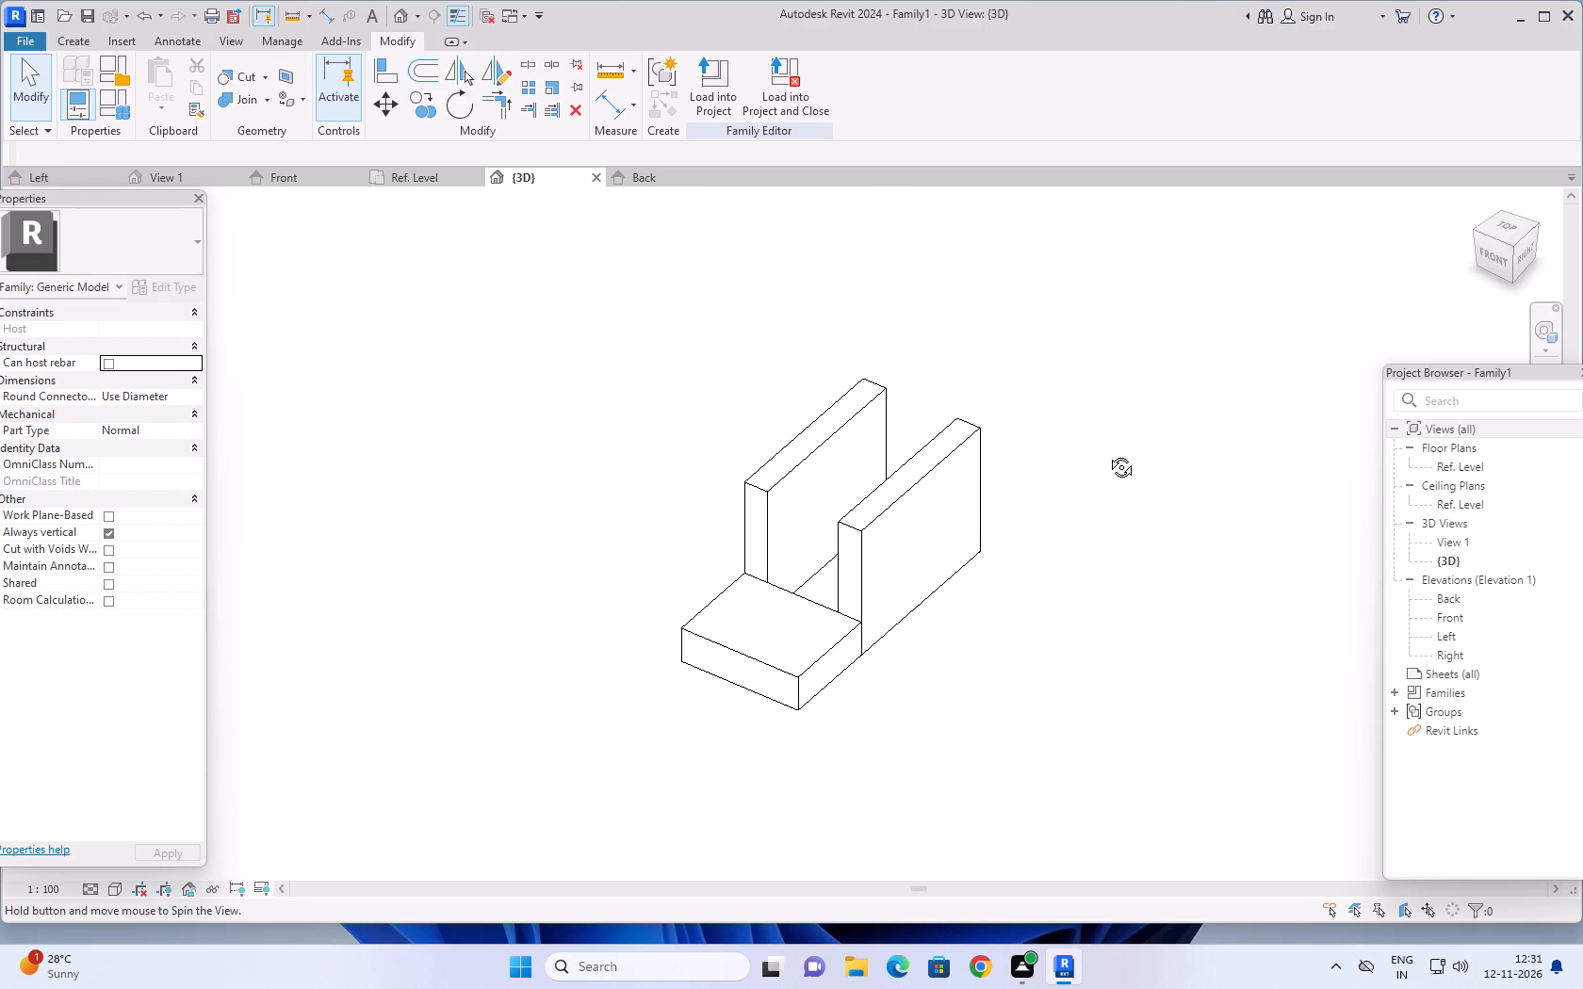
{"action": "middle_click_drag", "start_coordinate": [1107, 453], "coordinate": [1106, 462]}
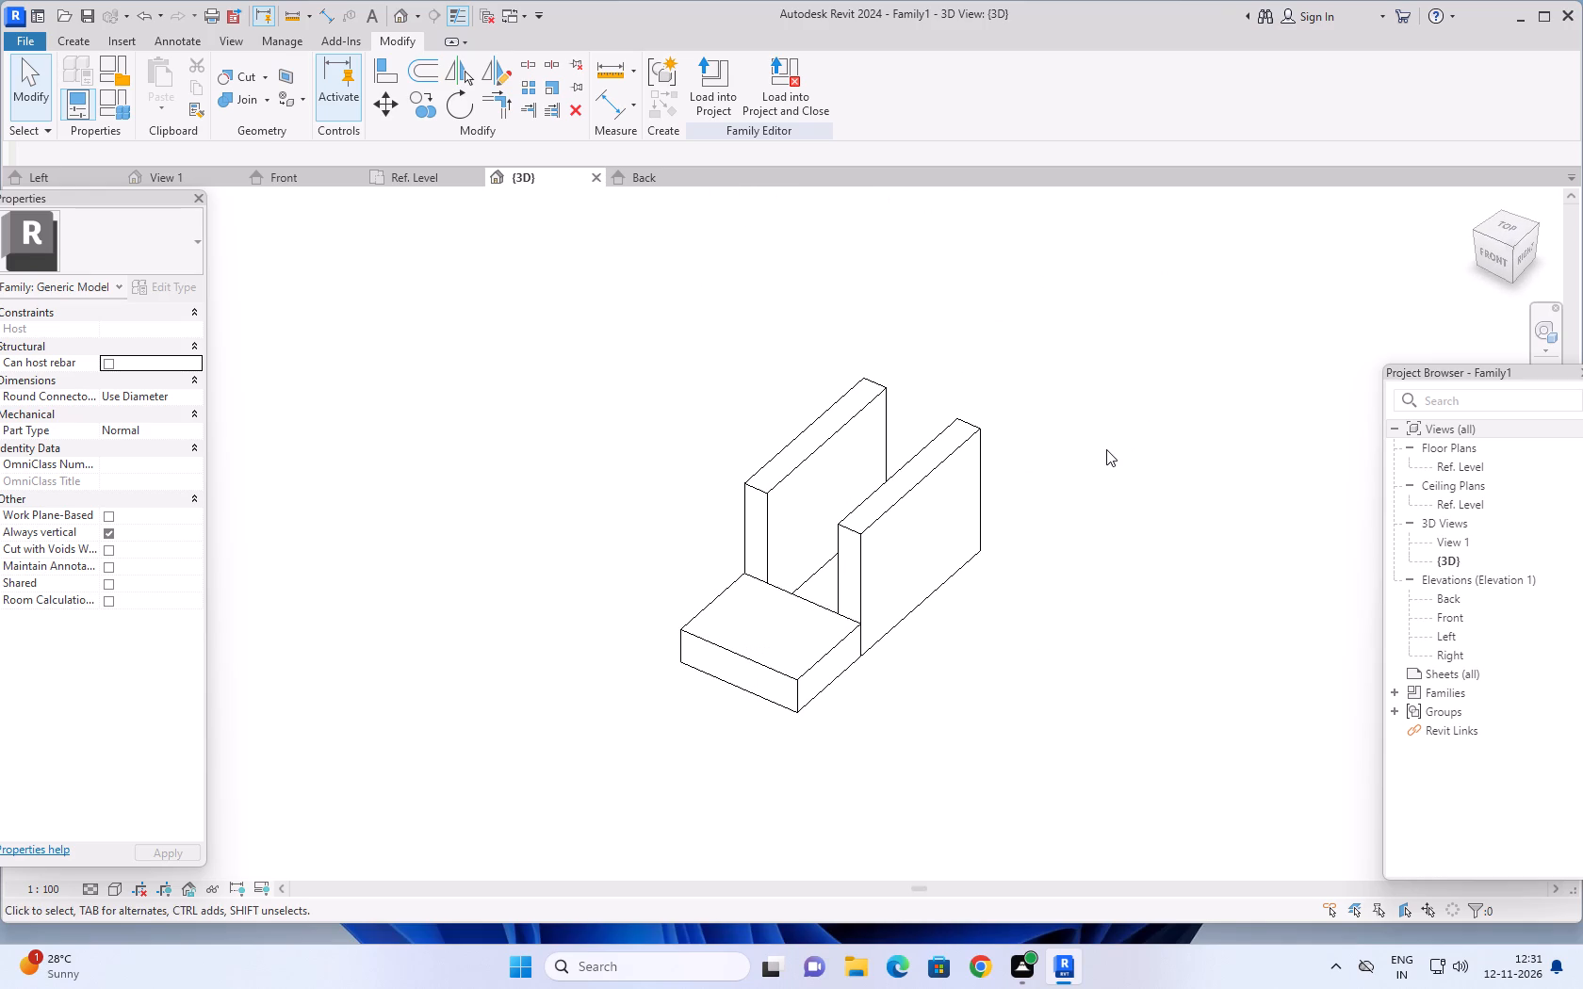
{"action": "middle_click_drag", "start_coordinate": [1106, 449], "coordinate": [1131, 596]}
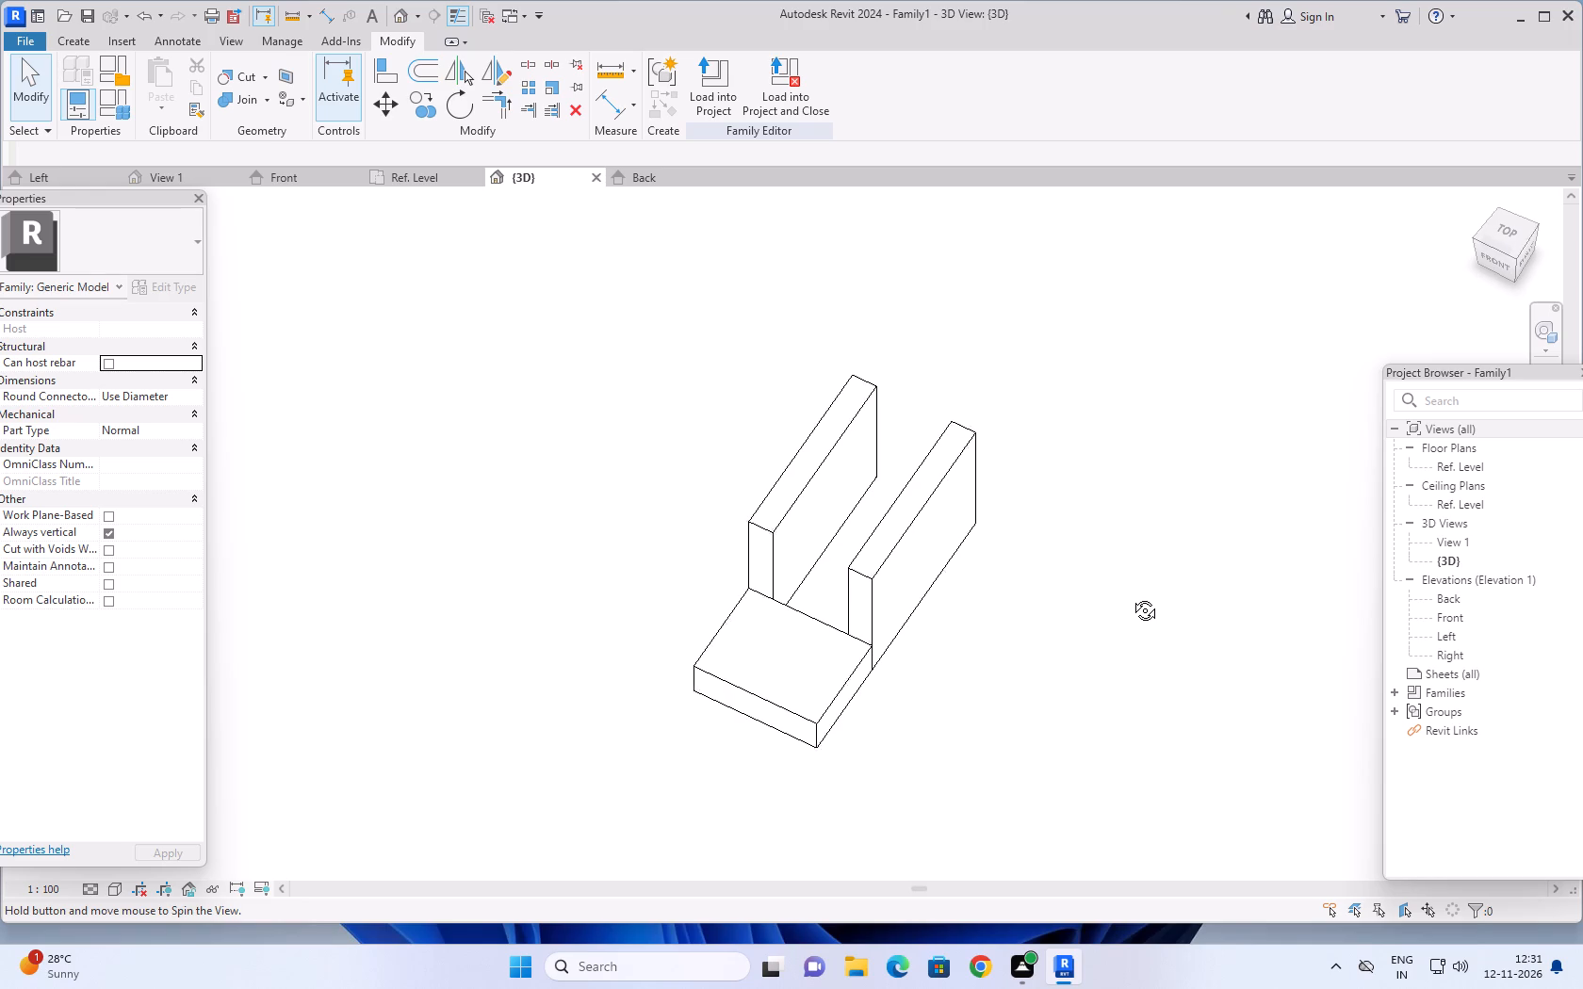
{"action": "middle_click_drag", "start_coordinate": [1131, 596], "coordinate": [1139, 594]}
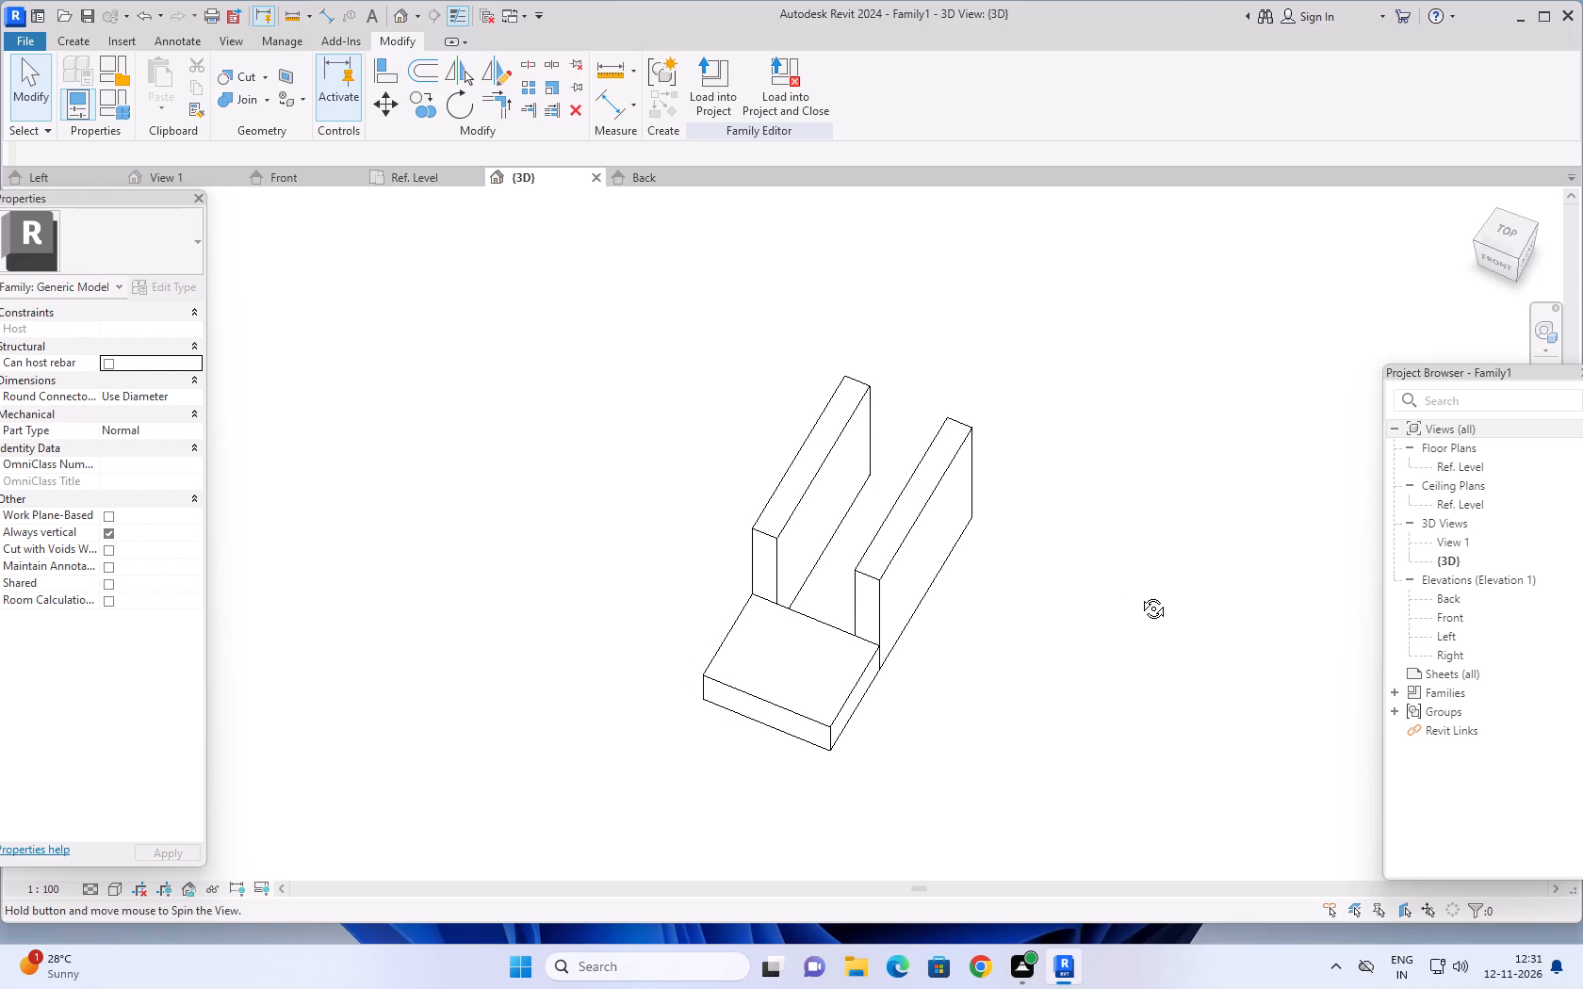
{"action": "middle_click_drag", "start_coordinate": [1139, 594], "coordinate": [1168, 563]}
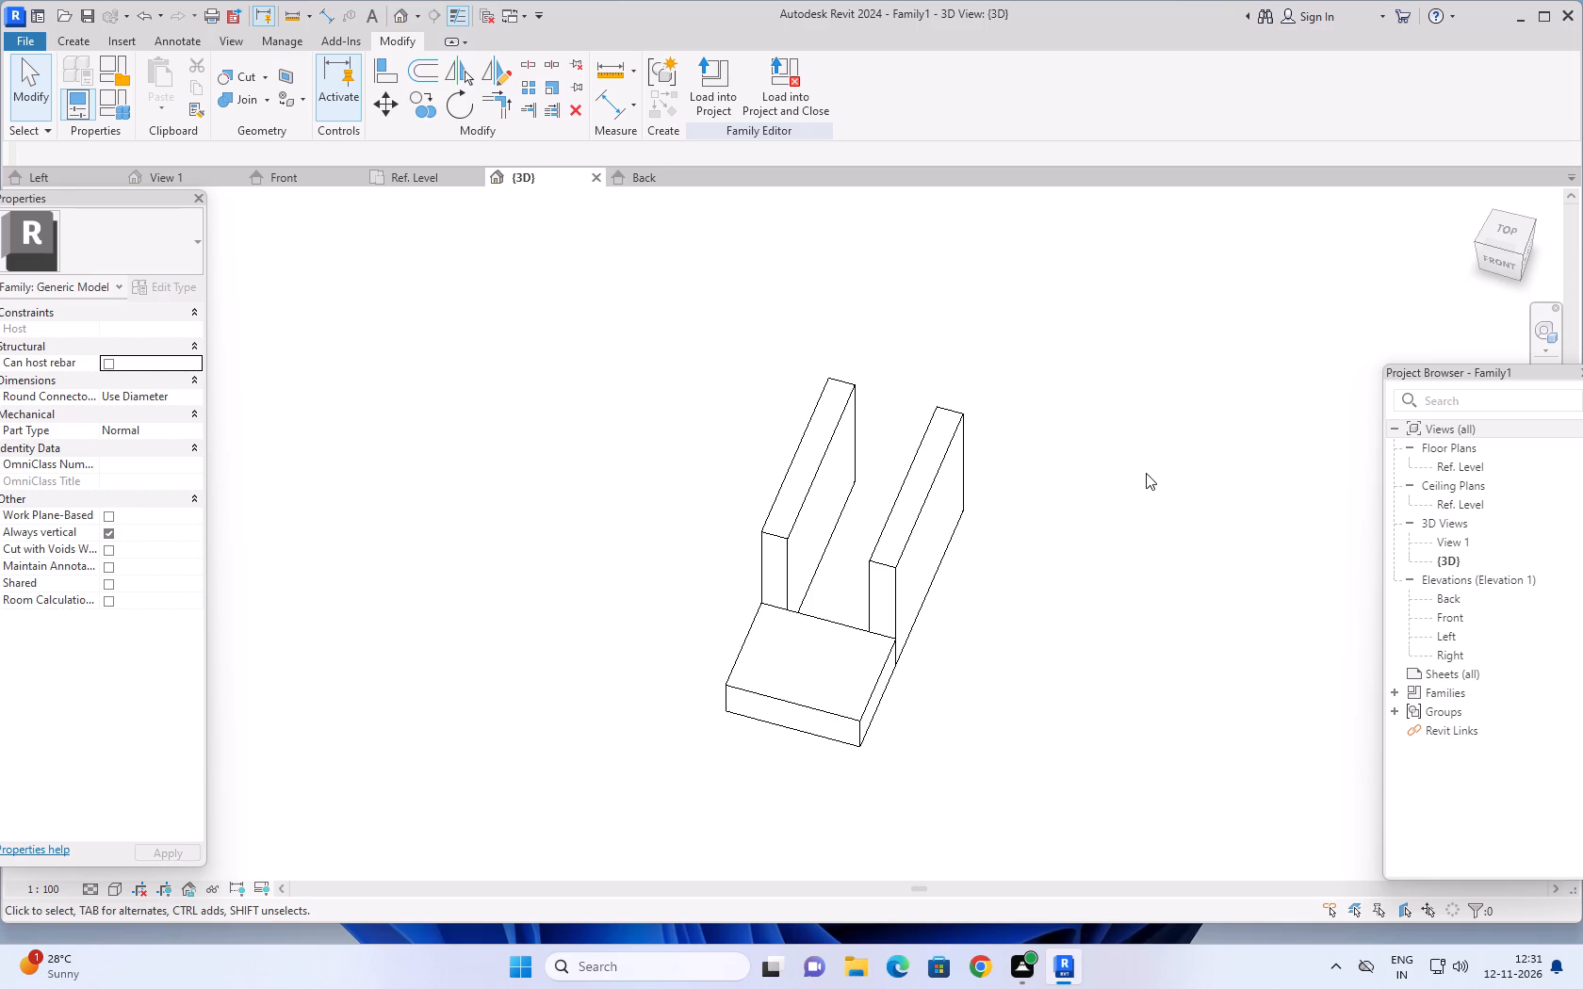
{"action": "scroll", "coordinate": [1117, 492], "scroll_direction": "up", "scroll_amount": 2}
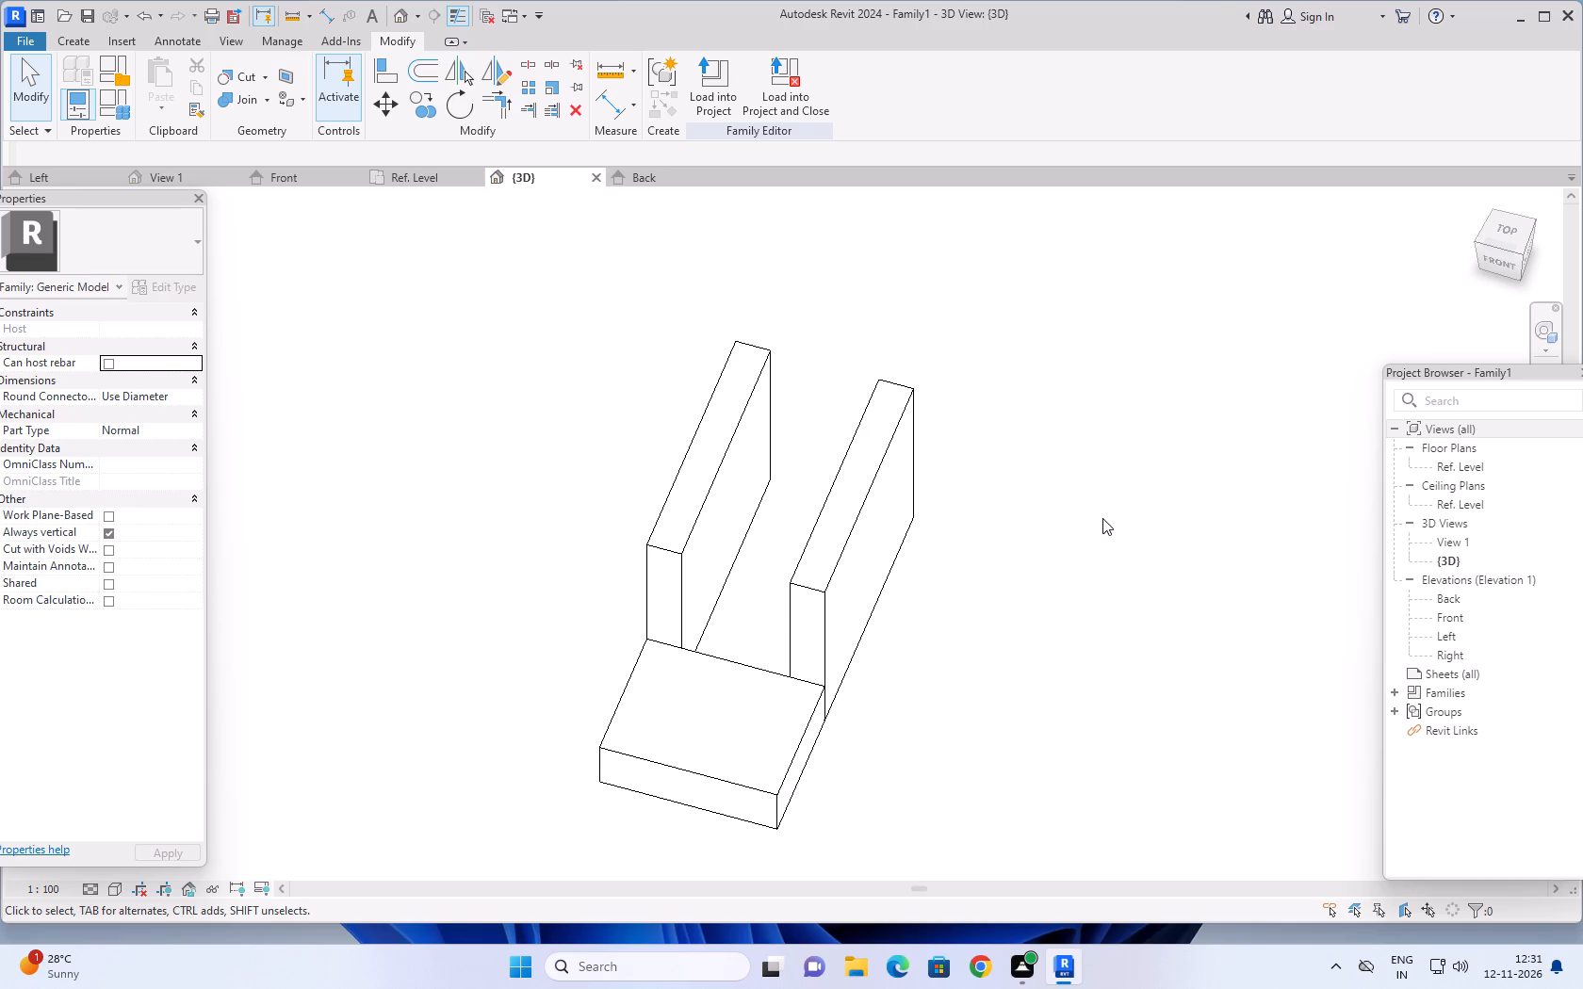
{"action": "scroll", "coordinate": [1102, 518], "scroll_direction": "up", "scroll_amount": 1}
{"action": "middle_click_drag", "start_coordinate": [1116, 511], "coordinate": [1390, 502]}
{"action": "middle_click_drag", "start_coordinate": [1266, 577], "coordinate": [1158, 578], "text": "shift"}
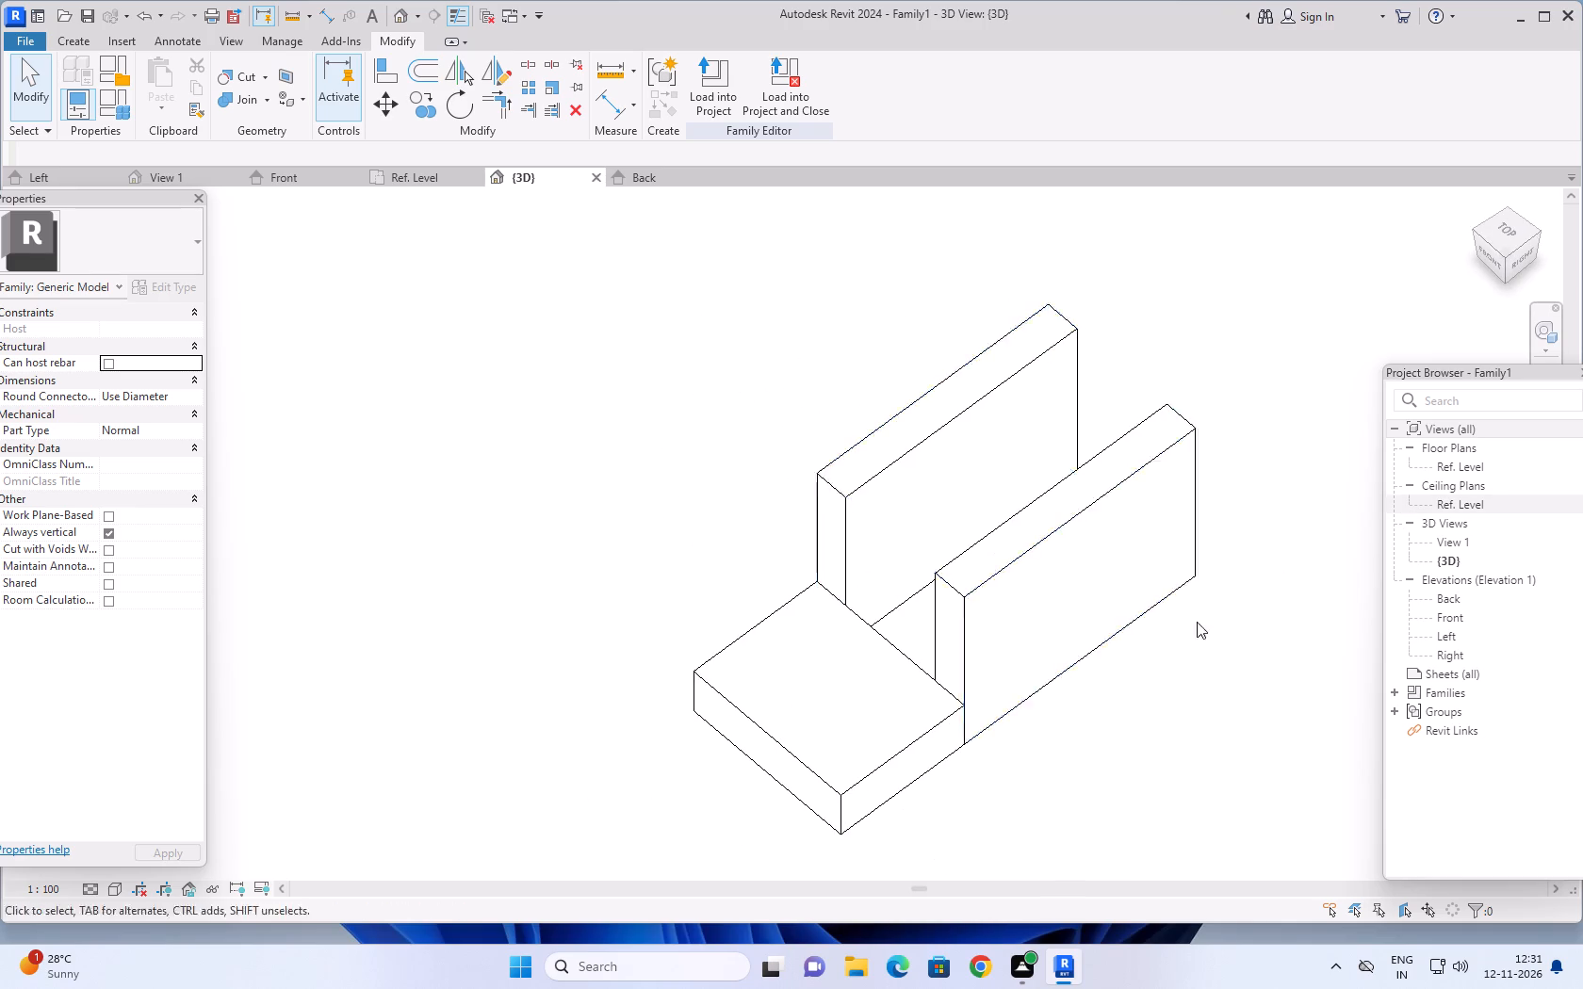
{"action": "middle_click_drag", "start_coordinate": [1199, 634], "coordinate": [1168, 645]}
{"action": "scroll", "coordinate": [1168, 647], "scroll_direction": "up", "scroll_amount": 1}
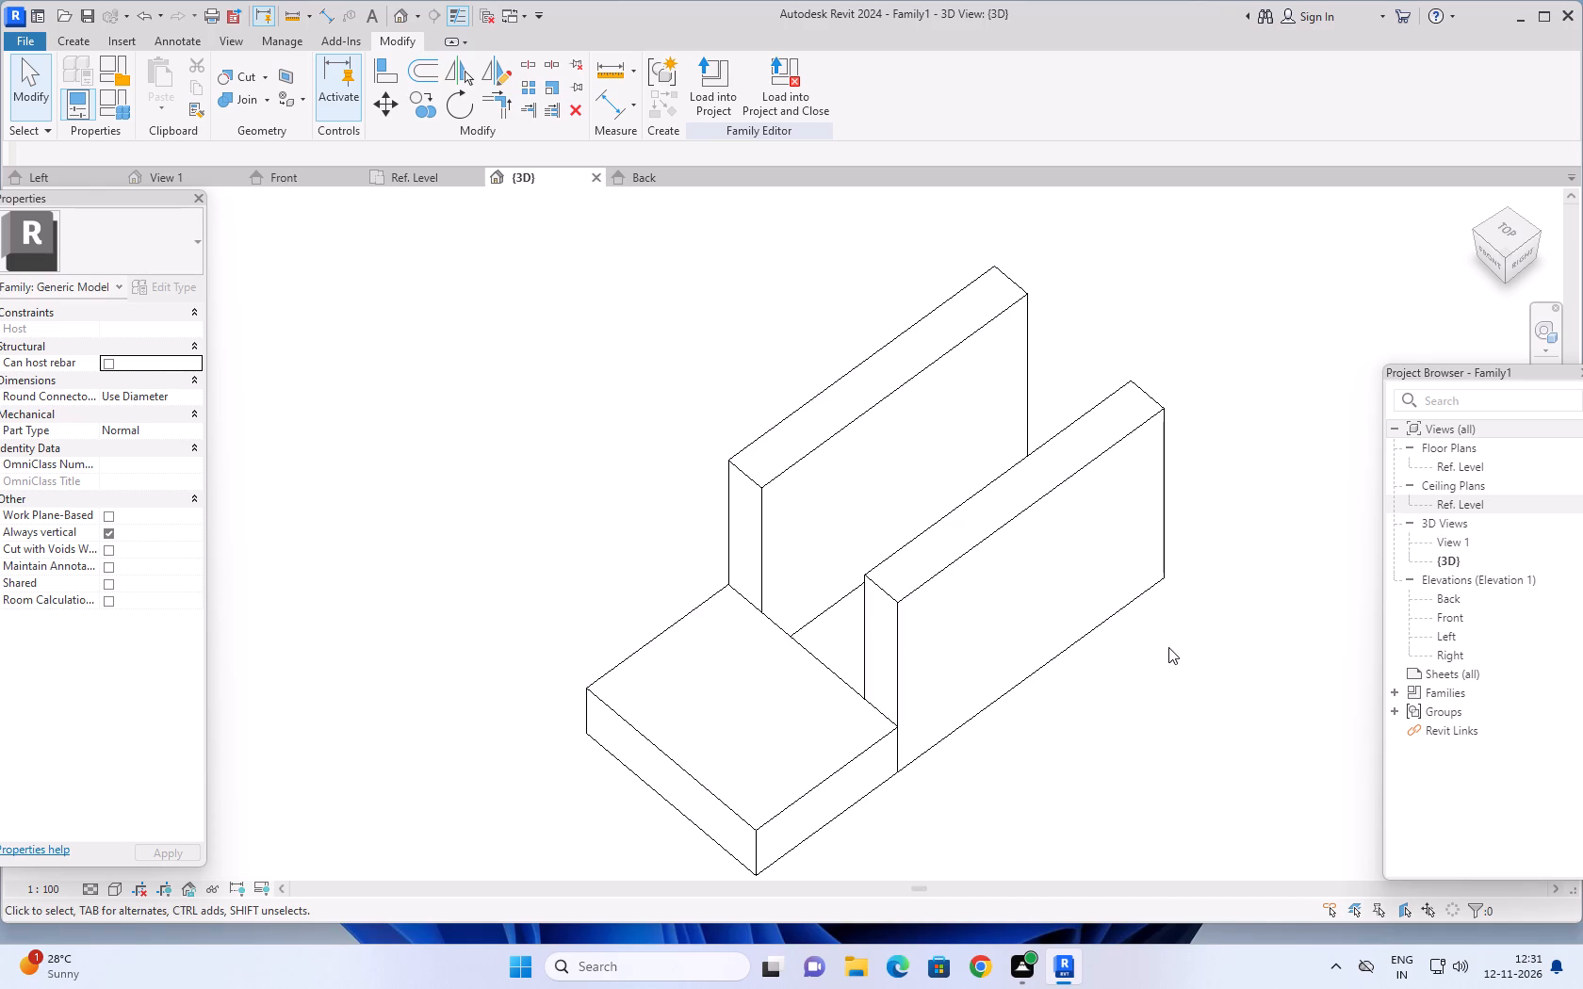
{"action": "scroll", "coordinate": [1093, 713], "scroll_direction": "up", "scroll_amount": 1}
{"action": "middle_click", "coordinate": [1141, 724]}
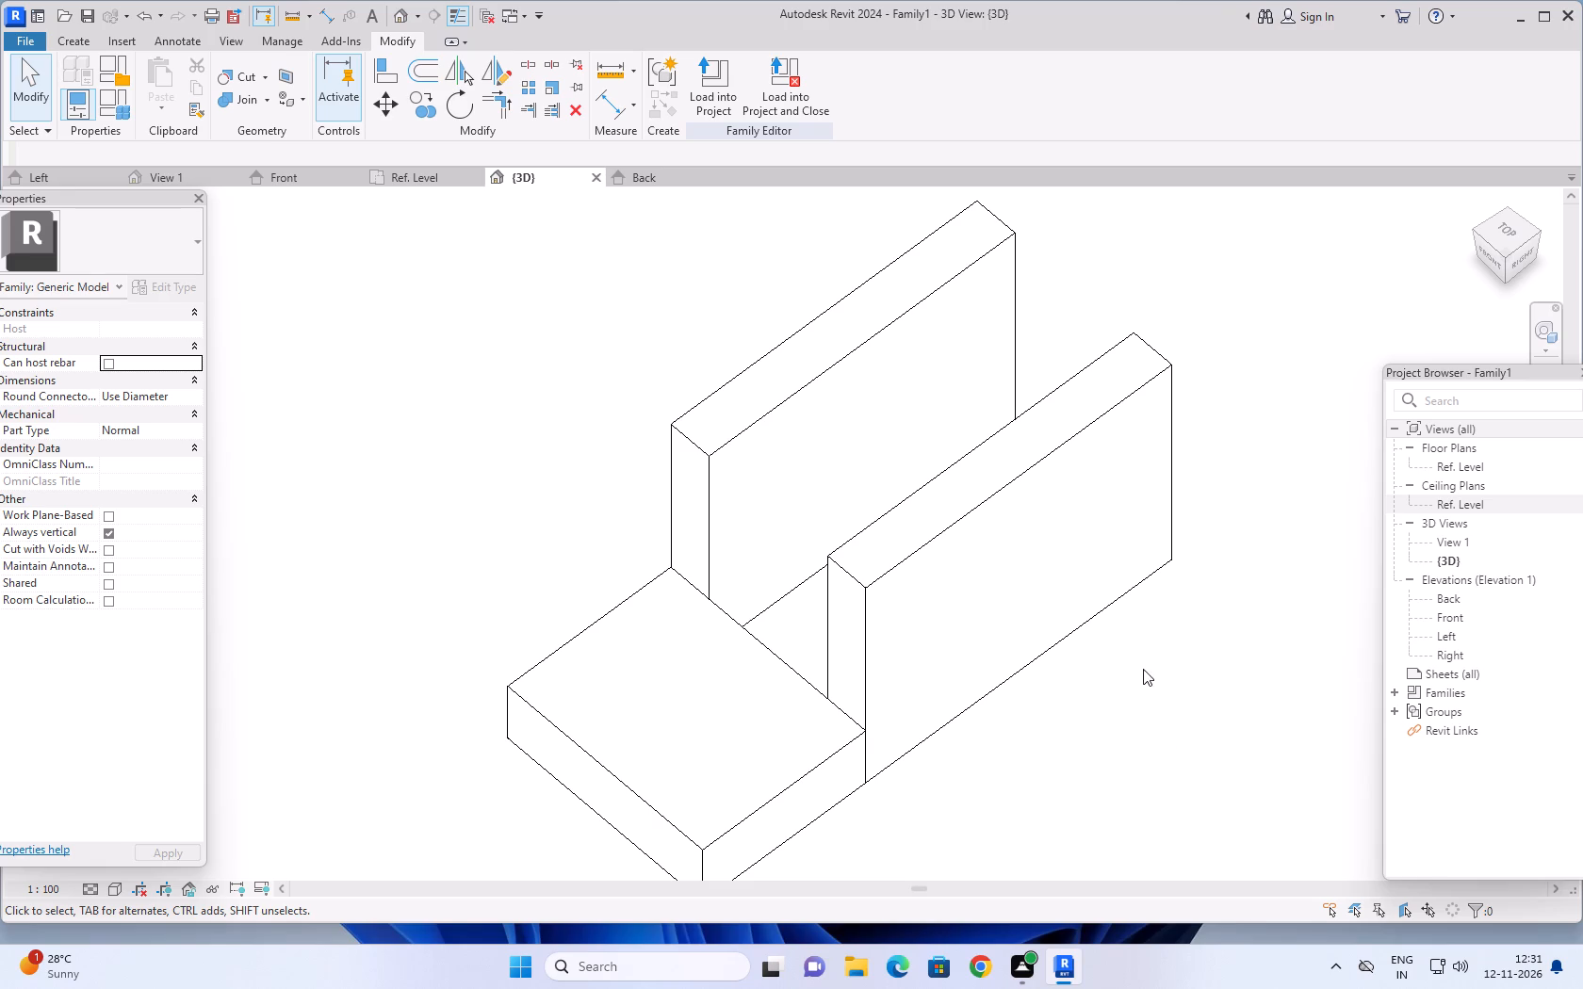
{"action": "middle_click_drag", "start_coordinate": [1147, 712], "coordinate": [1180, 737]}
{"action": "scroll", "coordinate": [1189, 576], "scroll_direction": "up", "scroll_amount": 1}
{"action": "middle_click_drag", "start_coordinate": [1206, 601], "coordinate": [1216, 615]}
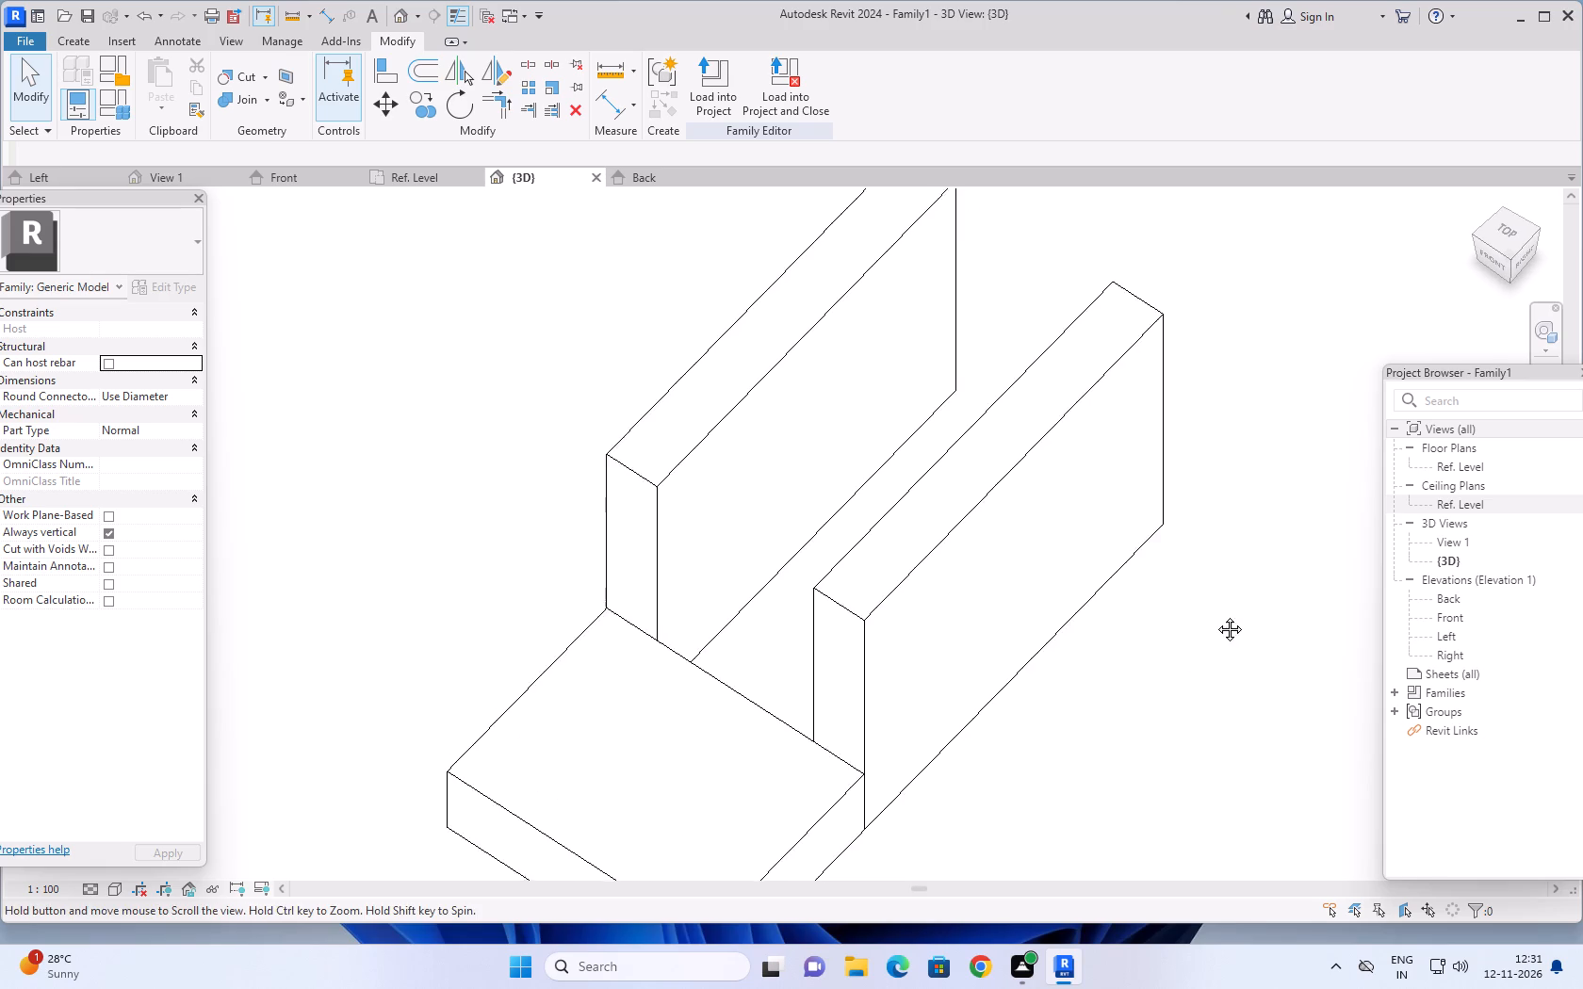
{"action": "middle_click_drag", "start_coordinate": [1216, 615], "coordinate": [1267, 650]}
{"action": "scroll", "coordinate": [1267, 638], "scroll_direction": "down", "scroll_amount": 2}
{"action": "middle_click_drag", "start_coordinate": [1268, 678], "coordinate": [1258, 659]}
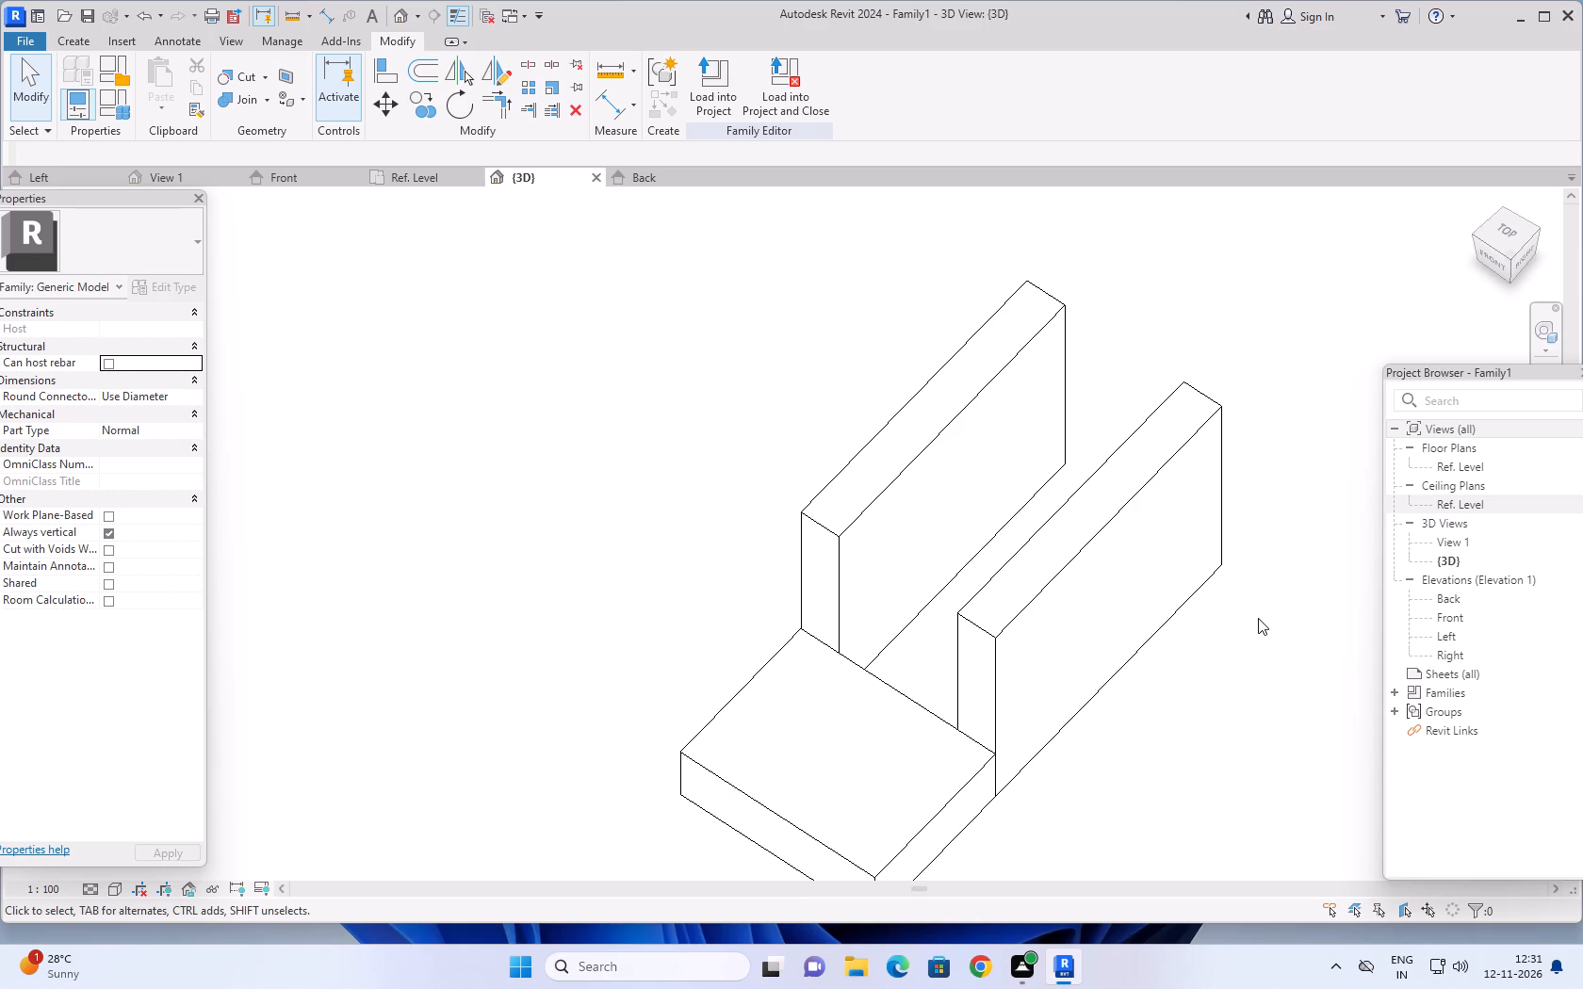
{"action": "scroll", "coordinate": [1258, 618], "scroll_direction": "down", "scroll_amount": 1}
{"action": "middle_click_drag", "start_coordinate": [1235, 640], "coordinate": [1226, 585]}
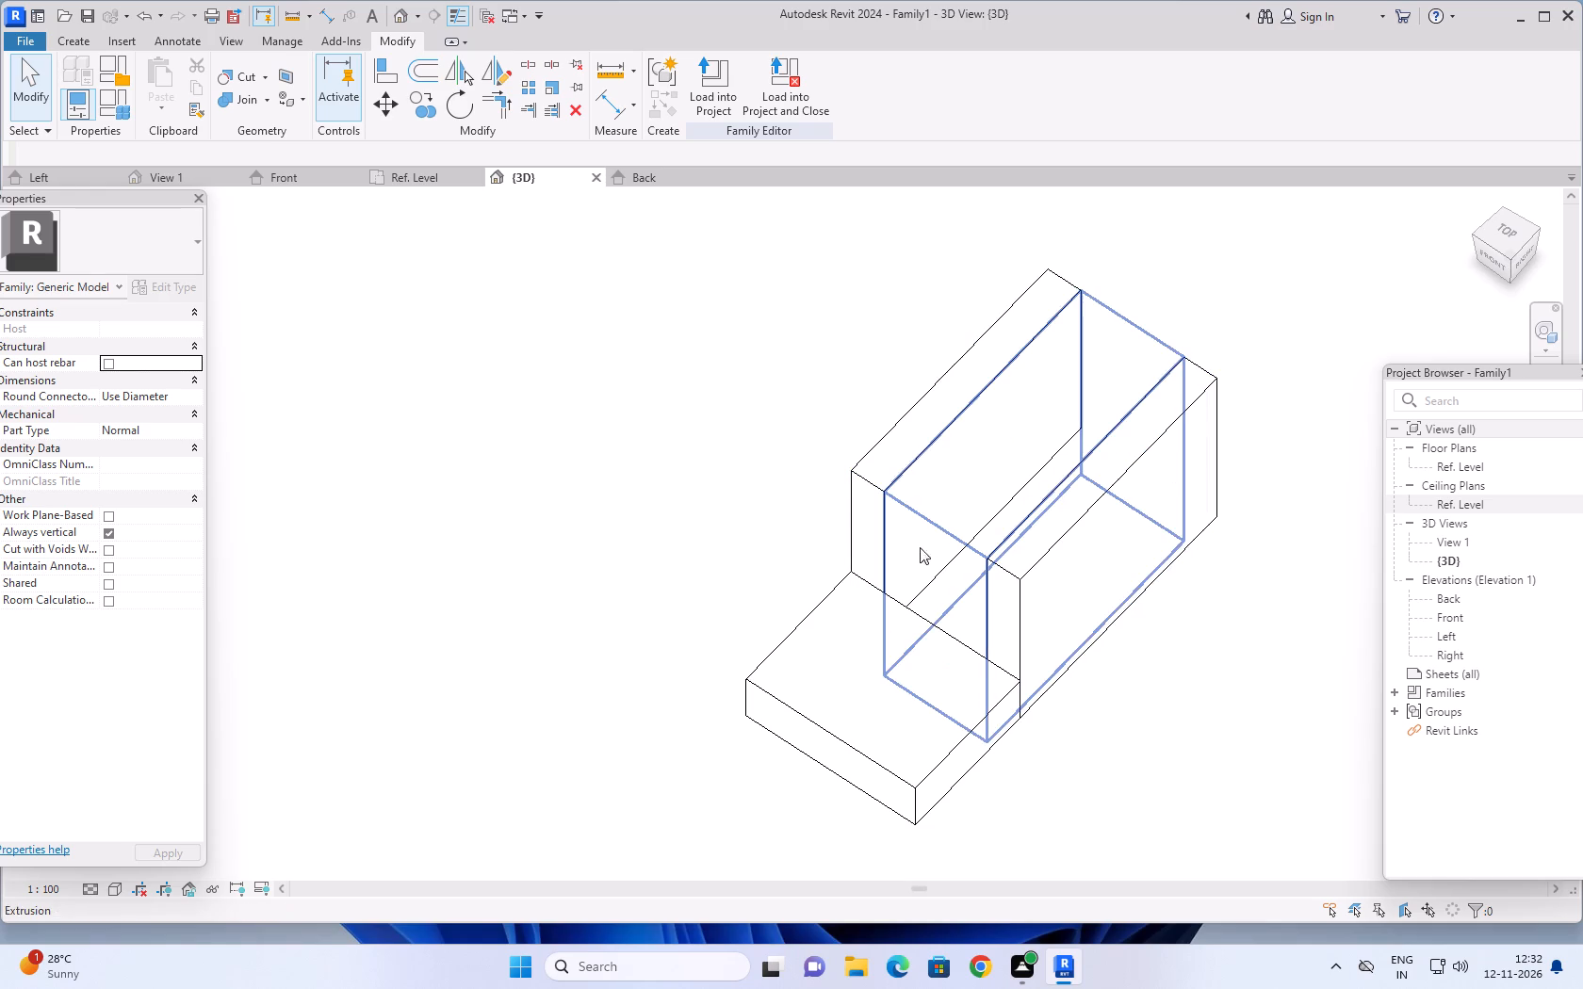
{"action": "middle_click_drag", "start_coordinate": [1223, 704], "coordinate": [1270, 728]}
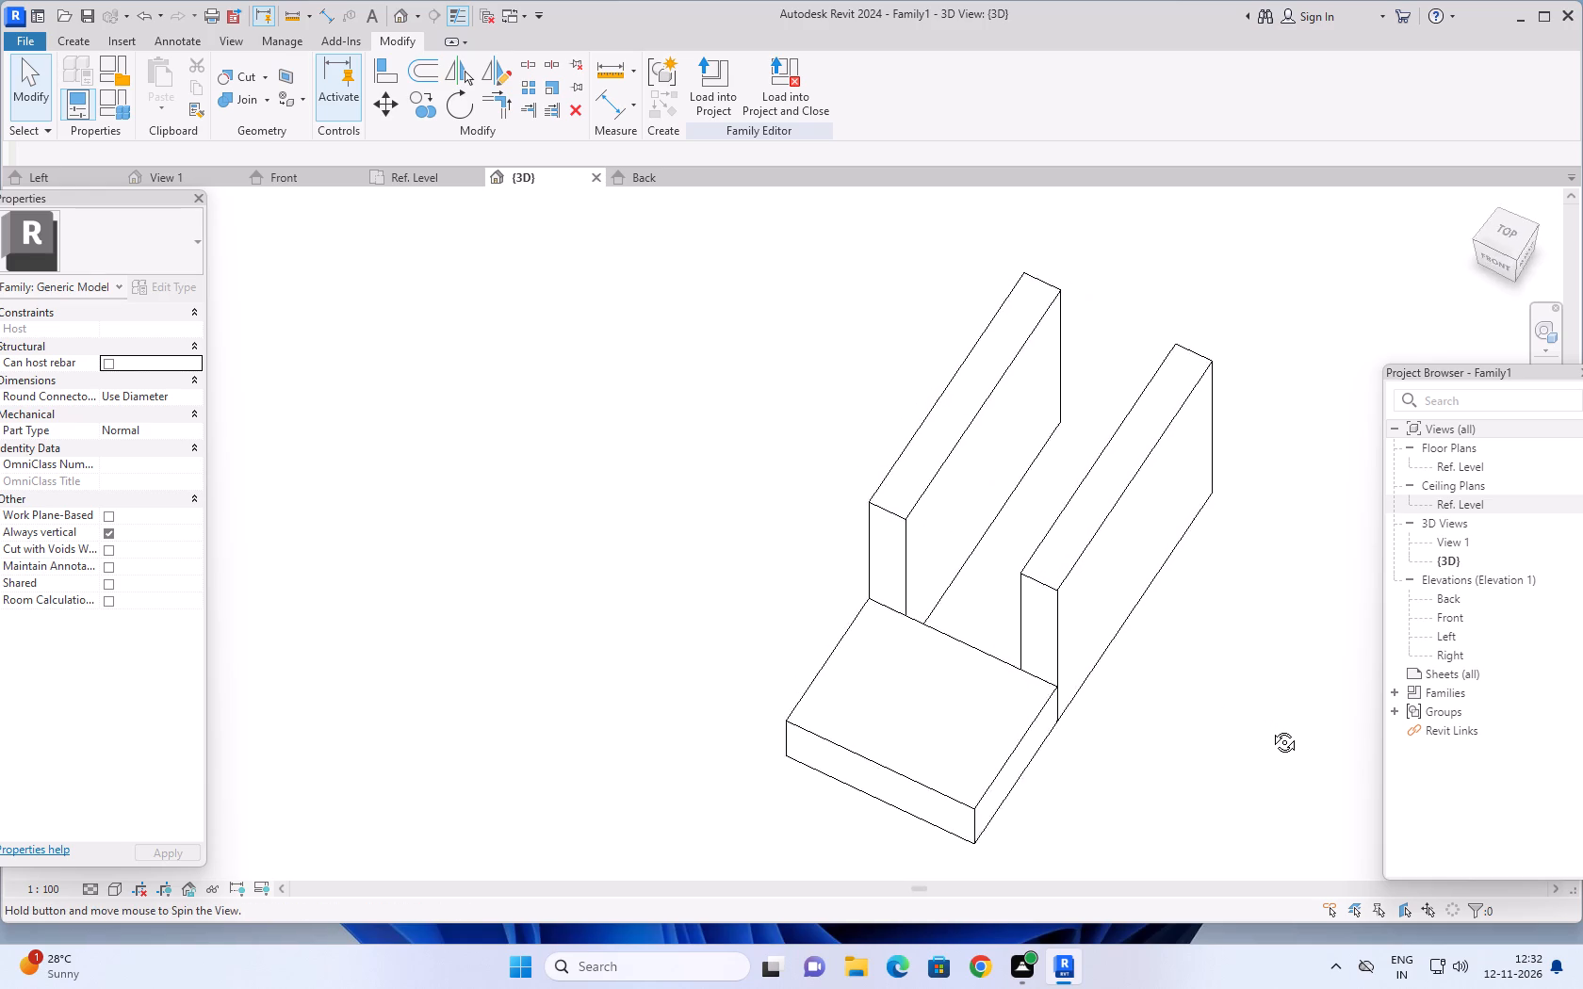
{"action": "middle_click_drag", "start_coordinate": [1270, 728], "coordinate": [1302, 767]}
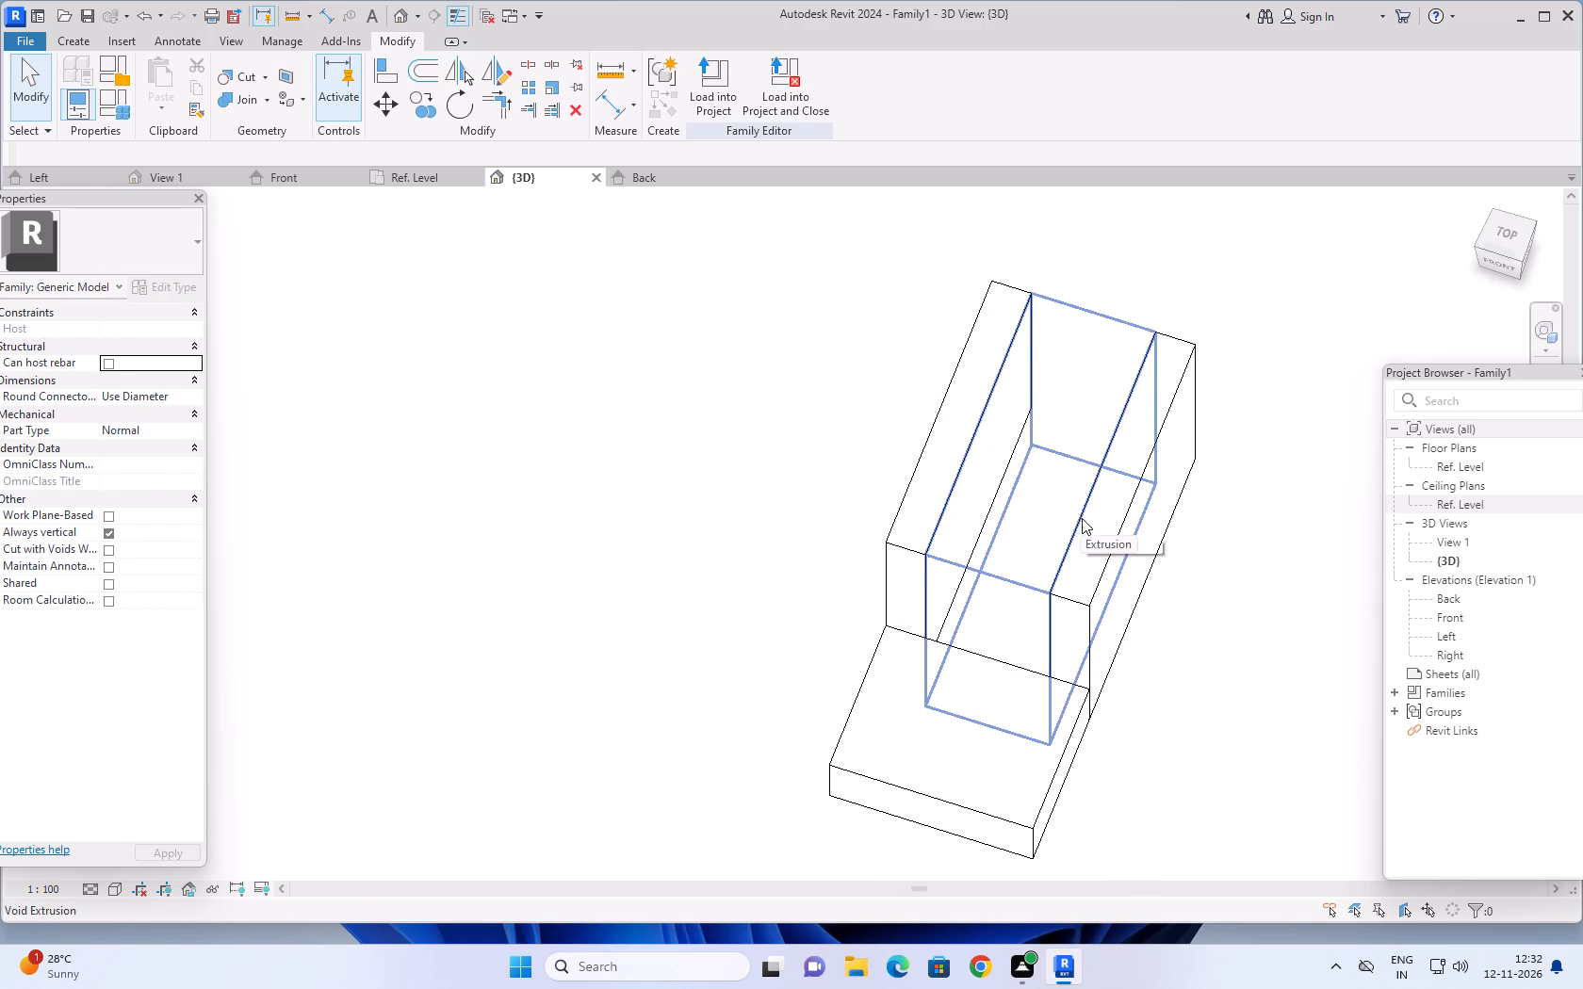
Select the tall block's solid extrusion and inspect how the slot void passes through it from several angles.
{"action": "left_click", "coordinate": [1099, 537]}
{"action": "scroll", "coordinate": [1217, 655], "scroll_direction": "down", "scroll_amount": 2}
{"action": "middle_click_drag", "start_coordinate": [1221, 672], "coordinate": [1230, 425]}
{"action": "middle_click_drag", "start_coordinate": [1255, 567], "coordinate": [1243, 587]}
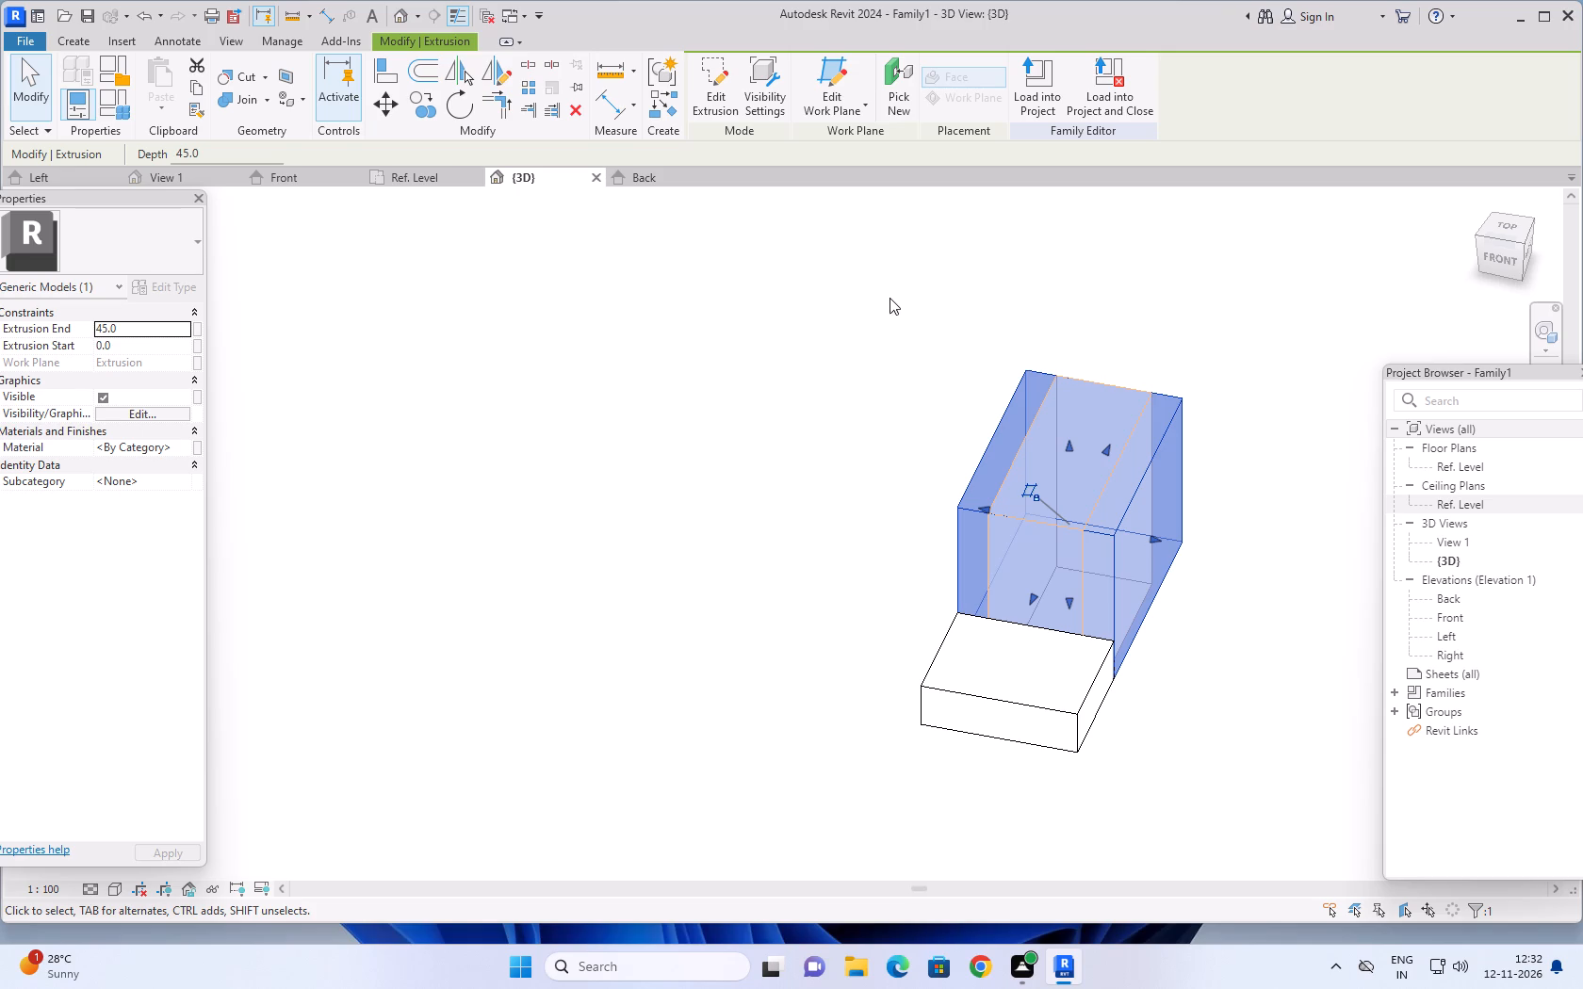
{"action": "middle_click_drag", "start_coordinate": [892, 288], "coordinate": [941, 669], "text": "shift"}
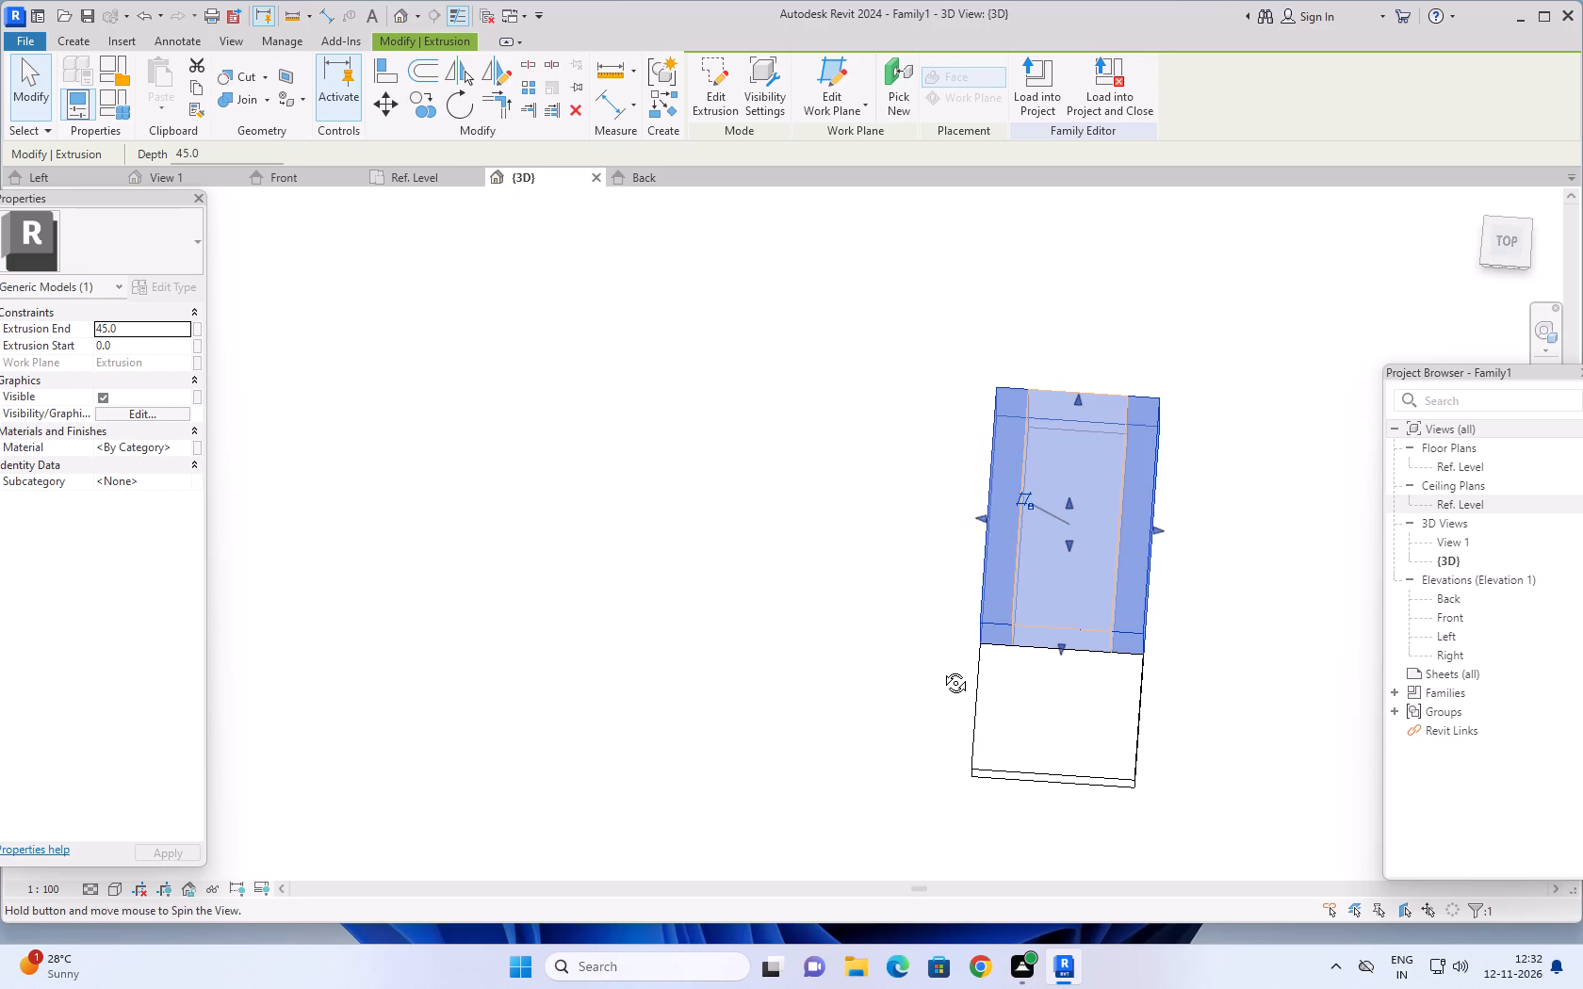
{"action": "middle_click_drag", "start_coordinate": [941, 669], "coordinate": [787, 268], "text": "shift"}
{"action": "middle_click_drag", "start_coordinate": [840, 348], "coordinate": [809, 397]}
{"action": "middle_click_drag", "start_coordinate": [808, 403], "coordinate": [774, 375]}
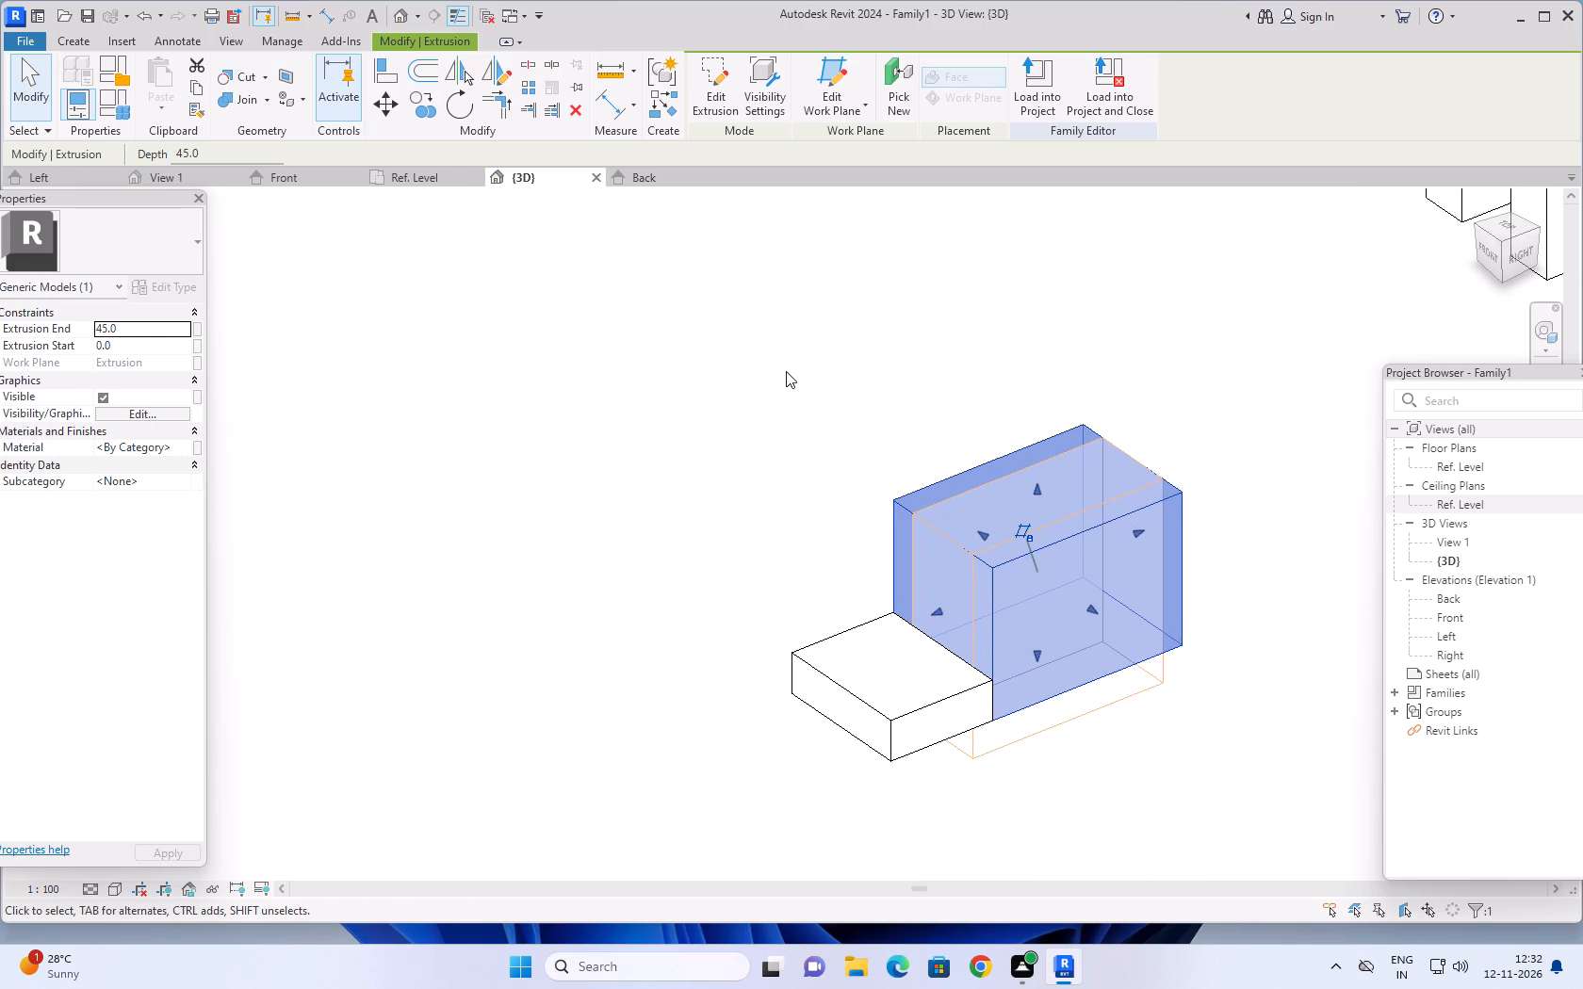
{"action": "middle_click_drag", "start_coordinate": [786, 371], "coordinate": [790, 467]}
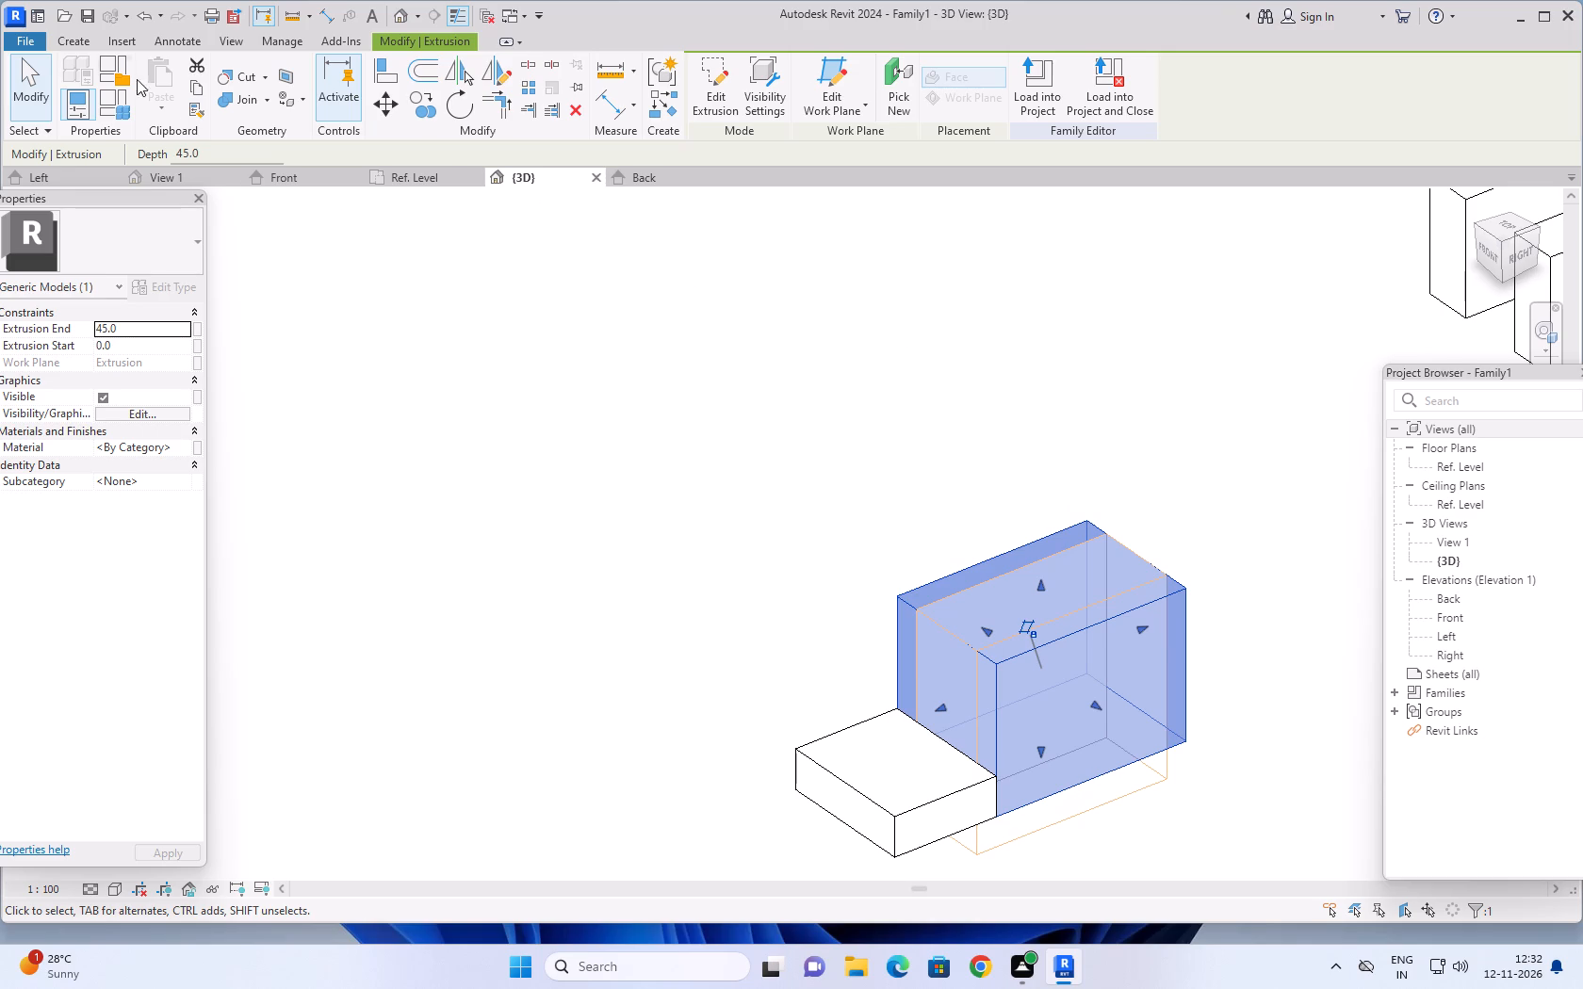
Start a new void extrusion and set its work plane to the top face of the right upright wall.
{"action": "left_click", "coordinate": [66, 35]}
{"action": "left_click", "coordinate": [383, 99]}
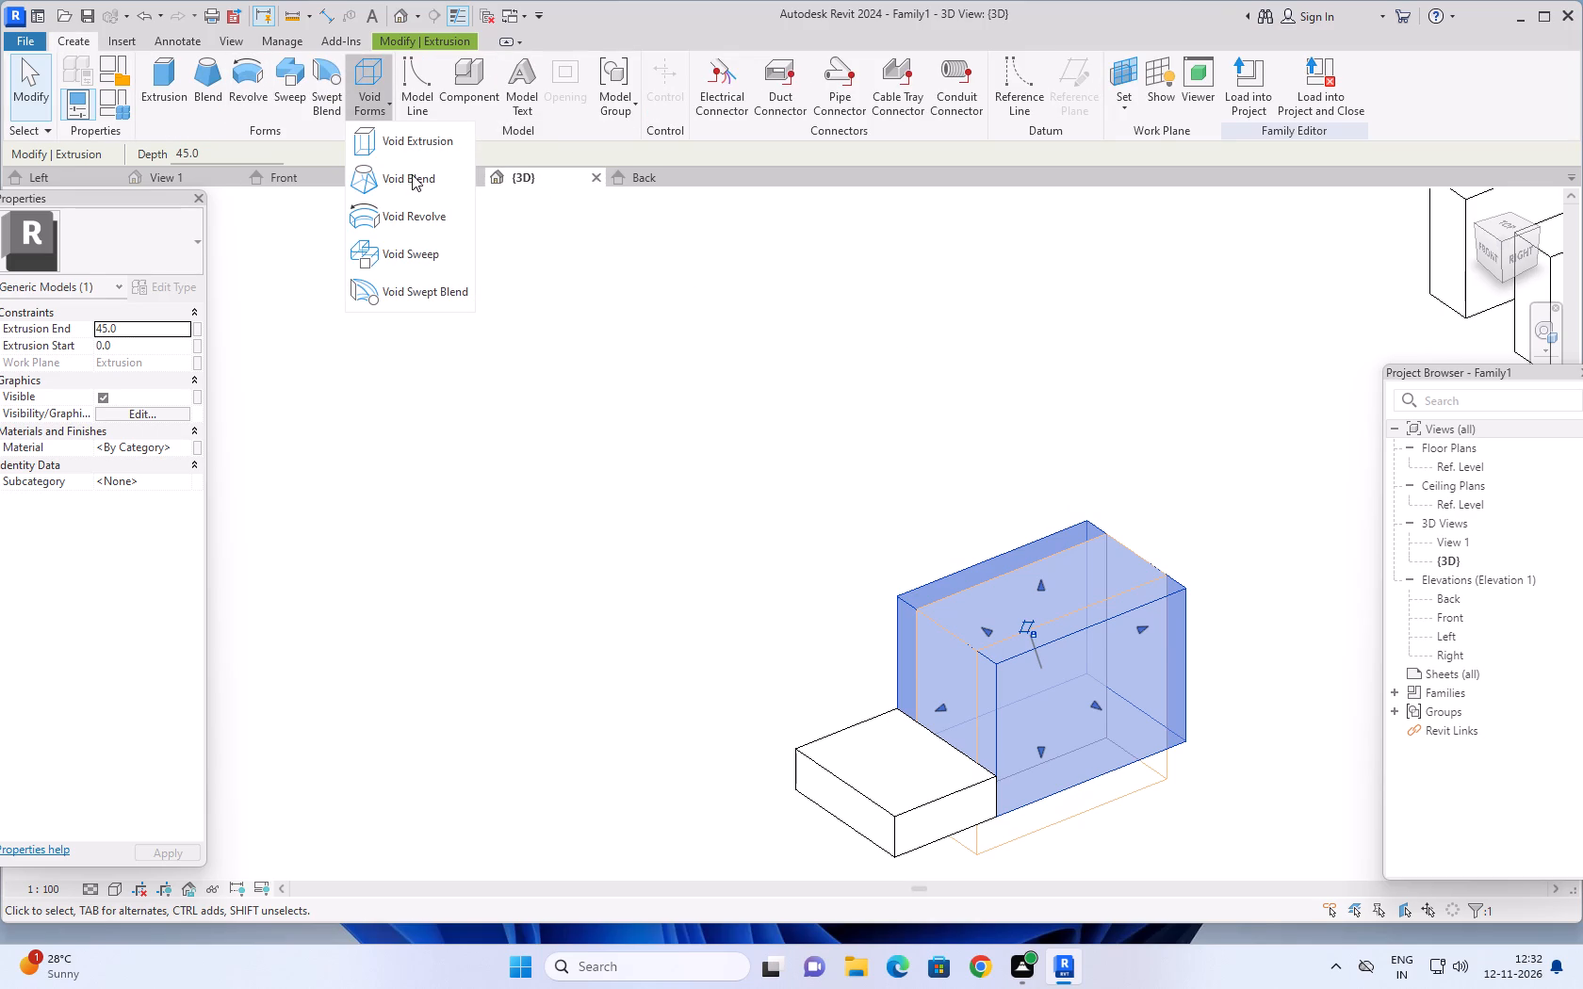
{"action": "left_click", "coordinate": [427, 141]}
{"action": "middle_click_drag", "start_coordinate": [787, 415], "coordinate": [822, 502], "text": "shift"}
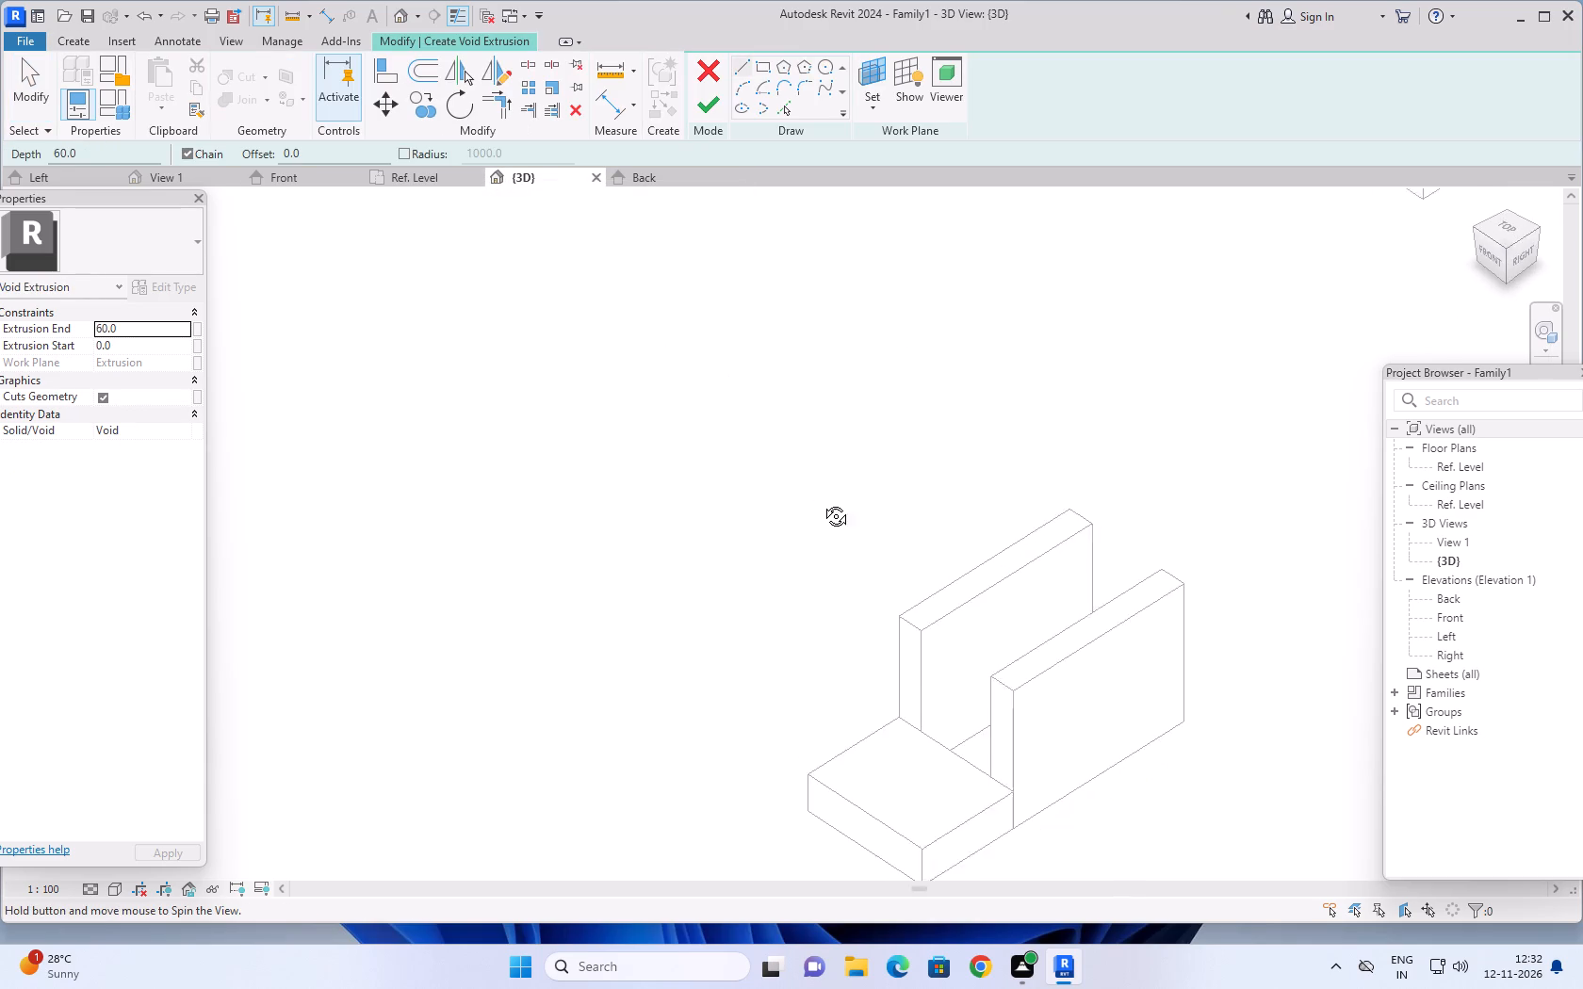
{"action": "middle_click_drag", "start_coordinate": [822, 502], "coordinate": [852, 527], "text": "shift"}
{"action": "left_click", "coordinate": [865, 108]}
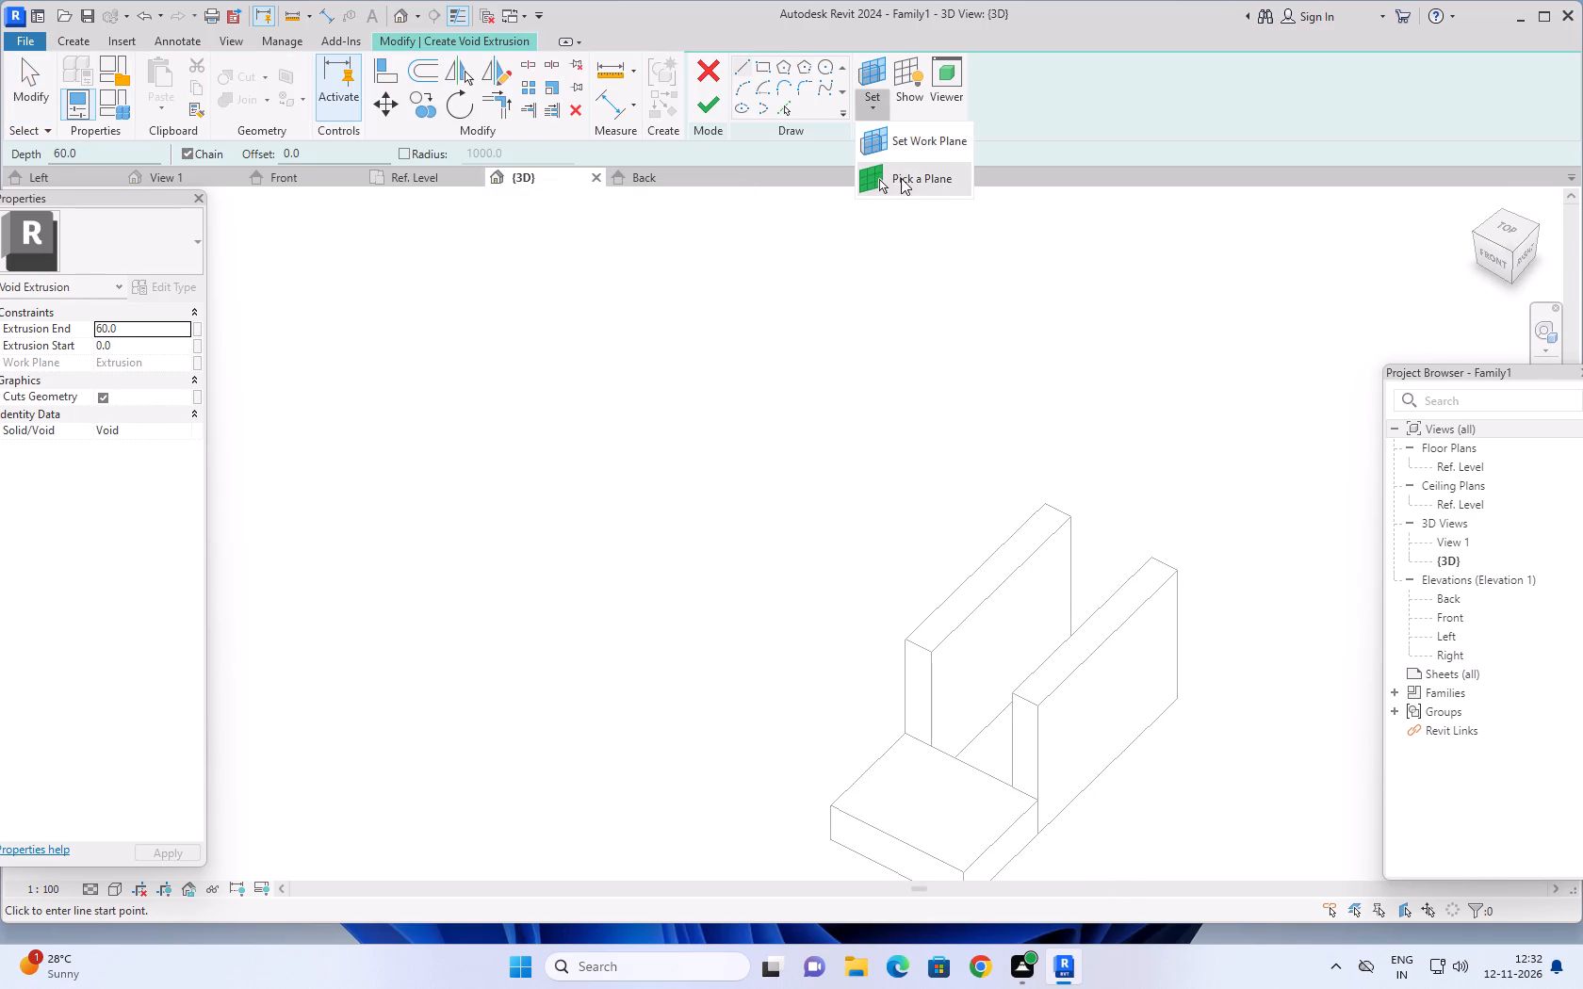
{"action": "left_click", "coordinate": [901, 179]}
{"action": "left_click", "coordinate": [1102, 620]}
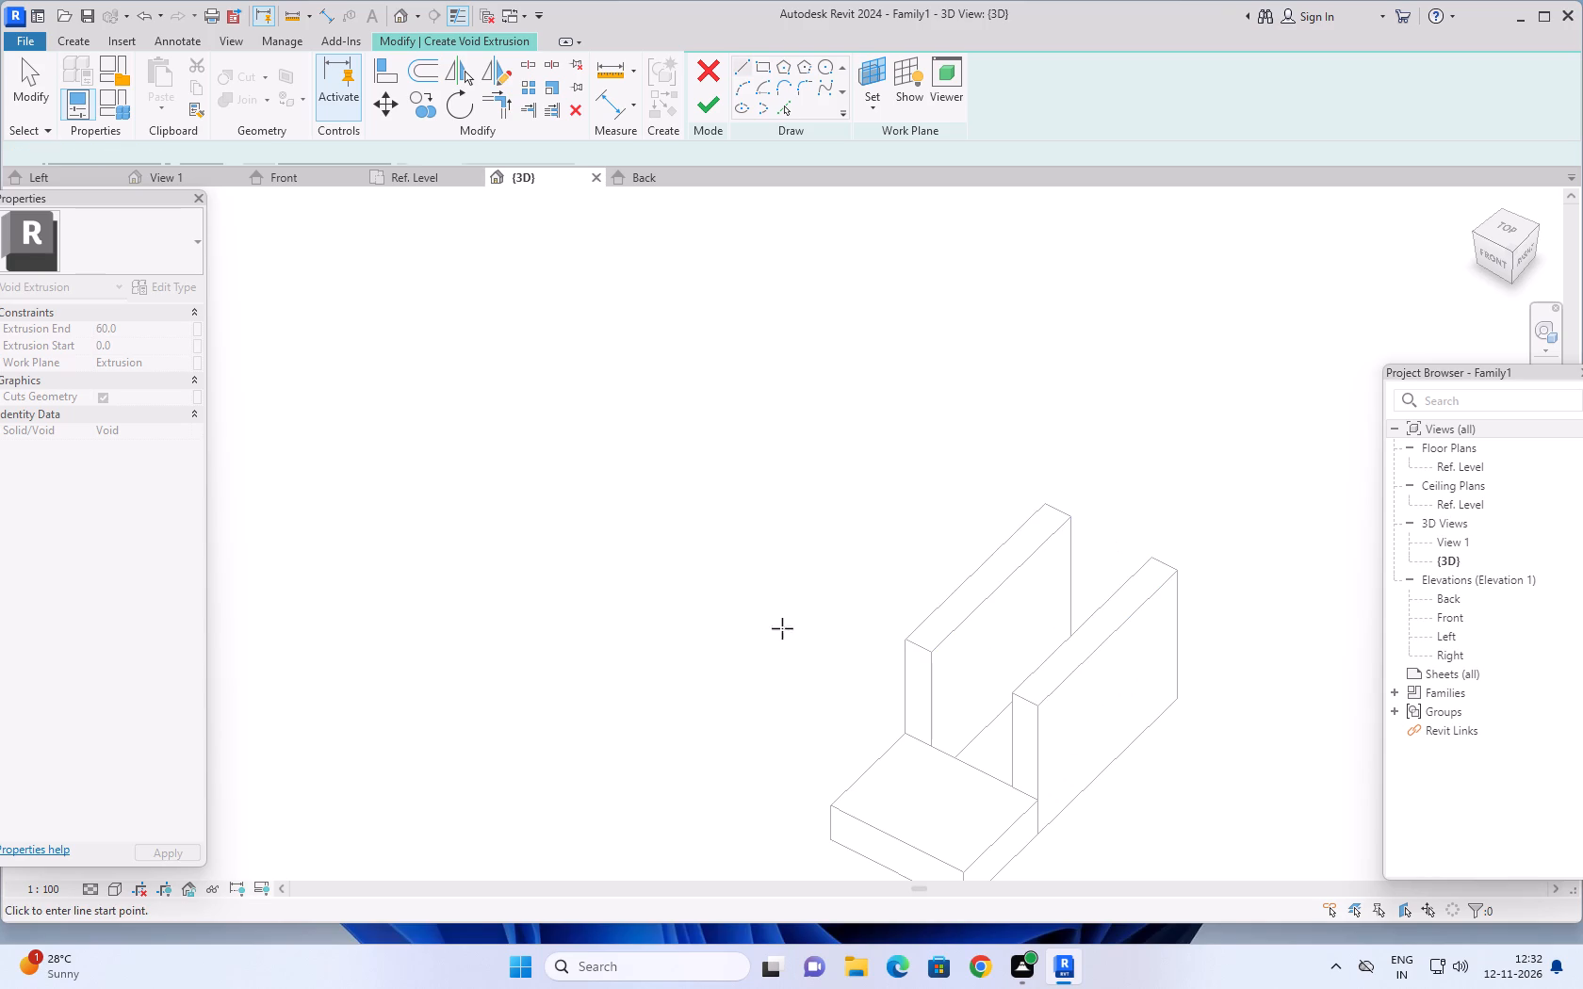
{"action": "scroll", "coordinate": [757, 526], "scroll_direction": "down", "scroll_amount": 2}
{"action": "middle_click_drag", "start_coordinate": [726, 497], "coordinate": [694, 403]}
{"action": "middle_click_drag", "start_coordinate": [694, 403], "coordinate": [663, 432], "text": "shift"}
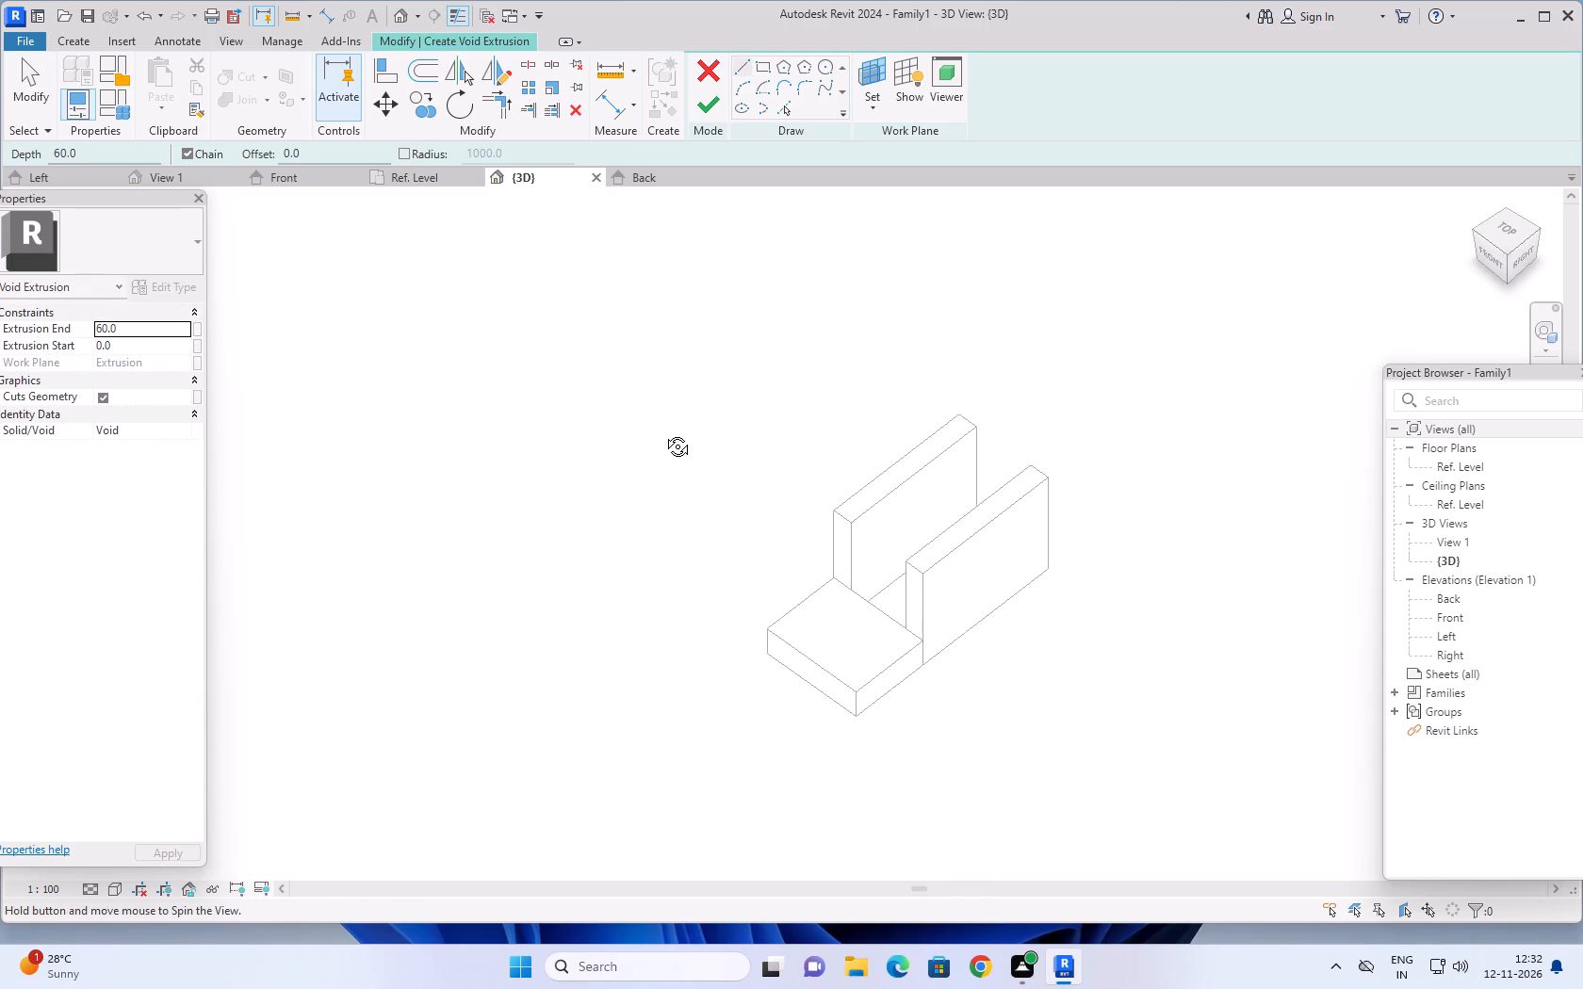
Sketch a 28 mm line from the rear outer corner along the right wall's top edge, then an 8 mm line across its thickness.
{"action": "middle_click_drag", "start_coordinate": [663, 432], "coordinate": [660, 445], "text": "shift"}
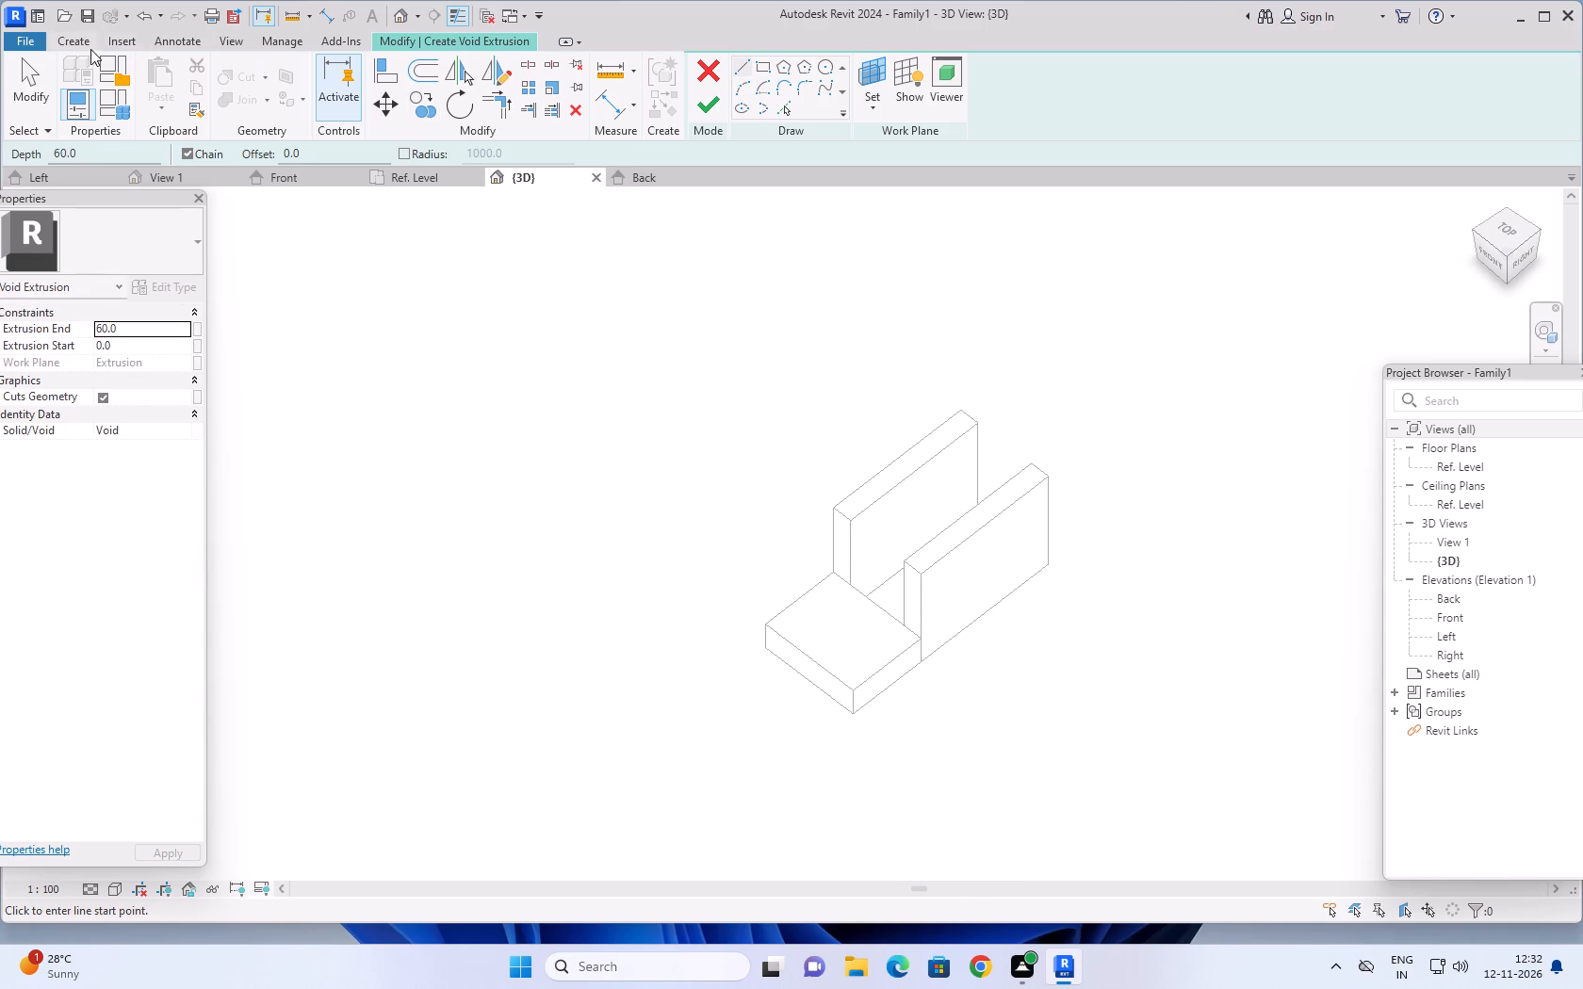
{"action": "left_click", "coordinate": [76, 41]}
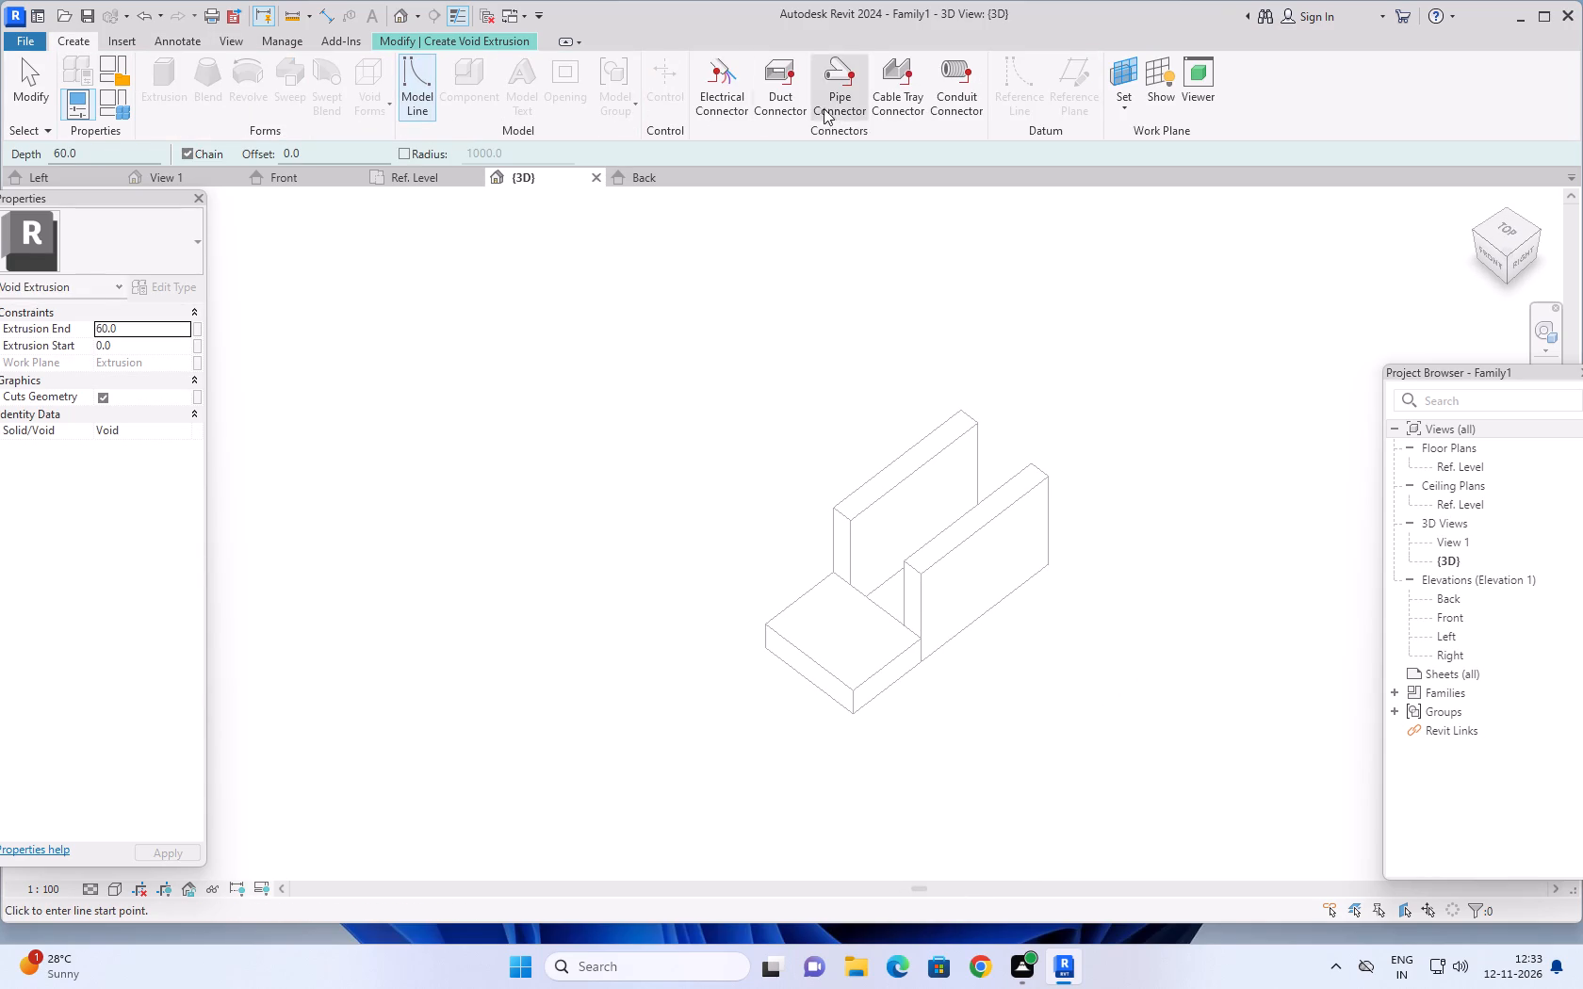
{"action": "left_click", "coordinate": [450, 34]}
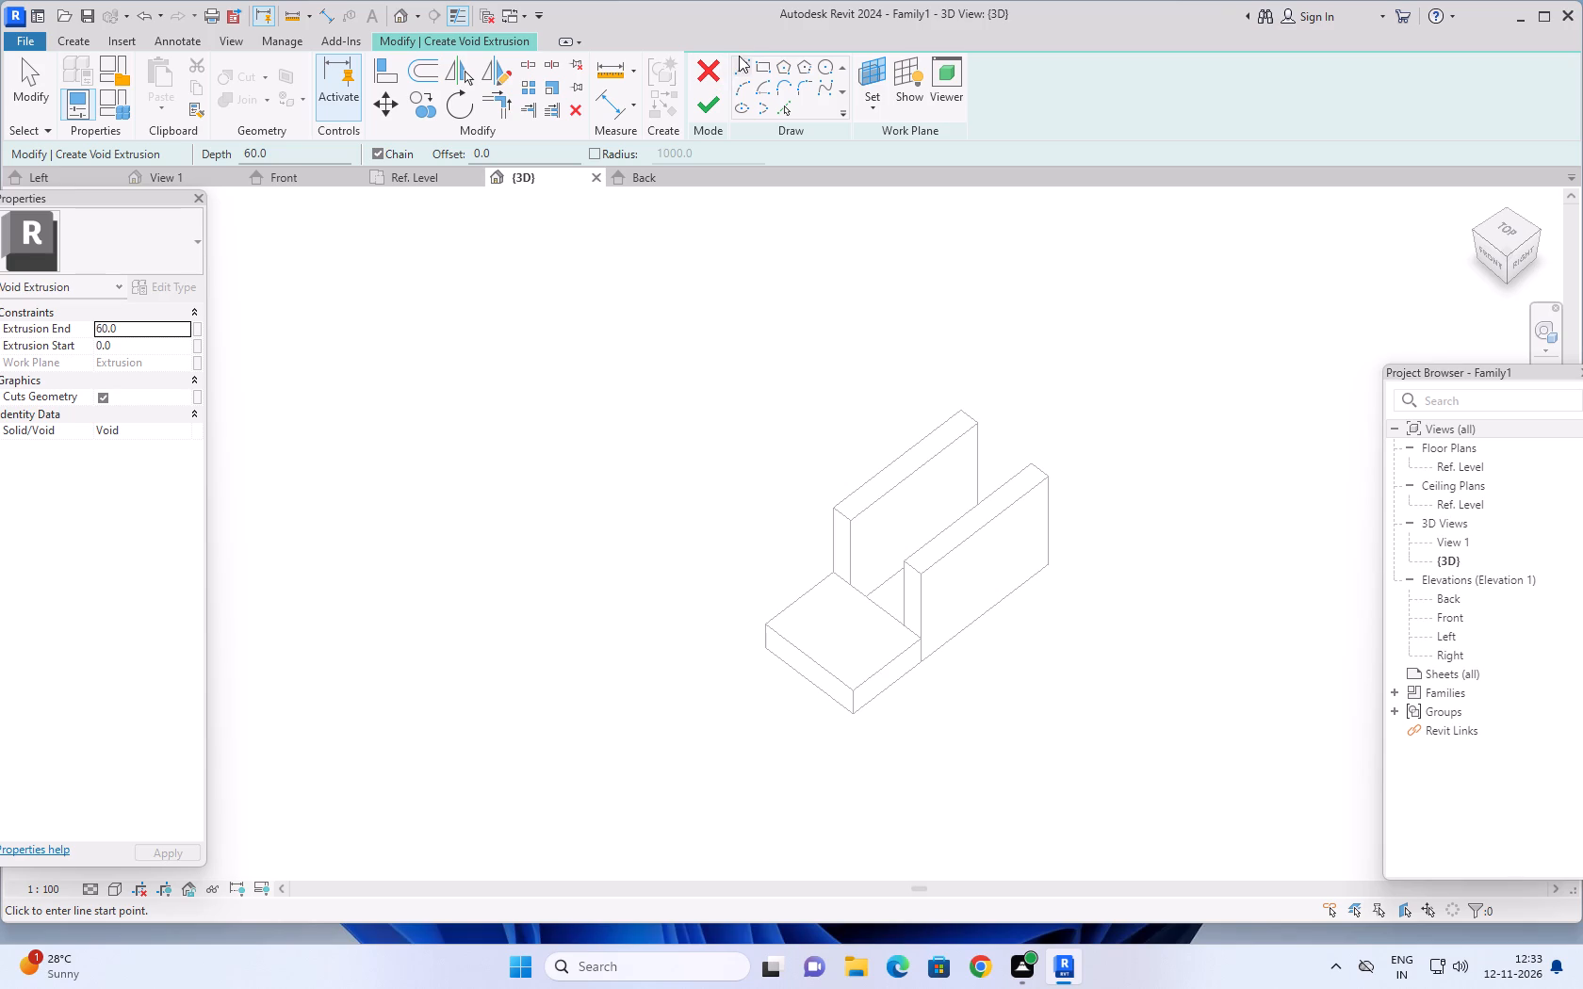
{"action": "left_click", "coordinate": [743, 66]}
{"action": "scroll", "coordinate": [1004, 442], "scroll_direction": "up", "scroll_amount": 3}
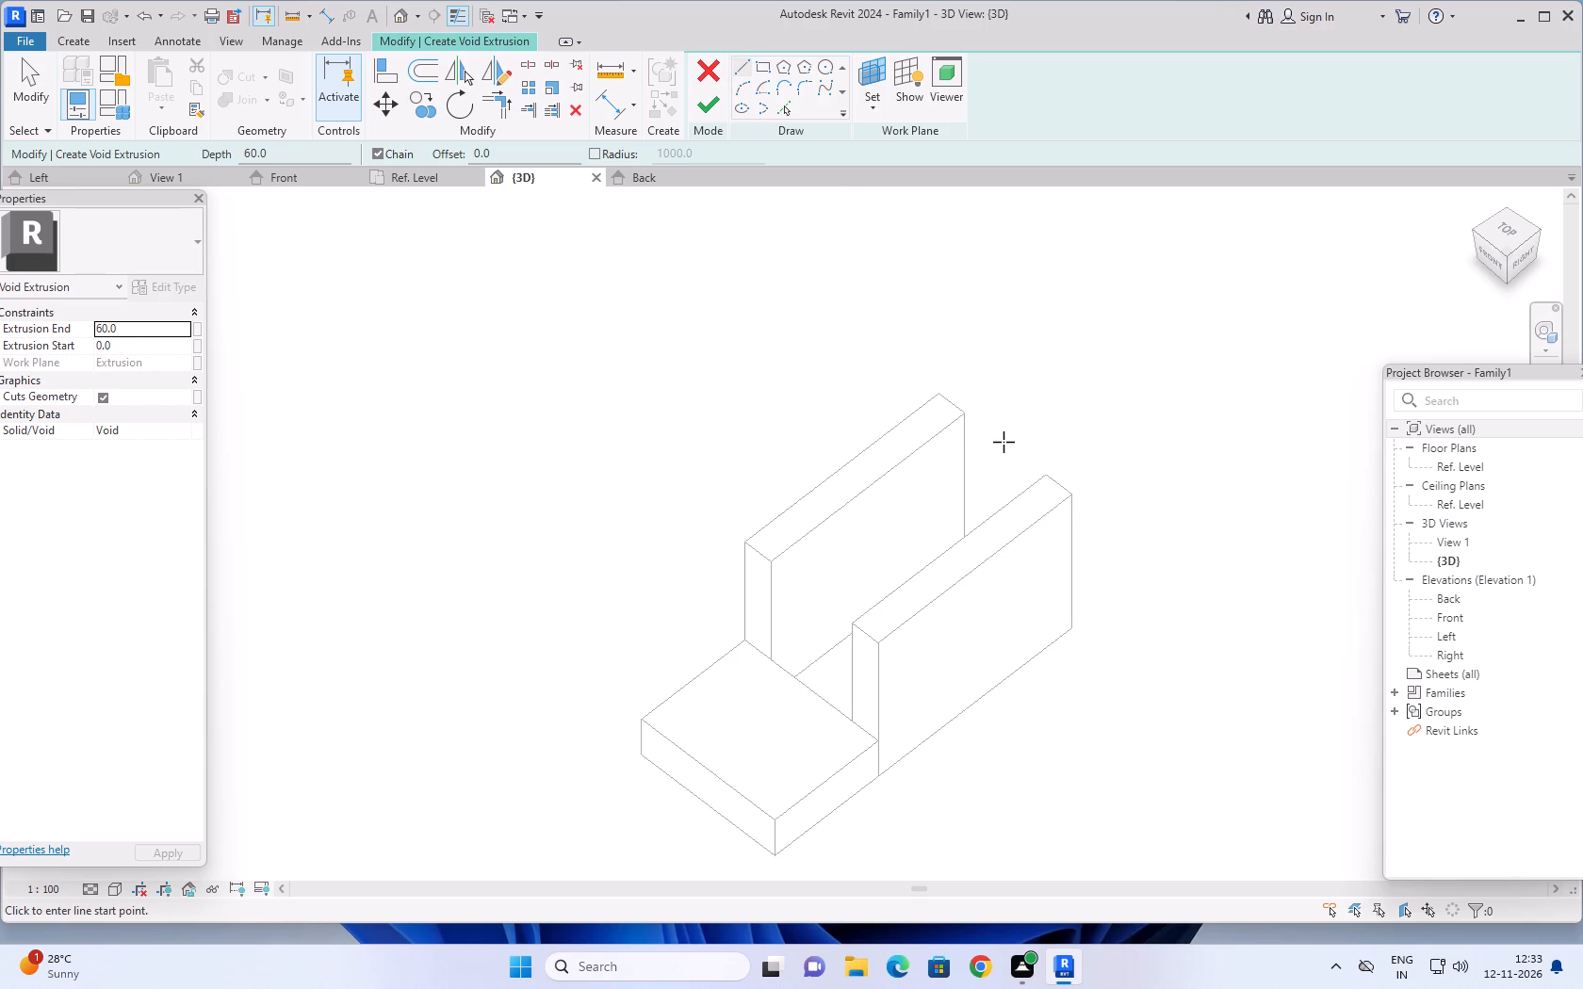
{"action": "left_click", "coordinate": [1073, 494]}
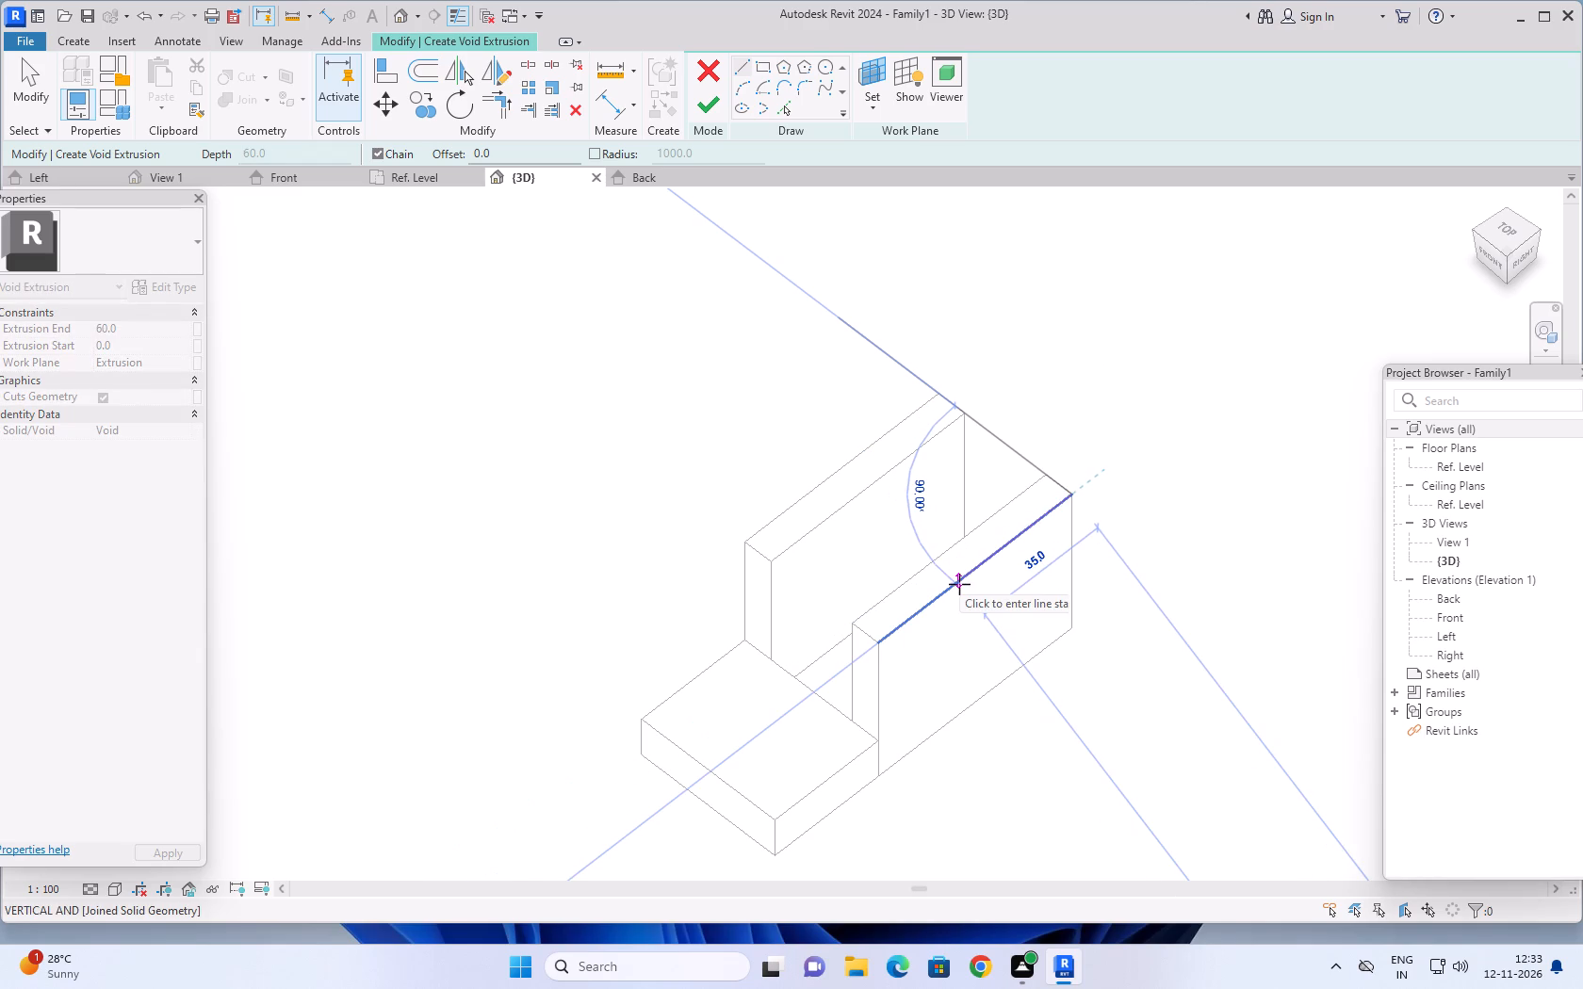
{"action": "type", "text": "28"}
{"action": "key", "text": "Return"}
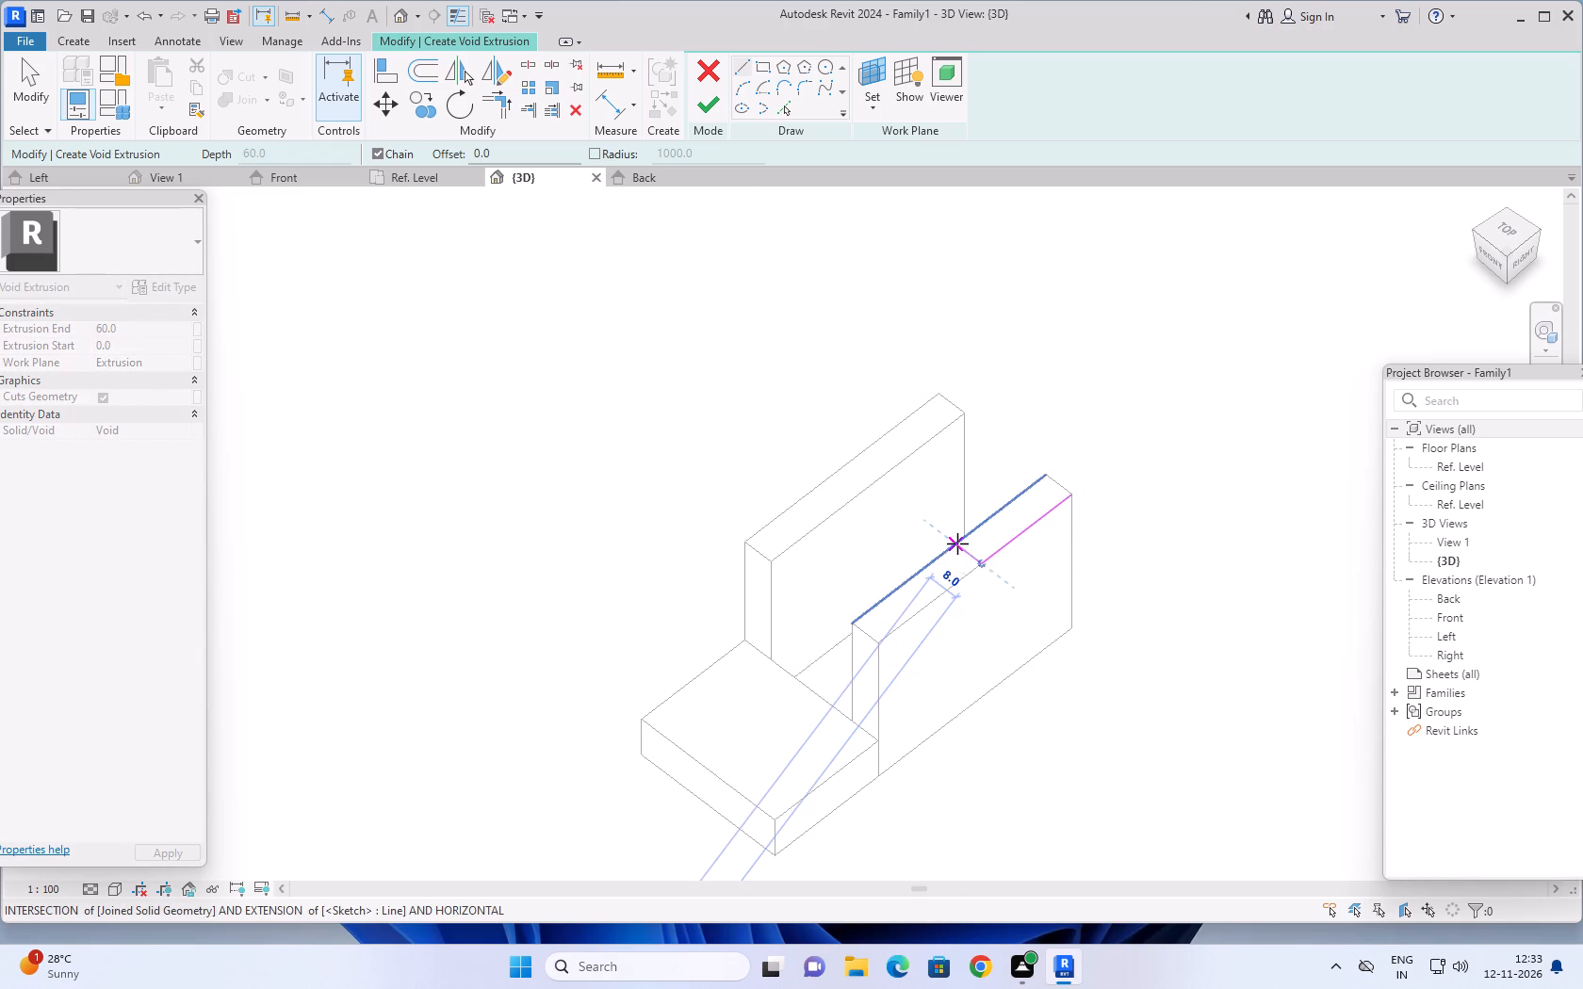
{"action": "left_click", "coordinate": [957, 543]}
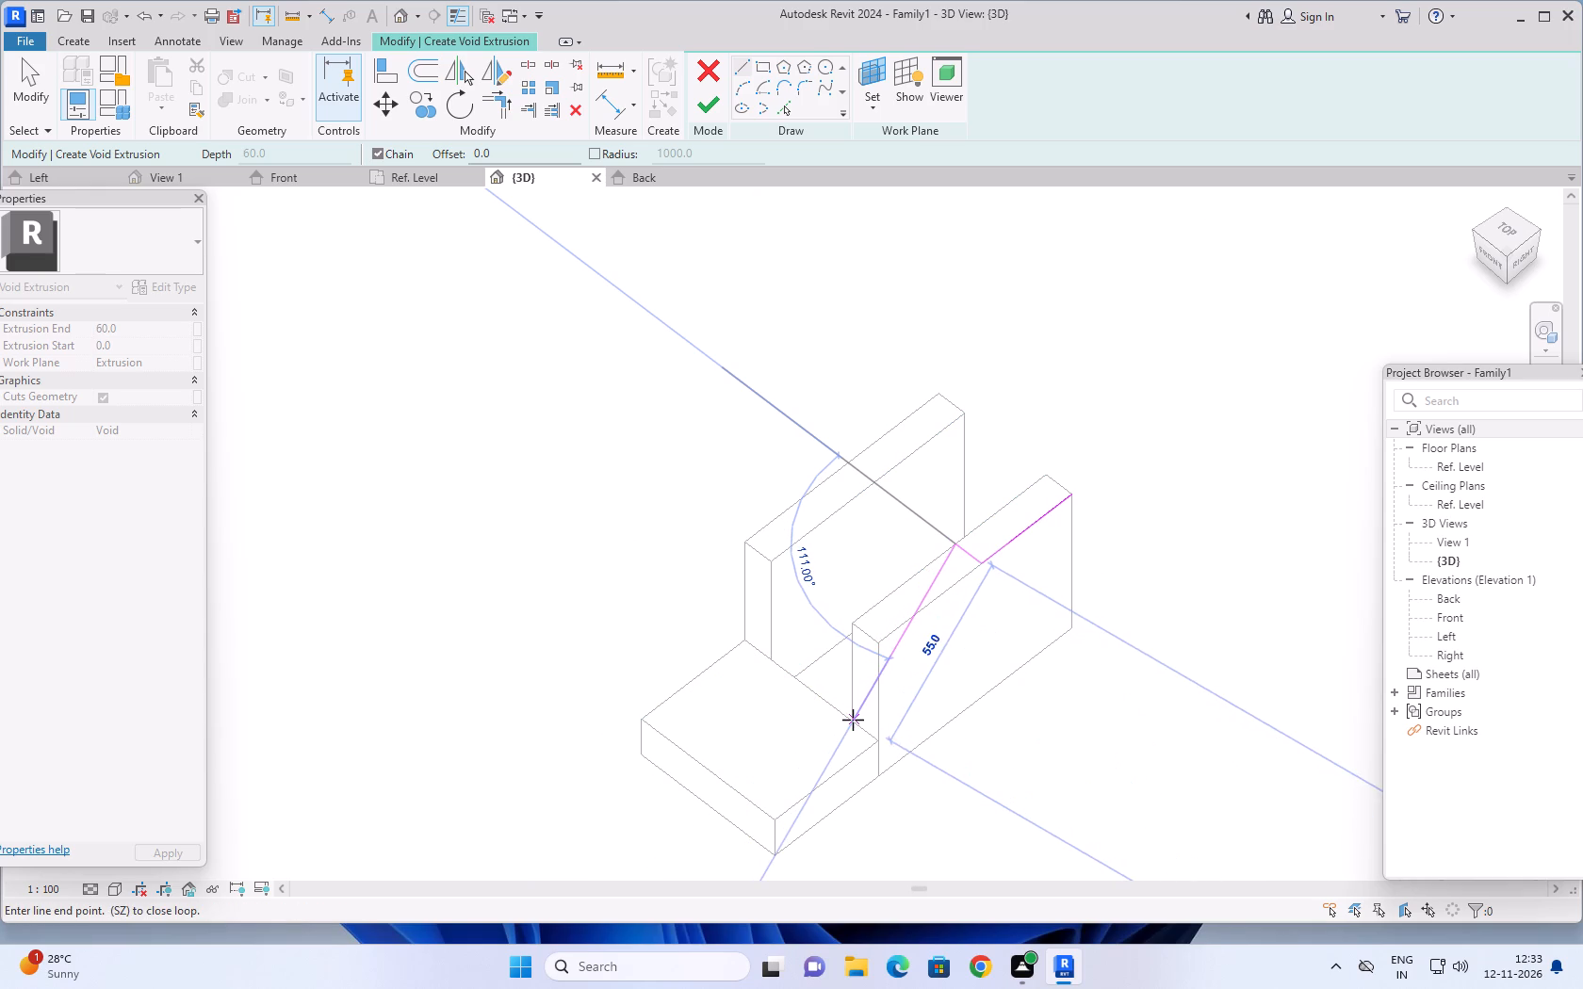
{"action": "scroll", "coordinate": [853, 720], "scroll_direction": "up", "scroll_amount": 8}
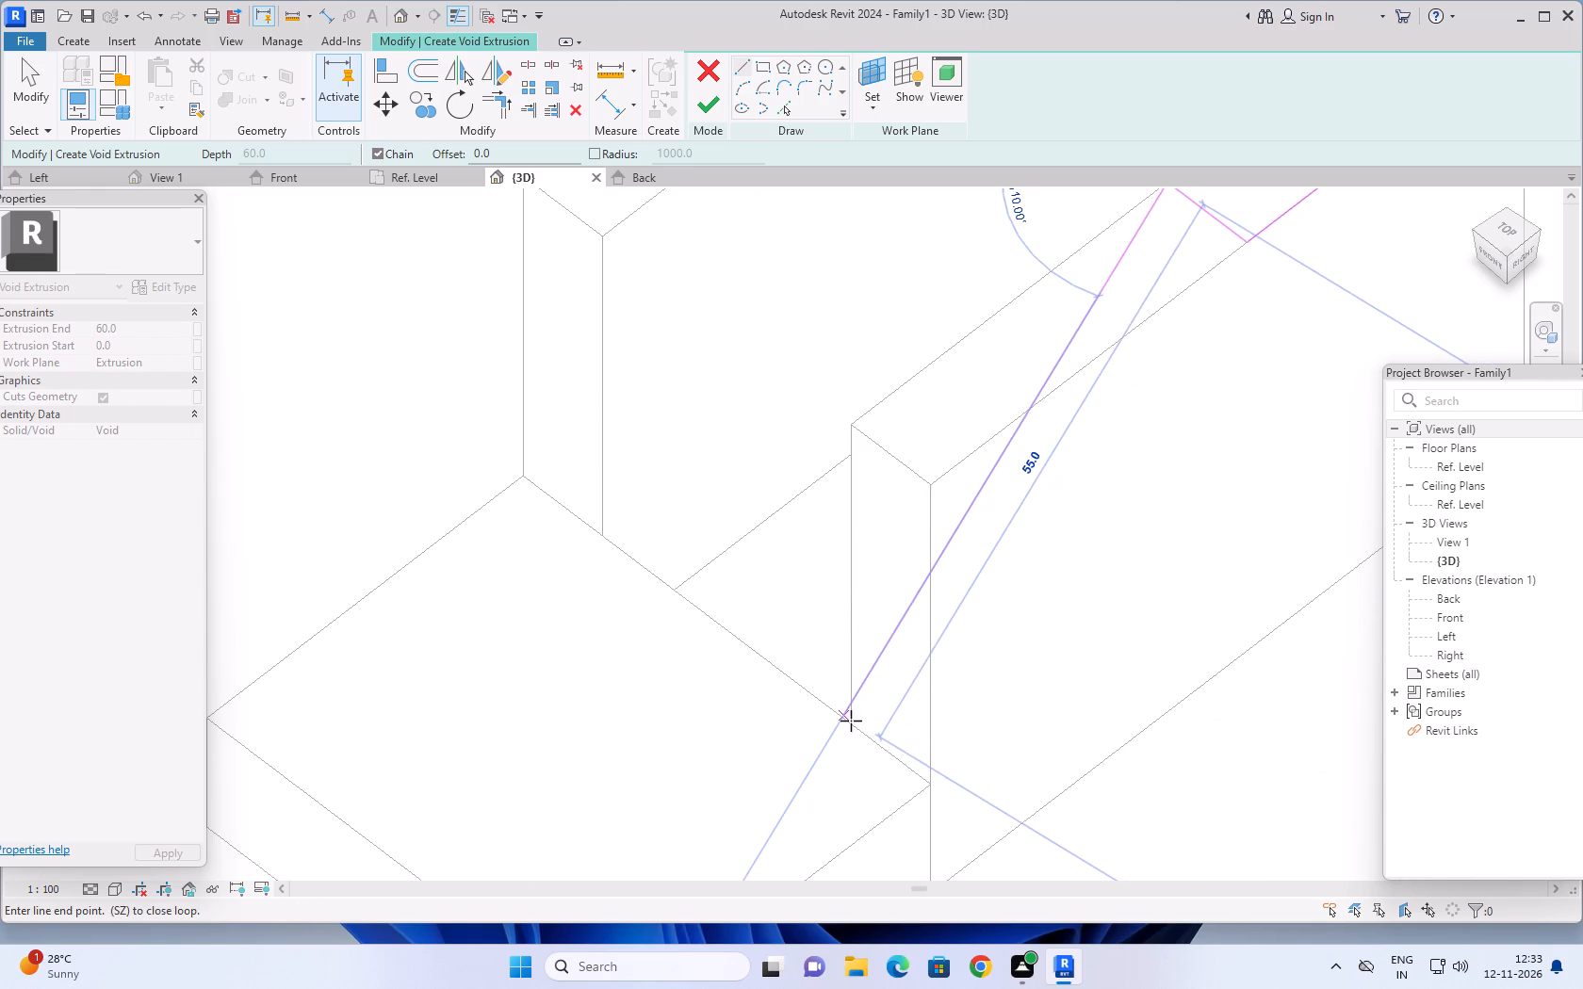
{"action": "key", "text": "Escape"}
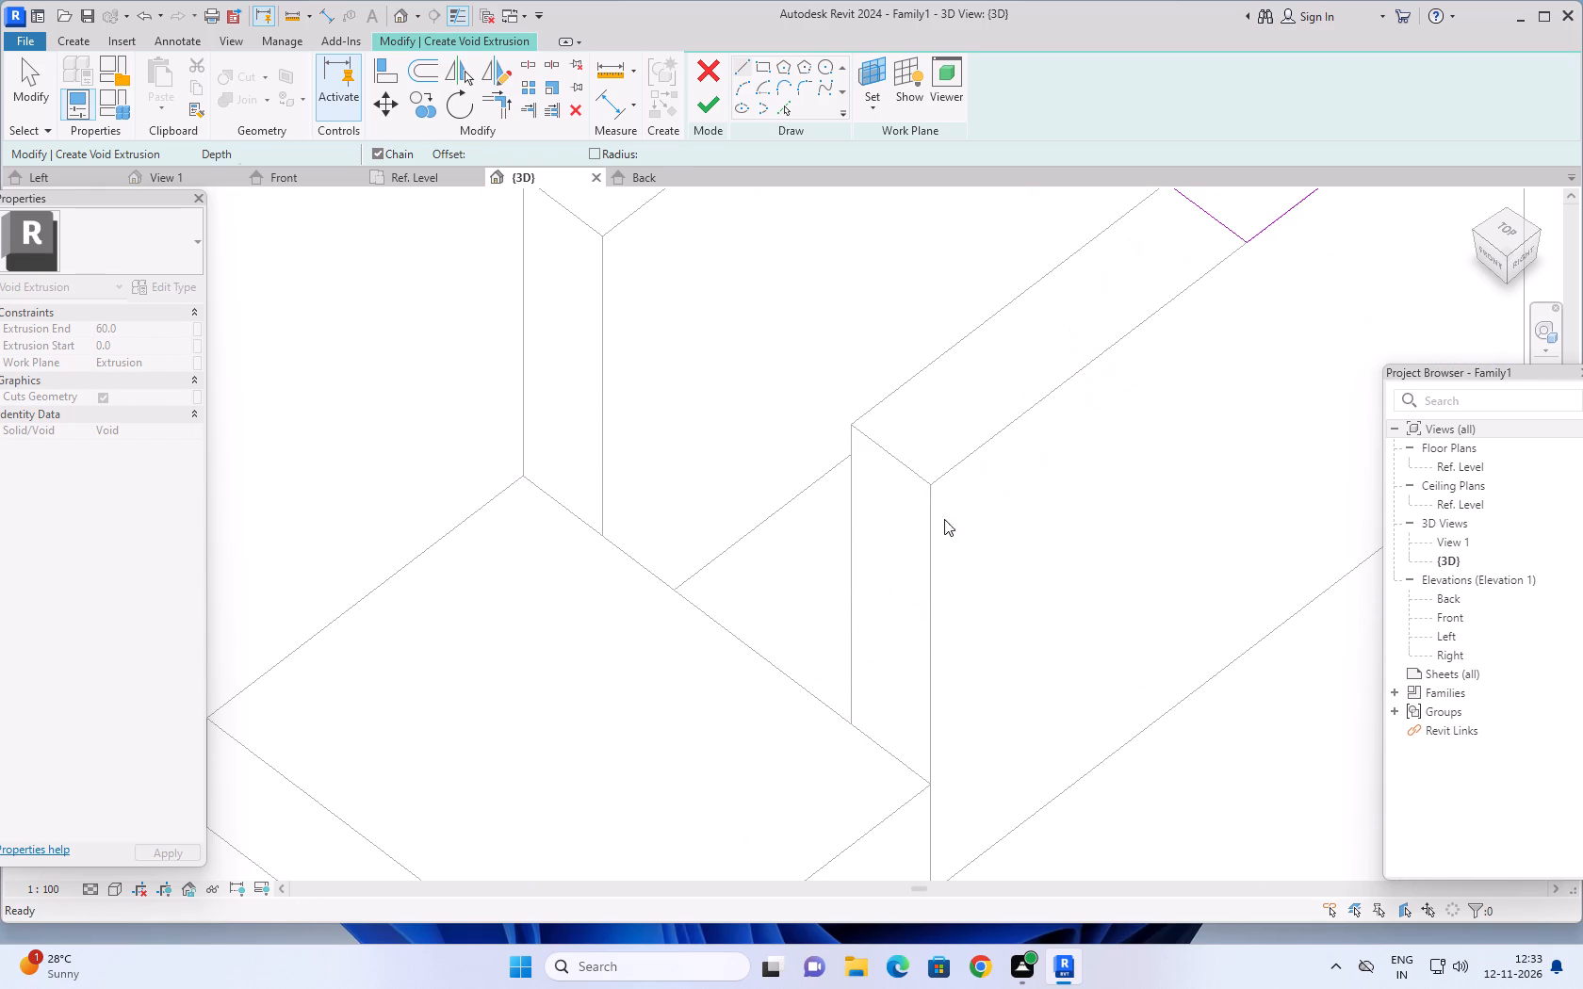
Examine the partial void sketch on the right wall's top face and the surrounding slotted block from several angles.
{"action": "scroll", "coordinate": [945, 518], "scroll_direction": "down", "scroll_amount": 6}
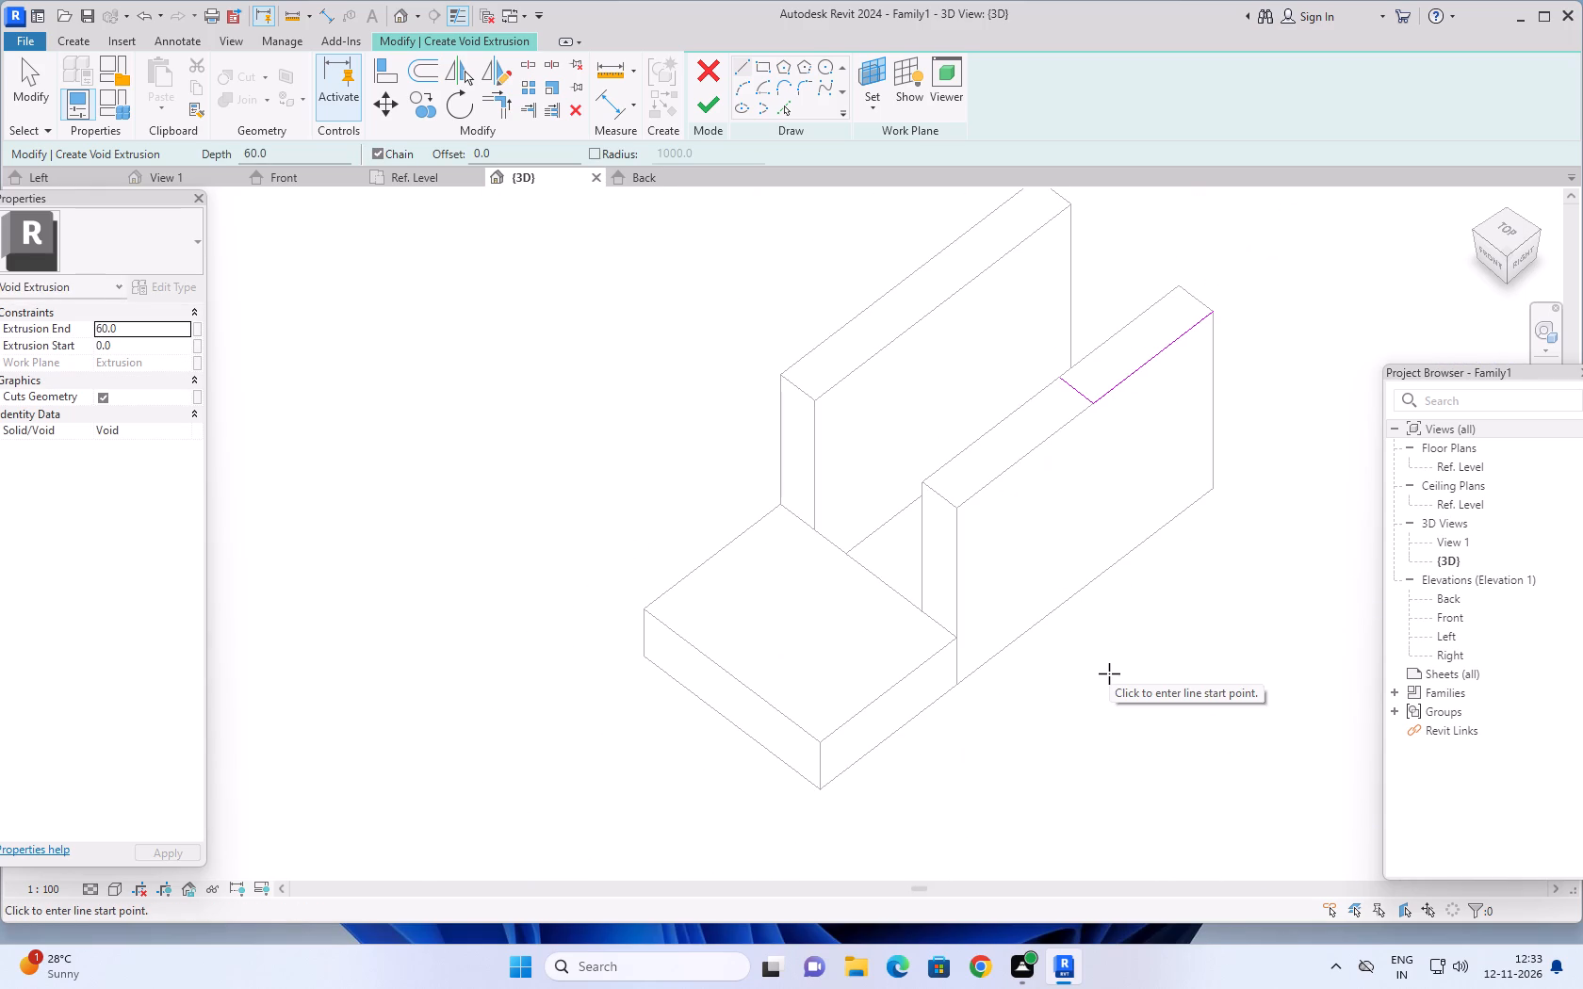
{"action": "middle_click_drag", "start_coordinate": [1095, 664], "coordinate": [1017, 401], "text": "shift"}
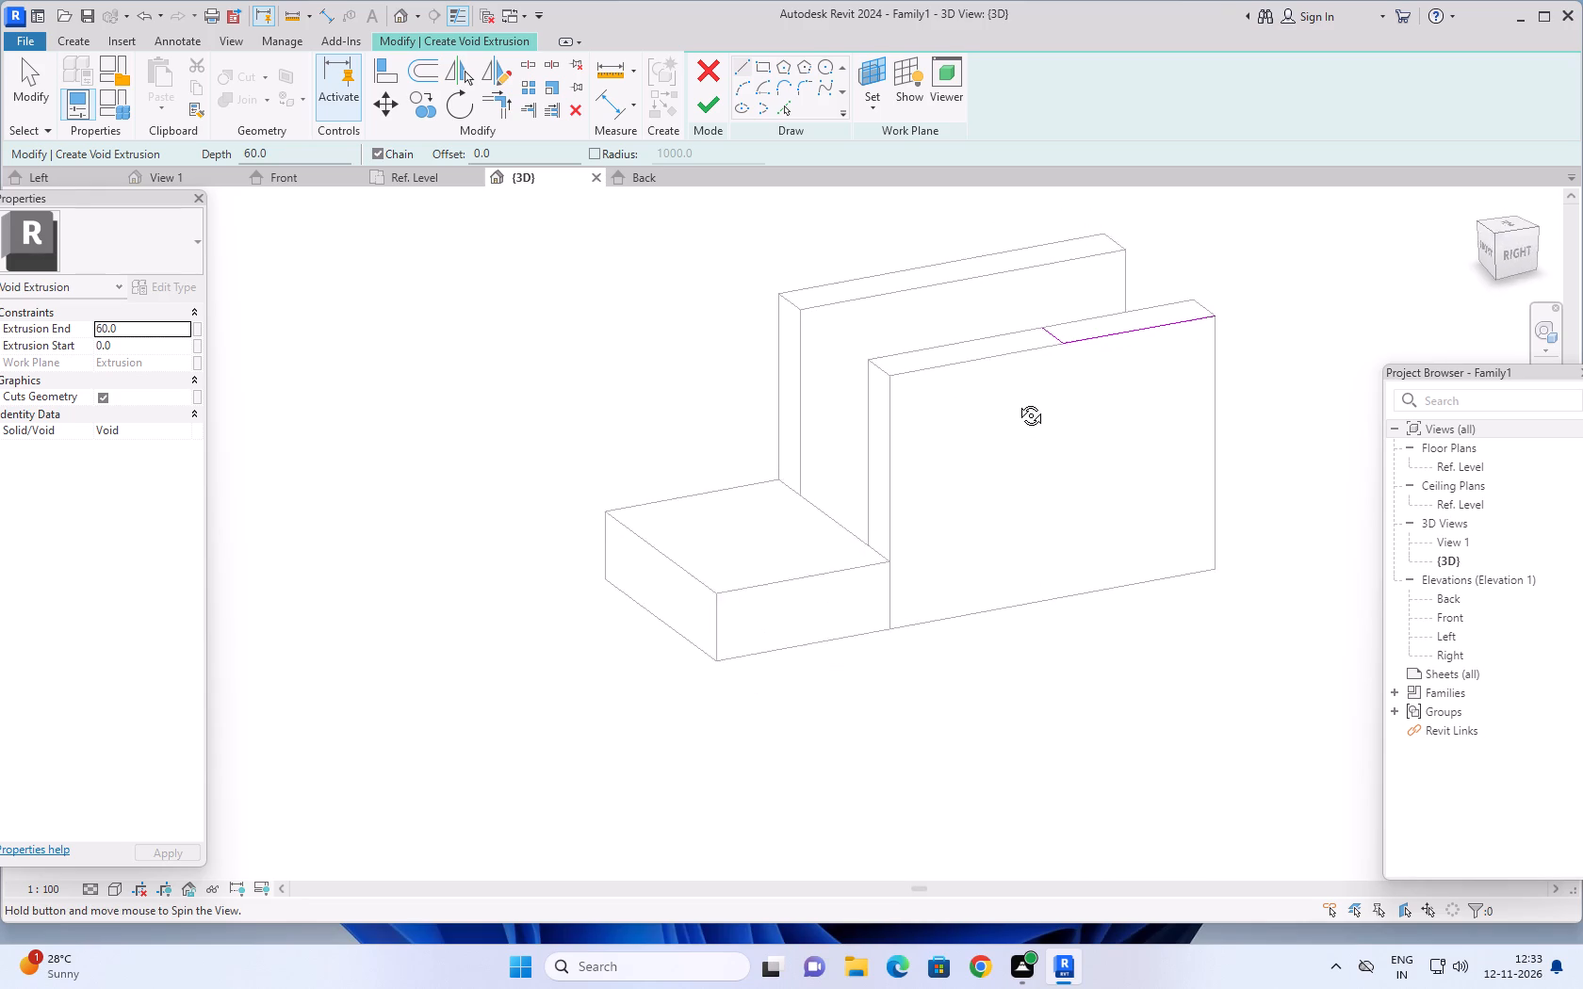
{"action": "middle_click_drag", "start_coordinate": [1017, 401], "coordinate": [1013, 390], "text": "shift"}
{"action": "middle_click_drag", "start_coordinate": [1130, 653], "coordinate": [1089, 771]}
{"action": "middle_click_drag", "start_coordinate": [1116, 767], "coordinate": [1137, 784]}
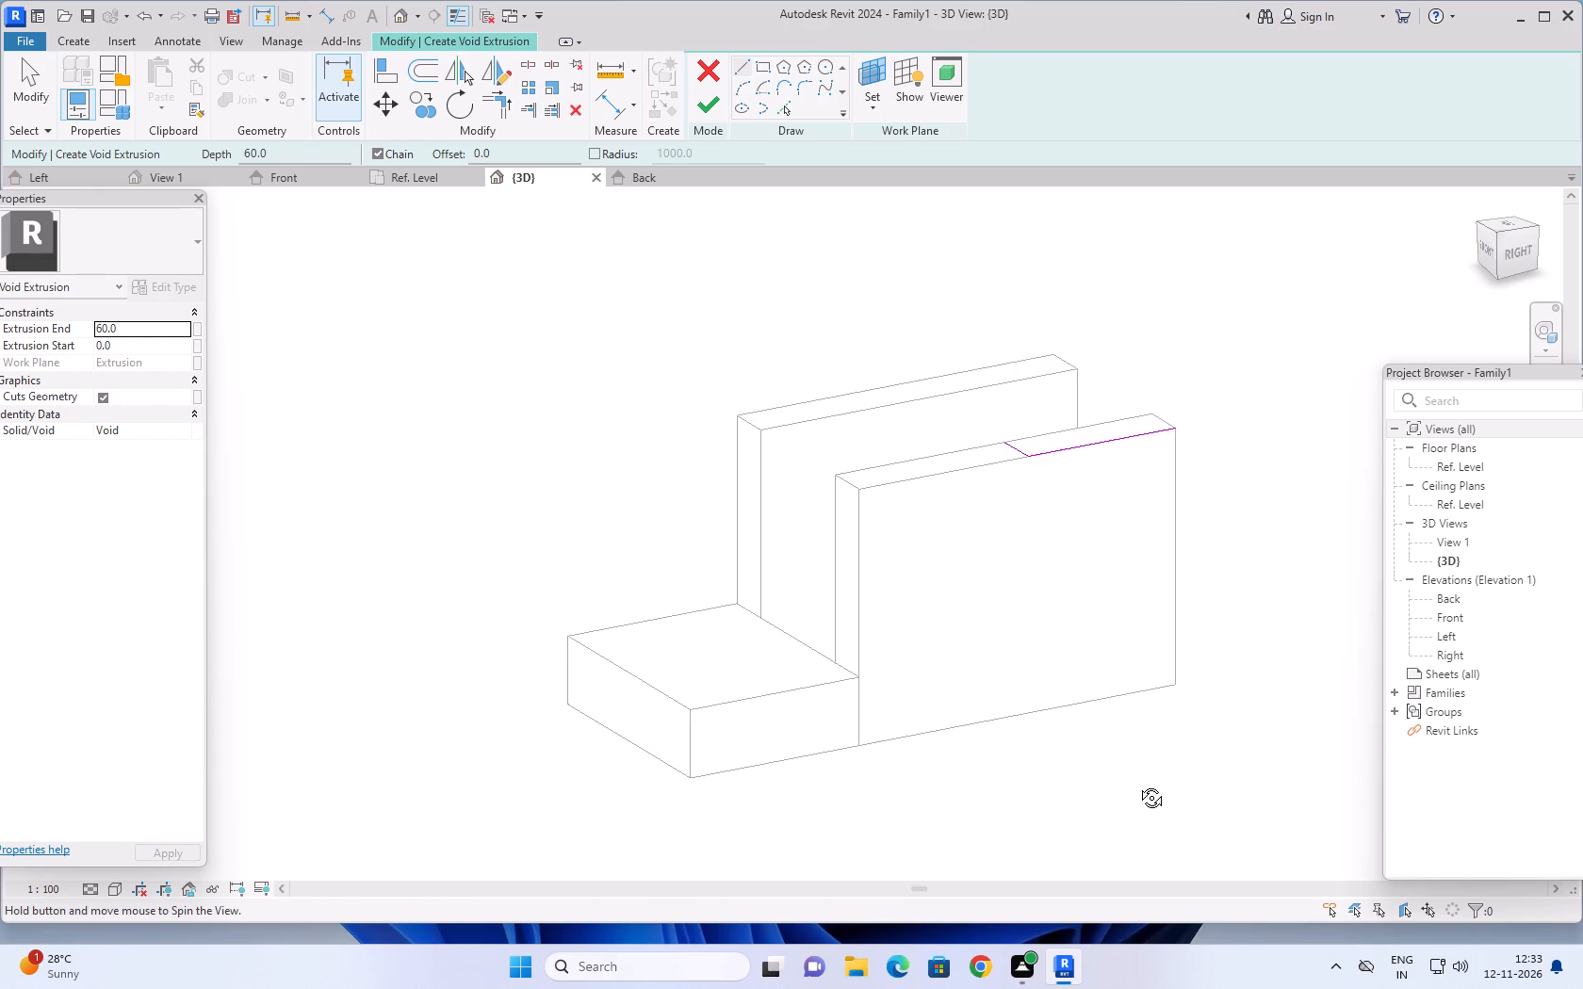
{"action": "middle_click_drag", "start_coordinate": [1137, 784], "coordinate": [1148, 800]}
{"action": "middle_click_drag", "start_coordinate": [1154, 757], "coordinate": [1165, 777]}
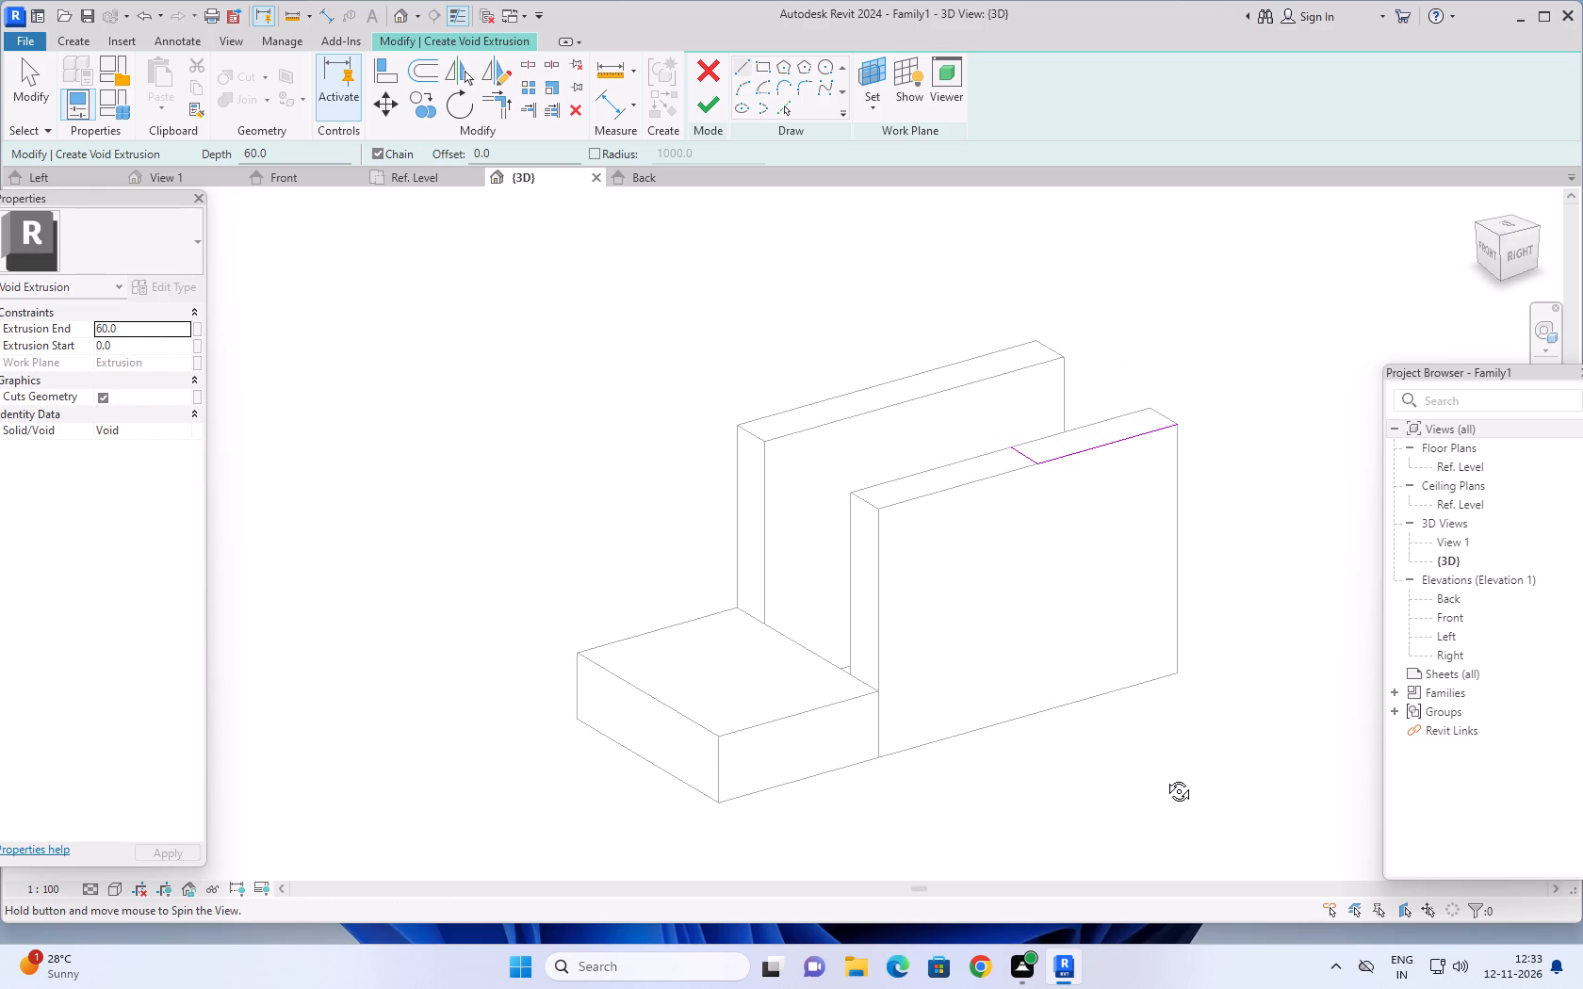
{"action": "middle_click_drag", "start_coordinate": [1165, 777], "coordinate": [1206, 805]}
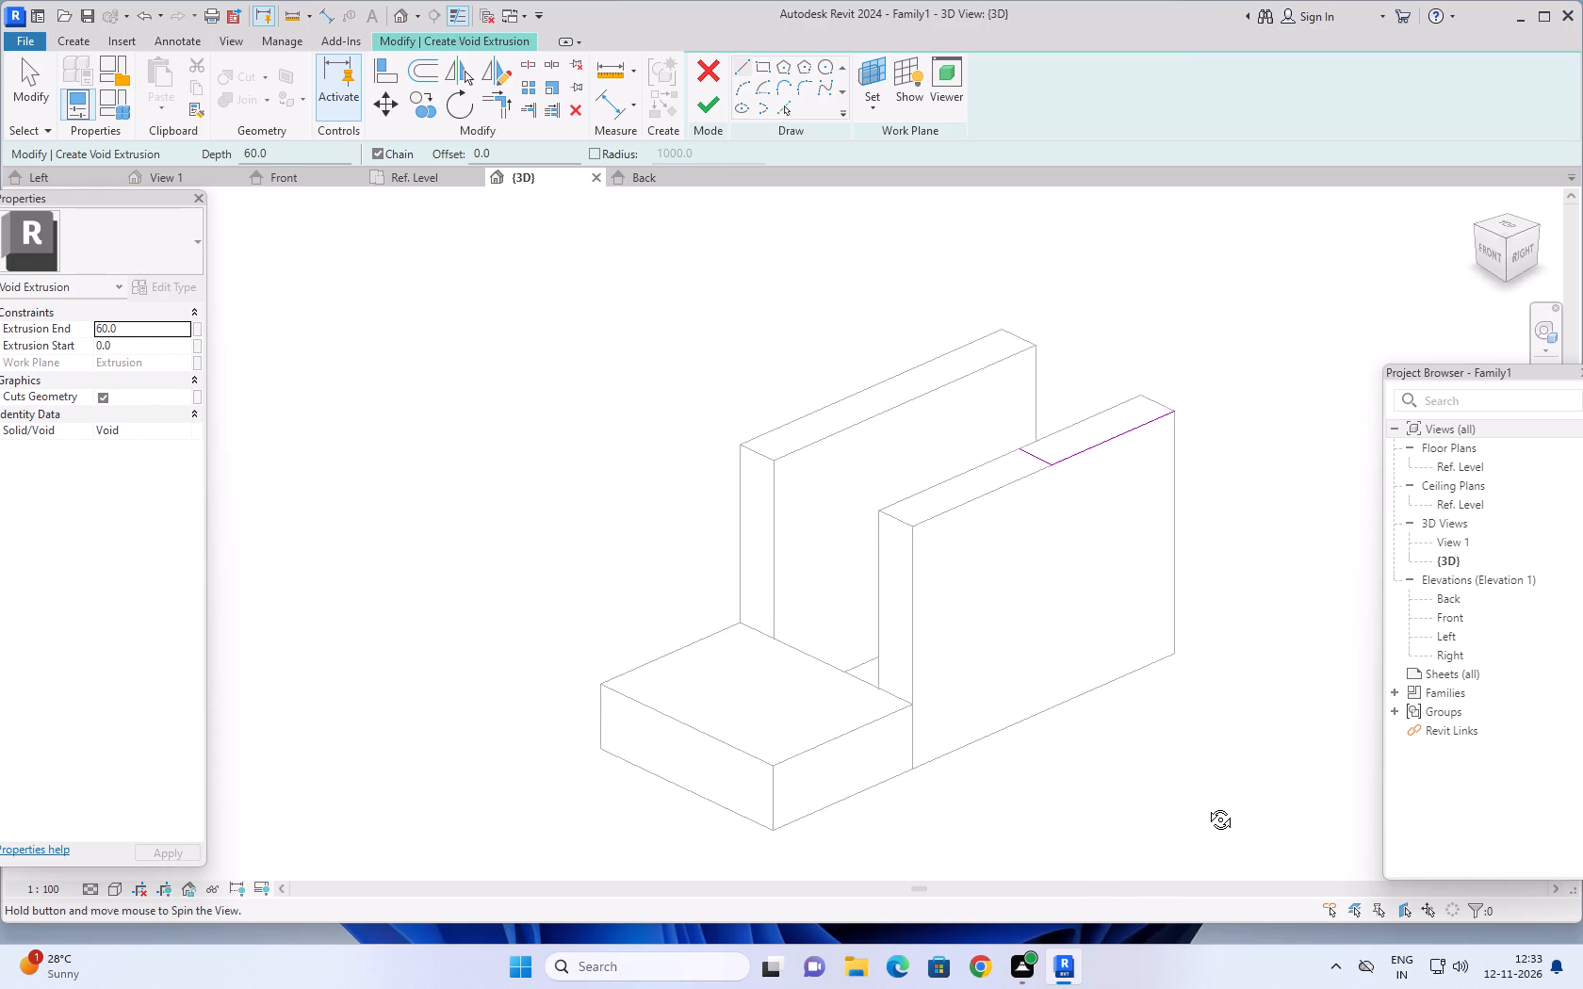
{"action": "middle_click_drag", "start_coordinate": [1206, 805], "coordinate": [1273, 808]}
{"action": "middle_click_drag", "start_coordinate": [1227, 737], "coordinate": [1238, 742]}
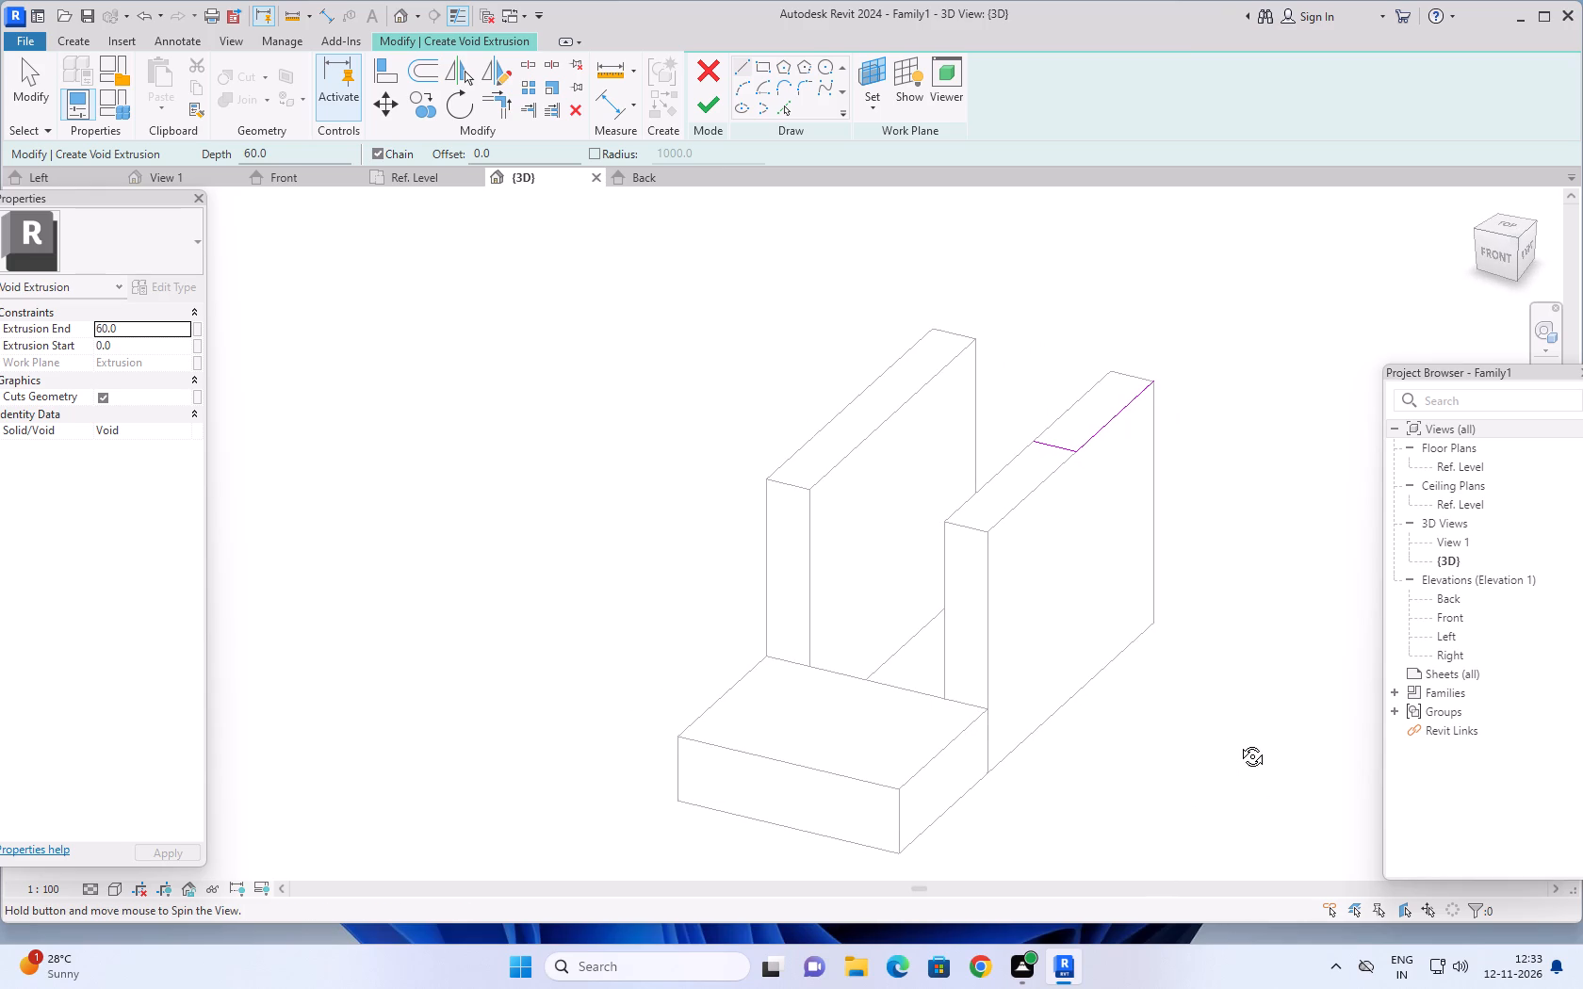
{"action": "middle_click_drag", "start_coordinate": [1238, 742], "coordinate": [1105, 805]}
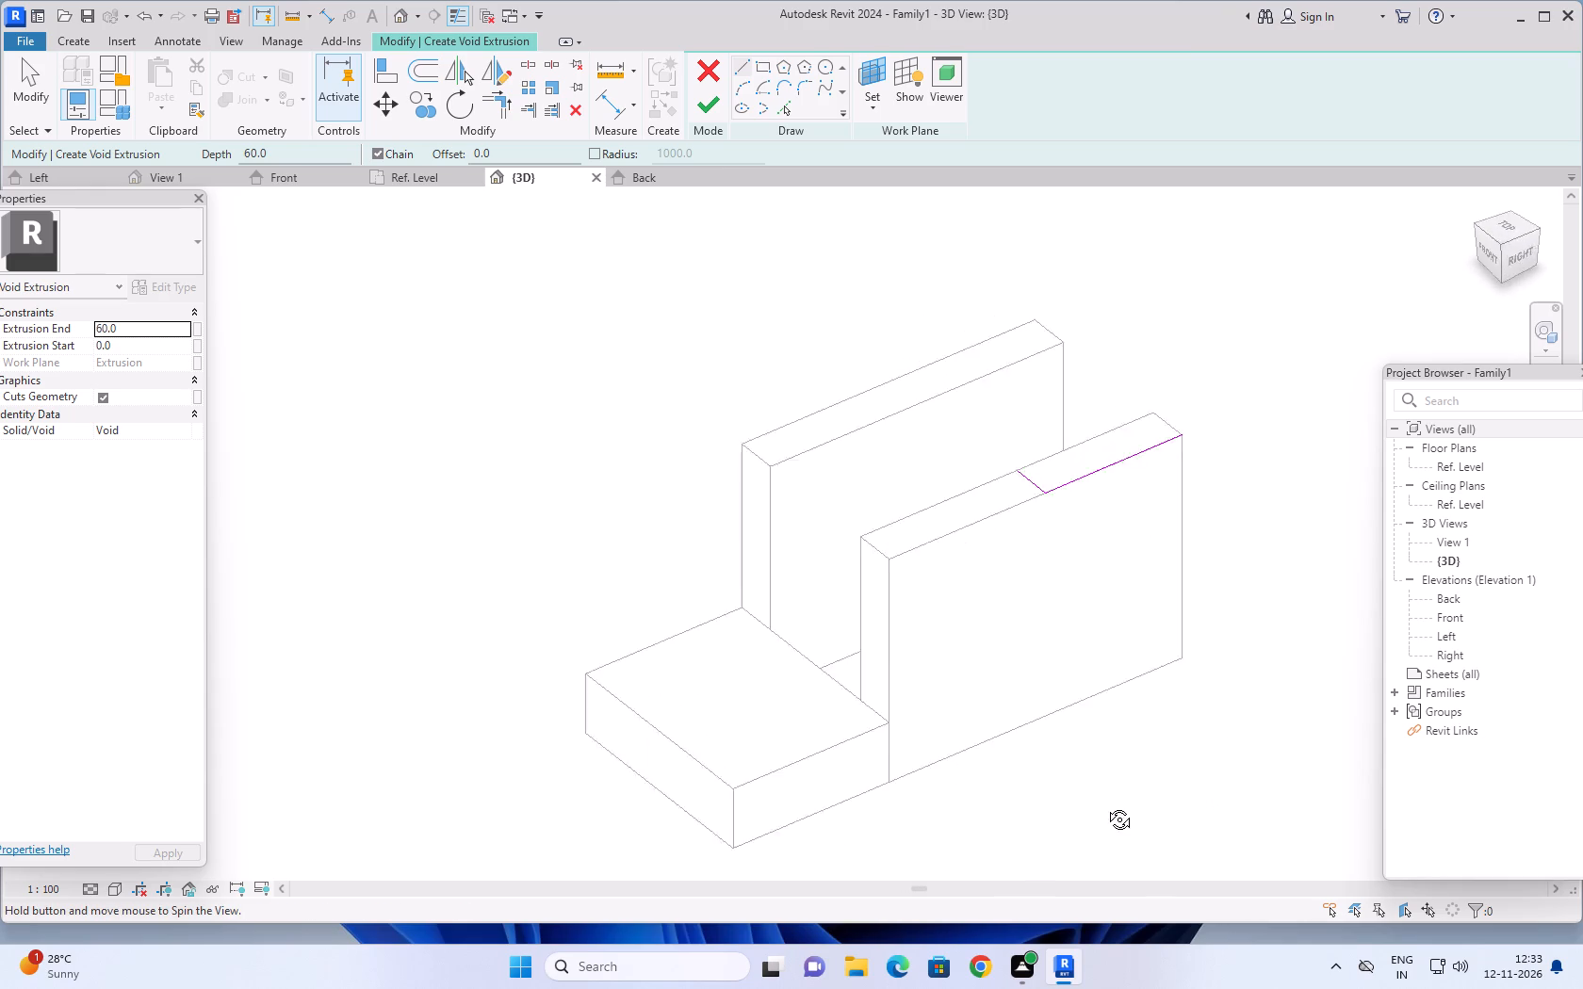
{"action": "middle_click_drag", "start_coordinate": [1105, 805], "coordinate": [1094, 774]}
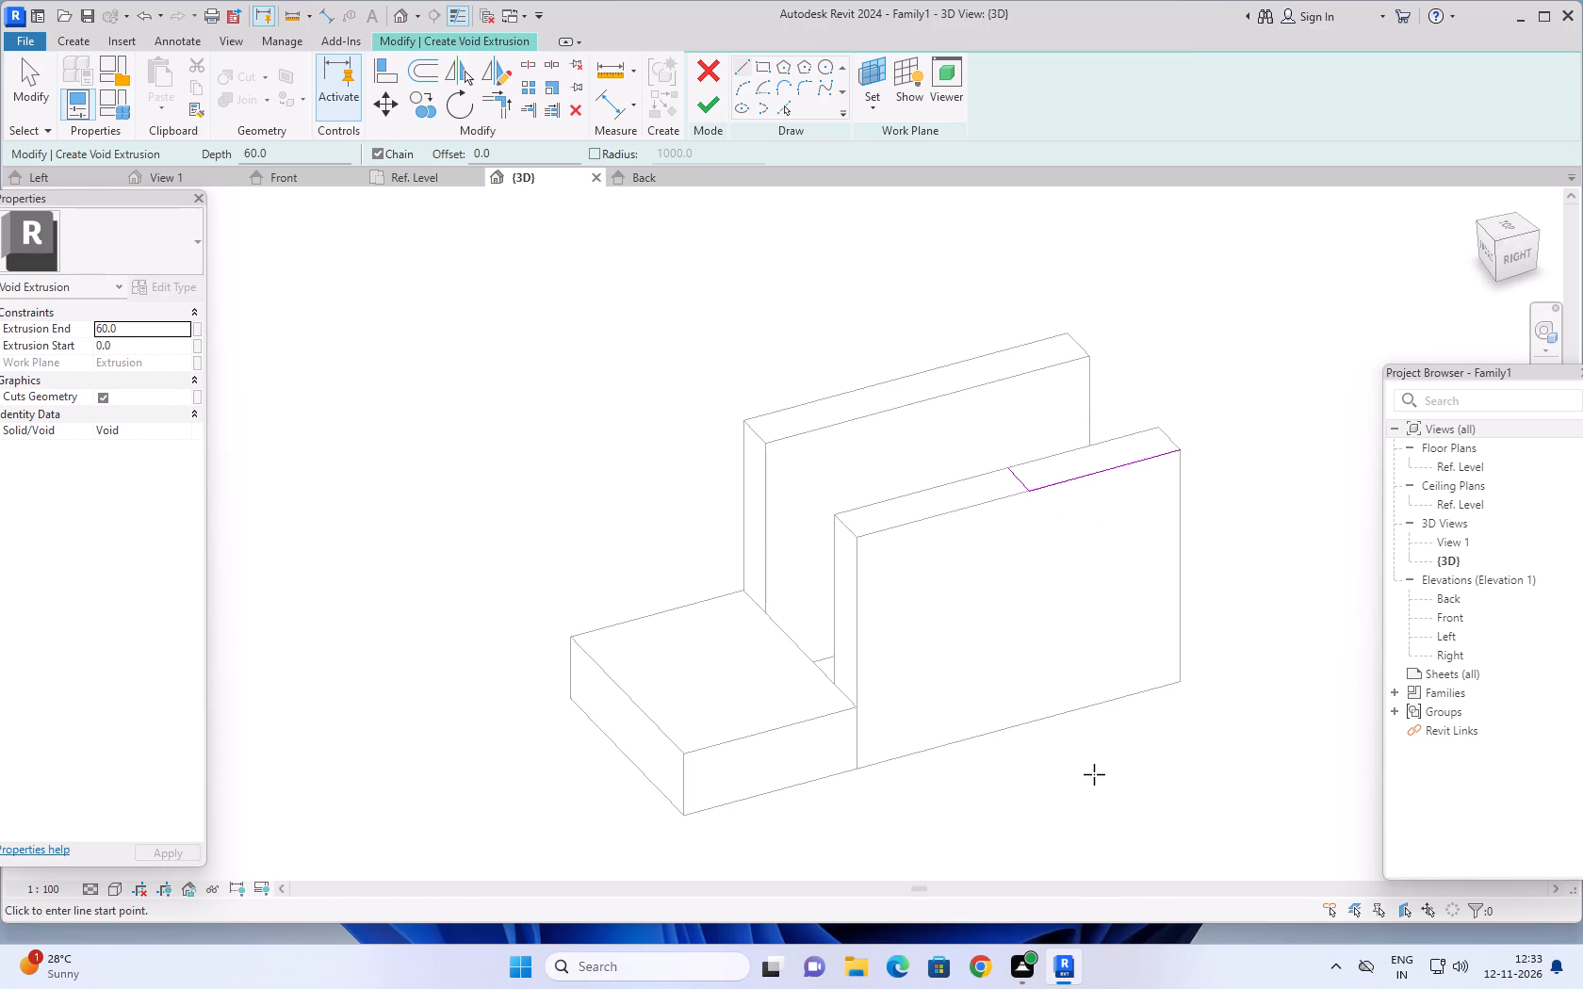
{"action": "scroll", "coordinate": [1094, 774], "scroll_direction": "down", "scroll_amount": 1}
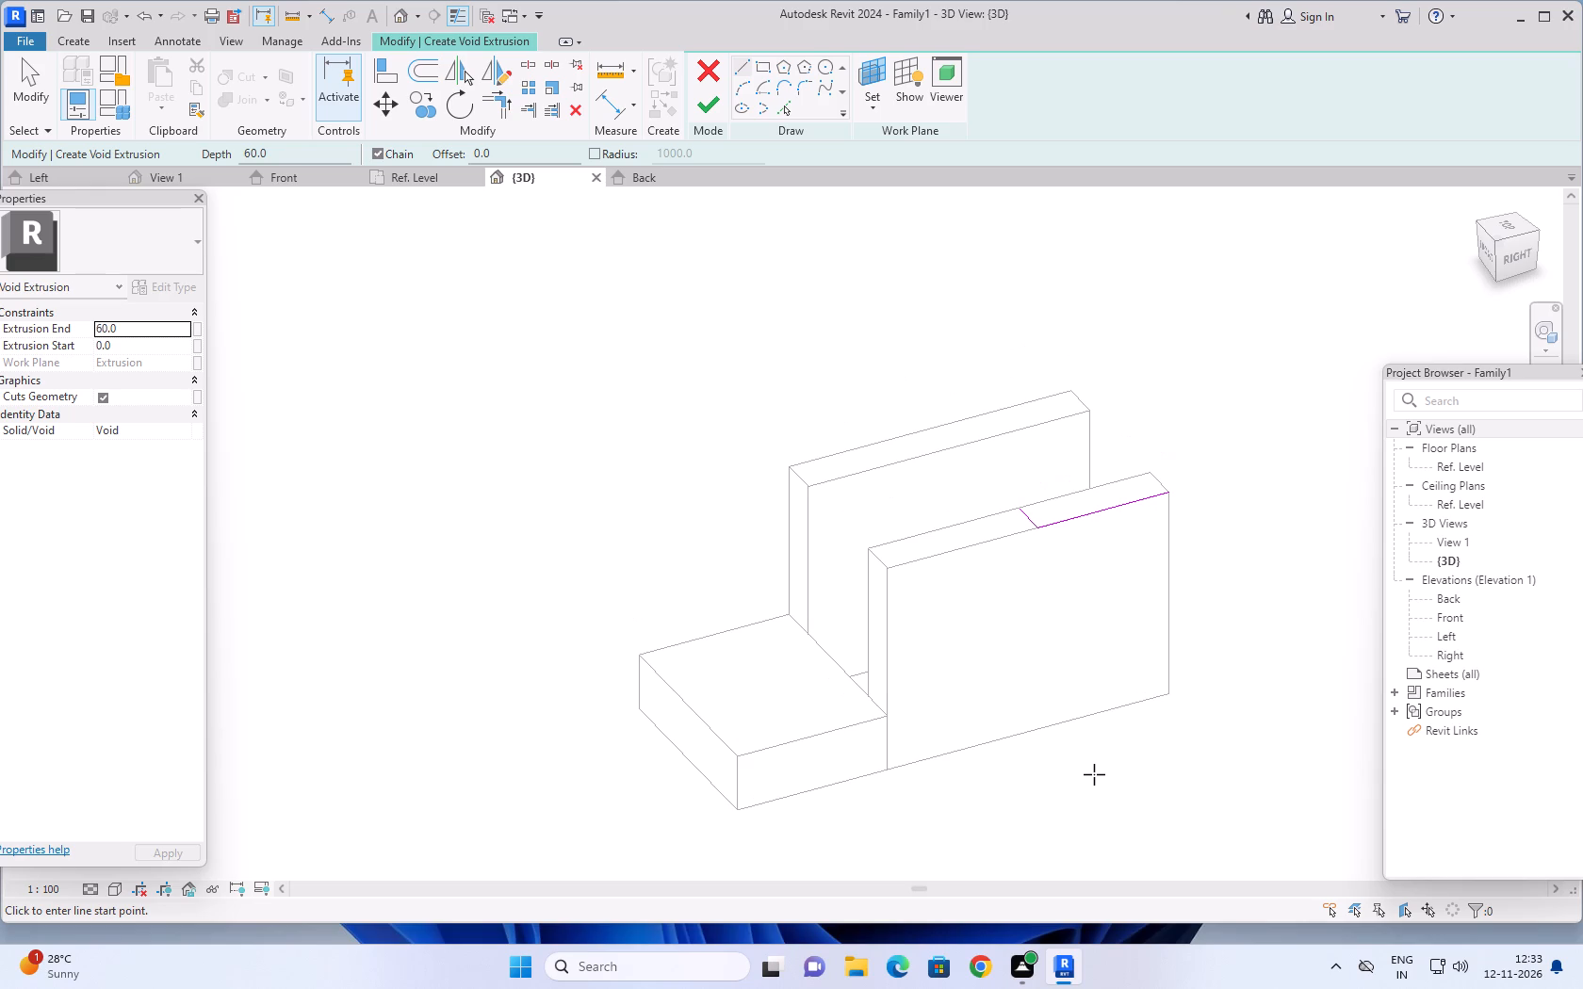
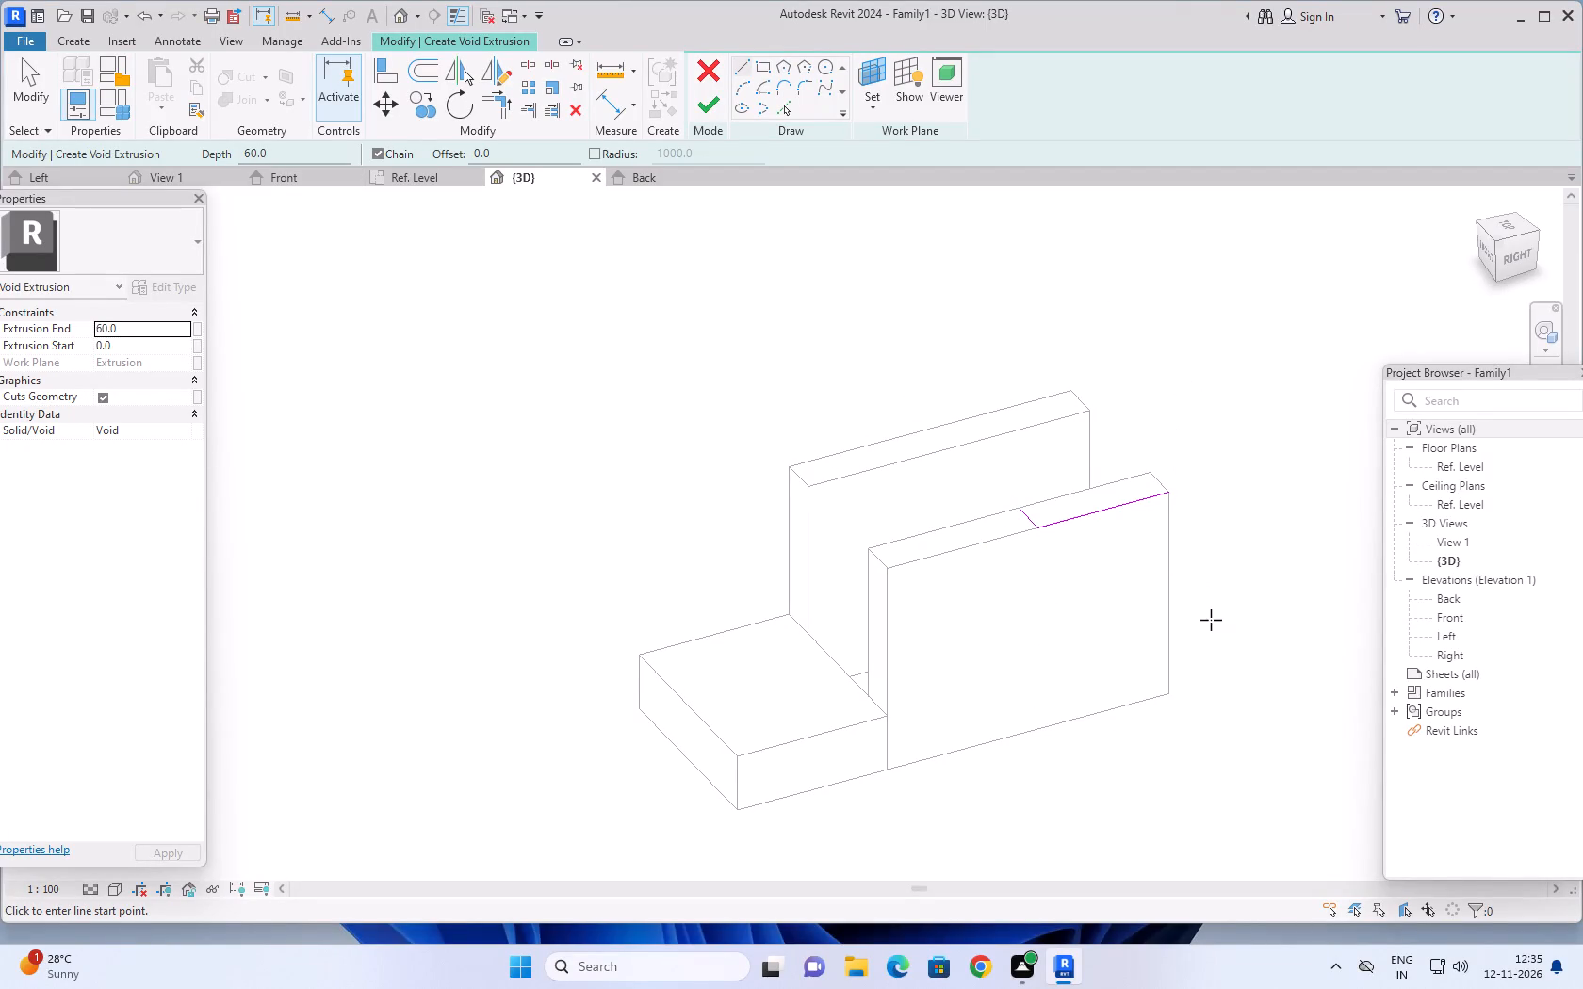
Delete the two void sketch lines on the top face of the near upright plate.
{"action": "middle_click_drag", "start_coordinate": [1202, 641], "coordinate": [1145, 547], "text": "shift"}
{"action": "key", "text": "Escape"}
{"action": "key", "text": "Escape"}
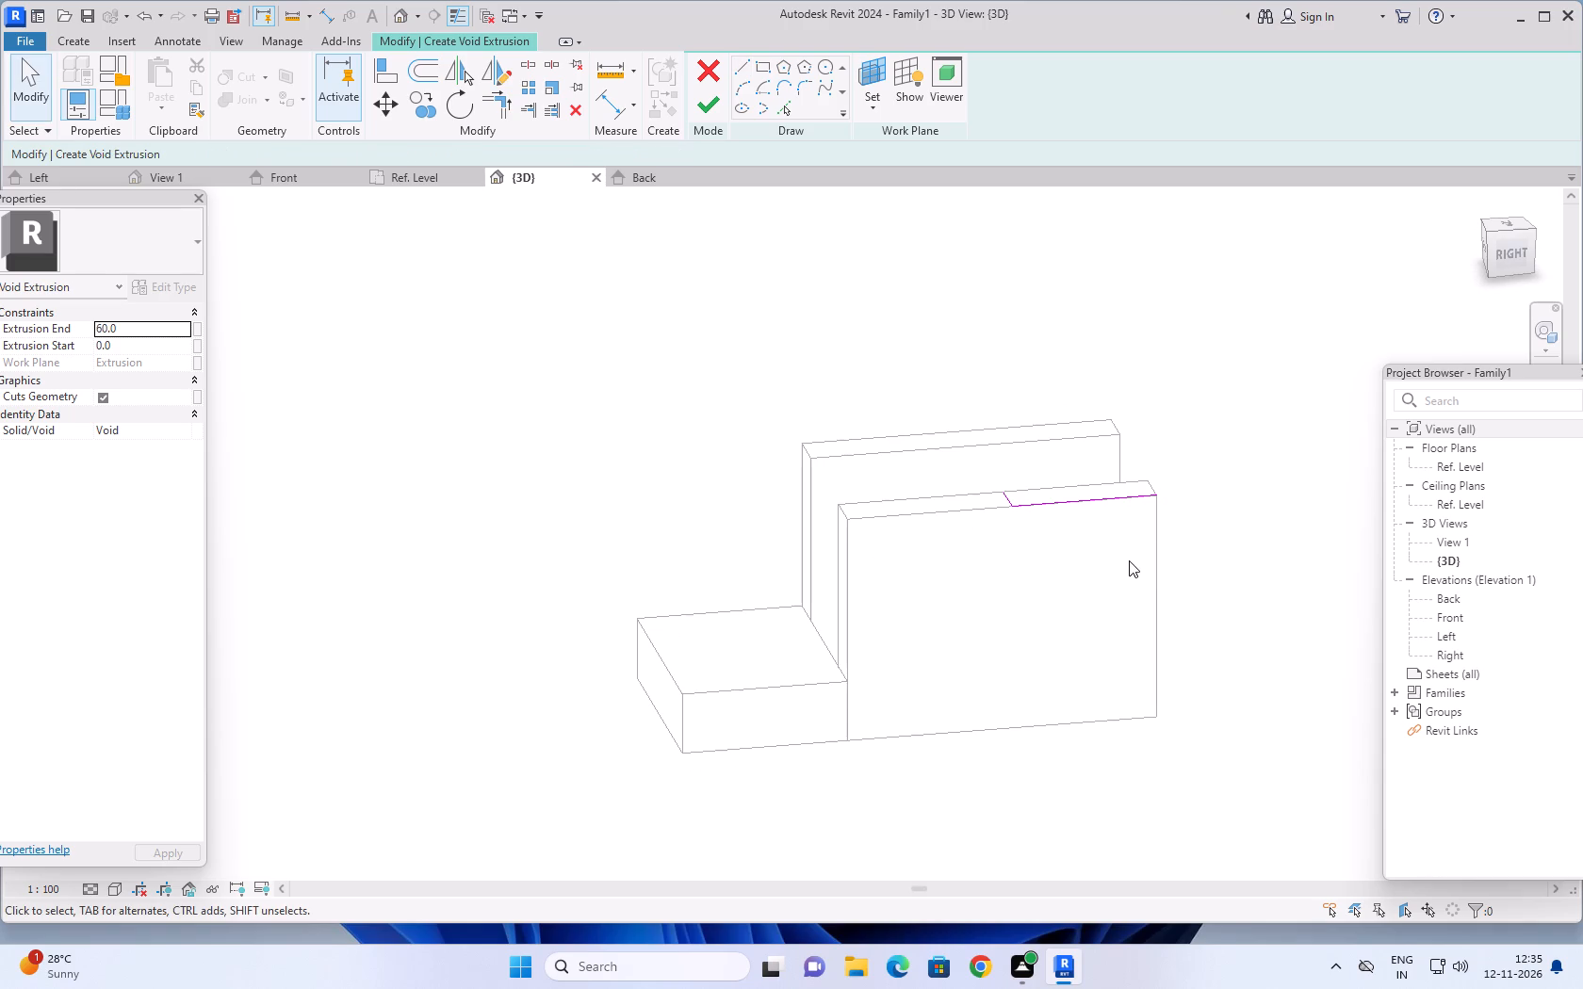
{"action": "key", "text": "Escape"}
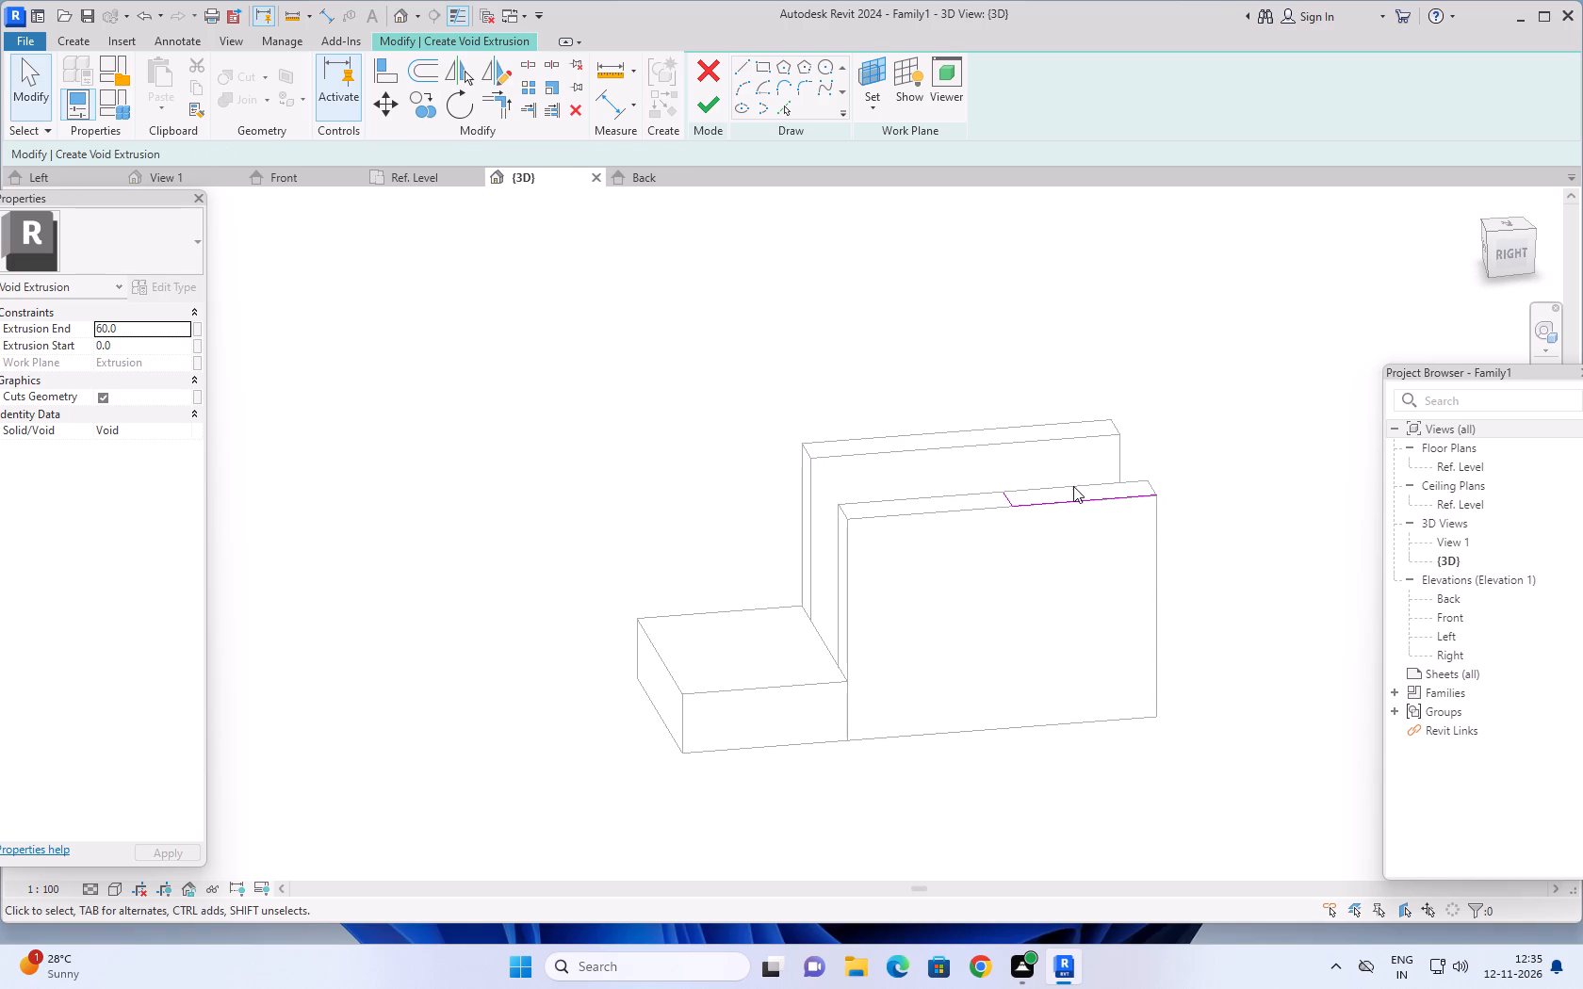
{"action": "left_click", "coordinate": [1075, 496]}
{"action": "key", "text": "Delete"}
{"action": "left_click", "coordinate": [1014, 497]}
{"action": "key", "text": "Delete"}
{"action": "middle_click_drag", "start_coordinate": [1224, 493], "coordinate": [1223, 527]}
{"action": "middle_click_drag", "start_coordinate": [1221, 516], "coordinate": [1228, 471], "text": "shift"}
{"action": "key", "text": "Escape"}
{"action": "key", "text": "Escape"}
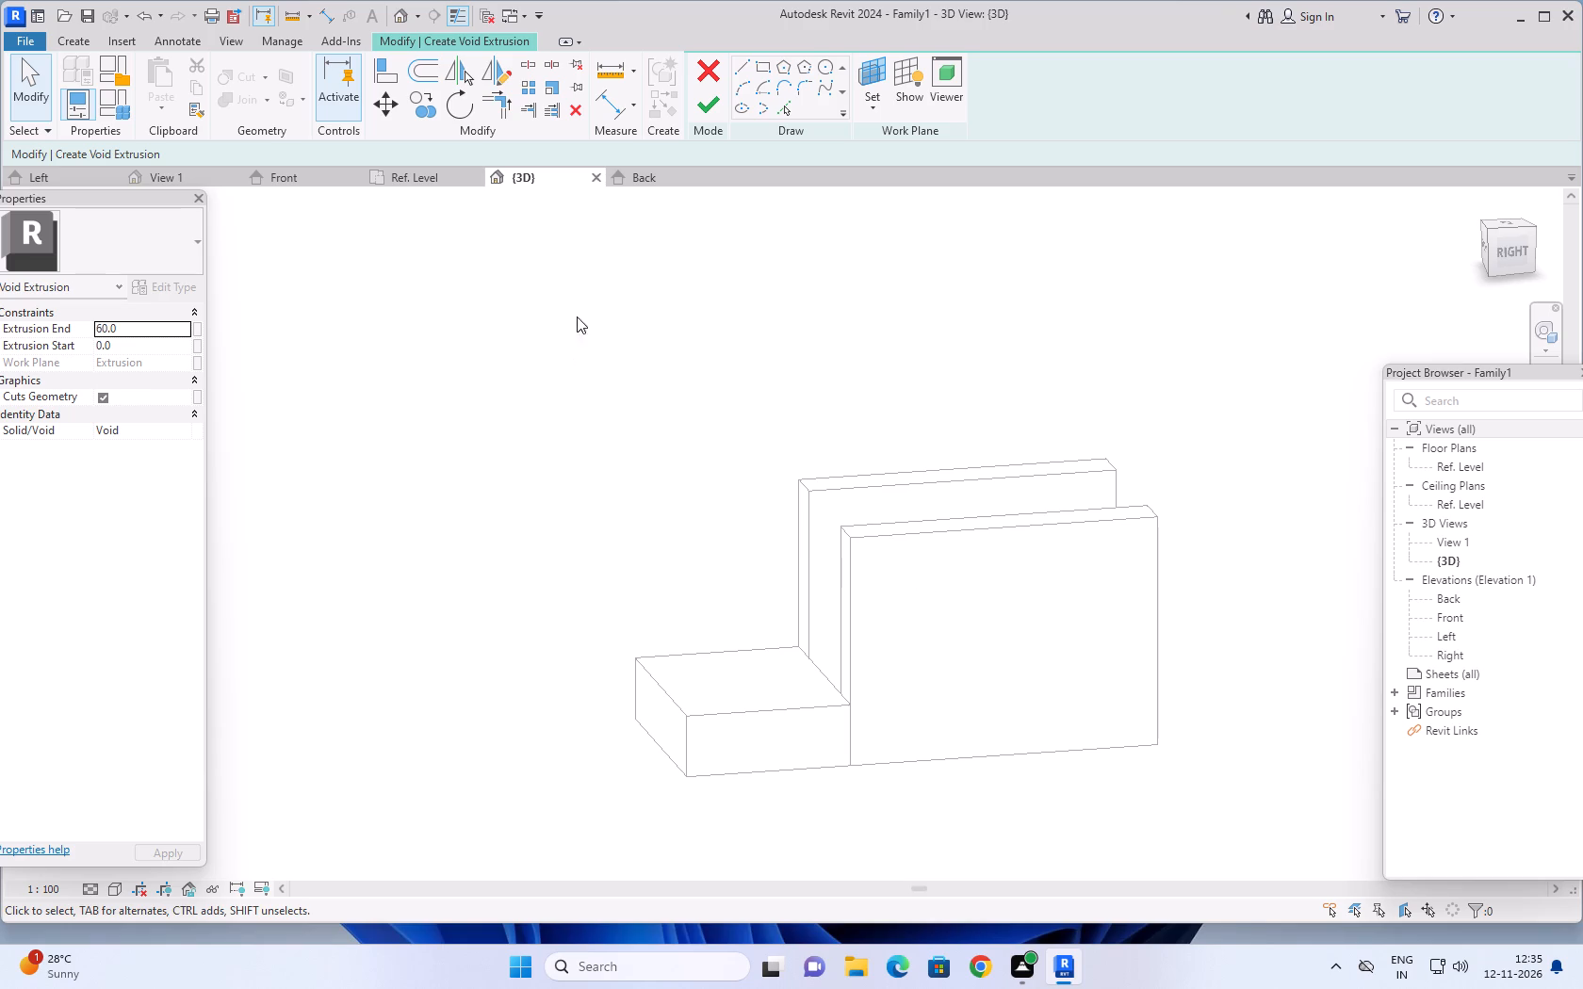
{"action": "key", "text": "Escape"}
{"action": "key", "text": "Escape"}
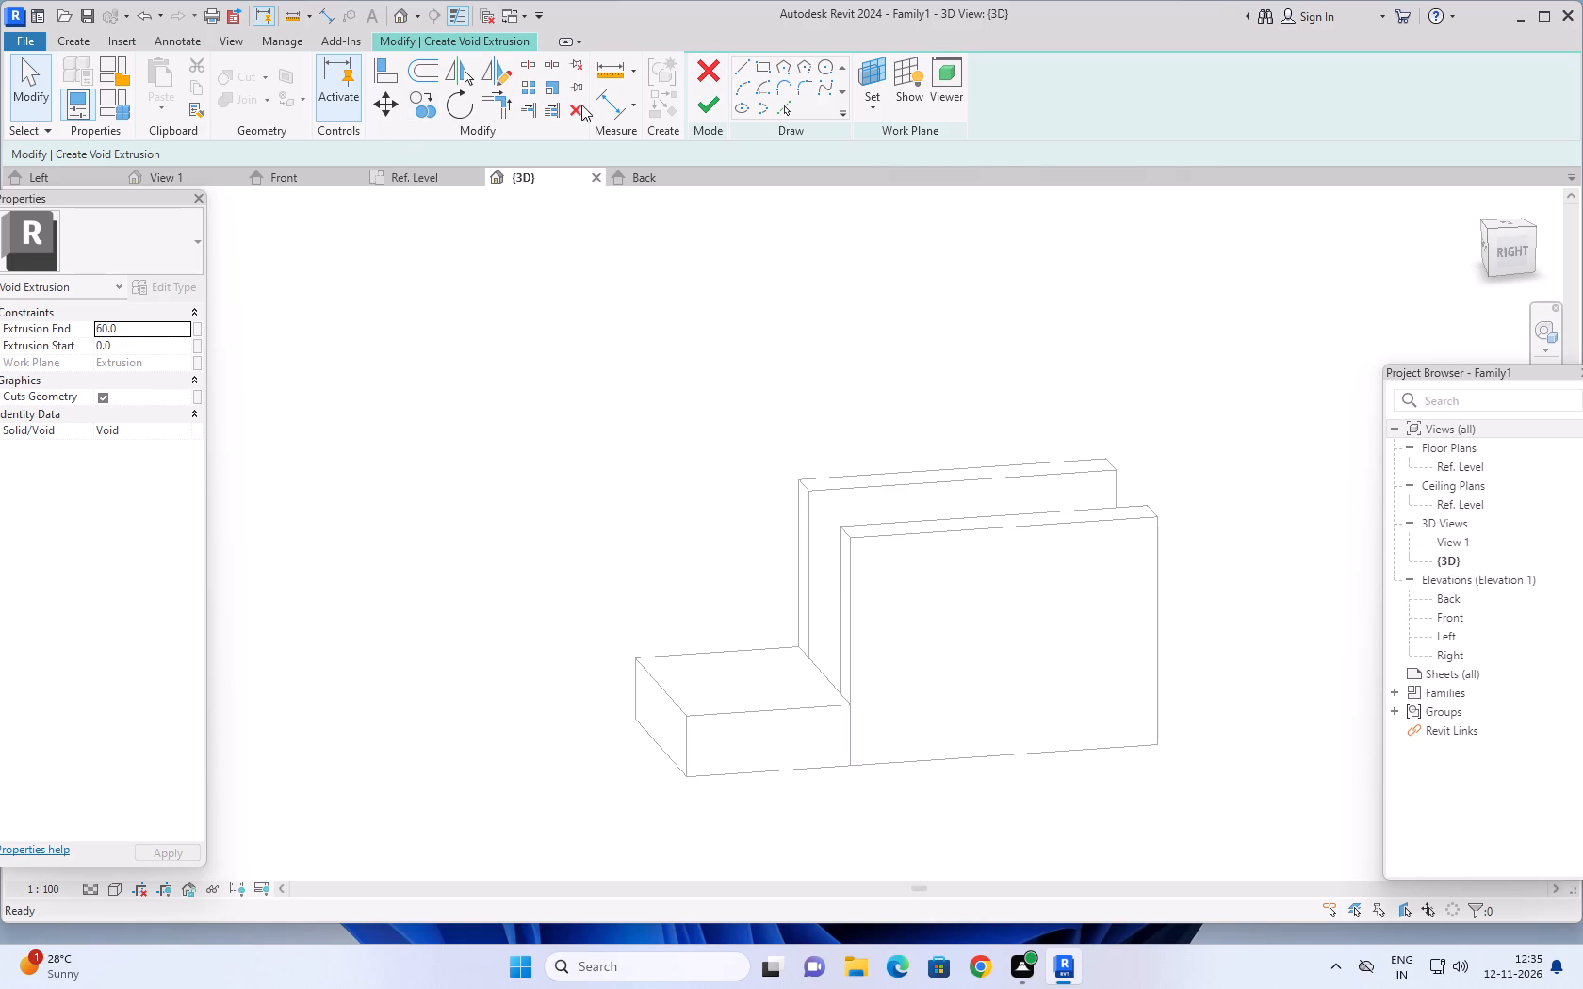
Set the void sketch's work plane by picking the outer side face of the near upright plate.
{"action": "left_click", "coordinate": [864, 106]}
{"action": "left_click", "coordinate": [908, 182]}
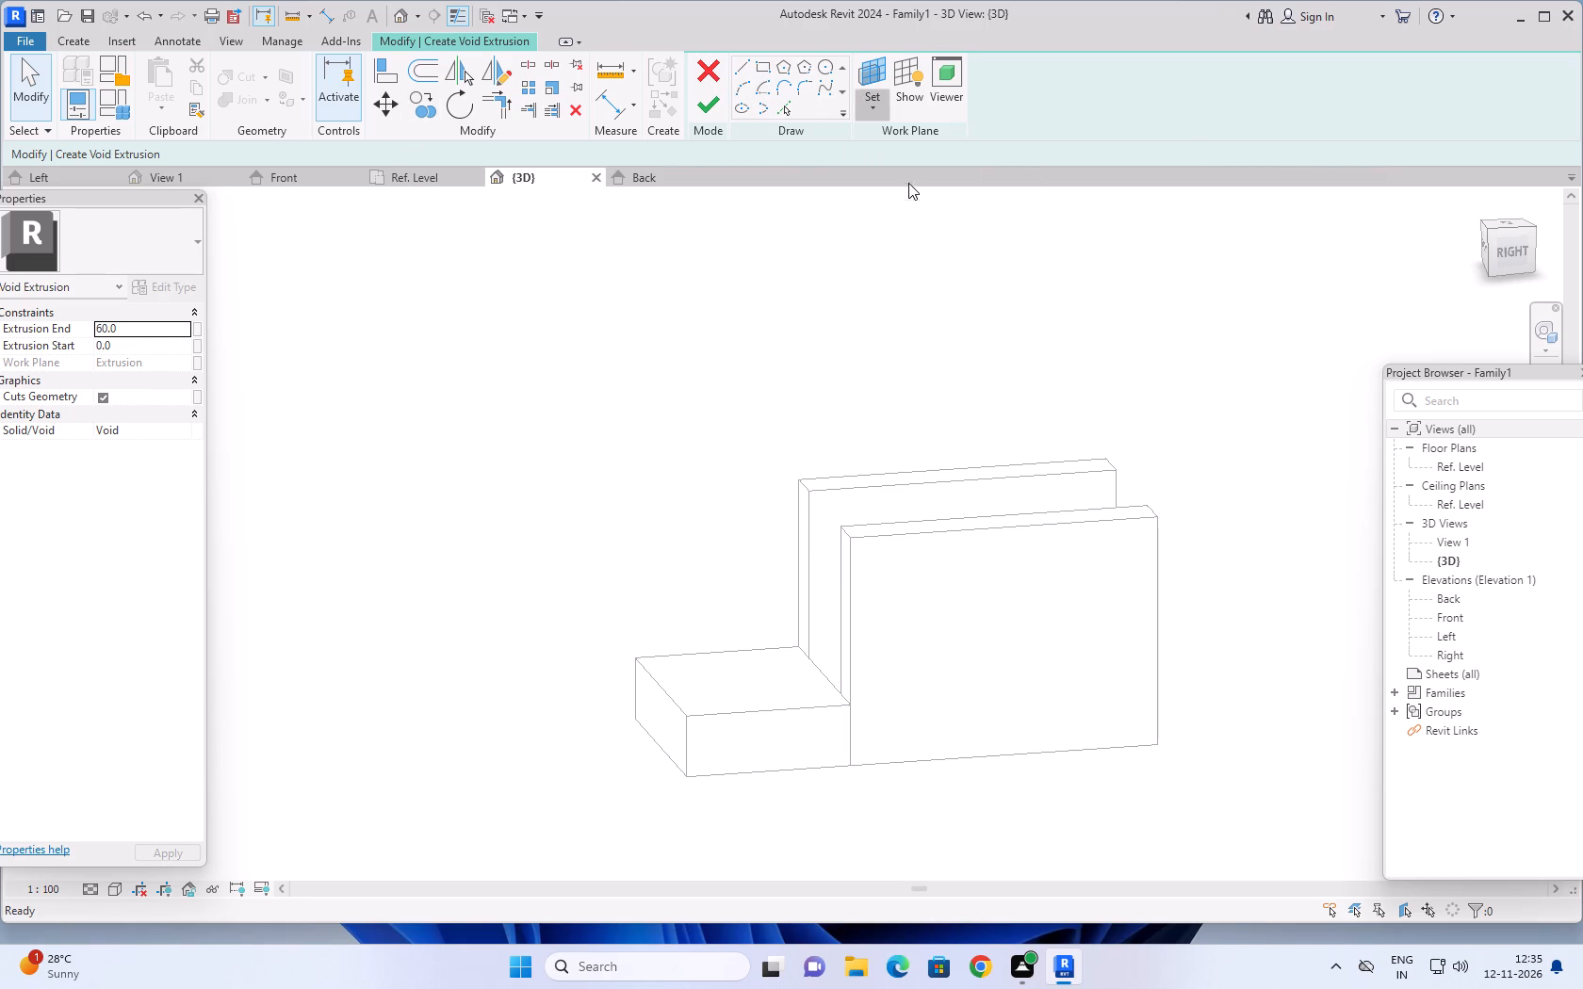
{"action": "left_click", "coordinate": [934, 550]}
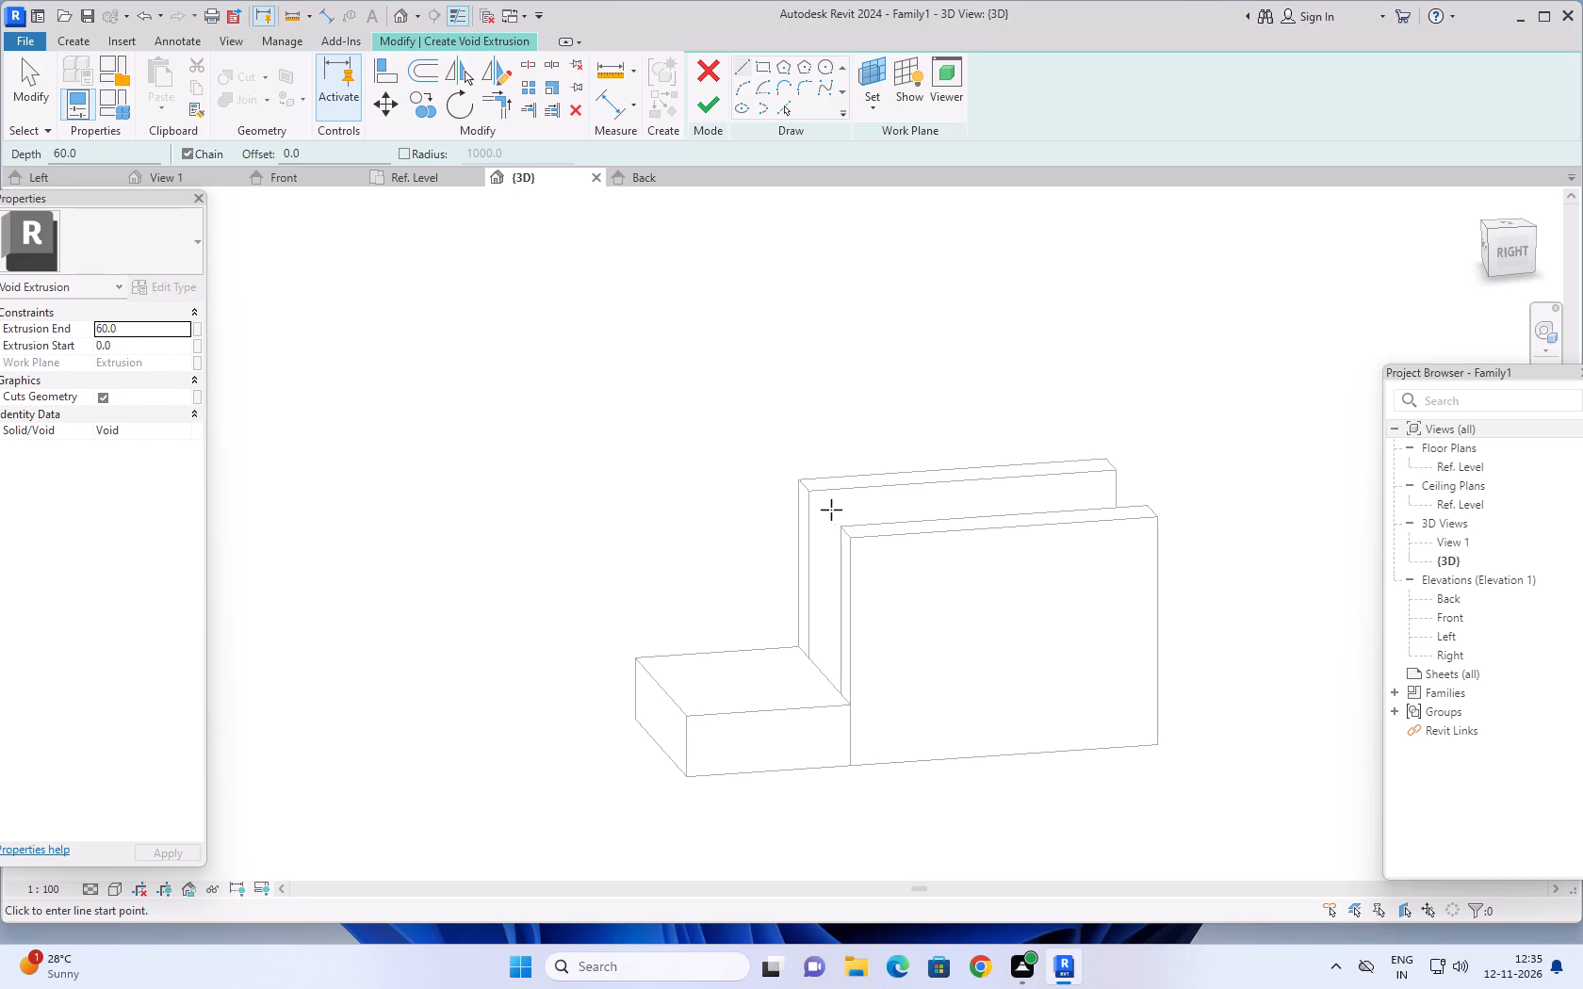
Sketch a 28-long reference line along the side face's top edge, starting at its rear top corner.
{"action": "middle_click_drag", "start_coordinate": [691, 391], "coordinate": [648, 460]}
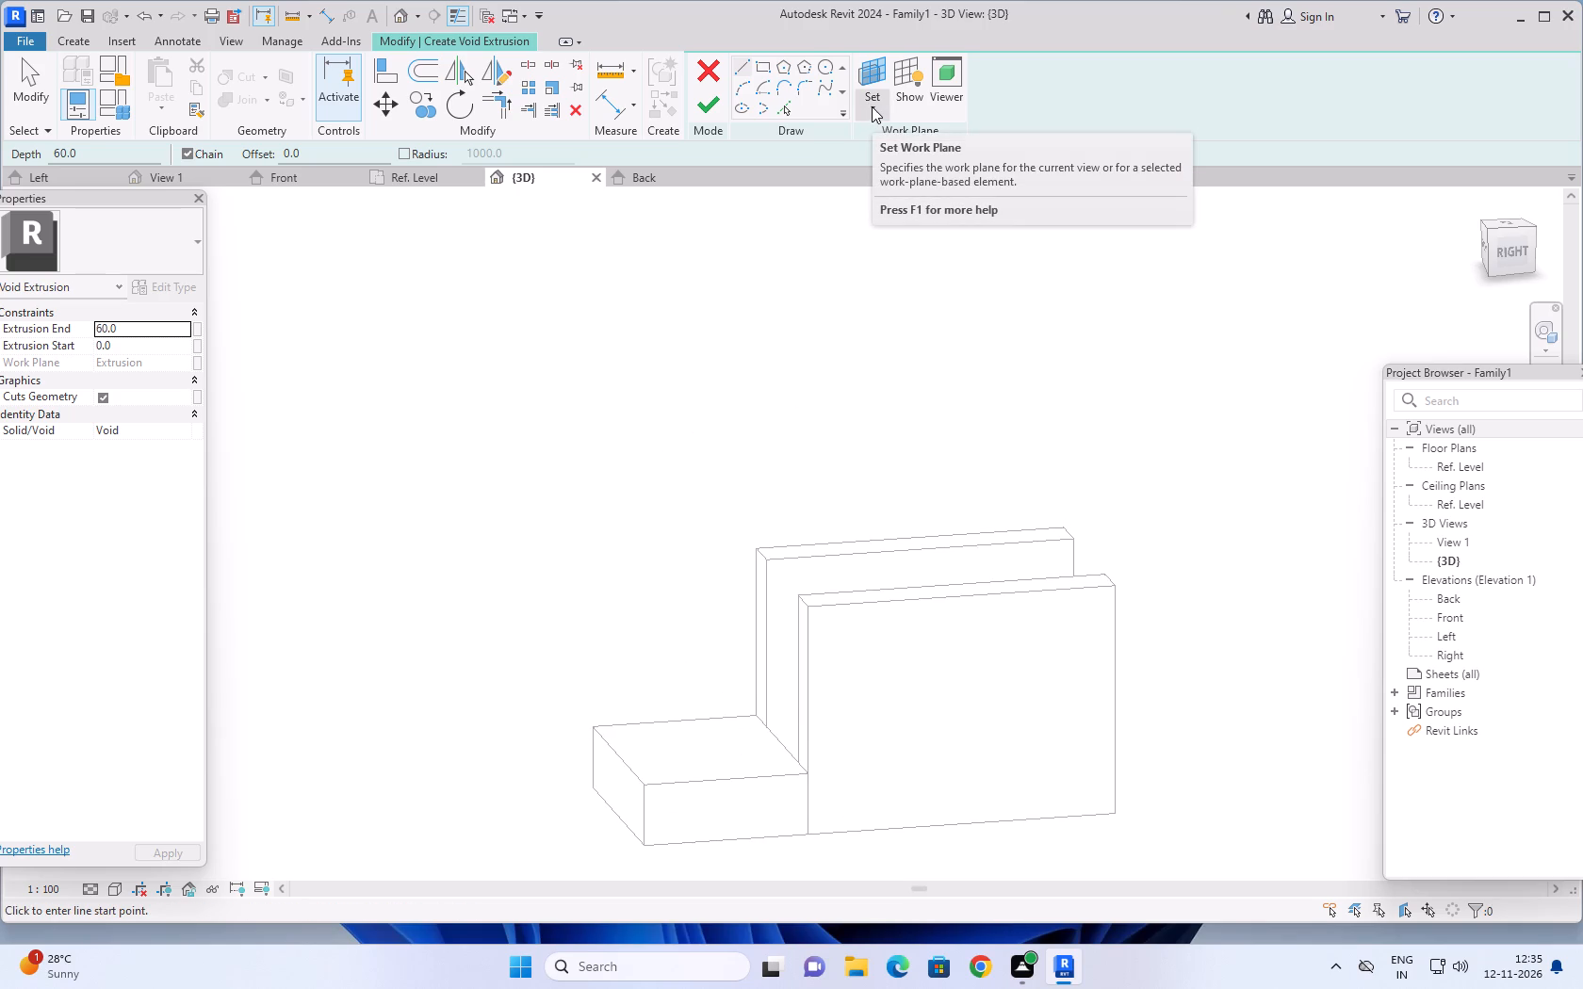
{"action": "left_click", "coordinate": [739, 65]}
{"action": "scroll", "coordinate": [1087, 613], "scroll_direction": "up", "scroll_amount": 5}
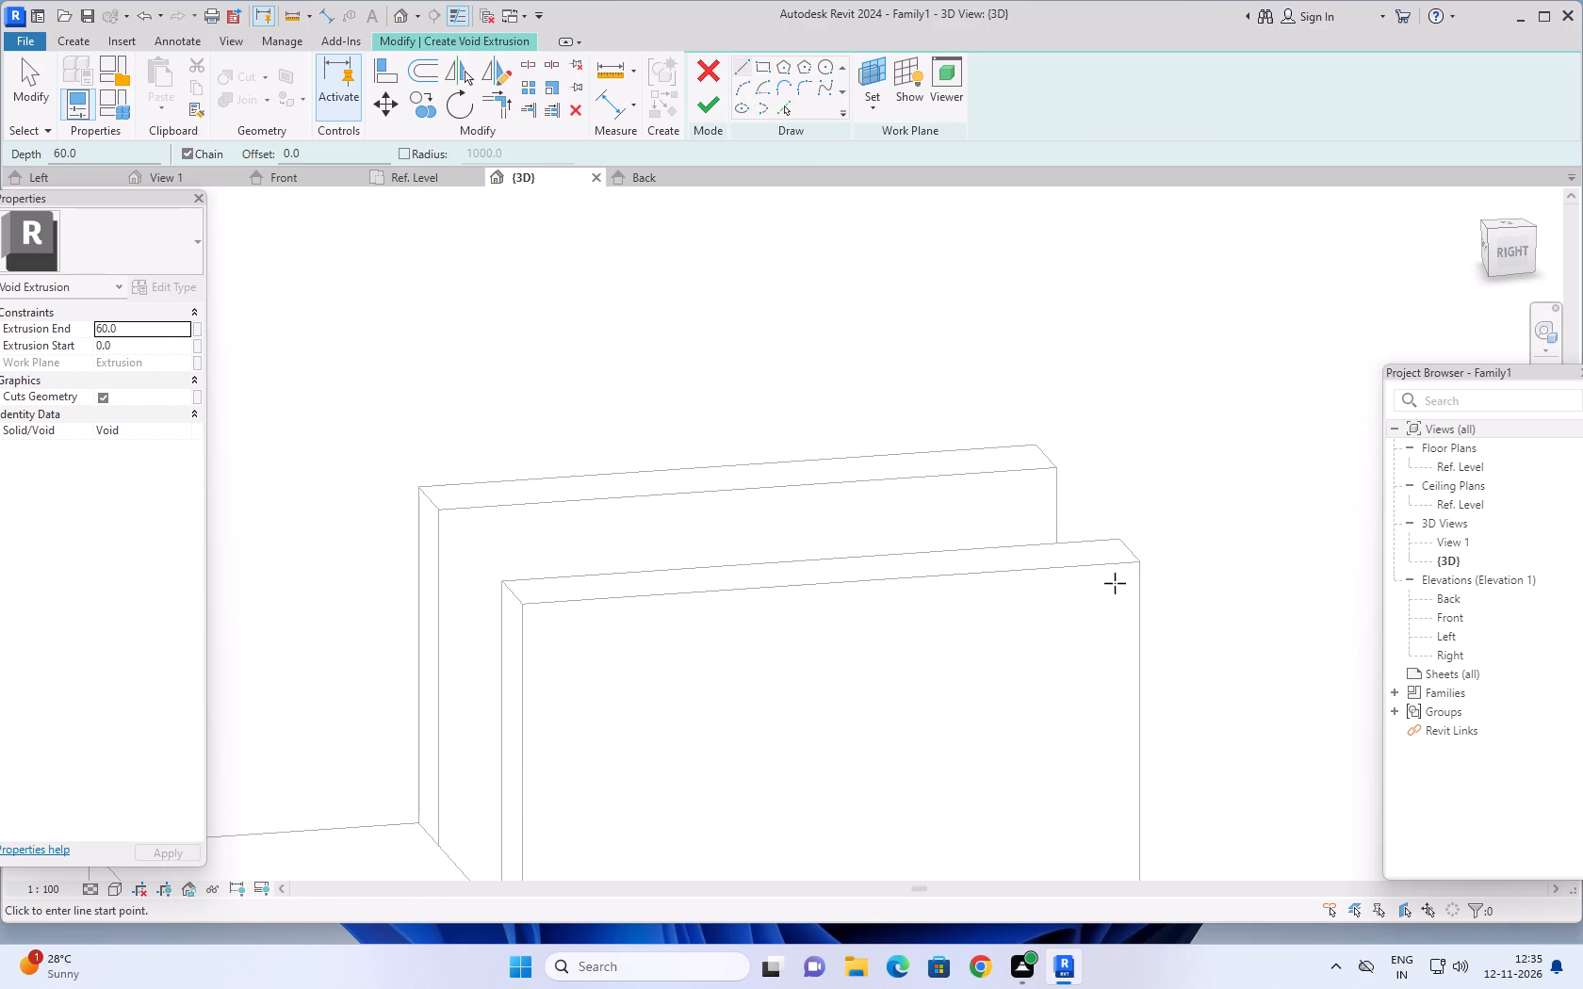
{"action": "left_click", "coordinate": [1139, 562]}
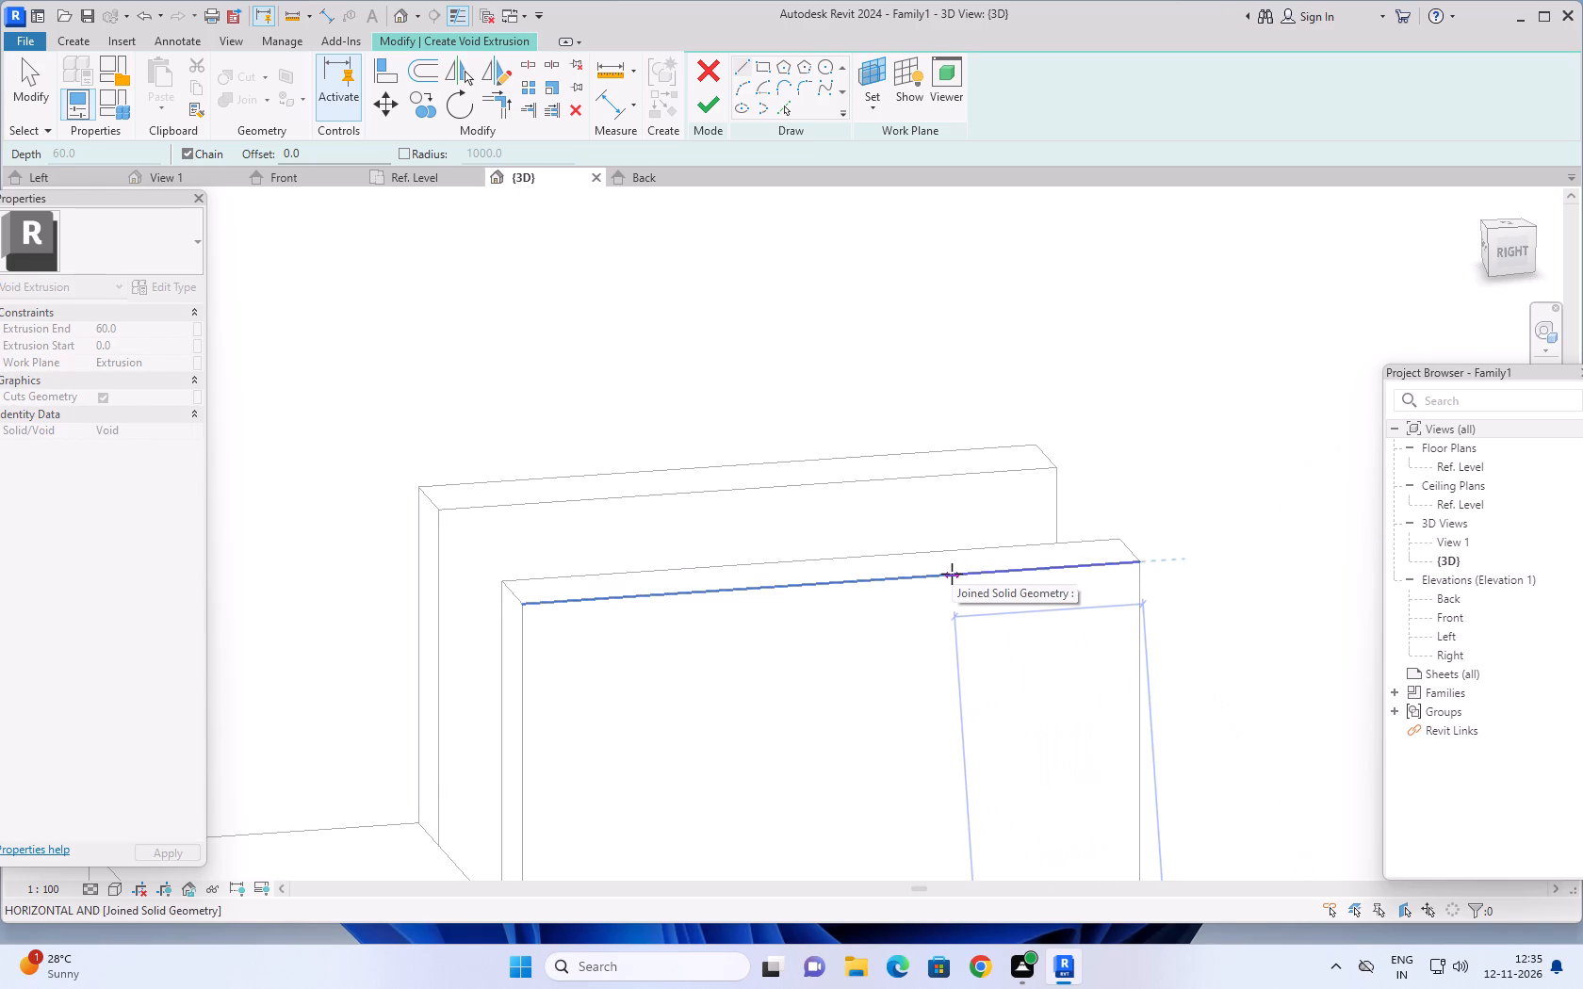
{"action": "type", "text": "28"}
{"action": "key", "text": "Return"}
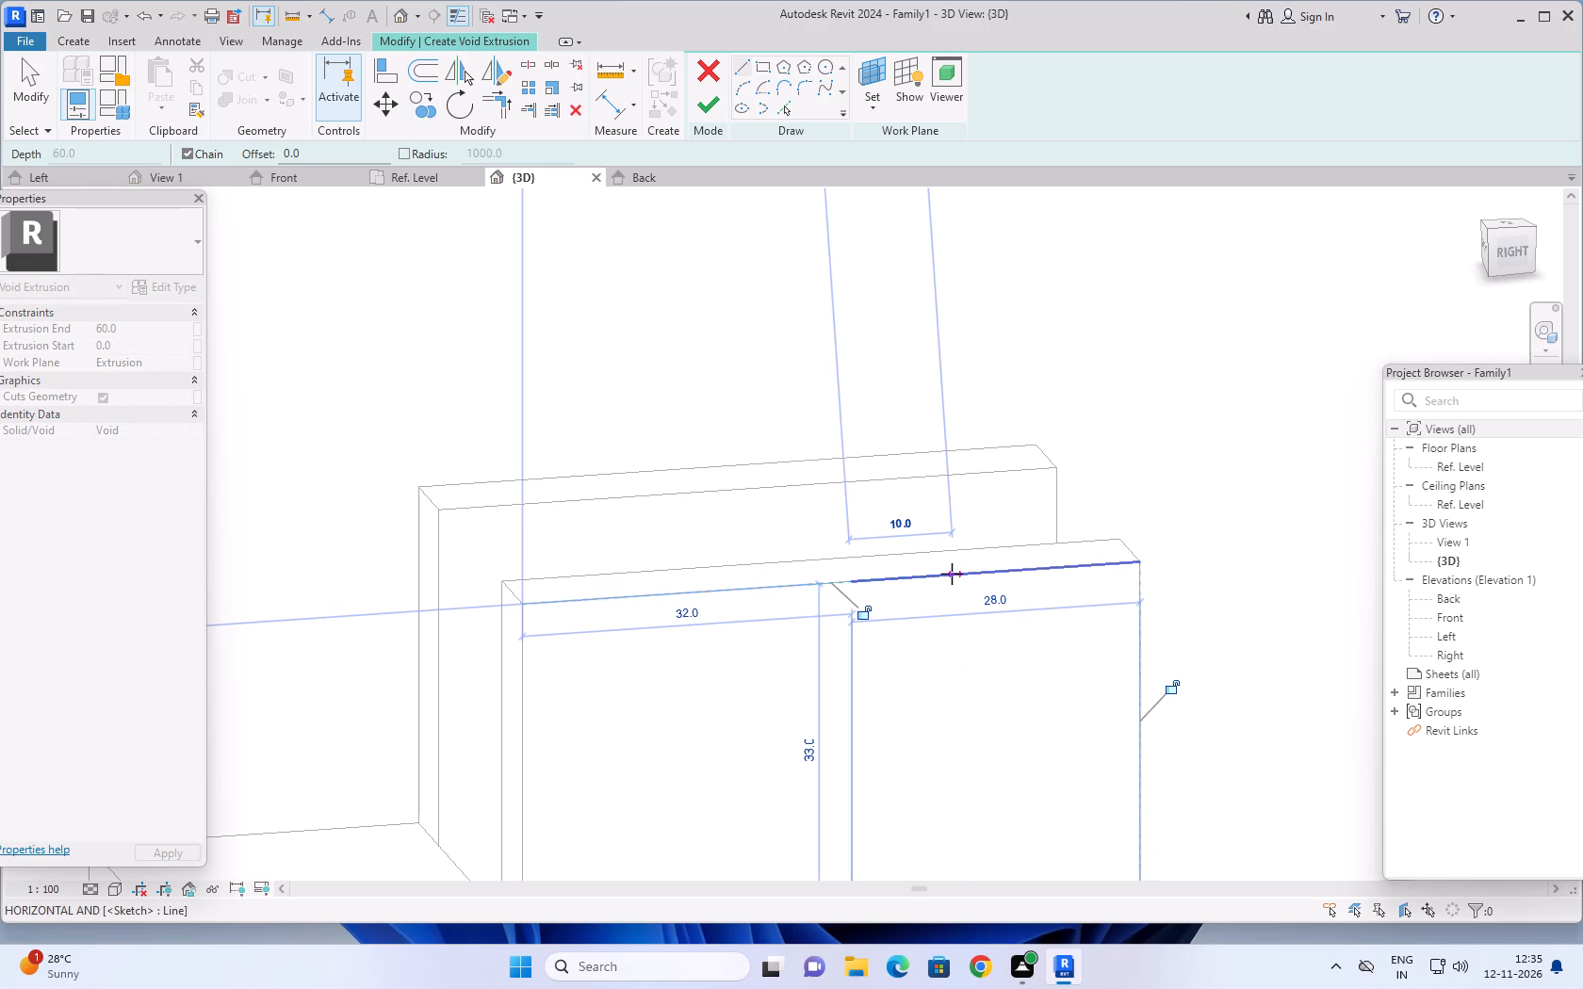
Sketch a closed triangle from the reference line's front end to the base block's top corner, up to the plate's front top corner, and back.
{"action": "scroll", "coordinate": [823, 705], "scroll_direction": "down", "scroll_amount": 2}
{"action": "middle_click_drag", "start_coordinate": [801, 739], "coordinate": [852, 342]}
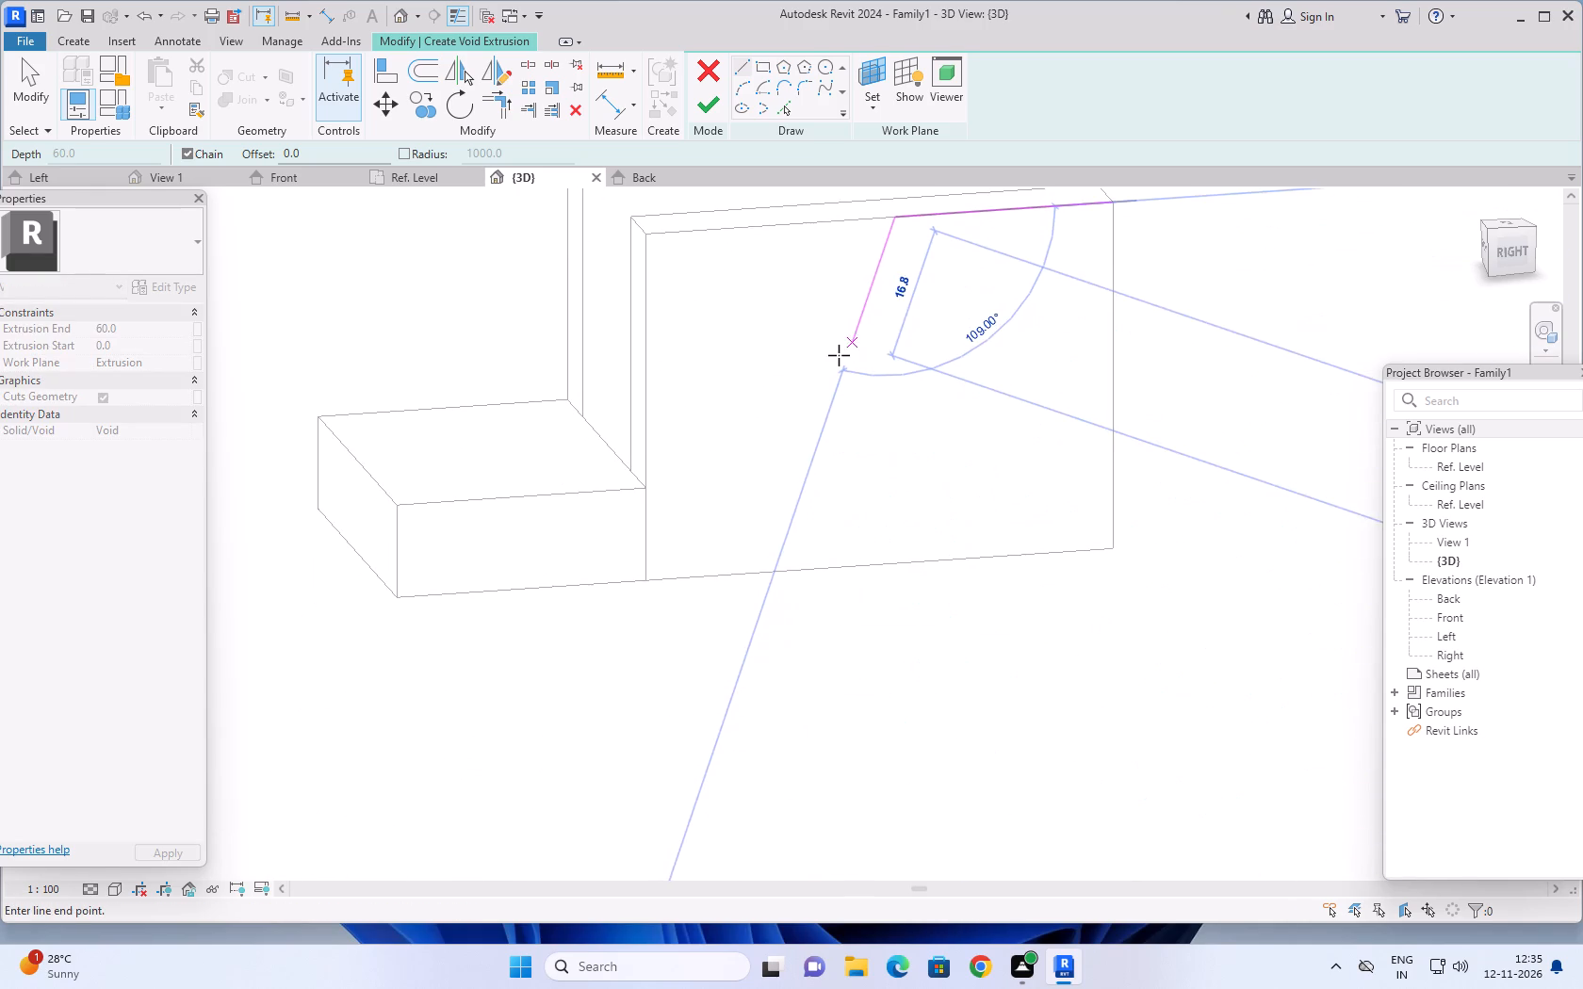
{"action": "scroll", "coordinate": [648, 490], "scroll_direction": "up", "scroll_amount": 6}
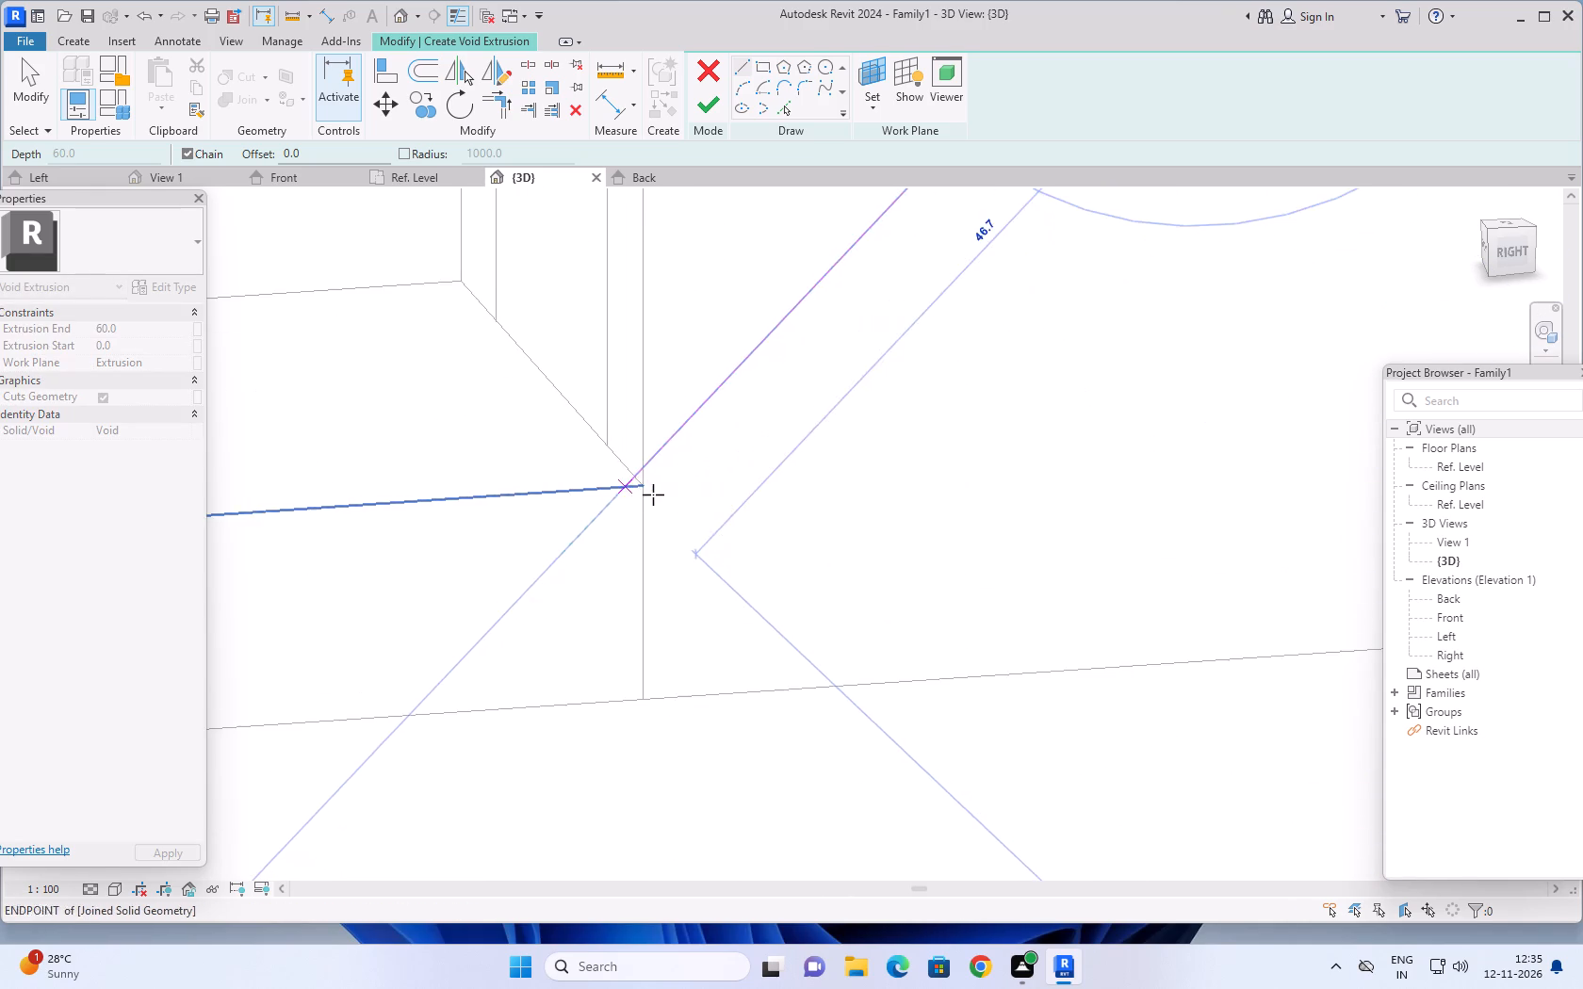
{"action": "scroll", "coordinate": [653, 494], "scroll_direction": "up", "scroll_amount": 5}
{"action": "left_click", "coordinate": [632, 479]}
{"action": "scroll", "coordinate": [761, 503], "scroll_direction": "down", "scroll_amount": 4}
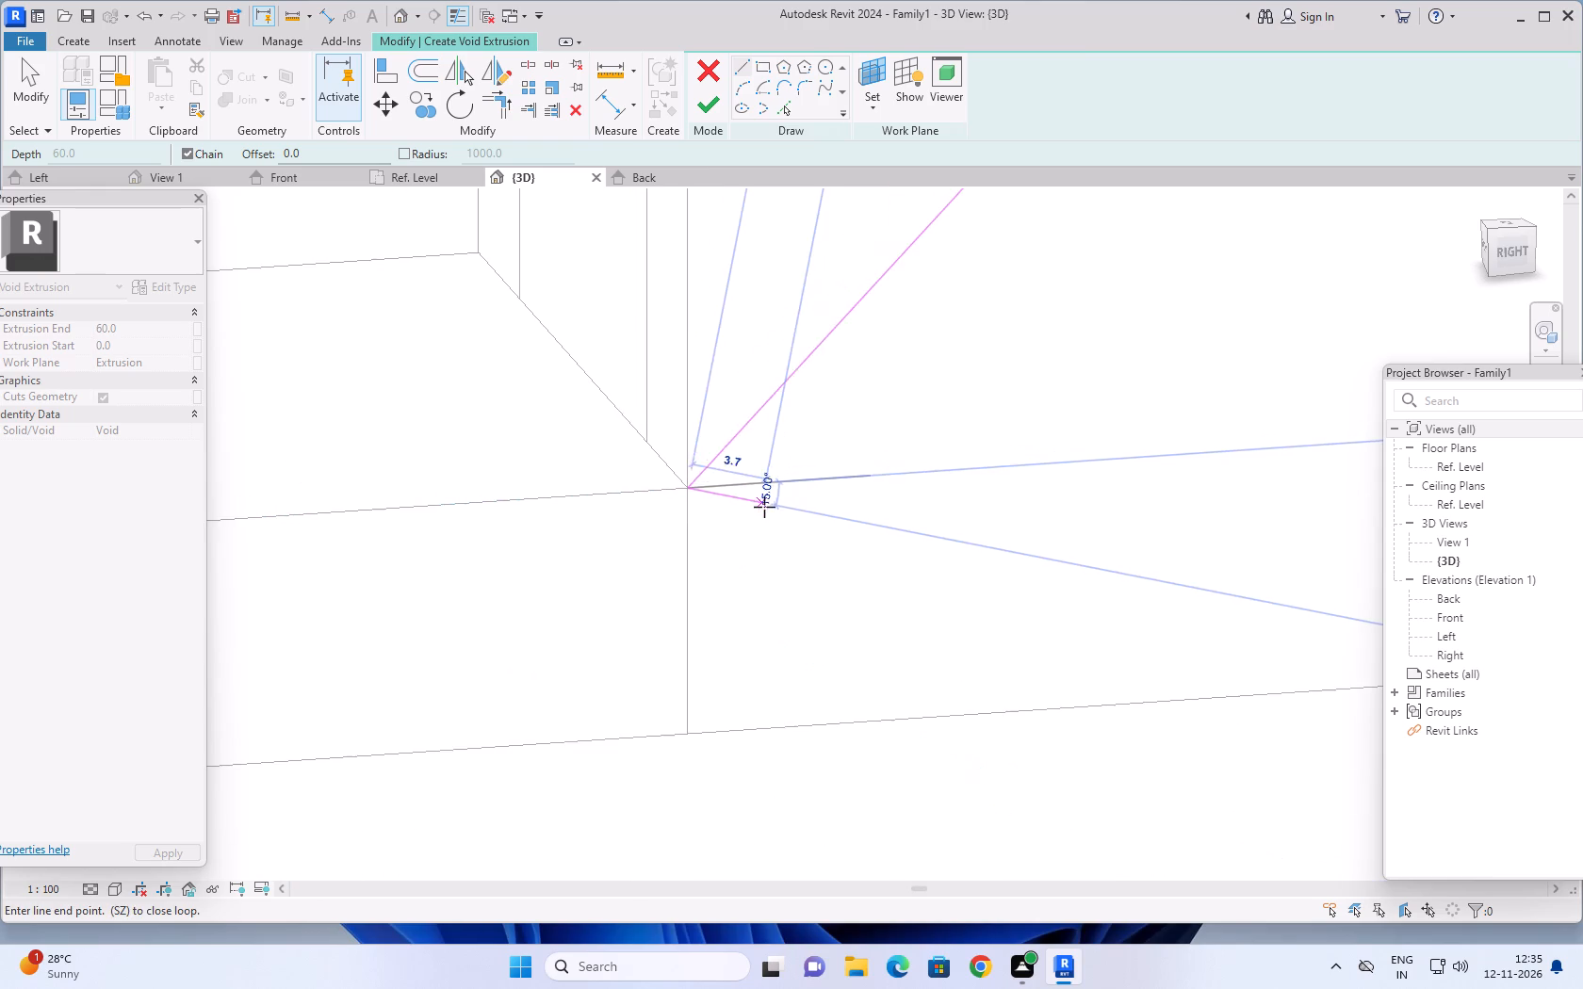
{"action": "middle_click_drag", "start_coordinate": [765, 507], "coordinate": [833, 658]}
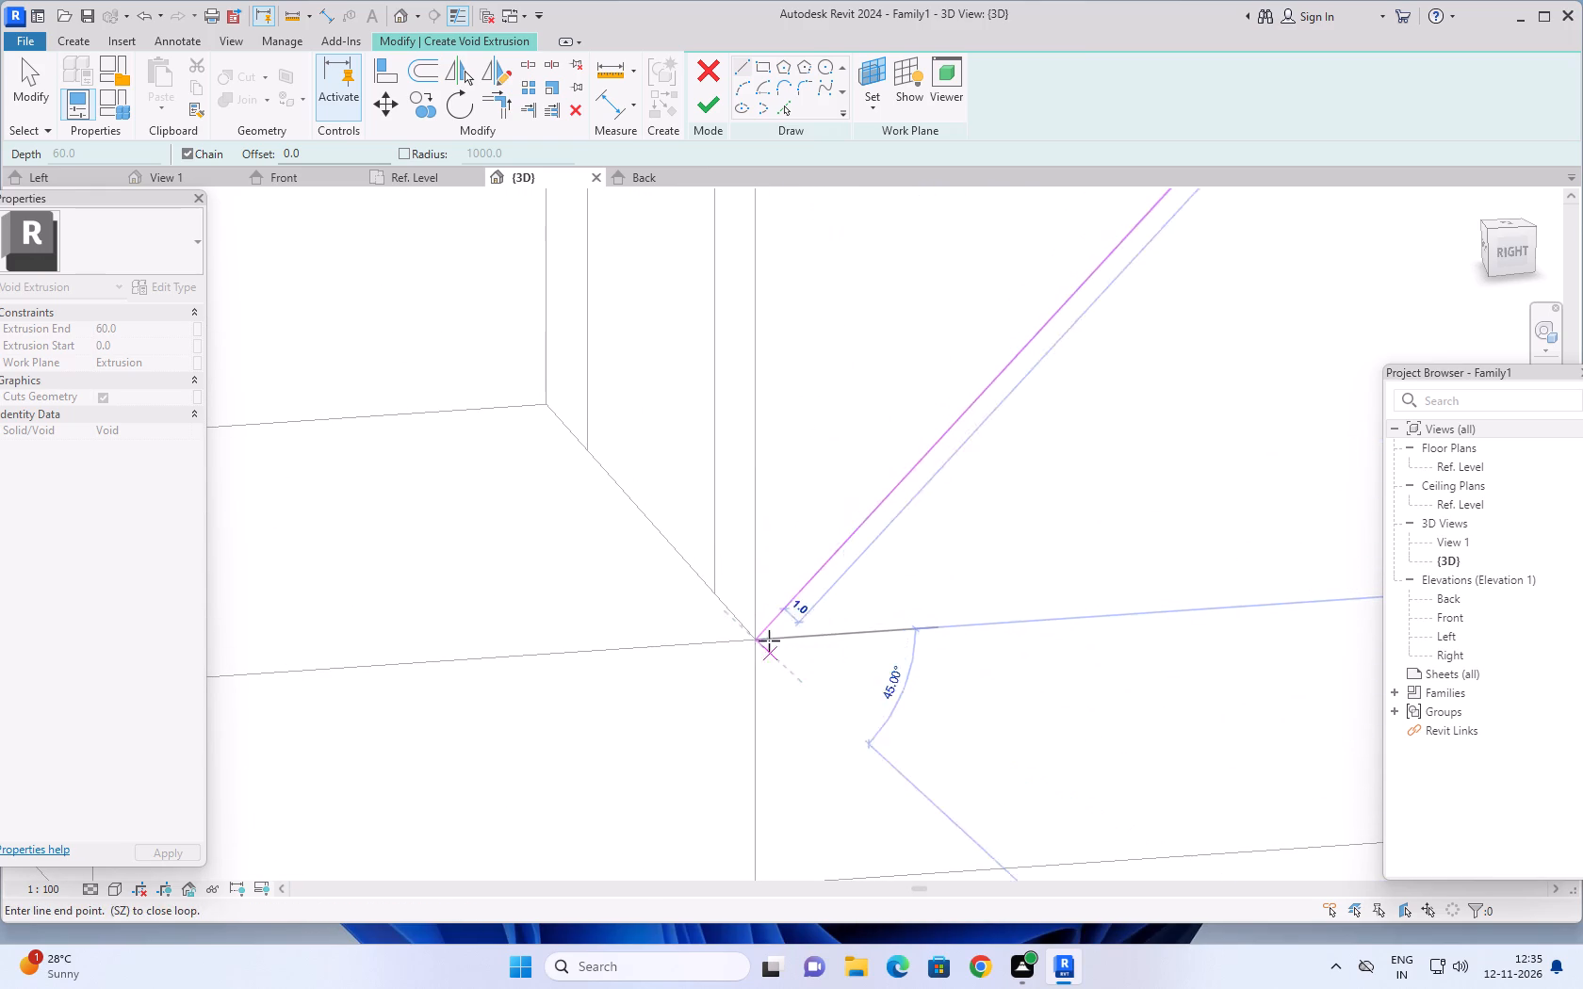
{"action": "scroll", "coordinate": [759, 458], "scroll_direction": "down", "scroll_amount": 5}
{"action": "middle_click_drag", "start_coordinate": [760, 450], "coordinate": [726, 665]}
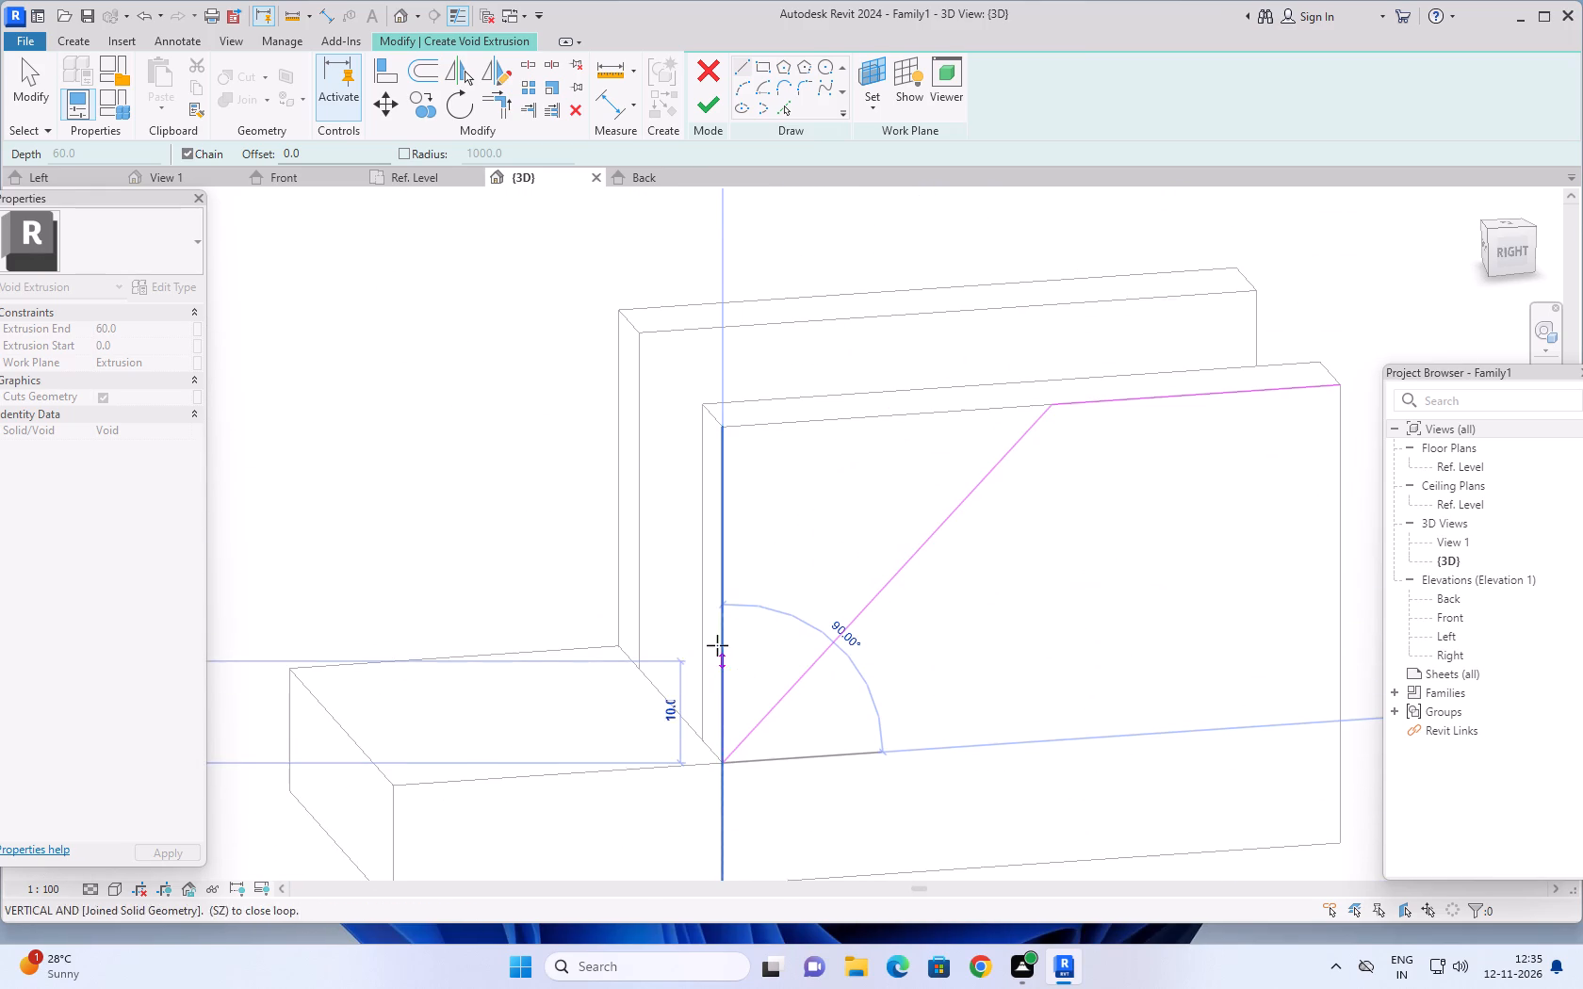
{"action": "left_click", "coordinate": [720, 428]}
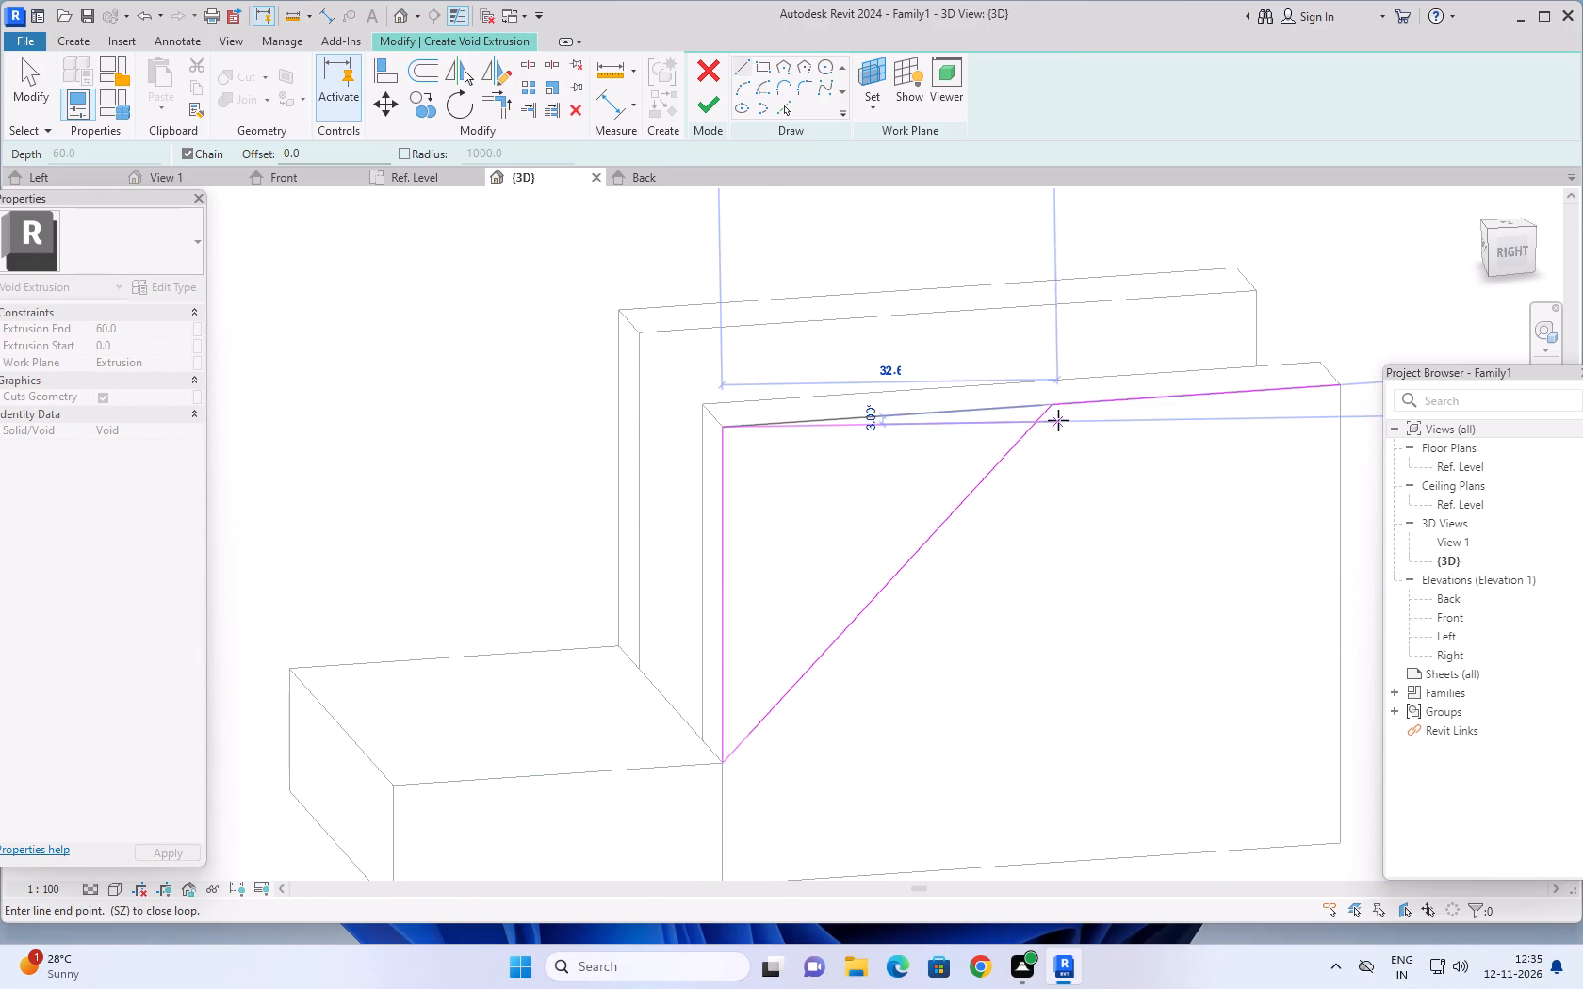
{"action": "left_click", "coordinate": [1049, 400]}
{"action": "key", "text": "Escape"}
{"action": "key", "text": "Escape"}
{"action": "key", "text": "Escape"}
Delete the 28-long reference line along the top edge, keeping only the triangular profile.
{"action": "left_click", "coordinate": [1175, 393]}
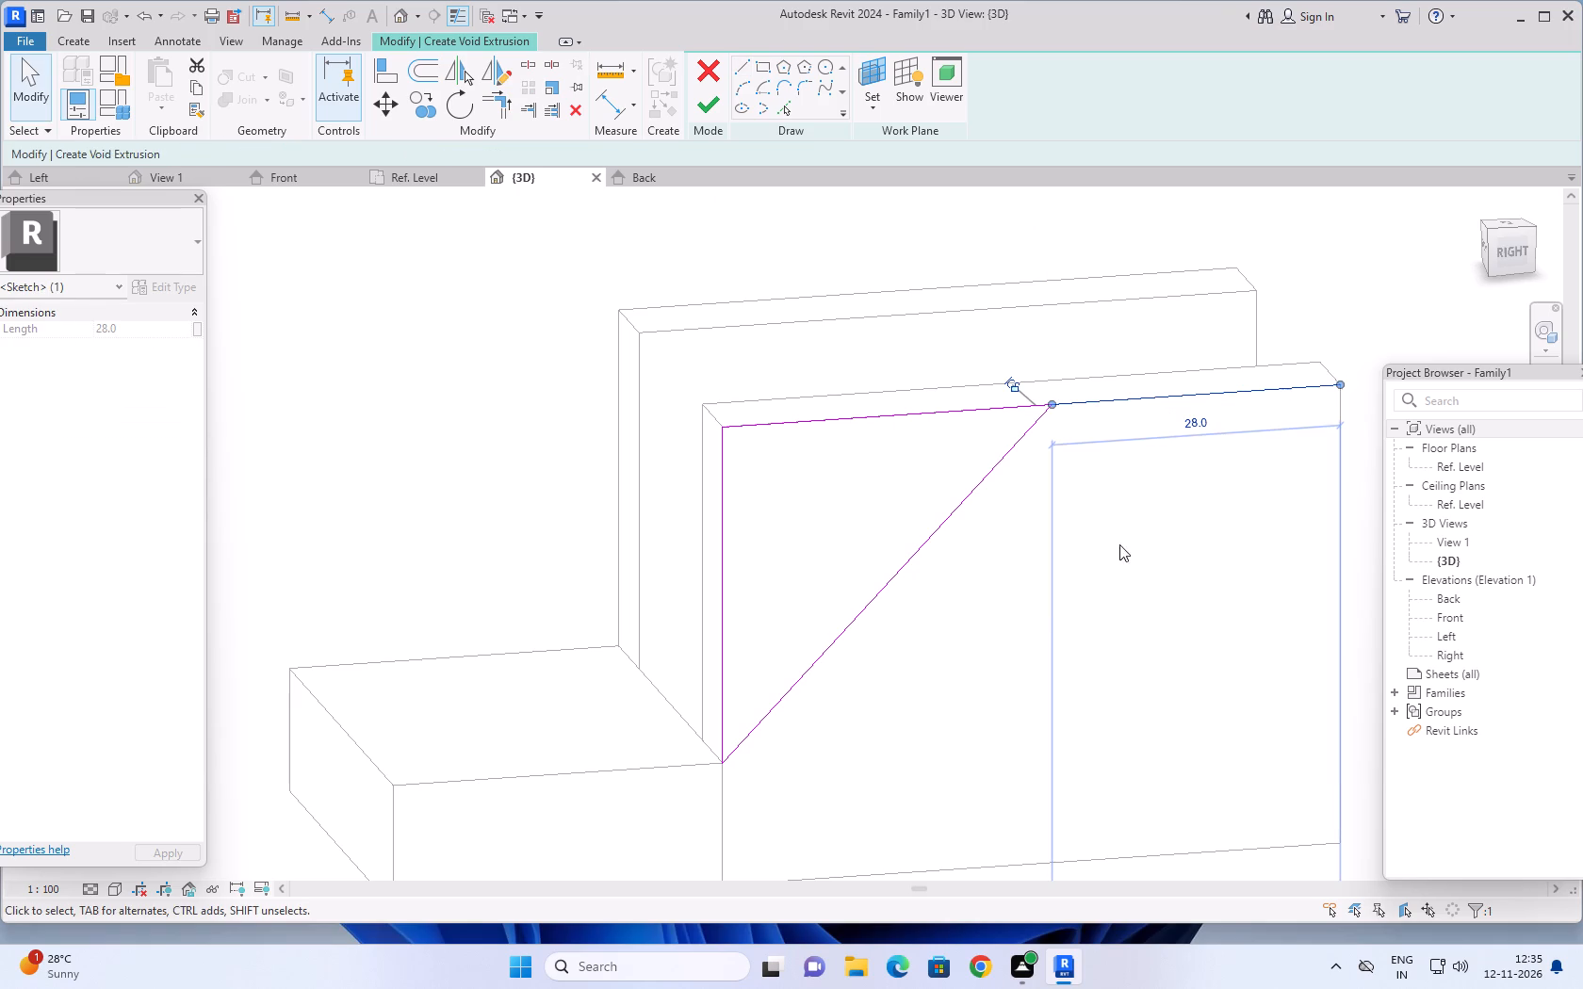
{"action": "key", "text": "Delete"}
Set the void's Extrusion End to 41 and finish the extrusion to cut sloped fronts on both upright plates.
{"action": "scroll", "coordinate": [1041, 638], "scroll_direction": "down", "scroll_amount": 6}
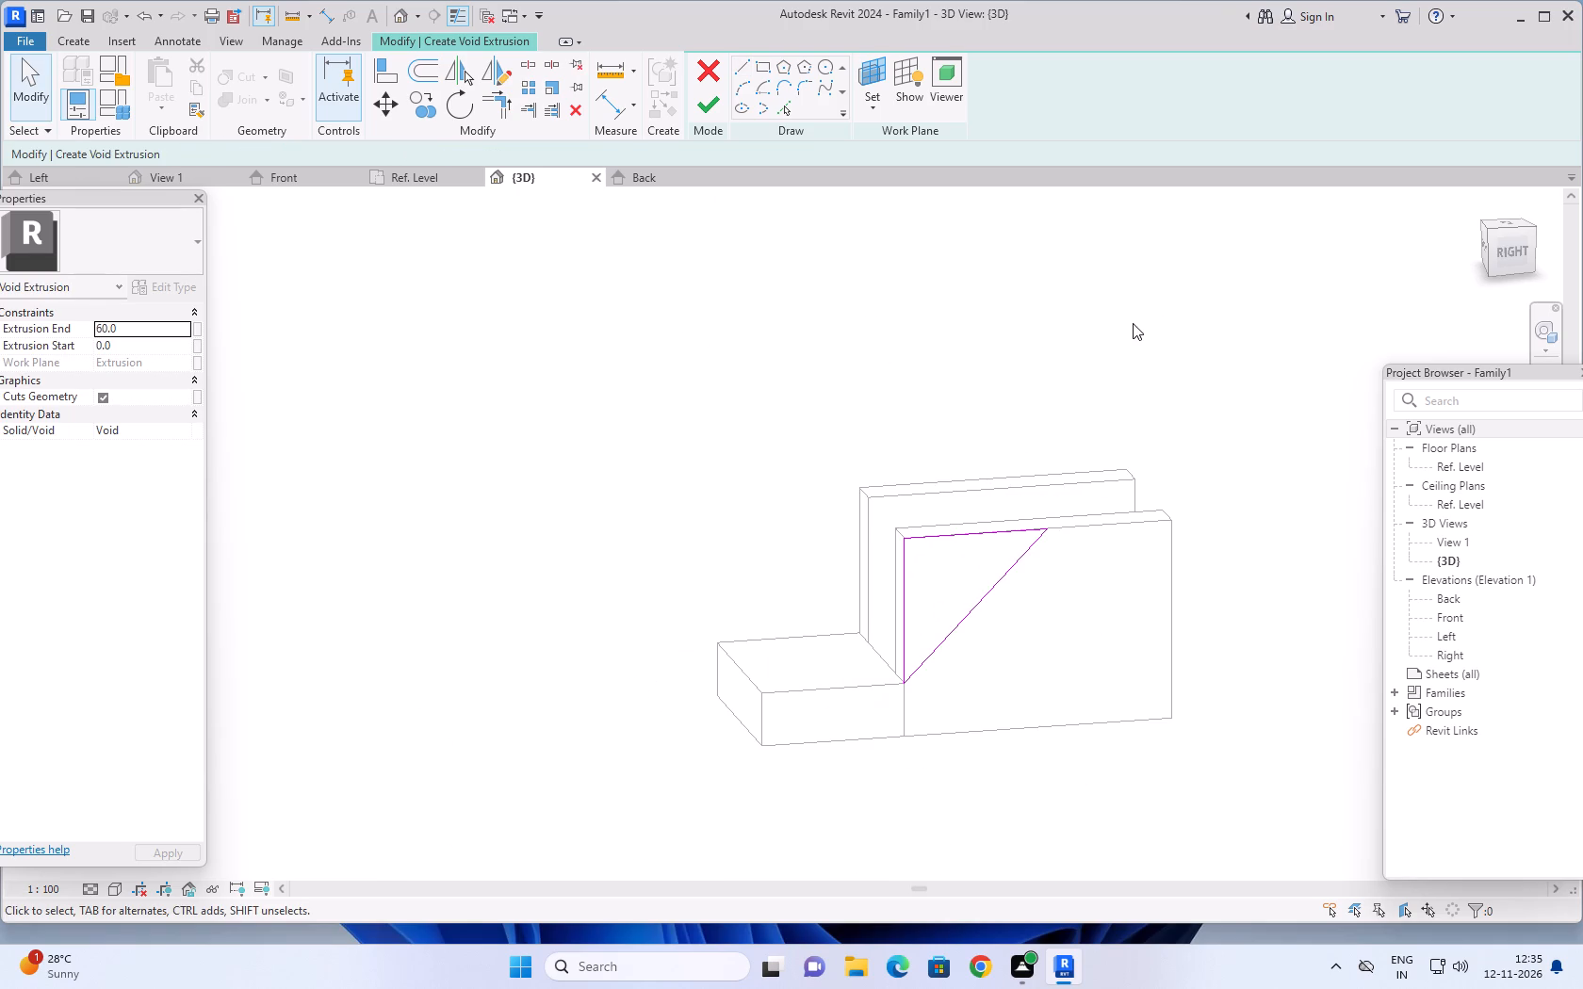
{"action": "middle_click_drag", "start_coordinate": [873, 328], "coordinate": [797, 349]}
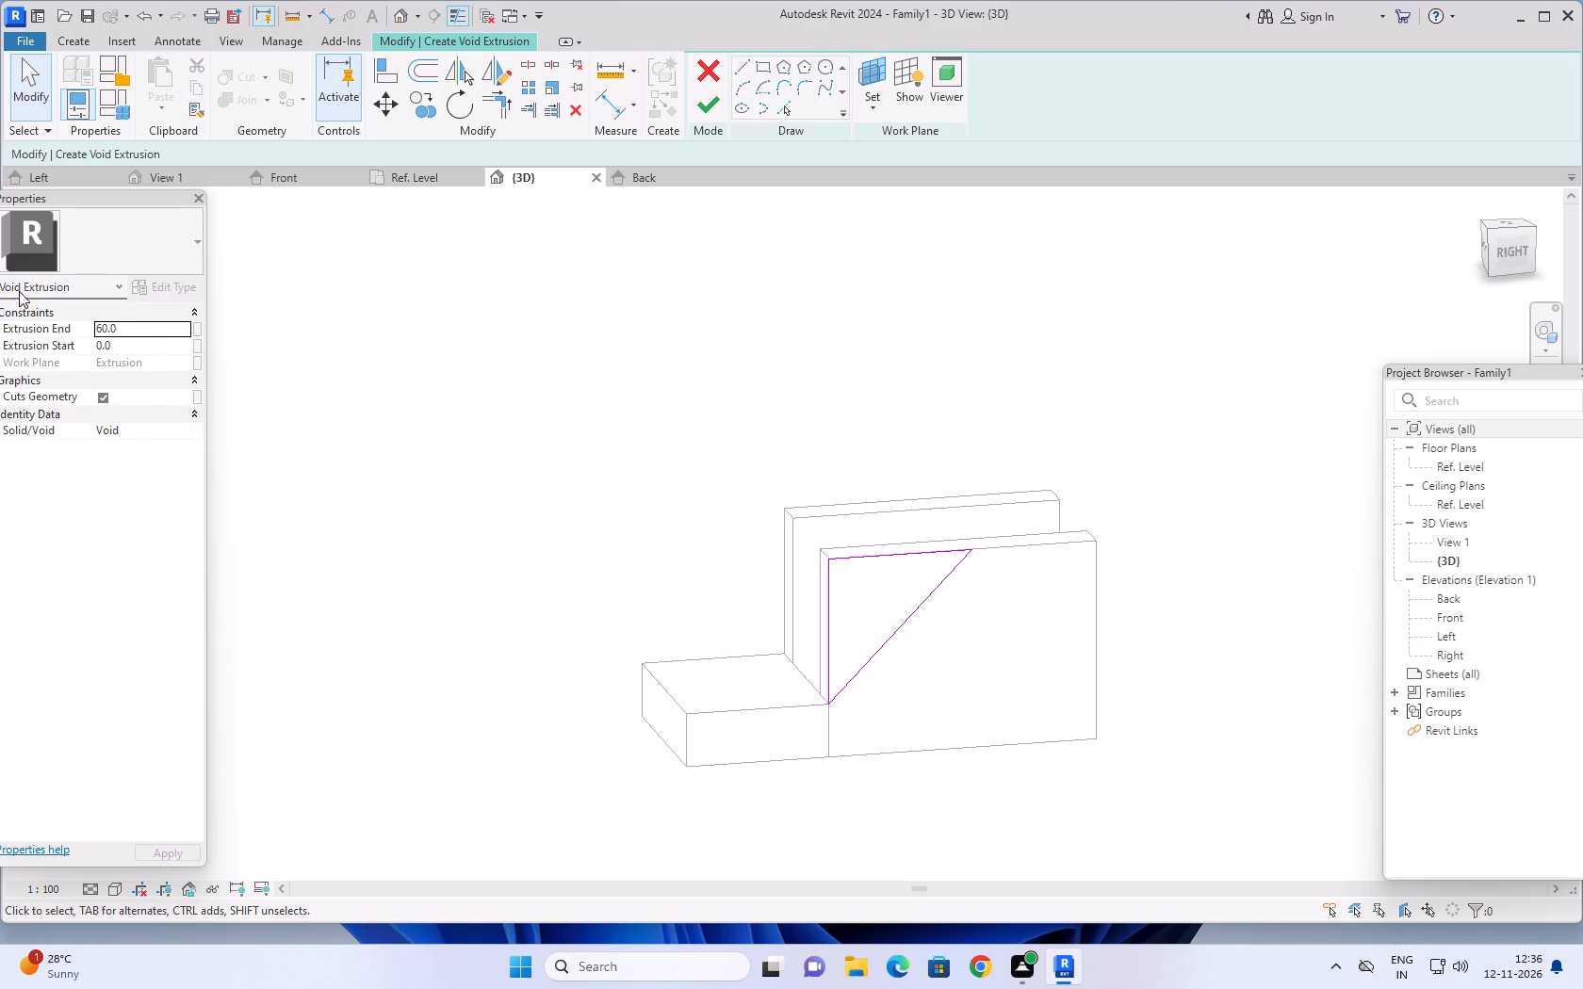
{"action": "left_click", "coordinate": [138, 328]}
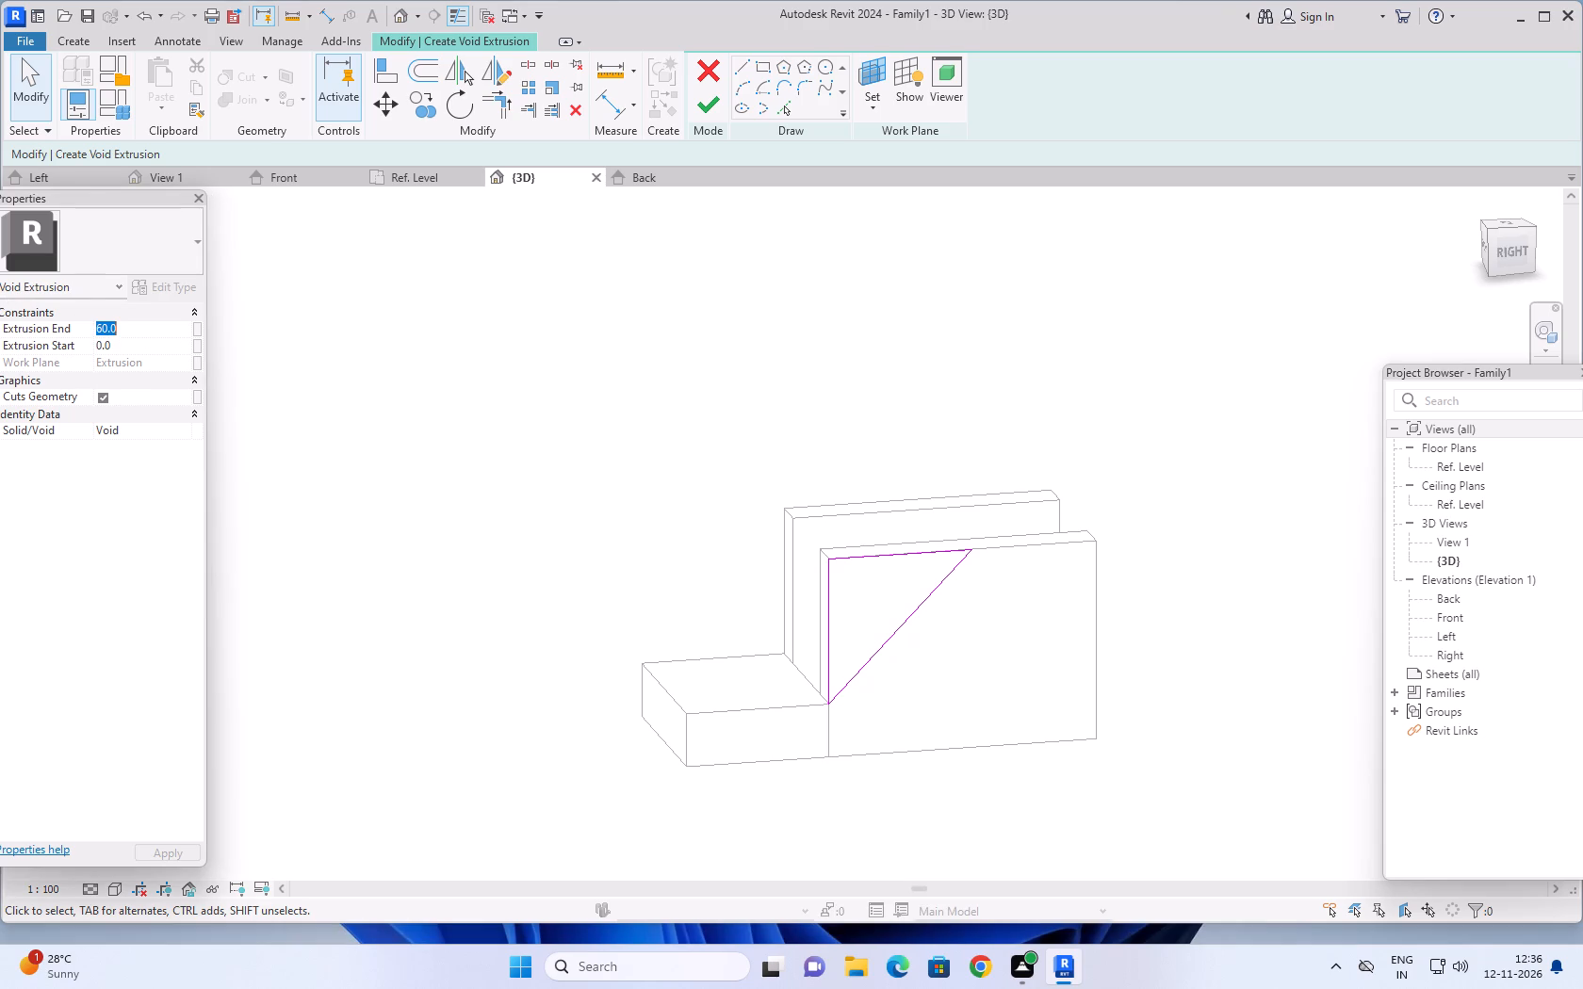
{"action": "type", "text": "41"}
{"action": "key", "text": "Return"}
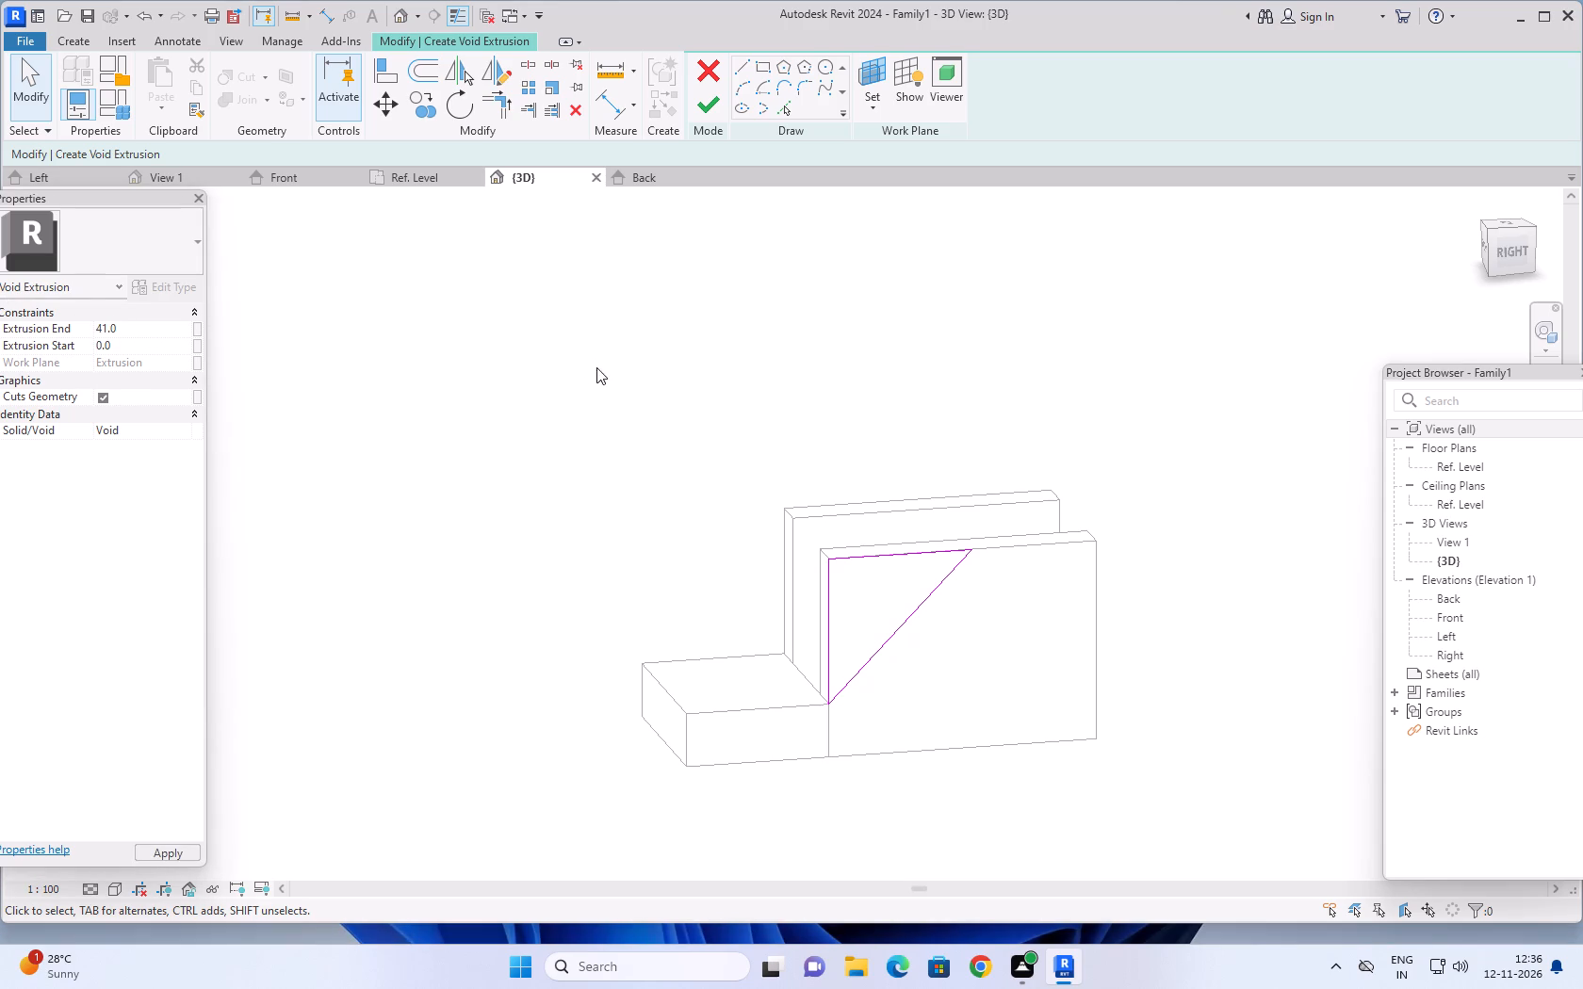
{"action": "left_click", "coordinate": [709, 100]}
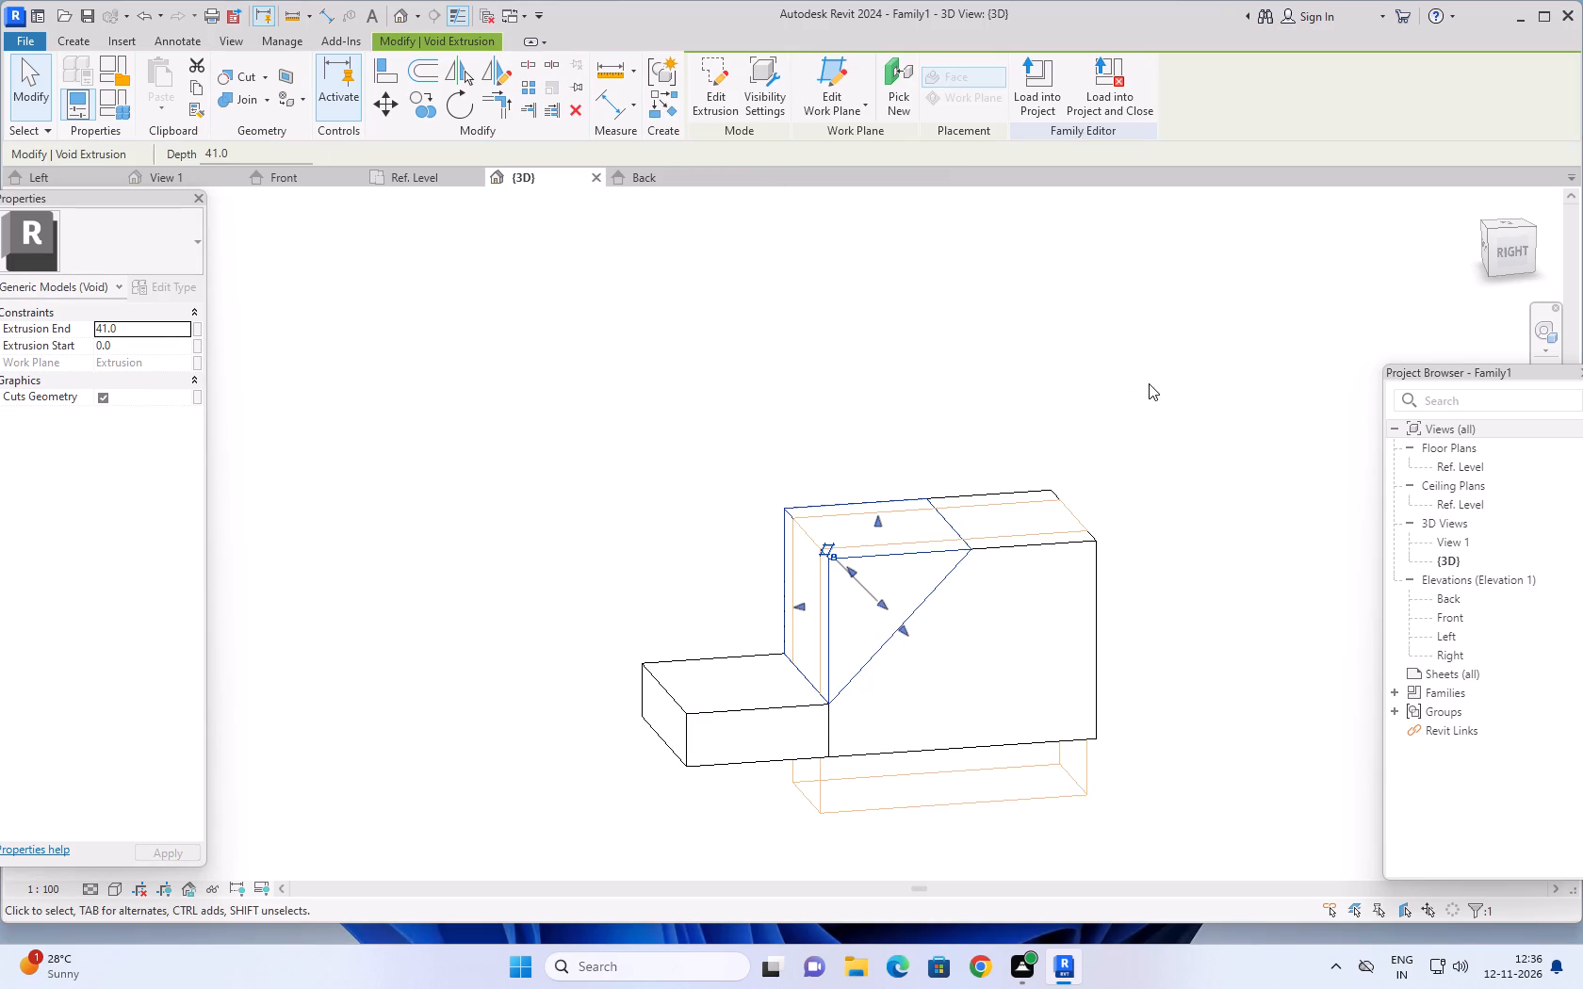
{"action": "key", "text": "Escape"}
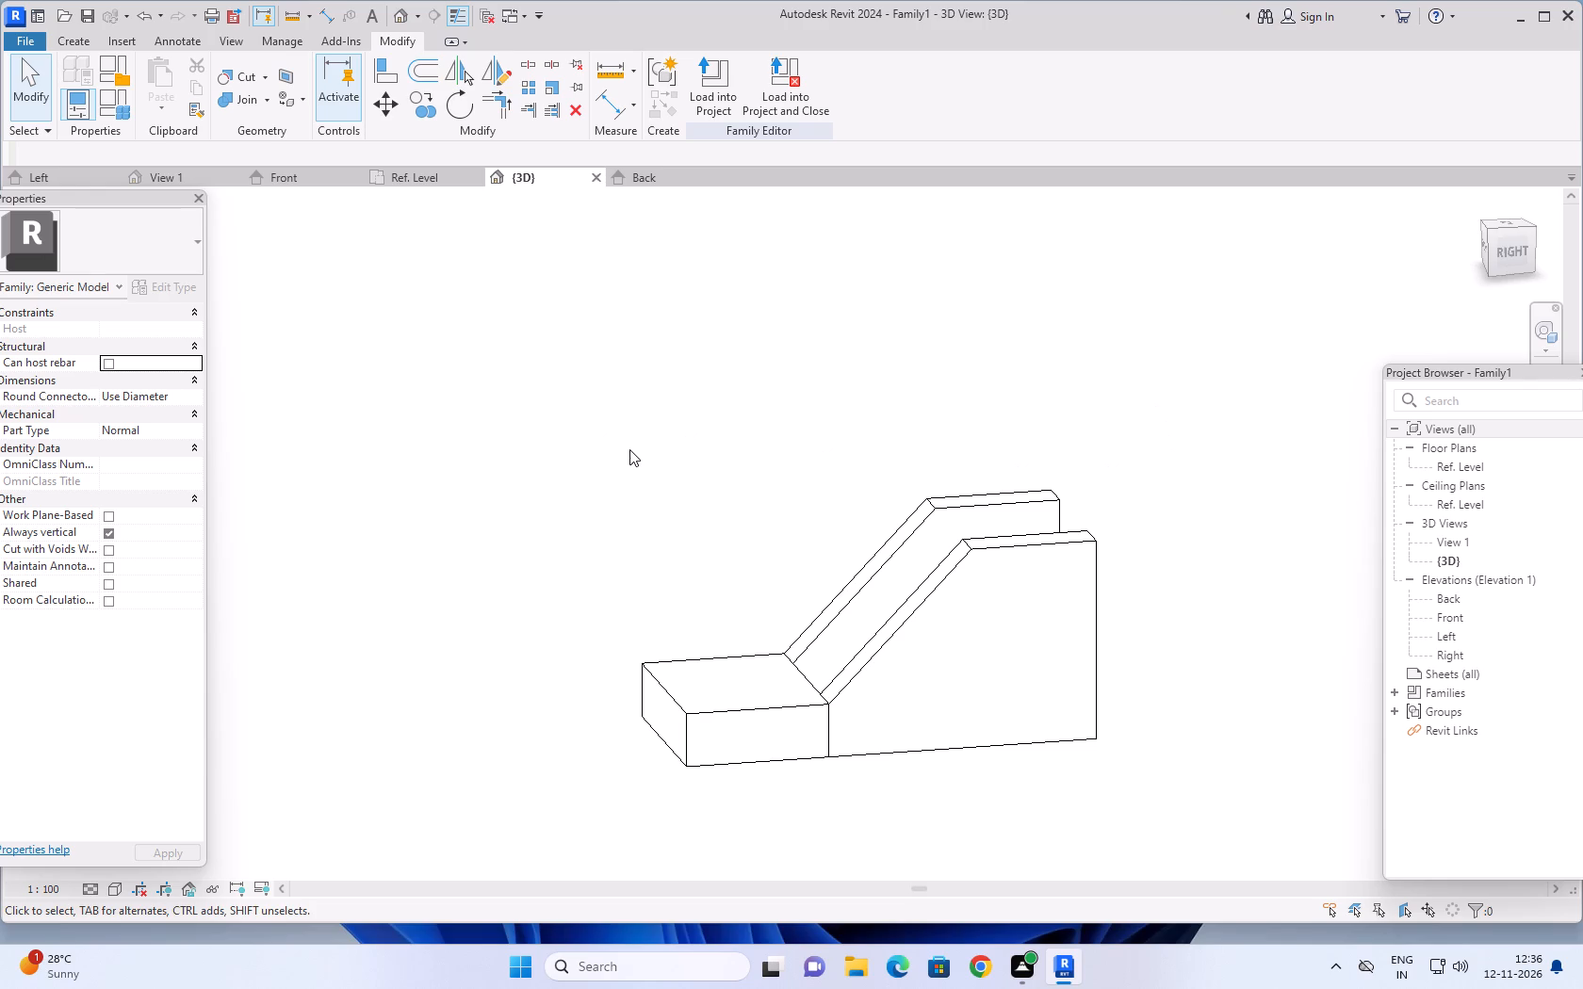
Examine the part's sloped upright plates and base block in 3D from the front-right corner.
{"action": "middle_click_drag", "start_coordinate": [629, 449], "coordinate": [772, 528], "text": "shift"}
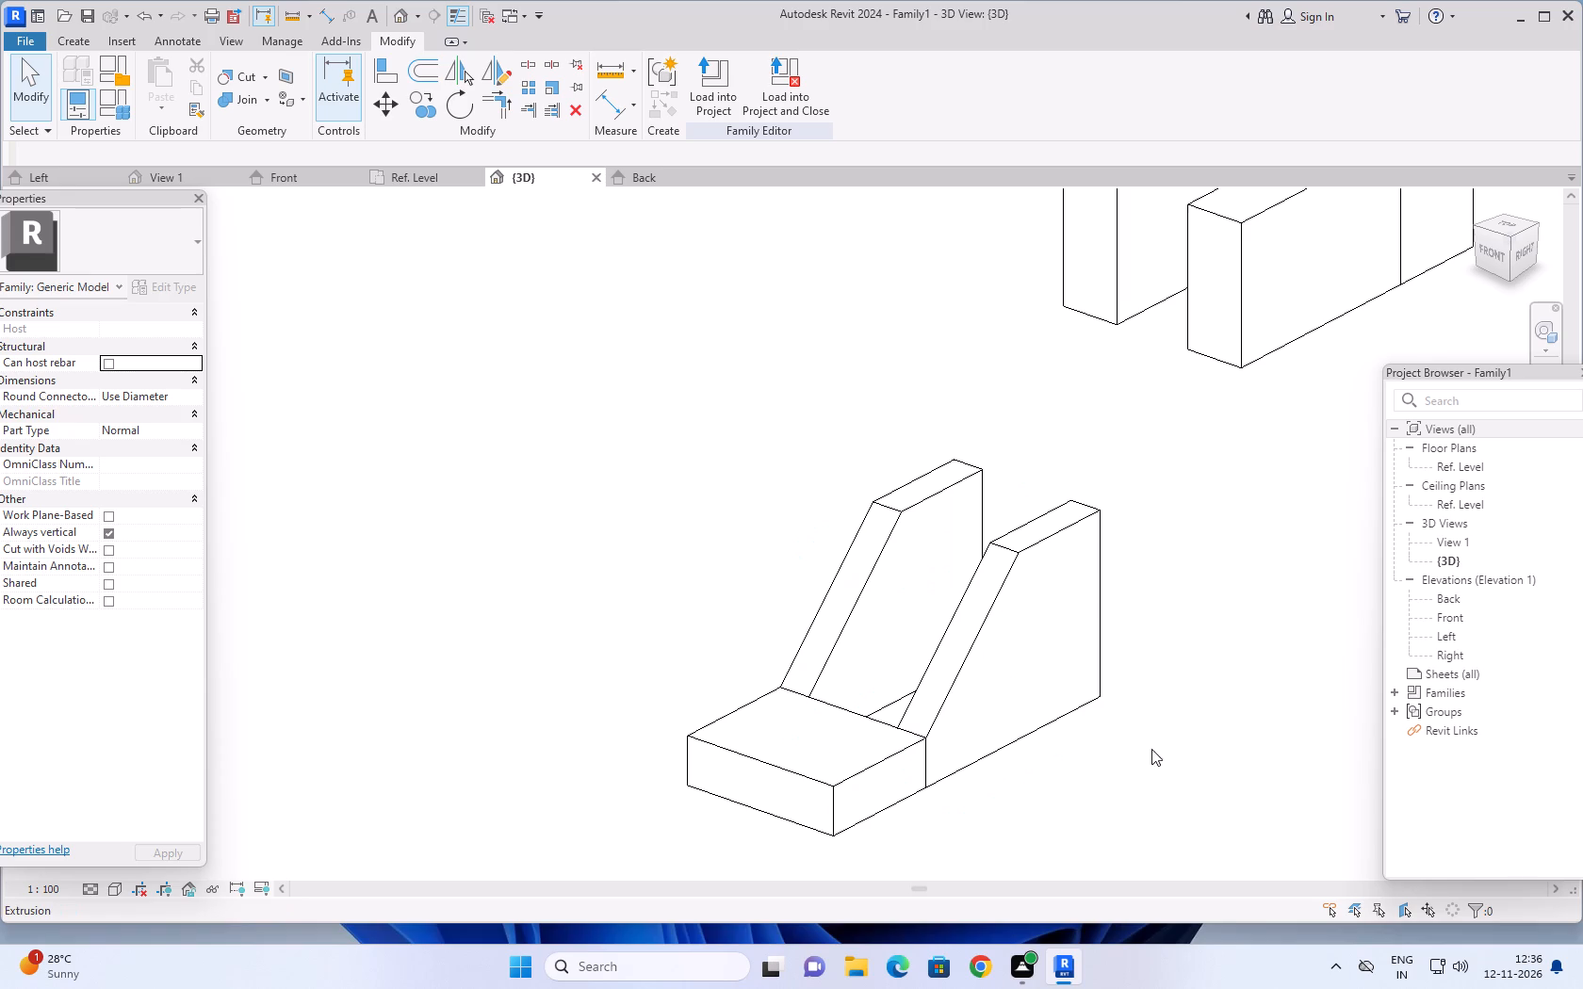
{"action": "middle_click_drag", "start_coordinate": [1174, 721], "coordinate": [1149, 705]}
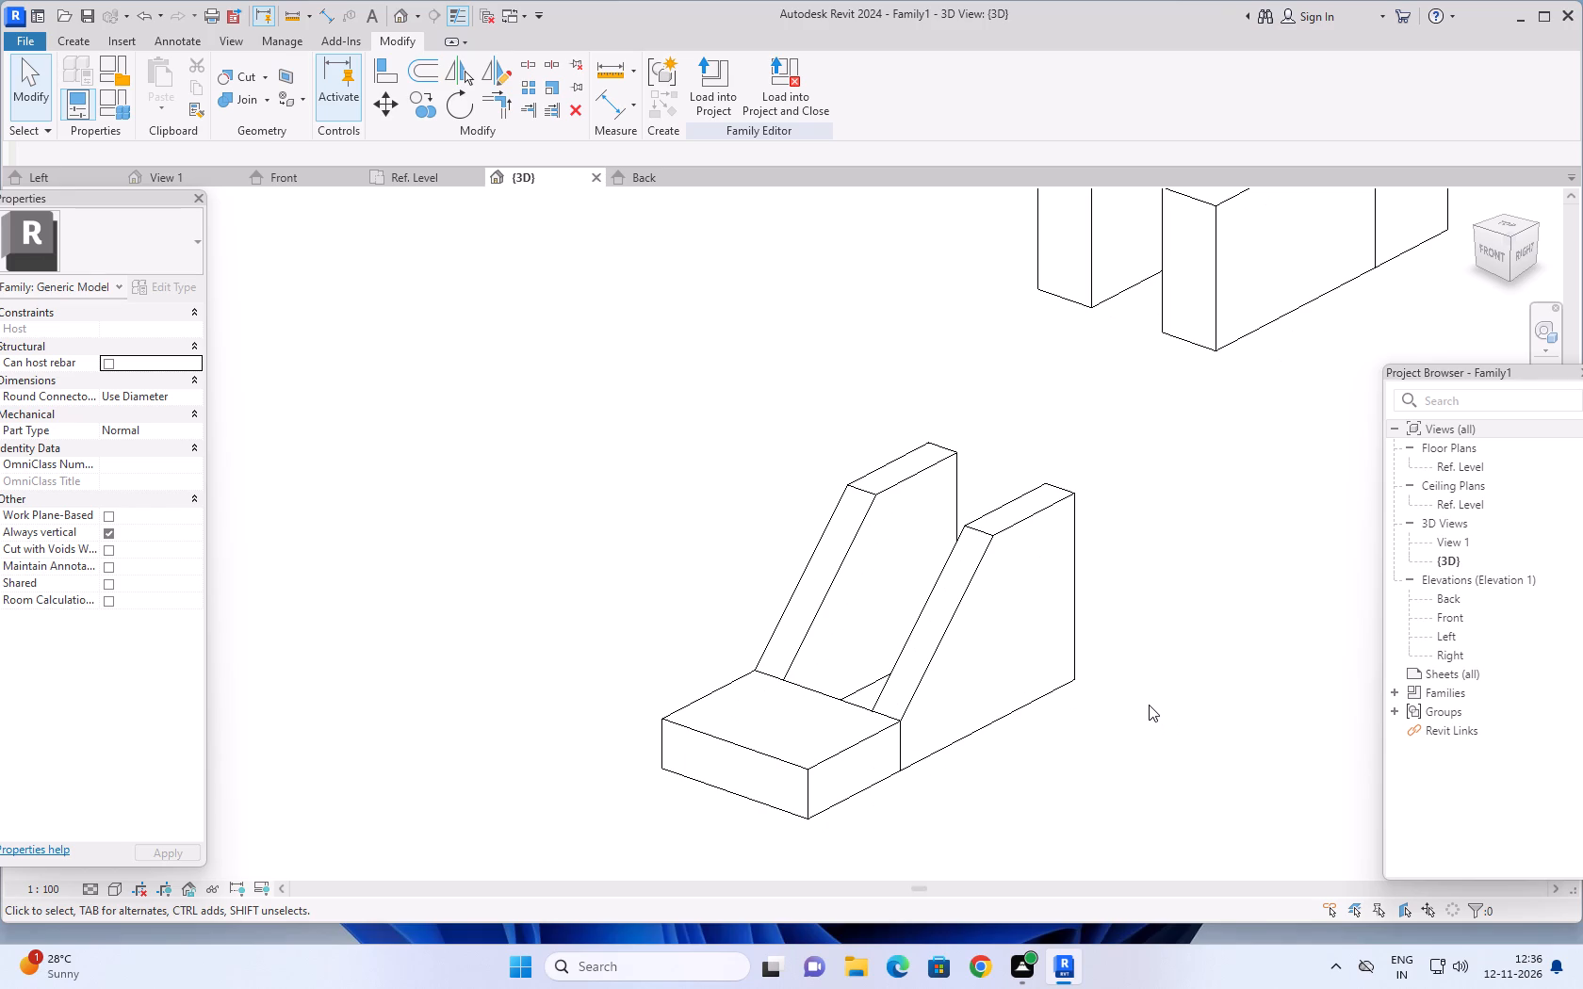
{"action": "scroll", "coordinate": [1149, 705], "scroll_direction": "up", "scroll_amount": 9}
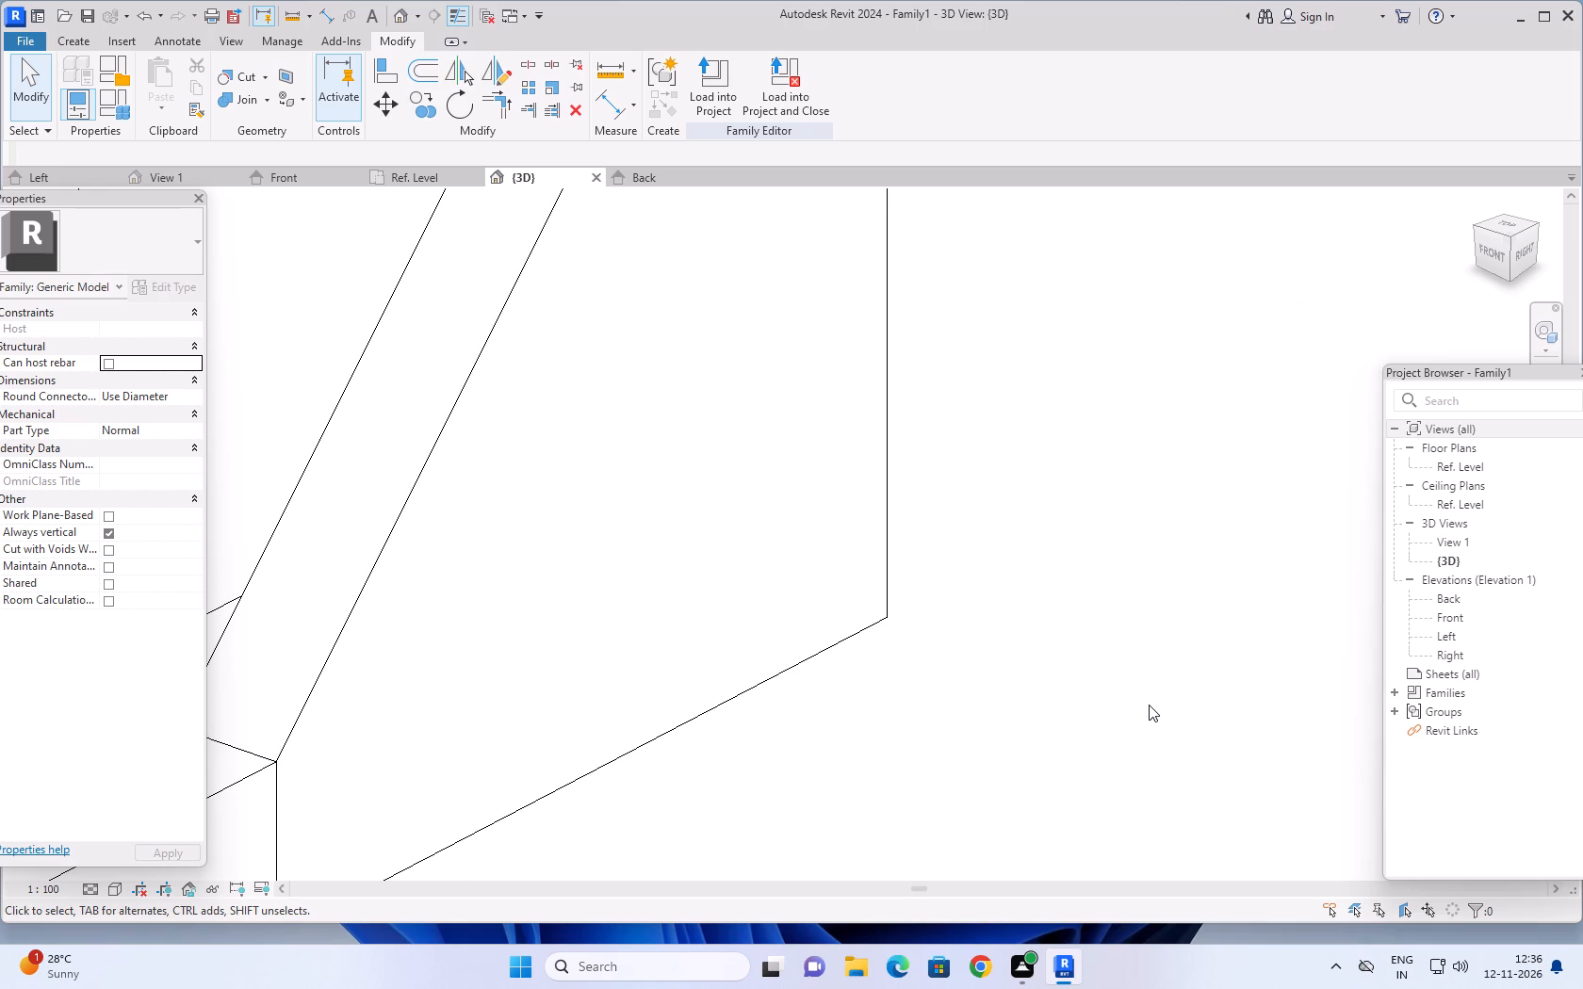
{"action": "scroll", "coordinate": [935, 693], "scroll_direction": "down", "scroll_amount": 7}
{"action": "middle_click_drag", "start_coordinate": [1034, 716], "coordinate": [1038, 658]}
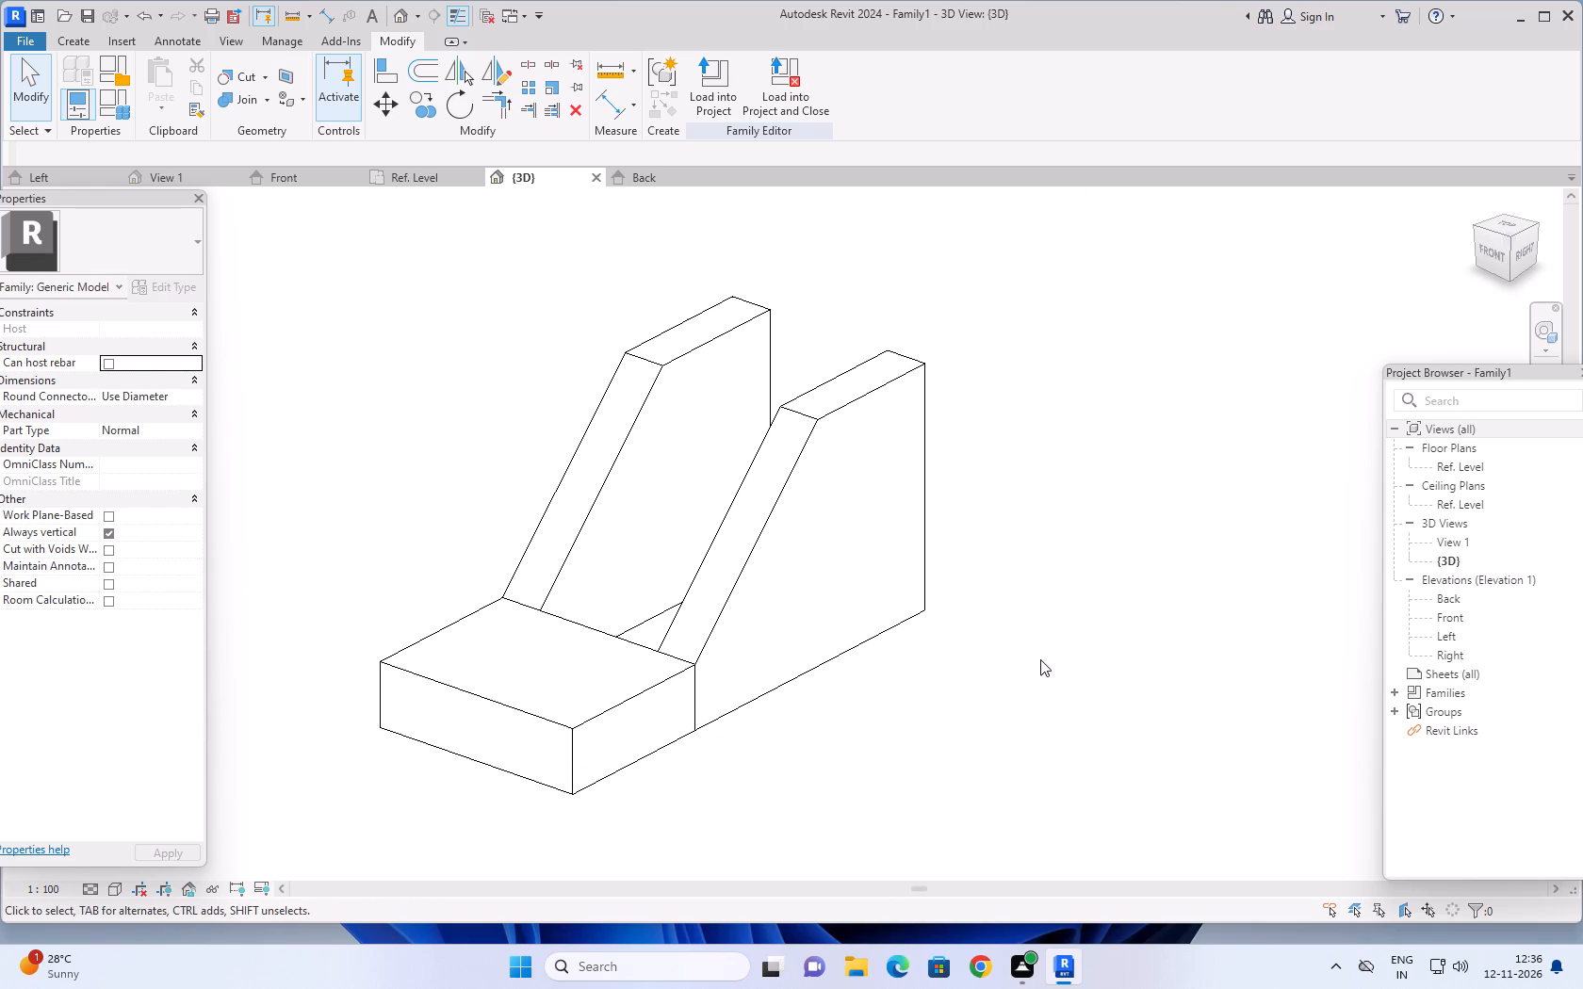
{"action": "scroll", "coordinate": [1007, 673], "scroll_direction": "down", "scroll_amount": 1}
{"action": "middle_click_drag", "start_coordinate": [1024, 673], "coordinate": [1000, 660]}
{"action": "middle_click", "coordinate": [1000, 660]}
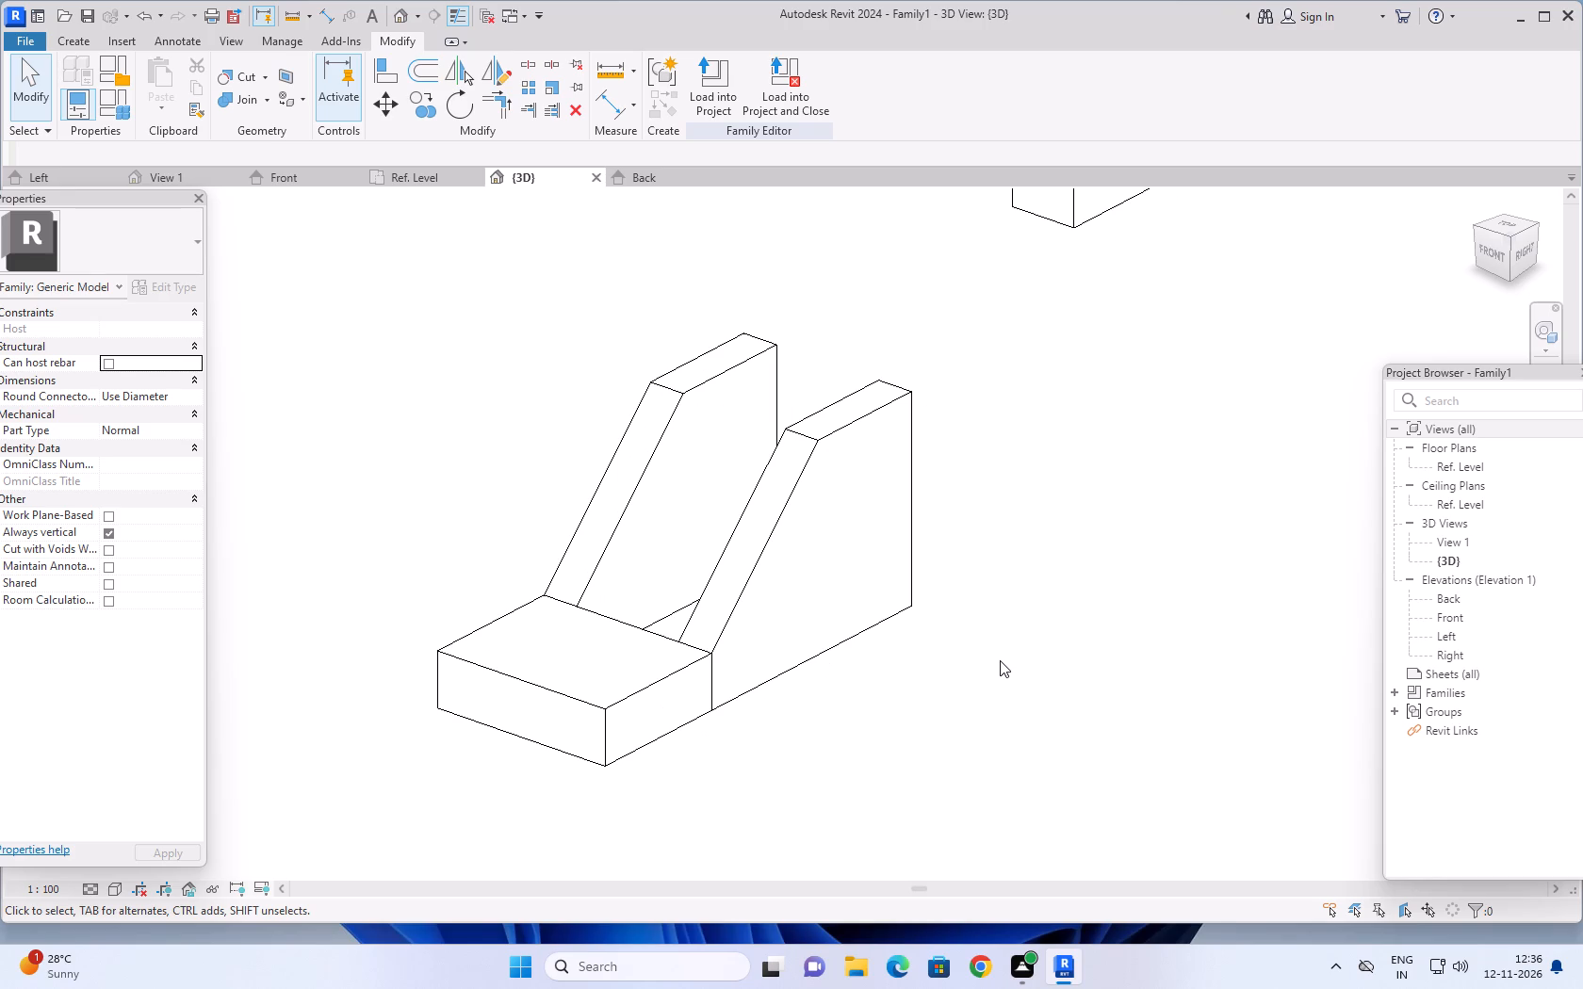
{"action": "scroll", "coordinate": [1000, 660], "scroll_direction": "down", "scroll_amount": 2}
{"action": "middle_click_drag", "start_coordinate": [1003, 660], "coordinate": [1011, 648]}
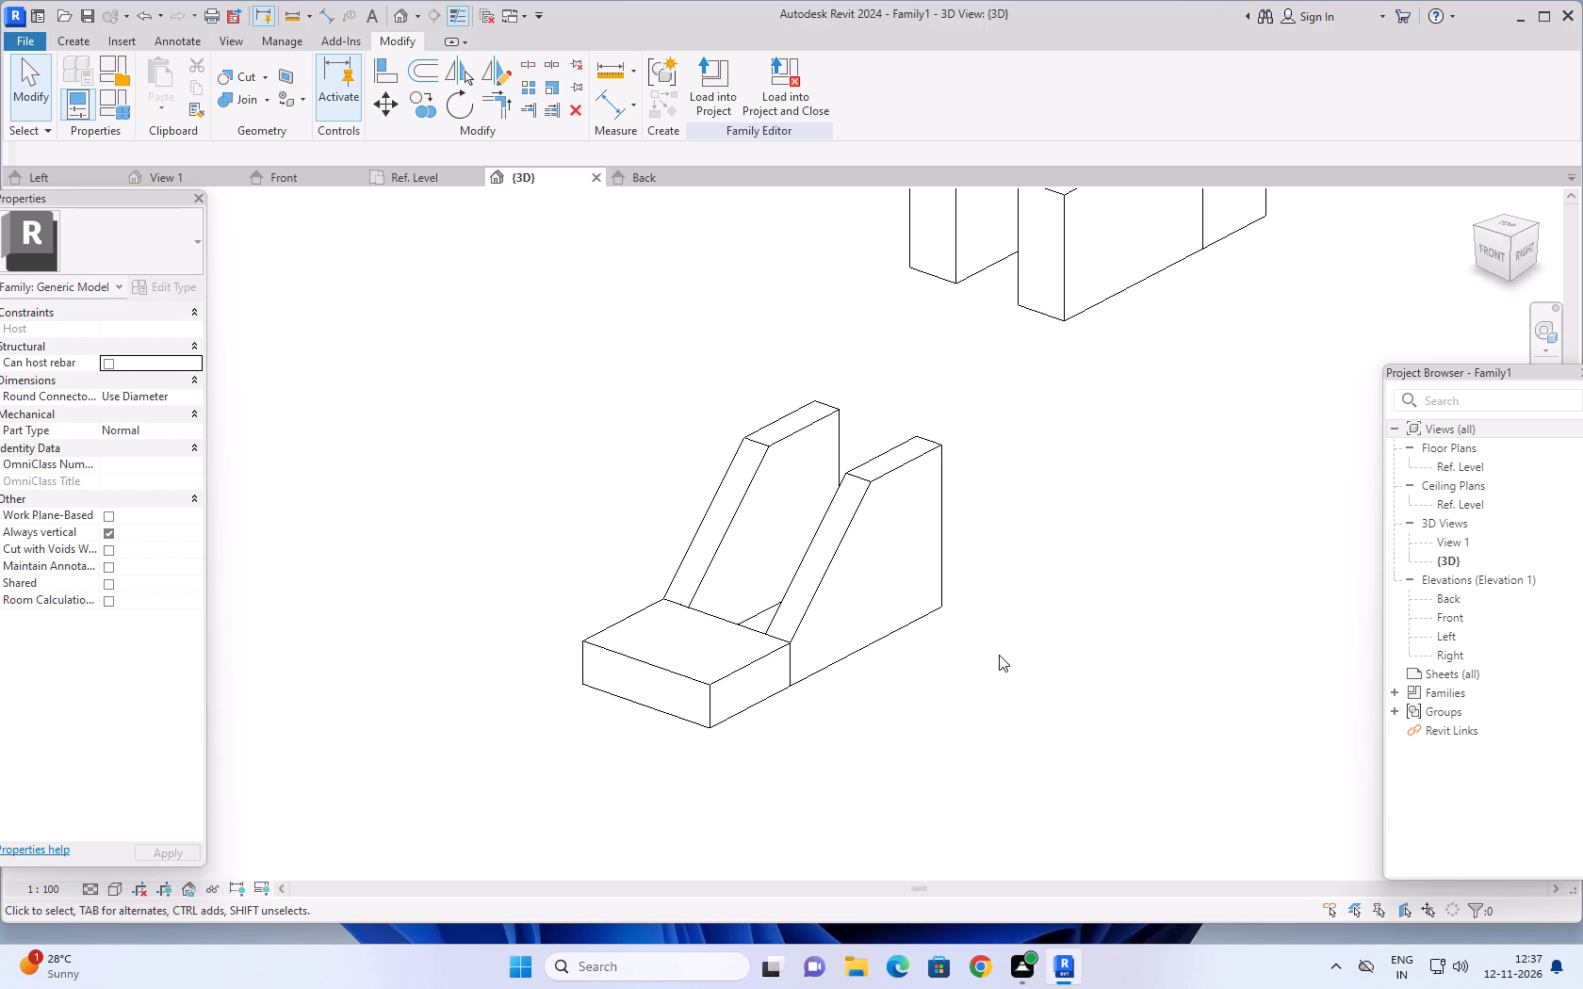
{"action": "scroll", "coordinate": [994, 658], "scroll_direction": "down", "scroll_amount": 1}
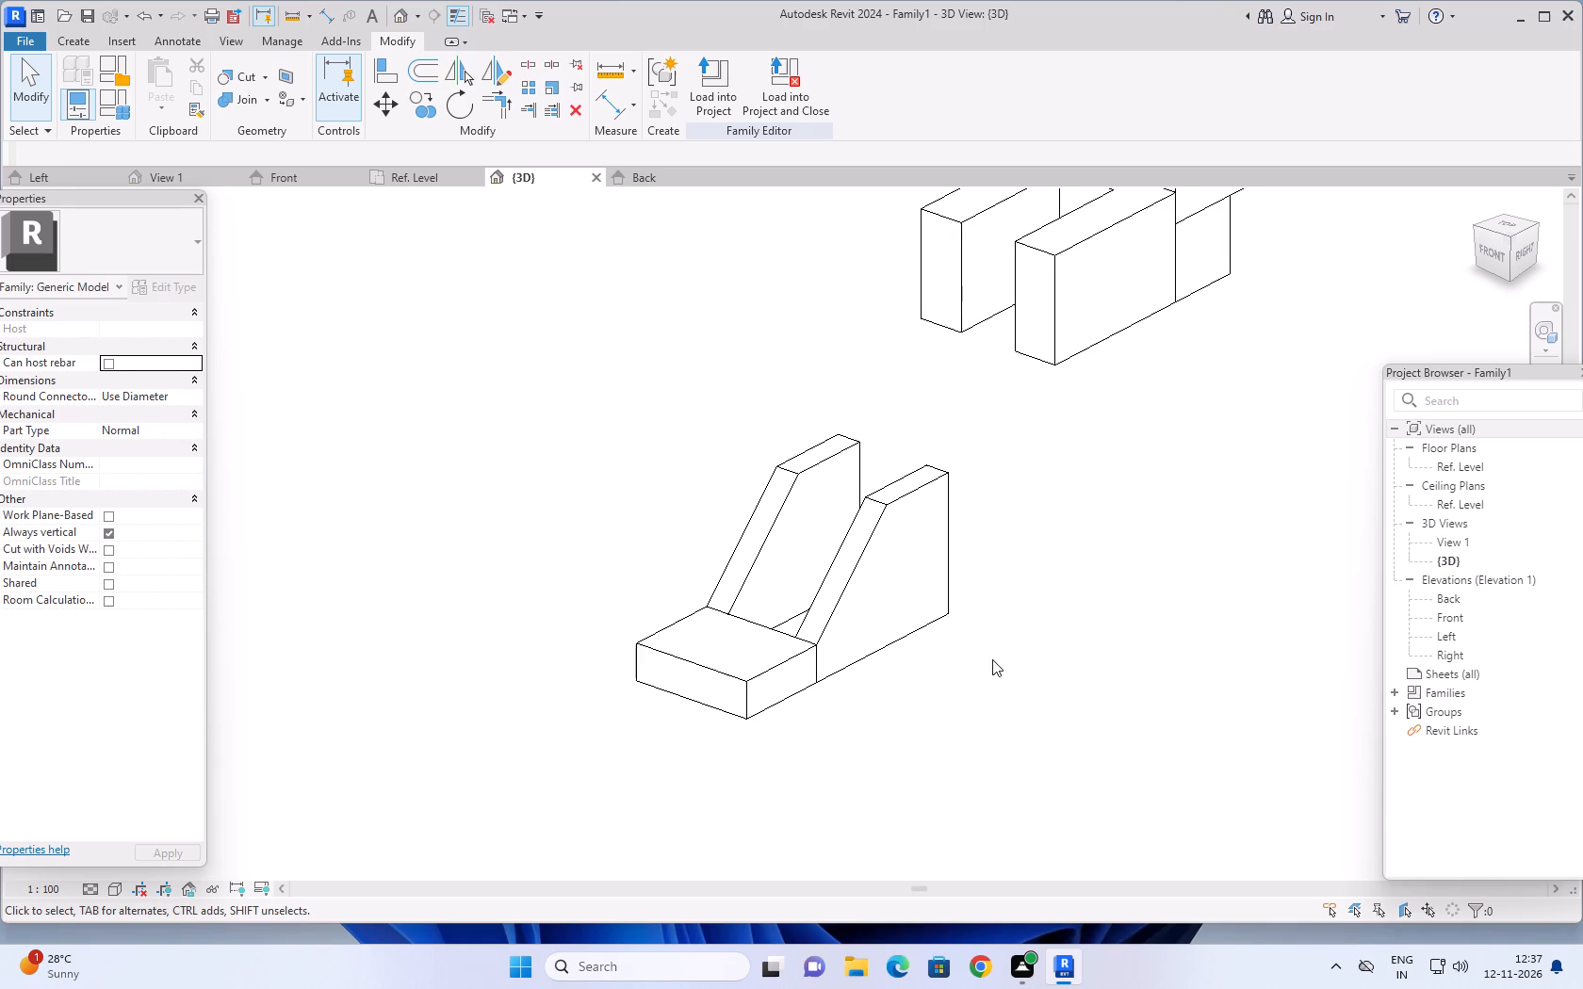
{"action": "middle_click_drag", "start_coordinate": [991, 647], "coordinate": [999, 611]}
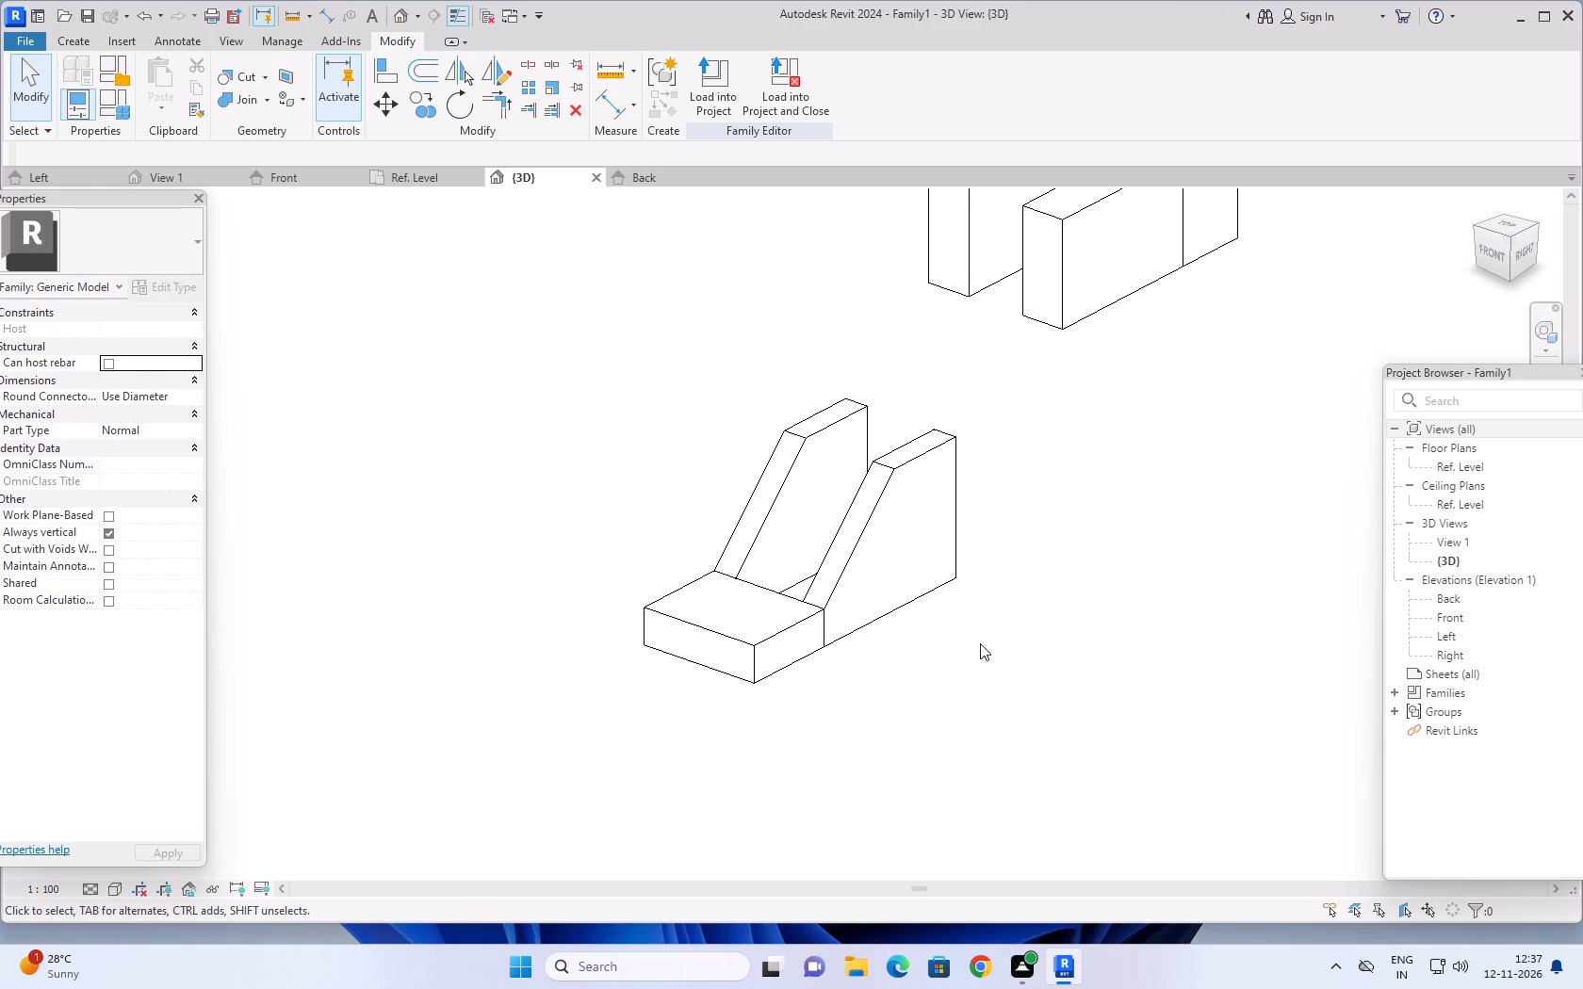
{"action": "scroll", "coordinate": [980, 643], "scroll_direction": "up", "scroll_amount": 2}
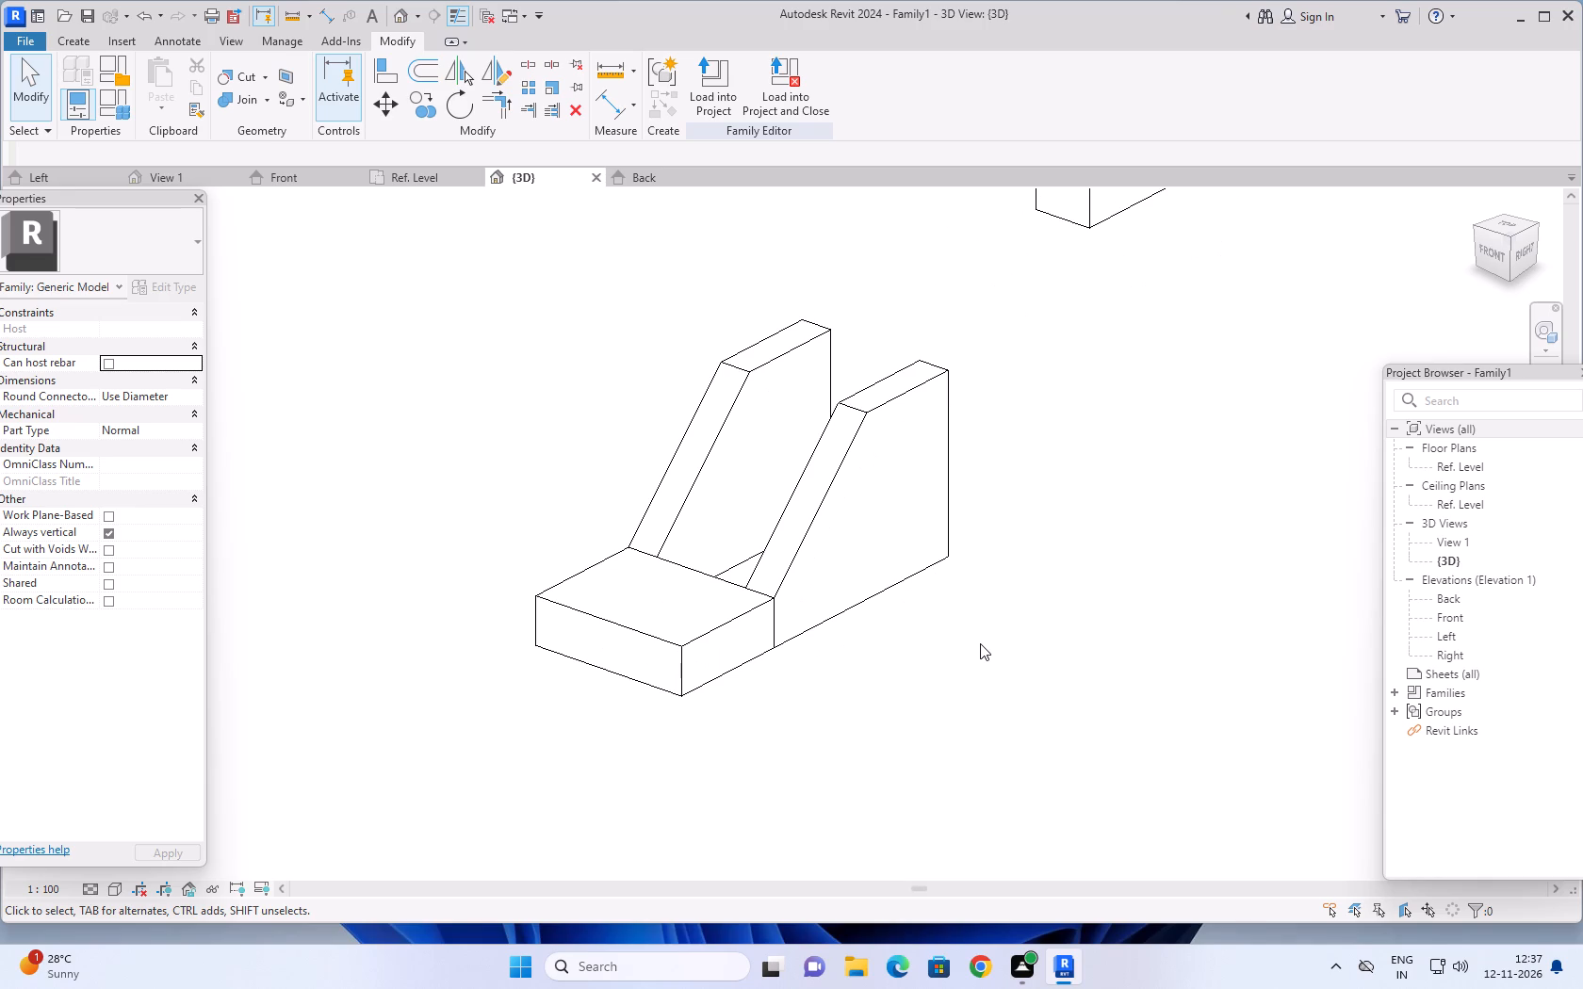
{"action": "scroll", "coordinate": [741, 669], "scroll_direction": "up", "scroll_amount": 1}
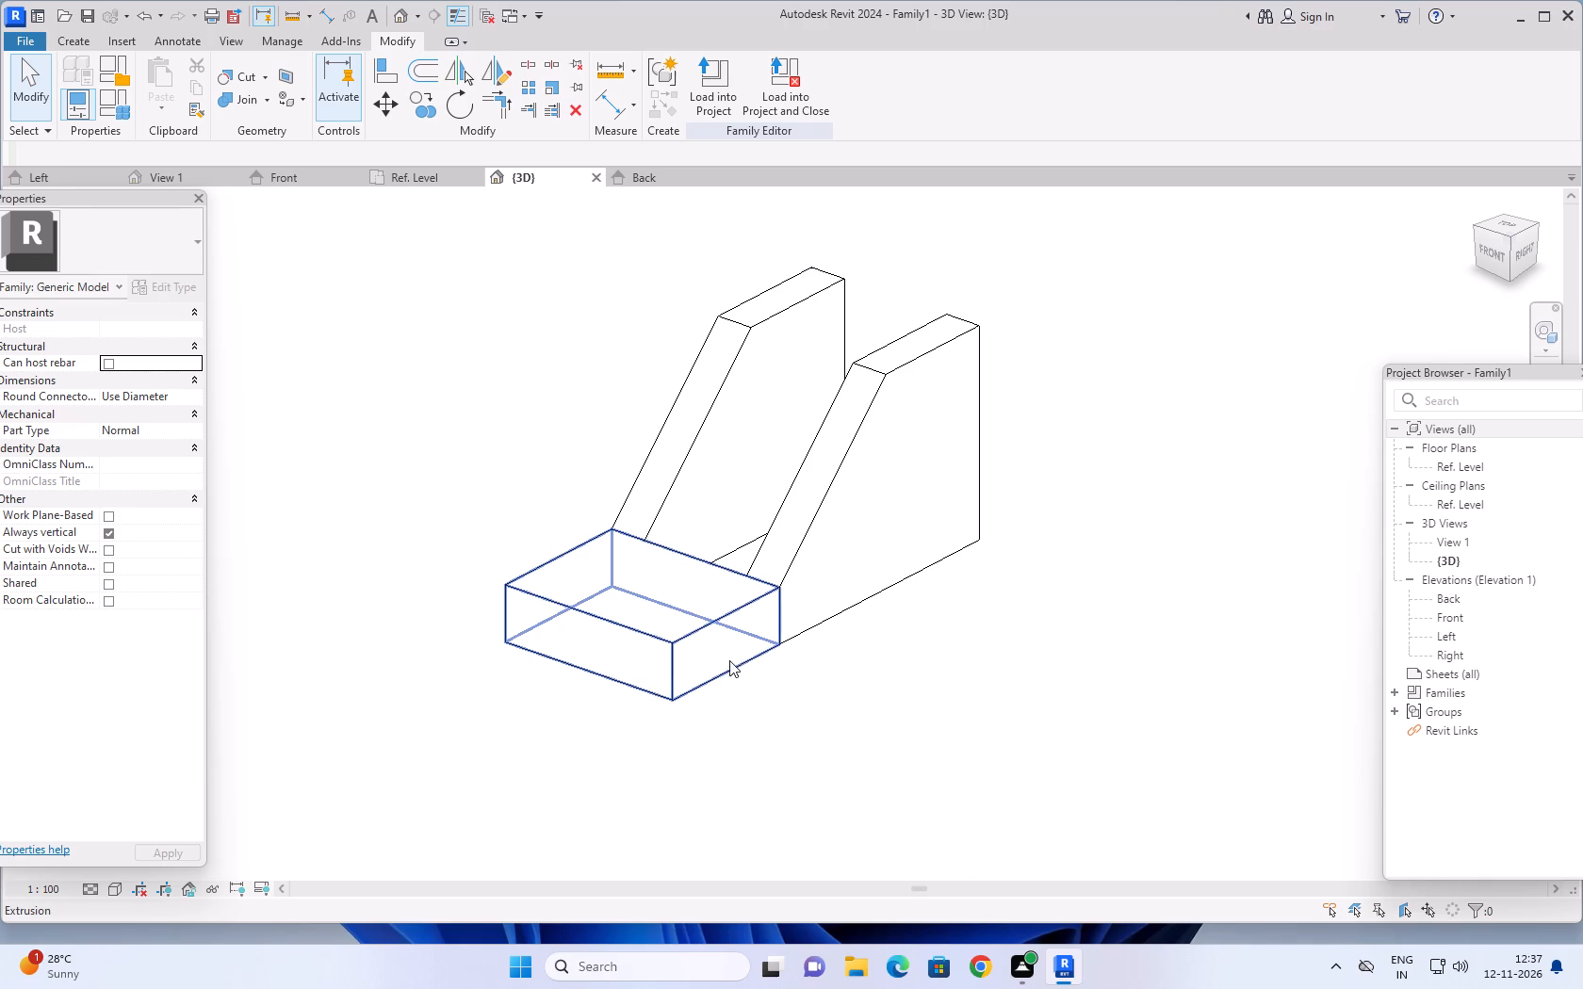
Start a solid extrusion on the base block's right side face and sketch a 30-long line along its bottom edge from the front corner.
{"action": "middle_click_drag", "start_coordinate": [858, 701], "coordinate": [954, 691]}
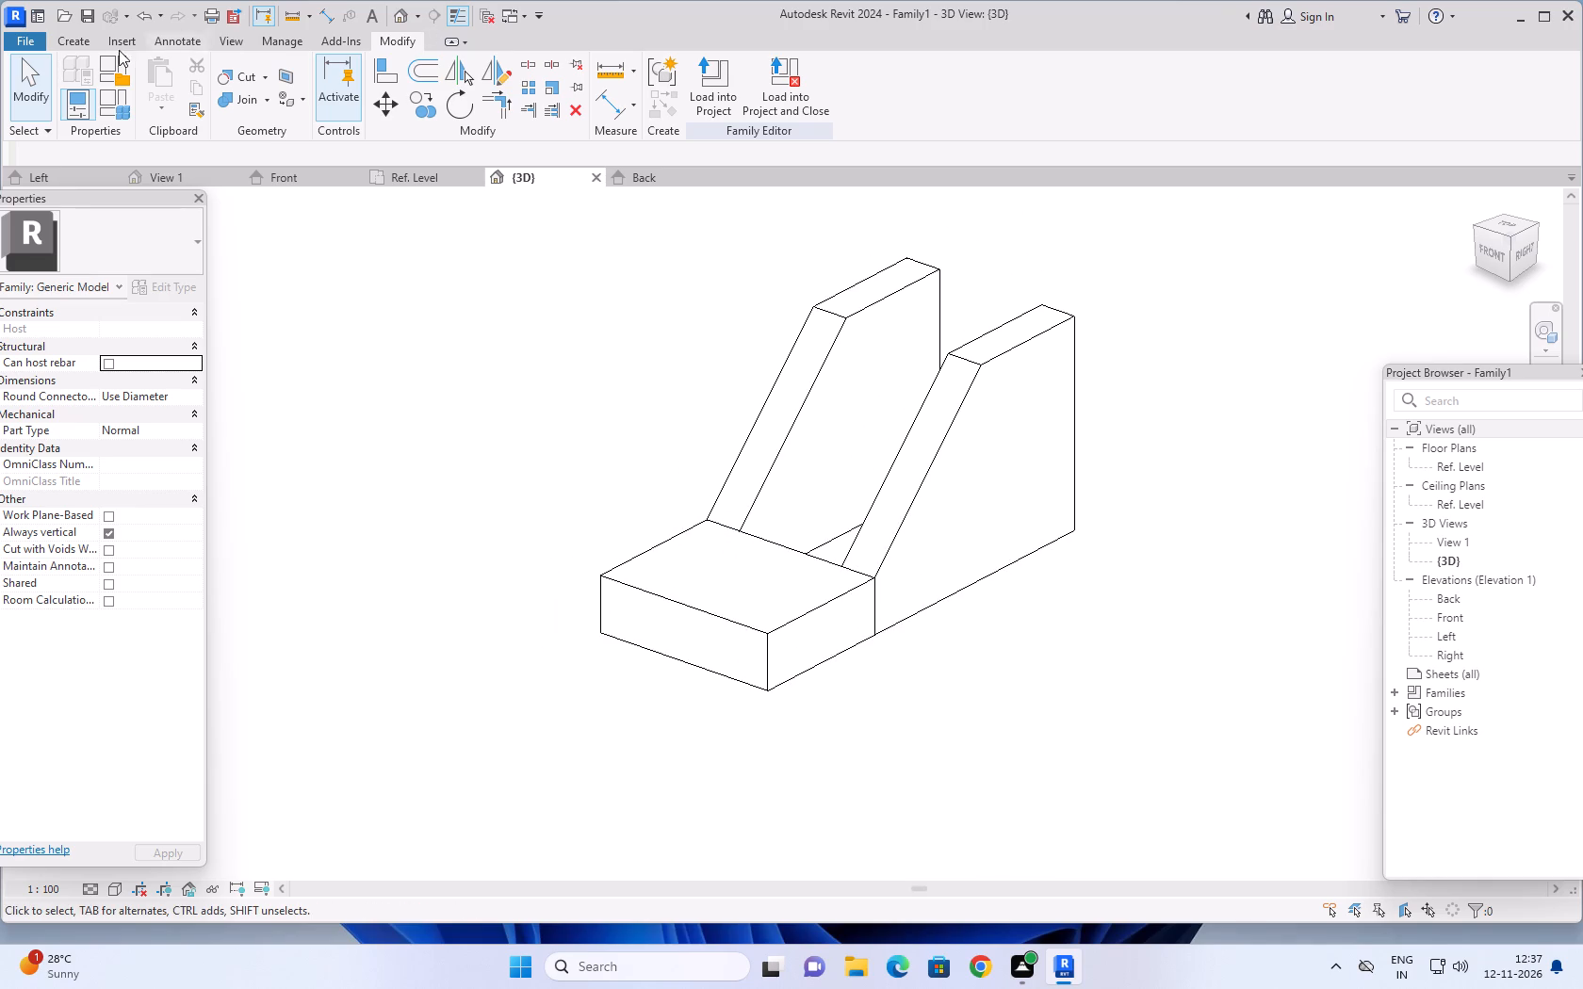
{"action": "left_click", "coordinate": [74, 33]}
{"action": "left_click", "coordinate": [167, 61]}
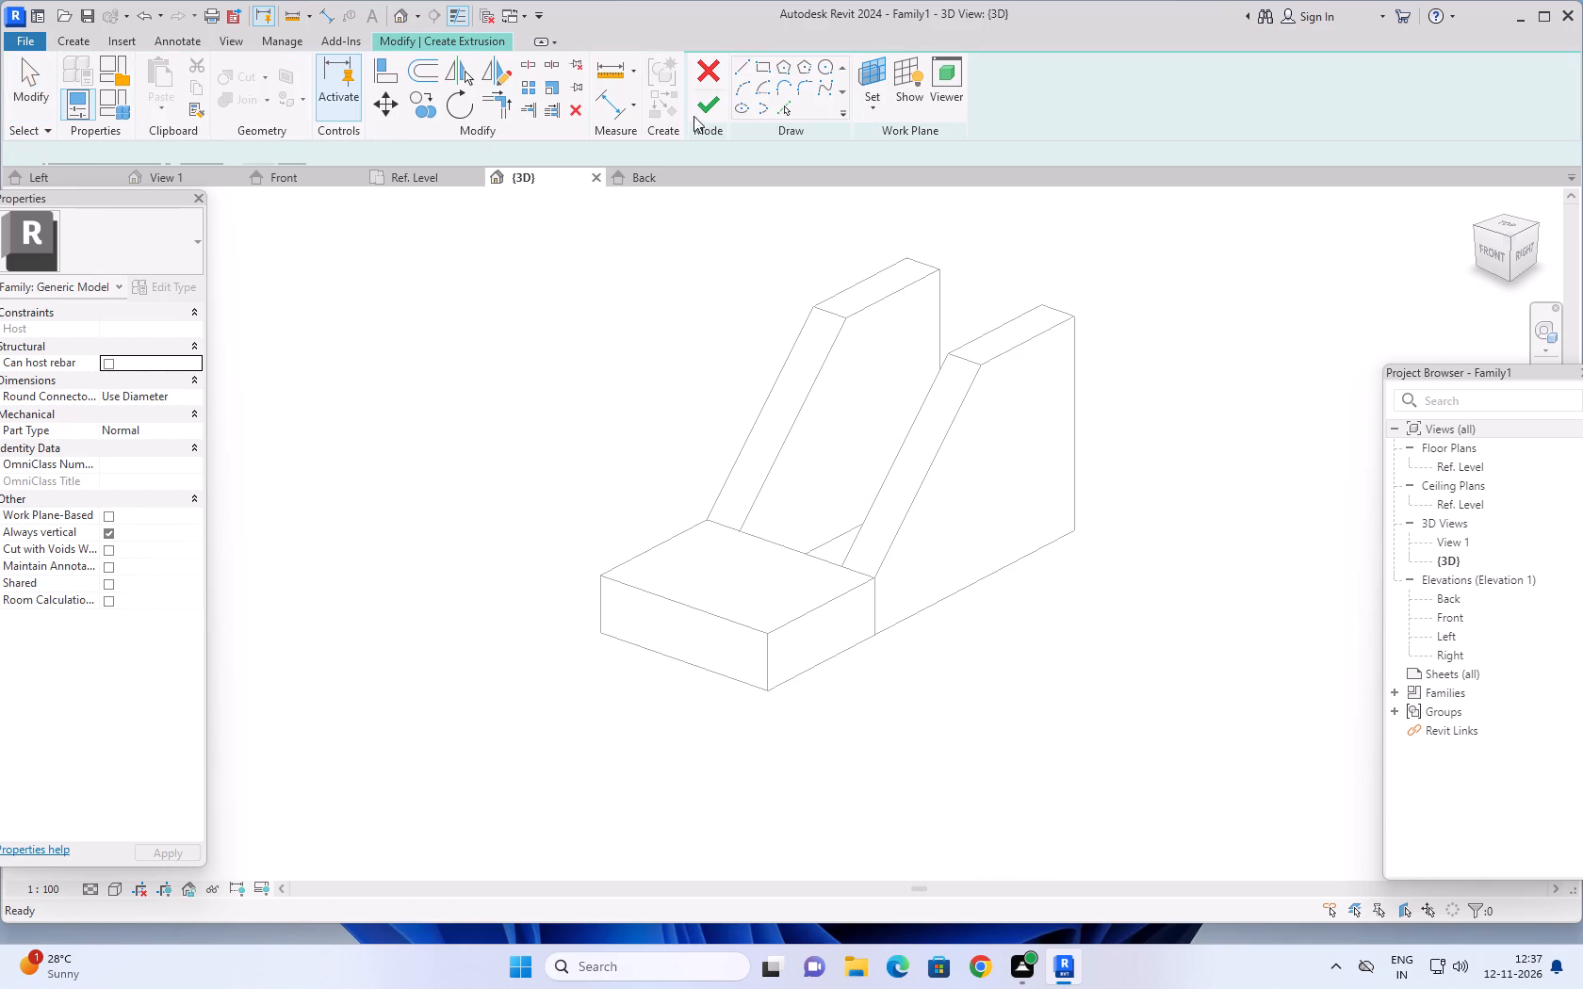
{"action": "left_click", "coordinate": [873, 106]}
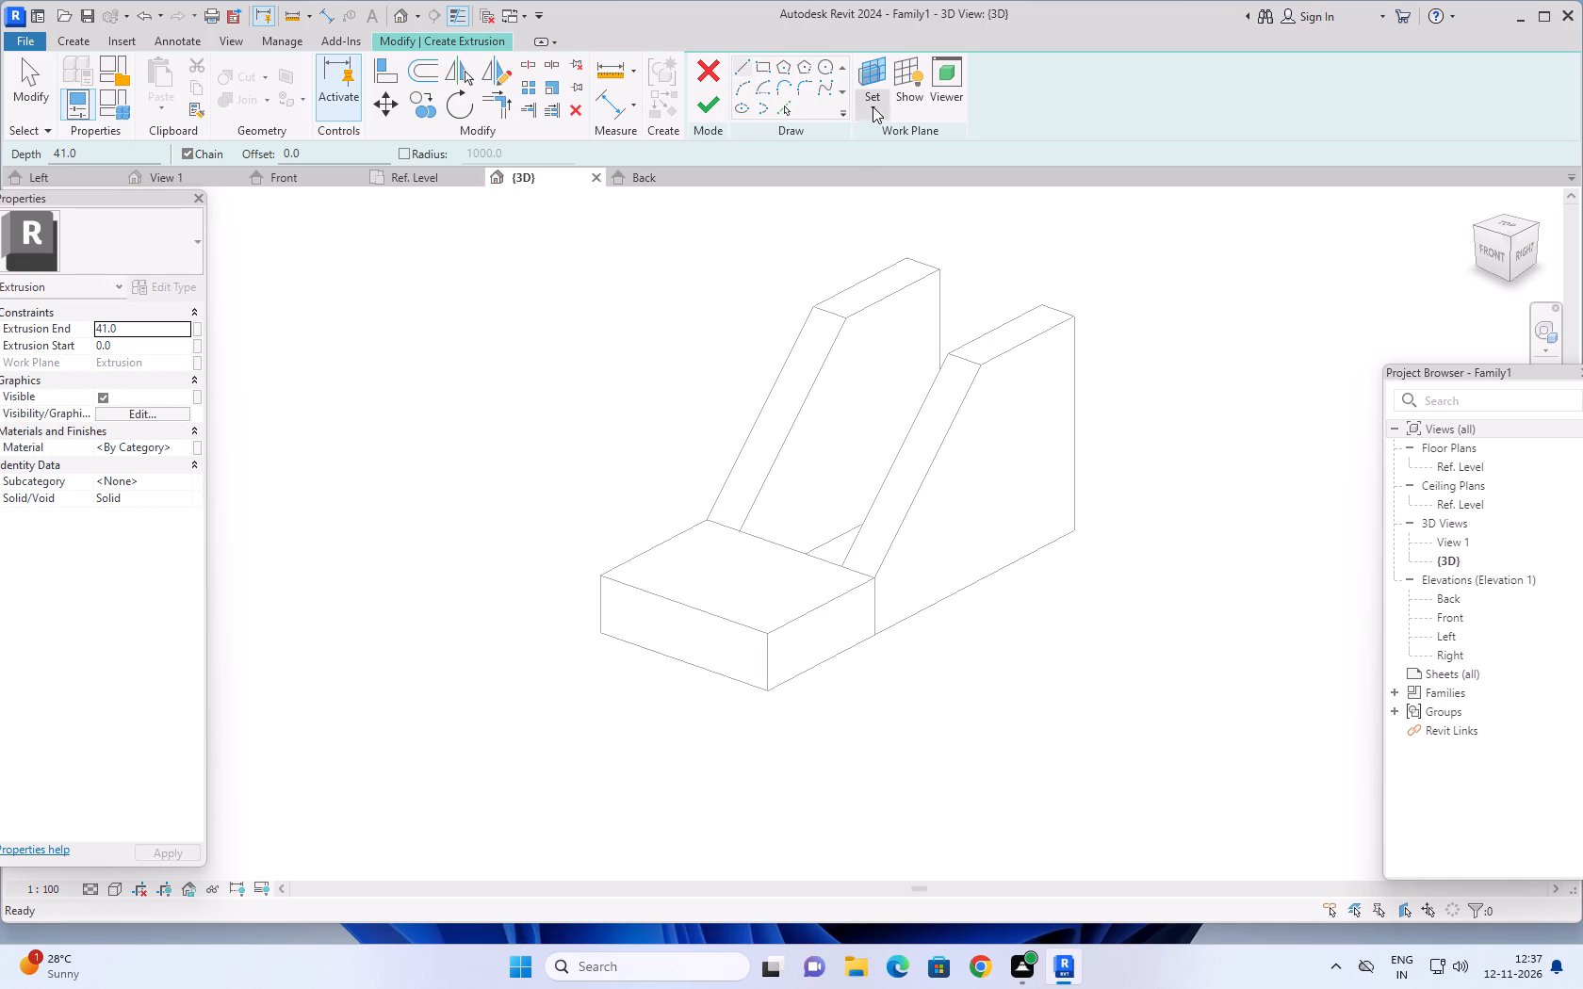
{"action": "left_click", "coordinate": [894, 174]}
{"action": "left_click", "coordinate": [824, 629]}
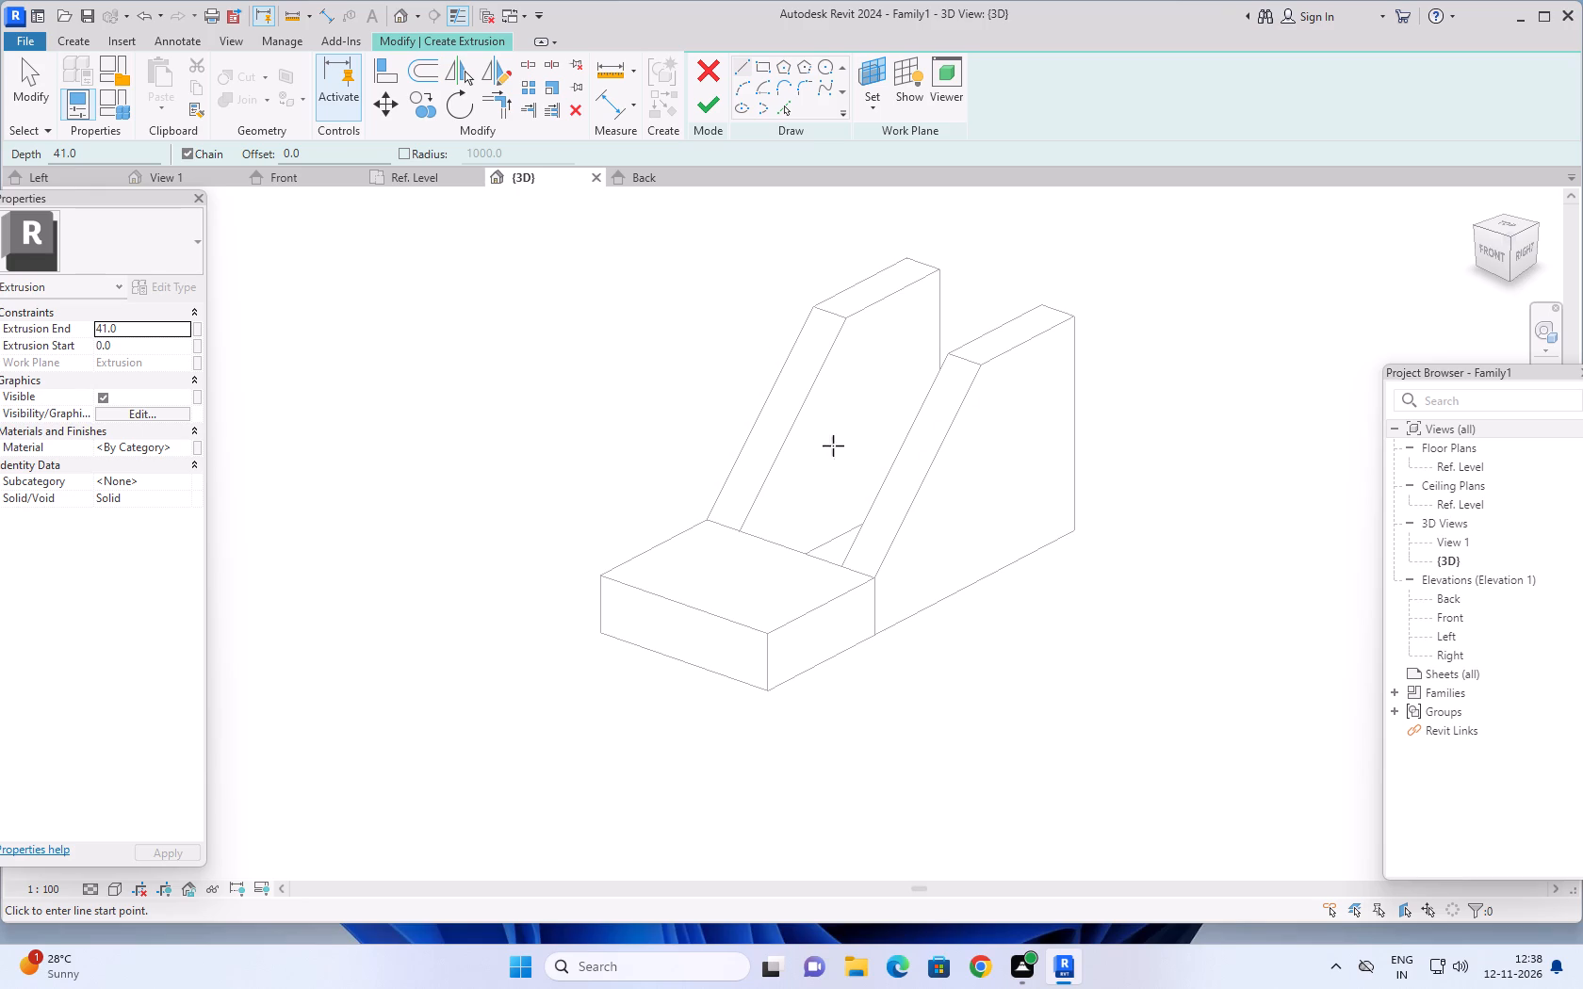
{"action": "middle_click_drag", "start_coordinate": [880, 726], "coordinate": [843, 709]}
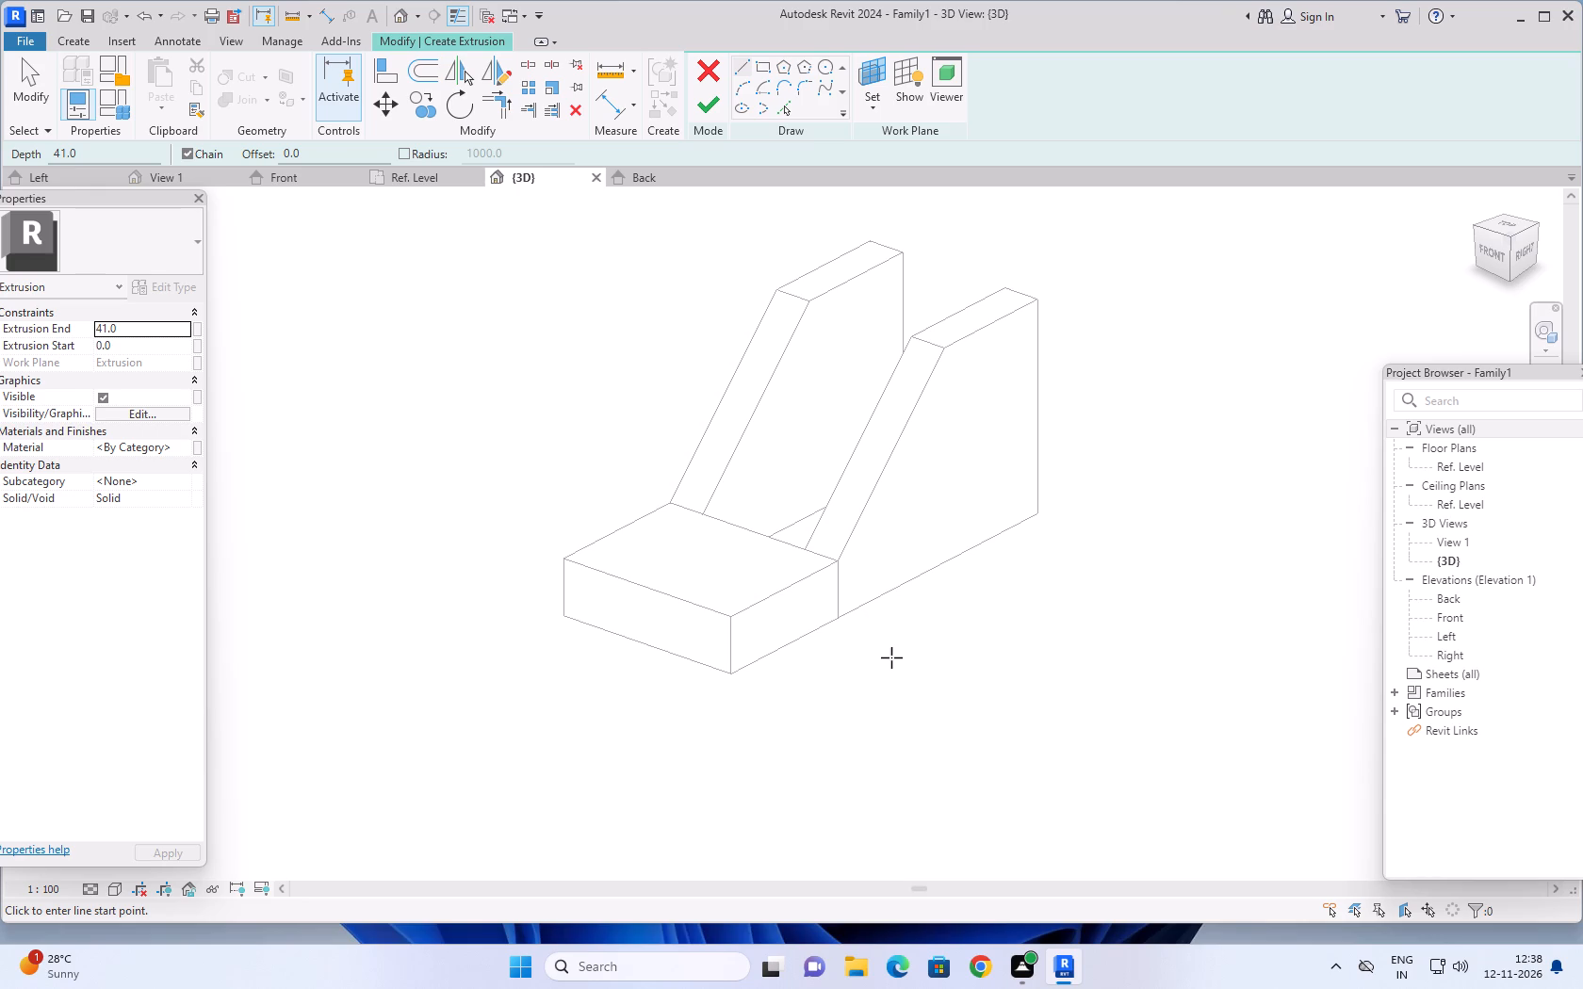
{"action": "scroll", "coordinate": [855, 703], "scroll_direction": "up", "scroll_amount": 1}
{"action": "middle_click_drag", "start_coordinate": [904, 666], "coordinate": [870, 702]}
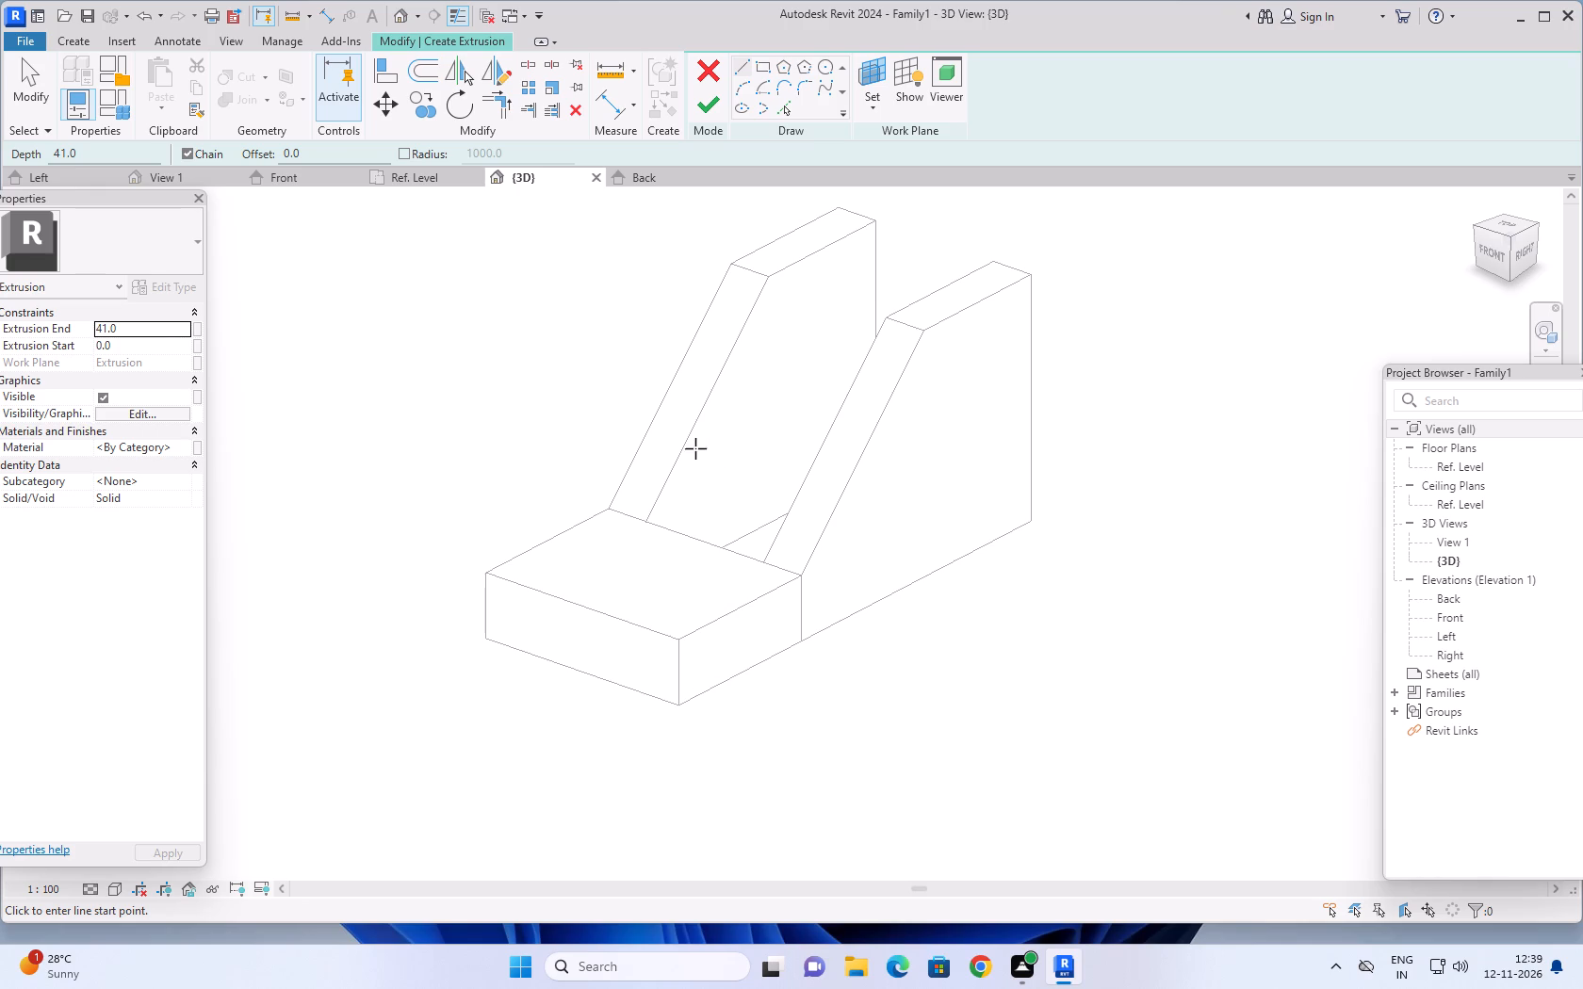
{"action": "left_click", "coordinate": [739, 64]}
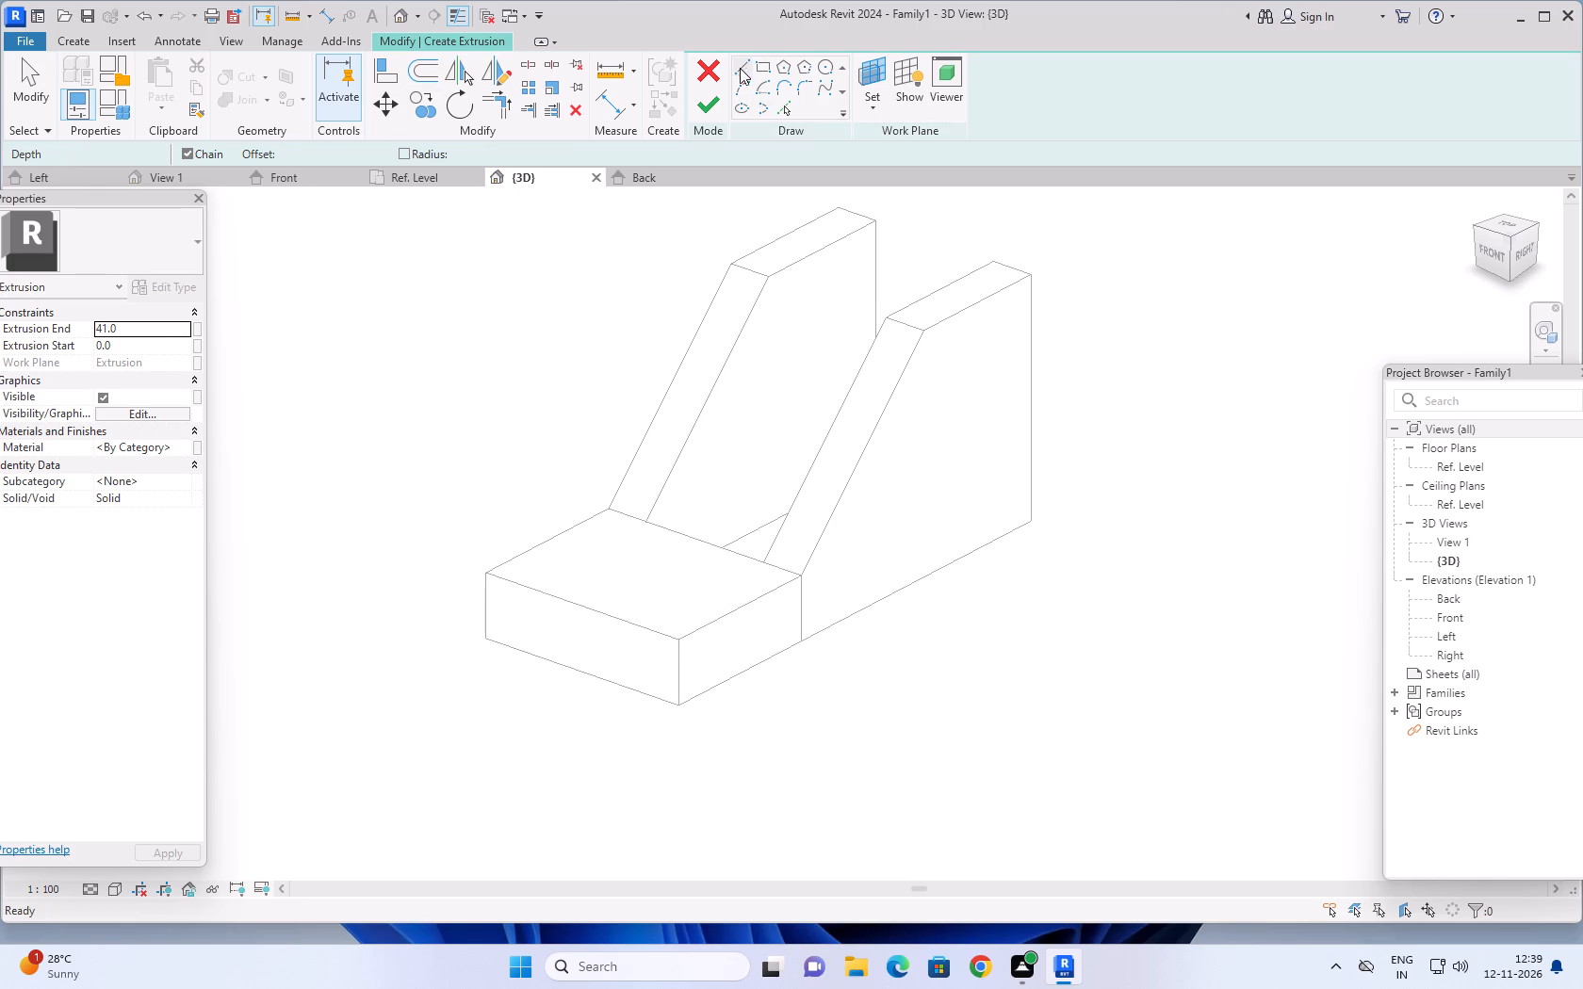
{"action": "left_click", "coordinate": [677, 705]}
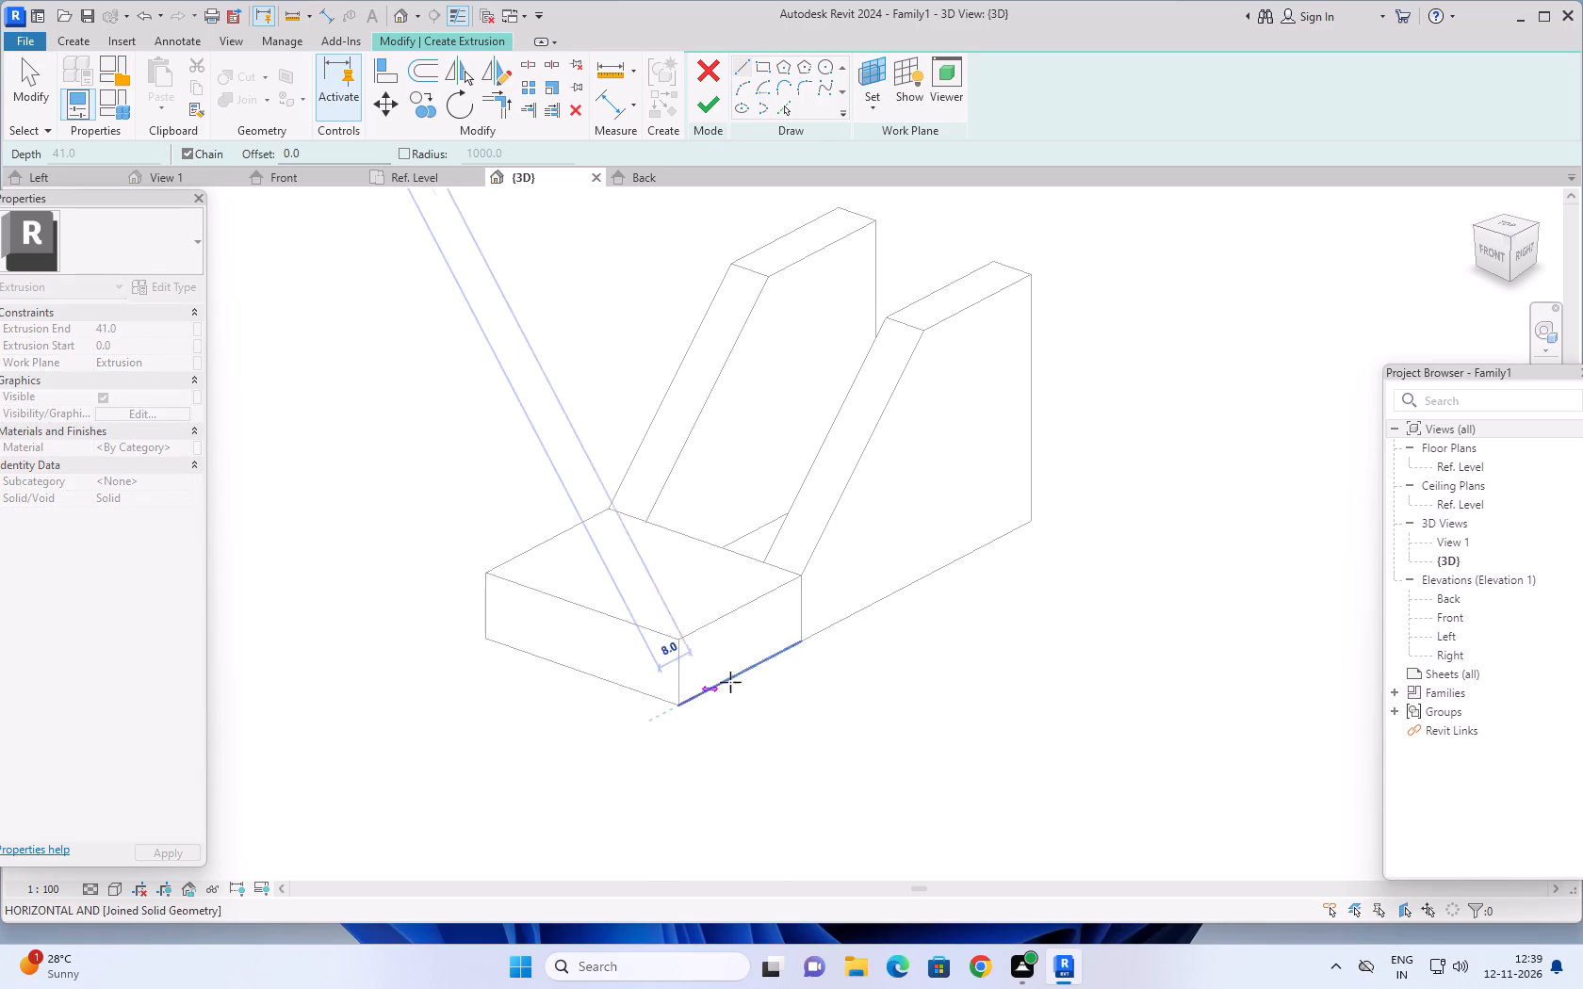
{"action": "left_click", "coordinate": [791, 648]}
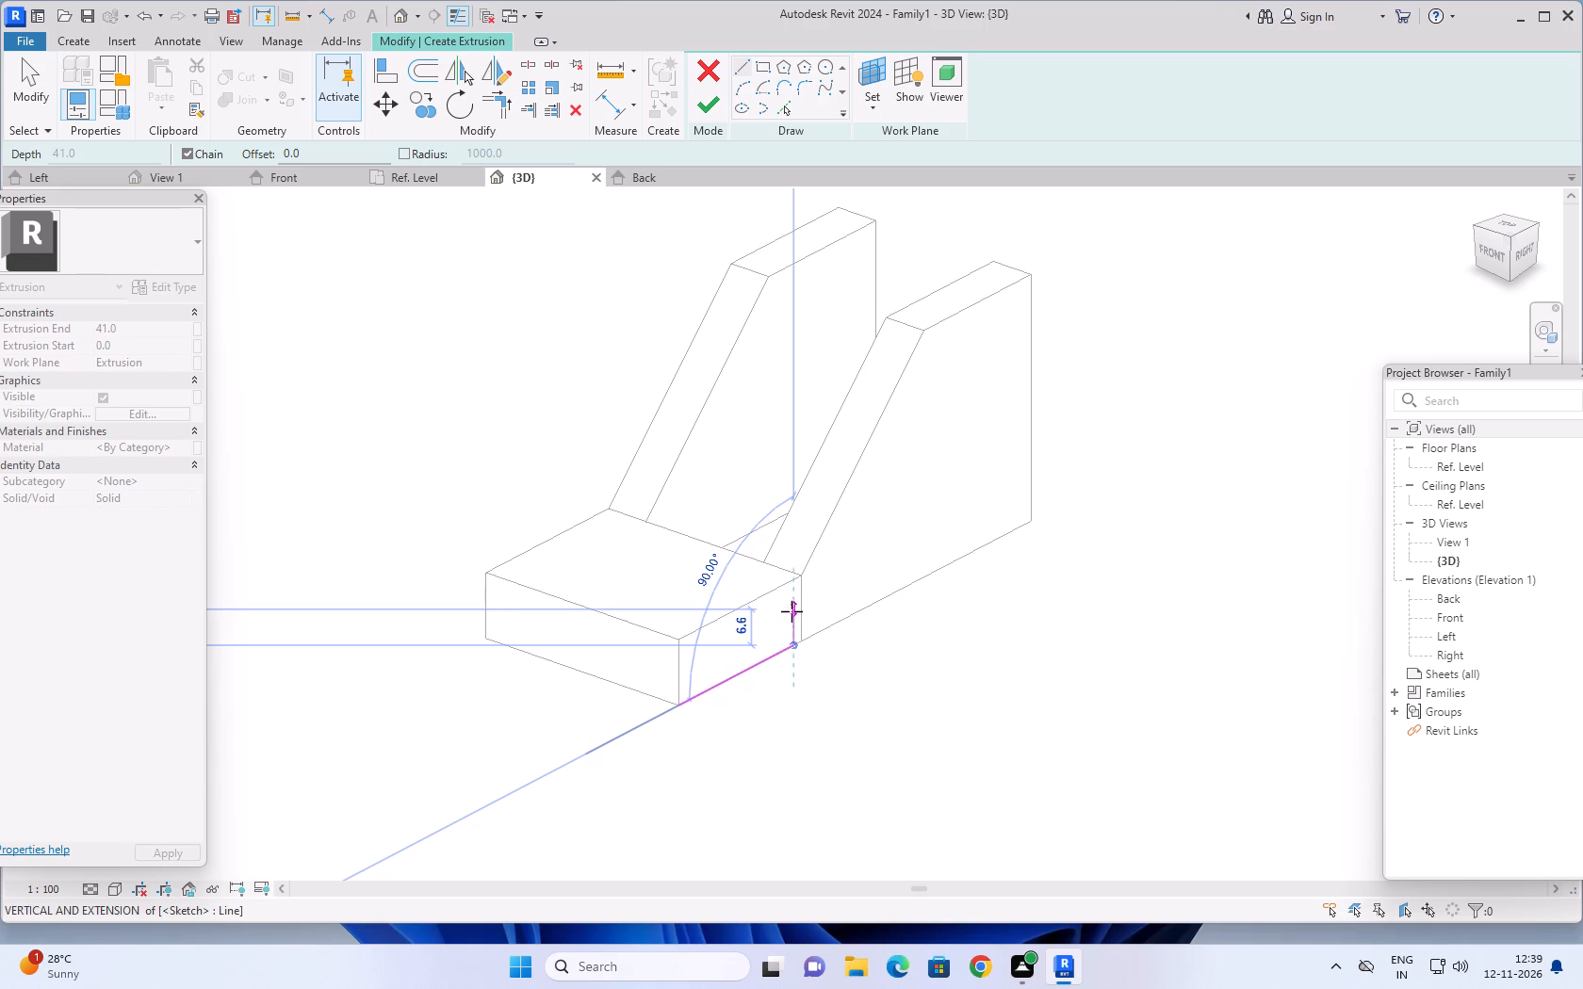
{"action": "key", "text": "Escape"}
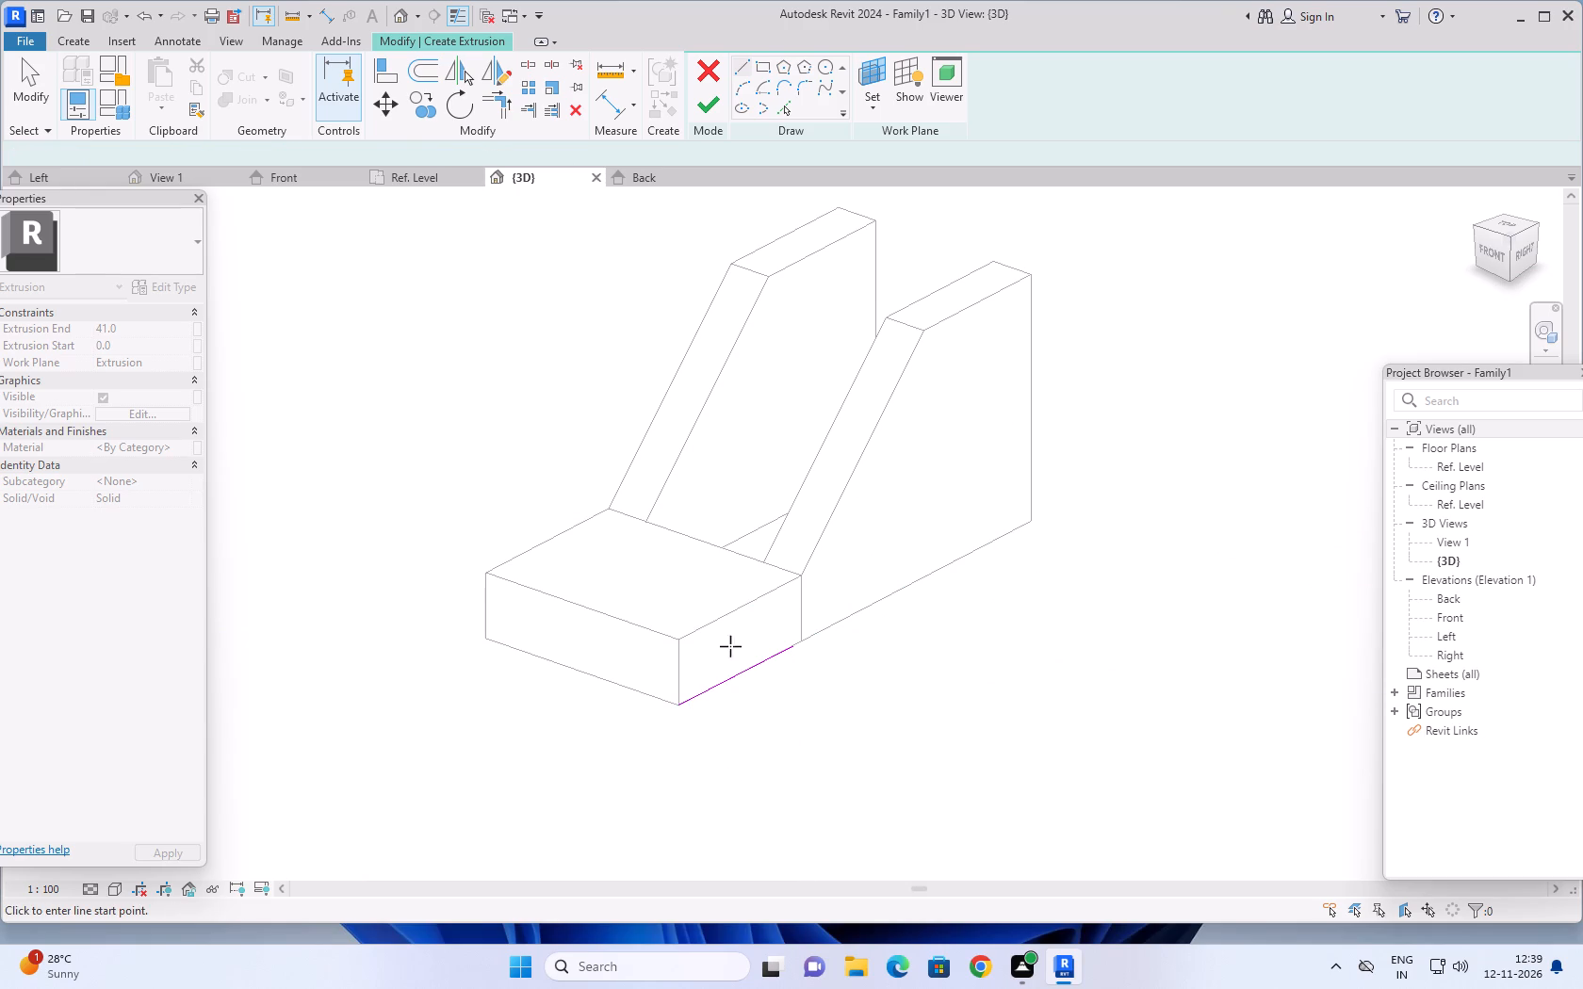
Sketch a 2-long line down from the face's top front corner and complete a 30 by 10 rectangle from its lower end to the bottom line.
{"action": "scroll", "coordinate": [677, 642], "scroll_direction": "up", "scroll_amount": 3}
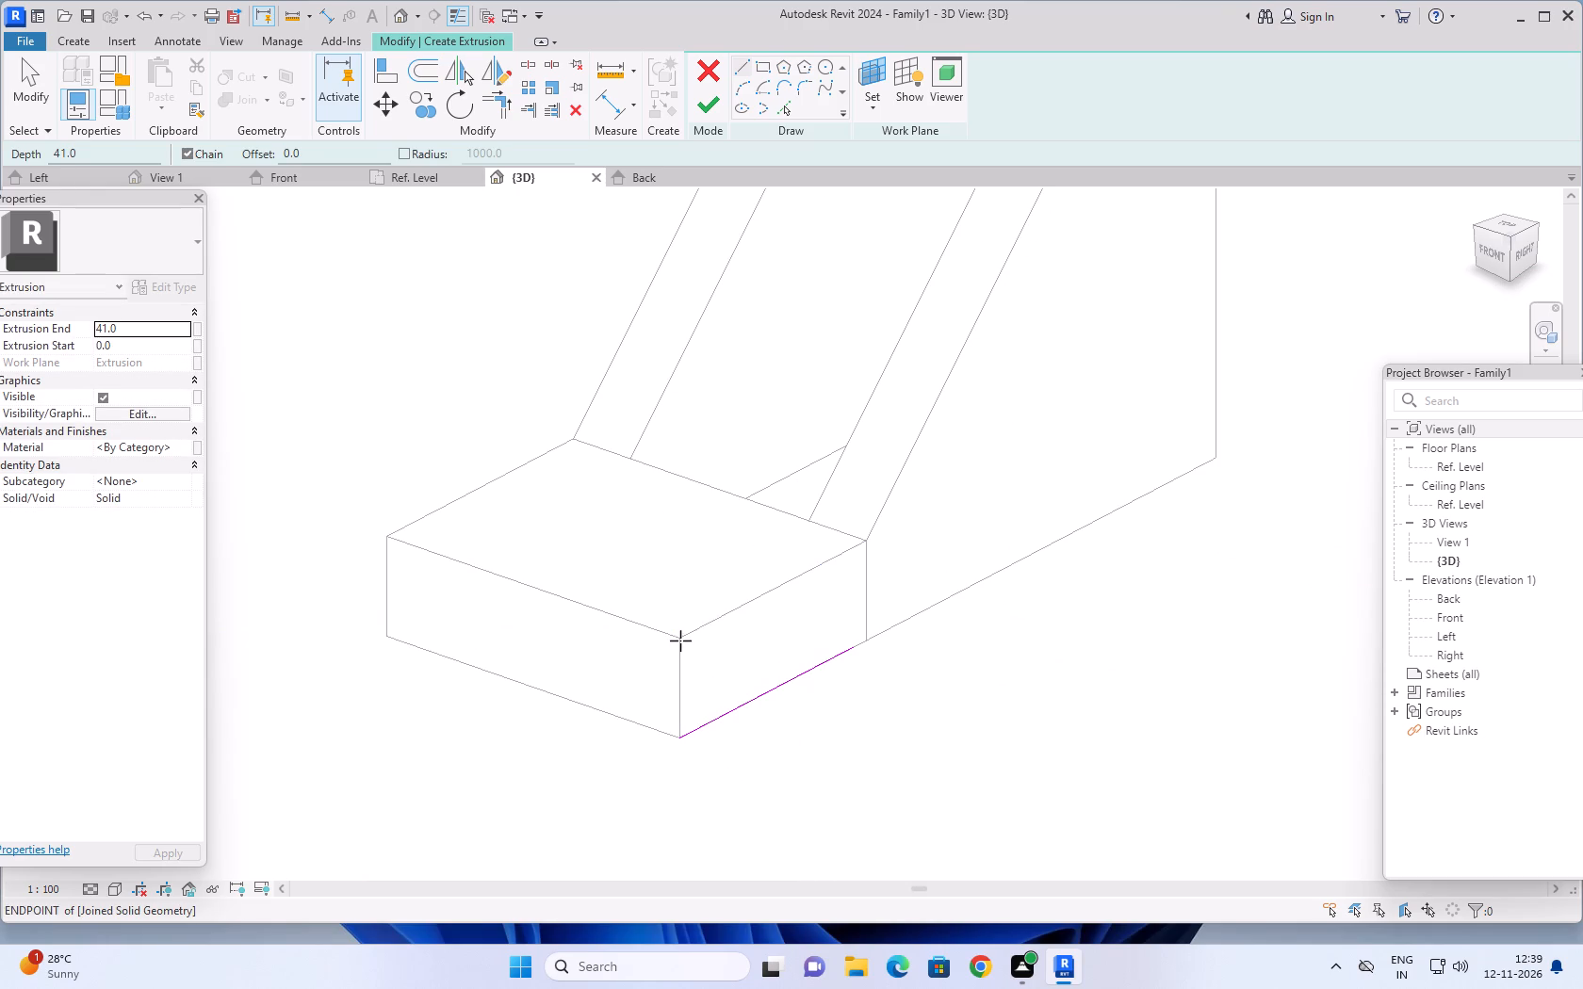
{"action": "left_click", "coordinate": [680, 640]}
{"action": "key", "text": "2"}
{"action": "key", "text": "Return"}
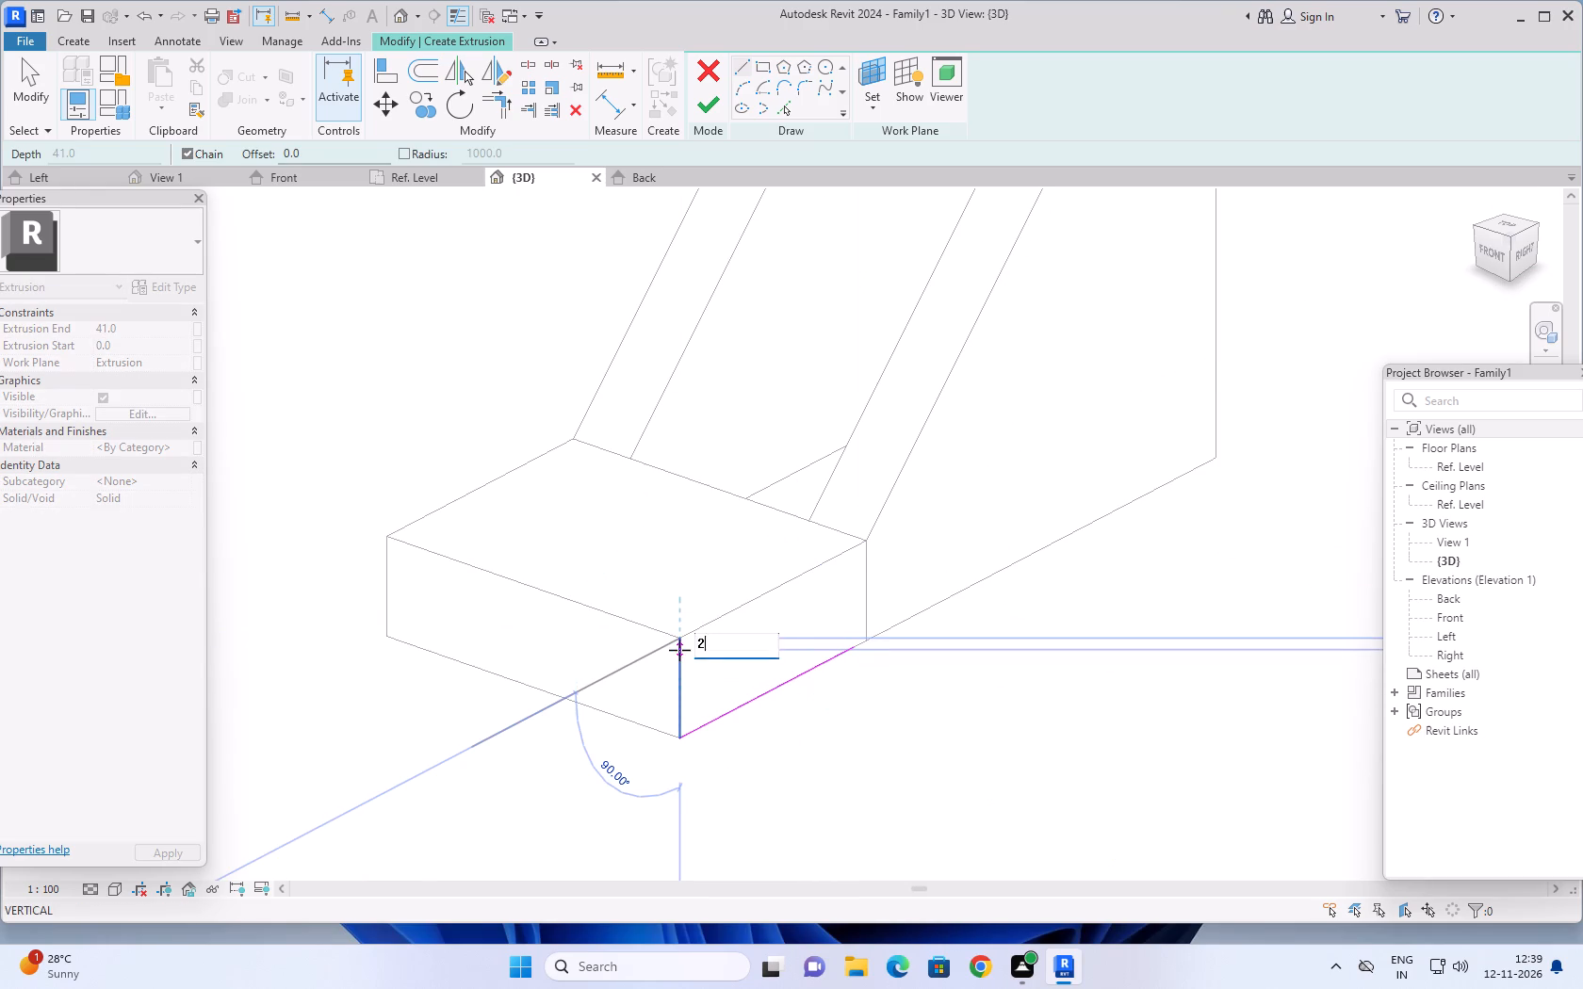
{"action": "left_click", "coordinate": [852, 565]}
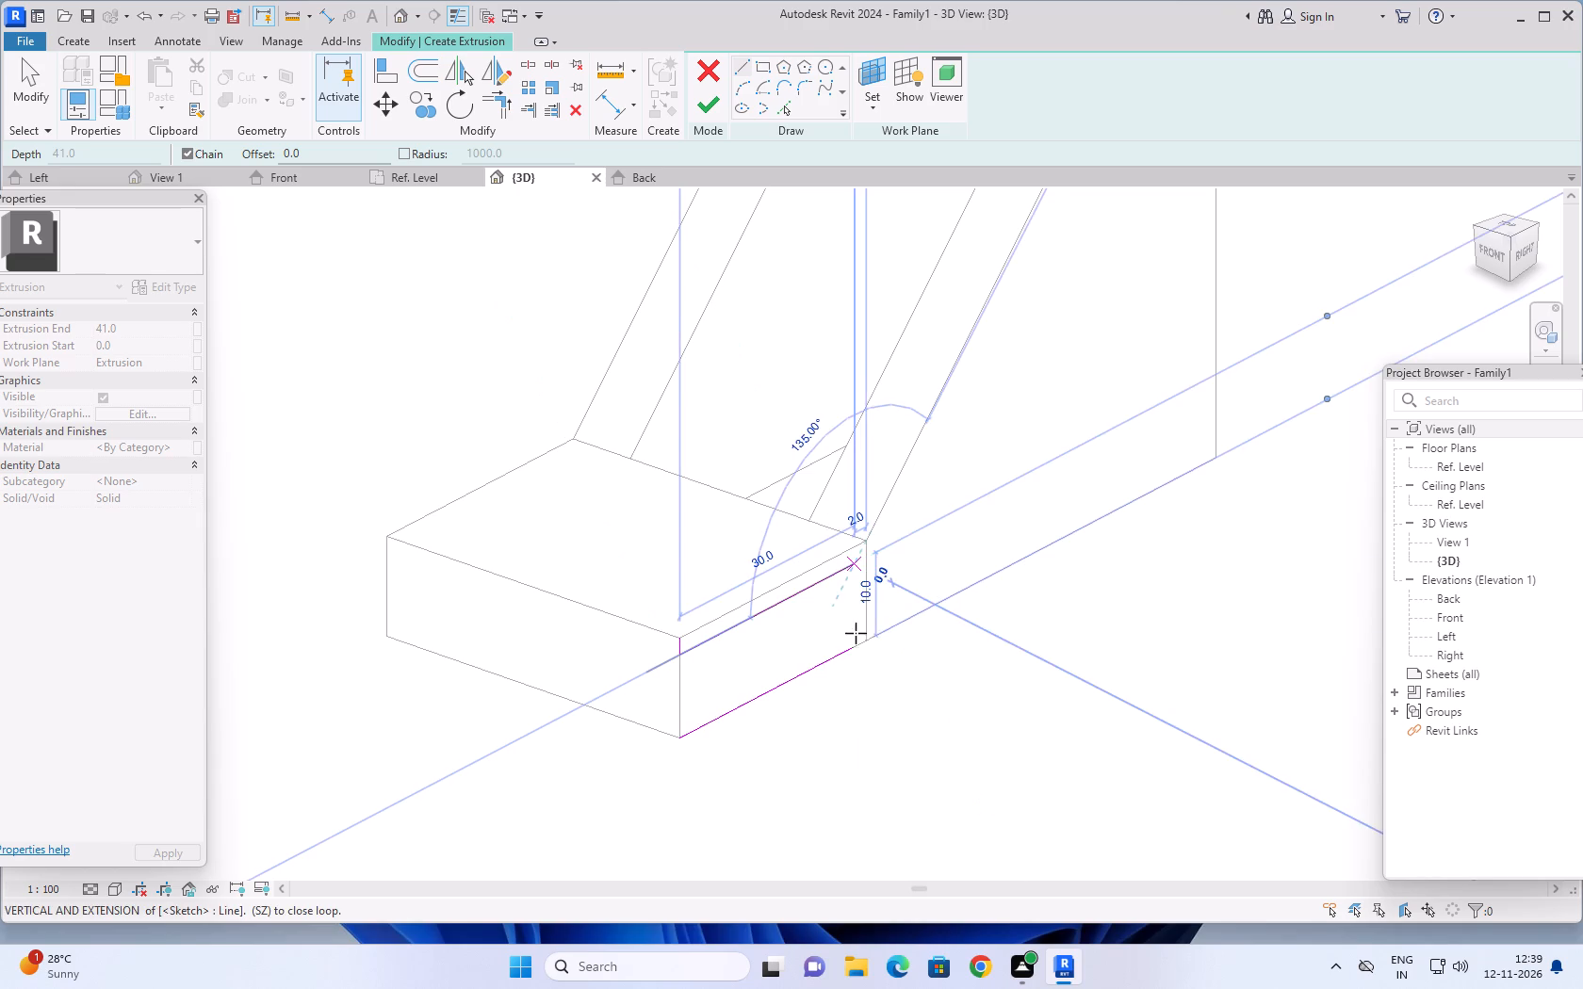
{"action": "left_click", "coordinate": [856, 644]}
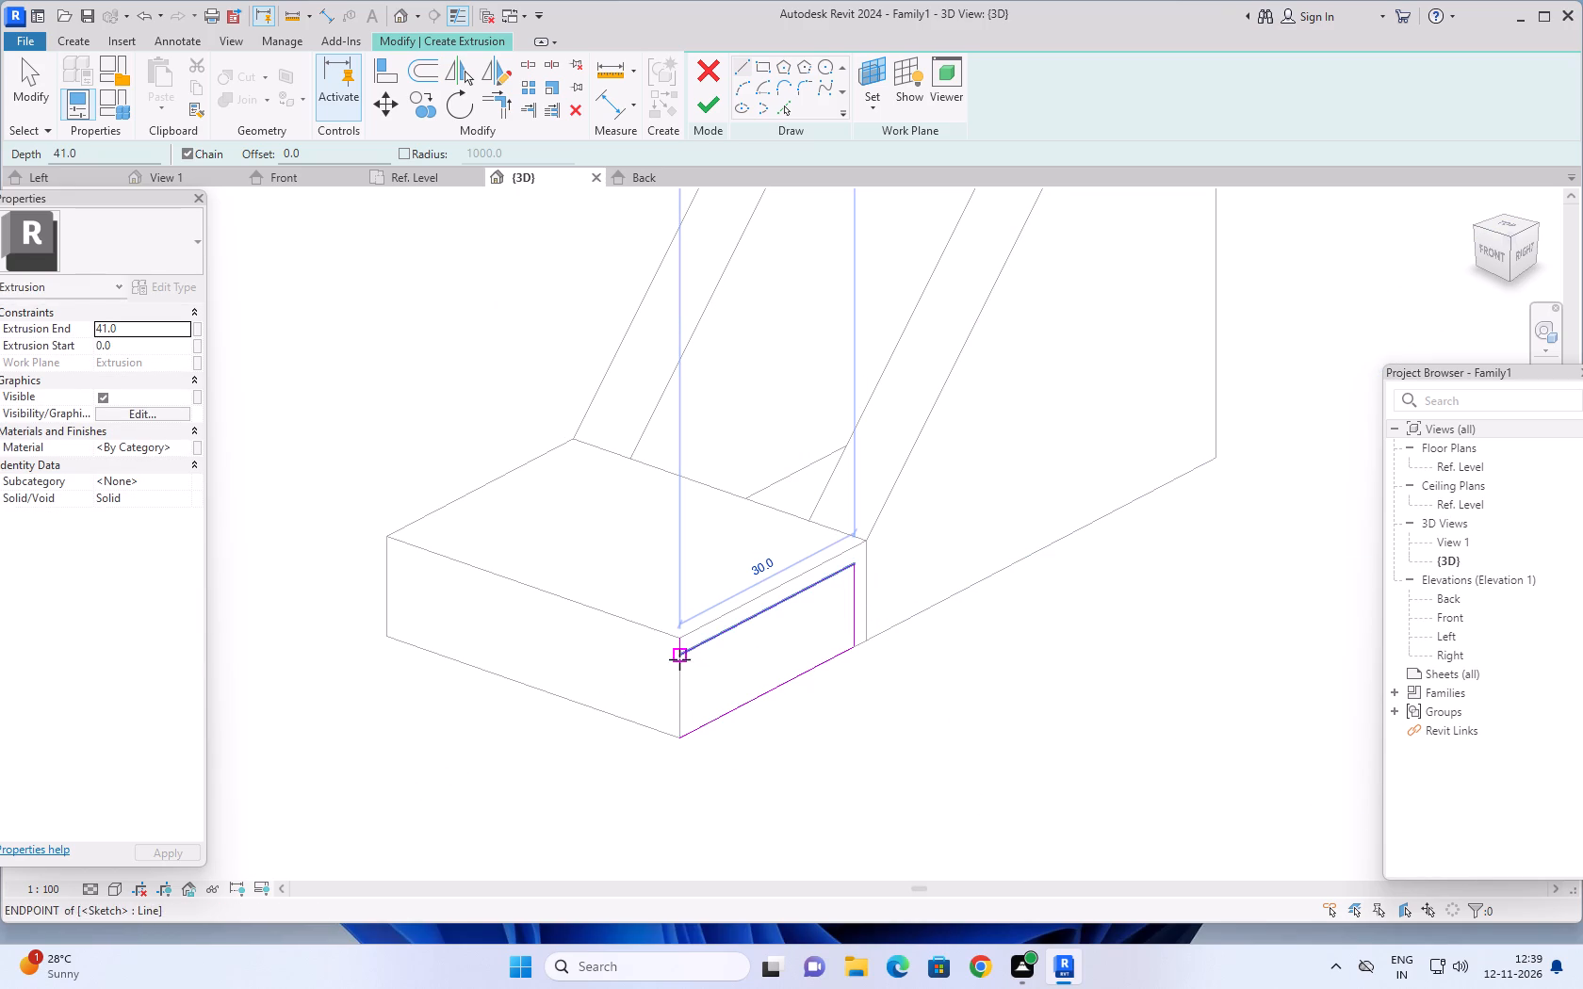
{"action": "left_click", "coordinate": [679, 659]}
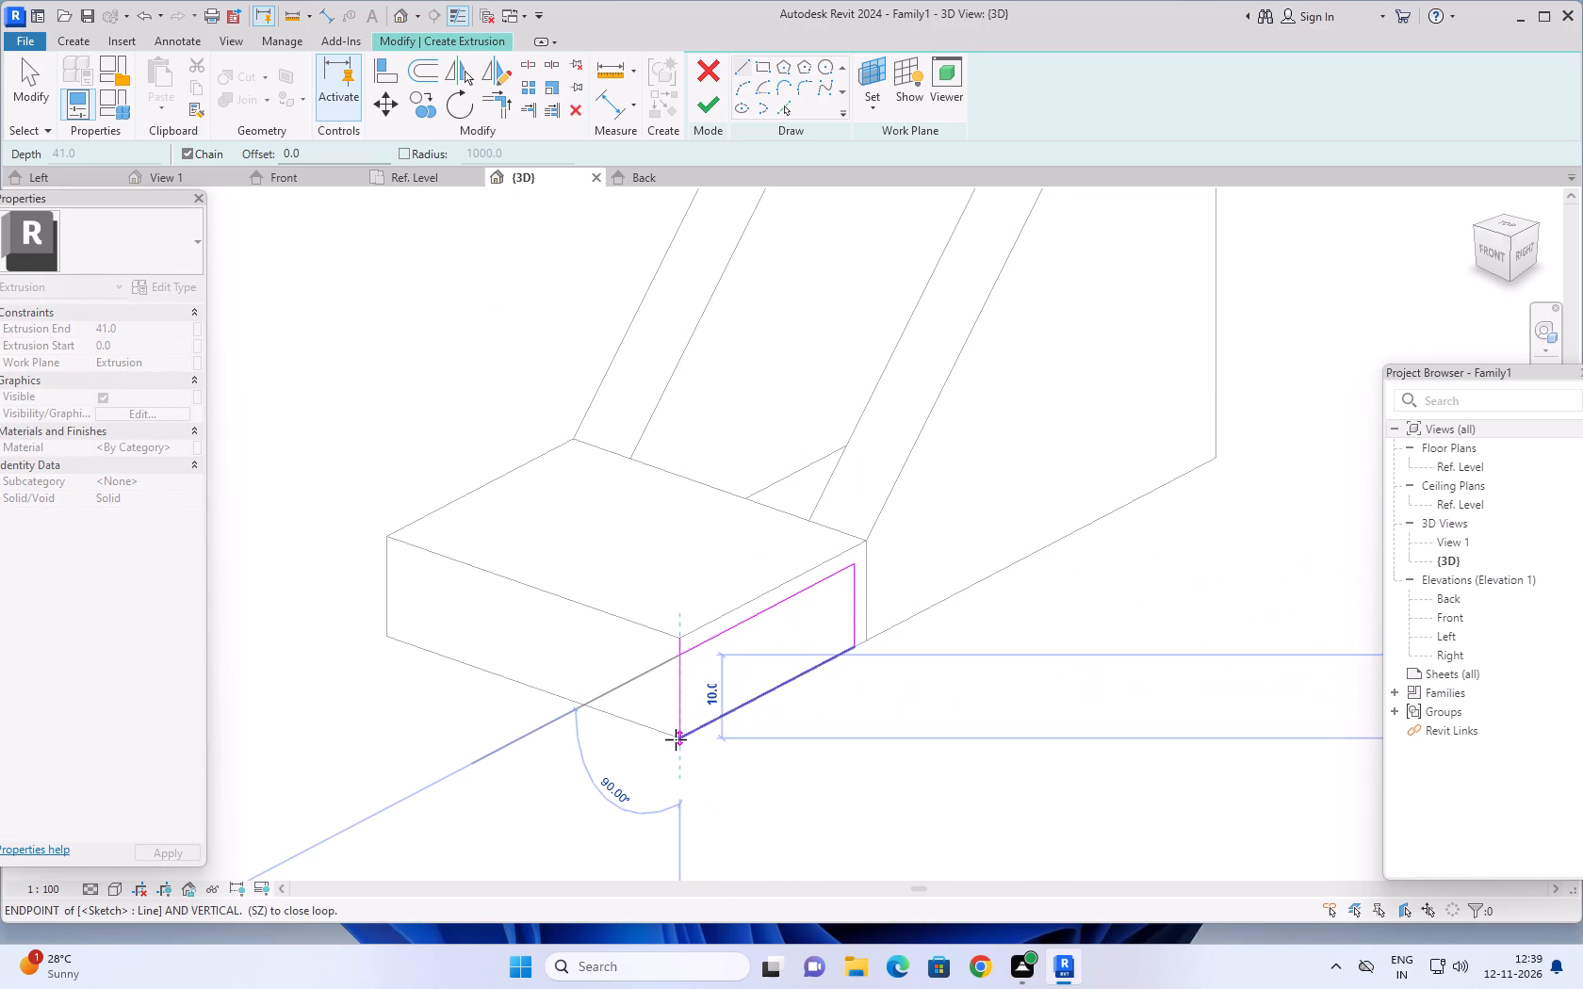
{"action": "left_click", "coordinate": [678, 739]}
{"action": "key", "text": "Escape"}
{"action": "key", "text": "Escape"}
{"action": "key", "text": "Escape"}
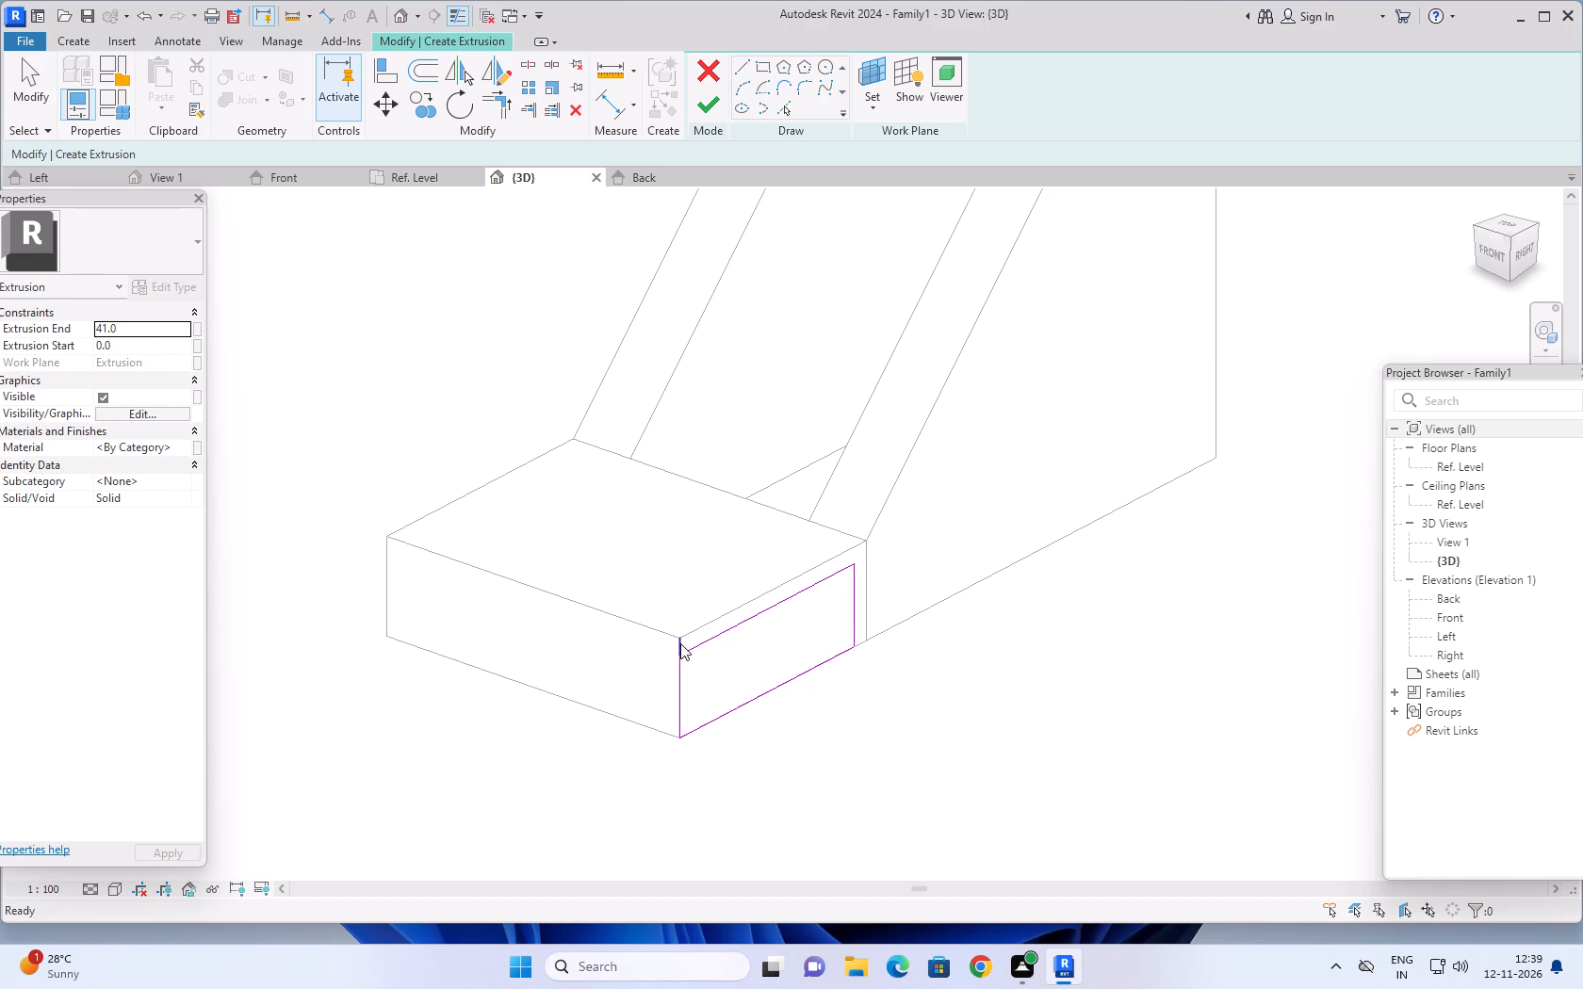
Delete the 2-long helper line at the top front corner, keeping only the closed rectangle.
{"action": "left_click", "coordinate": [680, 643]}
{"action": "key", "text": "Delete"}
{"action": "scroll", "coordinate": [842, 799], "scroll_direction": "down", "scroll_amount": 3}
{"action": "middle_click_drag", "start_coordinate": [857, 770], "coordinate": [822, 748]}
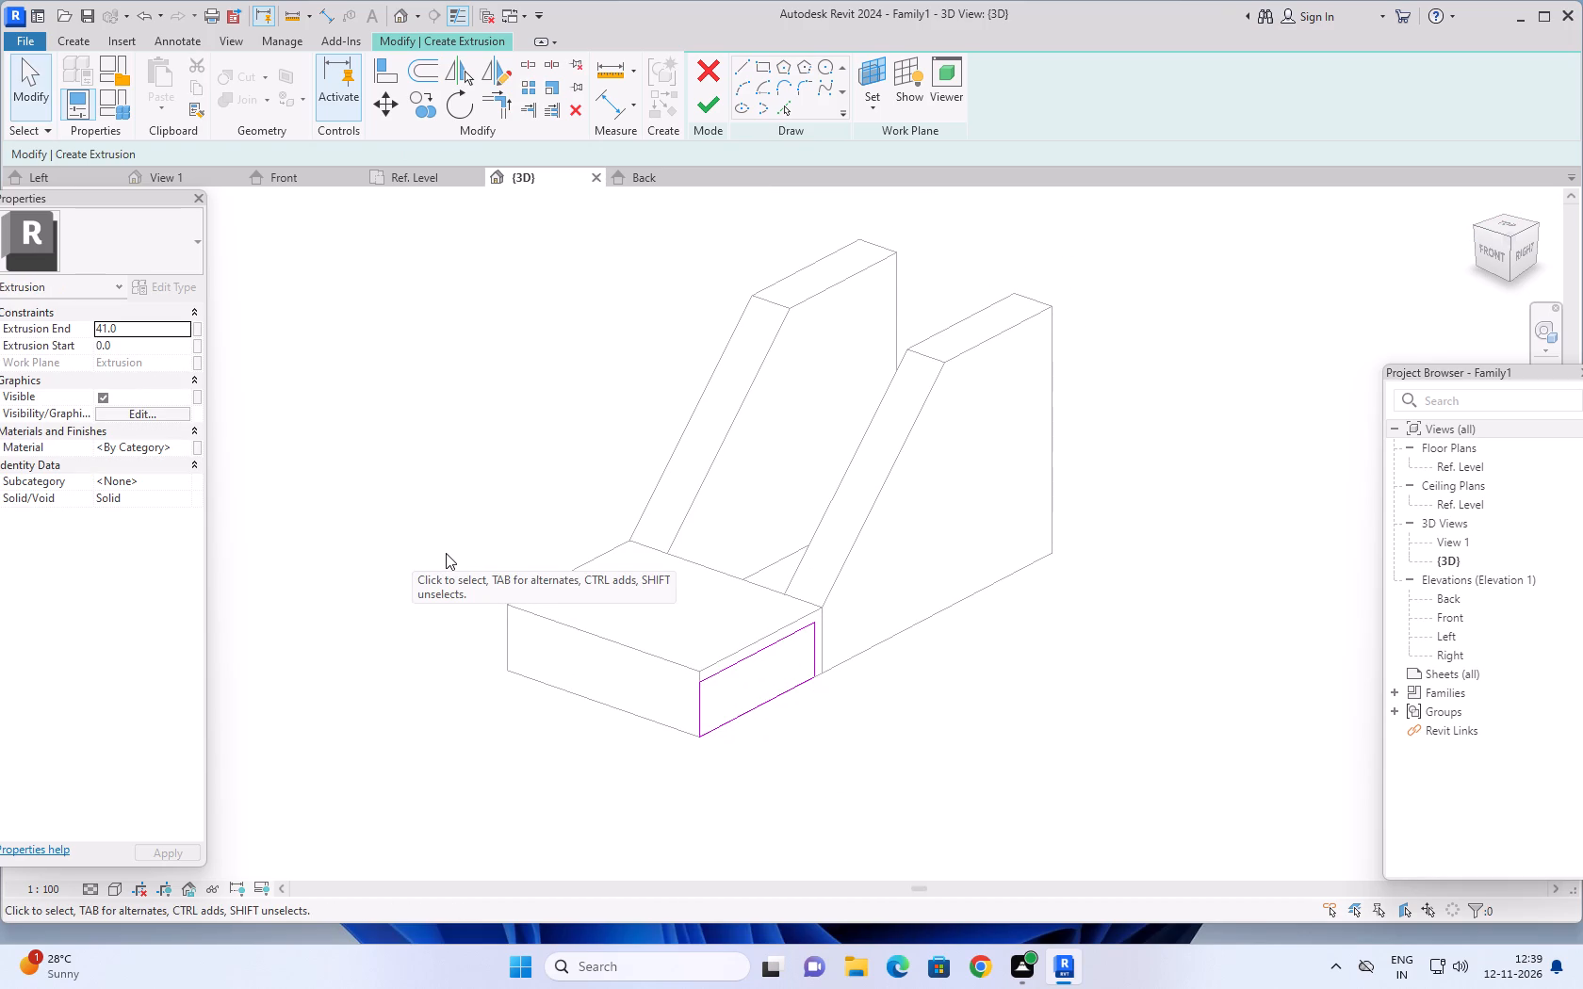
Set the Extrusion End to 25 and finish the extrusion to form a block on the base's right side.
{"action": "left_click", "coordinate": [160, 323]}
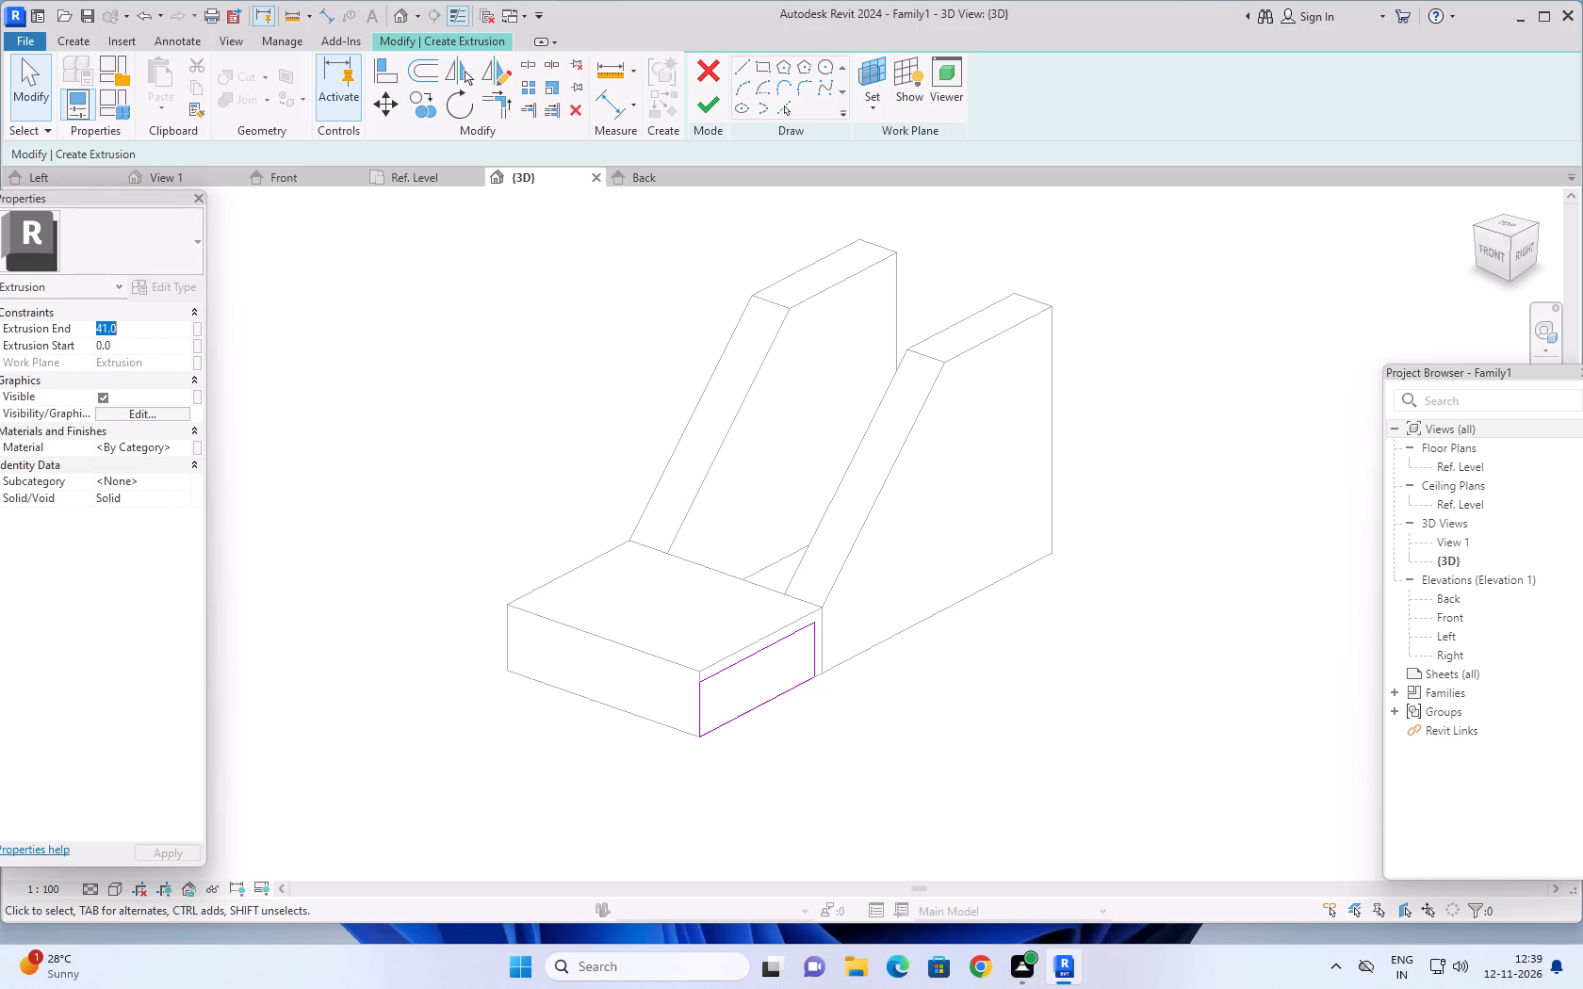
{"action": "type", "text": "25"}
{"action": "key", "text": "Return"}
{"action": "scroll", "coordinate": [863, 649], "scroll_direction": "down", "scroll_amount": 1}
{"action": "middle_click_drag", "start_coordinate": [948, 677], "coordinate": [895, 622]}
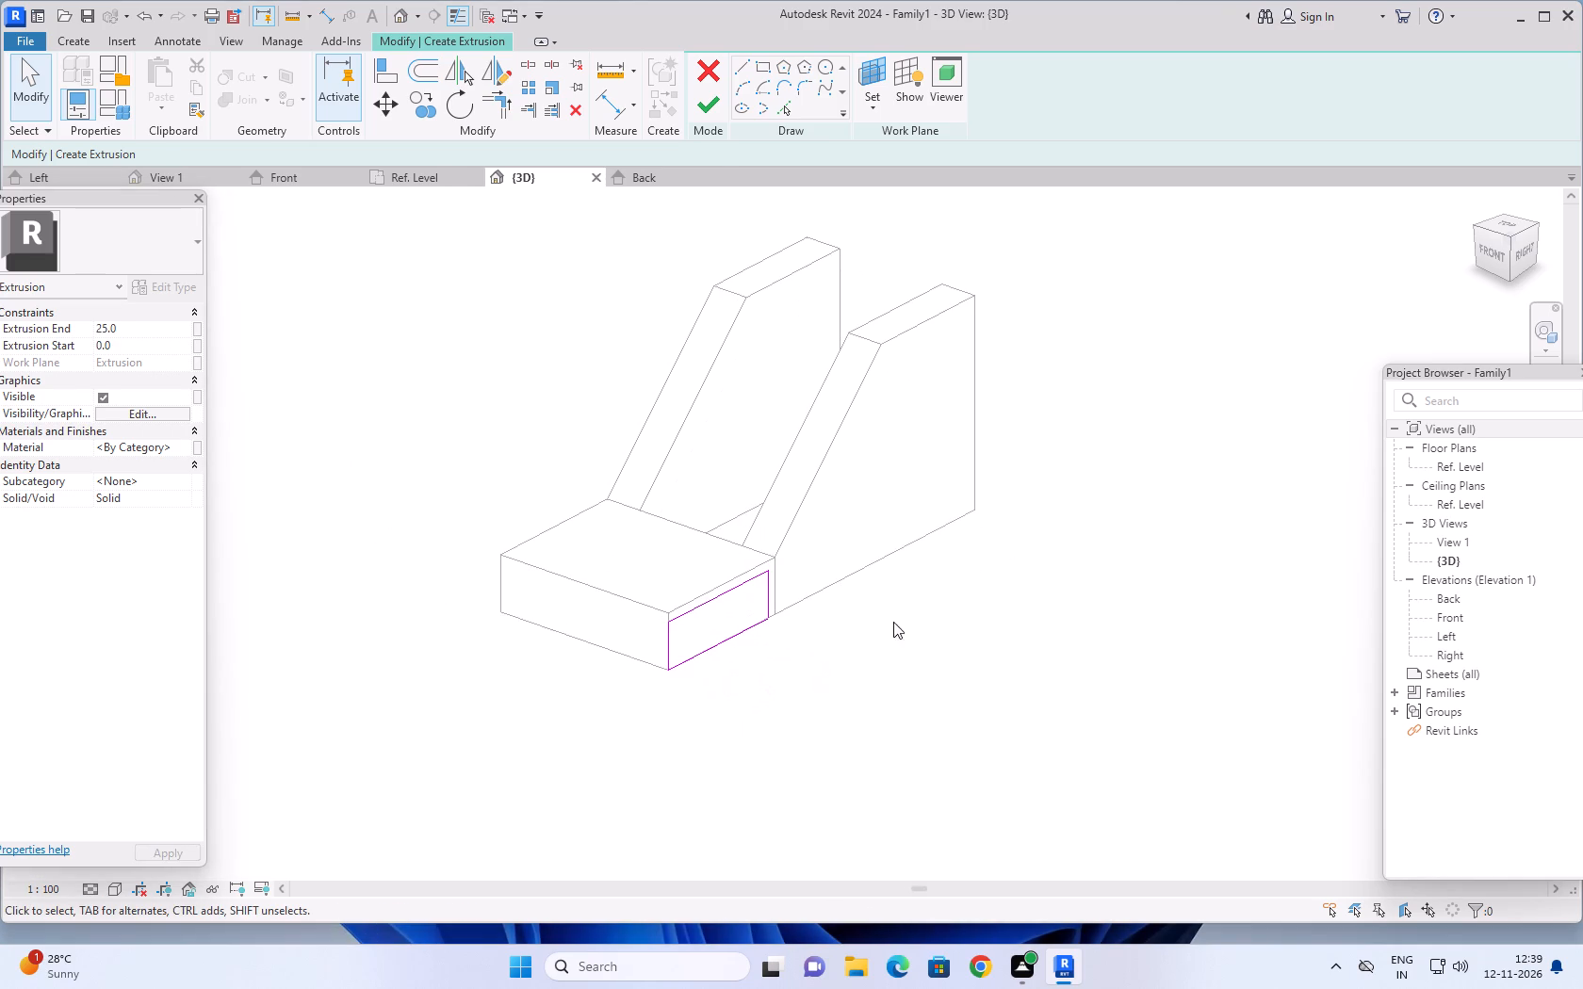
{"action": "left_click", "coordinate": [710, 106]}
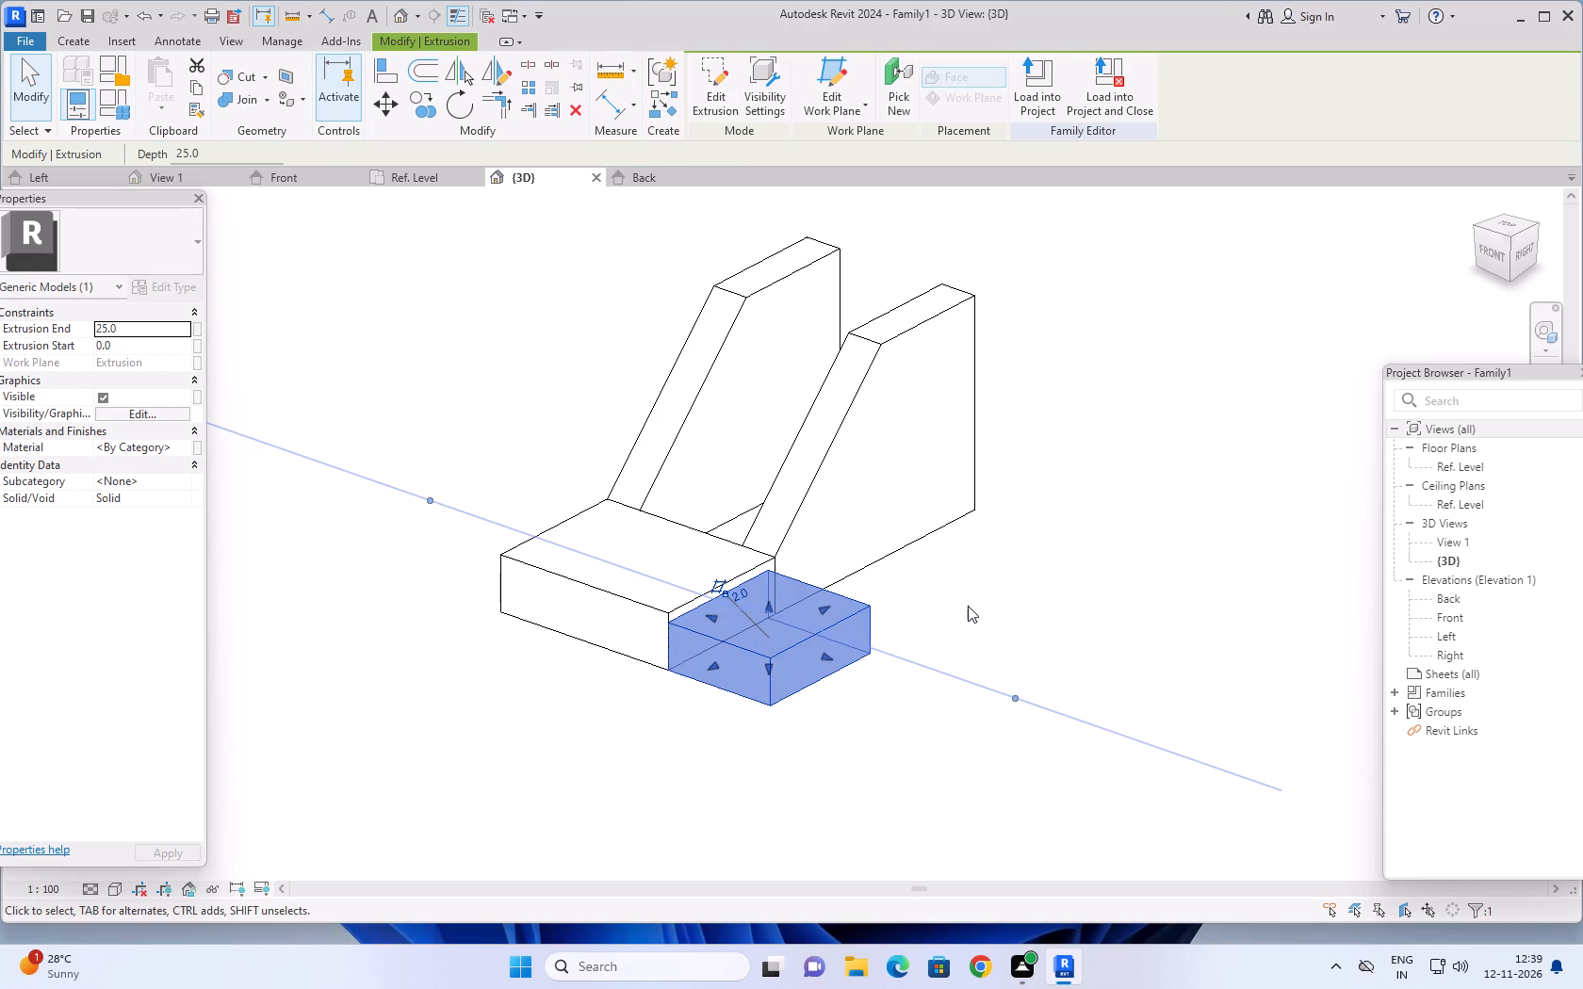
{"action": "key", "text": "Escape"}
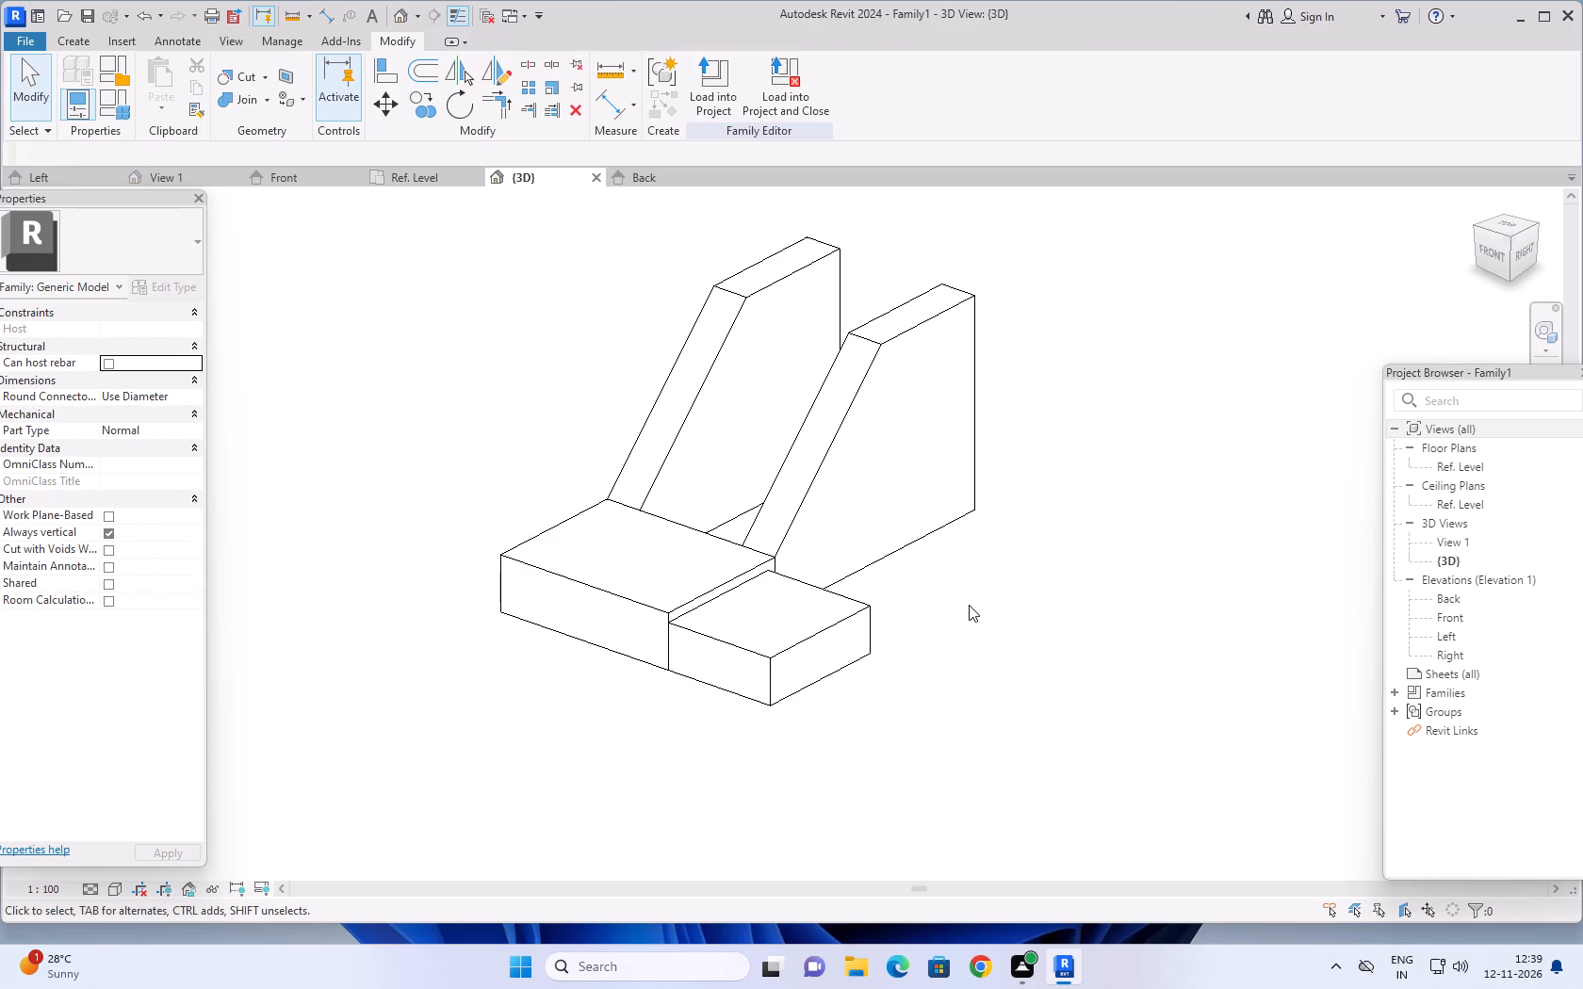
Examine the part with its new side block in 3D from the front-right corner and from above.
{"action": "scroll", "coordinate": [957, 627], "scroll_direction": "down", "scroll_amount": 1}
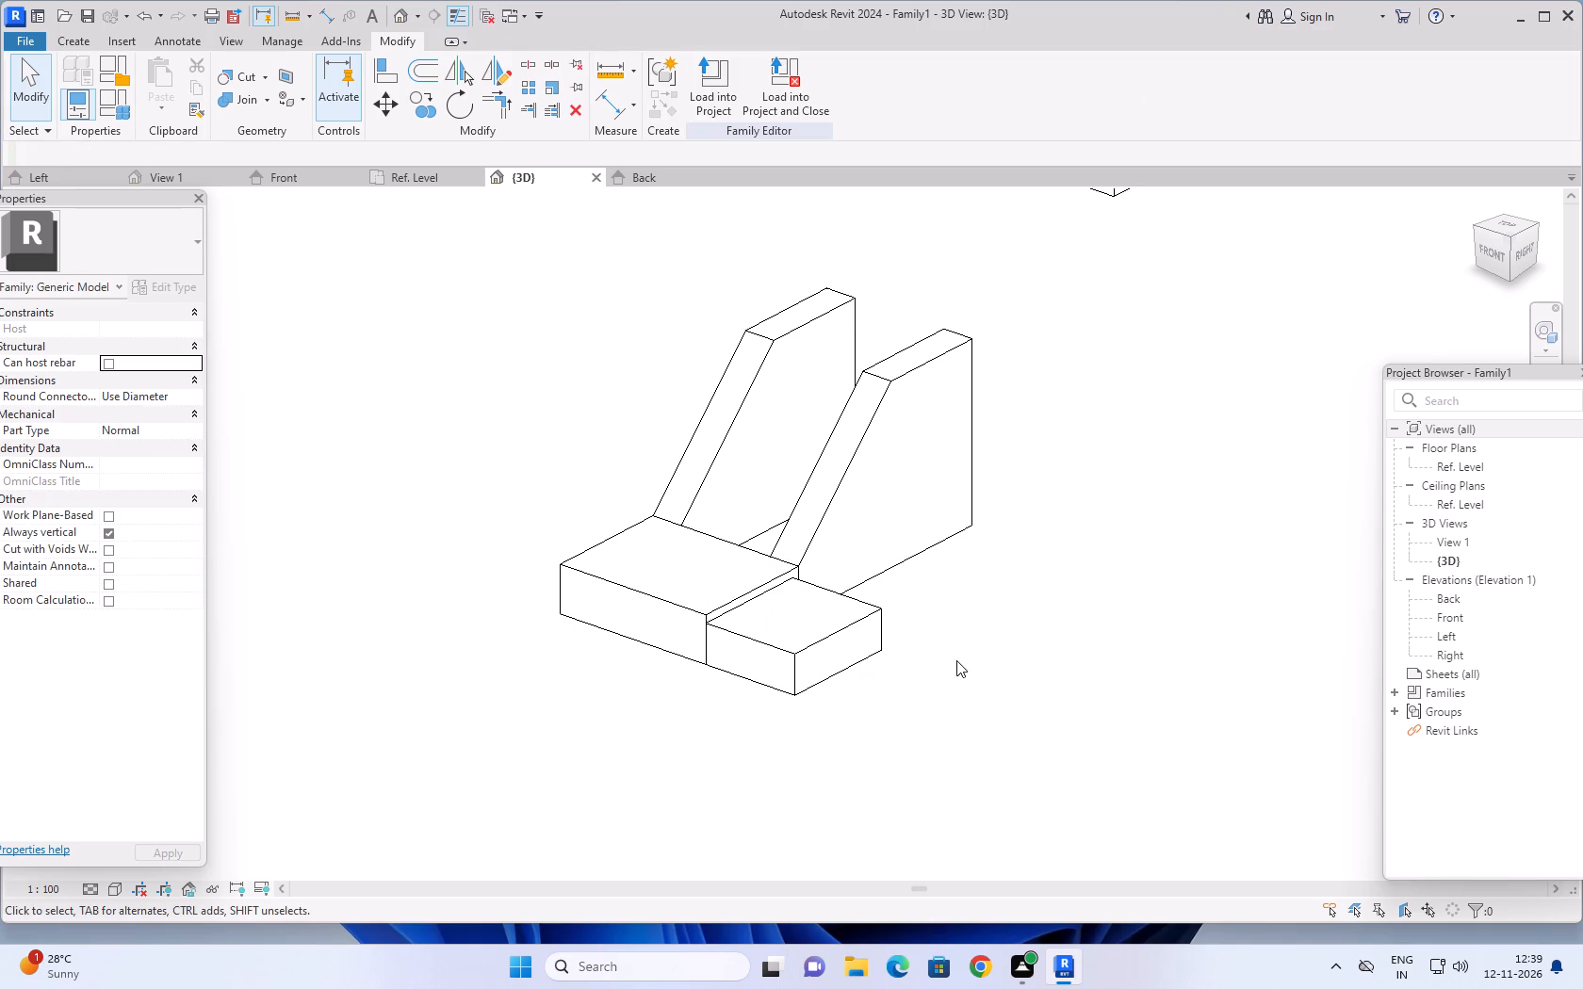
{"action": "middle_click_drag", "start_coordinate": [934, 682], "coordinate": [889, 608]}
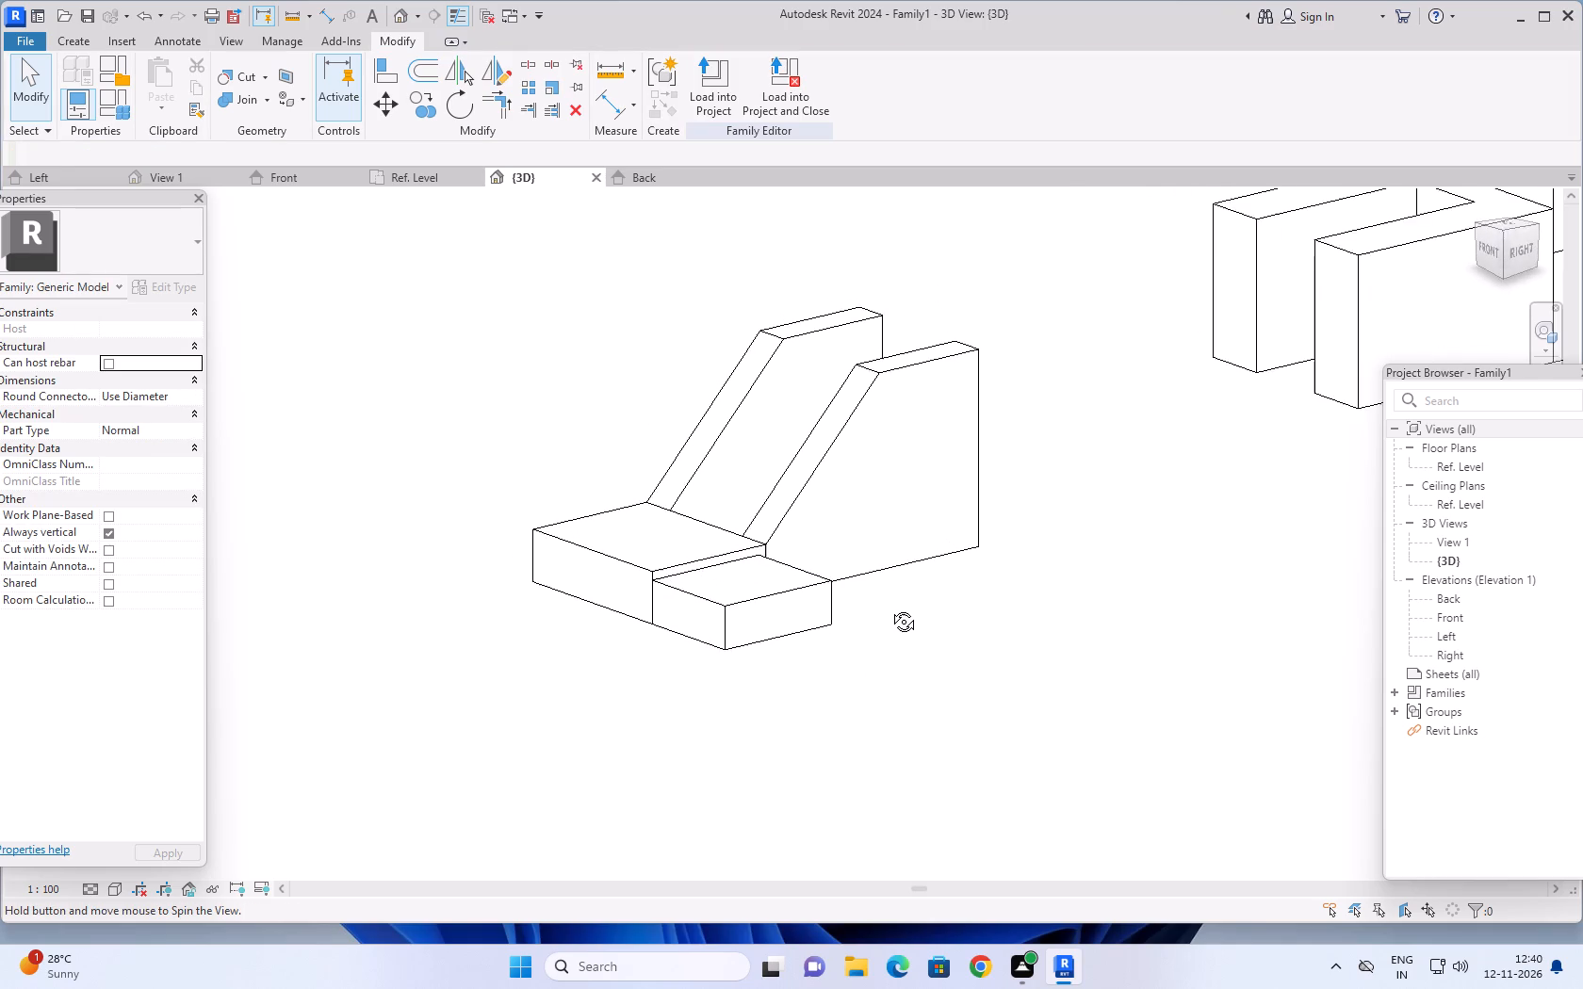
{"action": "middle_click_drag", "start_coordinate": [889, 608], "coordinate": [907, 627]}
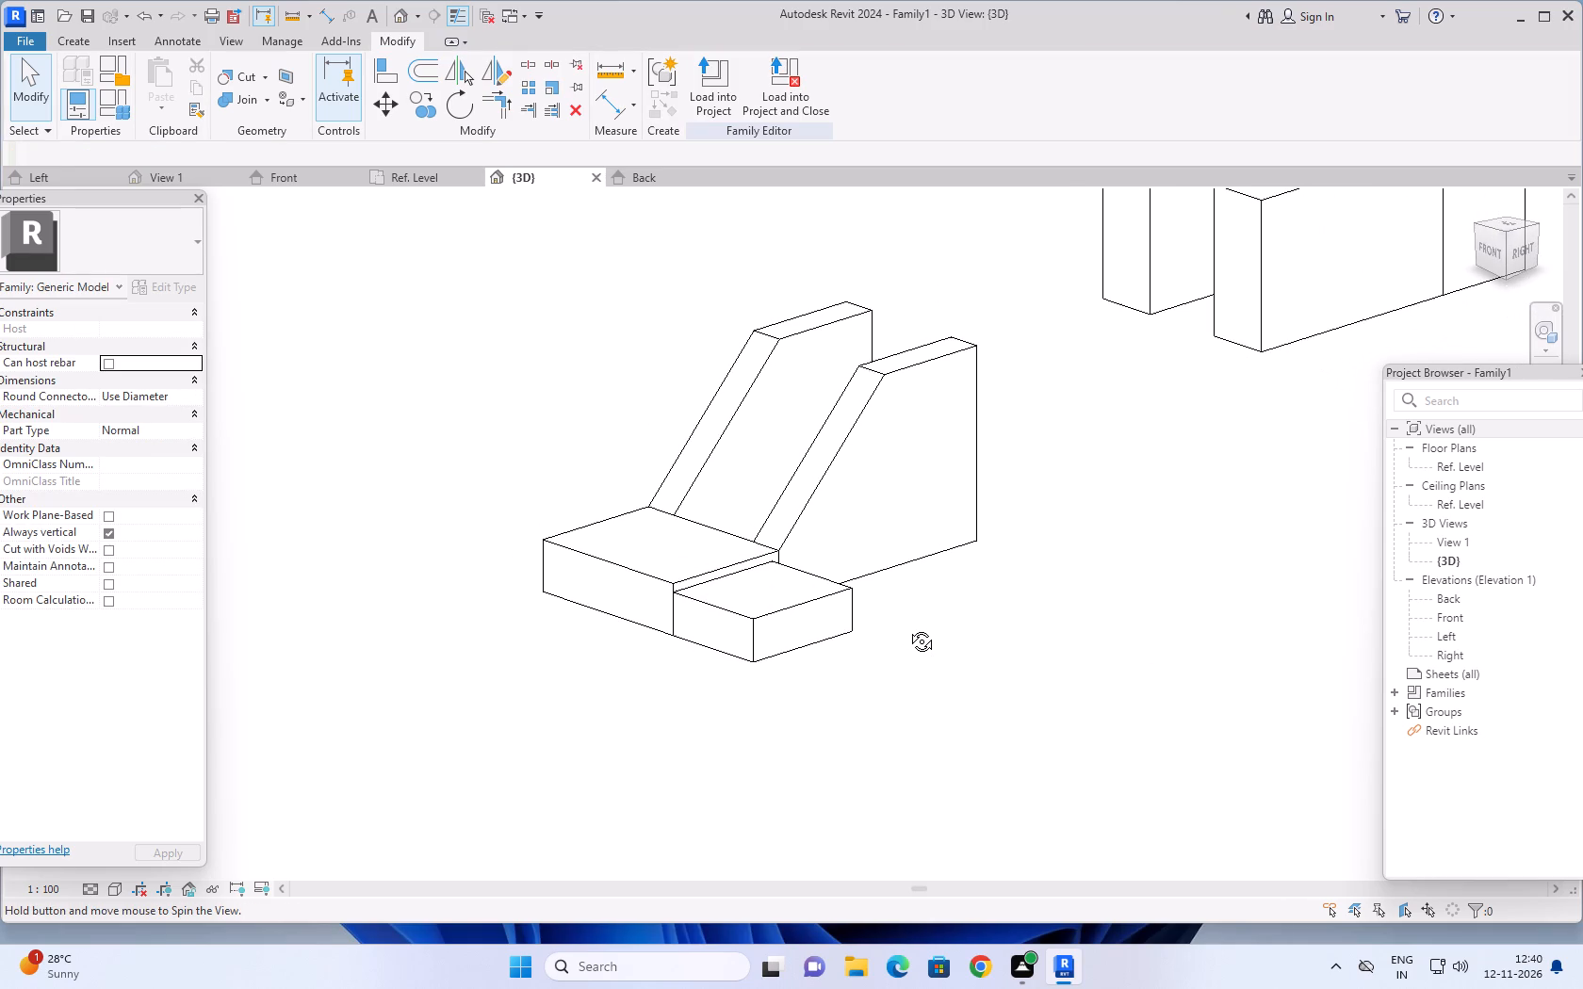
{"action": "middle_click_drag", "start_coordinate": [907, 627], "coordinate": [918, 632]}
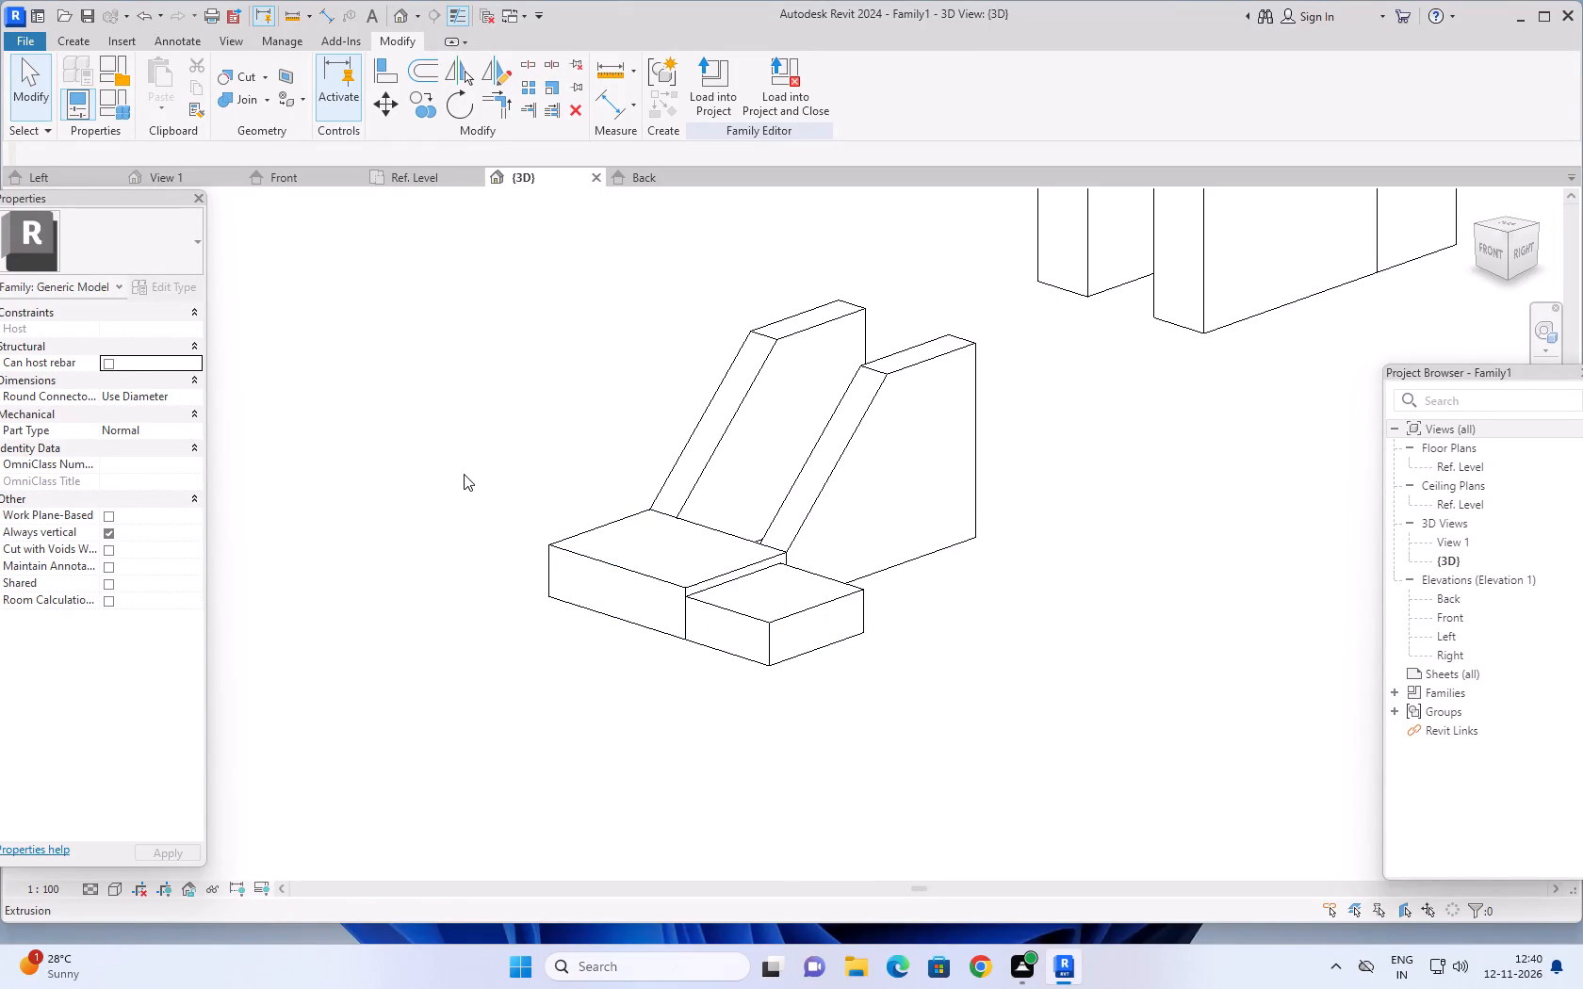
{"action": "middle_click_drag", "start_coordinate": [465, 460], "coordinate": [620, 792], "text": "shift"}
{"action": "middle_click_drag", "start_coordinate": [1162, 417], "coordinate": [1120, 264]}
{"action": "middle_click_drag", "start_coordinate": [1104, 391], "coordinate": [1112, 642], "text": "shift"}
{"action": "middle_click_drag", "start_coordinate": [1090, 407], "coordinate": [1082, 493]}
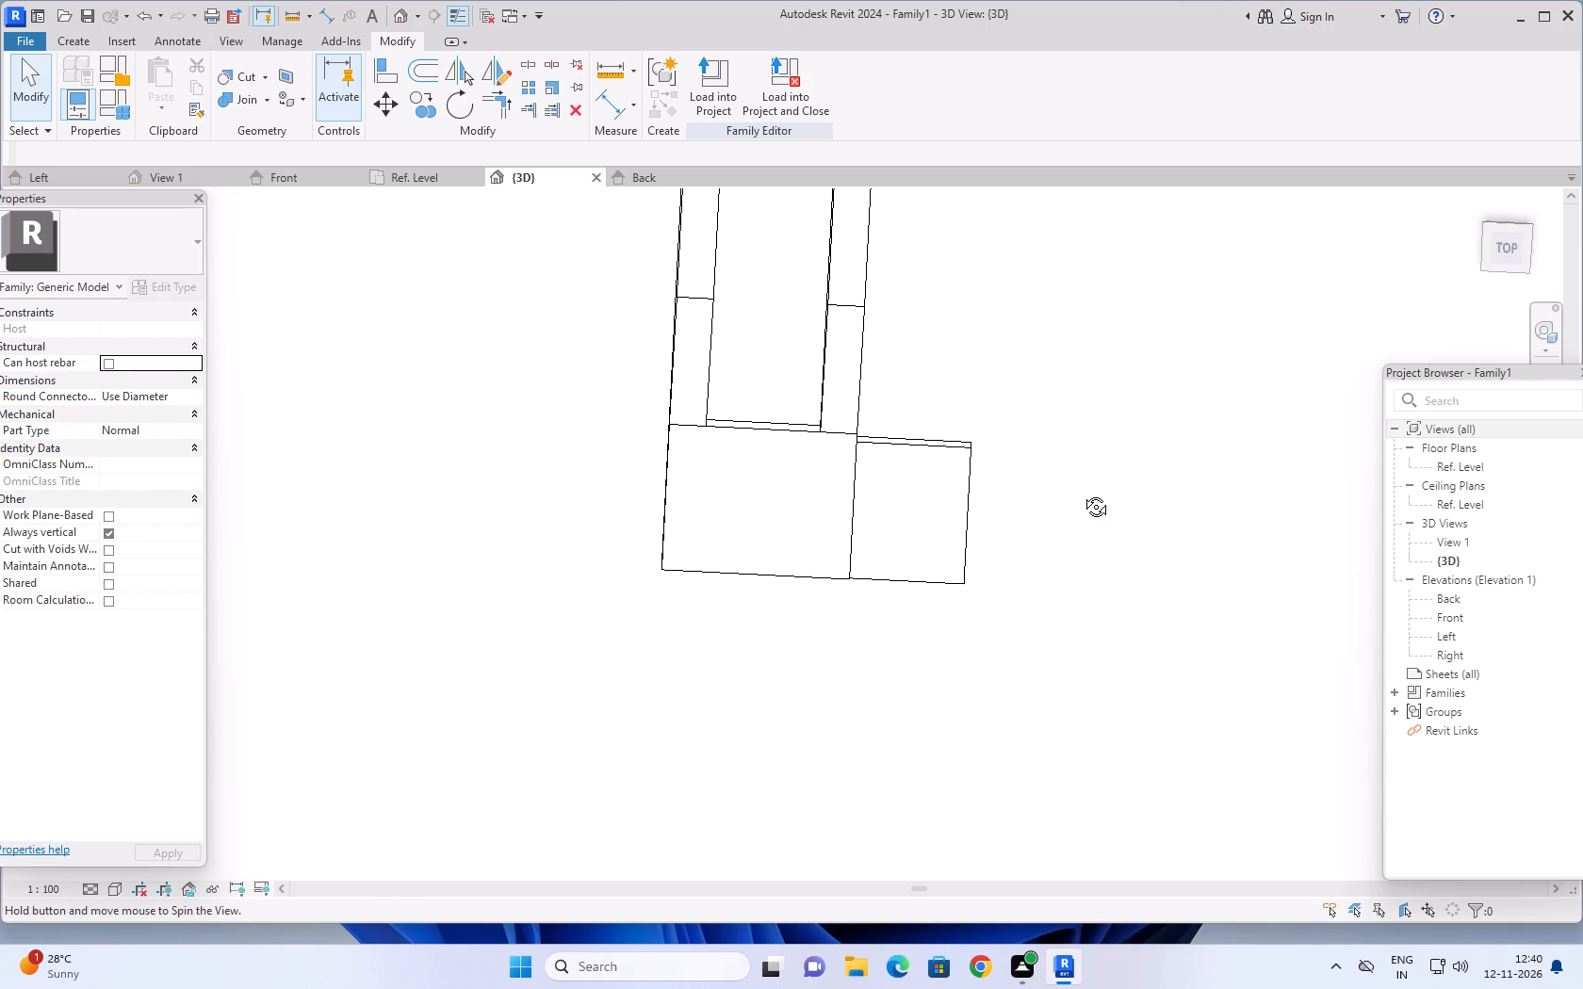
{"action": "middle_click_drag", "start_coordinate": [1082, 493], "coordinate": [1090, 494]}
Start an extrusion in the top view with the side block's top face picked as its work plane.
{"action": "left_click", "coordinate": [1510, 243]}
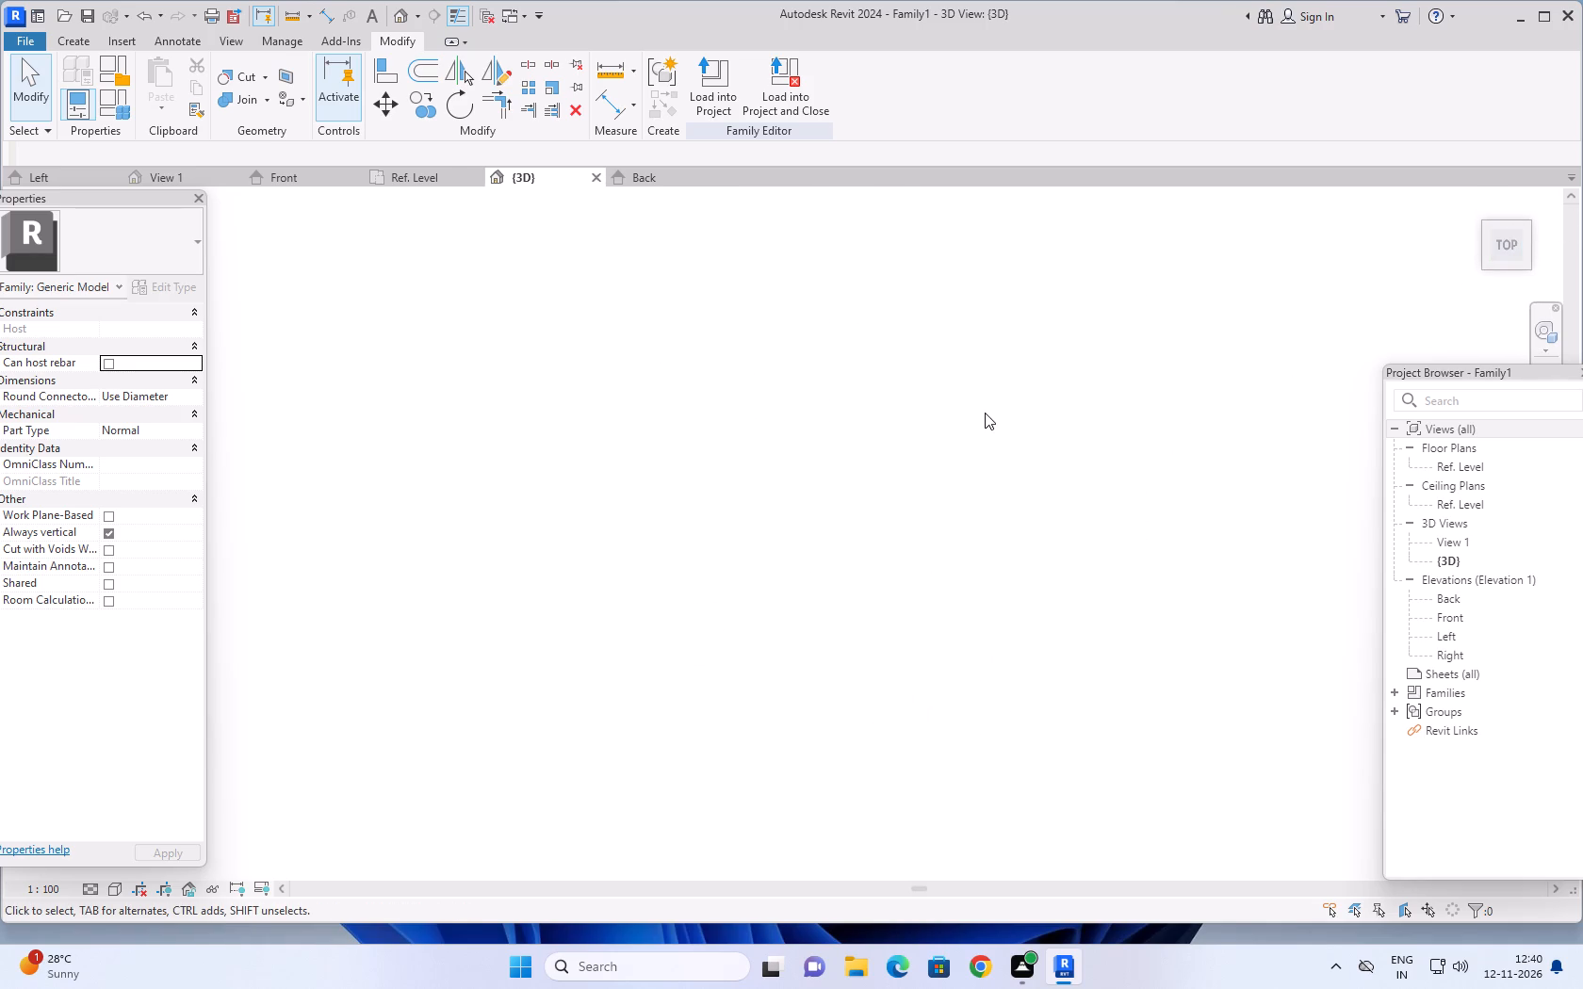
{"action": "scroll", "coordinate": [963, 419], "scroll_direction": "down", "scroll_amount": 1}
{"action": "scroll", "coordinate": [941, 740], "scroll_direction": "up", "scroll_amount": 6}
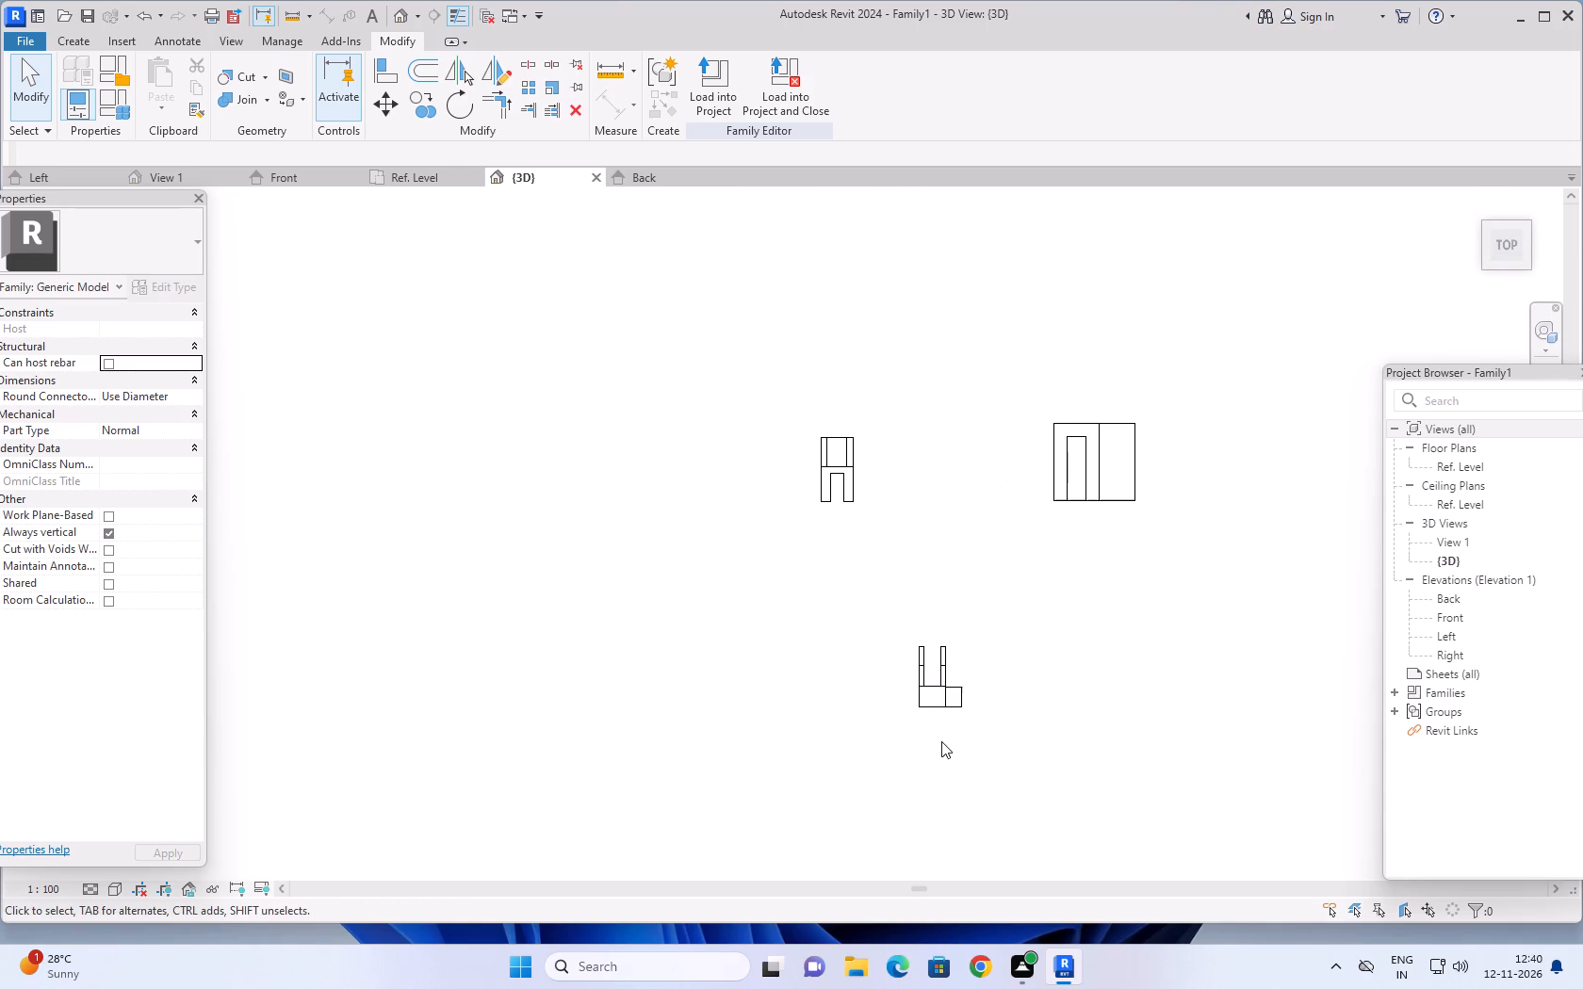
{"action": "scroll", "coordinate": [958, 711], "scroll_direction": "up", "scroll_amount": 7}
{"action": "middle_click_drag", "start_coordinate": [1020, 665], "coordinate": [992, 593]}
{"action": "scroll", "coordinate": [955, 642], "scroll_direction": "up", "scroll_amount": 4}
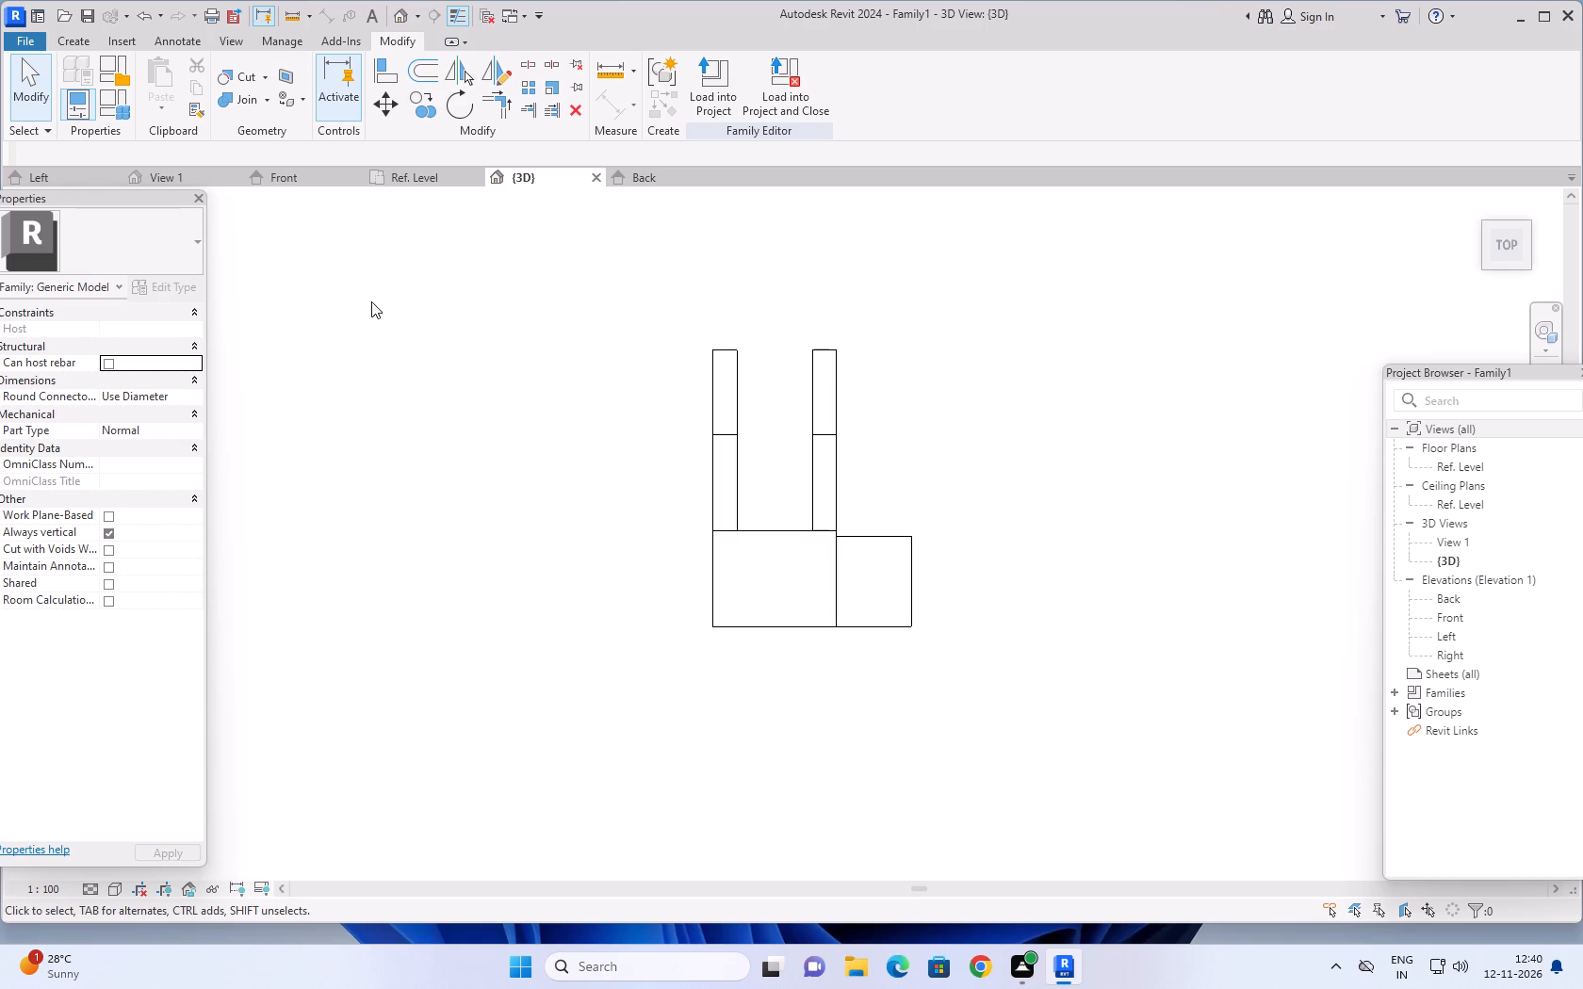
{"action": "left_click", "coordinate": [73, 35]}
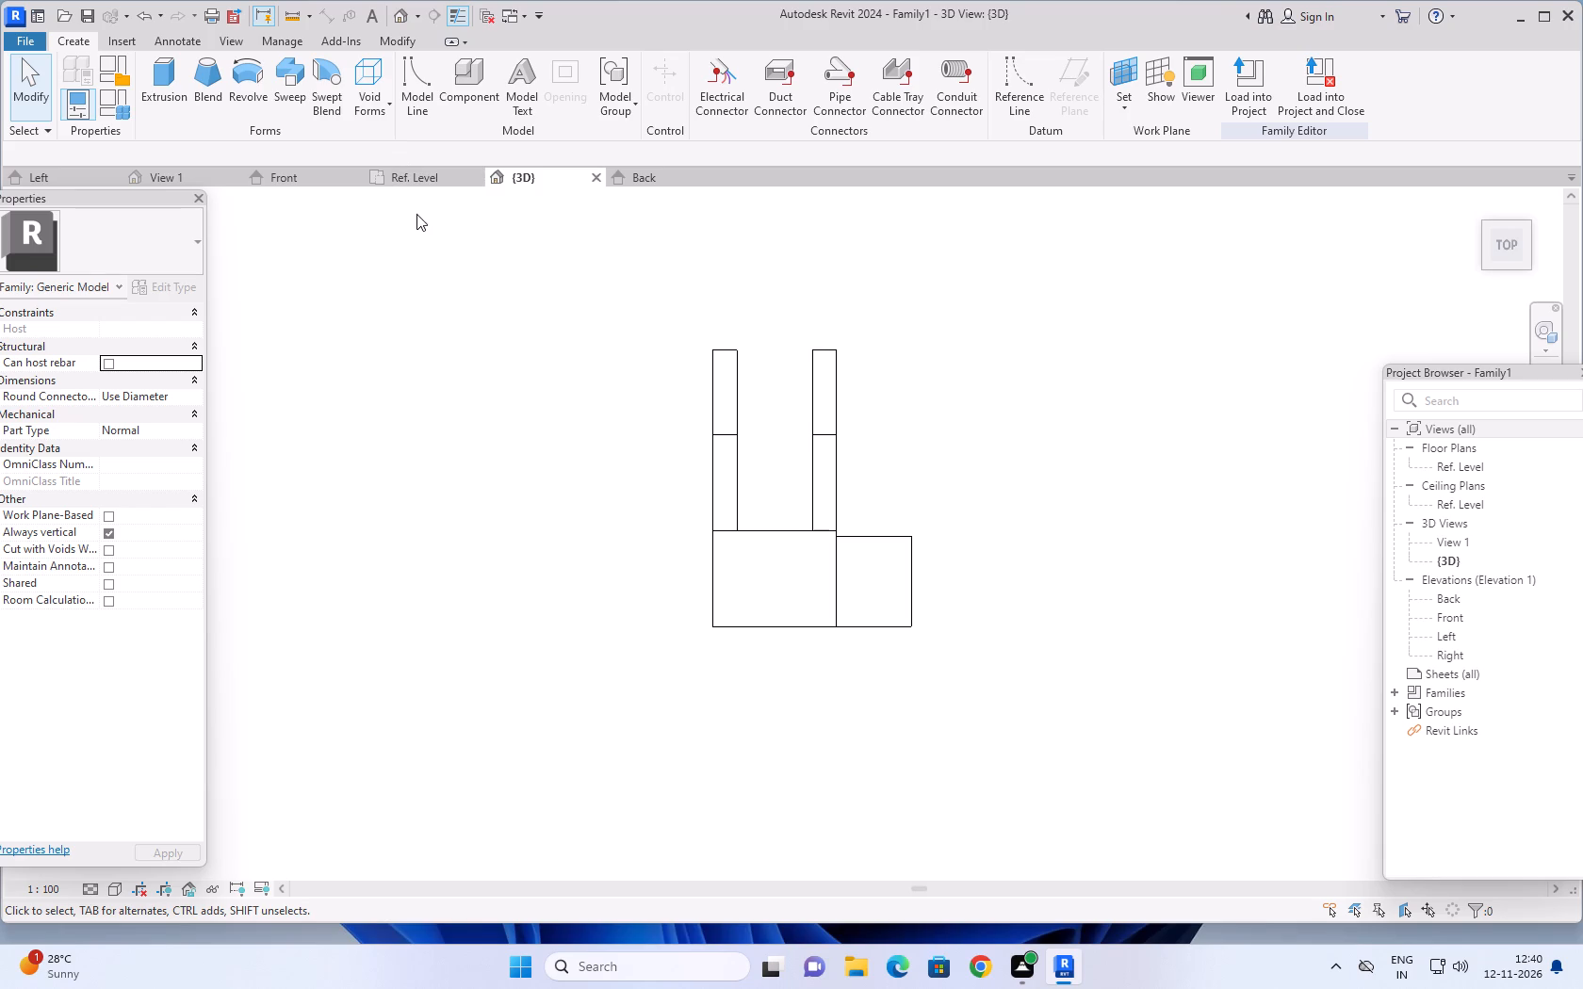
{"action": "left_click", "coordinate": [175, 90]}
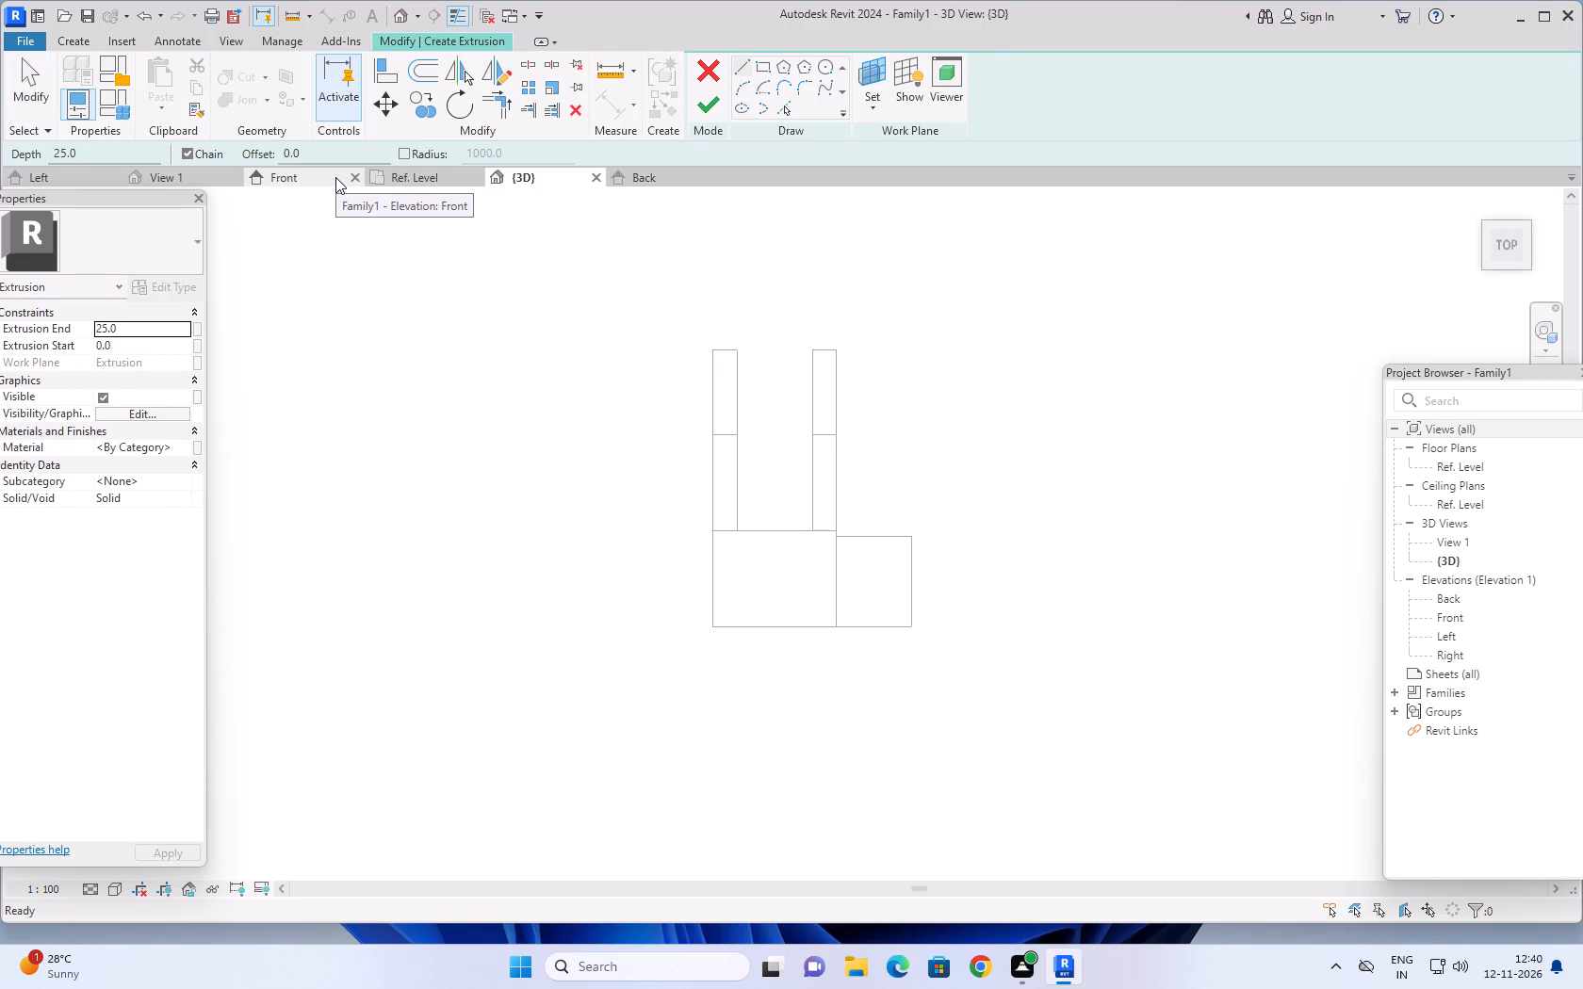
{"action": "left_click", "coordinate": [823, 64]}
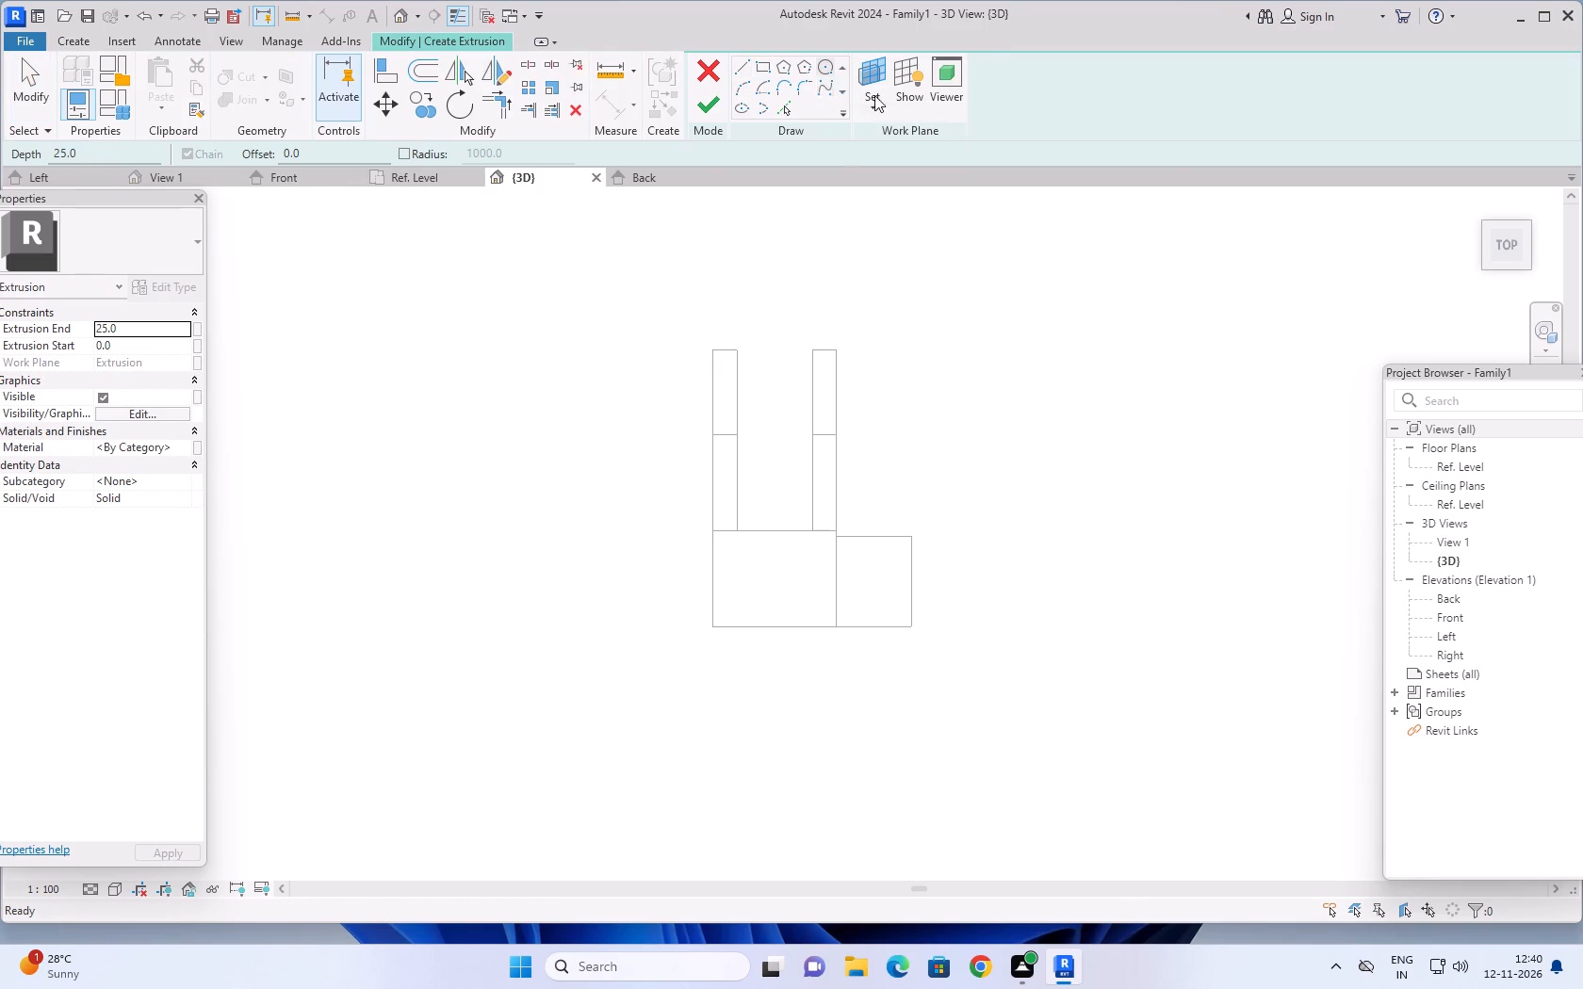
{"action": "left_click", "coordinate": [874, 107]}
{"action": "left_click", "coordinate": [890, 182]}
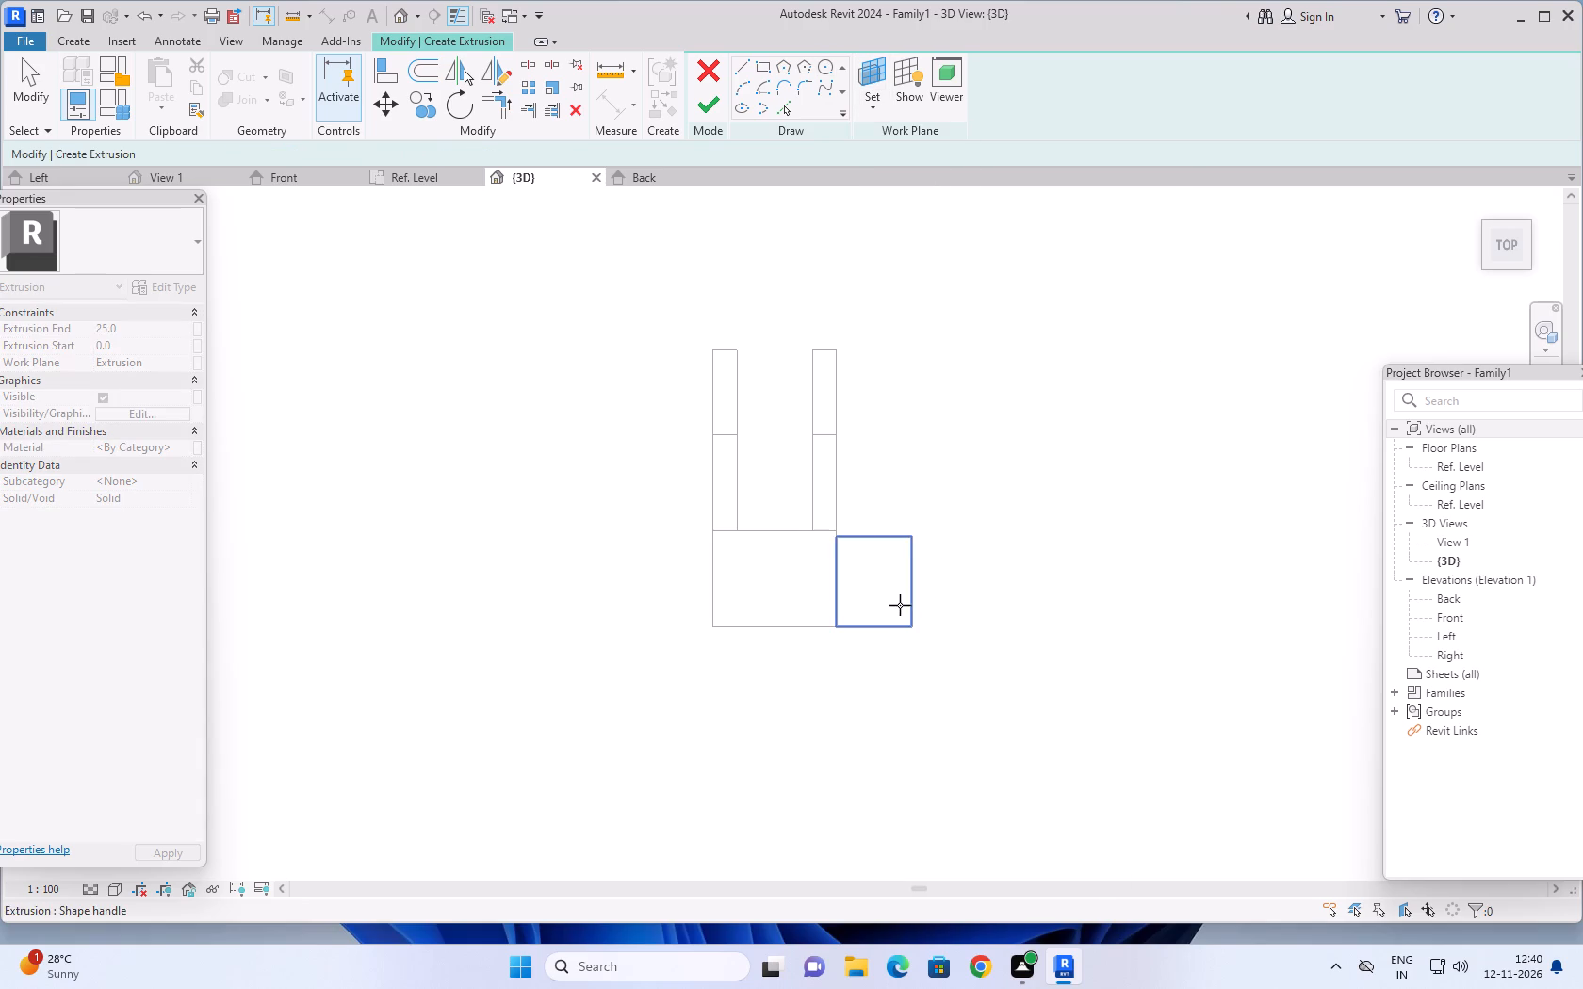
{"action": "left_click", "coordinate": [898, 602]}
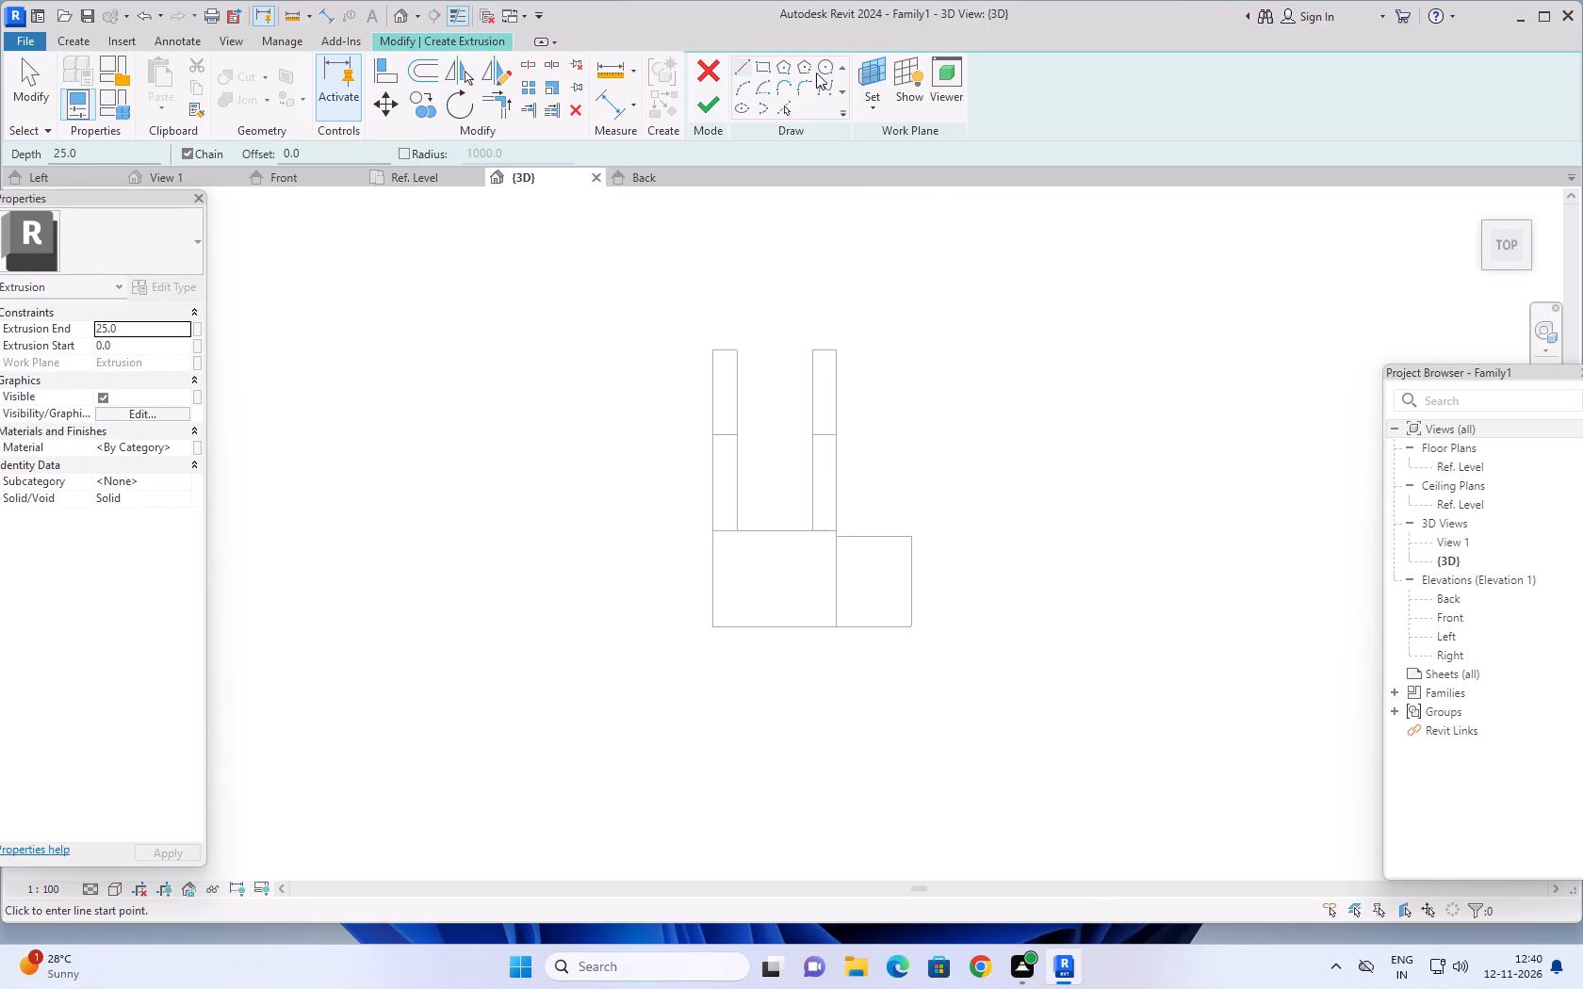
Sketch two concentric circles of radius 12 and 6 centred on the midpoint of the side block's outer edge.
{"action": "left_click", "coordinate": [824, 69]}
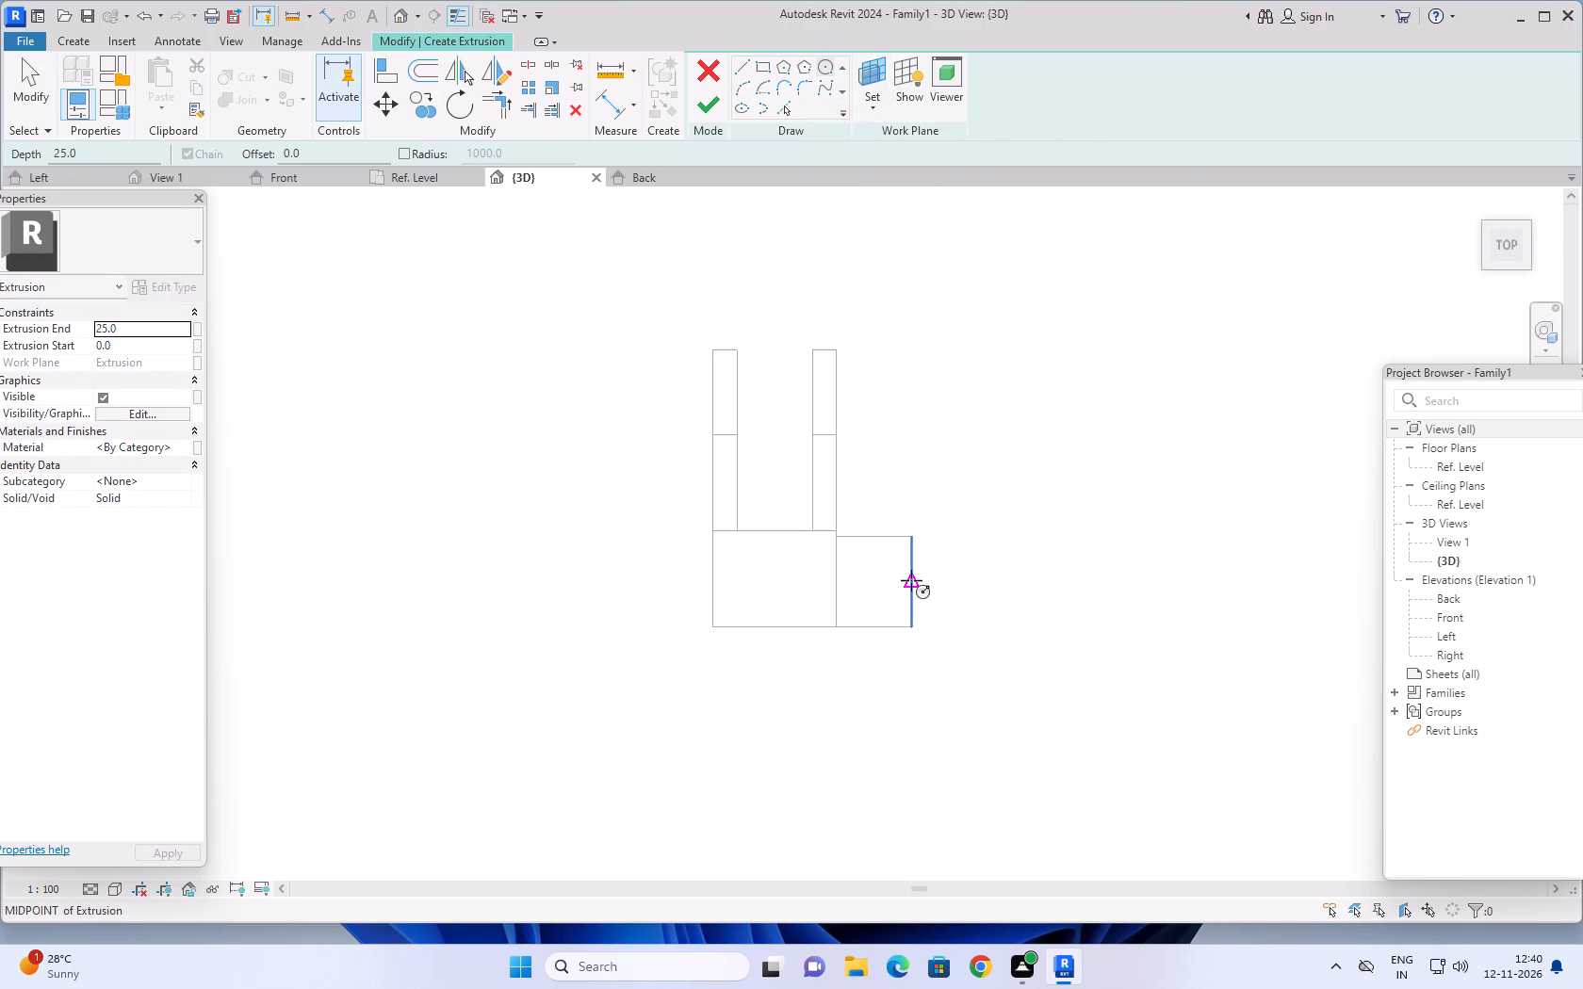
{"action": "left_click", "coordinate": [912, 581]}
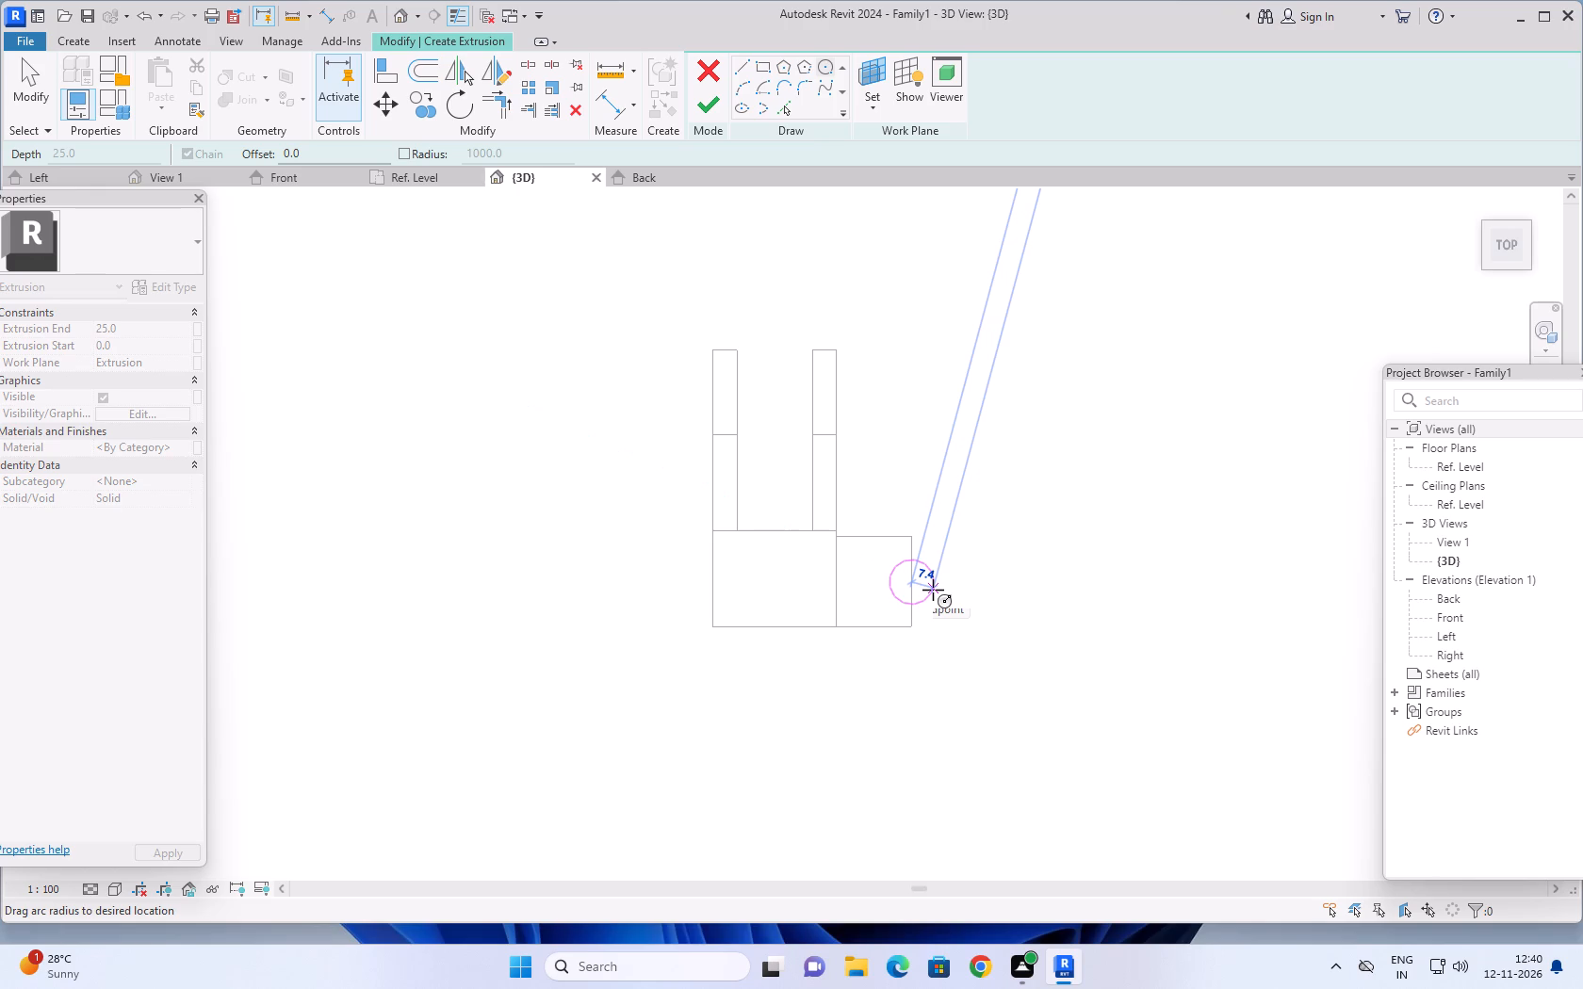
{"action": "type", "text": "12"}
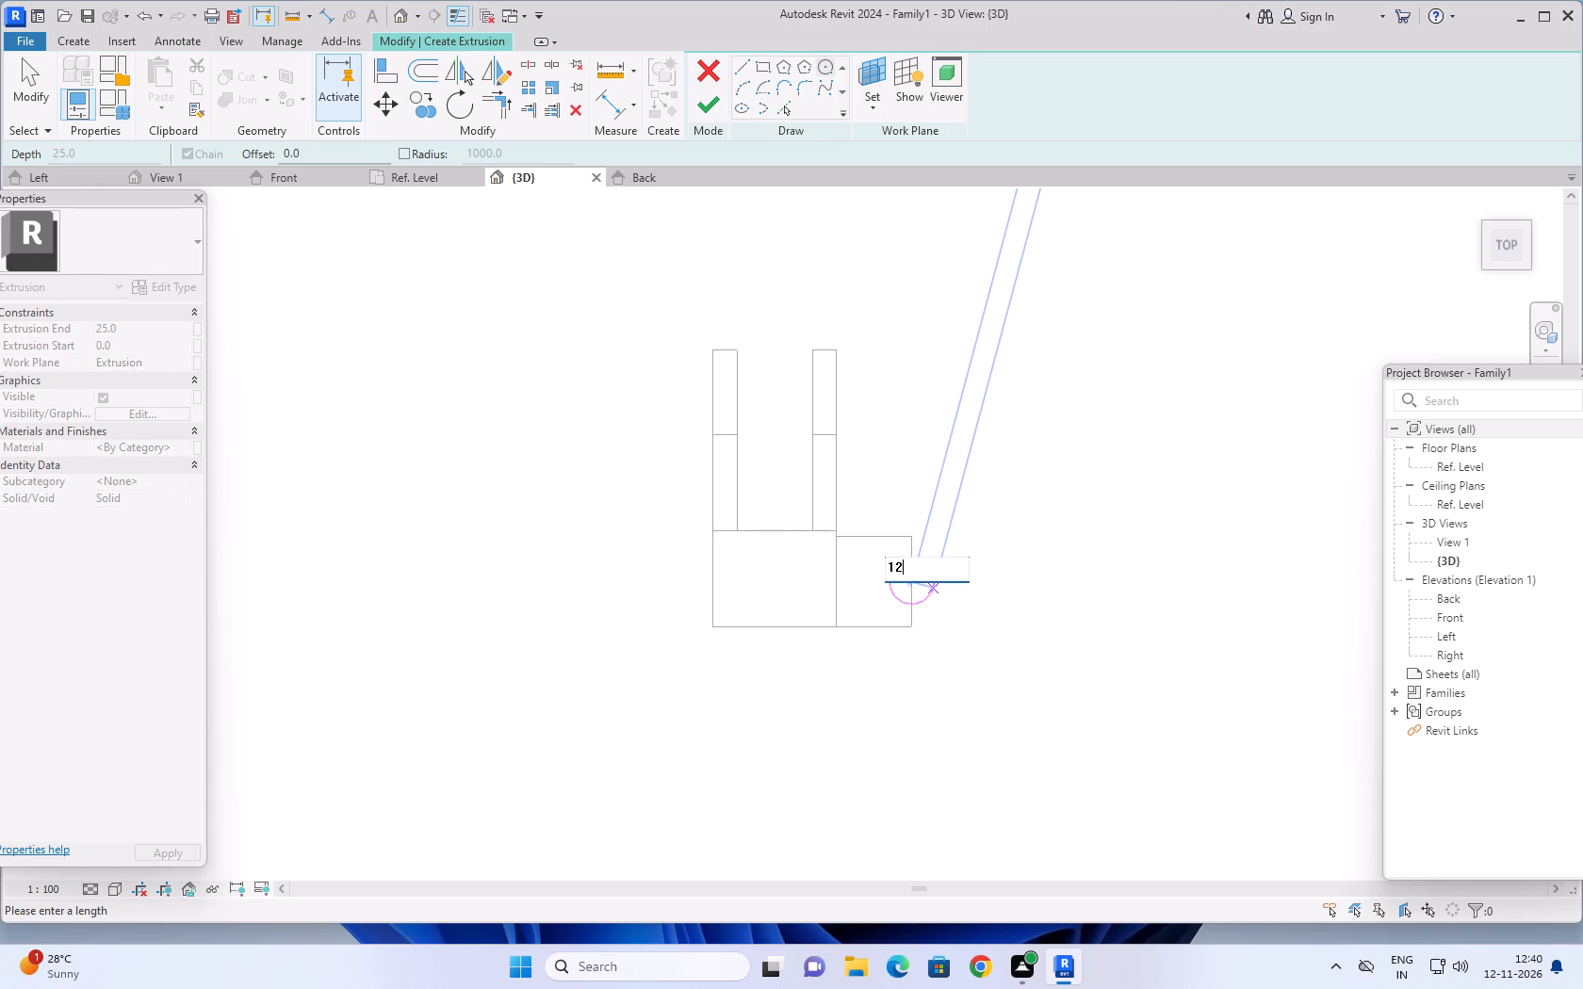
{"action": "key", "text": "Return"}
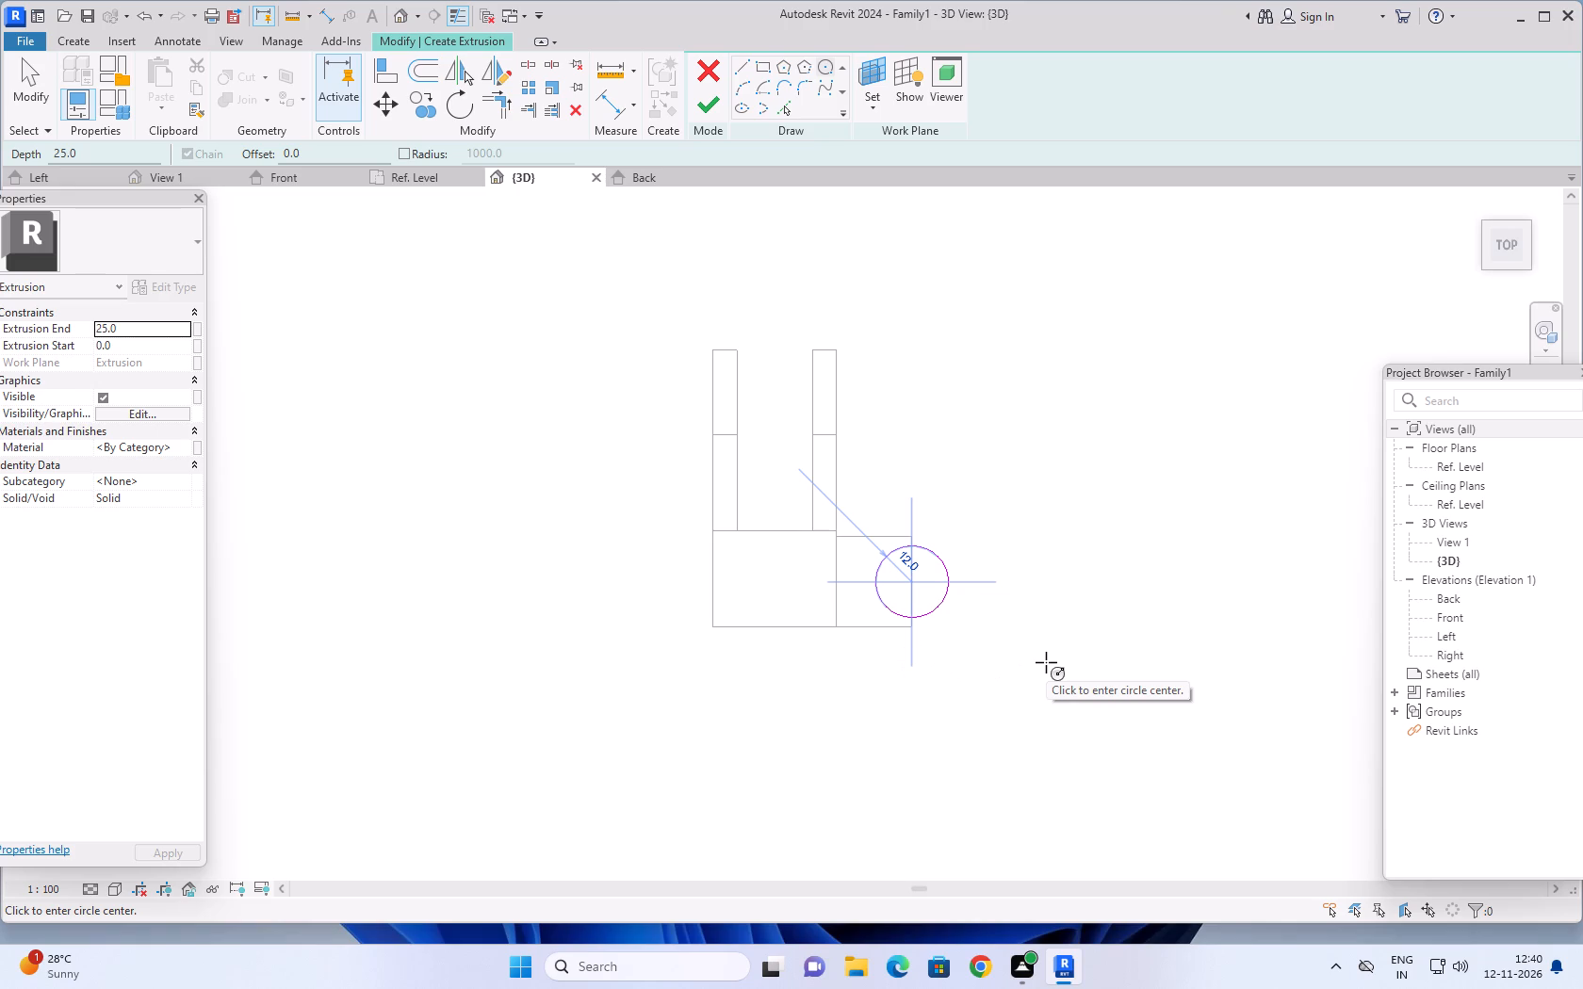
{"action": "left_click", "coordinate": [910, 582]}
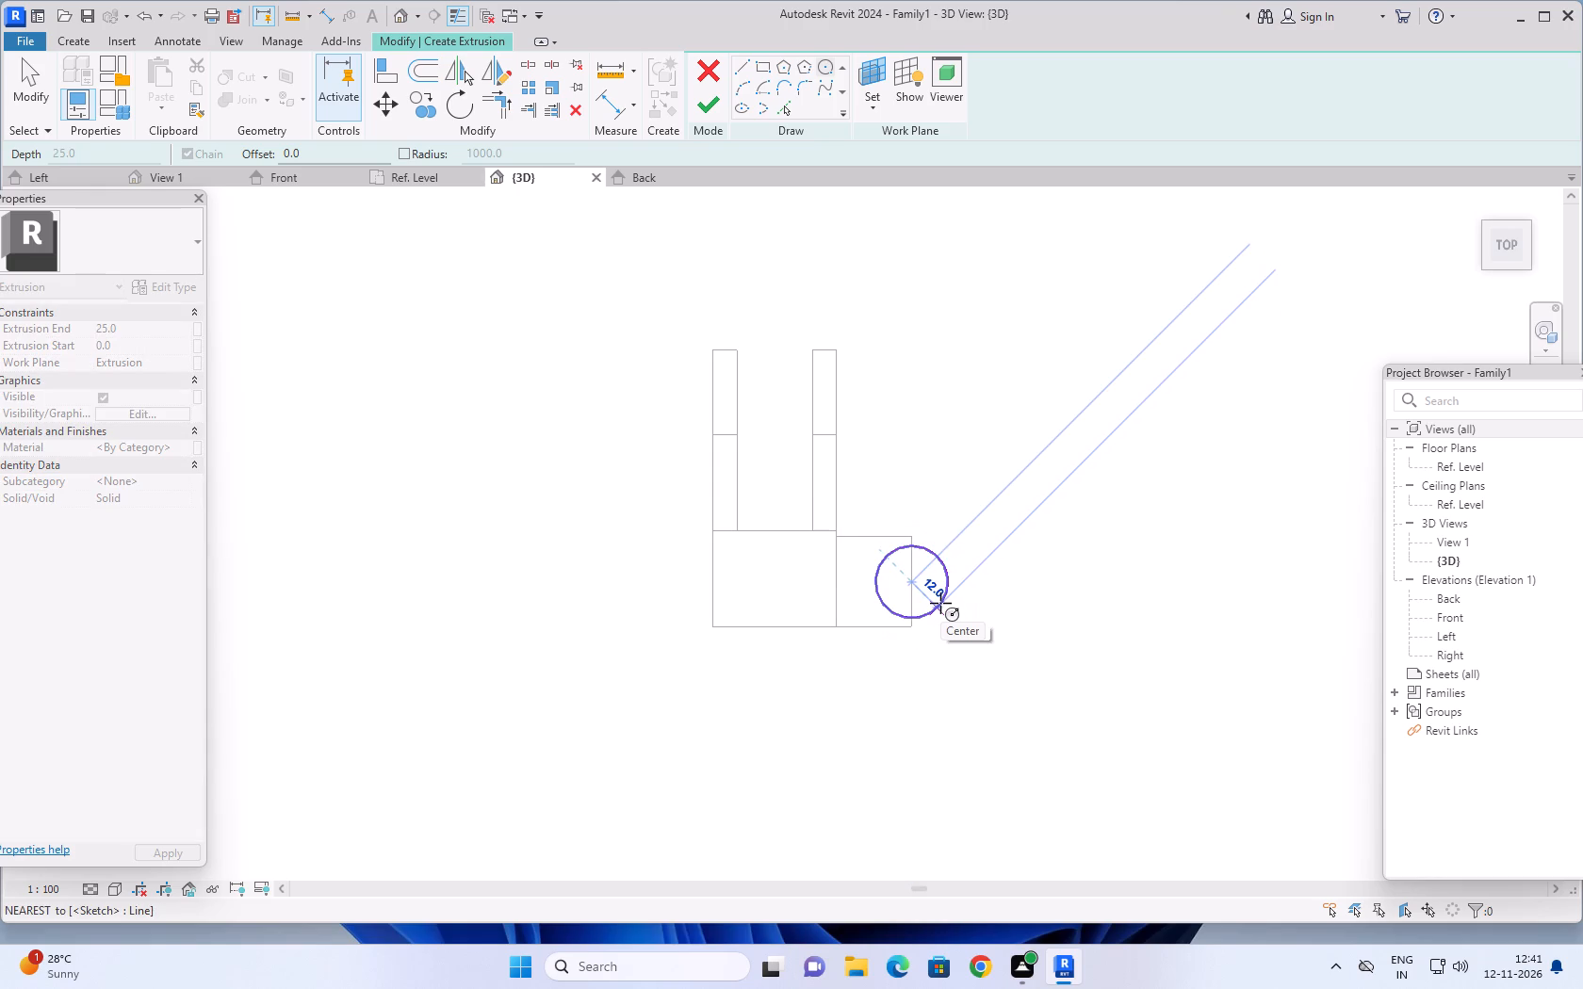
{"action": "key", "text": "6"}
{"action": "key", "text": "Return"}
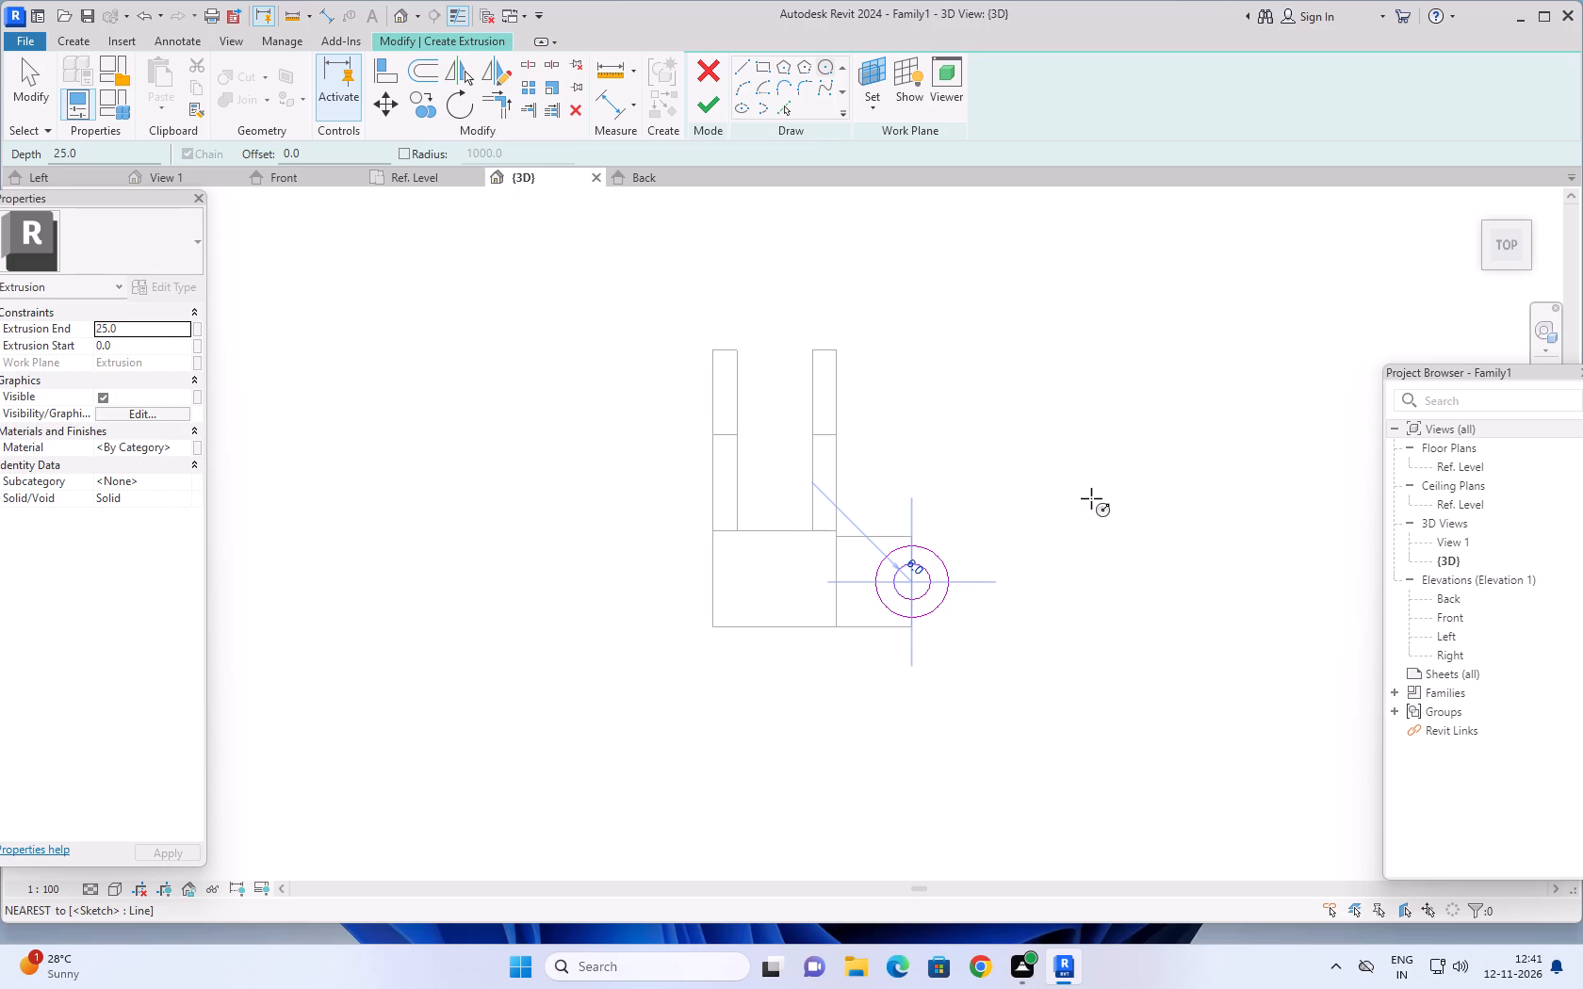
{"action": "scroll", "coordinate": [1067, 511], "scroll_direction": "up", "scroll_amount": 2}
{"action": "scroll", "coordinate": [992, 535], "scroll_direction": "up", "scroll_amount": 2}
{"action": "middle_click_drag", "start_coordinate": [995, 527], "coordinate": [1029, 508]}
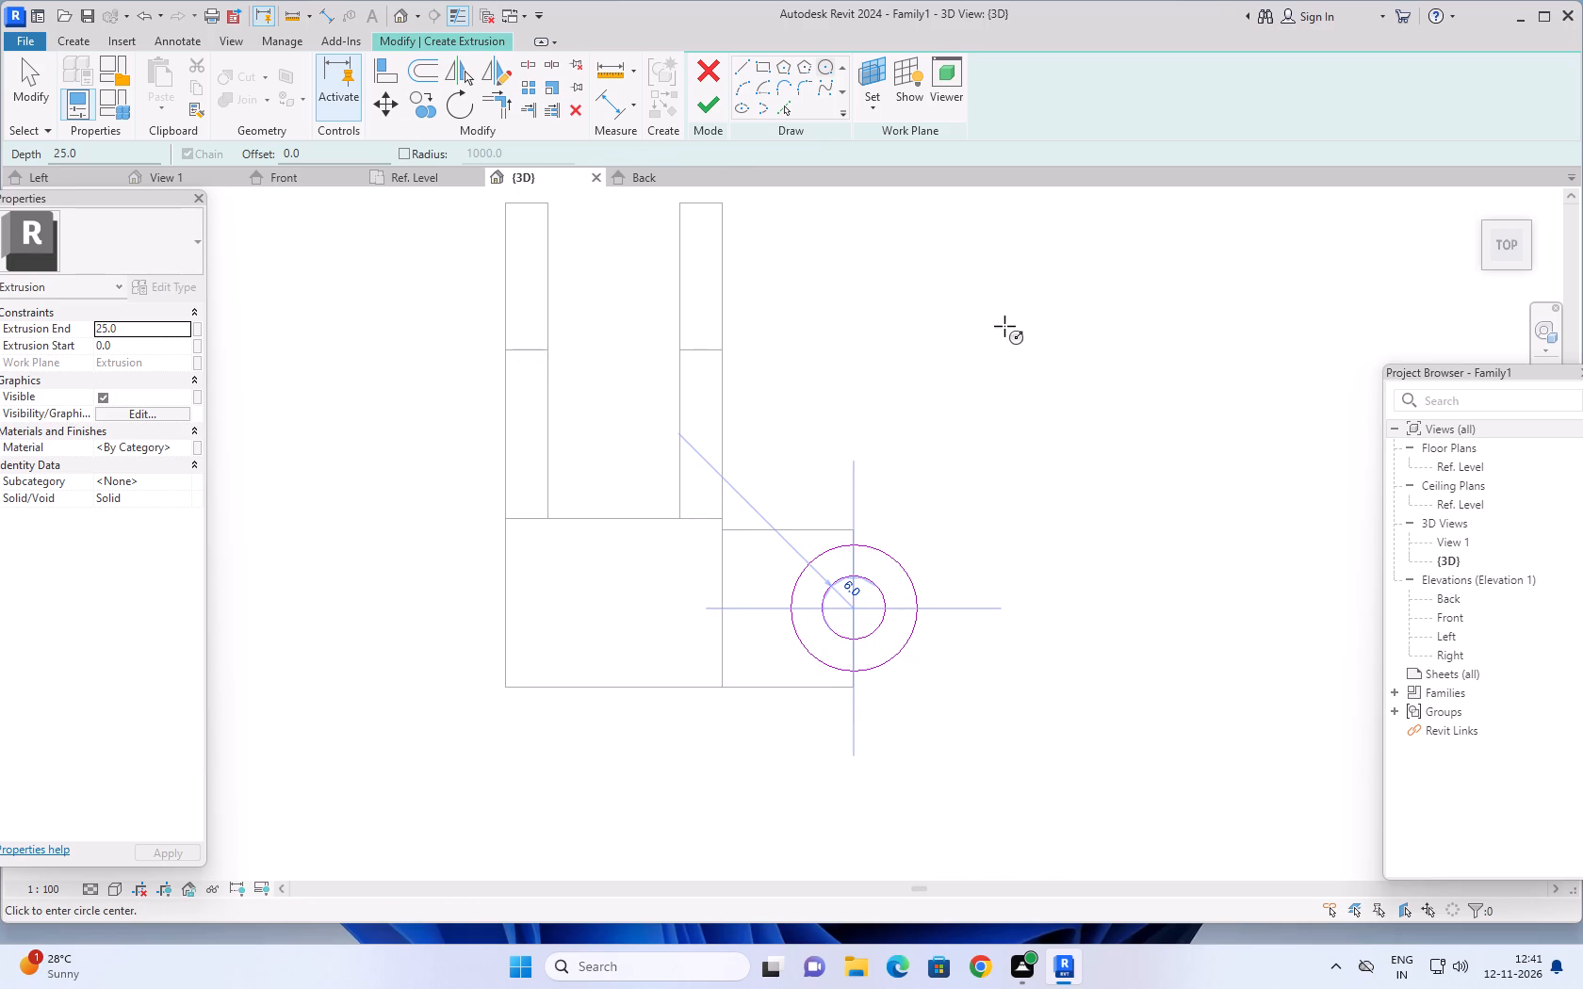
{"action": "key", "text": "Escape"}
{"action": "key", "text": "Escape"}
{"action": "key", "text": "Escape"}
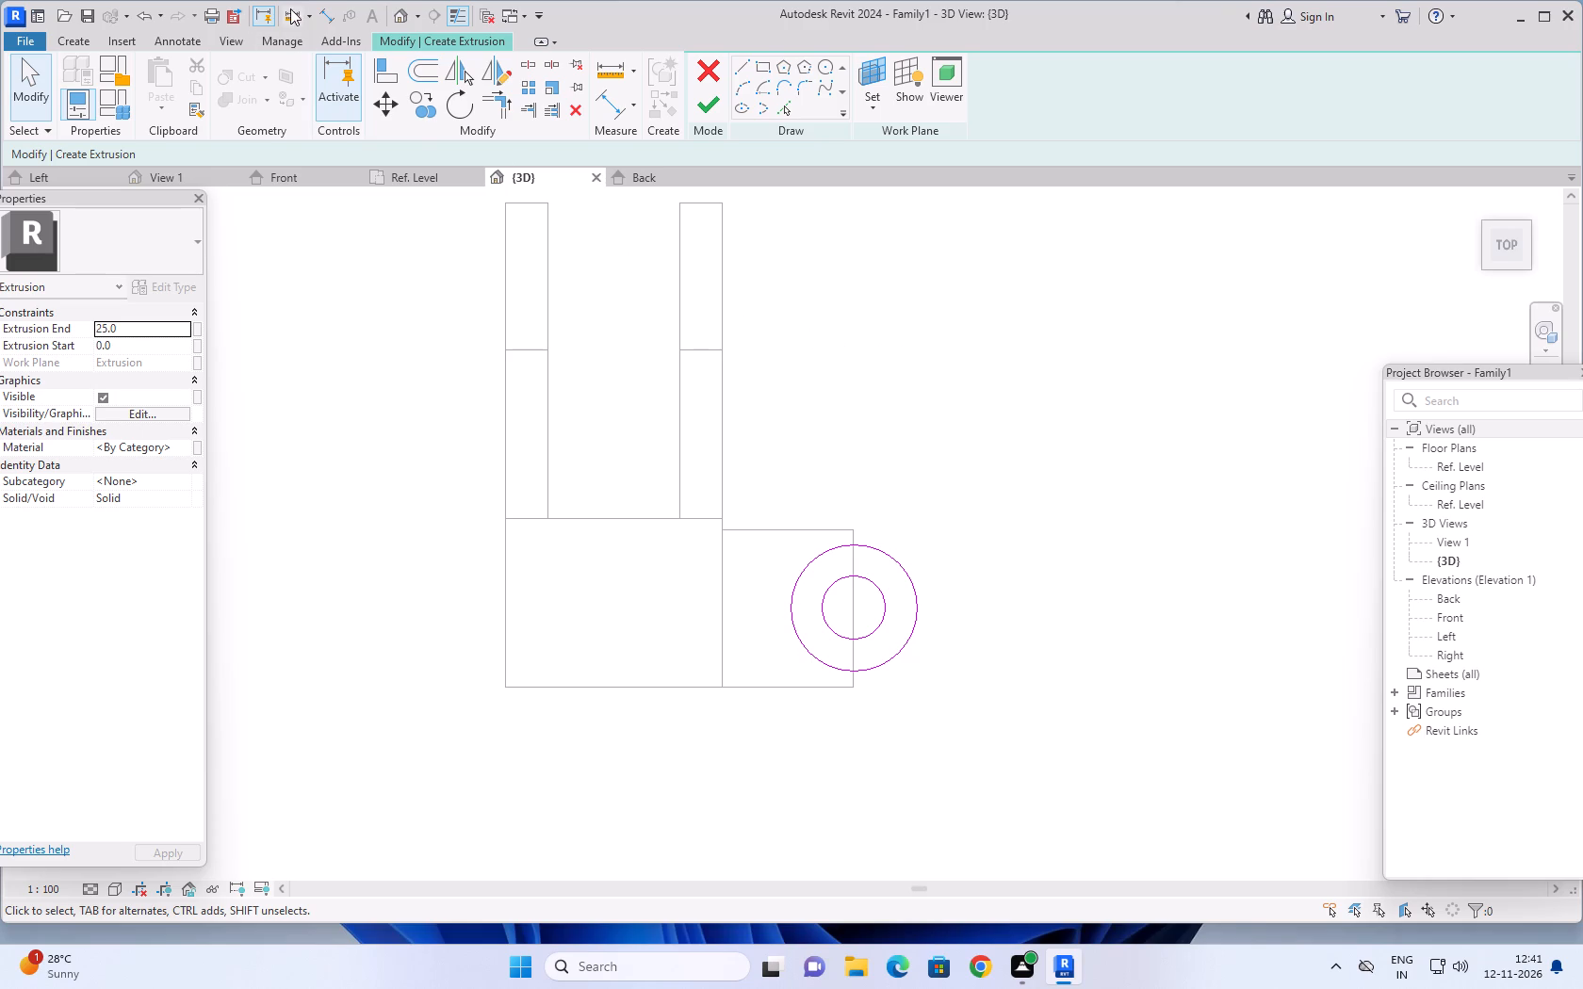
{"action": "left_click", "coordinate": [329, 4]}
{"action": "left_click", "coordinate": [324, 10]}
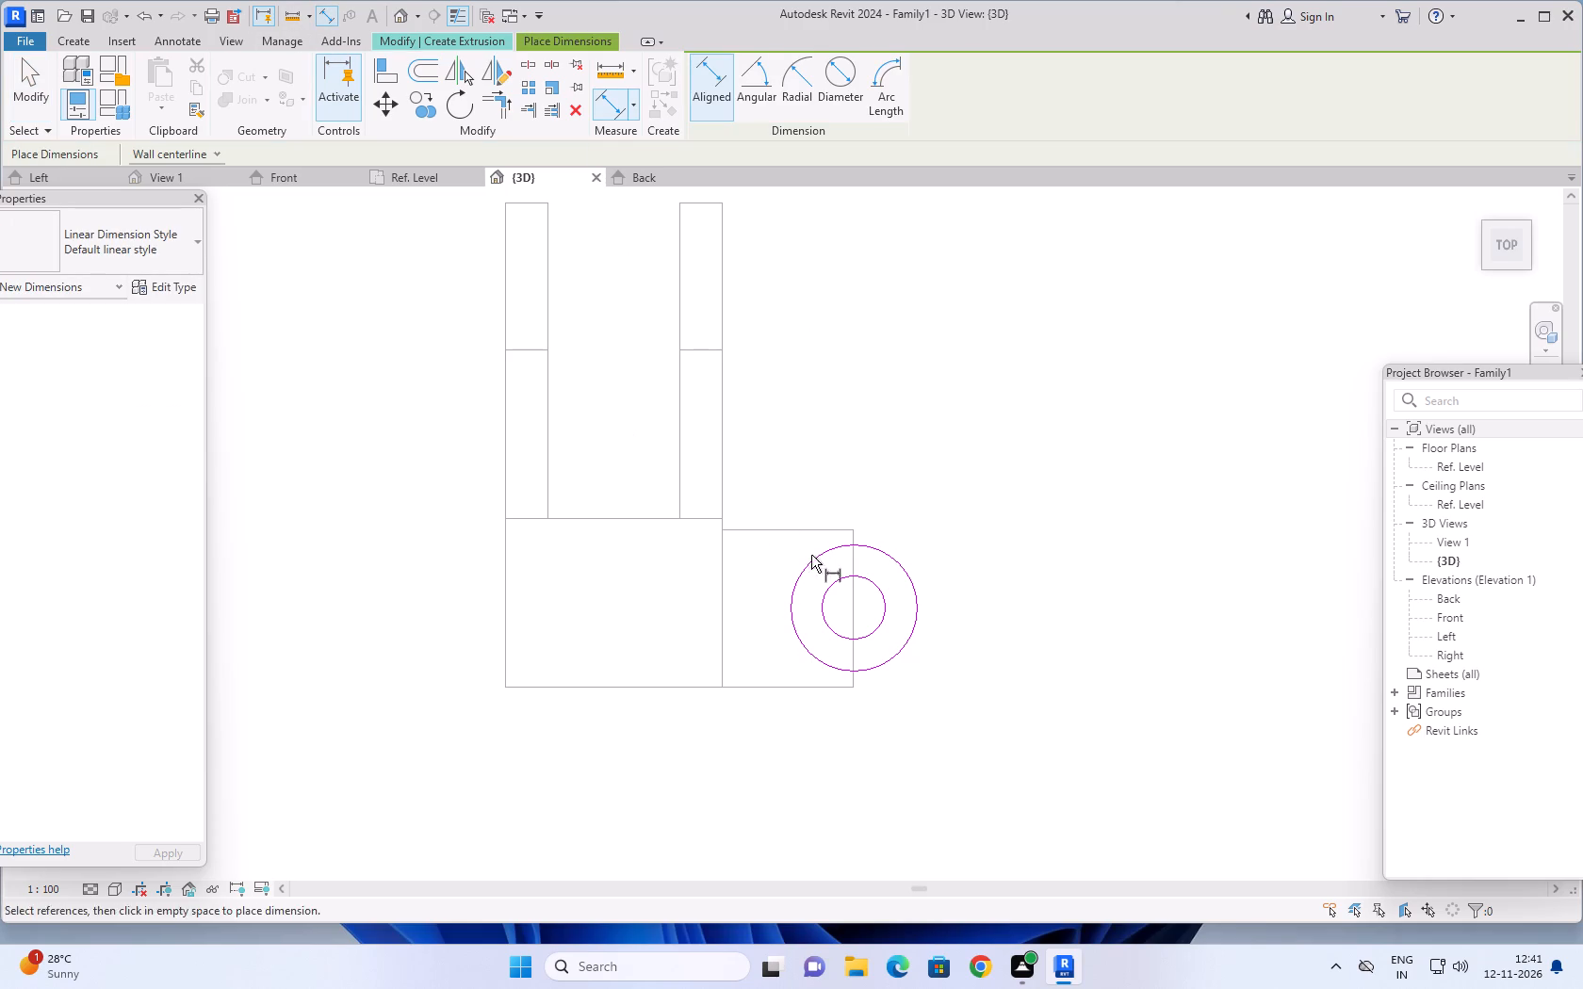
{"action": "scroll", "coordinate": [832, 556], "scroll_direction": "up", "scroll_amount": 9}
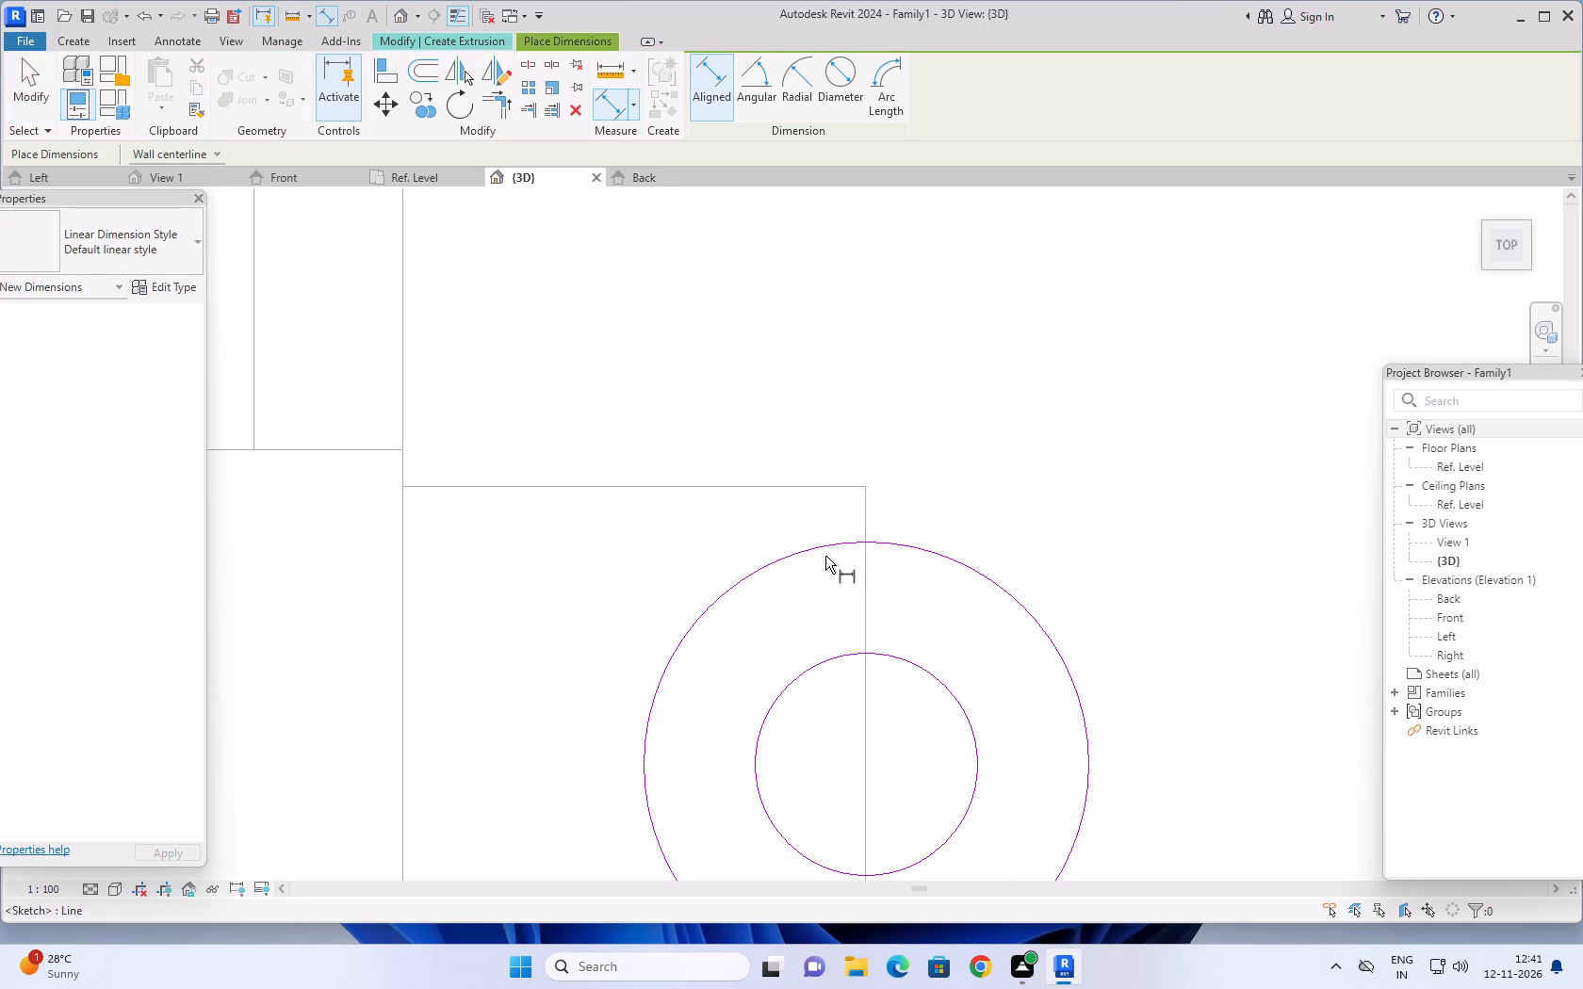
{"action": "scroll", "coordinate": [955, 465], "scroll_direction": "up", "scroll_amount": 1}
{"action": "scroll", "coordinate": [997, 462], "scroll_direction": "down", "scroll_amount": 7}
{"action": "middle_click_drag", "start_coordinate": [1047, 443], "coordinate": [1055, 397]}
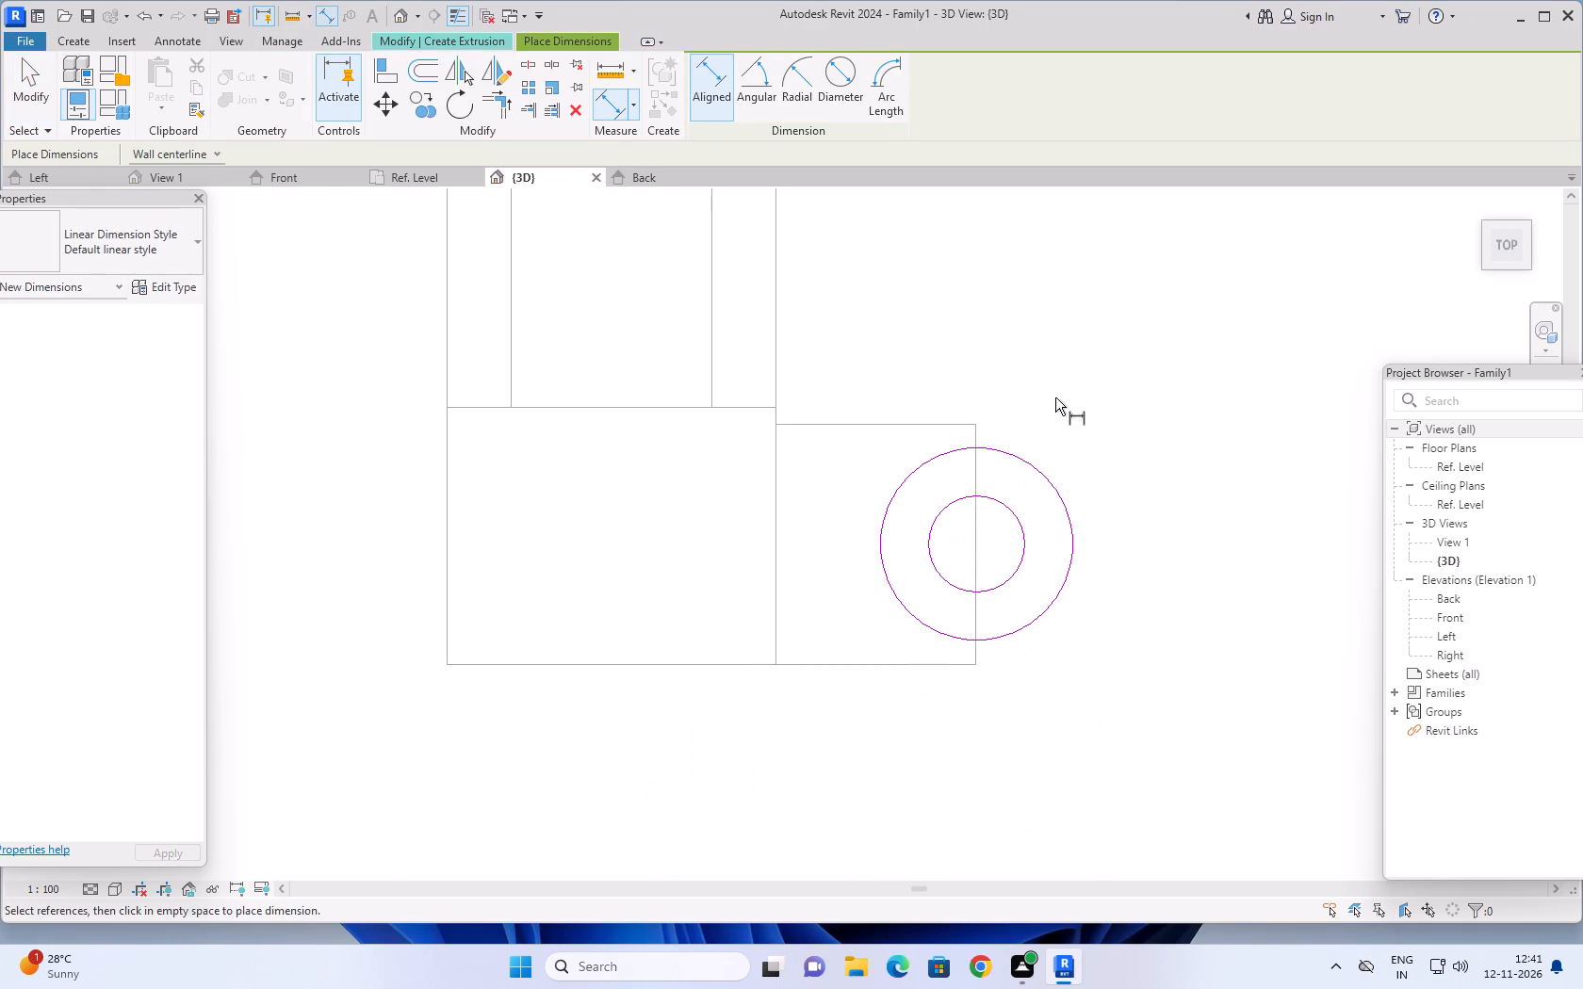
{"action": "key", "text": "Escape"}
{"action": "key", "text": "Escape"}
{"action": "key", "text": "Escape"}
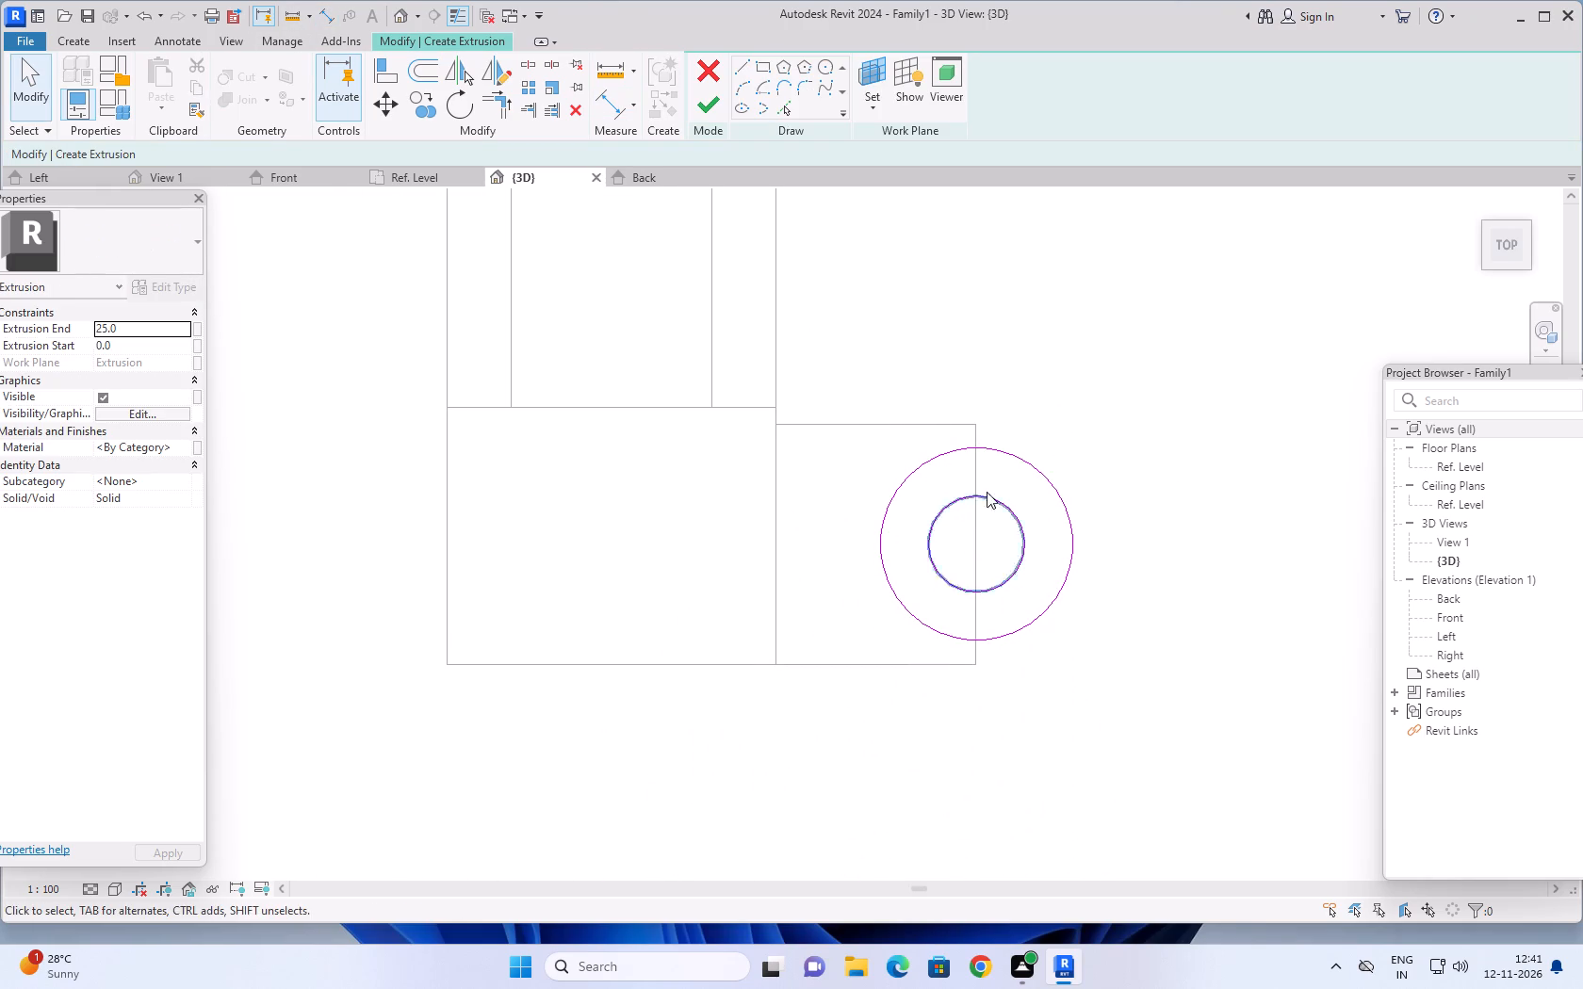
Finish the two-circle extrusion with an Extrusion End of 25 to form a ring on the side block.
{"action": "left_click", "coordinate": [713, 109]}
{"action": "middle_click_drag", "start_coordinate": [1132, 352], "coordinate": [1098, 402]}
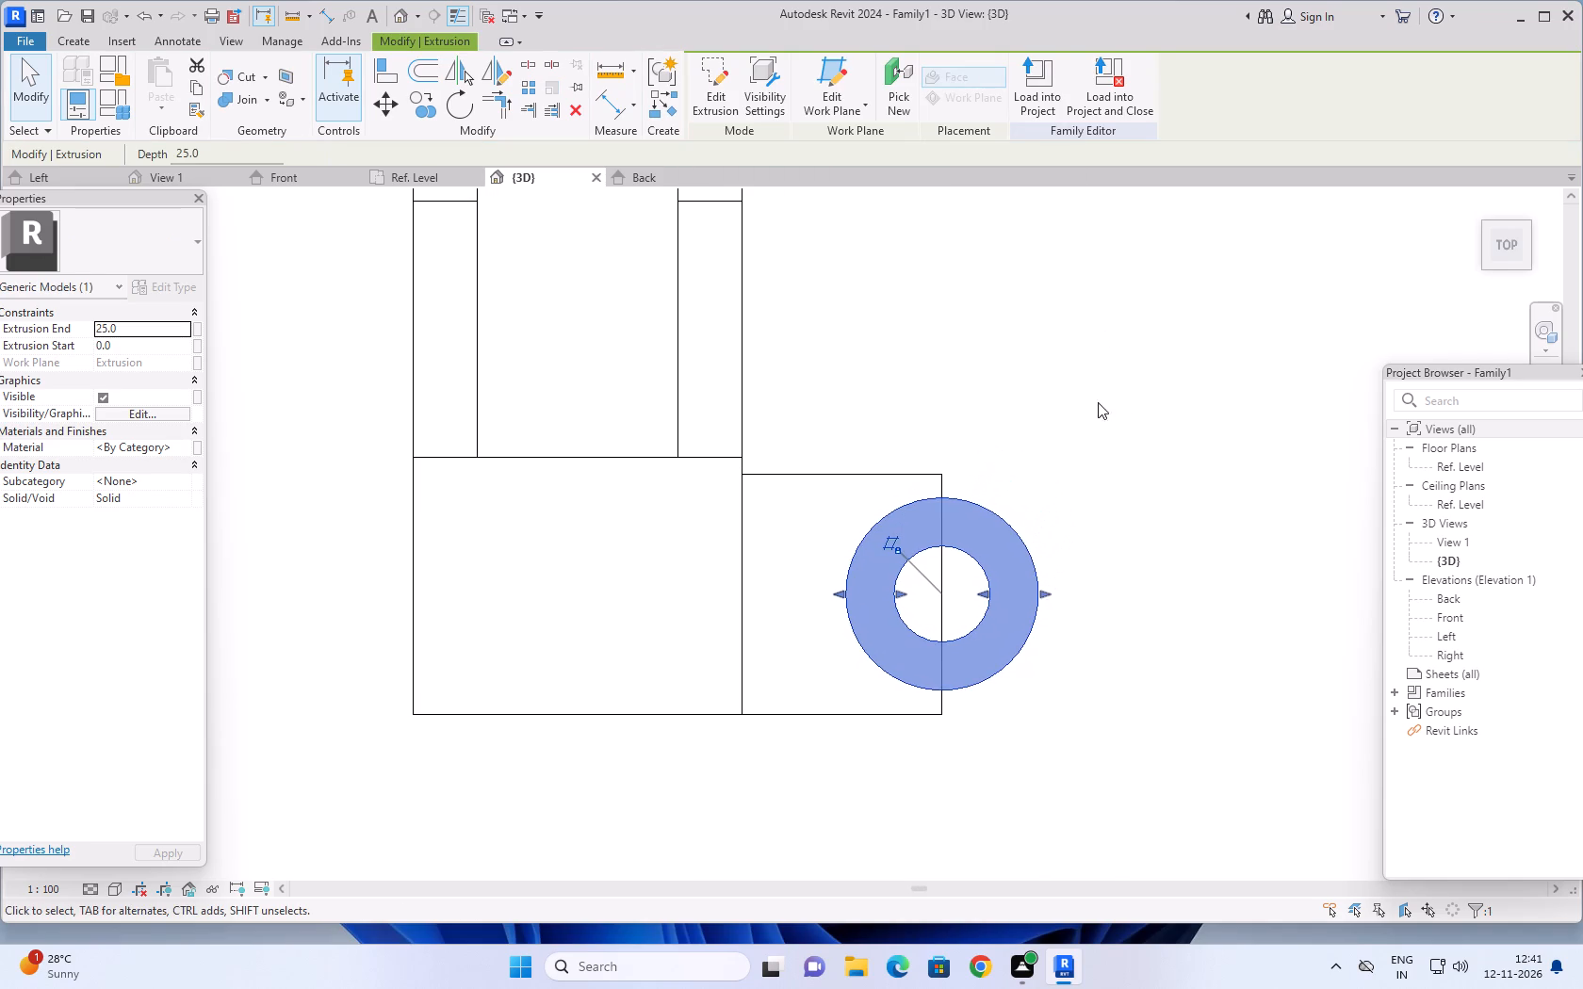
Move the side block's back face forward to about 5 from the base block's back edge, level with the ring's outer circle.
{"action": "left_click", "coordinate": [835, 478]}
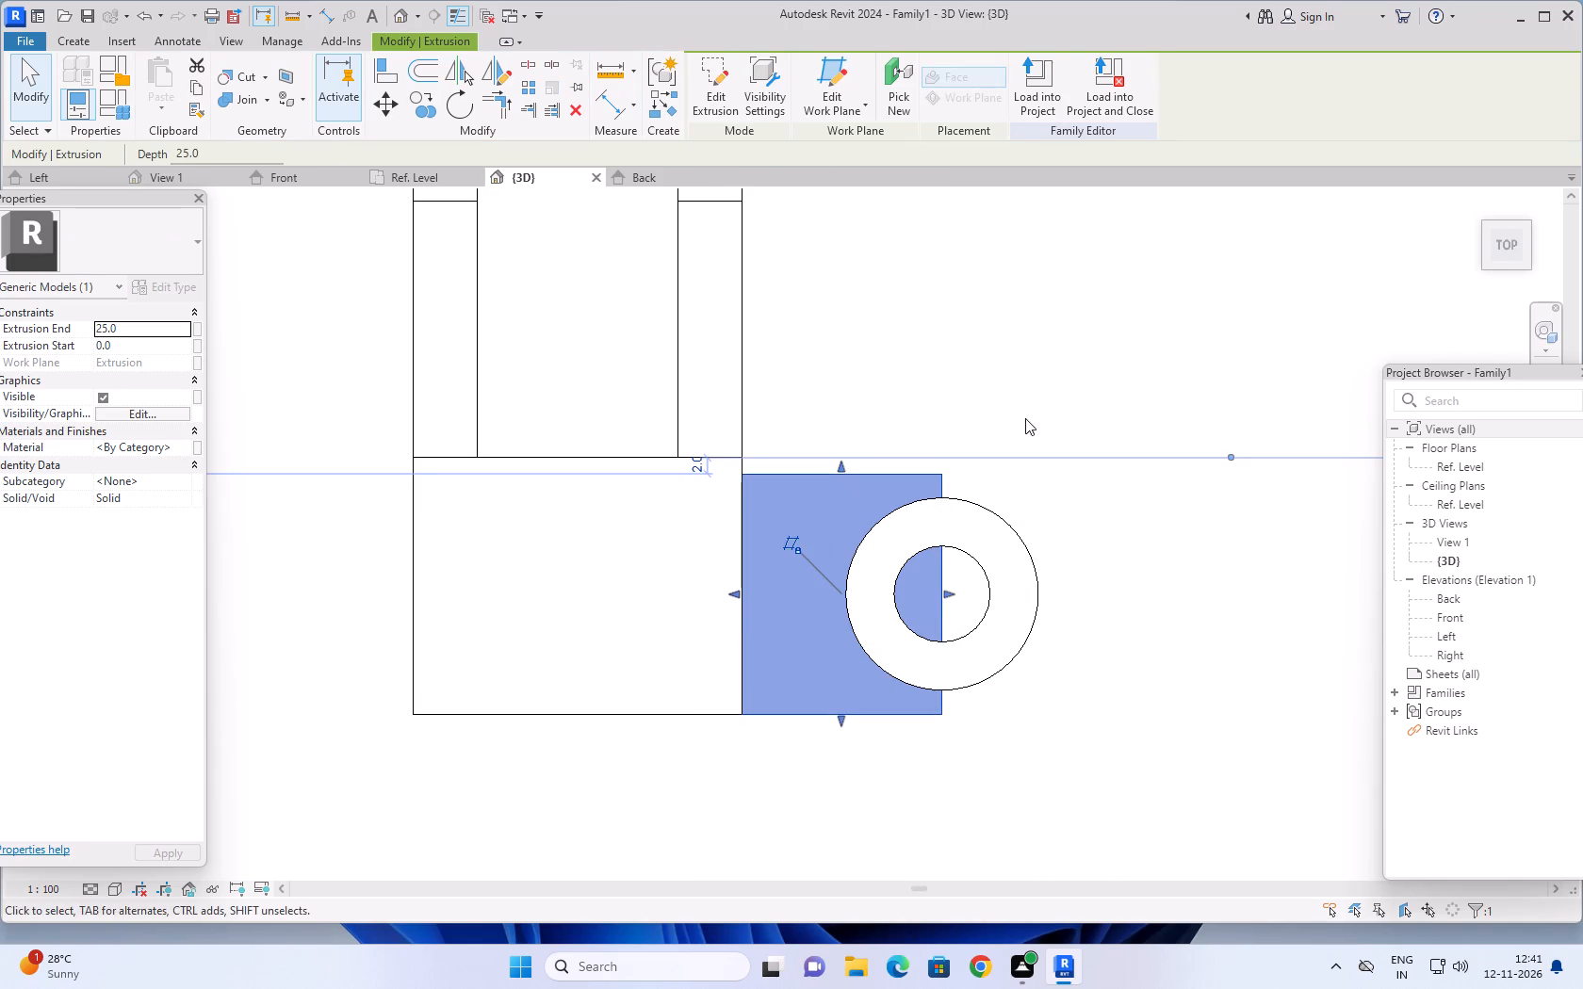
{"action": "middle_click_drag", "start_coordinate": [1026, 418], "coordinate": [1013, 445]}
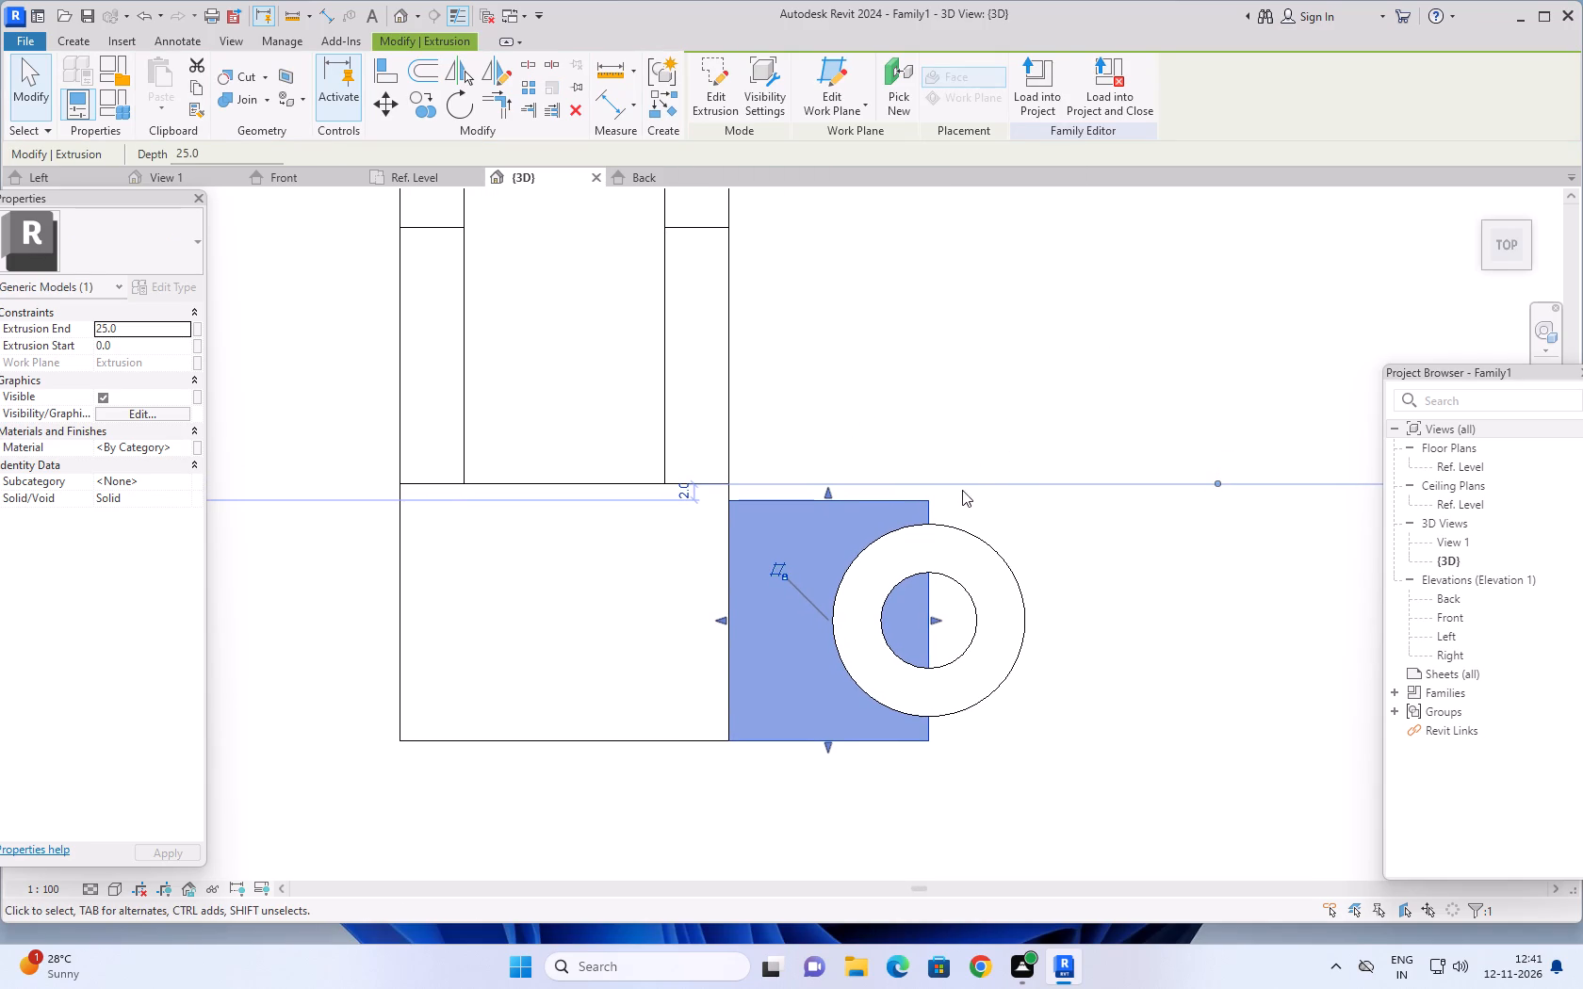
{"action": "left_click", "coordinate": [713, 96]}
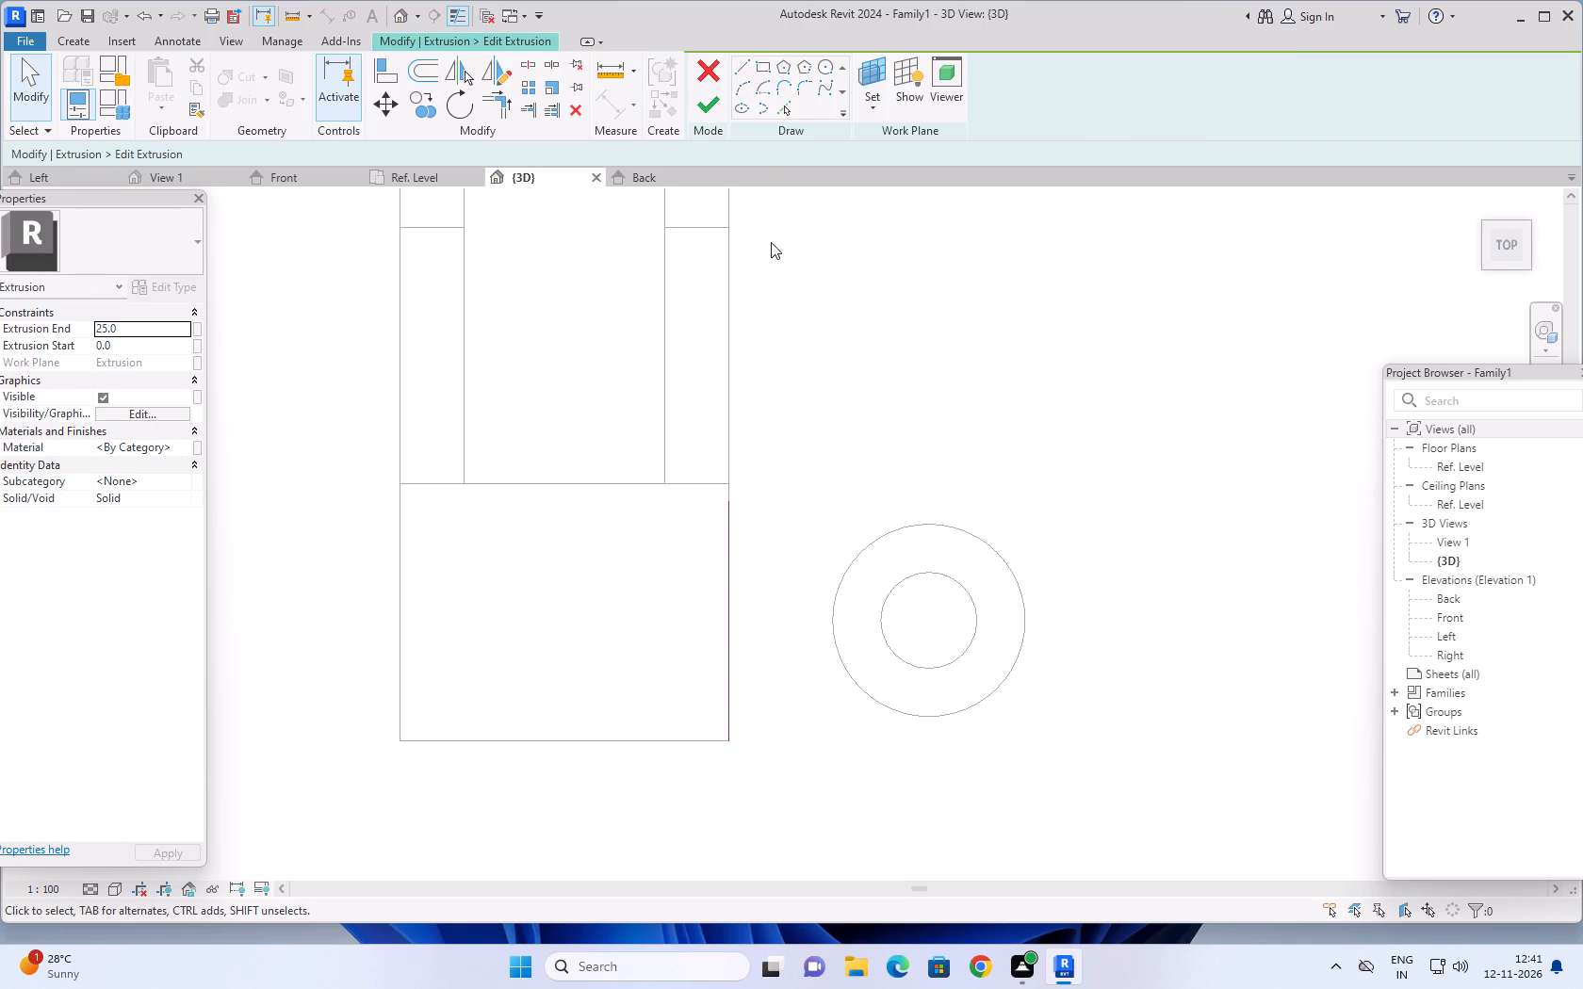
{"action": "left_click", "coordinate": [709, 67]}
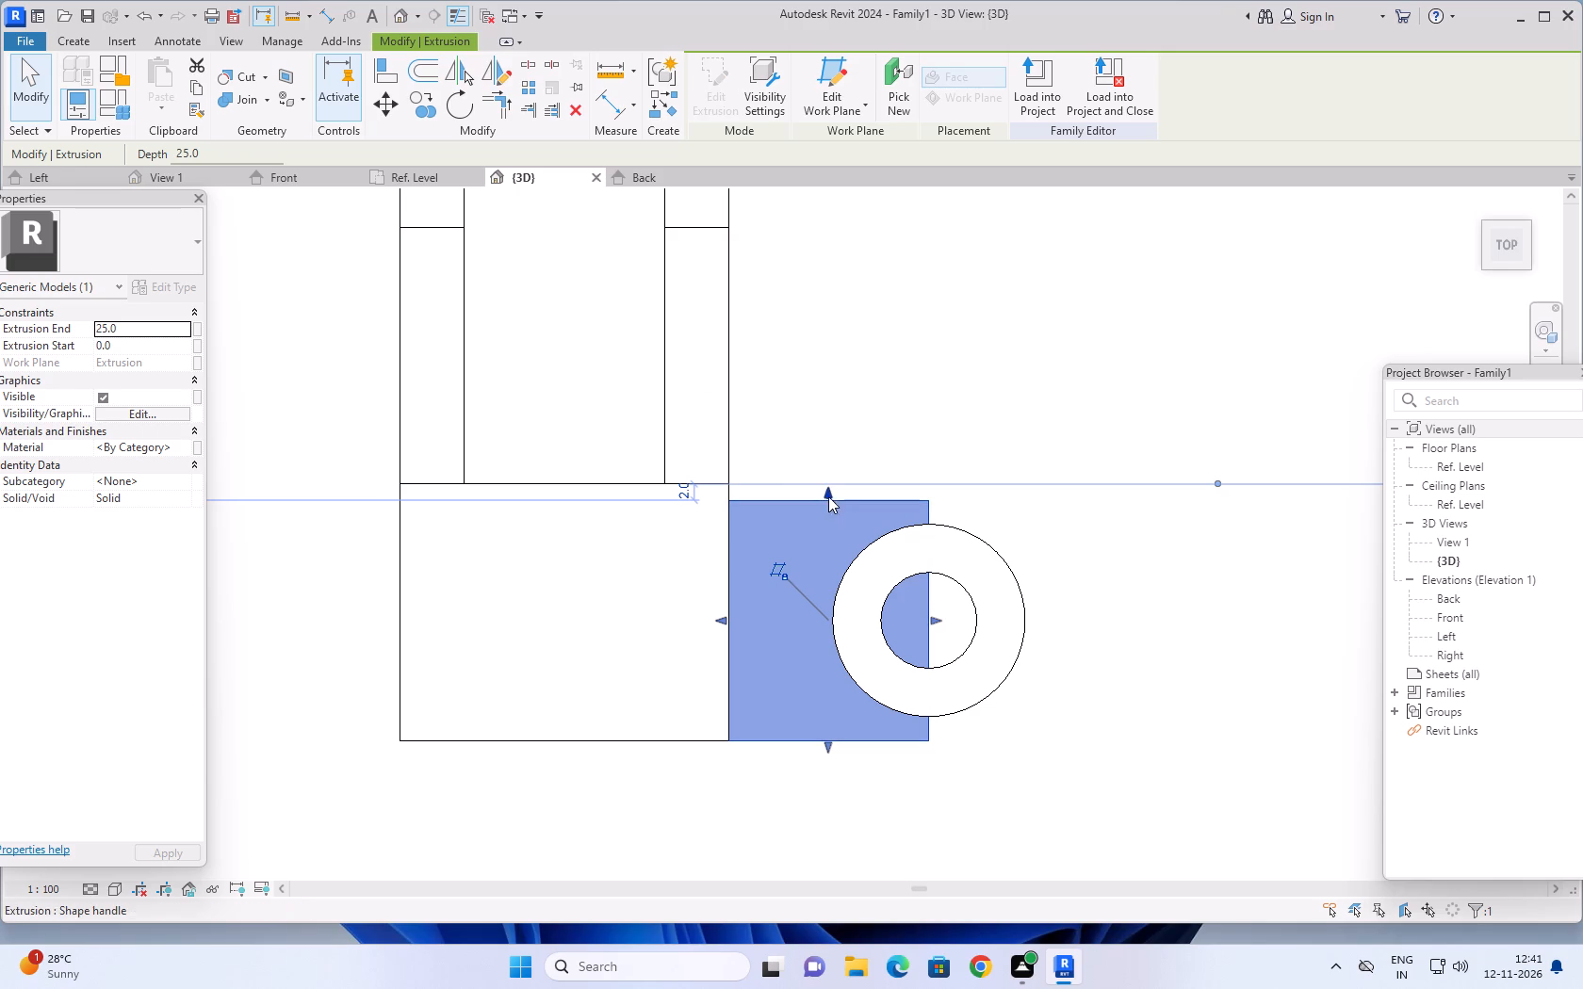
{"action": "left_click_drag", "start_coordinate": [827, 494], "coordinate": [826, 522]}
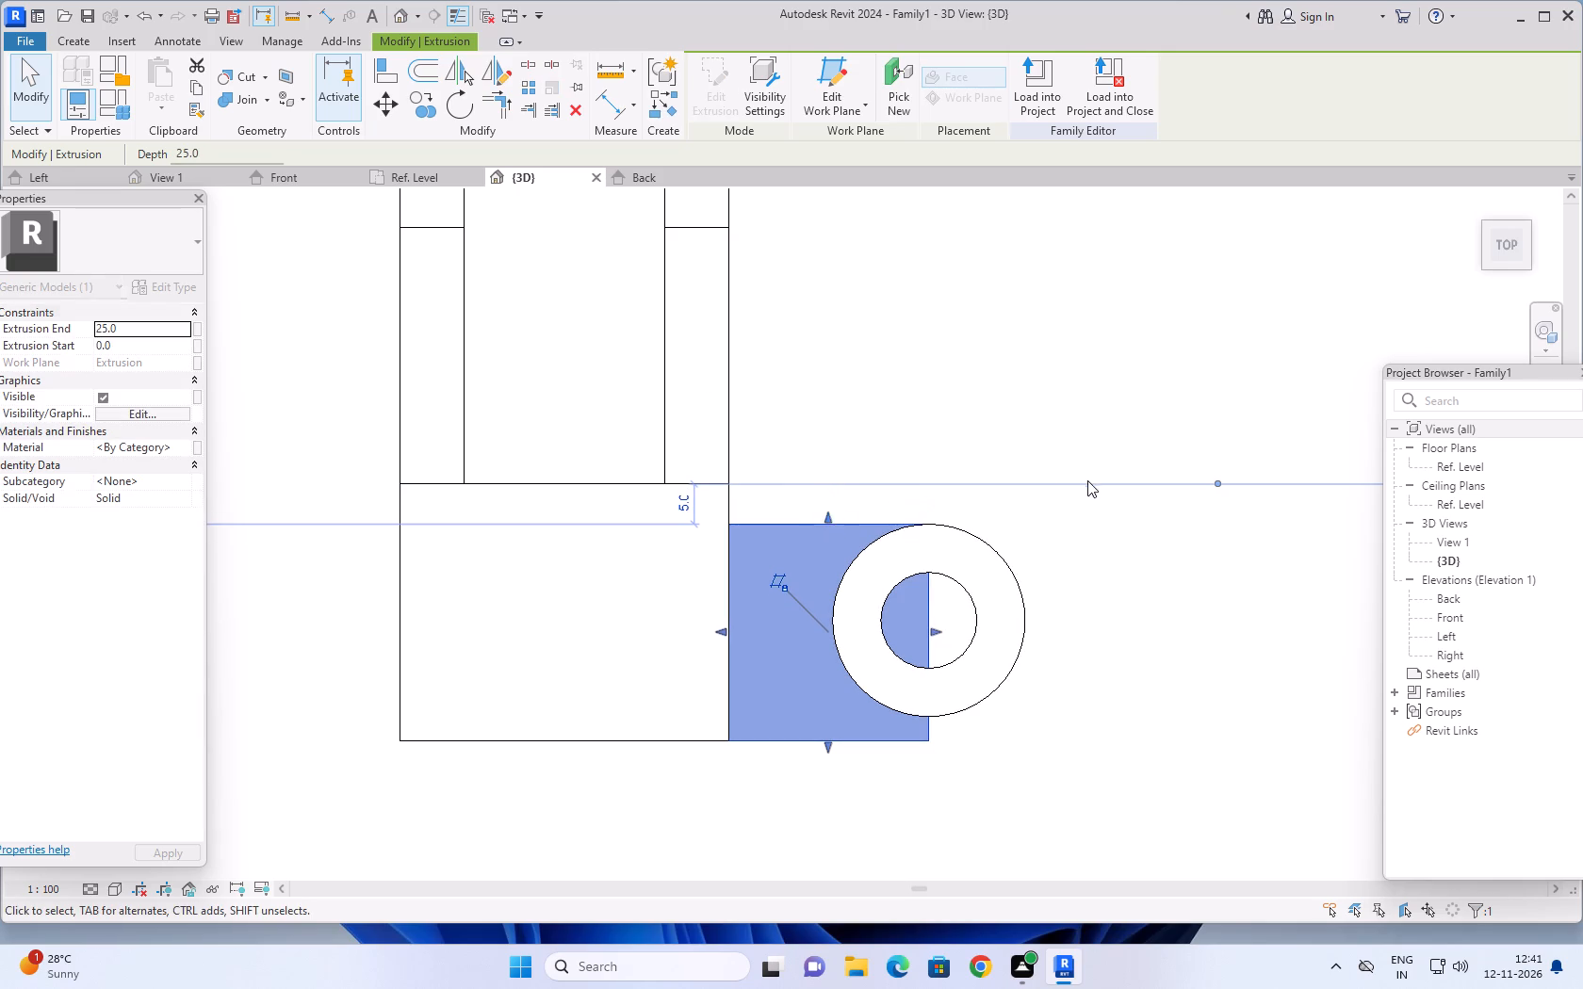
{"action": "scroll", "coordinate": [1089, 463], "scroll_direction": "down", "scroll_amount": 2}
{"action": "middle_click_drag", "start_coordinate": [1060, 420], "coordinate": [1018, 407]}
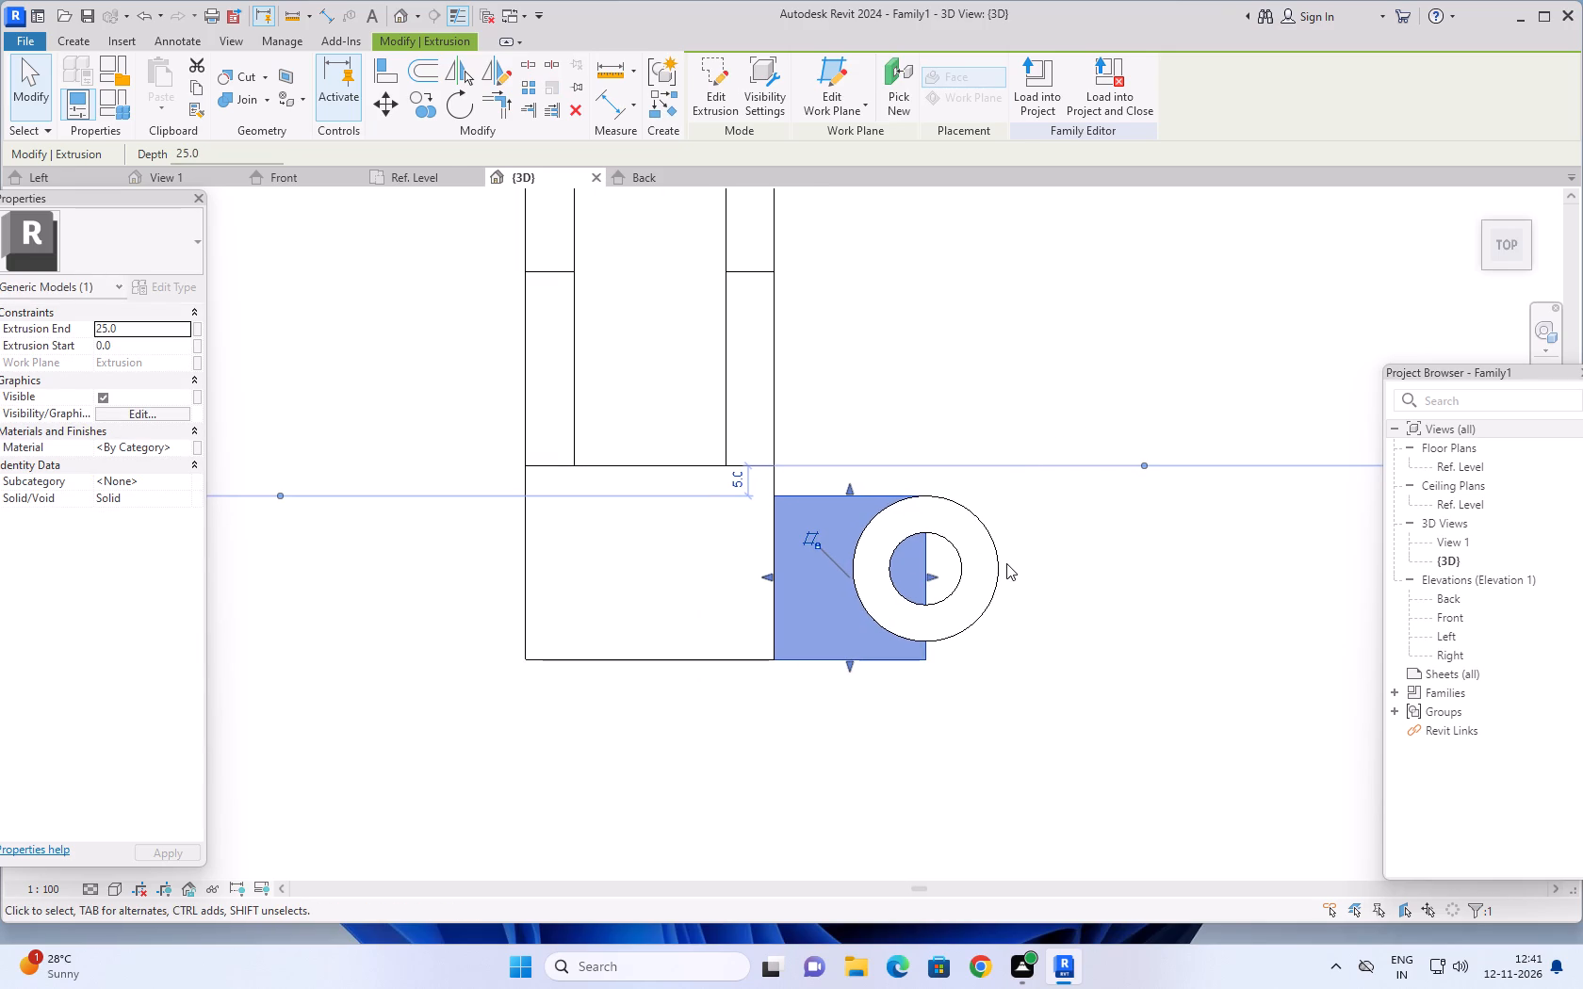
{"action": "key", "text": "Escape"}
{"action": "key", "text": "Escape"}
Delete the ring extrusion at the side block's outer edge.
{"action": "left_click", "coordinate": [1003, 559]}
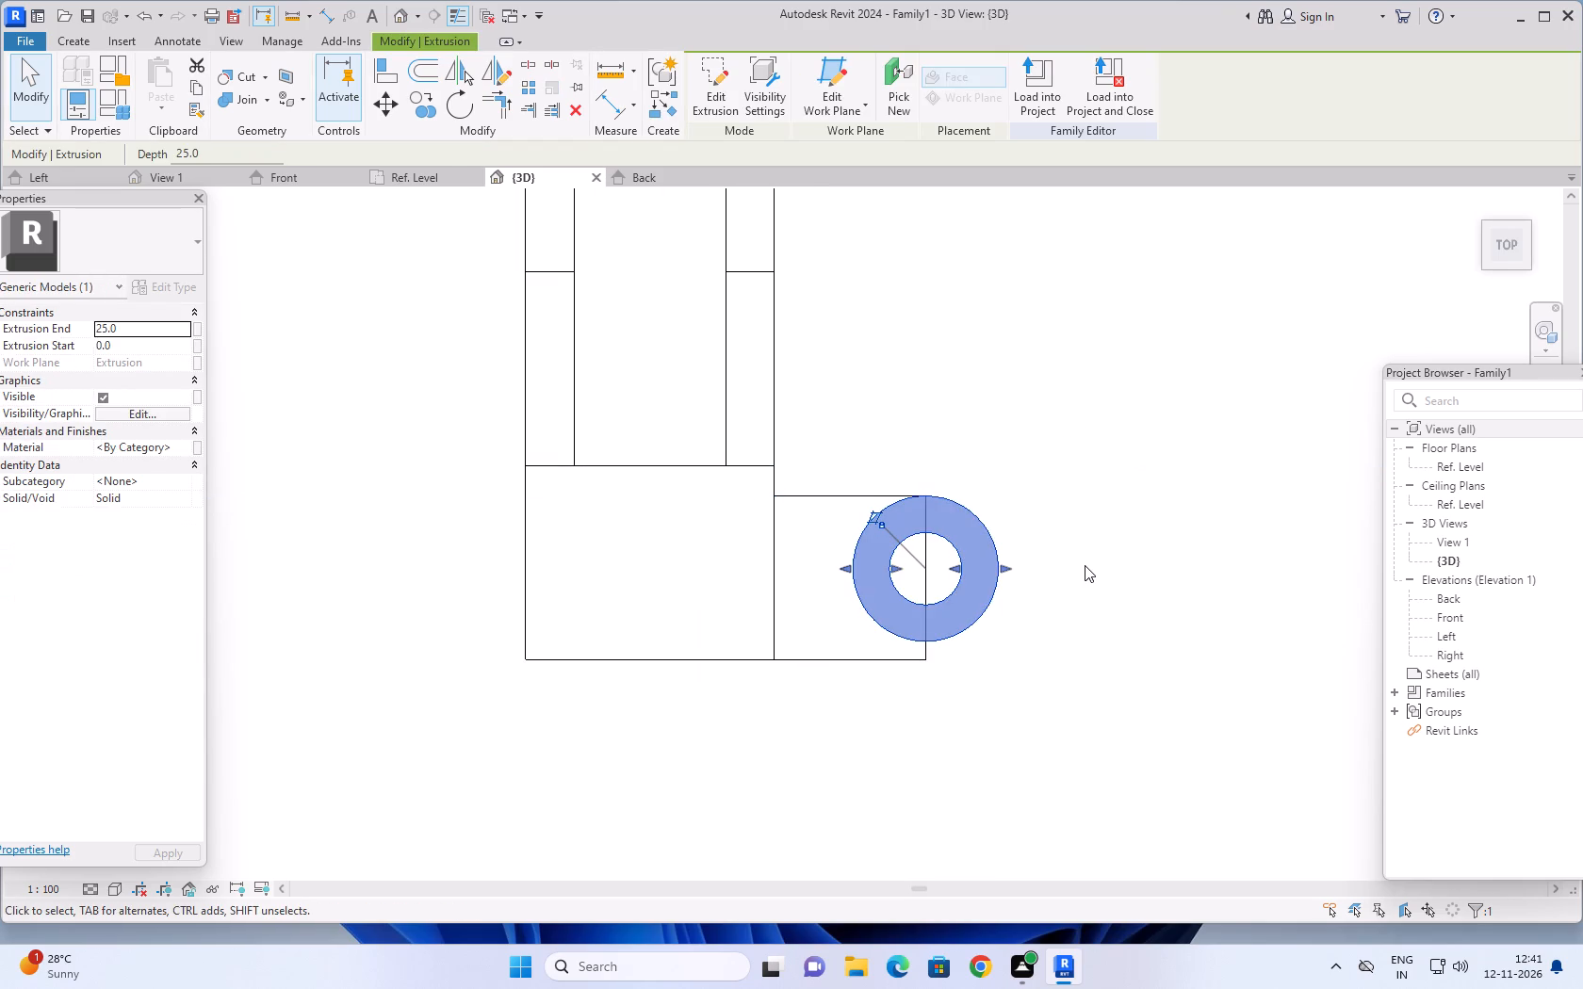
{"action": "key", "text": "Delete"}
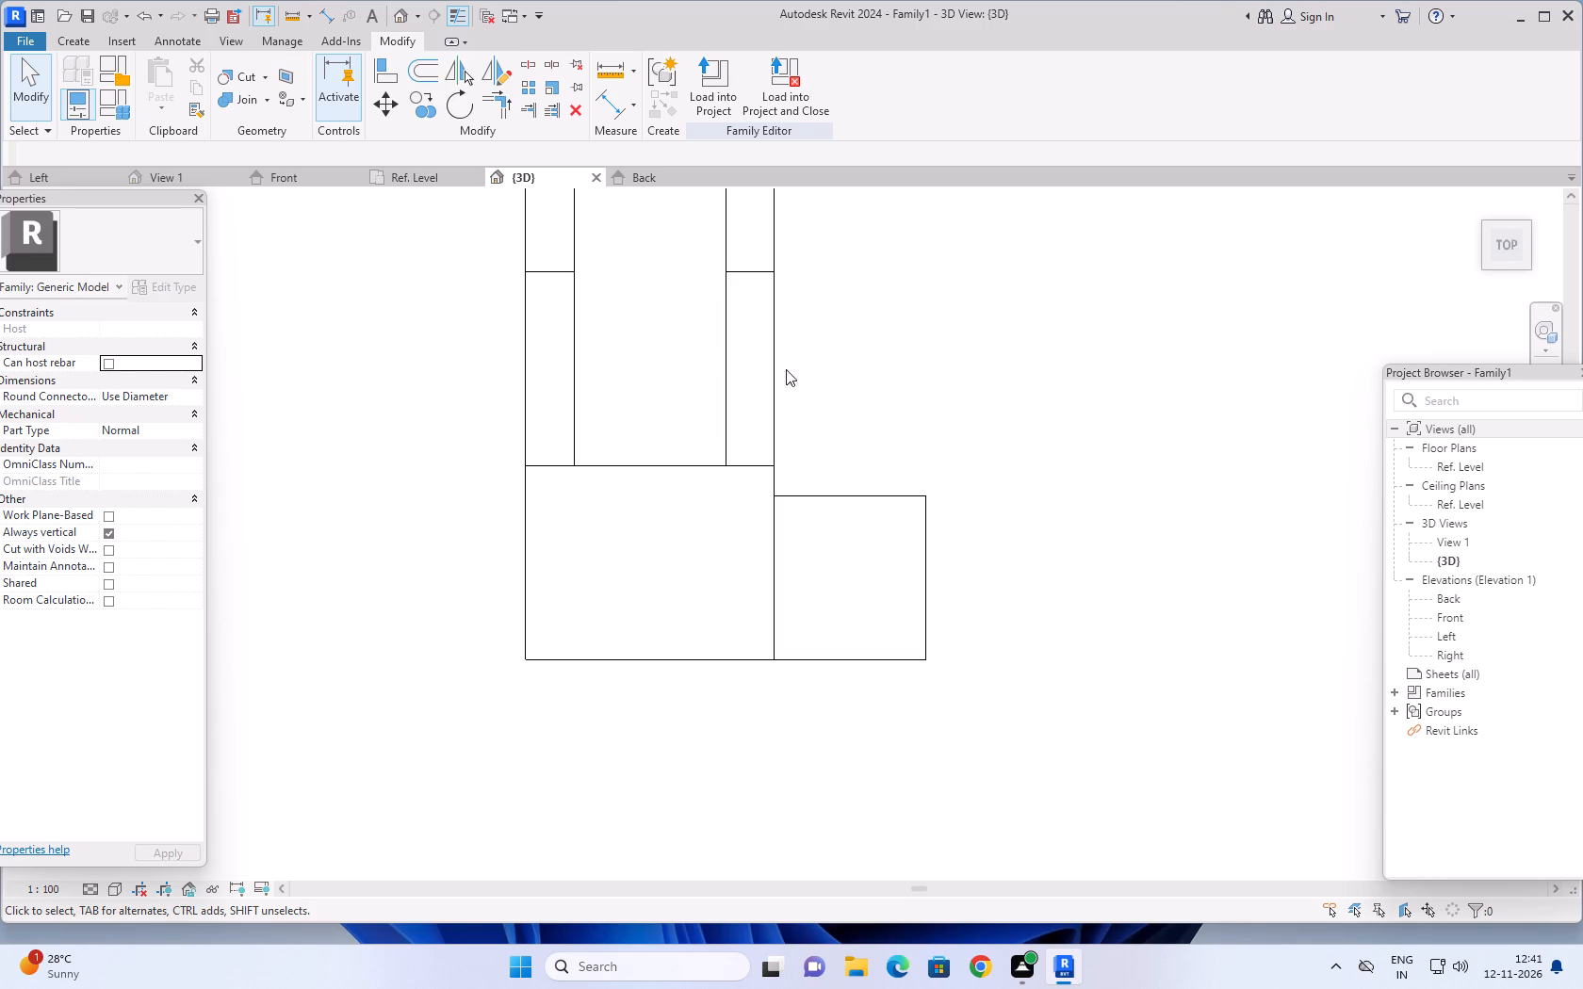
Start a new extrusion on the side block's top face and sketch a circle of radius 12 centred on its outer edge's midpoint.
{"action": "left_click", "coordinate": [76, 38]}
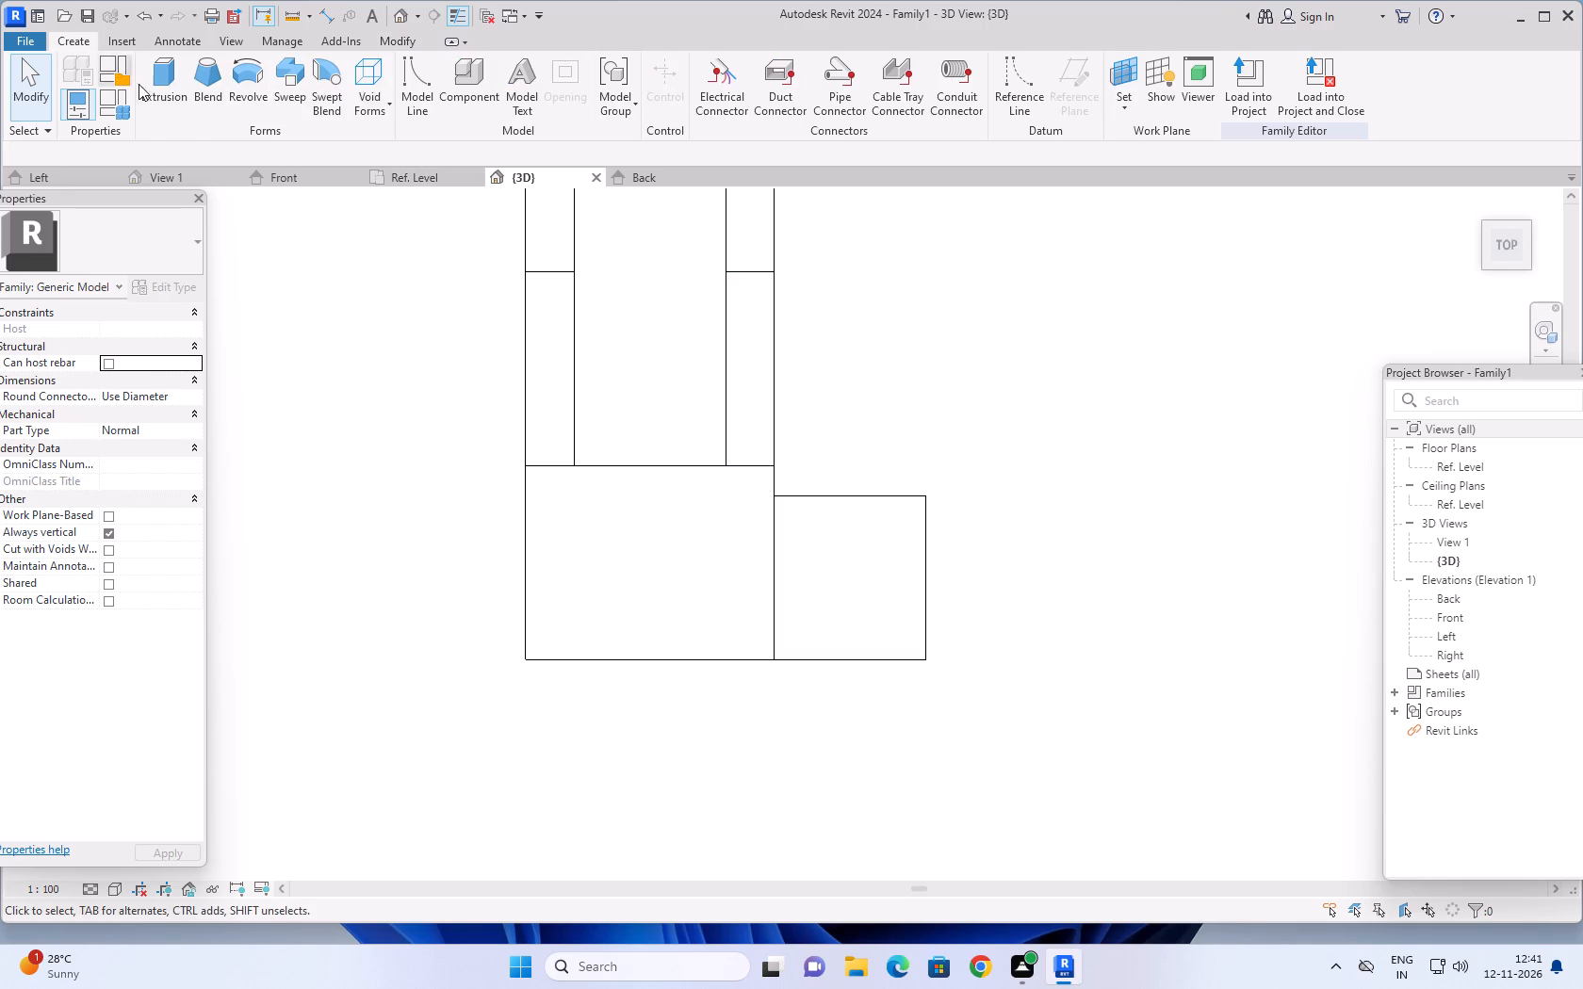
{"action": "left_click", "coordinate": [165, 77]}
{"action": "left_click", "coordinate": [827, 67]}
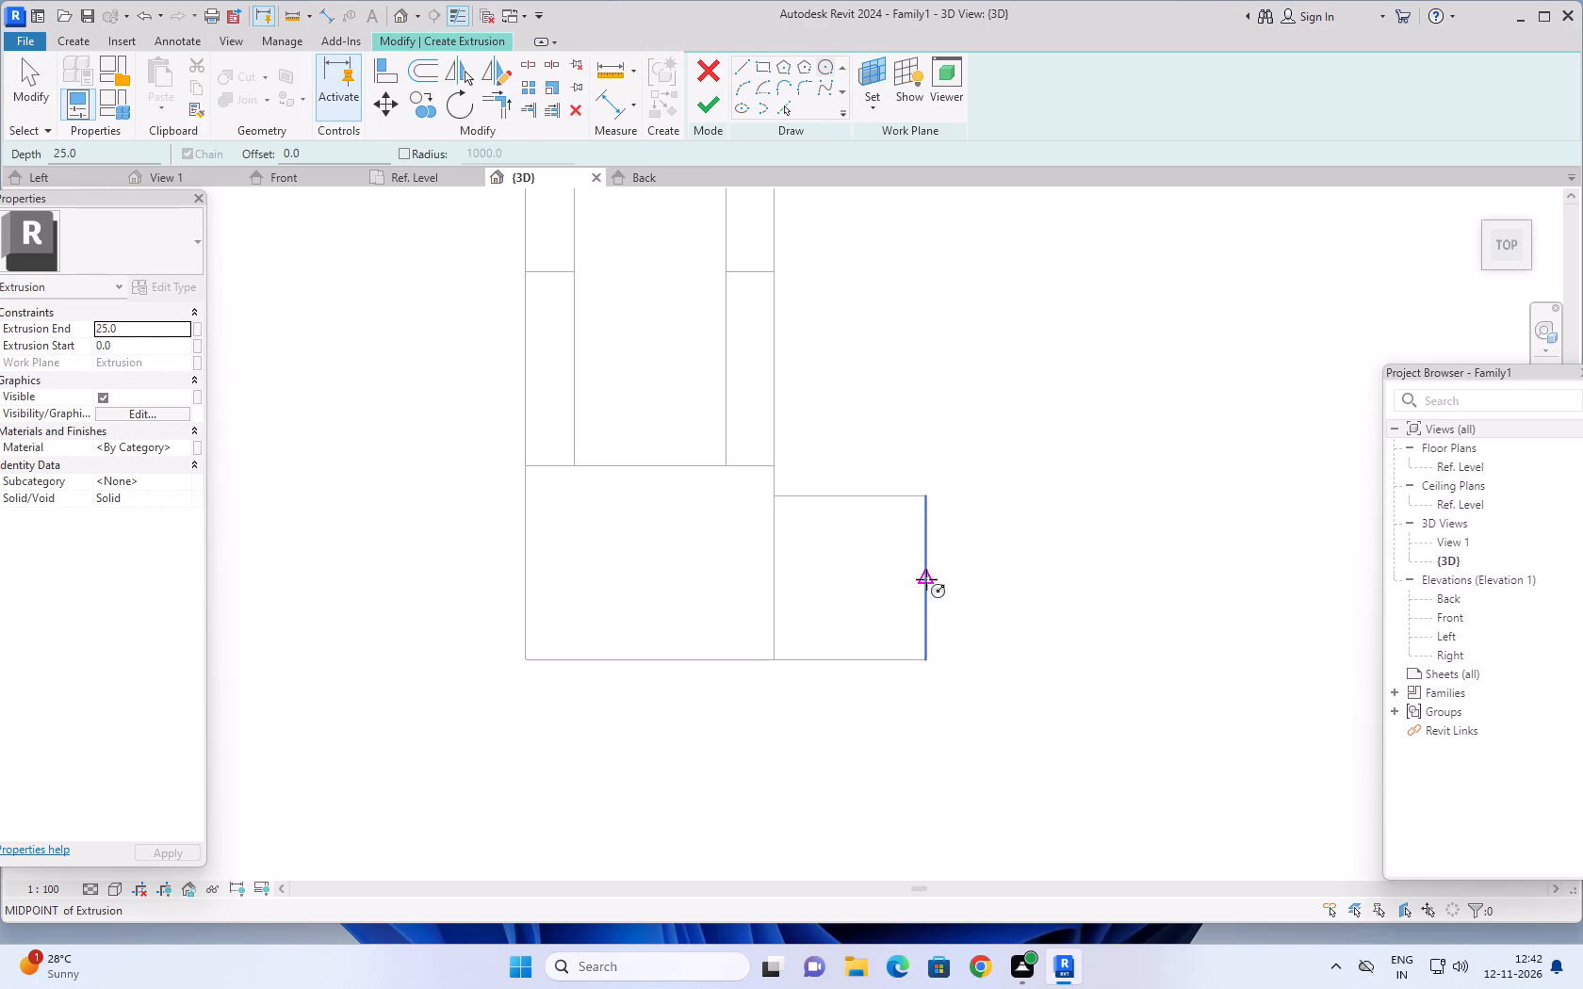
{"action": "left_click", "coordinate": [874, 105]}
{"action": "left_click", "coordinate": [901, 176]}
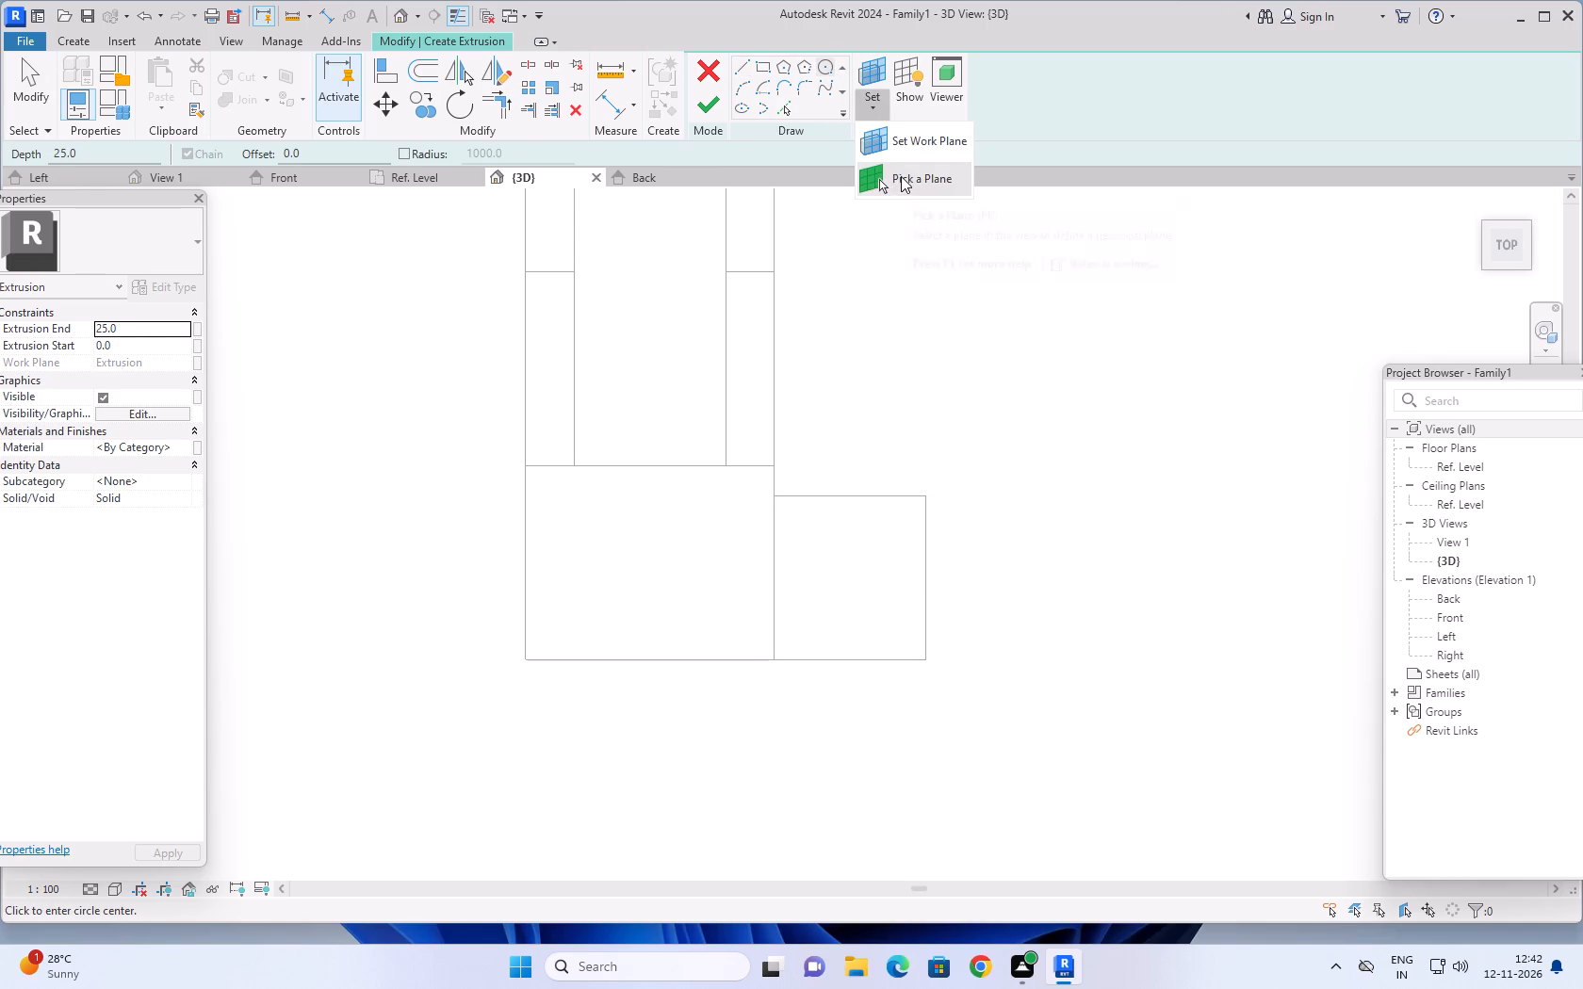
{"action": "left_click", "coordinate": [848, 609]}
{"action": "left_click", "coordinate": [876, 105]}
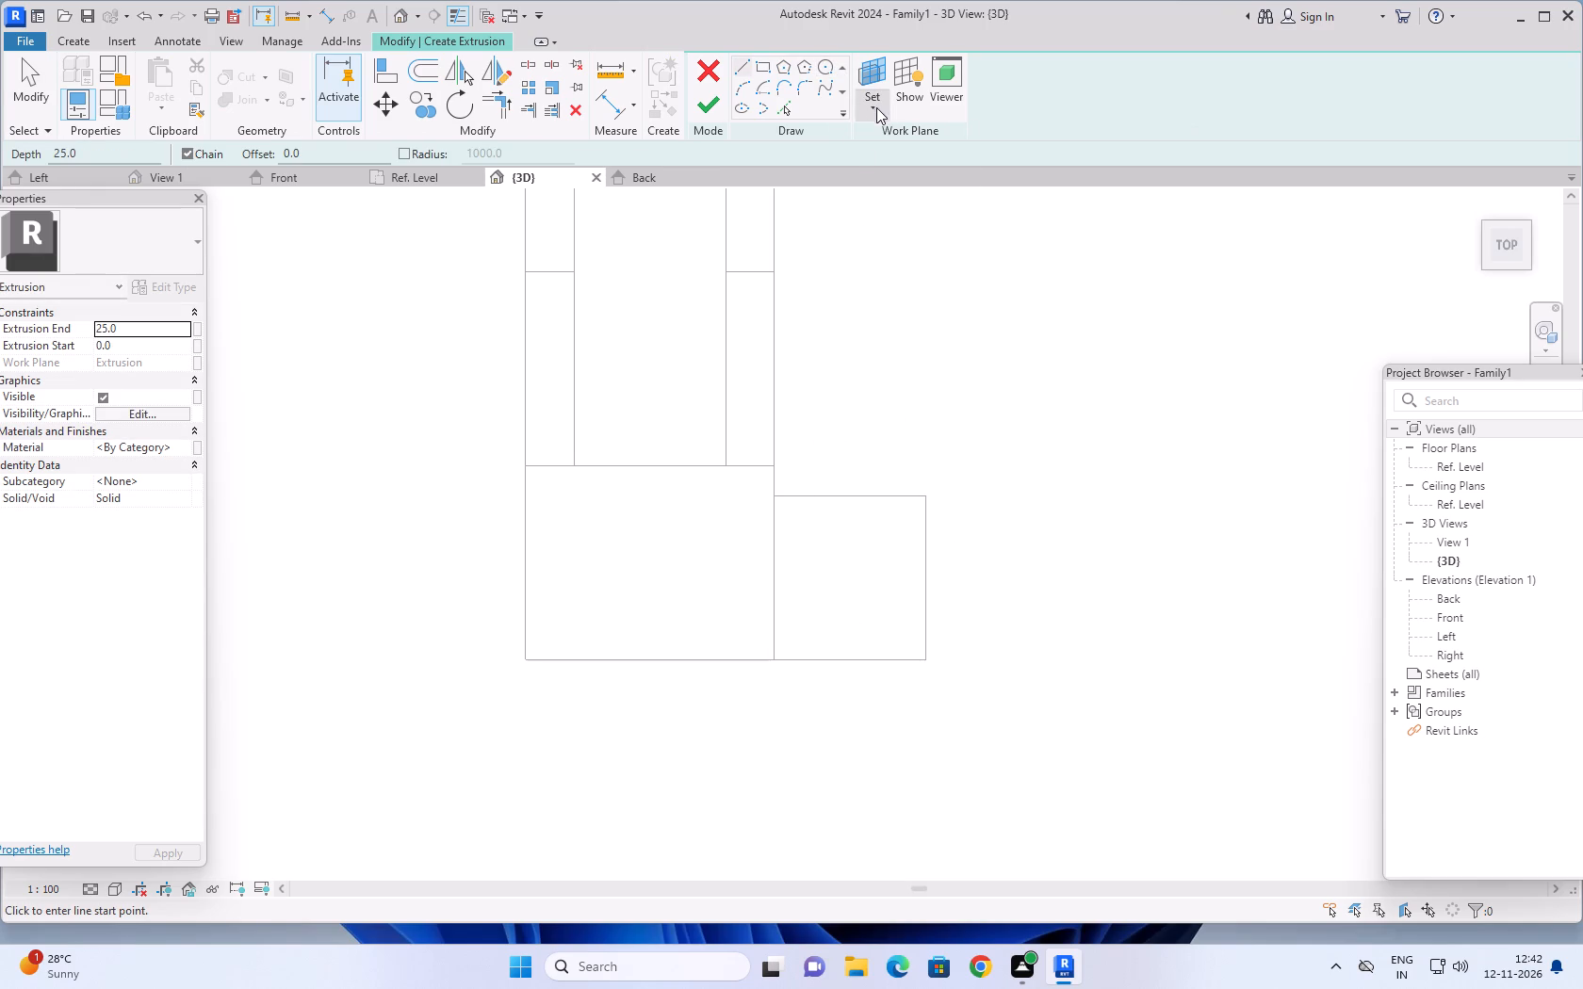
{"action": "left_click", "coordinate": [912, 185]}
{"action": "left_click", "coordinate": [893, 546]}
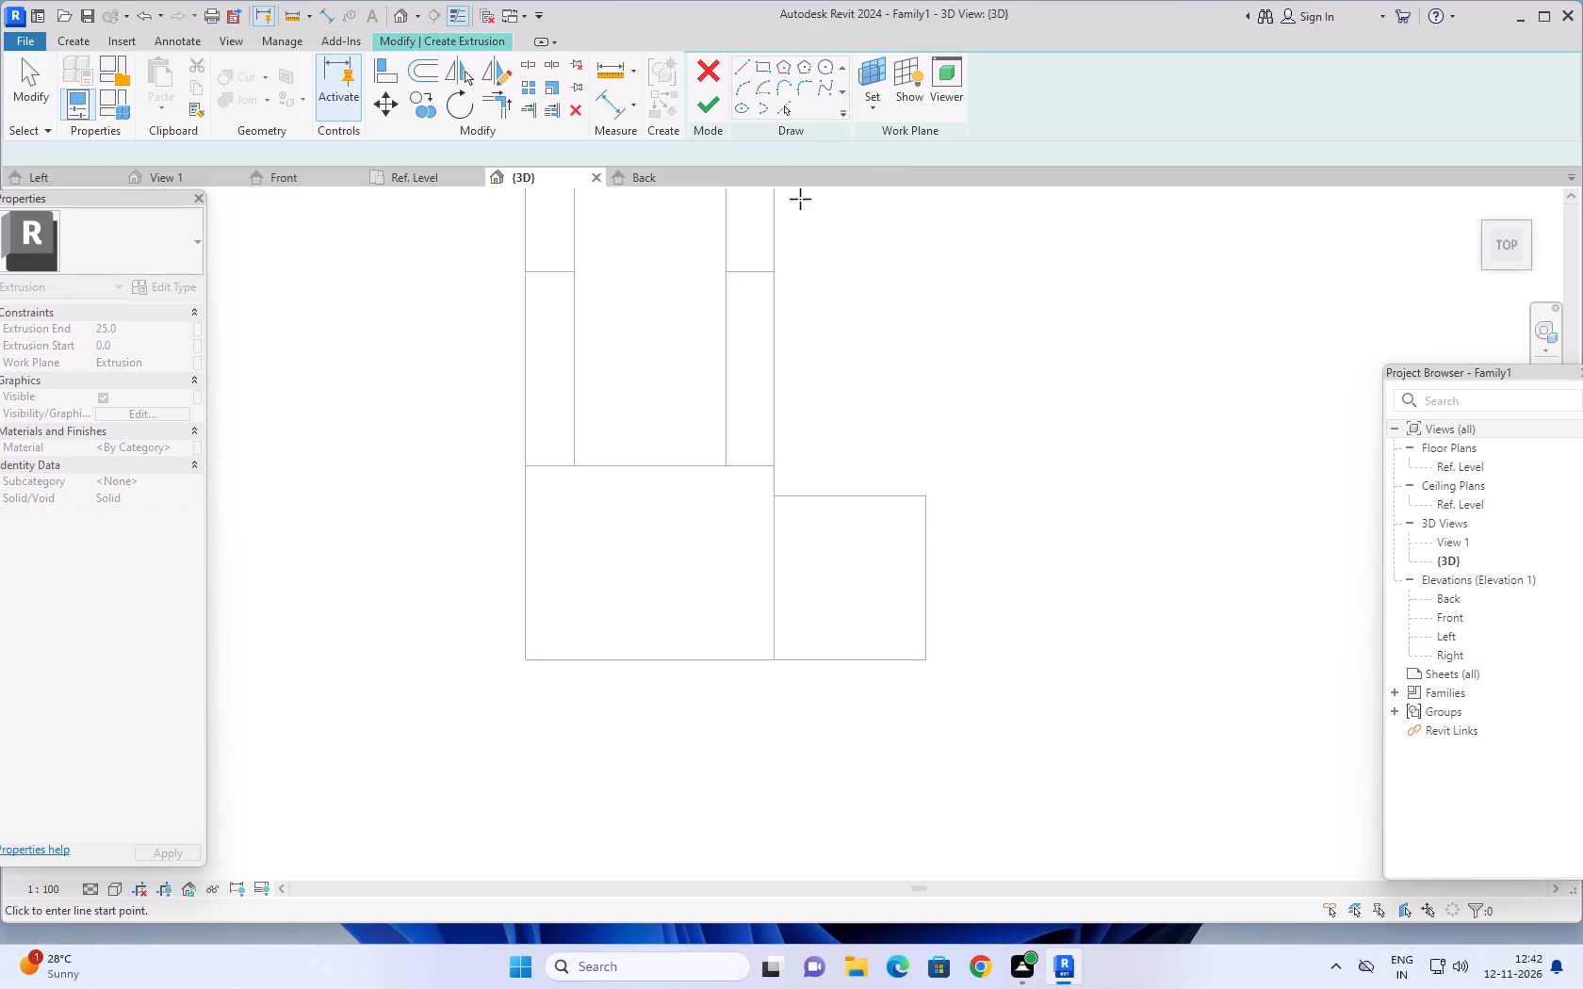
{"action": "left_click", "coordinate": [820, 65]}
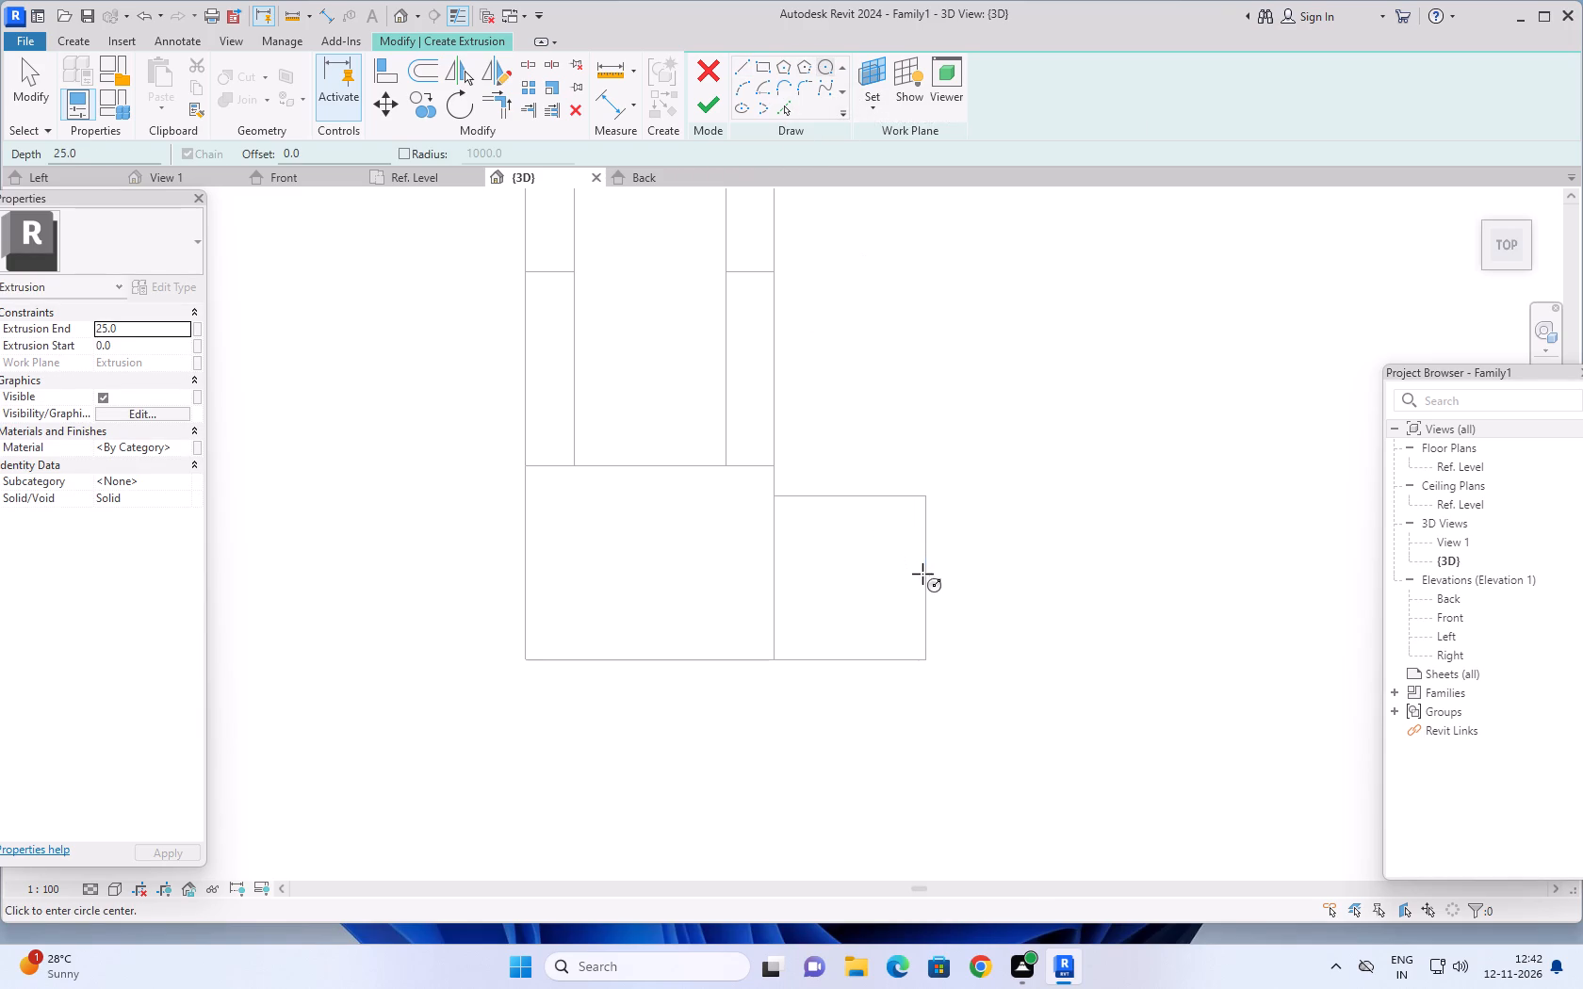
{"action": "left_click", "coordinate": [924, 581]}
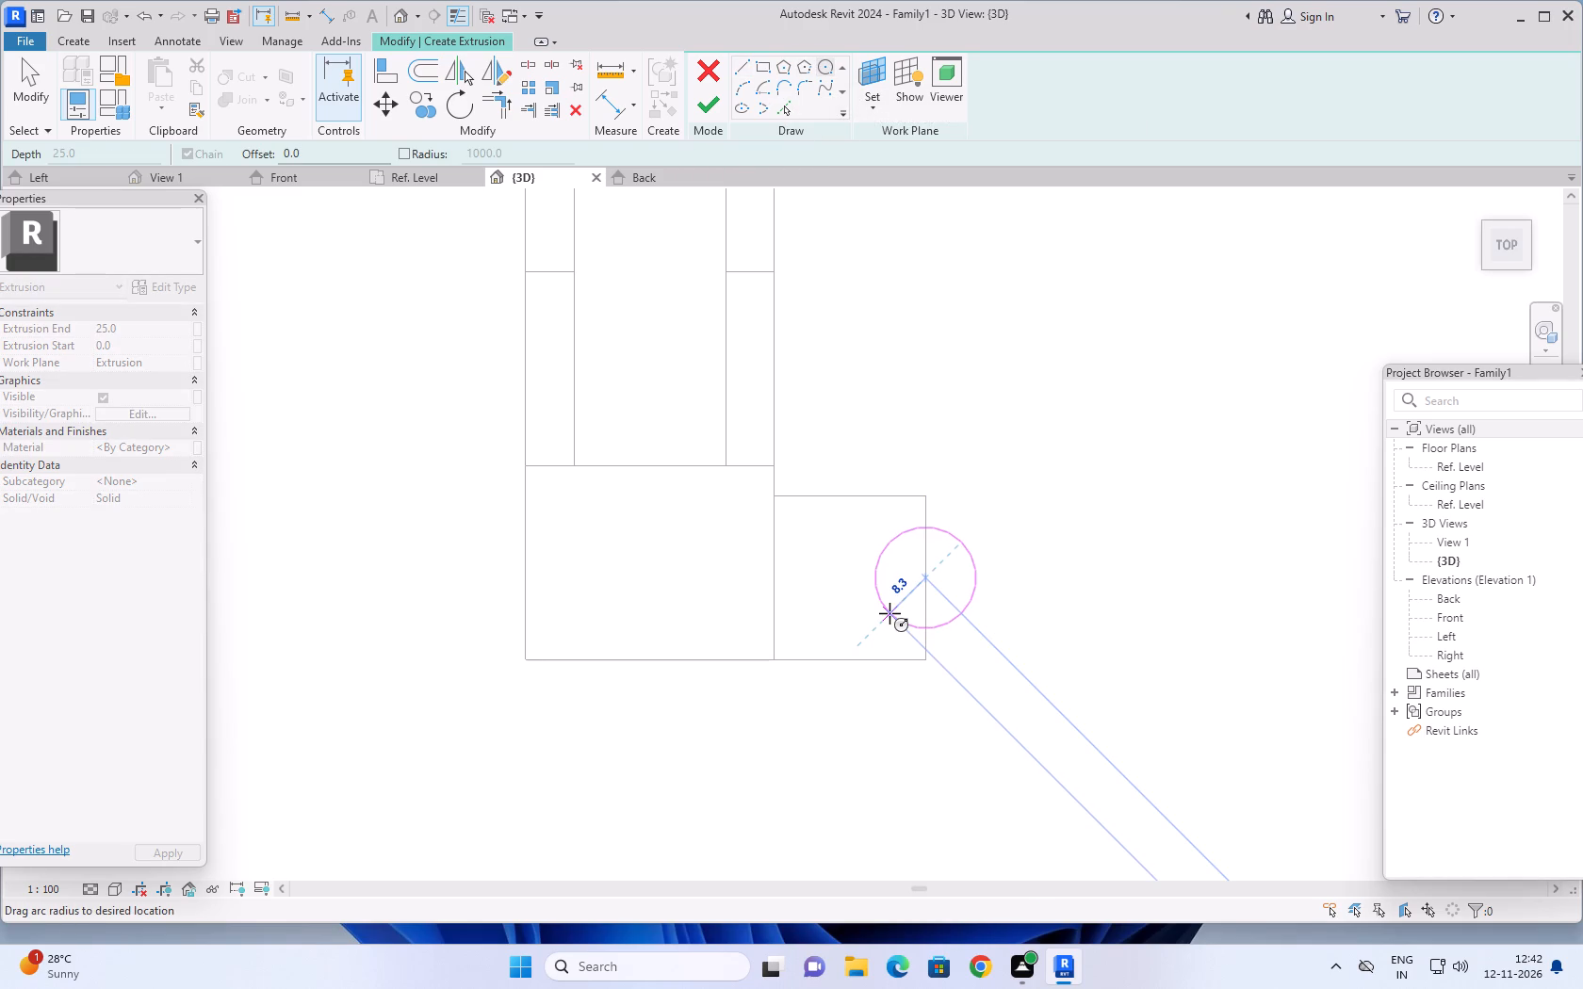
{"action": "type", "text": "12"}
{"action": "key", "text": "Return"}
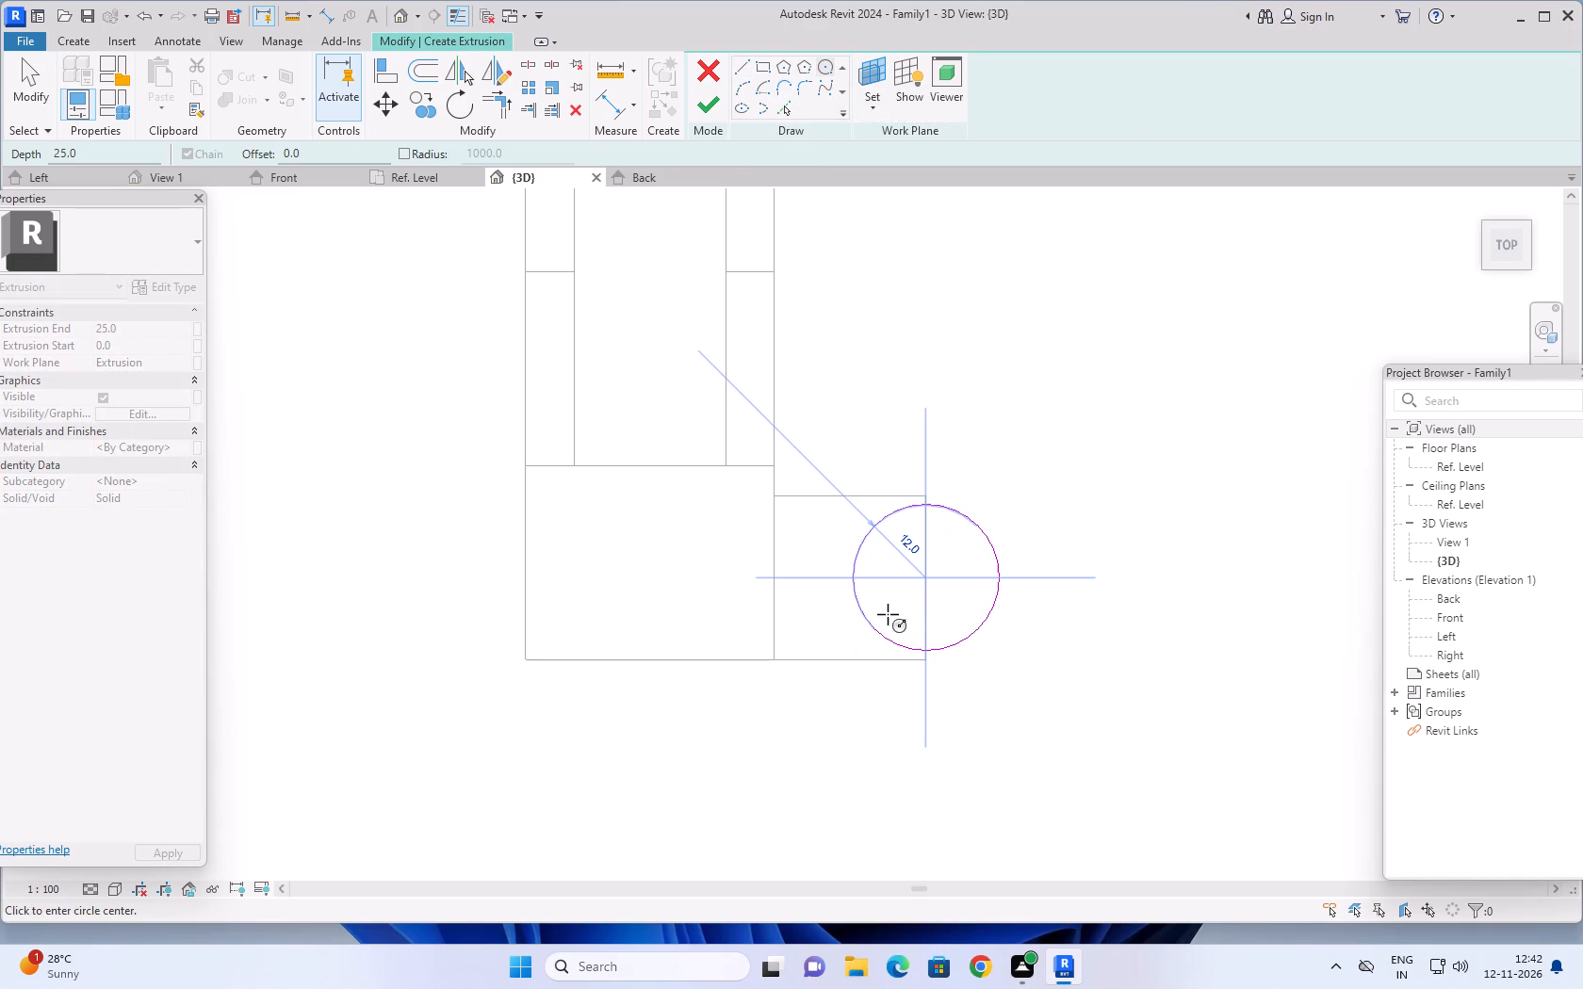
Enlarge the sketched circle's radius to 12.5, 13 and finally 13.5 so it spans the side block's full outer edge.
{"action": "scroll", "coordinate": [1044, 667], "scroll_direction": "up", "scroll_amount": 4}
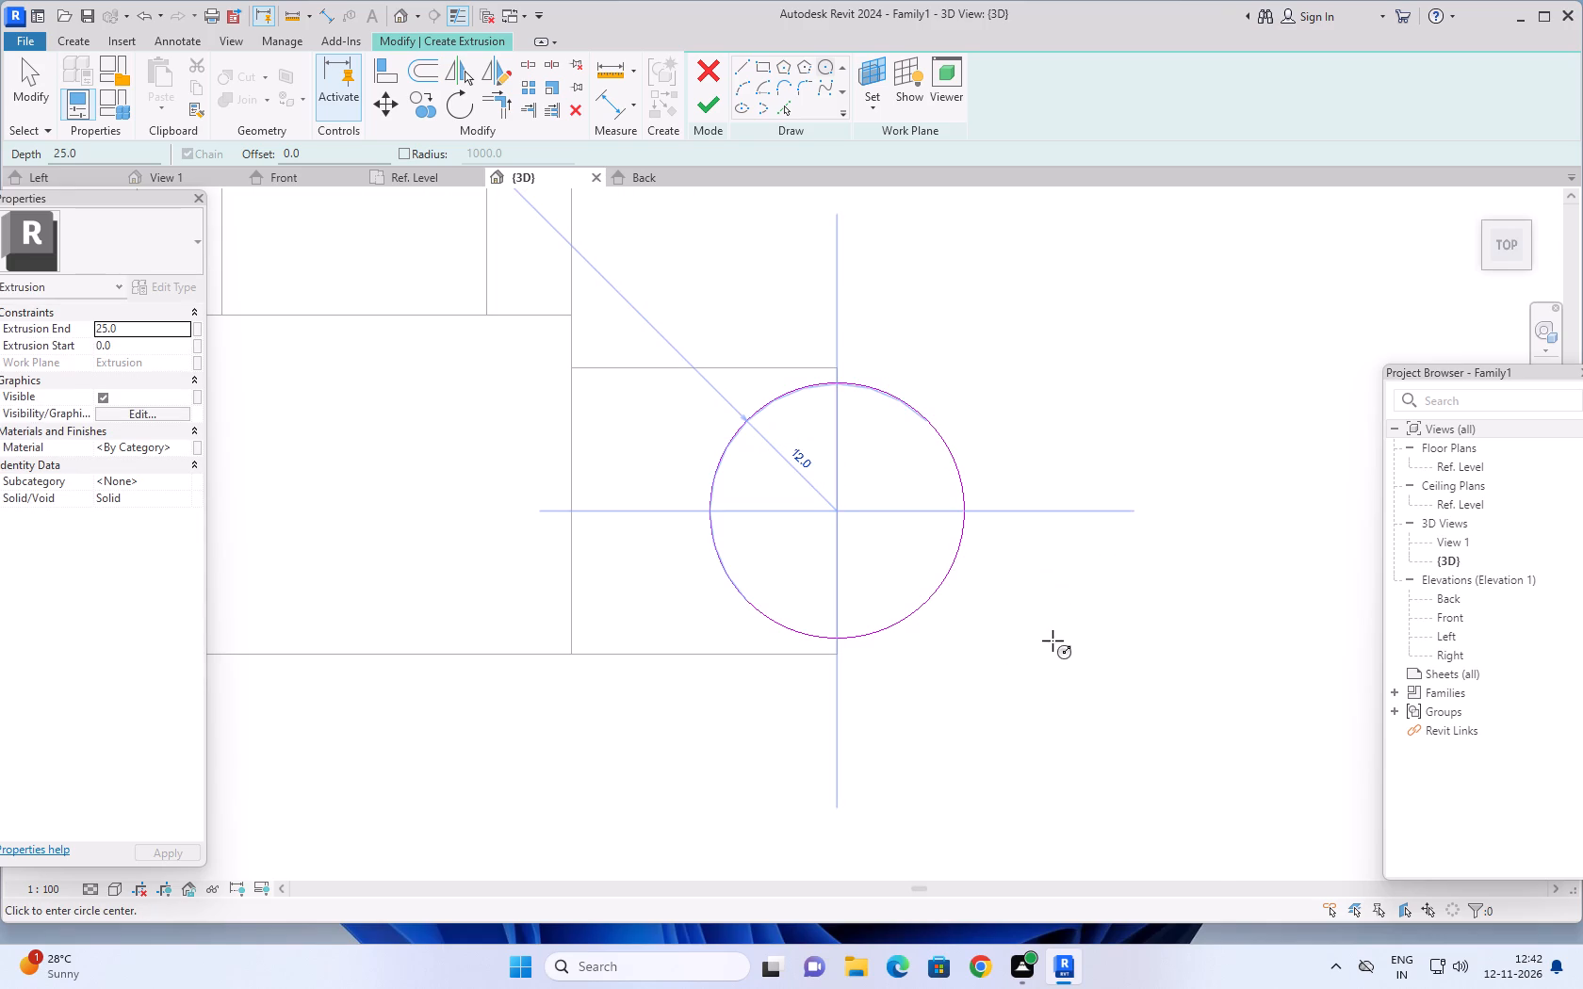
{"action": "scroll", "coordinate": [1053, 634], "scroll_direction": "down", "scroll_amount": 3}
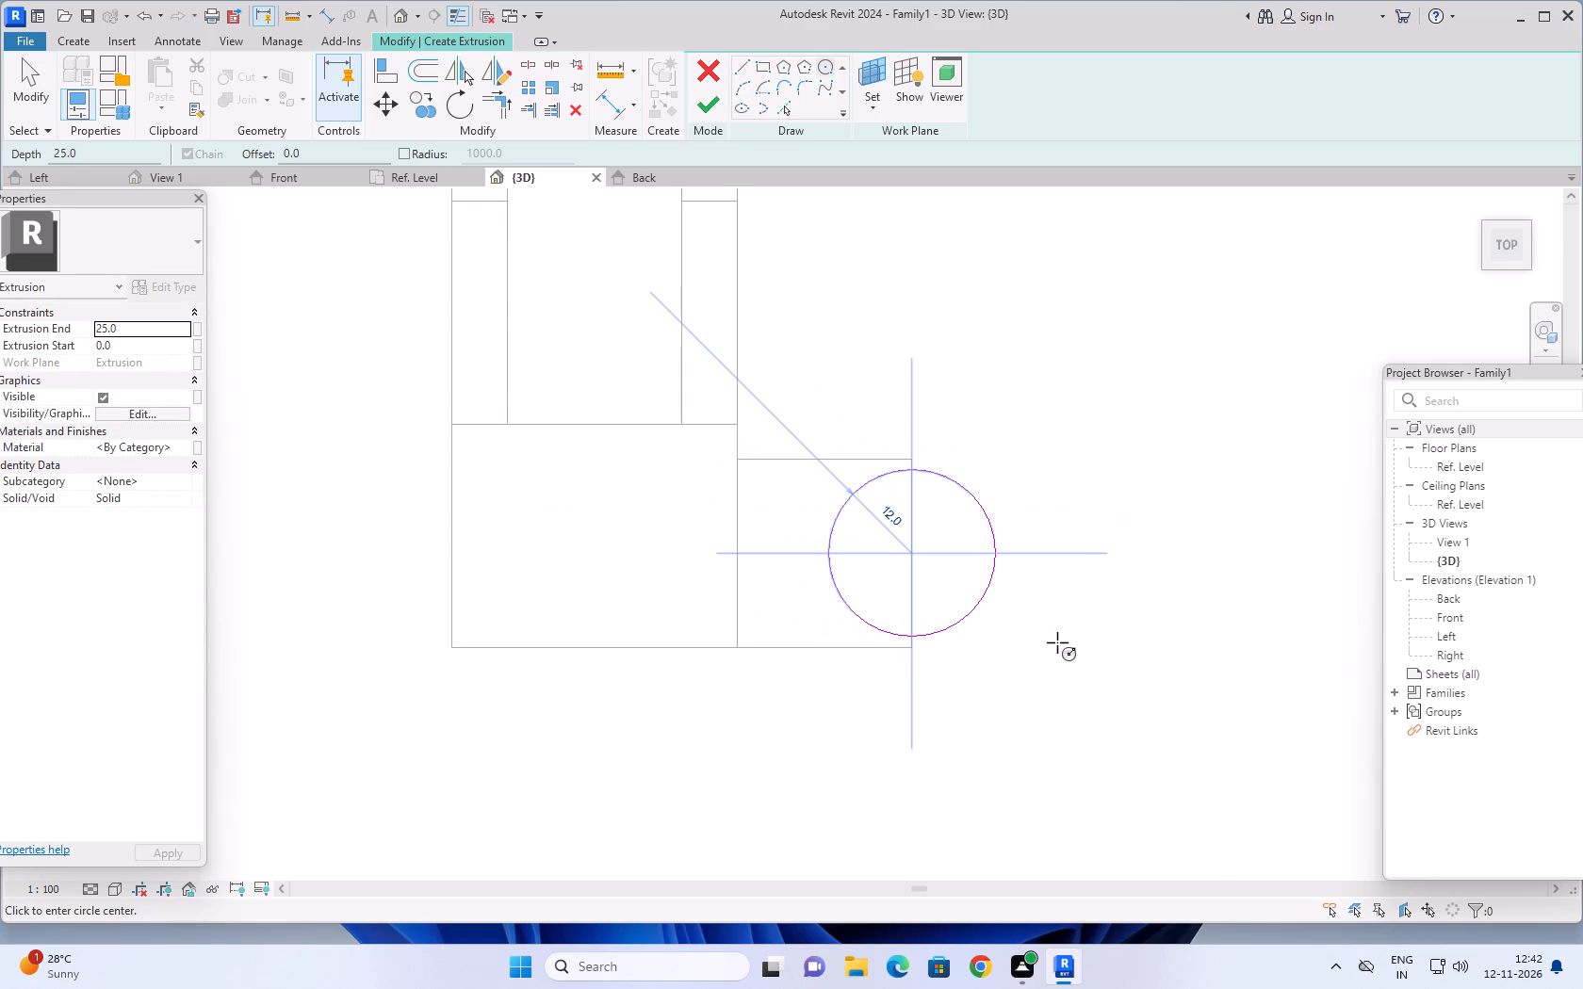
{"action": "scroll", "coordinate": [1018, 618], "scroll_direction": "up", "scroll_amount": 1}
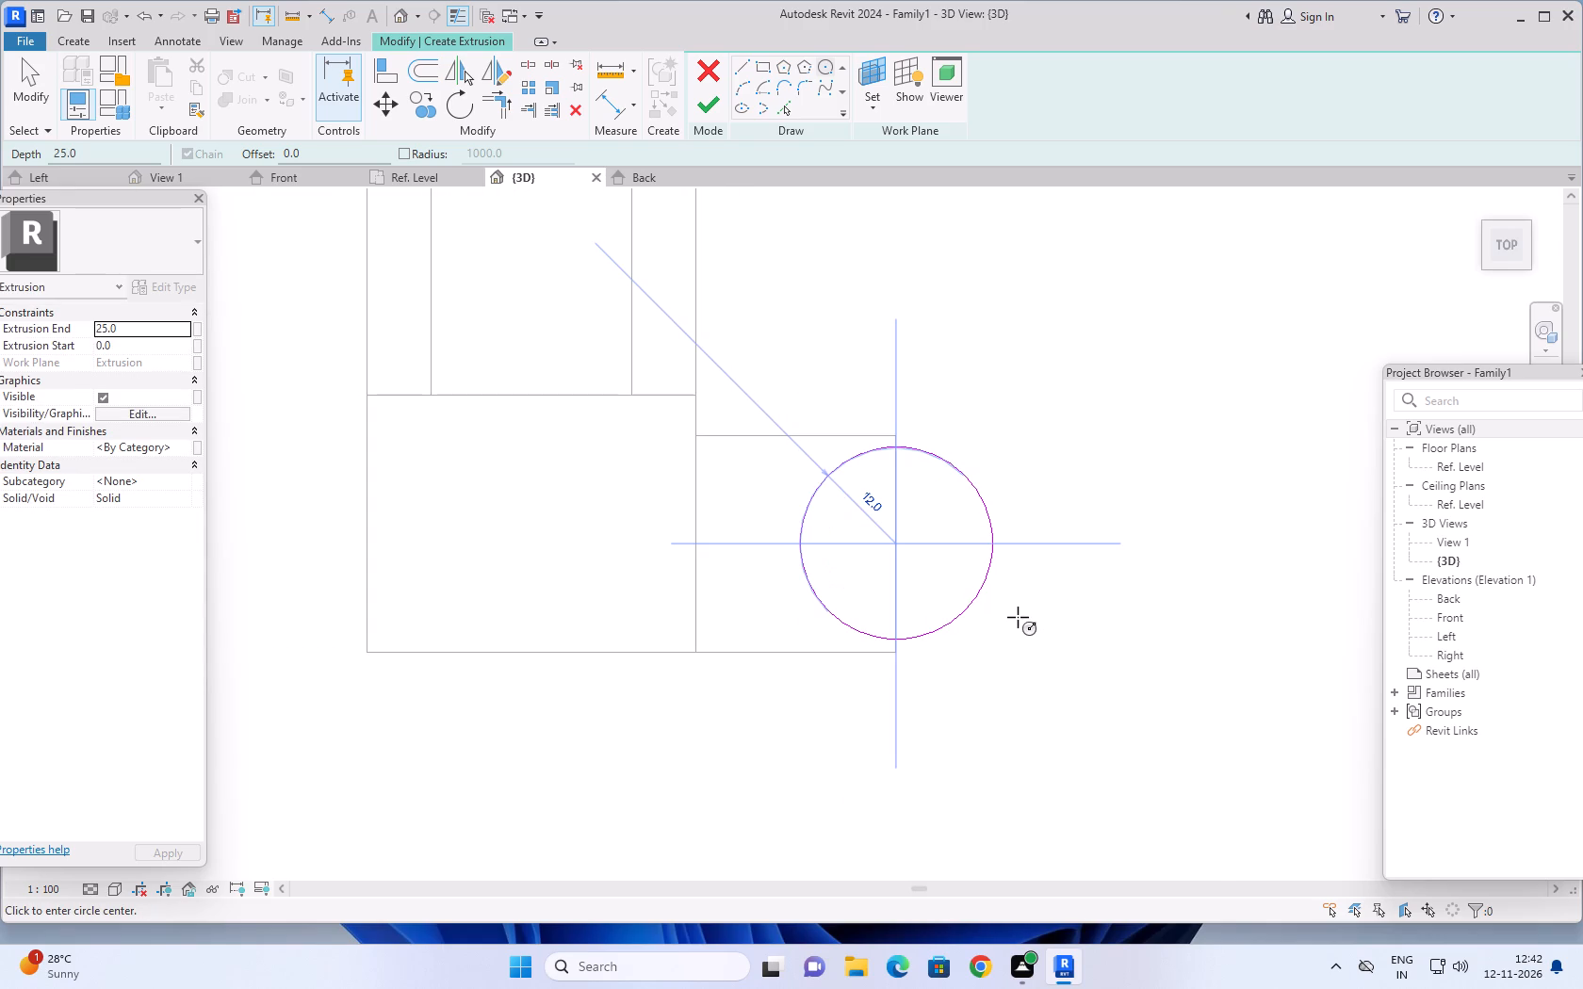
{"action": "scroll", "coordinate": [1018, 617], "scroll_direction": "up", "scroll_amount": 1}
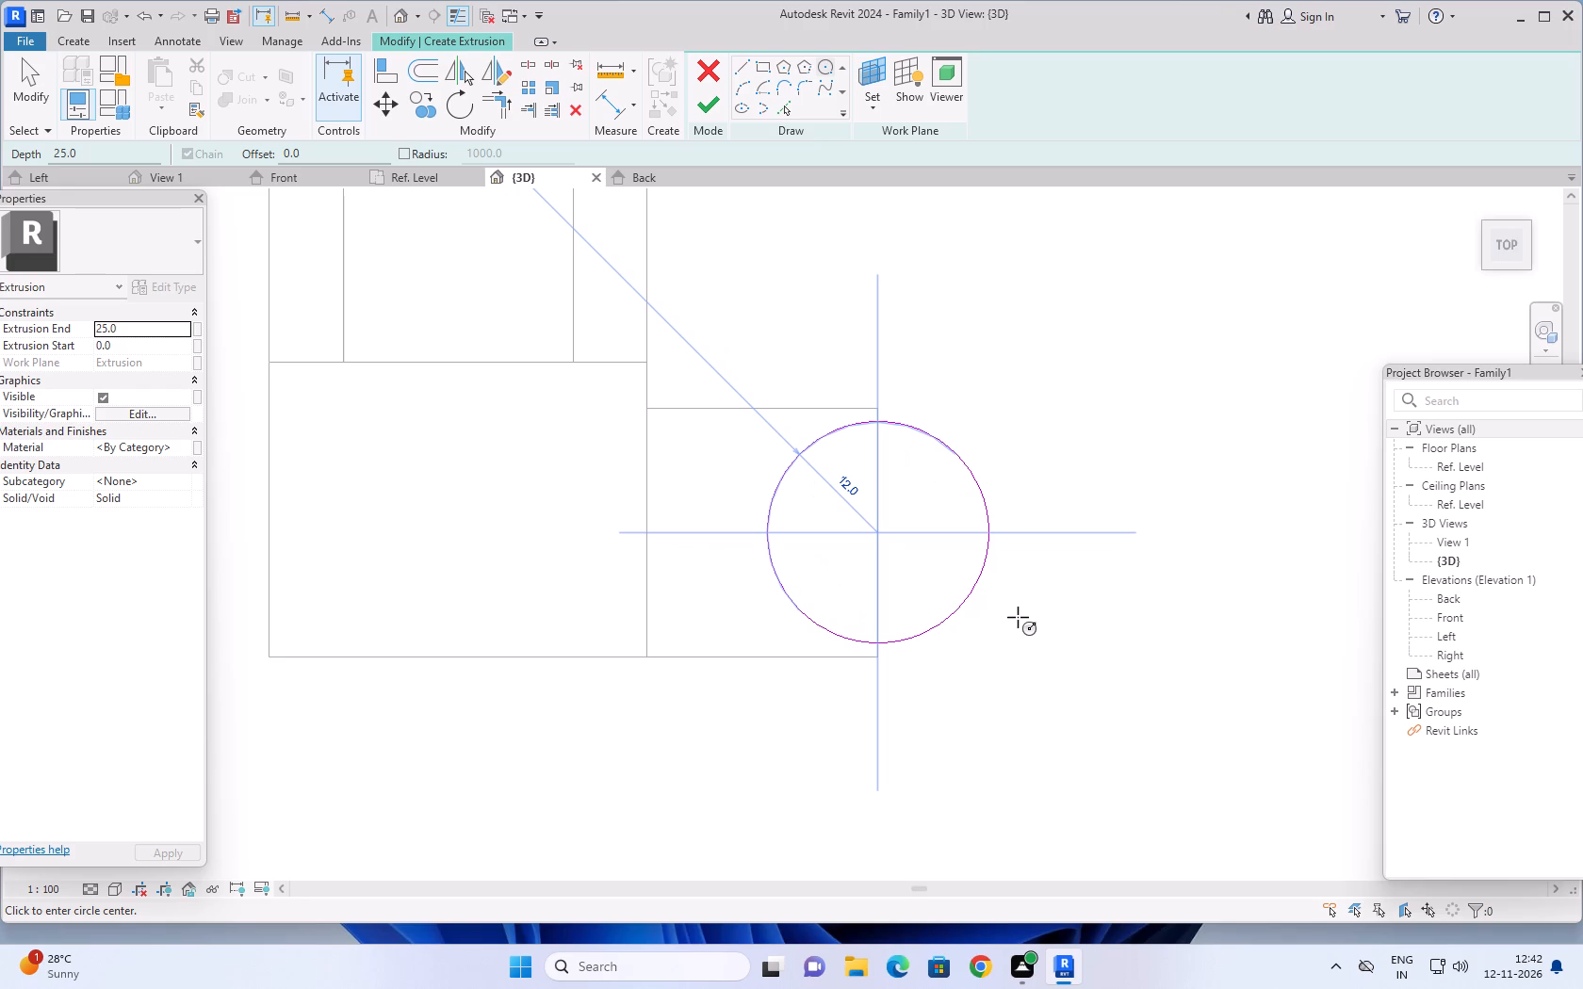
{"action": "scroll", "coordinate": [1018, 617], "scroll_direction": "down", "scroll_amount": 3}
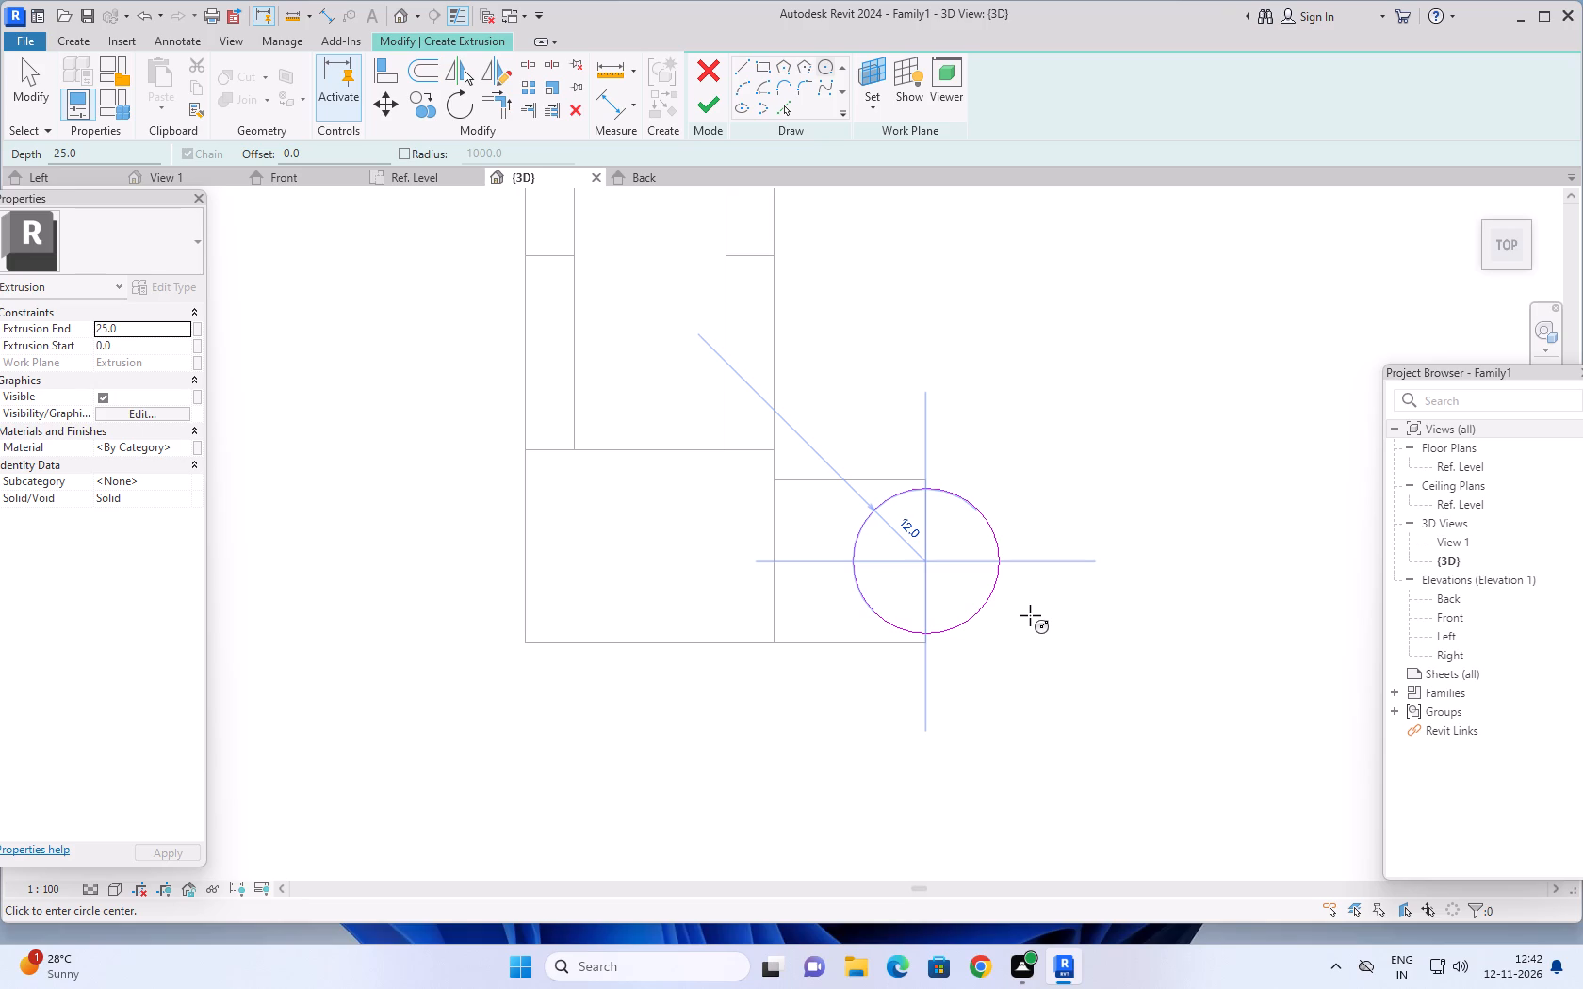
{"action": "middle_click_drag", "start_coordinate": [1111, 648], "coordinate": [1098, 656]}
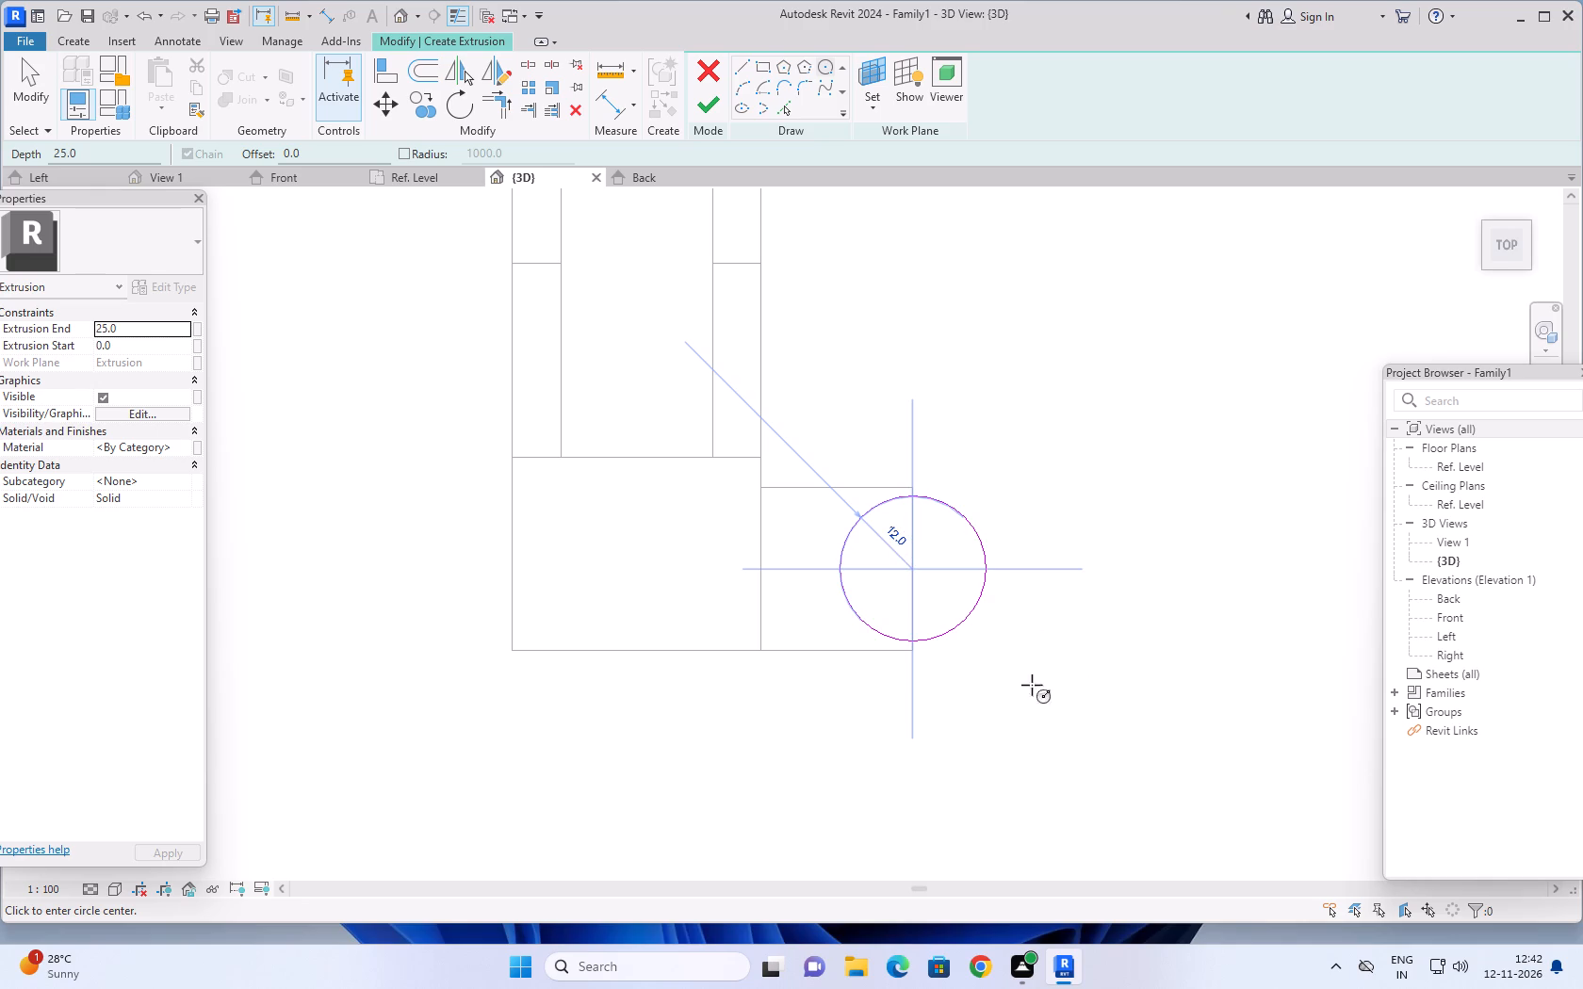
{"action": "key", "text": "Escape"}
{"action": "key", "text": "Escape"}
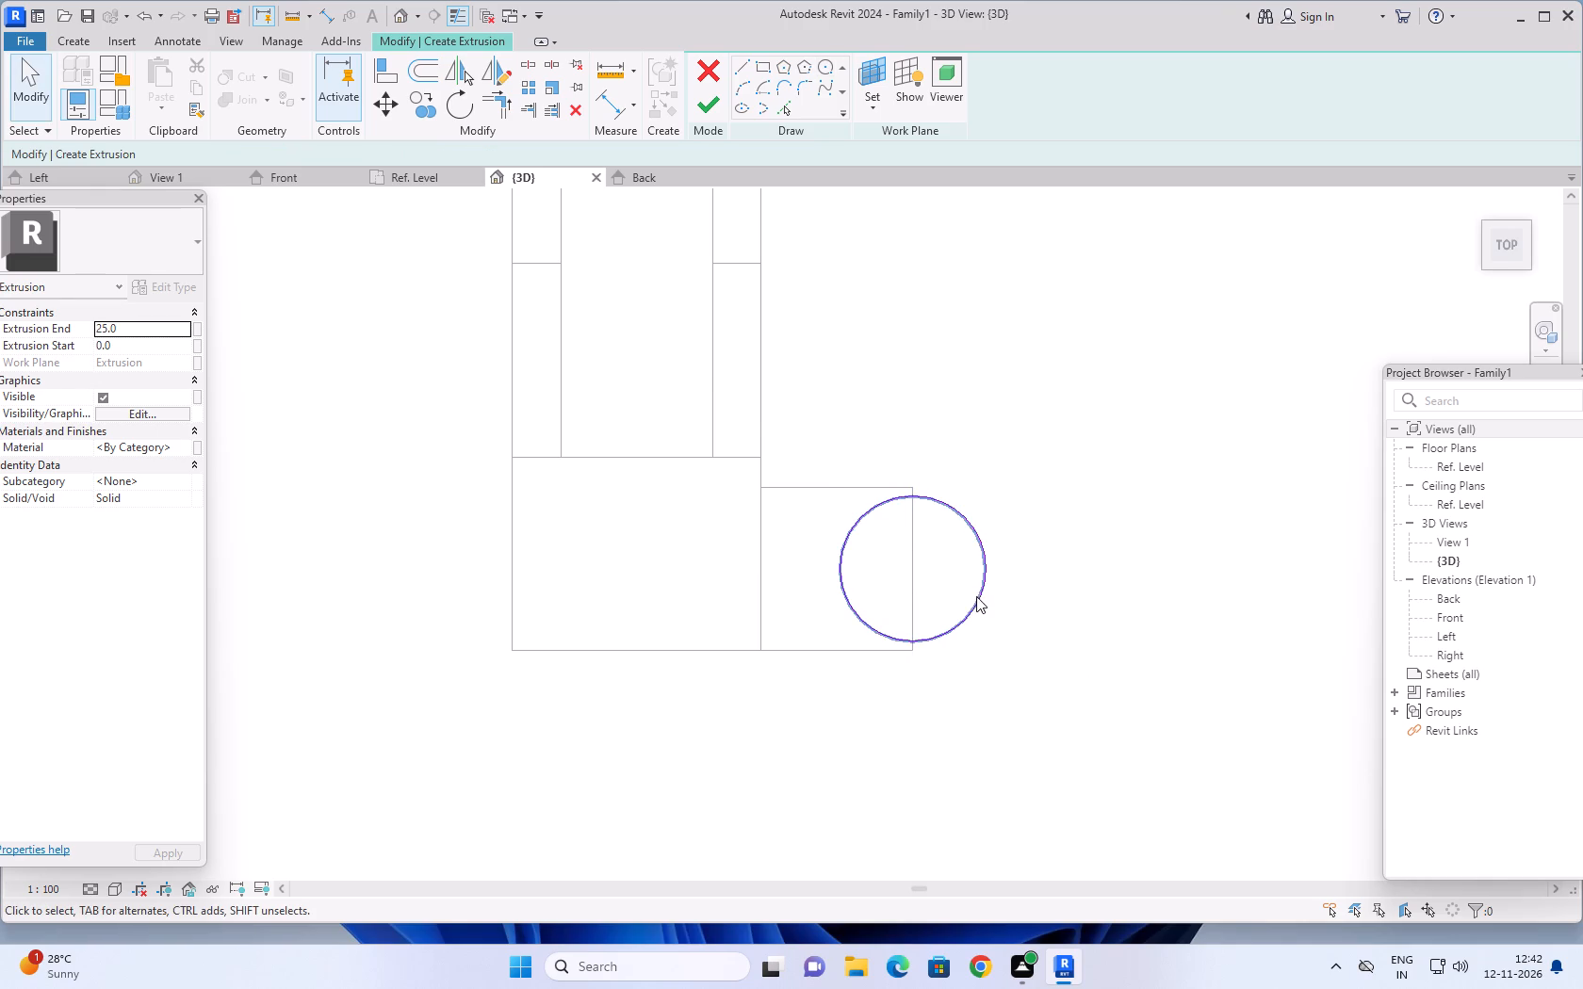
{"action": "left_click", "coordinate": [977, 596]}
{"action": "left_click", "coordinate": [894, 532]}
{"action": "type", "text": "12.5"}
{"action": "key", "text": "Return"}
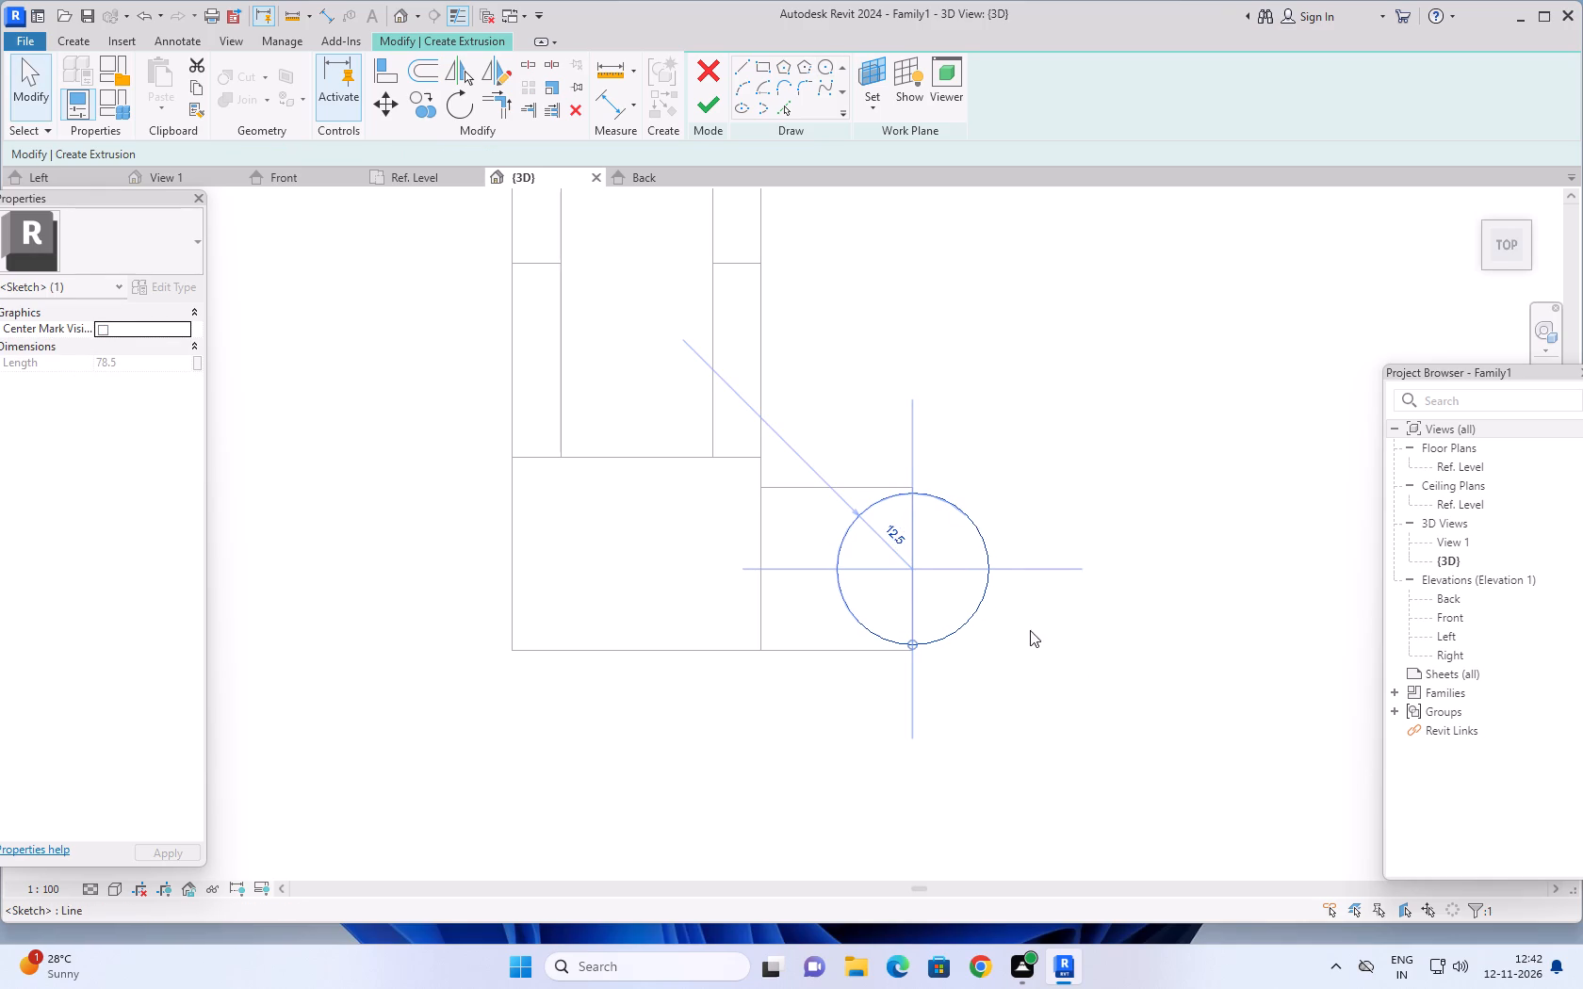
{"action": "left_click", "coordinate": [896, 528]}
{"action": "type", "text": "13"}
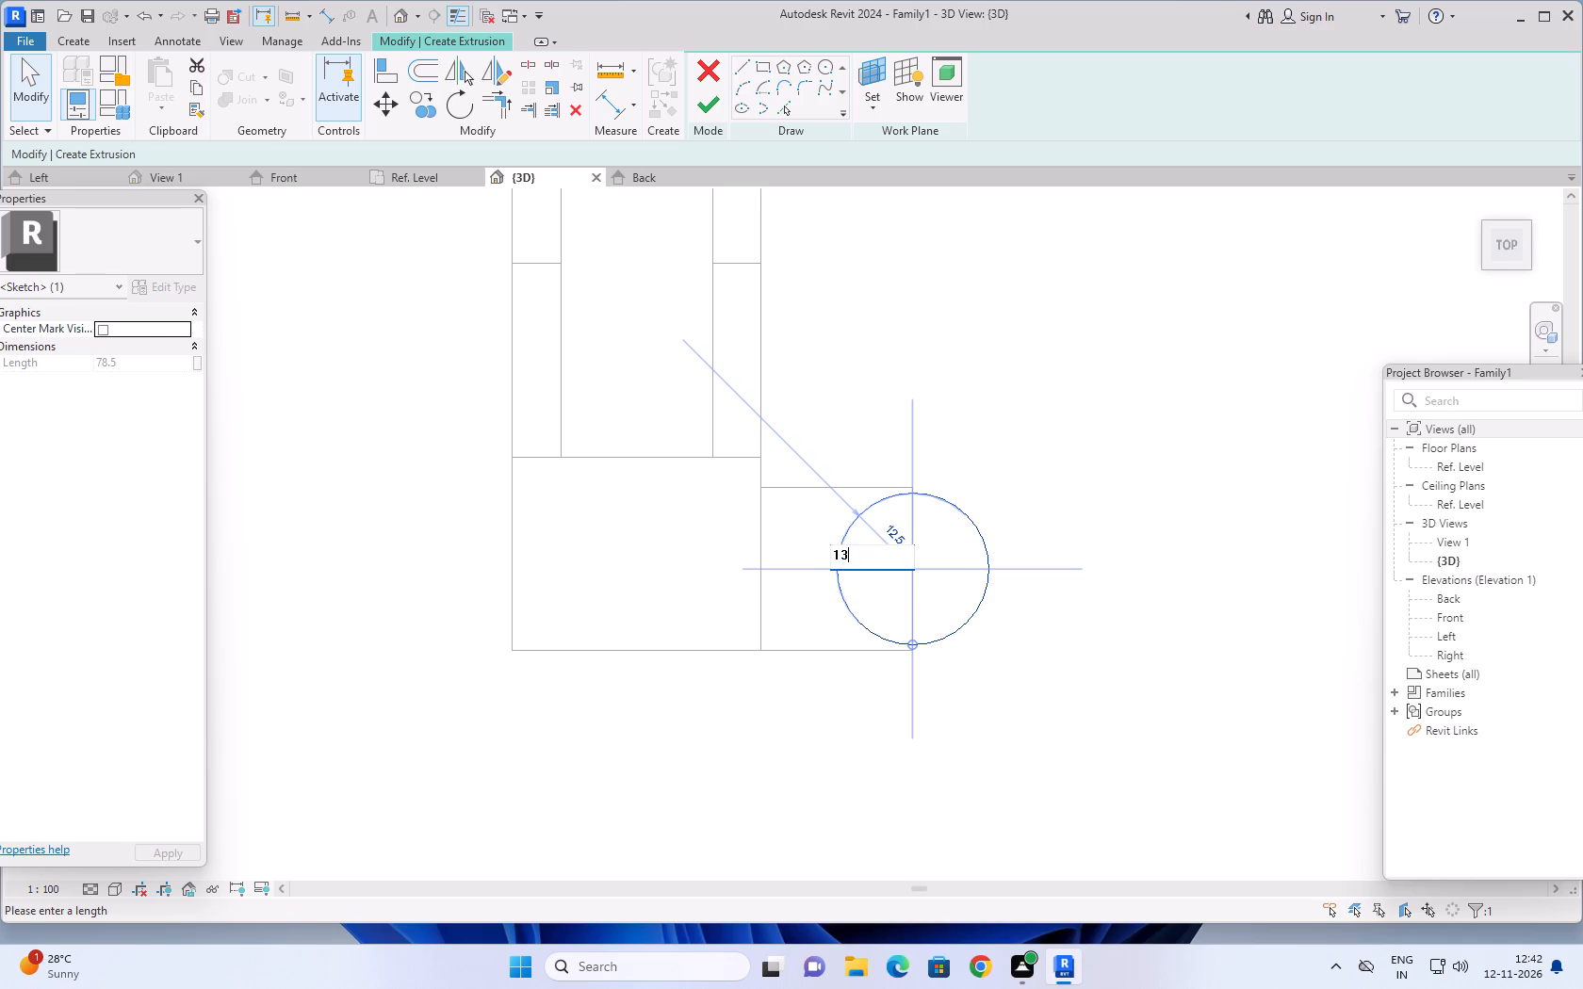
{"action": "key", "text": "Return"}
{"action": "left_click", "coordinate": [895, 529]}
{"action": "type", "text": "13.5"}
{"action": "key", "text": "Return"}
{"action": "scroll", "coordinate": [942, 384], "scroll_direction": "up", "scroll_amount": 6}
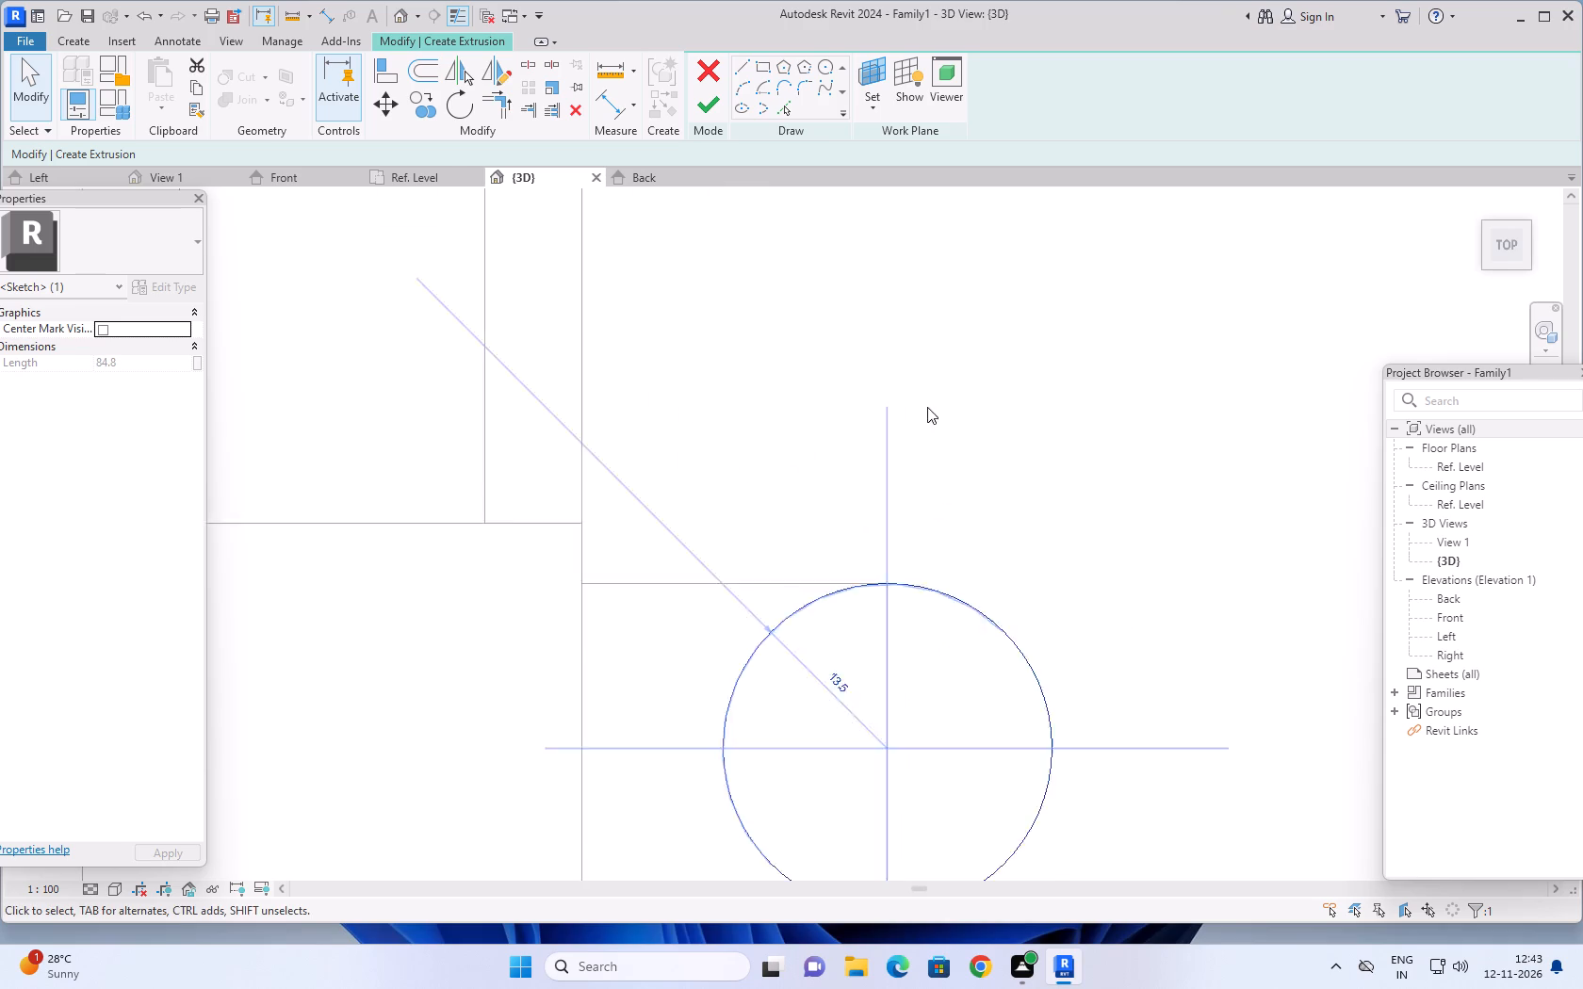
{"action": "scroll", "coordinate": [821, 676], "scroll_direction": "up", "scroll_amount": 7}
{"action": "scroll", "coordinate": [874, 625], "scroll_direction": "down", "scroll_amount": 11}
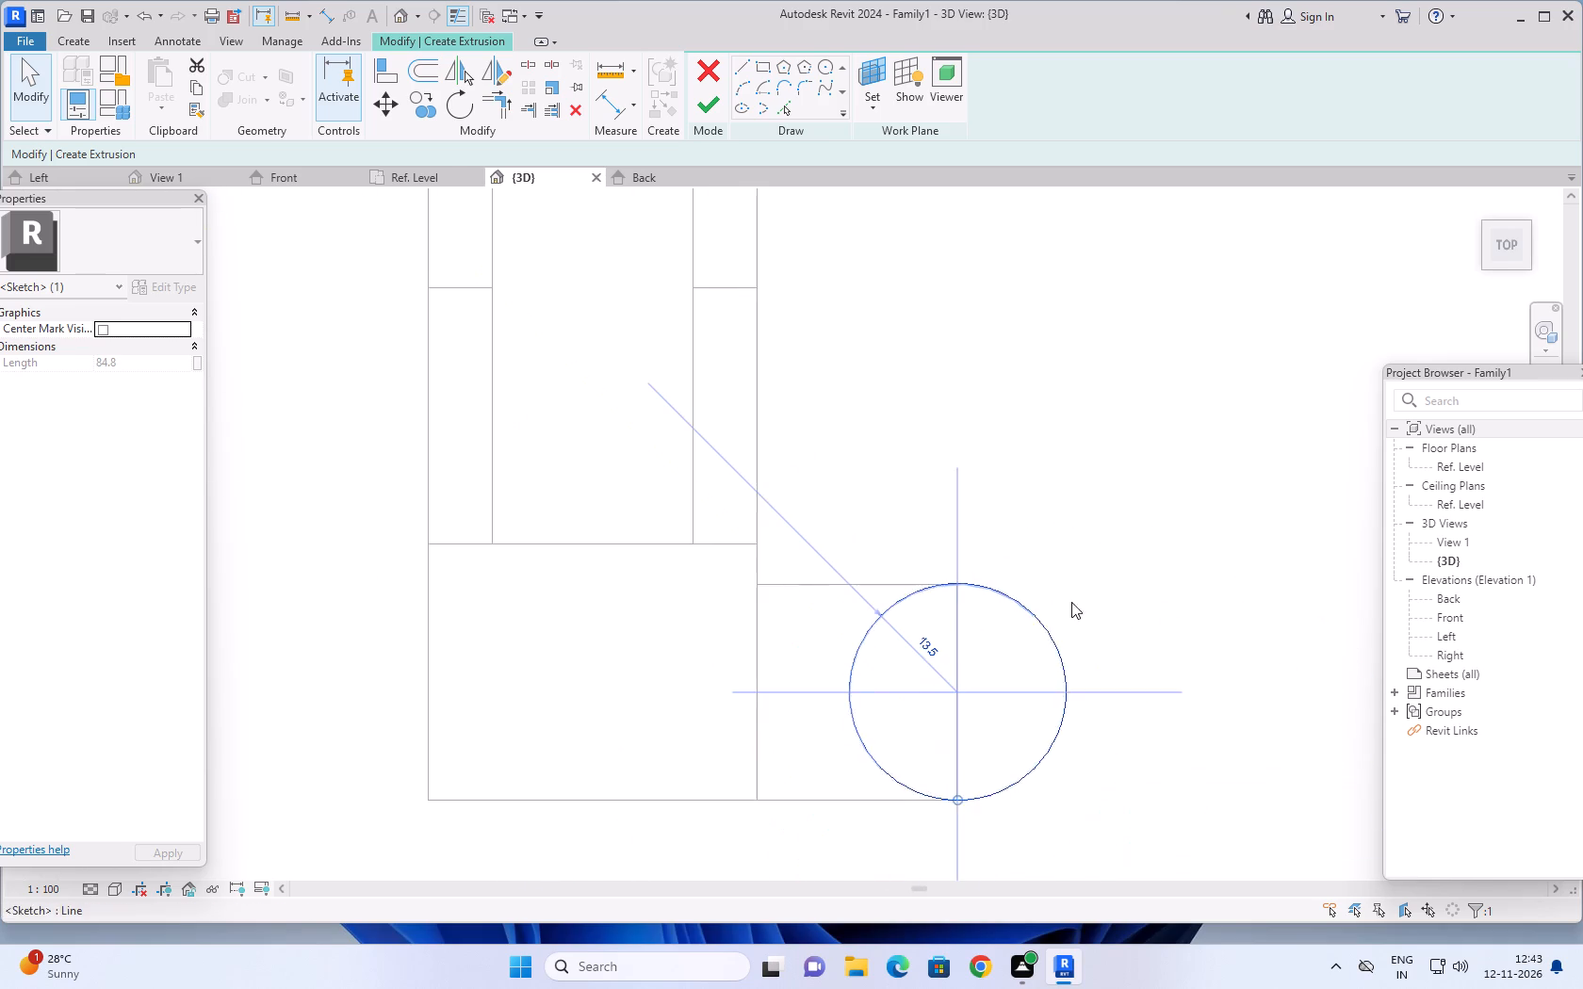
{"action": "middle_click_drag", "start_coordinate": [1076, 593], "coordinate": [1059, 535]}
{"action": "left_click", "coordinate": [1133, 511]}
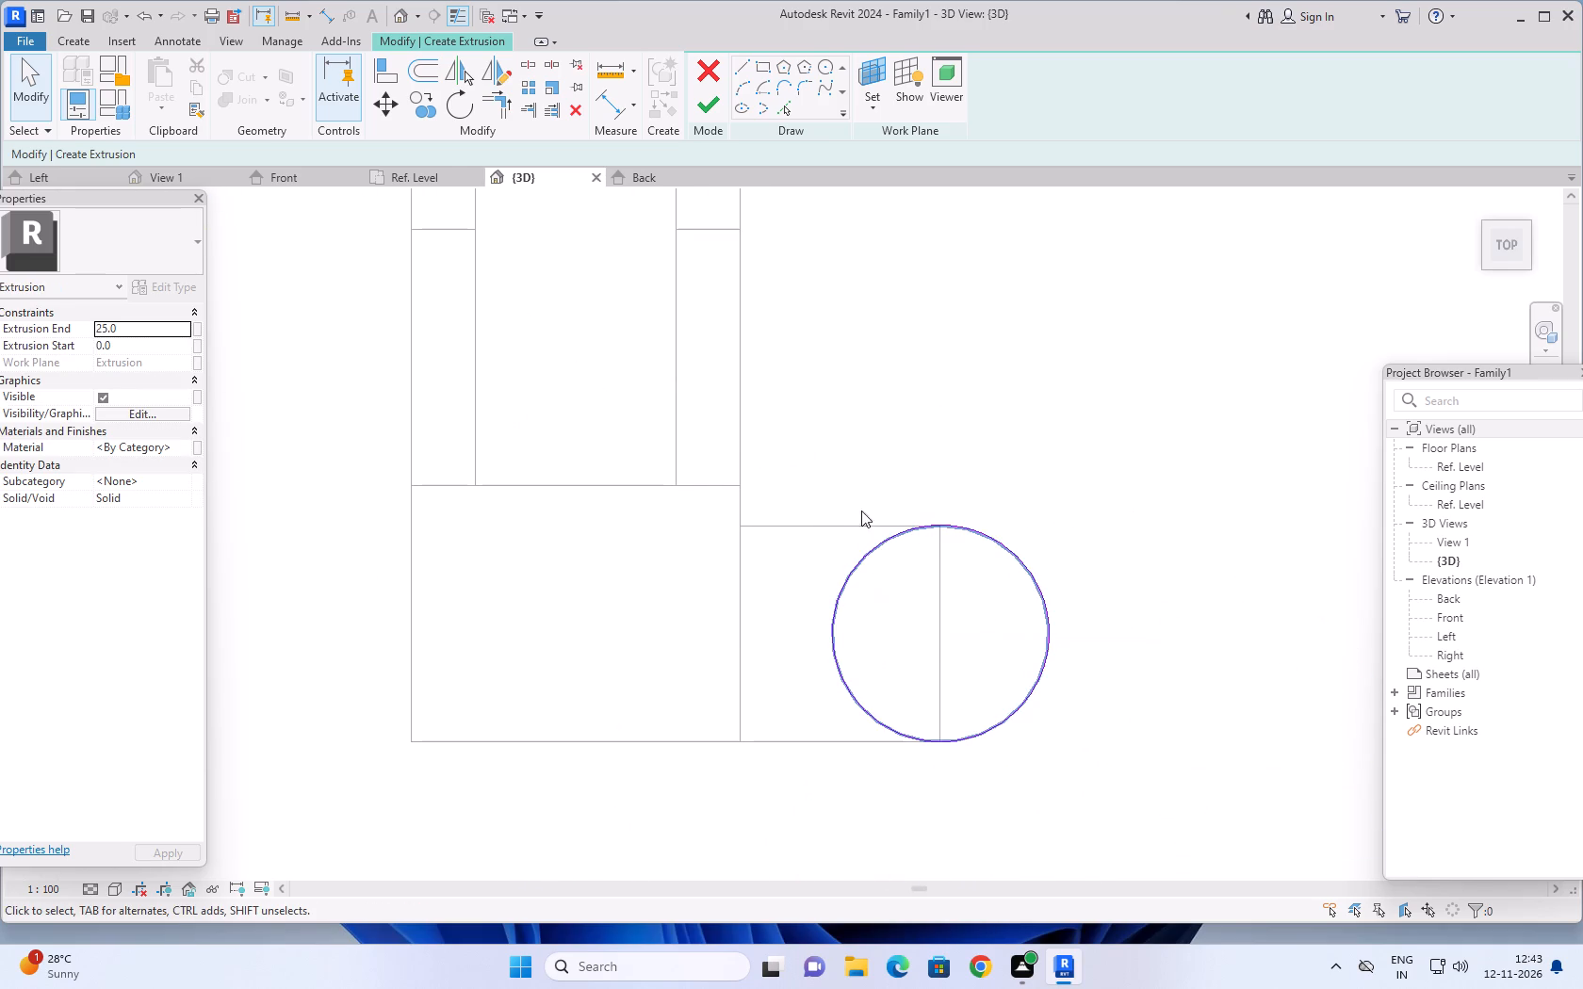
Sketch an inner circle of radius 6 concentric with the outer circle.
{"action": "left_click", "coordinate": [823, 68]}
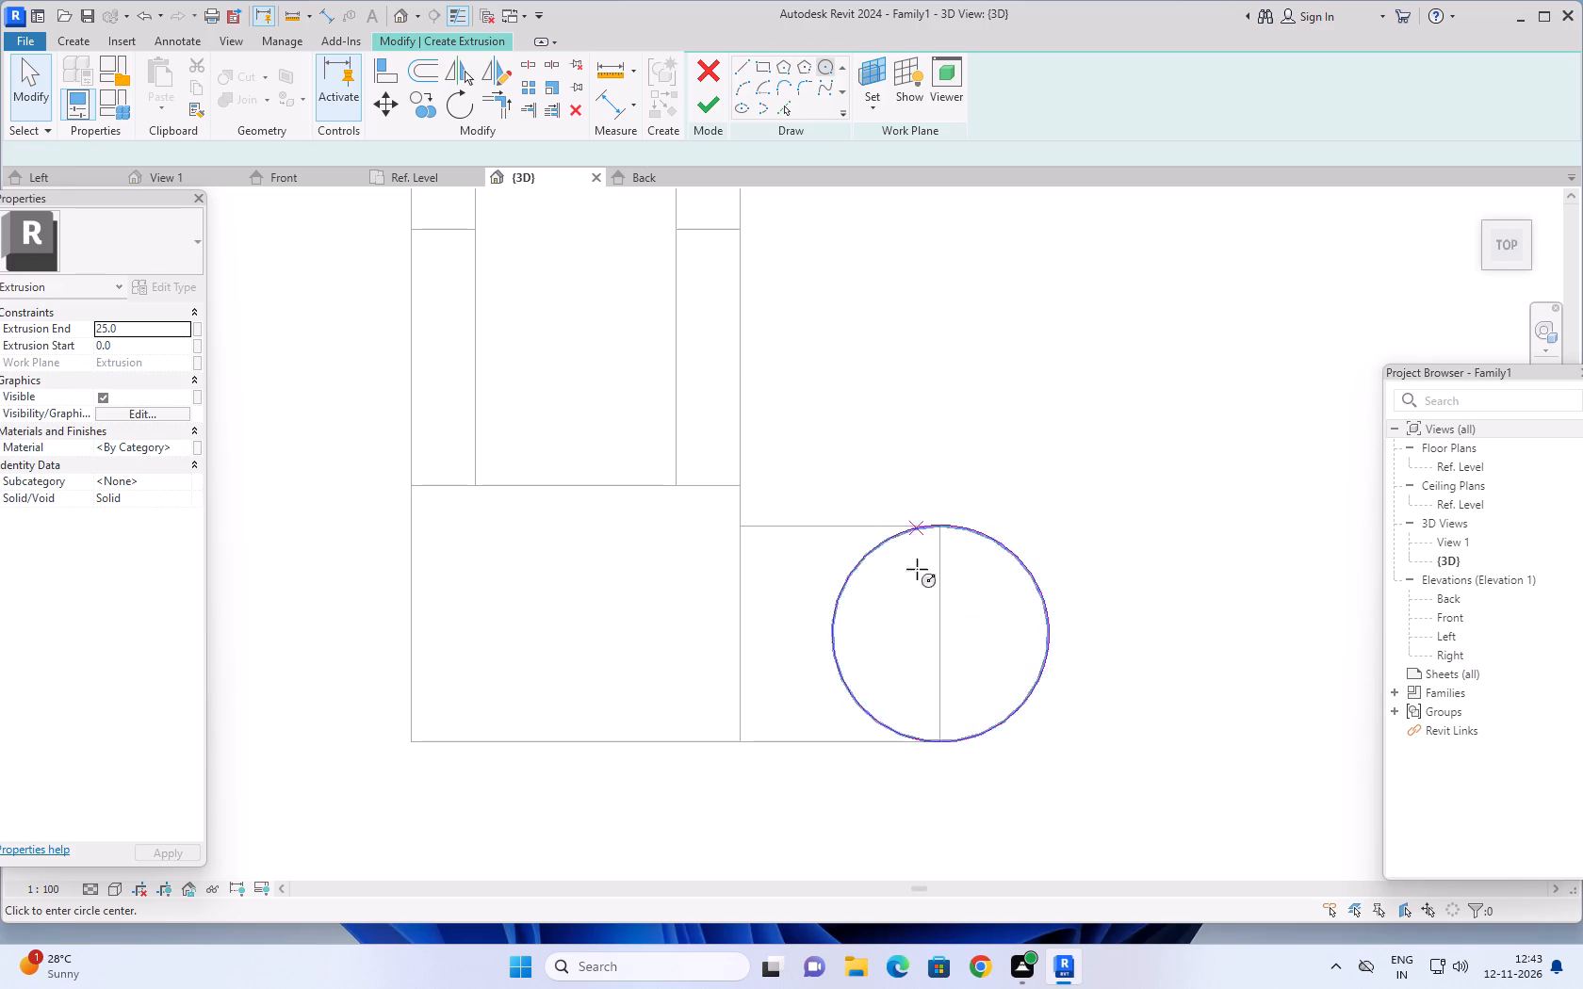
{"action": "left_click", "coordinate": [940, 634]}
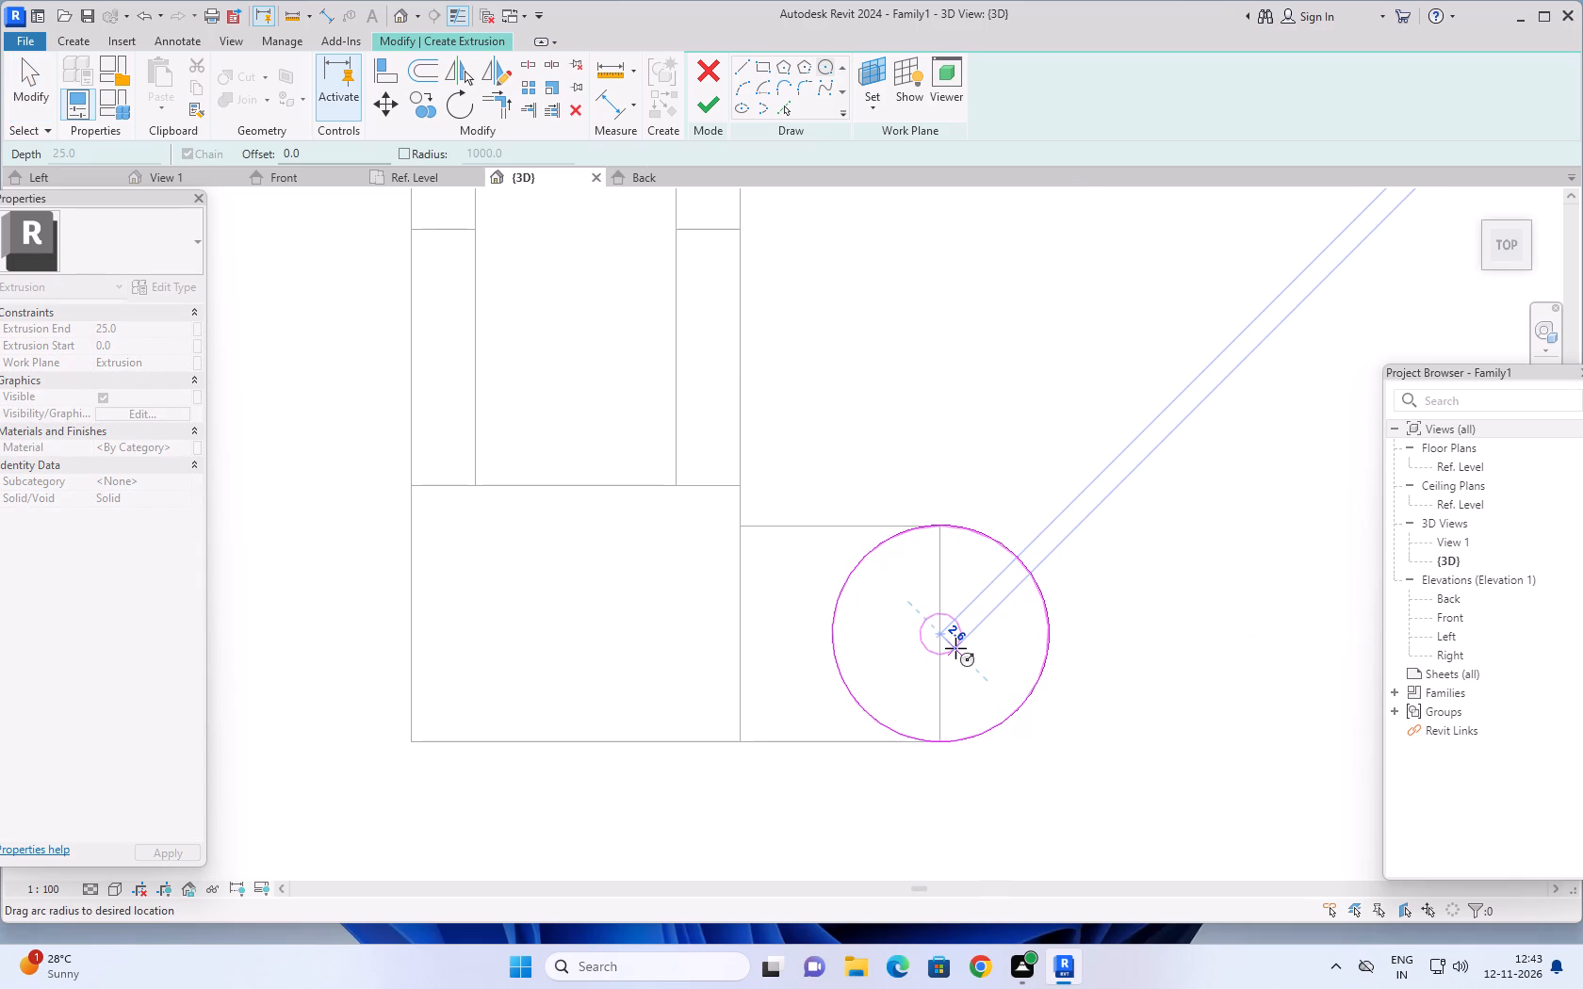
{"action": "key", "text": "6"}
{"action": "key", "text": "Return"}
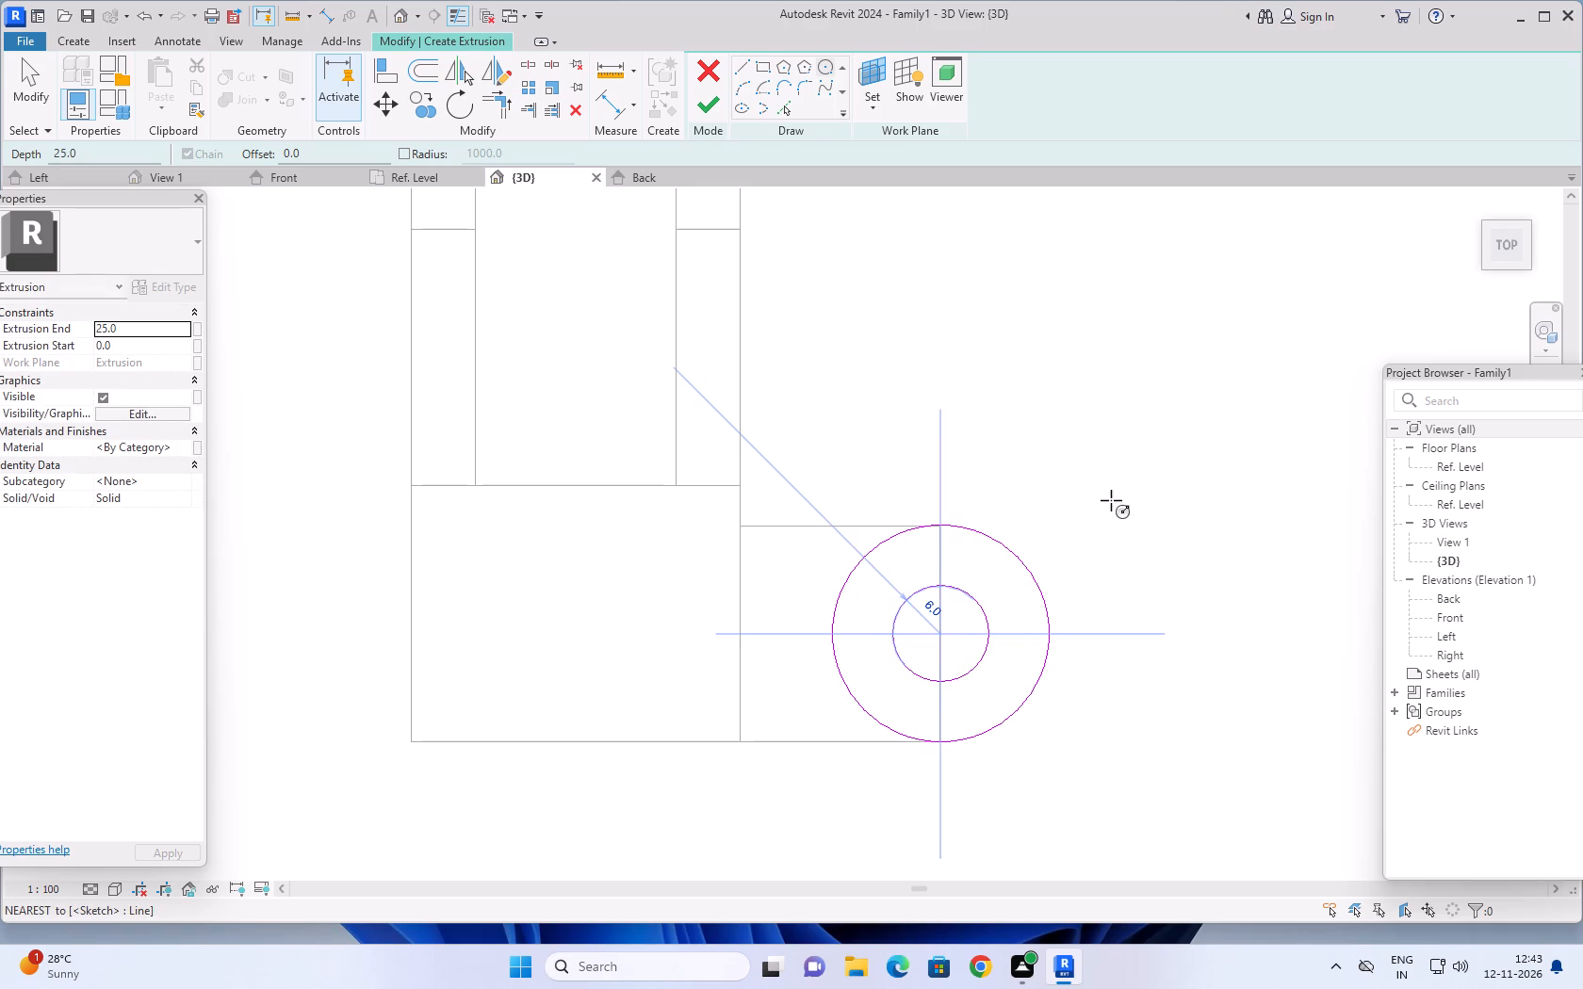
Set the Extrusion End to 10 and finish the two-circle extrusion as a ring.
{"action": "scroll", "coordinate": [1111, 500], "scroll_direction": "down", "scroll_amount": 1}
{"action": "middle_click_drag", "start_coordinate": [1138, 495], "coordinate": [1084, 478]}
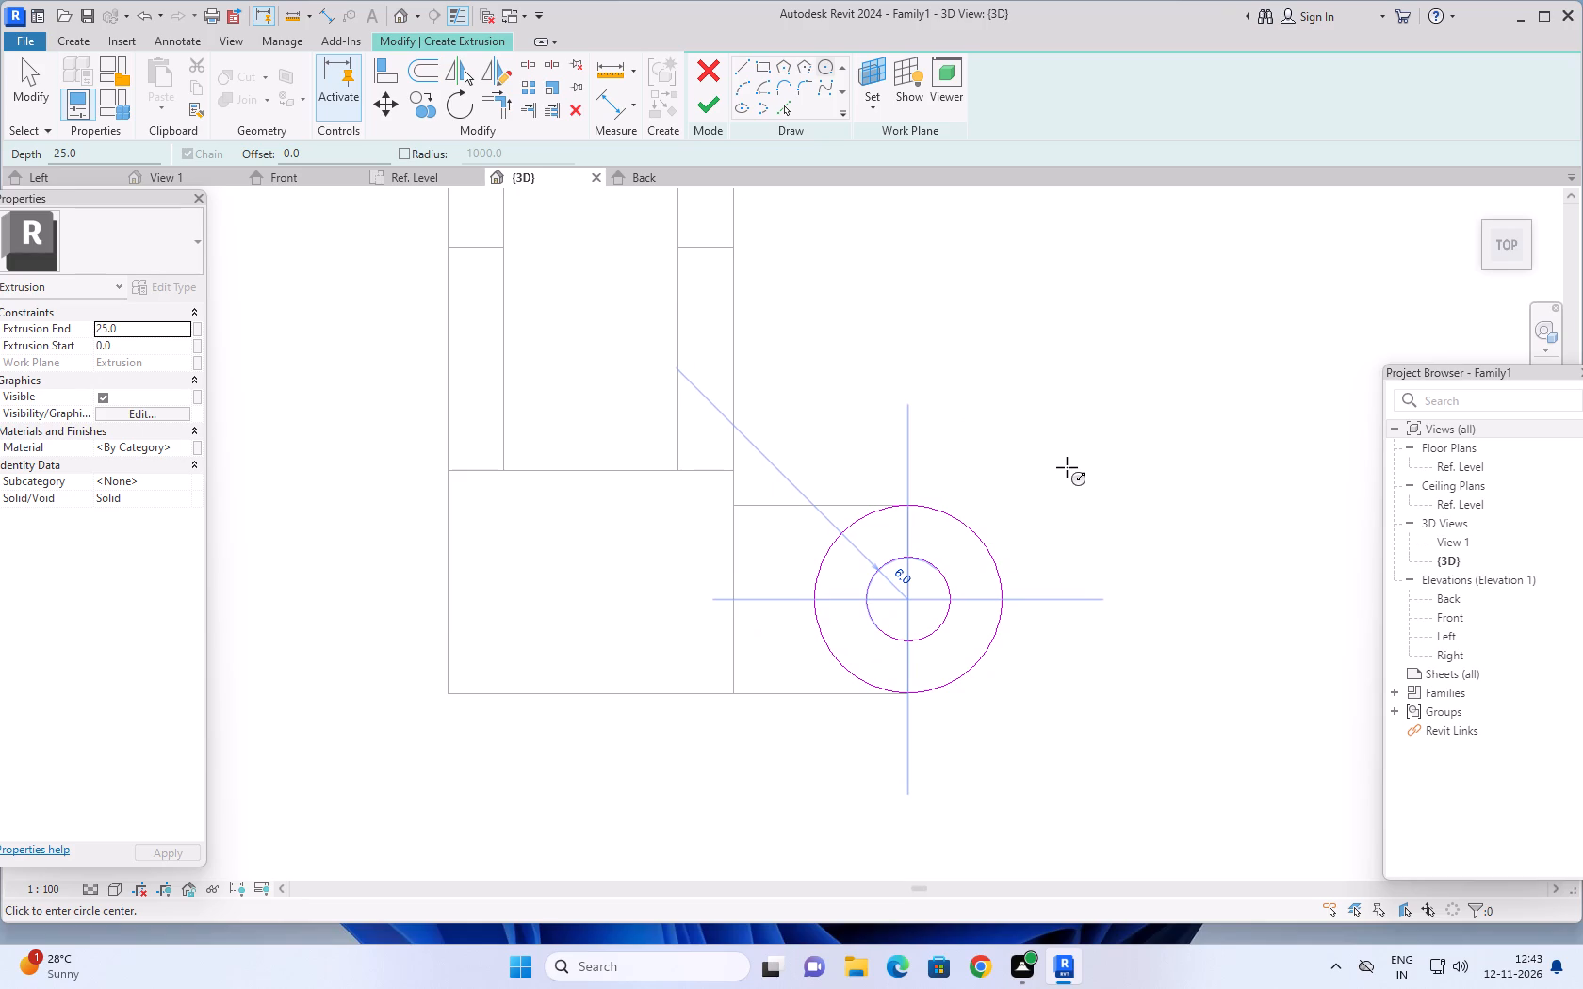
{"action": "left_click", "coordinate": [155, 330]}
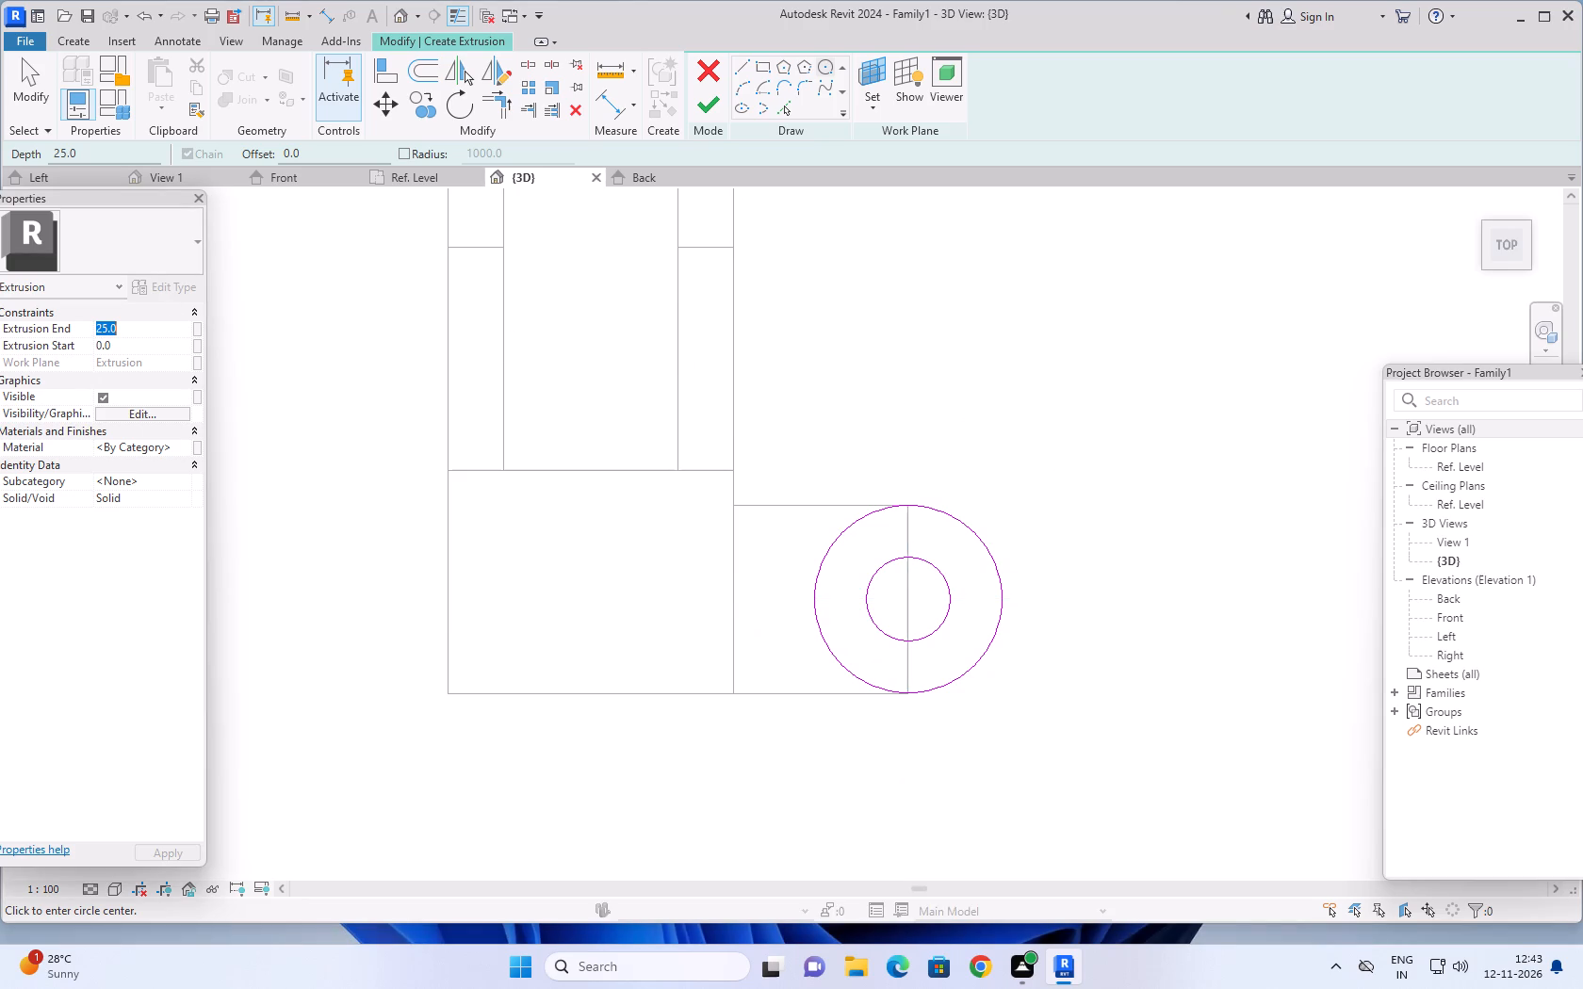
{"action": "type", "text": "10"}
{"action": "key", "text": "Return"}
{"action": "left_click", "coordinate": [701, 104]}
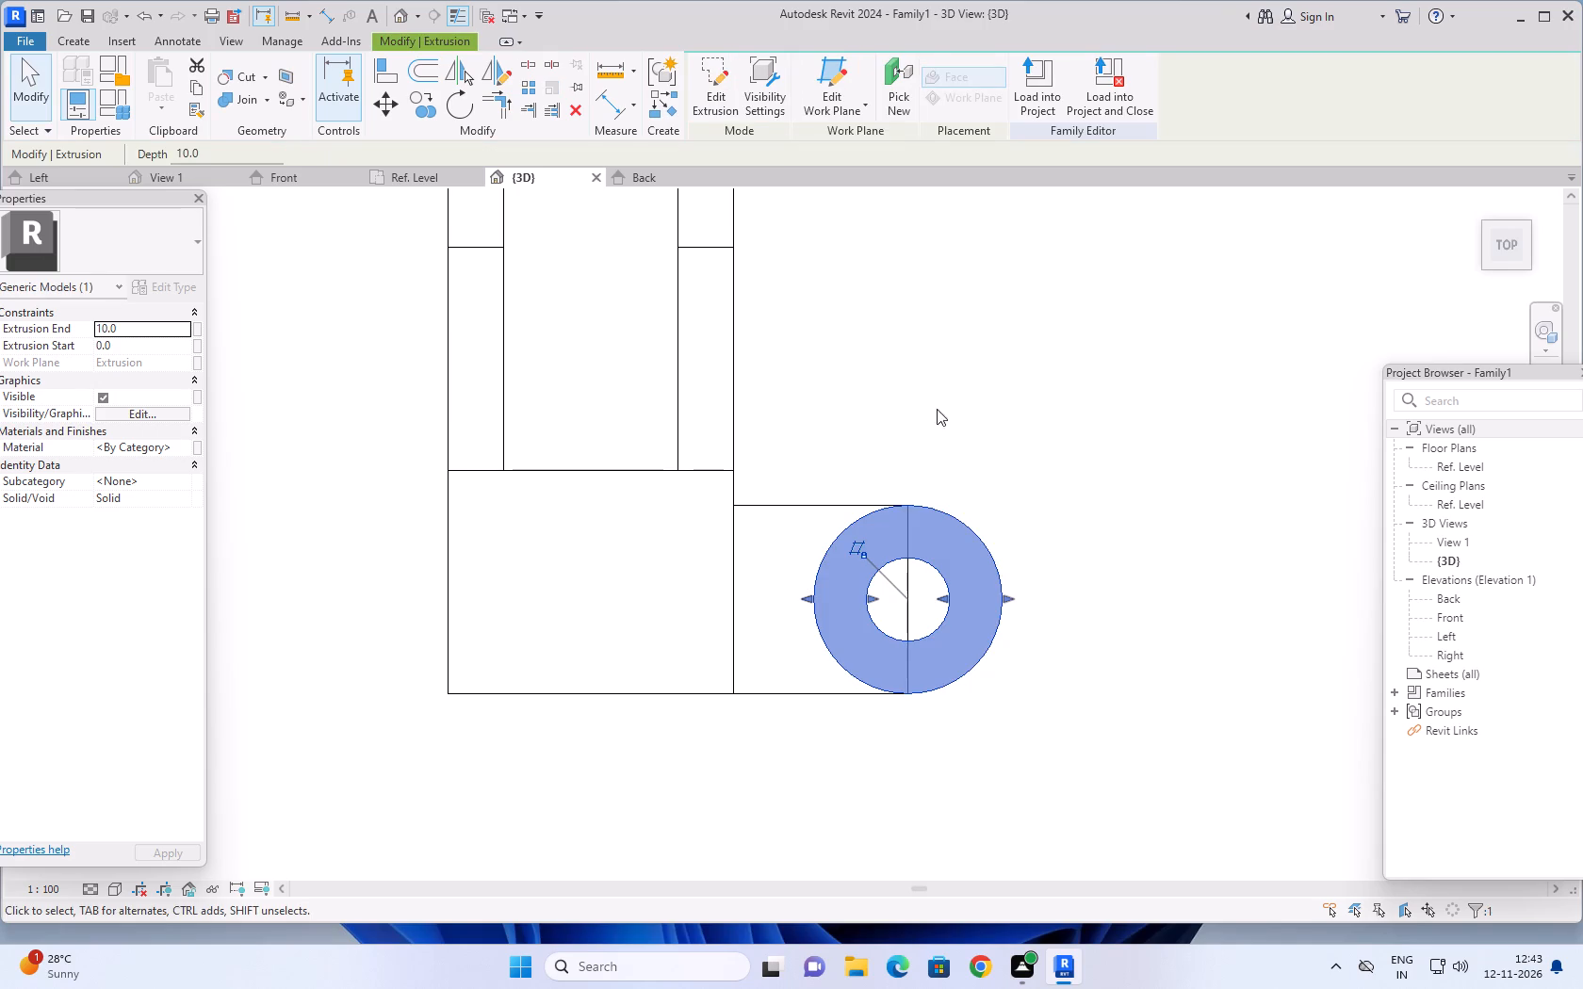
Set the ring's Extrusion End to -10 so it extends down from the side block's top face.
{"action": "left_click", "coordinate": [528, 174]}
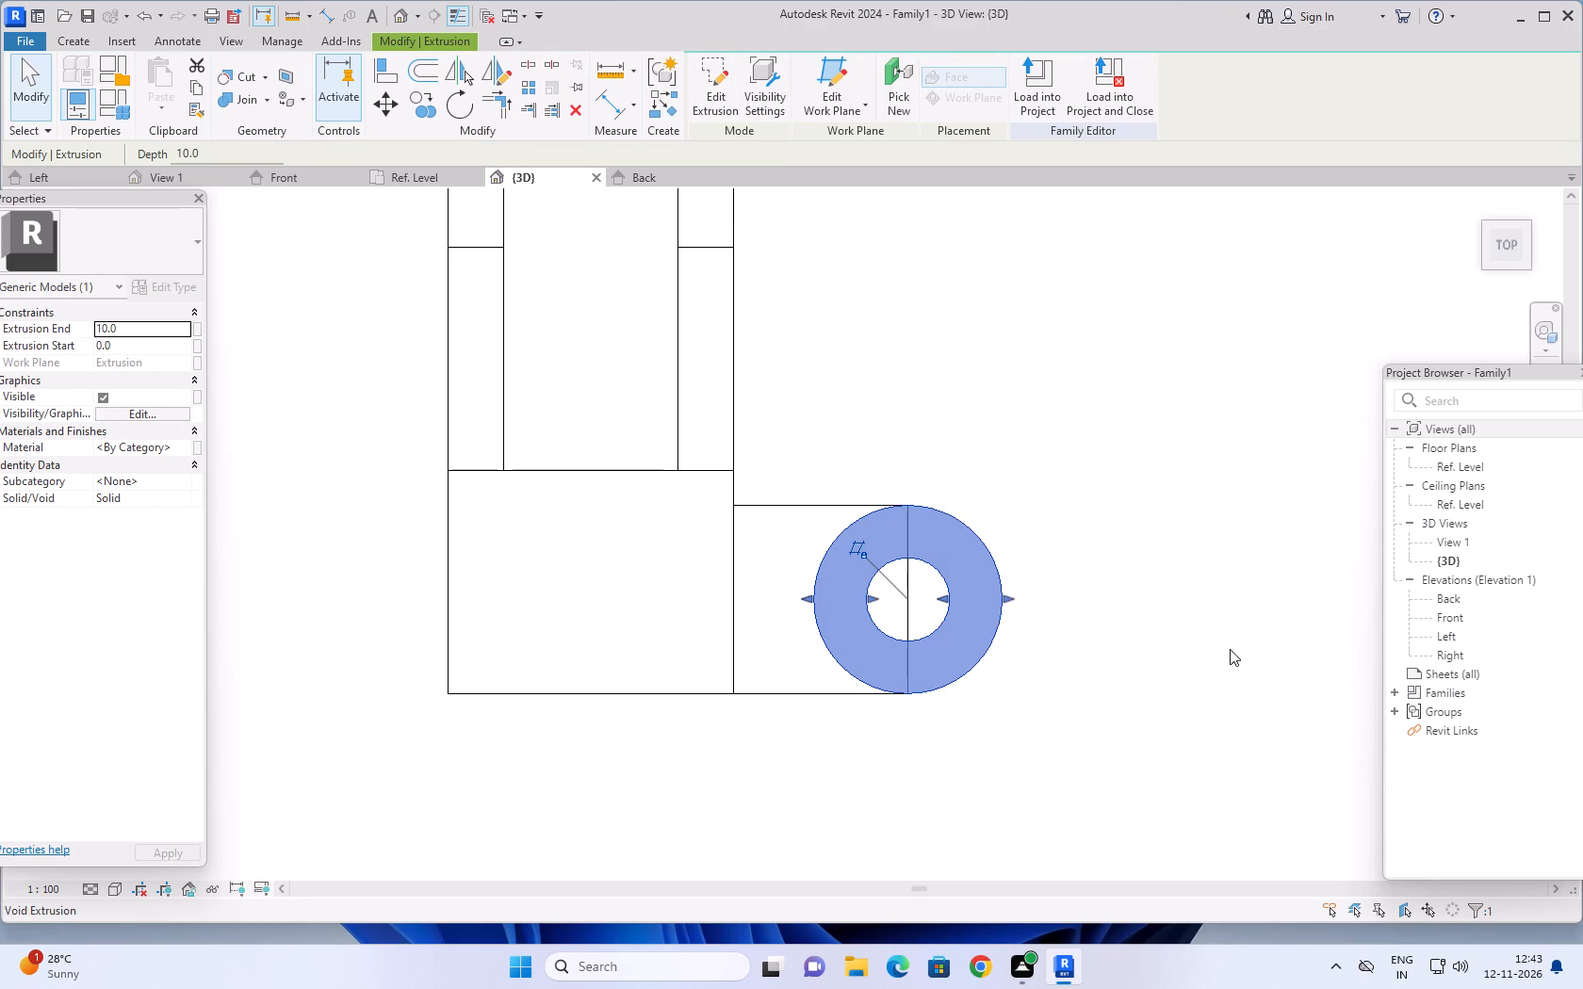
{"action": "middle_click_drag", "start_coordinate": [1217, 651], "coordinate": [1093, 290]}
{"action": "middle_click_drag", "start_coordinate": [1102, 556], "coordinate": [1143, 331], "text": "shift"}
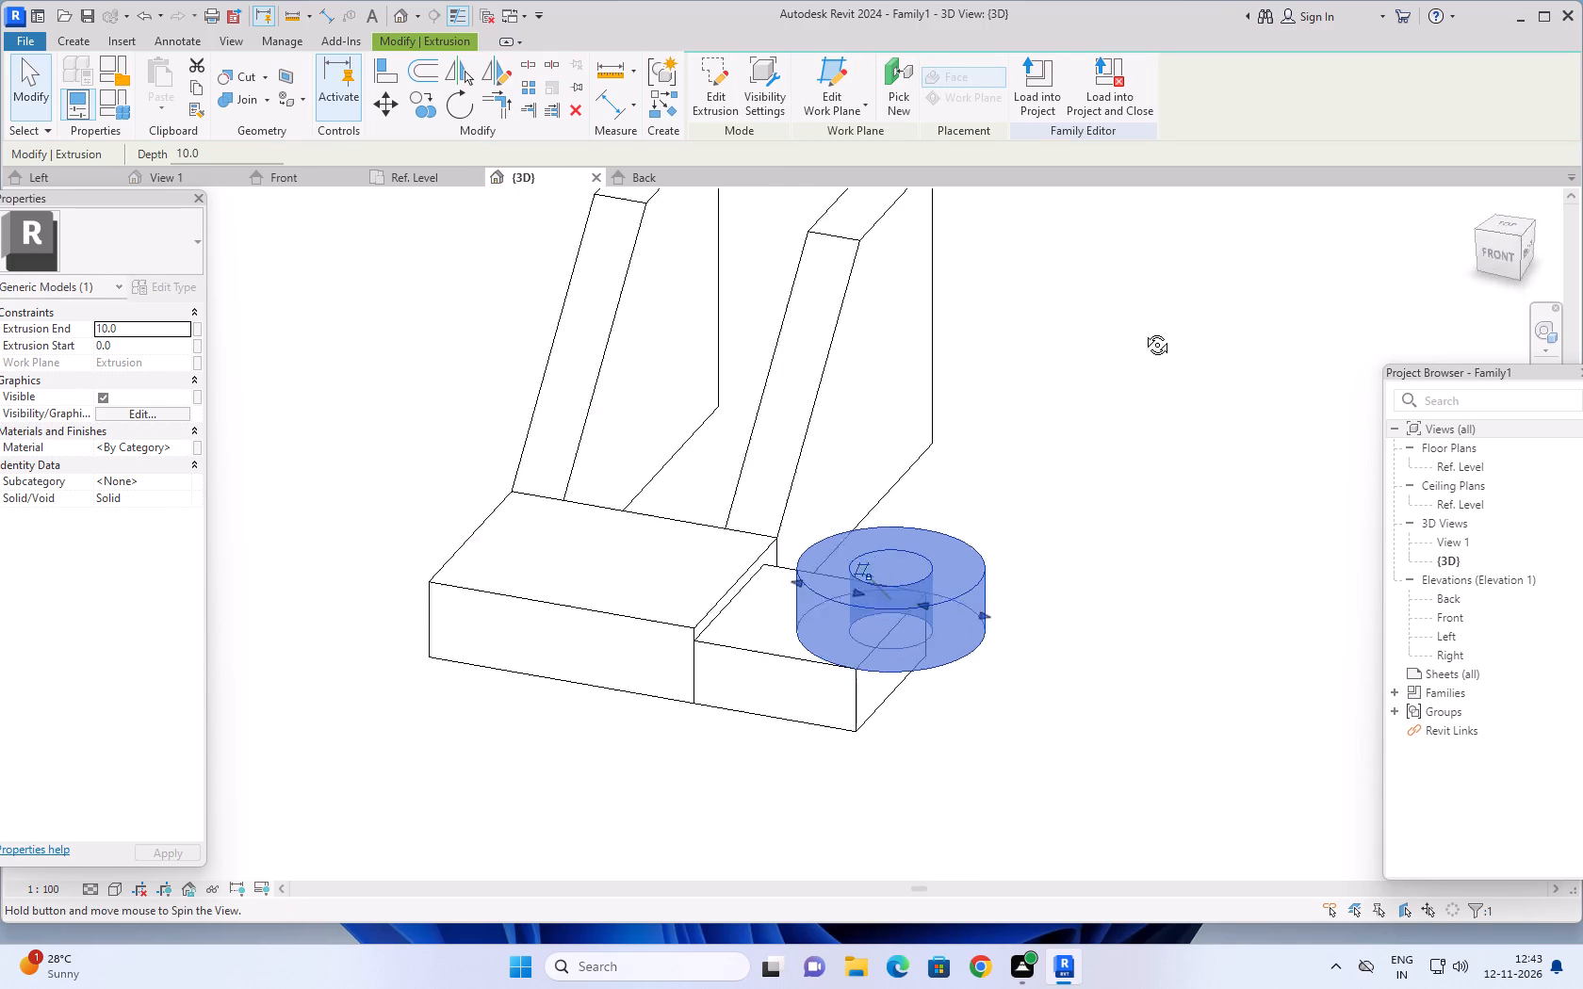
{"action": "middle_click_drag", "start_coordinate": [1143, 331], "coordinate": [1159, 418], "text": "shift"}
{"action": "middle_click_drag", "start_coordinate": [1142, 447], "coordinate": [1071, 427], "text": "shift"}
{"action": "scroll", "coordinate": [1018, 609], "scroll_direction": "up", "scroll_amount": 3}
{"action": "middle_click_drag", "start_coordinate": [1161, 558], "coordinate": [1209, 460]}
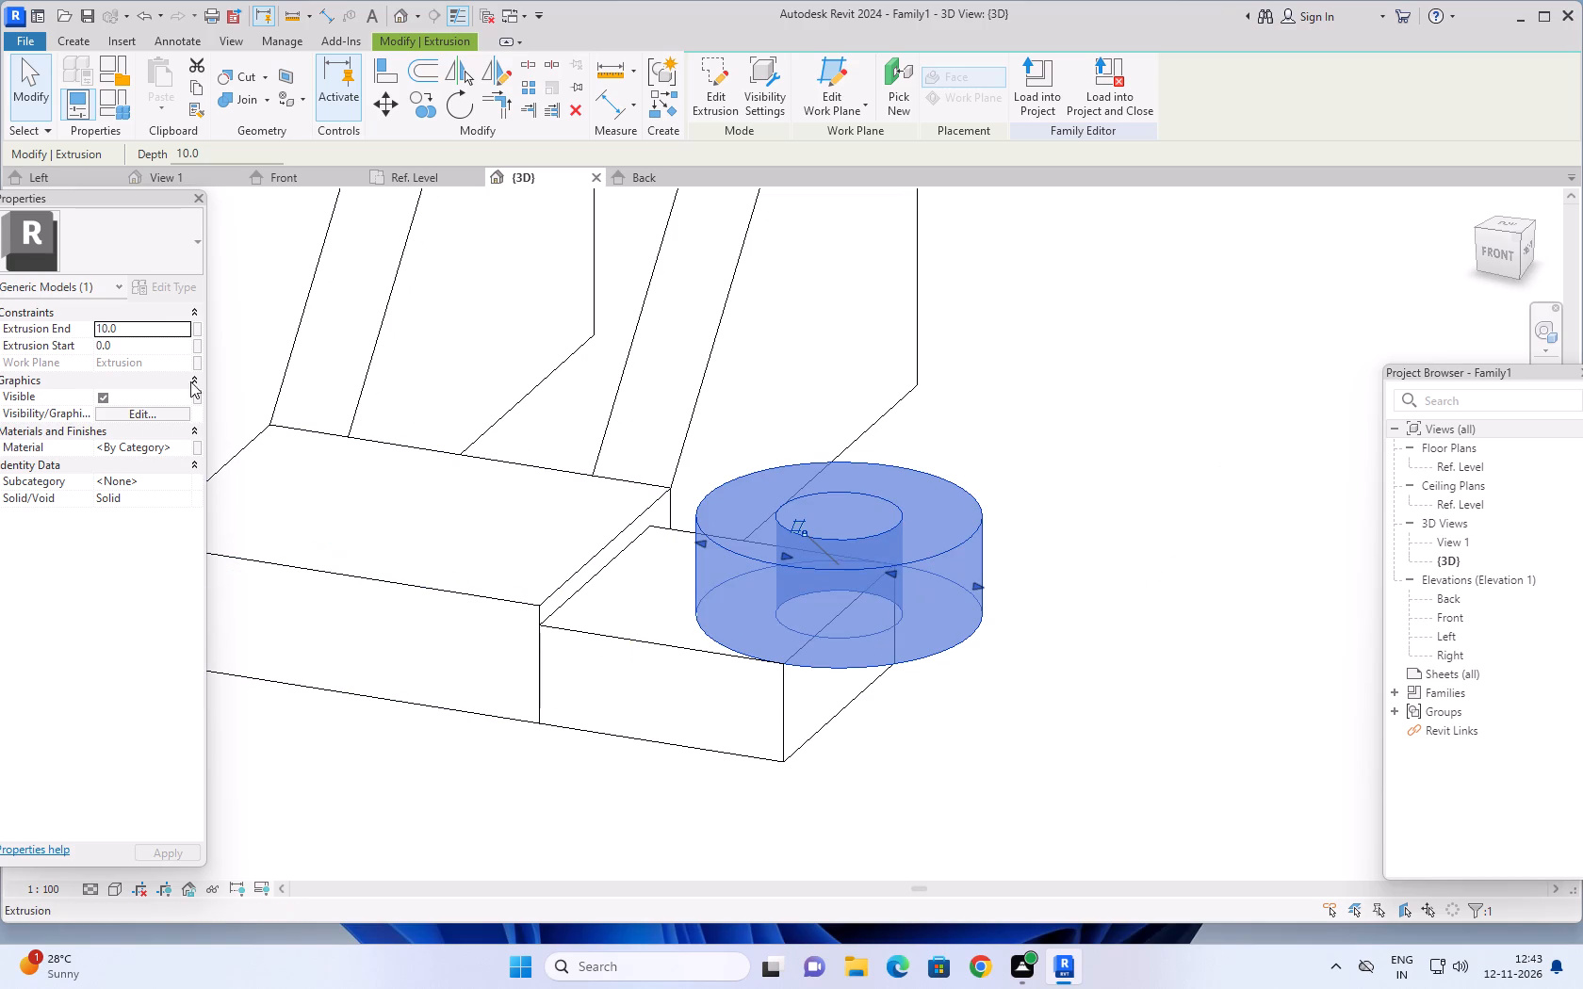
{"action": "left_click", "coordinate": [170, 328]}
{"action": "type", "text": "-10"}
{"action": "key", "text": "Return"}
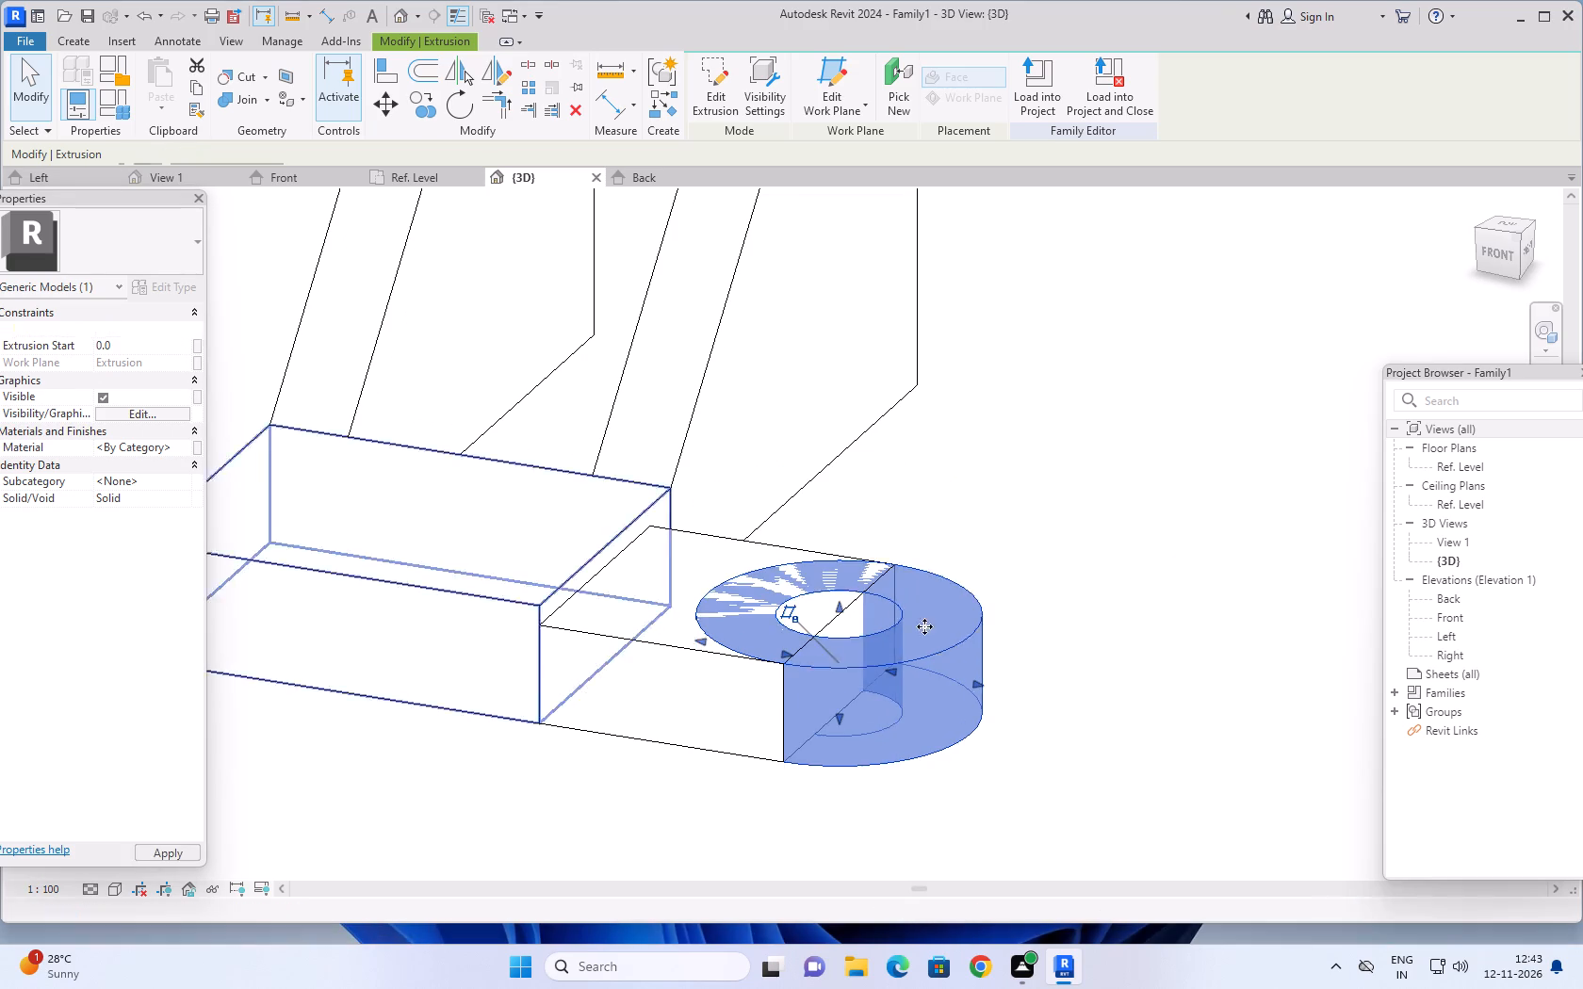
{"action": "key", "text": "Escape"}
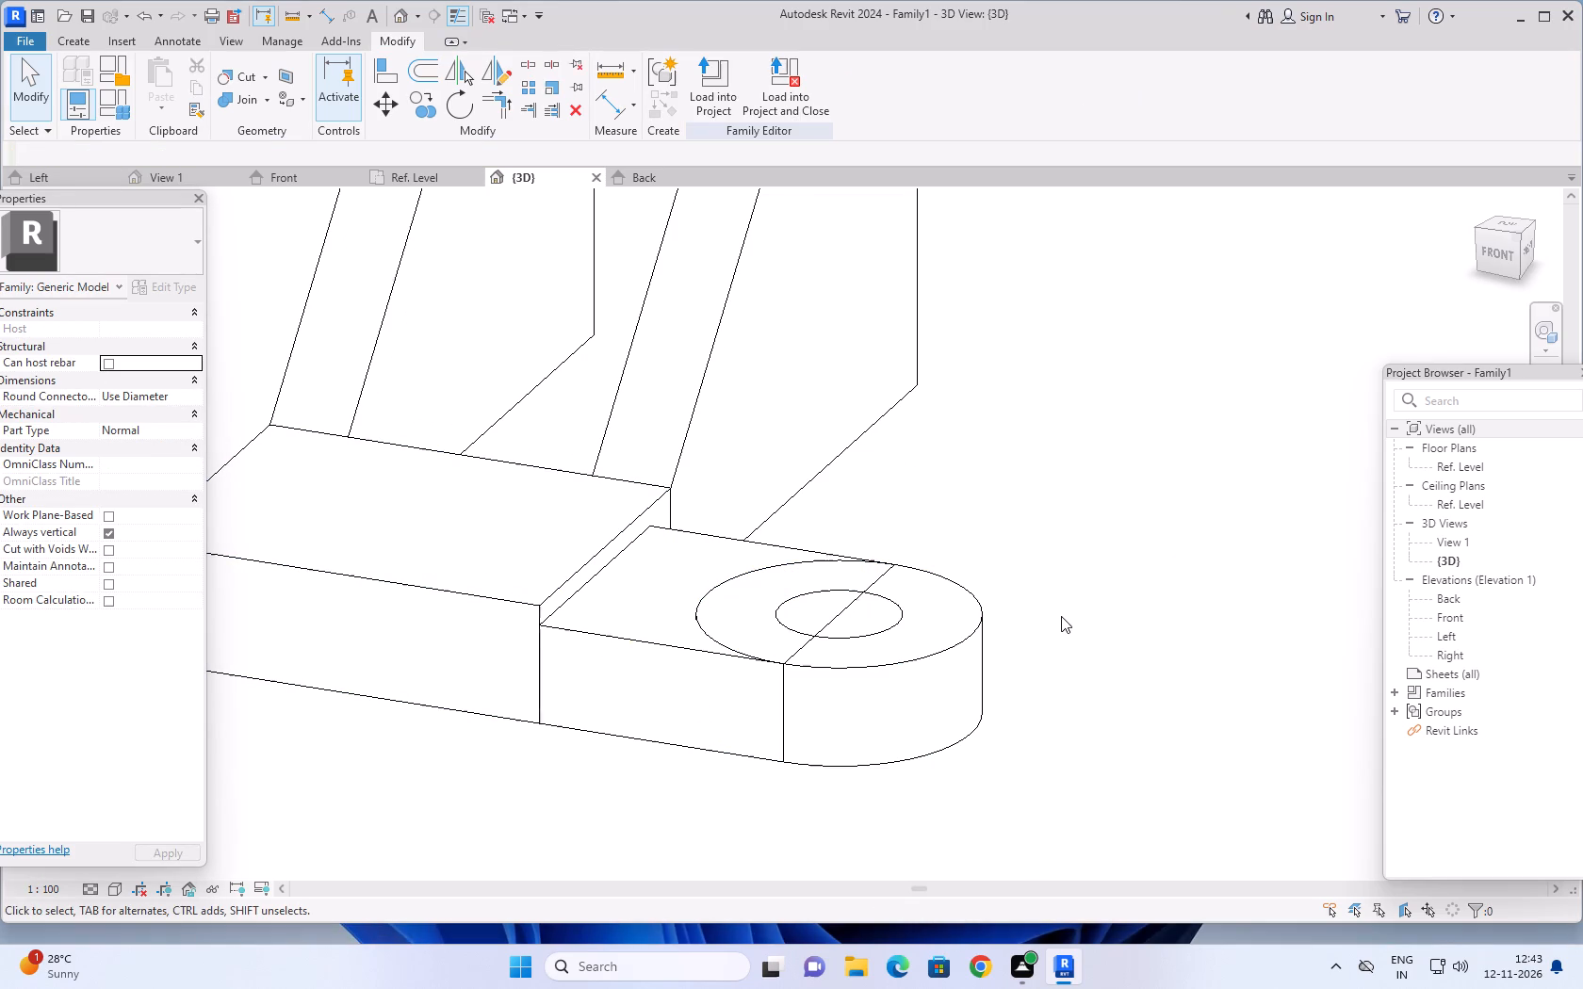
Start a void extrusion on the top face of the side block's rounded end and trace the ring's inner circle as its sketch.
{"action": "middle_click_drag", "start_coordinate": [1085, 572], "coordinate": [988, 818]}
{"action": "middle_click_drag", "start_coordinate": [1096, 513], "coordinate": [1153, 768]}
{"action": "middle_click_drag", "start_coordinate": [1087, 349], "coordinate": [1074, 436], "text": "shift"}
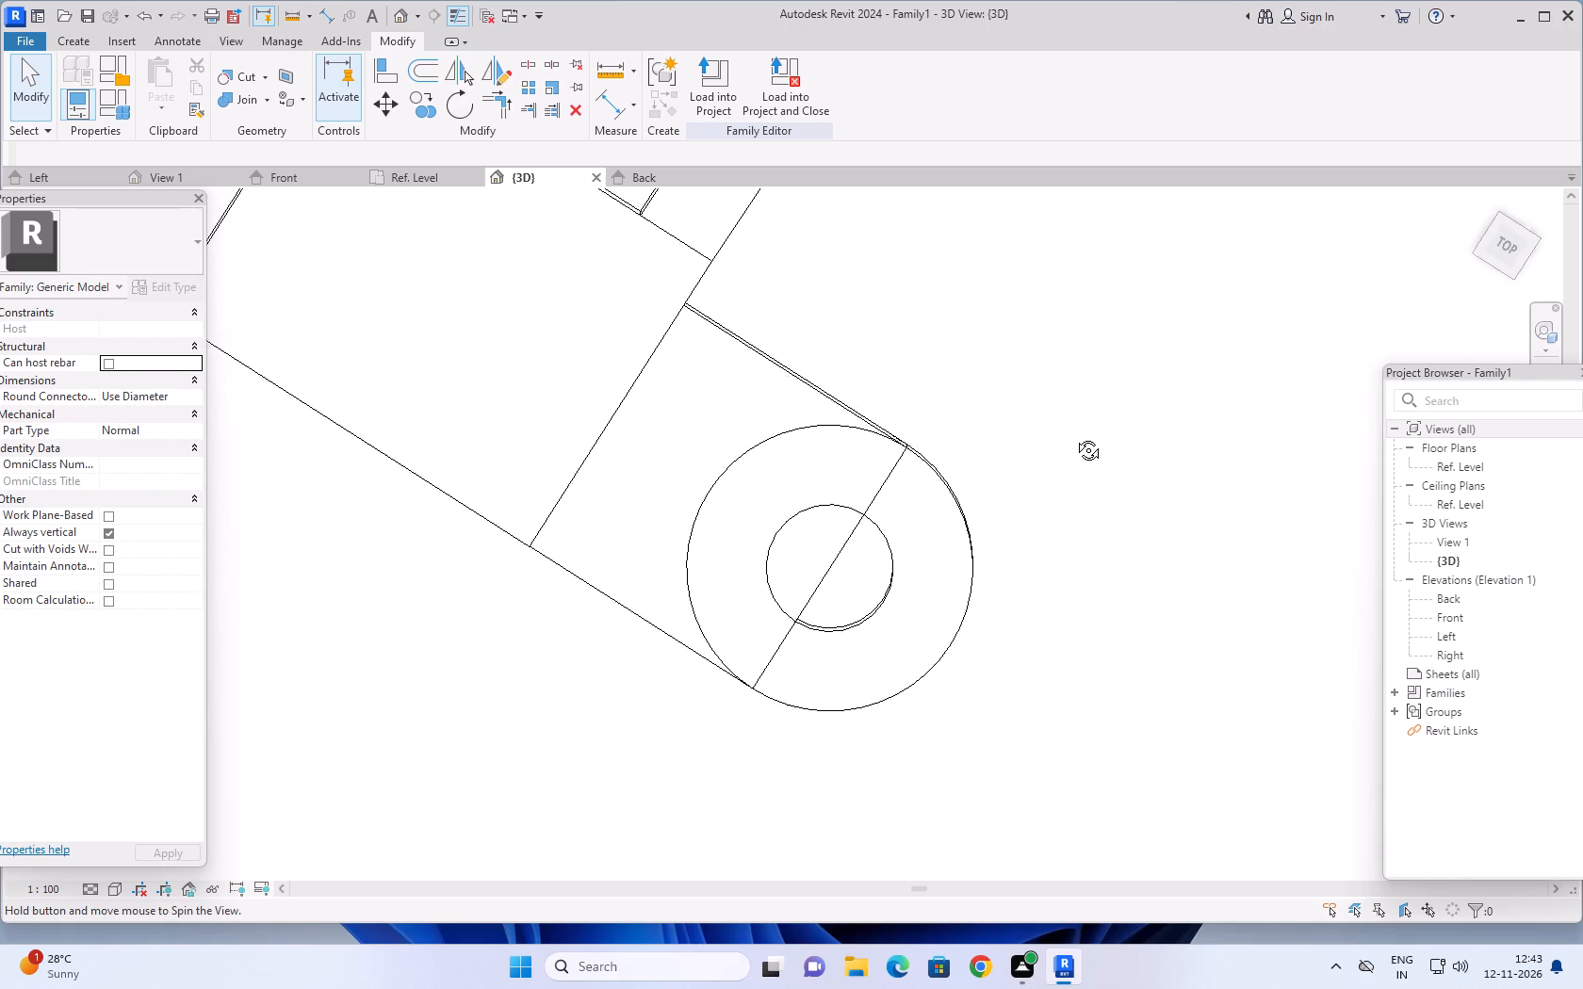
{"action": "middle_click_drag", "start_coordinate": [1074, 436], "coordinate": [1073, 431], "text": "shift"}
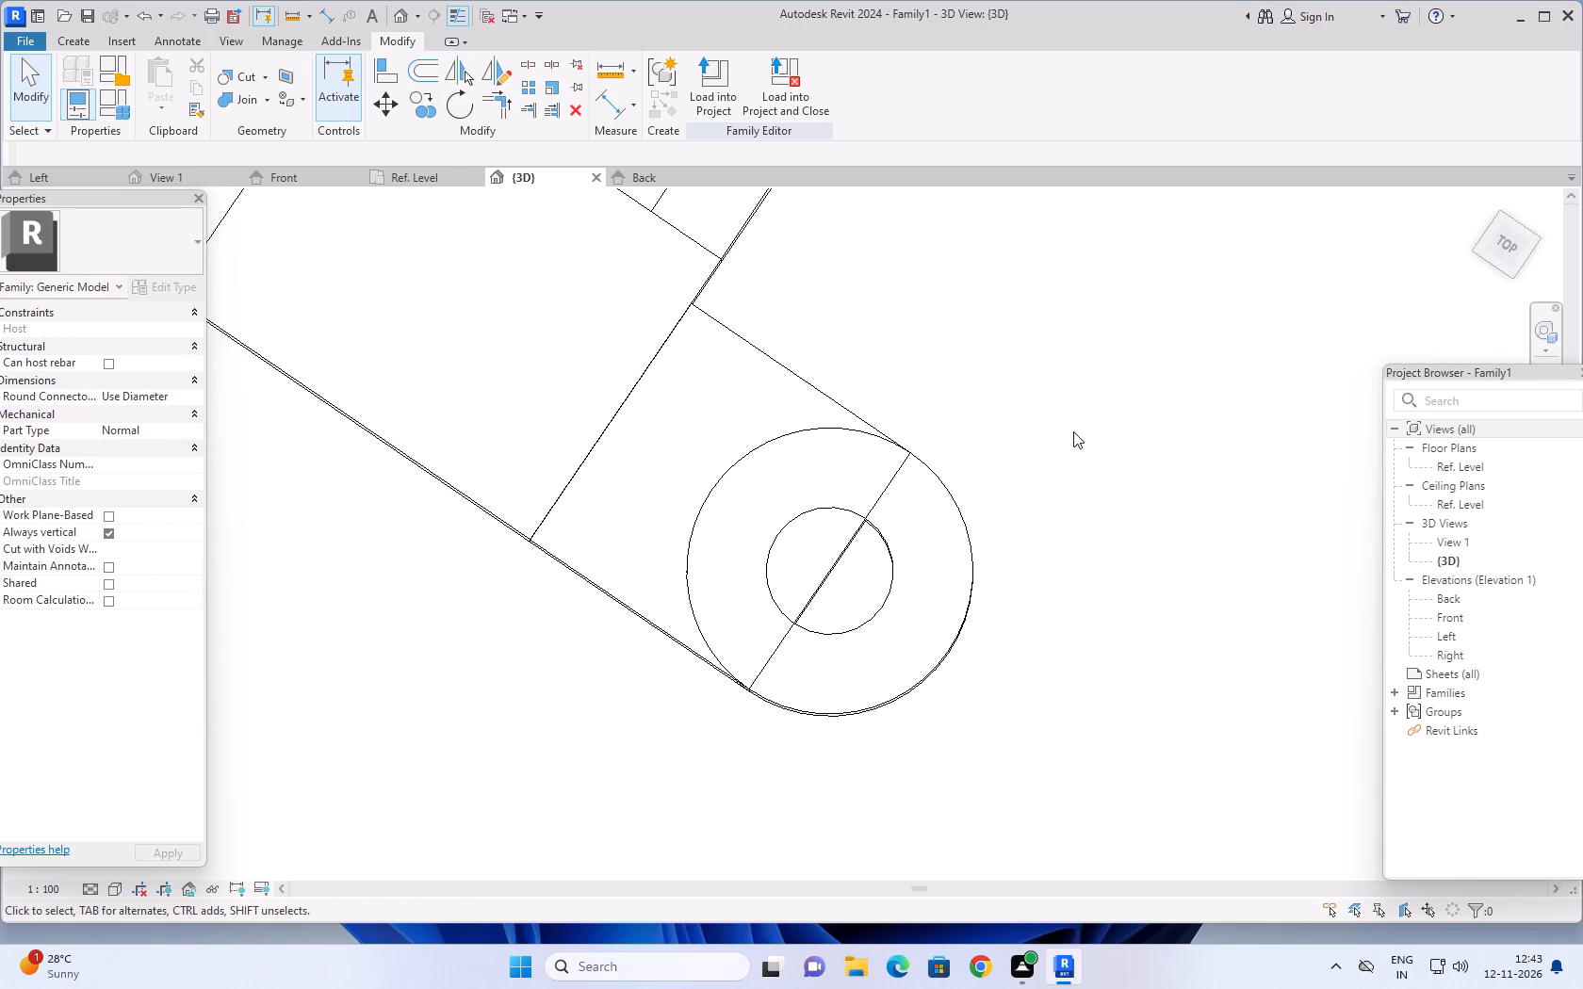
{"action": "left_click", "coordinate": [827, 543]}
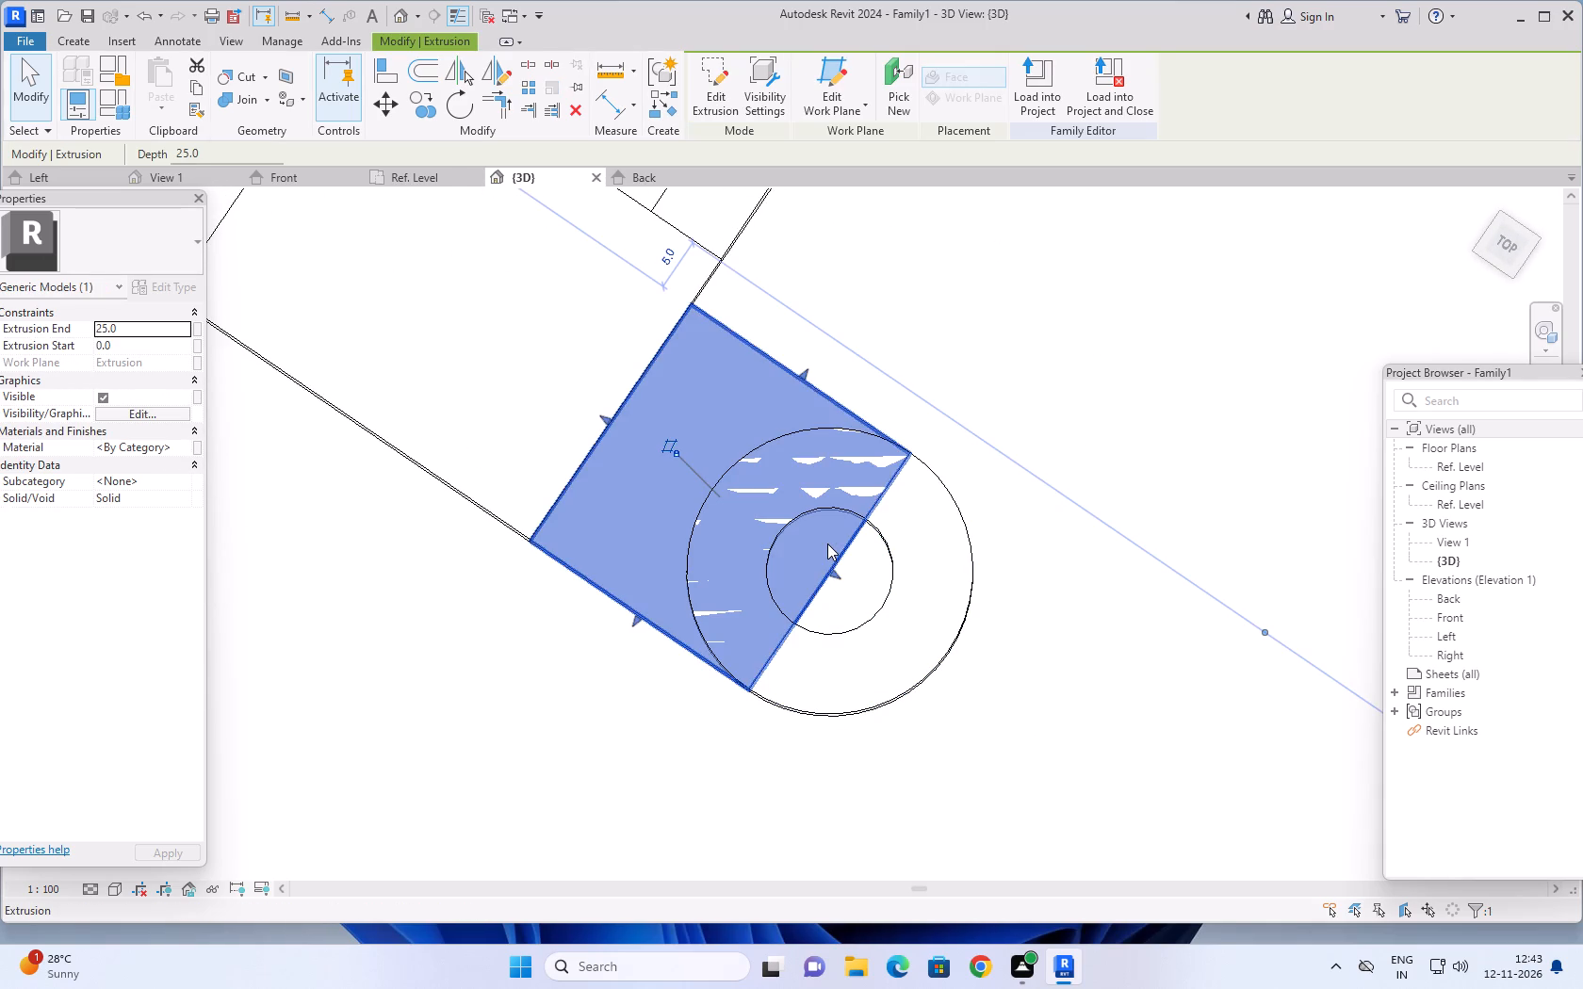
{"action": "key", "text": "Escape"}
{"action": "key", "text": "Escape"}
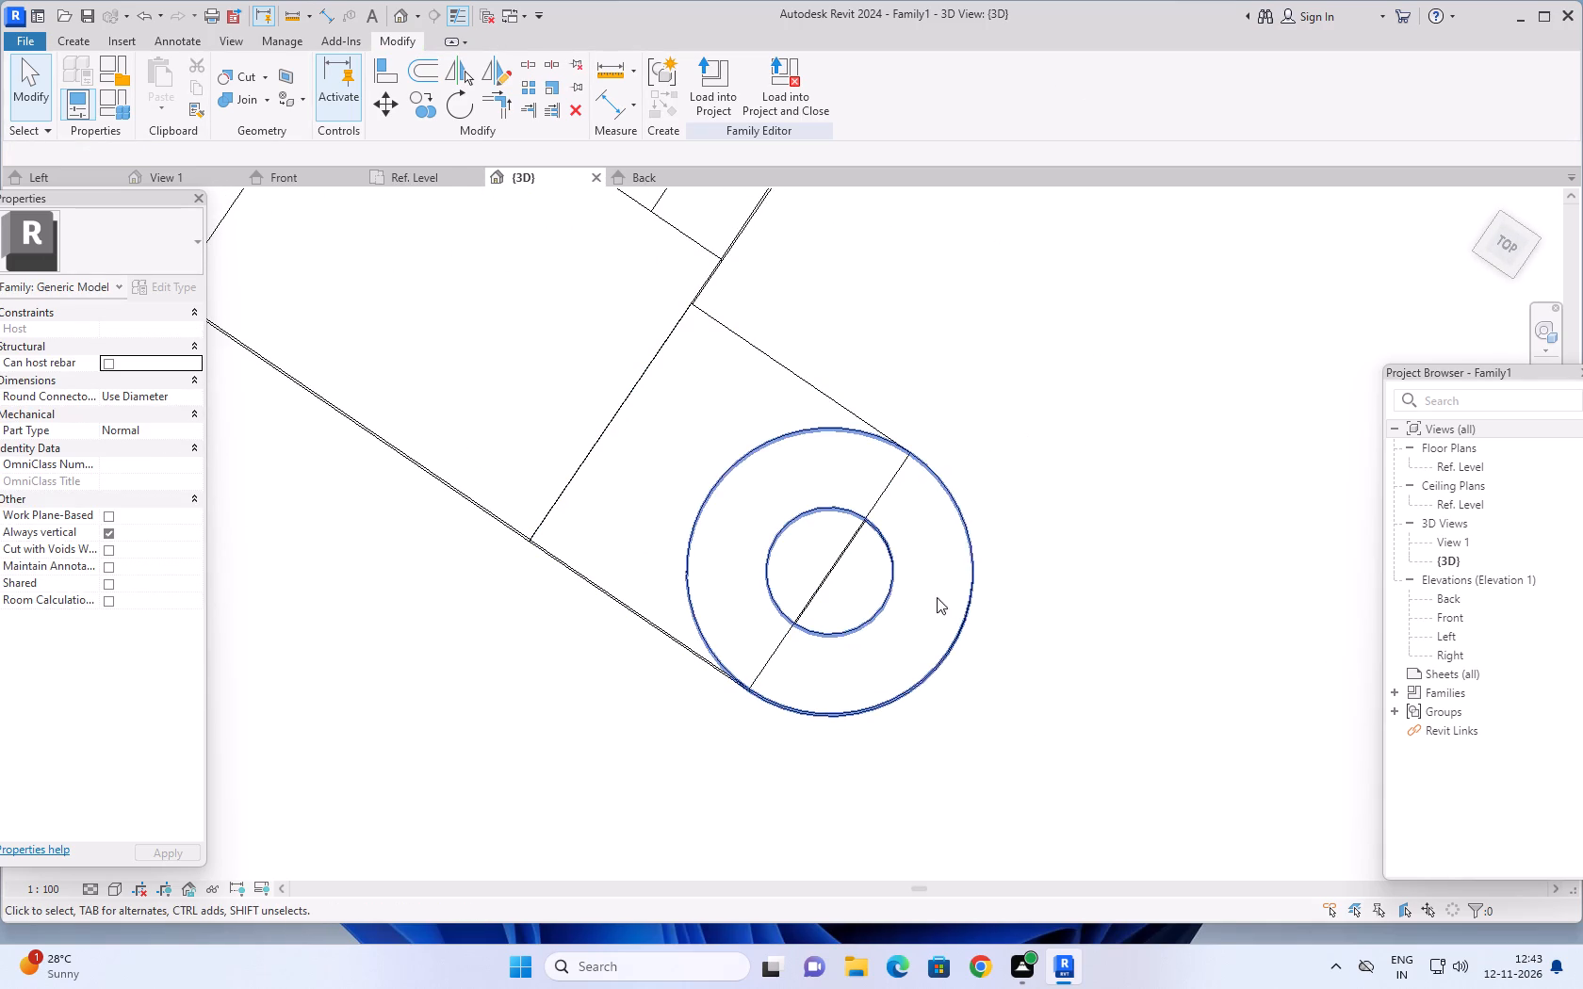
{"action": "left_click", "coordinate": [79, 39]}
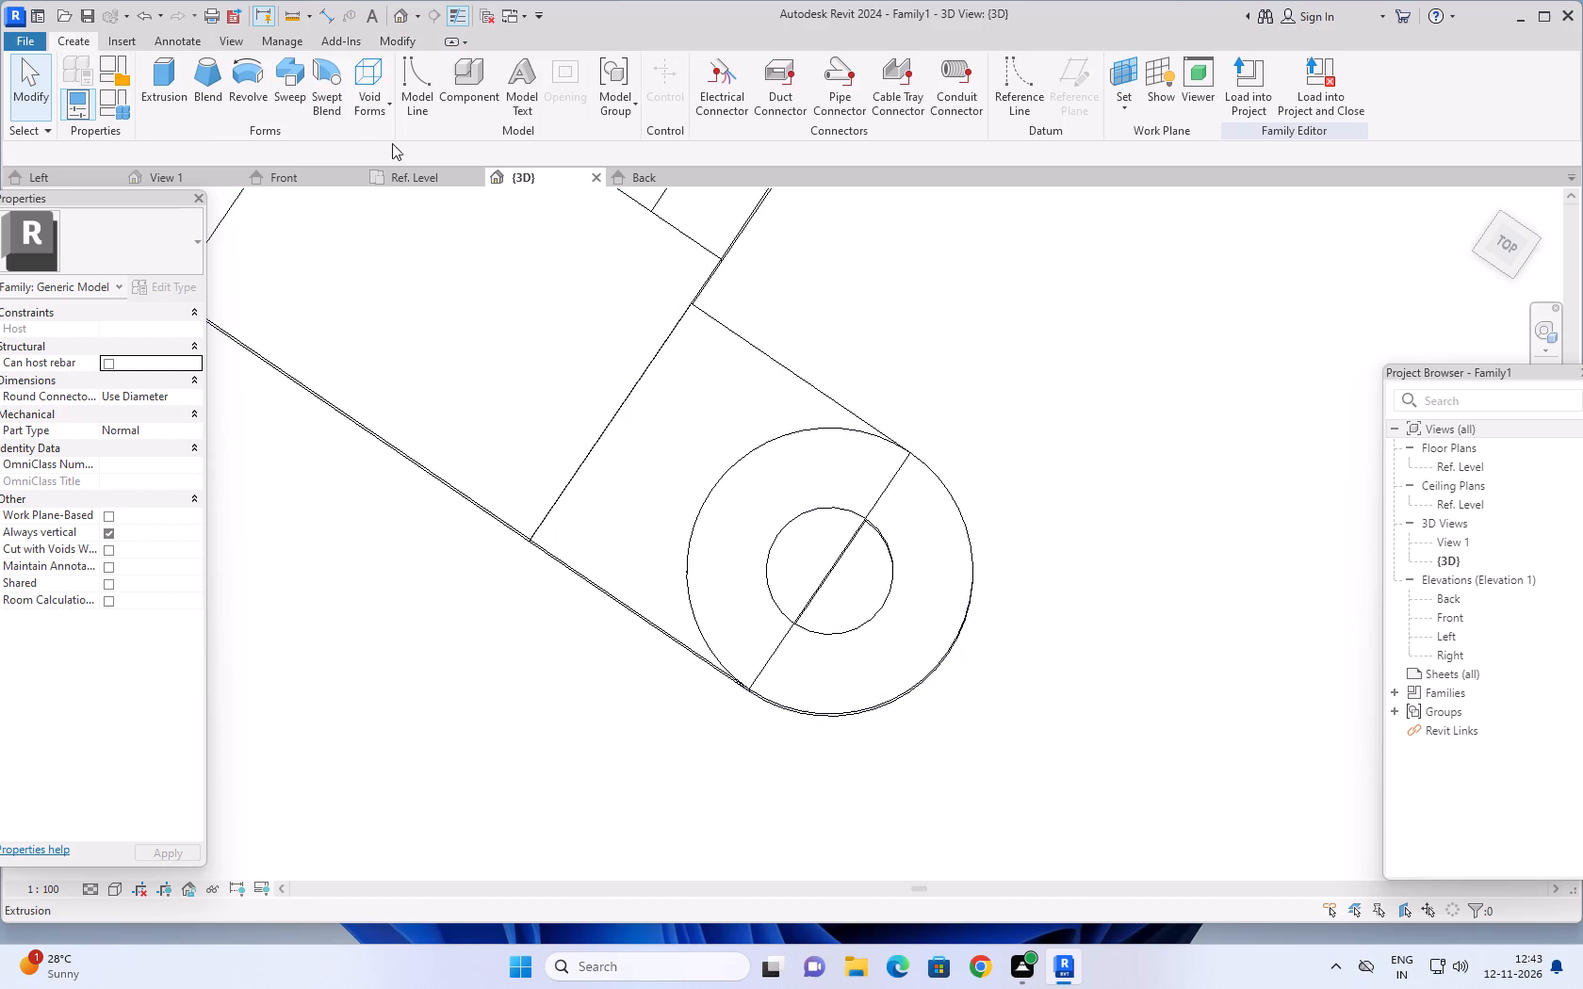
{"action": "left_click", "coordinate": [387, 105]}
{"action": "left_click", "coordinate": [394, 146]}
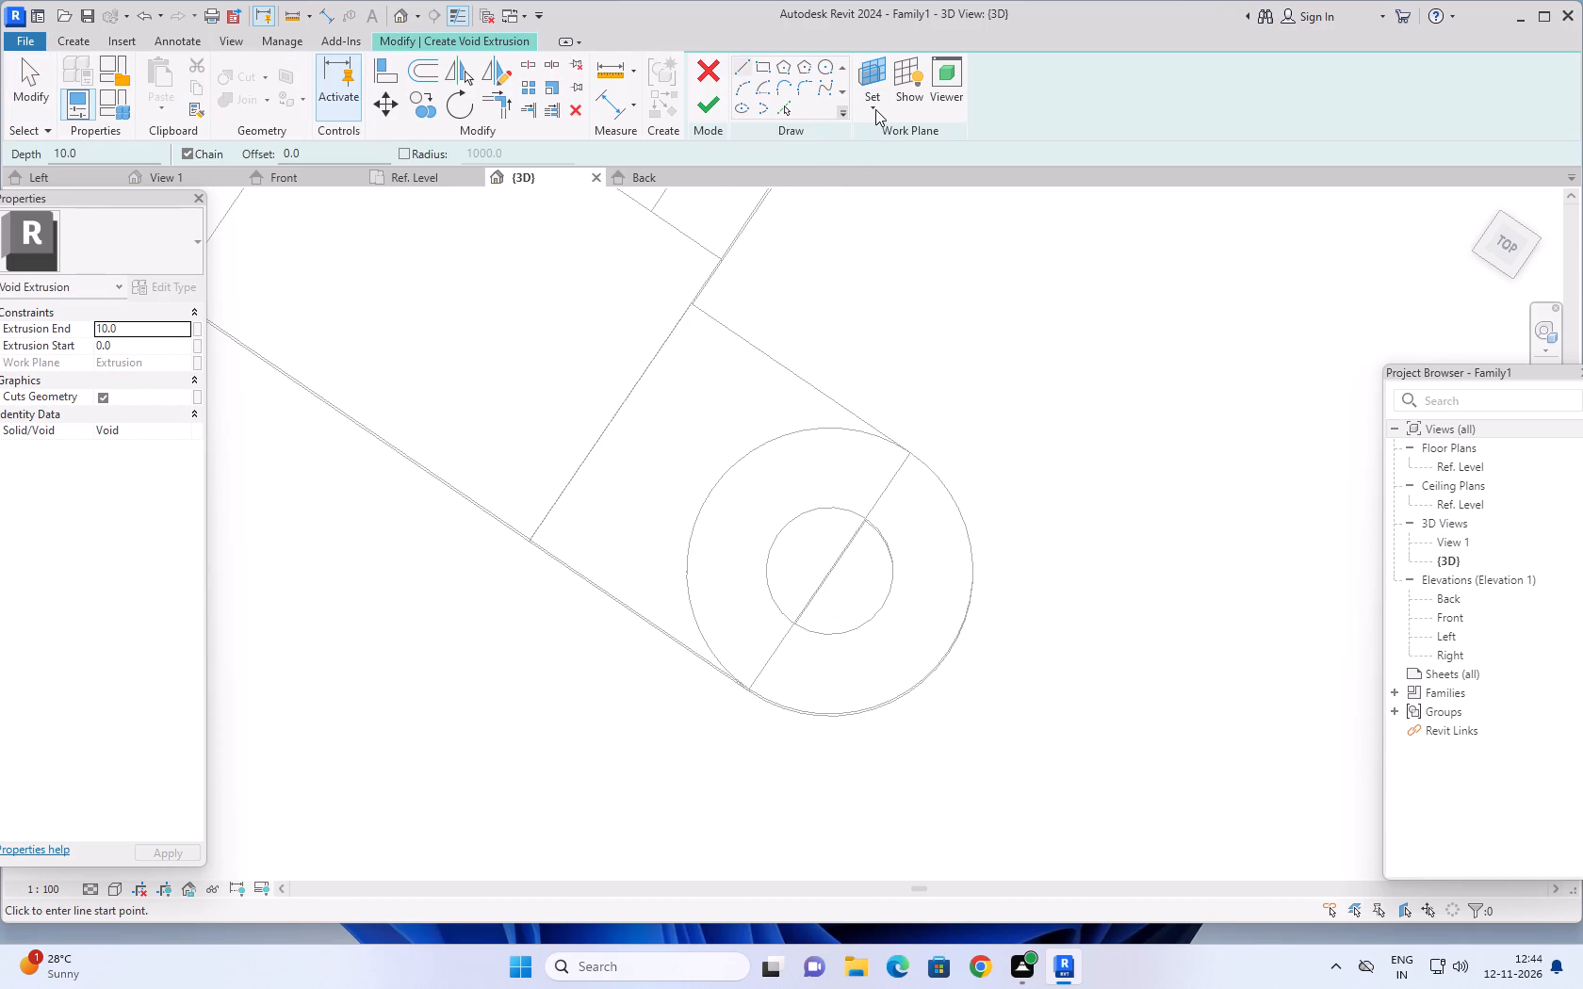
{"action": "left_click", "coordinate": [875, 109]}
{"action": "left_click", "coordinate": [892, 179]}
{"action": "left_click", "coordinate": [890, 579]}
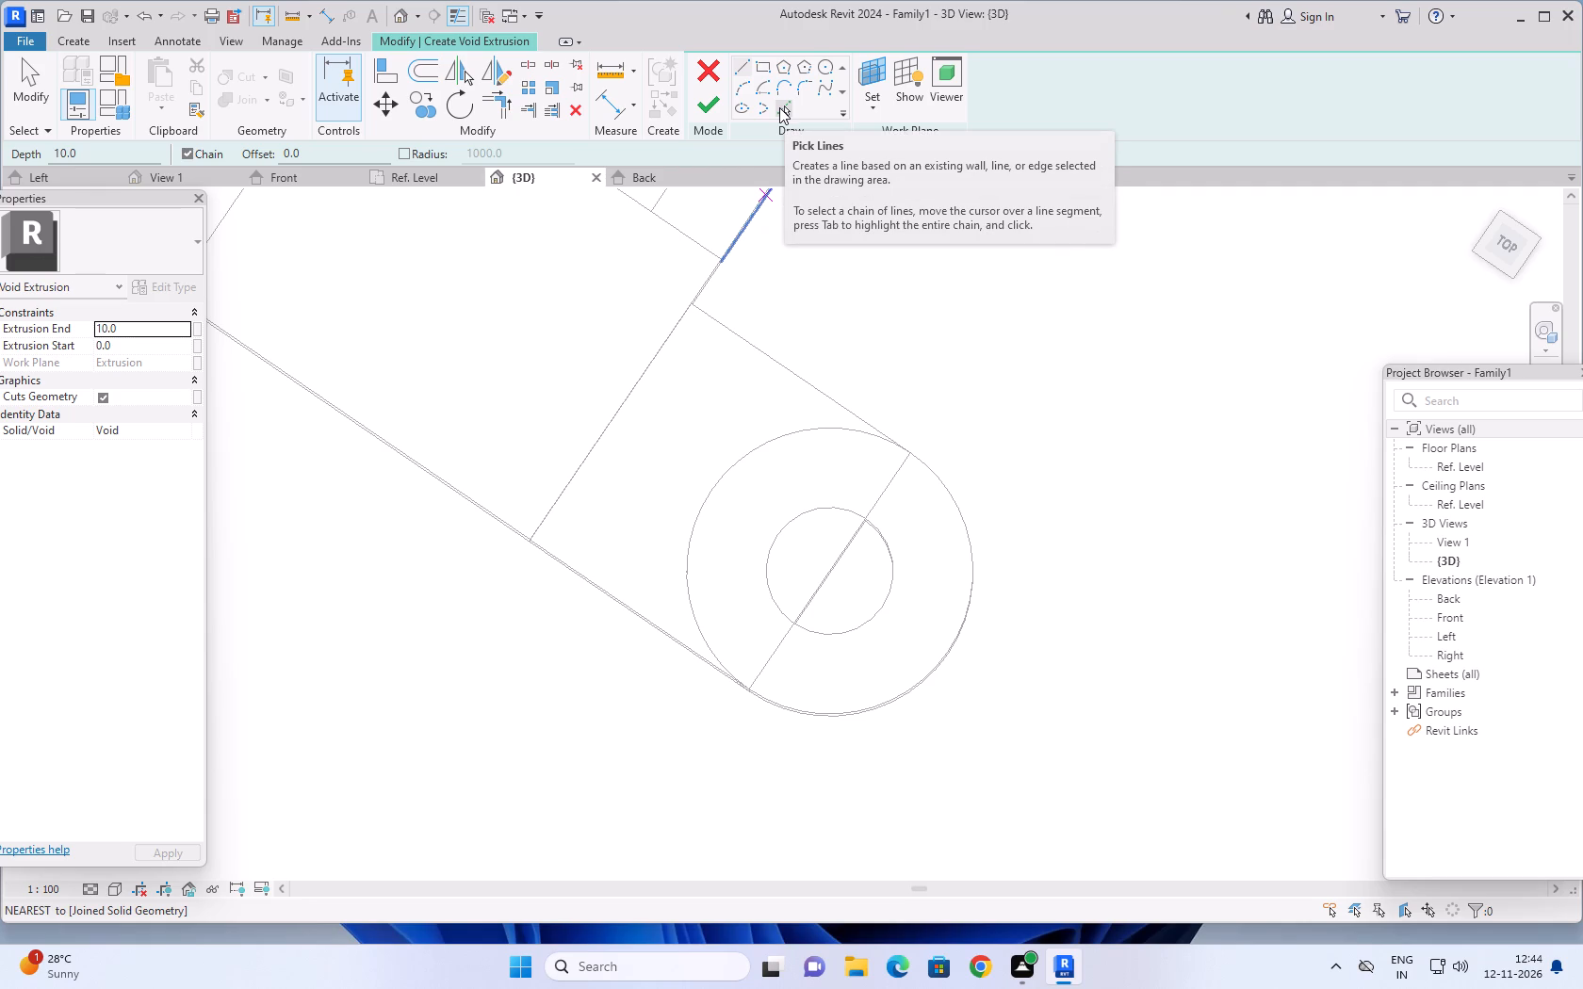
{"action": "left_click", "coordinate": [779, 107]}
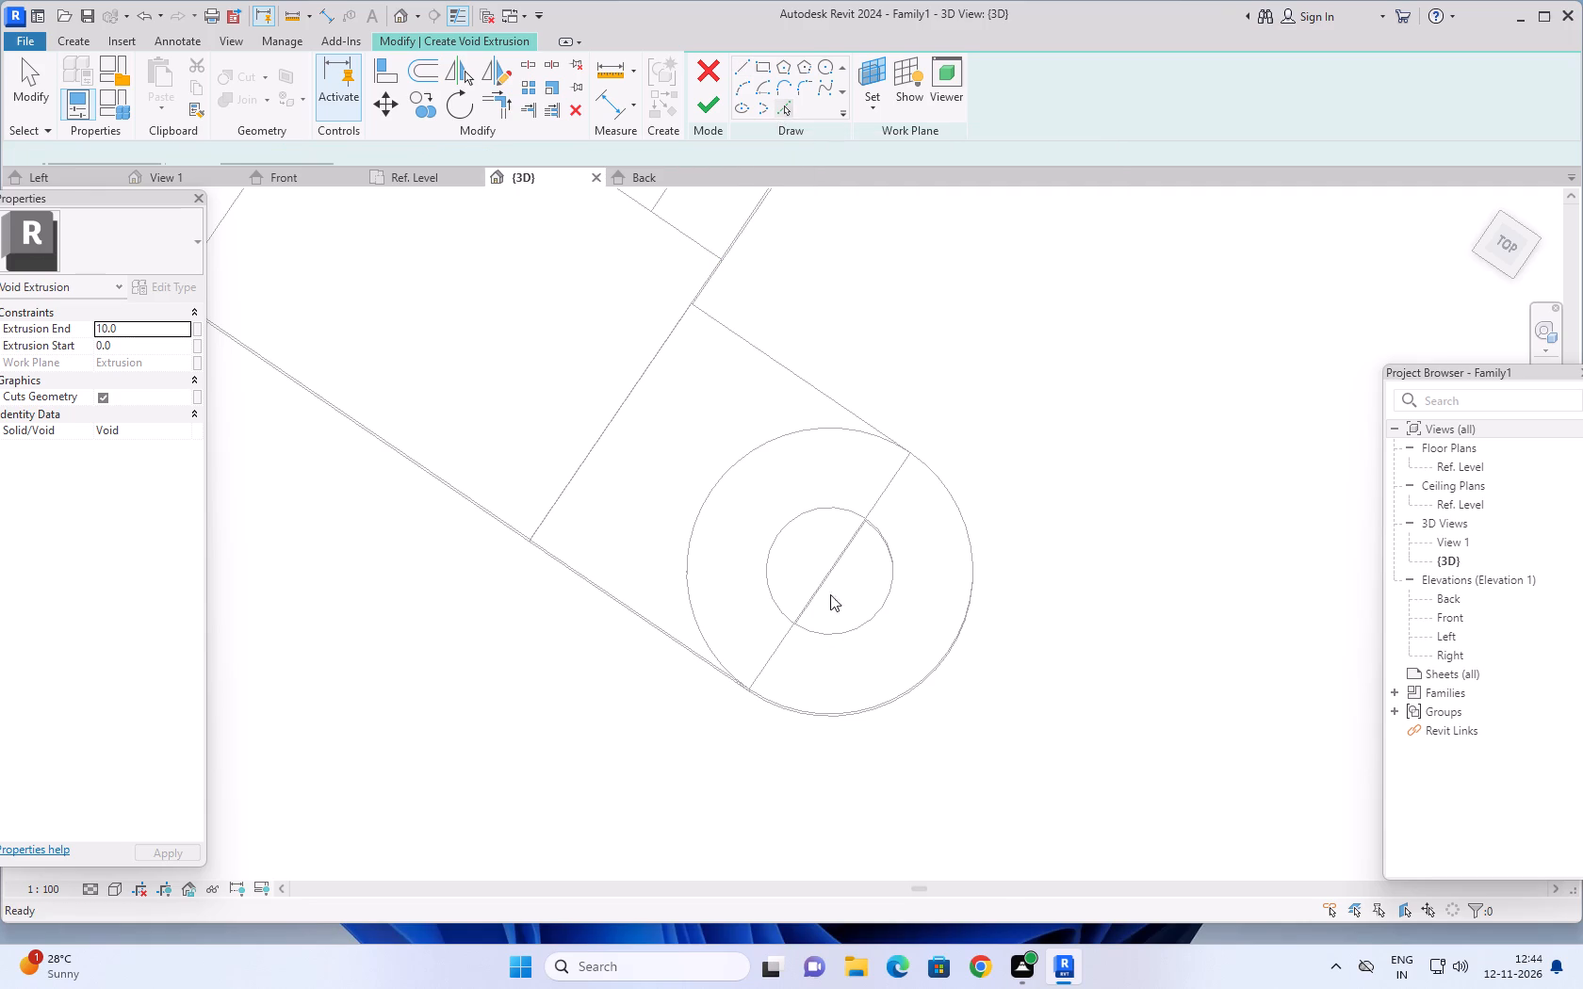
{"action": "left_click", "coordinate": [775, 544]}
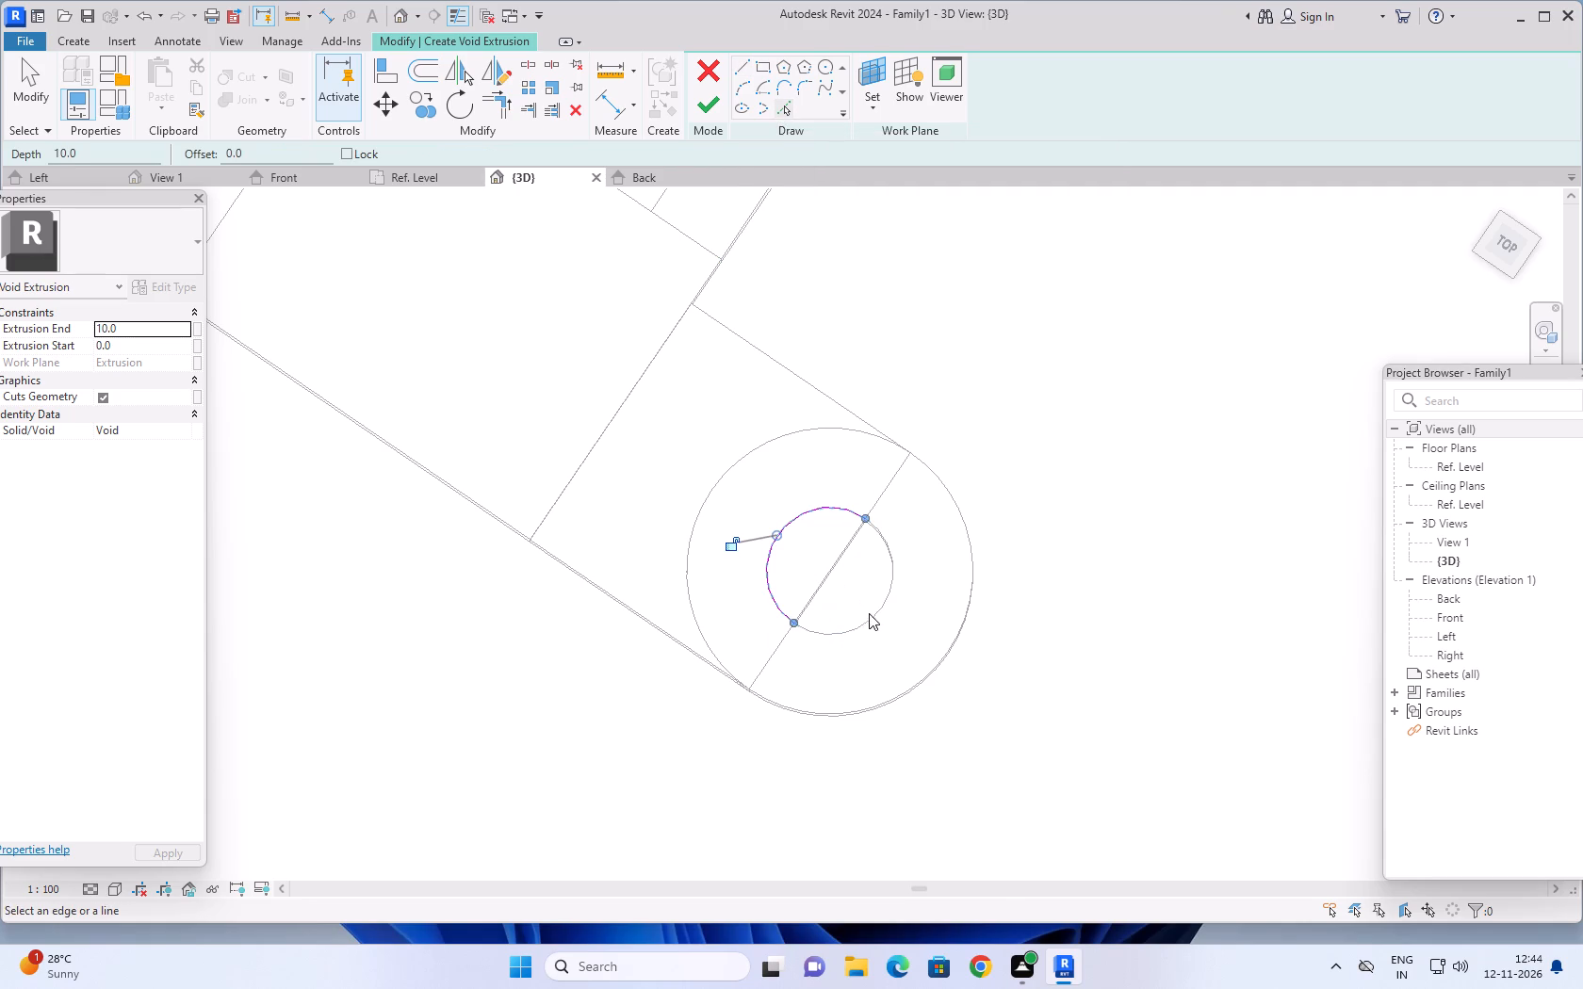
{"action": "left_click", "coordinate": [870, 615]}
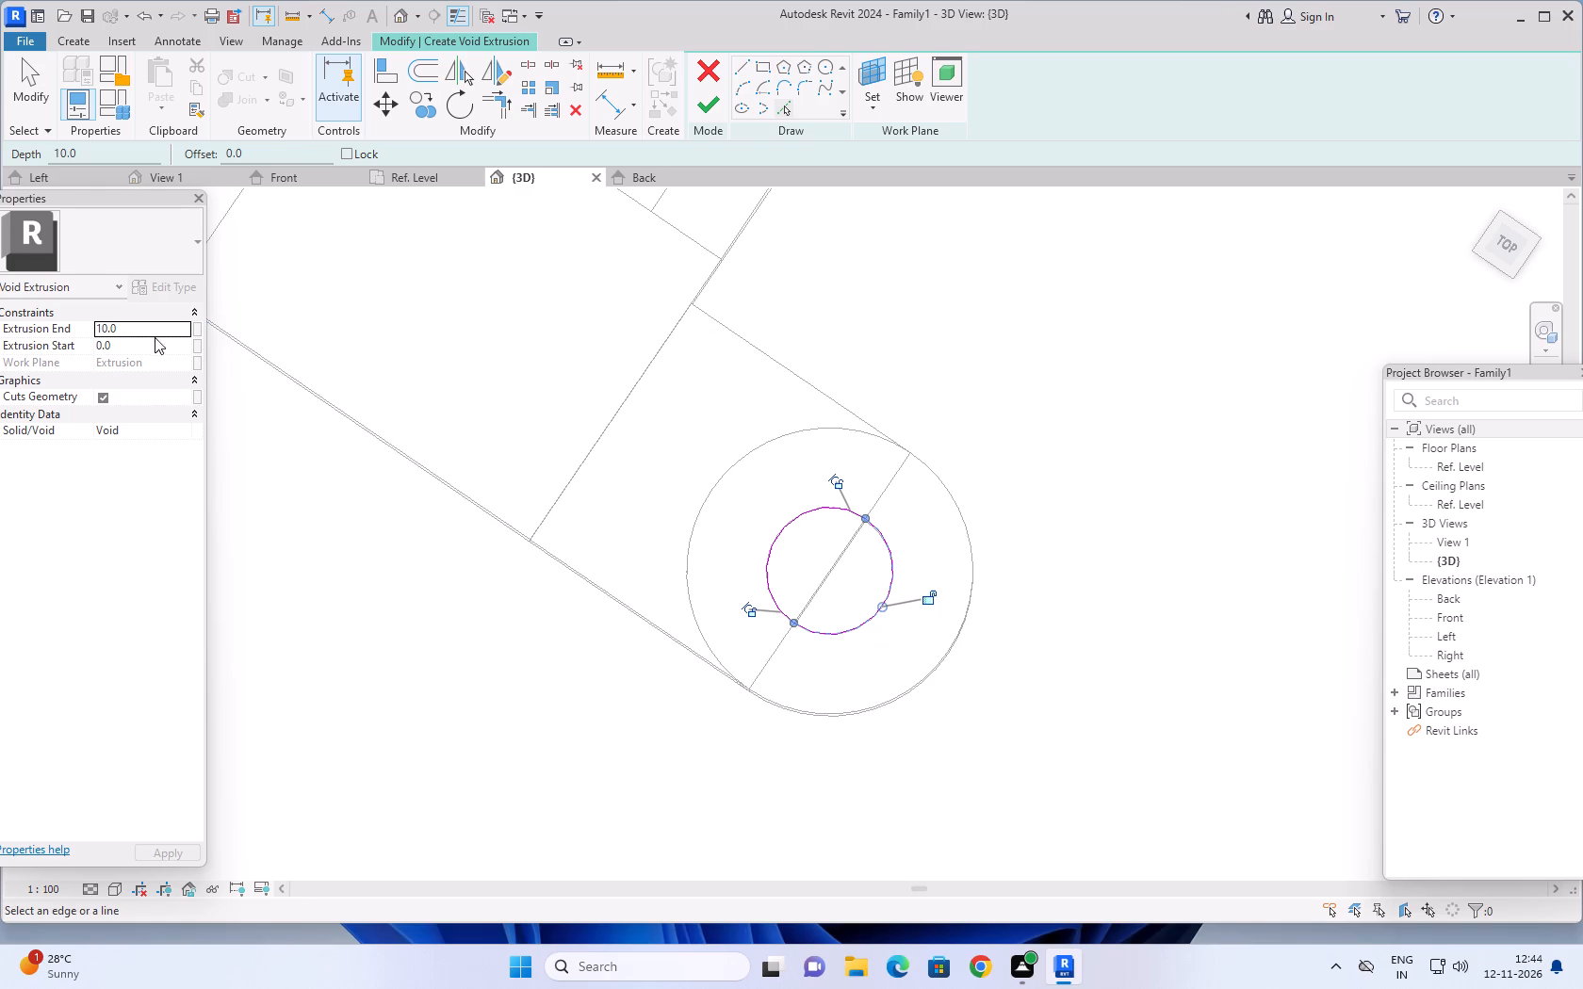
Set the void's Extrusion End to -10 and finish the circular void extrusion.
{"action": "left_click", "coordinate": [143, 332]}
{"action": "type", "text": "-10"}
{"action": "key", "text": "Return"}
{"action": "left_click", "coordinate": [716, 109]}
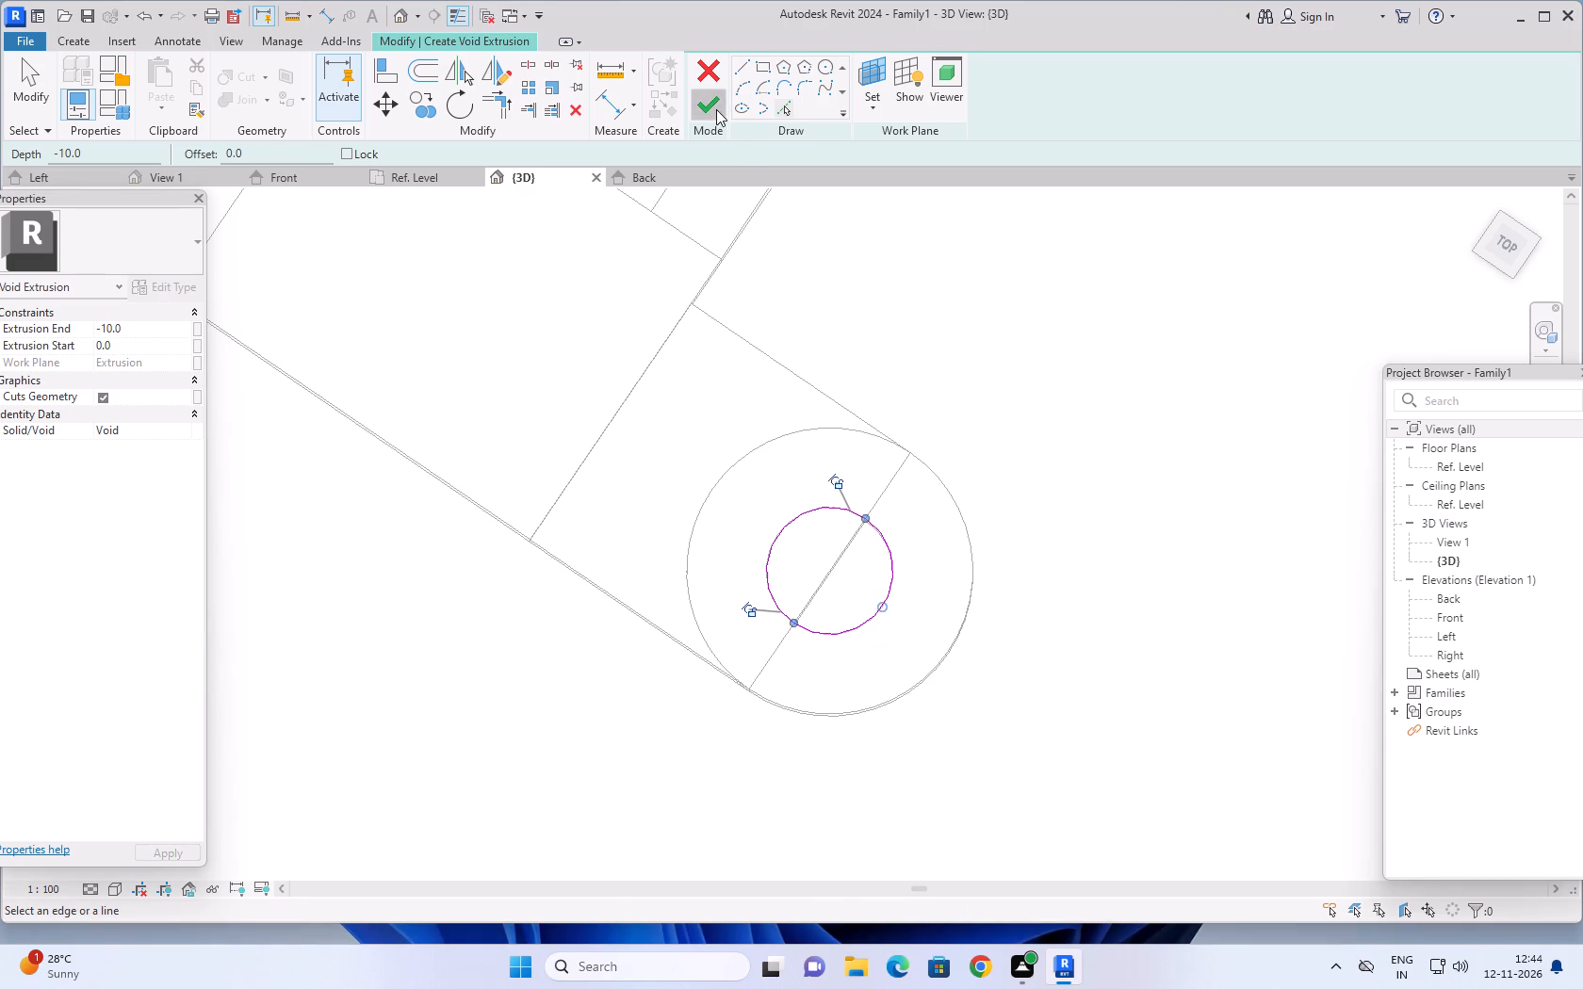
{"action": "scroll", "coordinate": [1073, 708], "scroll_direction": "down", "scroll_amount": 3}
{"action": "left_click", "coordinate": [1073, 708]}
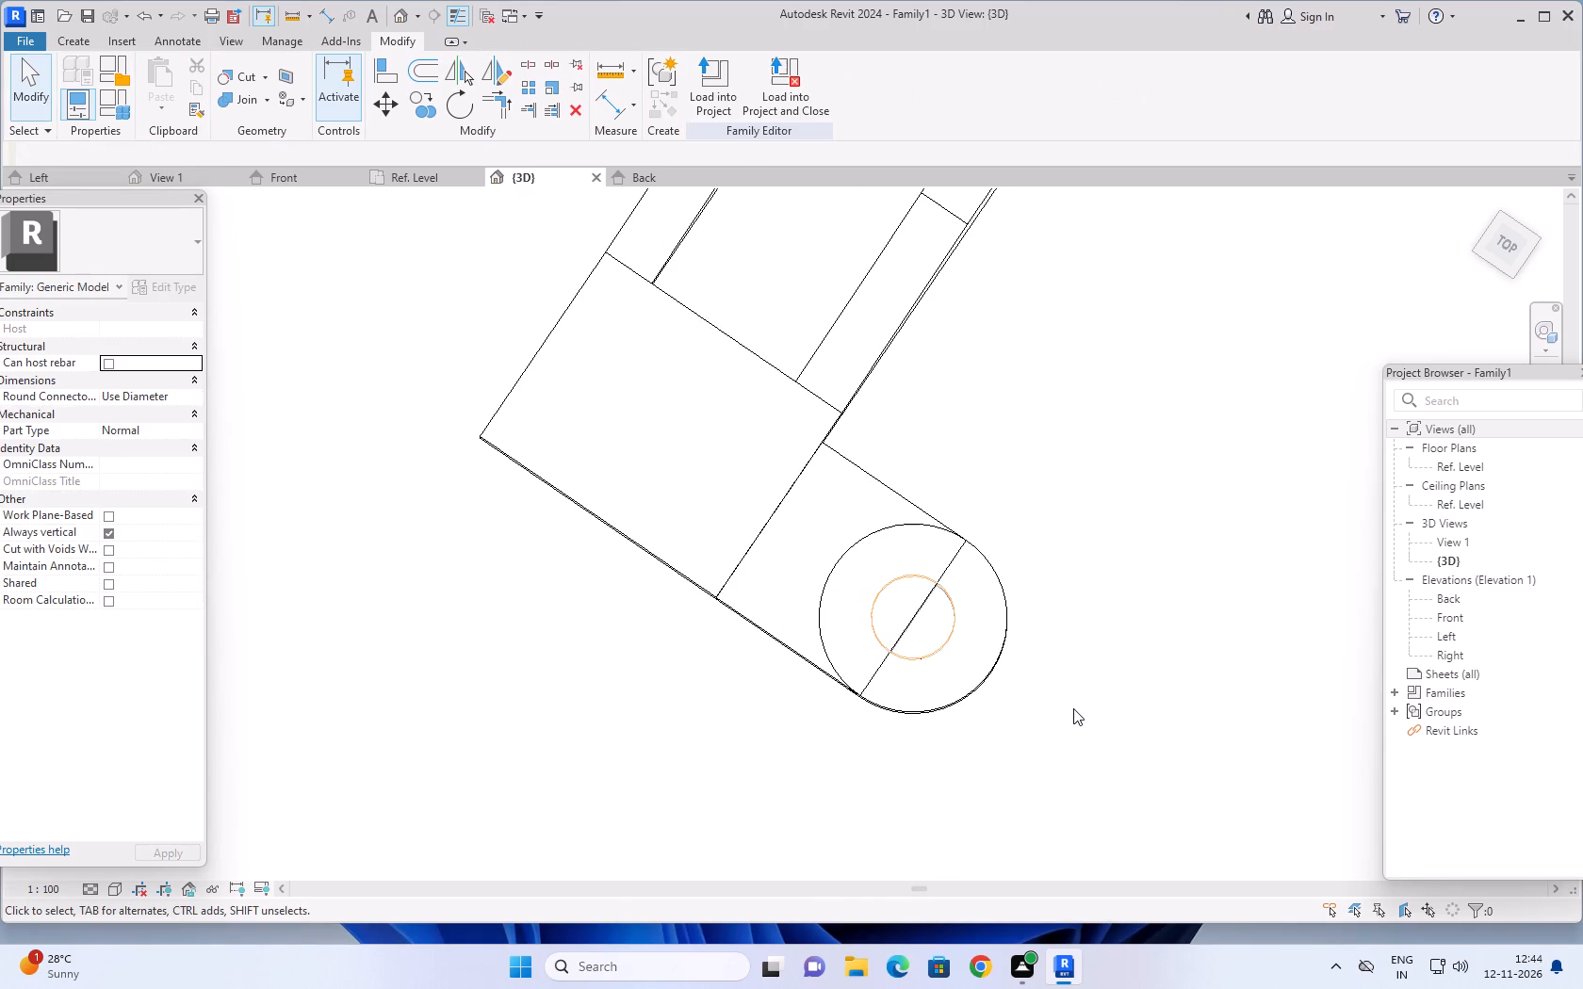
Set the circular void's Extrusion End to 10 so it cuts down through the side block inside the ring.
{"action": "middle_click_drag", "start_coordinate": [1122, 655], "coordinate": [1116, 404]}
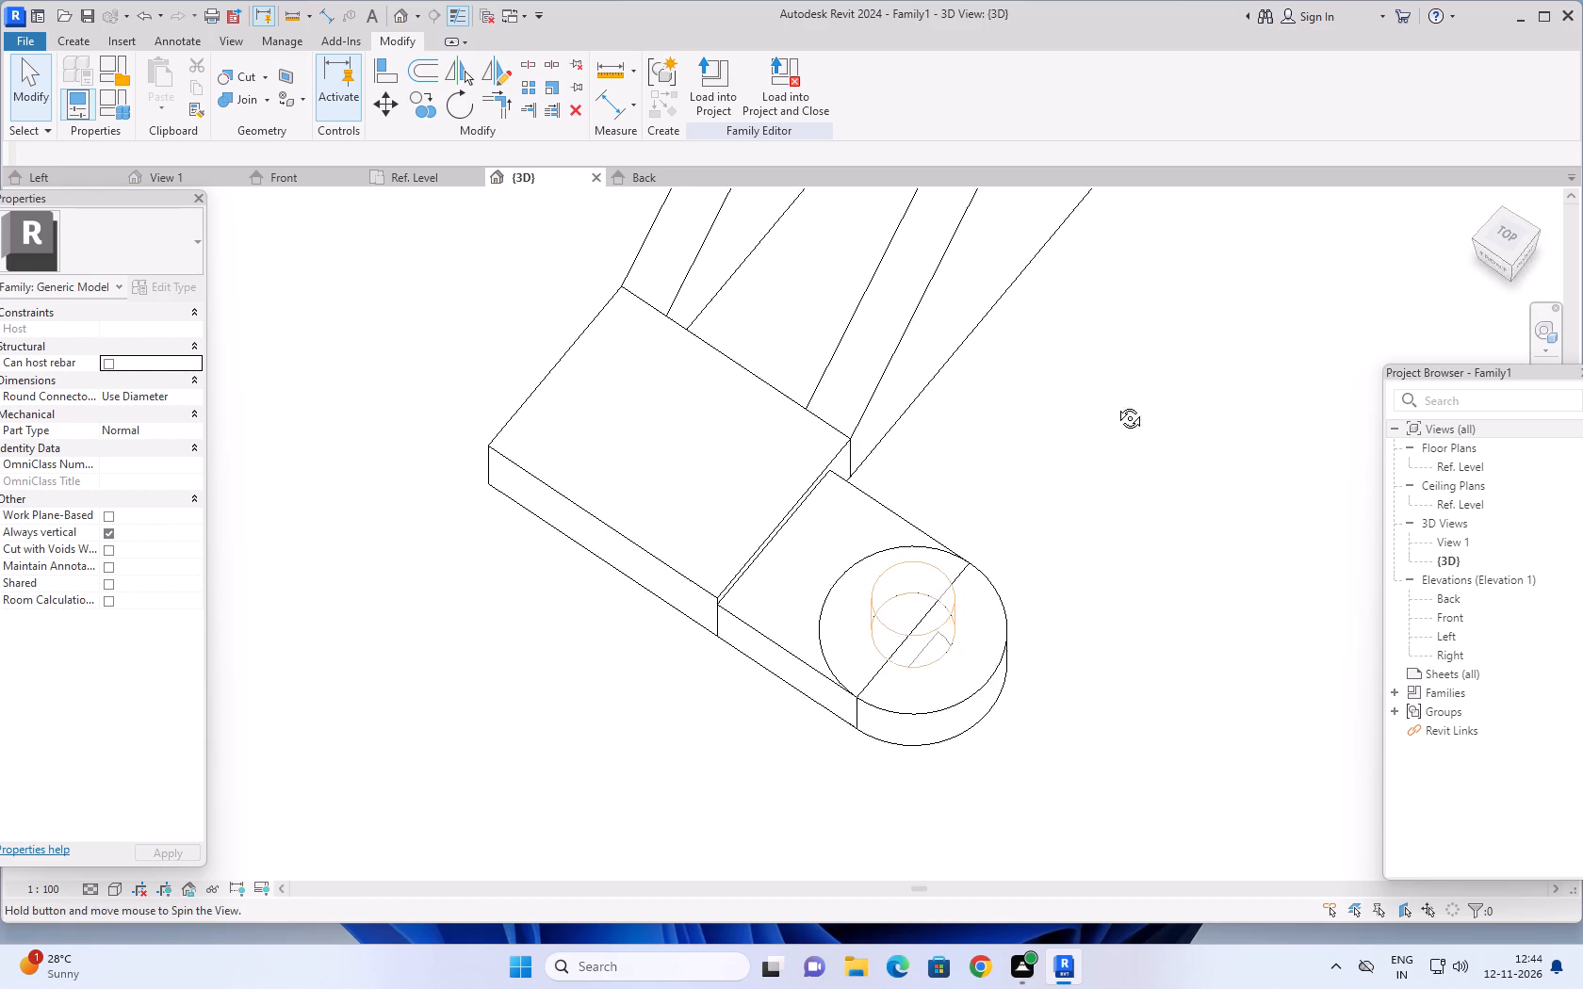
{"action": "middle_click_drag", "start_coordinate": [1116, 404], "coordinate": [1130, 364]}
{"action": "middle_click_drag", "start_coordinate": [1138, 540], "coordinate": [1214, 304], "text": "shift"}
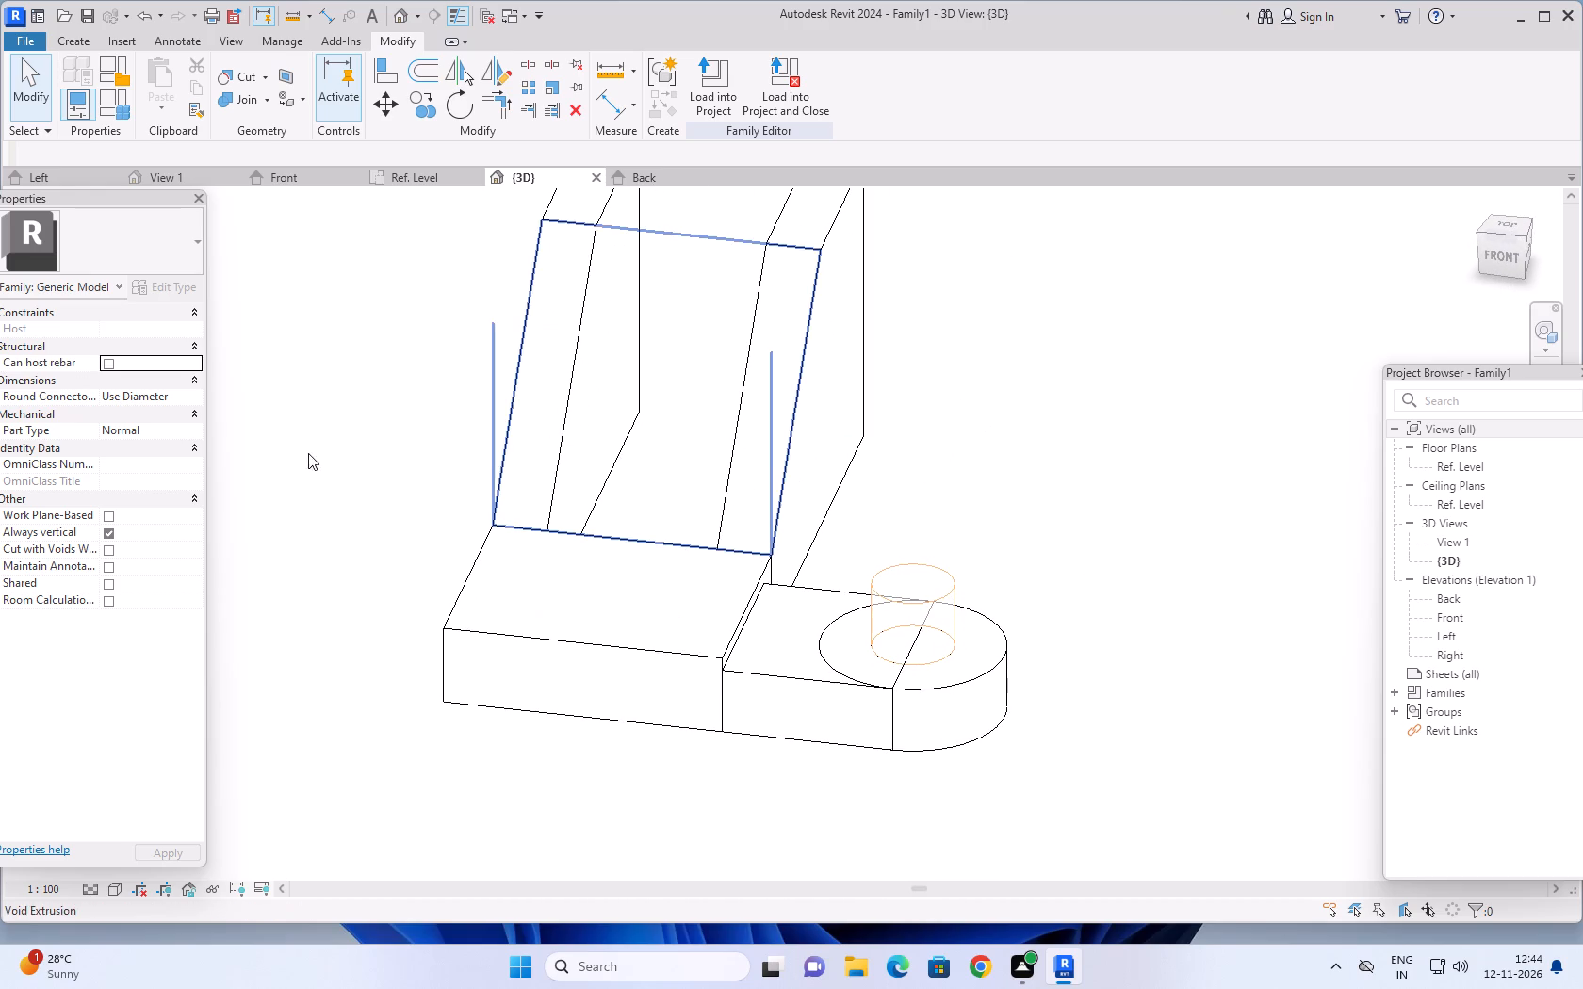
{"action": "left_click", "coordinate": [927, 598]}
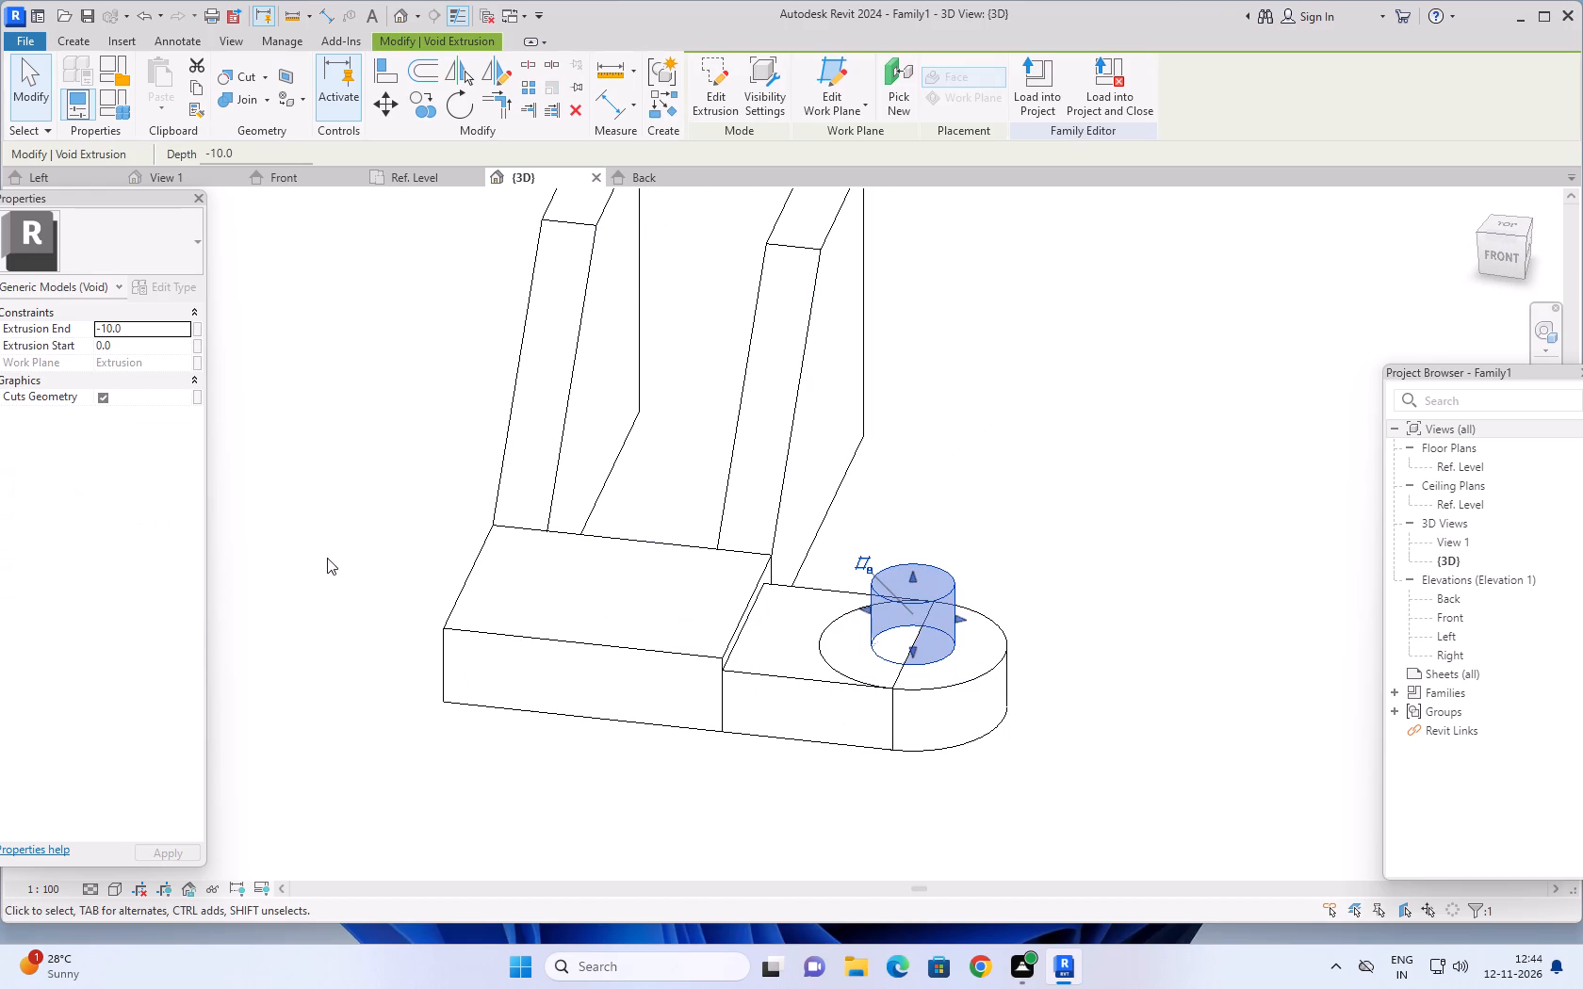
{"action": "left_click", "coordinate": [148, 330]}
{"action": "type", "text": "10"}
{"action": "key", "text": "Return"}
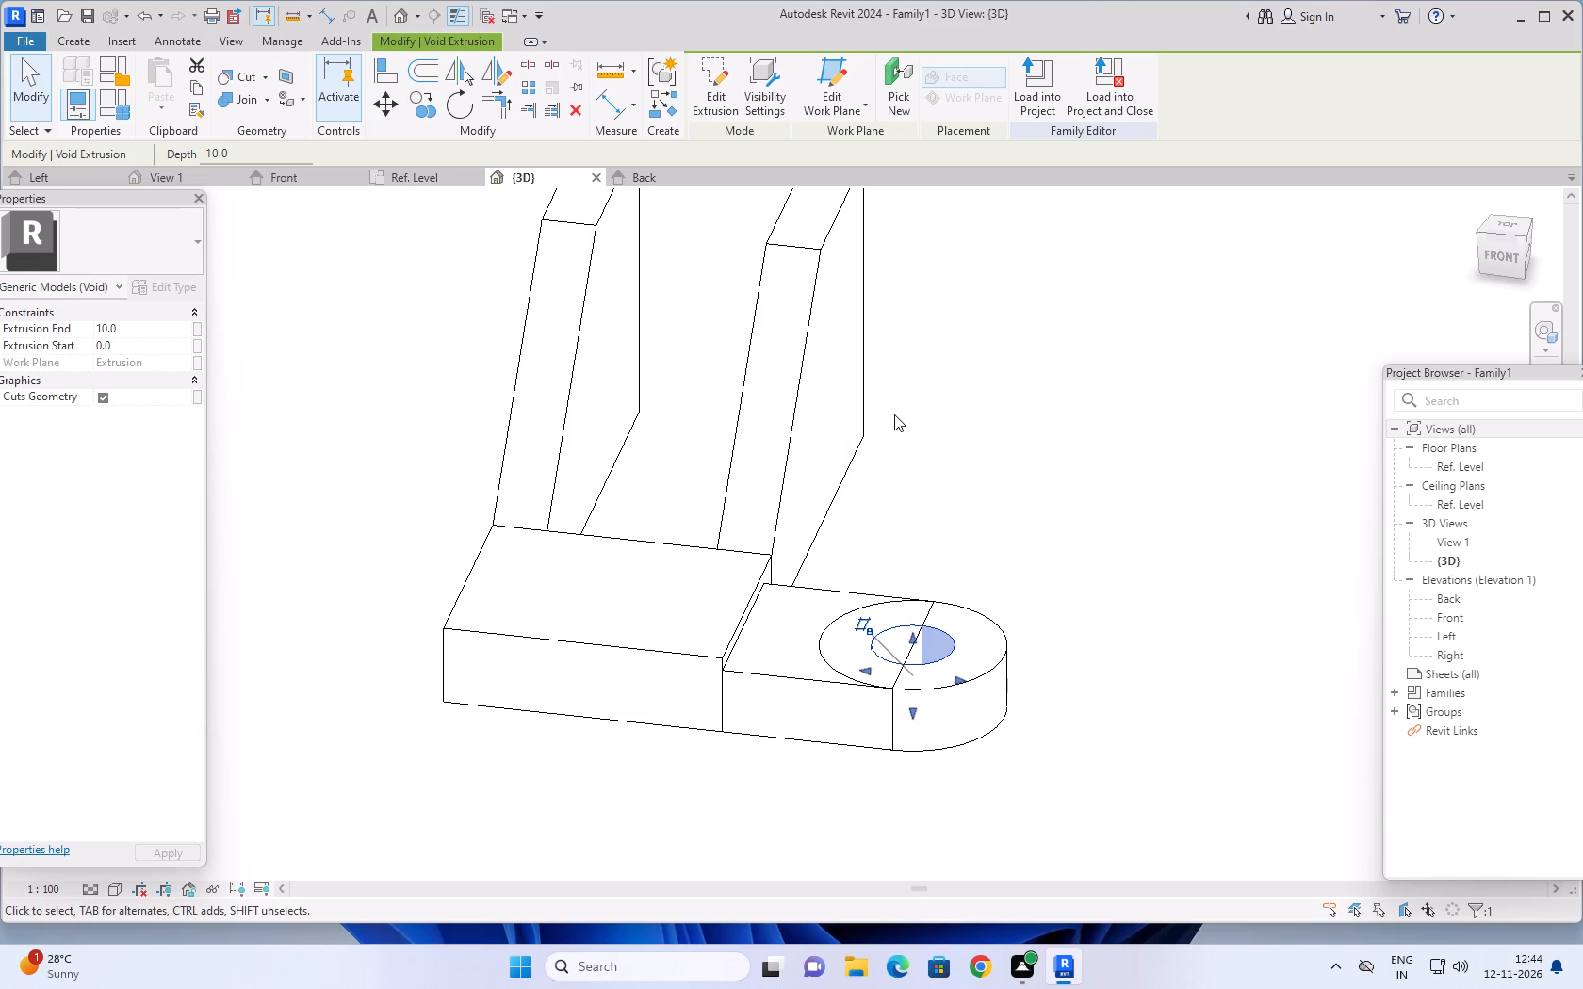
{"action": "left_click", "coordinate": [467, 40]}
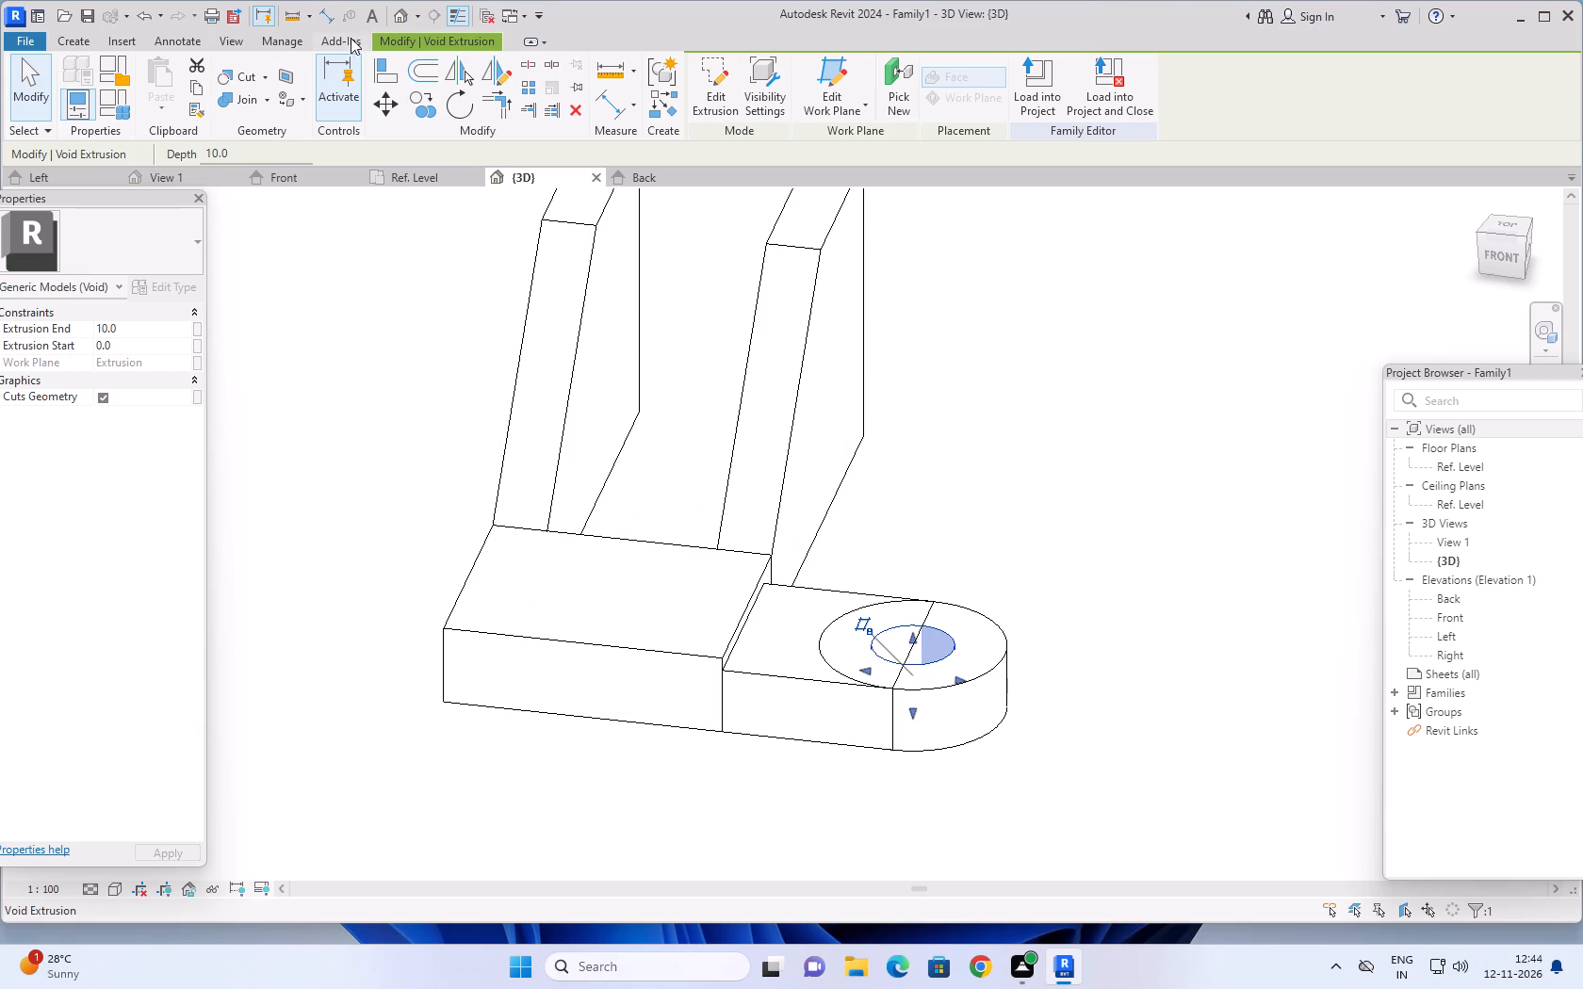
{"action": "left_click", "coordinate": [396, 37]}
{"action": "left_click", "coordinate": [406, 36]}
{"action": "key", "text": "Escape"}
{"action": "key", "text": "Escape"}
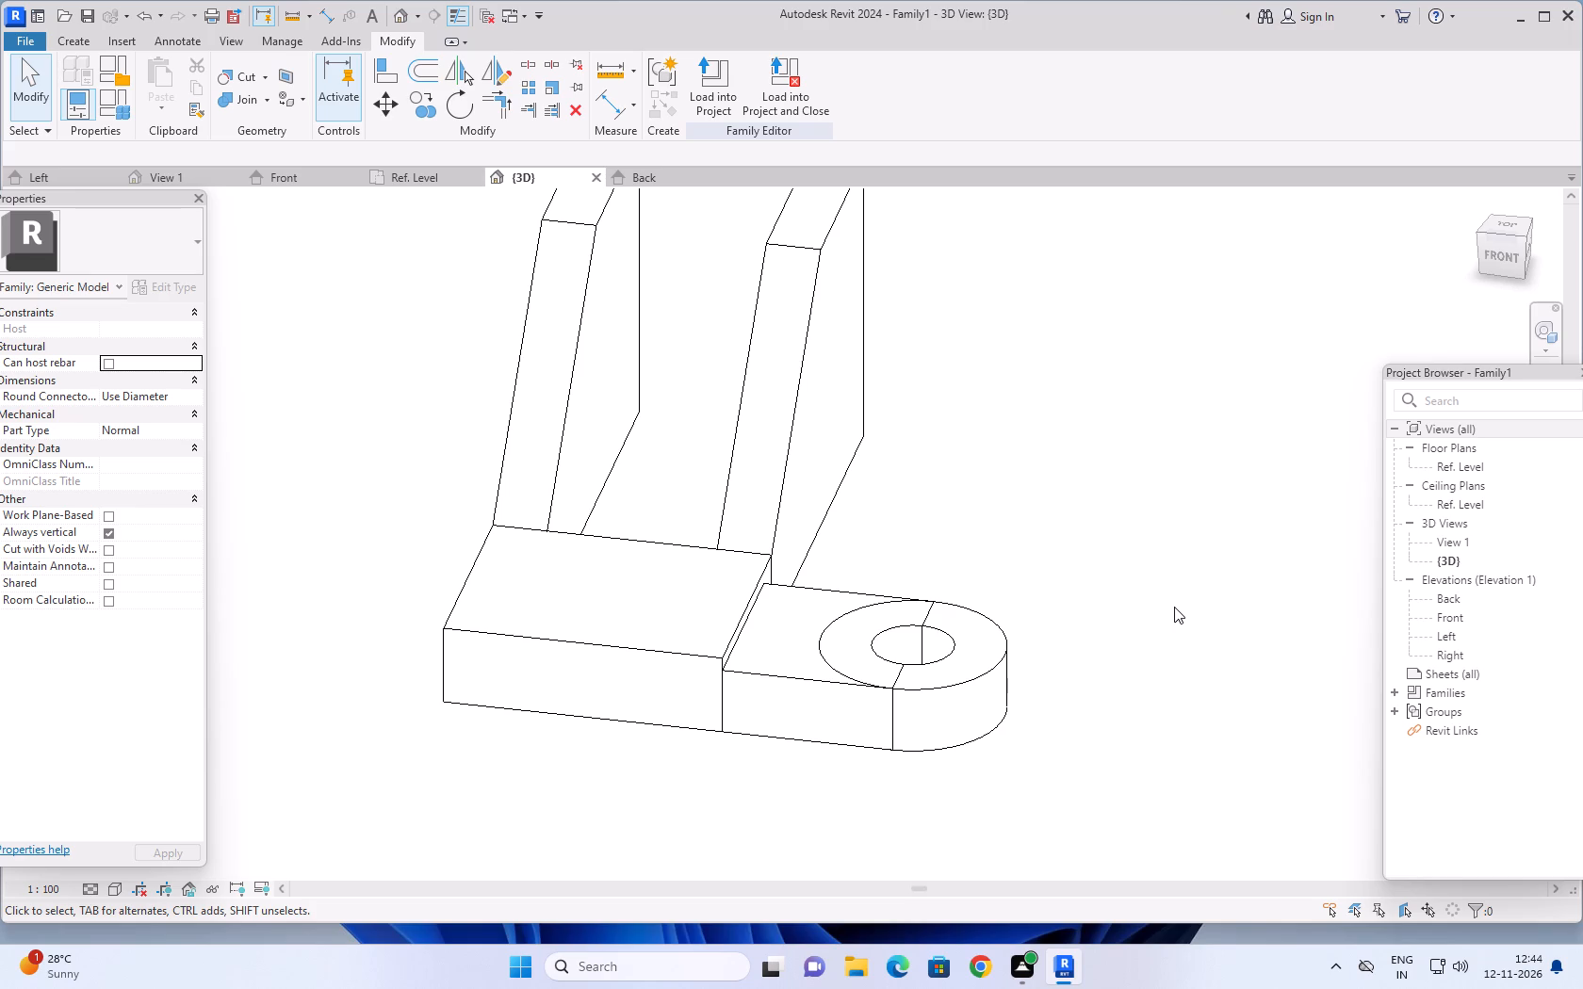
Examine the bracket with its holed, rounded end and the neighbouring parts from several angles.
{"action": "scroll", "coordinate": [1178, 619], "scroll_direction": "down", "scroll_amount": 1}
{"action": "middle_click_drag", "start_coordinate": [1187, 654], "coordinate": [937, 605], "text": "shift"}
{"action": "scroll", "coordinate": [1014, 723], "scroll_direction": "down", "scroll_amount": 4}
{"action": "middle_click_drag", "start_coordinate": [1123, 719], "coordinate": [1064, 715]}
{"action": "key", "text": "Escape"}
{"action": "middle_click_drag", "start_coordinate": [1081, 727], "coordinate": [1226, 747], "text": "shift"}
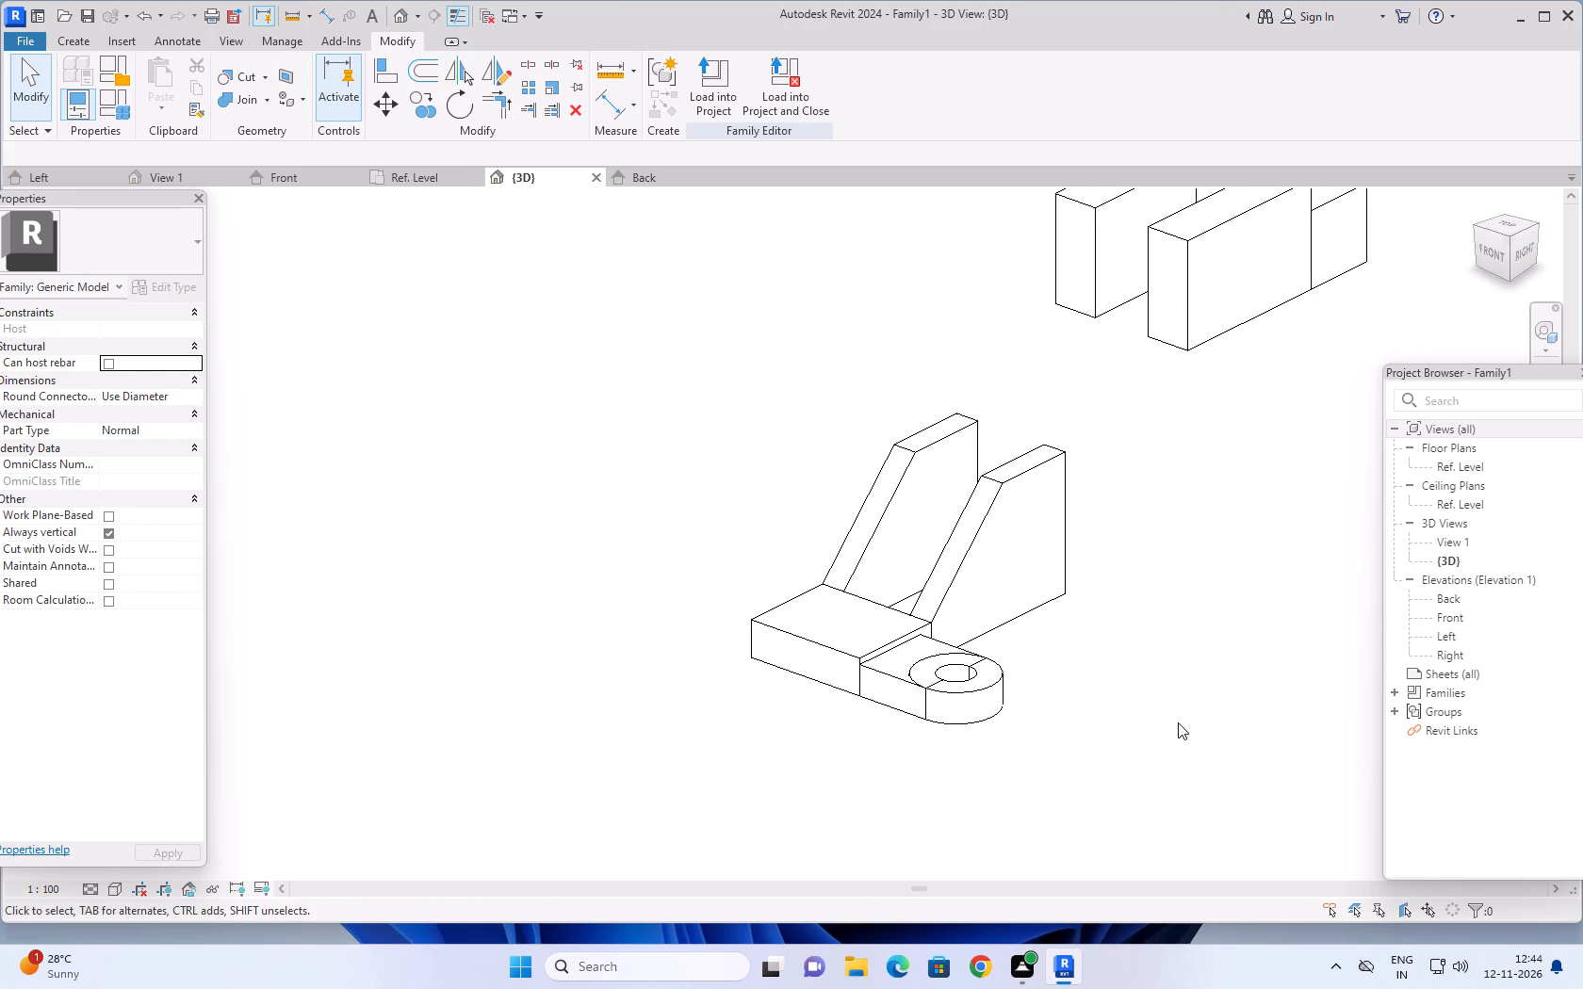
{"action": "scroll", "coordinate": [1178, 722], "scroll_direction": "up", "scroll_amount": 2}
{"action": "scroll", "coordinate": [1180, 718], "scroll_direction": "down", "scroll_amount": 6}
{"action": "middle_click_drag", "start_coordinate": [1202, 696], "coordinate": [1060, 747]}
{"action": "scroll", "coordinate": [1085, 747], "scroll_direction": "down", "scroll_amount": 4, "text": "shift"}
{"action": "middle_click", "coordinate": [1138, 737]}
{"action": "key", "text": "Escape"}
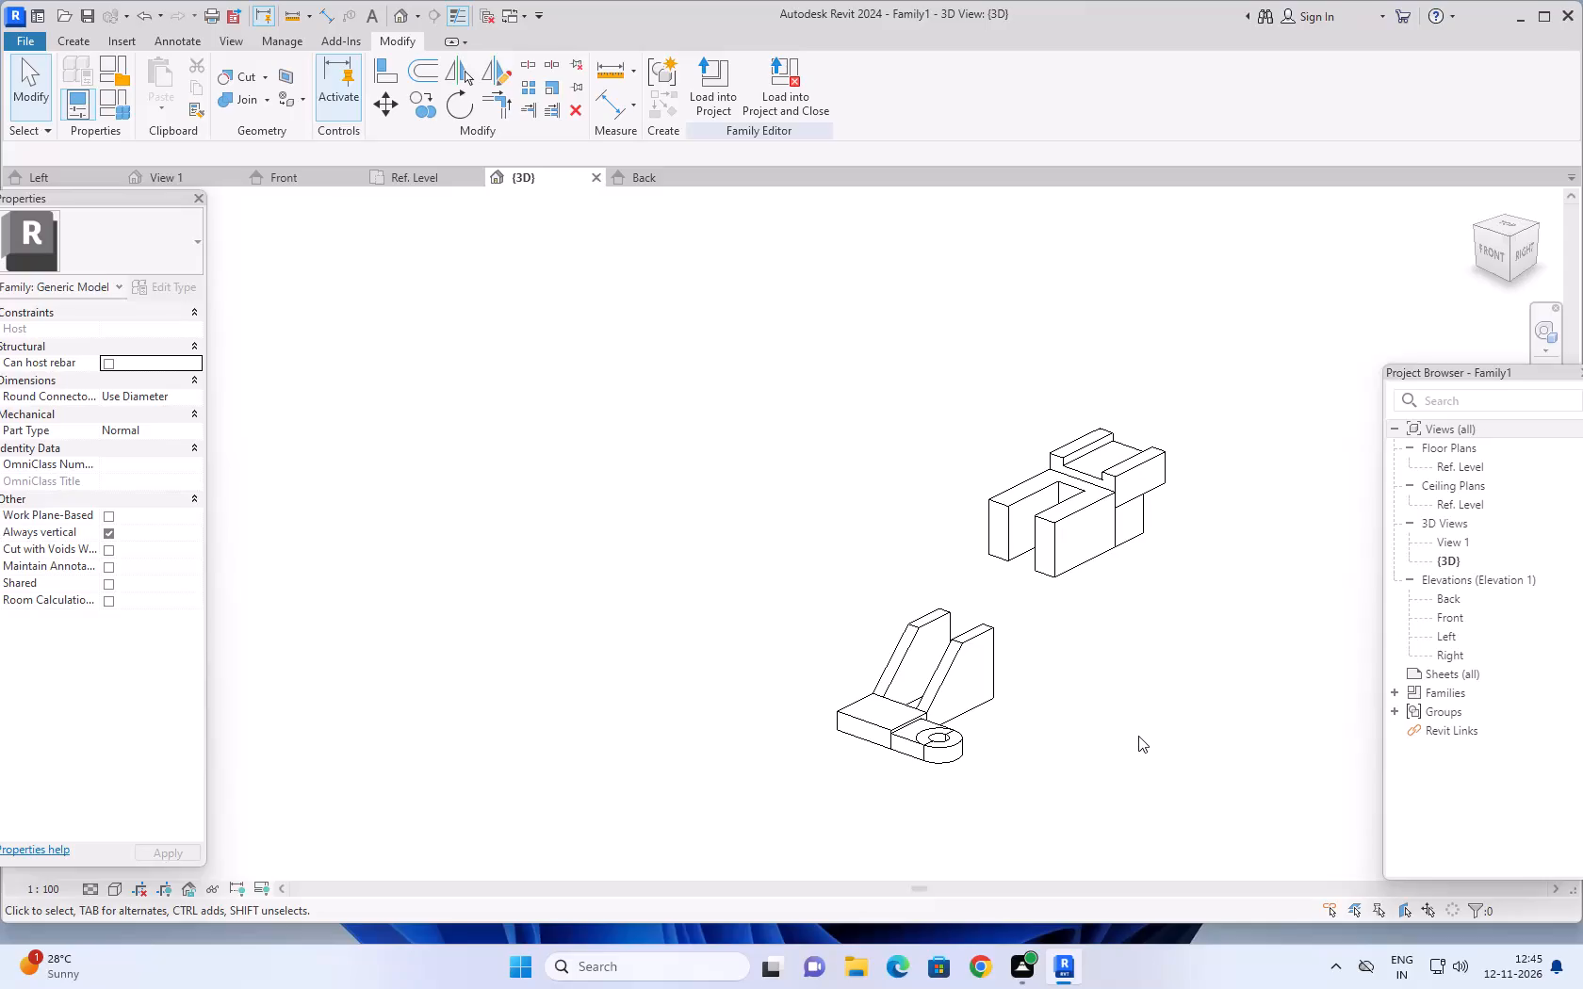
{"action": "scroll", "coordinate": [1123, 718], "scroll_direction": "down", "scroll_amount": 2}
{"action": "middle_click_drag", "start_coordinate": [1147, 739], "coordinate": [1113, 731]}
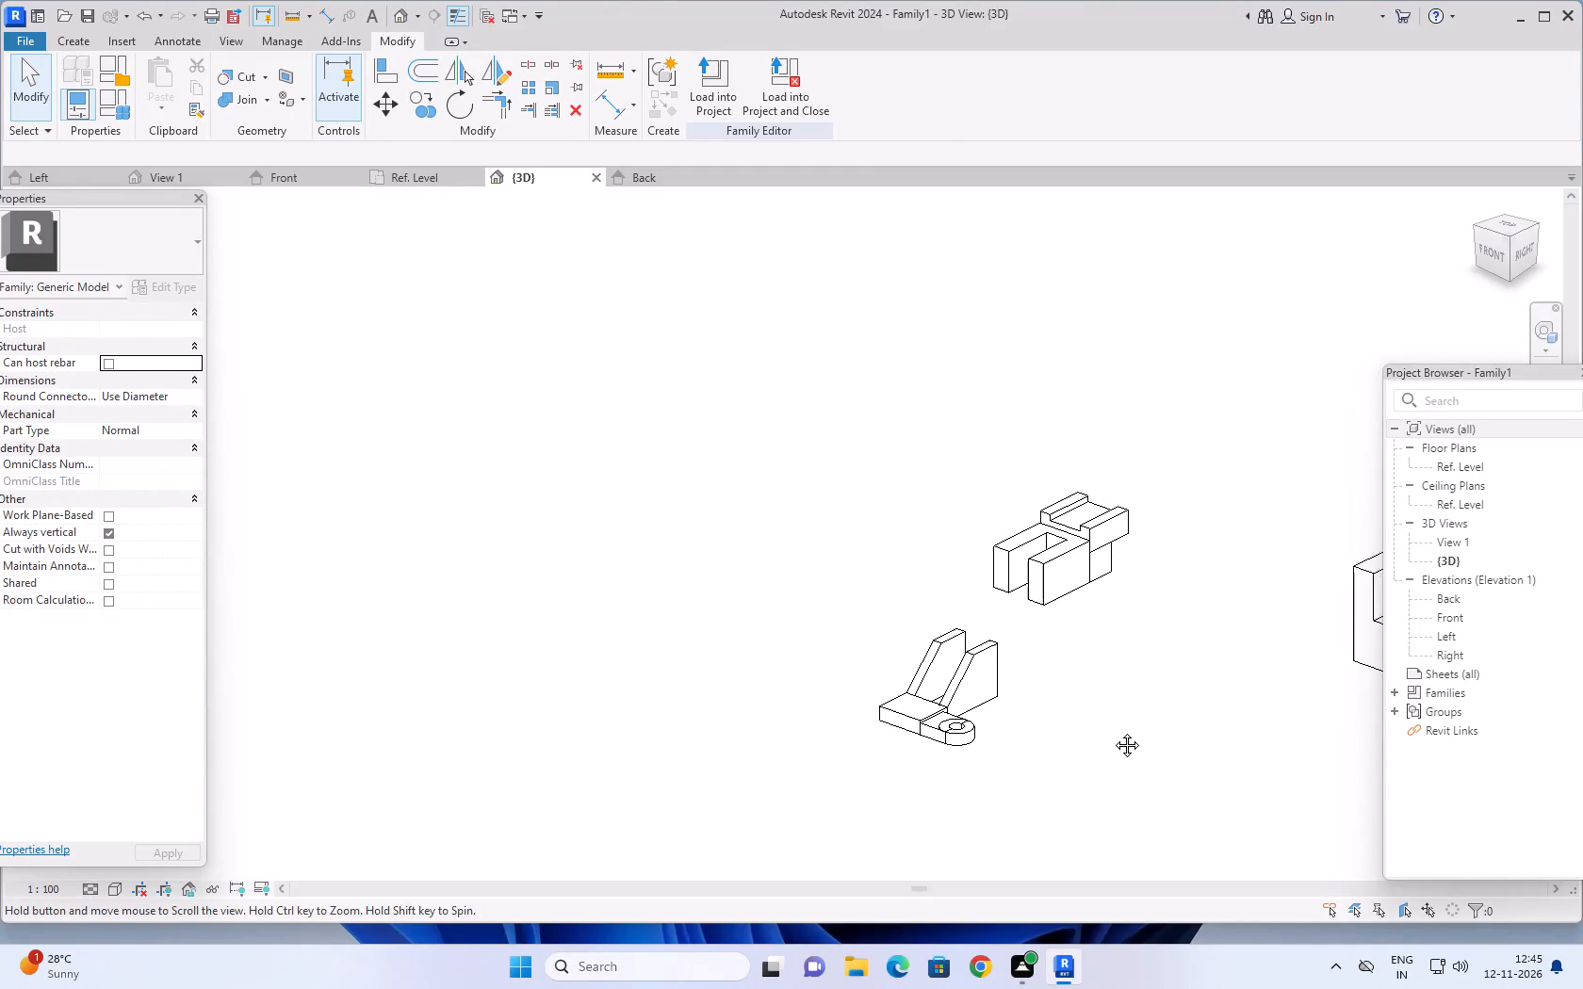
{"action": "middle_click_drag", "start_coordinate": [1113, 731], "coordinate": [1110, 728]}
{"action": "middle_click_drag", "start_coordinate": [1174, 682], "coordinate": [1127, 828], "text": "shift"}
{"action": "scroll", "coordinate": [985, 748], "scroll_direction": "up", "scroll_amount": 6}
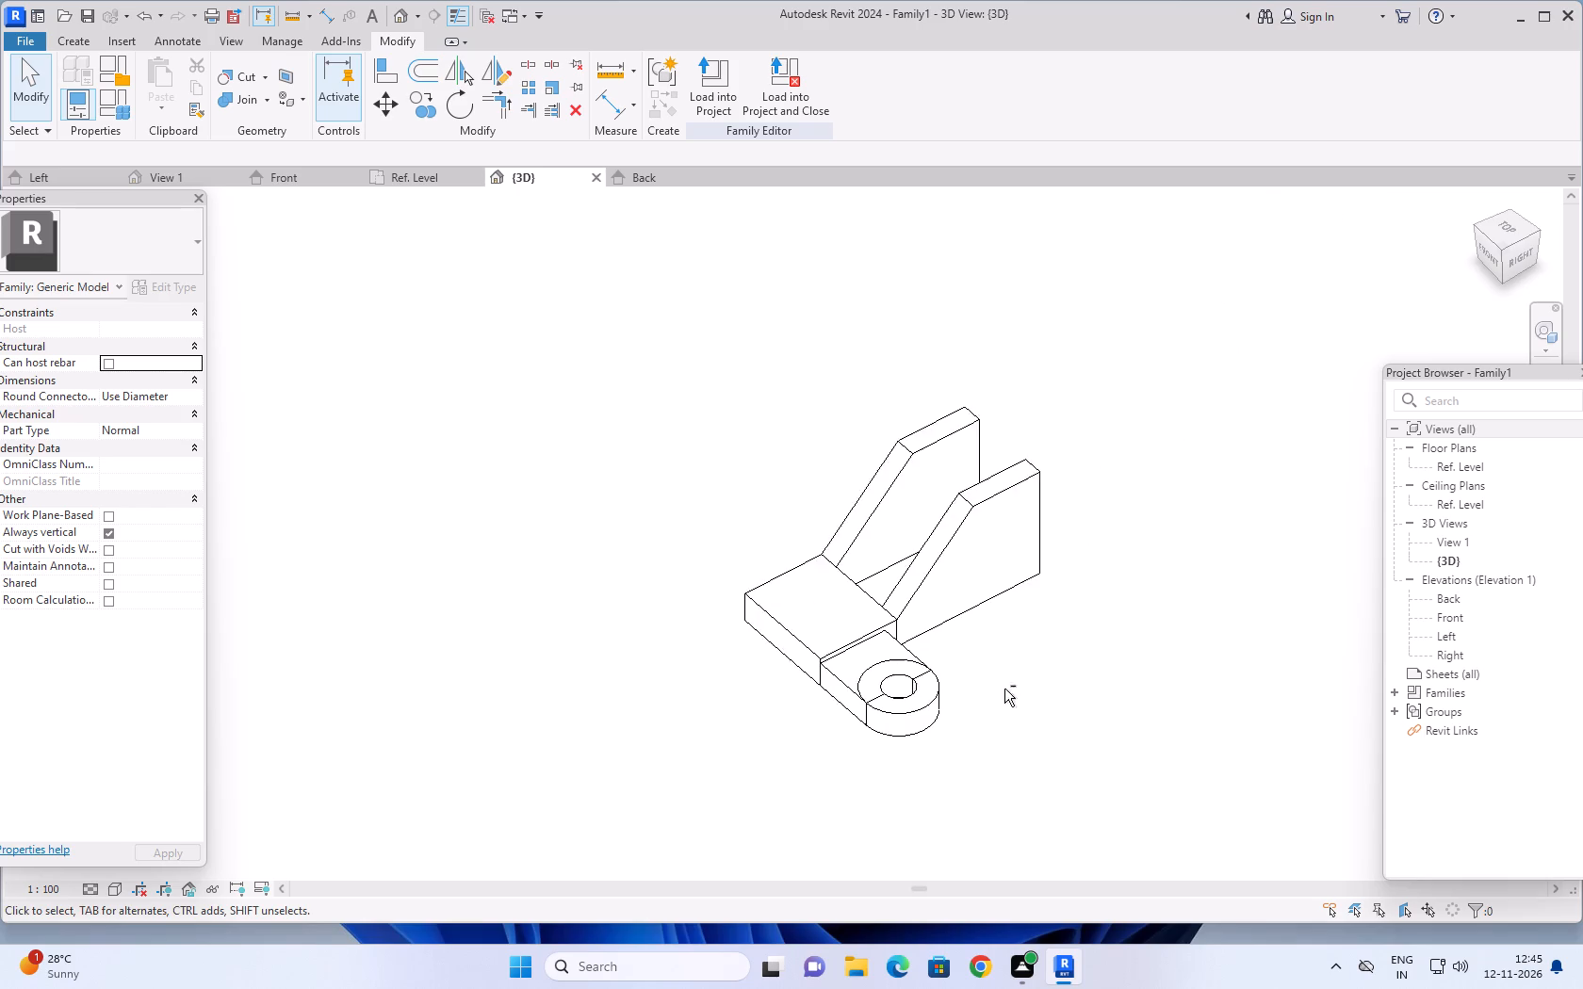
{"action": "middle_click_drag", "start_coordinate": [1004, 689], "coordinate": [1118, 712], "text": "shift"}
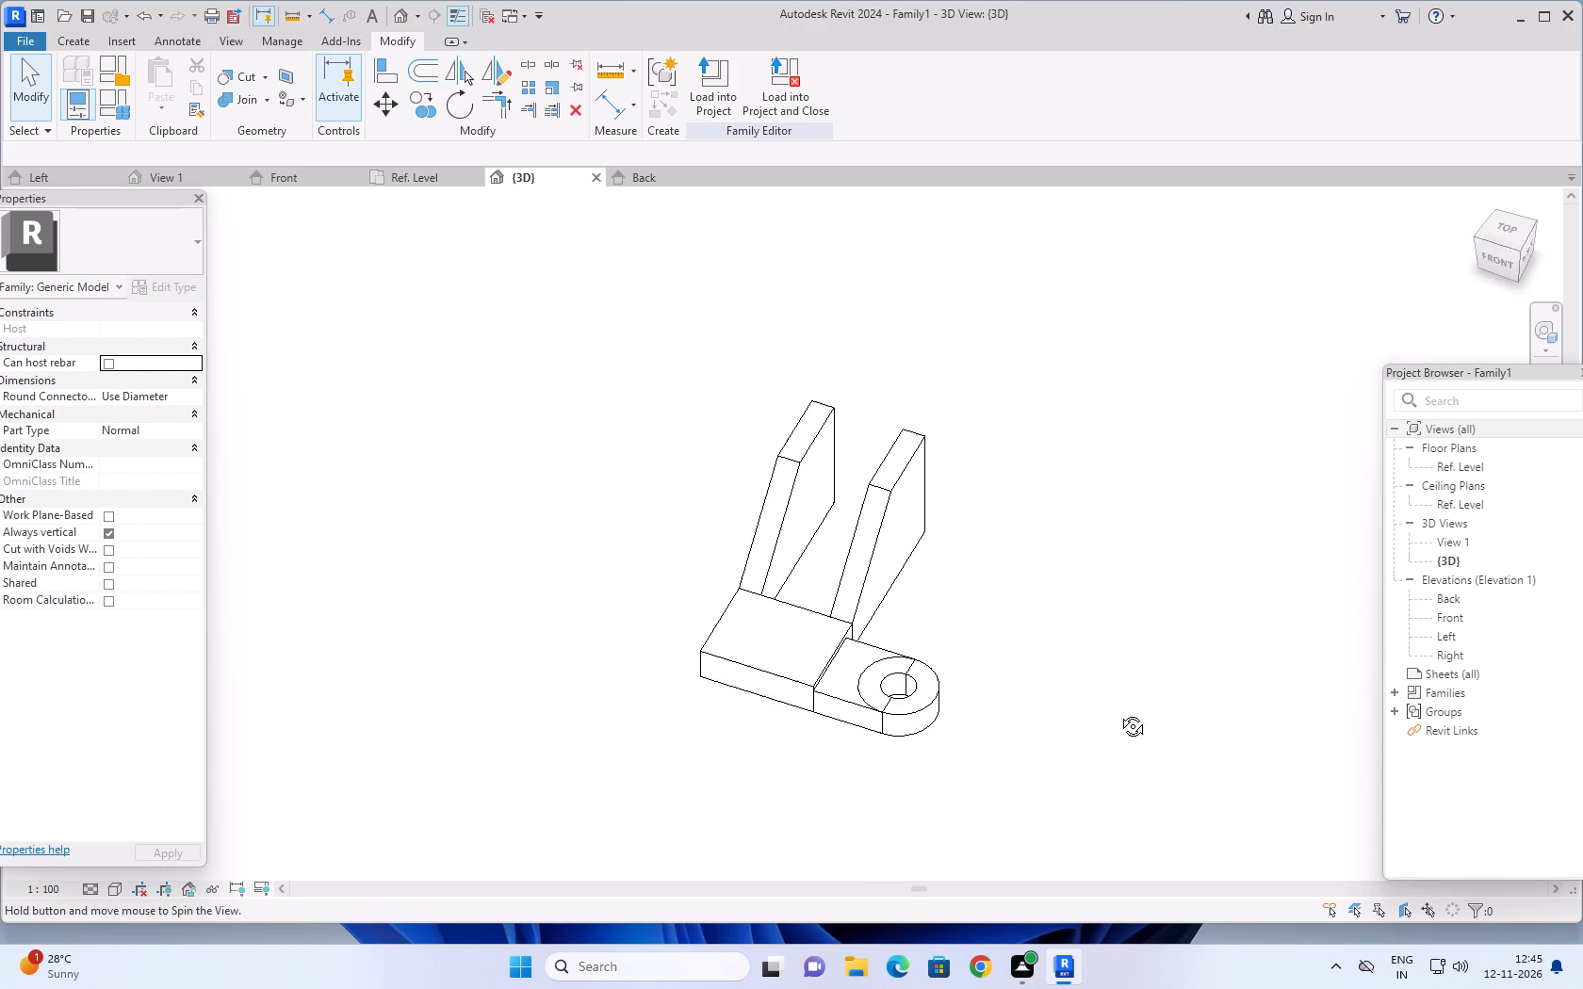
{"action": "middle_click_drag", "start_coordinate": [1118, 712], "coordinate": [1137, 658], "text": "shift"}
{"action": "scroll", "coordinate": [1060, 673], "scroll_direction": "down", "scroll_amount": 4}
{"action": "middle_click_drag", "start_coordinate": [1149, 651], "coordinate": [949, 684], "text": "shift"}
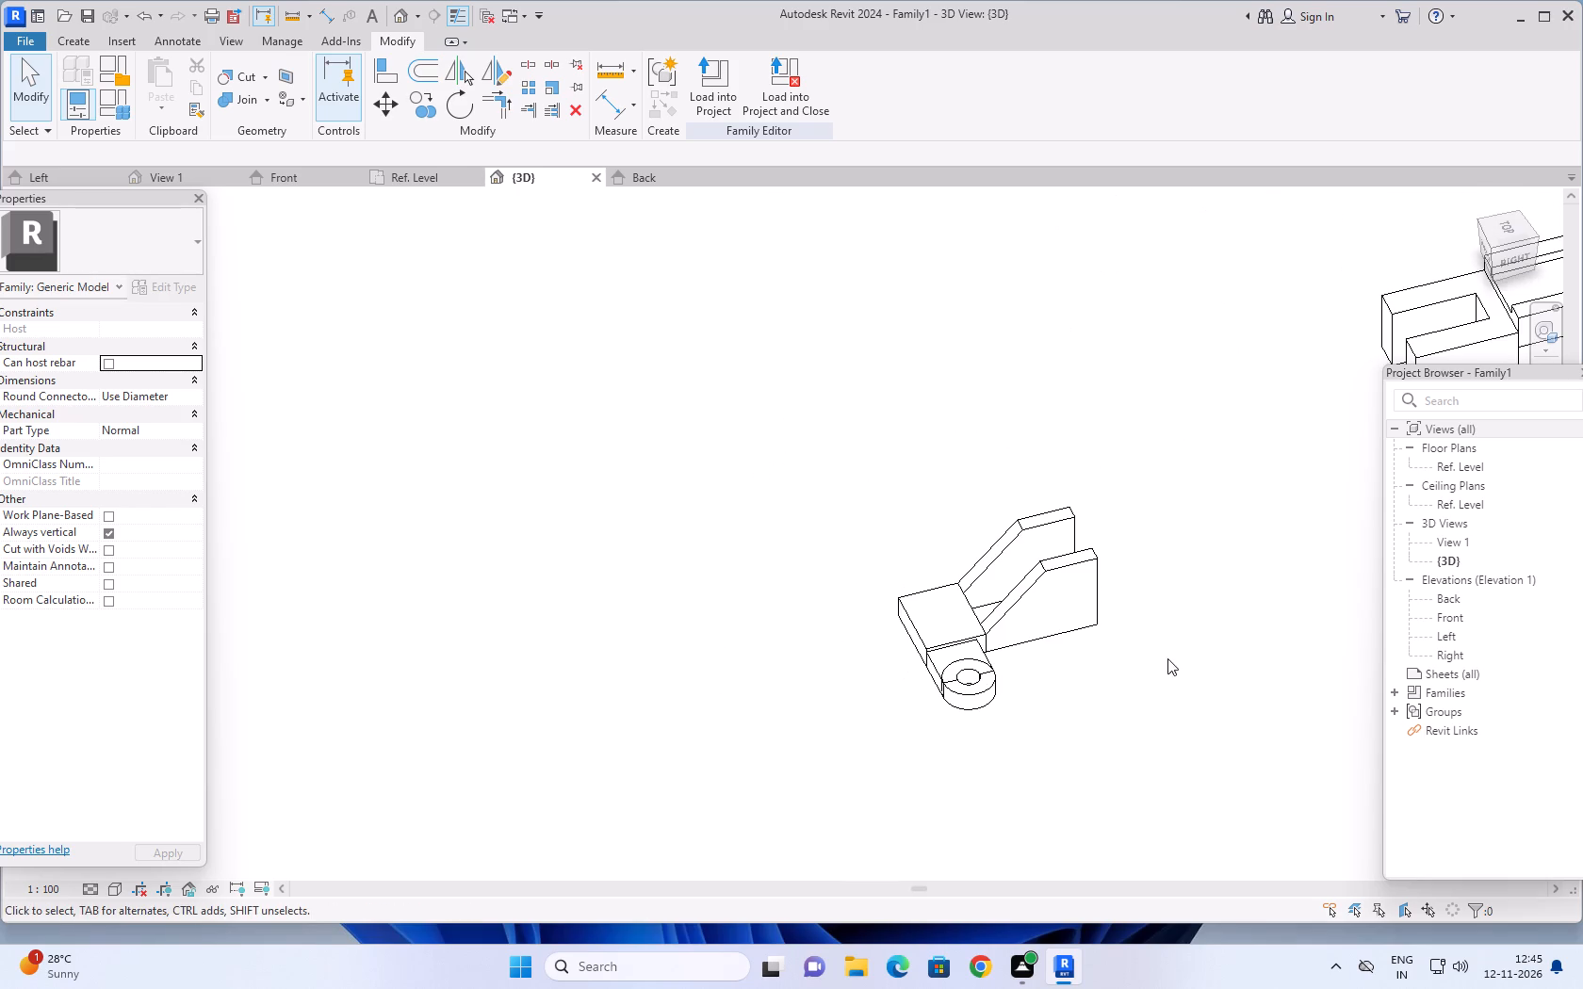
{"action": "scroll", "coordinate": [1167, 658], "scroll_direction": "up", "scroll_amount": 3}
{"action": "middle_click_drag", "start_coordinate": [1196, 648], "coordinate": [941, 678]}
{"action": "scroll", "coordinate": [1011, 703], "scroll_direction": "down", "scroll_amount": 3, "text": "shift"}
{"action": "middle_click_drag", "start_coordinate": [926, 710], "coordinate": [1102, 710]}
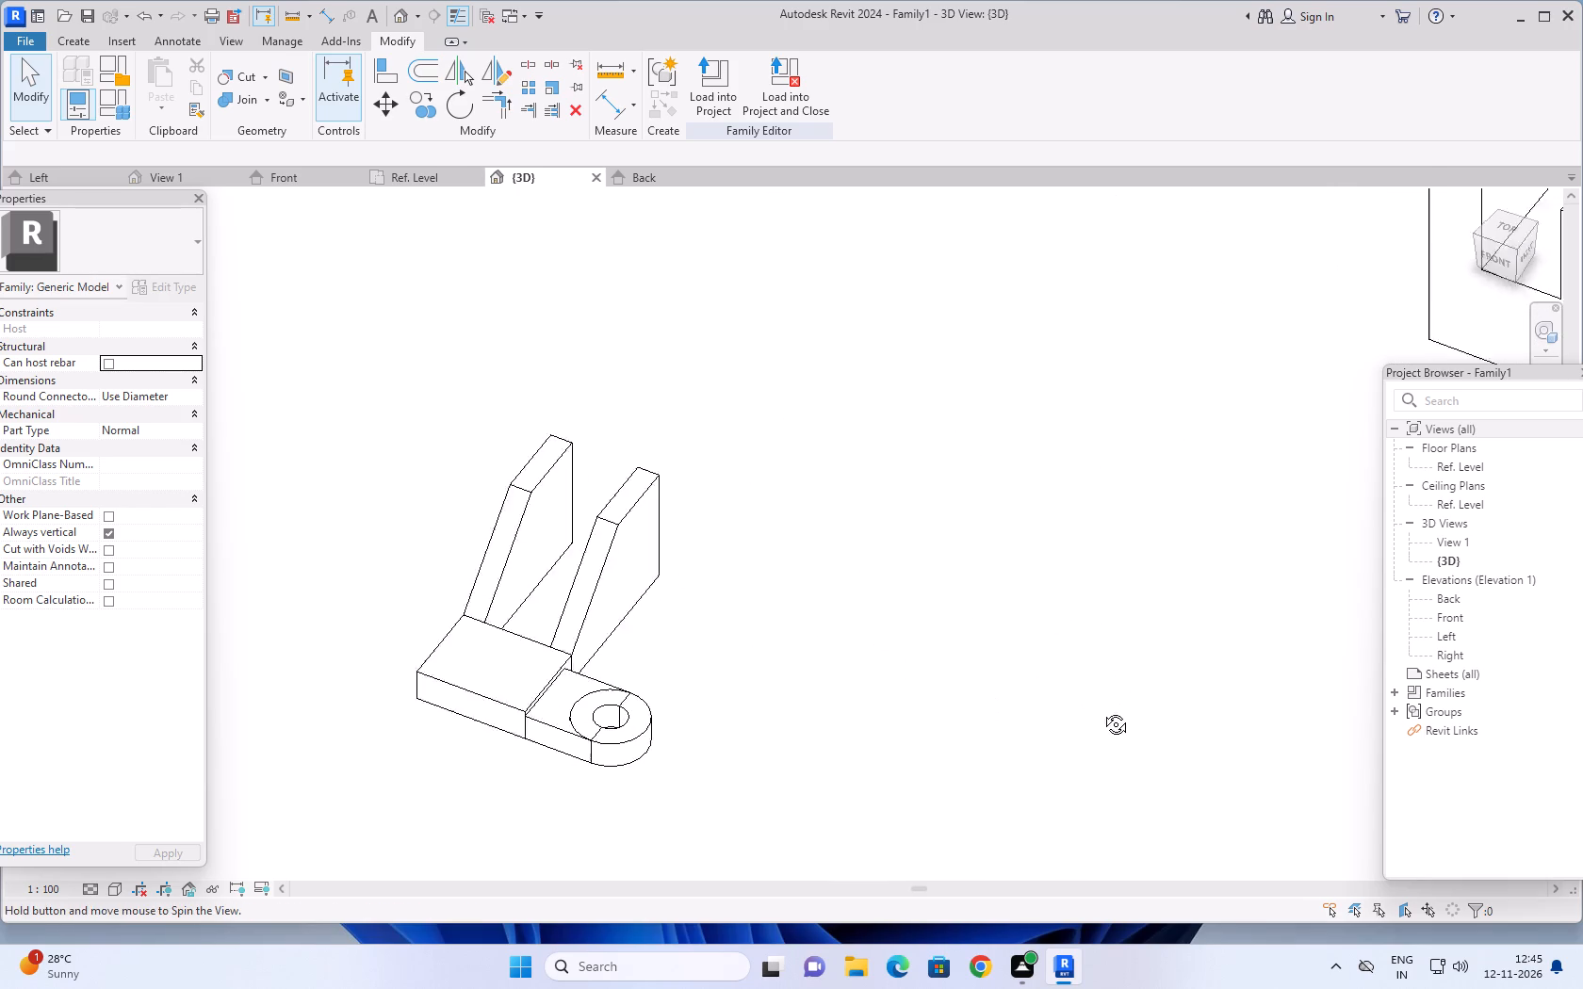
{"action": "middle_click_drag", "start_coordinate": [1102, 710], "coordinate": [1133, 711]}
{"action": "scroll", "coordinate": [805, 695], "scroll_direction": "down", "scroll_amount": 3}
{"action": "middle_click_drag", "start_coordinate": [934, 657], "coordinate": [1049, 641]}
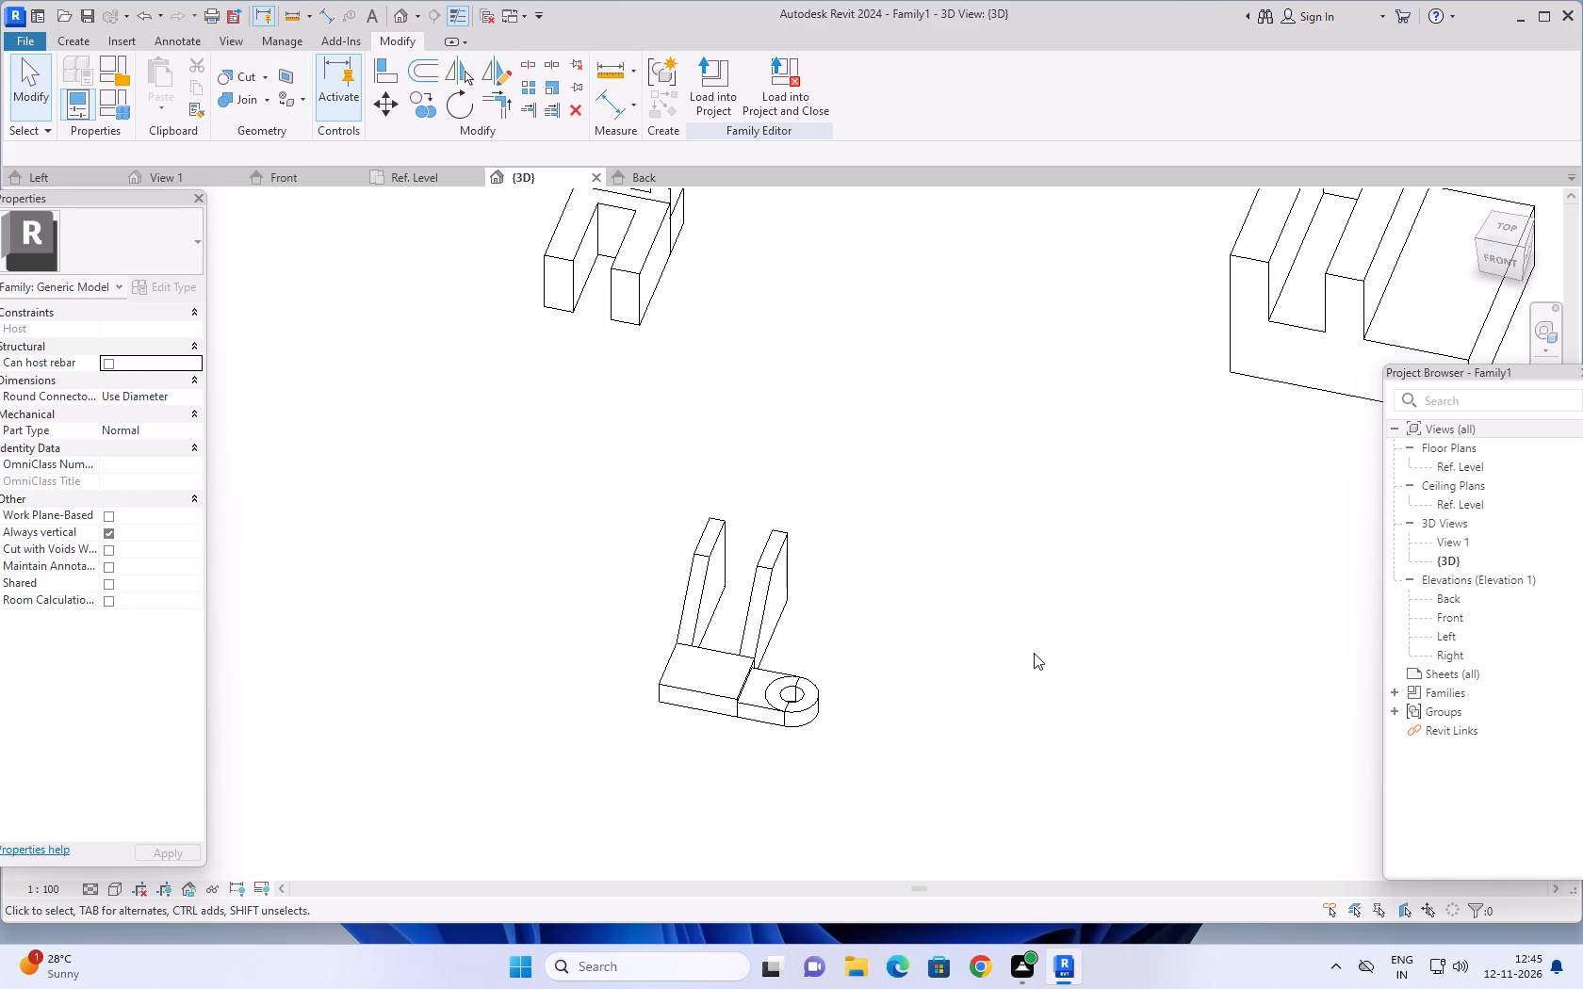
{"action": "middle_click_drag", "start_coordinate": [945, 675], "coordinate": [833, 617], "text": "shift"}
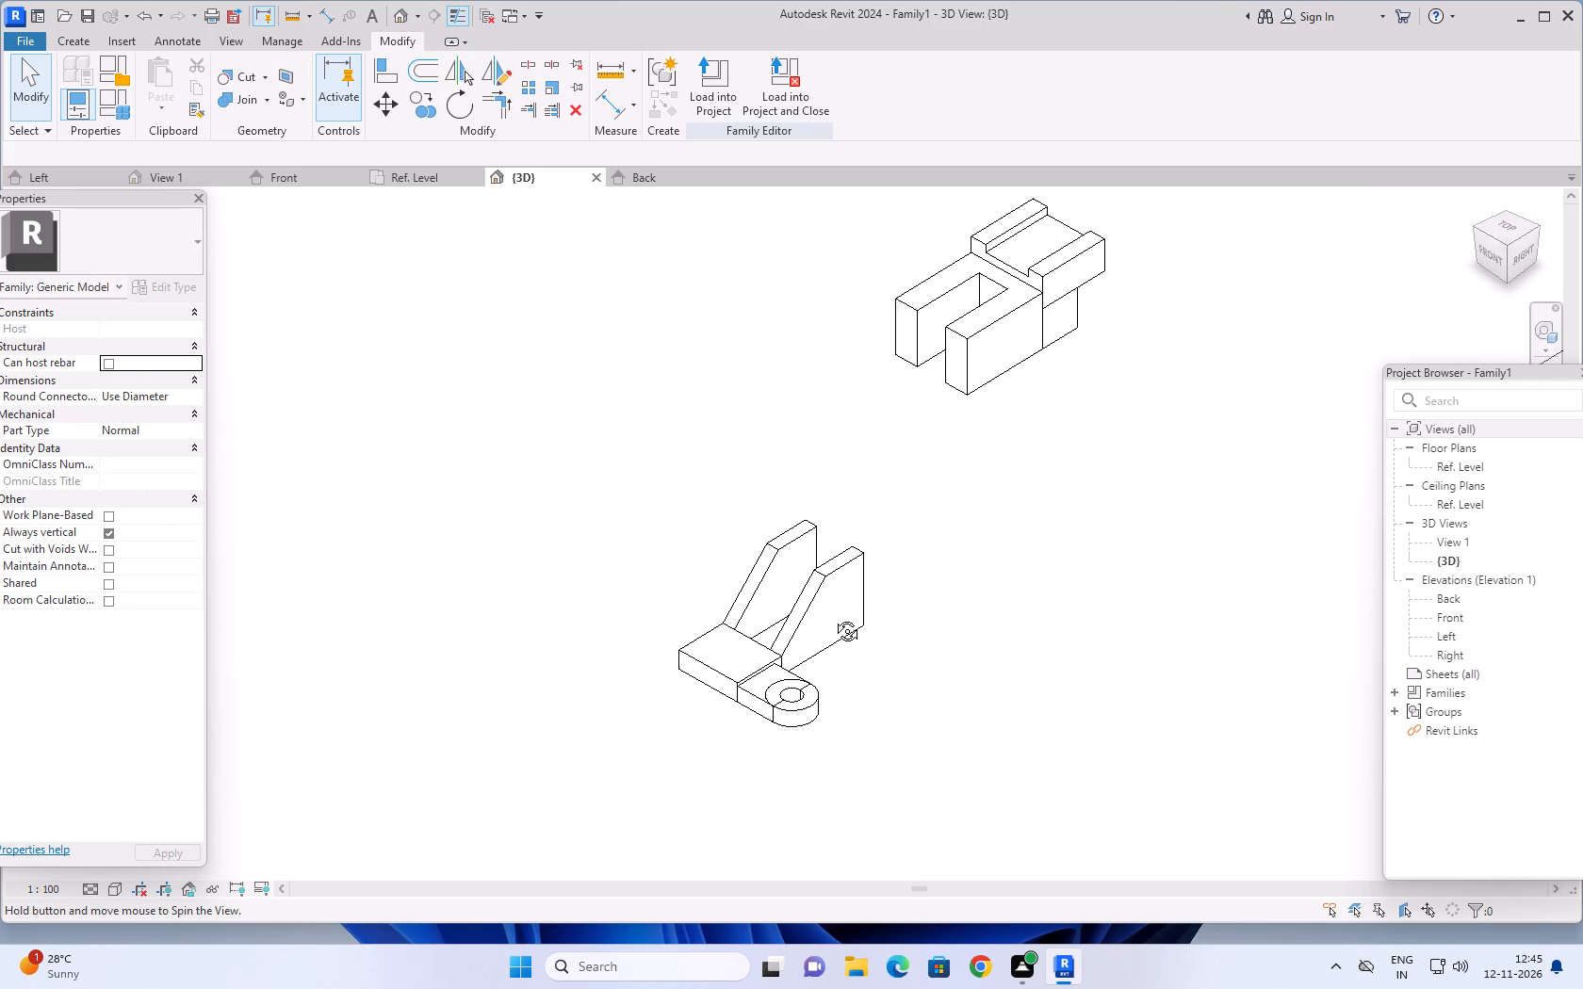
{"action": "middle_click_drag", "start_coordinate": [833, 617], "coordinate": [823, 612], "text": "shift"}
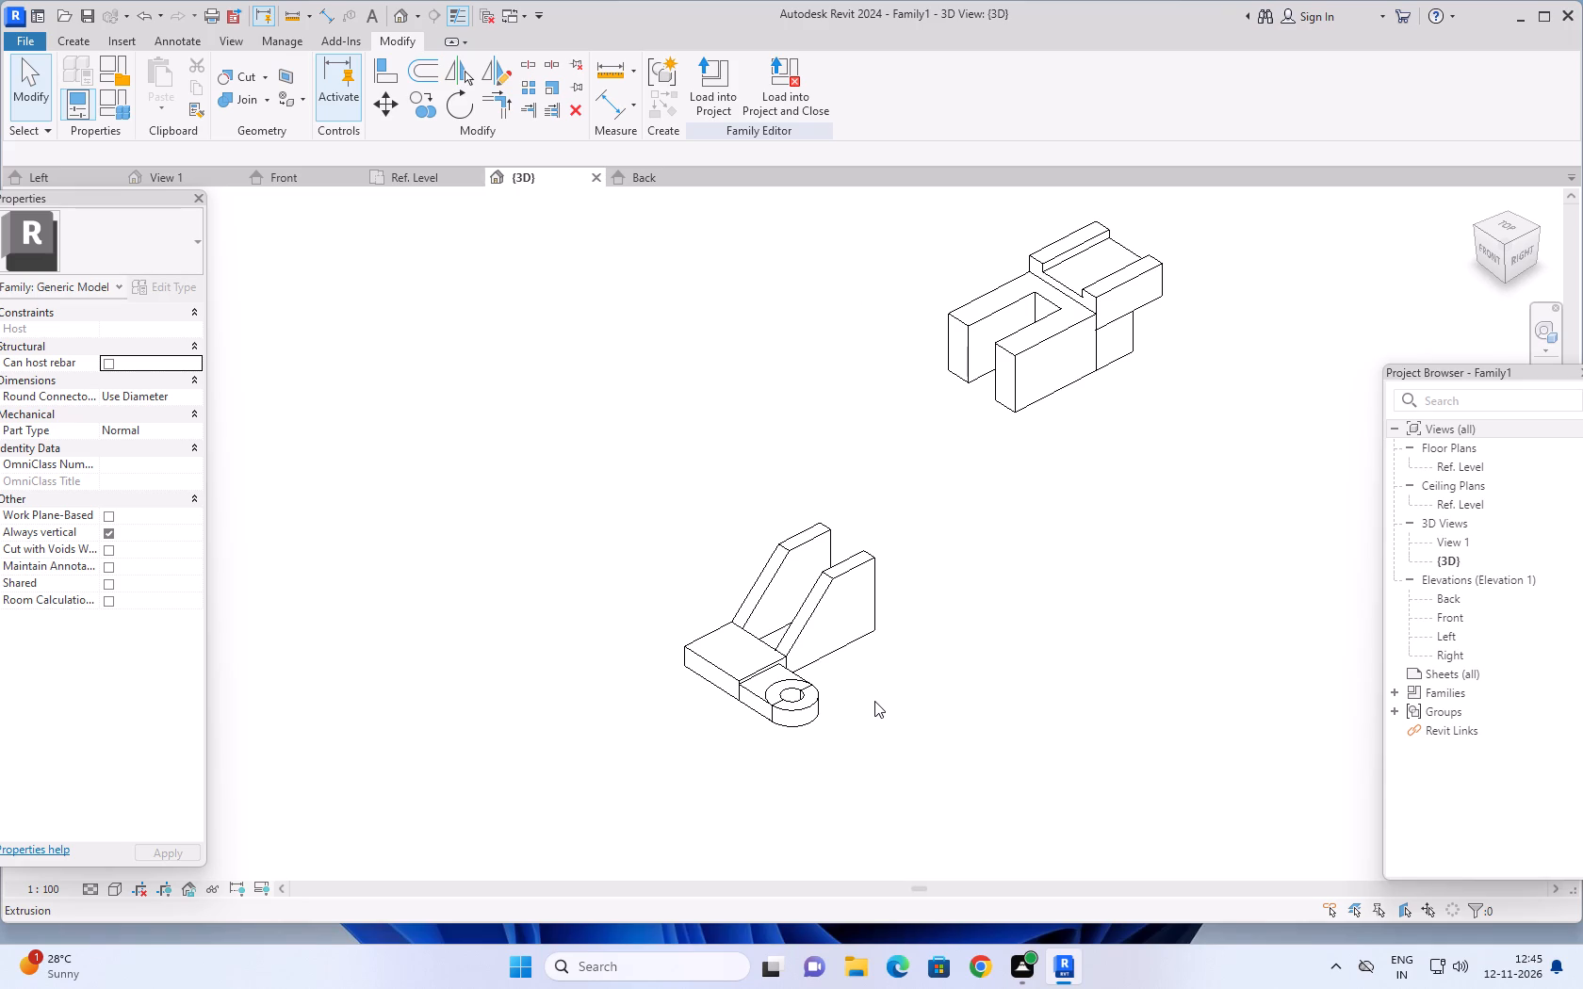
{"action": "scroll", "coordinate": [738, 595], "scroll_direction": "up", "scroll_amount": 3}
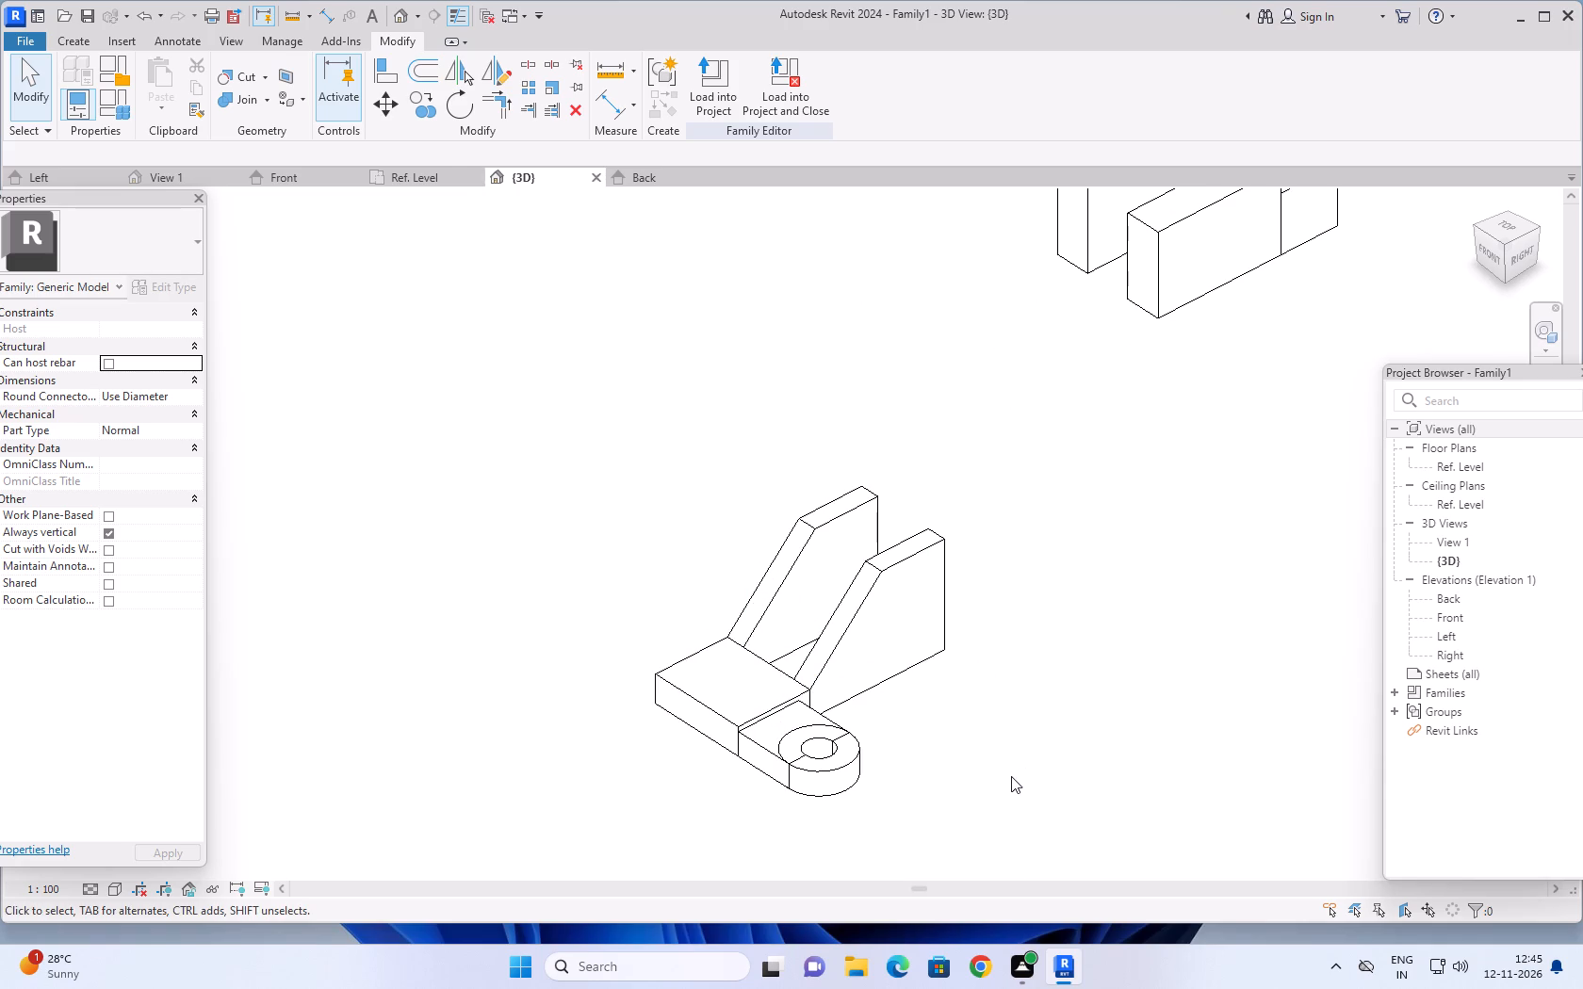
Review the triangular sketch of the void that slopes the bracket's upright plates, then finish the sketch edit.
{"action": "middle_click_drag", "start_coordinate": [1000, 769], "coordinate": [873, 519]}
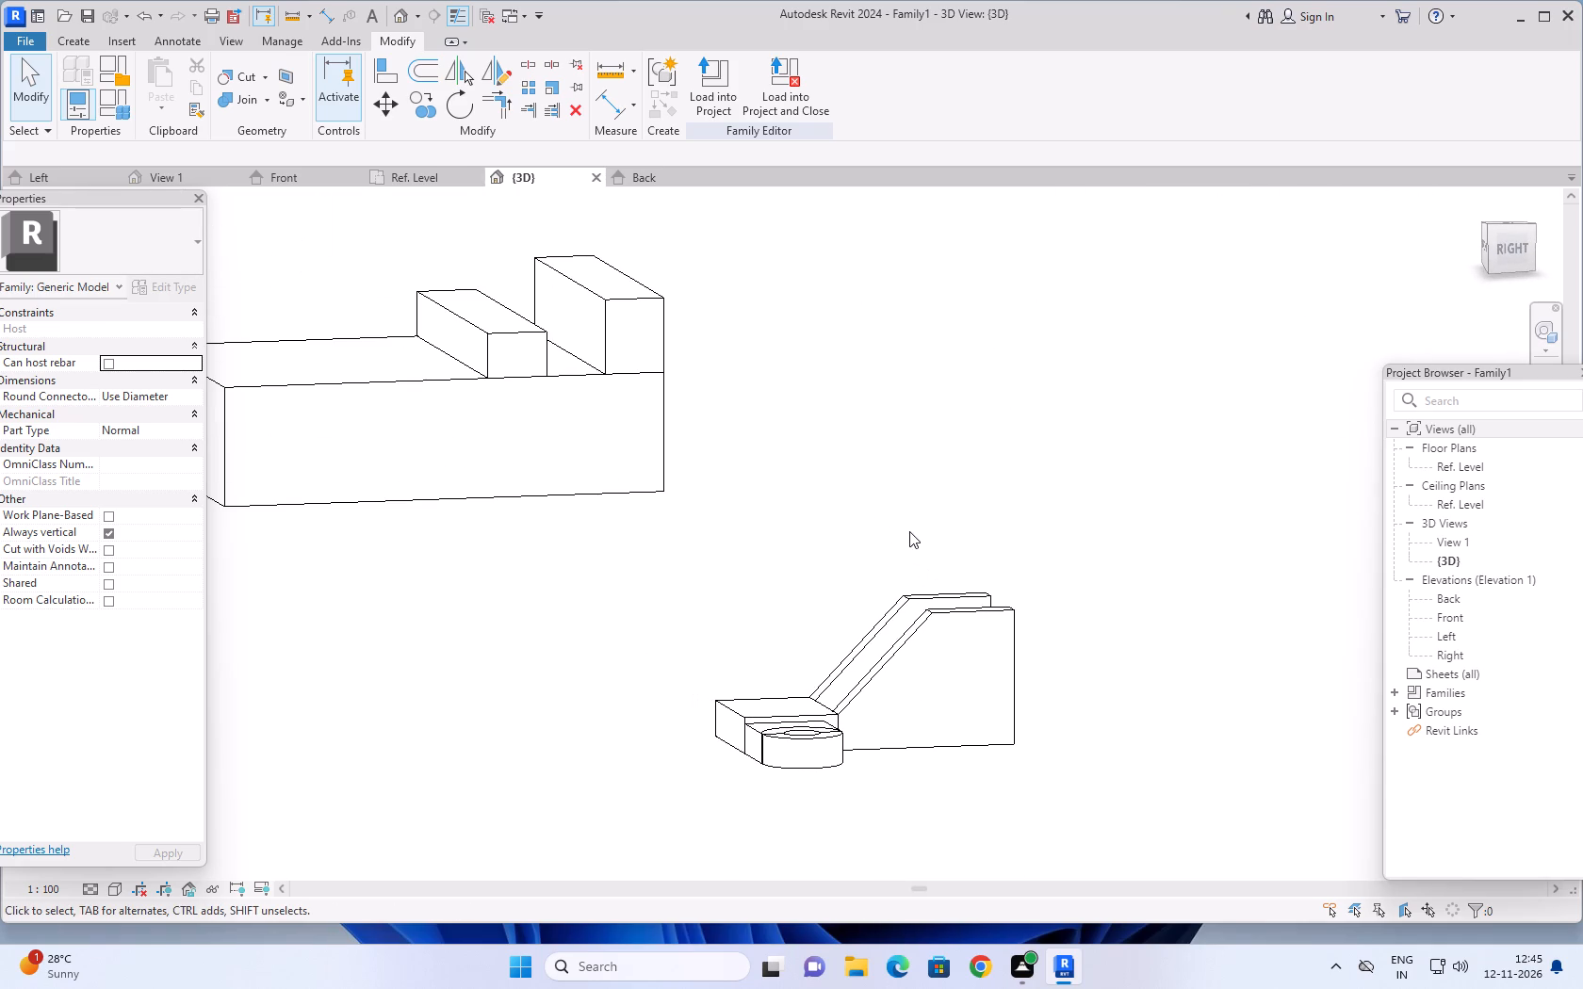
{"action": "key", "text": "Escape"}
{"action": "key", "text": "Escape"}
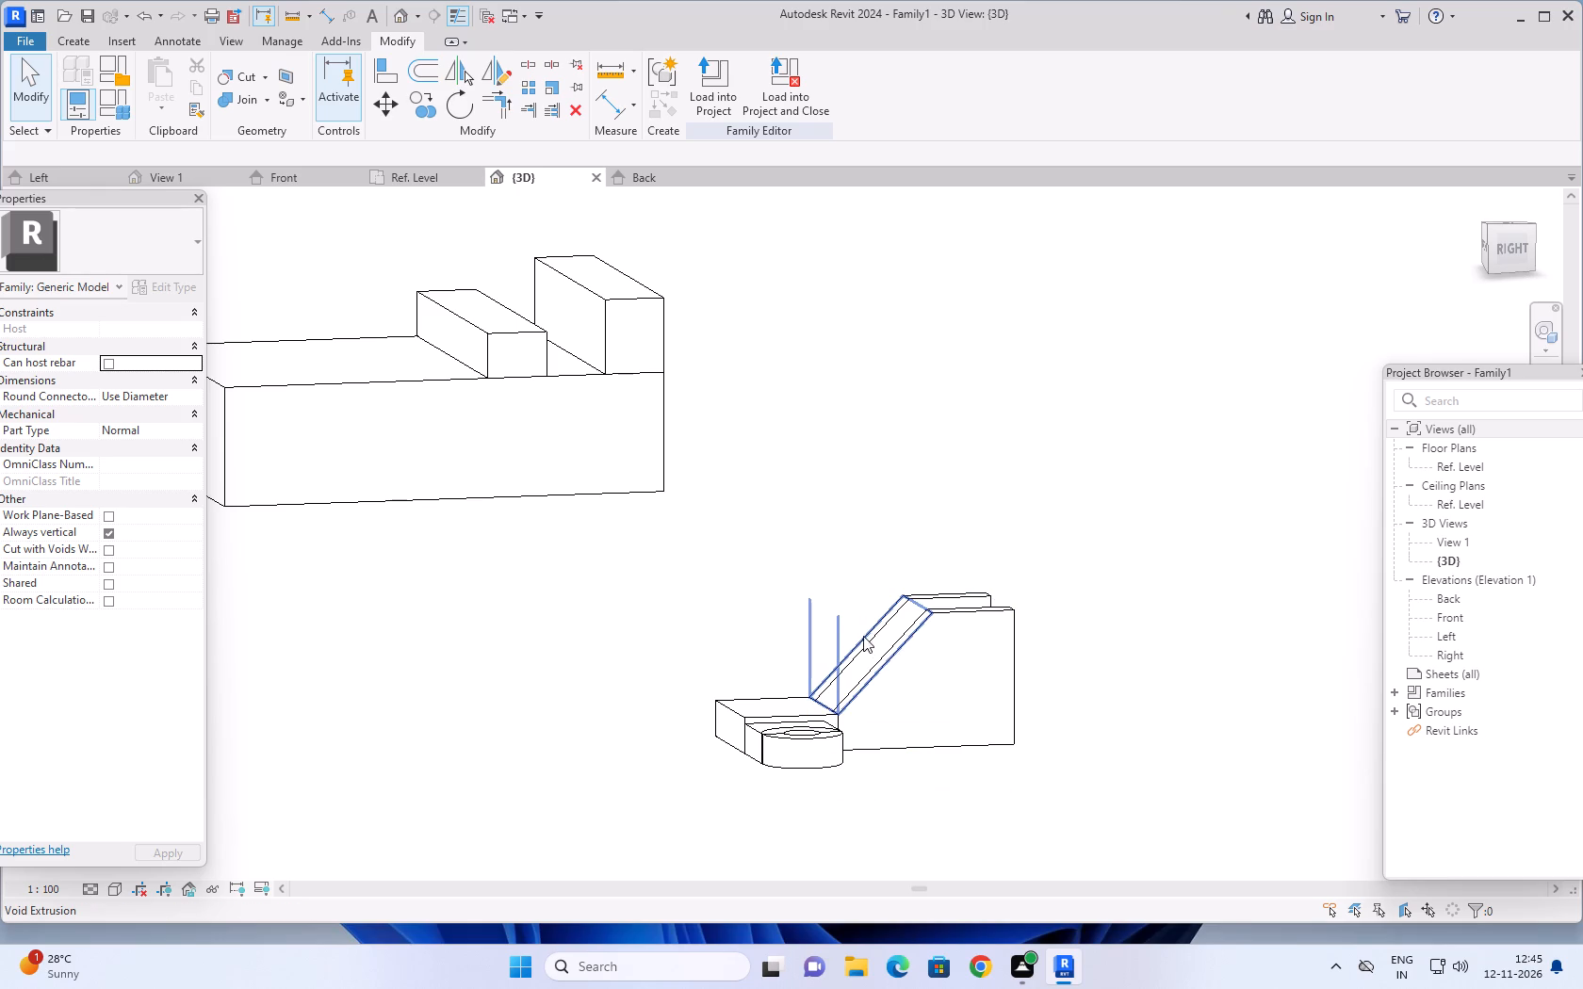
{"action": "left_click", "coordinate": [857, 639]}
{"action": "scroll", "coordinate": [1032, 525], "scroll_direction": "down", "scroll_amount": 1}
{"action": "middle_click_drag", "start_coordinate": [1031, 497], "coordinate": [959, 519]}
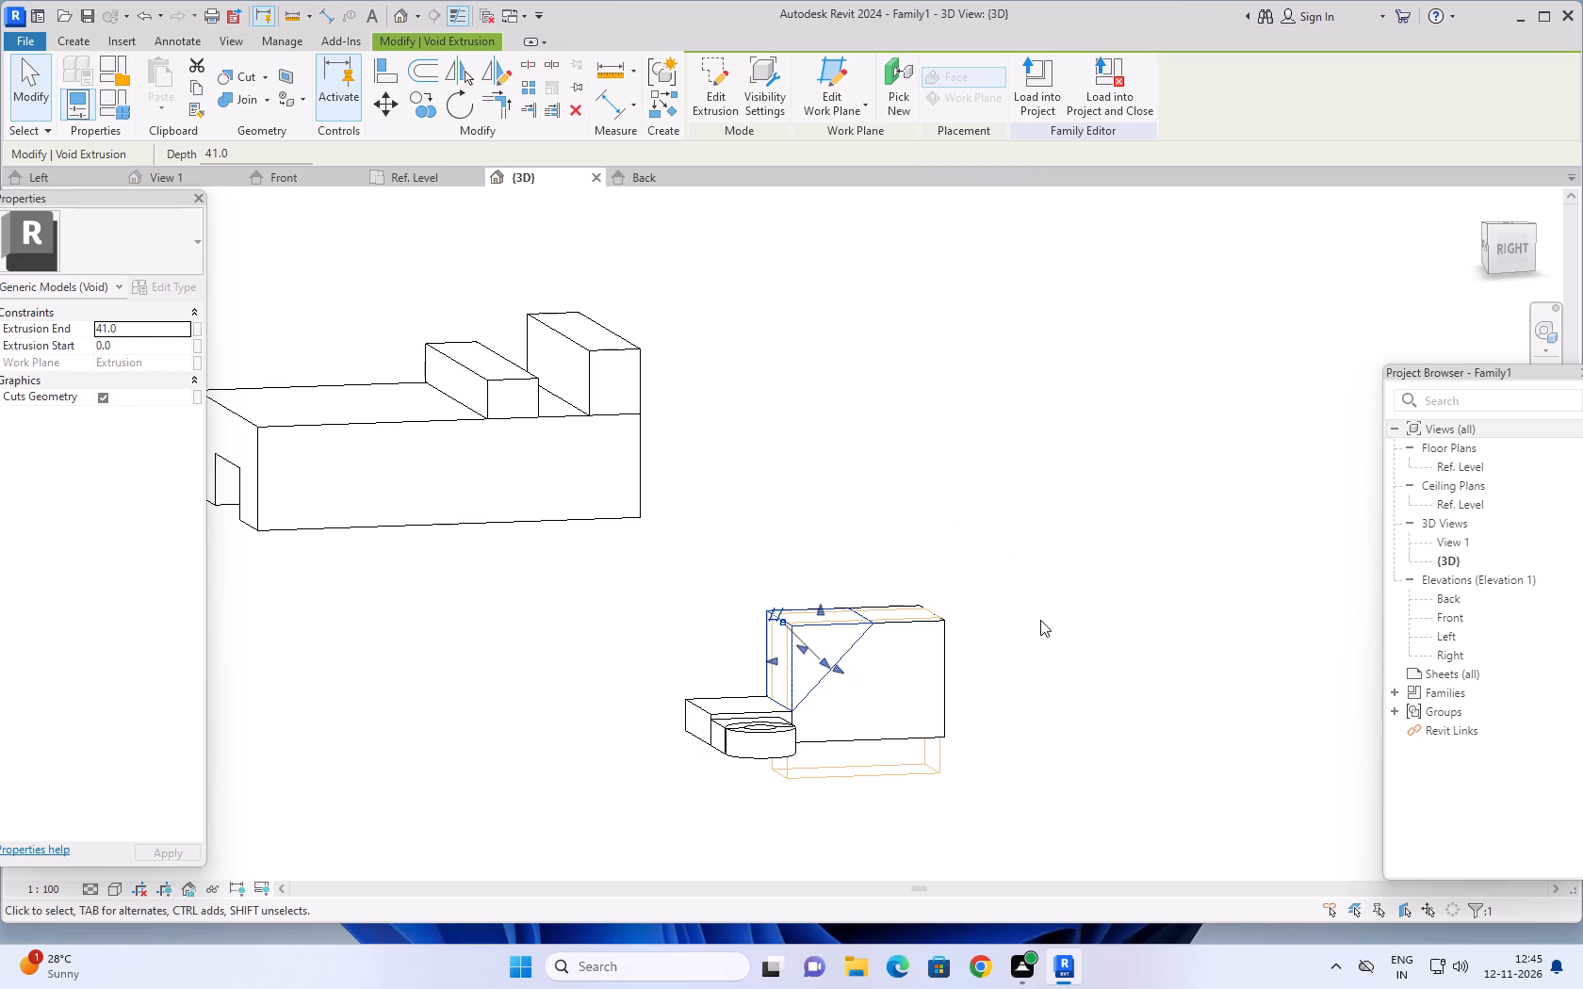
{"action": "middle_click_drag", "start_coordinate": [1029, 618], "coordinate": [987, 597]}
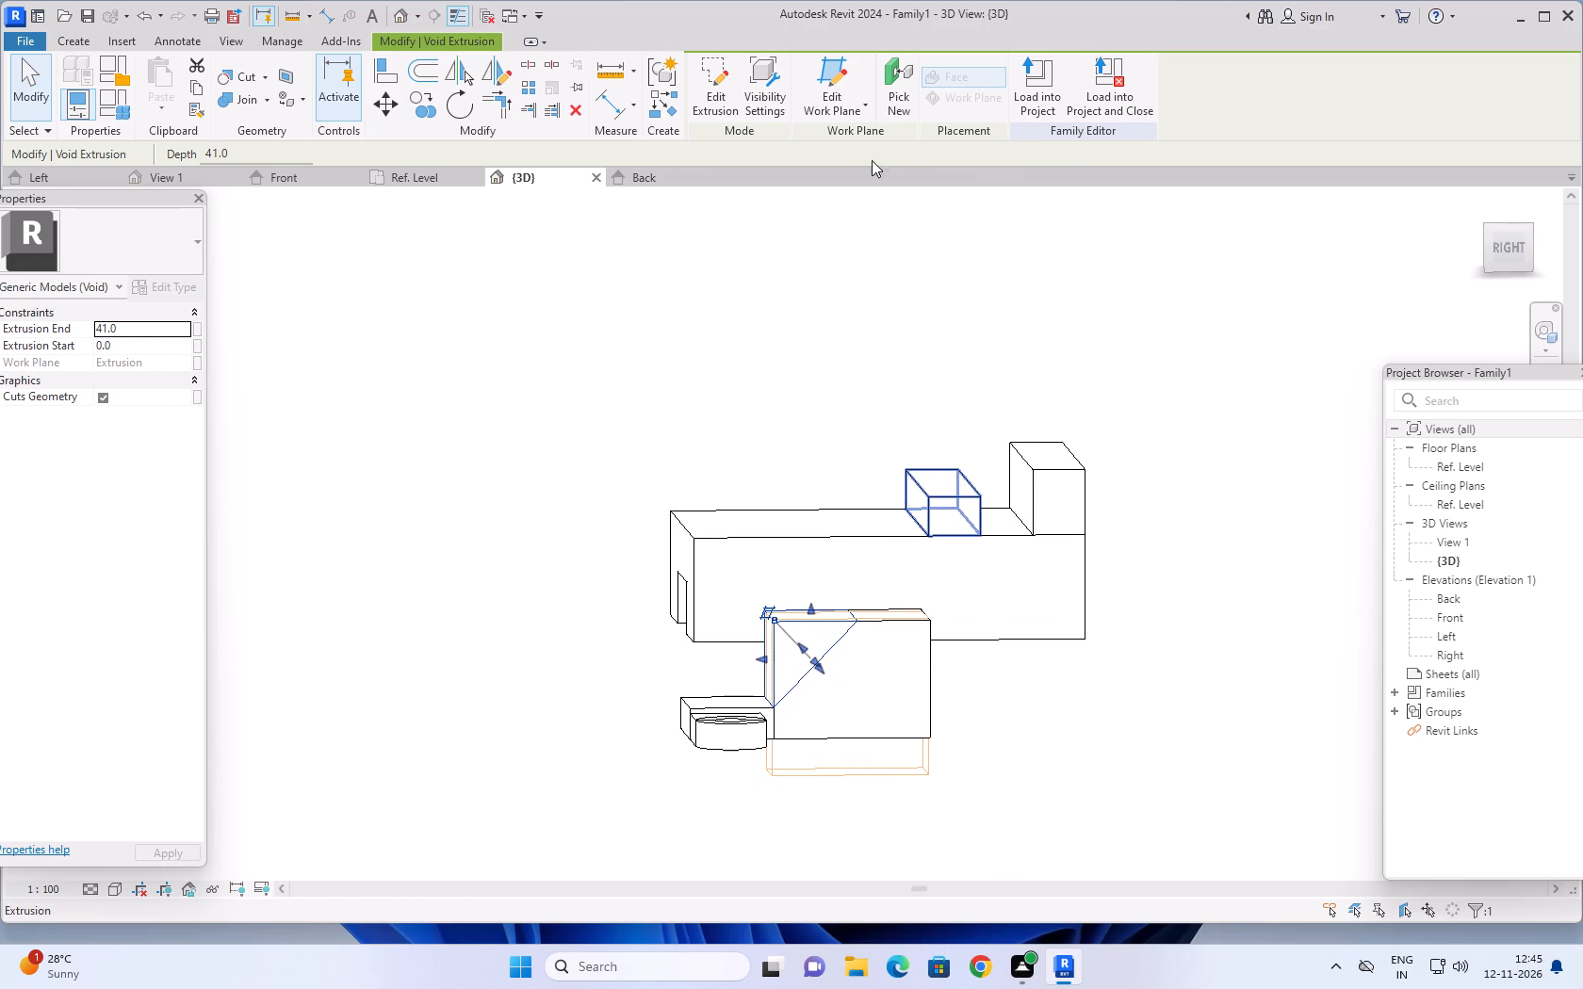
{"action": "left_click", "coordinate": [717, 89]}
{"action": "scroll", "coordinate": [800, 633], "scroll_direction": "up", "scroll_amount": 4}
{"action": "scroll", "coordinate": [962, 708], "scroll_direction": "up", "scroll_amount": 1}
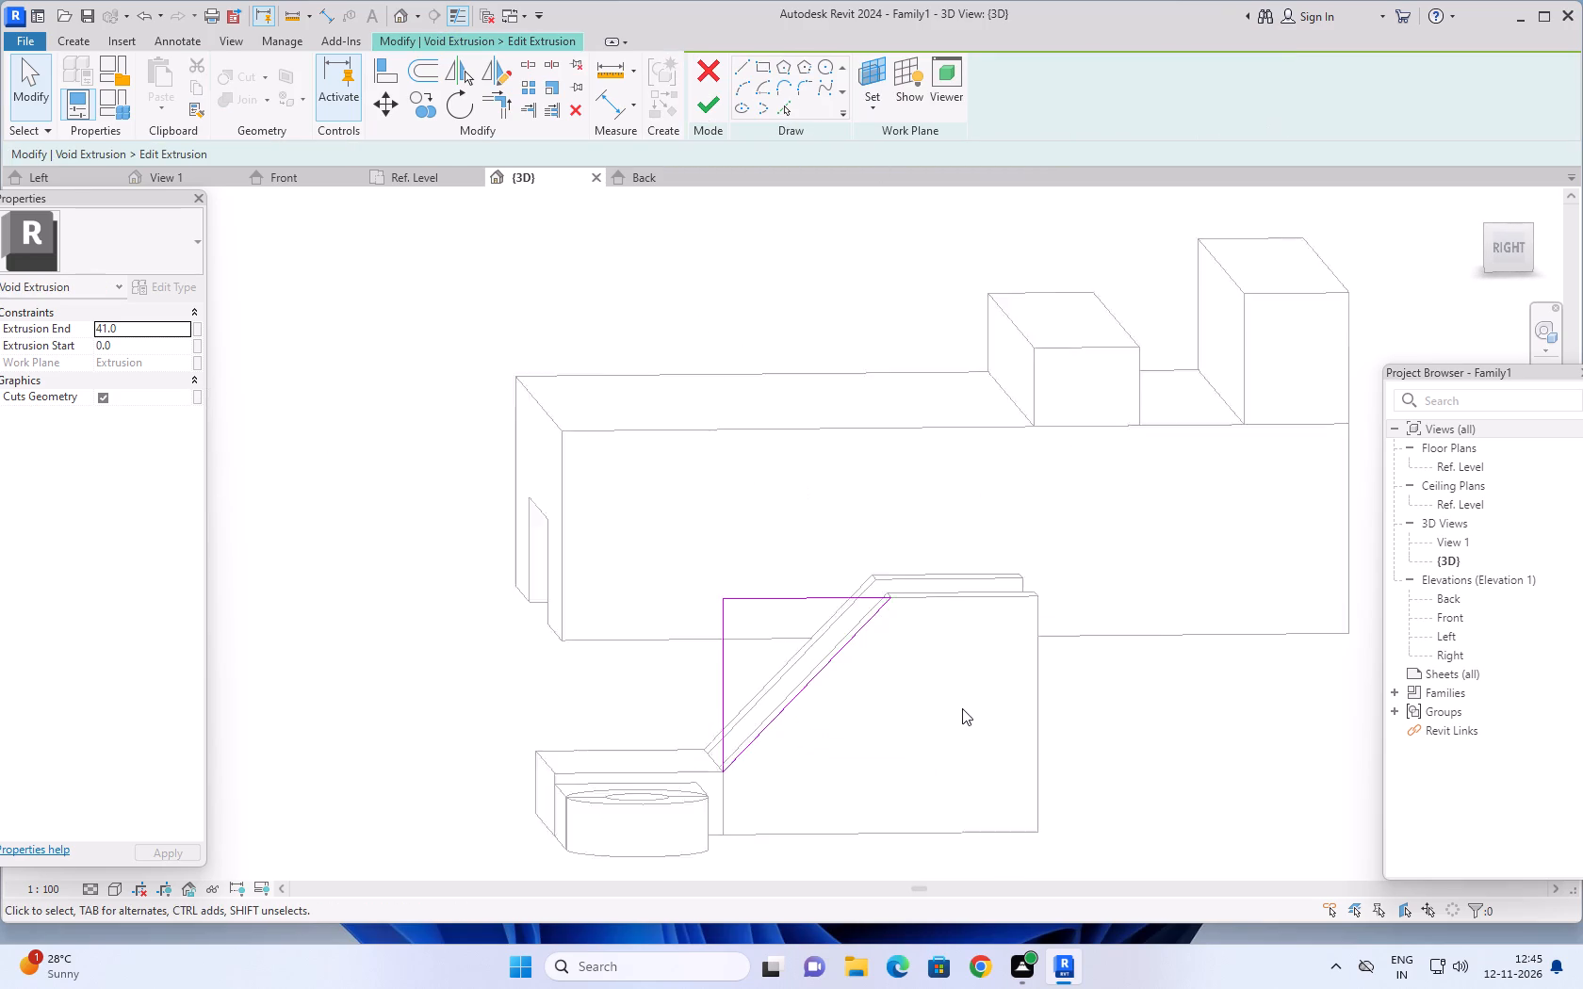
{"action": "scroll", "coordinate": [962, 708], "scroll_direction": "up", "scroll_amount": 1}
{"action": "middle_click_drag", "start_coordinate": [1101, 678], "coordinate": [1131, 657]}
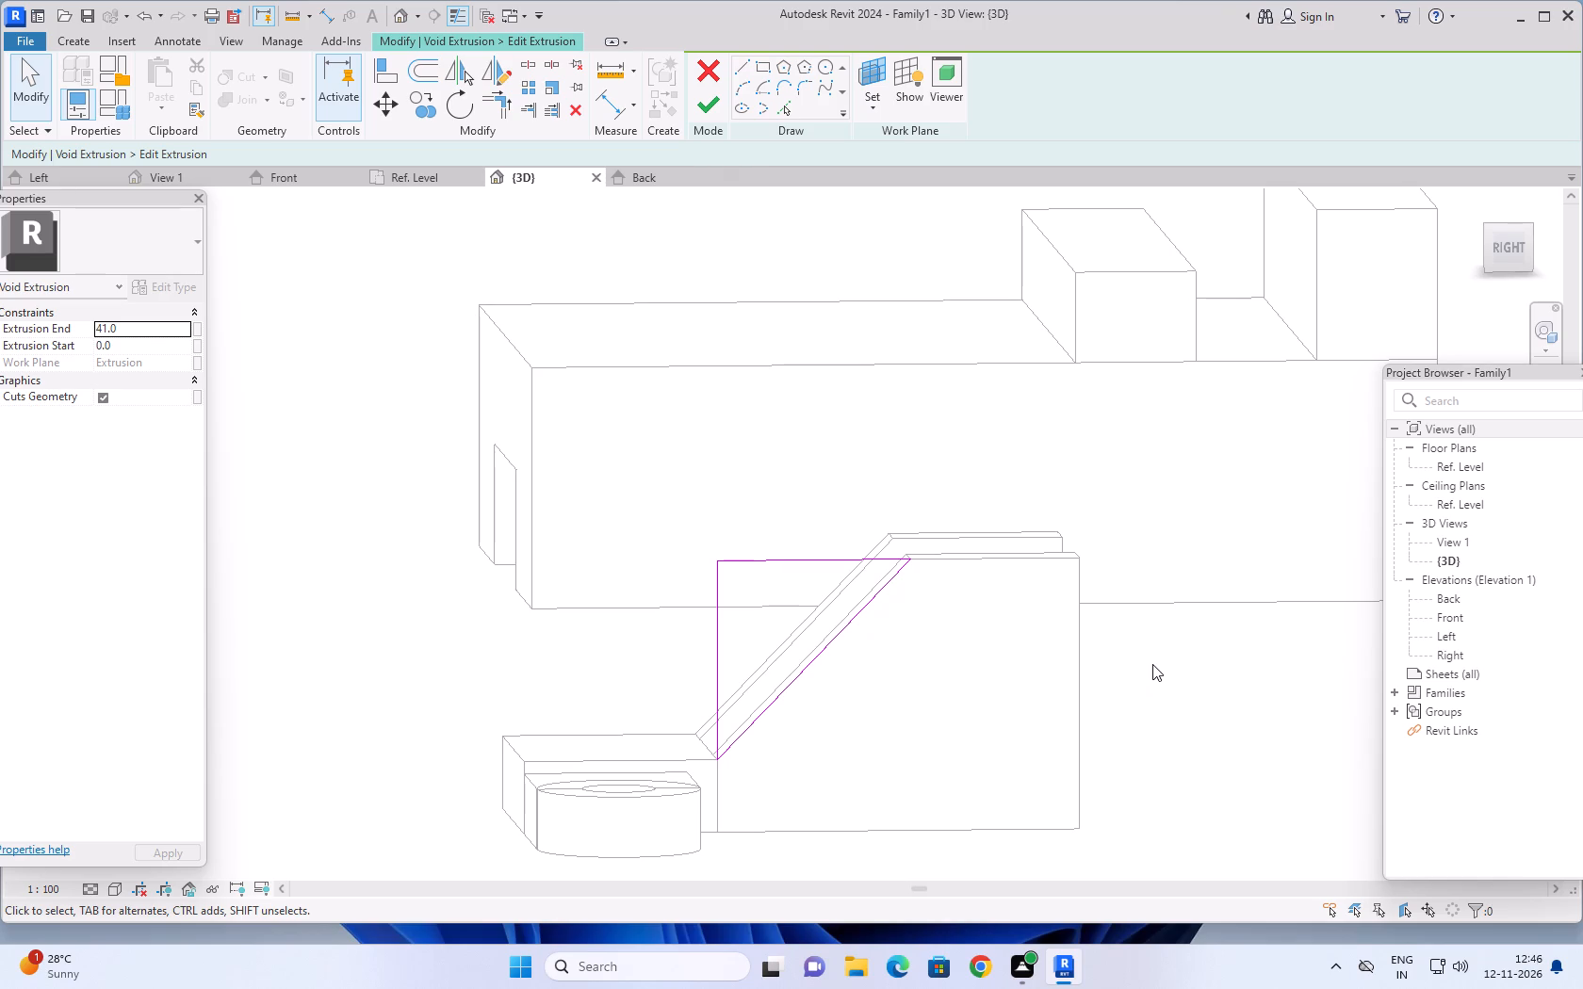
{"action": "left_click", "coordinate": [716, 108]}
{"action": "key", "text": "Escape"}
{"action": "key", "text": "Escape"}
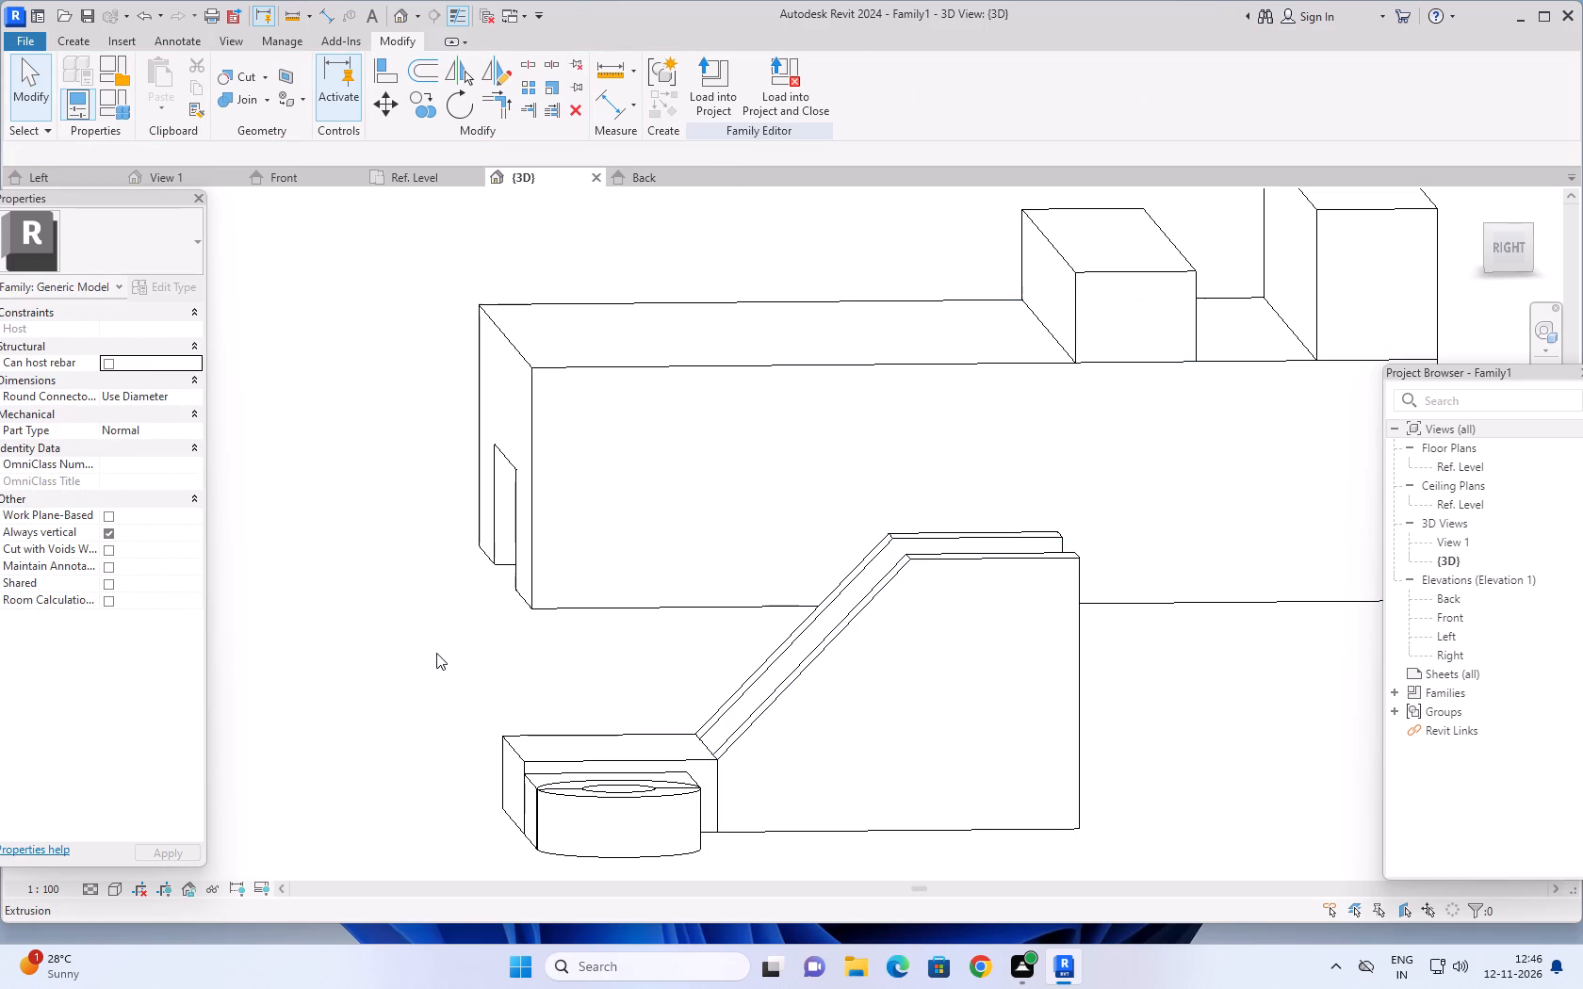
Examine the bracket's sloped plates, the void cutting them and the holed rounded end from several angles.
{"action": "middle_click_drag", "start_coordinate": [427, 659], "coordinate": [633, 807], "text": "shift"}
{"action": "scroll", "coordinate": [713, 733], "scroll_direction": "up", "scroll_amount": 3}
{"action": "middle_click_drag", "start_coordinate": [761, 730], "coordinate": [630, 516]}
{"action": "scroll", "coordinate": [664, 586], "scroll_direction": "down", "scroll_amount": 4}
{"action": "middle_click_drag", "start_coordinate": [994, 613], "coordinate": [997, 725]}
{"action": "scroll", "coordinate": [998, 725], "scroll_direction": "down", "scroll_amount": 1}
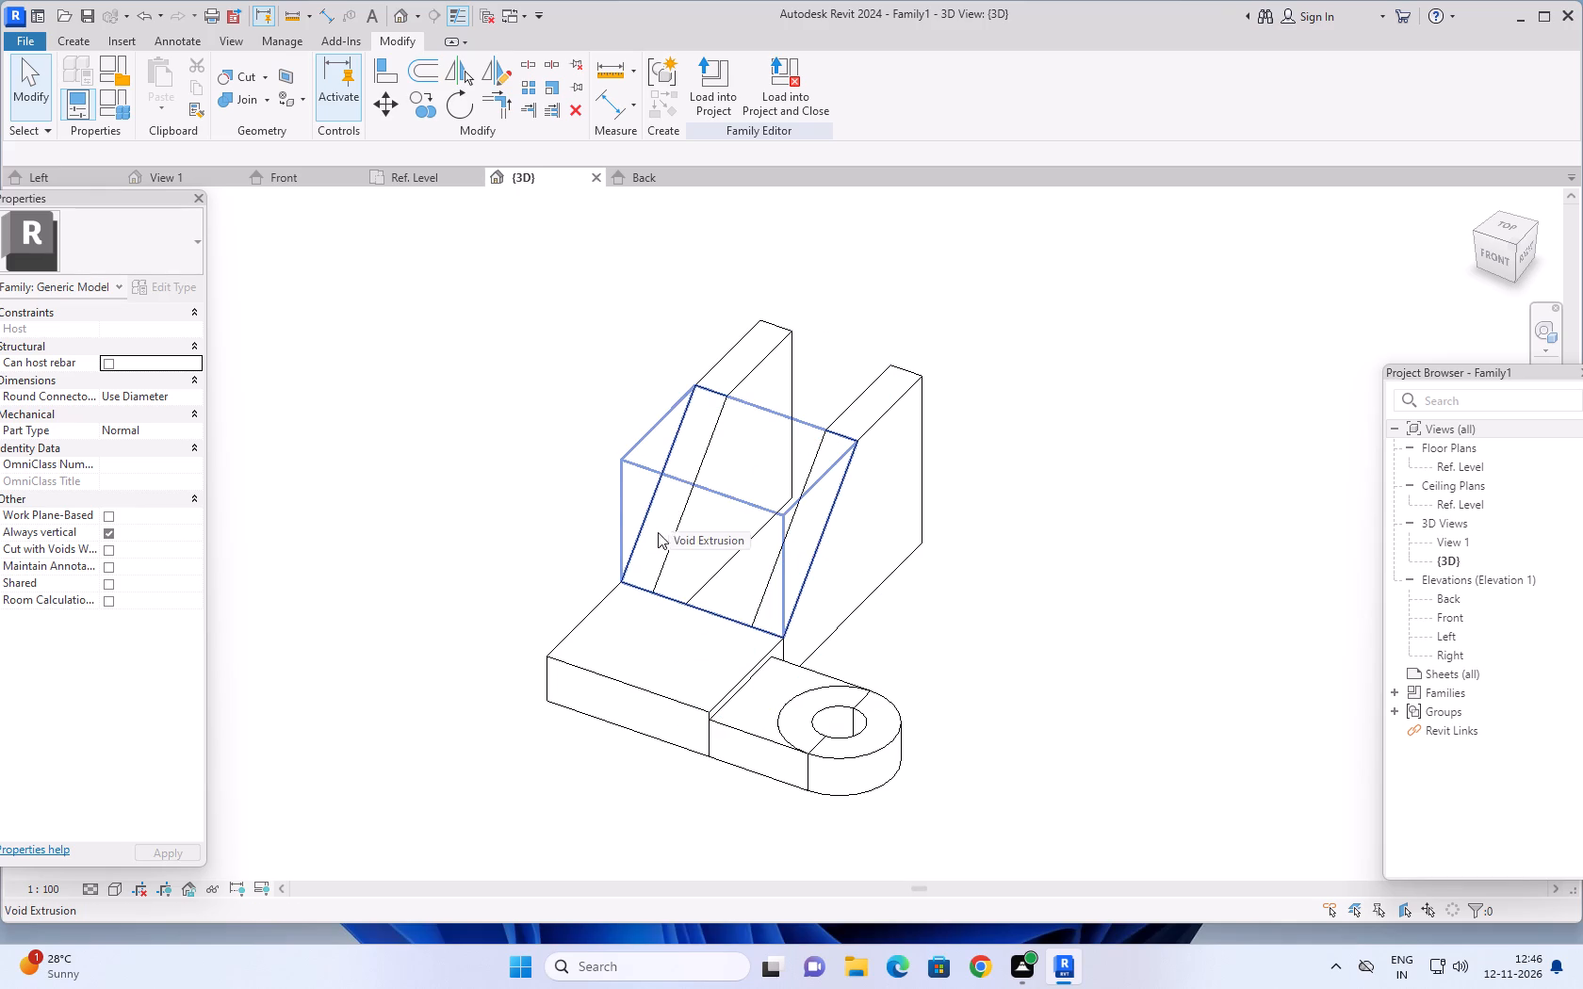
{"action": "left_click", "coordinate": [842, 459]}
{"action": "scroll", "coordinate": [1056, 615], "scroll_direction": "down", "scroll_amount": 1}
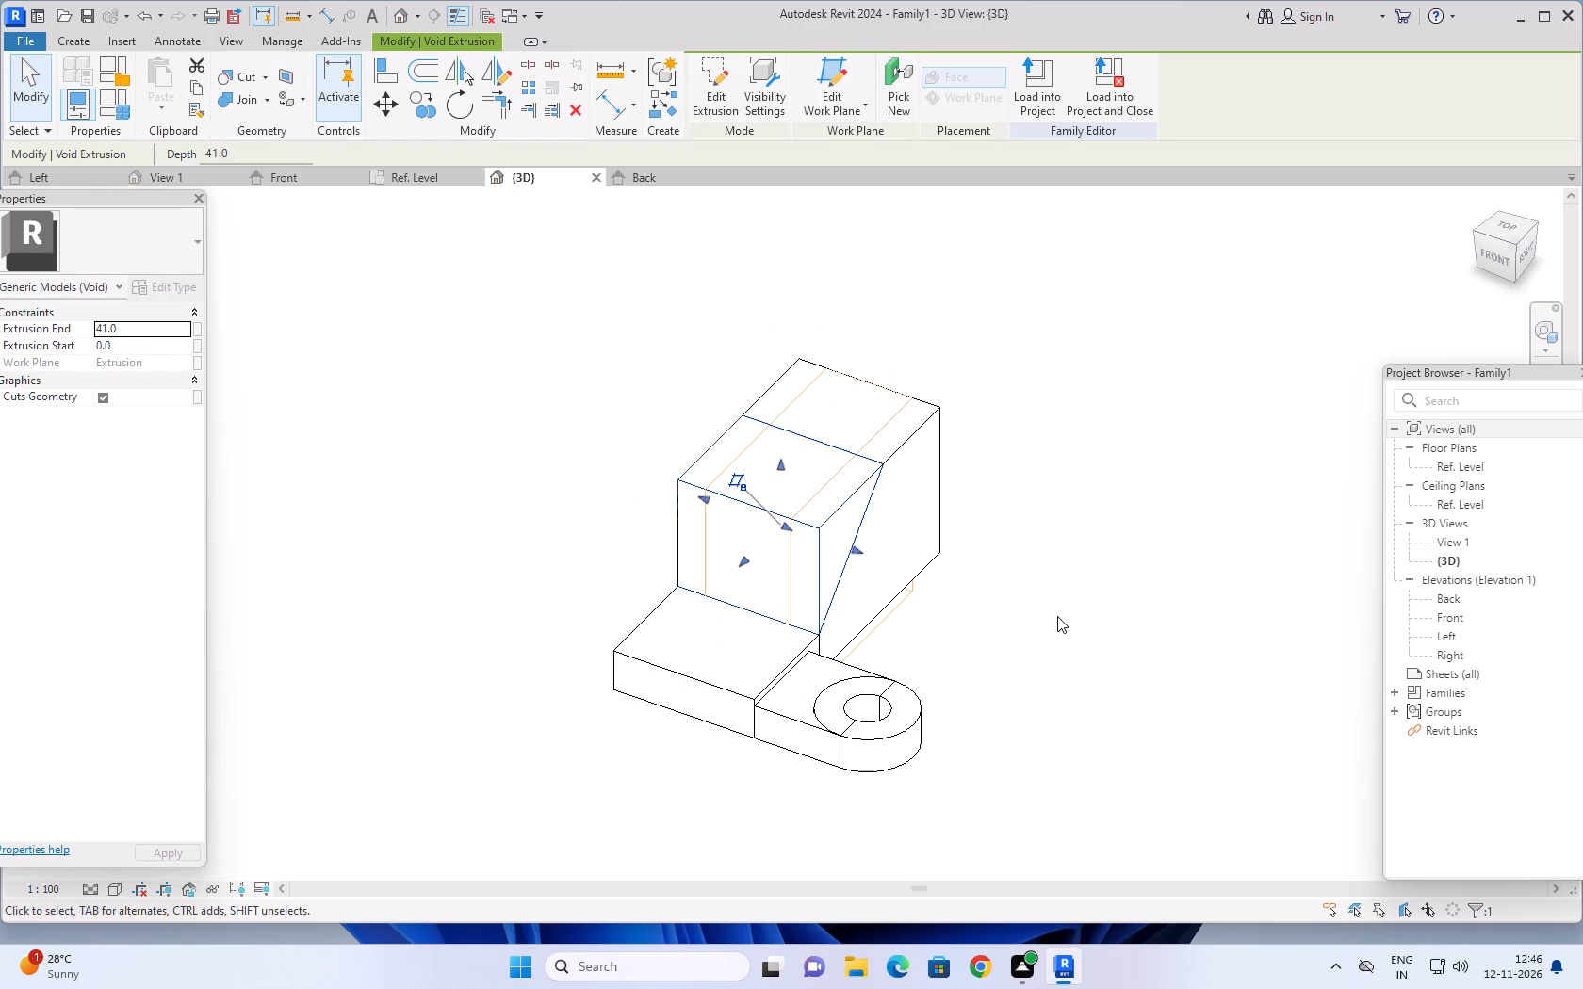
{"action": "key", "text": "Escape"}
{"action": "middle_click_drag", "start_coordinate": [1102, 599], "coordinate": [1090, 592]}
{"action": "scroll", "coordinate": [1090, 592], "scroll_direction": "down", "scroll_amount": 1}
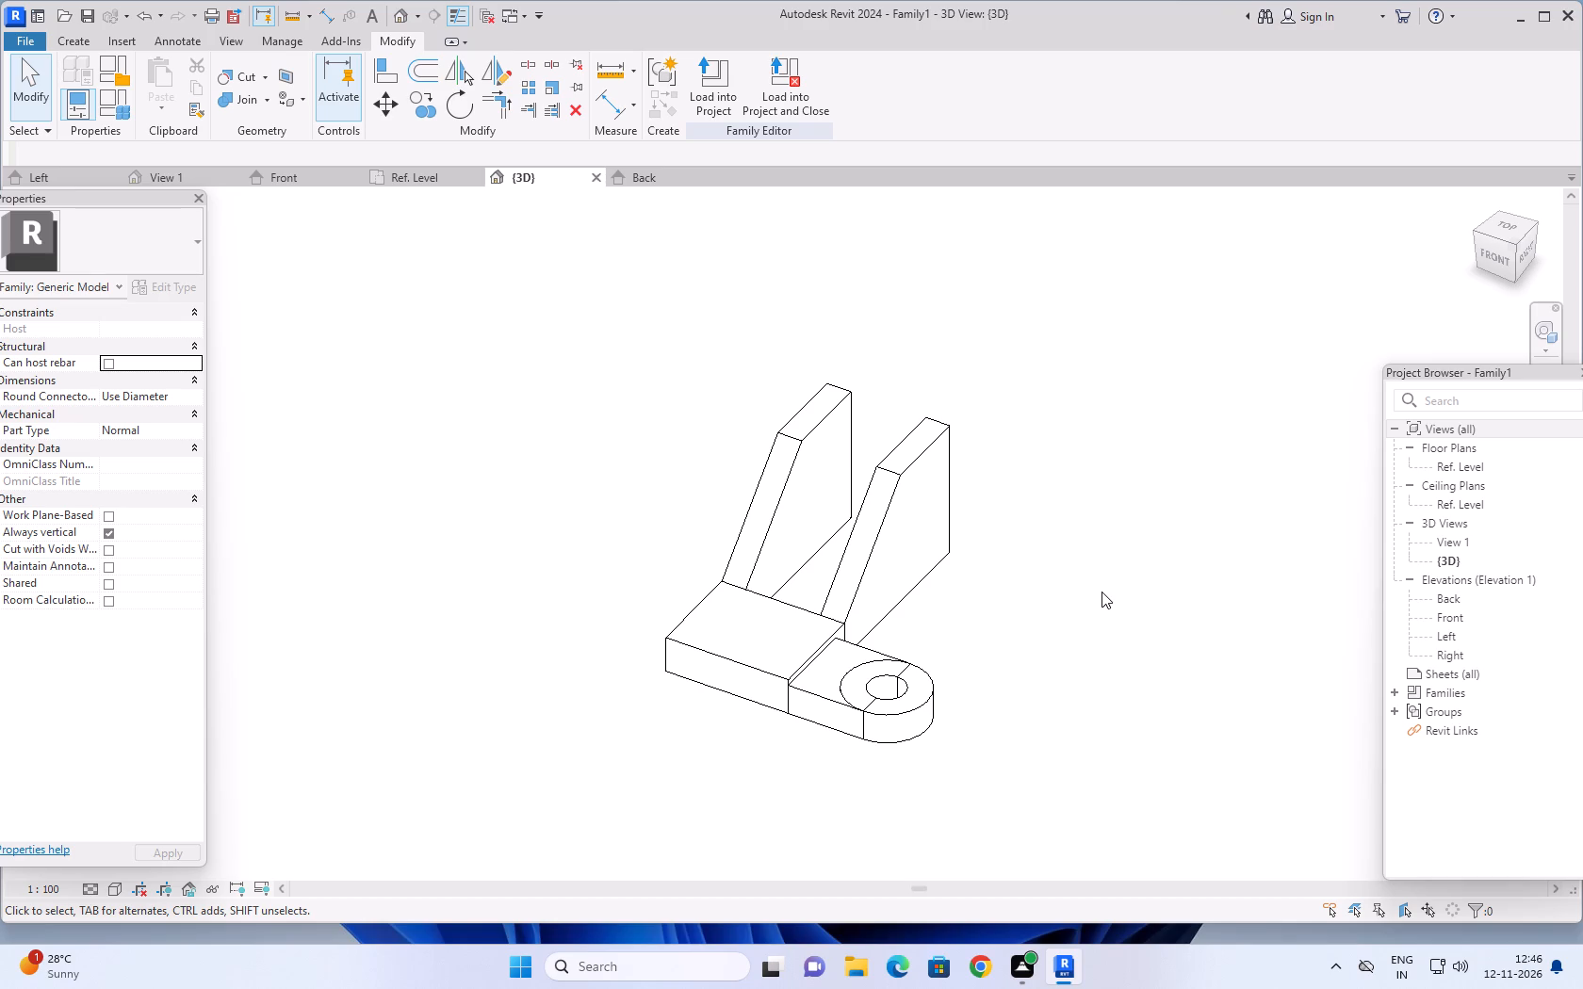
Examine the finished bracket alongside the neighbouring forked part and the slotted step block.
{"action": "scroll", "coordinate": [1308, 626], "scroll_direction": "down", "scroll_amount": 2}
{"action": "middle_click_drag", "start_coordinate": [1270, 675], "coordinate": [1182, 653]}
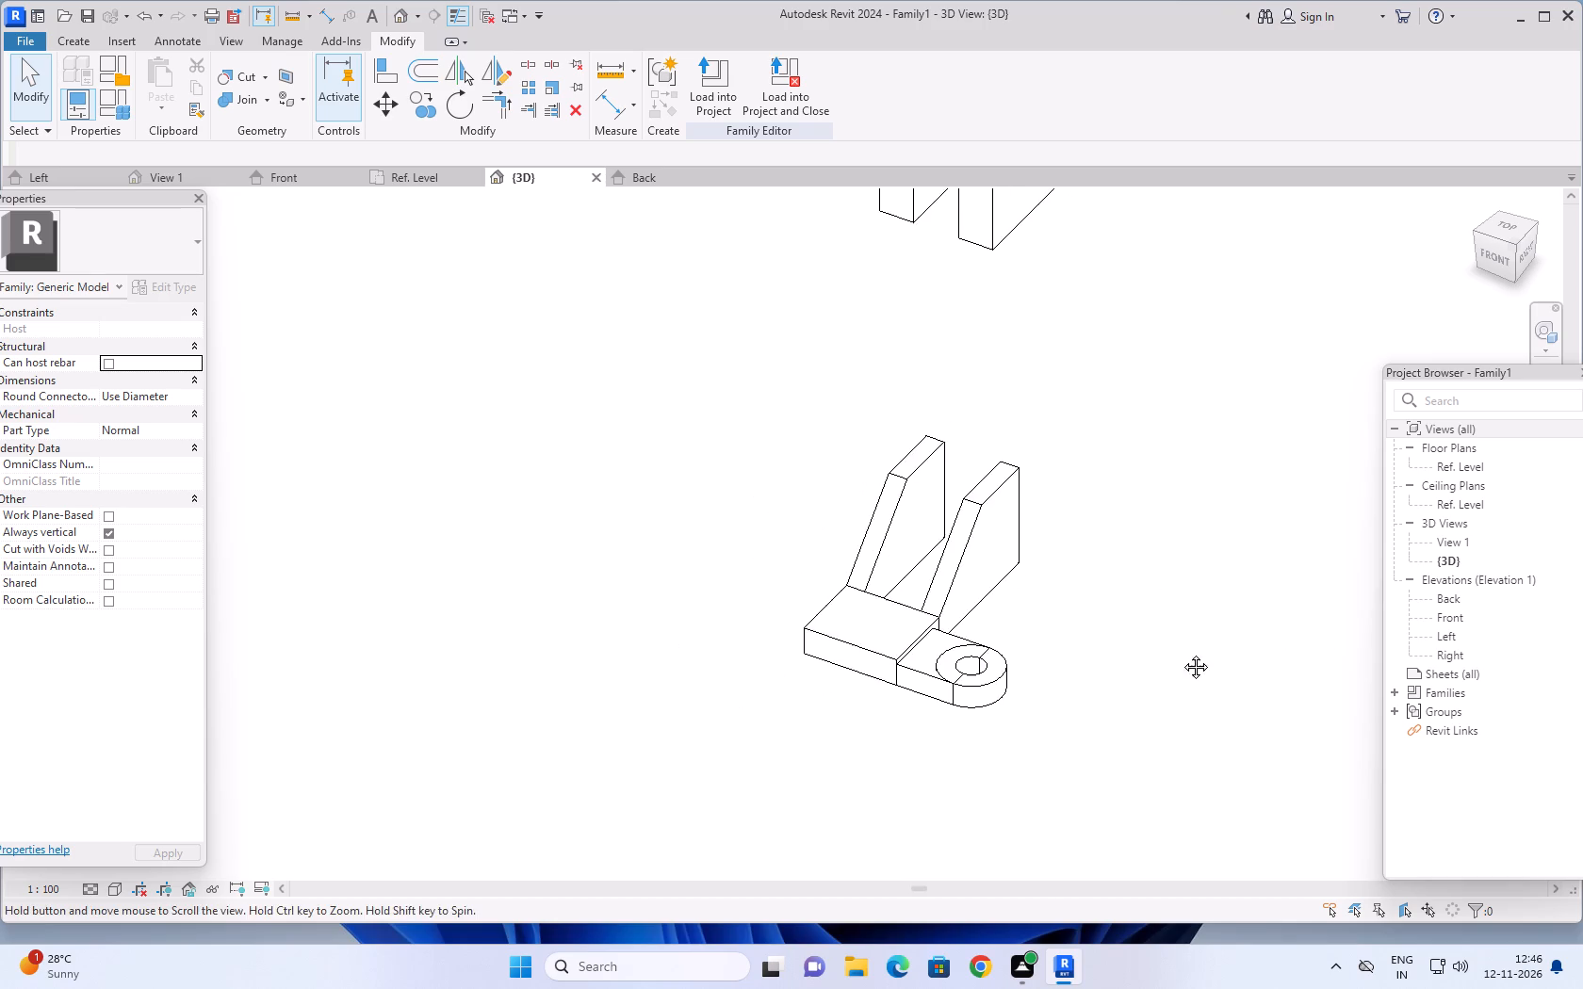
{"action": "middle_click_drag", "start_coordinate": [1182, 653], "coordinate": [861, 567]}
{"action": "key", "text": "Escape"}
{"action": "scroll", "coordinate": [986, 585], "scroll_direction": "down", "scroll_amount": 2}
{"action": "key", "text": "Escape"}
{"action": "middle_click_drag", "start_coordinate": [1062, 610], "coordinate": [1012, 574]}
{"action": "scroll", "coordinate": [1053, 606], "scroll_direction": "up", "scroll_amount": 1}
{"action": "scroll", "coordinate": [1012, 574], "scroll_direction": "down", "scroll_amount": 1}
{"action": "scroll", "coordinate": [1091, 619], "scroll_direction": "down", "scroll_amount": 1}
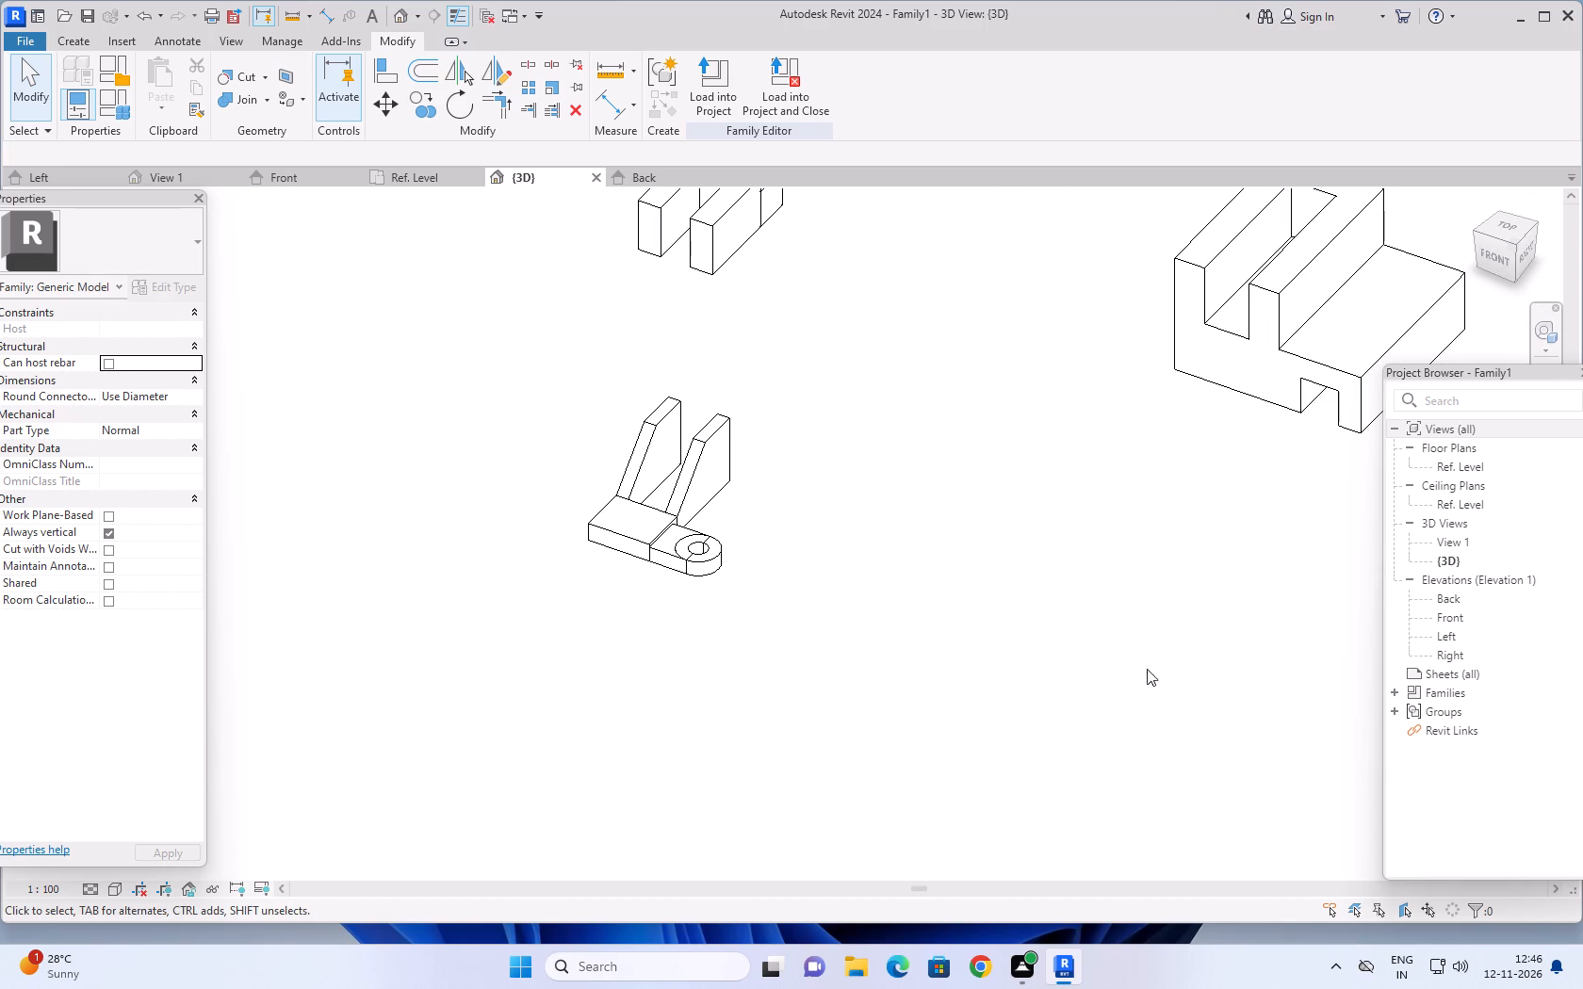
{"action": "scroll", "coordinate": [1146, 686], "scroll_direction": "down", "scroll_amount": 3}
{"action": "middle_click_drag", "start_coordinate": [1147, 681], "coordinate": [945, 617]}
{"action": "middle_click_drag", "start_coordinate": [1155, 625], "coordinate": [1032, 576]}
{"action": "scroll", "coordinate": [1041, 582], "scroll_direction": "down", "scroll_amount": 1}
{"action": "middle_click_drag", "start_coordinate": [1041, 582], "coordinate": [1055, 581]}
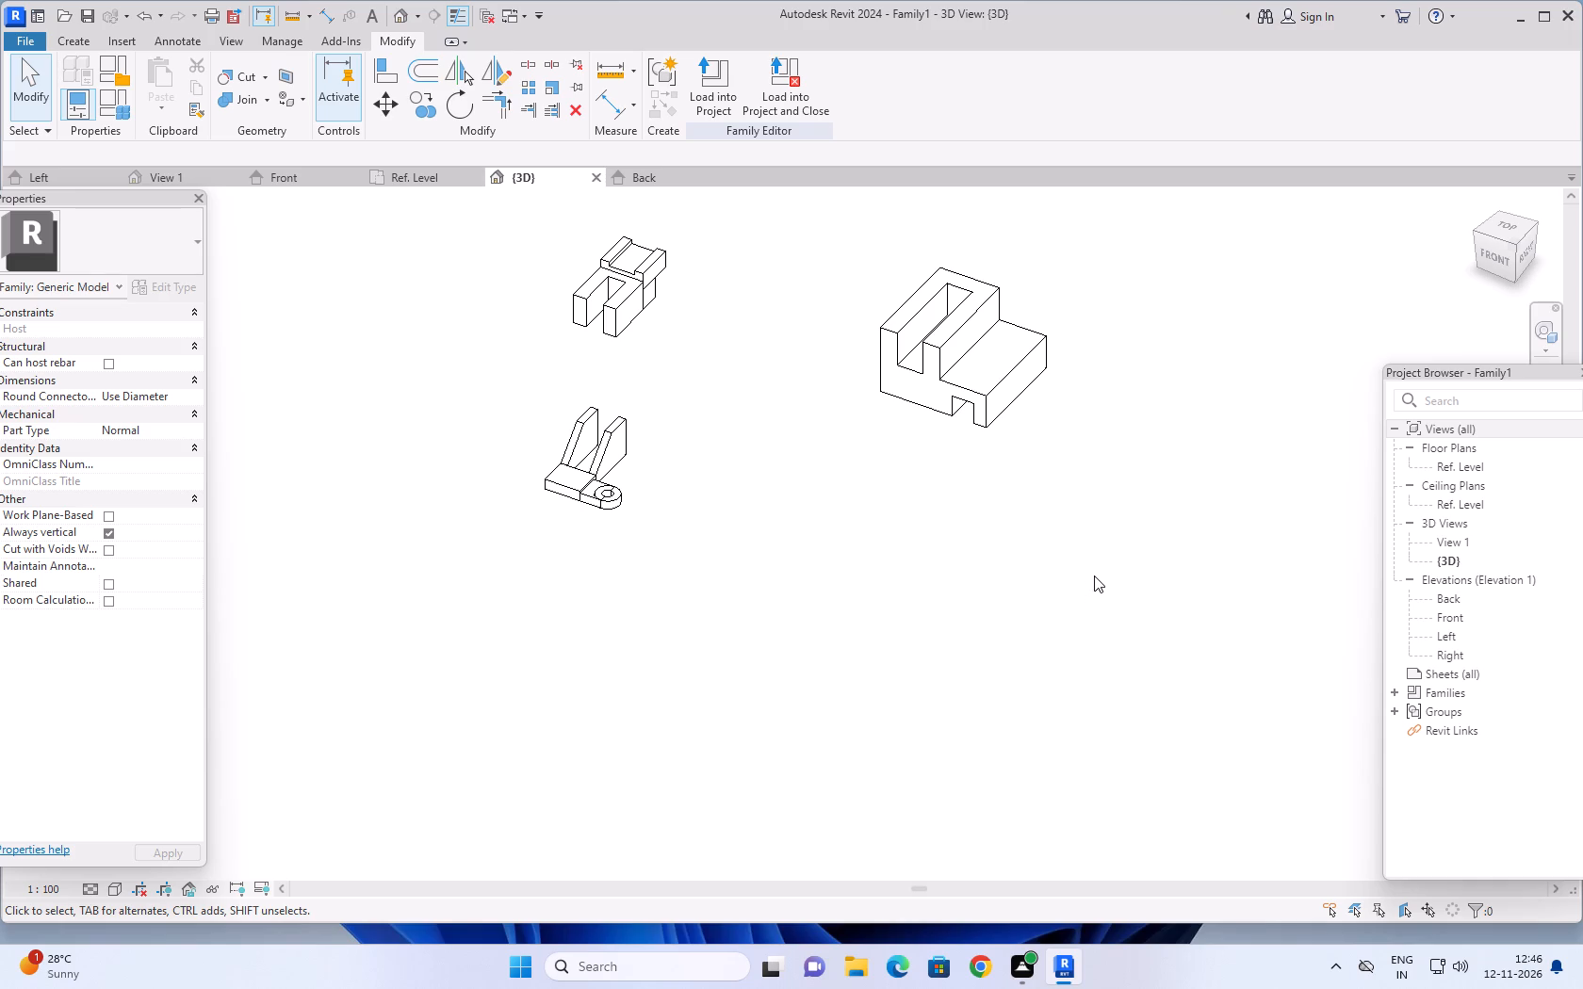
{"action": "scroll", "coordinate": [1074, 570], "scroll_direction": "down", "scroll_amount": 1}
{"action": "middle_click_drag", "start_coordinate": [1115, 572], "coordinate": [1058, 534]}
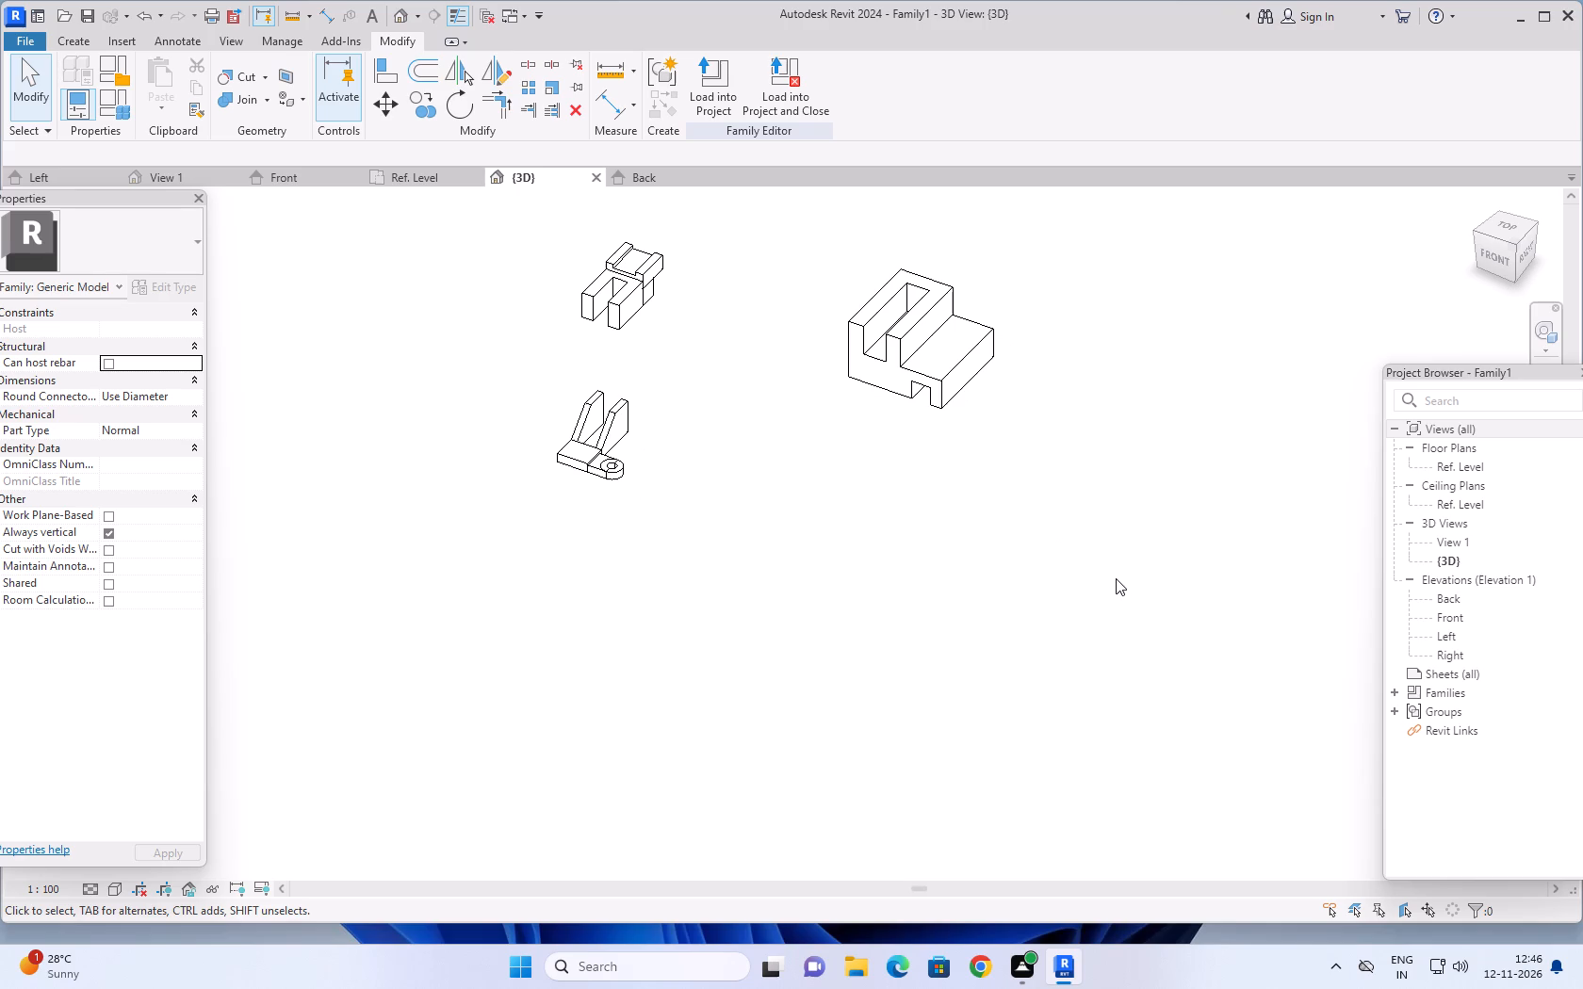
Examine the slotted step block and the layout of all the modelled parts around it.
{"action": "scroll", "coordinate": [1113, 569], "scroll_direction": "up", "scroll_amount": 2}
{"action": "scroll", "coordinate": [1113, 543], "scroll_direction": "down", "scroll_amount": 8}
{"action": "middle_click_drag", "start_coordinate": [1145, 559], "coordinate": [1035, 661]}
{"action": "scroll", "coordinate": [1057, 561], "scroll_direction": "down", "scroll_amount": 3}
{"action": "middle_click_drag", "start_coordinate": [1118, 514], "coordinate": [1114, 662]}
{"action": "scroll", "coordinate": [1053, 570], "scroll_direction": "up", "scroll_amount": 8}
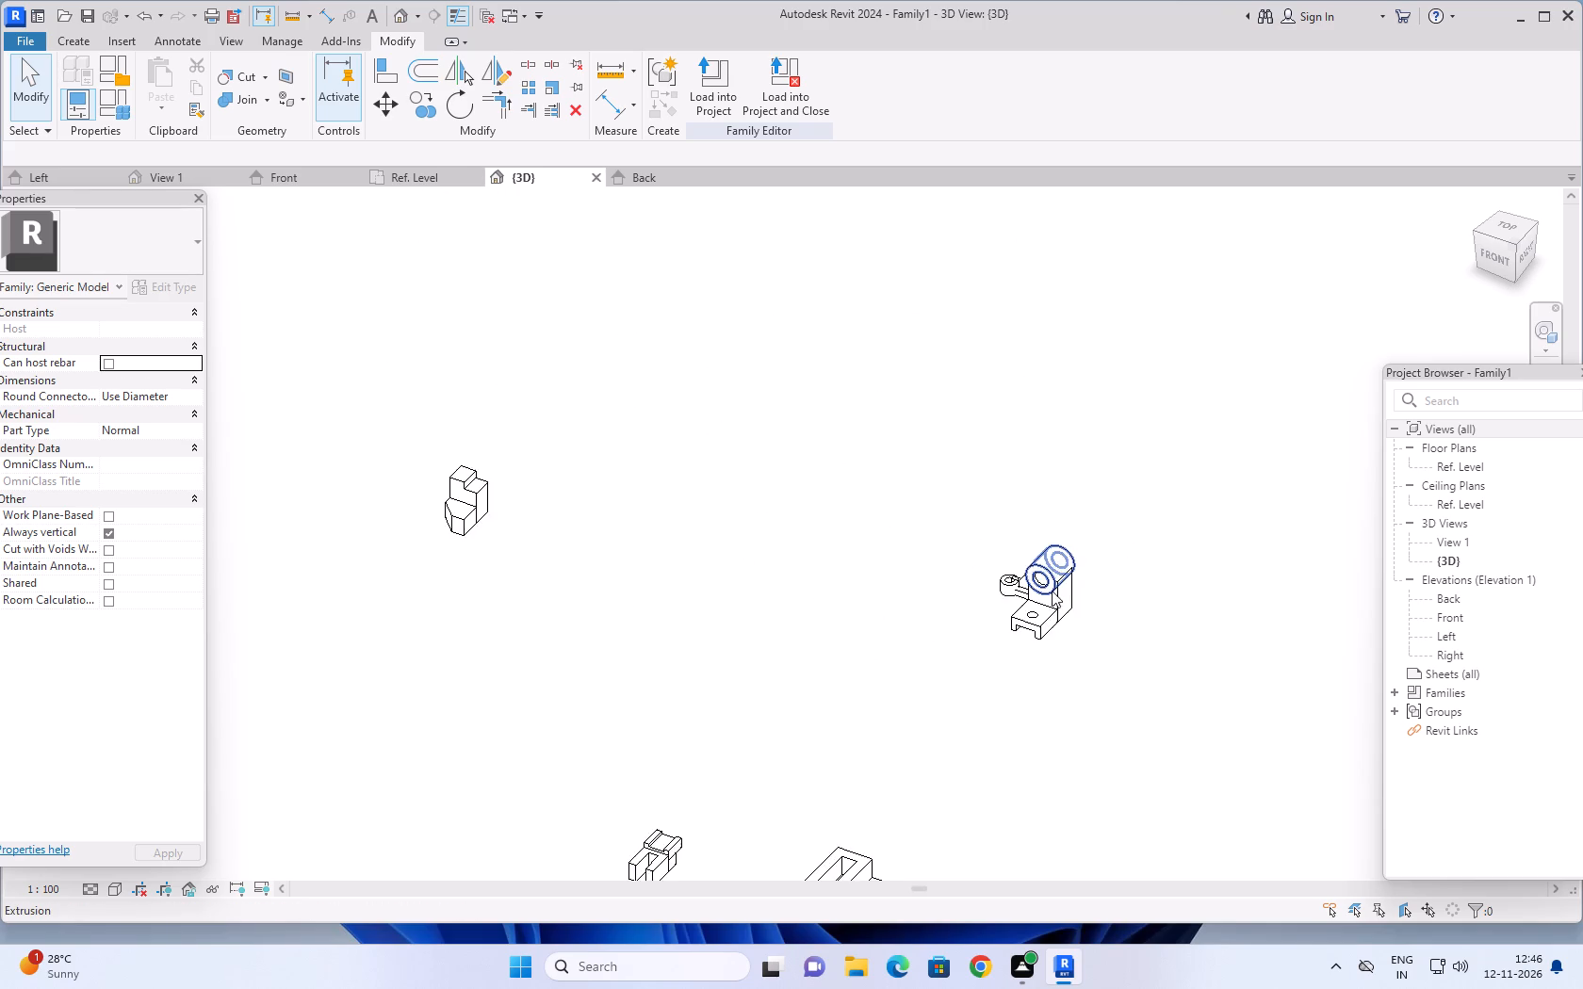
{"action": "scroll", "coordinate": [1052, 591], "scroll_direction": "up", "scroll_amount": 4}
{"action": "middle_click_drag", "start_coordinate": [1141, 712], "coordinate": [1191, 404]}
{"action": "scroll", "coordinate": [1128, 656], "scroll_direction": "up", "scroll_amount": 1}
{"action": "scroll", "coordinate": [1197, 437], "scroll_direction": "up", "scroll_amount": 1}
{"action": "scroll", "coordinate": [1197, 483], "scroll_direction": "down", "scroll_amount": 7}
{"action": "scroll", "coordinate": [1166, 678], "scroll_direction": "up", "scroll_amount": 2}
{"action": "middle_click_drag", "start_coordinate": [1148, 644], "coordinate": [1261, 364]}
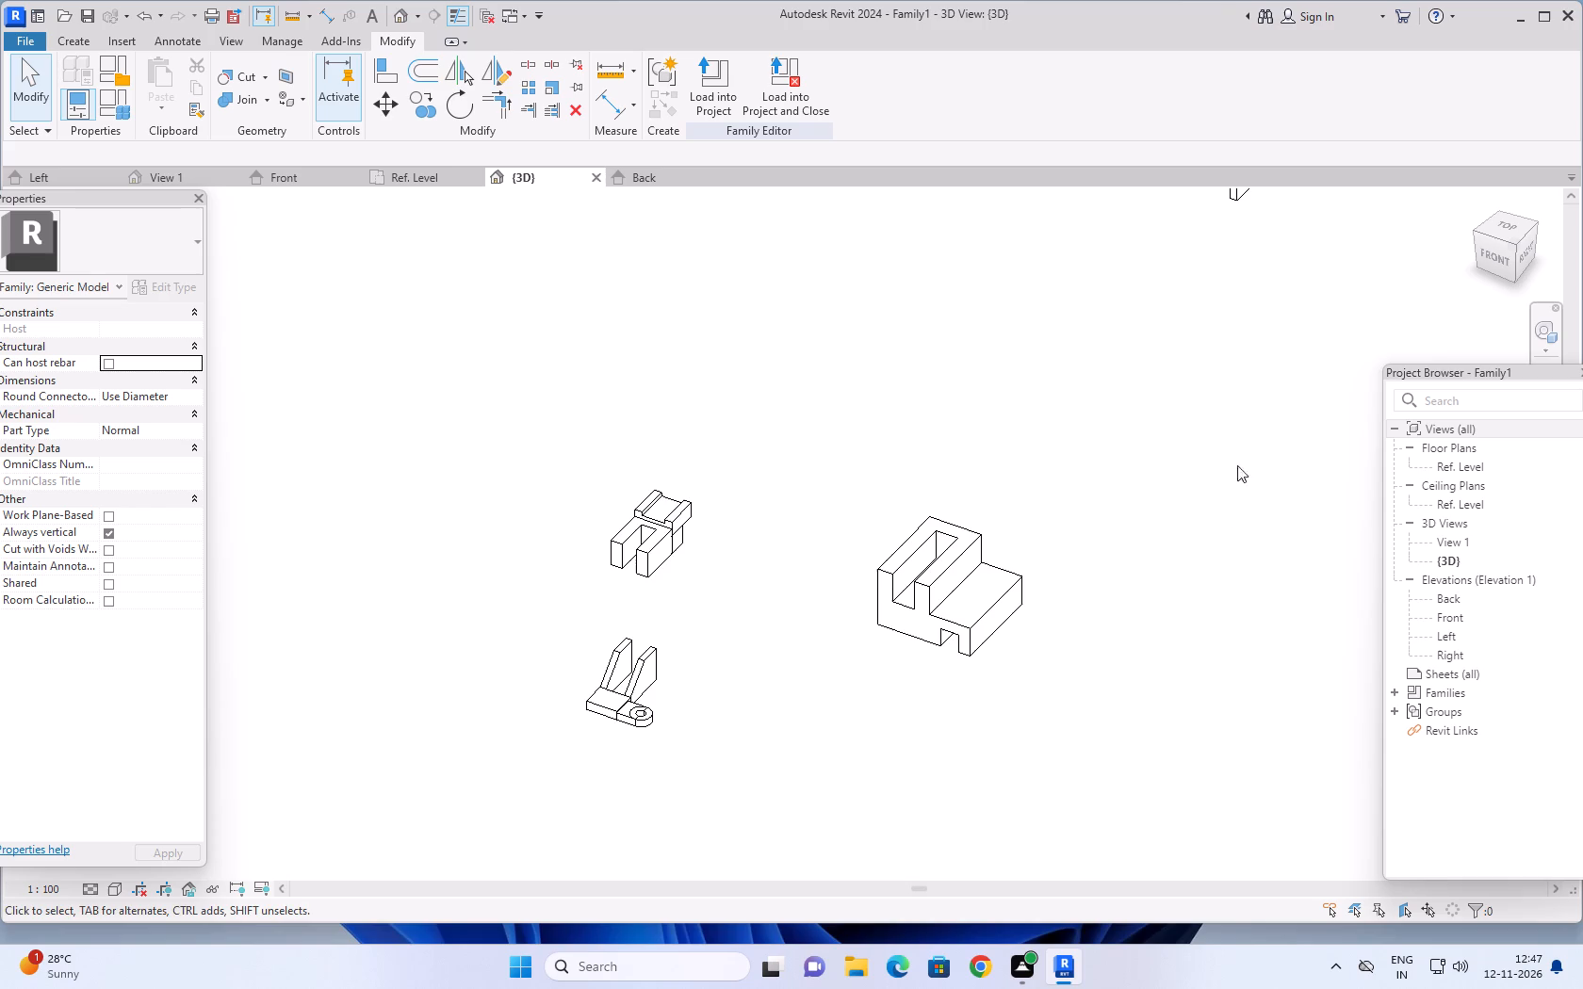
{"action": "middle_click_drag", "start_coordinate": [1110, 716], "coordinate": [1286, 641]}
{"action": "scroll", "coordinate": [1232, 653], "scroll_direction": "up", "scroll_amount": 1}
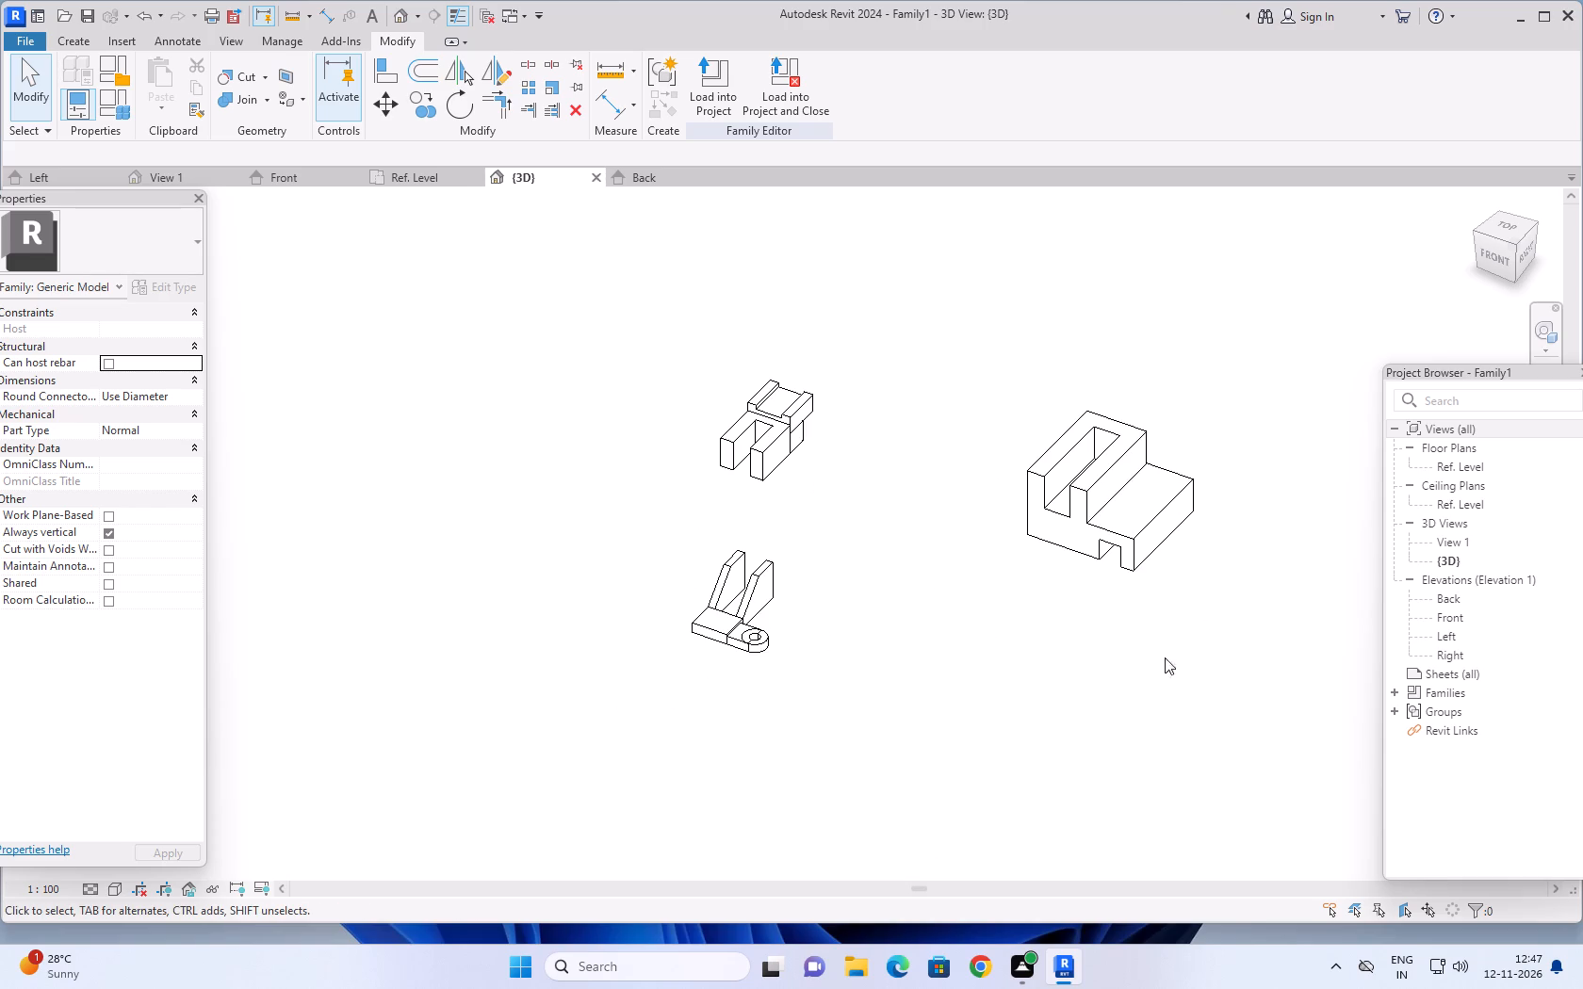
{"action": "scroll", "coordinate": [1105, 440], "scroll_direction": "up", "scroll_amount": 3}
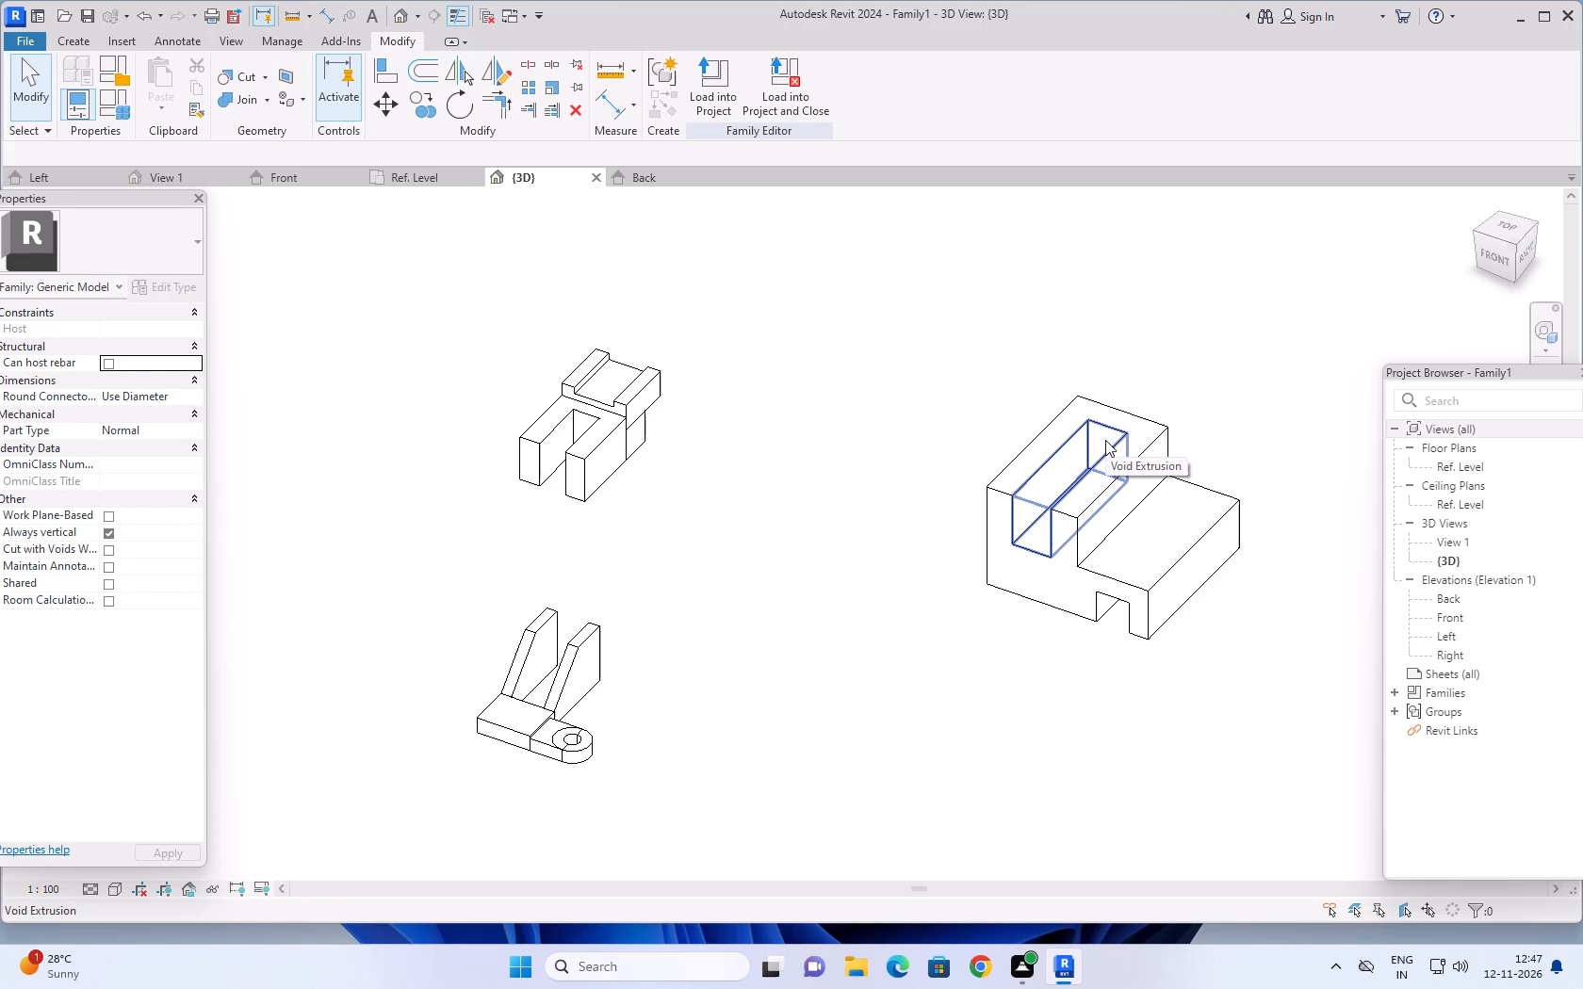
{"action": "scroll", "coordinate": [1105, 440], "scroll_direction": "down", "scroll_amount": 11}
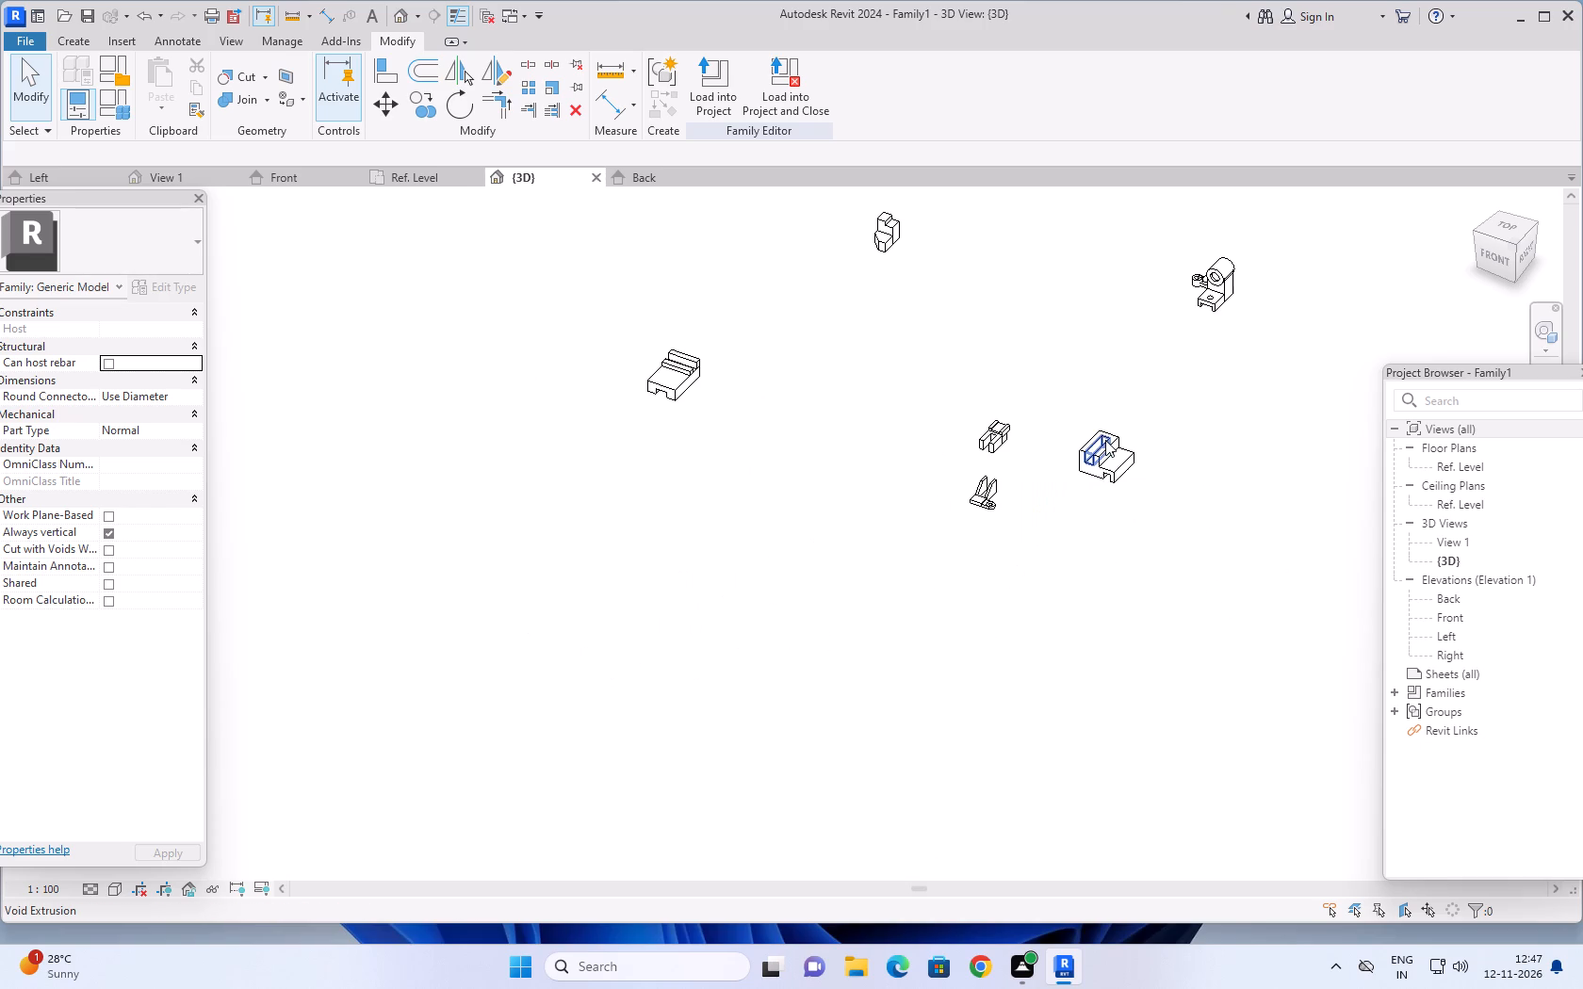
Examine the support part with the bored cylinder on top and the ringed side arm.
{"action": "middle_click_drag", "start_coordinate": [1136, 543], "coordinate": [1151, 696]}
{"action": "scroll", "coordinate": [1229, 429], "scroll_direction": "up", "scroll_amount": 5}
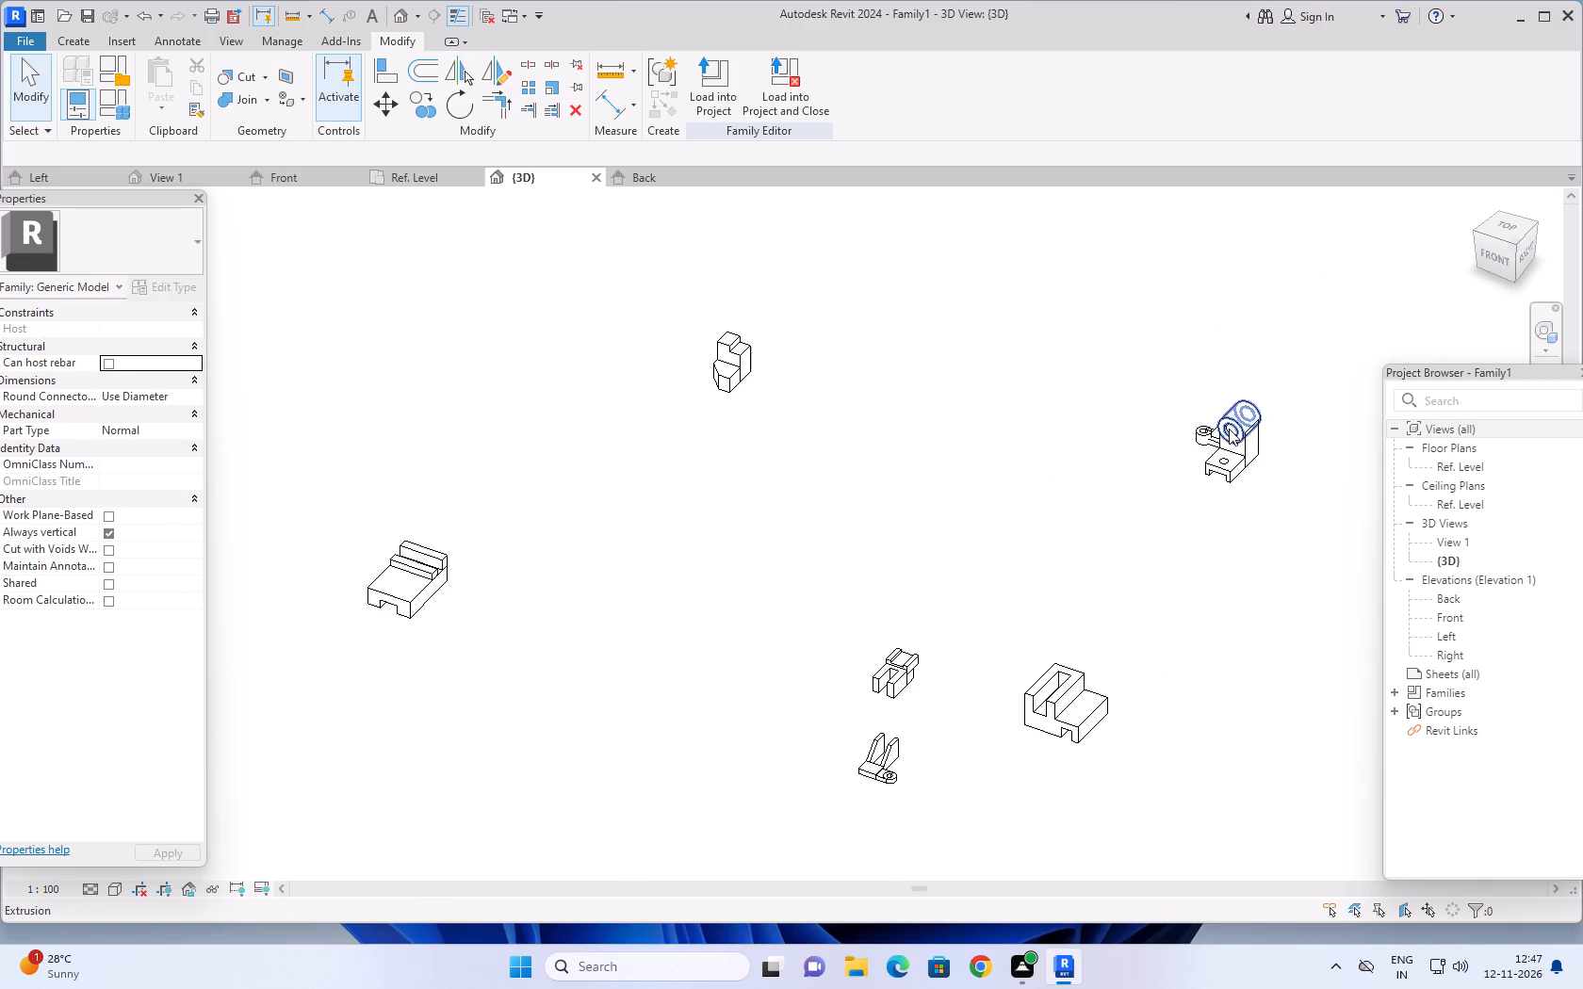
{"action": "scroll", "coordinate": [1229, 429], "scroll_direction": "up", "scroll_amount": 14}
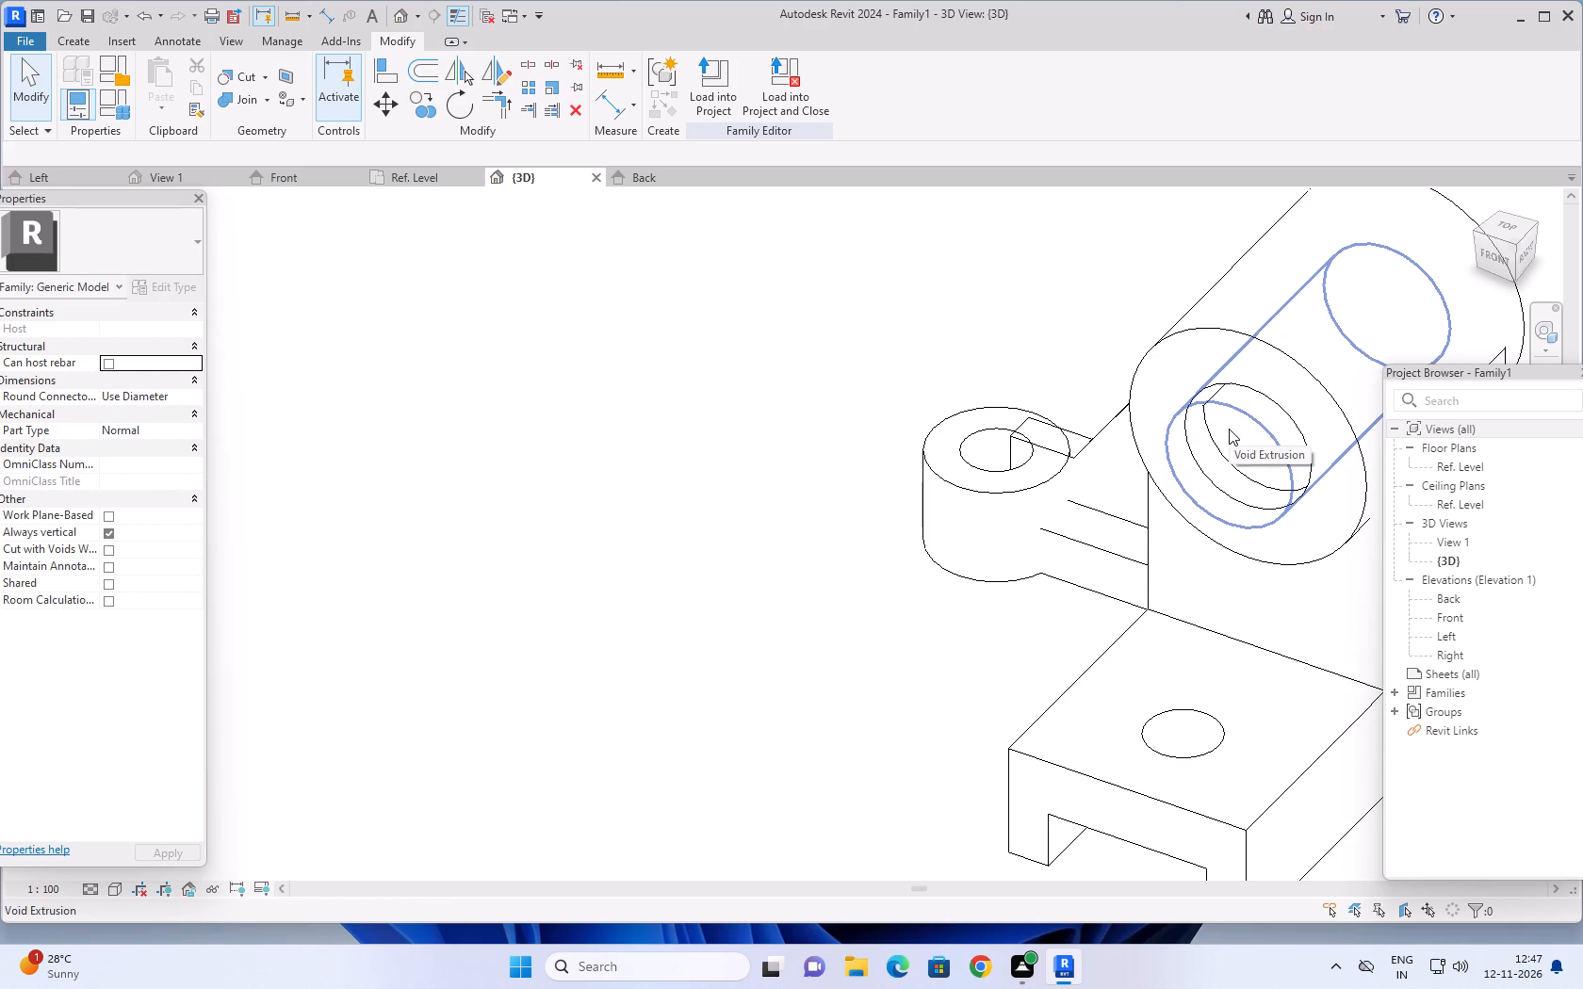
{"action": "scroll", "coordinate": [1229, 429], "scroll_direction": "down", "scroll_amount": 3}
{"action": "middle_click_drag", "start_coordinate": [1204, 436], "coordinate": [1024, 446]}
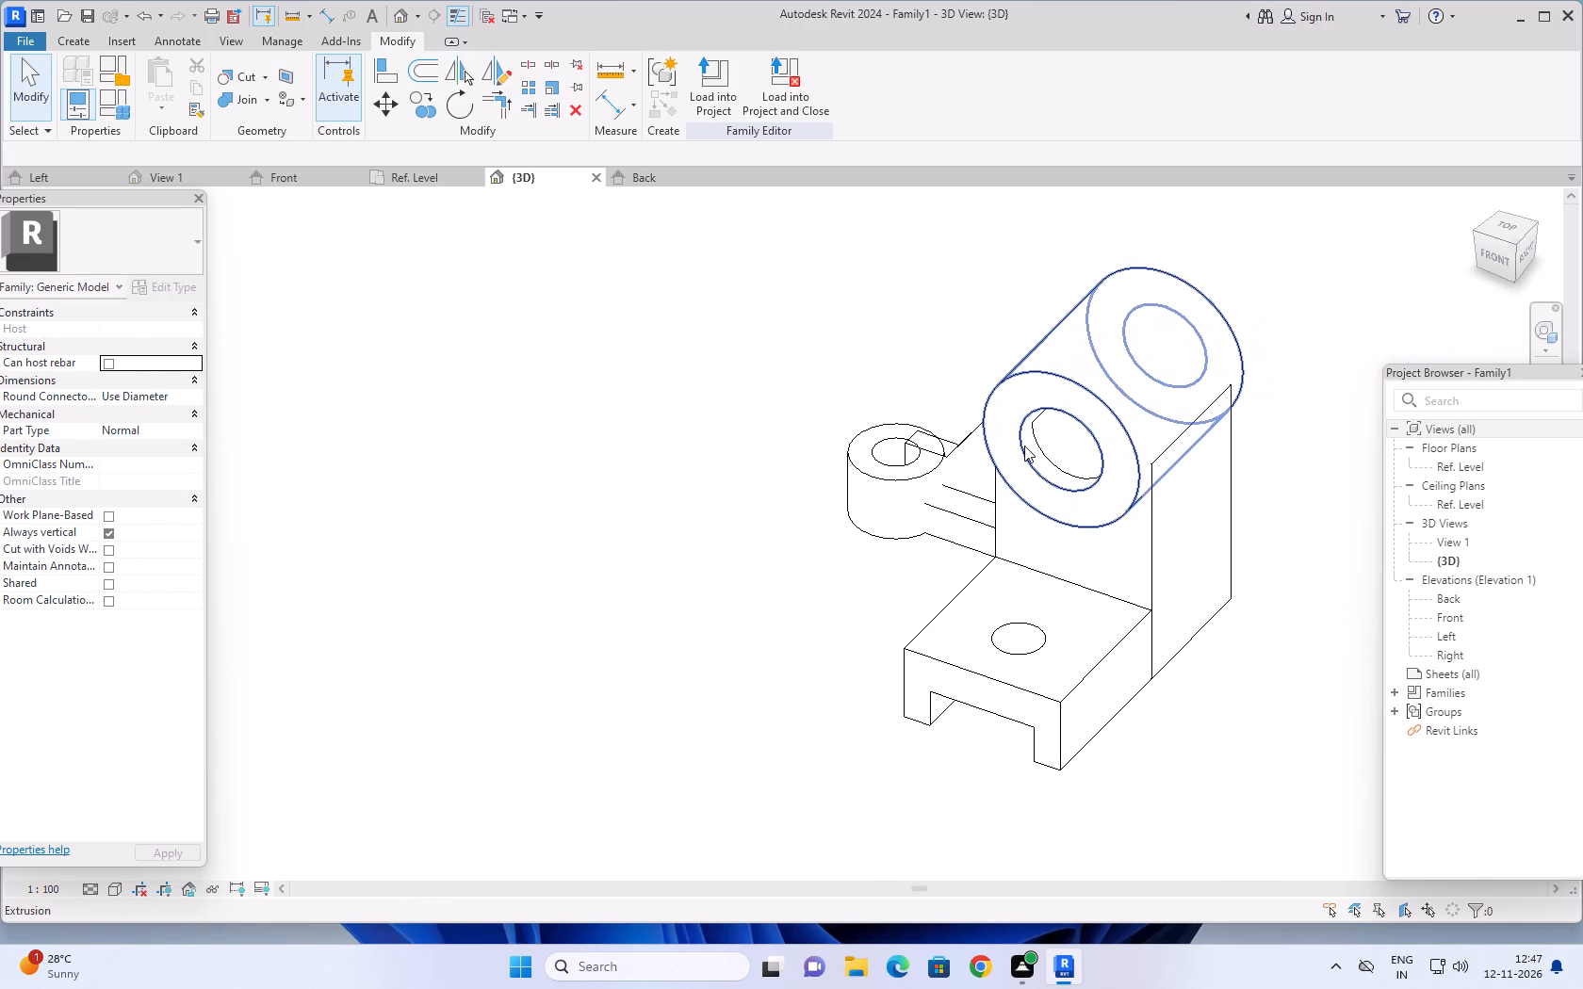
{"action": "scroll", "coordinate": [1024, 446], "scroll_direction": "down", "scroll_amount": 5}
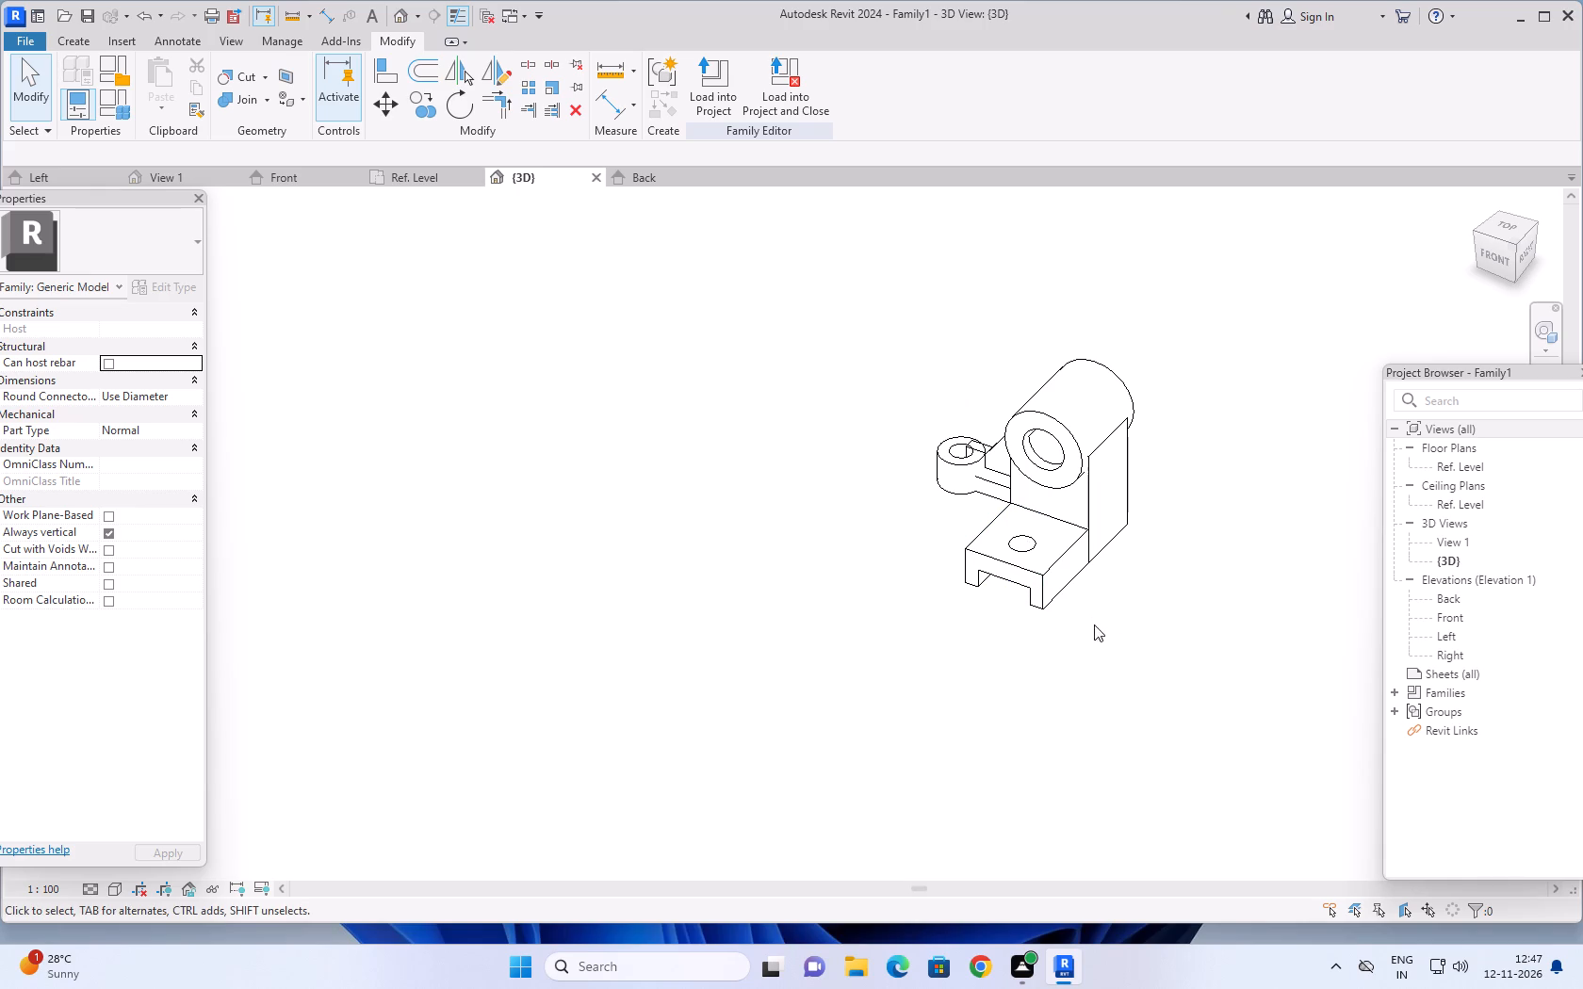
{"action": "scroll", "coordinate": [1122, 659], "scroll_direction": "down", "scroll_amount": 4}
{"action": "middle_click_drag", "start_coordinate": [892, 670], "coordinate": [1088, 613]}
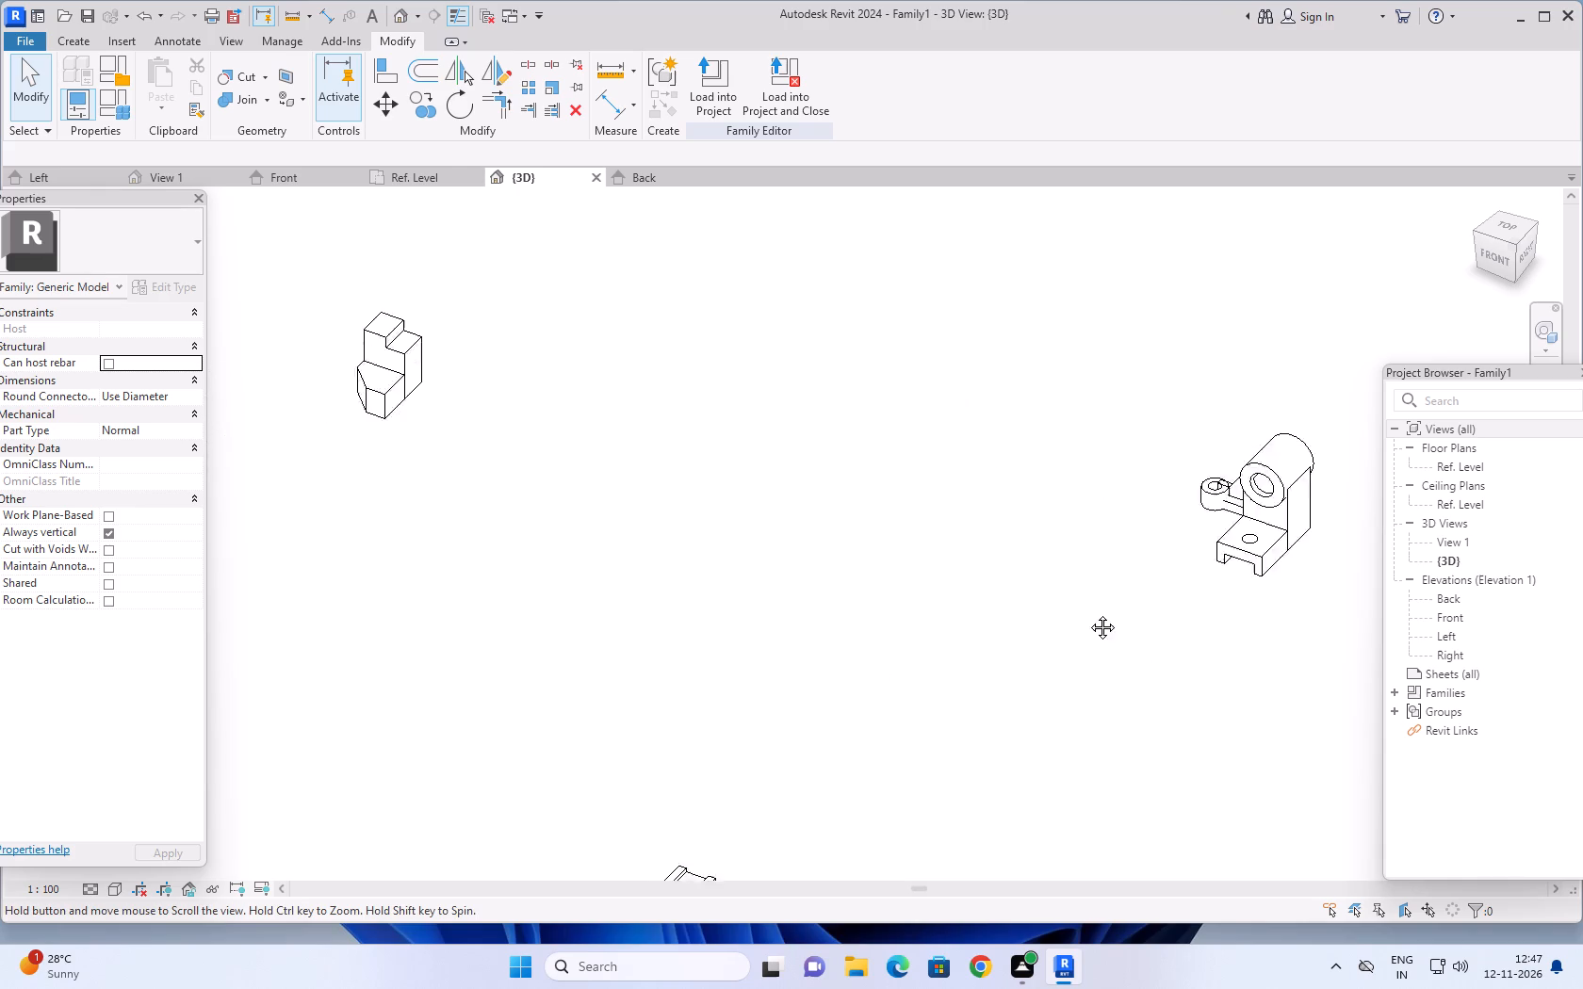
Examine the stepped upright block with the cut-off front corner.
{"action": "middle_click_drag", "start_coordinate": [1088, 613], "coordinate": [1506, 635]}
{"action": "scroll", "coordinate": [848, 395], "scroll_direction": "up", "scroll_amount": 6}
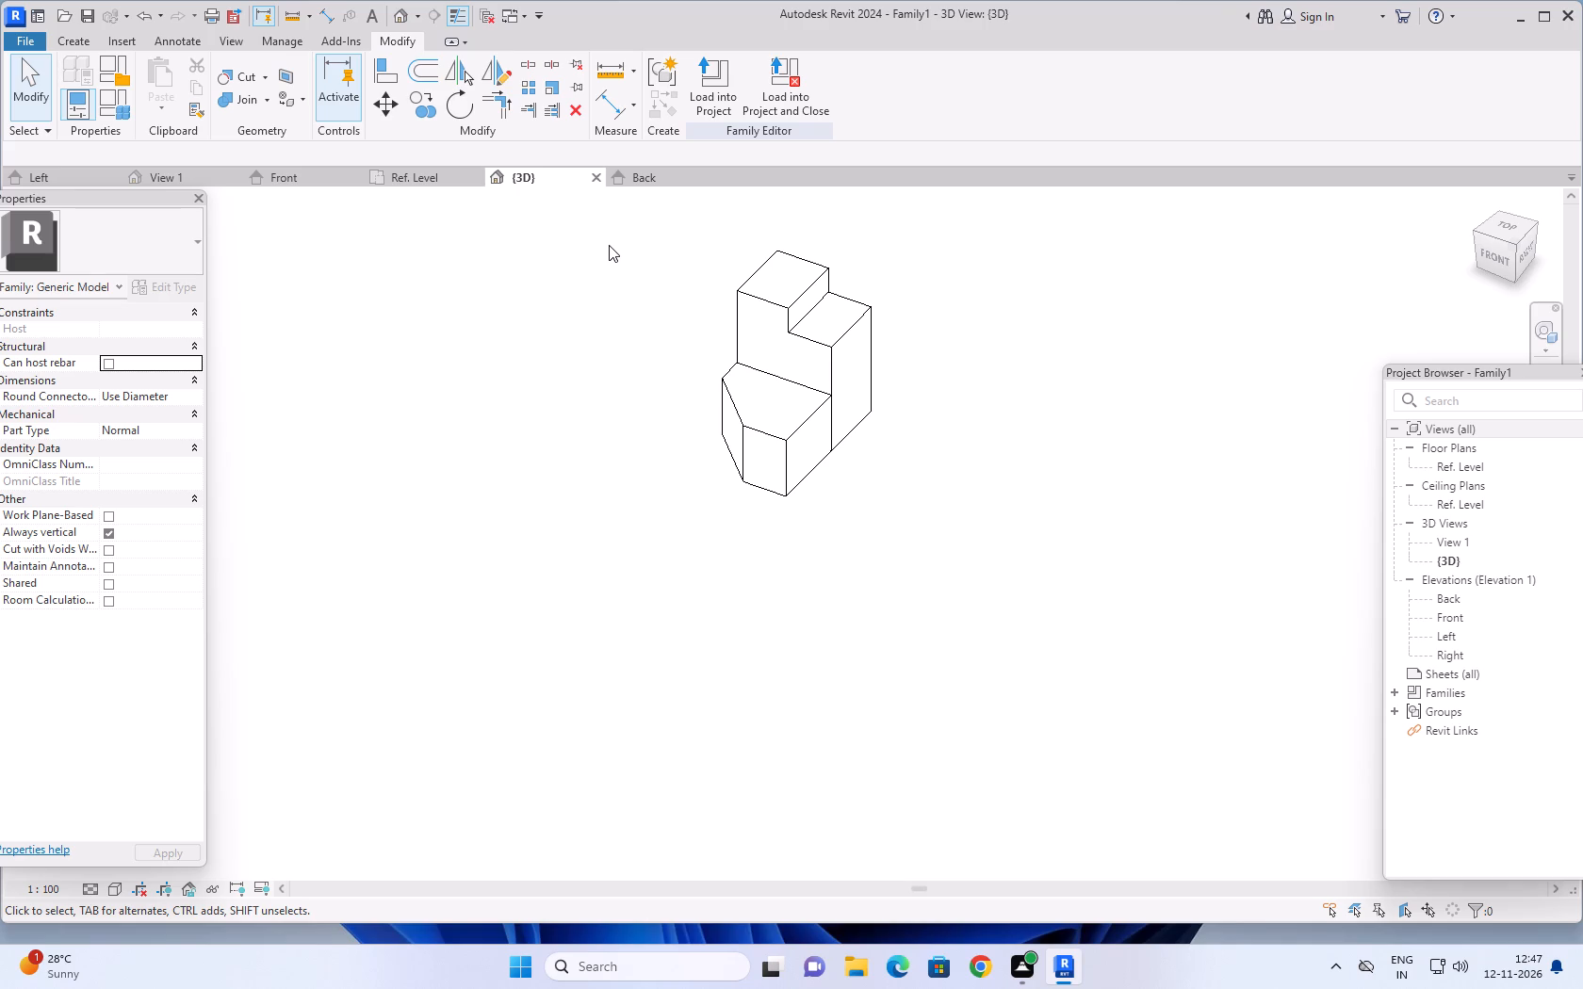
{"action": "scroll", "coordinate": [609, 245], "scroll_direction": "up", "scroll_amount": 1}
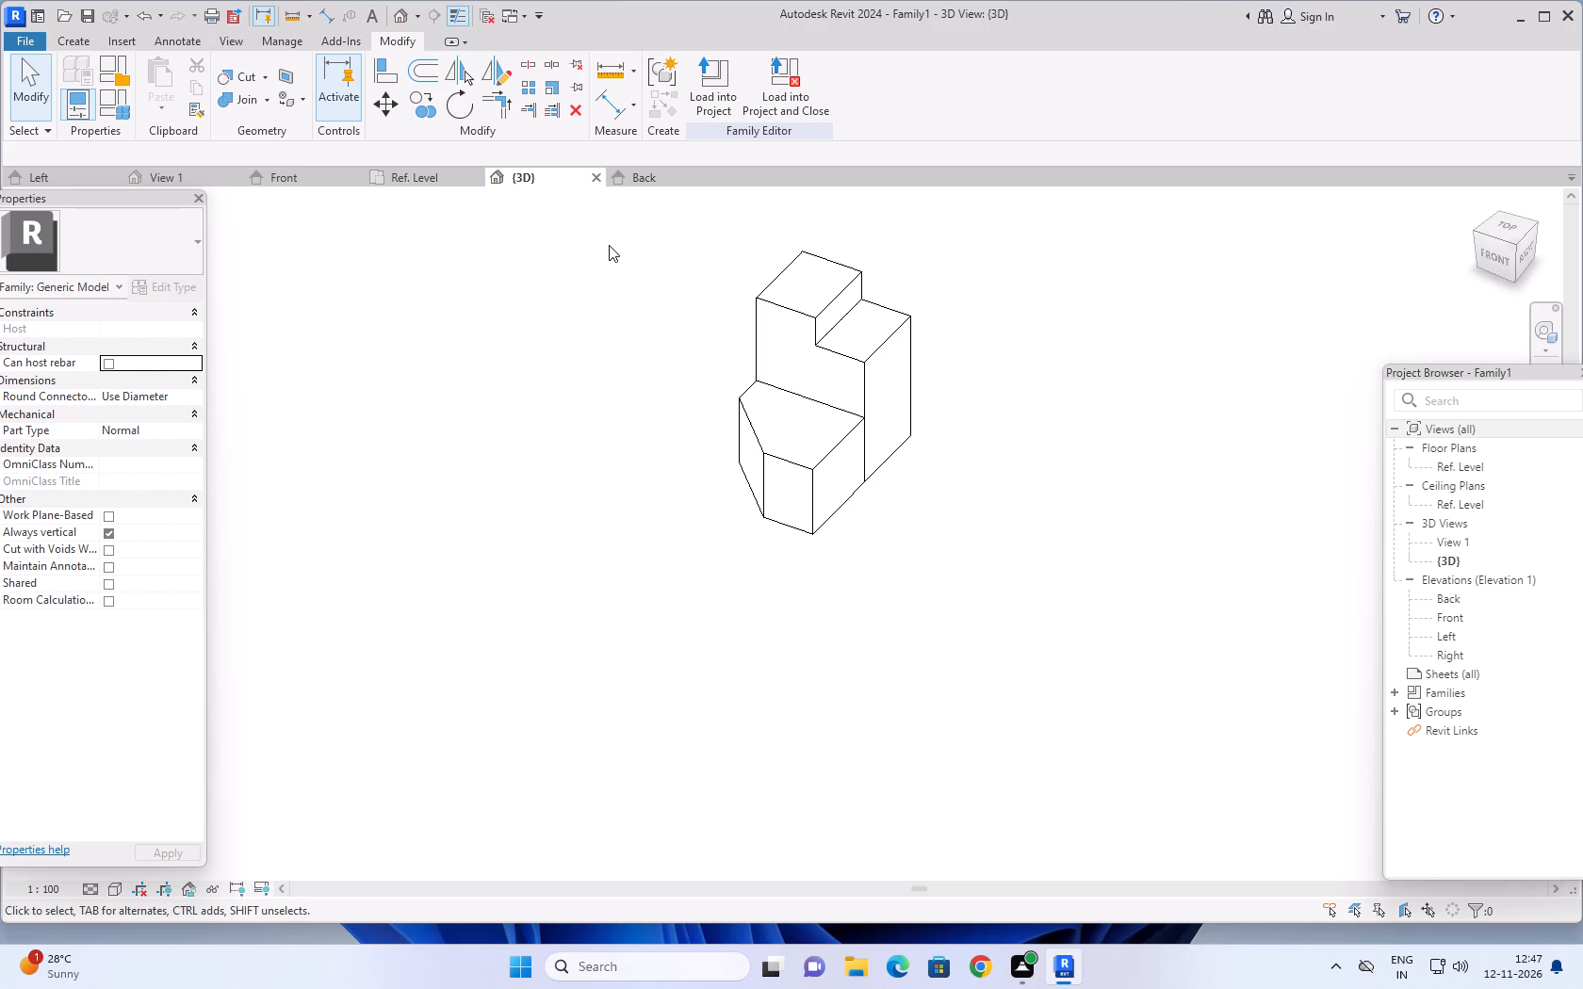
{"action": "scroll", "coordinate": [609, 245], "scroll_direction": "down", "scroll_amount": 10}
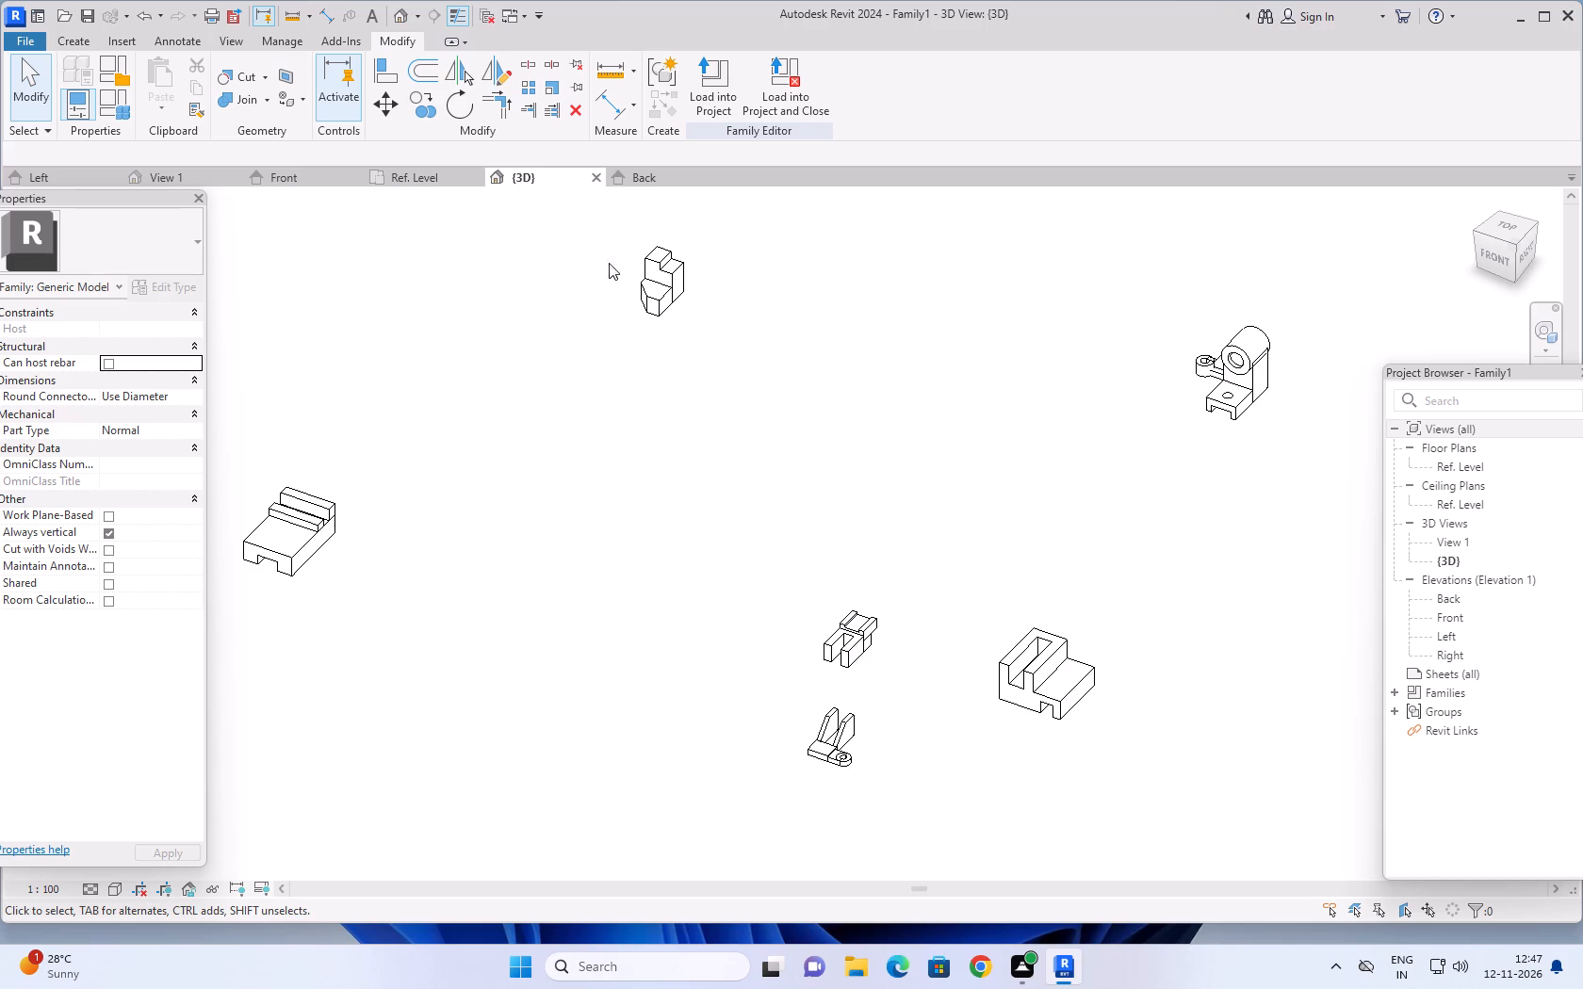
Examine the channelled base block with the two raised cross ribs.
{"action": "middle_click_drag", "start_coordinate": [846, 501], "coordinate": [1320, 446]}
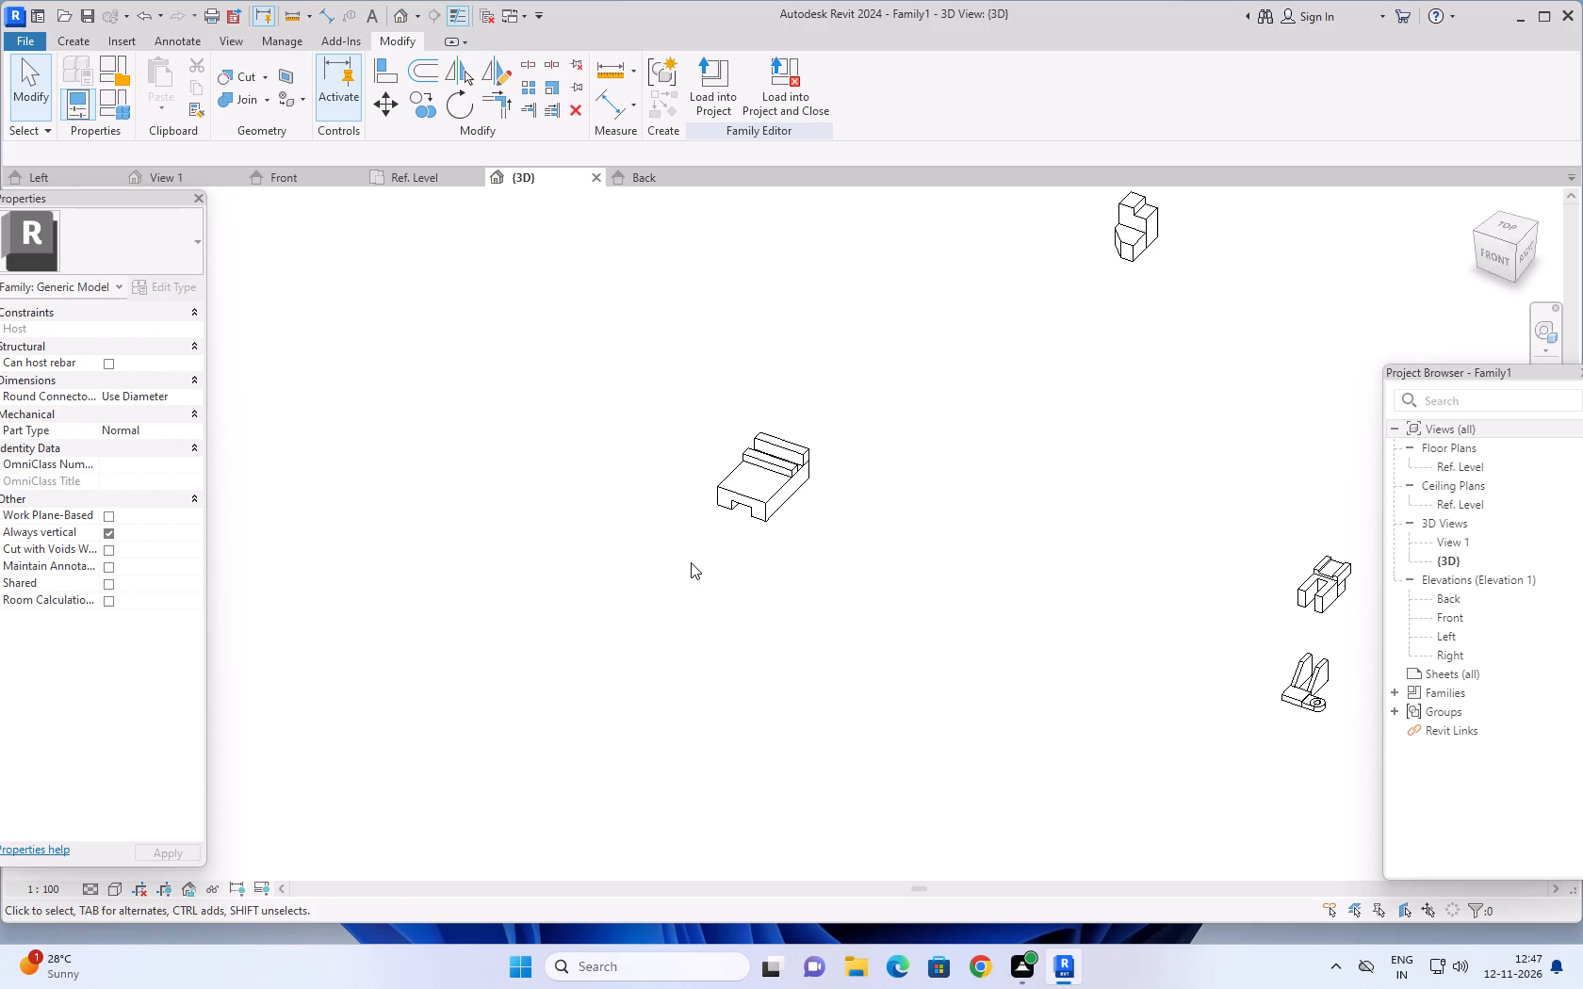
{"action": "middle_click_drag", "start_coordinate": [705, 556], "coordinate": [882, 531]}
{"action": "scroll", "coordinate": [942, 459], "scroll_direction": "up", "scroll_amount": 9}
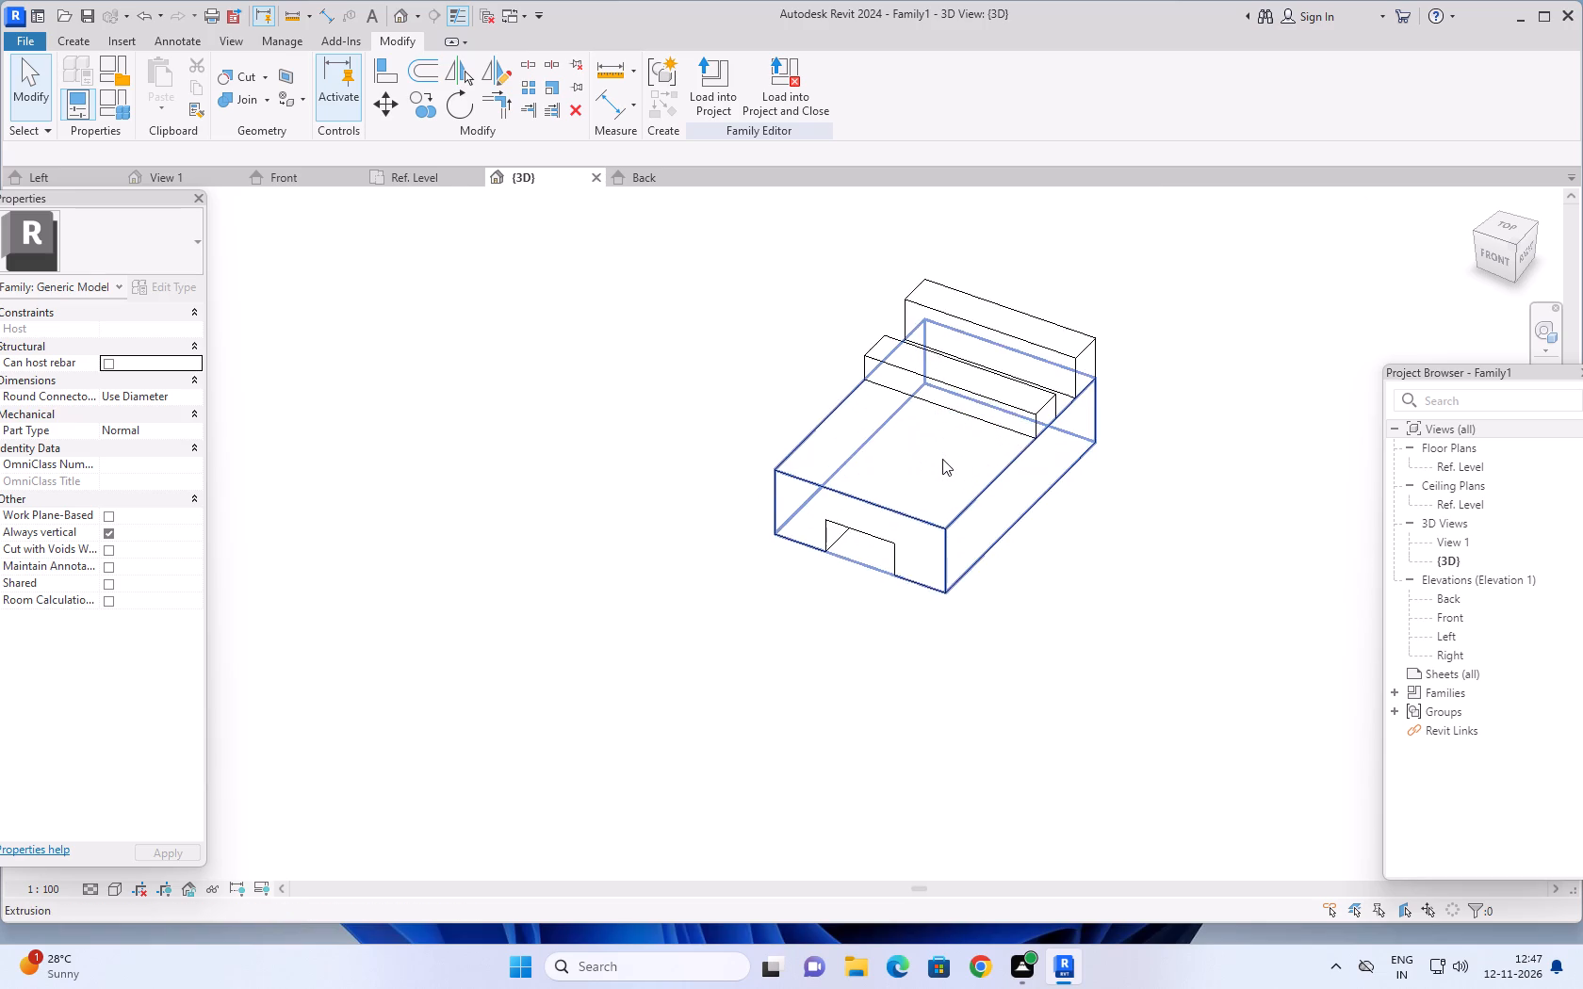
{"action": "scroll", "coordinate": [942, 459], "scroll_direction": "up", "scroll_amount": 2}
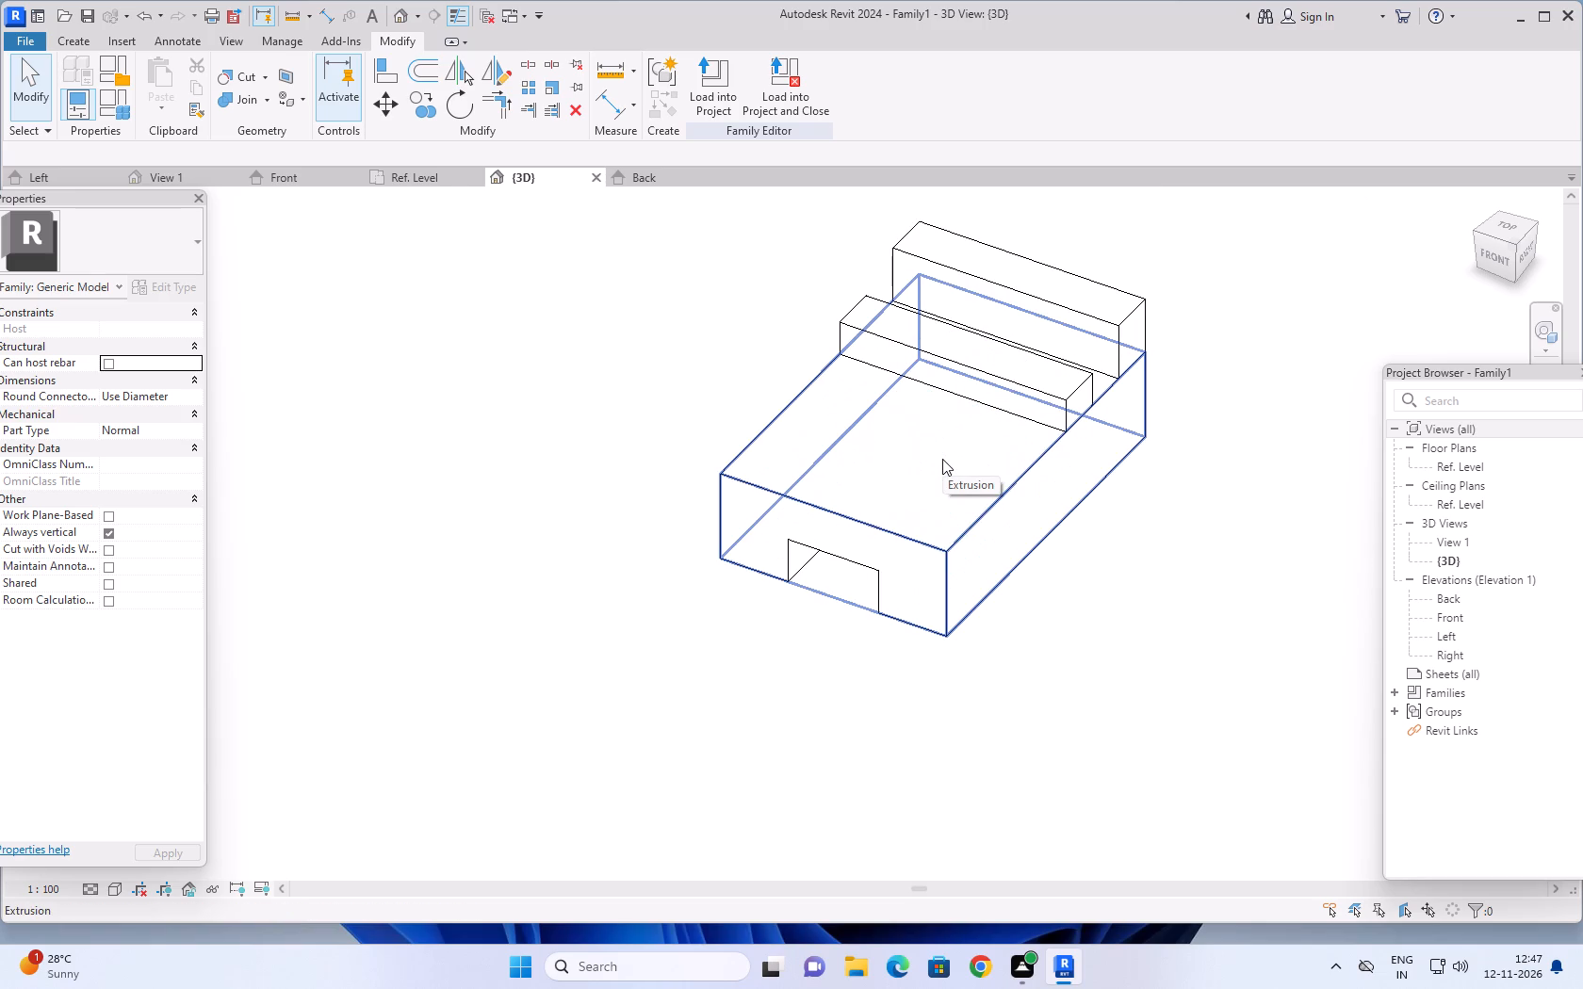
{"action": "scroll", "coordinate": [942, 459], "scroll_direction": "down", "scroll_amount": 8}
{"action": "middle_click_drag", "start_coordinate": [942, 459], "coordinate": [786, 673]}
{"action": "scroll", "coordinate": [942, 459], "scroll_direction": "down", "scroll_amount": 1}
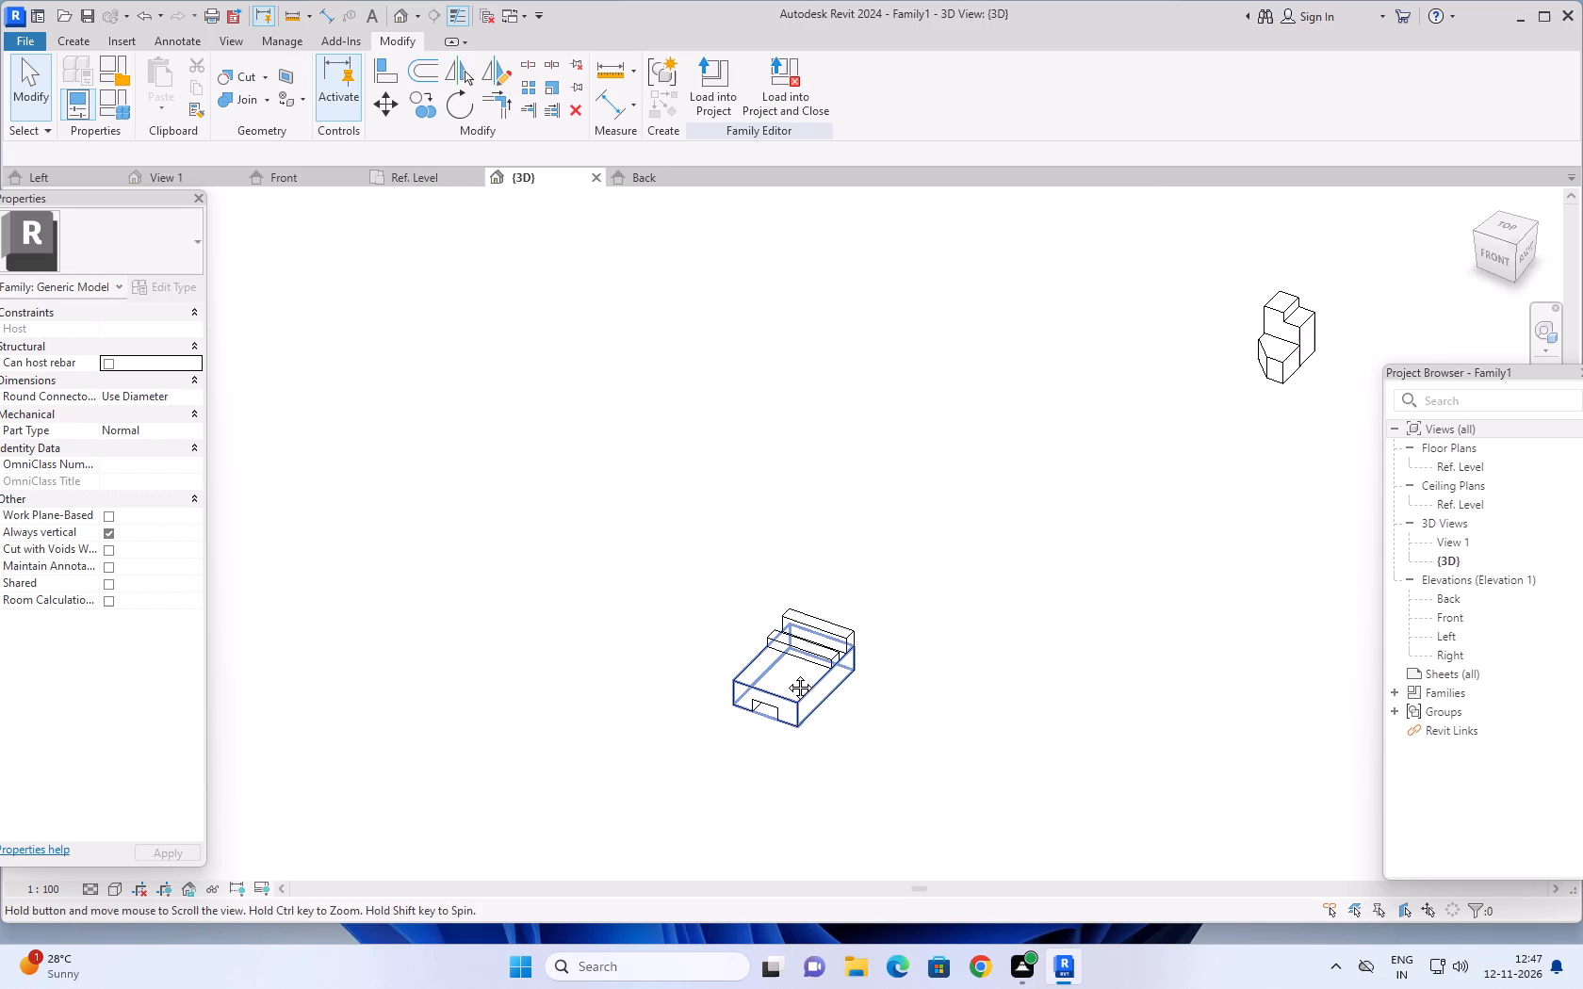
{"action": "middle_click_drag", "start_coordinate": [786, 673], "coordinate": [762, 675]}
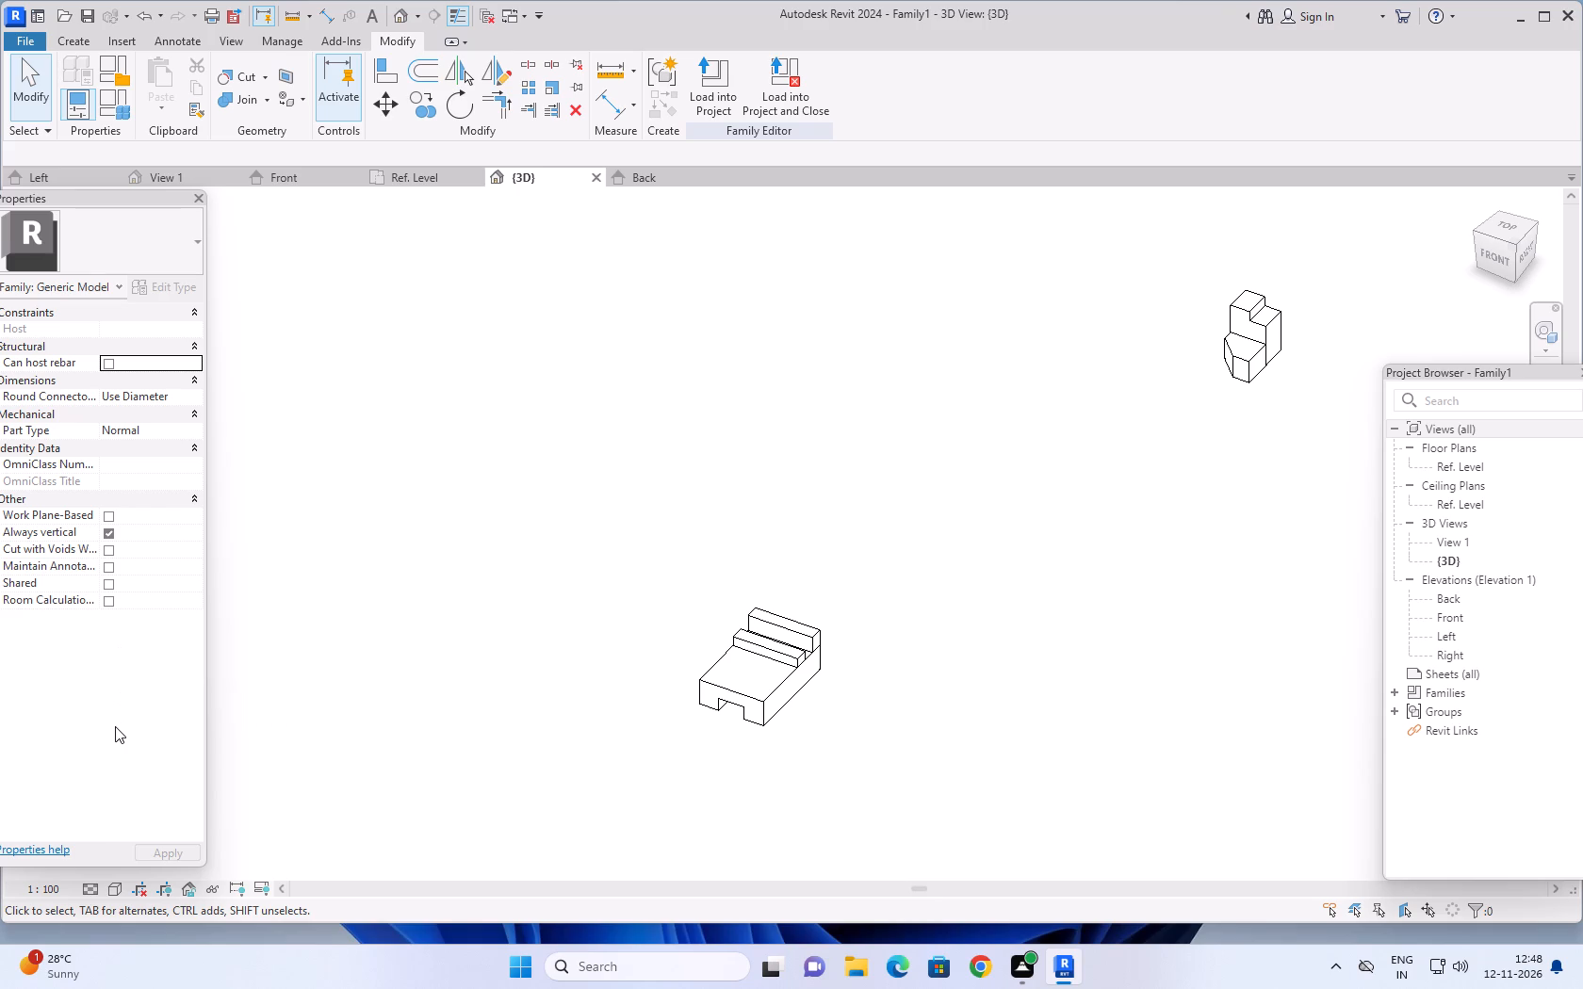
Review the overall arrangement of the modelled parts in the 3D view.
{"action": "scroll", "coordinate": [651, 523], "scroll_direction": "down", "scroll_amount": 4}
{"action": "middle_click_drag", "start_coordinate": [740, 471], "coordinate": [543, 446]}
{"action": "scroll", "coordinate": [815, 571], "scroll_direction": "down", "scroll_amount": 3}
{"action": "middle_click_drag", "start_coordinate": [967, 556], "coordinate": [782, 607]}
{"action": "scroll", "coordinate": [782, 610], "scroll_direction": "up", "scroll_amount": 5}
{"action": "middle_click_drag", "start_coordinate": [1085, 673], "coordinate": [1128, 655]}
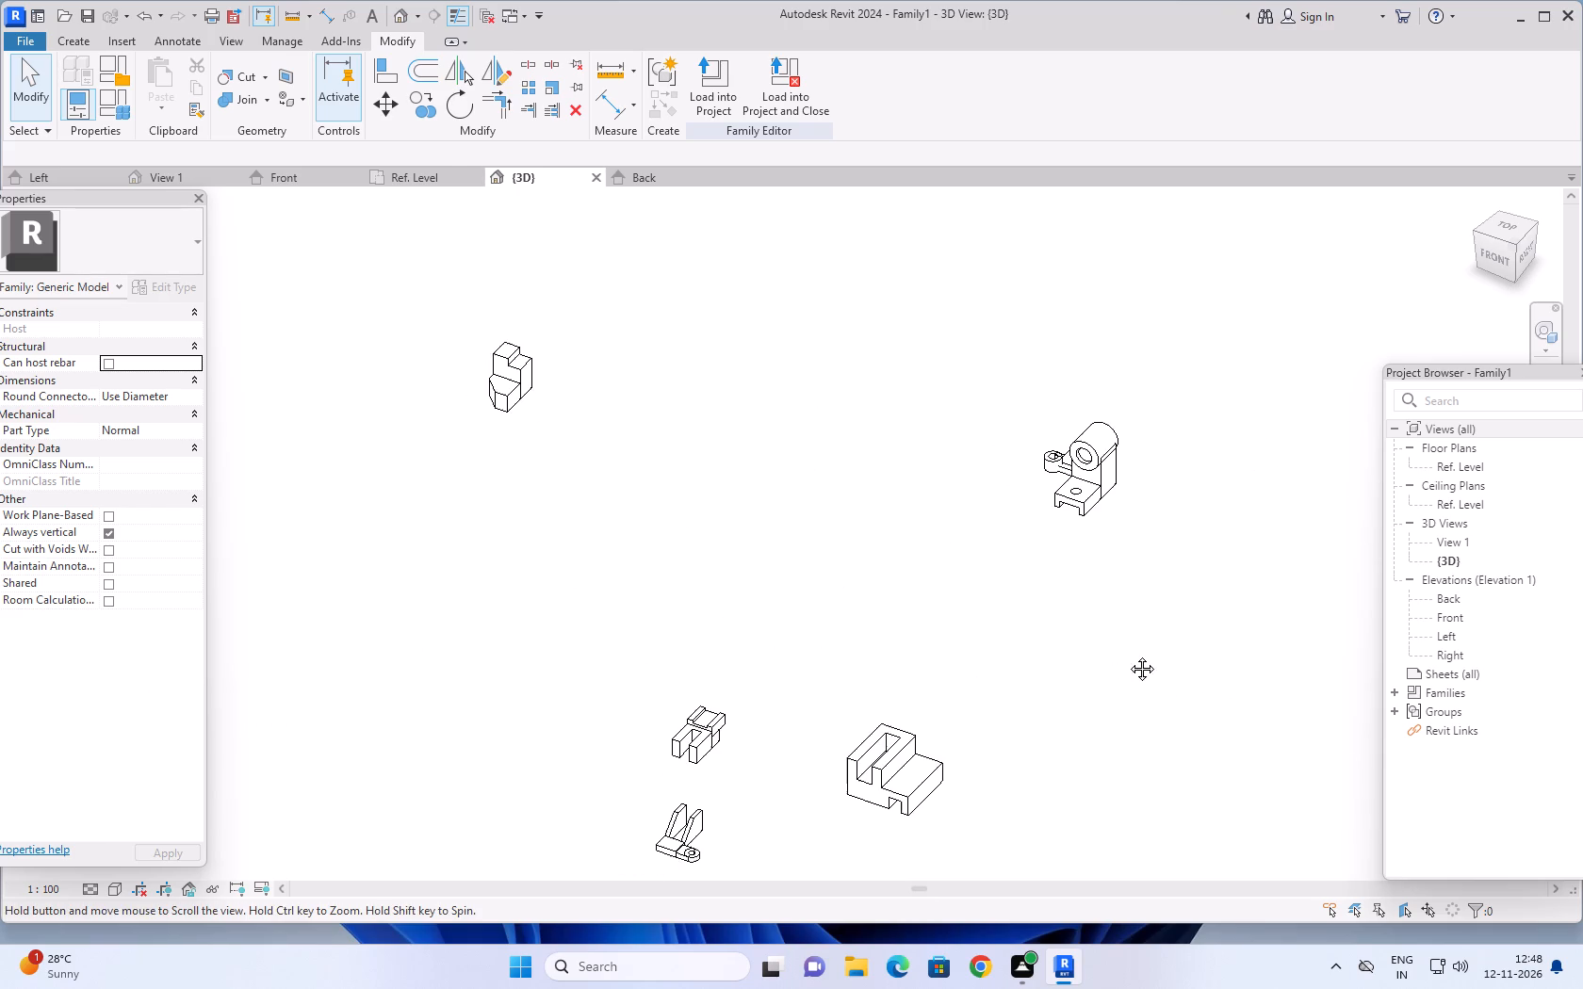
{"action": "middle_click_drag", "start_coordinate": [1128, 655], "coordinate": [1122, 663]}
Switch to the Ref. Level floor plan and show the whole bracket in it.
{"action": "left_click", "coordinate": [413, 180]}
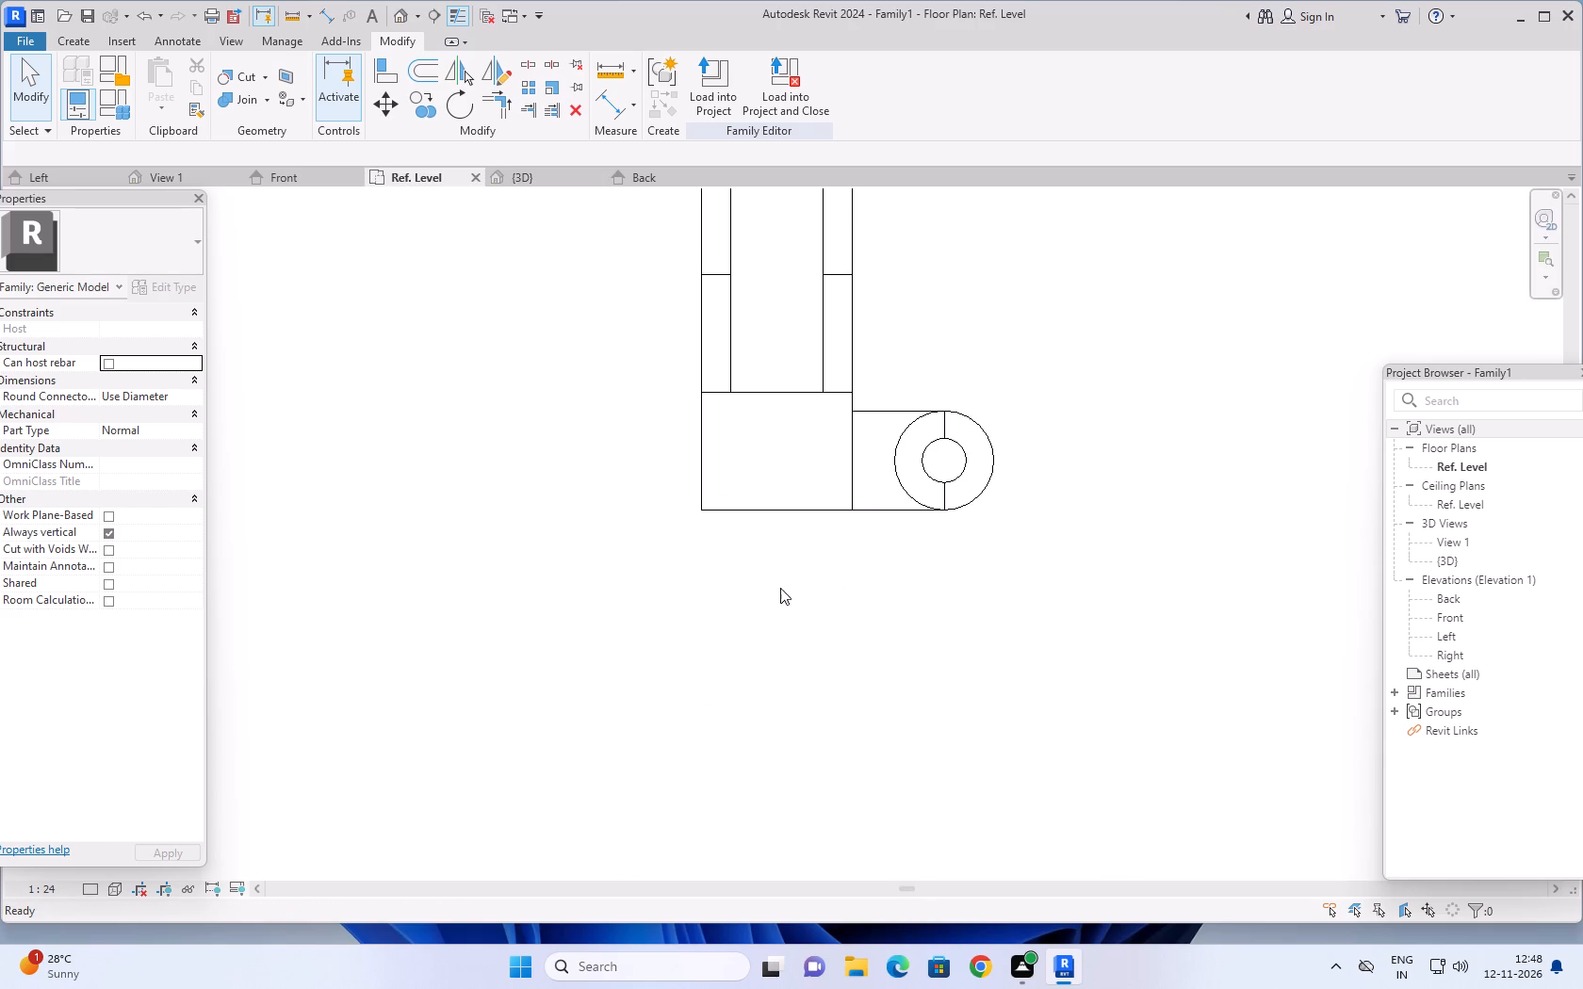
{"action": "scroll", "coordinate": [801, 603], "scroll_direction": "down", "scroll_amount": 3}
{"action": "middle_click_drag", "start_coordinate": [940, 608], "coordinate": [948, 689]}
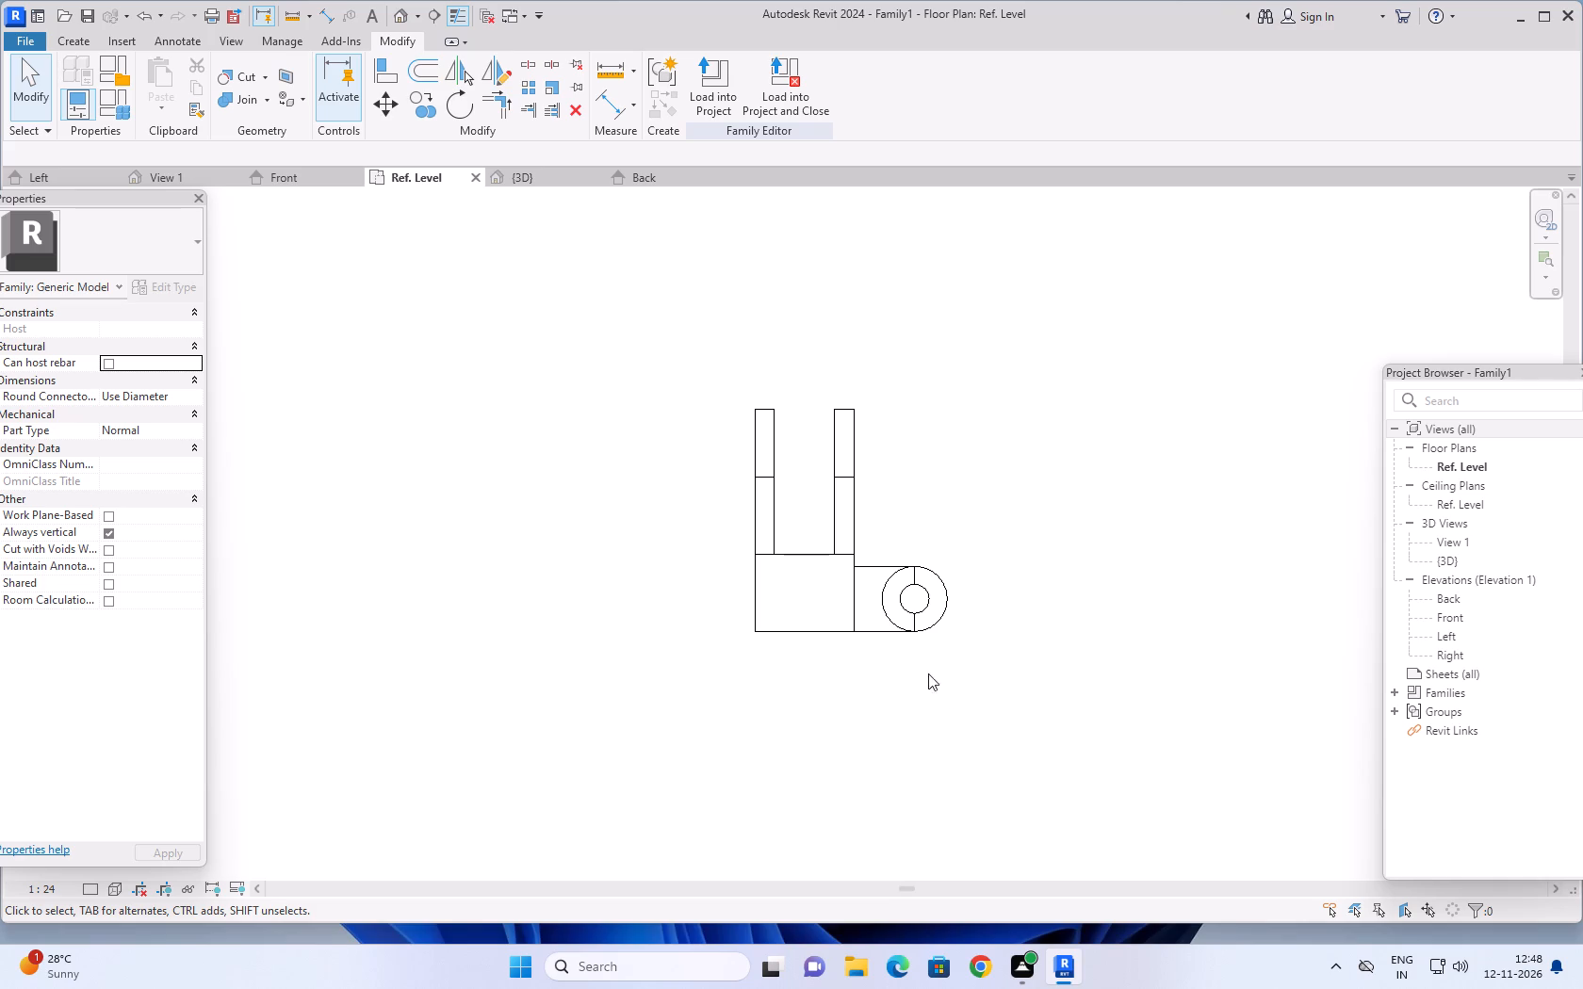
{"action": "middle_click_drag", "start_coordinate": [1101, 708], "coordinate": [1085, 685]}
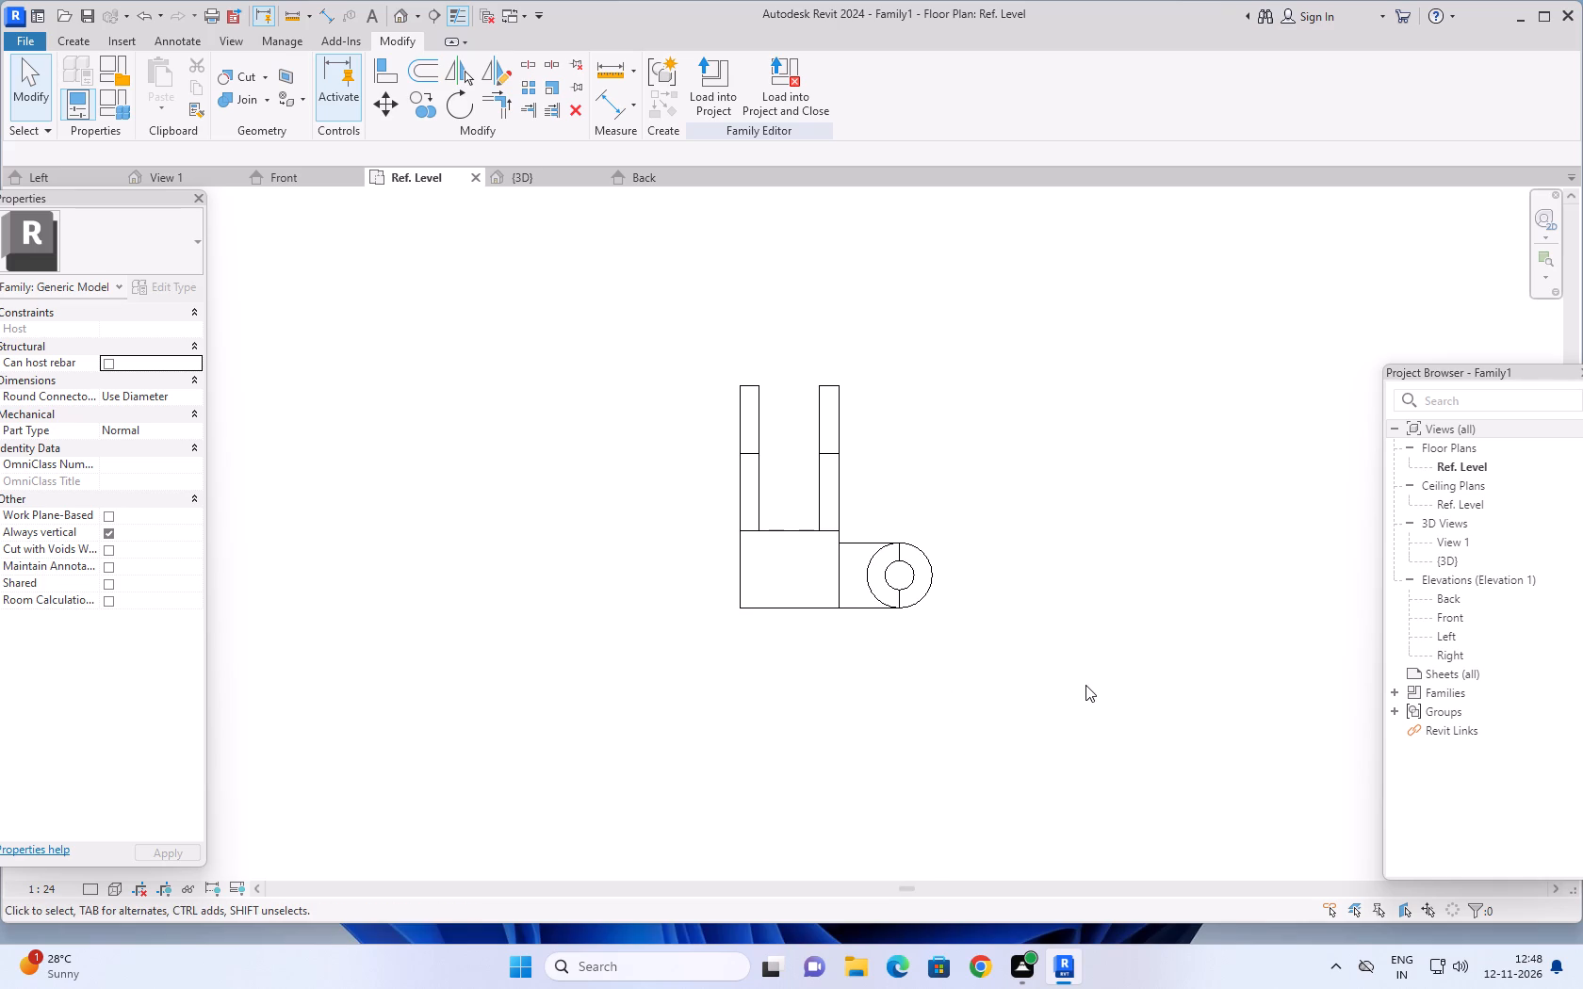
{"action": "key", "text": "Escape"}
{"action": "key", "text": "Escape"}
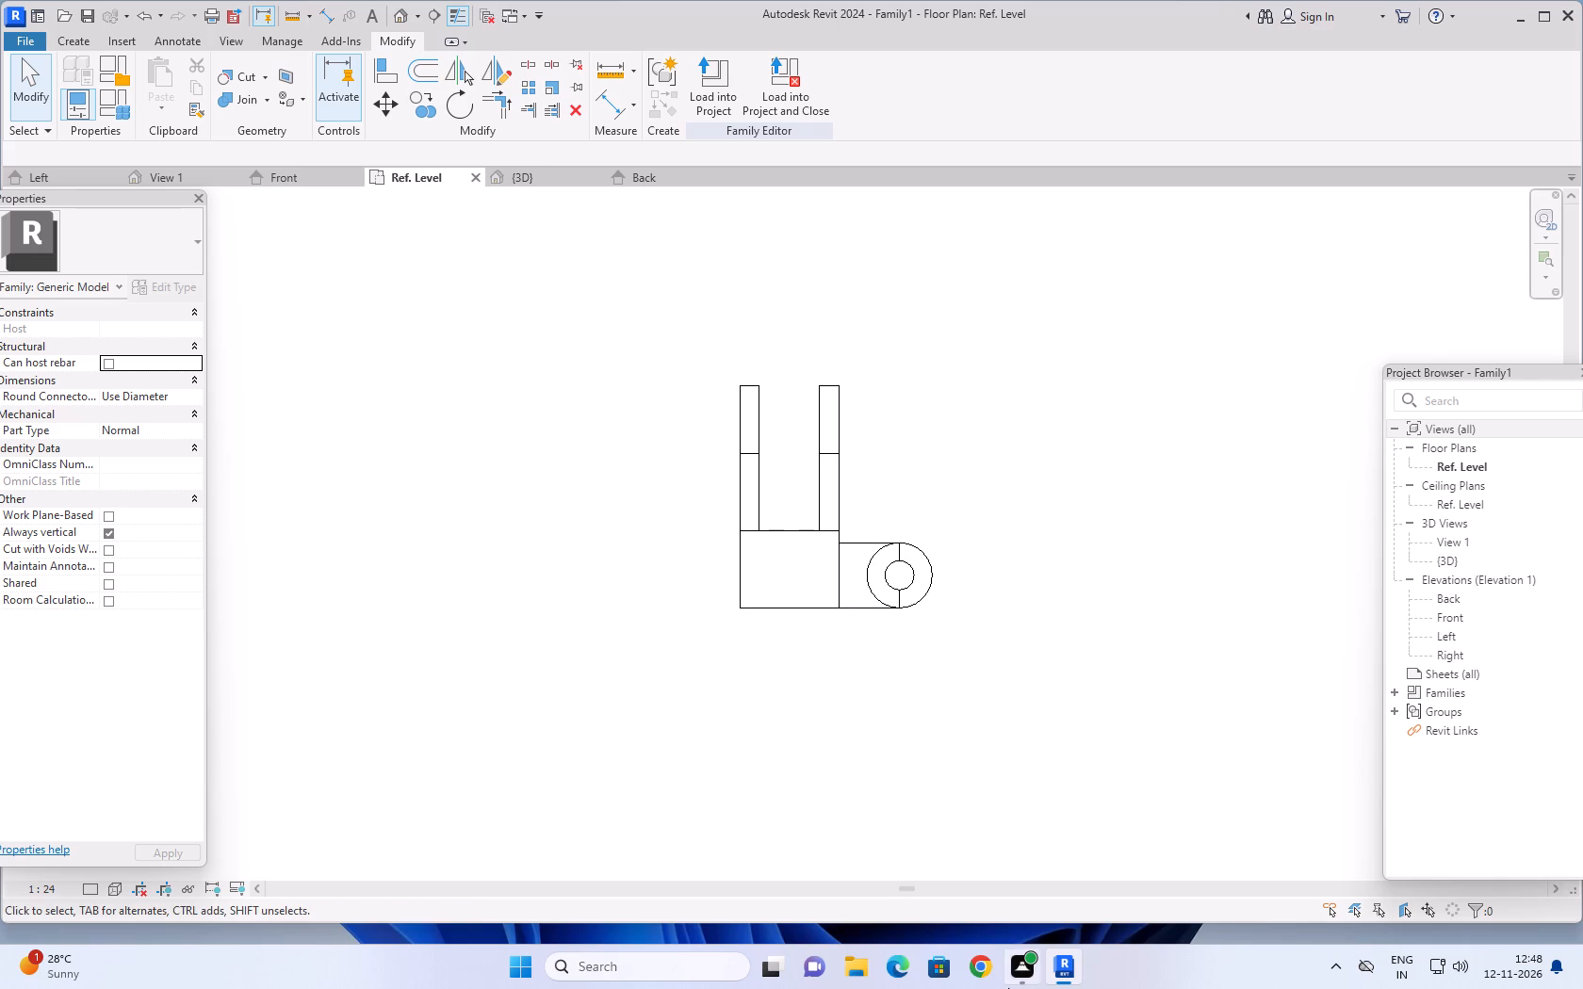
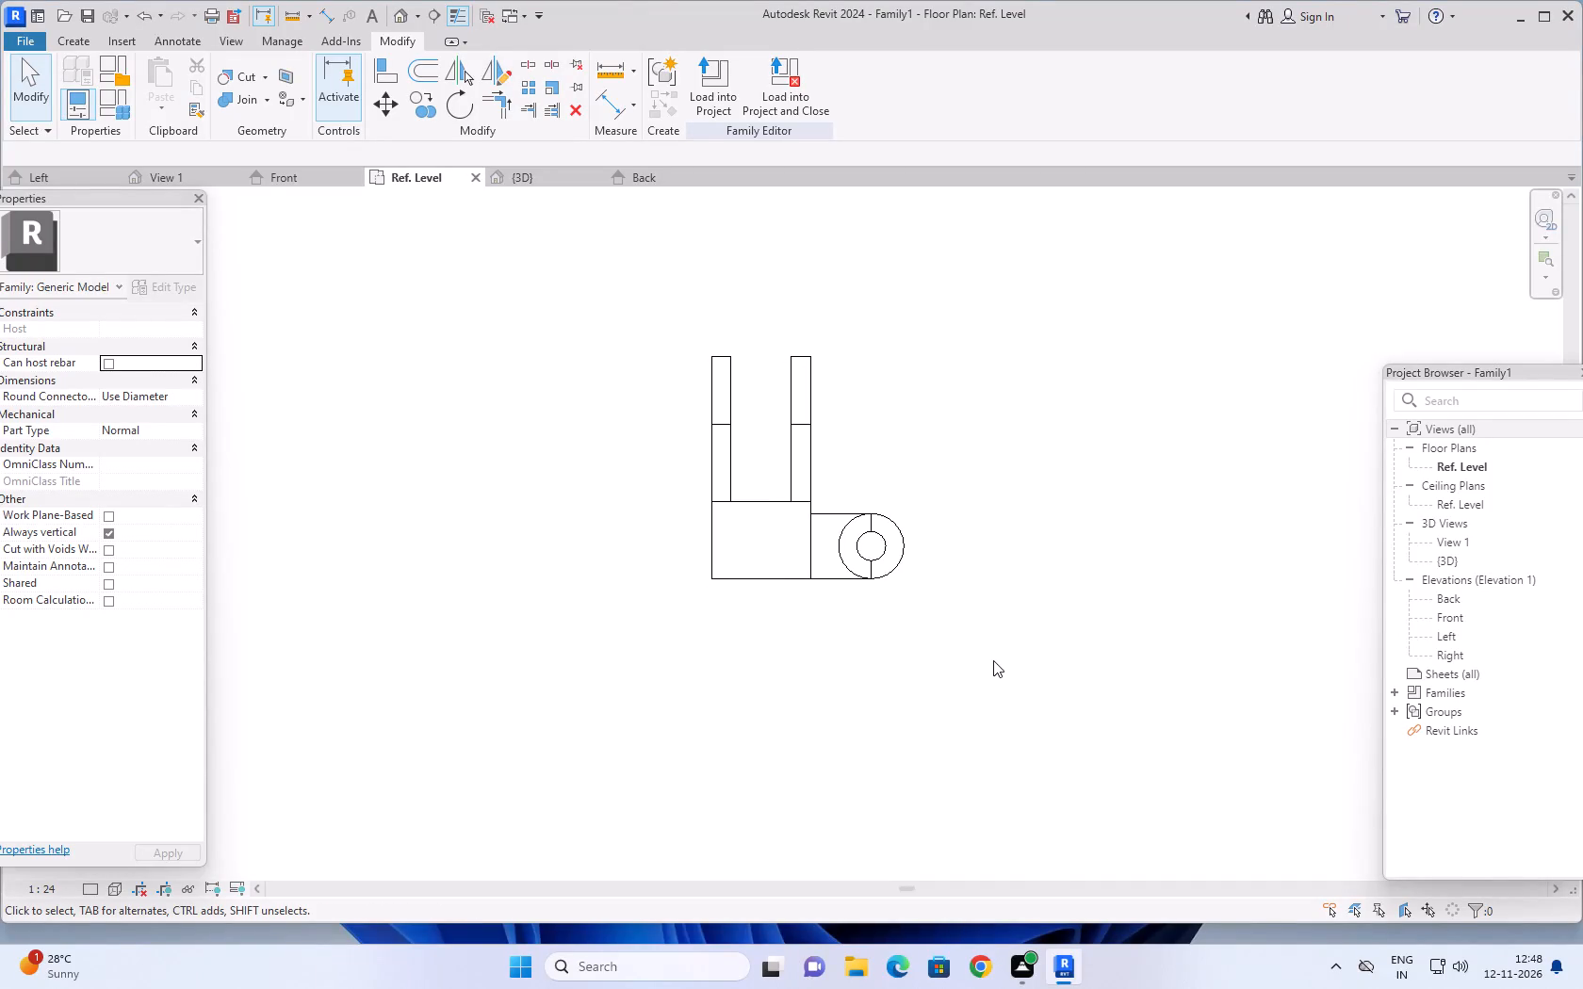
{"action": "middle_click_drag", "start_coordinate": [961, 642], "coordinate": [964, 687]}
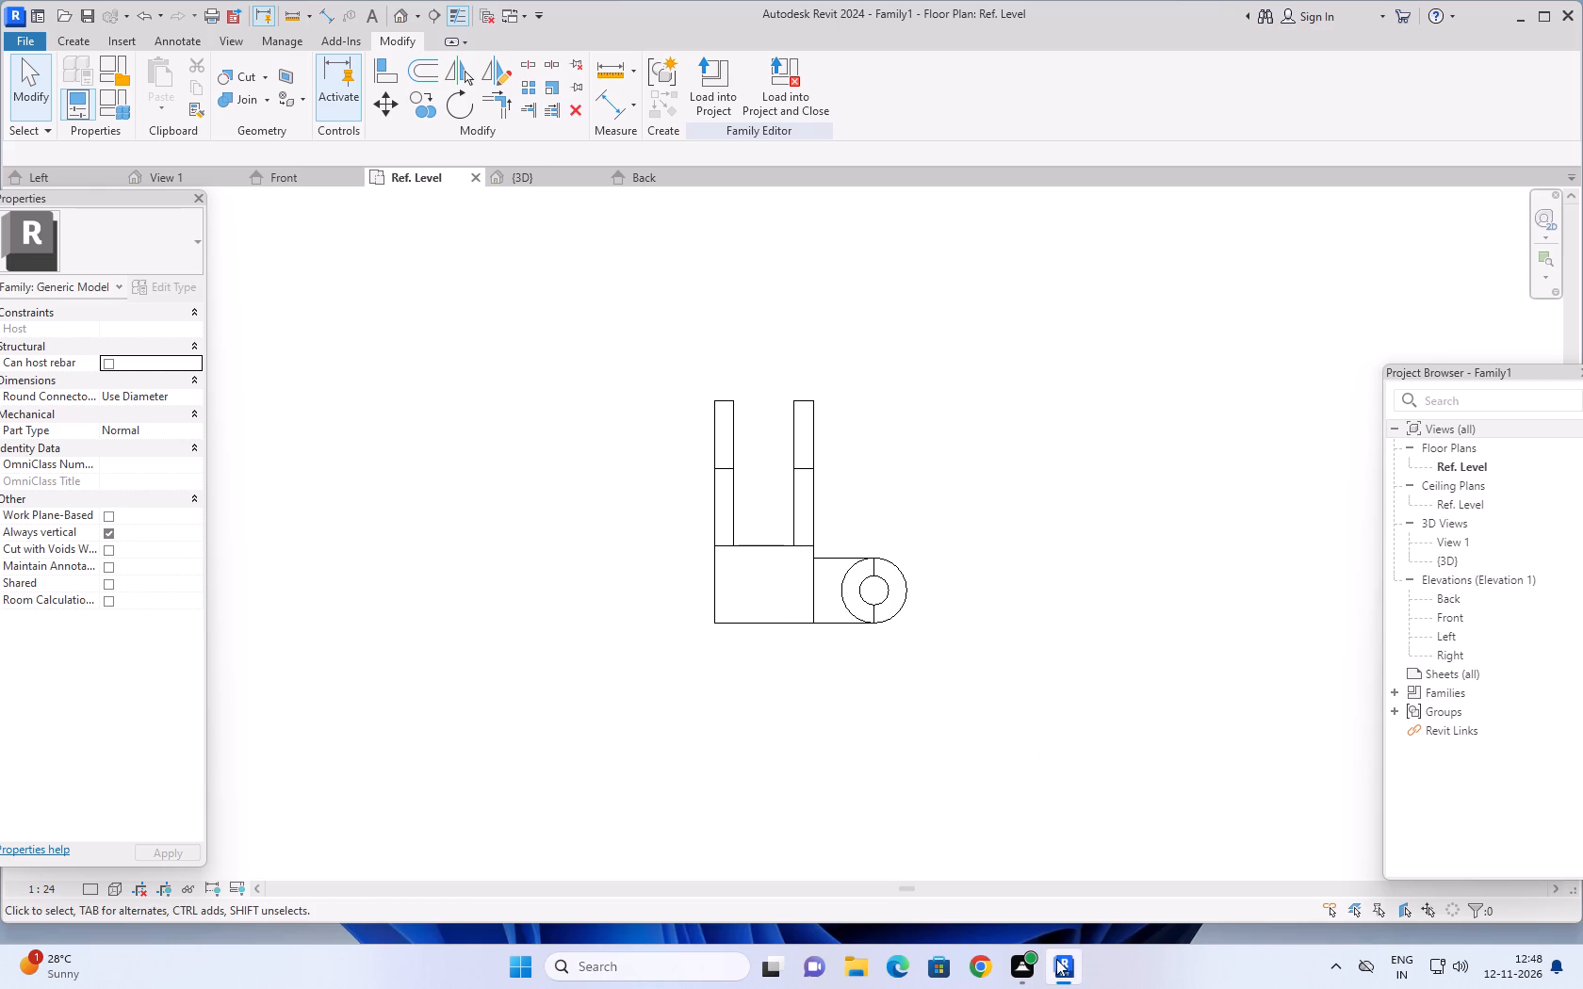
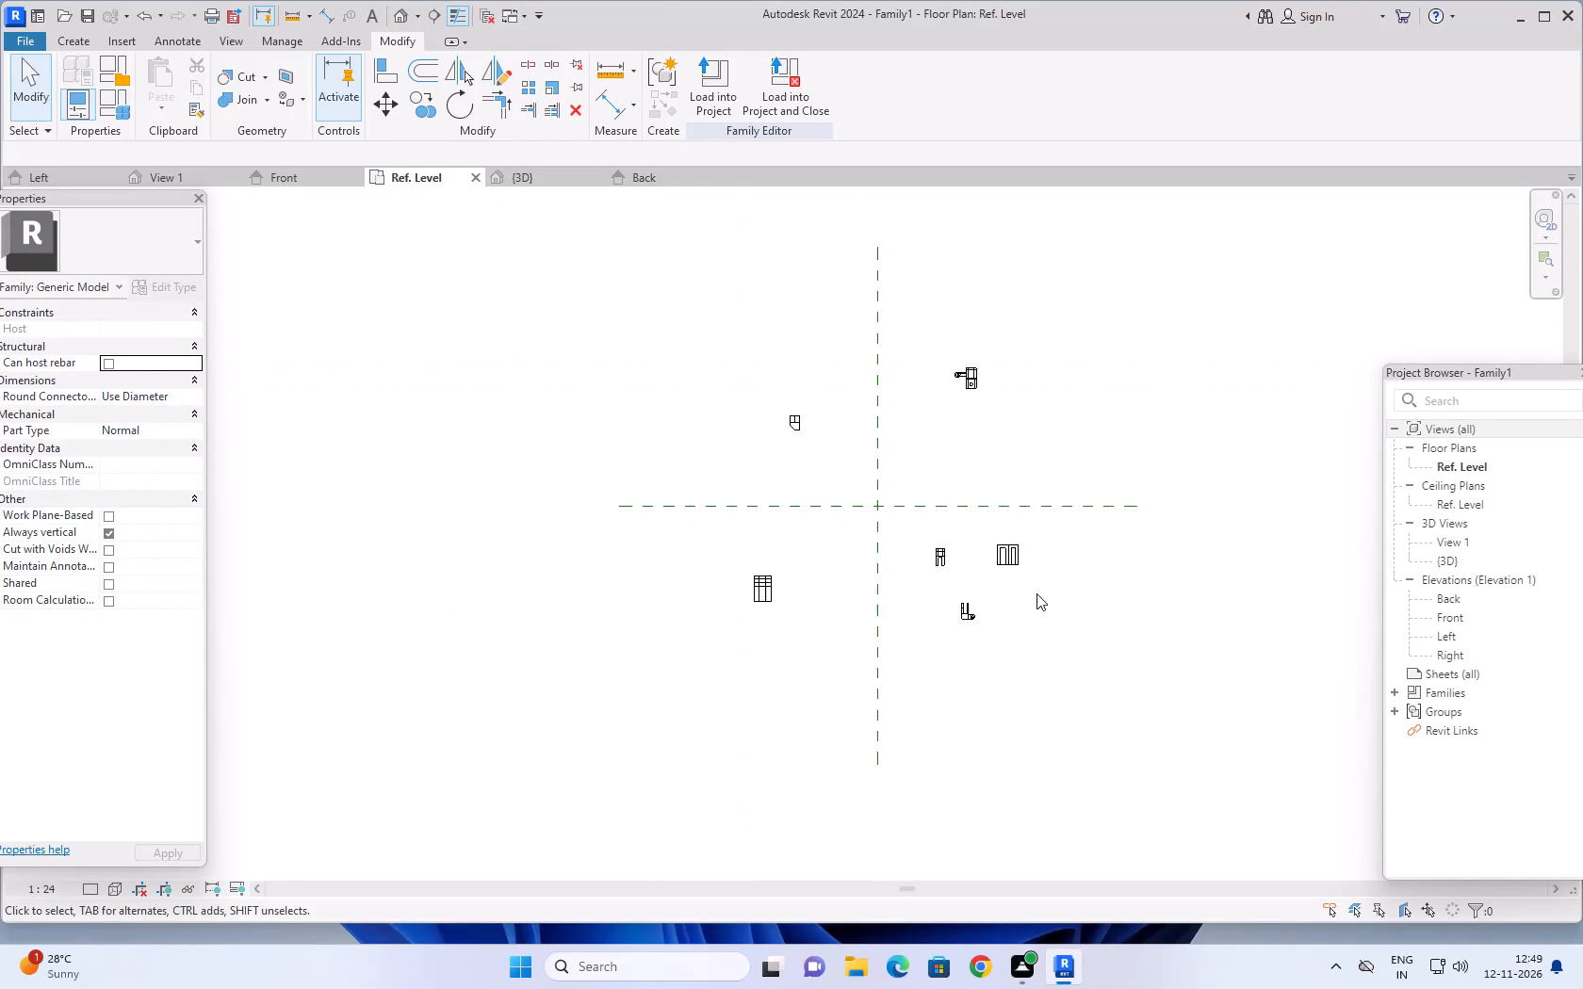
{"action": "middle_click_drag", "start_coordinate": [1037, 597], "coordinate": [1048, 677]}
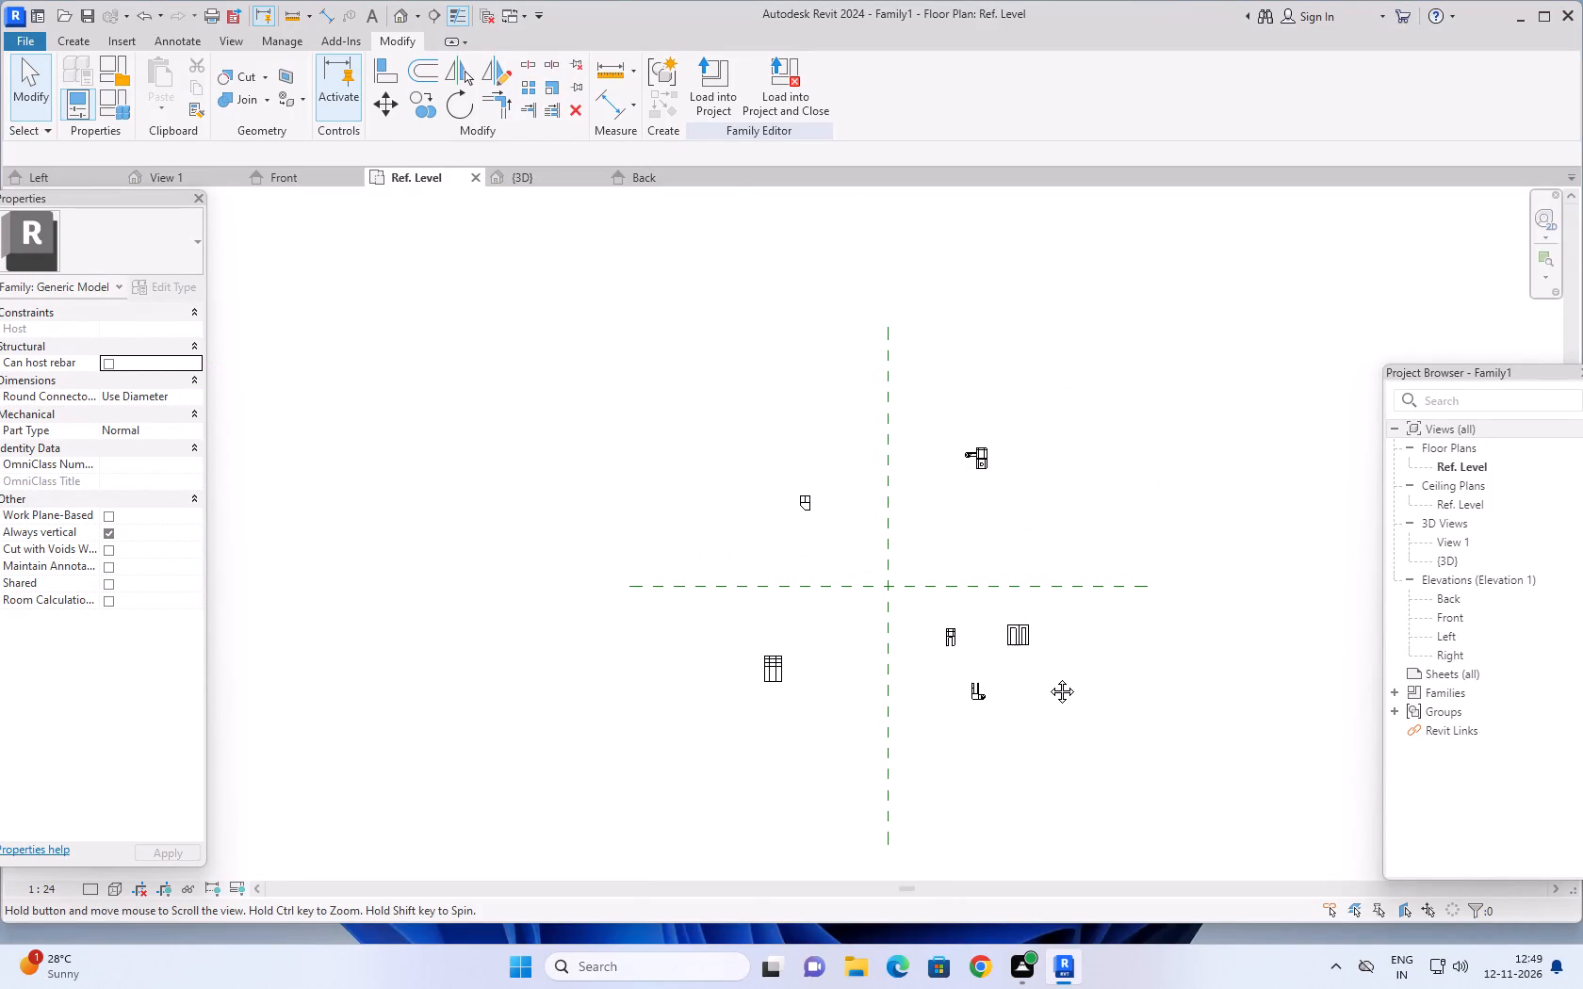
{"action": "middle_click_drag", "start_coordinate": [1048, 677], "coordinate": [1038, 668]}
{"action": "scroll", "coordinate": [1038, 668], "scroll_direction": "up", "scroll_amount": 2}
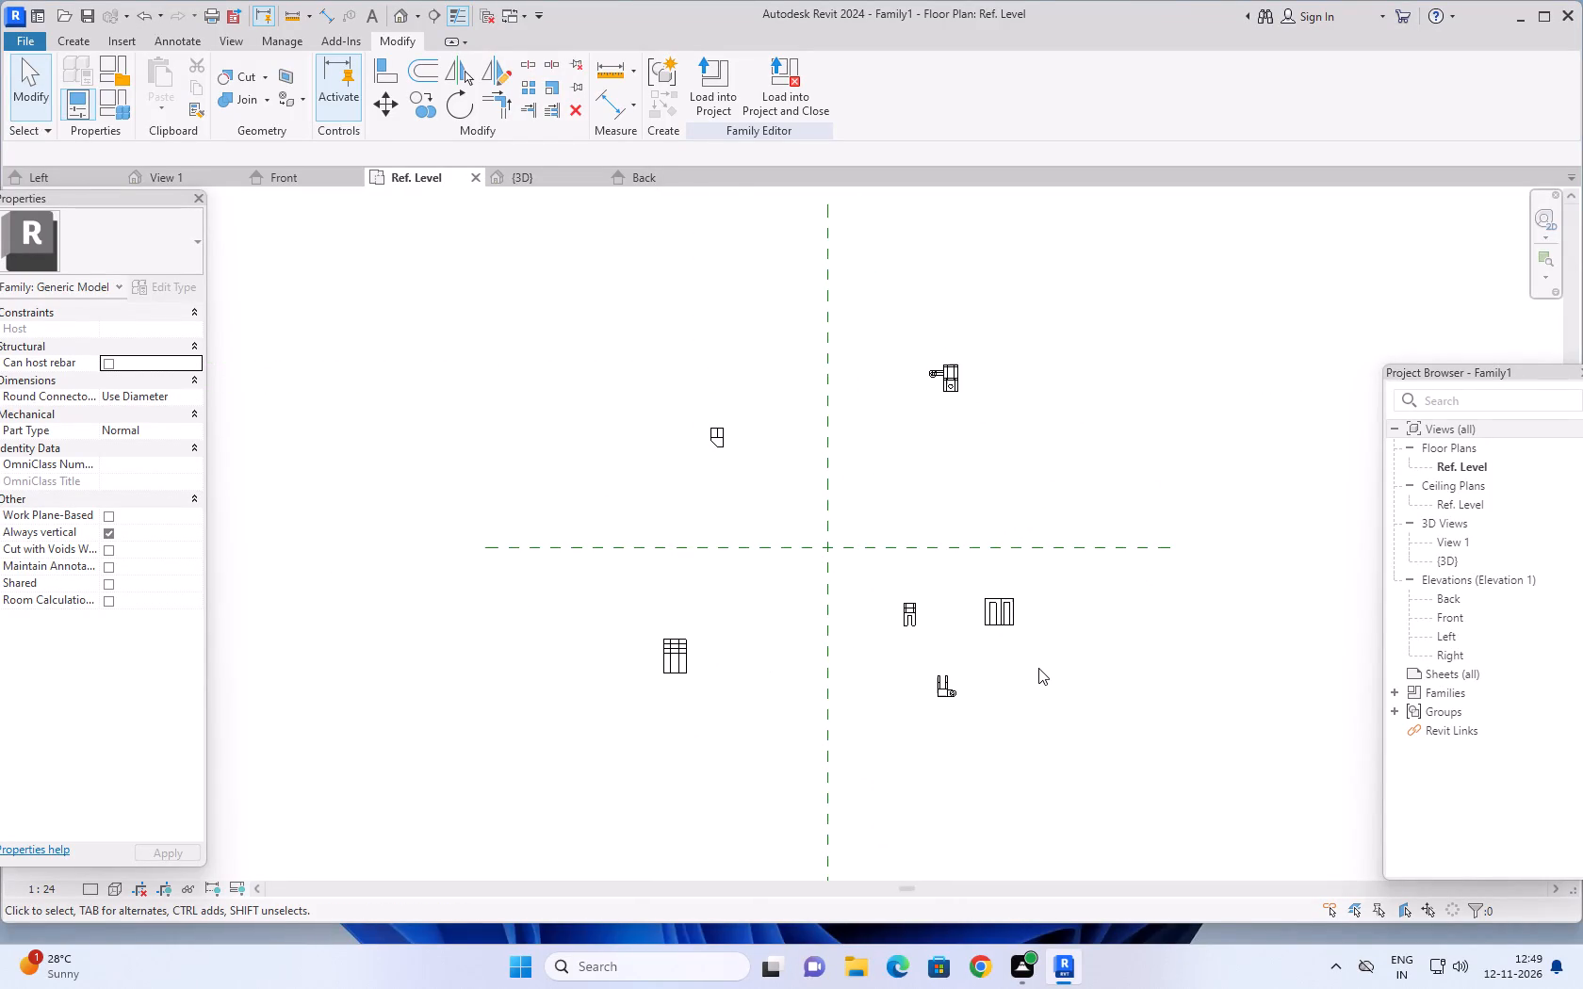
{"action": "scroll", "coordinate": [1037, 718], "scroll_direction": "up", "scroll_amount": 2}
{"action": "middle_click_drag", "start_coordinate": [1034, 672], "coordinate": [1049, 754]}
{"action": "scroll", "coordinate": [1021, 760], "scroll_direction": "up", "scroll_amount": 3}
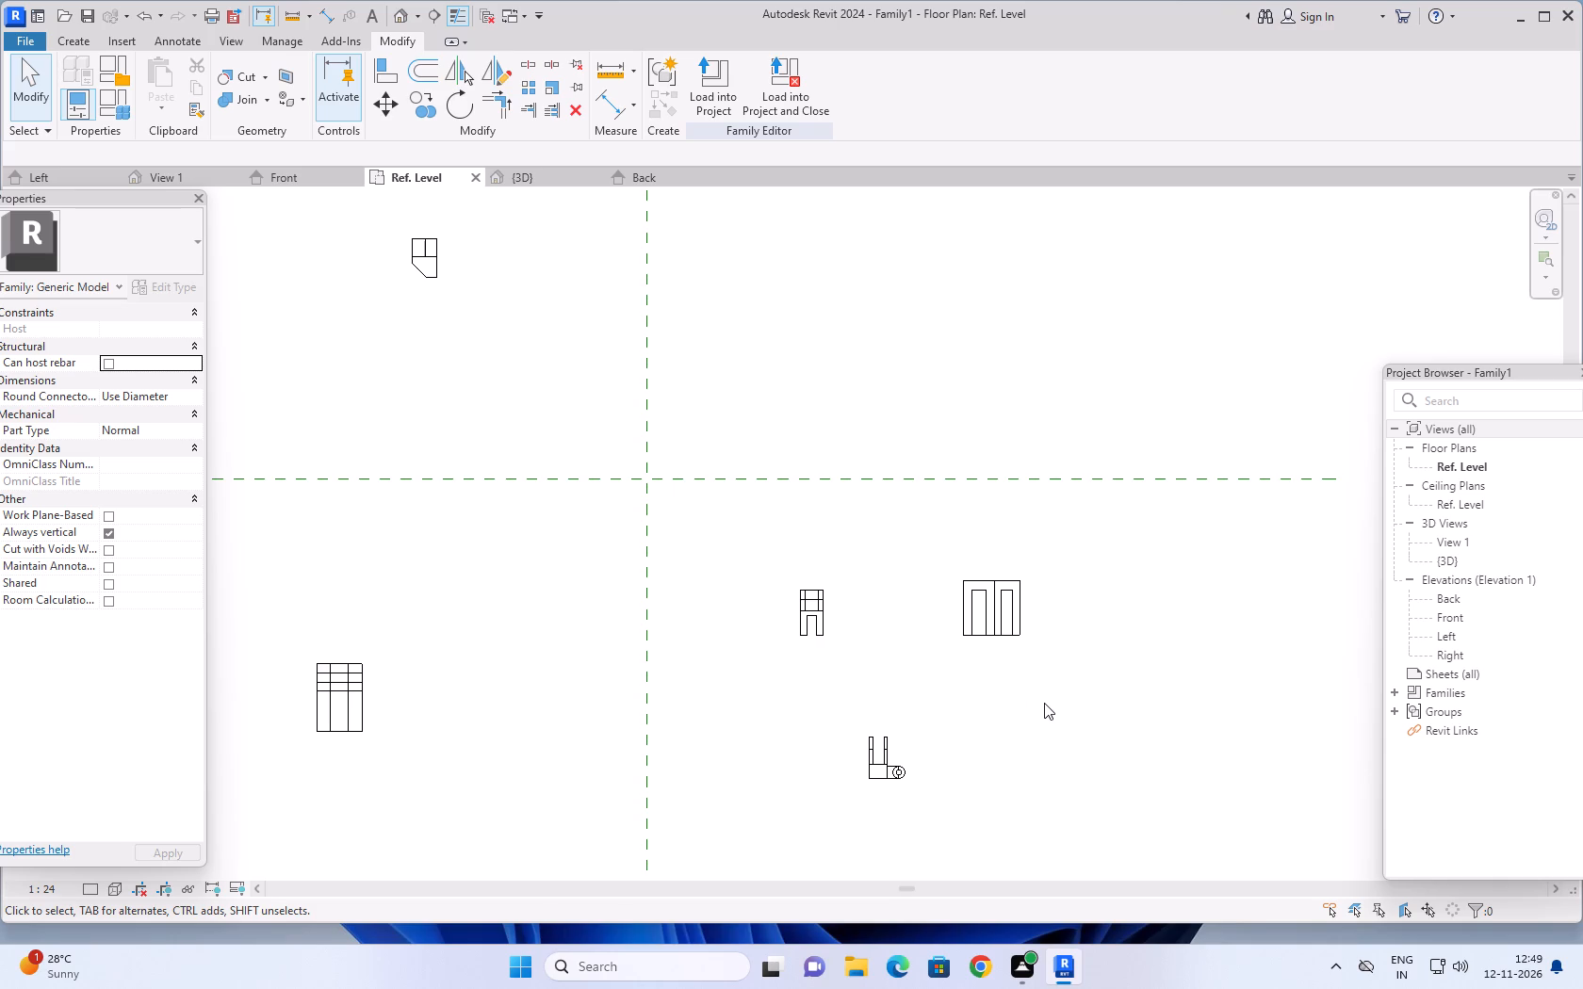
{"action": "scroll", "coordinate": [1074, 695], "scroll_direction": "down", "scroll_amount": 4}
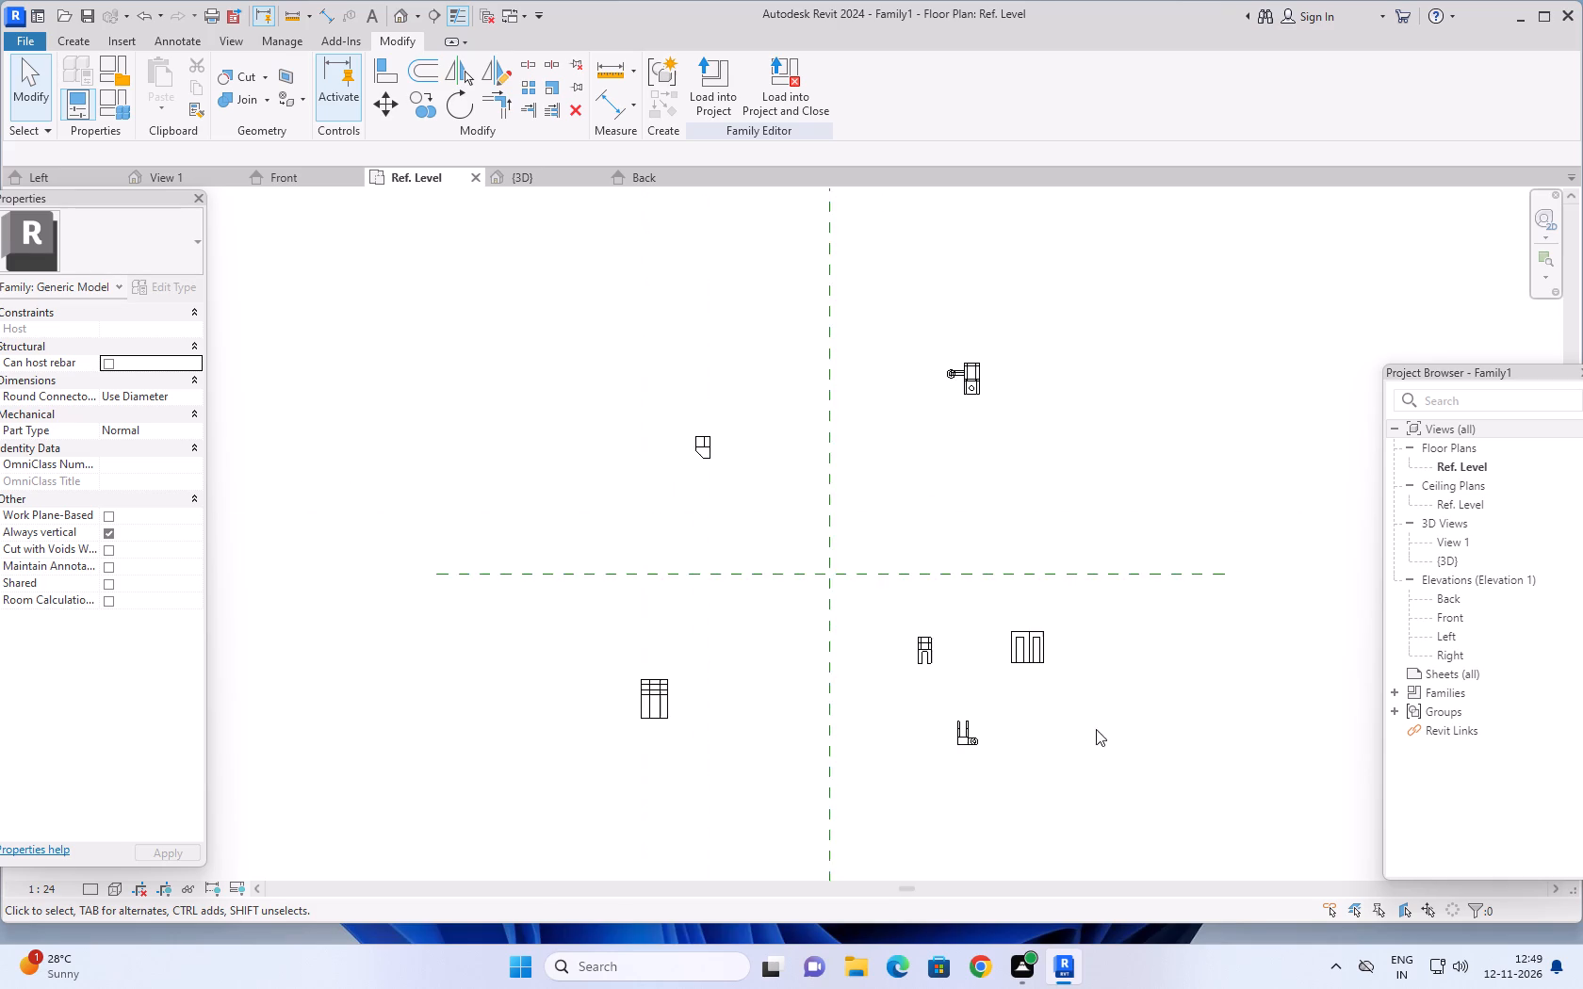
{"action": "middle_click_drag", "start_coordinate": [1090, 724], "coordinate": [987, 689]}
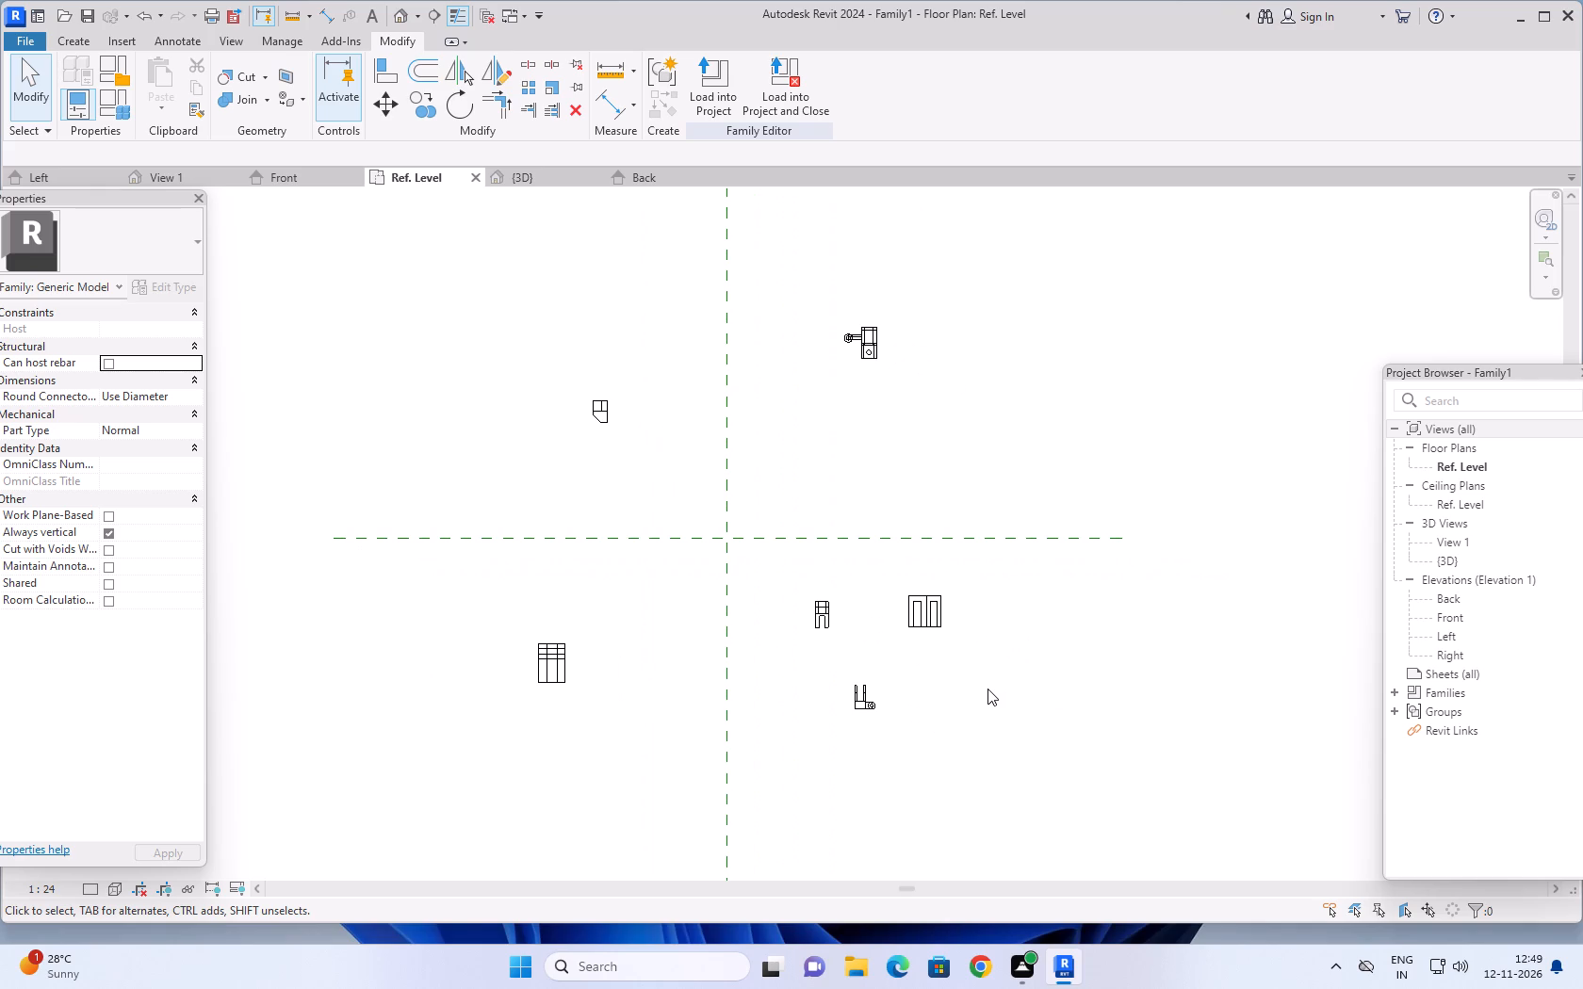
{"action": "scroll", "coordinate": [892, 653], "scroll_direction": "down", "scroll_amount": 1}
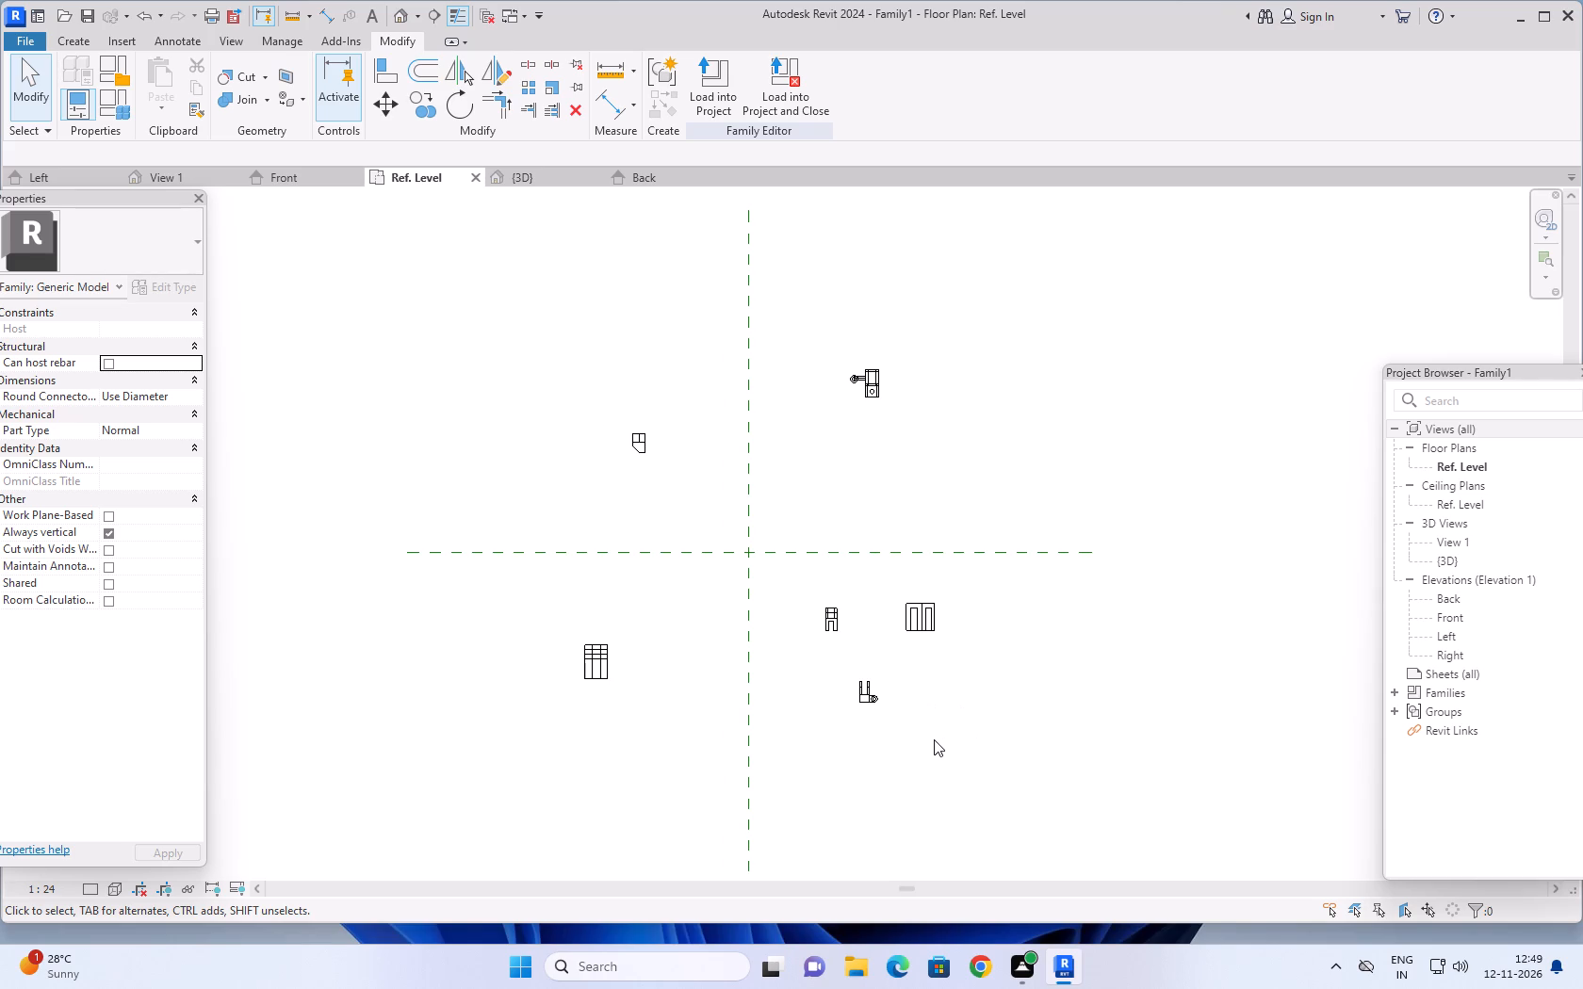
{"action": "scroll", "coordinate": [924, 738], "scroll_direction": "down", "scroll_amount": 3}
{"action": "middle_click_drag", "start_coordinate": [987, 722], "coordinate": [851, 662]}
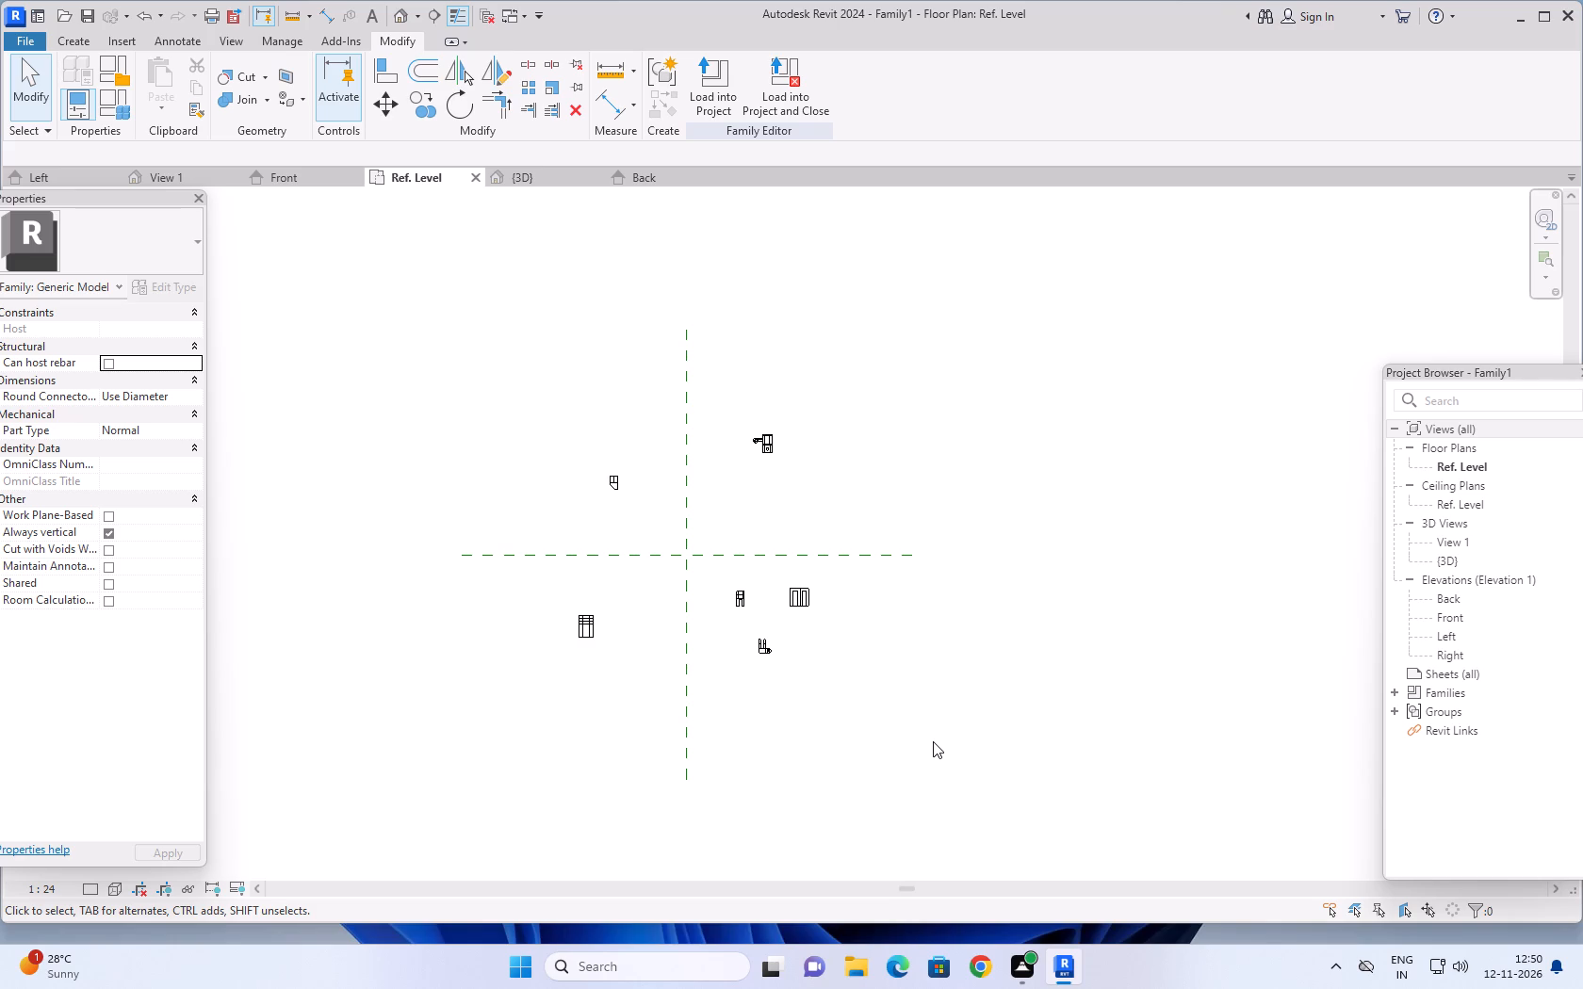
Start a solid extrusion and sketch a rectangle about 220 by 300 in the empty area beyond the L-shaped bracket.
{"action": "left_click", "coordinate": [78, 40]}
{"action": "left_click", "coordinate": [150, 72]}
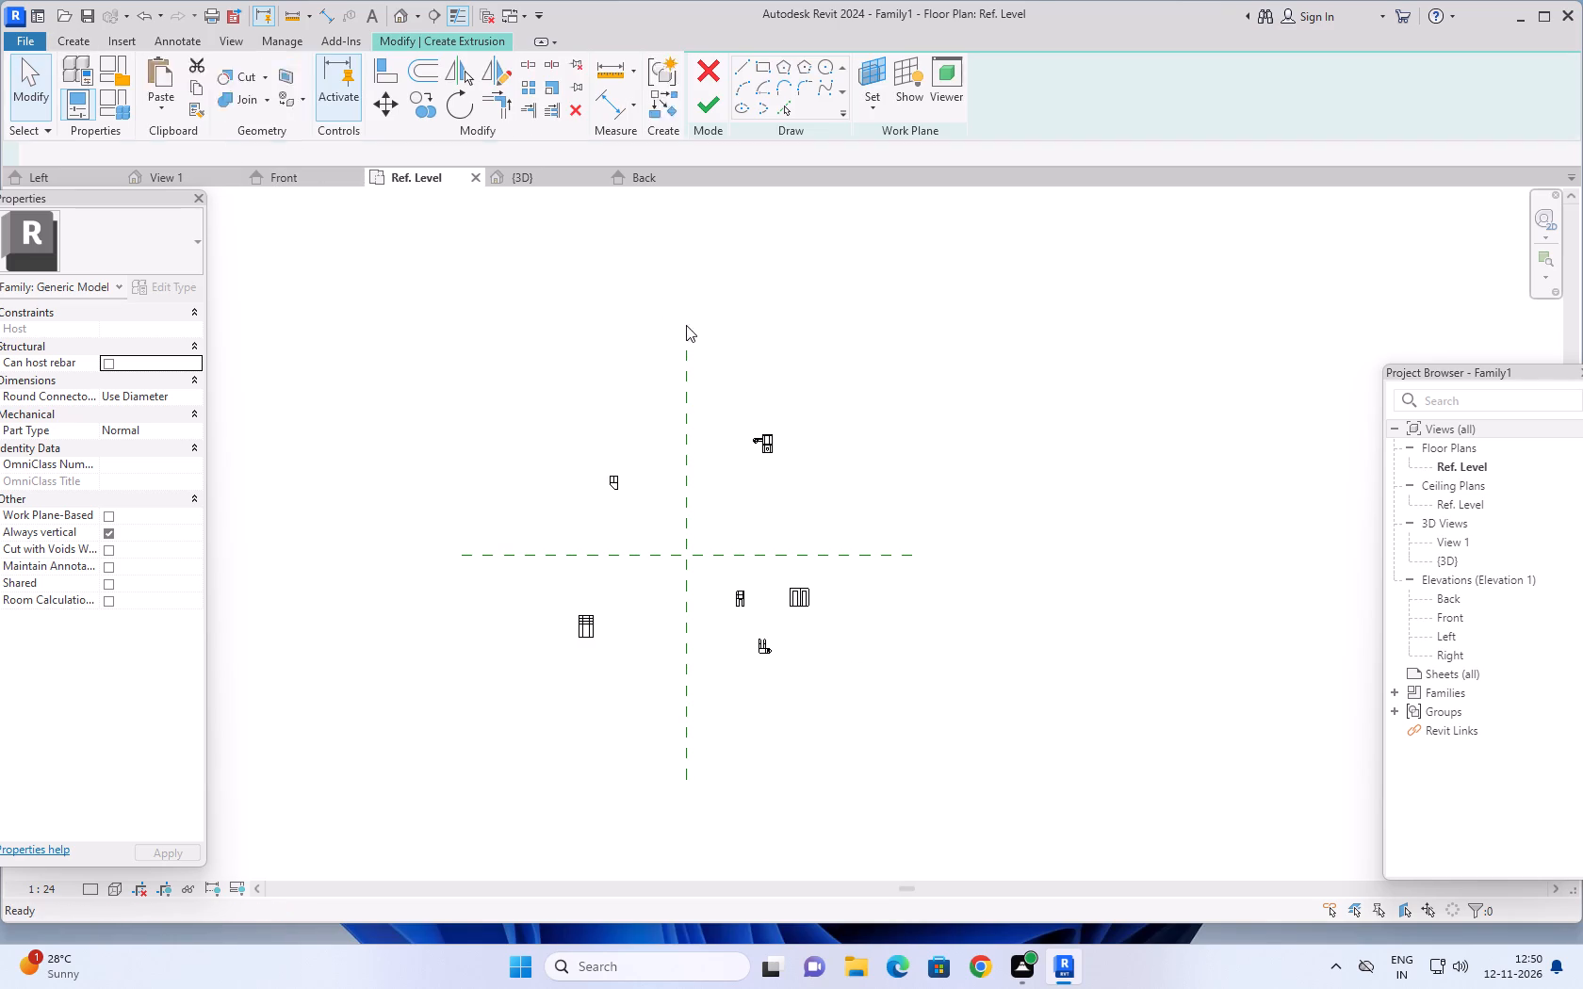
{"action": "left_click", "coordinate": [759, 66]}
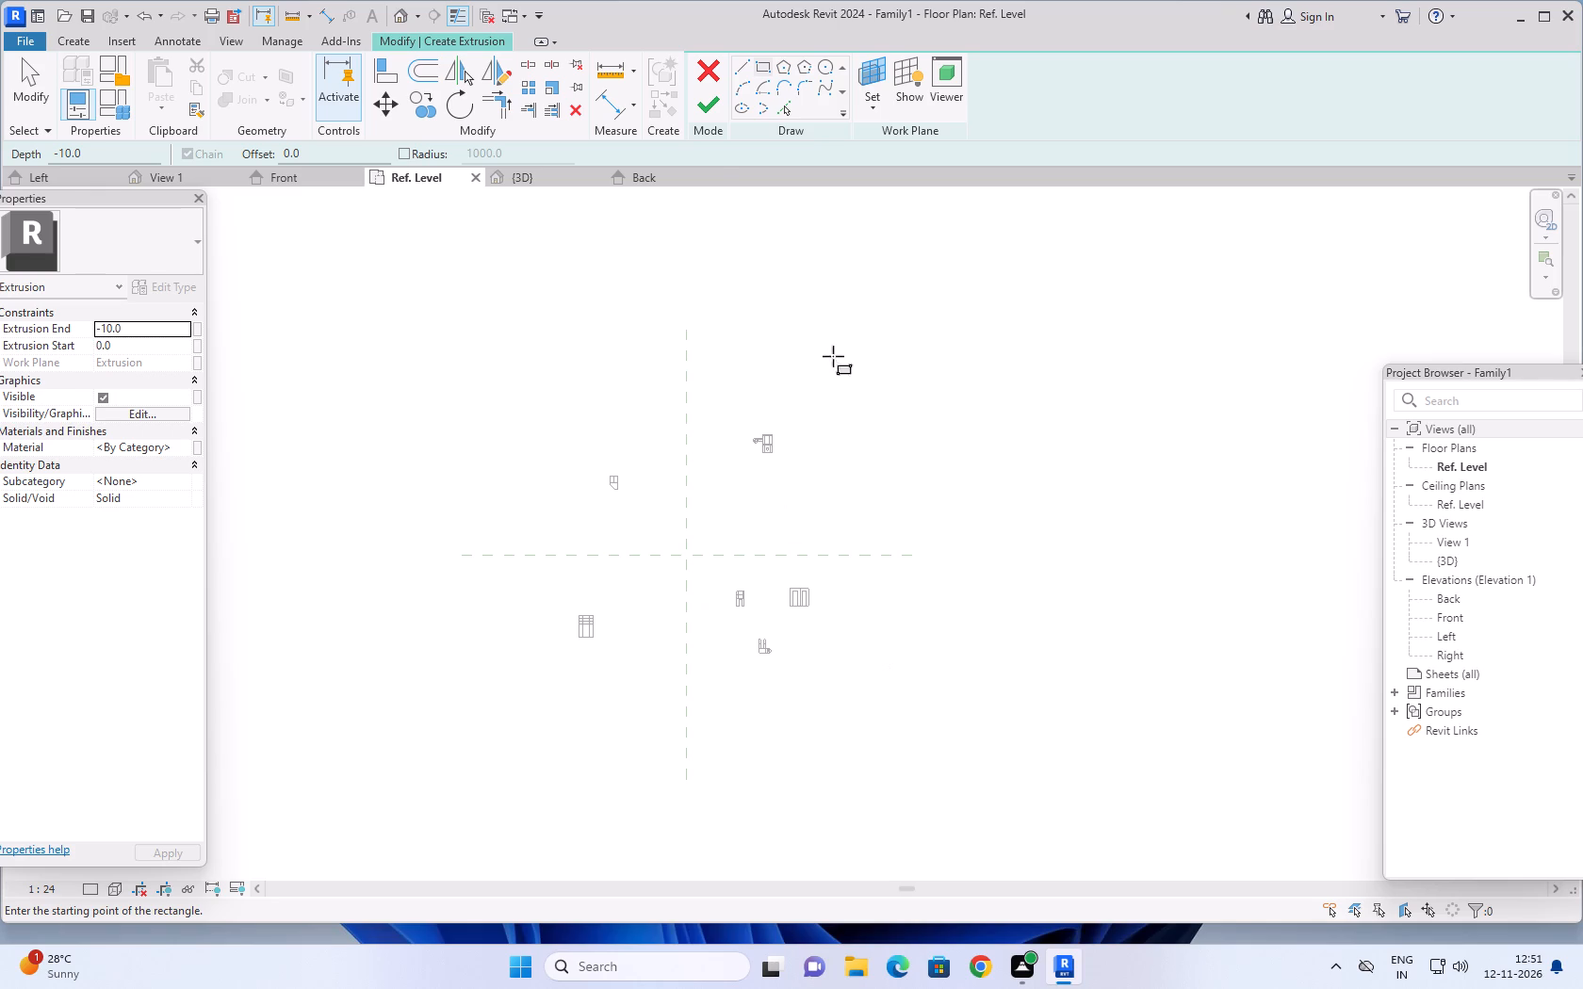
{"action": "left_click", "coordinate": [761, 64]}
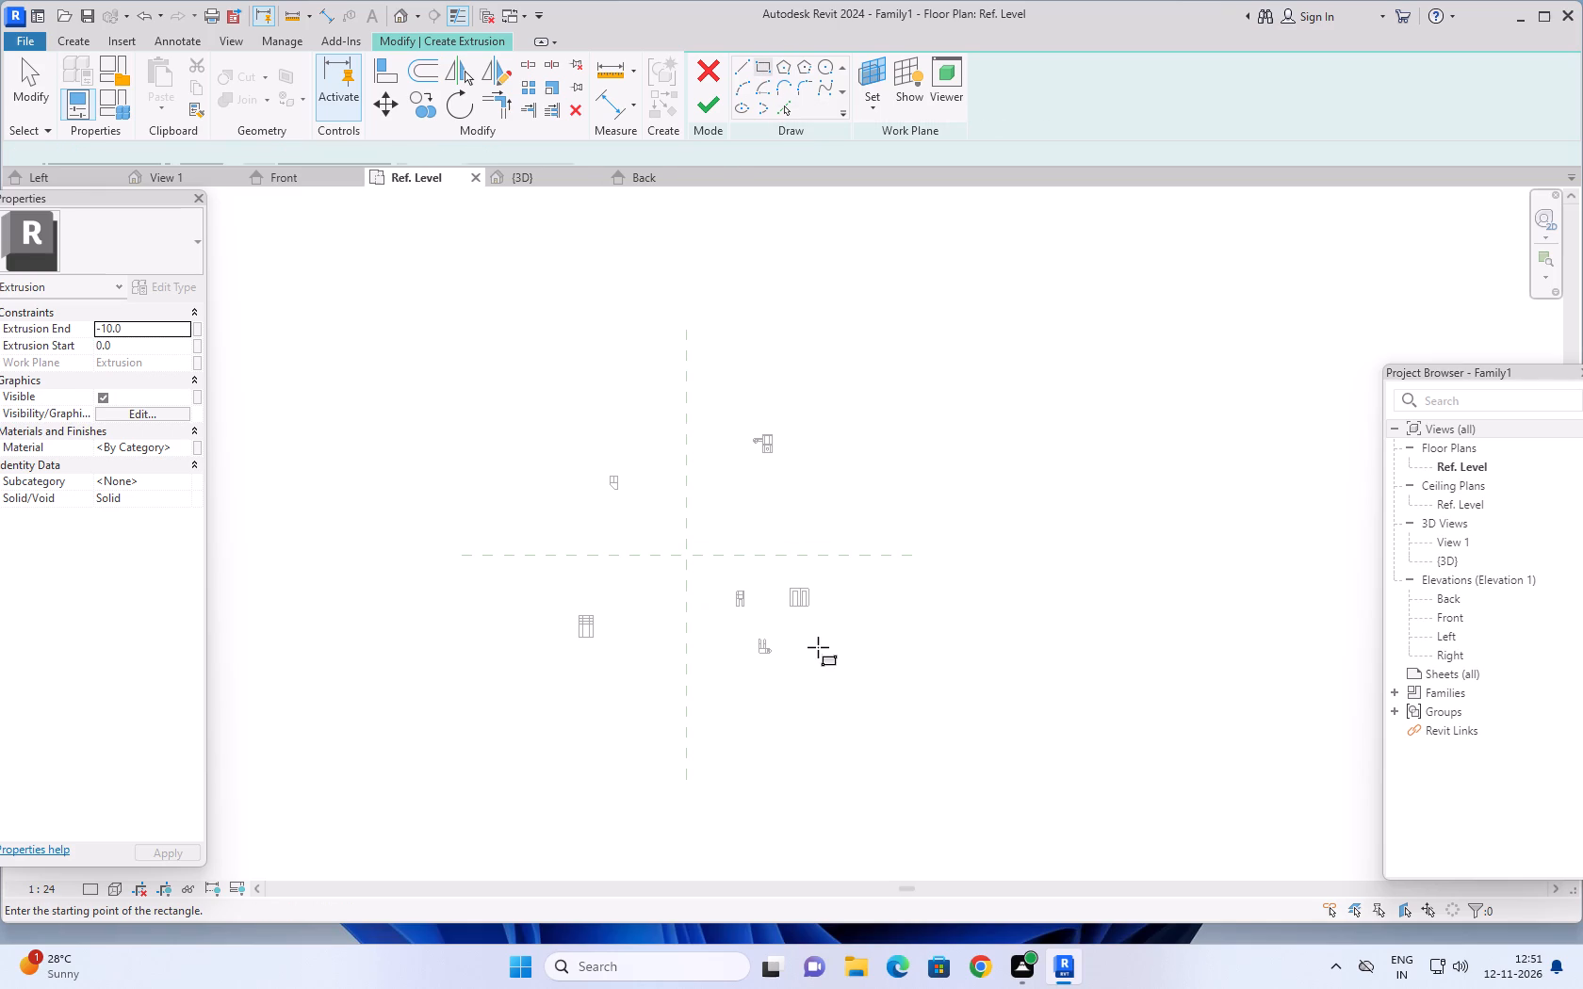
{"action": "left_click", "coordinate": [812, 639]}
{"action": "scroll", "coordinate": [844, 695], "scroll_direction": "up", "scroll_amount": 5}
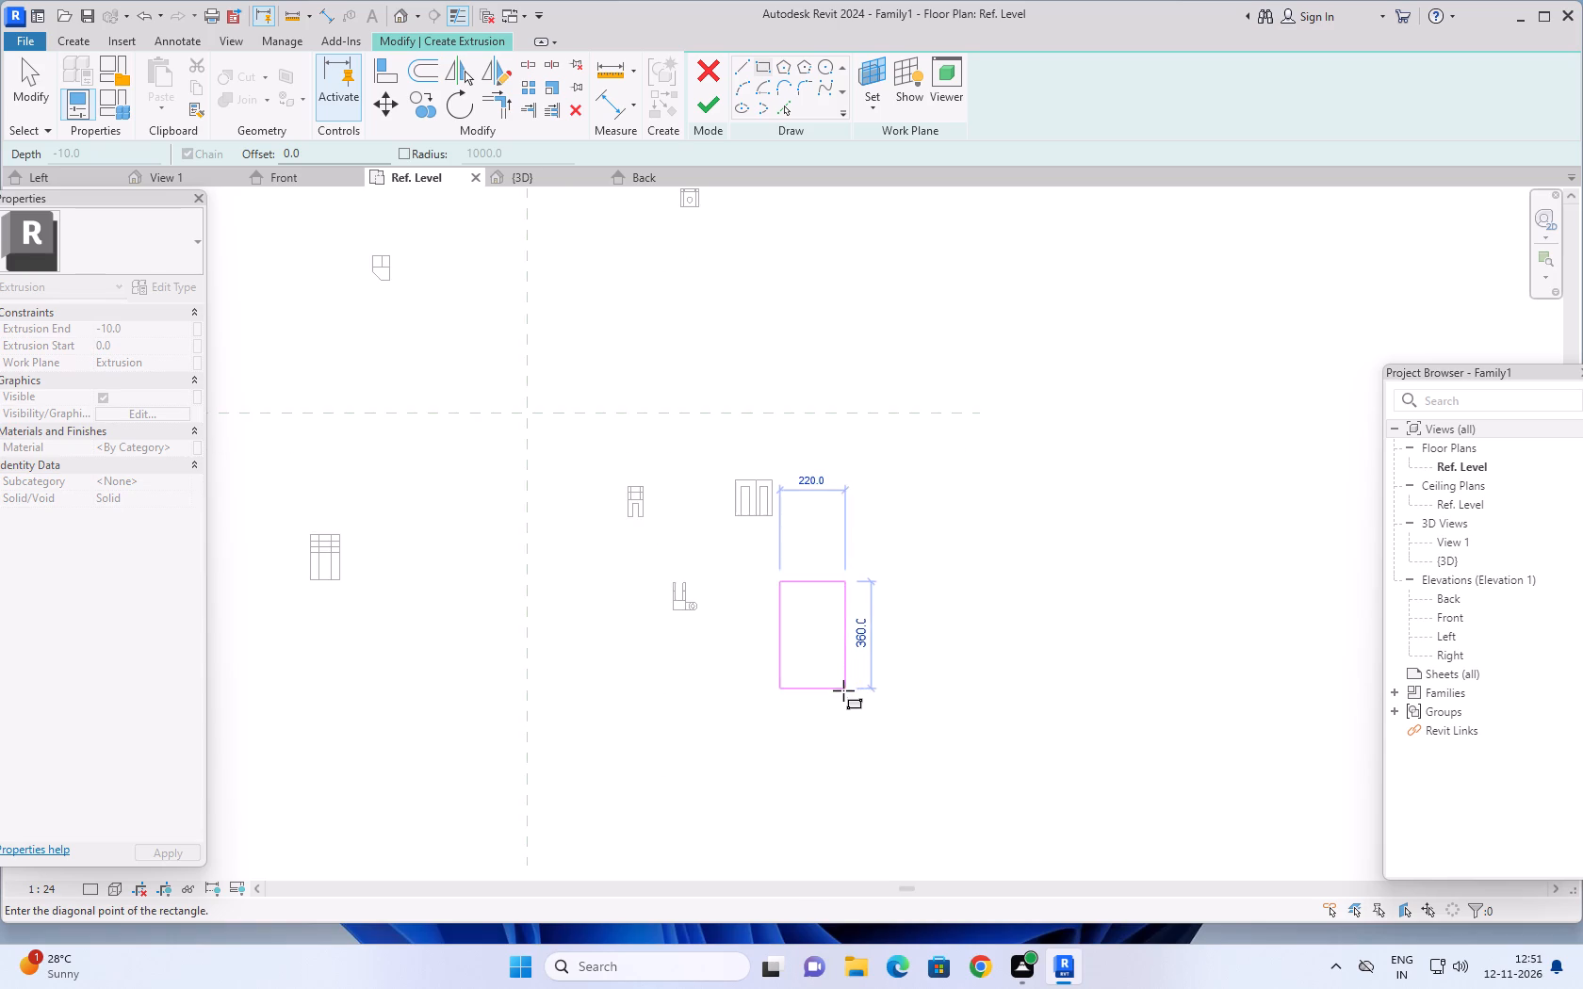
{"action": "scroll", "coordinate": [843, 690], "scroll_direction": "up", "scroll_amount": 2}
{"action": "left_click", "coordinate": [844, 666]}
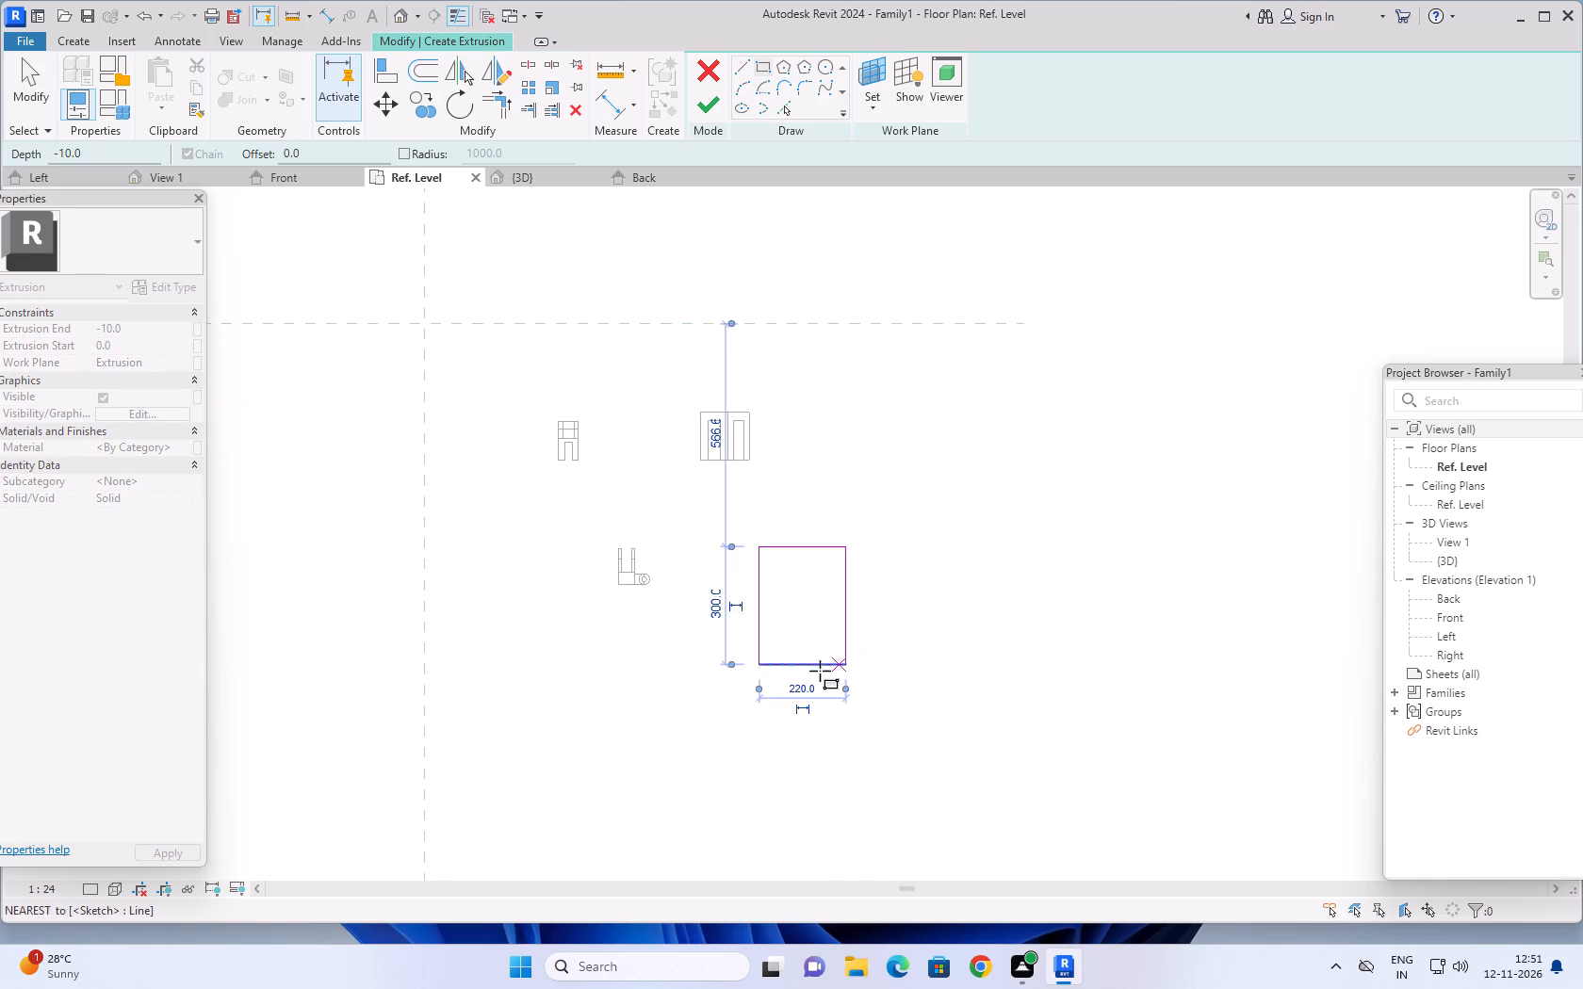
Set the sketched rectangle's width to 56 and its height to 90.
{"action": "scroll", "coordinate": [817, 657], "scroll_direction": "up", "scroll_amount": 7}
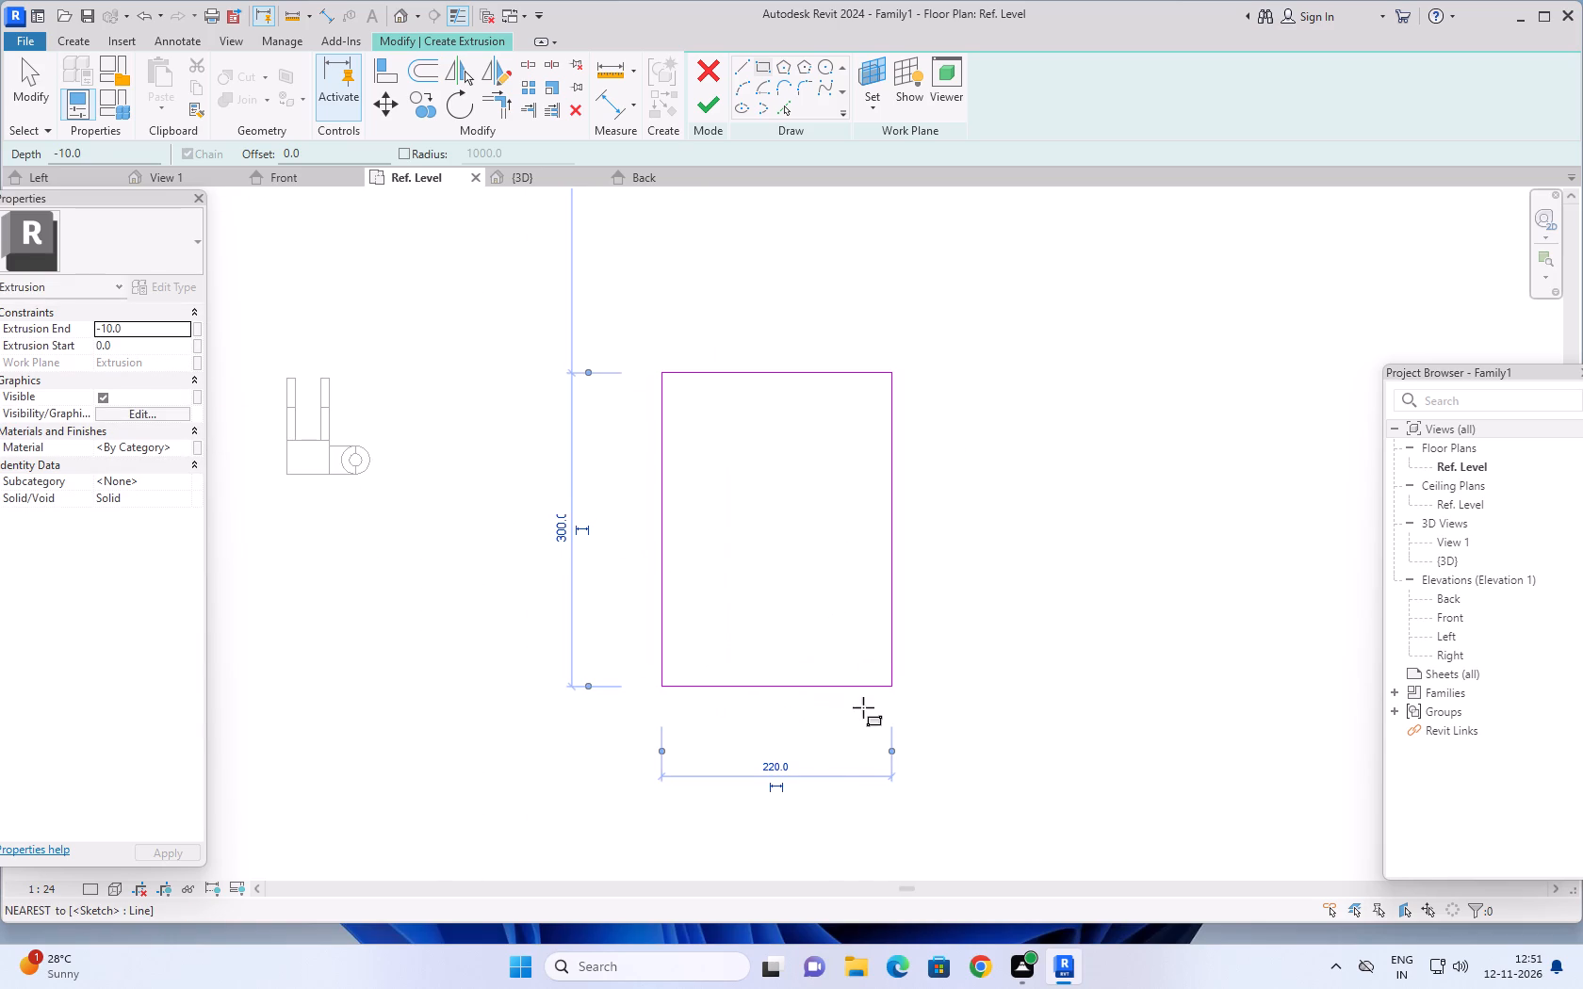
{"action": "left_click", "coordinate": [775, 764]}
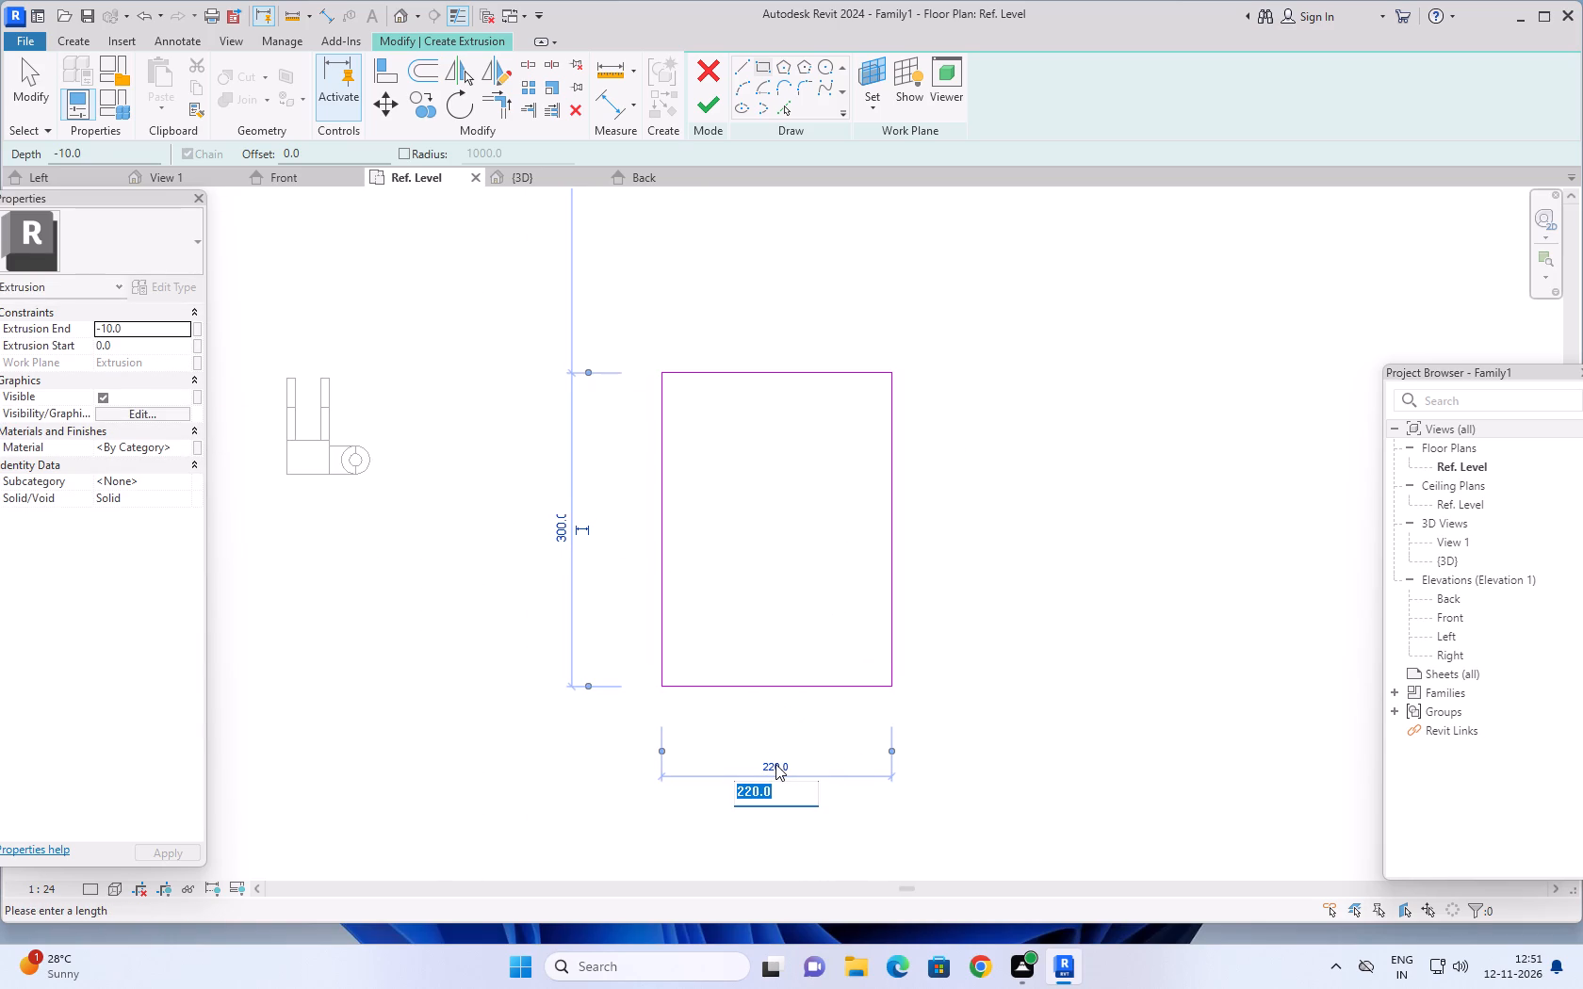
{"action": "type", "text": "56"}
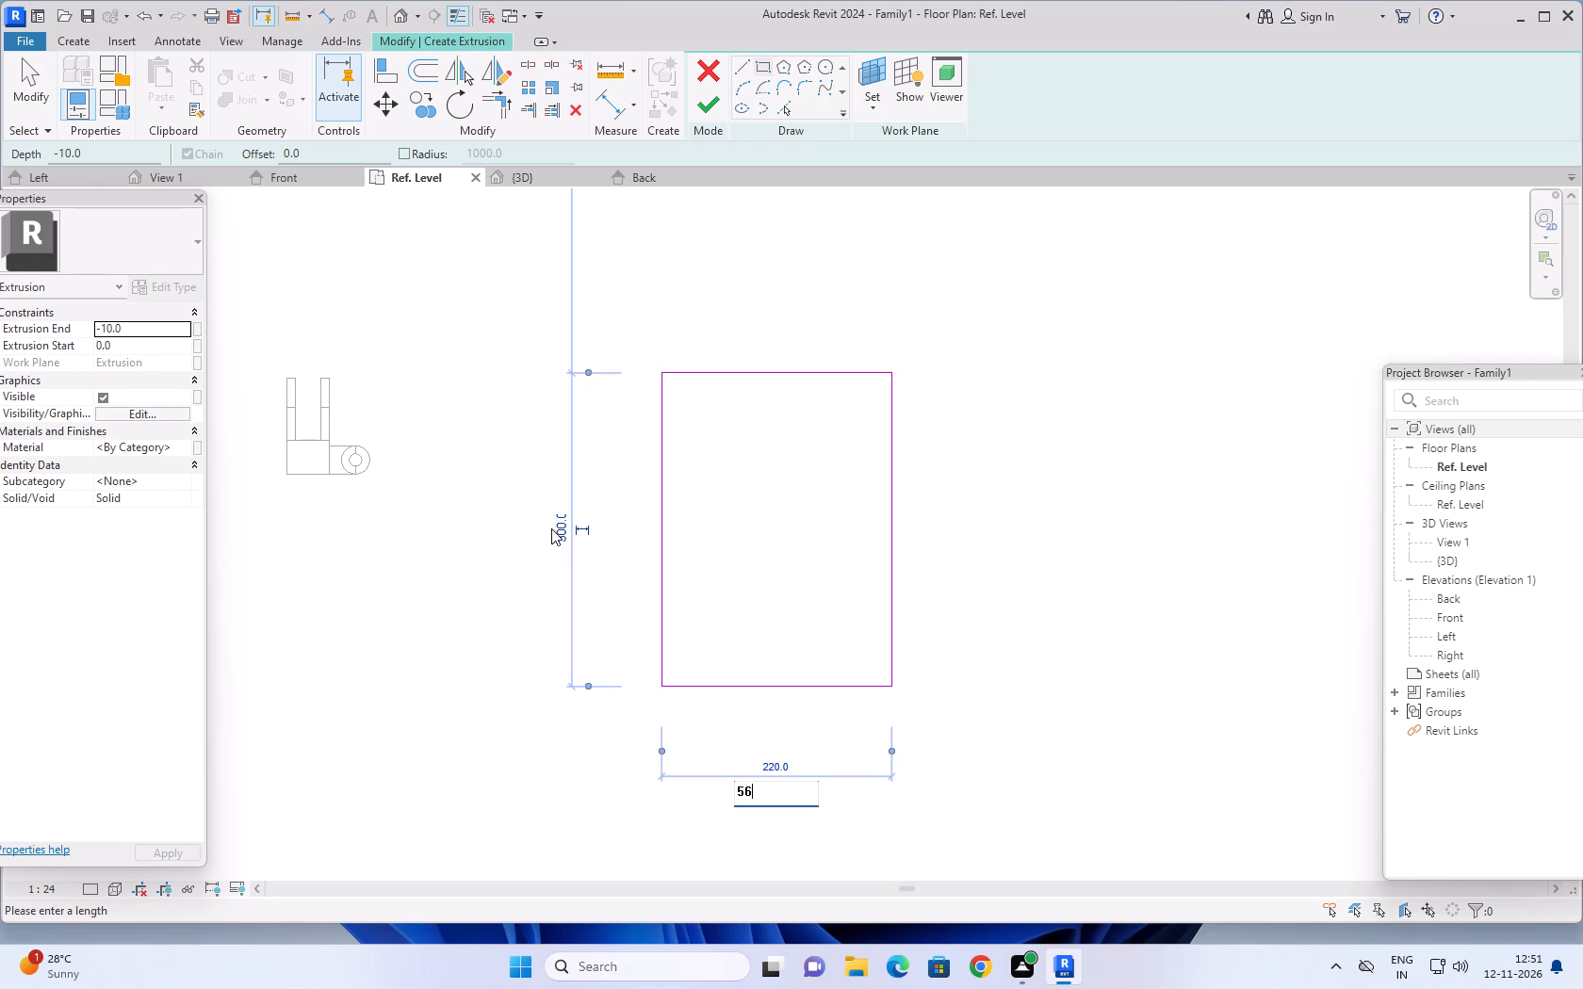
{"action": "left_click", "coordinate": [561, 528]}
{"action": "left_click", "coordinate": [561, 528]}
{"action": "left_click", "coordinate": [561, 528]}
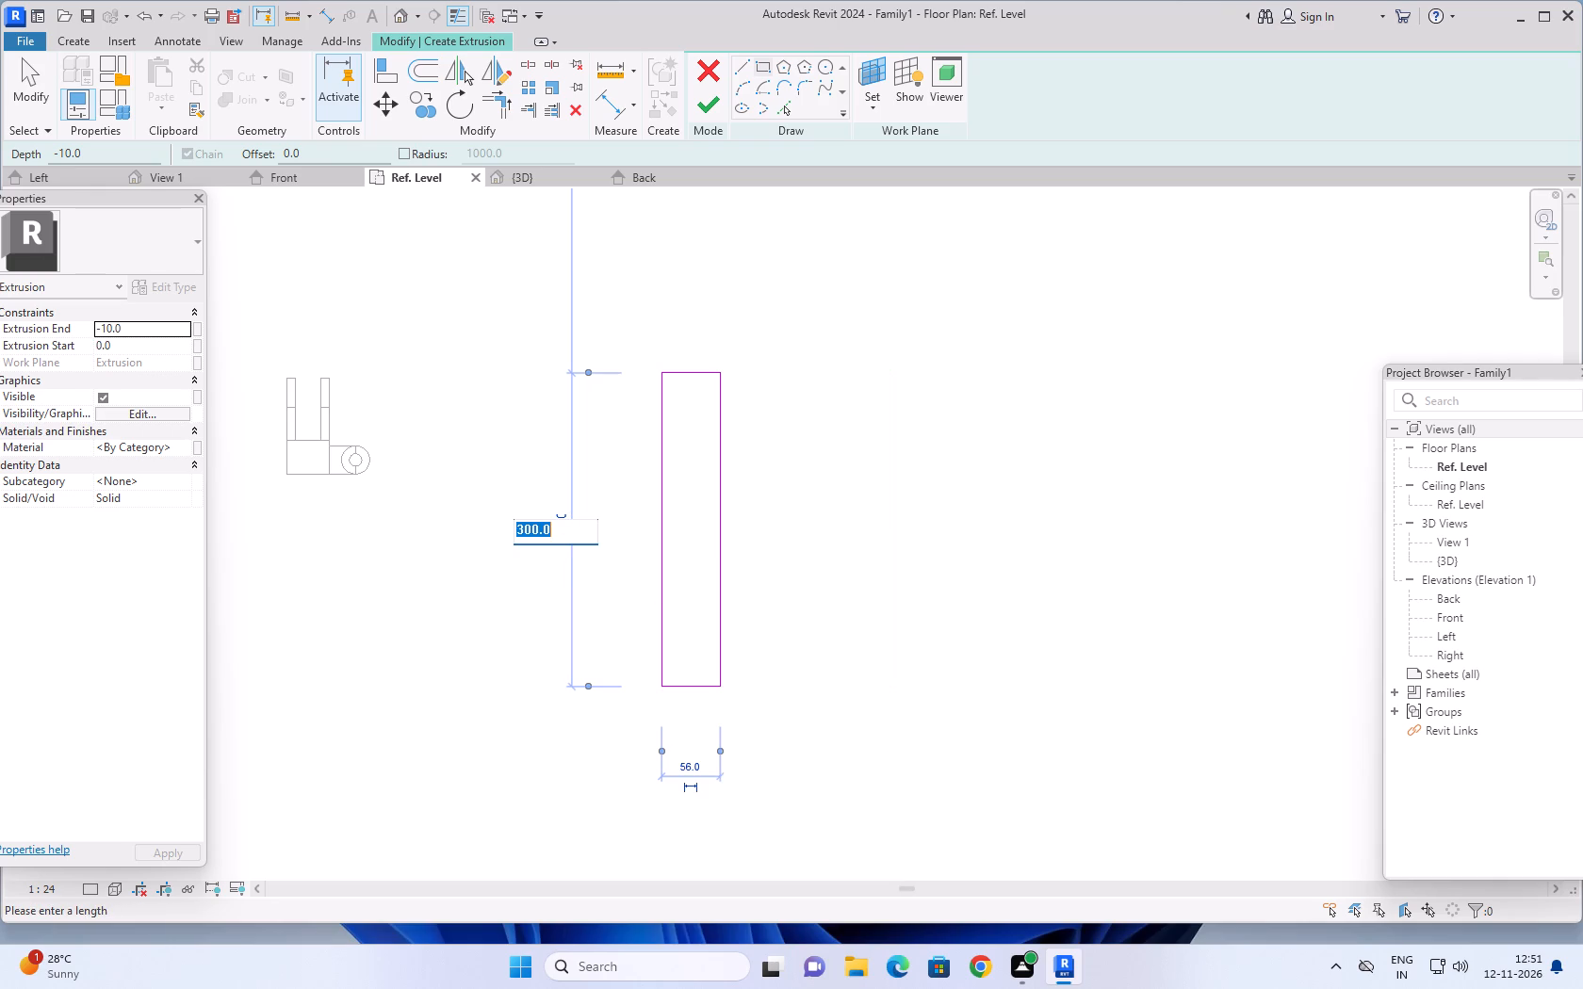
{"action": "type", "text": "90"}
{"action": "key", "text": "Return"}
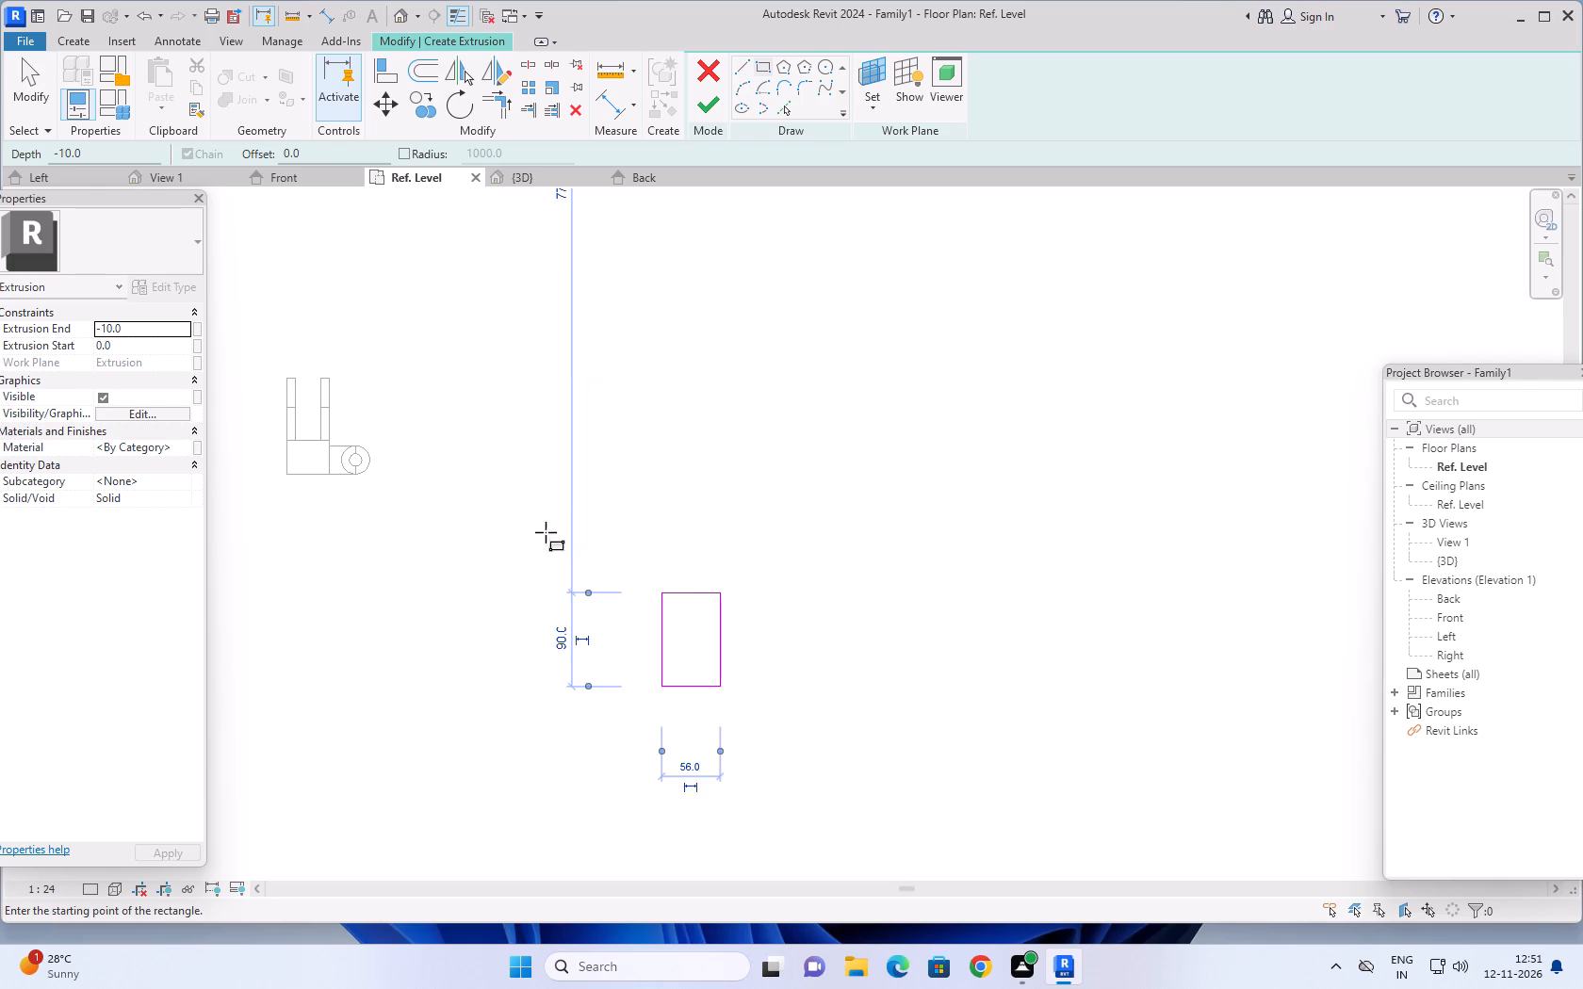
Set the extrusion end to 24 and finish the rectangular block.
{"action": "scroll", "coordinate": [698, 565], "scroll_direction": "up", "scroll_amount": 2}
{"action": "middle_click_drag", "start_coordinate": [753, 555], "coordinate": [814, 433]}
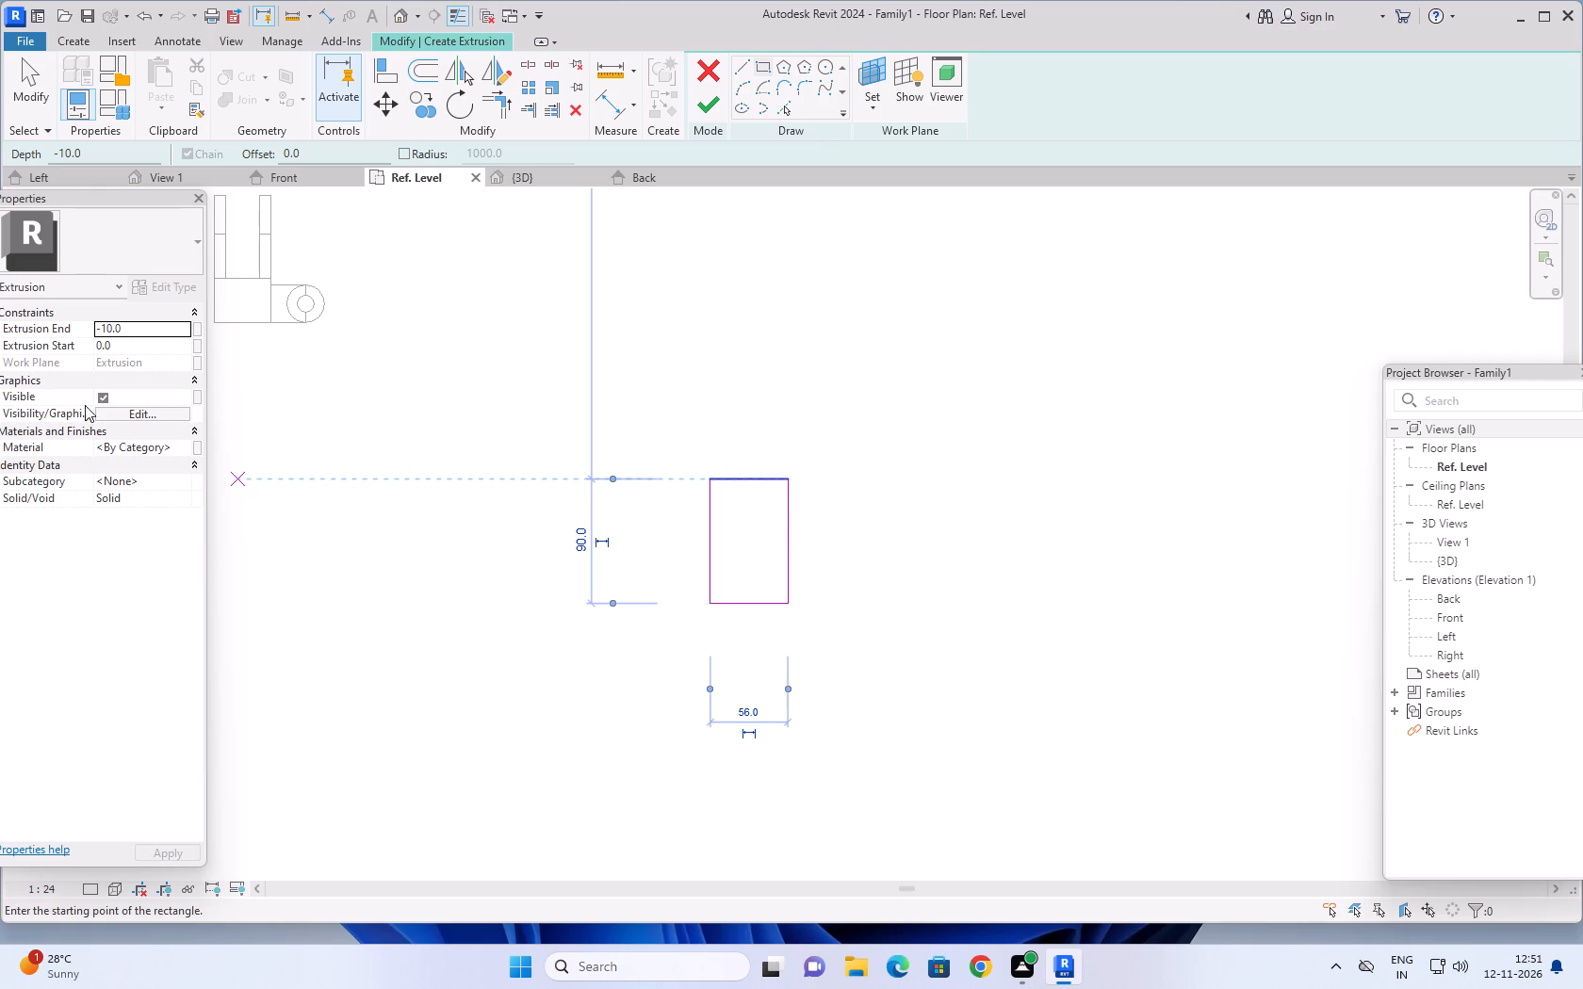
{"action": "left_click", "coordinate": [133, 328]}
{"action": "type", "text": "24"}
{"action": "key", "text": "Return"}
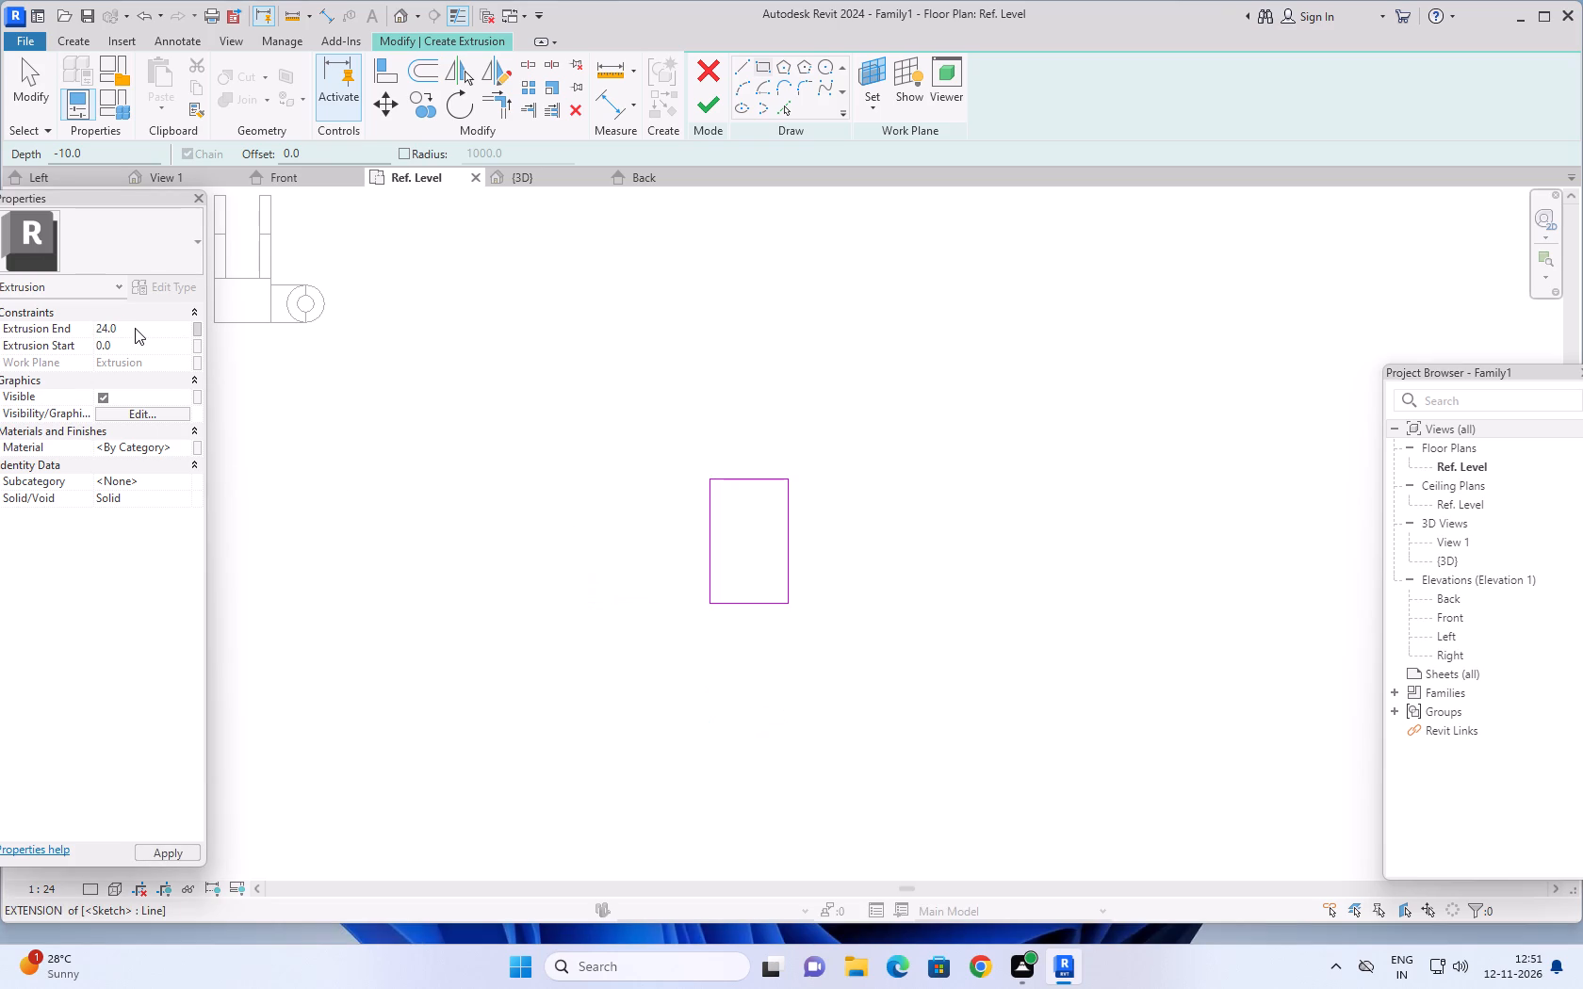
{"action": "left_click", "coordinate": [705, 110]}
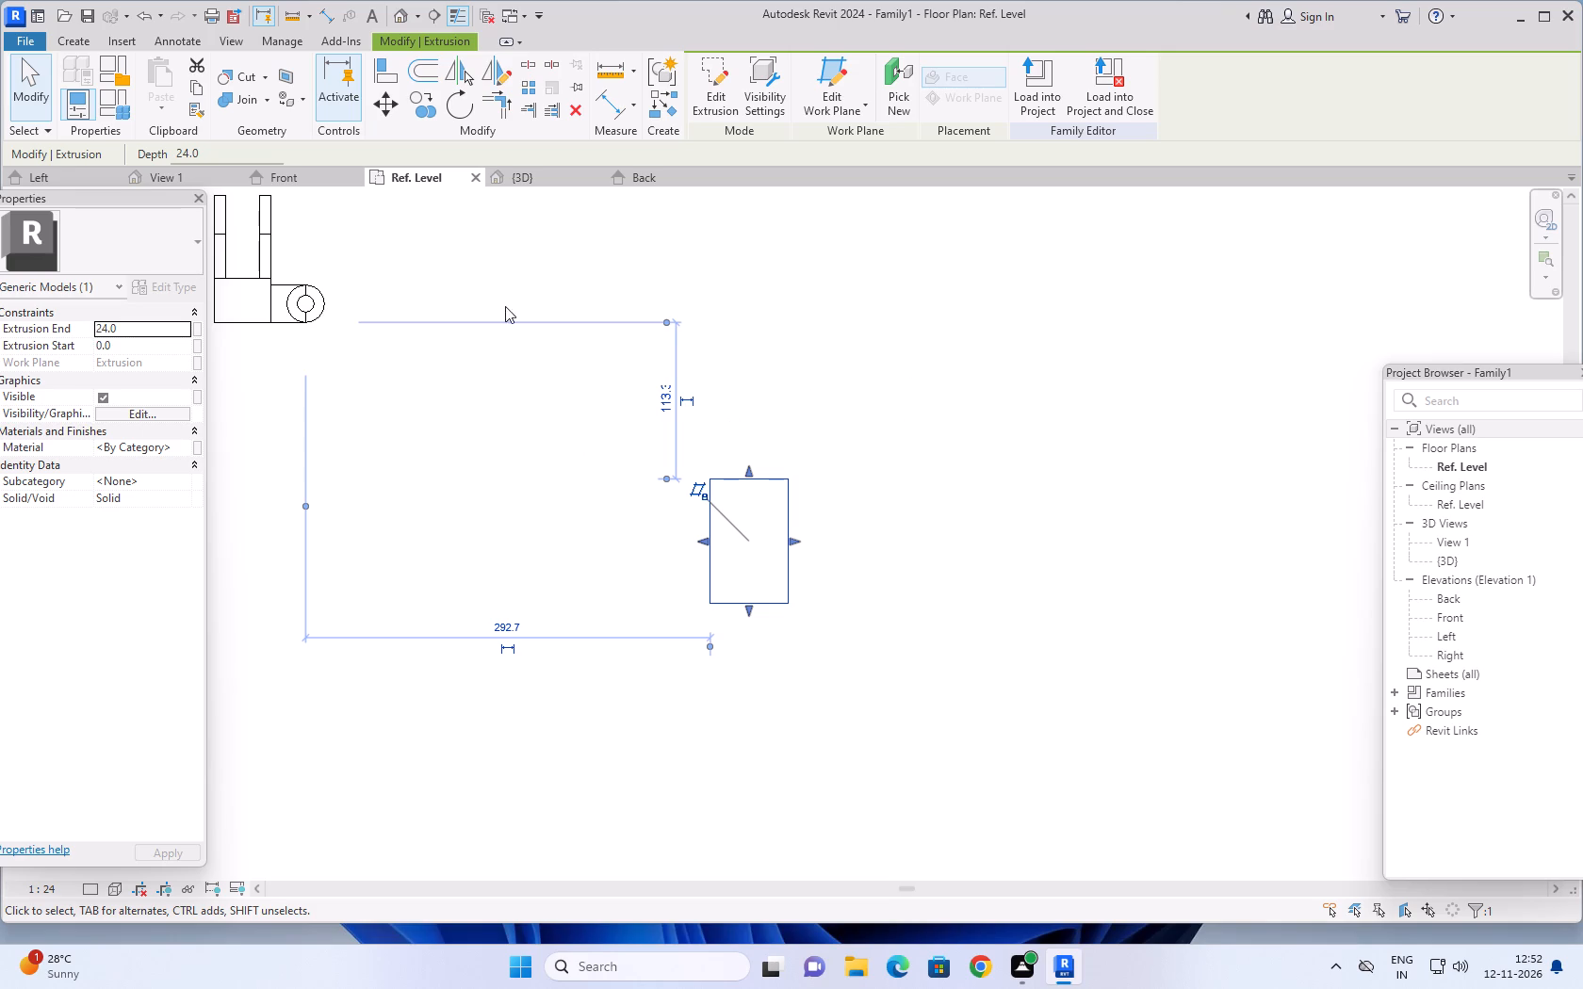
Examine the new rectangular block up close in the 3D view.
{"action": "left_click", "coordinate": [543, 180]}
{"action": "middle_click_drag", "start_coordinate": [963, 665], "coordinate": [966, 453]}
{"action": "scroll", "coordinate": [962, 643], "scroll_direction": "down", "scroll_amount": 1}
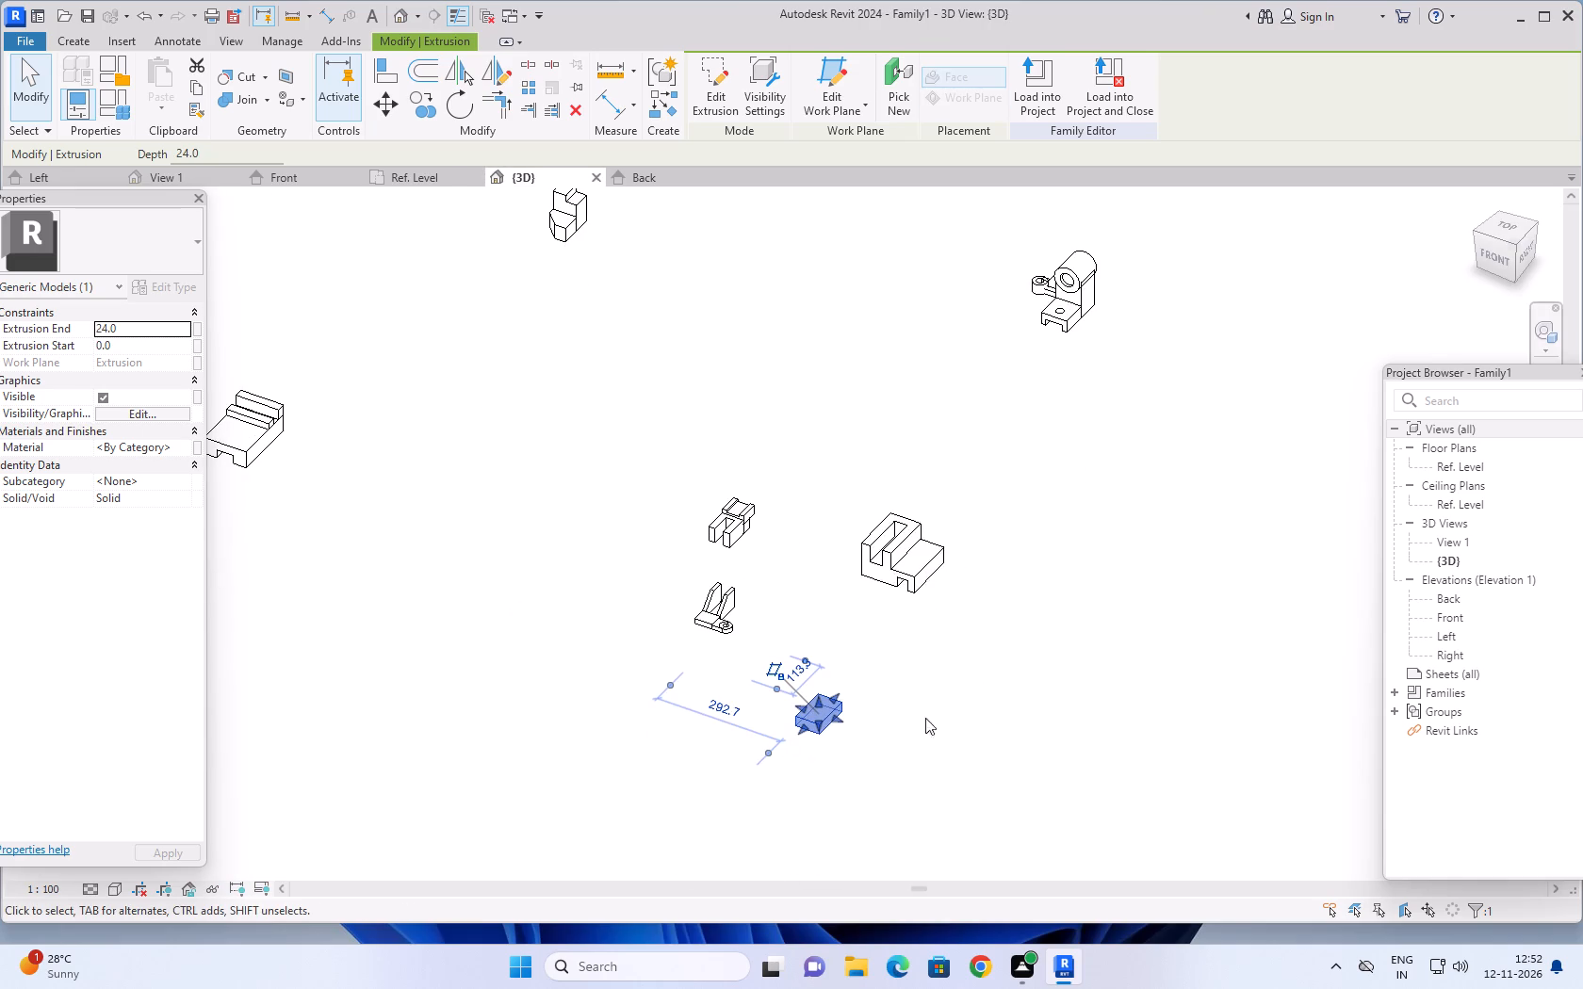
{"action": "scroll", "coordinate": [840, 786], "scroll_direction": "up", "scroll_amount": 10}
{"action": "middle_click_drag", "start_coordinate": [845, 724], "coordinate": [864, 758]}
{"action": "key", "text": "Escape"}
{"action": "scroll", "coordinate": [821, 741], "scroll_direction": "up", "scroll_amount": 5}
{"action": "middle_click_drag", "start_coordinate": [866, 694], "coordinate": [891, 747]}
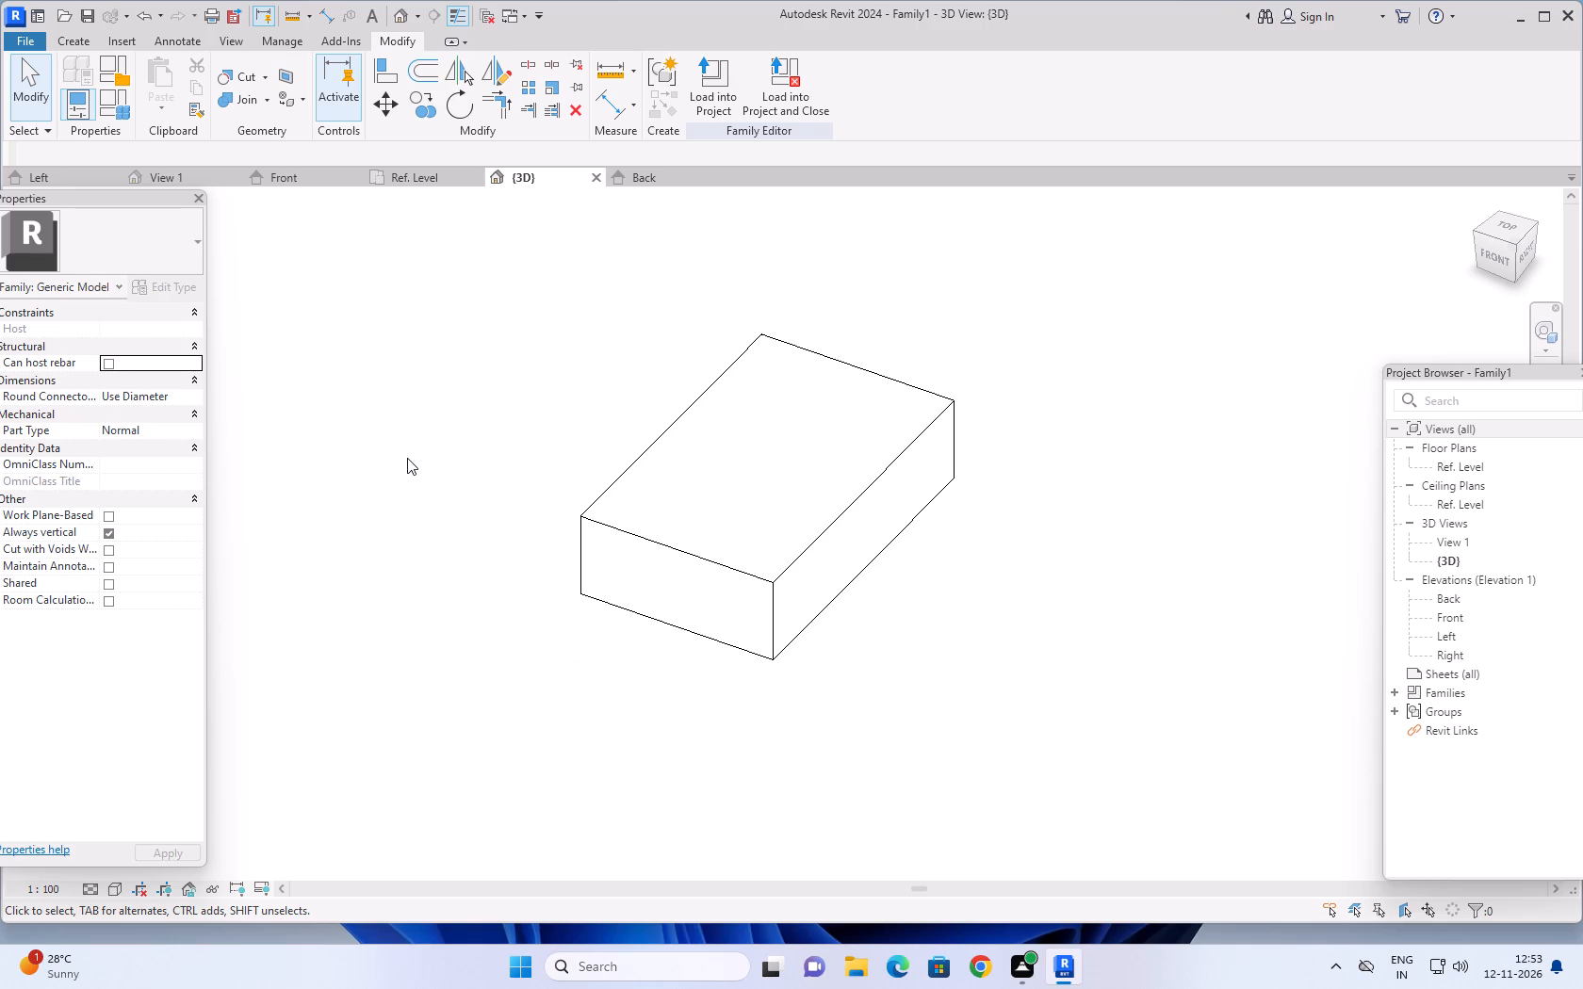
Start a void extrusion for cutting the block, dismissing the save reminder.
{"action": "left_click", "coordinate": [77, 43]}
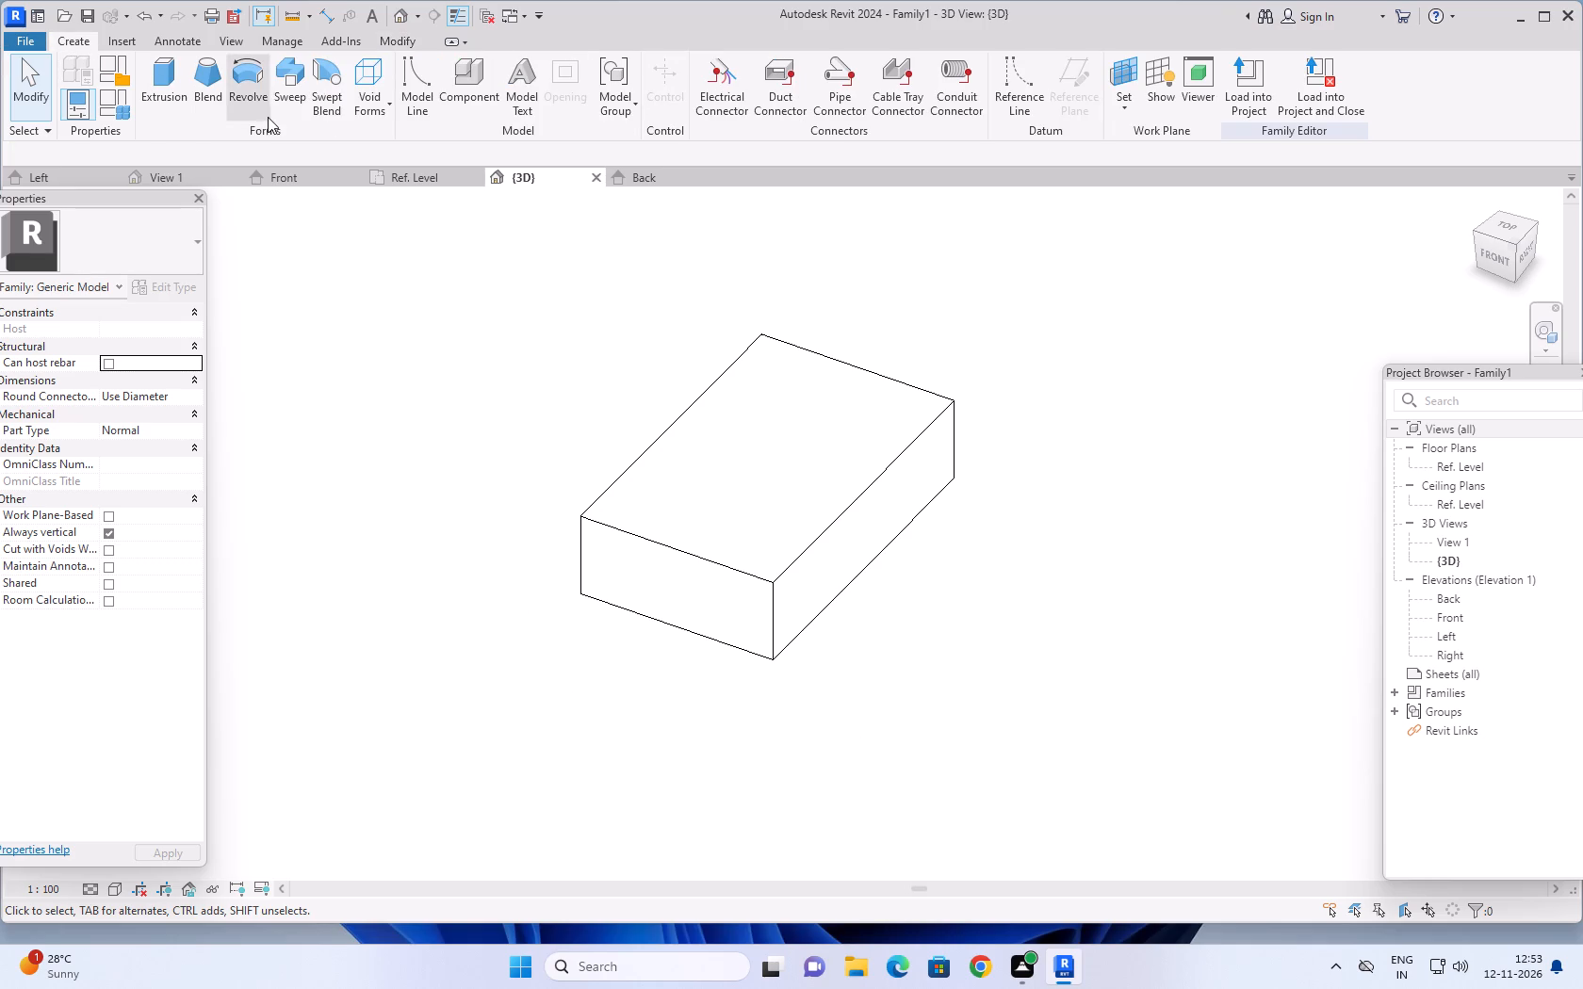
{"action": "left_click", "coordinate": [384, 105]}
{"action": "left_click", "coordinate": [408, 142]}
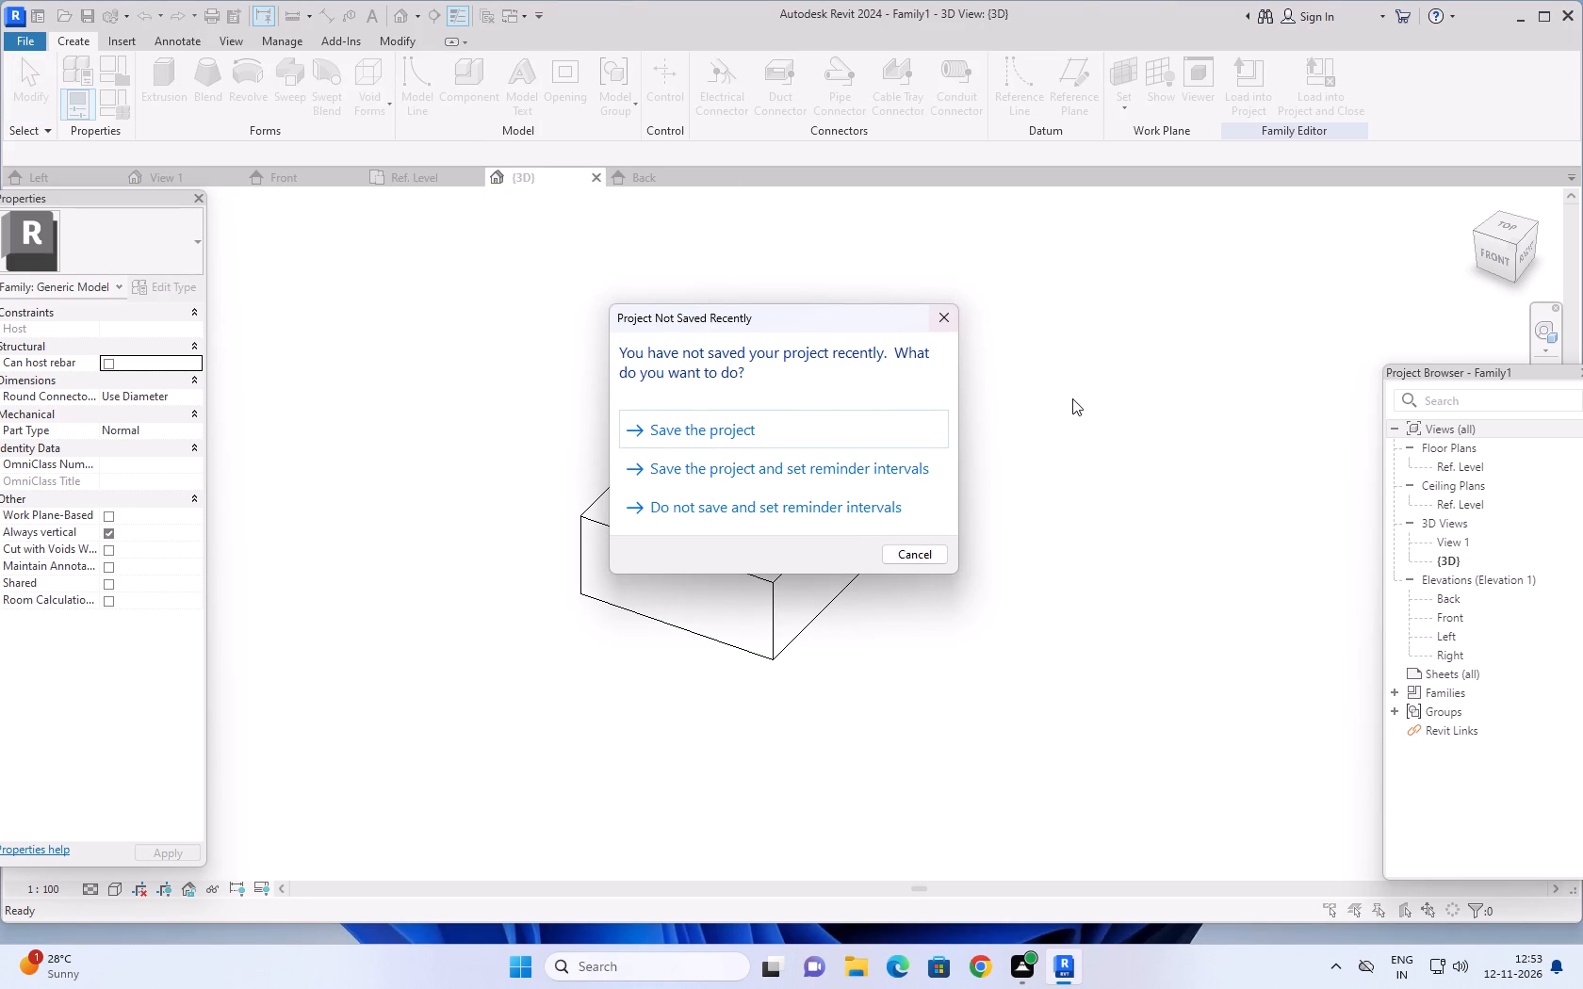
{"action": "left_click", "coordinate": [944, 315]}
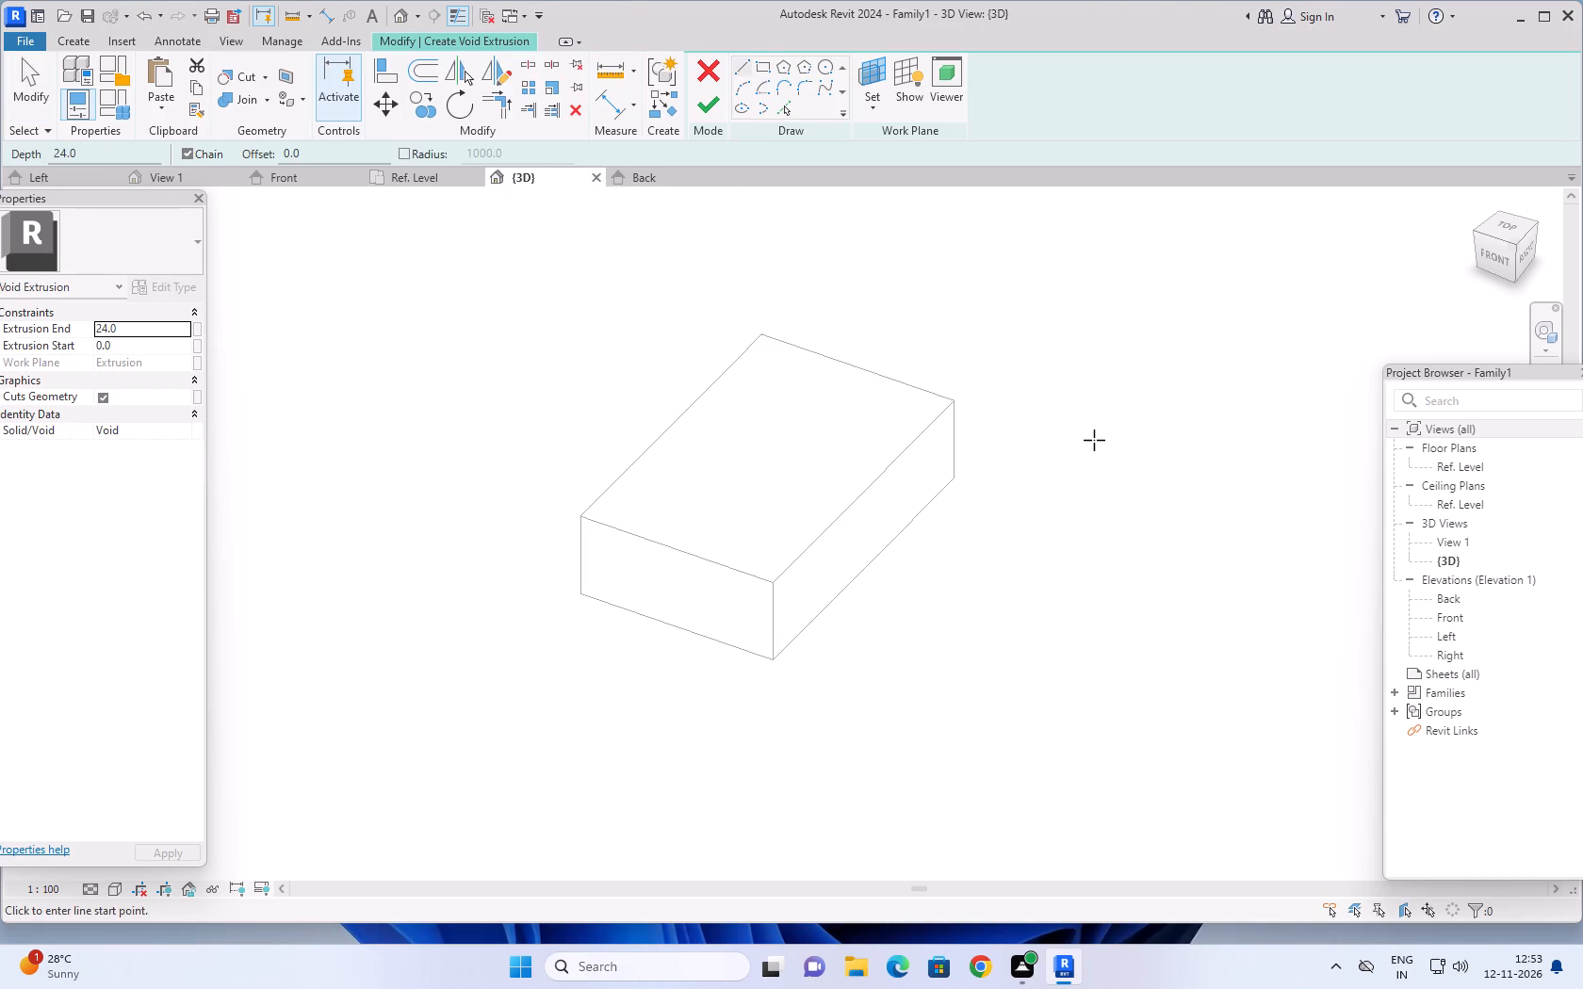
Save the family in the Documents folder under the name ISOMETRIC REVIT.
{"action": "key", "text": "ctrl+s"}
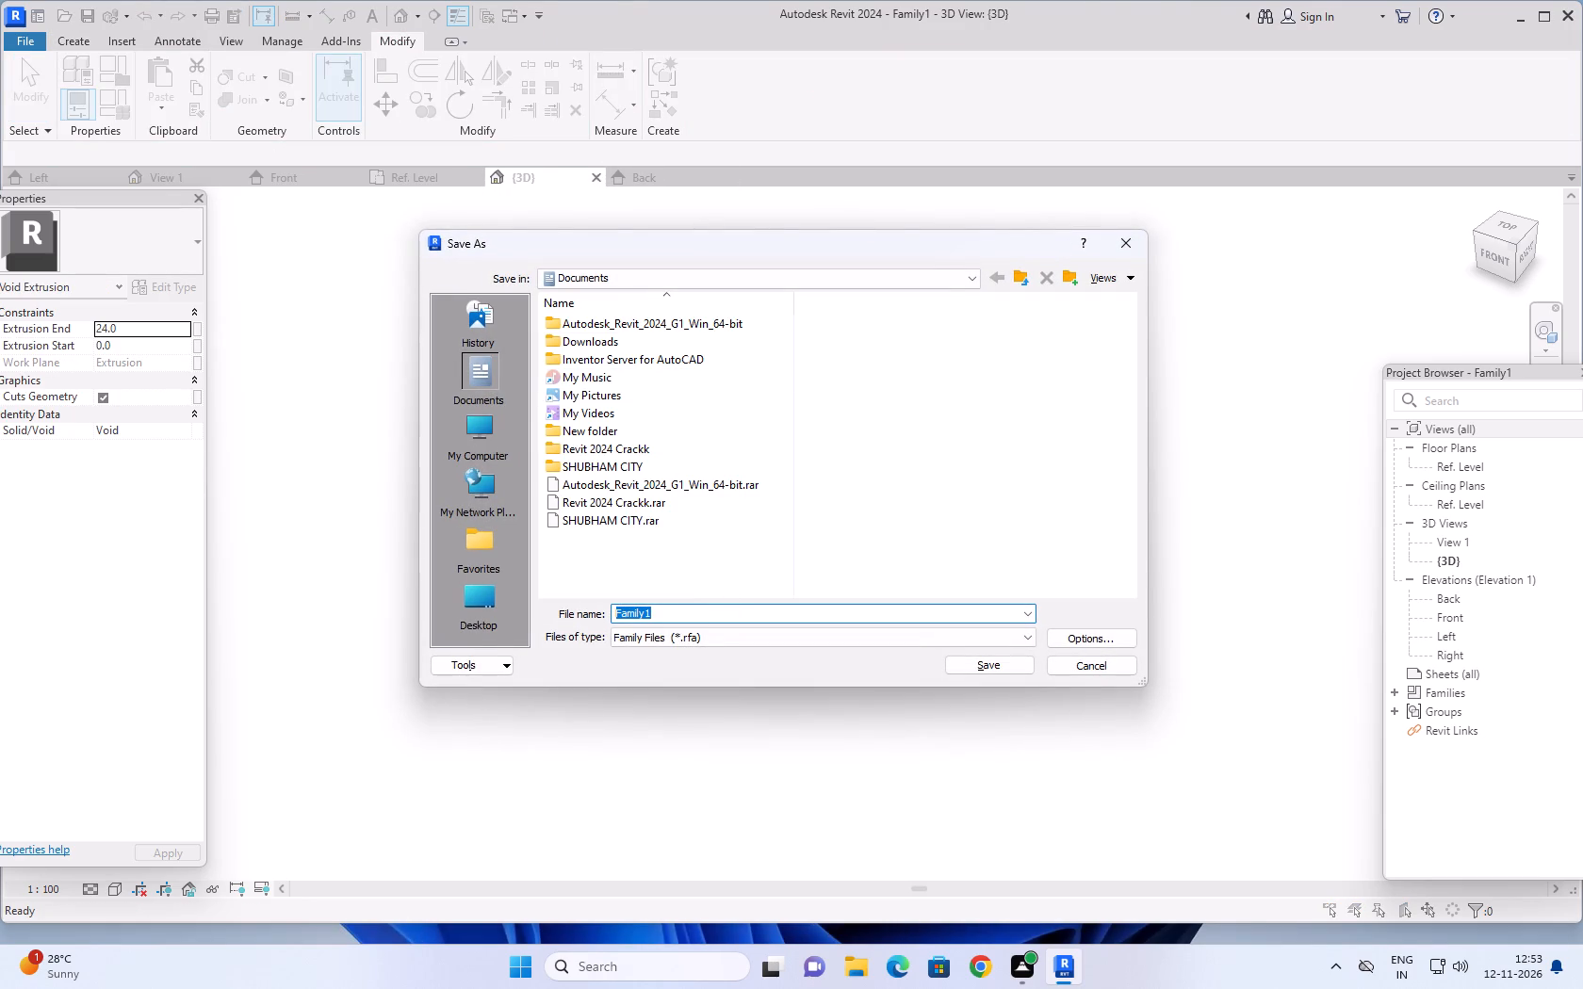
{"action": "key", "text": "BackSpace"}
{"action": "type", "text": "SIOMETRIC"}
{"action": "key", "text": "space"}
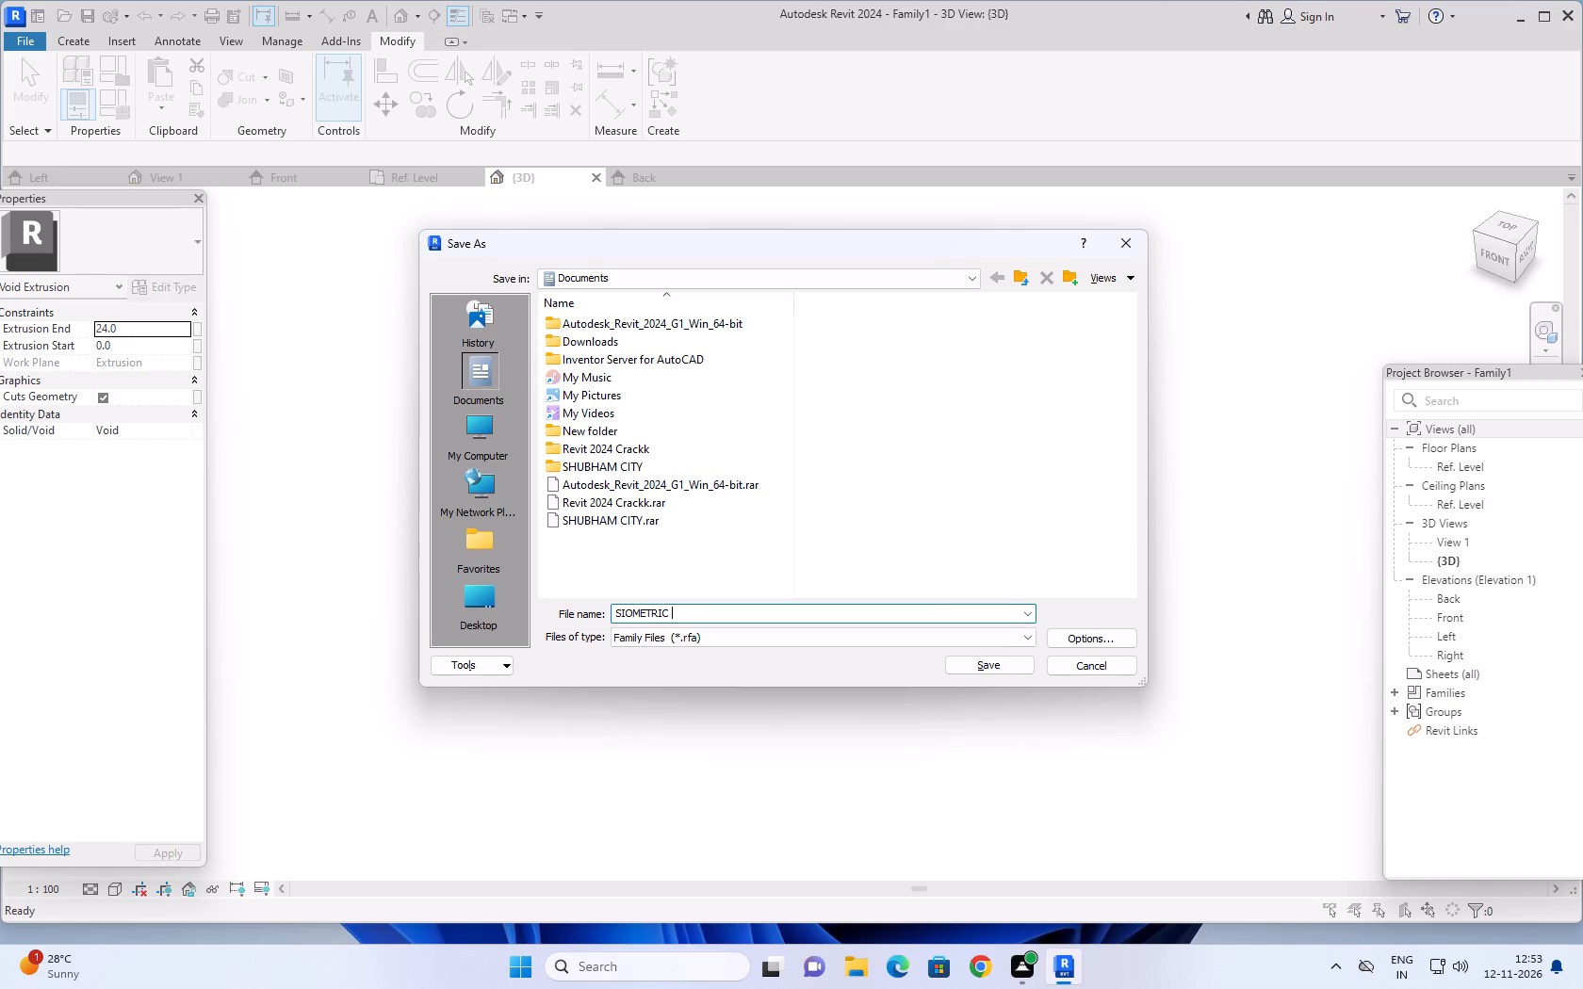
{"action": "key", "text": "BackSpace"}
{"action": "key", "text": "BackSpace"}
{"action": "key", "text": "BackSpace"}
{"action": "key", "text": "BackSpace"}
{"action": "key", "text": "BackSpace"}
{"action": "key", "text": "BackSpace"}
{"action": "key", "text": "BackSpace"}
{"action": "key", "text": "BackSpace"}
{"action": "key", "text": "BackSpace"}
{"action": "key", "text": "BackSpace"}
{"action": "key", "text": "BackSpace"}
{"action": "key", "text": "BackSpace"}
{"action": "key", "text": "BackSpace"}
{"action": "key", "text": "BackSpace"}
{"action": "key", "text": "BackSpace"}
{"action": "key", "text": "BackSpace"}
{"action": "key", "text": "BackSpace"}
{"action": "key", "text": "BackSpace"}
{"action": "type", "text": "ISOMETRIC"}
{"action": "key", "text": "space"}
{"action": "type", "text": "REVIT"}
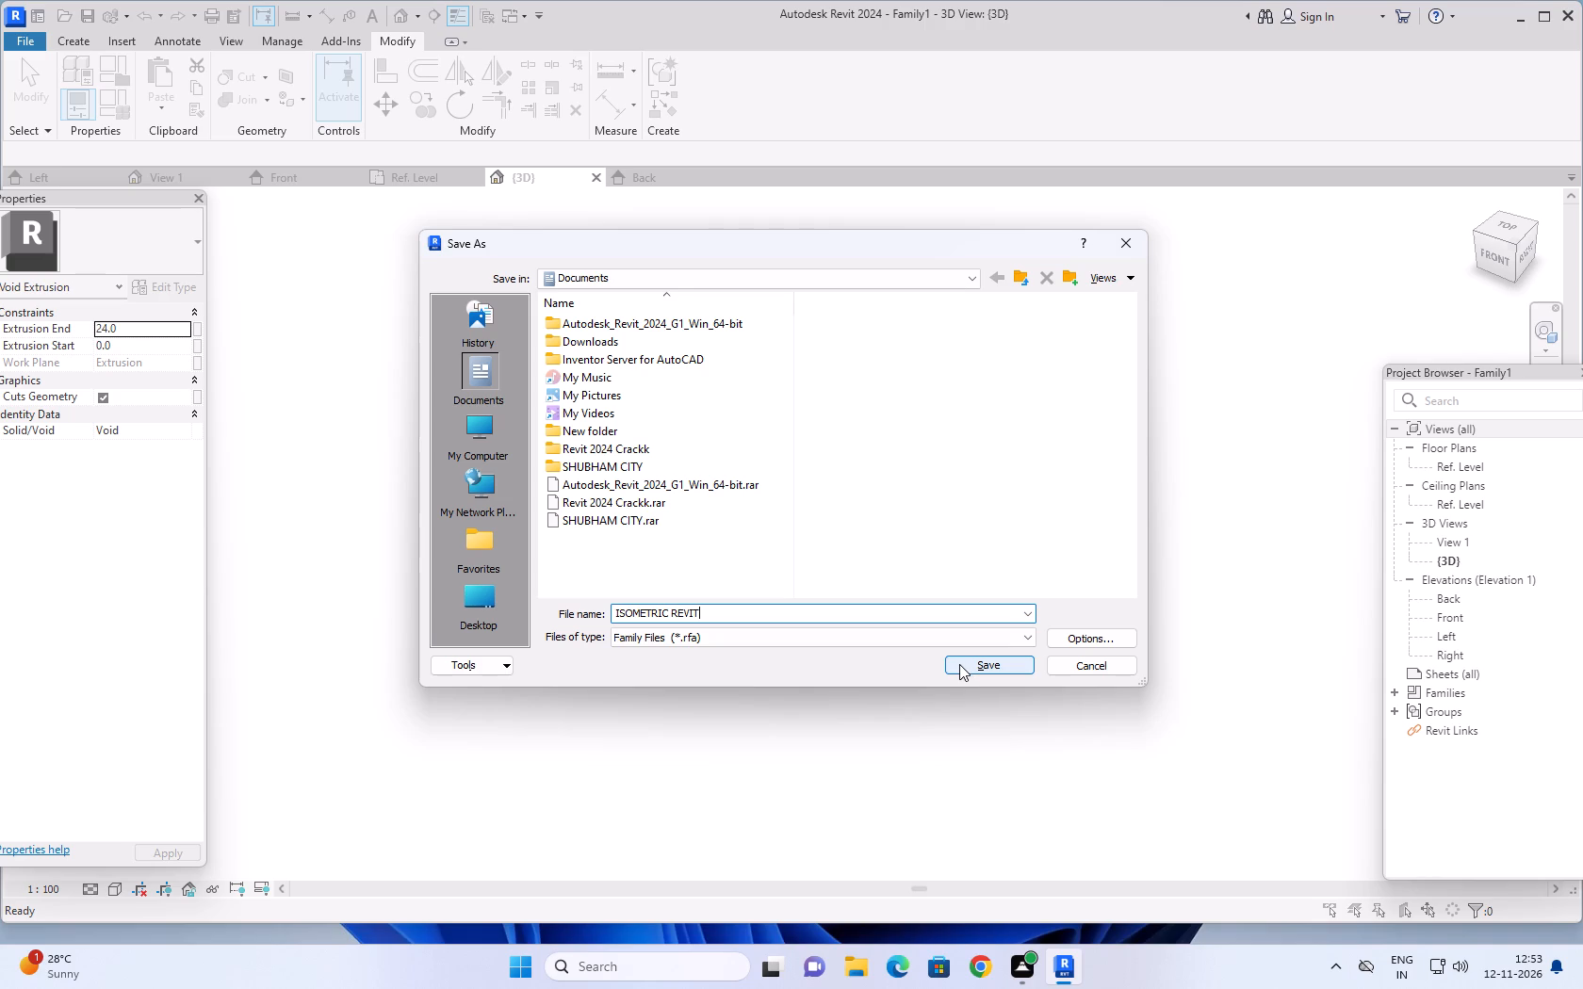
{"action": "left_click", "coordinate": [967, 663]}
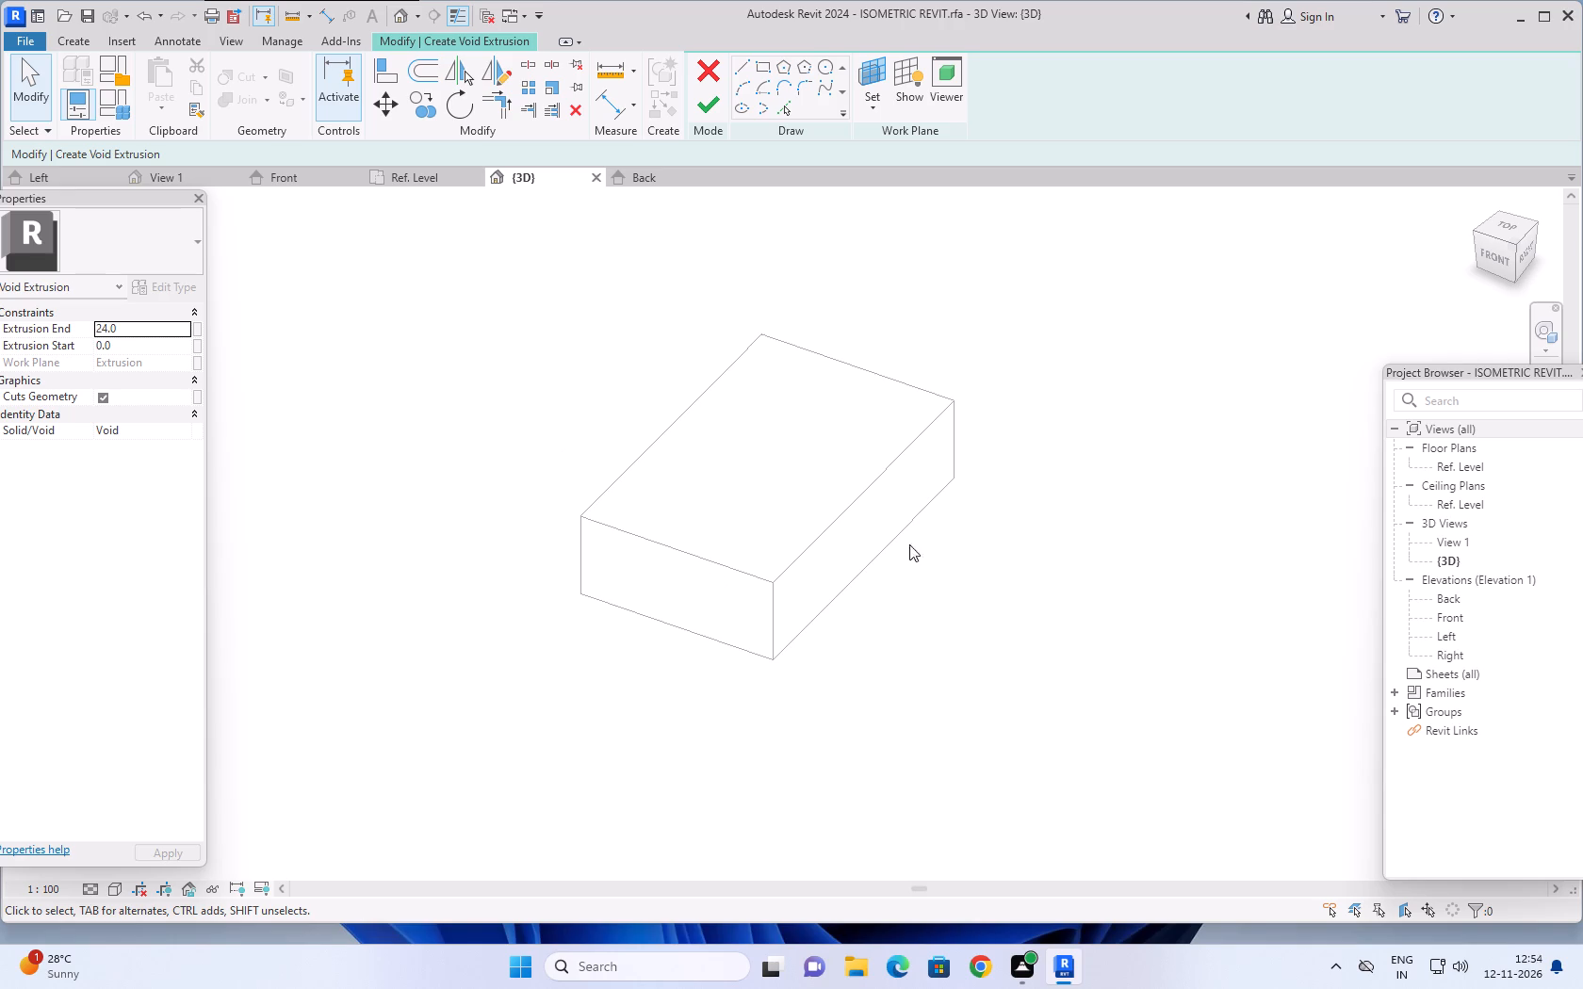
Set the front face of the block as the work plane for the void sketch.
{"action": "middle_click_drag", "start_coordinate": [985, 560], "coordinate": [1030, 519]}
{"action": "middle_click_drag", "start_coordinate": [987, 572], "coordinate": [978, 522]}
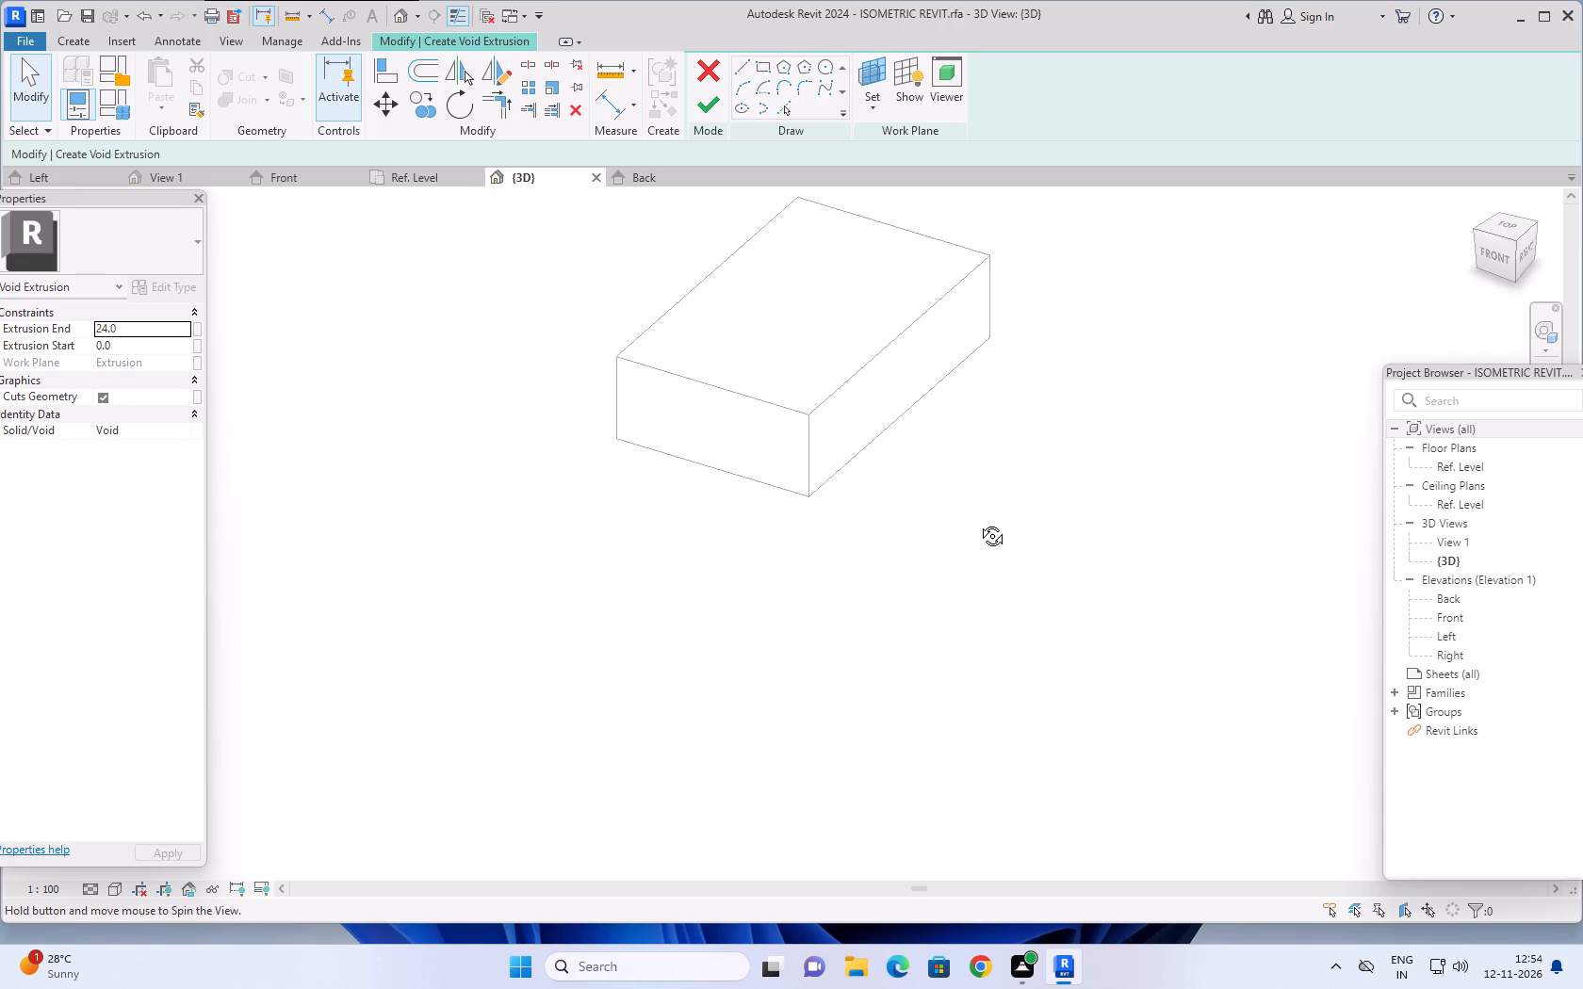
{"action": "middle_click_drag", "start_coordinate": [978, 522], "coordinate": [977, 610]}
{"action": "left_click", "coordinate": [874, 108]}
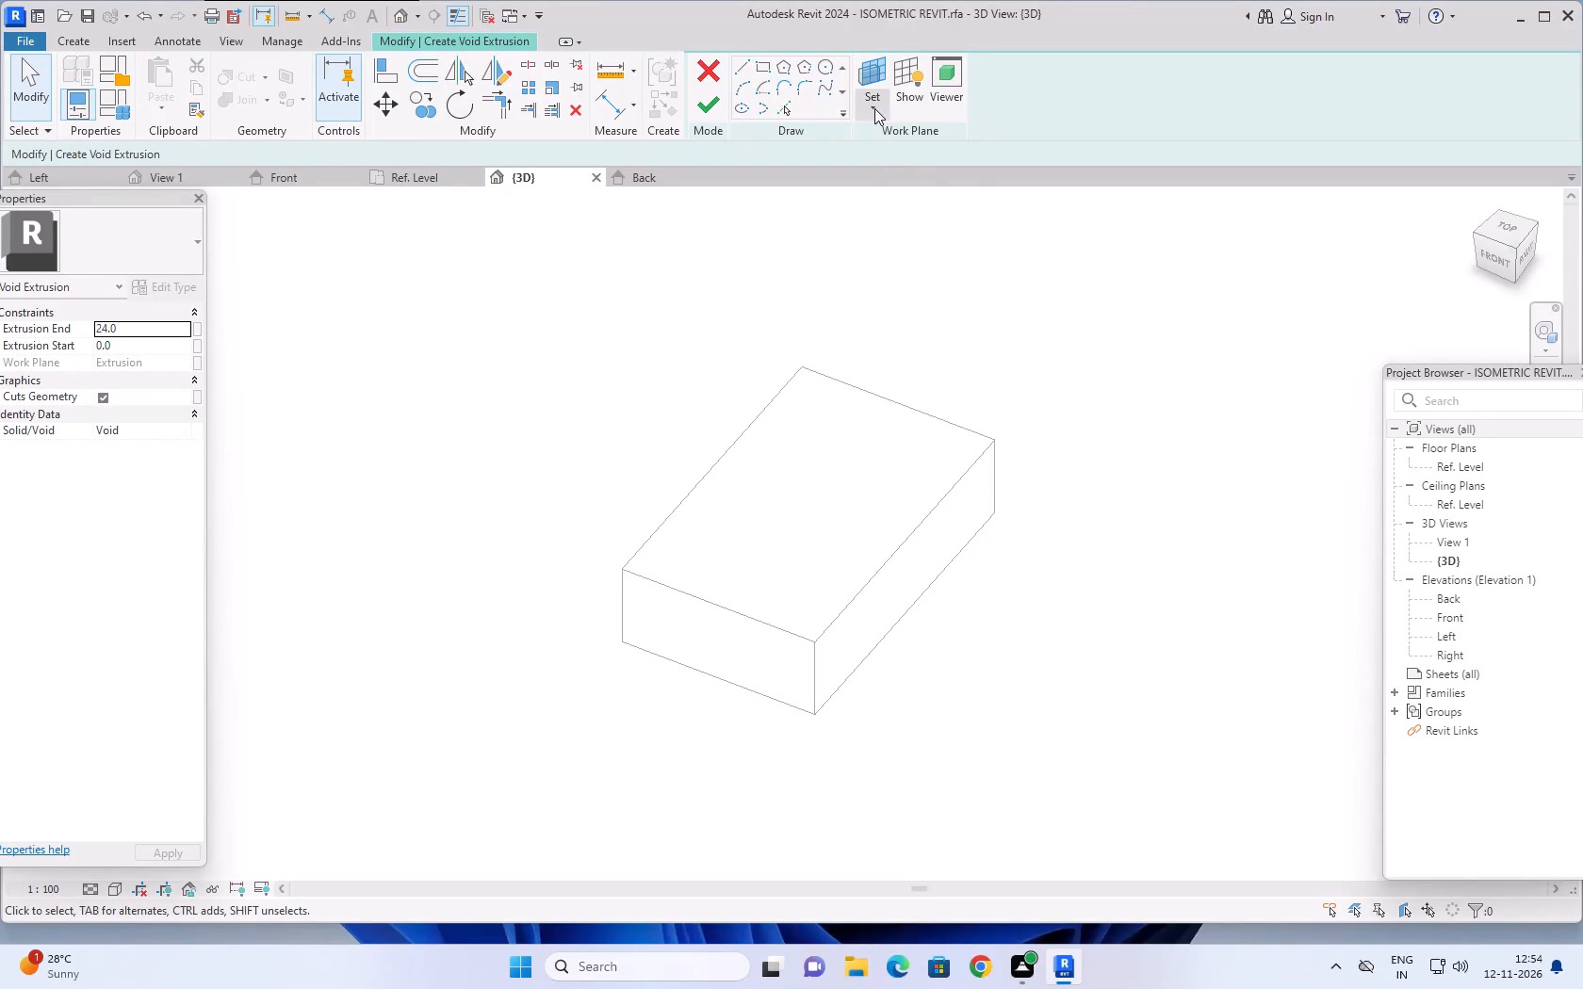
{"action": "left_click", "coordinate": [900, 175]}
{"action": "left_click", "coordinate": [722, 654]}
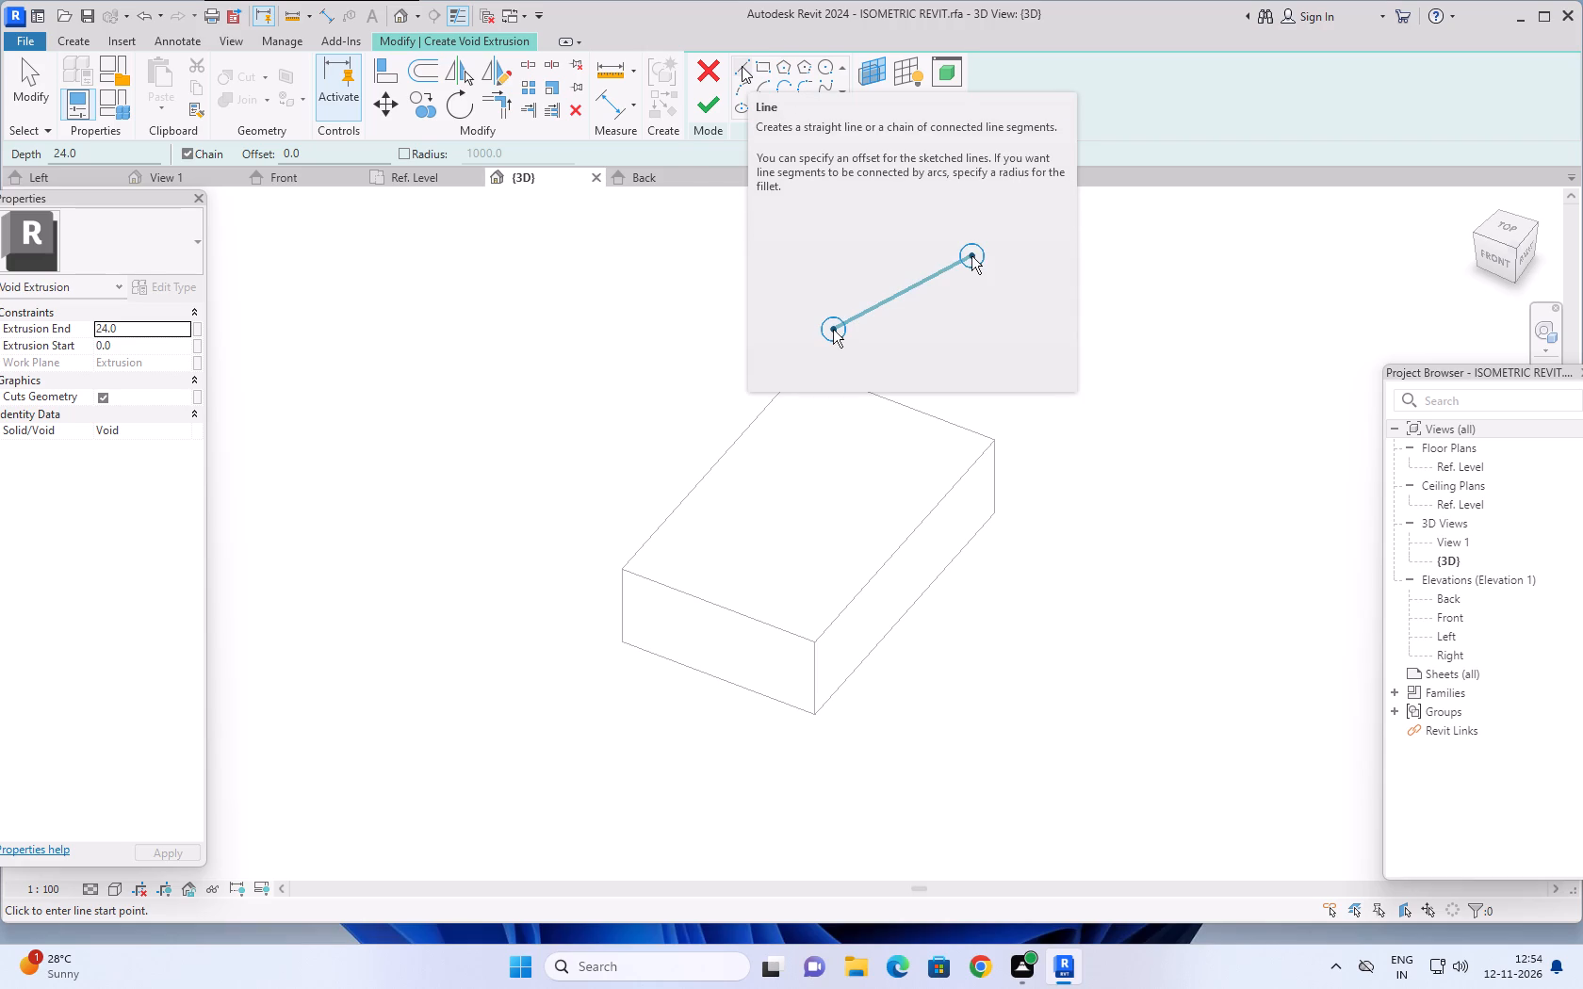
Sketch an 8 long construction line from the front face's upper-left corner along its top edge.
{"action": "left_click", "coordinate": [741, 65]}
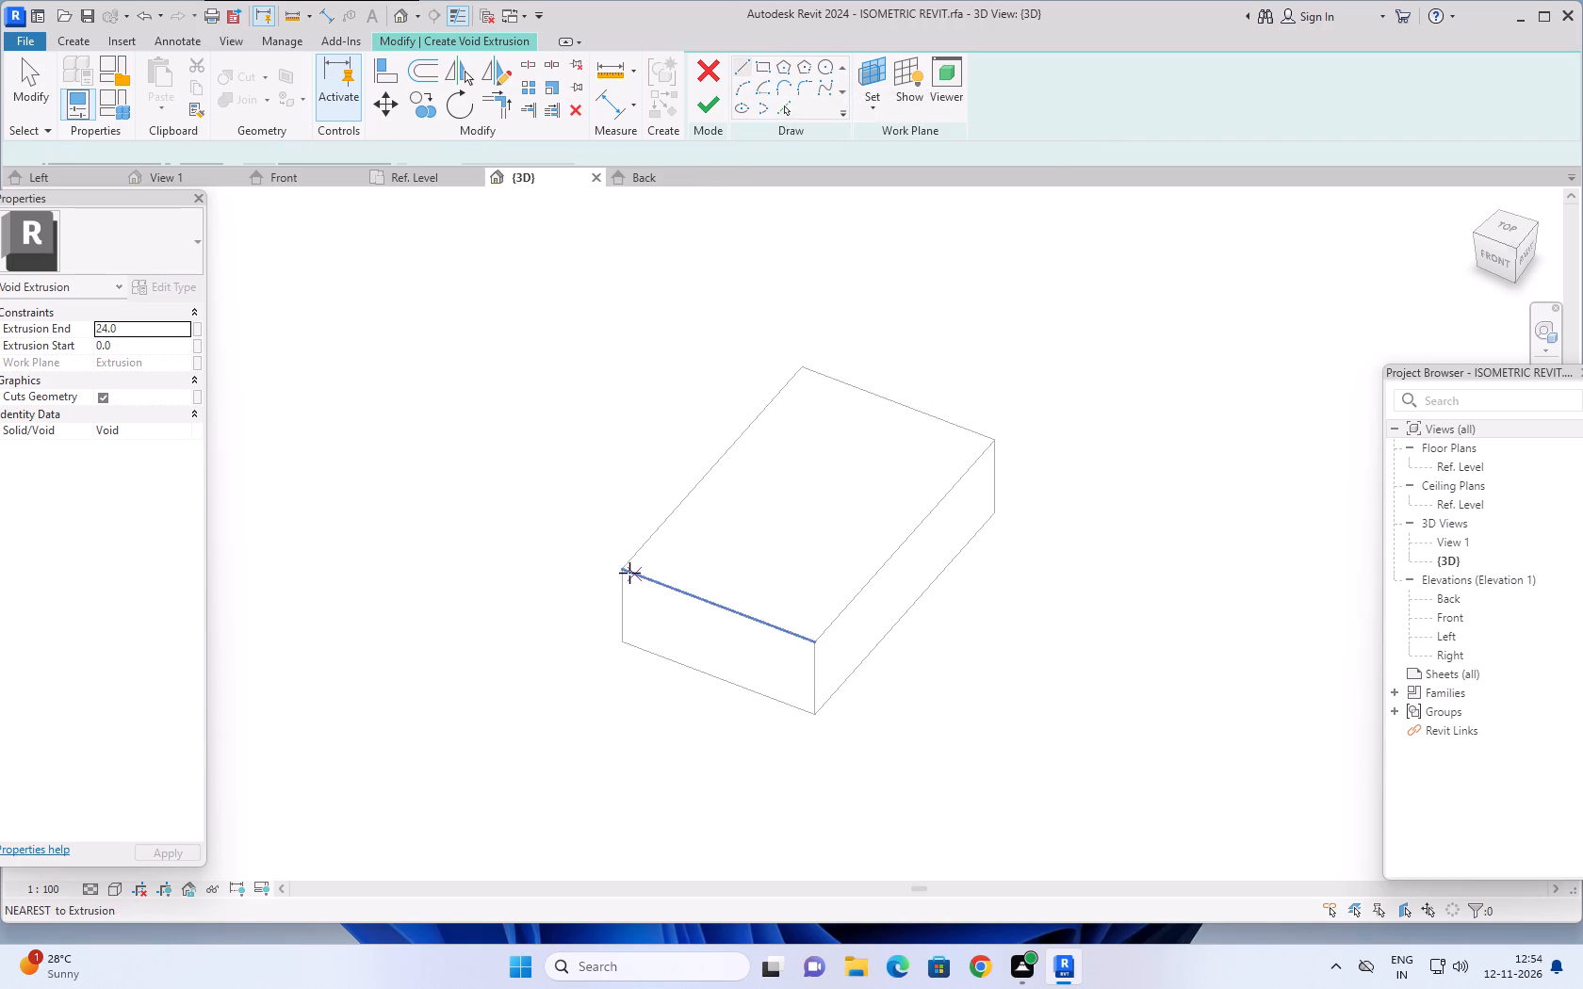
{"action": "left_click", "coordinate": [620, 567]}
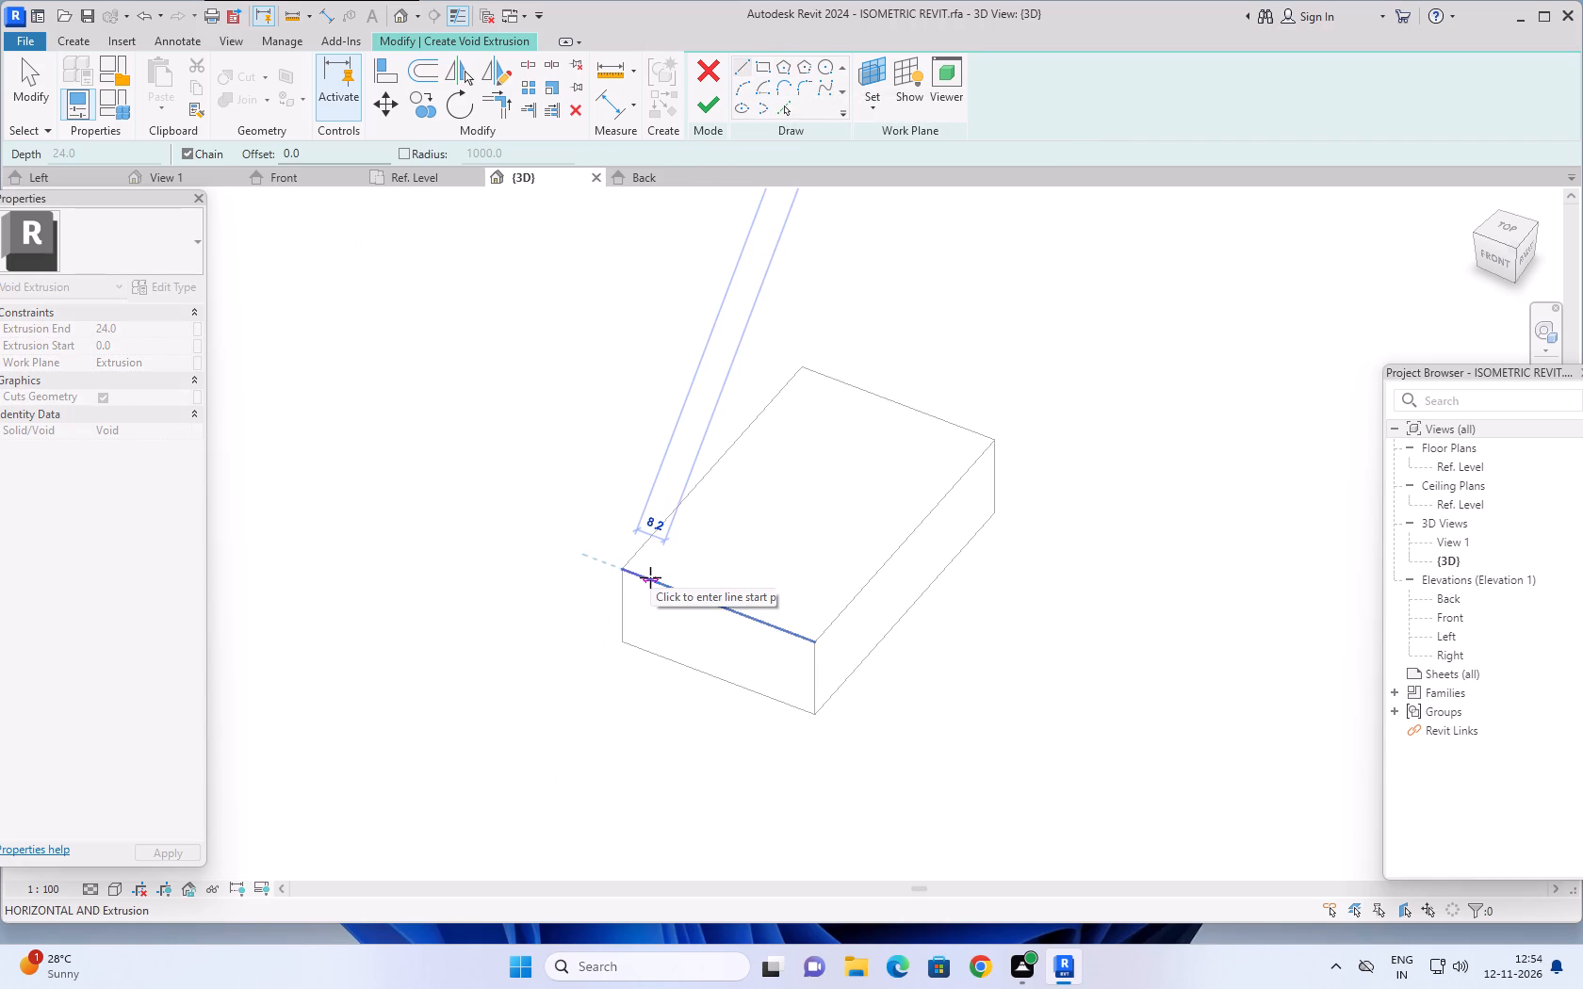
{"action": "key", "text": "8"}
{"action": "key", "text": "Return"}
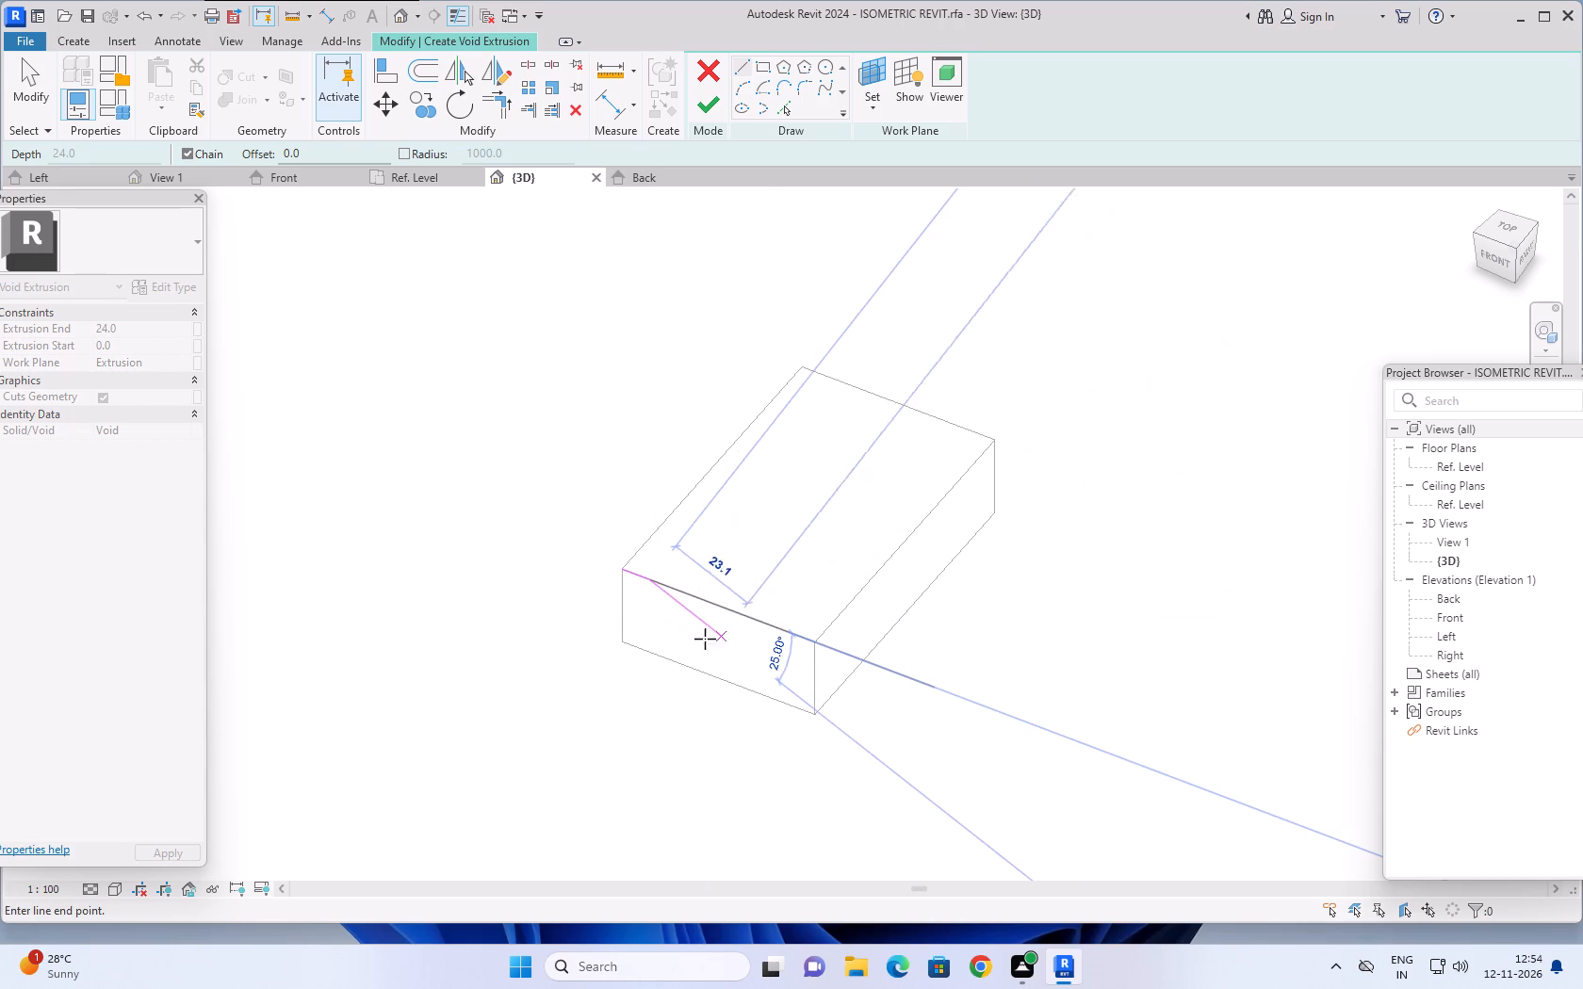
Sketch a downward semicircular arc with a 32 chord and 16 radius from the line's end along the top edge.
{"action": "left_click", "coordinate": [740, 87]}
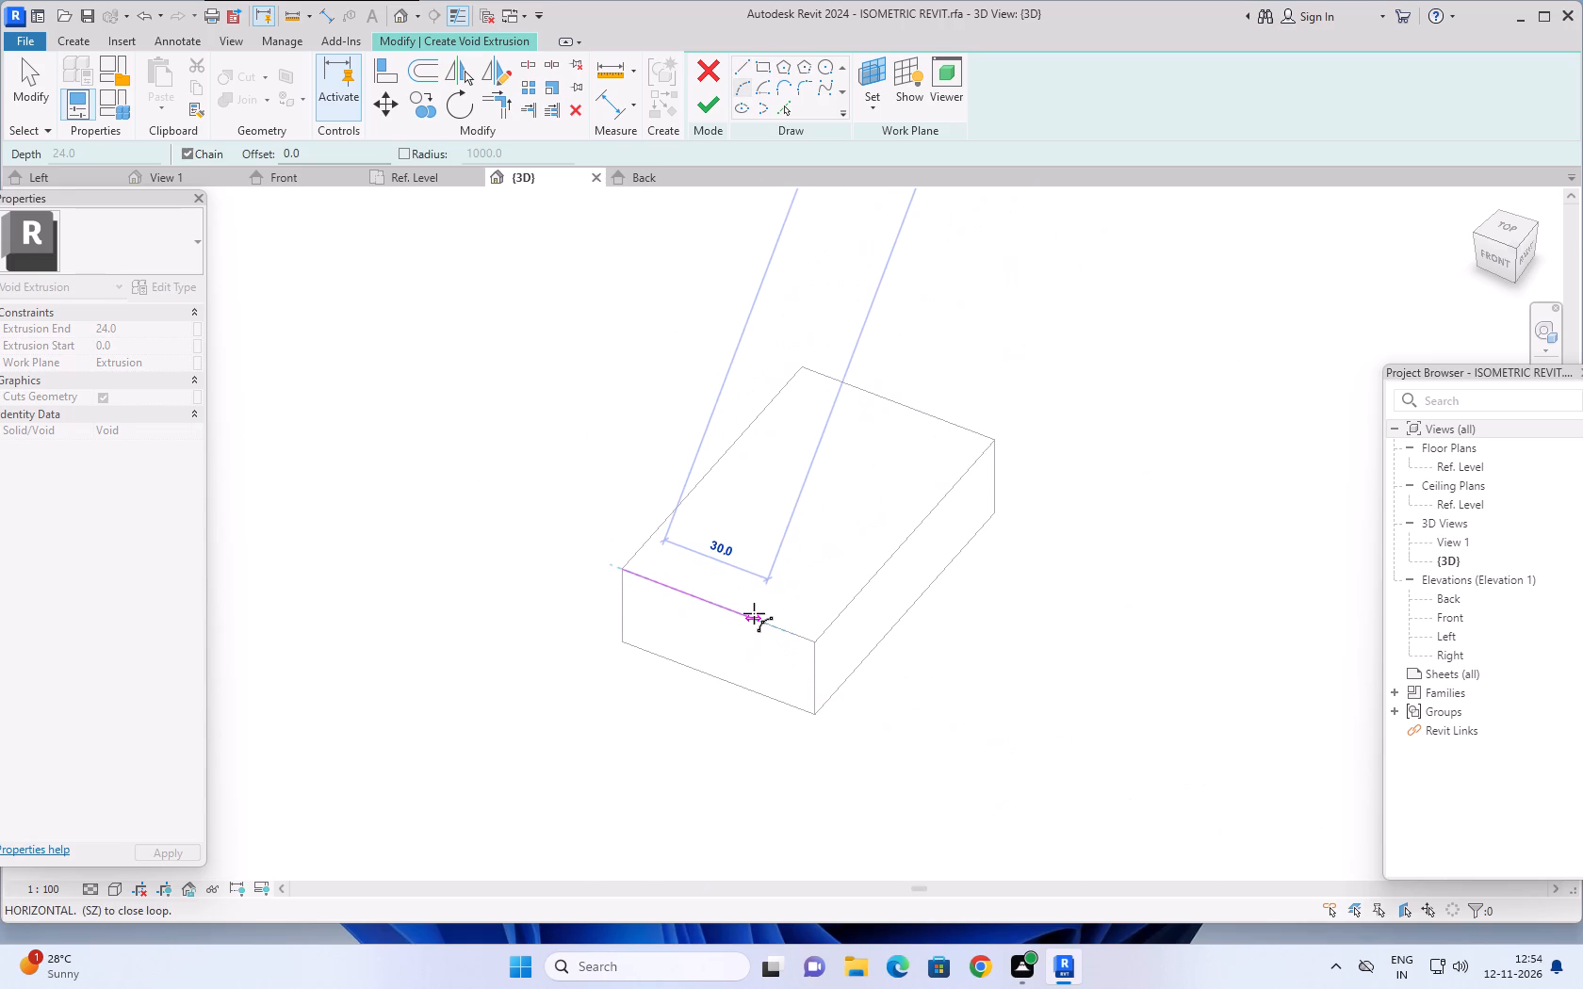
{"action": "type", "text": "32"}
{"action": "key", "text": "Return"}
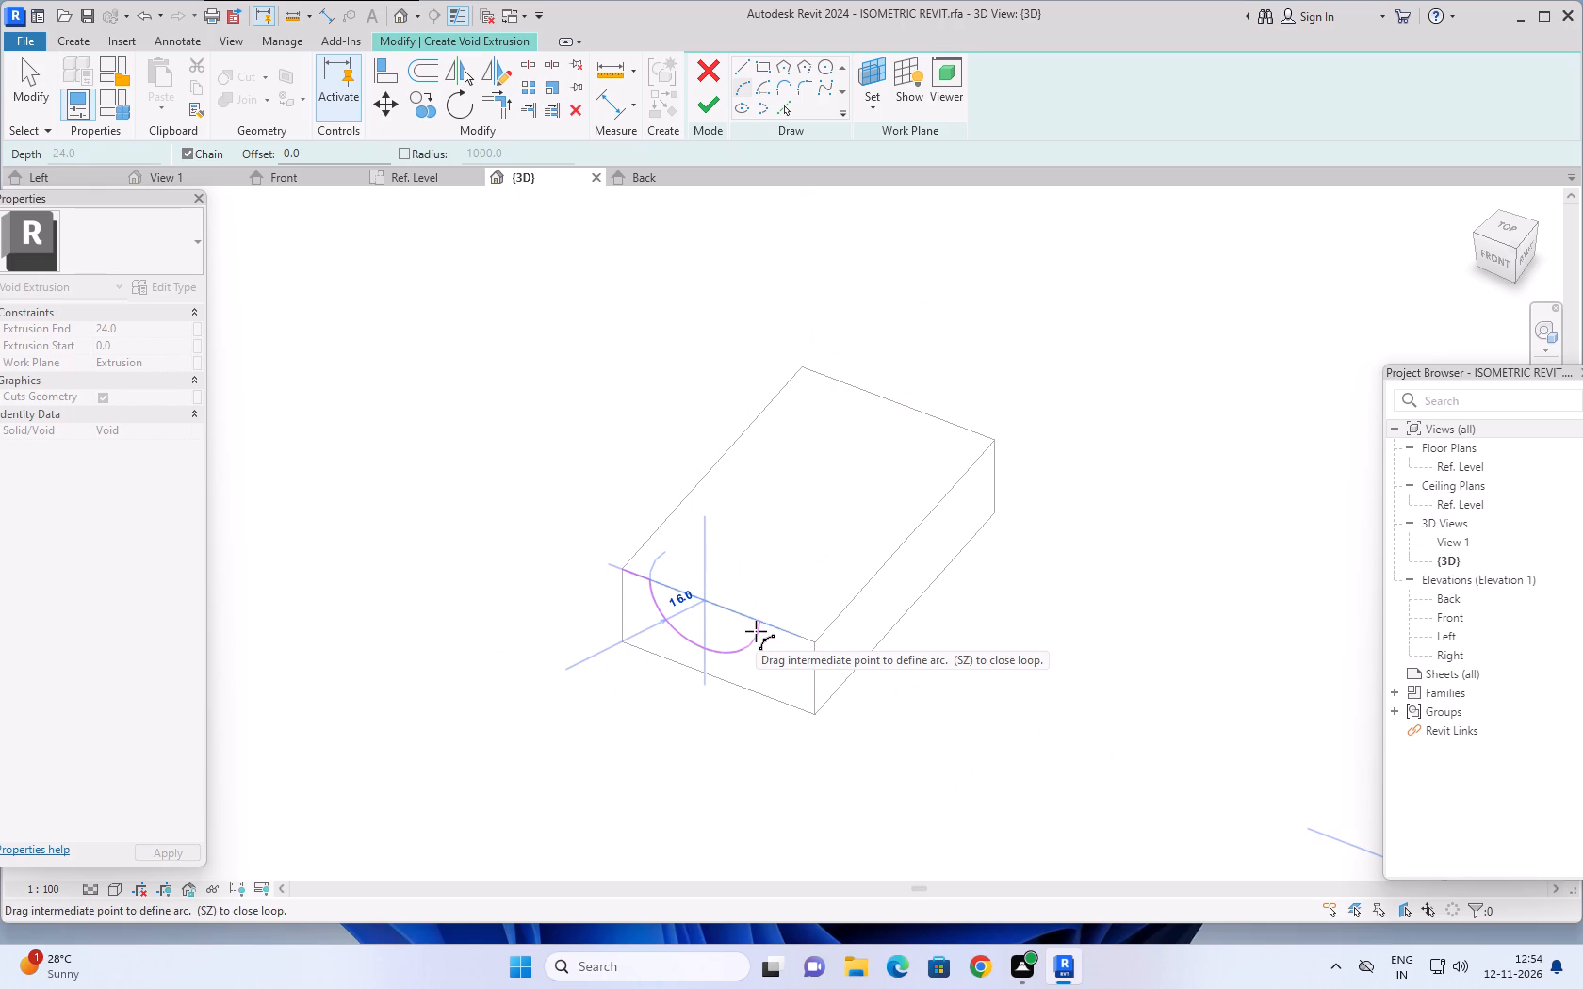
{"action": "left_click", "coordinate": [756, 631]}
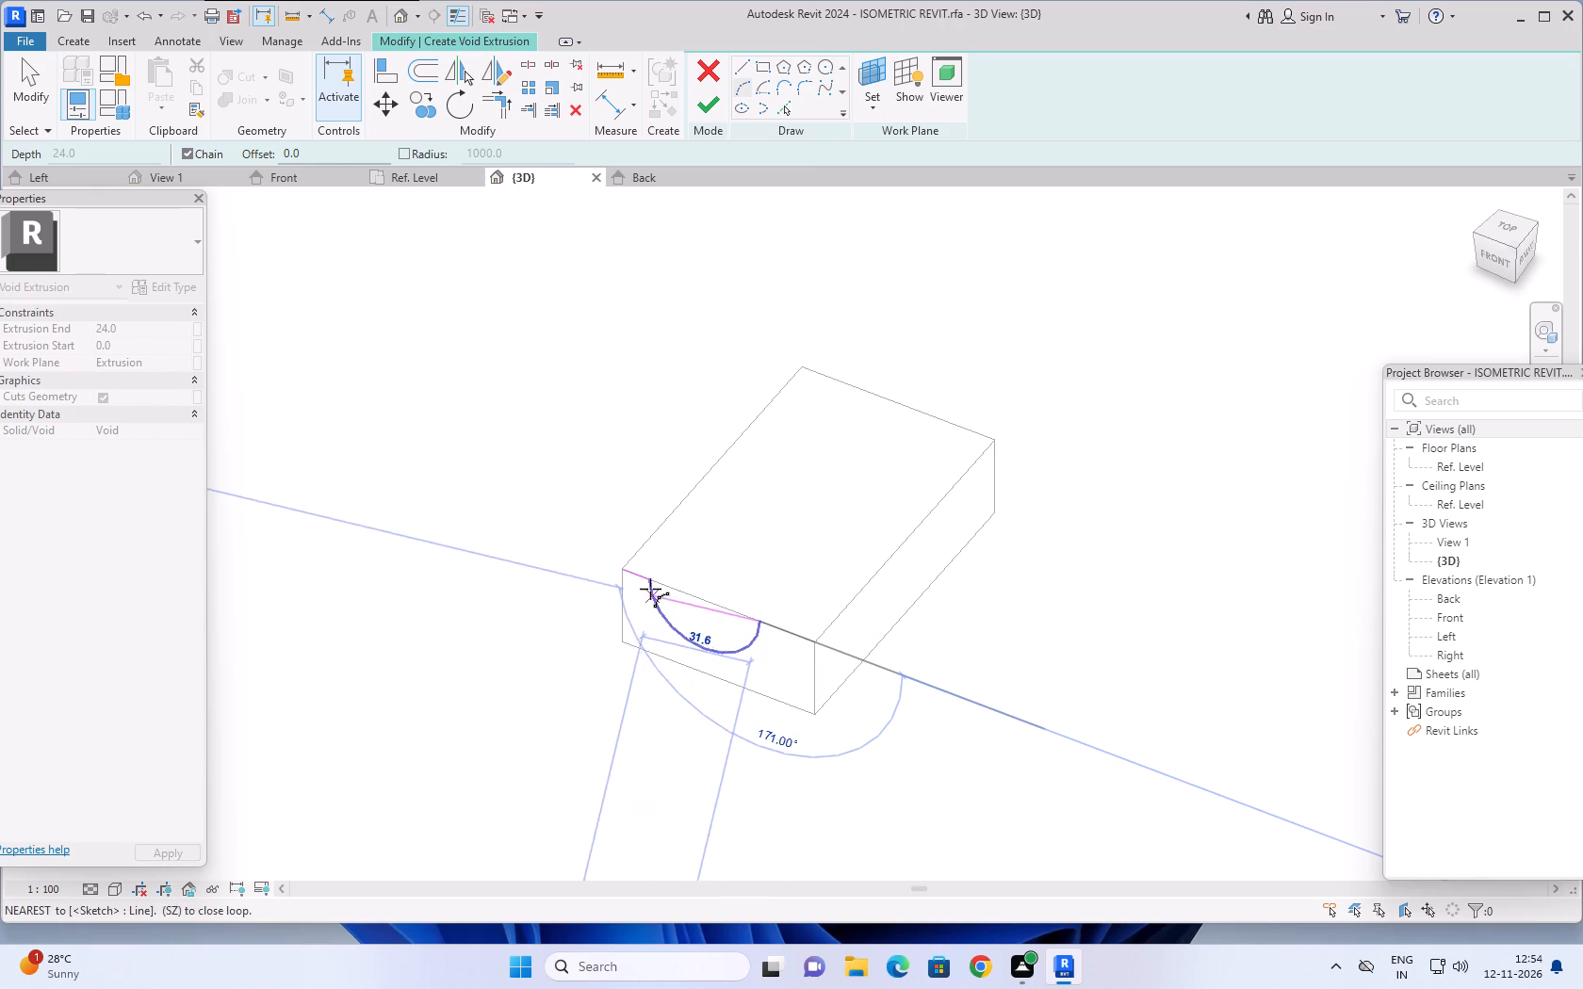
{"action": "left_click", "coordinate": [655, 580]}
{"action": "key", "text": "Escape"}
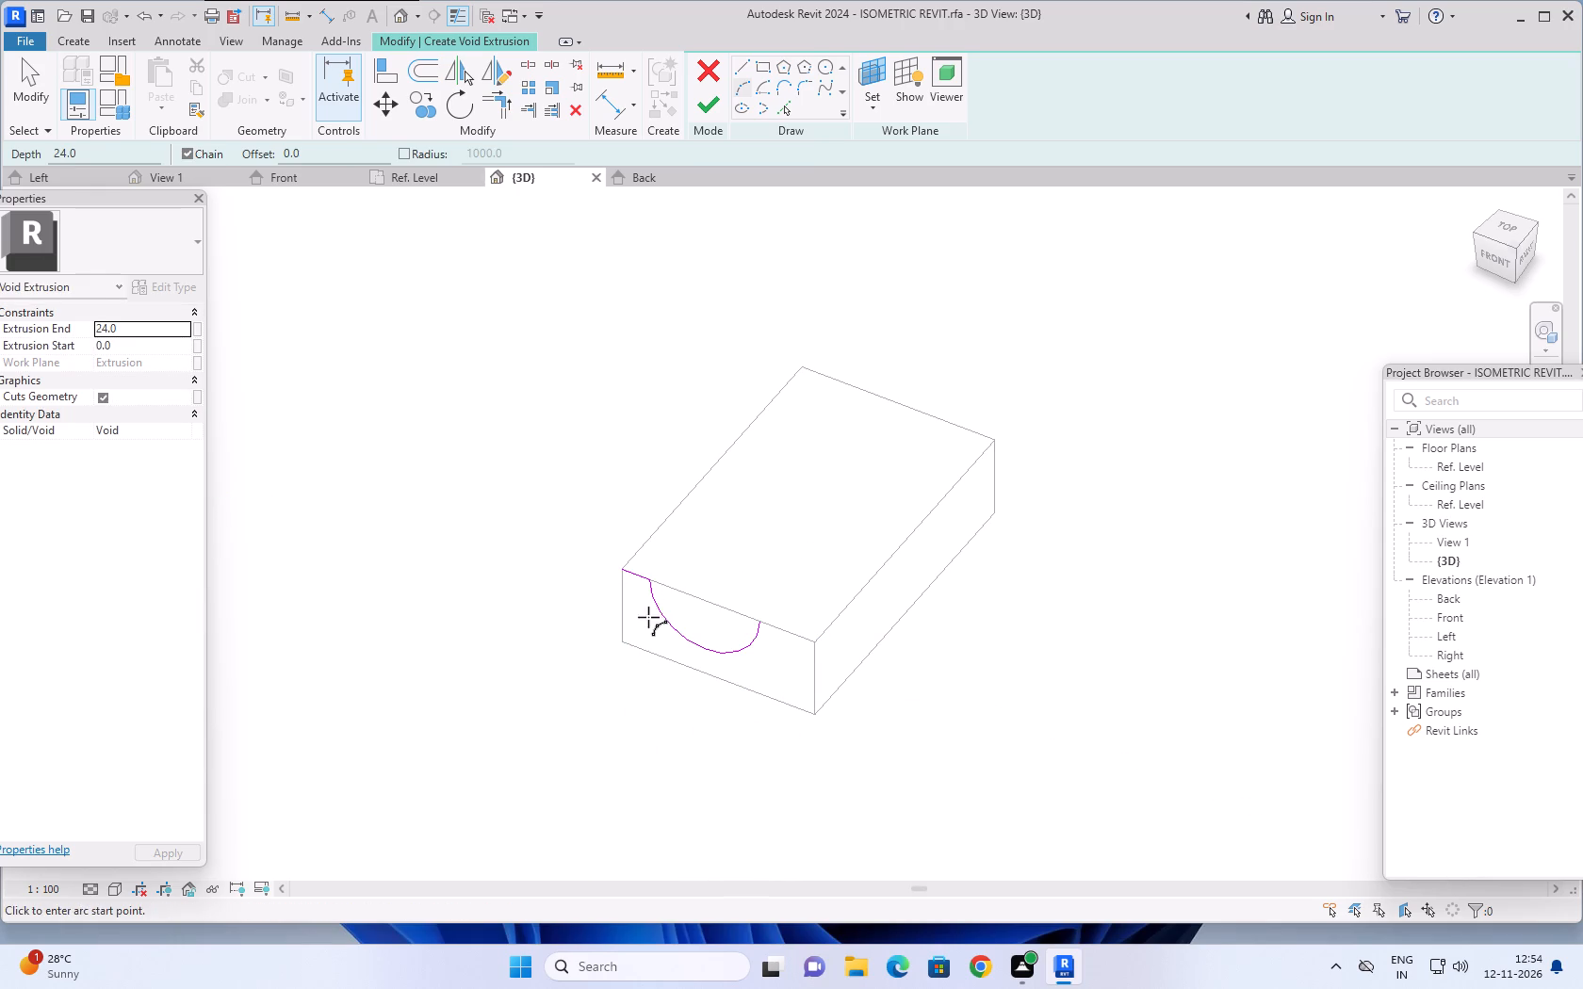
{"action": "key", "text": "Escape"}
{"action": "key", "text": "Escape"}
Delete the 8 long construction line beside the arc.
{"action": "left_click", "coordinate": [638, 578]}
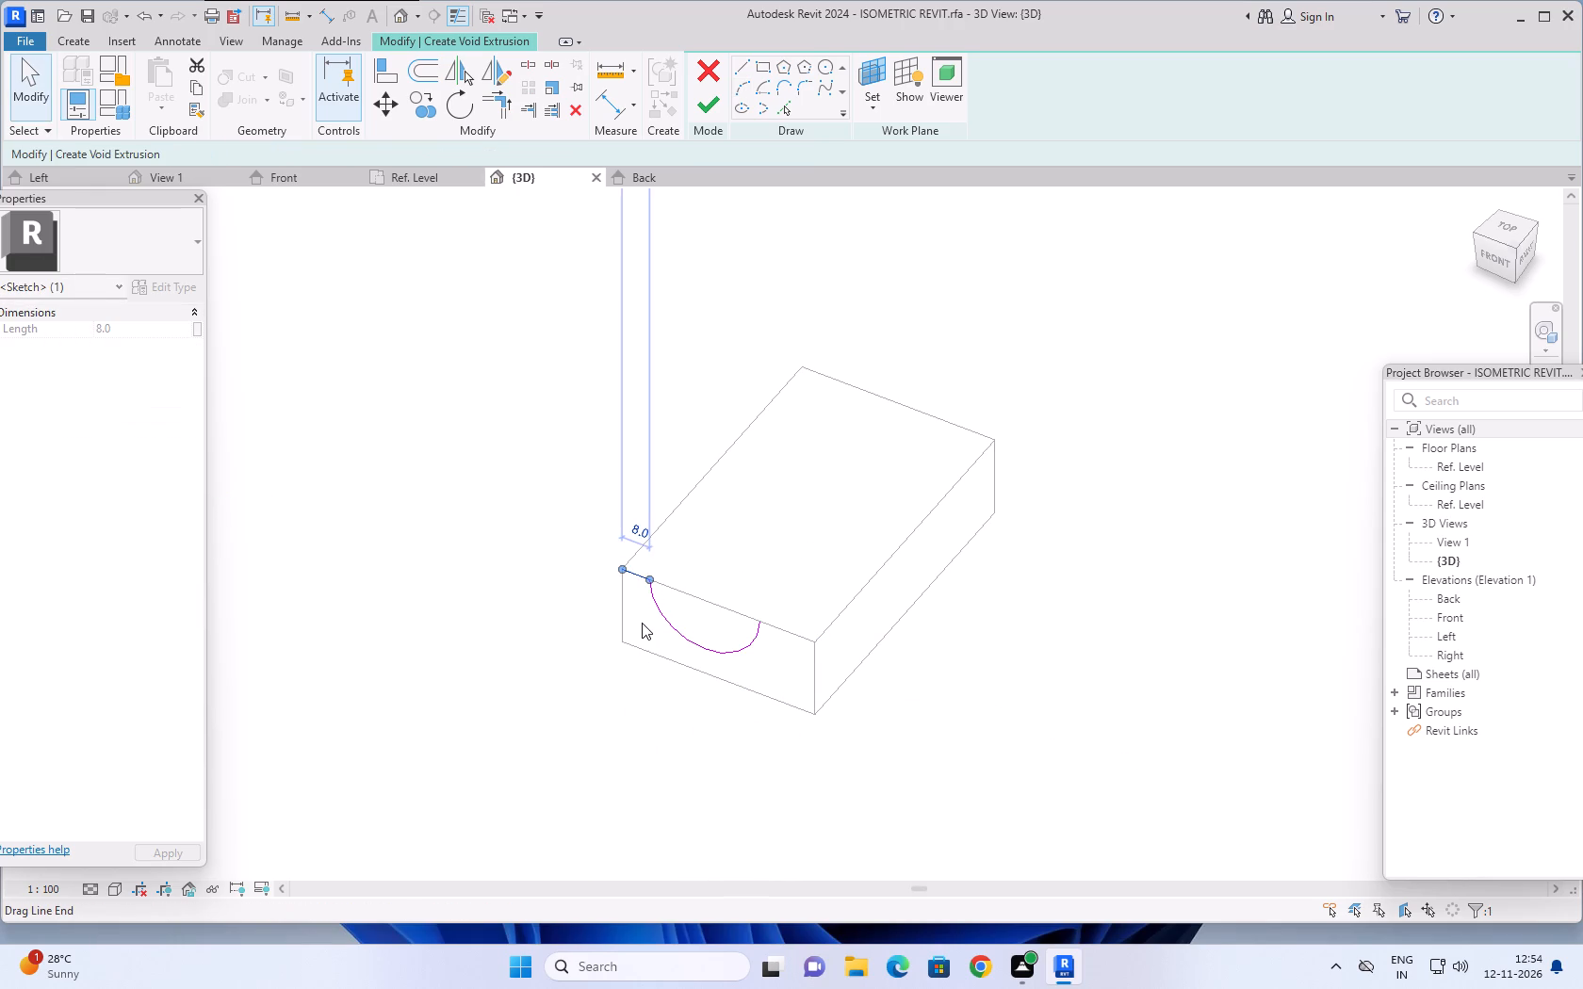
{"action": "key", "text": "Delete"}
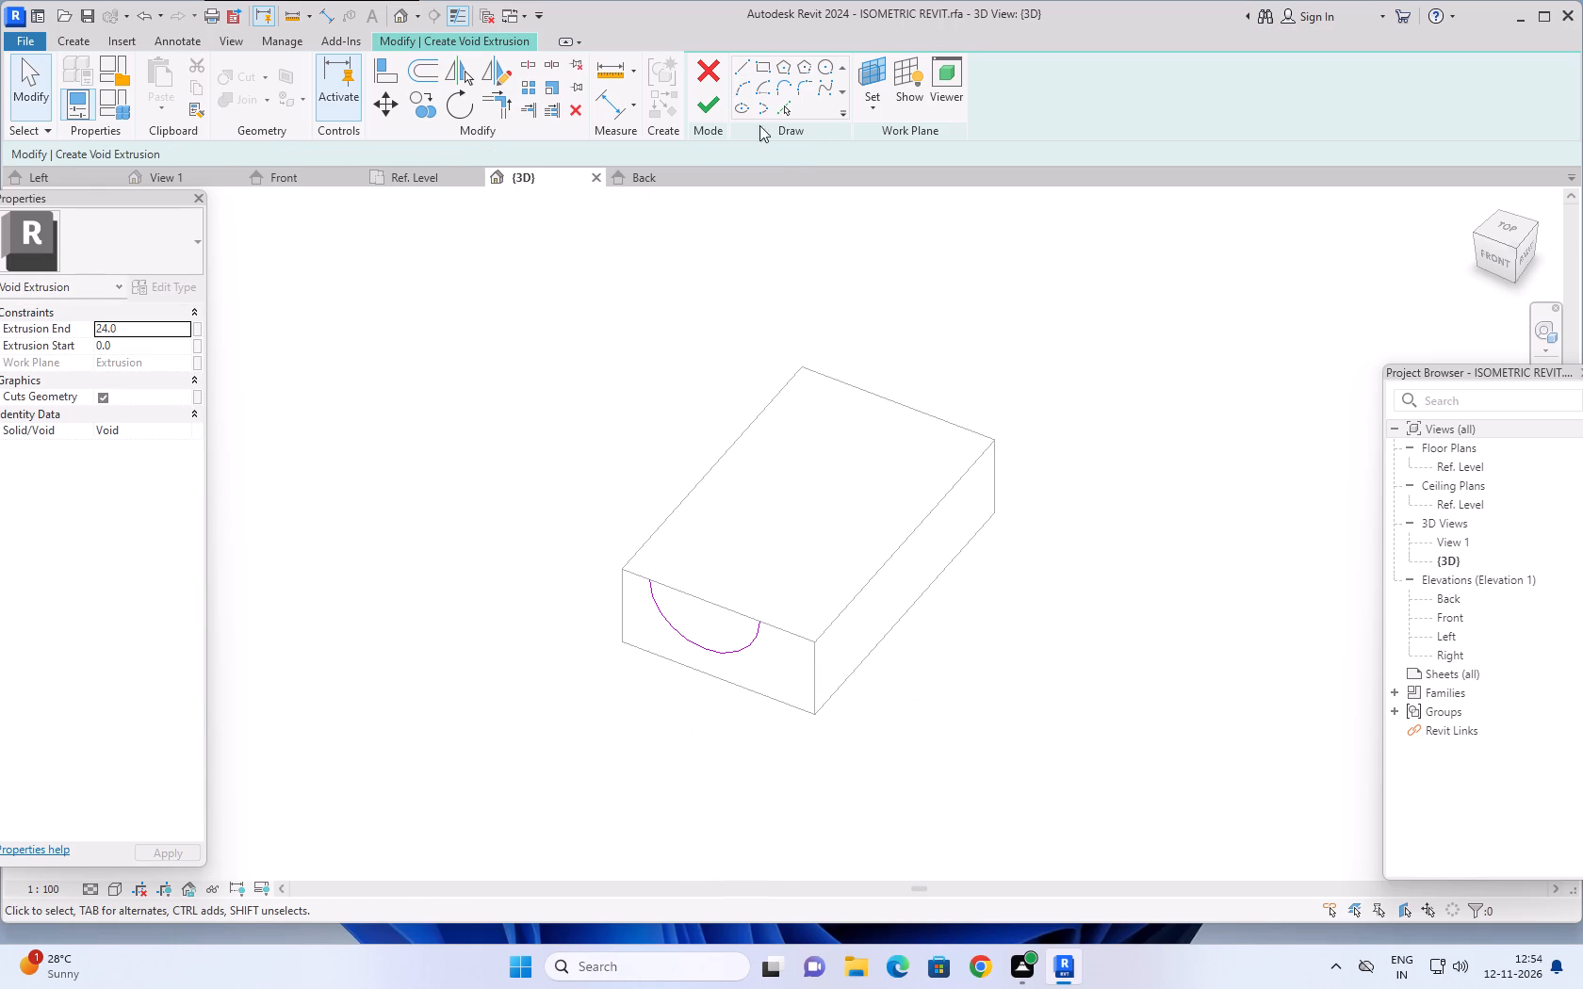
Close the semicircular profile with a straight line between the arc's two endpoints.
{"action": "left_click", "coordinate": [740, 63]}
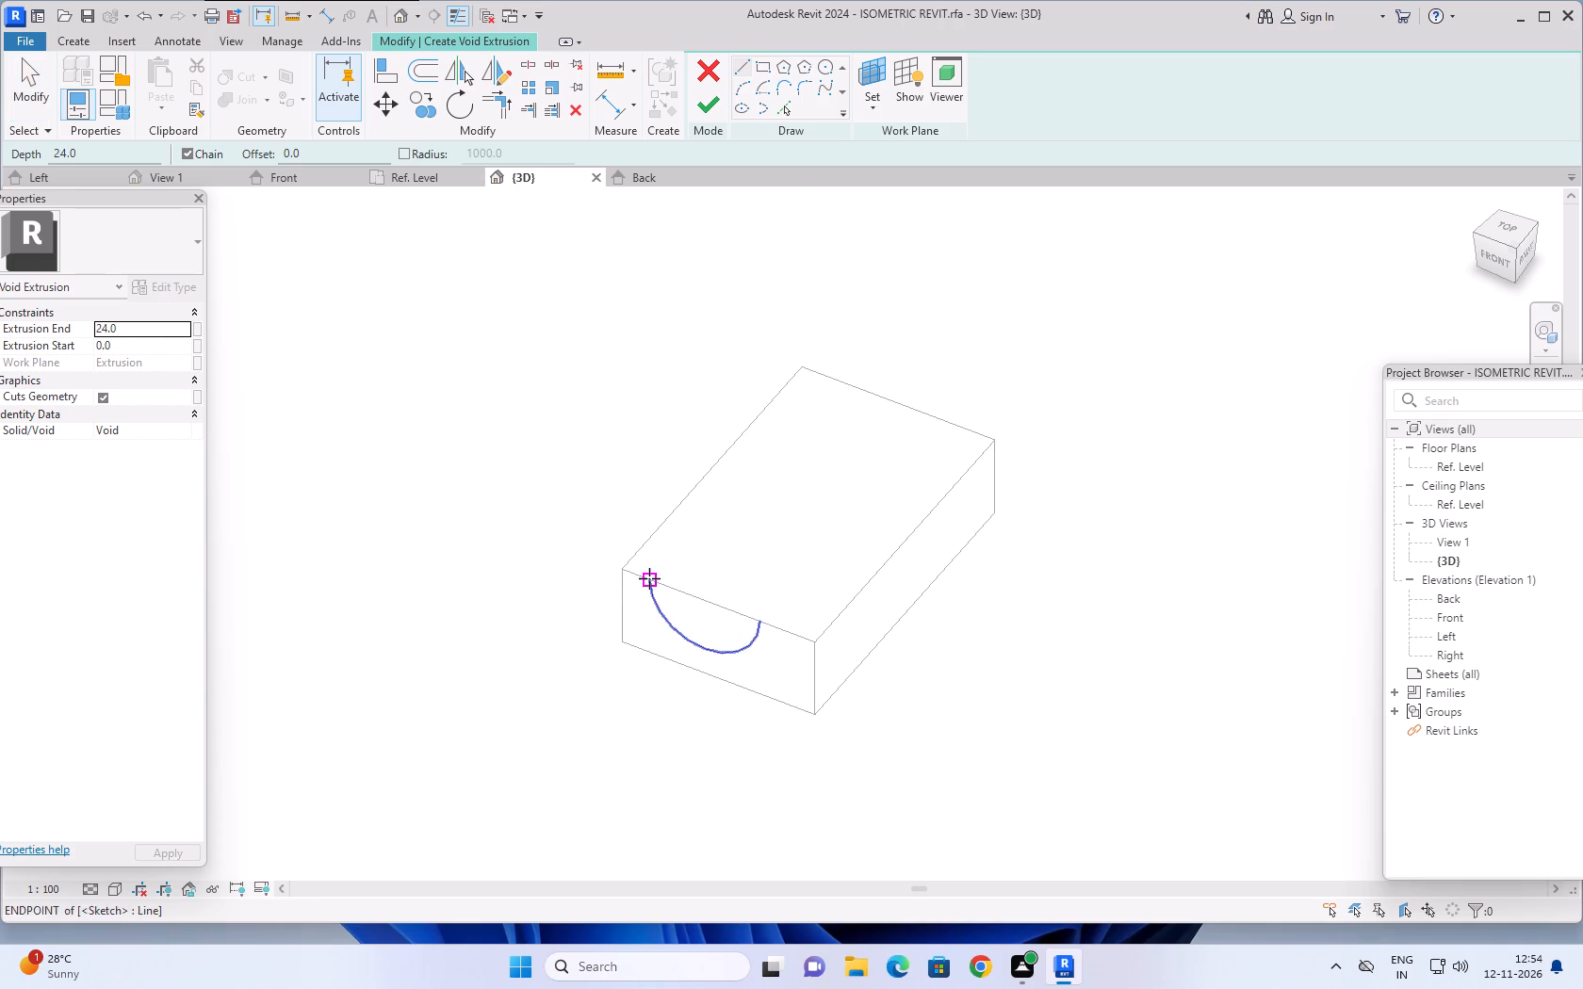
{"action": "left_click", "coordinate": [649, 578]}
{"action": "left_click", "coordinate": [762, 619]}
{"action": "key", "text": "Escape"}
{"action": "key", "text": "Escape"}
Set the void's extrusion end to 40 and finish it to cut the semicircular groove into the block.
{"action": "scroll", "coordinate": [546, 512], "scroll_direction": "down", "scroll_amount": 1}
{"action": "middle_click_drag", "start_coordinate": [550, 494], "coordinate": [549, 502]}
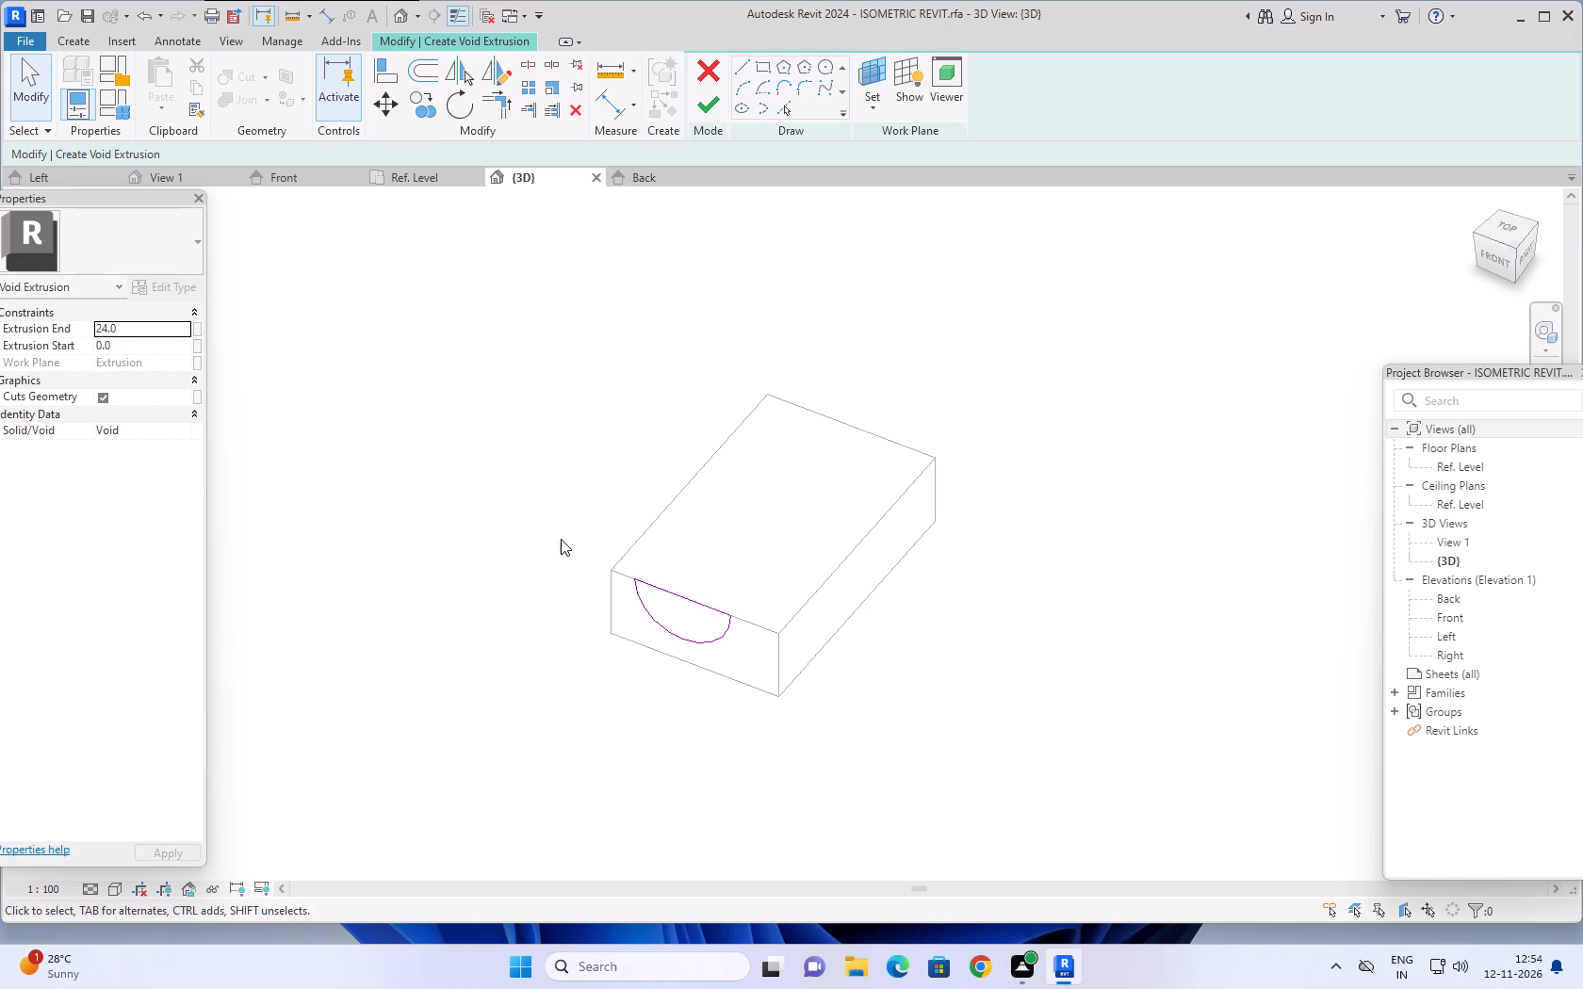
{"action": "left_click", "coordinate": [145, 328]}
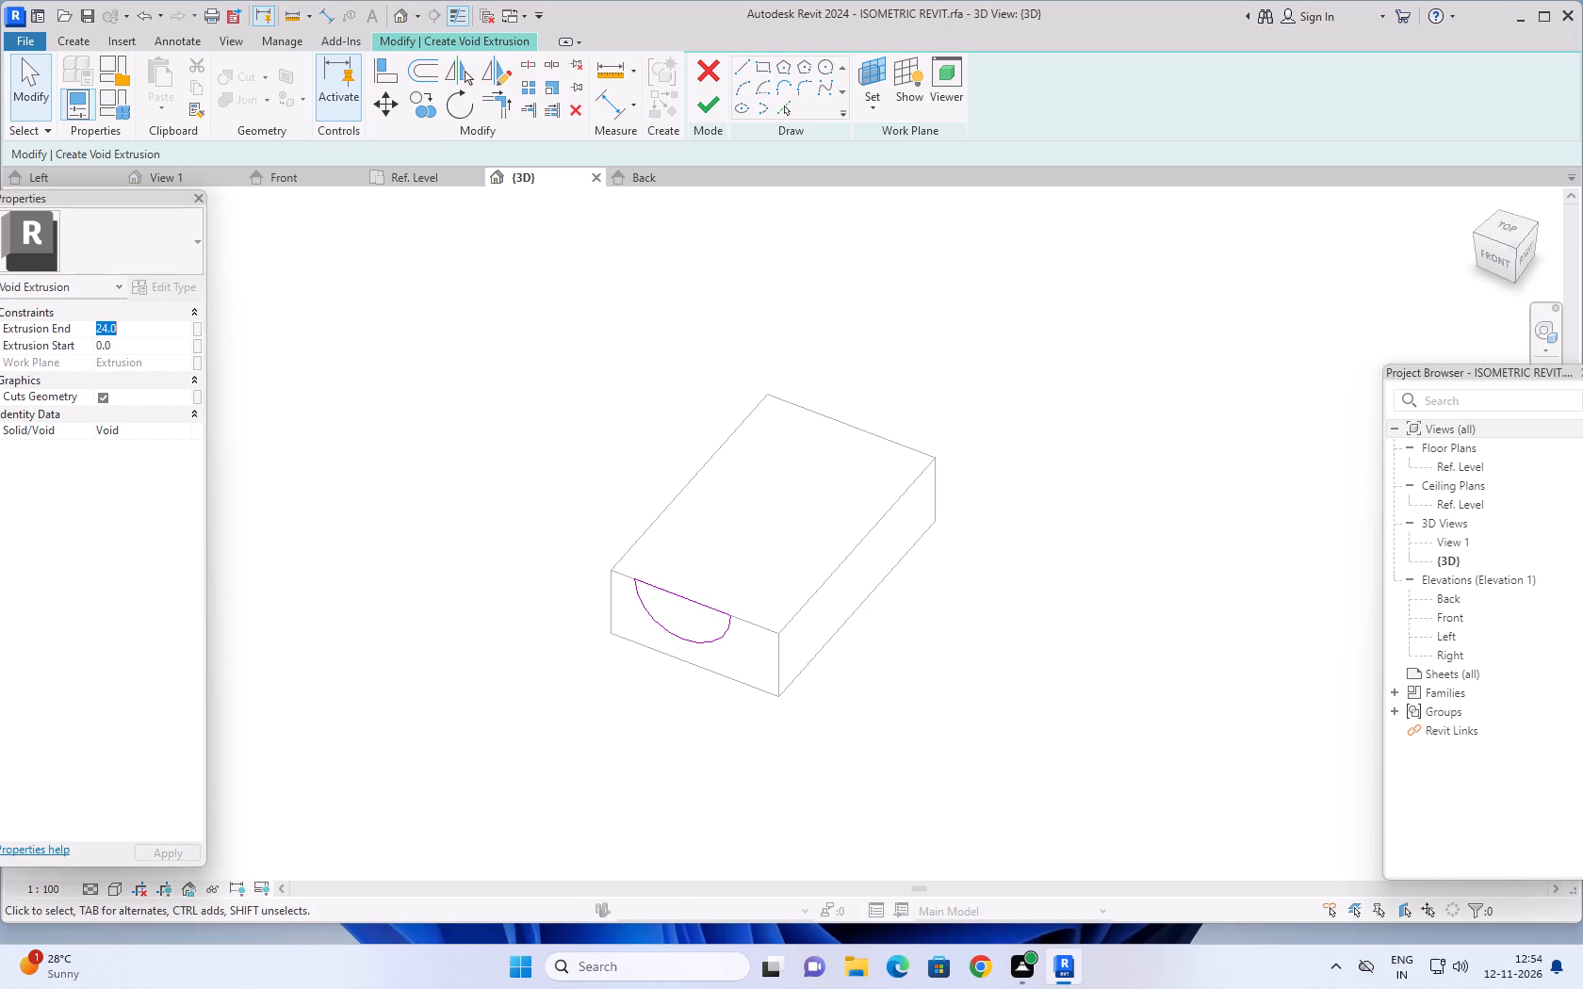
{"action": "type", "text": "40"}
{"action": "key", "text": "Return"}
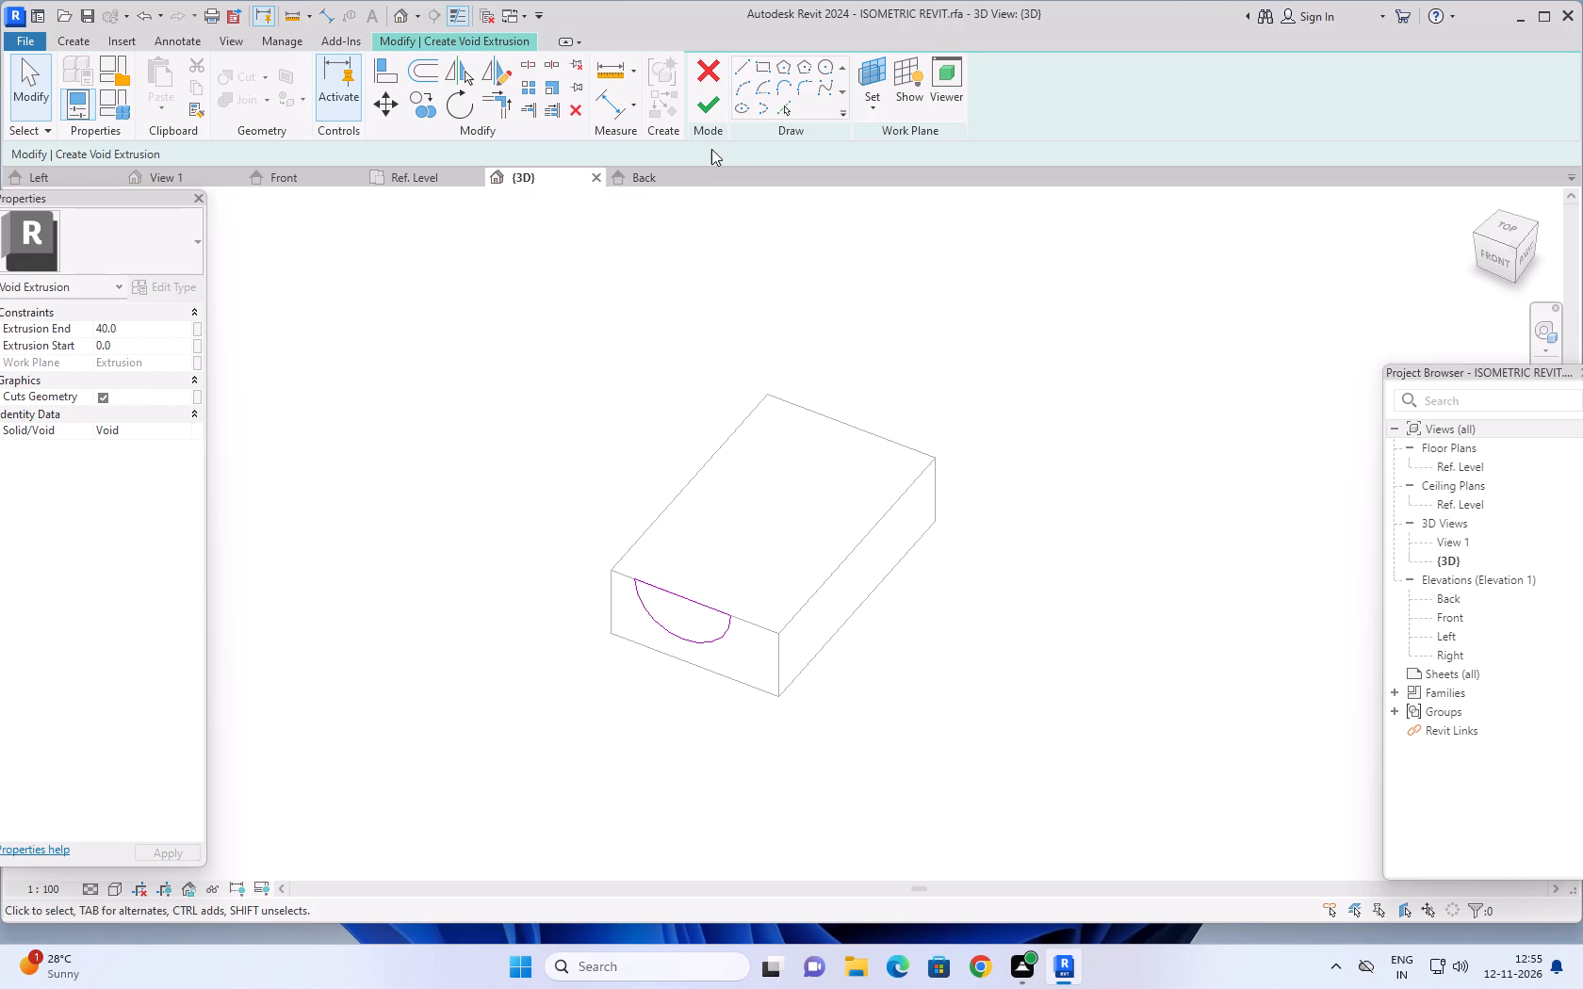
{"action": "left_click", "coordinate": [709, 105]}
{"action": "key", "text": "Escape"}
{"action": "key", "text": "Escape"}
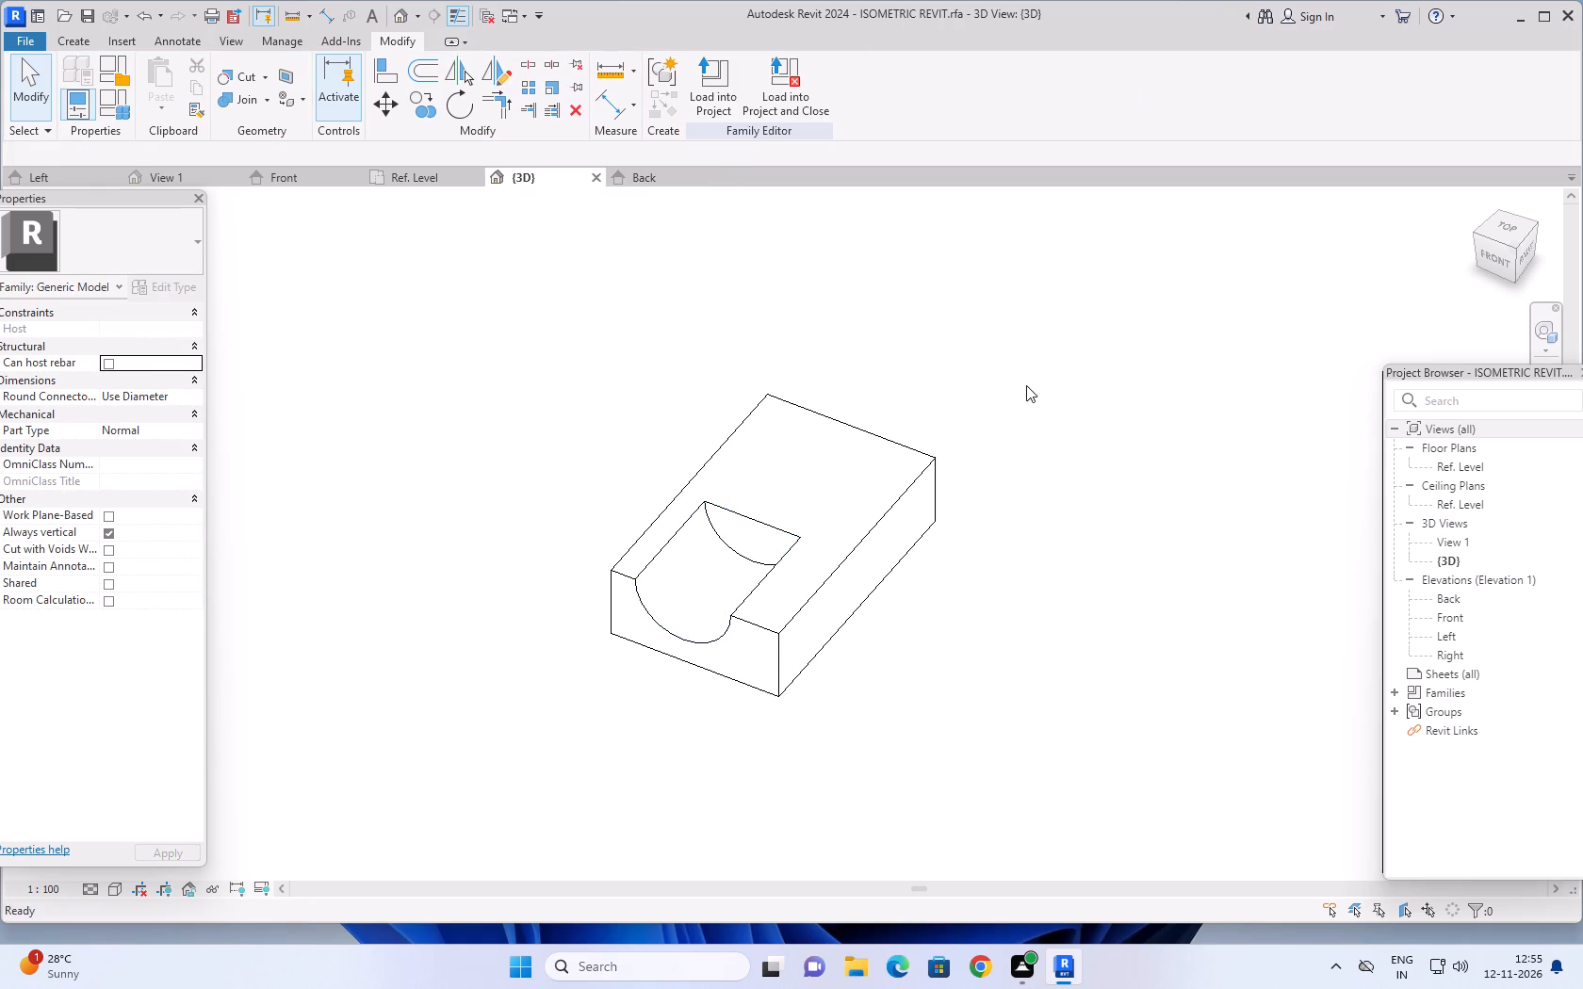
{"action": "middle_click_drag", "start_coordinate": [1026, 385], "coordinate": [980, 444]}
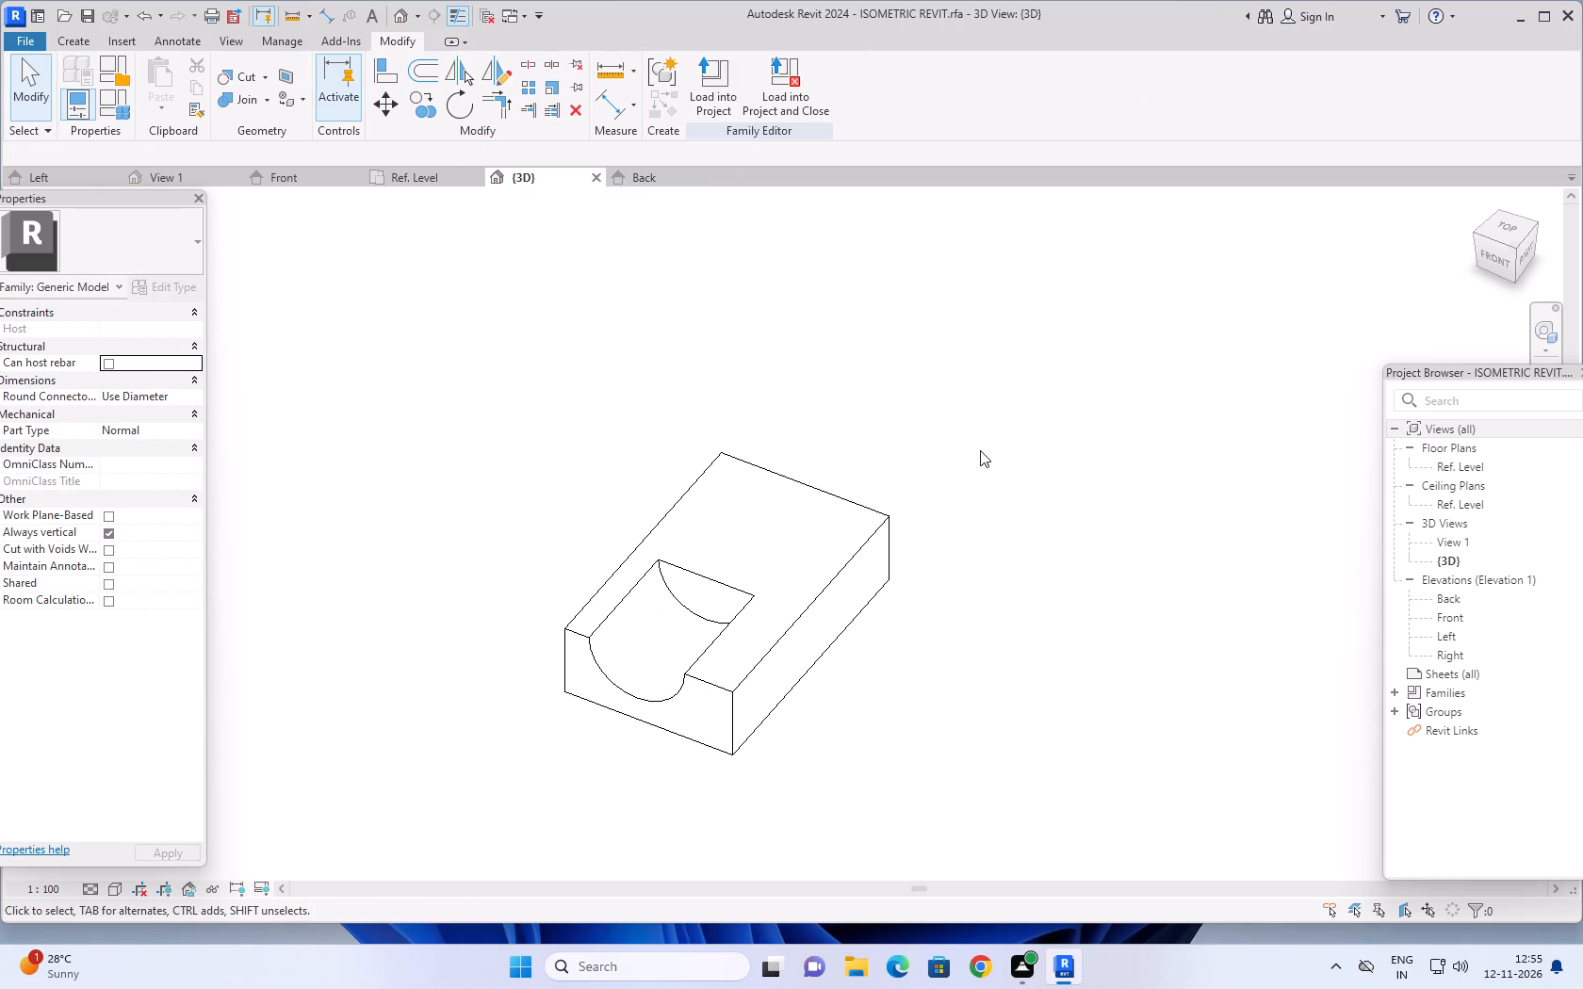
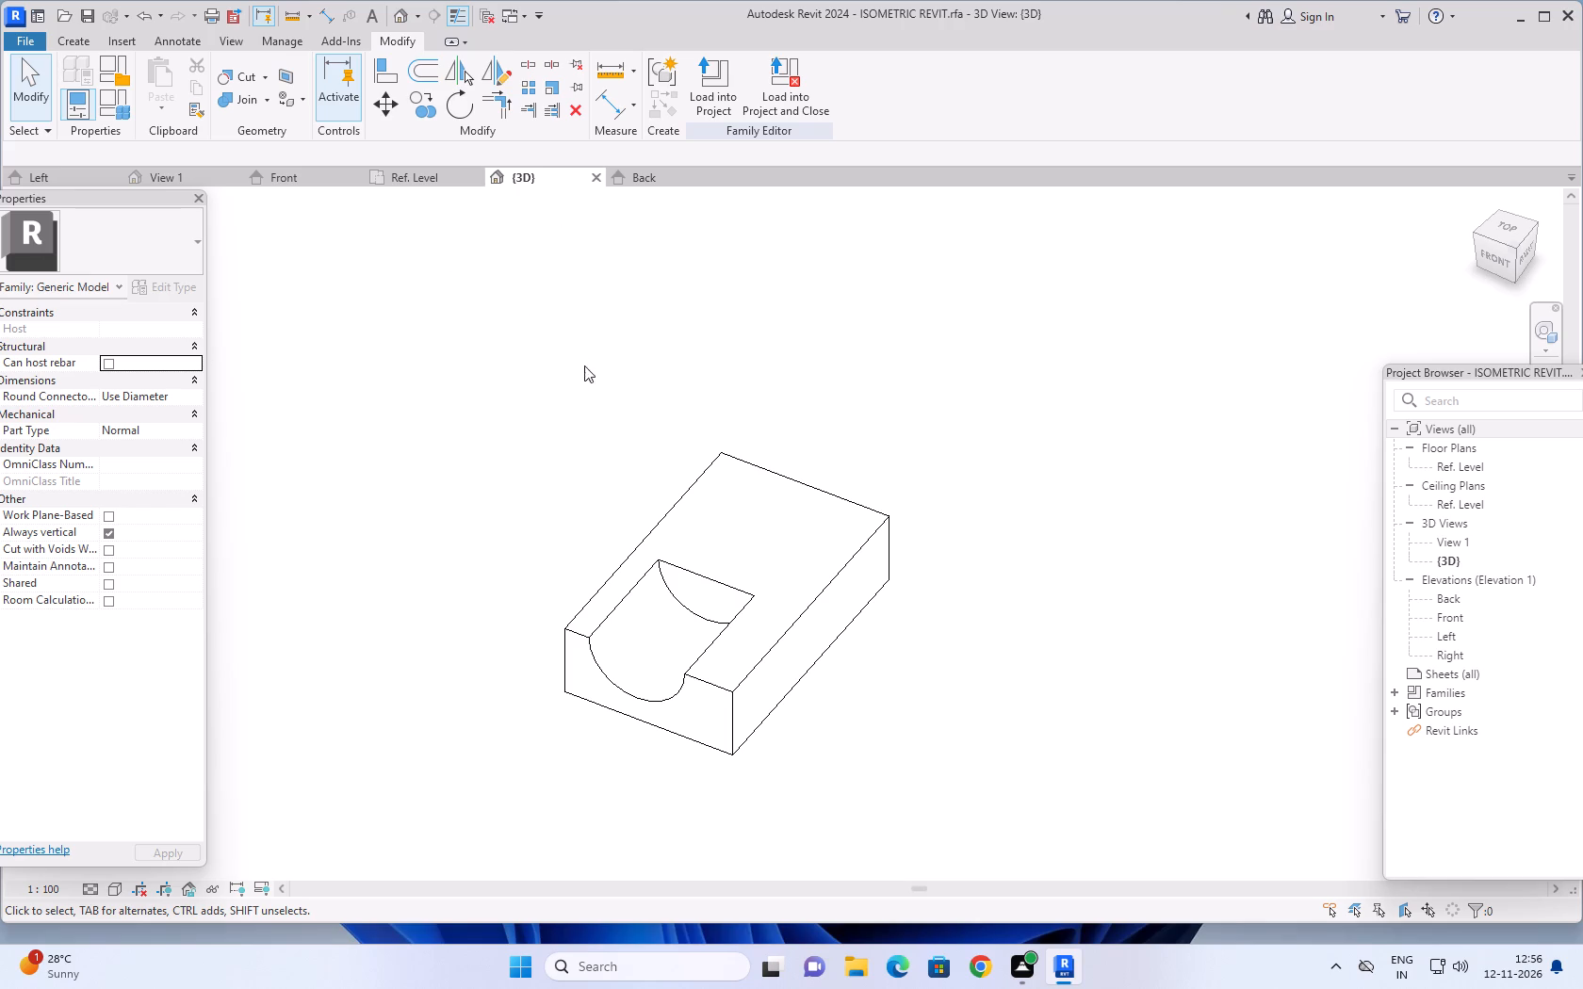
Start a solid extrusion with the grooved block's top face as its work plane.
{"action": "left_click", "coordinate": [87, 37]}
{"action": "left_click", "coordinate": [164, 80]}
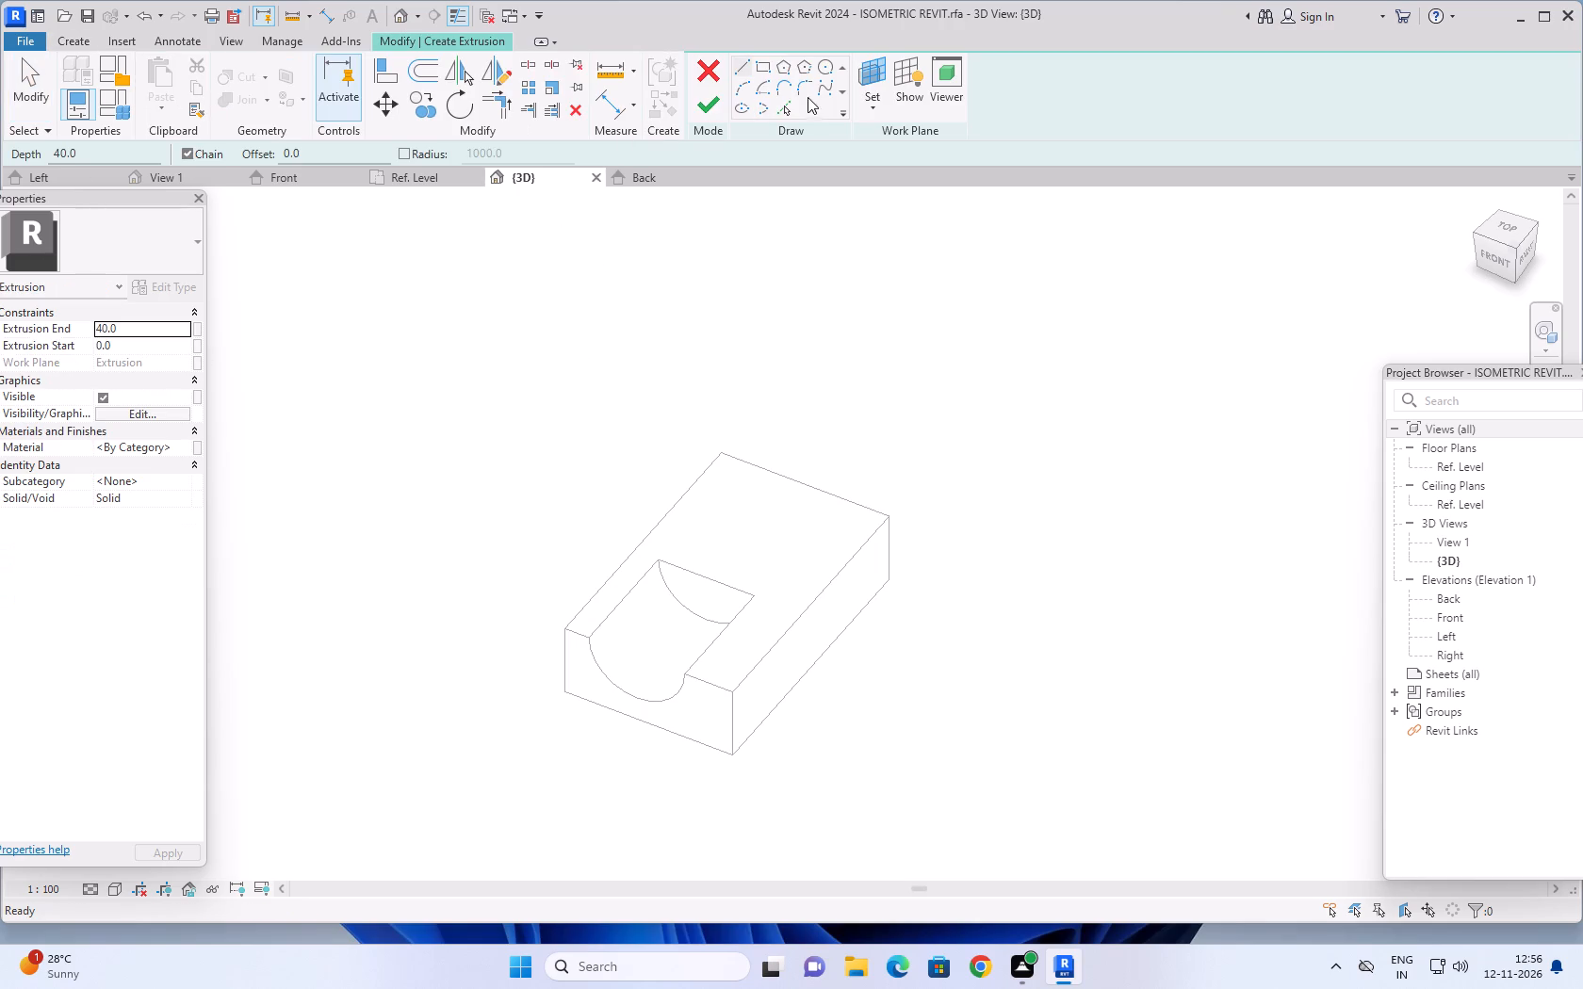
{"action": "left_click", "coordinate": [881, 104]}
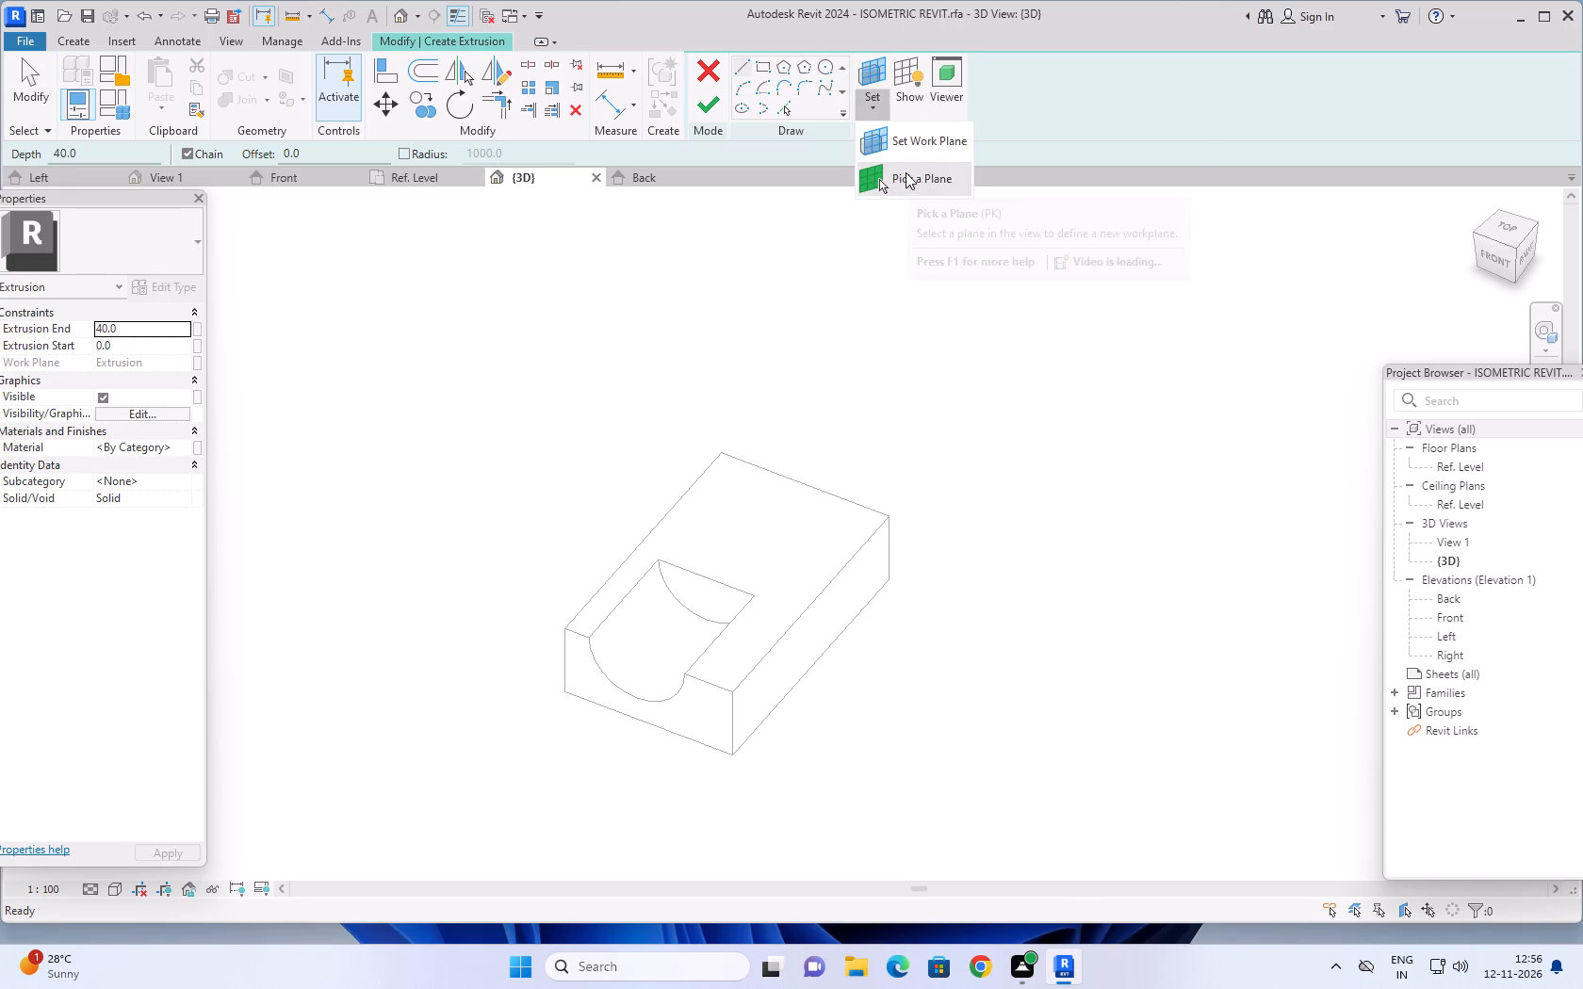
{"action": "left_click", "coordinate": [906, 172]}
{"action": "left_click", "coordinate": [807, 511]}
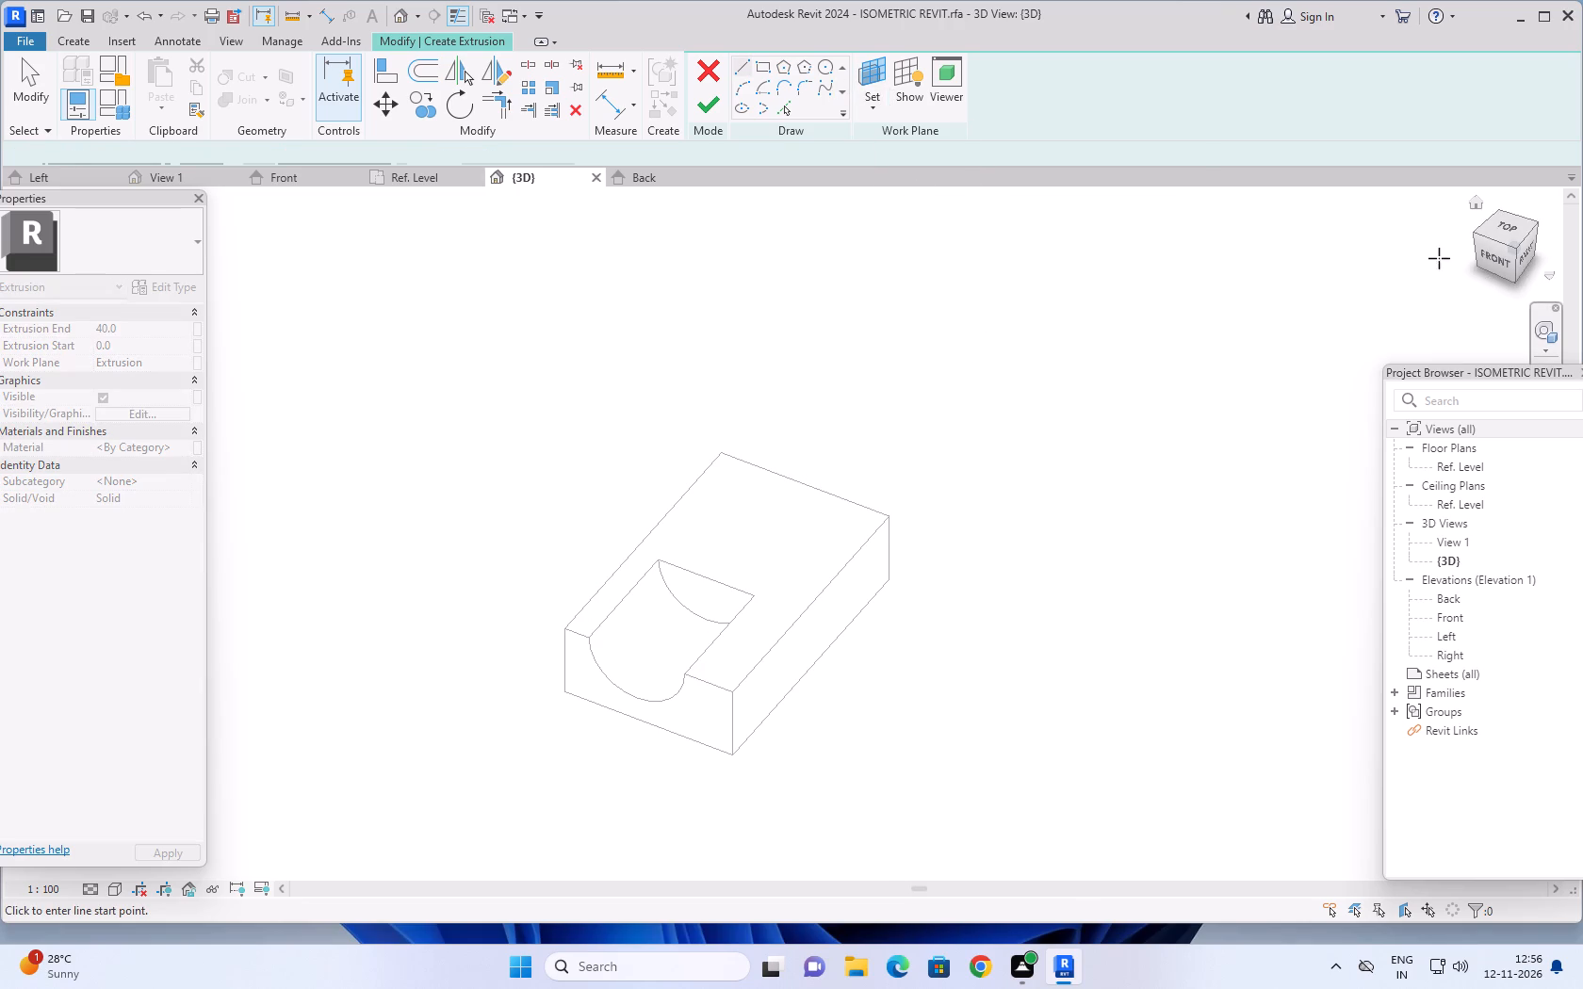
In the top view, sketch a circle of radius 56 centred on the midpoint of the block's short edge opposite the groove.
{"action": "left_click", "coordinate": [1512, 230]}
{"action": "middle_click_drag", "start_coordinate": [755, 527], "coordinate": [778, 543]}
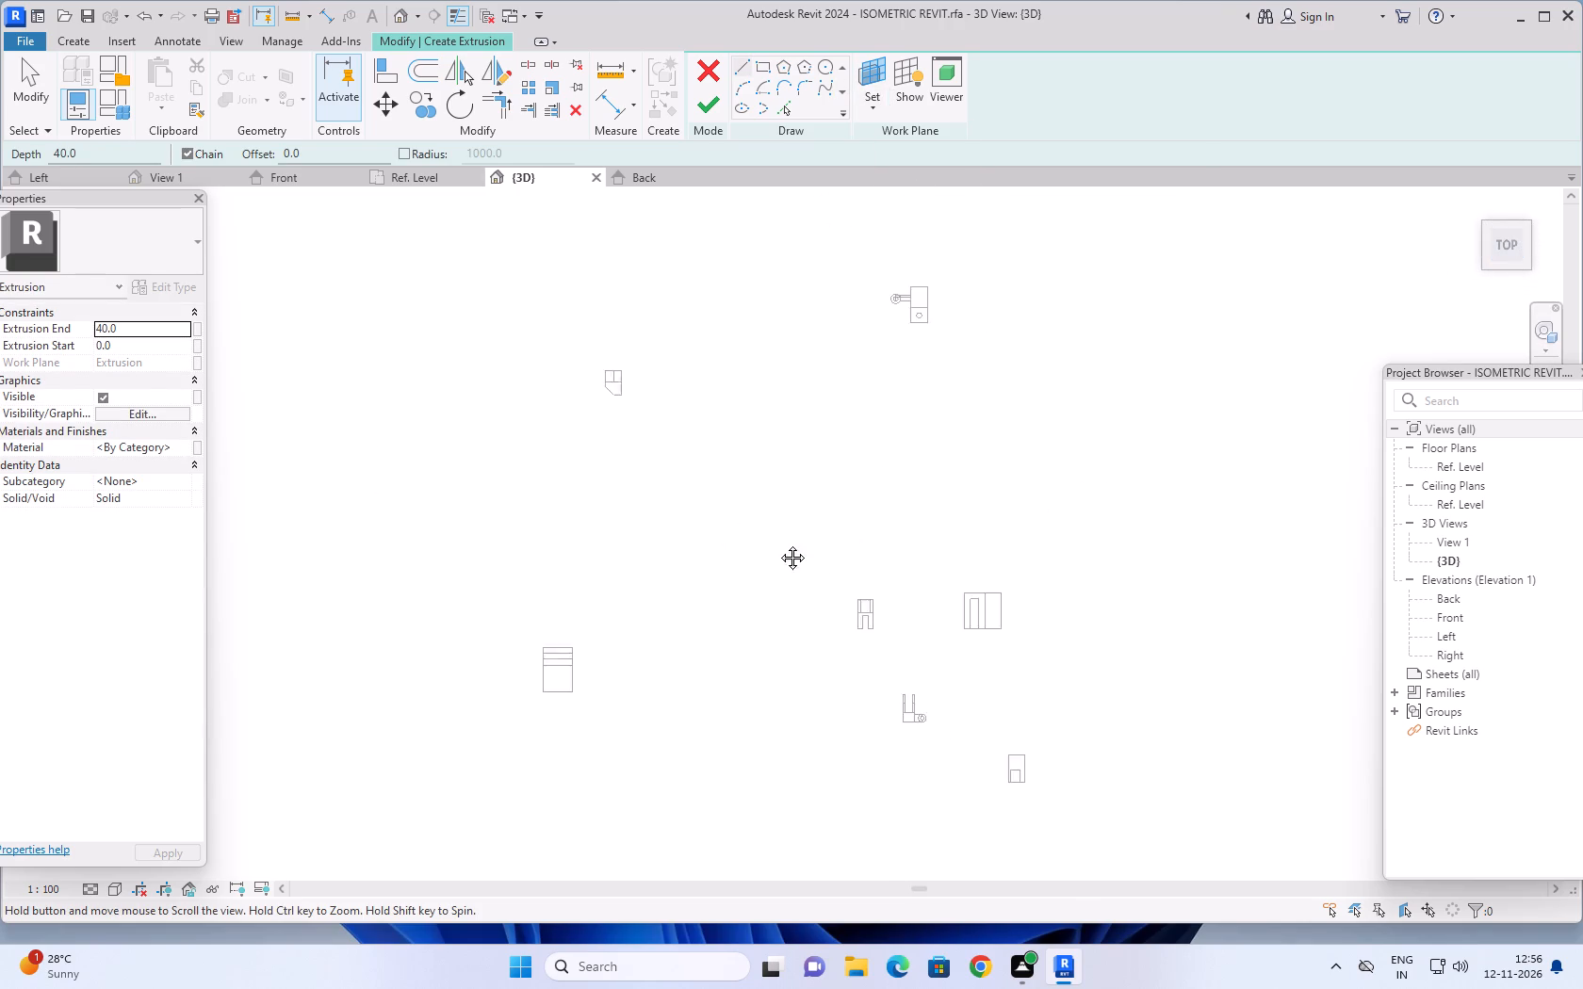
{"action": "middle_click_drag", "start_coordinate": [778, 543], "coordinate": [726, 393]}
{"action": "scroll", "coordinate": [996, 632], "scroll_direction": "up", "scroll_amount": 9}
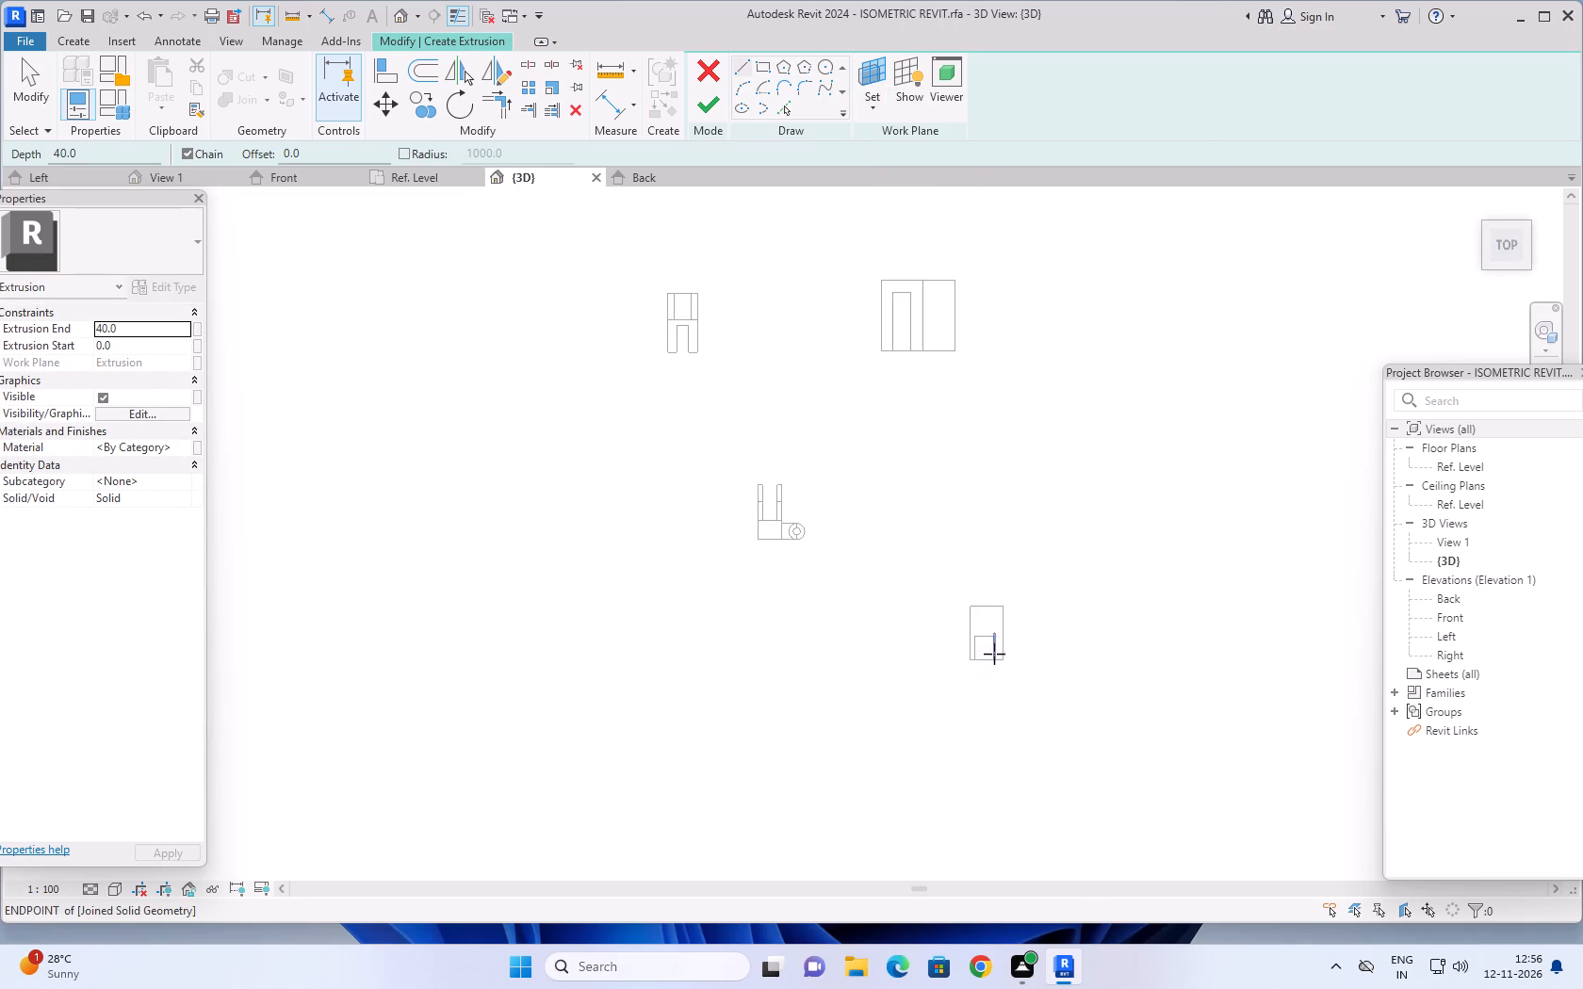
{"action": "scroll", "coordinate": [994, 654], "scroll_direction": "up", "scroll_amount": 2}
{"action": "scroll", "coordinate": [1094, 595], "scroll_direction": "up", "scroll_amount": 3}
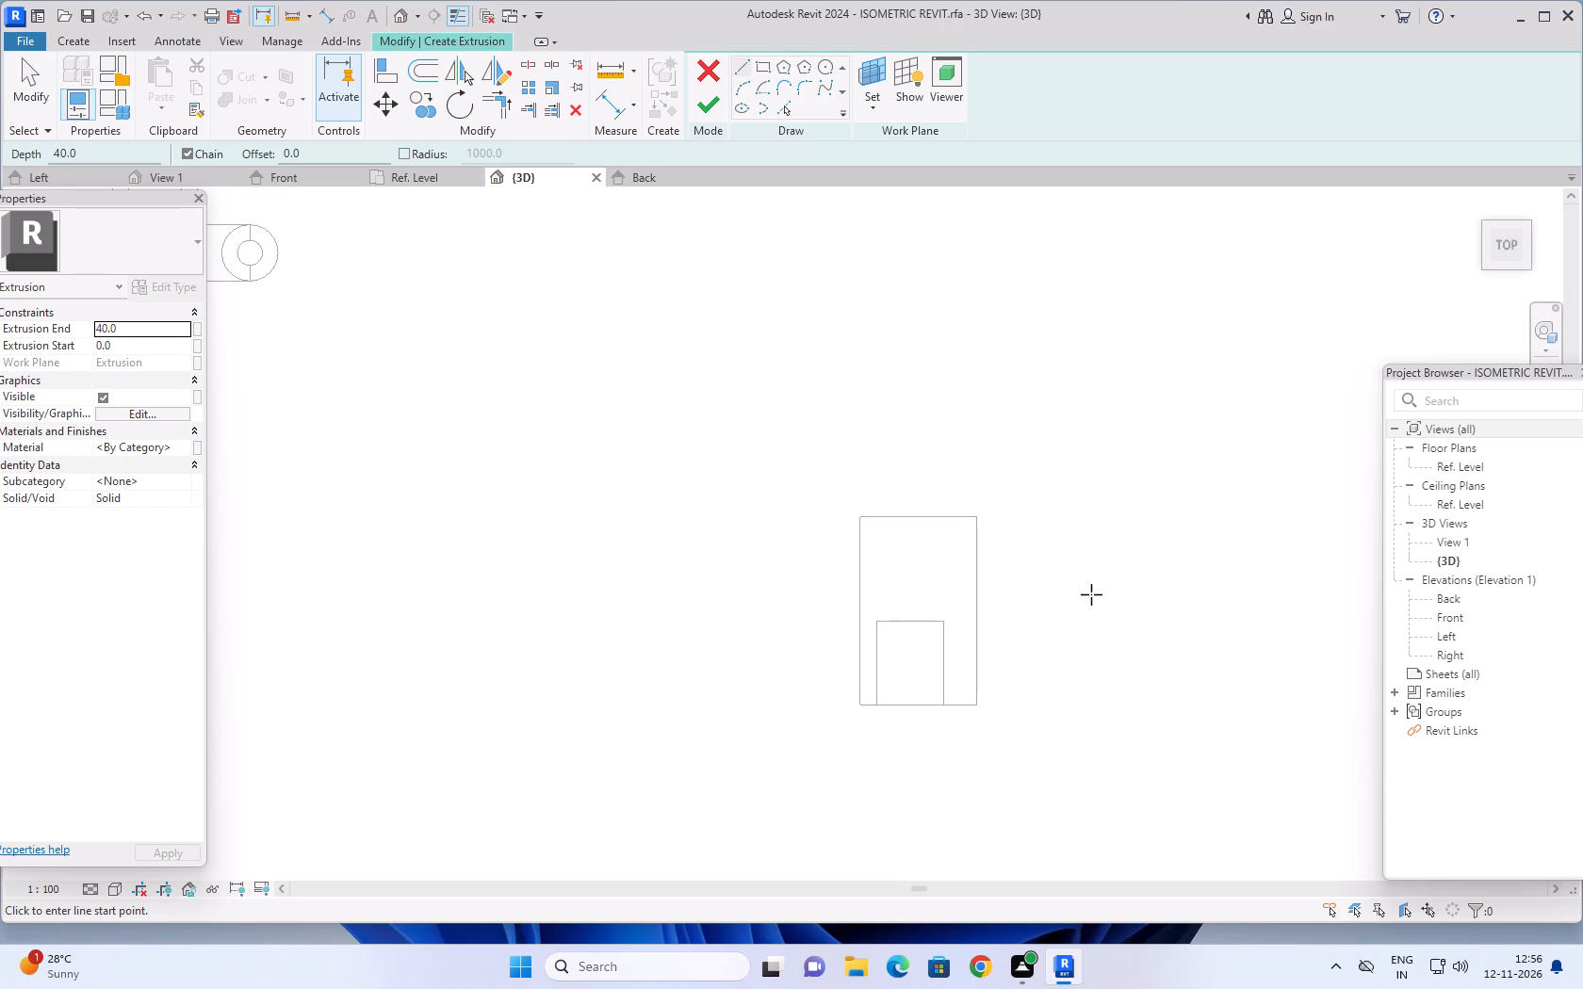
{"action": "scroll", "coordinate": [913, 586], "scroll_direction": "up", "scroll_amount": 5}
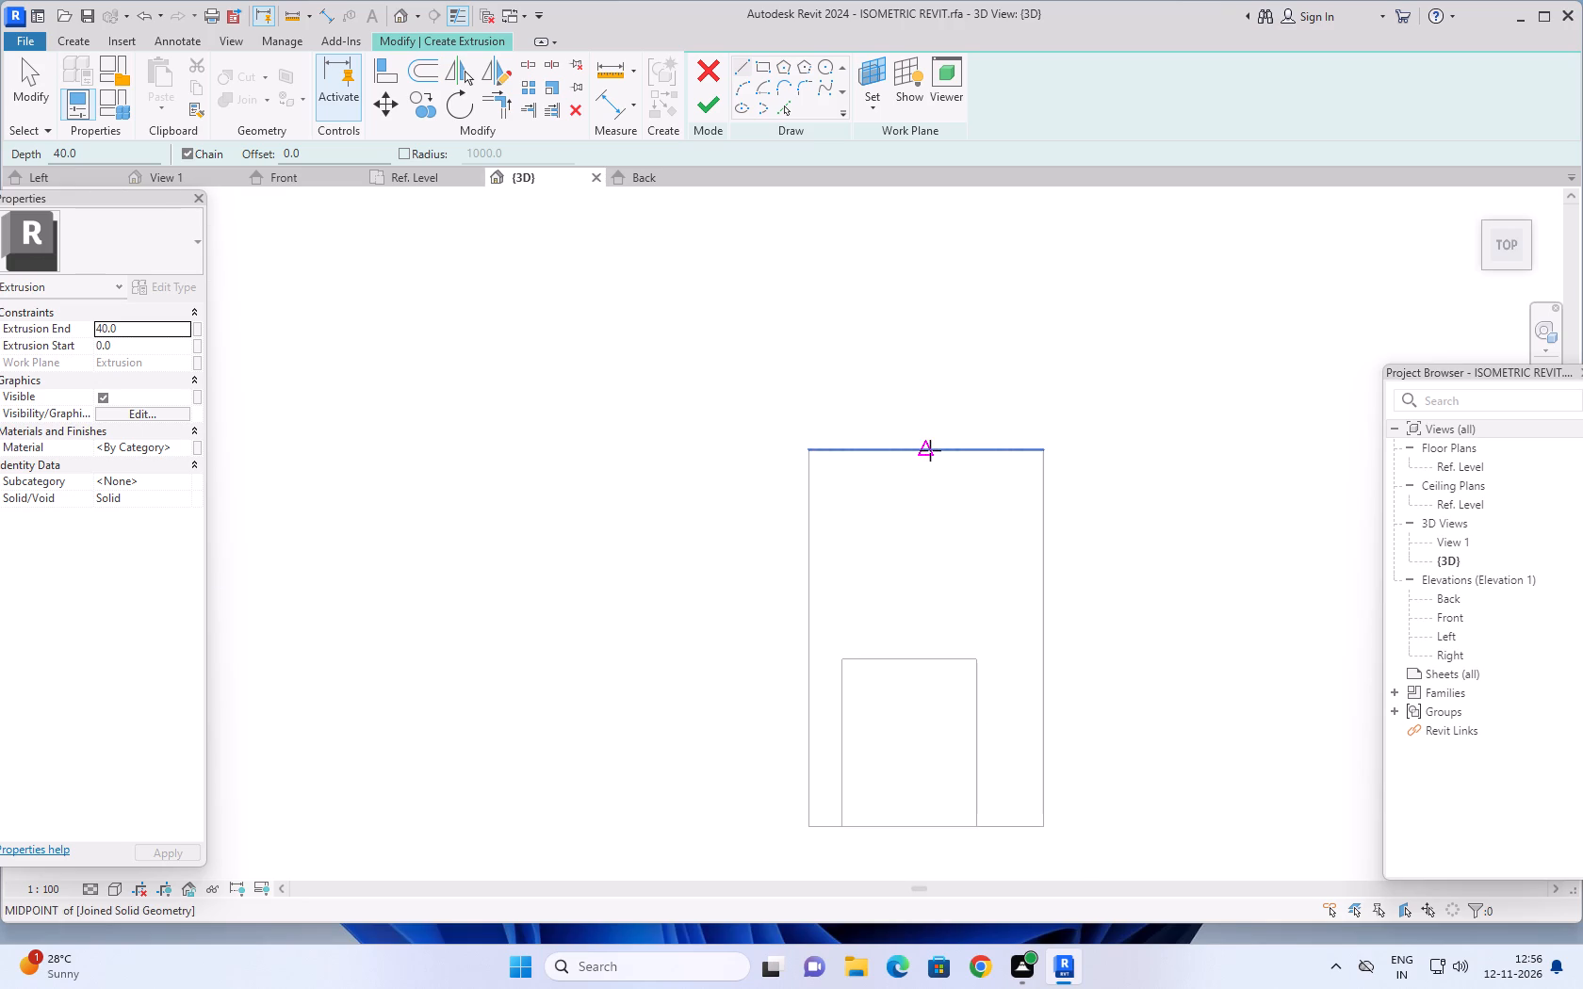
{"action": "left_click", "coordinate": [822, 62]}
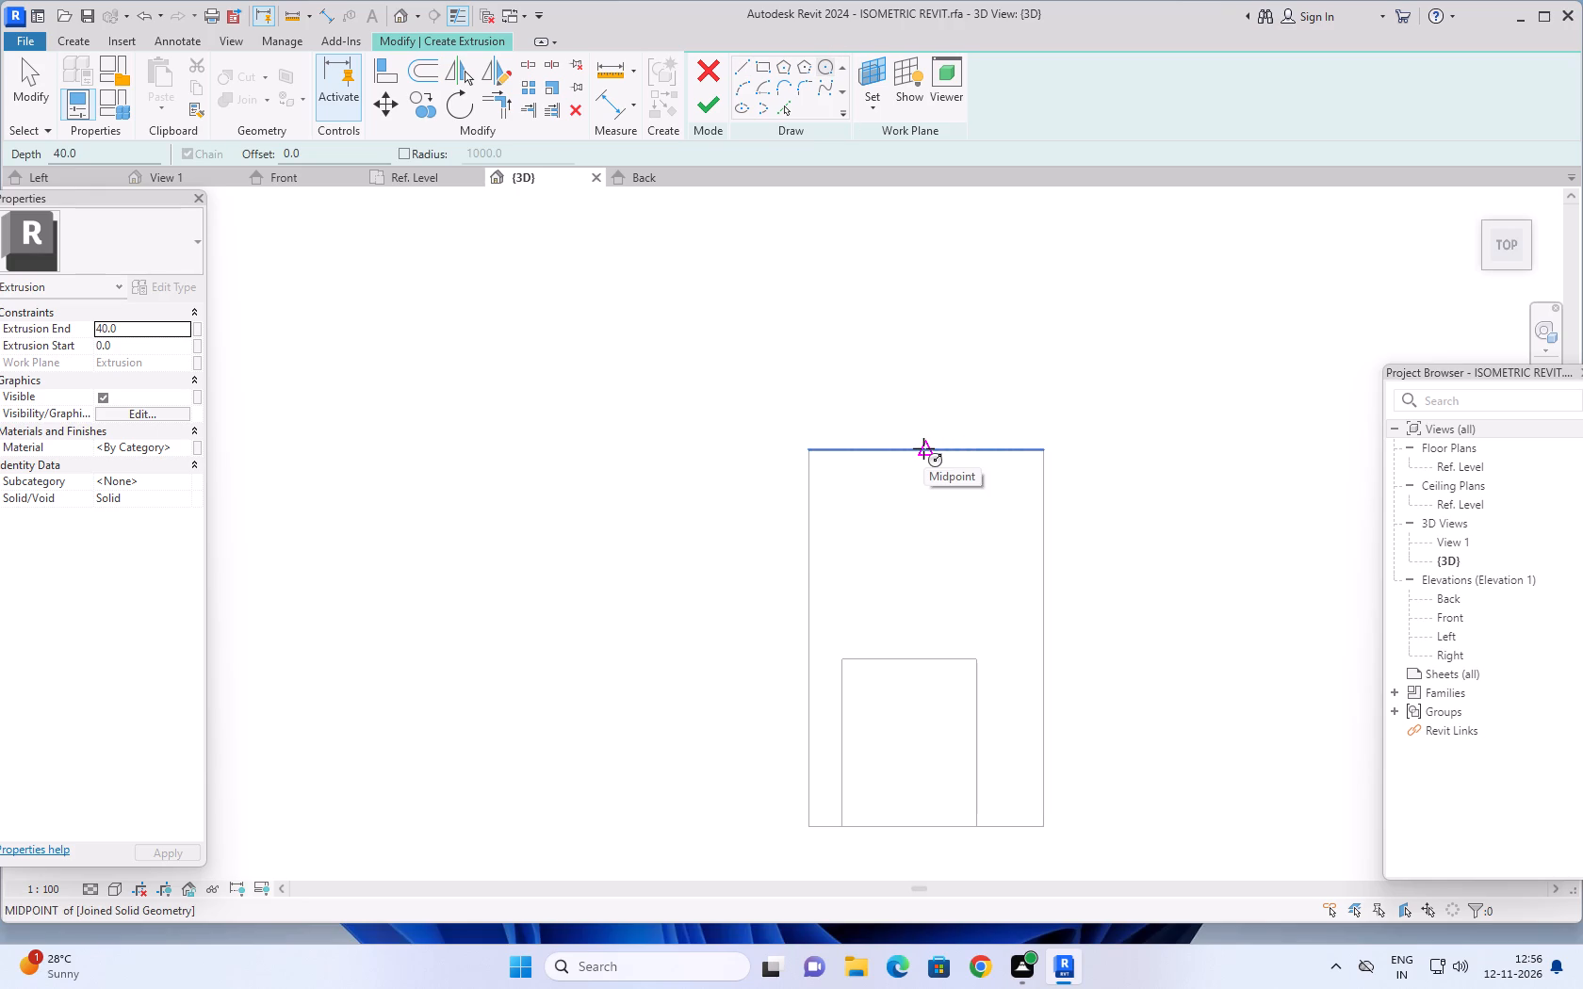
{"action": "left_click", "coordinate": [923, 448]}
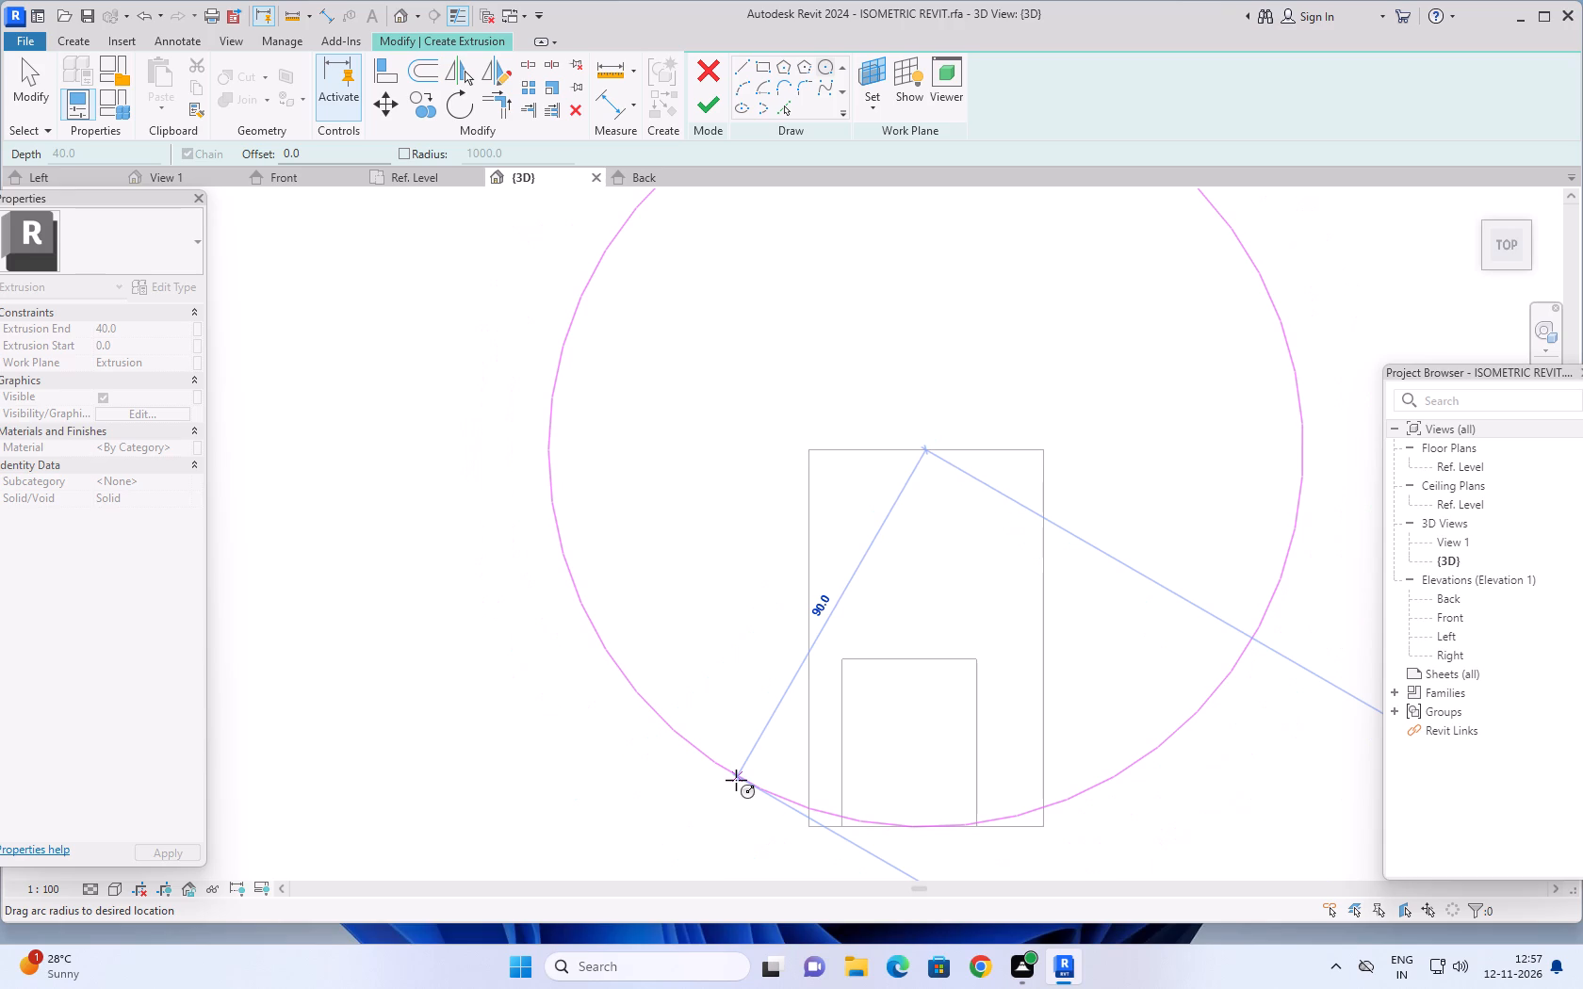
{"action": "type", "text": "56"}
{"action": "key", "text": "Return"}
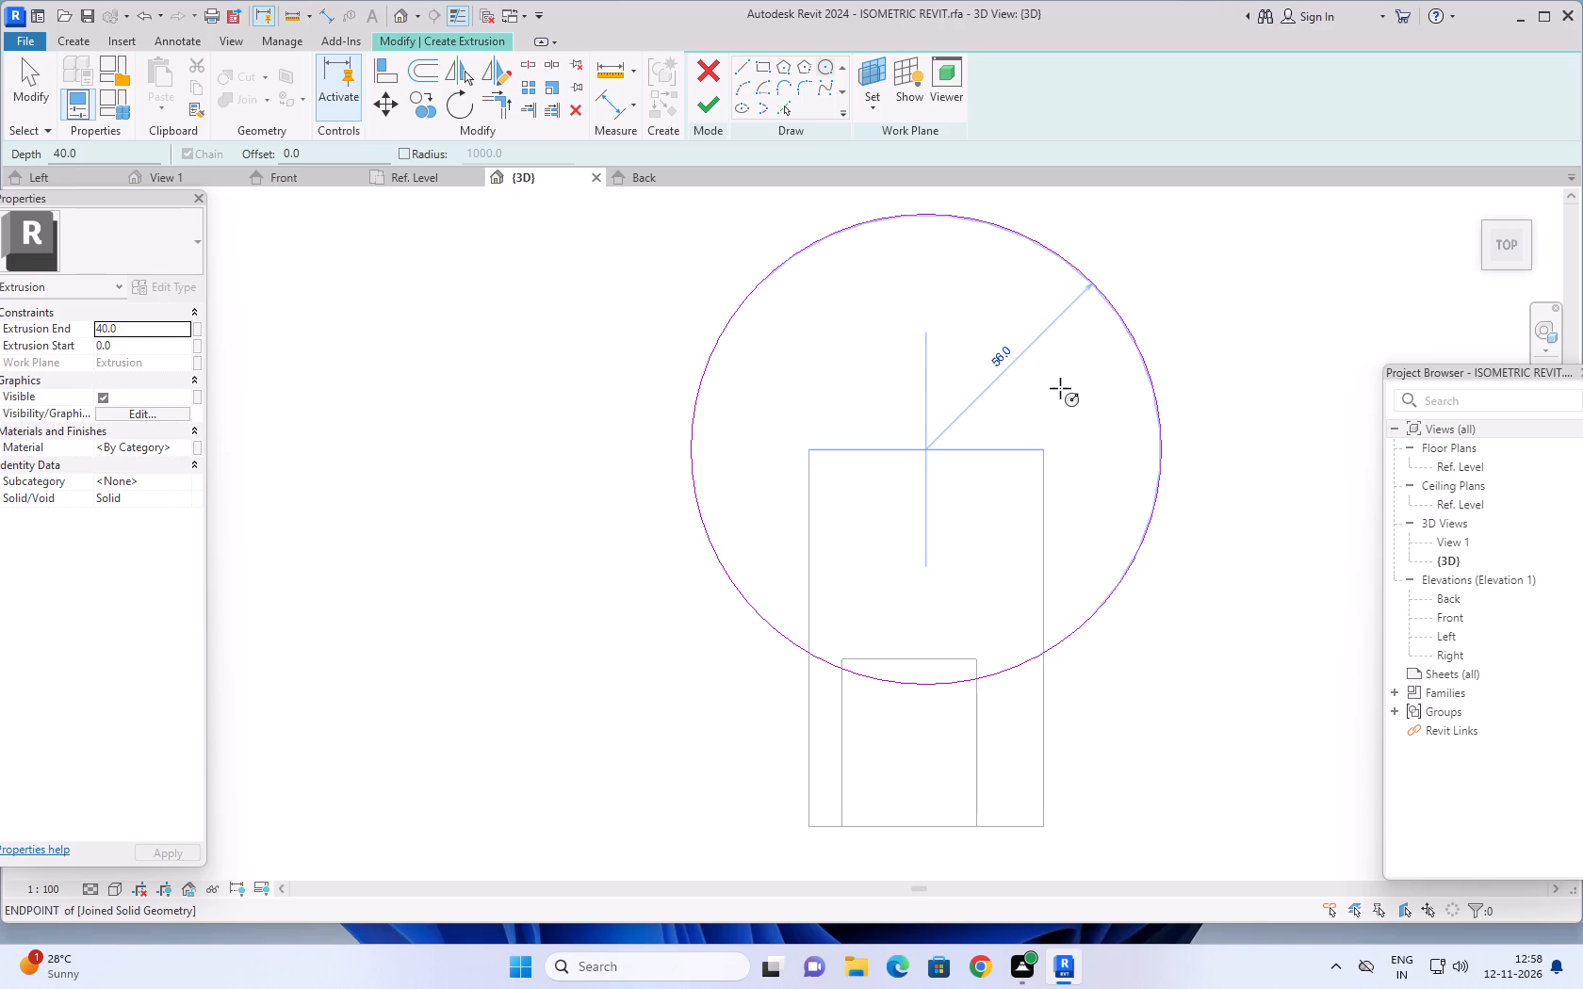
{"action": "key", "text": "Escape"}
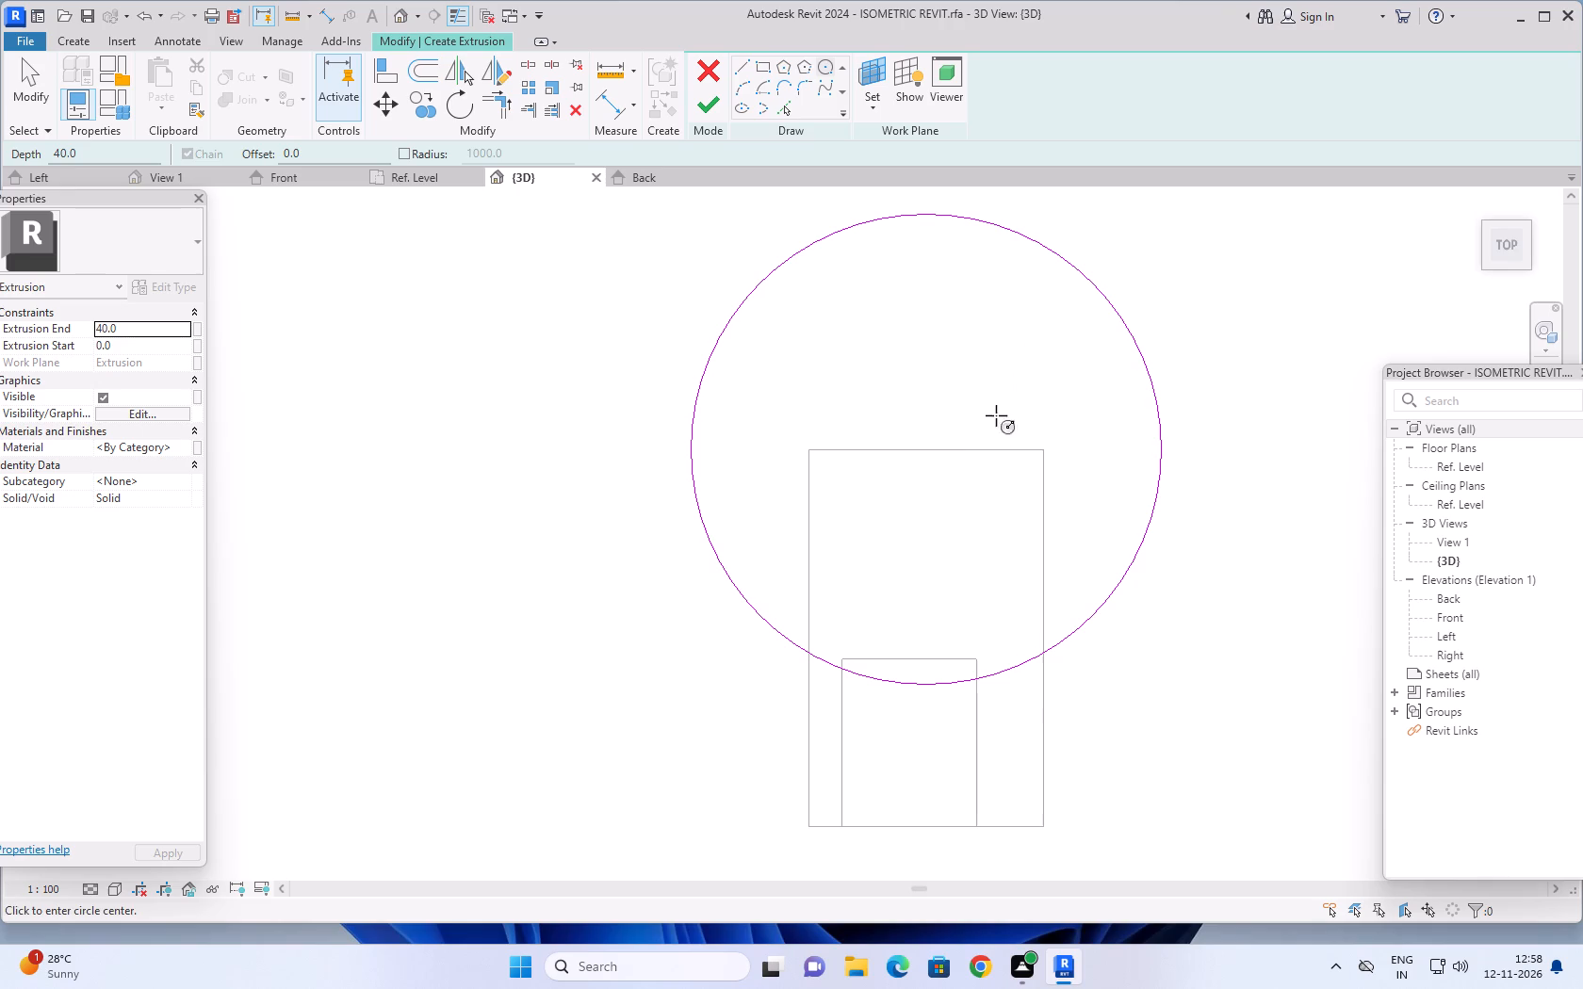
{"action": "key", "text": "Escape"}
{"action": "key", "text": "Escape"}
Set the sketched circle's radius to 28.
{"action": "left_click", "coordinate": [1151, 391]}
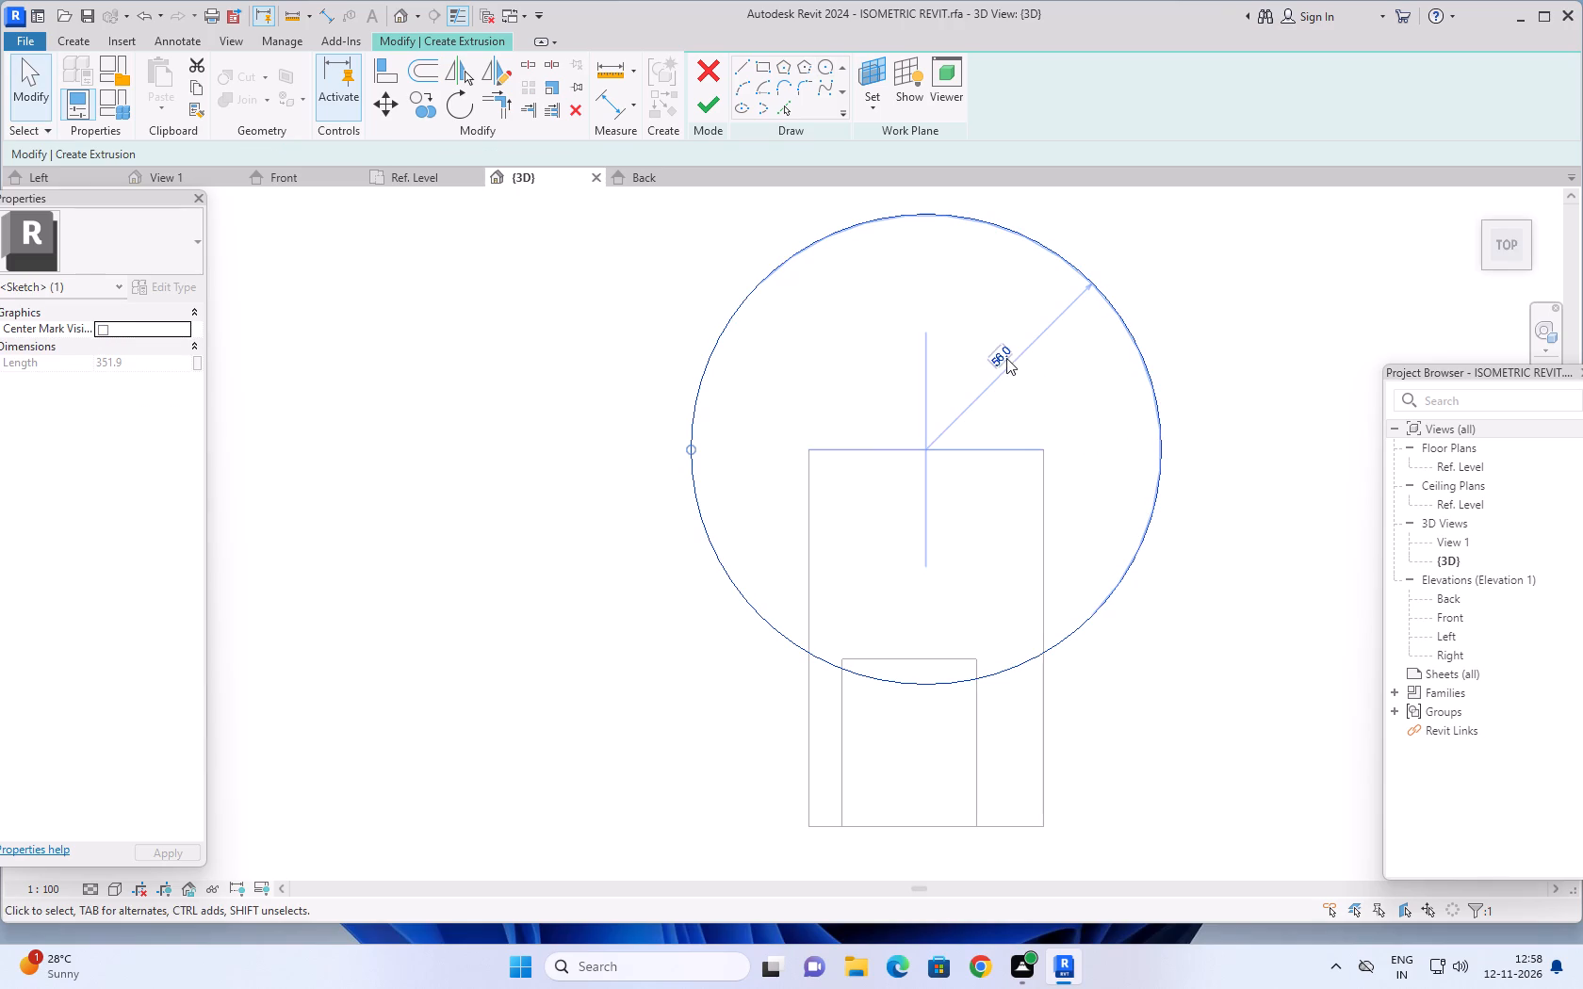
{"action": "left_click", "coordinate": [1004, 356]}
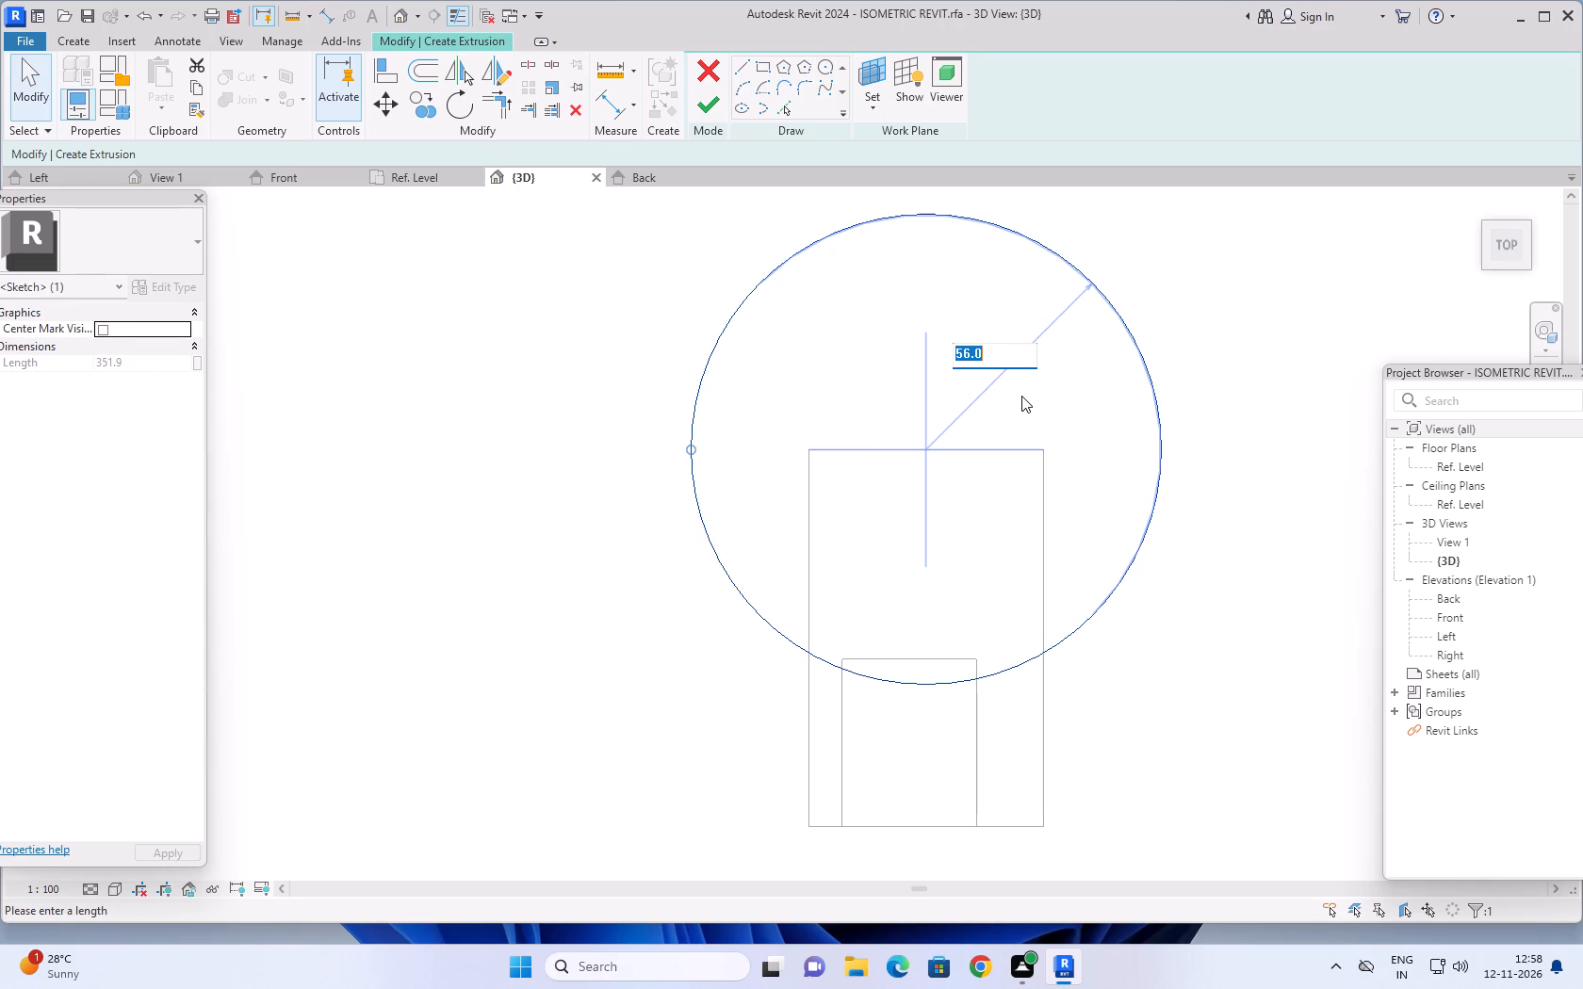
{"action": "type", "text": "28"}
{"action": "key", "text": "Return"}
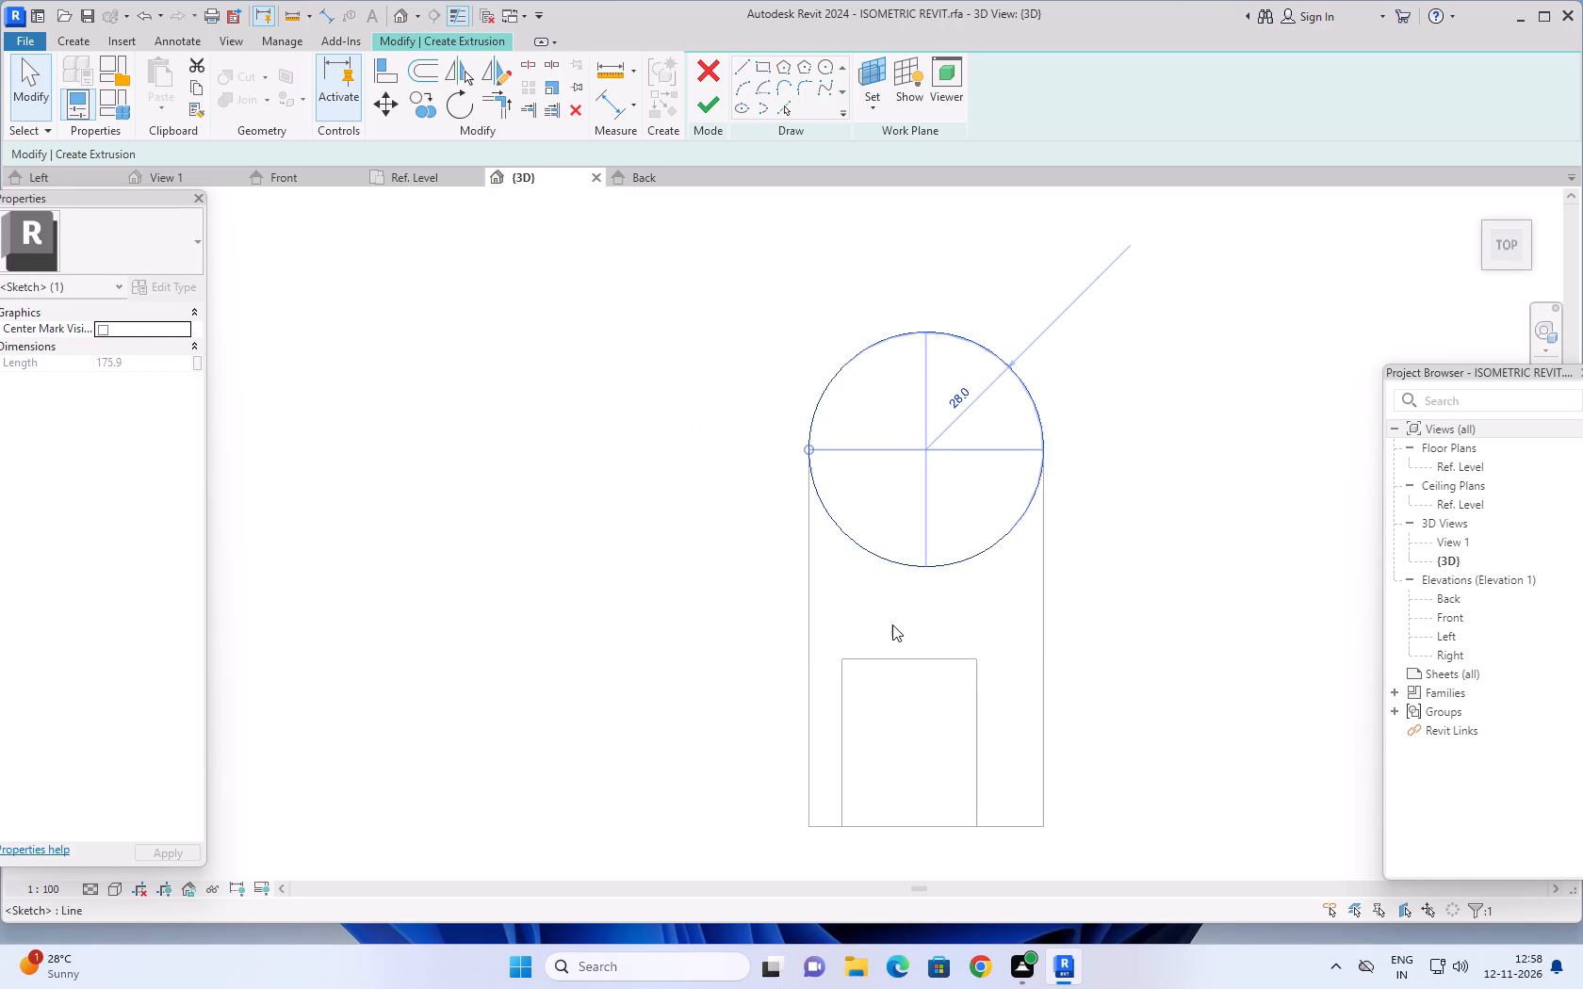
Sketch a concentric inner circle of radius 16 at the midpoint of the same block edge.
{"action": "scroll", "coordinate": [705, 462], "scroll_direction": "up", "scroll_amount": 6}
{"action": "scroll", "coordinate": [931, 432], "scroll_direction": "up", "scroll_amount": 6}
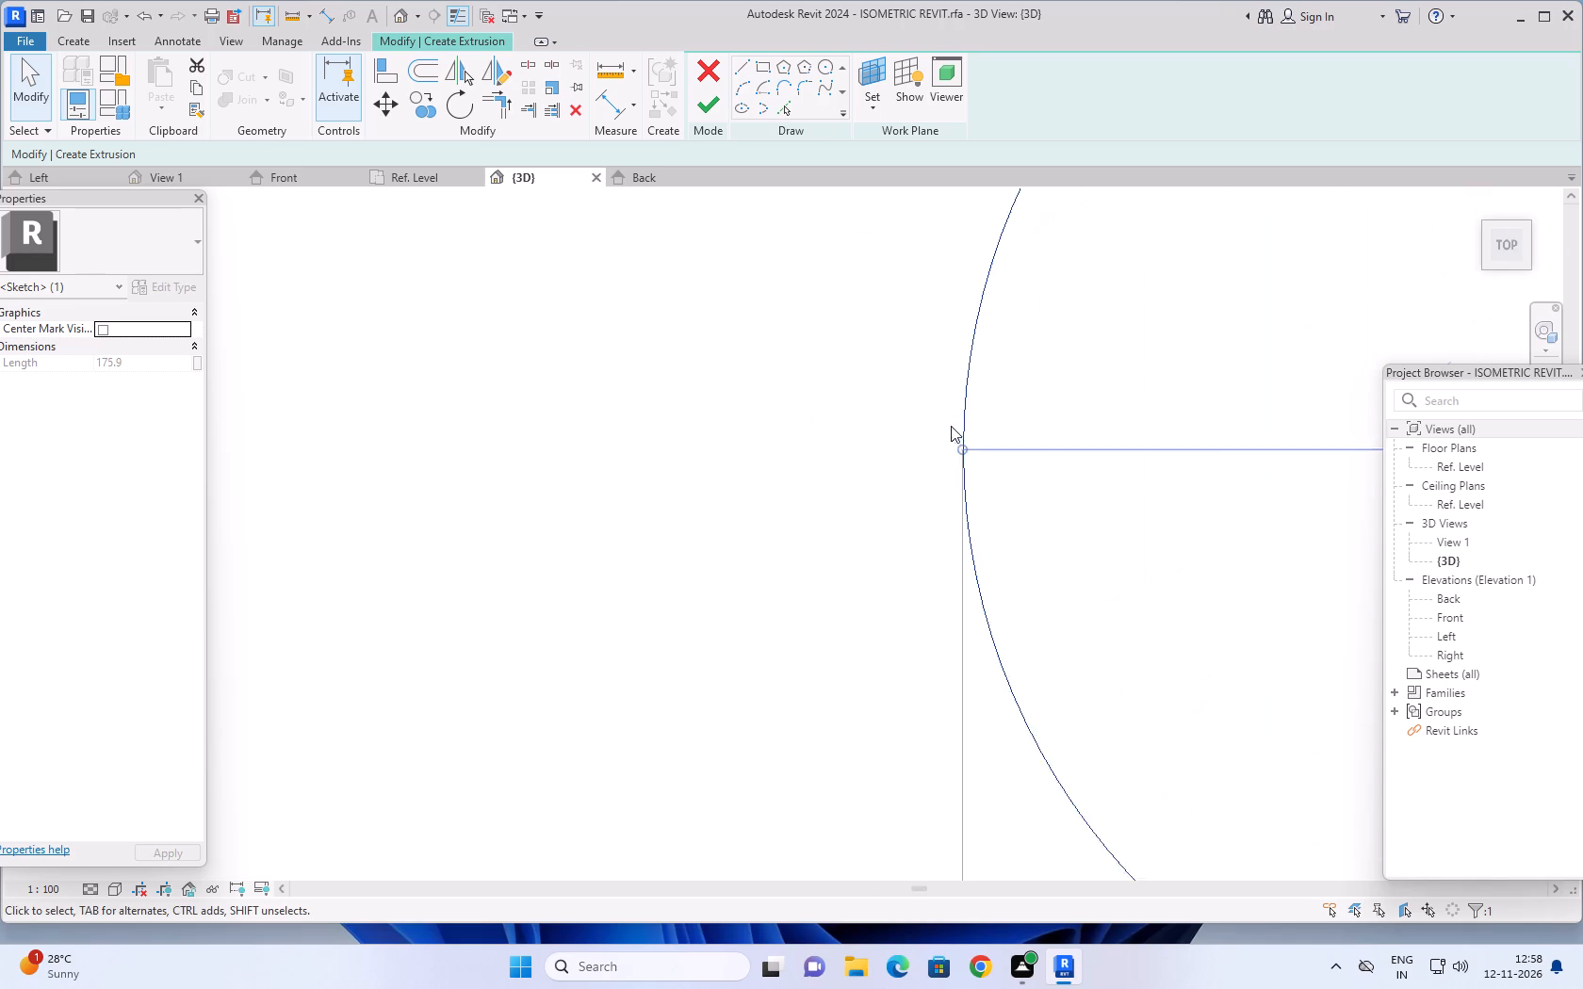
{"action": "scroll", "coordinate": [951, 426], "scroll_direction": "up", "scroll_amount": 1}
{"action": "scroll", "coordinate": [1074, 477], "scroll_direction": "up", "scroll_amount": 8}
{"action": "scroll", "coordinate": [1069, 471], "scroll_direction": "down", "scroll_amount": 17}
{"action": "middle_click_drag", "start_coordinate": [748, 475], "coordinate": [576, 416]}
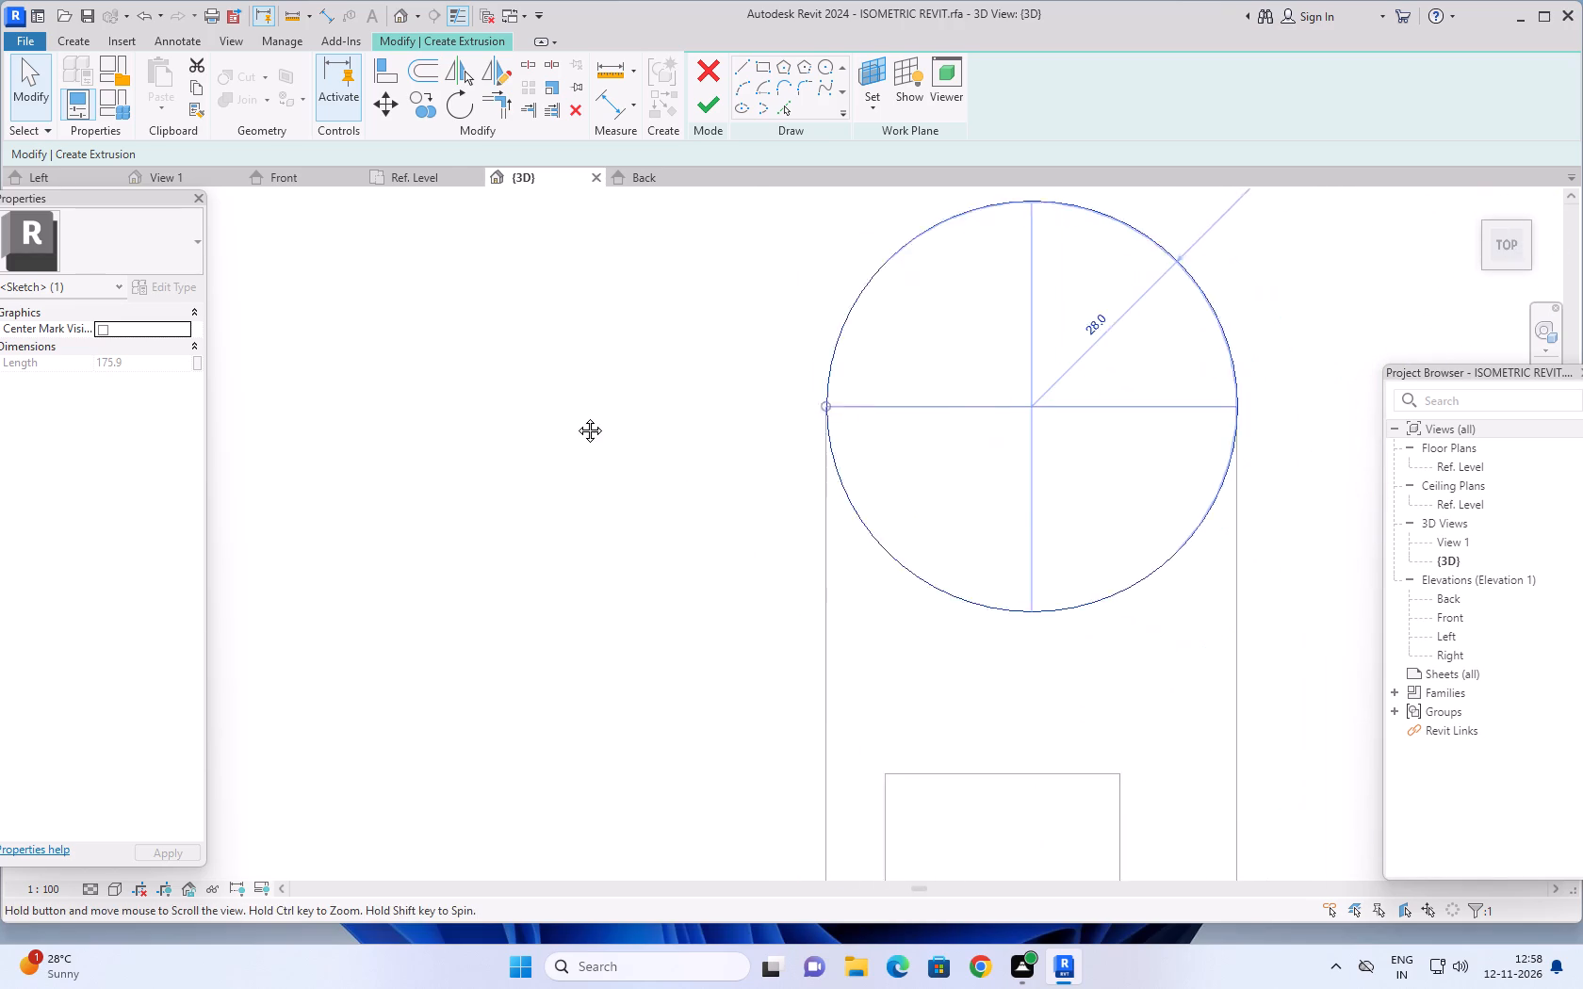
{"action": "scroll", "coordinate": [575, 416], "scroll_direction": "down", "scroll_amount": 1}
{"action": "middle_click_drag", "start_coordinate": [576, 416], "coordinate": [572, 421]}
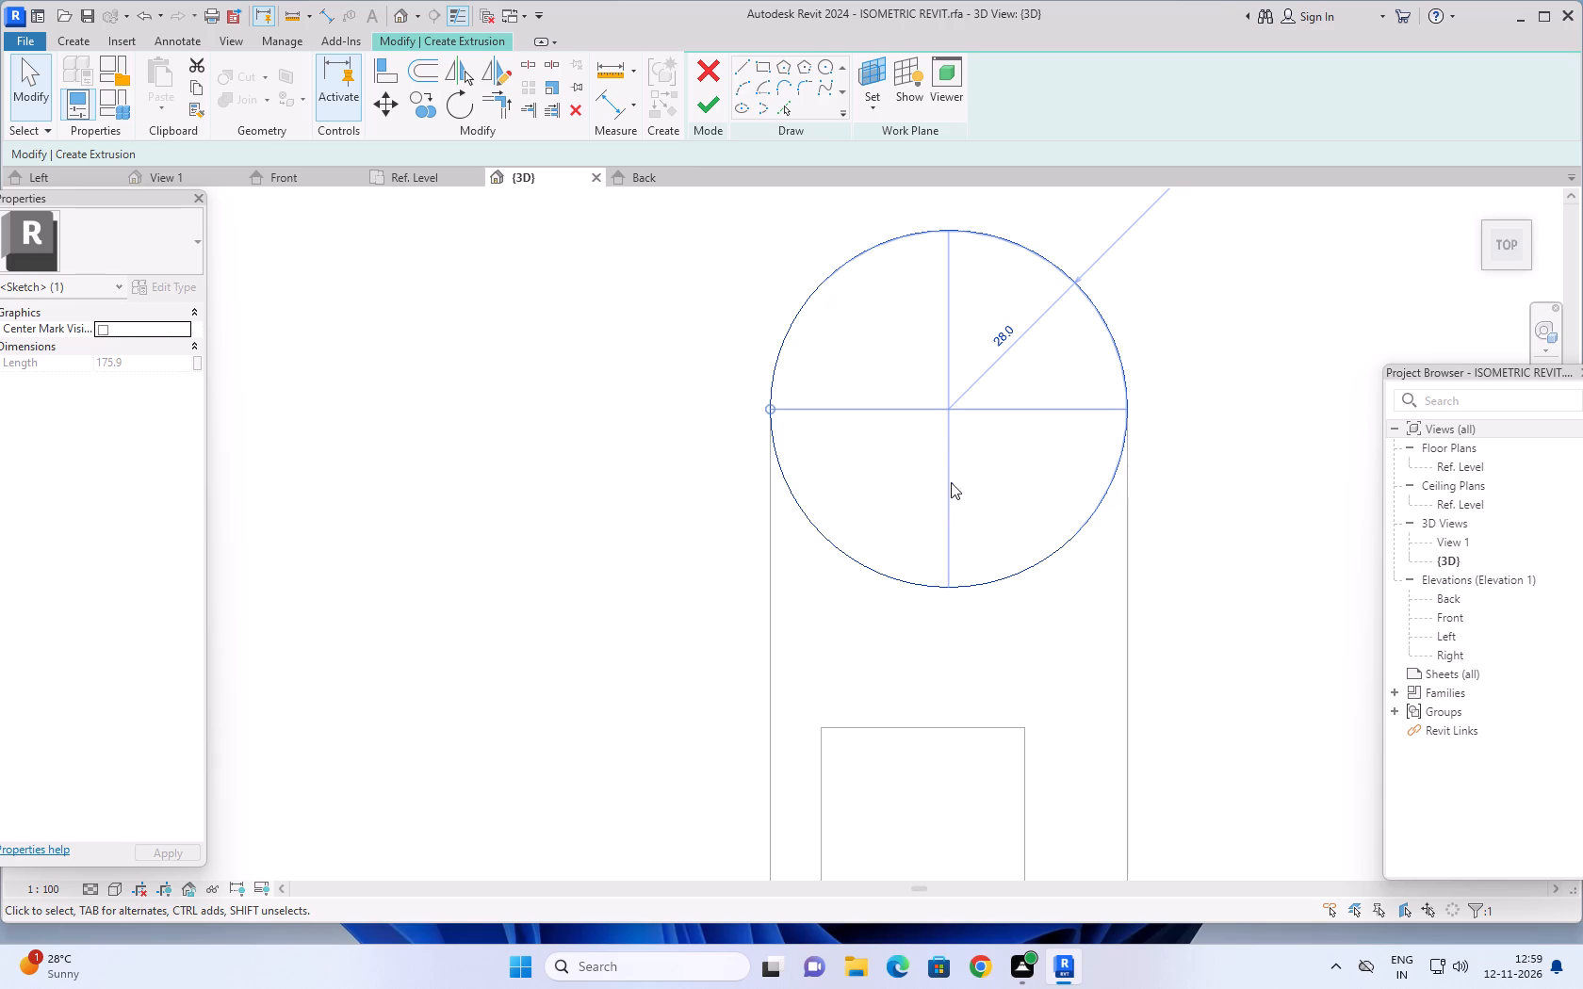
{"action": "left_click", "coordinate": [825, 64]}
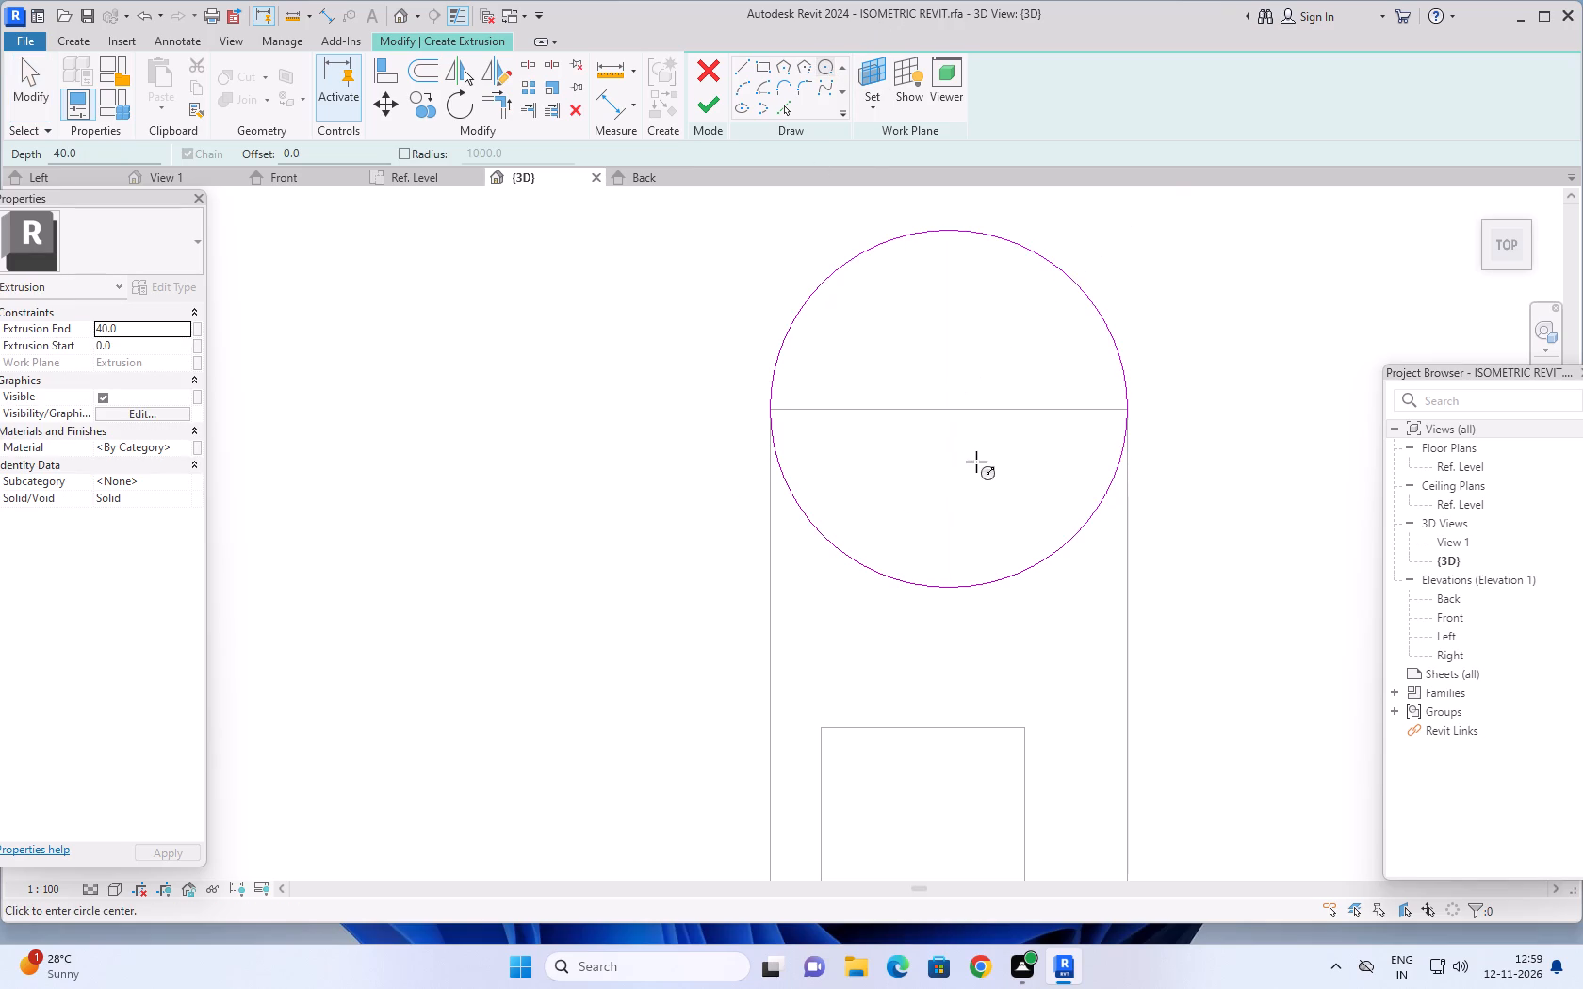
{"action": "left_click", "coordinate": [951, 410]}
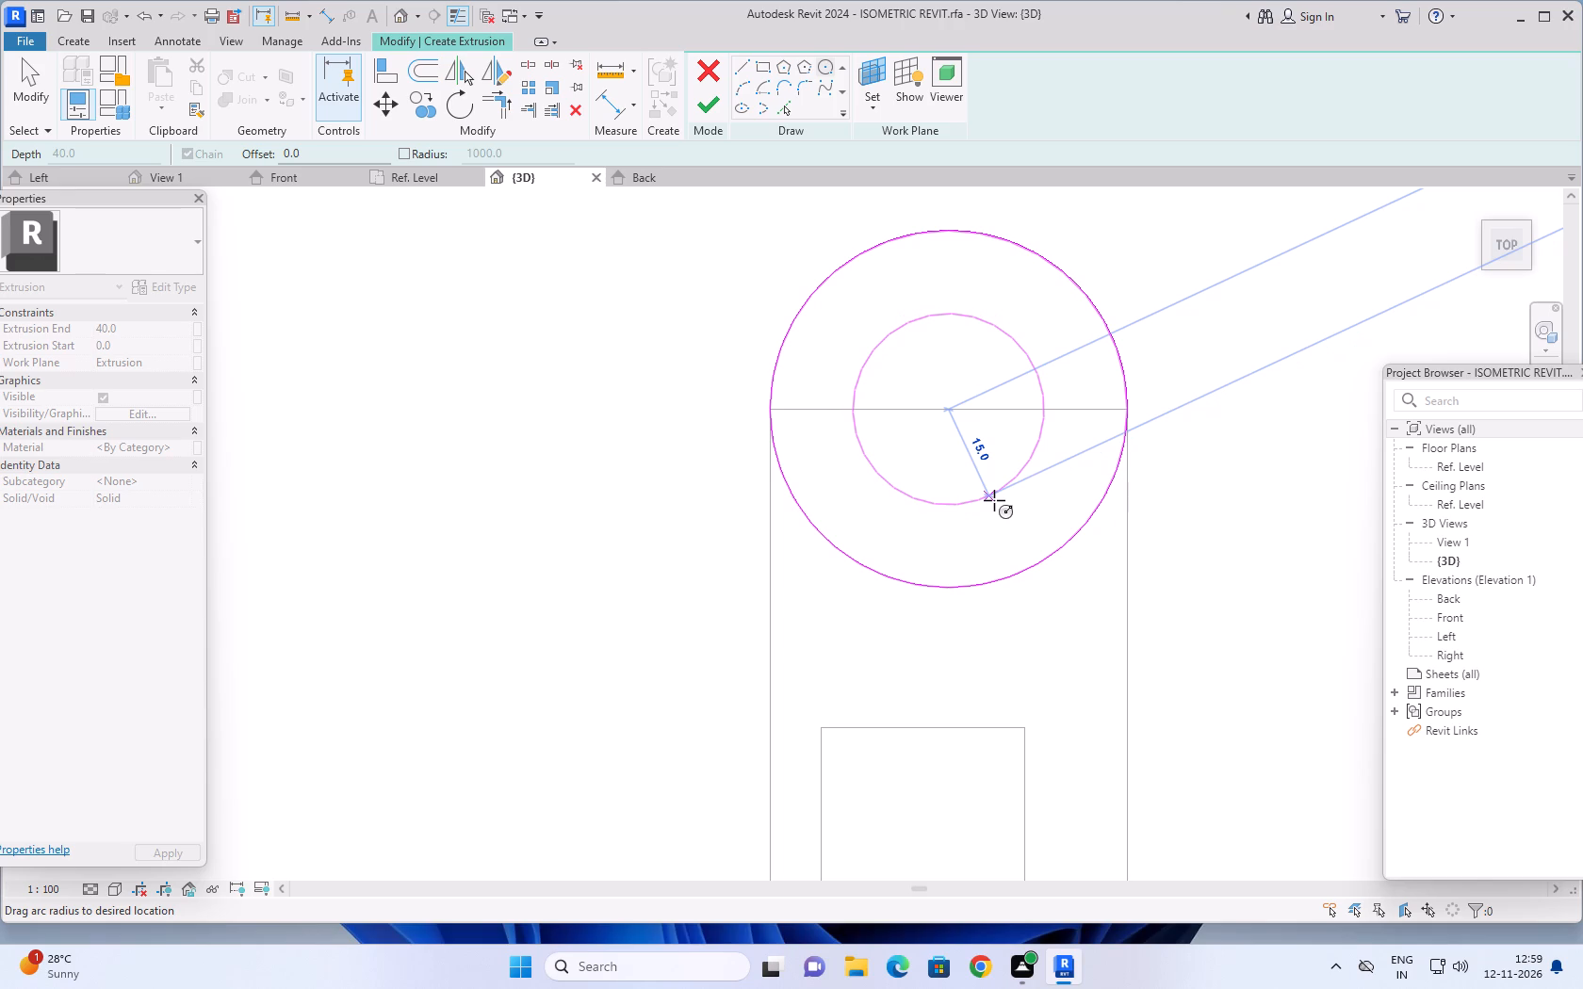
{"action": "type", "text": "16"}
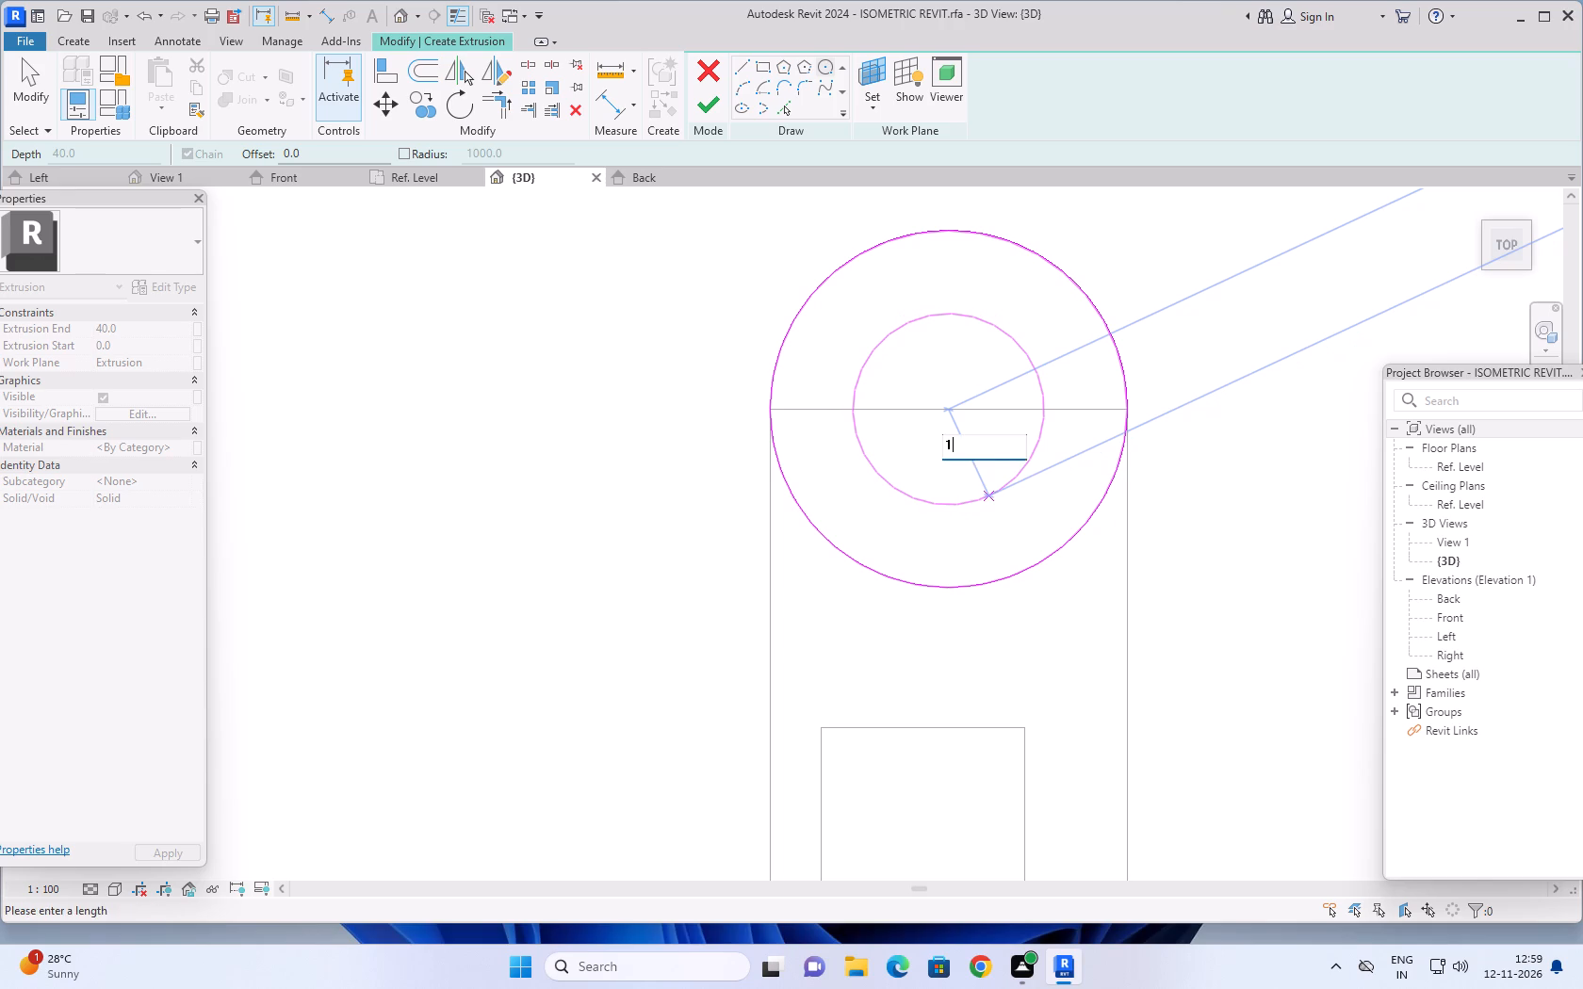
{"action": "key", "text": "Return"}
{"action": "scroll", "coordinate": [1181, 592], "scroll_direction": "down", "scroll_amount": 2}
{"action": "middle_click_drag", "start_coordinate": [1198, 591], "coordinate": [1124, 614]}
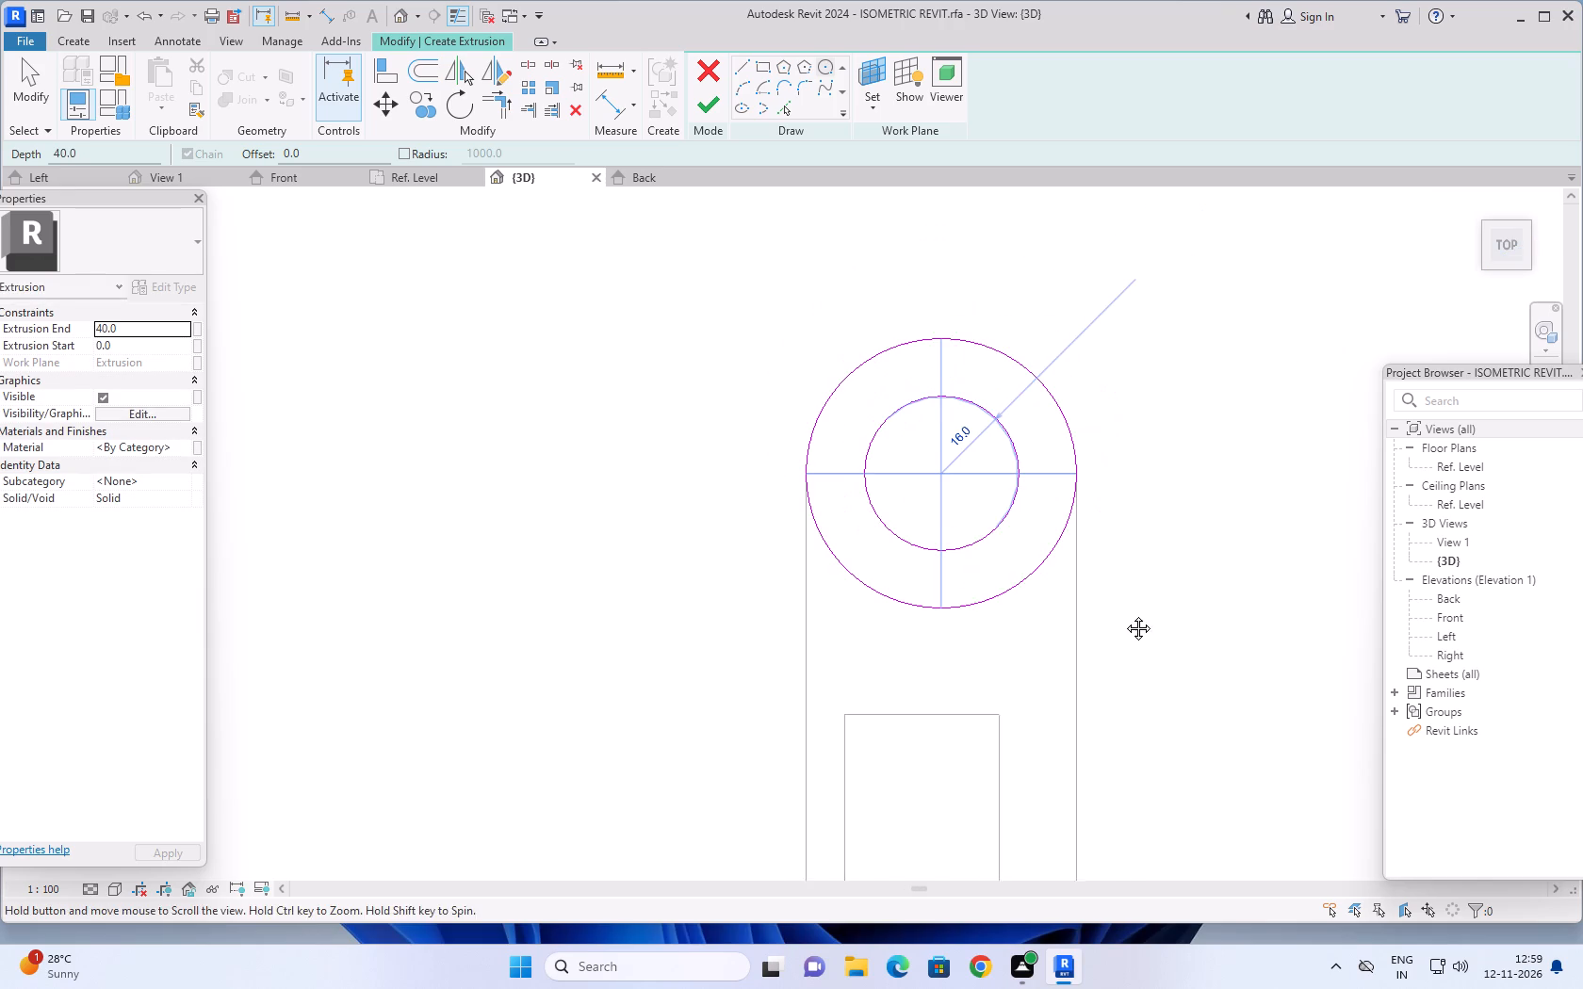
{"action": "middle_click_drag", "start_coordinate": [1124, 614], "coordinate": [1124, 615]}
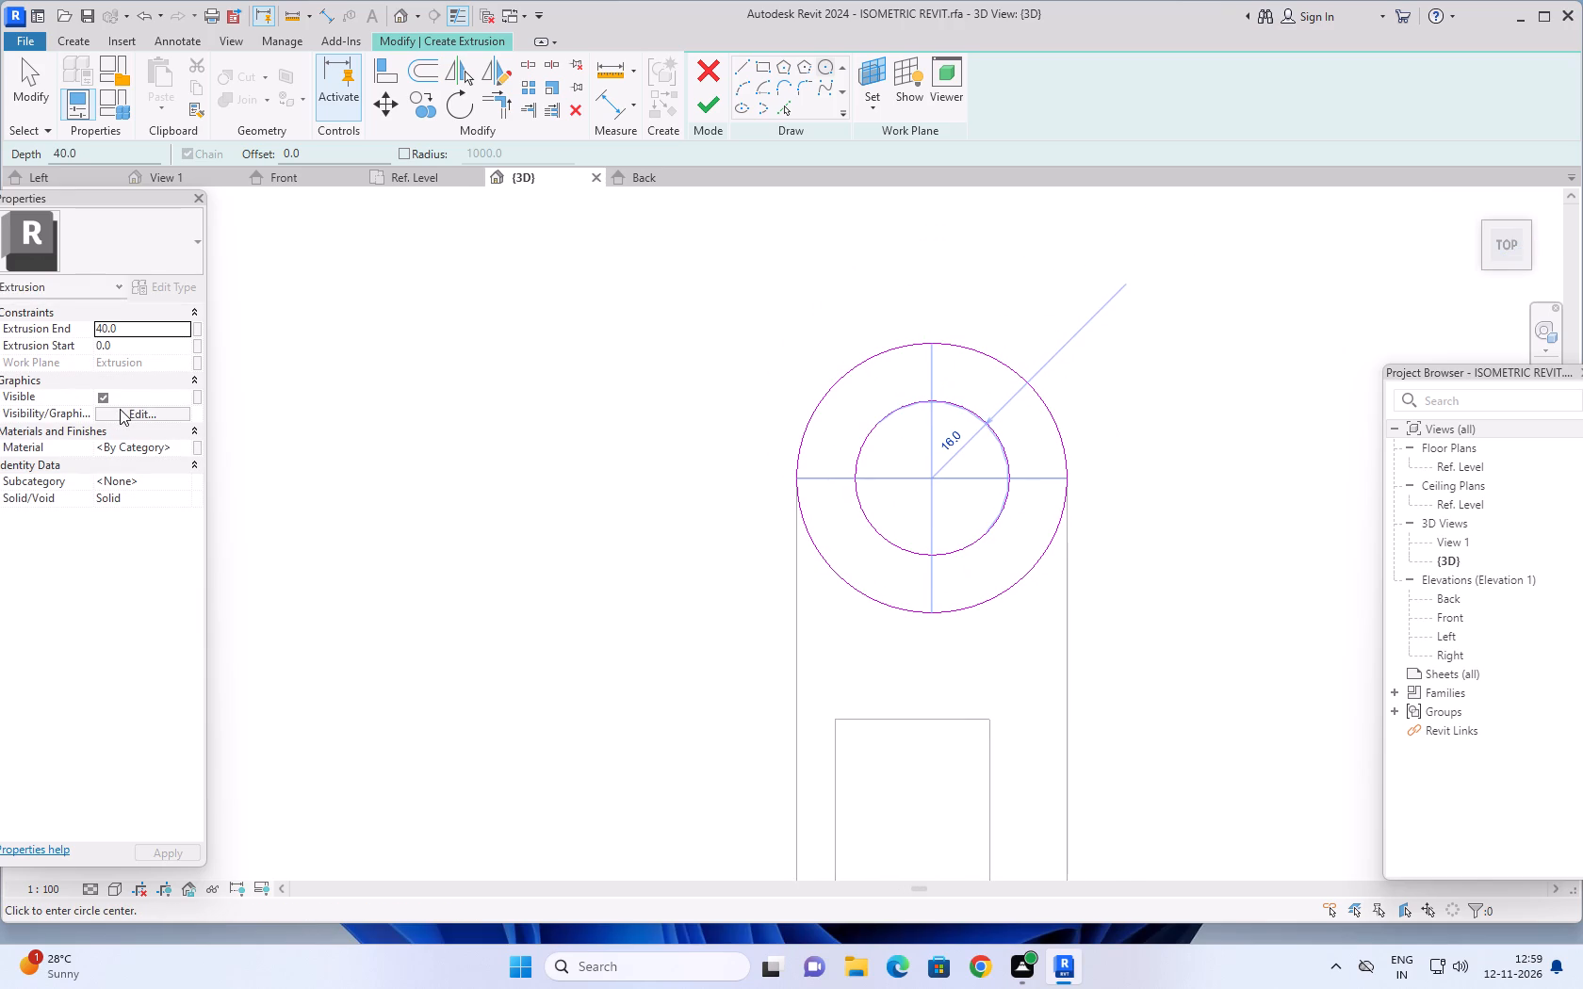
Set the extrusion end of the two-circle profile to 32.
{"action": "left_click", "coordinate": [130, 326]}
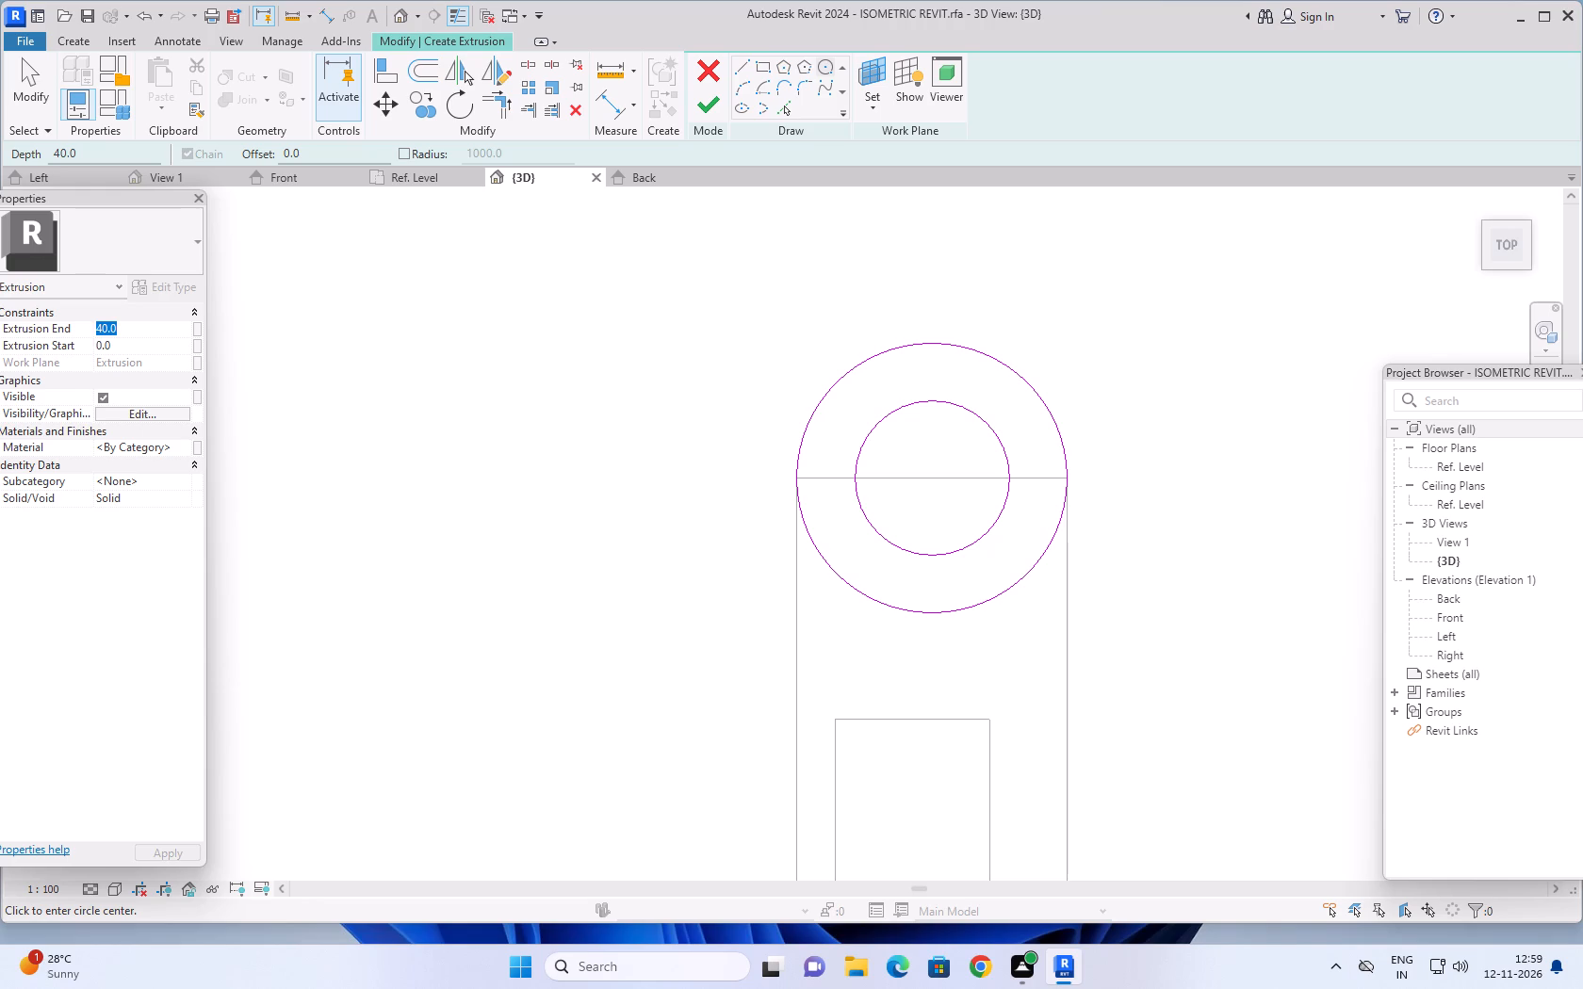
{"action": "type", "text": "35"}
{"action": "key", "text": "BackSpace"}
{"action": "key", "text": "2"}
{"action": "key", "text": "Return"}
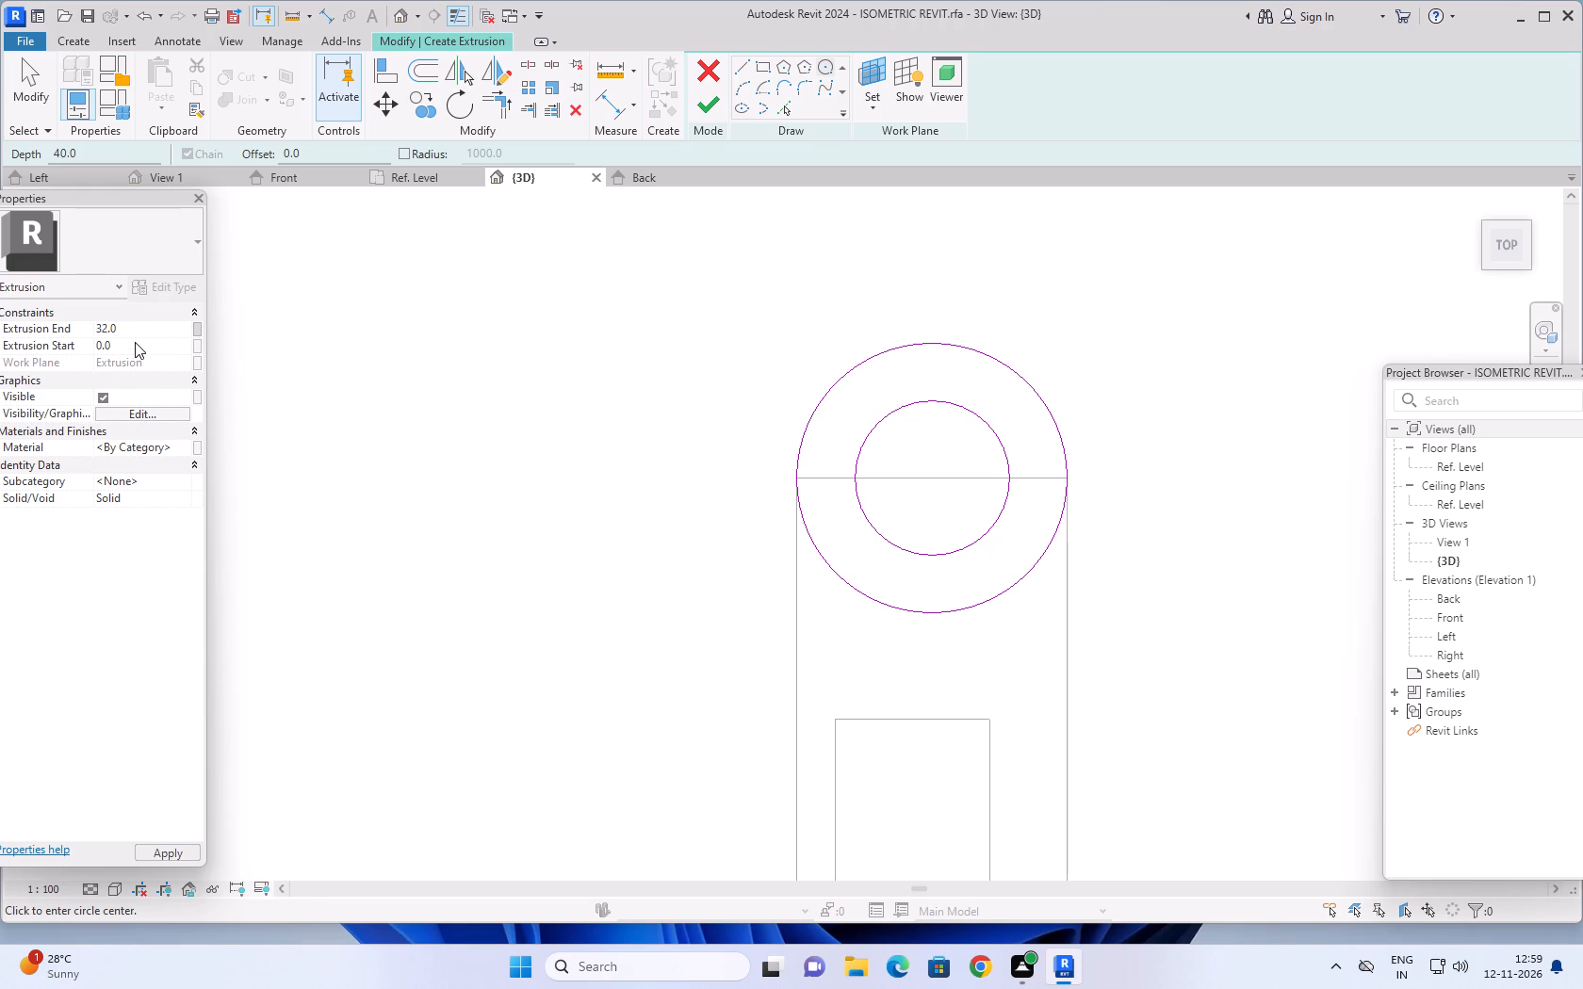
Set the extrusion start to -24 and finish the hollow cylinder at the end of the block.
{"action": "left_click", "coordinate": [135, 344]}
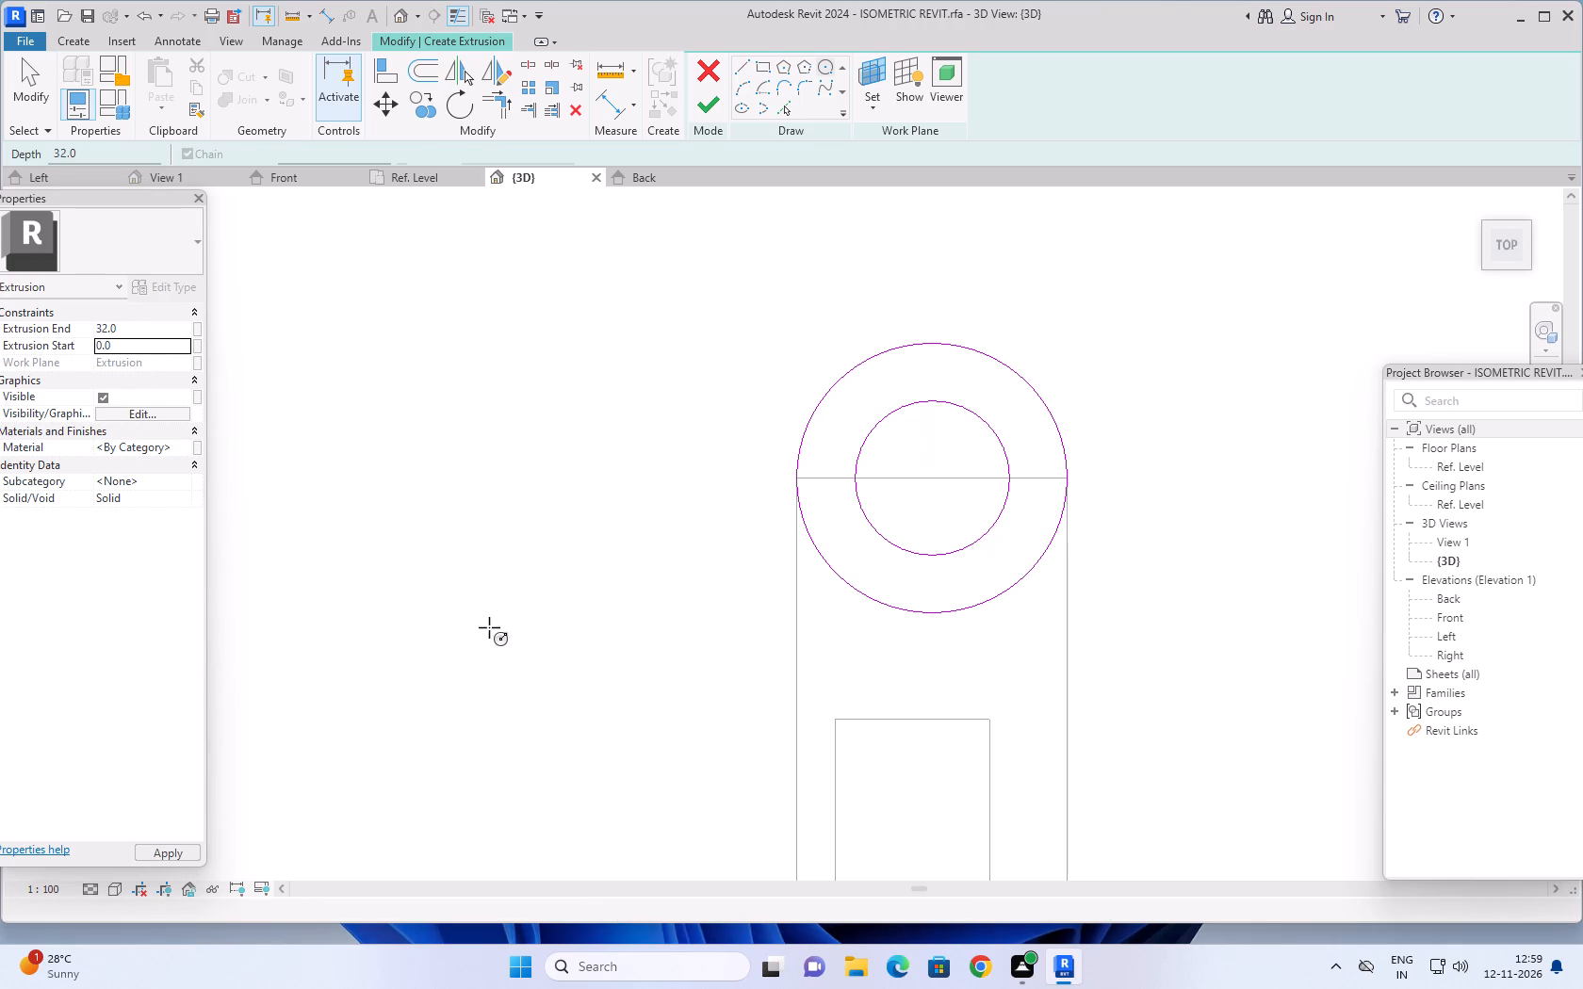
{"action": "middle_click_drag", "start_coordinate": [523, 681], "coordinate": [437, 532]}
{"action": "scroll", "coordinate": [788, 549], "scroll_direction": "down", "scroll_amount": 9}
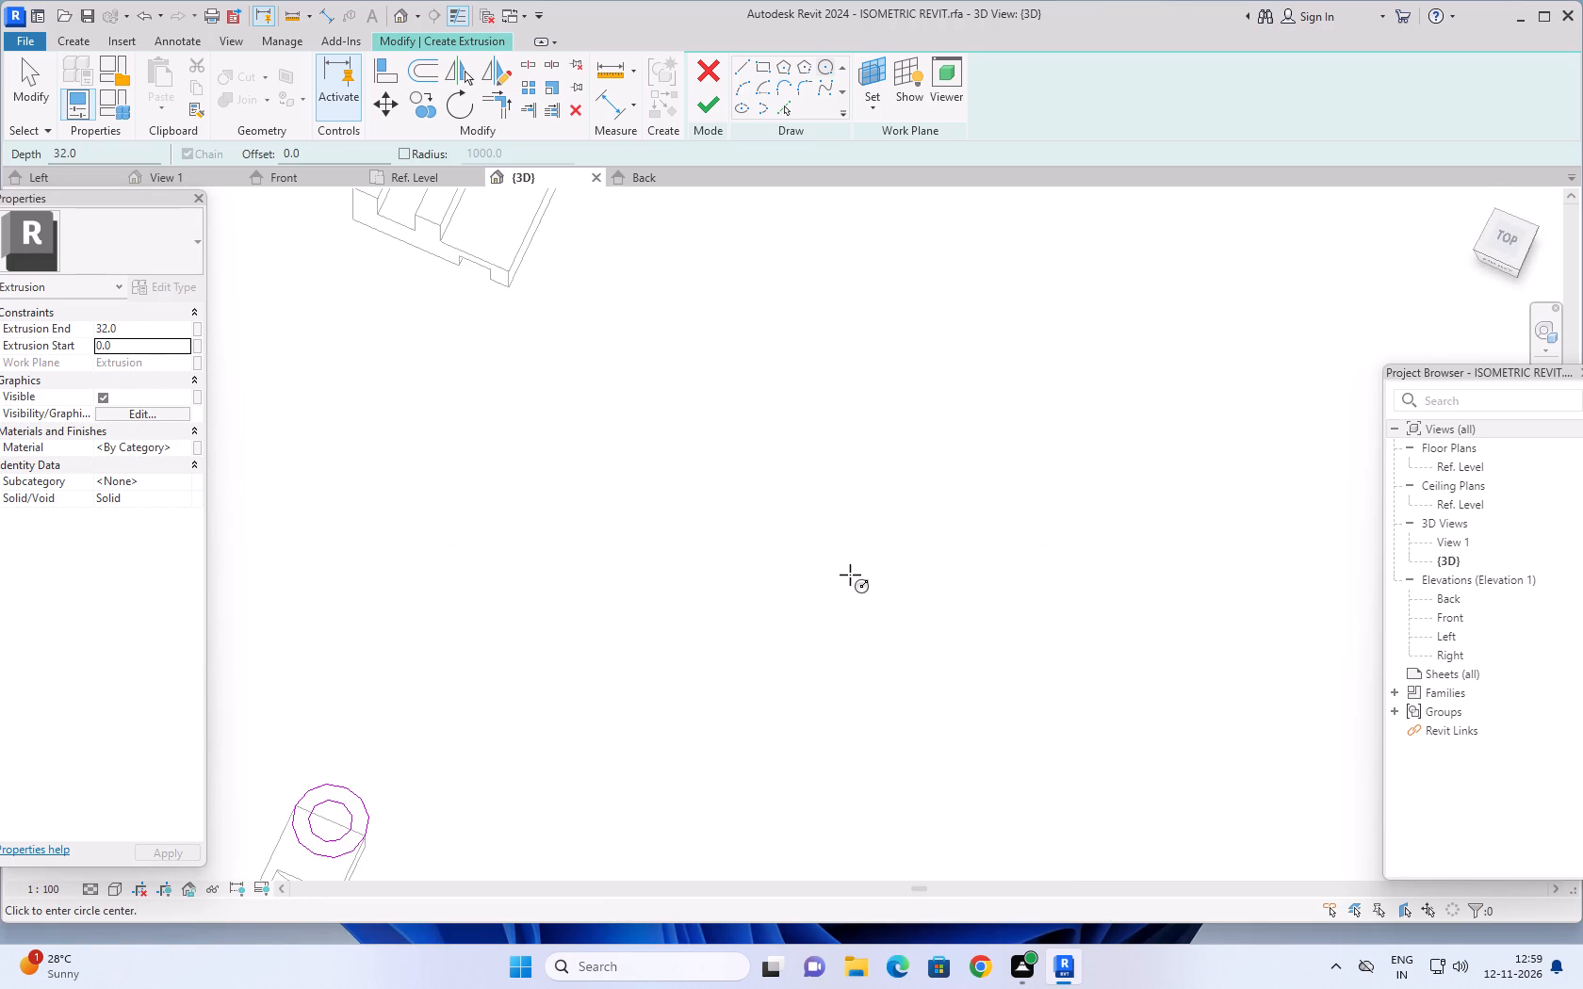
{"action": "scroll", "coordinate": [850, 575], "scroll_direction": "down", "scroll_amount": 9}
{"action": "middle_click_drag", "start_coordinate": [806, 738], "coordinate": [681, 548]}
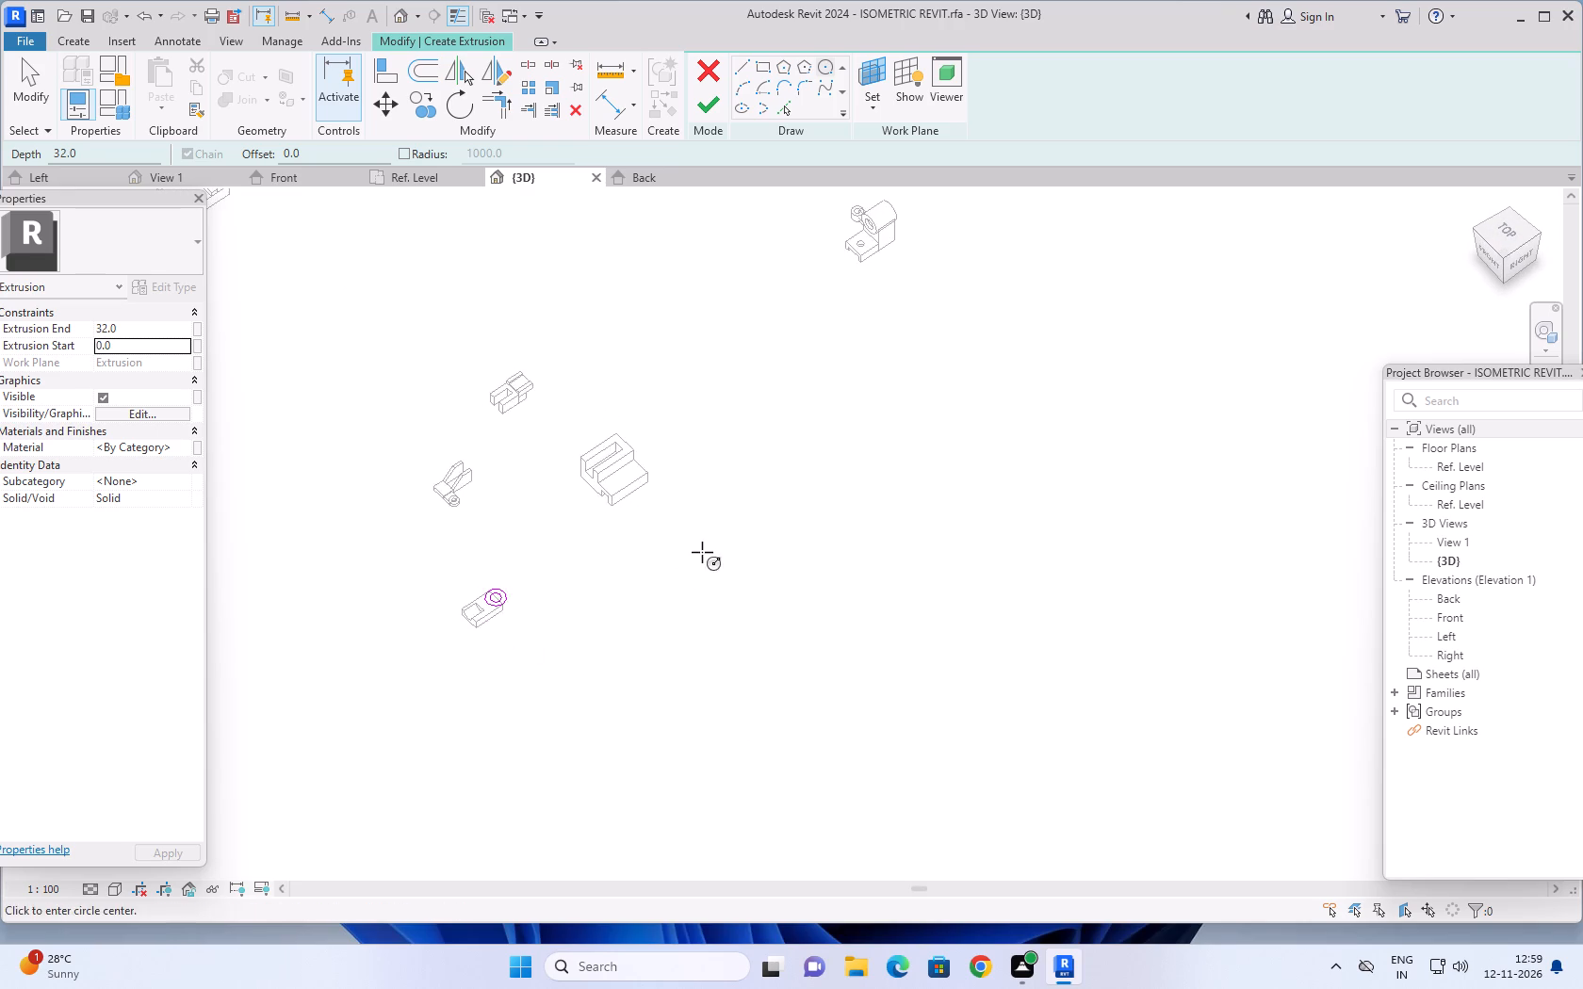
{"action": "middle_click_drag", "start_coordinate": [715, 552], "coordinate": [1063, 638]}
{"action": "middle_click_drag", "start_coordinate": [906, 722], "coordinate": [887, 550], "text": "shift"}
{"action": "scroll", "coordinate": [841, 574], "scroll_direction": "up", "scroll_amount": 5}
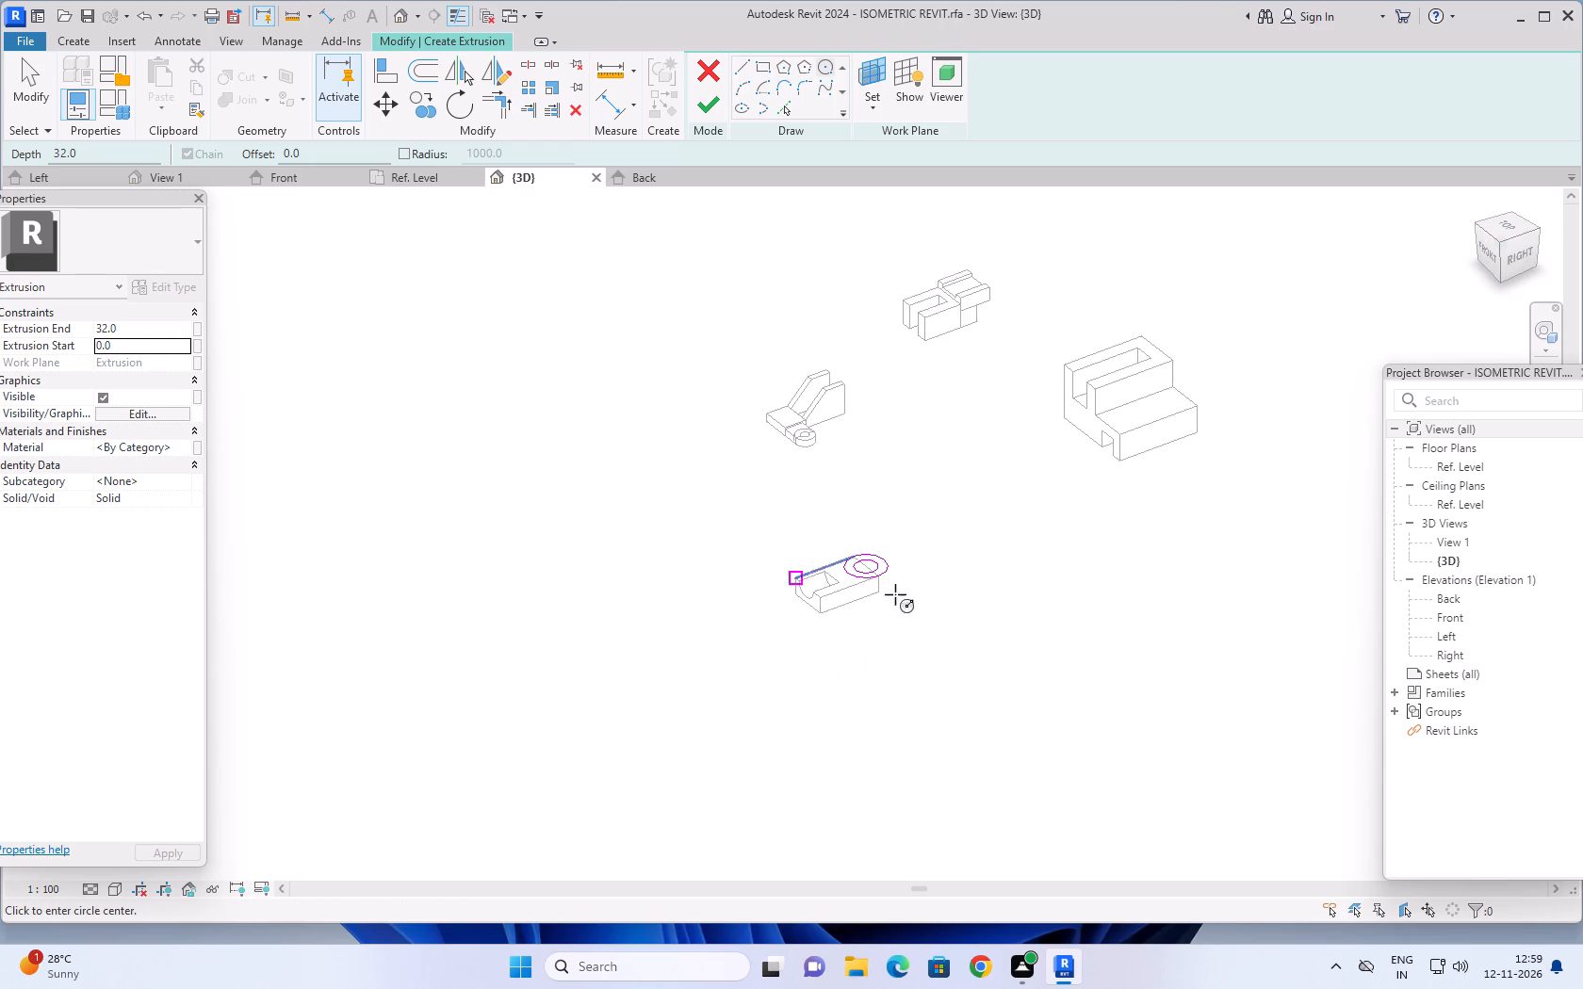
{"action": "scroll", "coordinate": [1132, 616], "scroll_direction": "up", "scroll_amount": 4}
{"action": "middle_click_drag", "start_coordinate": [874, 574], "coordinate": [1137, 657]}
{"action": "scroll", "coordinate": [1009, 708], "scroll_direction": "up", "scroll_amount": 2}
{"action": "middle_click_drag", "start_coordinate": [995, 668], "coordinate": [1054, 664]}
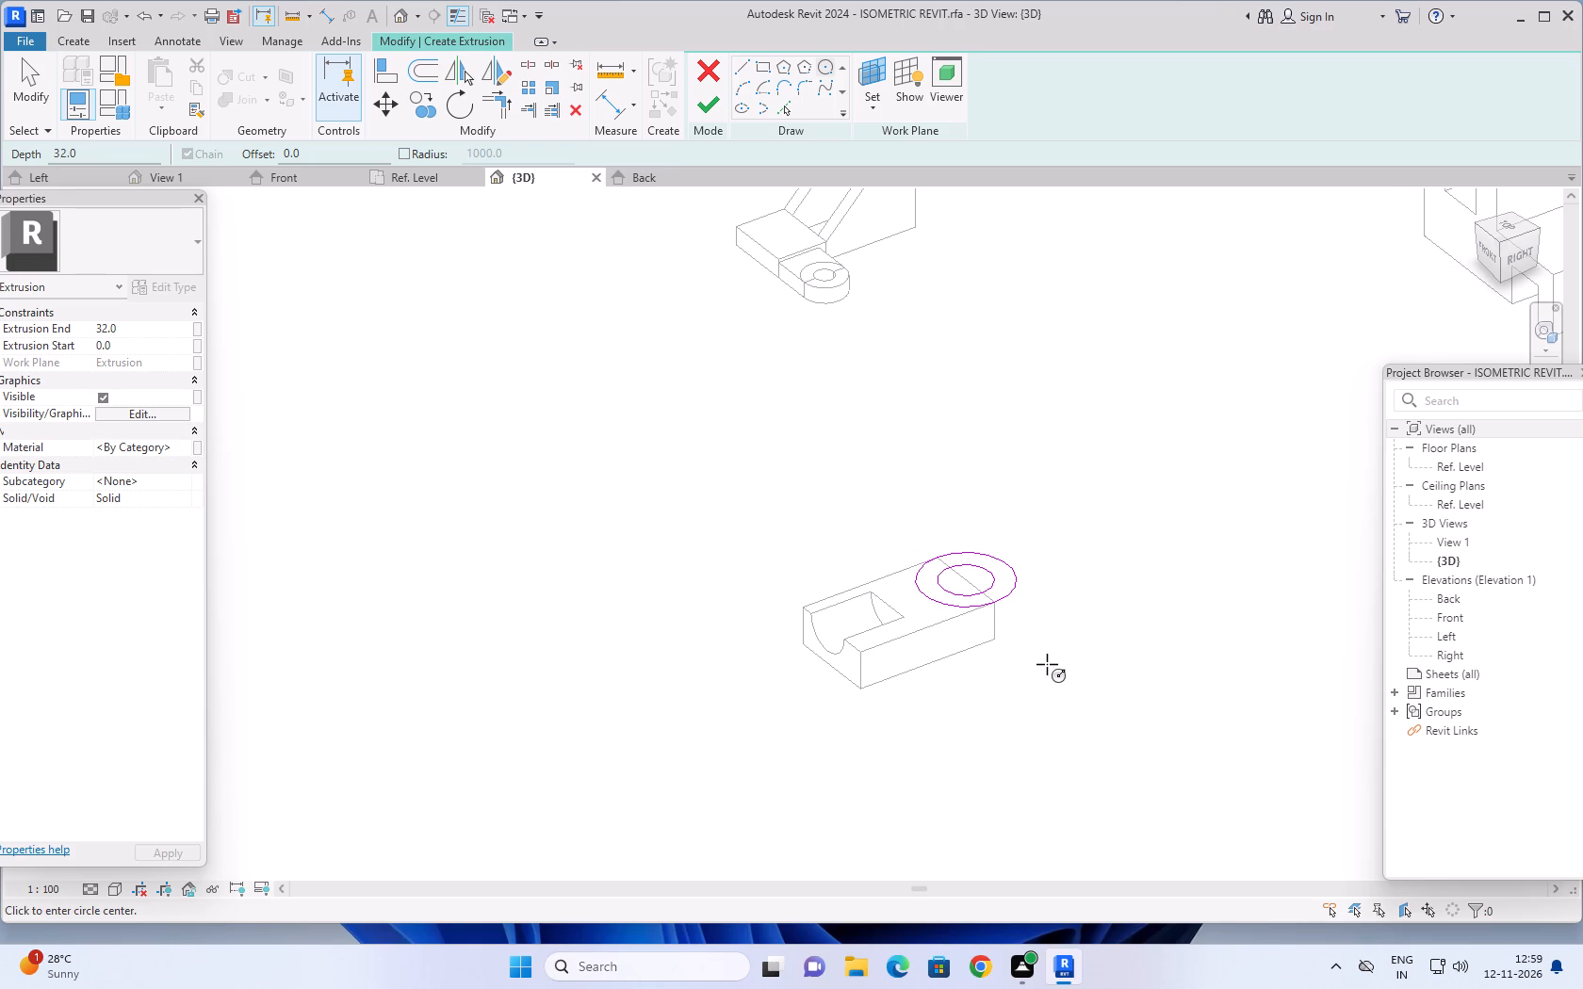
{"action": "left_click", "coordinate": [159, 343]}
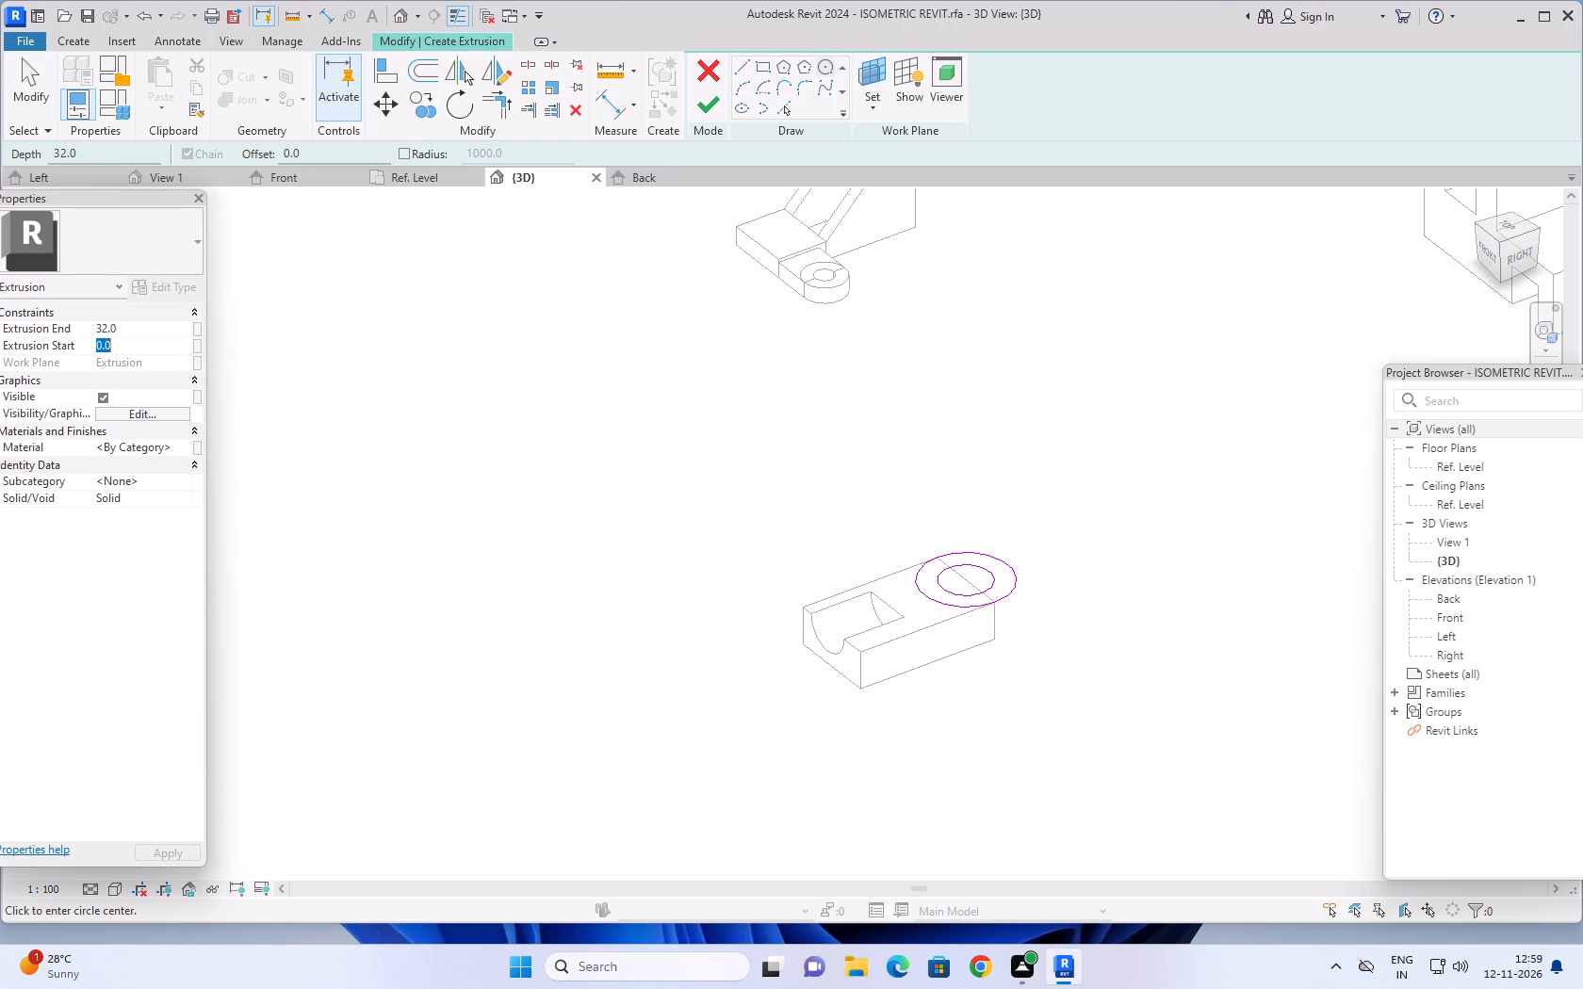
{"action": "type", "text": "-24"}
{"action": "key", "text": "Return"}
{"action": "left_click", "coordinate": [698, 104]}
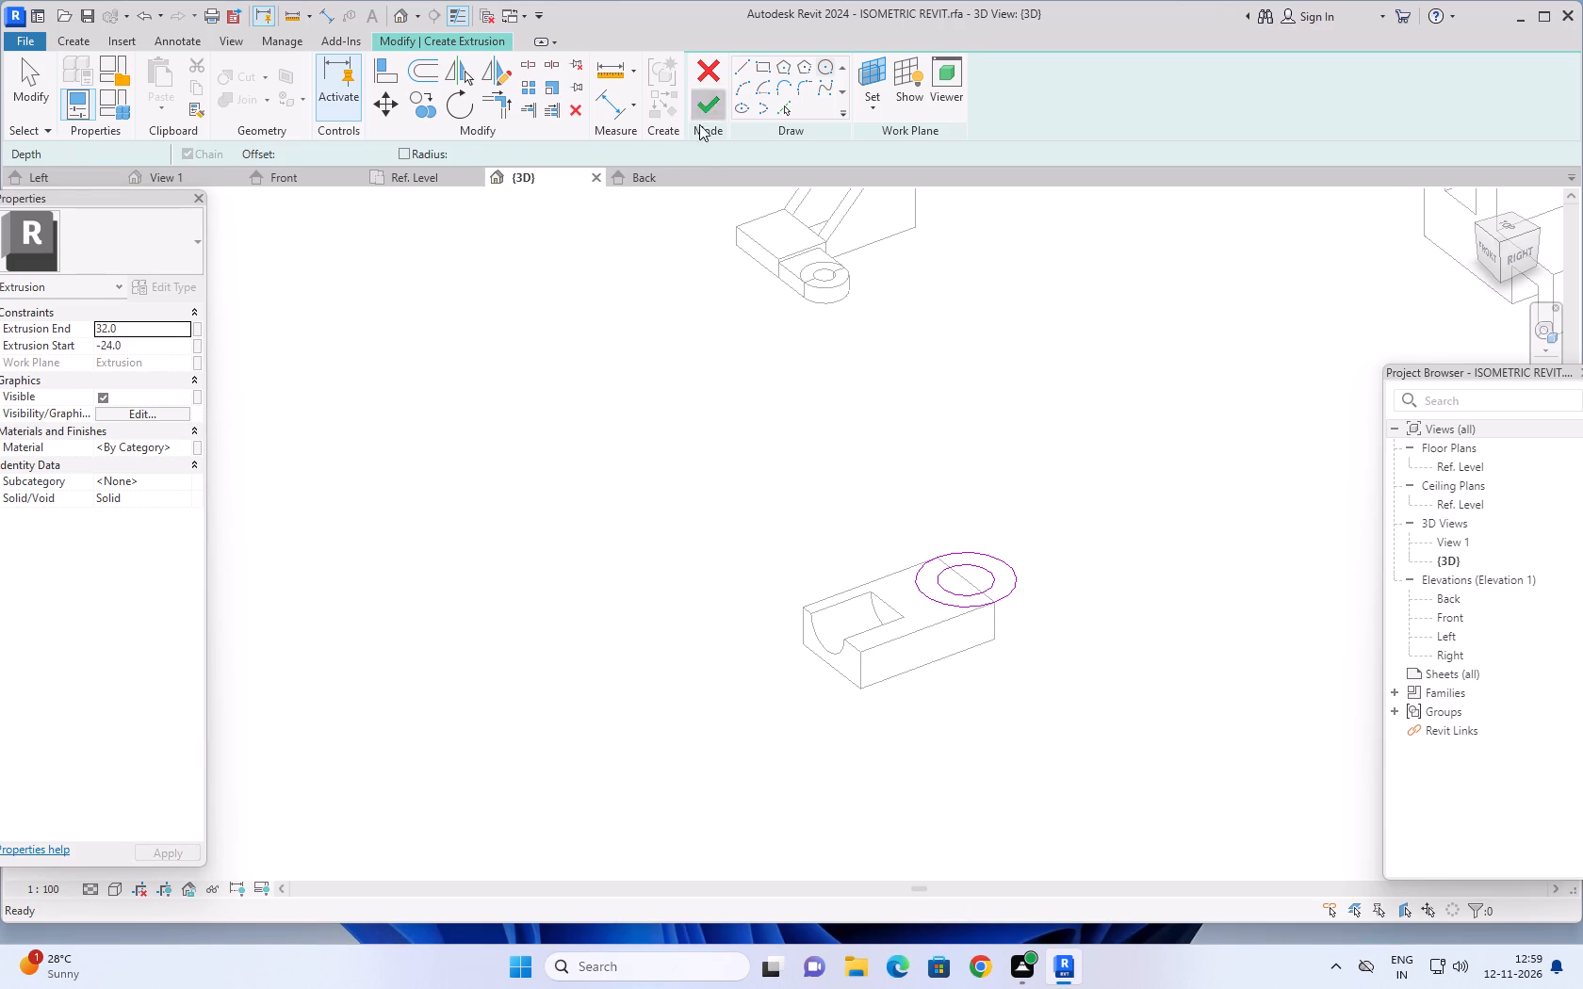
{"action": "key", "text": "Escape"}
{"action": "scroll", "coordinate": [962, 708], "scroll_direction": "up", "scroll_amount": 1}
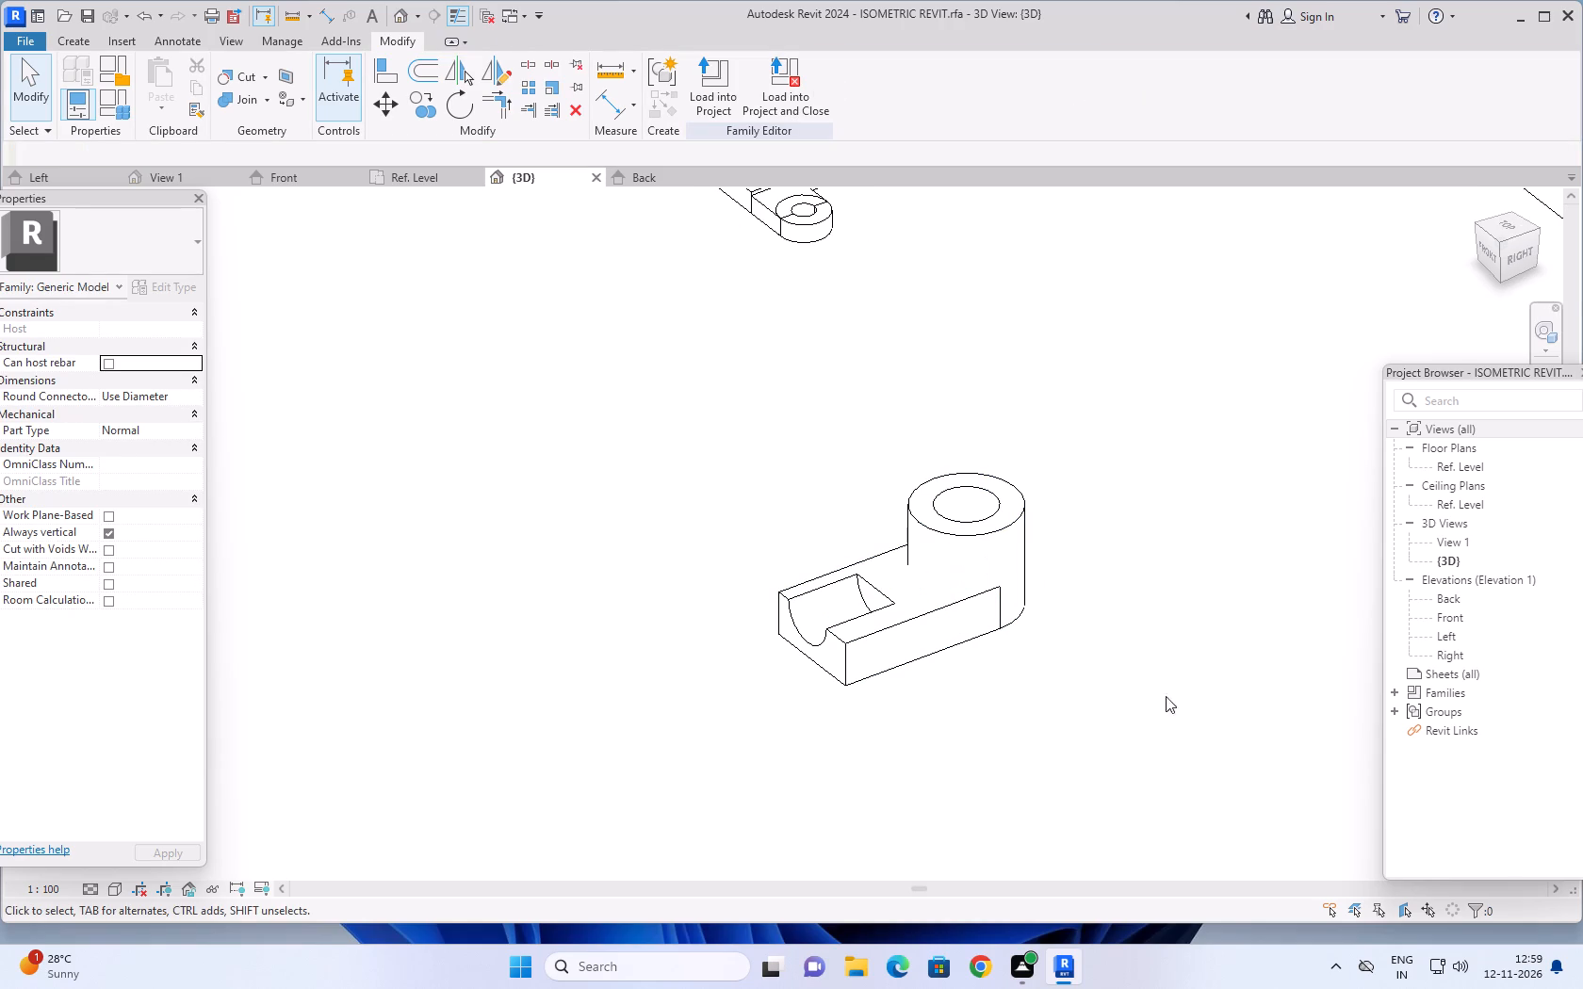
Examine the grooved block with its hollow cylinder alongside the other modelled machine parts in the 3D view.
{"action": "middle_click_drag", "start_coordinate": [1037, 717], "coordinate": [1032, 726]}
{"action": "middle_click_drag", "start_coordinate": [1030, 717], "coordinate": [1093, 721]}
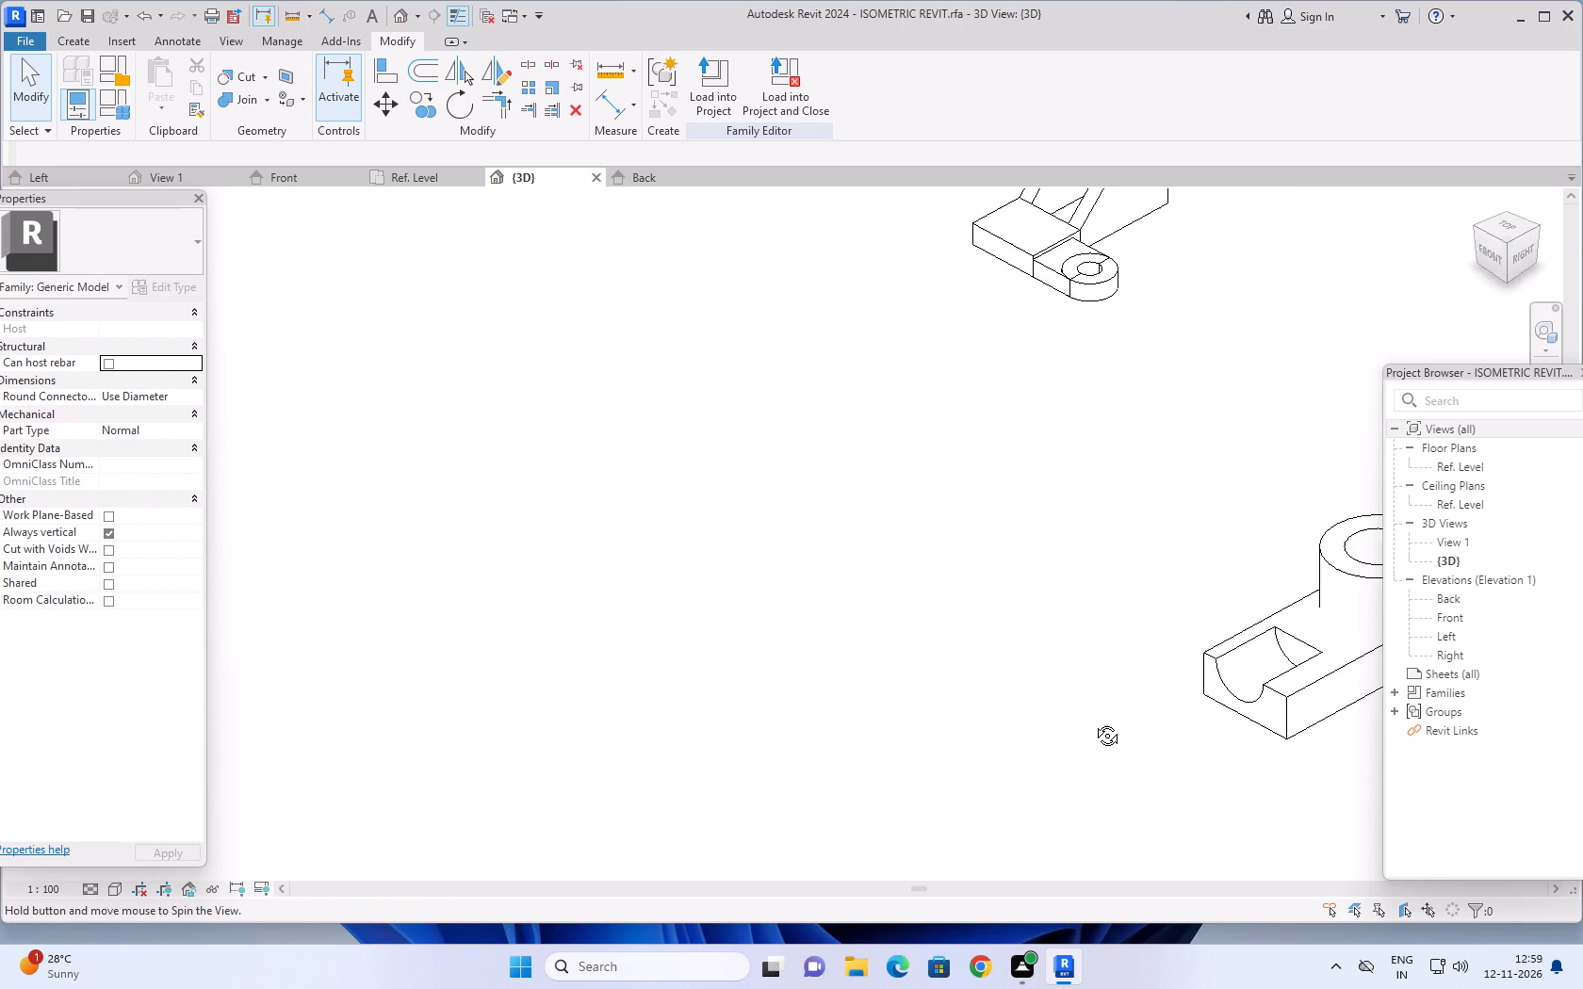
{"action": "middle_click_drag", "start_coordinate": [1093, 721], "coordinate": [1015, 700]}
{"action": "scroll", "coordinate": [1066, 698], "scroll_direction": "down", "scroll_amount": 2}
{"action": "middle_click_drag", "start_coordinate": [1091, 701], "coordinate": [675, 694]}
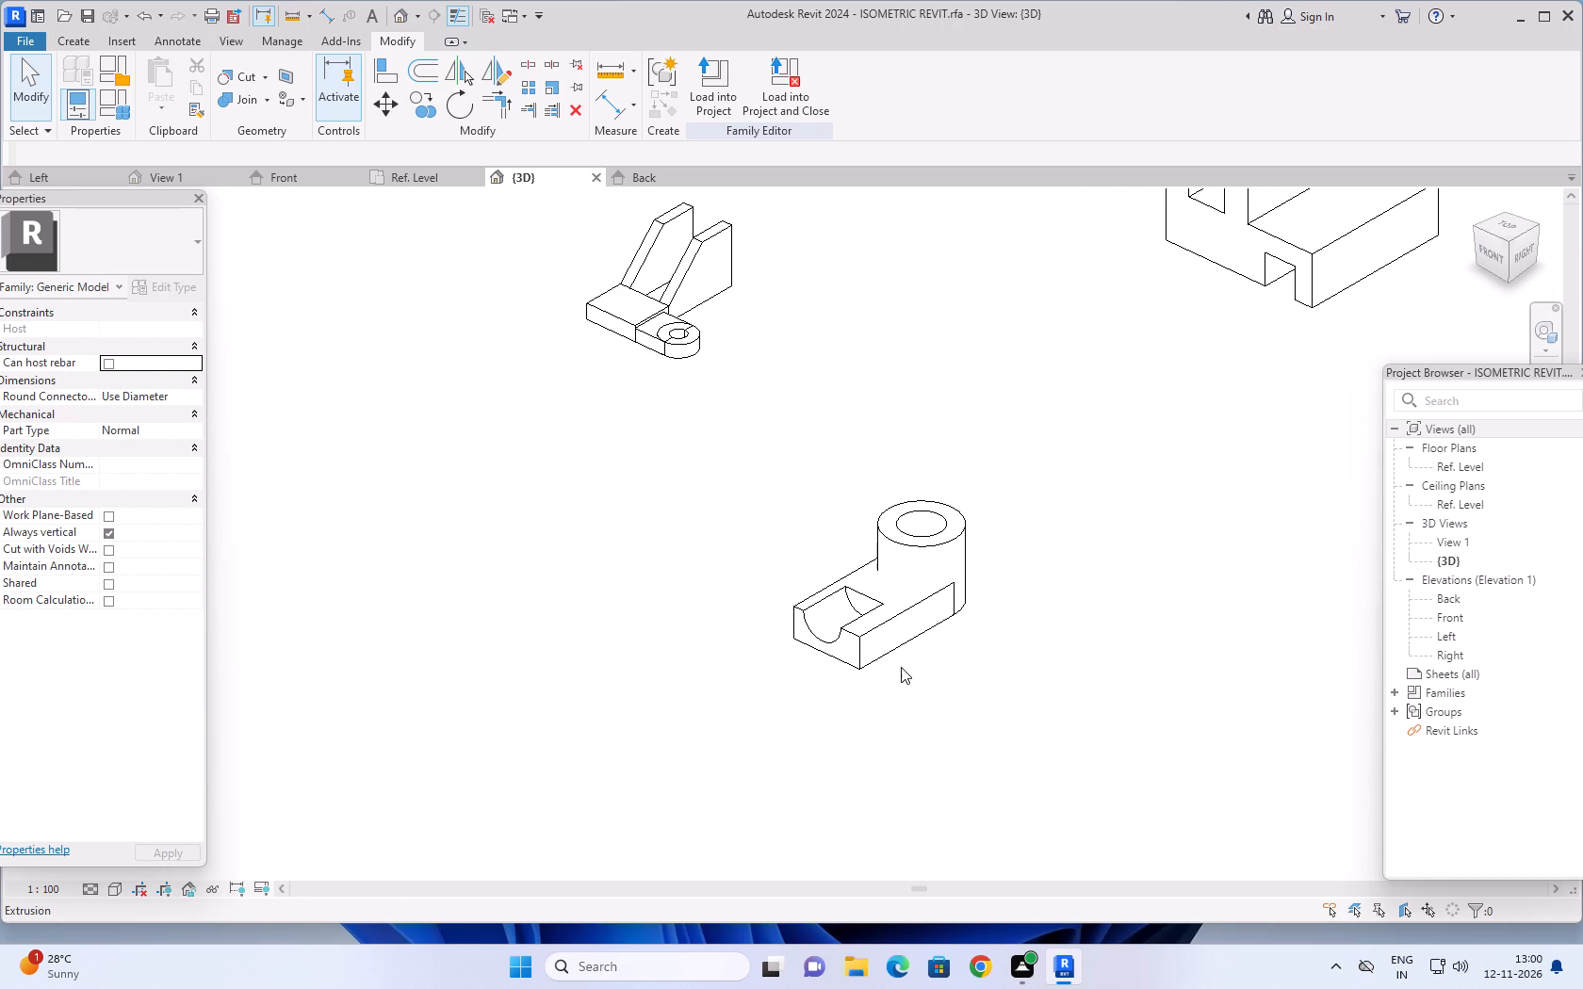
{"action": "scroll", "coordinate": [913, 669], "scroll_direction": "down", "scroll_amount": 5}
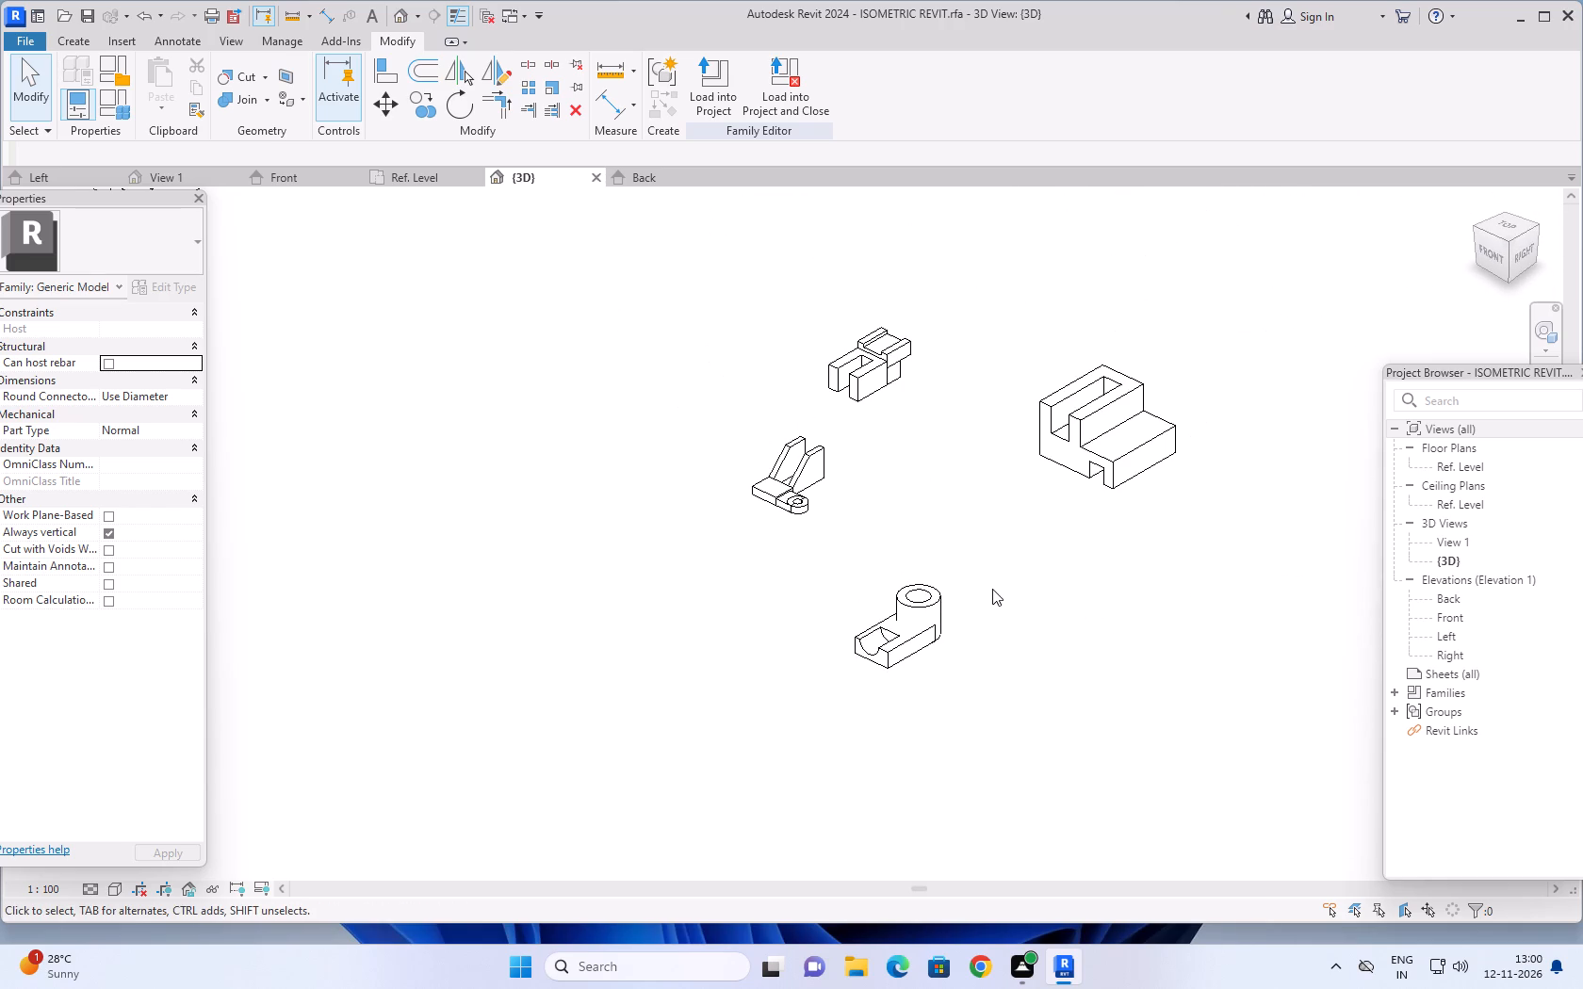
{"action": "middle_click_drag", "start_coordinate": [996, 551], "coordinate": [946, 683]}
{"action": "scroll", "coordinate": [975, 570], "scroll_direction": "down", "scroll_amount": 1}
{"action": "scroll", "coordinate": [950, 666], "scroll_direction": "down", "scroll_amount": 5}
{"action": "scroll", "coordinate": [1034, 677], "scroll_direction": "down", "scroll_amount": 1}
{"action": "middle_click_drag", "start_coordinate": [1026, 679], "coordinate": [962, 680]}
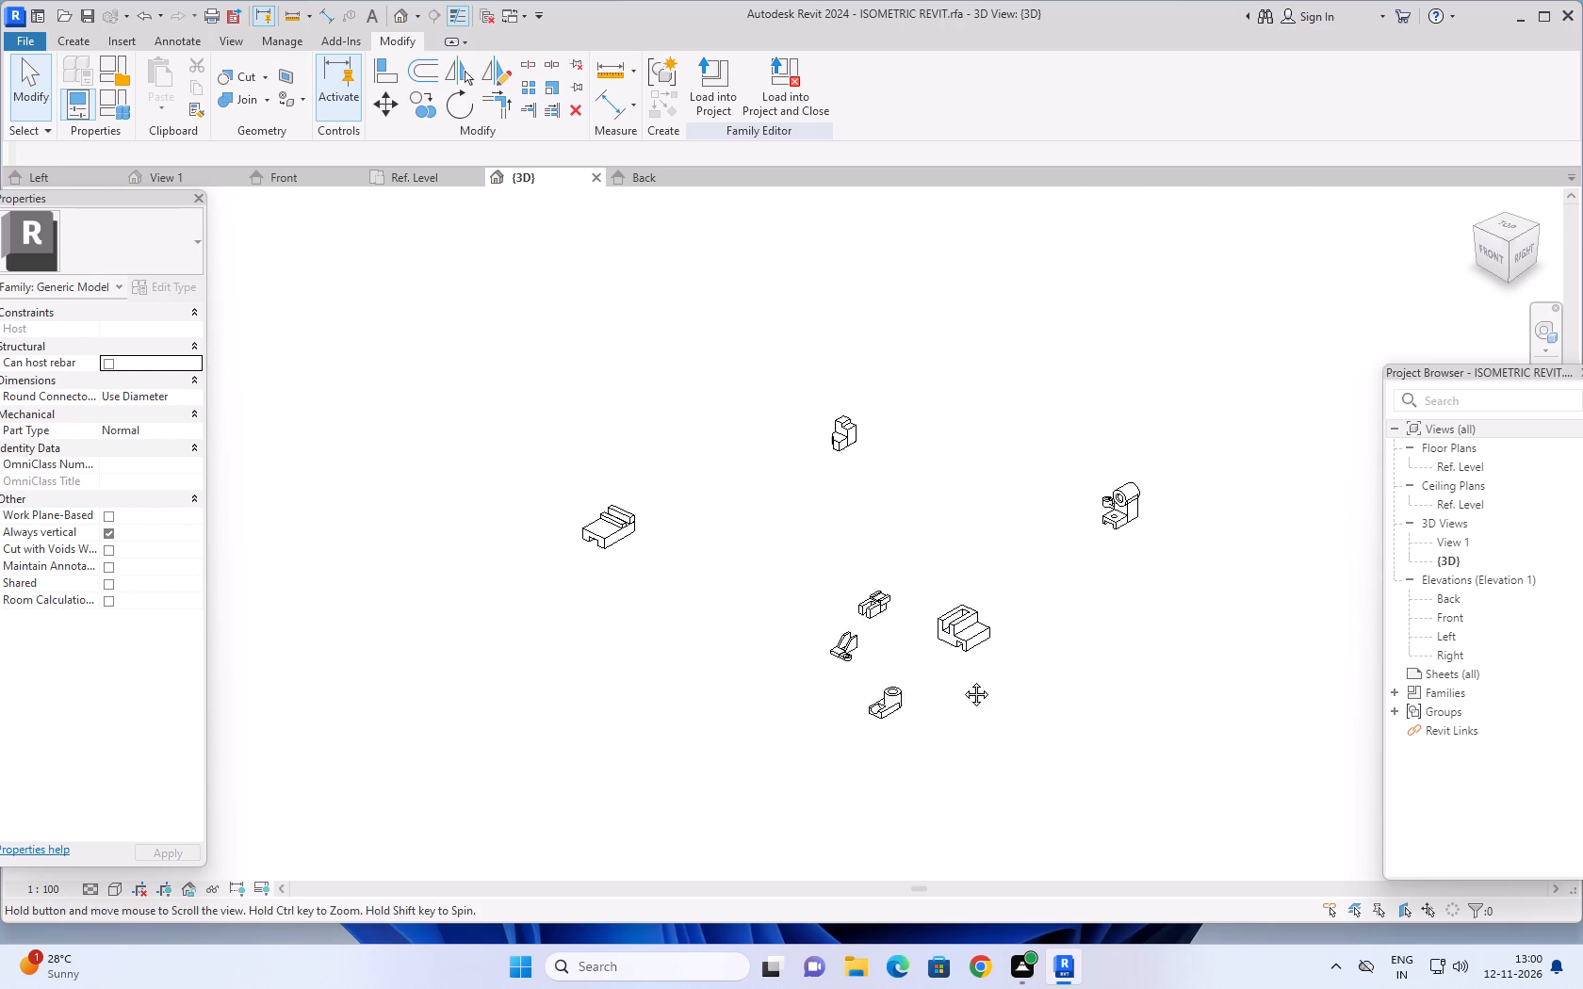
{"action": "middle_click_drag", "start_coordinate": [962, 680], "coordinate": [858, 669]}
{"action": "scroll", "coordinate": [890, 674], "scroll_direction": "down", "scroll_amount": 1}
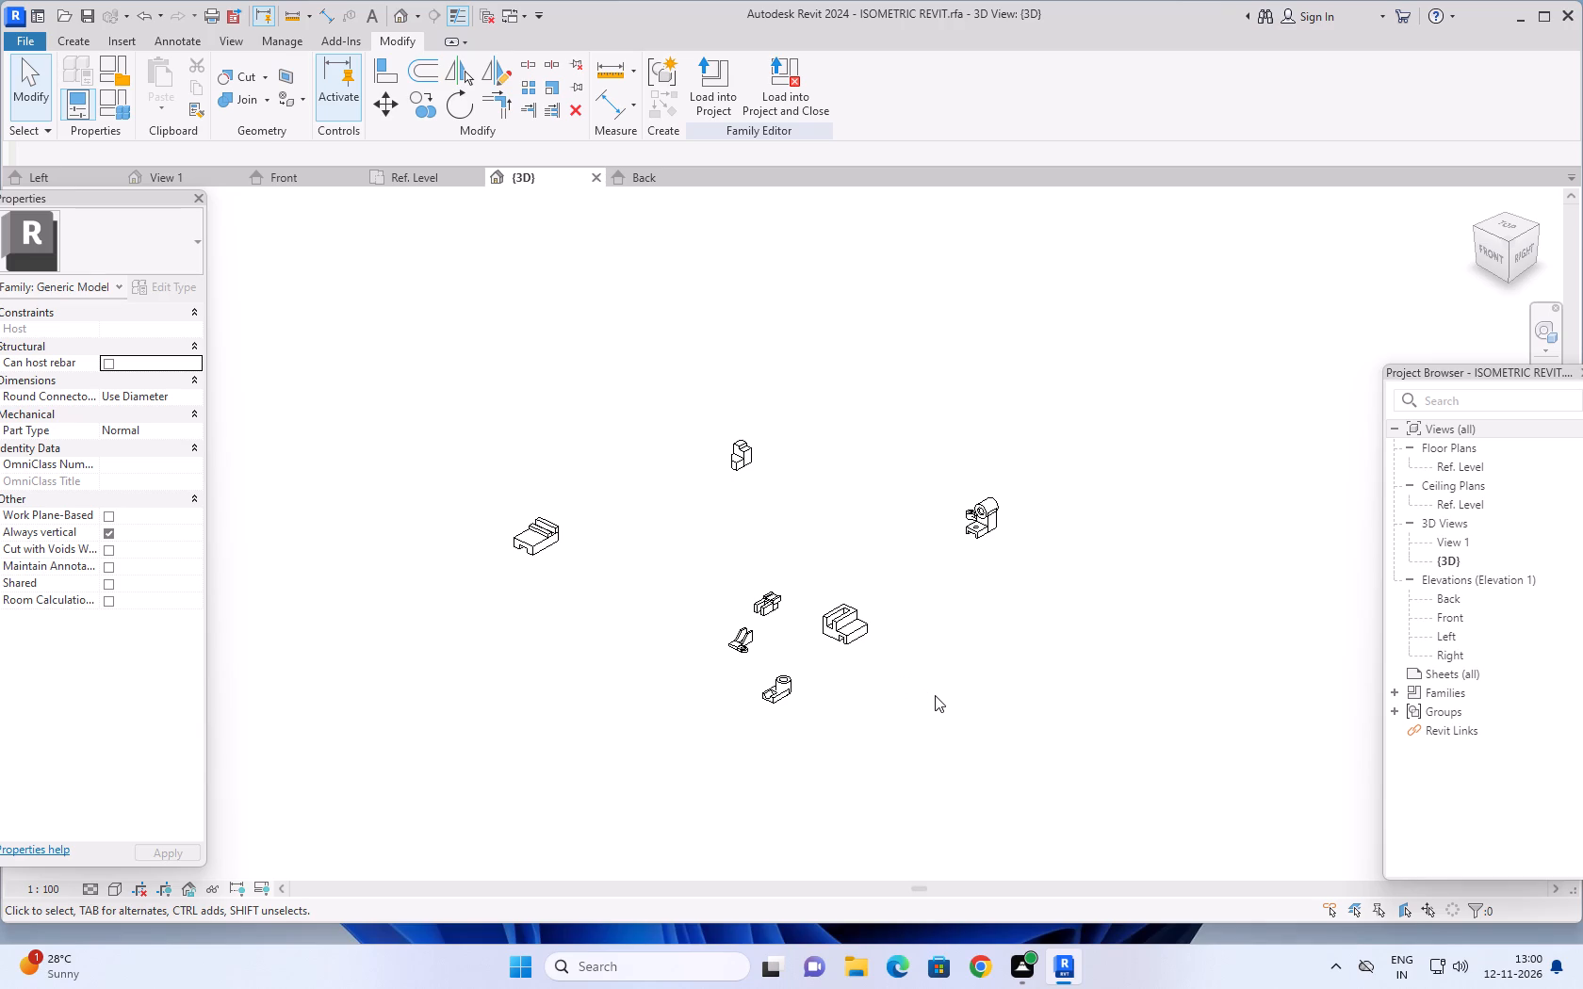
{"action": "scroll", "coordinate": [932, 700], "scroll_direction": "down", "scroll_amount": 3}
{"action": "middle_click_drag", "start_coordinate": [944, 721], "coordinate": [868, 700]}
{"action": "scroll", "coordinate": [383, 624], "scroll_direction": "up", "scroll_amount": 3}
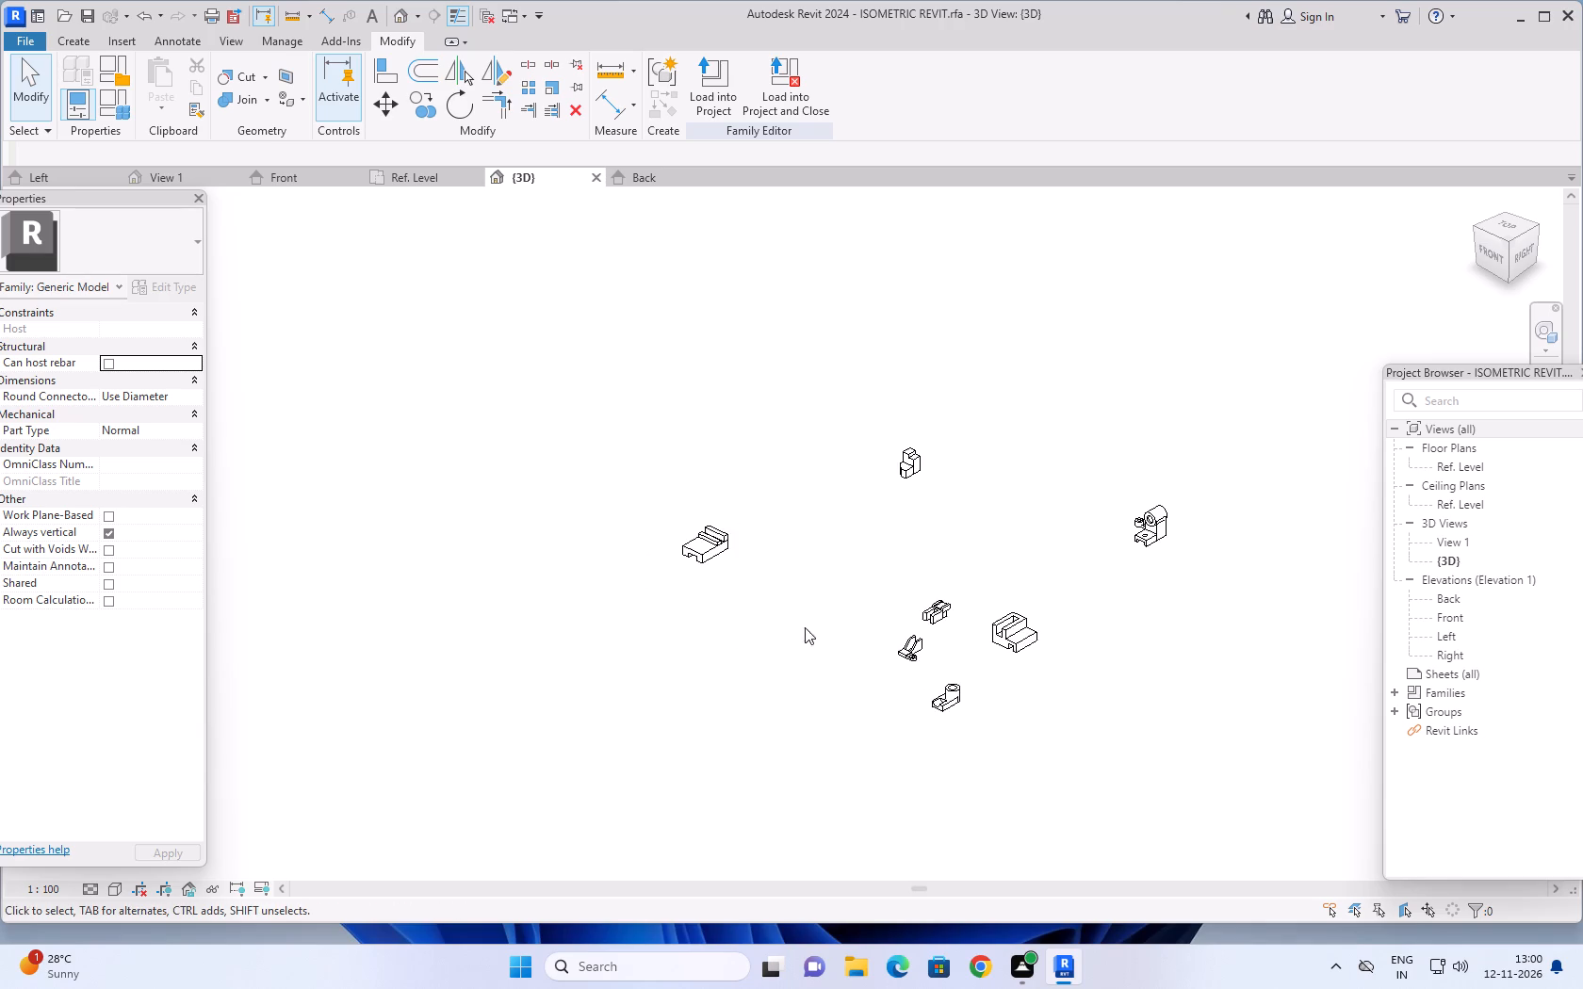
{"action": "middle_click_drag", "start_coordinate": [790, 623], "coordinate": [661, 617]}
{"action": "scroll", "coordinate": [615, 574], "scroll_direction": "up", "scroll_amount": 5}
{"action": "scroll", "coordinate": [556, 503], "scroll_direction": "up", "scroll_amount": 10}
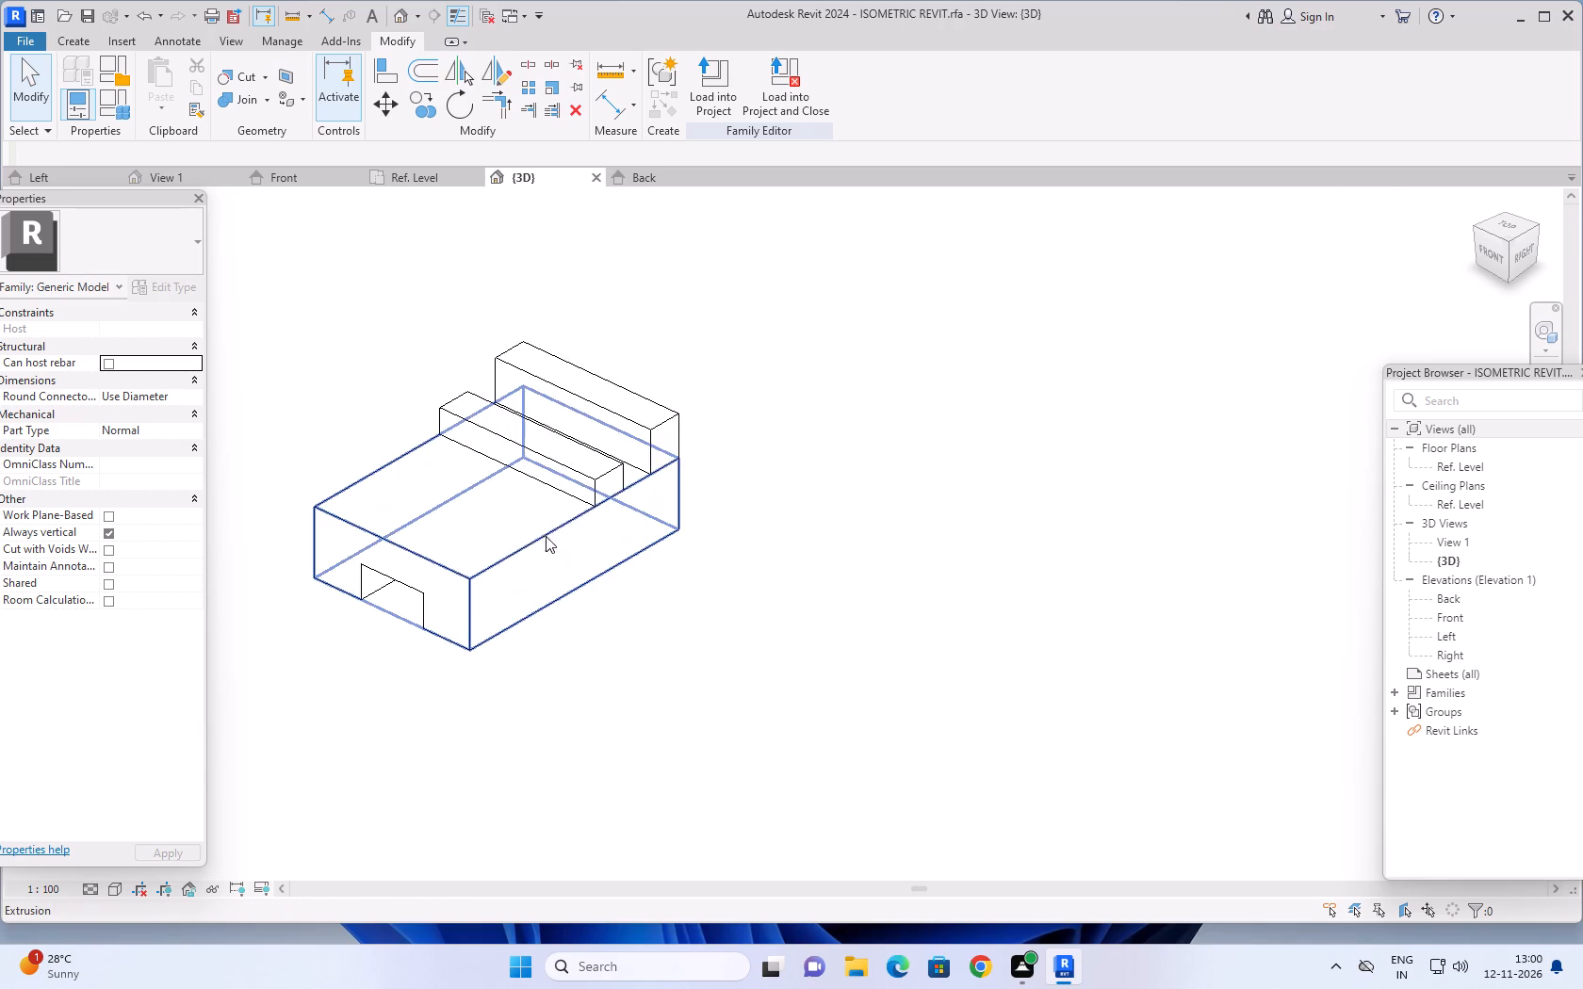
{"action": "scroll", "coordinate": [648, 583], "scroll_direction": "down", "scroll_amount": 9}
{"action": "middle_click_drag", "start_coordinate": [730, 657], "coordinate": [584, 537]}
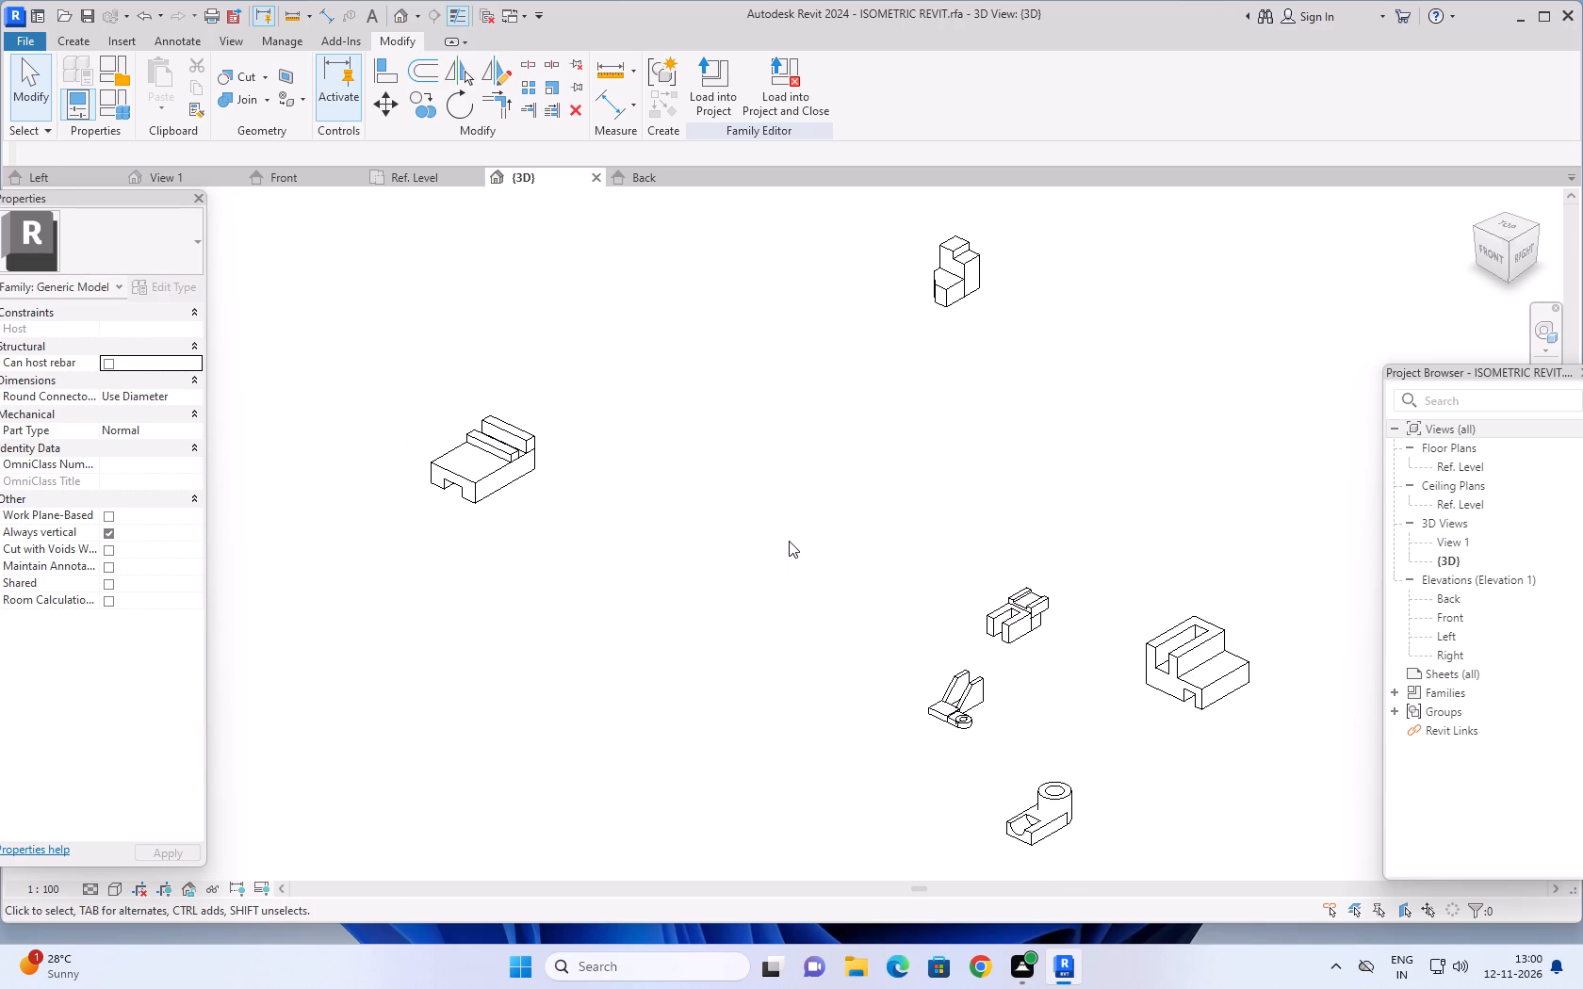
{"action": "scroll", "coordinate": [791, 541], "scroll_direction": "down", "scroll_amount": 4}
{"action": "middle_click_drag", "start_coordinate": [912, 539], "coordinate": [877, 633]}
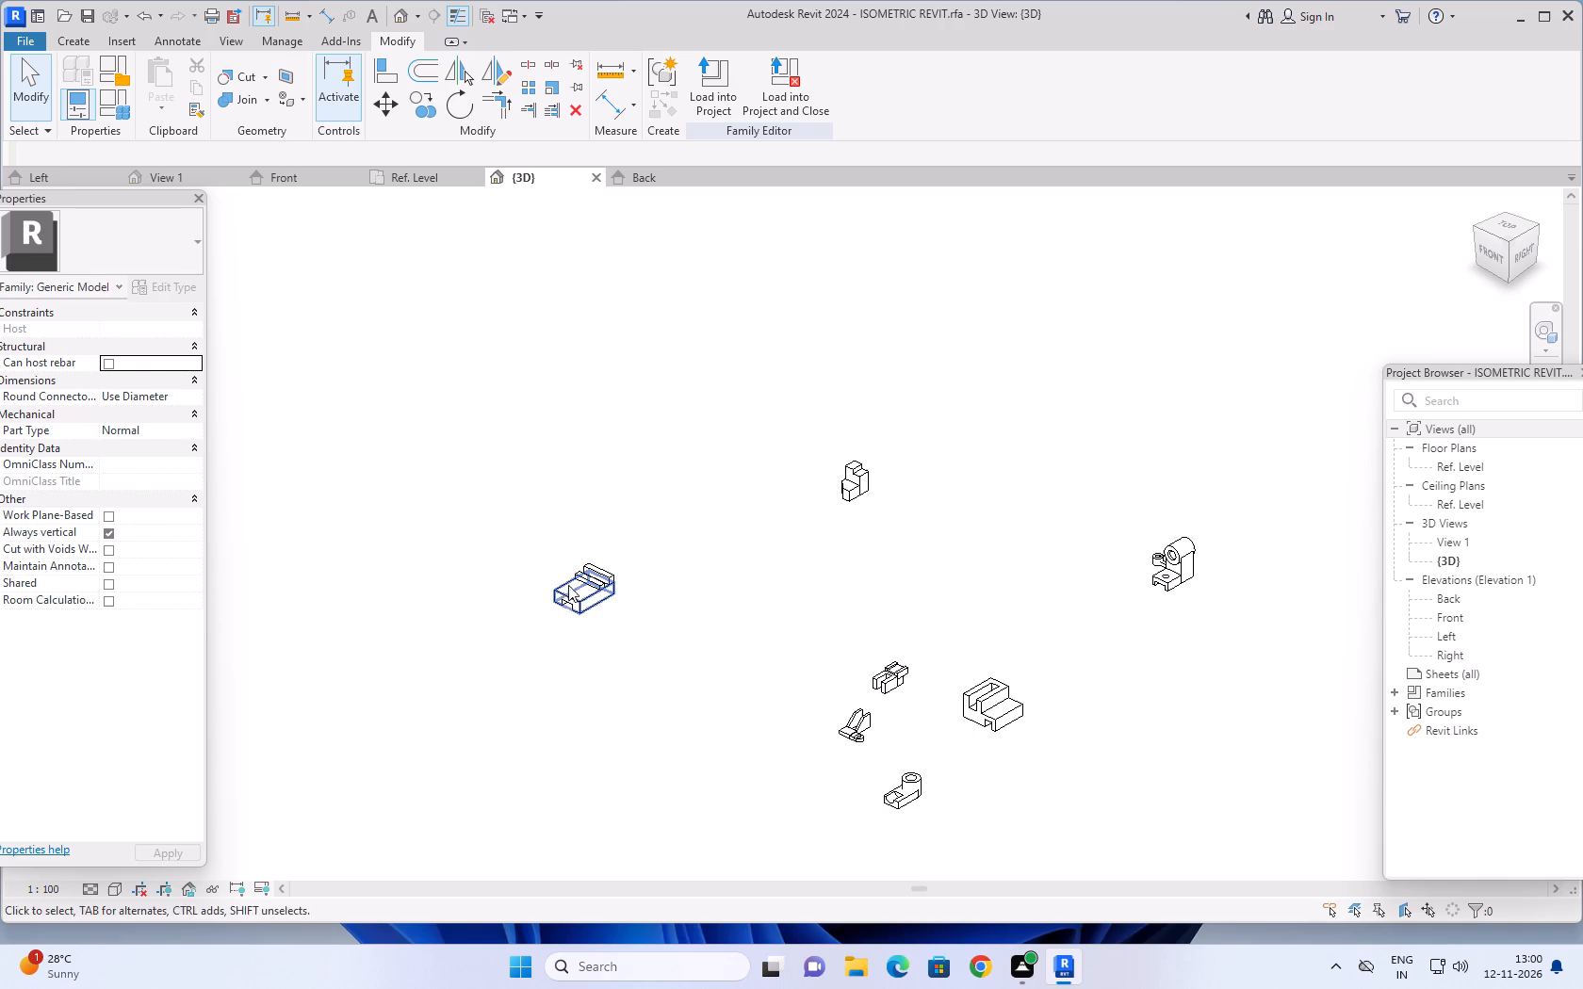
{"action": "scroll", "coordinate": [716, 490], "scroll_direction": "down", "scroll_amount": 9}
{"action": "scroll", "coordinate": [781, 505], "scroll_direction": "up", "scroll_amount": 18}
{"action": "middle_click_drag", "start_coordinate": [786, 522], "coordinate": [784, 466]}
{"action": "scroll", "coordinate": [786, 474], "scroll_direction": "down", "scroll_amount": 5}
{"action": "middle_click_drag", "start_coordinate": [821, 509], "coordinate": [809, 497]}
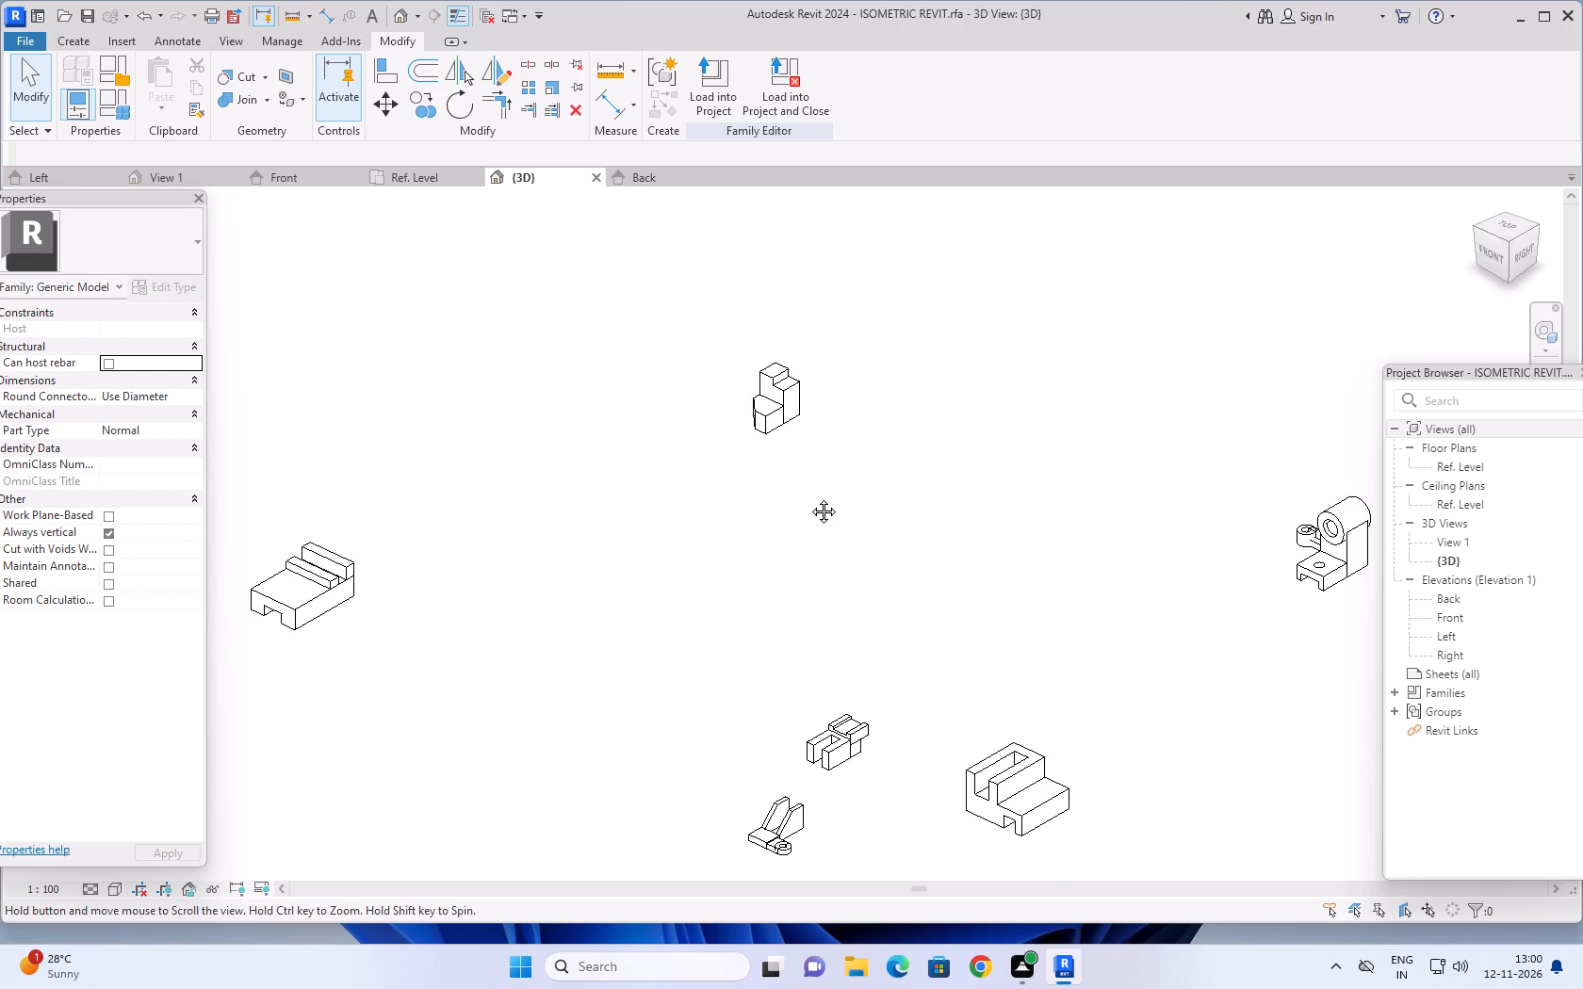
{"action": "middle_click_drag", "start_coordinate": [809, 497], "coordinate": [759, 355]}
{"action": "scroll", "coordinate": [799, 807], "scroll_direction": "up", "scroll_amount": 8}
{"action": "middle_click_drag", "start_coordinate": [844, 786], "coordinate": [851, 755]}
{"action": "scroll", "coordinate": [916, 696], "scroll_direction": "up", "scroll_amount": 1}
{"action": "middle_click_drag", "start_coordinate": [919, 689], "coordinate": [937, 655]}
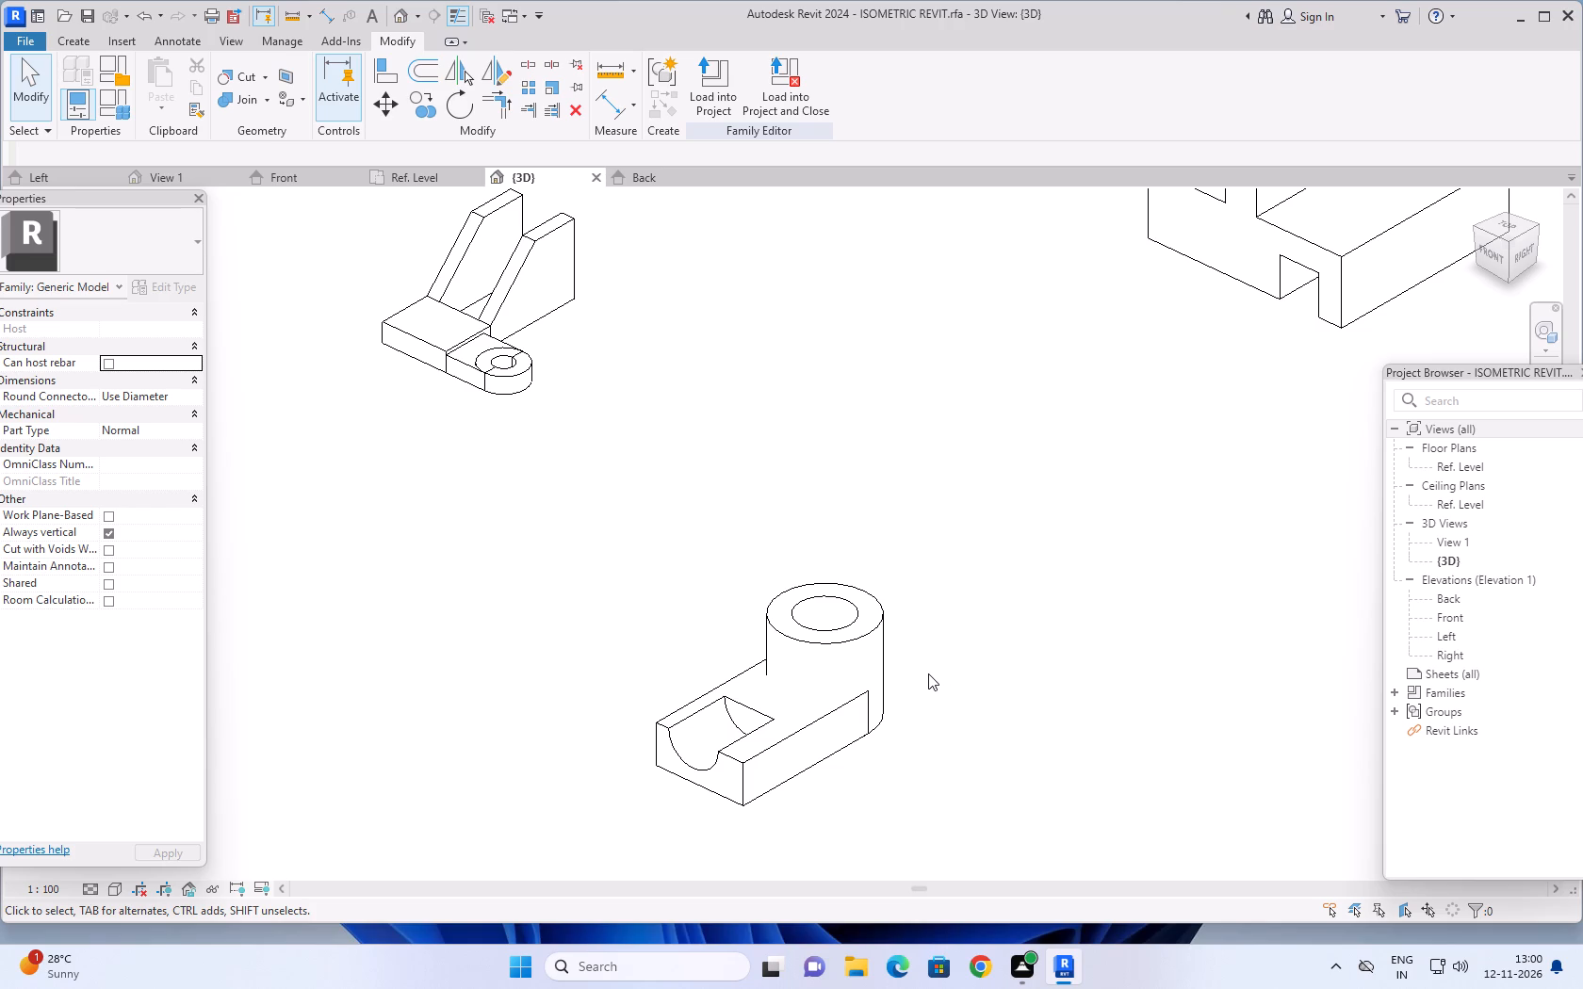
{"action": "scroll", "coordinate": [934, 662], "scroll_direction": "down", "scroll_amount": 2}
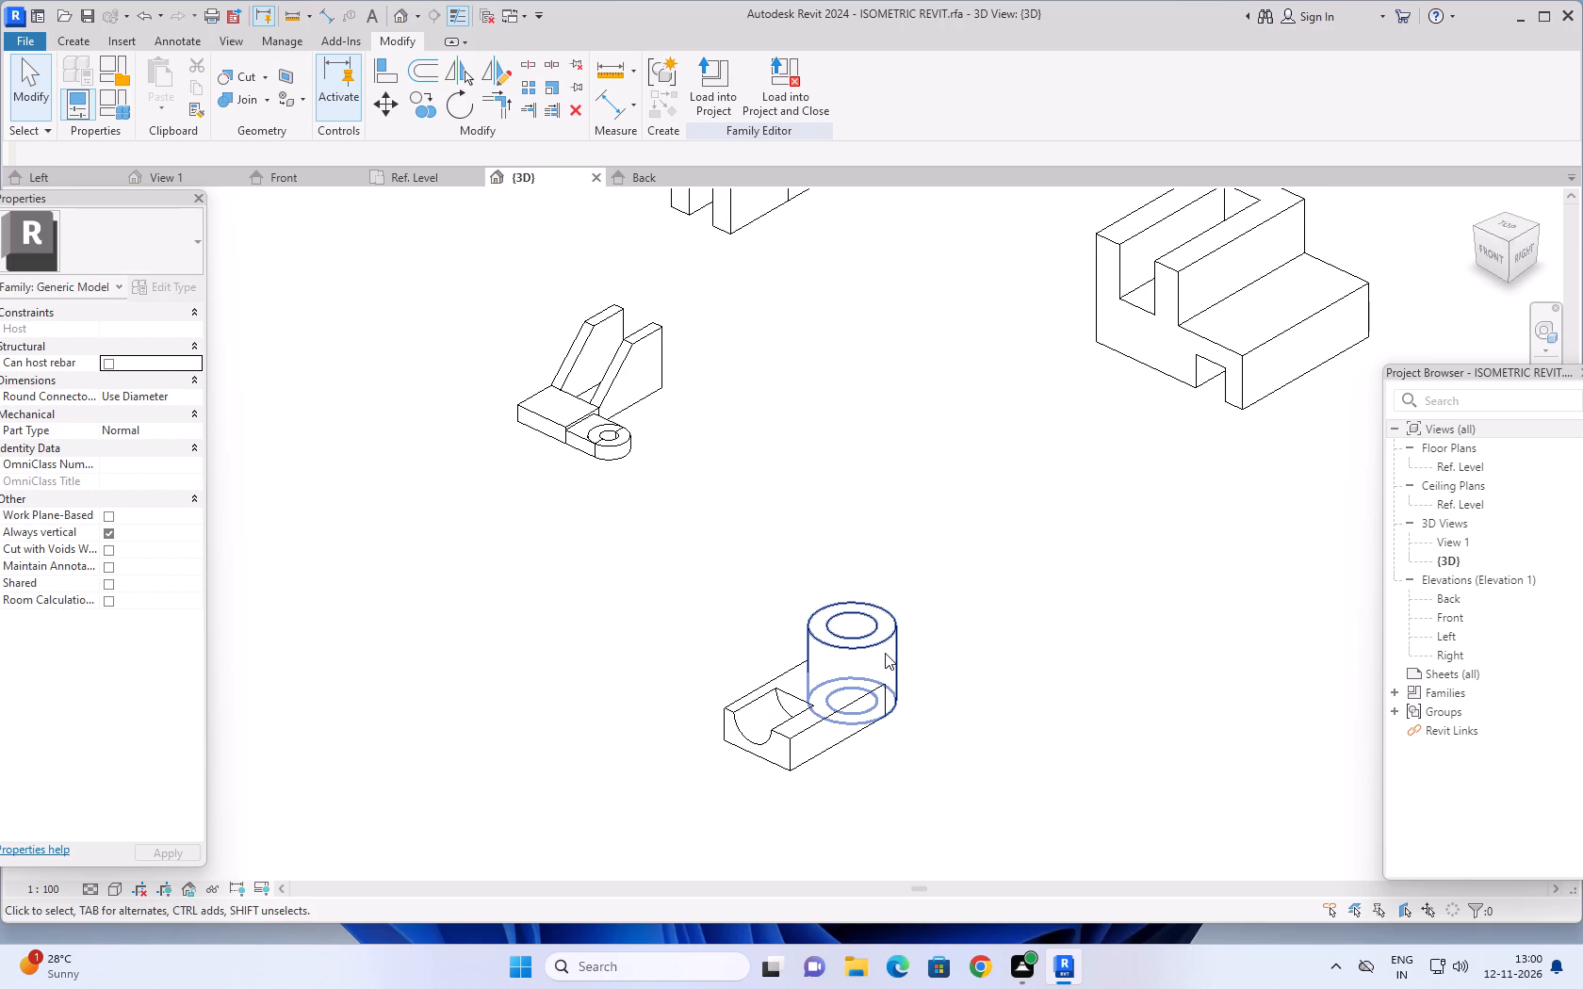
{"action": "scroll", "coordinate": [966, 670], "scroll_direction": "down", "scroll_amount": 3}
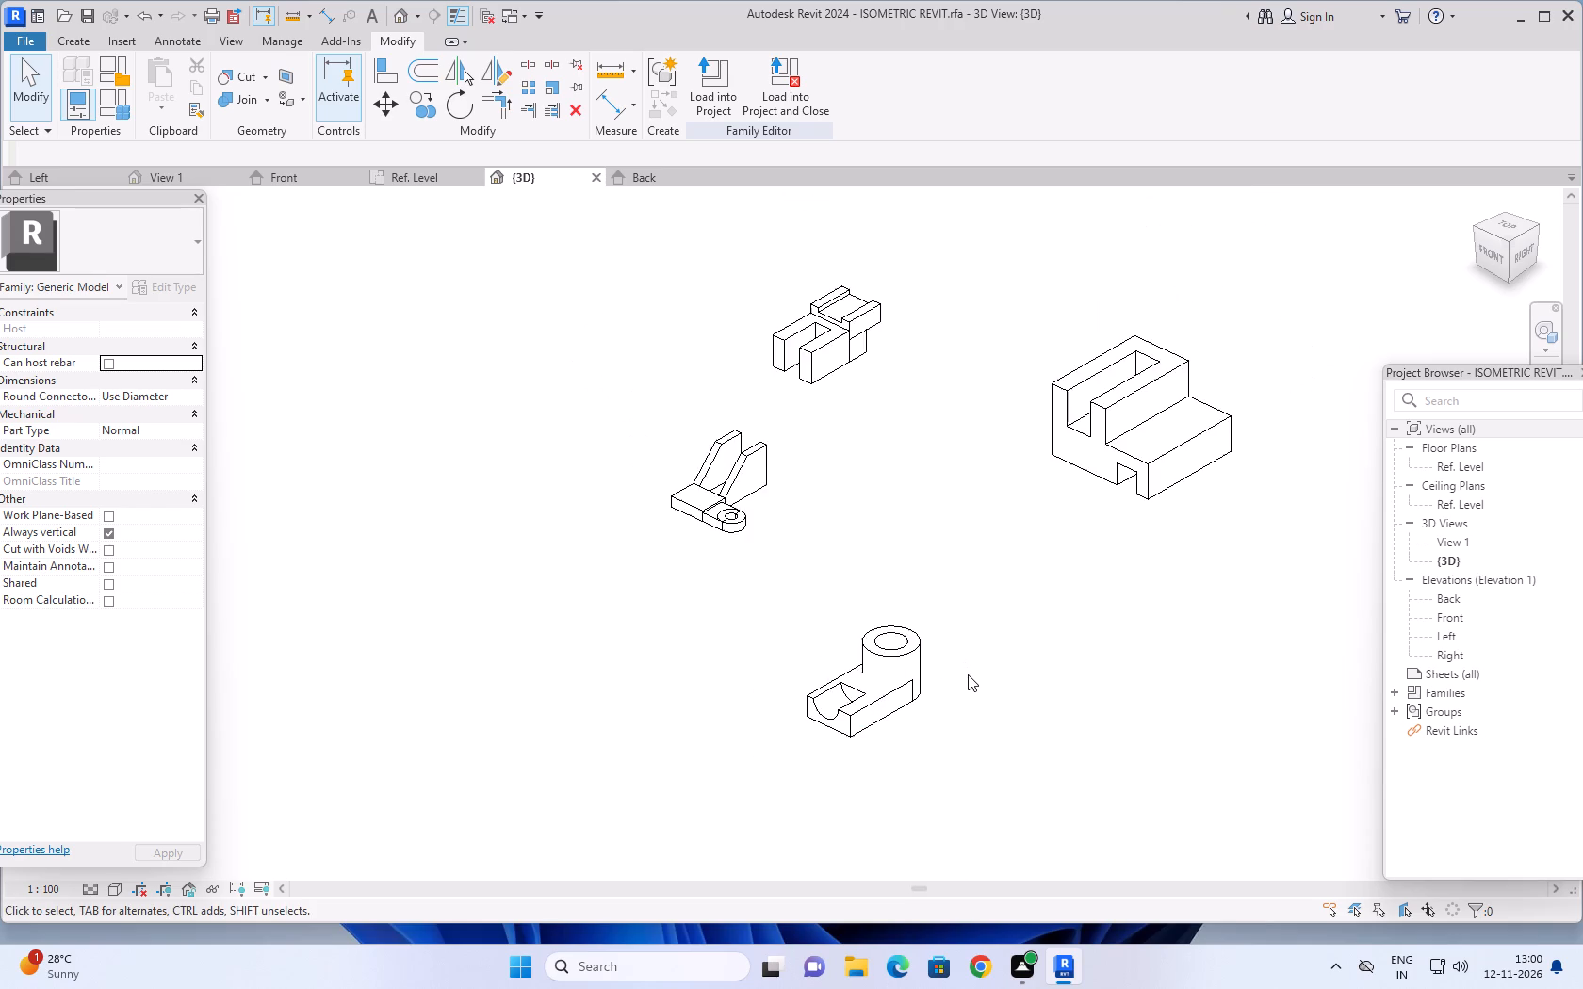
{"action": "scroll", "coordinate": [968, 674], "scroll_direction": "down", "scroll_amount": 5}
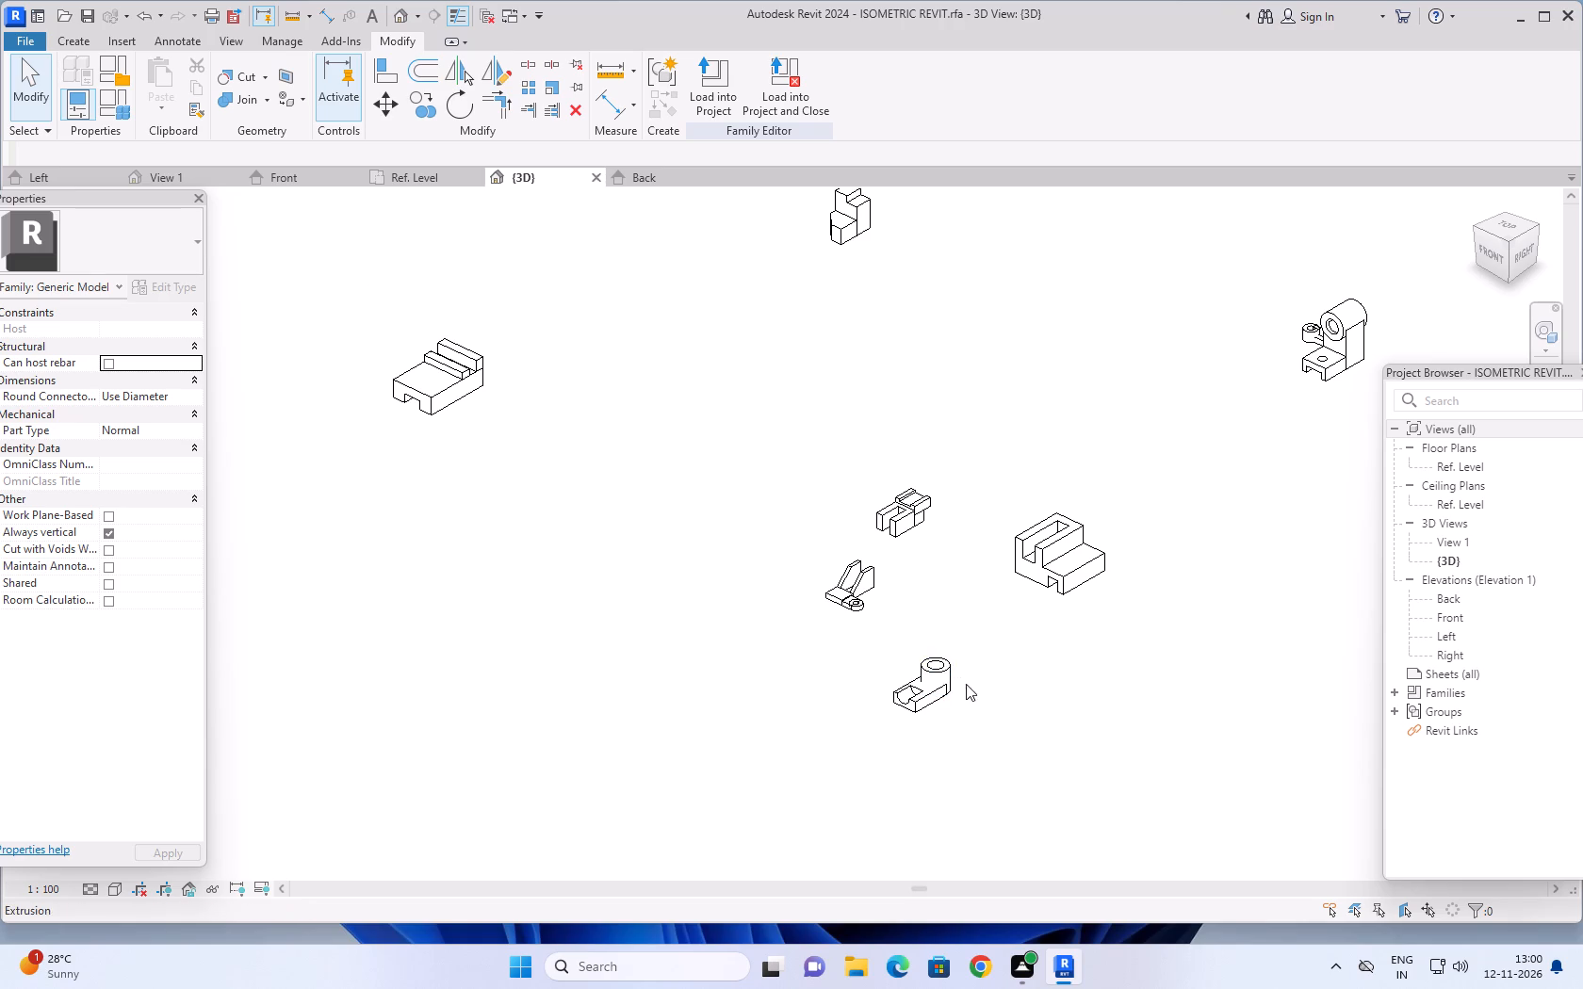
{"action": "scroll", "coordinate": [968, 697], "scroll_direction": "up", "scroll_amount": 10}
{"action": "middle_click_drag", "start_coordinate": [960, 707], "coordinate": [931, 708]}
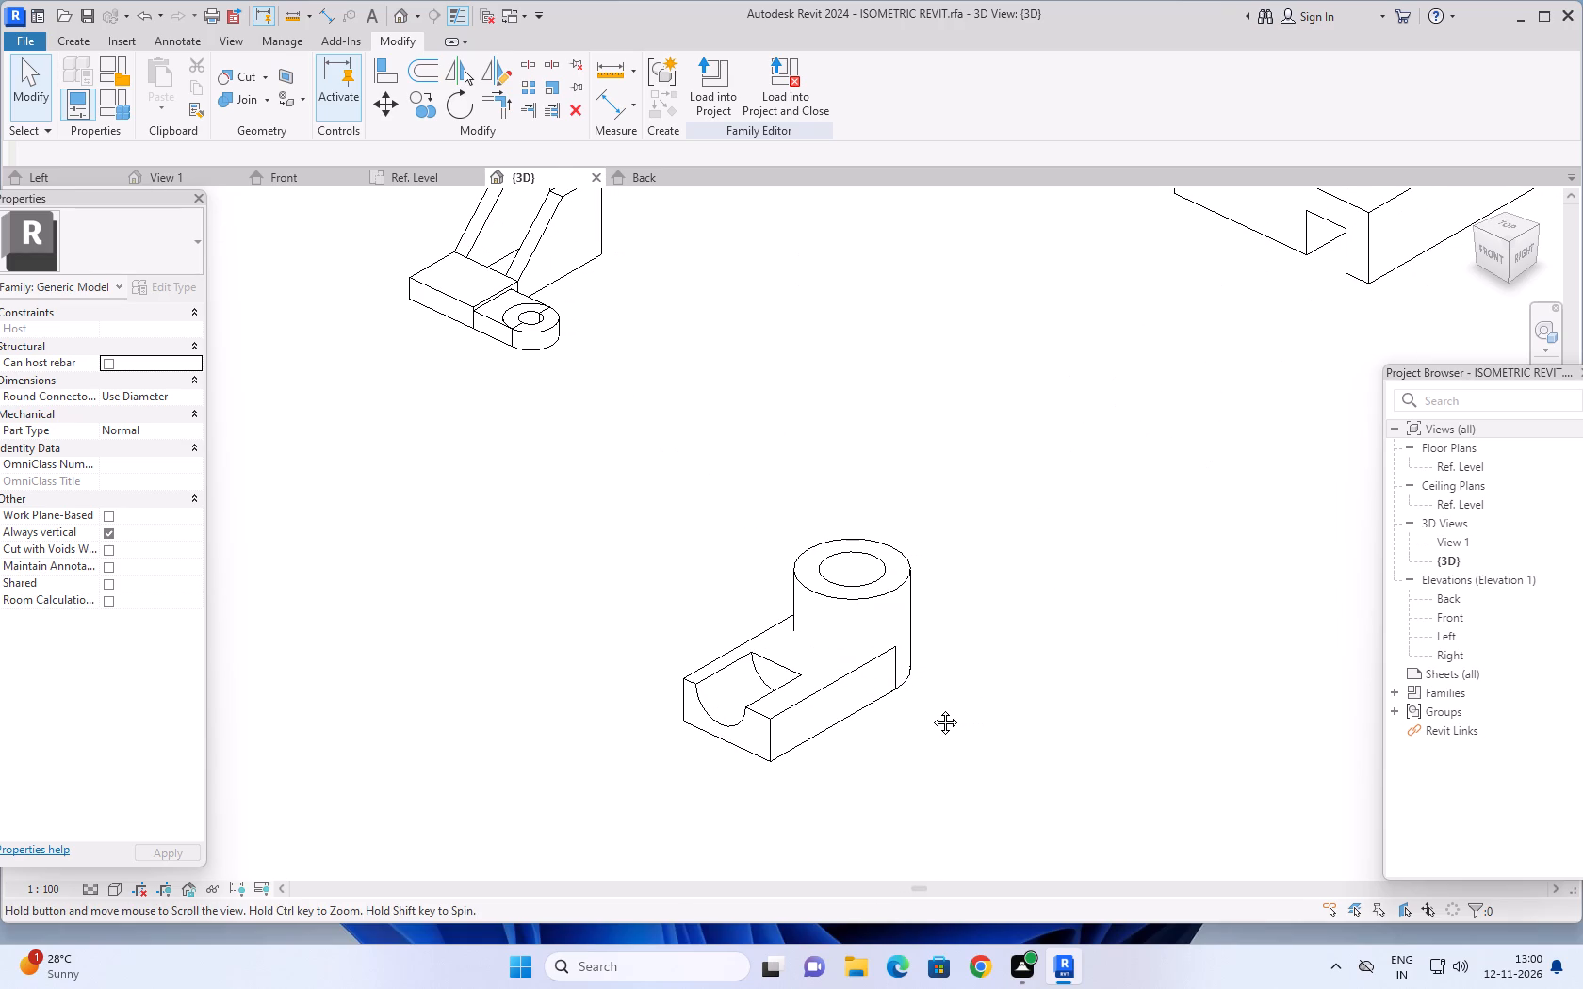
{"action": "middle_click_drag", "start_coordinate": [931, 708], "coordinate": [943, 714]}
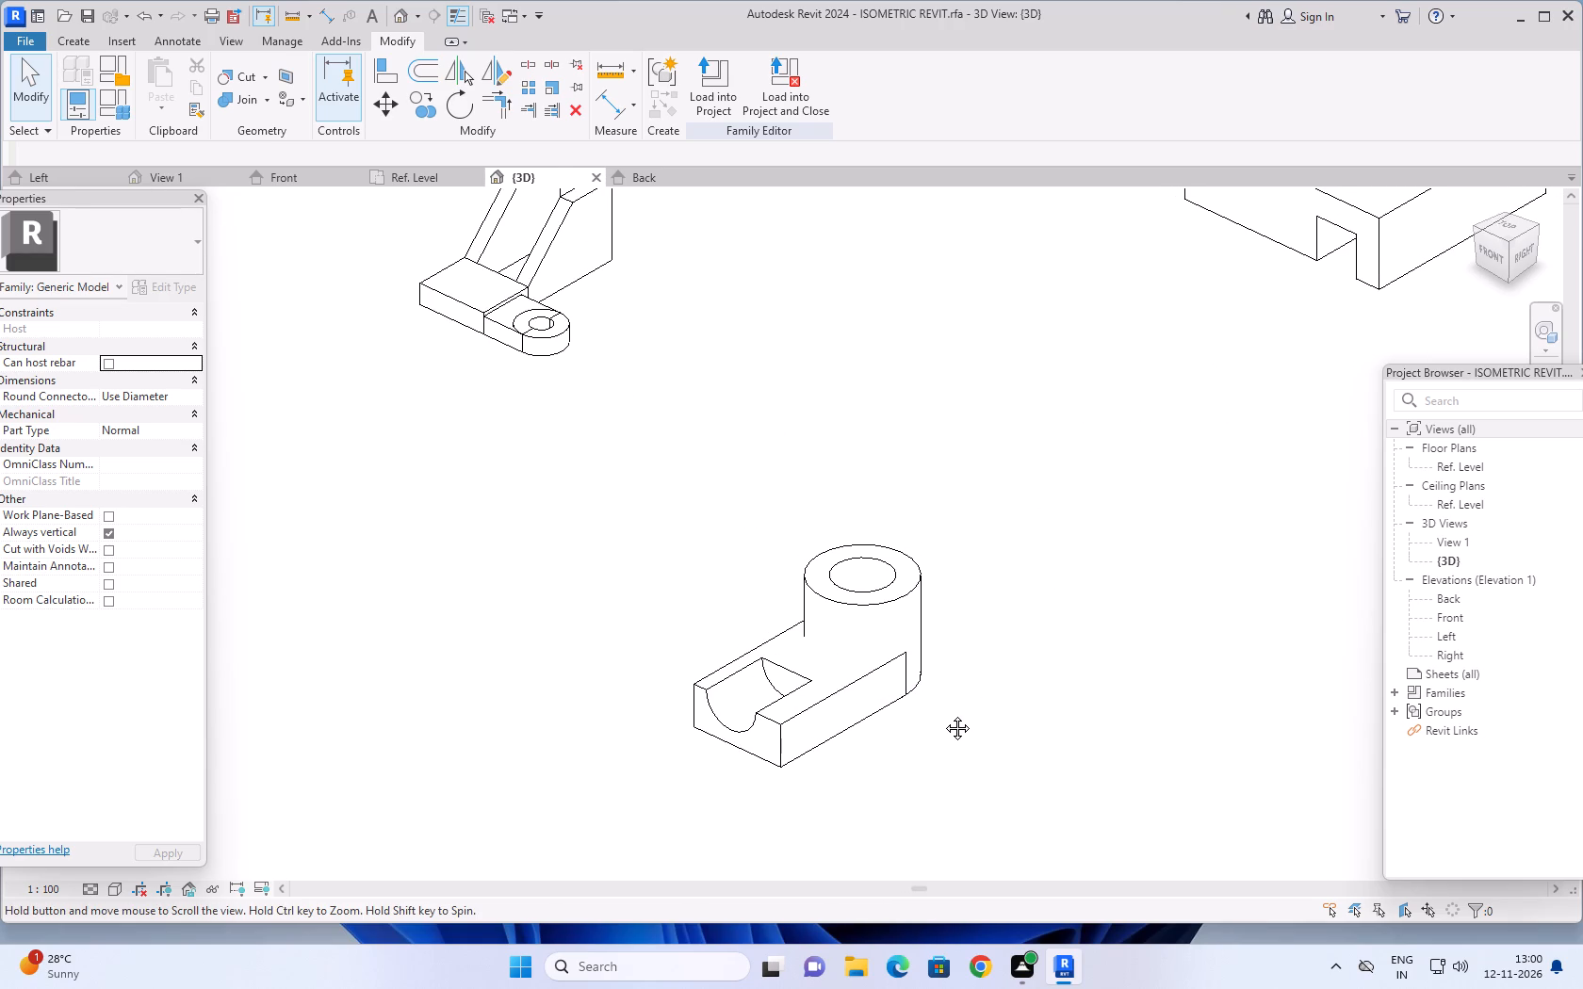
{"action": "middle_click_drag", "start_coordinate": [943, 714], "coordinate": [950, 754]}
{"action": "scroll", "coordinate": [964, 705], "scroll_direction": "down", "scroll_amount": 3}
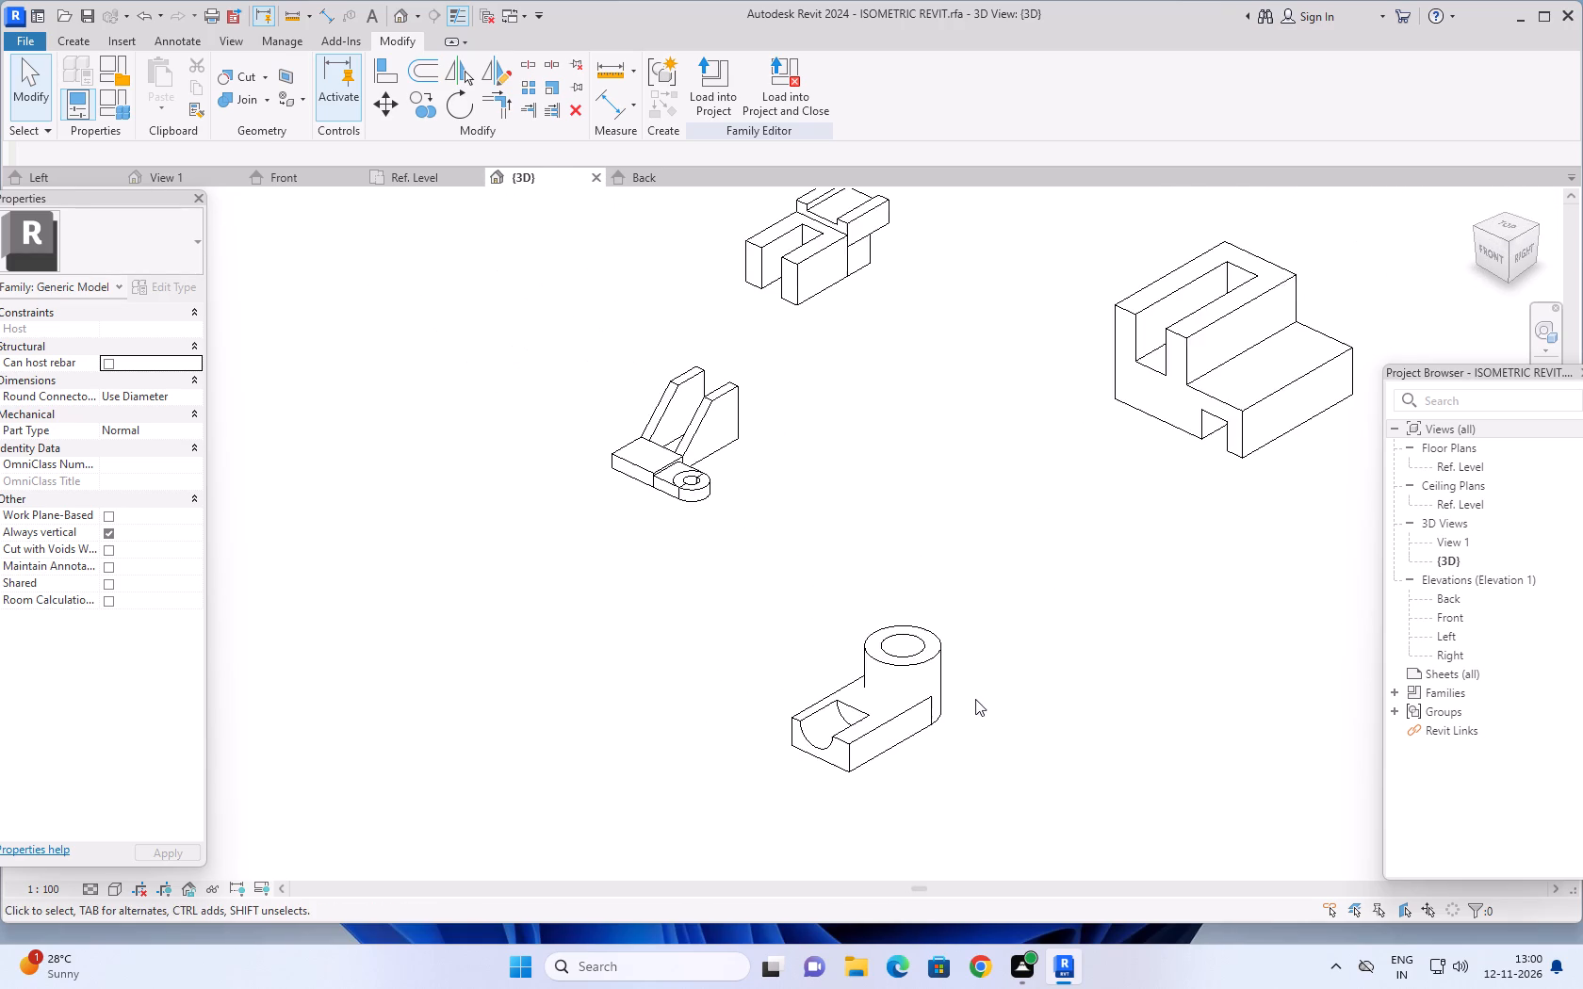
{"action": "middle_click_drag", "start_coordinate": [998, 687], "coordinate": [909, 686]}
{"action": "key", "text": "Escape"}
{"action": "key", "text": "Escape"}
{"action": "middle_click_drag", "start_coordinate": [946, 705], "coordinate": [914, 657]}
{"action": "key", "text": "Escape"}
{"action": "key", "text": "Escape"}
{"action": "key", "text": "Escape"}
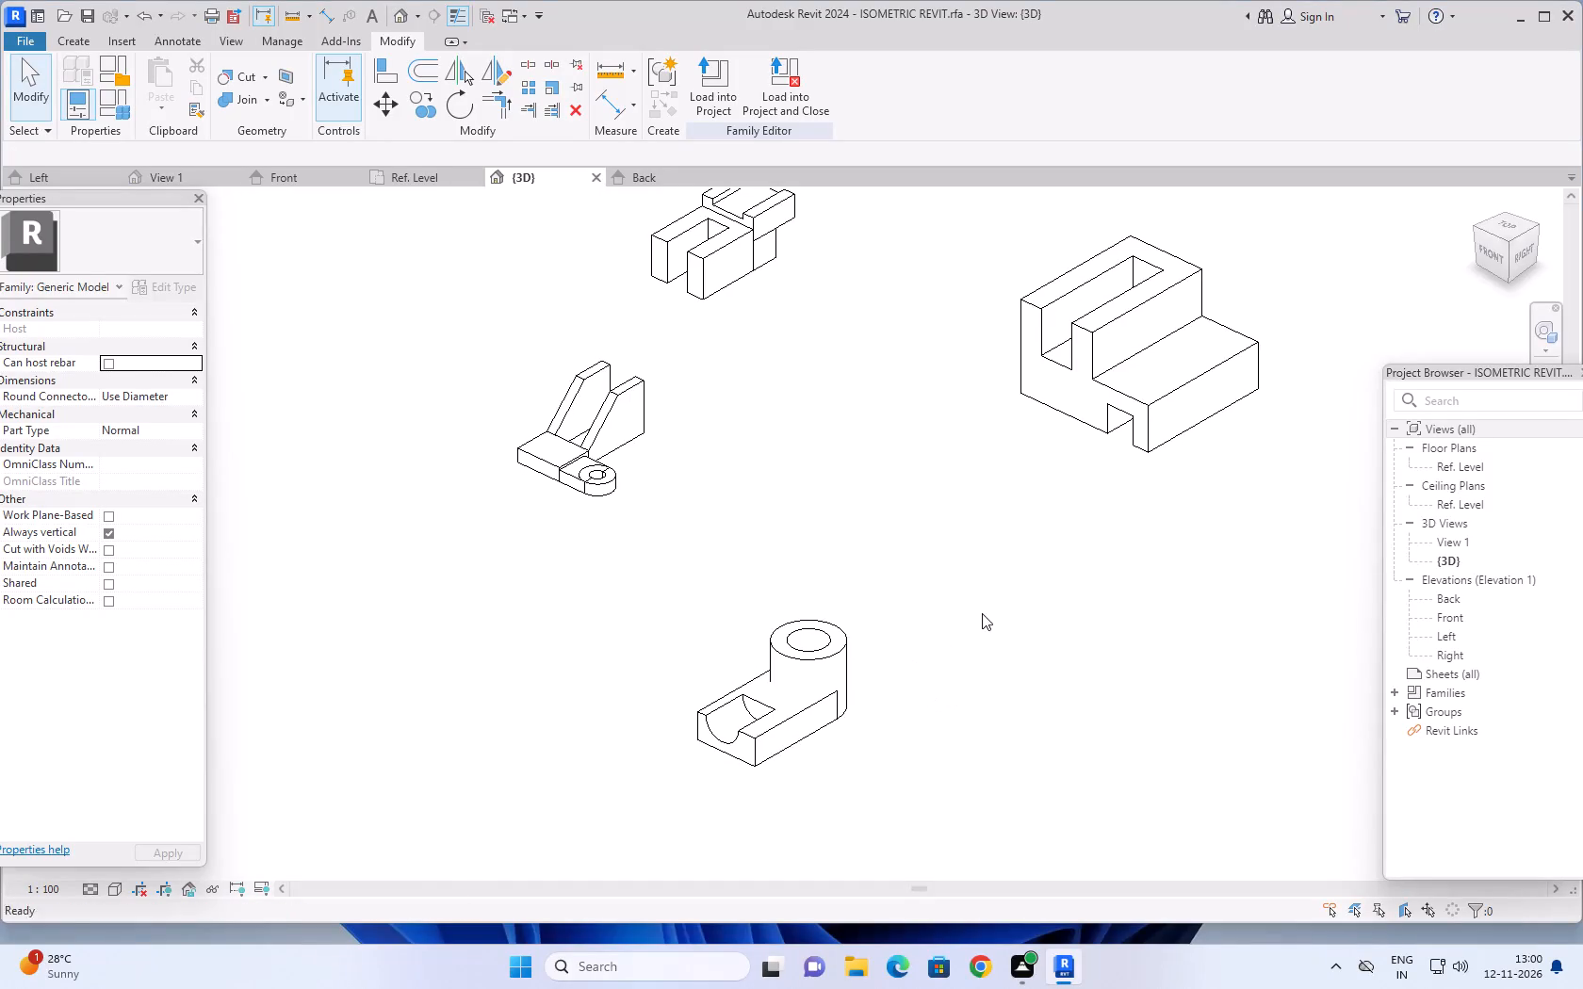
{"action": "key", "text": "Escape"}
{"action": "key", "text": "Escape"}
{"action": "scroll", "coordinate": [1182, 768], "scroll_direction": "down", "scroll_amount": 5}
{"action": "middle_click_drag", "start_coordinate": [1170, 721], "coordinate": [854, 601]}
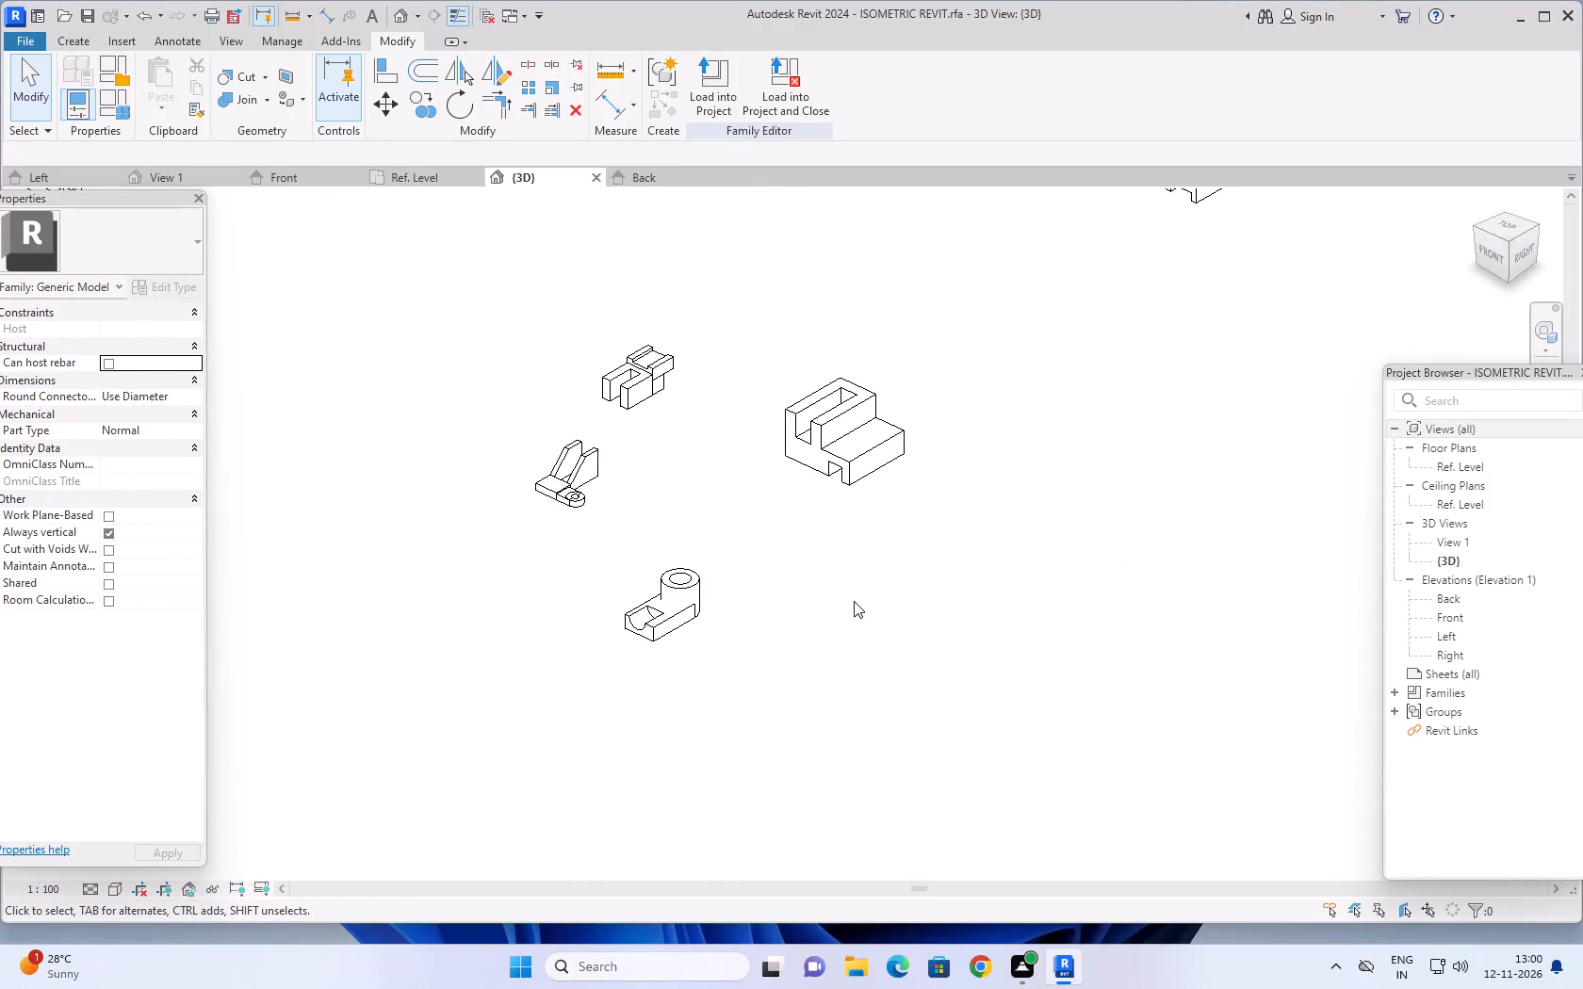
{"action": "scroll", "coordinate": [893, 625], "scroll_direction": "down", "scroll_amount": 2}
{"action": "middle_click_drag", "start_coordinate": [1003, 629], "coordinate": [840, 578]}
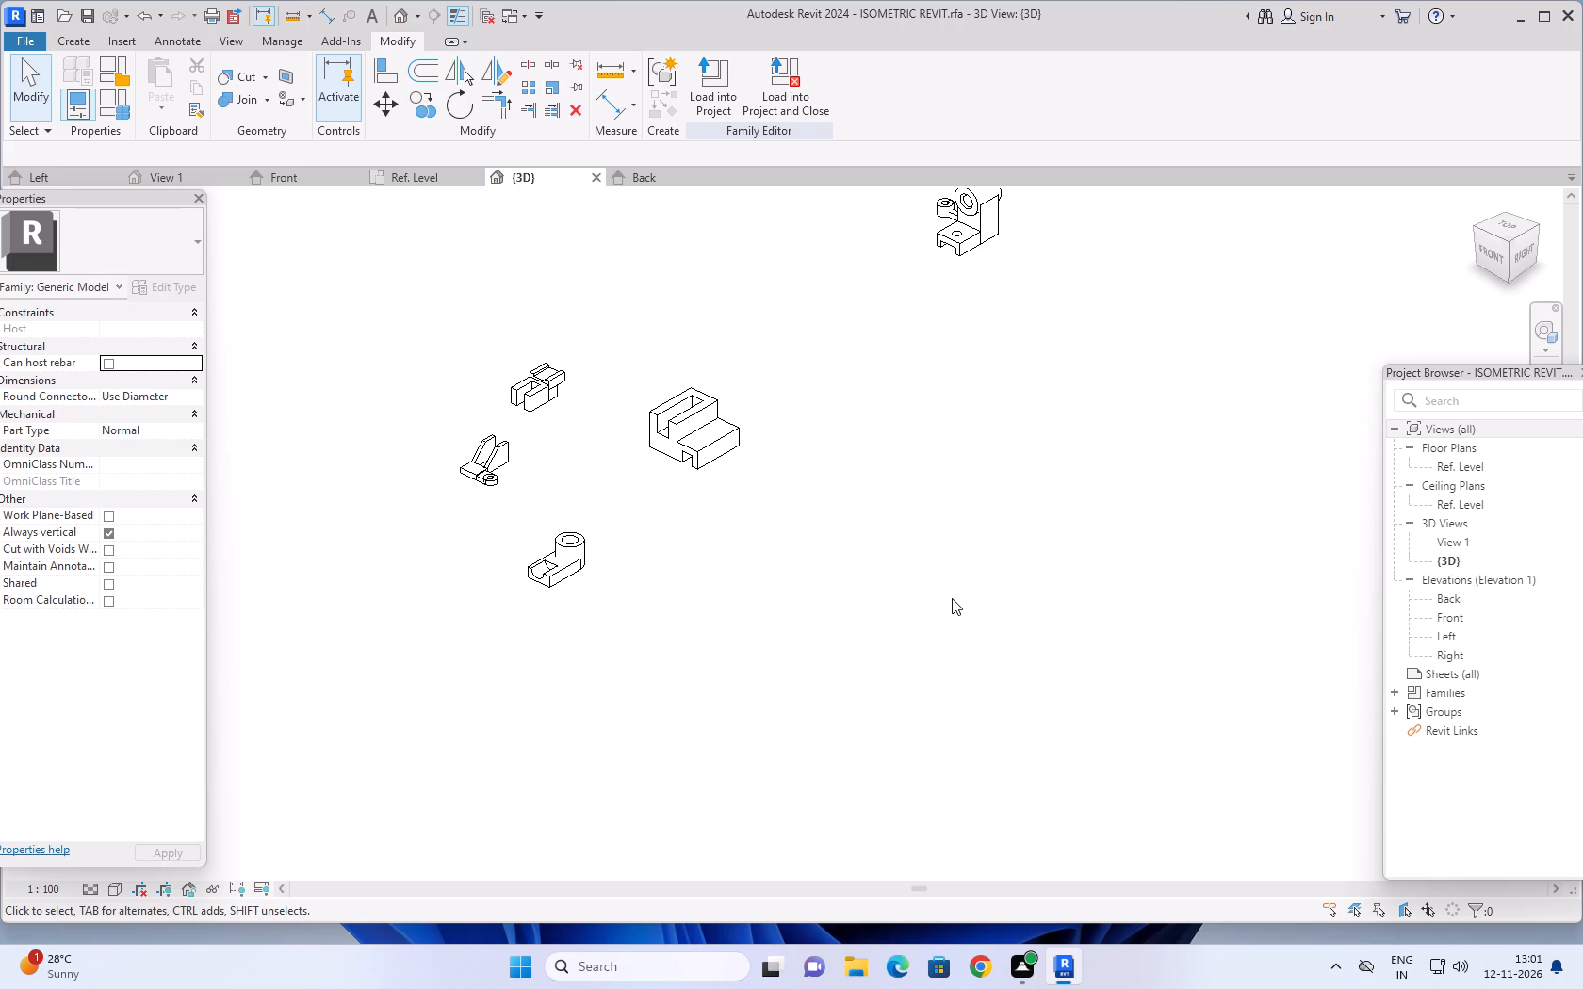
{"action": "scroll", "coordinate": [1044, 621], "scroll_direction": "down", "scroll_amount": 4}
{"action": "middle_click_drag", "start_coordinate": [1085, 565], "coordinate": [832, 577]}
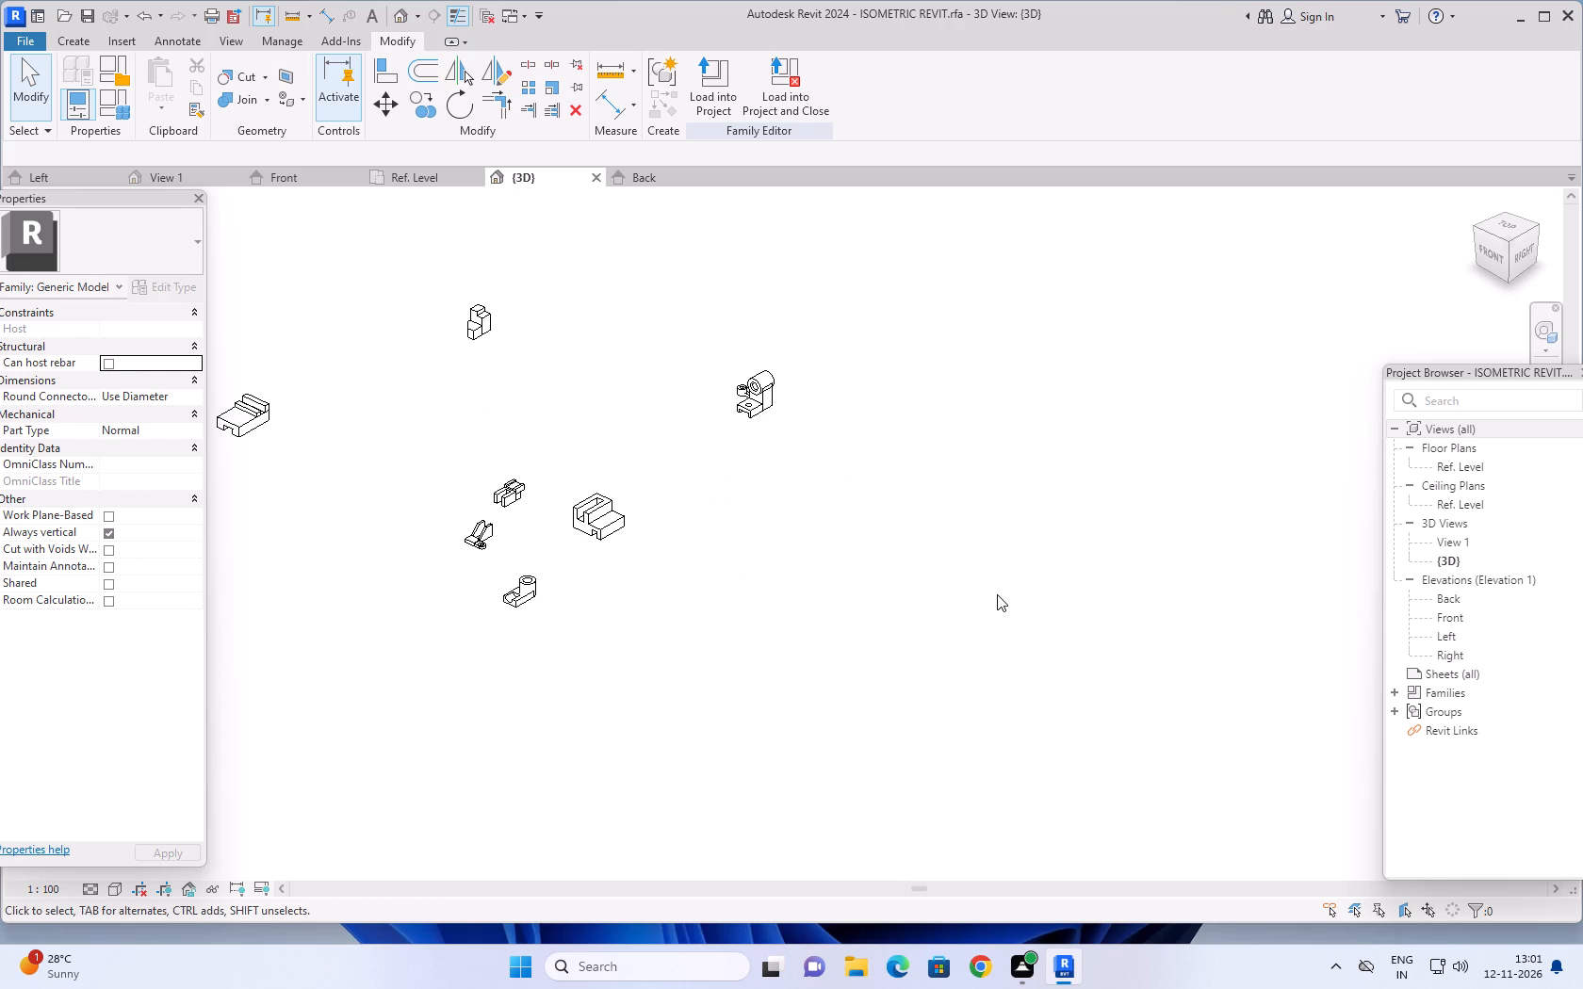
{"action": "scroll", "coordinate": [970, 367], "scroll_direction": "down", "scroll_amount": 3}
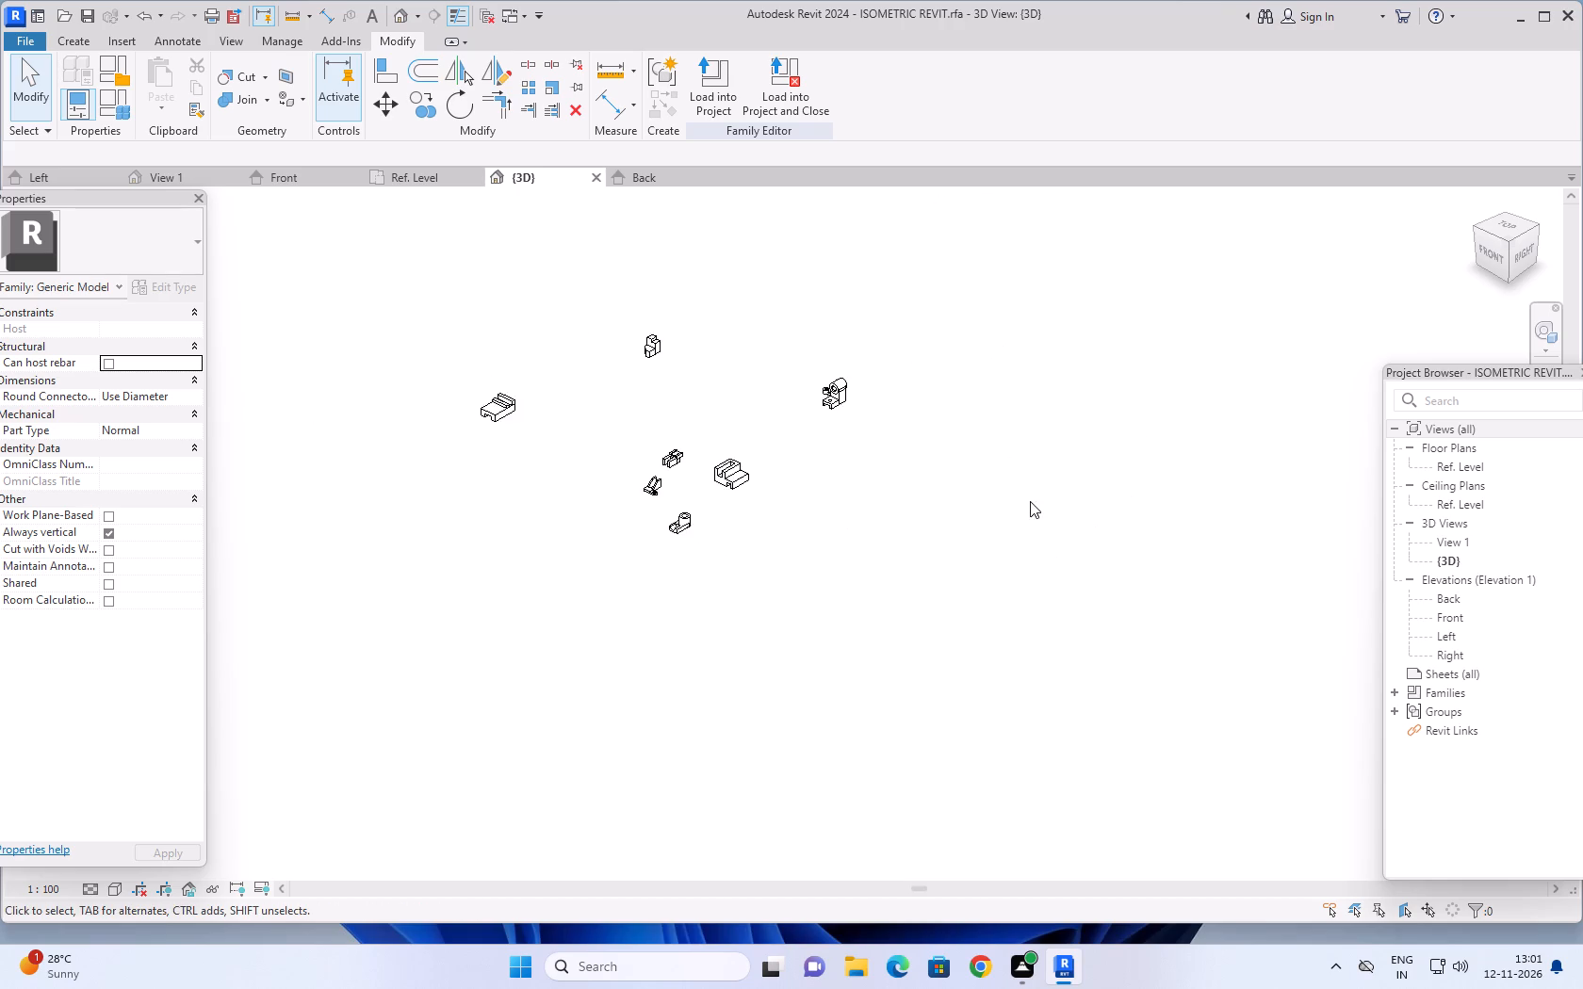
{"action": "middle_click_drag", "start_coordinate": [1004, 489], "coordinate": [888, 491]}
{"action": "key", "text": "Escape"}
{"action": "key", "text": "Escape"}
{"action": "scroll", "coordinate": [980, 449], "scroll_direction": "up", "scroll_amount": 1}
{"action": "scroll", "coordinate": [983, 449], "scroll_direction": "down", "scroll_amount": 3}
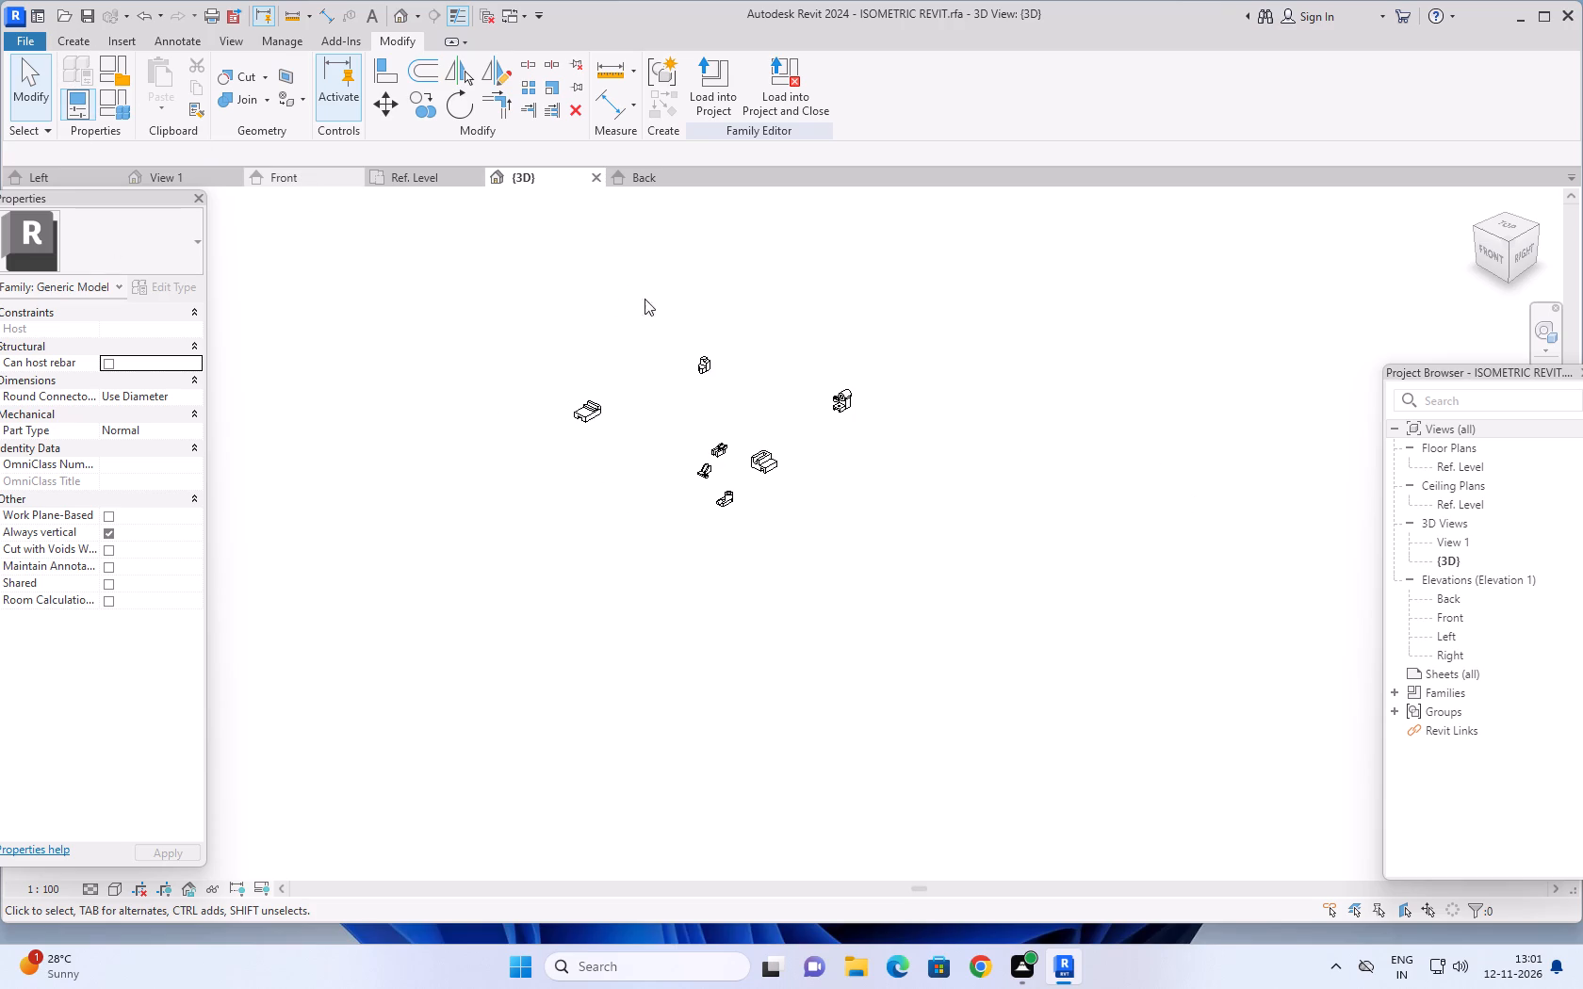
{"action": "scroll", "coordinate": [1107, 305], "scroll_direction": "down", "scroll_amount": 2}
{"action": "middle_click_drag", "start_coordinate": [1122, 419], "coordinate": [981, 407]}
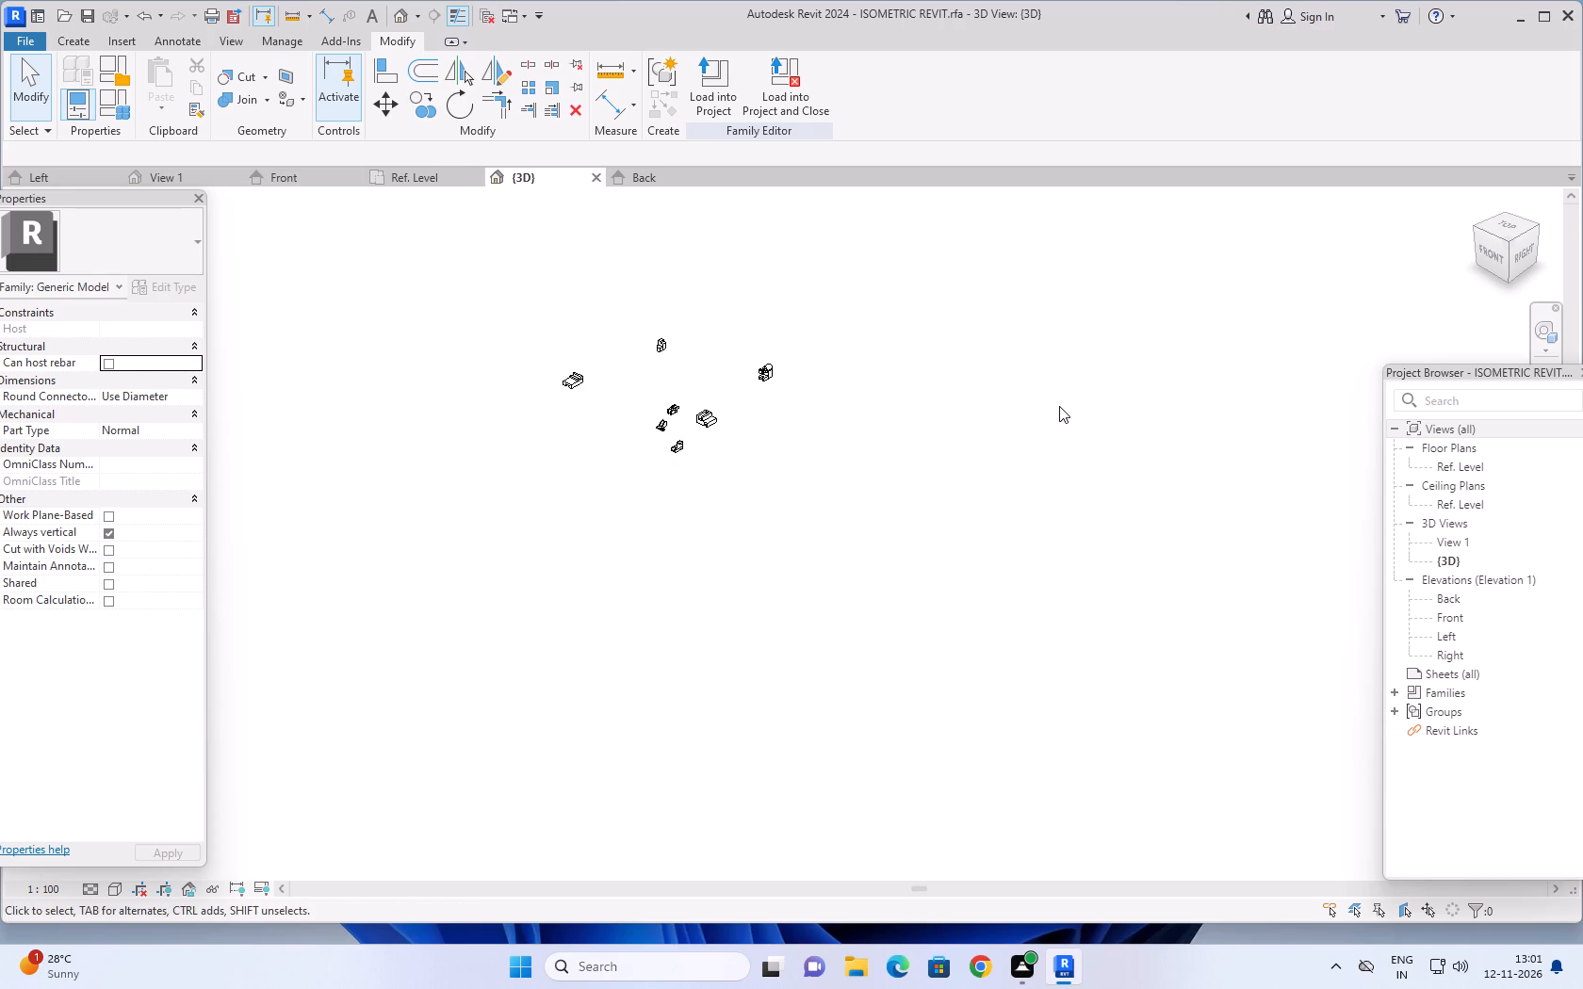
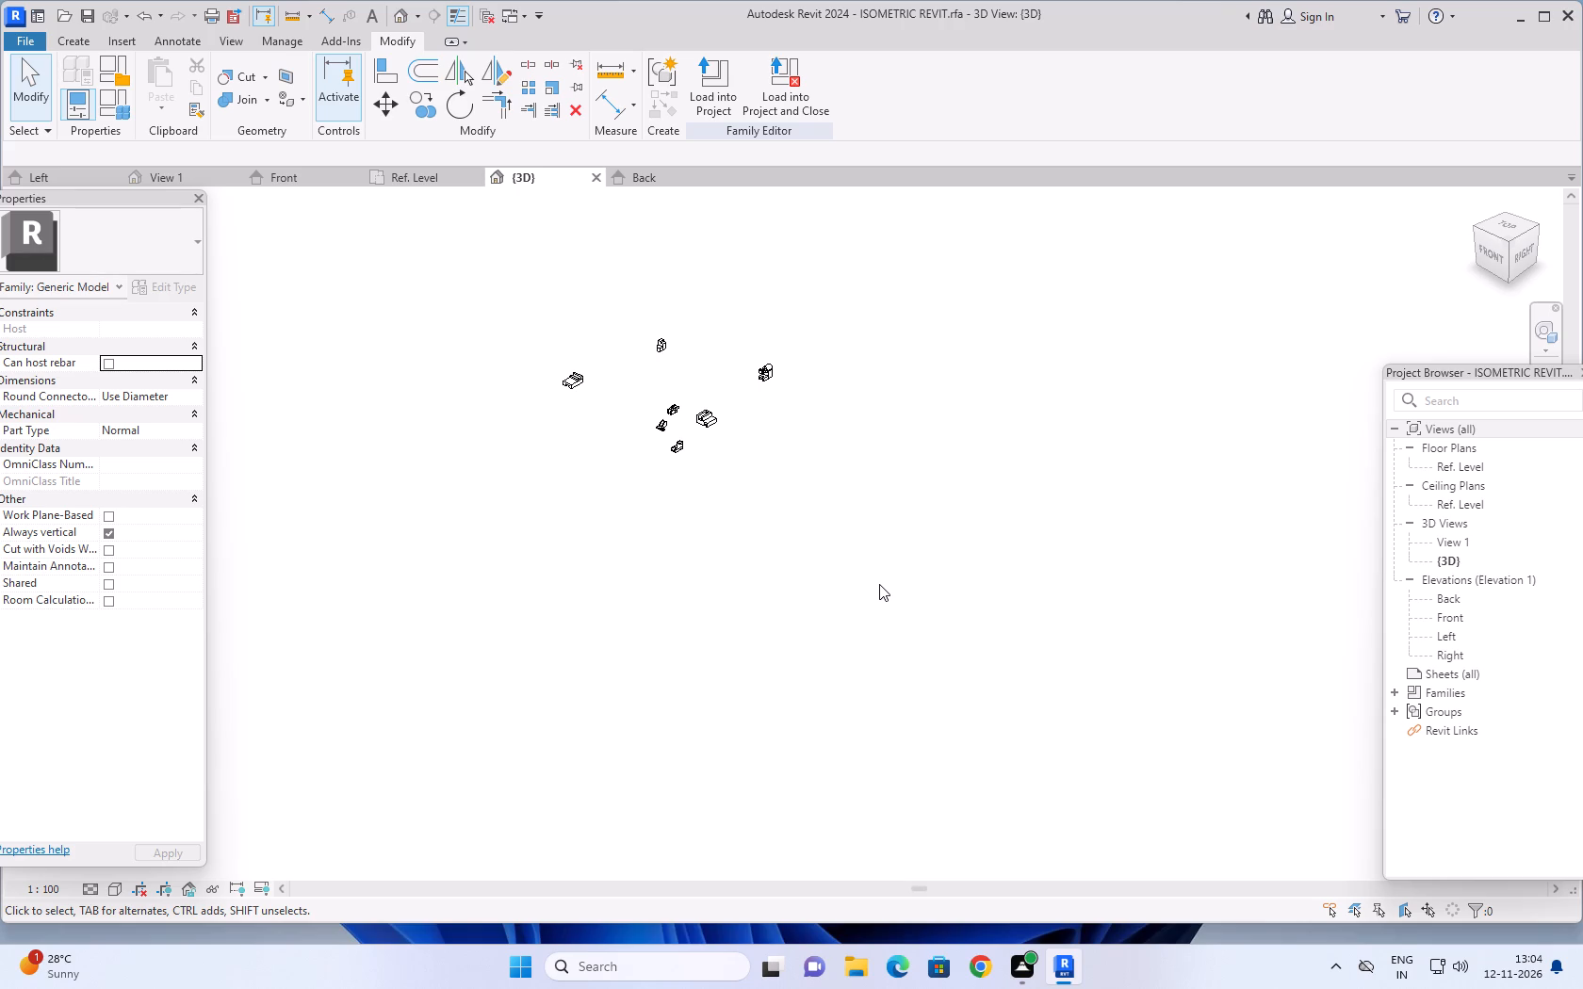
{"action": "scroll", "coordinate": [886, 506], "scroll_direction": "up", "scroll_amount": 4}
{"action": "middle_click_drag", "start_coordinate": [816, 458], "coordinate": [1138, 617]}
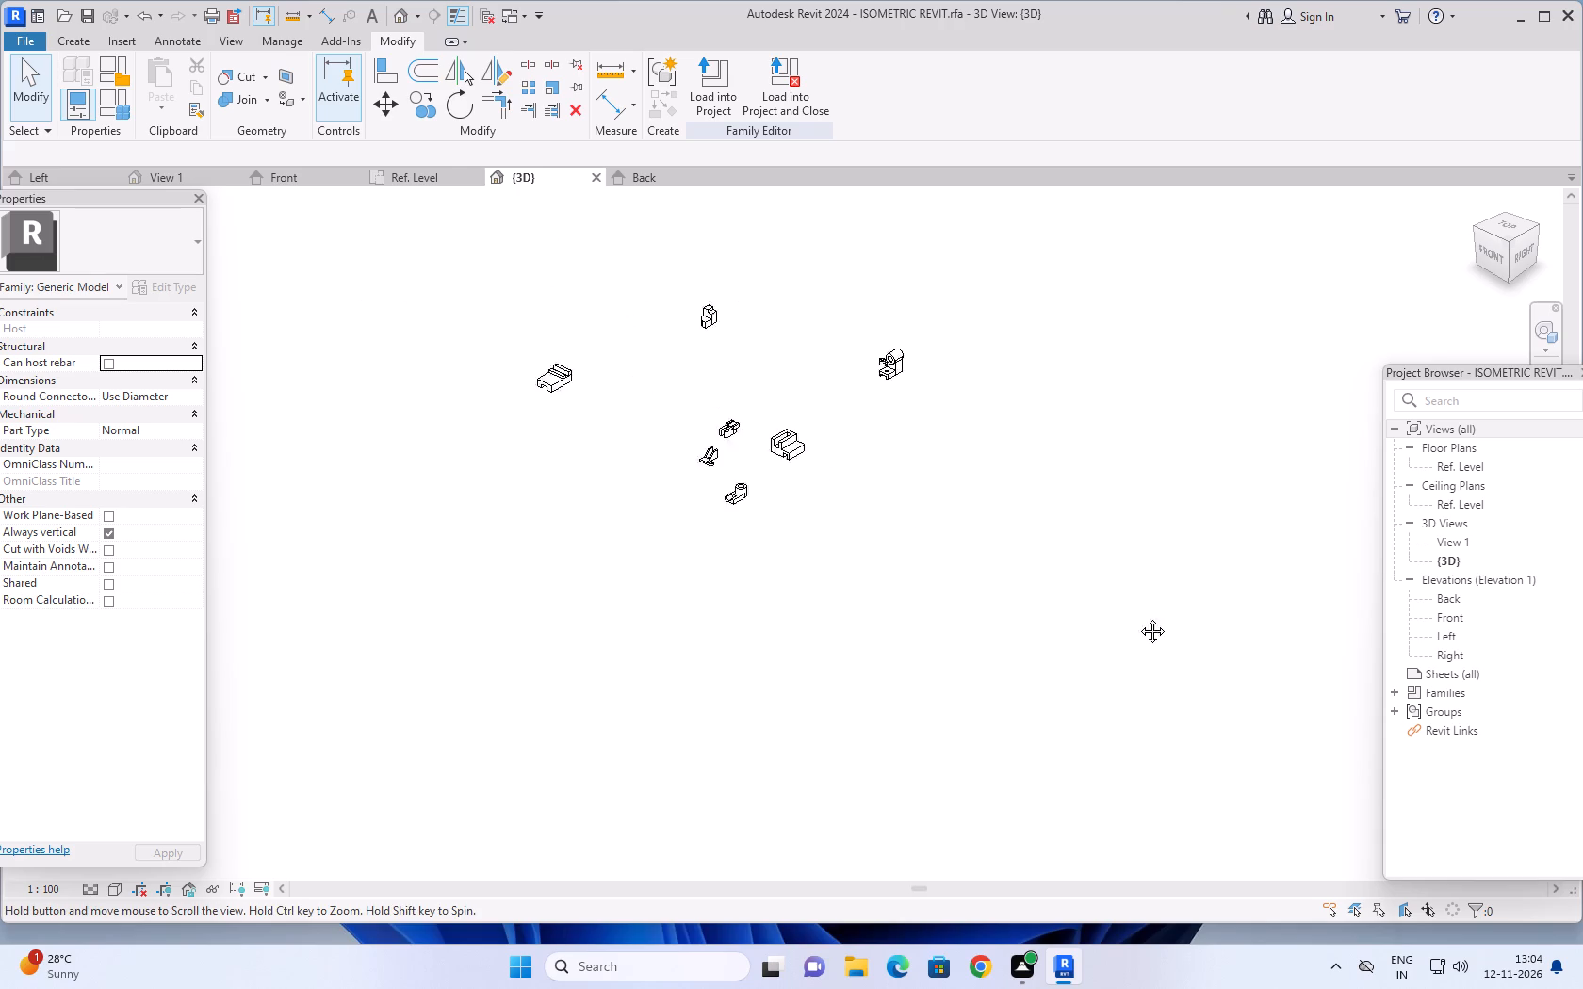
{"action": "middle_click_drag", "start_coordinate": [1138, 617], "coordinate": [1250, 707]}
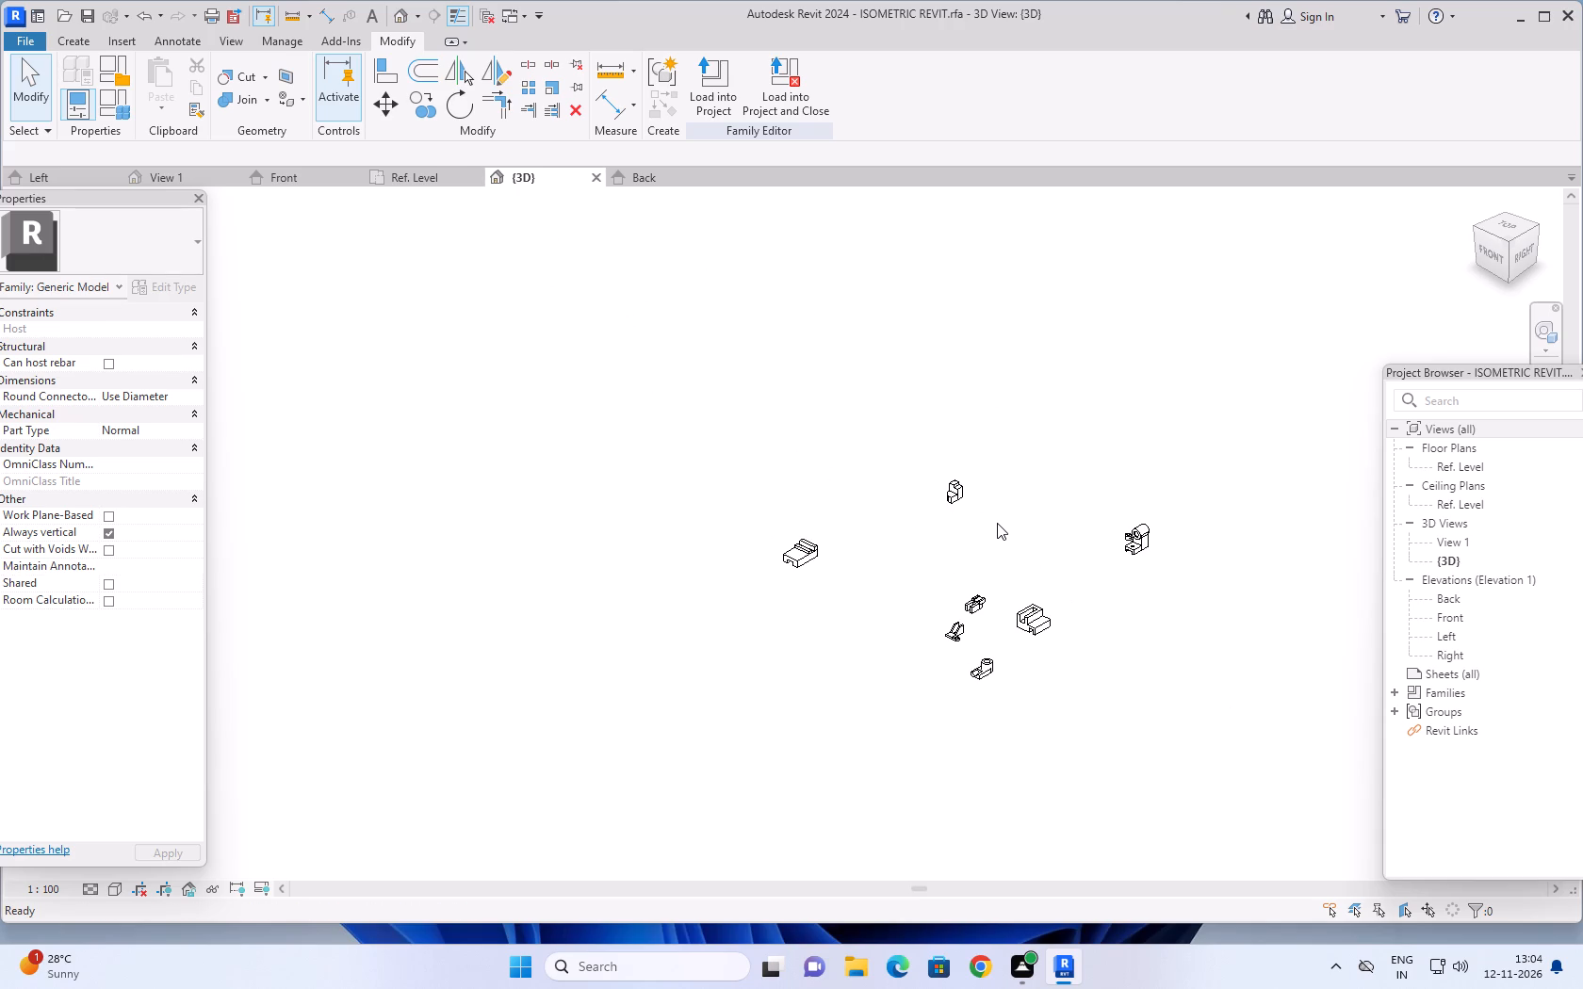
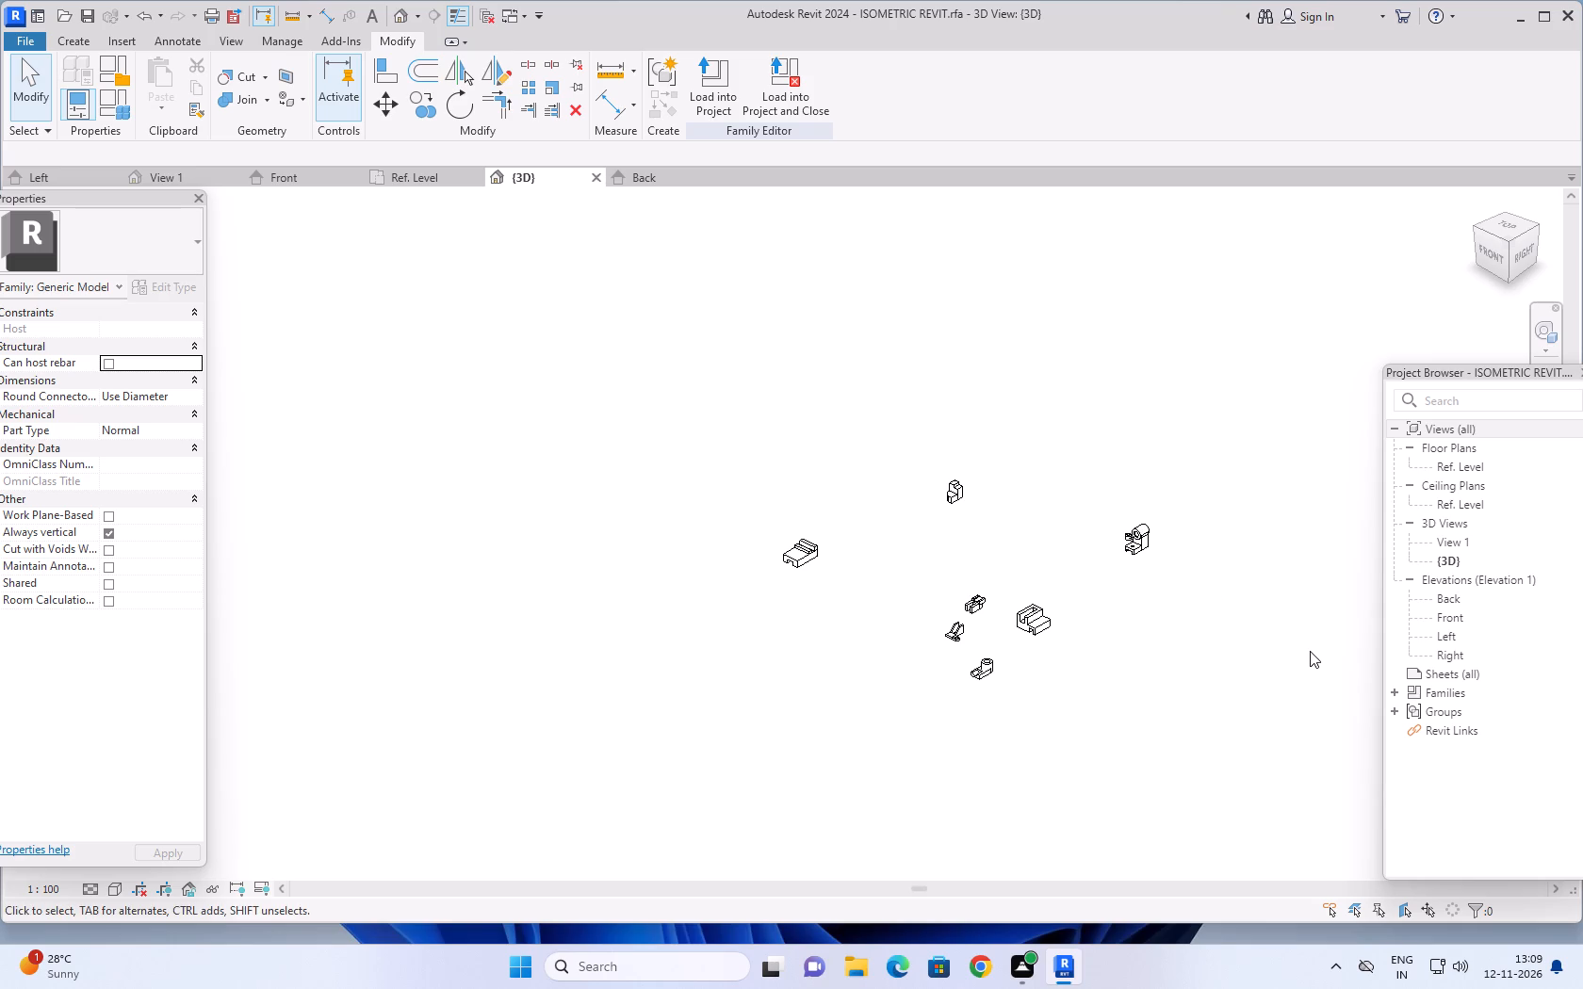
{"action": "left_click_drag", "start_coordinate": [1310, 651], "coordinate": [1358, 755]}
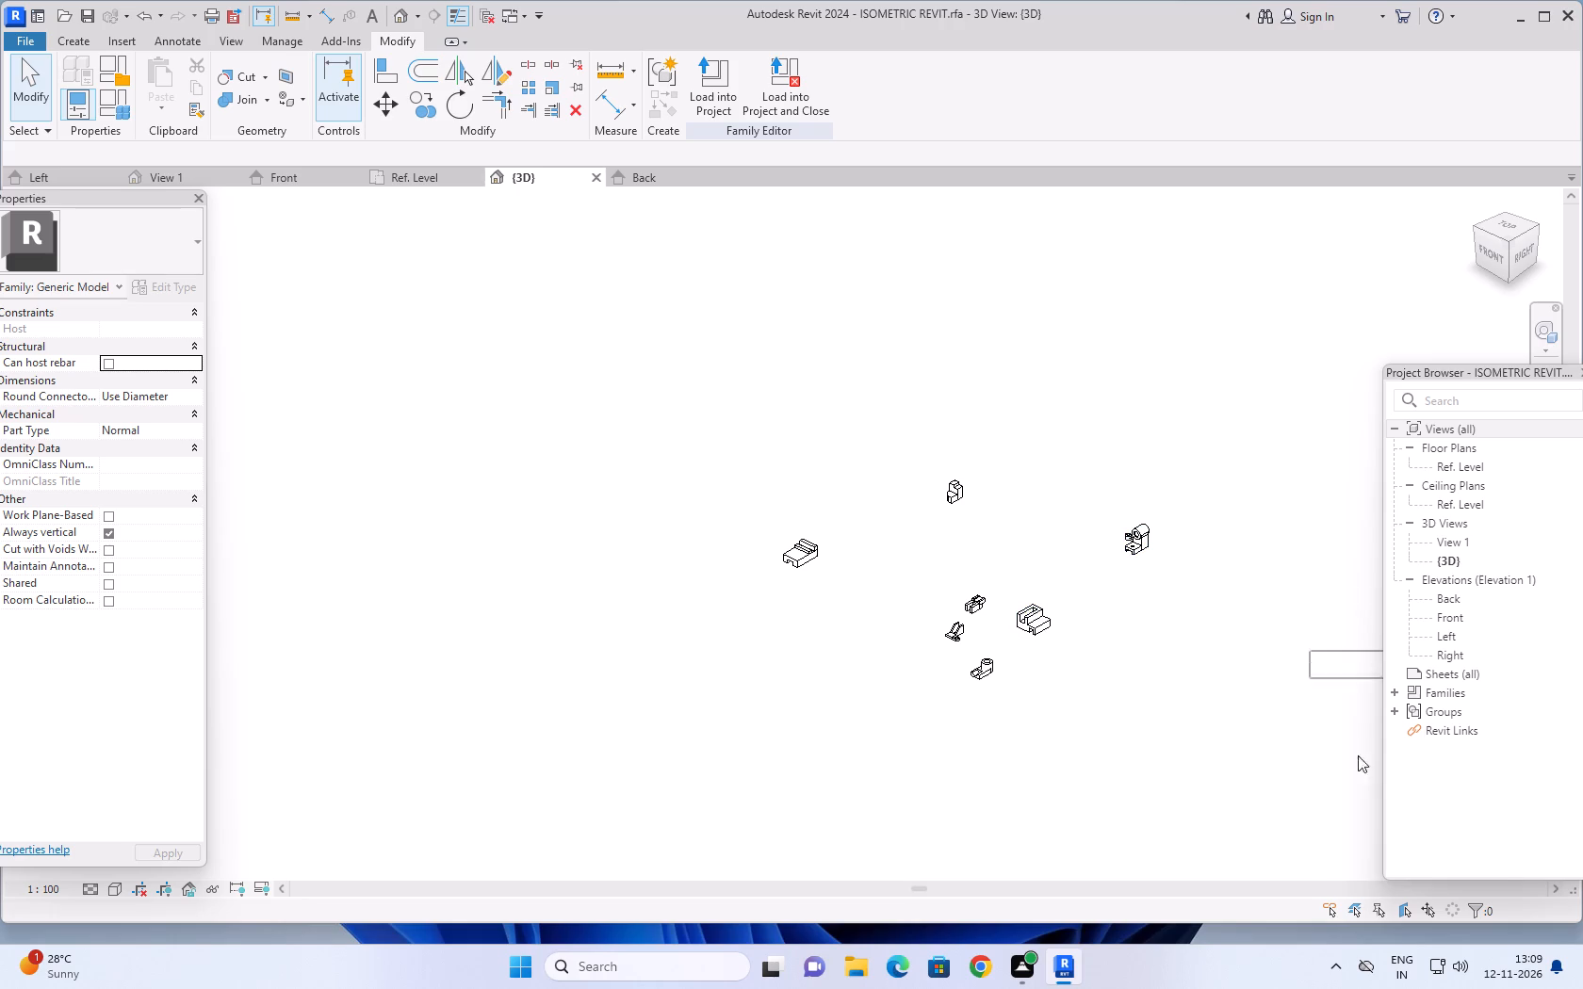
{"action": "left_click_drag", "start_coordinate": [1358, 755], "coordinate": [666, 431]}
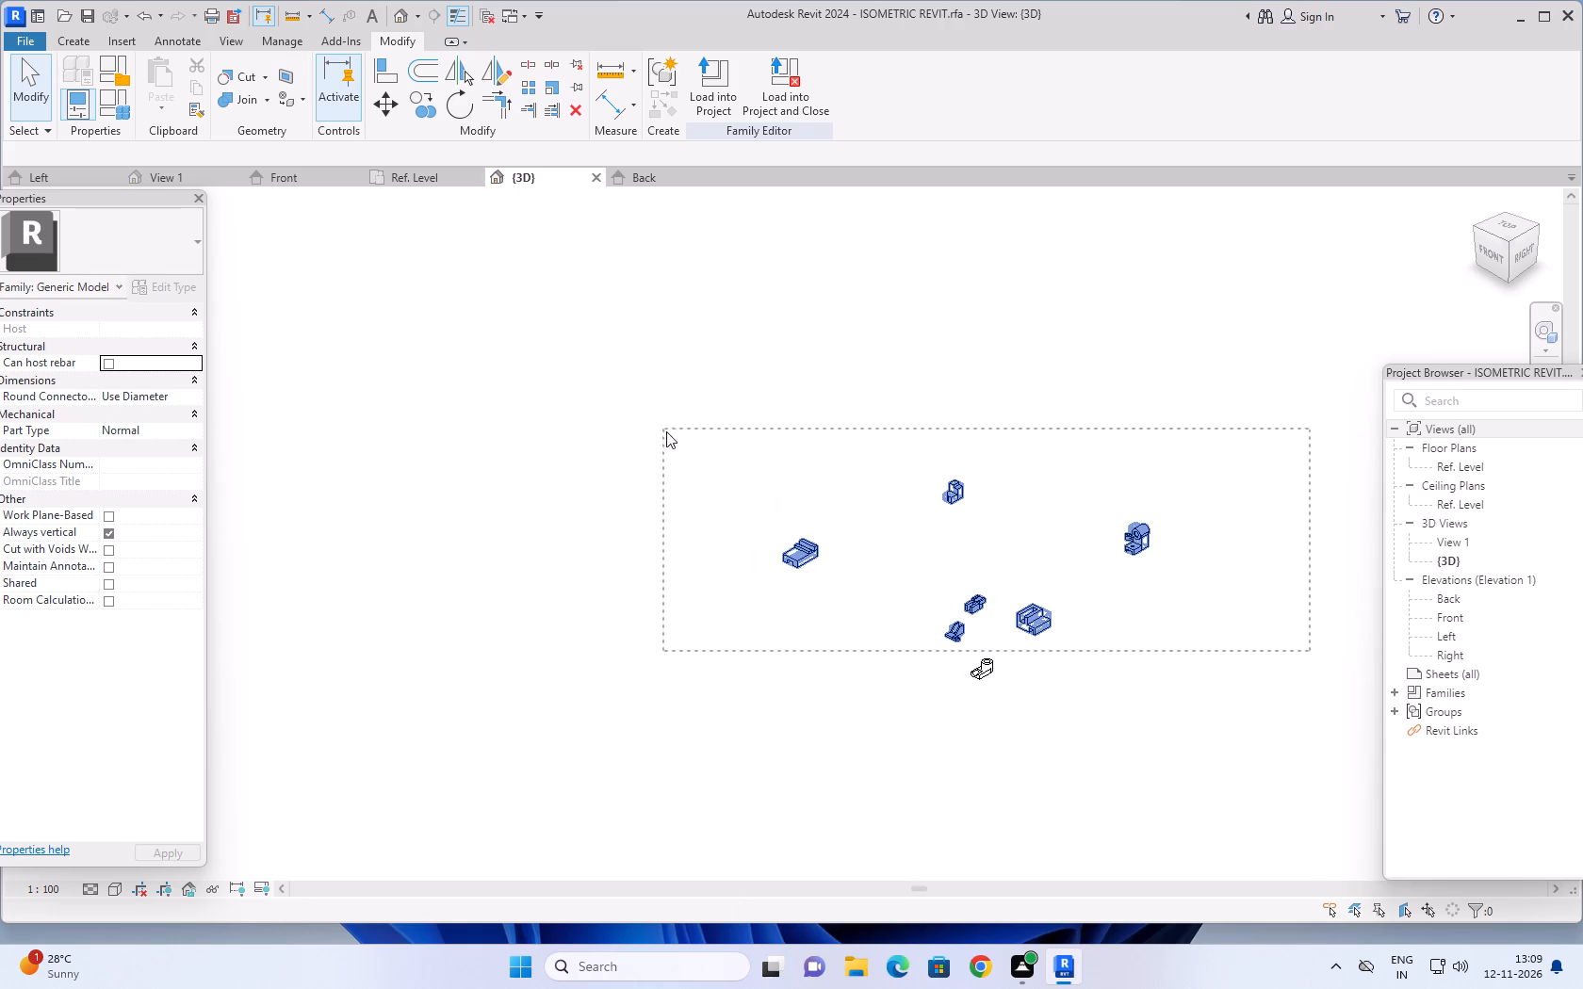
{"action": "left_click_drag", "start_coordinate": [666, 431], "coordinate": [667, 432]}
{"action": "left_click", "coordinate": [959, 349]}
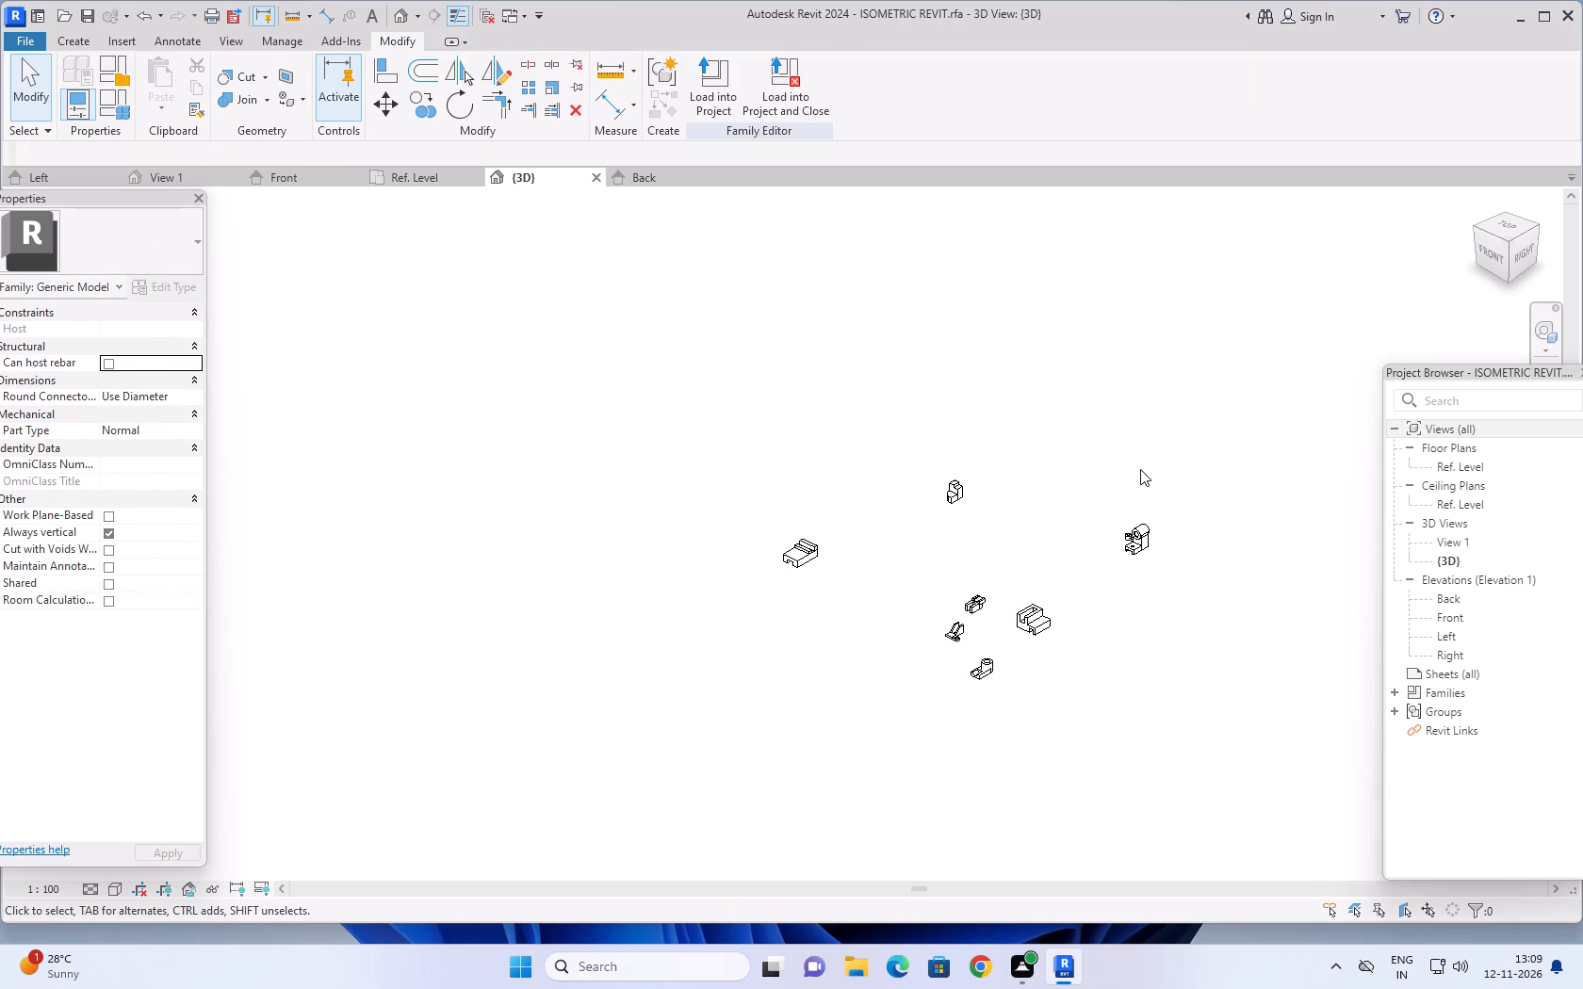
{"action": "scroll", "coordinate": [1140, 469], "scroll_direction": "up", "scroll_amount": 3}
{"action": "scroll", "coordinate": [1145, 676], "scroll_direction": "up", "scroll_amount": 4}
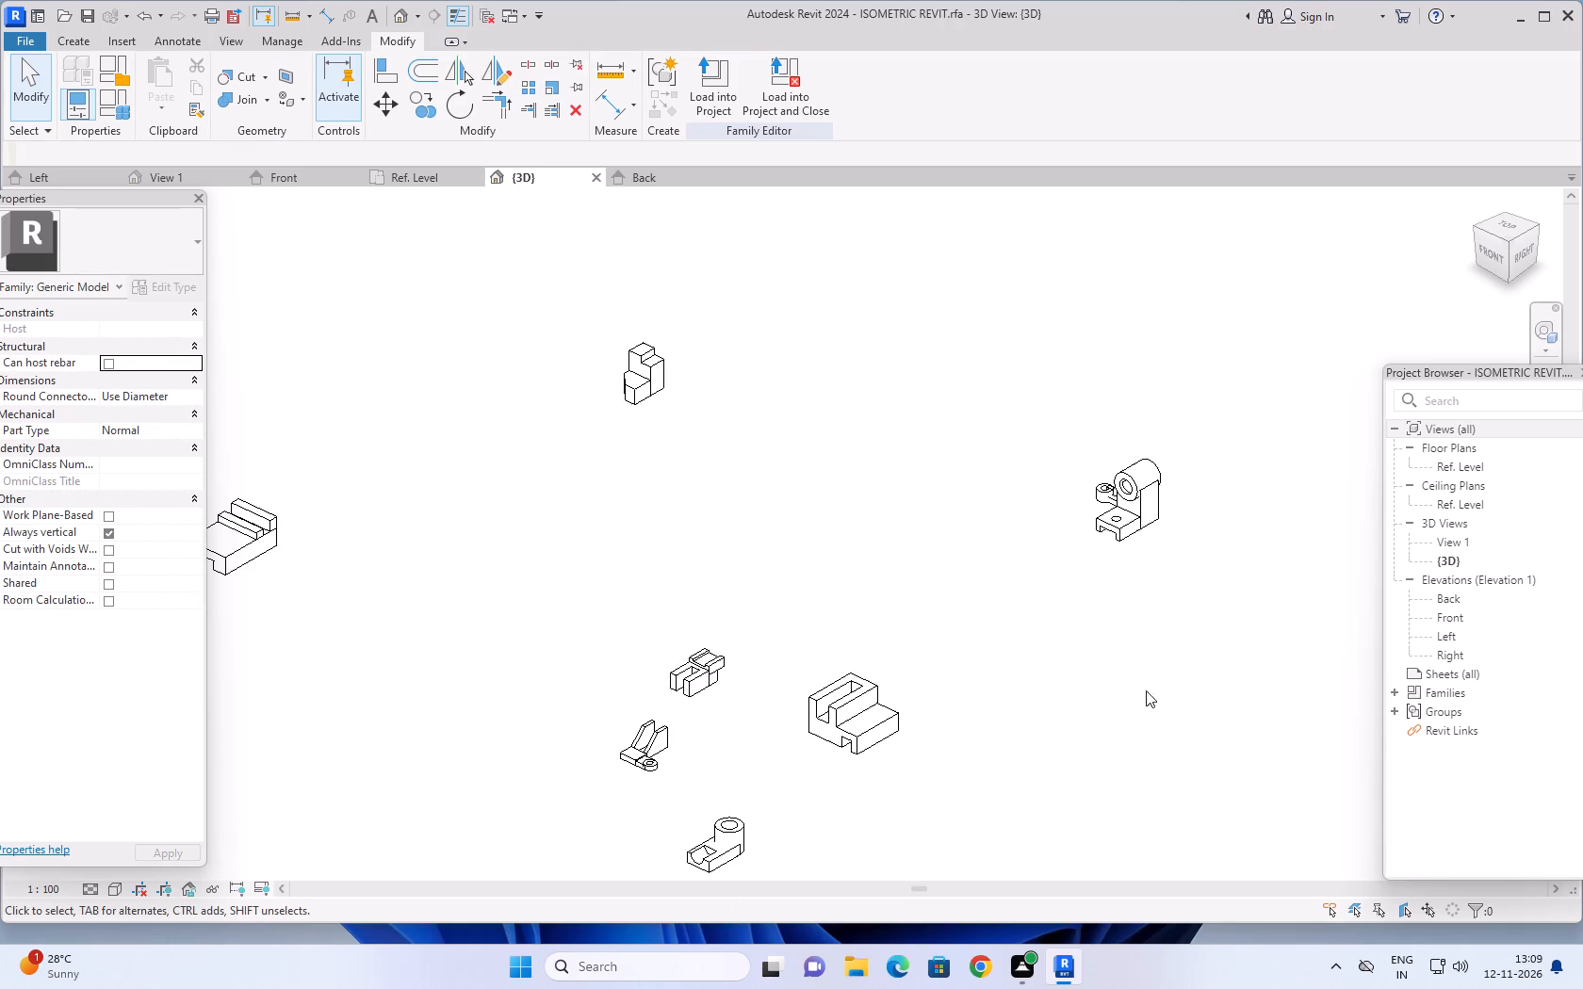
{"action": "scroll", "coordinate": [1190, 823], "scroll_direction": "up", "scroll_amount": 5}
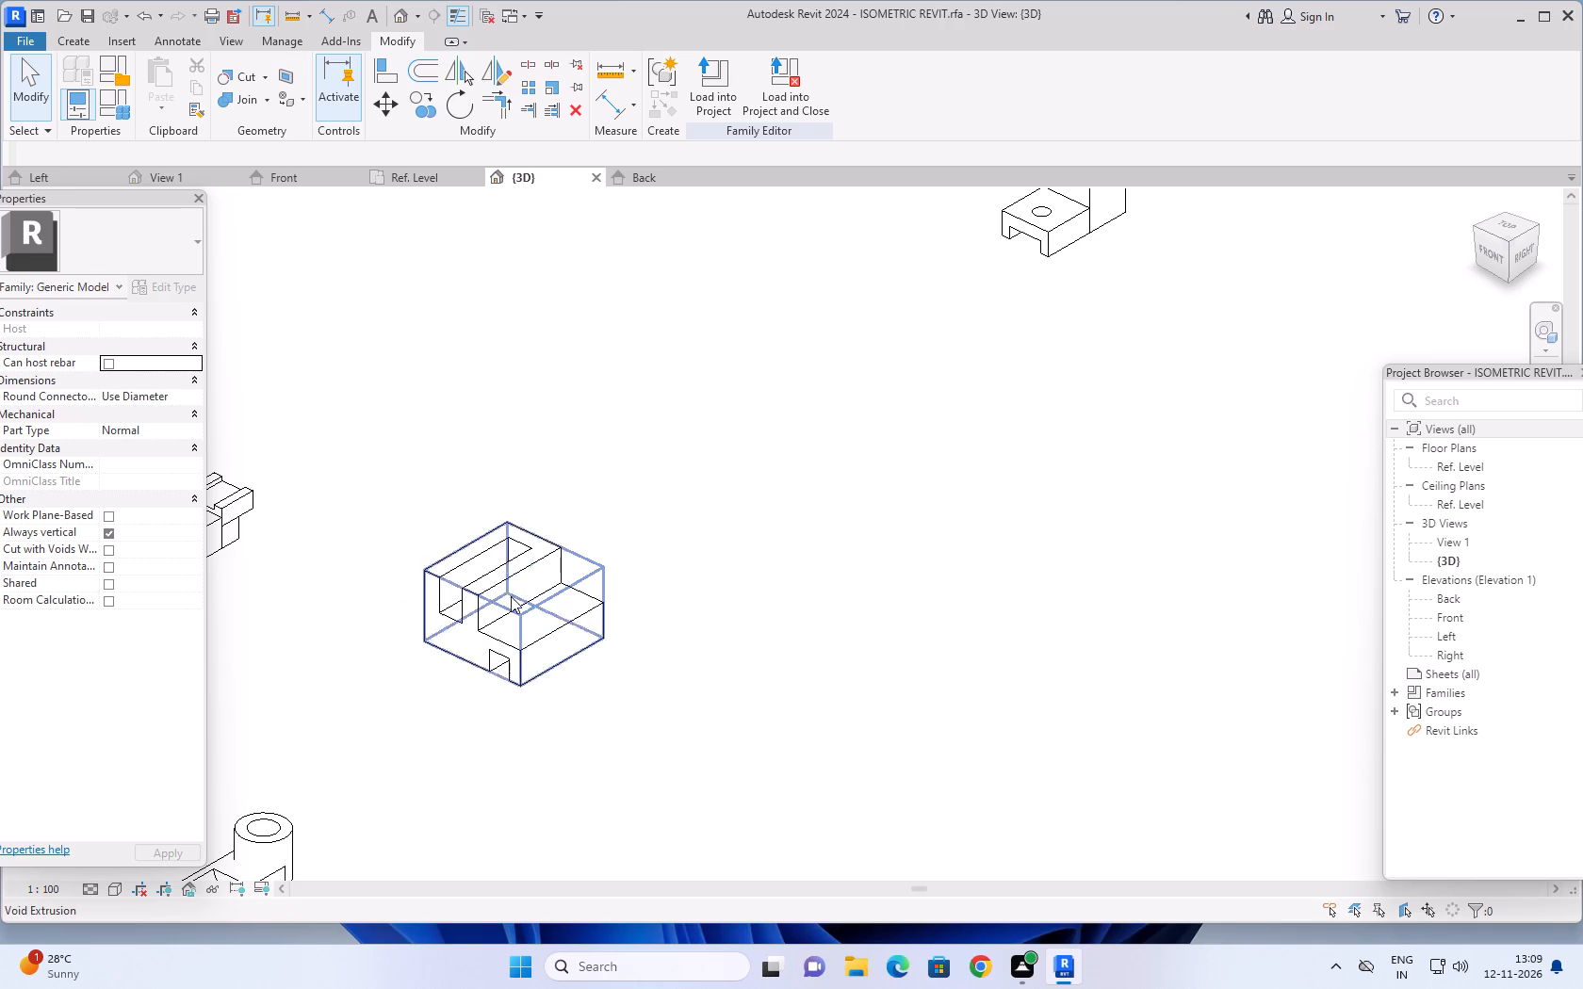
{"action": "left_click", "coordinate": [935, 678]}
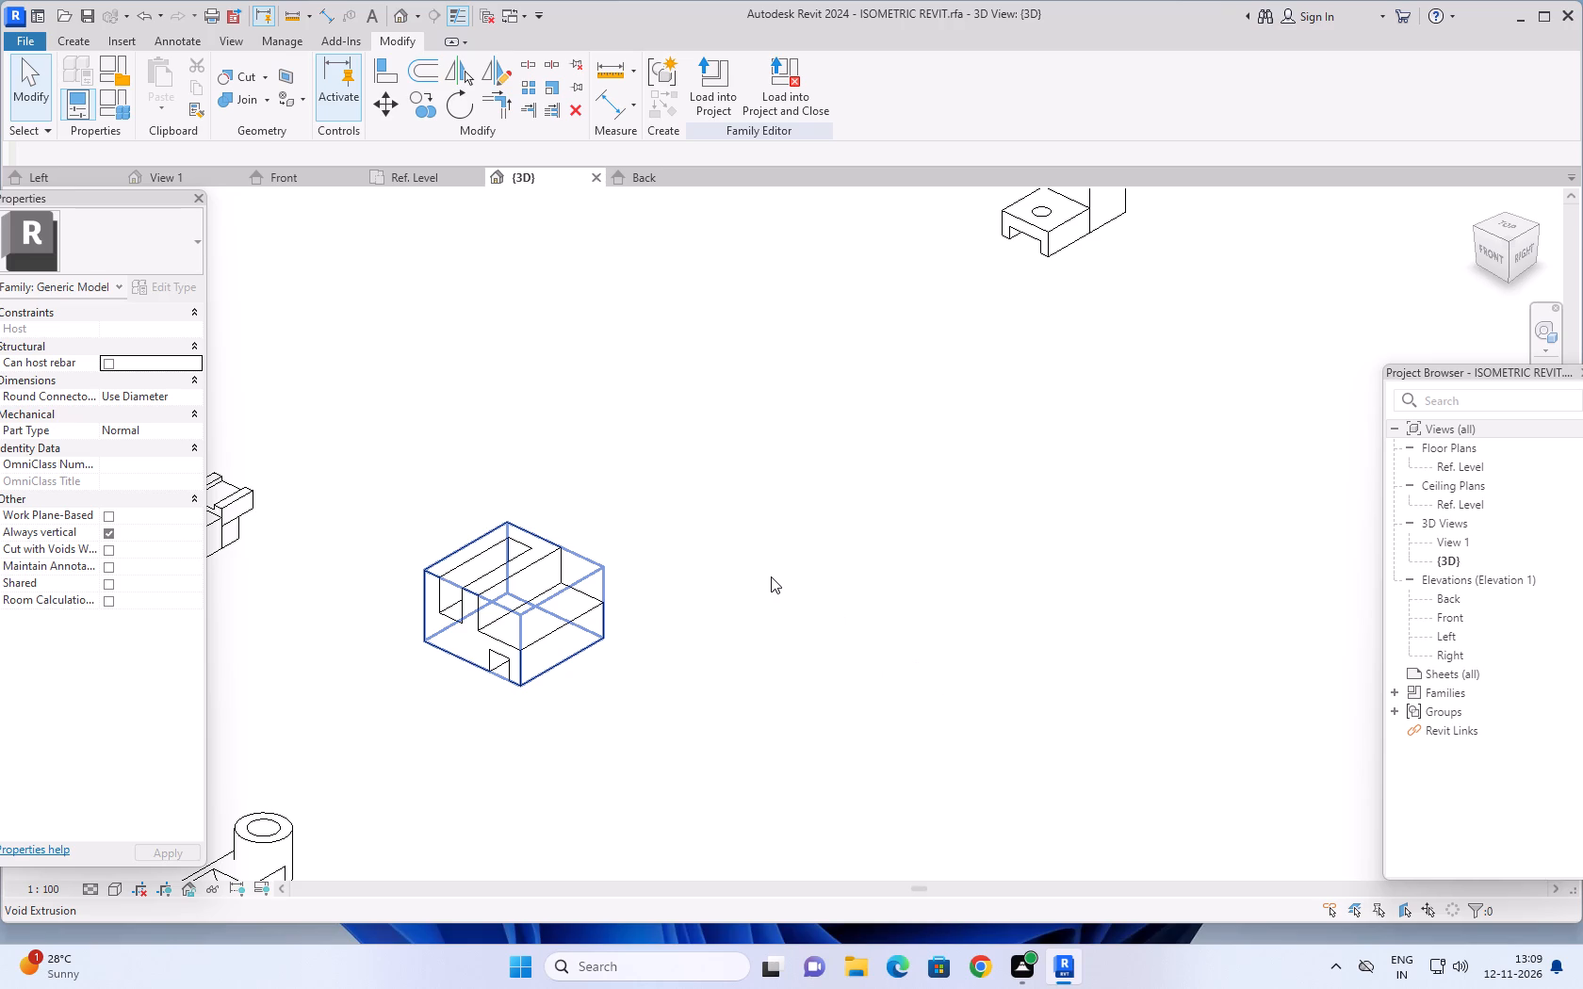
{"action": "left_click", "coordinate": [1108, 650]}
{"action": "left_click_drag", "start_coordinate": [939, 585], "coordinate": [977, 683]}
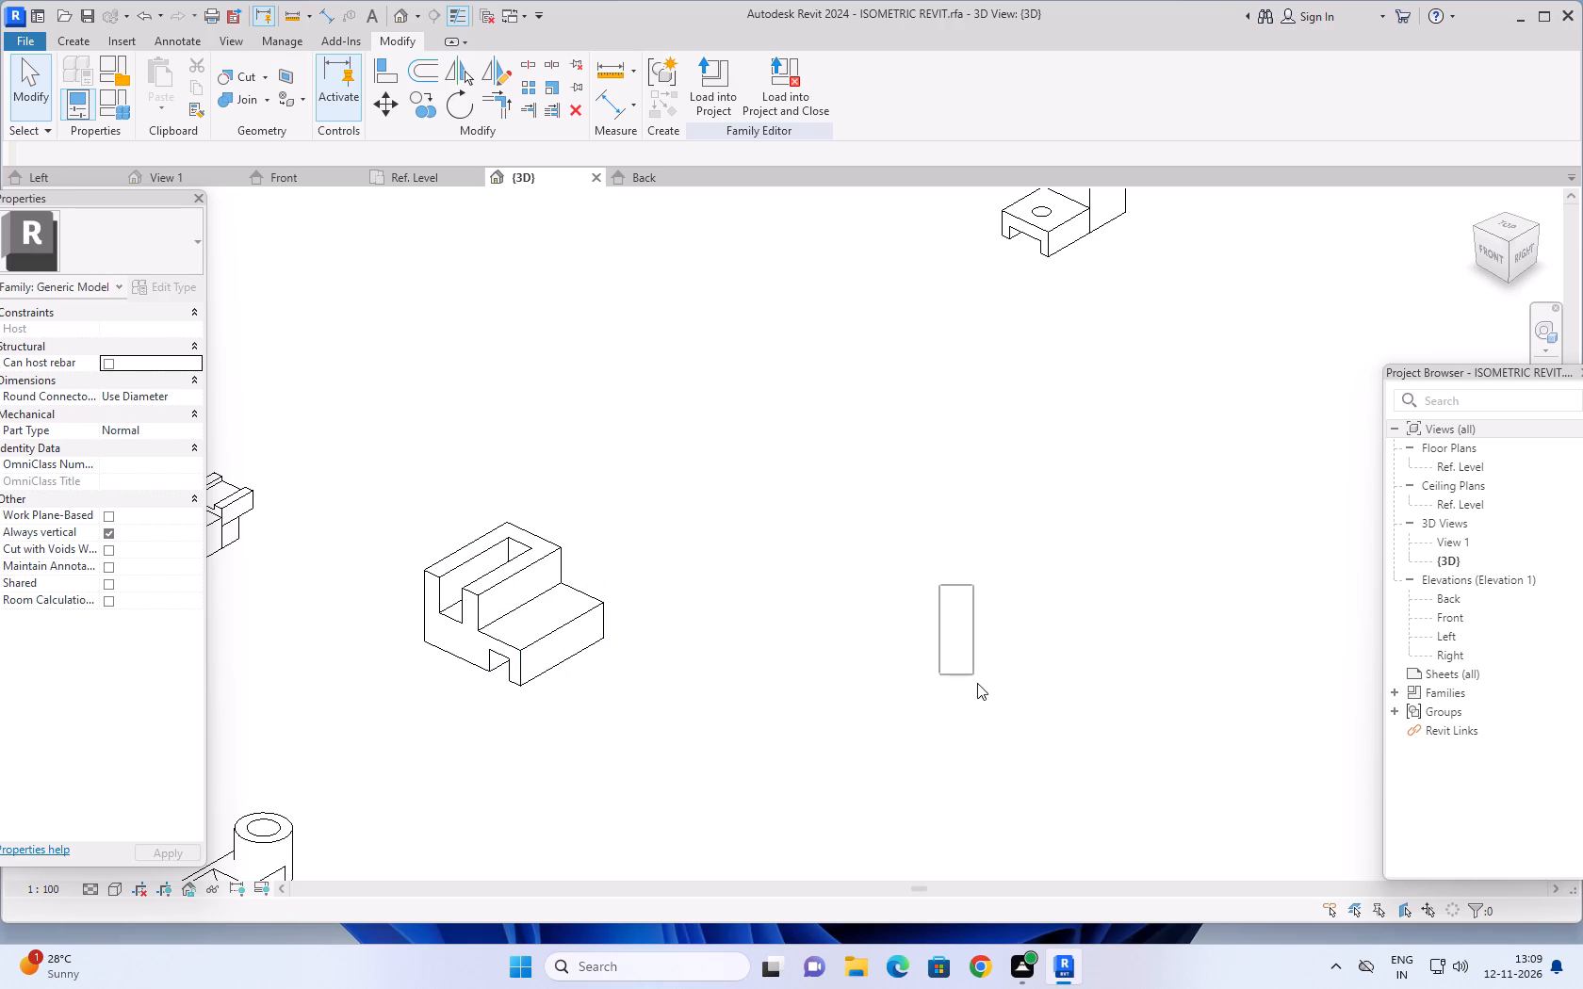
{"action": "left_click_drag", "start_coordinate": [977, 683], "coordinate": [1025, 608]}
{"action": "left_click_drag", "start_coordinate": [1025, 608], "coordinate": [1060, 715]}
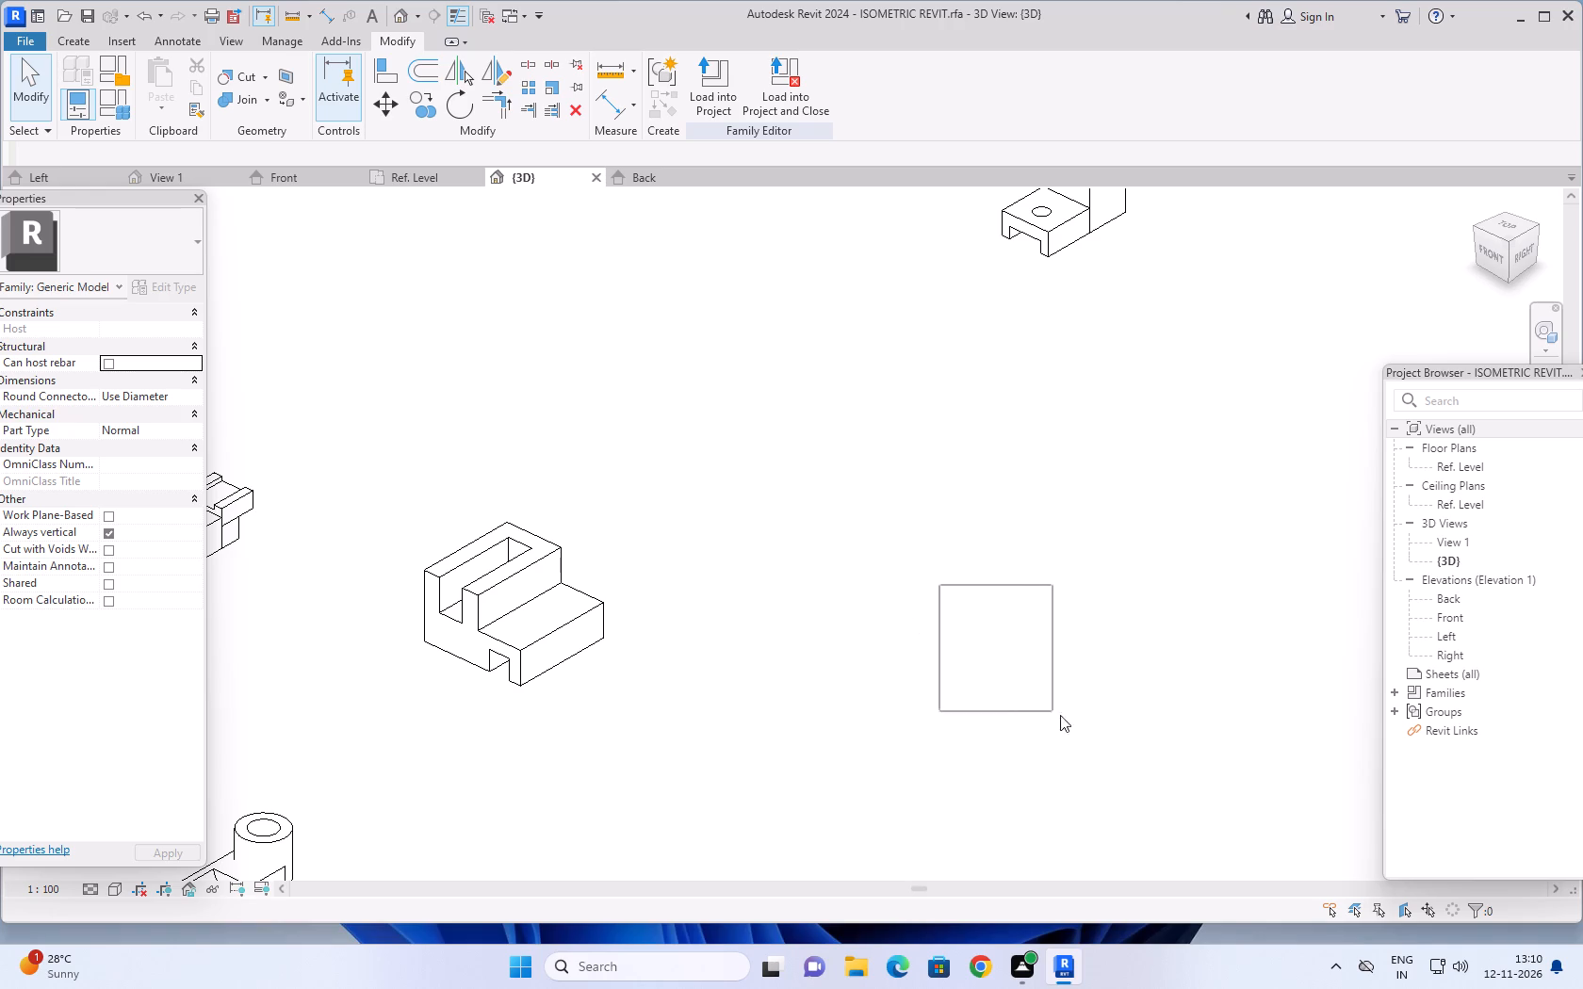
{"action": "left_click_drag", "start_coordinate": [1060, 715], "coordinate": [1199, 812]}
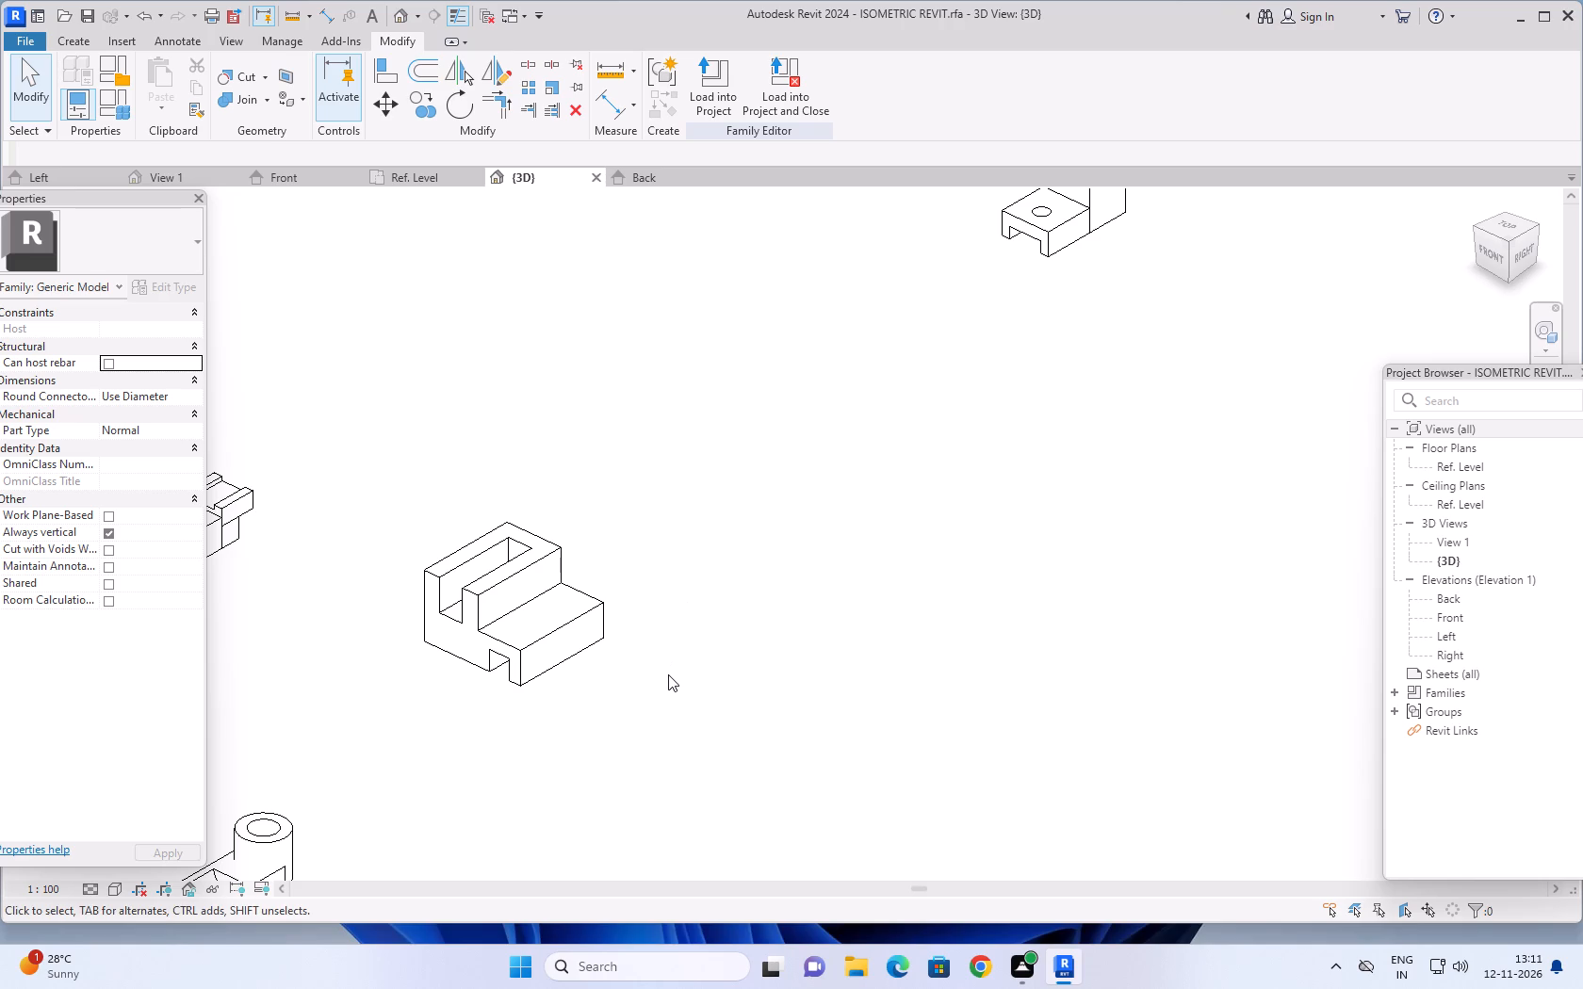
Examine the stepped block with the long top slot and bottom notch up close in the 3D view.
{"action": "scroll", "coordinate": [668, 674], "scroll_direction": "up", "scroll_amount": 2}
{"action": "middle_click_drag", "start_coordinate": [676, 672], "coordinate": [957, 701]}
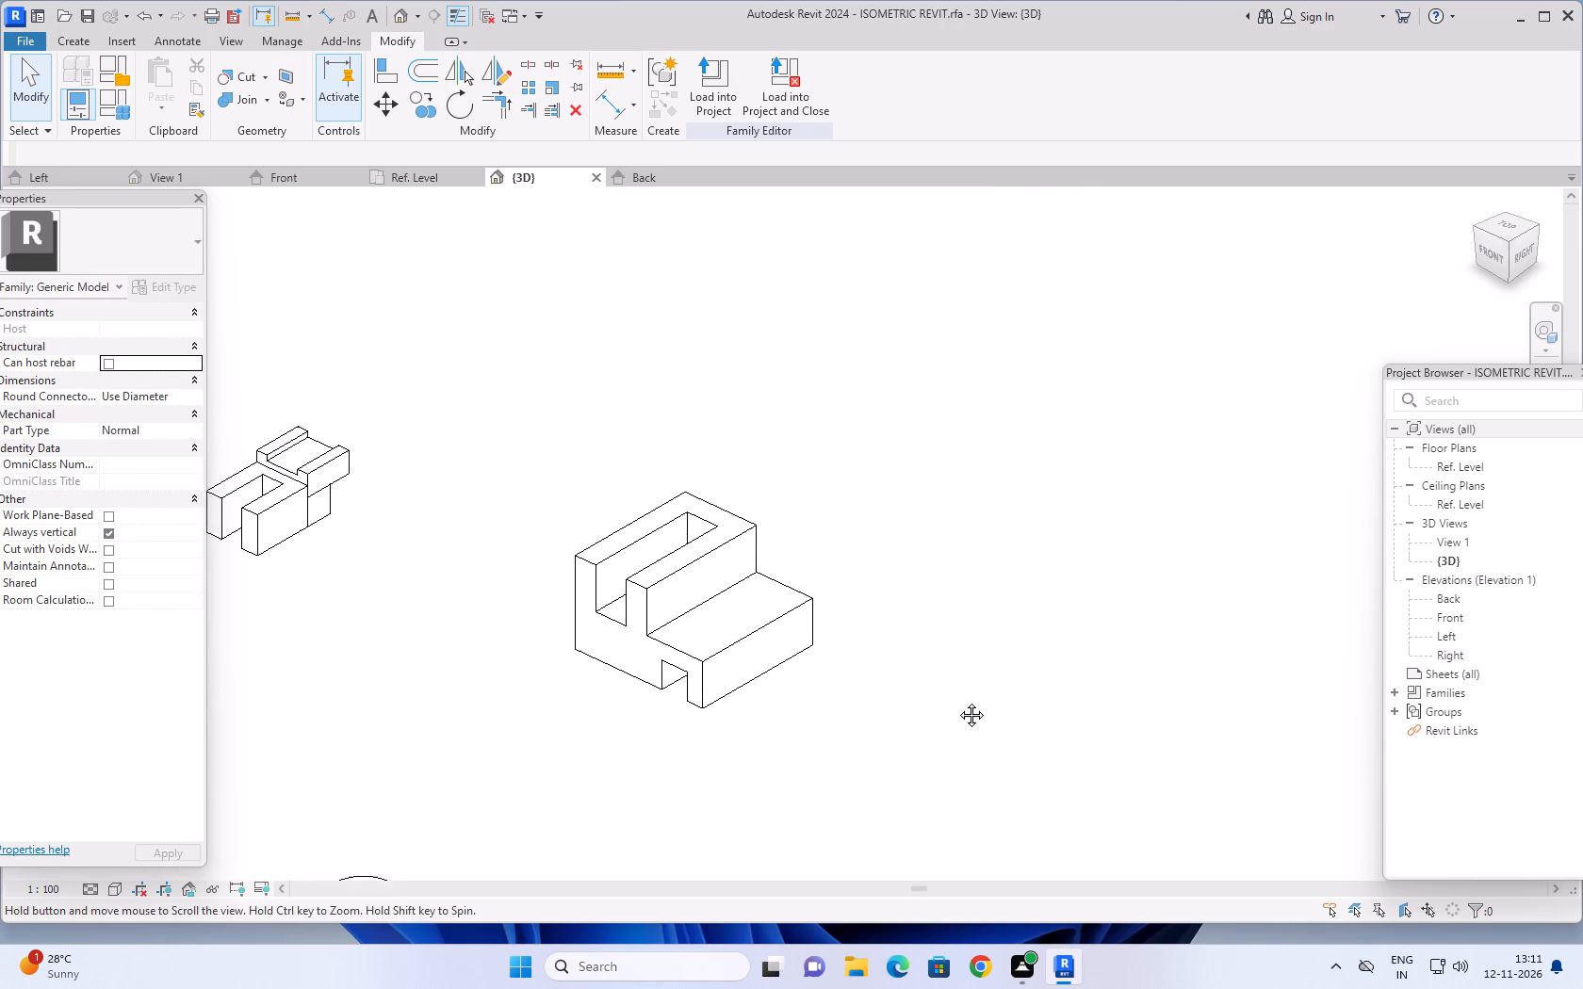
{"action": "middle_click_drag", "start_coordinate": [957, 701], "coordinate": [1014, 705]}
{"action": "right_click_drag", "start_coordinate": [1194, 810], "coordinate": [734, 564]}
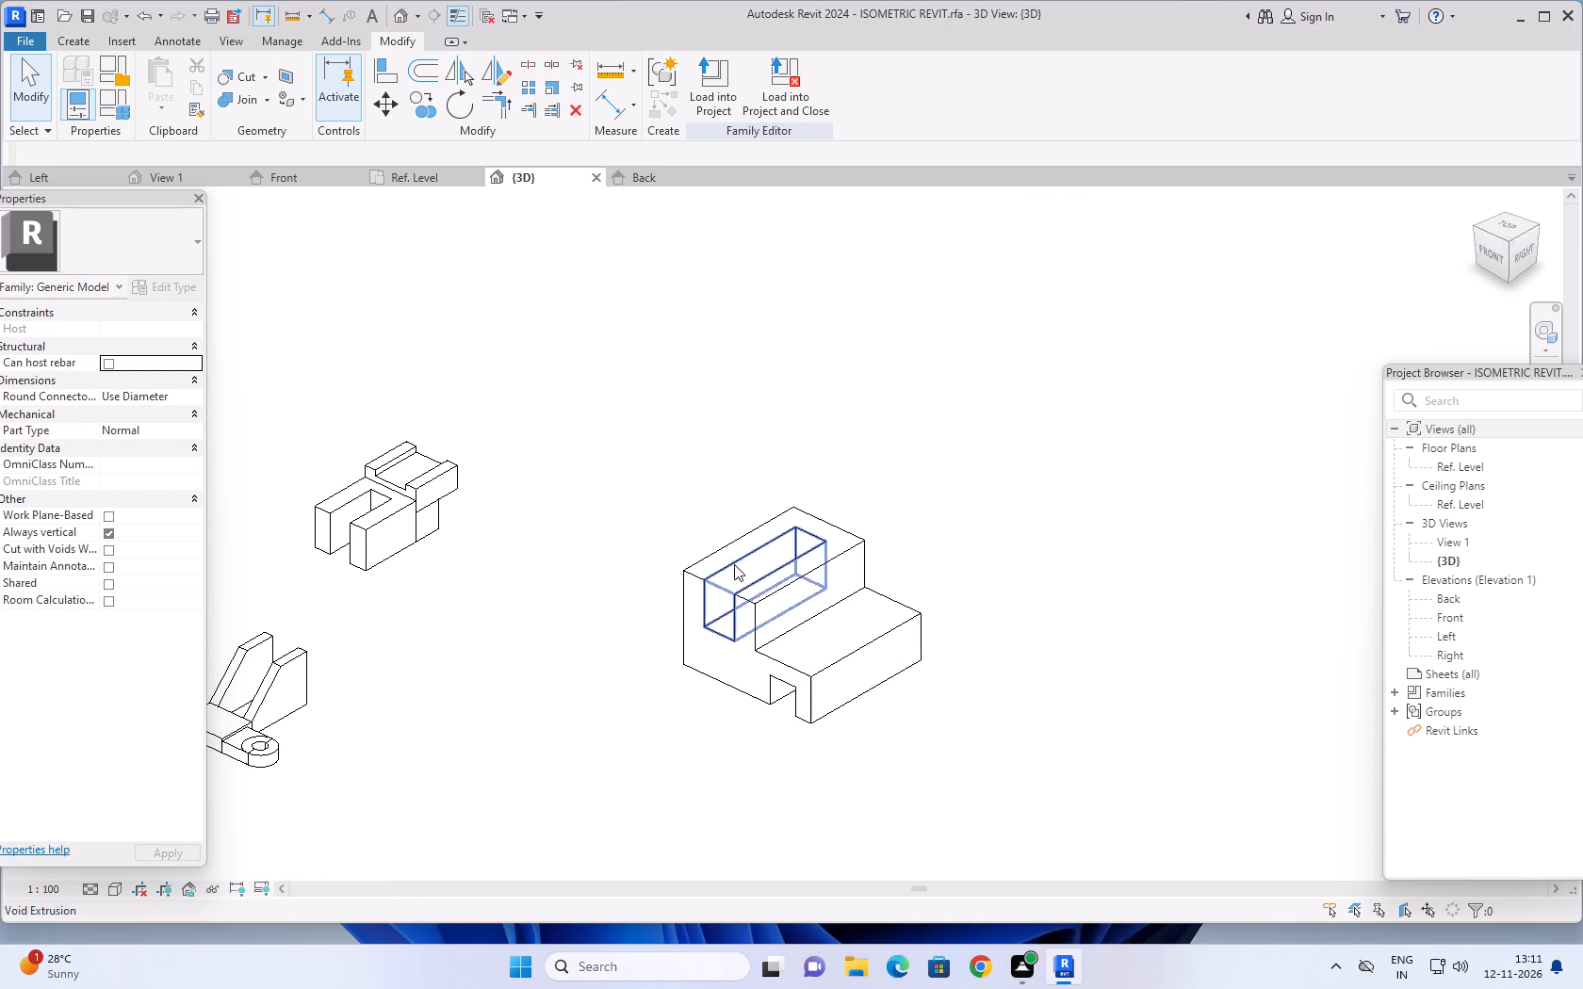
{"action": "right_click_drag", "start_coordinate": [734, 564], "coordinate": [625, 534]}
{"action": "right_click_drag", "start_coordinate": [1076, 803], "coordinate": [925, 677]}
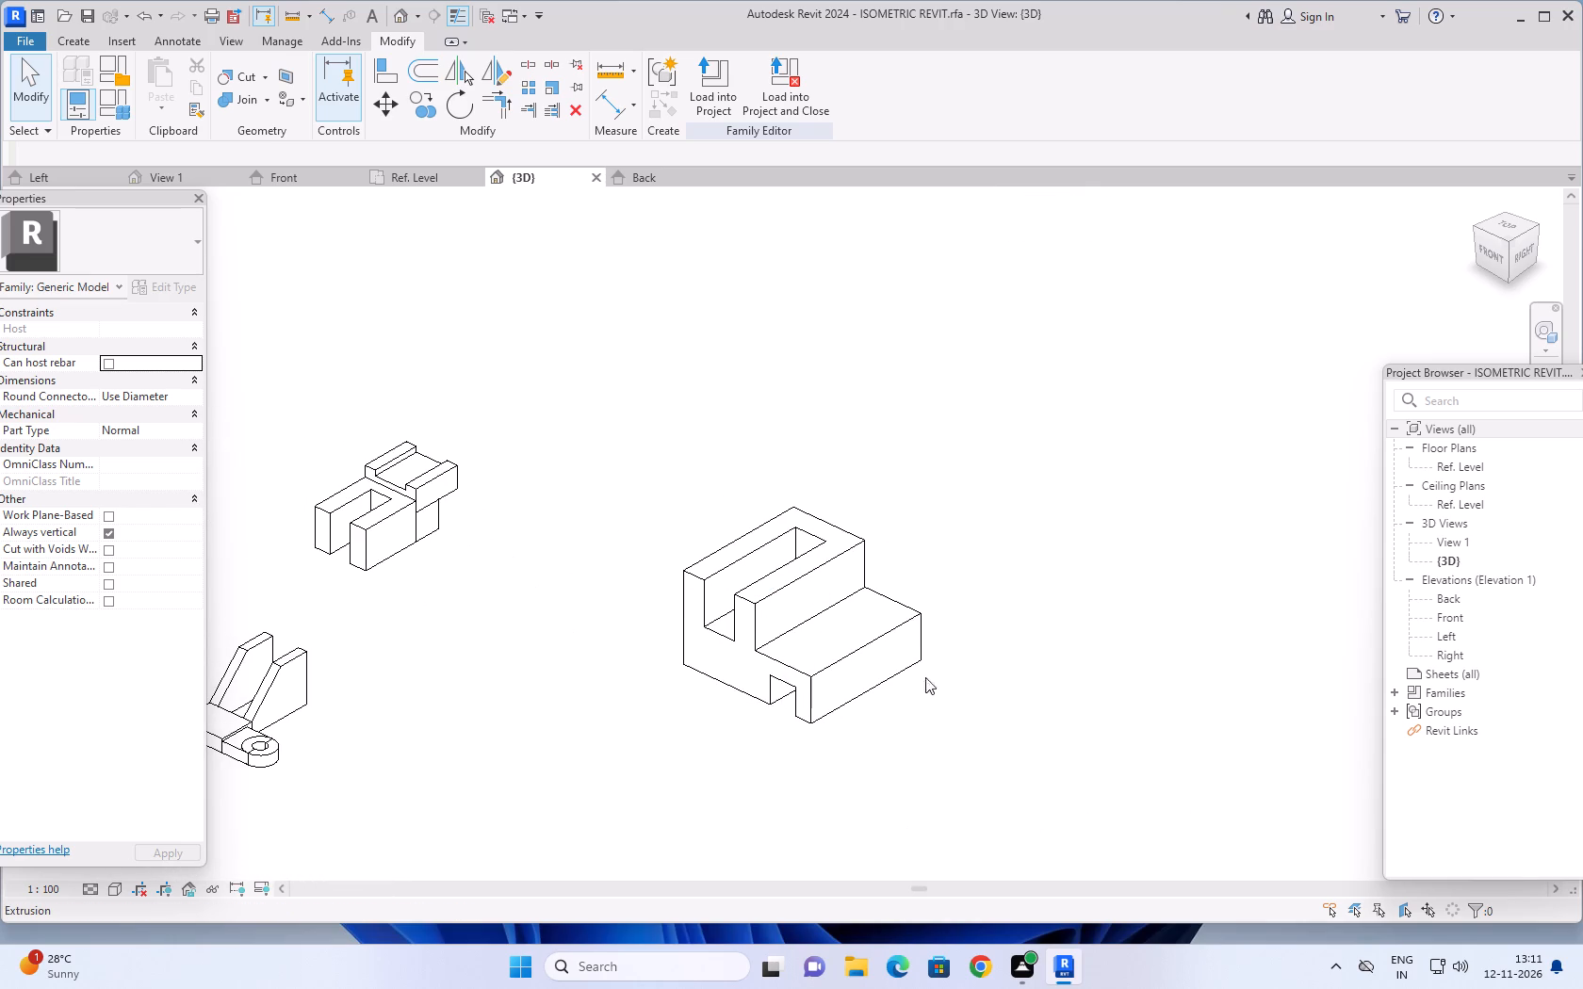
{"action": "right_click_drag", "start_coordinate": [925, 677], "coordinate": [958, 684]}
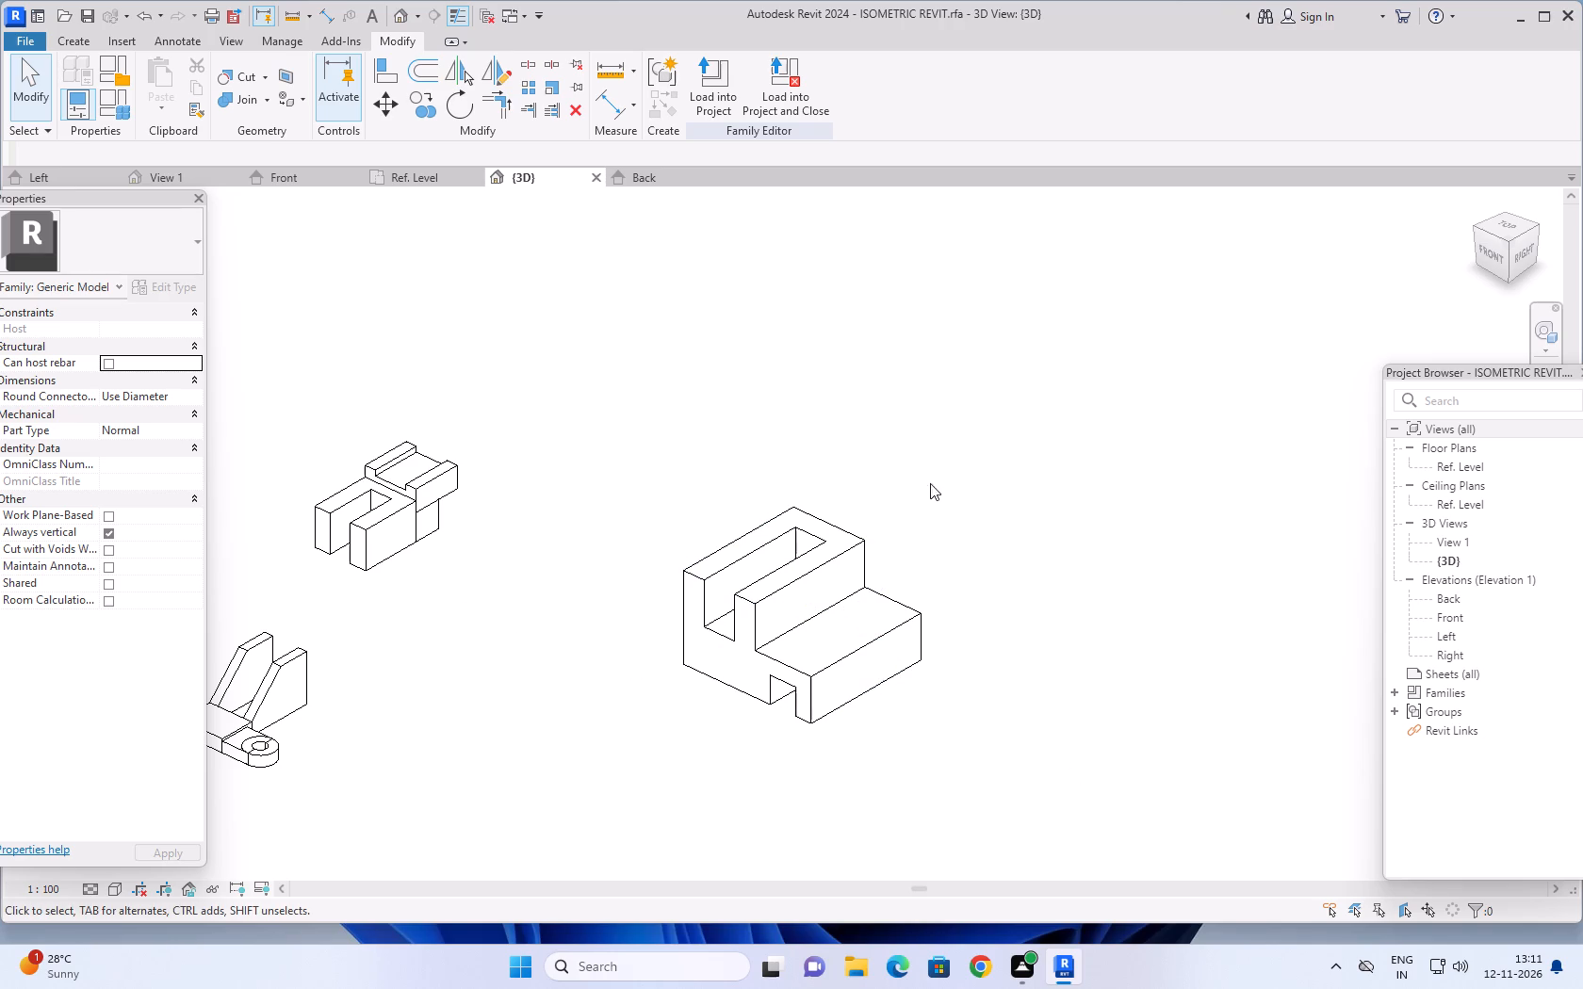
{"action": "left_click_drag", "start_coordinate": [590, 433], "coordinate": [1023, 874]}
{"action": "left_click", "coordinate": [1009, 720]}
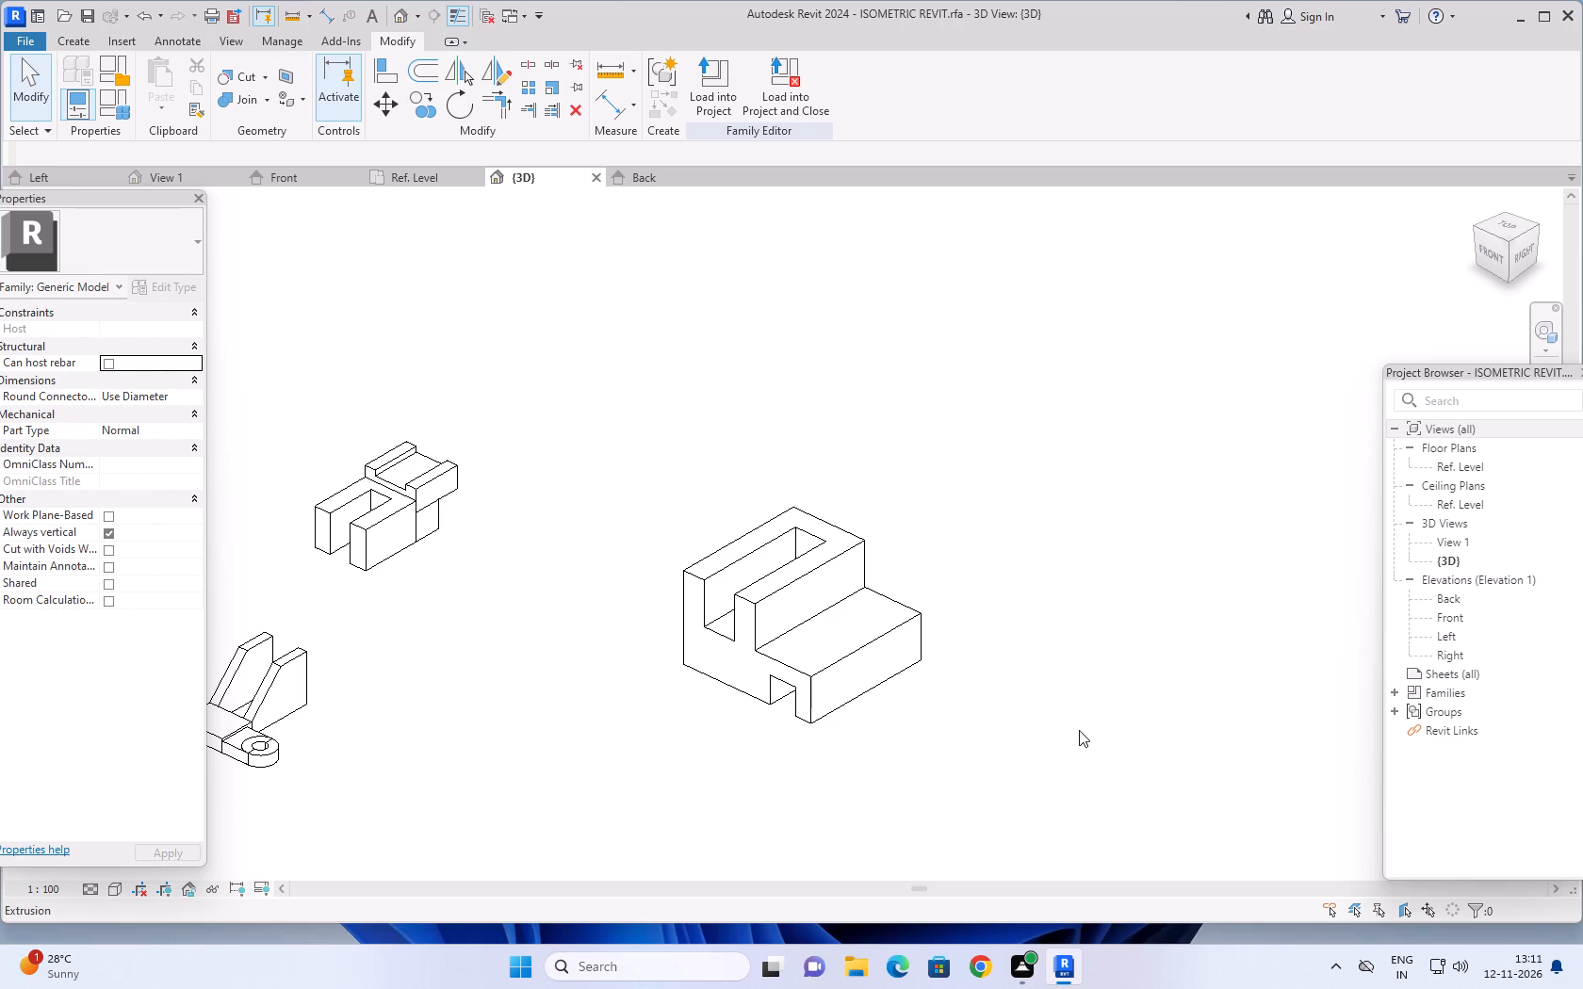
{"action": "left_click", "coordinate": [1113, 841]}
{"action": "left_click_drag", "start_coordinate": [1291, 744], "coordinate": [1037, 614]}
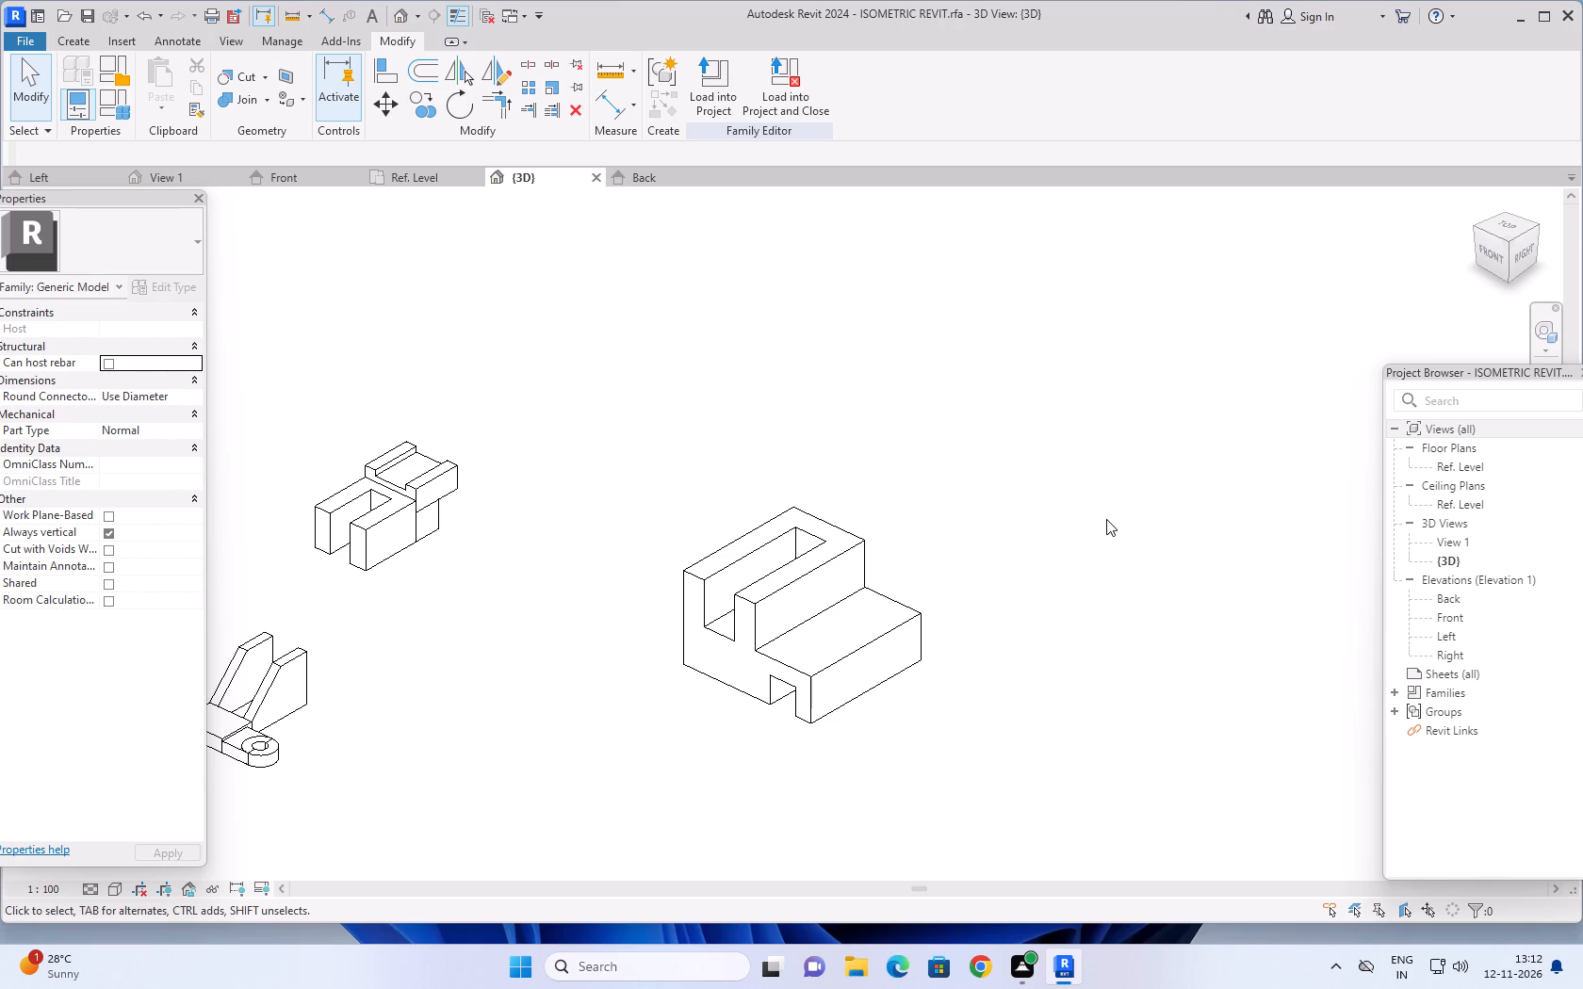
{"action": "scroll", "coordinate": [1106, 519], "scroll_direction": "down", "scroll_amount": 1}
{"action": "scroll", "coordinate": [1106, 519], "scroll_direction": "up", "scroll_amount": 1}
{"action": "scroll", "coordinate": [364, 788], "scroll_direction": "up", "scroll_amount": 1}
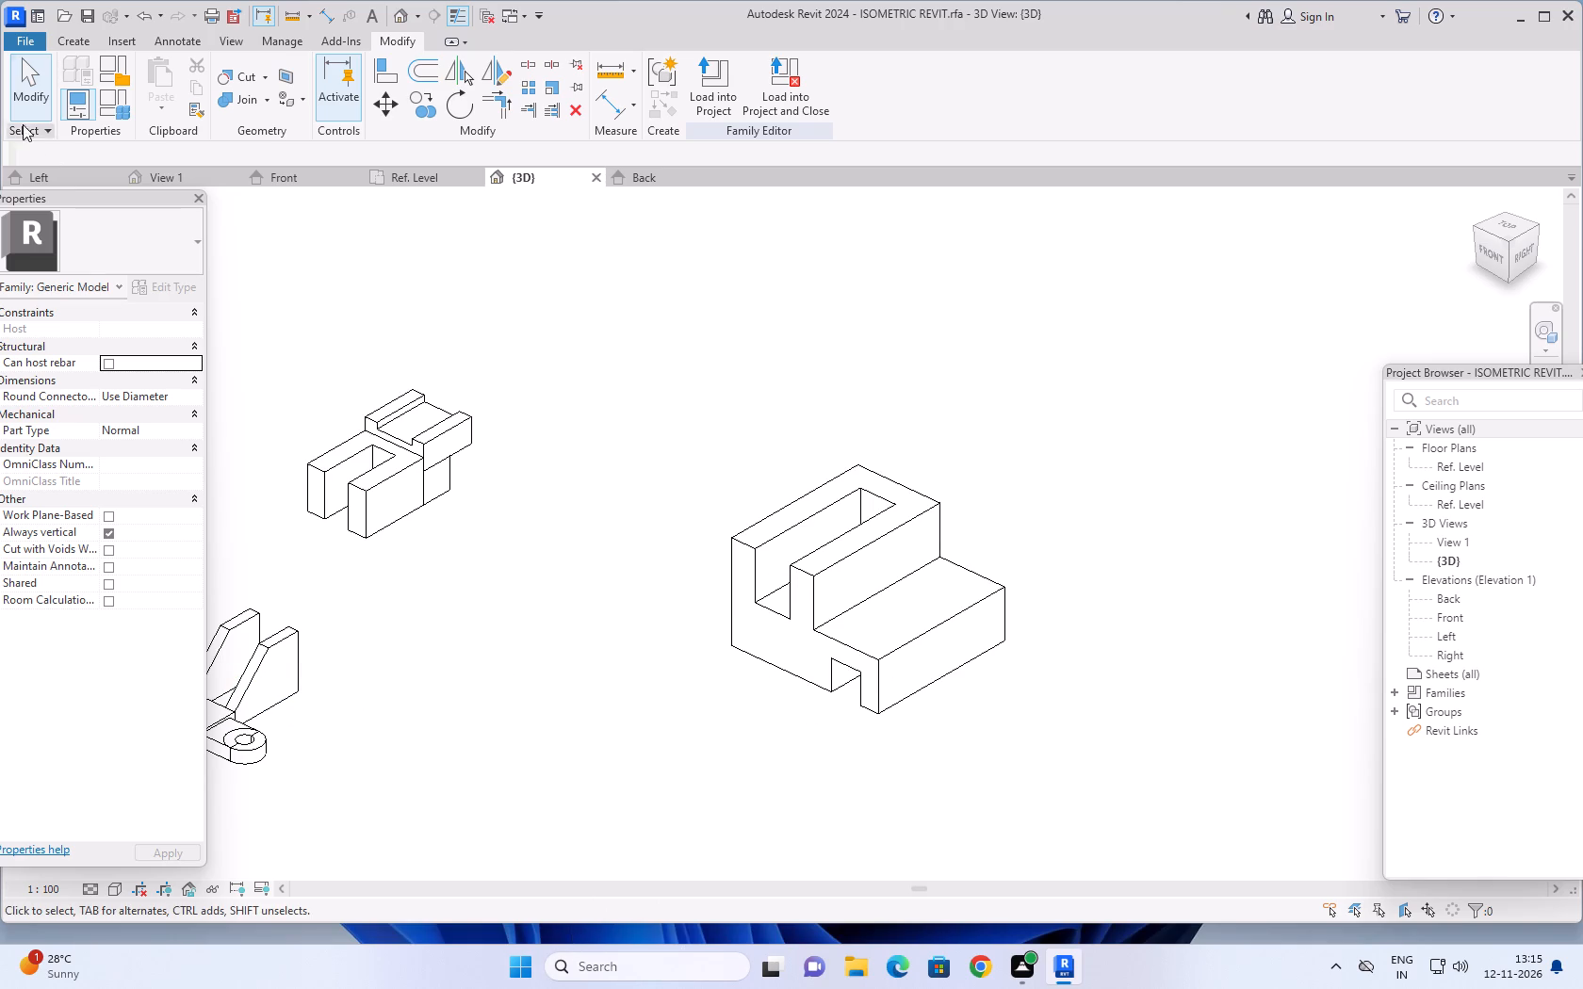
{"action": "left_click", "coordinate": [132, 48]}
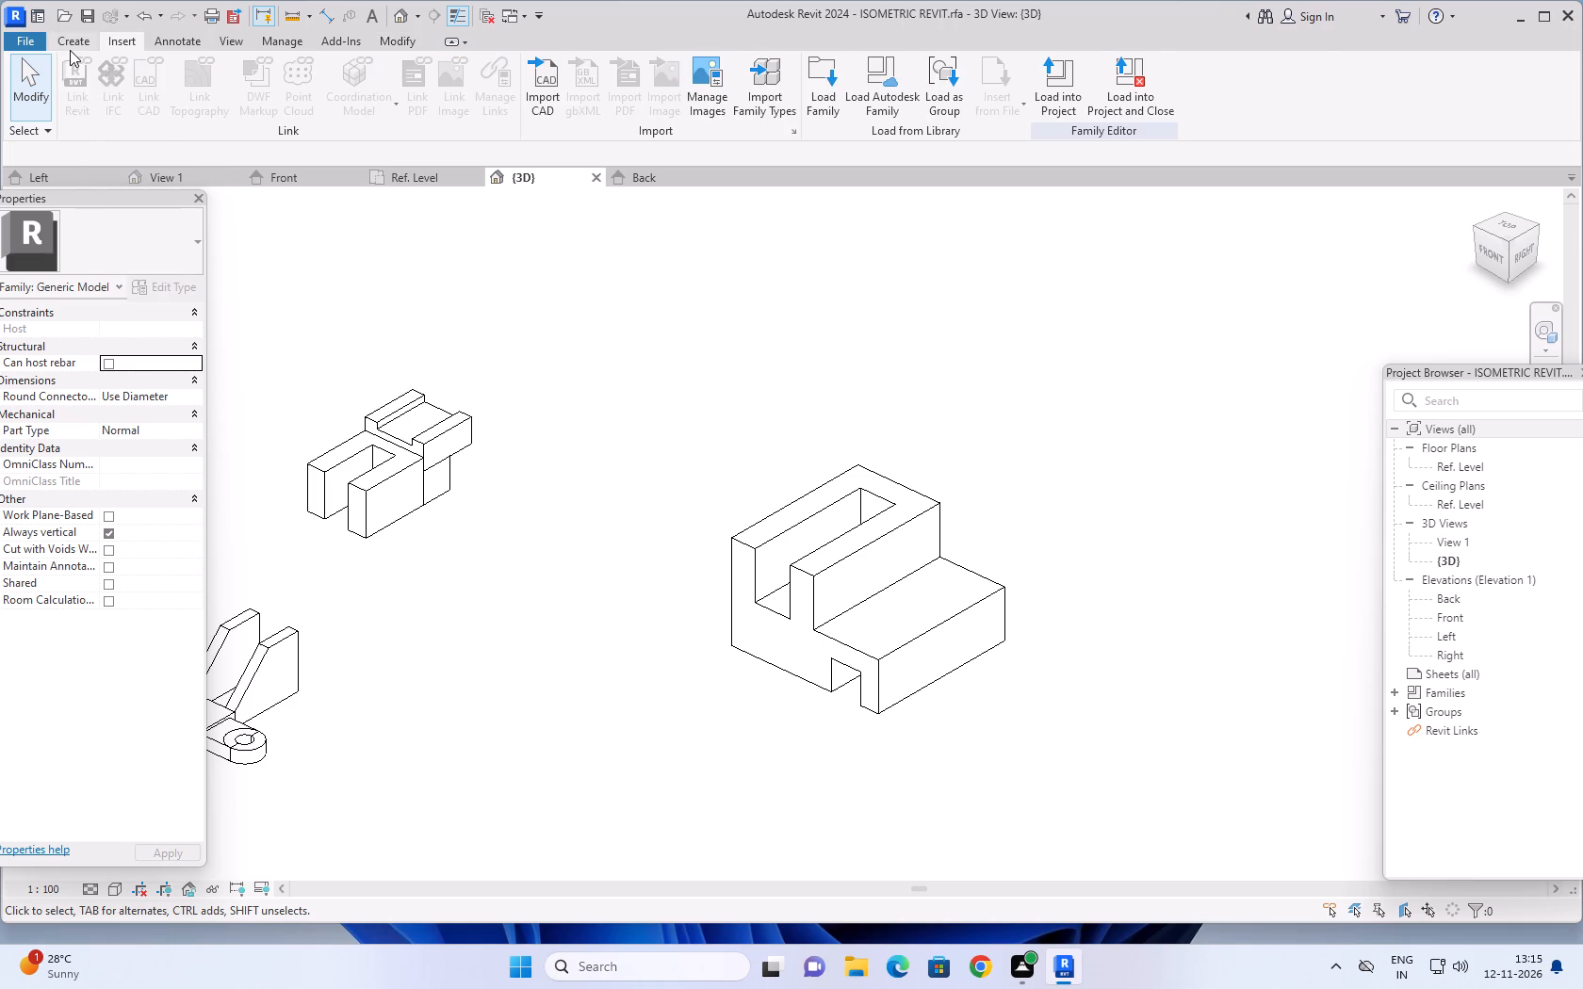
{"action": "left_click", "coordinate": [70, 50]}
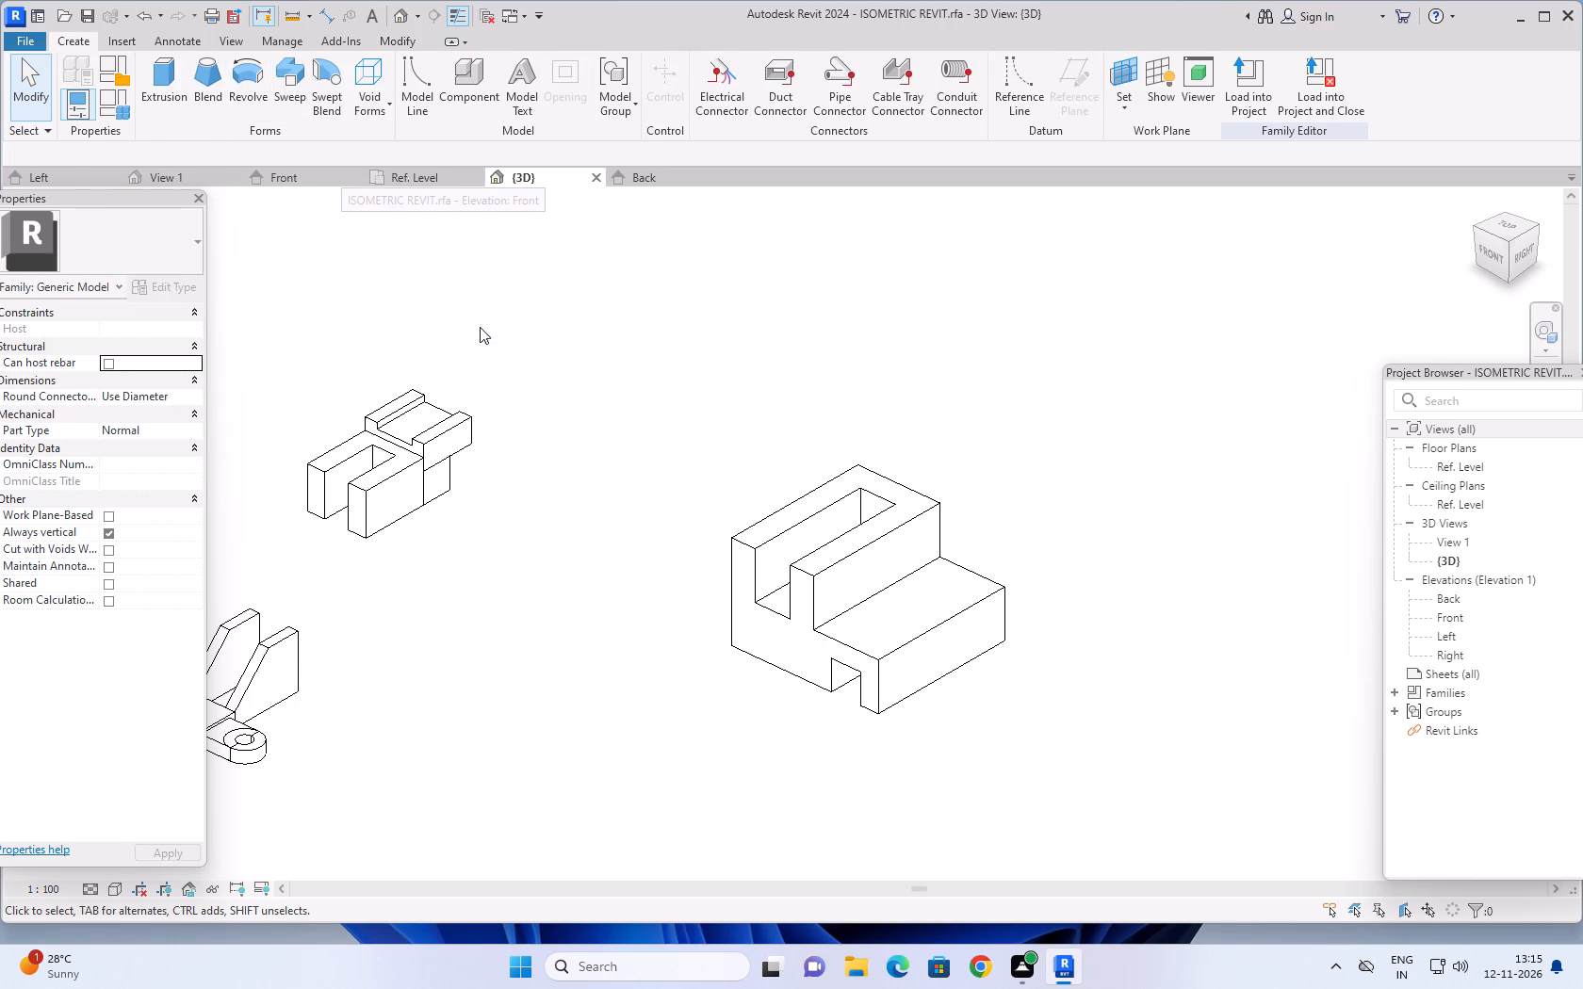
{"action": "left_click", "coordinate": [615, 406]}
Review the modelled parts in the Ref. Level plan, the Back, Front and Left elevations, and the View 1 3D view.
{"action": "left_click", "coordinate": [437, 183]}
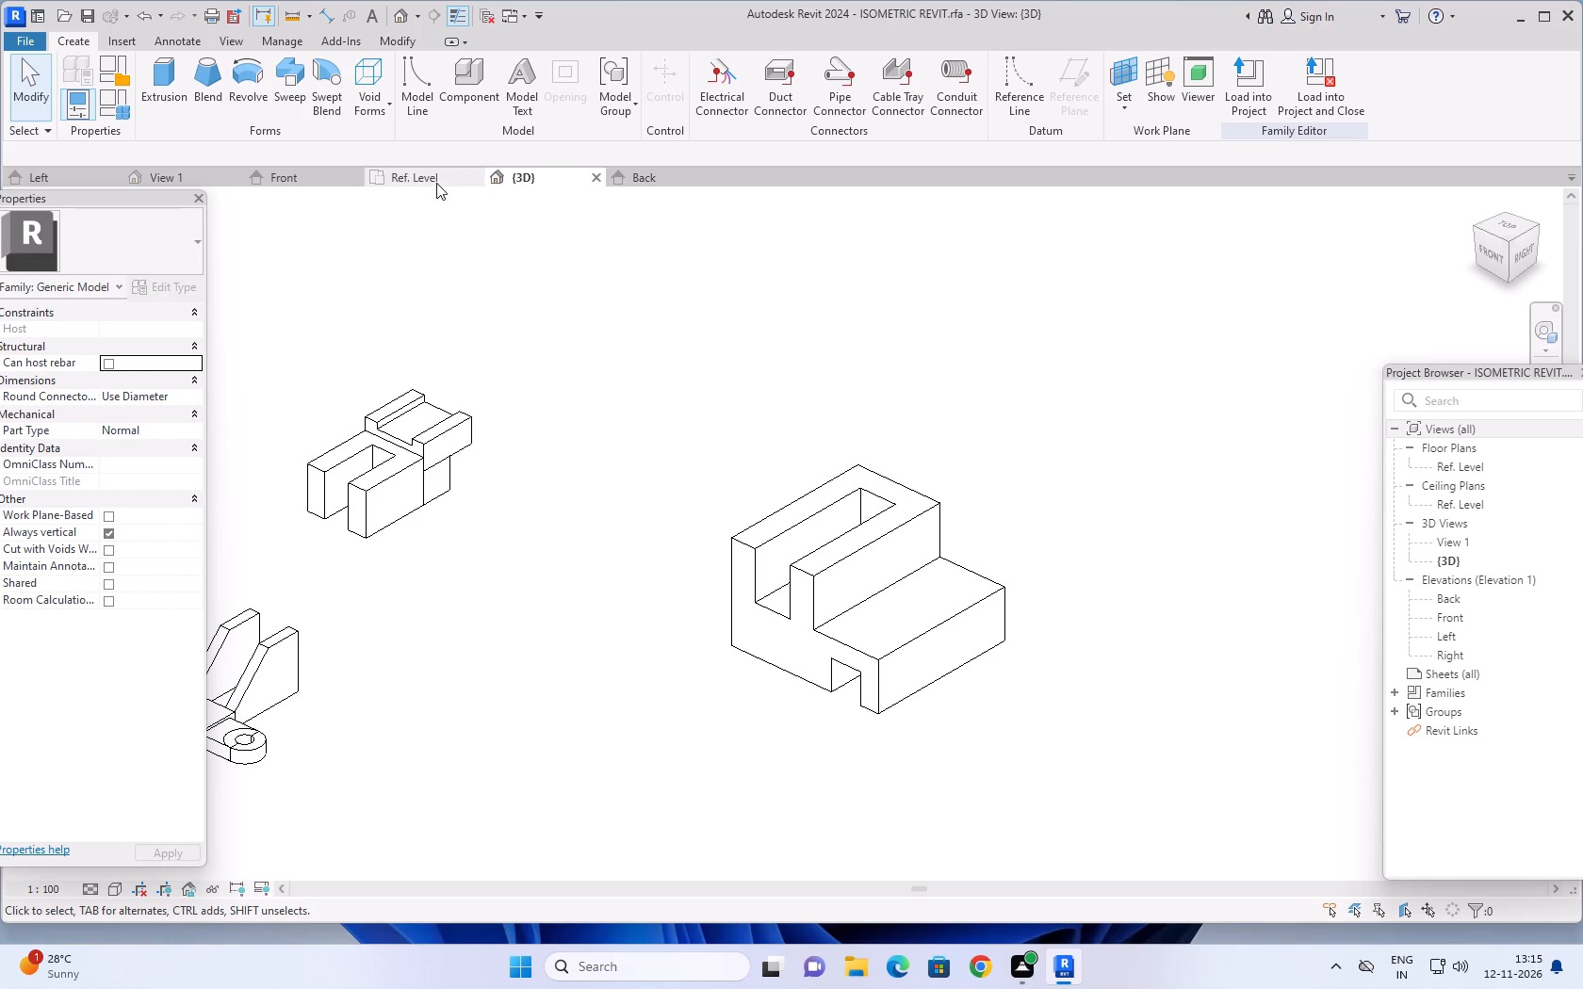
{"action": "middle_click_drag", "start_coordinate": [861, 533], "coordinate": [929, 594]}
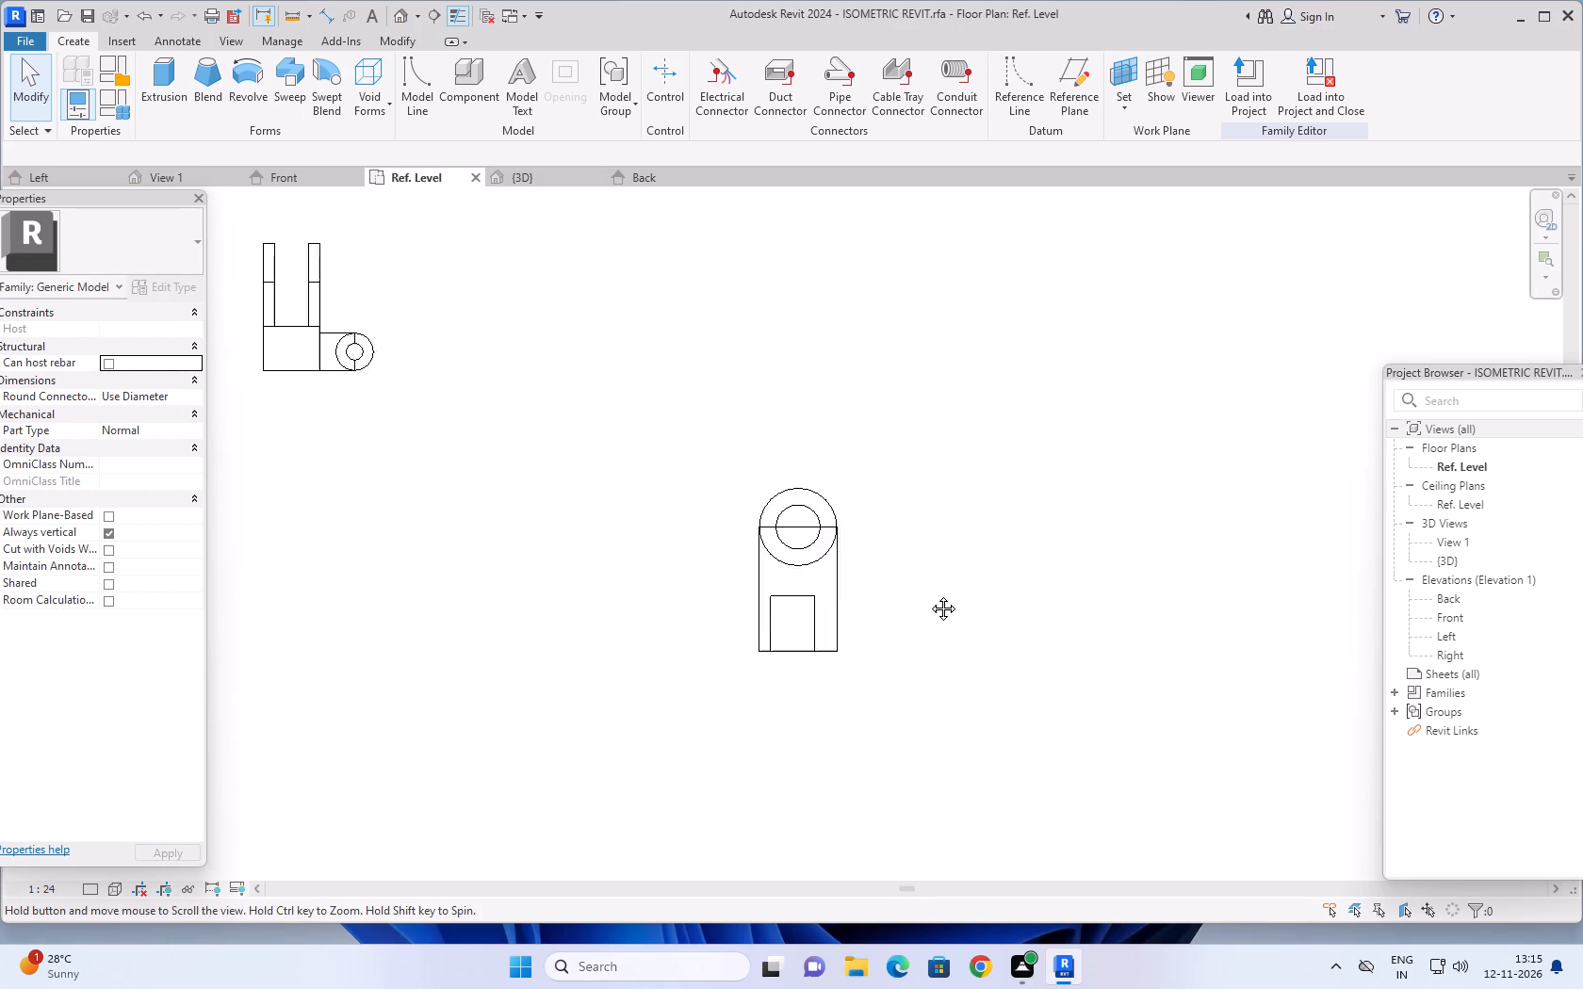
{"action": "middle_click_drag", "start_coordinate": [929, 594], "coordinate": [1289, 663]}
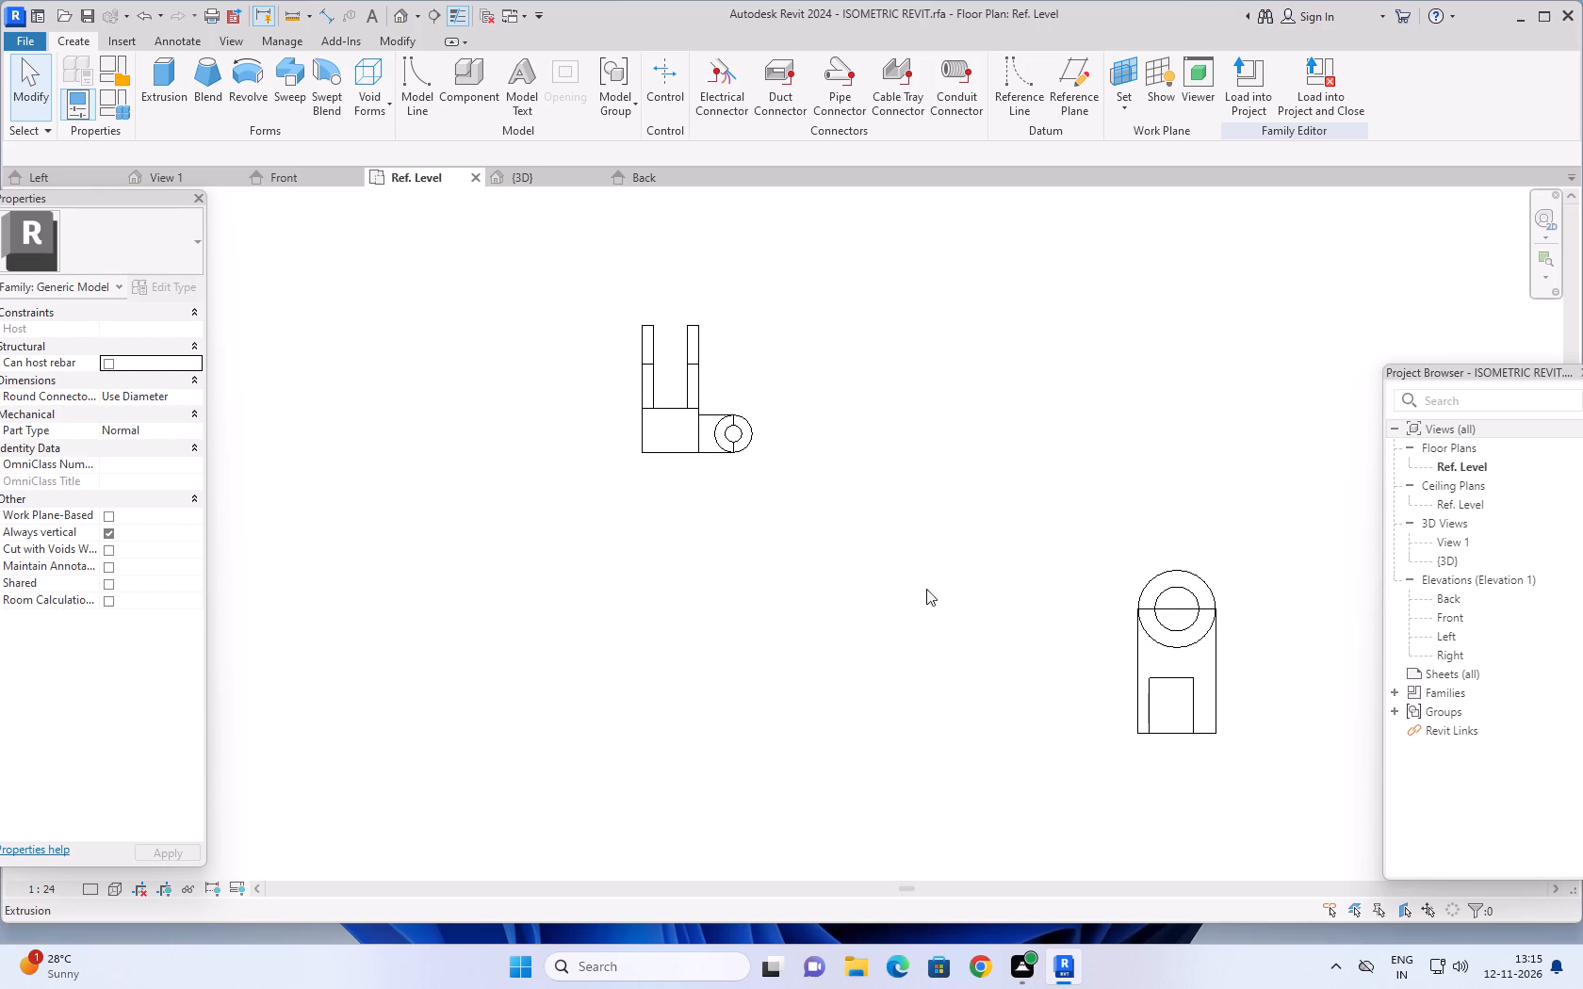
{"action": "scroll", "coordinate": [880, 555], "scroll_direction": "up", "scroll_amount": 2}
{"action": "left_click", "coordinate": [627, 170]}
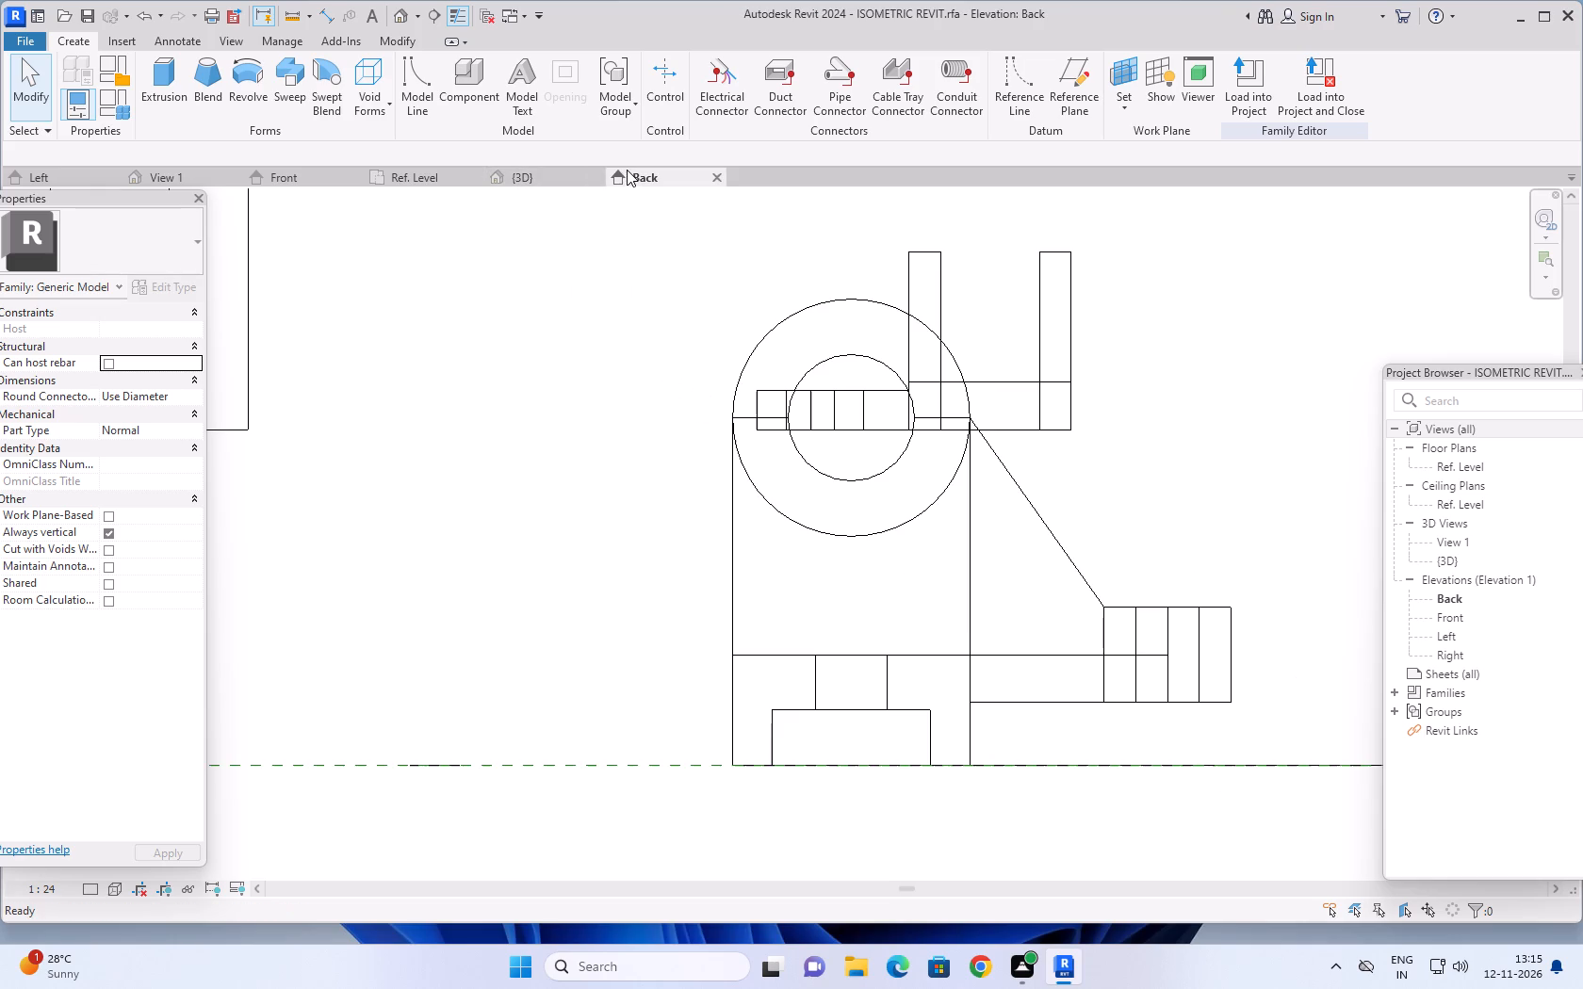
{"action": "left_click", "coordinate": [536, 179]}
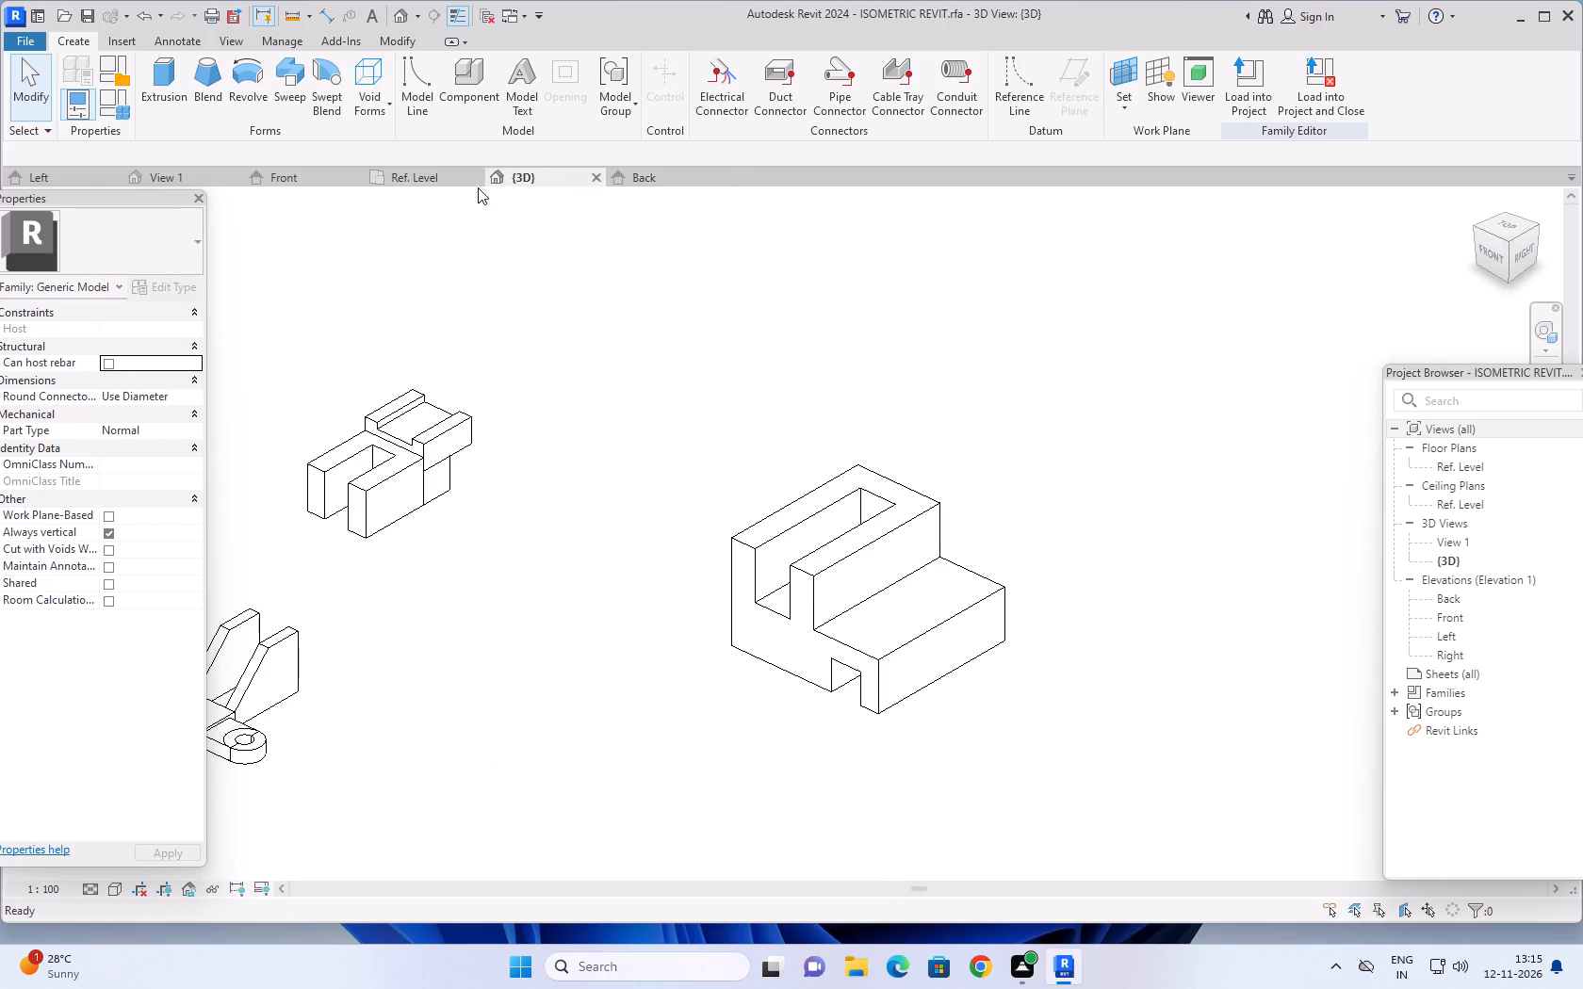
{"action": "left_click", "coordinate": [422, 183]}
{"action": "scroll", "coordinate": [420, 182], "scroll_direction": "up", "scroll_amount": 1}
{"action": "left_click", "coordinate": [277, 182]}
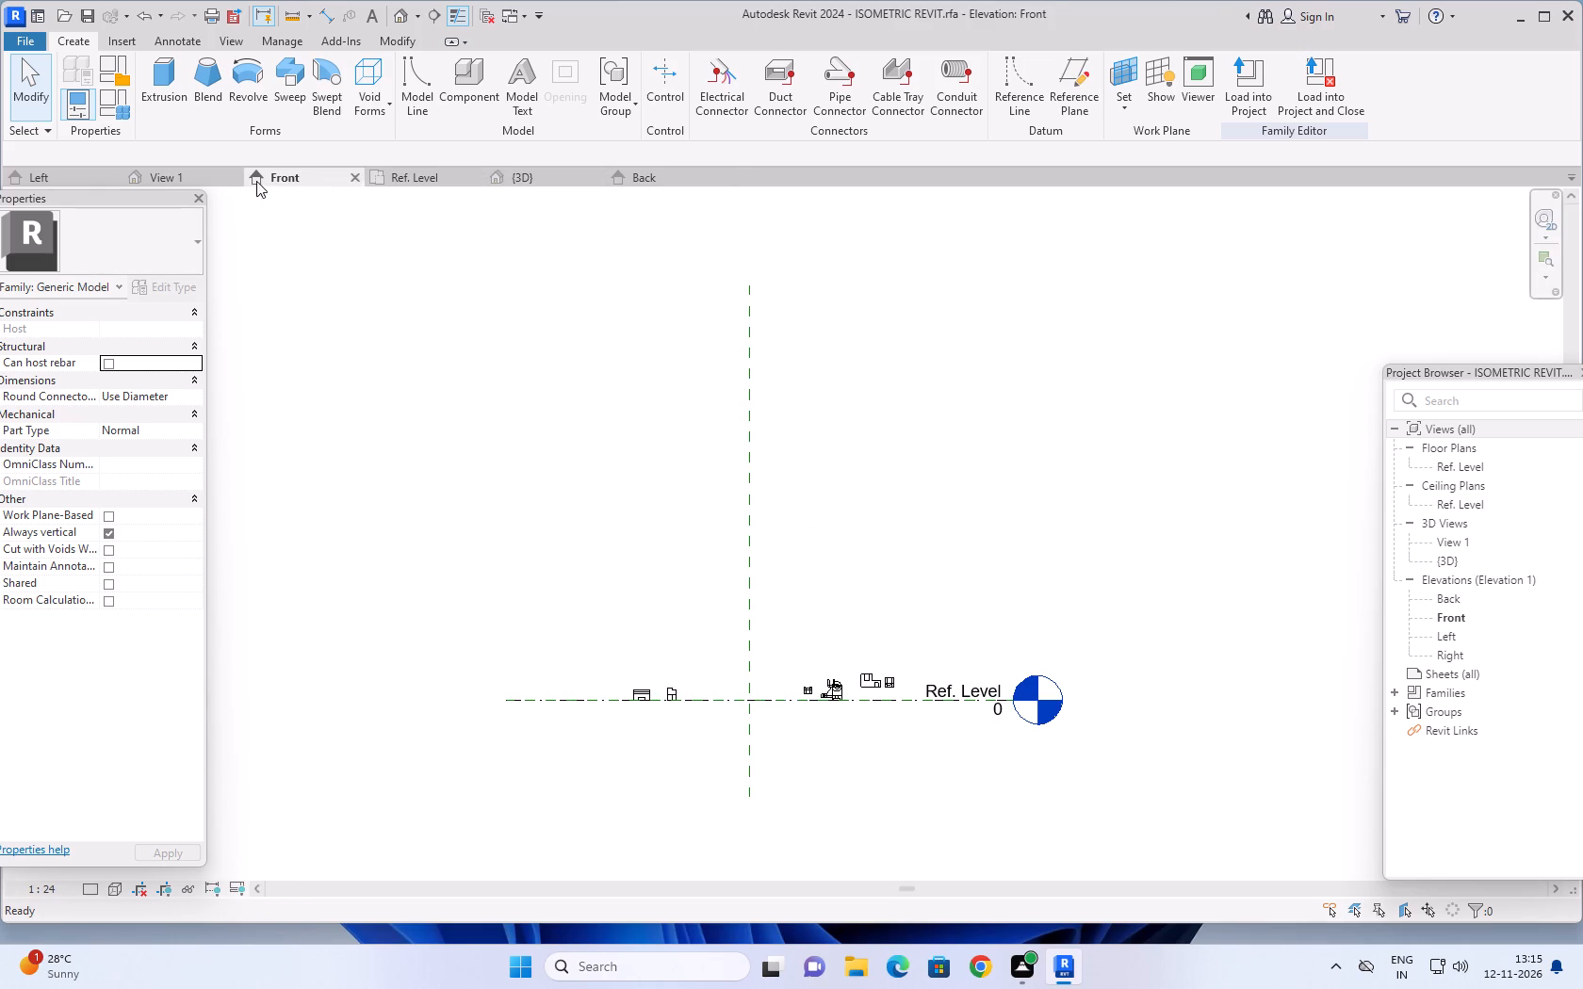
{"action": "left_click", "coordinate": [156, 173]}
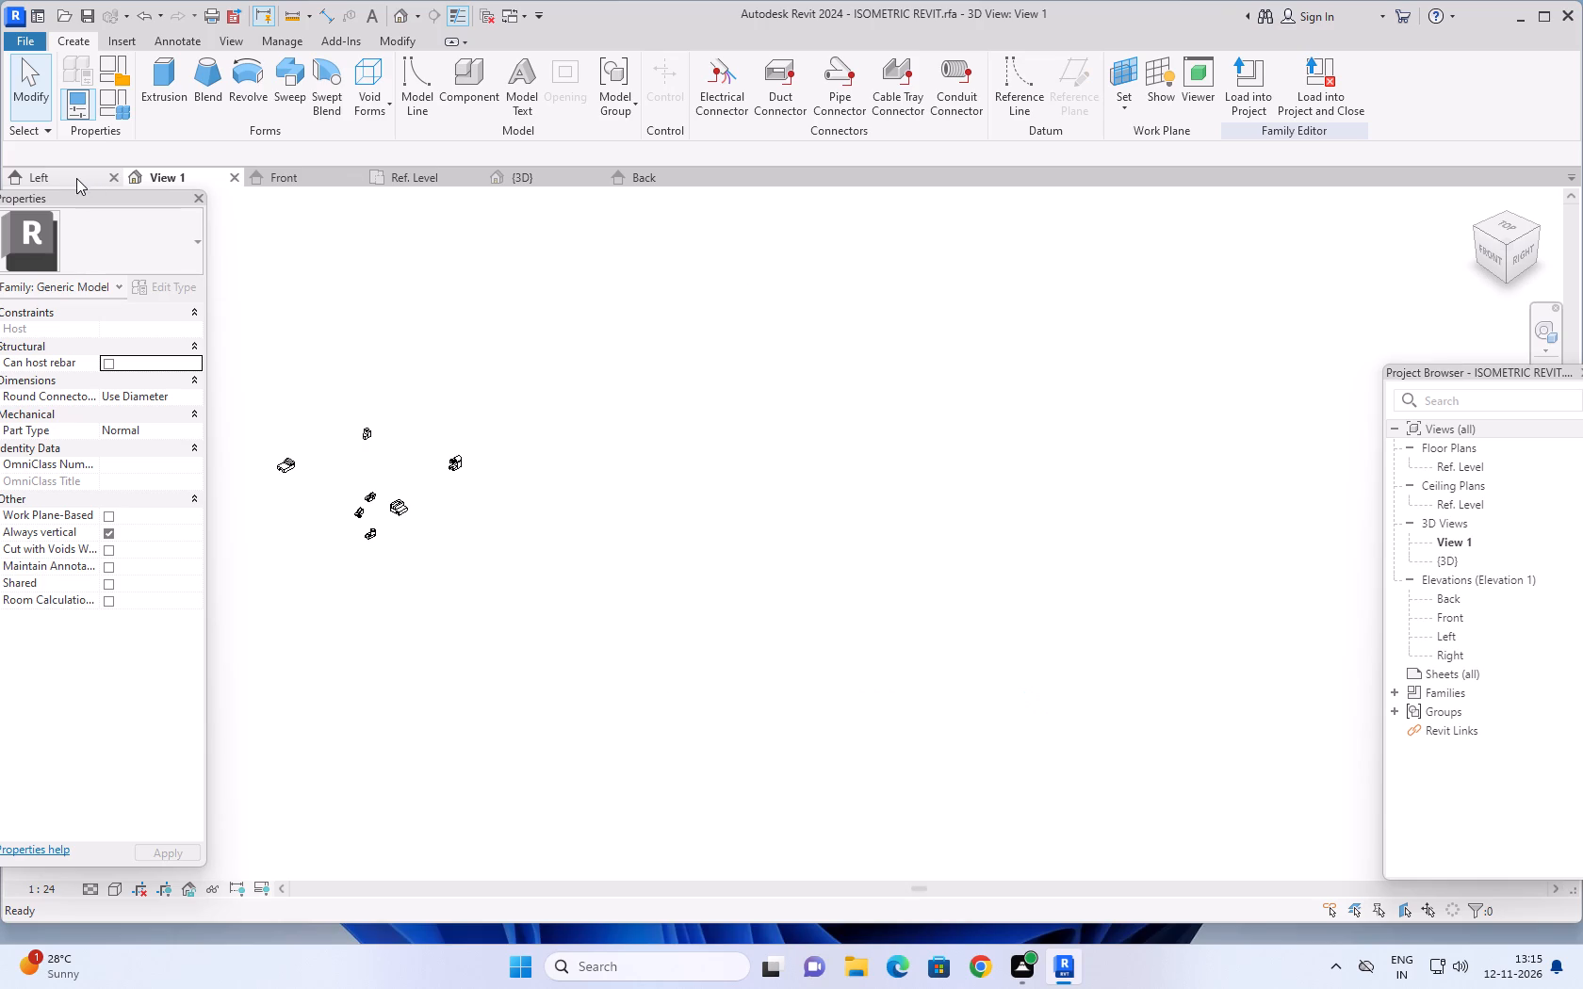
{"action": "scroll", "coordinate": [708, 591], "scroll_direction": "up", "scroll_amount": 3}
{"action": "middle_click_drag", "start_coordinate": [536, 609], "coordinate": [1188, 819]}
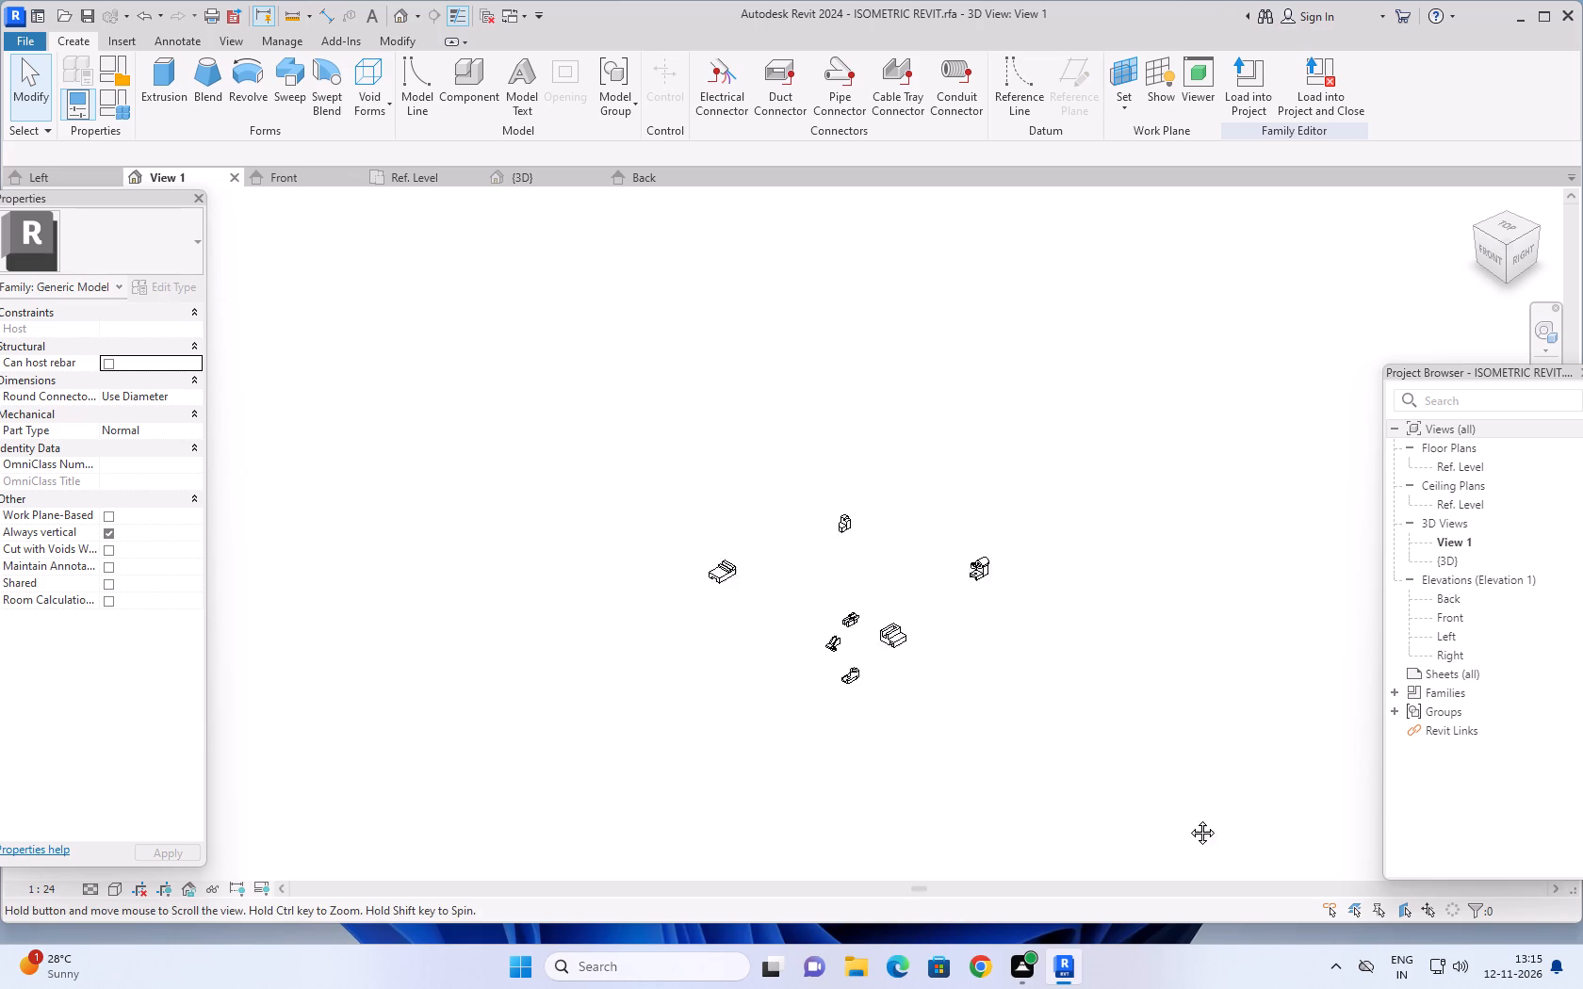
{"action": "middle_click_drag", "start_coordinate": [1188, 819], "coordinate": [1199, 820]}
{"action": "scroll", "coordinate": [1079, 697], "scroll_direction": "up", "scroll_amount": 3}
{"action": "scroll", "coordinate": [1011, 645], "scroll_direction": "up", "scroll_amount": 4}
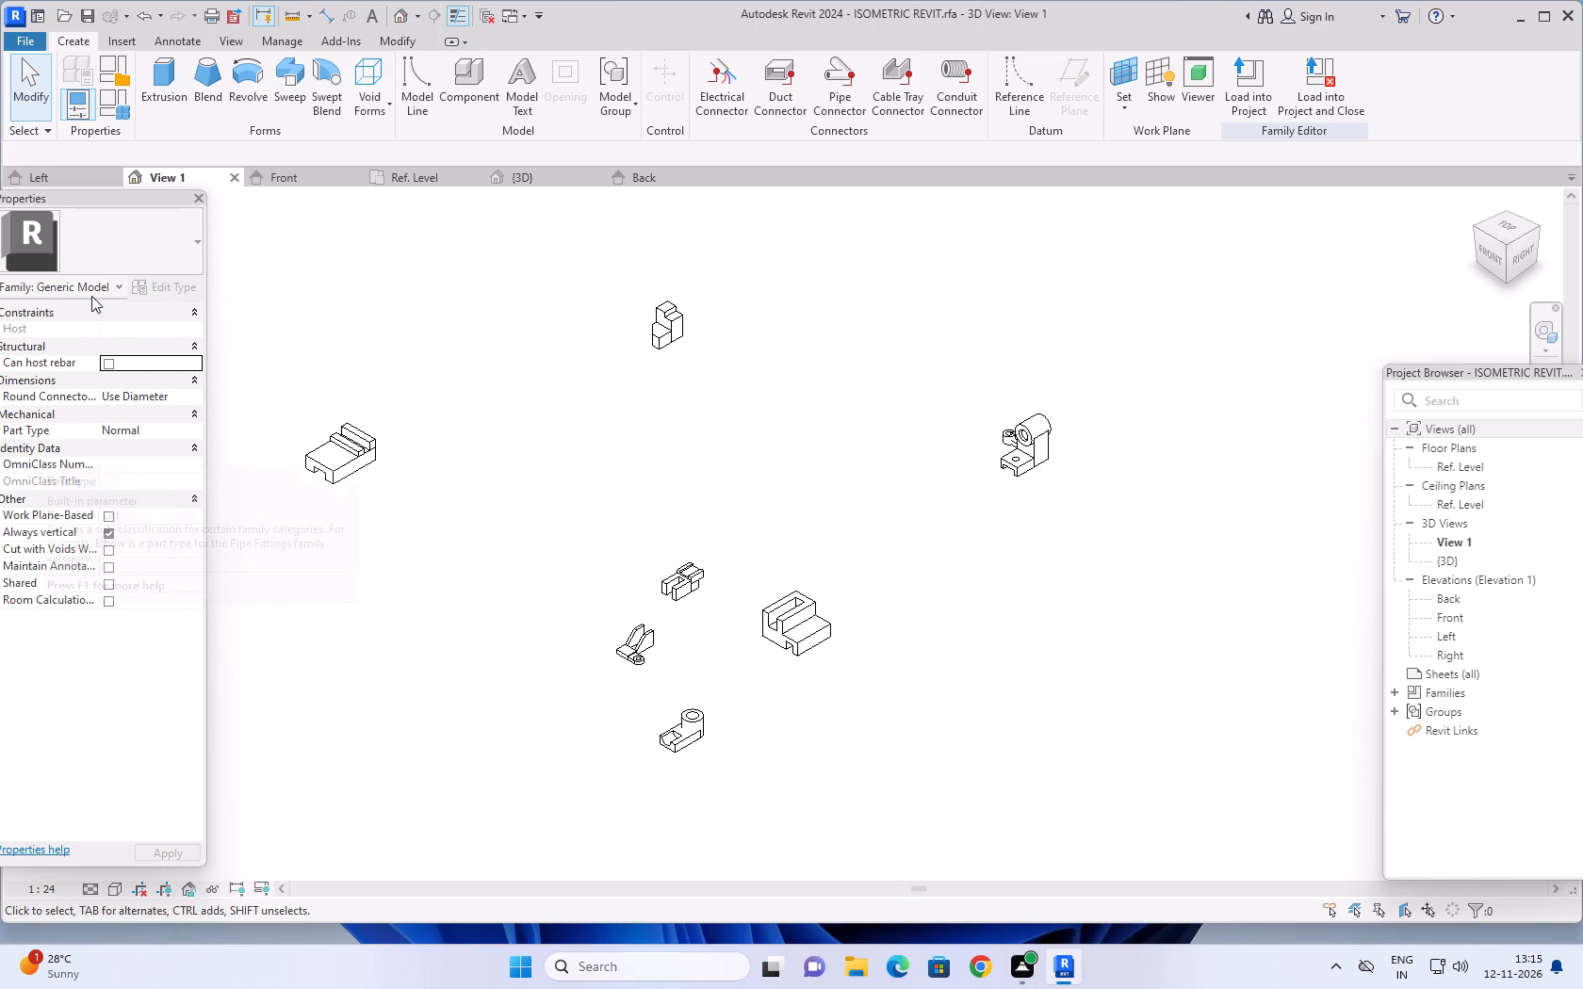
{"action": "left_click", "coordinate": [85, 177]}
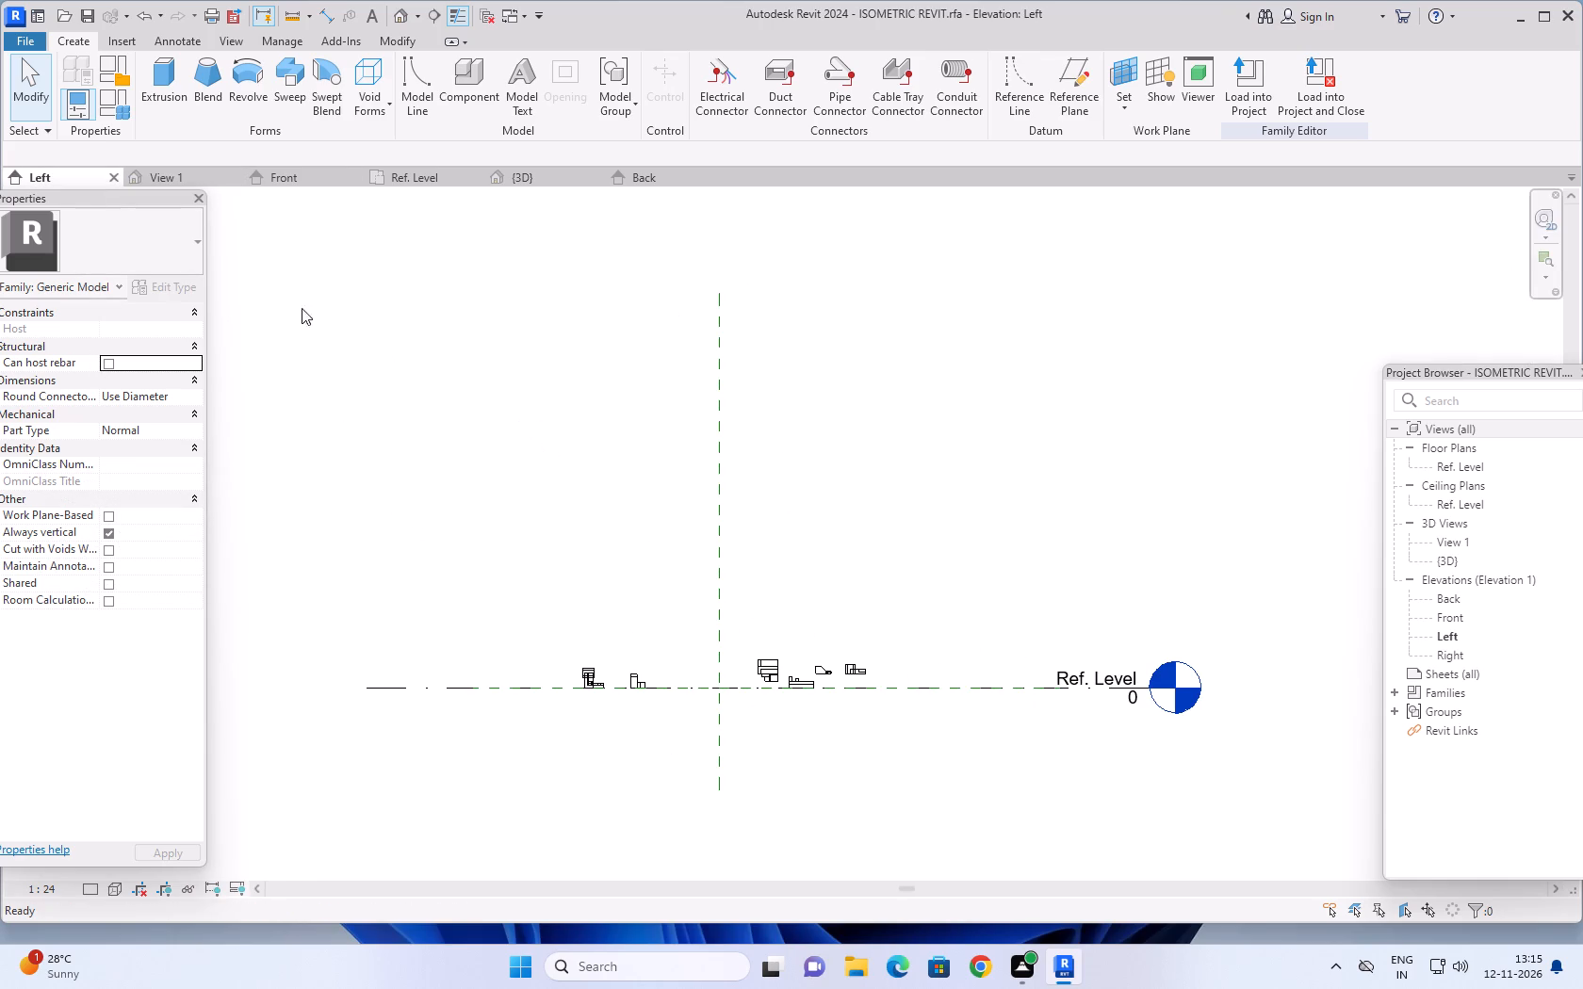
{"action": "left_click", "coordinate": [156, 173]}
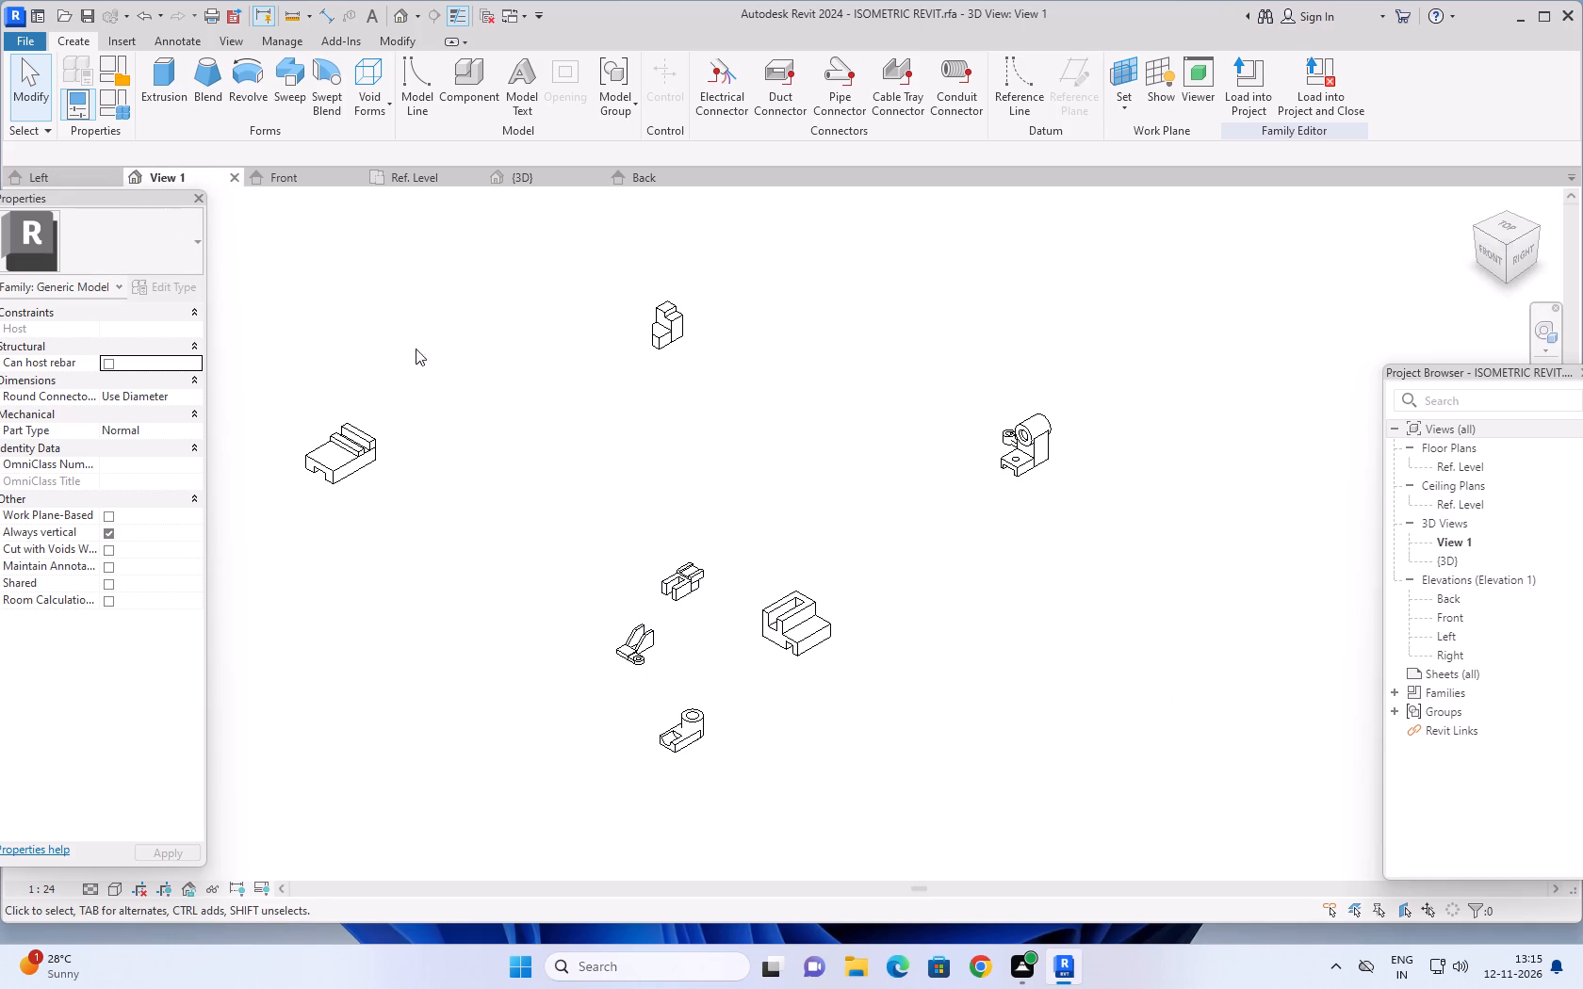
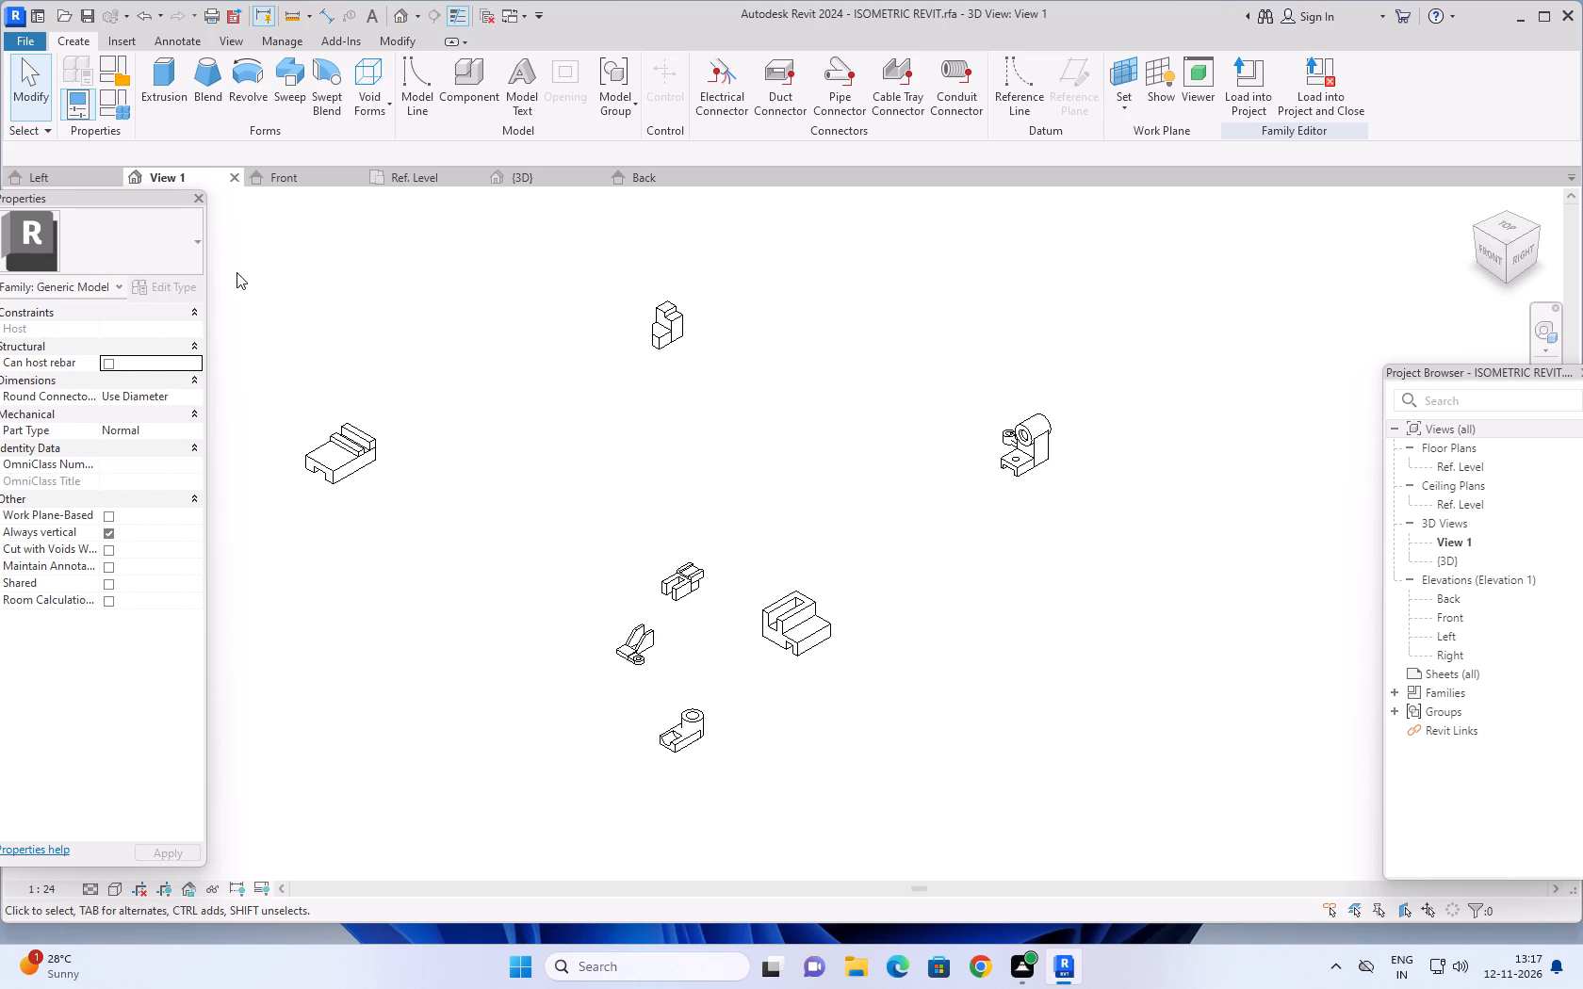
Examine the tall stepped block with the angled lower corner up close in View 1, highlighting all of its solid and void forms.
{"action": "scroll", "coordinate": [198, 285], "scroll_direction": "down", "scroll_amount": 2}
{"action": "scroll", "coordinate": [194, 284], "scroll_direction": "up", "scroll_amount": 1}
{"action": "scroll", "coordinate": [761, 341], "scroll_direction": "up", "scroll_amount": 3}
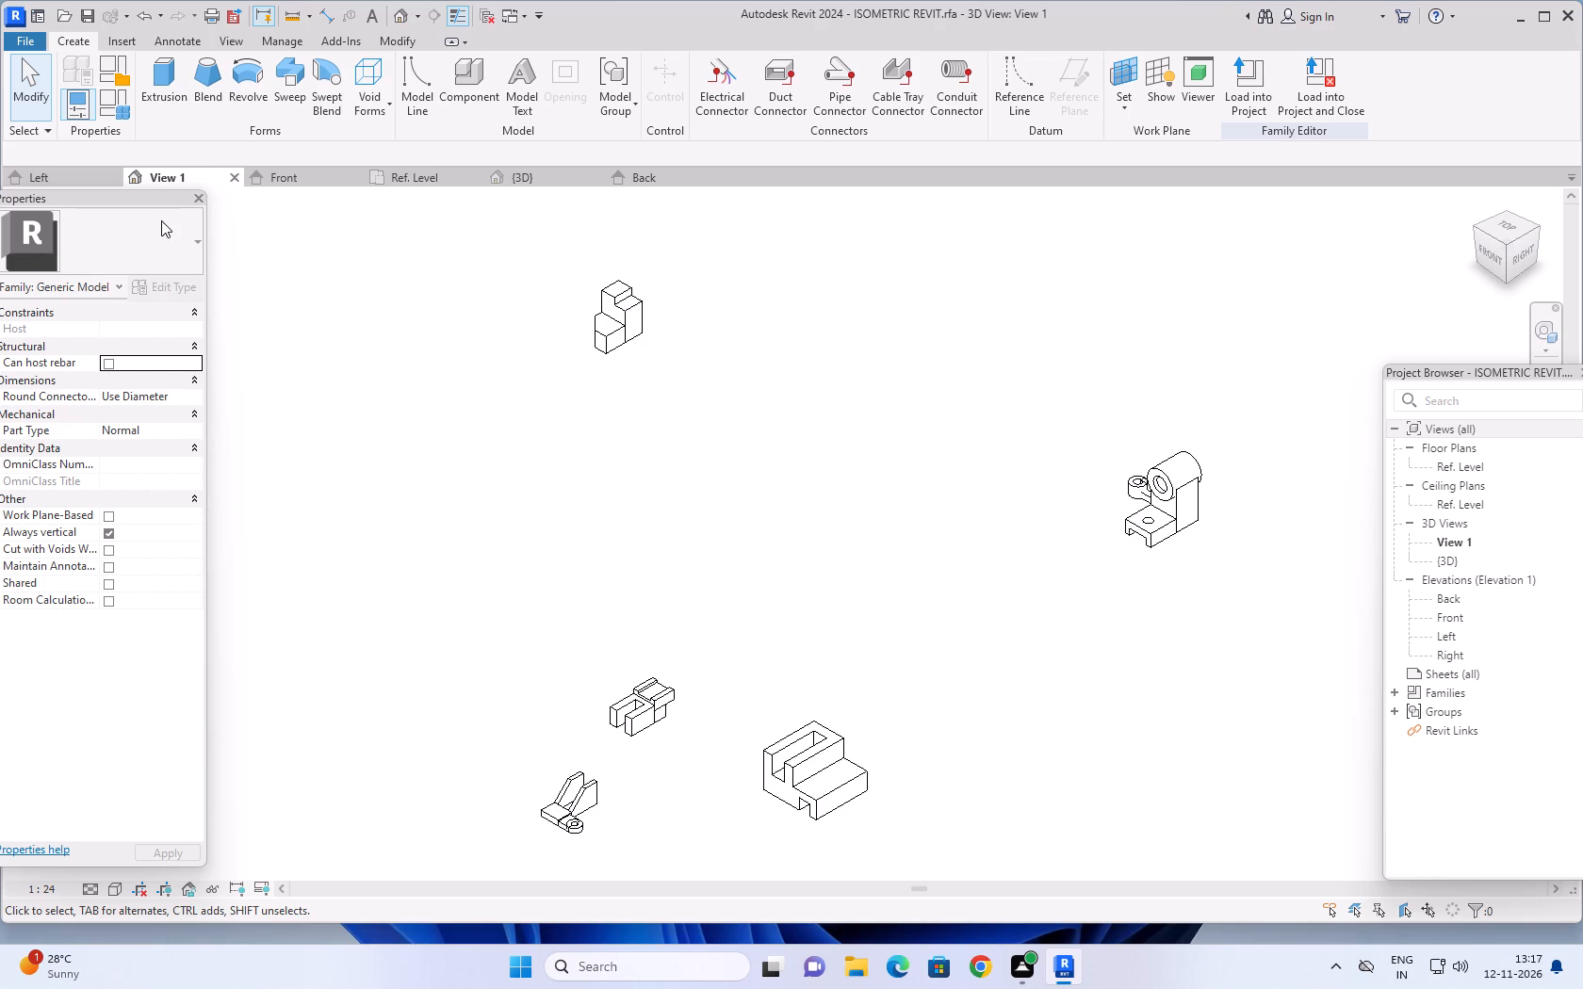
{"action": "scroll", "coordinate": [514, 283], "scroll_direction": "up", "scroll_amount": 1}
{"action": "middle_click_drag", "start_coordinate": [516, 284], "coordinate": [704, 383]}
{"action": "scroll", "coordinate": [733, 373], "scroll_direction": "up", "scroll_amount": 2}
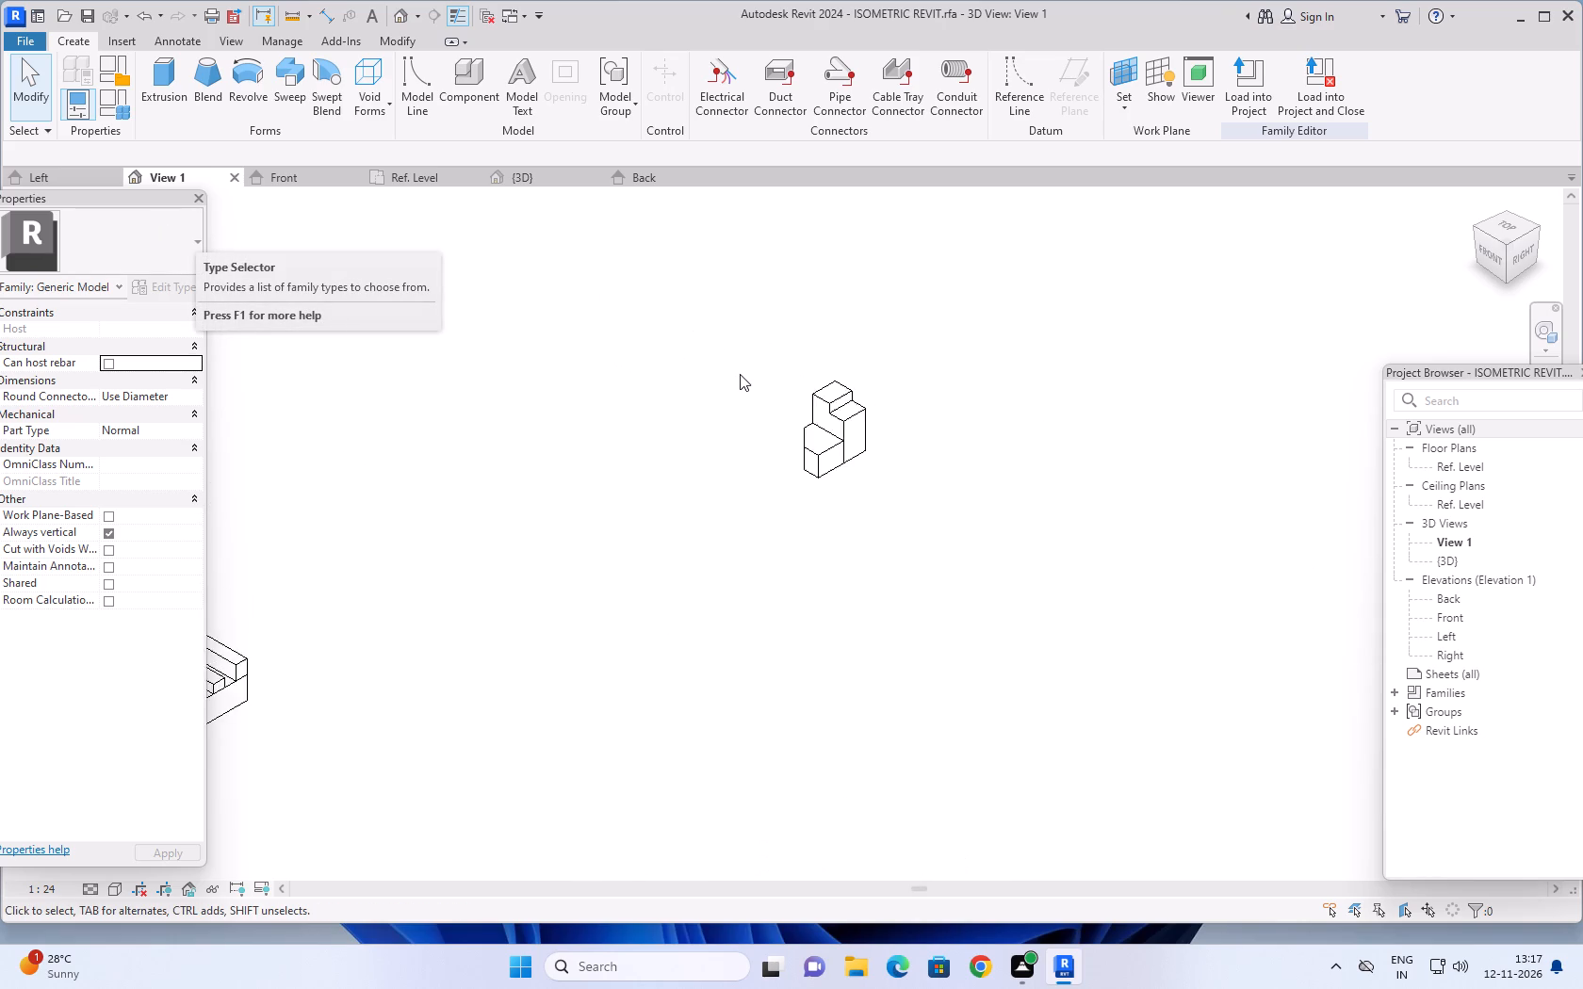
{"action": "scroll", "coordinate": [740, 374], "scroll_direction": "up", "scroll_amount": 5}
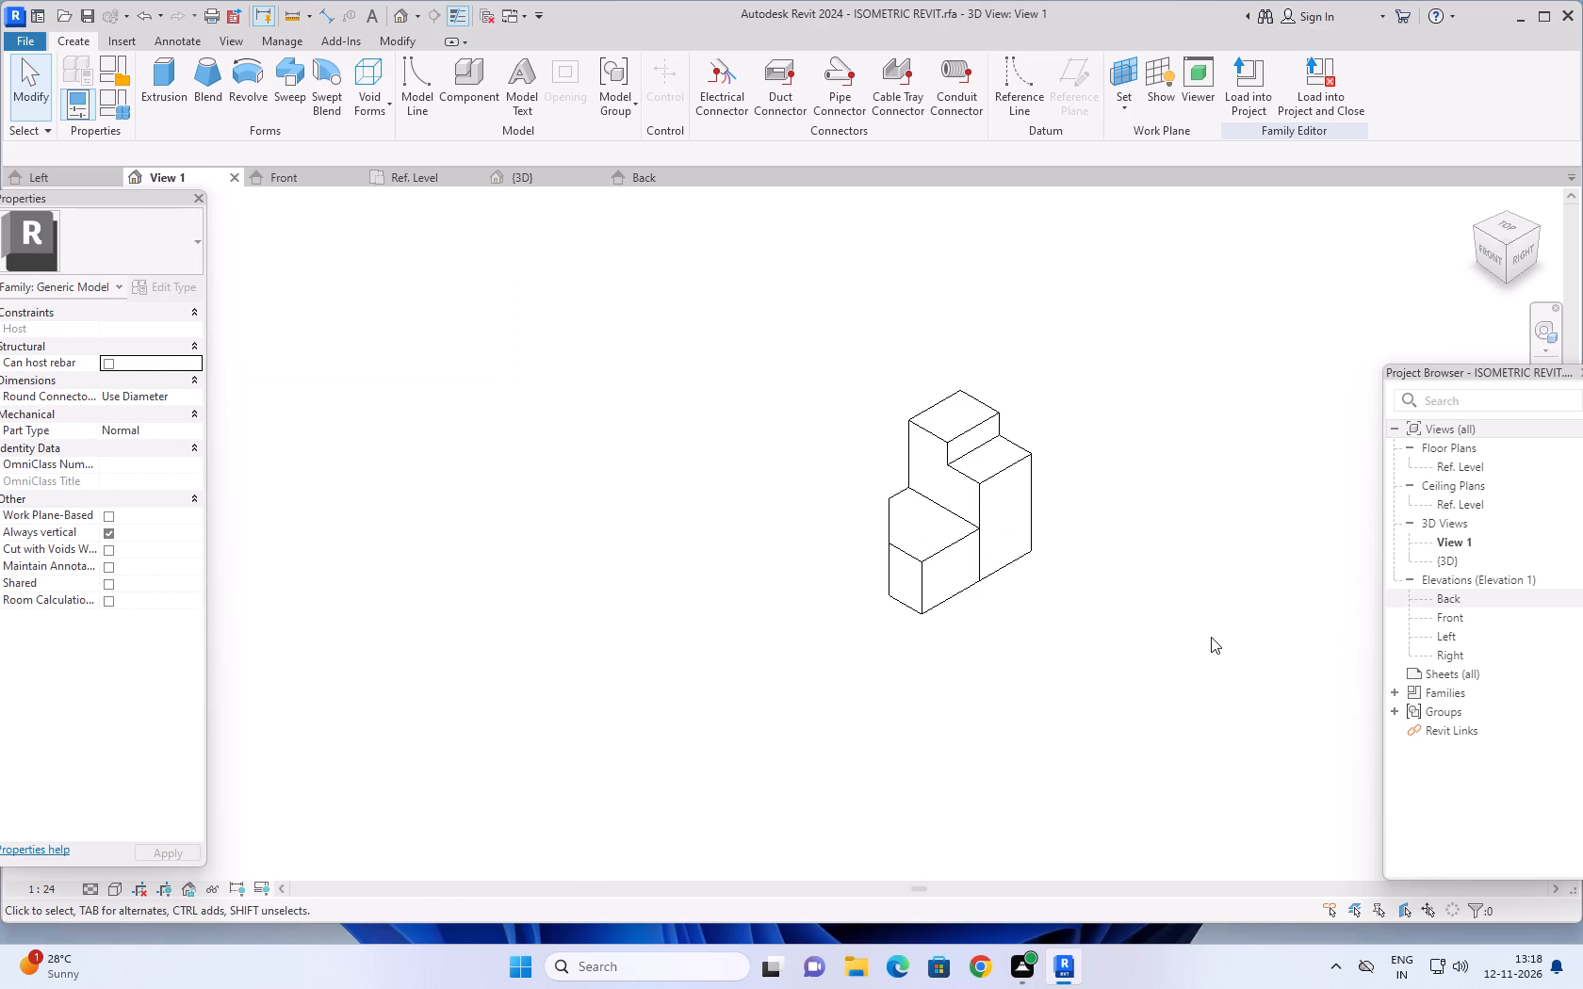
{"action": "left_click_drag", "start_coordinate": [1211, 637], "coordinate": [602, 224]}
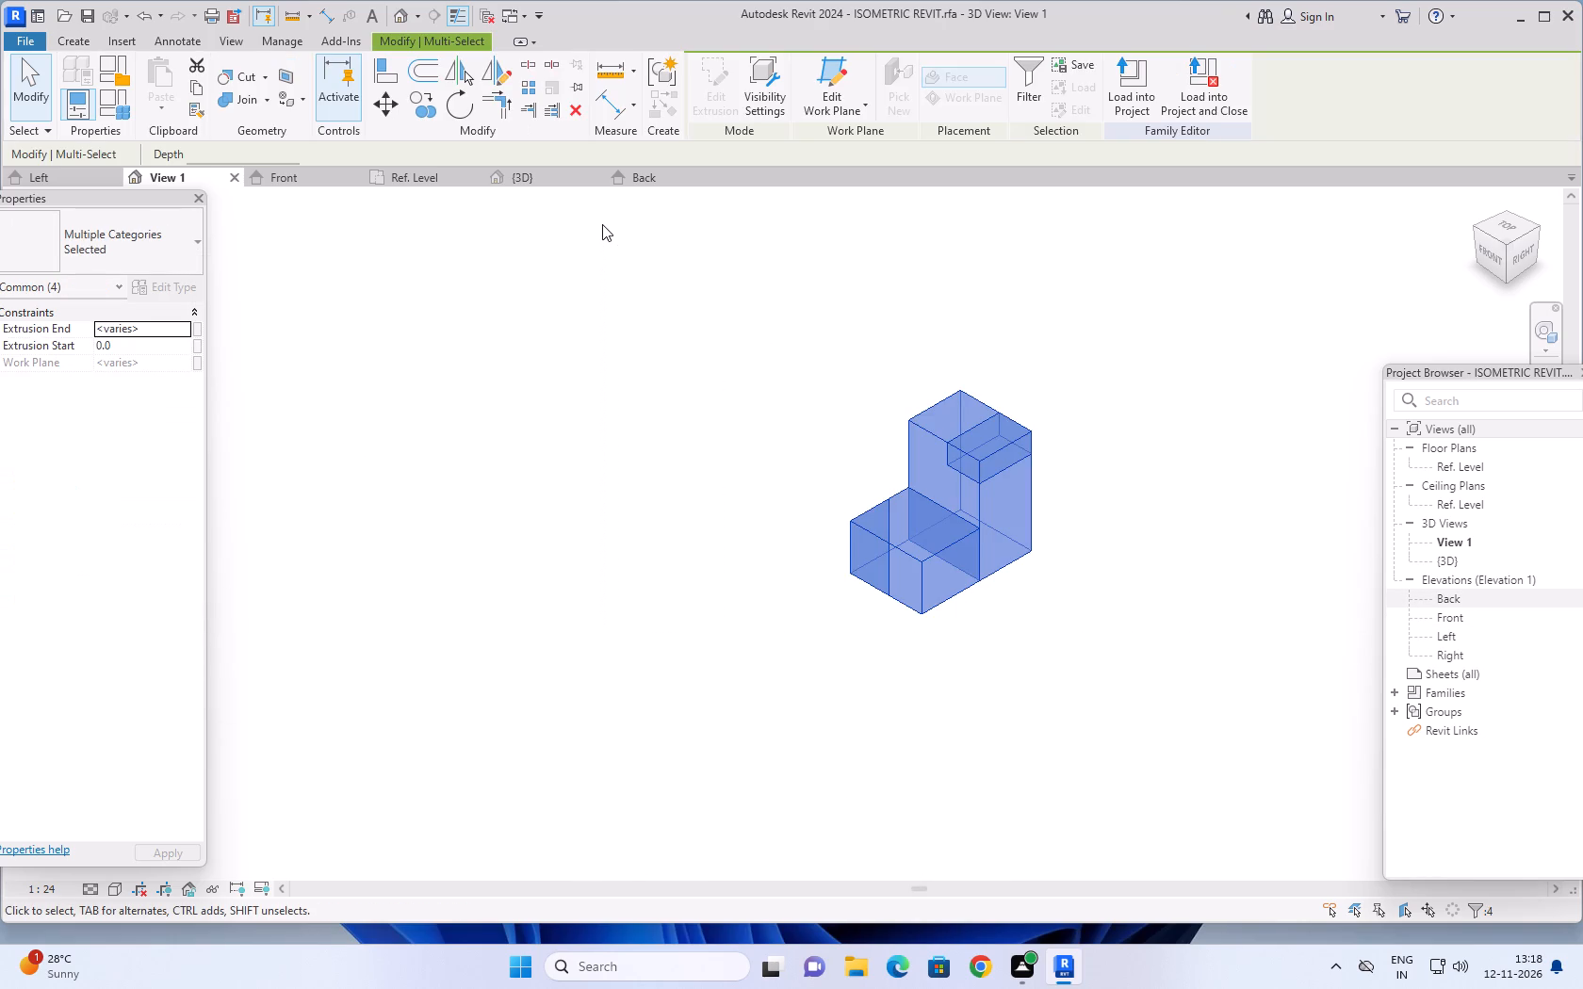
{"action": "left_click", "coordinate": [750, 502]}
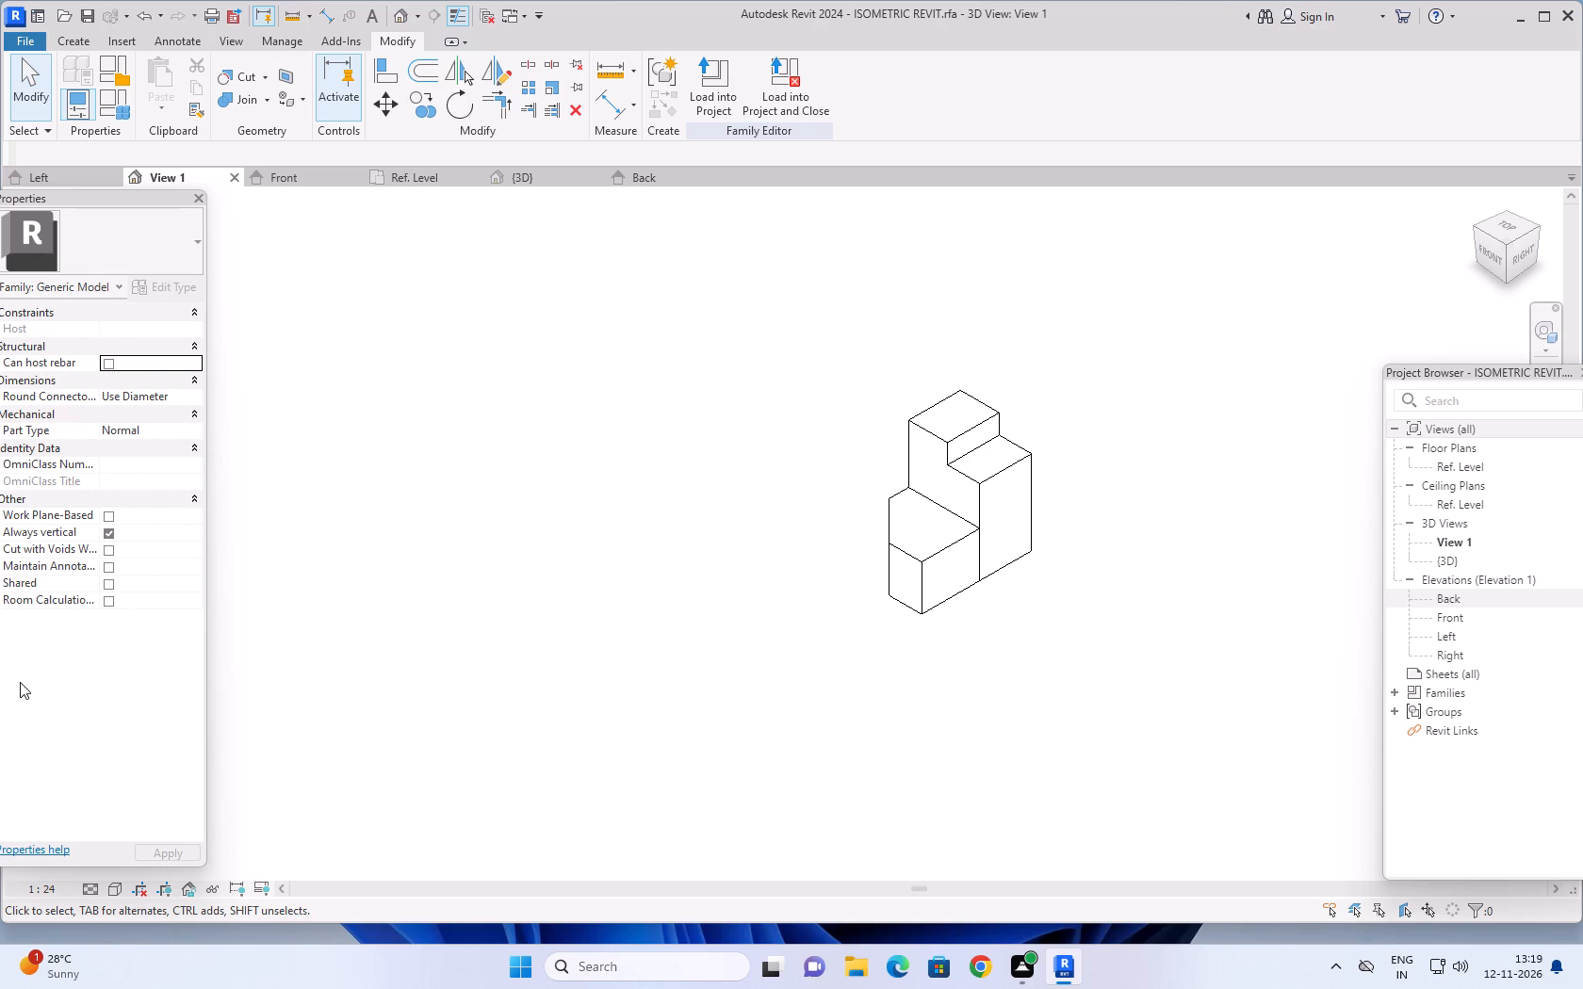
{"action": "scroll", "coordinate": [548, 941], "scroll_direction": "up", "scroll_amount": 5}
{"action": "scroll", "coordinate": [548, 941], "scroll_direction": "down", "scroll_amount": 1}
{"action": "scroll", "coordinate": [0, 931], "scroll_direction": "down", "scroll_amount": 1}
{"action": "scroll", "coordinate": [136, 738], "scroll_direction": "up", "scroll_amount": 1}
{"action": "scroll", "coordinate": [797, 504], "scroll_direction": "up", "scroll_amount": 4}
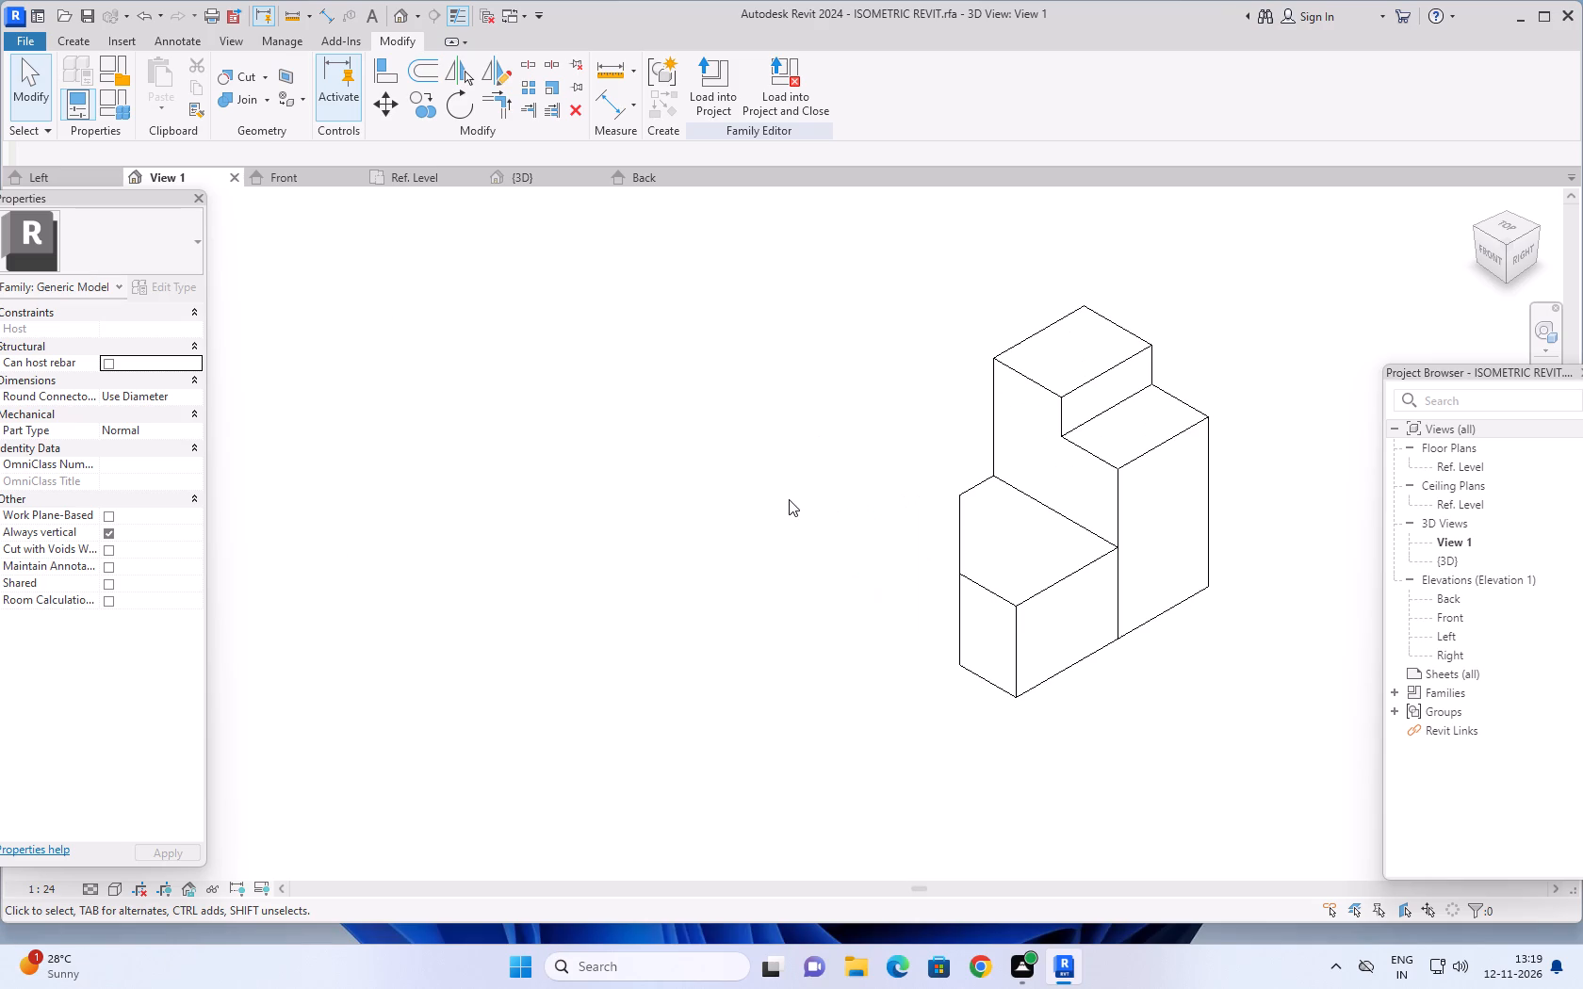
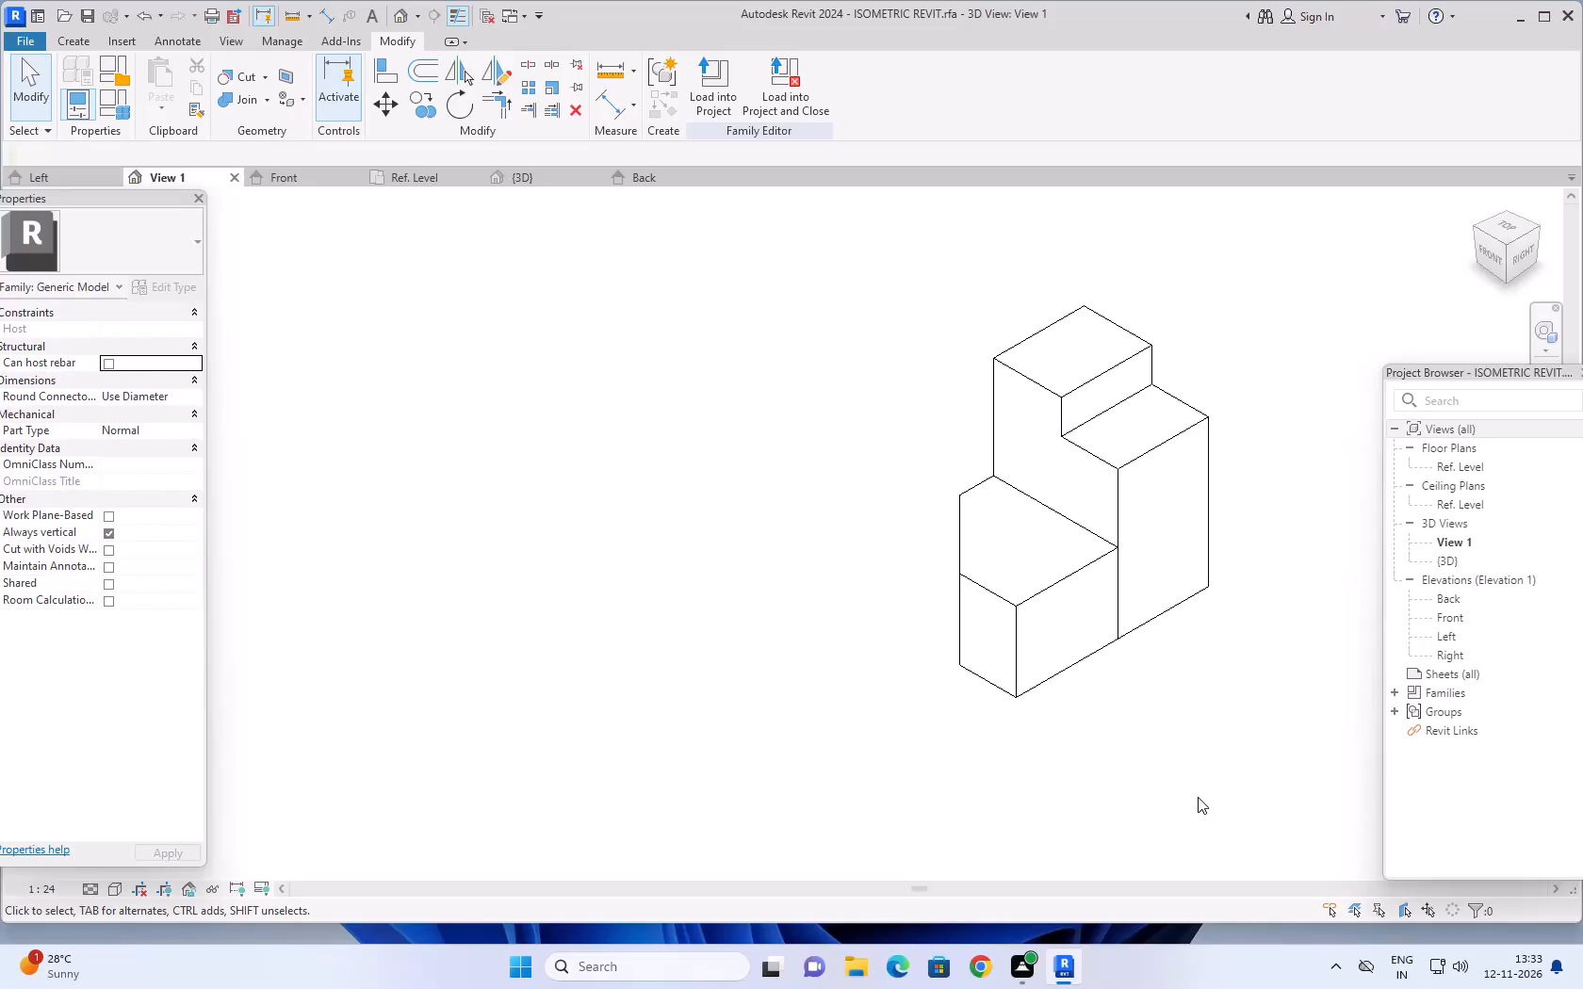
Examine the bracket with the horizontal bored cylinder and slotted base in View 1, highlighting all of its solid and void forms.
{"action": "scroll", "coordinate": [1126, 730], "scroll_direction": "down", "scroll_amount": 3}
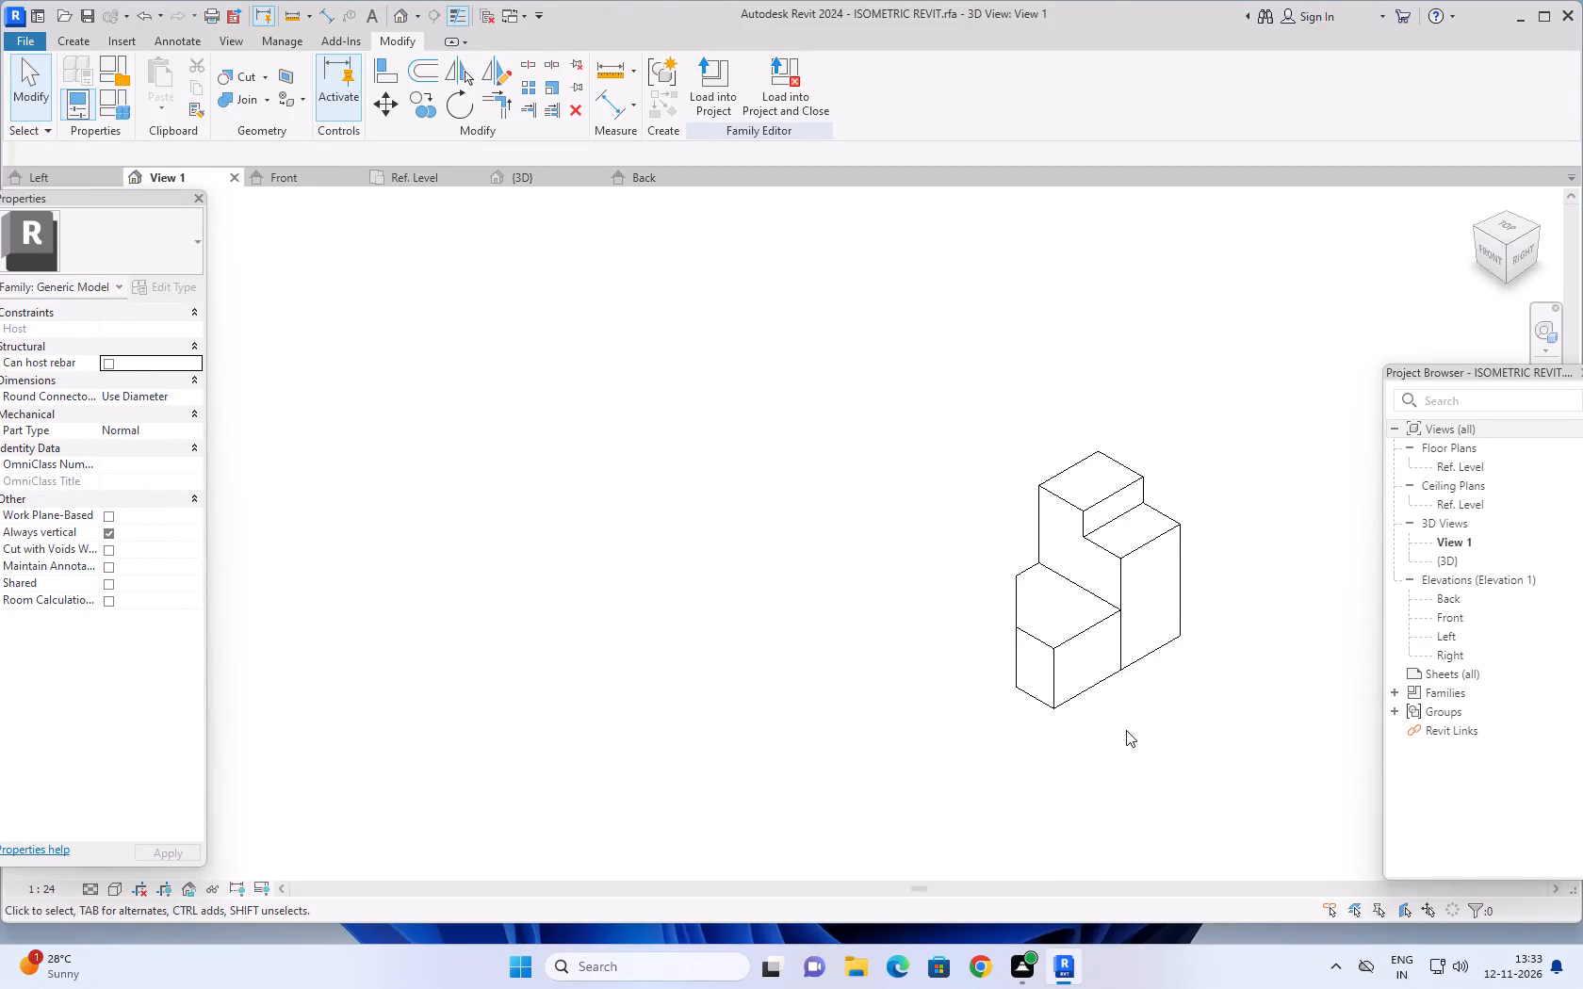
{"action": "scroll", "coordinate": [1126, 730], "scroll_direction": "down", "scroll_amount": 17}
{"action": "middle_click", "coordinate": [1126, 730]}
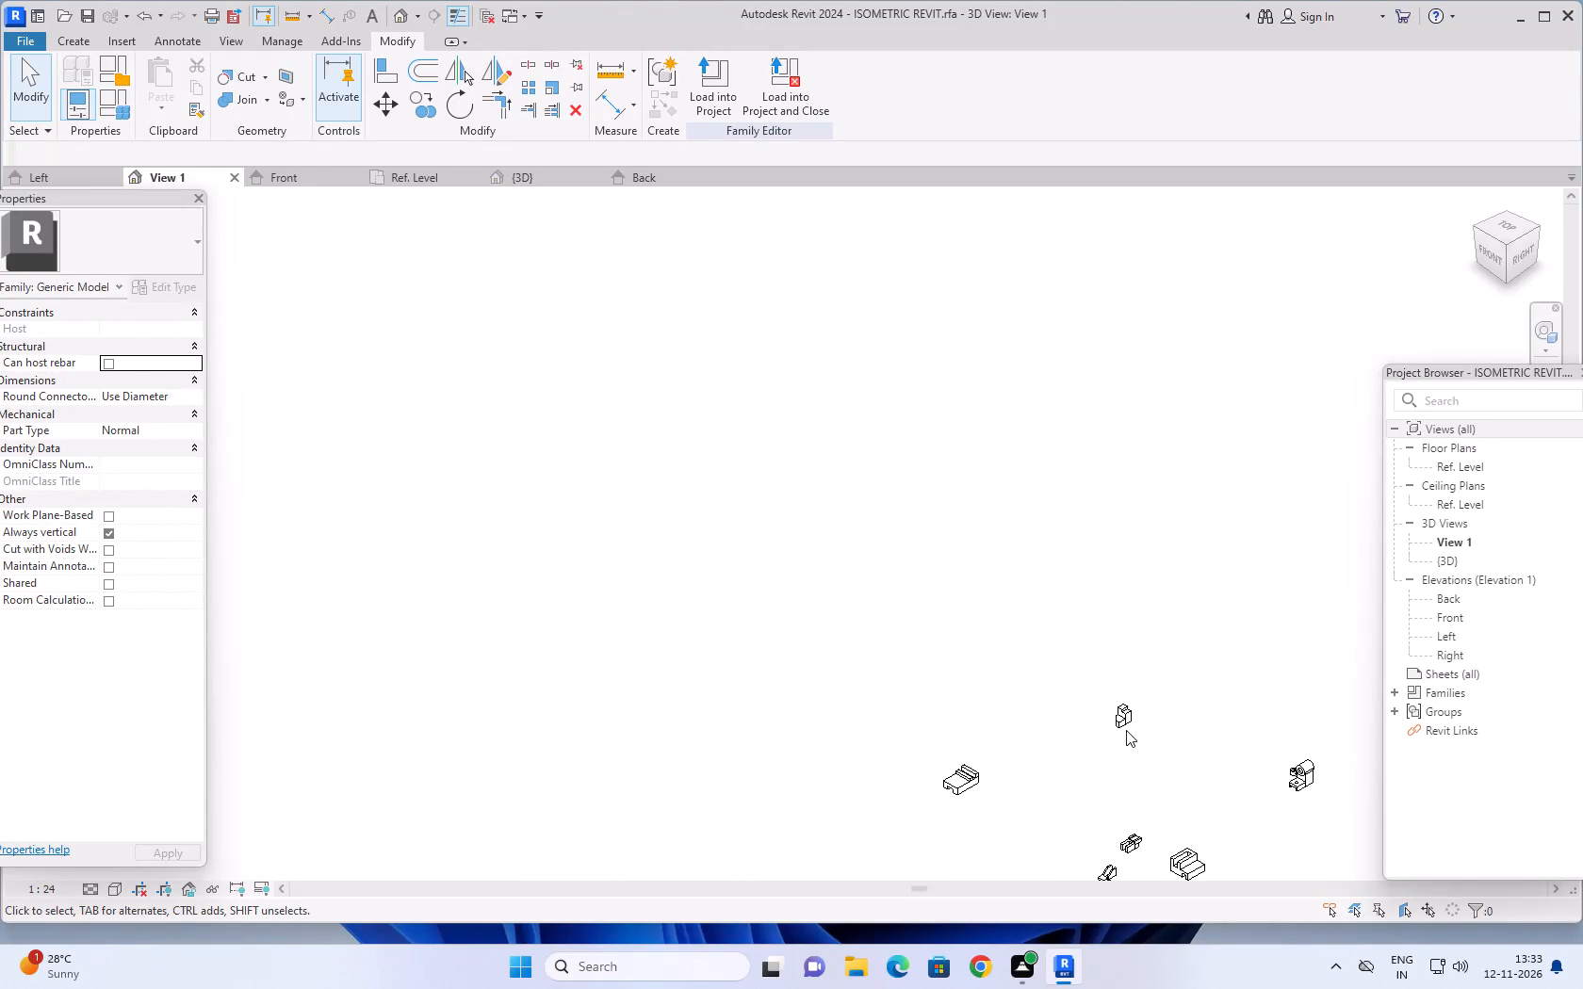
{"action": "middle_click_drag", "start_coordinate": [1297, 783], "coordinate": [1173, 607]}
{"action": "scroll", "coordinate": [1287, 778], "scroll_direction": "down", "scroll_amount": 1}
{"action": "scroll", "coordinate": [1173, 607], "scroll_direction": "up", "scroll_amount": 3}
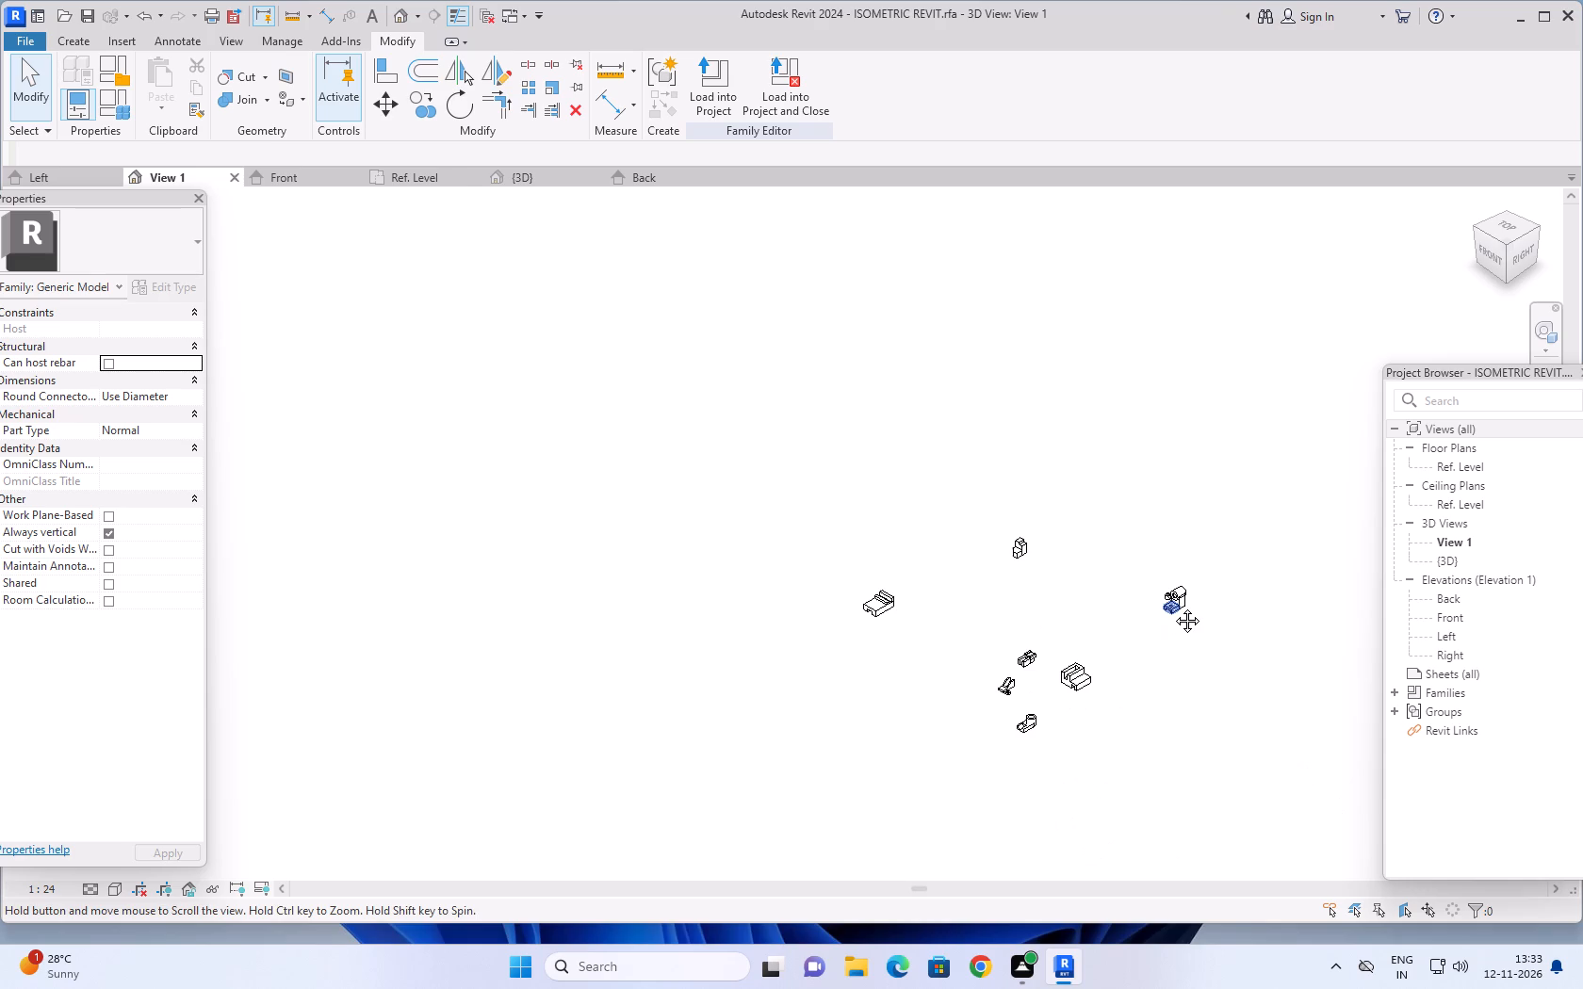
{"action": "scroll", "coordinate": [1173, 607], "scroll_direction": "up", "scroll_amount": 7}
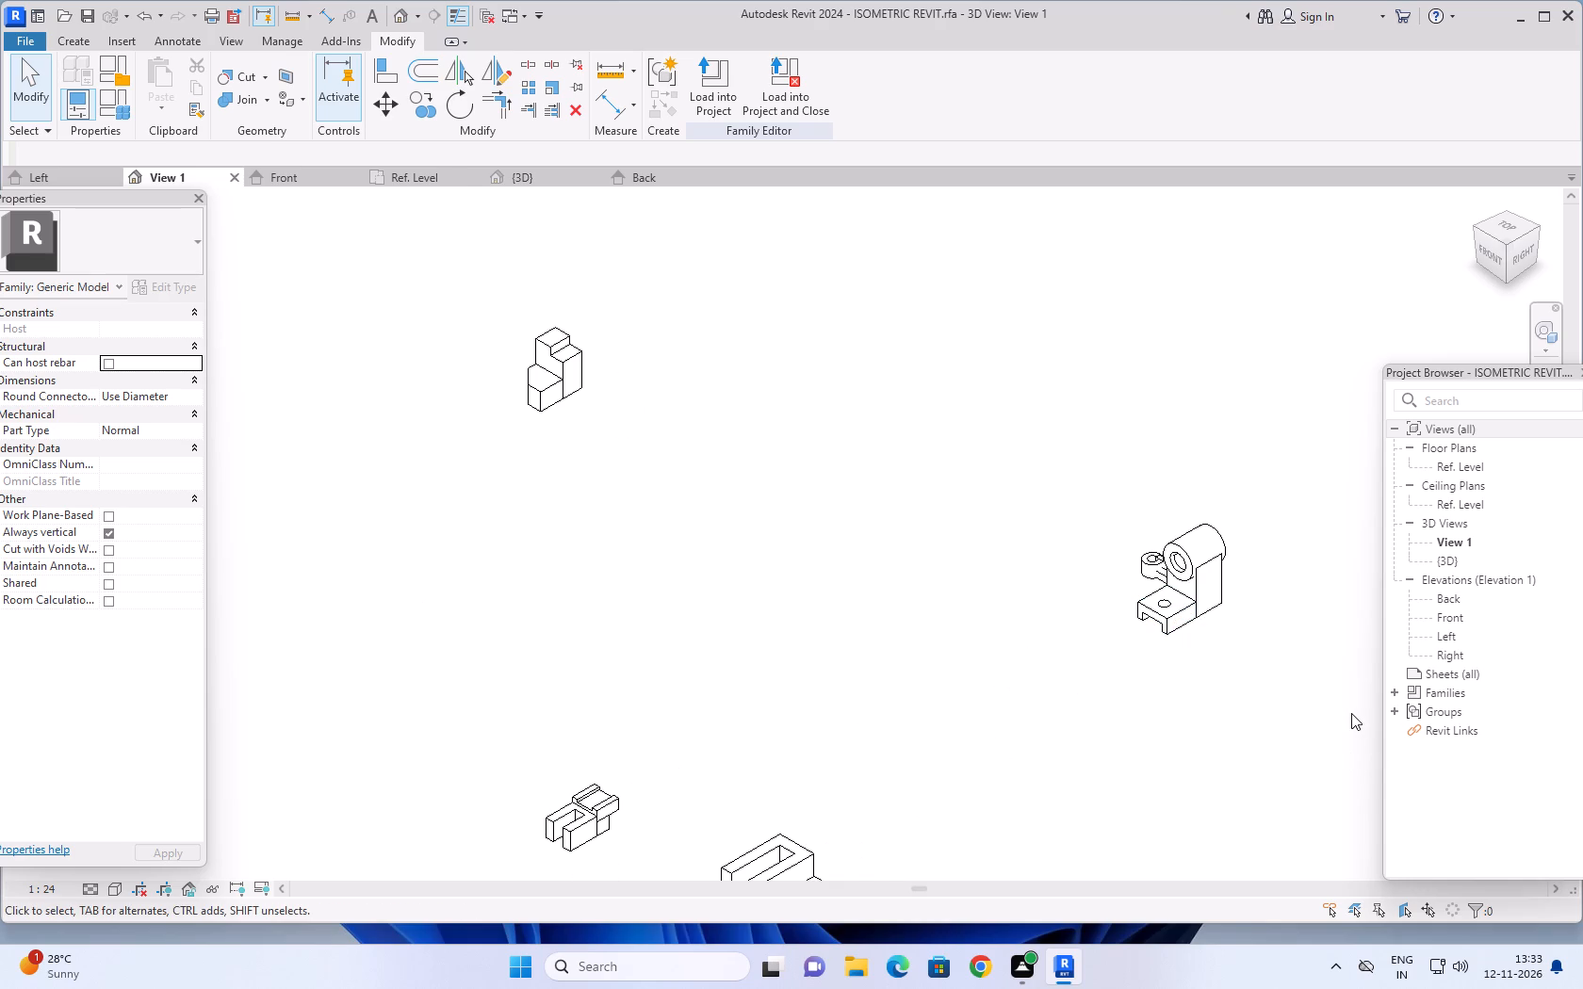
{"action": "left_click", "coordinate": [1351, 713]}
{"action": "left_click", "coordinate": [1076, 442]}
{"action": "left_click_drag", "start_coordinate": [1062, 465], "coordinate": [1216, 387]}
{"action": "left_click_drag", "start_coordinate": [1297, 707], "coordinate": [1113, 453]}
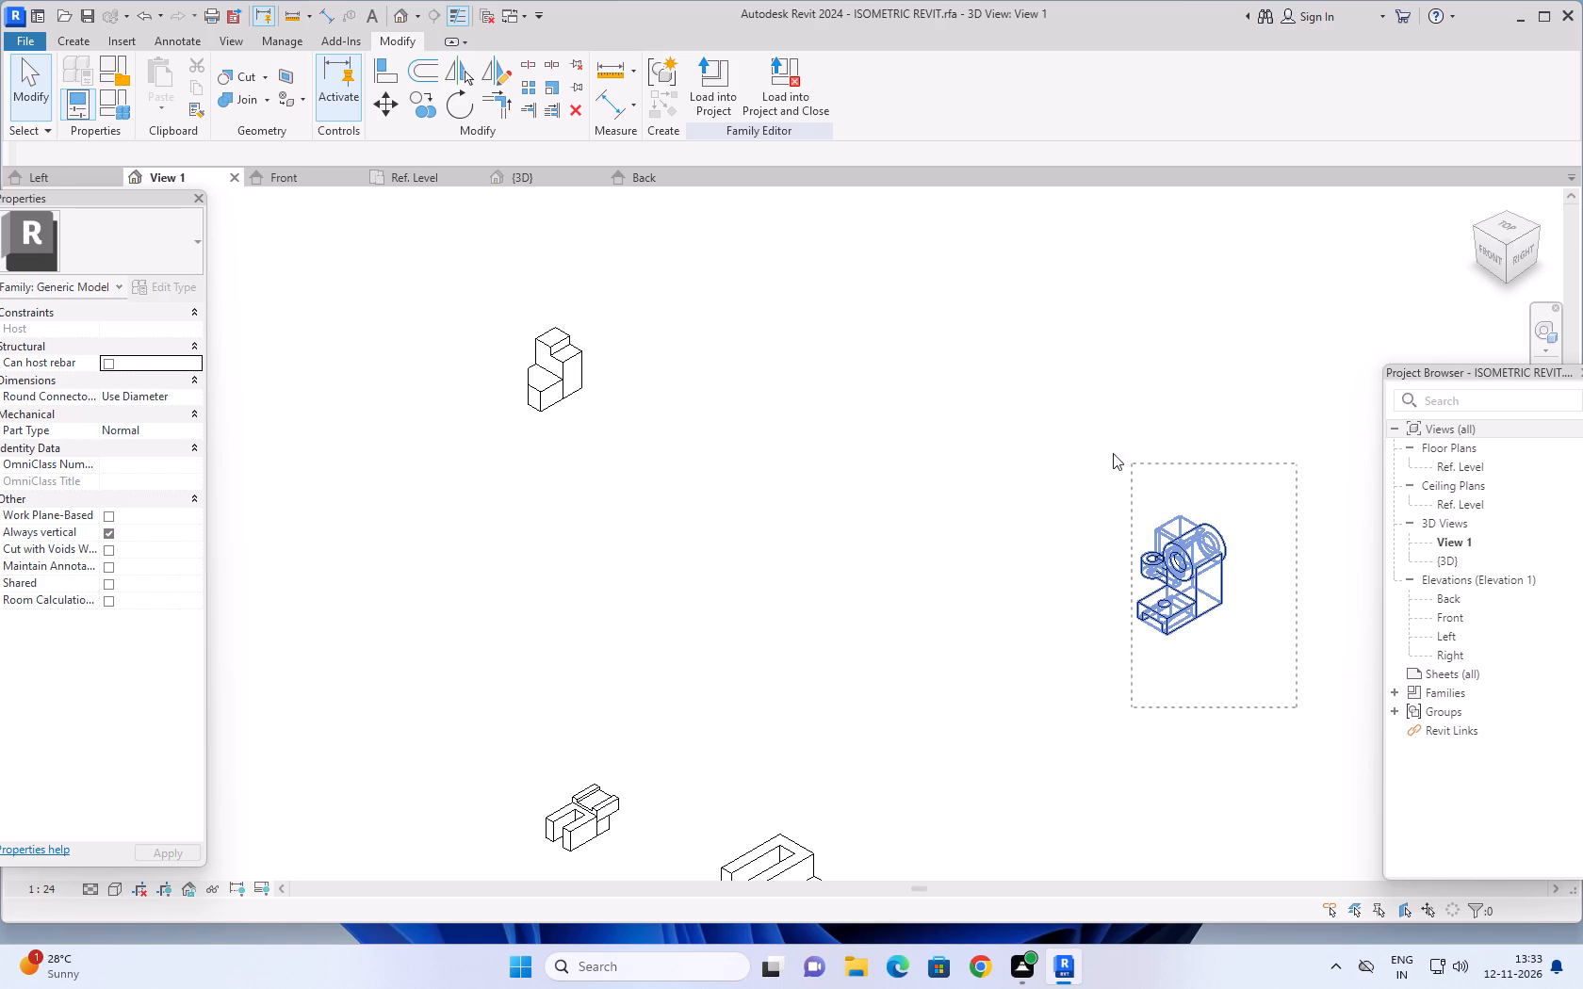
{"action": "left_click_drag", "start_coordinate": [1113, 453], "coordinate": [1027, 427]}
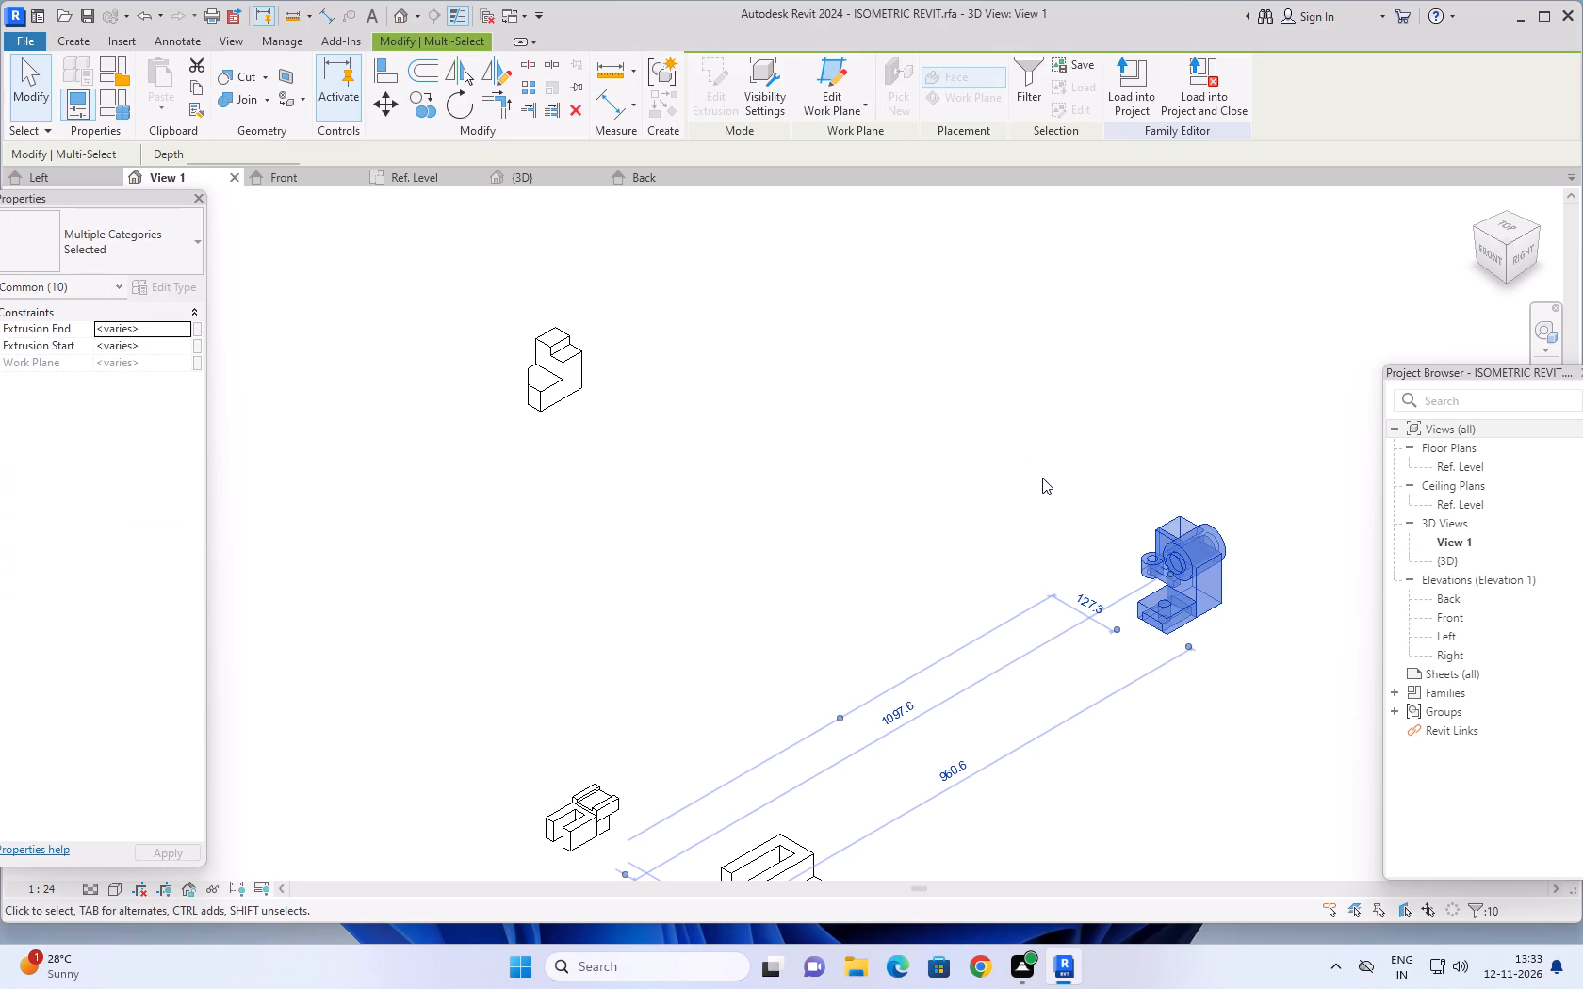
{"action": "left_click", "coordinate": [1042, 478]}
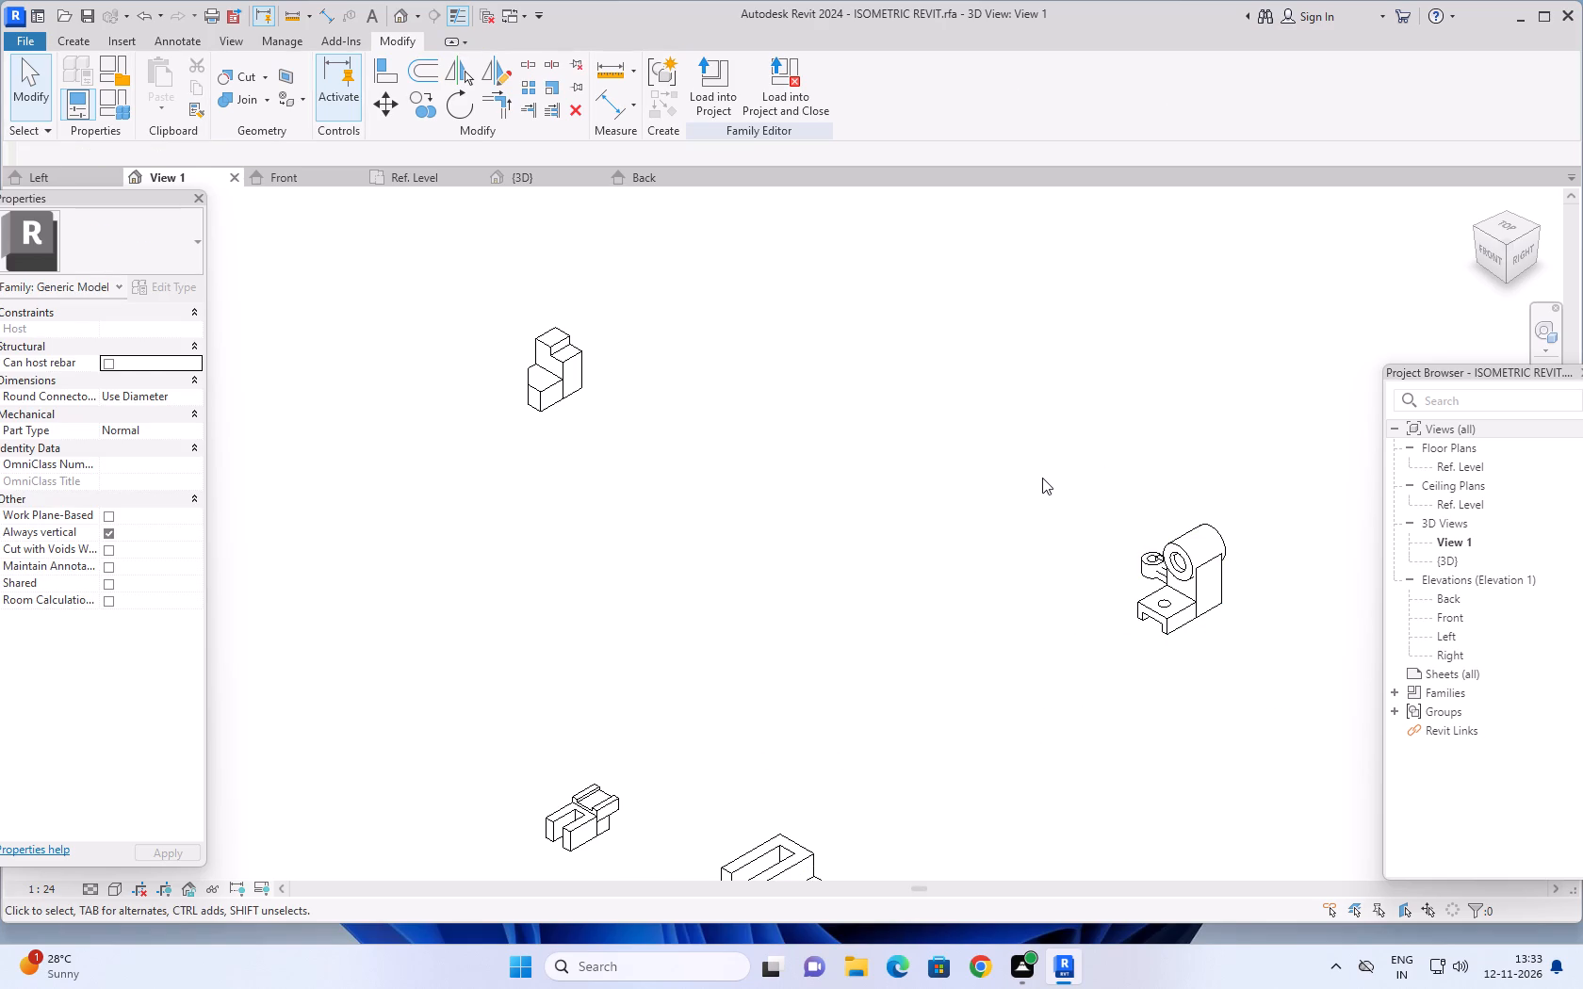
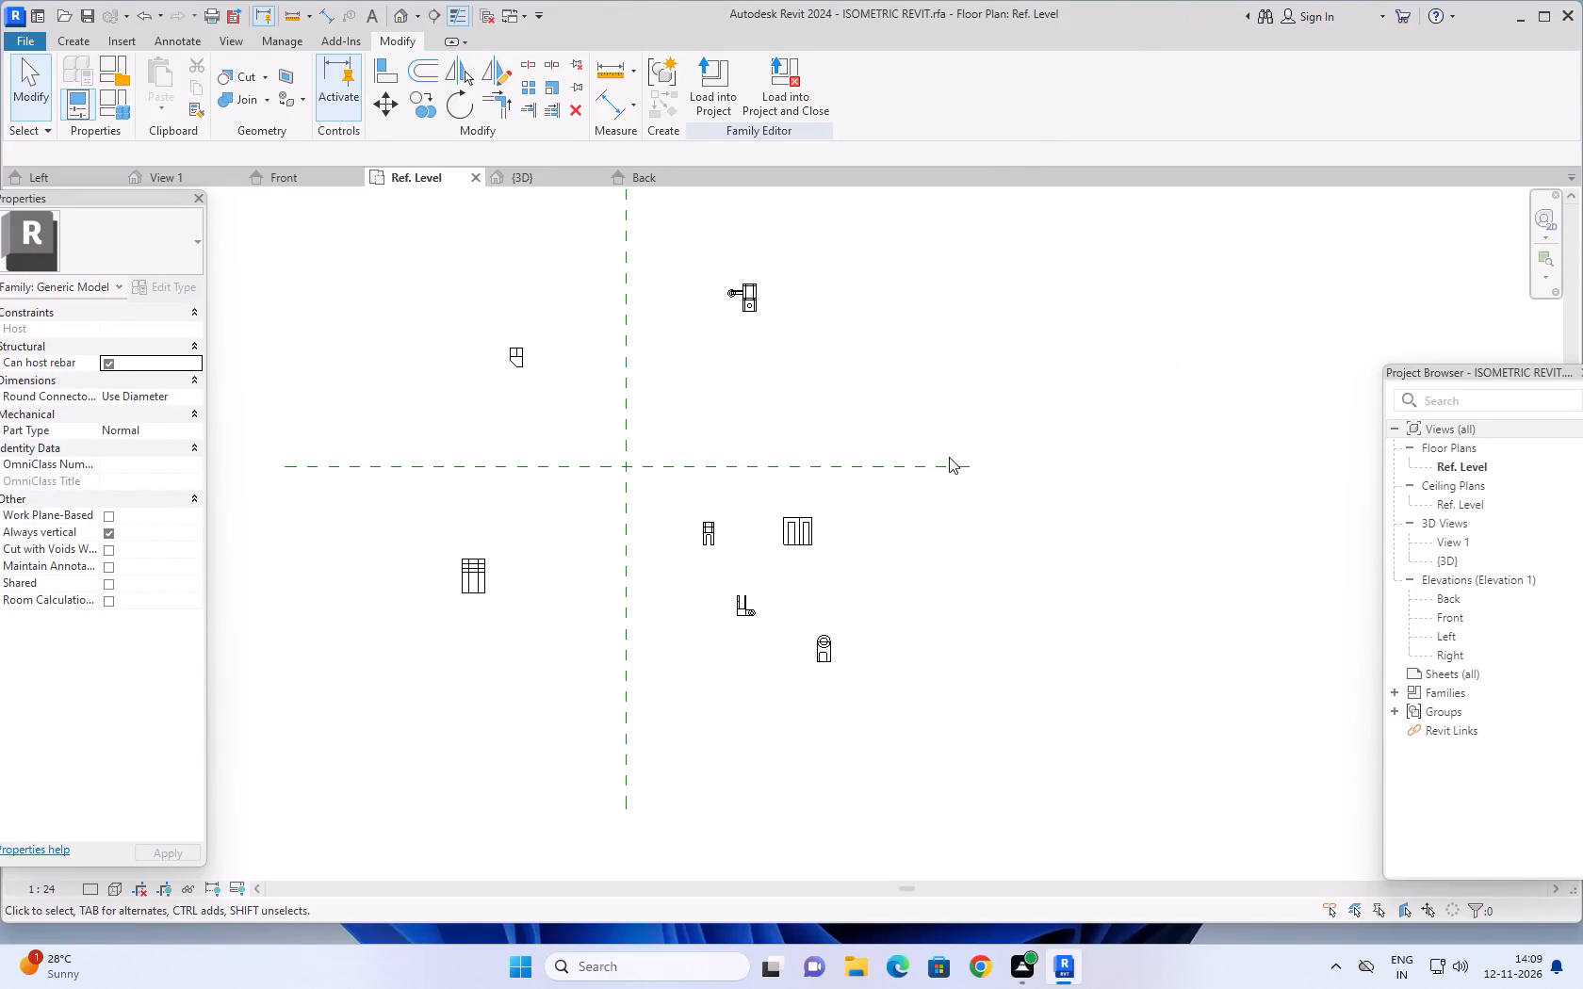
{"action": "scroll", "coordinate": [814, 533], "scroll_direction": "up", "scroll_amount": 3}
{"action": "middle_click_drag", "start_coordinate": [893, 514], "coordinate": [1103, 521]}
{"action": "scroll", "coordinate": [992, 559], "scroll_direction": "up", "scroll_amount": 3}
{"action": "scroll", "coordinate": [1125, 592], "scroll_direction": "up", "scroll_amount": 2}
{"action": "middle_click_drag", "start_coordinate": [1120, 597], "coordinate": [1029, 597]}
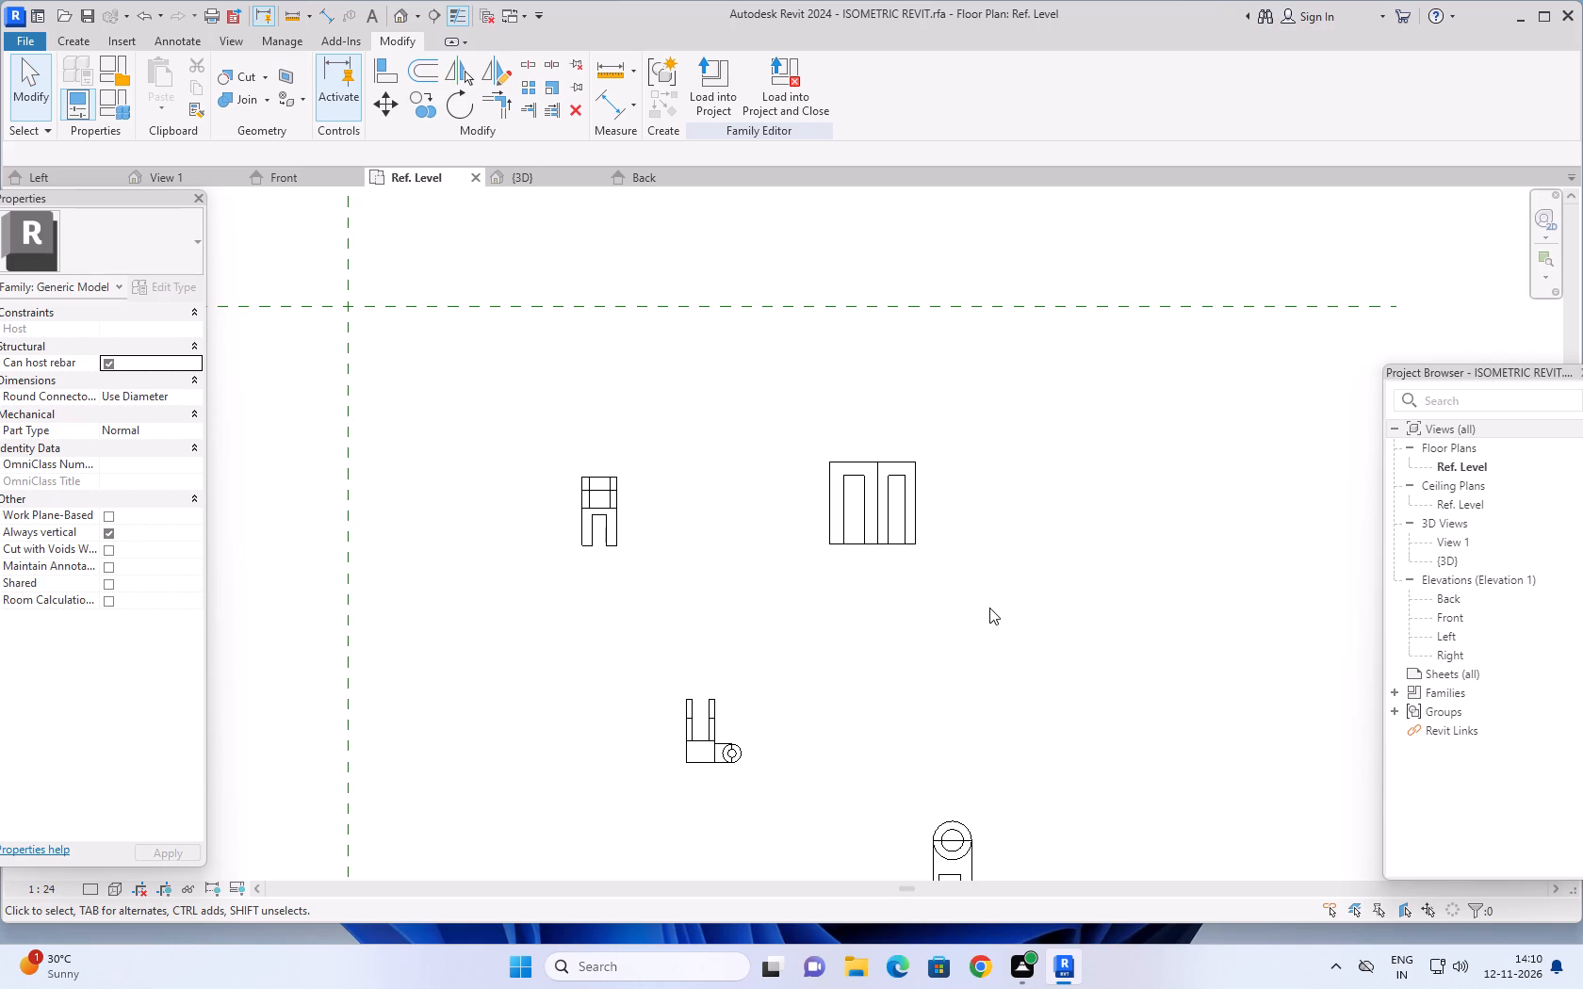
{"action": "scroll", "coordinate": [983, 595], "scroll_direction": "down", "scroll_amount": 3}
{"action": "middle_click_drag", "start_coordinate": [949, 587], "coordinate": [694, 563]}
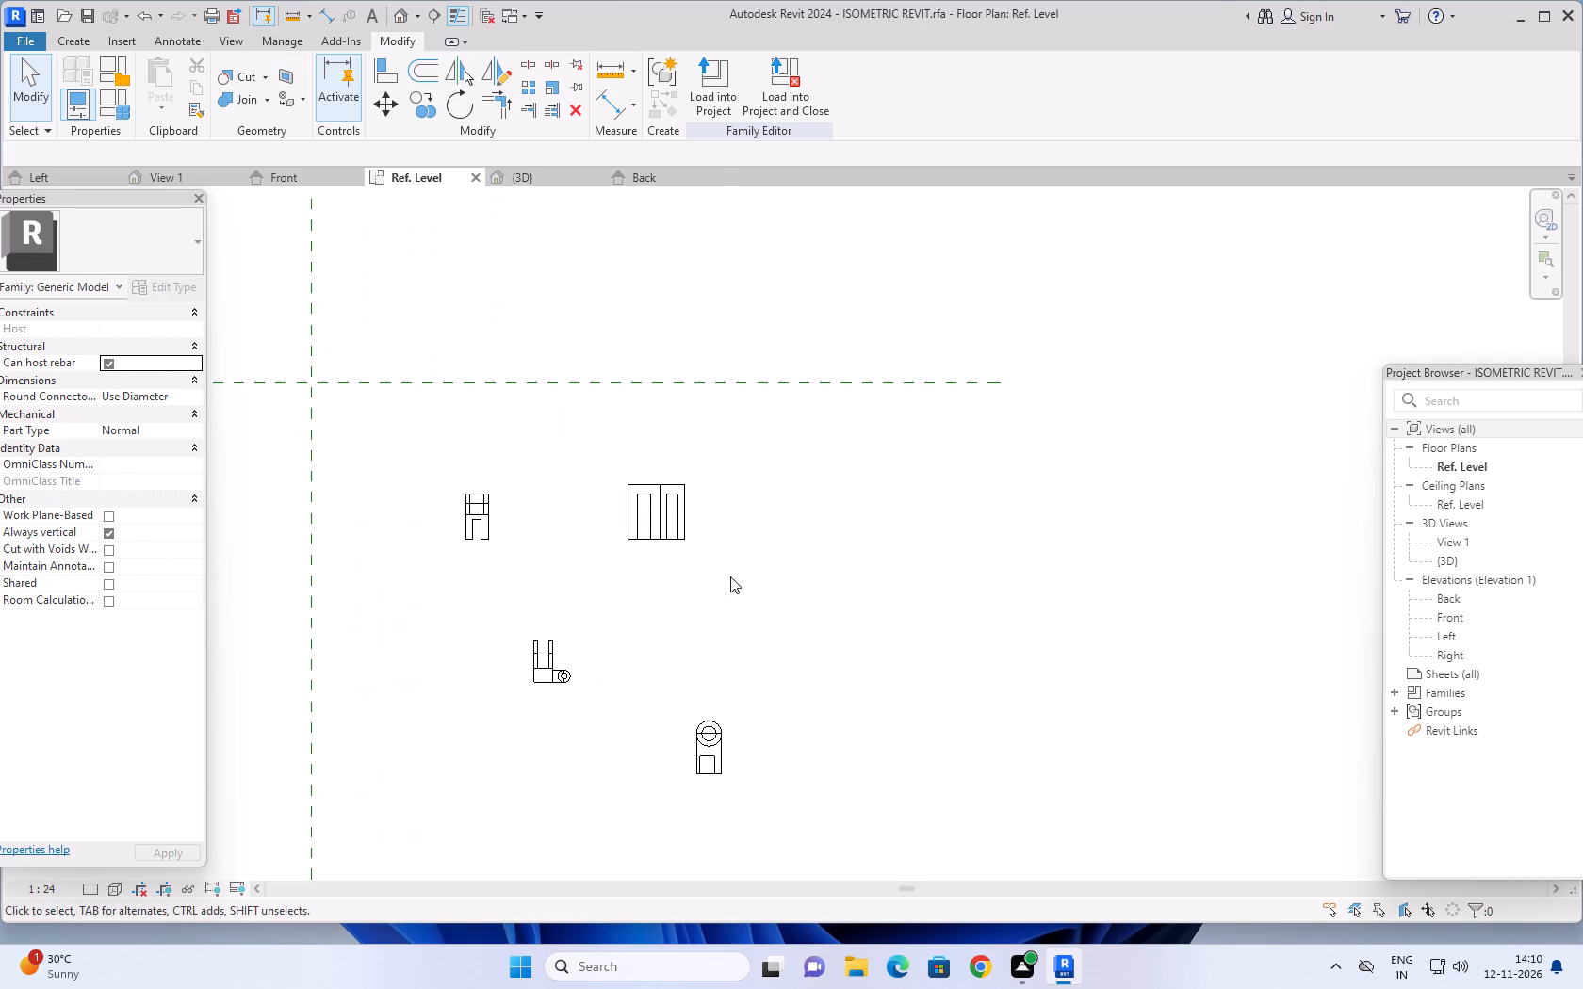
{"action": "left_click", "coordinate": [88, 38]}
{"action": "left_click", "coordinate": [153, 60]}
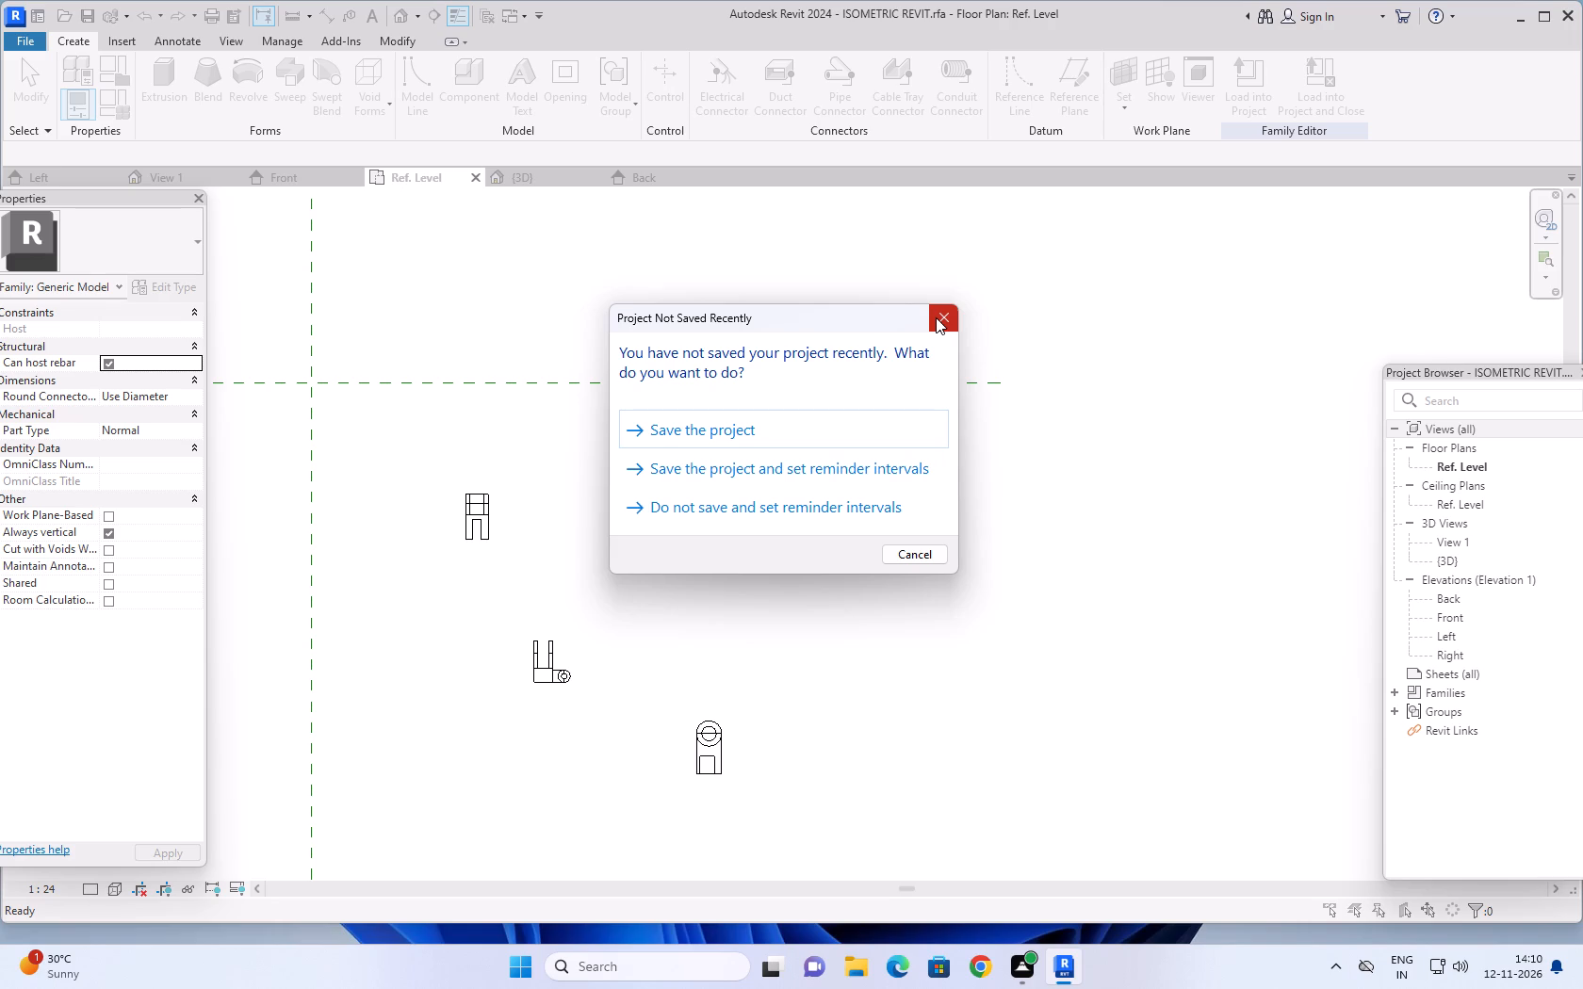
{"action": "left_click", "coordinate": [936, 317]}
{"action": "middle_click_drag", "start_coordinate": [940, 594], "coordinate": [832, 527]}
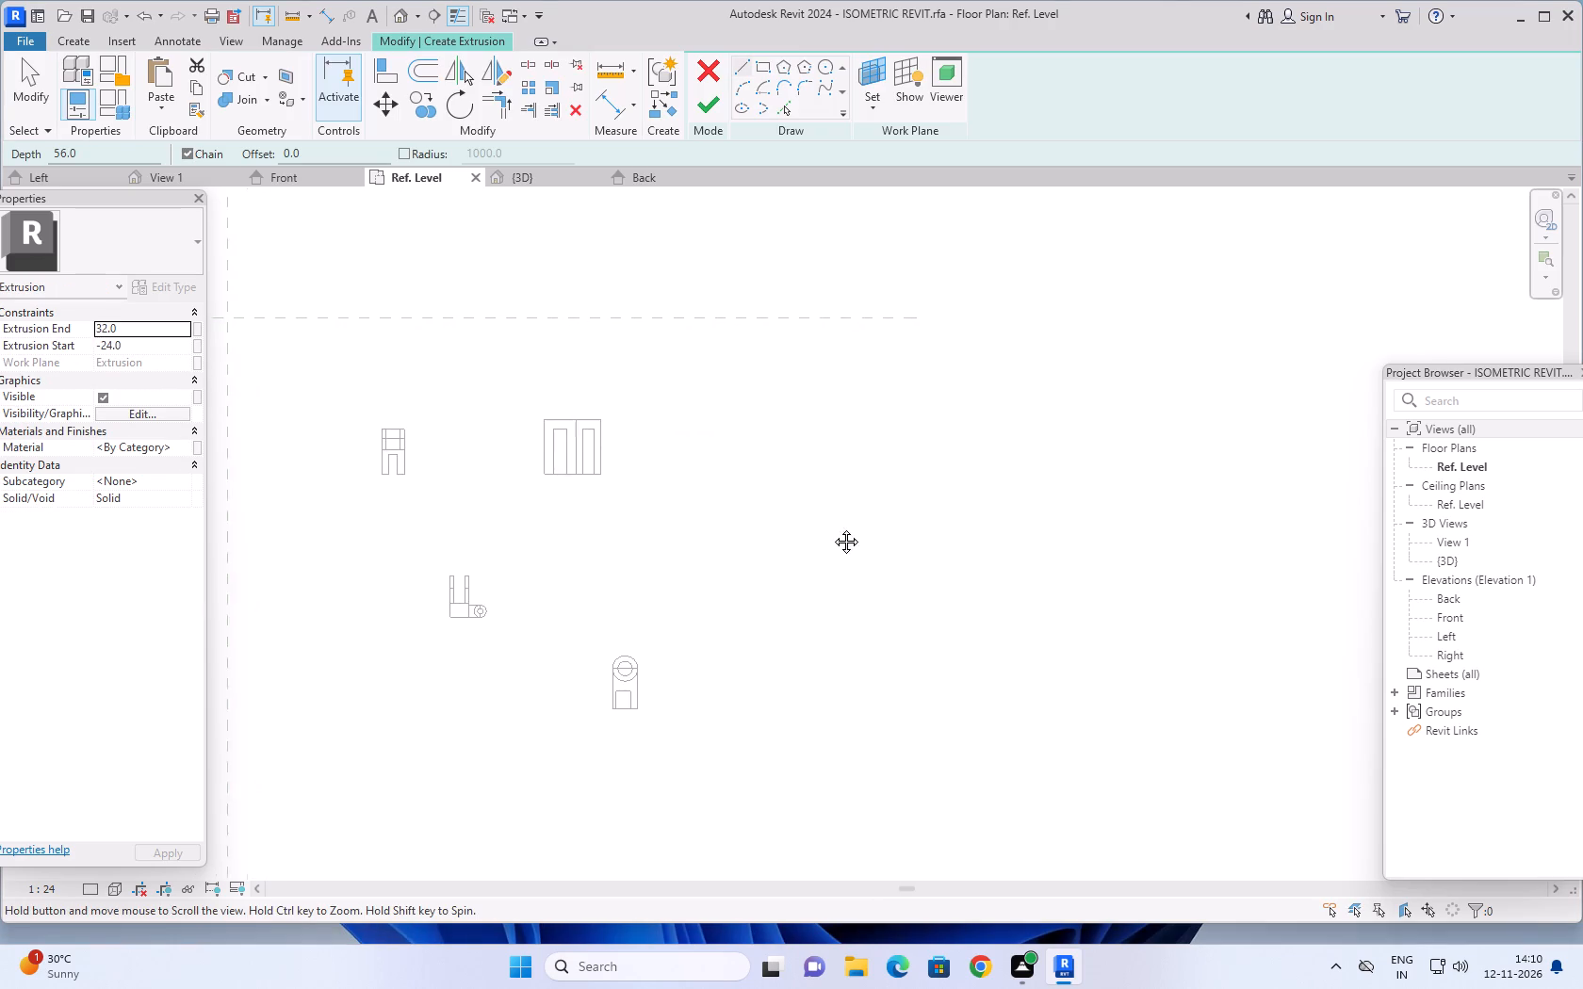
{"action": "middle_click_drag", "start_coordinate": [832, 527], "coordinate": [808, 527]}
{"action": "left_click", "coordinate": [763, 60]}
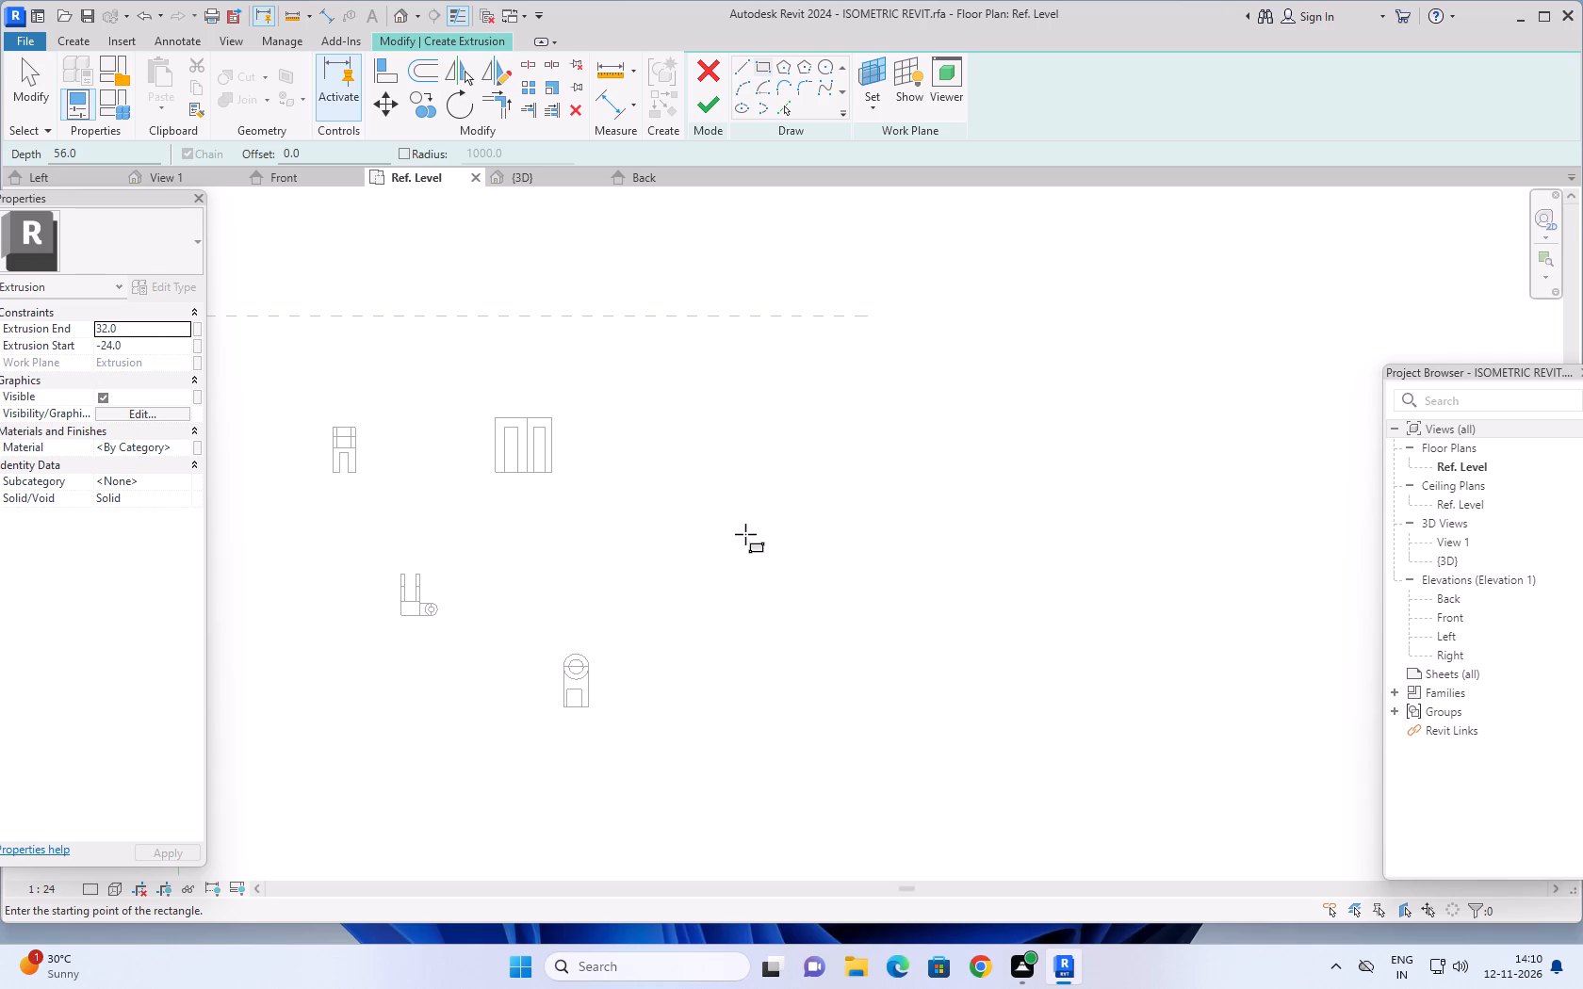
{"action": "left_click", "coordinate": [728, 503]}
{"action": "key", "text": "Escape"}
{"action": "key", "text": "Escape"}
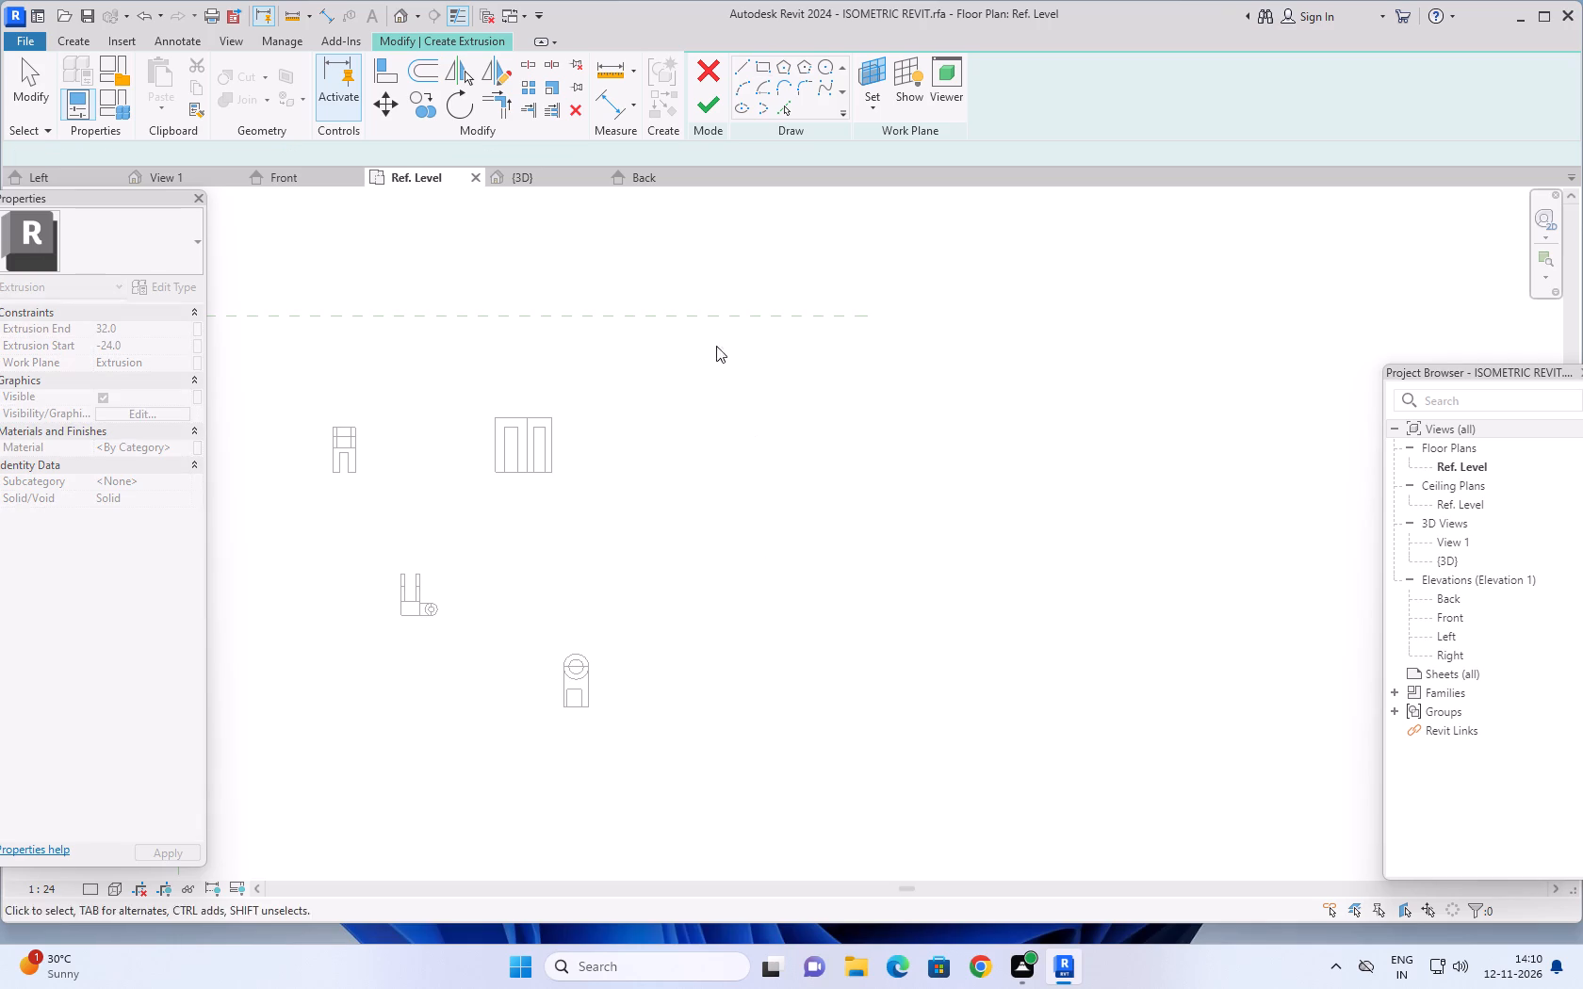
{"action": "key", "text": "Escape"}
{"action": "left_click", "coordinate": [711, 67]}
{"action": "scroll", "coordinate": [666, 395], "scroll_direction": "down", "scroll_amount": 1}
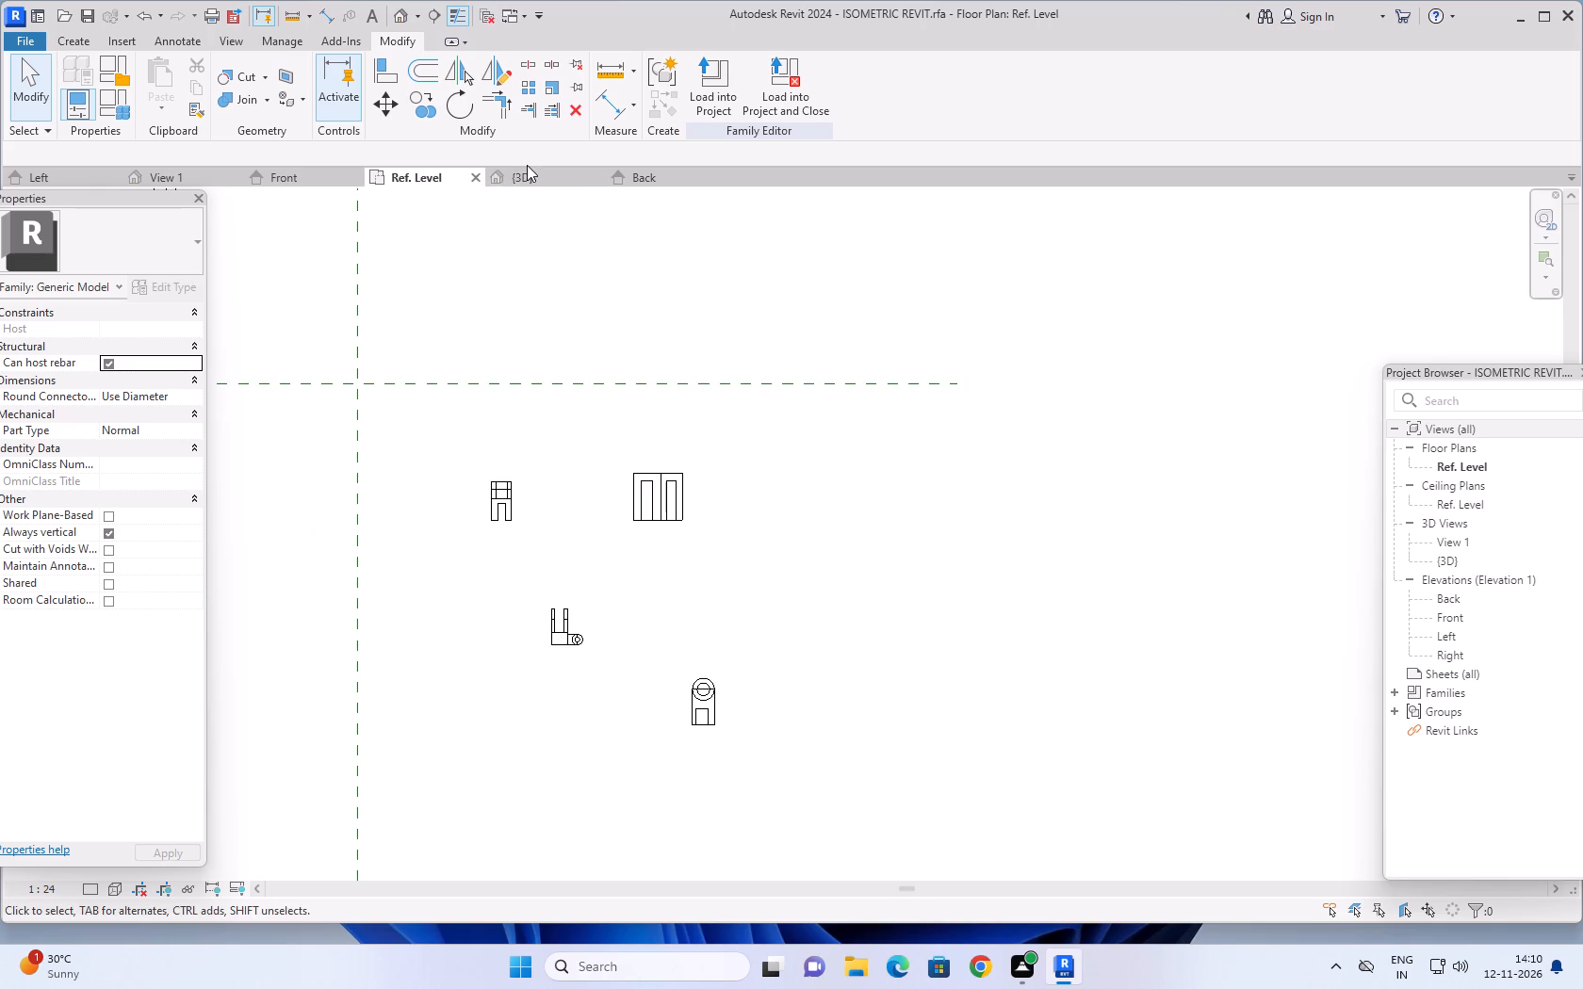
Open the {3D} view and examine the stepped block with the upper slot and bottom groove.
{"action": "left_click", "coordinate": [527, 165]}
{"action": "left_click", "coordinate": [530, 180]}
{"action": "scroll", "coordinate": [902, 639], "scroll_direction": "down", "scroll_amount": 1}
{"action": "scroll", "coordinate": [1127, 645], "scroll_direction": "up", "scroll_amount": 5}
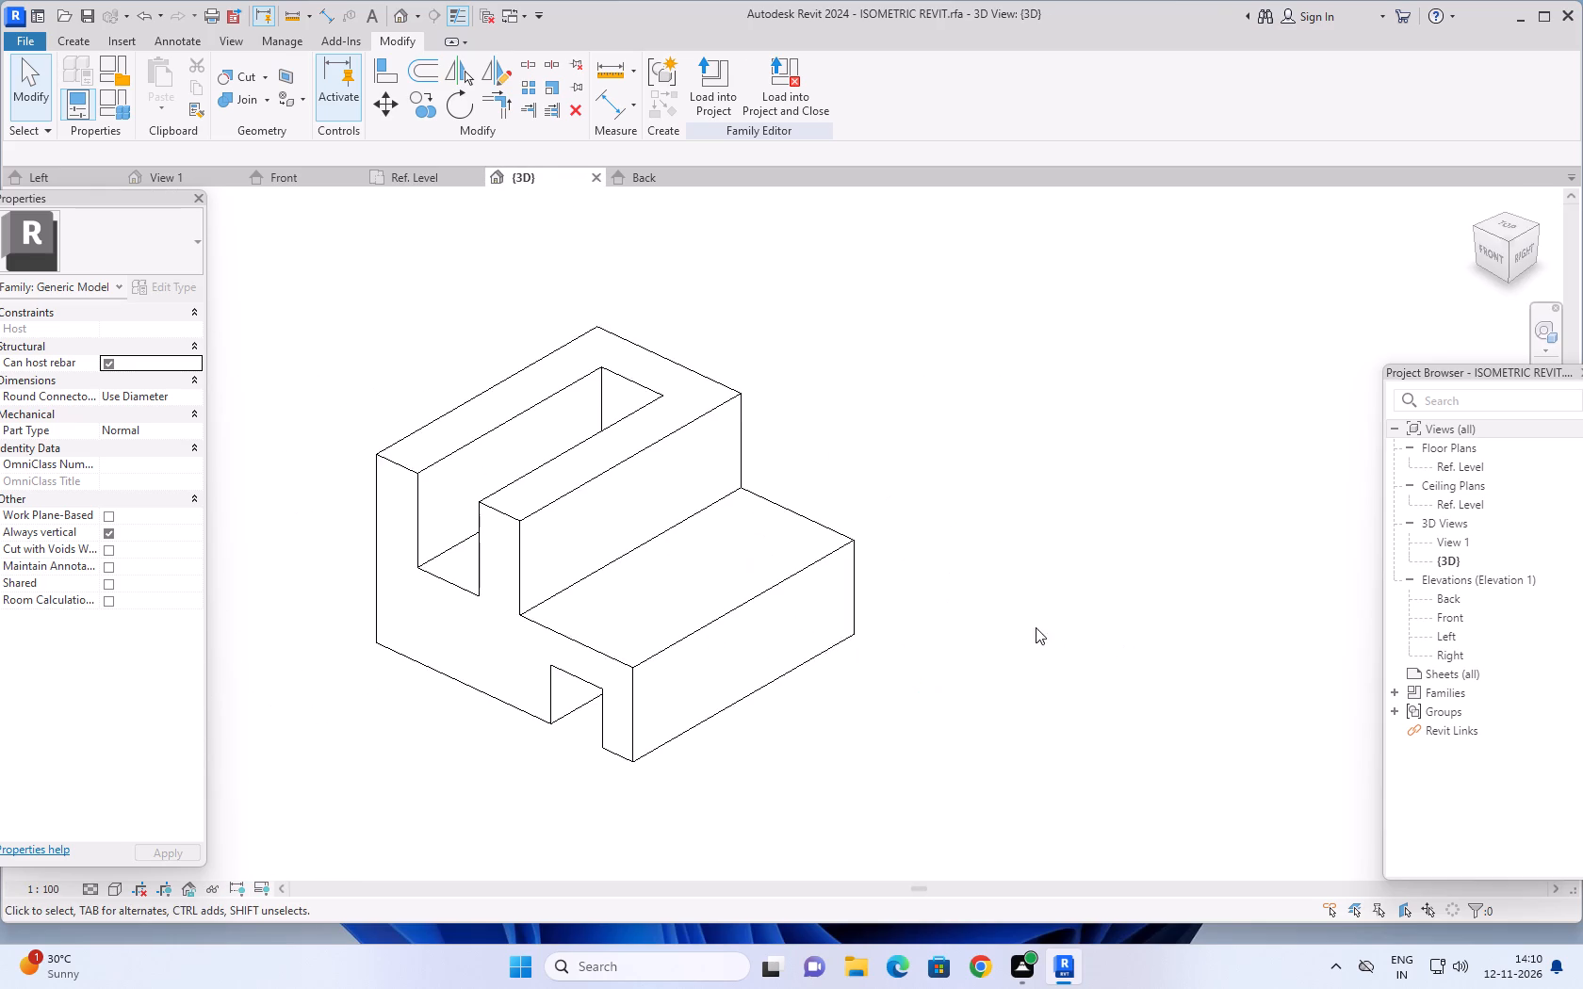
{"action": "middle_click_drag", "start_coordinate": [1060, 597], "coordinate": [1151, 575]}
{"action": "scroll", "coordinate": [1061, 653], "scroll_direction": "down", "scroll_amount": 8}
{"action": "middle_click_drag", "start_coordinate": [777, 637], "coordinate": [835, 522]}
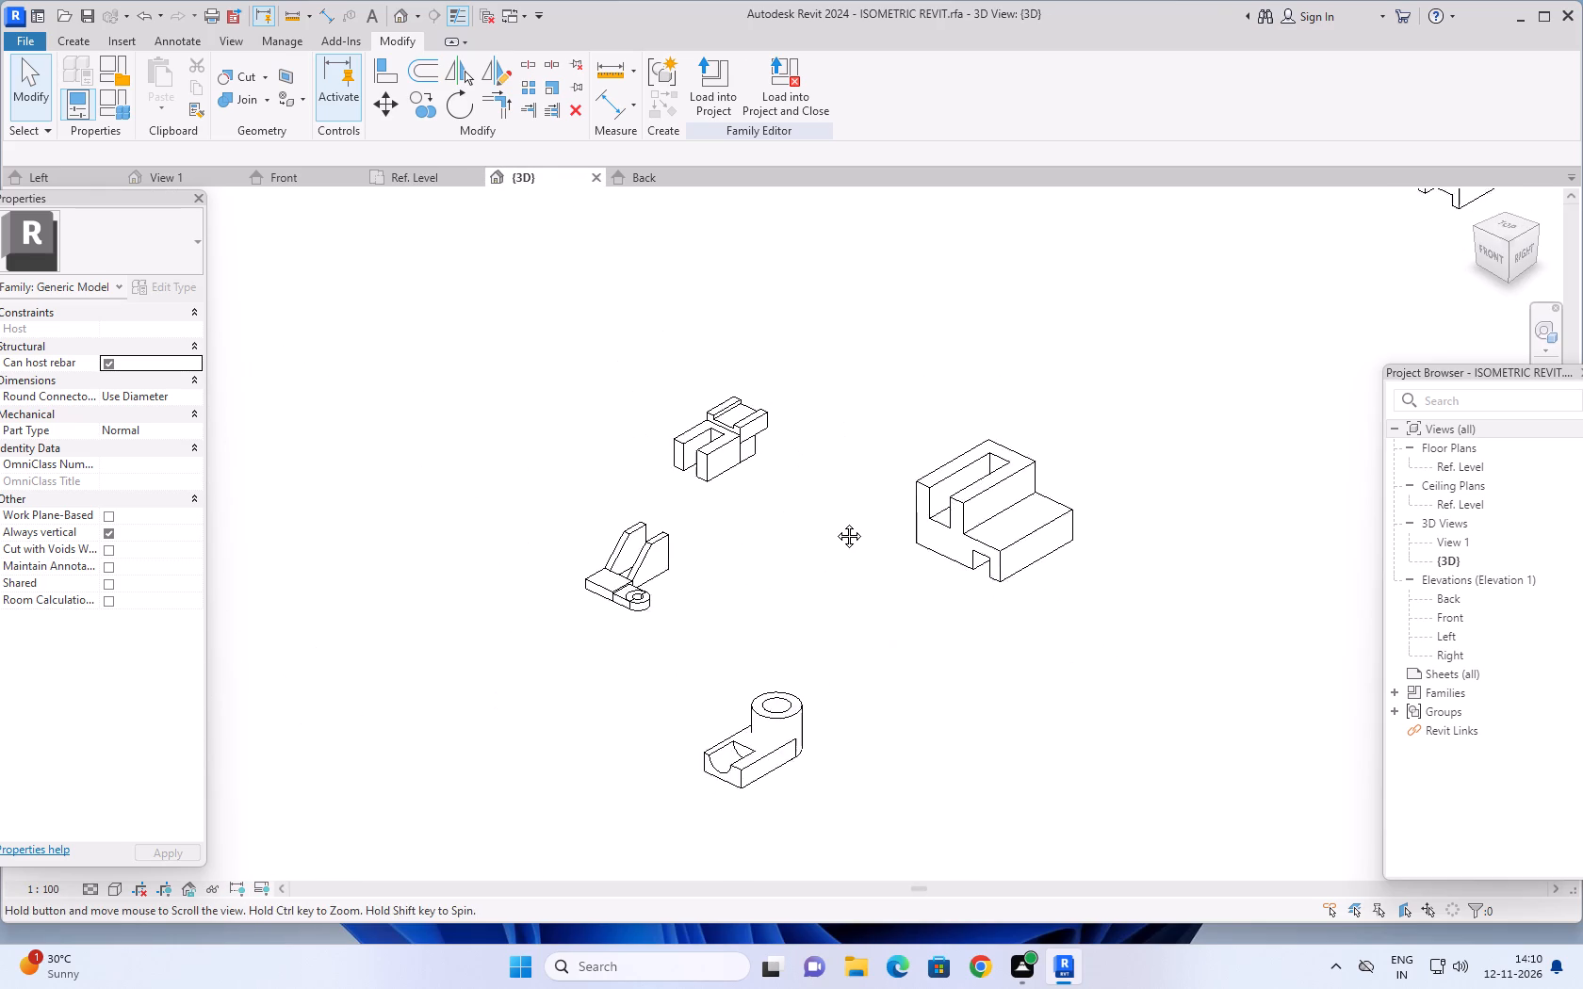
{"action": "middle_click_drag", "start_coordinate": [835, 522], "coordinate": [837, 515]}
Examine the forked block with the channelled upper piece in the {3D} view, highlighting the extrusion of its fork and its rear block.
{"action": "scroll", "coordinate": [771, 428], "scroll_direction": "up", "scroll_amount": 5}
{"action": "scroll", "coordinate": [698, 473], "scroll_direction": "up", "scroll_amount": 7}
{"action": "scroll", "coordinate": [861, 438], "scroll_direction": "up", "scroll_amount": 1}
{"action": "middle_click_drag", "start_coordinate": [861, 438], "coordinate": [851, 738]}
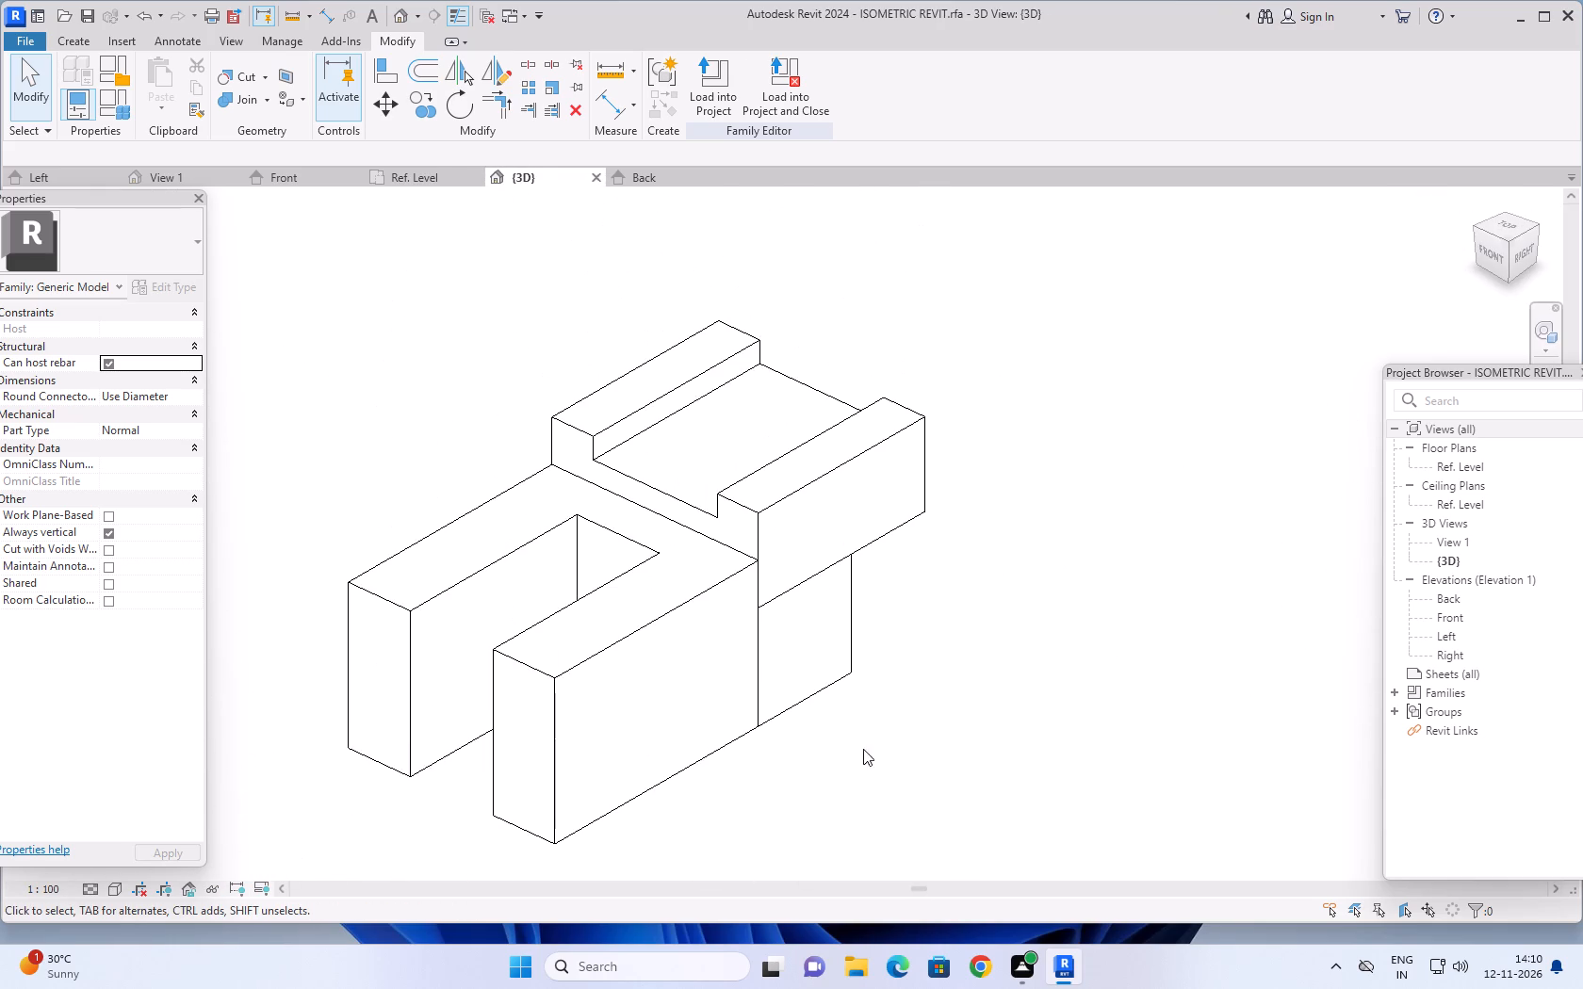
{"action": "scroll", "coordinate": [867, 734], "scroll_direction": "up", "scroll_amount": 2}
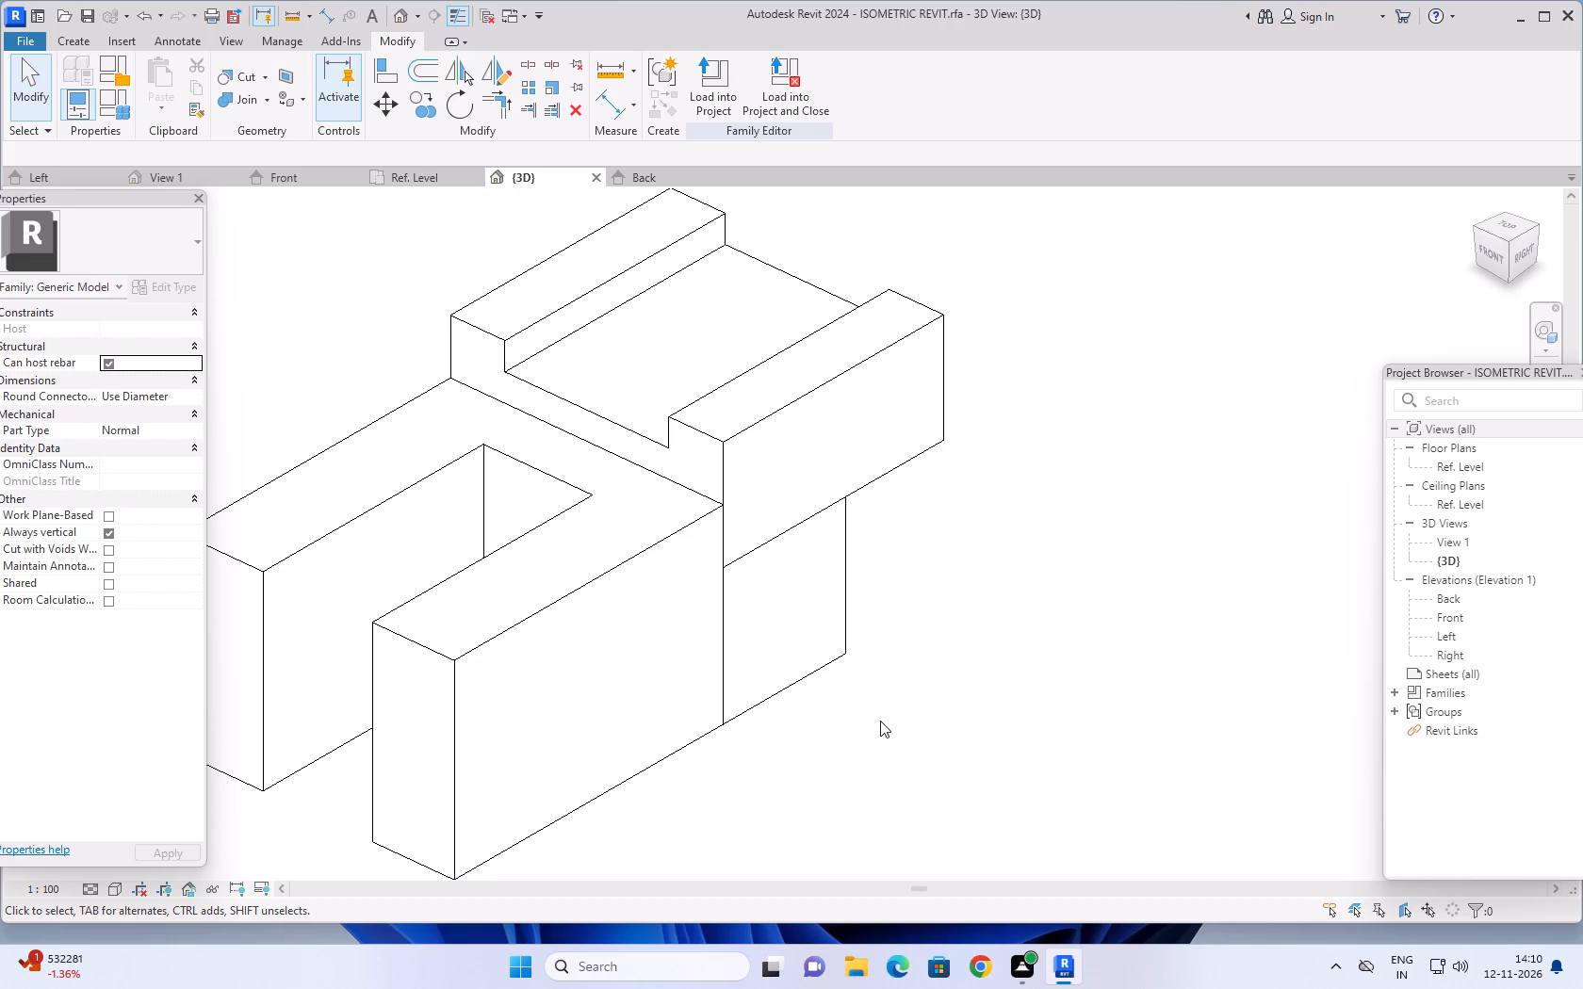
{"action": "middle_click_drag", "start_coordinate": [888, 703], "coordinate": [900, 674]}
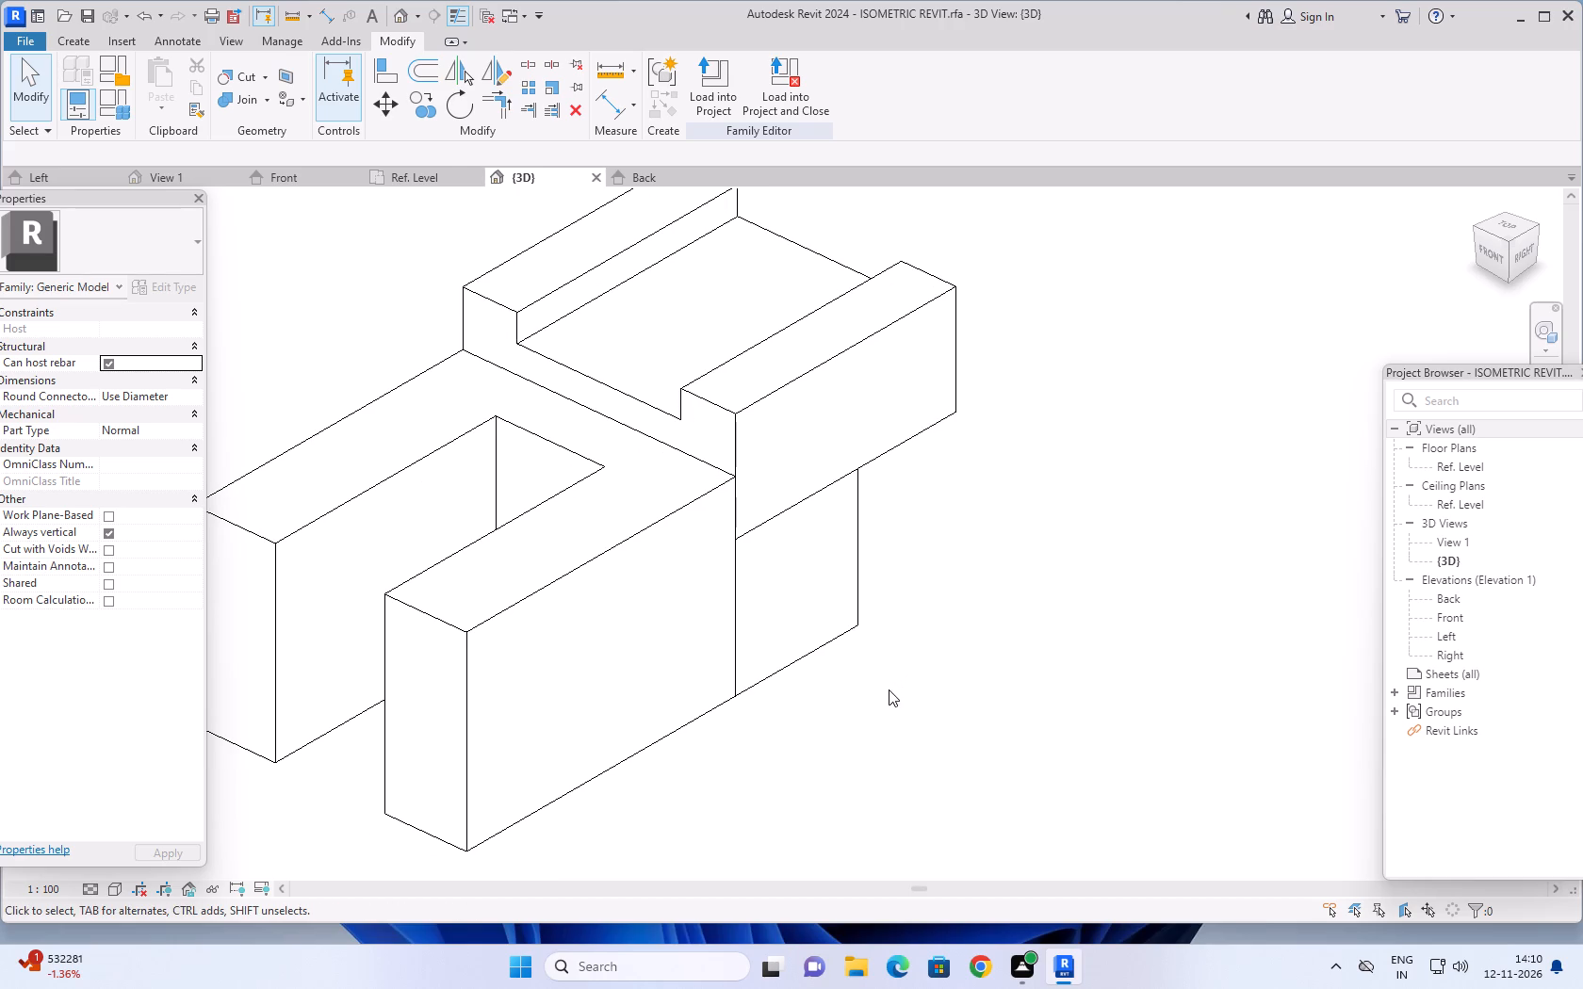
{"action": "middle_click_drag", "start_coordinate": [878, 706], "coordinate": [902, 693]}
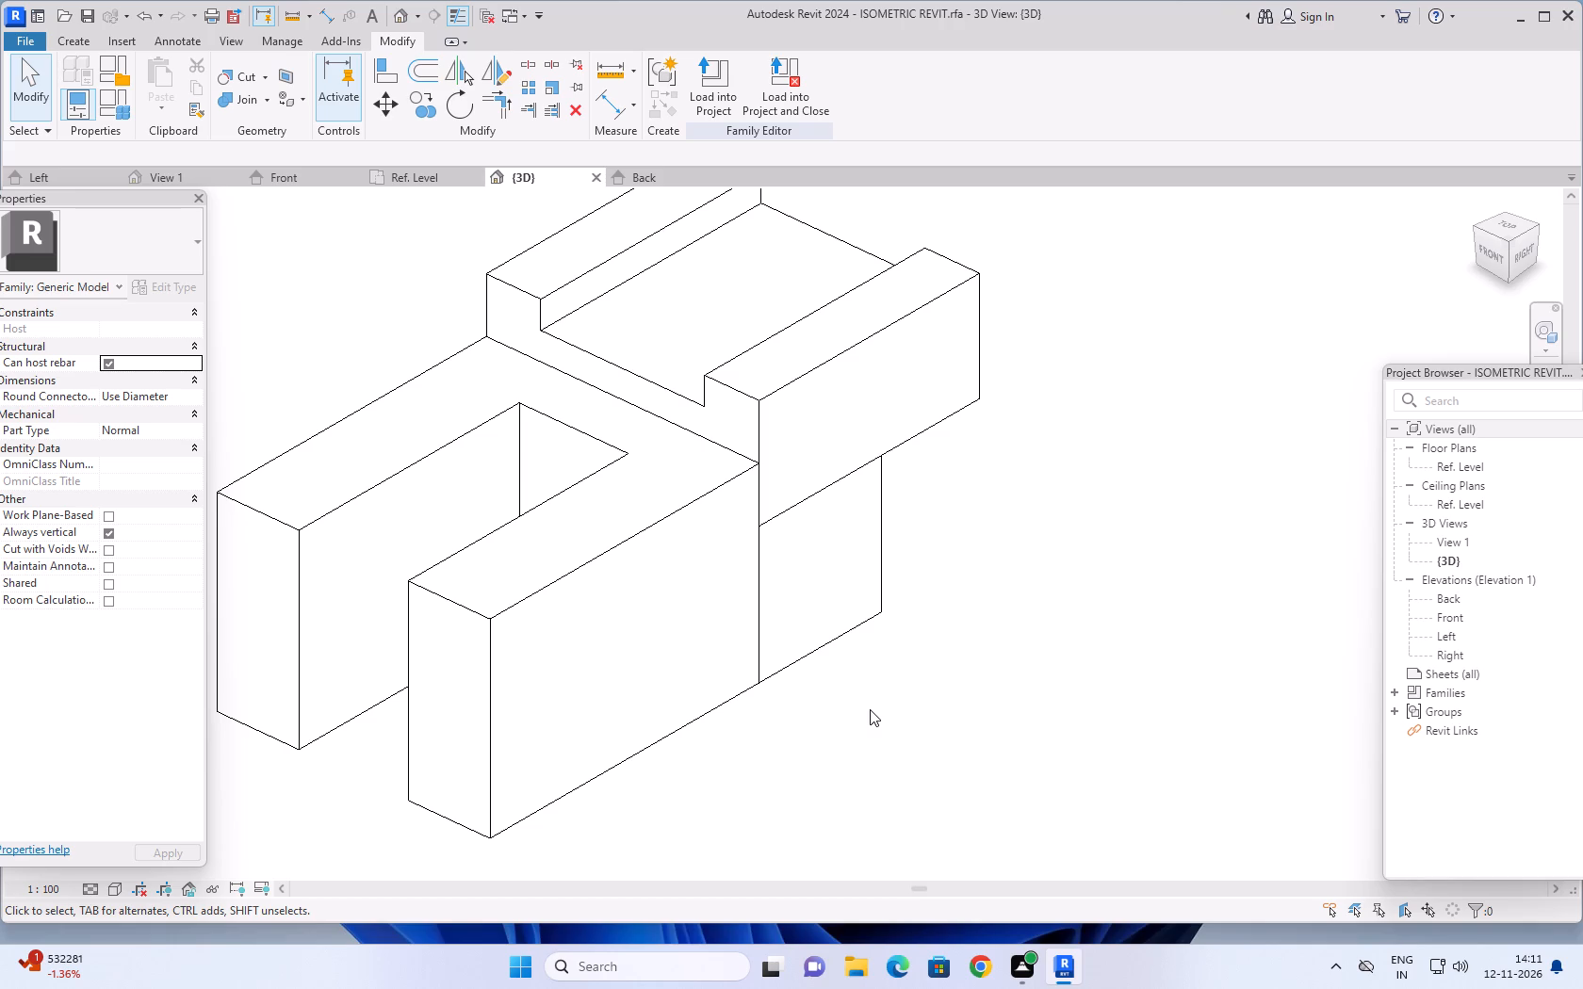
{"action": "scroll", "coordinate": [725, 631], "scroll_direction": "up", "scroll_amount": 1}
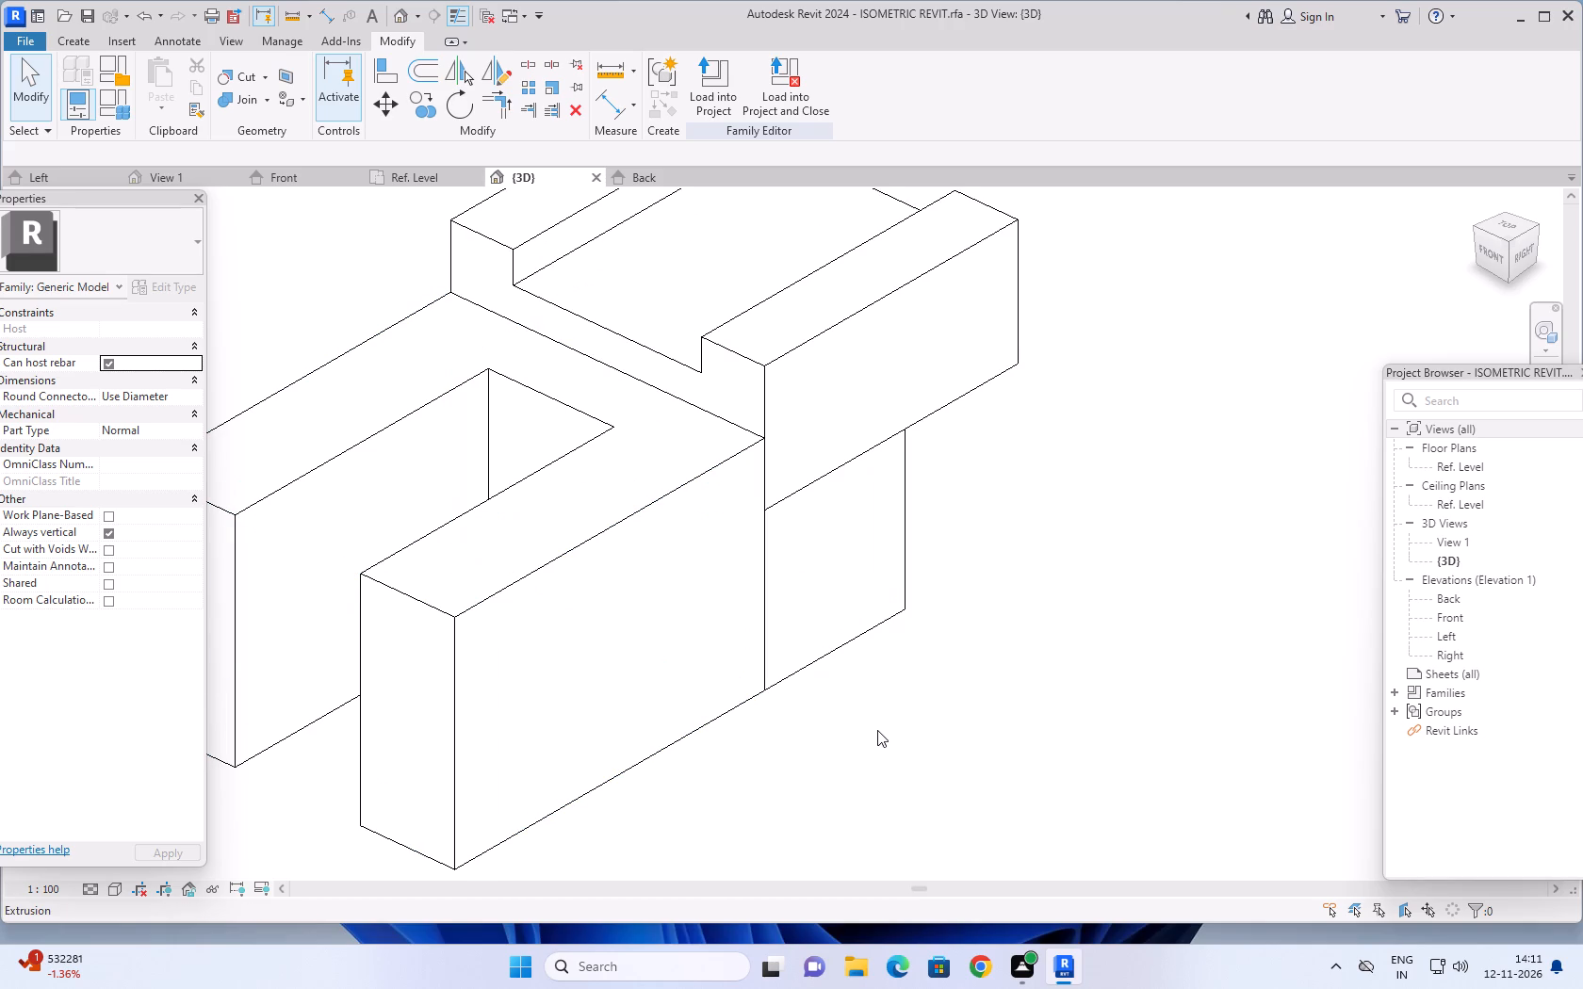
{"action": "scroll", "coordinate": [877, 730], "scroll_direction": "down", "scroll_amount": 1}
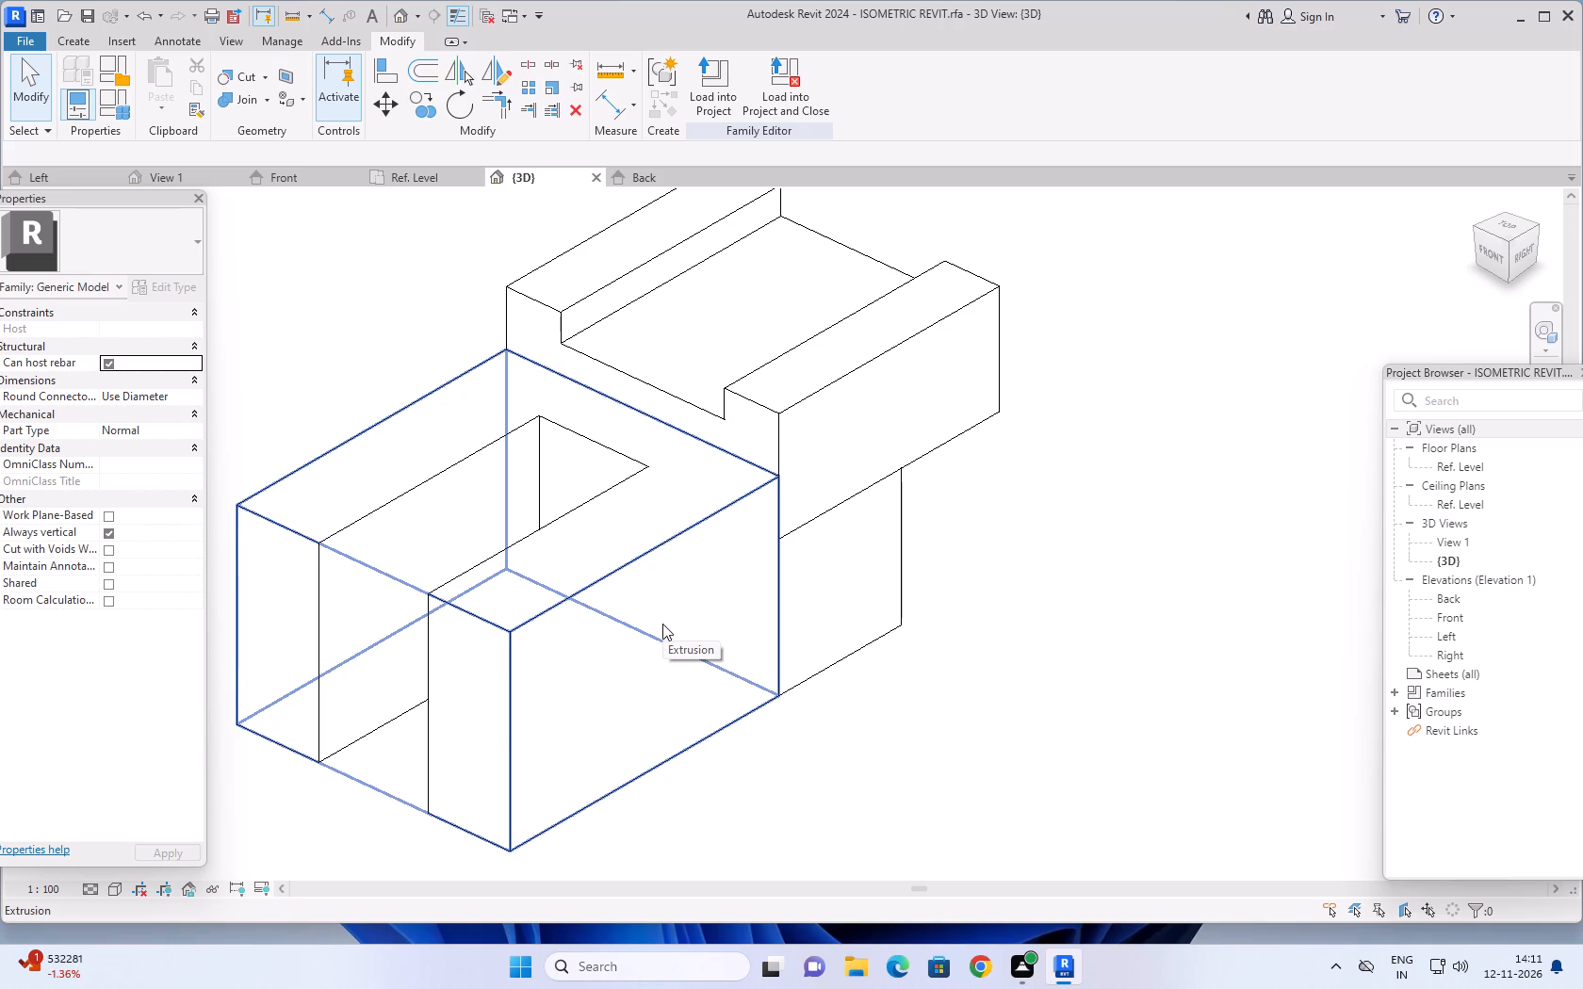
{"action": "left_click", "coordinate": [688, 636]}
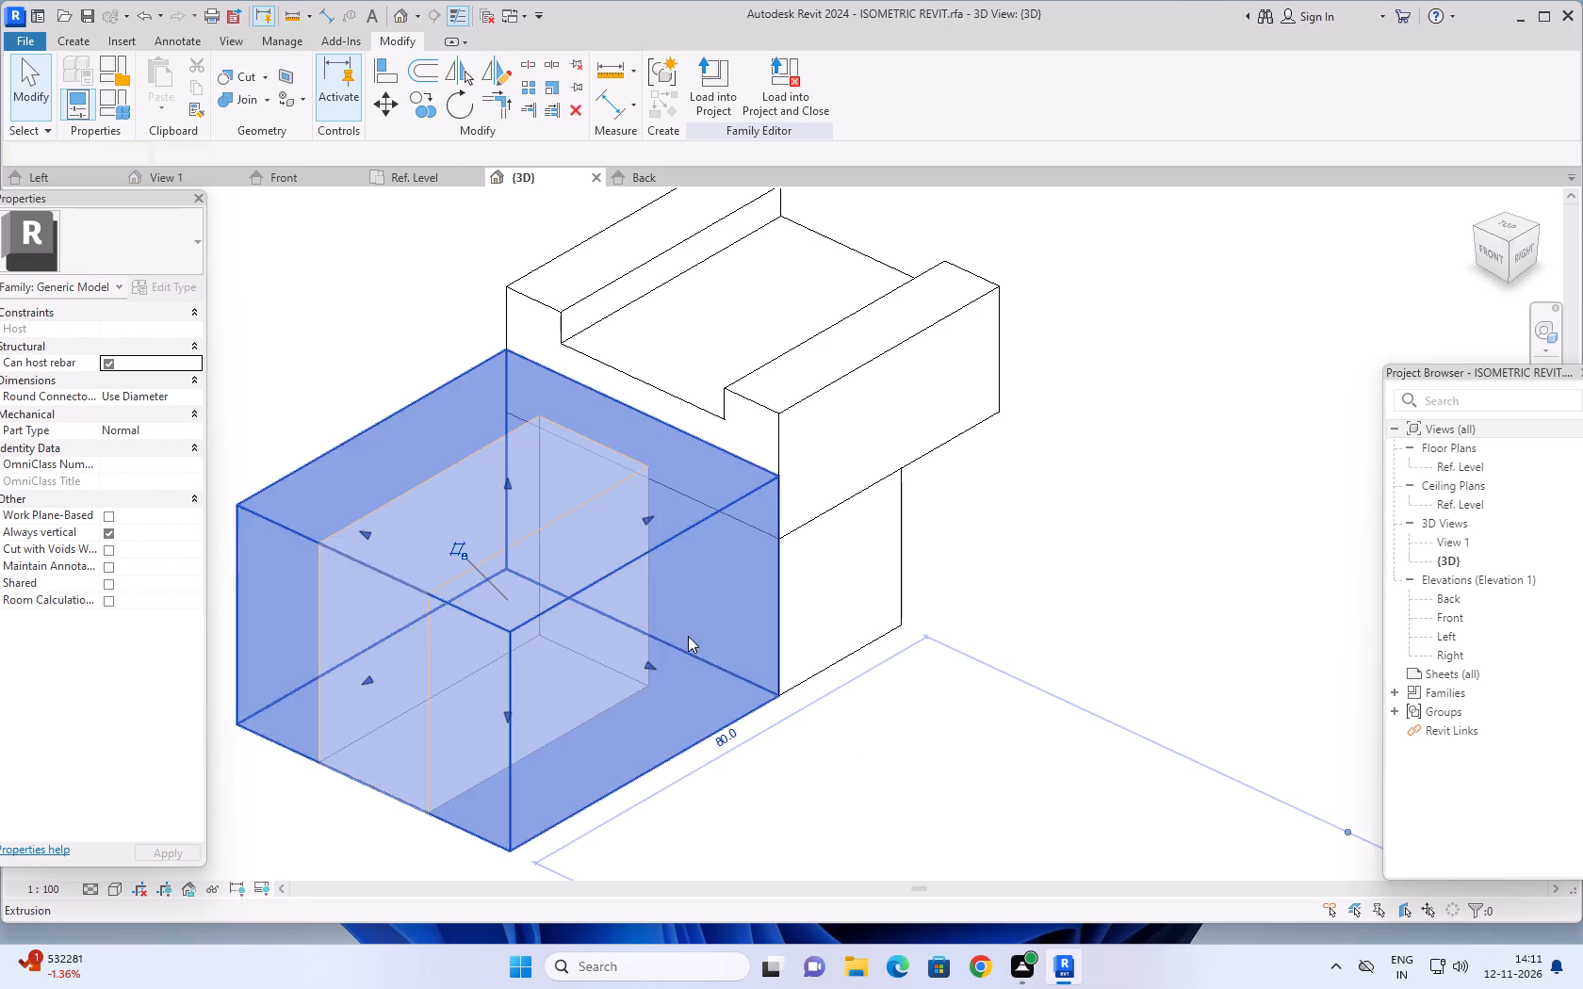
{"action": "key", "text": "Escape"}
{"action": "left_click", "coordinate": [855, 622]}
{"action": "key", "text": "Escape"}
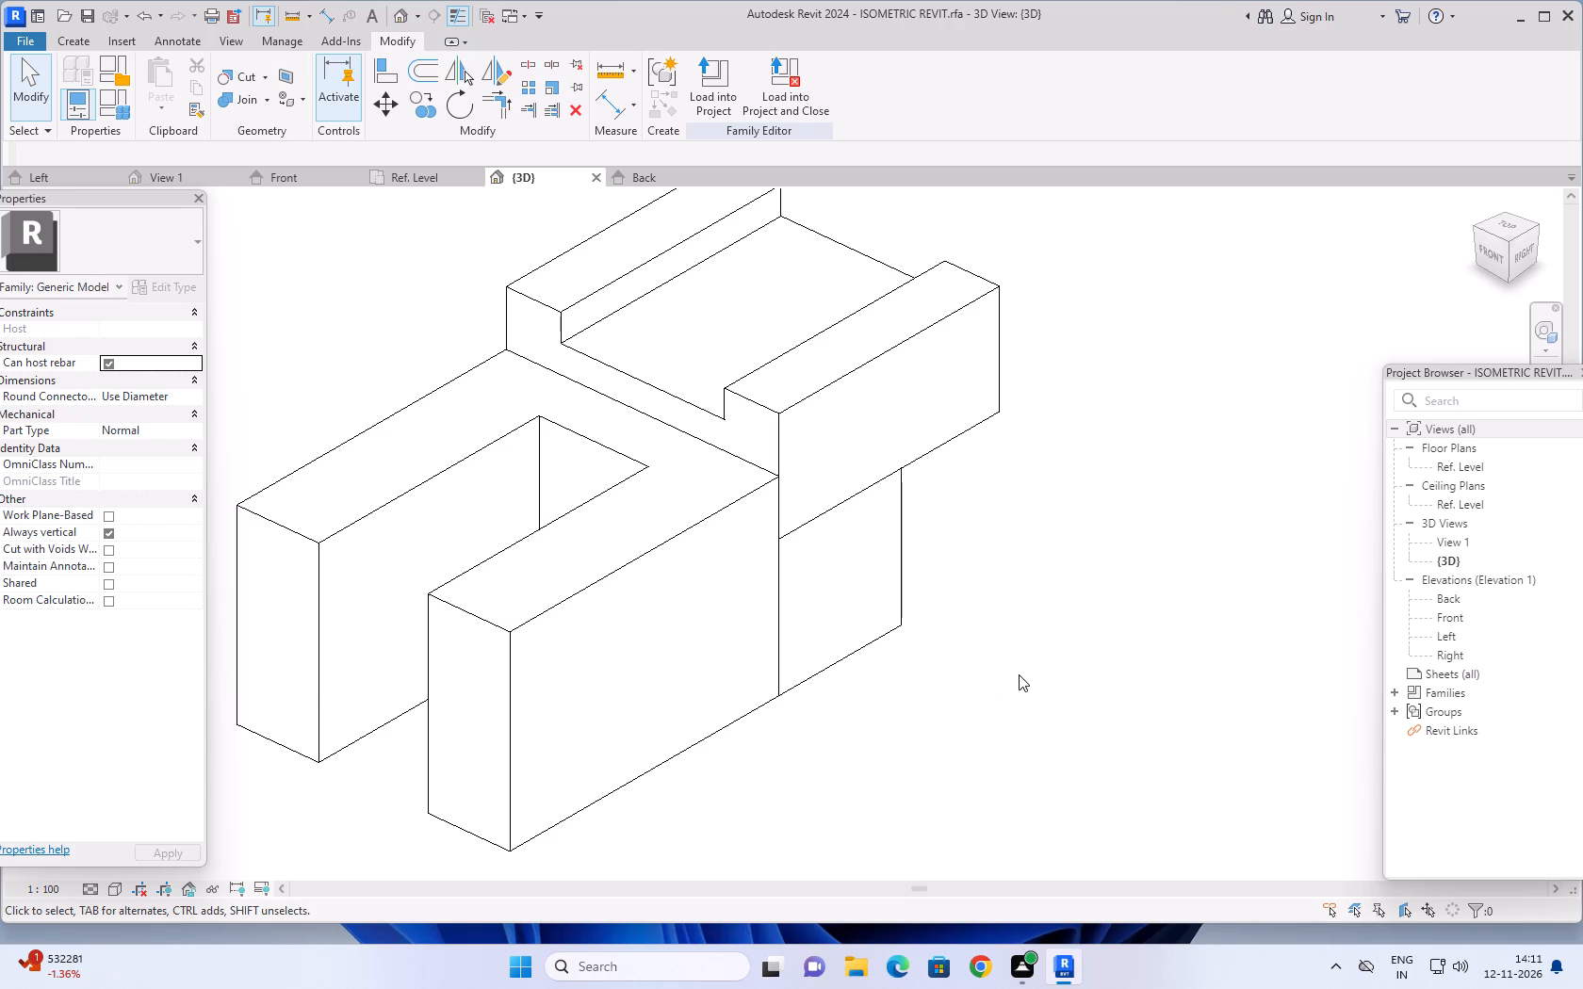
{"action": "scroll", "coordinate": [1019, 674], "scroll_direction": "down", "scroll_amount": 1}
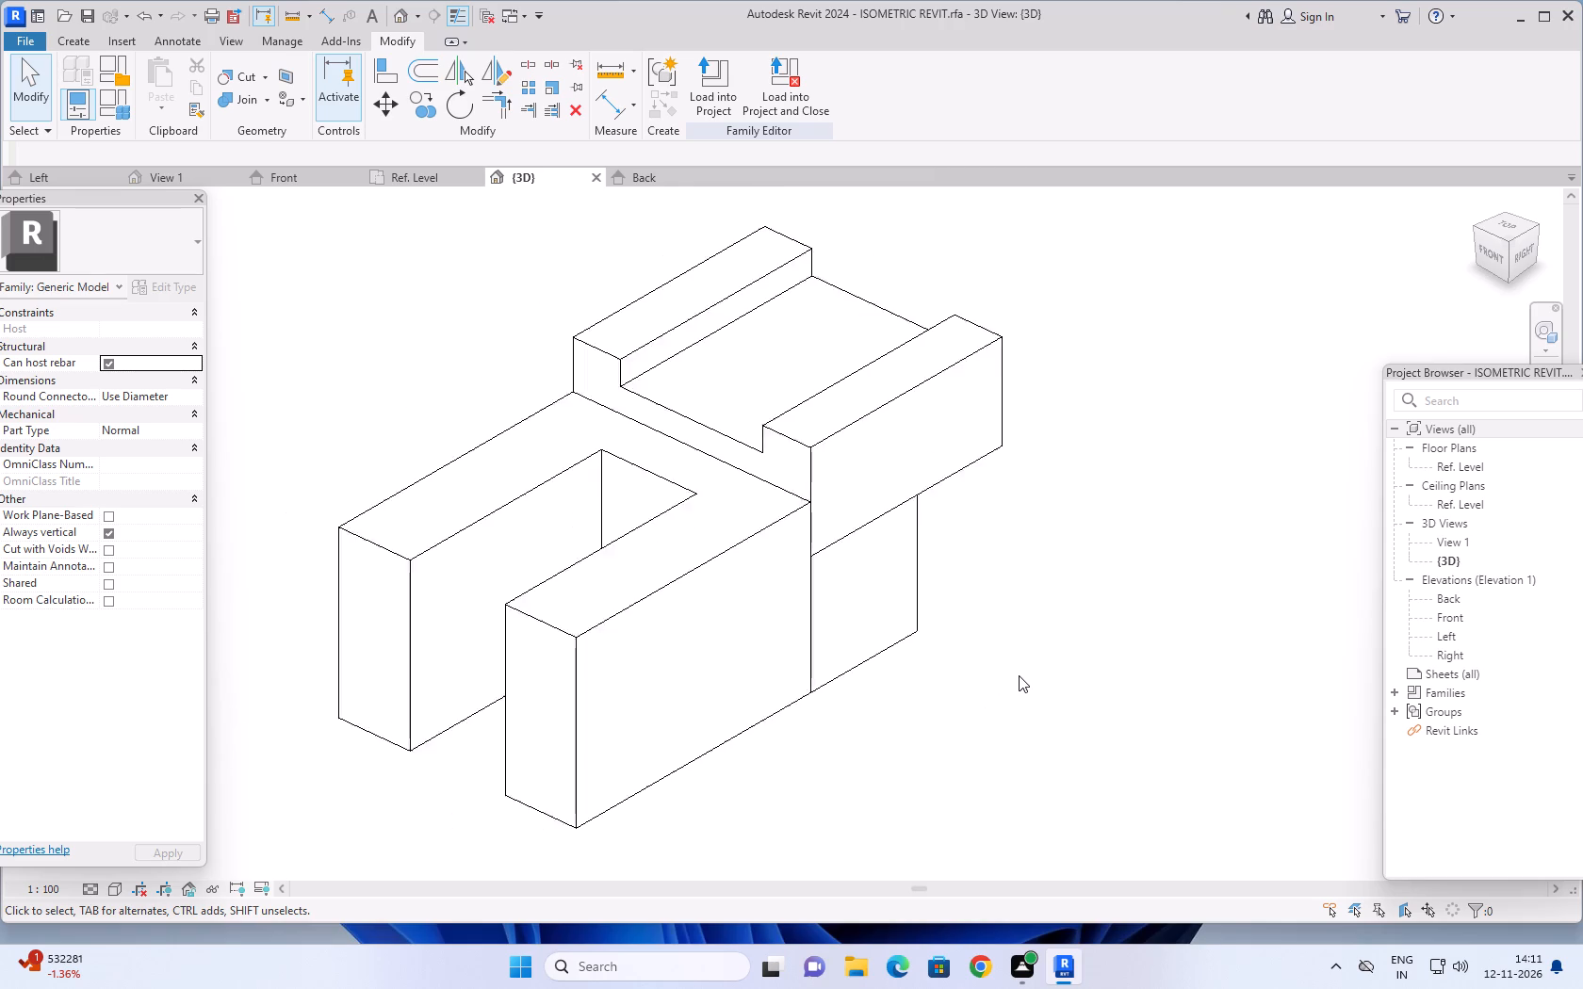
{"action": "scroll", "coordinate": [1019, 675], "scroll_direction": "down", "scroll_amount": 2}
{"action": "middle_click_drag", "start_coordinate": [1011, 688], "coordinate": [976, 687]}
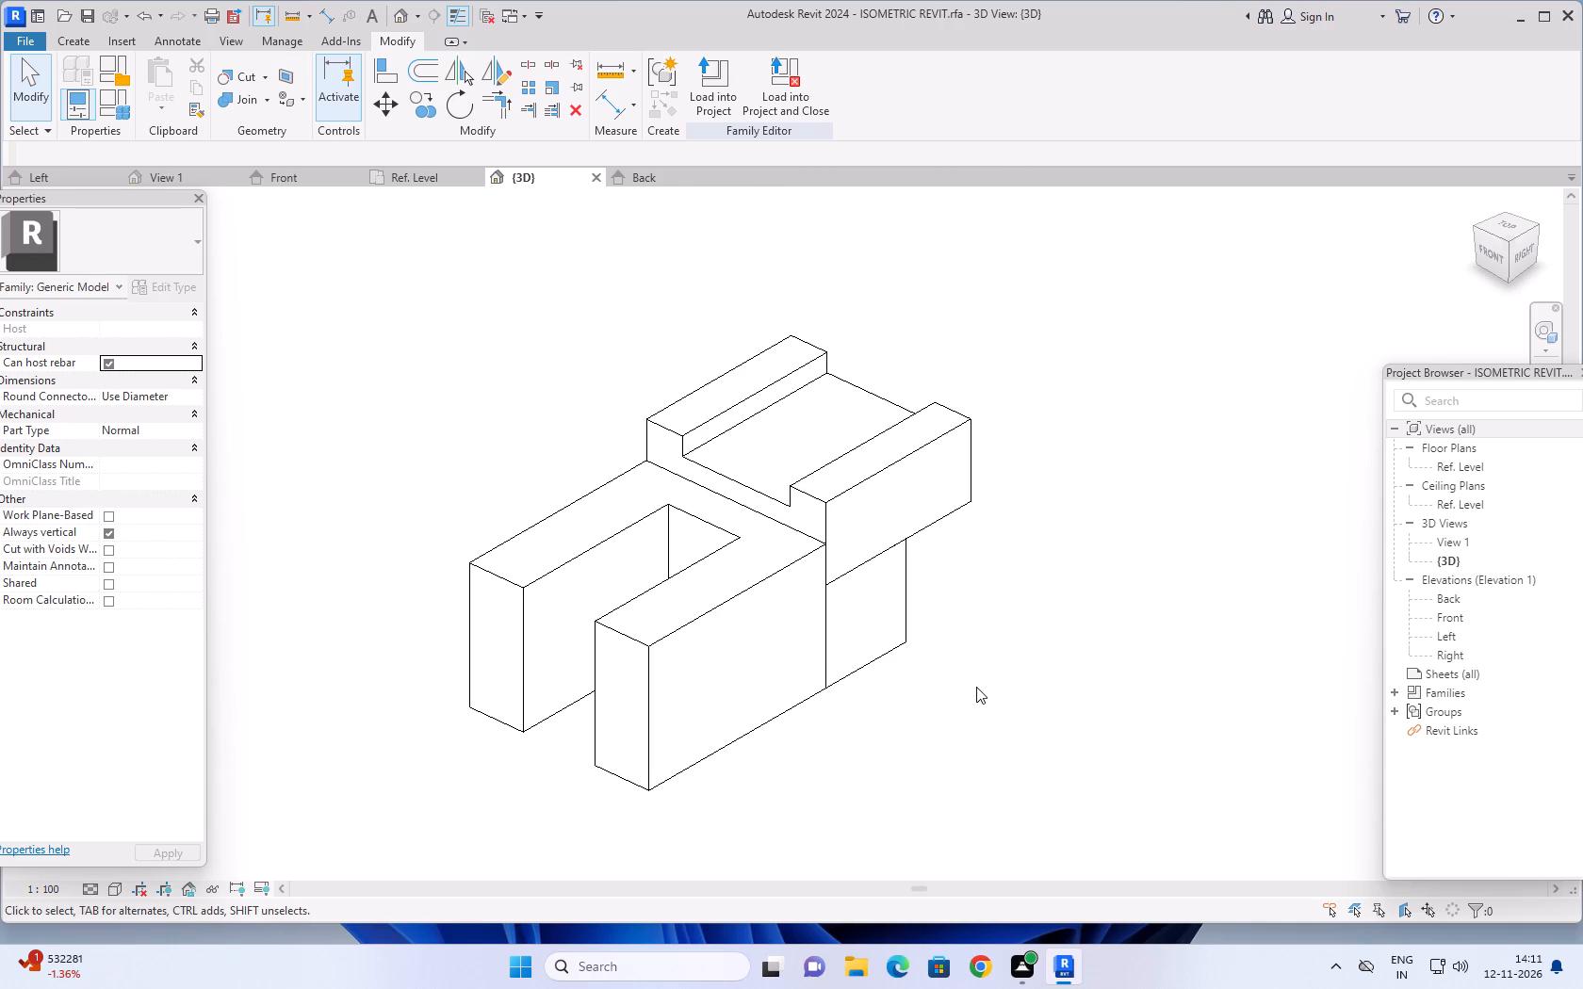
{"action": "scroll", "coordinate": [976, 687], "scroll_direction": "down", "scroll_amount": 2}
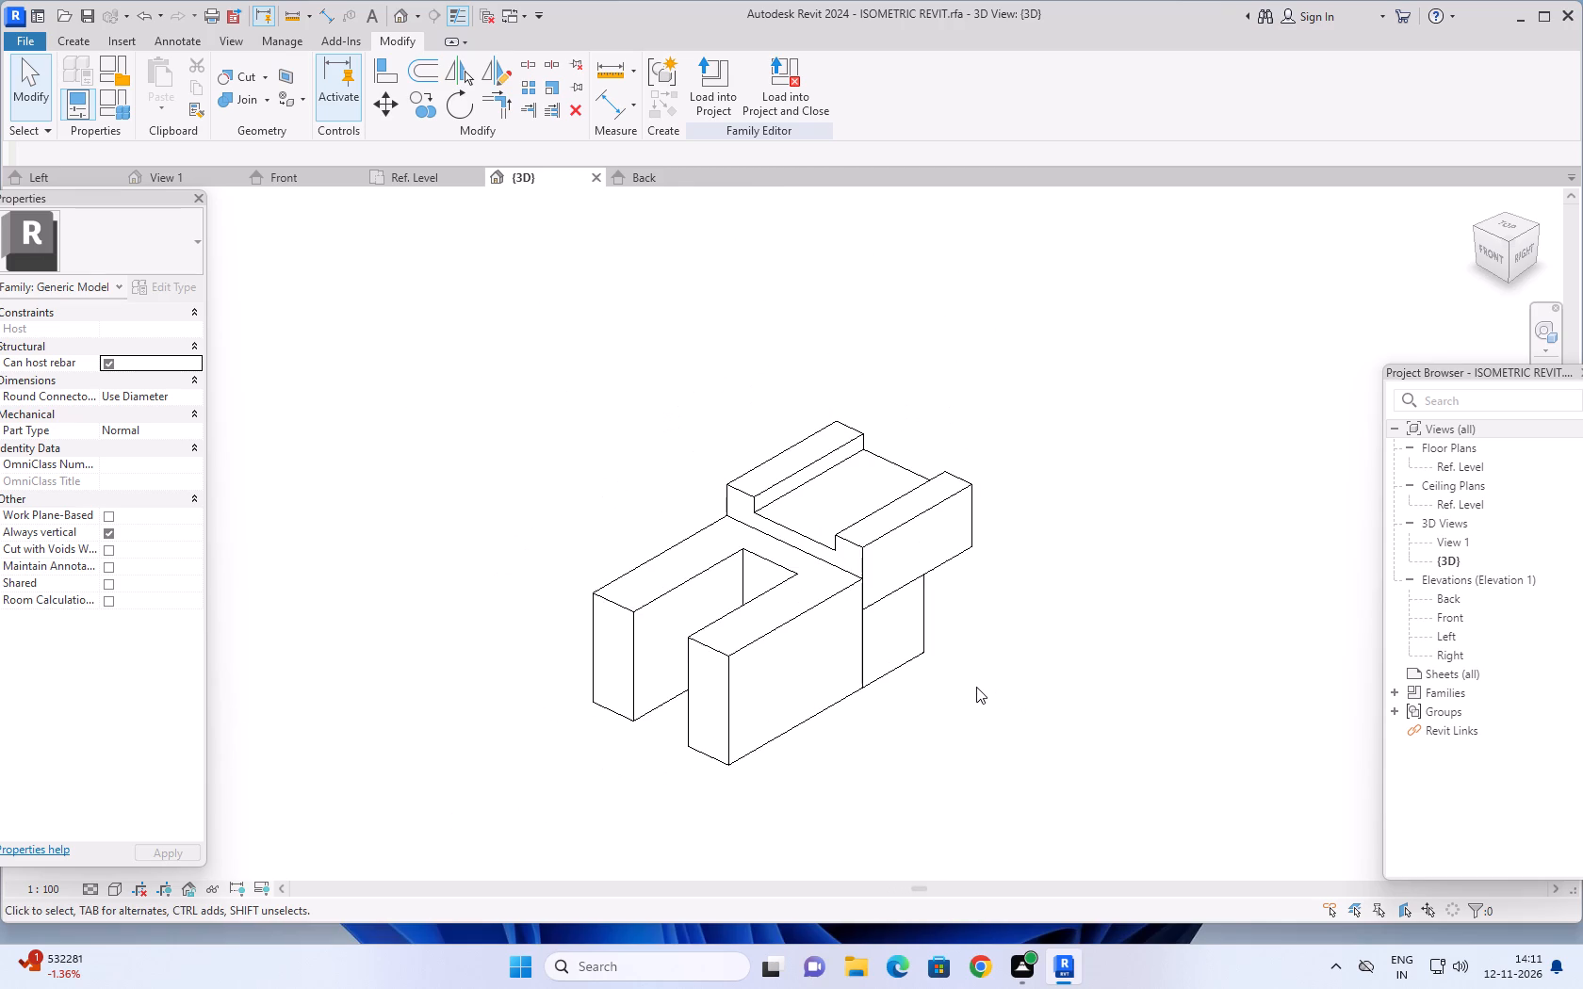
{"action": "scroll", "coordinate": [985, 679], "scroll_direction": "down", "scroll_amount": 1}
{"action": "middle_click_drag", "start_coordinate": [991, 688], "coordinate": [982, 695]}
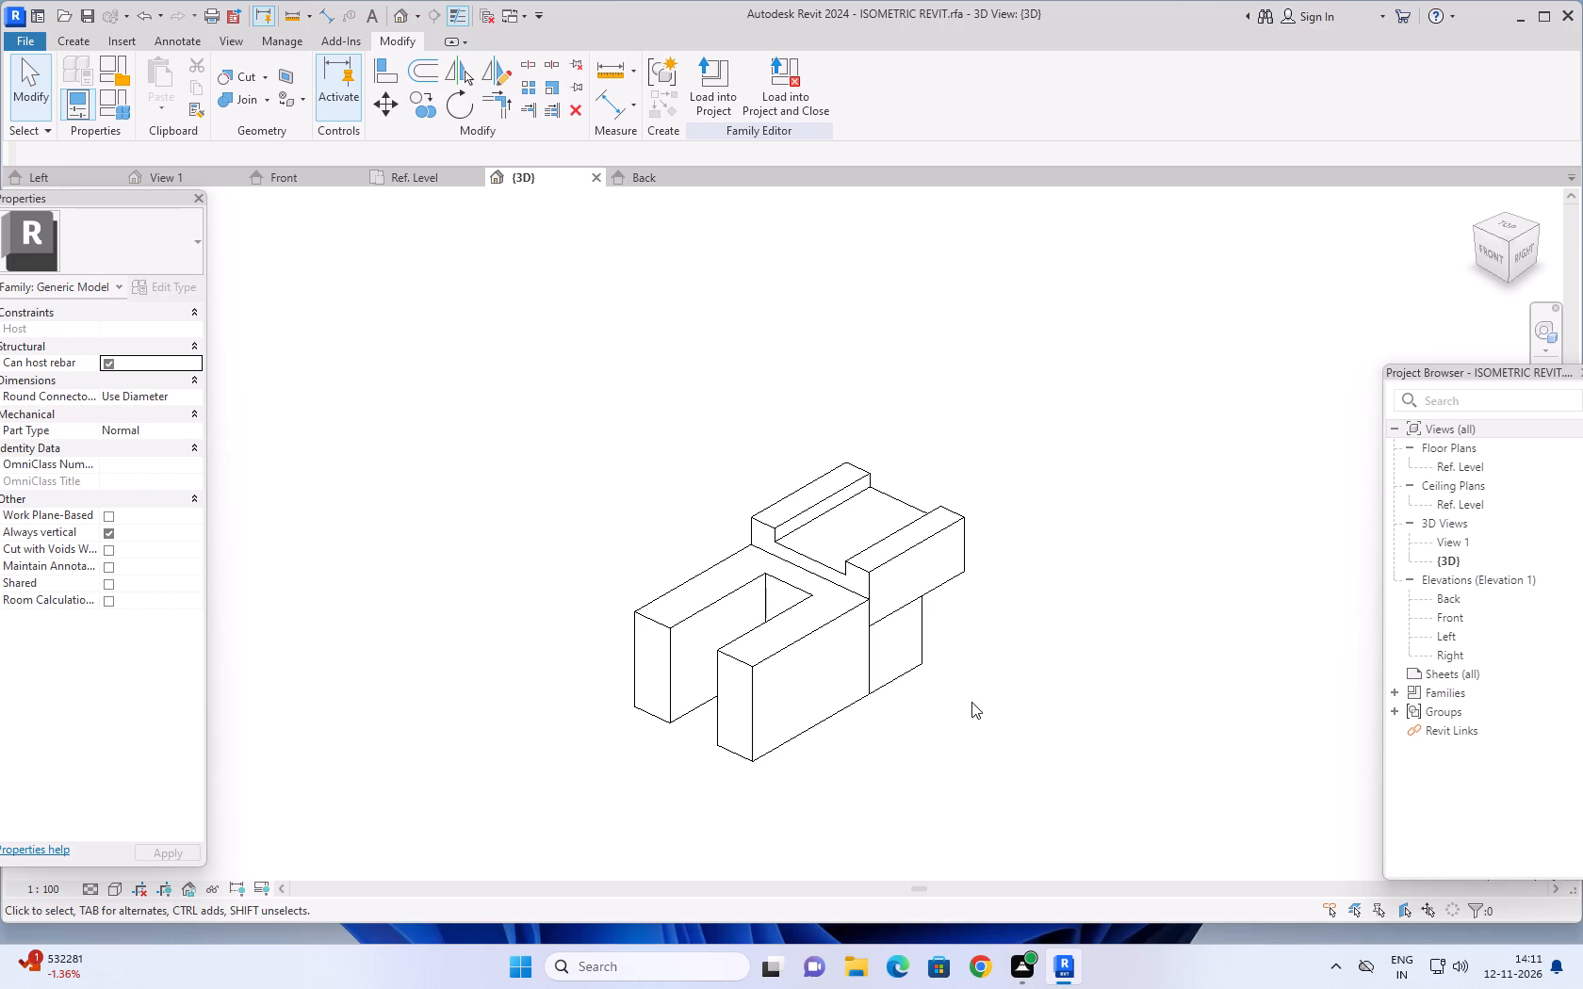
Look over the whole set of machine parts together in the {3D} view.
{"action": "scroll", "coordinate": [966, 704], "scroll_direction": "up", "scroll_amount": 2}
{"action": "middle_click_drag", "start_coordinate": [1011, 649], "coordinate": [1048, 576]}
{"action": "scroll", "coordinate": [1050, 575], "scroll_direction": "down", "scroll_amount": 9}
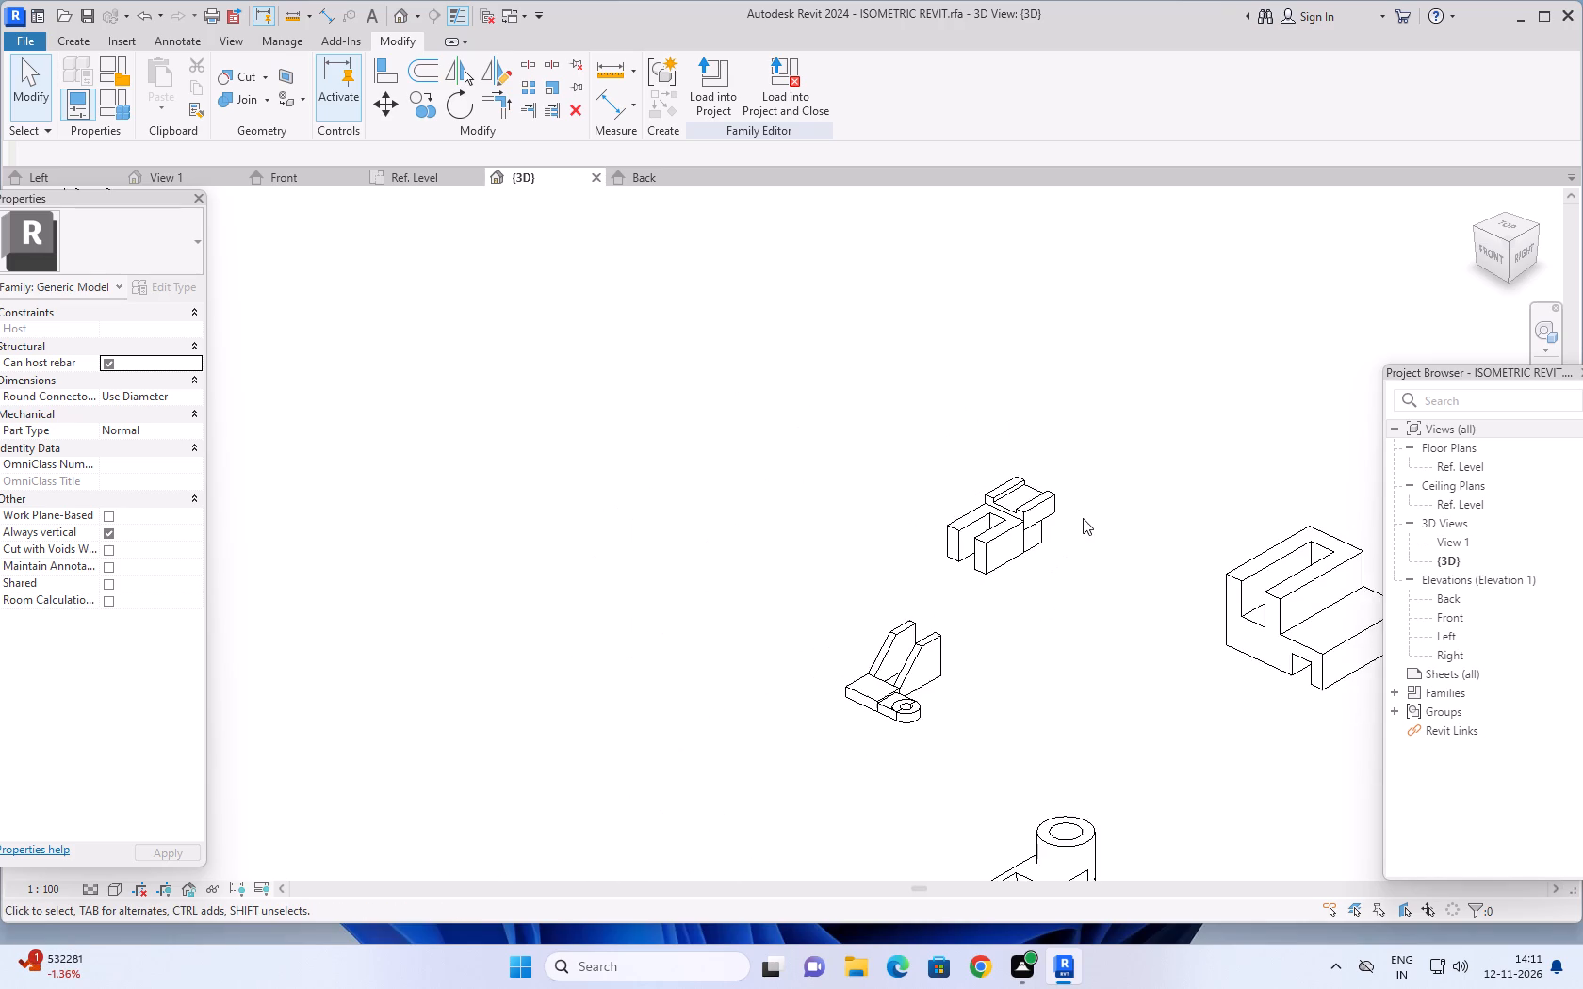
{"action": "scroll", "coordinate": [1083, 518], "scroll_direction": "down", "scroll_amount": 11}
{"action": "middle_click_drag", "start_coordinate": [1128, 454], "coordinate": [984, 462]}
{"action": "middle_click", "coordinate": [984, 462]}
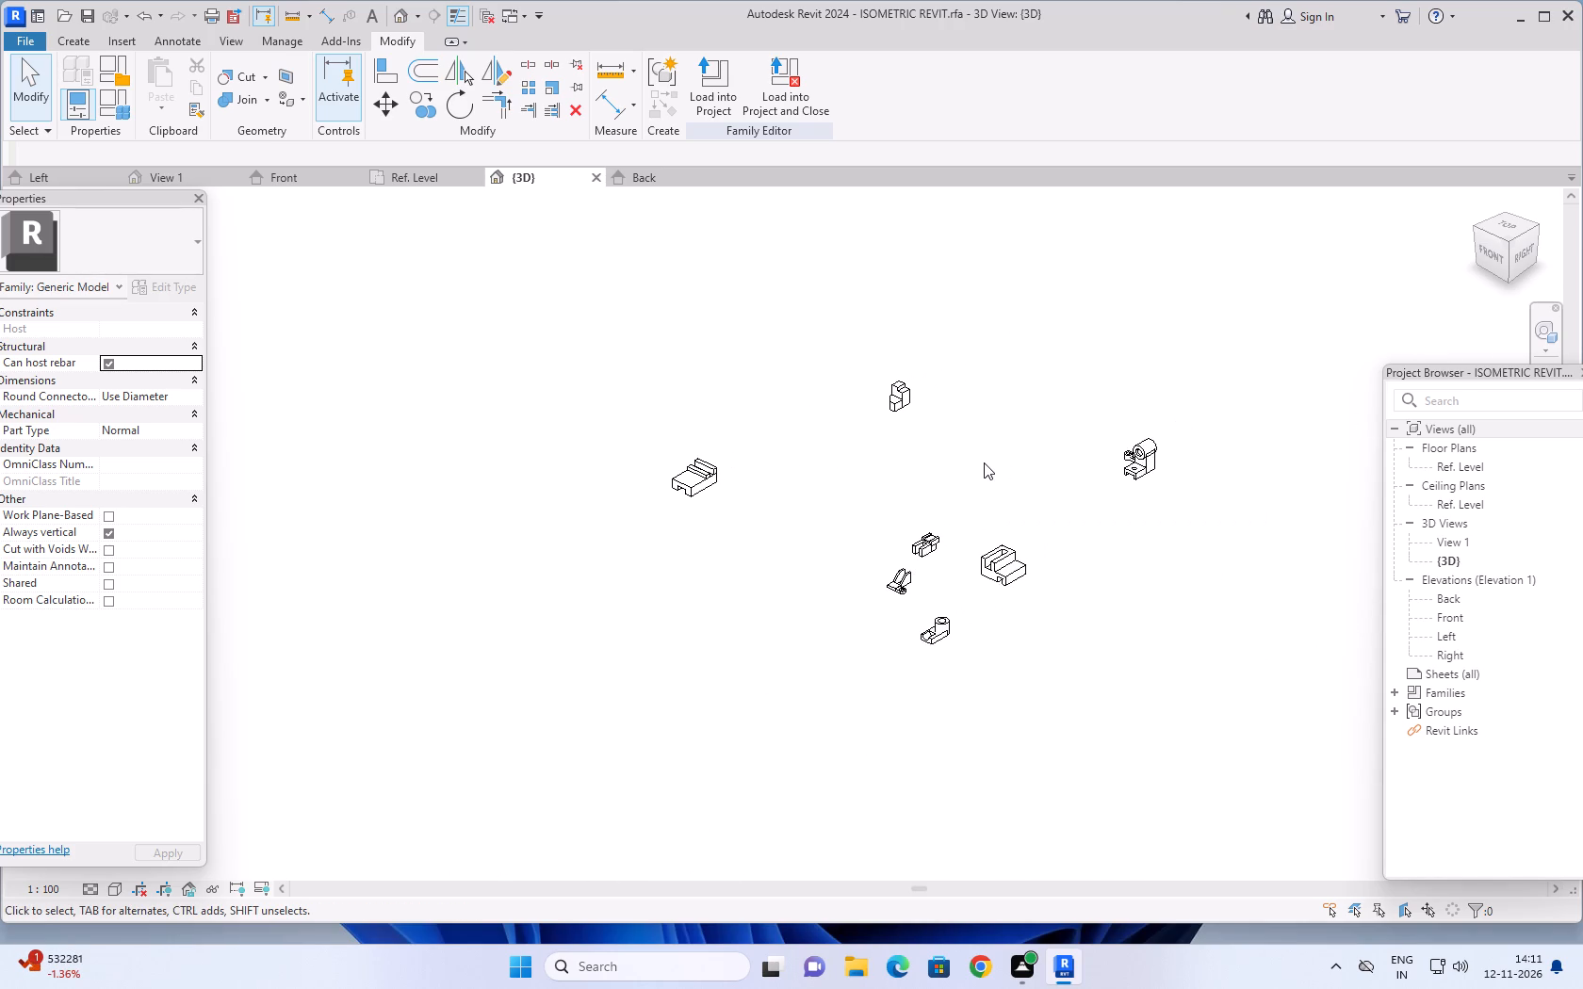
{"action": "scroll", "coordinate": [1020, 465], "scroll_direction": "up", "scroll_amount": 6}
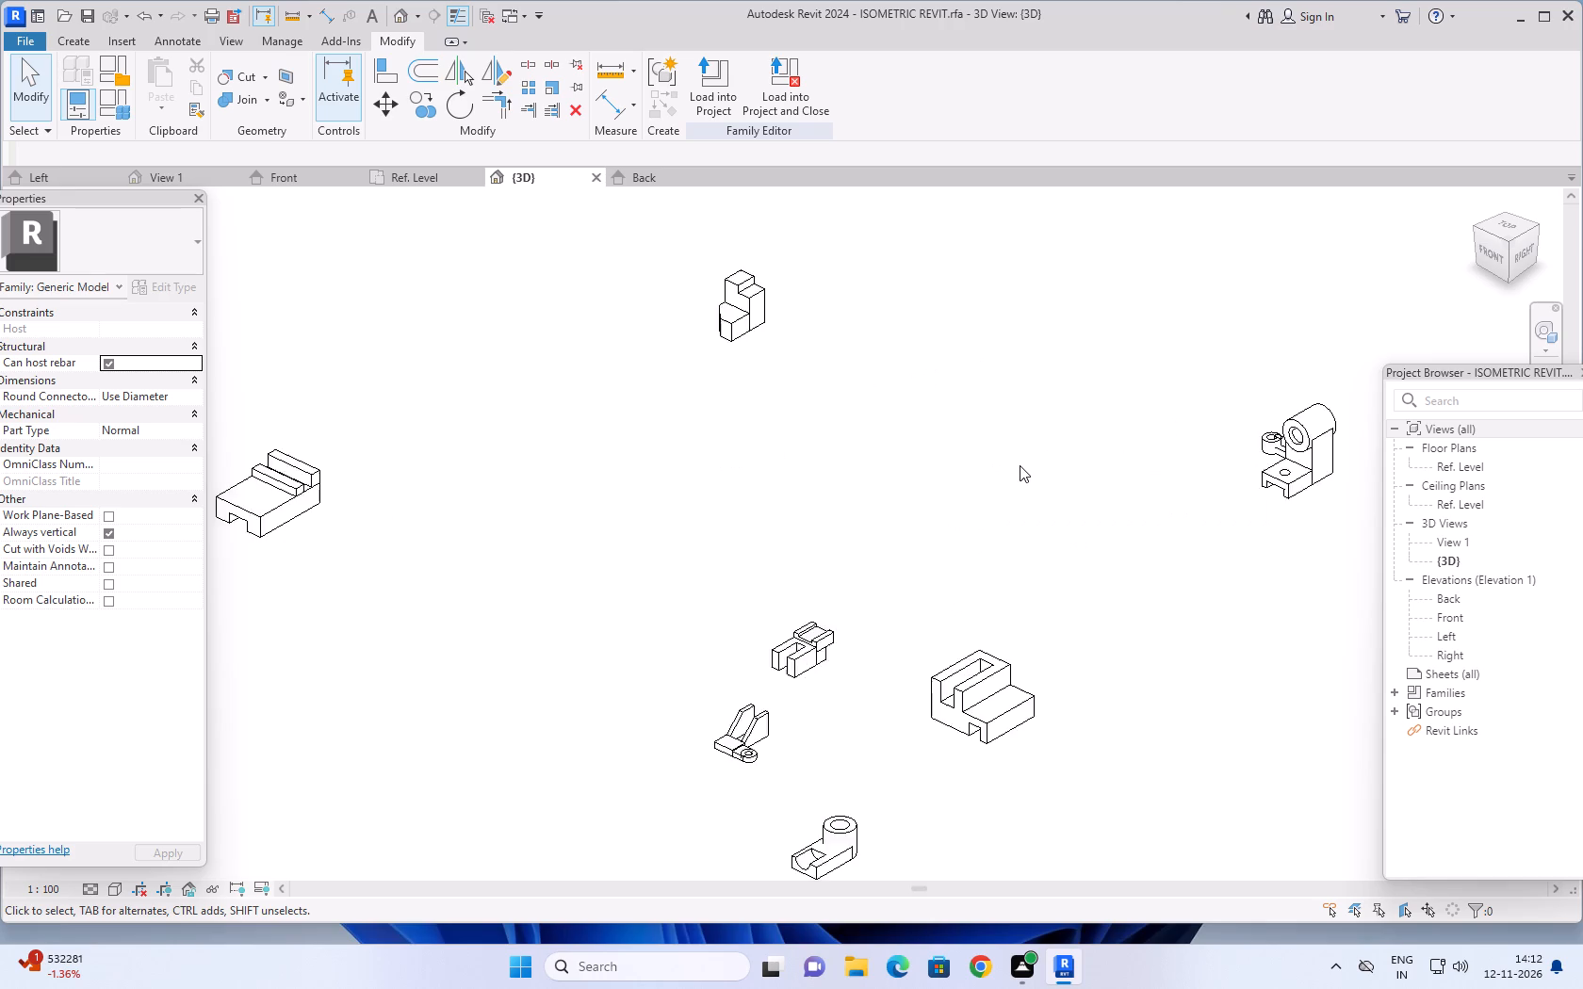
{"action": "scroll", "coordinate": [1020, 465], "scroll_direction": "down", "scroll_amount": 5}
{"action": "middle_click_drag", "start_coordinate": [1067, 530], "coordinate": [1013, 509]}
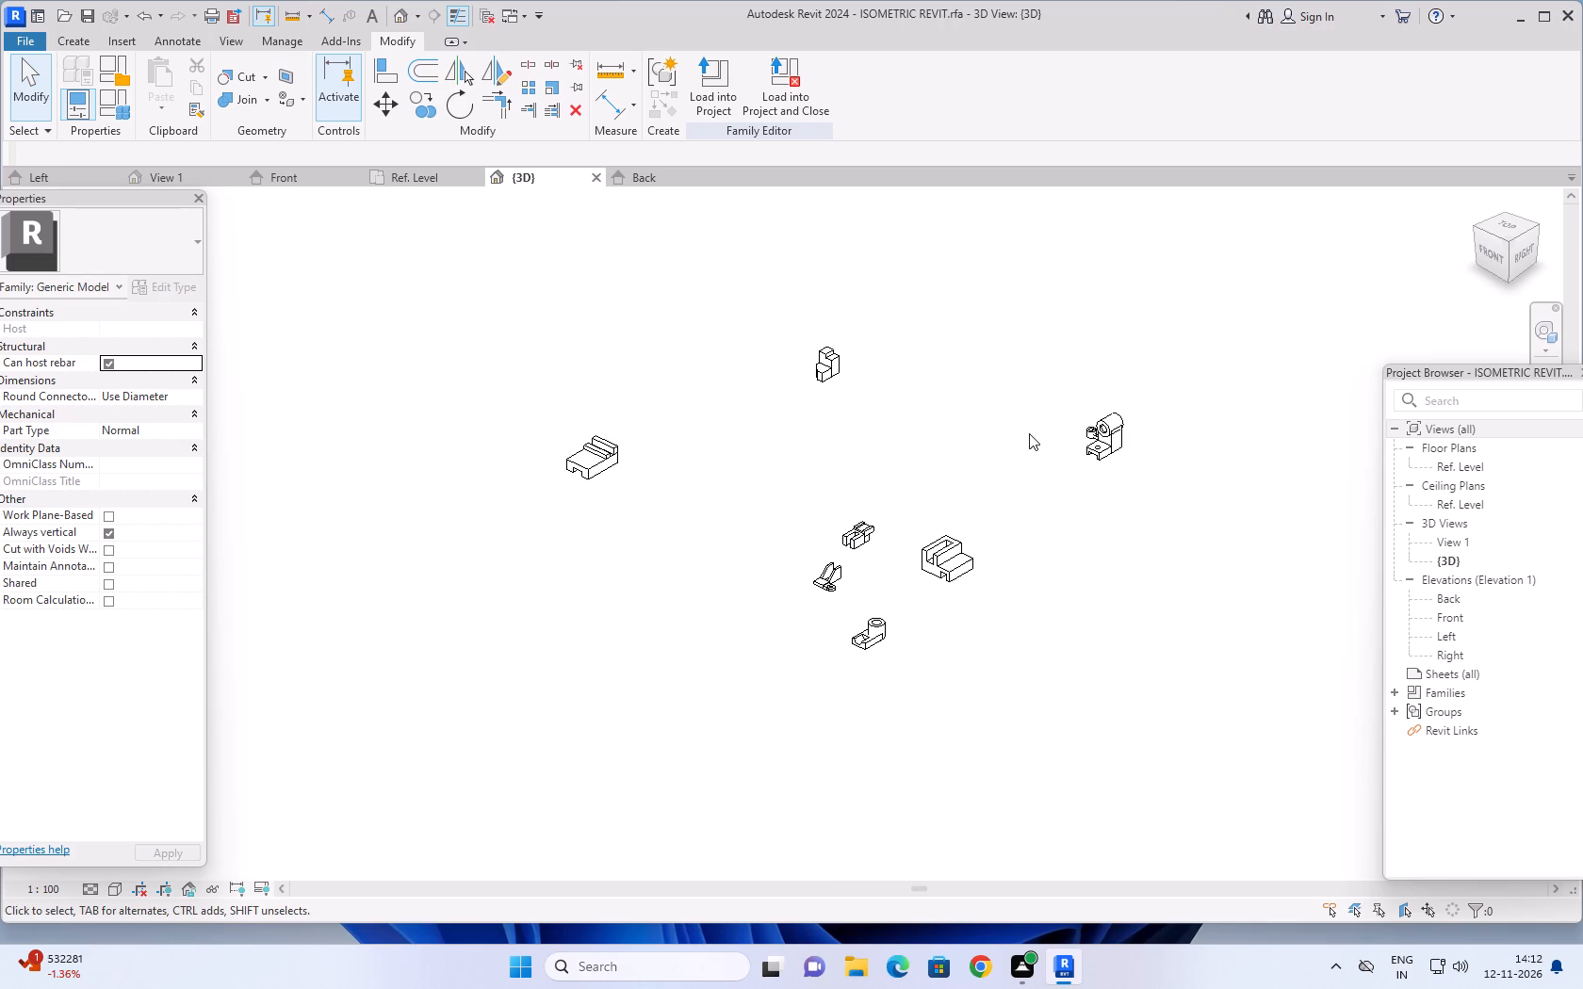
{"action": "scroll", "coordinate": [970, 465], "scroll_direction": "up", "scroll_amount": 3}
{"action": "middle_click_drag", "start_coordinate": [974, 527], "coordinate": [983, 478]}
Examine the part with the vertical bored cylinder and grooved base alongside its neighbouring parts in the {3D} view.
{"action": "scroll", "coordinate": [1020, 605], "scroll_direction": "up", "scroll_amount": 2}
{"action": "scroll", "coordinate": [942, 632], "scroll_direction": "up", "scroll_amount": 3}
{"action": "middle_click", "coordinate": [863, 624]}
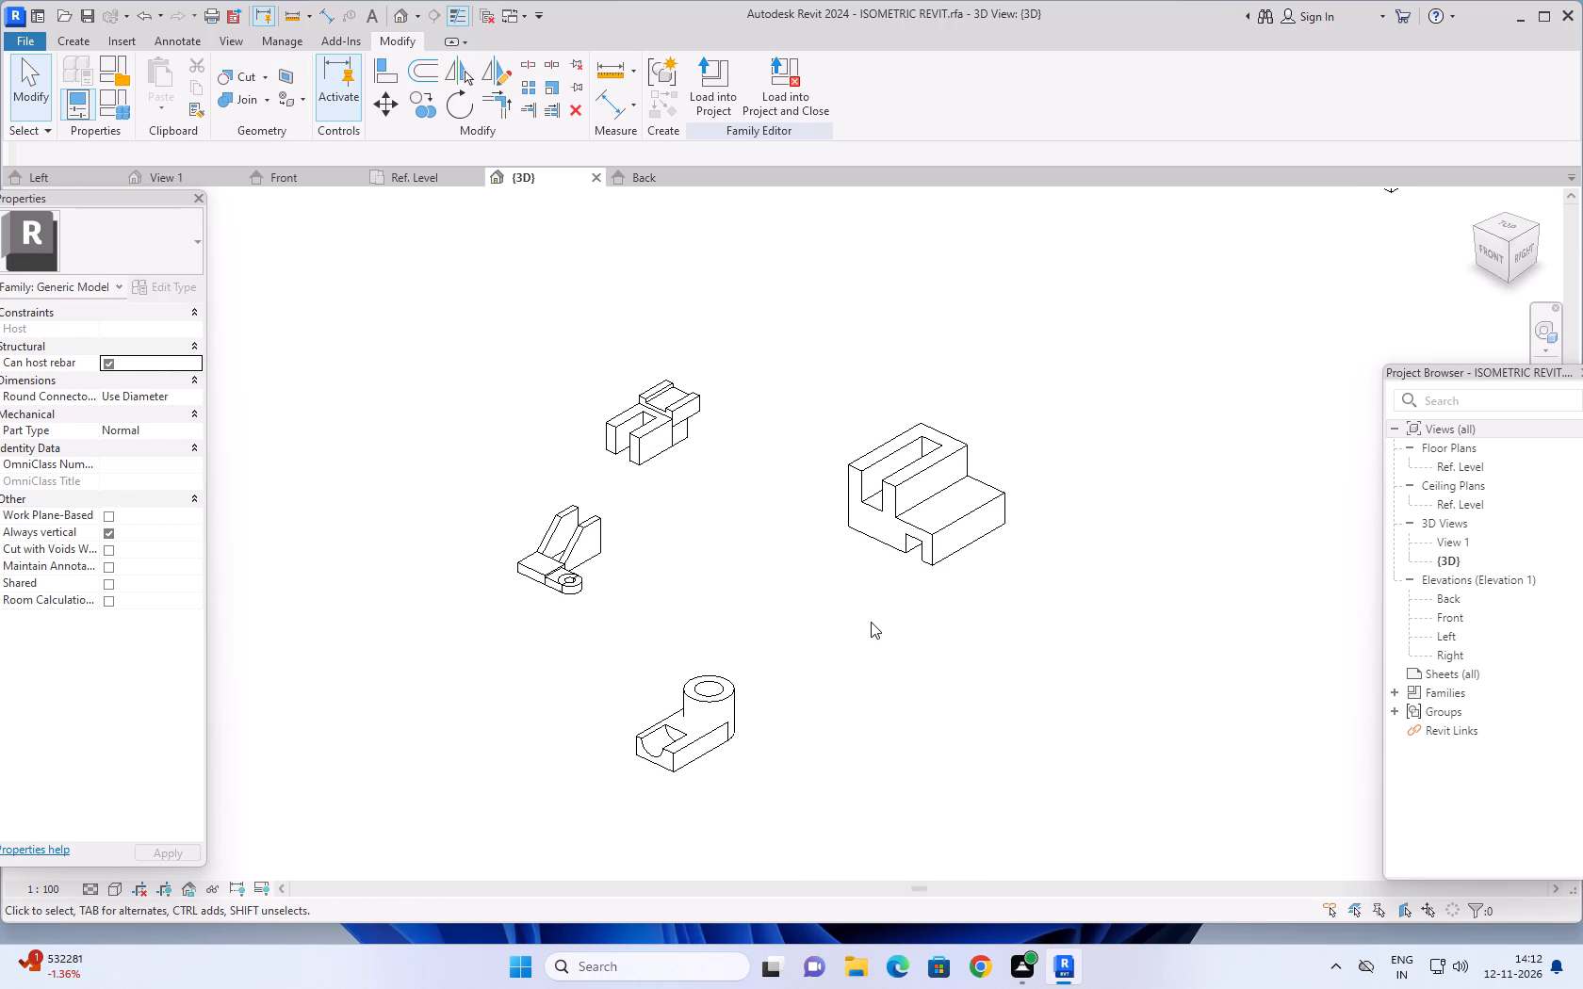
{"action": "scroll", "coordinate": [762, 667], "scroll_direction": "up", "scroll_amount": 4}
{"action": "middle_click_drag", "start_coordinate": [806, 650], "coordinate": [846, 610]}
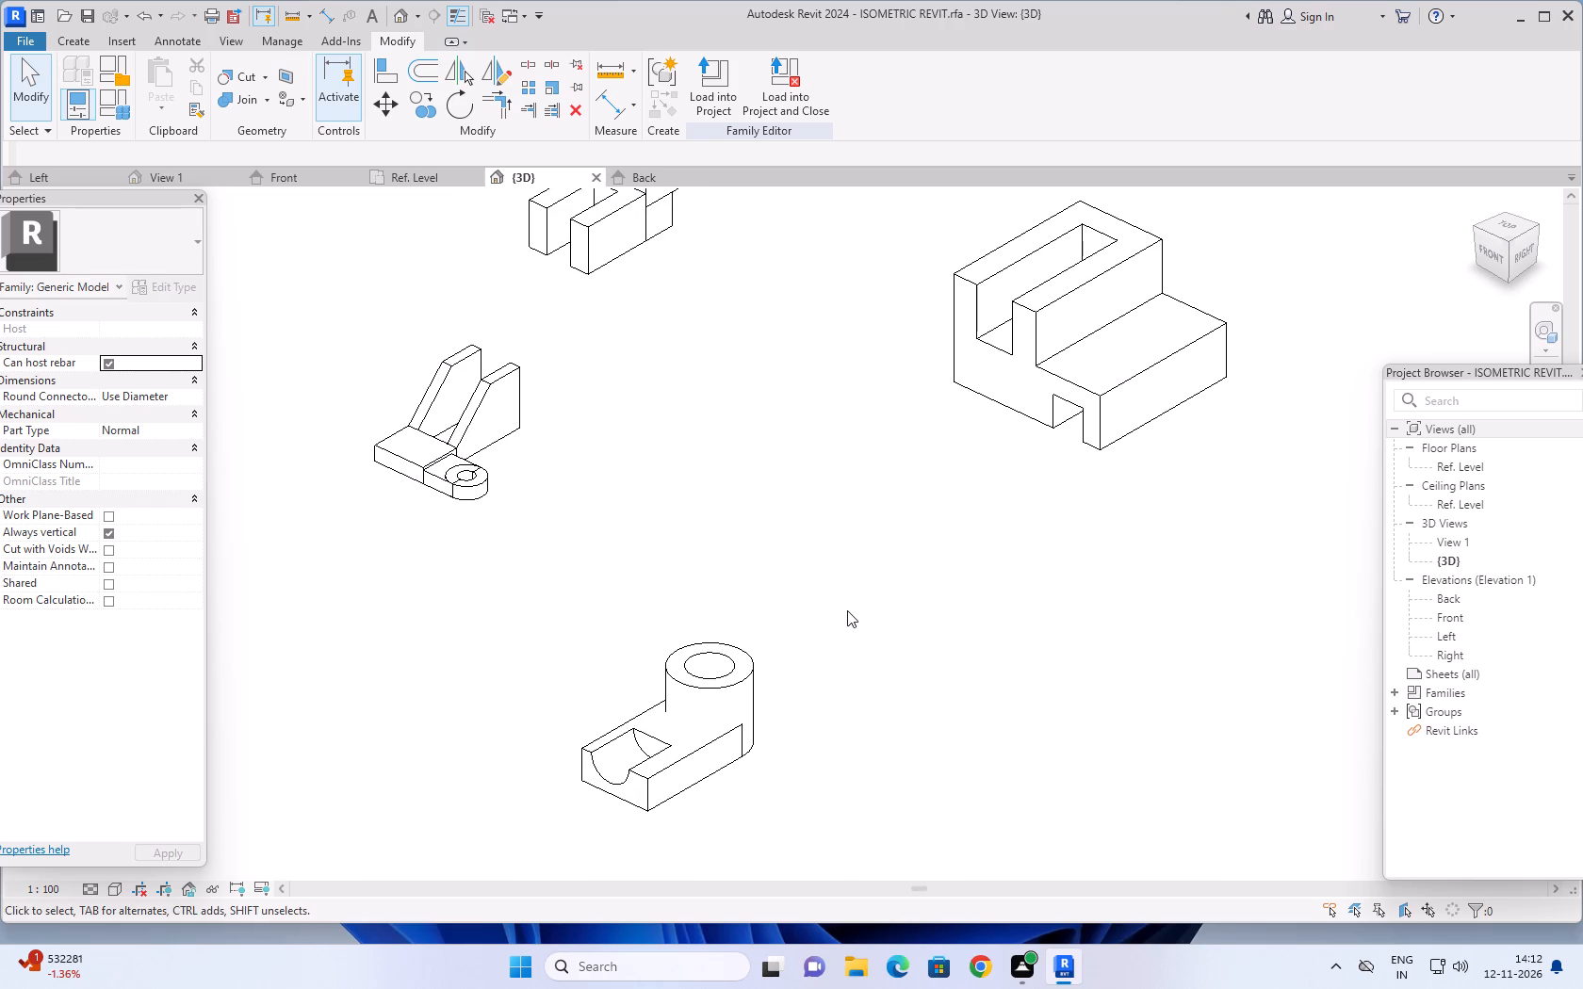
{"action": "scroll", "coordinate": [838, 616], "scroll_direction": "down", "scroll_amount": 3}
{"action": "middle_click_drag", "start_coordinate": [877, 684], "coordinate": [862, 647]}
{"action": "scroll", "coordinate": [855, 653], "scroll_direction": "up", "scroll_amount": 2}
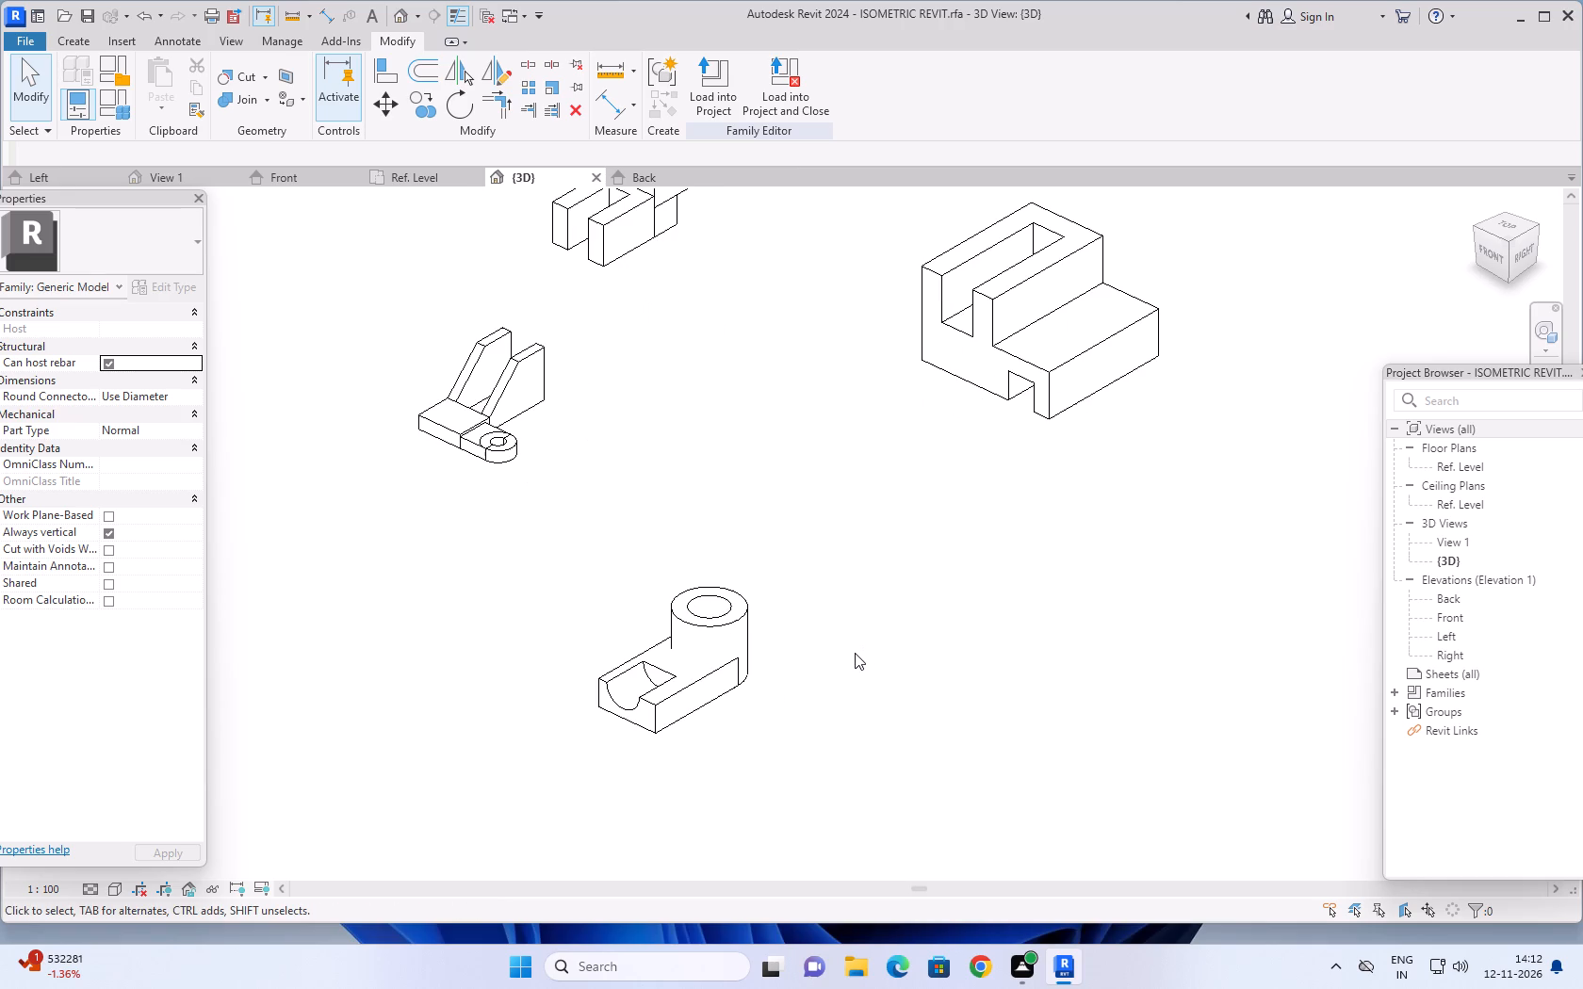
{"action": "middle_click_drag", "start_coordinate": [860, 665], "coordinate": [896, 662]}
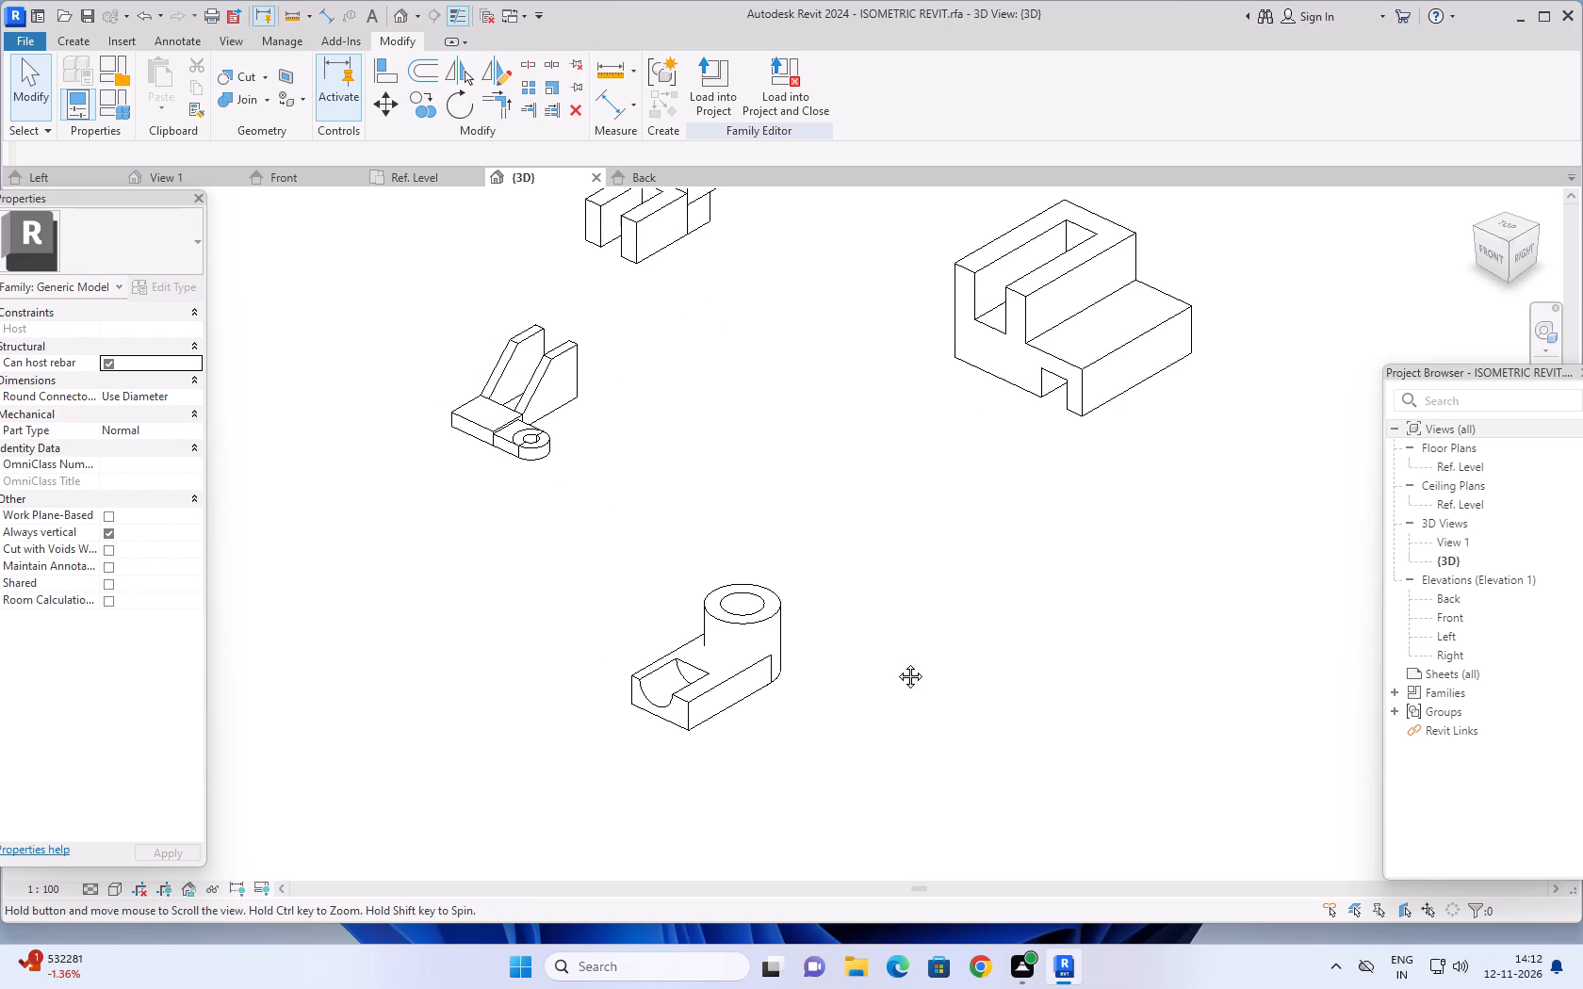
{"action": "middle_click_drag", "start_coordinate": [896, 662], "coordinate": [897, 662]}
{"action": "scroll", "coordinate": [865, 695], "scroll_direction": "up", "scroll_amount": 1}
{"action": "middle_click_drag", "start_coordinate": [873, 694], "coordinate": [938, 679]}
{"action": "scroll", "coordinate": [938, 679], "scroll_direction": "up", "scroll_amount": 1}
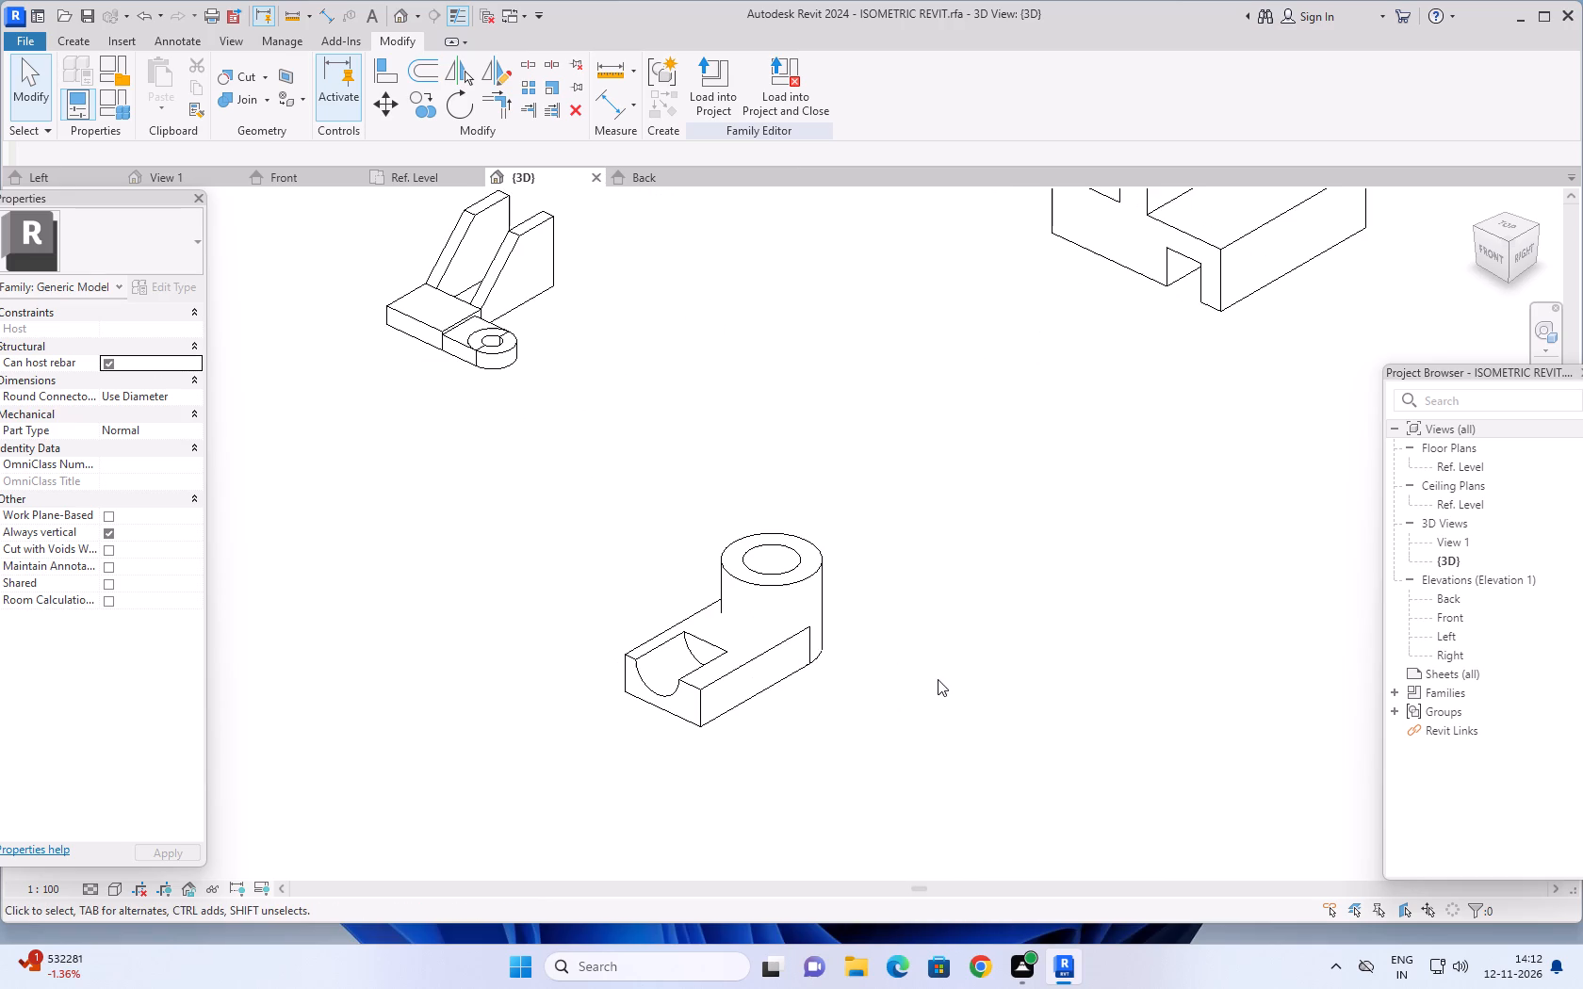
{"action": "middle_click_drag", "start_coordinate": [960, 674], "coordinate": [1002, 689]}
{"action": "scroll", "coordinate": [1011, 701], "scroll_direction": "down", "scroll_amount": 3}
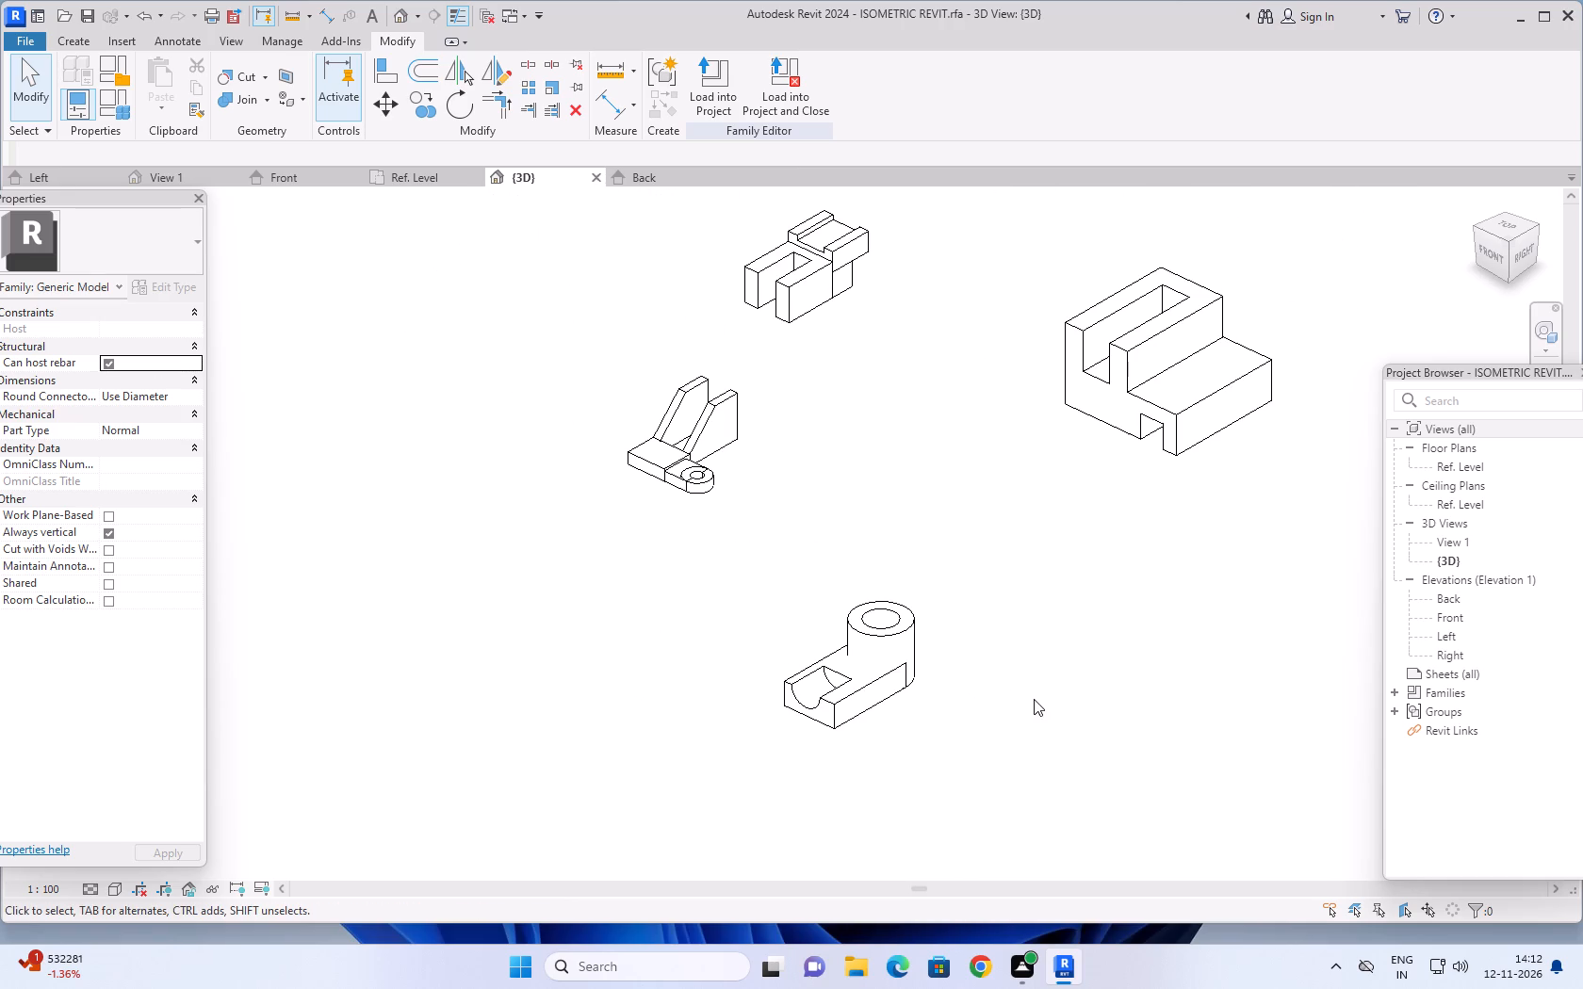
{"action": "middle_click", "coordinate": [1034, 699]}
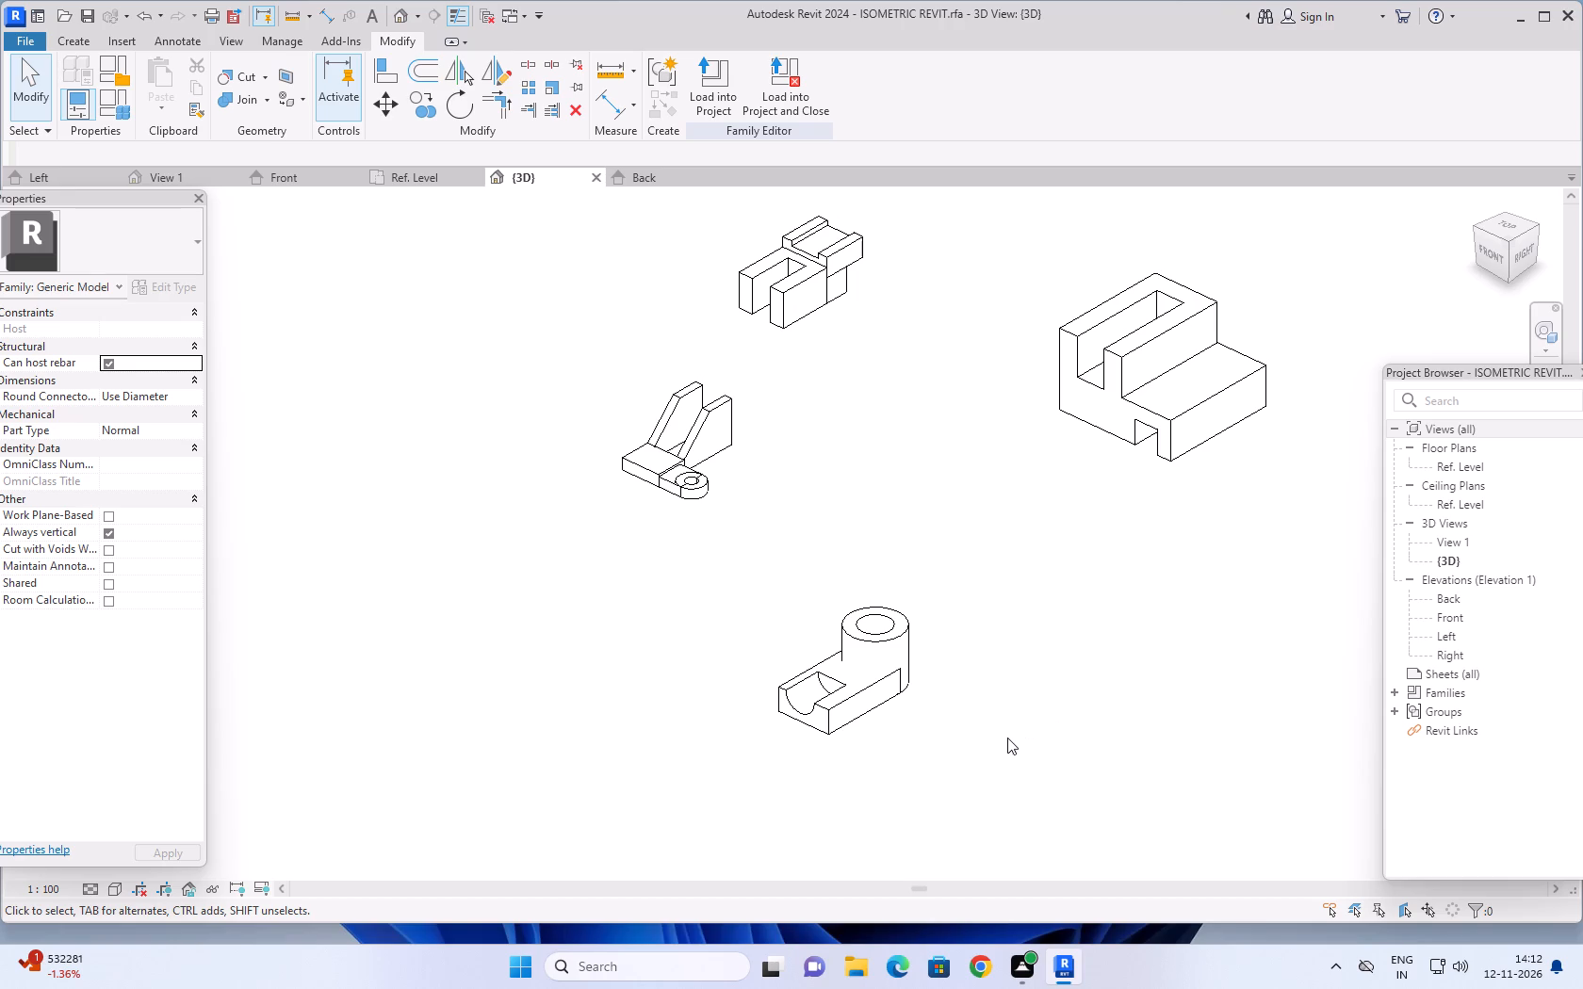
{"action": "scroll", "coordinate": [1007, 738], "scroll_direction": "down", "scroll_amount": 1}
{"action": "middle_click_drag", "start_coordinate": [1031, 720], "coordinate": [1026, 720]}
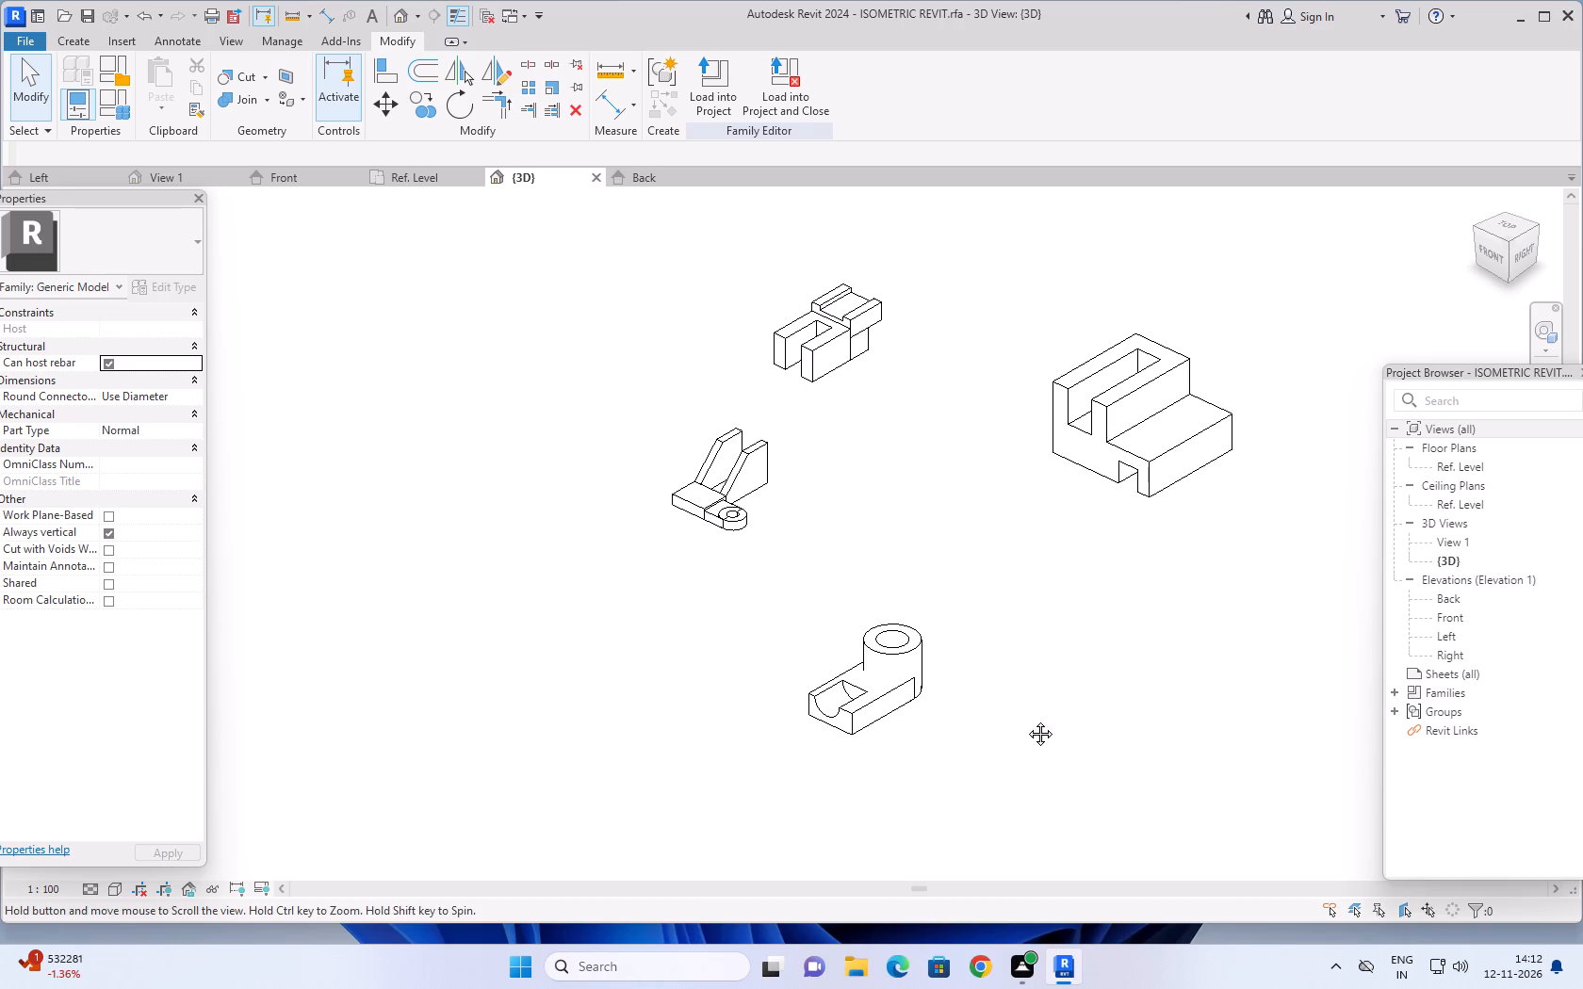
{"action": "middle_click_drag", "start_coordinate": [1026, 720], "coordinate": [962, 717]}
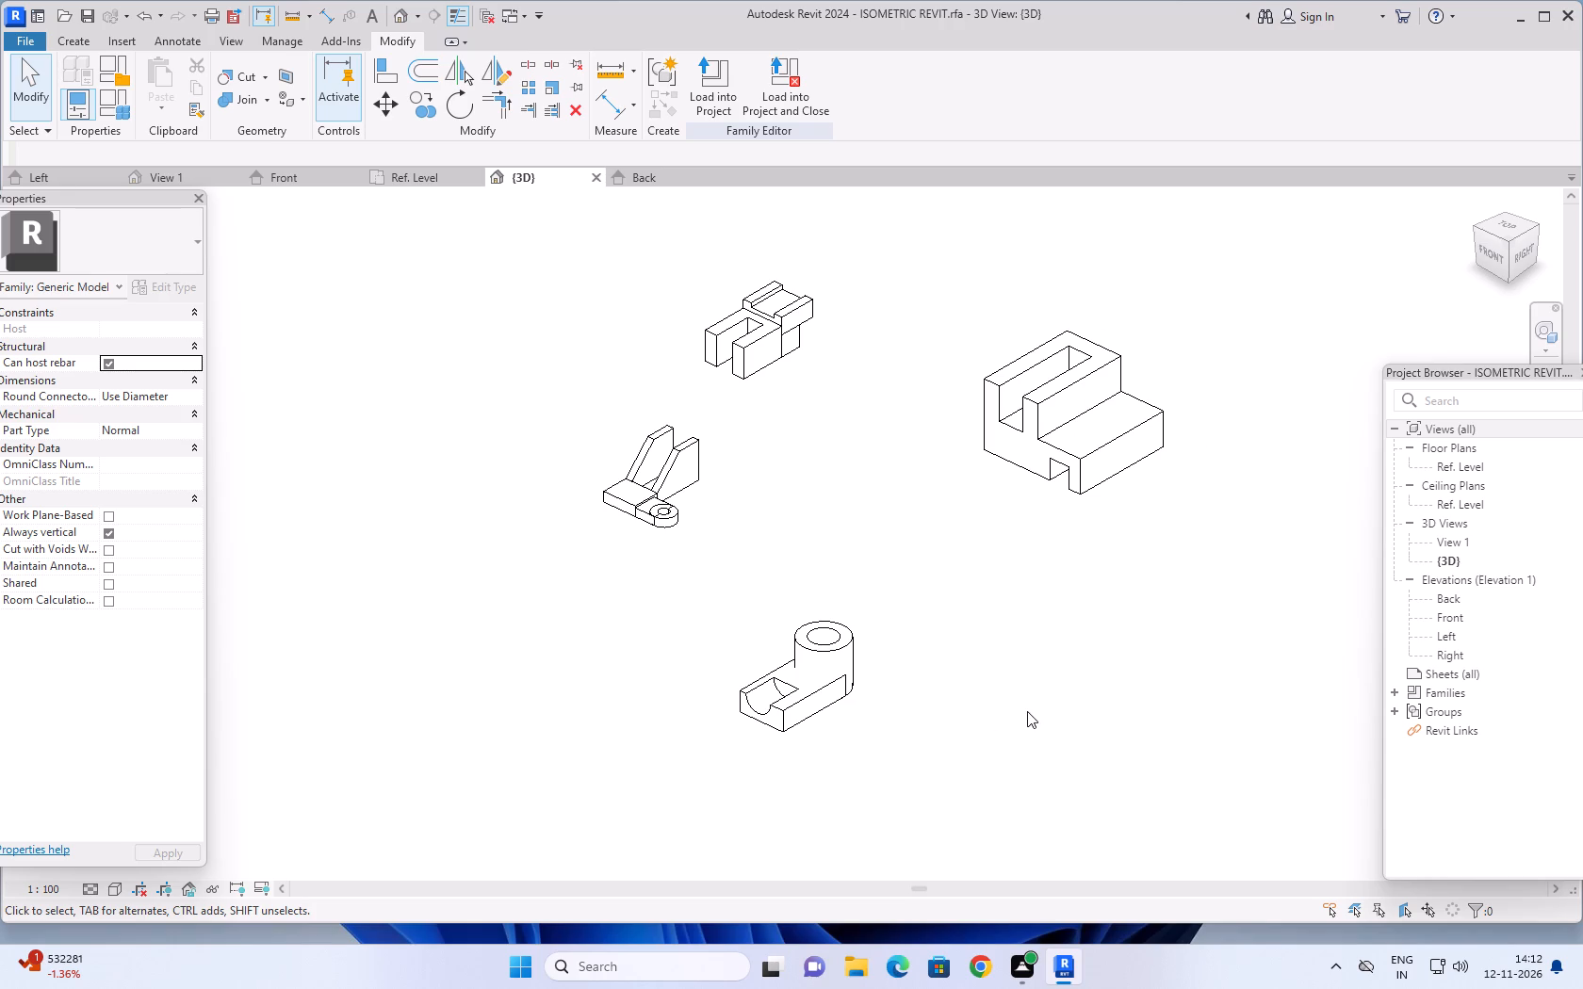
In the Ref. Level plan, start an extrusion and sketch a rectangle about 220 by 380 beside the bored-cylinder part, away from the existing parts.
{"action": "scroll", "coordinate": [1047, 705], "scroll_direction": "down", "scroll_amount": 1}
{"action": "middle_click_drag", "start_coordinate": [1037, 687], "coordinate": [972, 662]}
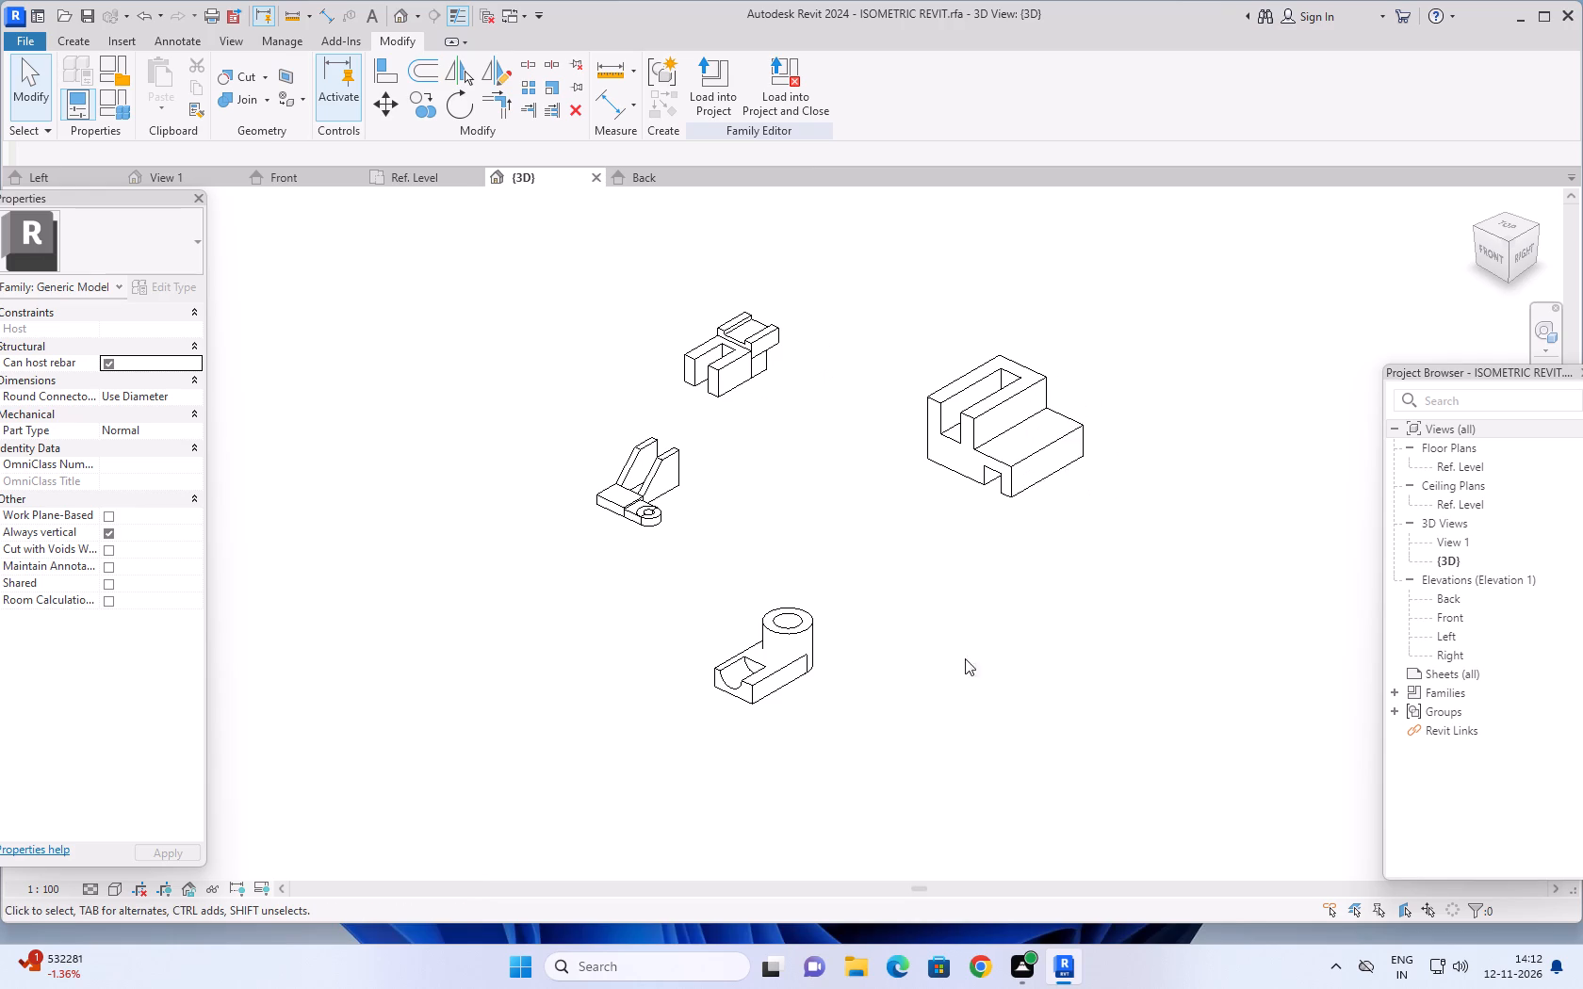
{"action": "left_click", "coordinate": [419, 174]}
{"action": "scroll", "coordinate": [870, 563], "scroll_direction": "down", "scroll_amount": 3}
{"action": "middle_click_drag", "start_coordinate": [900, 601], "coordinate": [873, 605]}
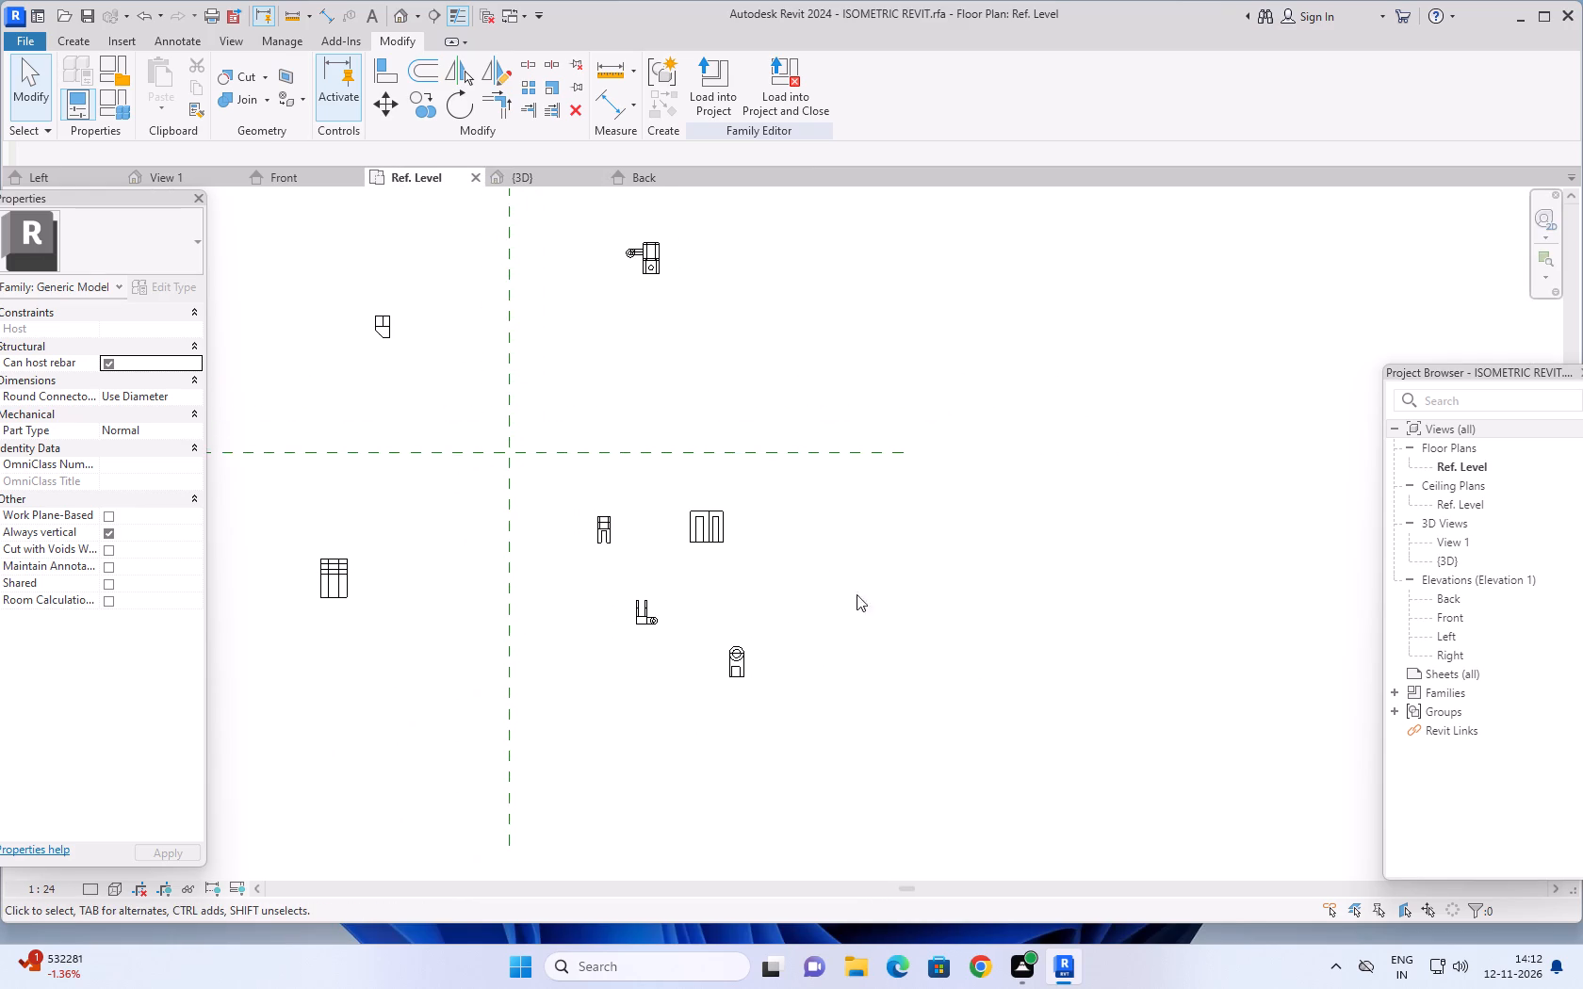
{"action": "left_click", "coordinate": [73, 43]}
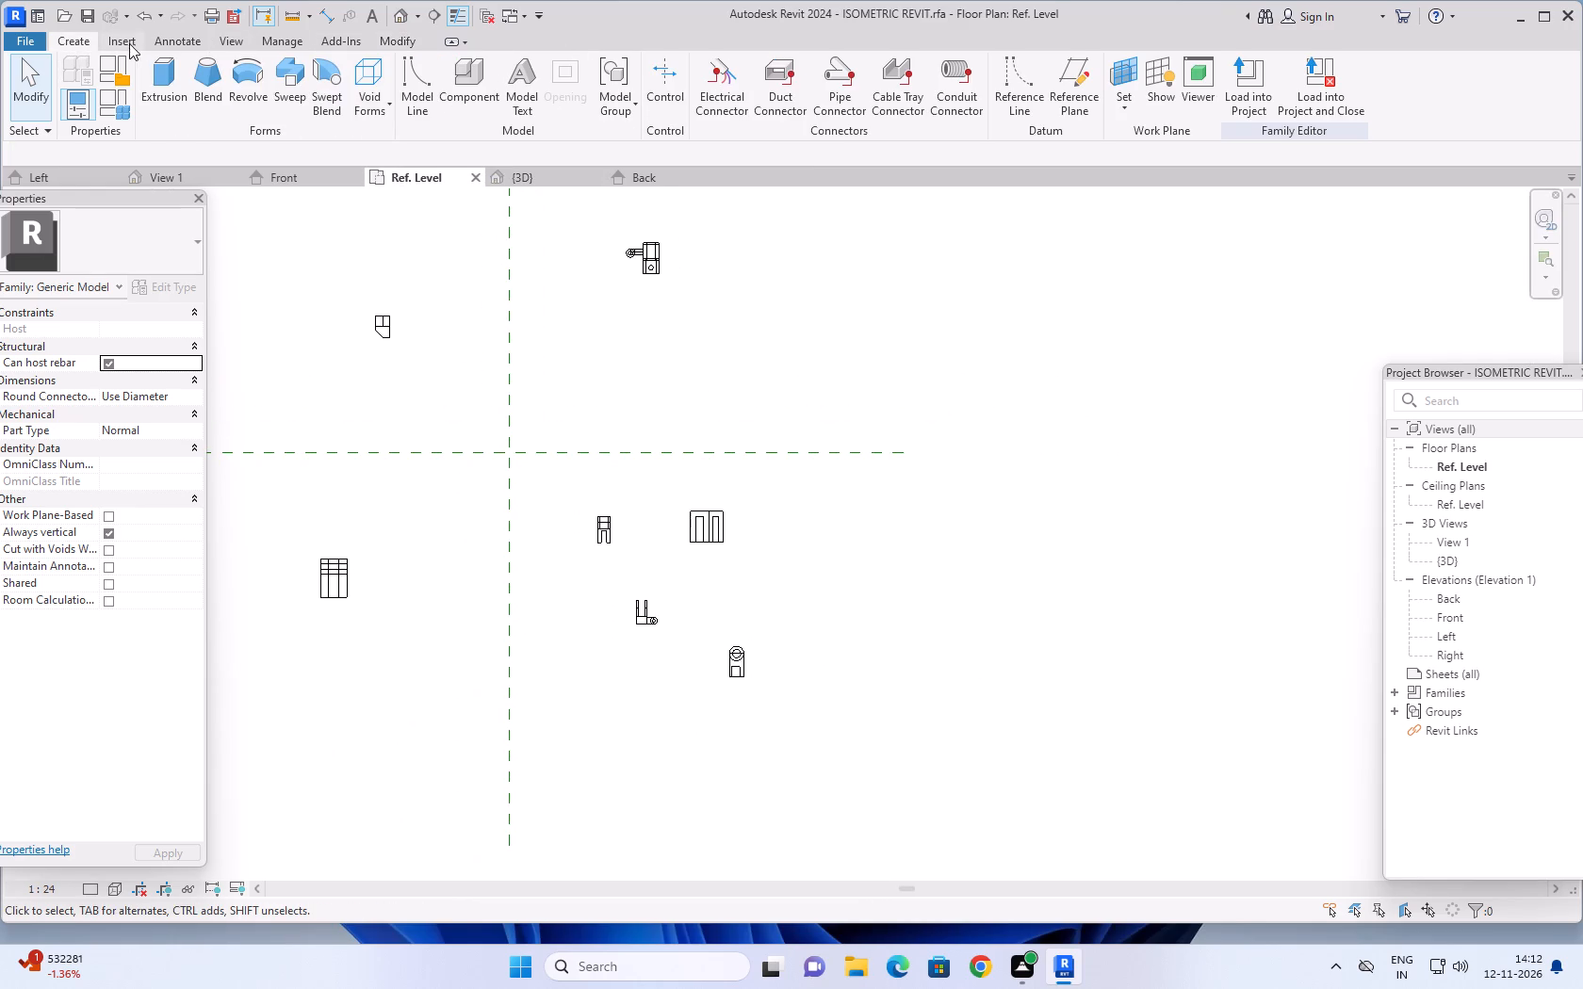
{"action": "left_click", "coordinate": [162, 77]}
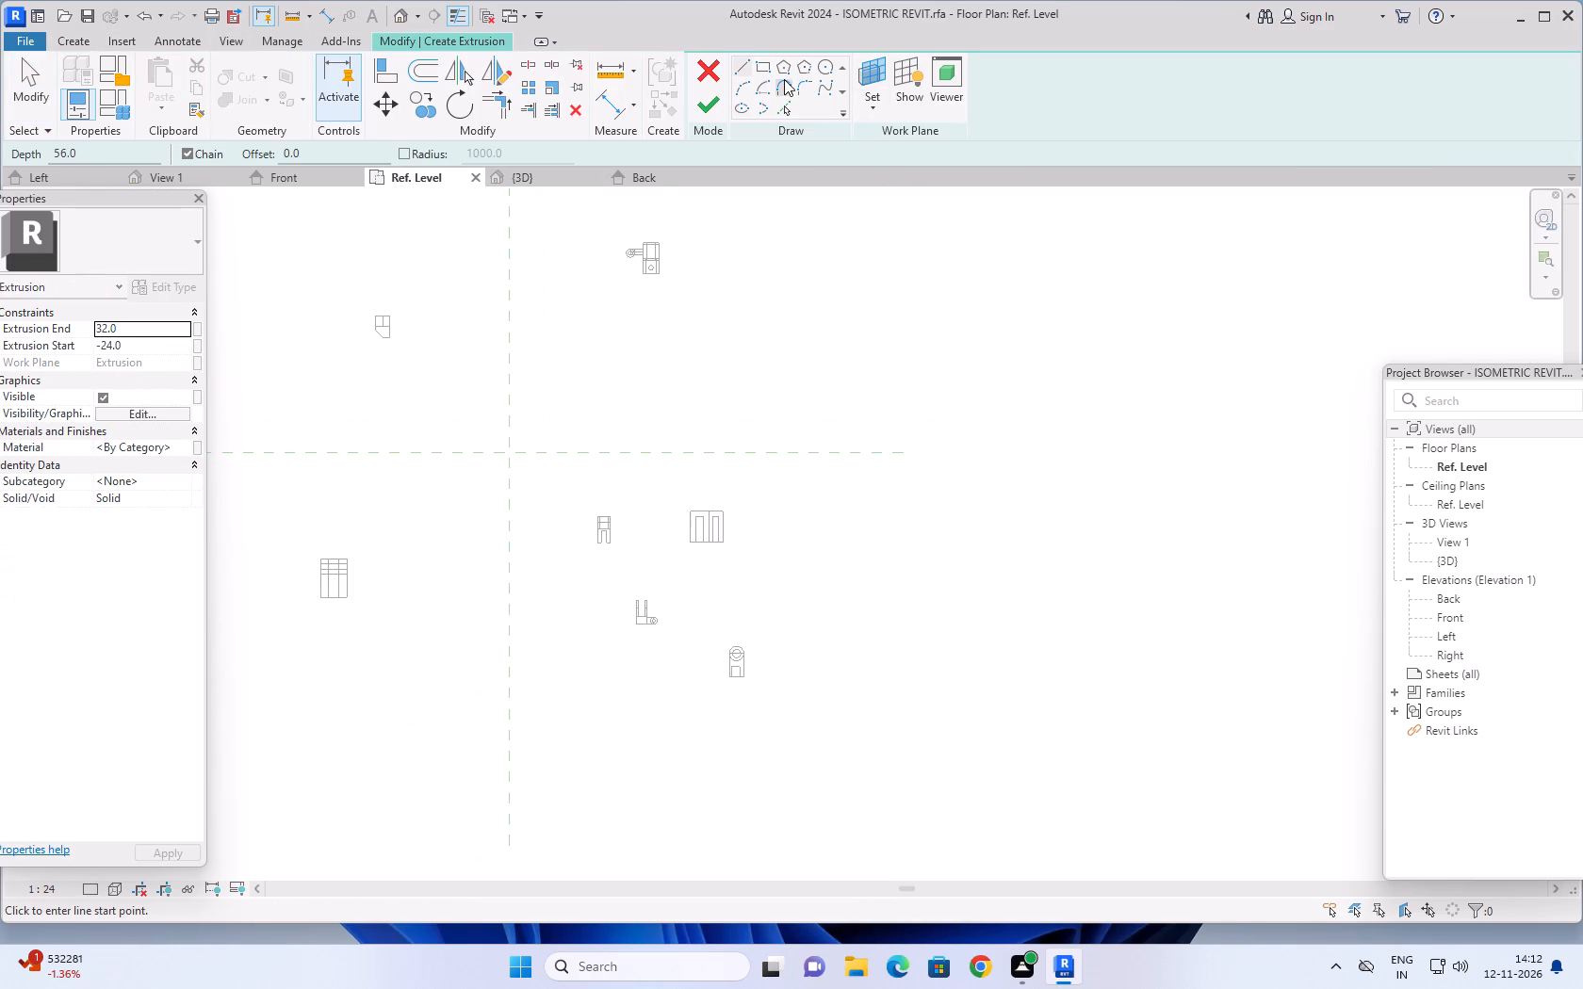
{"action": "left_click", "coordinate": [763, 63]}
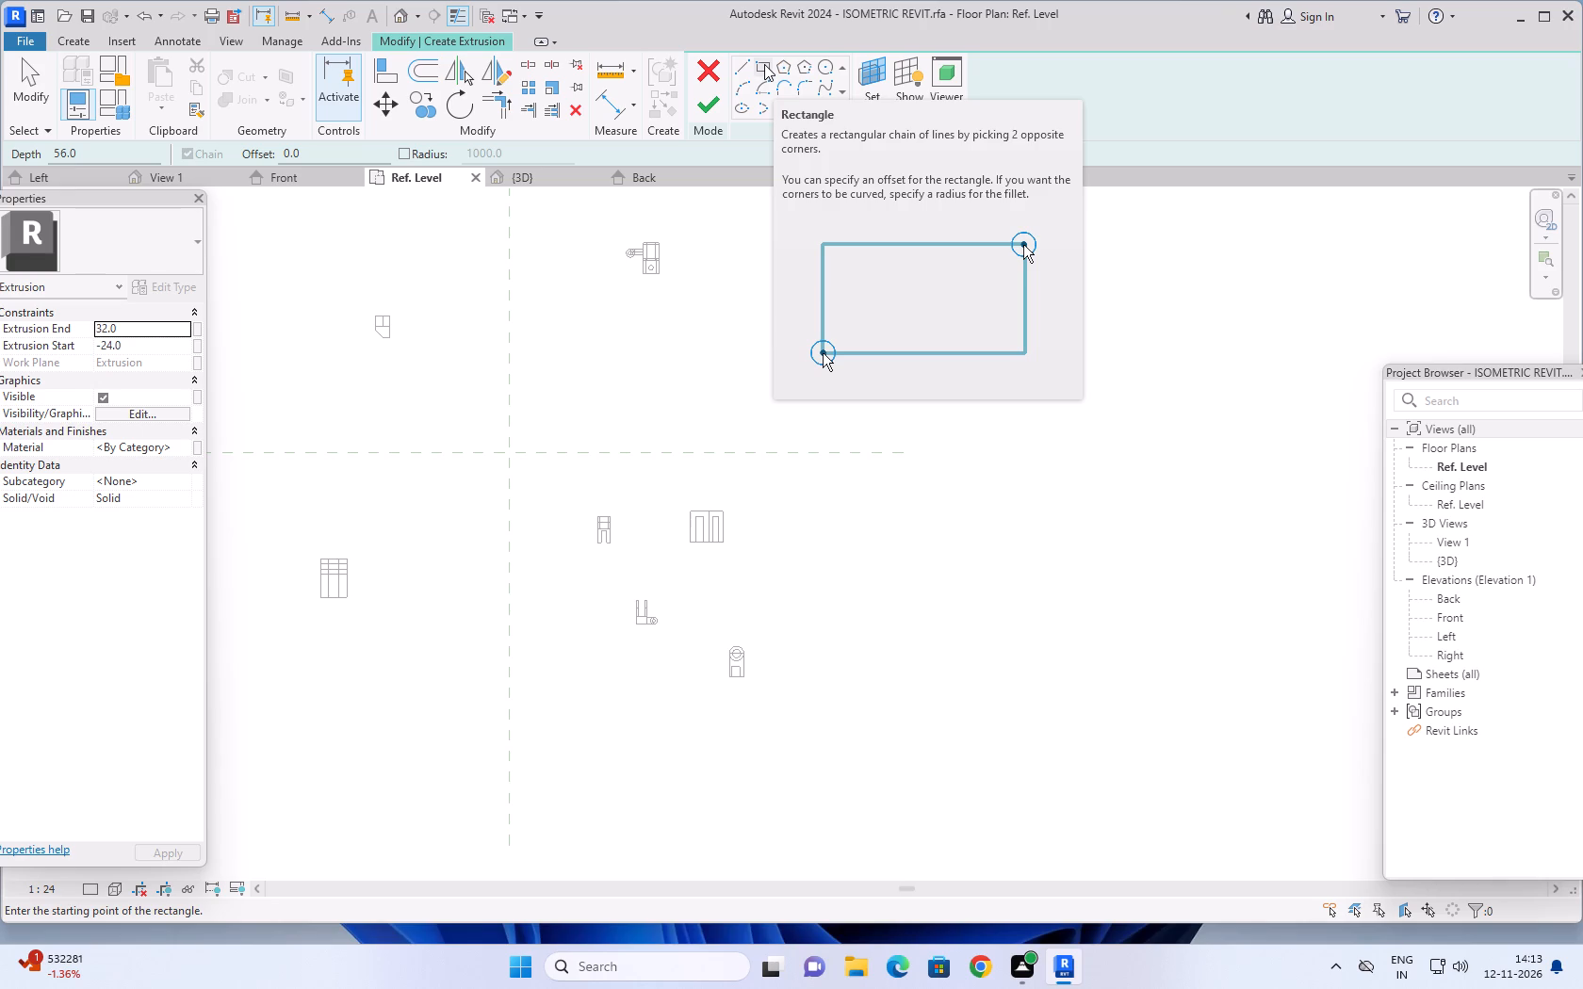
{"action": "left_click", "coordinate": [764, 64]}
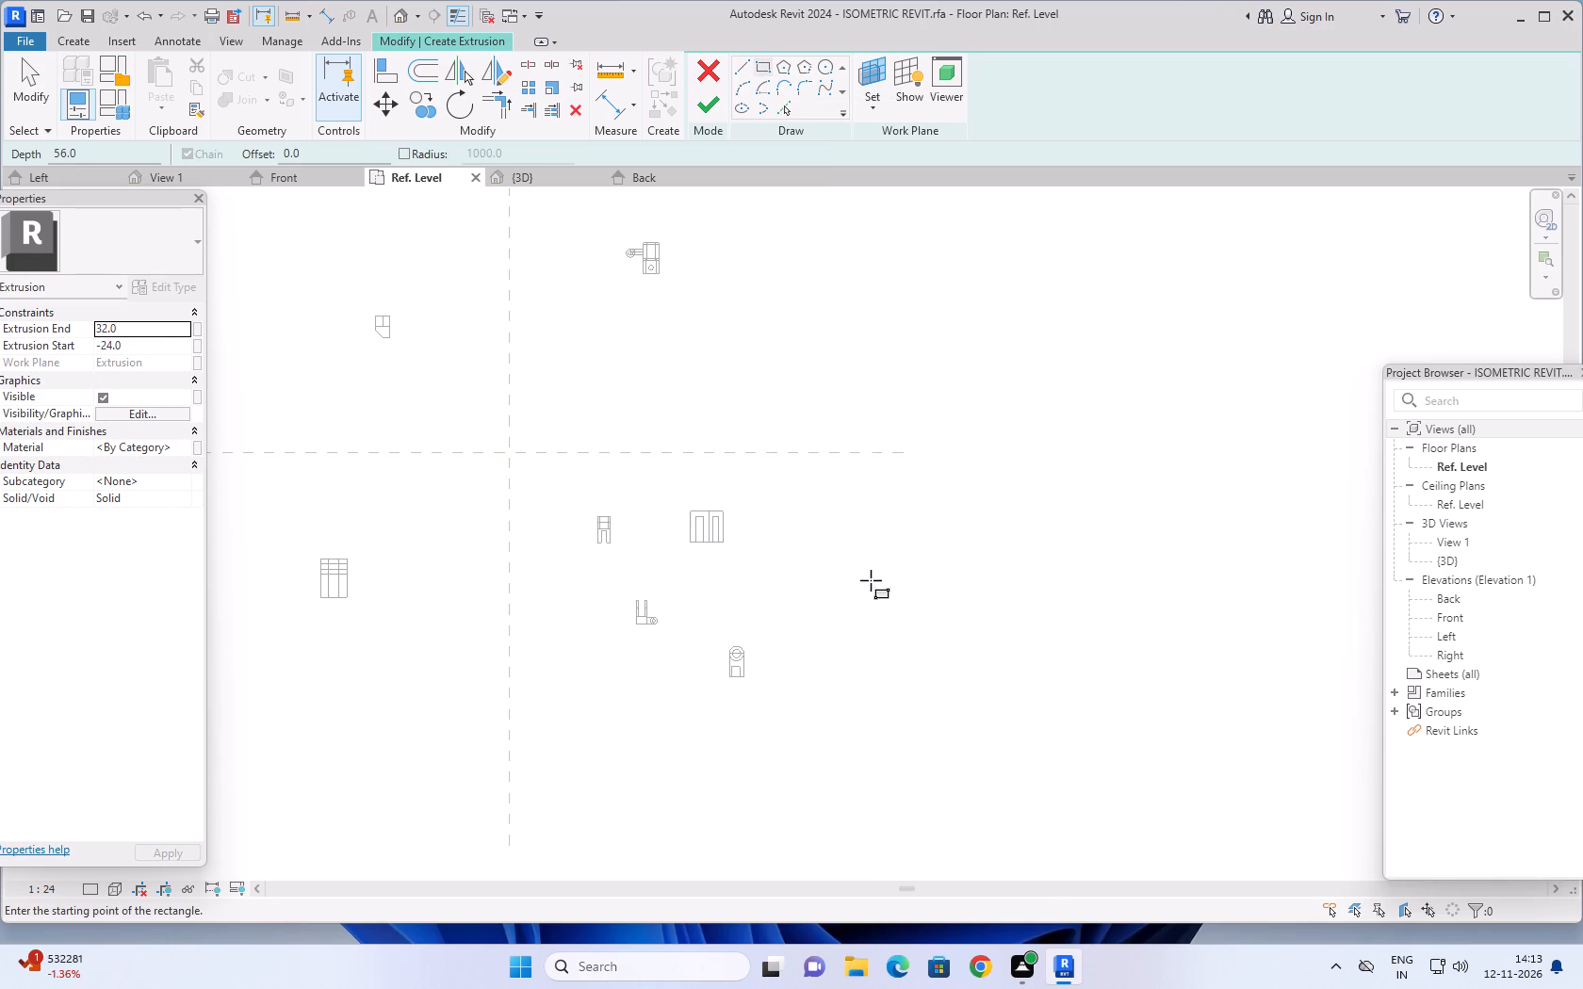
{"action": "left_click", "coordinate": [840, 576]}
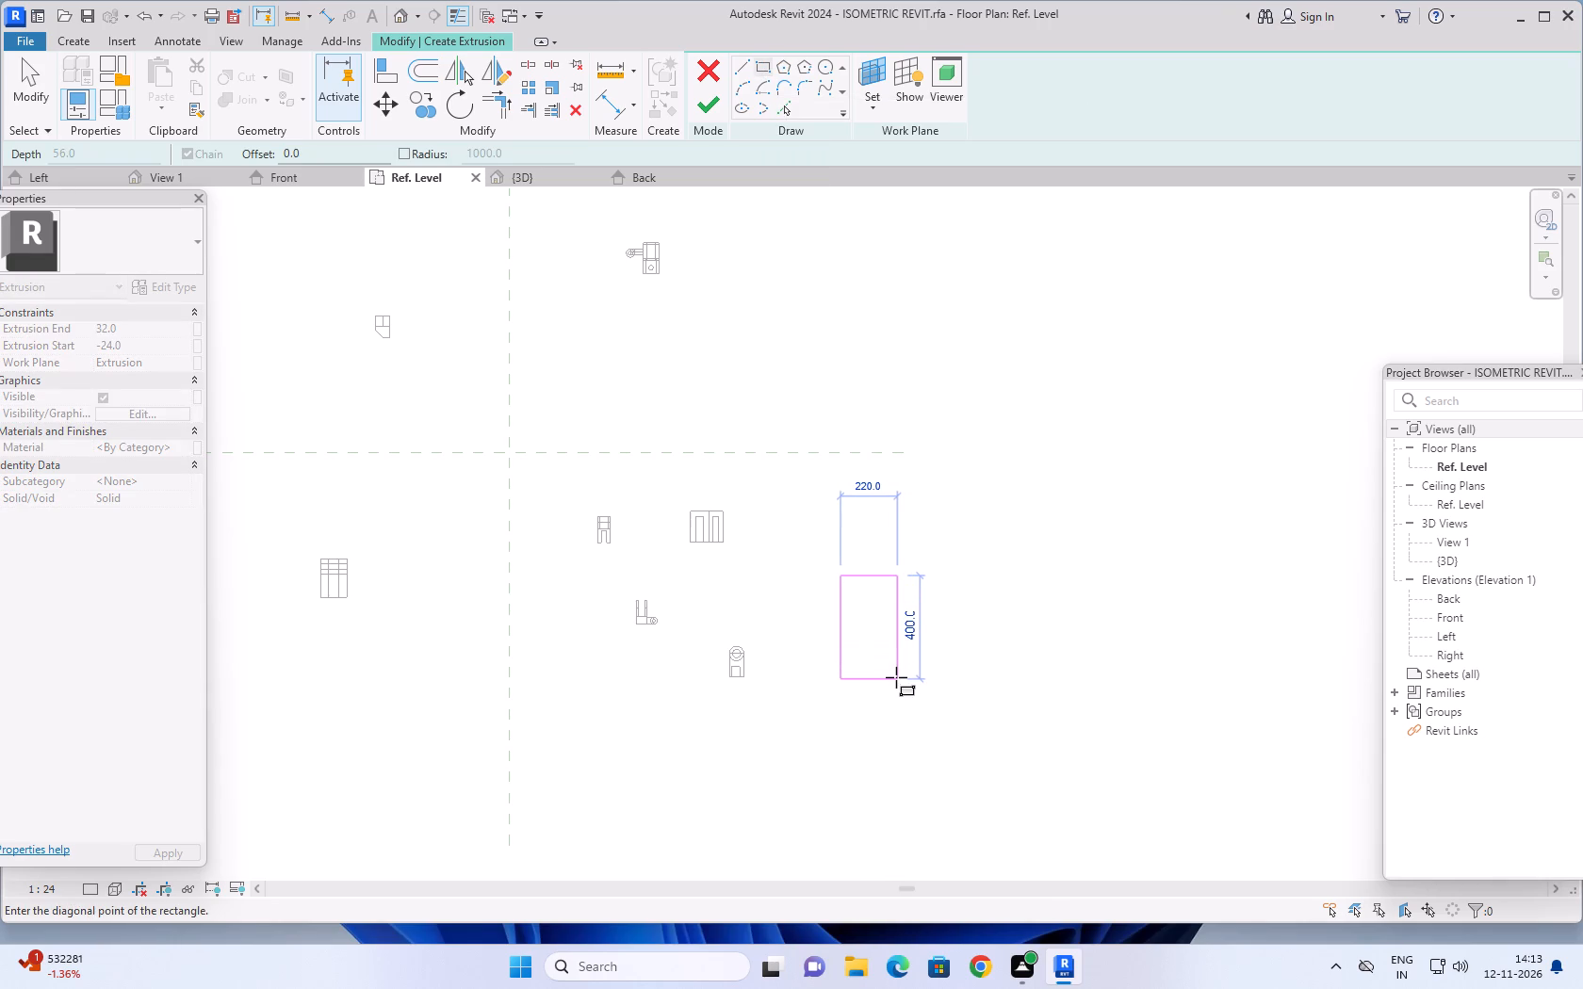
{"action": "left_click", "coordinate": [896, 673]}
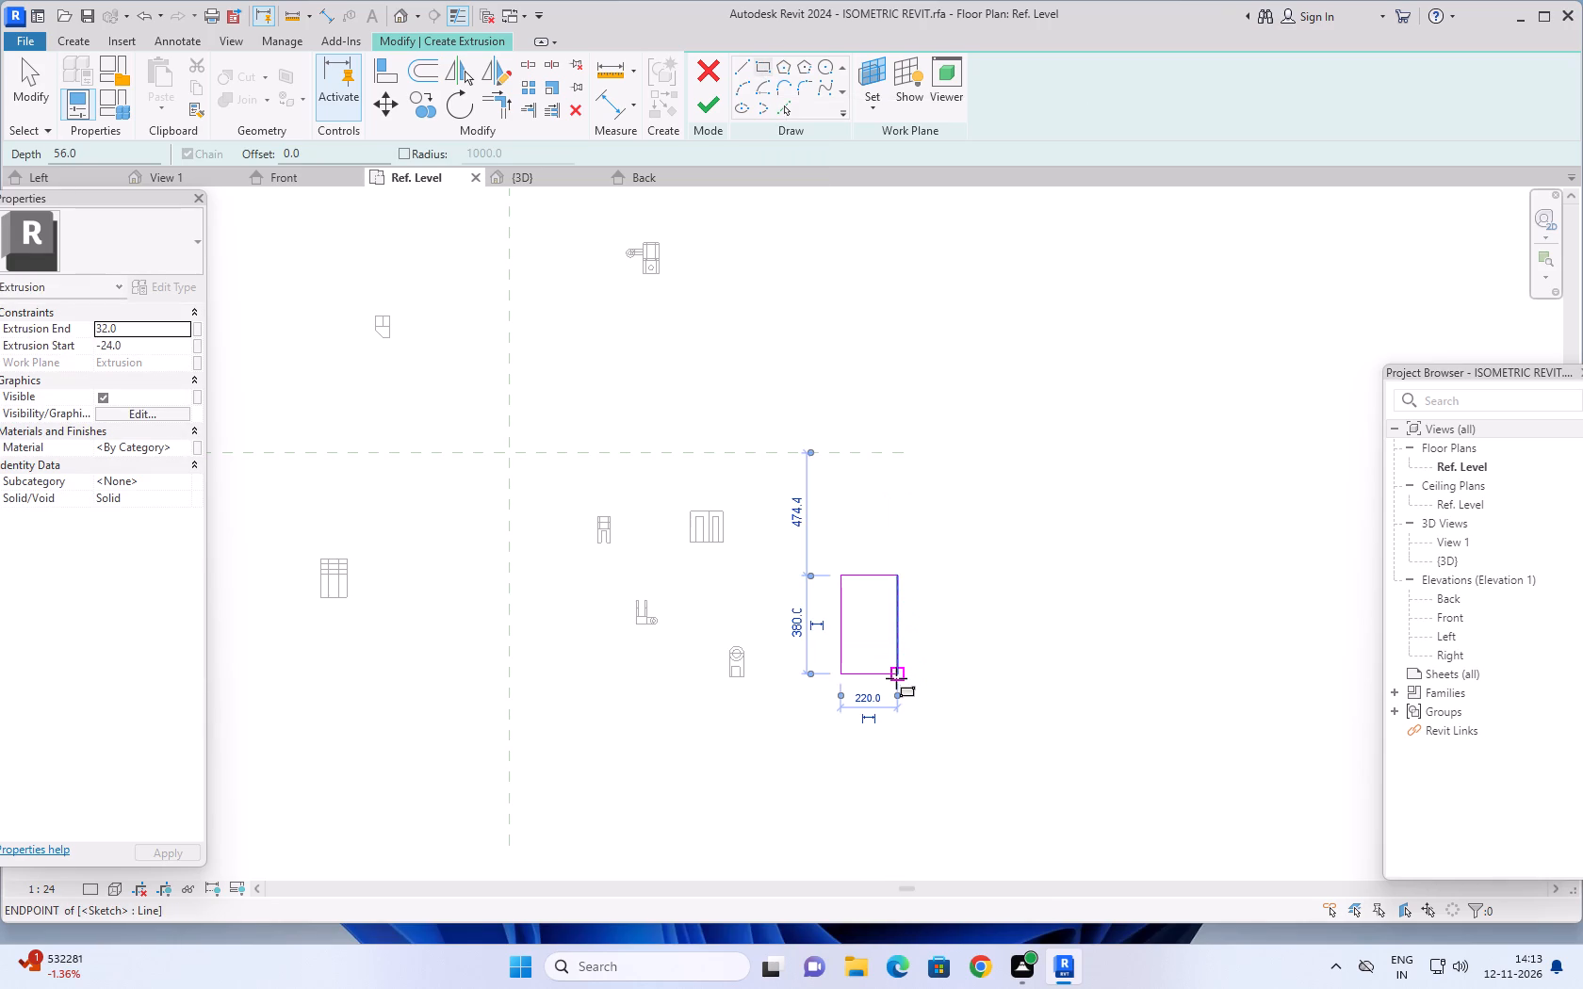
Set the sketched rectangle's width to 50 and its length to 75.
{"action": "scroll", "coordinate": [896, 679], "scroll_direction": "up", "scroll_amount": 8}
{"action": "left_click", "coordinate": [826, 717]}
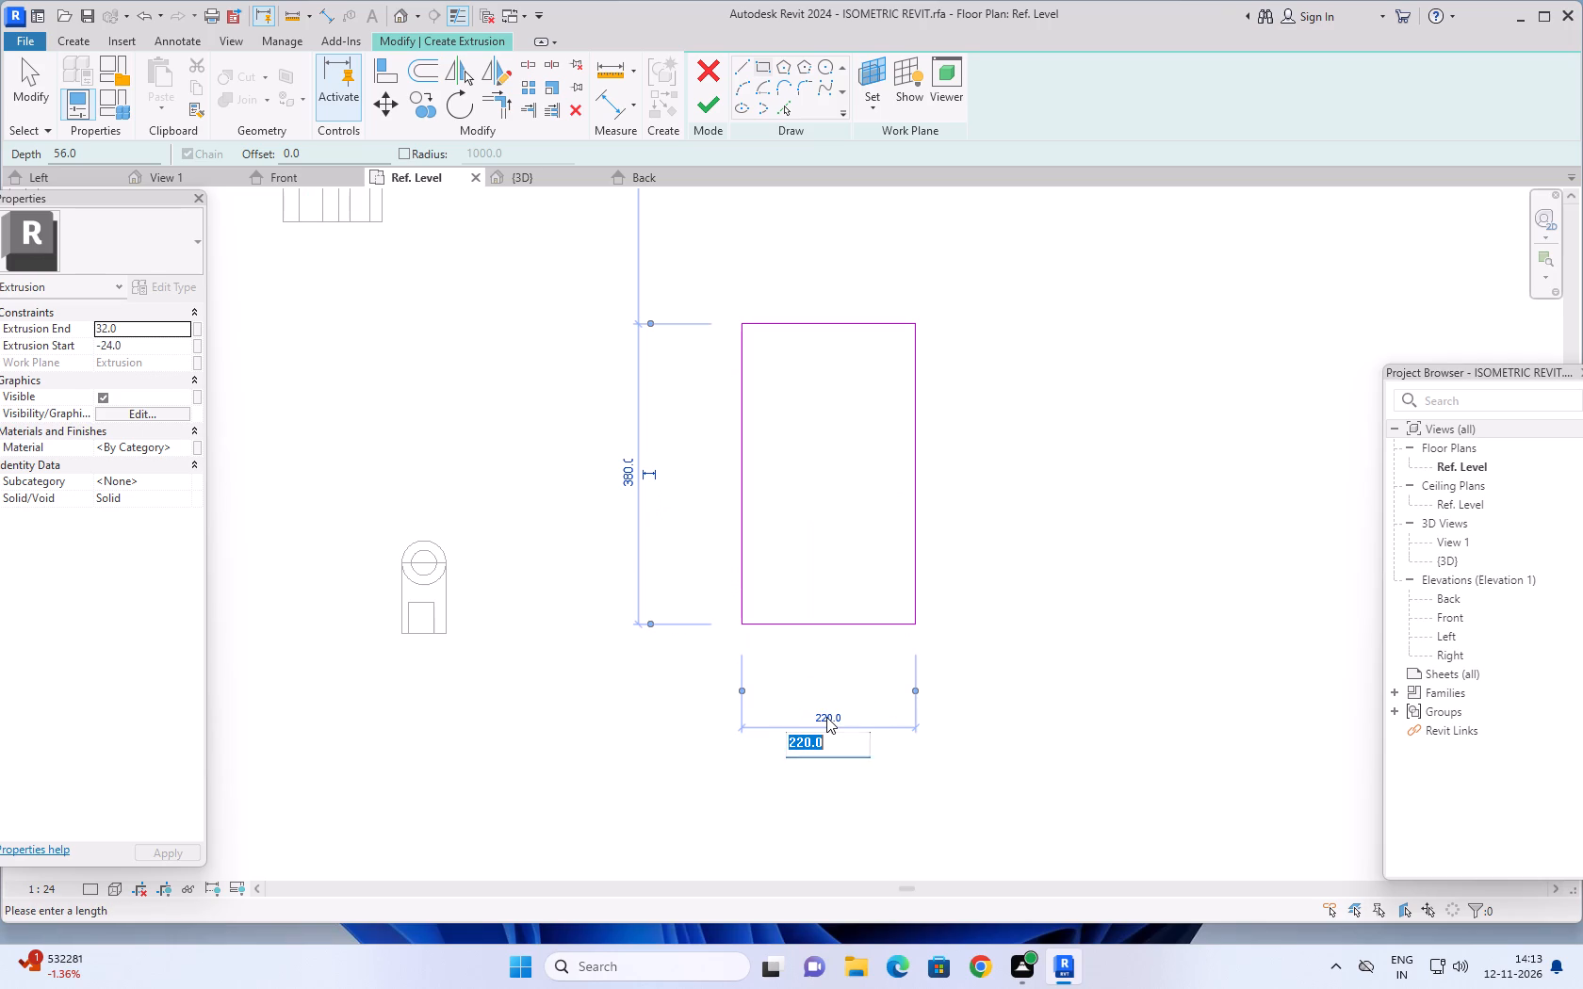
{"action": "type", "text": "50"}
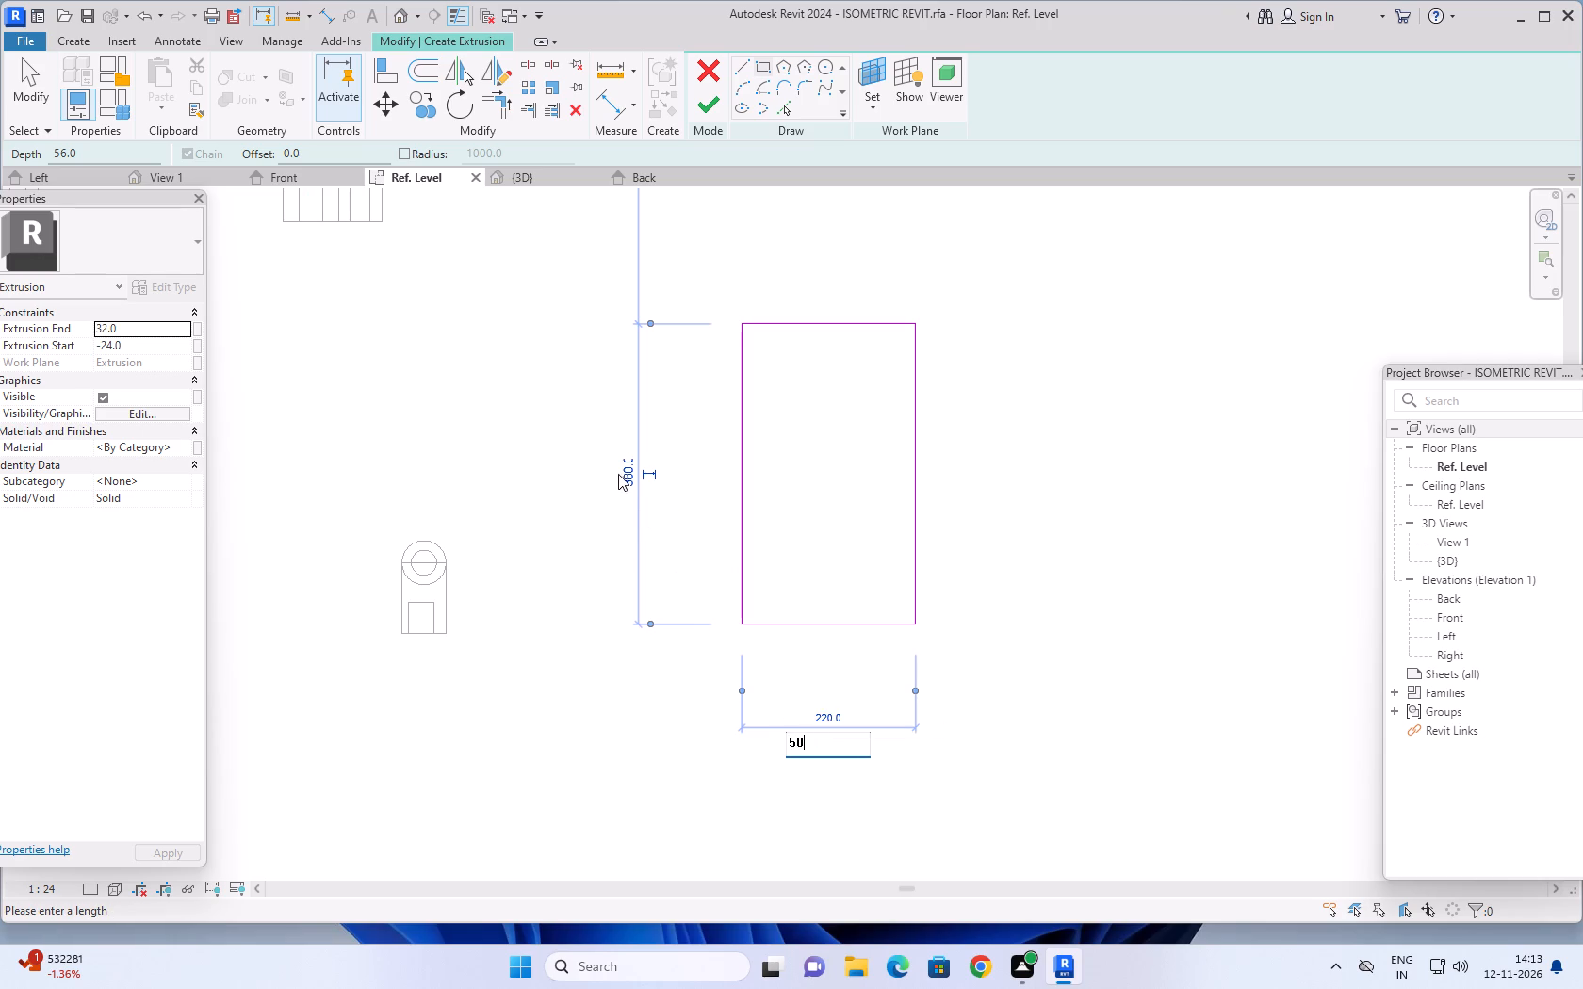
{"action": "left_click", "coordinate": [630, 478]}
{"action": "left_click", "coordinate": [630, 478]}
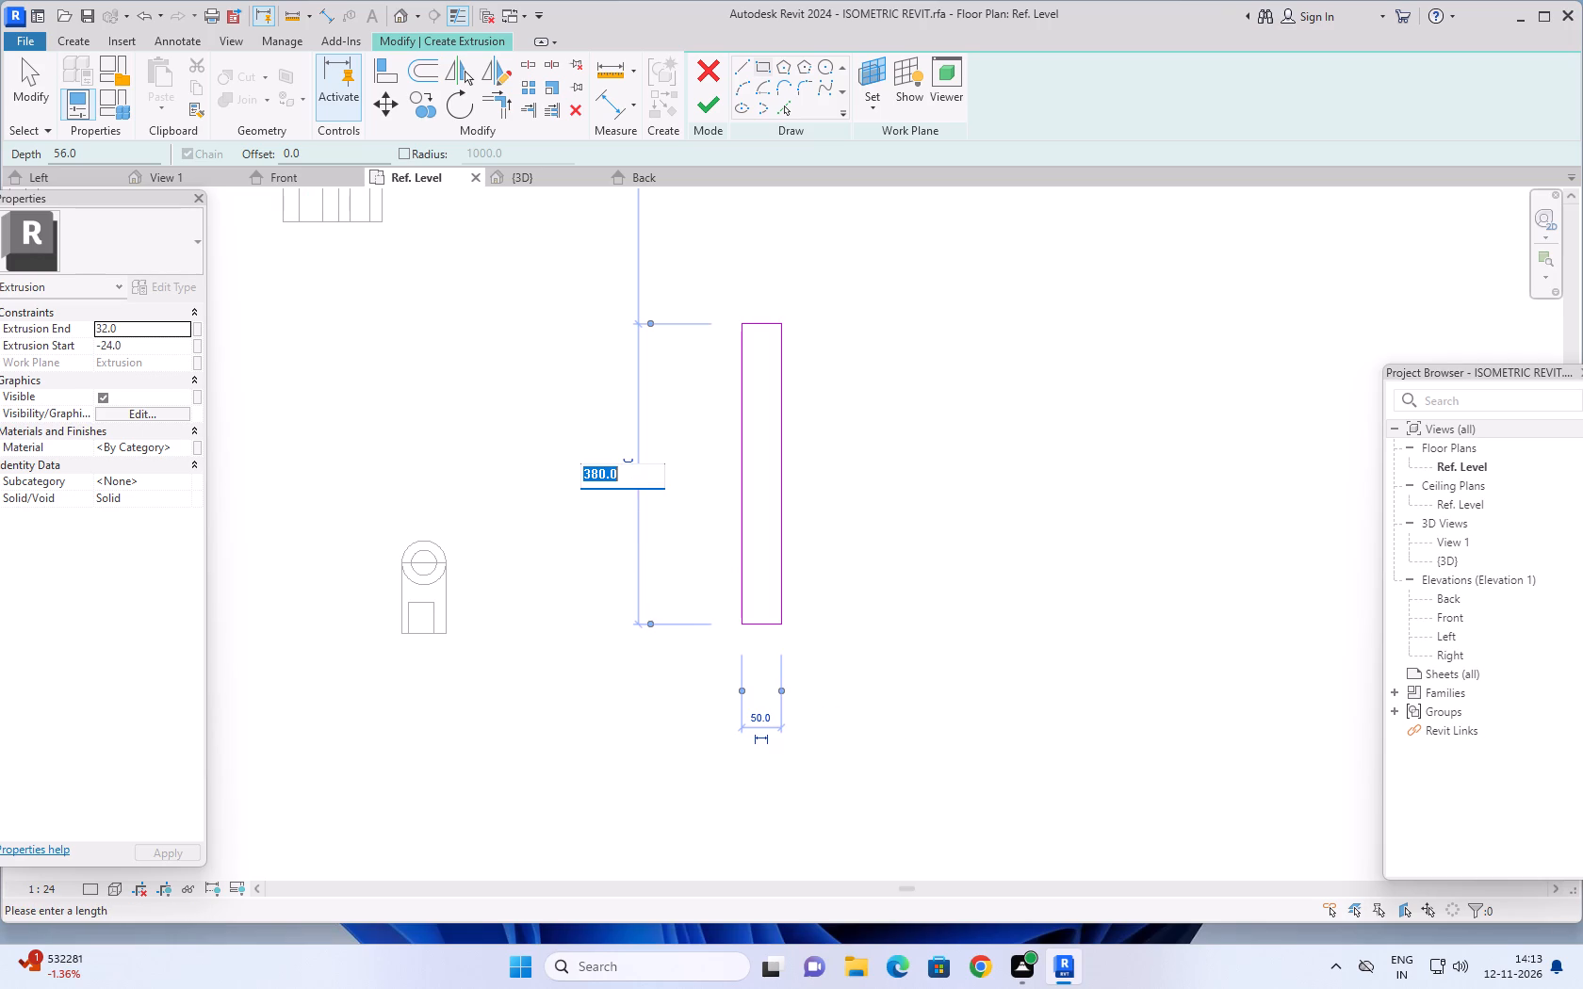
{"action": "type", "text": "75"}
{"action": "key", "text": "Return"}
{"action": "key", "text": "Escape"}
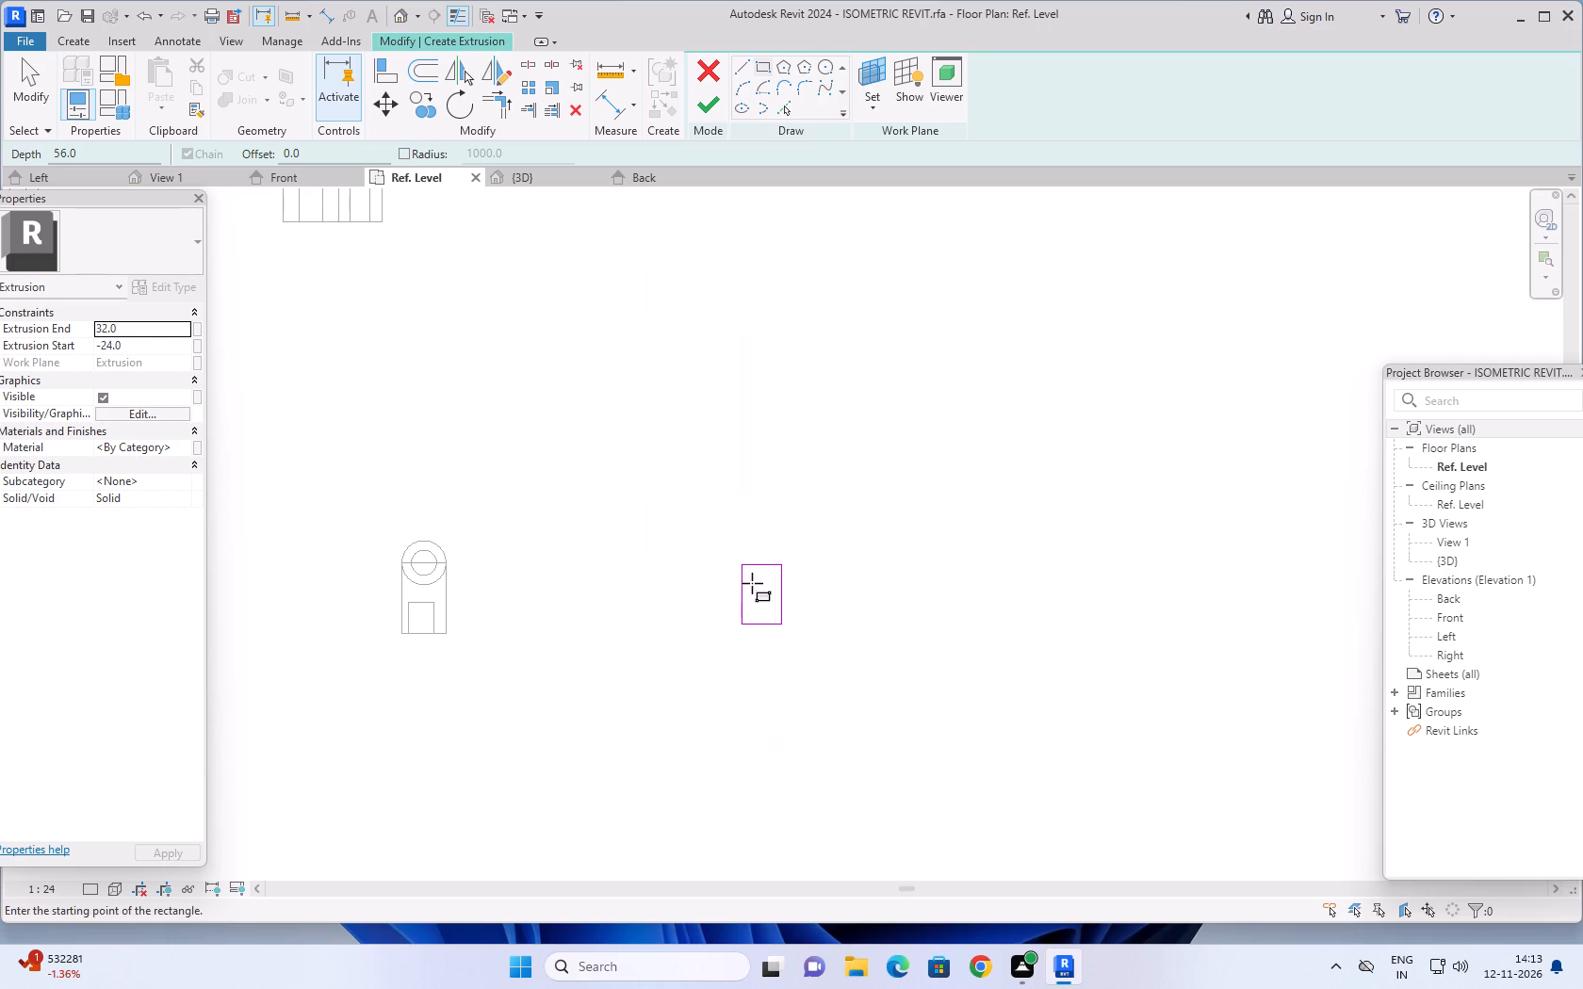
{"action": "key", "text": "Escape"}
Set the extrusion start to 0 and the extrusion end to 32, and finish the rectangular block.
{"action": "scroll", "coordinate": [752, 585], "scroll_direction": "up", "scroll_amount": 2}
{"action": "scroll", "coordinate": [874, 646], "scroll_direction": "up", "scroll_amount": 1}
{"action": "middle_click_drag", "start_coordinate": [896, 631], "coordinate": [933, 607]}
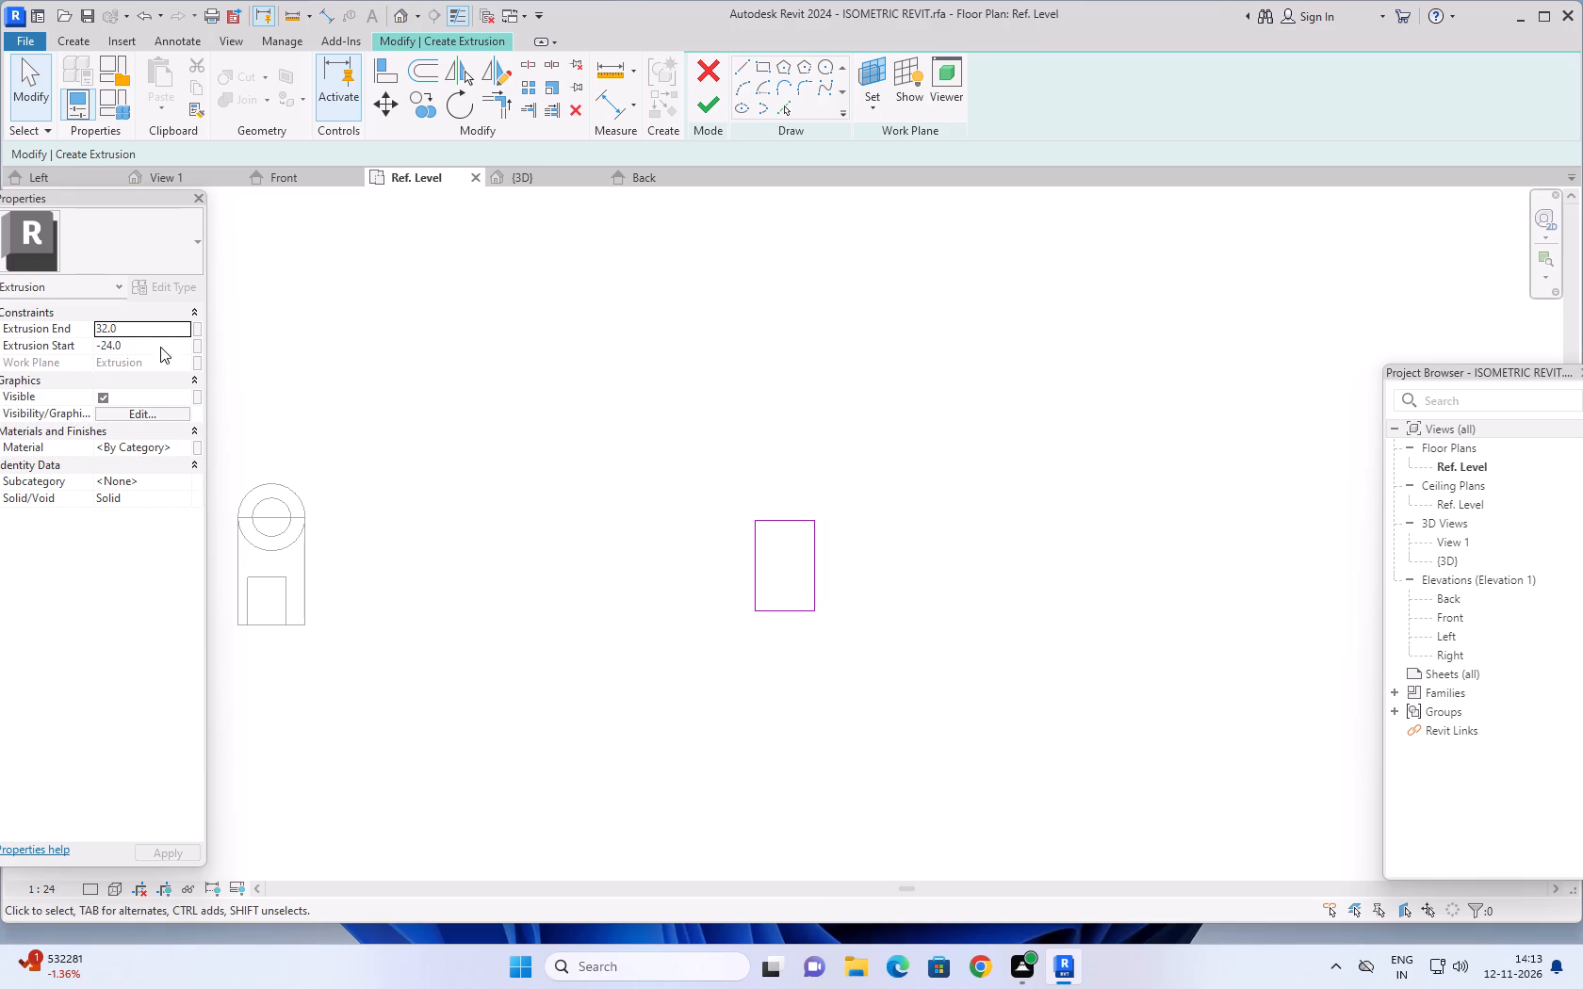
{"action": "left_click", "coordinate": [160, 347]}
{"action": "key", "text": "0"}
{"action": "left_click", "coordinate": [121, 329]}
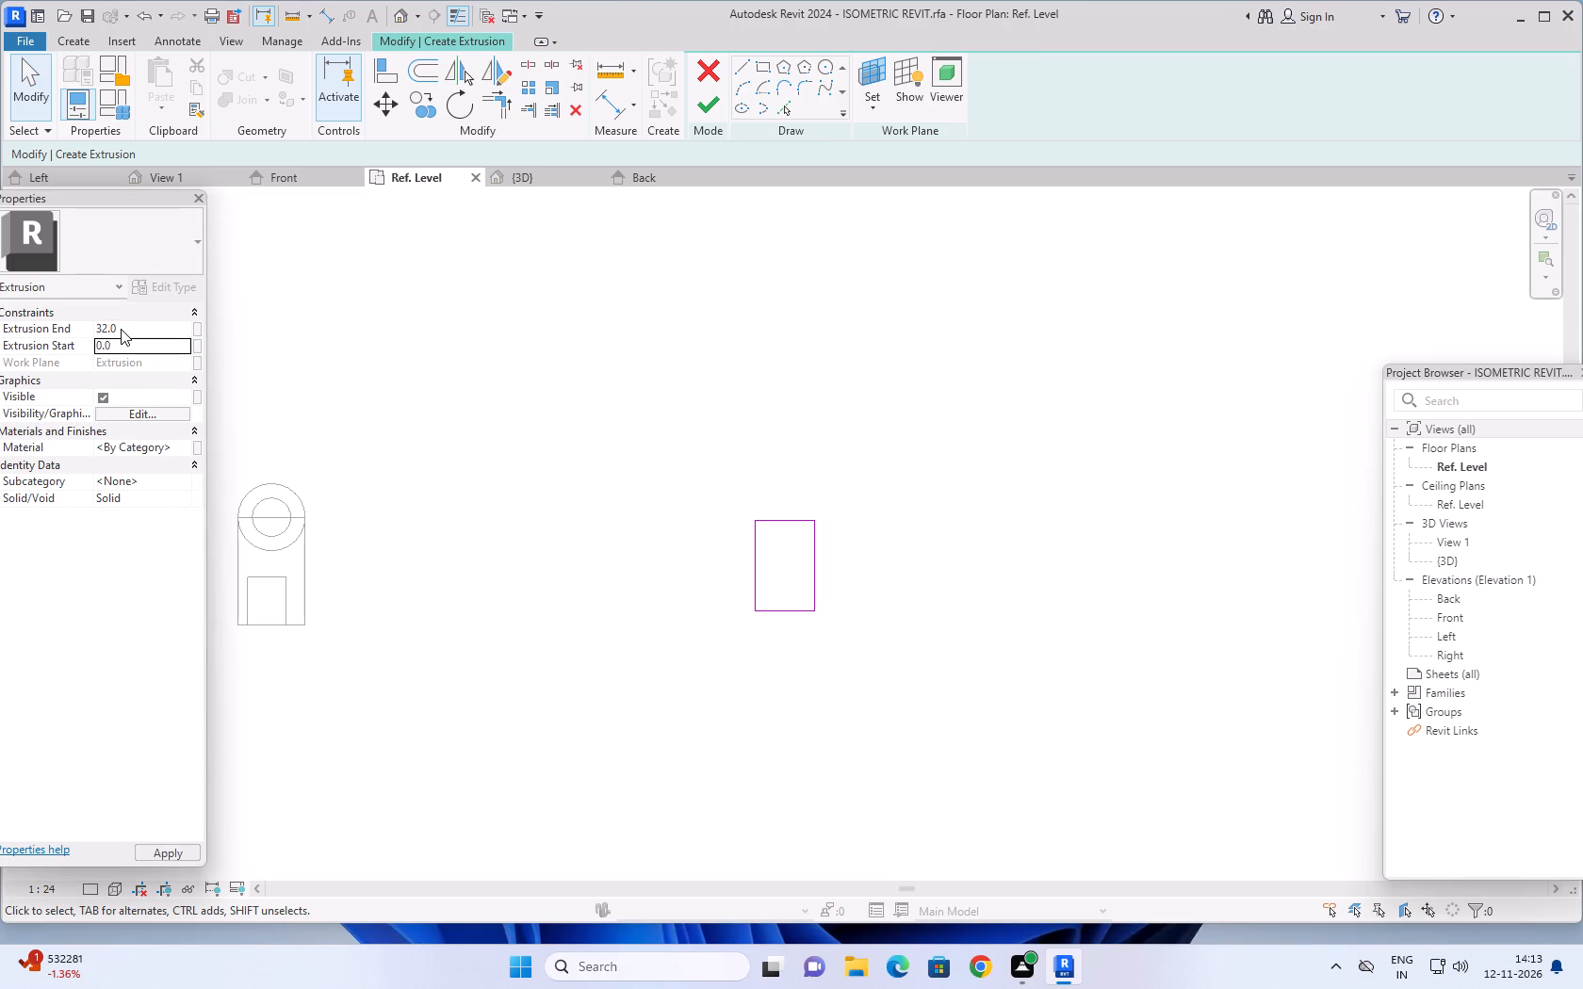
{"action": "left_click_drag", "start_coordinate": [121, 329], "coordinate": [92, 333]}
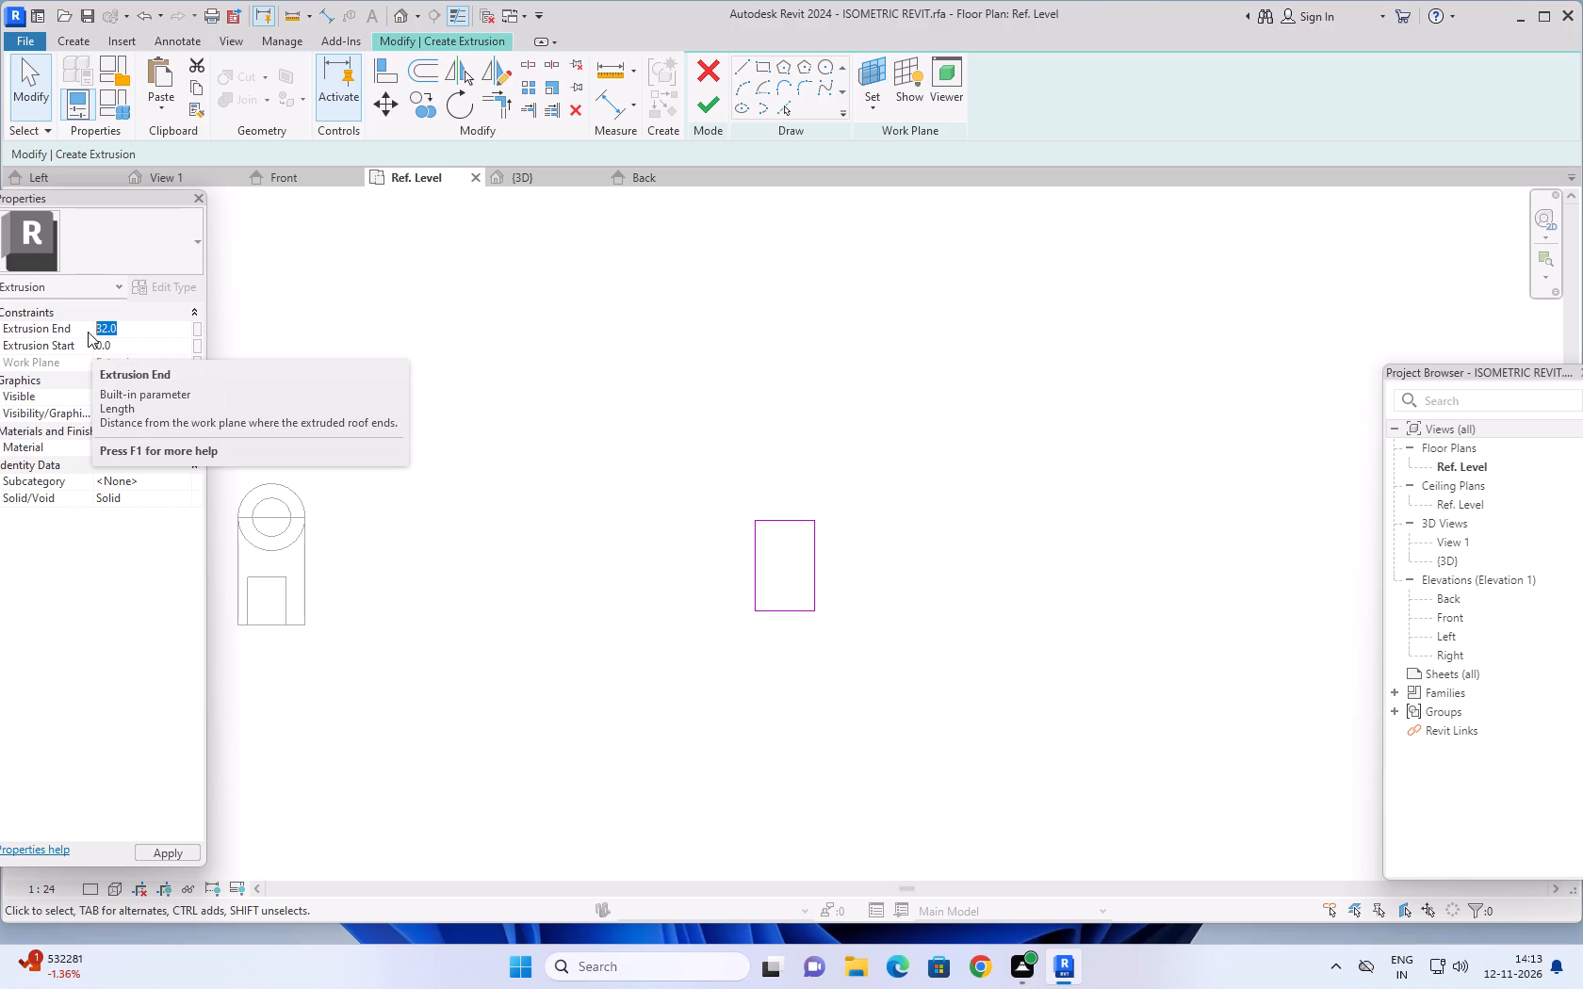
{"action": "type", "text": "32"}
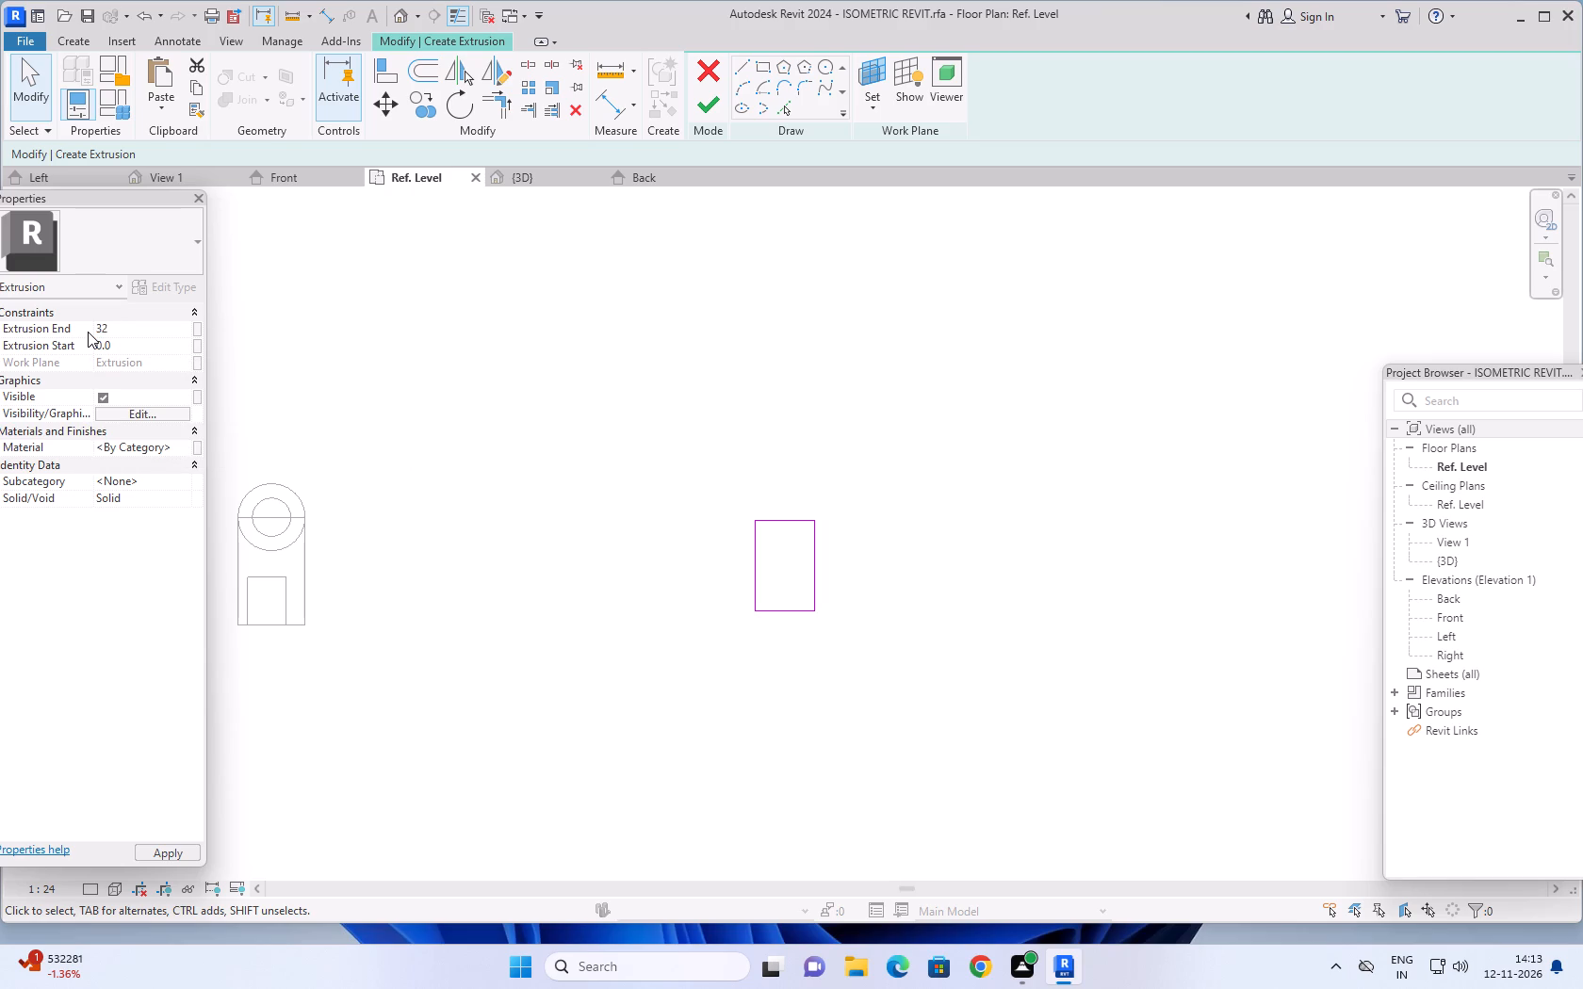
{"action": "key", "text": "Return"}
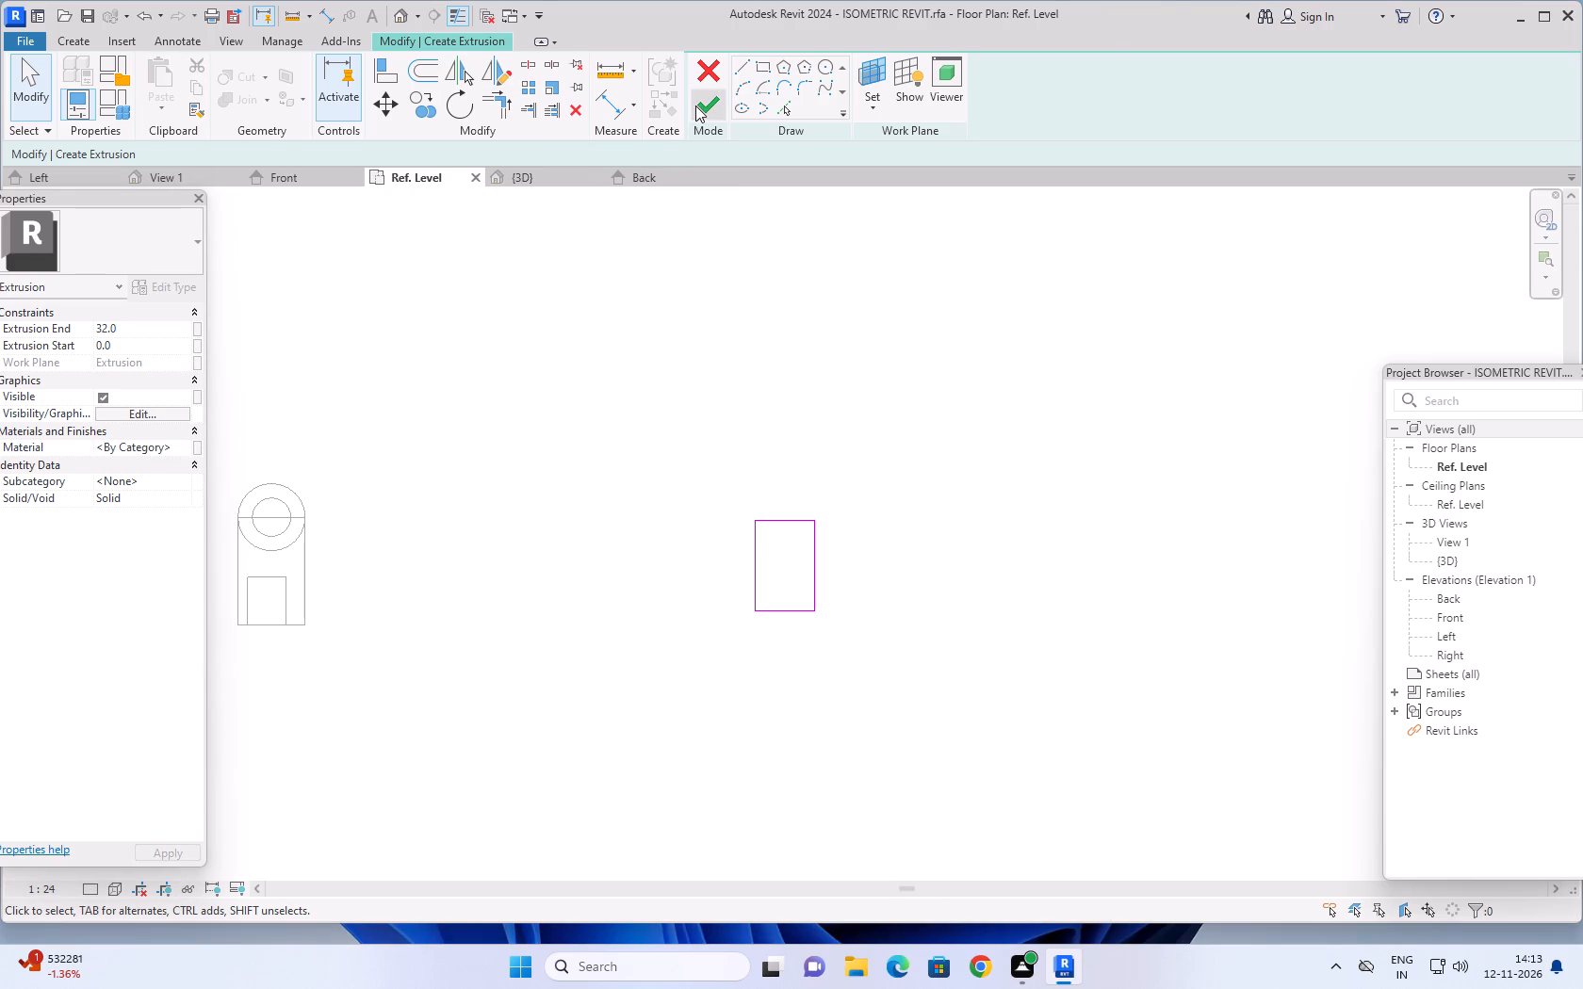
{"action": "left_click", "coordinate": [695, 105]}
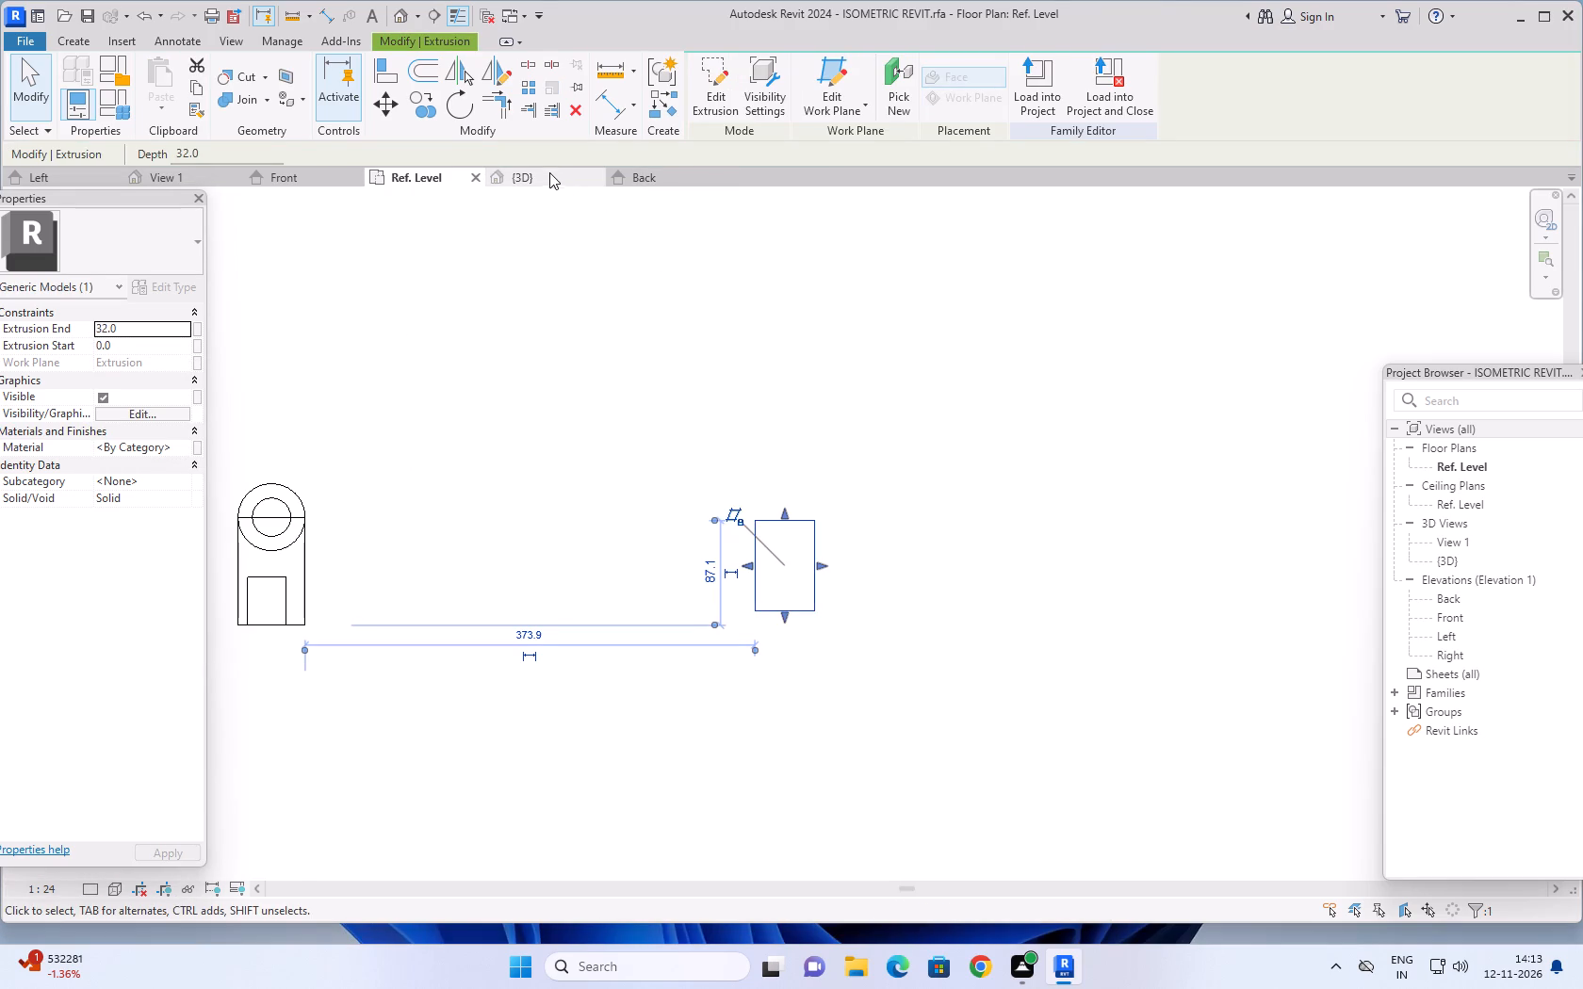
Examine the new rectangular block in the {3D} view, on its own and next to the bored-cylinder part.
{"action": "left_click", "coordinate": [547, 170]}
{"action": "scroll", "coordinate": [1046, 673], "scroll_direction": "down", "scroll_amount": 1}
{"action": "middle_click_drag", "start_coordinate": [1043, 686], "coordinate": [987, 642]}
{"action": "scroll", "coordinate": [1066, 822], "scroll_direction": "up", "scroll_amount": 6}
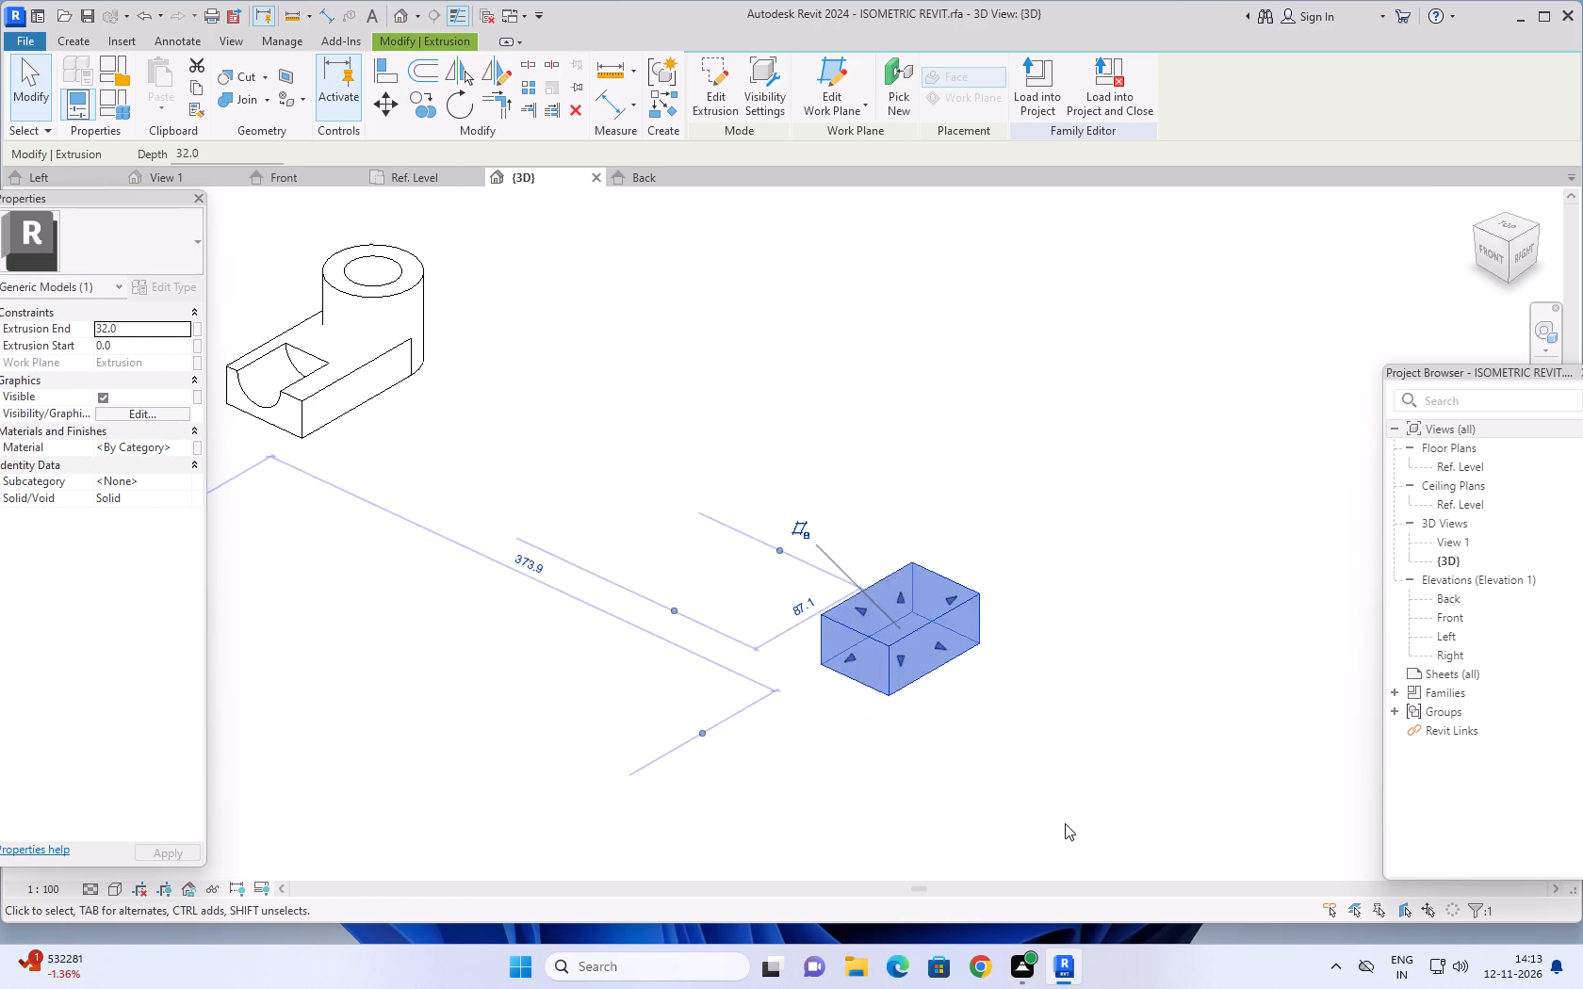
{"action": "key", "text": "Escape"}
{"action": "scroll", "coordinate": [1000, 769], "scroll_direction": "up", "scroll_amount": 3}
{"action": "middle_click_drag", "start_coordinate": [1019, 689], "coordinate": [998, 741]}
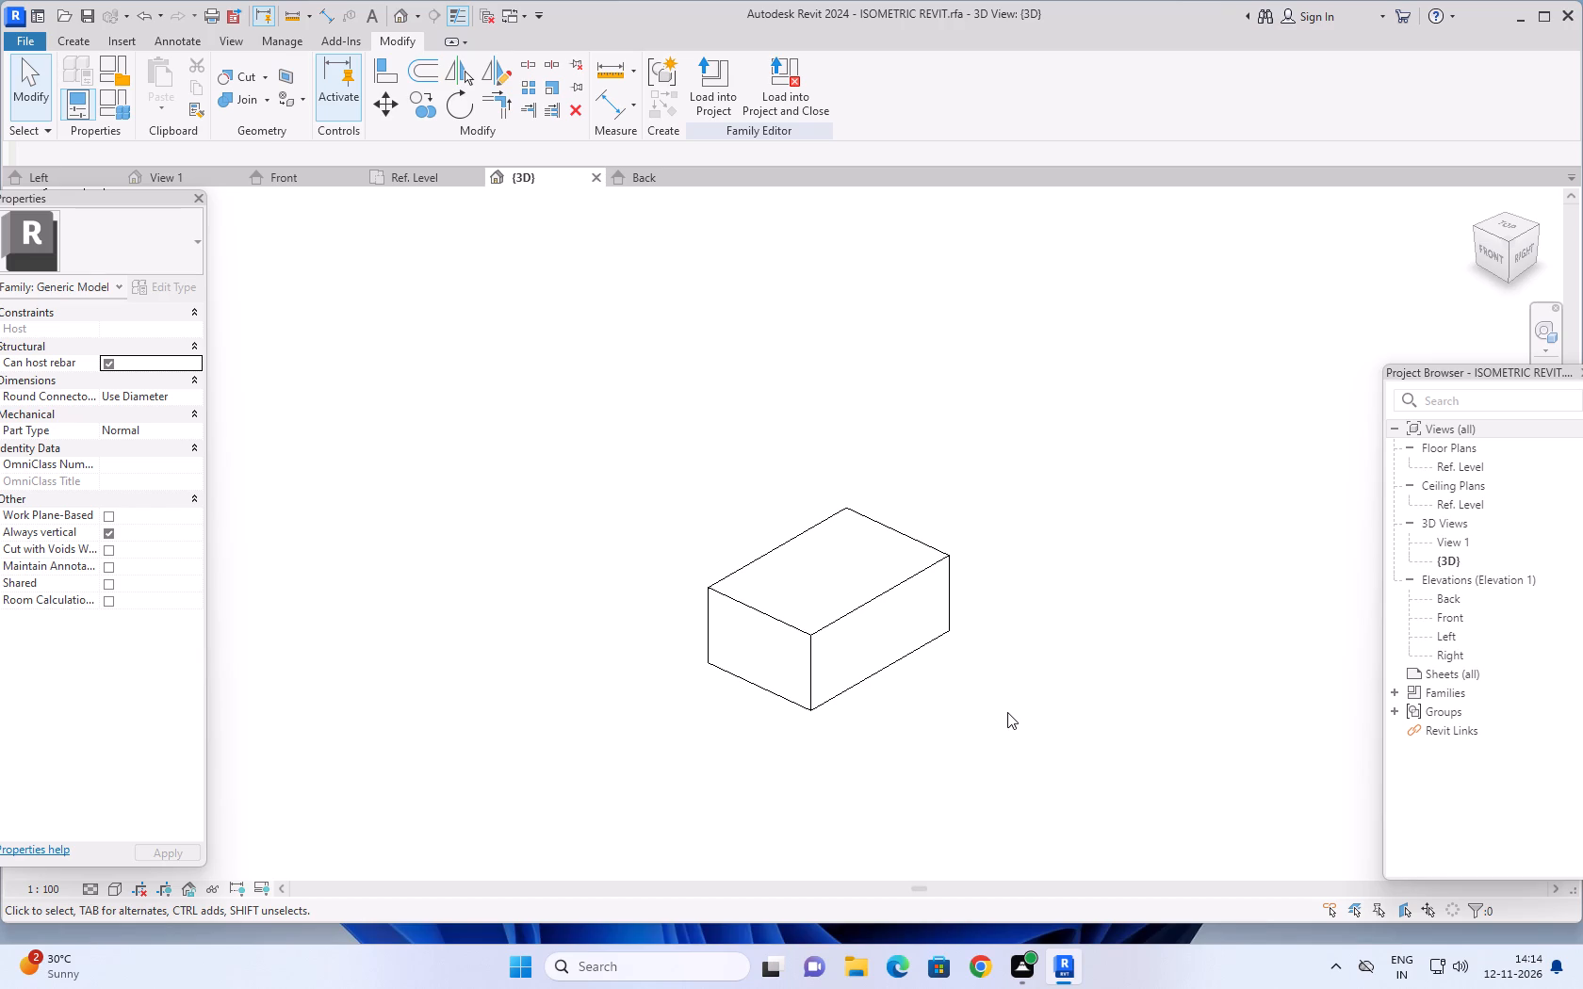
{"action": "scroll", "coordinate": [1048, 577], "scroll_direction": "down", "scroll_amount": 1}
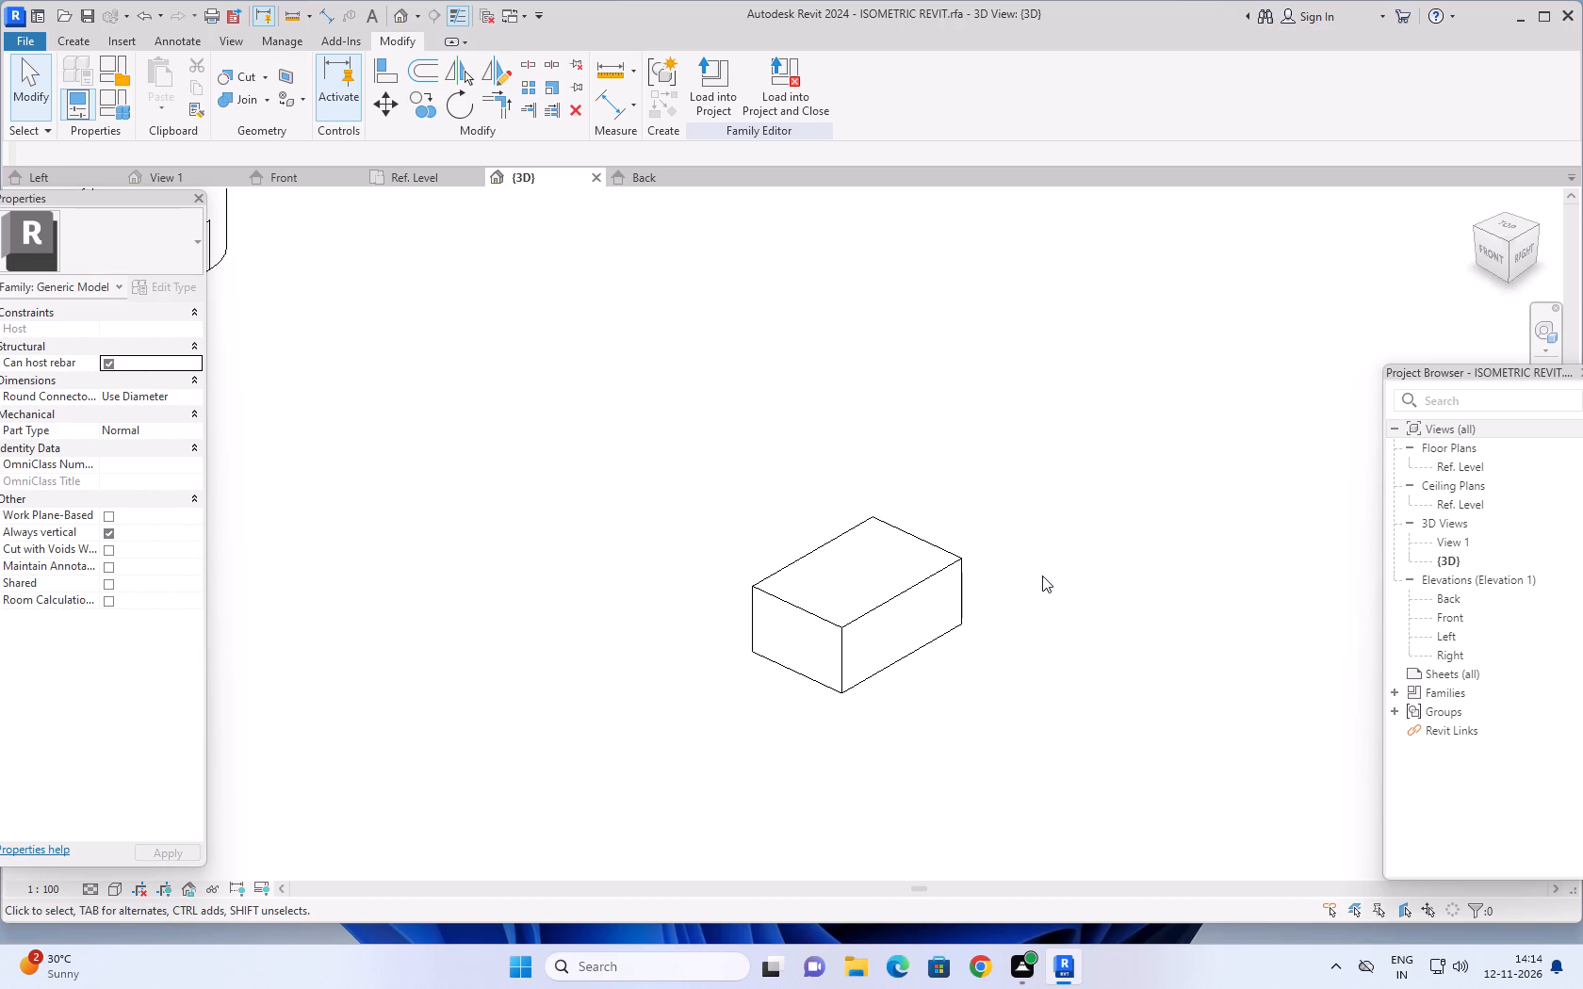
{"action": "scroll", "coordinate": [1042, 576], "scroll_direction": "down", "scroll_amount": 2}
{"action": "middle_click_drag", "start_coordinate": [1038, 557], "coordinate": [1035, 578]}
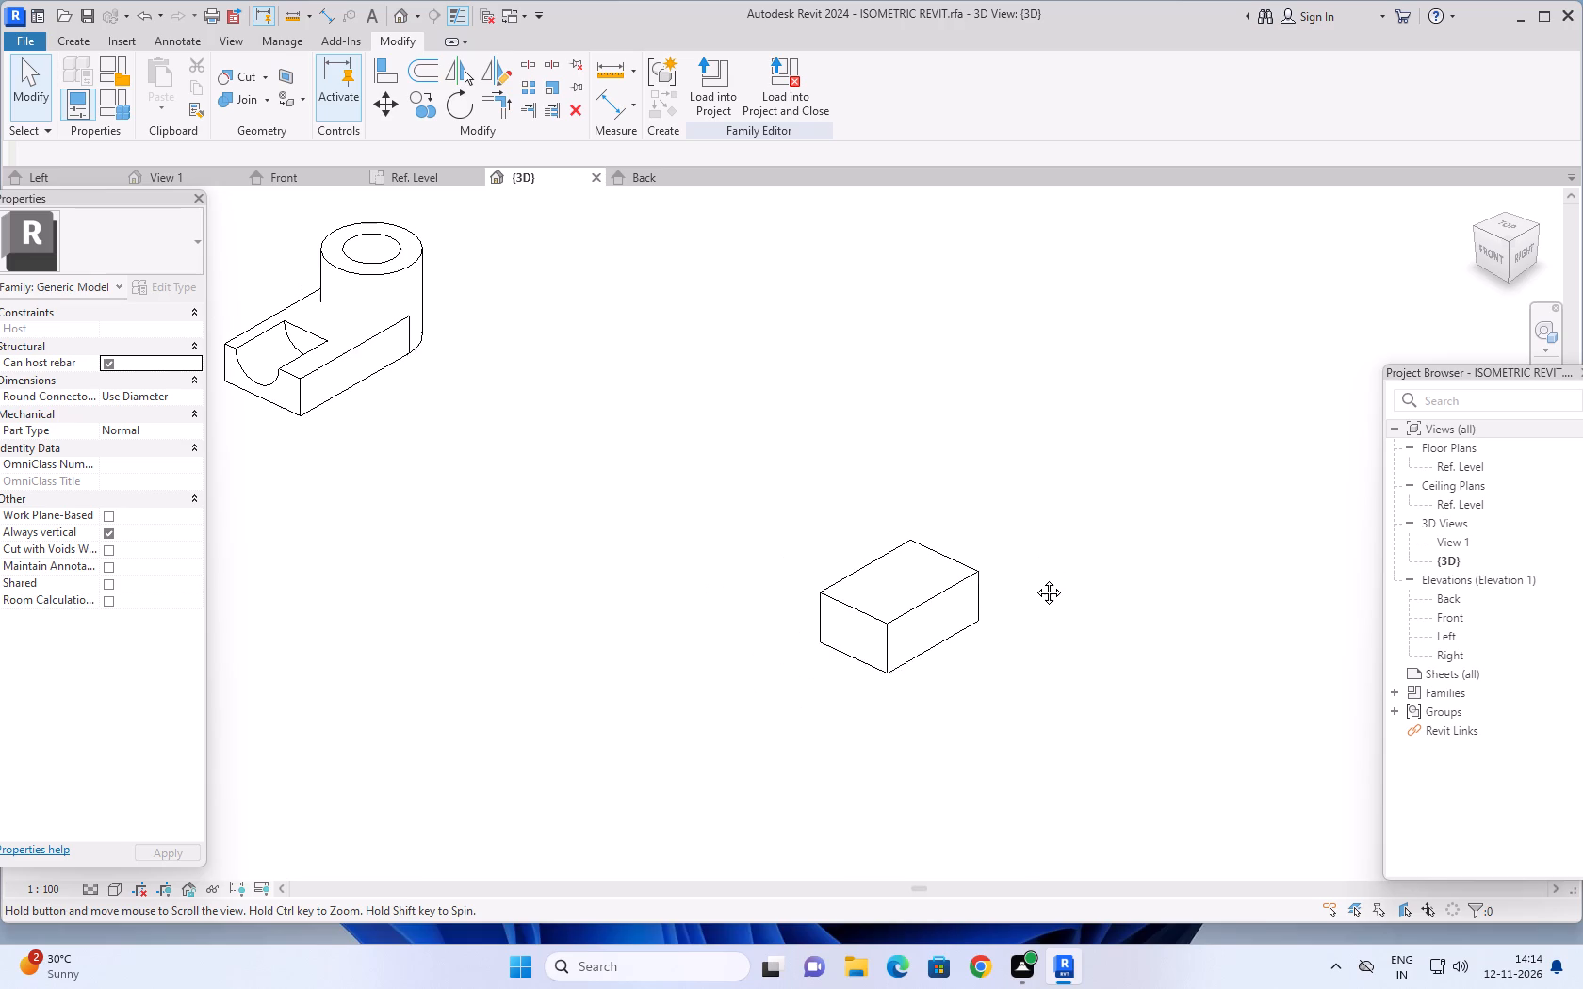
{"action": "middle_click_drag", "start_coordinate": [1035, 578], "coordinate": [1033, 585]}
{"action": "middle_click_drag", "start_coordinate": [1033, 592], "coordinate": [1033, 576]}
{"action": "scroll", "coordinate": [1021, 614], "scroll_direction": "up", "scroll_amount": 1}
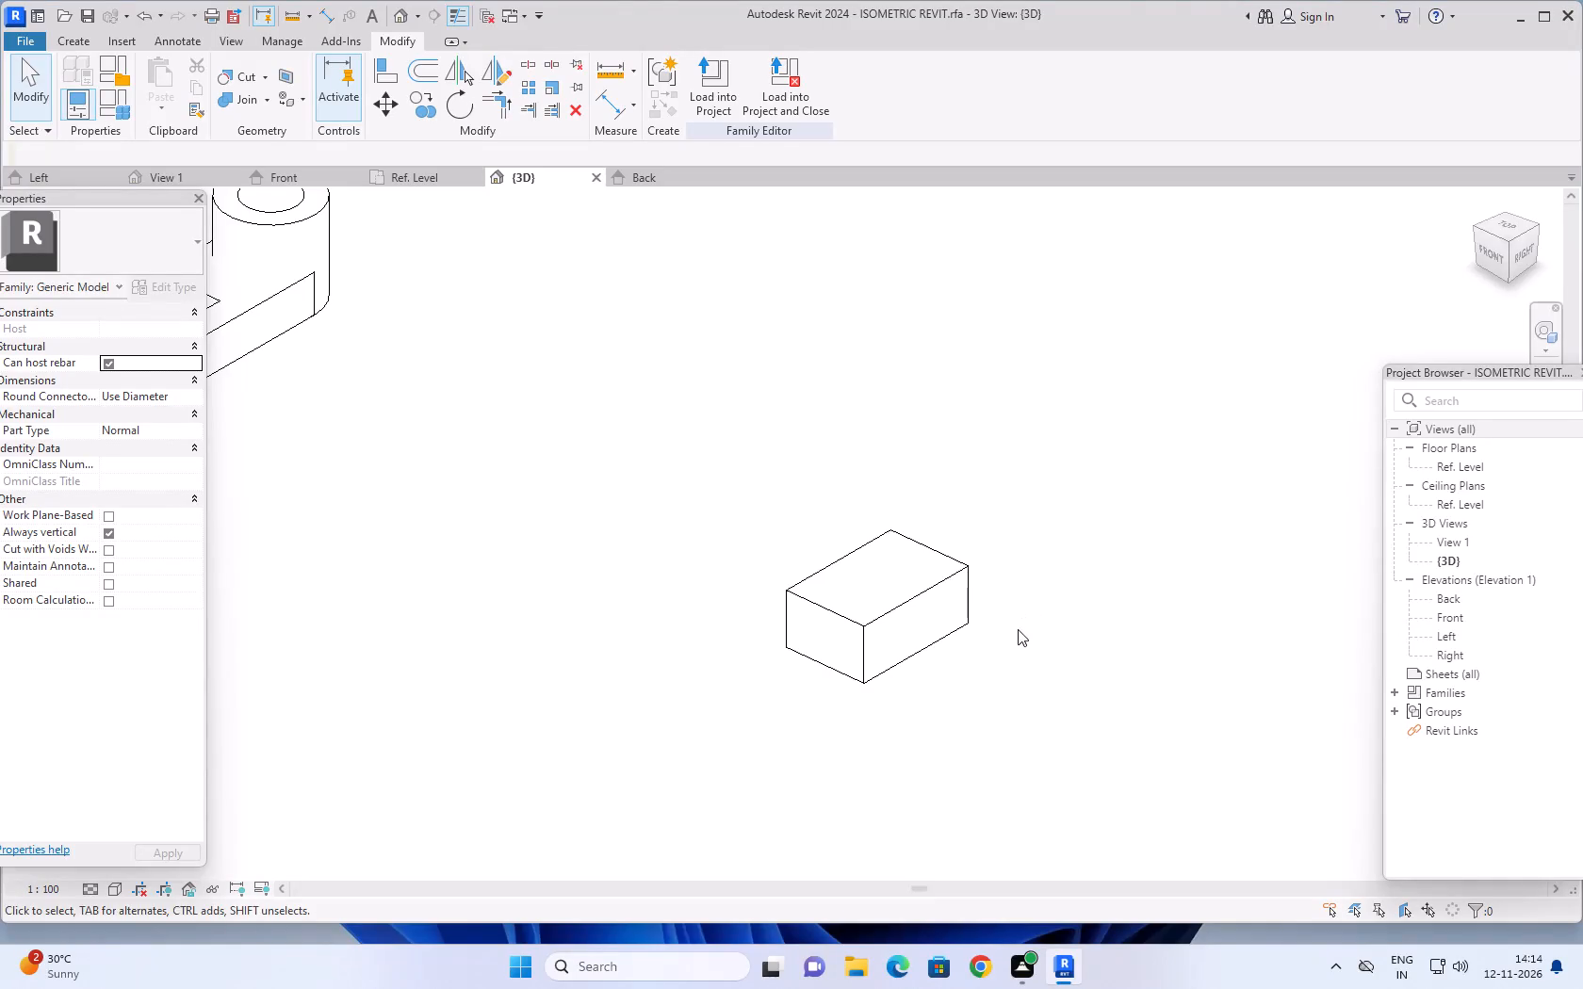
{"action": "middle_click_drag", "start_coordinate": [625, 439], "coordinate": [673, 609], "text": "shift"}
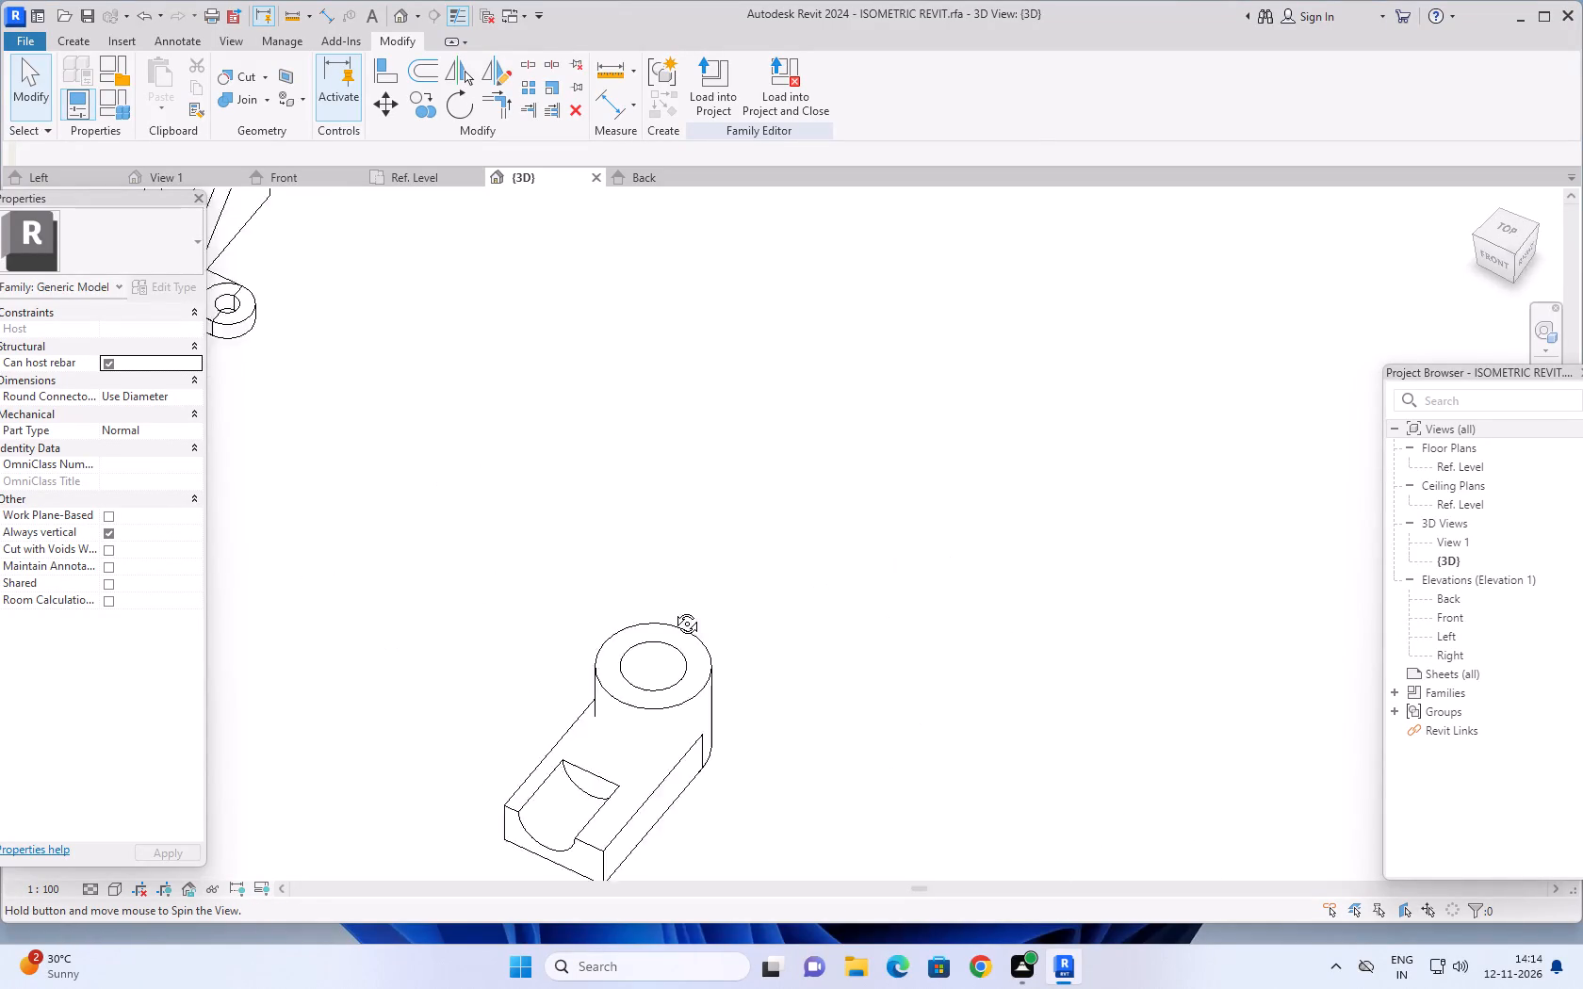
{"action": "middle_click_drag", "start_coordinate": [673, 609], "coordinate": [573, 438], "text": "shift"}
{"action": "middle_click_drag", "start_coordinate": [1128, 659], "coordinate": [850, 368]}
{"action": "scroll", "coordinate": [850, 368], "scroll_direction": "down", "scroll_amount": 1}
{"action": "middle_click_drag", "start_coordinate": [987, 509], "coordinate": [971, 499]}
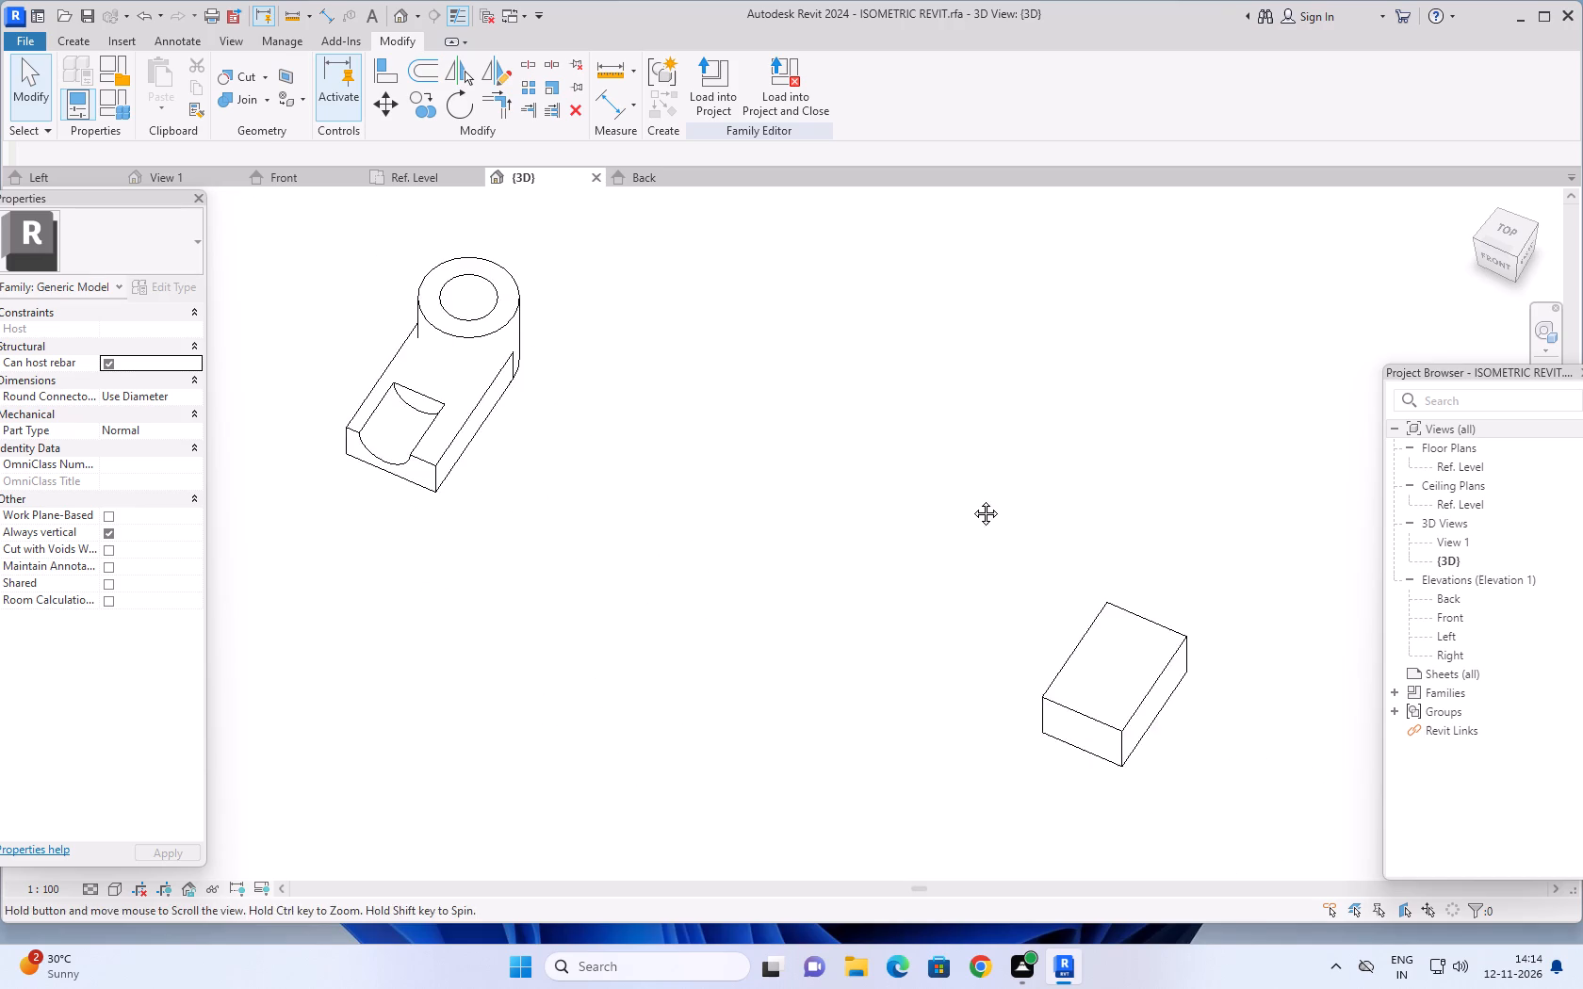
{"action": "middle_click_drag", "start_coordinate": [971, 499], "coordinate": [867, 465]}
Orient the {3D} view to Top and sketch a new extrusion rectangle about 30 by 25 from the block's rear-left corner.
{"action": "left_click", "coordinate": [1506, 230]}
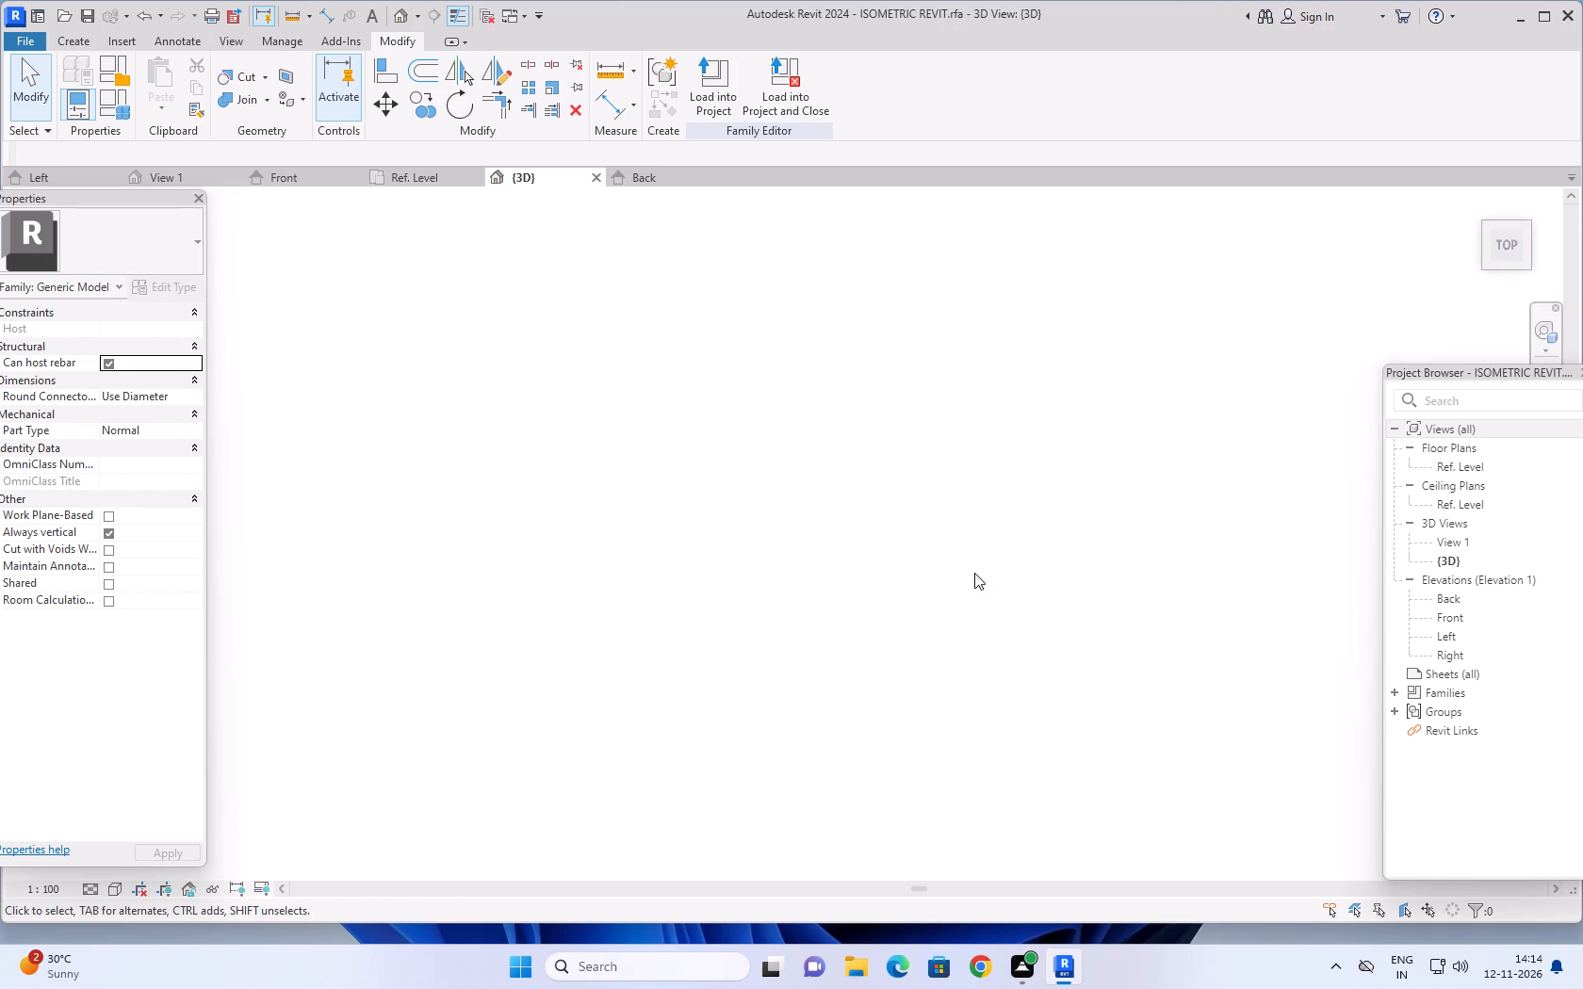
{"action": "middle_click_drag", "start_coordinate": [974, 573], "coordinate": [1066, 771]}
{"action": "scroll", "coordinate": [1006, 728], "scroll_direction": "up", "scroll_amount": 3}
{"action": "middle_click_drag", "start_coordinate": [982, 774], "coordinate": [801, 471]}
{"action": "scroll", "coordinate": [970, 506], "scroll_direction": "up", "scroll_amount": 4}
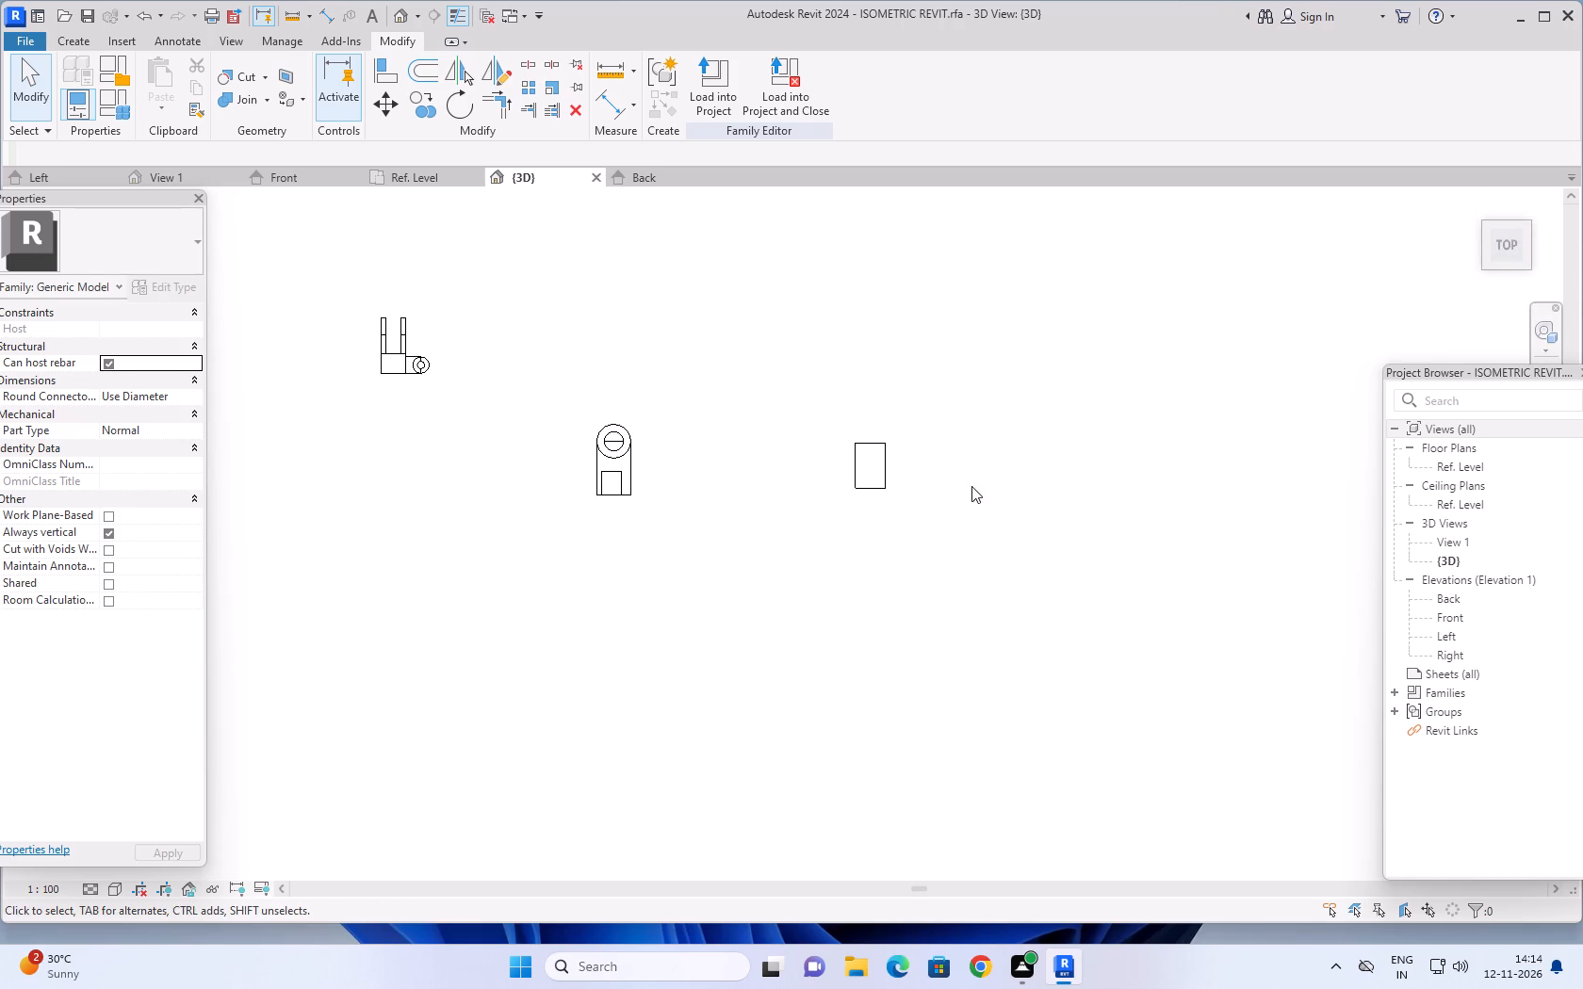
{"action": "middle_click_drag", "start_coordinate": [987, 451], "coordinate": [969, 602]}
{"action": "scroll", "coordinate": [881, 592], "scroll_direction": "up", "scroll_amount": 3}
{"action": "middle_click_drag", "start_coordinate": [940, 509], "coordinate": [1019, 404]}
{"action": "scroll", "coordinate": [864, 395], "scroll_direction": "up", "scroll_amount": 1}
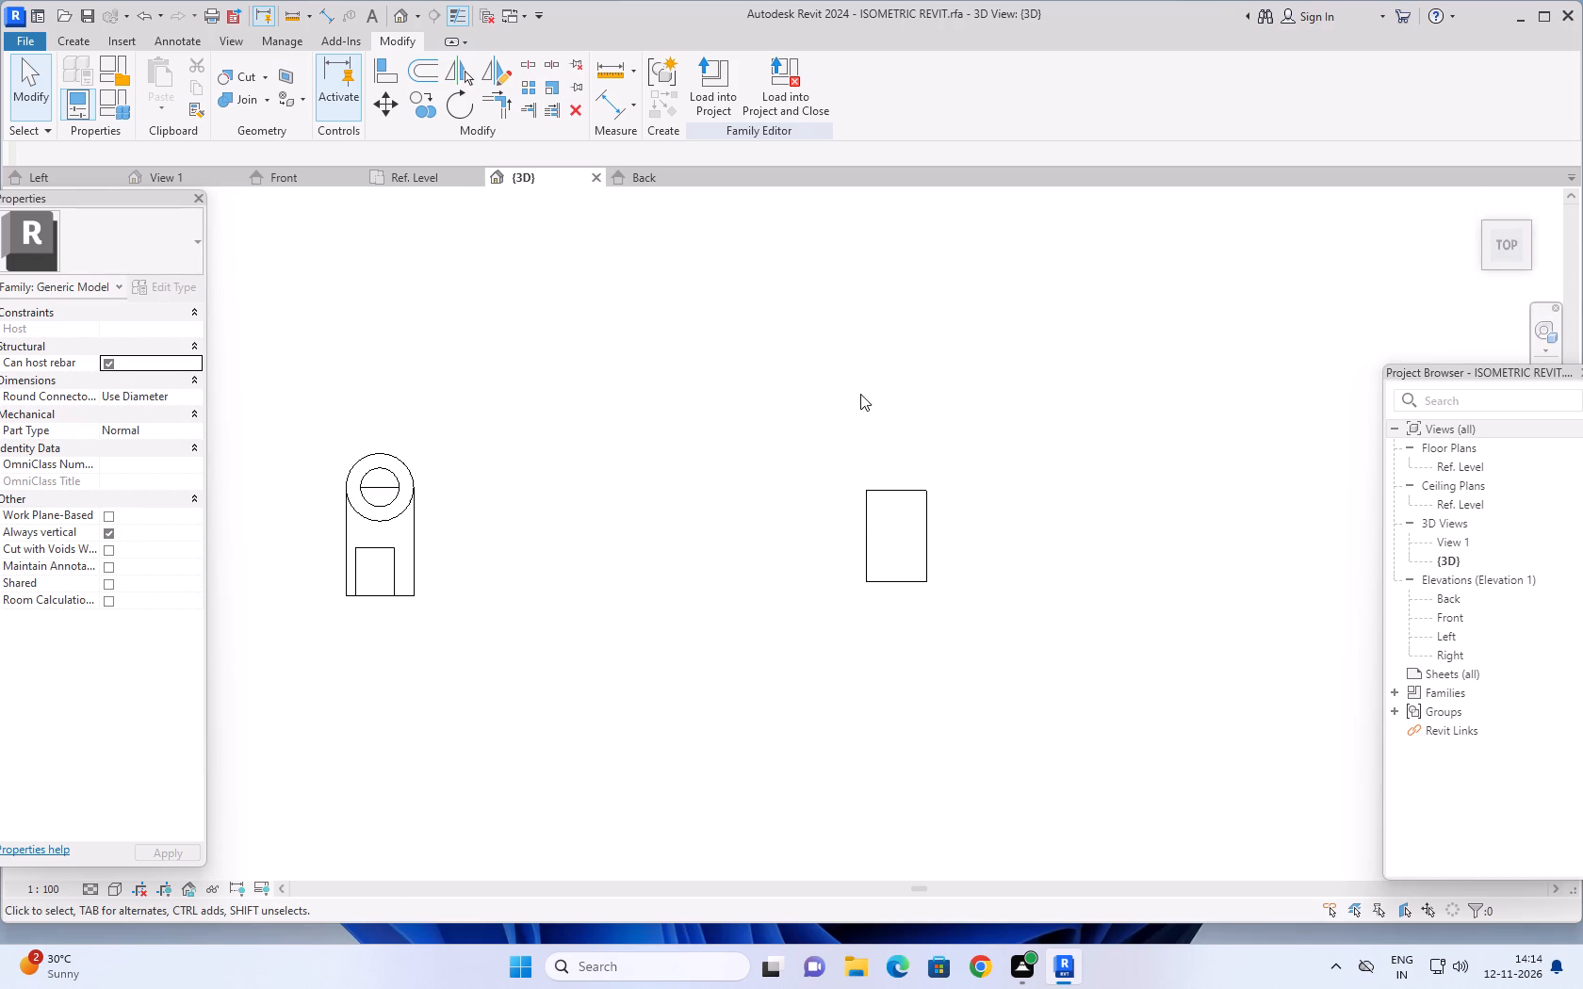
{"action": "left_click", "coordinate": [78, 40]}
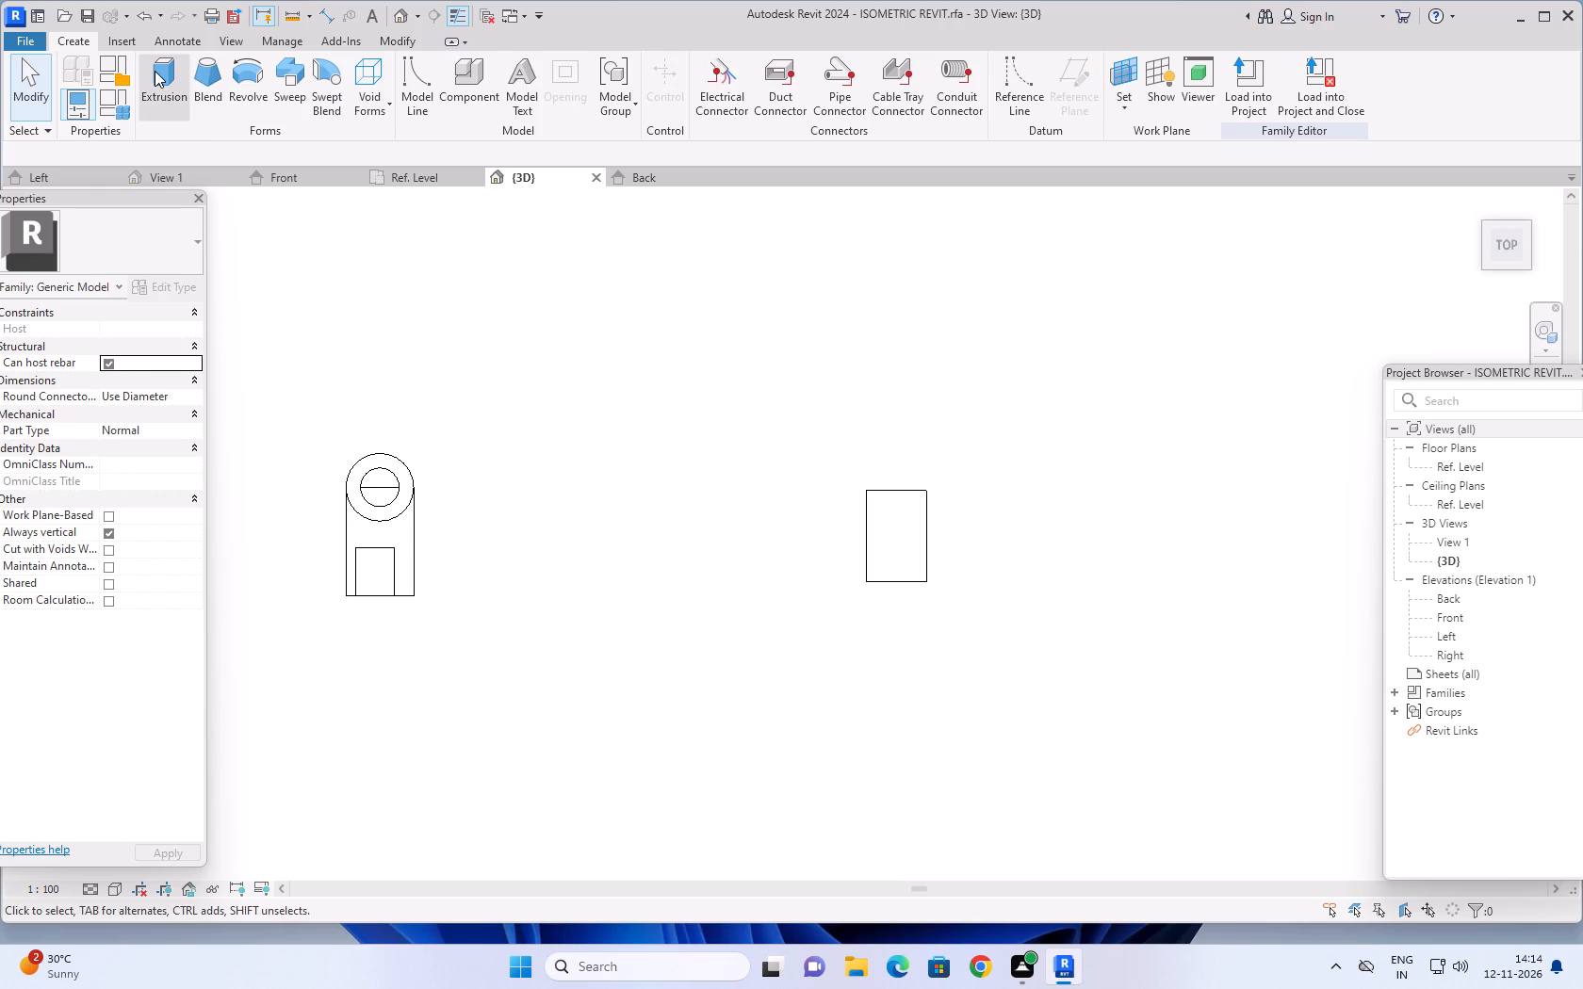
{"action": "left_click", "coordinate": [155, 71]}
{"action": "left_click", "coordinate": [762, 66]}
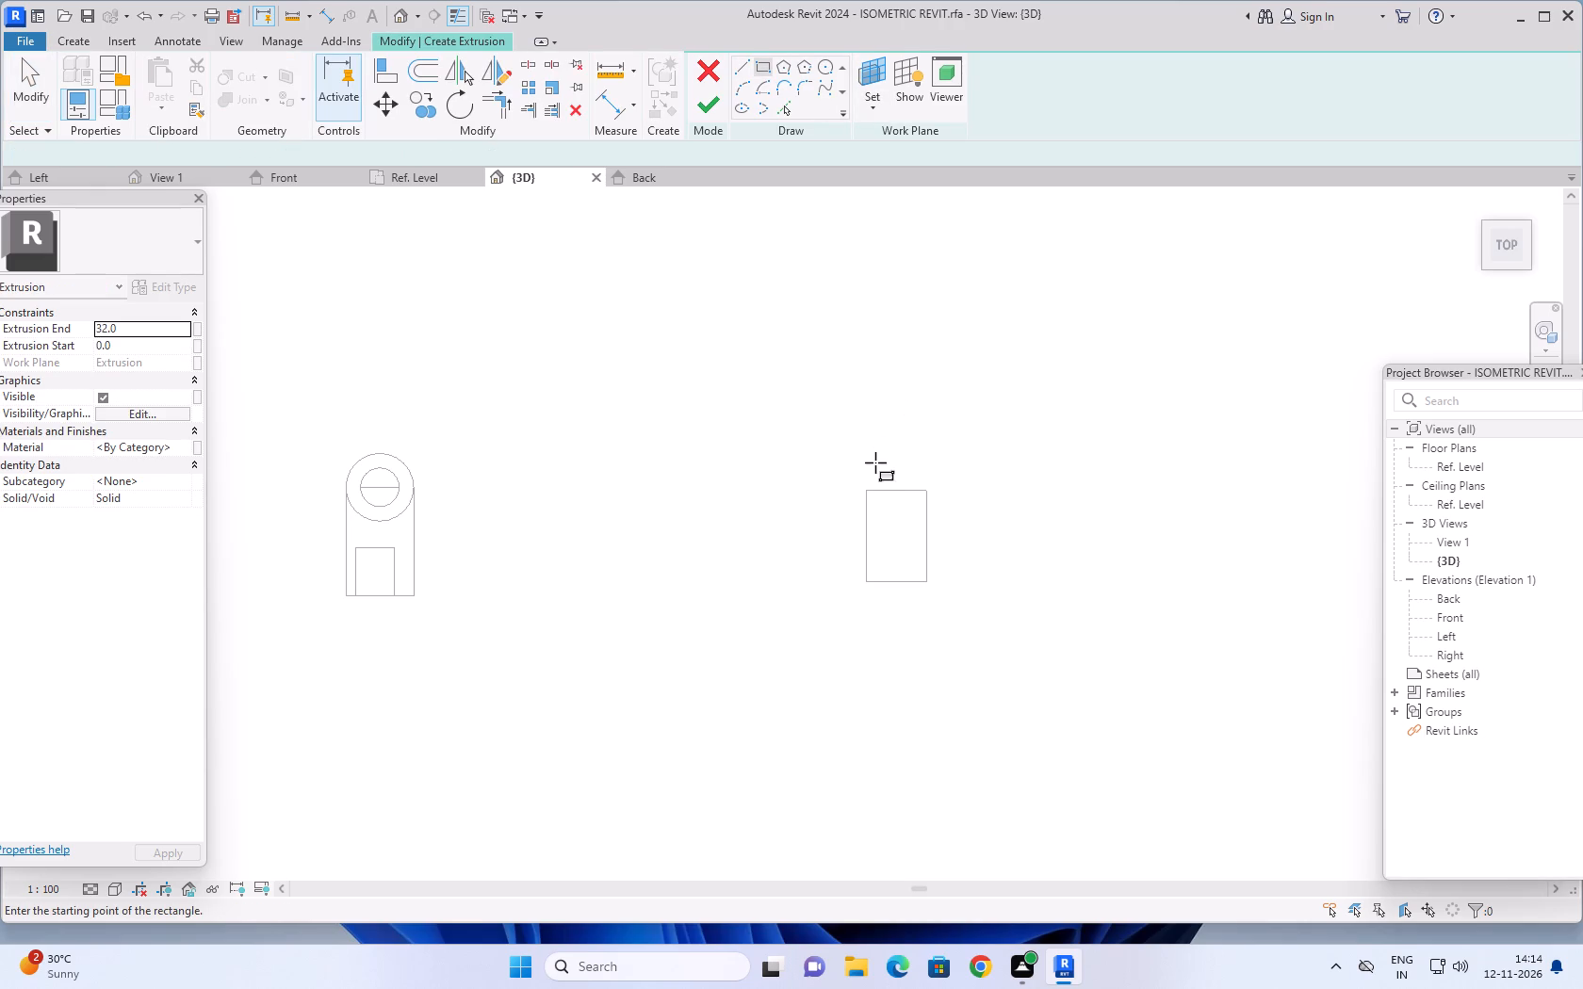
{"action": "scroll", "coordinate": [871, 466], "scroll_direction": "up", "scroll_amount": 5}
{"action": "left_click", "coordinate": [863, 512]}
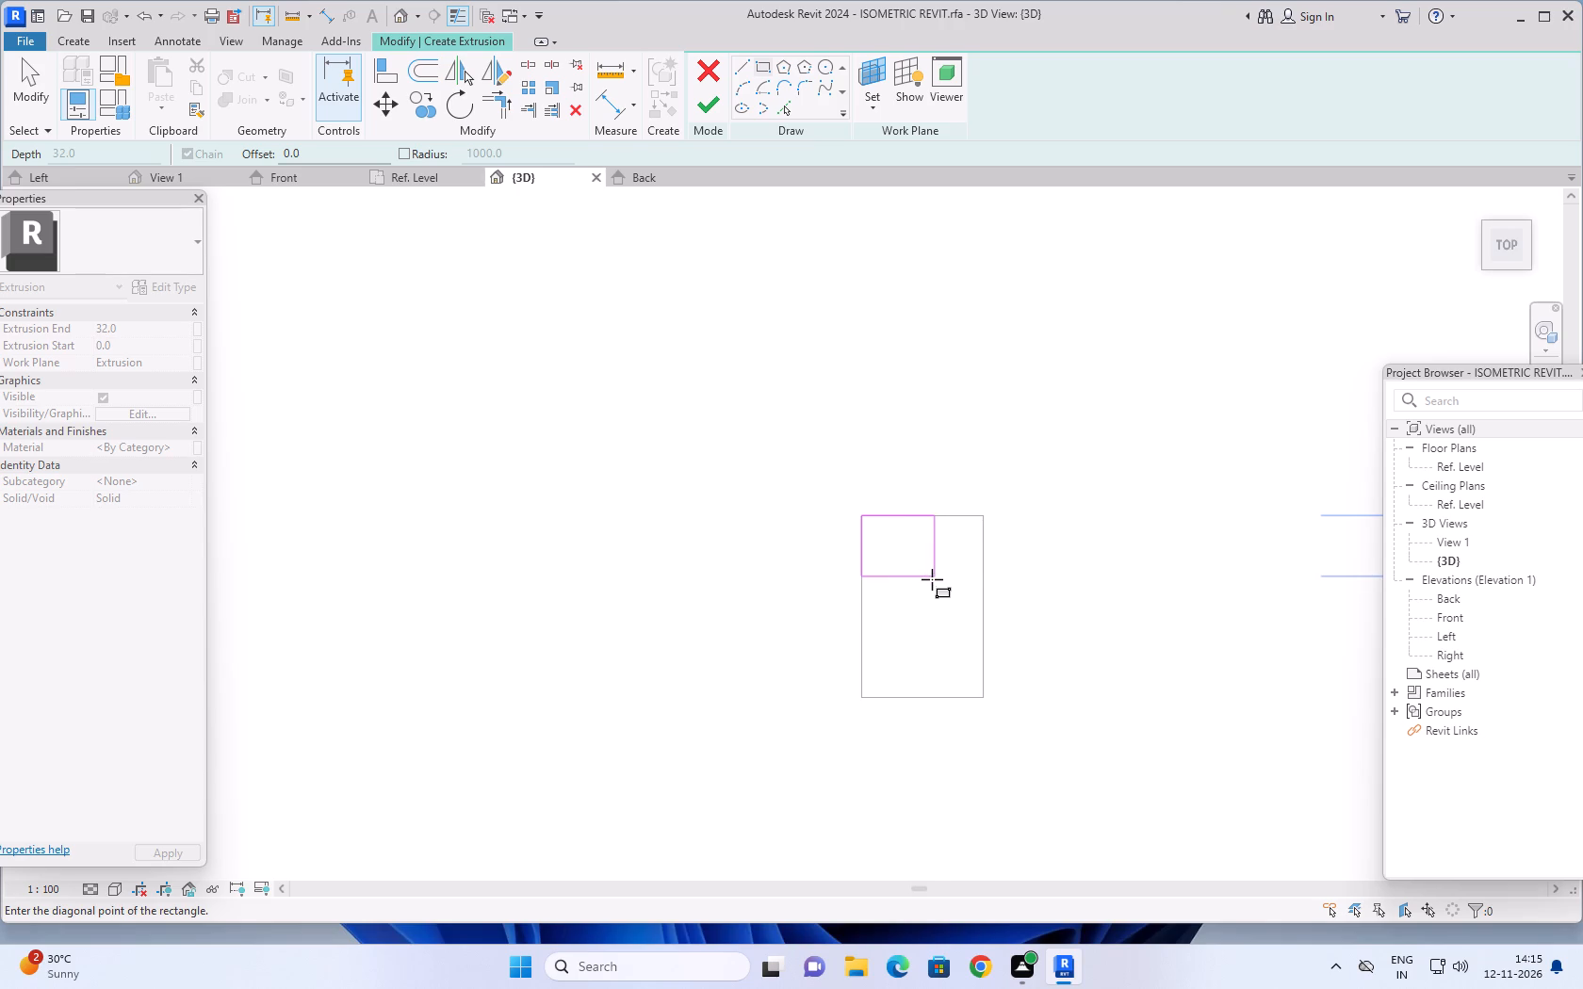
{"action": "left_click", "coordinate": [932, 579]}
Set the width of the corner rectangle to 24.
{"action": "scroll", "coordinate": [889, 606], "scroll_direction": "up", "scroll_amount": 5}
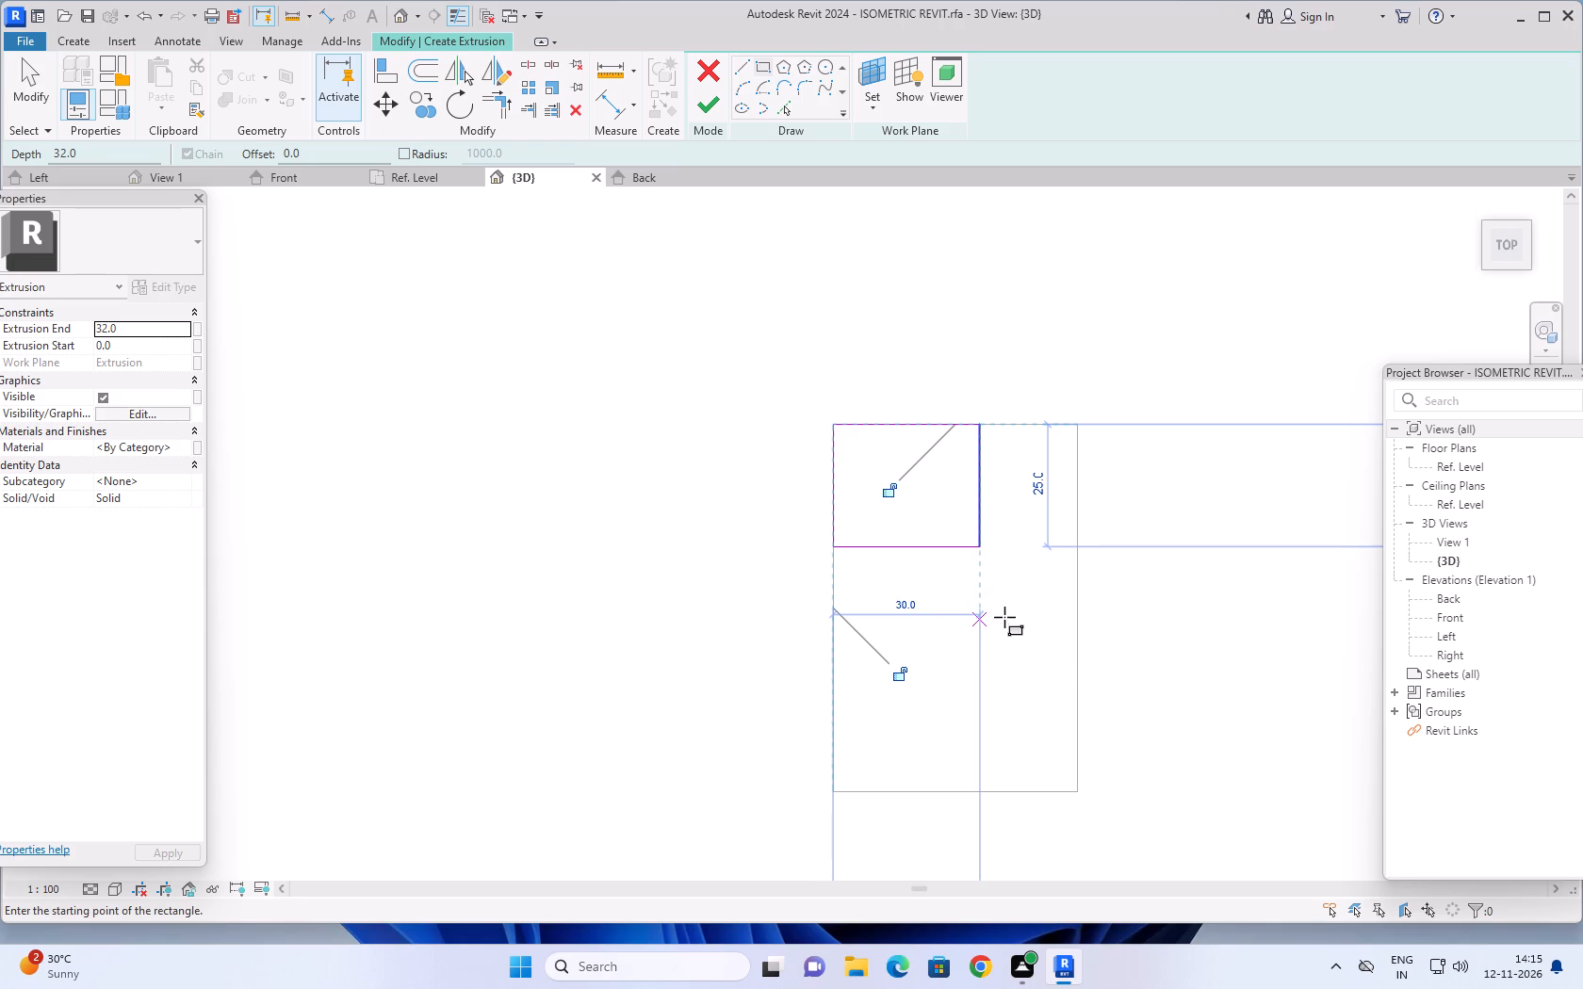
{"action": "left_click", "coordinate": [907, 607]}
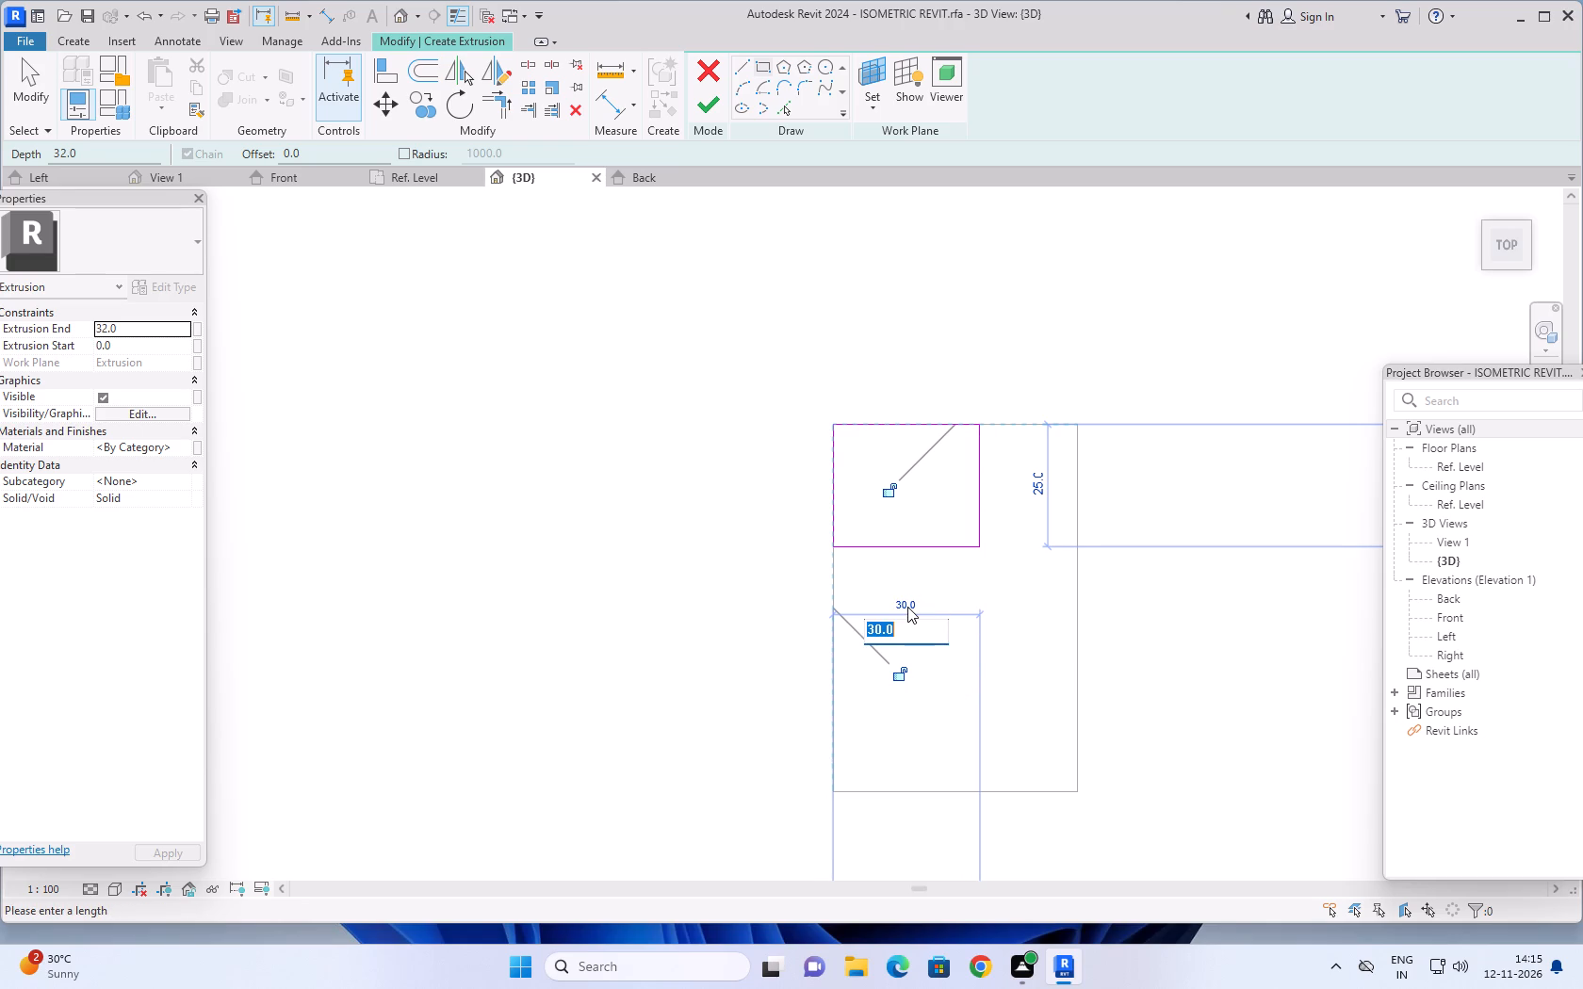
{"action": "type", "text": "24"}
{"action": "key", "text": "Return"}
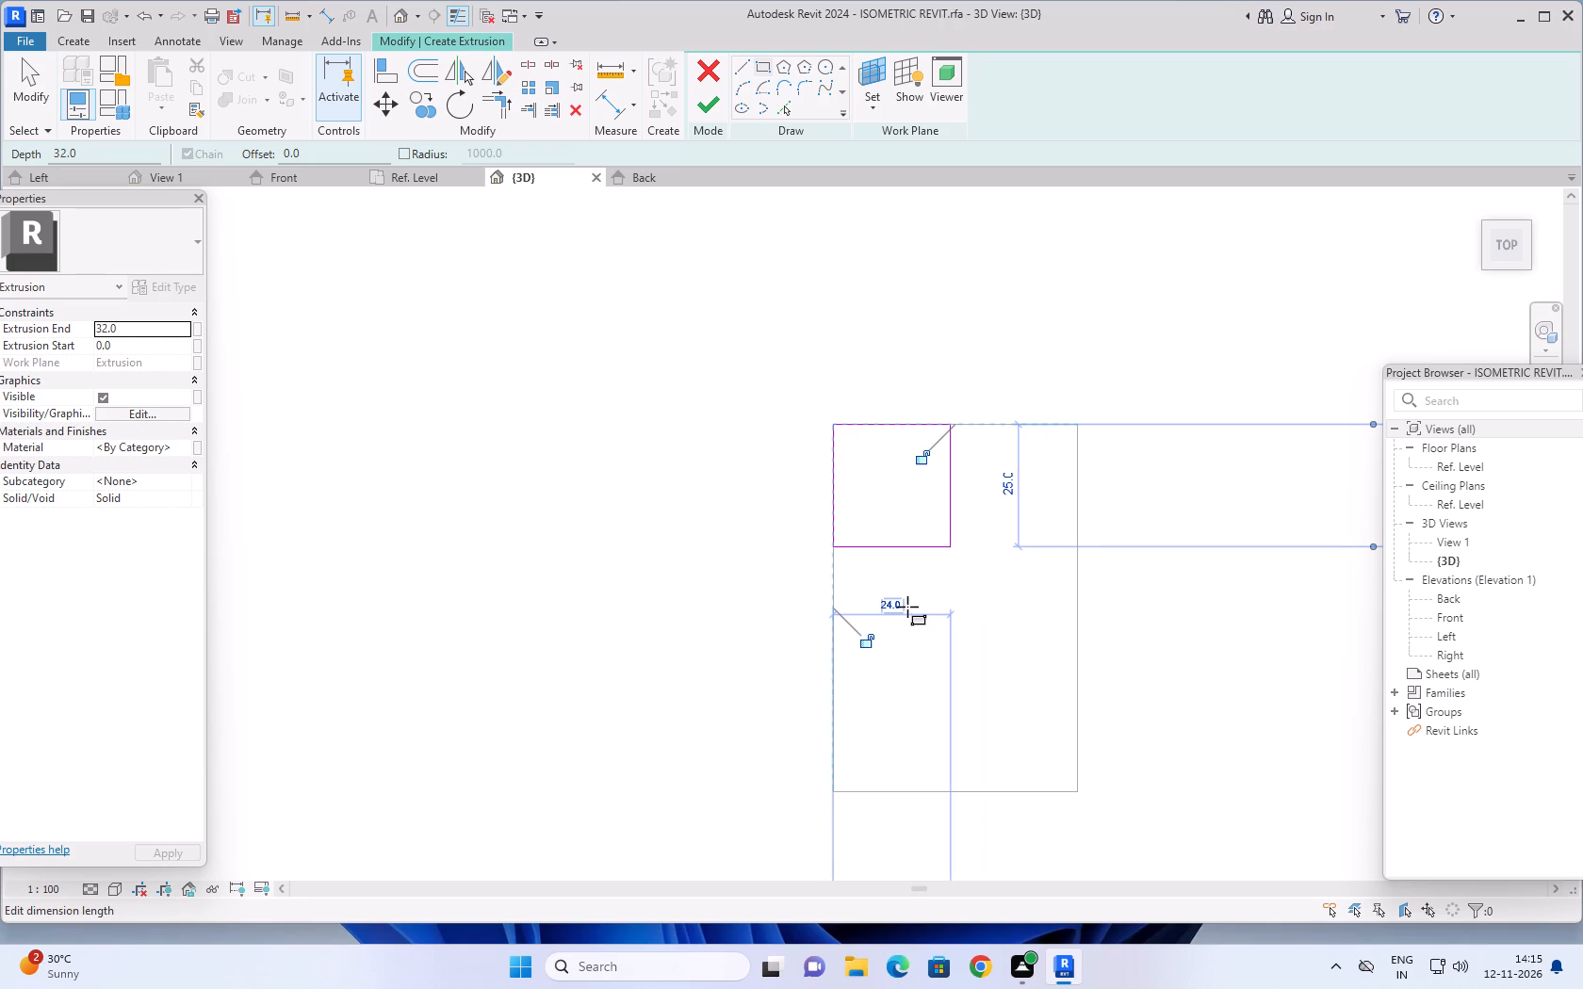
{"action": "left_click", "coordinate": [949, 481]}
{"action": "key", "text": "Escape"}
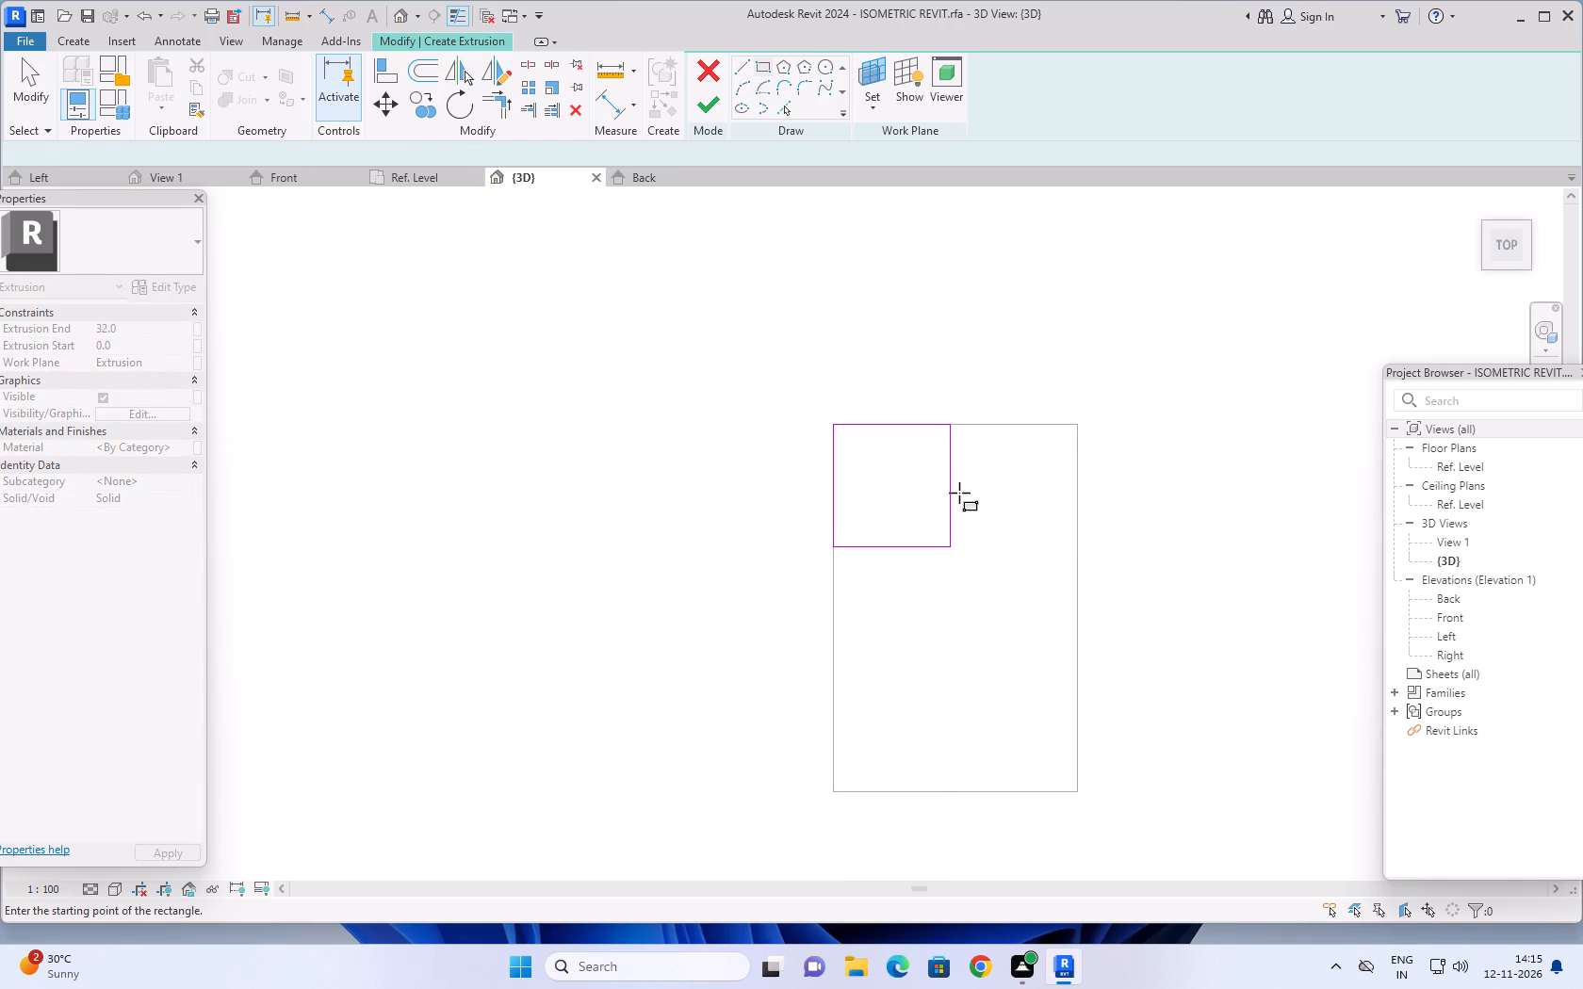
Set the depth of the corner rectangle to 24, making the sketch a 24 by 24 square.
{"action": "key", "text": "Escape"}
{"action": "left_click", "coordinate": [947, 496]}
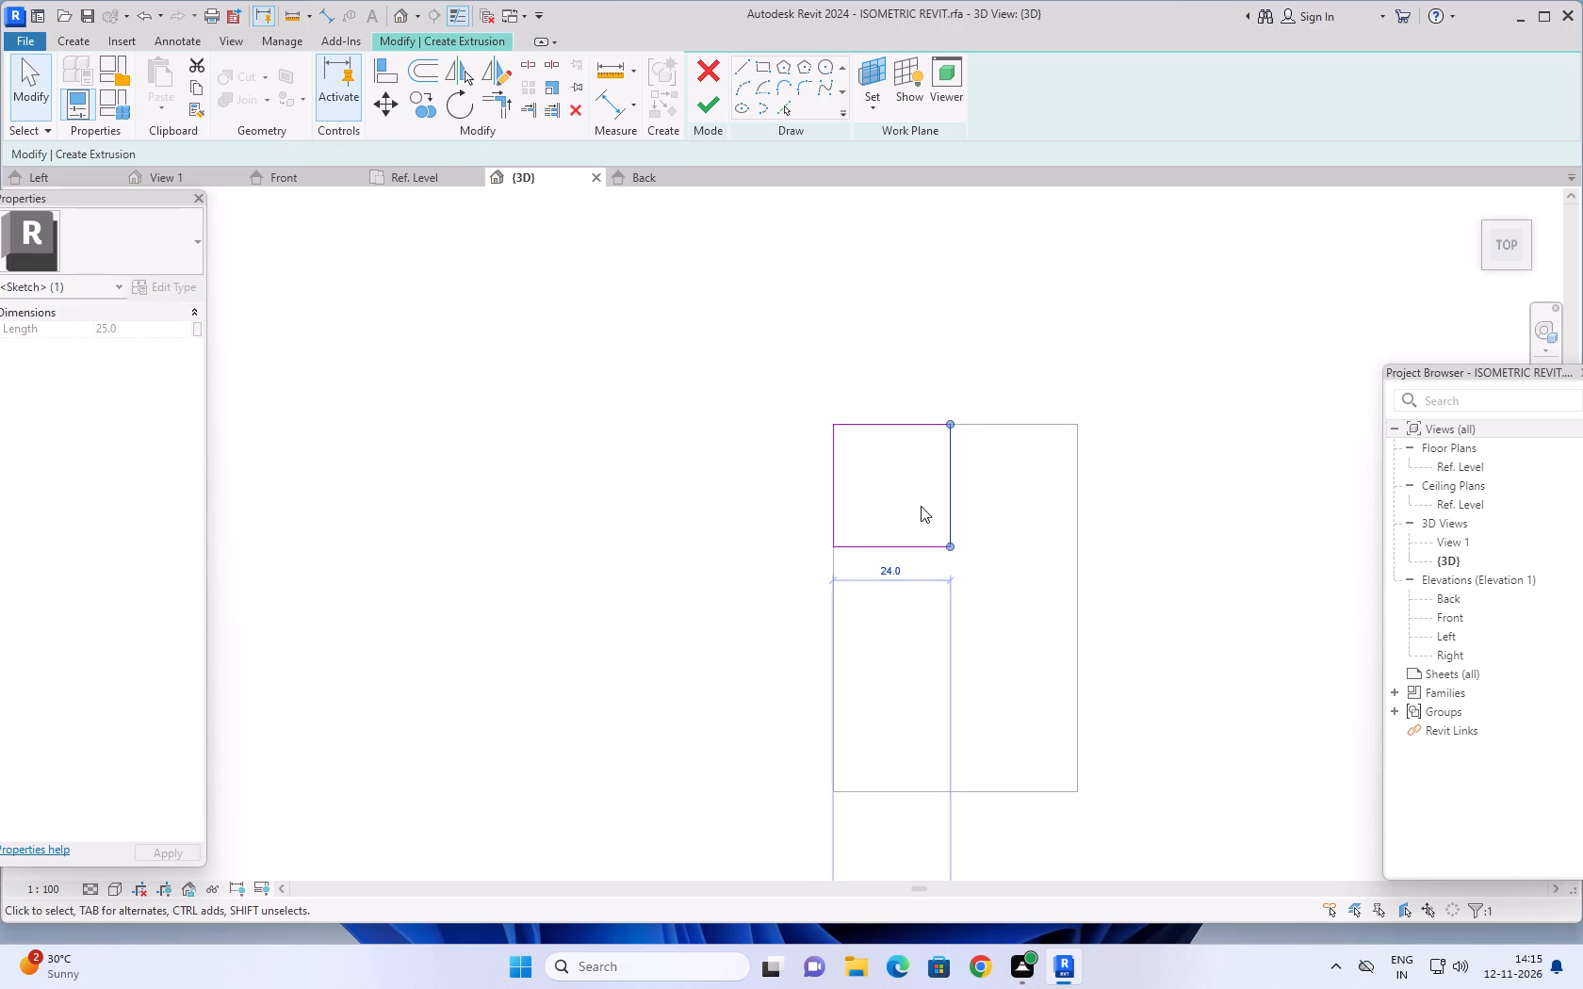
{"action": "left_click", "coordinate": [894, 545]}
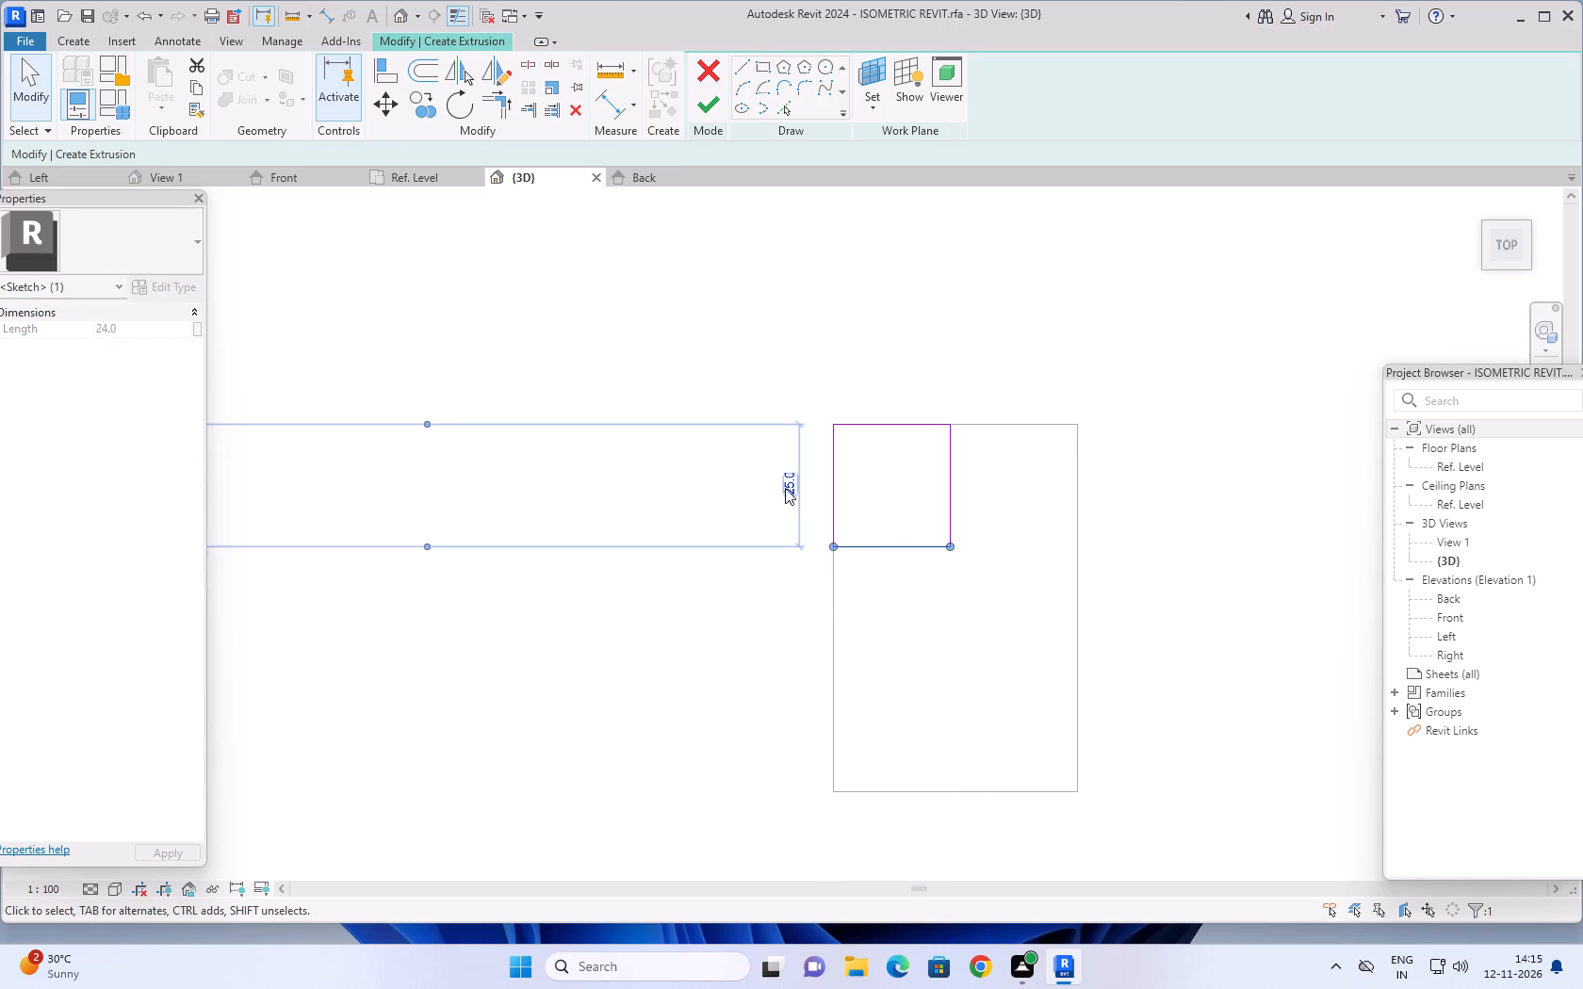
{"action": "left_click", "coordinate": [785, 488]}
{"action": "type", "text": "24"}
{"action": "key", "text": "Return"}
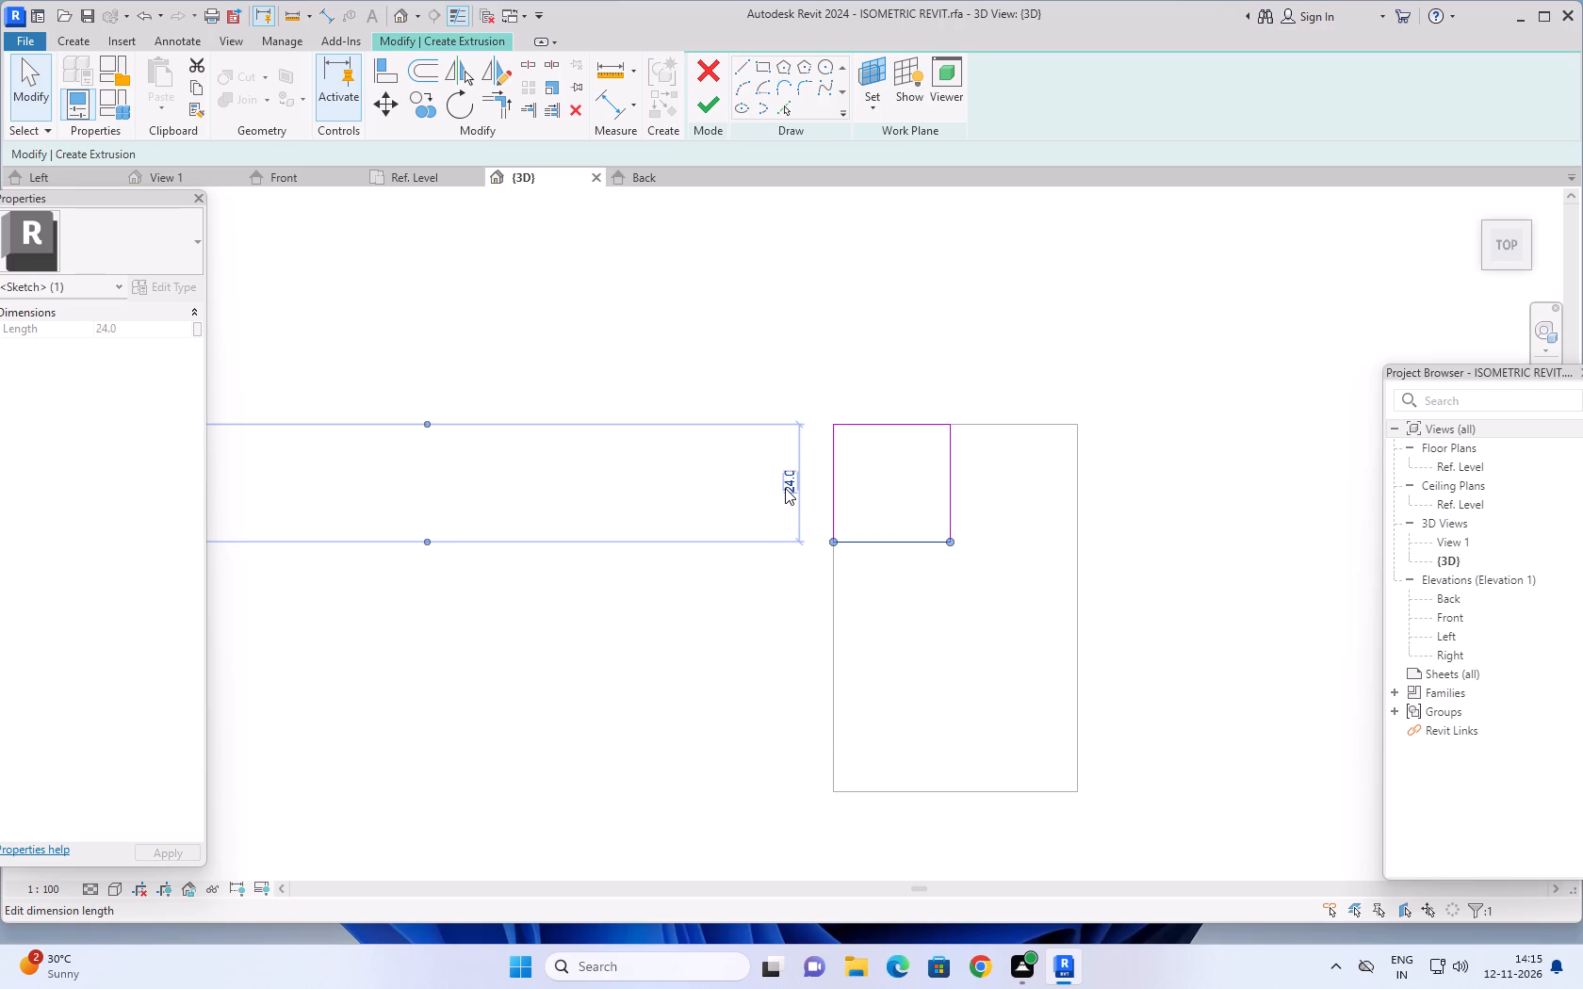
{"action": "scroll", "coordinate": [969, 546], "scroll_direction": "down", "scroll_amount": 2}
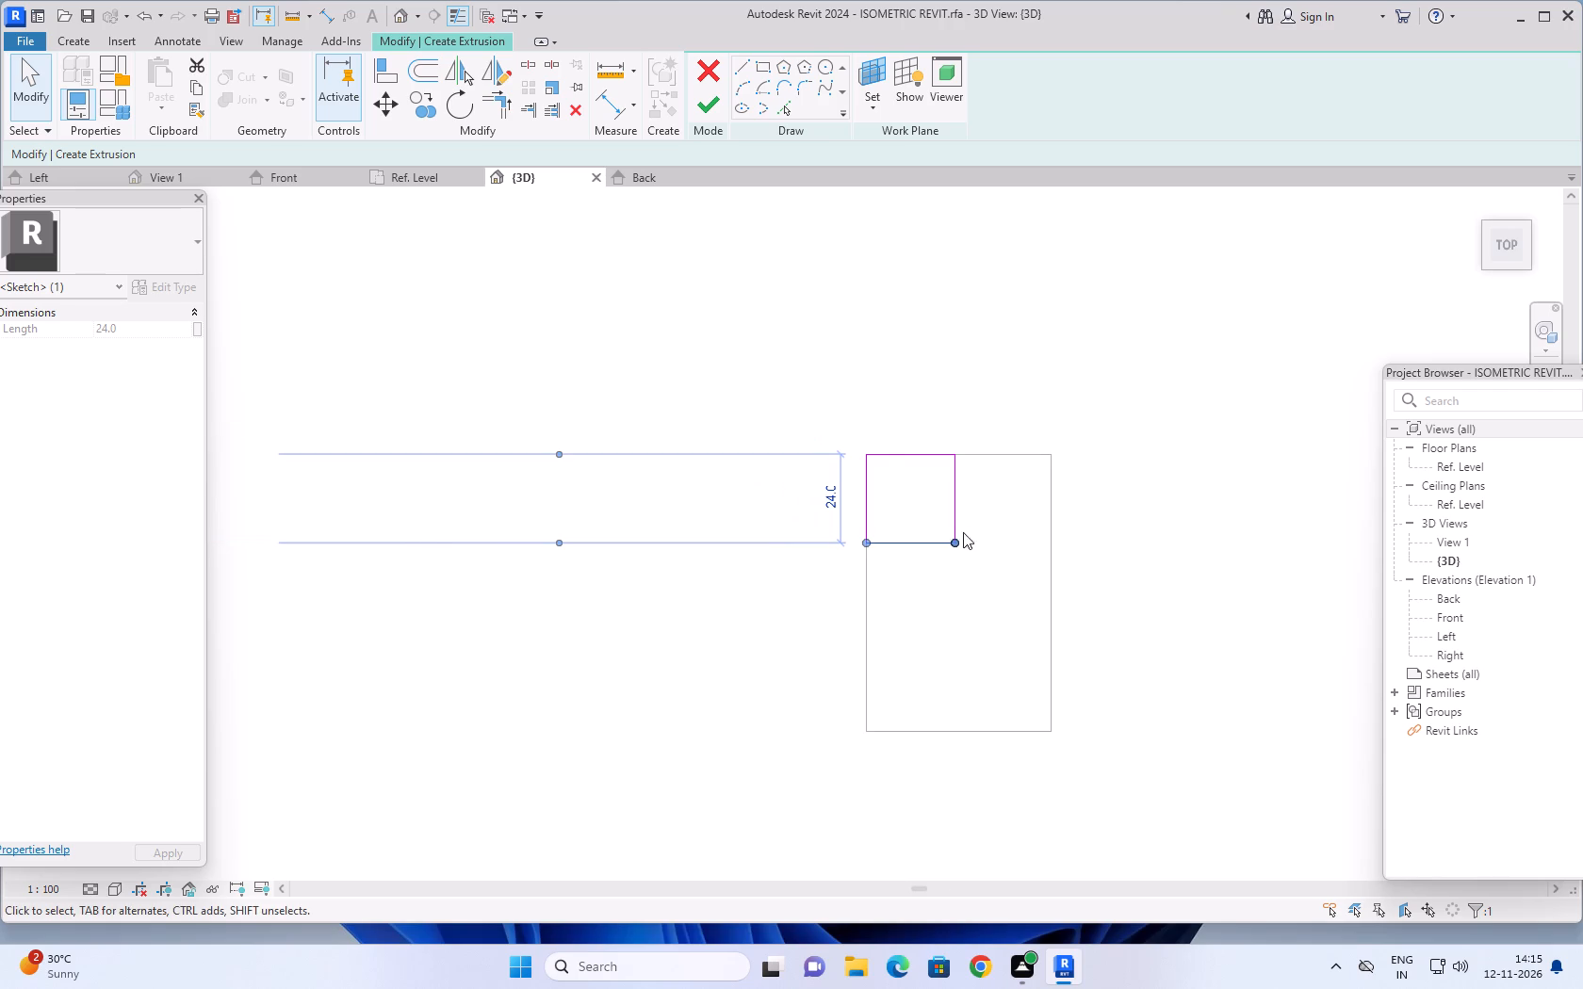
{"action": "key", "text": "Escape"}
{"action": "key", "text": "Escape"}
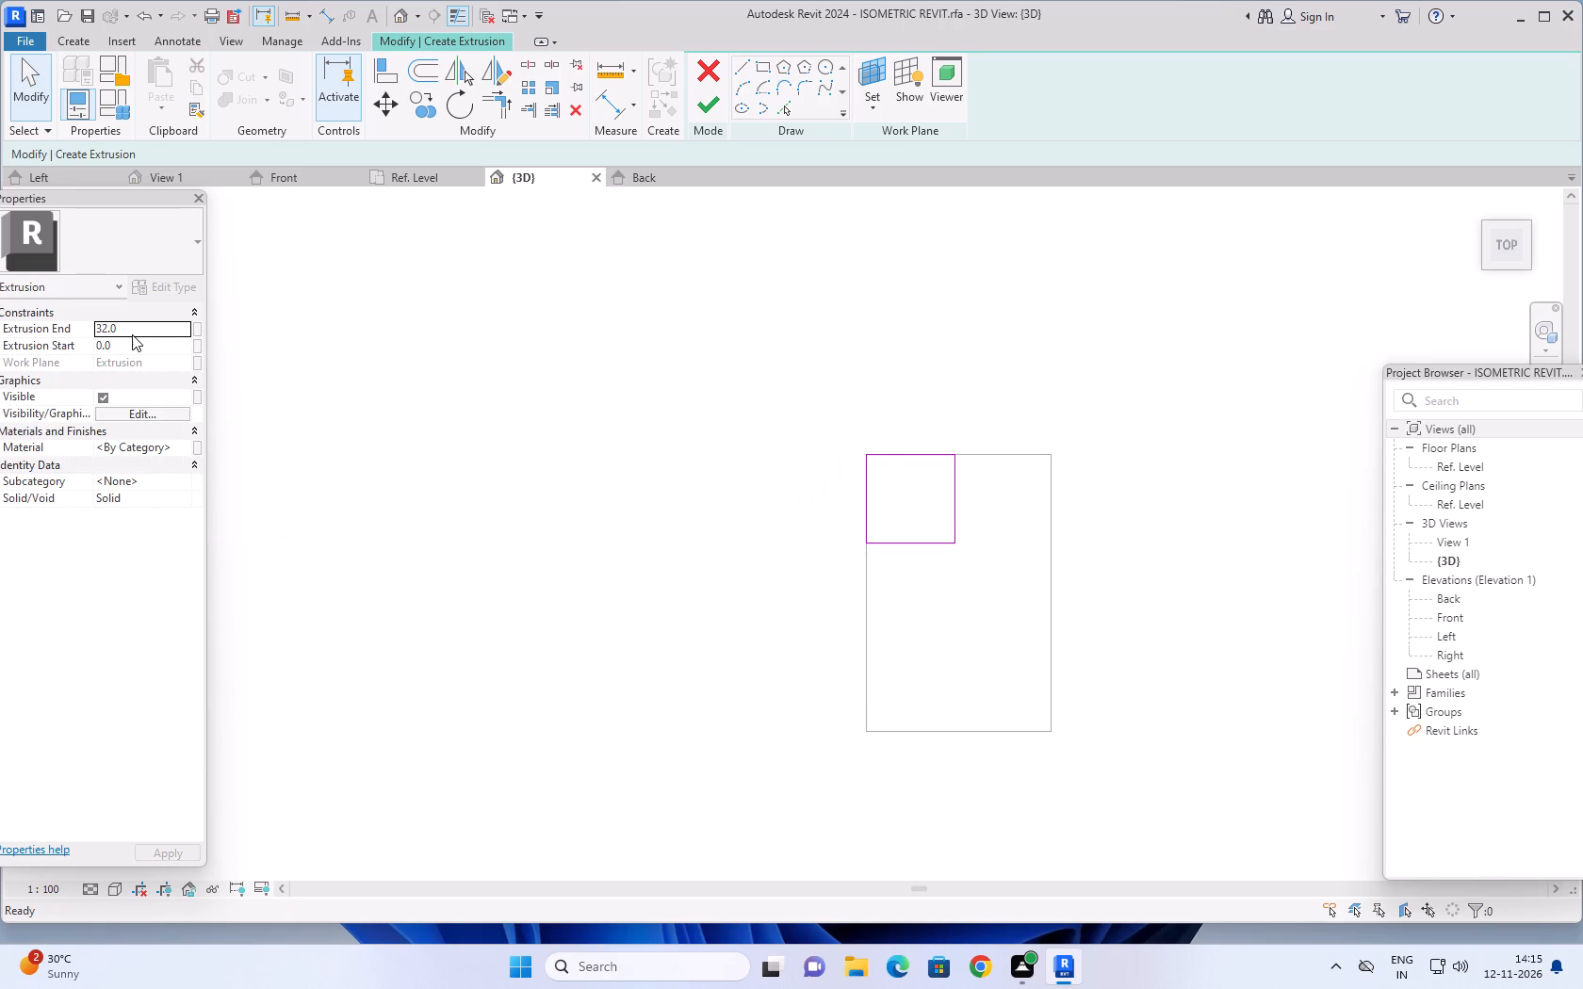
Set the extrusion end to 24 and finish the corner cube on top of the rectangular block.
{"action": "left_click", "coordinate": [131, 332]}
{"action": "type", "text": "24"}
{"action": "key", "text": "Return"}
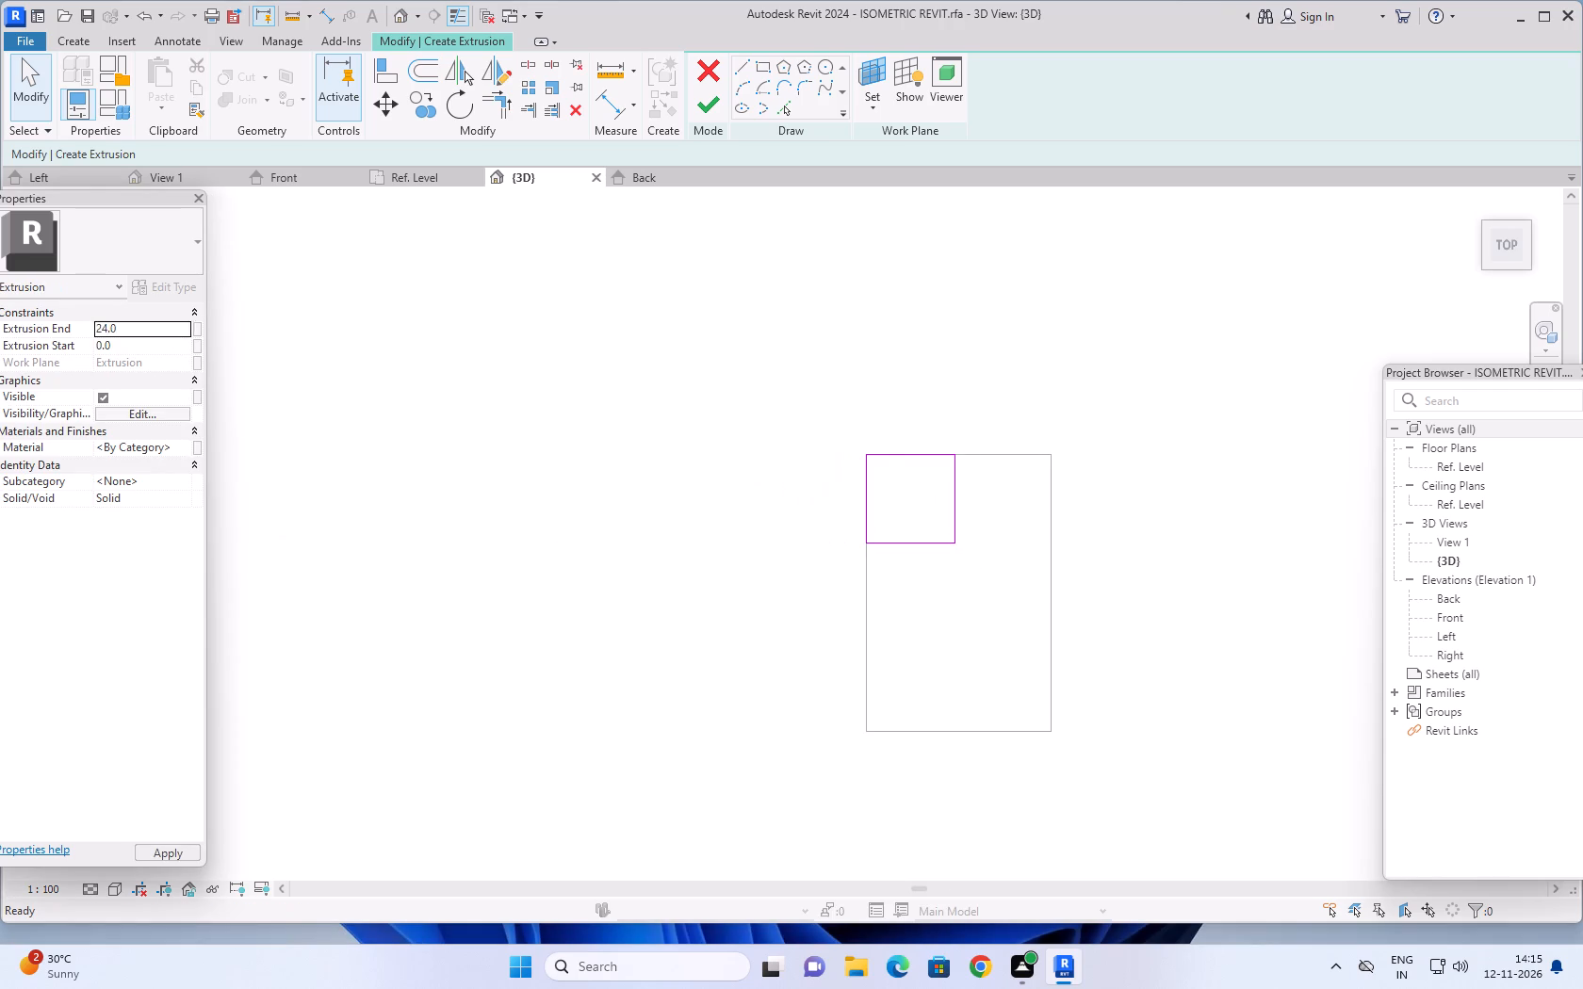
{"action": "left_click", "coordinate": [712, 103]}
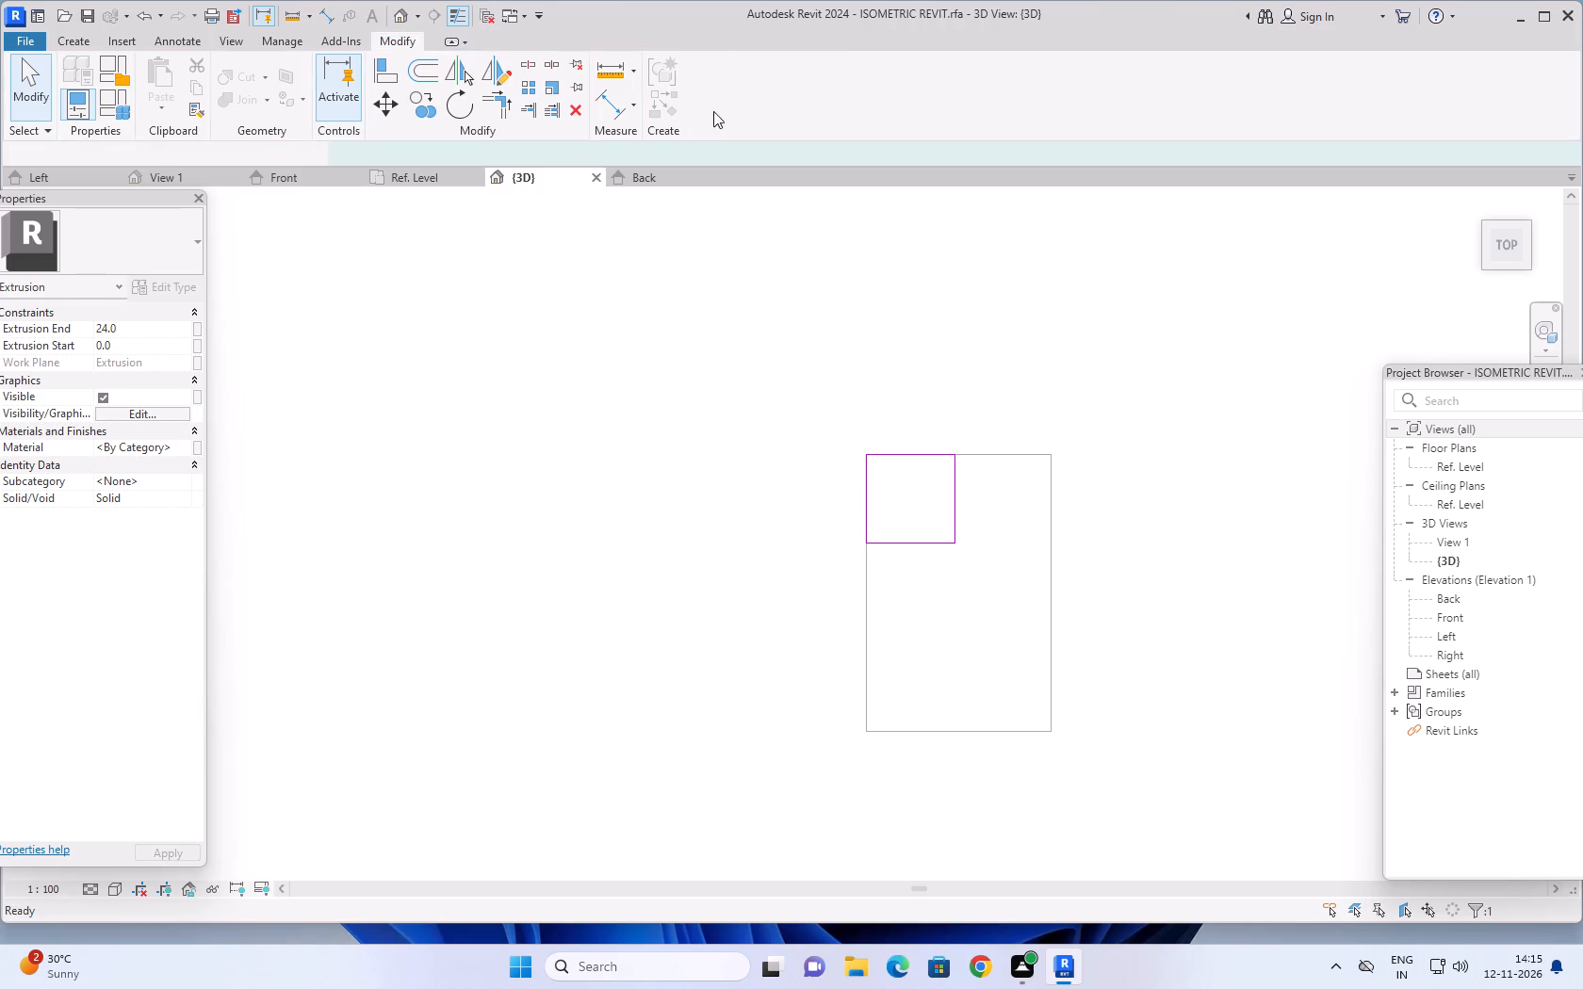
Examine the block with its corner cube in the {3D} view from the front, side and above.
{"action": "middle_click_drag", "start_coordinate": [1144, 527], "coordinate": [1001, 273], "text": "shift"}
{"action": "middle_click_drag", "start_coordinate": [1208, 585], "coordinate": [1138, 481]}
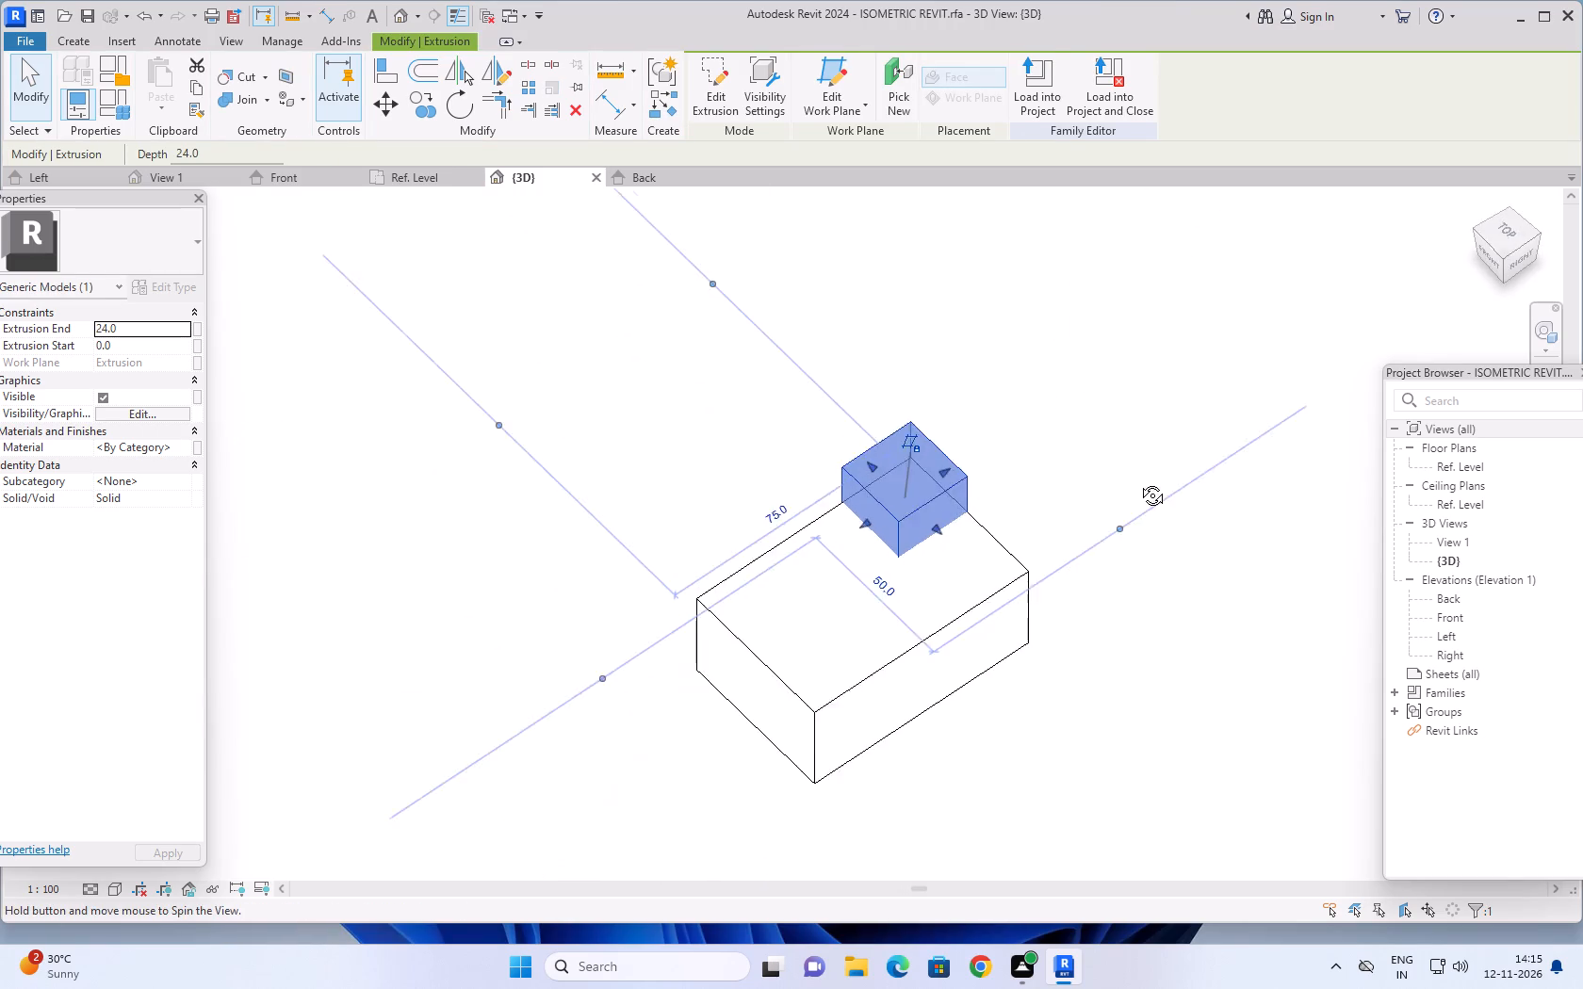
{"action": "middle_click_drag", "start_coordinate": [1138, 481], "coordinate": [1135, 380]}
{"action": "key", "text": "Escape"}
{"action": "middle_click_drag", "start_coordinate": [1173, 588], "coordinate": [1214, 513]}
{"action": "middle_click_drag", "start_coordinate": [1103, 586], "coordinate": [1202, 506]}
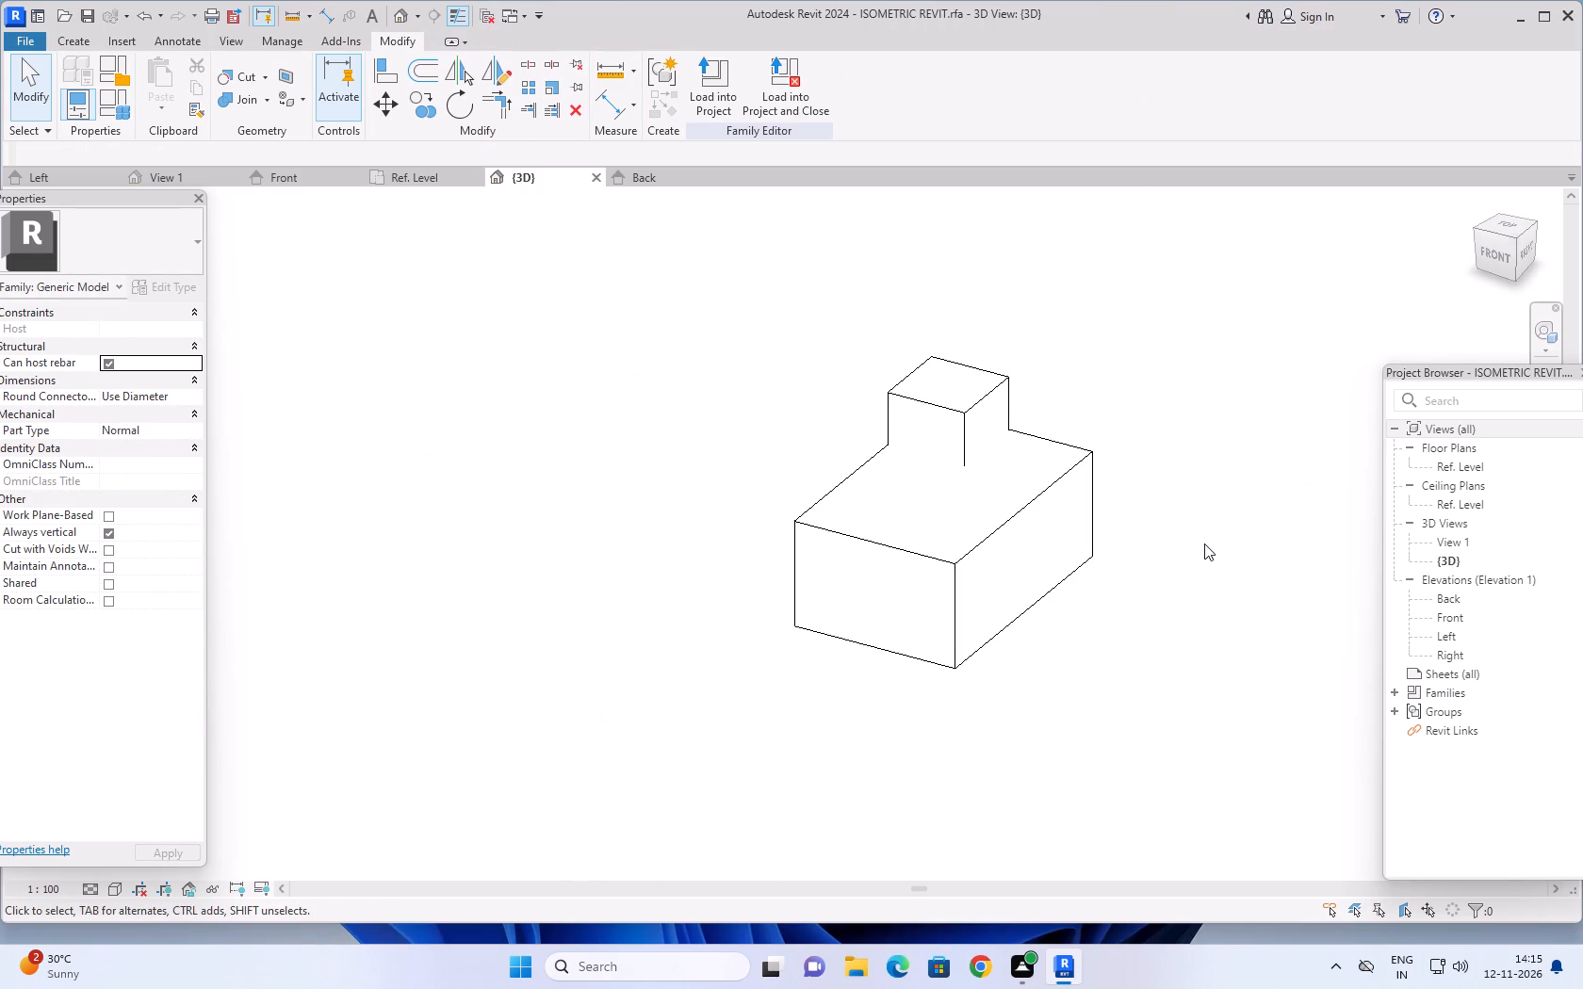
{"action": "scroll", "coordinate": [1203, 543], "scroll_direction": "down", "scroll_amount": 2}
{"action": "middle_click_drag", "start_coordinate": [1184, 566], "coordinate": [1110, 578]}
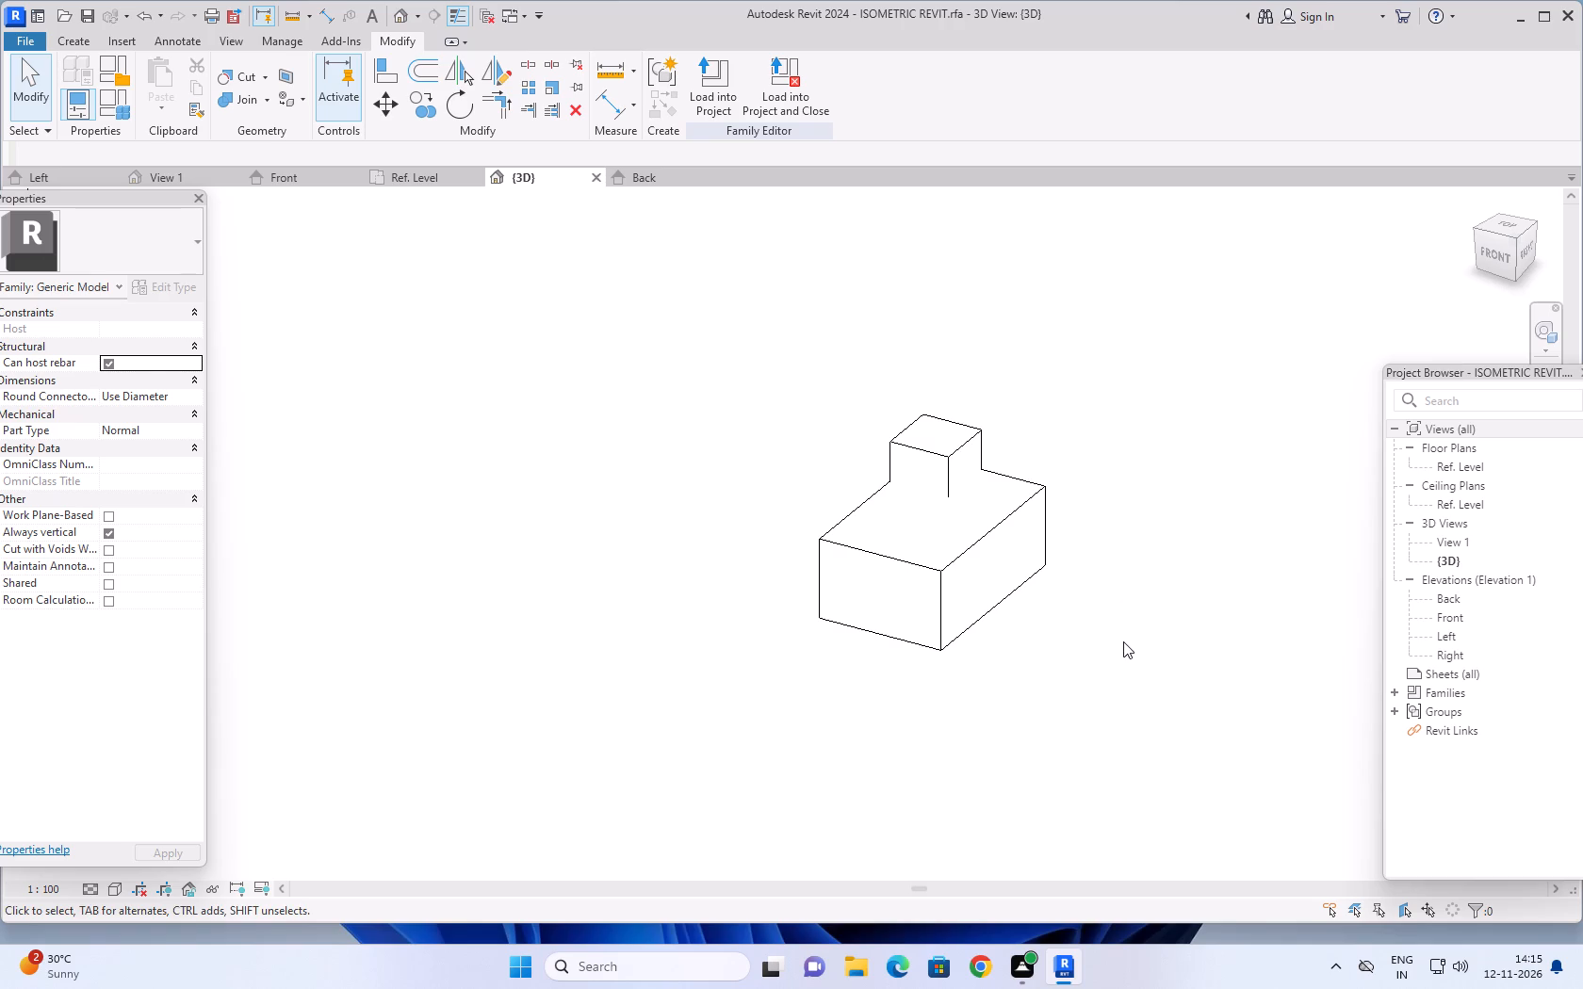
{"action": "middle_click_drag", "start_coordinate": [1121, 651], "coordinate": [1057, 738]}
{"action": "middle_click_drag", "start_coordinate": [1058, 739], "coordinate": [873, 747], "text": "shift"}
{"action": "scroll", "coordinate": [898, 743], "scroll_direction": "down", "scroll_amount": 2}
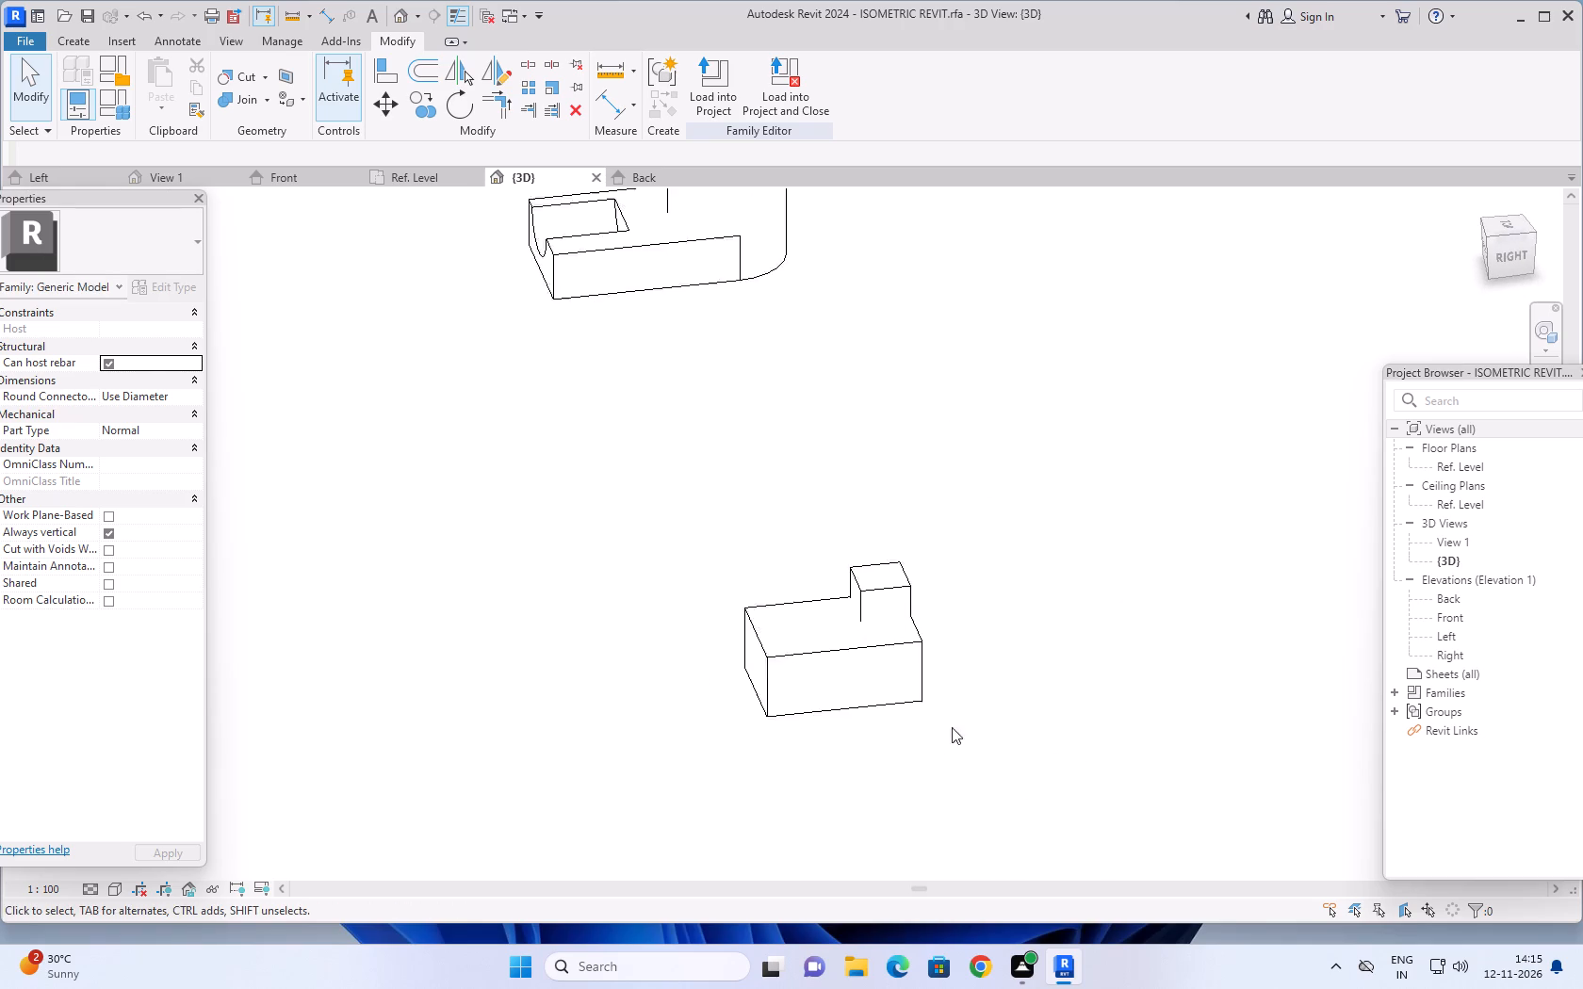
{"action": "scroll", "coordinate": [952, 727], "scroll_direction": "down", "scroll_amount": 1}
{"action": "middle_click_drag", "start_coordinate": [978, 717], "coordinate": [1040, 669]}
{"action": "scroll", "coordinate": [973, 685], "scroll_direction": "up", "scroll_amount": 2}
{"action": "middle_click_drag", "start_coordinate": [982, 683], "coordinate": [1008, 698], "text": "shift"}
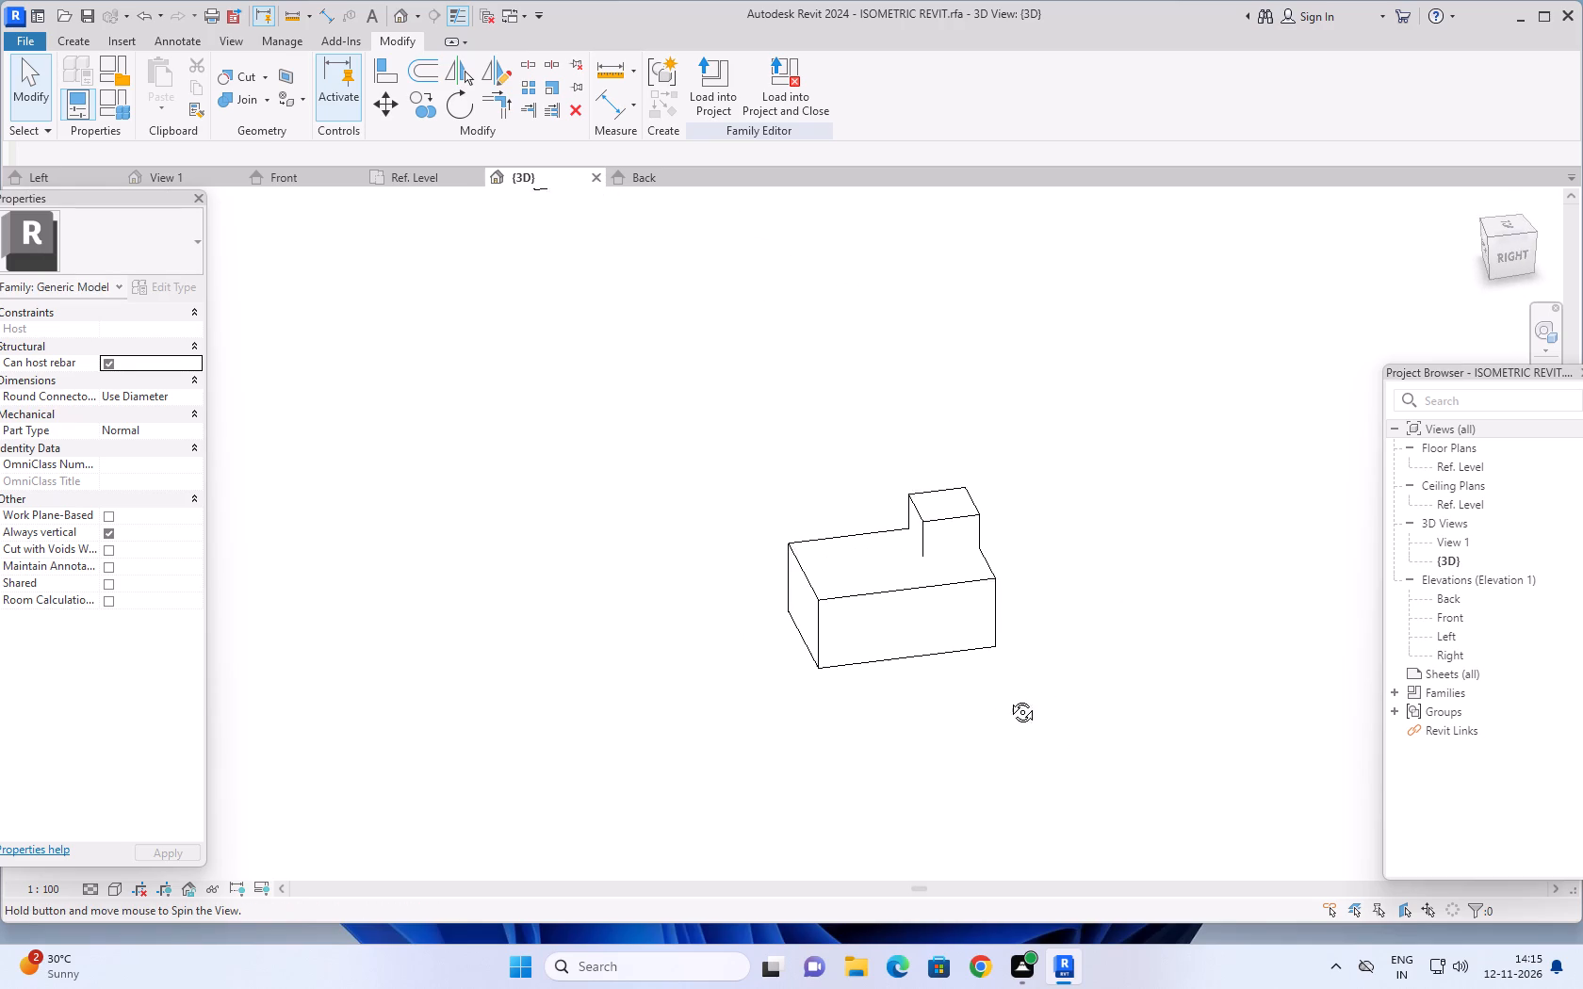
{"action": "middle_click_drag", "start_coordinate": [1008, 698], "coordinate": [1051, 744], "text": "shift"}
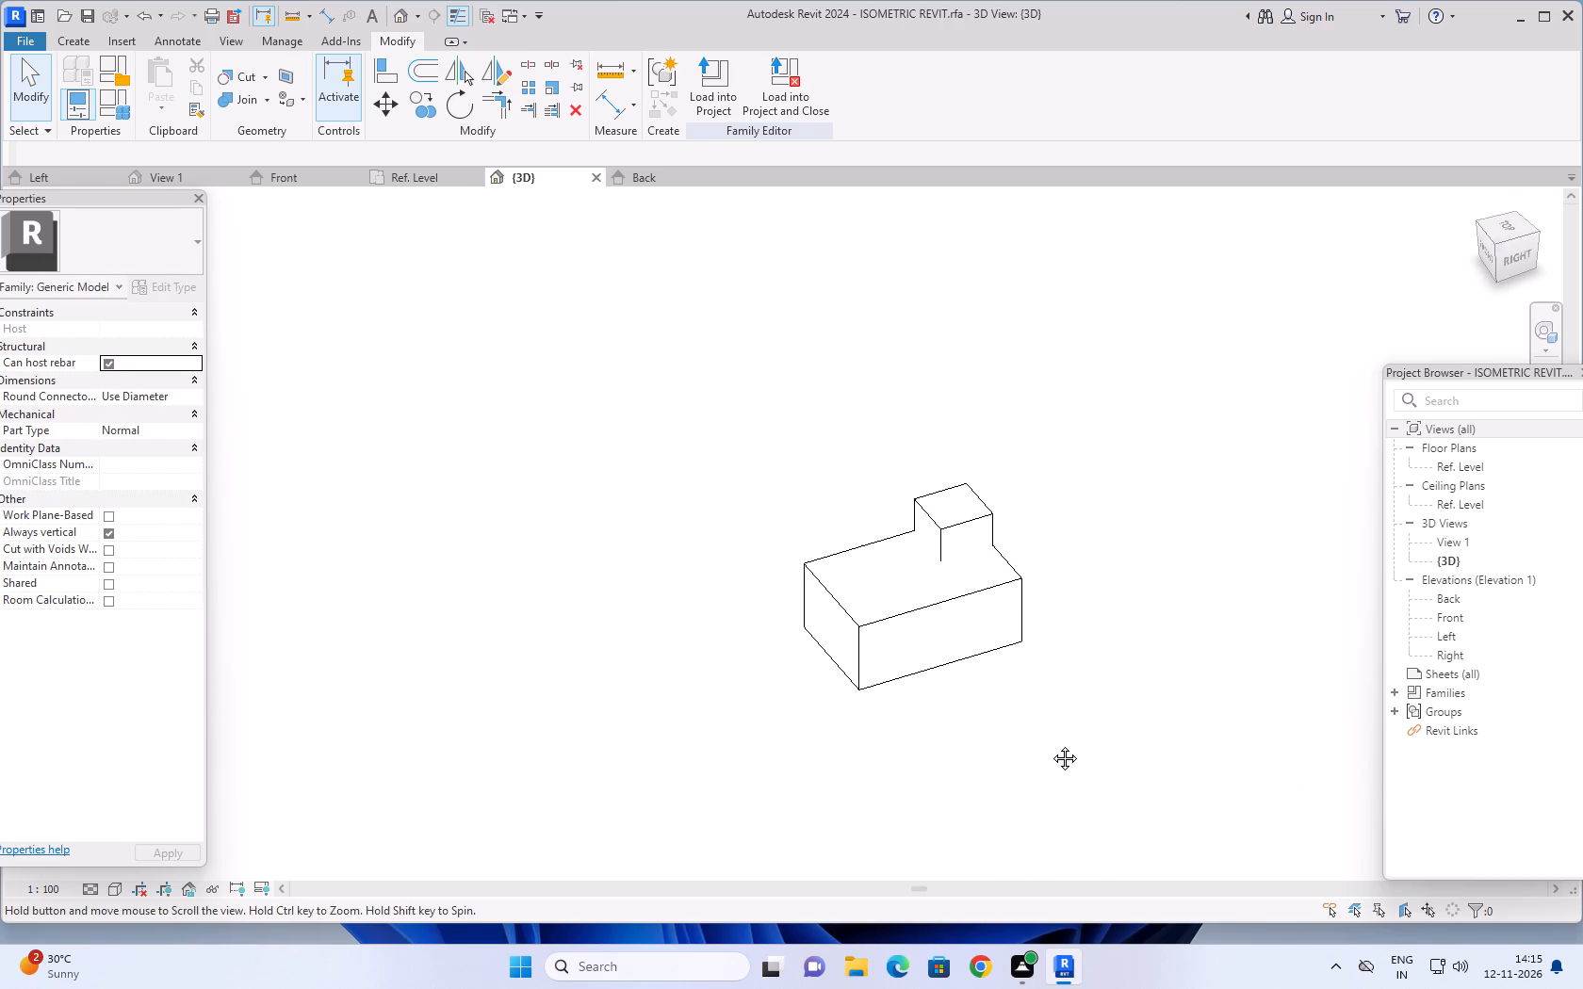
{"action": "middle_click_drag", "start_coordinate": [1051, 744], "coordinate": [1063, 749], "text": "shift"}
{"action": "middle_click_drag", "start_coordinate": [1052, 669], "coordinate": [1181, 732]}
{"action": "middle_click_drag", "start_coordinate": [1124, 471], "coordinate": [1220, 604]}
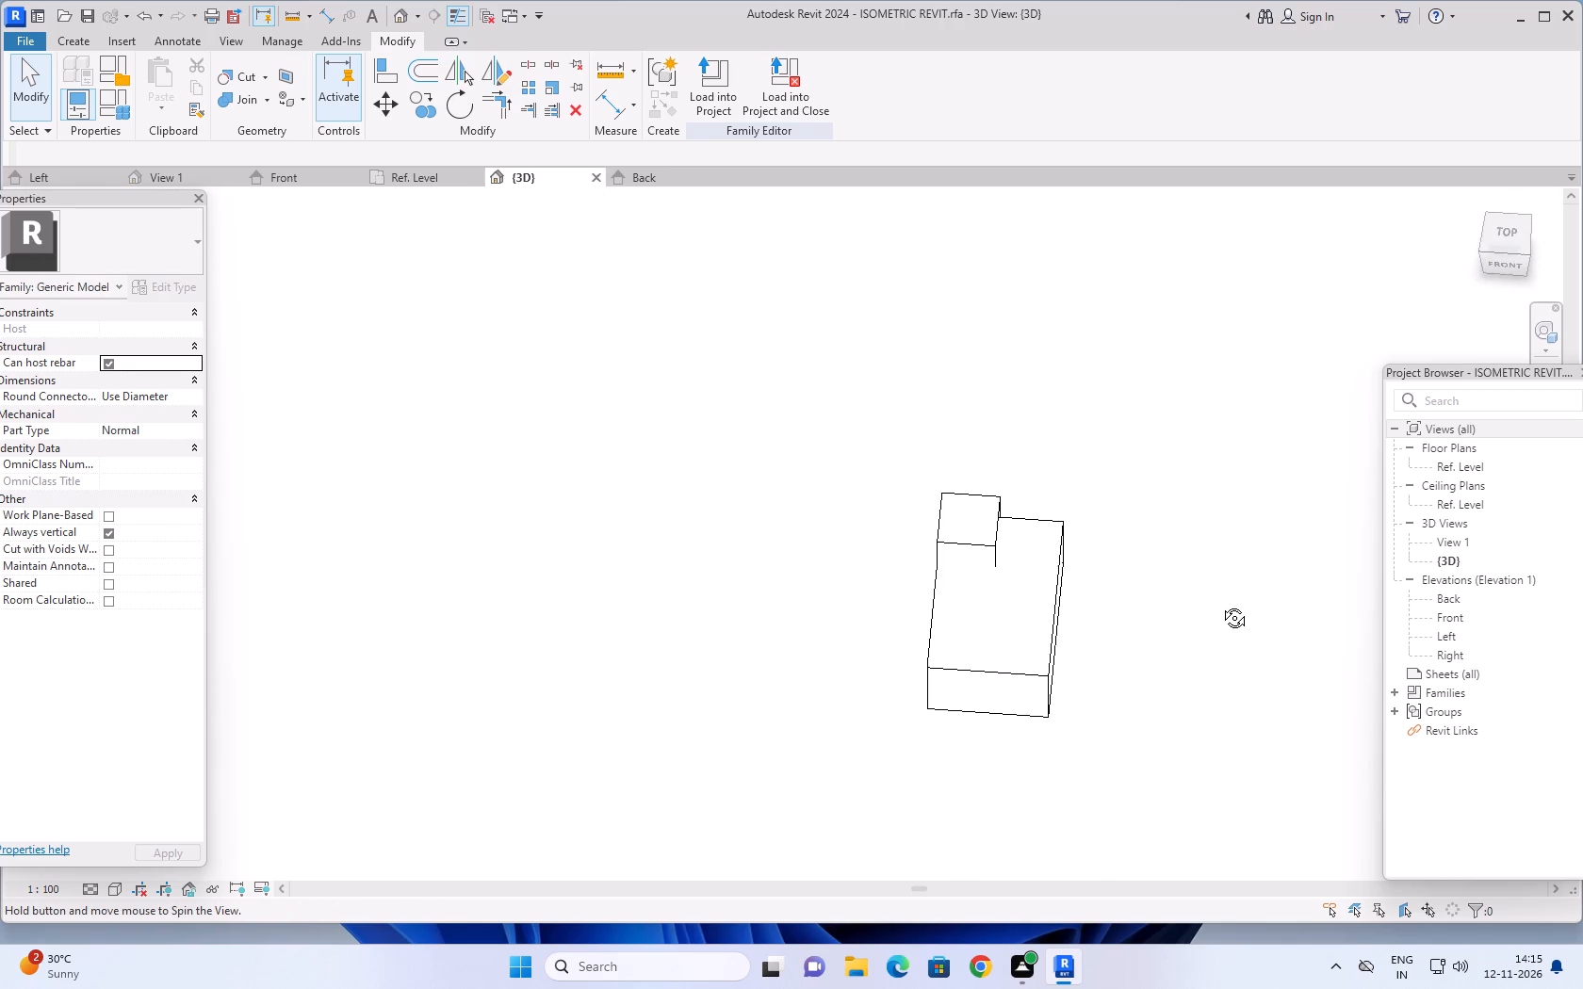
{"action": "middle_click_drag", "start_coordinate": [1220, 604], "coordinate": [1217, 717]}
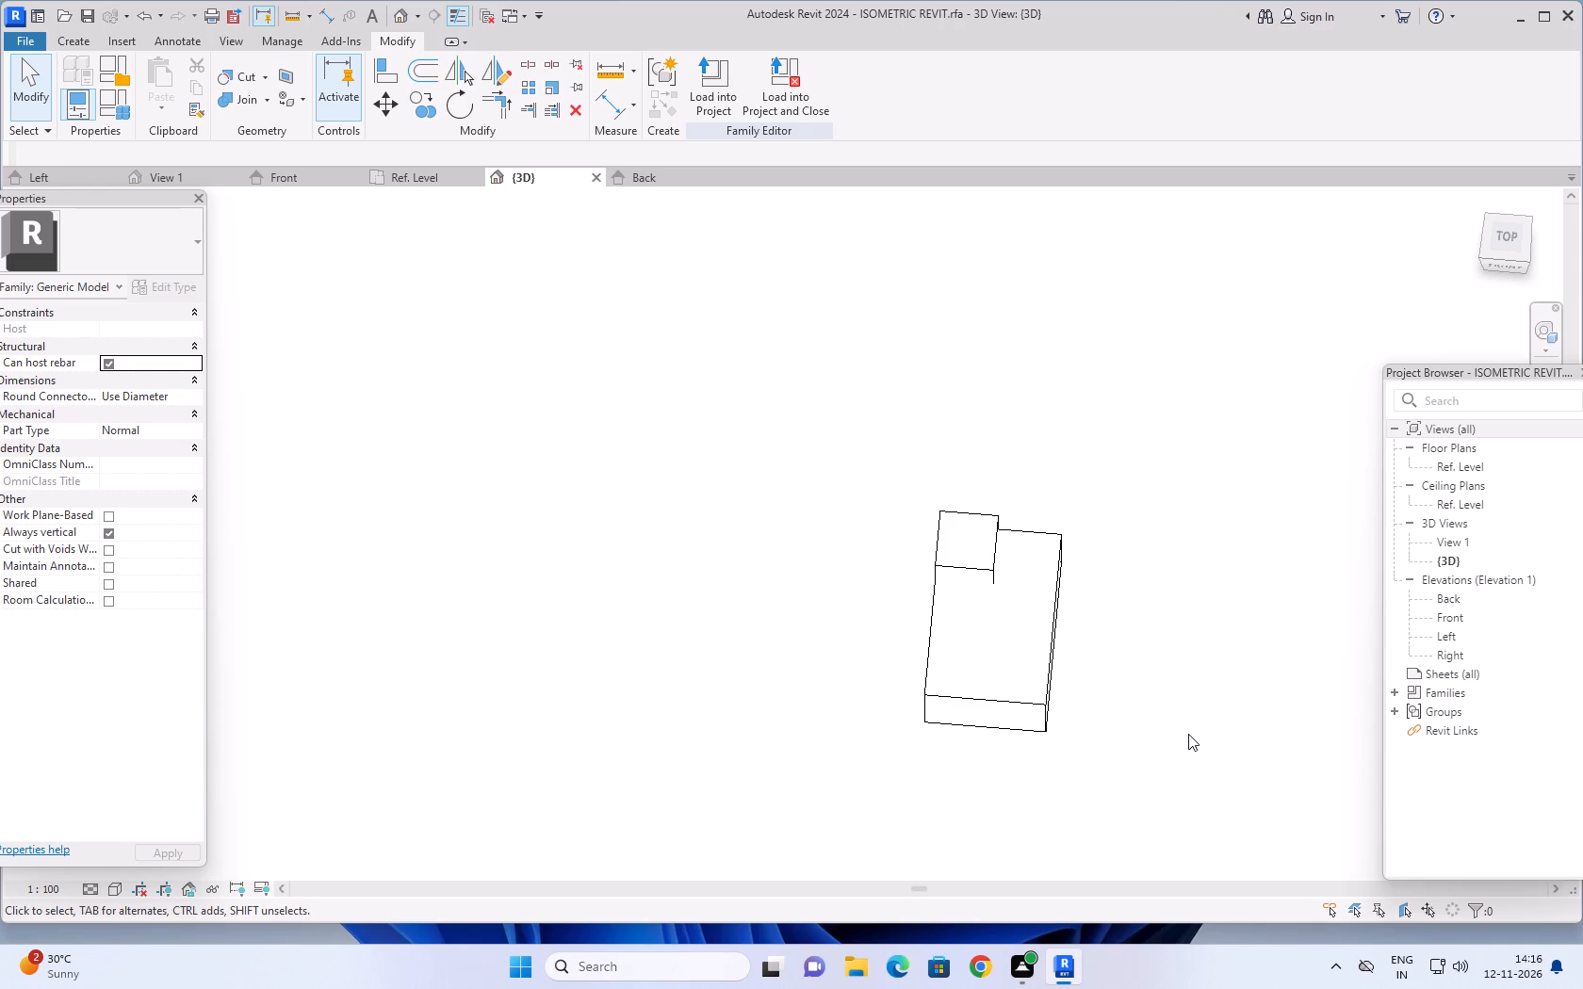
{"action": "key", "text": "Escape"}
{"action": "key", "text": "Escape"}
Orient the {3D} view to Top and measure with an aligned dimension from the cube's inner side to the block's far long edge.
{"action": "middle_click_drag", "start_coordinate": [1124, 669], "coordinate": [806, 719], "text": "shift"}
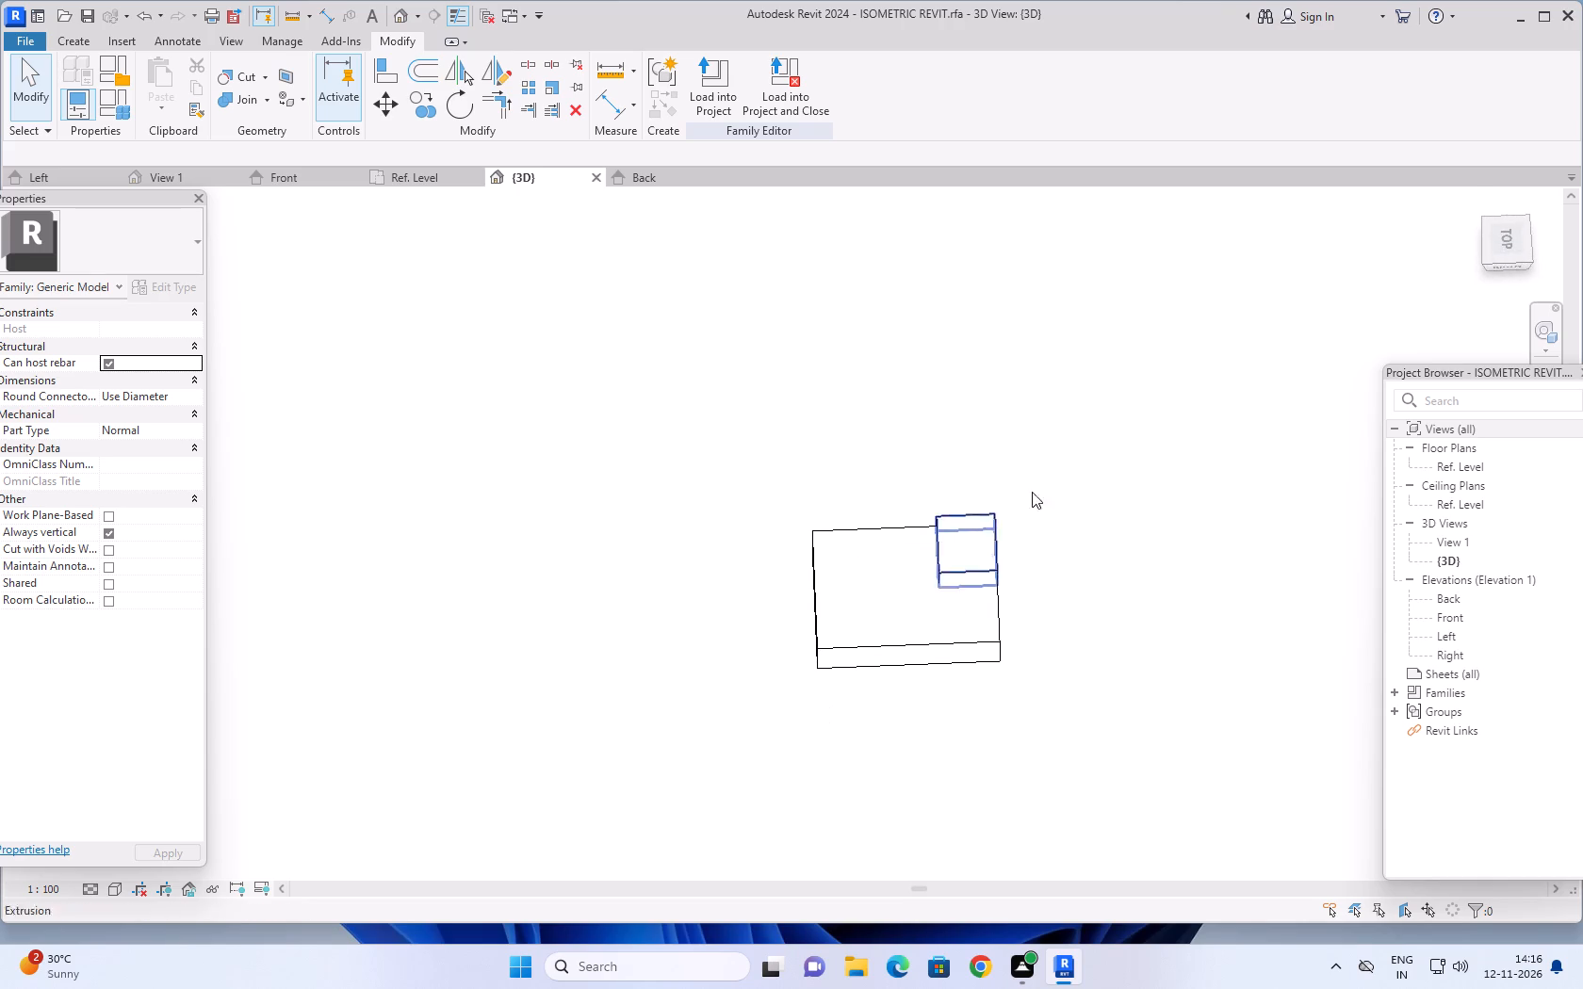
{"action": "left_click", "coordinate": [1504, 234]}
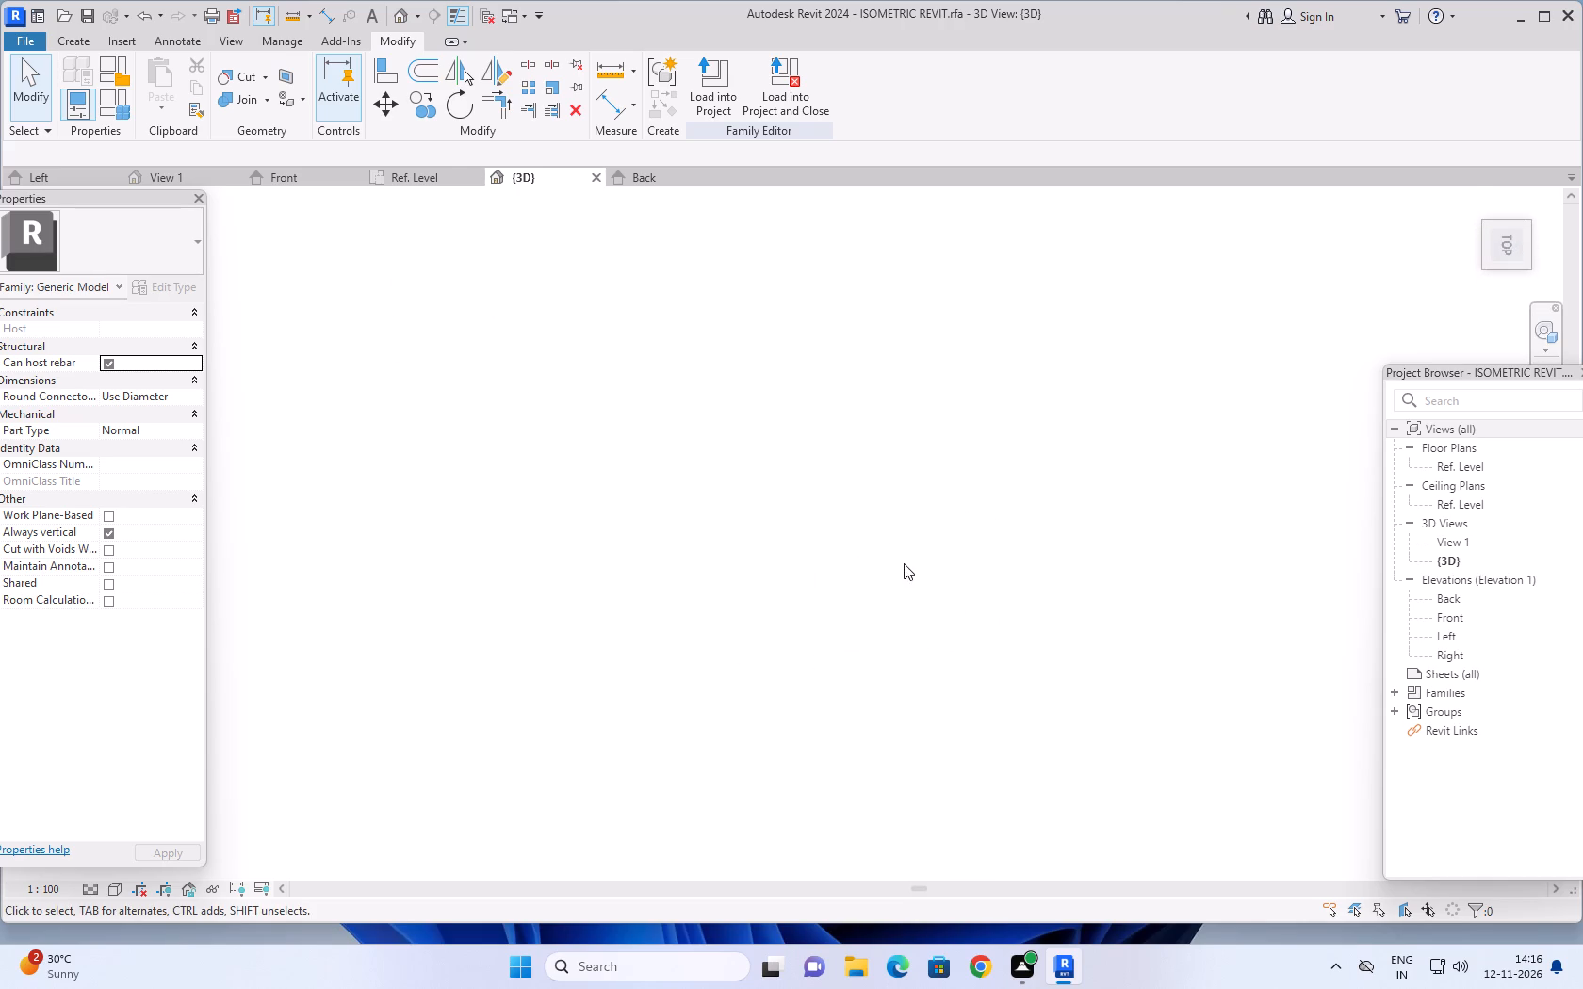
{"action": "middle_click_drag", "start_coordinate": [905, 563], "coordinate": [900, 601]}
{"action": "middle_click_drag", "start_coordinate": [928, 659], "coordinate": [928, 471]}
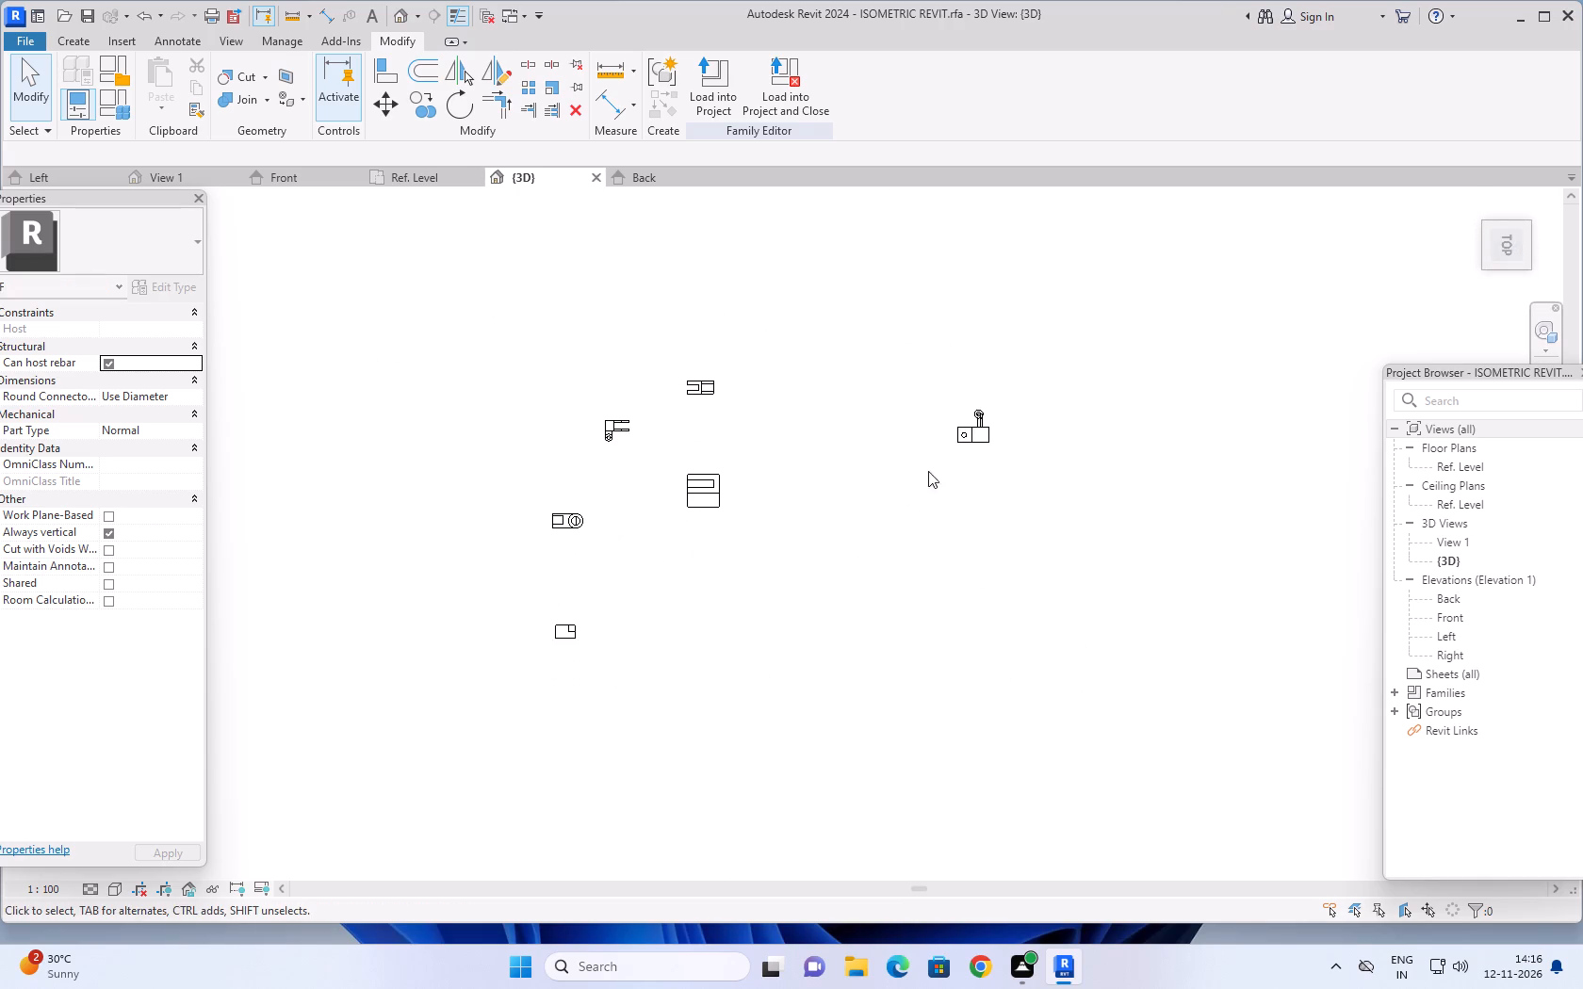
{"action": "scroll", "coordinate": [567, 605], "scroll_direction": "up", "scroll_amount": 6}
{"action": "middle_click_drag", "start_coordinate": [621, 703], "coordinate": [777, 536]}
{"action": "scroll", "coordinate": [728, 543], "scroll_direction": "up", "scroll_amount": 10}
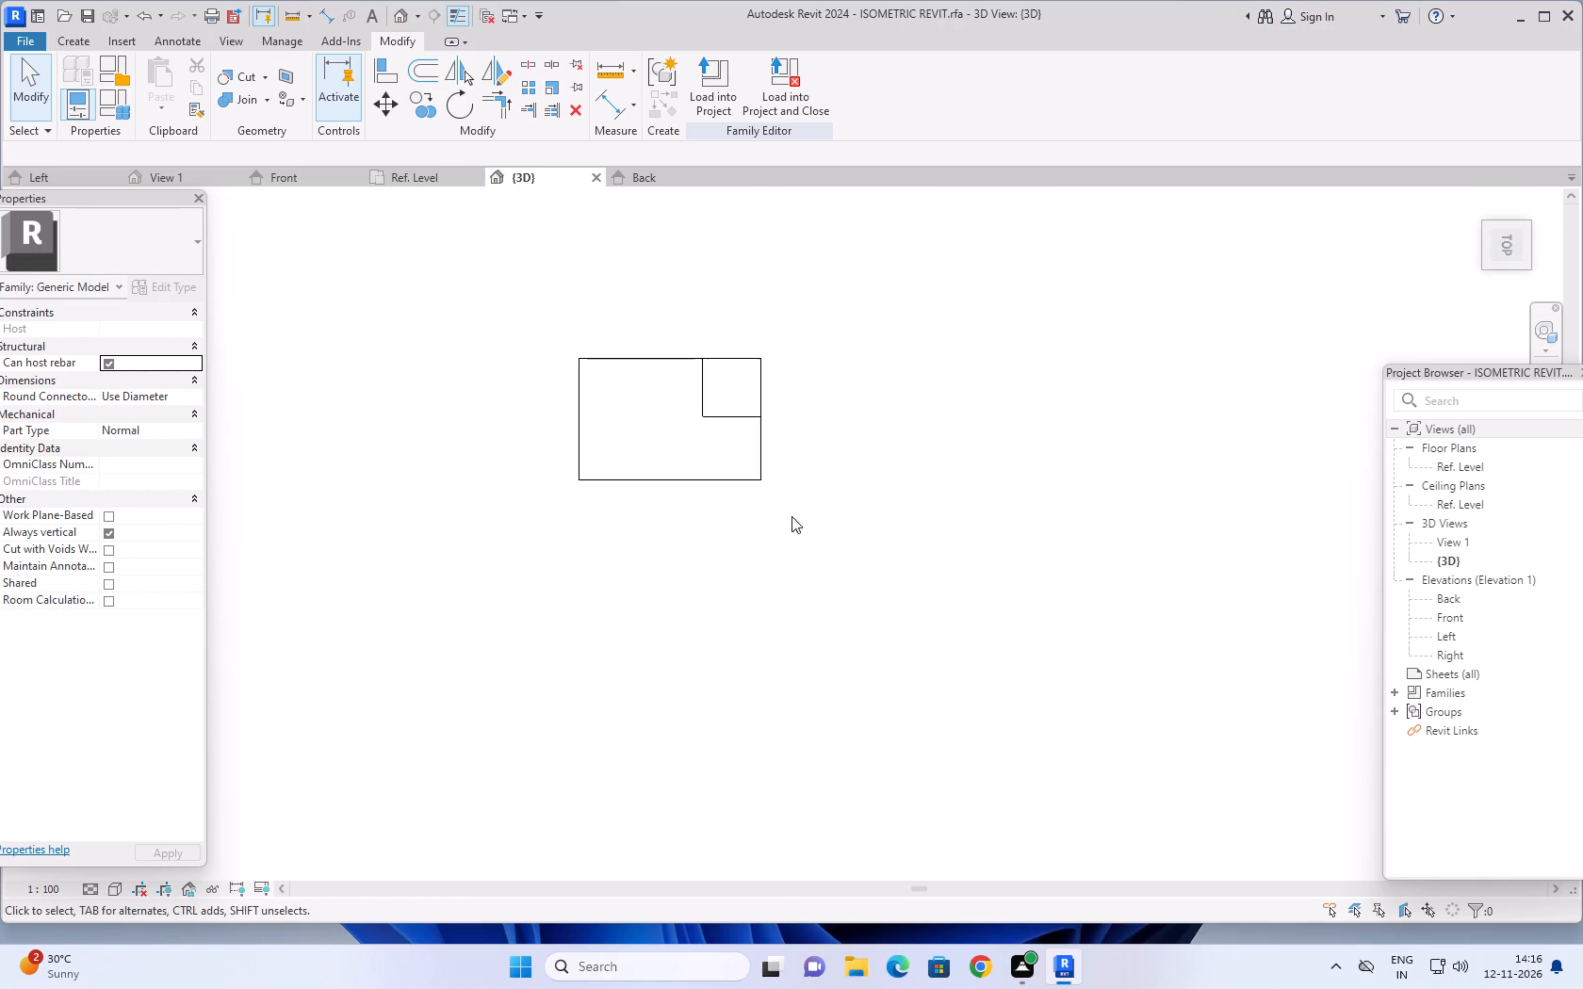
{"action": "middle_click_drag", "start_coordinate": [823, 516], "coordinate": [913, 689]}
{"action": "scroll", "coordinate": [901, 663], "scroll_direction": "up", "scroll_amount": 2}
{"action": "middle_click_drag", "start_coordinate": [937, 624], "coordinate": [1014, 632]}
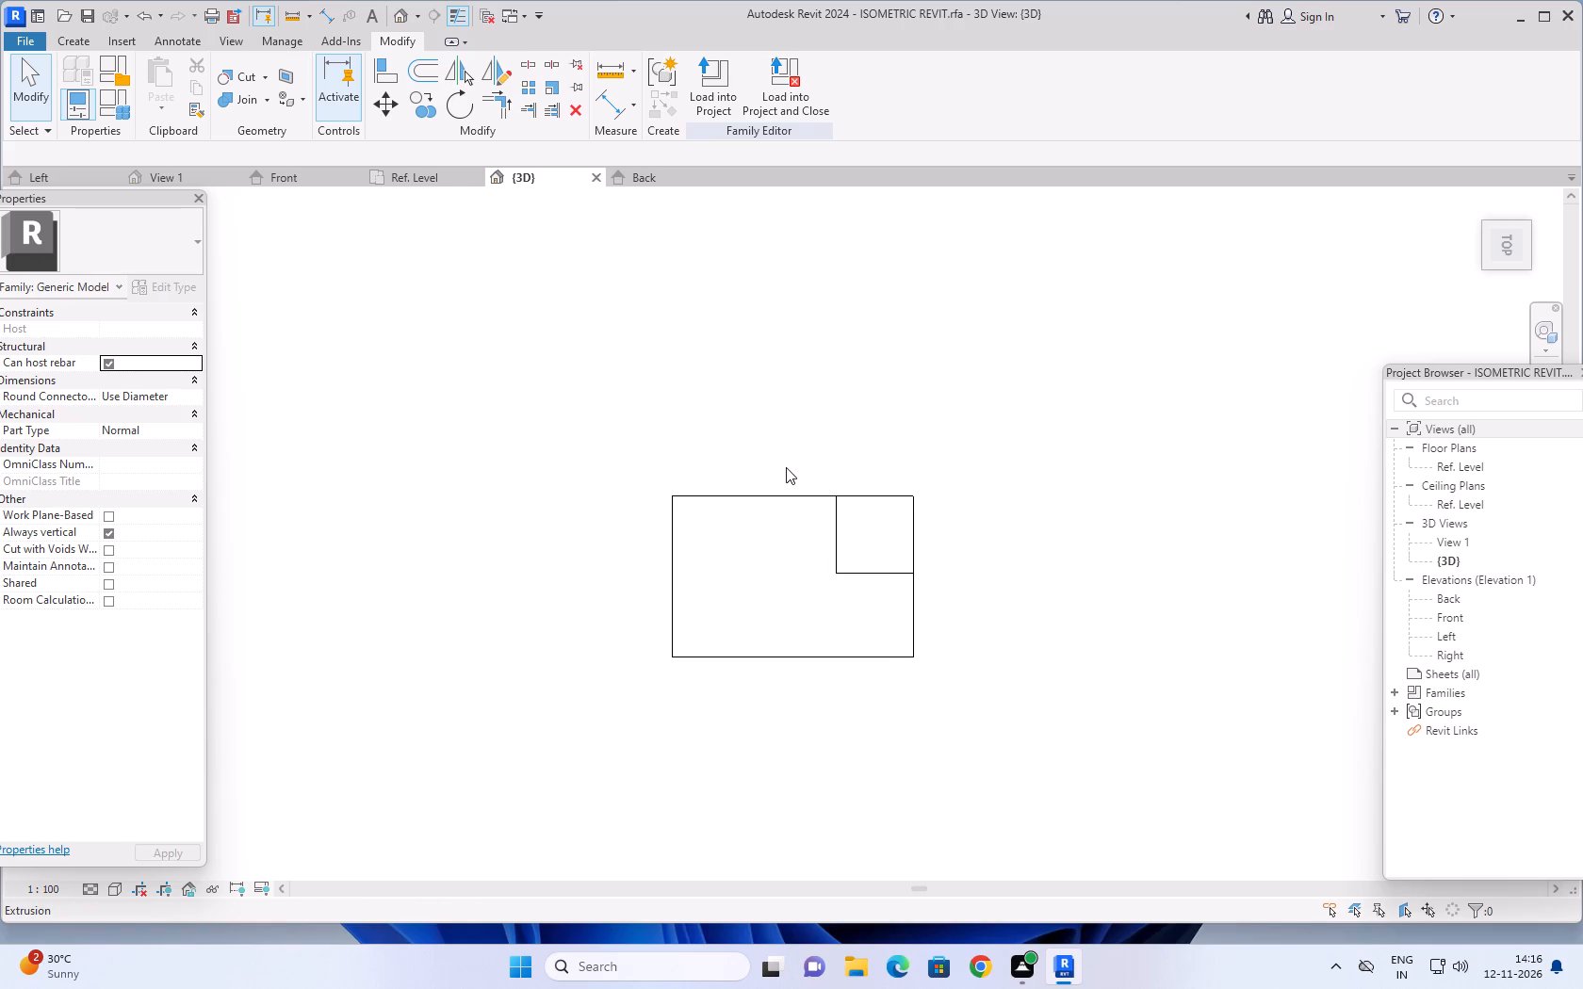
{"action": "key", "text": "Escape"}
{"action": "key", "text": "Escape"}
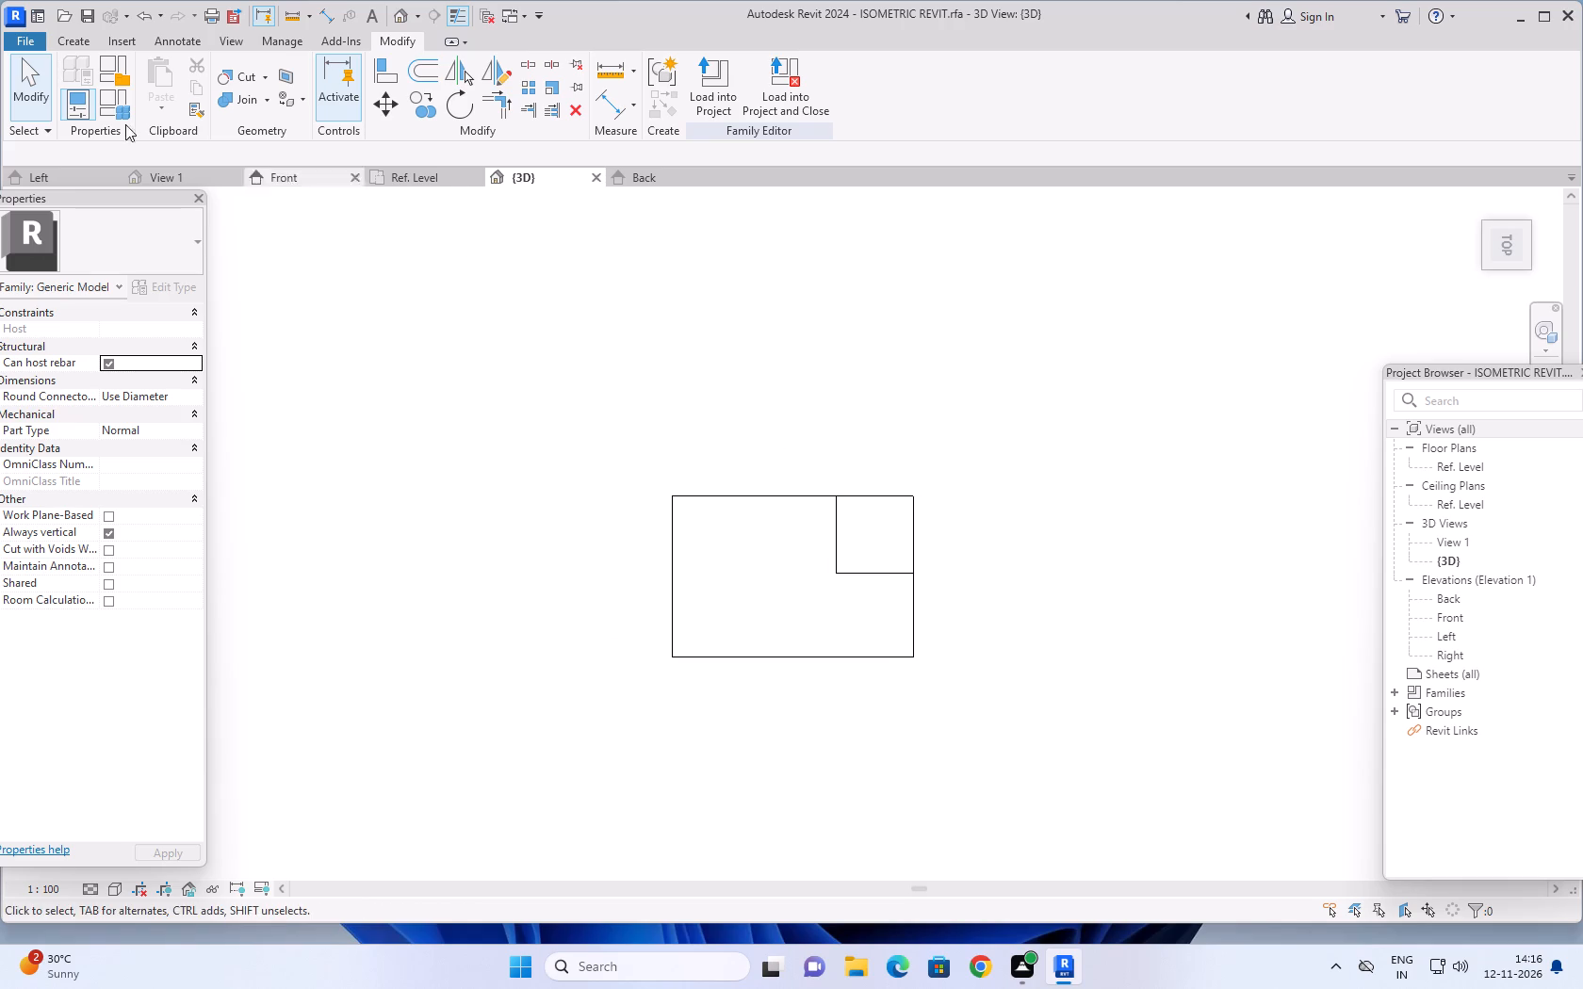
{"action": "key", "text": "Escape"}
{"action": "key", "text": "Escape"}
{"action": "left_click", "coordinate": [323, 14]}
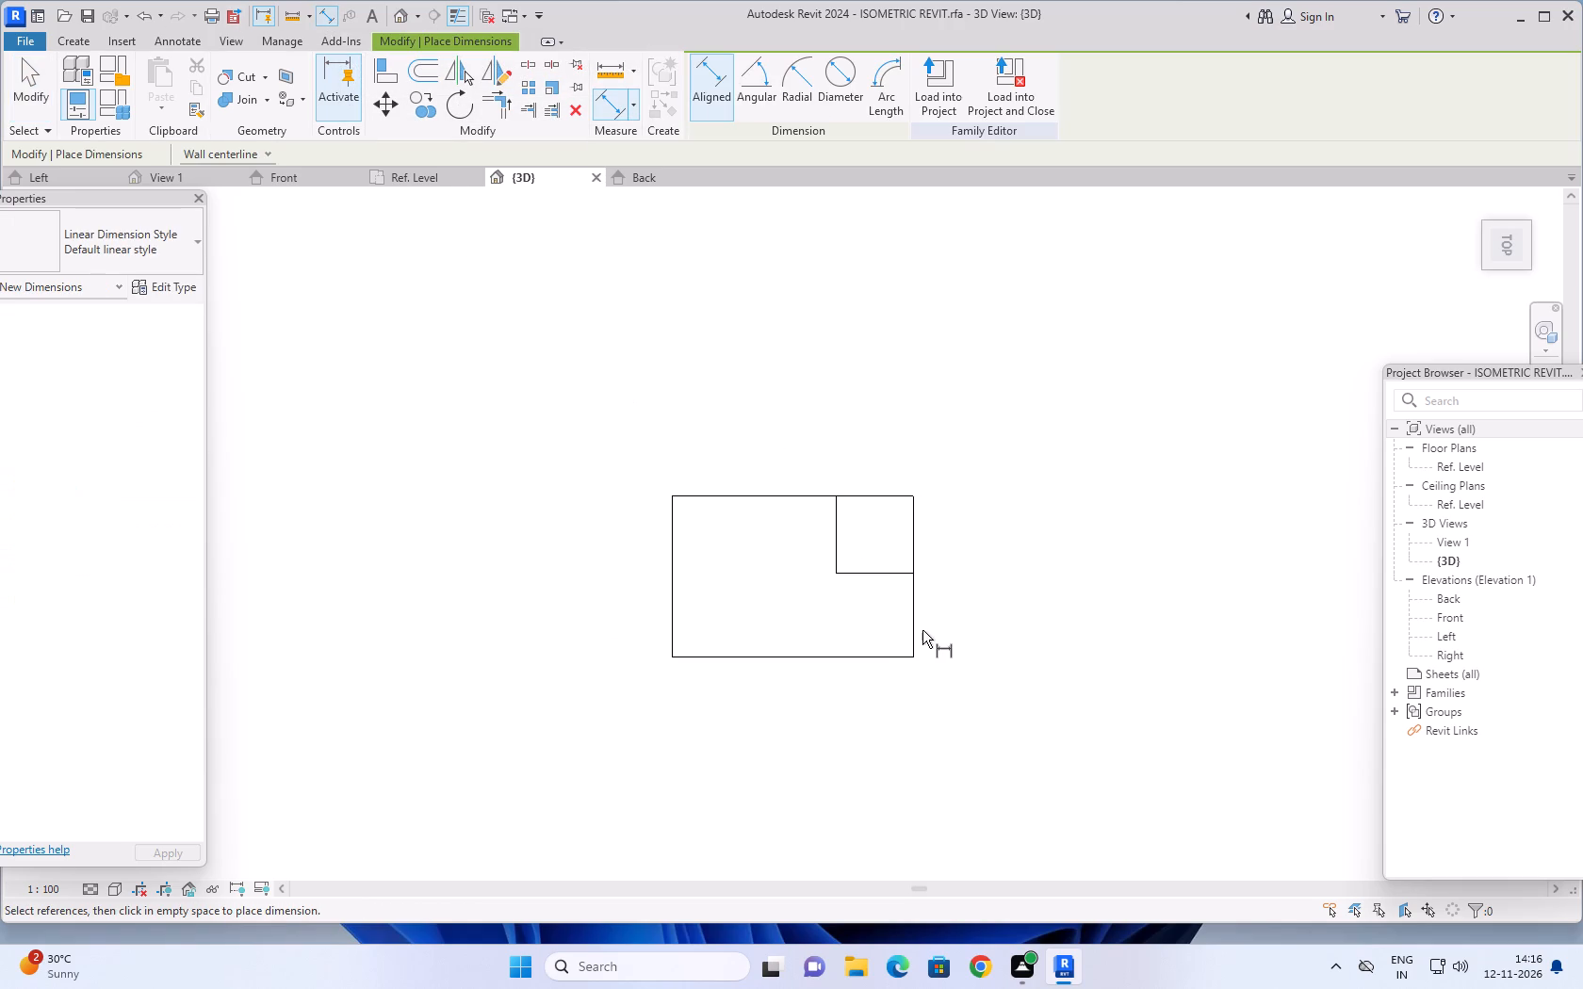
{"action": "scroll", "coordinate": [922, 629], "scroll_direction": "up", "scroll_amount": 5}
{"action": "left_click", "coordinate": [886, 518]}
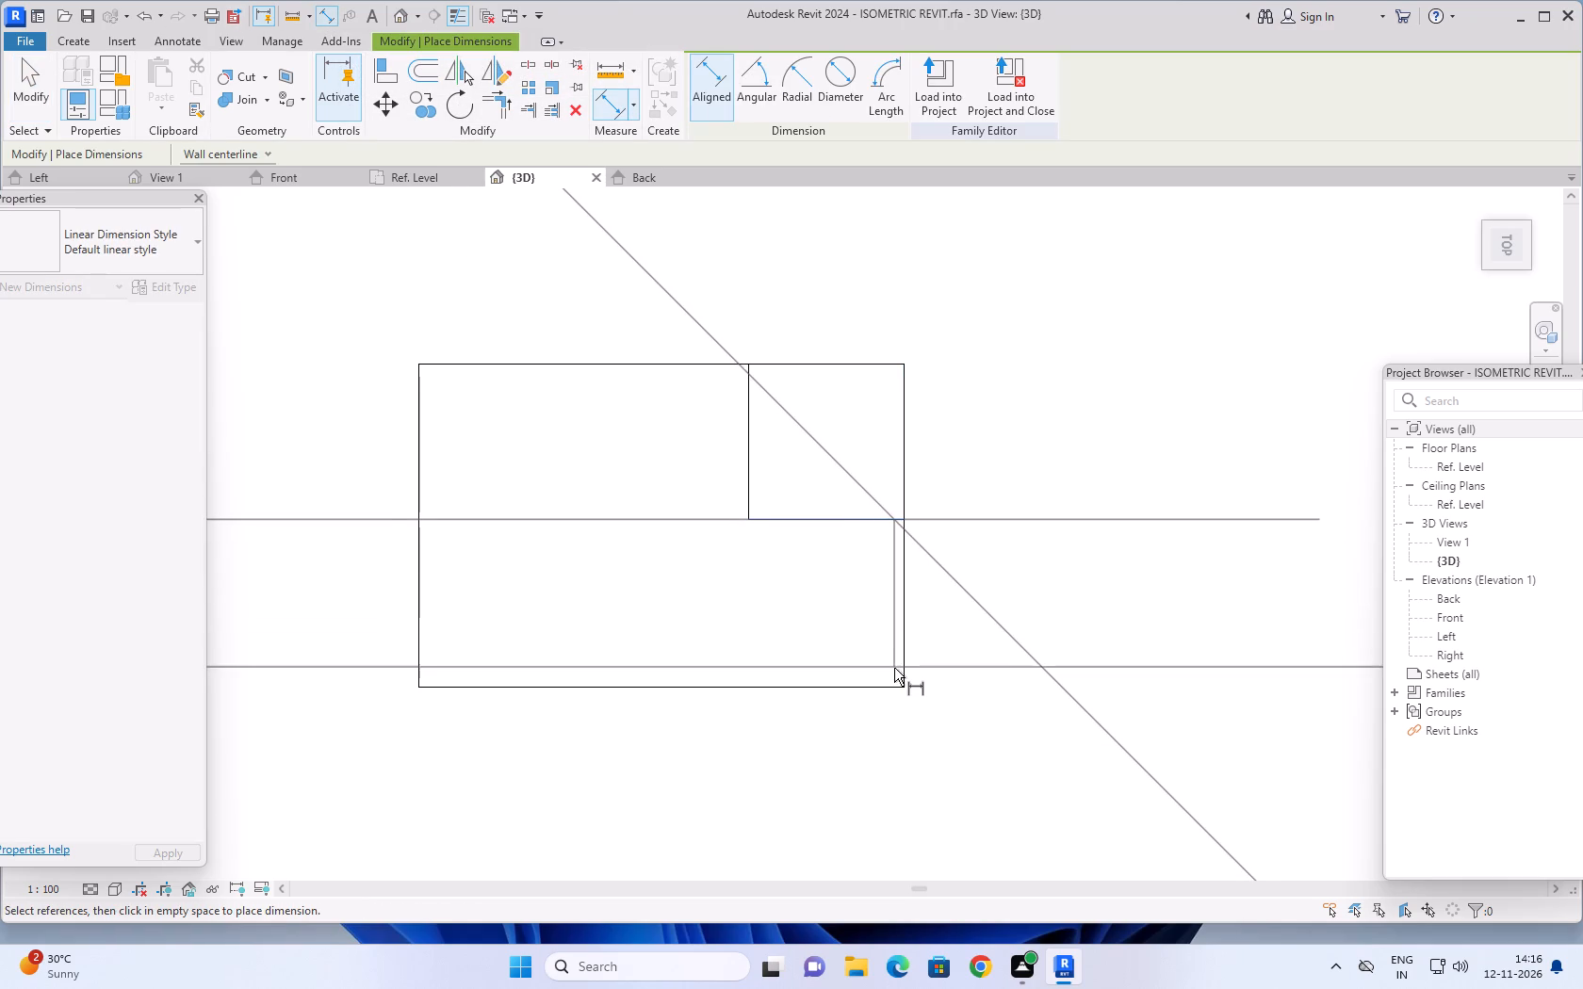
{"action": "left_click", "coordinate": [885, 688]}
{"action": "scroll", "coordinate": [1082, 682], "scroll_direction": "down", "scroll_amount": 8}
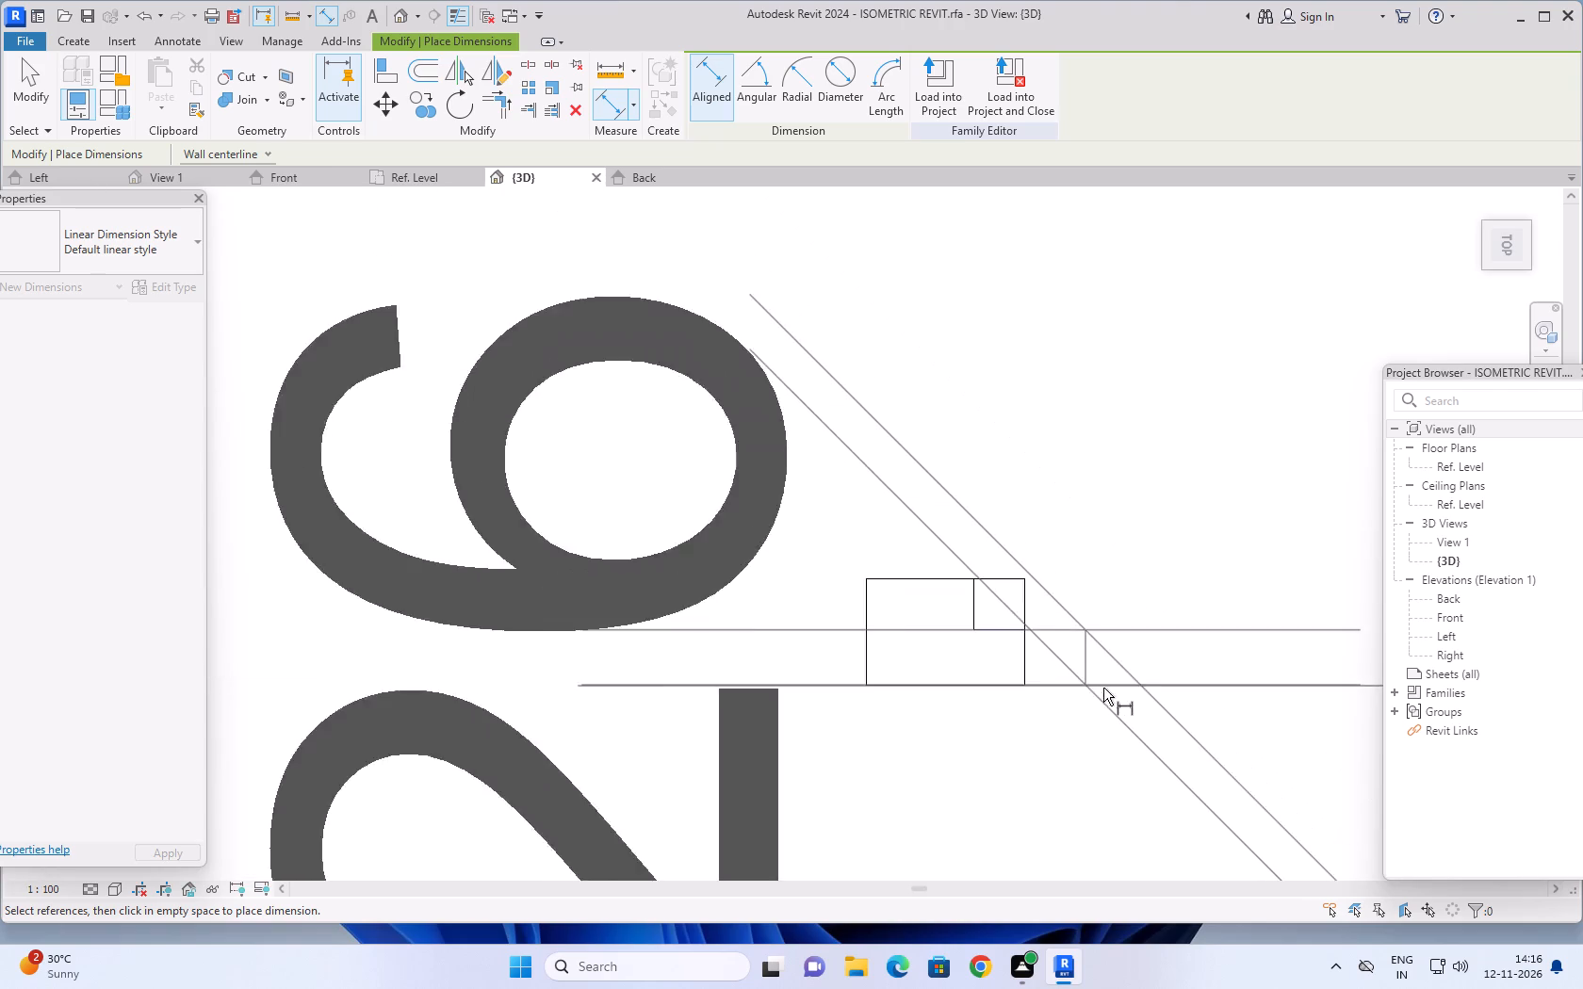
{"action": "scroll", "coordinate": [1103, 688], "scroll_direction": "down", "scroll_amount": 8}
{"action": "middle_click_drag", "start_coordinate": [1070, 700], "coordinate": [822, 683]}
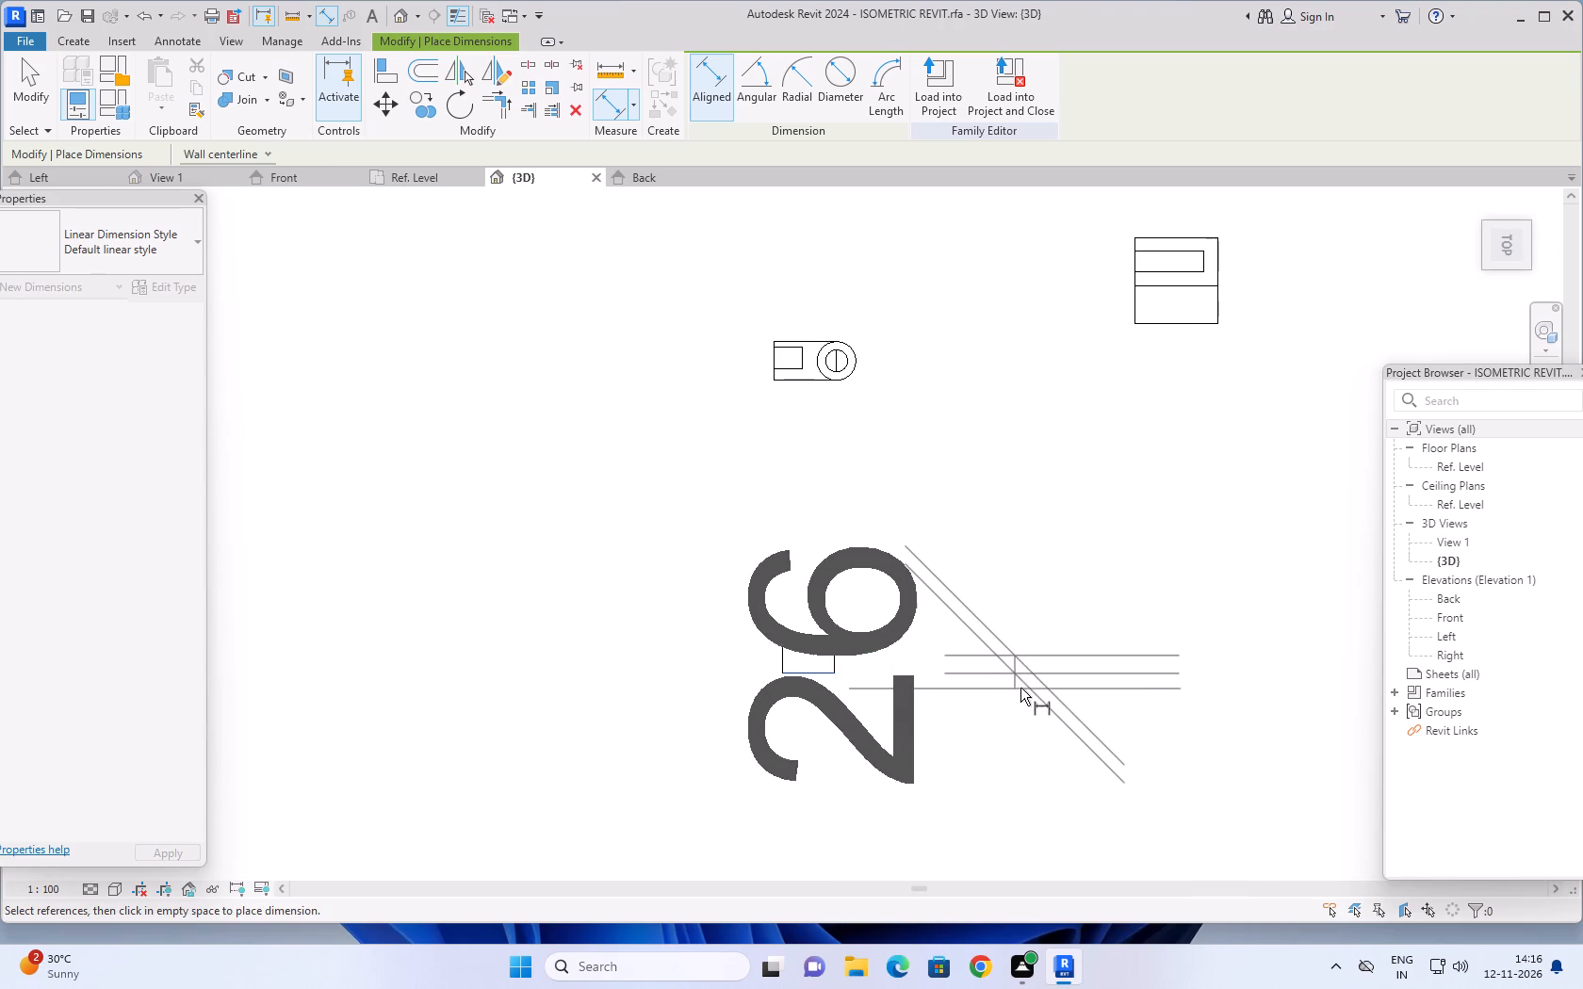
{"action": "key", "text": "Escape"}
{"action": "scroll", "coordinate": [829, 637], "scroll_direction": "up", "scroll_amount": 2}
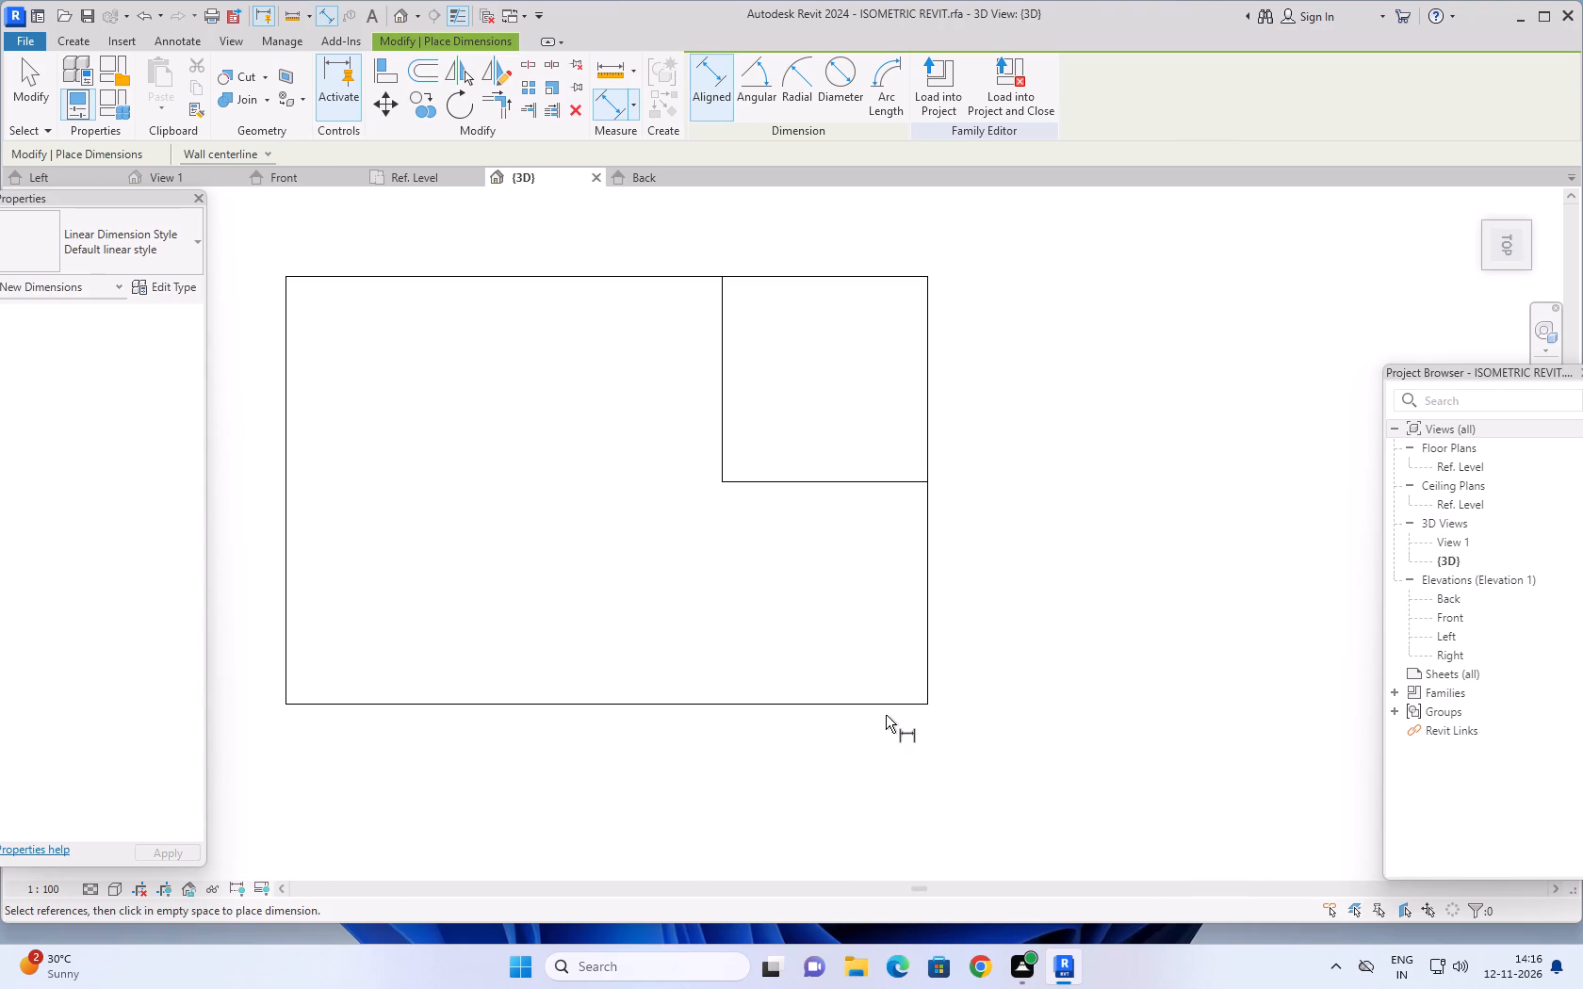
{"action": "left_click", "coordinate": [877, 705]}
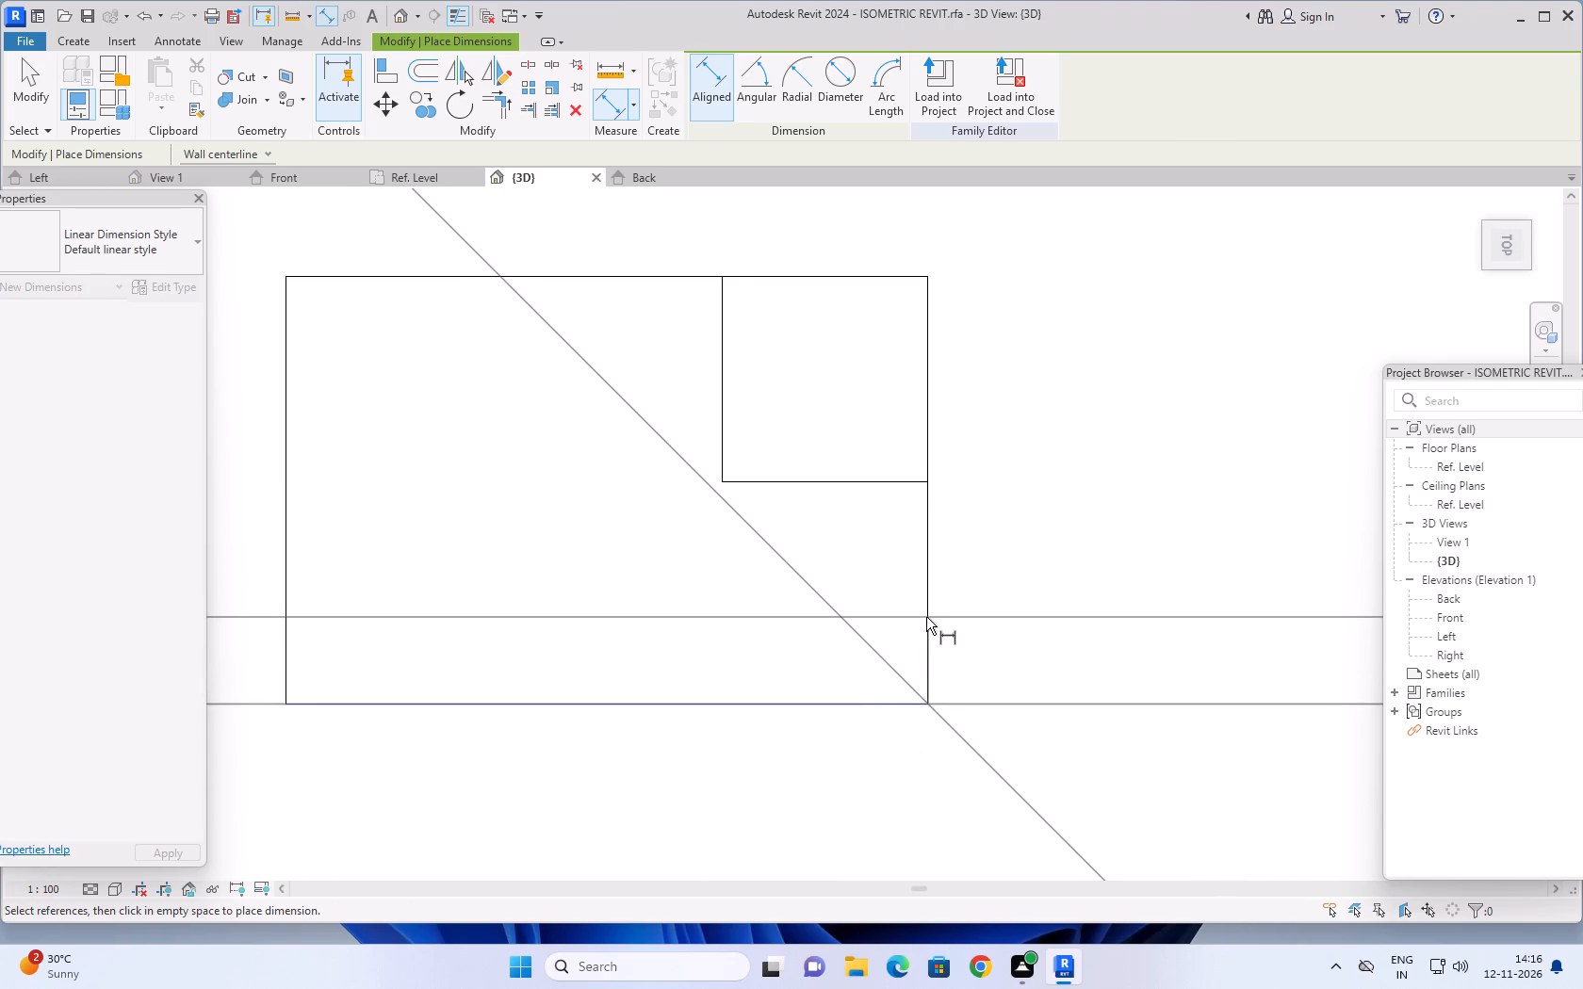
{"action": "scroll", "coordinate": [924, 617], "scroll_direction": "down", "scroll_amount": 6}
{"action": "key", "text": "Escape"}
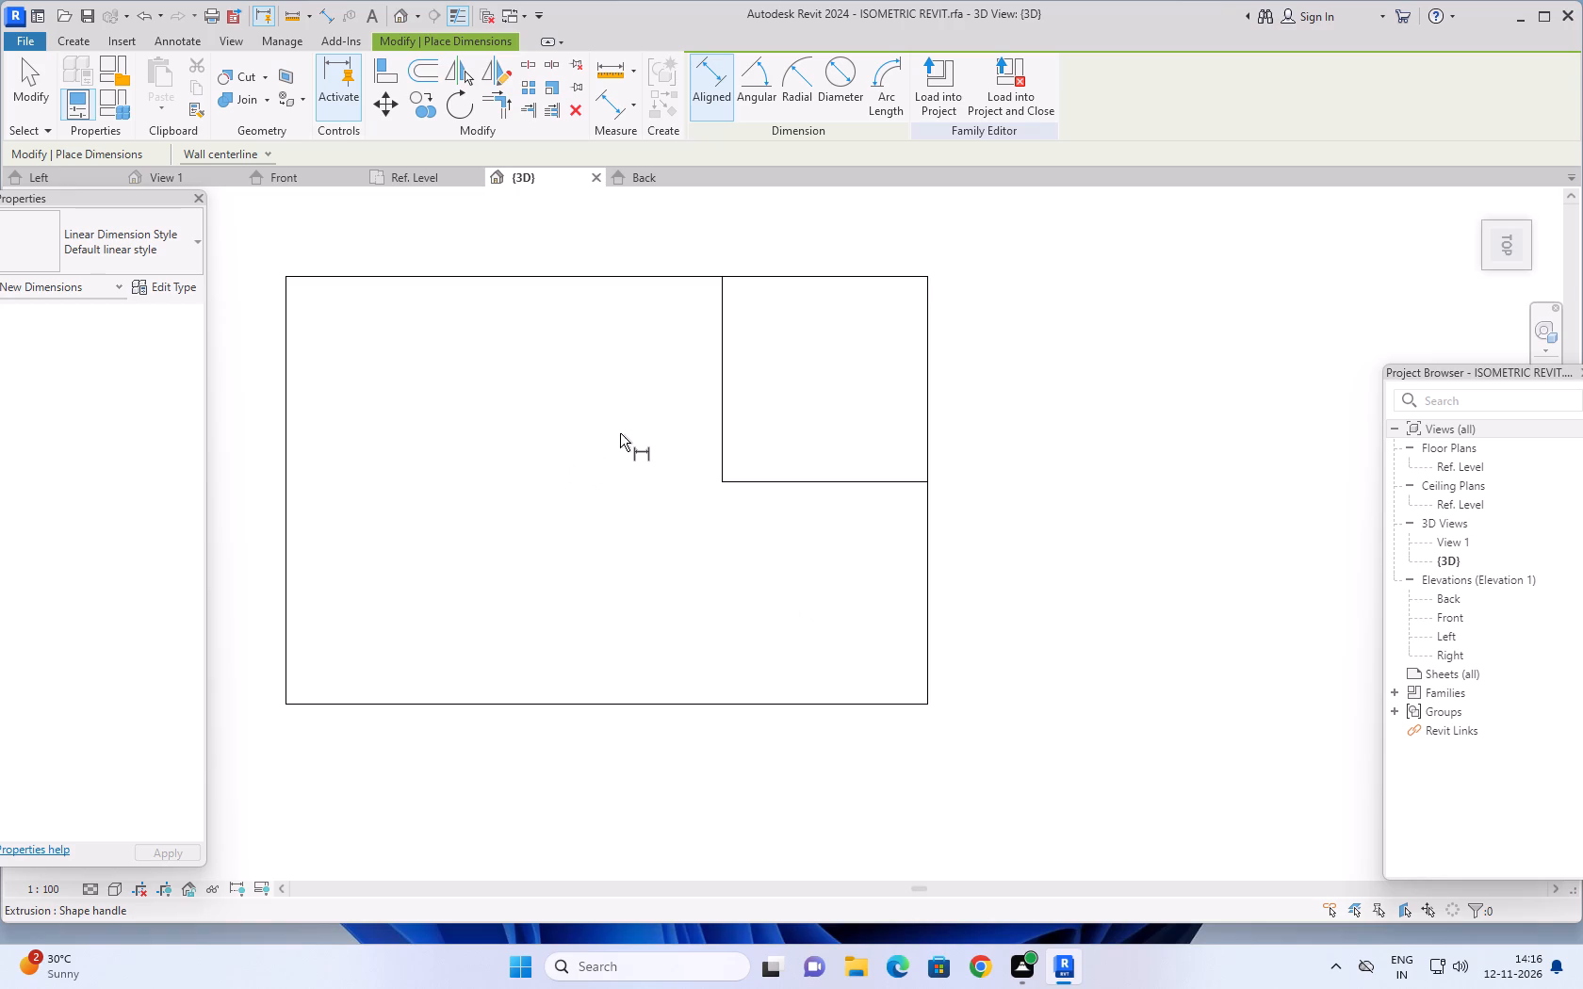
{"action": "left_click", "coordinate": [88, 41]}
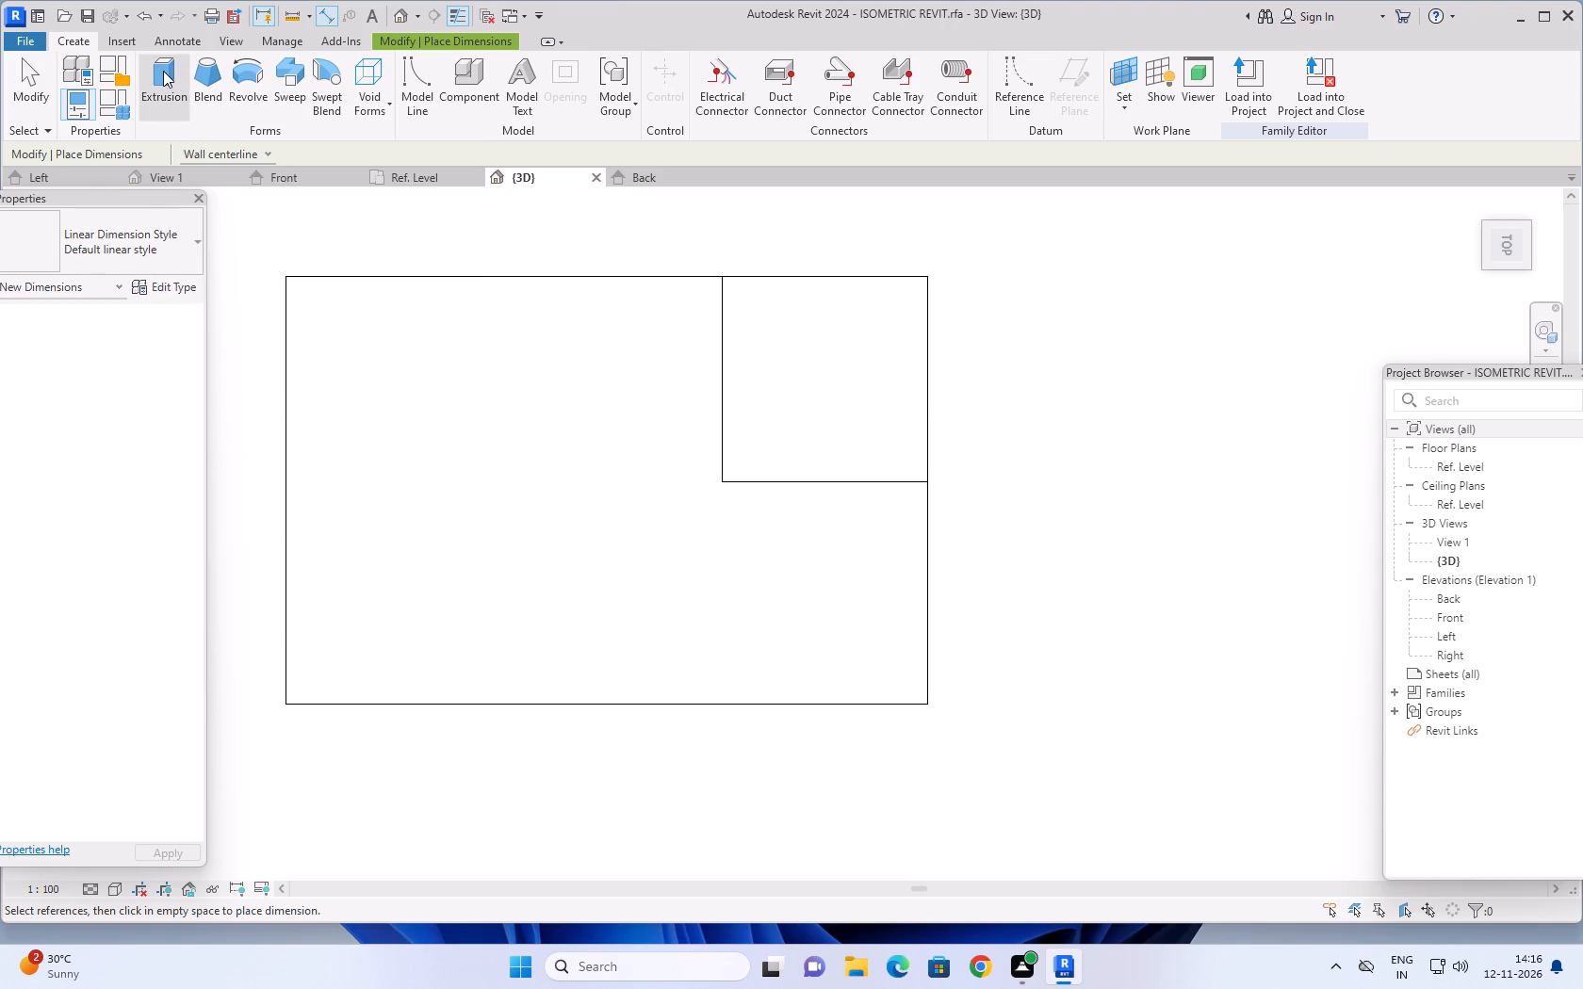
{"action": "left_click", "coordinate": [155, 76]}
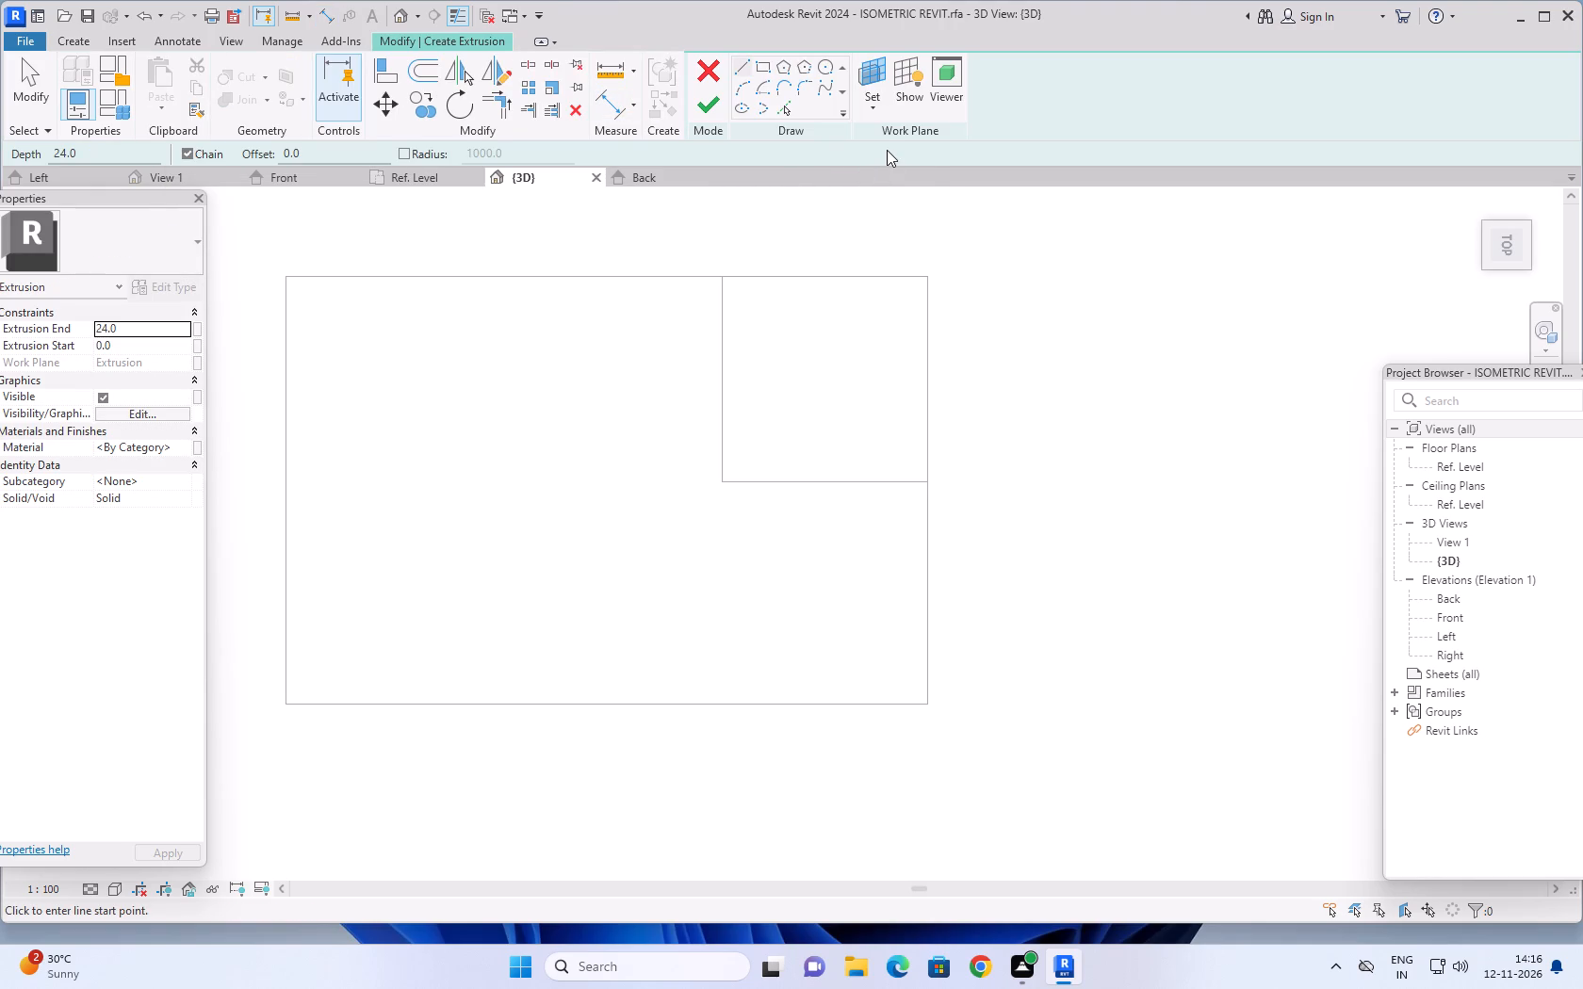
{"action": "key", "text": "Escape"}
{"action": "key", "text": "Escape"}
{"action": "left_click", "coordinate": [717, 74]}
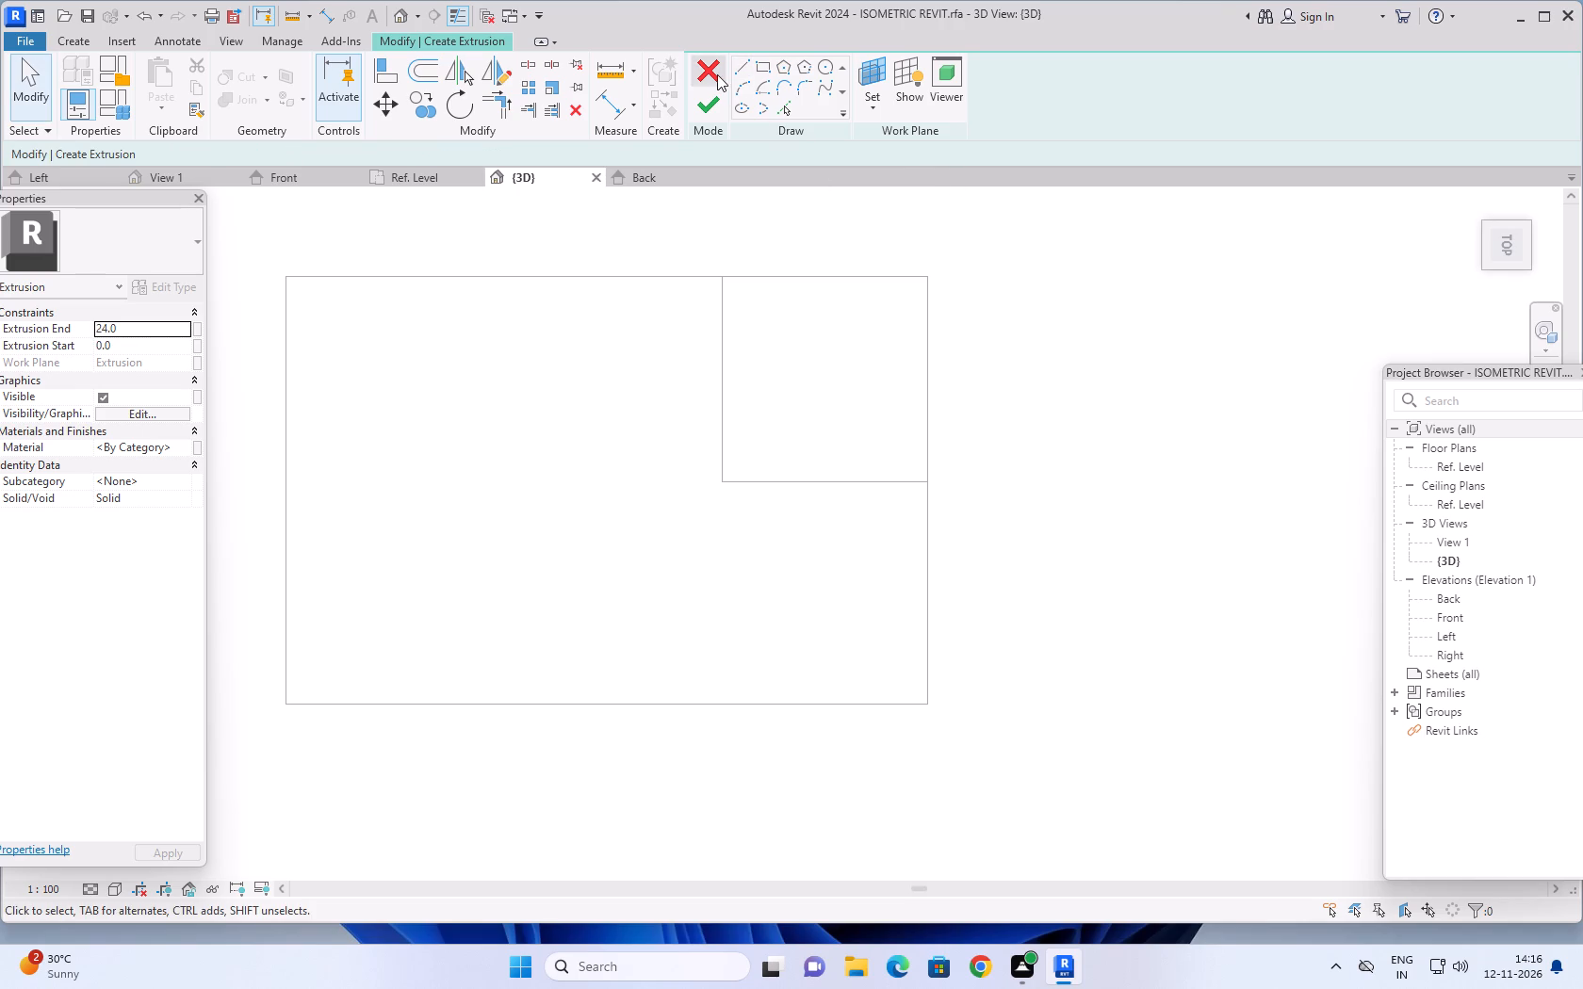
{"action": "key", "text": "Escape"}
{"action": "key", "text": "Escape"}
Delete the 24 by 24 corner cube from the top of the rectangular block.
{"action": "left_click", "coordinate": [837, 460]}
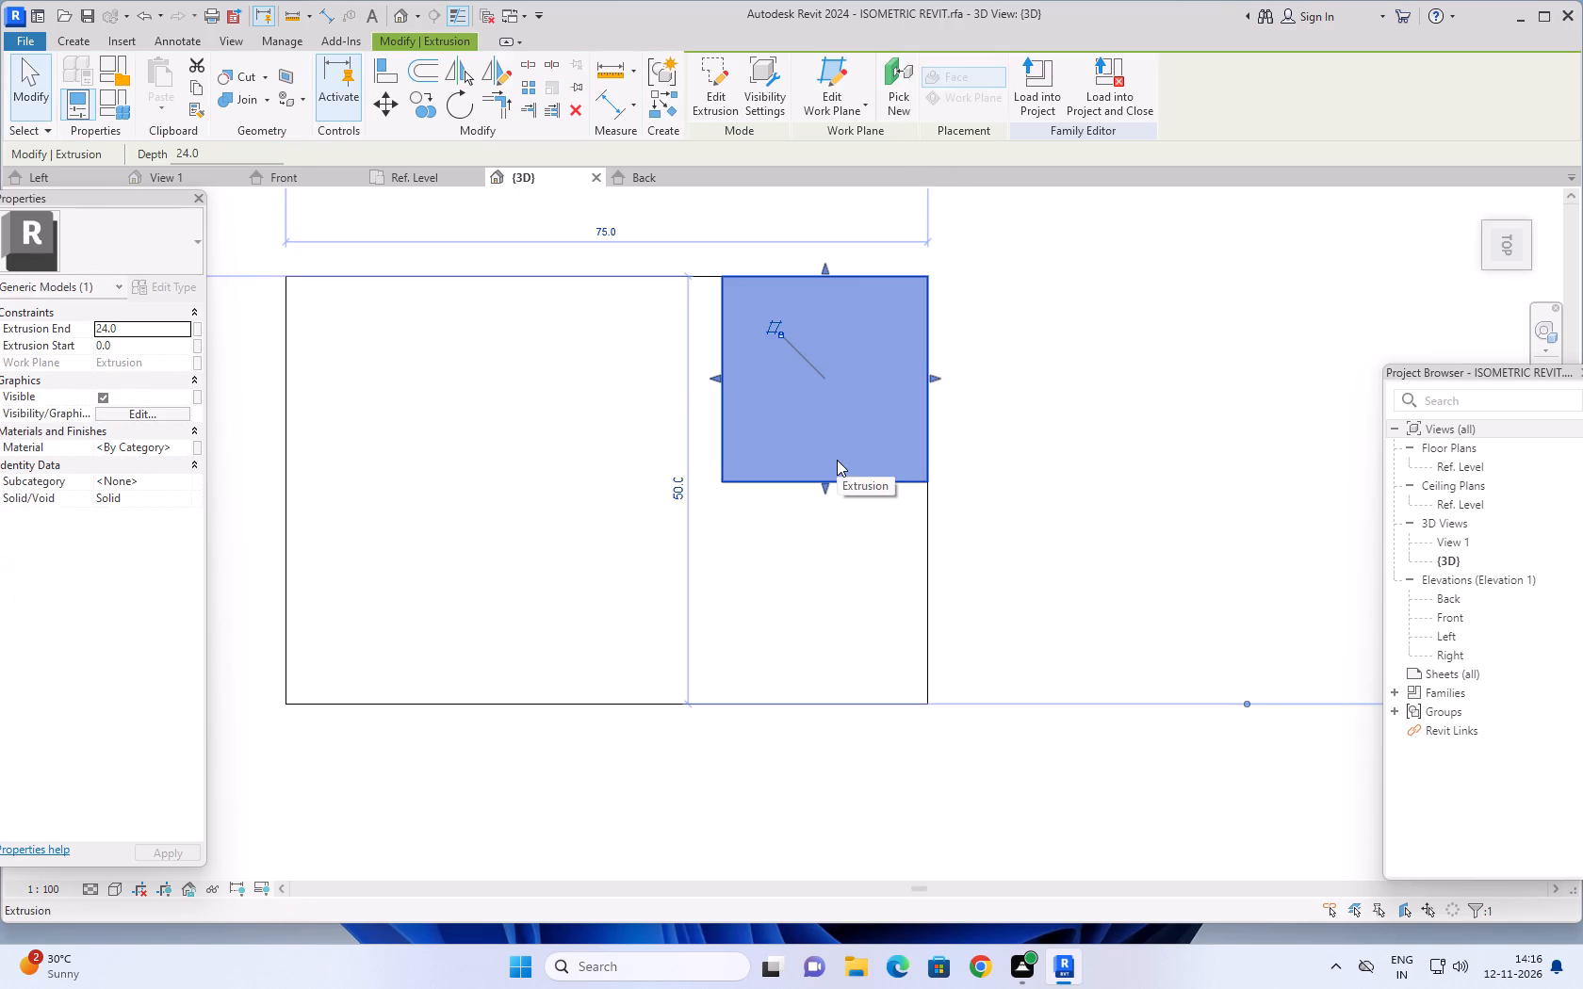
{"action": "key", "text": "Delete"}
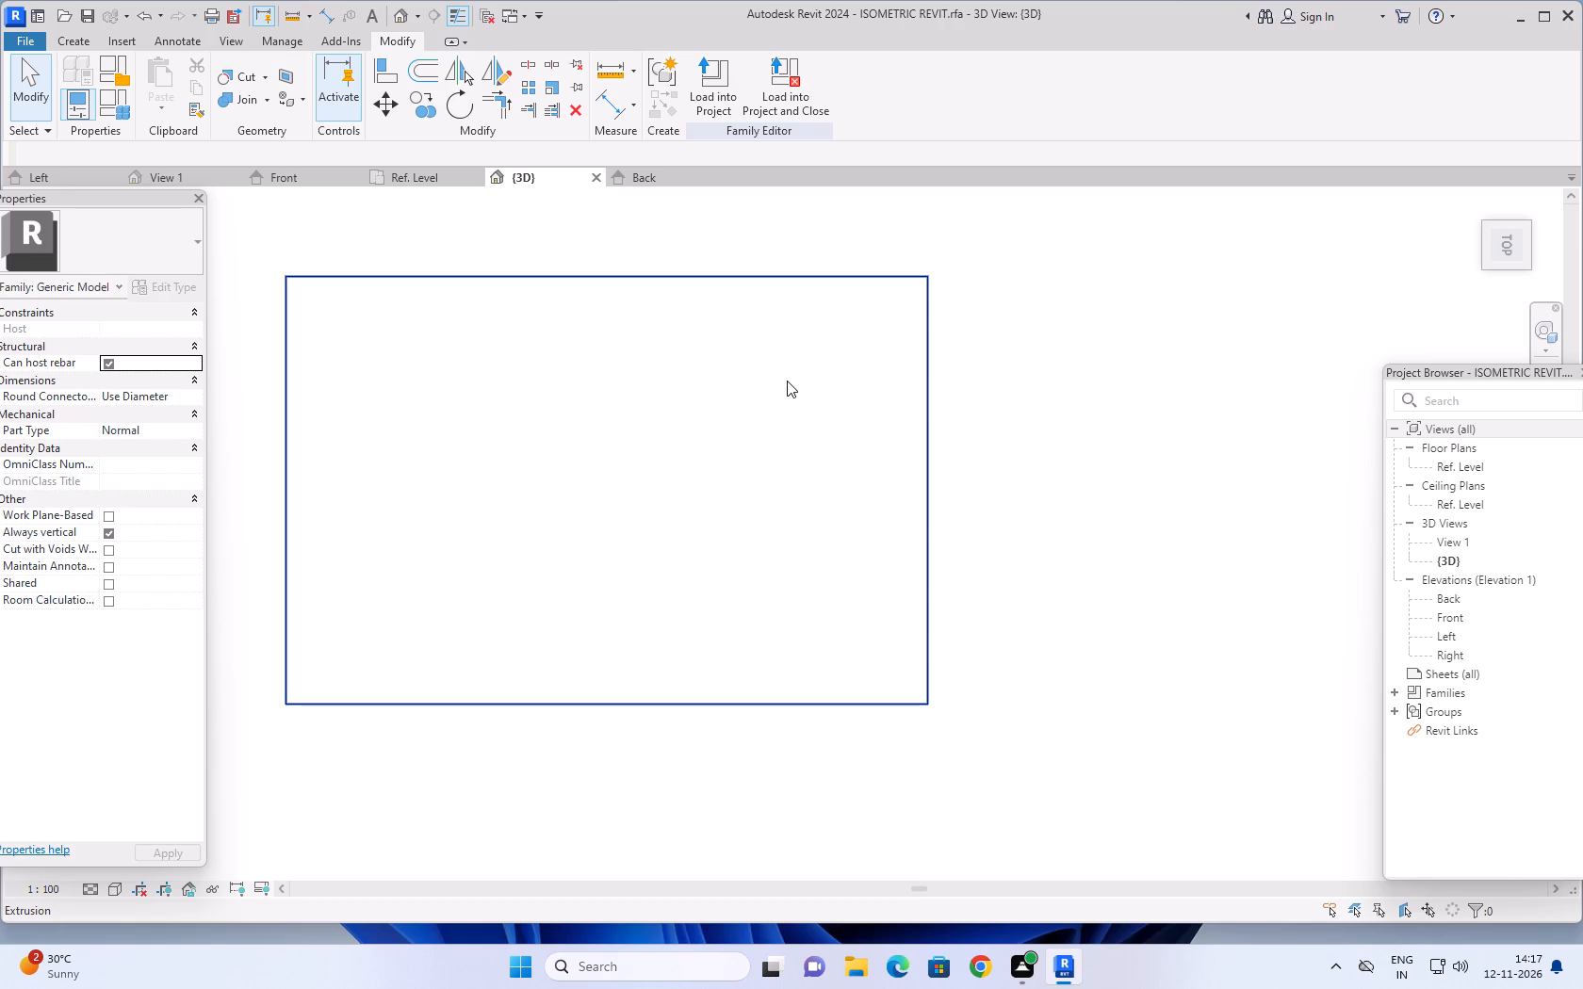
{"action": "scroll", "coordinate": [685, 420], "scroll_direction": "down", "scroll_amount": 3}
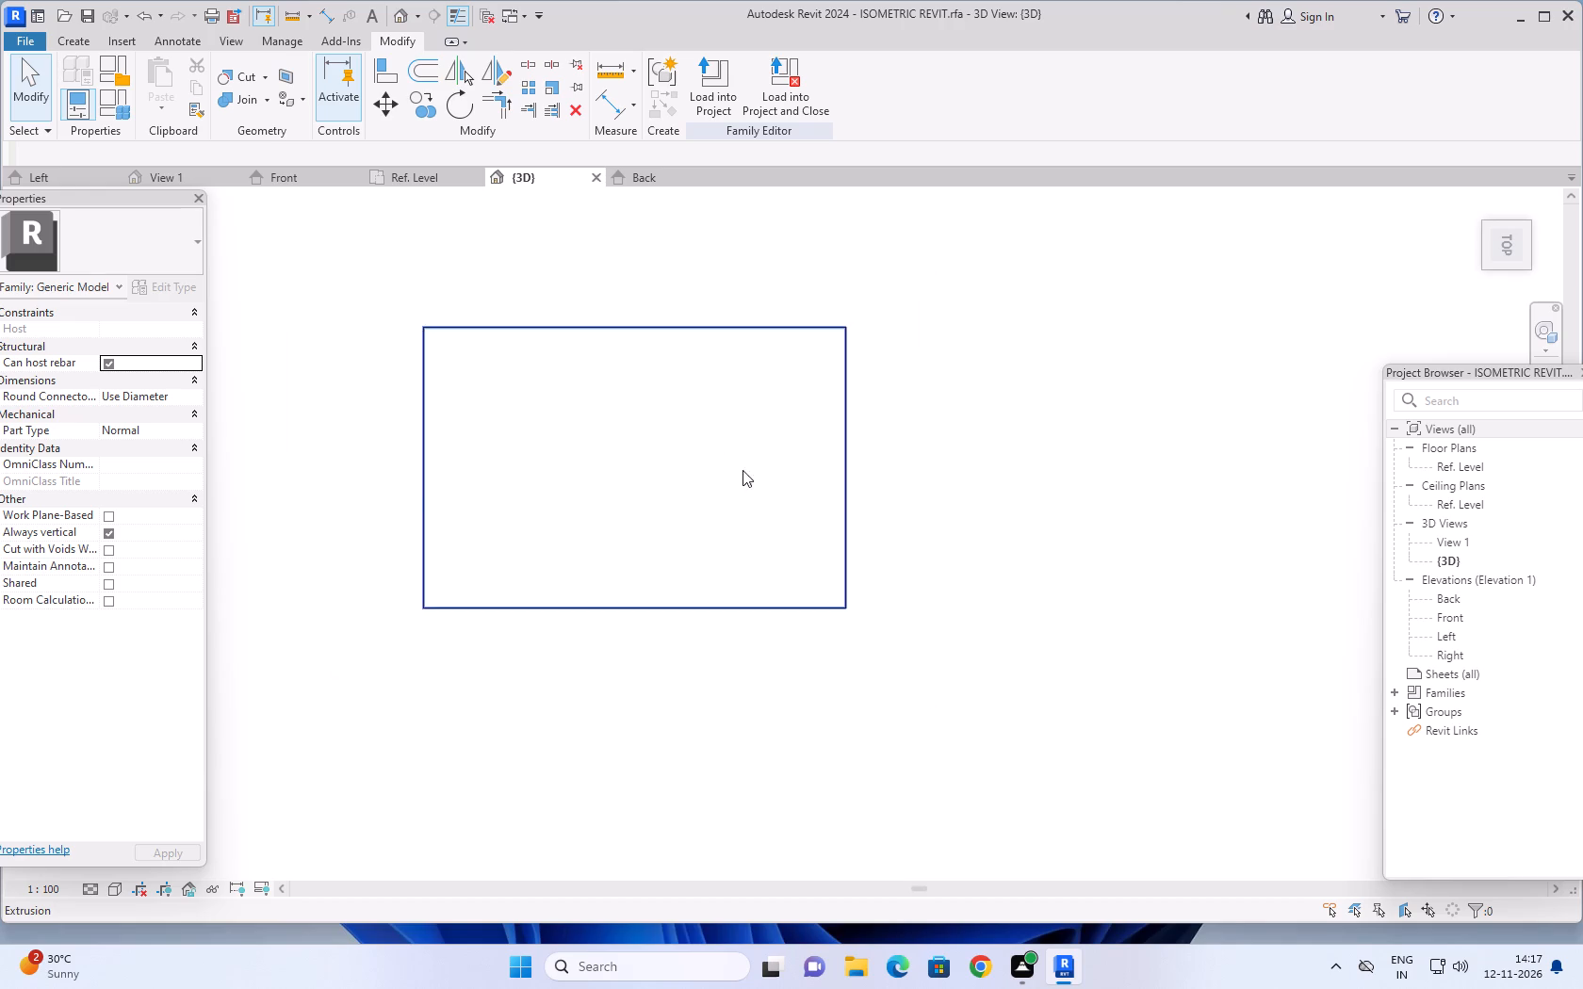
Begin a new extrusion with its work plane set on the top face of the rectangular block.
{"action": "scroll", "coordinate": [743, 470], "scroll_direction": "down", "scroll_amount": 1}
{"action": "middle_click_drag", "start_coordinate": [803, 489], "coordinate": [822, 498]}
{"action": "scroll", "coordinate": [800, 495], "scroll_direction": "down", "scroll_amount": 2}
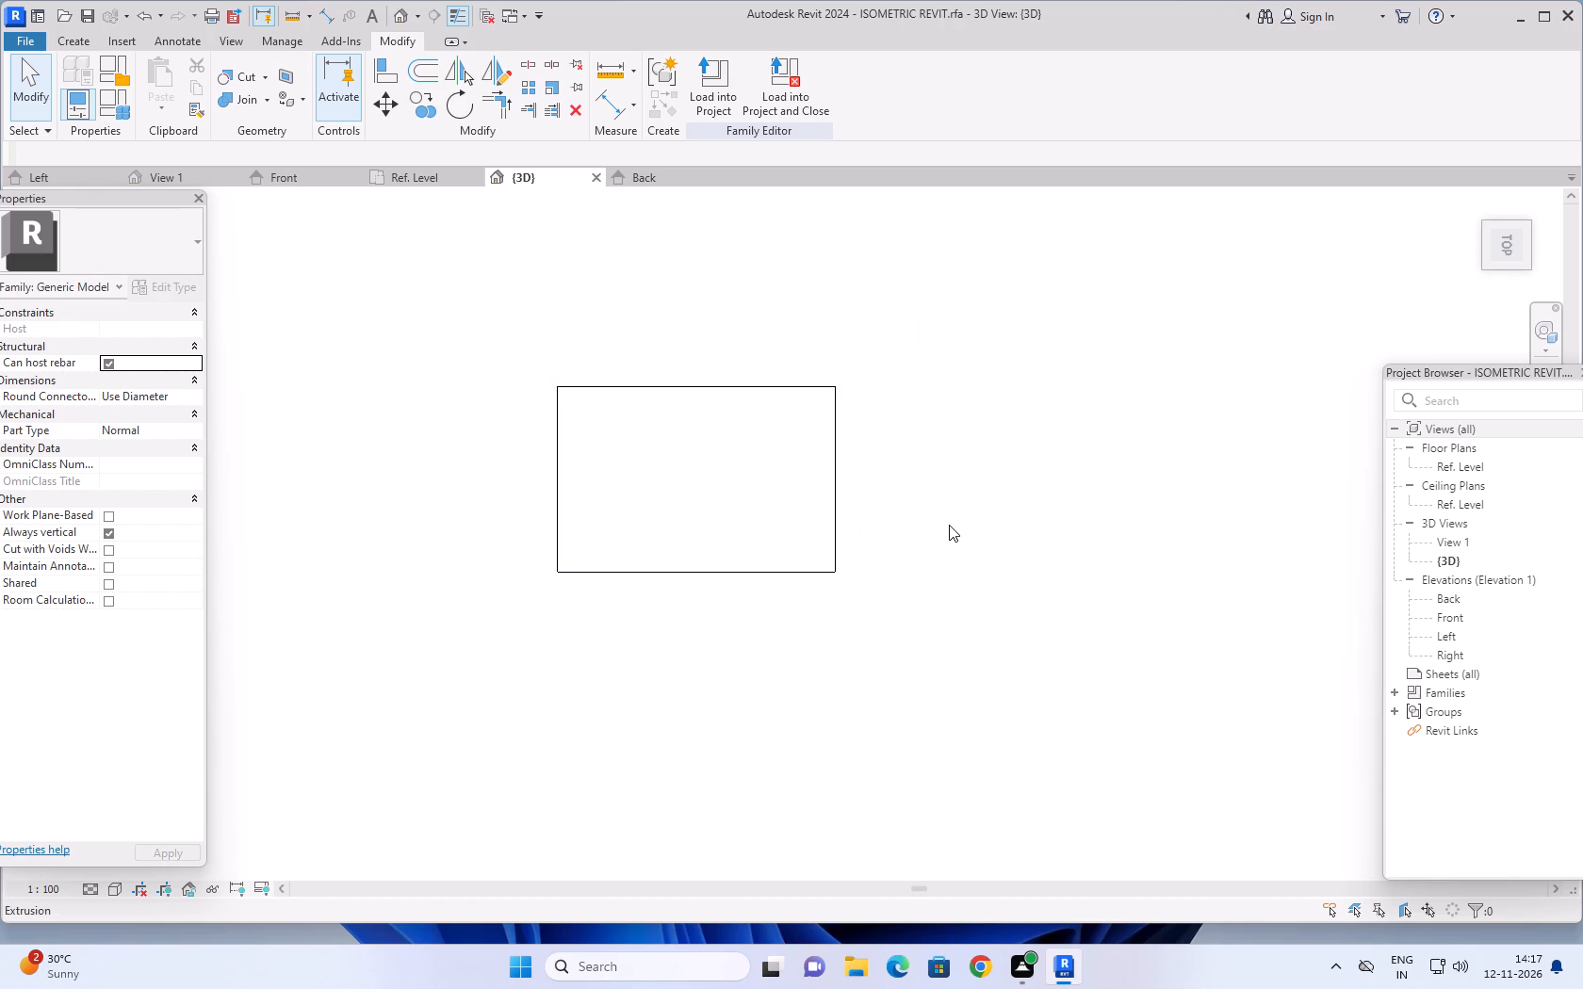
{"action": "scroll", "coordinate": [949, 525], "scroll_direction": "down", "scroll_amount": 1}
{"action": "middle_click_drag", "start_coordinate": [955, 524], "coordinate": [982, 527]}
{"action": "scroll", "coordinate": [974, 524], "scroll_direction": "down", "scroll_amount": 1}
{"action": "scroll", "coordinate": [982, 527], "scroll_direction": "up", "scroll_amount": 1}
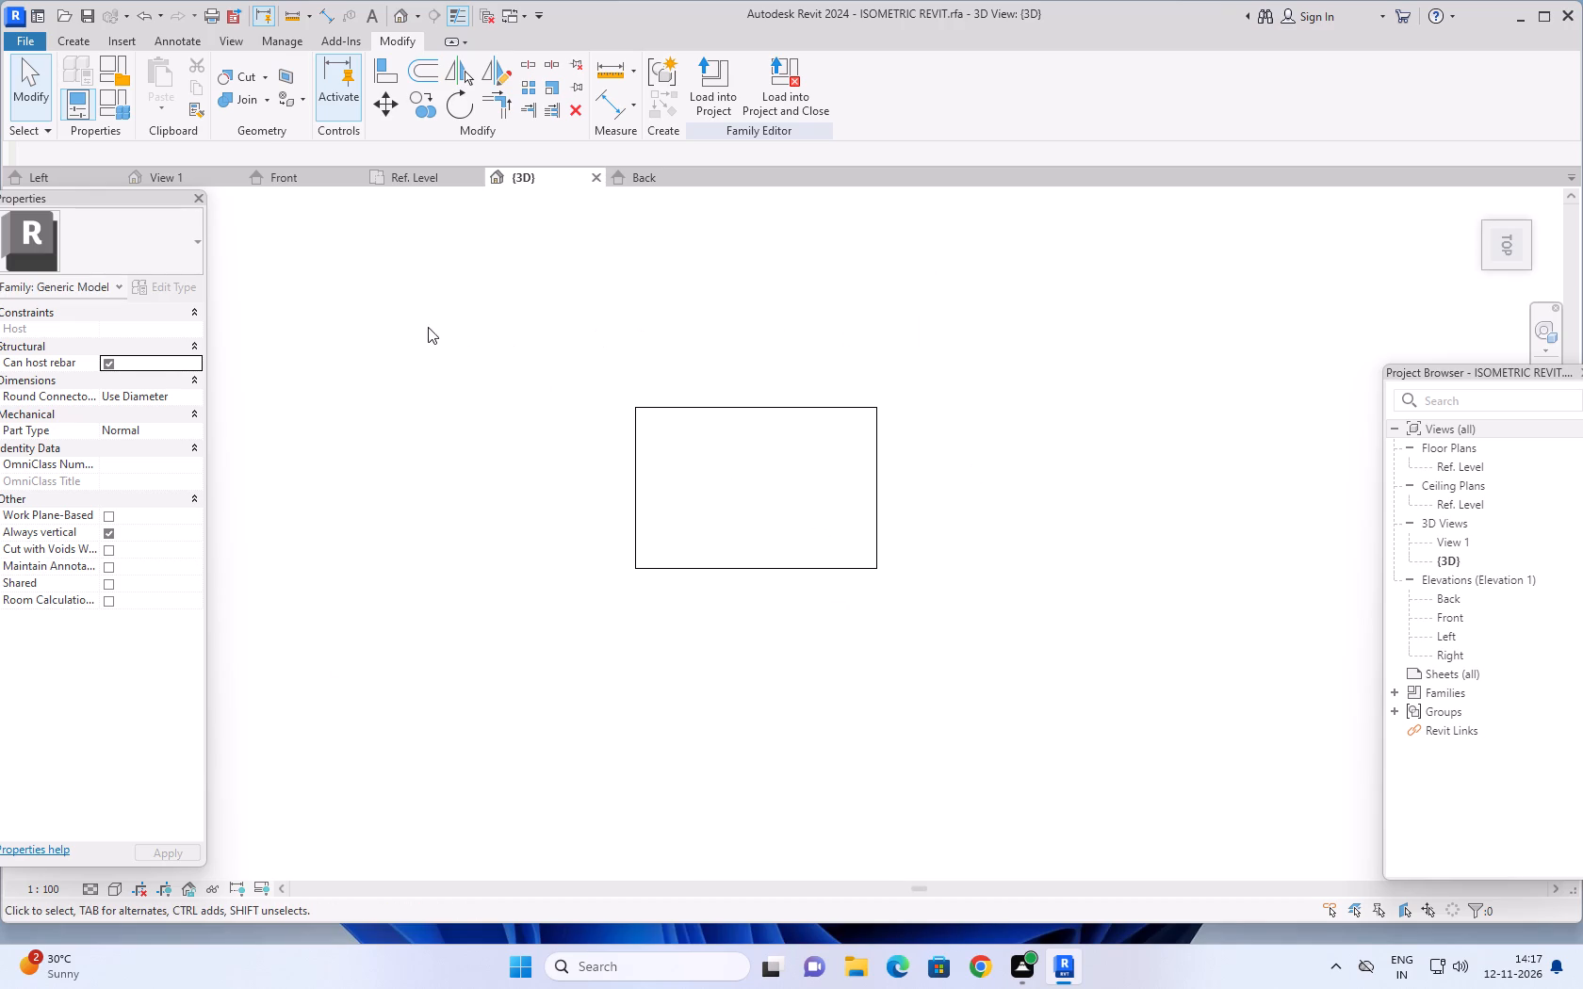
{"action": "left_click", "coordinate": [71, 36]}
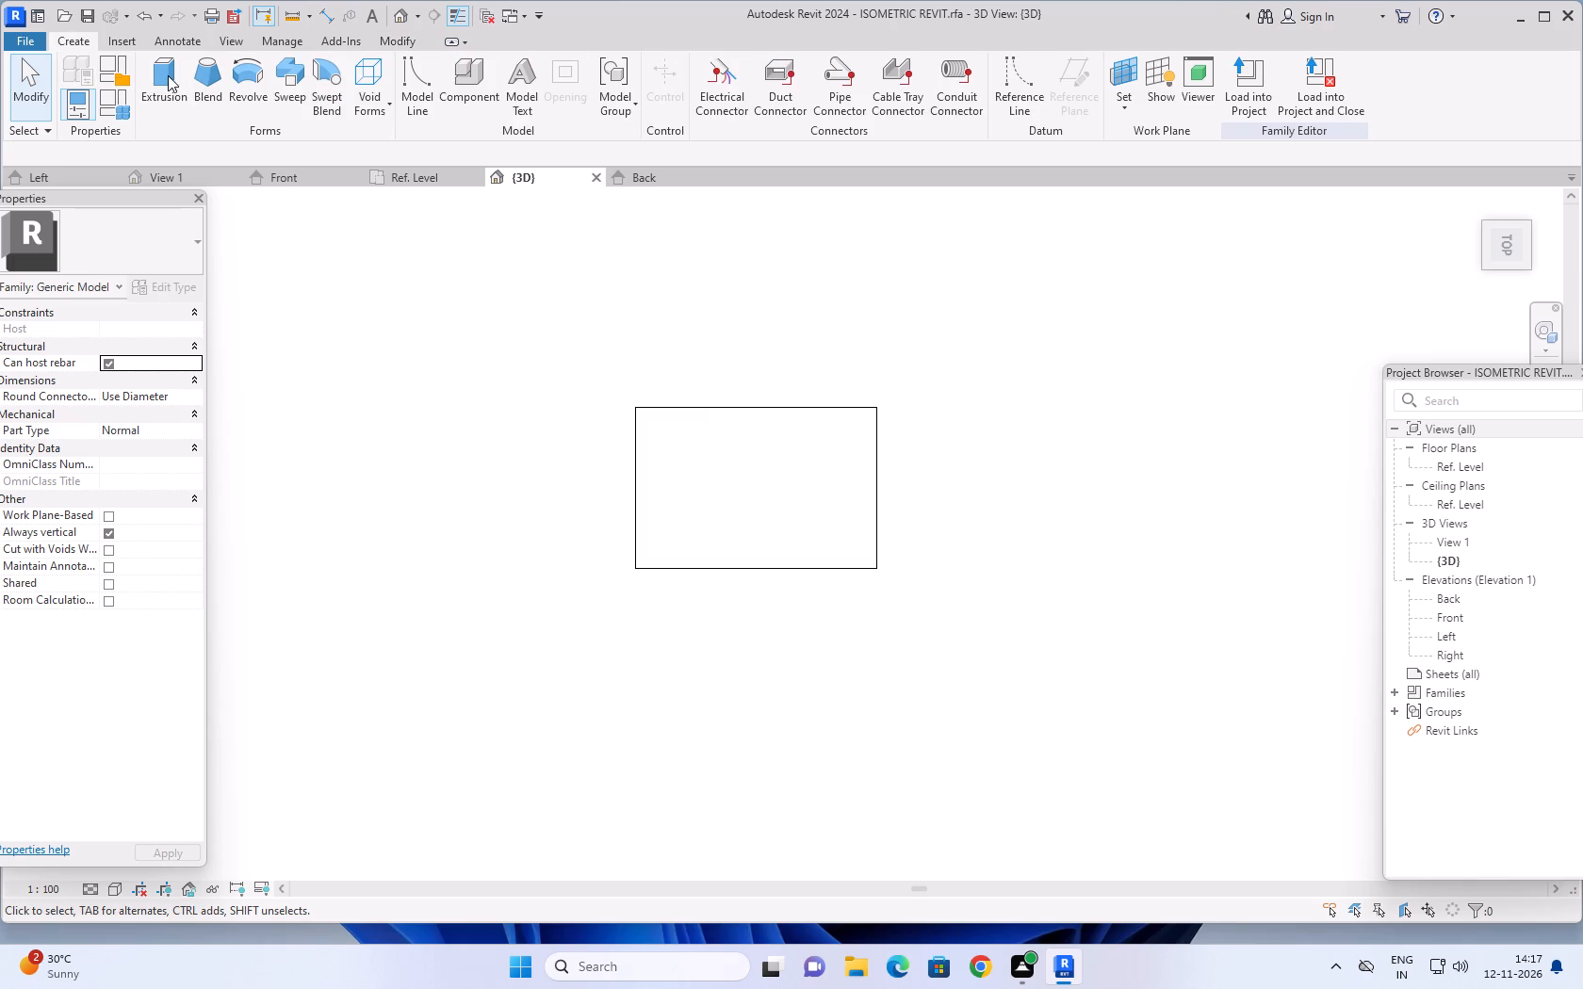
{"action": "left_click", "coordinate": [168, 75]}
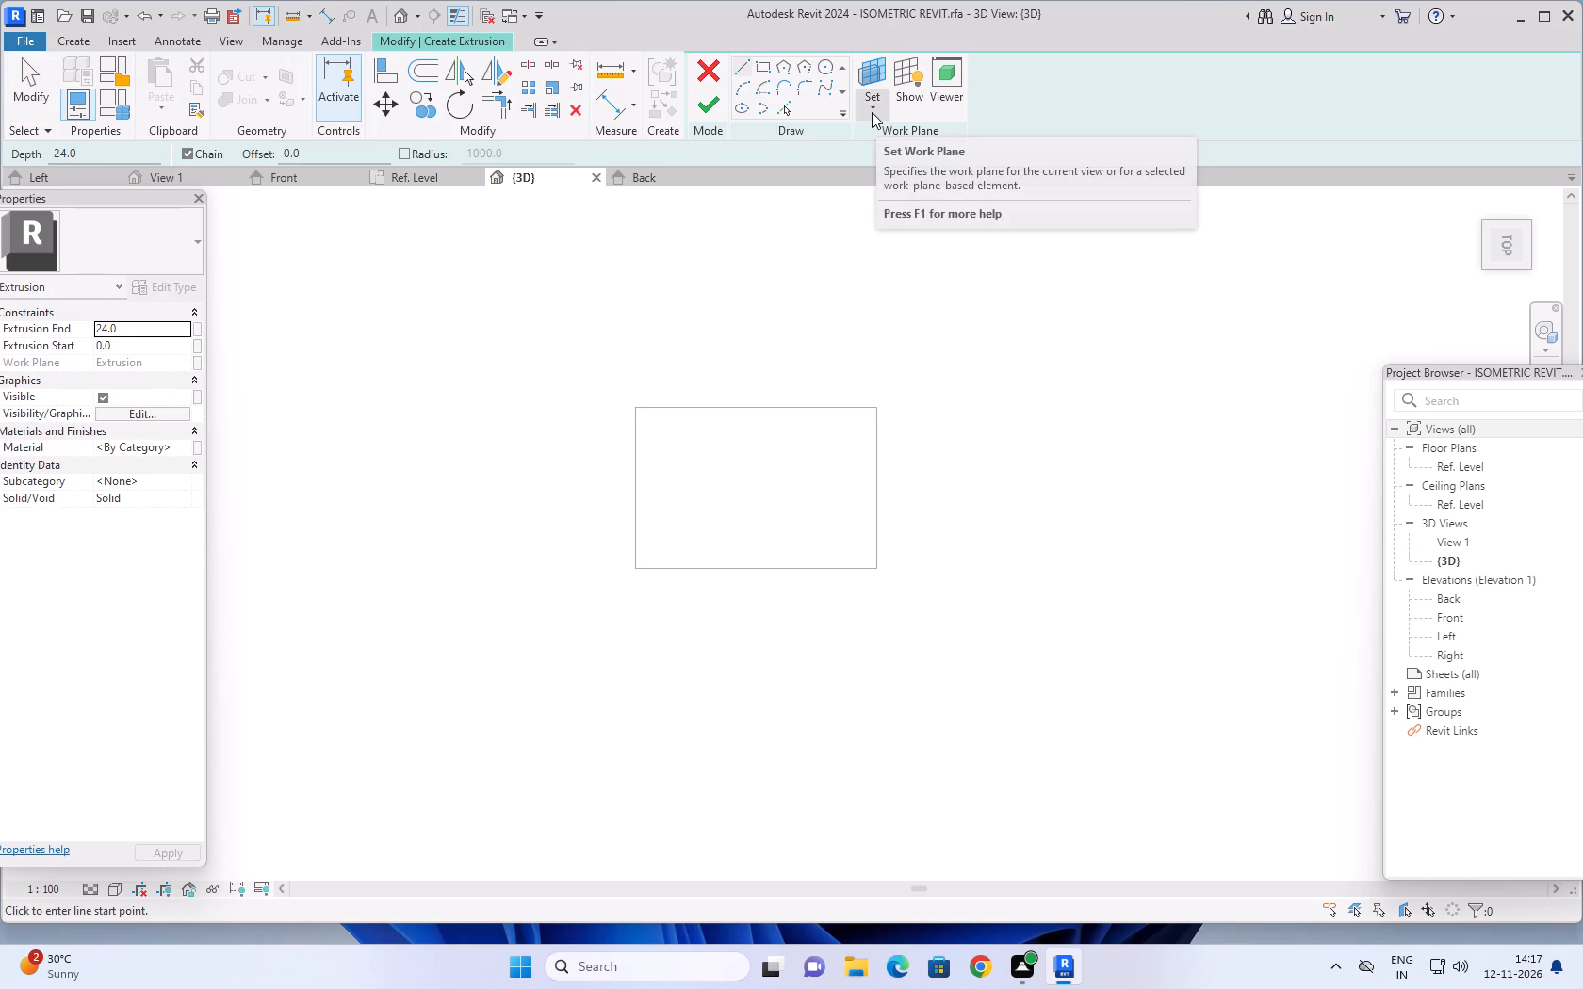
{"action": "left_click", "coordinate": [872, 112]}
{"action": "left_click", "coordinate": [890, 184]}
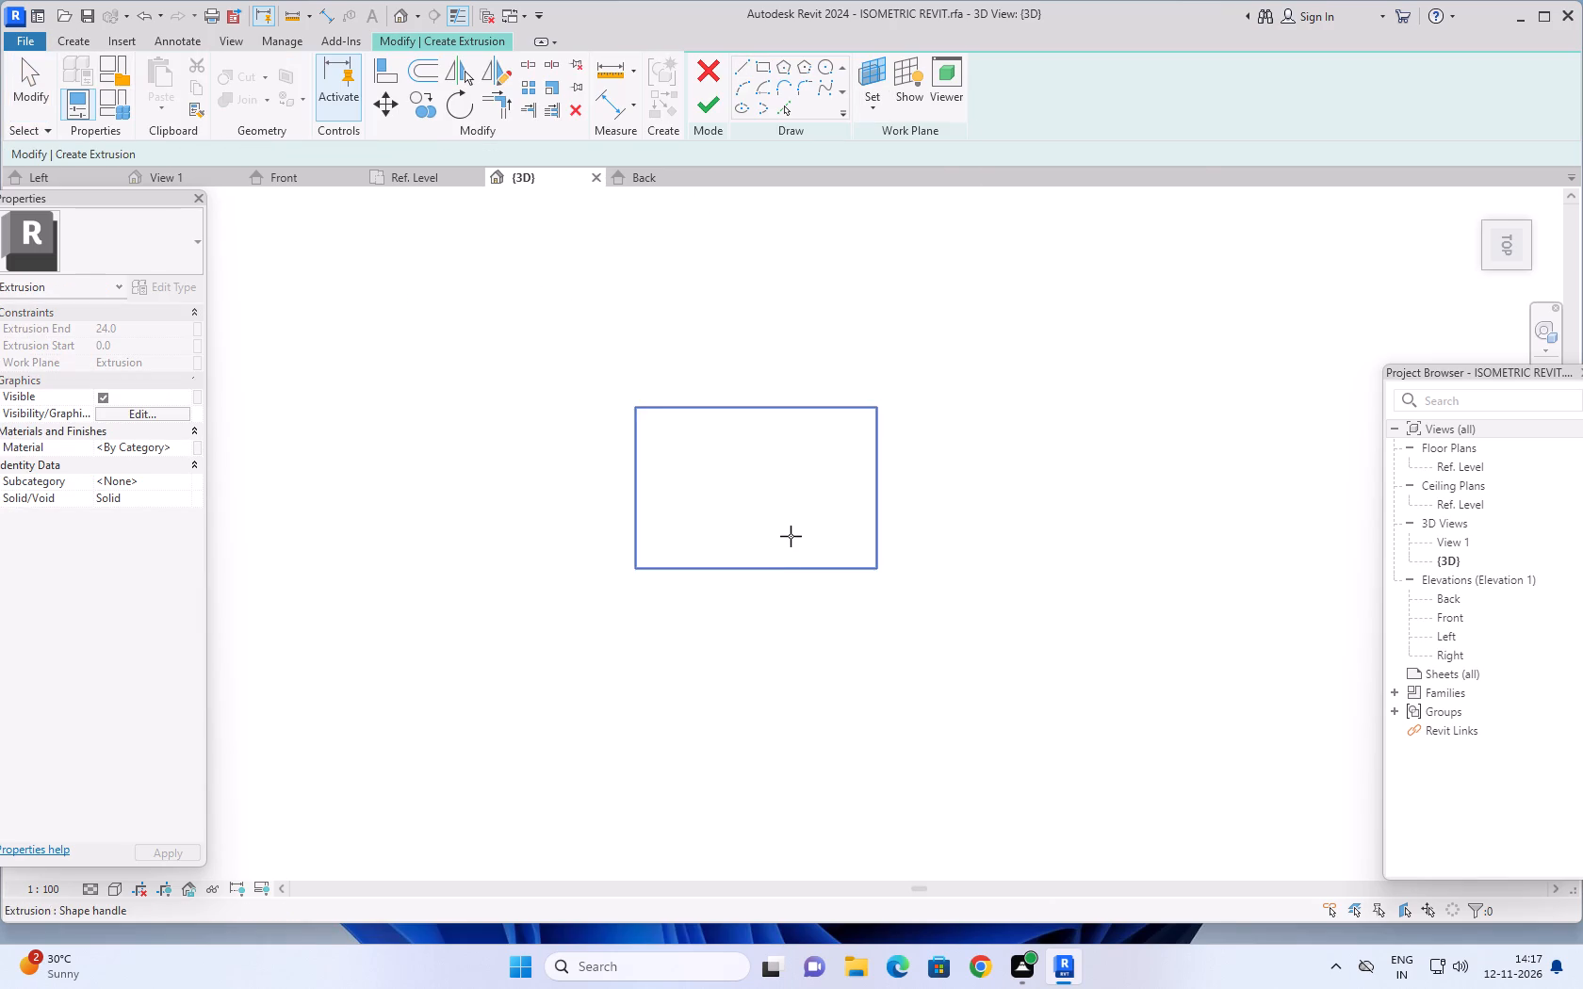
{"action": "left_click", "coordinate": [791, 536]}
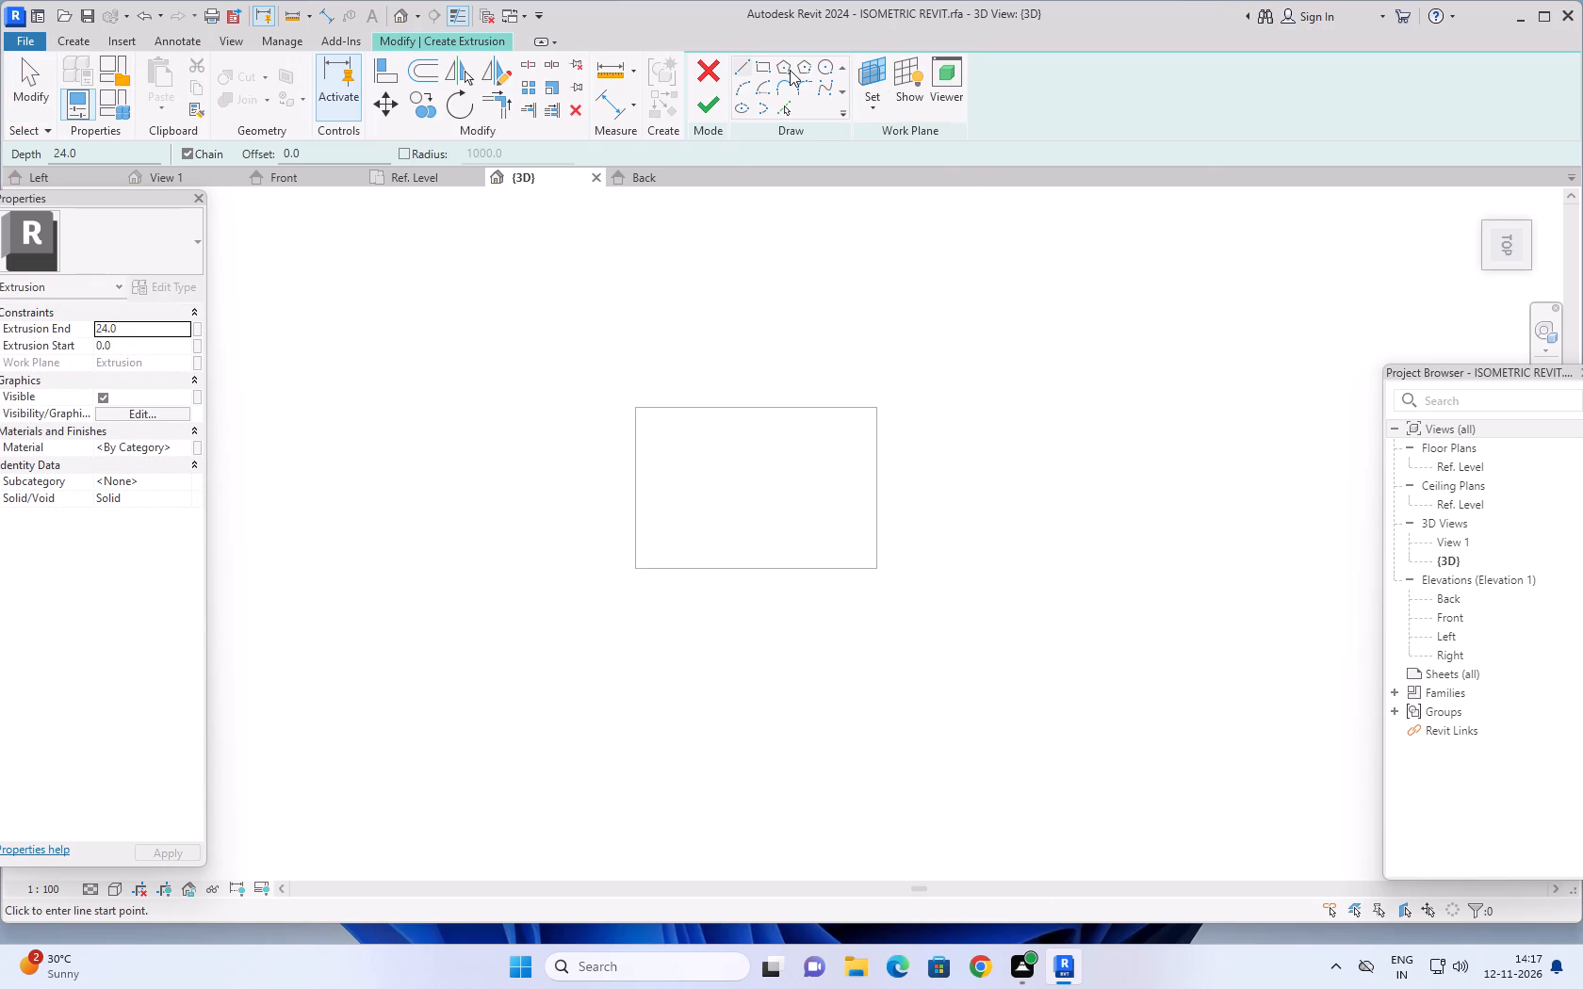
Sketch connected lines from the block's corner: 12 along the short edge, 24 inward, and straight across to the opposite long edge.
{"action": "left_click", "coordinate": [744, 64]}
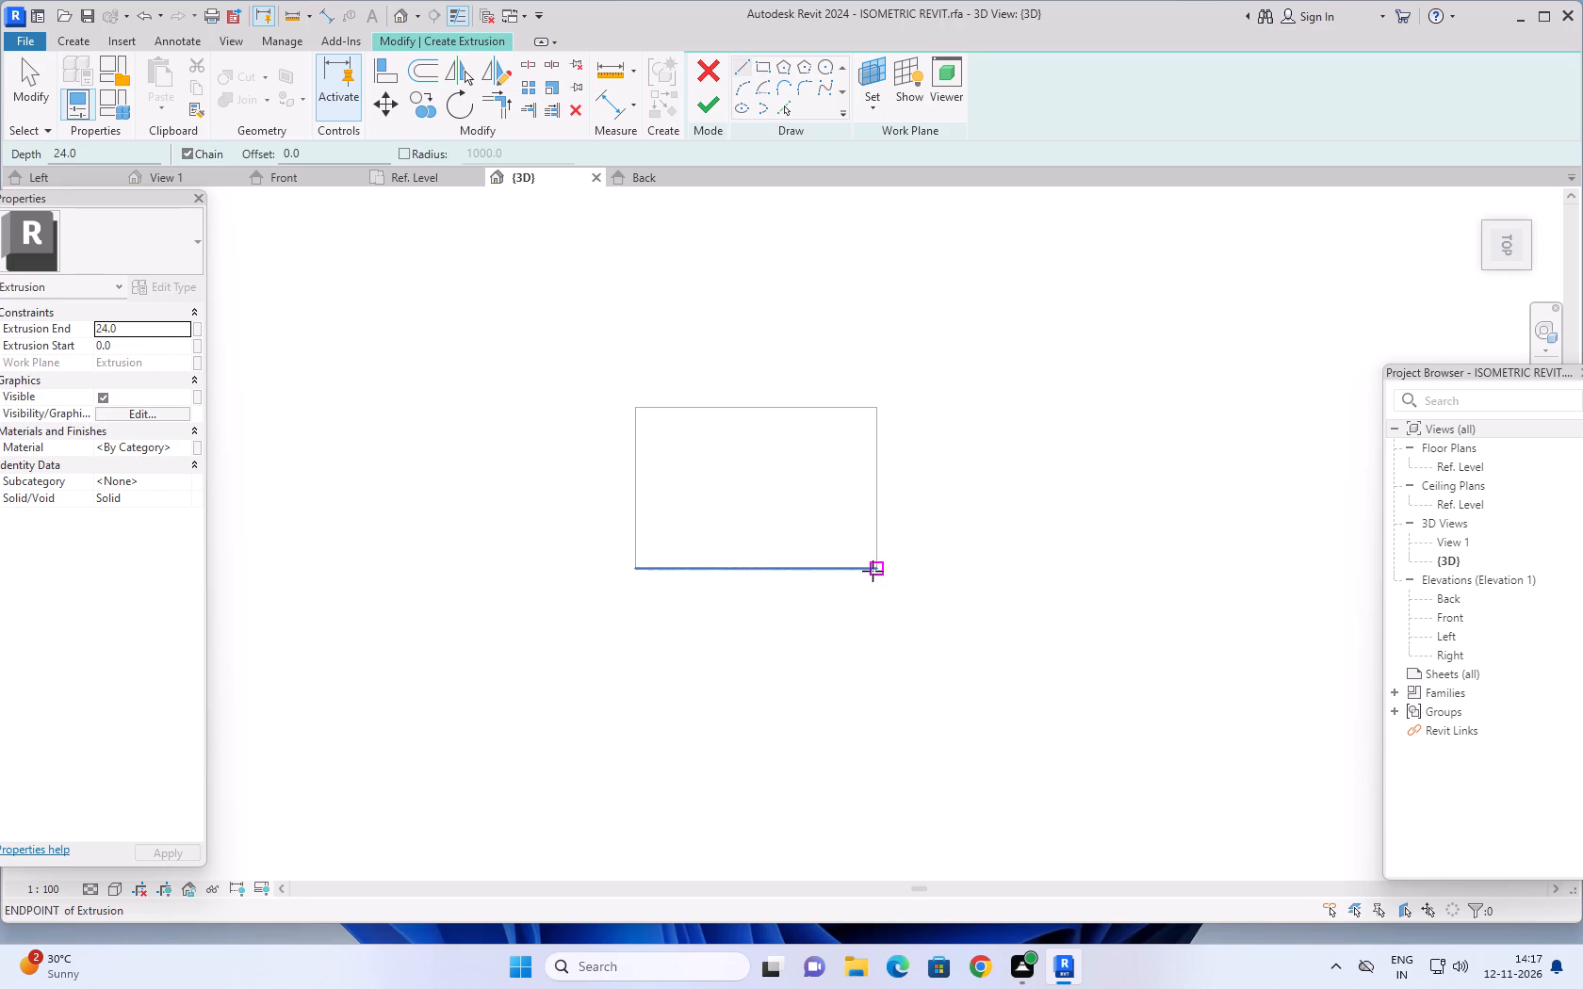
{"action": "left_click", "coordinate": [873, 569]}
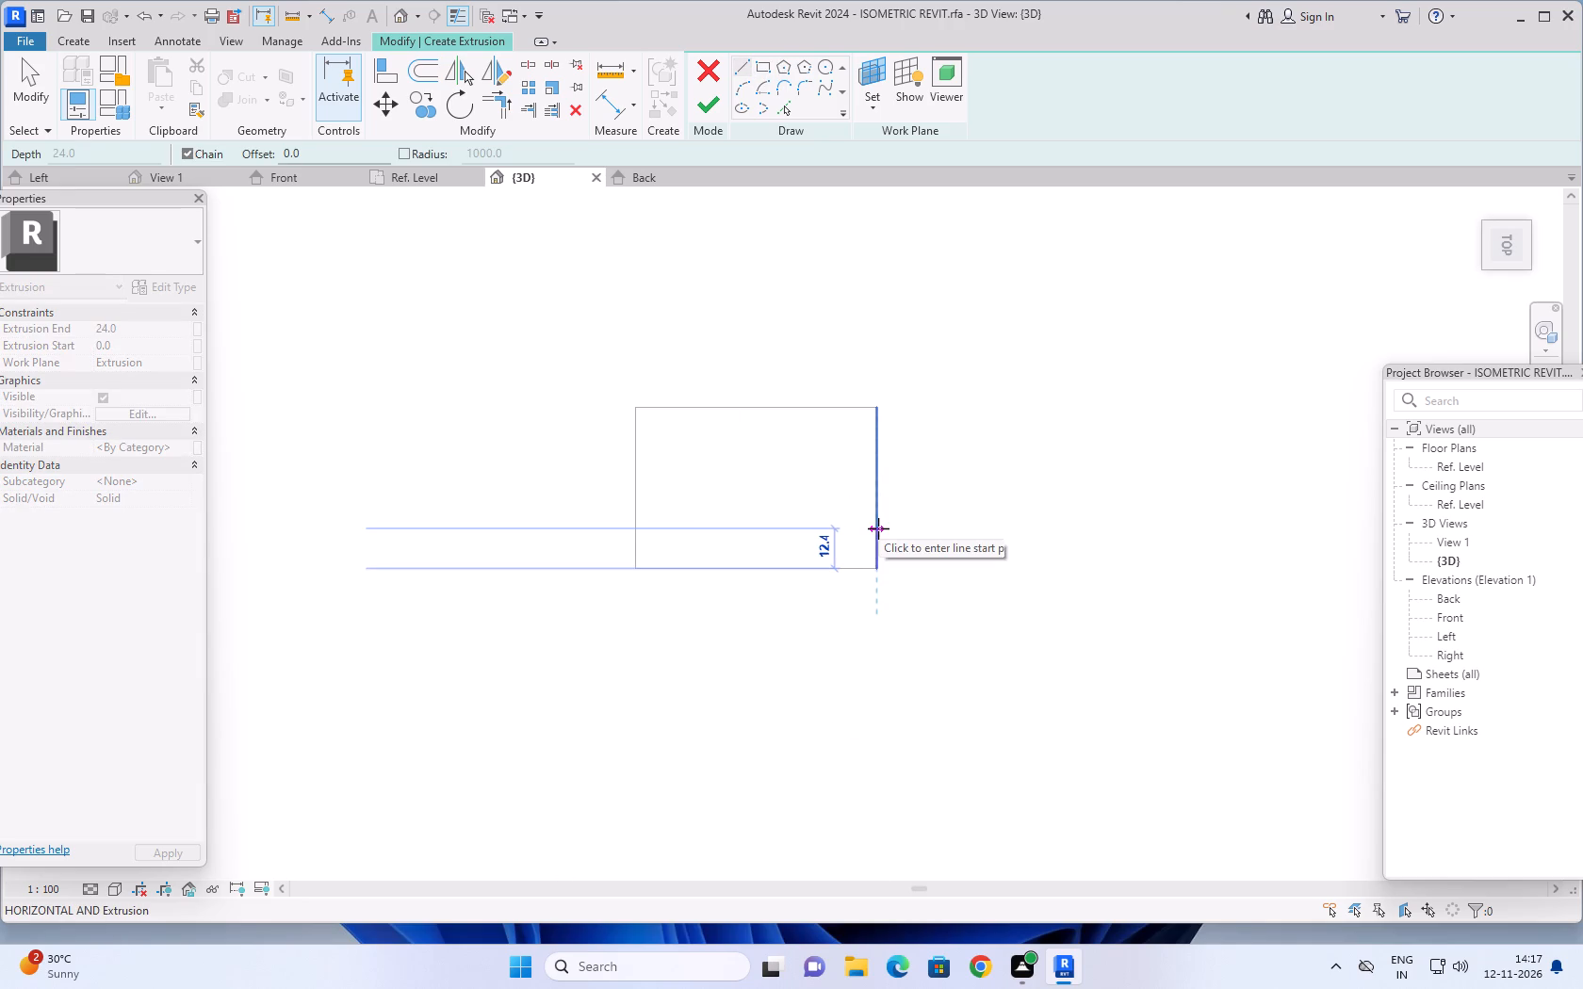
{"action": "type", "text": "12"}
{"action": "key", "text": "Return"}
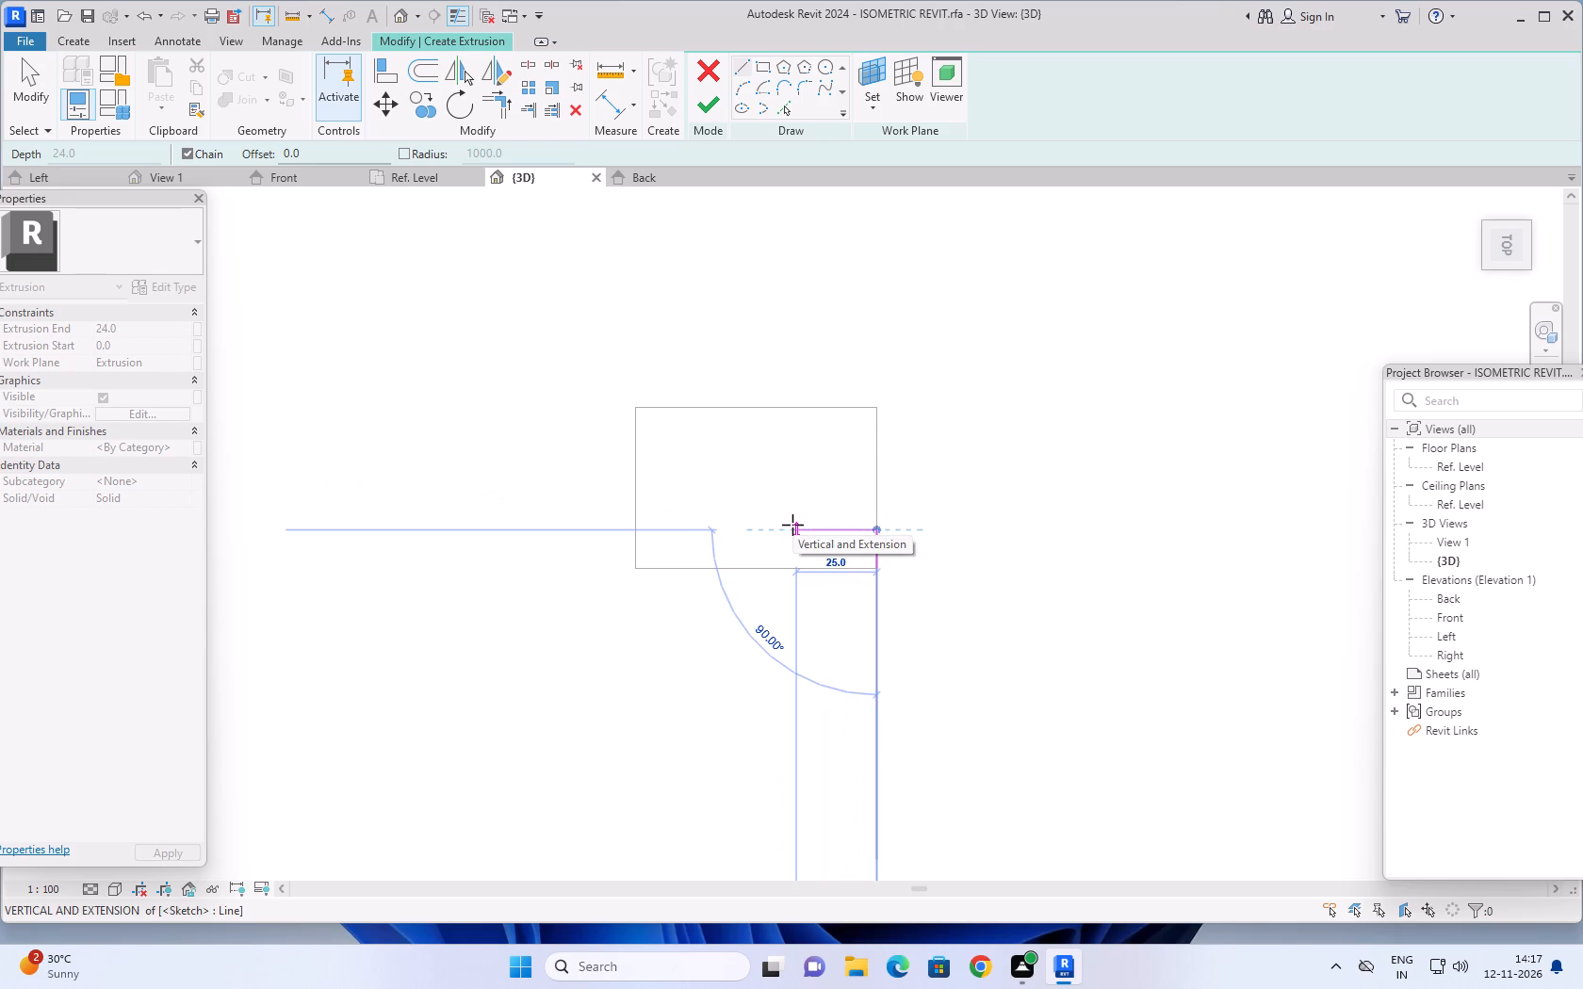
{"action": "type", "text": "24"}
{"action": "key", "text": "Return"}
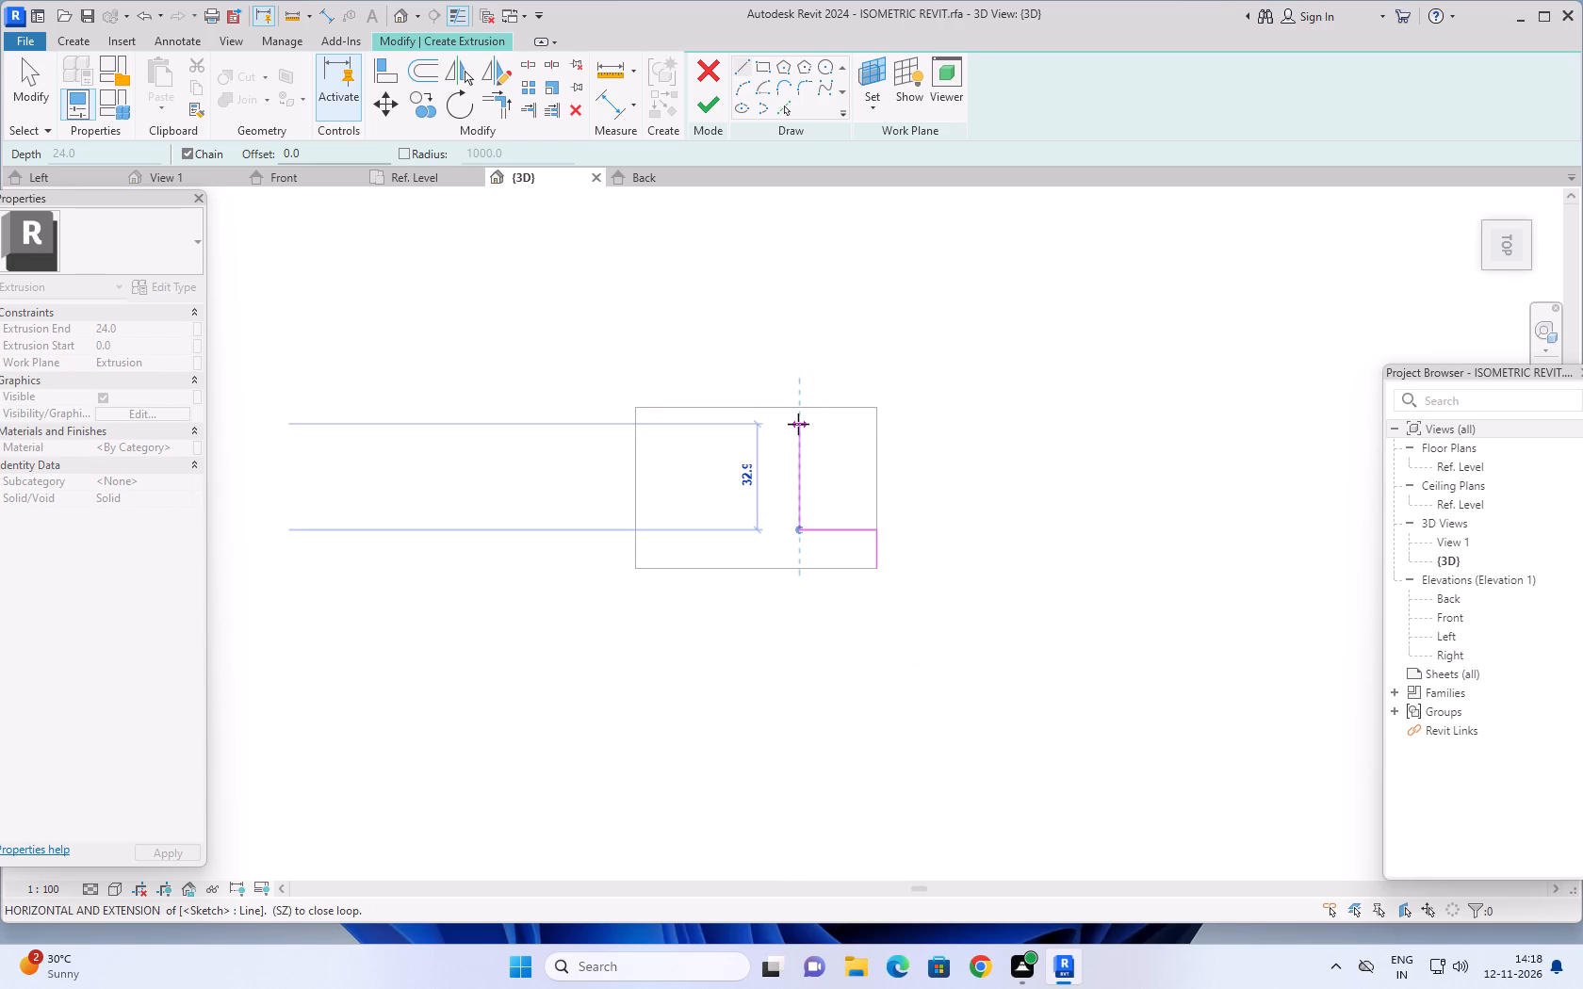
{"action": "left_click", "coordinate": [802, 408]}
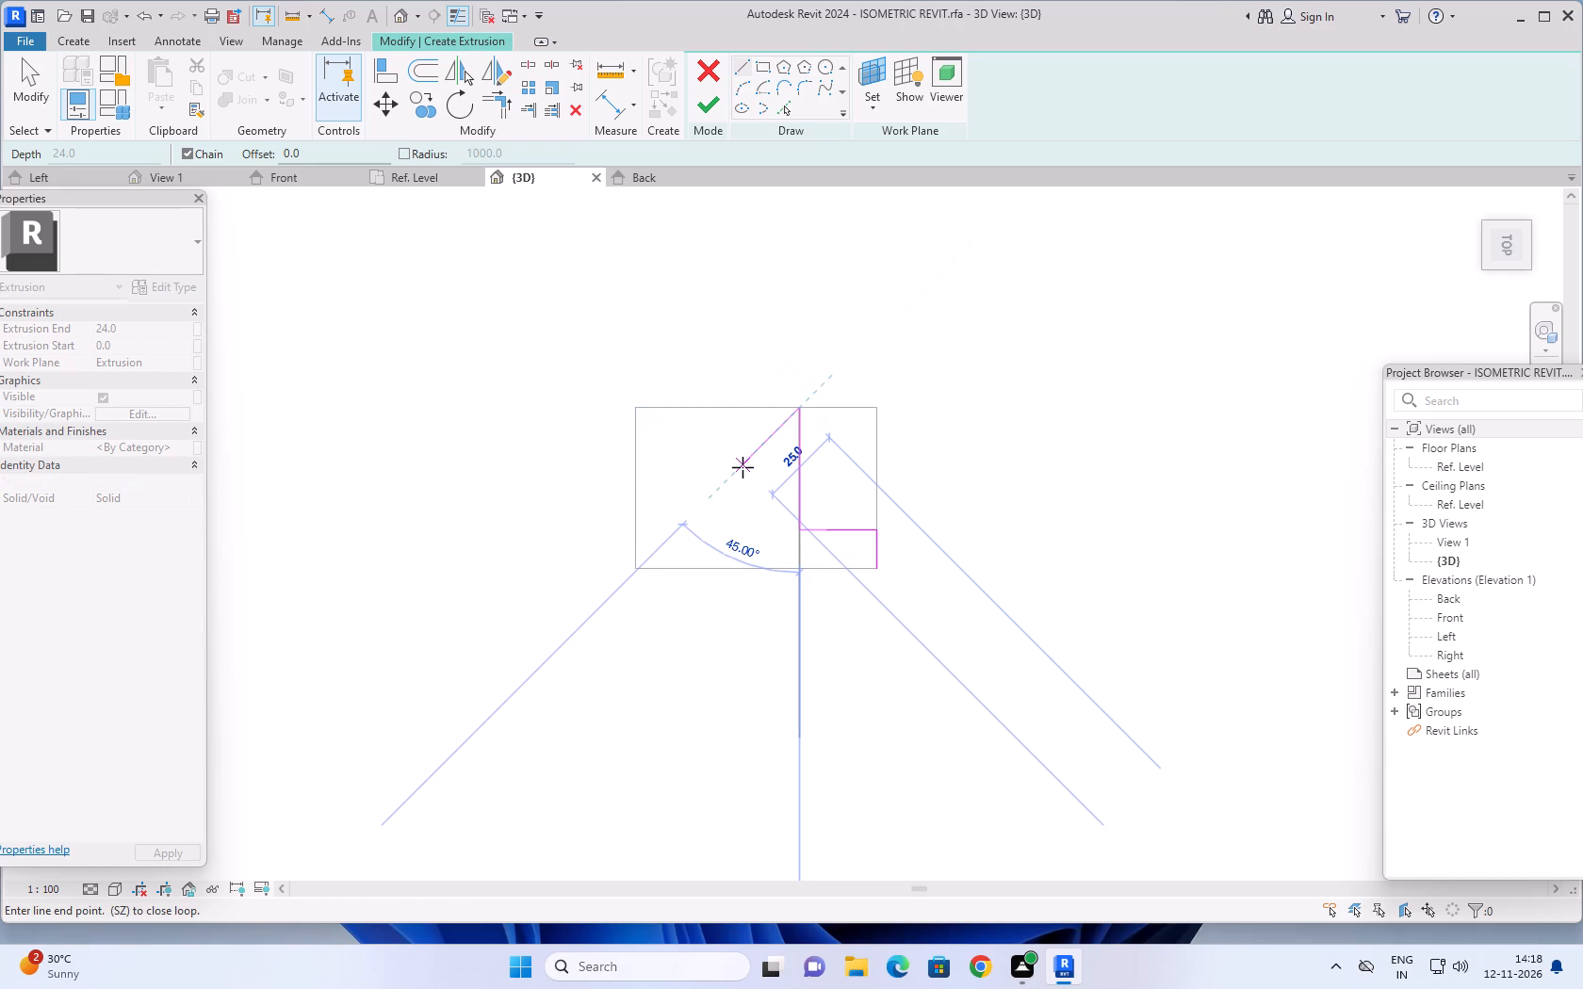
{"action": "key", "text": "Escape"}
Close the profile with a 24 line along the short edge and a slanted line to the sketch's end on the long edge.
{"action": "left_click", "coordinate": [876, 528]}
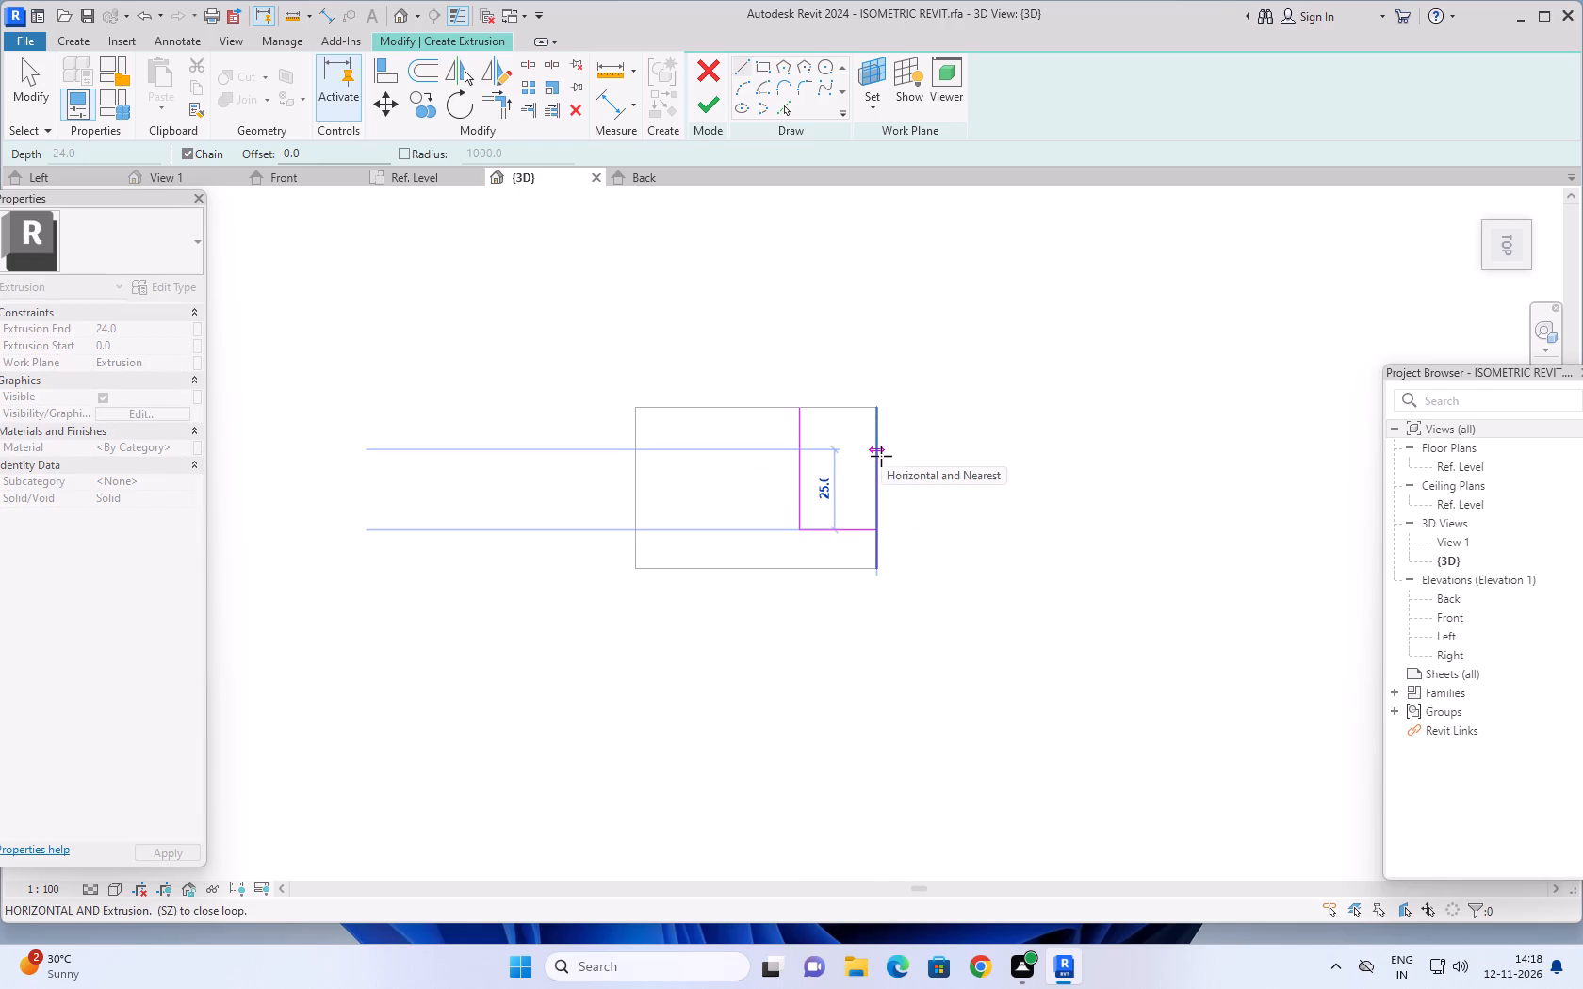
{"action": "type", "text": "24"}
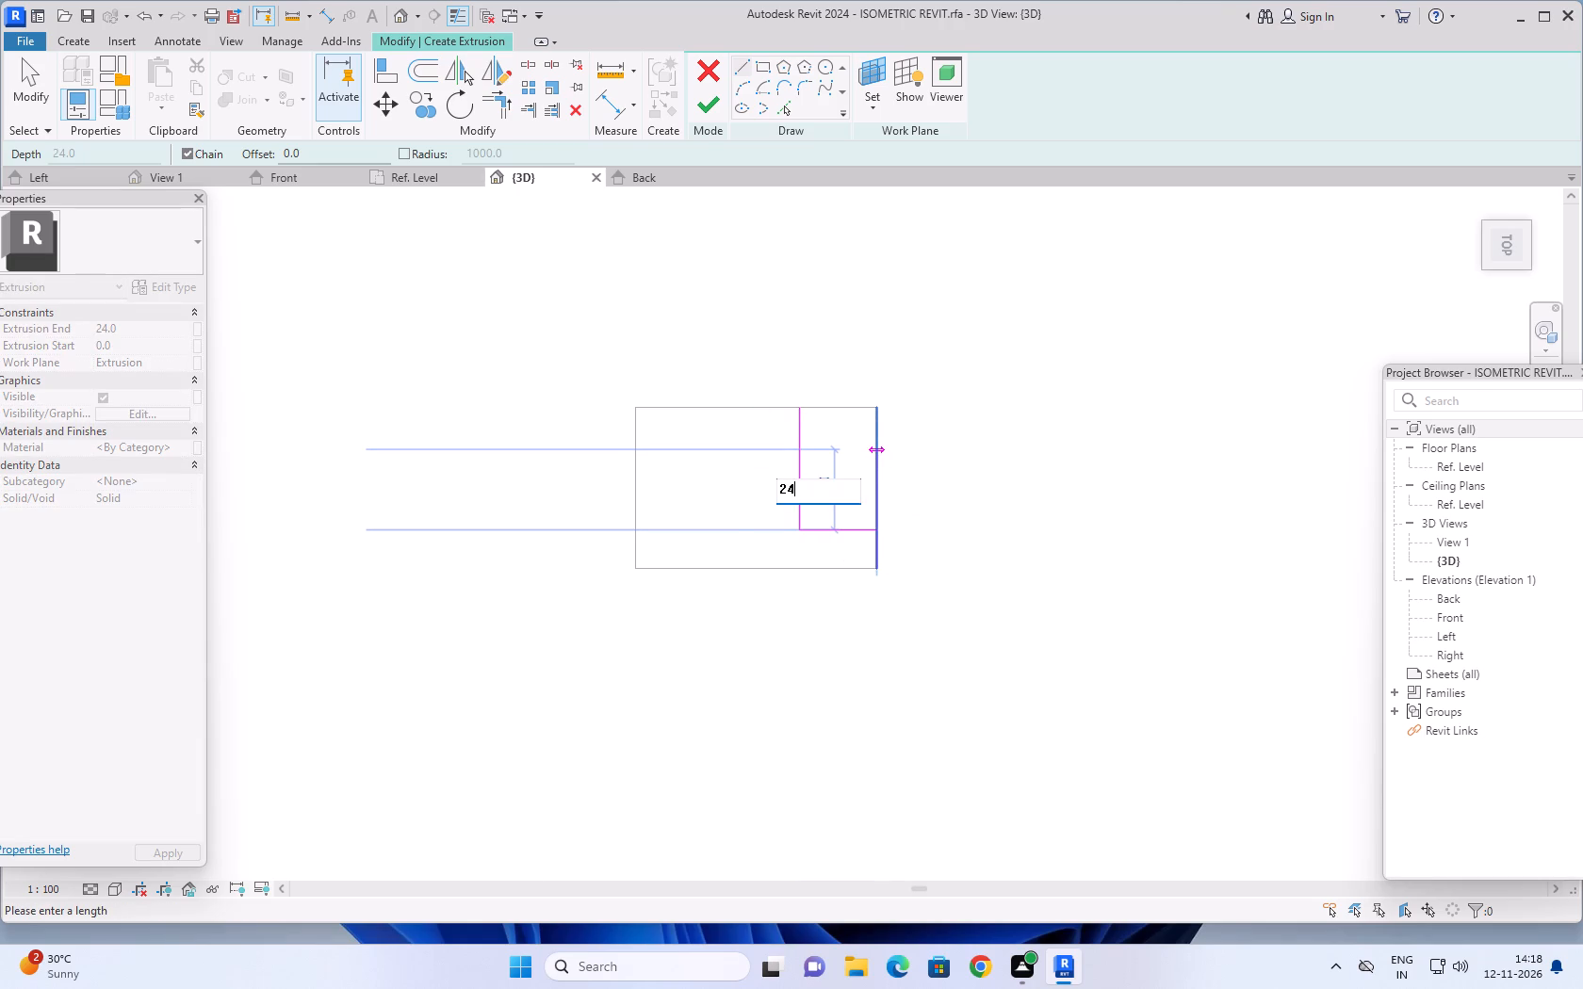
{"action": "key", "text": "Return"}
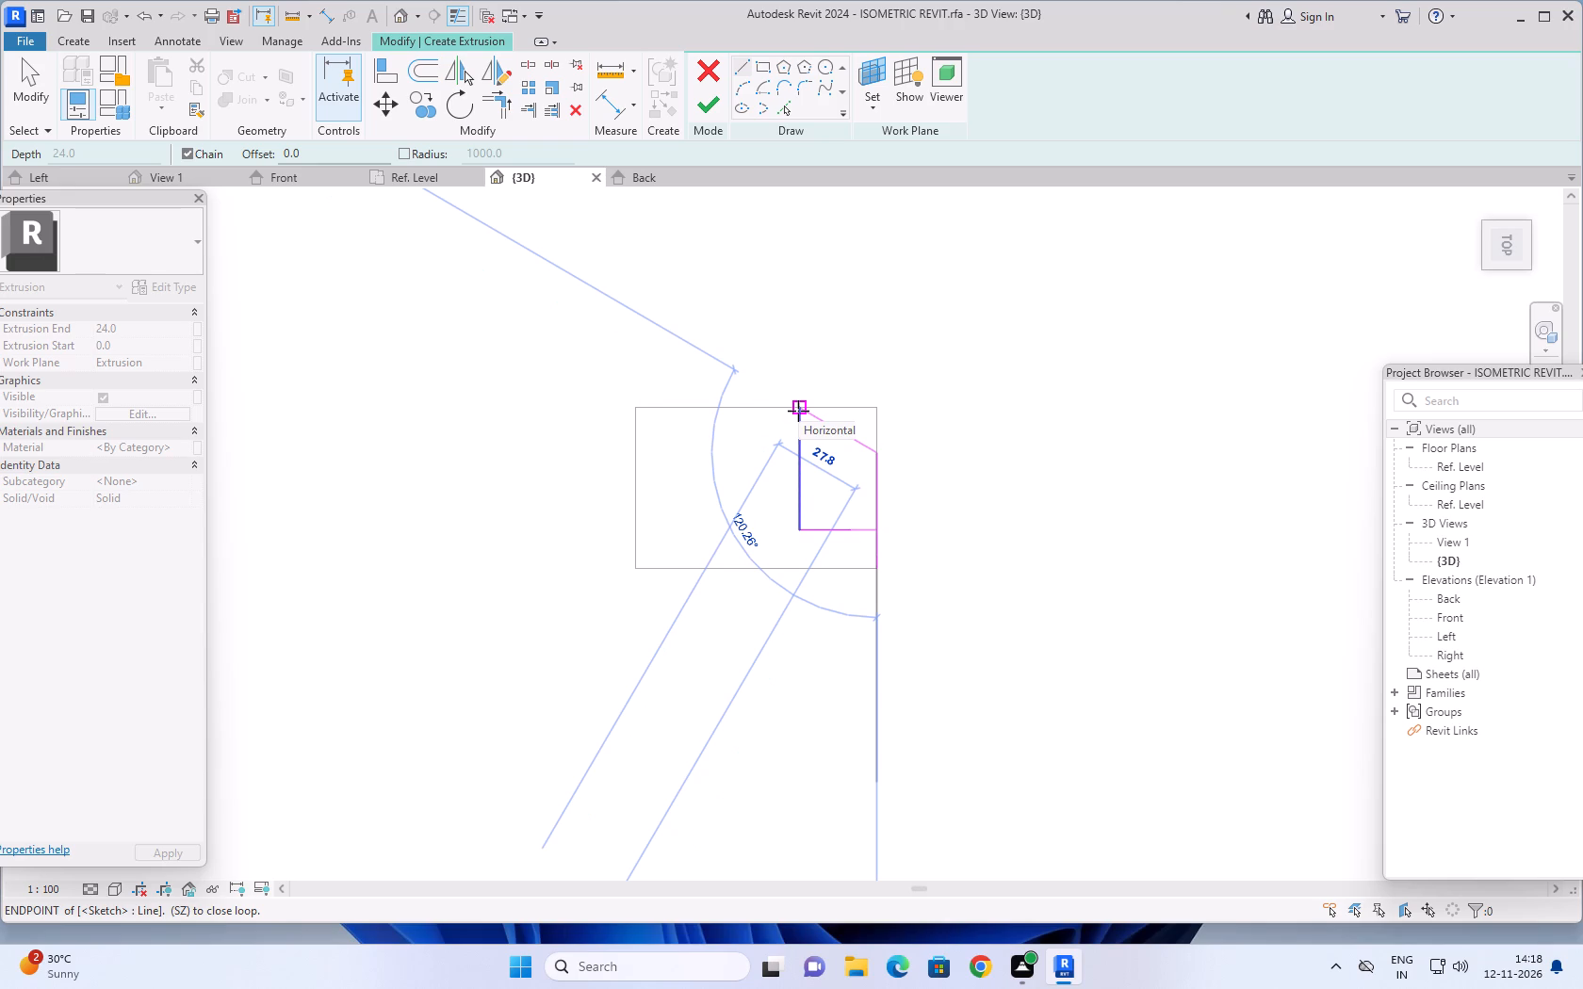
{"action": "left_click", "coordinate": [801, 411]}
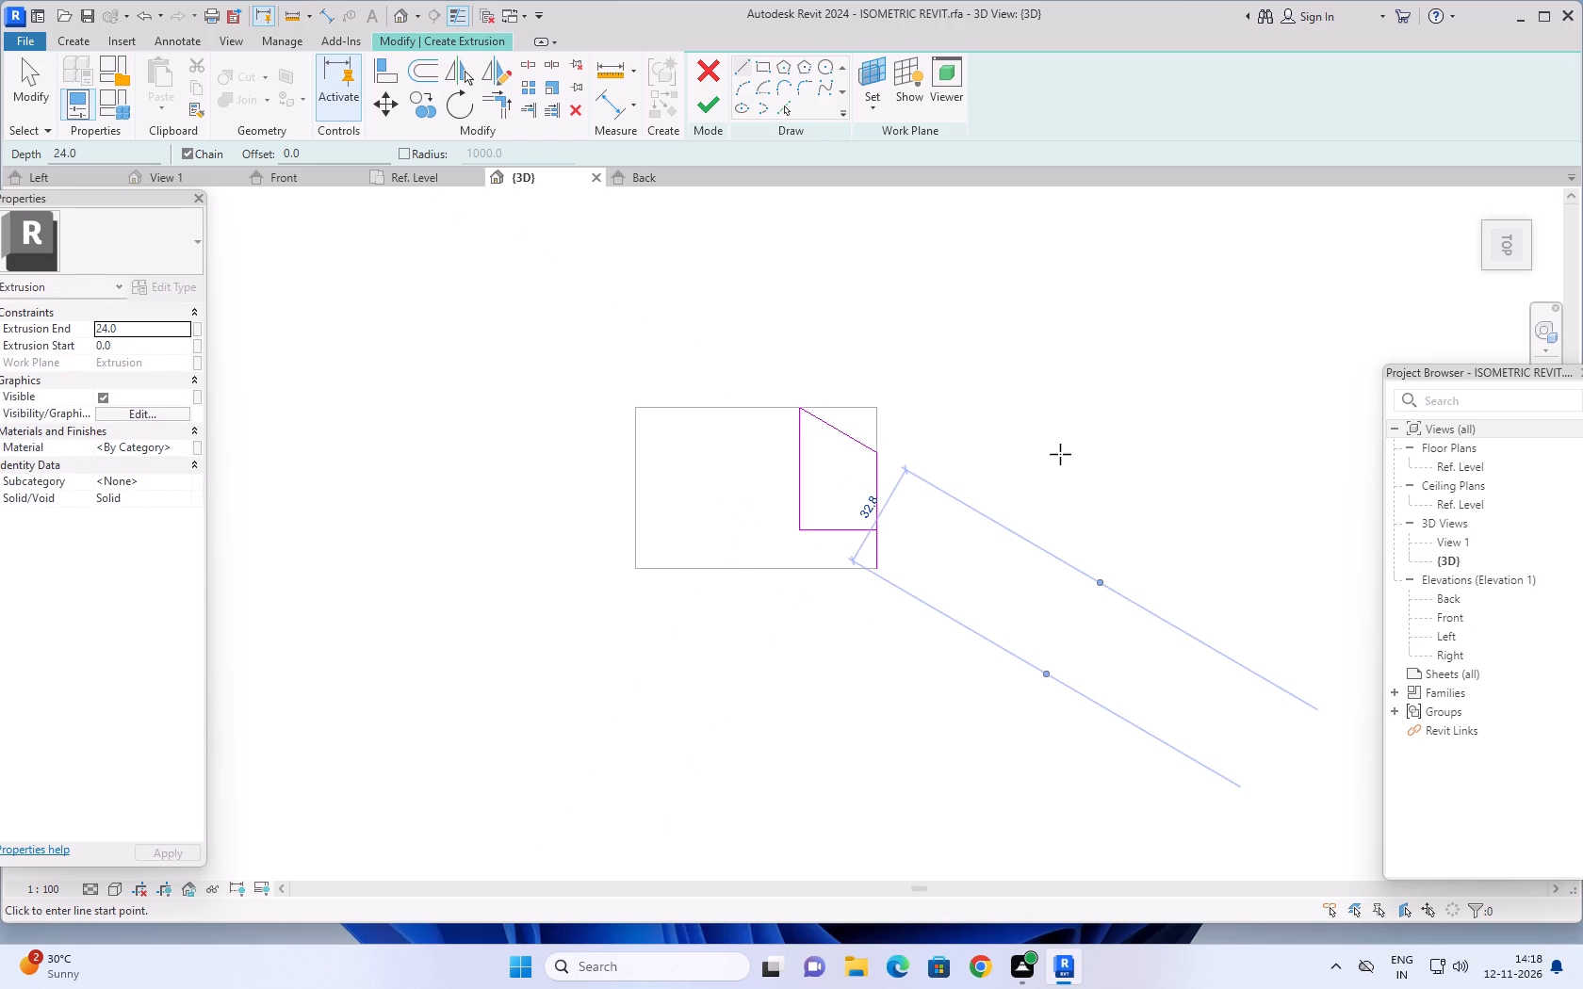
{"action": "key", "text": "Escape"}
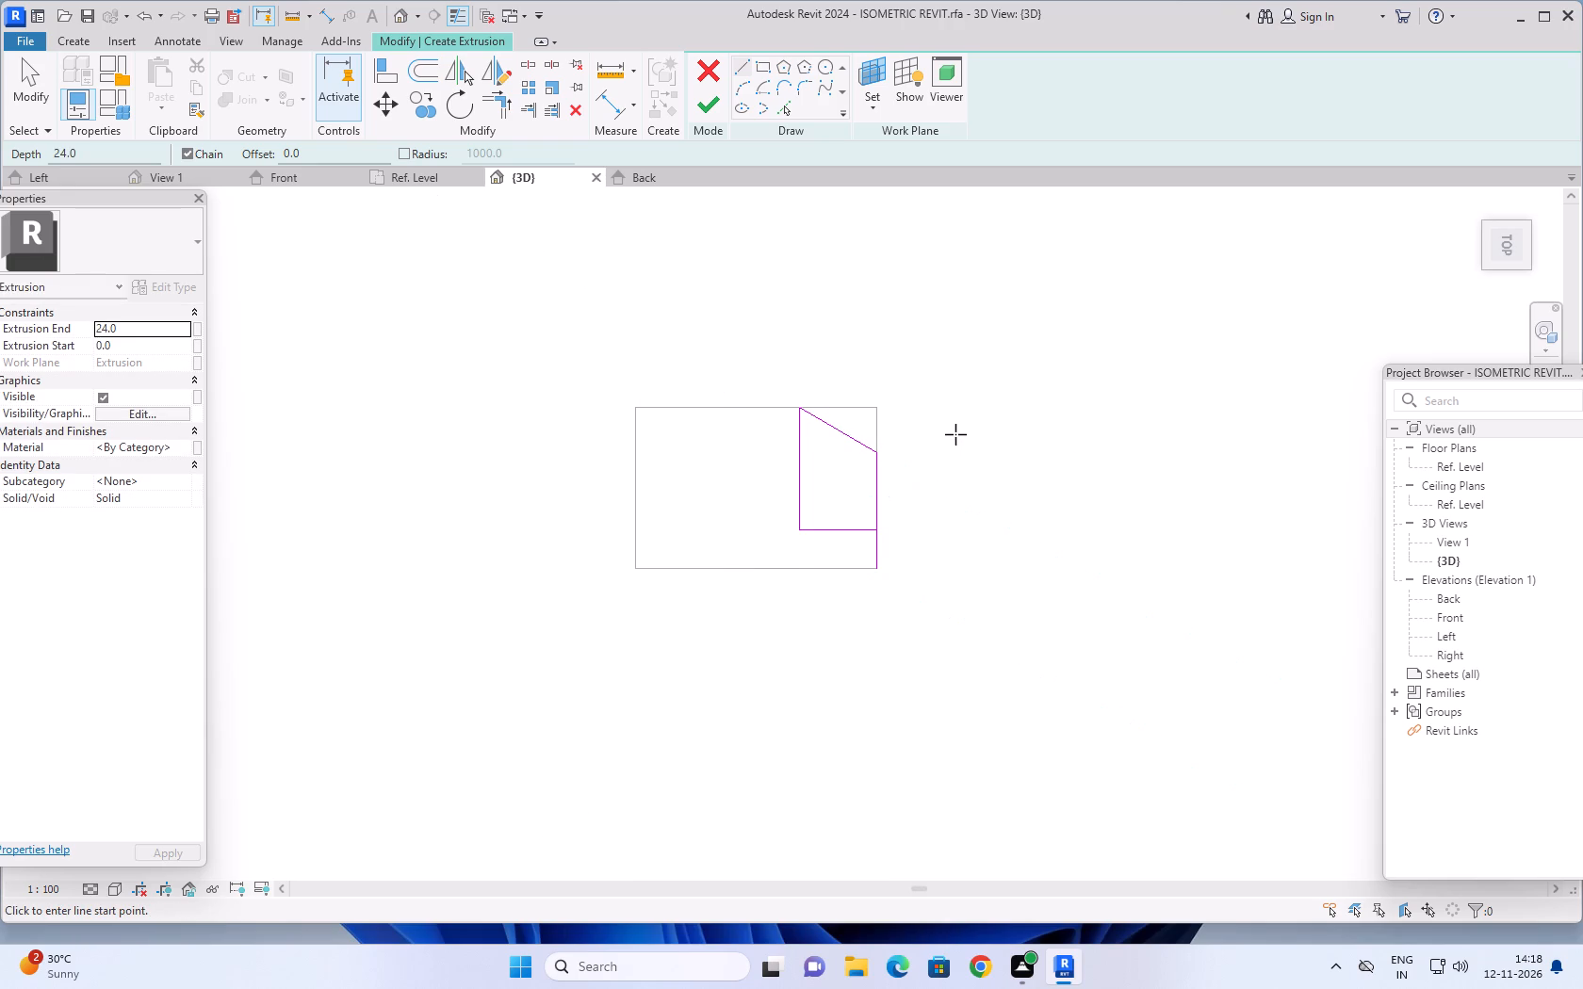
Delete the extra 12 line between the profile and the block's corner, and finish the 24-high extrusion.
{"action": "scroll", "coordinate": [955, 434], "scroll_direction": "down", "scroll_amount": 1}
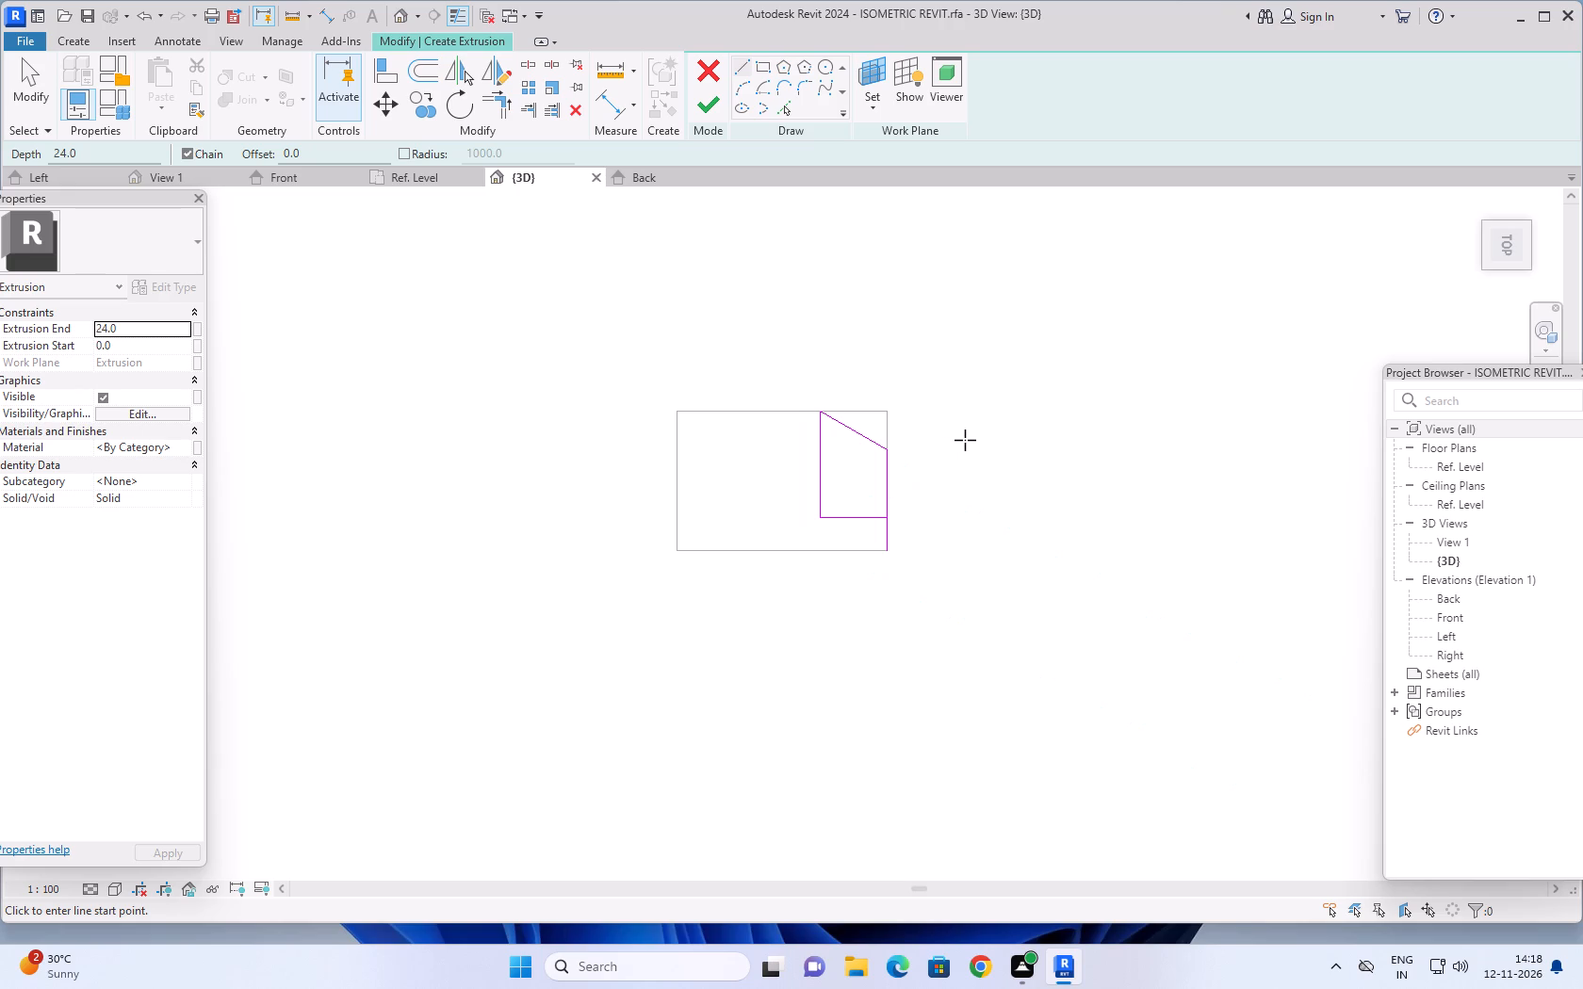
{"action": "middle_click_drag", "start_coordinate": [954, 501], "coordinate": [954, 496], "text": "shift"}
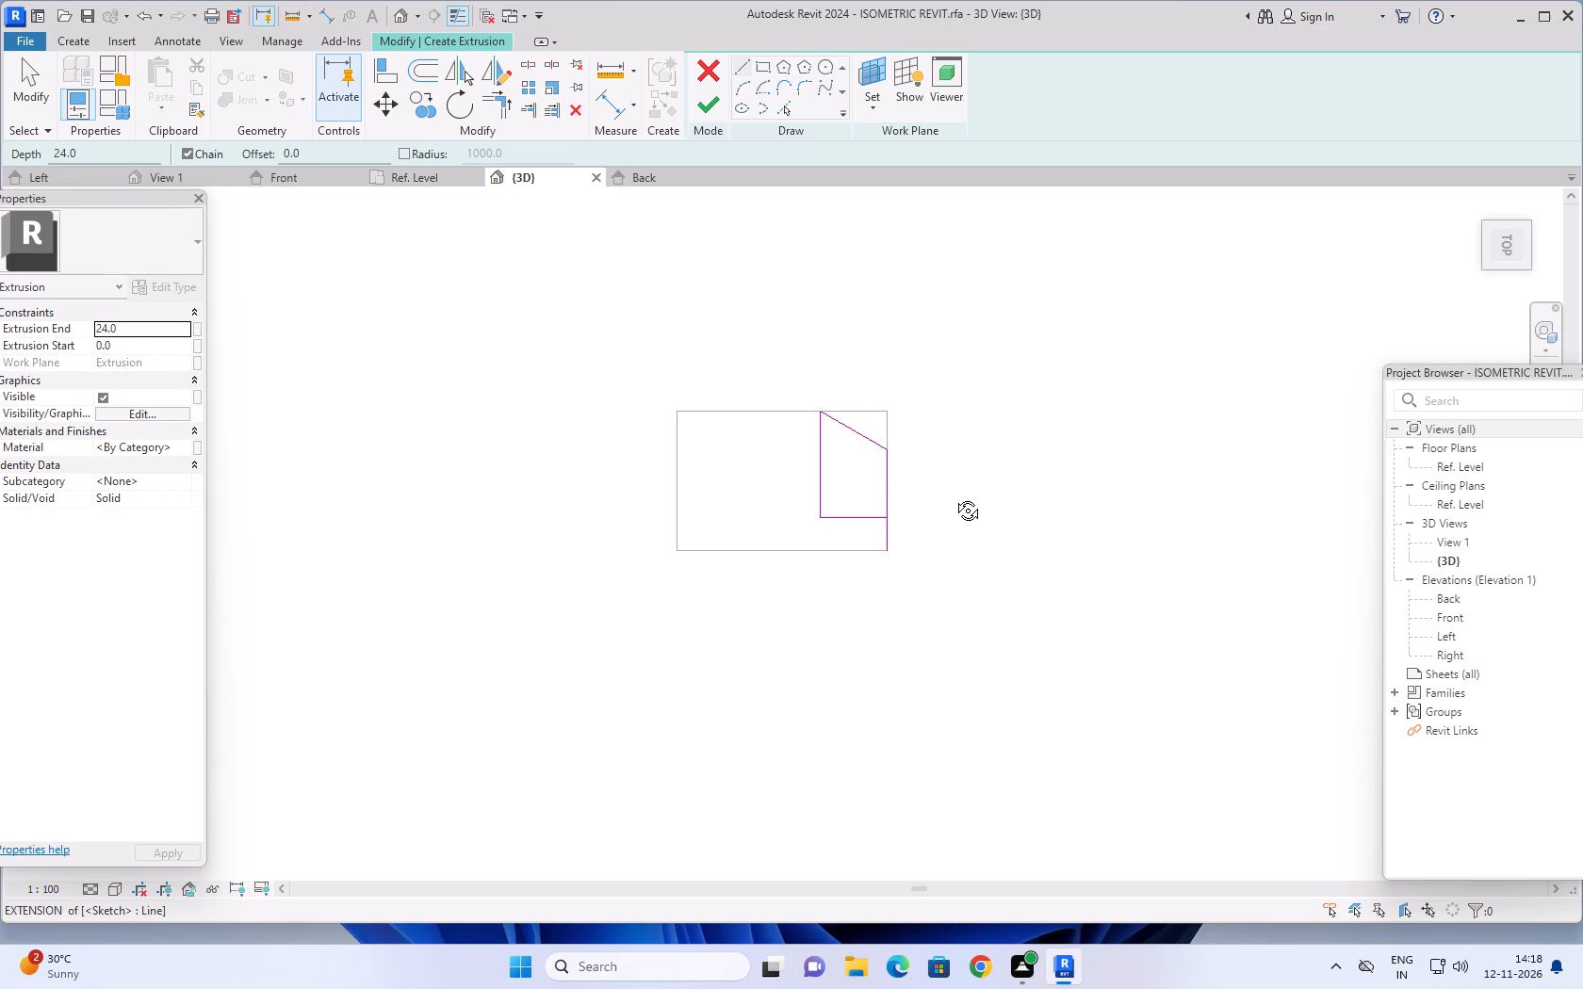
{"action": "middle_click_drag", "start_coordinate": [954, 496], "coordinate": [928, 397], "text": "shift"}
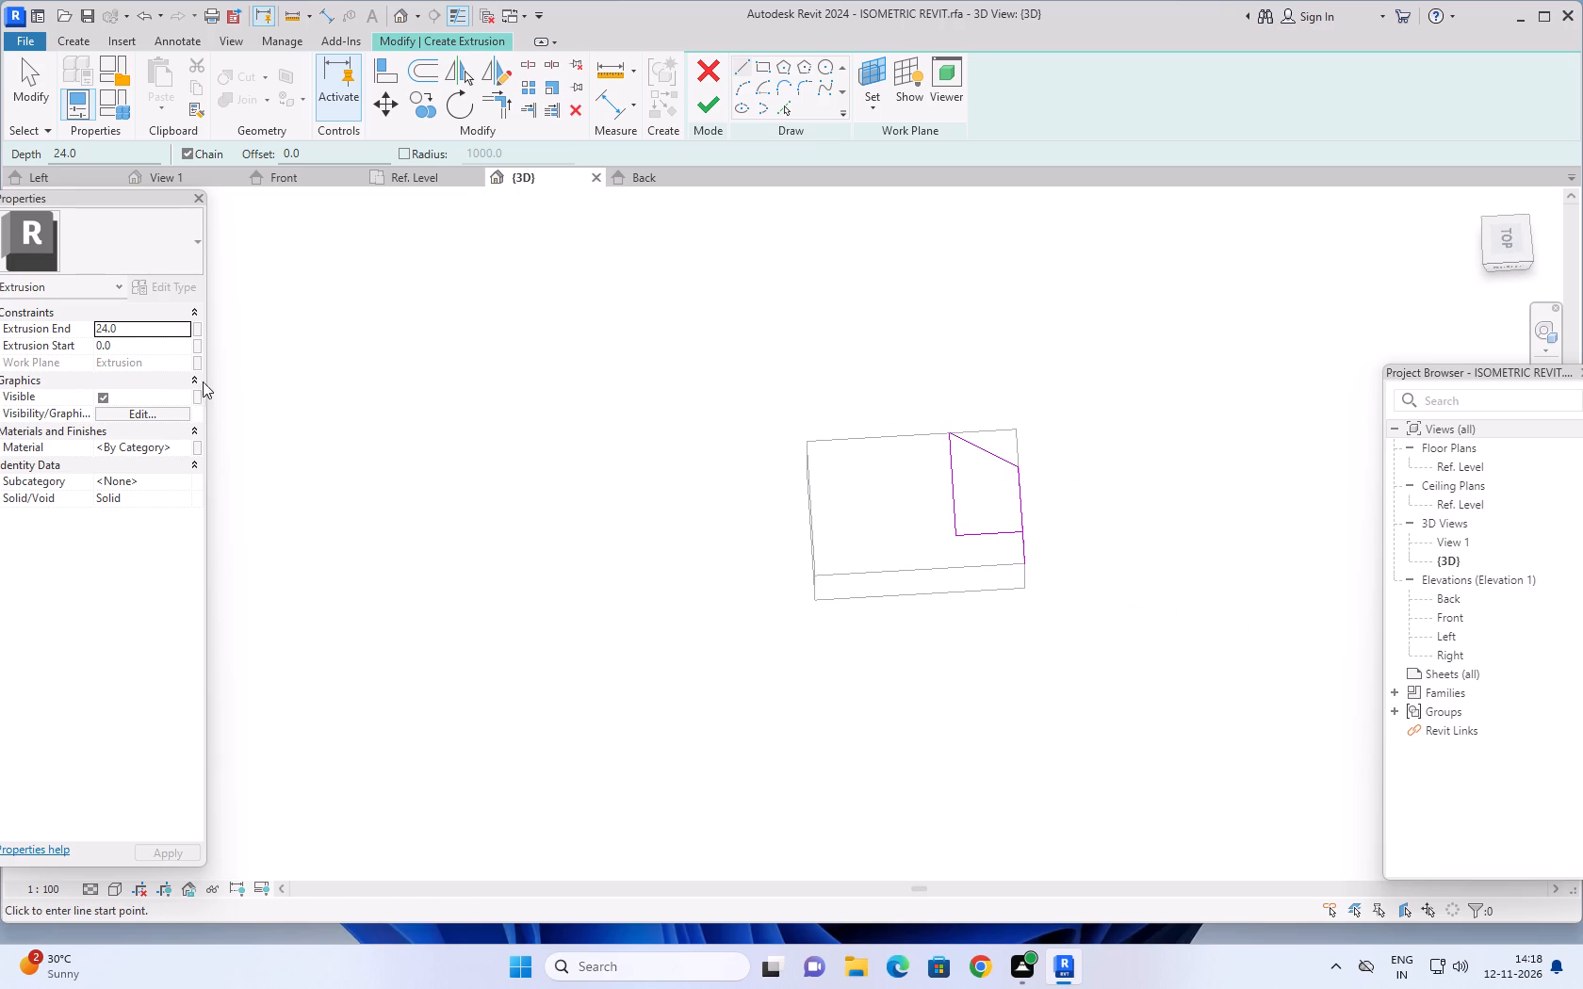
{"action": "left_click", "coordinate": [710, 107]}
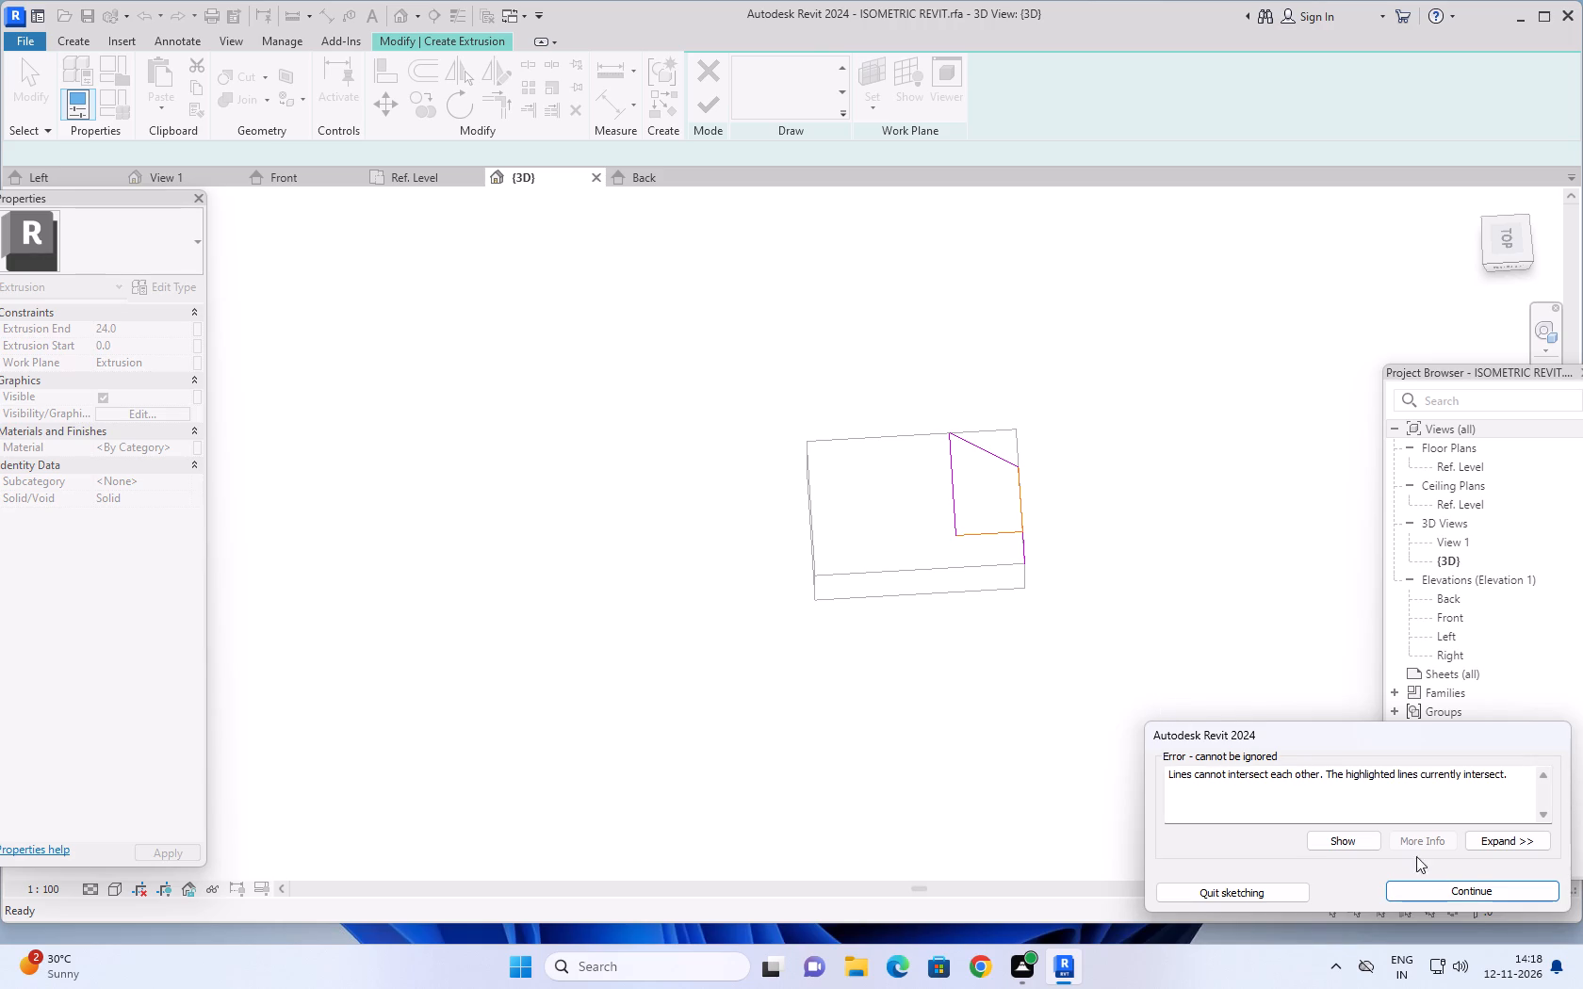
{"action": "left_click", "coordinate": [1483, 886]}
{"action": "scroll", "coordinate": [1064, 603], "scroll_direction": "up", "scroll_amount": 5}
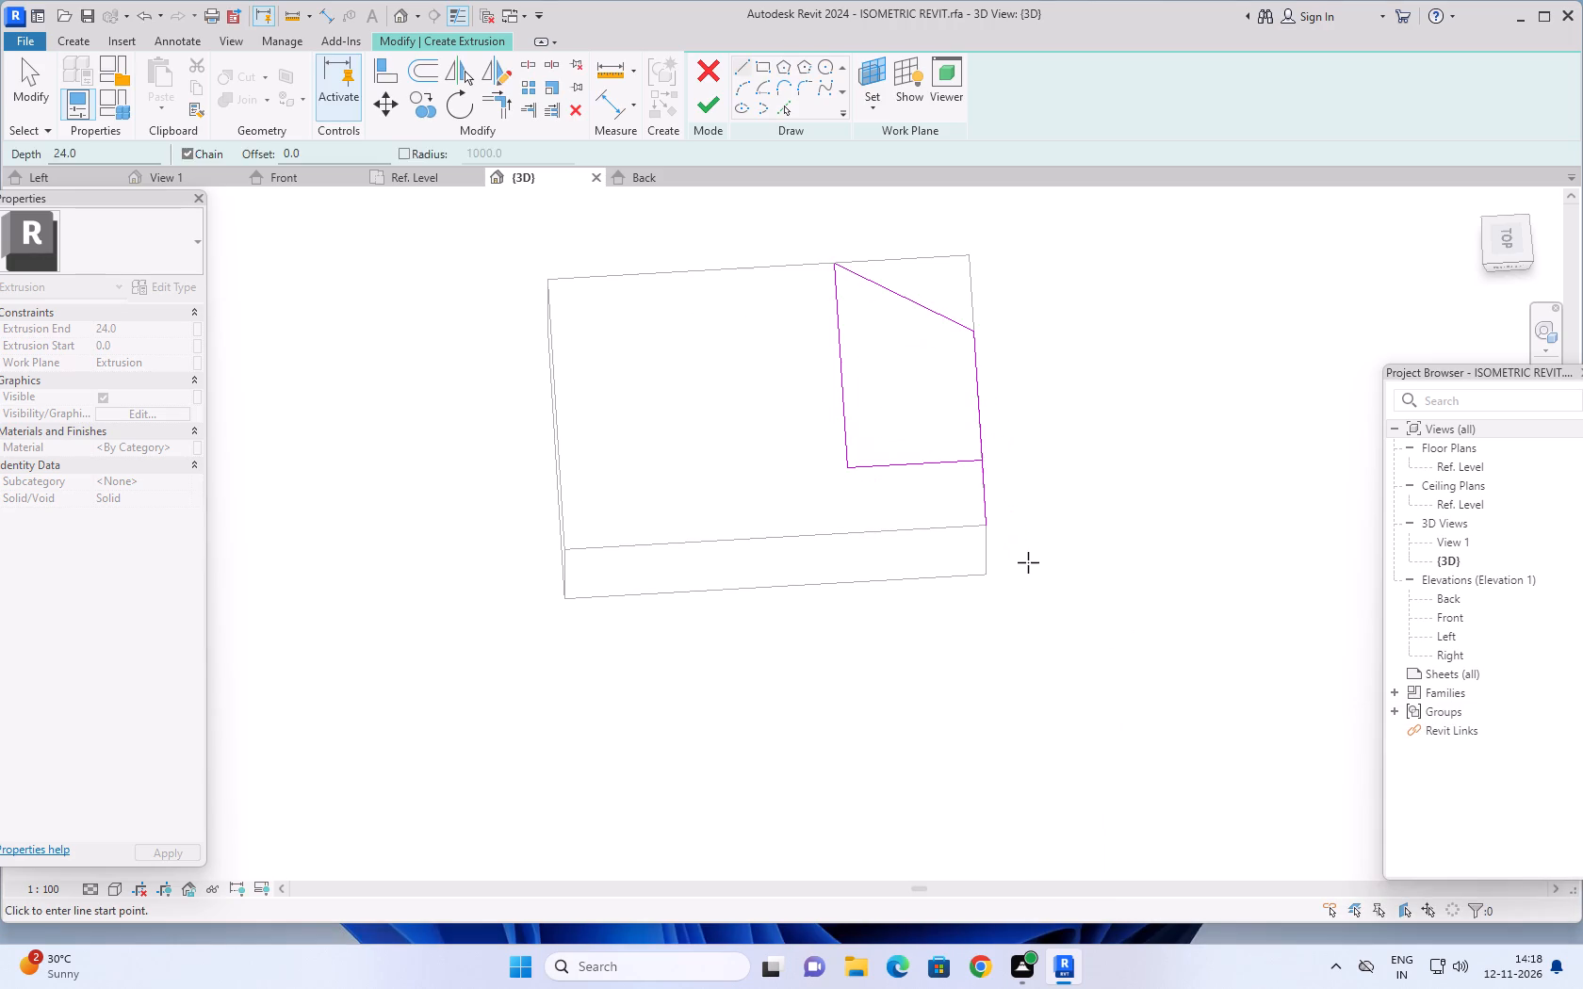
{"action": "key", "text": "Escape"}
{"action": "key", "text": "Escape"}
{"action": "left_click", "coordinate": [989, 498]}
{"action": "key", "text": "Delete"}
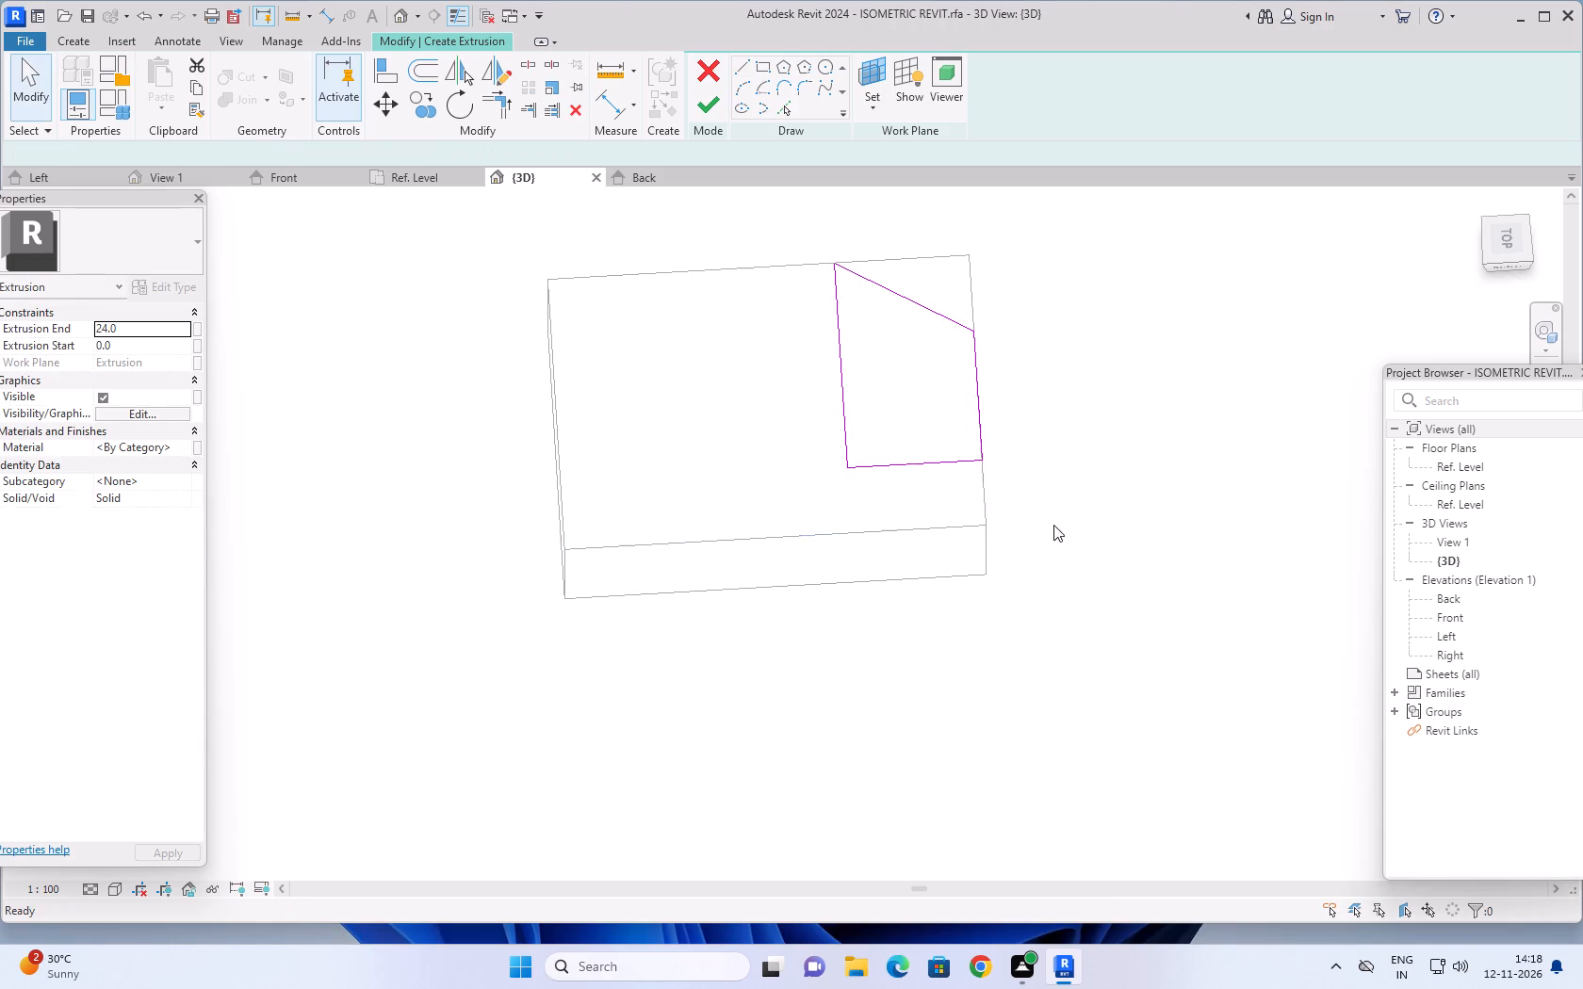
{"action": "left_click", "coordinate": [720, 100]}
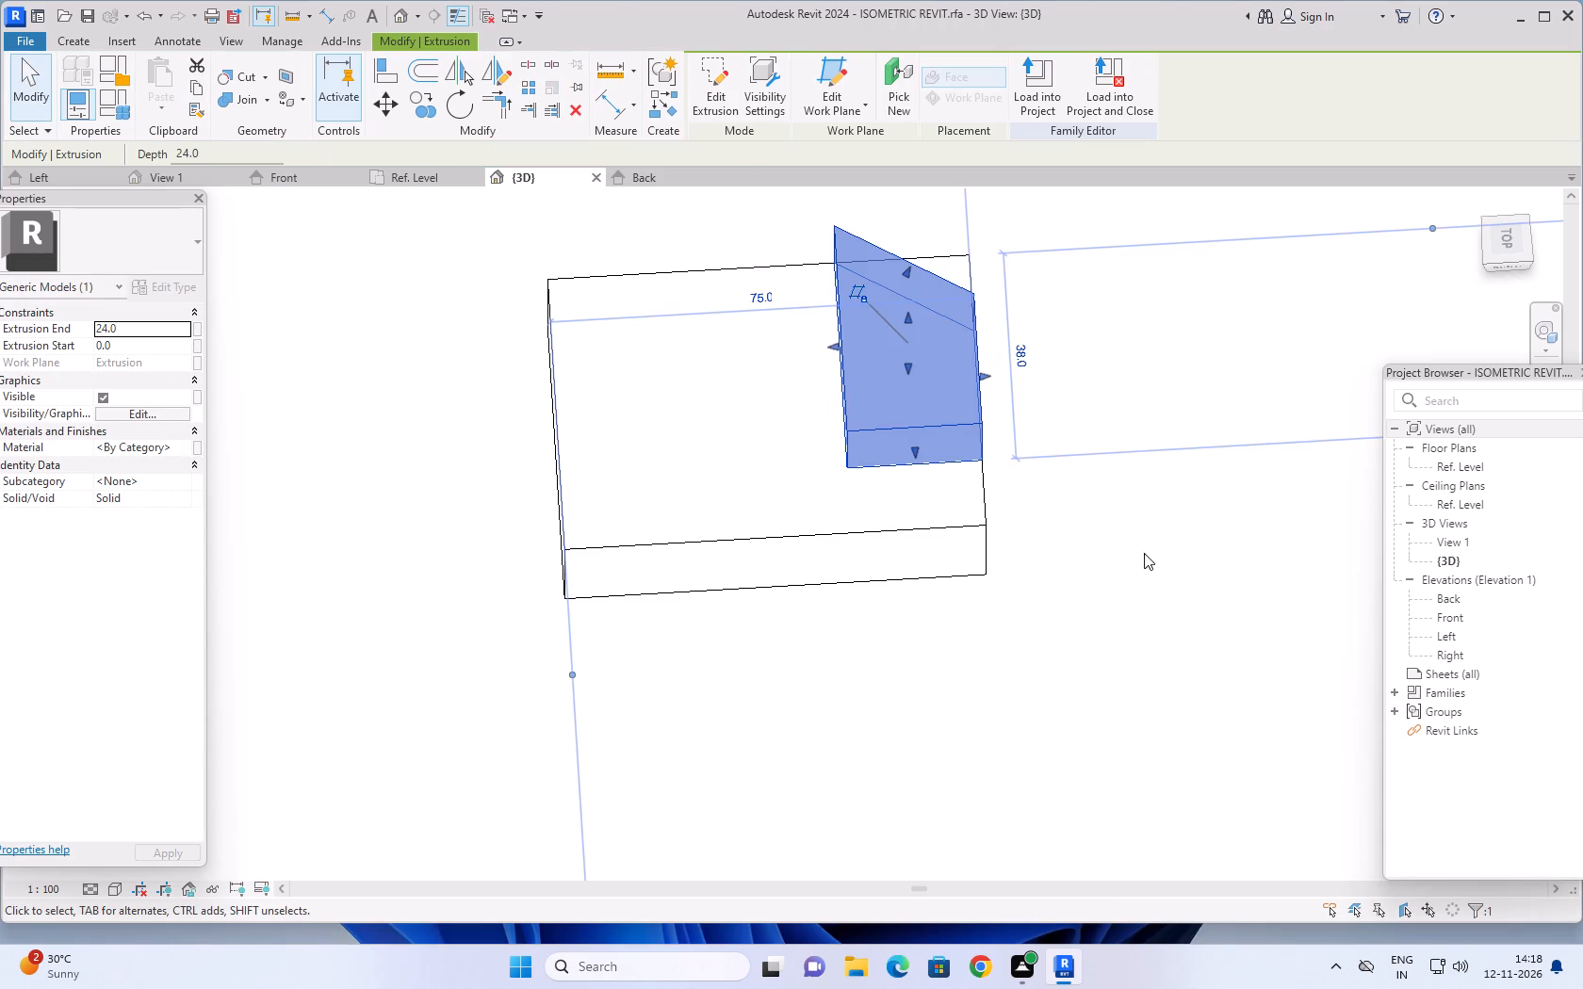
Examine the block with its slanted-sided upper extrusion in the {3D} view from above and from the front-right side.
{"action": "middle_click_drag", "start_coordinate": [1063, 634], "coordinate": [1143, 418]}
{"action": "key", "text": "Escape"}
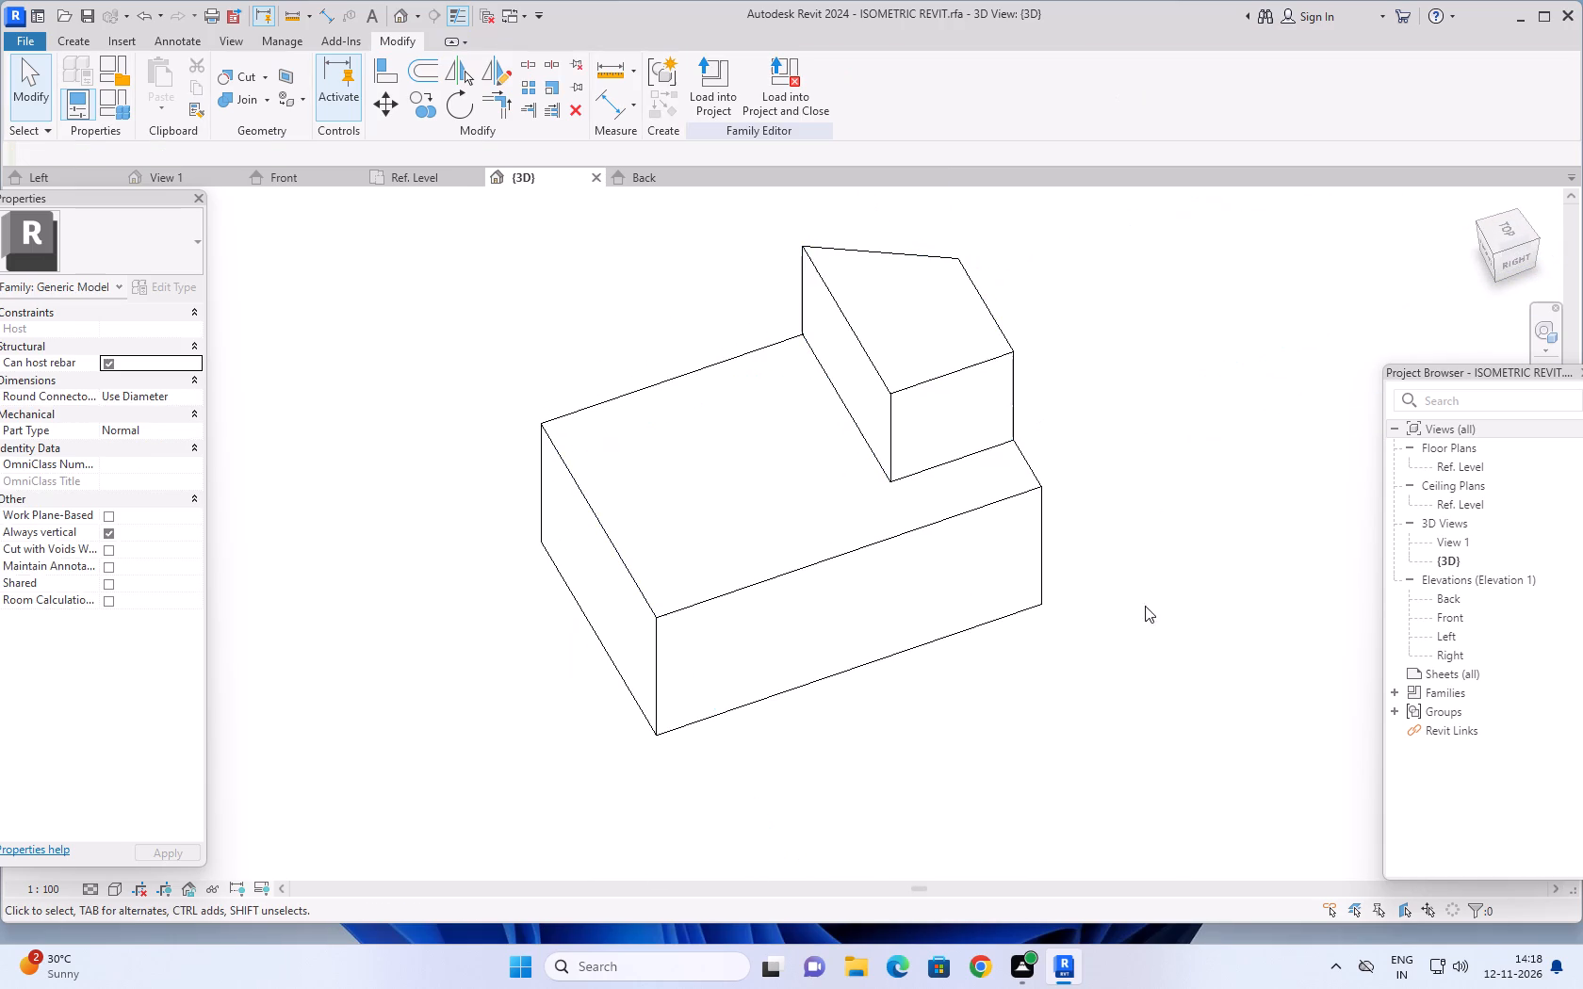
{"action": "middle_click_drag", "start_coordinate": [1136, 628], "coordinate": [1161, 548]}
{"action": "middle_click_drag", "start_coordinate": [1156, 552], "coordinate": [1201, 488]}
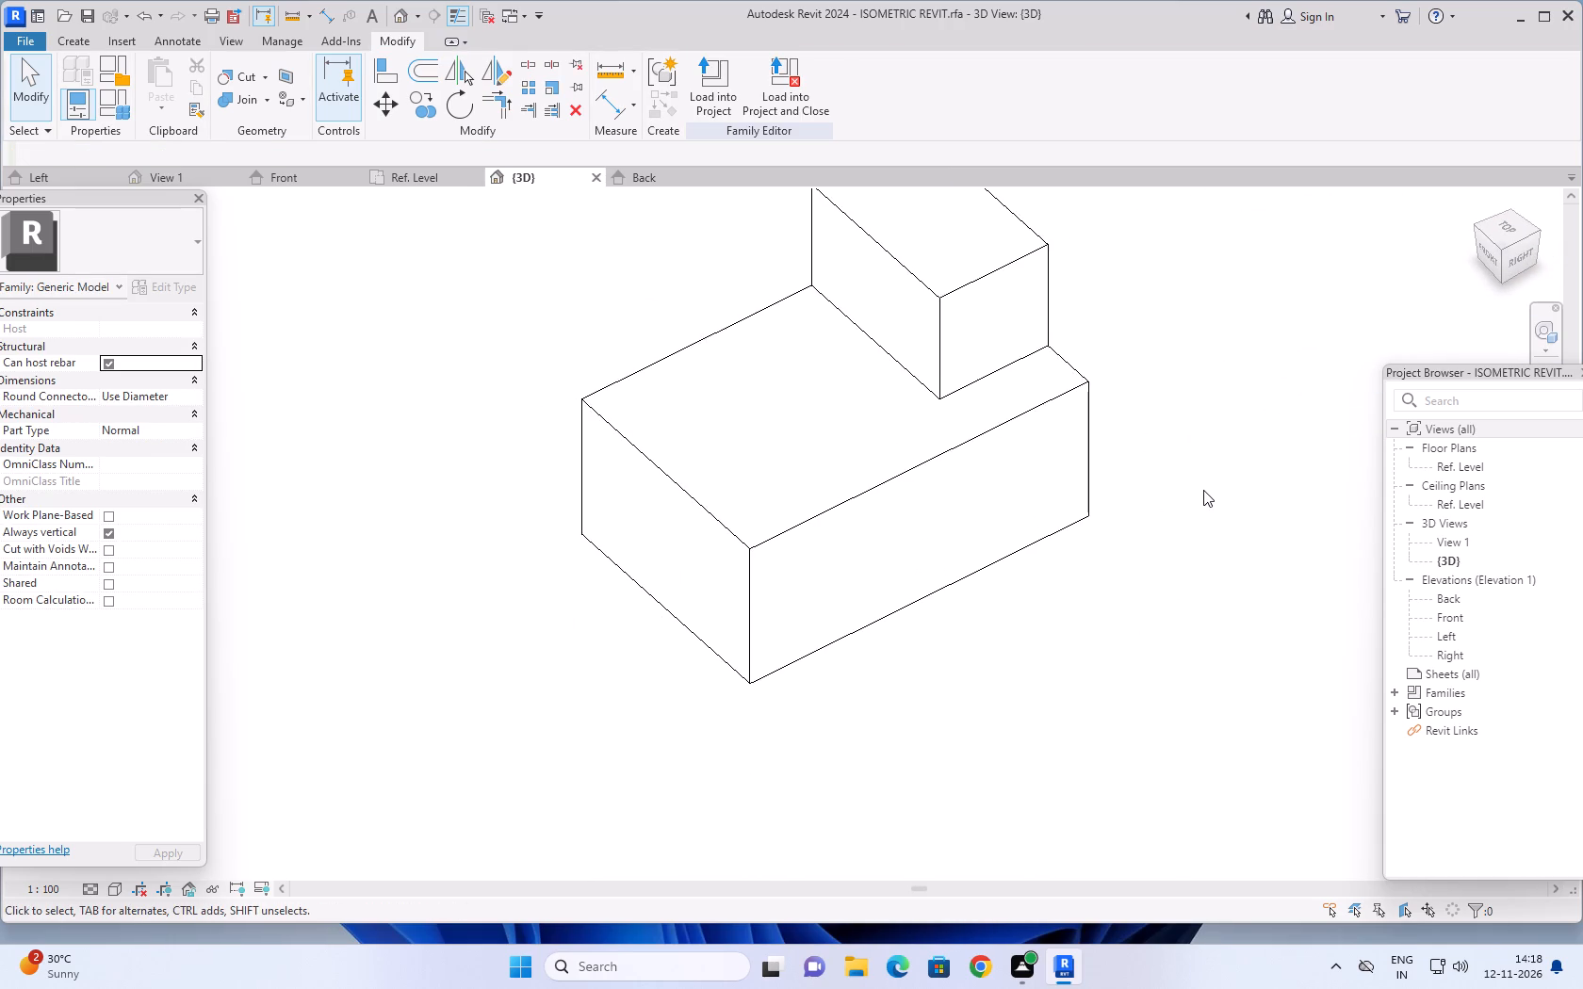
{"action": "scroll", "coordinate": [1203, 490], "scroll_direction": "down", "scroll_amount": 1}
{"action": "middle_click_drag", "start_coordinate": [1202, 491], "coordinate": [1061, 699]}
{"action": "middle_click_drag", "start_coordinate": [1066, 533], "coordinate": [1069, 437]}
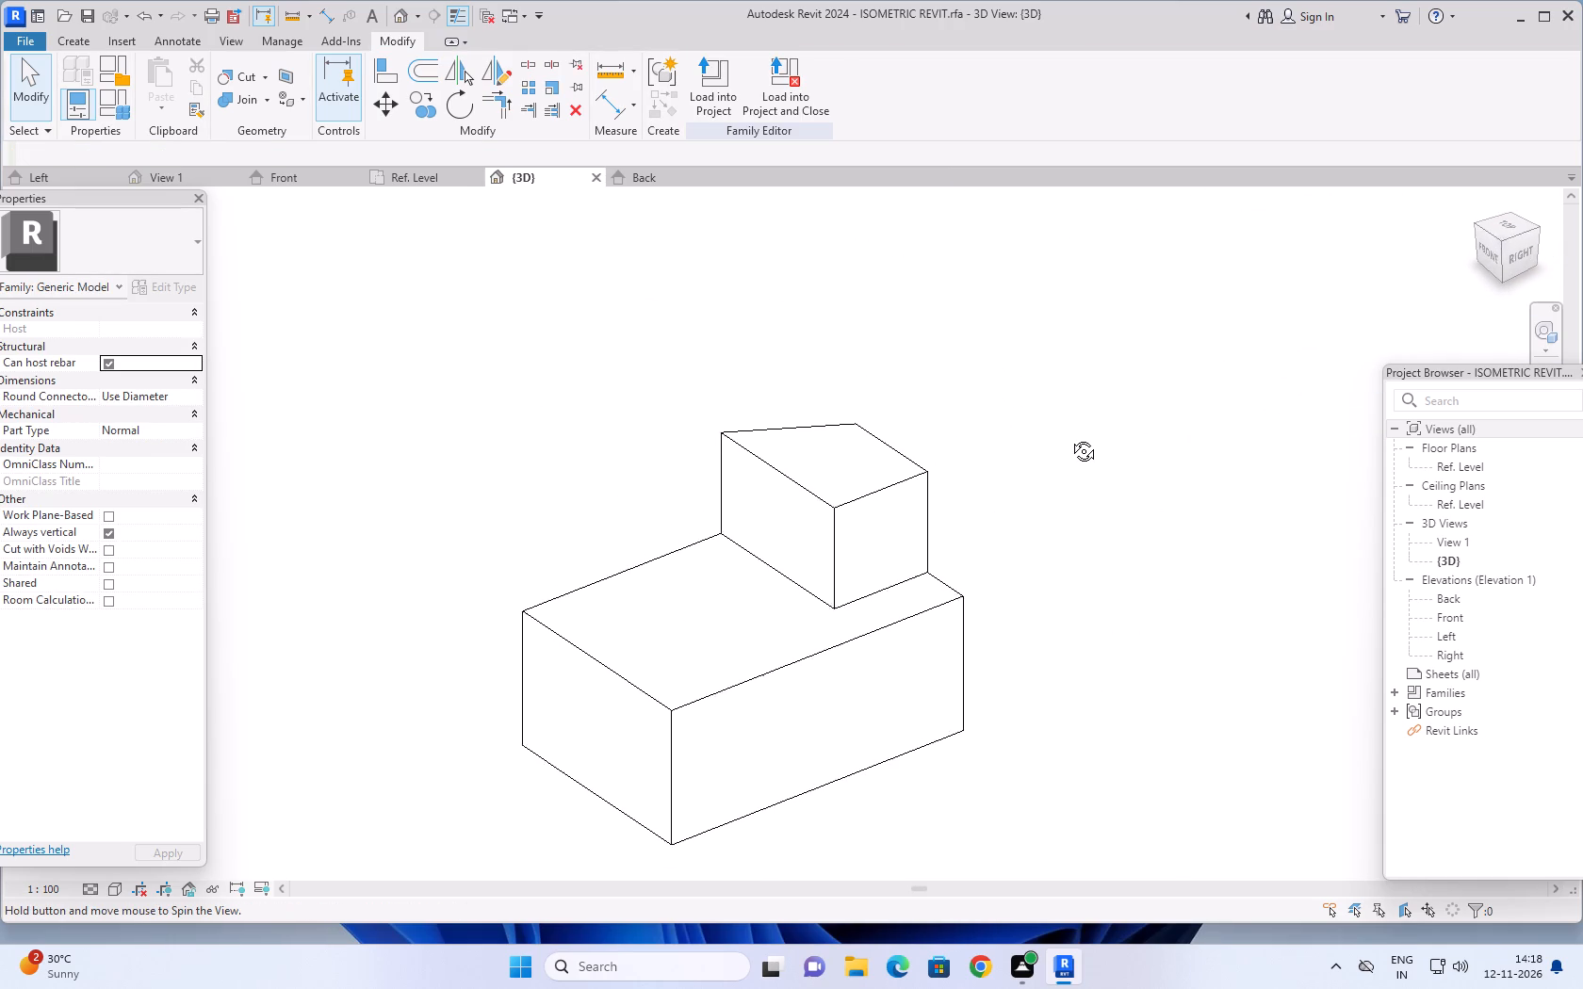
{"action": "middle_click_drag", "start_coordinate": [1069, 437], "coordinate": [1047, 473]}
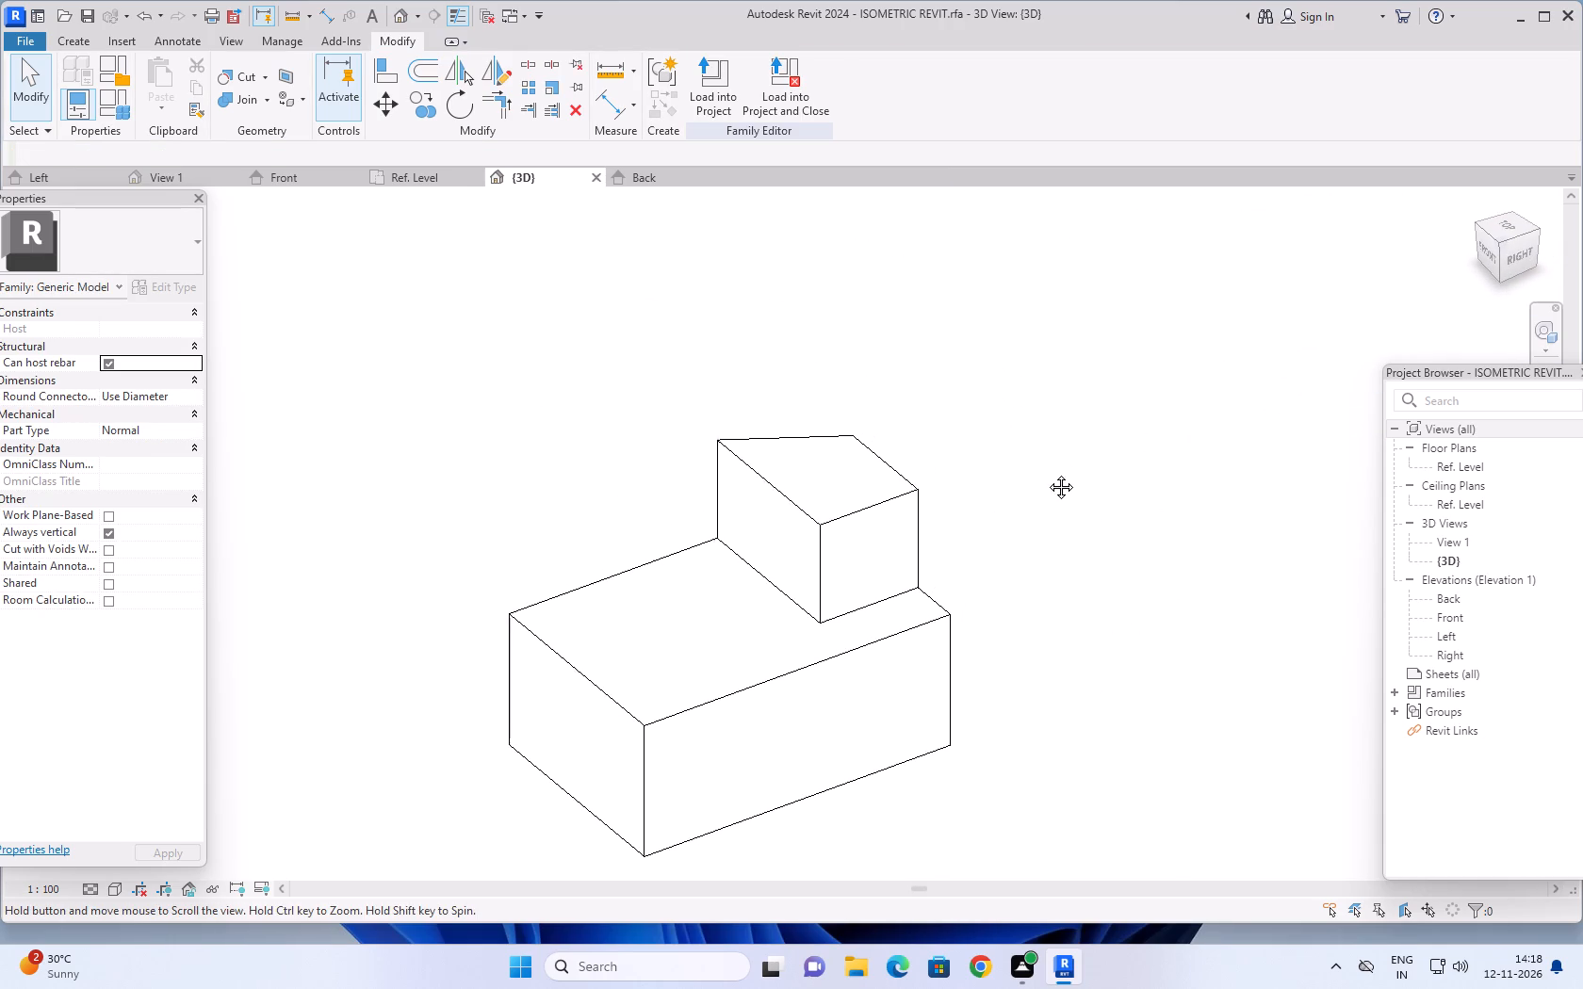
{"action": "middle_click_drag", "start_coordinate": [1047, 473], "coordinate": [1047, 475]}
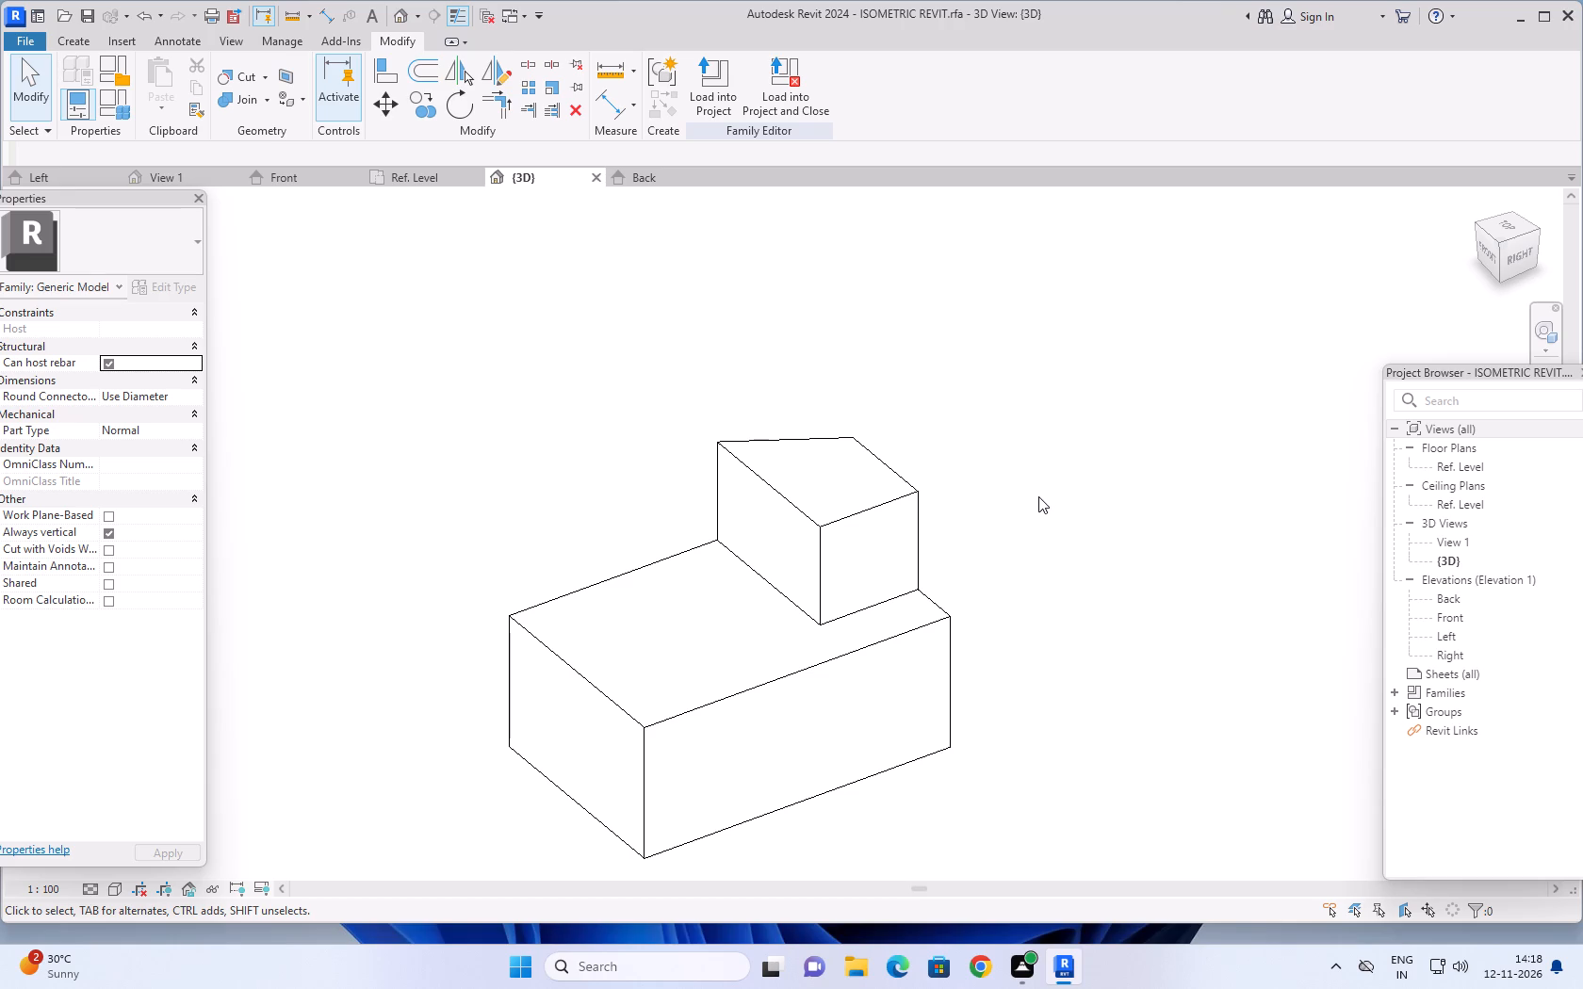
{"action": "middle_click_drag", "start_coordinate": [1038, 496], "coordinate": [1002, 662], "text": "shift"}
{"action": "scroll", "coordinate": [1014, 620], "scroll_direction": "down", "scroll_amount": 1, "text": "shift"}
{"action": "middle_click_drag", "start_coordinate": [1042, 566], "coordinate": [1007, 757], "text": "shift"}
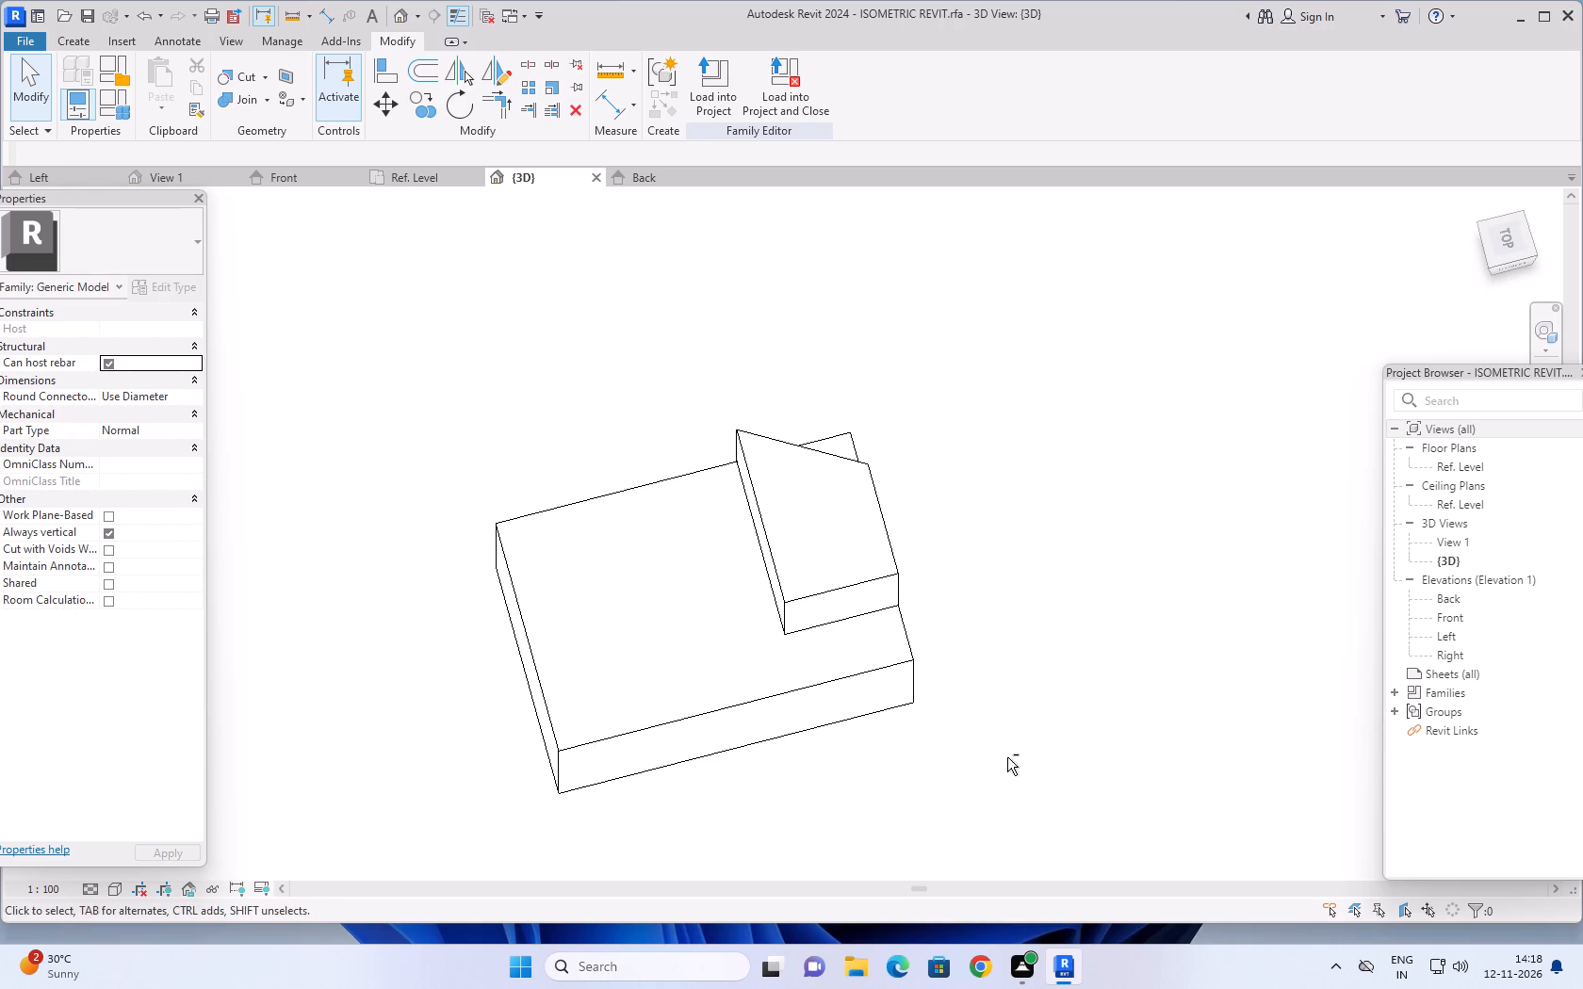
{"action": "middle_click_drag", "start_coordinate": [1056, 487], "coordinate": [1028, 645], "text": "shift"}
{"action": "middle_click_drag", "start_coordinate": [1037, 576], "coordinate": [1035, 602], "text": "shift"}
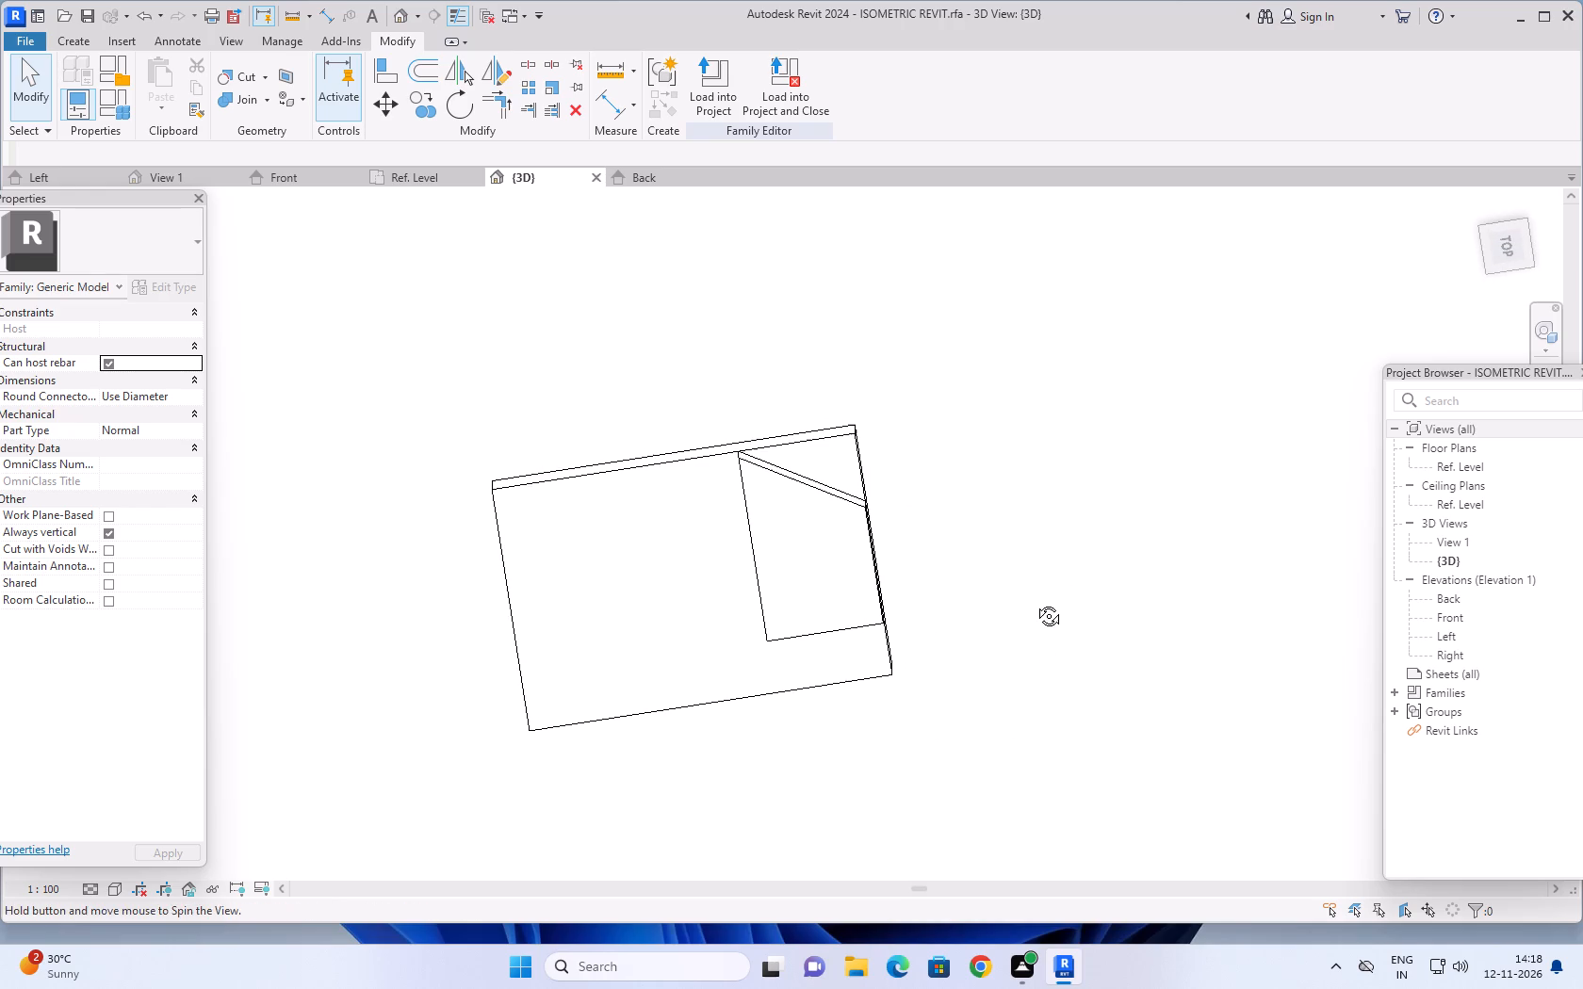
{"action": "middle_click_drag", "start_coordinate": [1035, 602], "coordinate": [1035, 604], "text": "shift"}
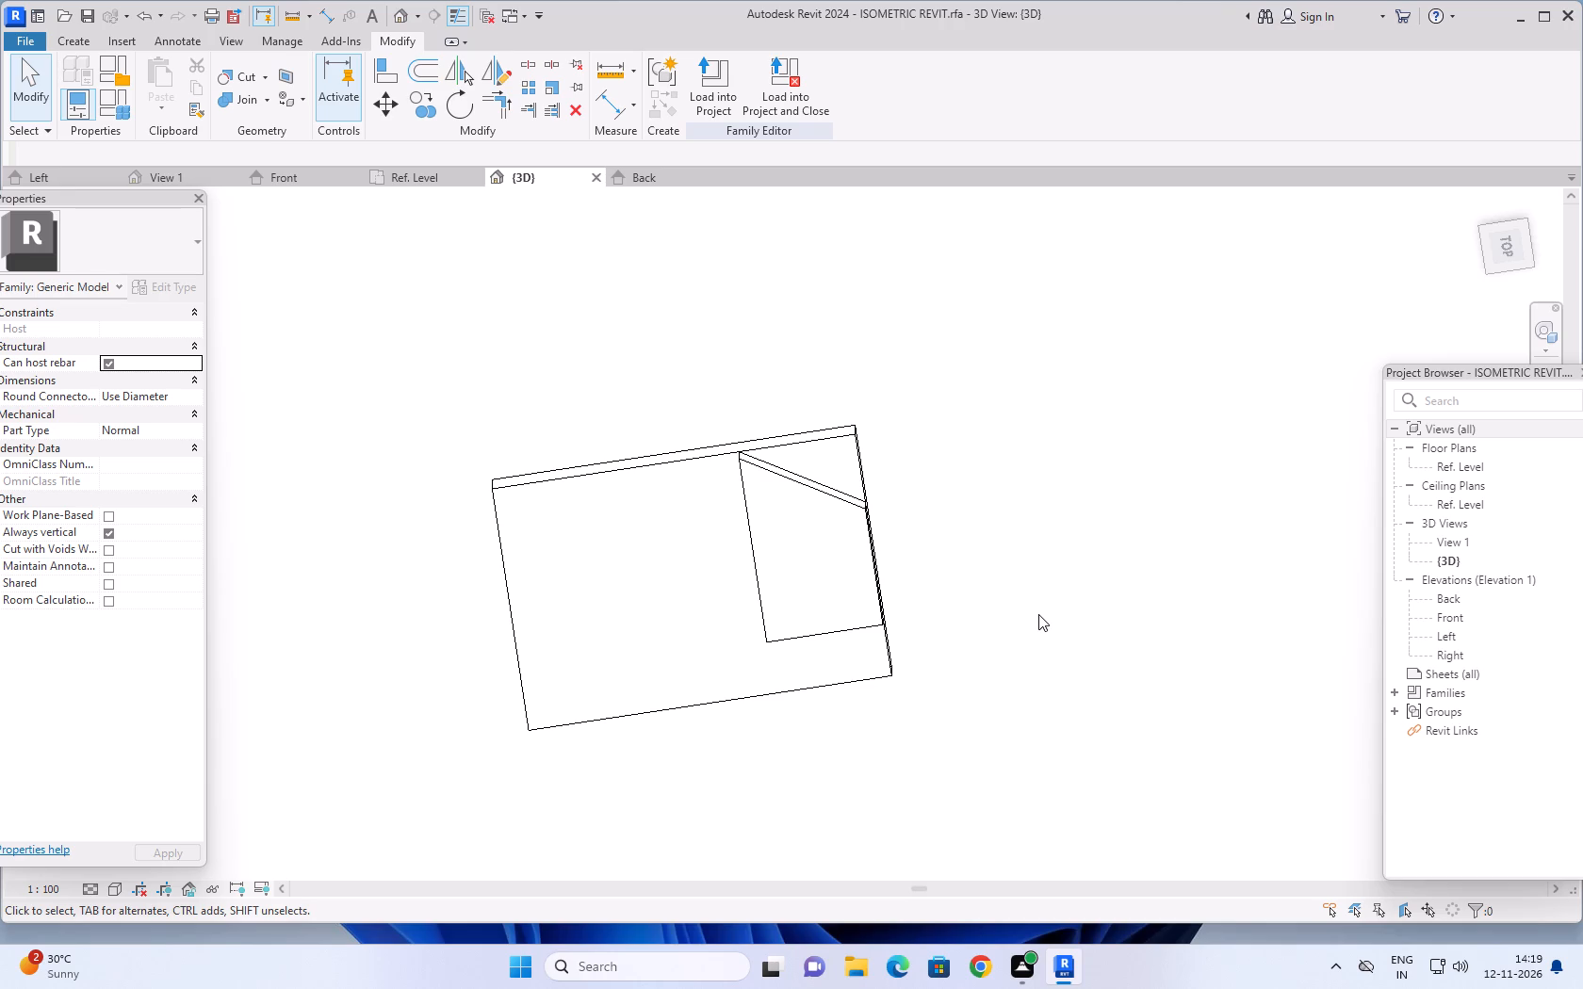
{"action": "scroll", "coordinate": [1062, 499], "scroll_direction": "down", "scroll_amount": 3}
{"action": "middle_click_drag", "start_coordinate": [1052, 583], "coordinate": [1065, 556]}
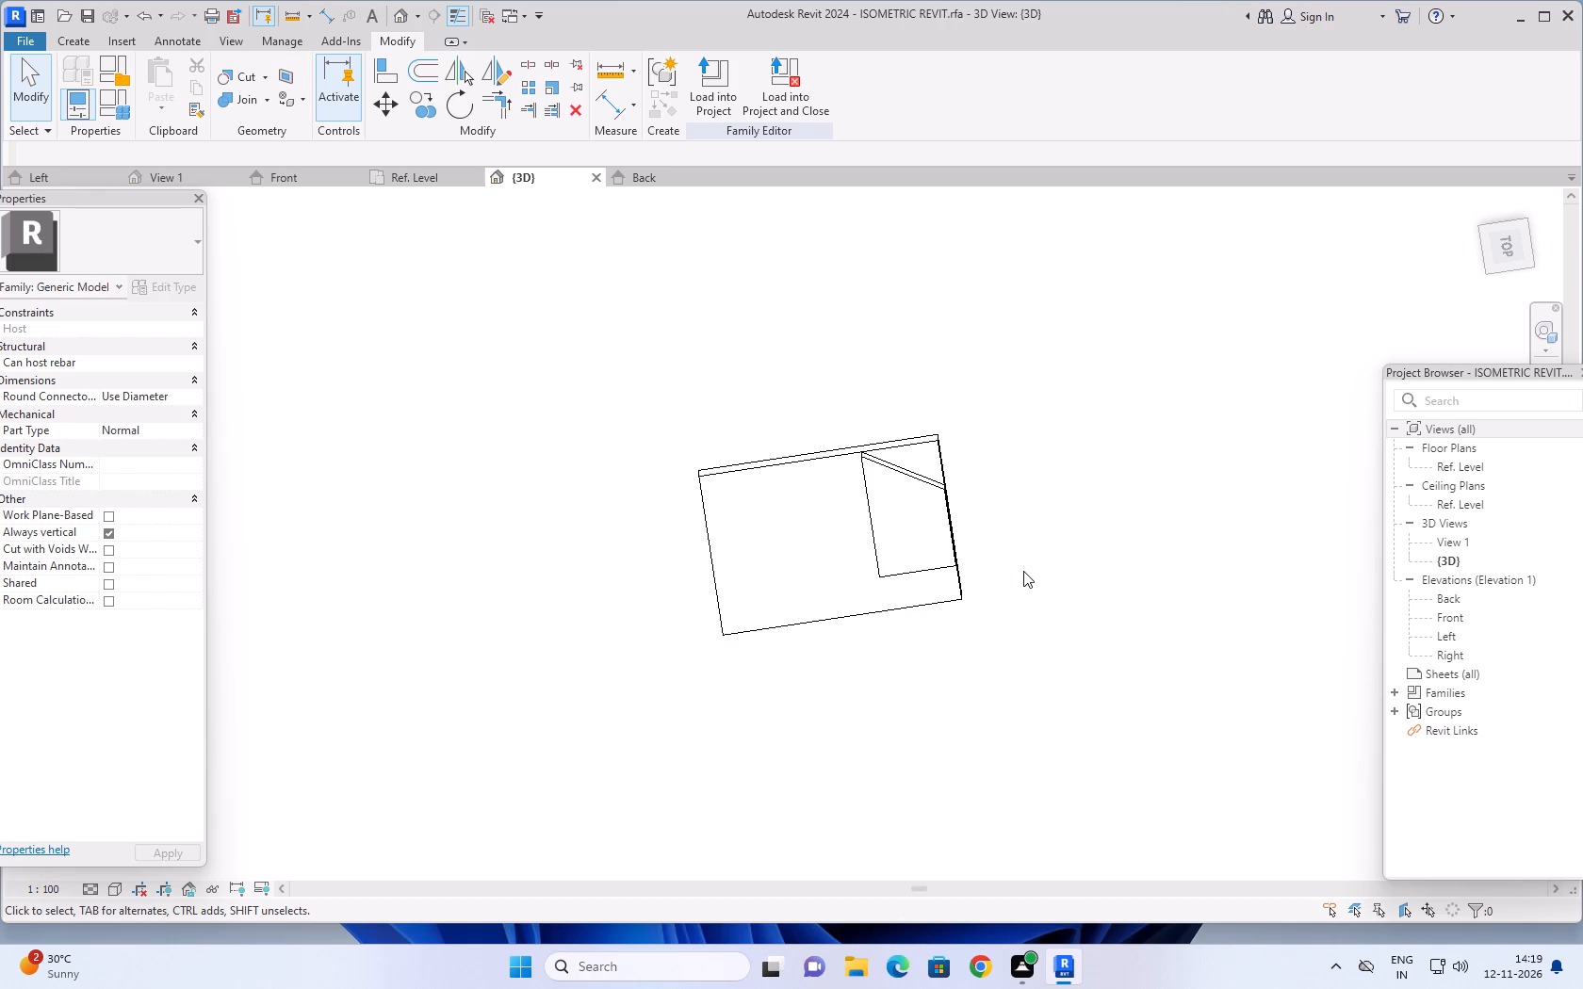
{"action": "middle_click_drag", "start_coordinate": [1035, 574], "coordinate": [1052, 534], "text": "shift"}
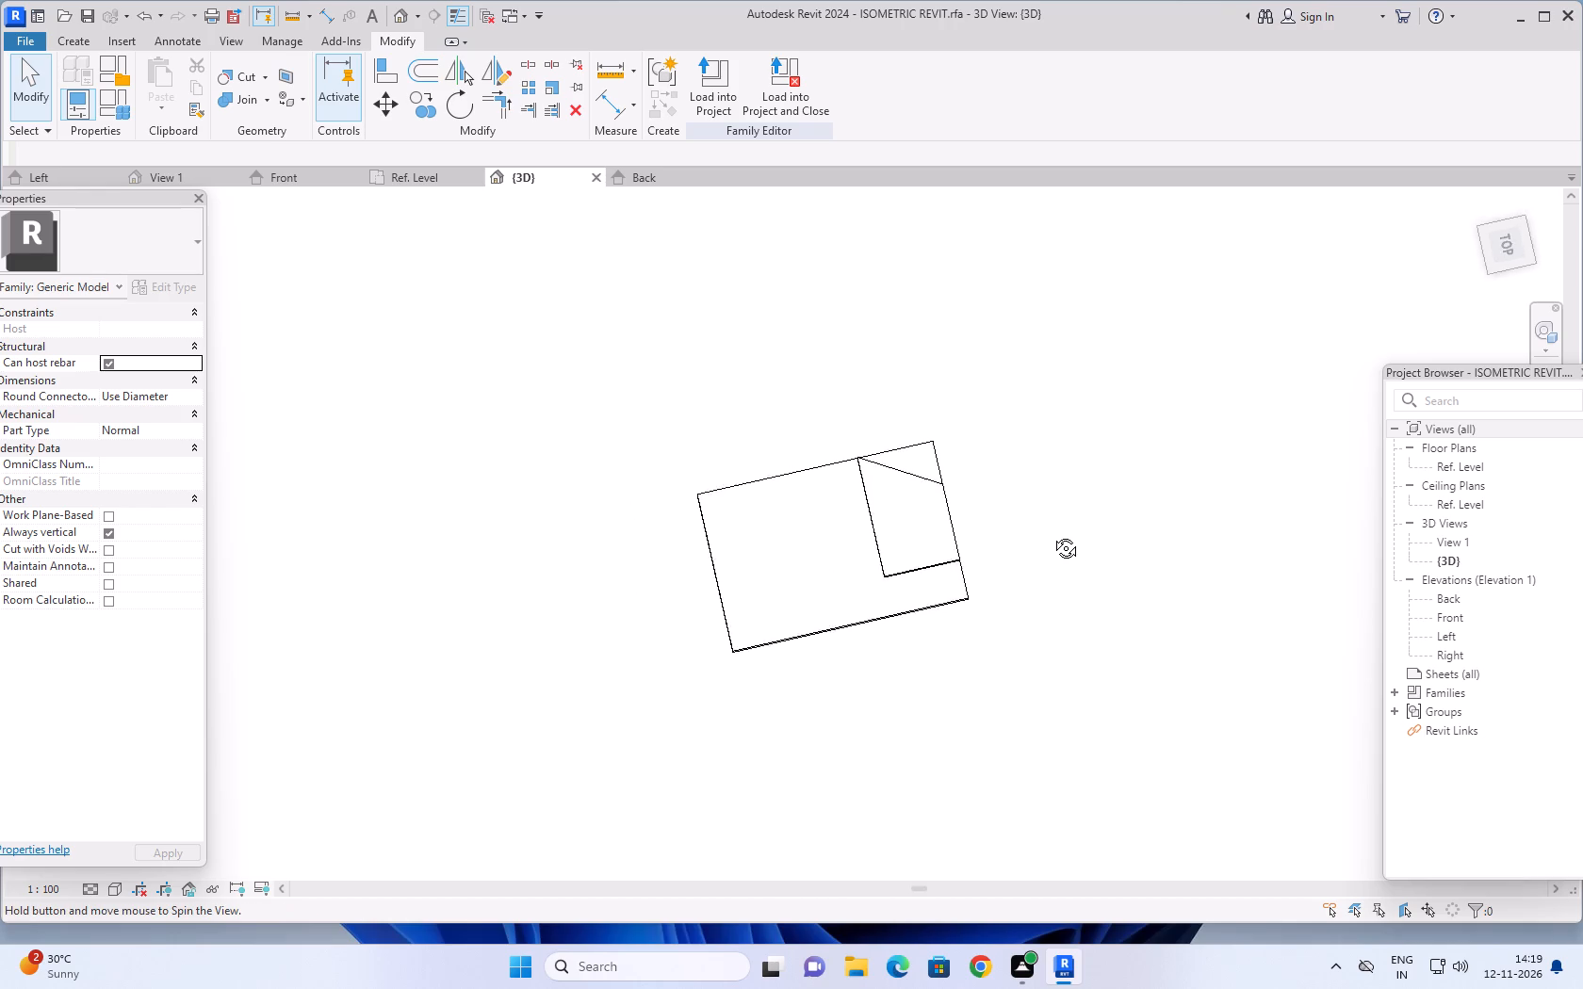
{"action": "middle_click_drag", "start_coordinate": [1052, 534], "coordinate": [1063, 494], "text": "shift"}
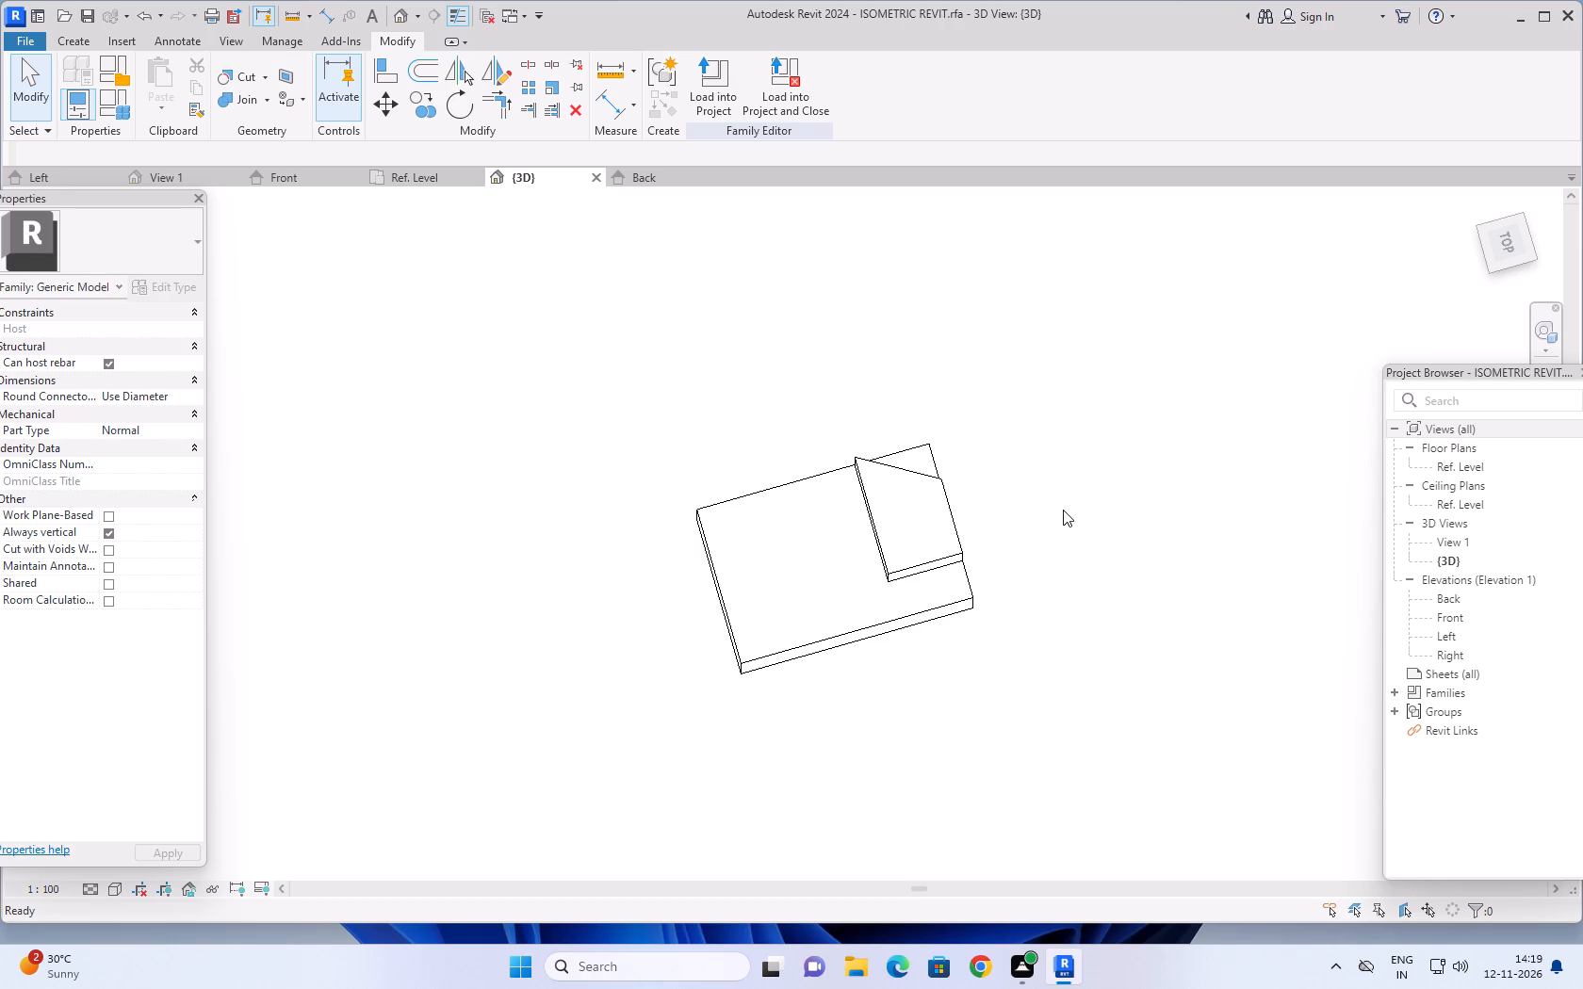
{"action": "middle_click_drag", "start_coordinate": [1048, 550], "coordinate": [1059, 480]}
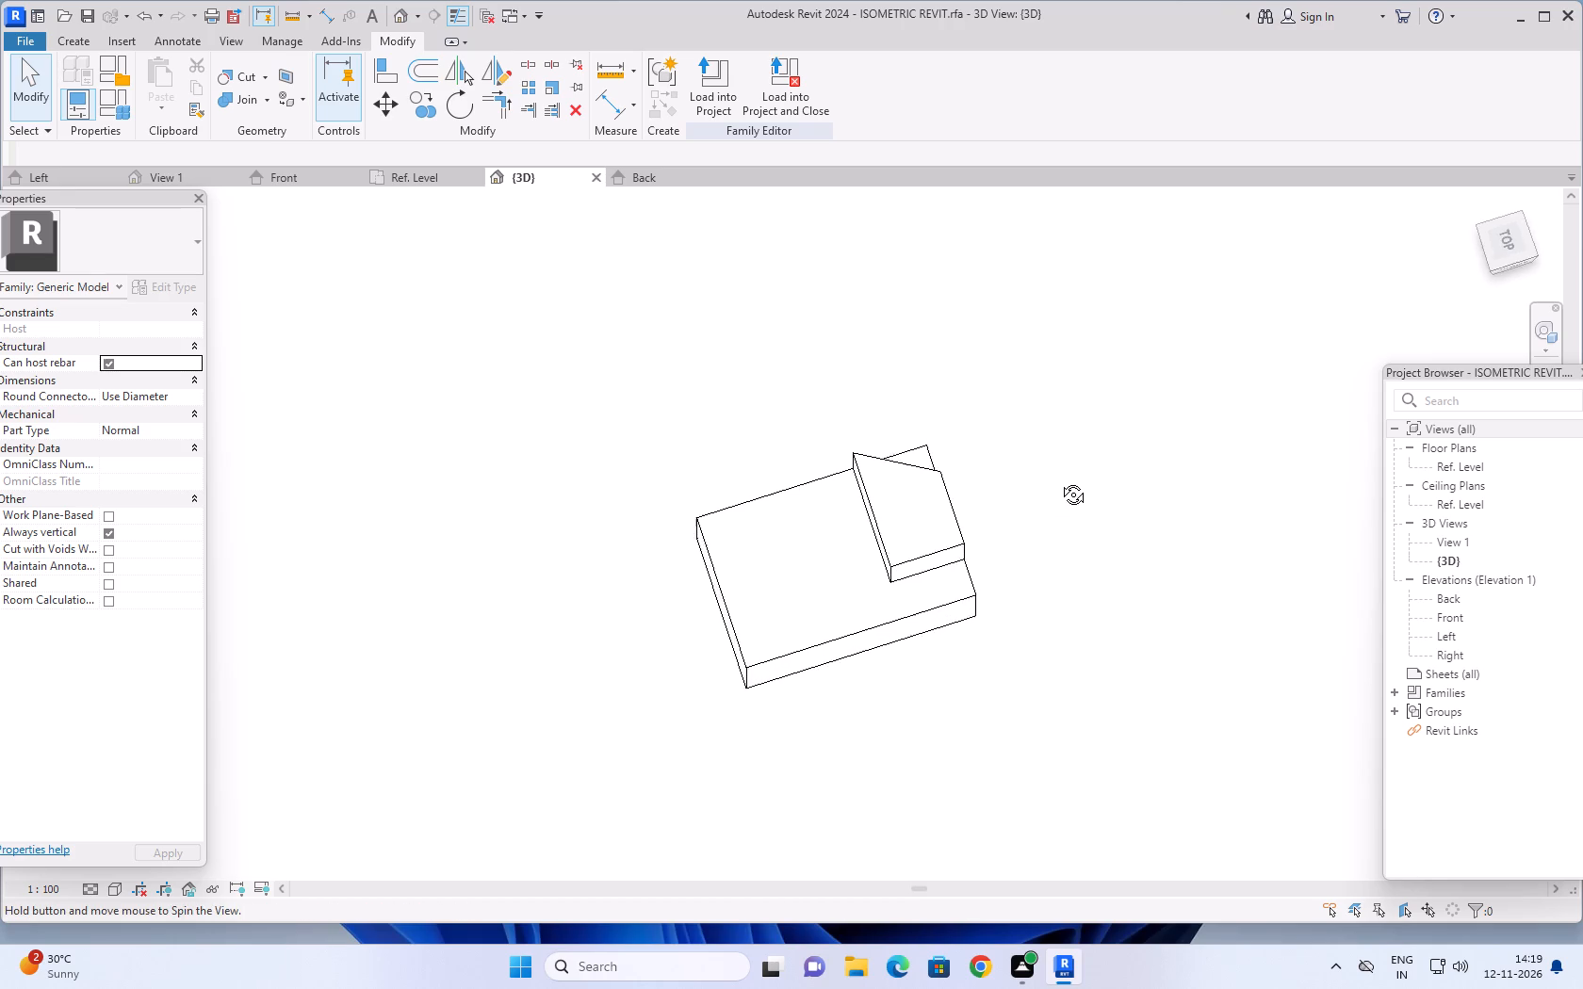
{"action": "middle_click_drag", "start_coordinate": [1059, 480], "coordinate": [1091, 364]}
{"action": "middle_click_drag", "start_coordinate": [1038, 446], "coordinate": [984, 469], "text": "shift"}
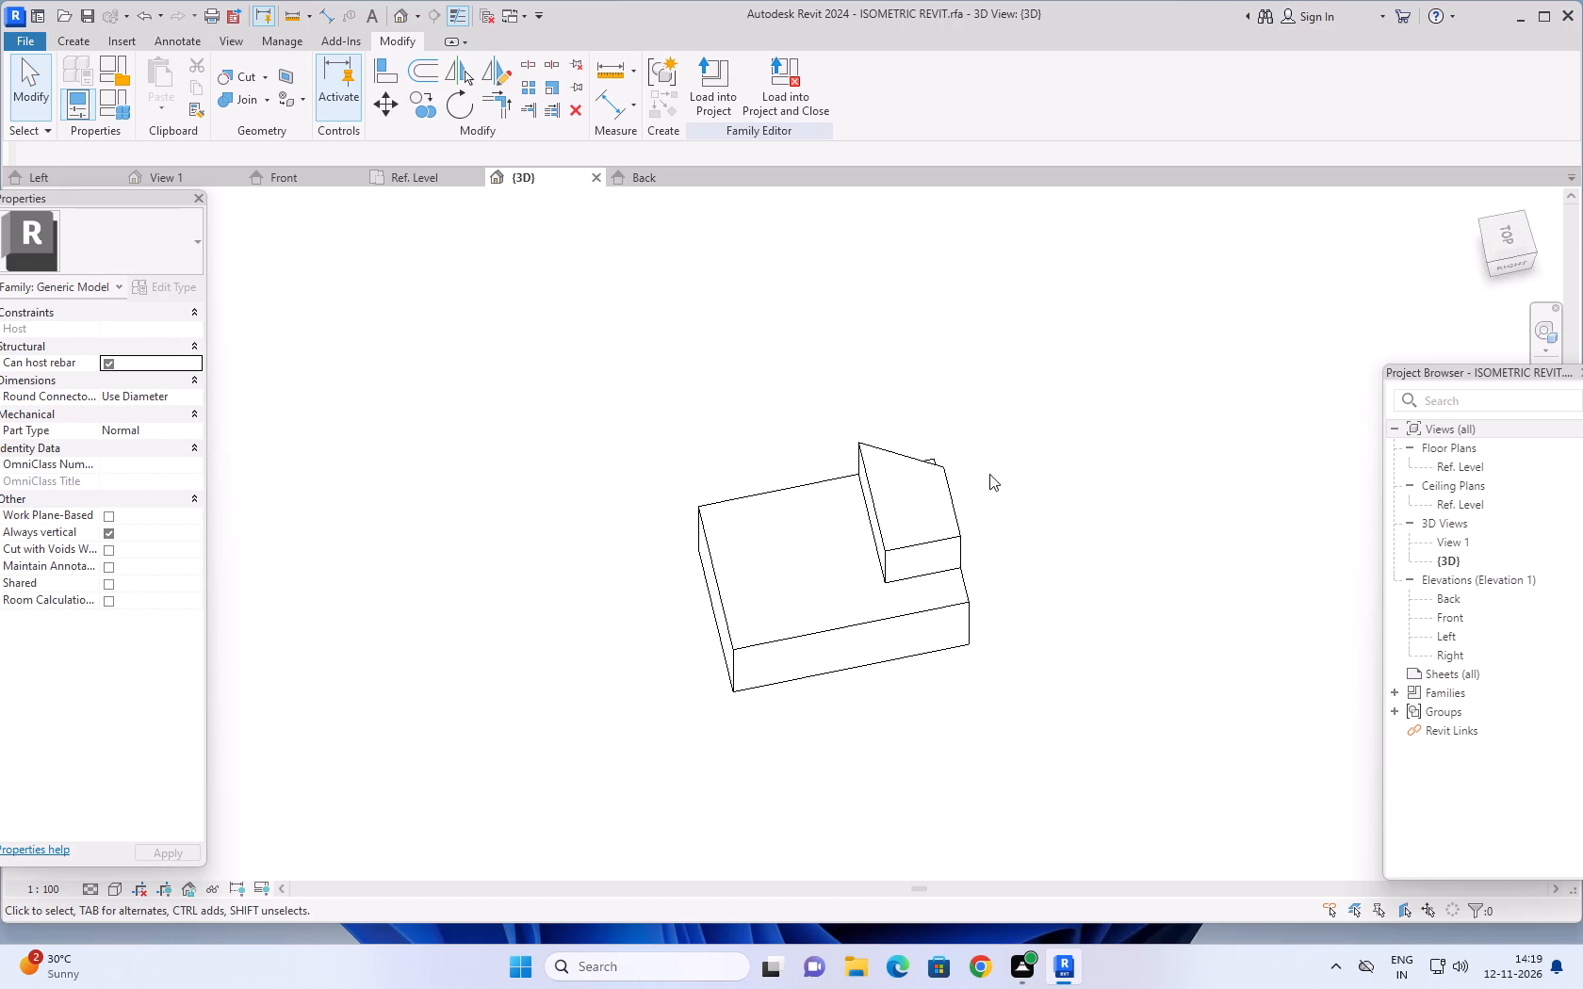
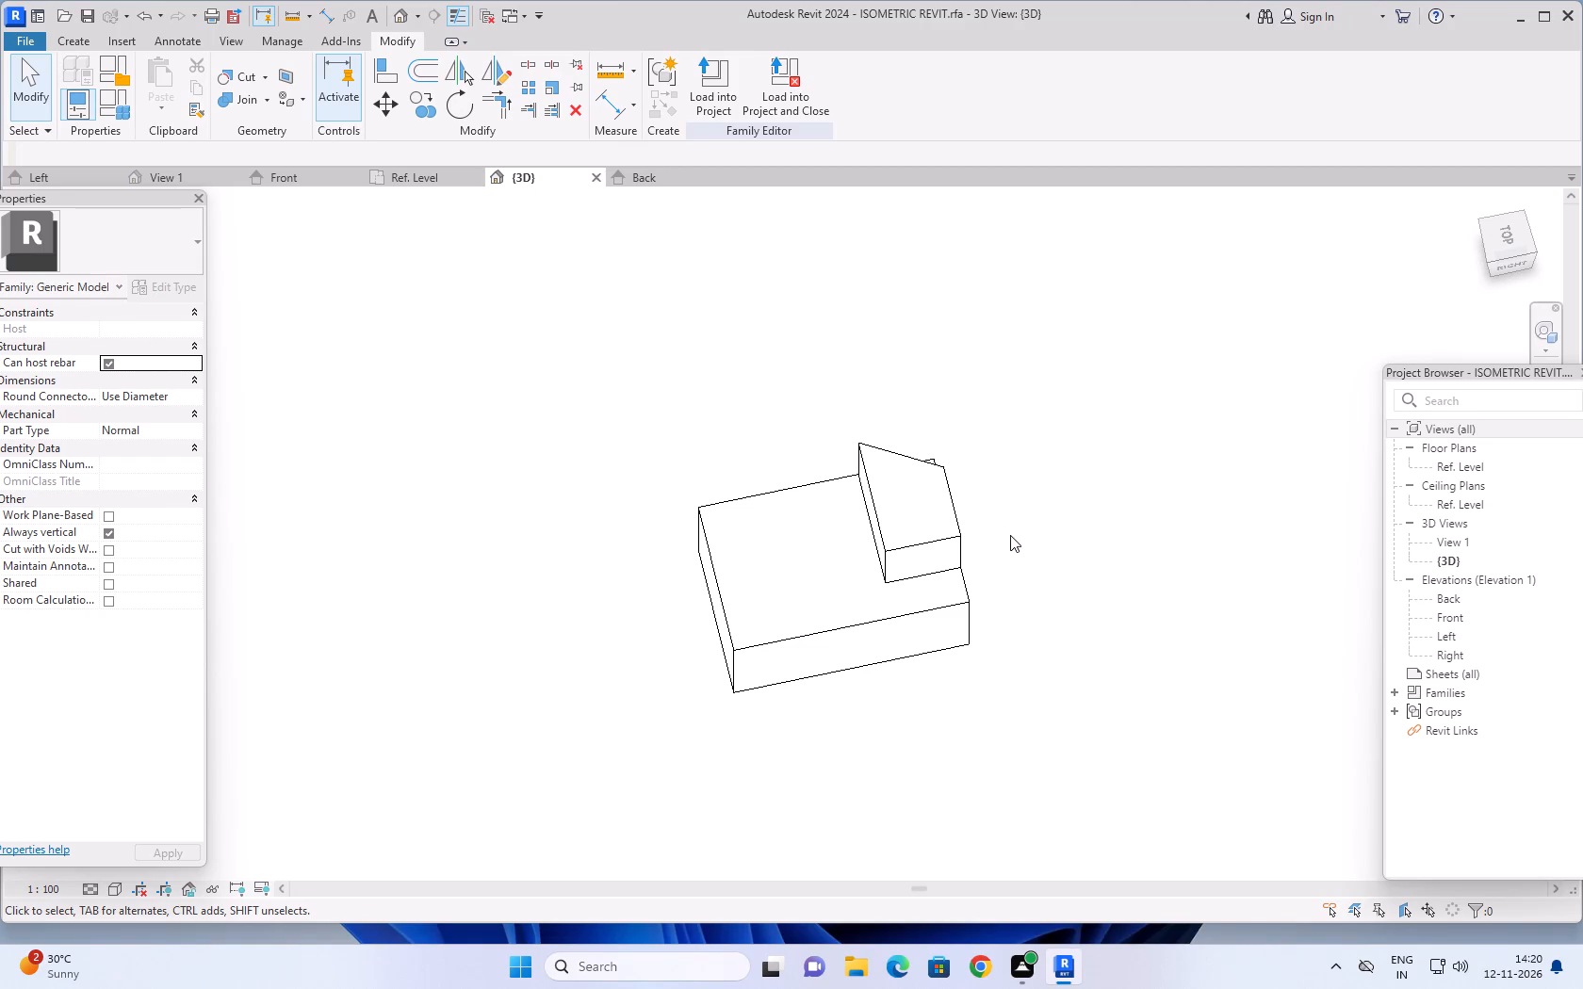
Open the sketch of the 24-high upper extrusion on the block and delete its slanted line.
{"action": "middle_click_drag", "start_coordinate": [1031, 508], "coordinate": [1006, 657], "text": "shift"}
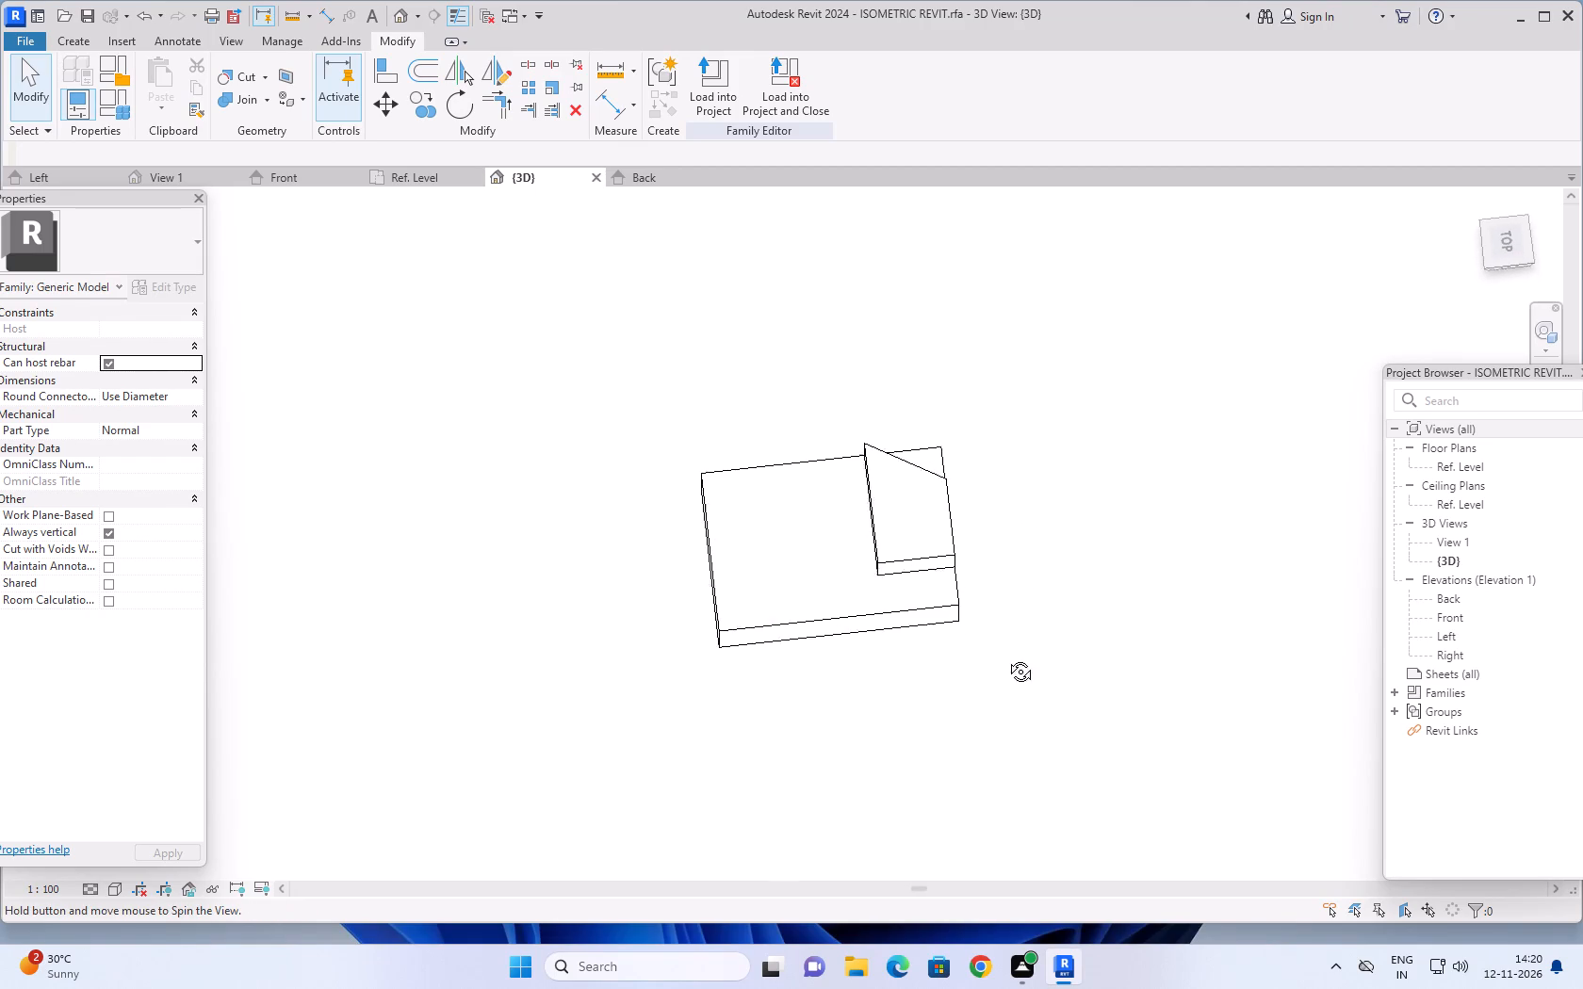
{"action": "middle_click_drag", "start_coordinate": [1006, 657], "coordinate": [1006, 686], "text": "shift"}
{"action": "left_click", "coordinate": [906, 513]}
{"action": "scroll", "coordinate": [1090, 544], "scroll_direction": "down", "scroll_amount": 1}
{"action": "middle_click_drag", "start_coordinate": [1075, 614], "coordinate": [1063, 640]}
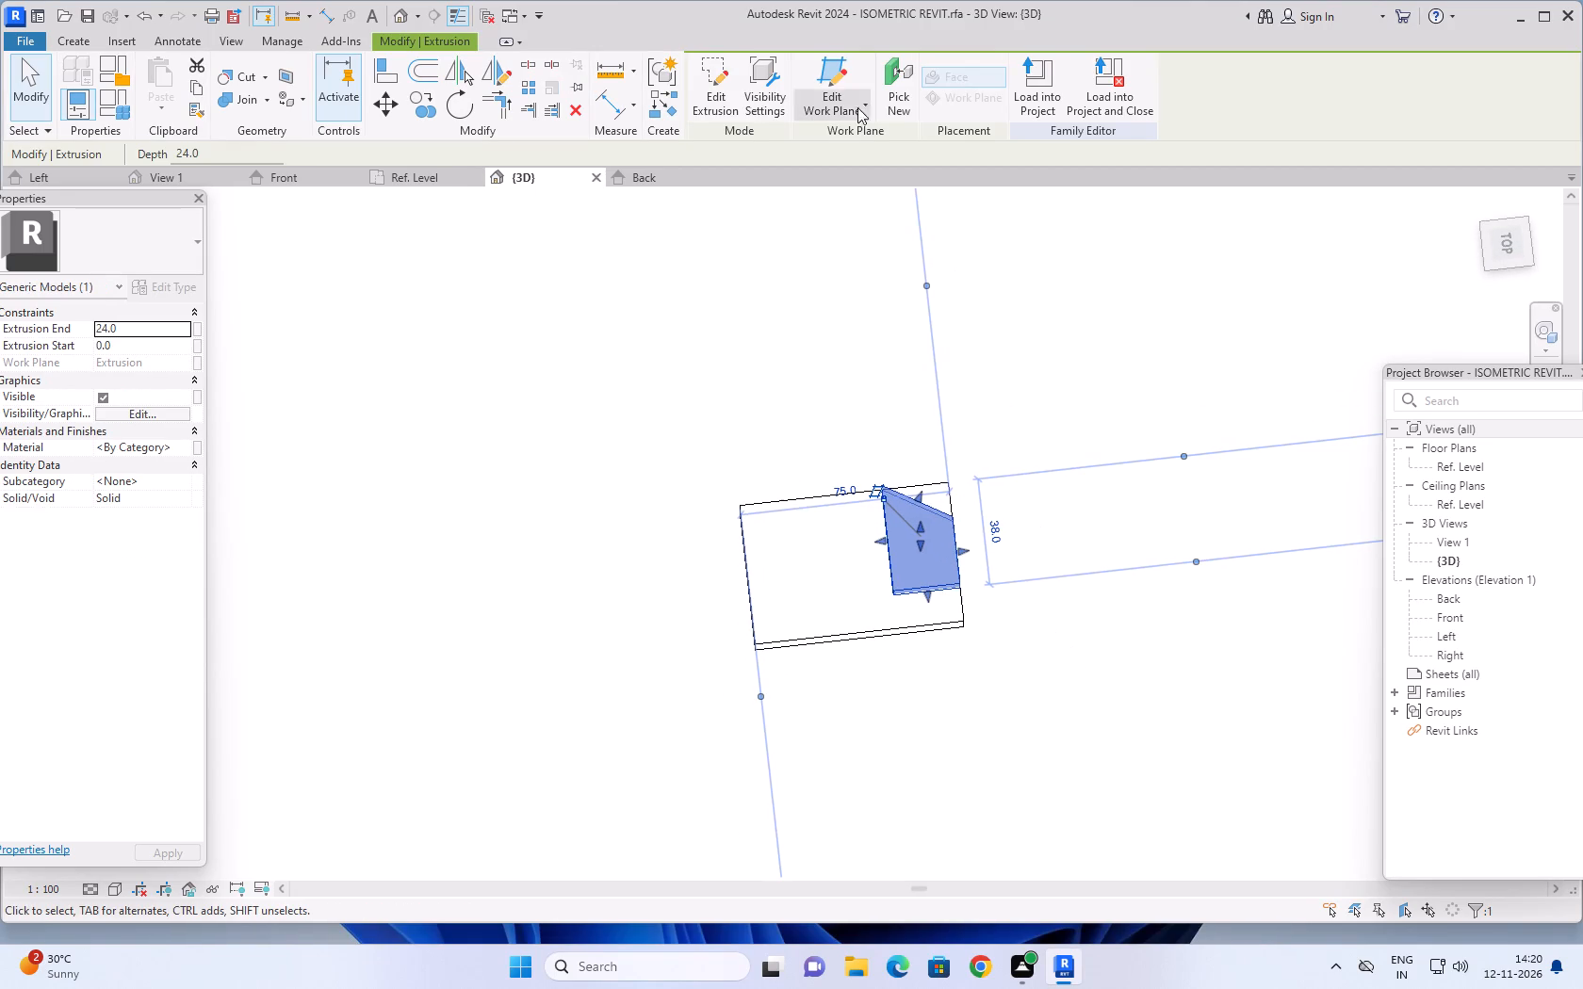
{"action": "left_click", "coordinate": [691, 80]}
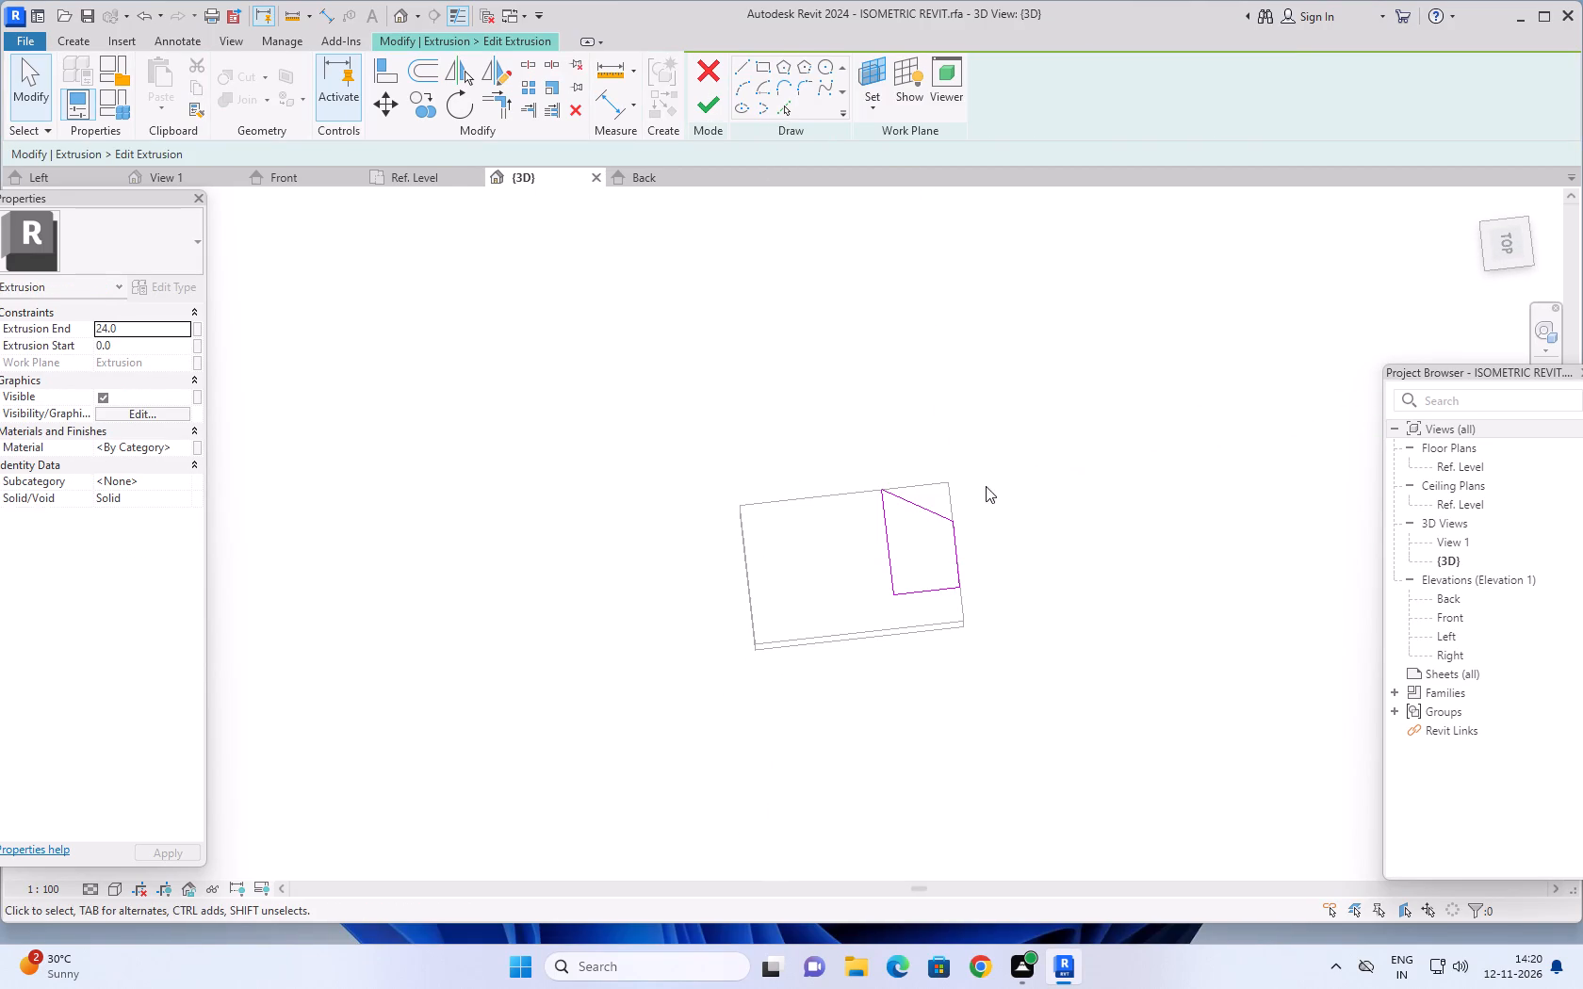
{"action": "middle_click_drag", "start_coordinate": [1030, 471], "coordinate": [1008, 501]}
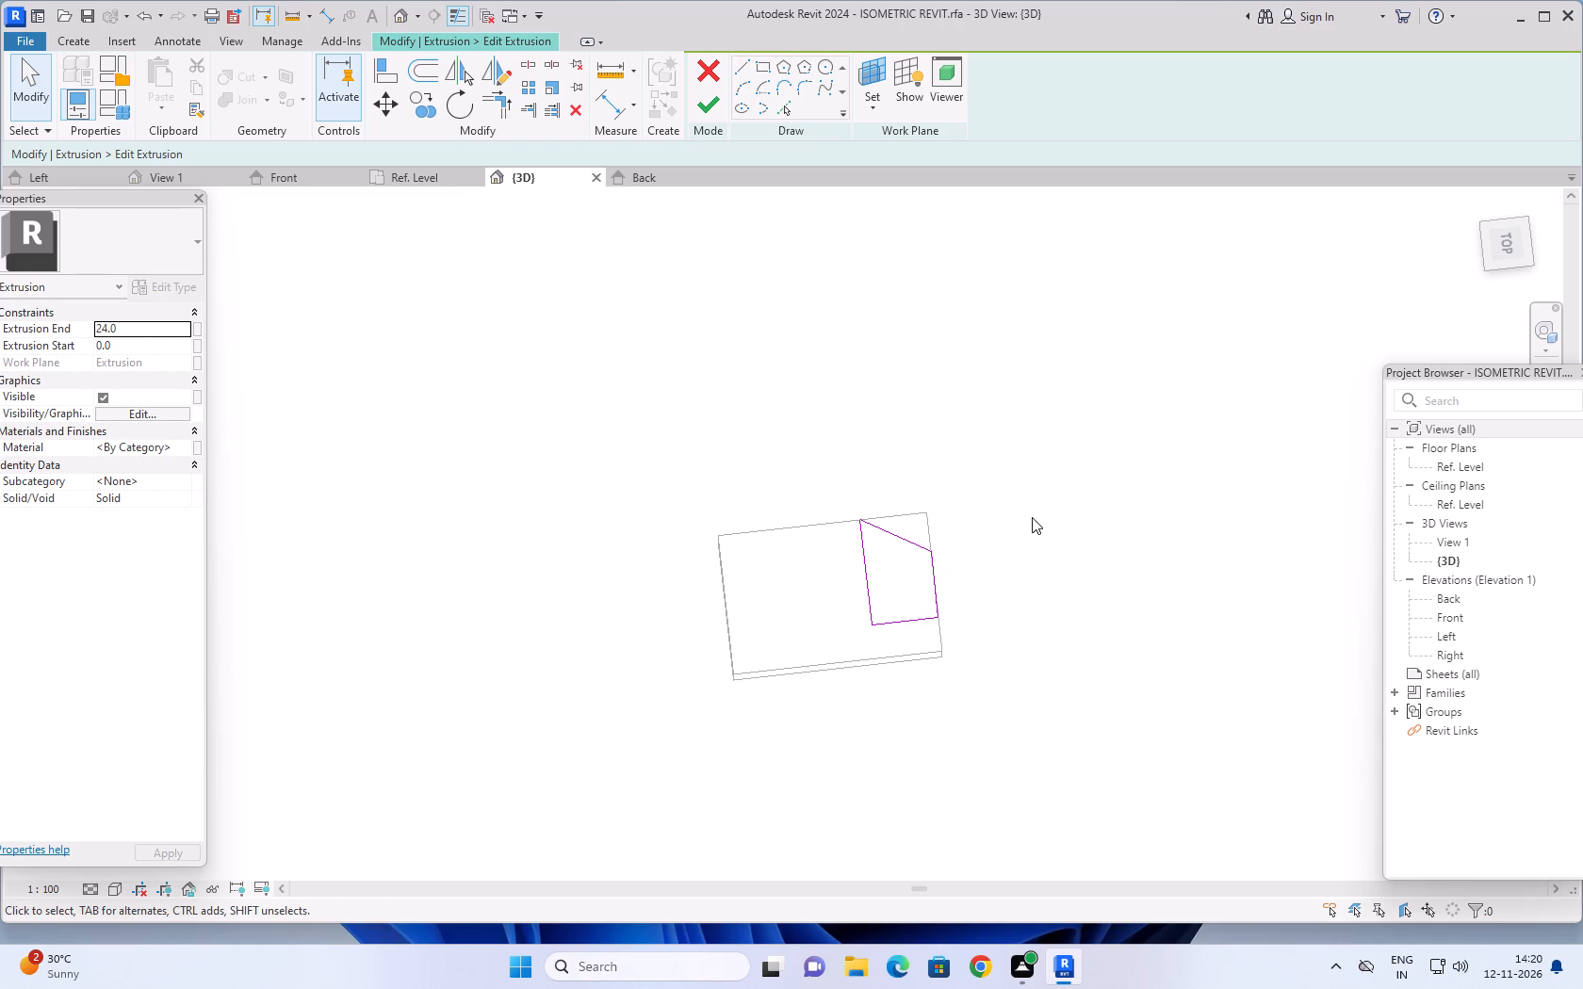
{"action": "scroll", "coordinate": [1035, 520], "scroll_direction": "down", "scroll_amount": 1}
{"action": "middle_click_drag", "start_coordinate": [1035, 520], "coordinate": [1012, 637], "text": "shift"}
{"action": "middle_click_drag", "start_coordinate": [1027, 529], "coordinate": [1034, 510]}
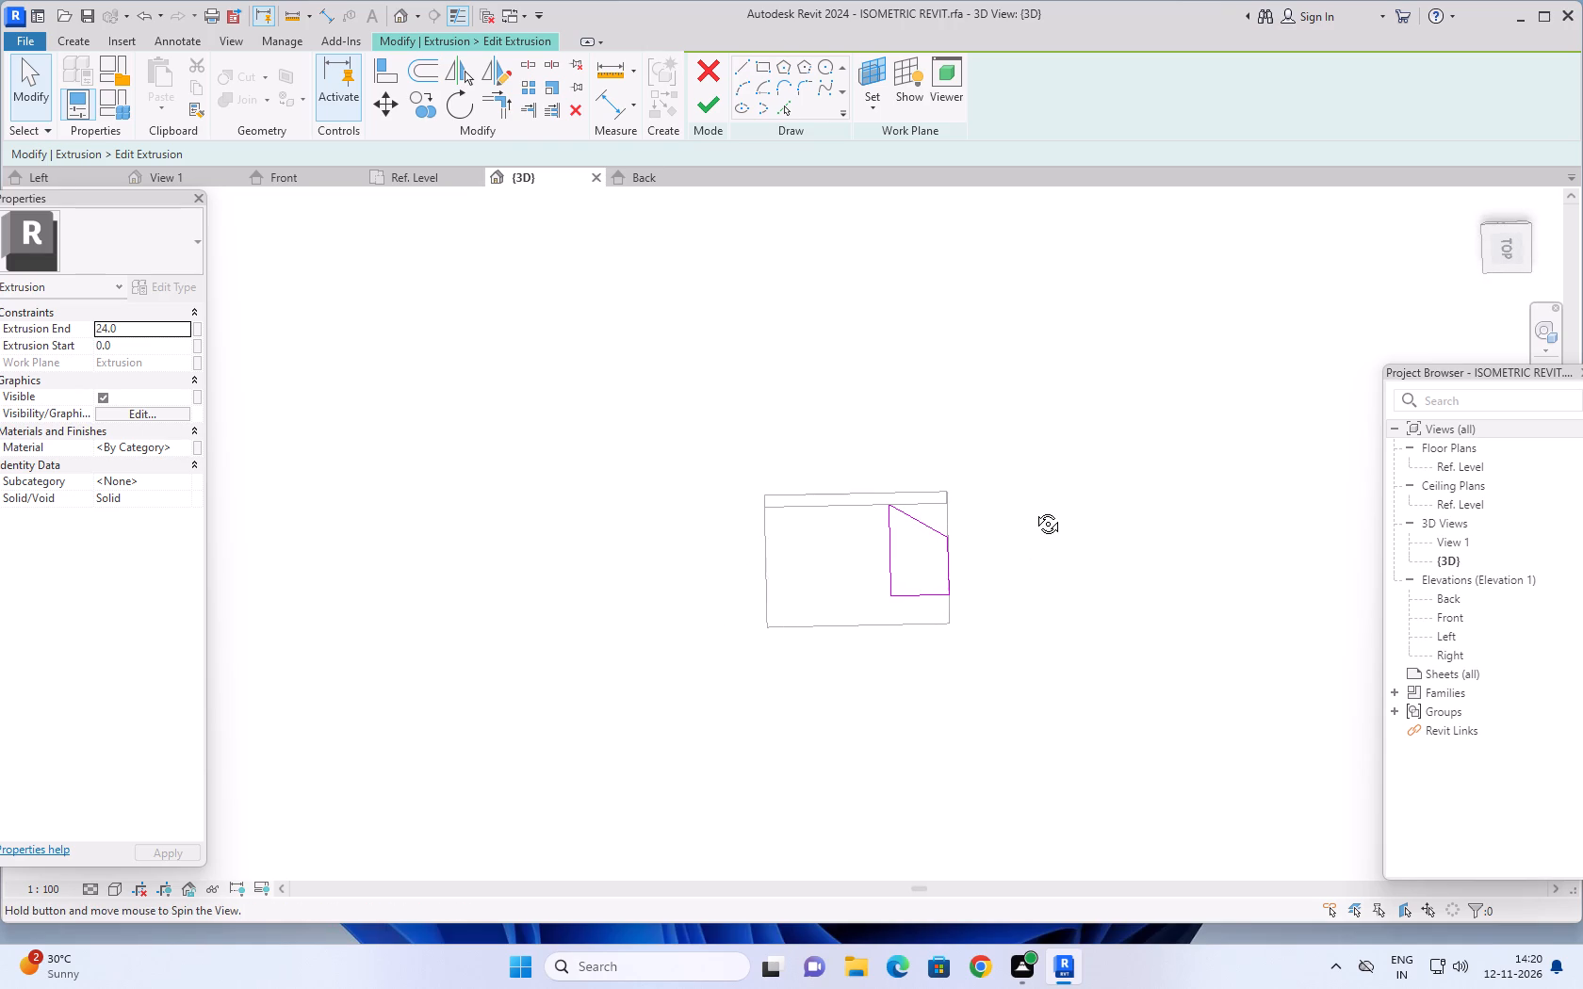
{"action": "middle_click_drag", "start_coordinate": [1034, 510], "coordinate": [1036, 487]}
{"action": "scroll", "coordinate": [958, 523], "scroll_direction": "up", "scroll_amount": 4}
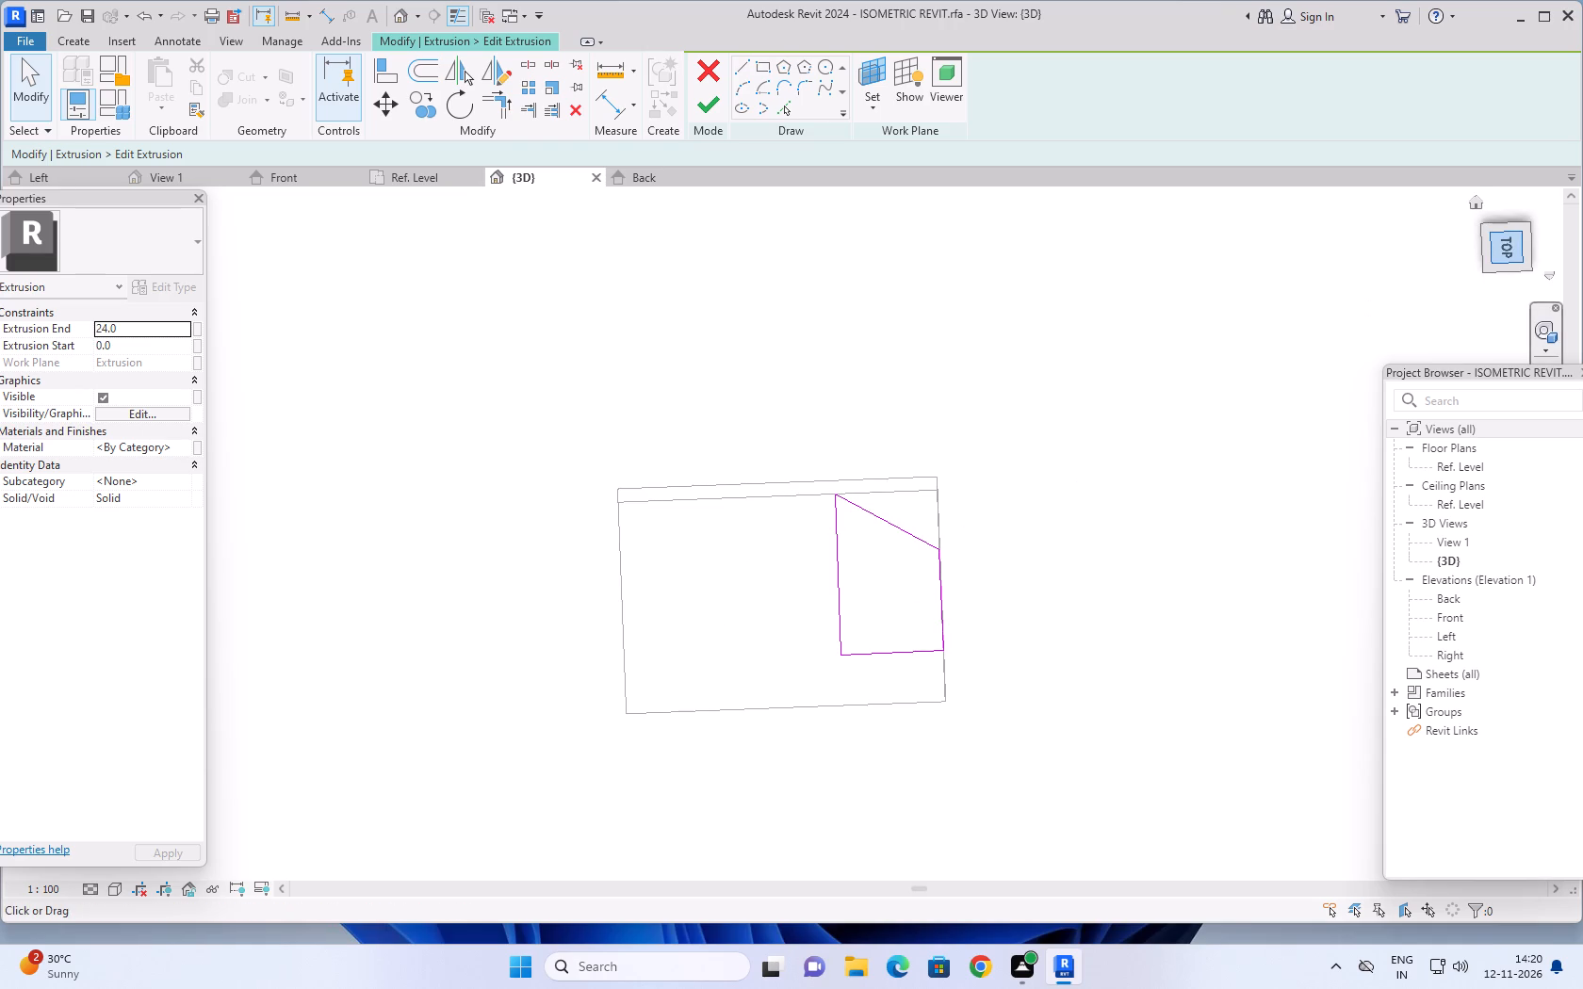
{"action": "left_click", "coordinate": [1500, 237]}
{"action": "middle_click_drag", "start_coordinate": [1154, 436], "coordinate": [1048, 690]}
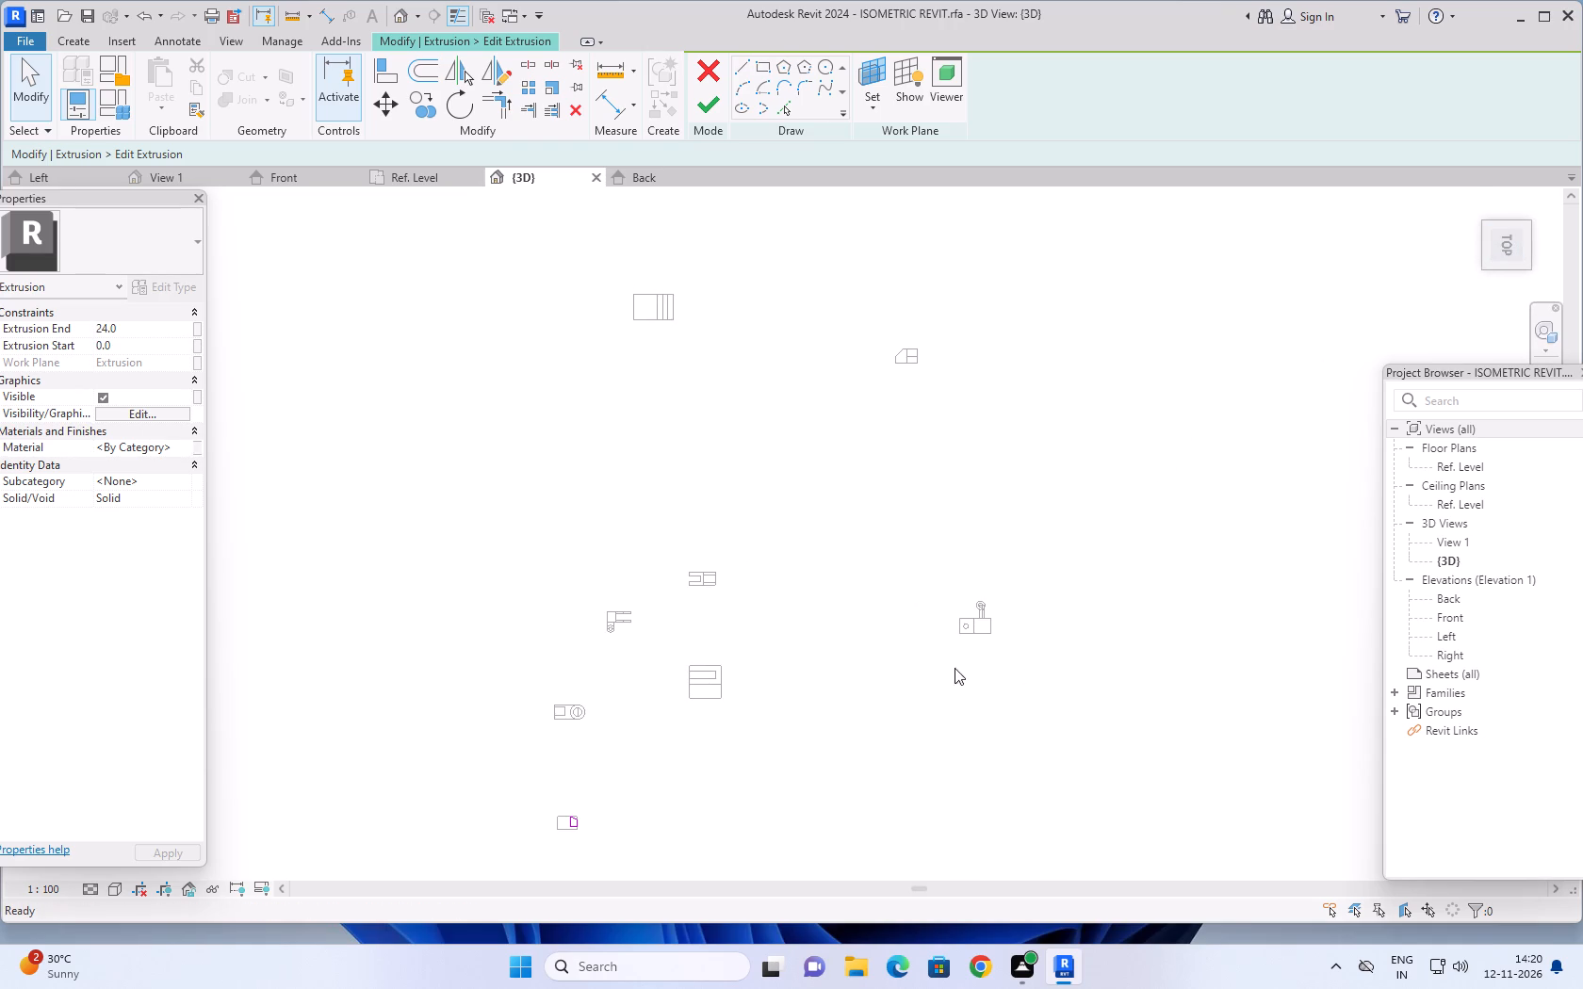
{"action": "middle_click_drag", "start_coordinate": [789, 673], "coordinate": [974, 512]}
{"action": "scroll", "coordinate": [791, 644], "scroll_direction": "up", "scroll_amount": 11}
{"action": "middle_click_drag", "start_coordinate": [837, 669], "coordinate": [927, 616]}
{"action": "scroll", "coordinate": [804, 620], "scroll_direction": "up", "scroll_amount": 13}
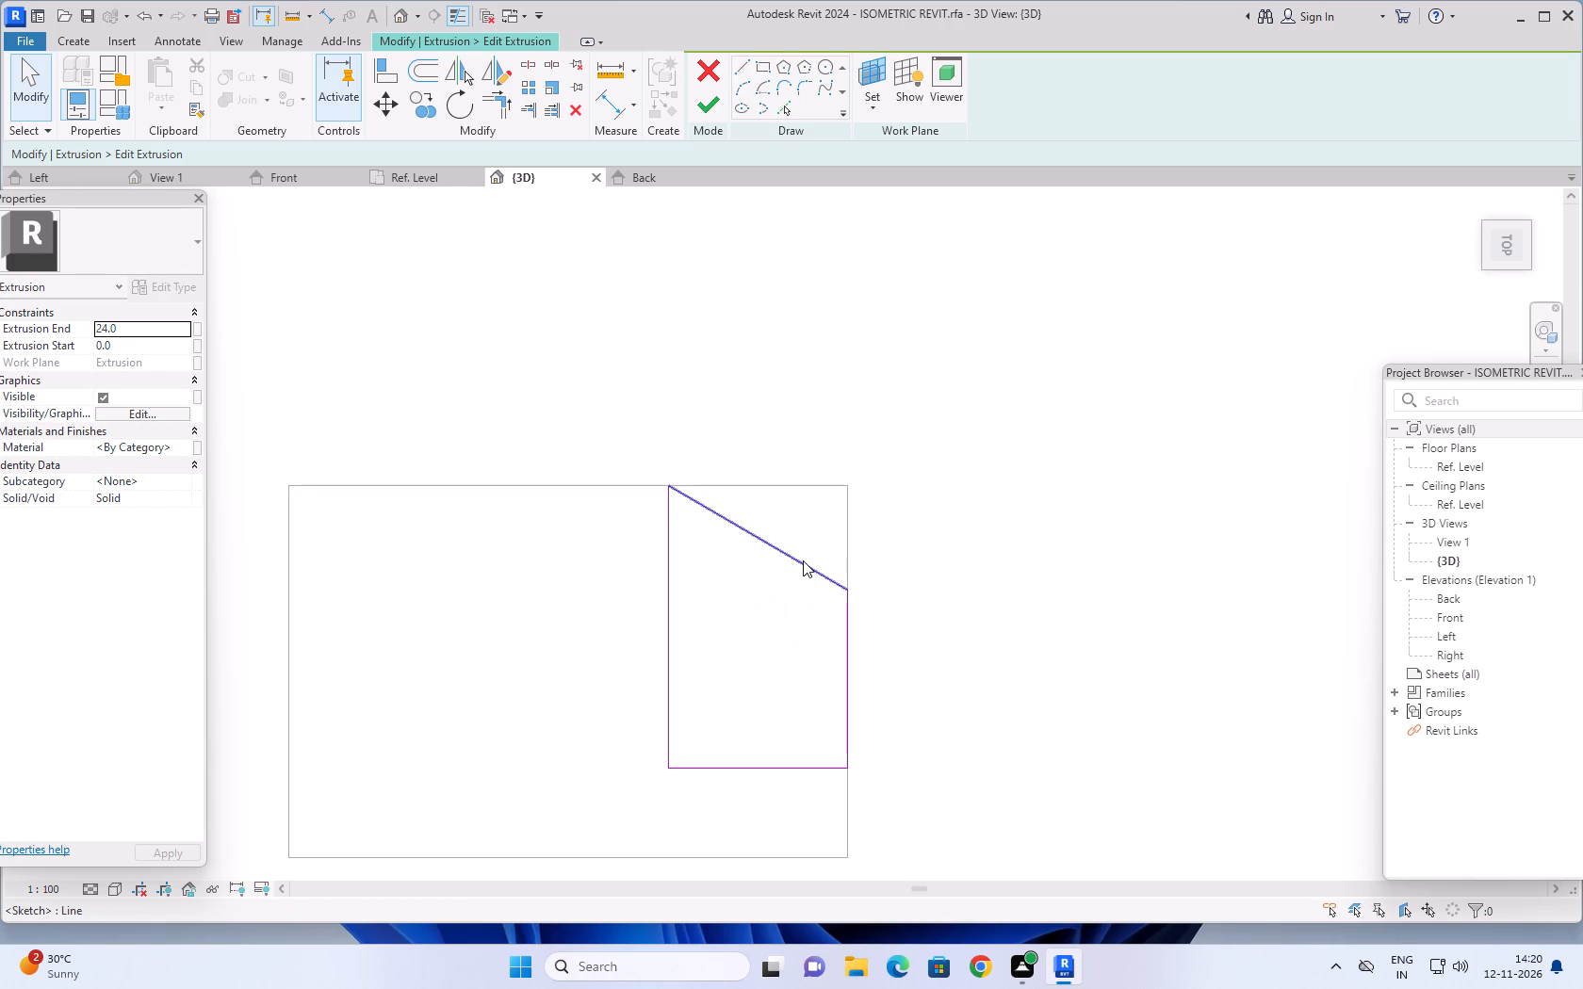
{"action": "left_click", "coordinate": [745, 541]}
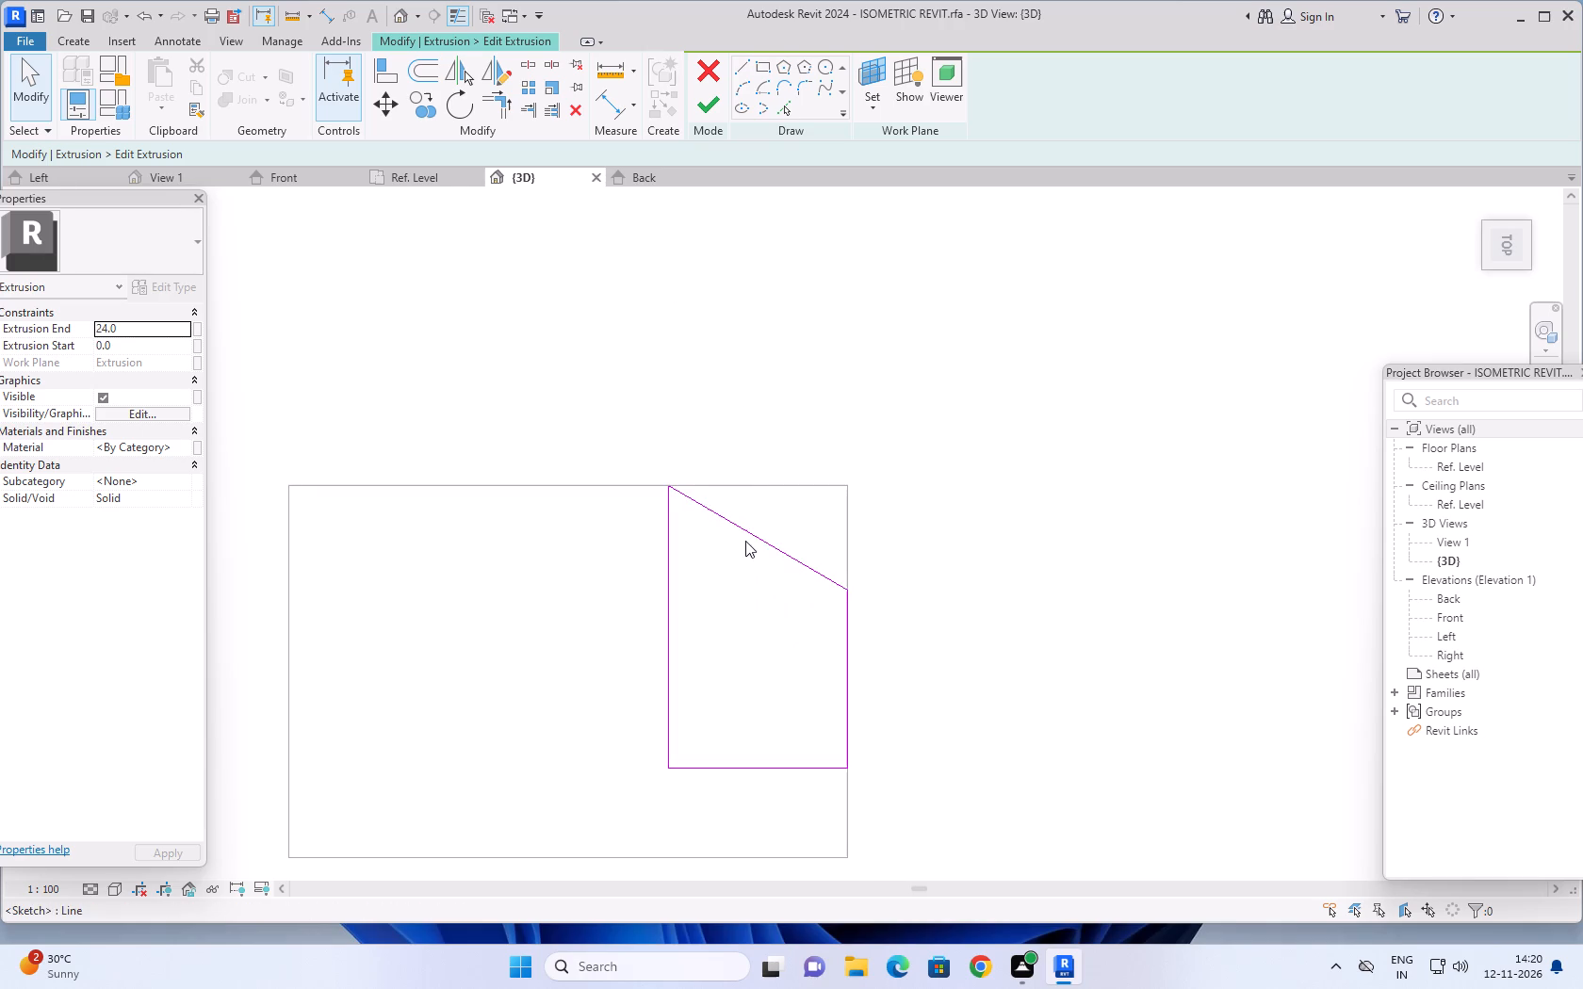
{"action": "left_click", "coordinate": [755, 532]}
{"action": "key", "text": "Delete"}
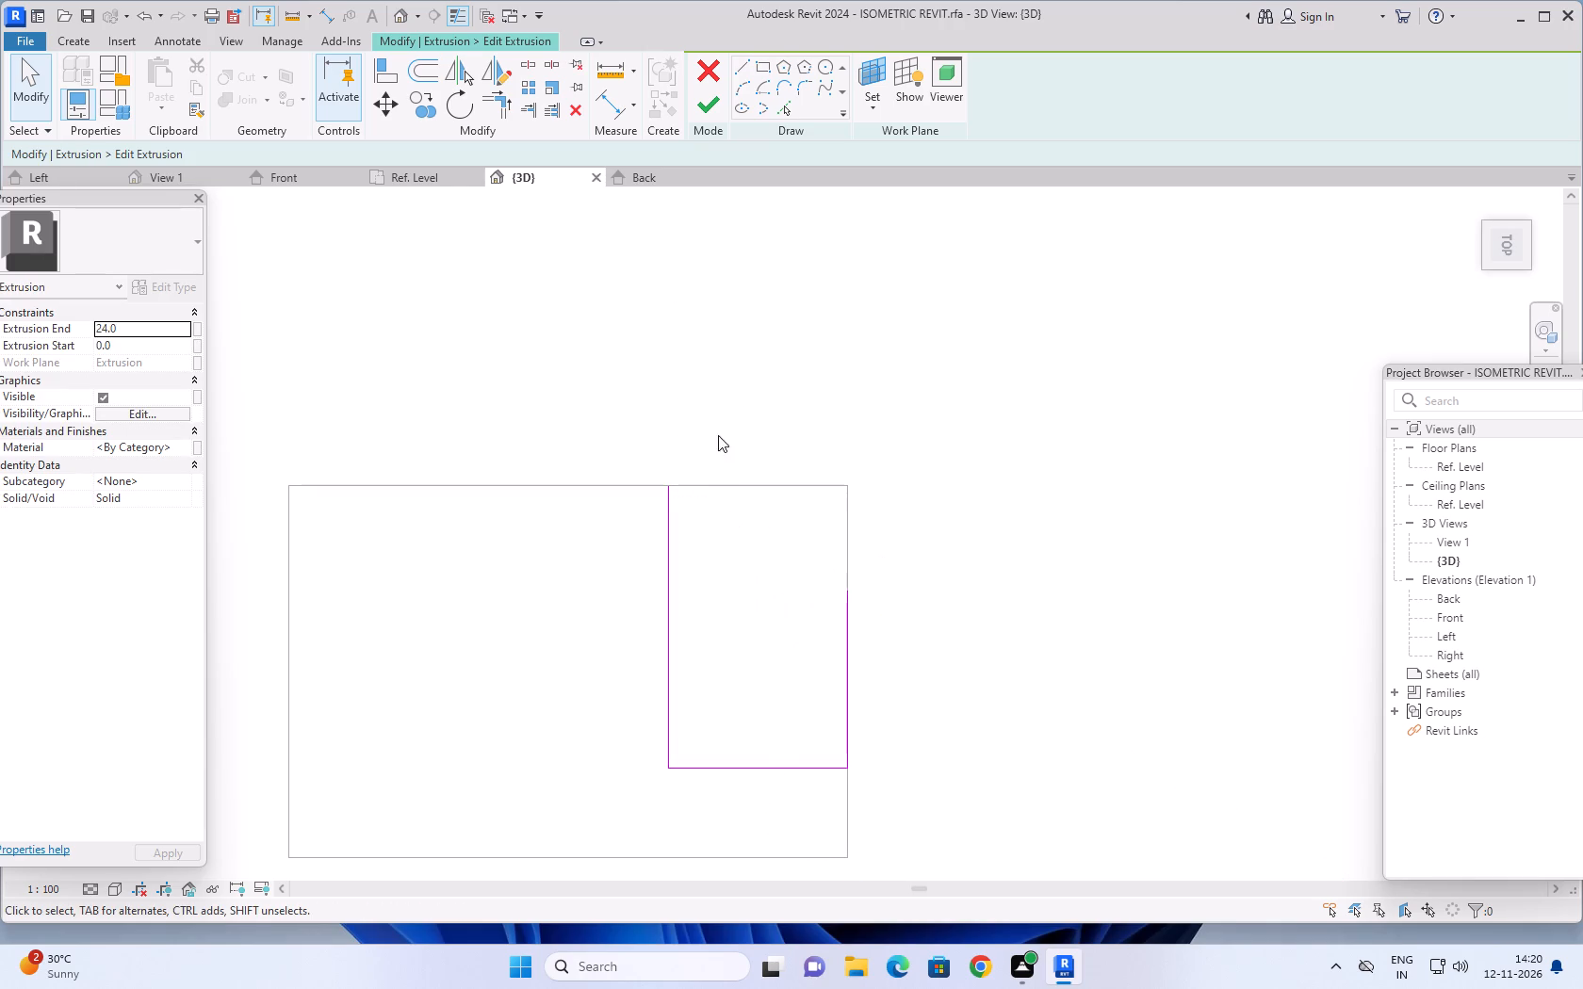
Square off the profile with a line along the block's long edge to its corner and a 14 line along the short edge, and finish the extrusion.
{"action": "left_click", "coordinate": [739, 64]}
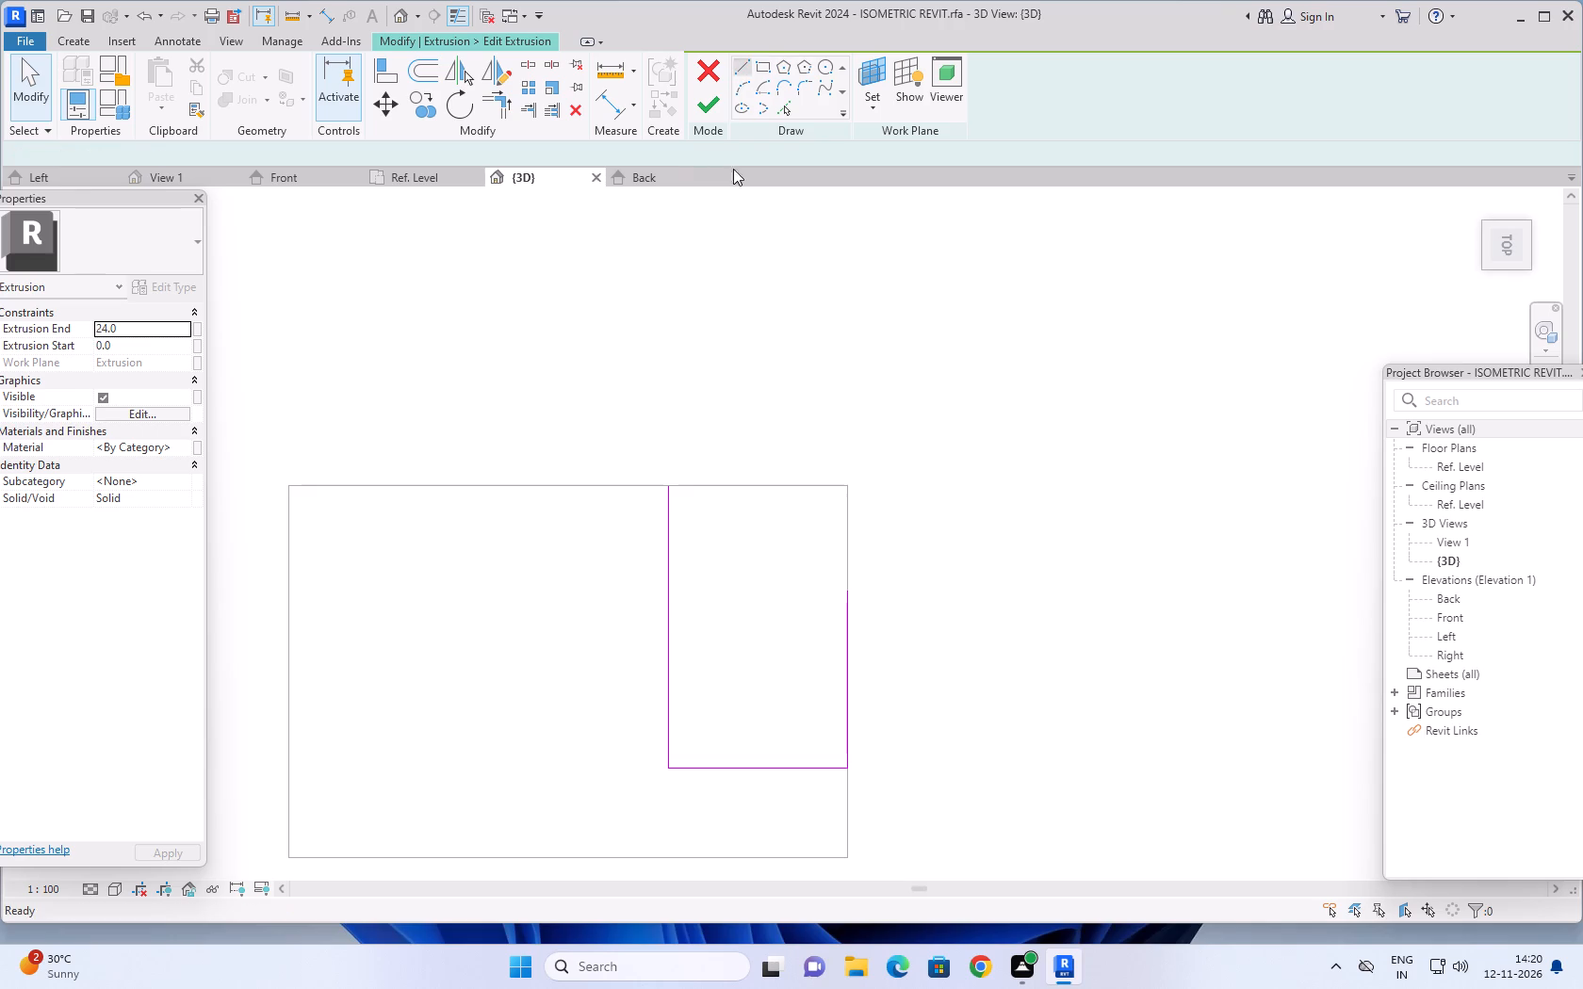
{"action": "left_click", "coordinate": [671, 489]}
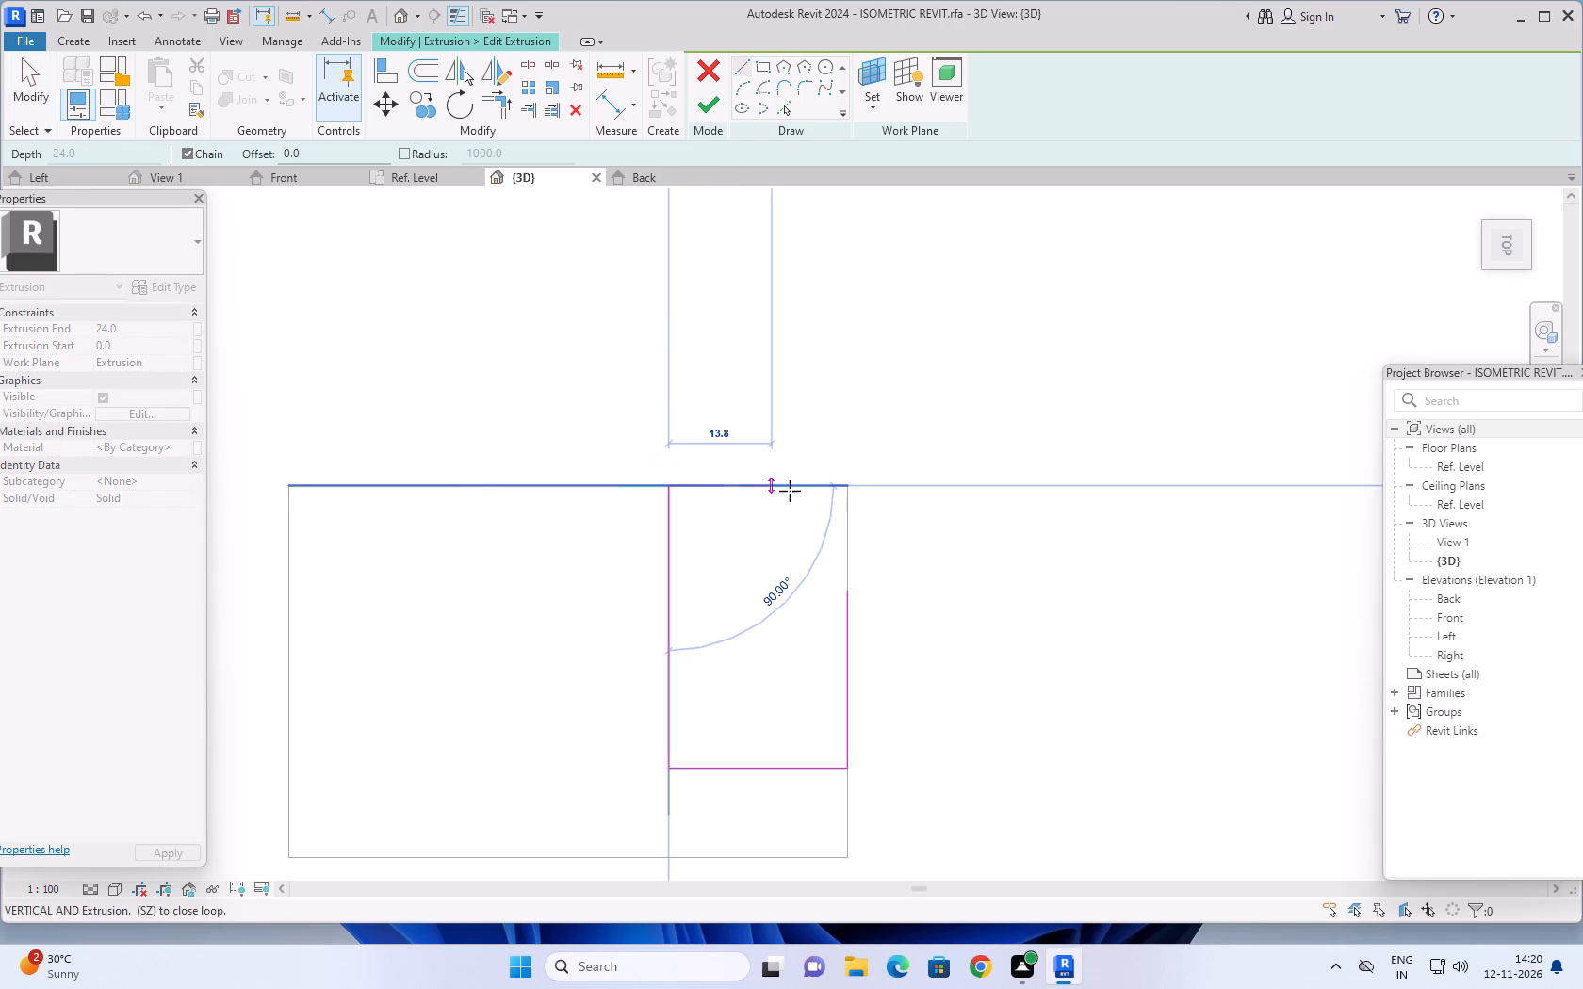
{"action": "left_click", "coordinate": [851, 485]}
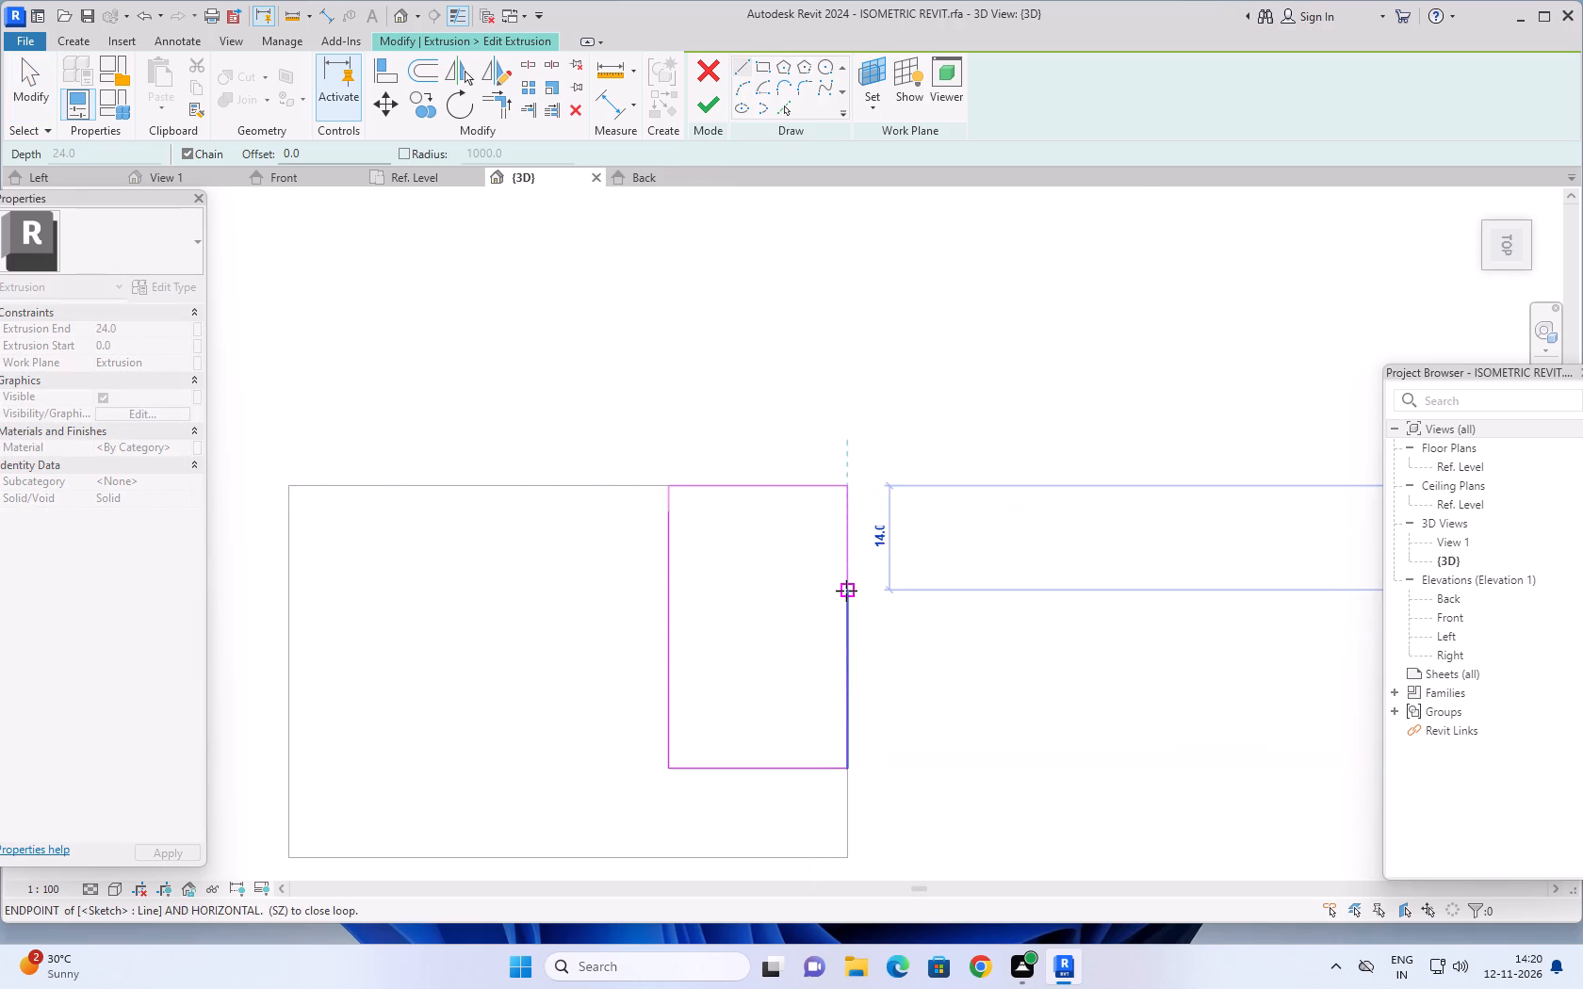
{"action": "left_click", "coordinate": [846, 591]}
{"action": "key", "text": "Escape"}
{"action": "scroll", "coordinate": [934, 576], "scroll_direction": "down", "scroll_amount": 2}
{"action": "middle_click_drag", "start_coordinate": [947, 592], "coordinate": [965, 555]}
{"action": "scroll", "coordinate": [836, 596], "scroll_direction": "up", "scroll_amount": 1}
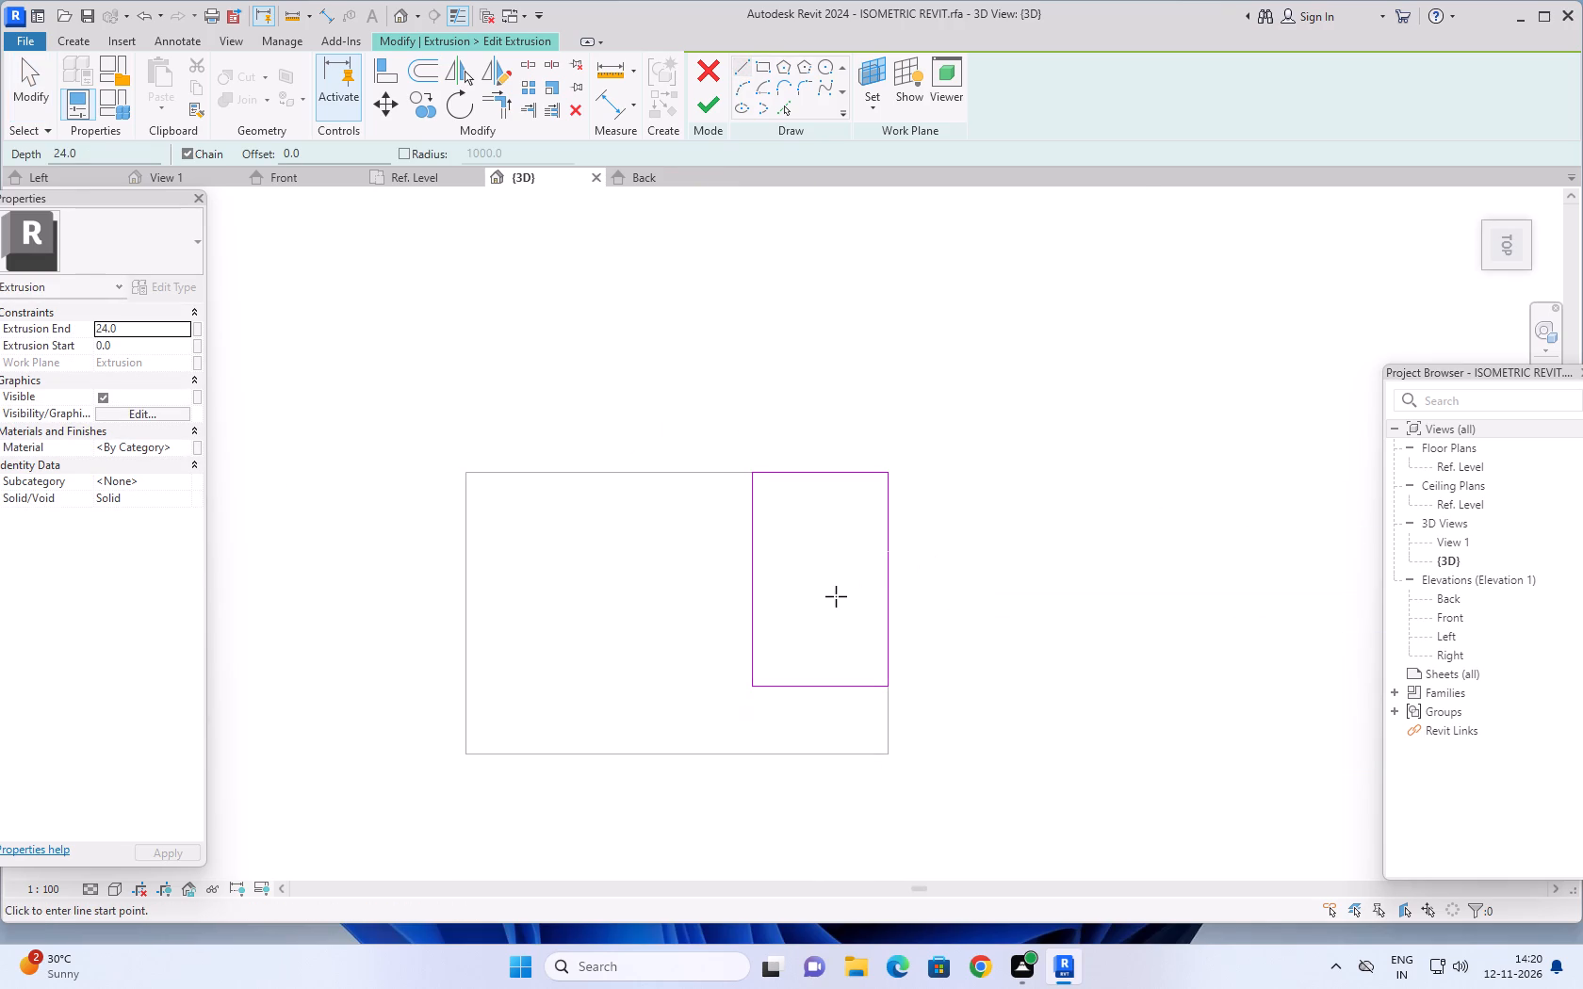
{"action": "scroll", "coordinate": [971, 604], "scroll_direction": "down", "scroll_amount": 1}
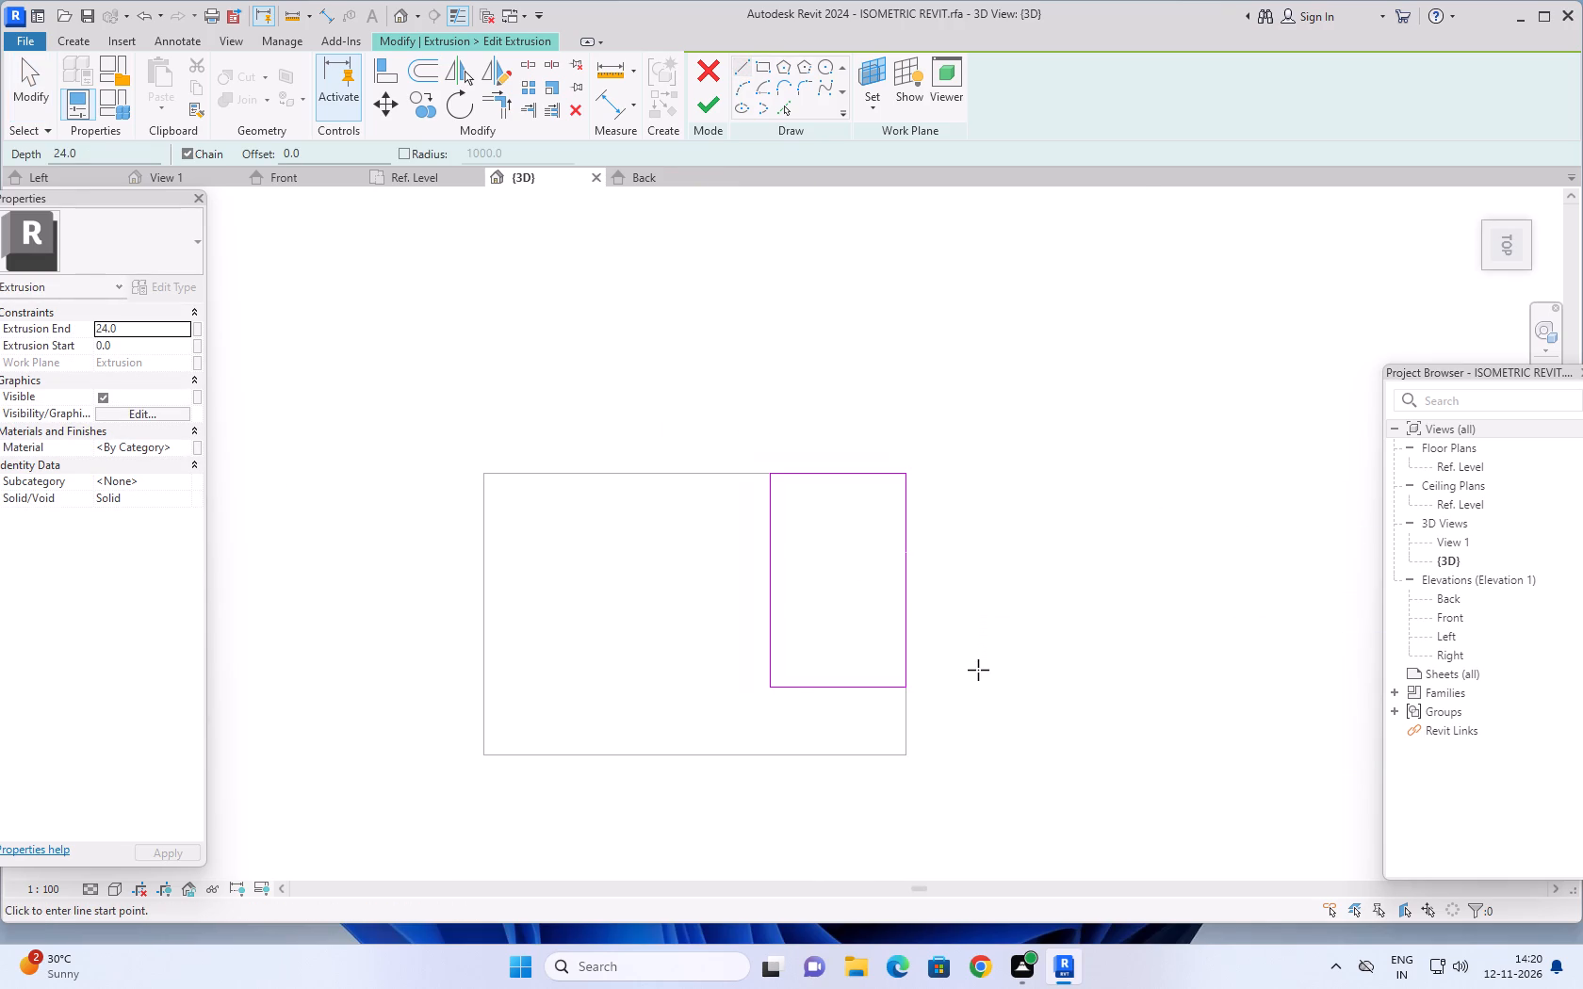
{"action": "scroll", "coordinate": [978, 670], "scroll_direction": "down", "scroll_amount": 3}
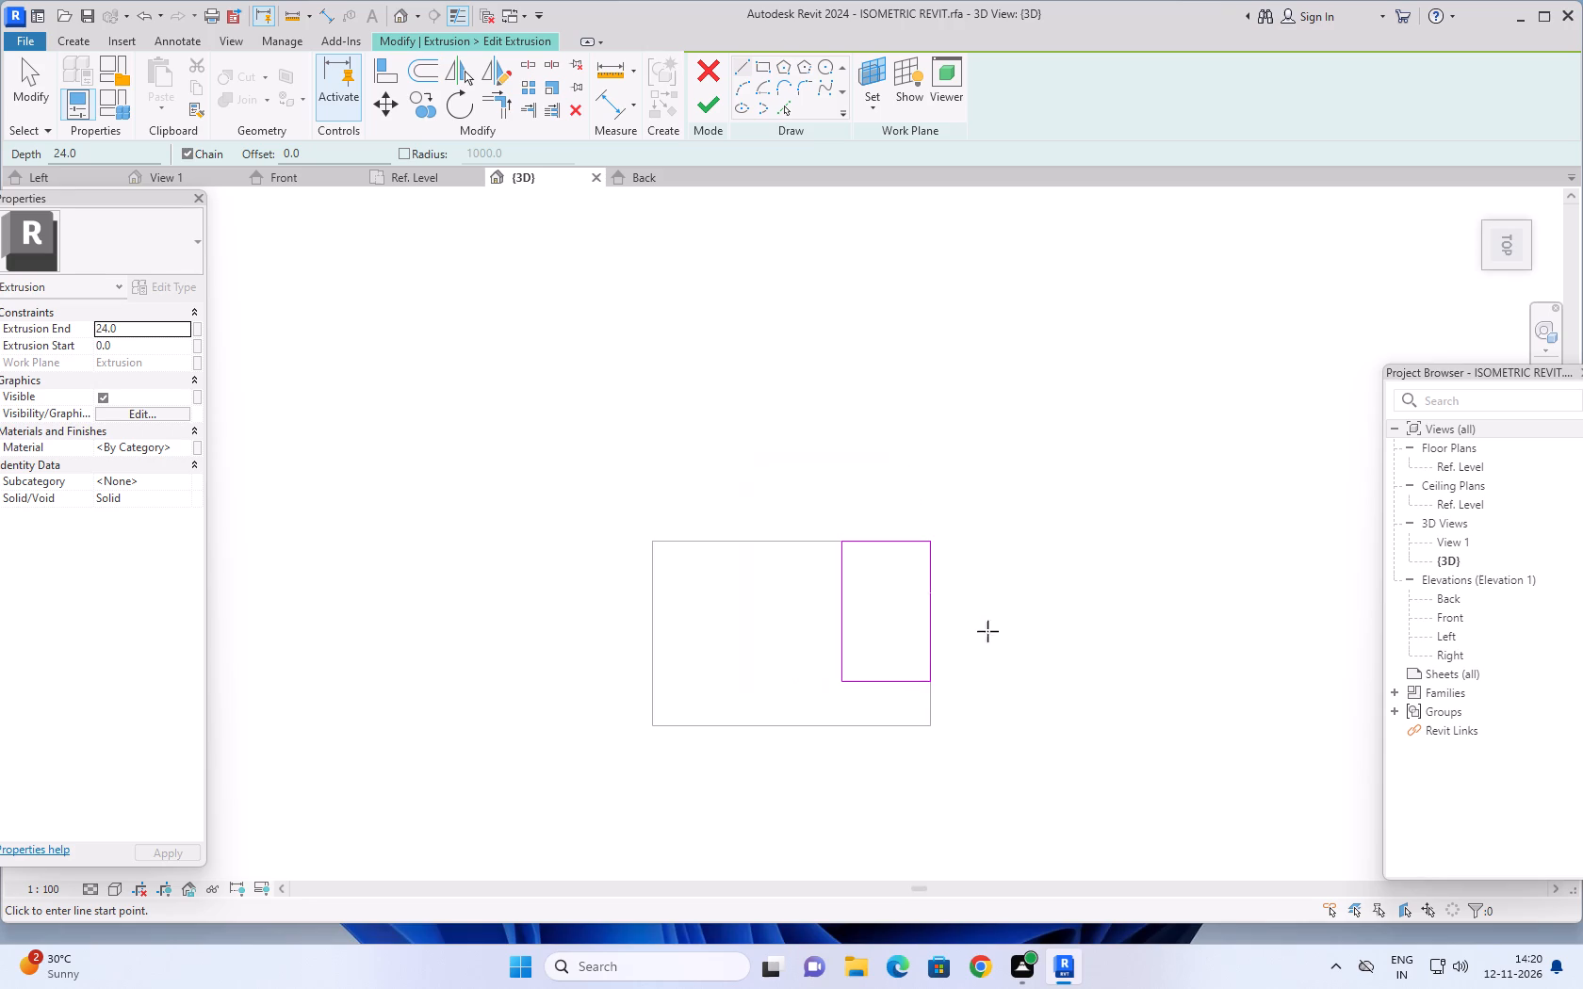
{"action": "left_click", "coordinate": [713, 100]}
Examine the block with its rectangular upper extrusion in the {3D} view from above and from the front-right side.
{"action": "scroll", "coordinate": [1098, 784], "scroll_direction": "down", "scroll_amount": 1}
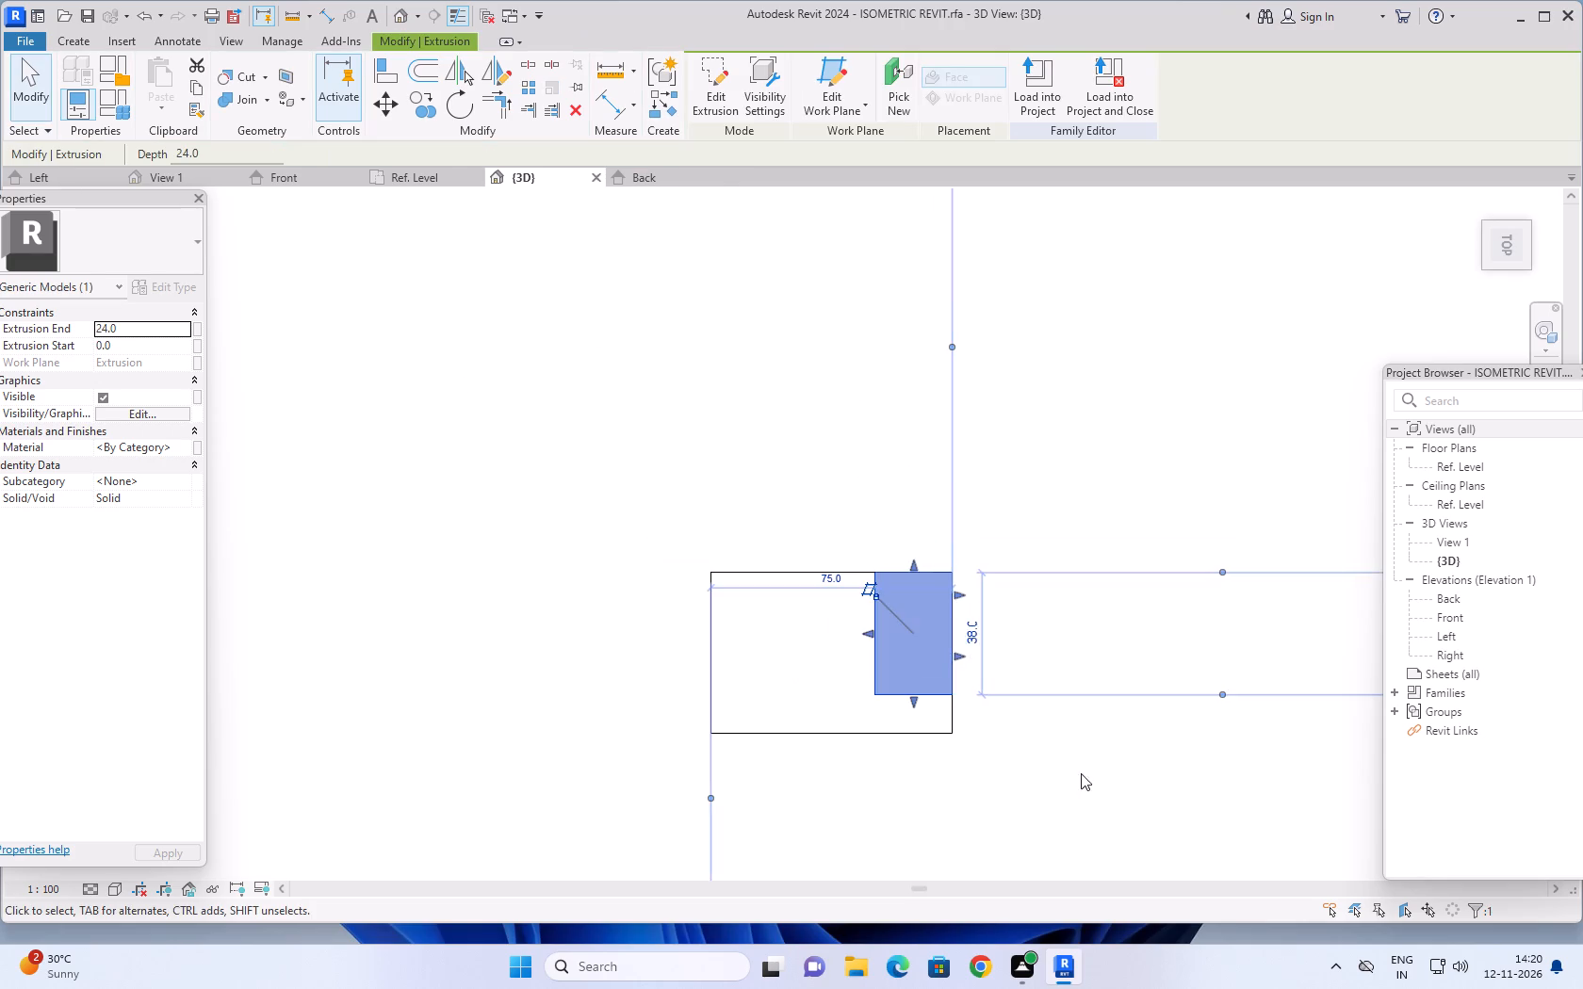
{"action": "scroll", "coordinate": [1068, 743], "scroll_direction": "down", "scroll_amount": 1}
{"action": "middle_click", "coordinate": [1068, 743]}
{"action": "scroll", "coordinate": [1067, 743], "scroll_direction": "up", "scroll_amount": 1}
{"action": "scroll", "coordinate": [1070, 753], "scroll_direction": "down", "scroll_amount": 1}
{"action": "middle_click_drag", "start_coordinate": [1057, 755], "coordinate": [997, 782]}
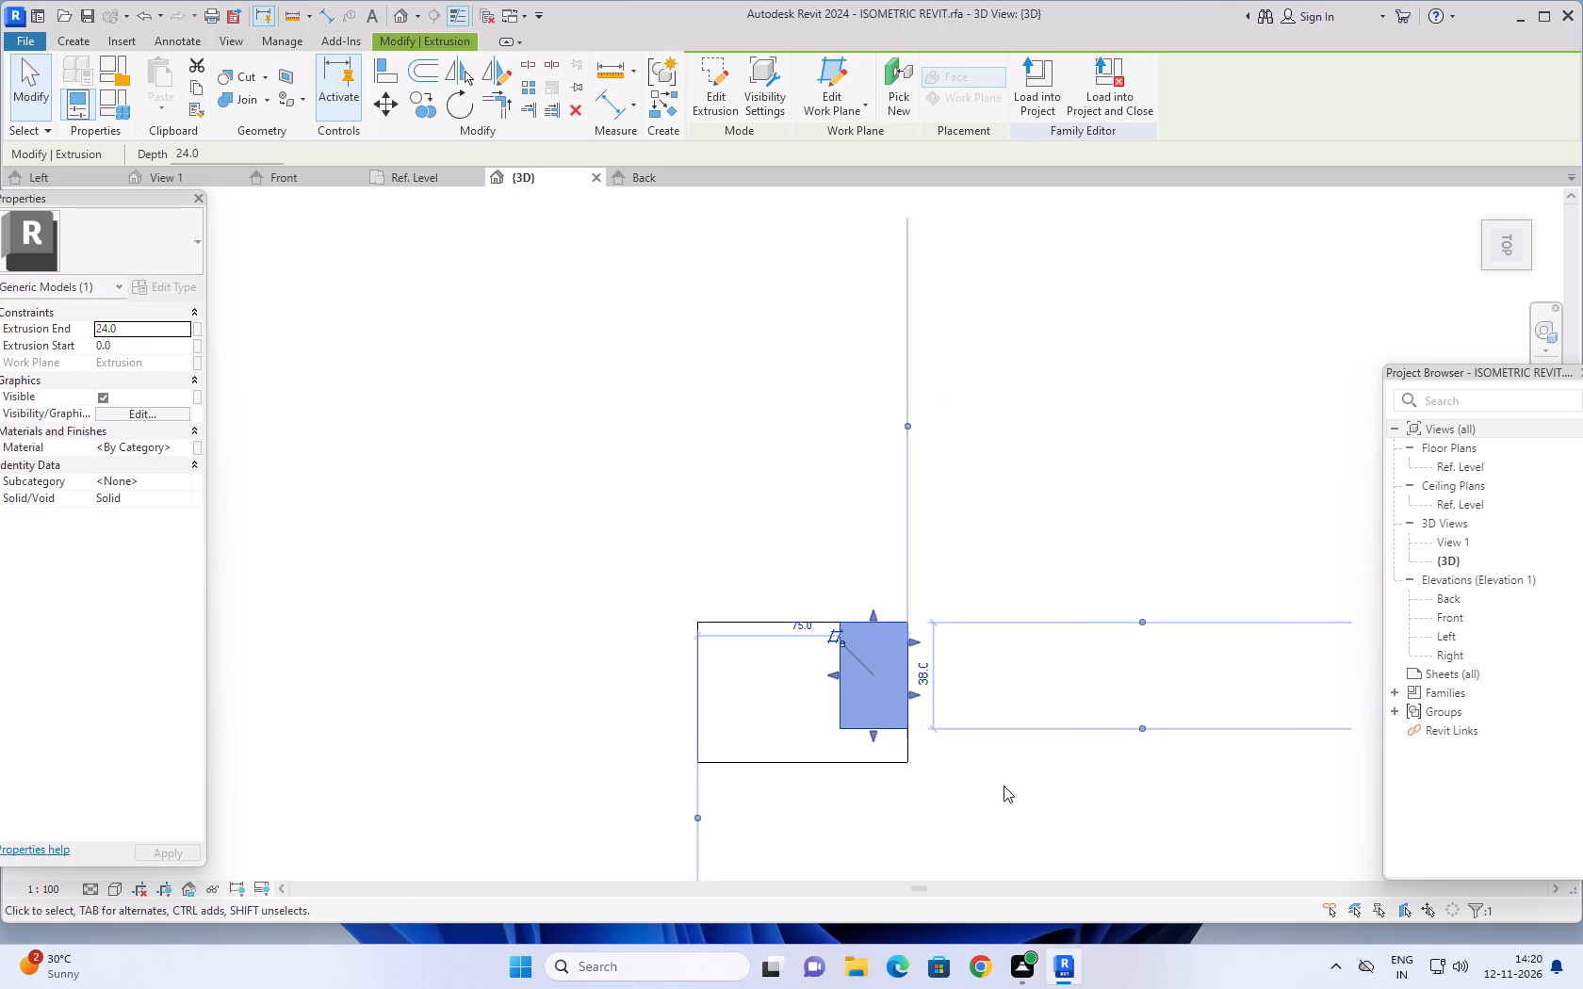
{"action": "middle_click_drag", "start_coordinate": [1006, 786], "coordinate": [1093, 520]}
{"action": "scroll", "coordinate": [1061, 746], "scroll_direction": "up", "scroll_amount": 1, "text": "shift"}
{"action": "middle_click_drag", "start_coordinate": [1069, 733], "coordinate": [1183, 673]}
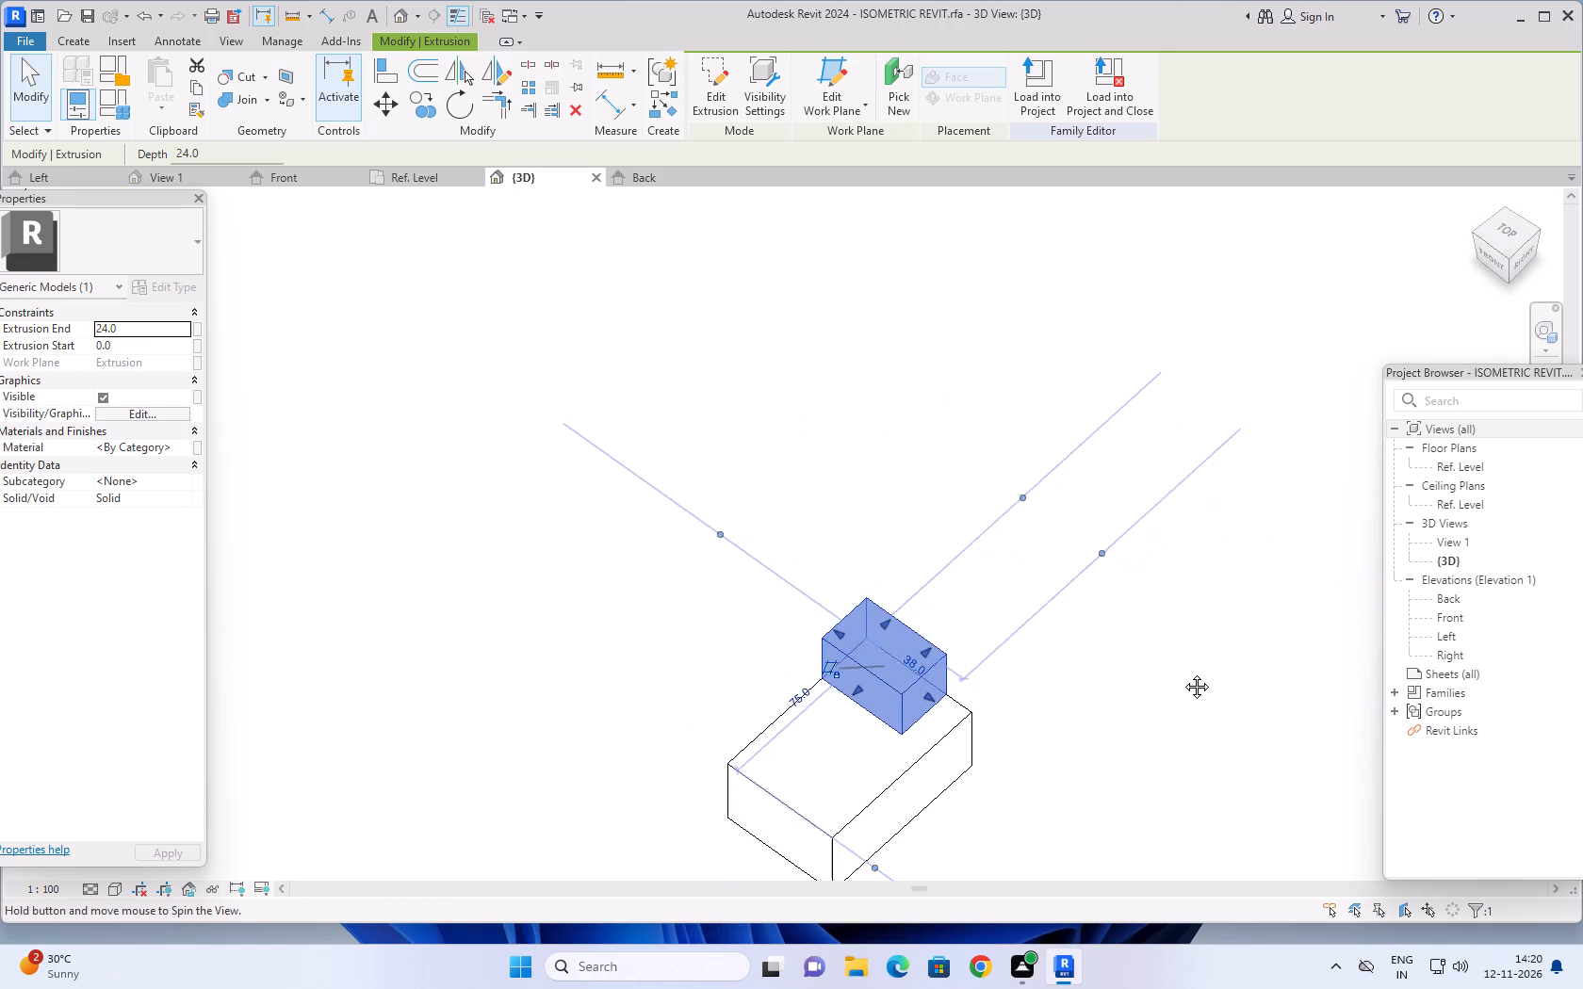
{"action": "middle_click_drag", "start_coordinate": [1183, 673], "coordinate": [1182, 672]}
{"action": "scroll", "coordinate": [1021, 689], "scroll_direction": "up", "scroll_amount": 4}
{"action": "middle_click_drag", "start_coordinate": [1110, 626], "coordinate": [1100, 643], "text": "shift"}
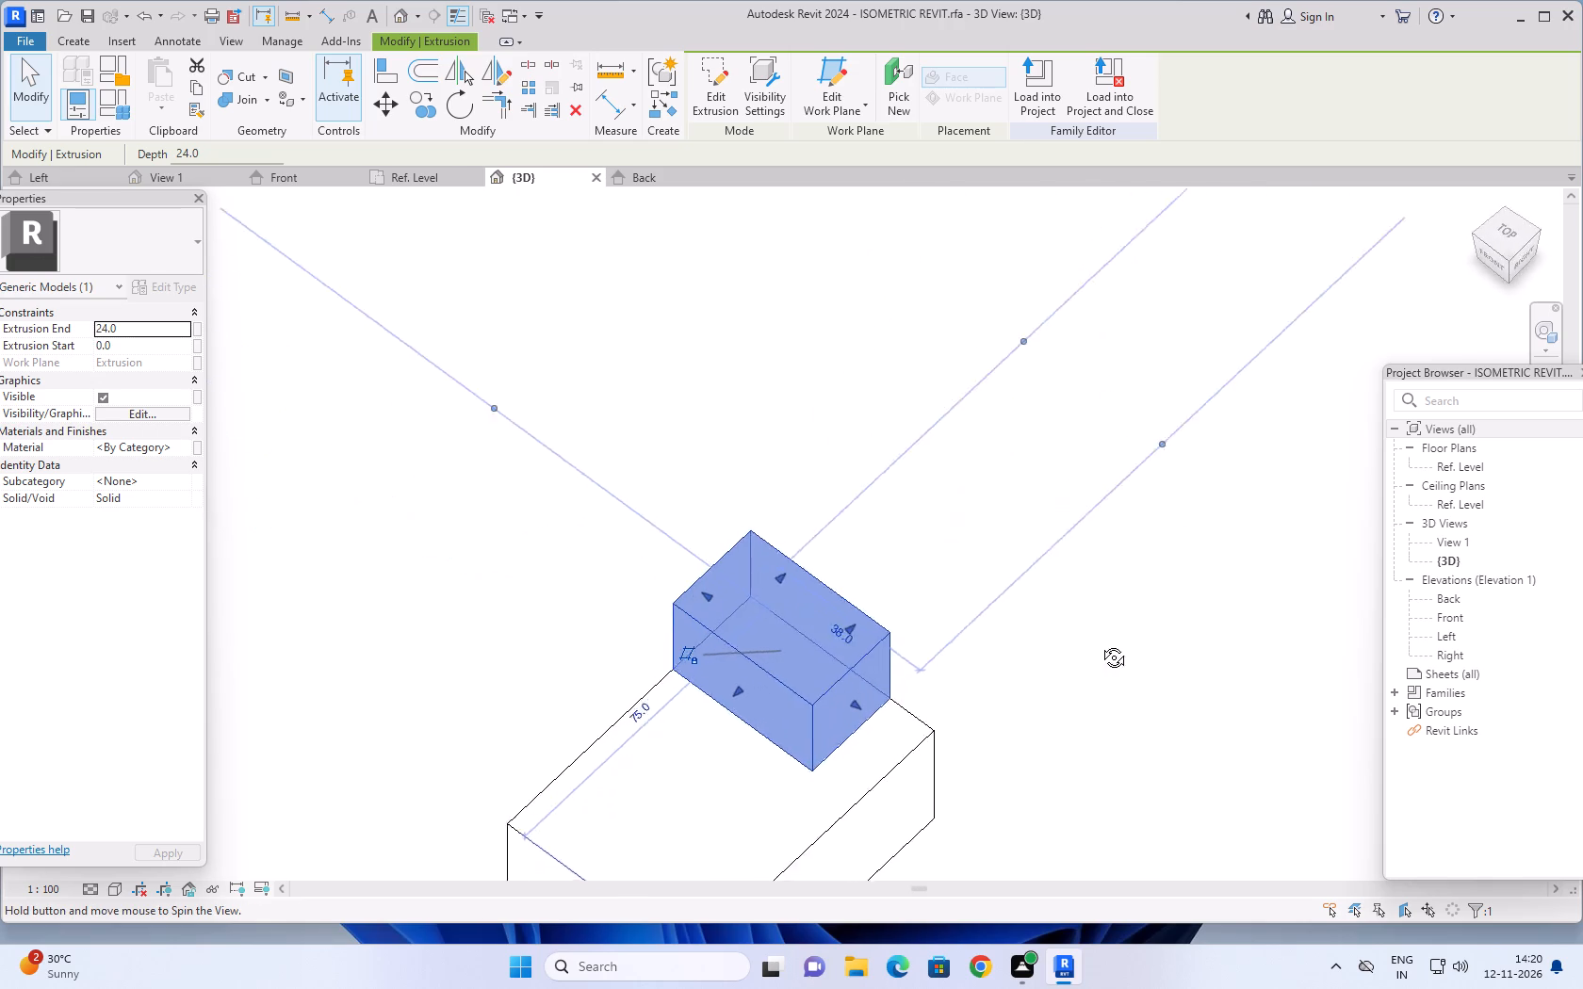
{"action": "middle_click_drag", "start_coordinate": [1100, 643], "coordinate": [1071, 614], "text": "shift"}
{"action": "key", "text": "Escape"}
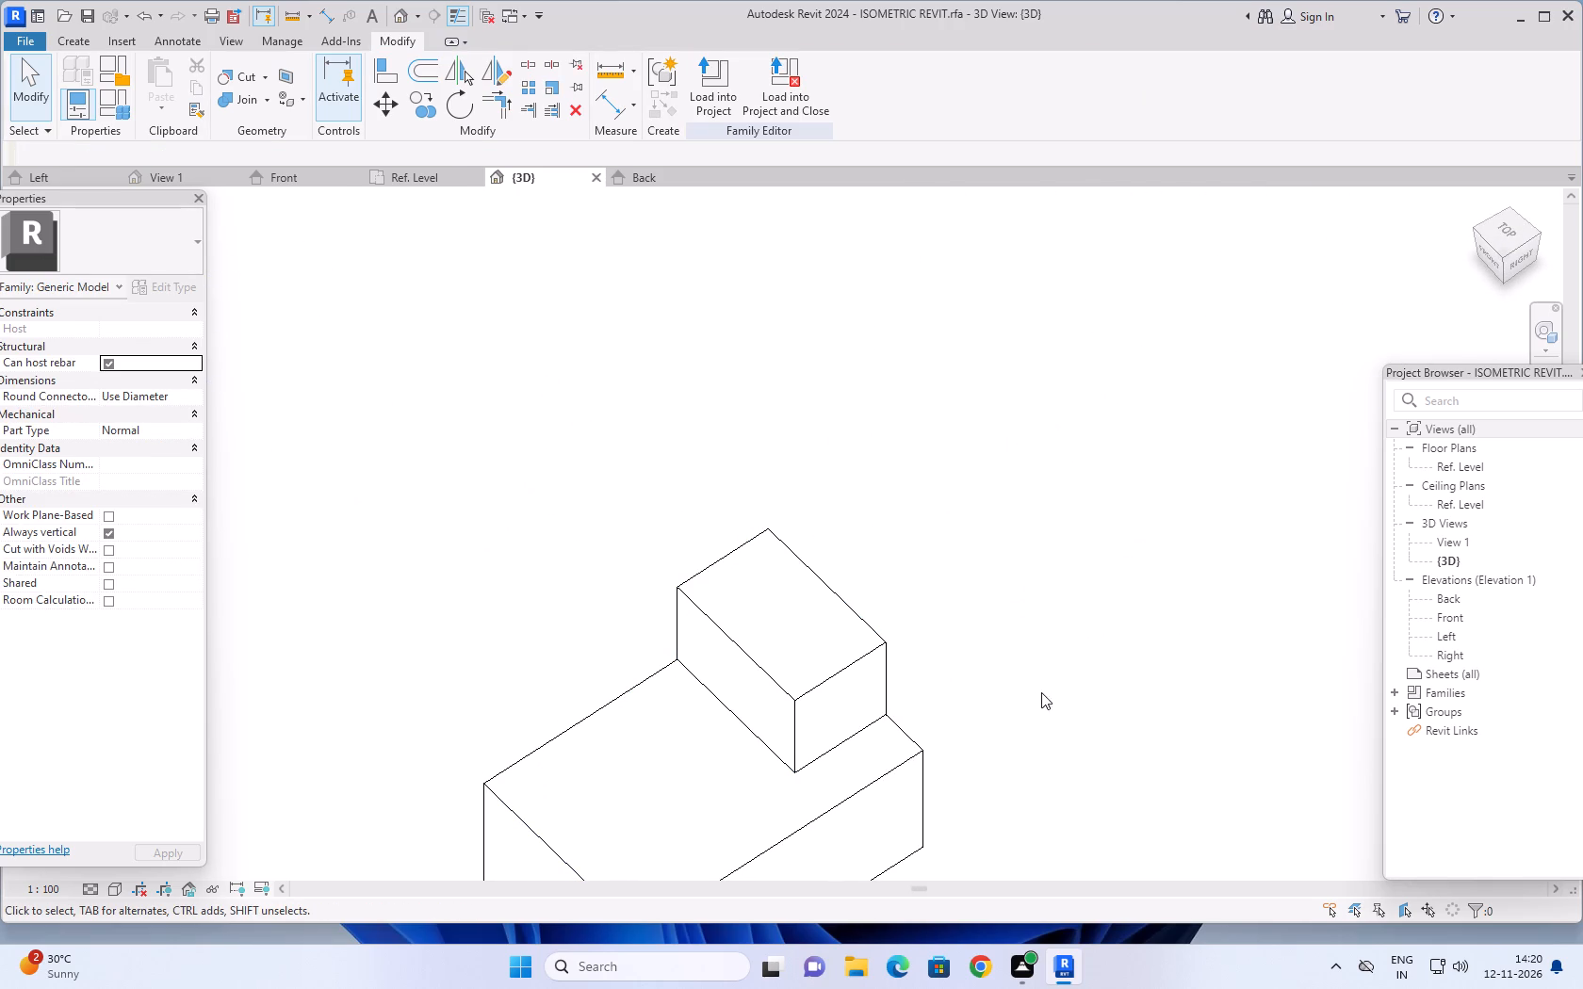
{"action": "middle_click_drag", "start_coordinate": [1046, 649], "coordinate": [1101, 505], "text": "shift"}
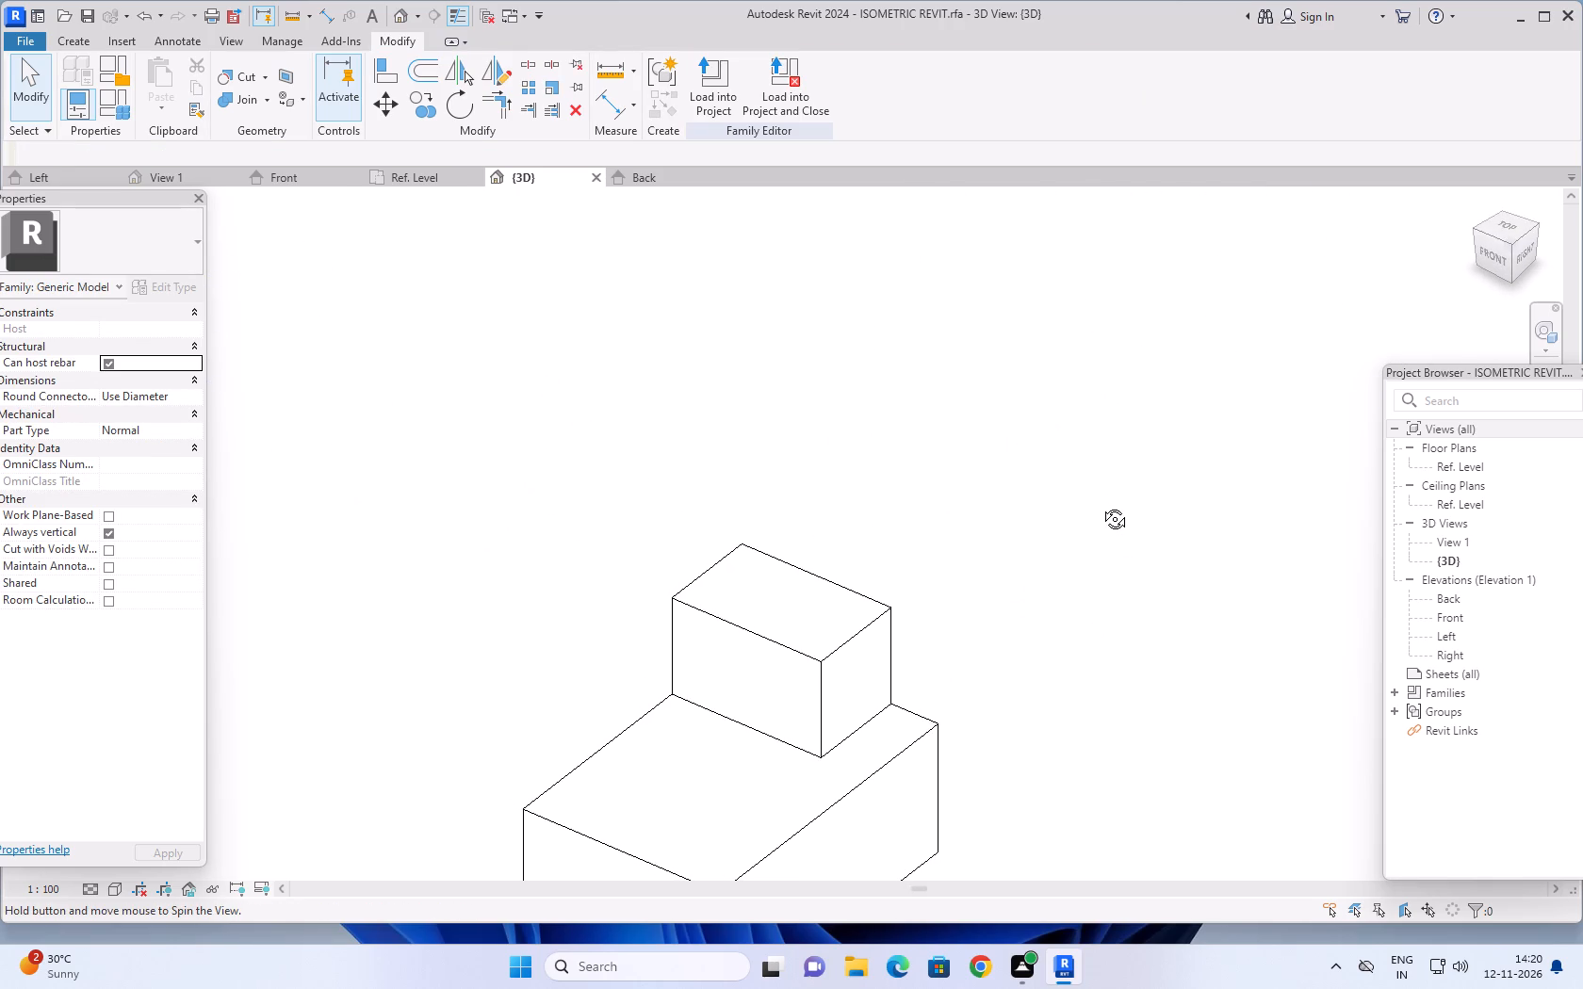
{"action": "middle_click_drag", "start_coordinate": [1101, 505], "coordinate": [1011, 648], "text": "shift"}
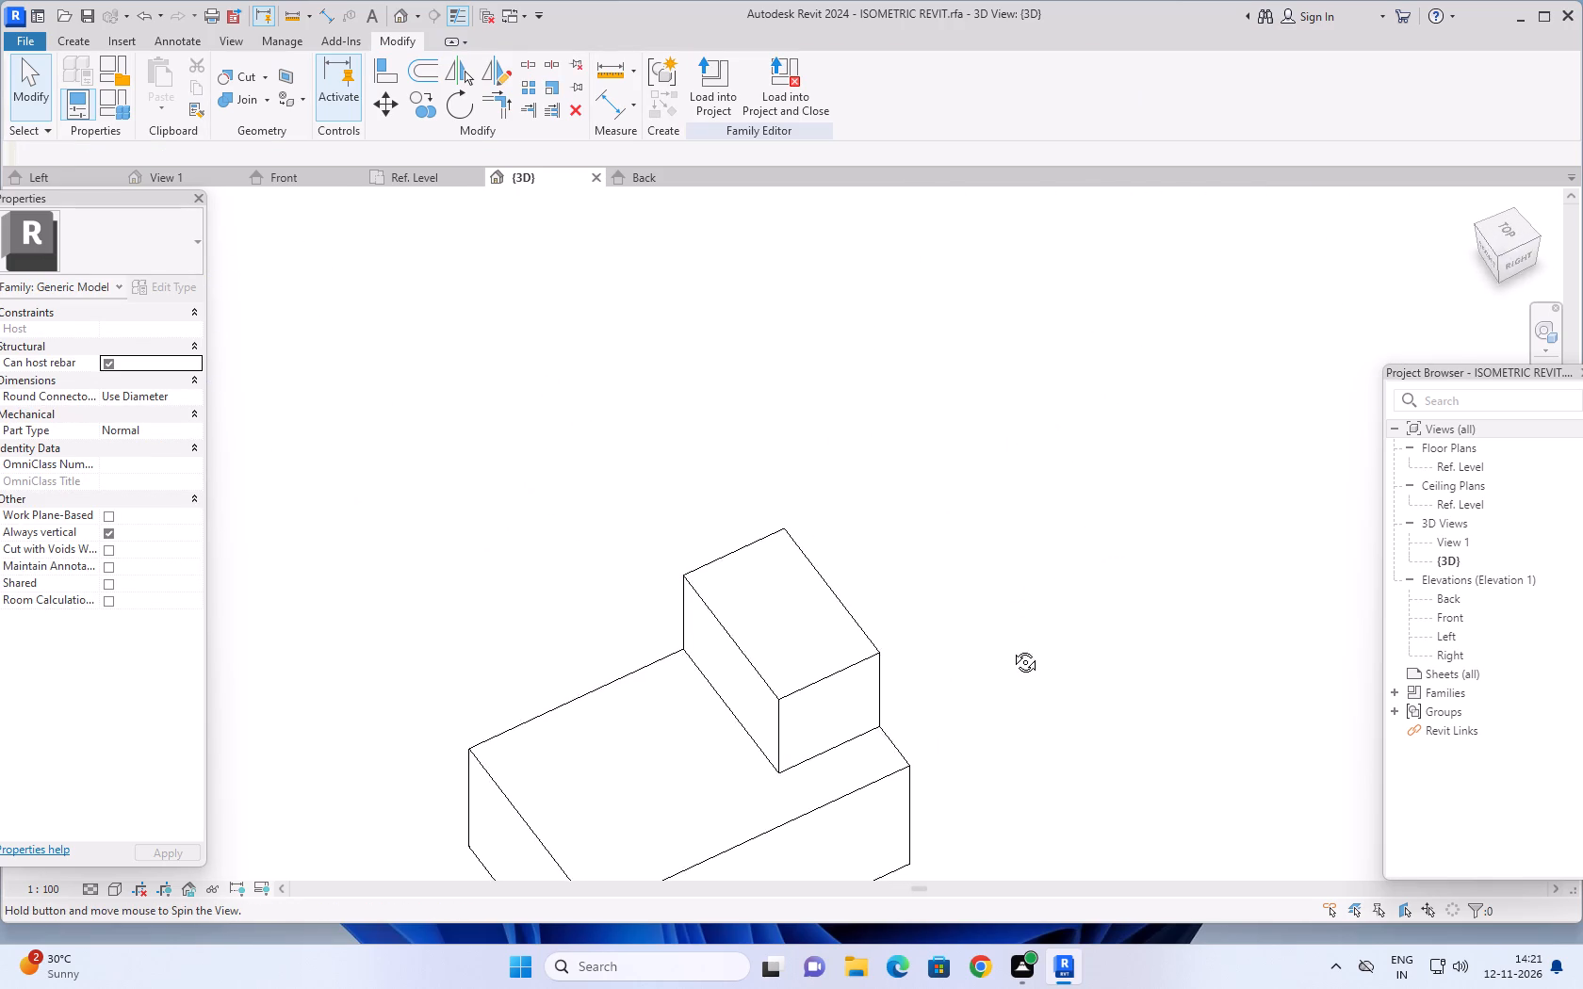
{"action": "middle_click_drag", "start_coordinate": [1011, 648], "coordinate": [976, 716], "text": "shift"}
{"action": "middle_click_drag", "start_coordinate": [991, 708], "coordinate": [960, 781]}
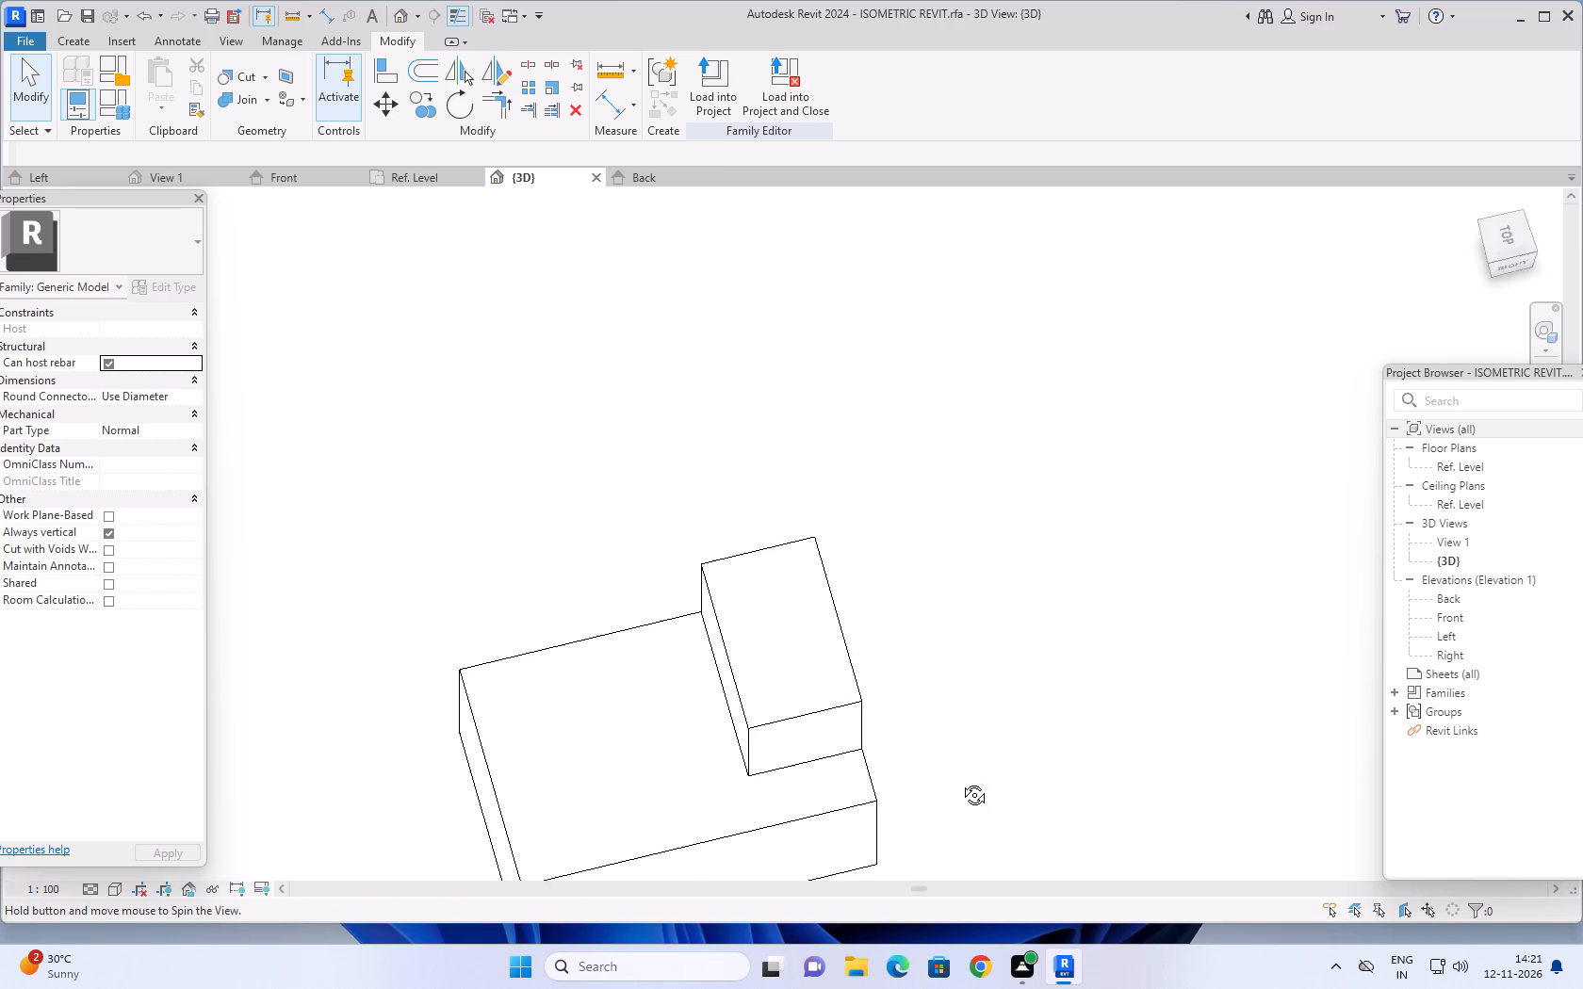
{"action": "middle_click_drag", "start_coordinate": [960, 781], "coordinate": [942, 857]}
{"action": "middle_click_drag", "start_coordinate": [999, 722], "coordinate": [979, 870]}
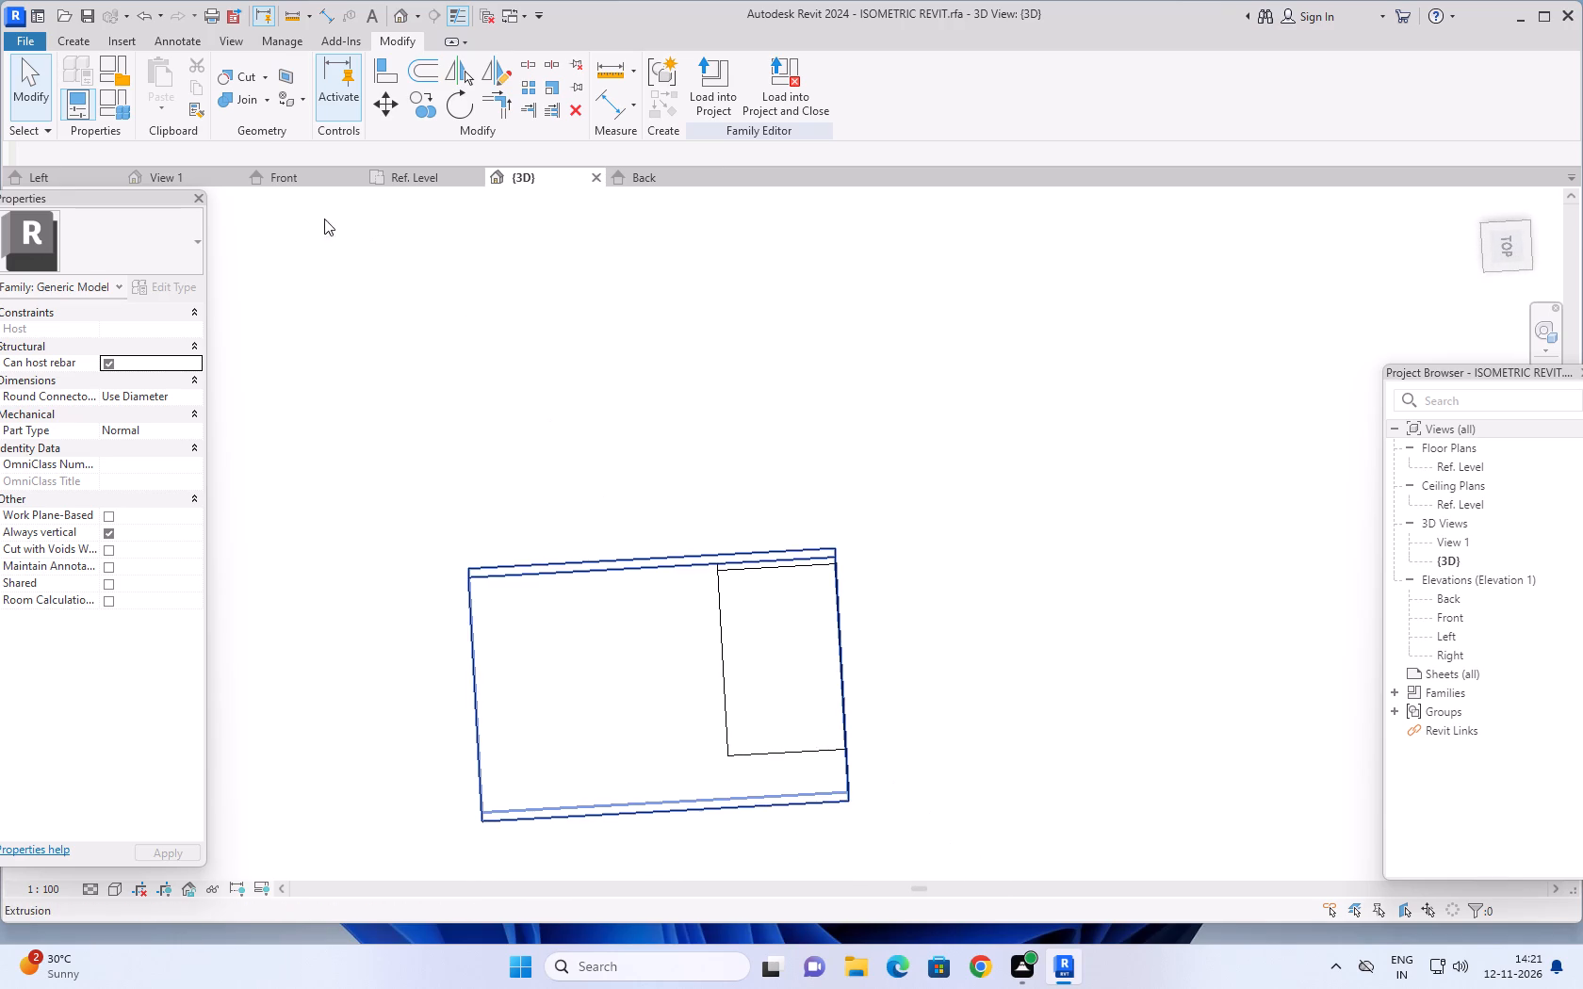
Start a void extrusion and set the top face of the block's upper extrusion as its work plane.
{"action": "left_click", "coordinate": [70, 33]}
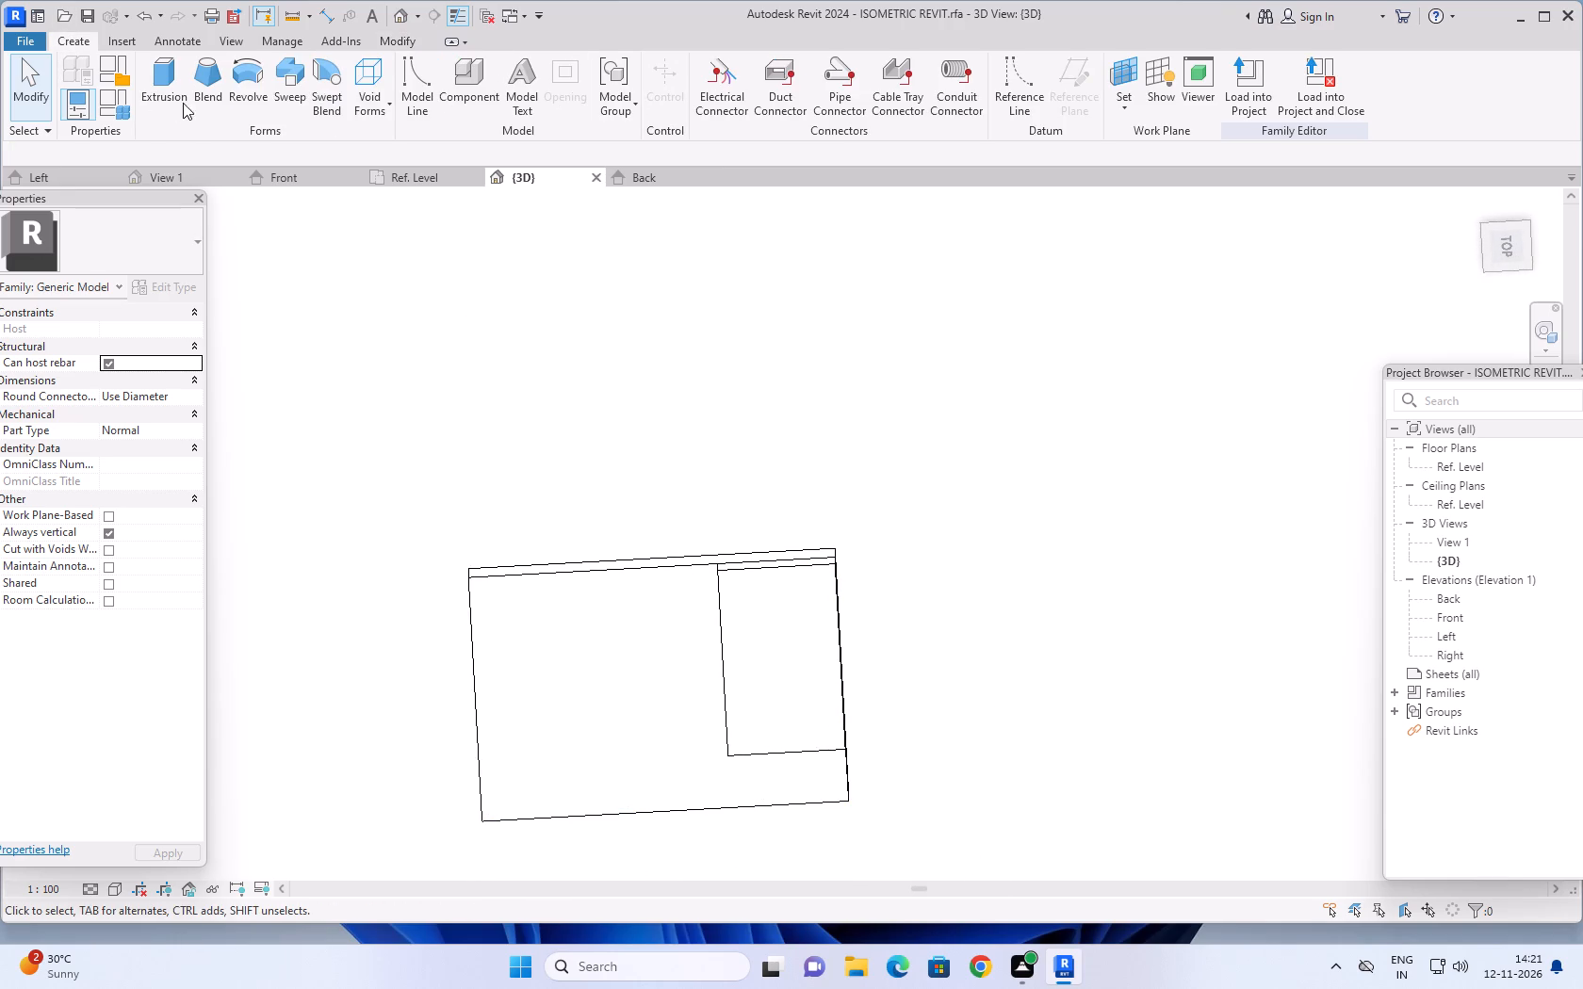
{"action": "left_click", "coordinate": [376, 103]}
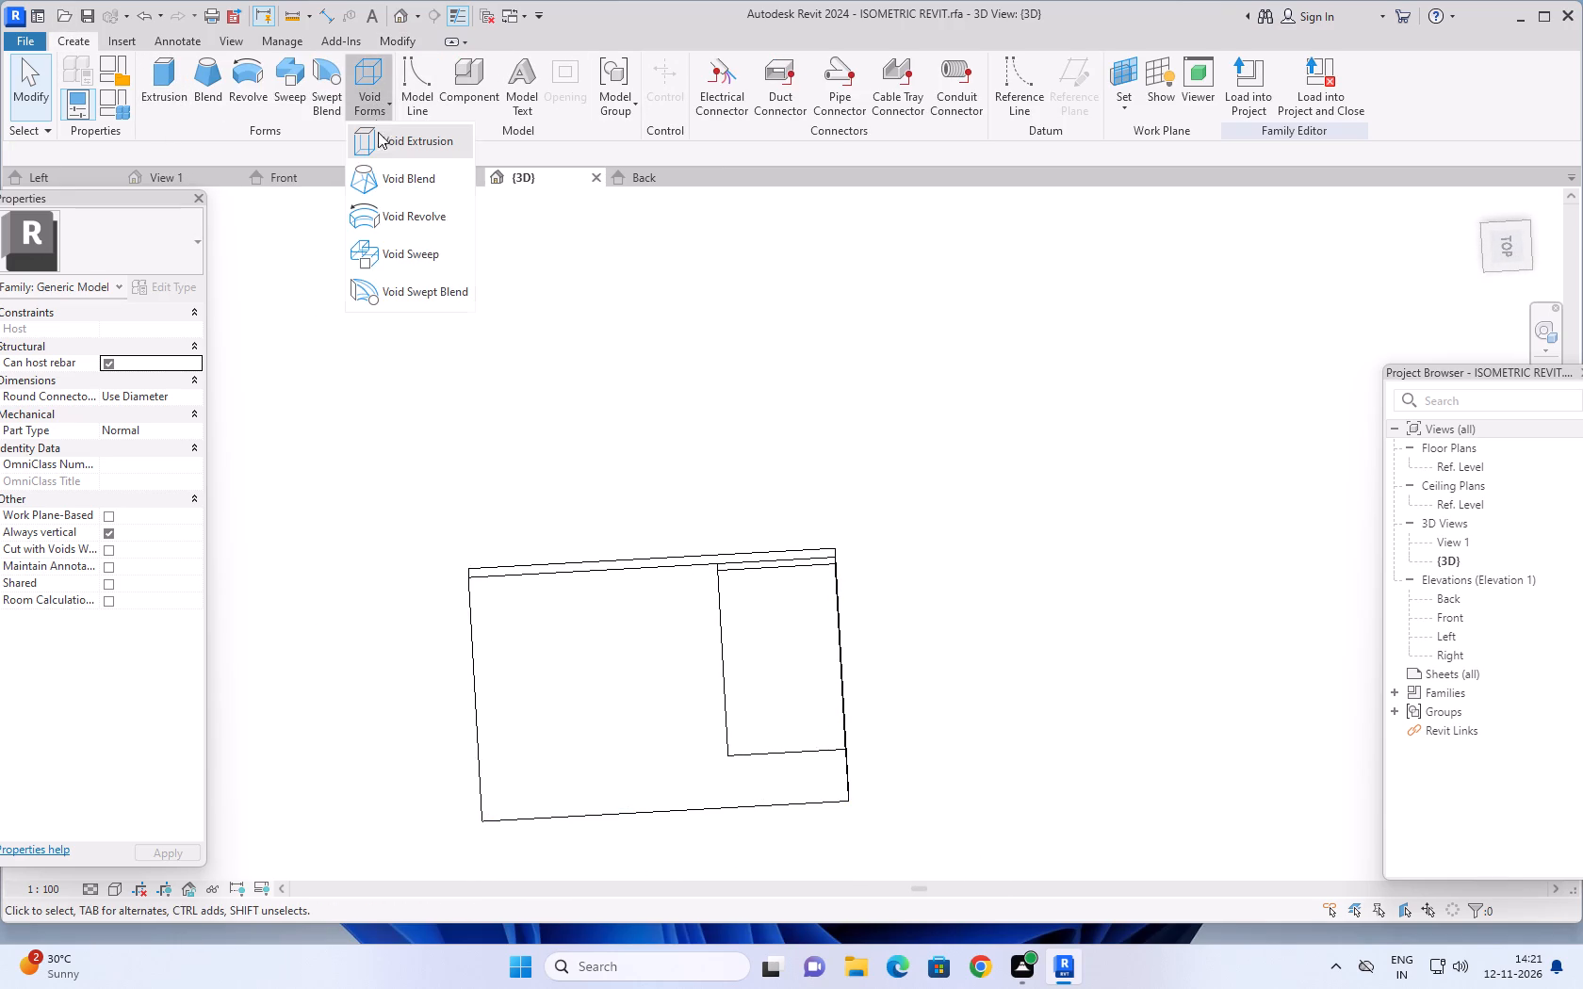
{"action": "left_click", "coordinate": [388, 139]}
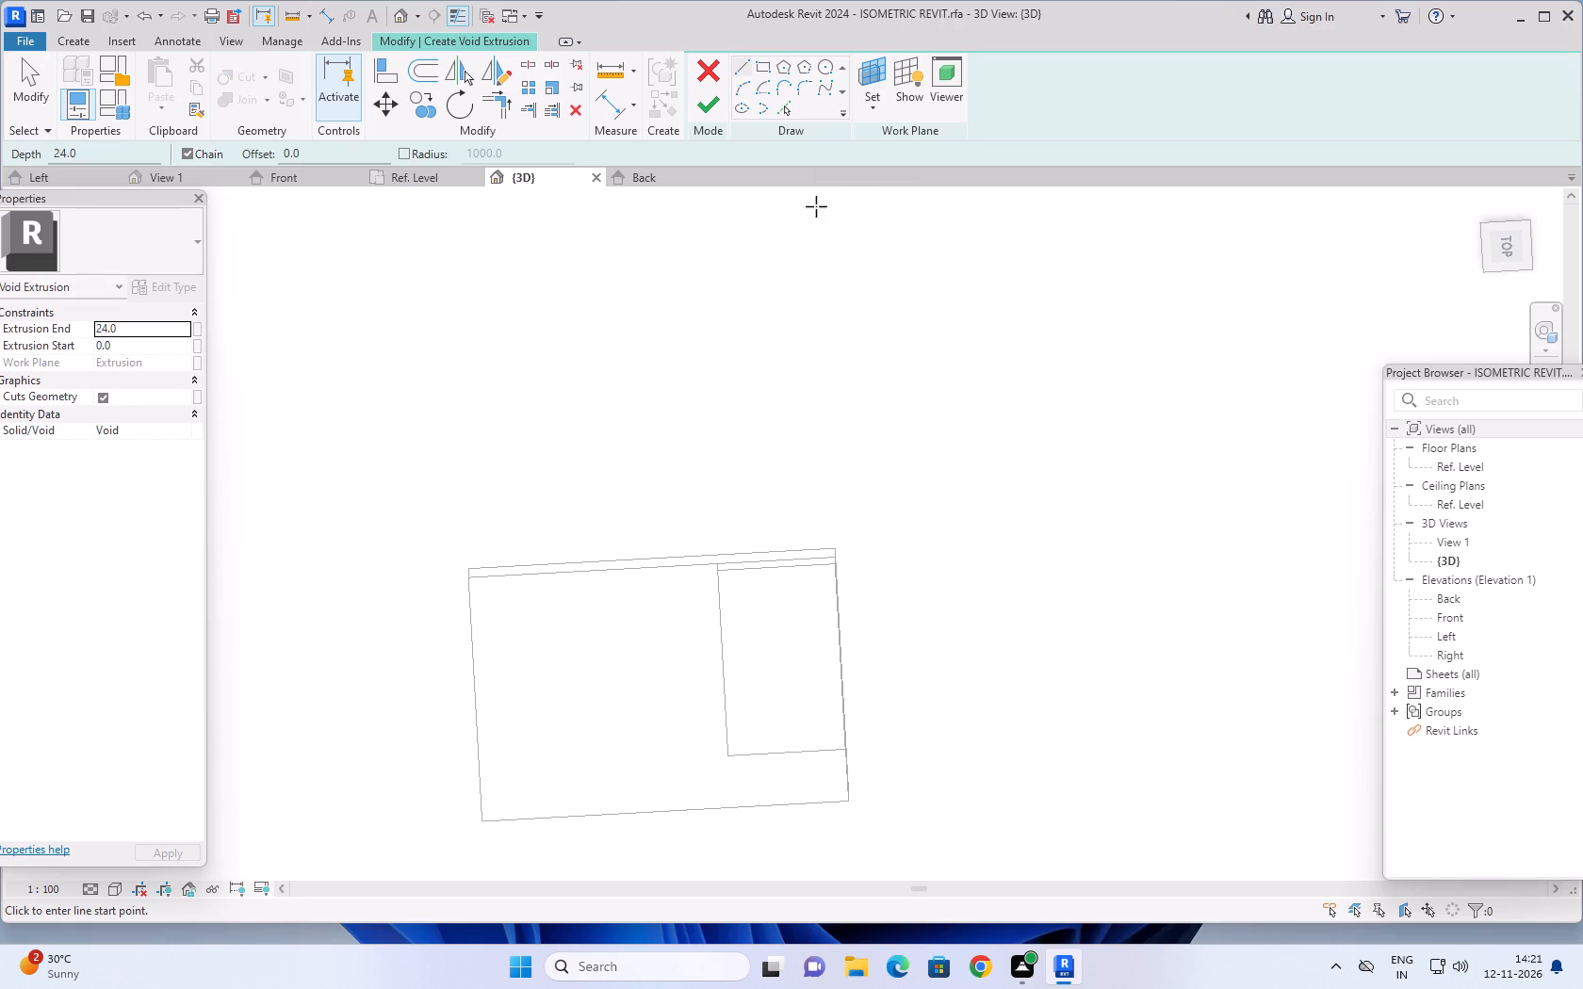
{"action": "left_click", "coordinate": [873, 117]}
{"action": "left_click", "coordinate": [889, 176]}
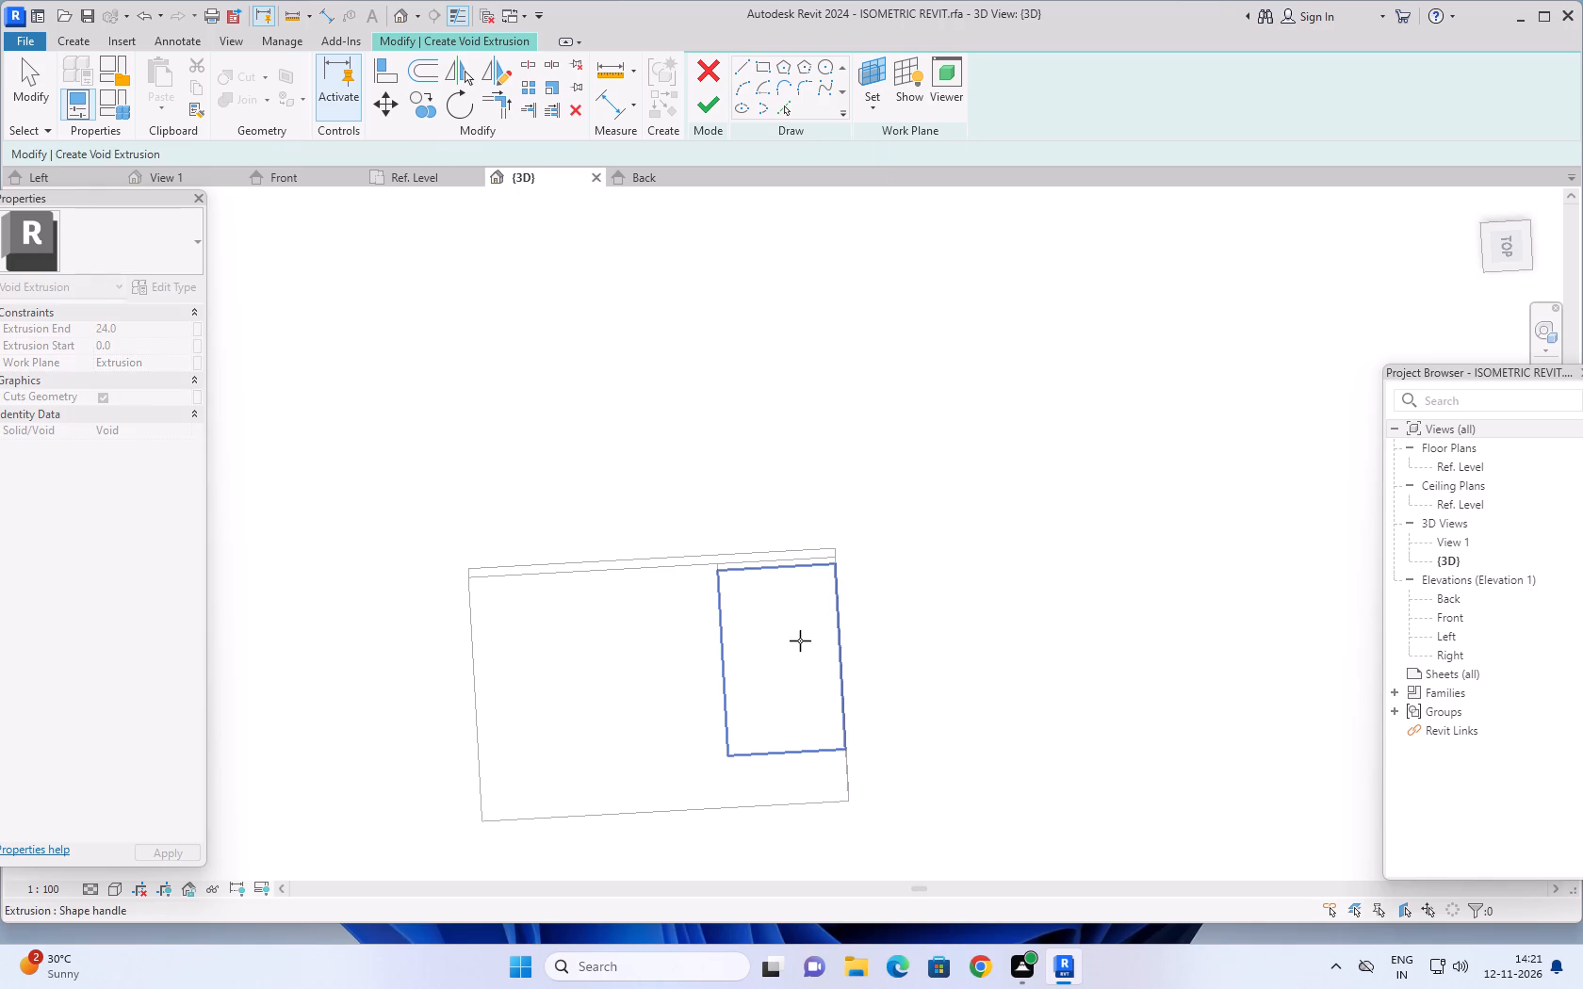
{"action": "left_click", "coordinate": [800, 640]}
Sketch a 24 line along the upper extrusion's outer long edge from its corner, continued by a 24 line straight across the top face.
{"action": "scroll", "coordinate": [917, 495], "scroll_direction": "down", "scroll_amount": 2}
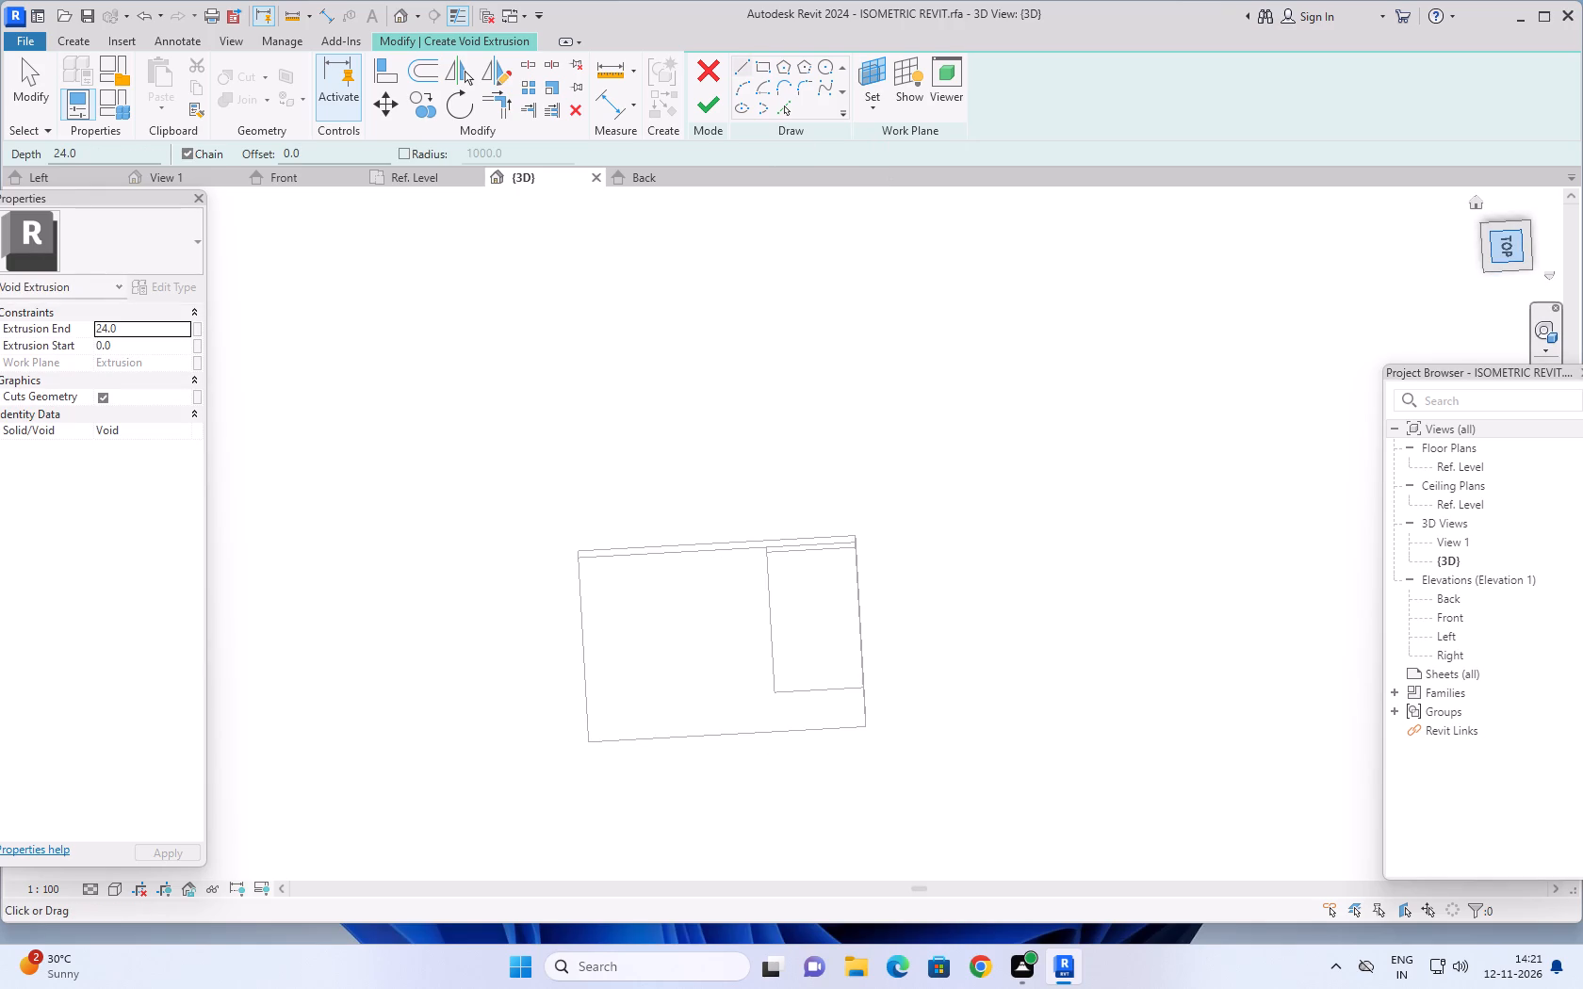
{"action": "left_click", "coordinate": [1509, 249]}
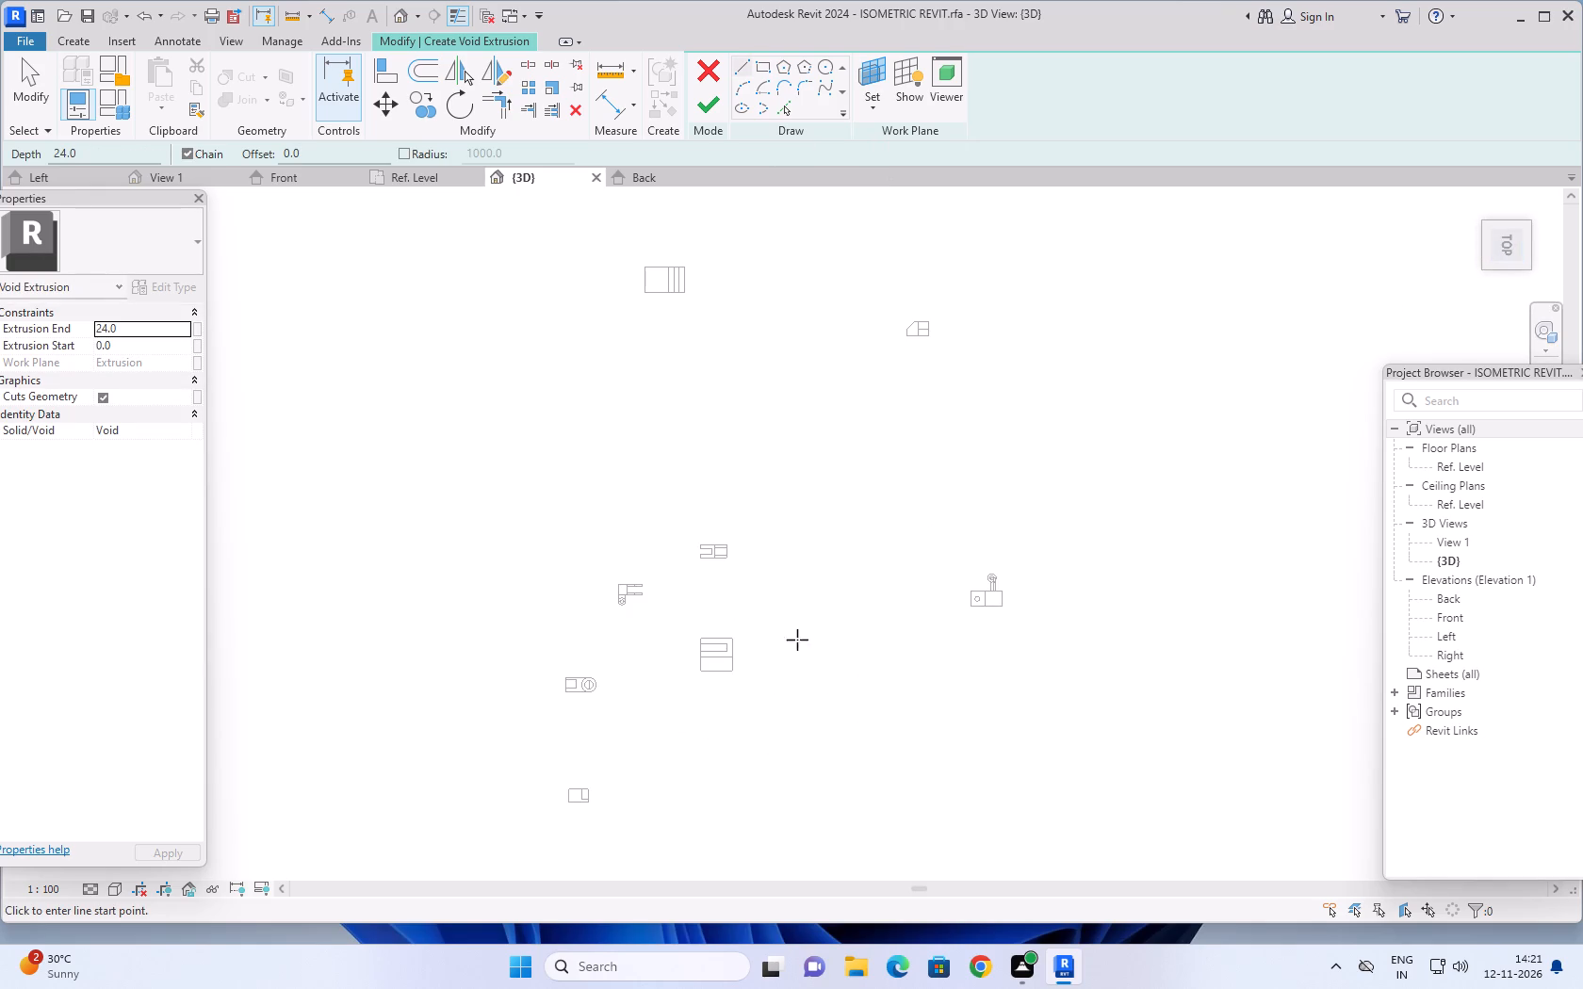
{"action": "middle_click_drag", "start_coordinate": [870, 686], "coordinate": [967, 565]}
{"action": "scroll", "coordinate": [664, 698], "scroll_direction": "up", "scroll_amount": 5}
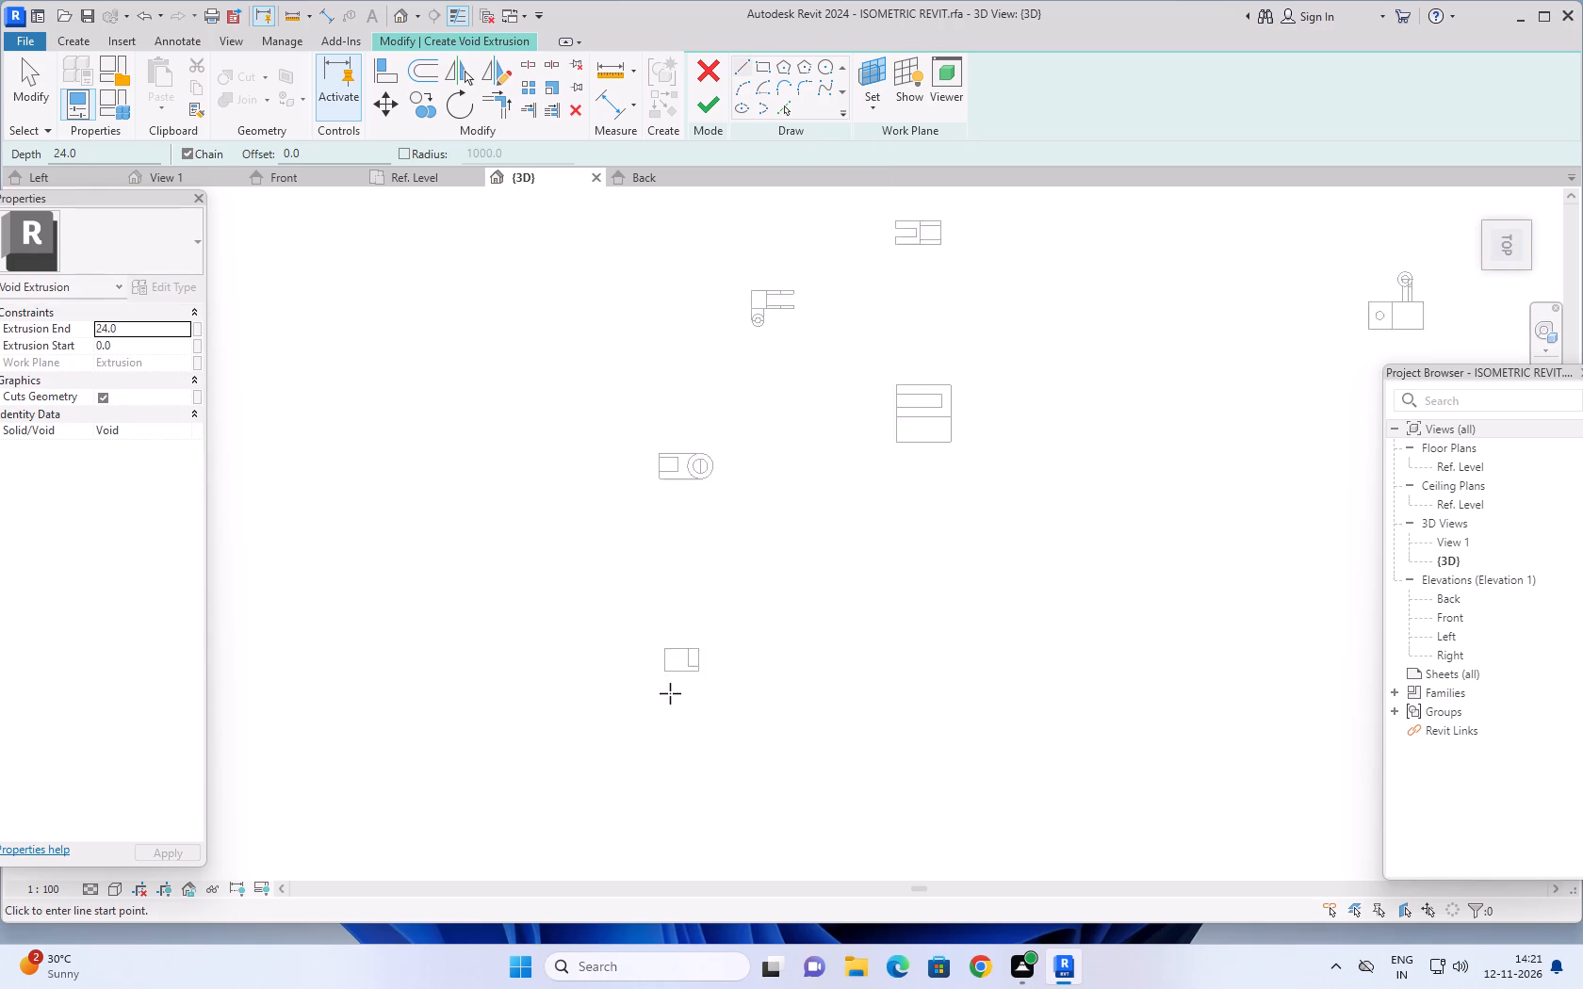
{"action": "scroll", "coordinate": [738, 664], "scroll_direction": "up", "scroll_amount": 11}
{"action": "middle_click_drag", "start_coordinate": [803, 644], "coordinate": [1037, 610]}
{"action": "scroll", "coordinate": [730, 588], "scroll_direction": "up", "scroll_amount": 5}
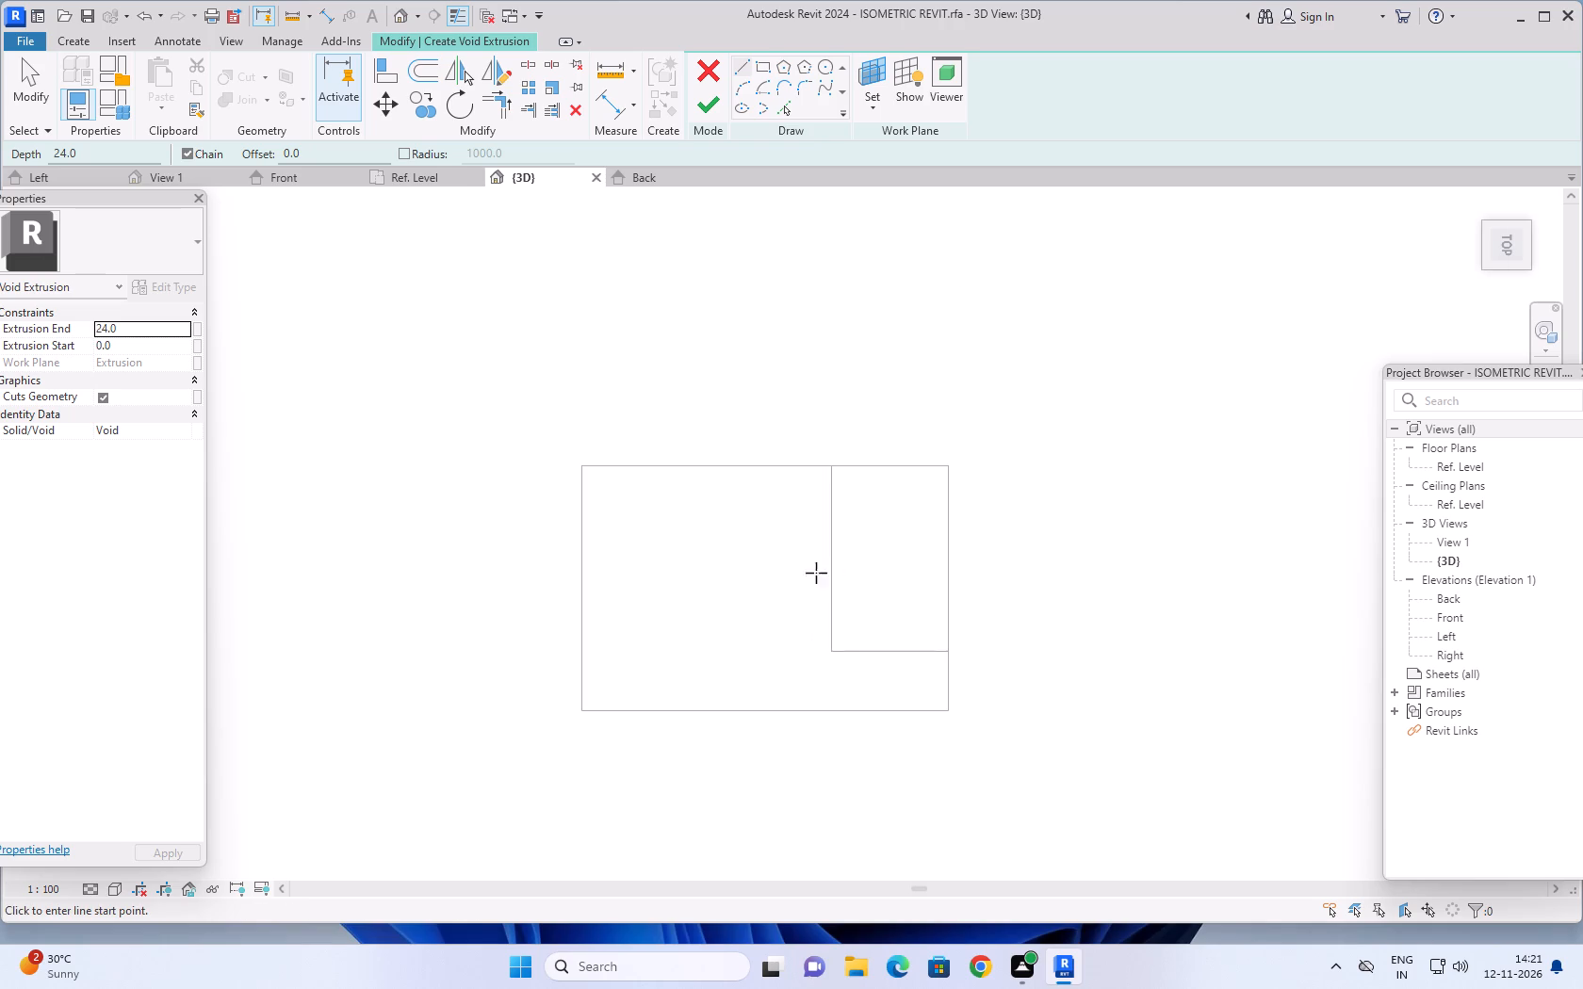
{"action": "middle_click_drag", "start_coordinate": [1017, 578], "coordinate": [975, 545]}
{"action": "scroll", "coordinate": [837, 532], "scroll_direction": "up", "scroll_amount": 2}
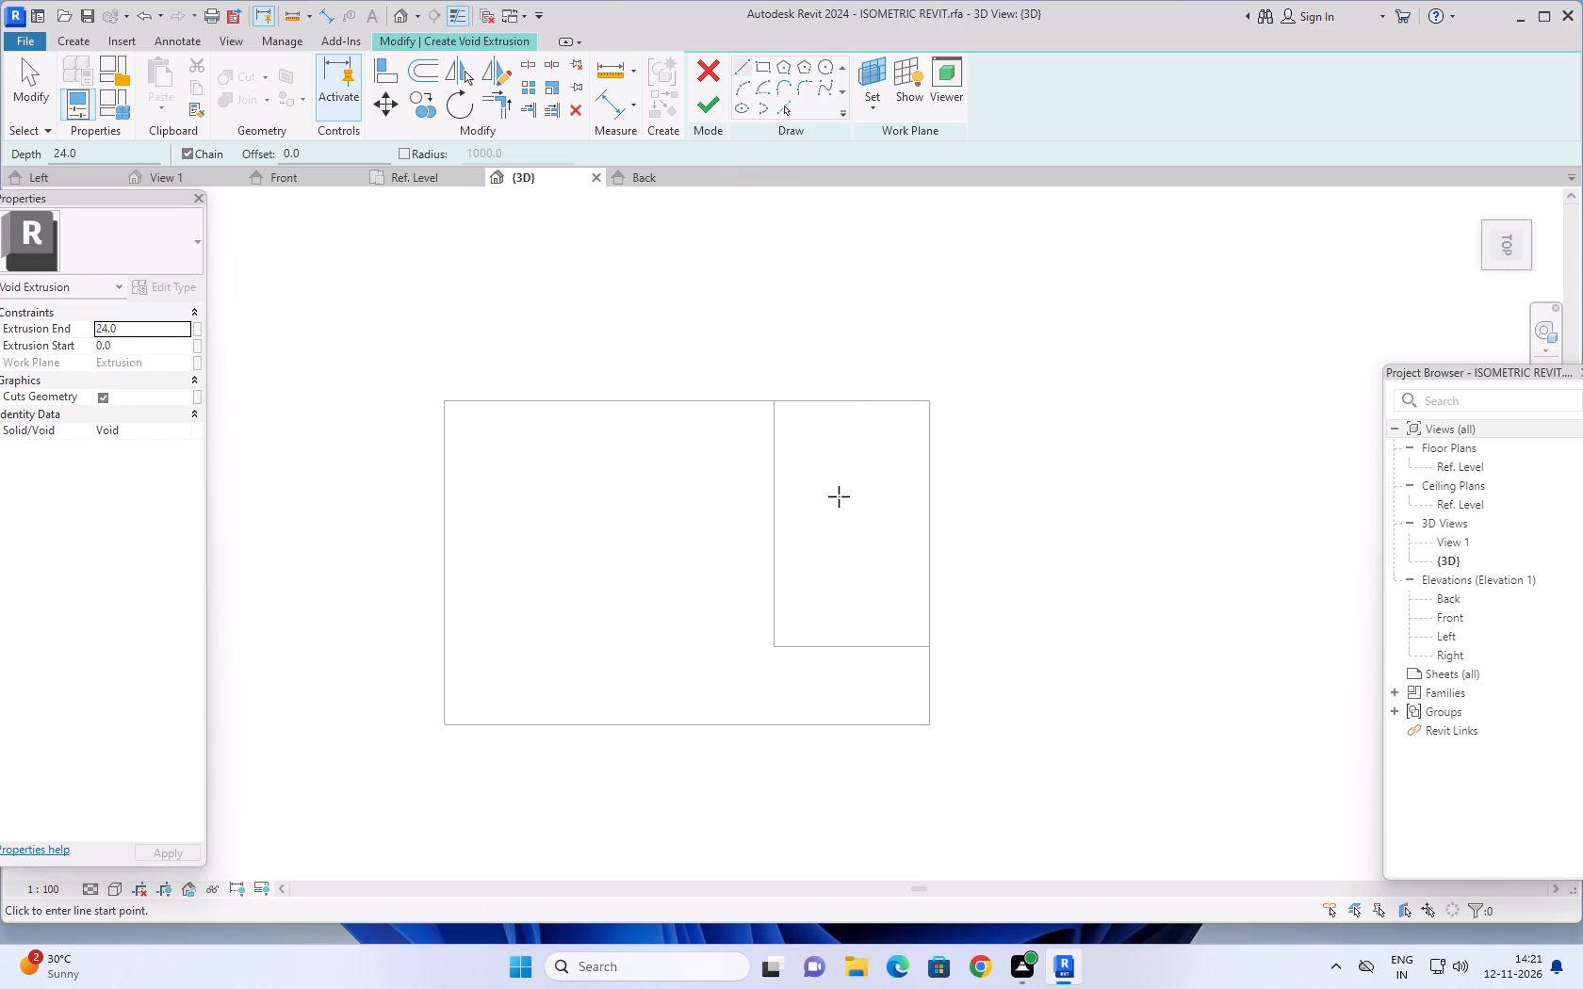
{"action": "left_click", "coordinate": [741, 64]}
{"action": "left_click", "coordinate": [929, 643]}
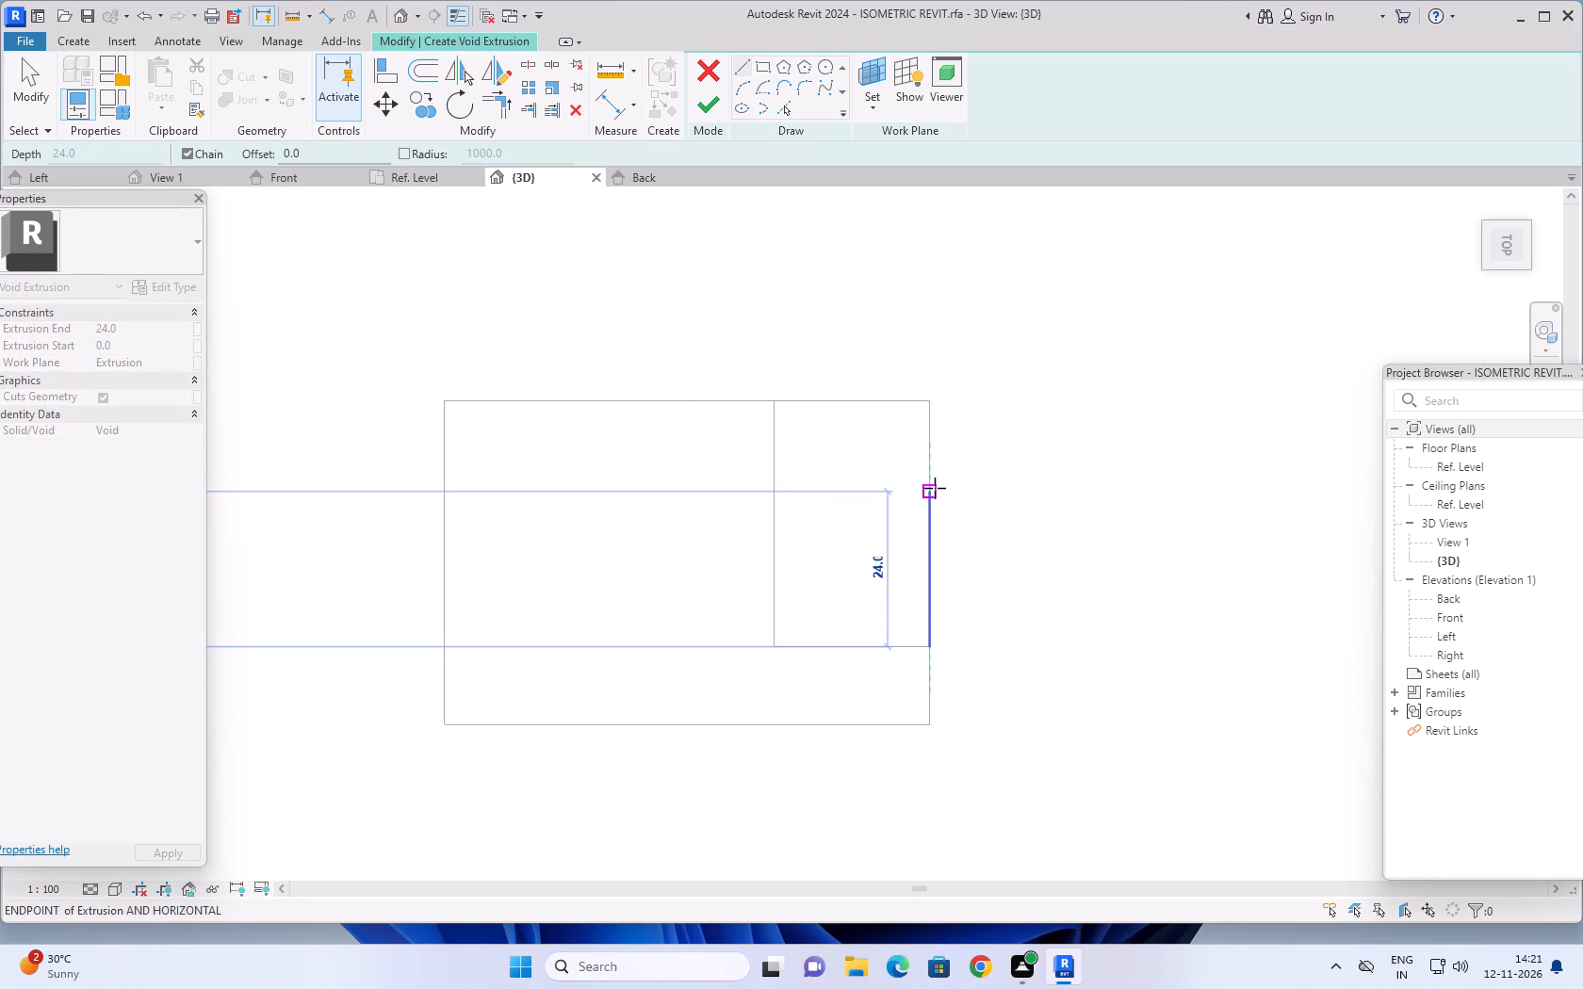
{"action": "left_click", "coordinate": [935, 488]}
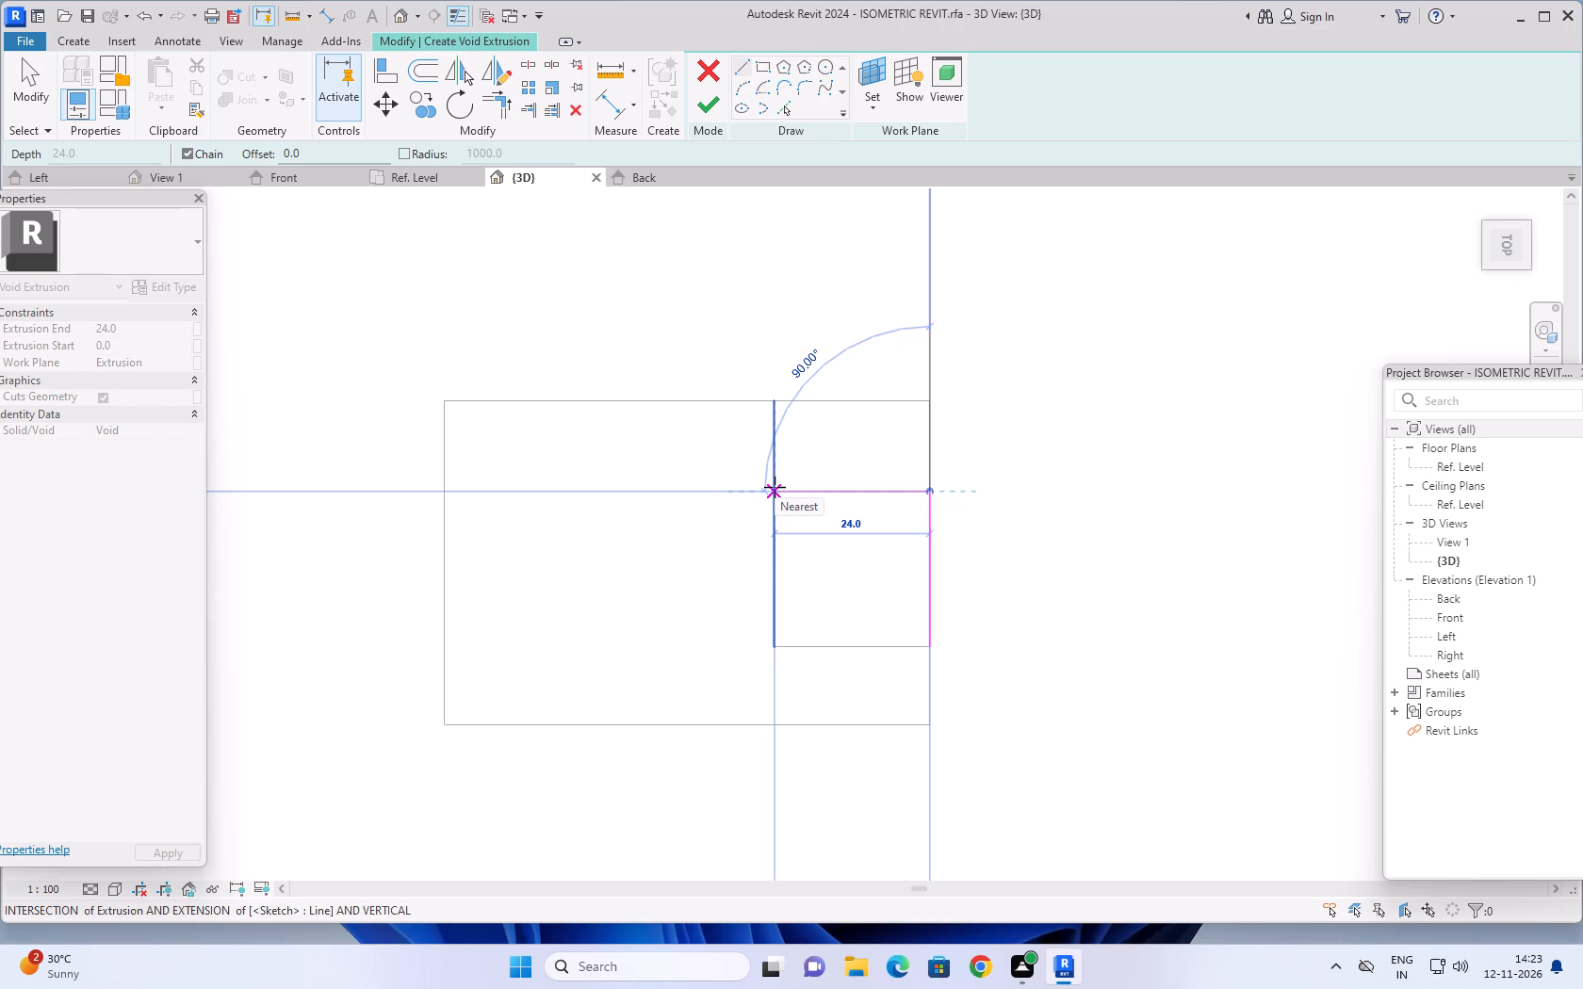
{"action": "left_click", "coordinate": [775, 487]}
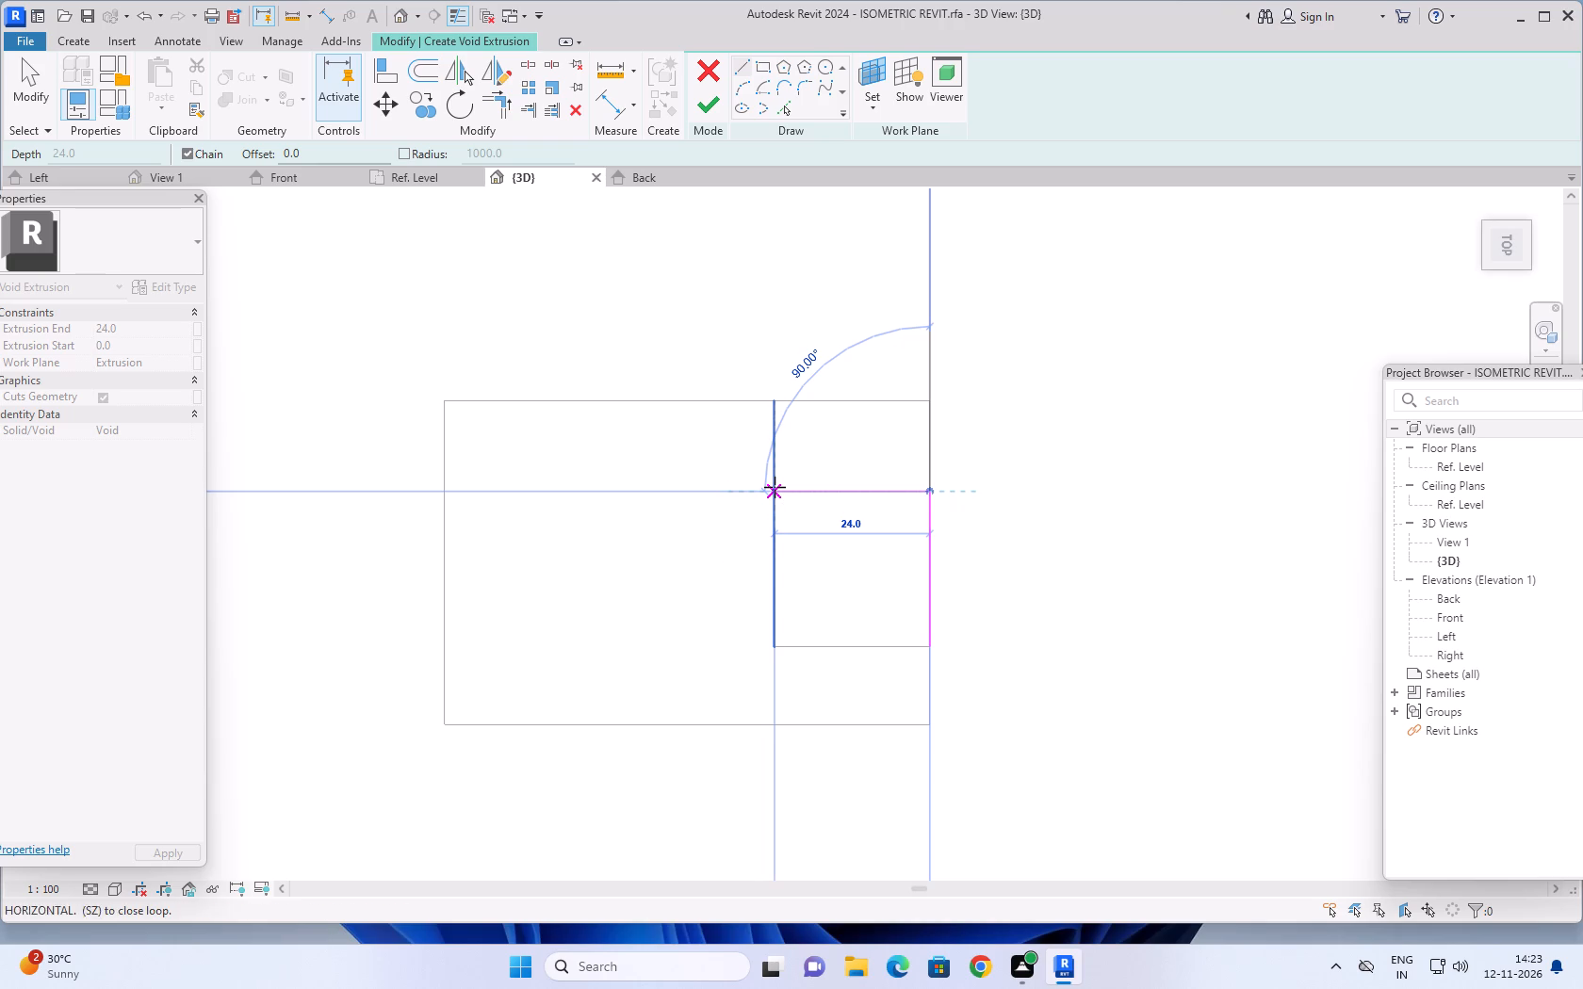
{"action": "key", "text": "Escape"}
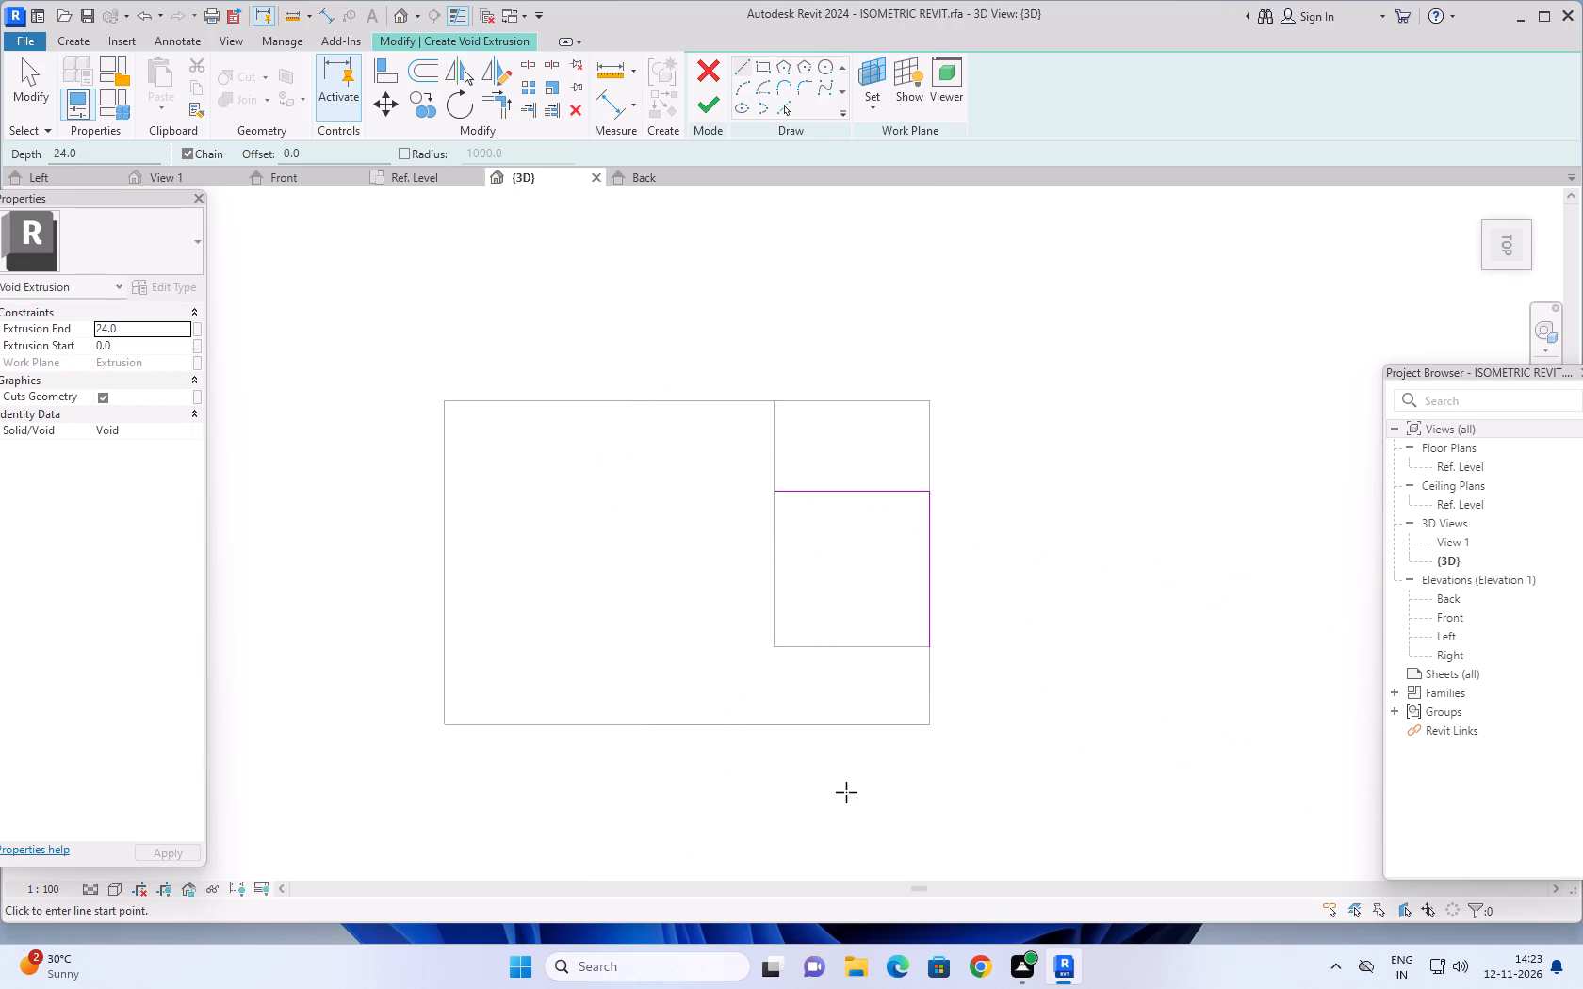
Examine the block and the two void sketch lines on its upper extrusion in the {3D} view from above the front-left side.
{"action": "middle_click_drag", "start_coordinate": [928, 781], "coordinate": [1055, 562]}
{"action": "scroll", "coordinate": [1054, 566], "scroll_direction": "up", "scroll_amount": 1}
{"action": "scroll", "coordinate": [1042, 594], "scroll_direction": "down", "scroll_amount": 2}
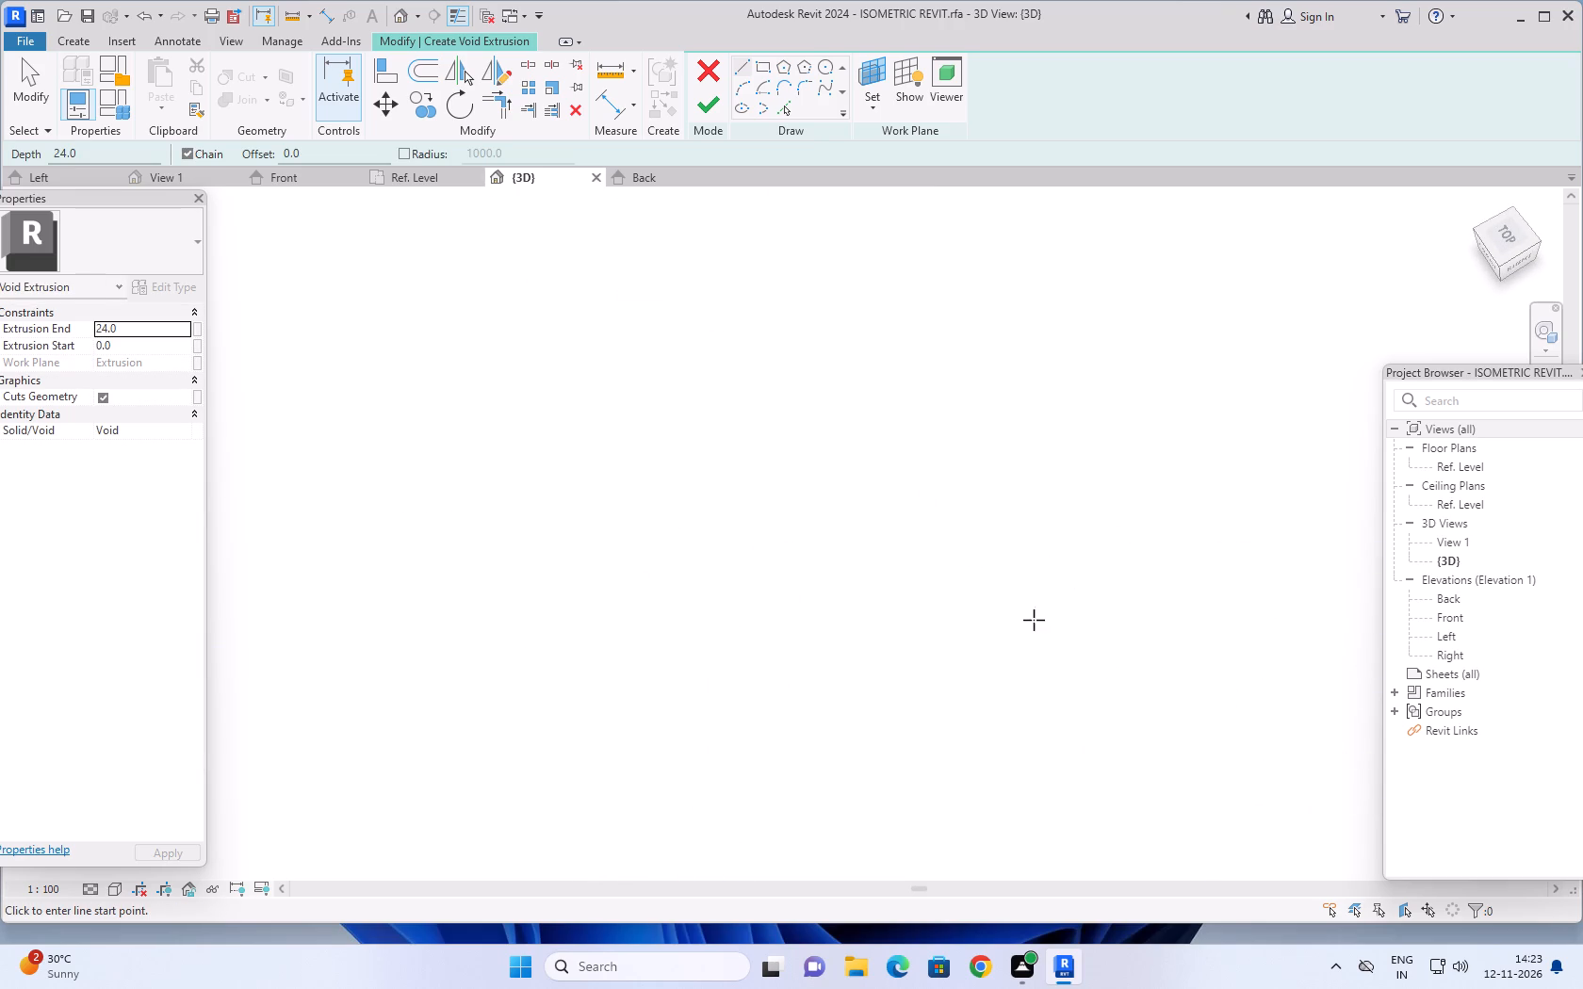
{"action": "scroll", "coordinate": [1034, 620], "scroll_direction": "down", "scroll_amount": 19}
{"action": "middle_click_drag", "start_coordinate": [1080, 644], "coordinate": [900, 570]}
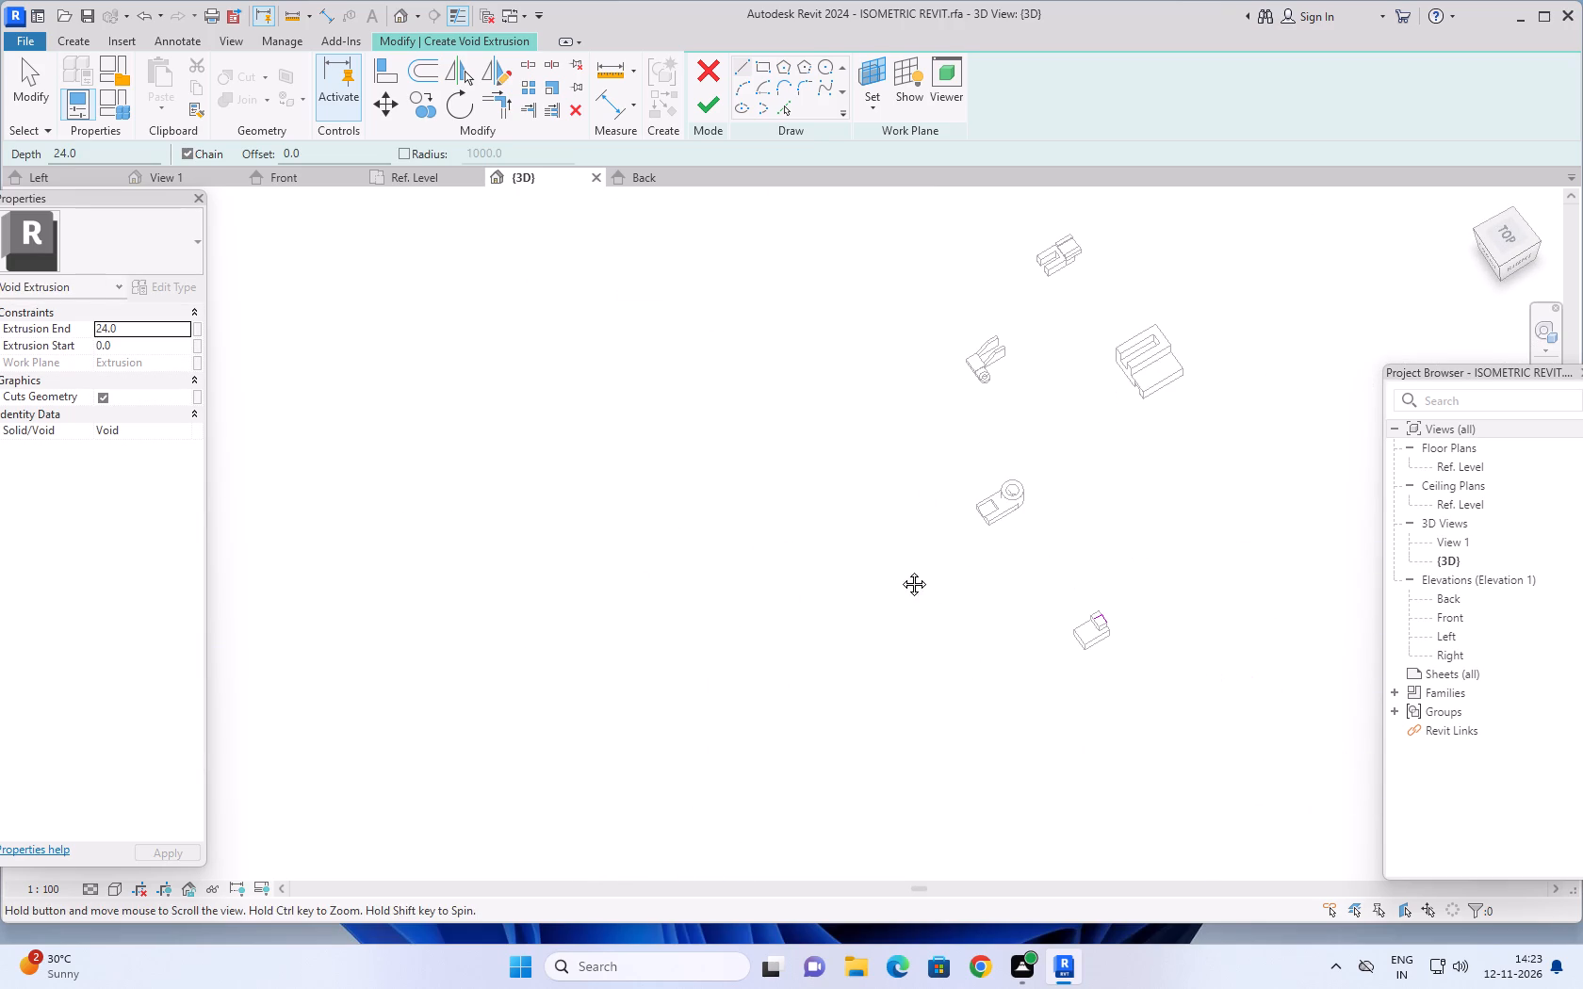
{"action": "middle_click_drag", "start_coordinate": [900, 570], "coordinate": [898, 570]}
{"action": "middle_click_drag", "start_coordinate": [1033, 647], "coordinate": [1119, 647], "text": "shift"}
{"action": "middle_click_drag", "start_coordinate": [1146, 600], "coordinate": [737, 624]}
{"action": "middle_click_drag", "start_coordinate": [916, 644], "coordinate": [987, 607], "text": "shift"}
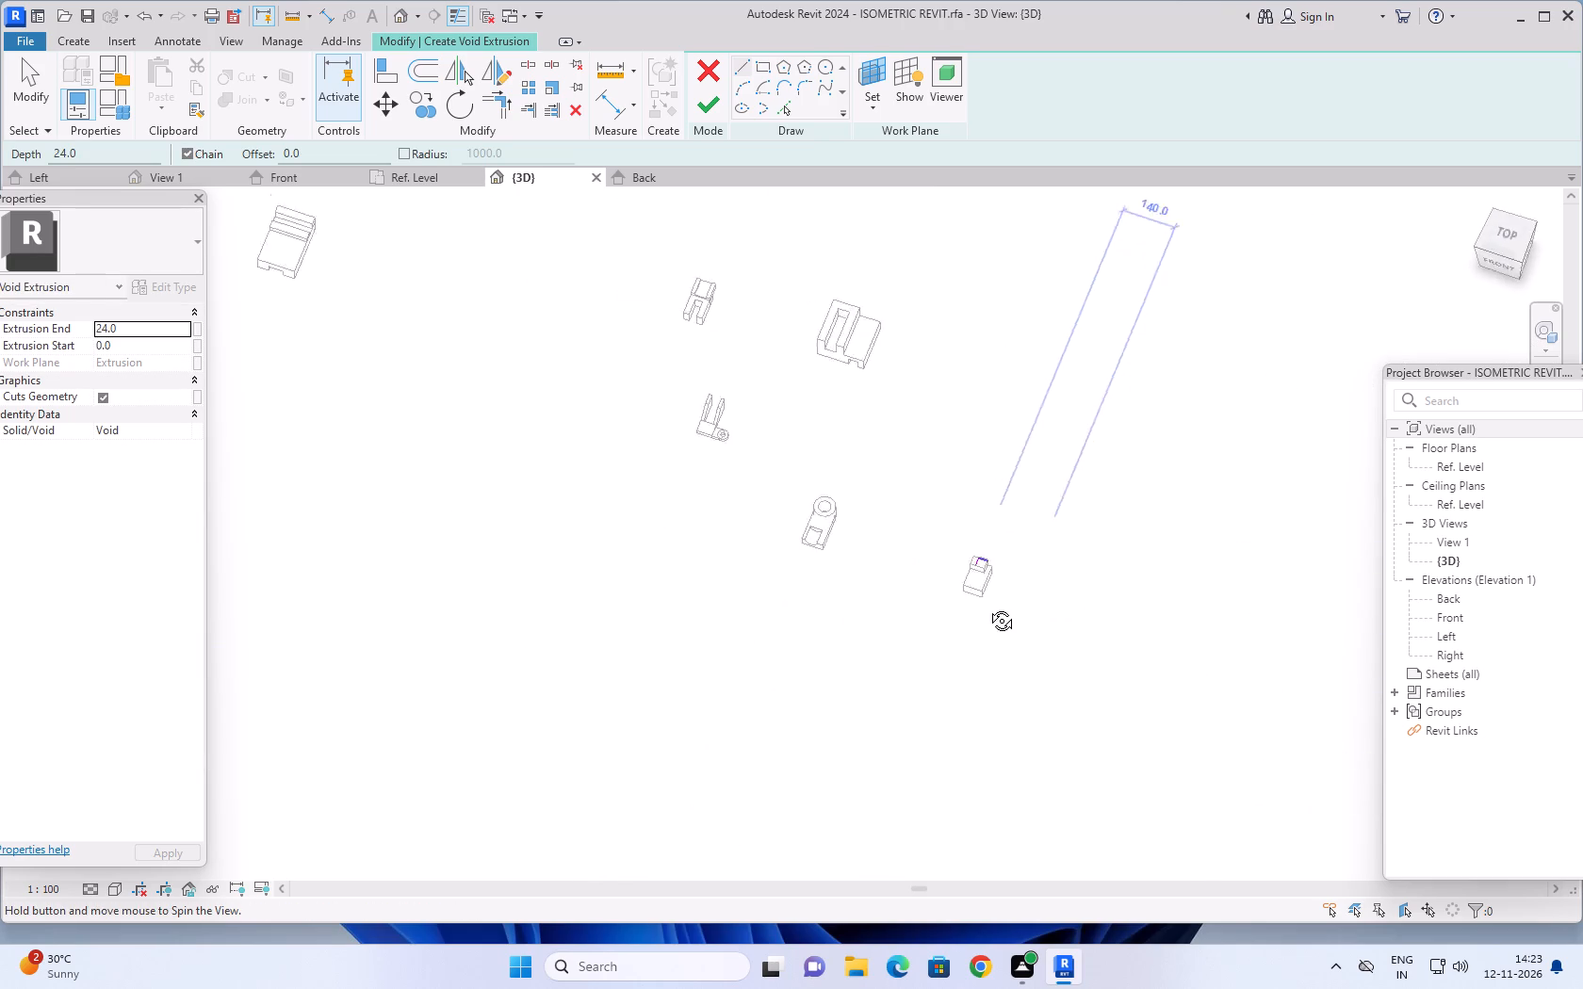
{"action": "middle_click_drag", "start_coordinate": [987, 607], "coordinate": [1086, 566], "text": "shift"}
{"action": "middle_click_drag", "start_coordinate": [1094, 523], "coordinate": [843, 768]}
{"action": "scroll", "coordinate": [1006, 604], "scroll_direction": "up", "scroll_amount": 4}
{"action": "middle_click_drag", "start_coordinate": [967, 694], "coordinate": [1038, 583]}
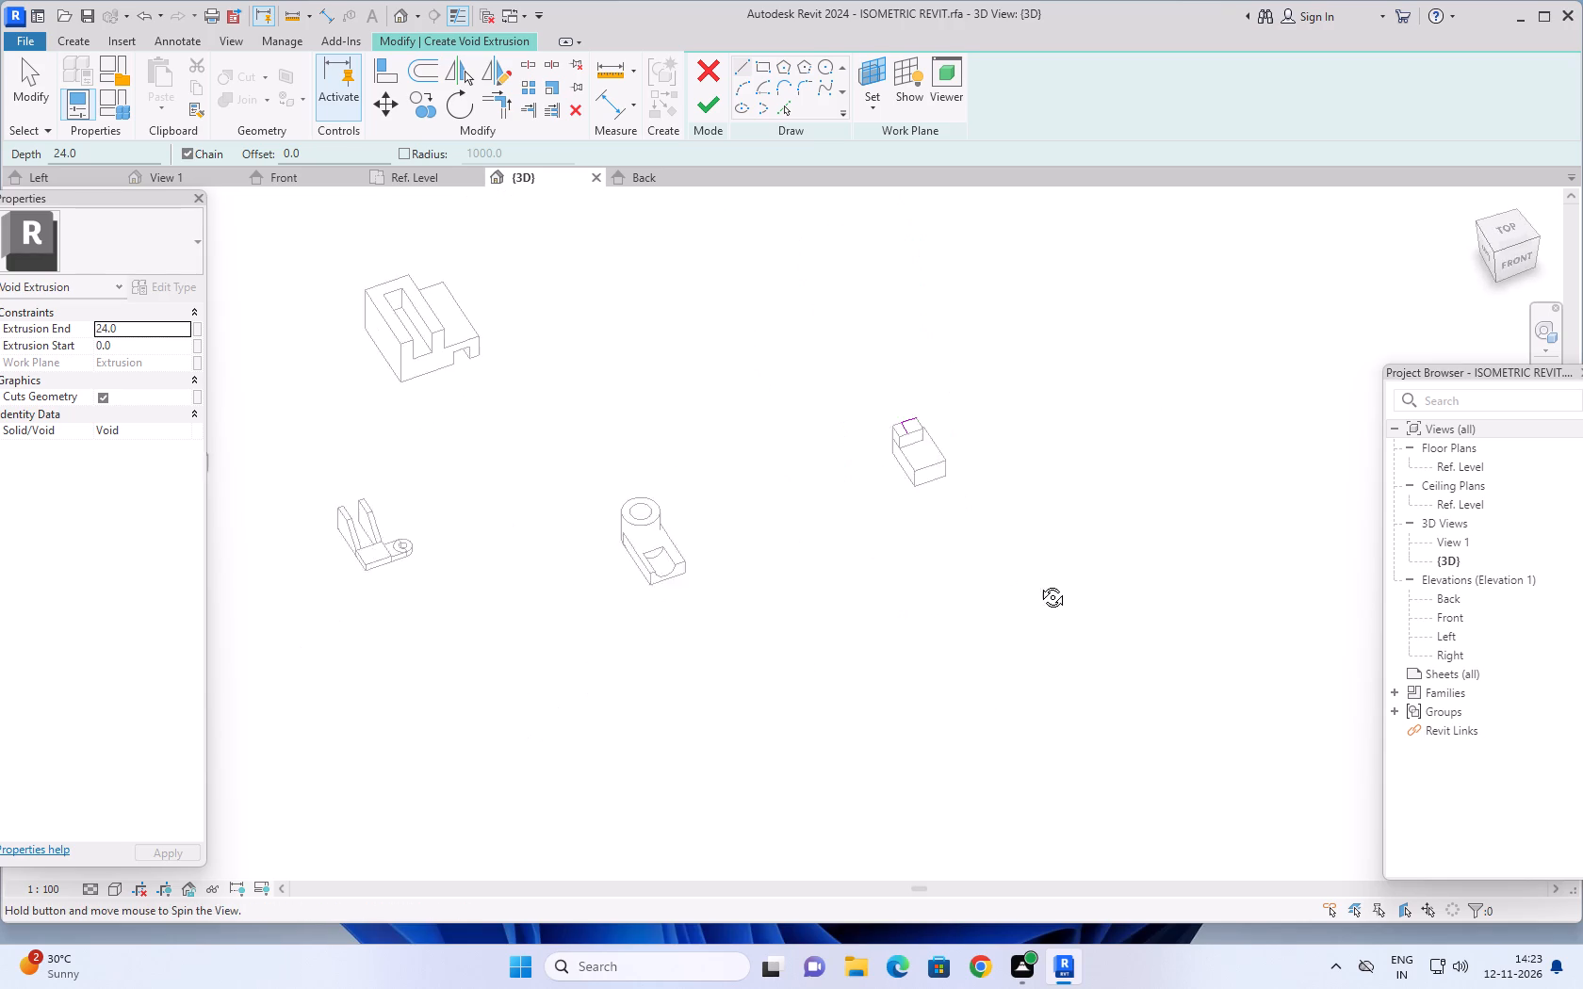
{"action": "middle_click_drag", "start_coordinate": [1038, 583], "coordinate": [1050, 557]}
{"action": "middle_click_drag", "start_coordinate": [948, 489], "coordinate": [835, 840]}
{"action": "scroll", "coordinate": [857, 712], "scroll_direction": "up", "scroll_amount": 9}
{"action": "middle_click_drag", "start_coordinate": [891, 697], "coordinate": [894, 689]}
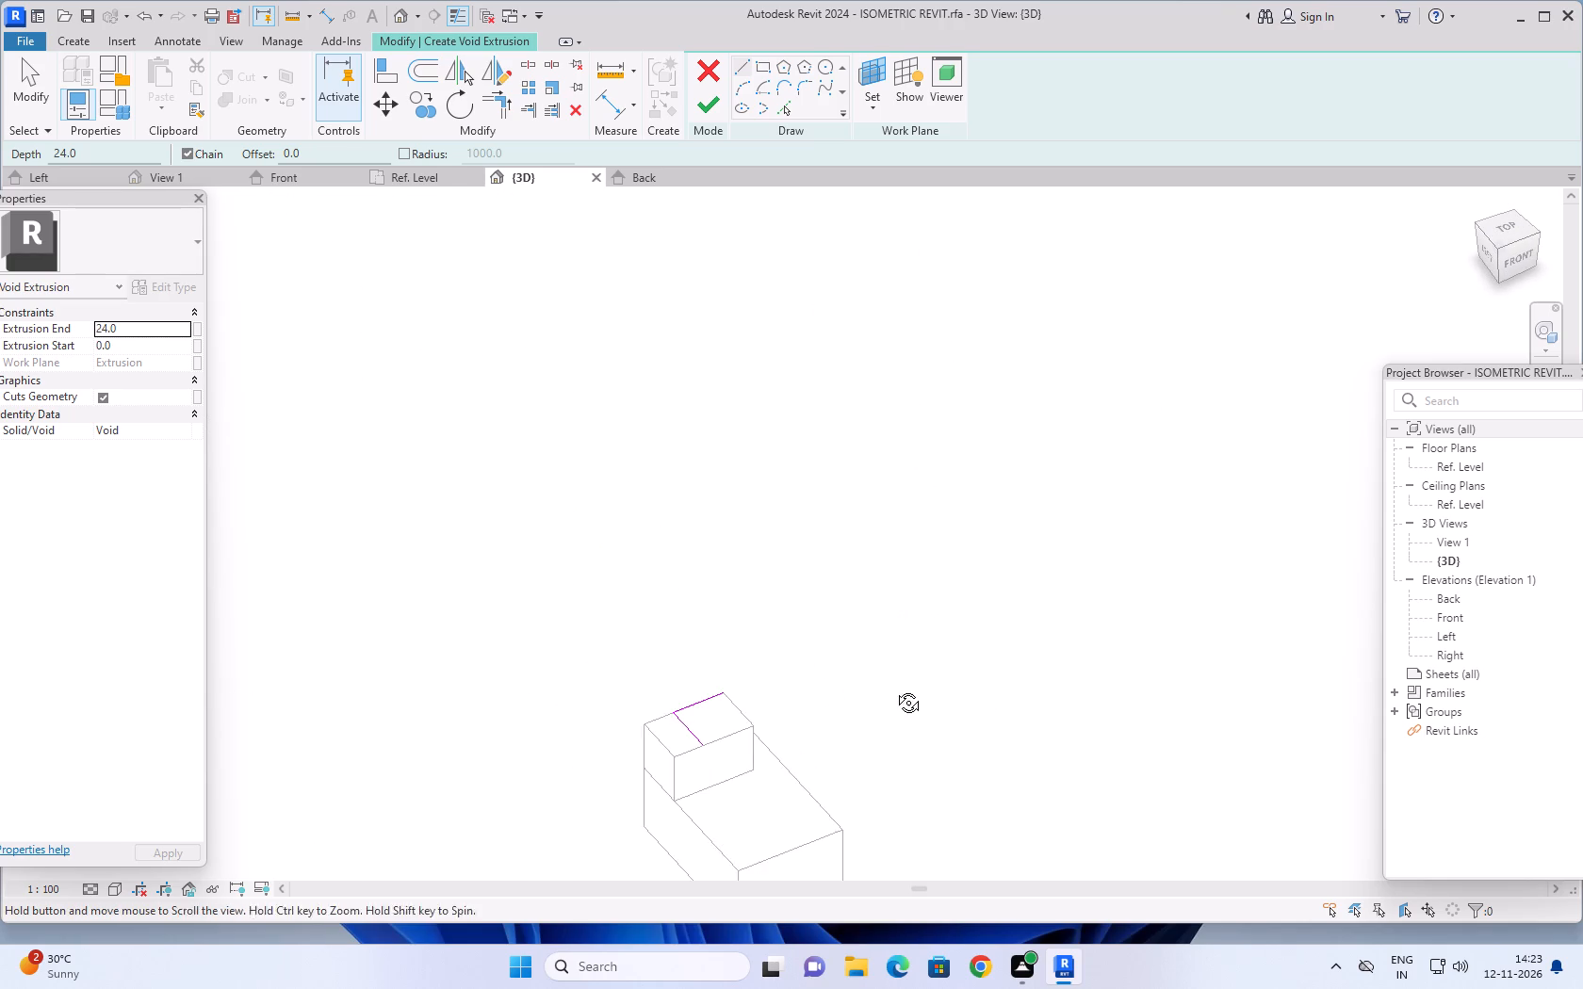
{"action": "middle_click_drag", "start_coordinate": [894, 689], "coordinate": [941, 646]}
{"action": "middle_click_drag", "start_coordinate": [885, 547], "coordinate": [921, 800]}
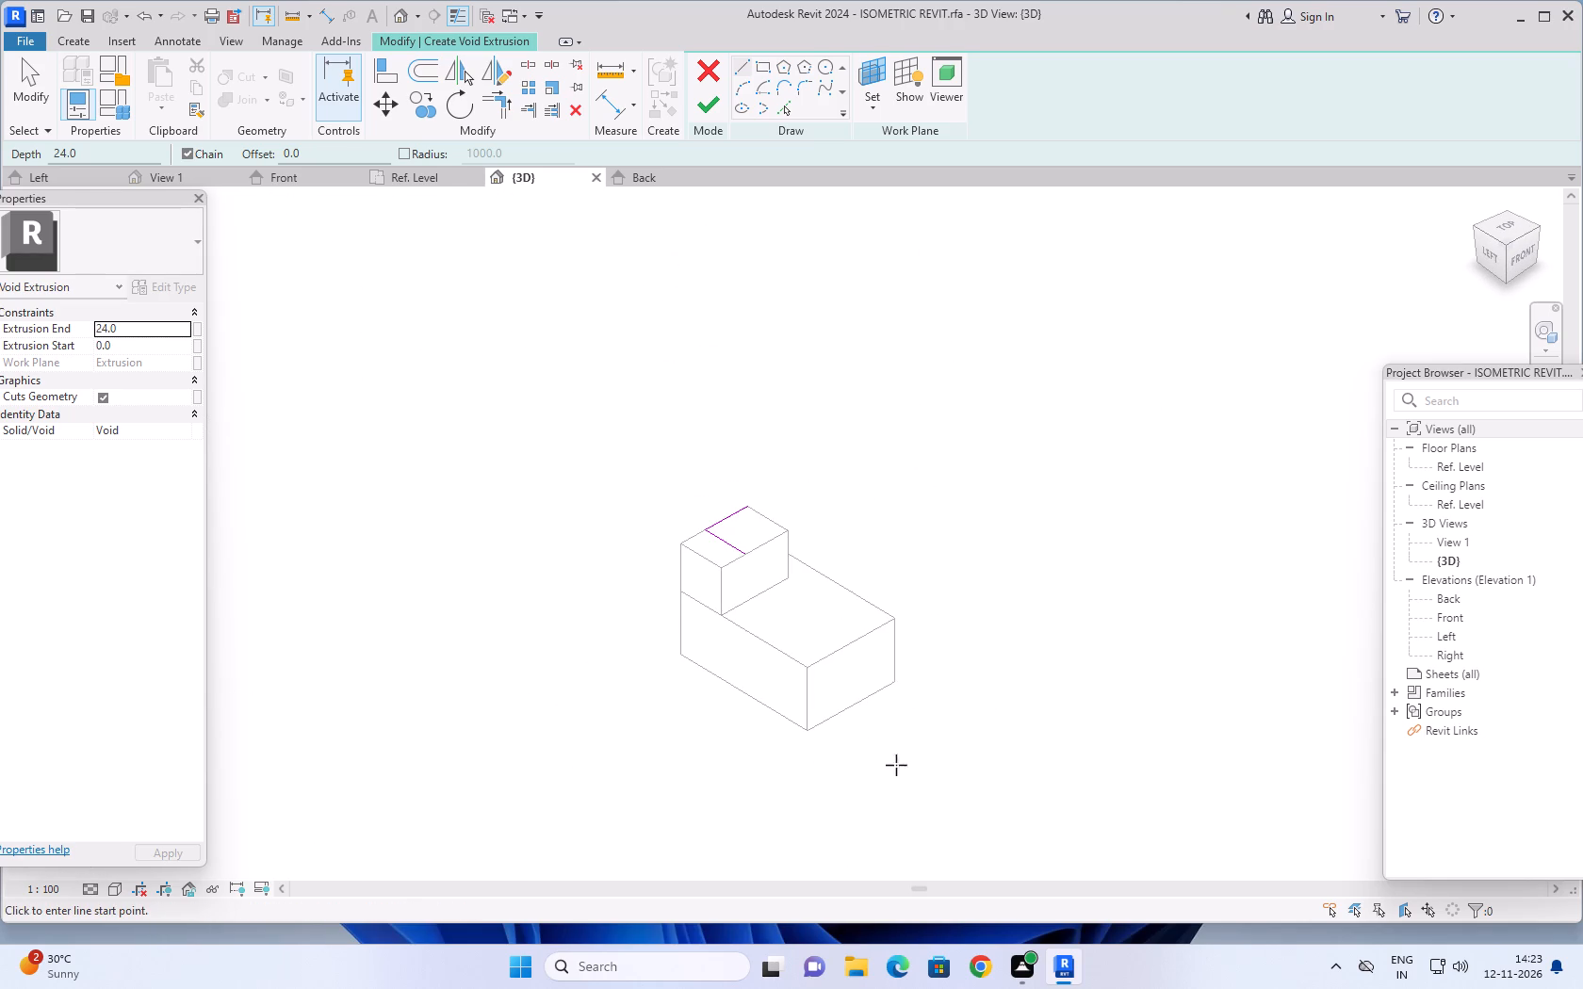
{"action": "scroll", "coordinate": [714, 576], "scroll_direction": "up", "scroll_amount": 3}
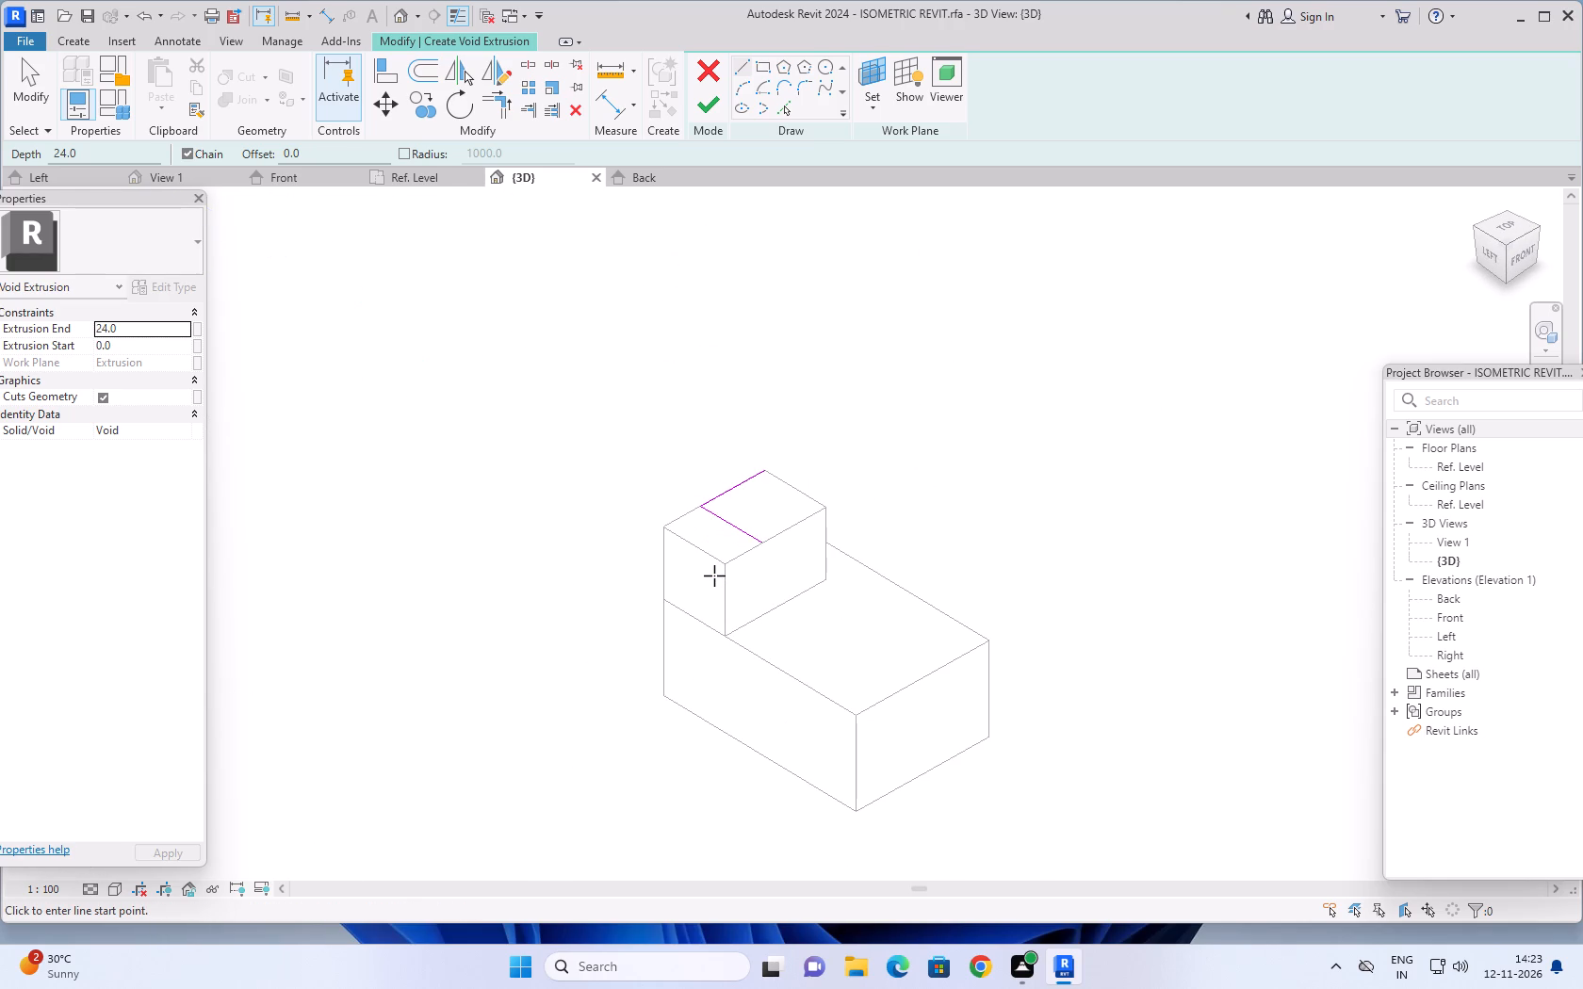
{"action": "scroll", "coordinate": [722, 581], "scroll_direction": "up", "scroll_amount": 2}
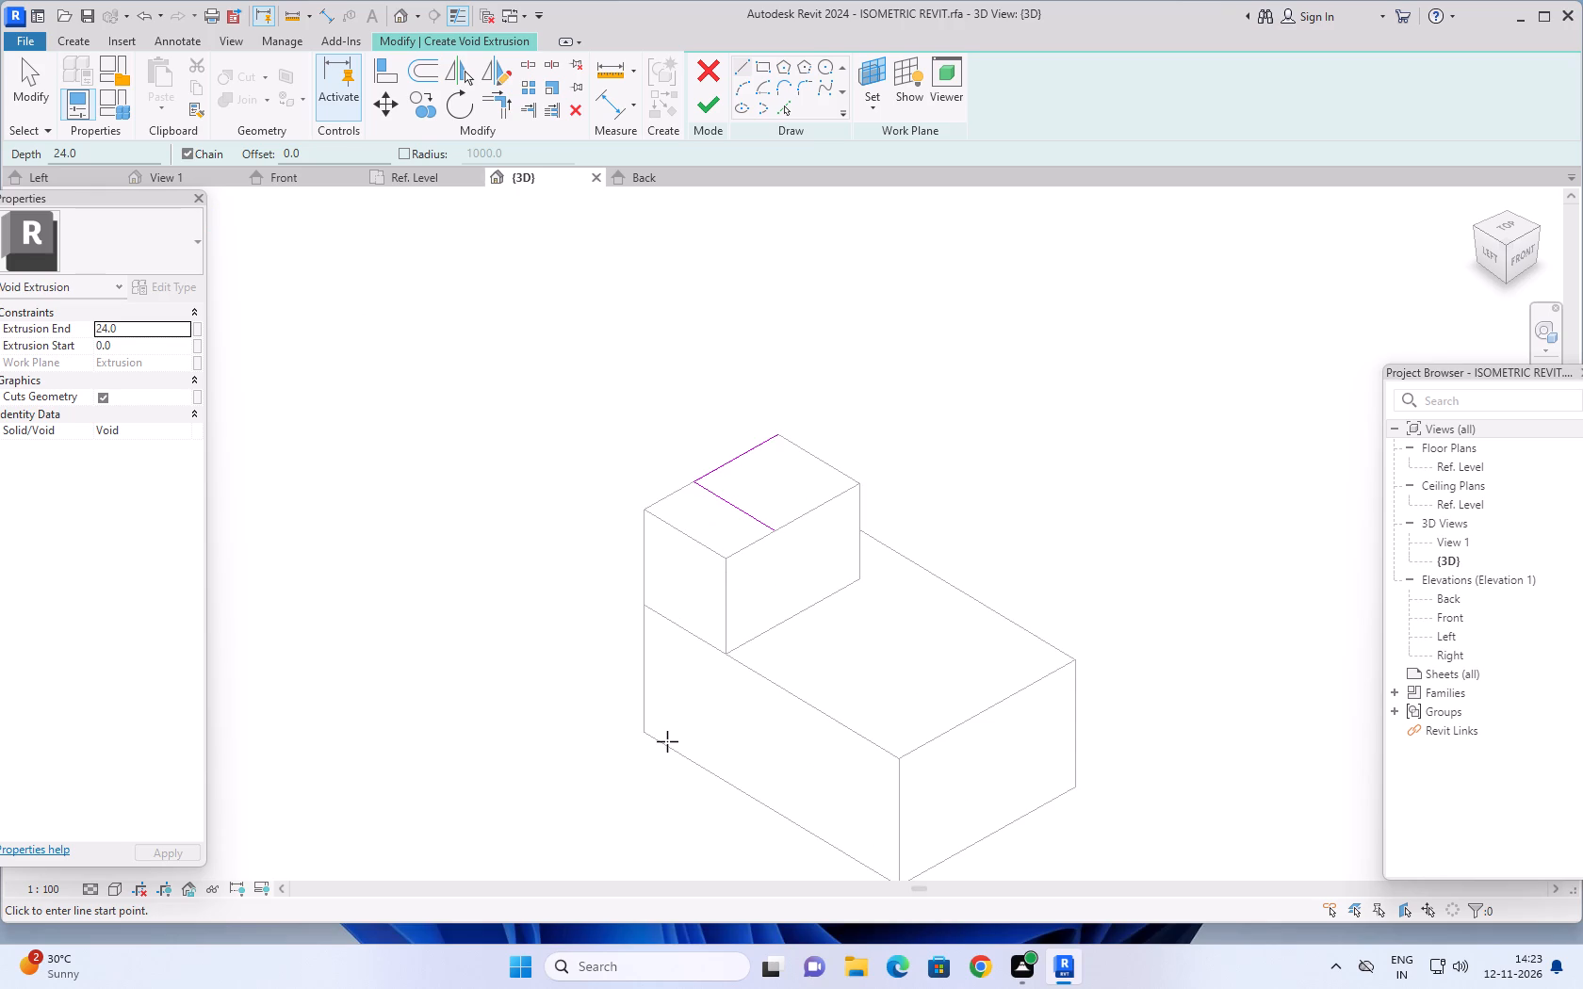
{"action": "scroll", "coordinate": [667, 742], "scroll_direction": "up", "scroll_amount": 1}
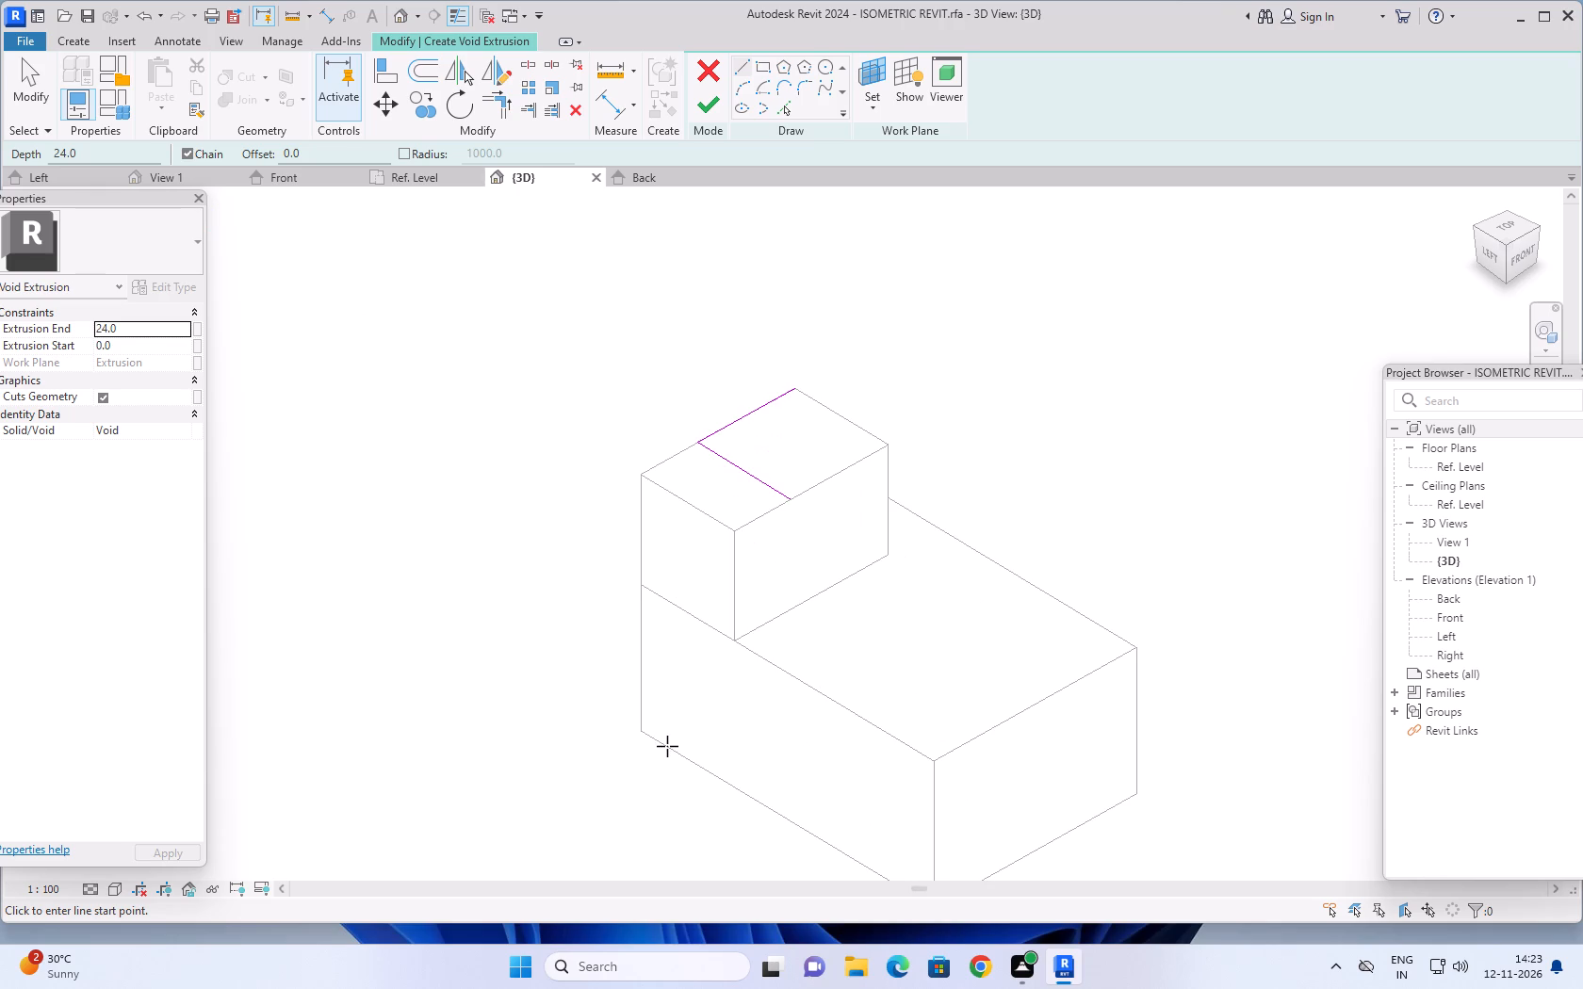
{"action": "middle_click_drag", "start_coordinate": [667, 748], "coordinate": [714, 760]}
{"action": "scroll", "coordinate": [715, 721], "scroll_direction": "down", "scroll_amount": 8}
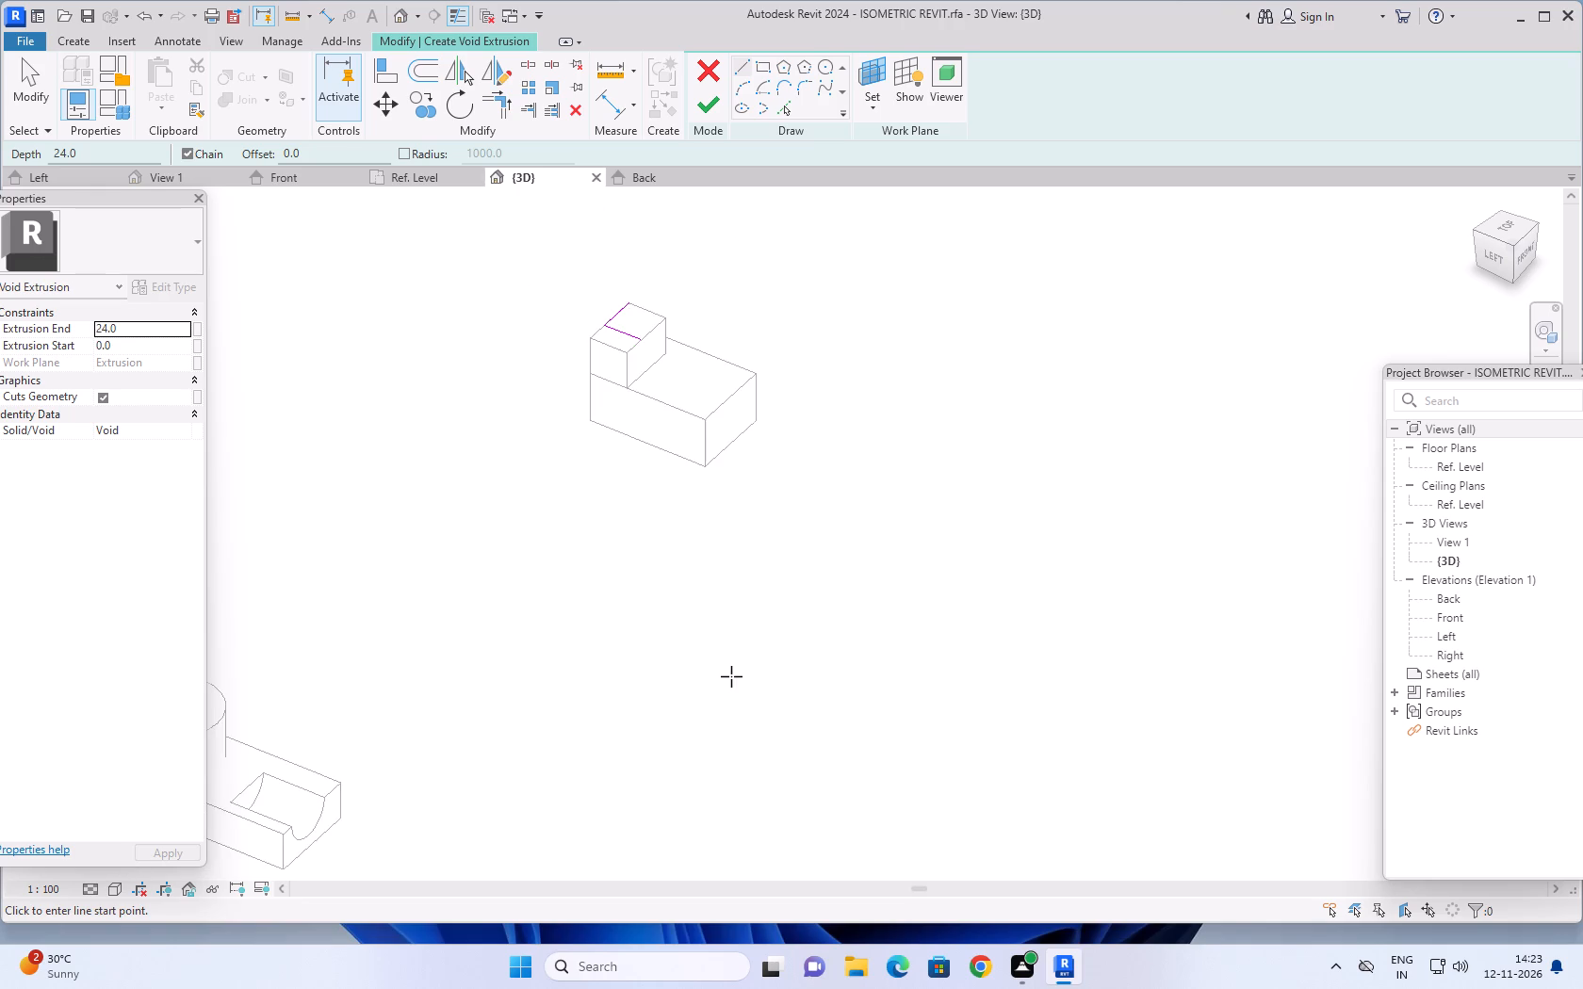
{"action": "middle_click_drag", "start_coordinate": [755, 640], "coordinate": [726, 648]}
{"action": "scroll", "coordinate": [706, 617], "scroll_direction": "up", "scroll_amount": 1}
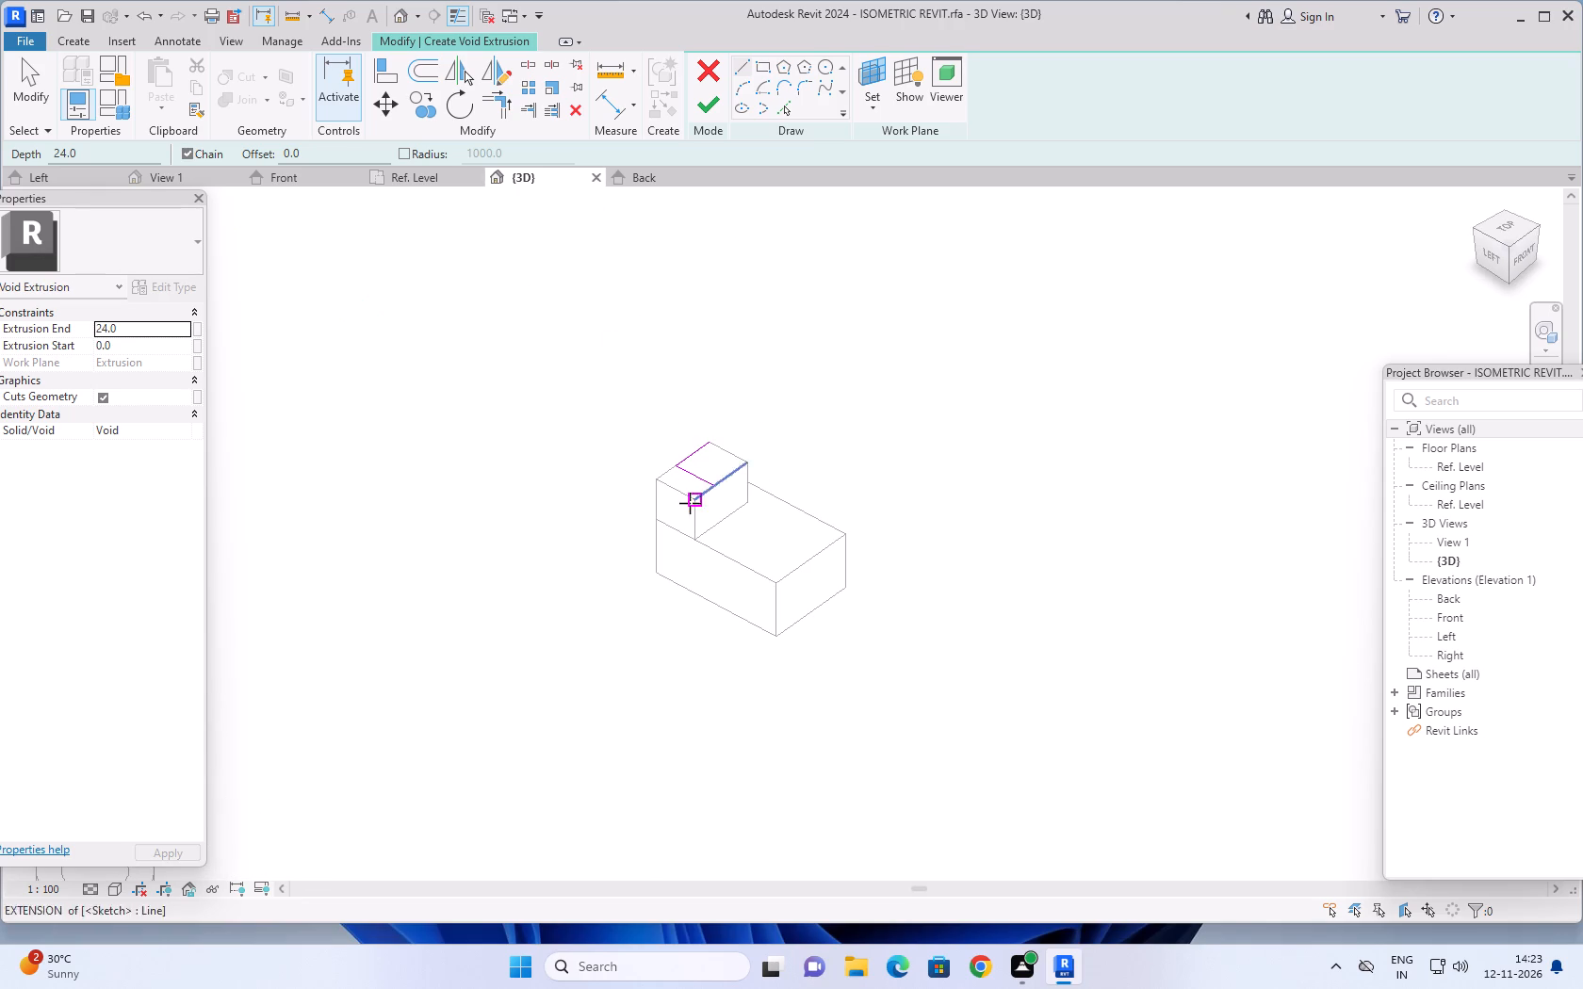
{"action": "scroll", "coordinate": [686, 469], "scroll_direction": "up", "scroll_amount": 2}
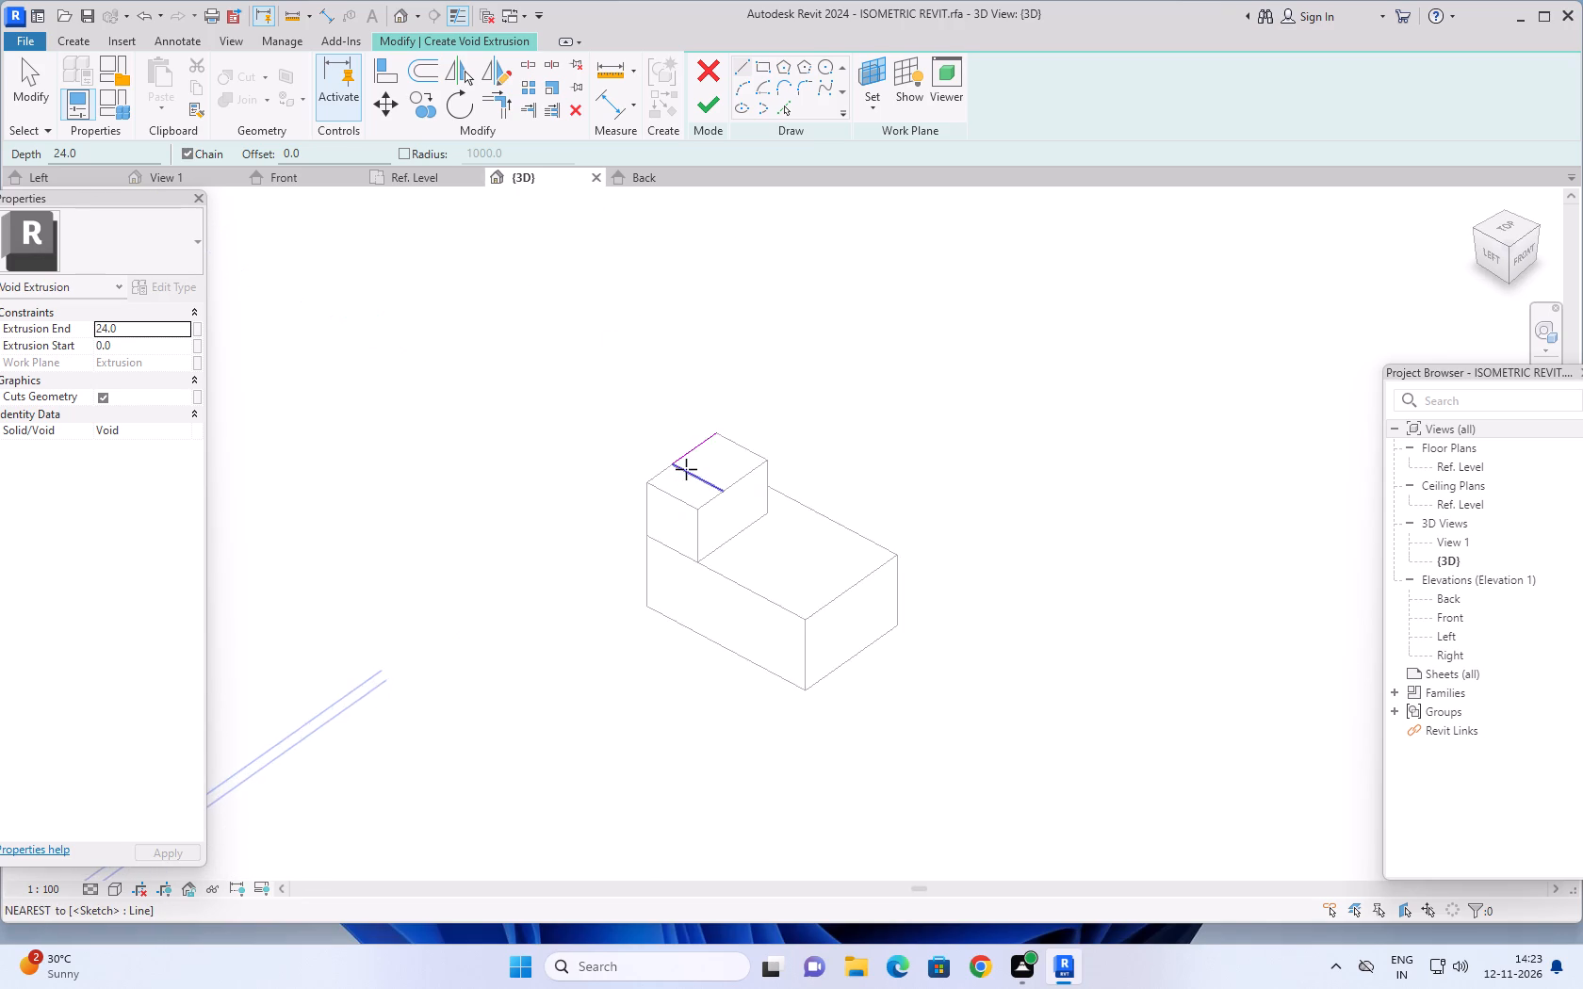
{"action": "scroll", "coordinate": [686, 469], "scroll_direction": "up", "scroll_amount": 3}
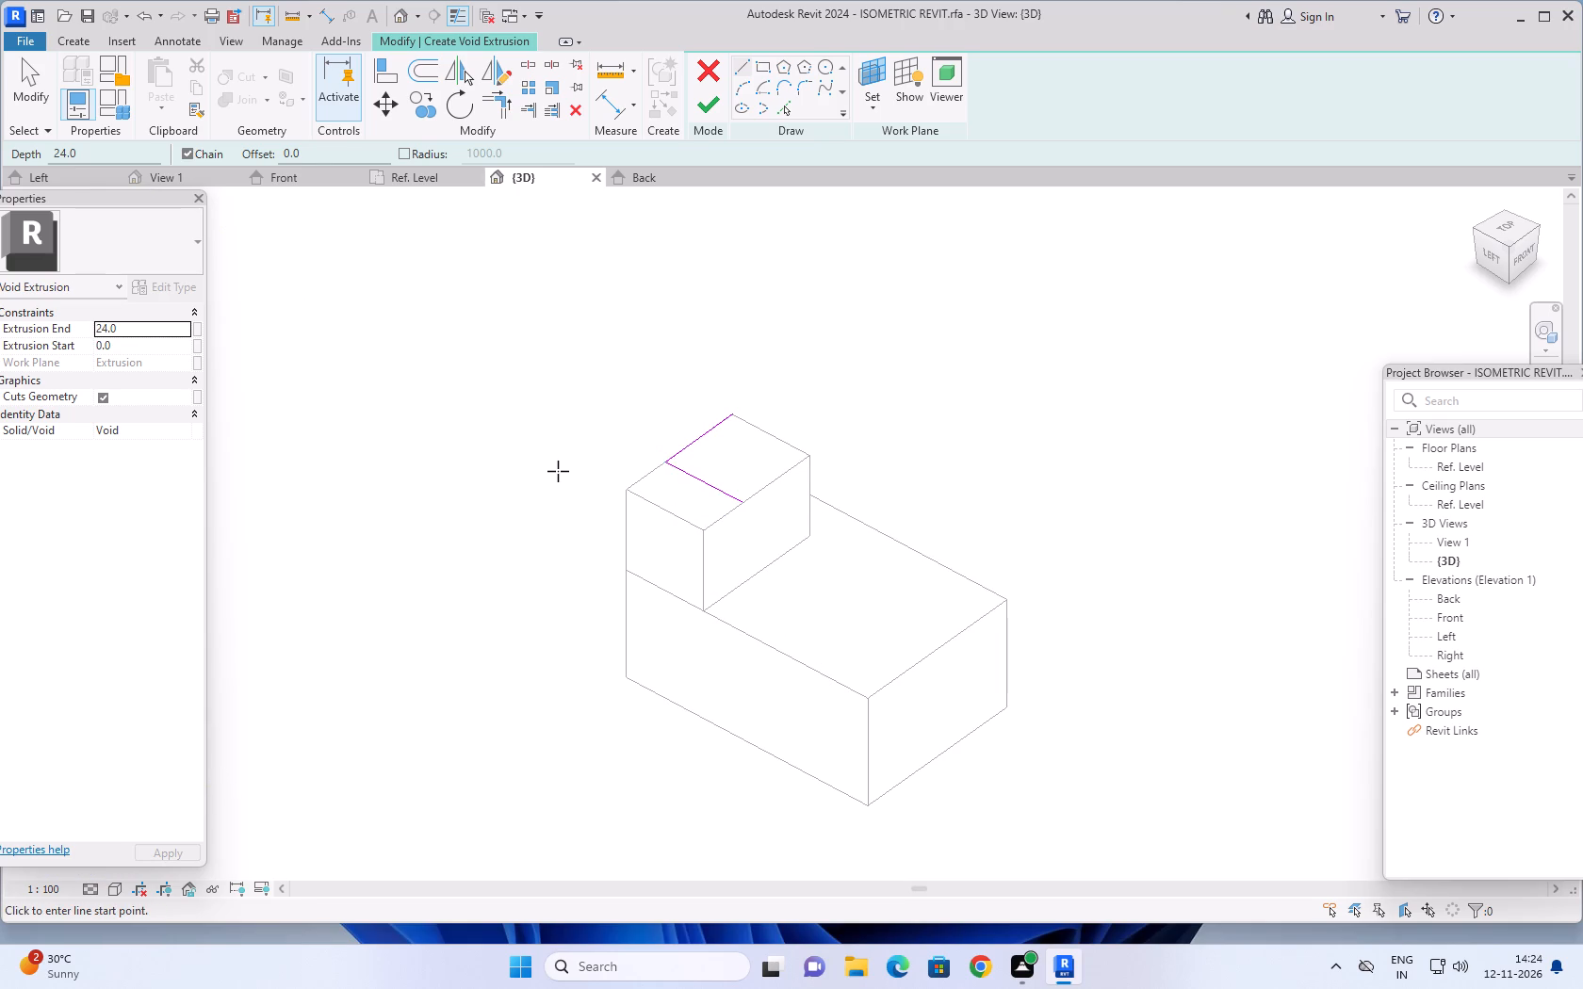
Delete the void sketch line that runs across the upper extrusion's top face.
{"action": "key", "text": "Escape"}
{"action": "key", "text": "Escape"}
{"action": "left_click", "coordinate": [718, 486]}
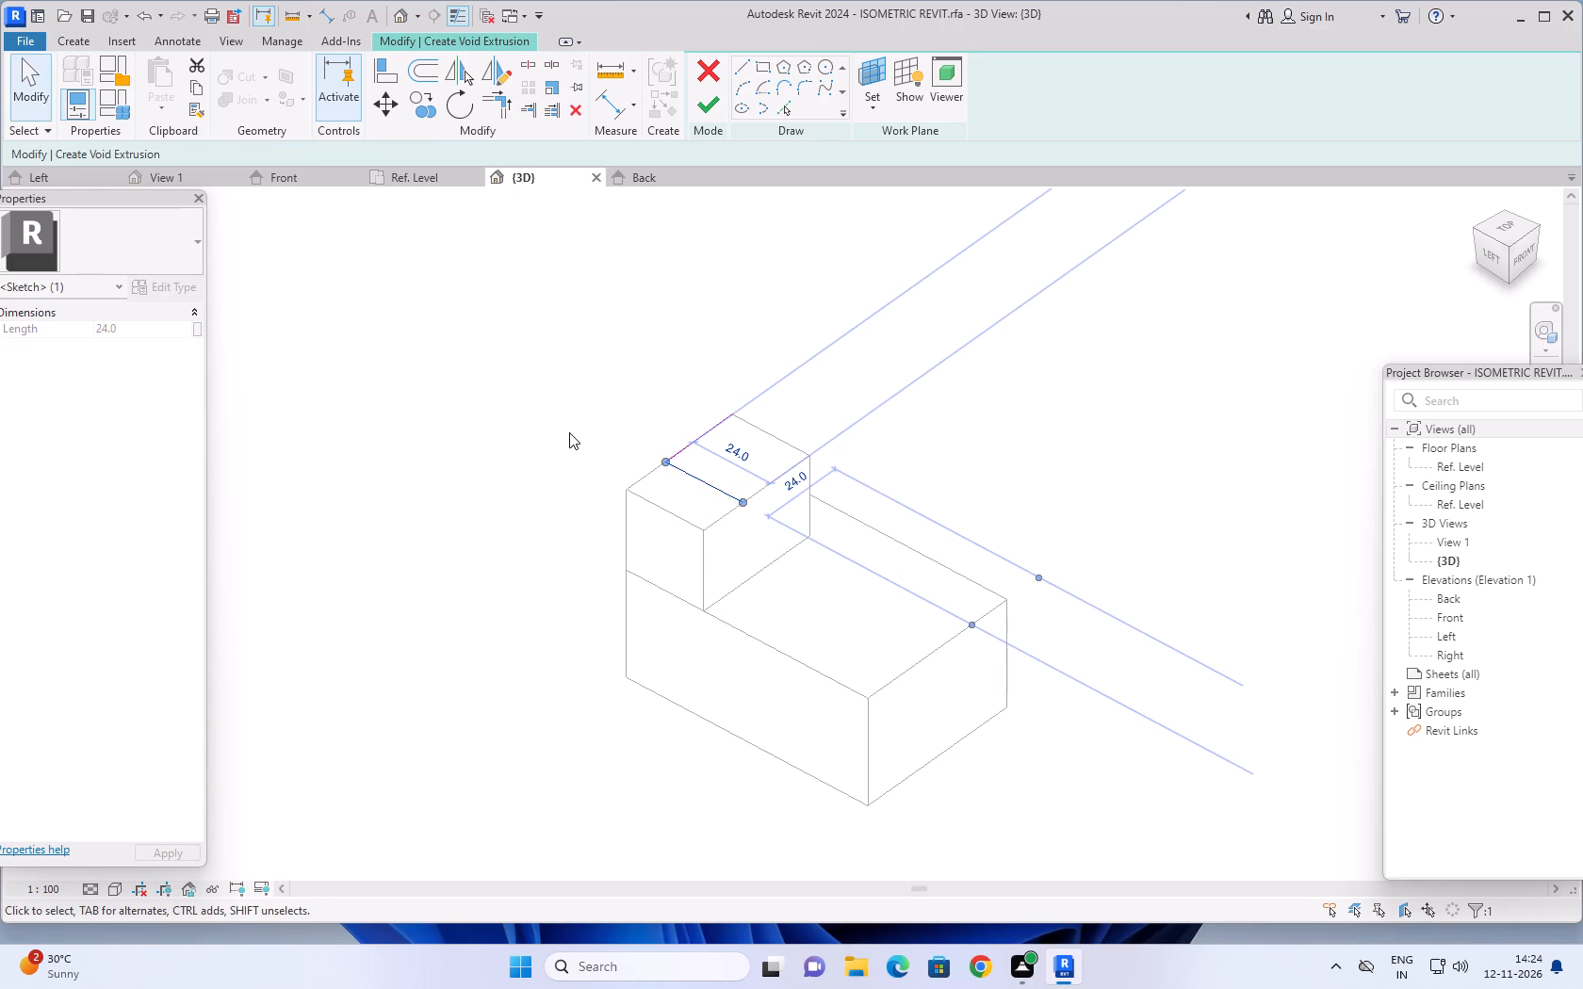
{"action": "key", "text": "Delete"}
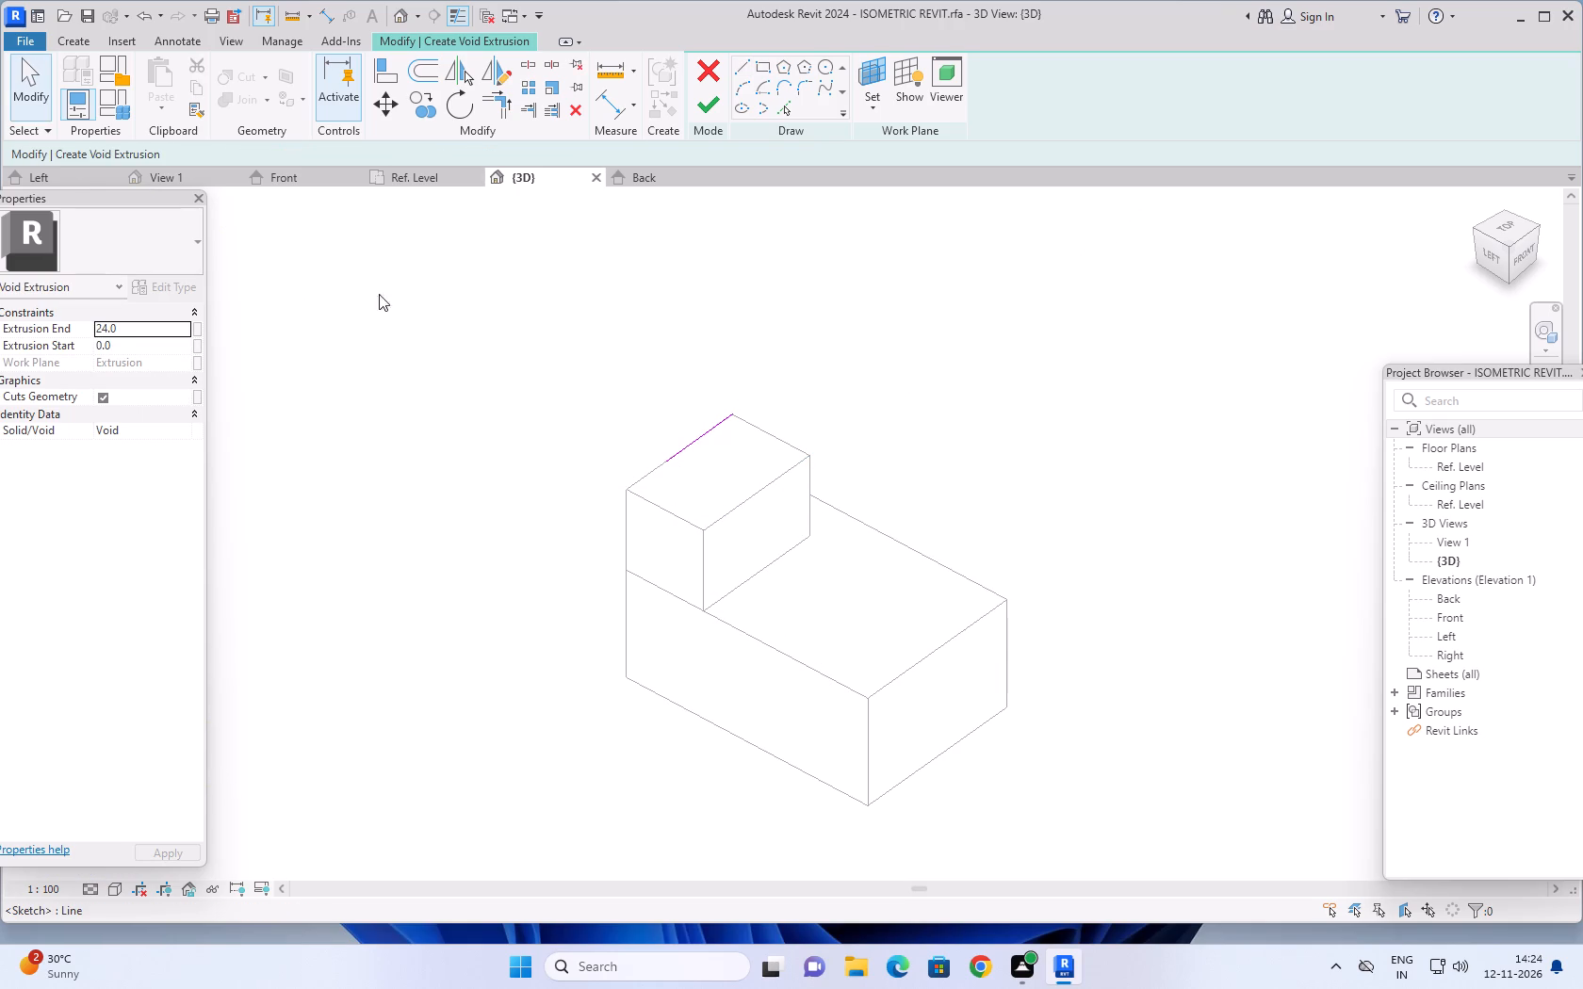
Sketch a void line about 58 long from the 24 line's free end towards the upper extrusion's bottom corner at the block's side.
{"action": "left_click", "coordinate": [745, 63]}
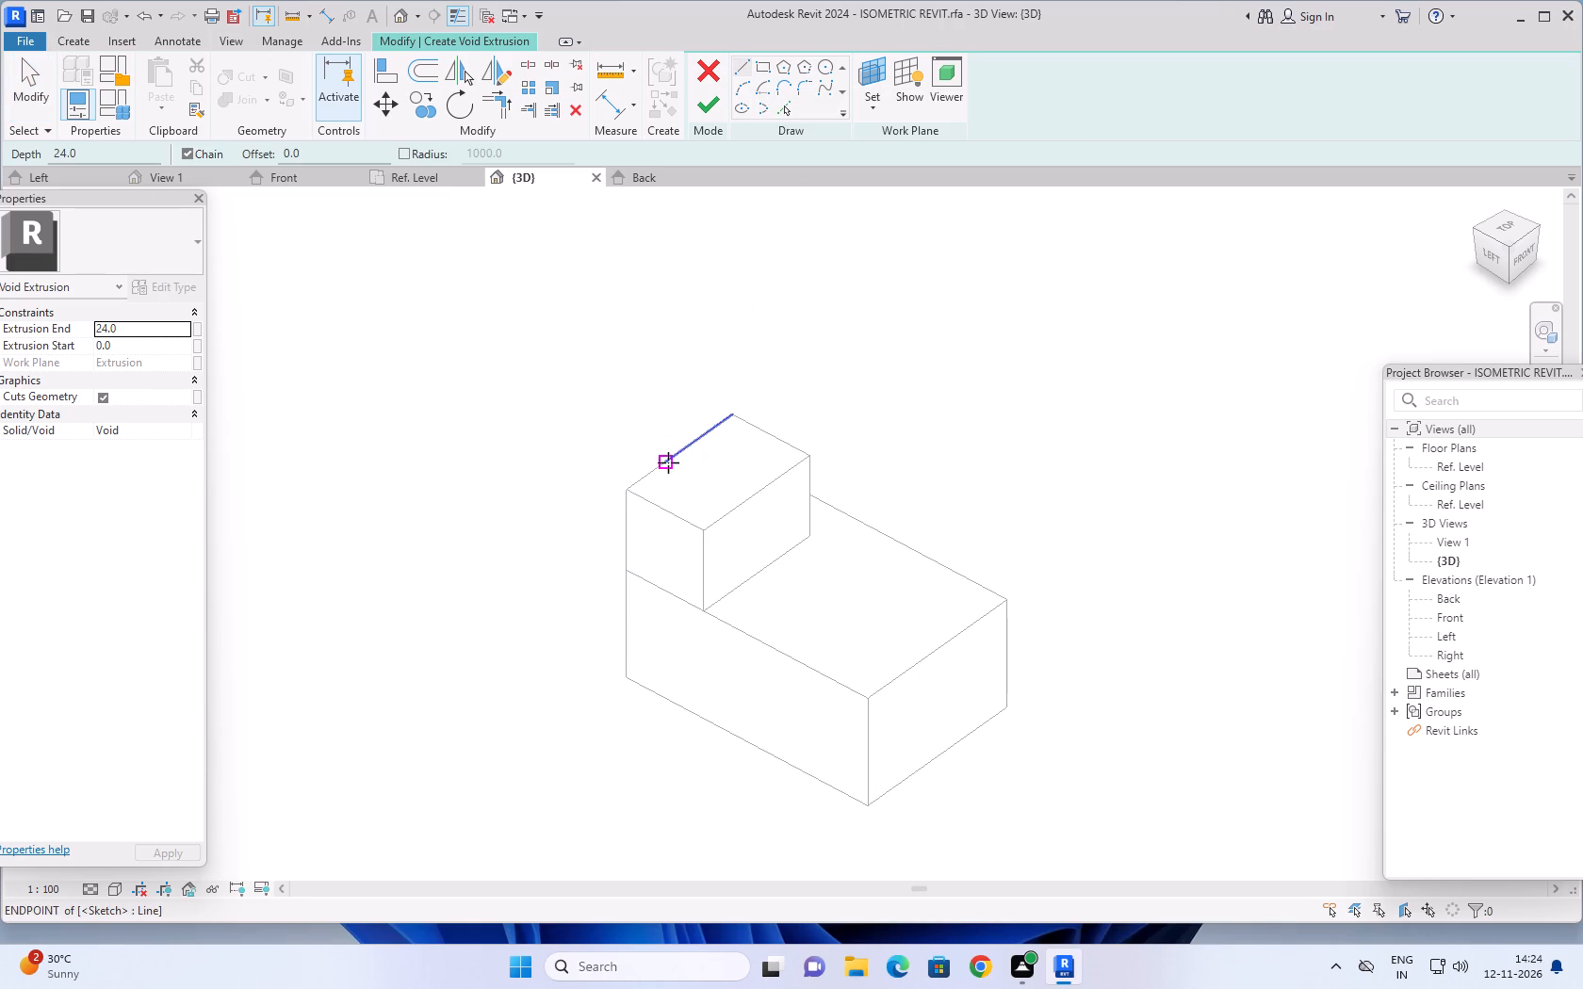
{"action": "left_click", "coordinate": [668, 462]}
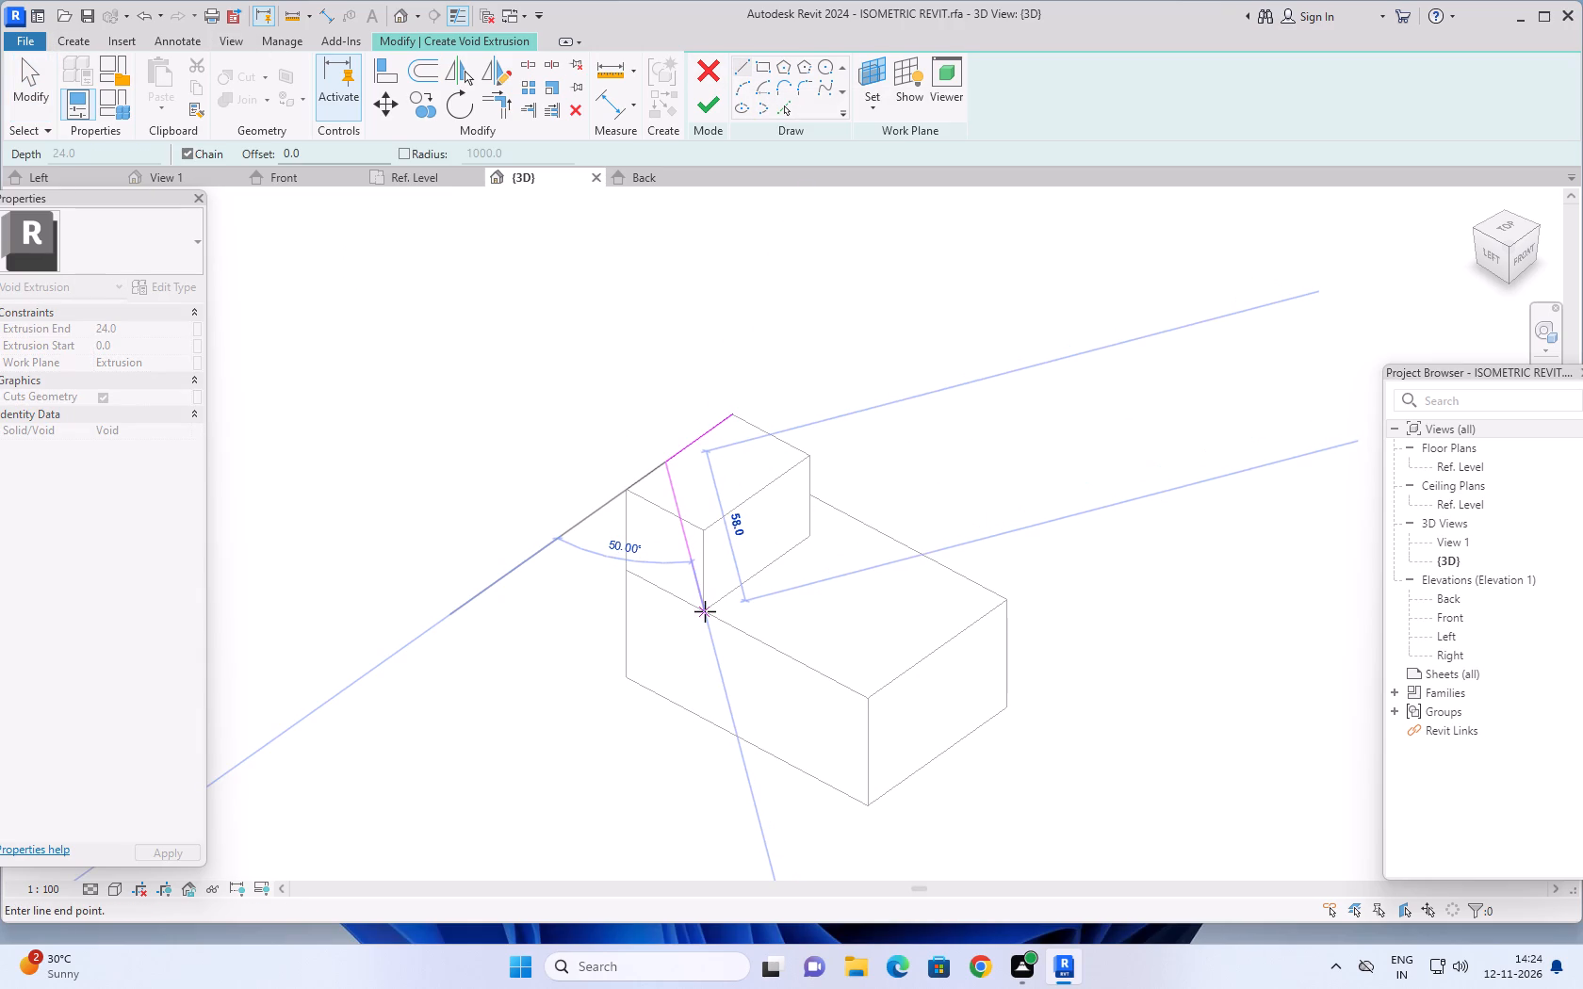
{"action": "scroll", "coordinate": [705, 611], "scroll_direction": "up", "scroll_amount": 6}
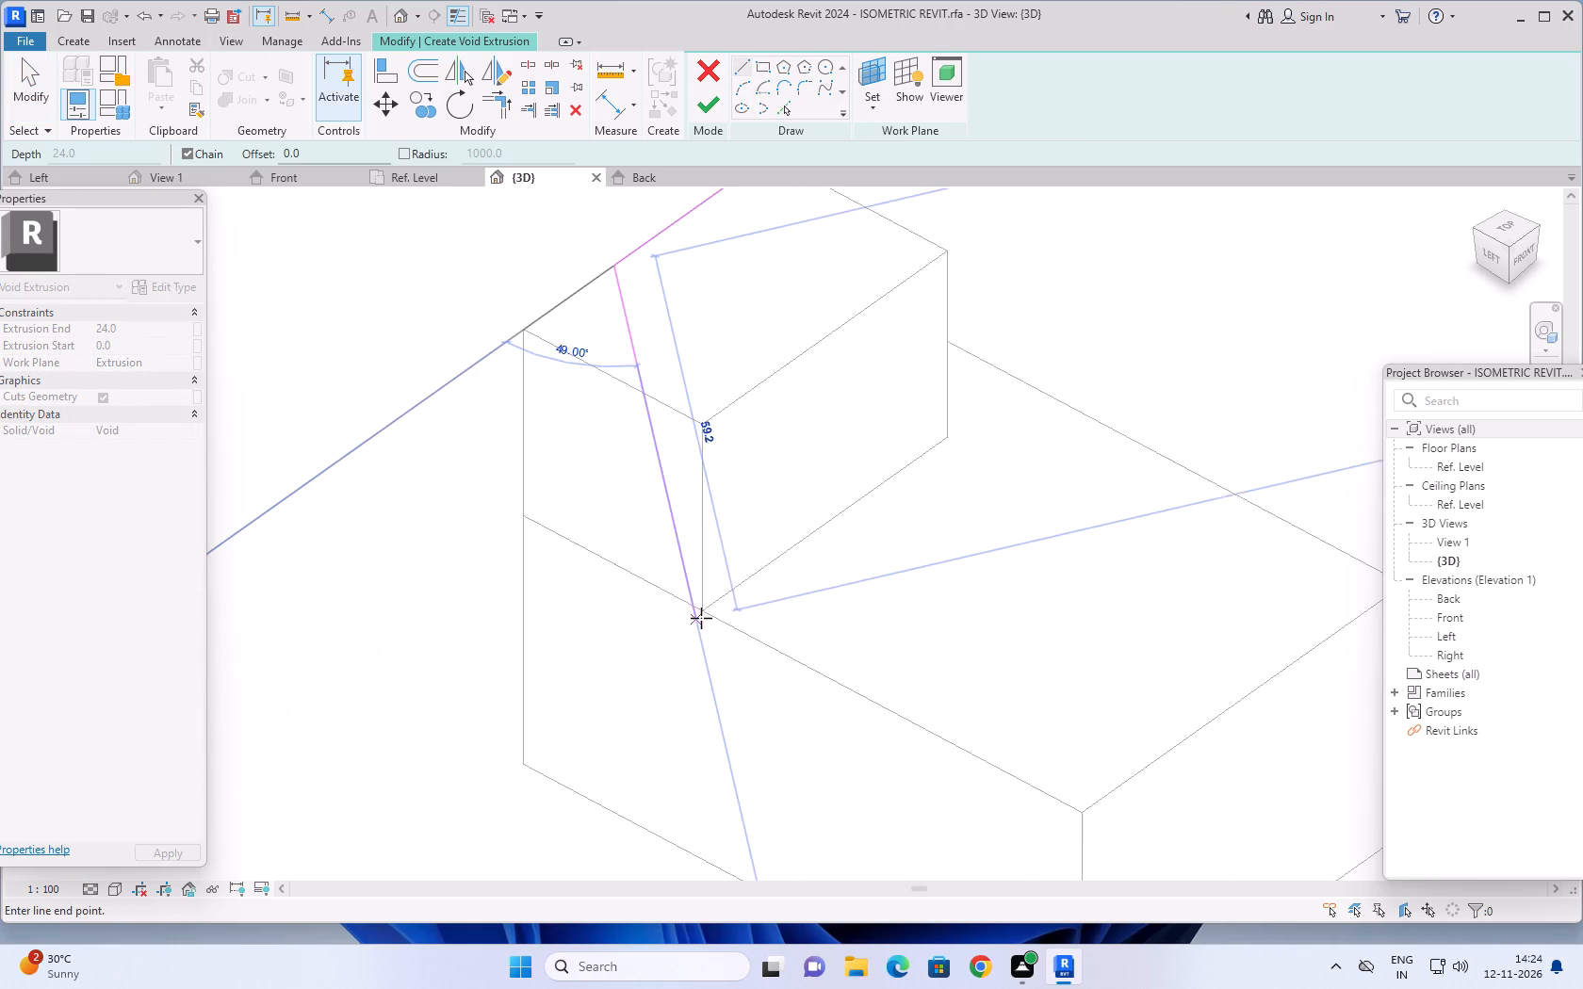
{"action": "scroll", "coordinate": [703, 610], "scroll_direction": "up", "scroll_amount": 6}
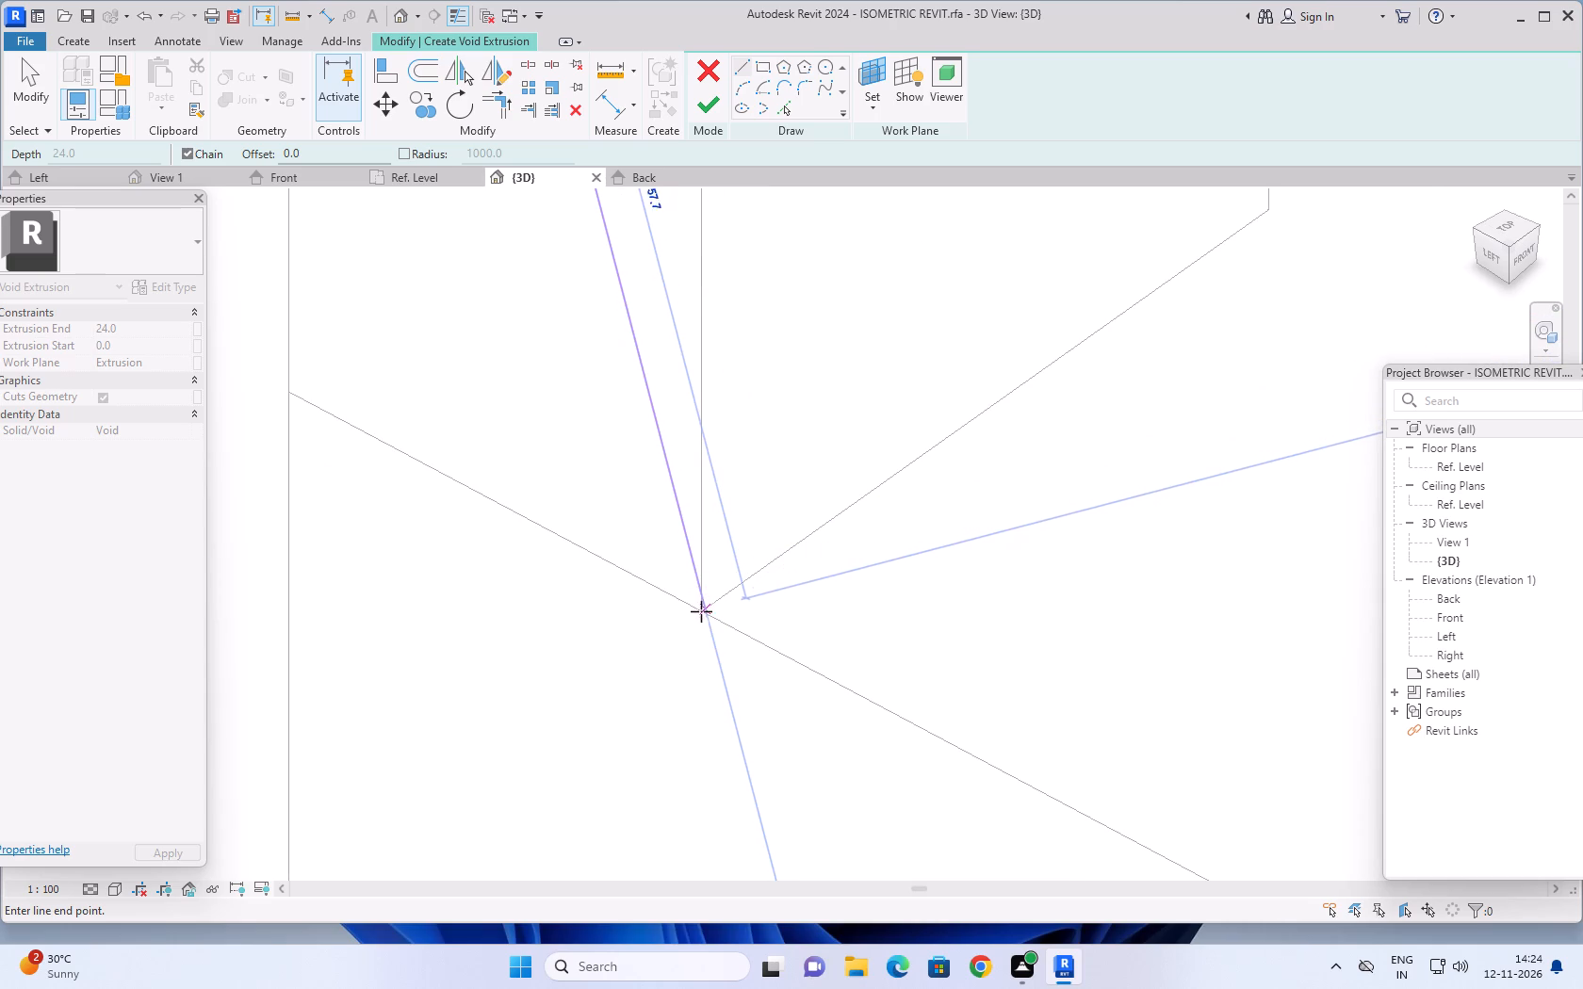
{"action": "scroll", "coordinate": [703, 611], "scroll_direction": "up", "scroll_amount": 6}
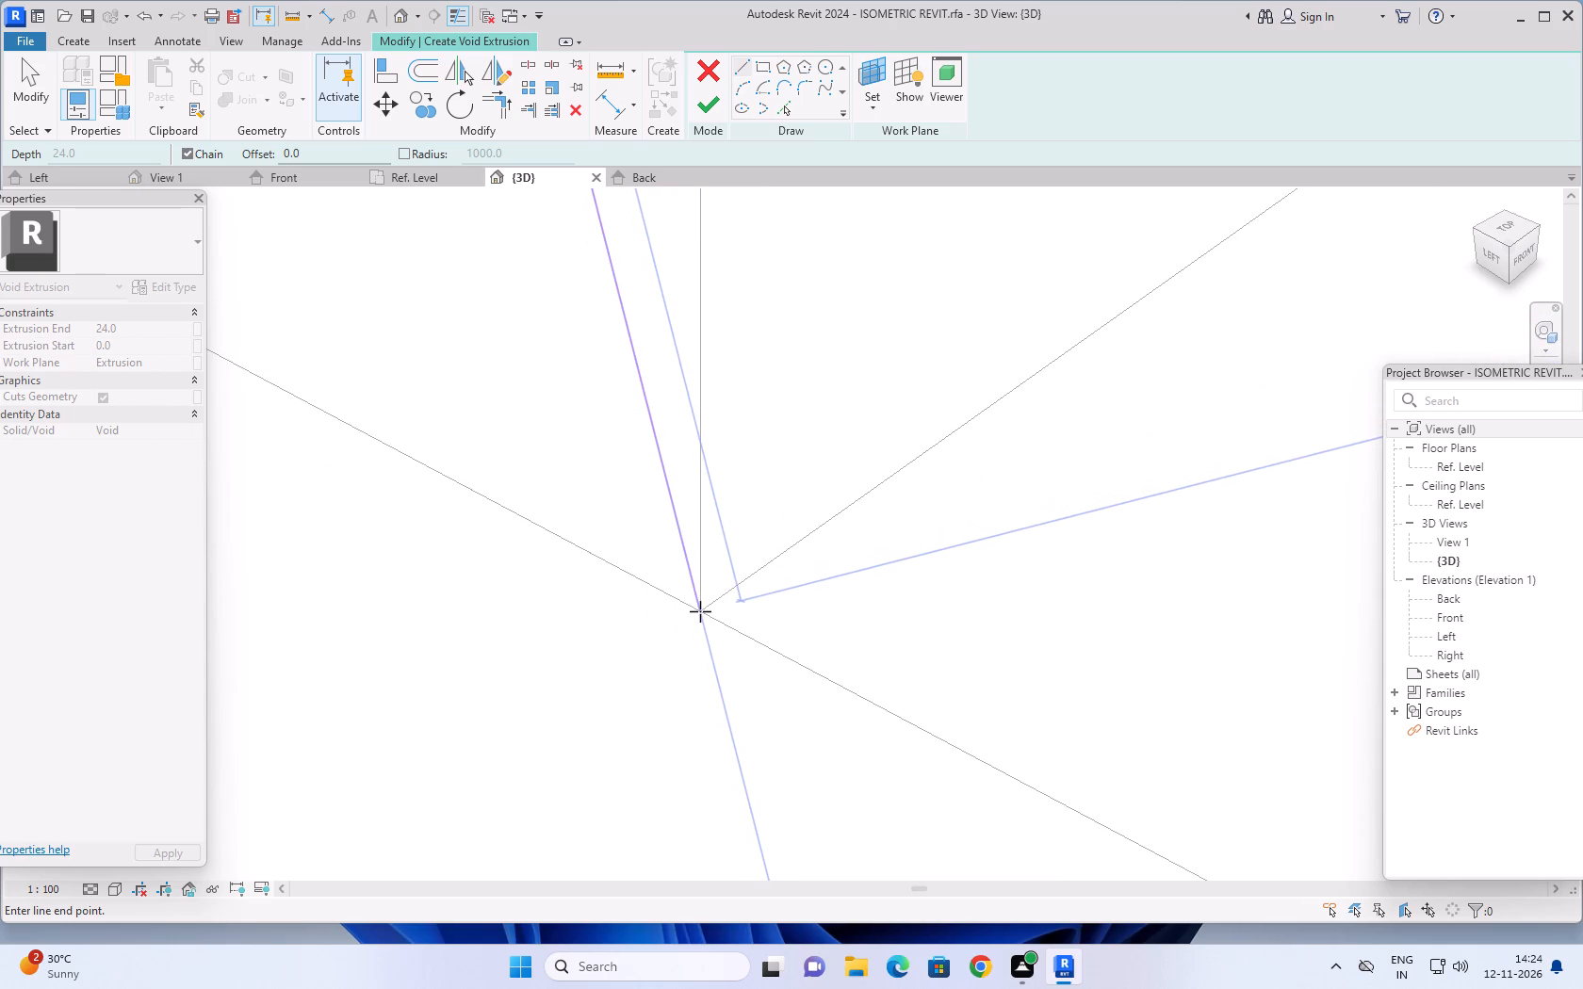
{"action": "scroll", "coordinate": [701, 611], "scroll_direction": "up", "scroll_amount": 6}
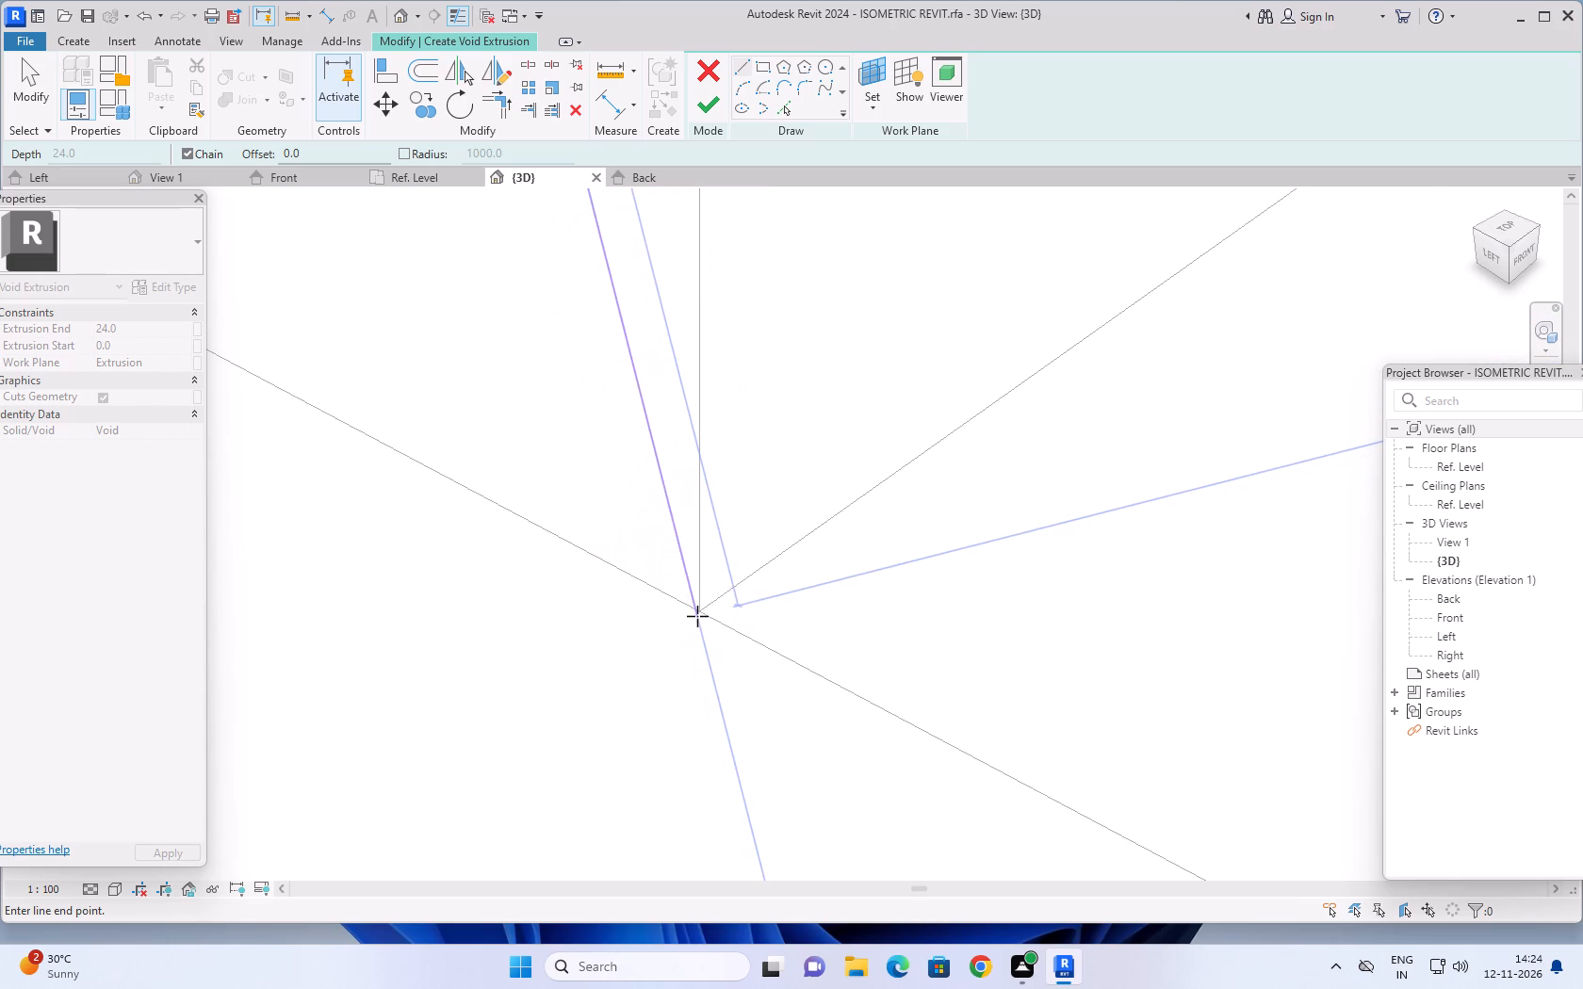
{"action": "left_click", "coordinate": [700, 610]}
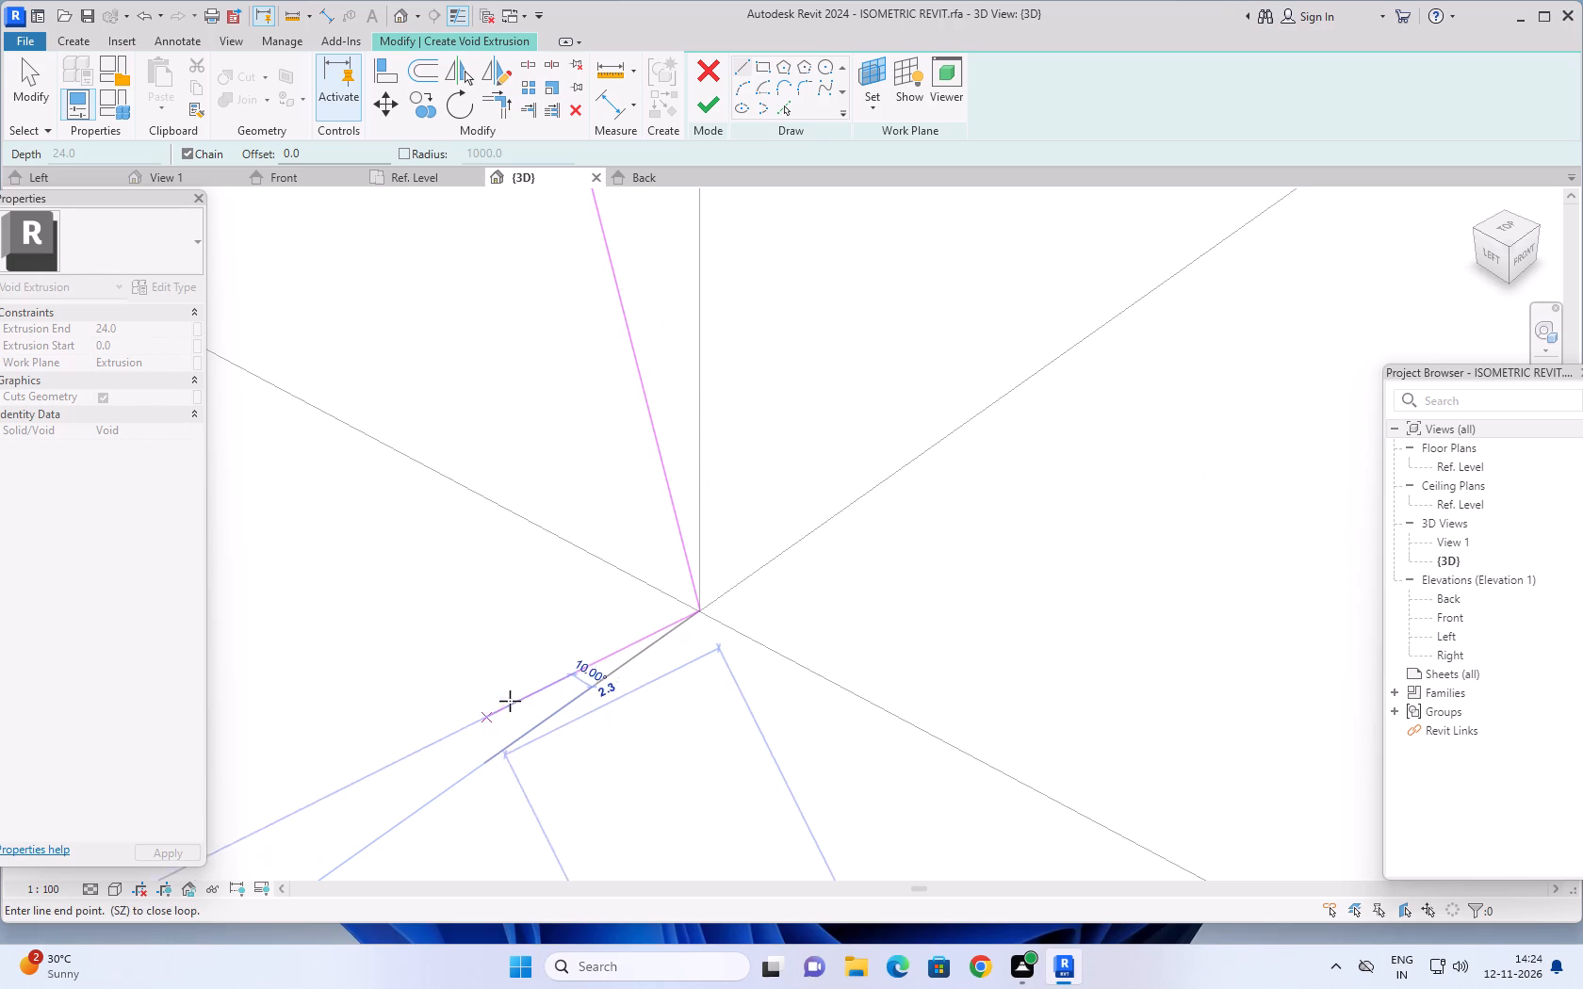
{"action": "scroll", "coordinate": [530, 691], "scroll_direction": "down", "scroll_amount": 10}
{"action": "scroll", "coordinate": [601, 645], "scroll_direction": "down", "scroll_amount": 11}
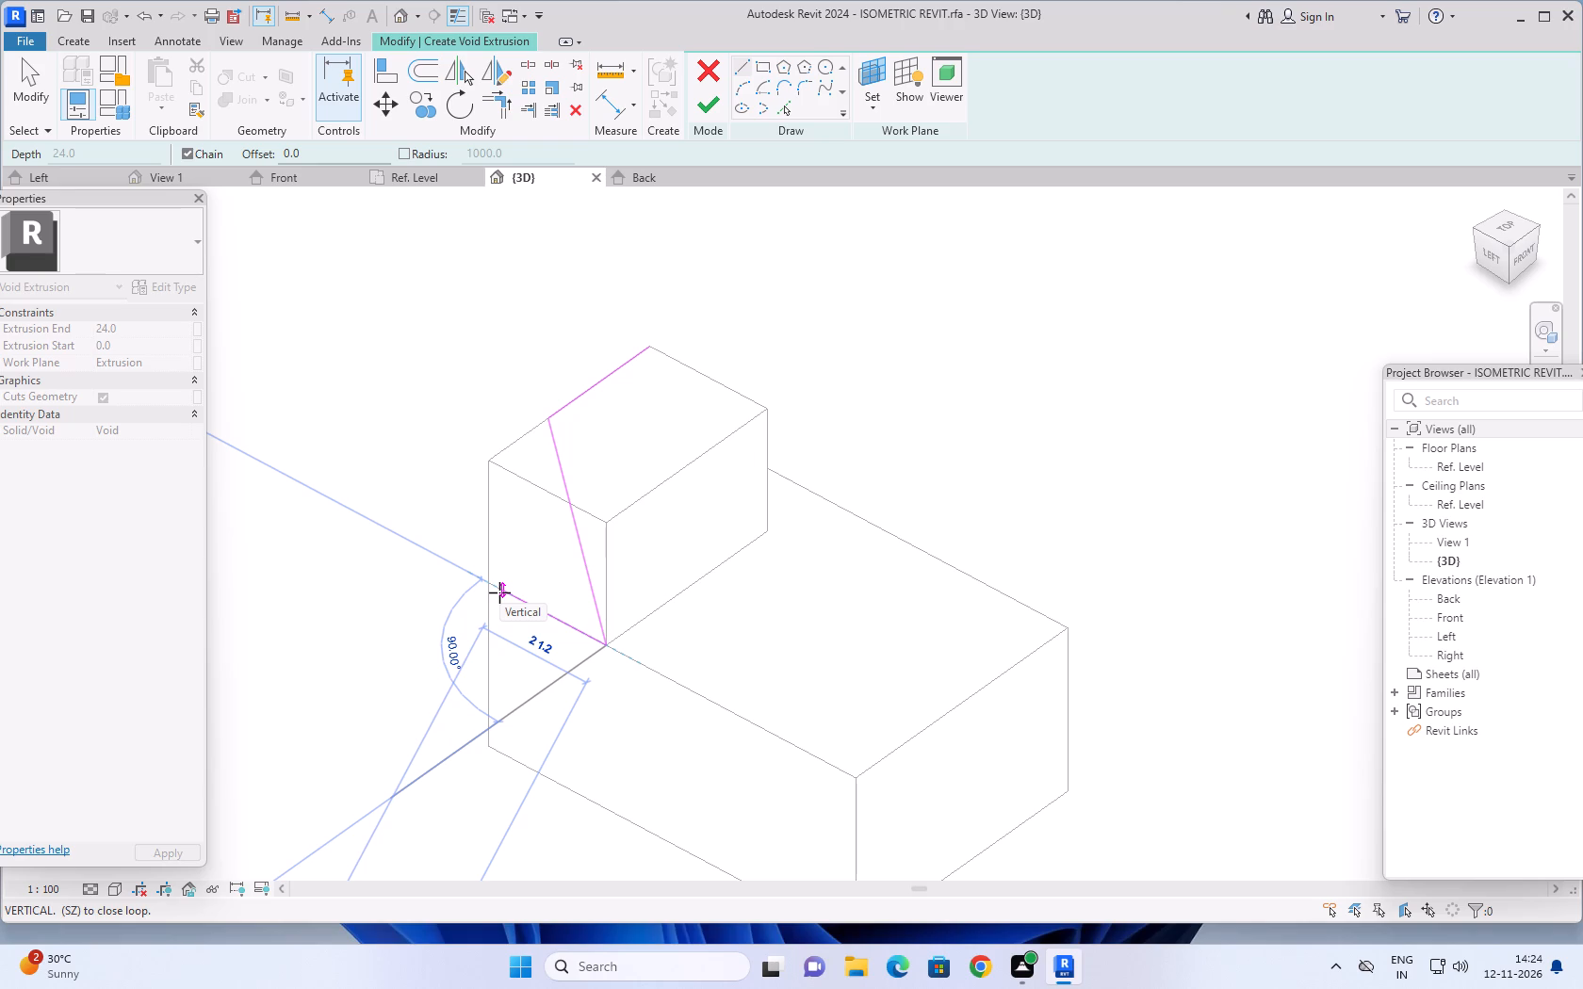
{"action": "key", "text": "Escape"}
Examine from several angles in the {3D} view how the slanted void line lies relative to the upper extrusion.
{"action": "scroll", "coordinate": [691, 613], "scroll_direction": "down", "scroll_amount": 1}
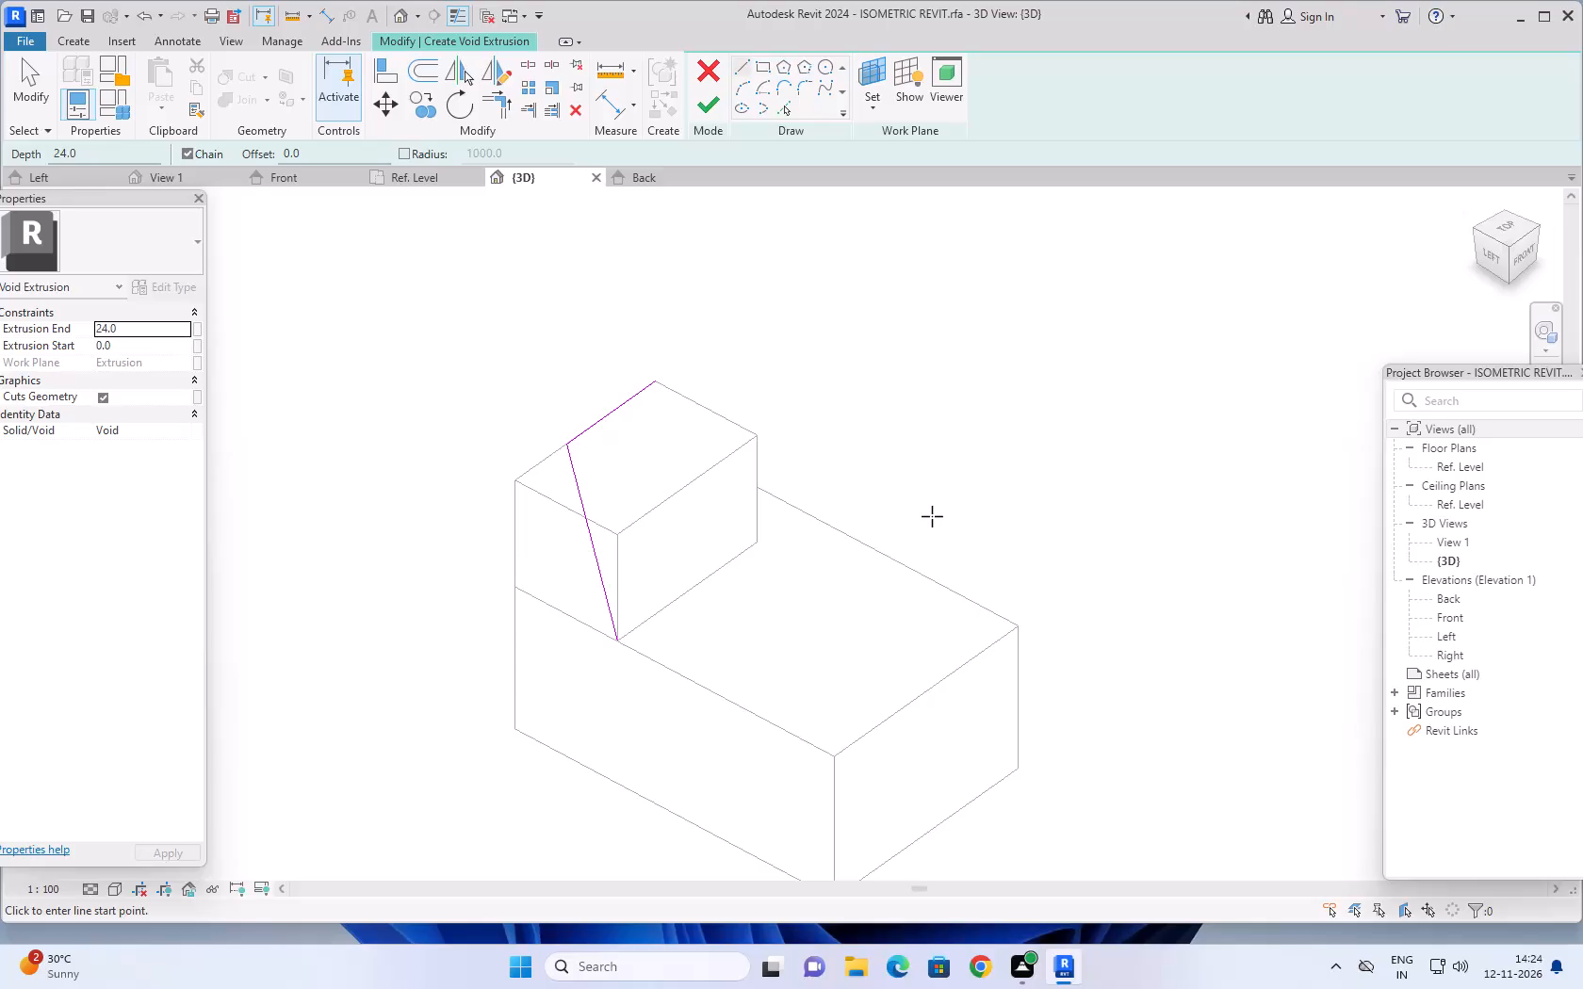
{"action": "middle_click_drag", "start_coordinate": [906, 522], "coordinate": [845, 489]}
{"action": "scroll", "coordinate": [859, 554], "scroll_direction": "down", "scroll_amount": 4}
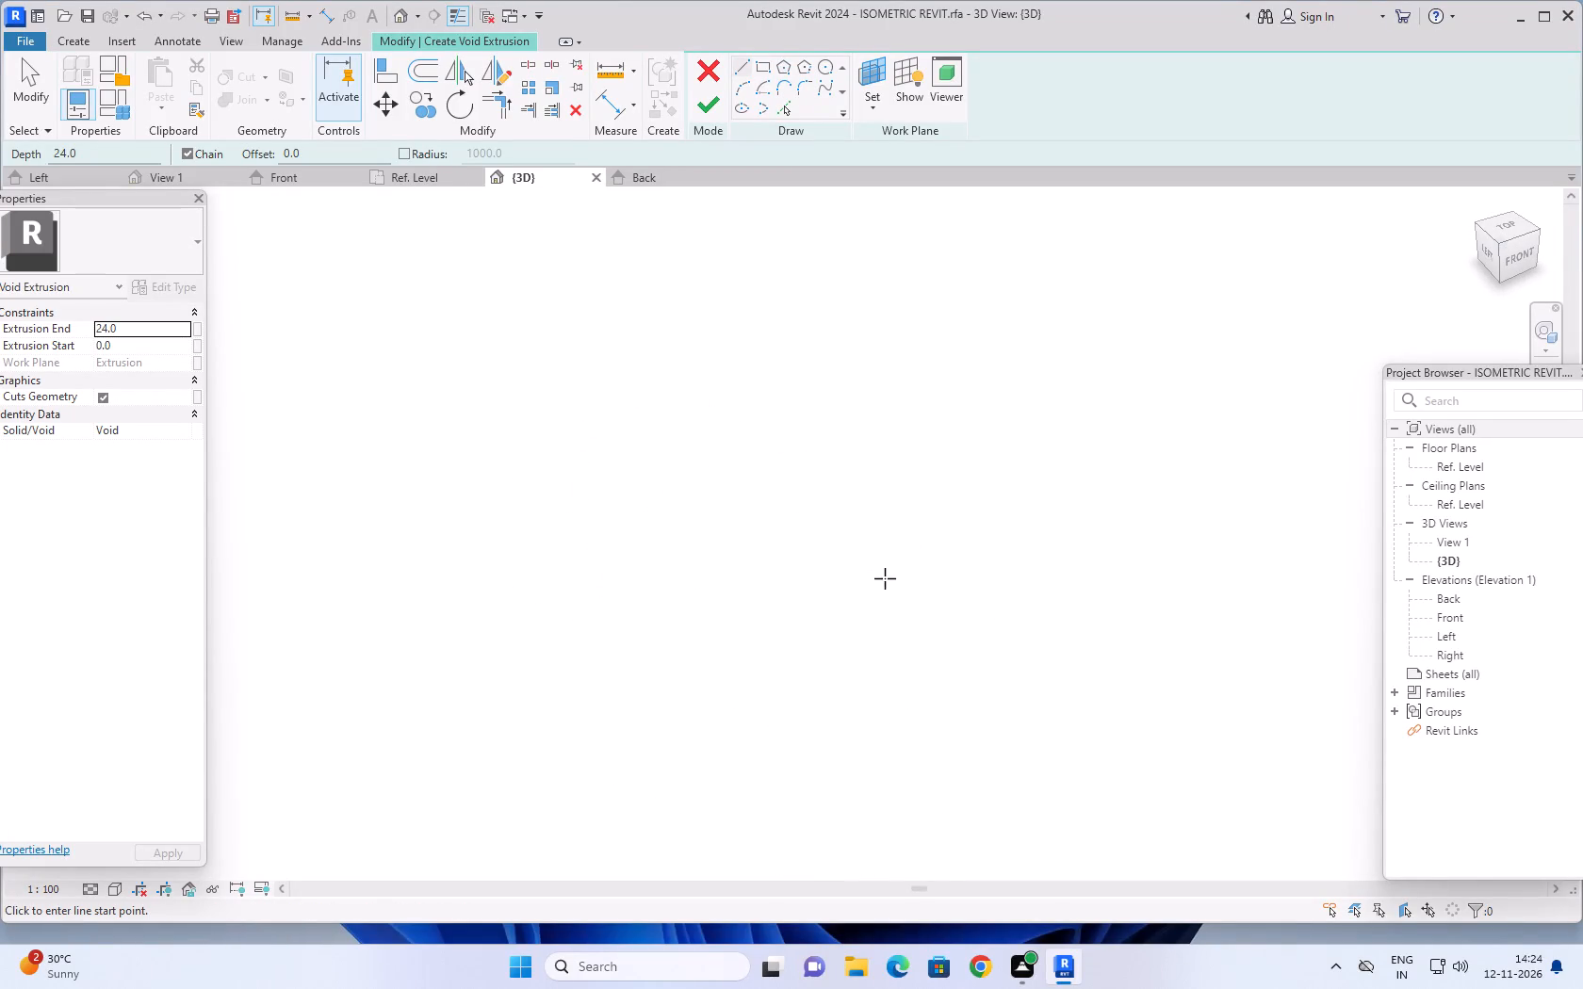
{"action": "scroll", "coordinate": [899, 583], "scroll_direction": "down", "scroll_amount": 7}
{"action": "middle_click_drag", "start_coordinate": [900, 607], "coordinate": [824, 470]}
{"action": "scroll", "coordinate": [824, 470], "scroll_direction": "down", "scroll_amount": 1}
{"action": "scroll", "coordinate": [789, 657], "scroll_direction": "up", "scroll_amount": 5}
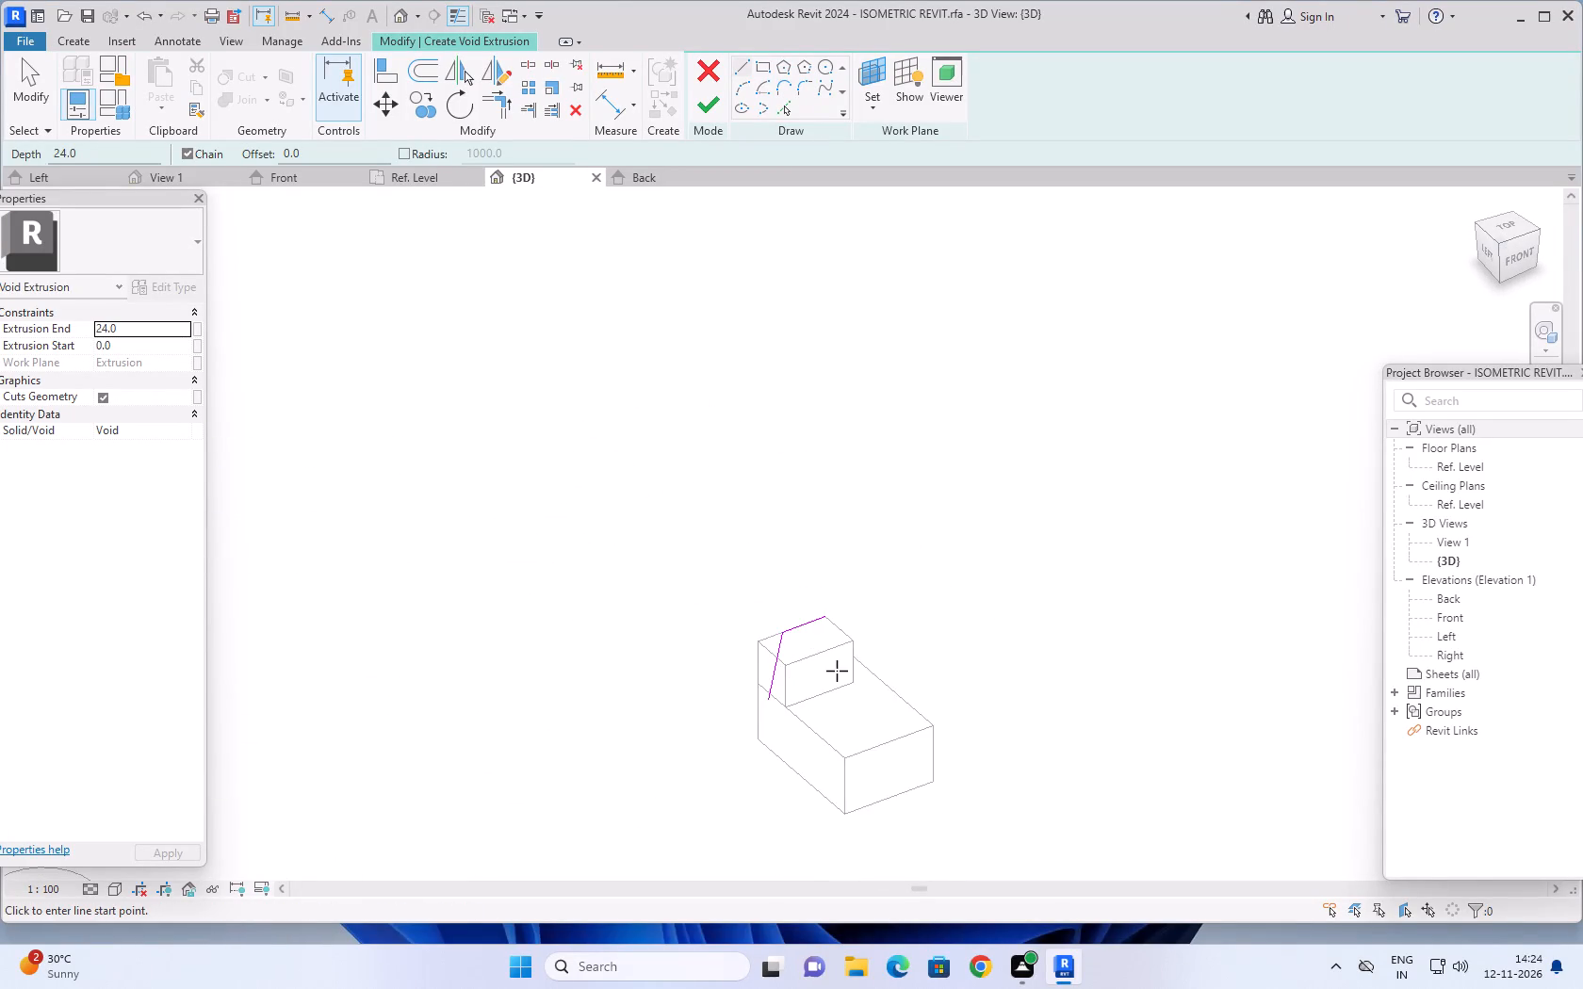
{"action": "scroll", "coordinate": [837, 671], "scroll_direction": "up", "scroll_amount": 5}
{"action": "middle_click_drag", "start_coordinate": [971, 629], "coordinate": [941, 567]}
{"action": "middle_click_drag", "start_coordinate": [588, 750], "coordinate": [554, 745]}
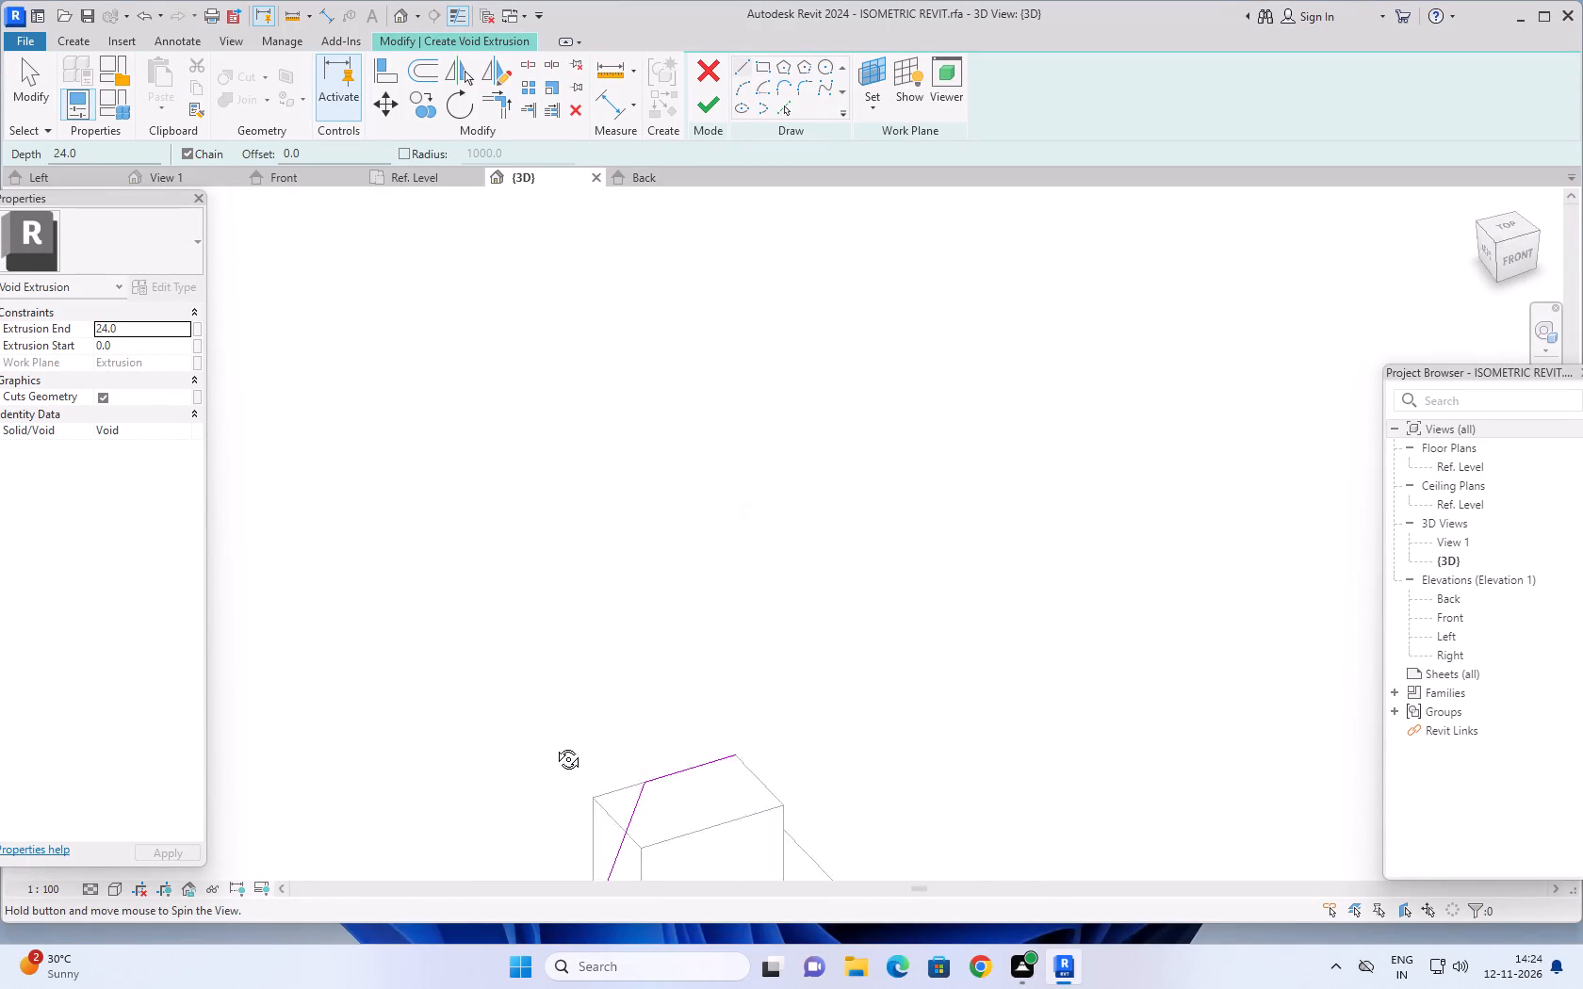
{"action": "middle_click_drag", "start_coordinate": [554, 745], "coordinate": [599, 719]}
{"action": "scroll", "coordinate": [632, 710], "scroll_direction": "down", "scroll_amount": 6}
{"action": "middle_click_drag", "start_coordinate": [698, 689], "coordinate": [743, 572]}
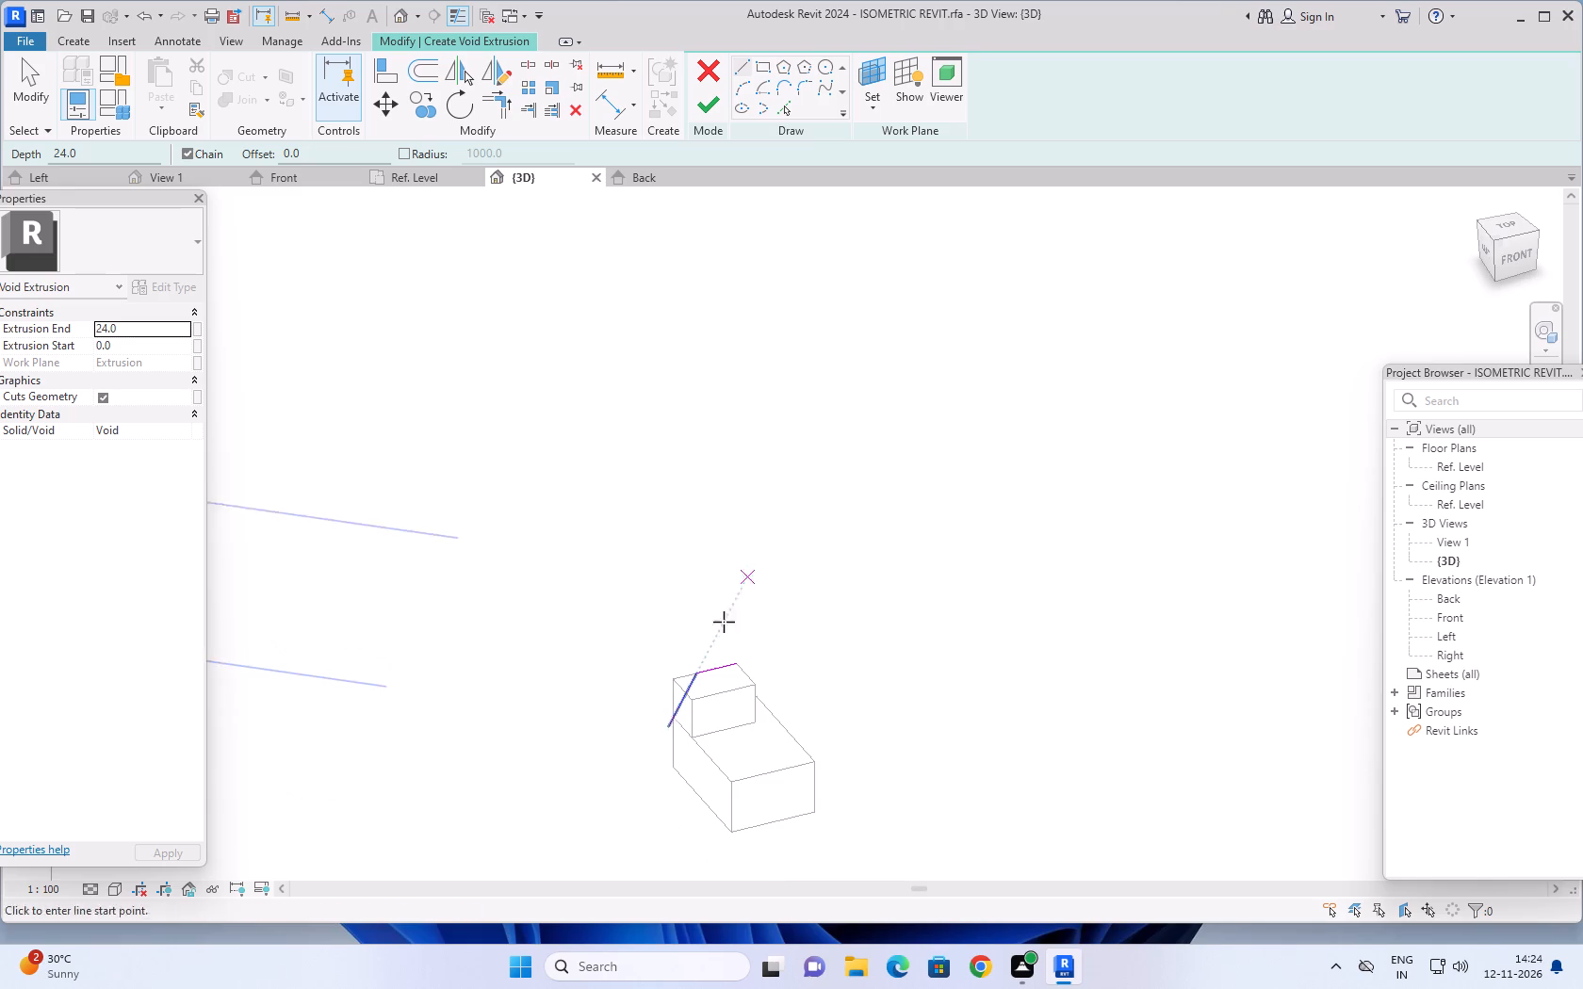
{"action": "middle_click_drag", "start_coordinate": [603, 833], "coordinate": [665, 837]}
{"action": "middle_click_drag", "start_coordinate": [693, 614], "coordinate": [701, 838]}
{"action": "scroll", "coordinate": [739, 704], "scroll_direction": "up", "scroll_amount": 3}
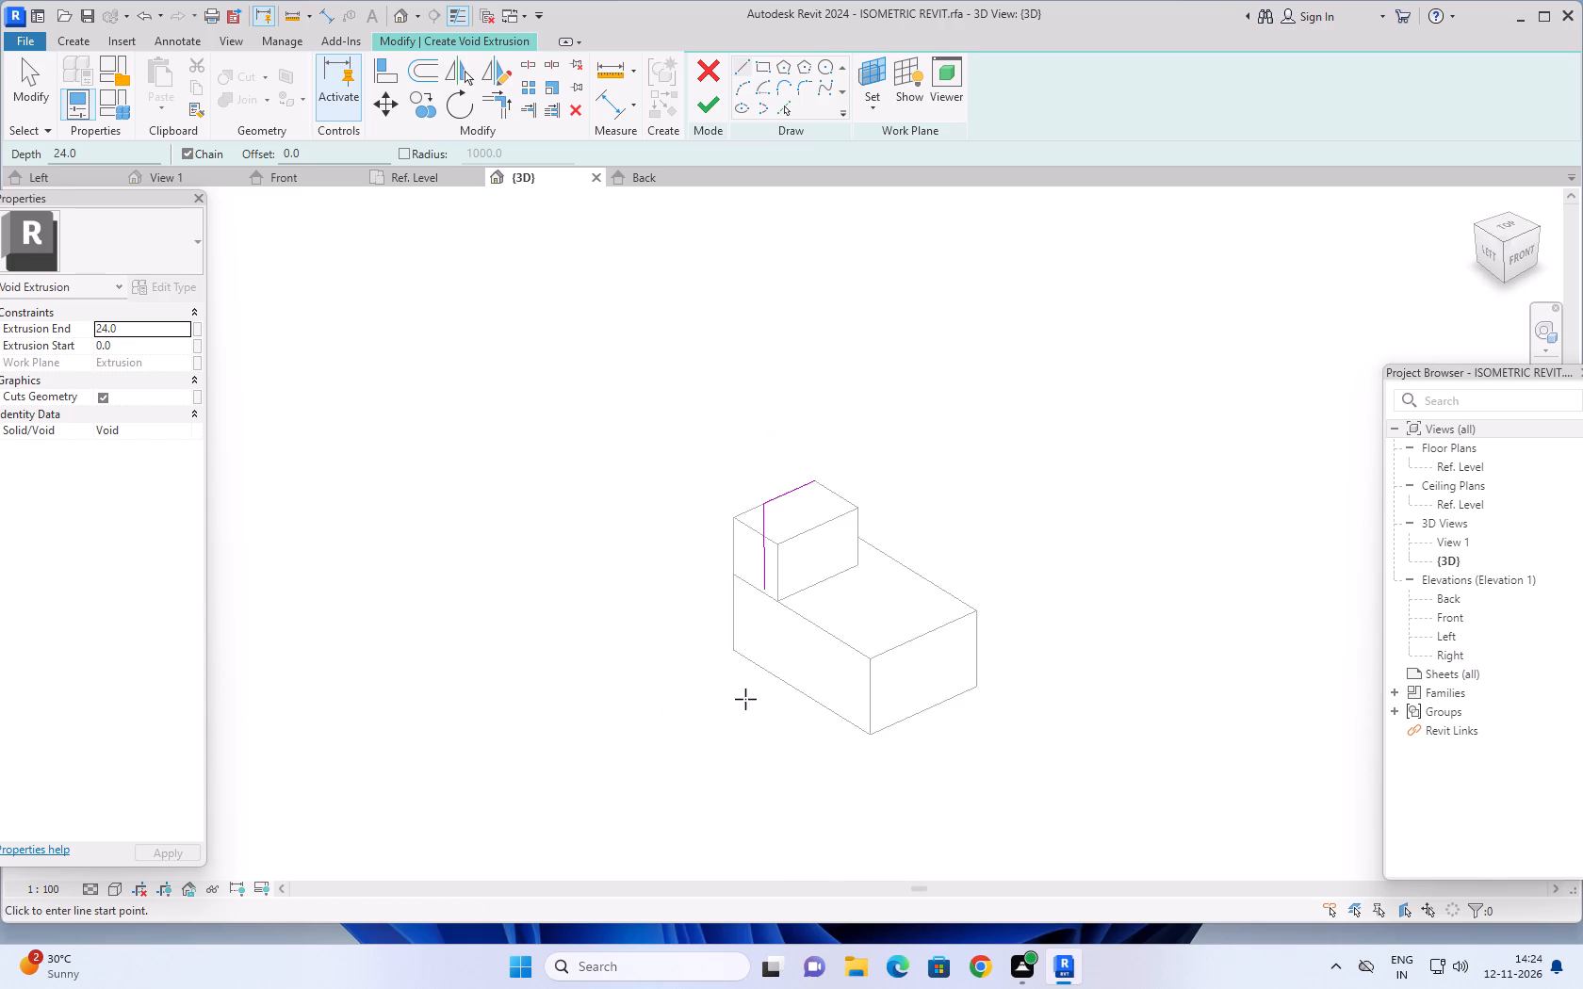
{"action": "middle_click_drag", "start_coordinate": [745, 698], "coordinate": [704, 840]}
{"action": "scroll", "coordinate": [716, 784], "scroll_direction": "up", "scroll_amount": 4}
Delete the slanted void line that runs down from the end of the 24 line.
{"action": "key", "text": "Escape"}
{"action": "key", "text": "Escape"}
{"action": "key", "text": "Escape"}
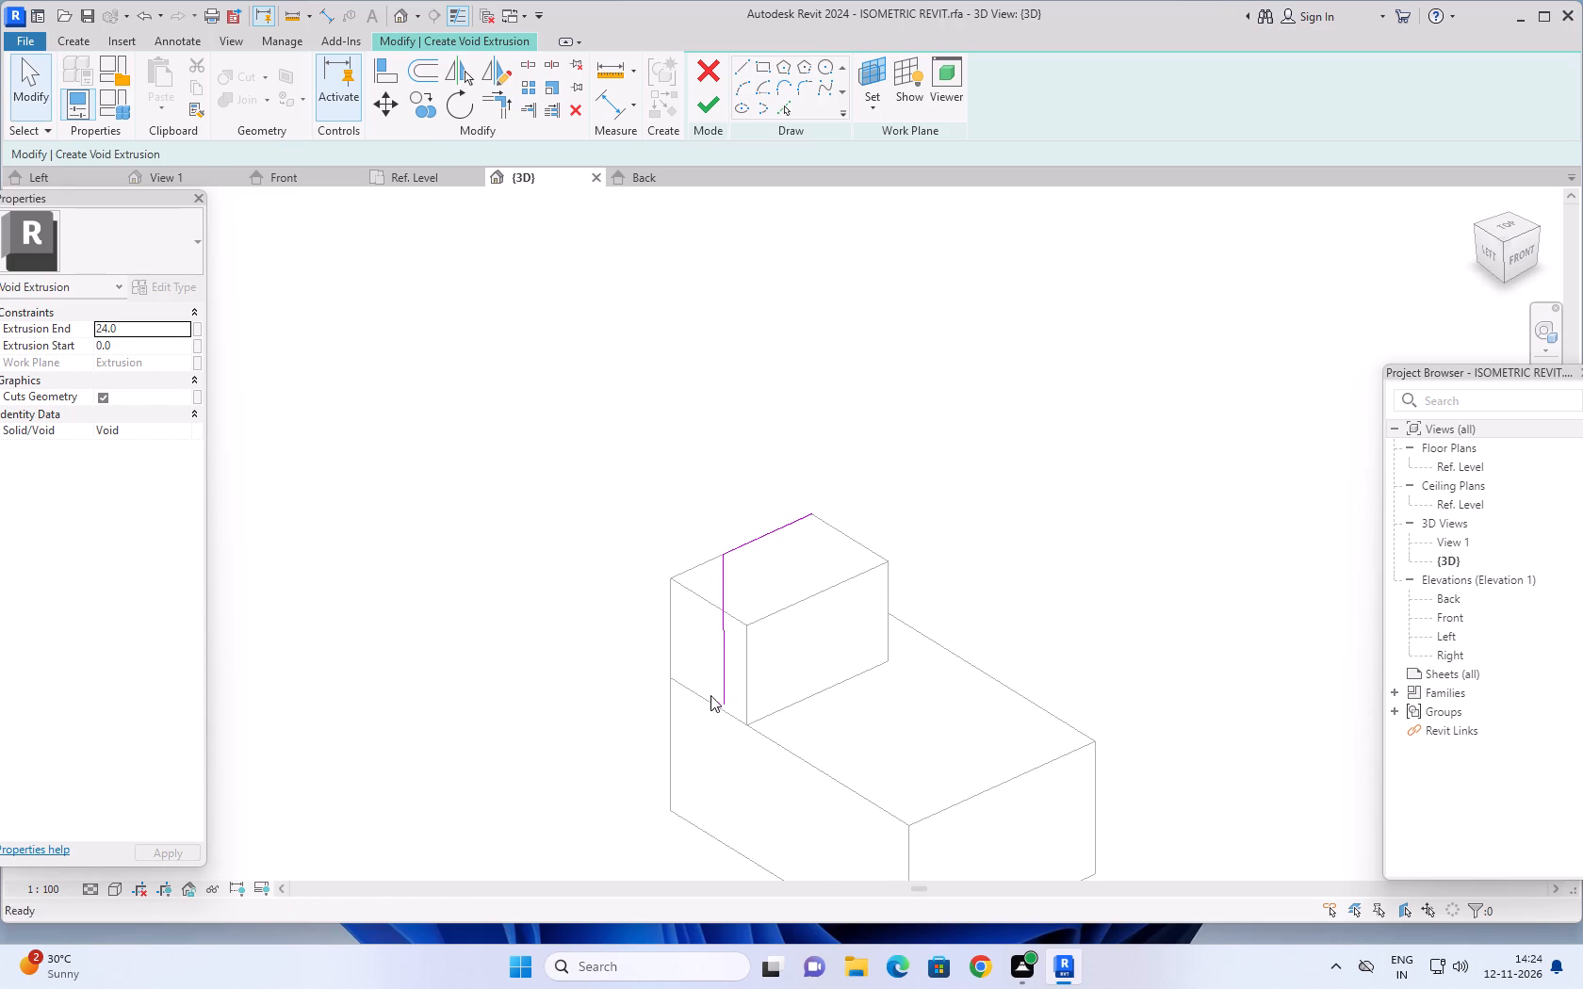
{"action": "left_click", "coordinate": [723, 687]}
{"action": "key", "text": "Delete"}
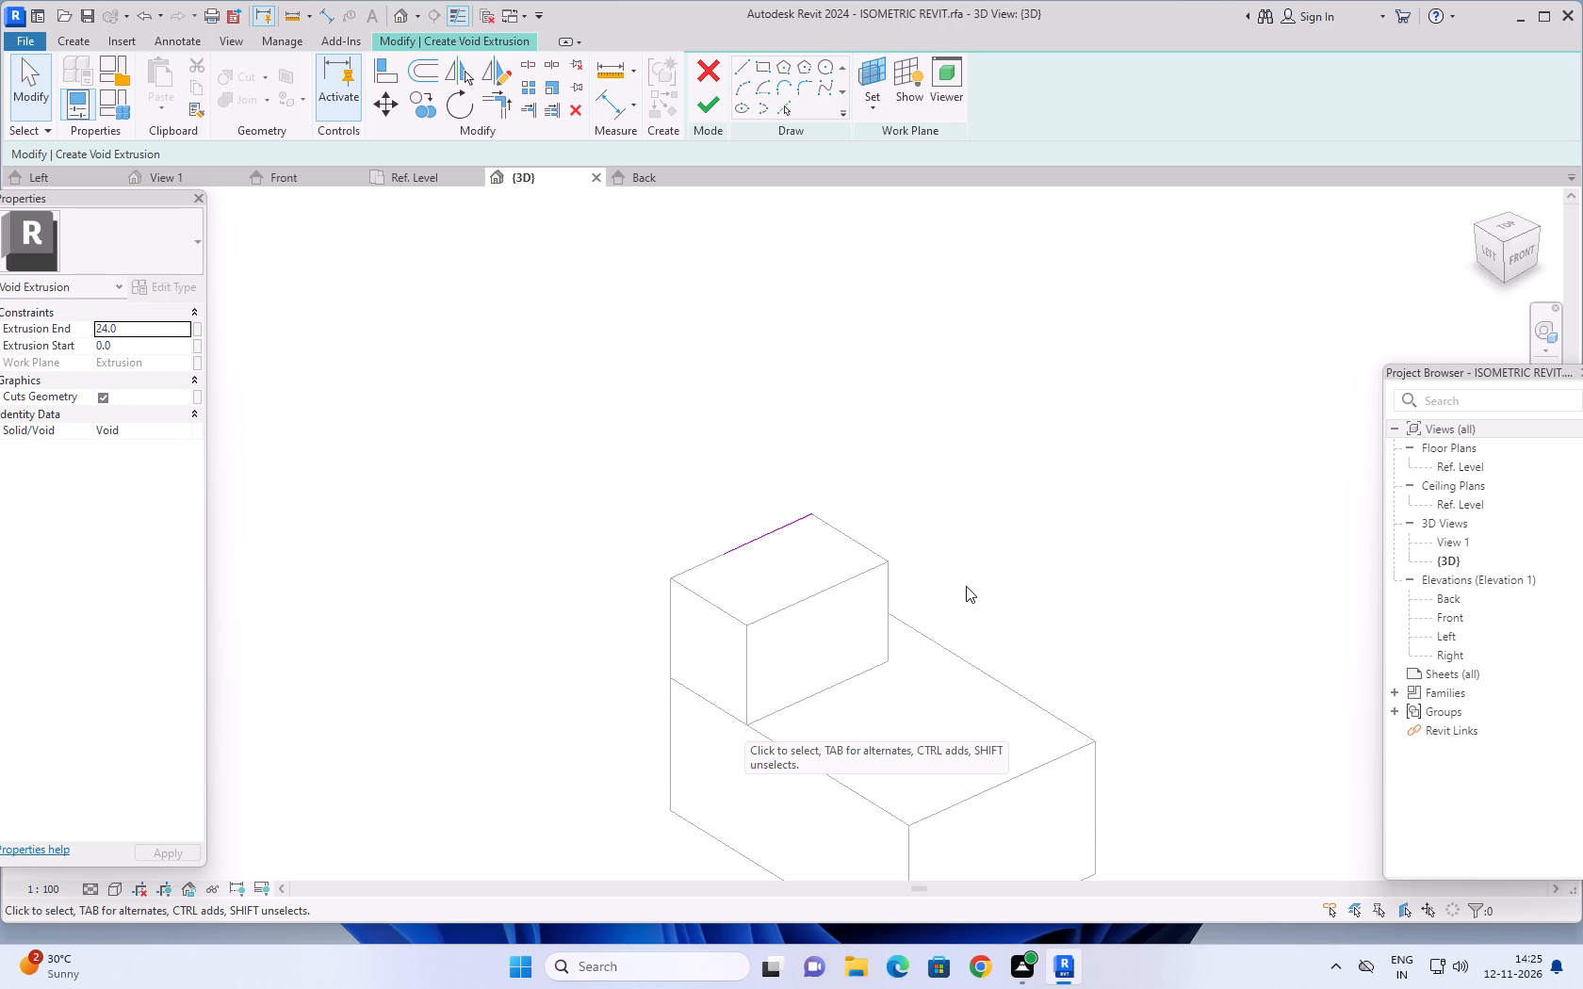
Sketch a closed triangle on the upper extrusion's top face corner, with legs of 24 along the short edge and 14 along the long edge.
{"action": "middle_click_drag", "start_coordinate": [992, 595], "coordinate": [938, 659]}
{"action": "scroll", "coordinate": [900, 689], "scroll_direction": "down", "scroll_amount": 7}
{"action": "middle_click_drag", "start_coordinate": [941, 647], "coordinate": [1025, 386]}
{"action": "scroll", "coordinate": [844, 724], "scroll_direction": "up", "scroll_amount": 4}
{"action": "middle_click_drag", "start_coordinate": [825, 636], "coordinate": [764, 562]}
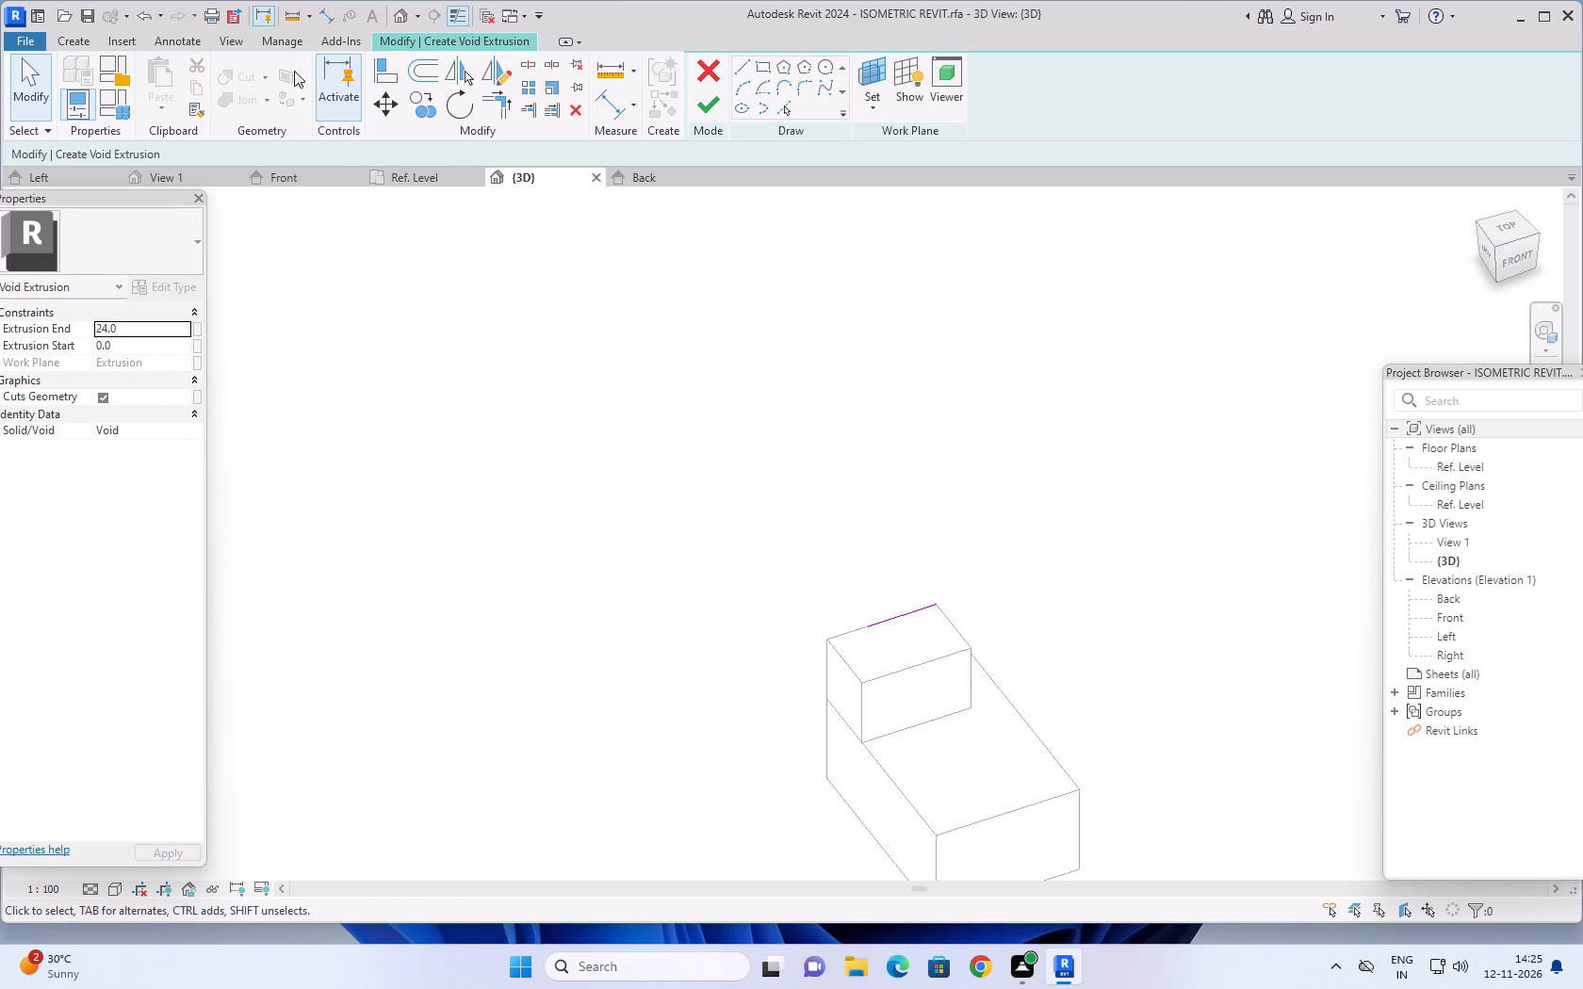
{"action": "left_click", "coordinate": [737, 70]}
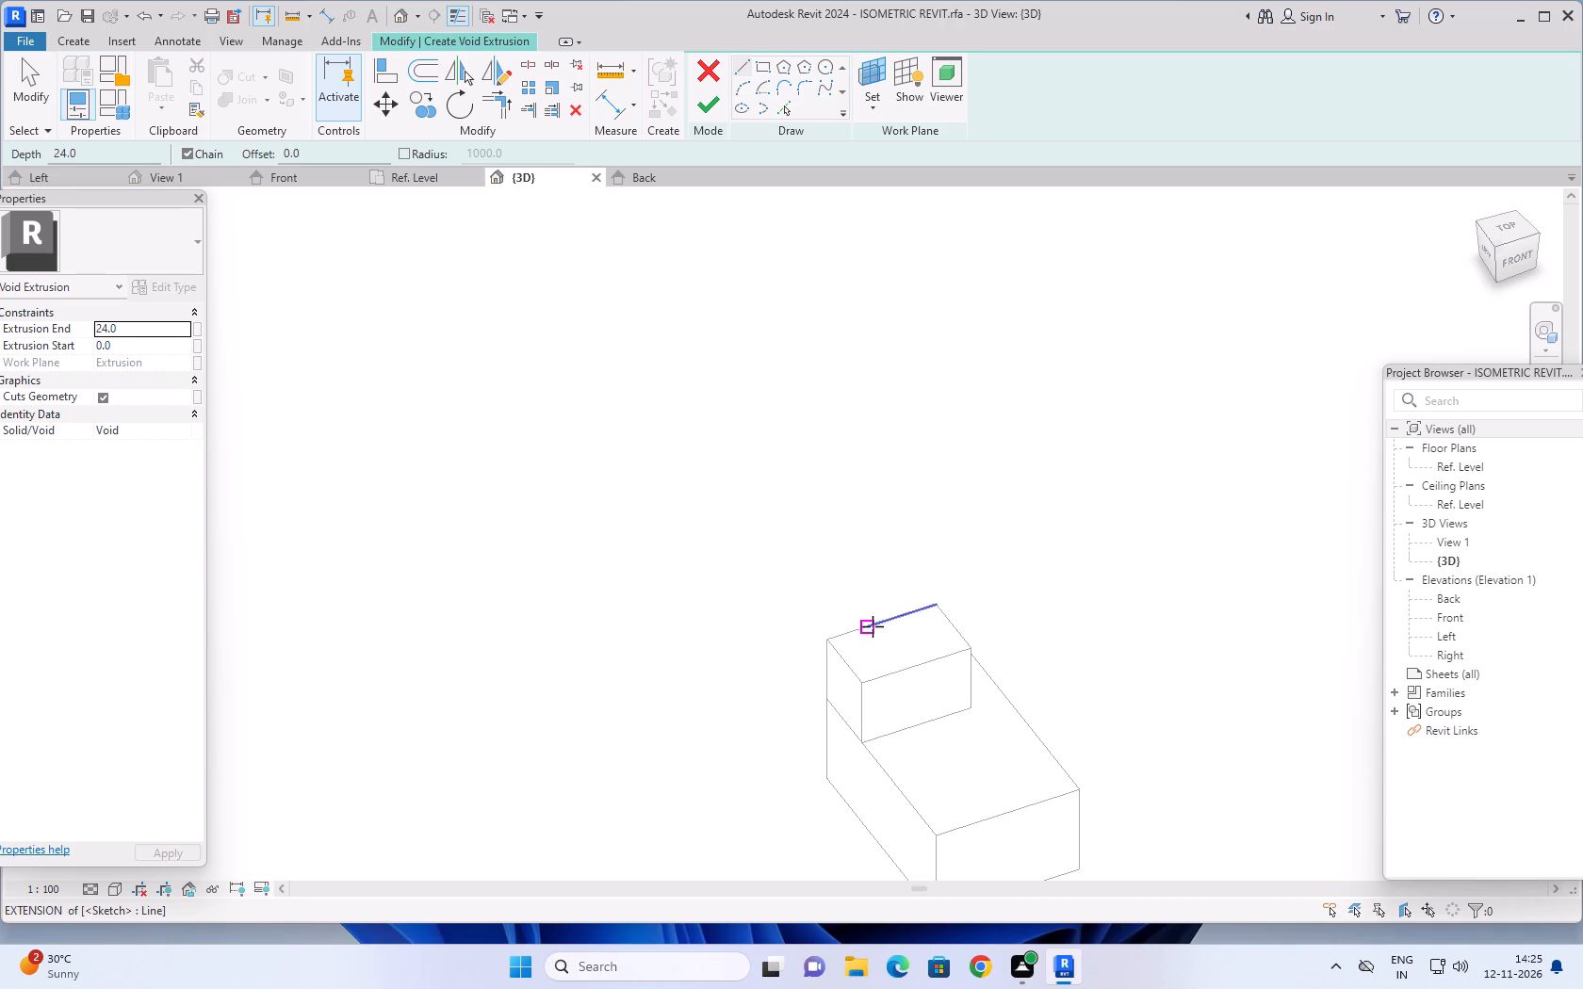
{"action": "left_click", "coordinate": [873, 624]}
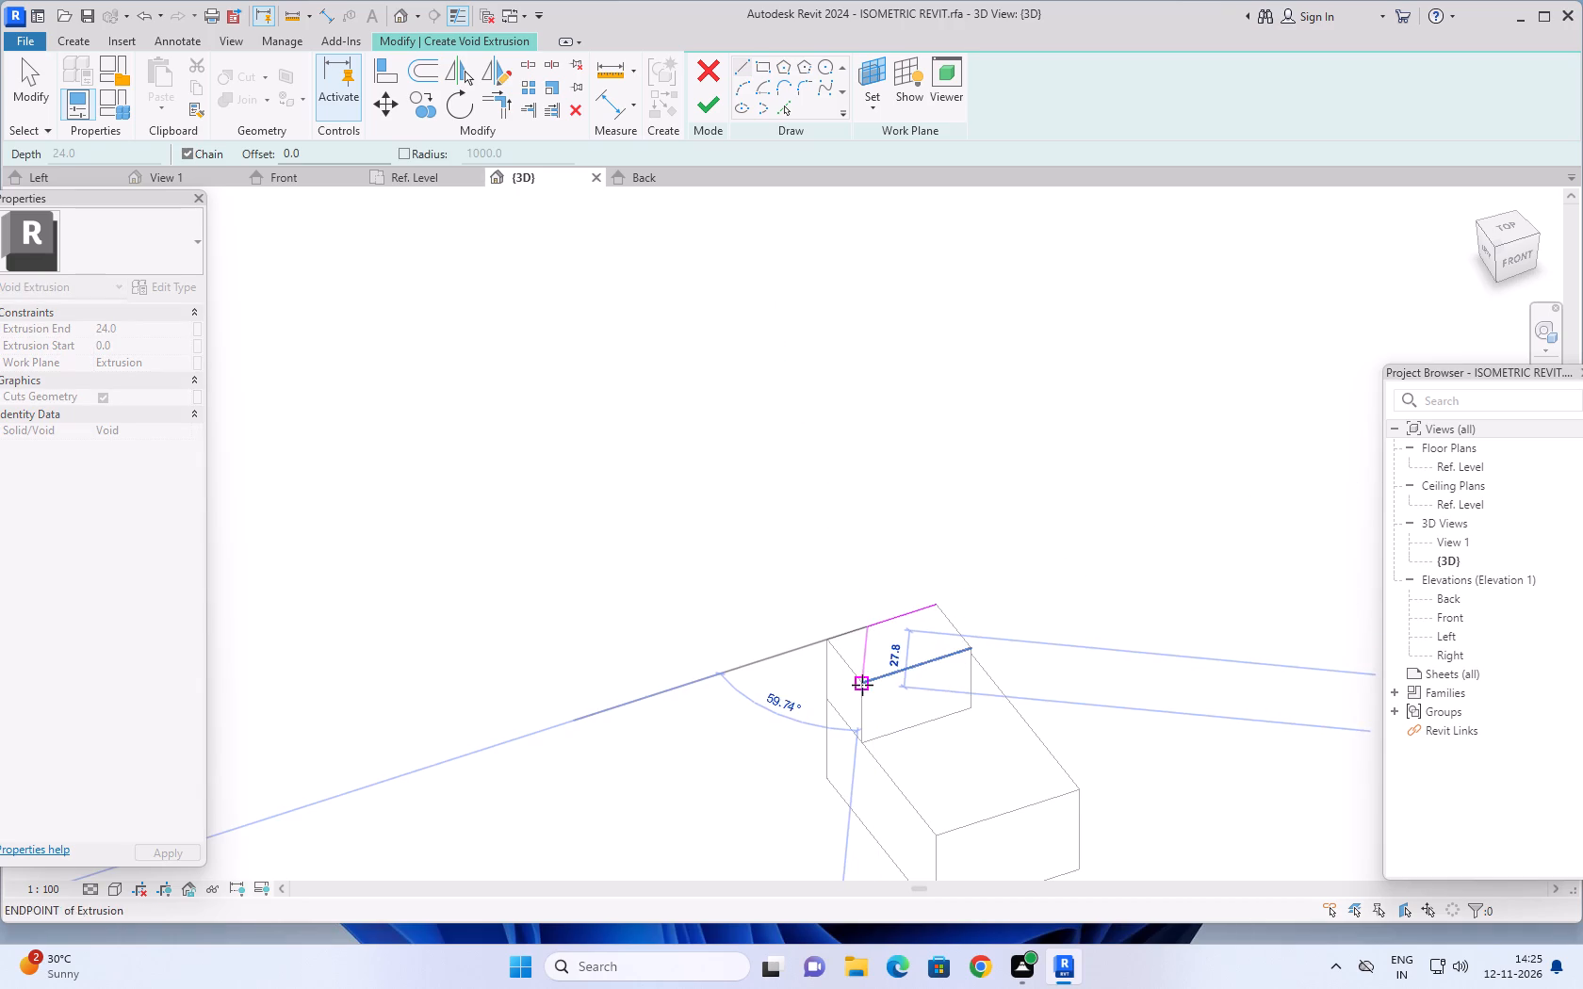
{"action": "left_click", "coordinate": [862, 685]}
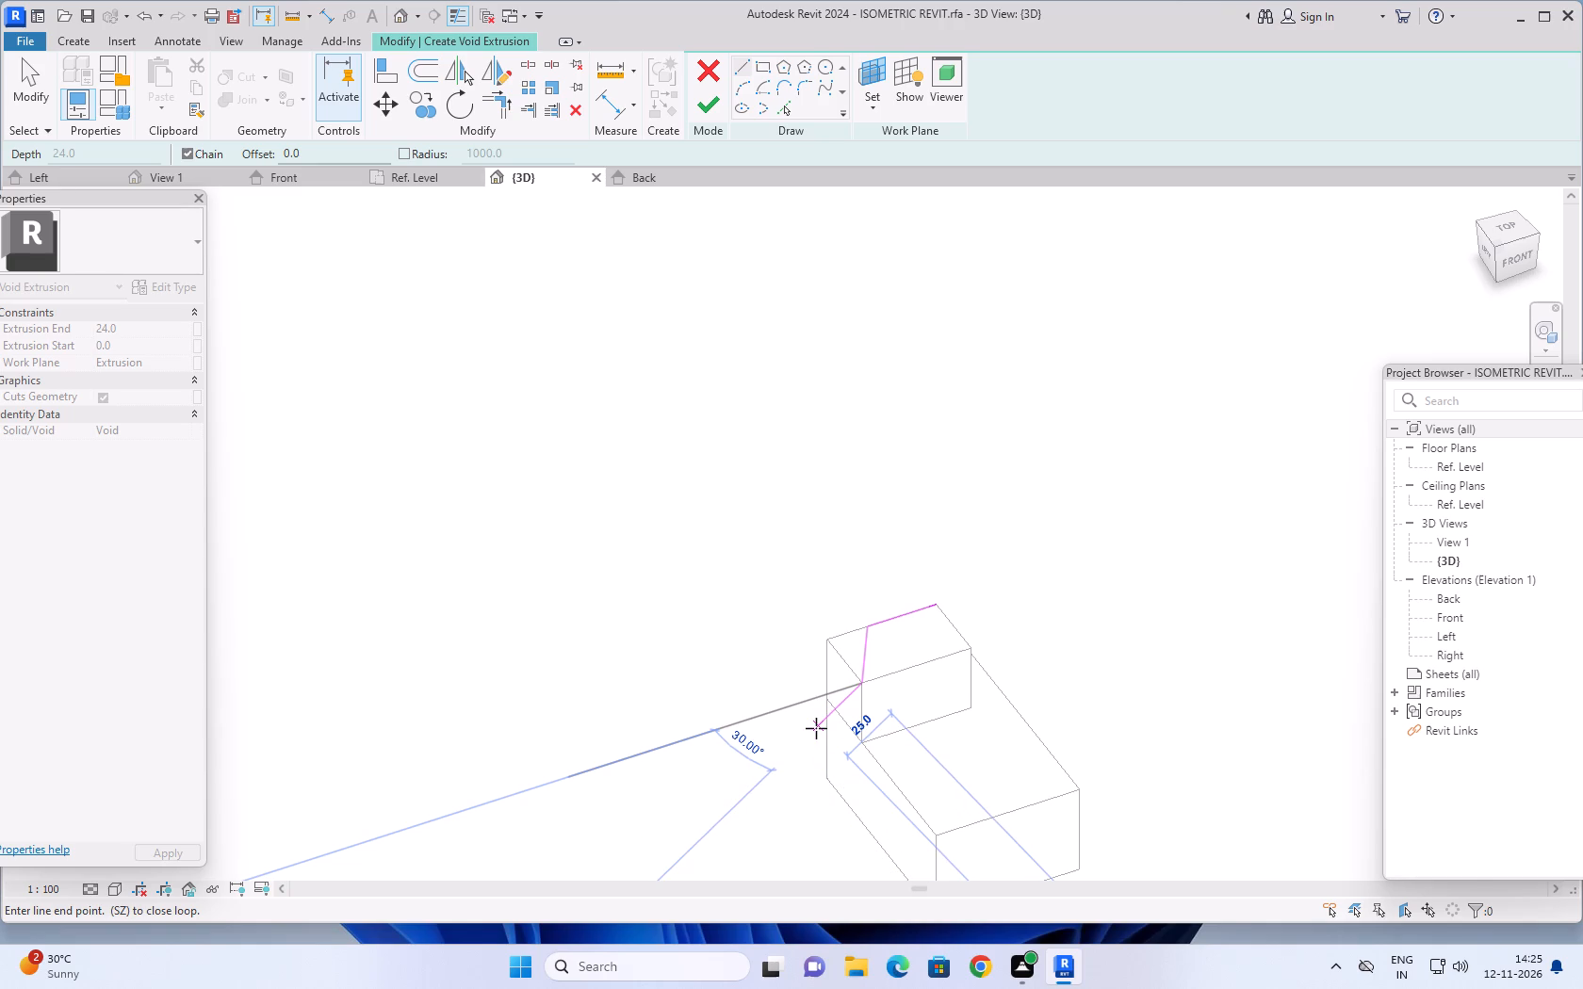
{"action": "left_click", "coordinate": [828, 638]}
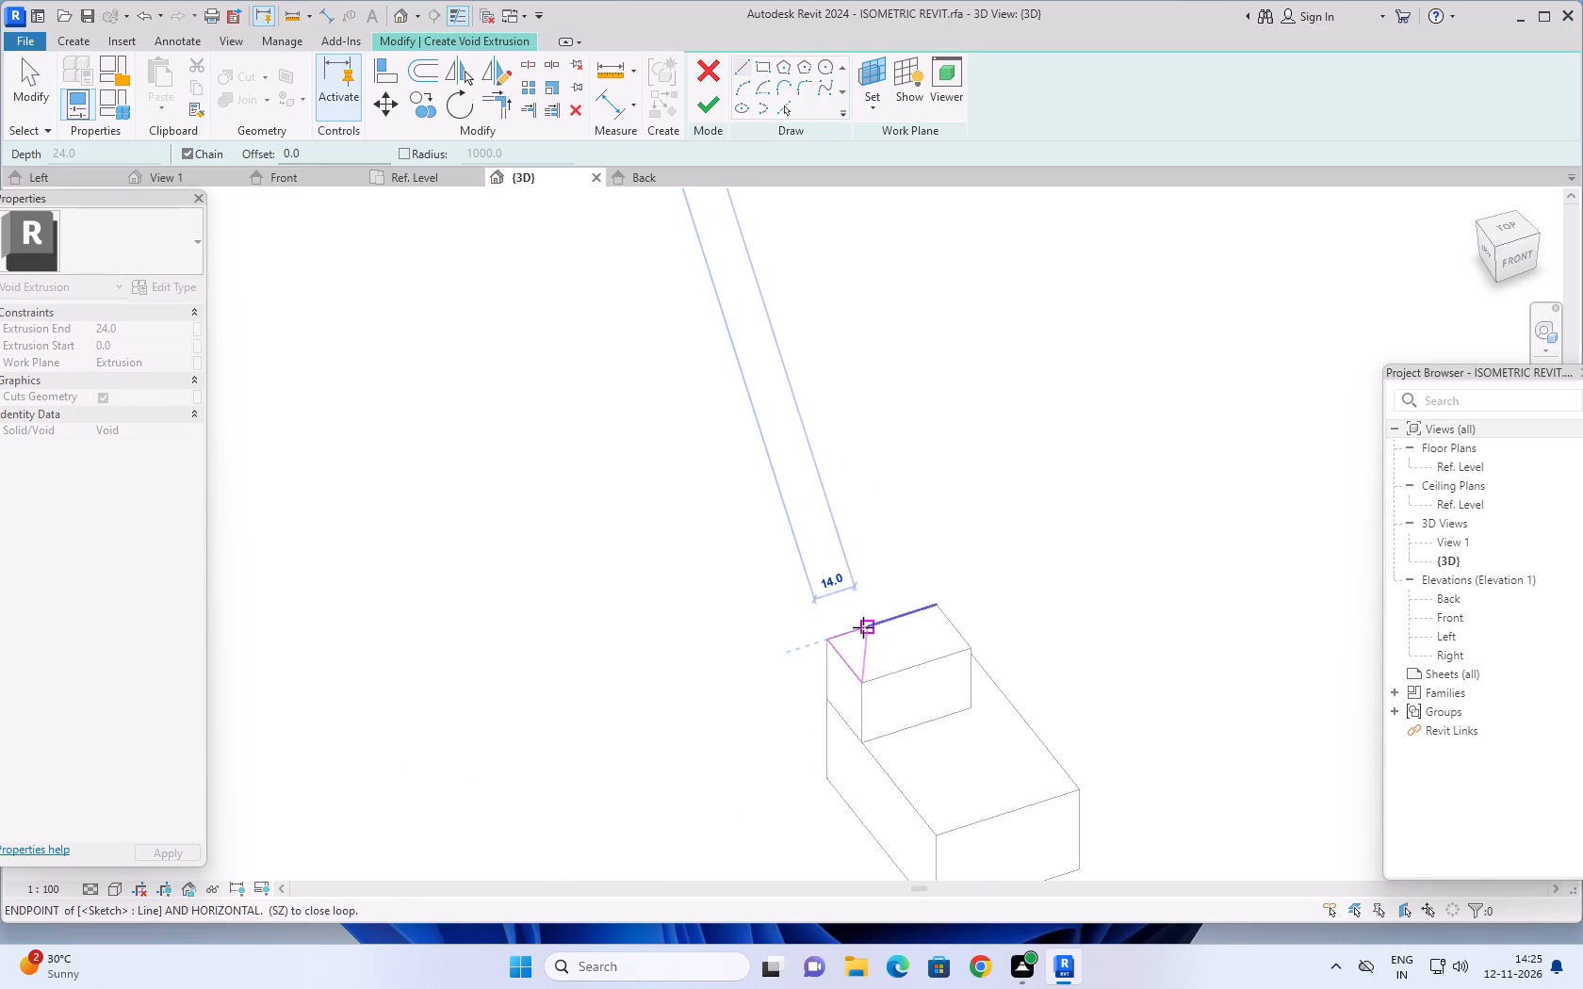
{"action": "left_click", "coordinate": [863, 627]}
{"action": "key", "text": "Escape"}
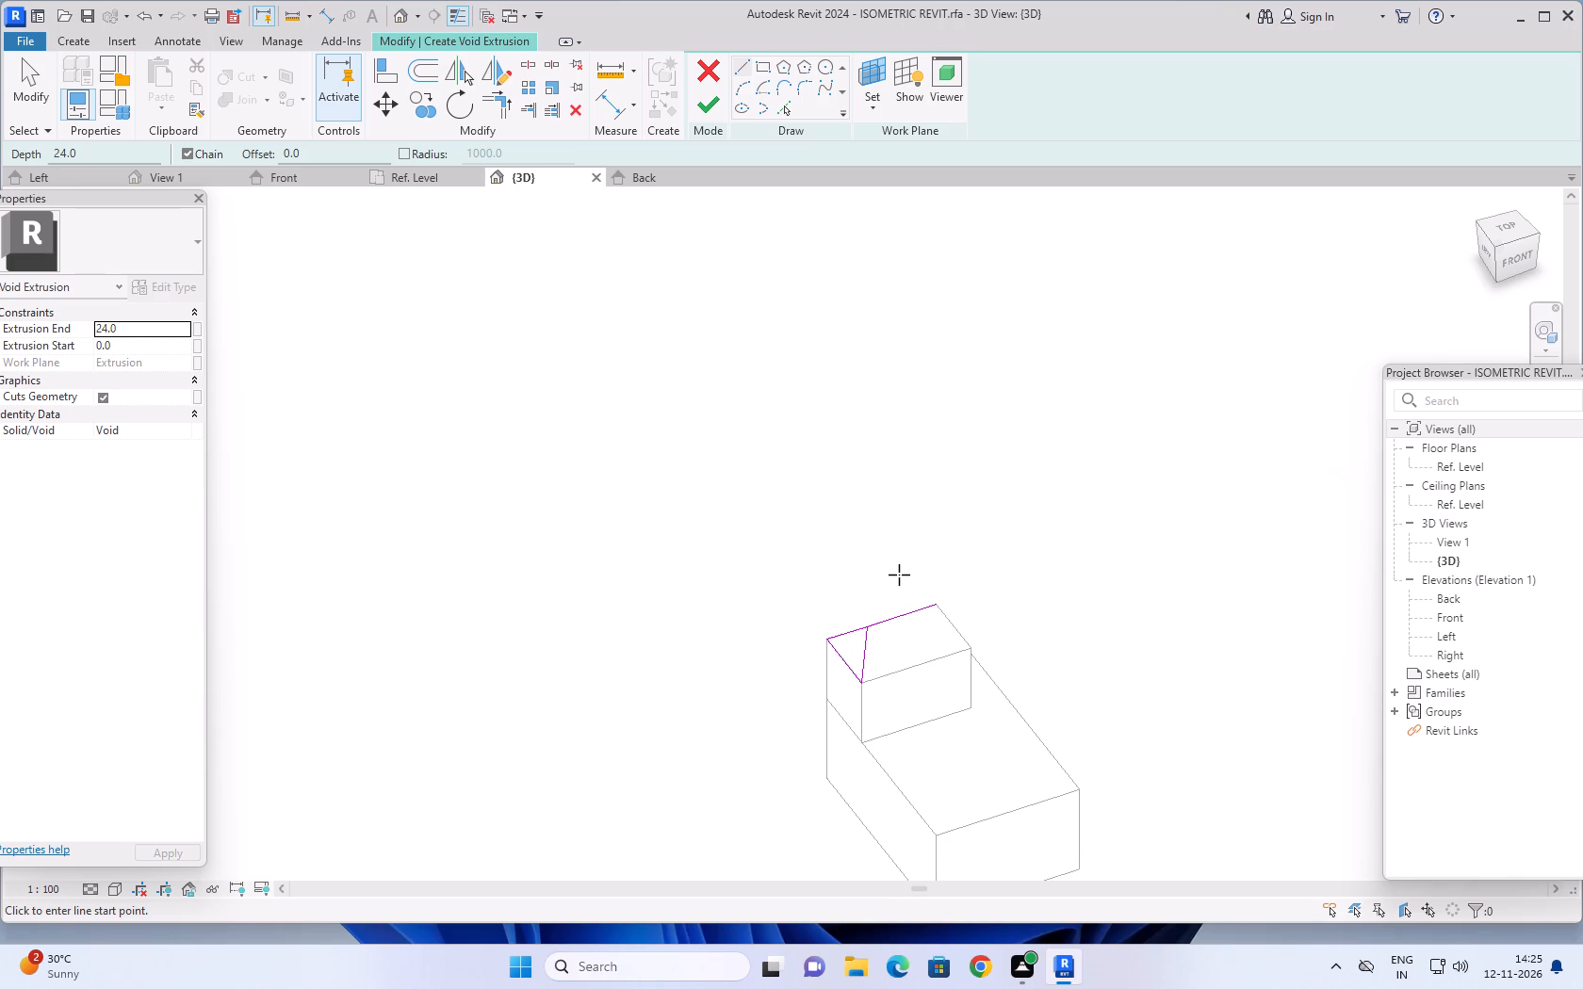
{"action": "key", "text": "Escape"}
{"action": "key", "text": "Escape"}
{"action": "key", "text": "Escape"}
{"action": "key", "text": "Escape"}
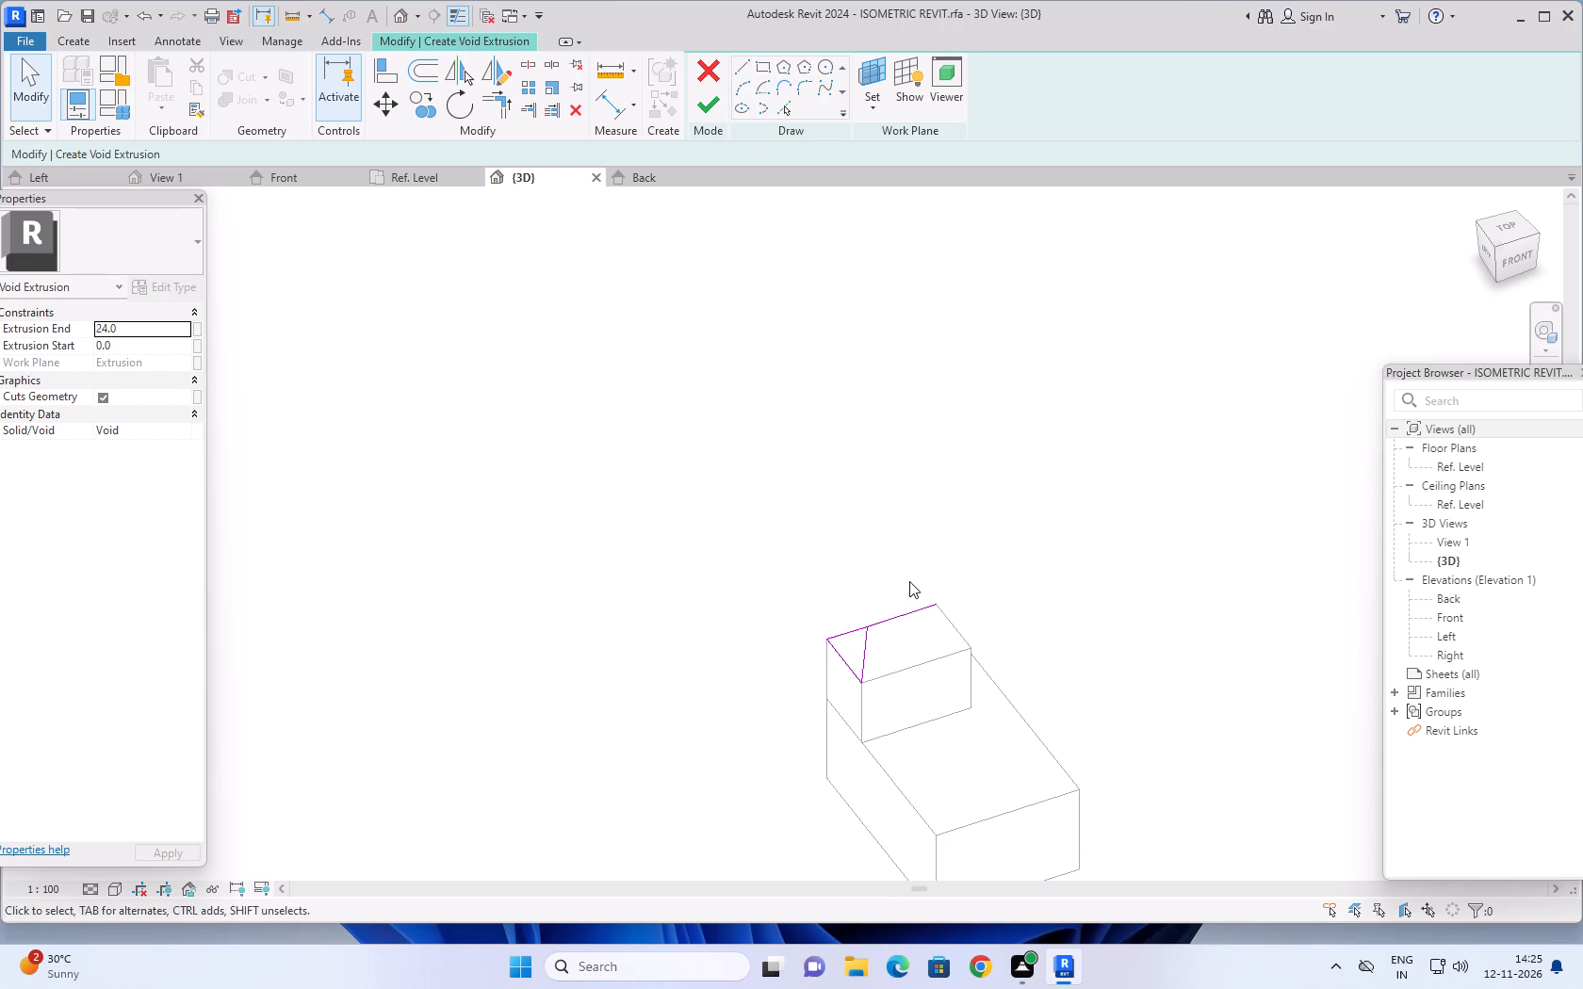
{"action": "key", "text": "Escape"}
{"action": "key", "text": "Escape"}
{"action": "key", "text": "Escape"}
{"action": "key", "text": "Escape"}
{"action": "key", "text": "Escape"}
{"action": "key", "text": "Escape"}
{"action": "key", "text": "Escape"}
Delete the leftover 24 line along the upper extrusion's long edge, keeping only the triangular void profile.
{"action": "left_click", "coordinate": [906, 615]}
{"action": "key", "text": "Delete"}
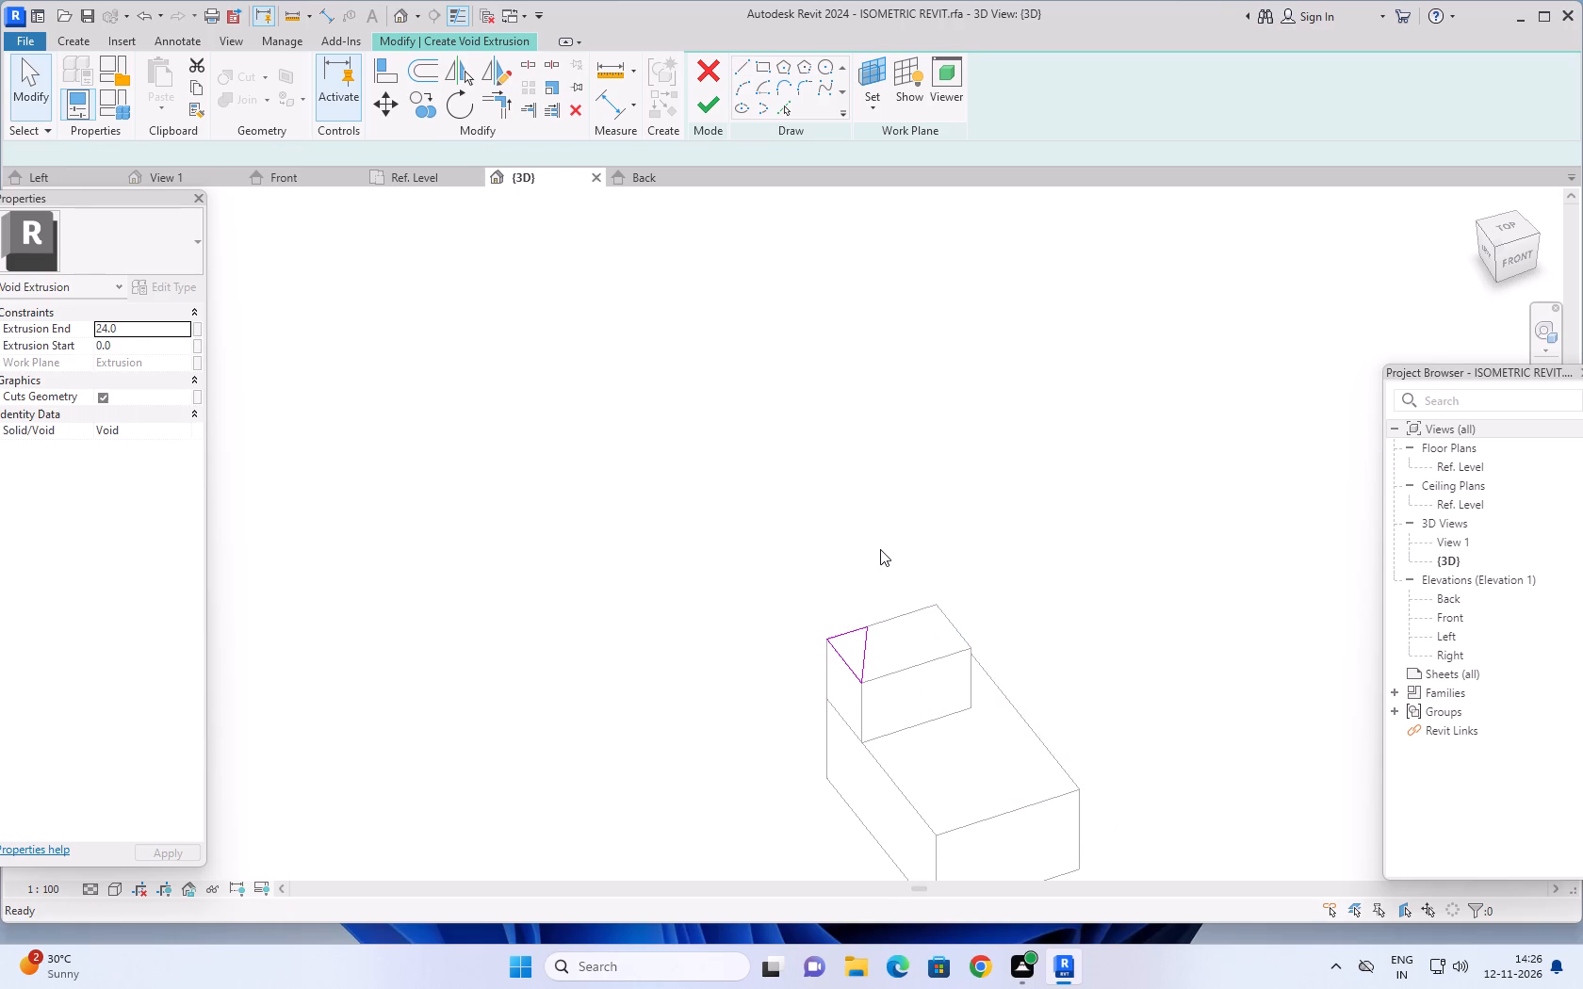
{"action": "scroll", "coordinate": [884, 555], "scroll_direction": "down", "scroll_amount": 2}
{"action": "middle_click_drag", "start_coordinate": [913, 564], "coordinate": [885, 561]}
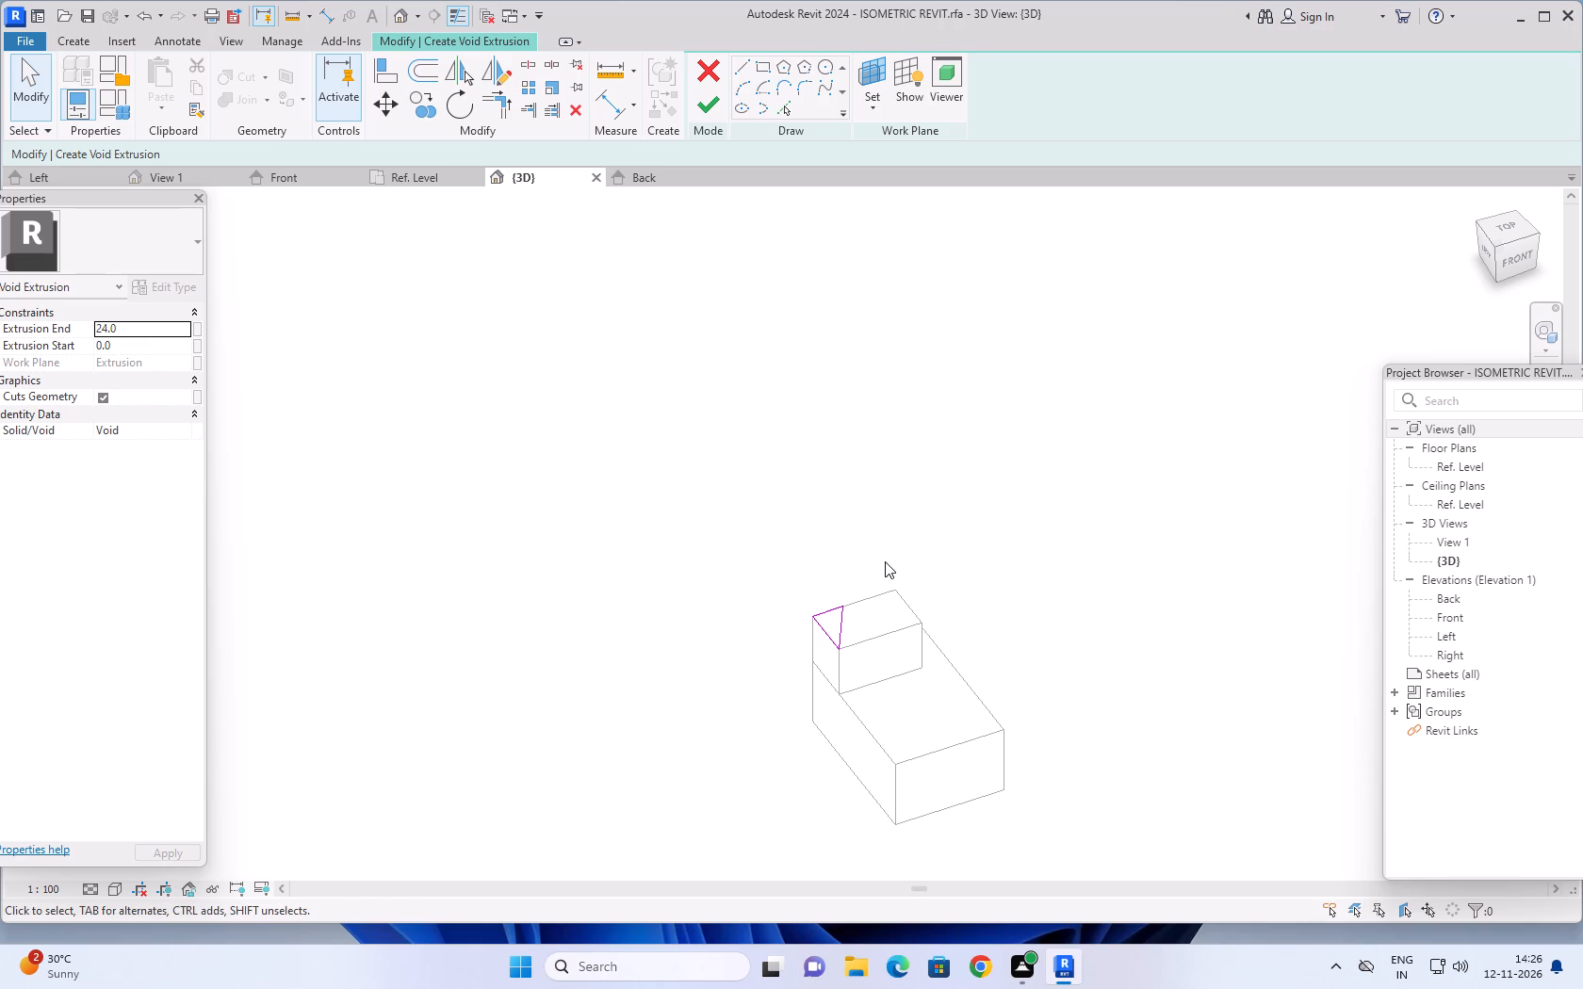
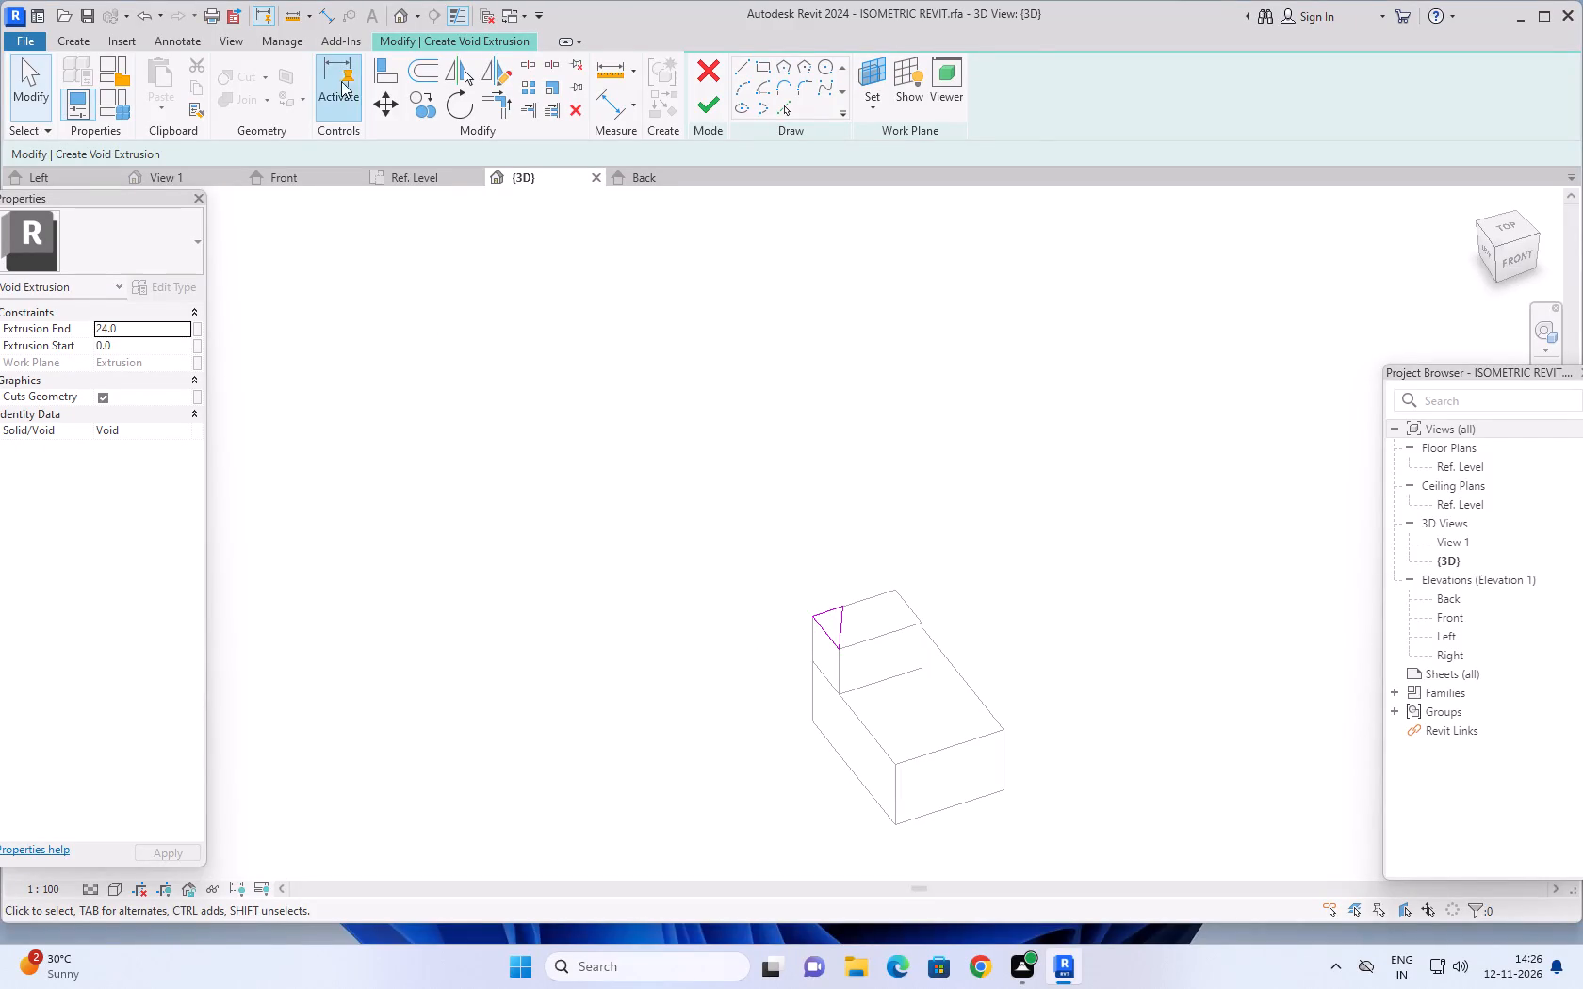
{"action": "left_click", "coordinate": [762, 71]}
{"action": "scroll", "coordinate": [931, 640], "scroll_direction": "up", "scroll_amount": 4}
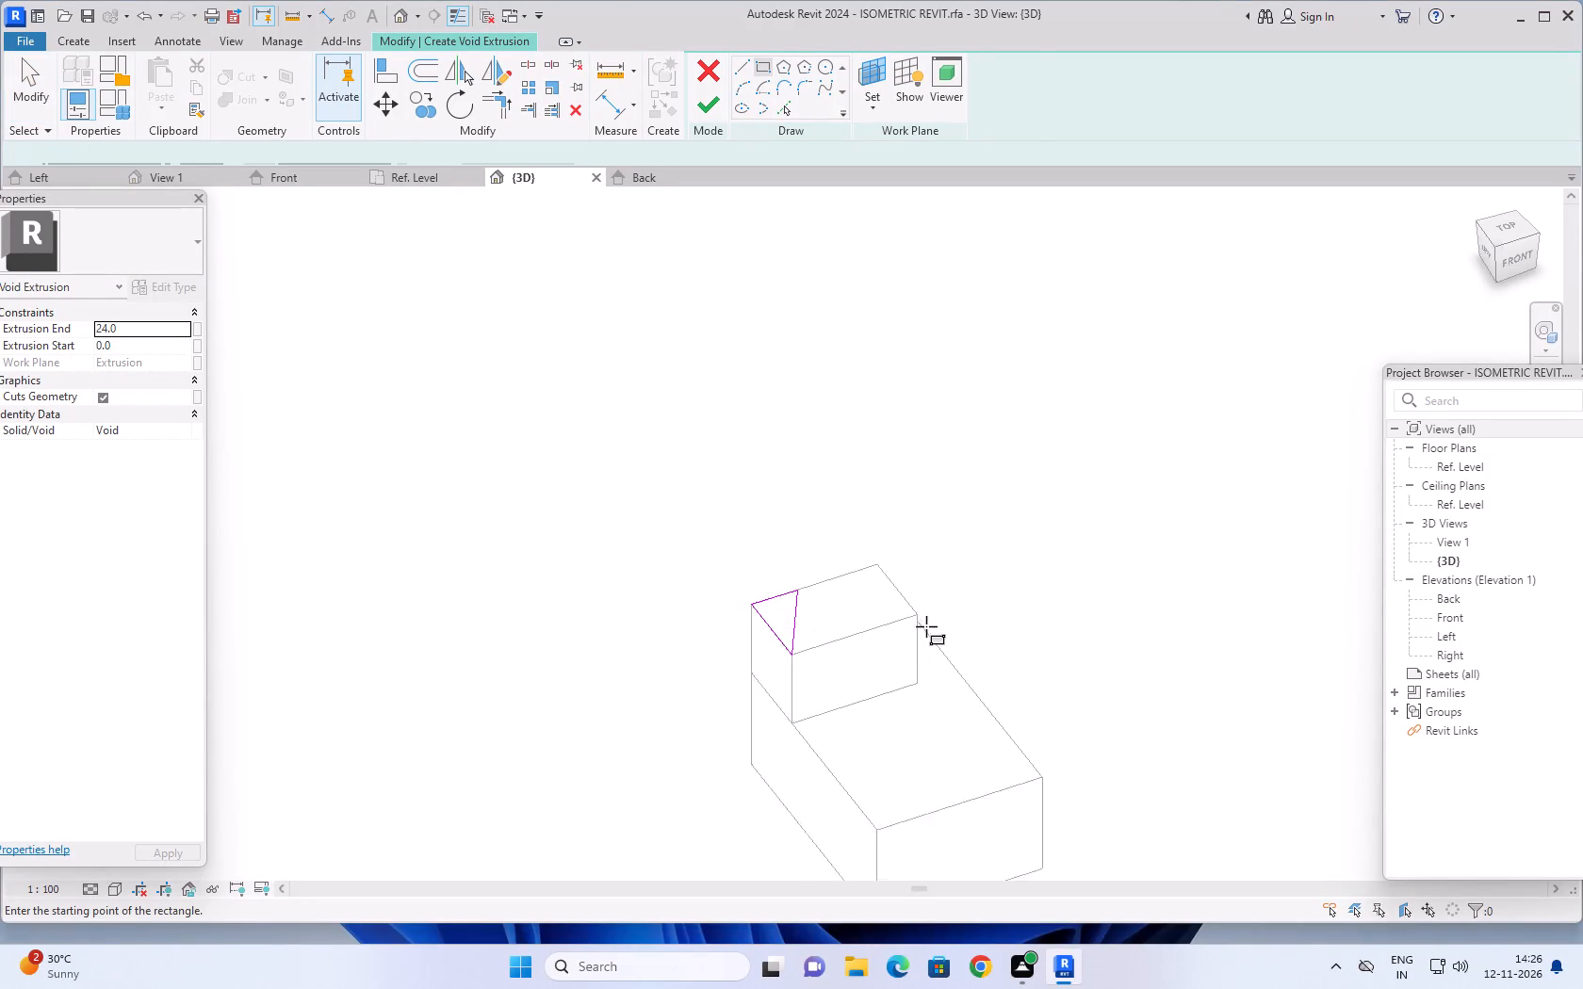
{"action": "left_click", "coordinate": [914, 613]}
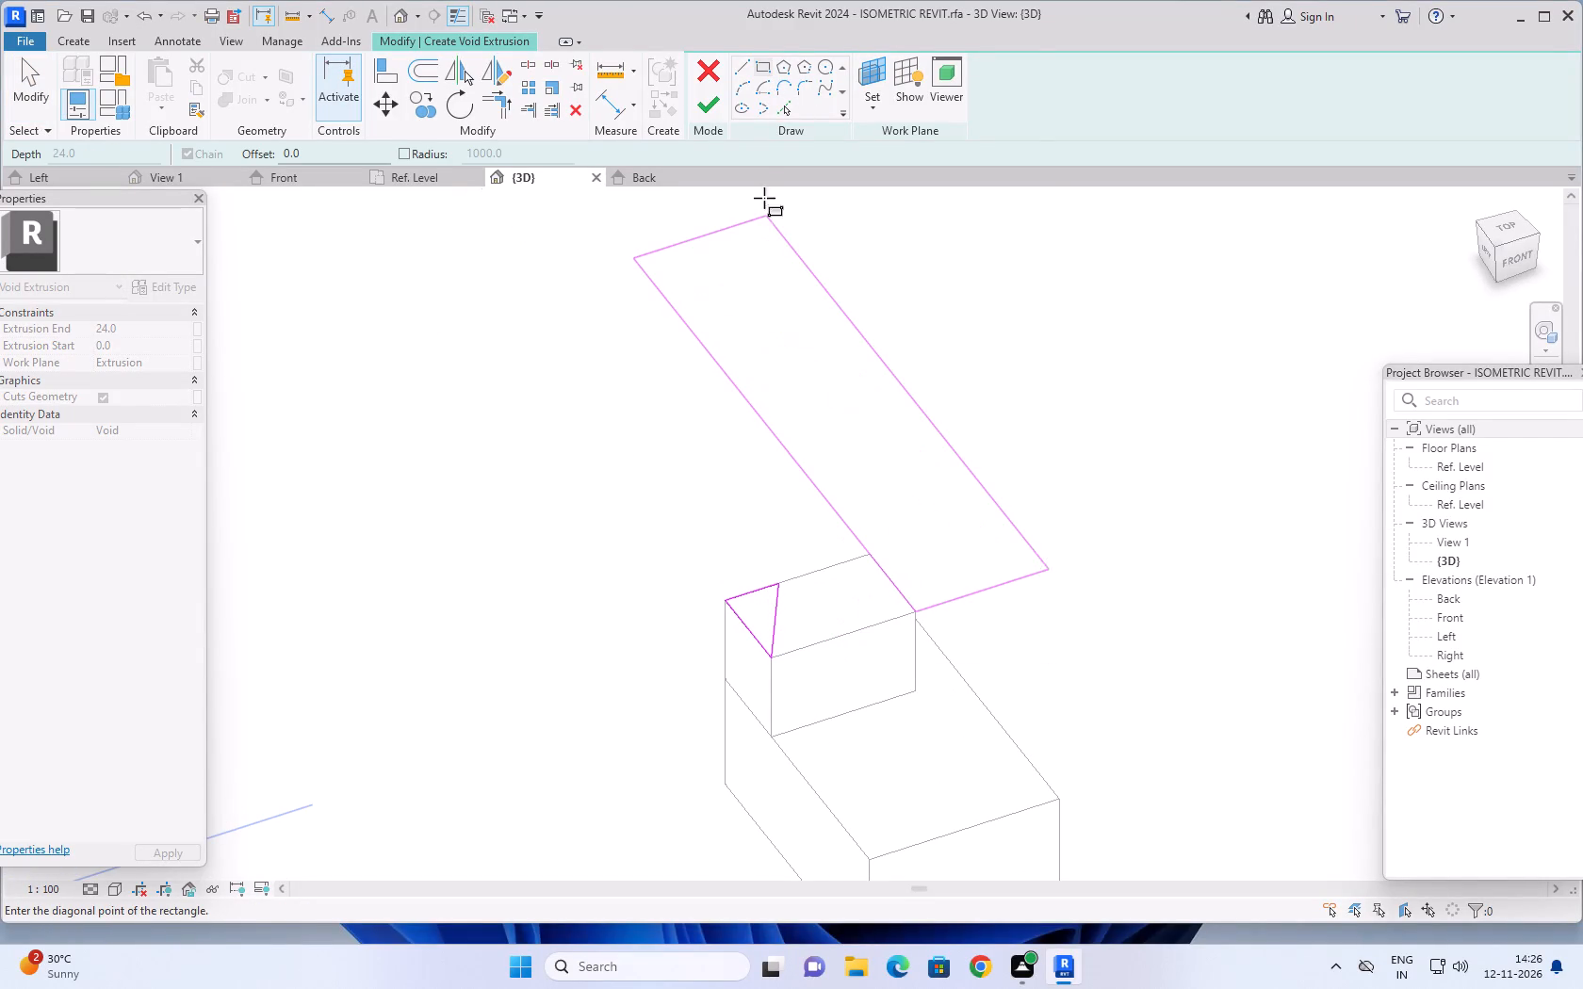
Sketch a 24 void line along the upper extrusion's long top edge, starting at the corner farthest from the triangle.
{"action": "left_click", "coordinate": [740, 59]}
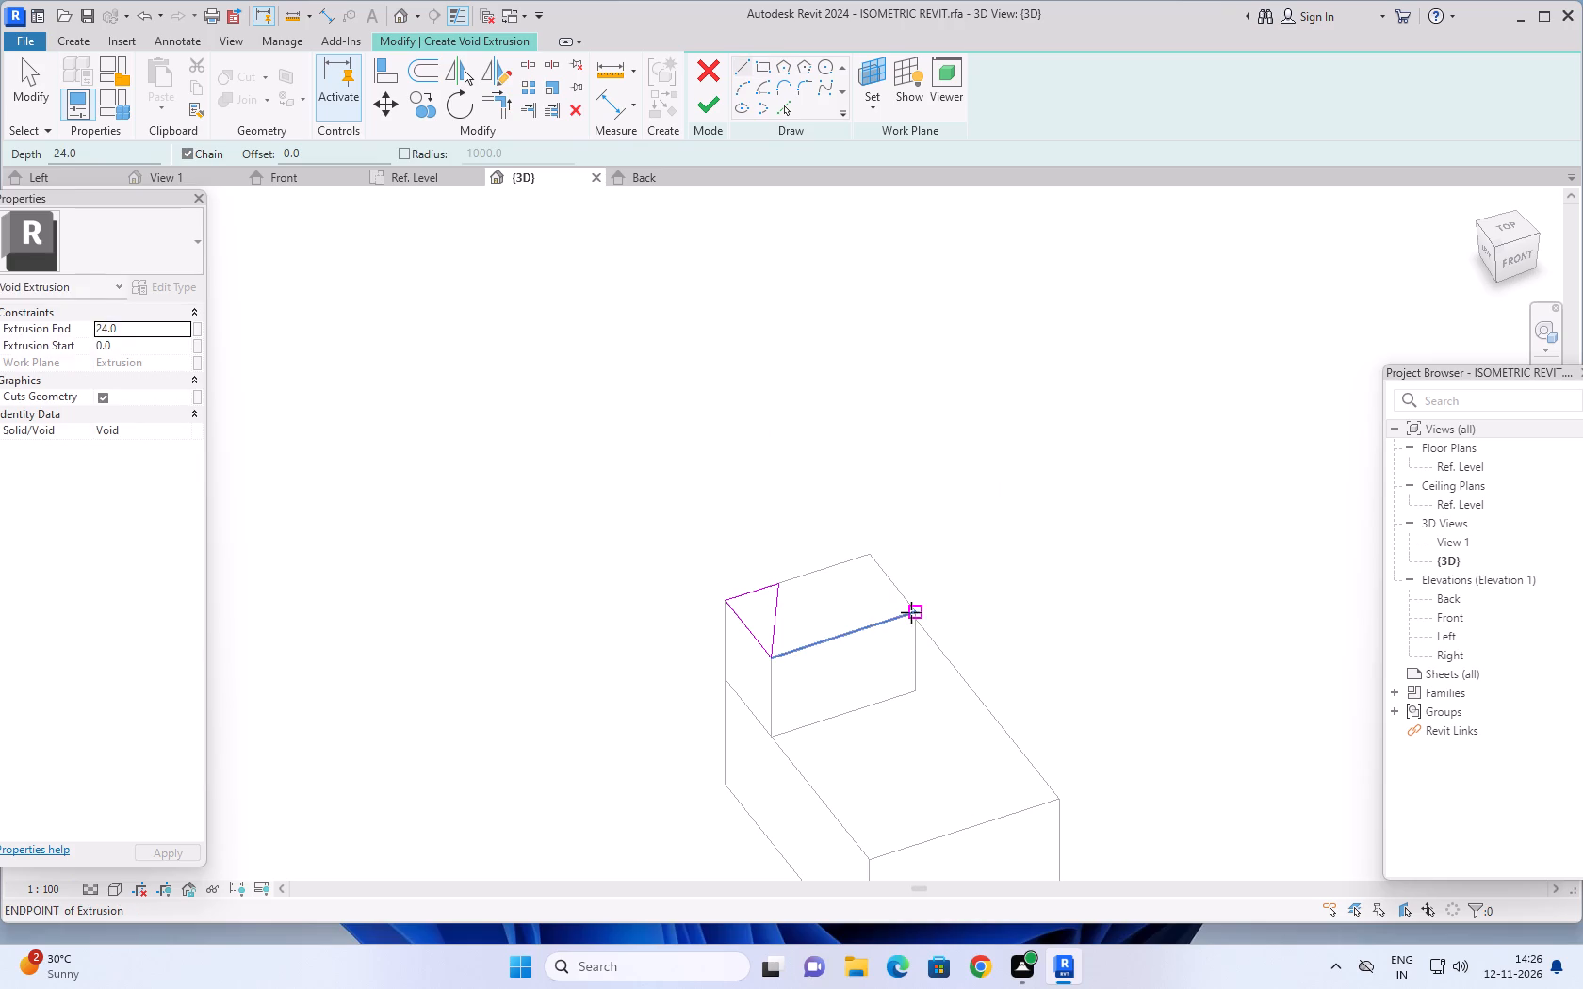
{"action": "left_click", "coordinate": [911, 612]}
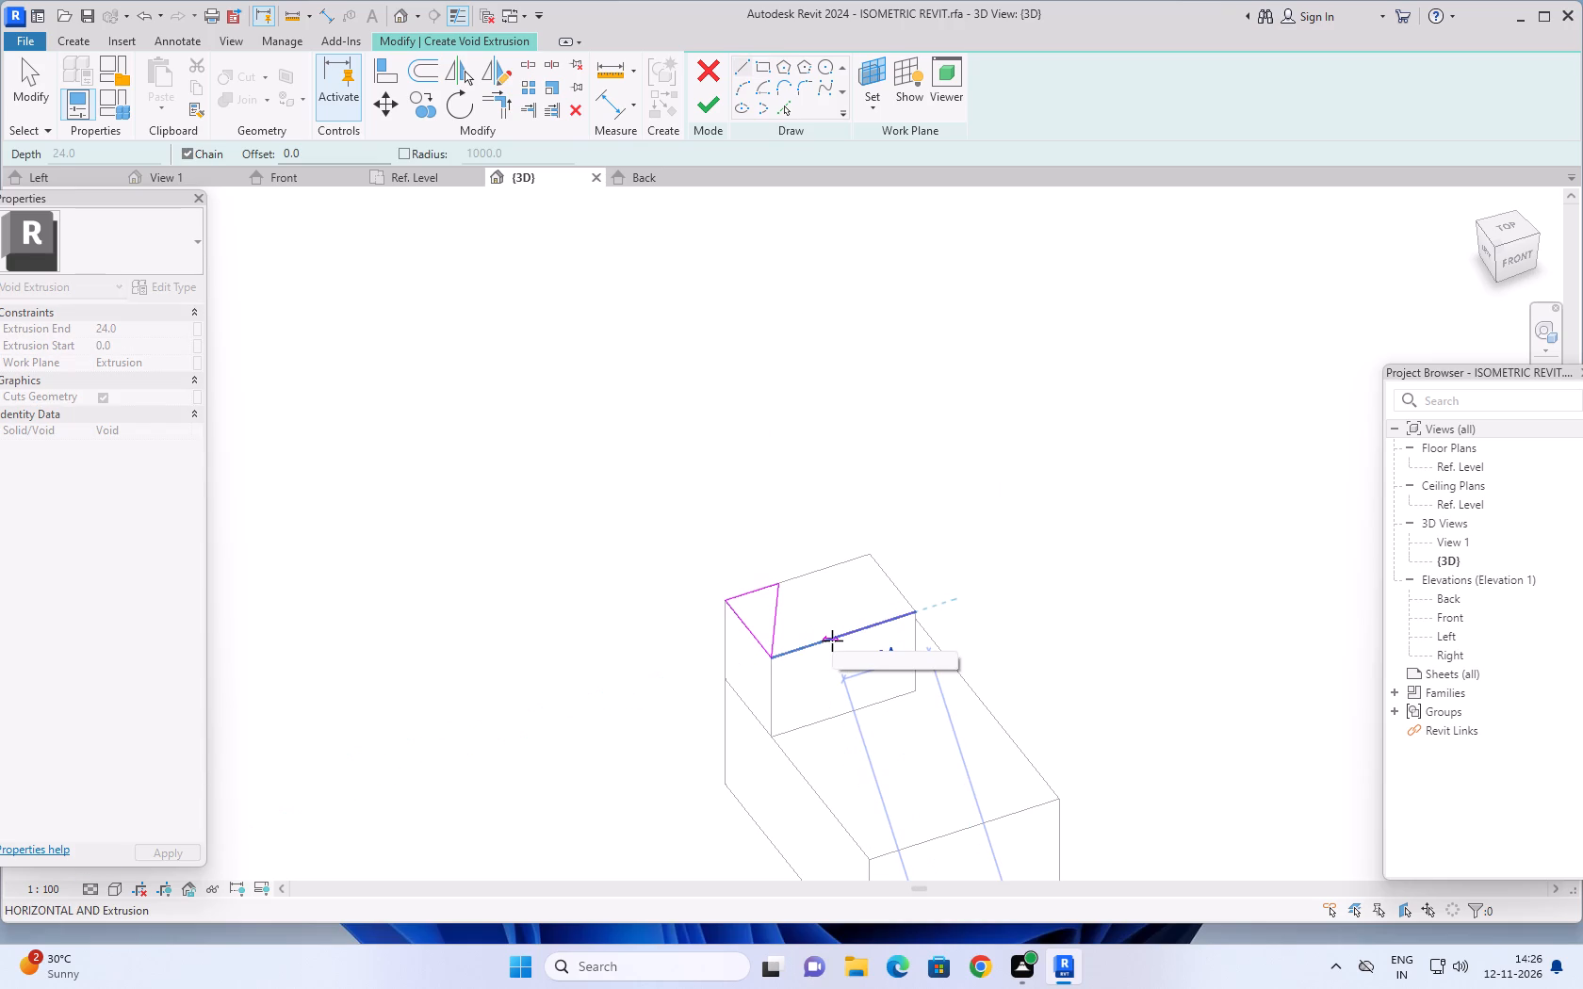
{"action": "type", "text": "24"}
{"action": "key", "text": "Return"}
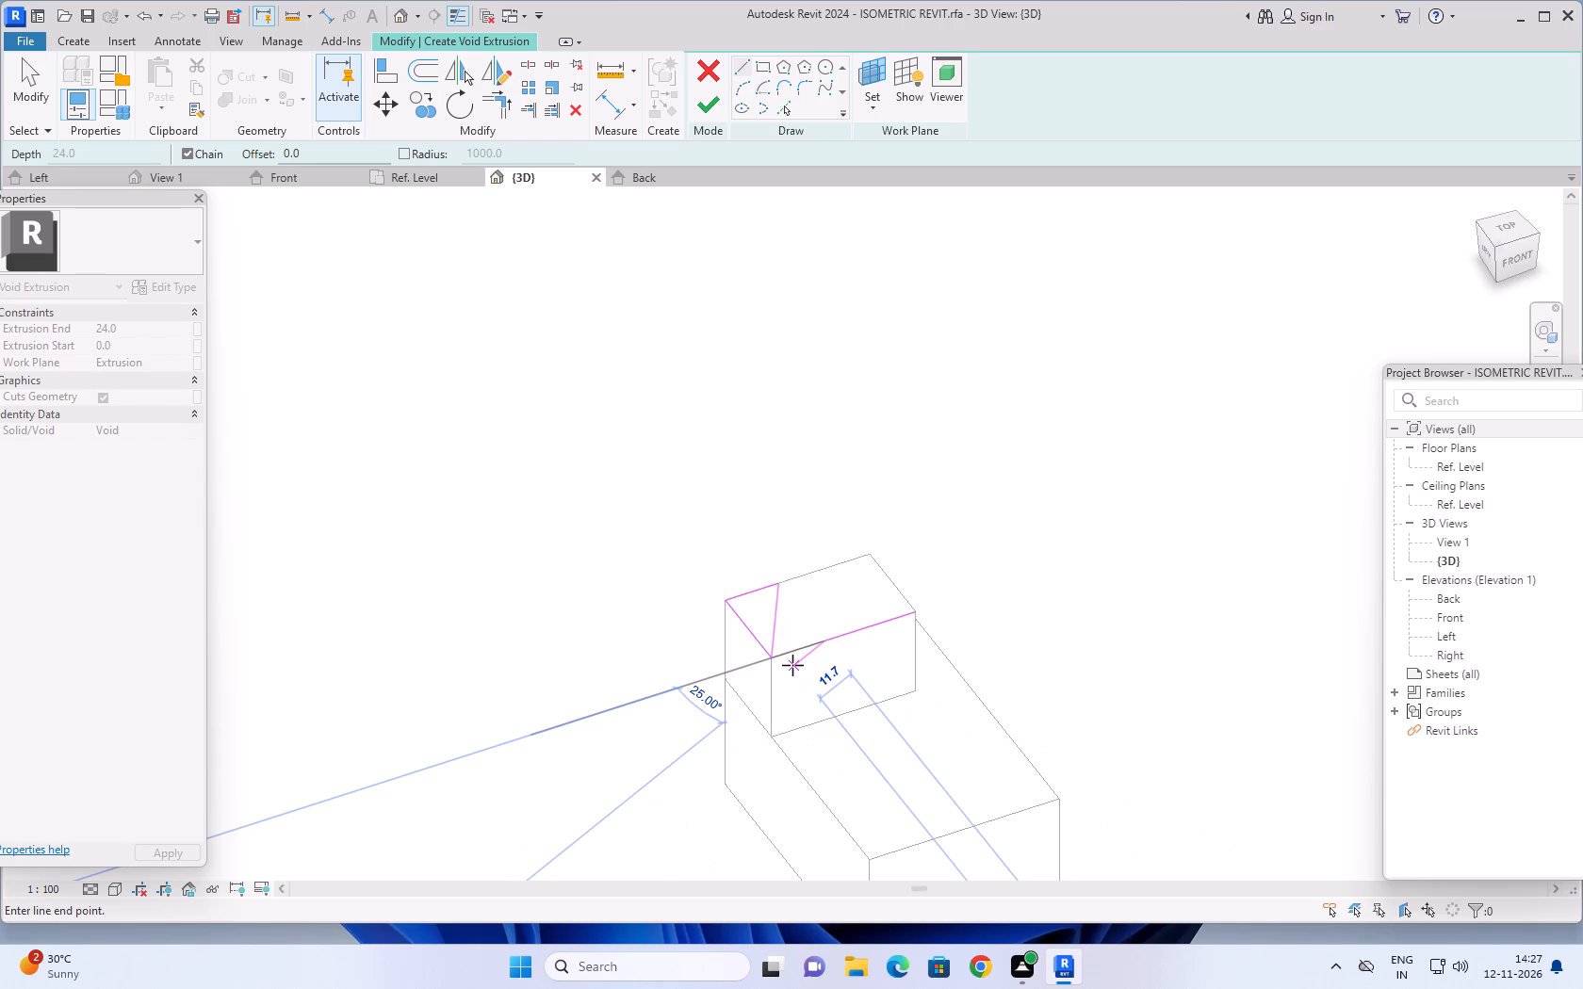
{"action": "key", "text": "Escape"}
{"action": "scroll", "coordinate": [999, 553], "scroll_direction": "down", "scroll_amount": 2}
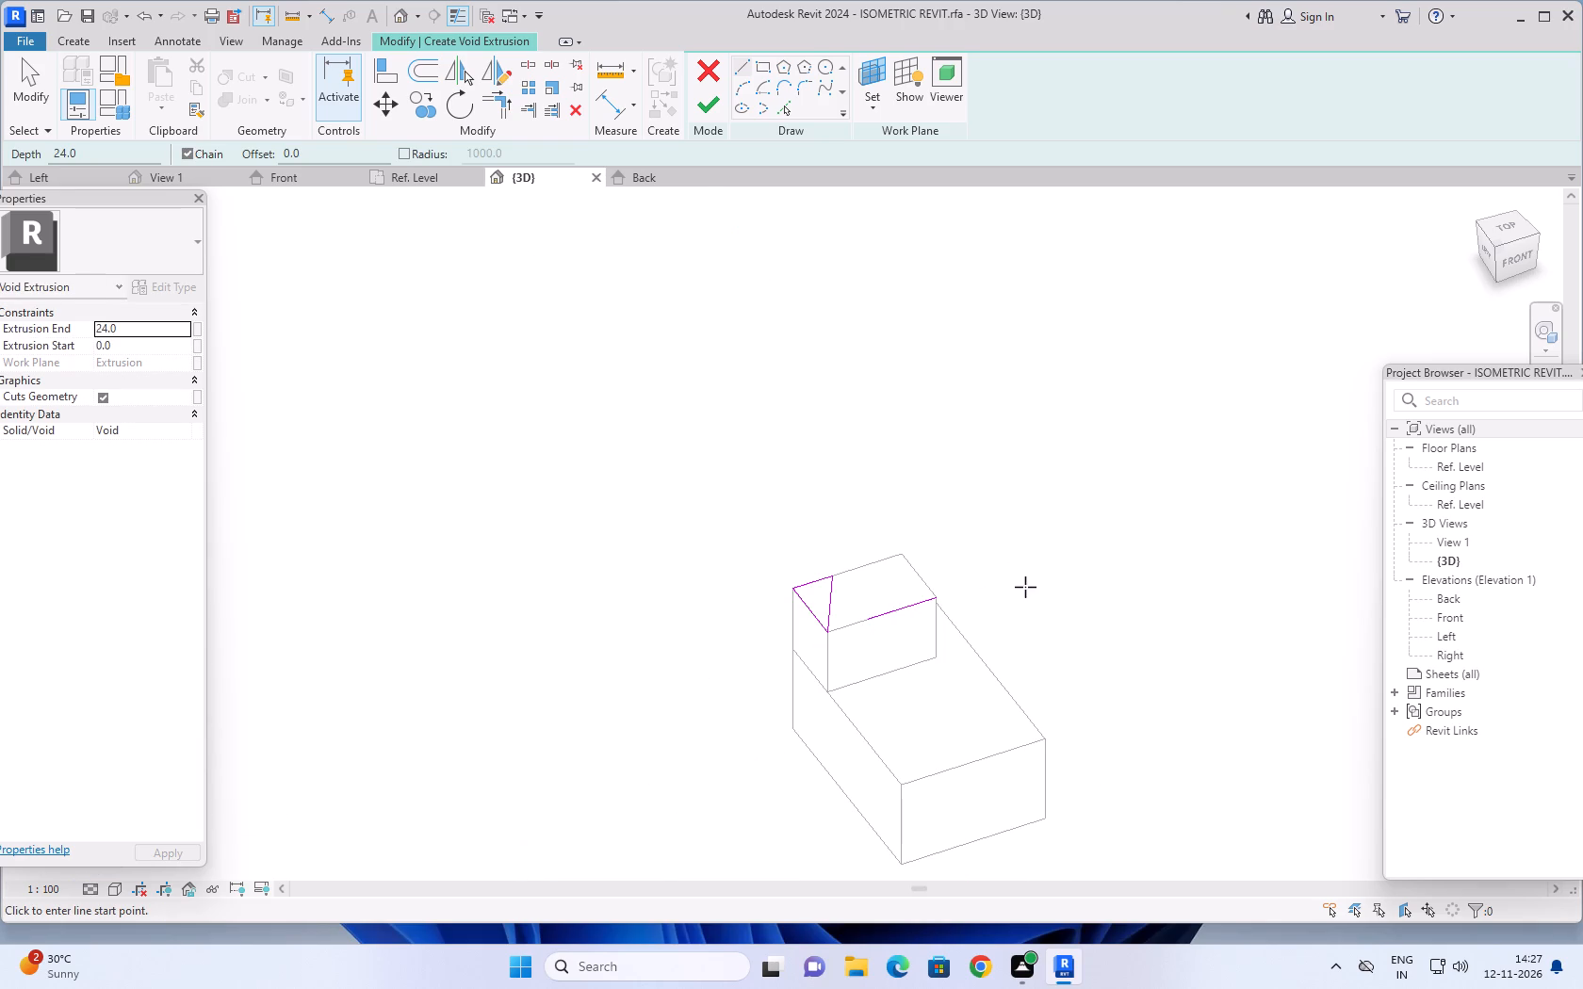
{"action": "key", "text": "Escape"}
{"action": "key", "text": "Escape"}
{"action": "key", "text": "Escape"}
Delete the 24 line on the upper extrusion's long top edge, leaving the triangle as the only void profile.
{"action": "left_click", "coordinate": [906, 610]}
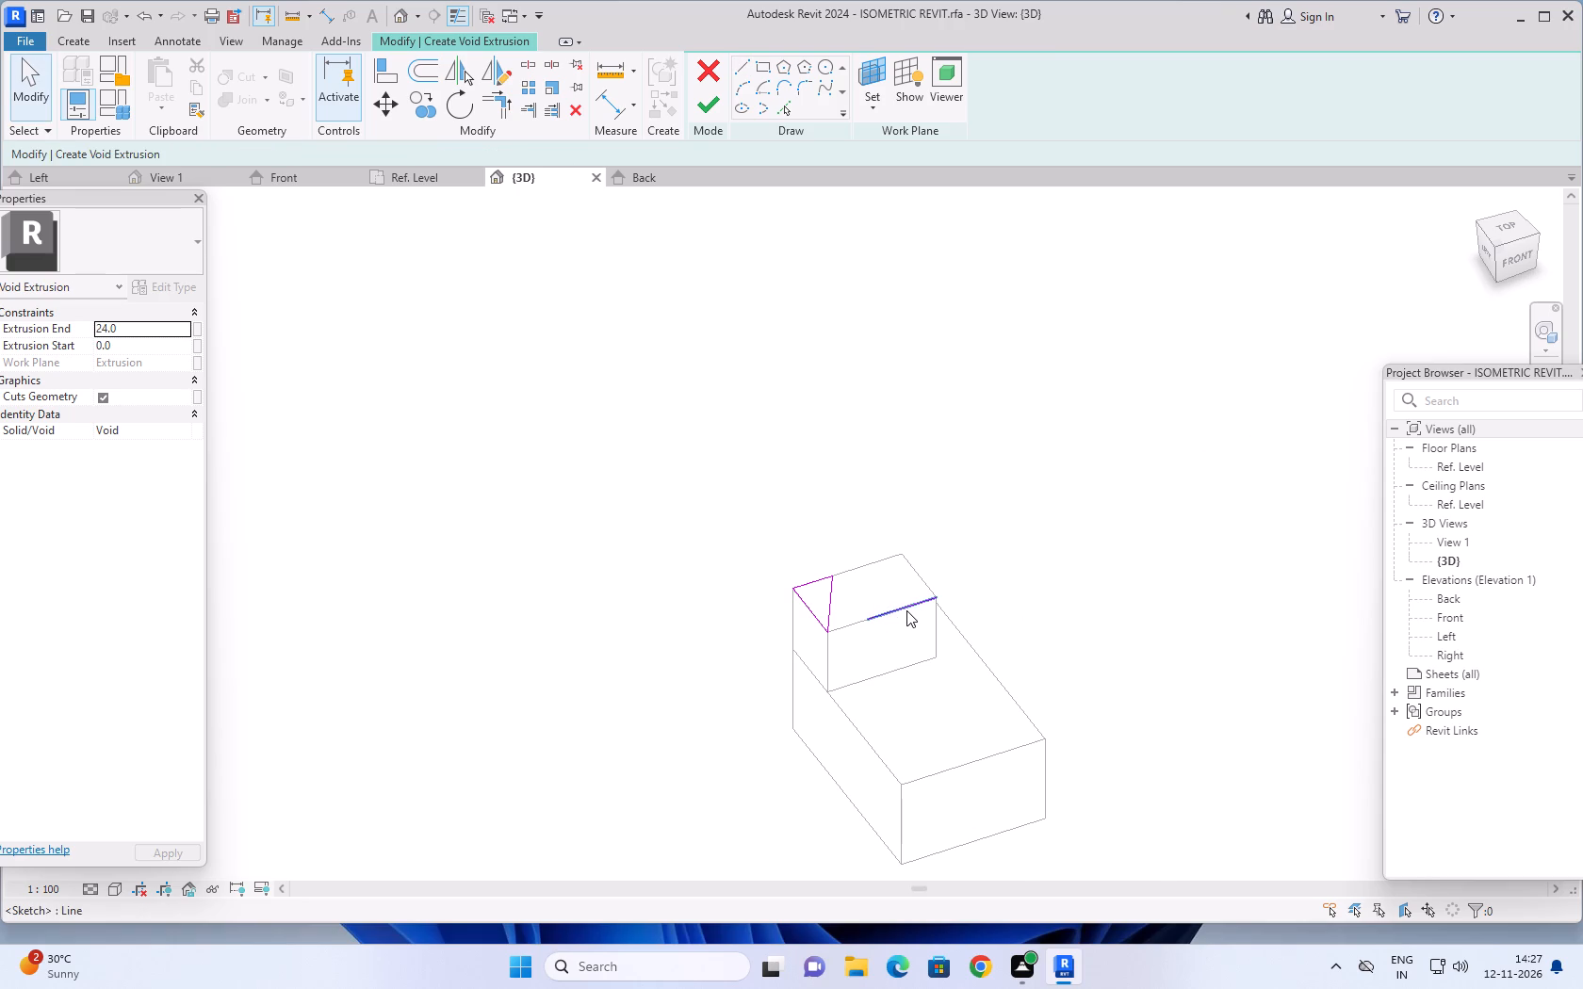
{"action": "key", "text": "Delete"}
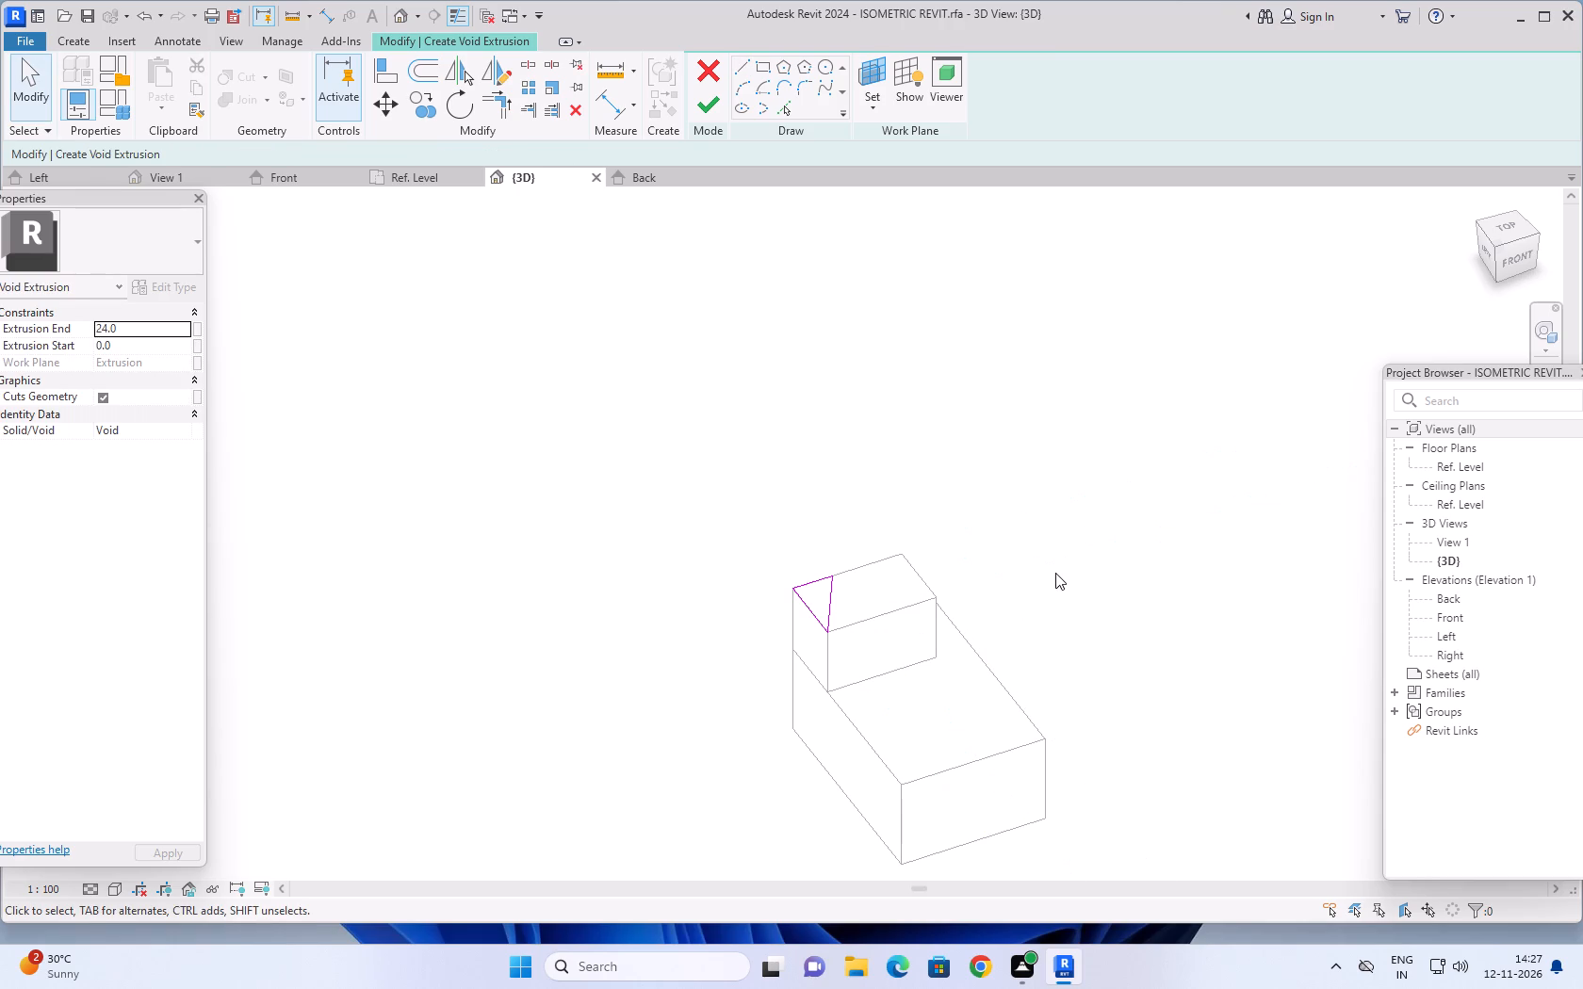
Finish the triangular void extrusion with an extrusion end of 24 to cut the upper extrusion's corner.
{"action": "middle_click_drag", "start_coordinate": [1055, 573], "coordinate": [1032, 628]}
{"action": "scroll", "coordinate": [984, 655], "scroll_direction": "down", "scroll_amount": 1}
{"action": "middle_click_drag", "start_coordinate": [984, 655], "coordinate": [1111, 391]}
{"action": "scroll", "coordinate": [1111, 391], "scroll_direction": "up", "scroll_amount": 1}
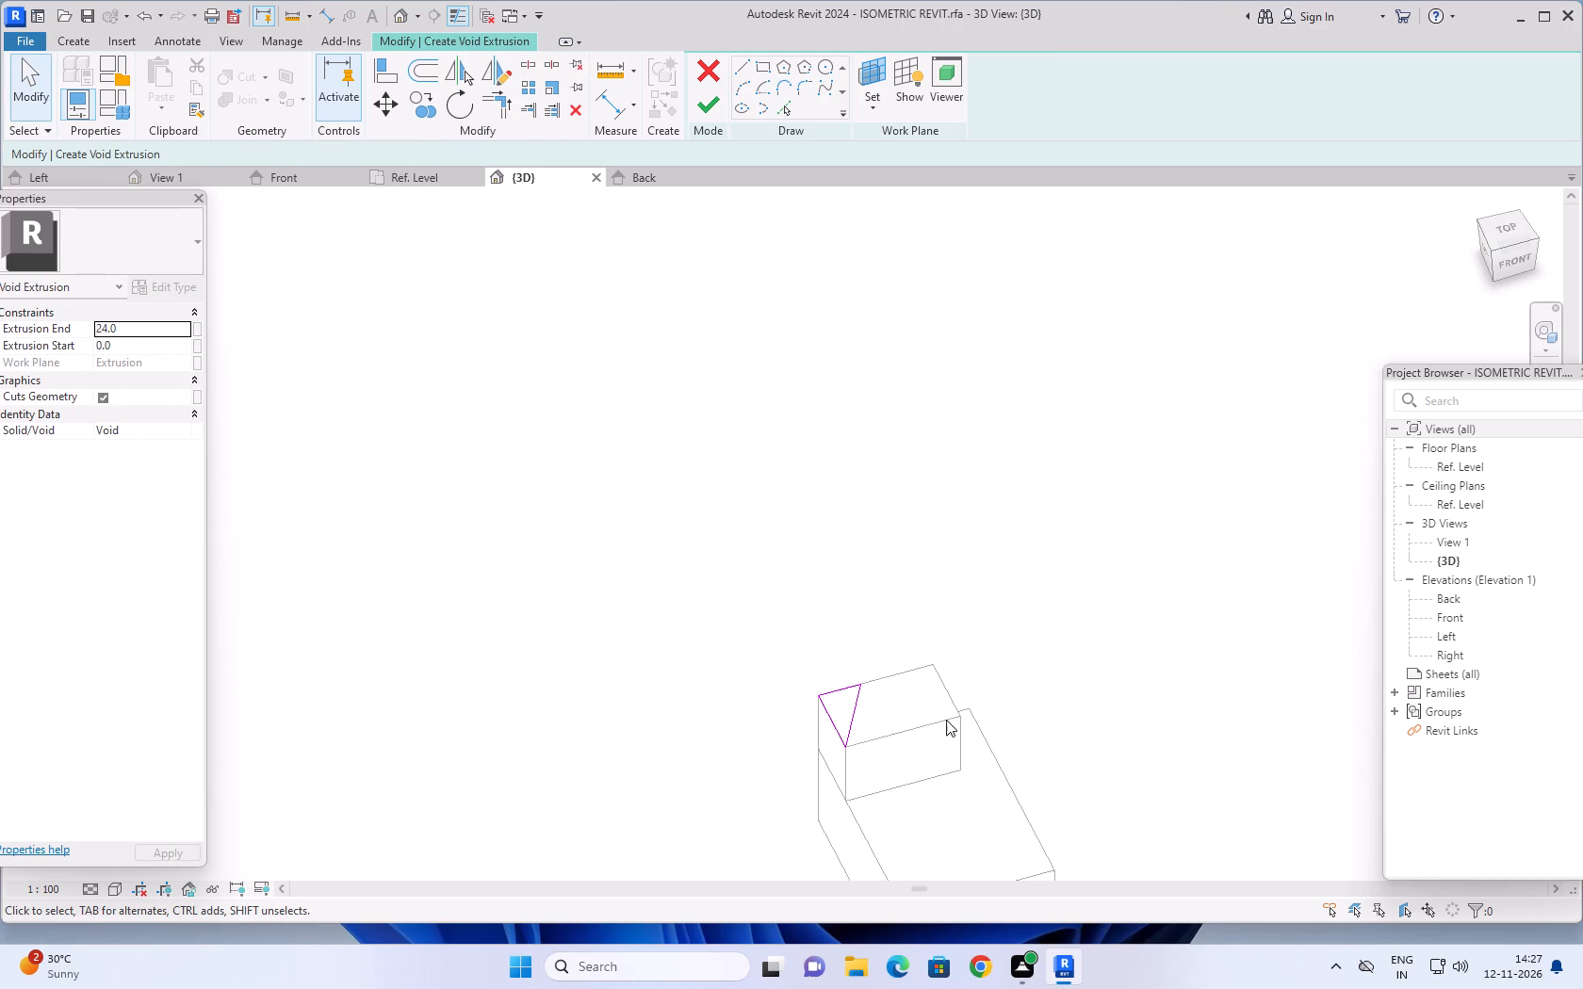
{"action": "middle_click_drag", "start_coordinate": [963, 672], "coordinate": [999, 554]}
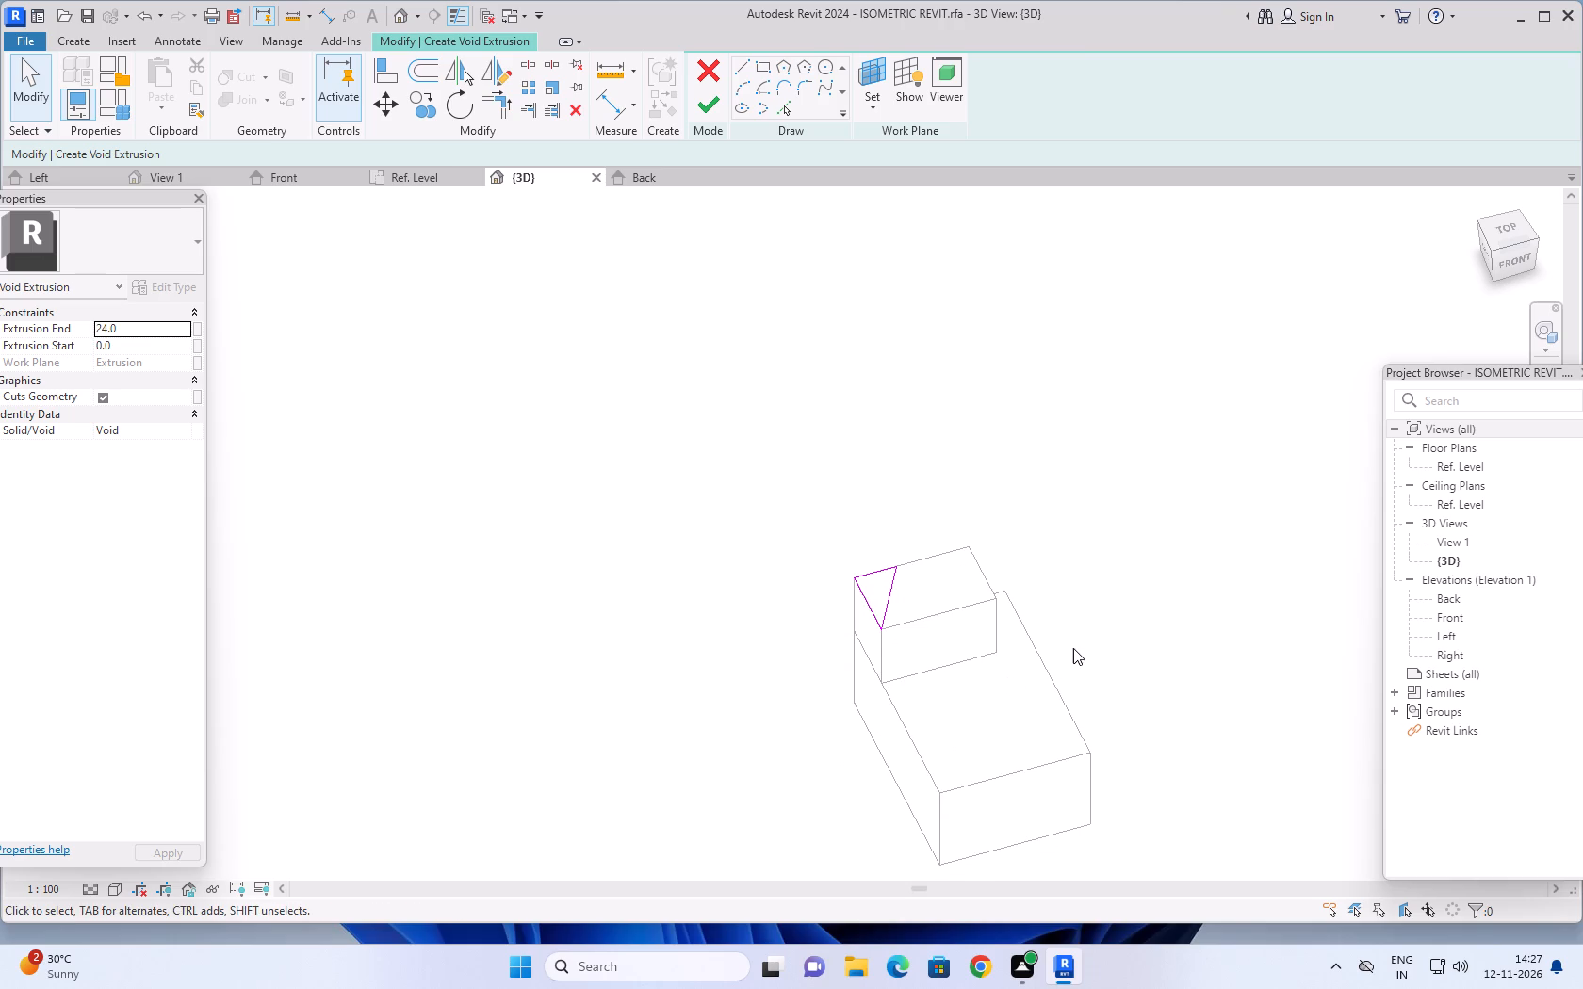
{"action": "scroll", "coordinate": [1073, 648], "scroll_direction": "up", "scroll_amount": 1}
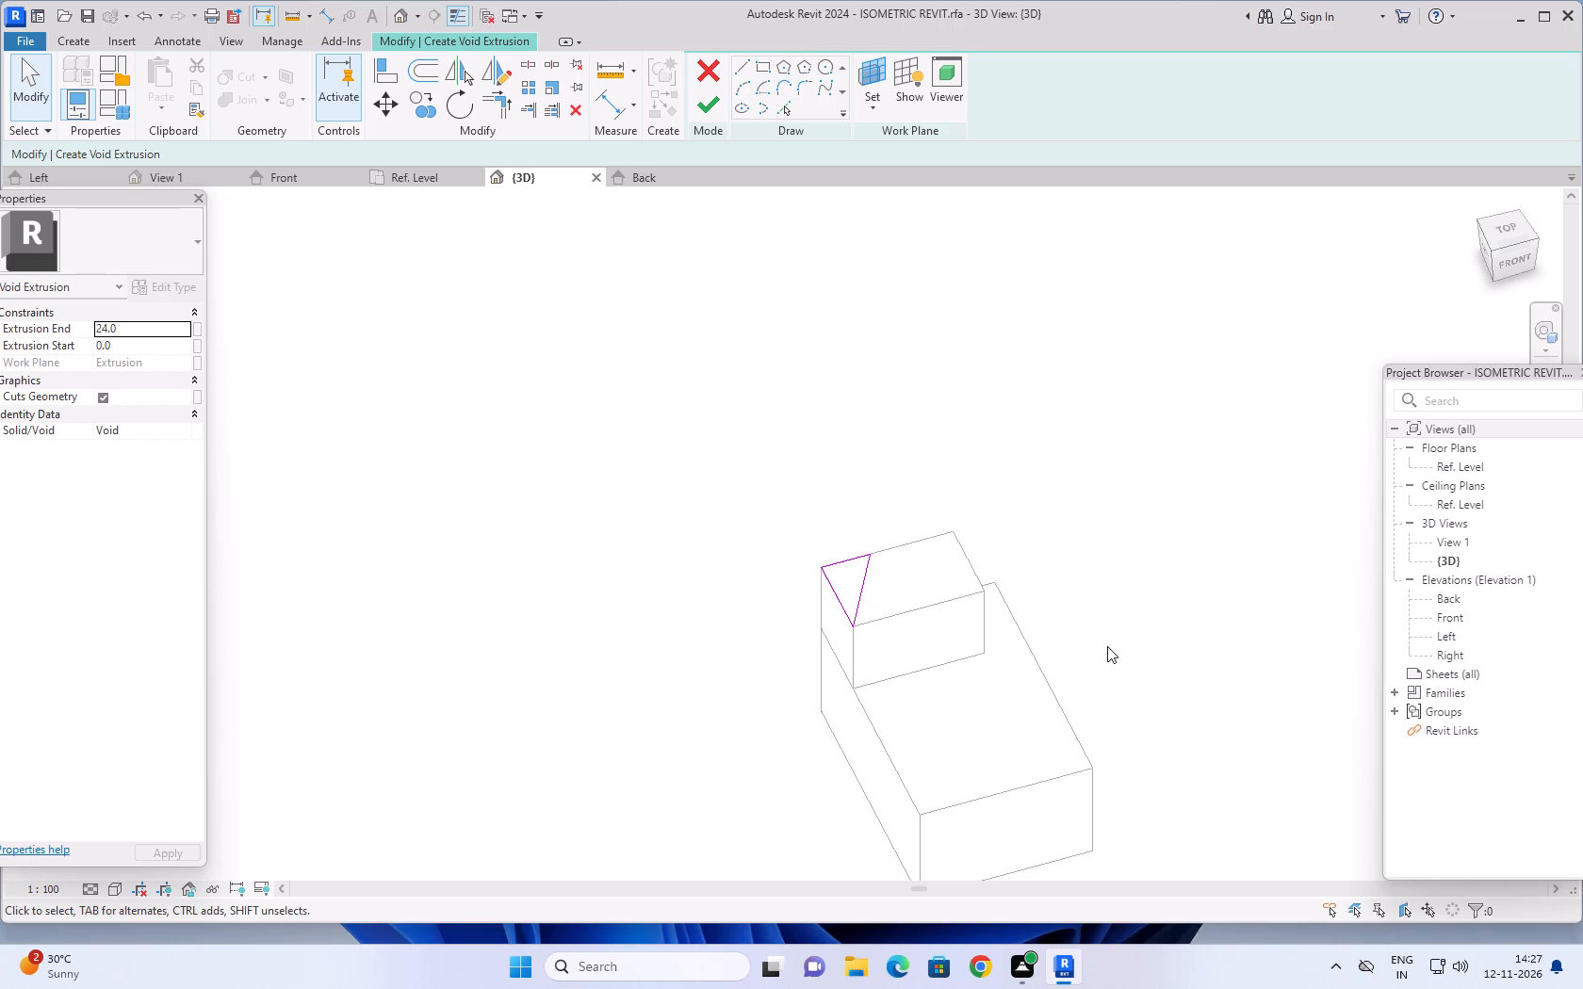
{"action": "middle_click_drag", "start_coordinate": [1095, 614], "coordinate": [1069, 576]}
{"action": "middle_click_drag", "start_coordinate": [1084, 590], "coordinate": [1067, 590]}
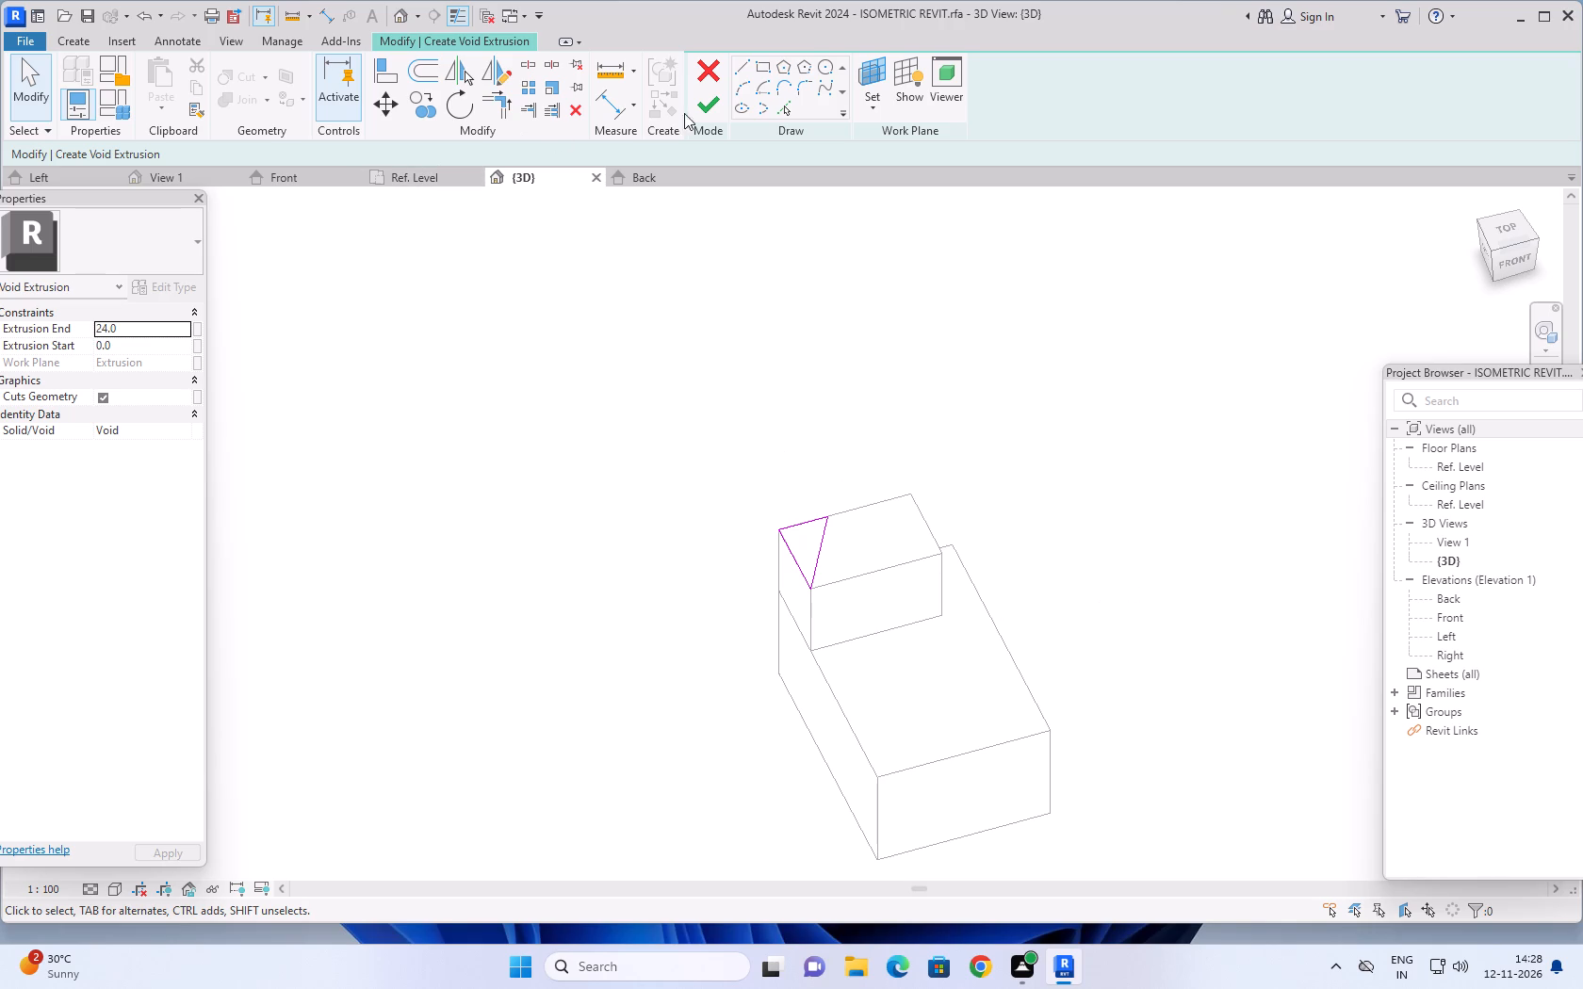
{"action": "left_click", "coordinate": [710, 103]}
{"action": "key", "text": "Escape"}
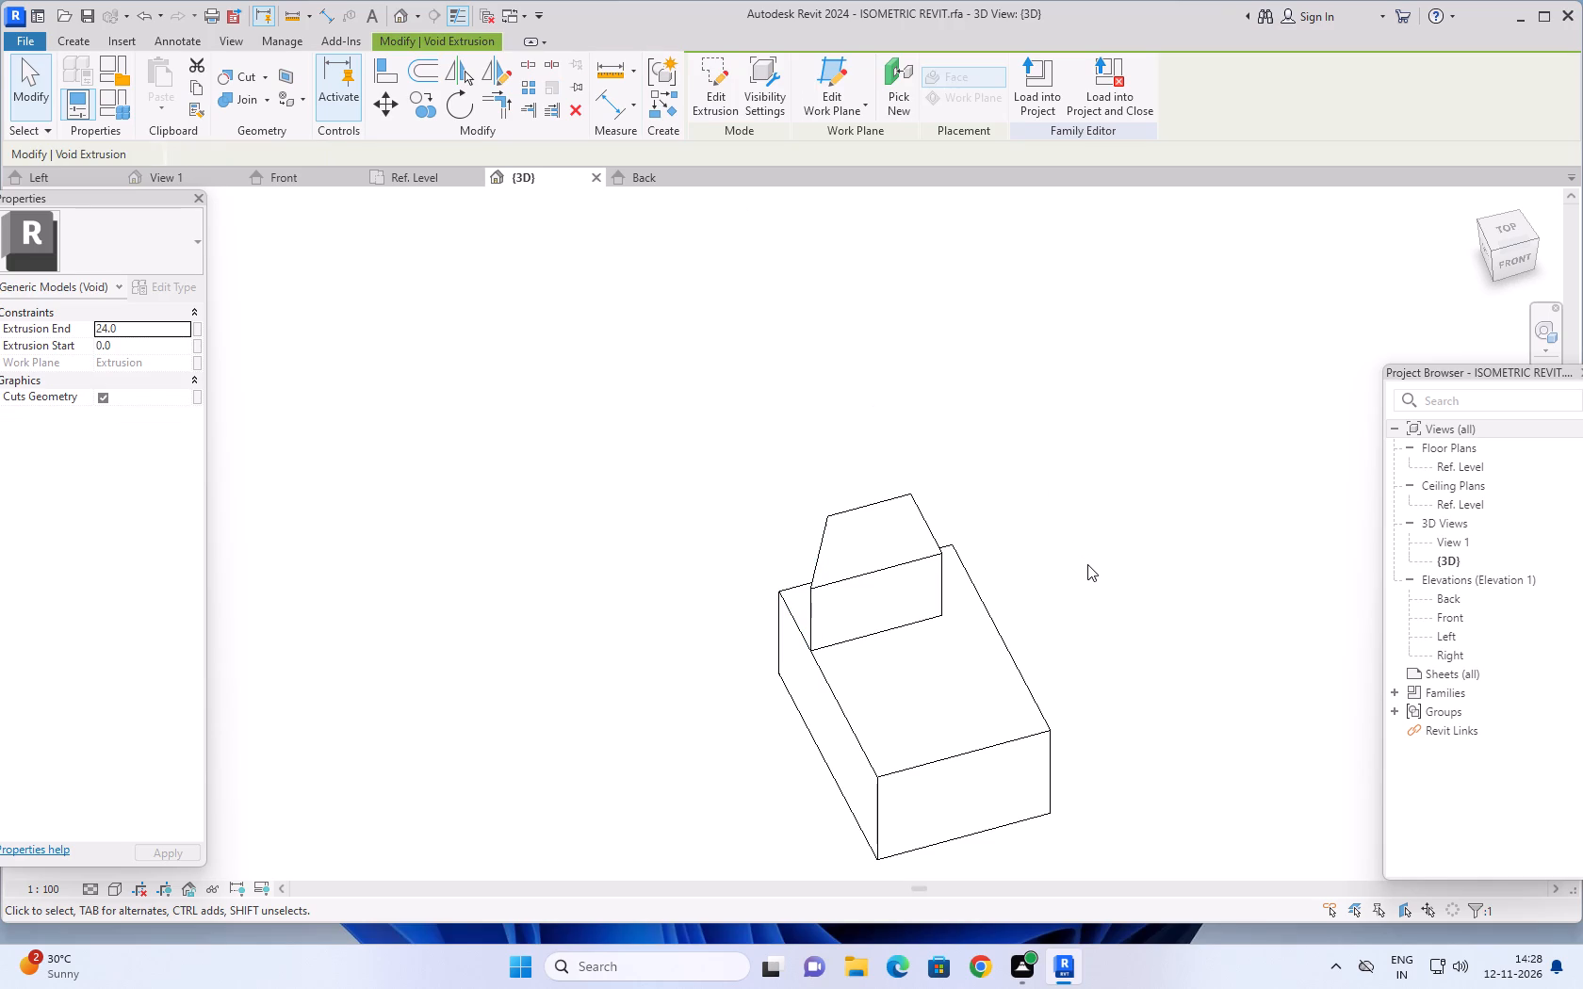
Examine the cut upper extrusion and the neighbouring part from several angles in the {3D} view.
{"action": "middle_click_drag", "start_coordinate": [1109, 603], "coordinate": [1047, 620]}
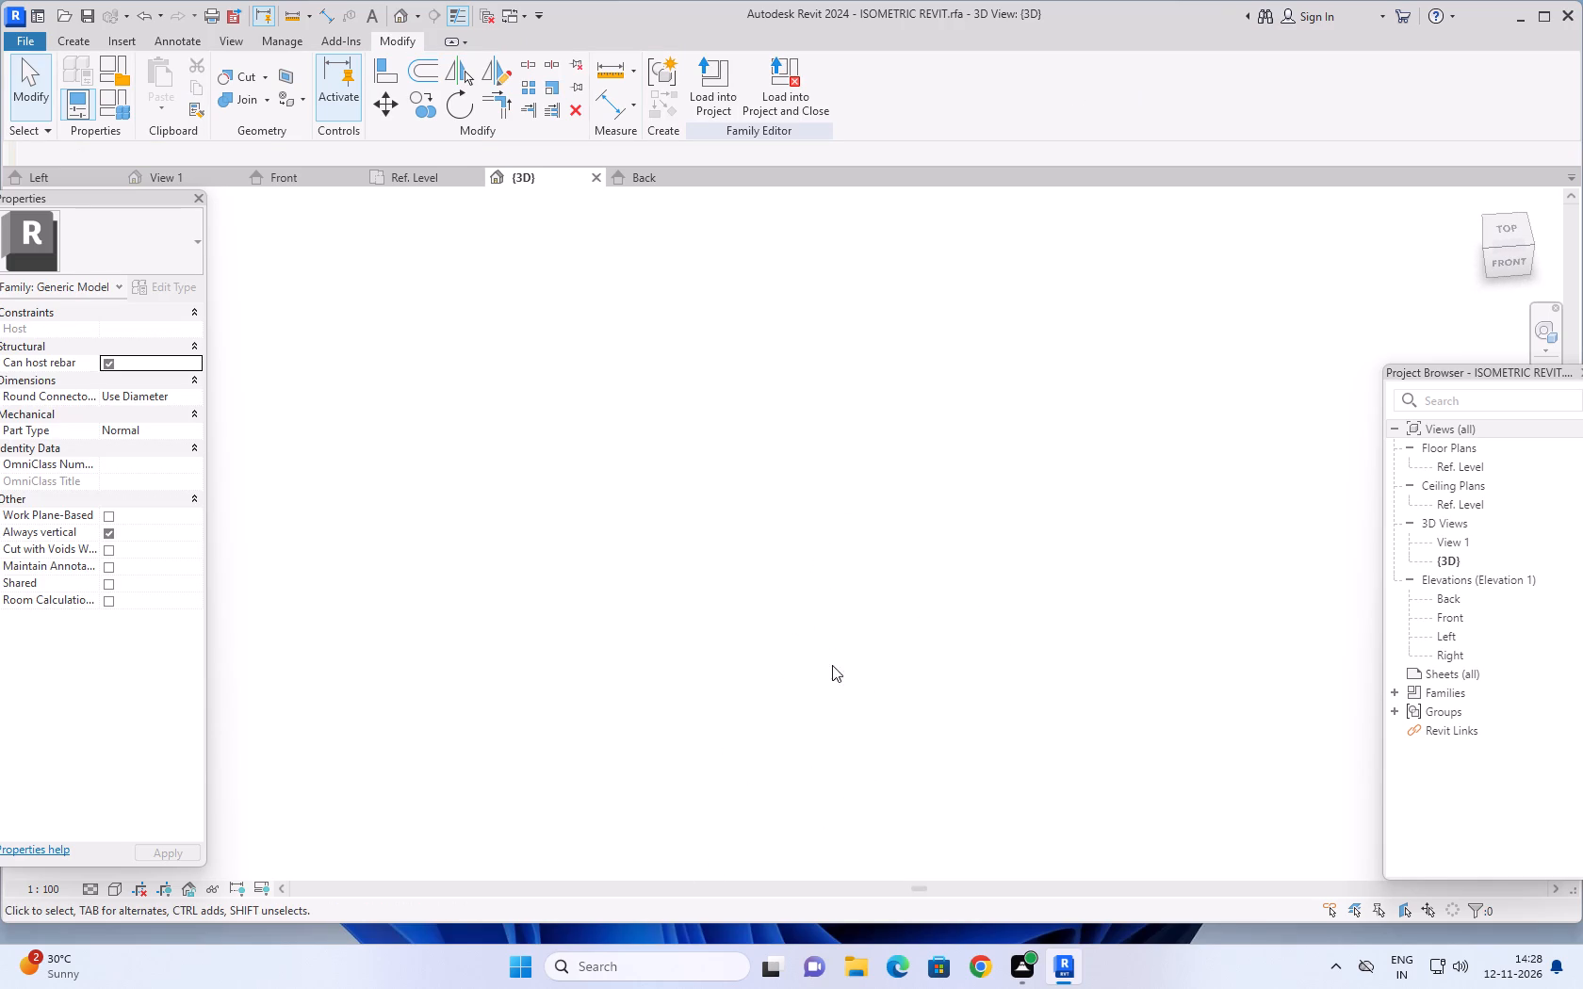
{"action": "scroll", "coordinate": [832, 665], "scroll_direction": "down", "scroll_amount": 7}
{"action": "middle_click_drag", "start_coordinate": [775, 678], "coordinate": [1050, 390]}
{"action": "middle_click_drag", "start_coordinate": [1118, 762], "coordinate": [1038, 786]}
{"action": "scroll", "coordinate": [1101, 766], "scroll_direction": "down", "scroll_amount": 1}
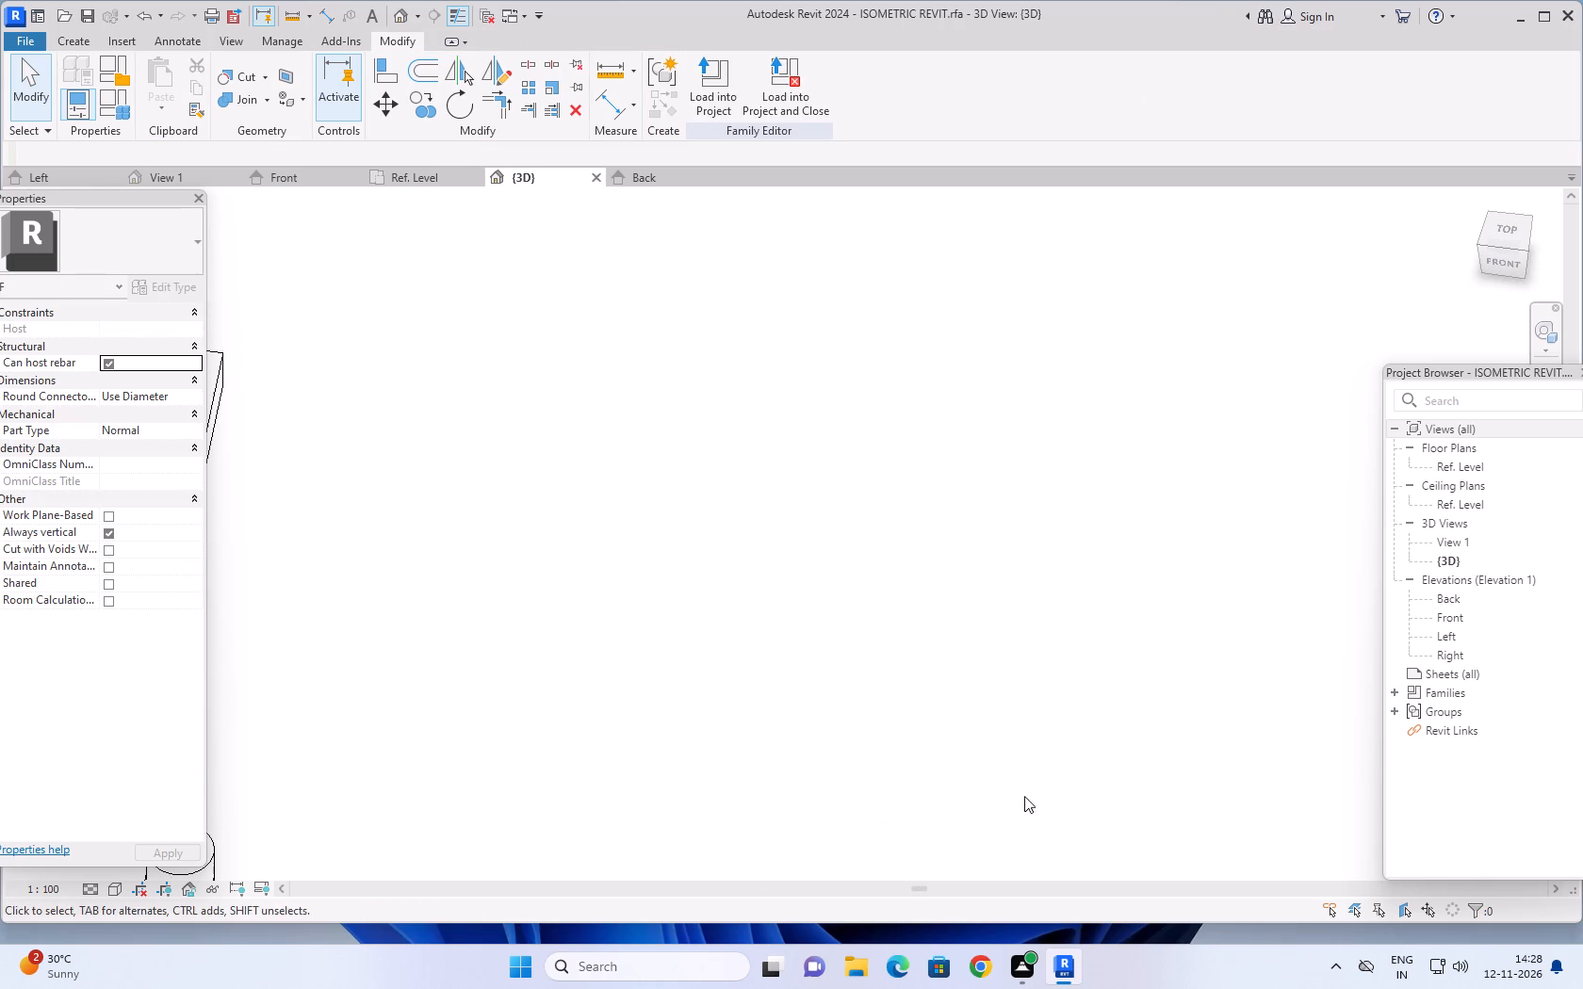
{"action": "middle_click_drag", "start_coordinate": [944, 733], "coordinate": [1104, 493]}
{"action": "middle_click_drag", "start_coordinate": [955, 771], "coordinate": [987, 549]}
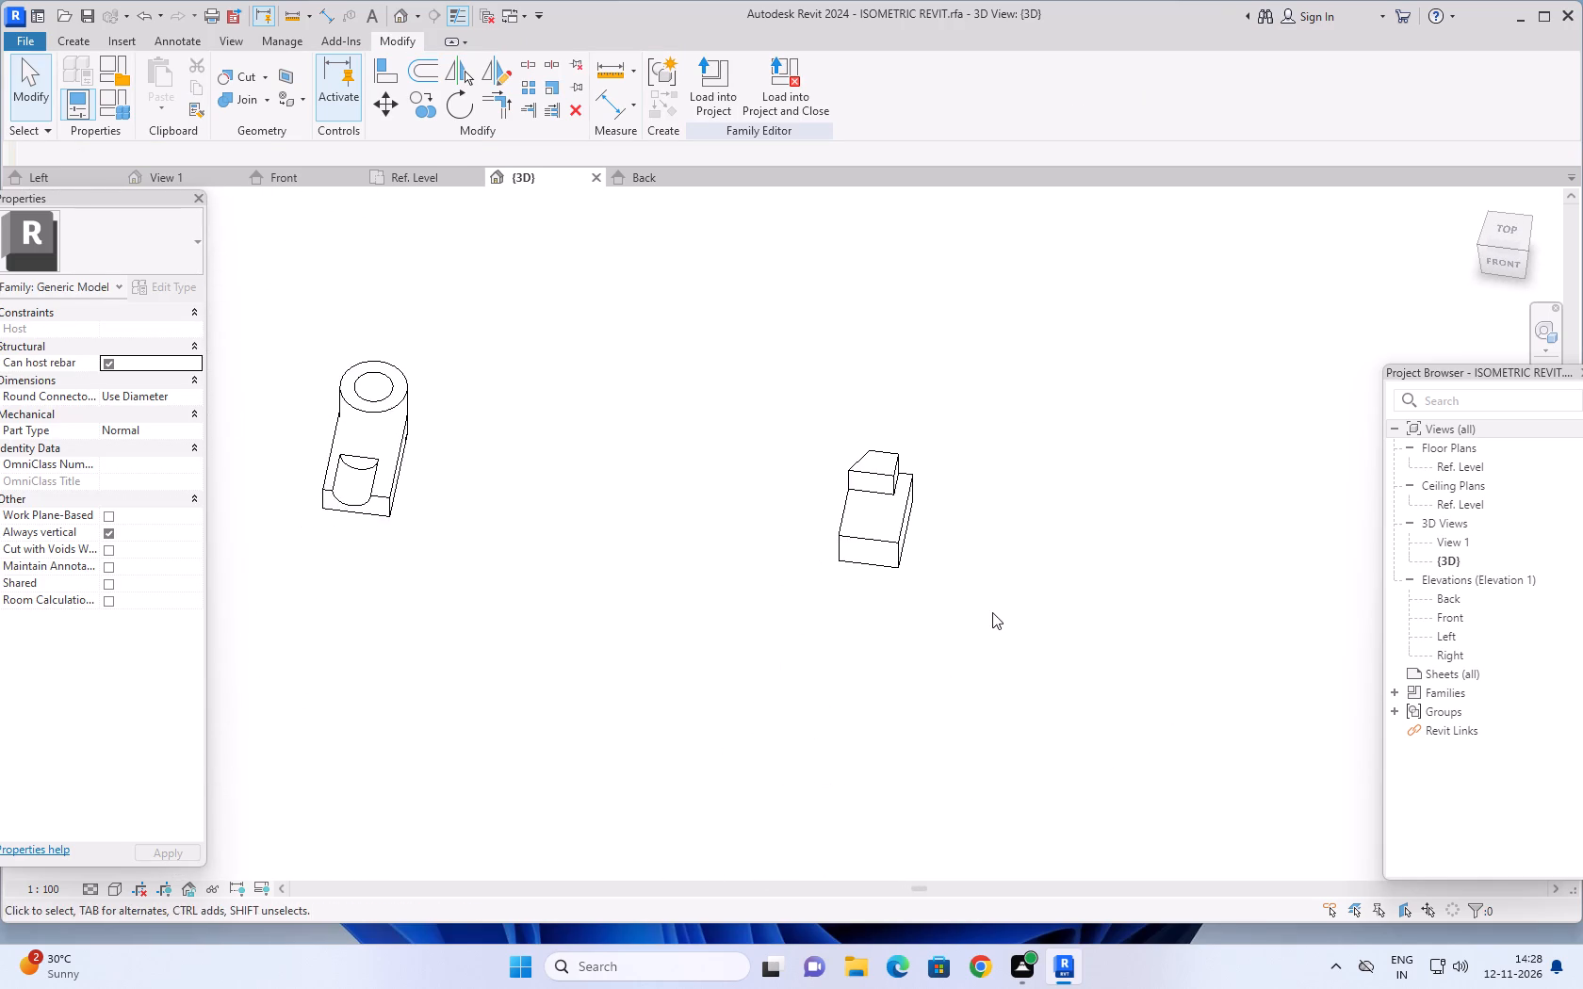
{"action": "middle_click_drag", "start_coordinate": [988, 612], "coordinate": [950, 618]}
{"action": "middle_click_drag", "start_coordinate": [927, 642], "coordinate": [878, 652]}
{"action": "middle_click_drag", "start_coordinate": [705, 672], "coordinate": [808, 525]}
{"action": "middle_click_drag", "start_coordinate": [740, 586], "coordinate": [721, 586]}
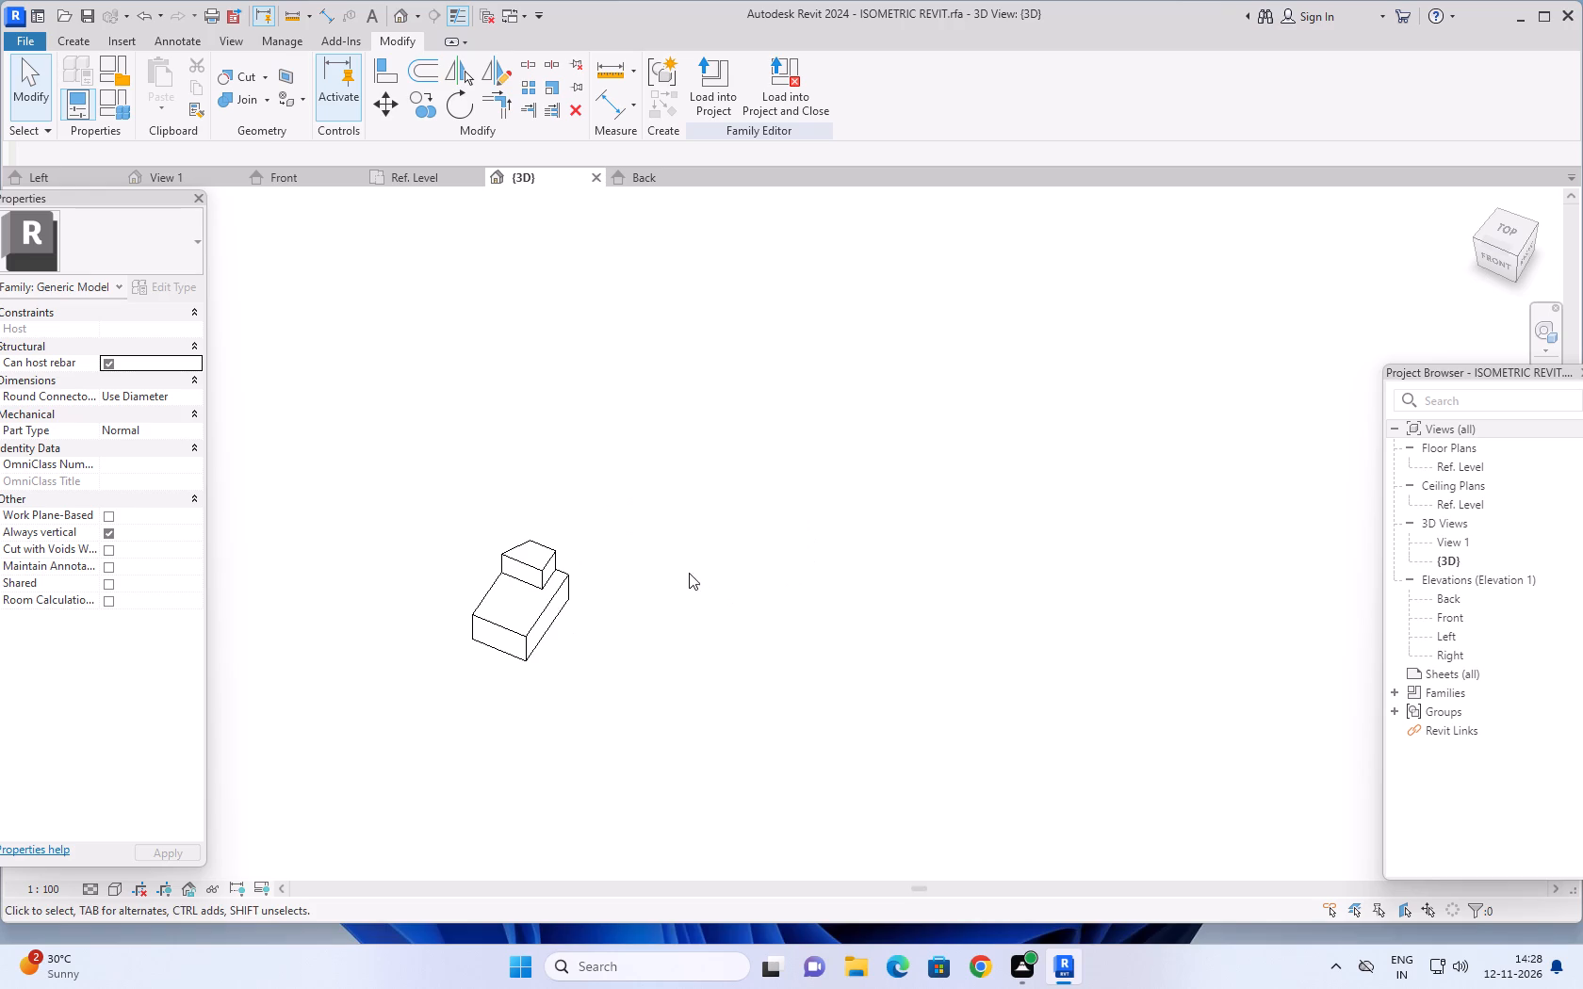
{"action": "middle_click_drag", "start_coordinate": [691, 558], "coordinate": [1039, 549]}
{"action": "middle_click_drag", "start_coordinate": [926, 628], "coordinate": [903, 626]}
{"action": "middle_click_drag", "start_coordinate": [829, 639], "coordinate": [810, 629]}
{"action": "middle_click_drag", "start_coordinate": [775, 628], "coordinate": [671, 641]}
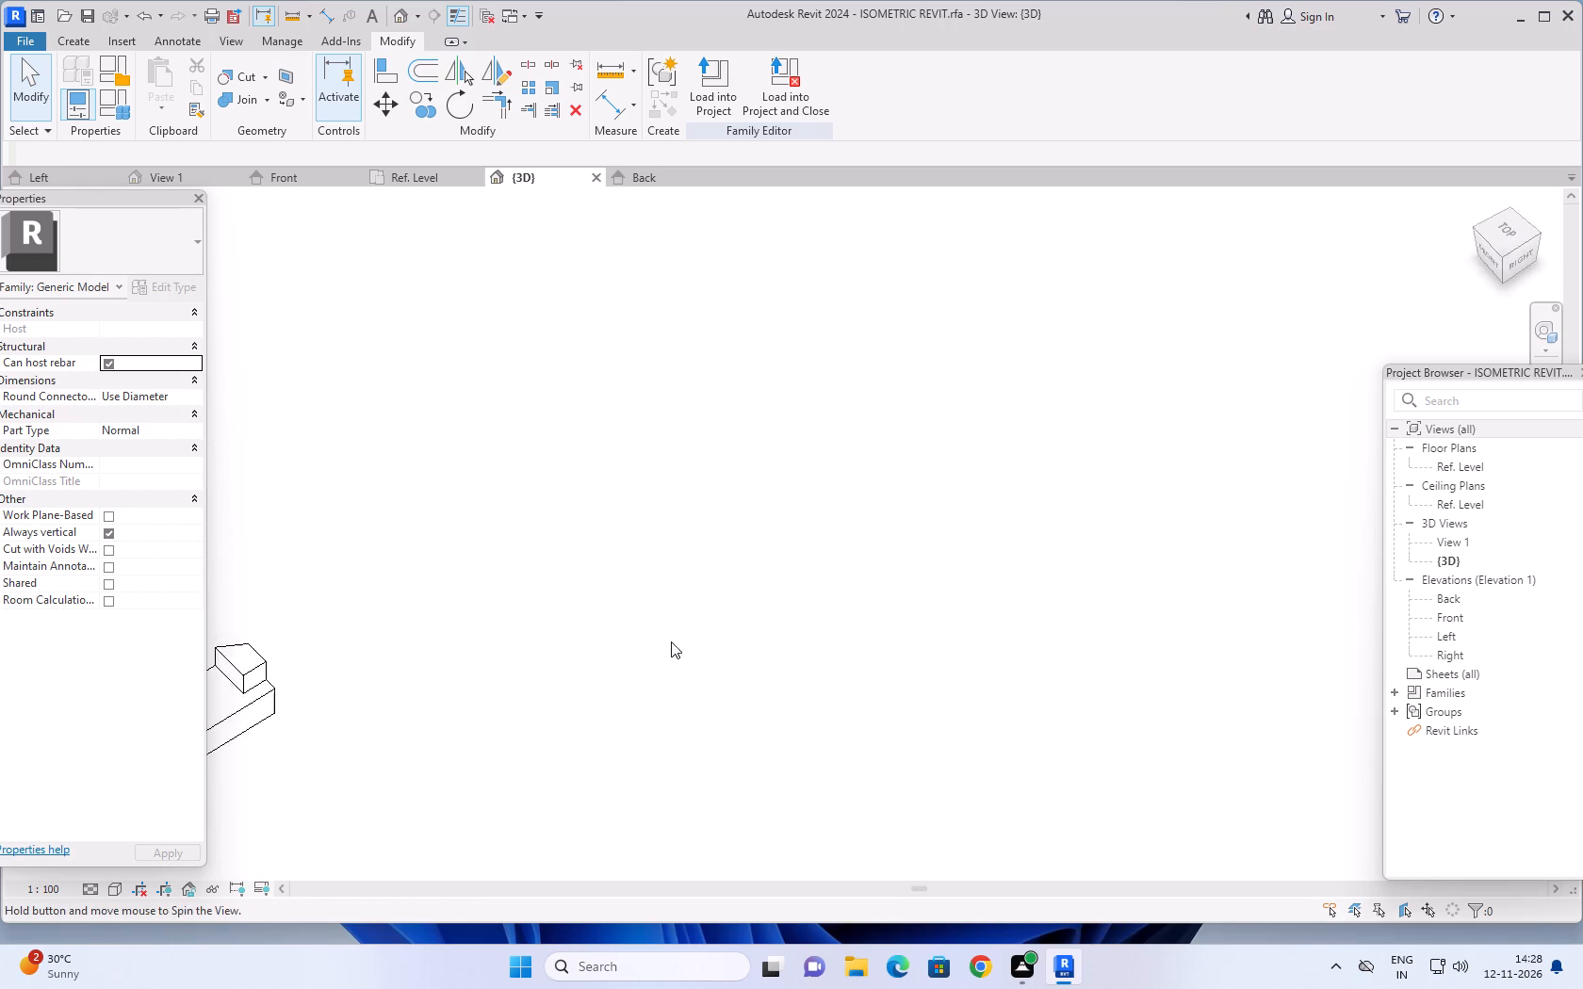
{"action": "middle_click_drag", "start_coordinate": [671, 641], "coordinate": [688, 641]}
{"action": "middle_click_drag", "start_coordinate": [639, 568], "coordinate": [1224, 487]}
{"action": "middle_click_drag", "start_coordinate": [669, 678], "coordinate": [649, 646]}
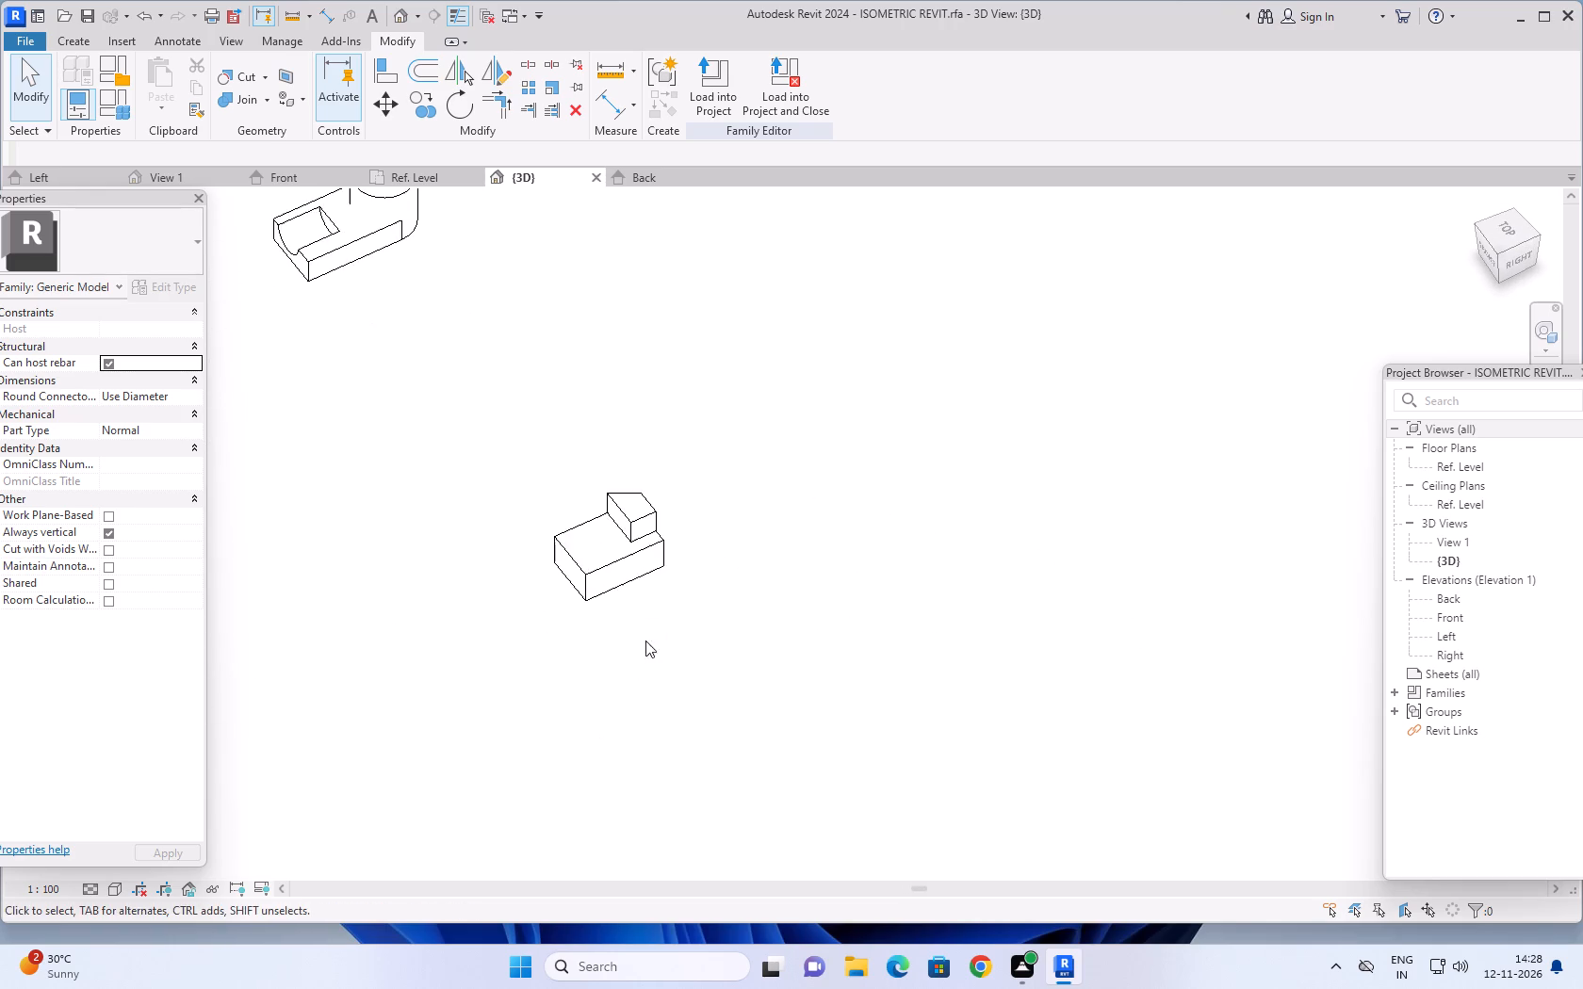
{"action": "middle_click_drag", "start_coordinate": [612, 592], "coordinate": [715, 599]}
{"action": "middle_click_drag", "start_coordinate": [618, 622], "coordinate": [608, 613]}
{"action": "middle_click_drag", "start_coordinate": [591, 568], "coordinate": [677, 647]}
{"action": "middle_click_drag", "start_coordinate": [674, 650], "coordinate": [648, 621]}
{"action": "scroll", "coordinate": [674, 649], "scroll_direction": "up", "scroll_amount": 1}
{"action": "middle_click_drag", "start_coordinate": [649, 617], "coordinate": [625, 584]}
{"action": "middle_click_drag", "start_coordinate": [656, 550], "coordinate": [711, 641]}
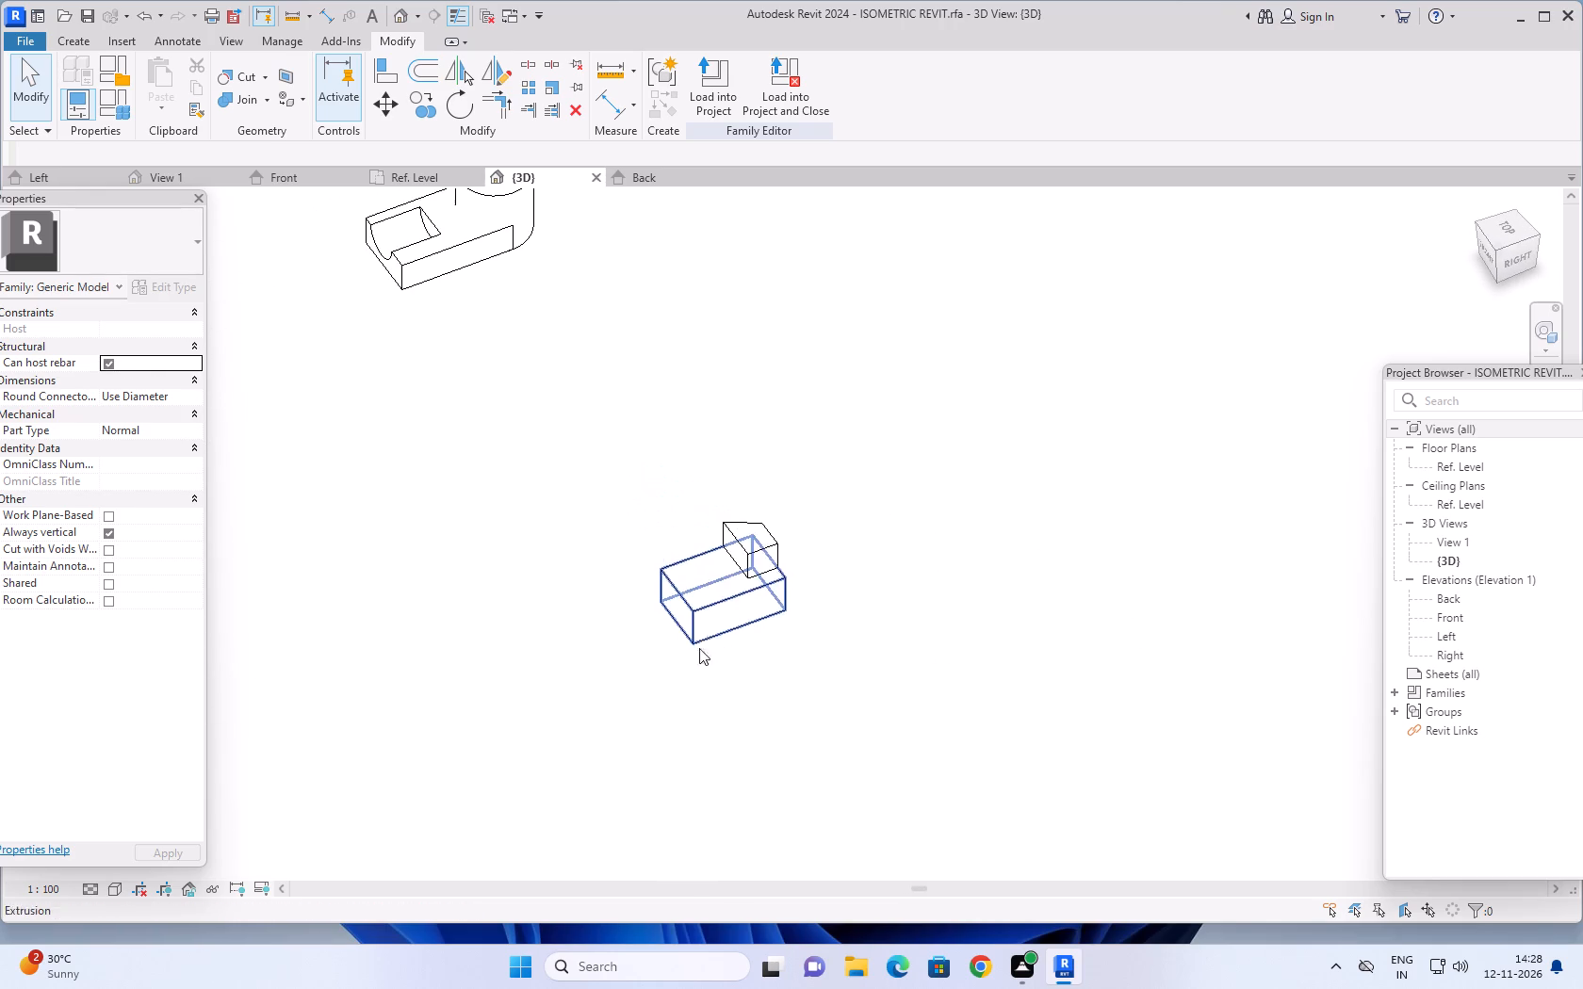
{"action": "middle_click", "coordinate": [621, 639]}
{"action": "scroll", "coordinate": [610, 611], "scroll_direction": "up", "scroll_amount": 1}
{"action": "middle_click_drag", "start_coordinate": [609, 611], "coordinate": [602, 601]}
{"action": "middle_click_drag", "start_coordinate": [592, 573], "coordinate": [700, 649]}
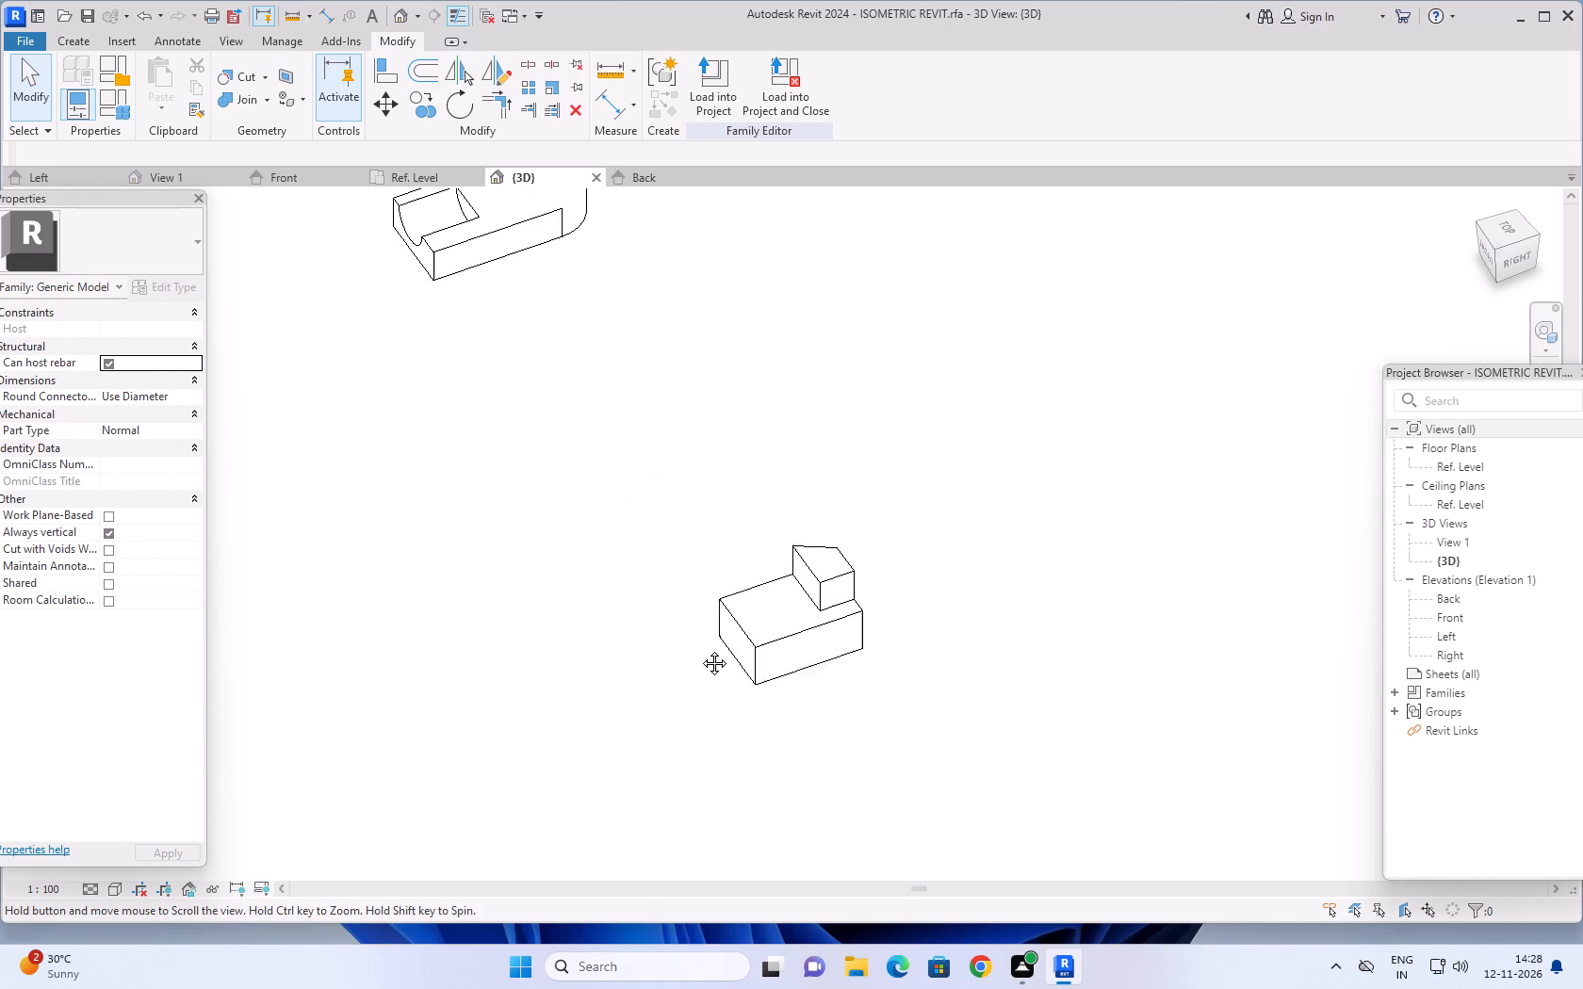
{"action": "middle_click_drag", "start_coordinate": [700, 649], "coordinate": [723, 655]}
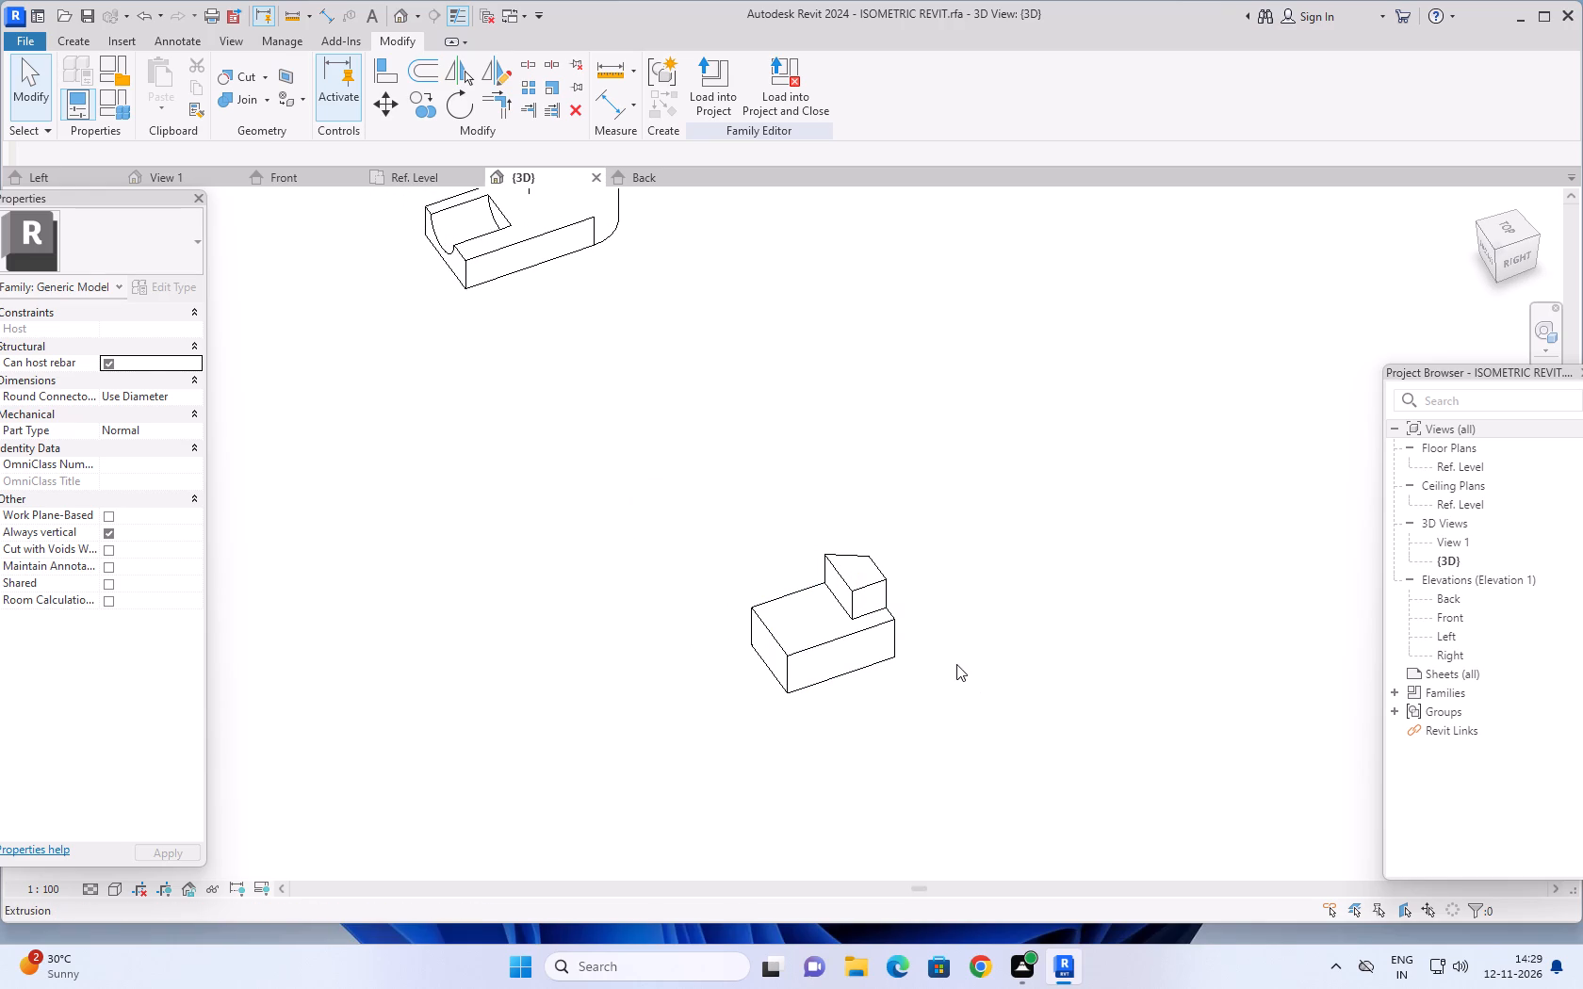
Open the upper extrusion's base profile for sketch editing.
{"action": "scroll", "coordinate": [840, 559], "scroll_direction": "up", "scroll_amount": 5}
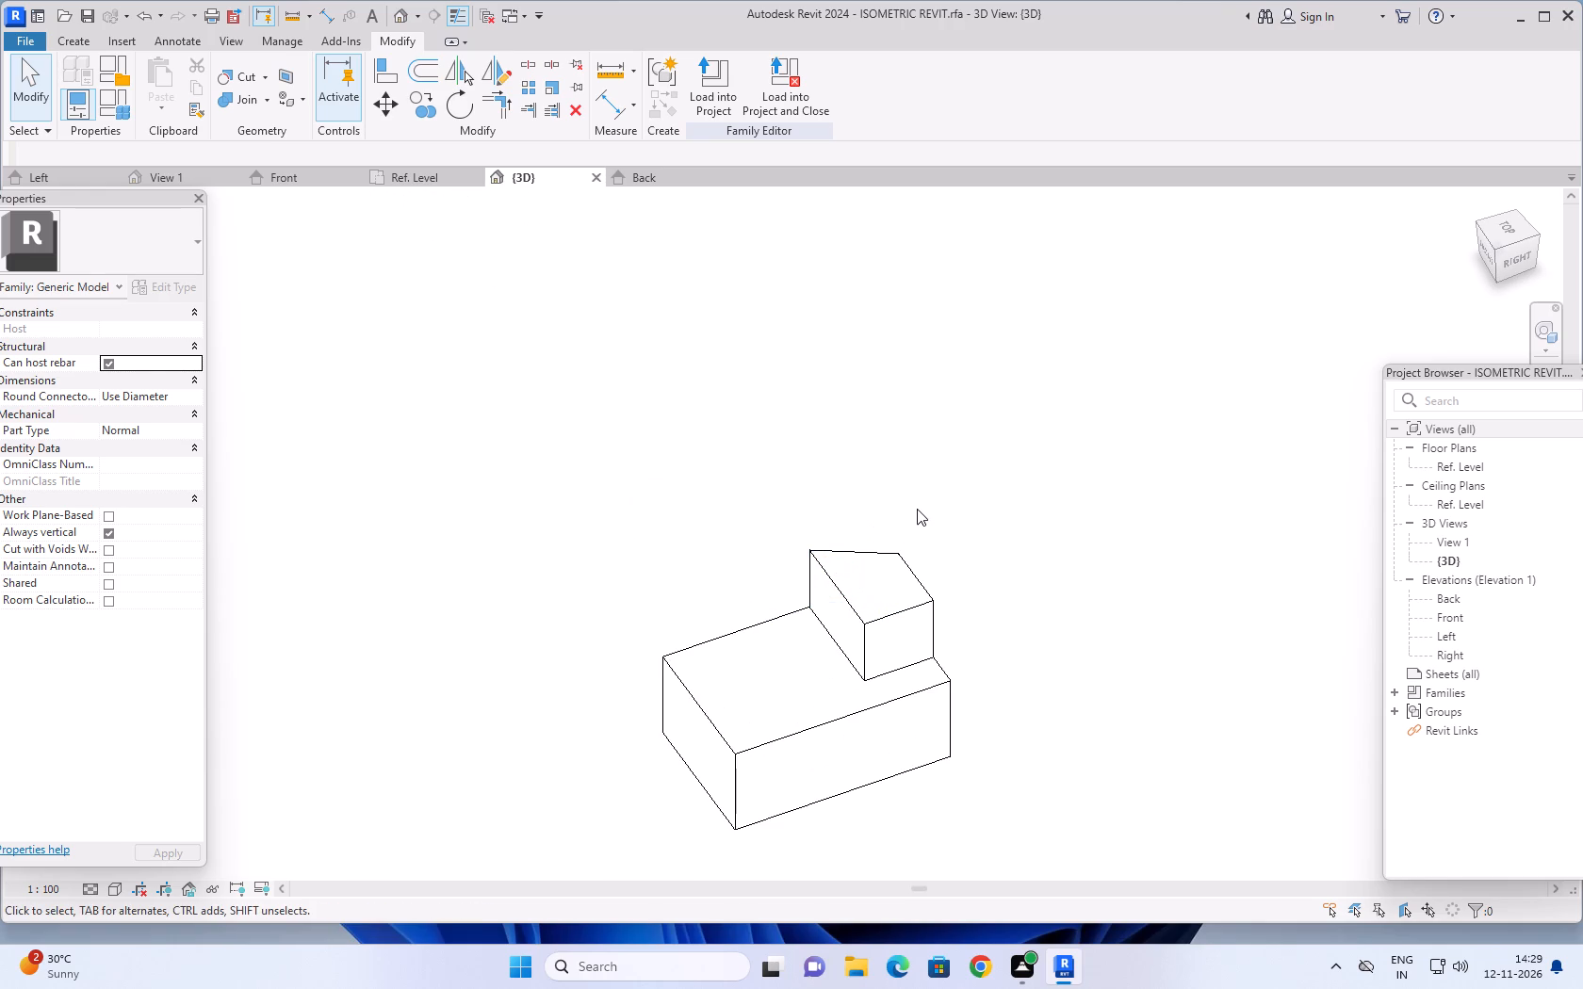
{"action": "scroll", "coordinate": [919, 509], "scroll_direction": "up", "scroll_amount": 1}
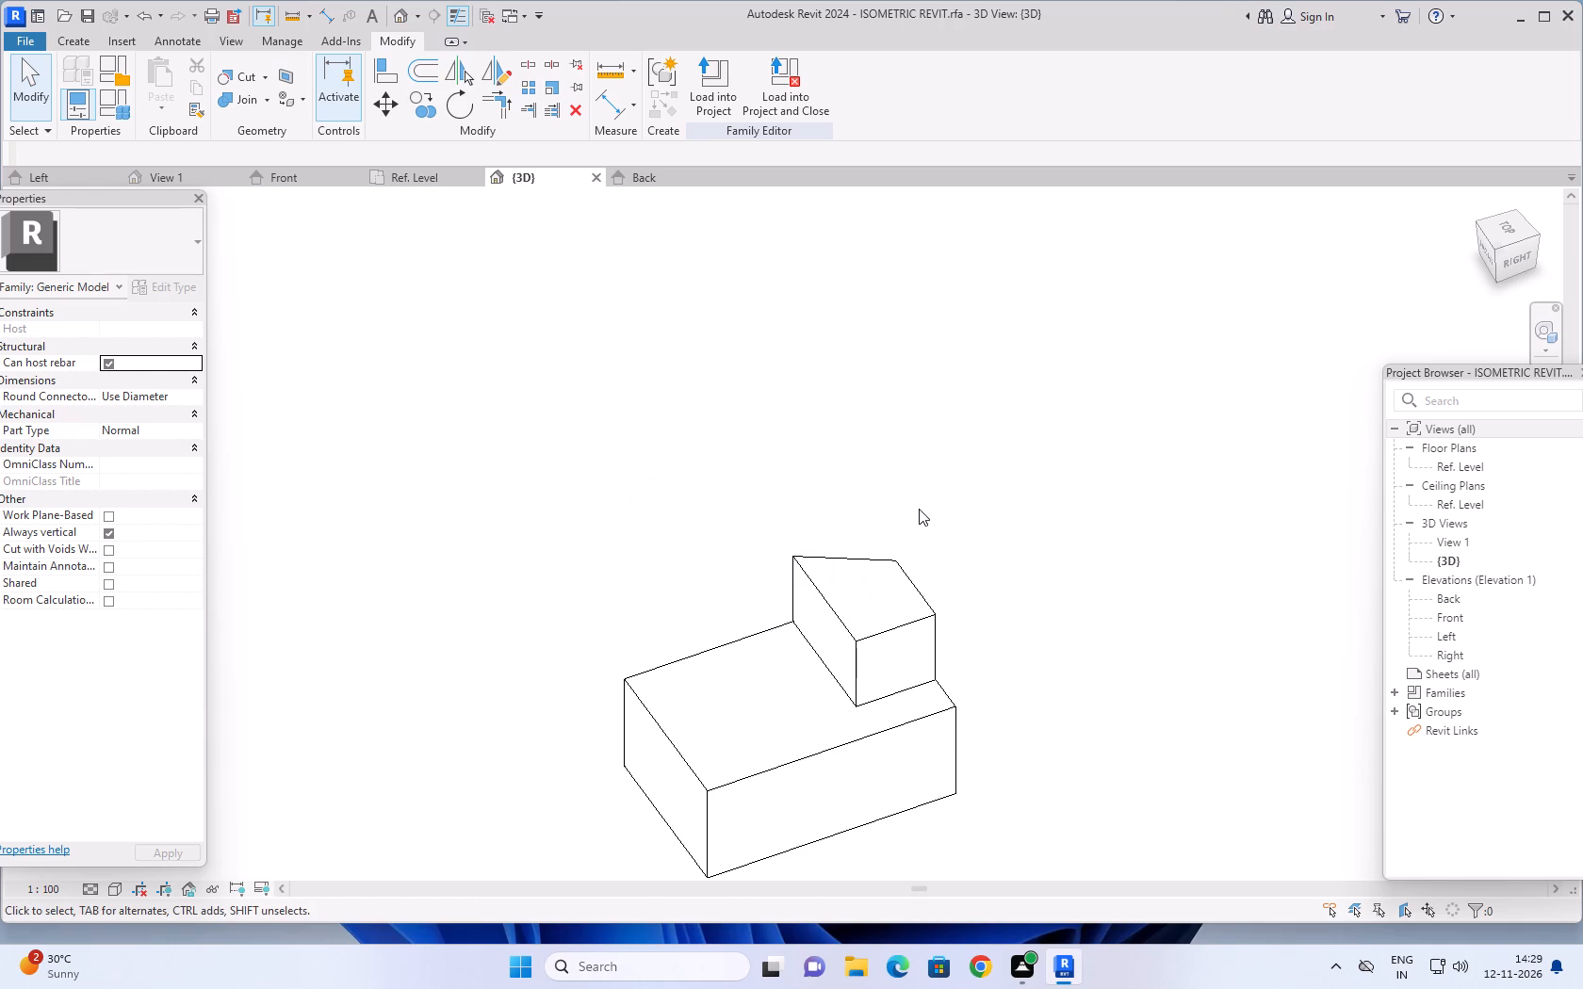
{"action": "left_click", "coordinate": [829, 658]}
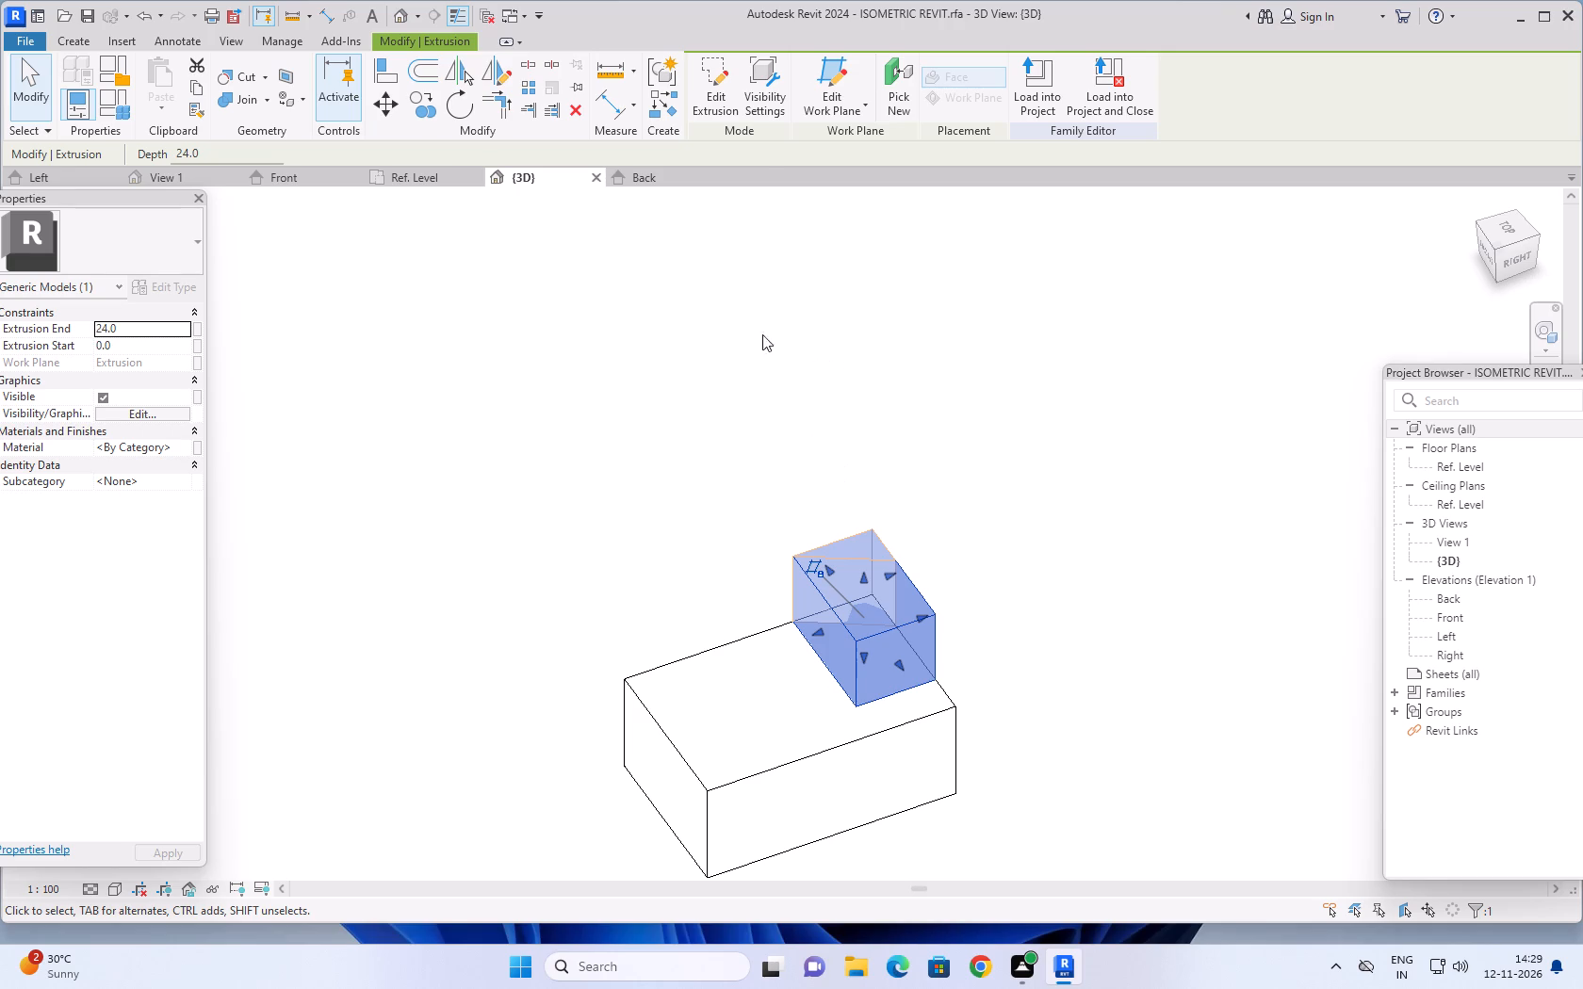
{"action": "left_click", "coordinate": [712, 67]}
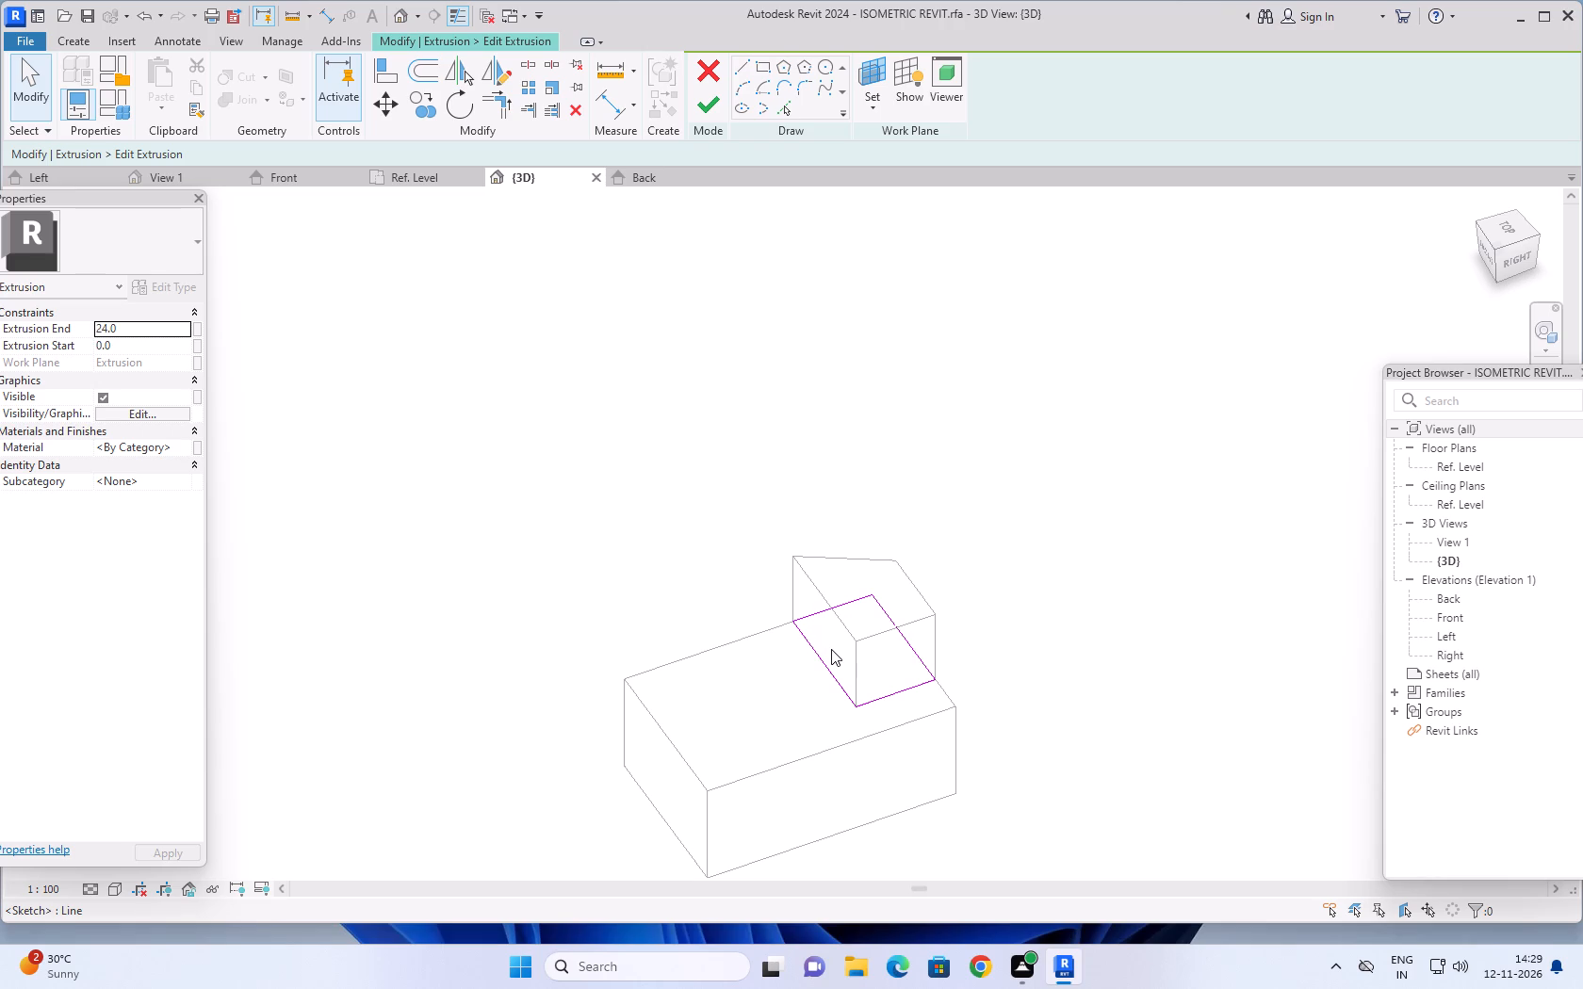
{"action": "key", "text": "Escape"}
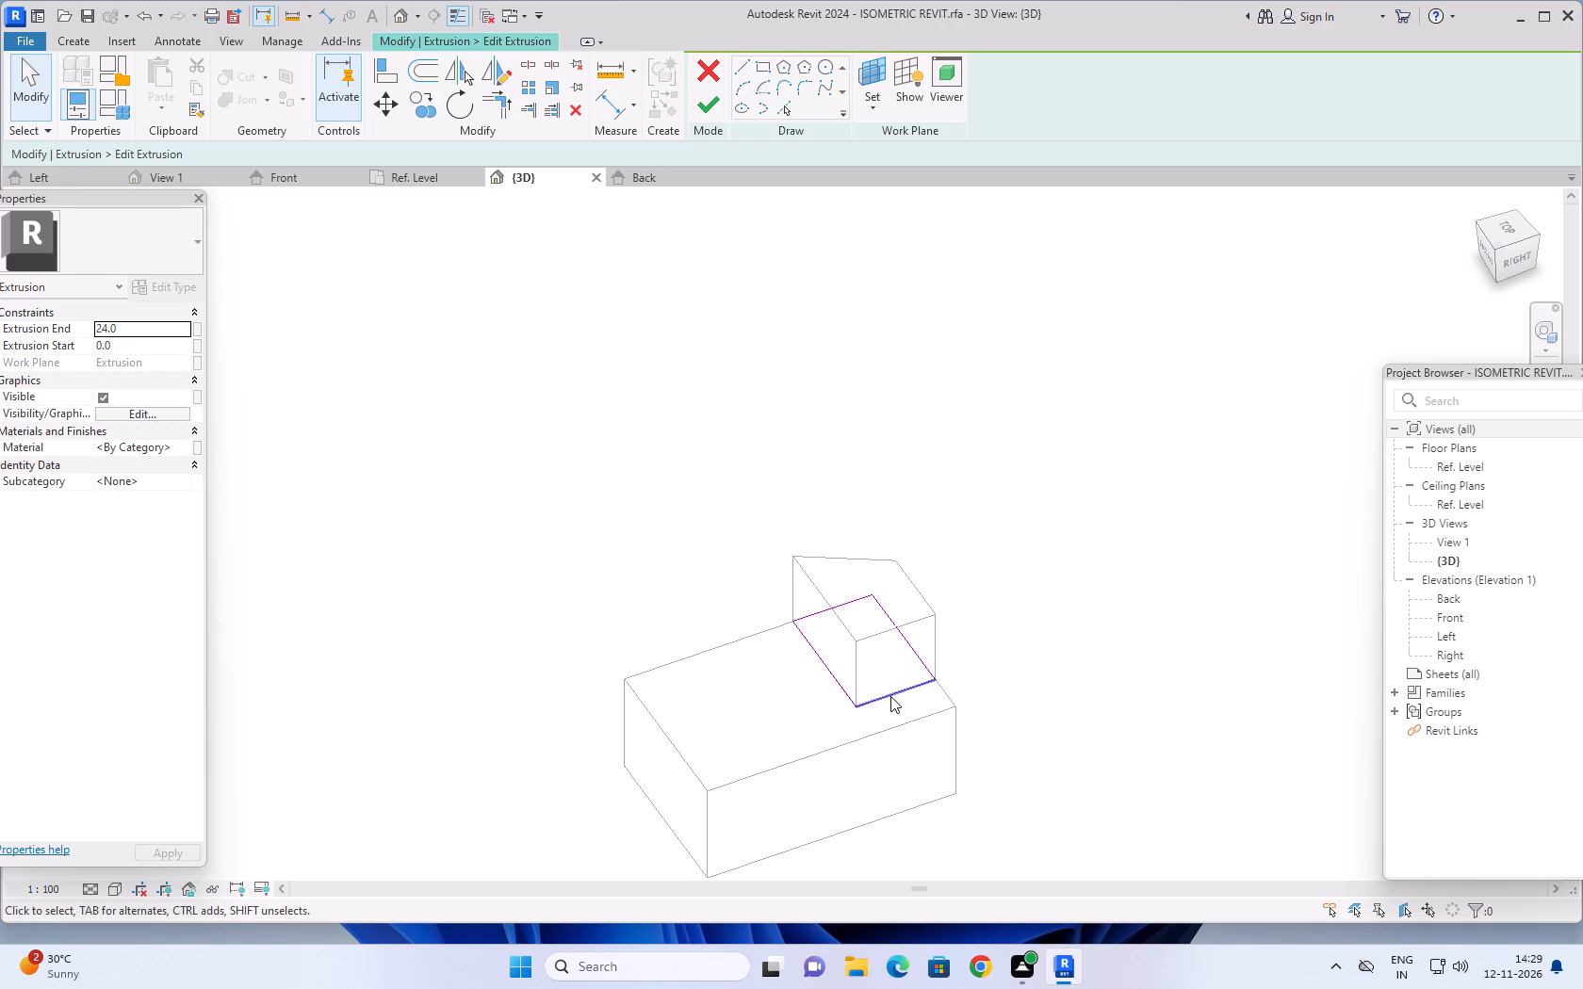
{"action": "key", "text": "Escape"}
{"action": "key", "text": "Escape"}
Delete the profile's 14 segment, the adjoining 24 short side and the full-length long side, keeping the other two 24 lines.
{"action": "left_click", "coordinate": [887, 614]}
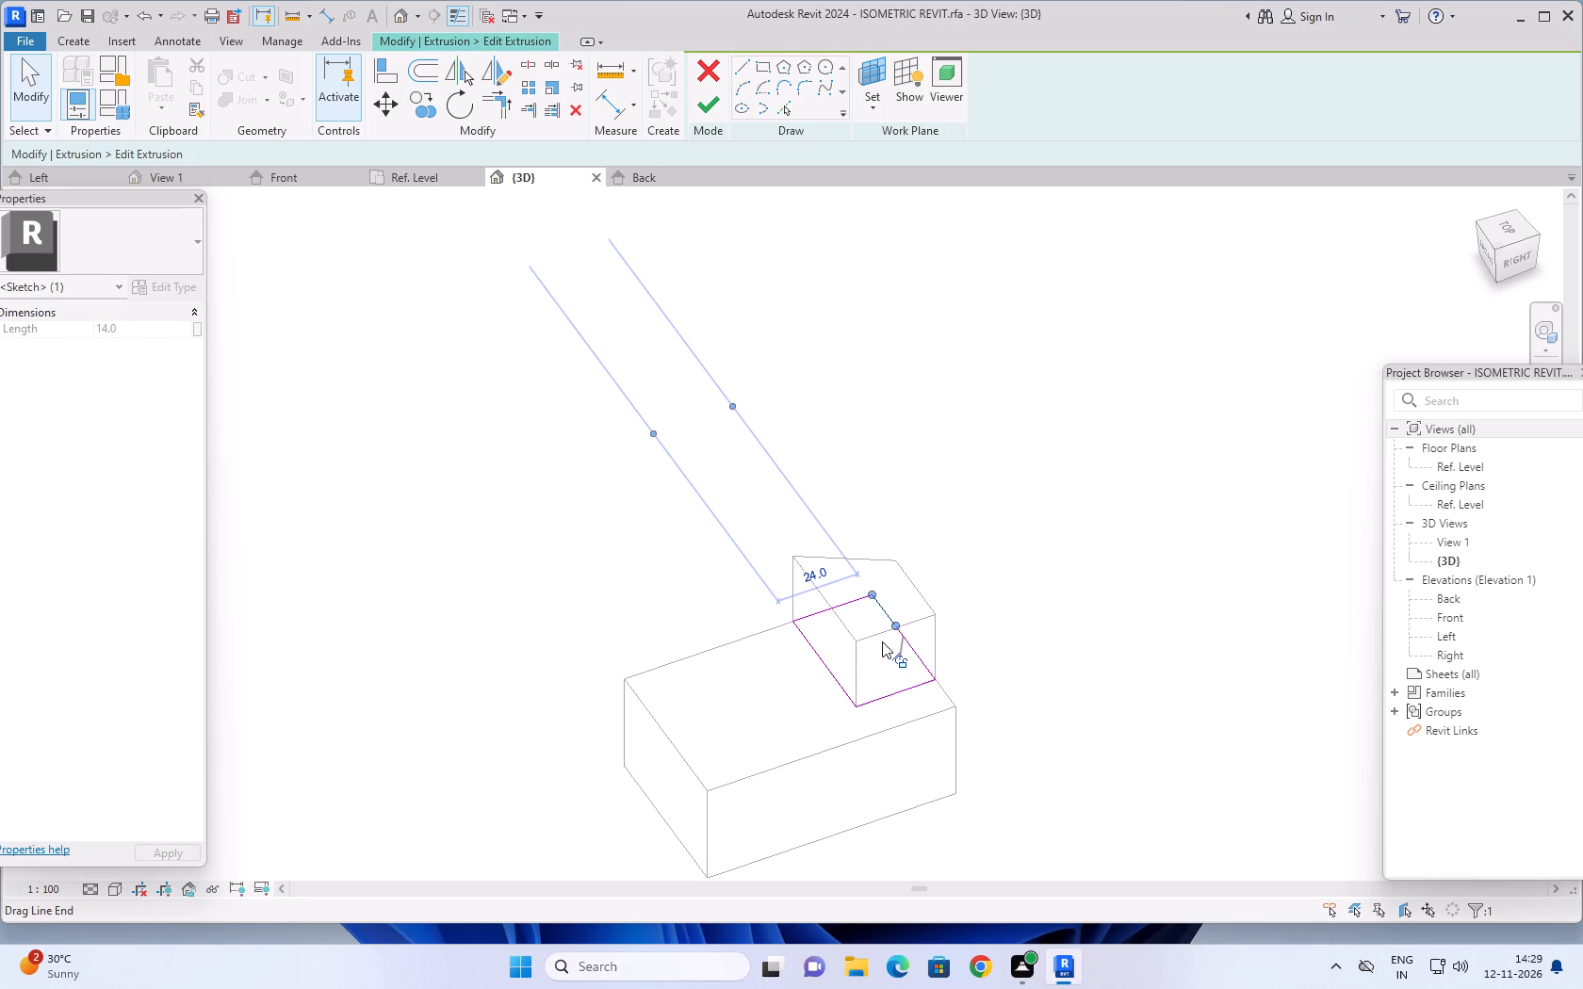
{"action": "key", "text": "Delete"}
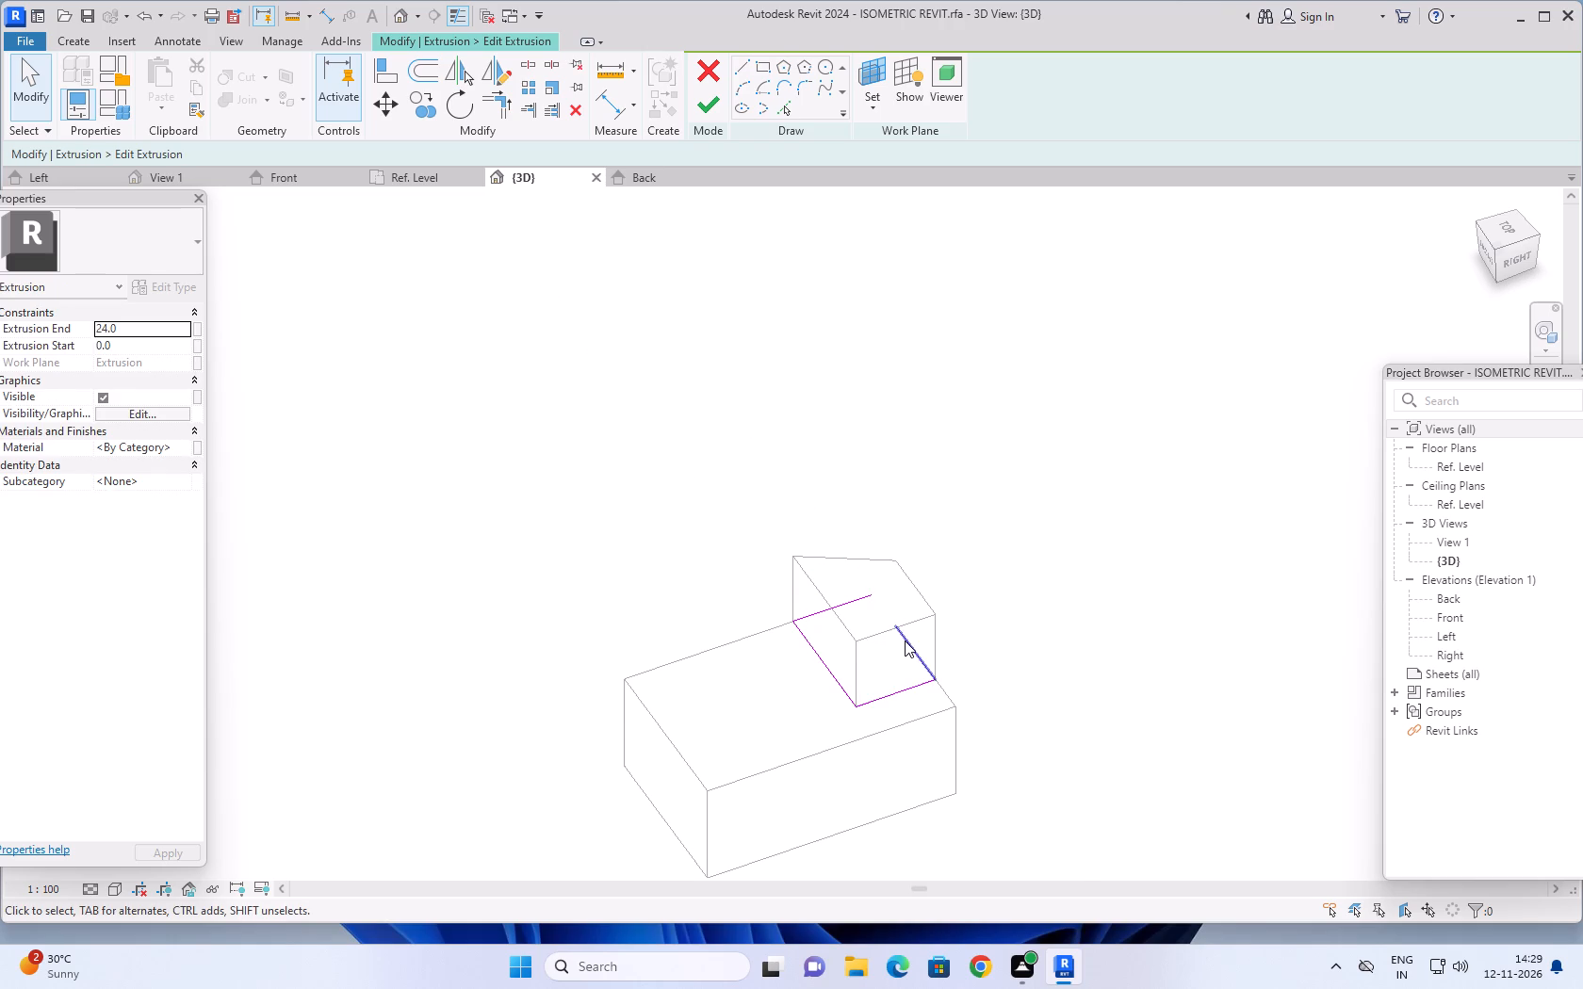
{"action": "left_click", "coordinate": [905, 640]}
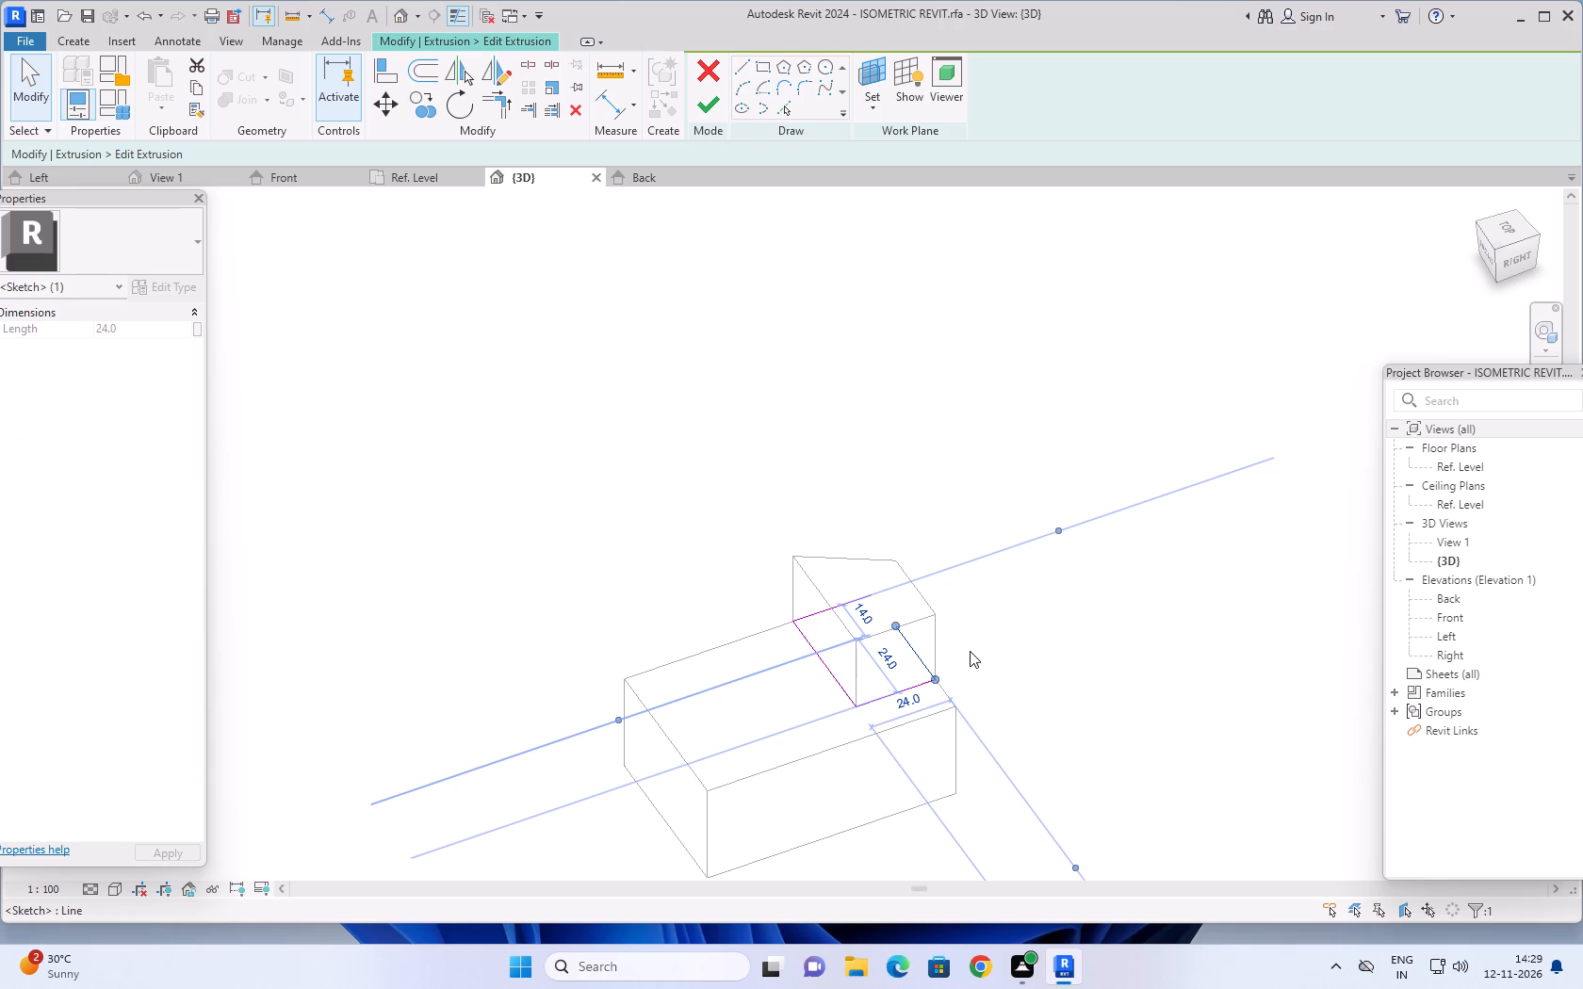
{"action": "key", "text": "Escape"}
{"action": "key", "text": "Escape"}
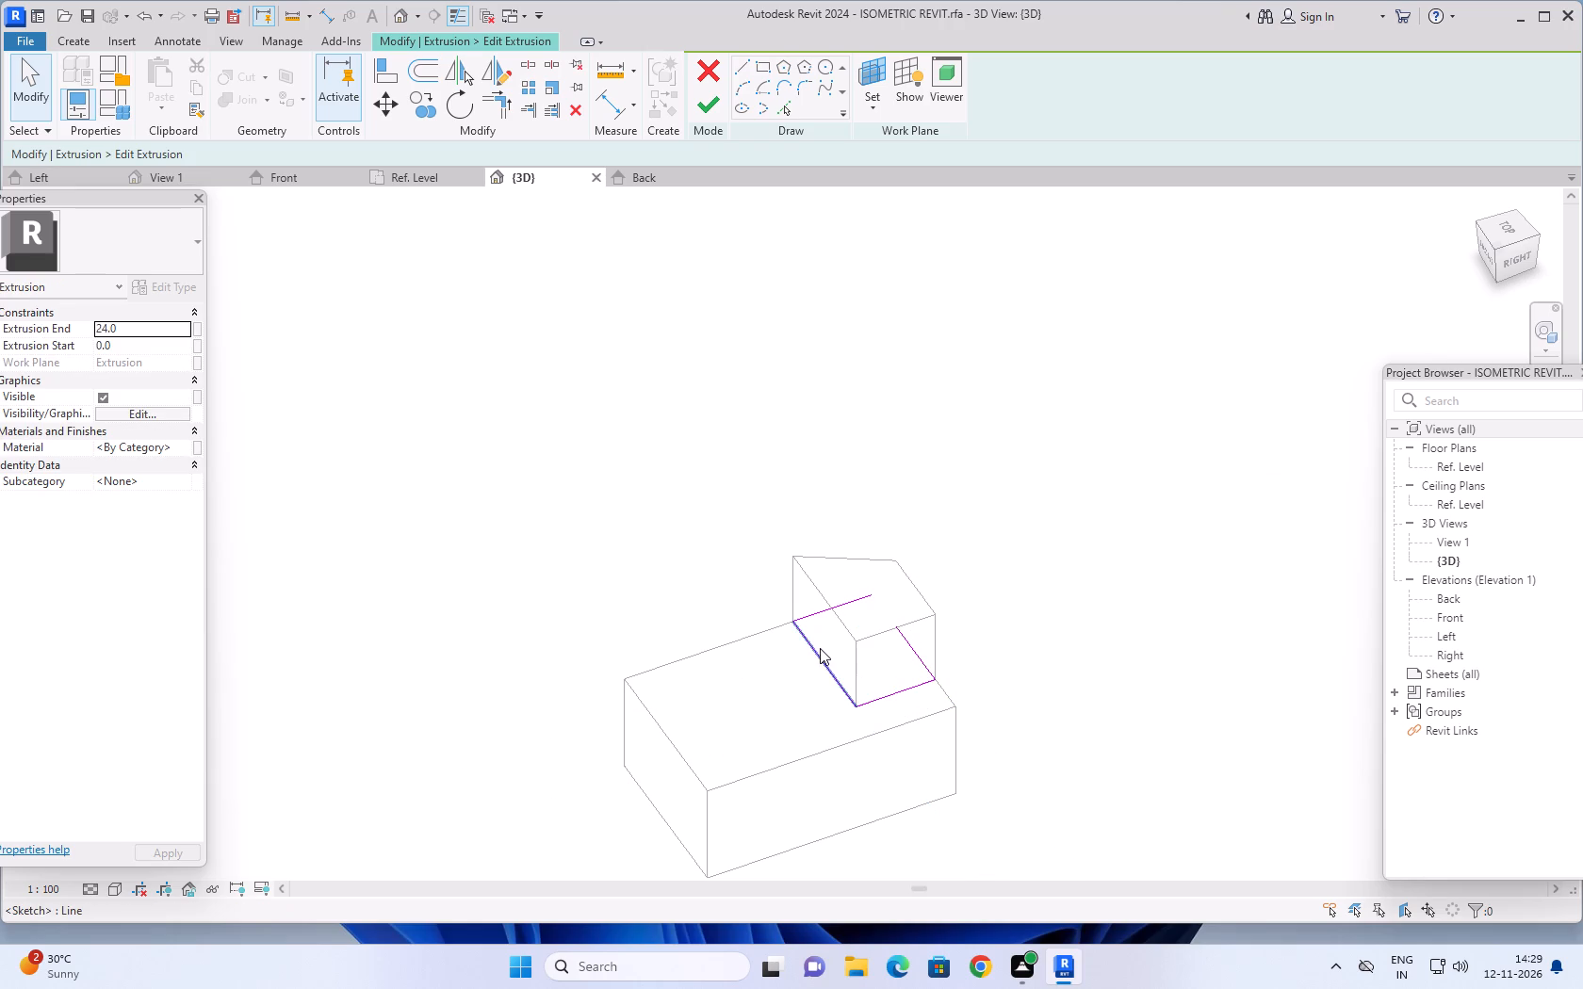
{"action": "left_click", "coordinate": [811, 611]}
{"action": "key", "text": "Delete"}
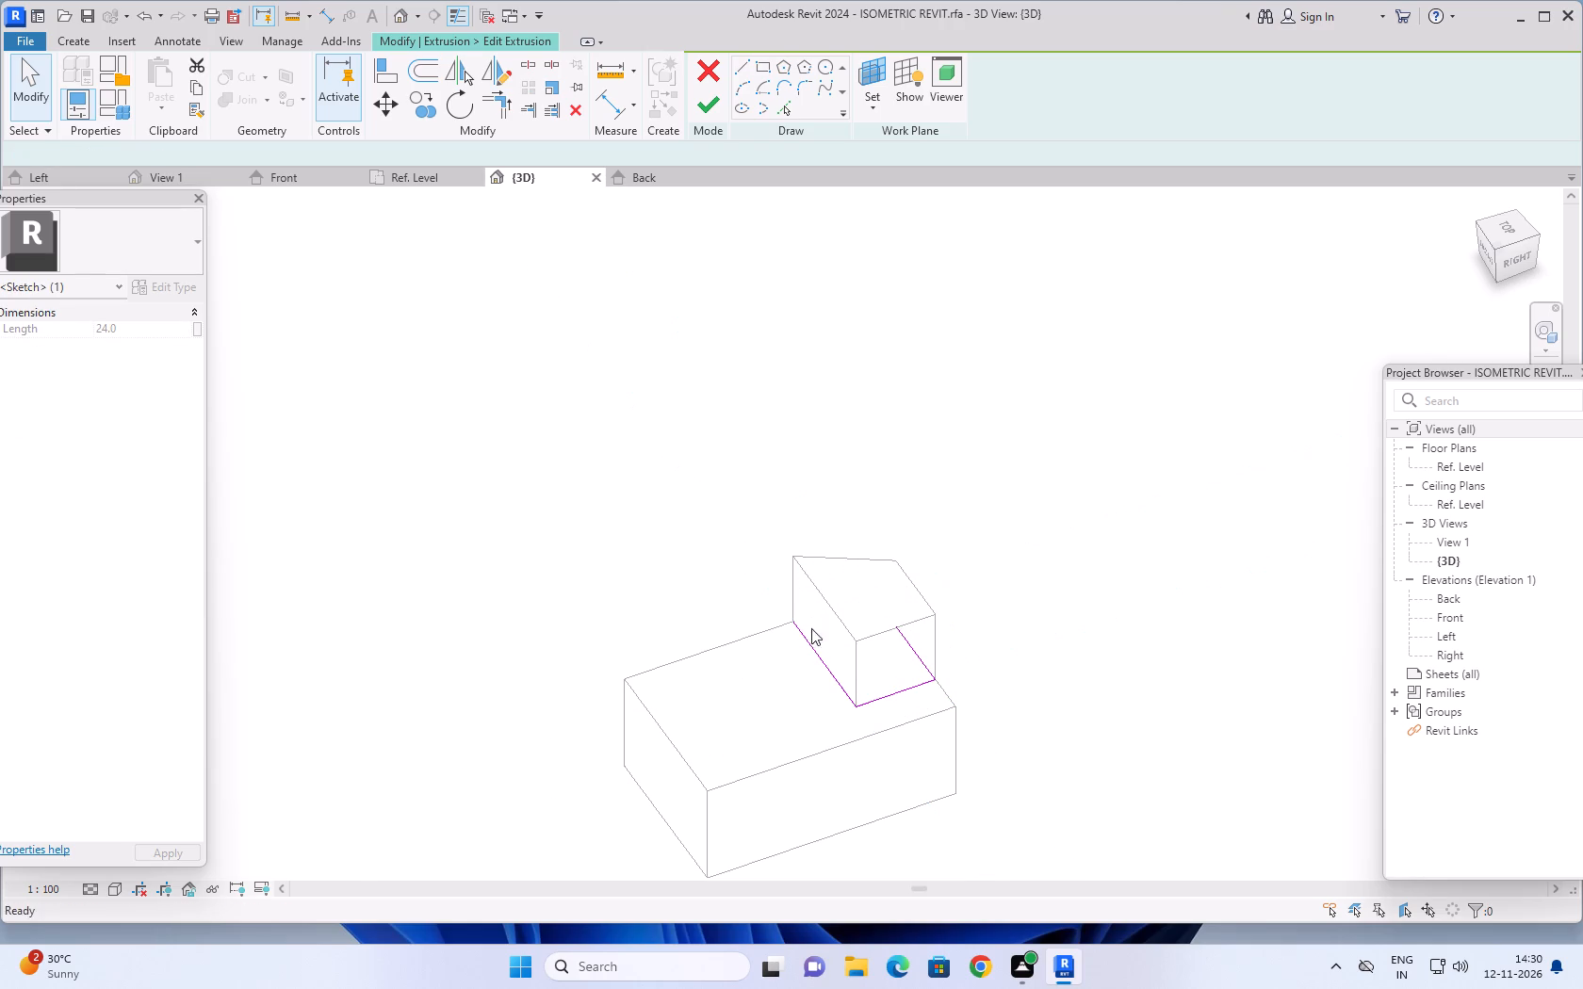
{"action": "left_click", "coordinate": [813, 646]}
{"action": "key", "text": "Delete"}
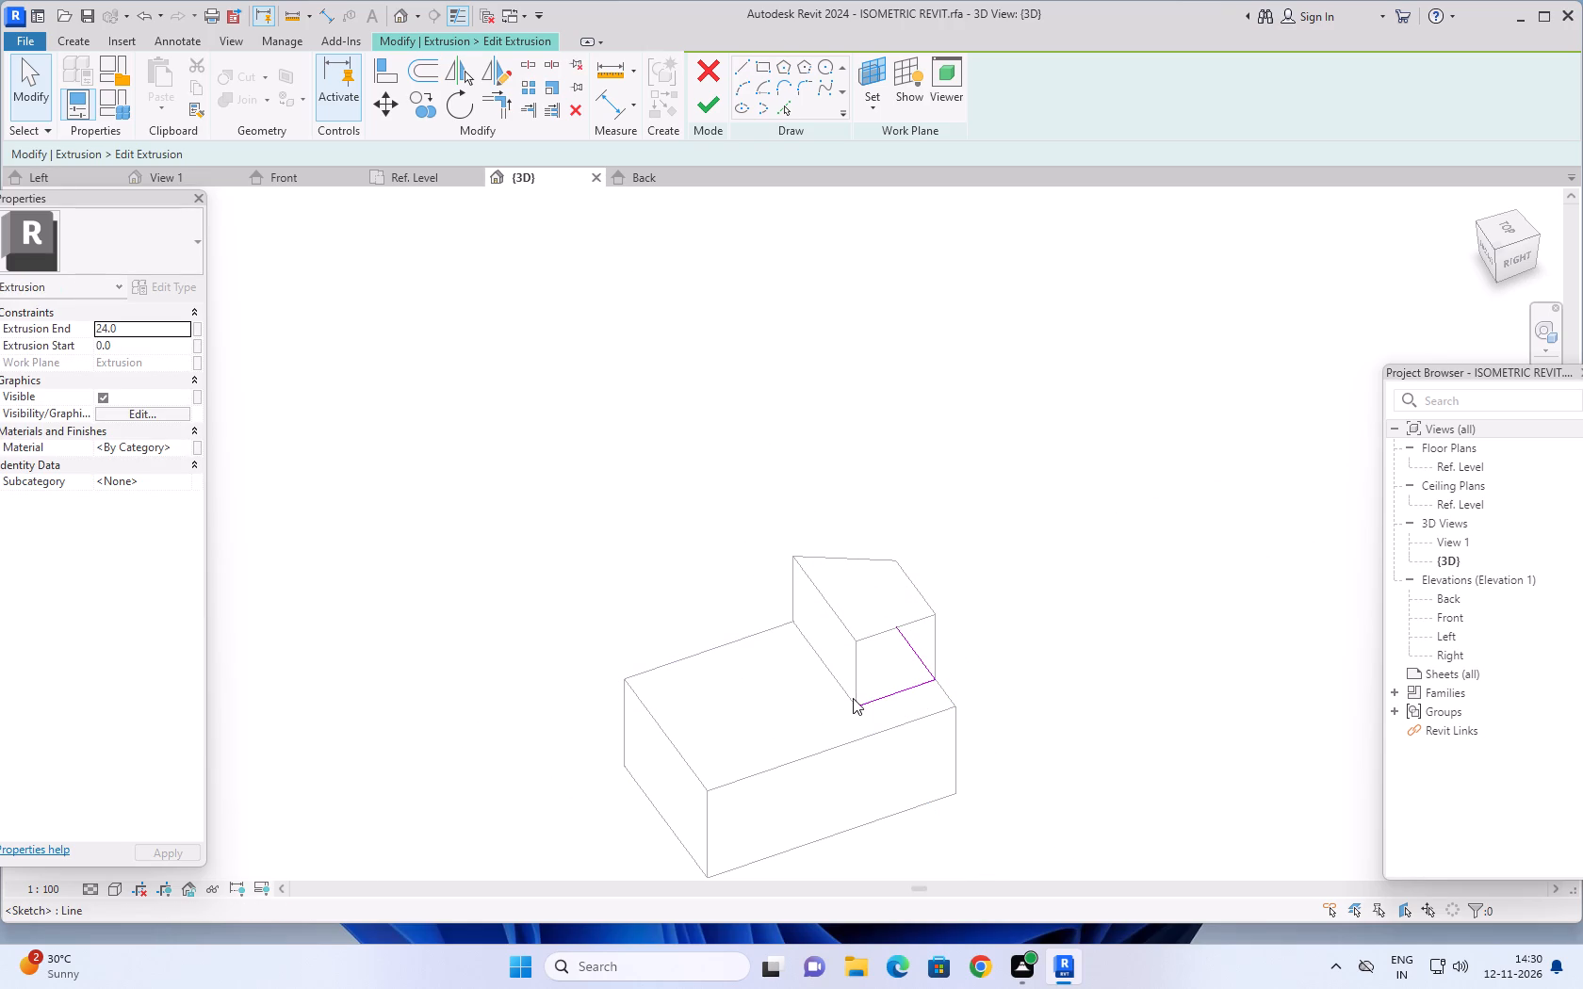
{"action": "left_click", "coordinate": [877, 703]}
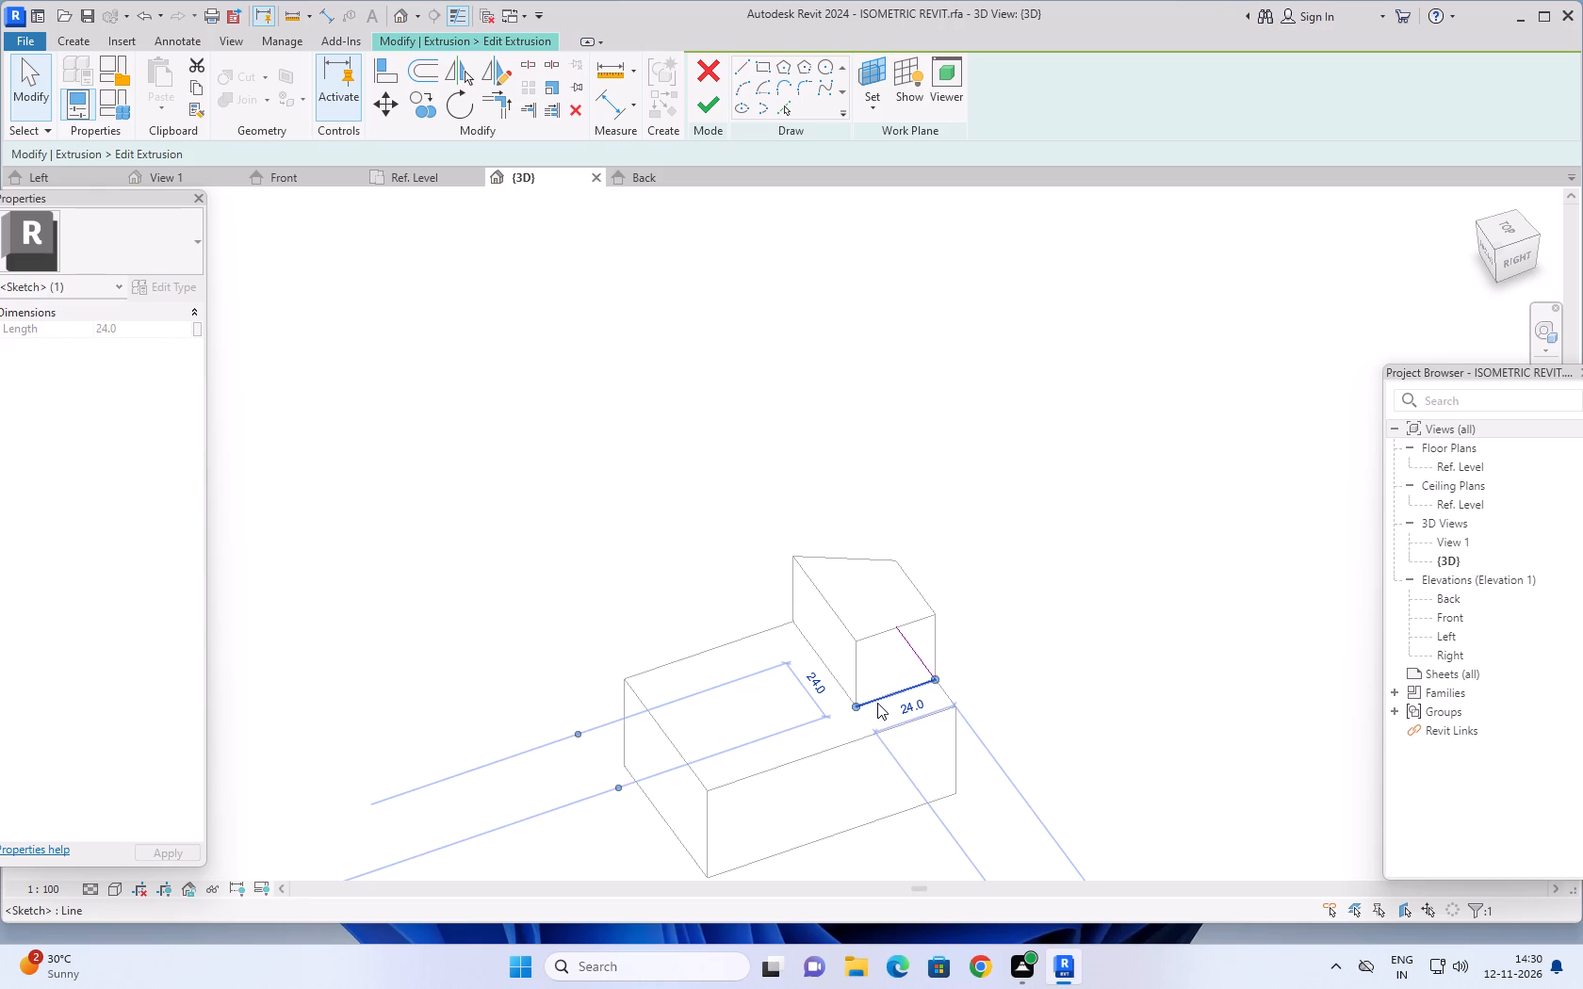
{"action": "key", "text": "Escape"}
{"action": "key", "text": "Escape"}
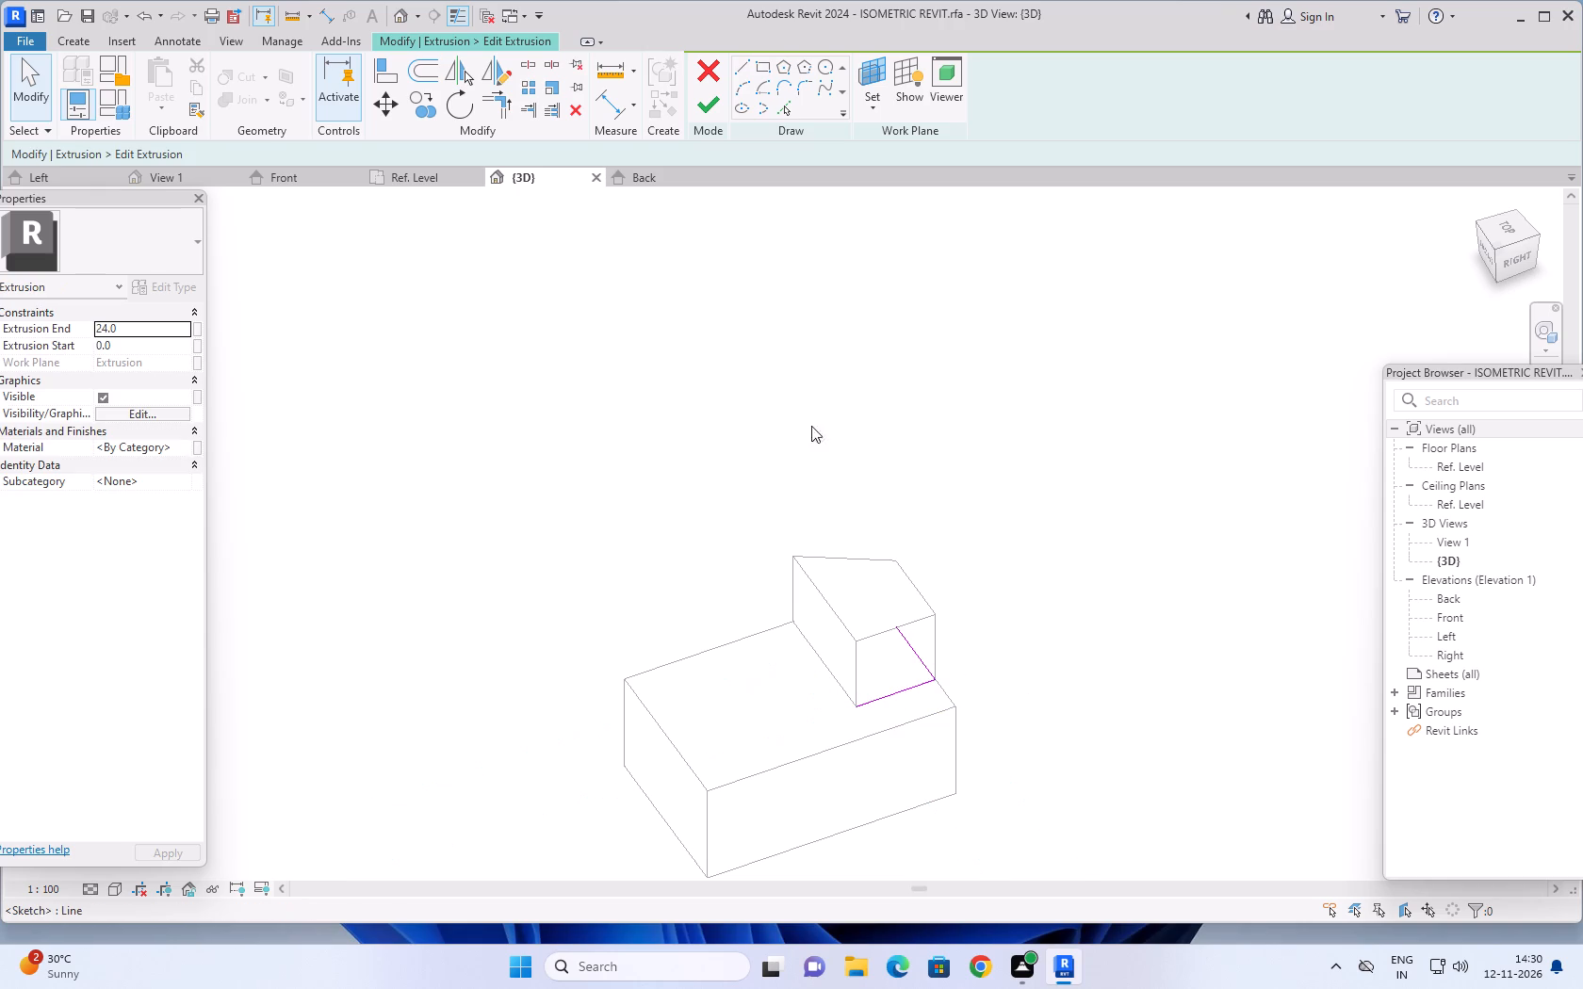
Draw a 24 line along the upper extrusion's open long side and a closing line to the remaining free endpoint, completing the square profile.
{"action": "left_click", "coordinate": [740, 72]}
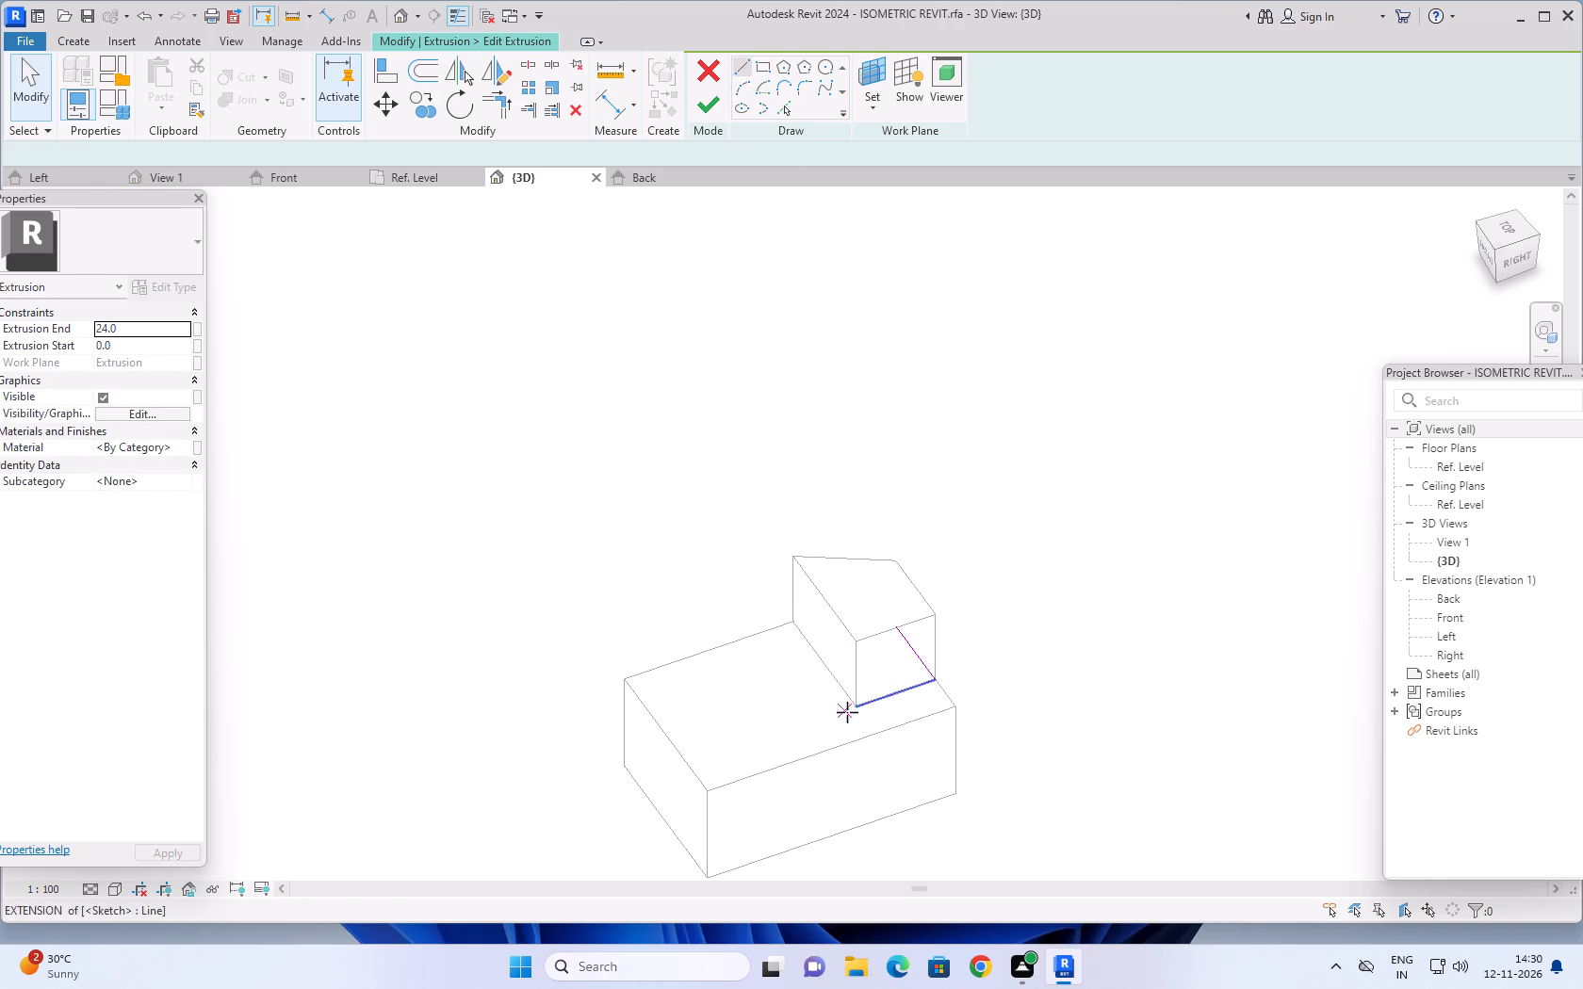
{"action": "left_click", "coordinate": [857, 707]}
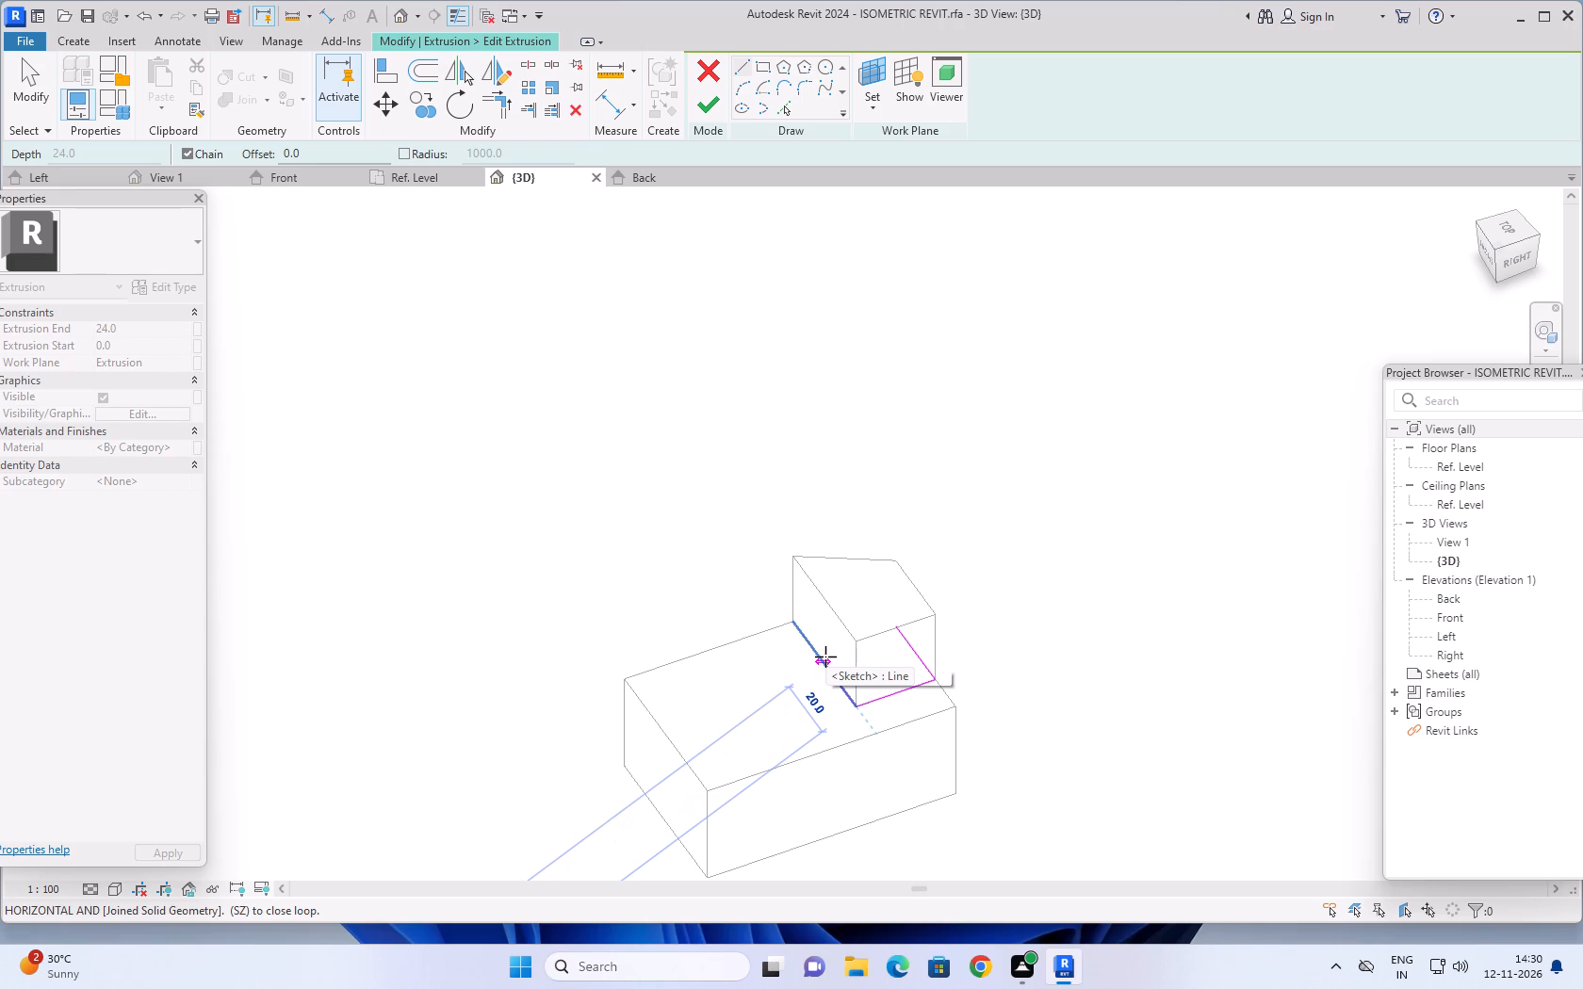
{"action": "type", "text": "24"}
{"action": "key", "text": "Return"}
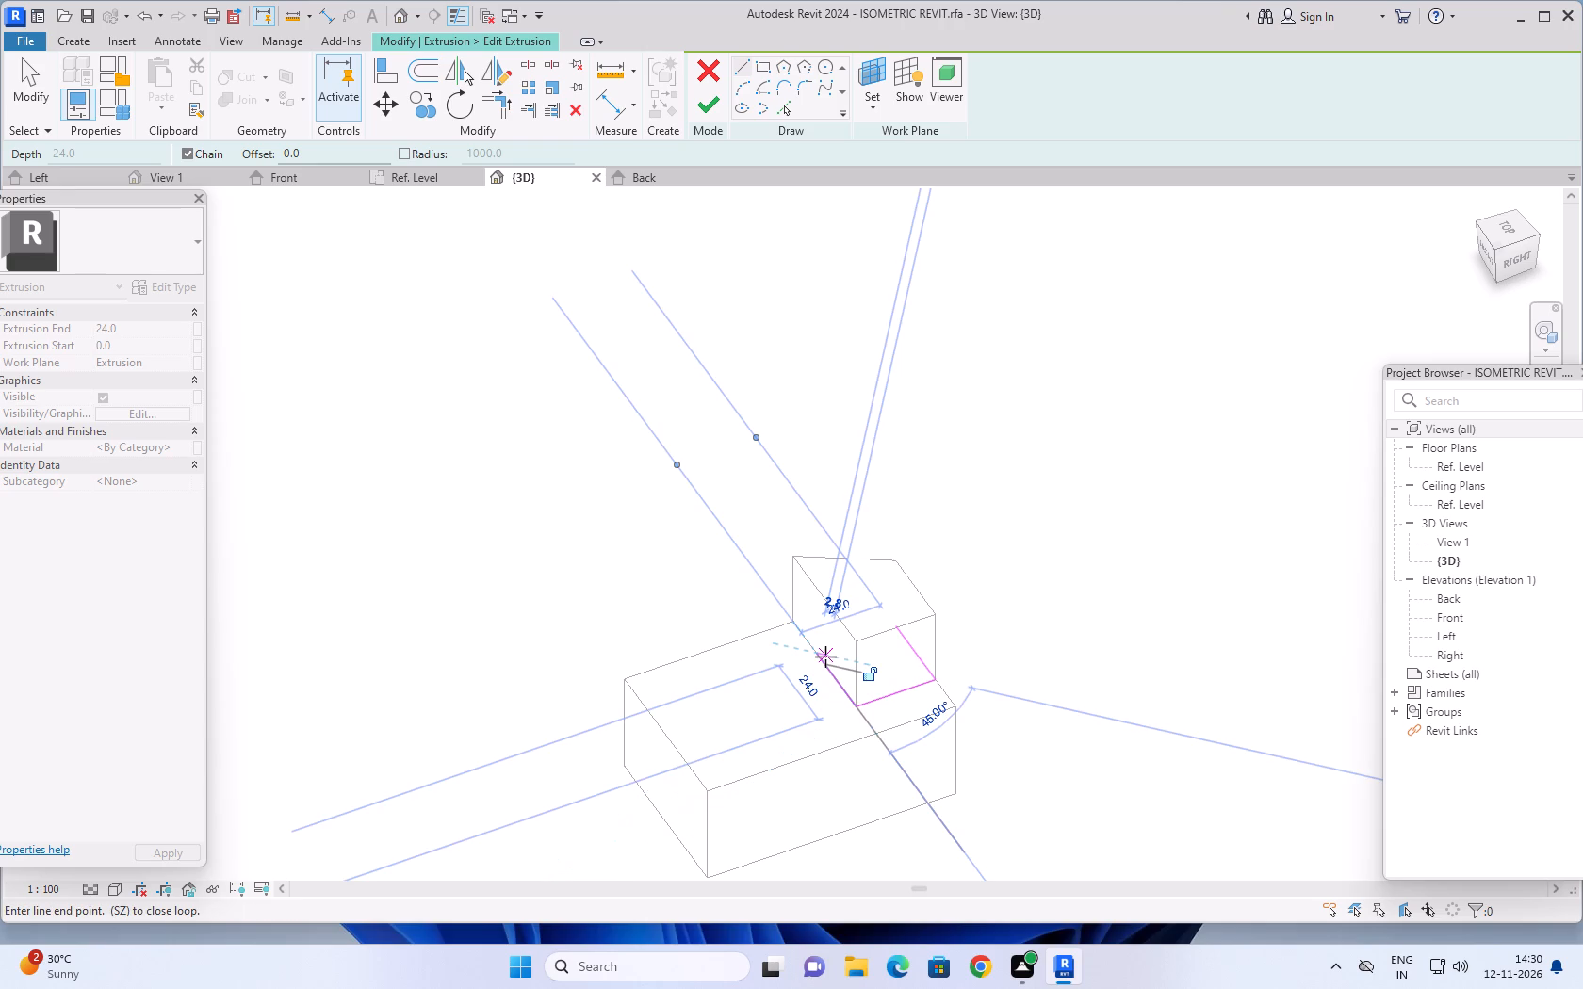
{"action": "left_click", "coordinate": [896, 627]}
{"action": "key", "text": "Escape"}
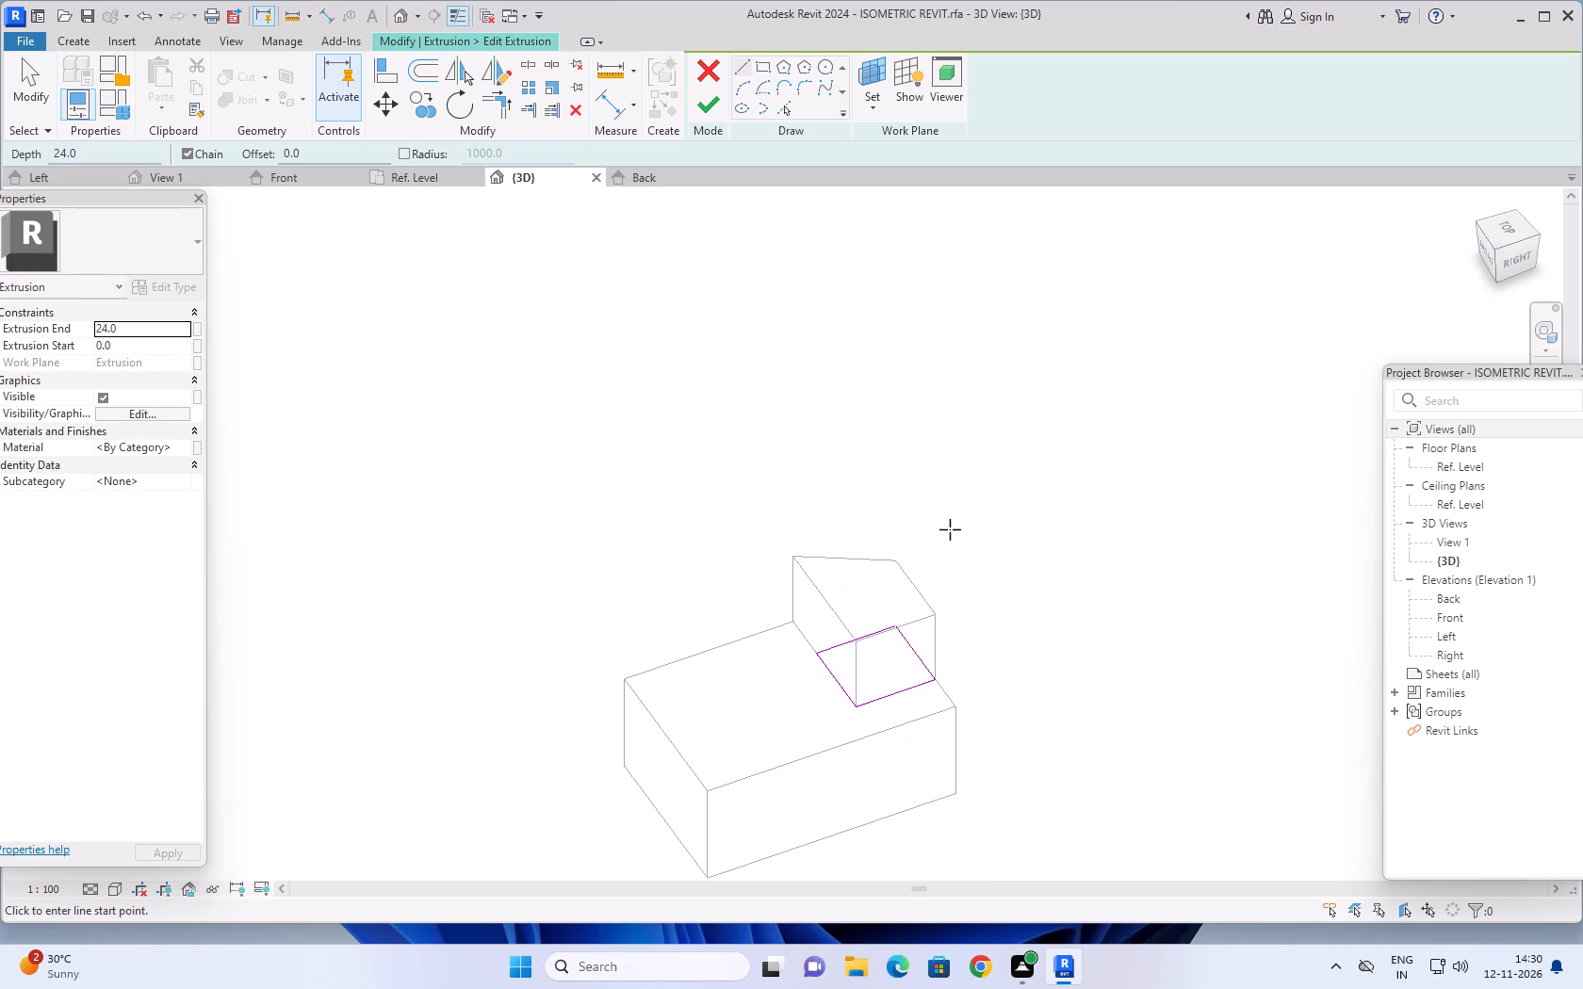
Trim the closing line and the adjoining side to a clean corner where they meet.
{"action": "scroll", "coordinate": [905, 648], "scroll_direction": "up", "scroll_amount": 14}
{"action": "scroll", "coordinate": [882, 611], "scroll_direction": "up", "scroll_amount": 8}
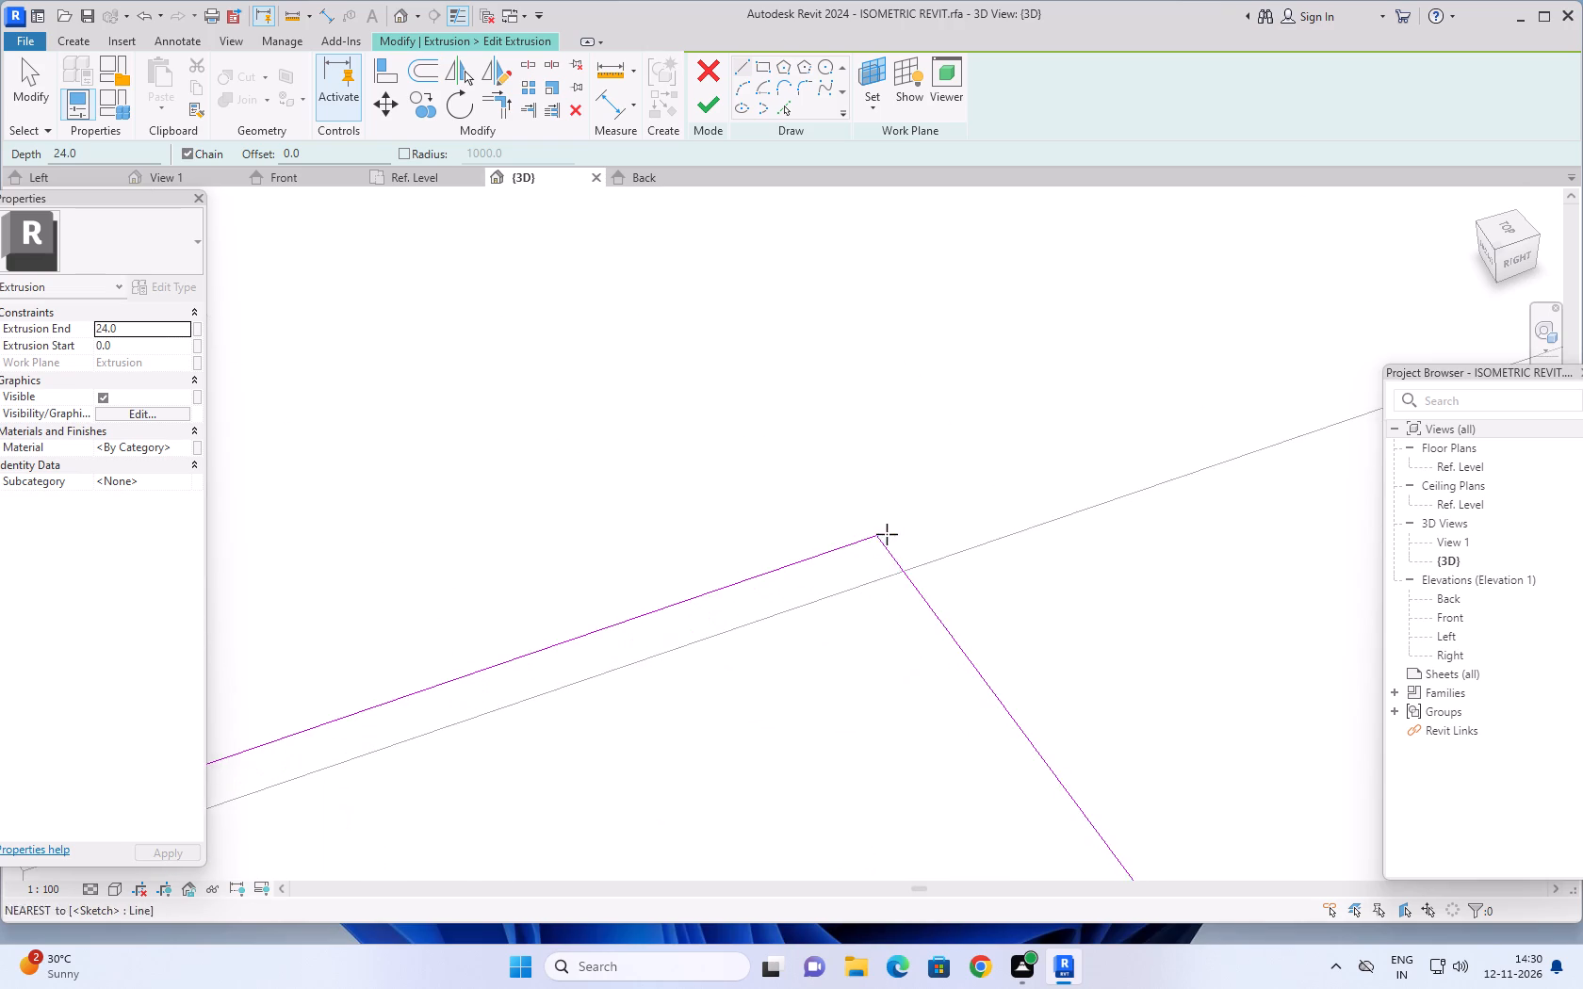
{"action": "scroll", "coordinate": [887, 527], "scroll_direction": "up", "scroll_amount": 15}
{"action": "scroll", "coordinate": [866, 590], "scroll_direction": "up", "scroll_amount": 14}
{"action": "middle_click_drag", "start_coordinate": [889, 514], "coordinate": [873, 604]}
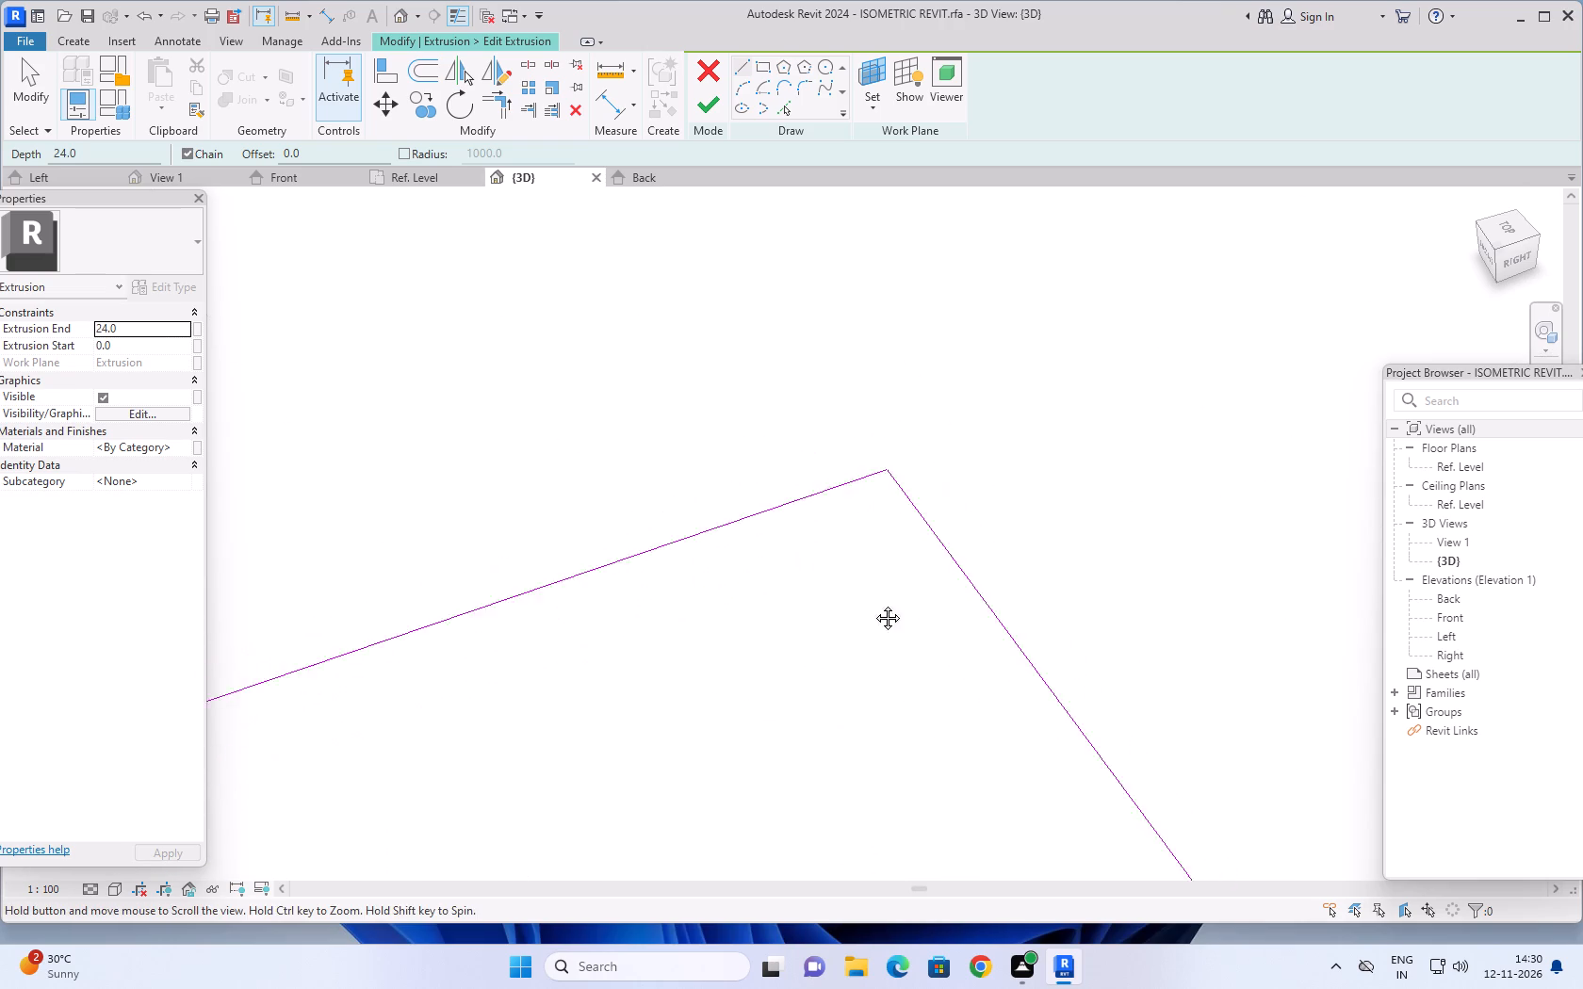
{"action": "middle_click_drag", "start_coordinate": [873, 604], "coordinate": [866, 660]}
{"action": "left_click", "coordinate": [504, 105]}
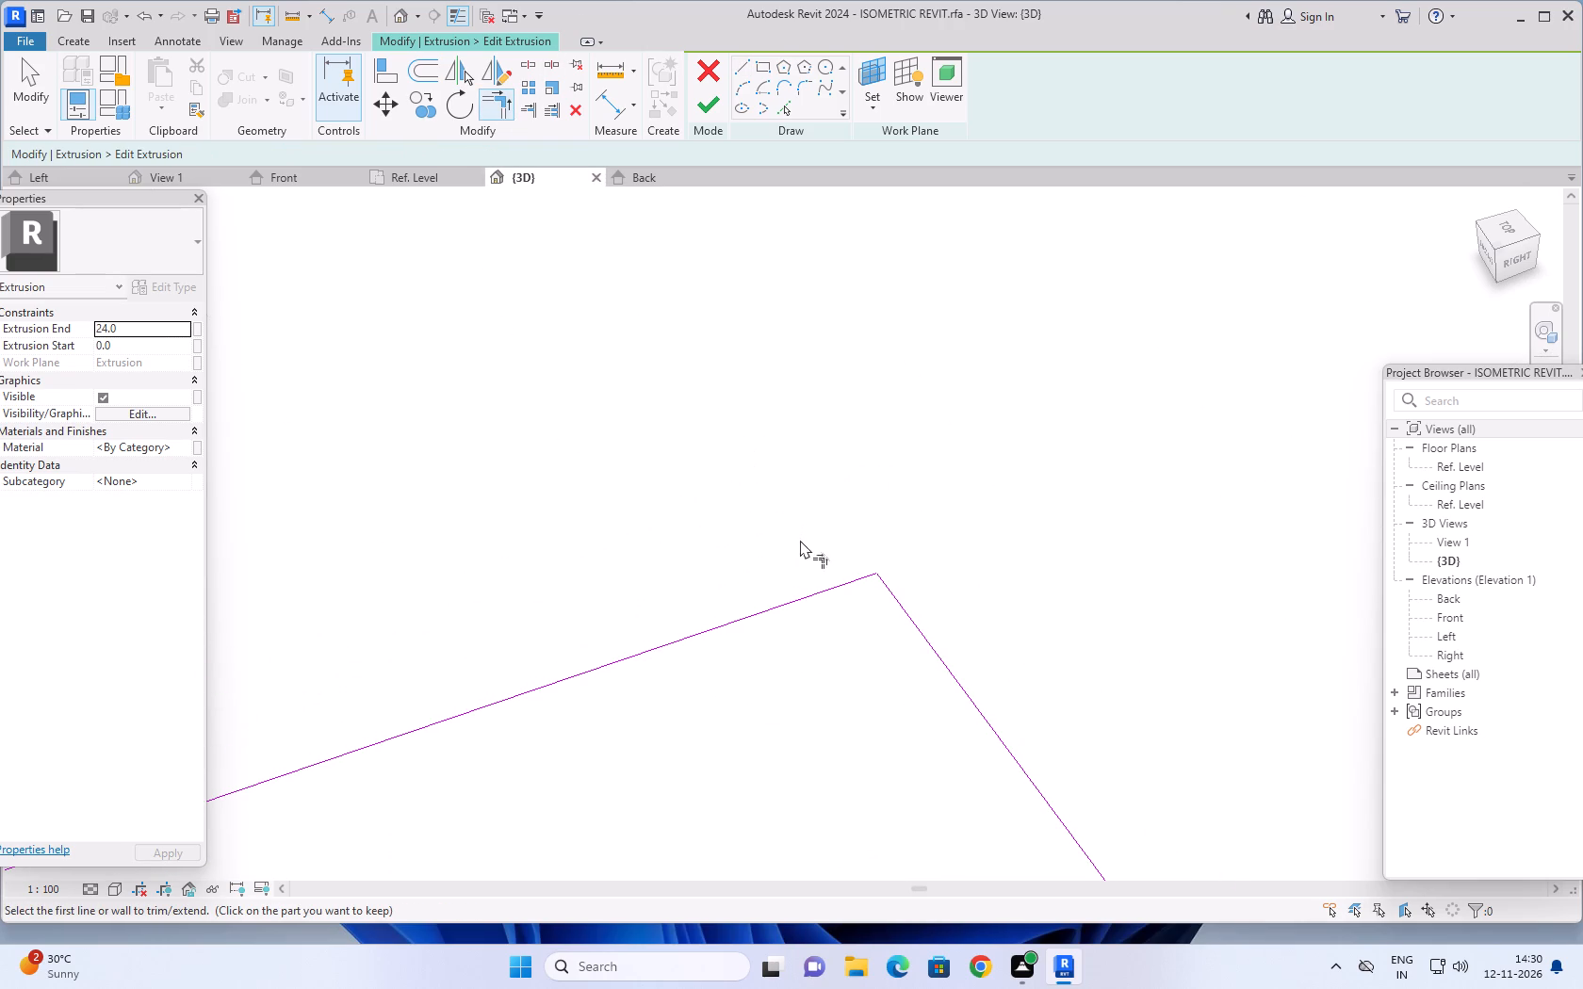
{"action": "left_click", "coordinate": [804, 603]}
{"action": "left_click", "coordinate": [905, 614]}
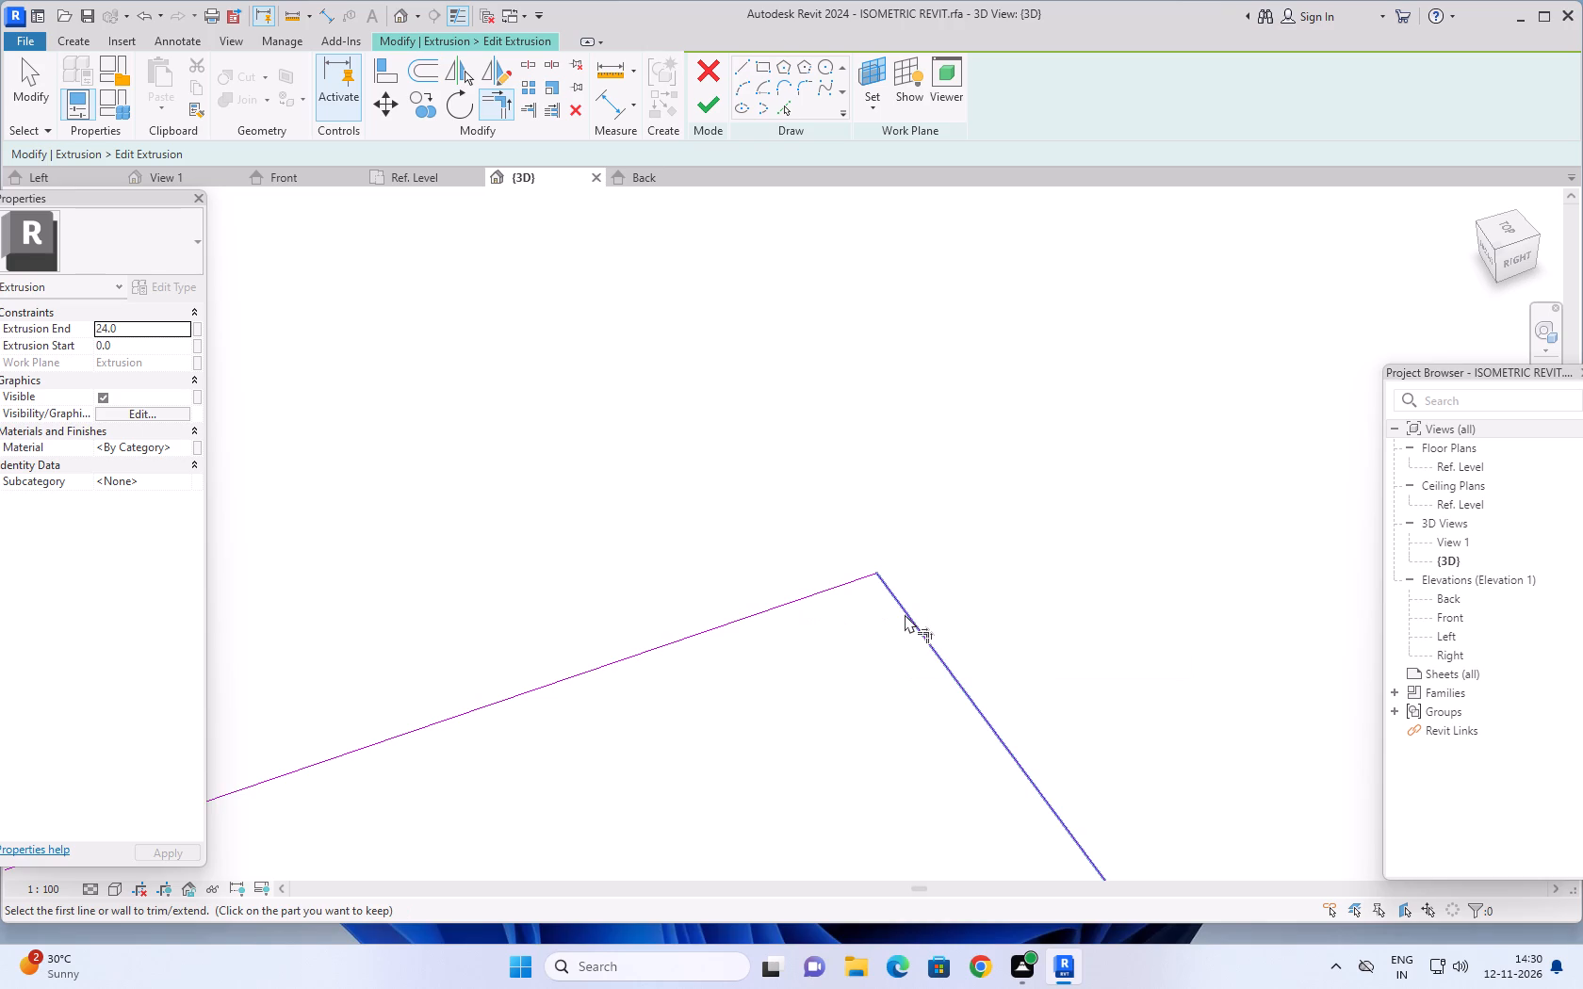
{"action": "scroll", "coordinate": [906, 614], "scroll_direction": "down", "scroll_amount": 15}
{"action": "key", "text": "Escape"}
Finish editing the upper extrusion's square profile, keeping the extrusion end at 24.
{"action": "middle_click_drag", "start_coordinate": [899, 670], "coordinate": [922, 545]}
{"action": "scroll", "coordinate": [921, 563], "scroll_direction": "down", "scroll_amount": 20}
{"action": "scroll", "coordinate": [921, 563], "scroll_direction": "down", "scroll_amount": 4}
{"action": "middle_click_drag", "start_coordinate": [953, 653], "coordinate": [973, 526]}
{"action": "scroll", "coordinate": [989, 543], "scroll_direction": "down", "scroll_amount": 4}
{"action": "left_click", "coordinate": [712, 105]}
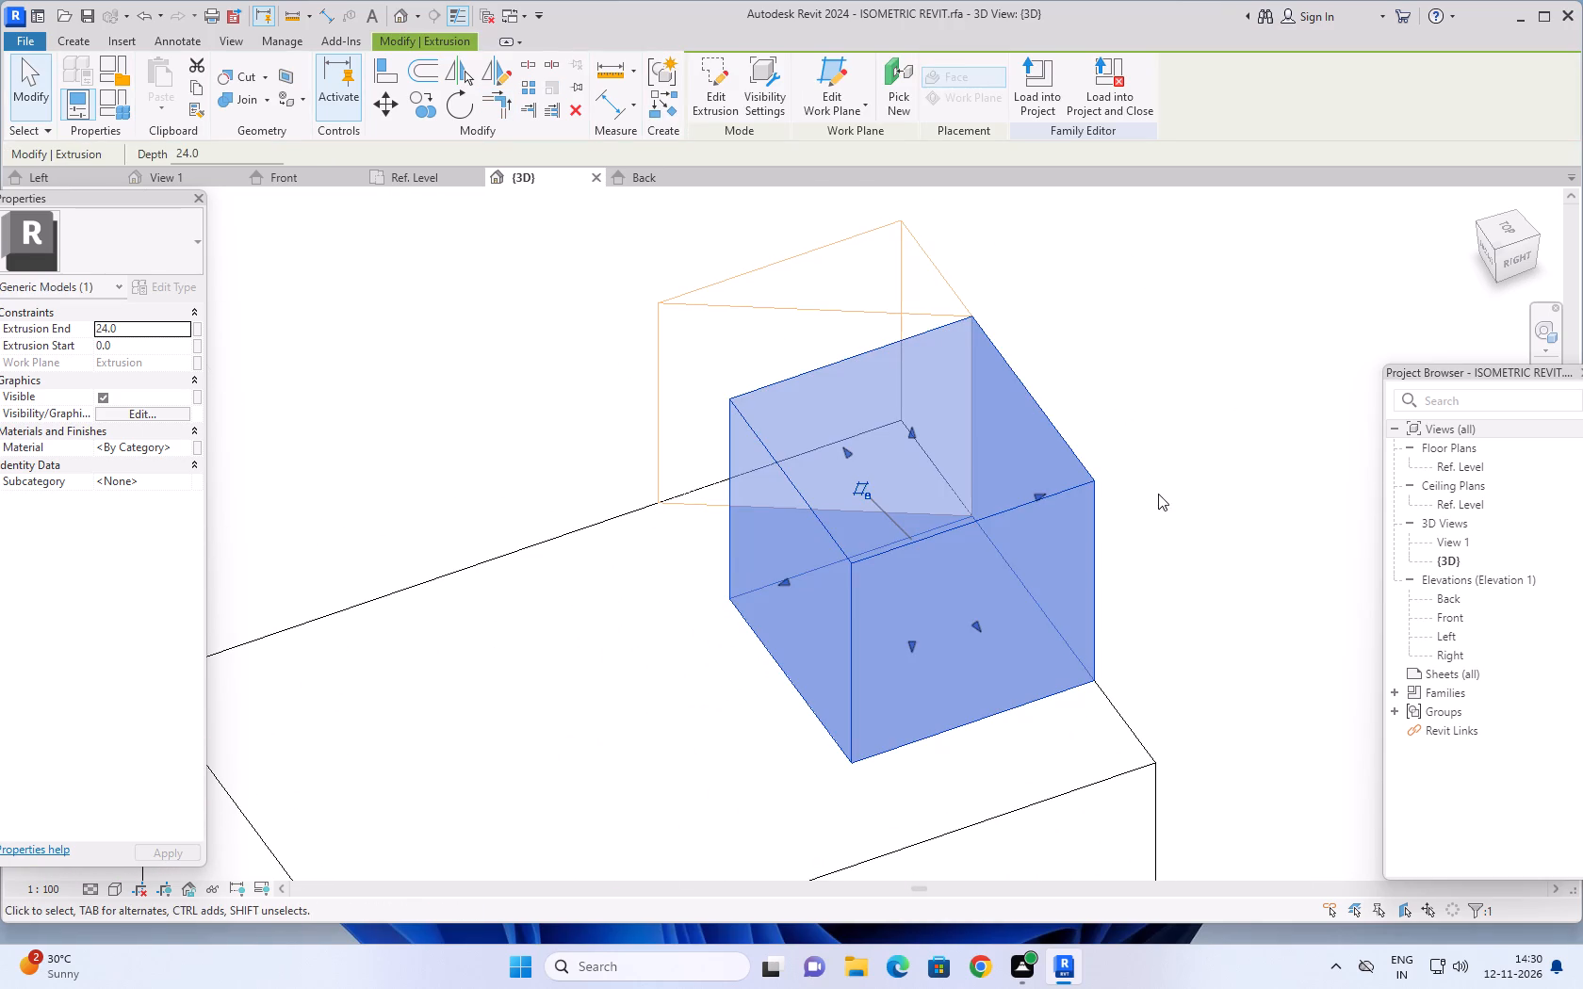
{"action": "key", "text": "Escape"}
{"action": "key", "text": "Escape"}
Delete the triangular void extrusion behind the upper block.
{"action": "left_click", "coordinate": [768, 310]}
{"action": "key", "text": "Delete"}
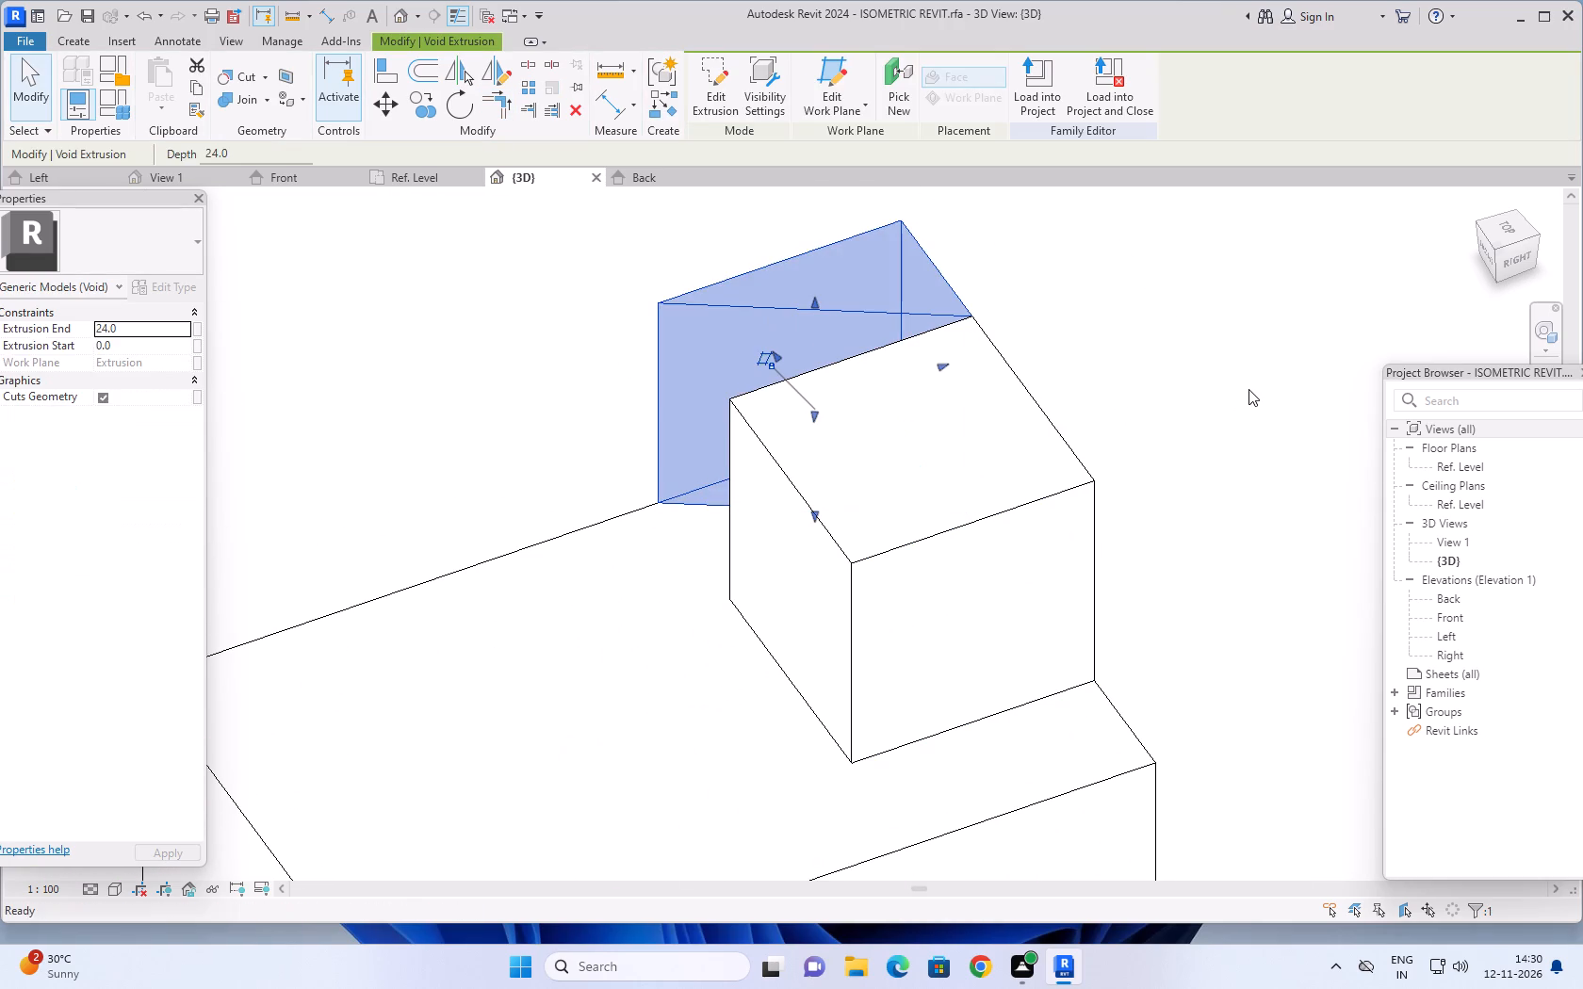
Examine the base block with its square upper block, and its placement beside the neighbouring cylindrical part, from several angles.
{"action": "scroll", "coordinate": [1260, 413], "scroll_direction": "down", "scroll_amount": 3}
{"action": "middle_click_drag", "start_coordinate": [1288, 443], "coordinate": [1213, 512]}
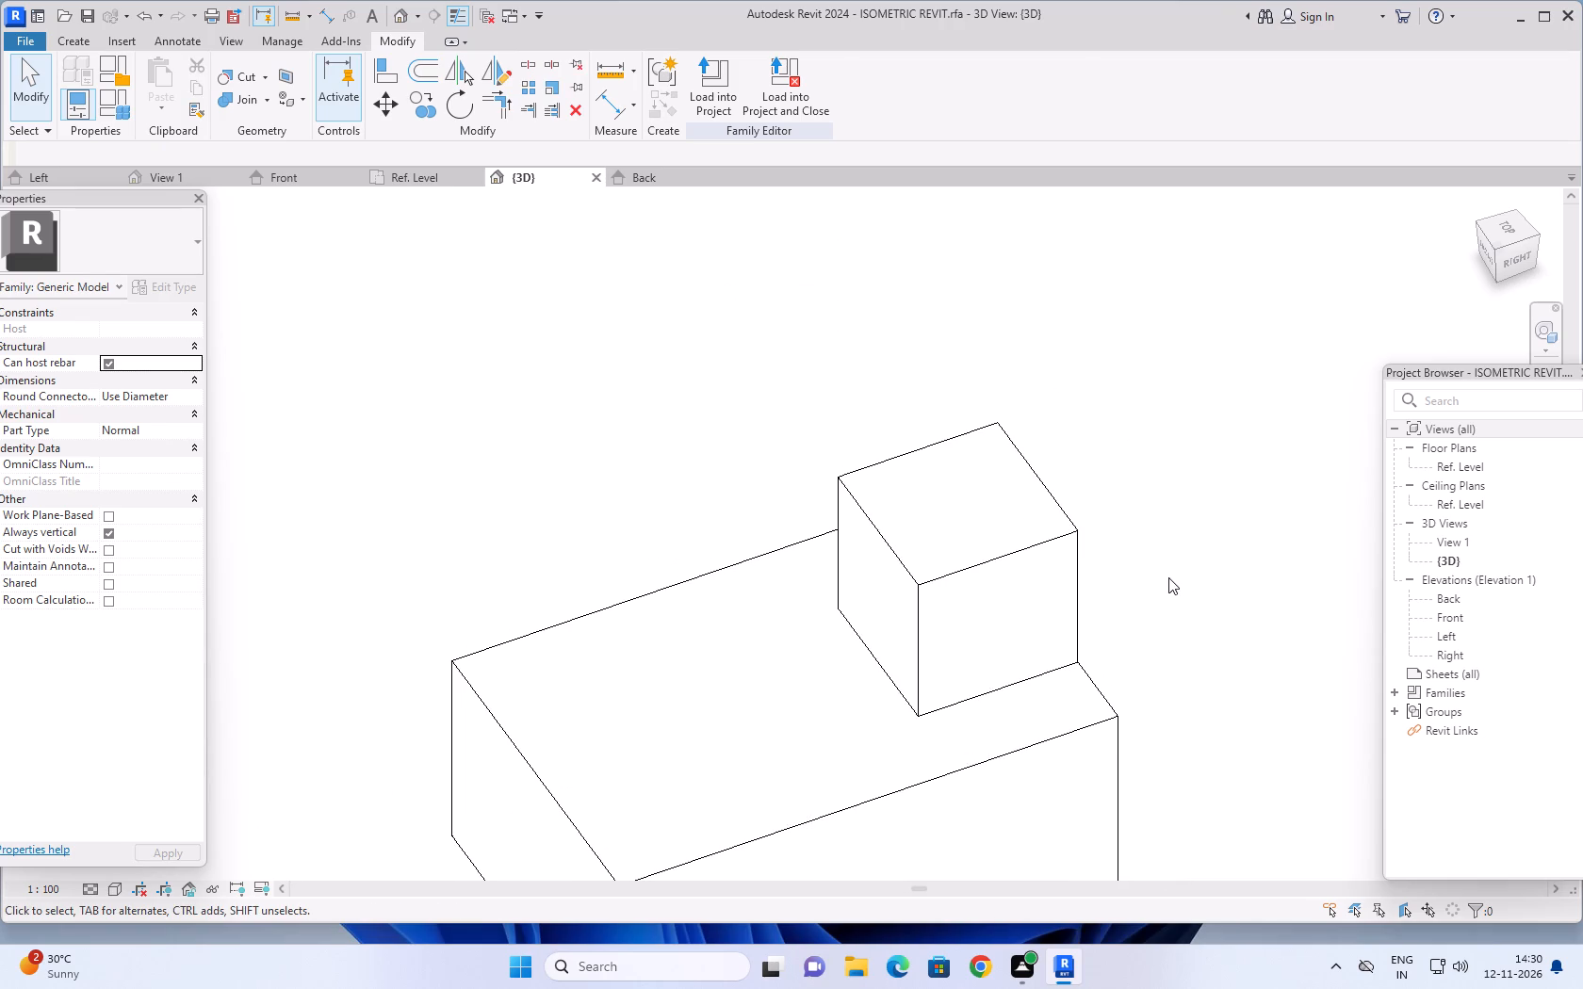
{"action": "middle_click_drag", "start_coordinate": [1170, 577], "coordinate": [1235, 567], "text": "shift"}
{"action": "scroll", "coordinate": [1226, 567], "scroll_direction": "down", "scroll_amount": 10}
{"action": "middle_click_drag", "start_coordinate": [1187, 604], "coordinate": [654, 545]}
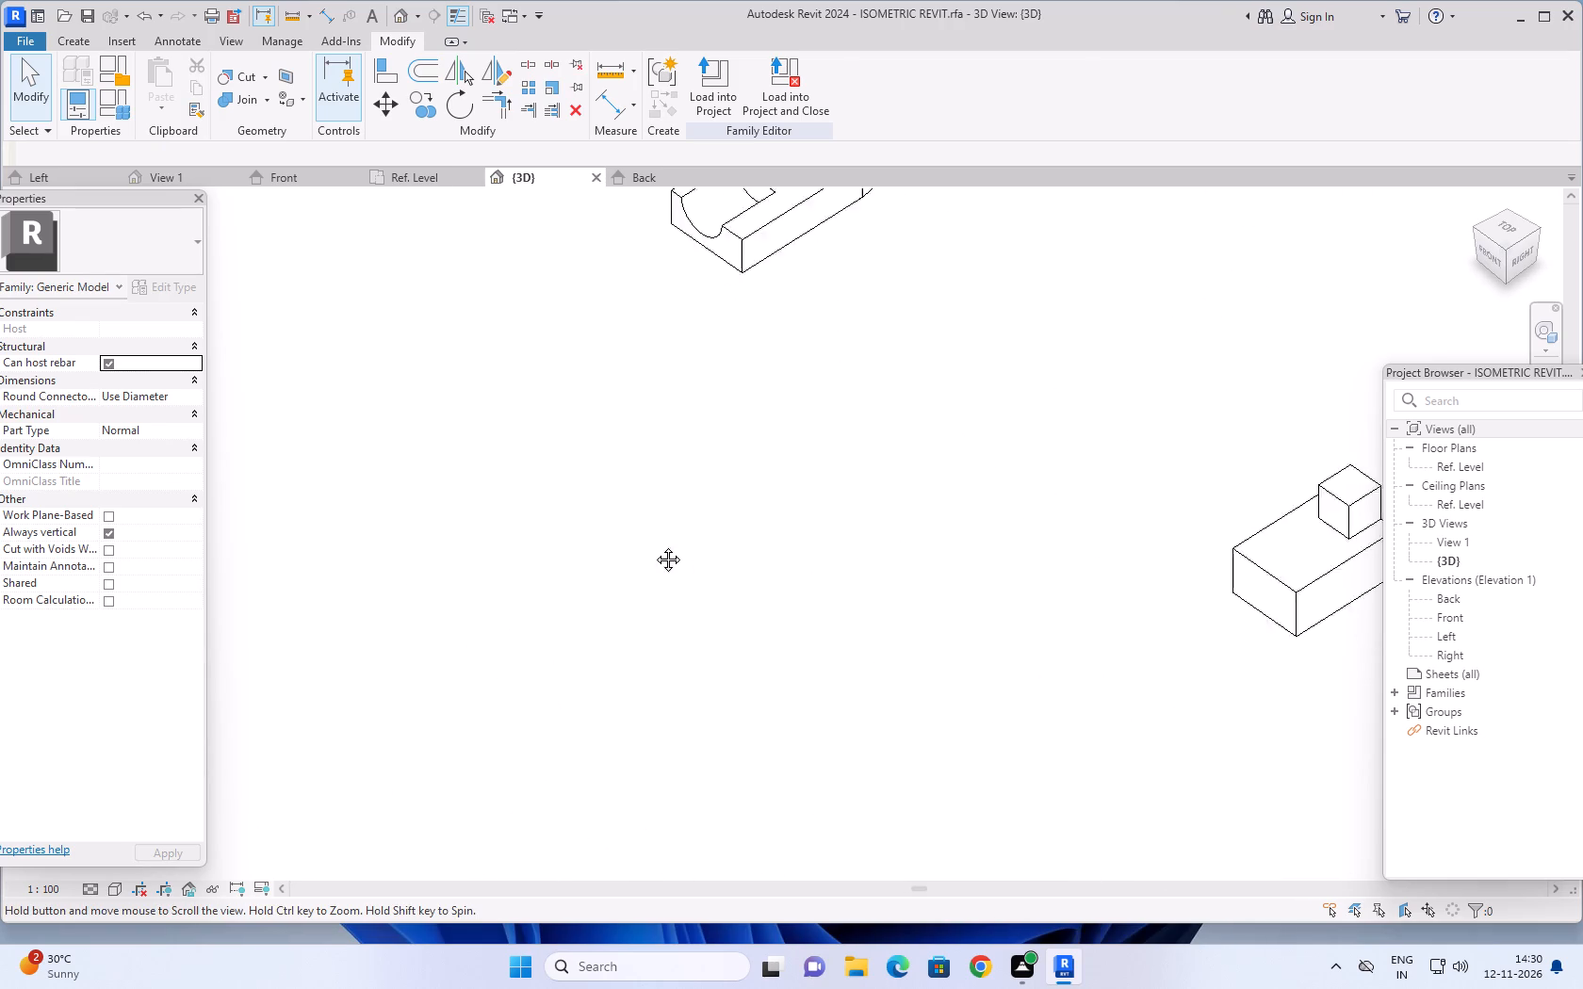
{"action": "middle_click_drag", "start_coordinate": [654, 545], "coordinate": [490, 560]}
{"action": "middle_click_drag", "start_coordinate": [843, 575], "coordinate": [502, 595]}
{"action": "middle_click_drag", "start_coordinate": [901, 672], "coordinate": [932, 672]}
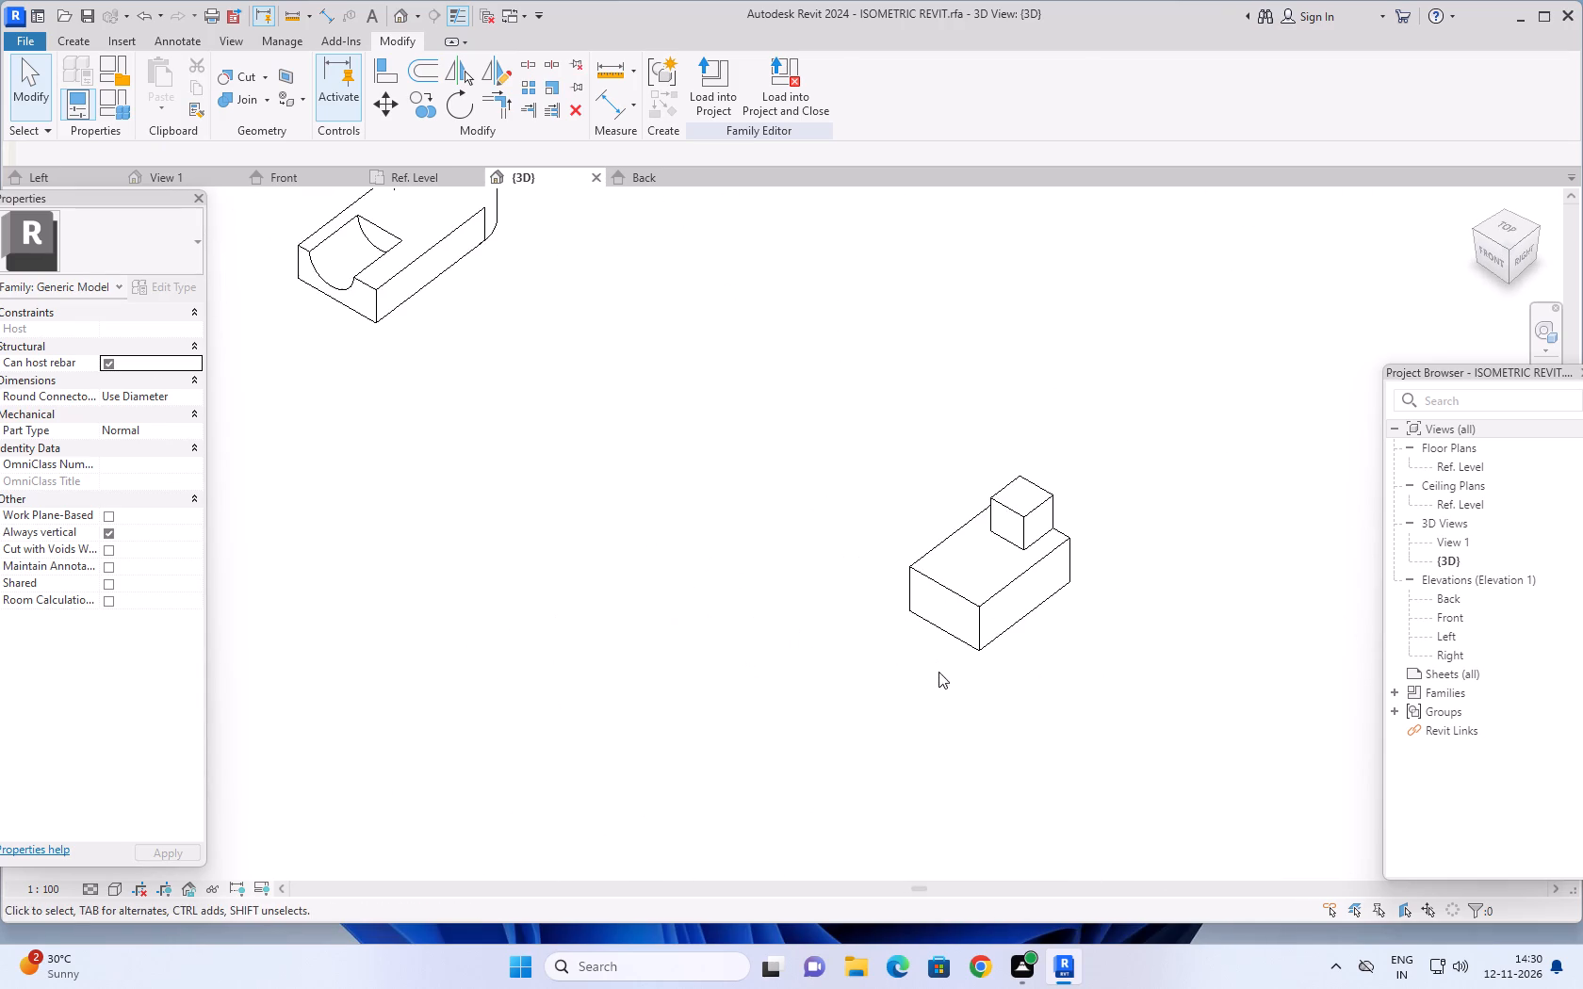
{"action": "middle_click_drag", "start_coordinate": [1001, 665], "coordinate": [943, 747]}
{"action": "middle_click_drag", "start_coordinate": [1040, 705], "coordinate": [1060, 704]}
{"action": "middle_click_drag", "start_coordinate": [1240, 617], "coordinate": [1085, 682]}
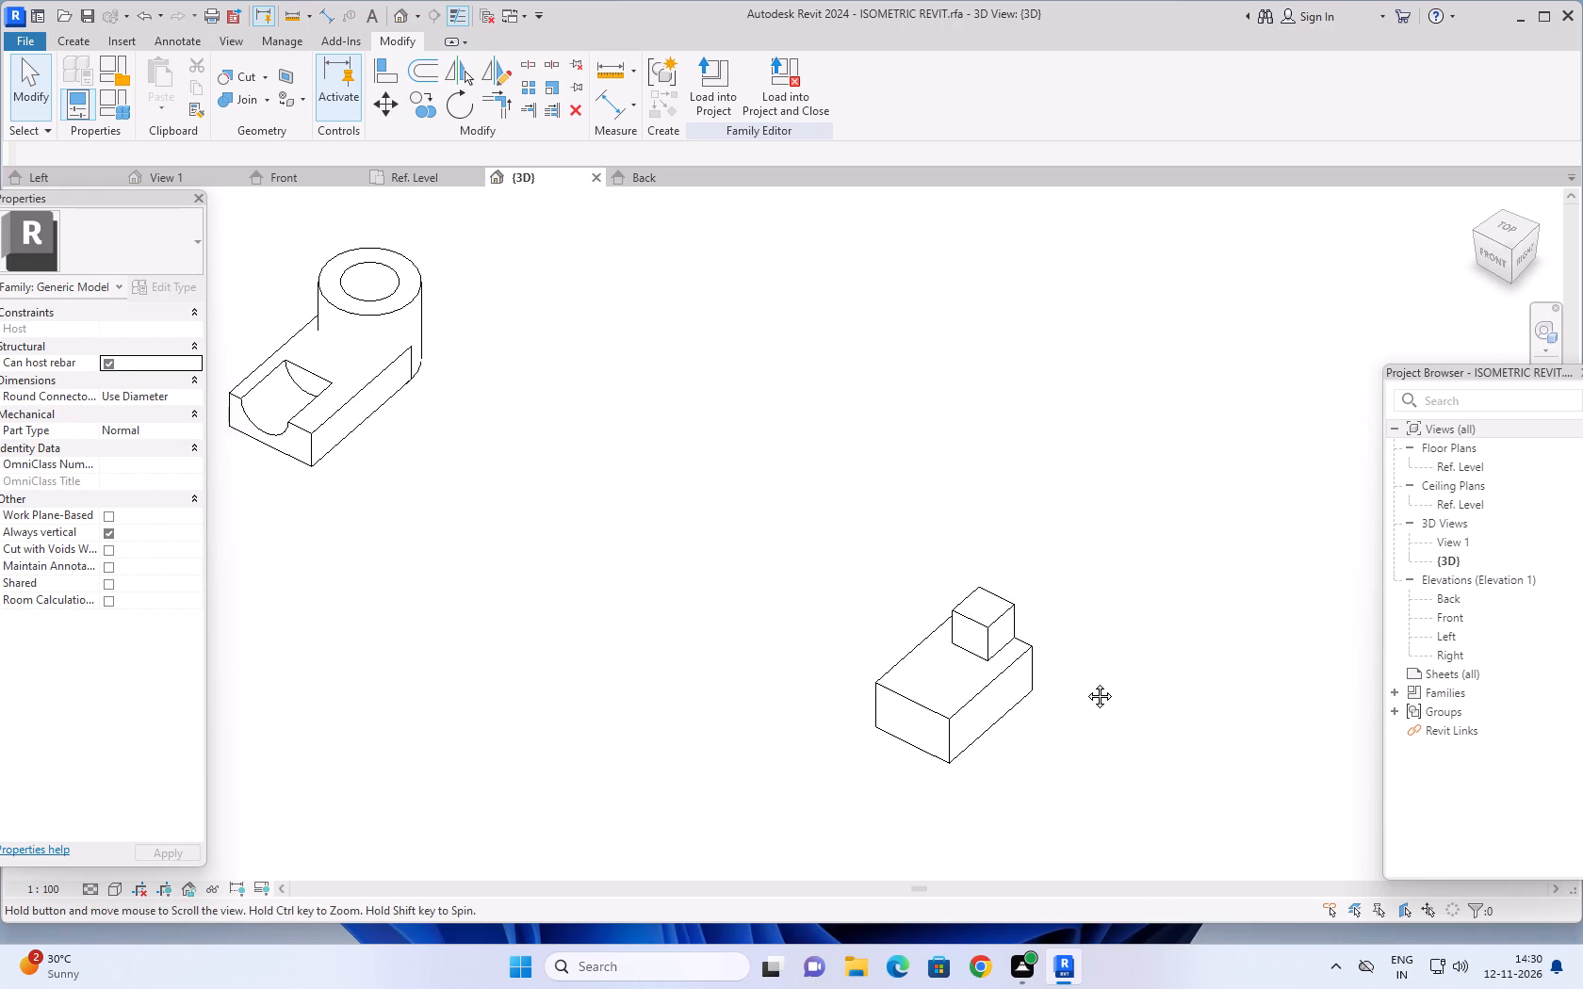
{"action": "middle_click_drag", "start_coordinate": [1085, 682], "coordinate": [1115, 693]}
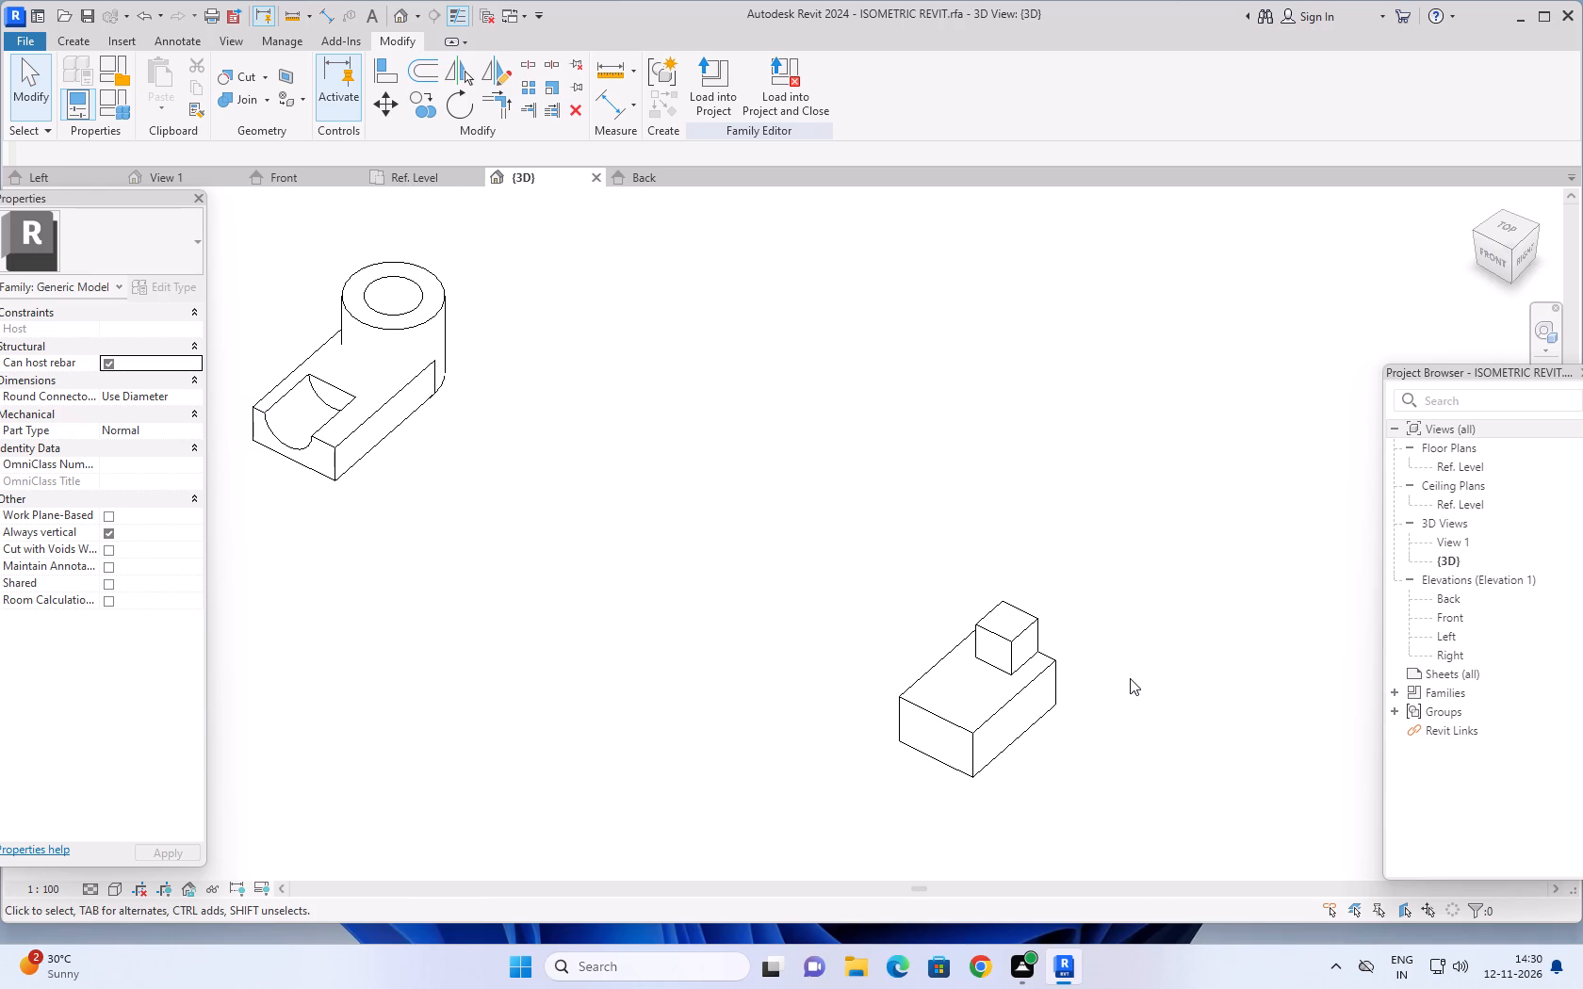
{"action": "scroll", "coordinate": [1023, 666], "scroll_direction": "up", "scroll_amount": 3}
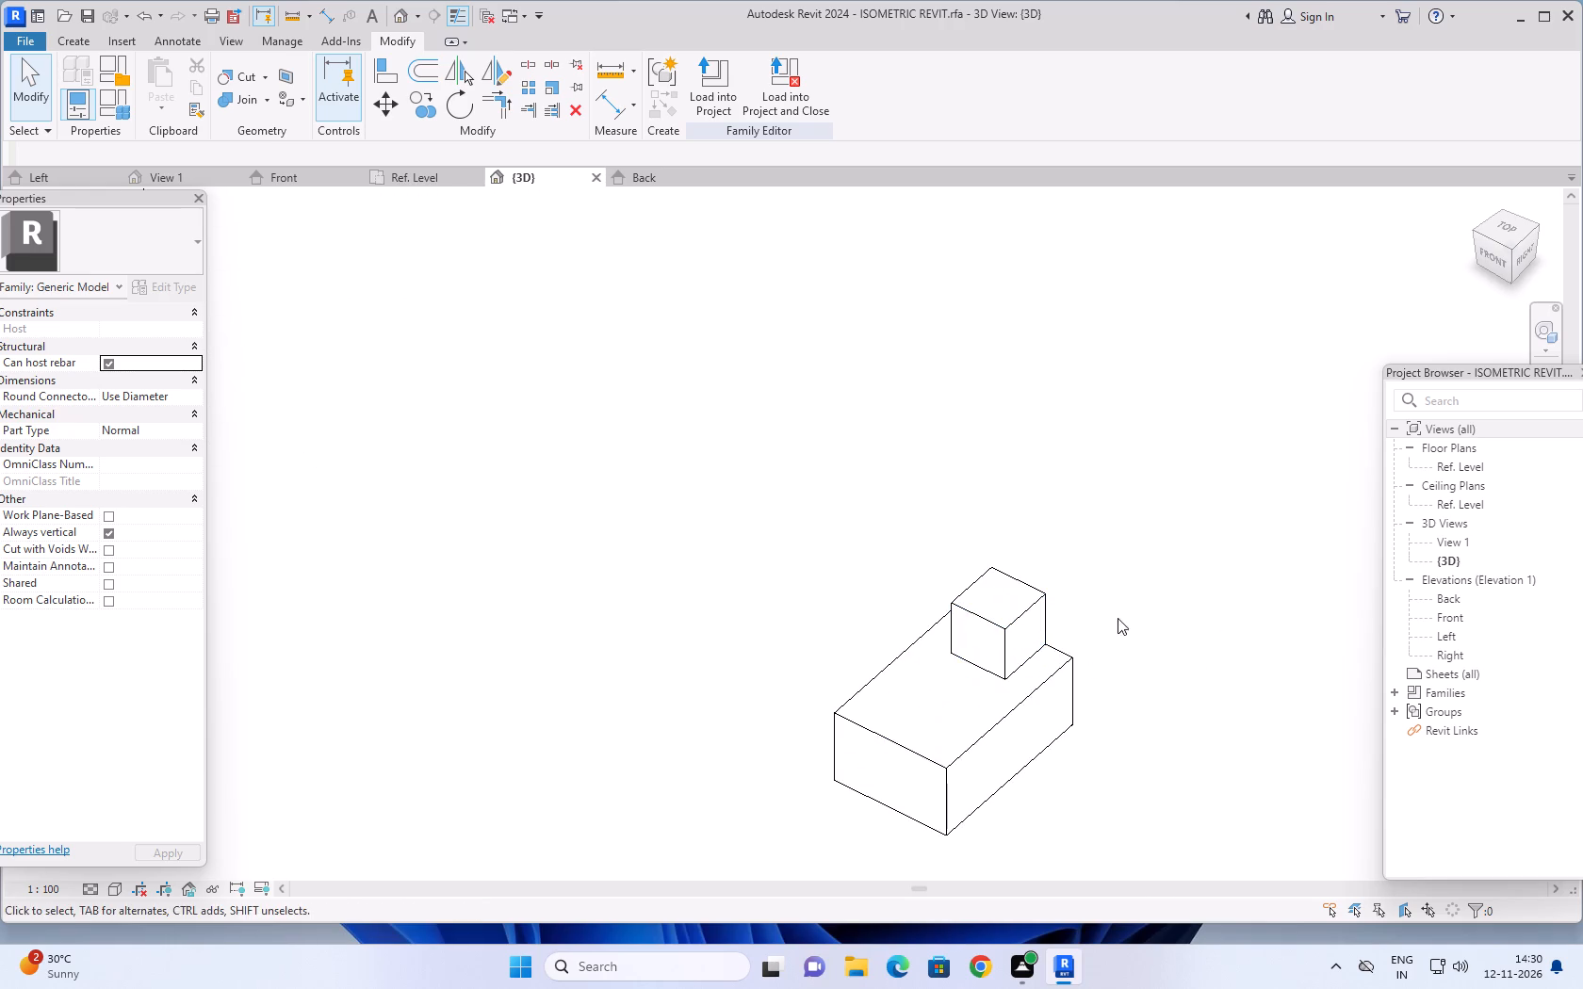
{"action": "middle_click_drag", "start_coordinate": [1125, 616], "coordinate": [1136, 616], "text": "shift"}
{"action": "middle_click_drag", "start_coordinate": [1196, 582], "coordinate": [996, 582]}
{"action": "middle_click_drag", "start_coordinate": [1024, 583], "coordinate": [1055, 579], "text": "shift"}
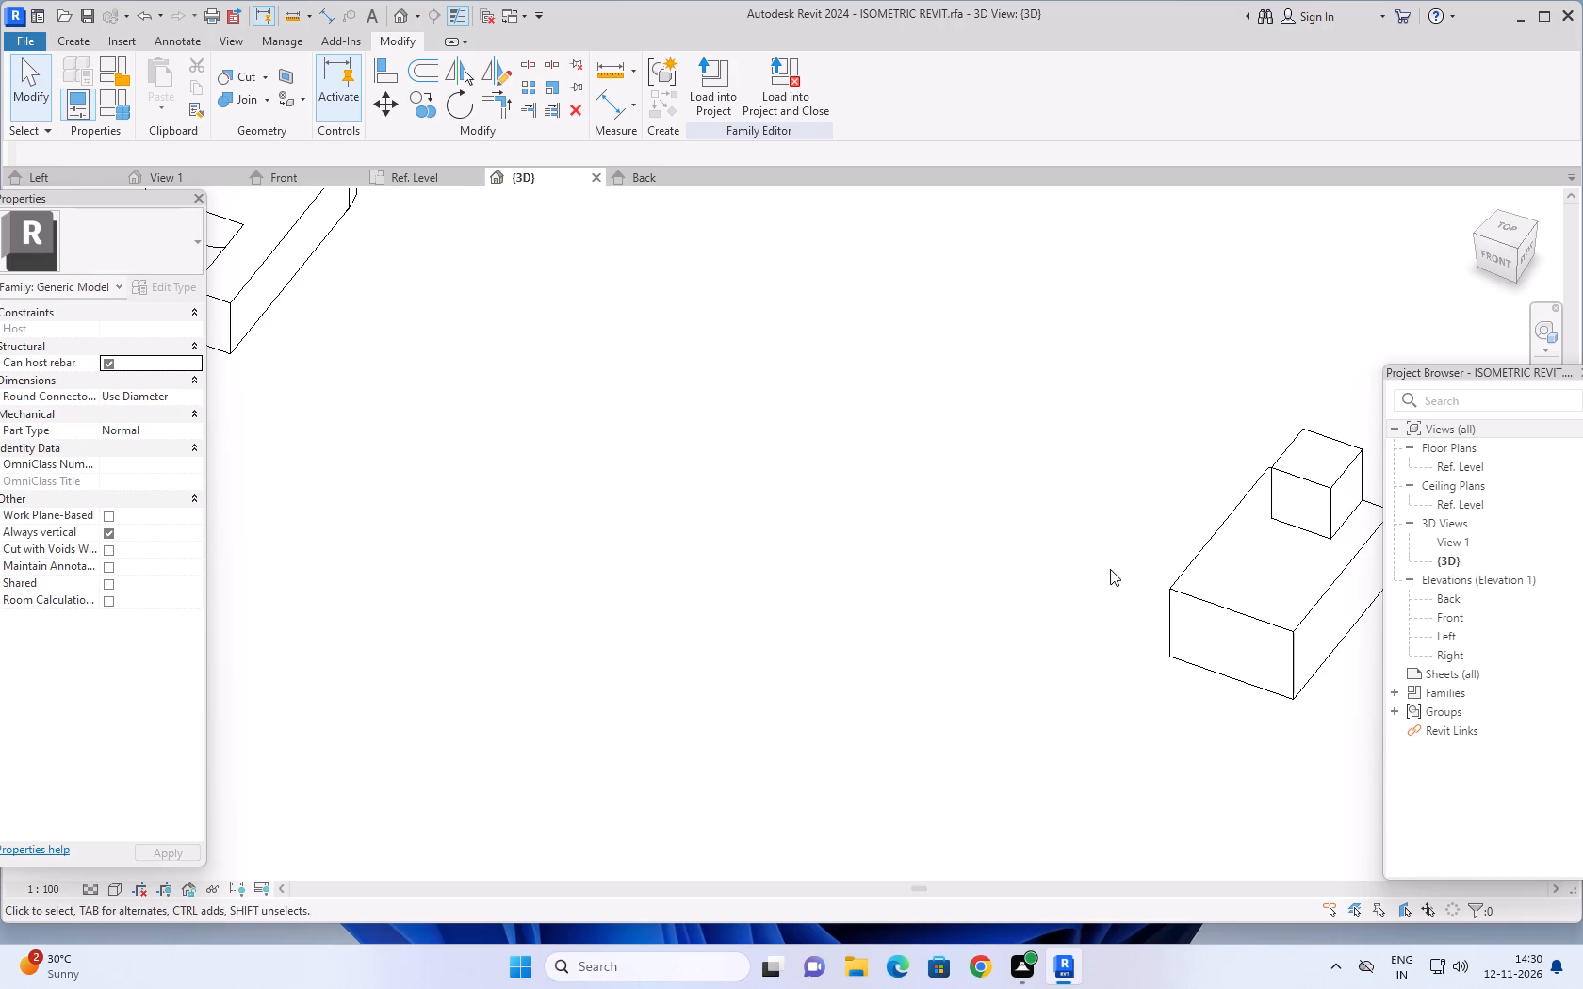
{"action": "middle_click_drag", "start_coordinate": [1099, 569], "coordinate": [703, 680]}
{"action": "middle_click_drag", "start_coordinate": [1071, 617], "coordinate": [1108, 586]}
{"action": "middle_click_drag", "start_coordinate": [1110, 566], "coordinate": [496, 737]}
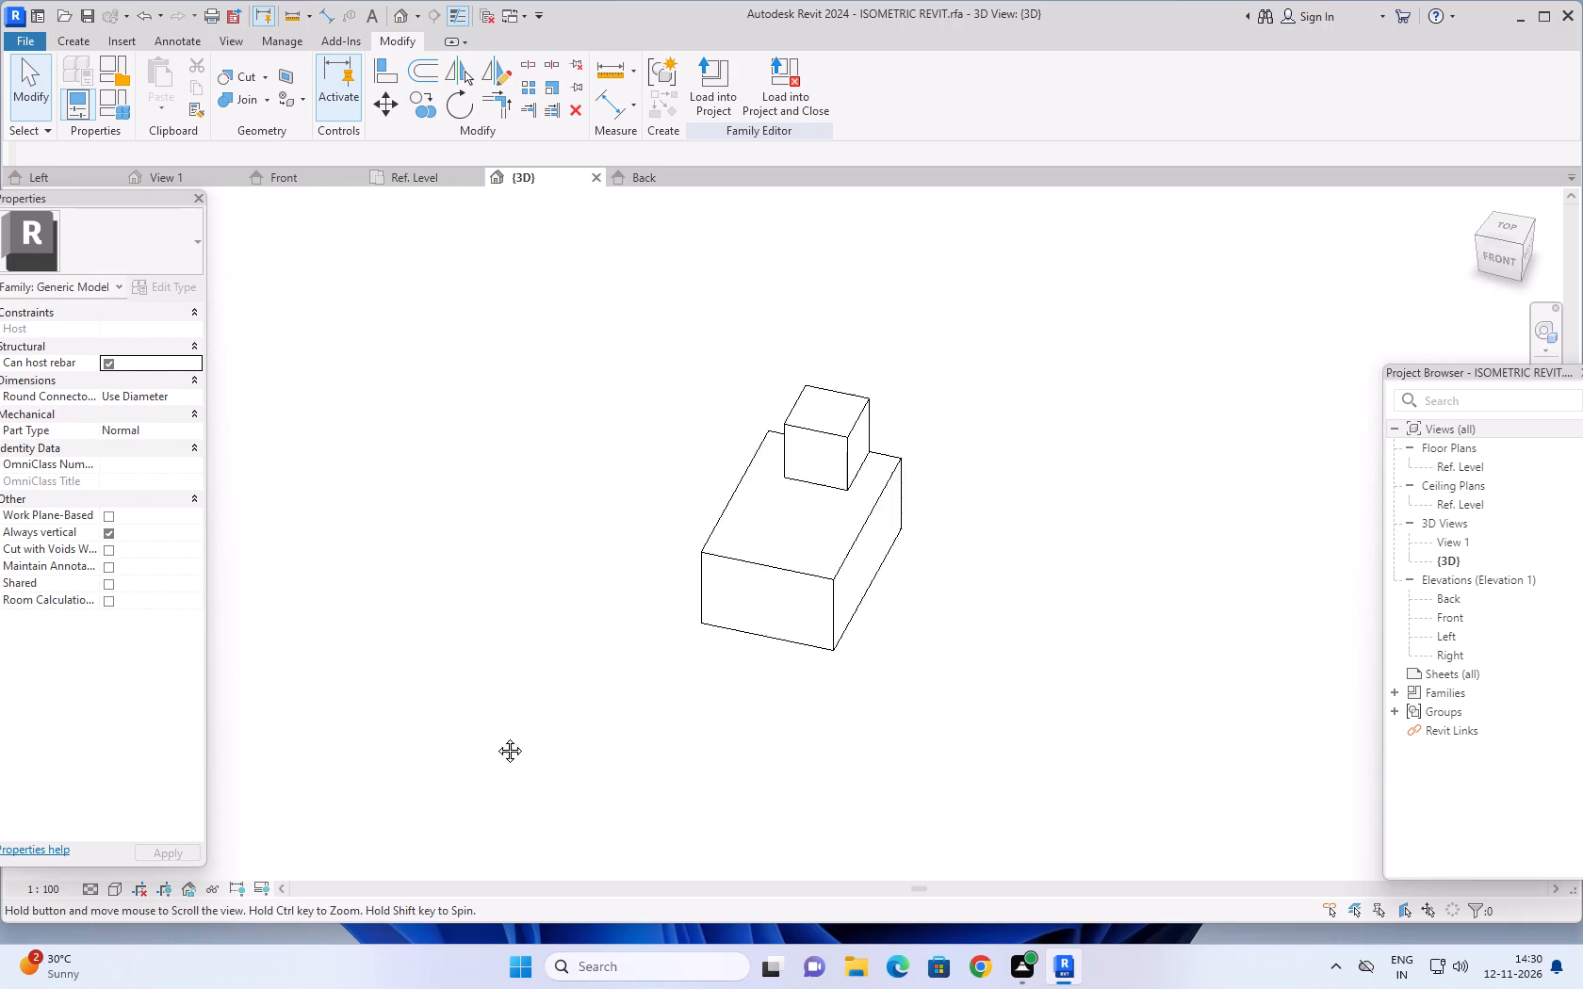
{"action": "middle_click_drag", "start_coordinate": [496, 737], "coordinate": [480, 762]}
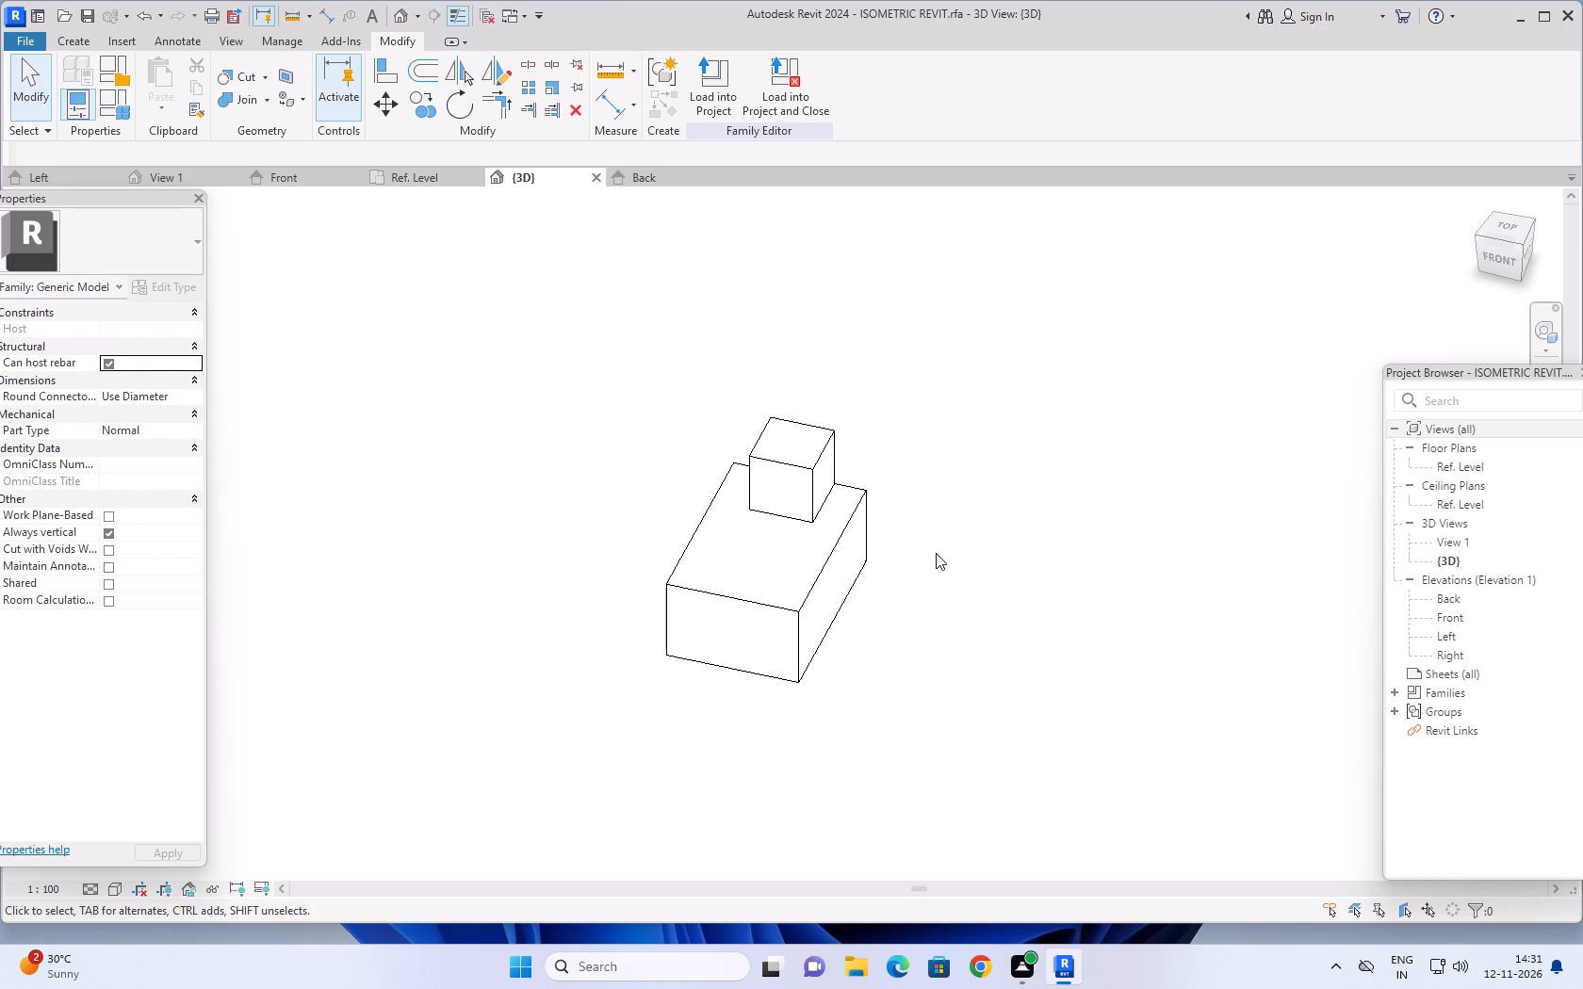
{"action": "scroll", "coordinate": [756, 540], "scroll_direction": "up", "scroll_amount": 4}
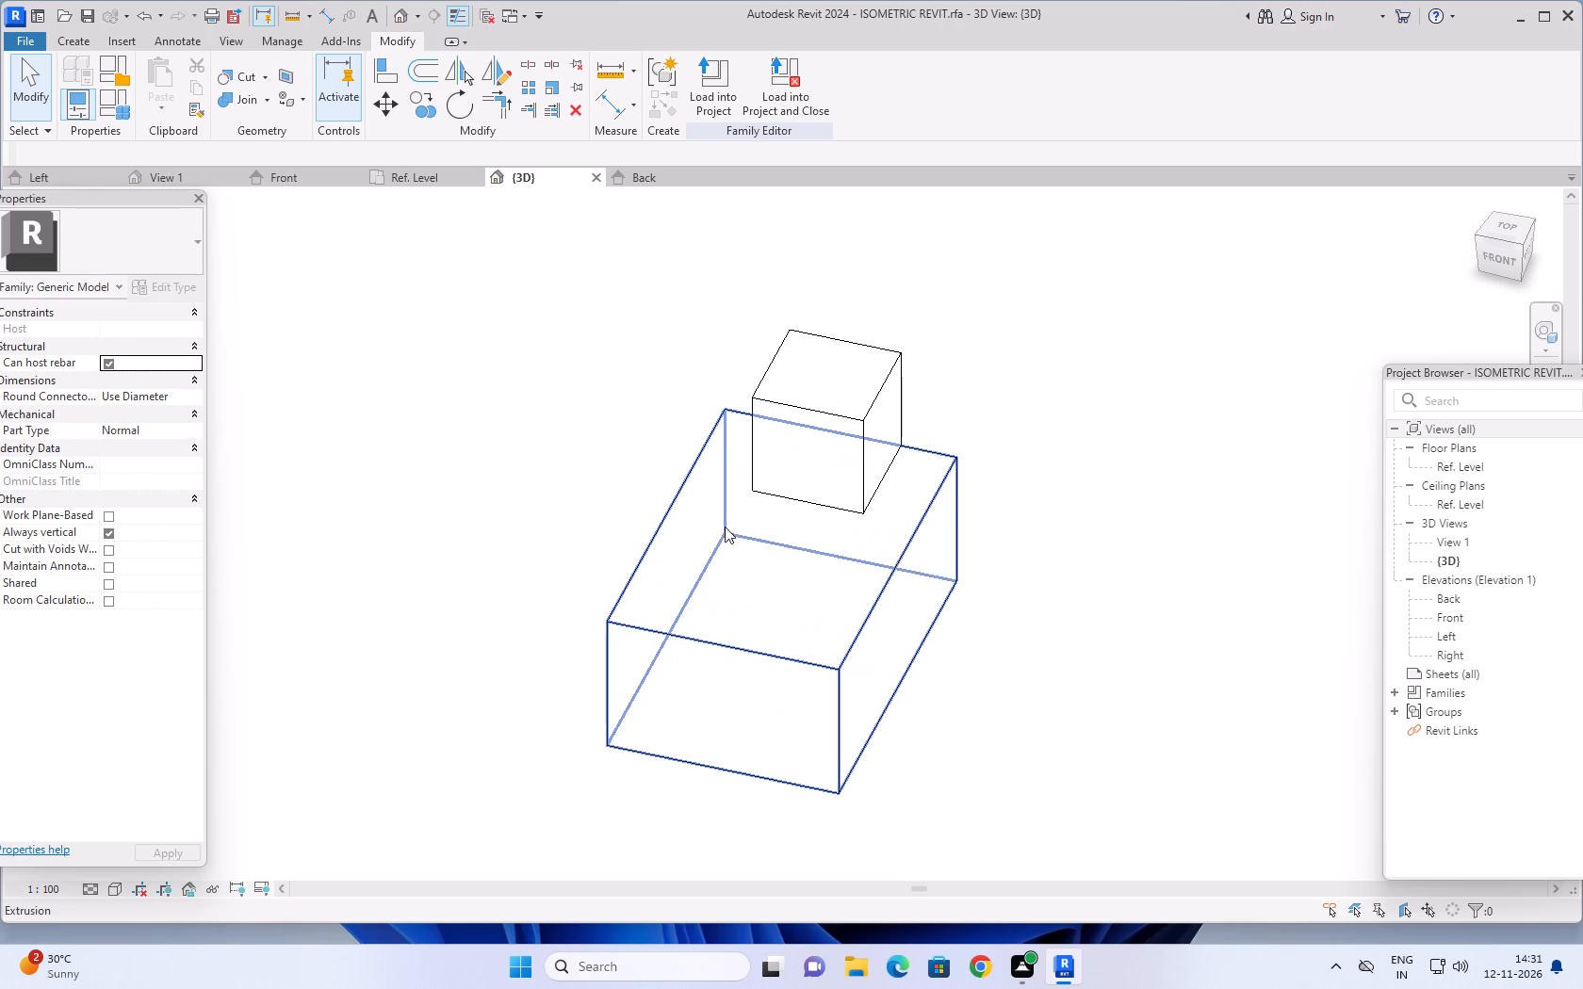
{"action": "left_click", "coordinate": [669, 503]}
{"action": "key", "text": "Escape"}
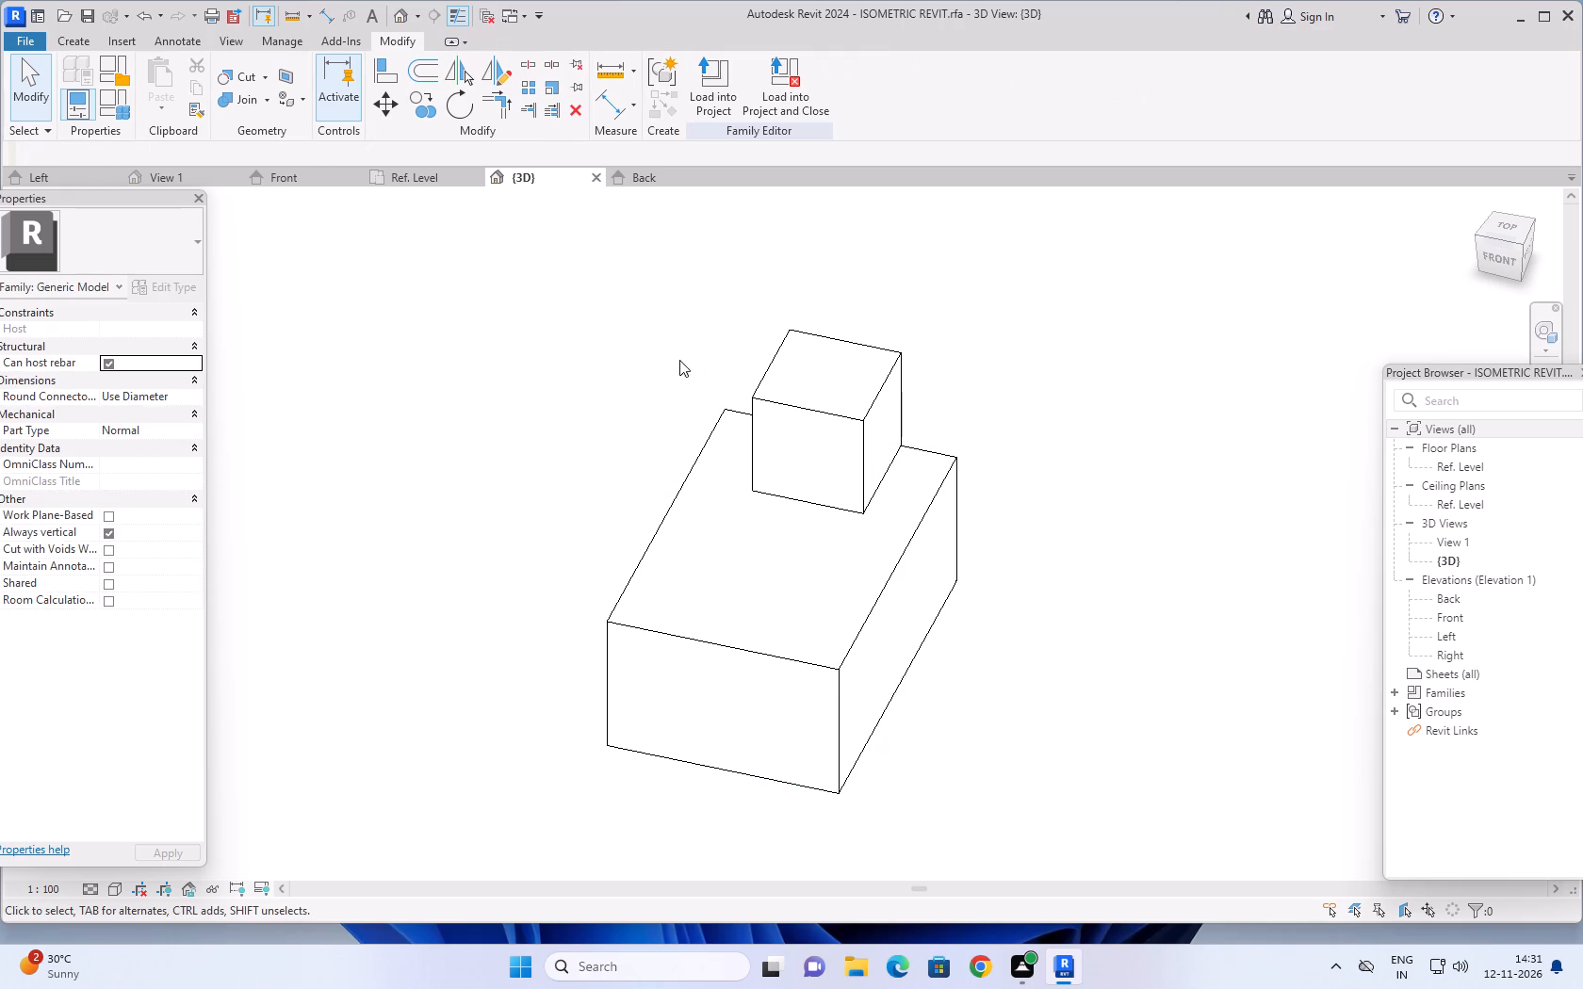
{"action": "scroll", "coordinate": [669, 315], "scroll_direction": "up", "scroll_amount": 1}
{"action": "middle_click_drag", "start_coordinate": [669, 315], "coordinate": [738, 322]}
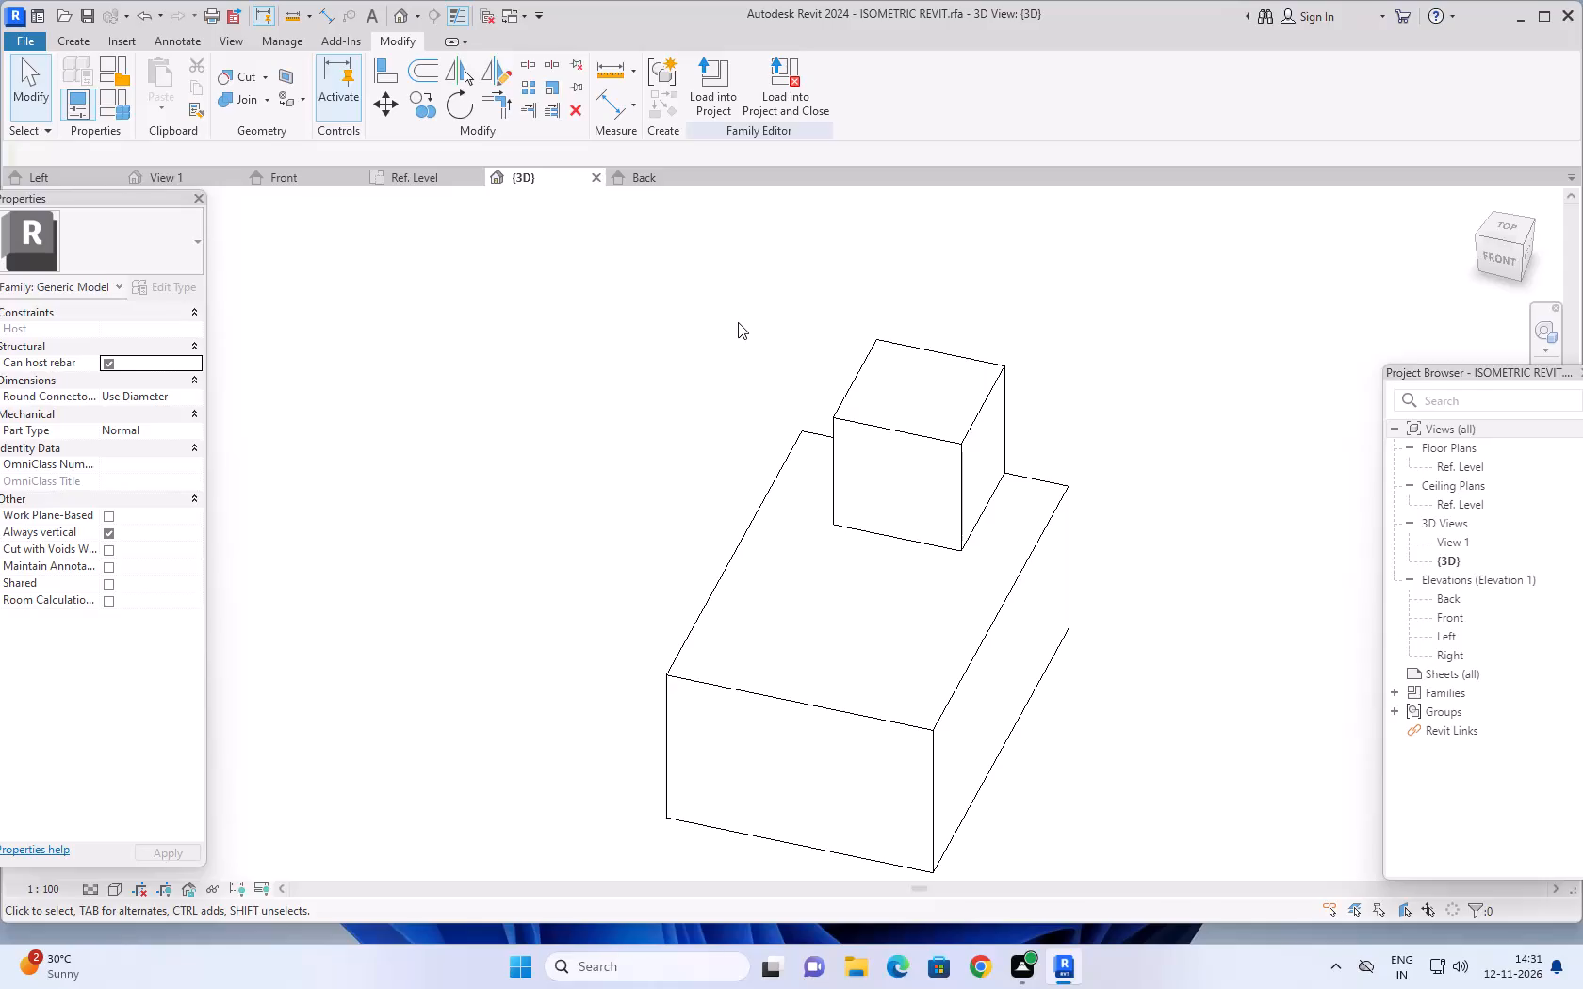
{"action": "scroll", "coordinate": [759, 443], "scroll_direction": "down", "scroll_amount": 2}
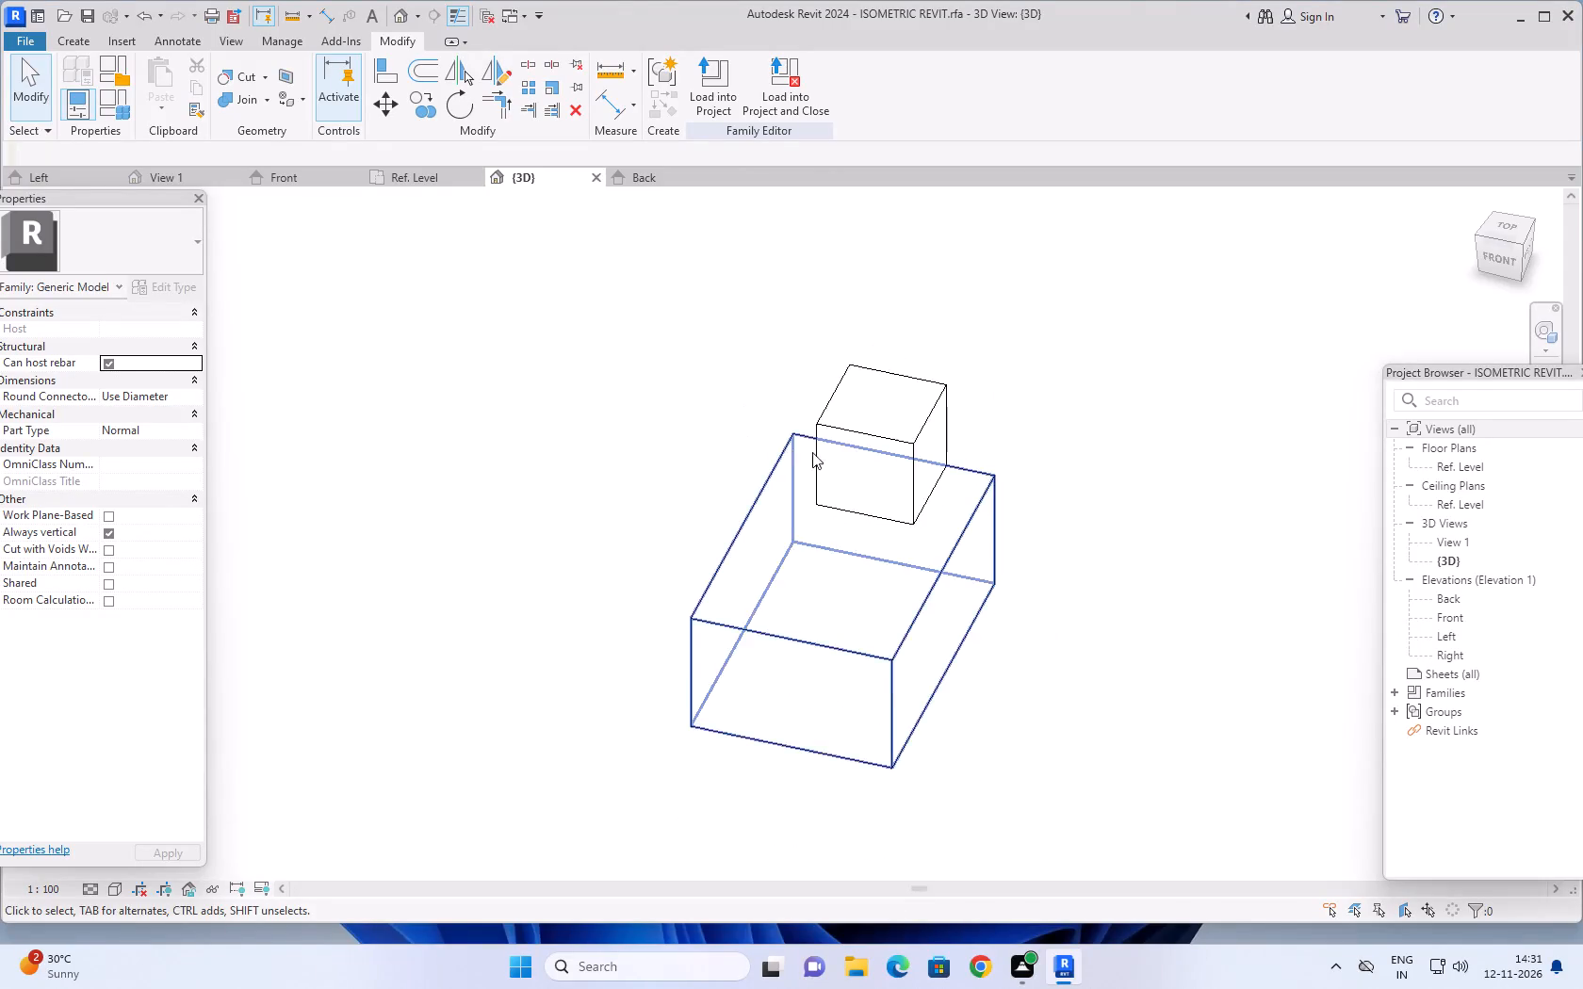
{"action": "scroll", "coordinate": [857, 474], "scroll_direction": "down", "scroll_amount": 1}
{"action": "middle_click_drag", "start_coordinate": [1040, 465], "coordinate": [1071, 462]}
{"action": "scroll", "coordinate": [804, 491], "scroll_direction": "up", "scroll_amount": 2}
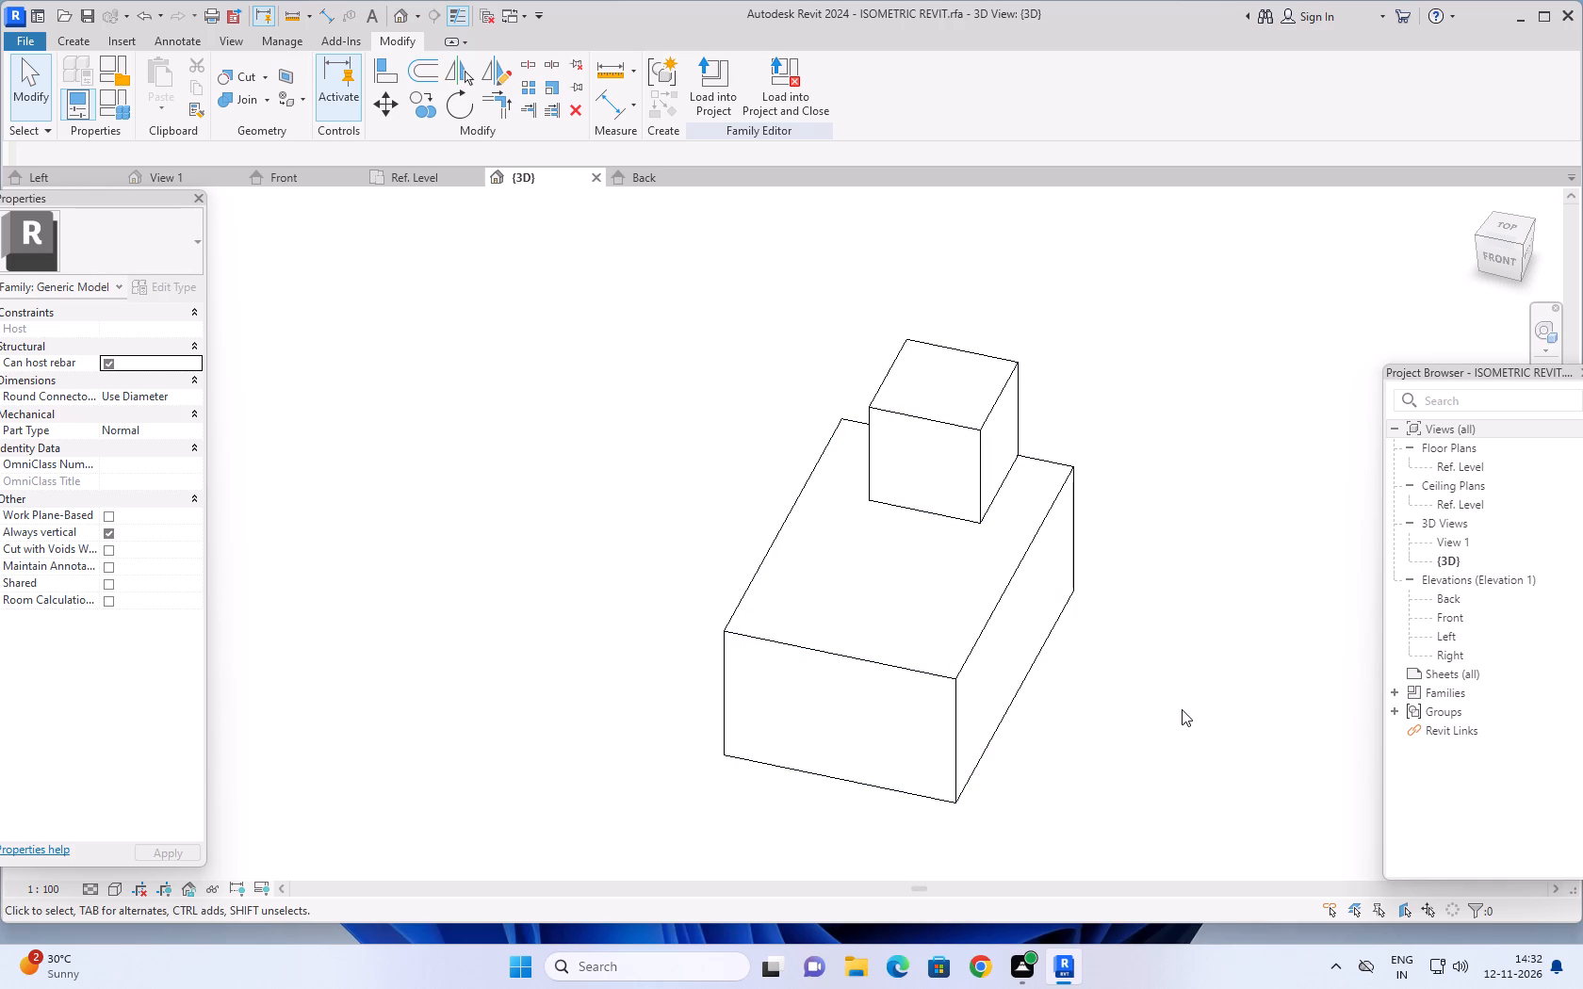
{"action": "middle_click_drag", "start_coordinate": [1182, 709], "coordinate": [1172, 819]}
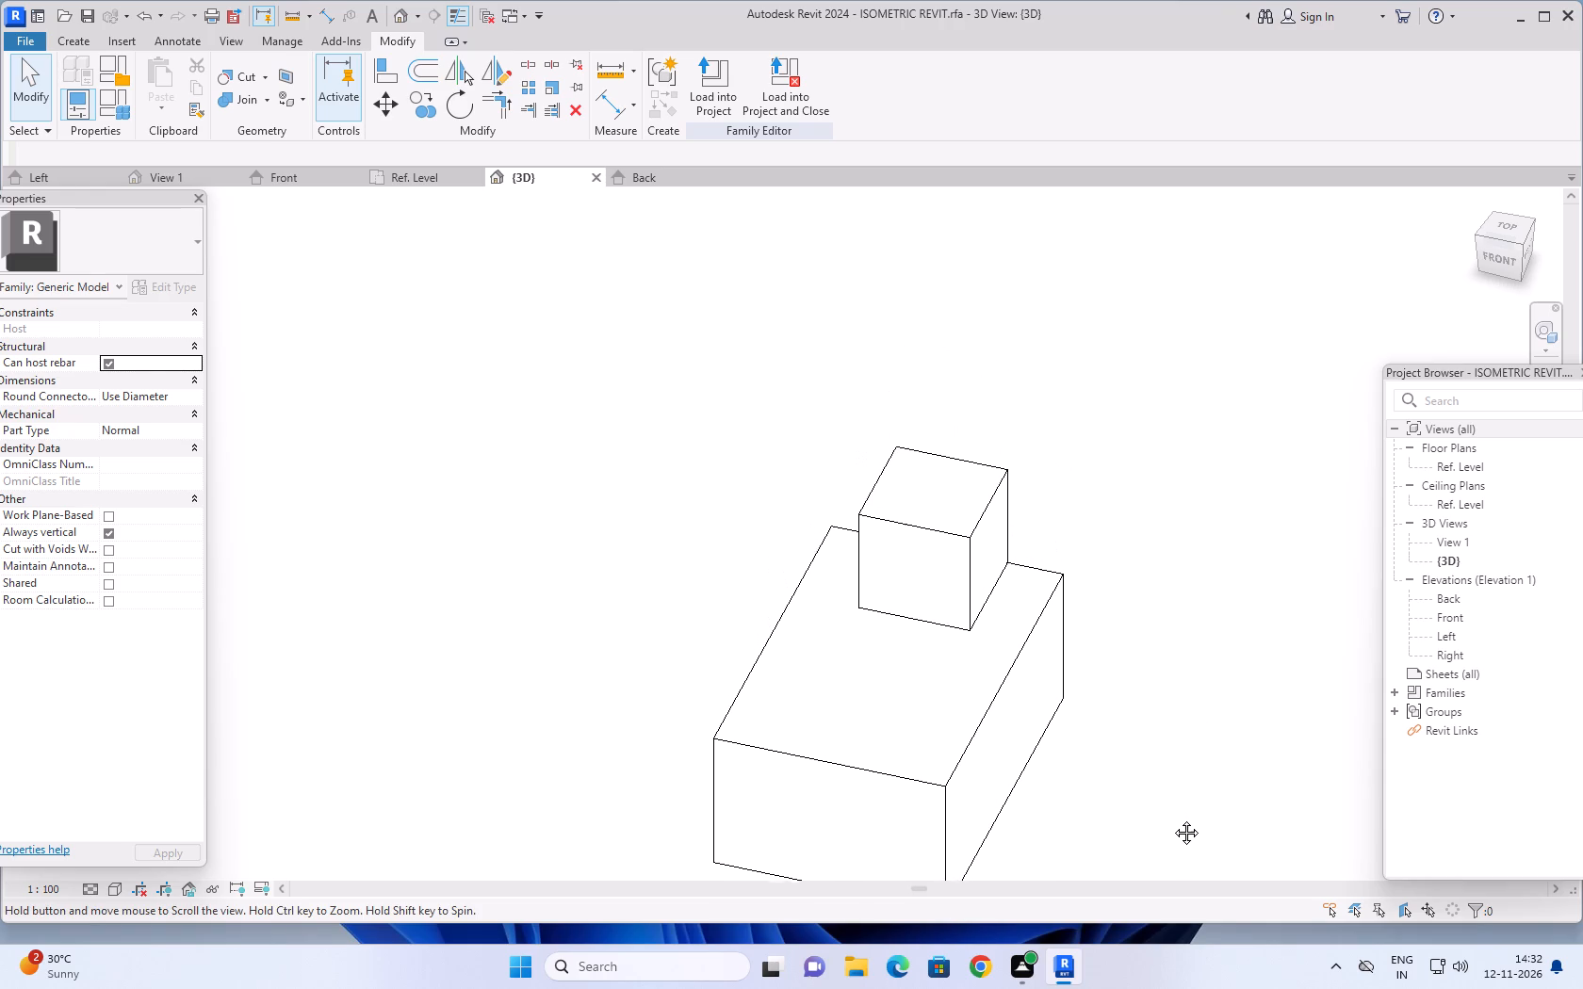
{"action": "middle_click_drag", "start_coordinate": [1172, 819], "coordinate": [1180, 826]}
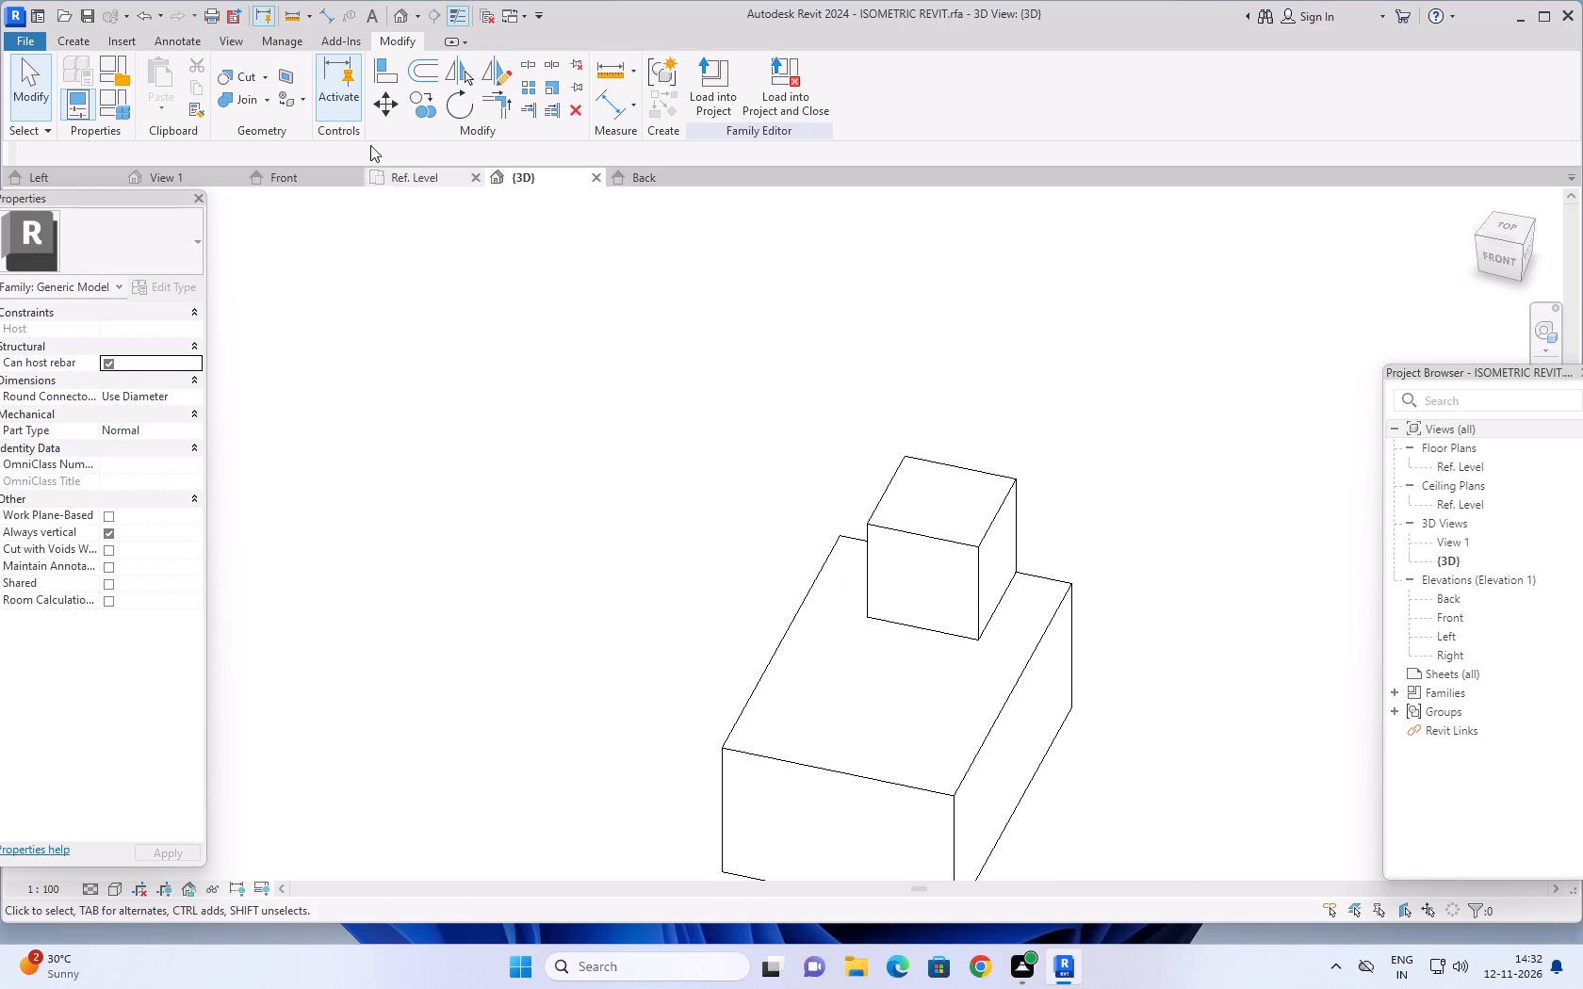
Start a new solid extrusion and pick the base block's top face as its work plane.
{"action": "left_click", "coordinate": [88, 44]}
{"action": "left_click", "coordinate": [160, 80]}
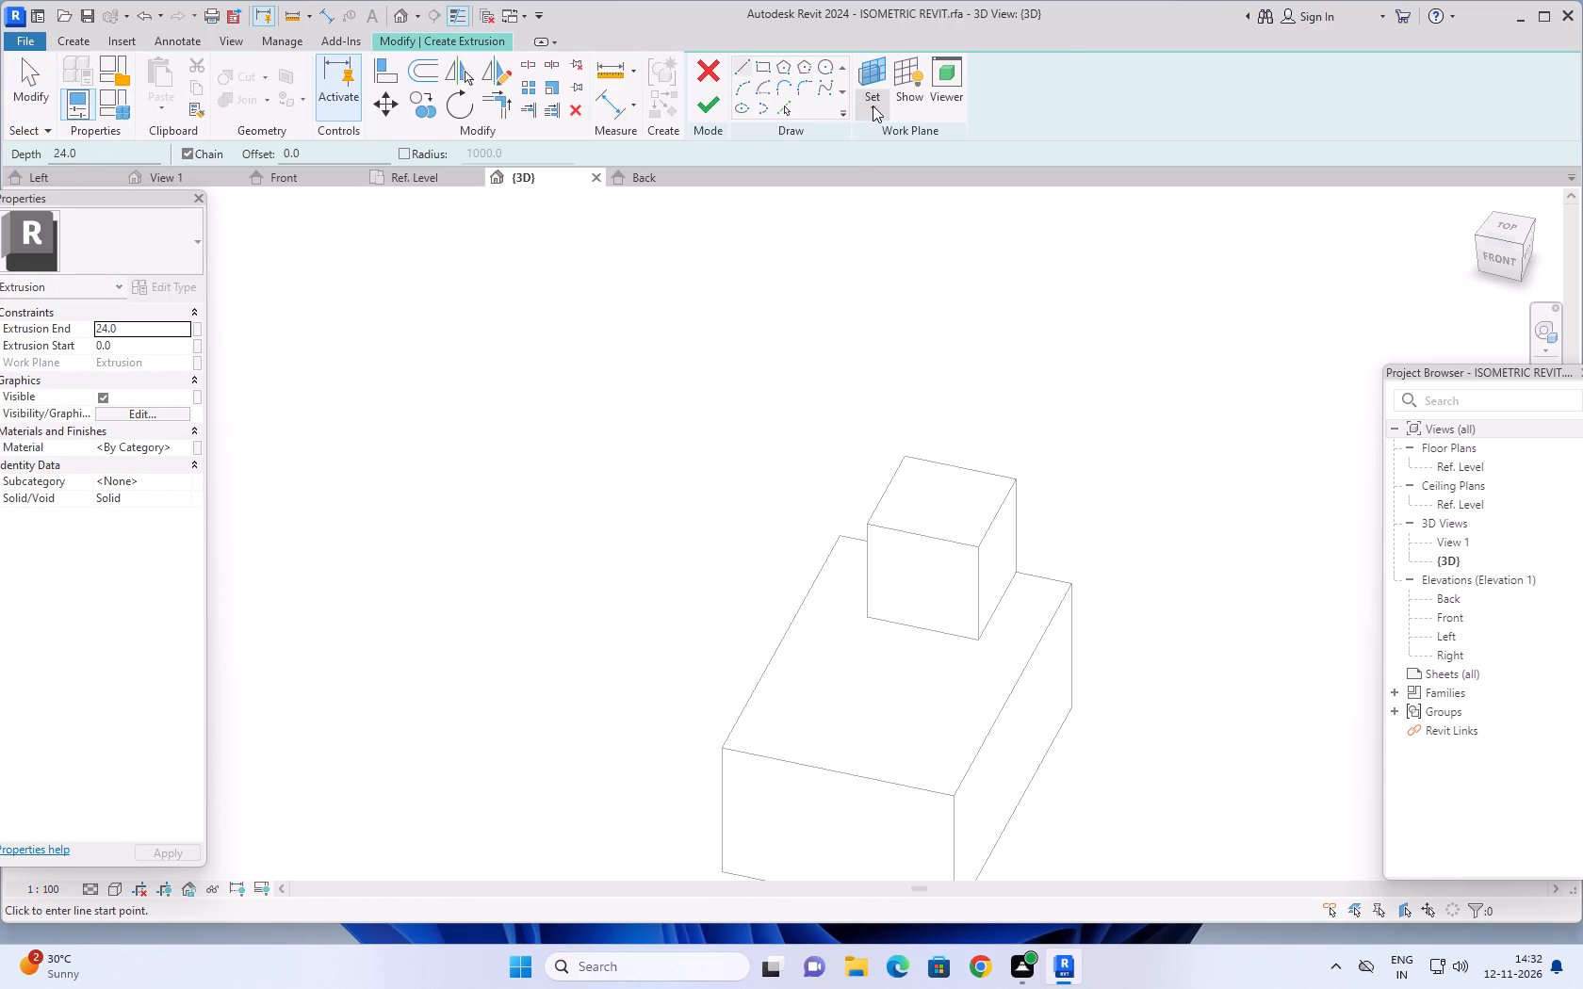
{"action": "left_click", "coordinate": [873, 105]}
{"action": "left_click", "coordinate": [908, 179]}
{"action": "left_click", "coordinate": [840, 621]}
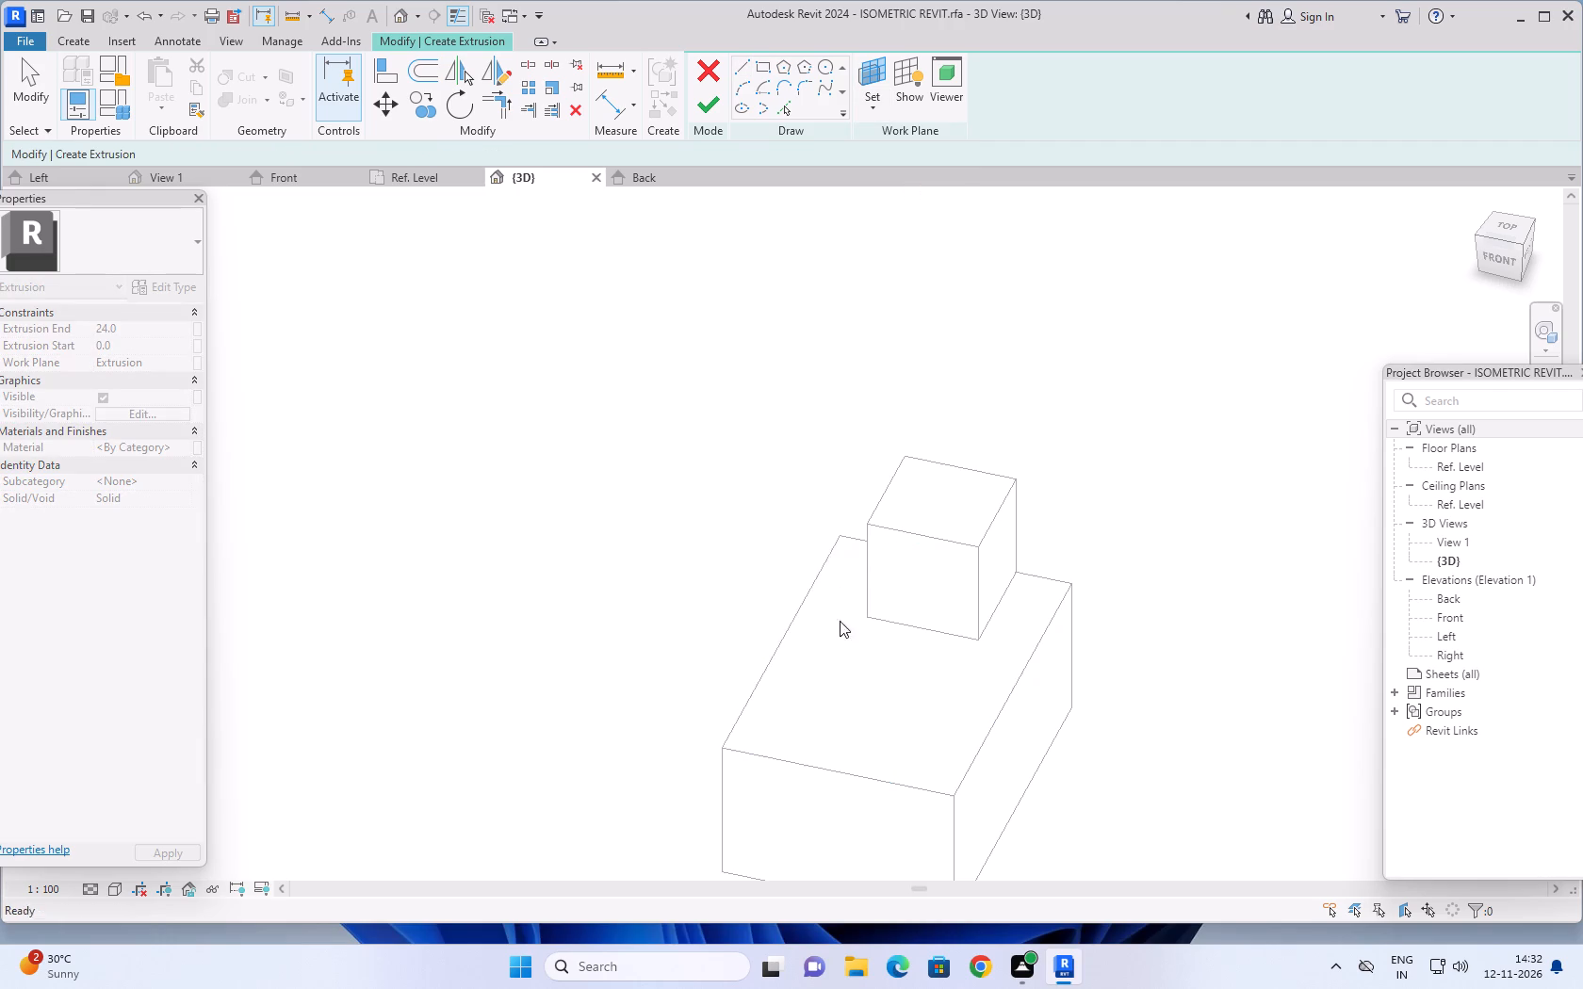
Choose the Line tool and change the new extrusion's work plane to the upper block's top face.
{"action": "left_click", "coordinate": [736, 73]}
{"action": "middle_click_drag", "start_coordinate": [772, 500], "coordinate": [810, 478]}
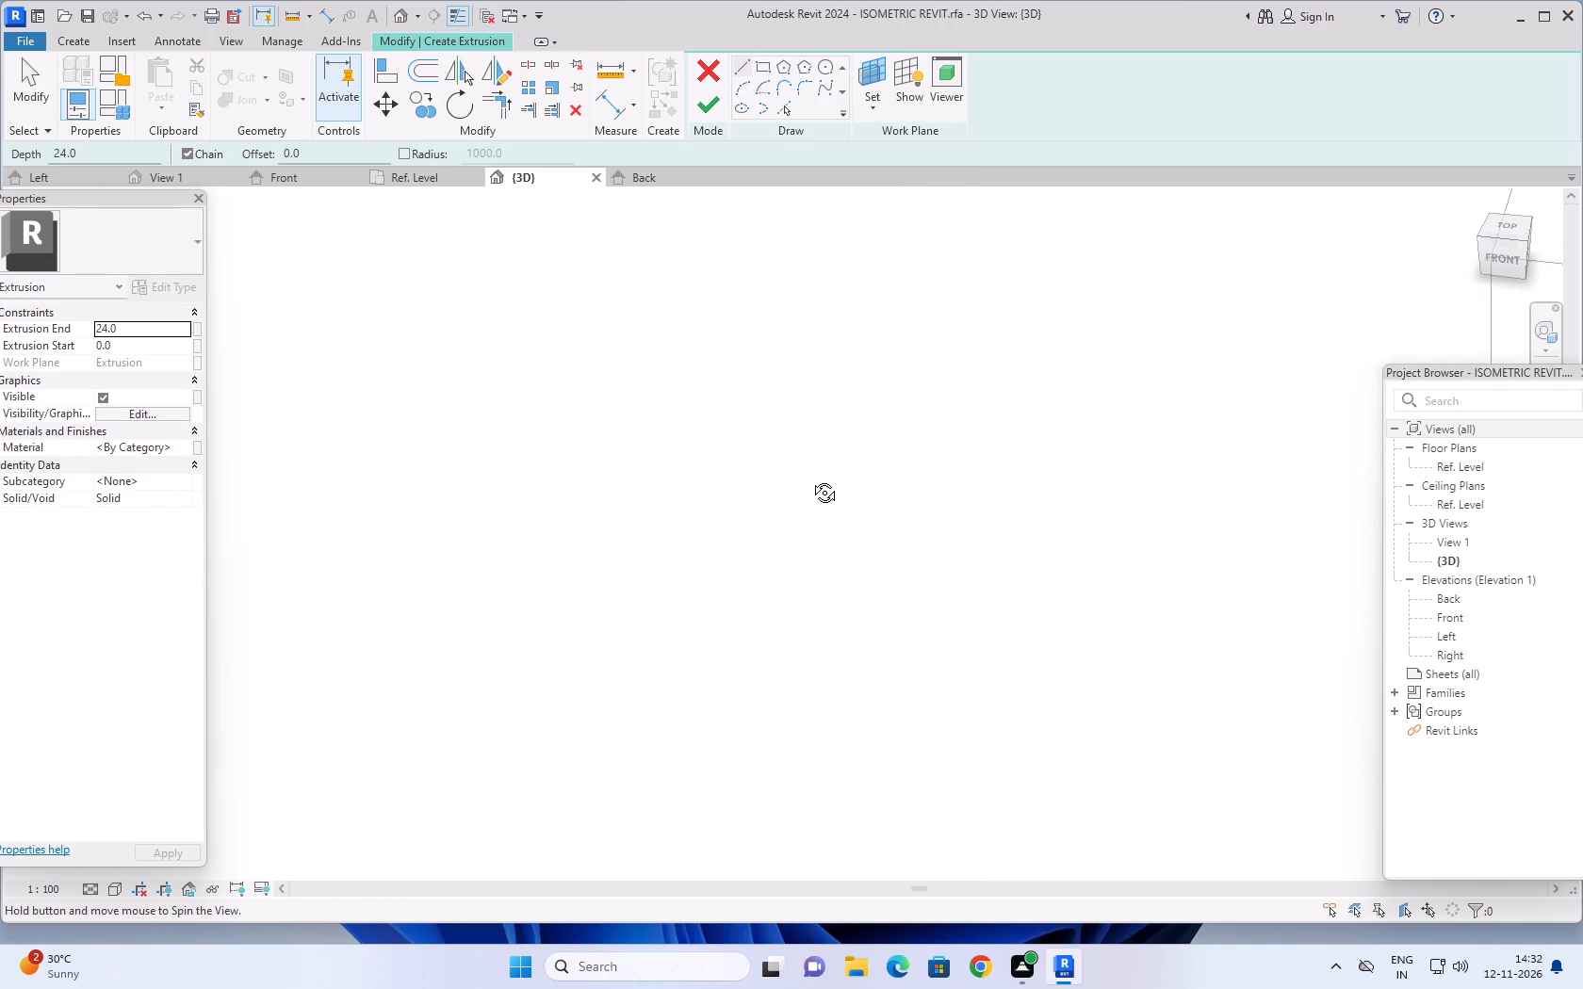
{"action": "middle_click_drag", "start_coordinate": [810, 478], "coordinate": [824, 469]}
{"action": "scroll", "coordinate": [889, 467], "scroll_direction": "down", "scroll_amount": 3}
{"action": "middle_click_drag", "start_coordinate": [1061, 527], "coordinate": [604, 779]}
{"action": "middle_click_drag", "start_coordinate": [926, 537], "coordinate": [770, 712]}
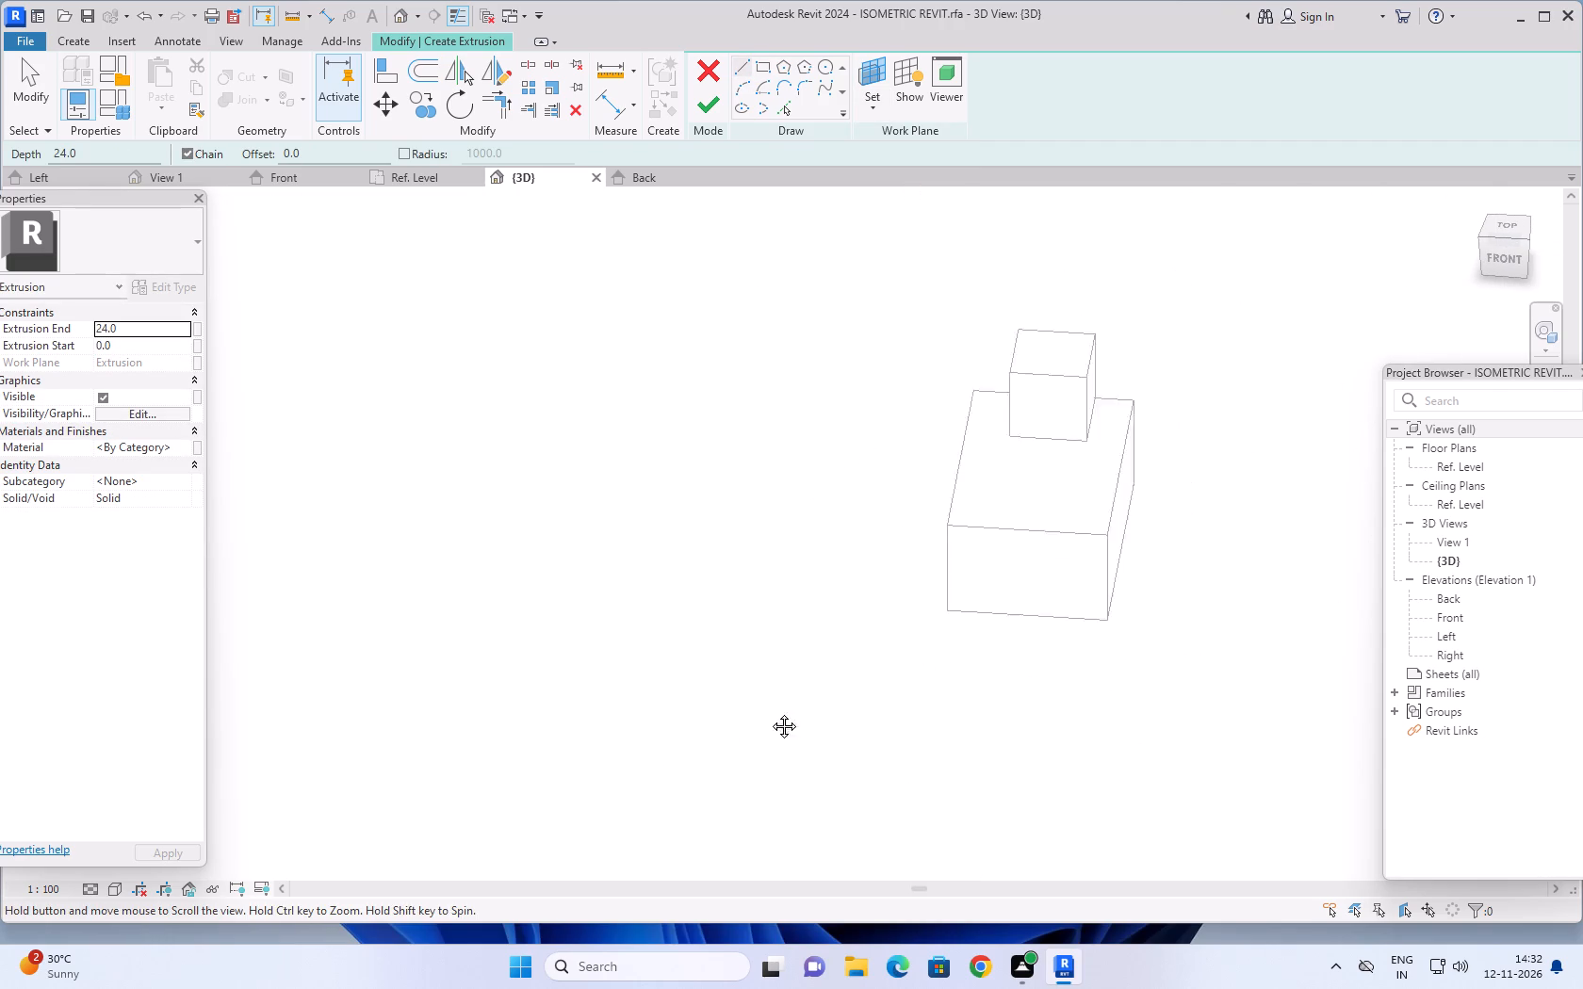
{"action": "middle_click_drag", "start_coordinate": [770, 712], "coordinate": [674, 868]}
{"action": "scroll", "coordinate": [850, 596], "scroll_direction": "up", "scroll_amount": 6}
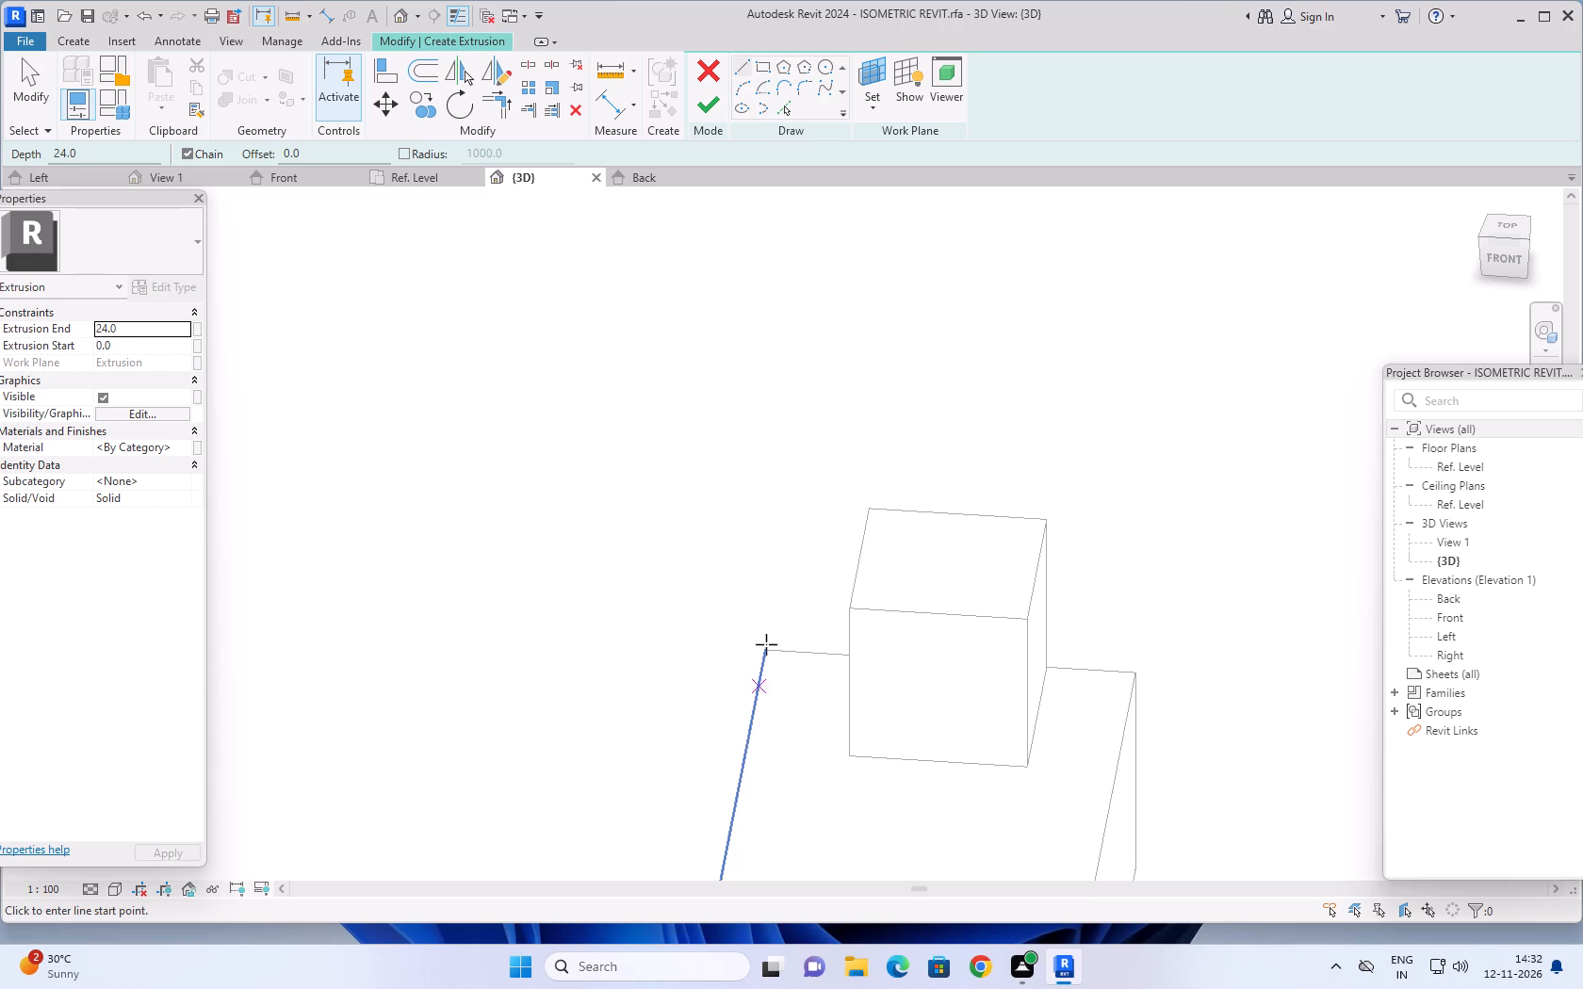
{"action": "left_click", "coordinate": [865, 109]}
{"action": "left_click", "coordinate": [871, 173]}
{"action": "left_click", "coordinate": [896, 567]}
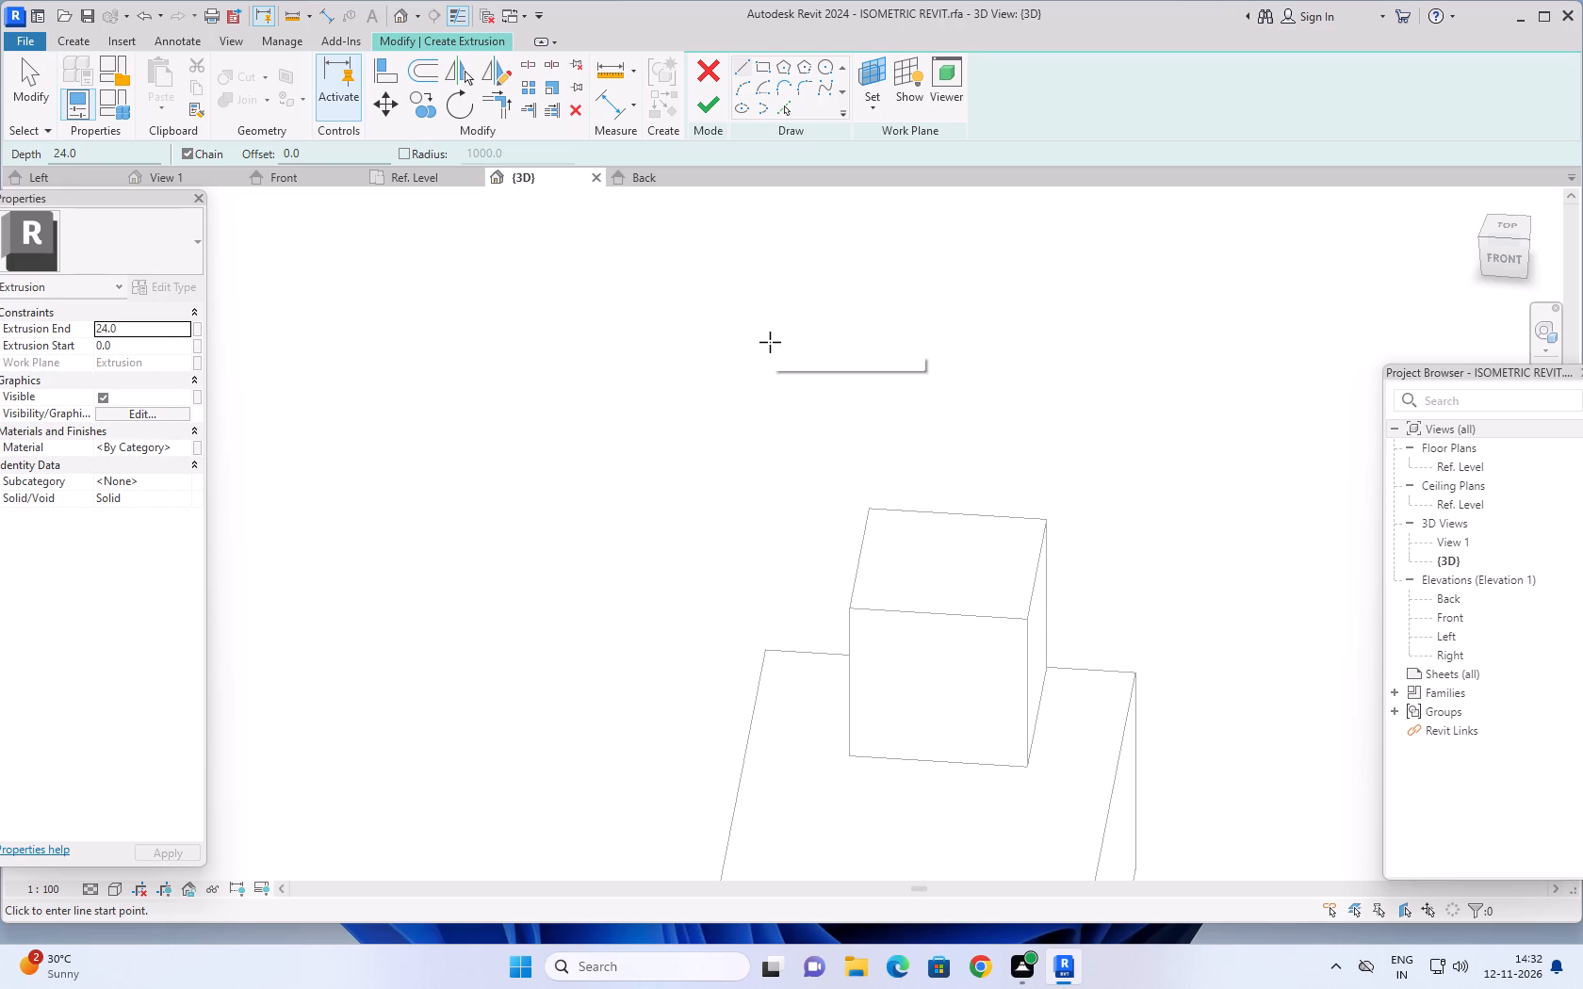
Pick the square upper block's top face again as the work plane for the new extrusion.
{"action": "left_click", "coordinate": [1516, 224]}
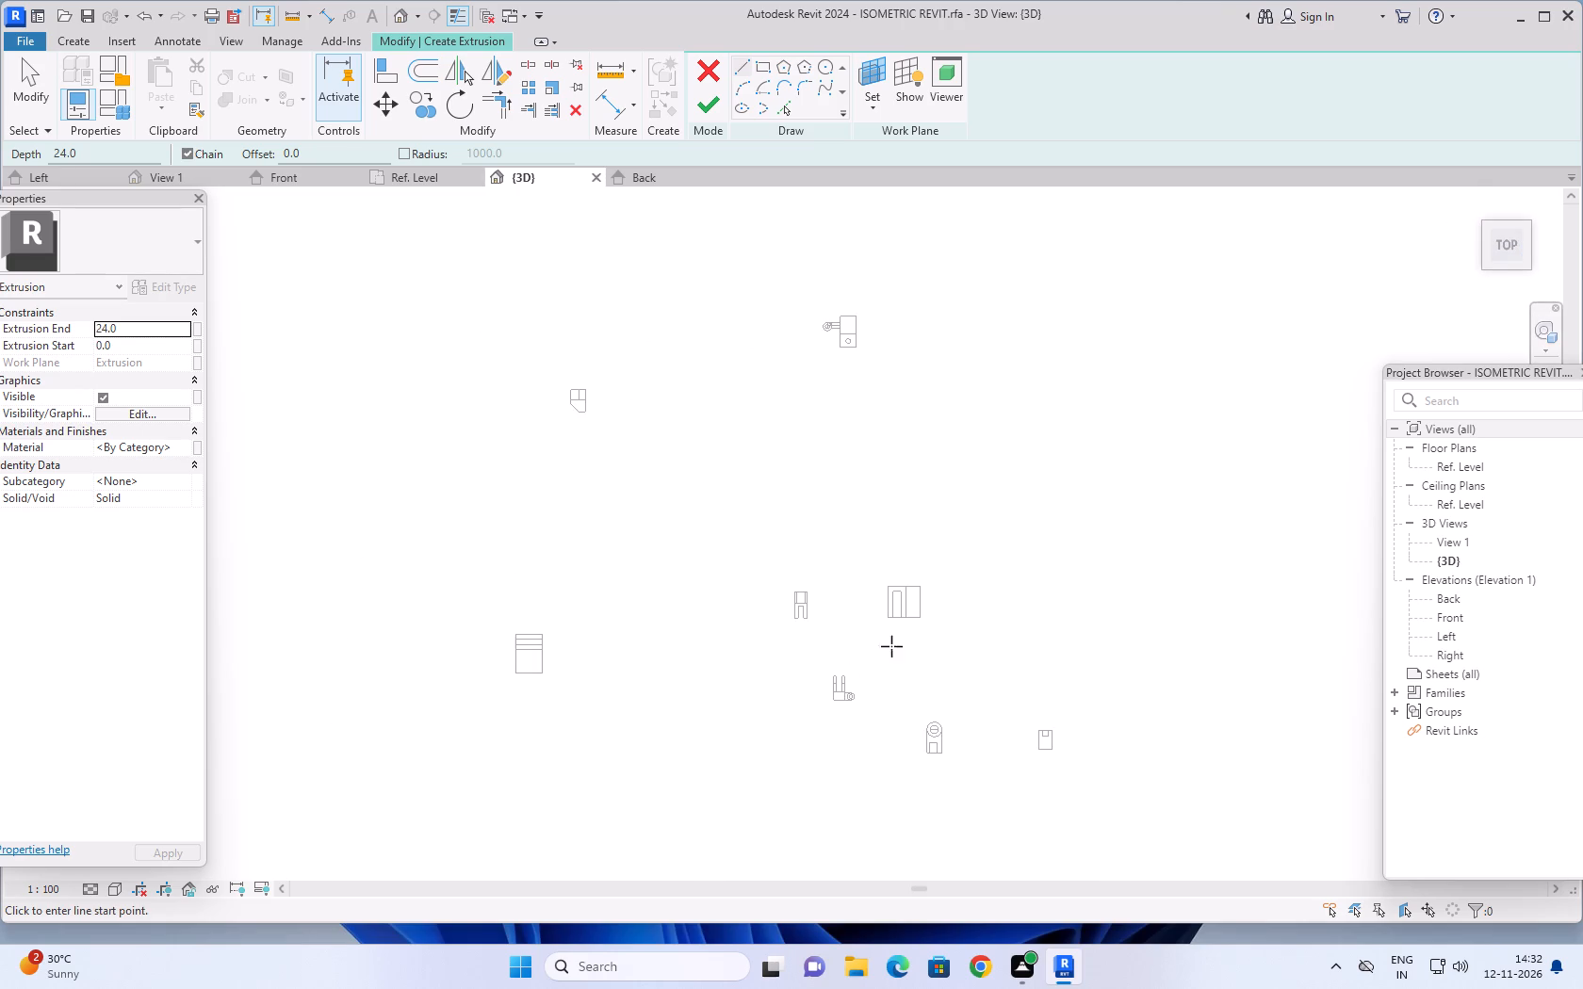
{"action": "scroll", "coordinate": [1040, 746], "scroll_direction": "up", "scroll_amount": 4}
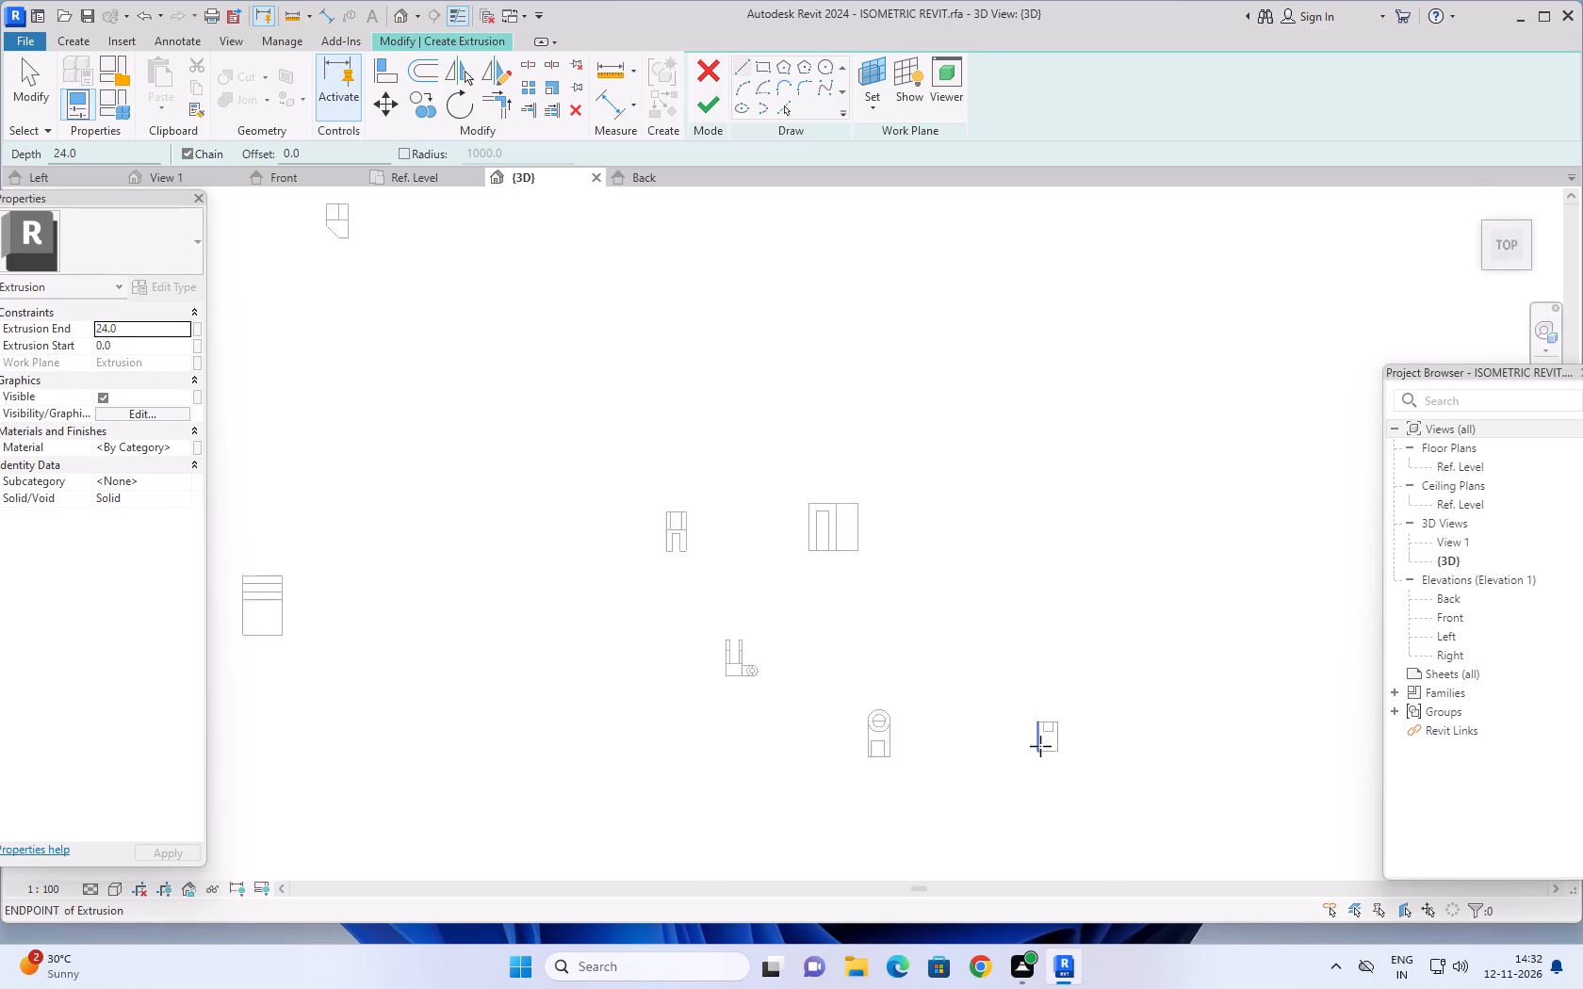
{"action": "scroll", "coordinate": [1040, 746], "scroll_direction": "up", "scroll_amount": 19}
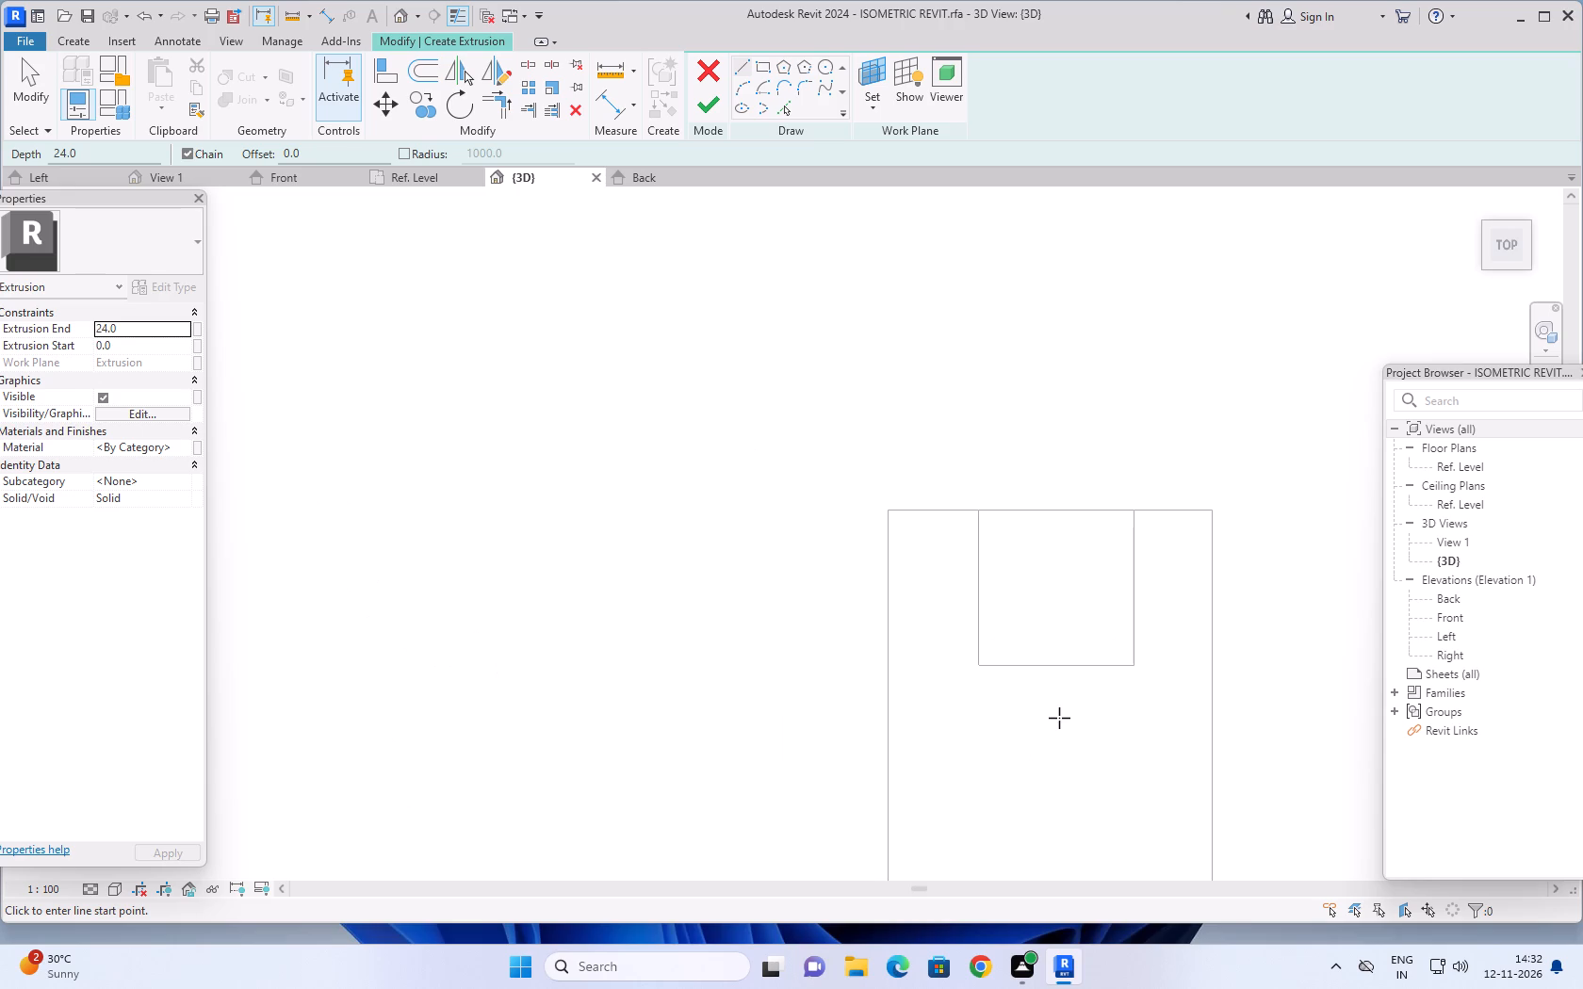
{"action": "middle_click_drag", "start_coordinate": [892, 721], "coordinate": [726, 471]}
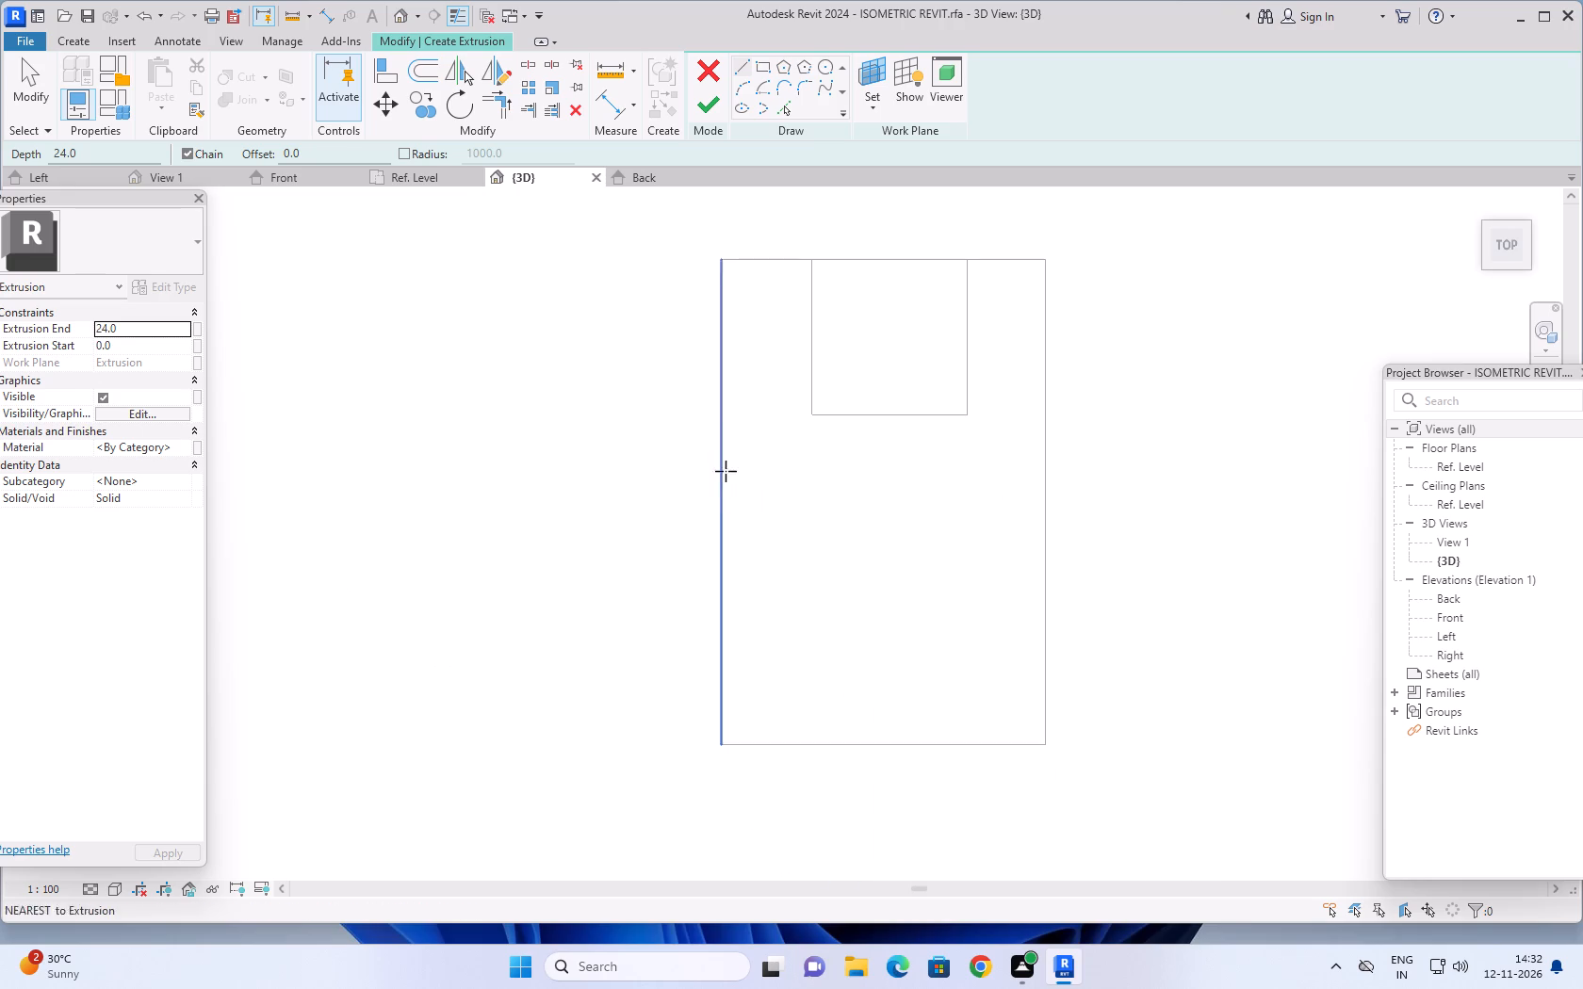
{"action": "middle_click_drag", "start_coordinate": [1074, 752], "coordinate": [1066, 719]}
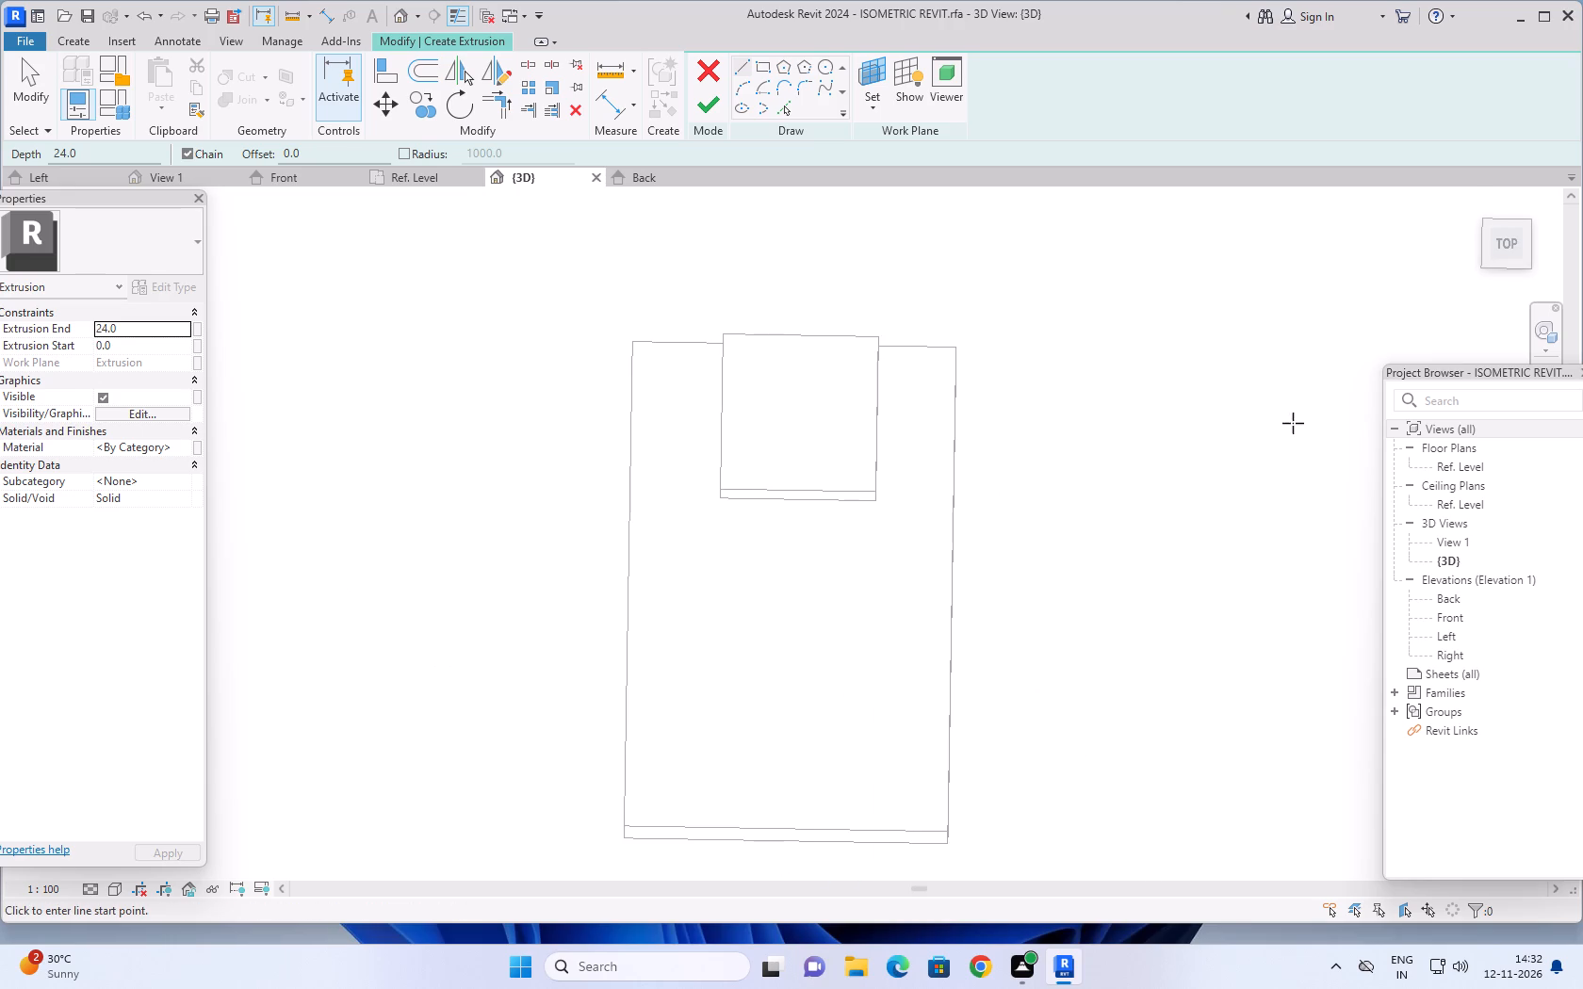
{"action": "left_click_drag", "start_coordinate": [1508, 263], "coordinate": [1506, 236]}
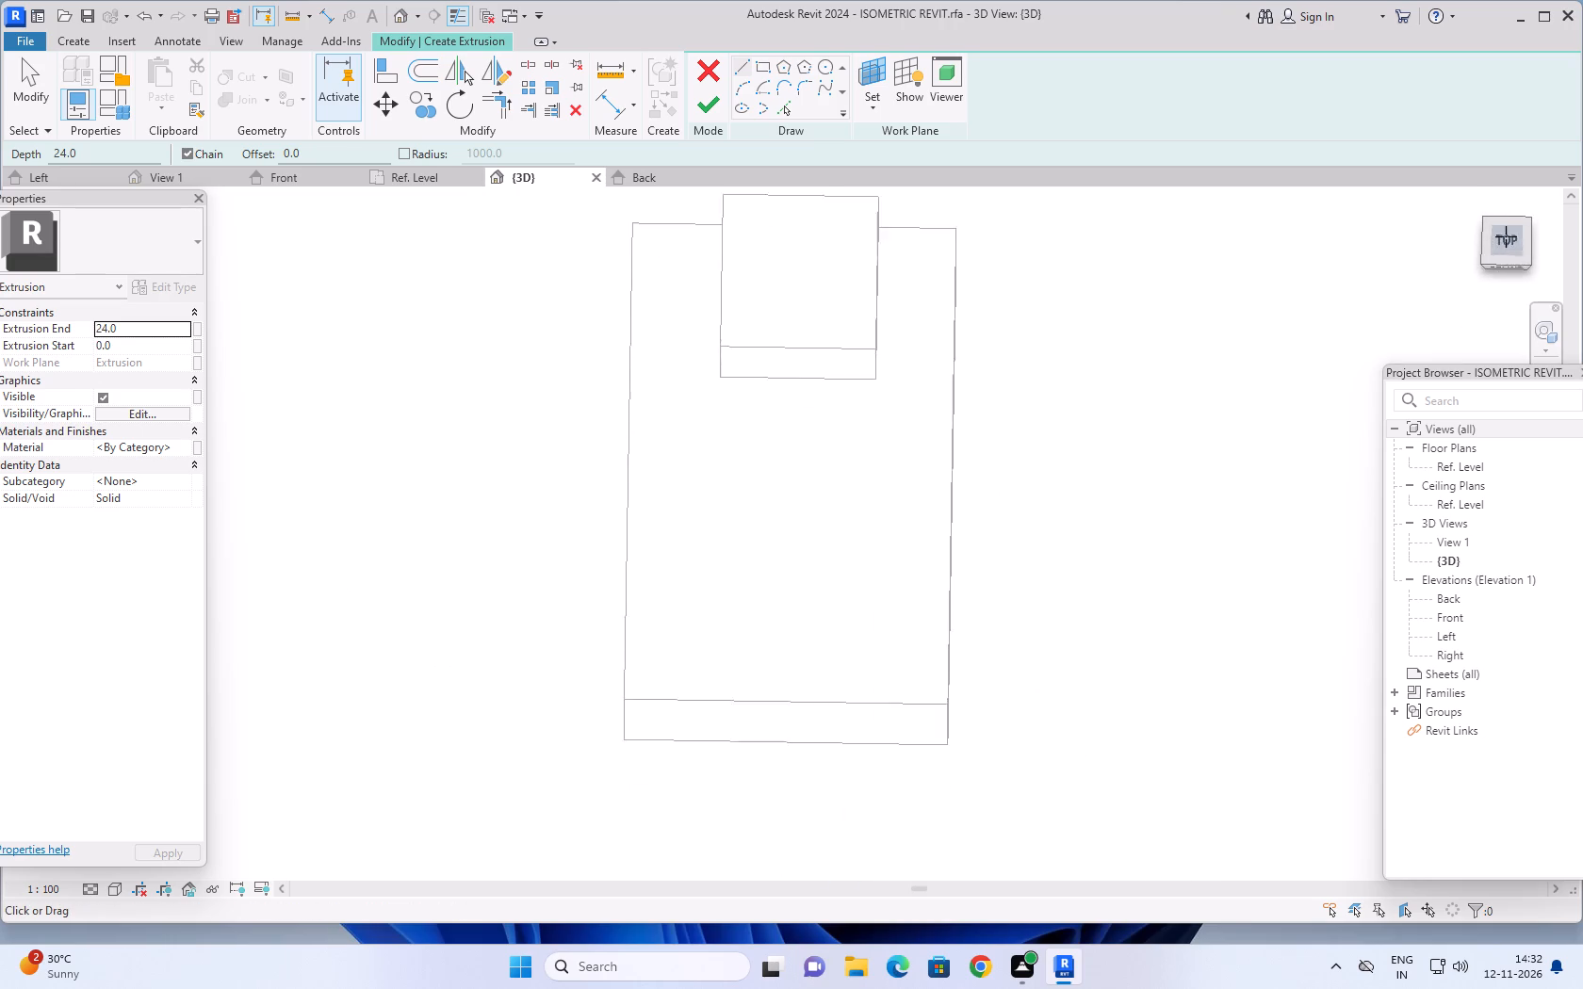
{"action": "left_click_drag", "start_coordinate": [1506, 236], "coordinate": [1509, 223]}
{"action": "middle_click_drag", "start_coordinate": [1334, 373], "coordinate": [1163, 693]}
{"action": "middle_click_drag", "start_coordinate": [1151, 715], "coordinate": [1146, 728]}
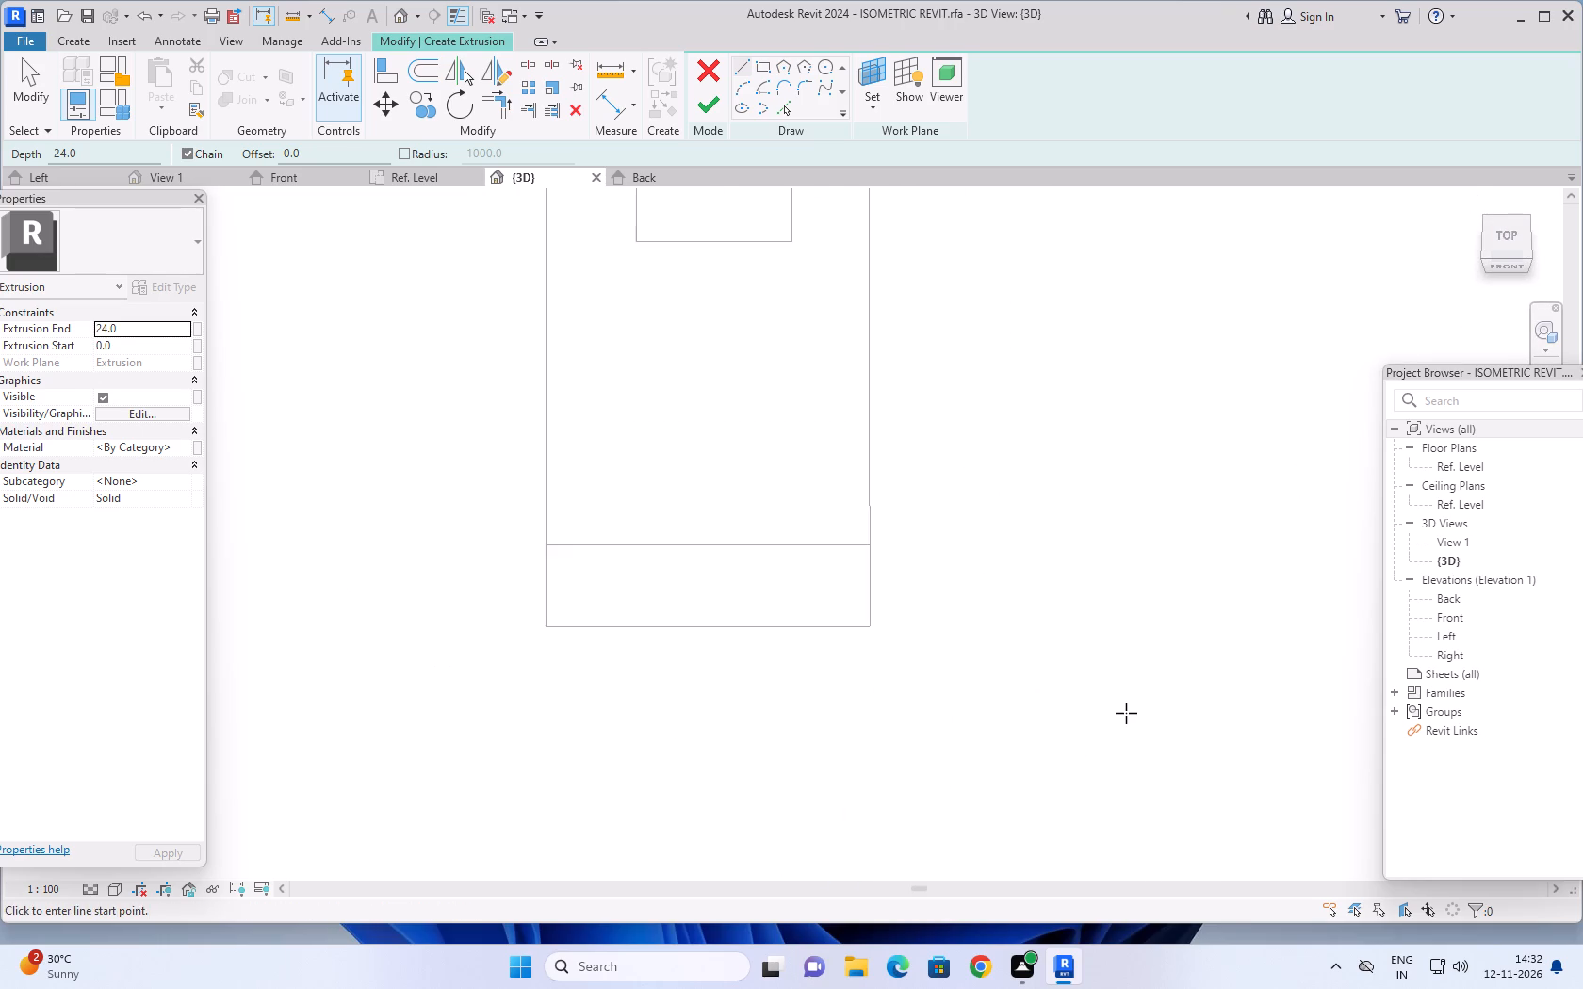
{"action": "middle_click_drag", "start_coordinate": [1122, 711], "coordinate": [1097, 671]}
{"action": "middle_click_drag", "start_coordinate": [1005, 627], "coordinate": [1279, 683]}
{"action": "middle_click_drag", "start_coordinate": [927, 636], "coordinate": [1265, 723]}
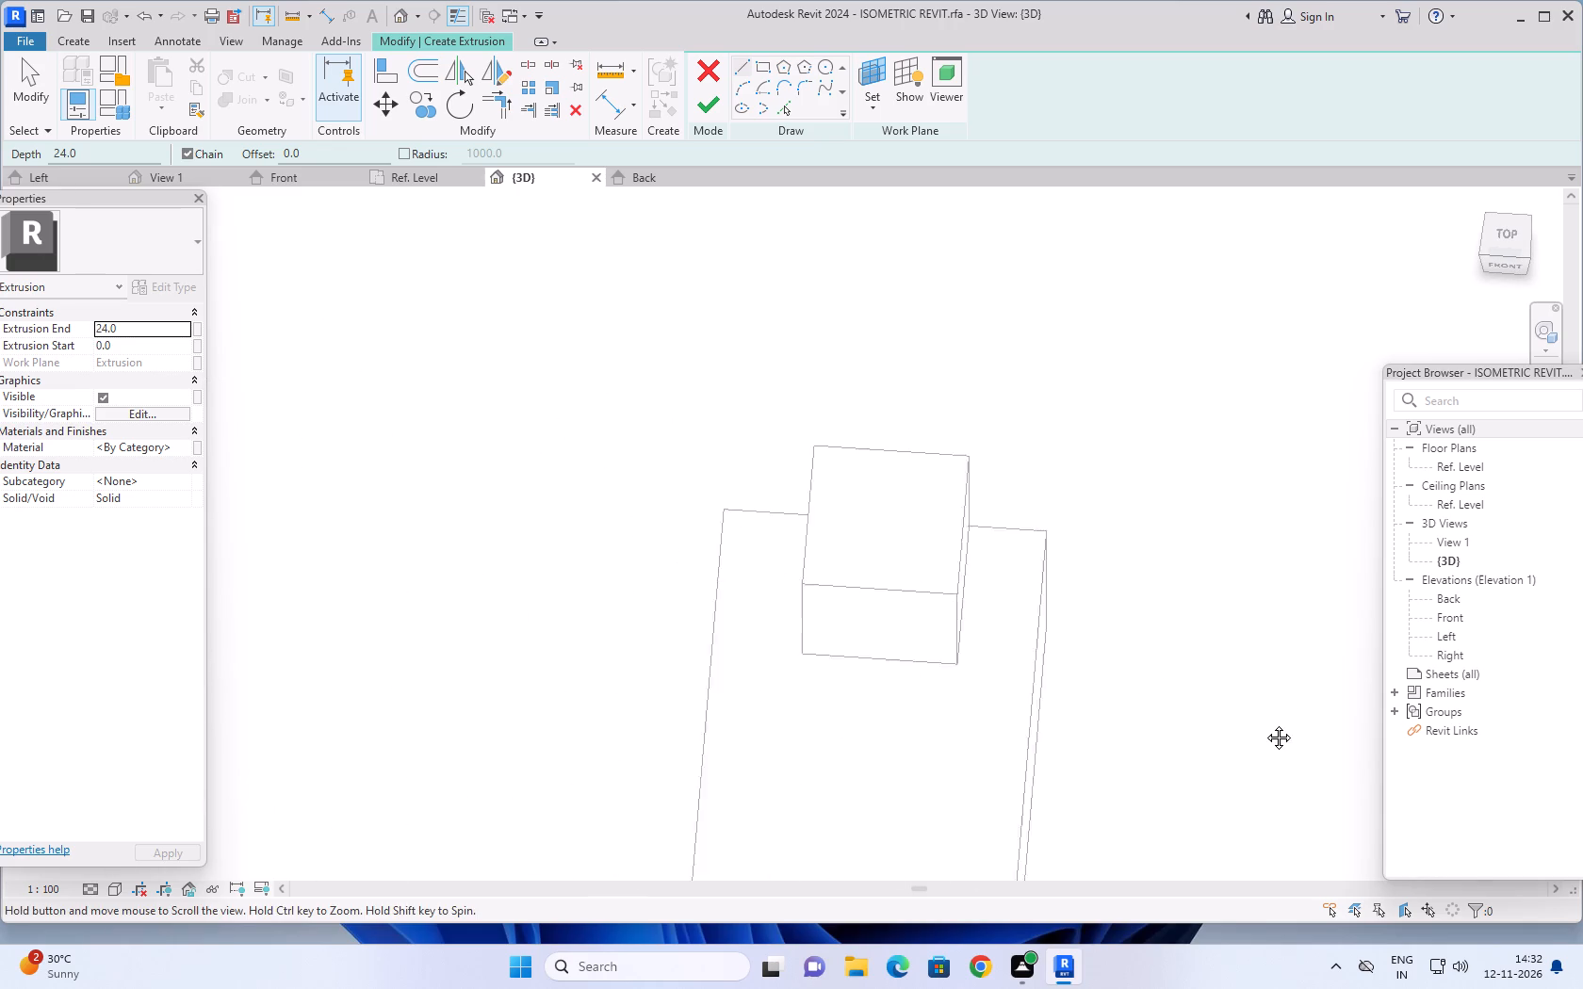
{"action": "middle_click_drag", "start_coordinate": [1265, 723], "coordinate": [1265, 723]}
{"action": "left_click", "coordinate": [870, 104]}
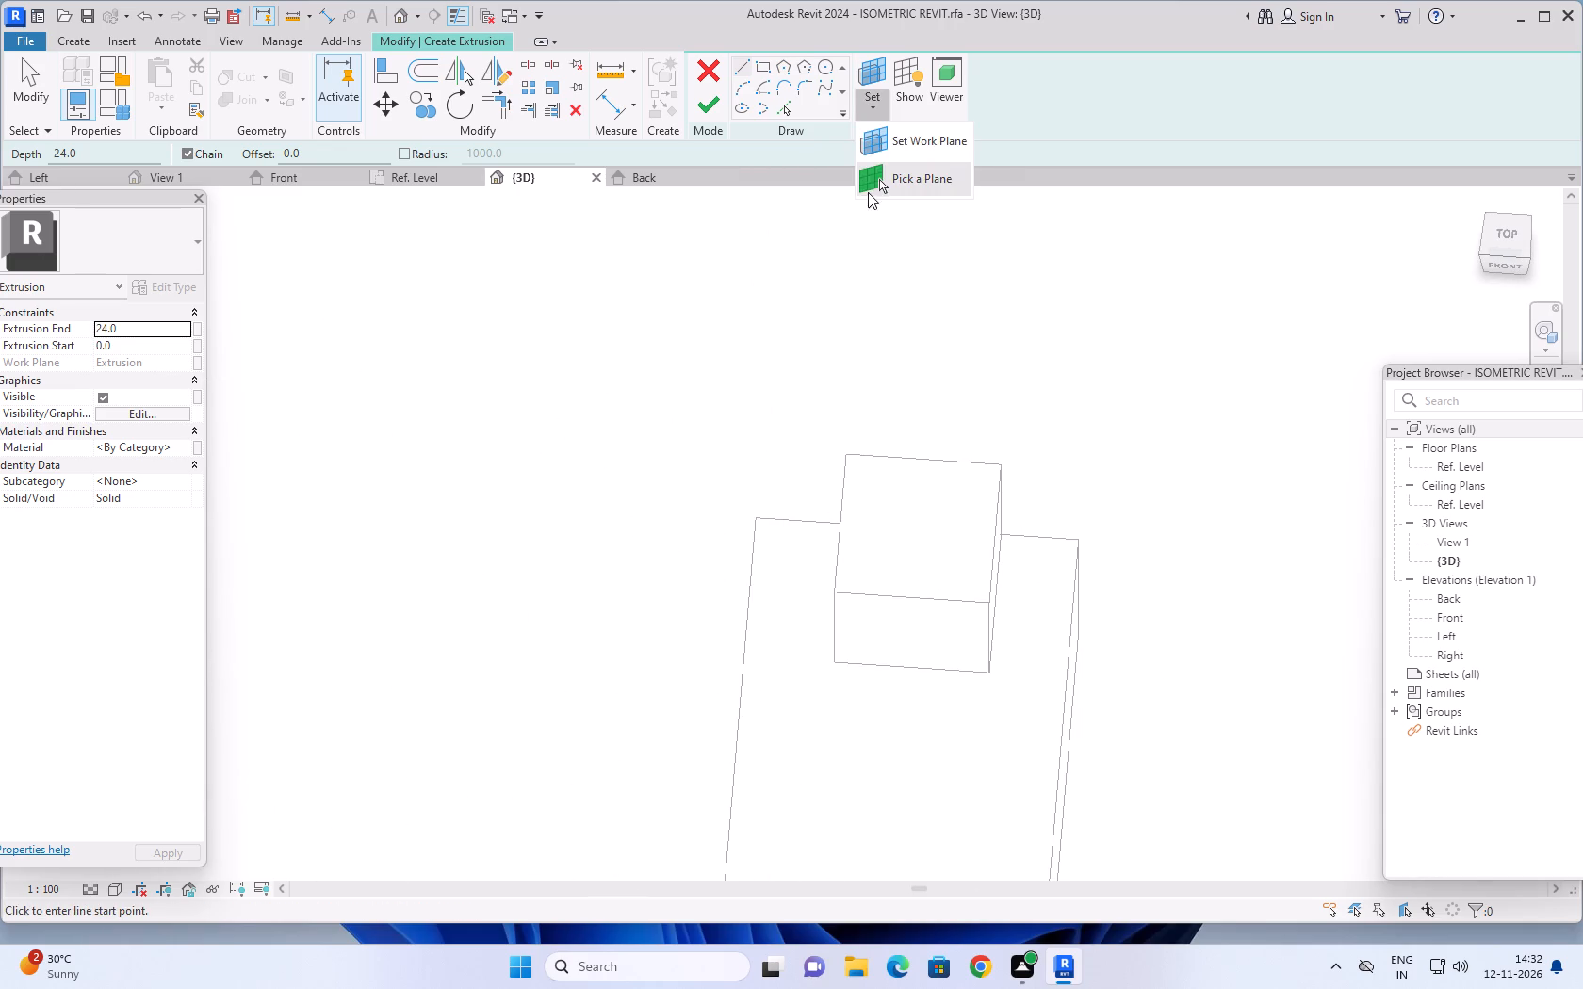
{"action": "left_click", "coordinate": [879, 173]}
{"action": "left_click", "coordinate": [865, 526]}
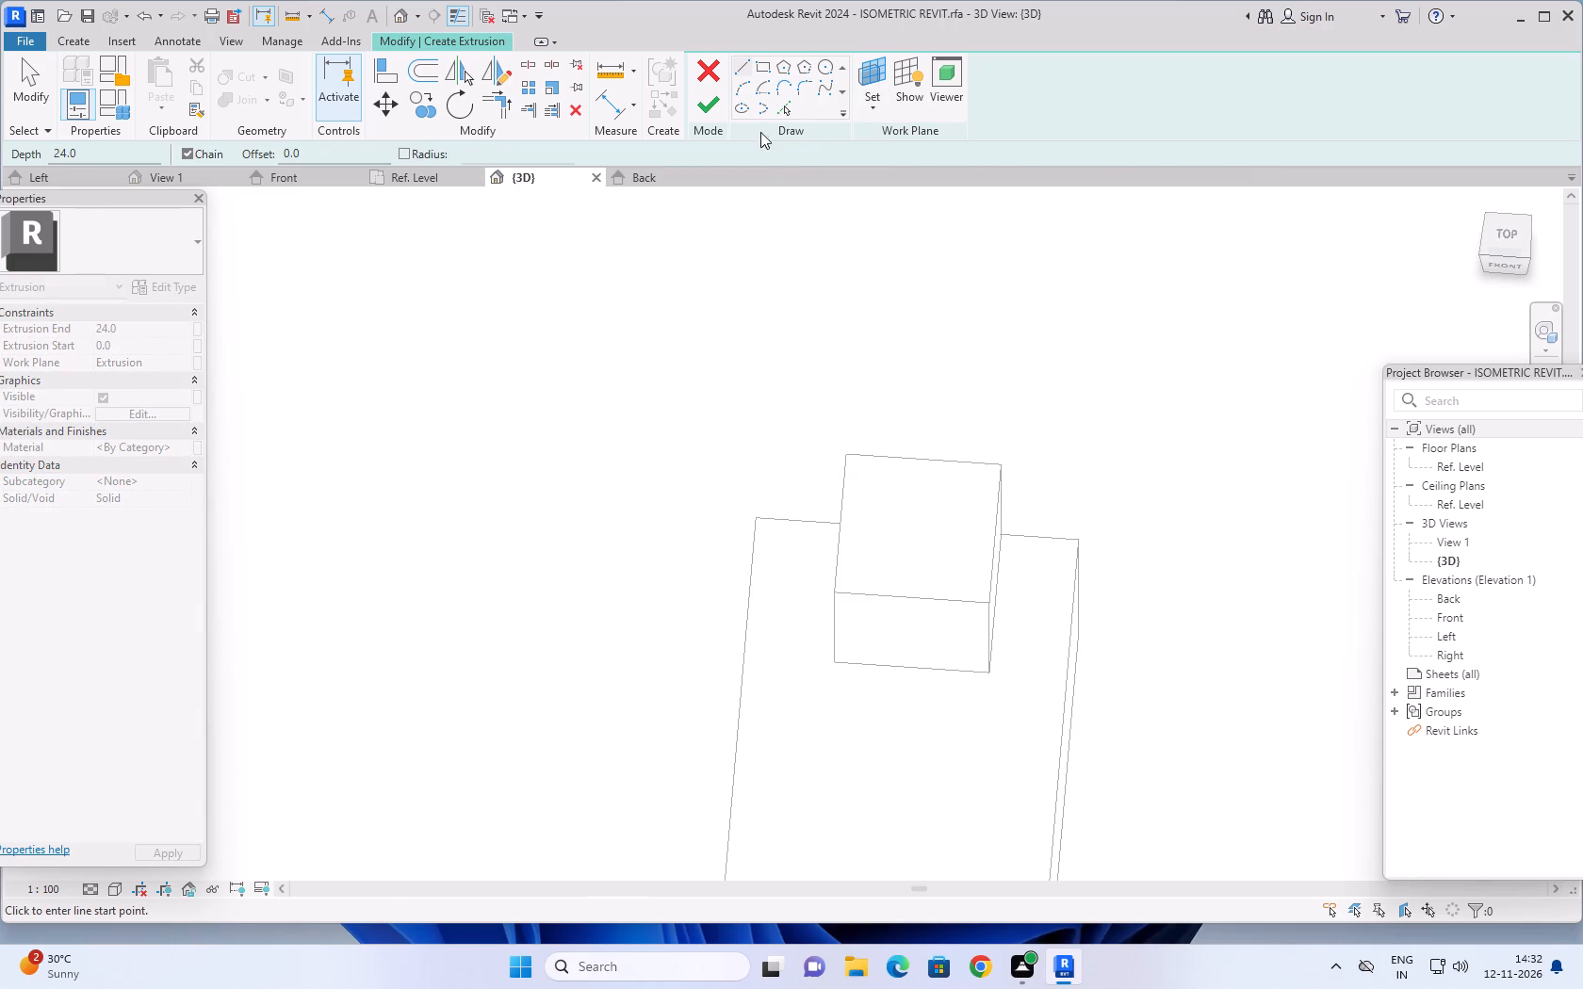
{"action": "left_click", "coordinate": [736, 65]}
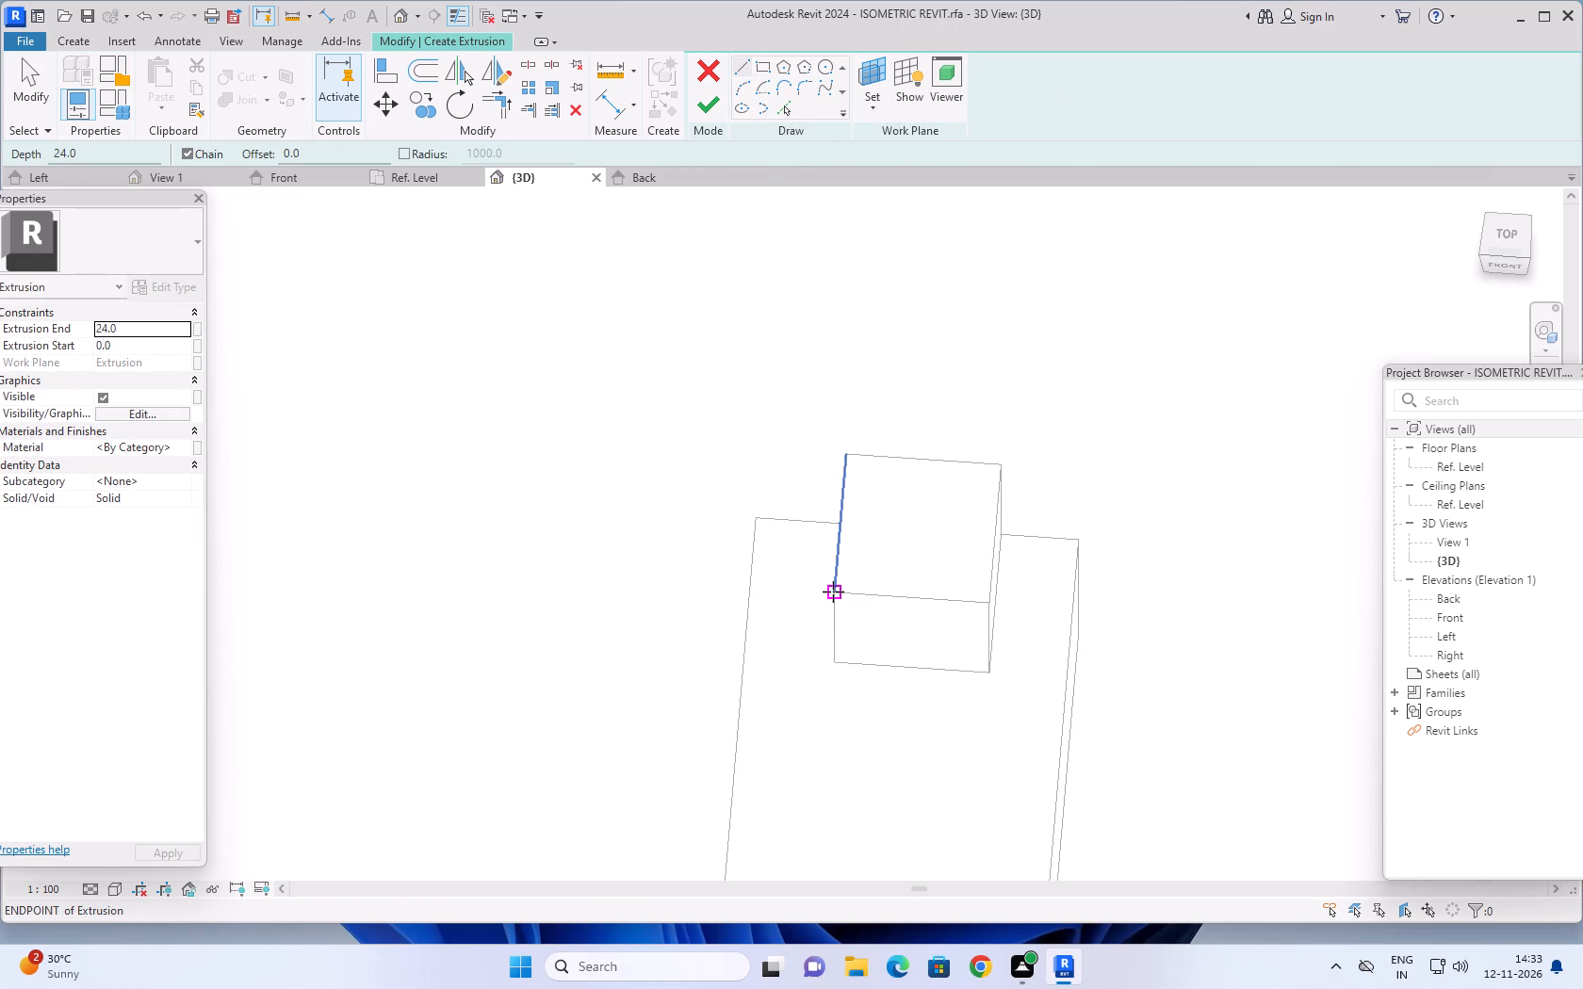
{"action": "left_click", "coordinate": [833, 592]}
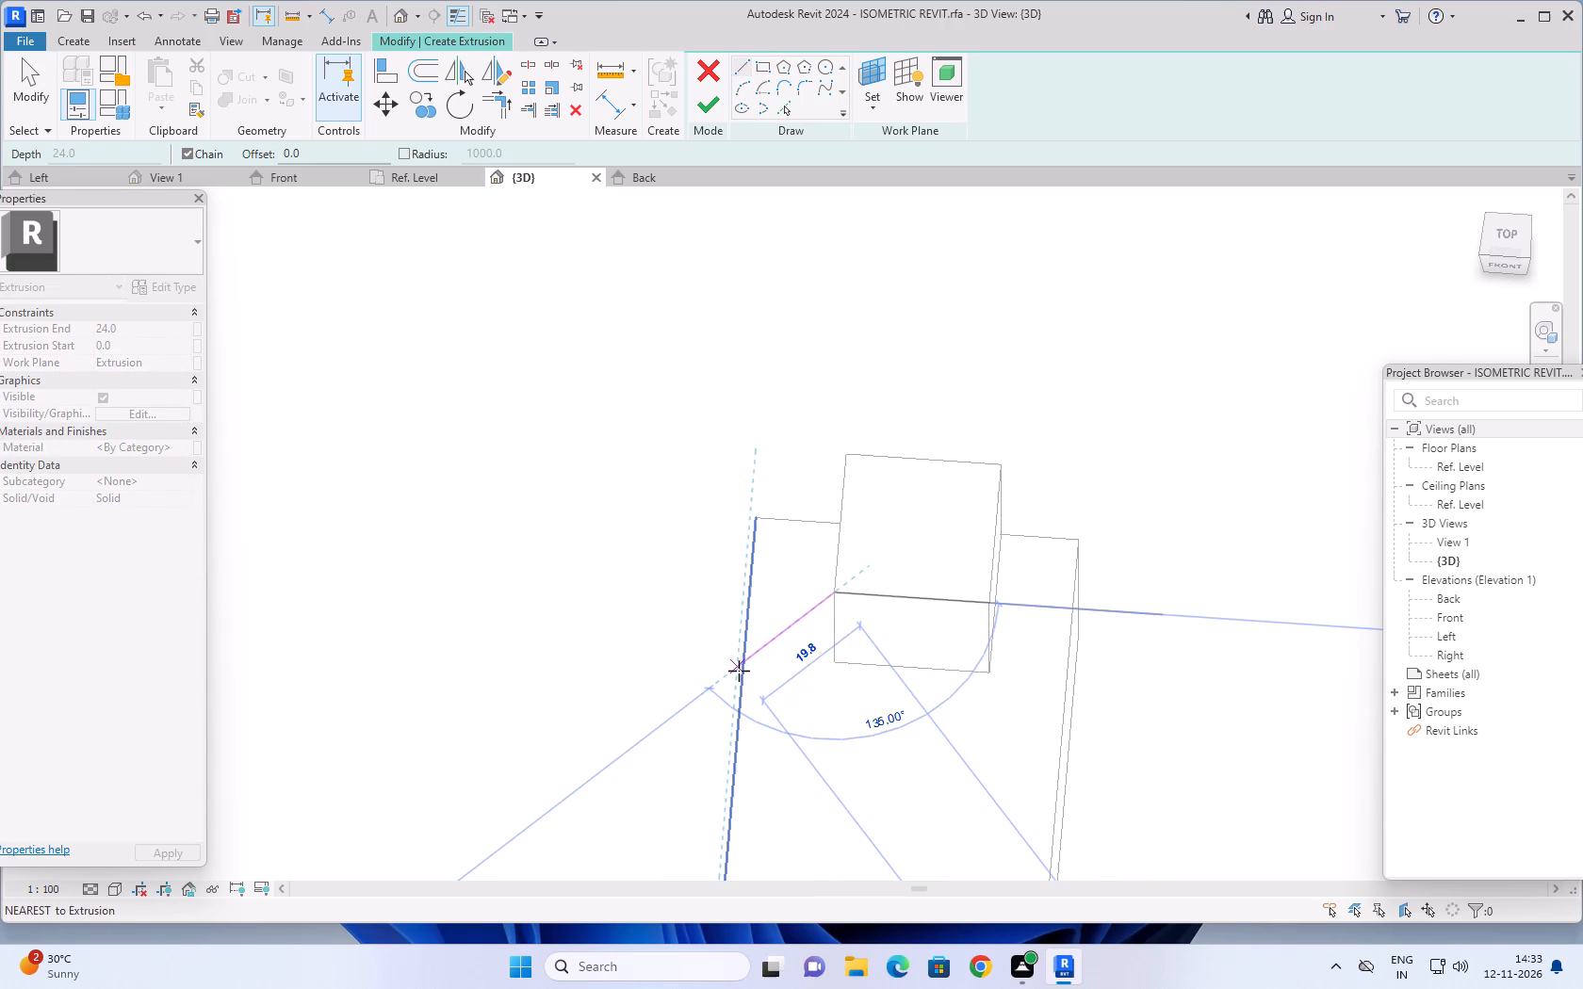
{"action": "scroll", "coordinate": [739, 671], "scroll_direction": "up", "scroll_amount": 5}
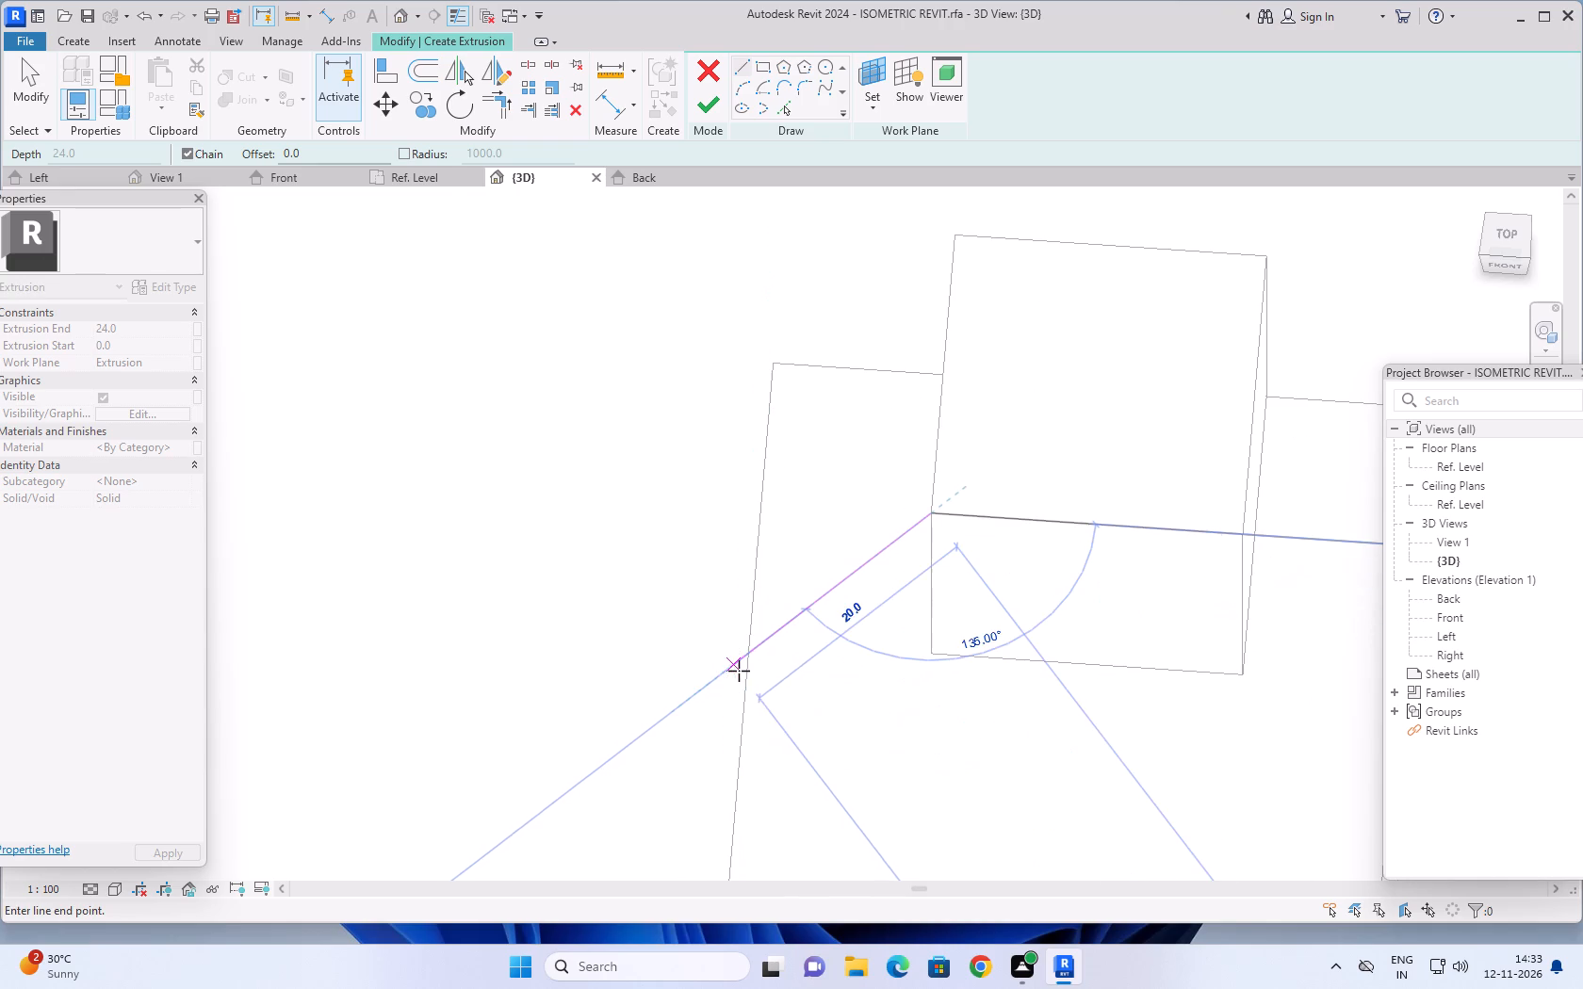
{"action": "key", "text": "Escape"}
Examine the base block with its upper block and the neighbouring parts from several angles, and leave the Line tool.
{"action": "scroll", "coordinate": [862, 677], "scroll_direction": "down", "scroll_amount": 11}
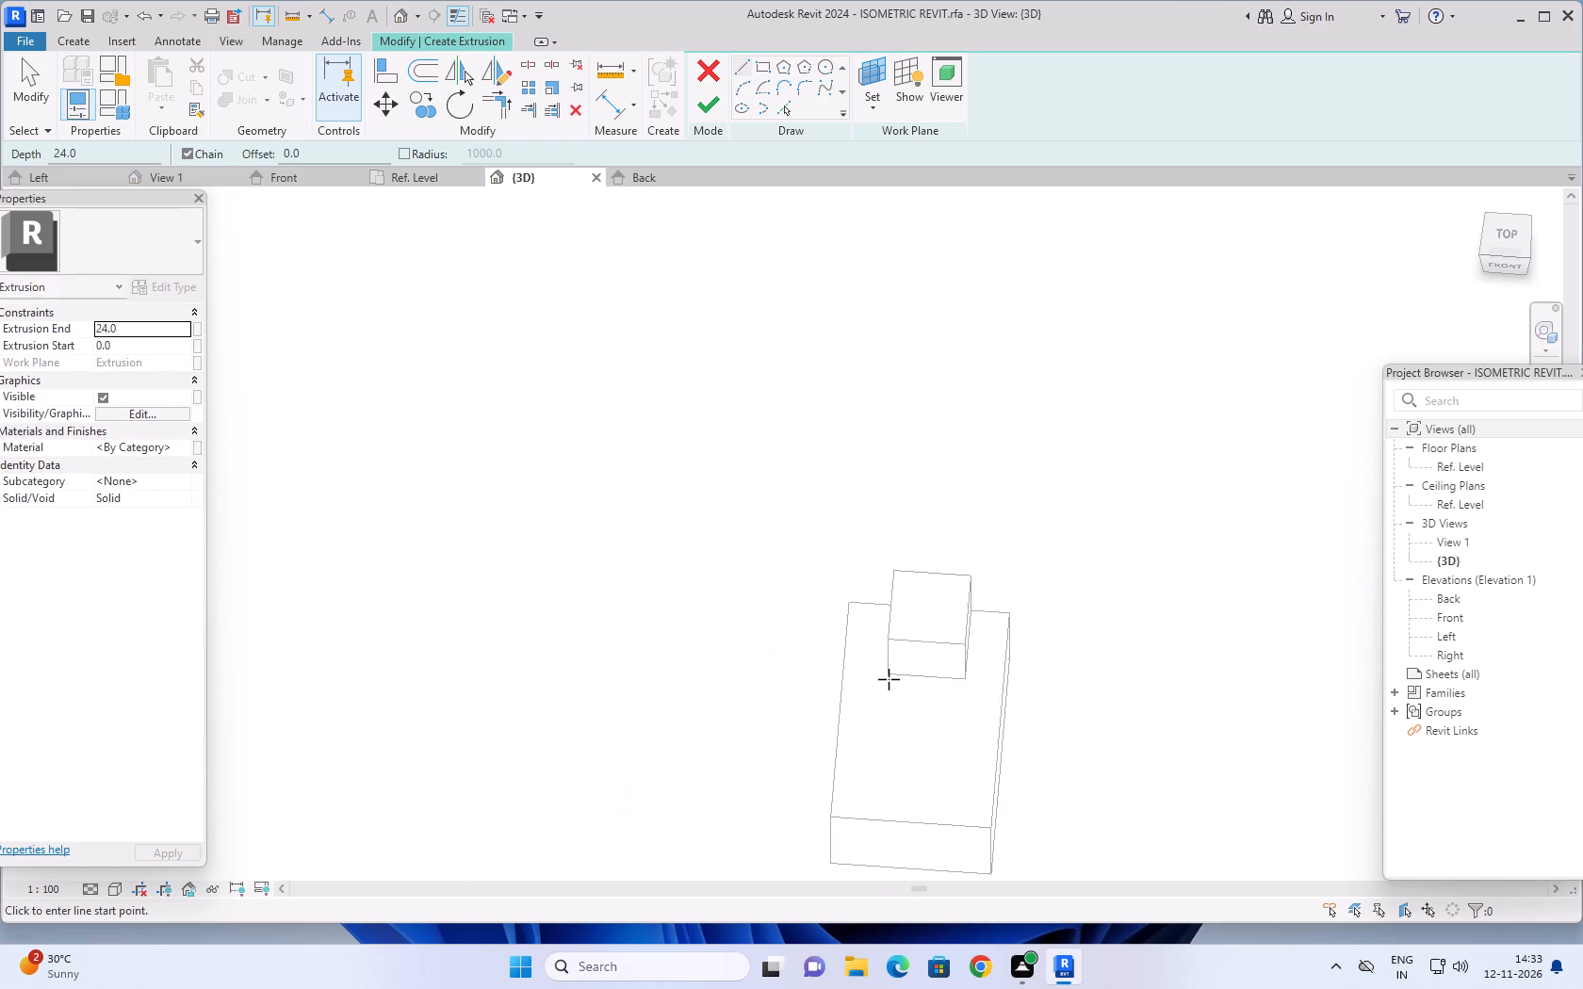
{"action": "scroll", "coordinate": [889, 679], "scroll_direction": "down", "scroll_amount": 3}
{"action": "middle_click_drag", "start_coordinate": [1081, 767], "coordinate": [1021, 738]}
{"action": "scroll", "coordinate": [1195, 458], "scroll_direction": "down", "scroll_amount": 4}
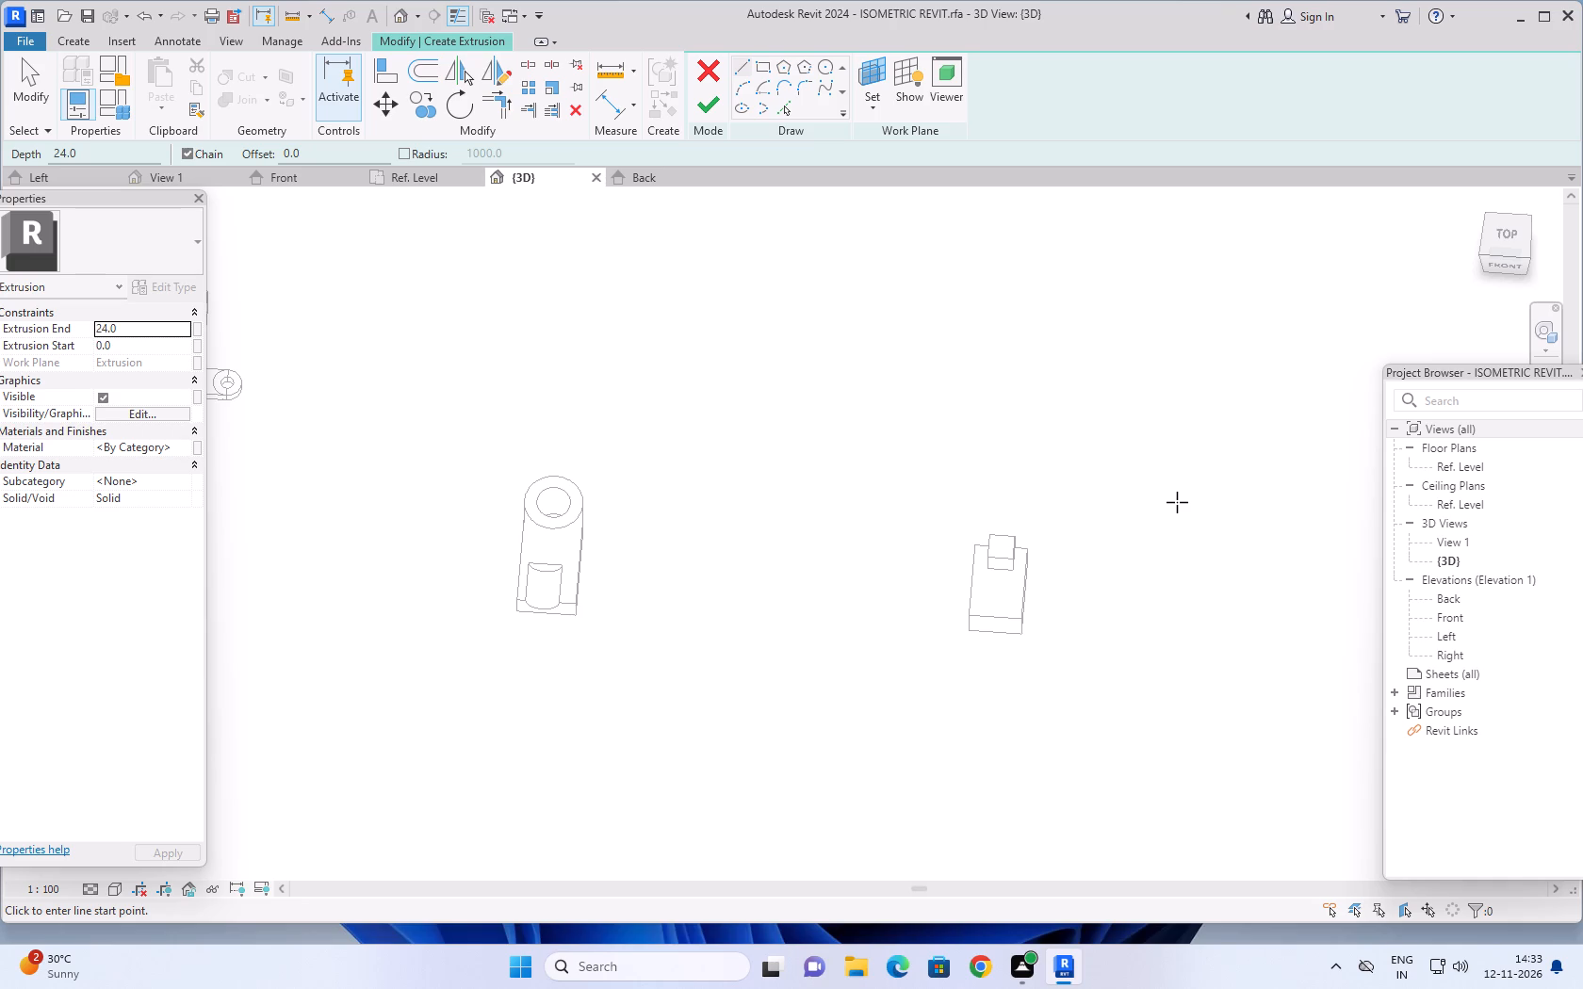
{"action": "scroll", "coordinate": [999, 488], "scroll_direction": "down", "scroll_amount": 3}
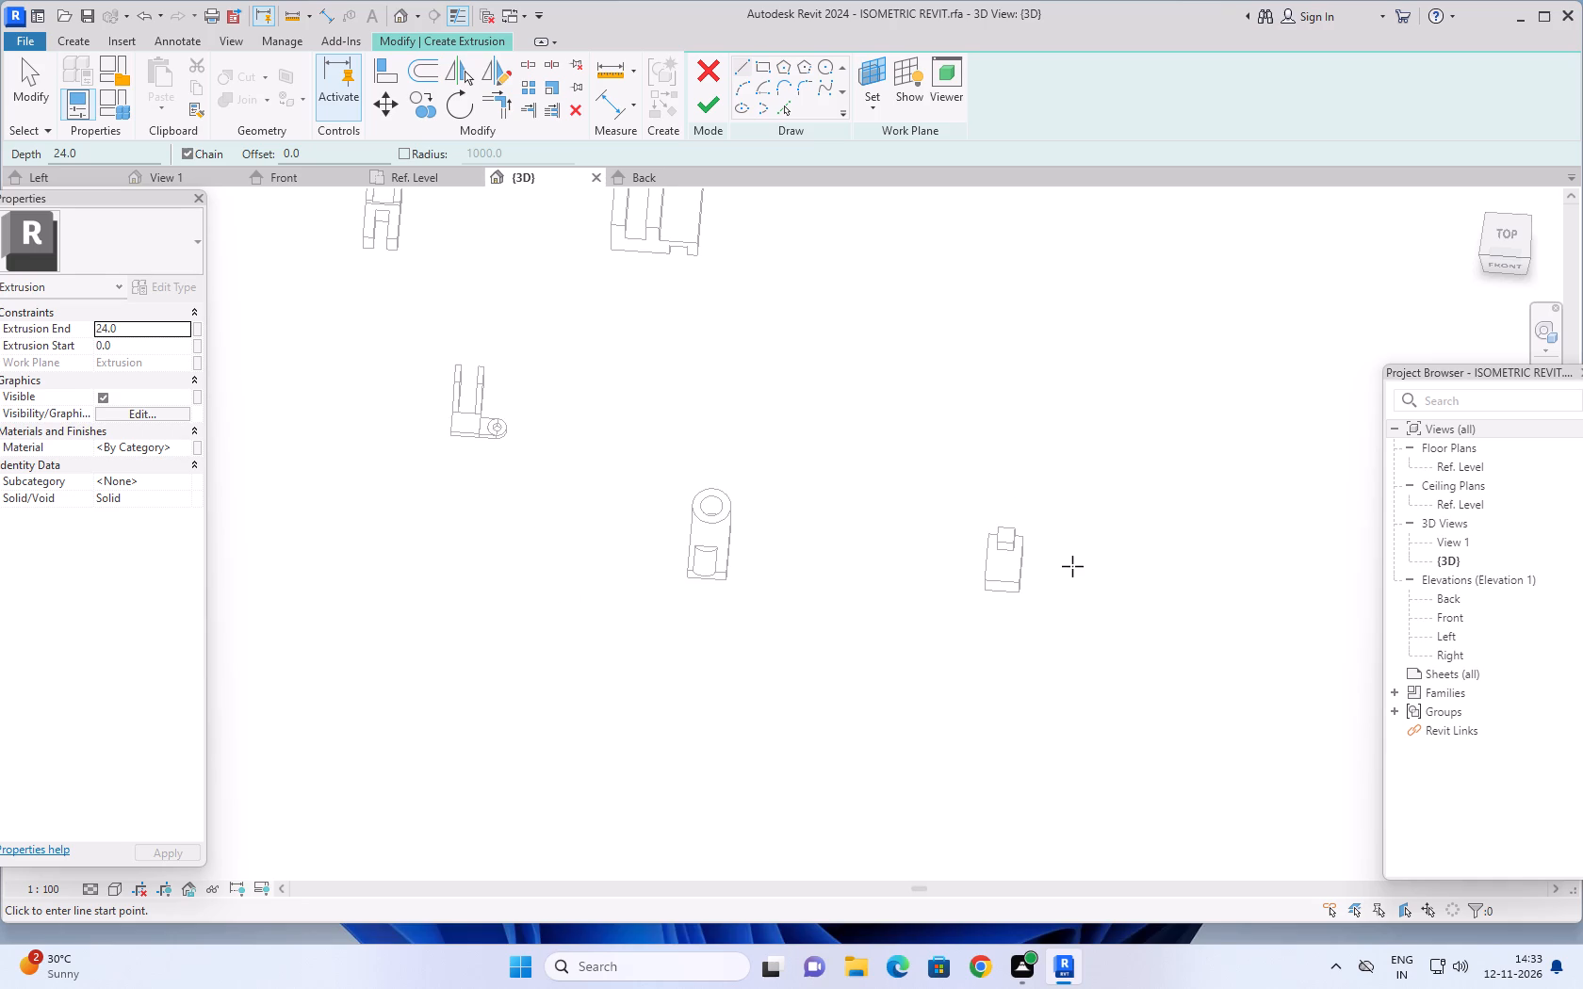
{"action": "middle_click_drag", "start_coordinate": [1071, 600], "coordinate": [930, 500]}
{"action": "middle_click_drag", "start_coordinate": [758, 595], "coordinate": [1058, 511]}
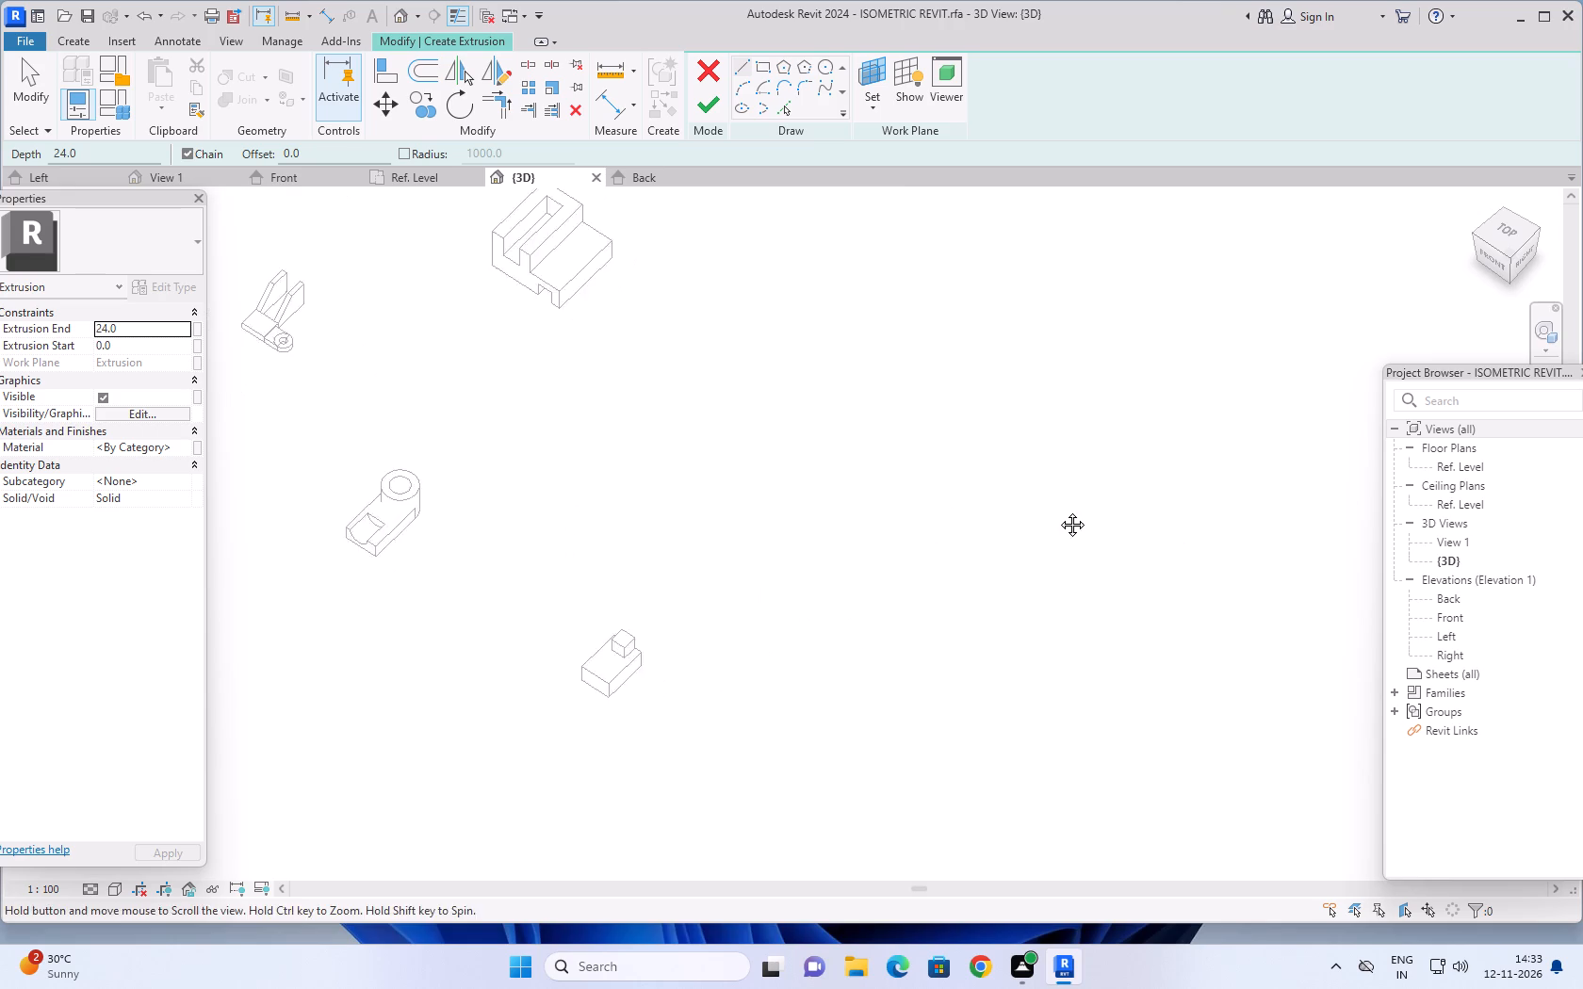
{"action": "middle_click_drag", "start_coordinate": [1058, 511], "coordinate": [1473, 450]}
{"action": "middle_click_drag", "start_coordinate": [1175, 498], "coordinate": [849, 509]}
{"action": "scroll", "coordinate": [904, 604], "scroll_direction": "up", "scroll_amount": 5}
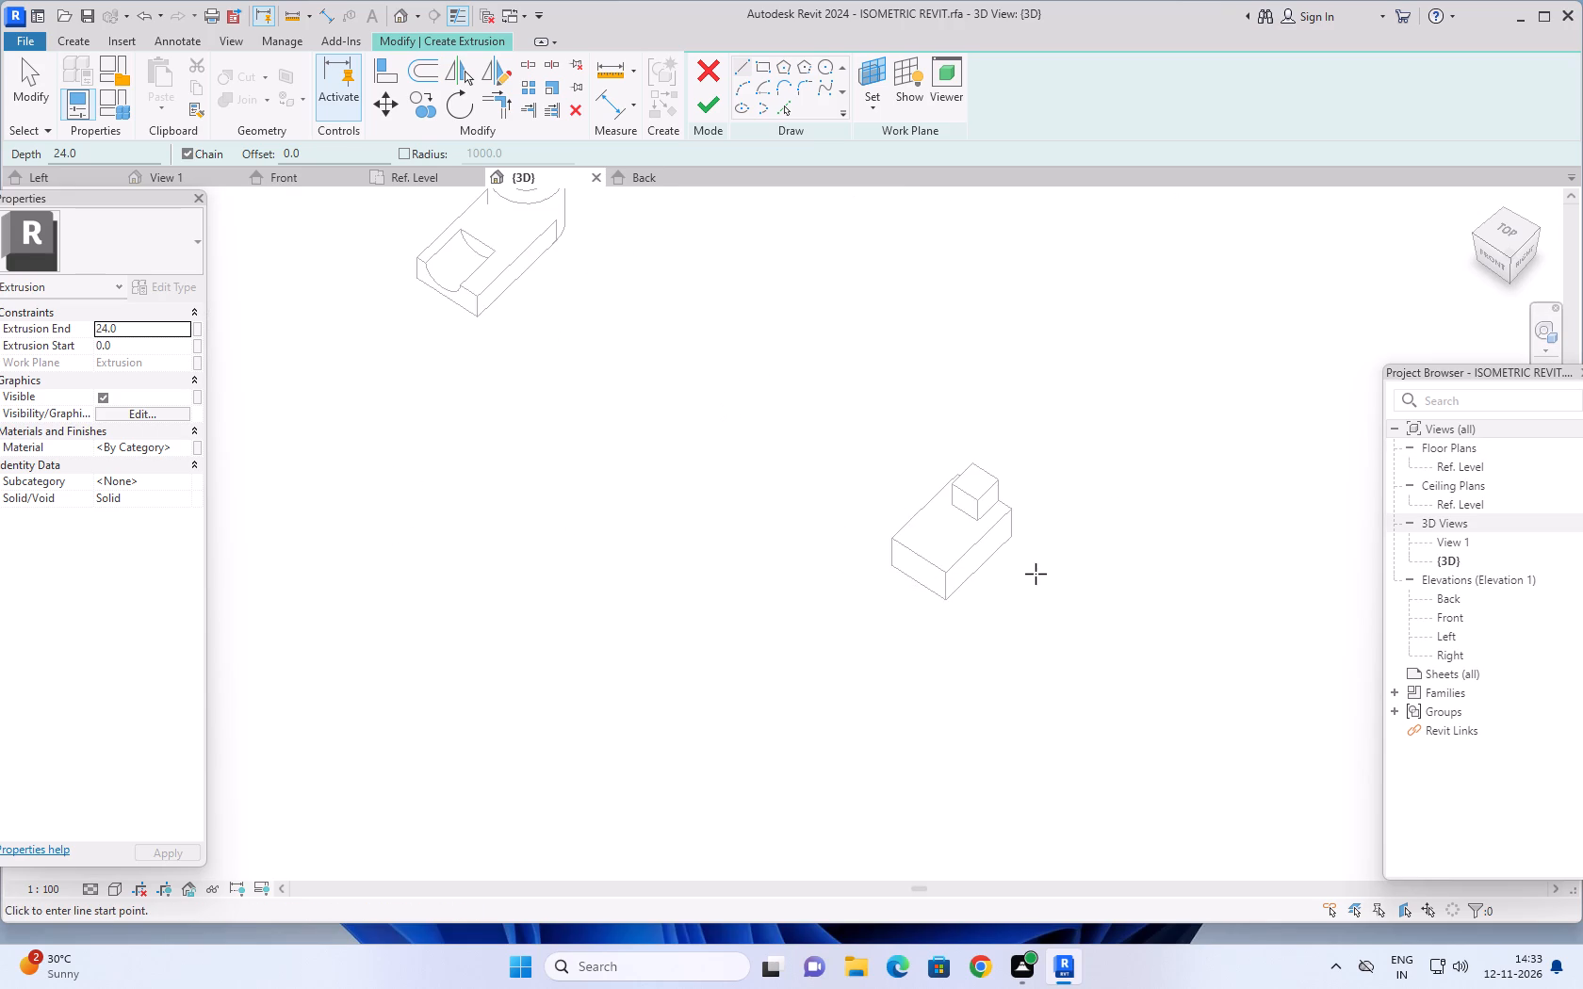
{"action": "scroll", "coordinate": [1036, 574], "scroll_direction": "up", "scroll_amount": 3}
{"action": "middle_click_drag", "start_coordinate": [1035, 570], "coordinate": [1021, 645]}
{"action": "scroll", "coordinate": [1007, 637], "scroll_direction": "up", "scroll_amount": 1, "text": "shift"}
{"action": "middle_click_drag", "start_coordinate": [1007, 637], "coordinate": [1012, 627], "text": "shift"}
{"action": "middle_click_drag", "start_coordinate": [1032, 607], "coordinate": [986, 684]}
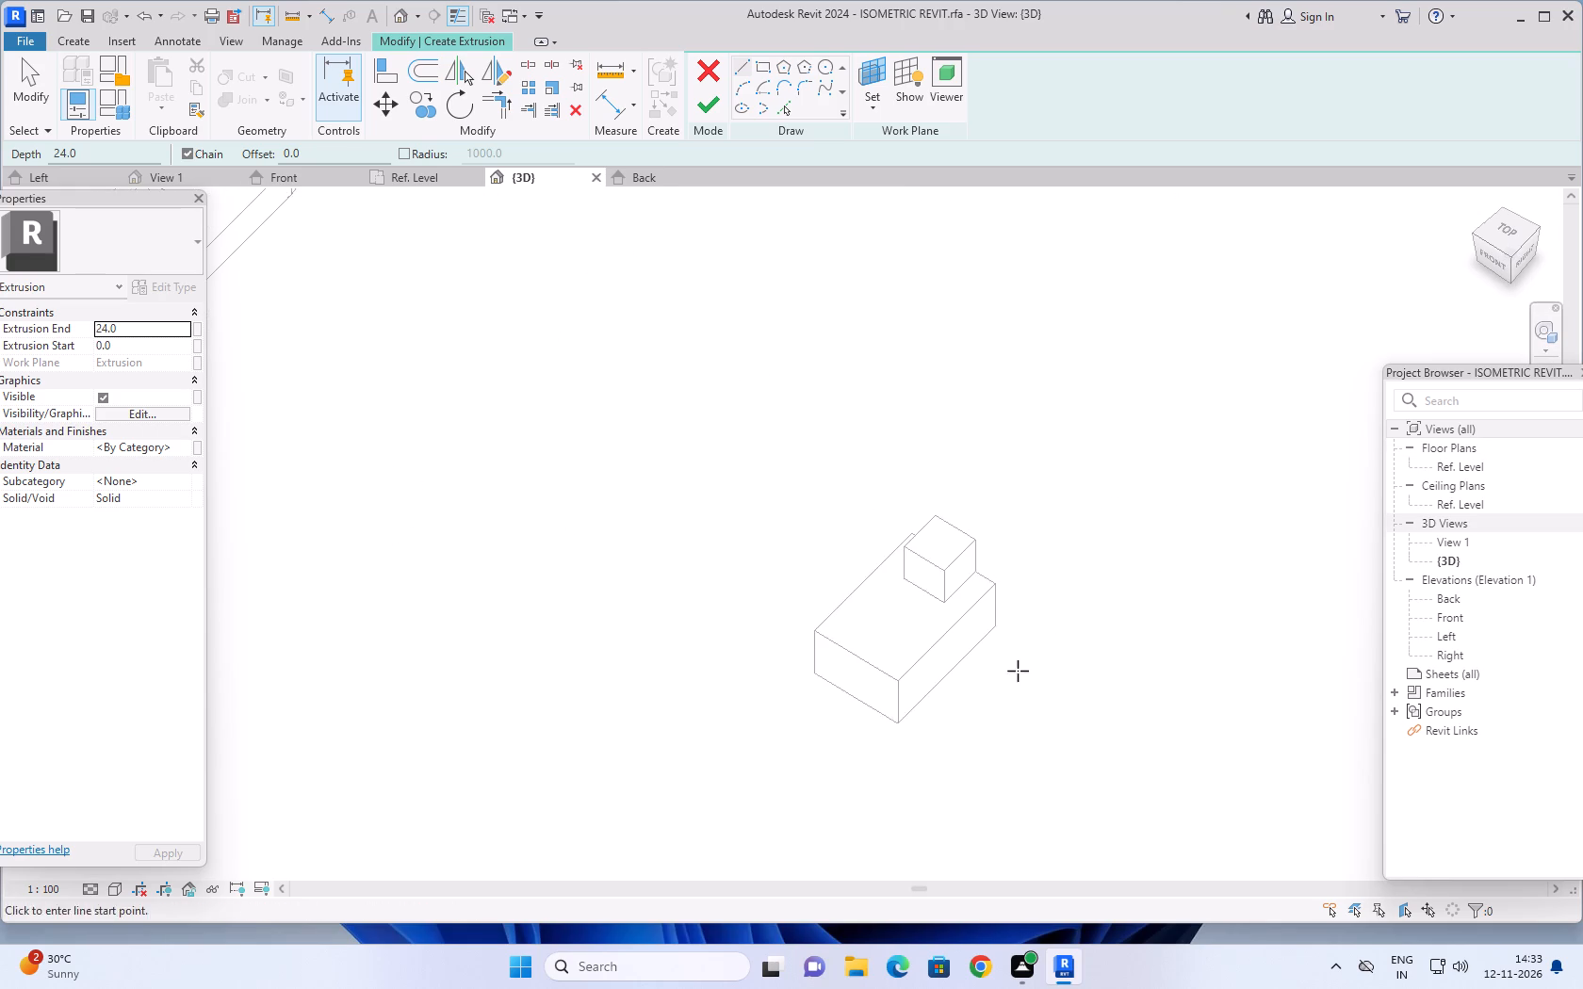
{"action": "middle_click_drag", "start_coordinate": [1018, 670], "coordinate": [1027, 665], "text": "shift"}
{"action": "middle_click_drag", "start_coordinate": [1074, 638], "coordinate": [1002, 671]}
{"action": "middle_click_drag", "start_coordinate": [892, 690], "coordinate": [1077, 659]}
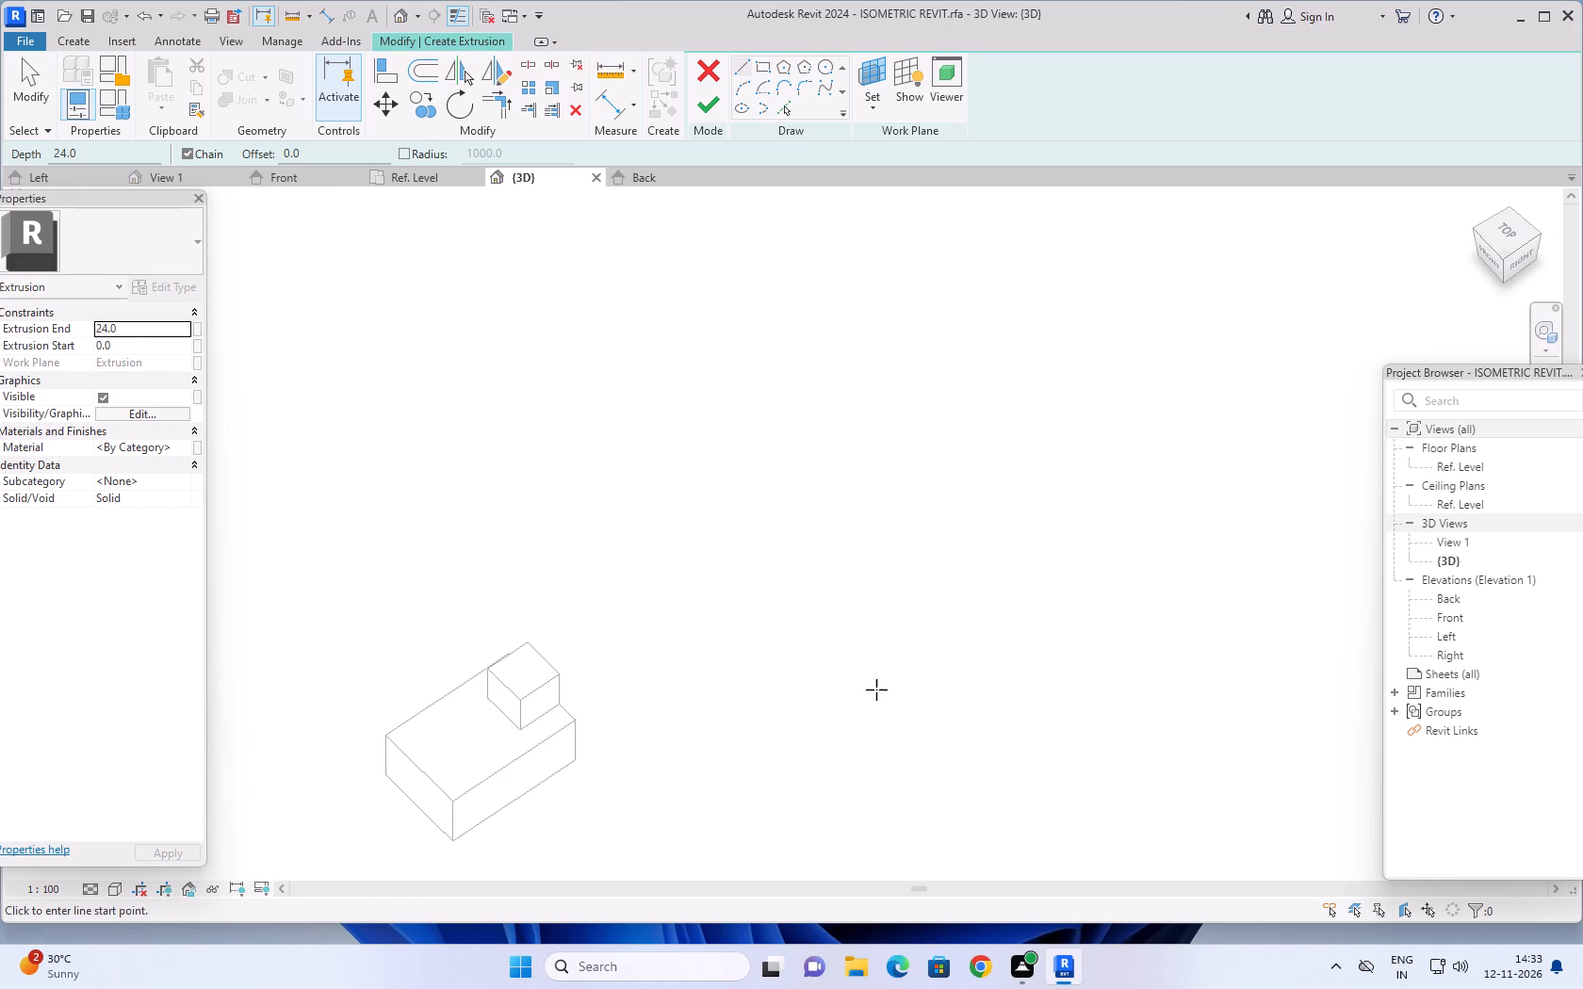
{"action": "middle_click_drag", "start_coordinate": [818, 701], "coordinate": [911, 670]}
{"action": "middle_click_drag", "start_coordinate": [1096, 668], "coordinate": [869, 722]}
{"action": "scroll", "coordinate": [1015, 648], "scroll_direction": "up", "scroll_amount": 5}
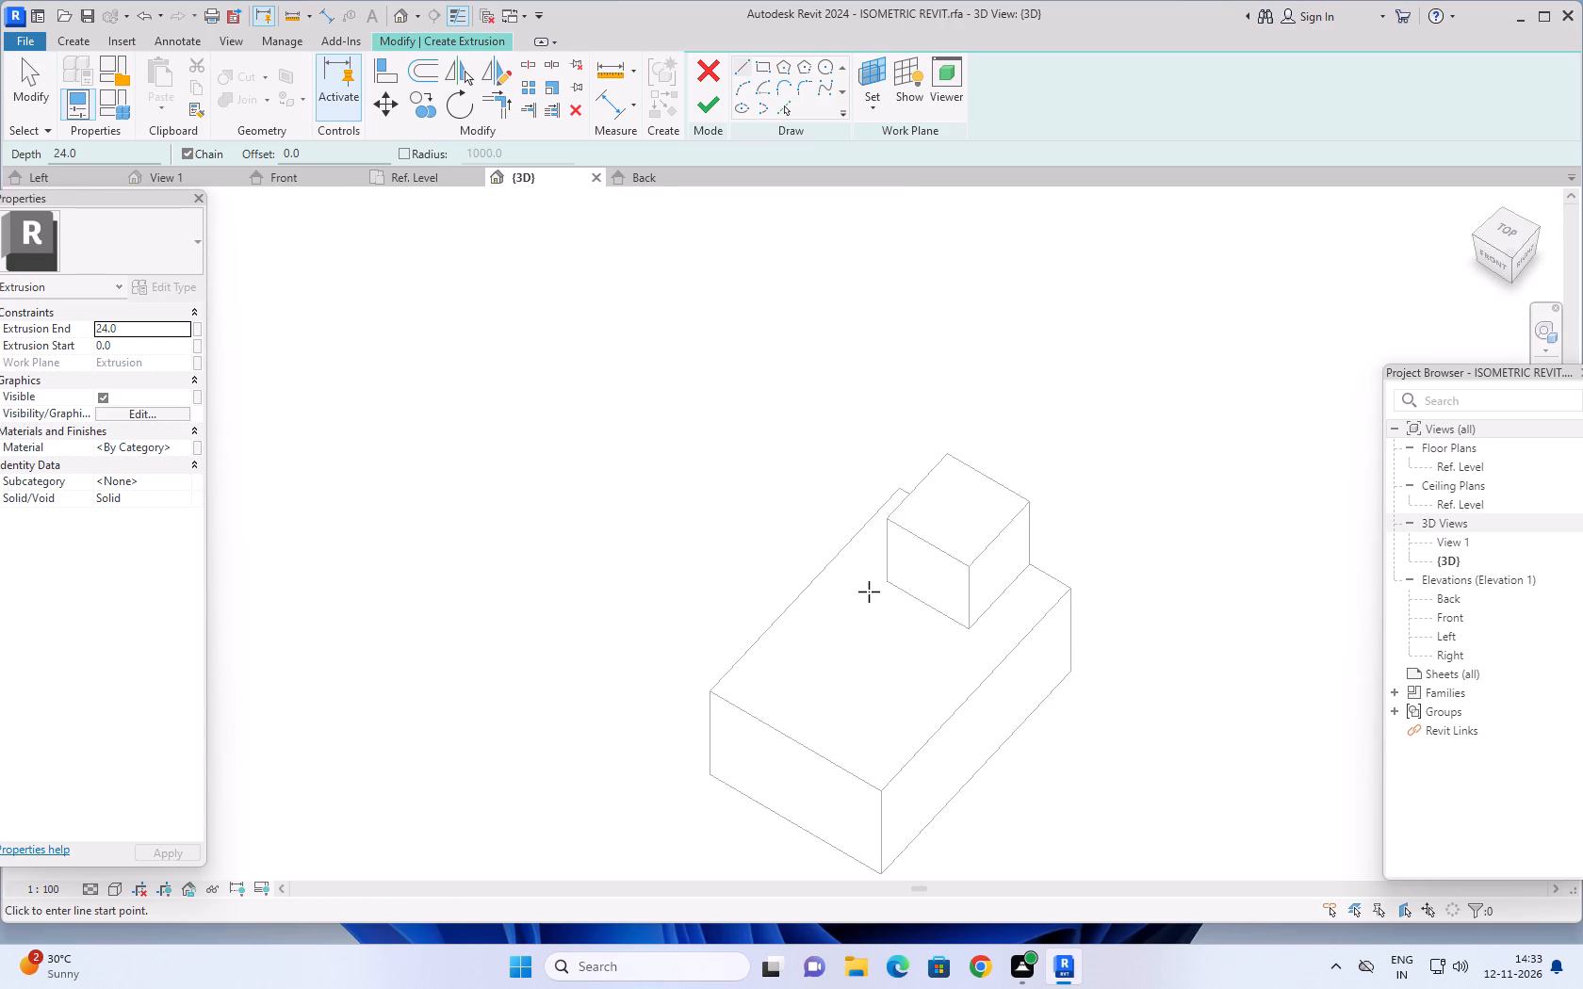
{"action": "scroll", "coordinate": [865, 589], "scroll_direction": "up", "scroll_amount": 4}
{"action": "scroll", "coordinate": [955, 542], "scroll_direction": "up", "scroll_amount": 5}
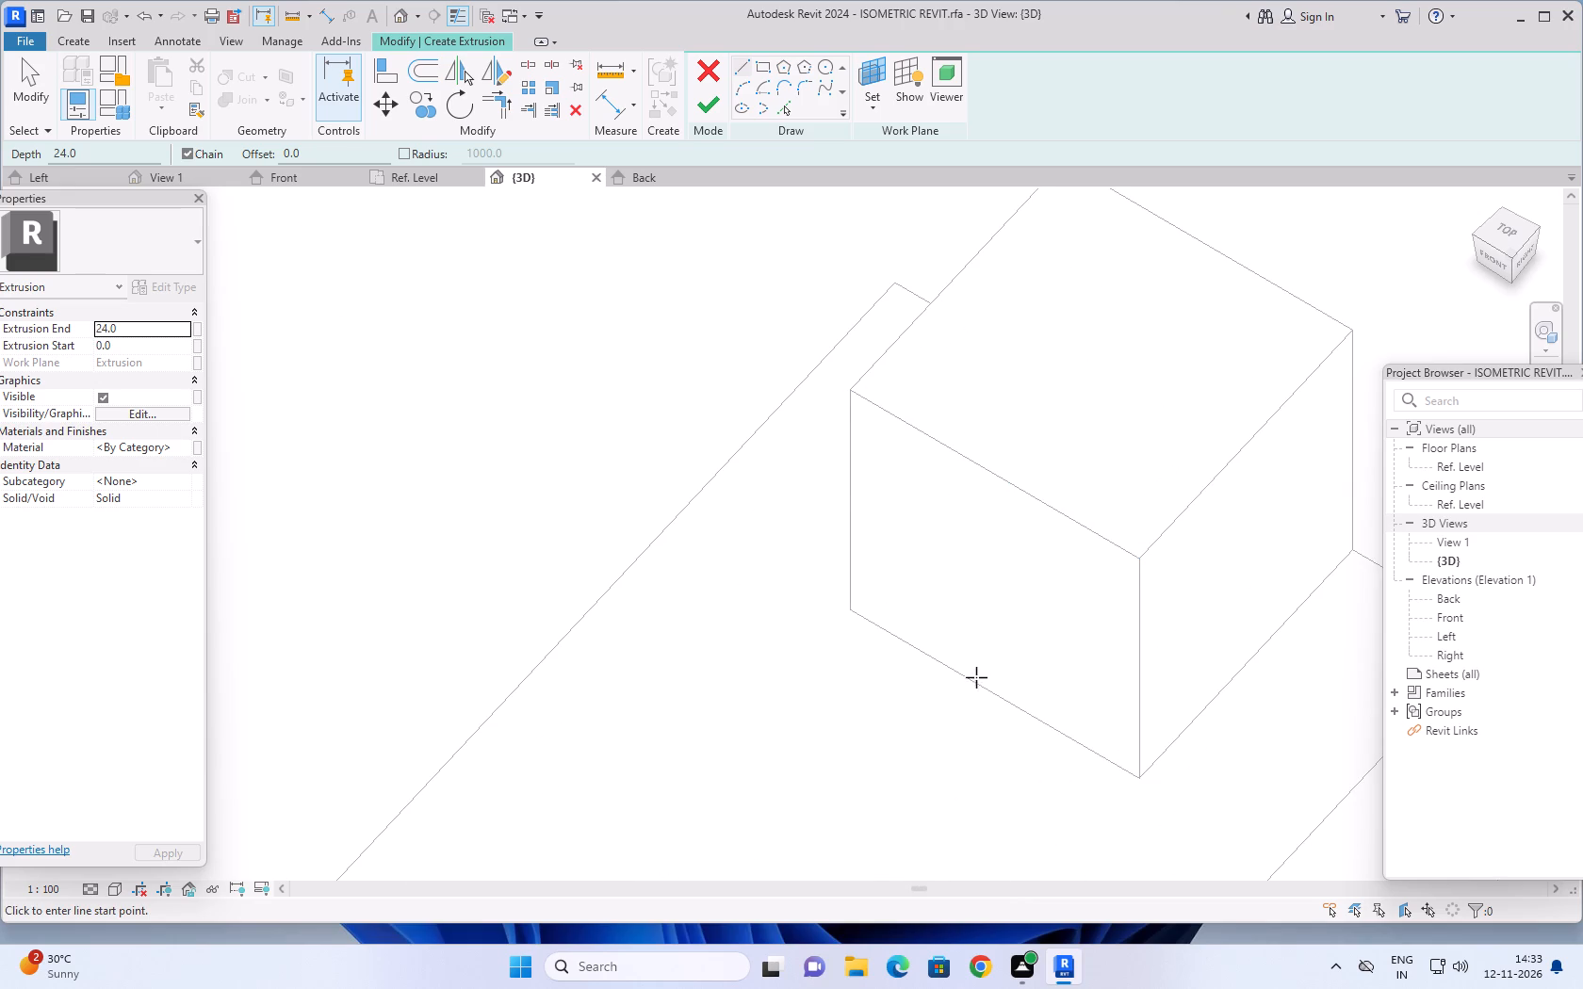
{"action": "scroll", "coordinate": [1007, 471], "scroll_direction": "down", "scroll_amount": 7}
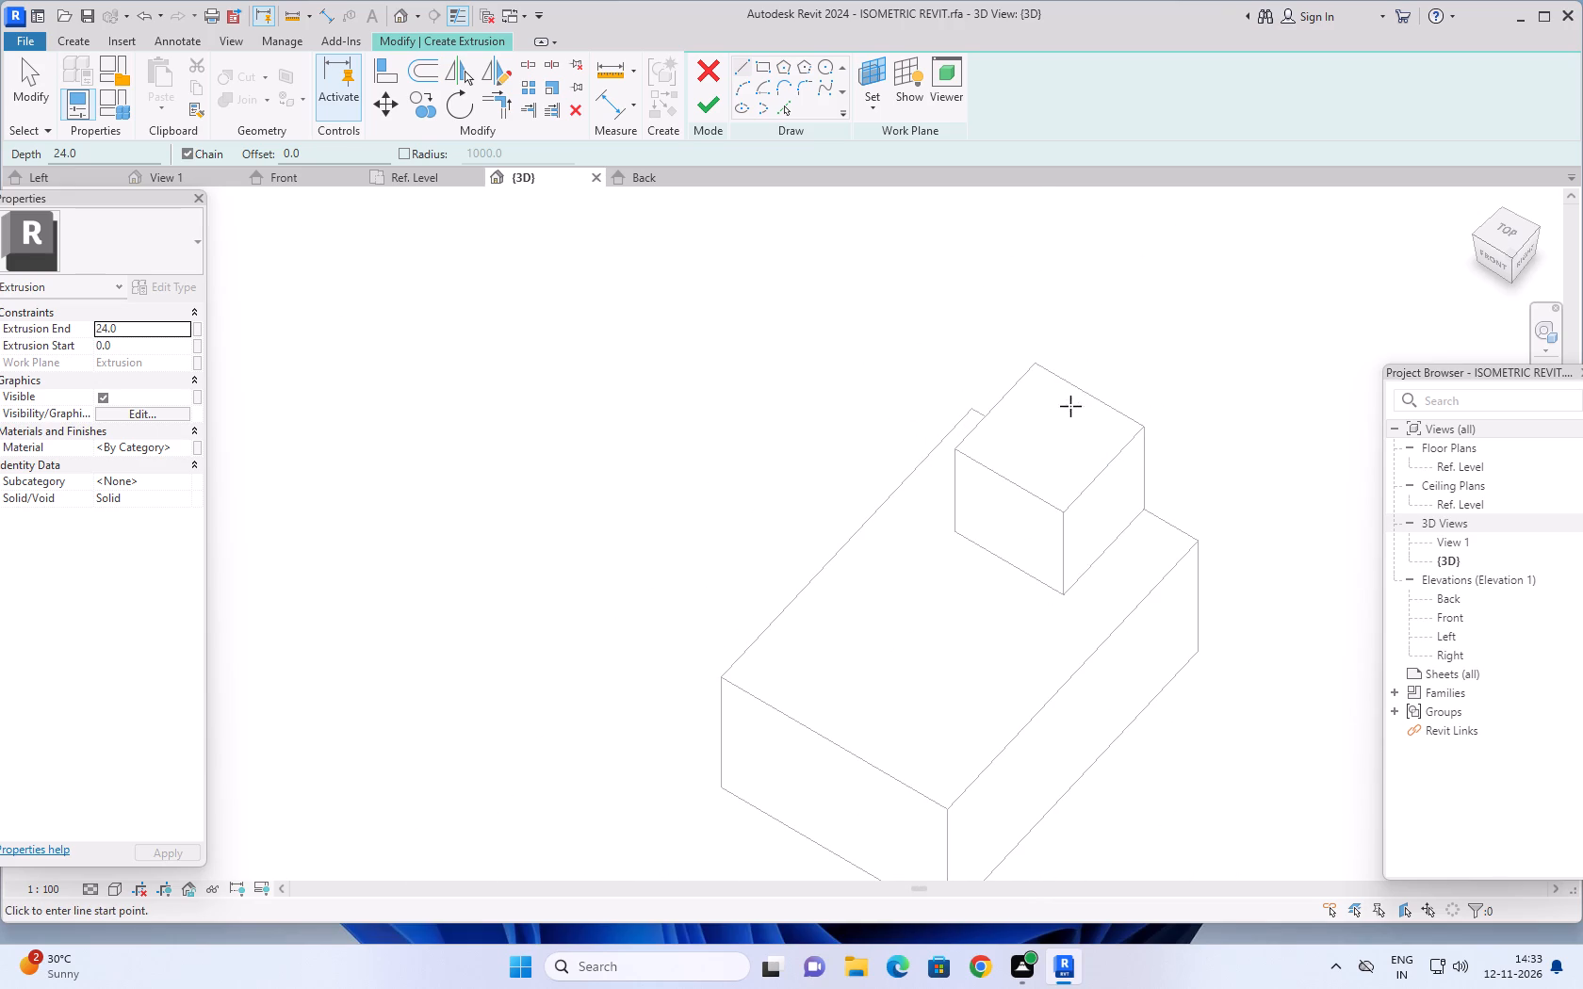
{"action": "scroll", "coordinate": [808, 475], "scroll_direction": "down", "scroll_amount": 4}
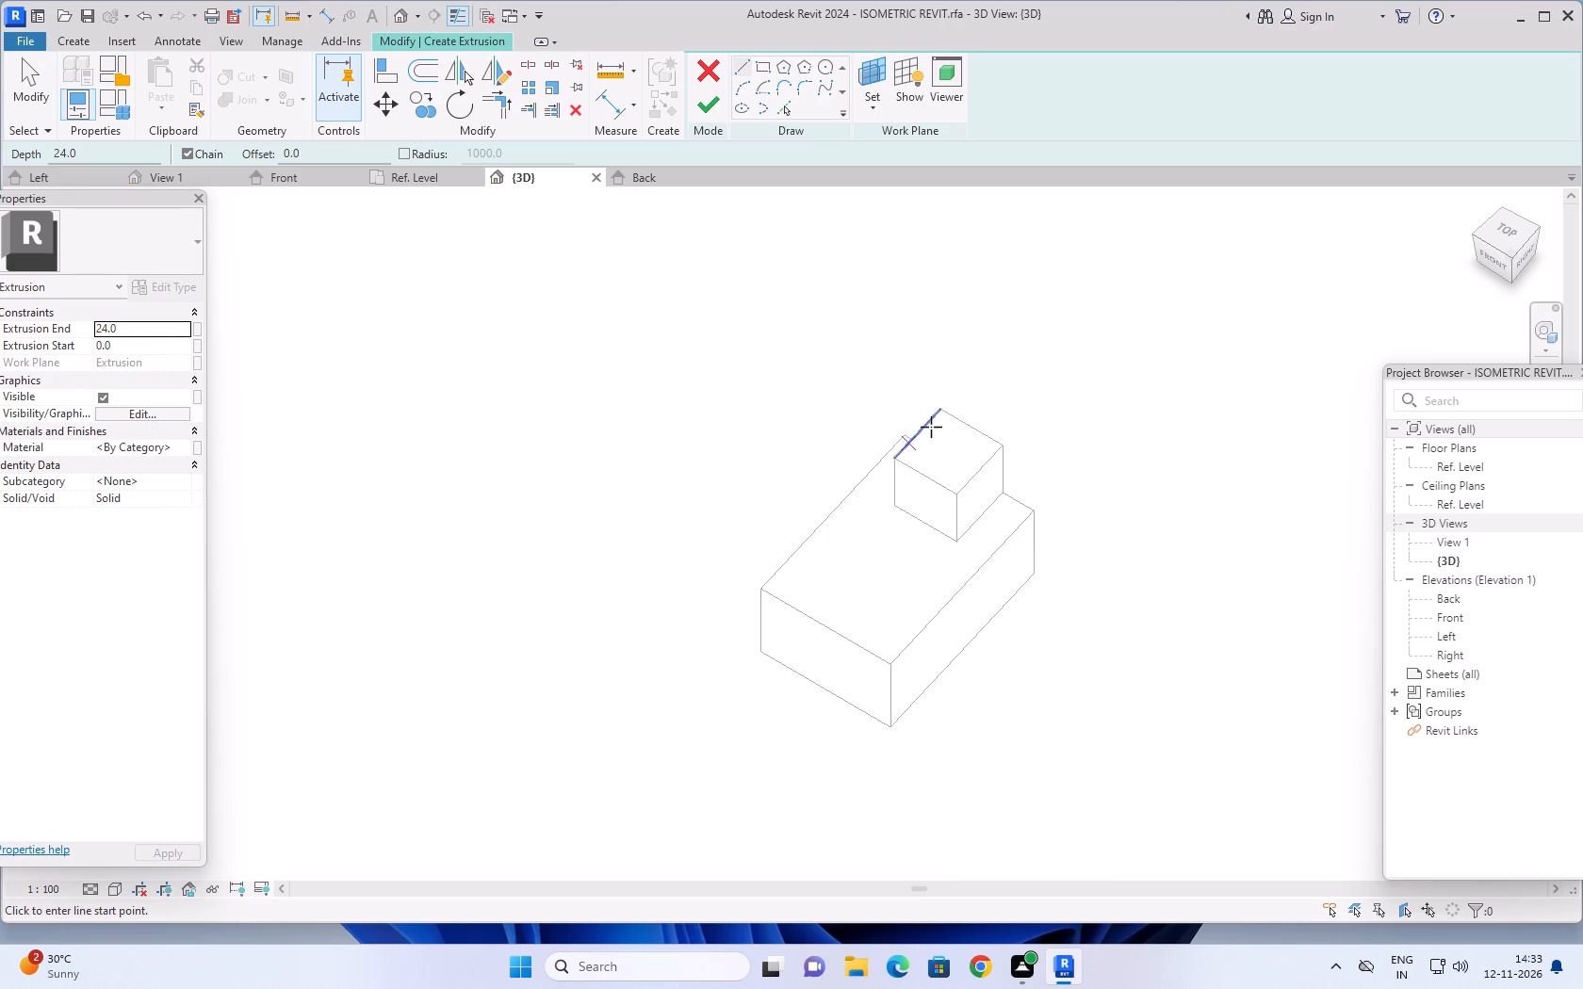
{"action": "middle_click_drag", "start_coordinate": [990, 391], "coordinate": [956, 485]}
{"action": "scroll", "coordinate": [890, 524], "scroll_direction": "up", "scroll_amount": 6}
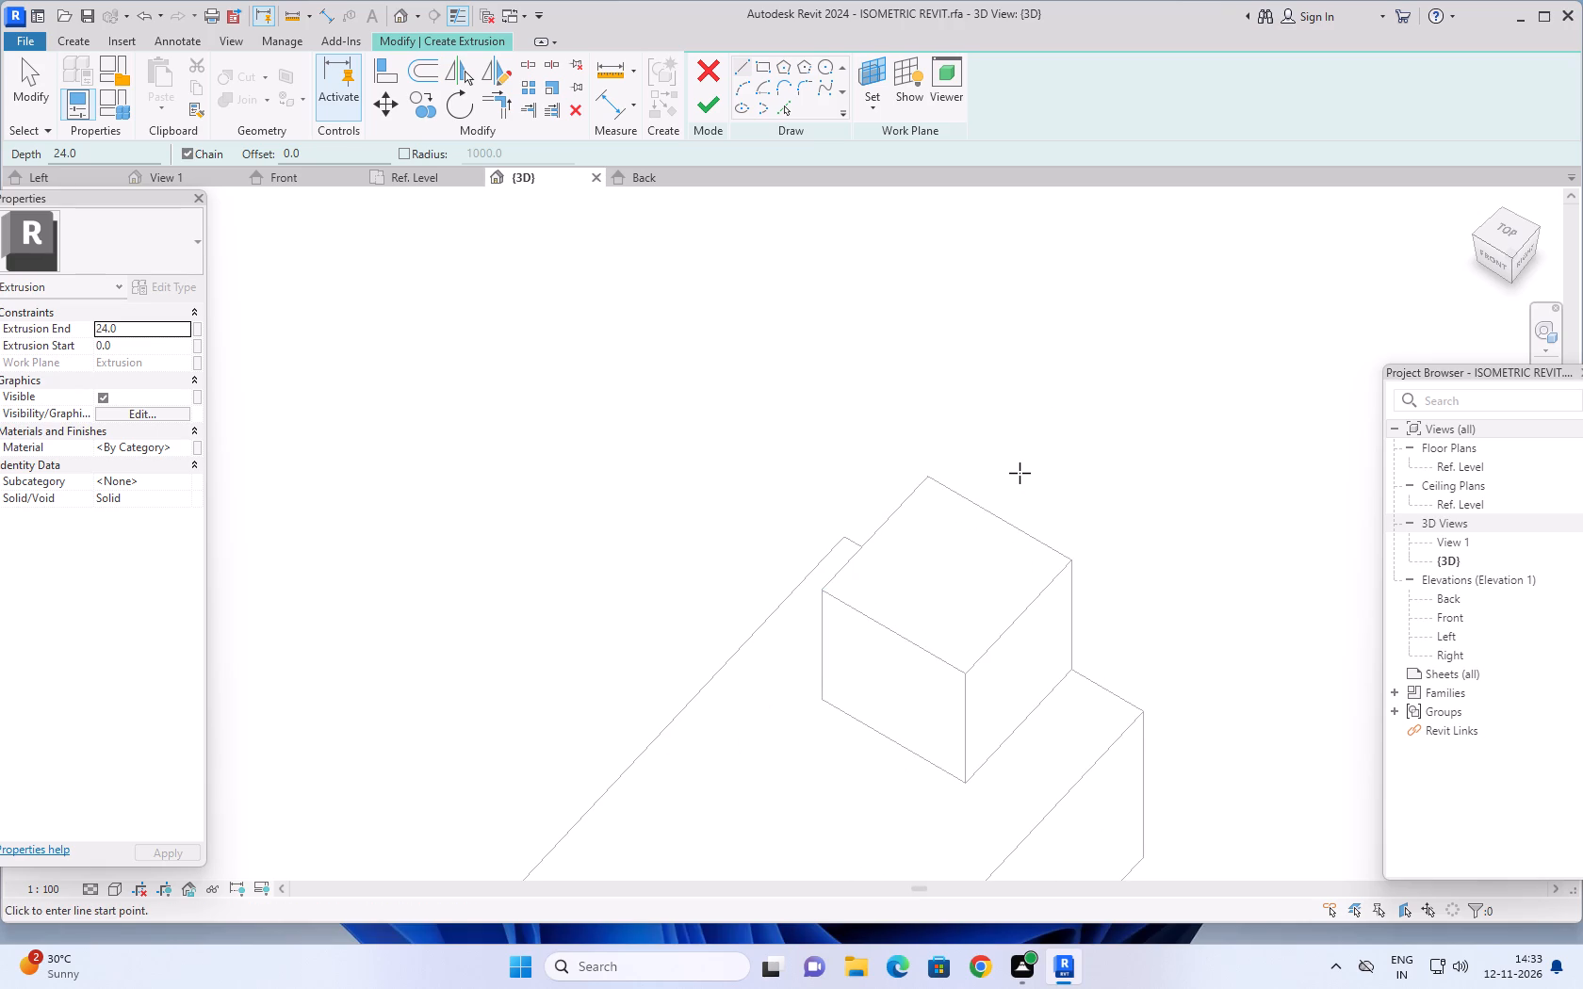
{"action": "key", "text": "Escape"}
{"action": "key", "text": "Escape"}
{"action": "key", "text": "Escape"}
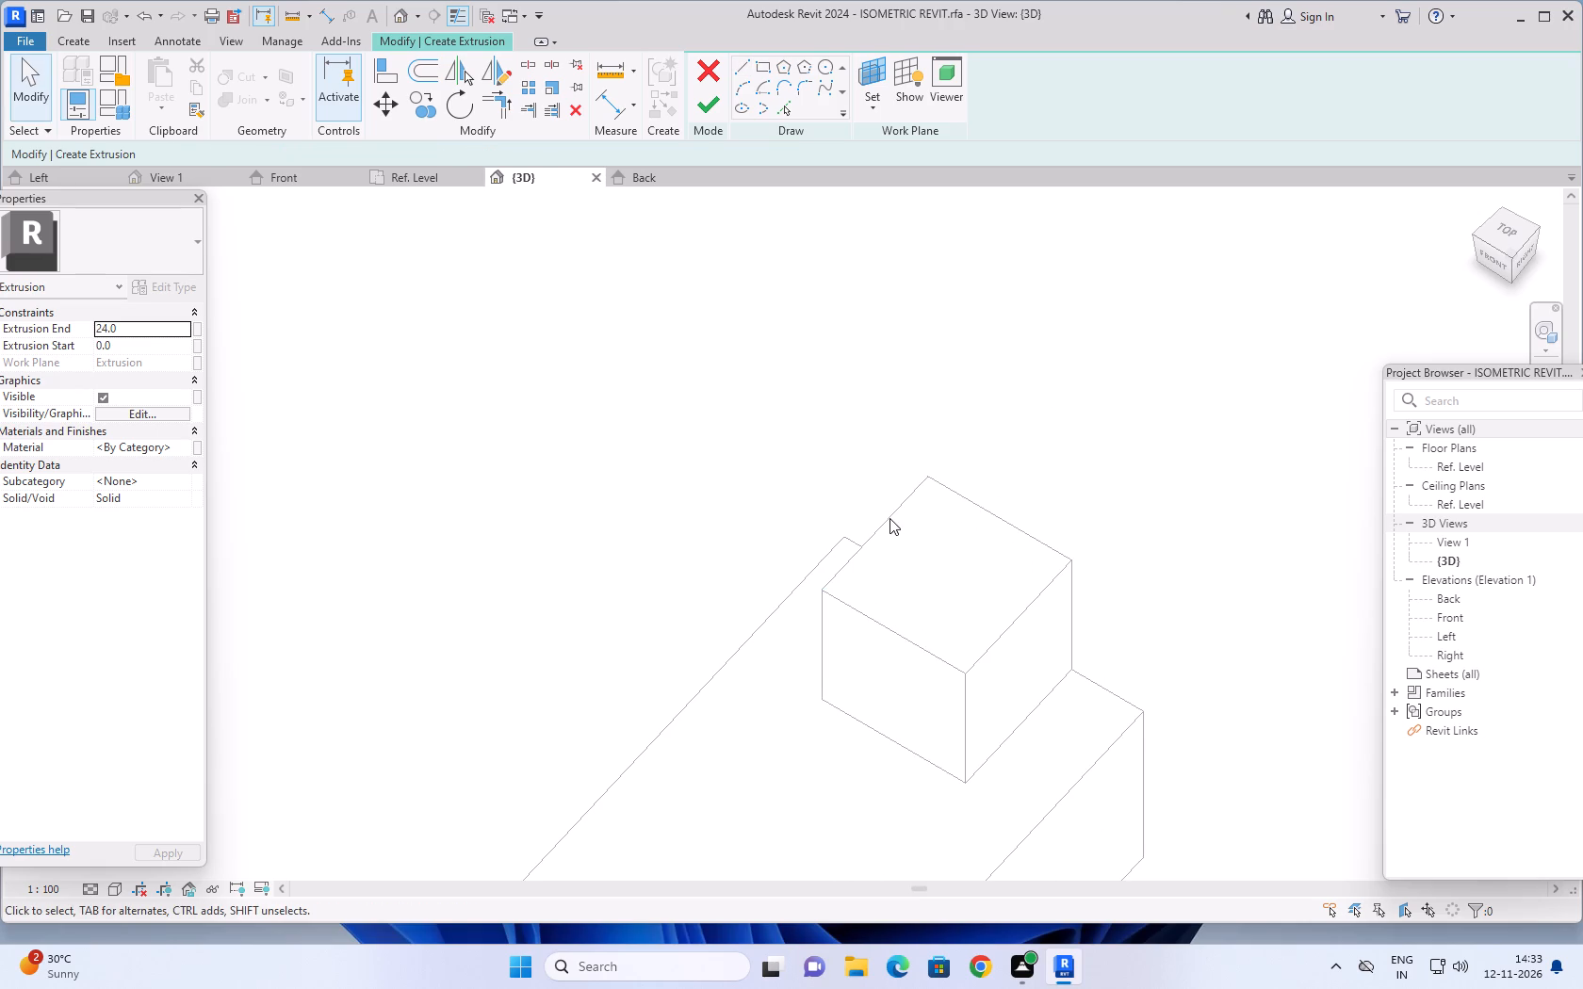
Inspect the square upper block's top face and edges up close, and its placement on the base block.
{"action": "scroll", "coordinate": [837, 615], "scroll_direction": "up", "scroll_amount": 5}
{"action": "scroll", "coordinate": [883, 592], "scroll_direction": "down", "scroll_amount": 4}
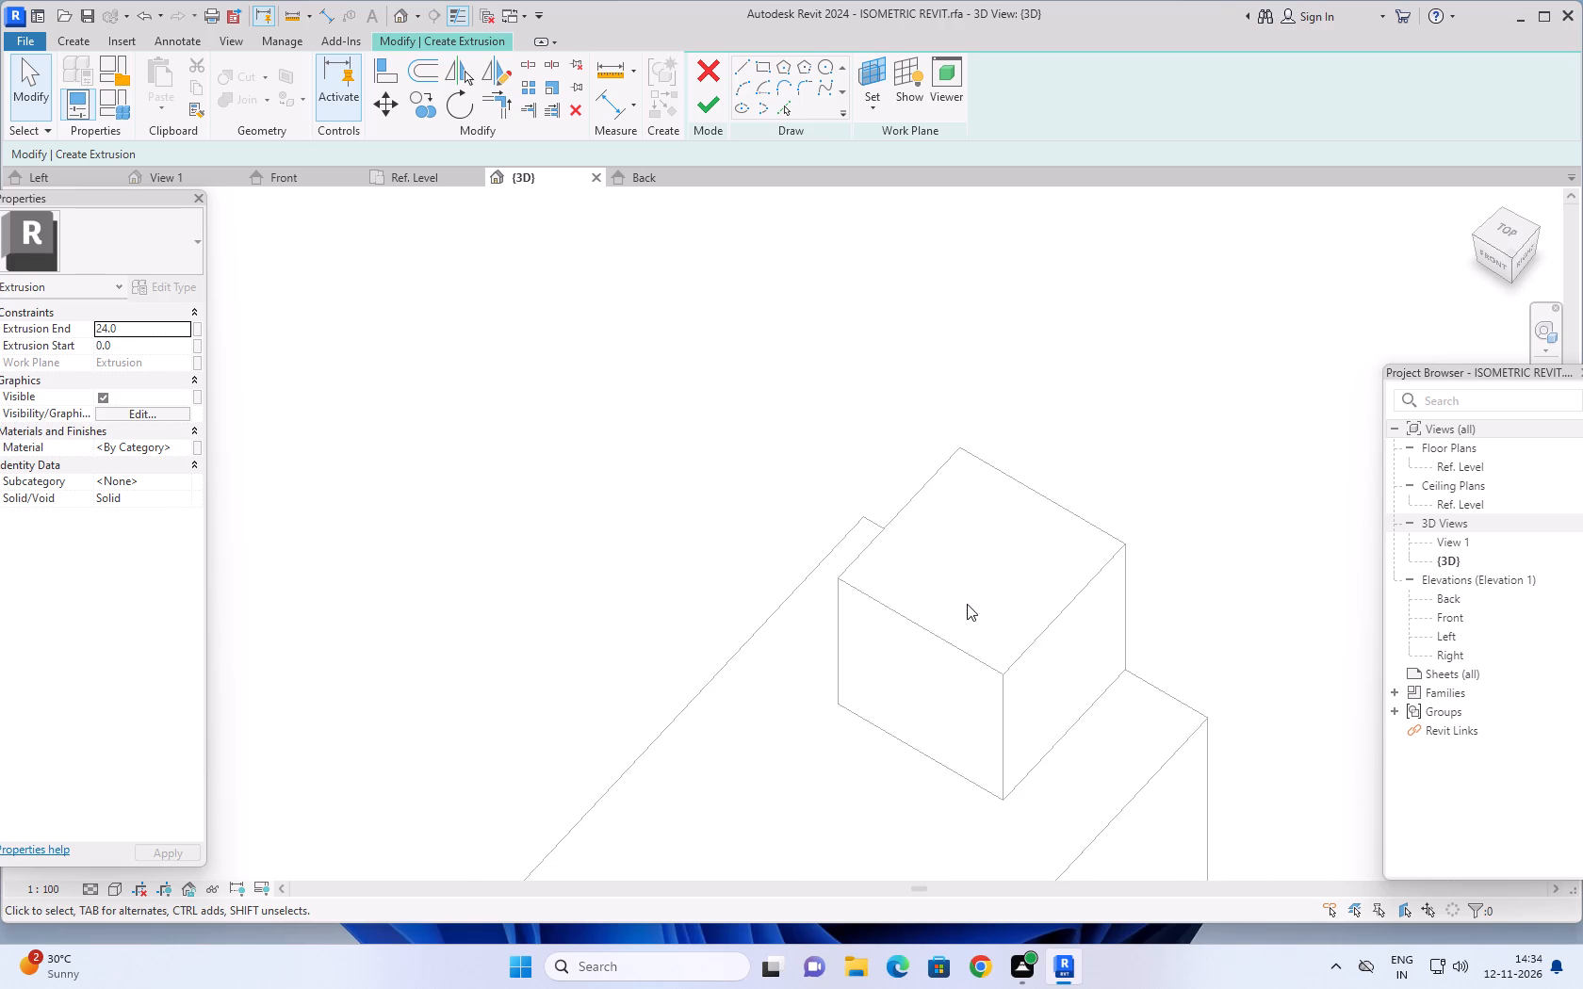
{"action": "scroll", "coordinate": [1038, 577], "scroll_direction": "up", "scroll_amount": 2}
{"action": "scroll", "coordinate": [1131, 545], "scroll_direction": "up", "scroll_amount": 2}
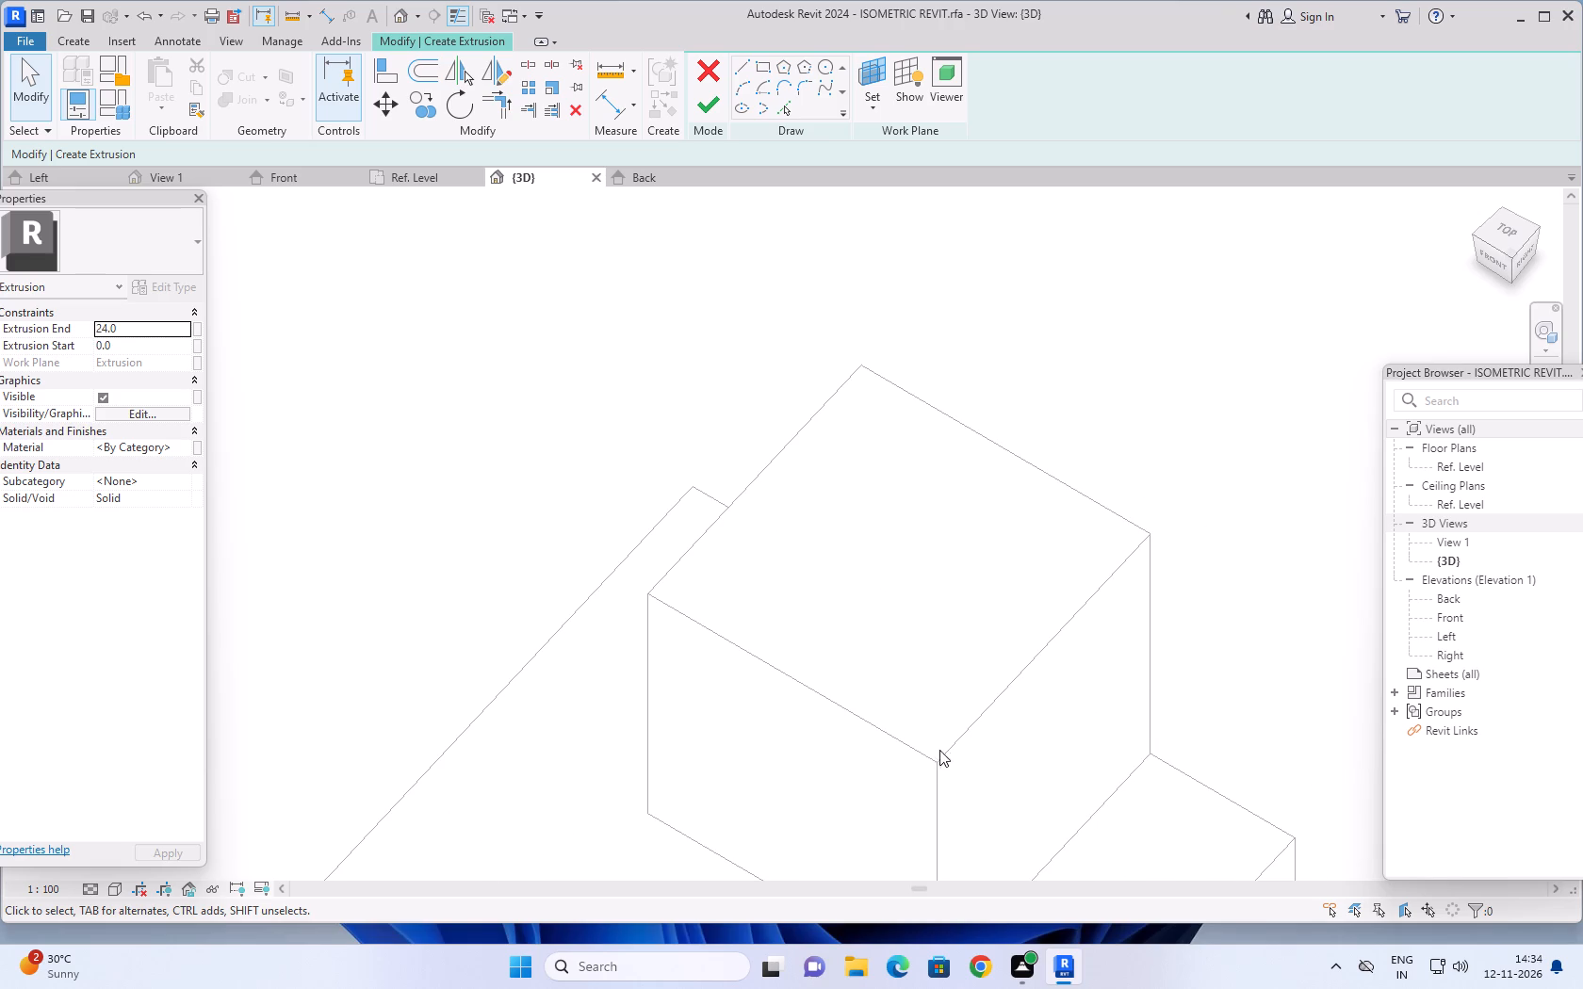
{"action": "scroll", "coordinate": [1069, 541], "scroll_direction": "down", "scroll_amount": 2}
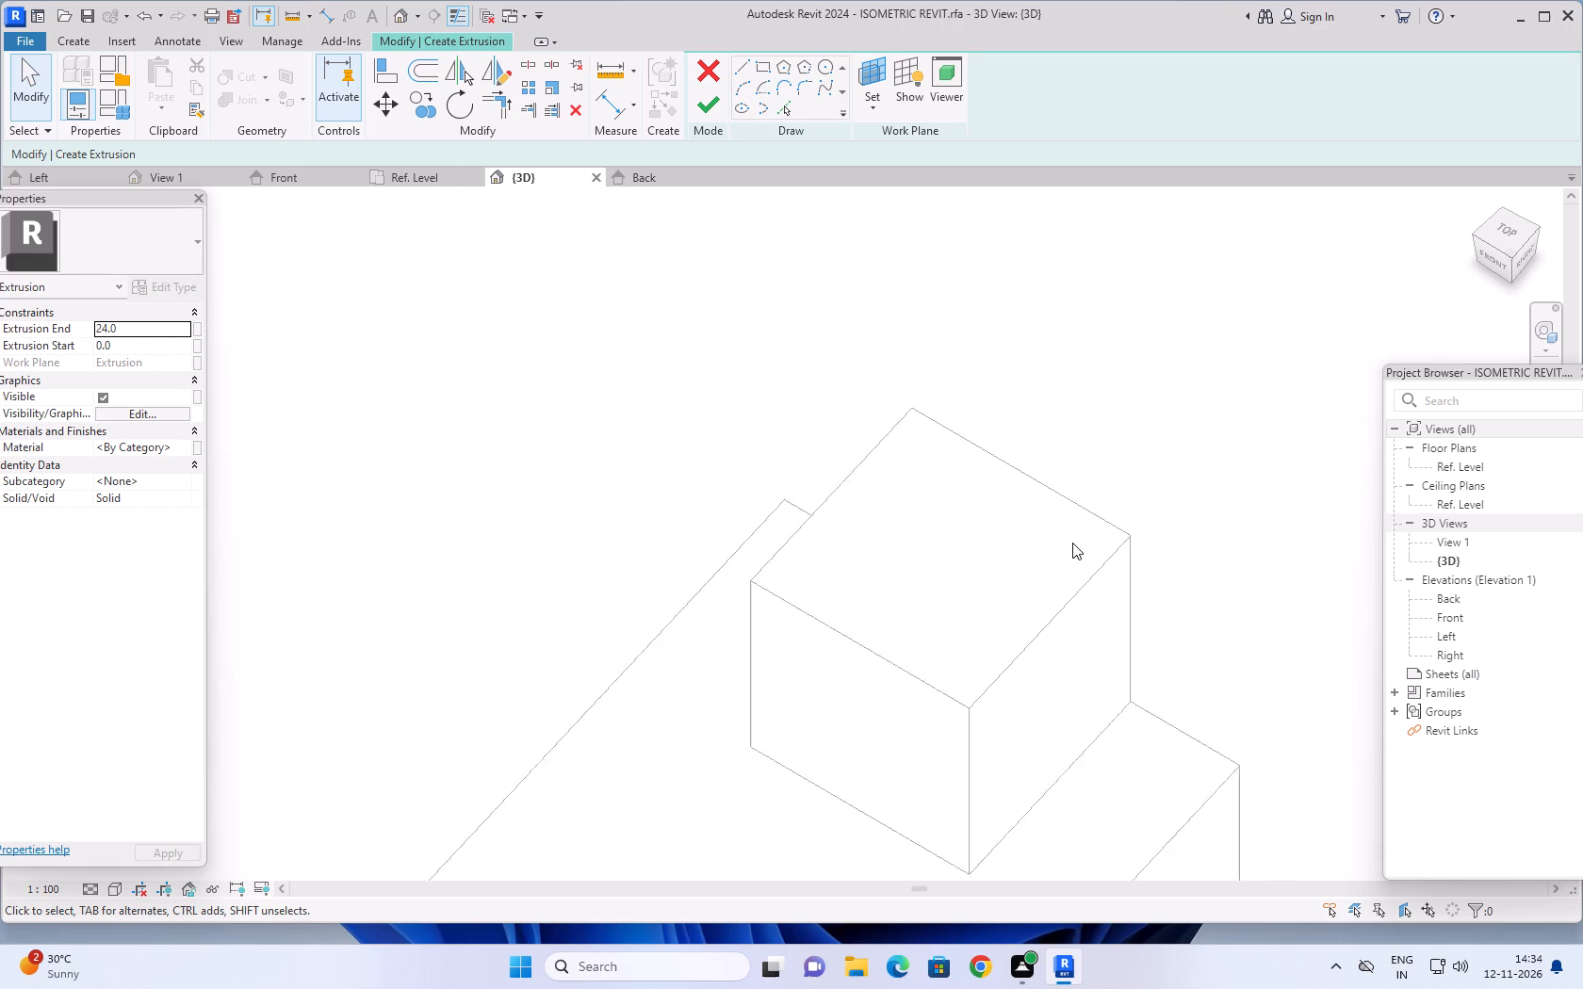
{"action": "scroll", "coordinate": [1072, 543], "scroll_direction": "down", "scroll_amount": 4}
{"action": "middle_click_drag", "start_coordinate": [1156, 544], "coordinate": [1078, 508]}
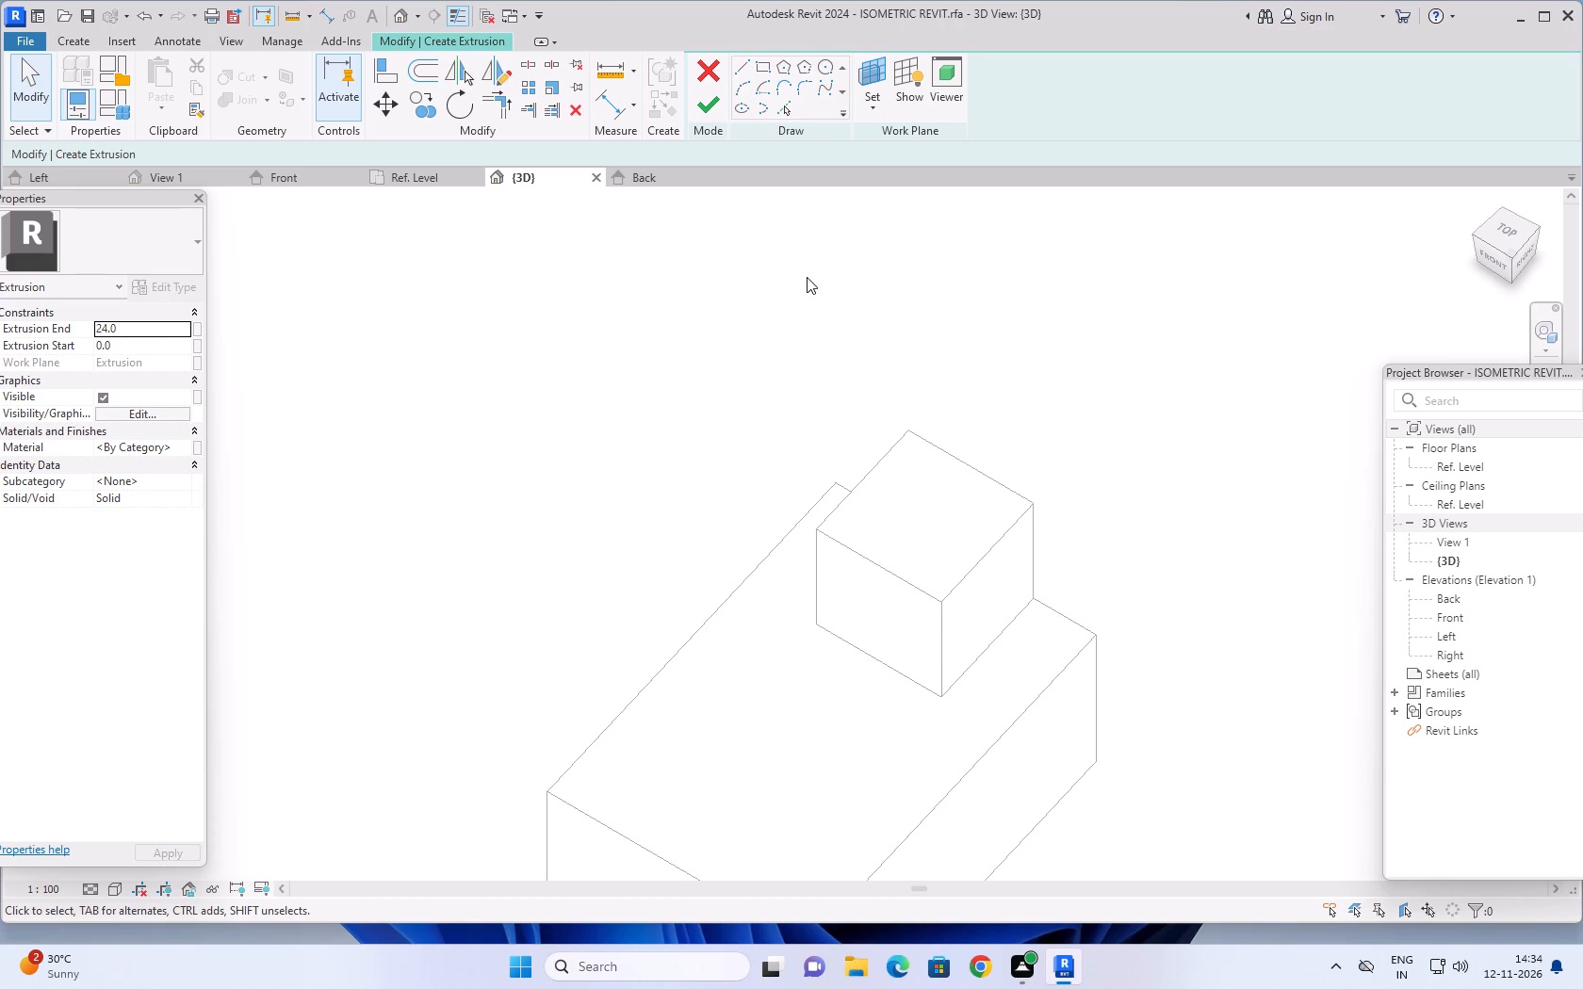
{"action": "scroll", "coordinate": [834, 301], "scroll_direction": "down", "scroll_amount": 2}
{"action": "middle_click_drag", "start_coordinate": [930, 362], "coordinate": [895, 349]}
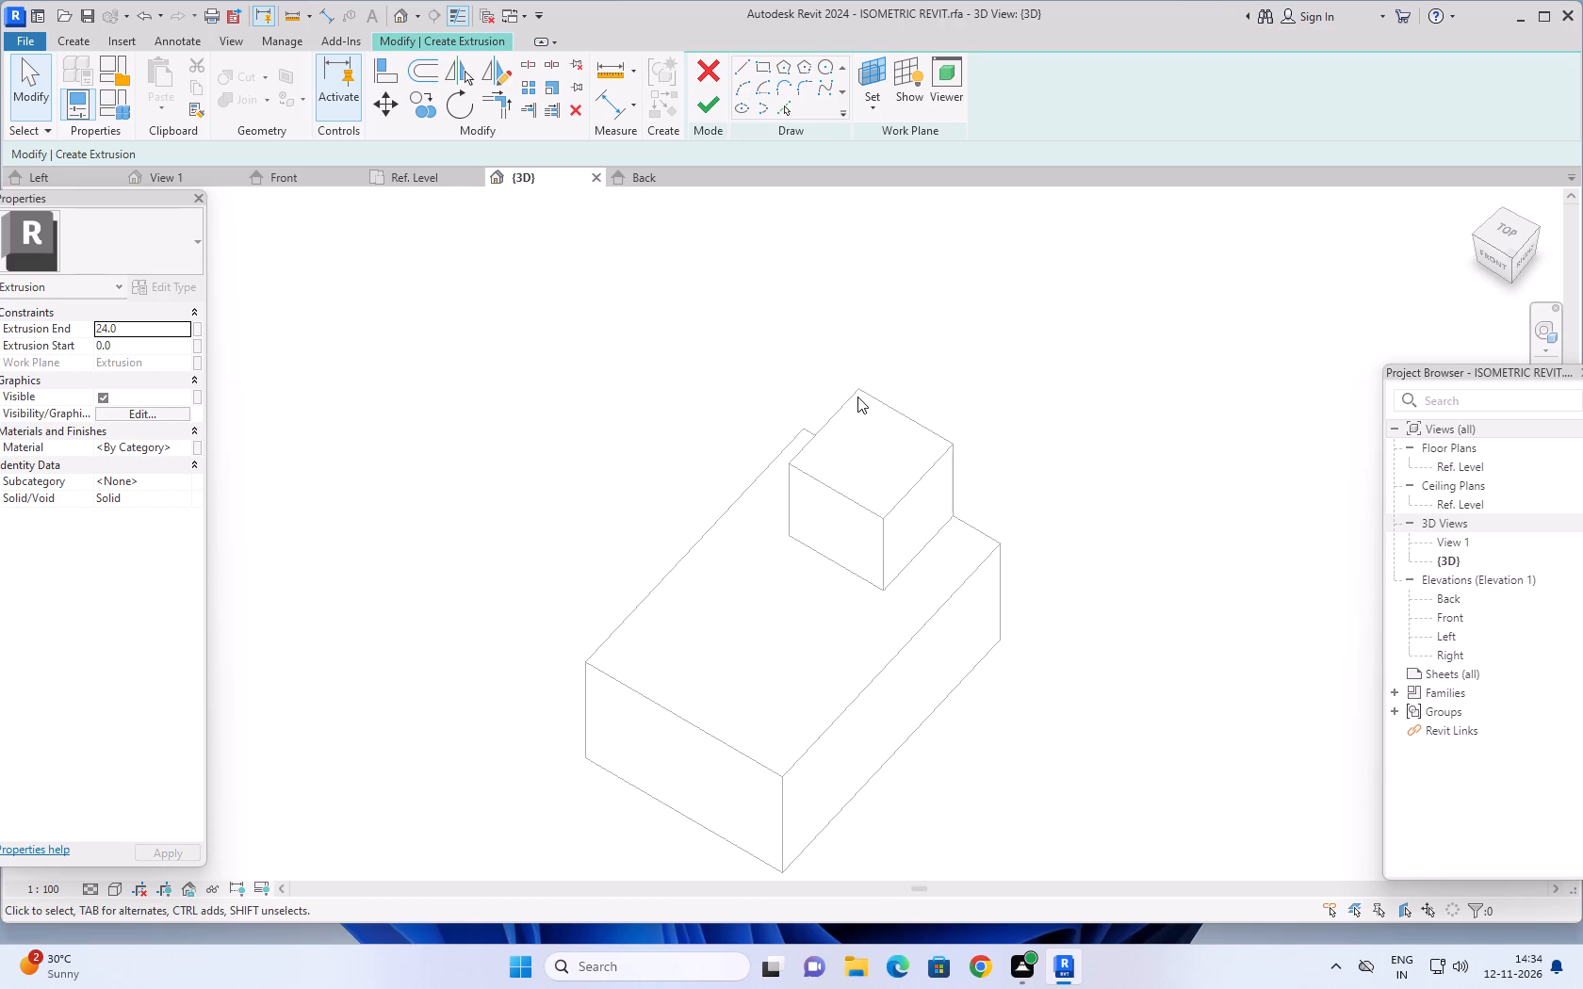
{"action": "scroll", "coordinate": [857, 397], "scroll_direction": "down", "scroll_amount": 4}
{"action": "middle_click_drag", "start_coordinate": [908, 365], "coordinate": [866, 374]}
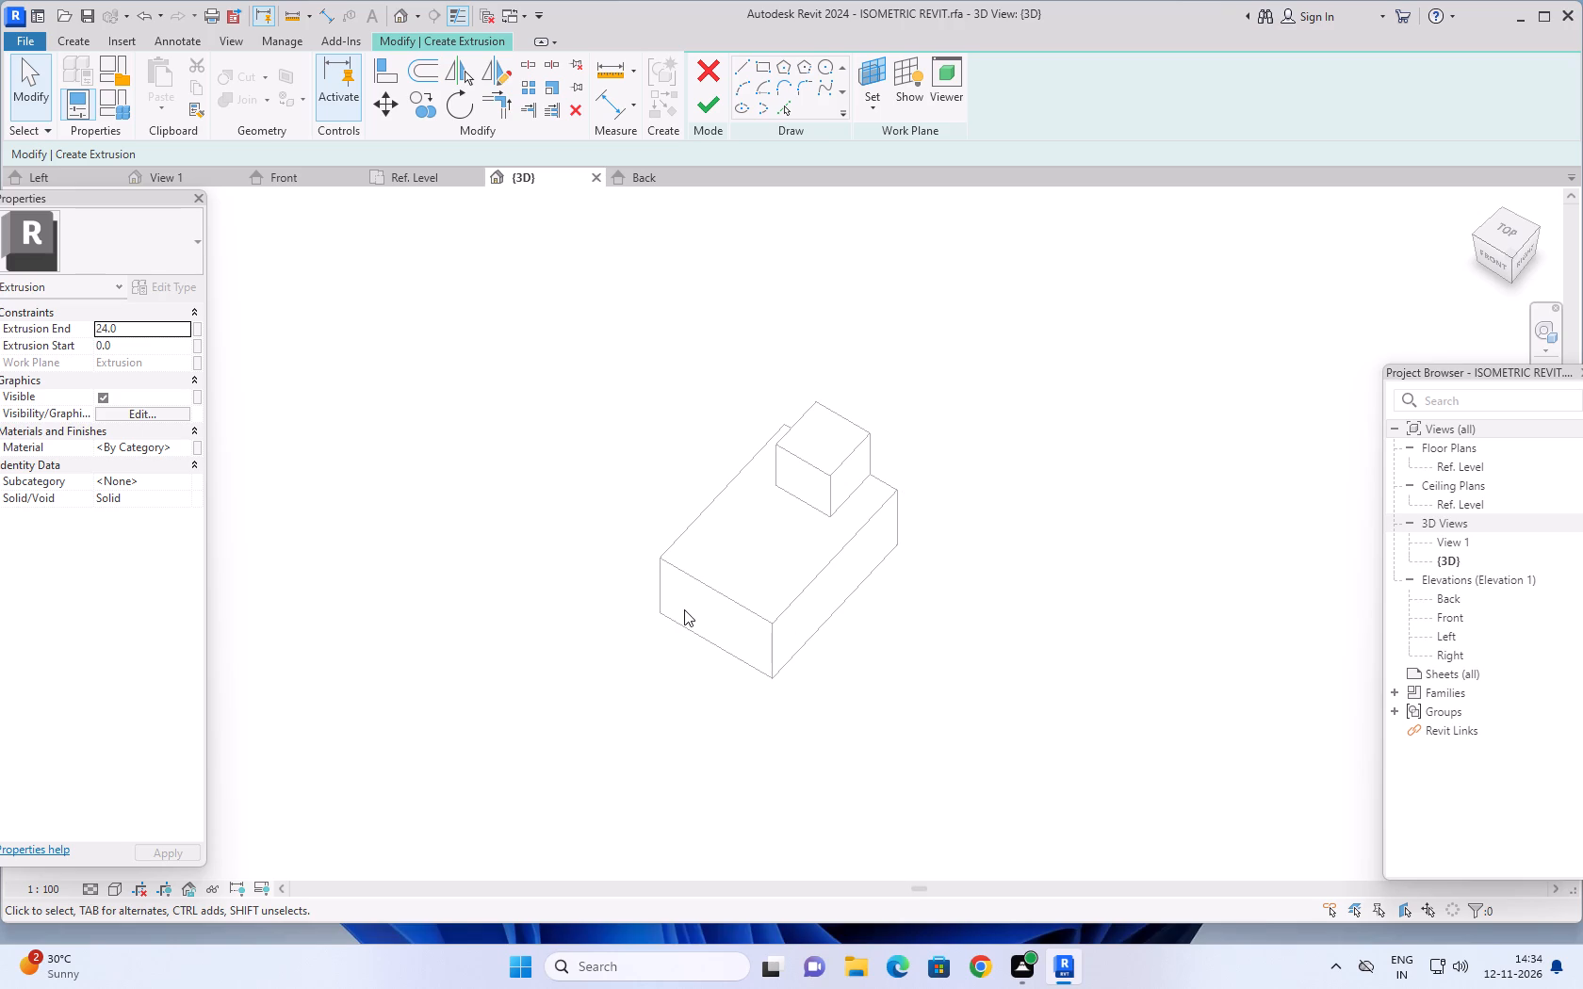
{"action": "scroll", "coordinate": [590, 546], "scroll_direction": "down", "scroll_amount": 1}
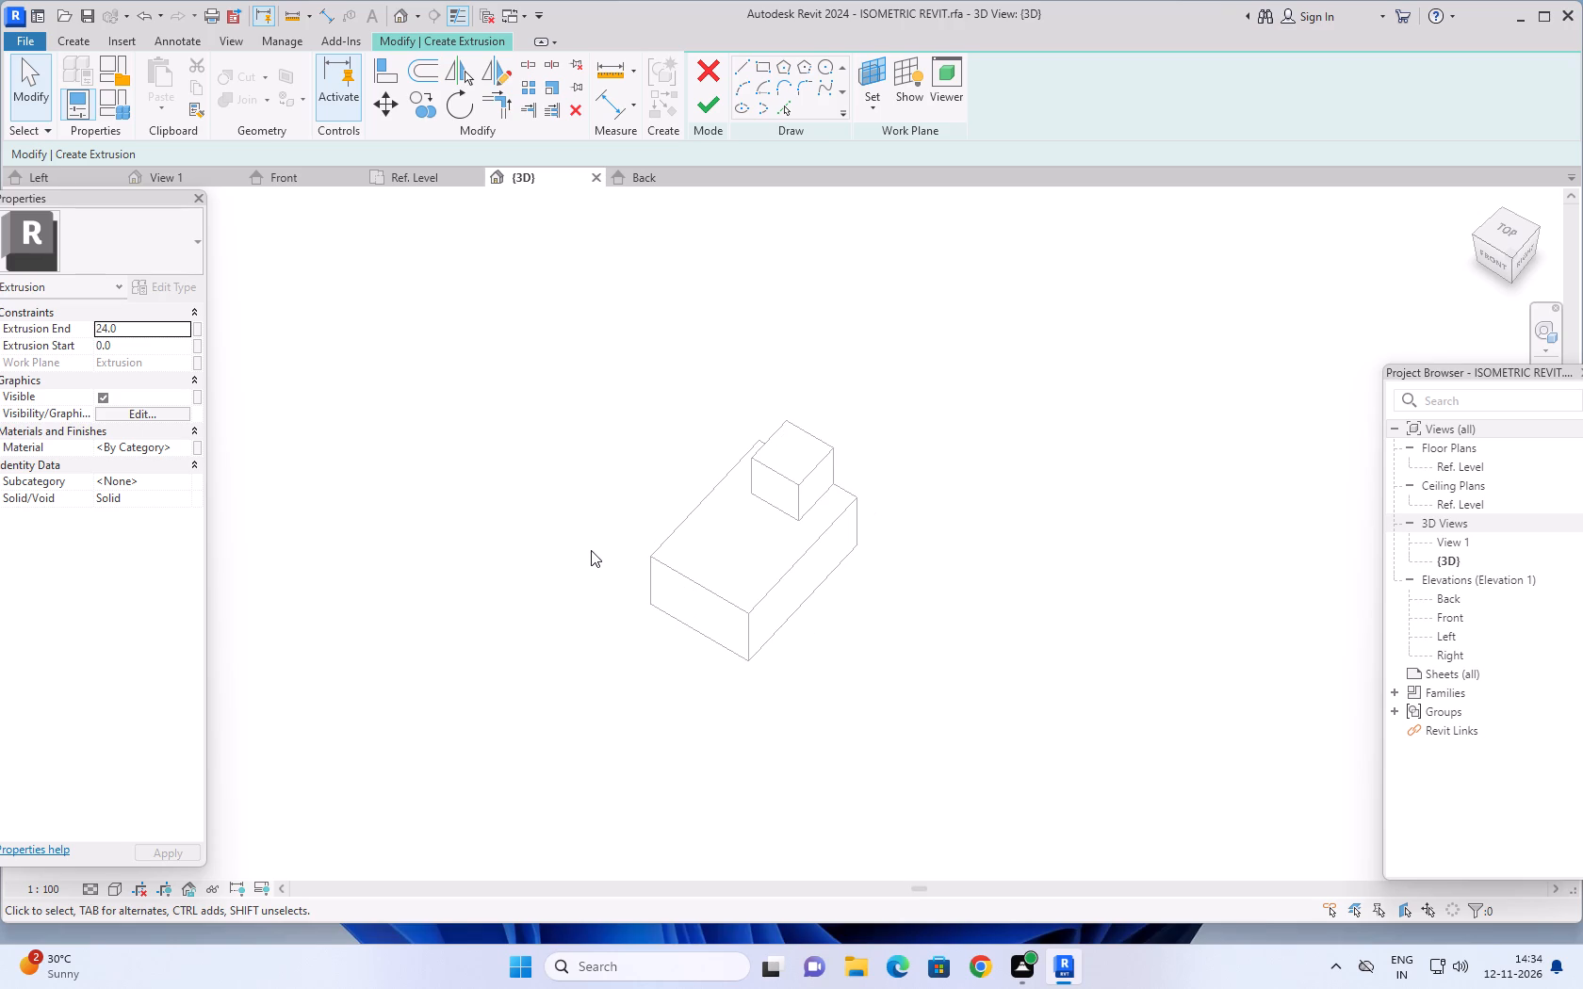
{"action": "middle_click_drag", "start_coordinate": [591, 550], "coordinate": [646, 619]}
{"action": "scroll", "coordinate": [591, 550], "scroll_direction": "down", "scroll_amount": 1}
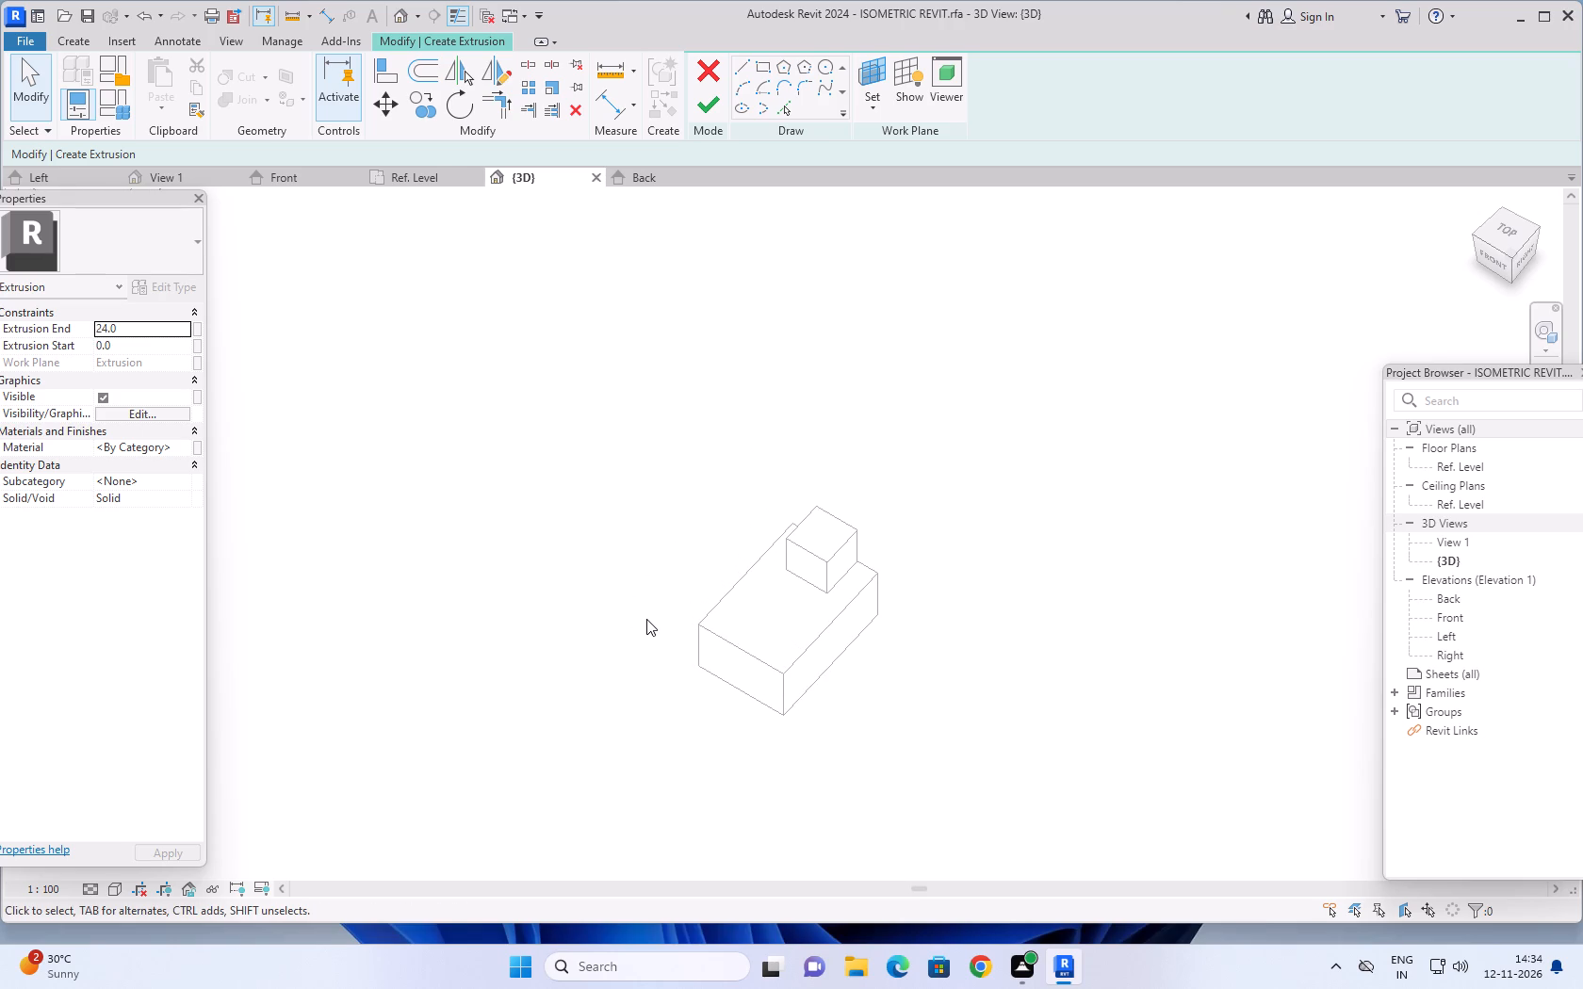
{"action": "middle_click_drag", "start_coordinate": [646, 619], "coordinate": [666, 647]}
{"action": "middle_click_drag", "start_coordinate": [862, 613], "coordinate": [712, 571]}
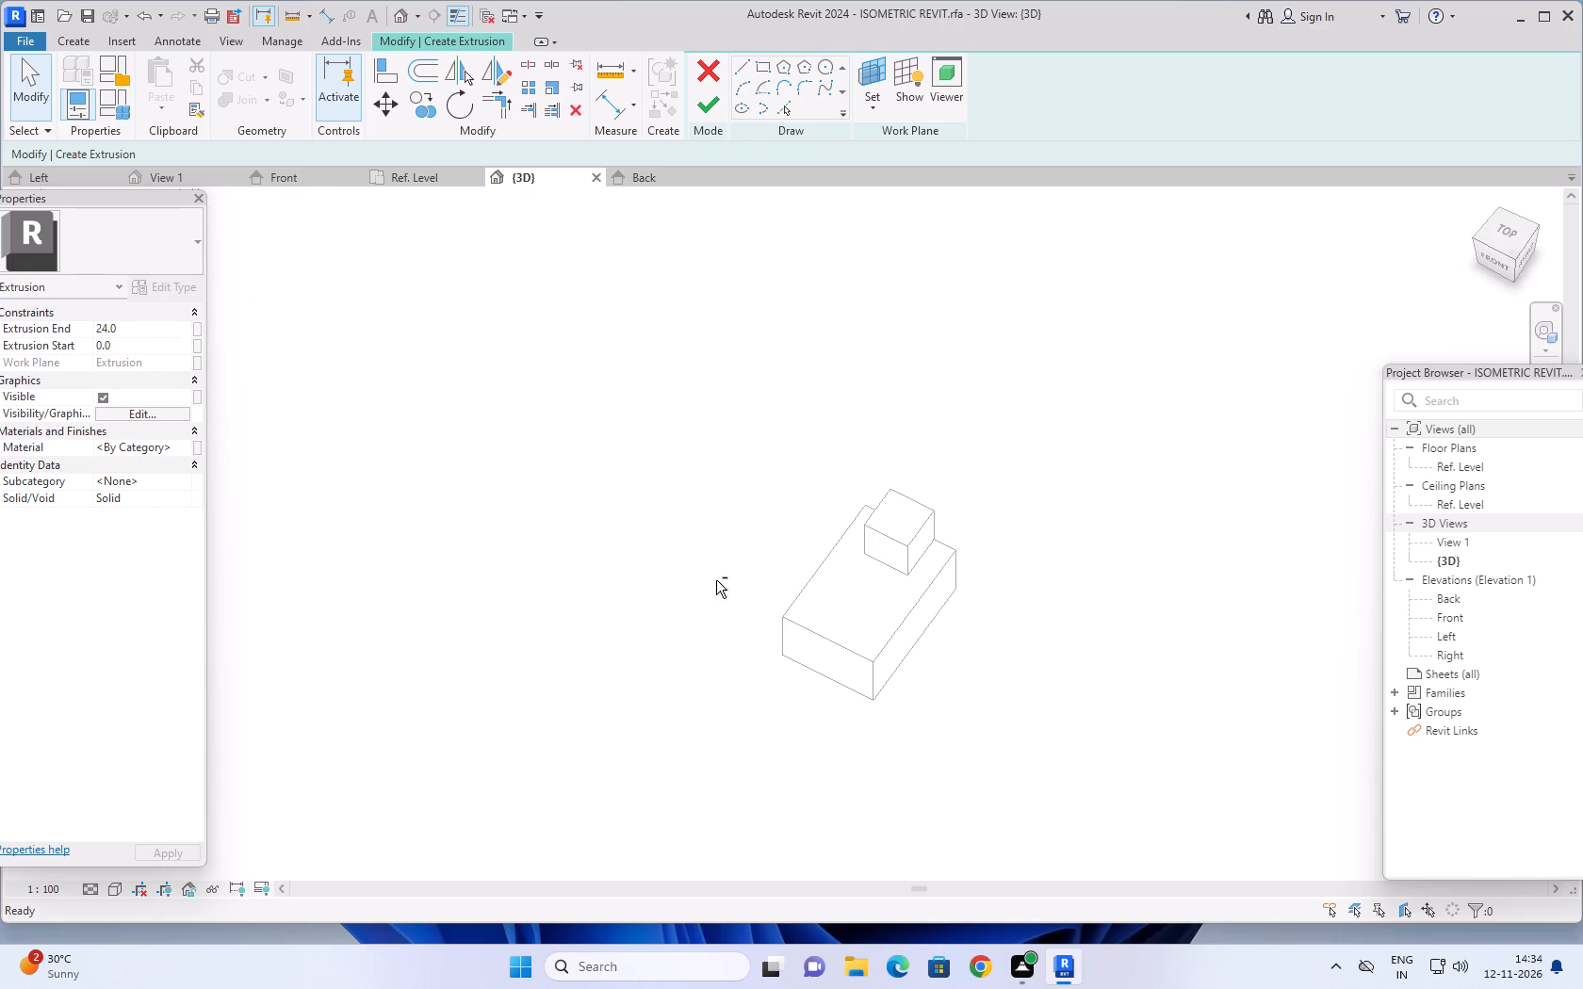
Examine the base block with its upper block and its place among the other modelled parts.
{"action": "middle_click_drag", "start_coordinate": [716, 582], "coordinate": [719, 597], "text": "shift"}
{"action": "scroll", "coordinate": [719, 596], "scroll_direction": "down", "scroll_amount": 1, "text": "shift"}
{"action": "scroll", "coordinate": [873, 560], "scroll_direction": "up", "scroll_amount": 5}
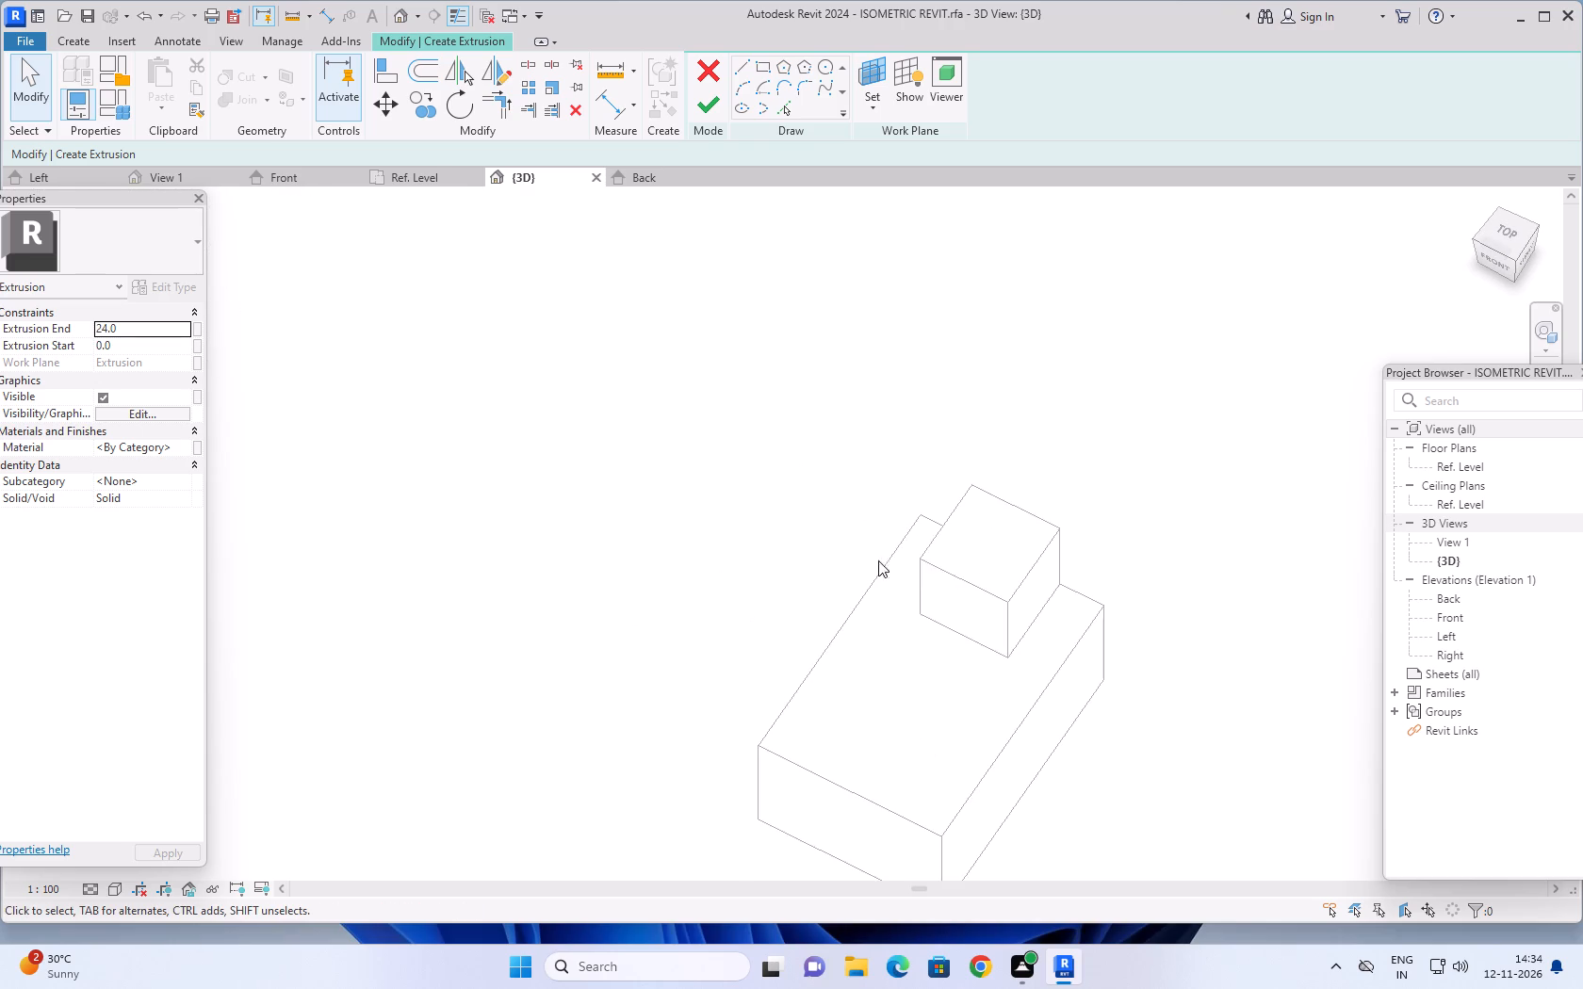
{"action": "scroll", "coordinate": [935, 559], "scroll_direction": "up", "scroll_amount": 4}
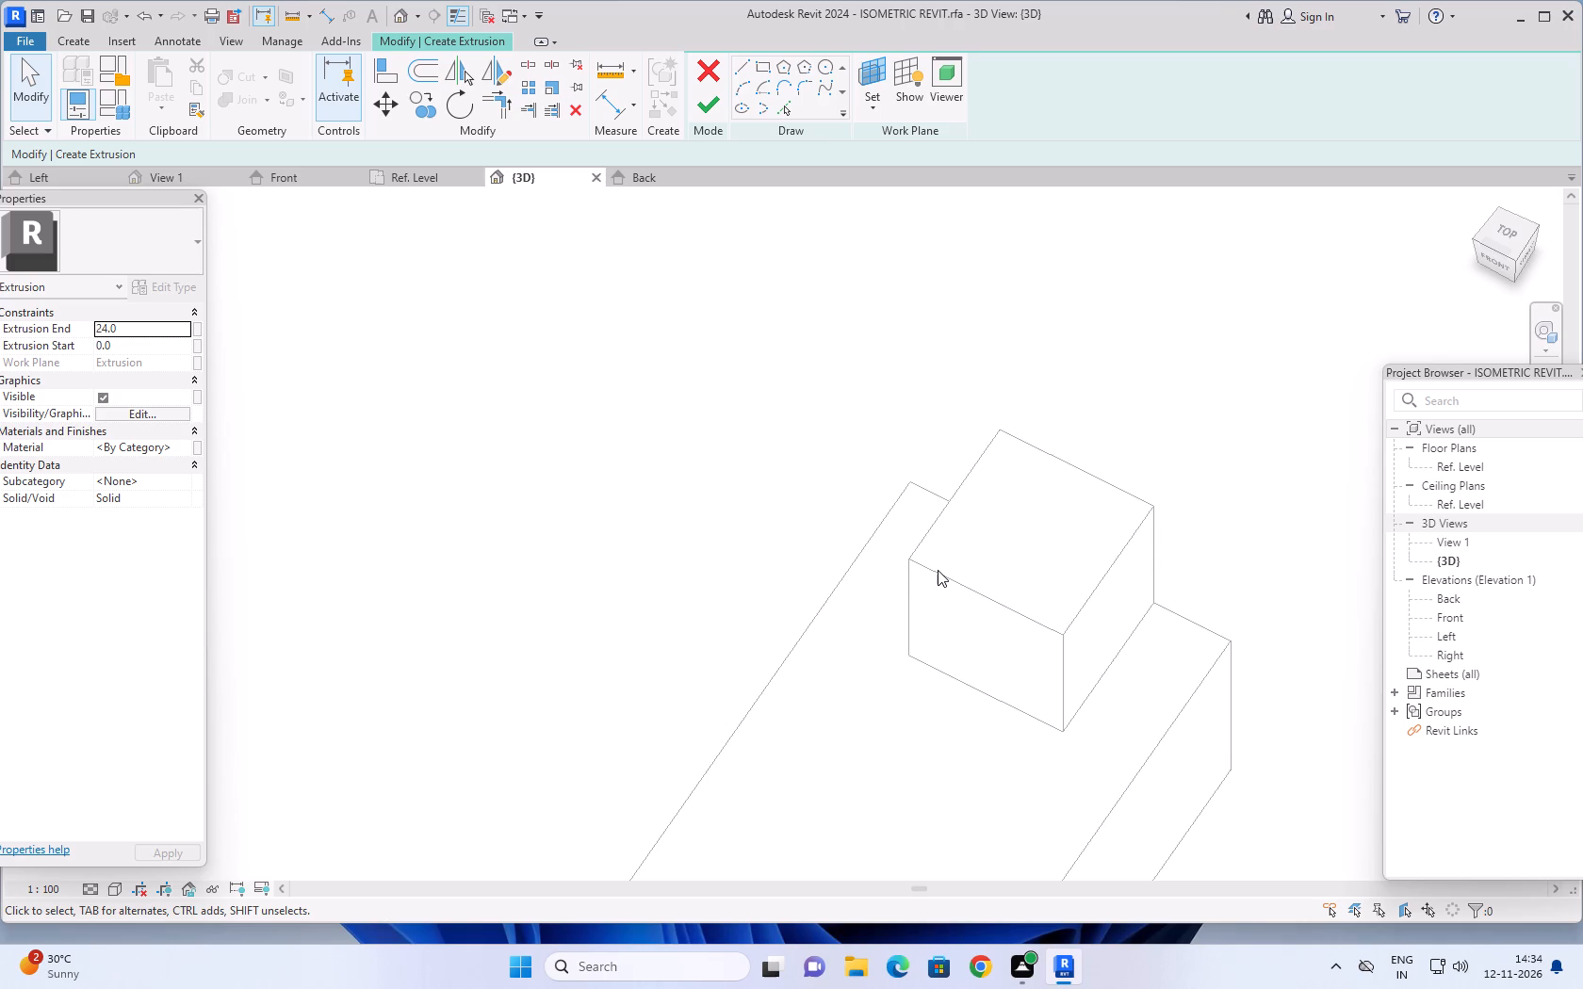
{"action": "scroll", "coordinate": [981, 556], "scroll_direction": "down", "scroll_amount": 1}
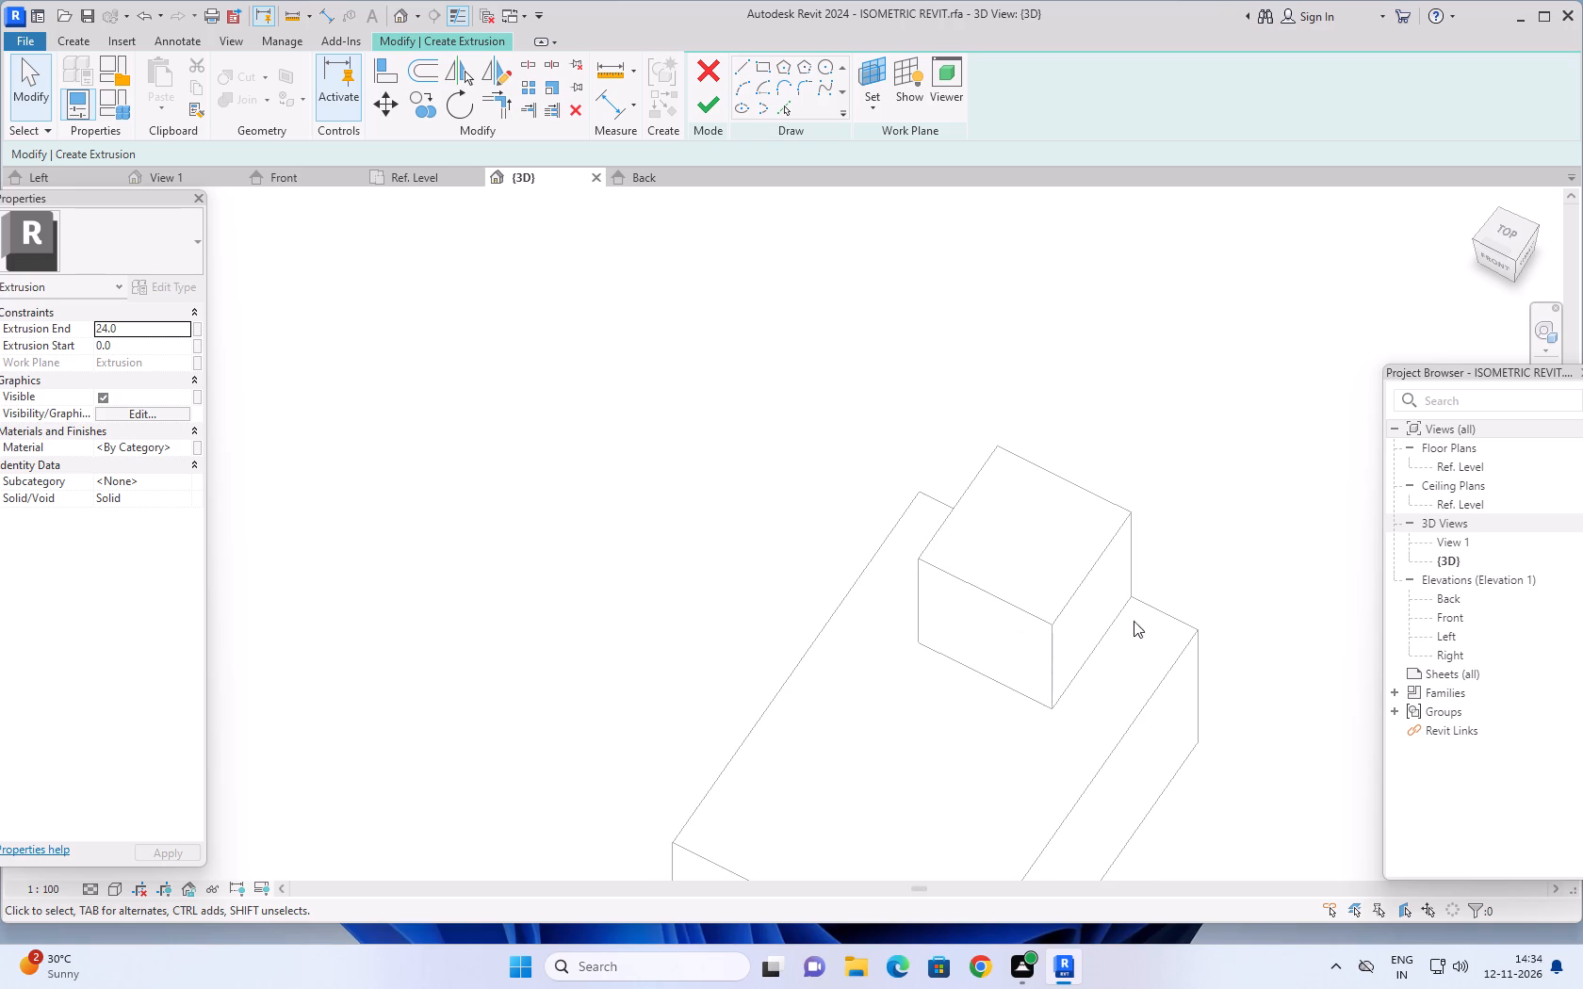
{"action": "middle_click_drag", "start_coordinate": [1200, 578], "coordinate": [1141, 547]}
{"action": "middle_click_drag", "start_coordinate": [1153, 571], "coordinate": [1161, 571]}
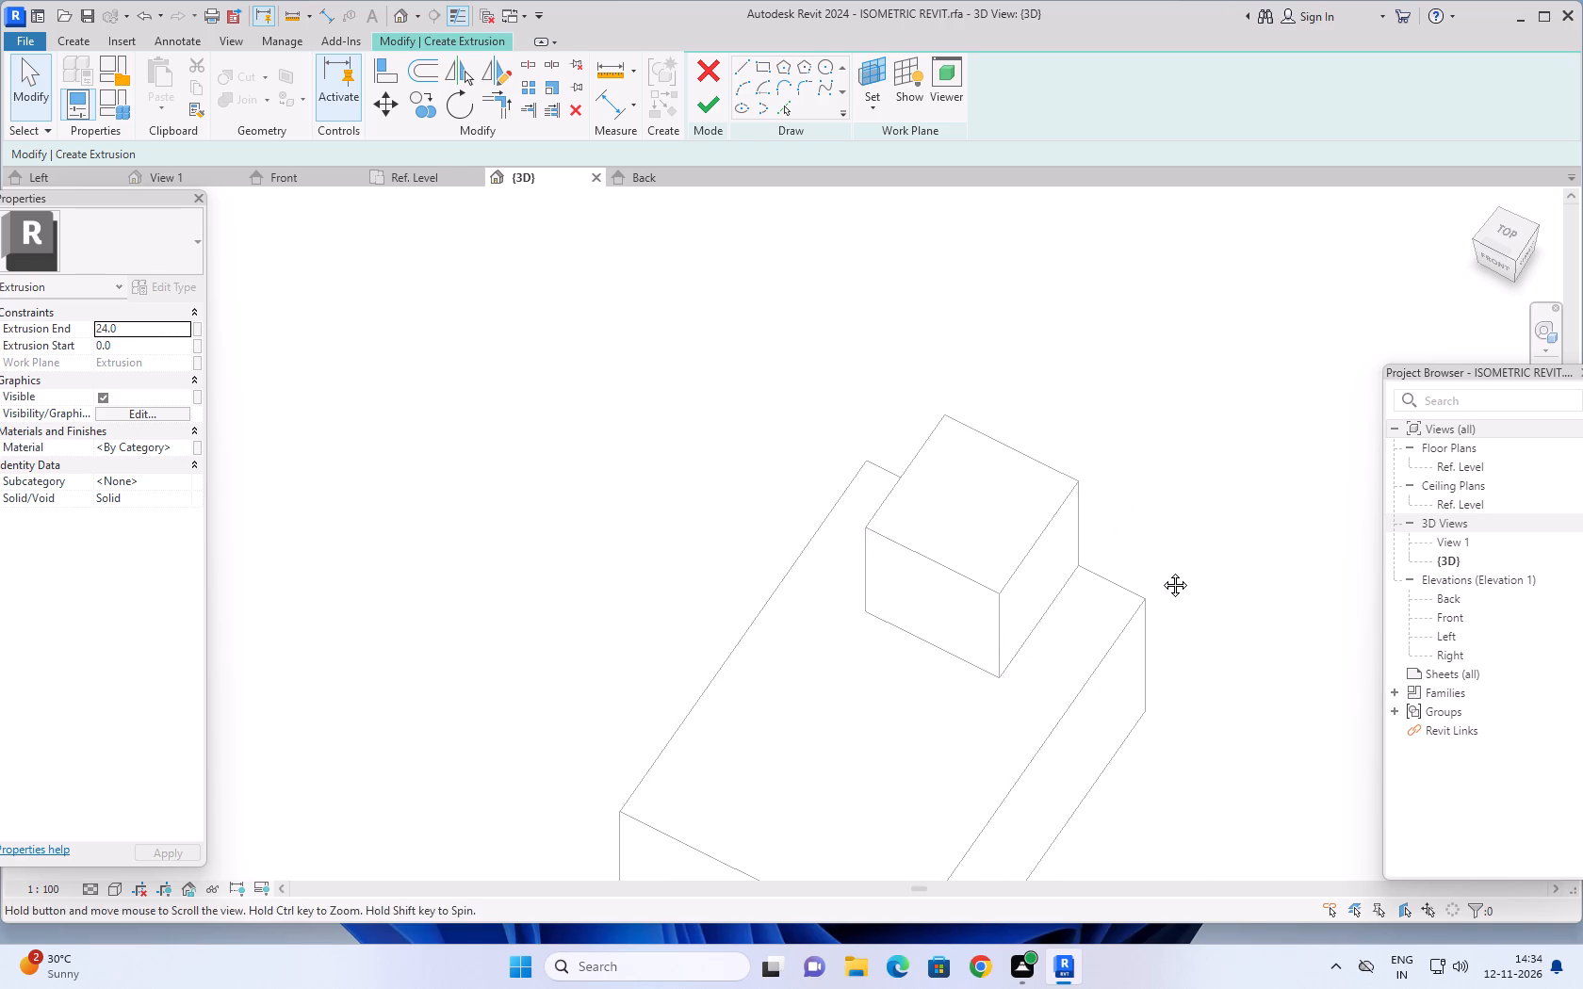
{"action": "middle_click_drag", "start_coordinate": [1161, 571], "coordinate": [1165, 571]}
{"action": "middle_click_drag", "start_coordinate": [1165, 571], "coordinate": [1149, 564]}
{"action": "scroll", "coordinate": [1149, 564], "scroll_direction": "down", "scroll_amount": 2}
{"action": "middle_click_drag", "start_coordinate": [1149, 559], "coordinate": [1131, 552]}
{"action": "scroll", "coordinate": [1131, 552], "scroll_direction": "down", "scroll_amount": 2}
{"action": "middle_click_drag", "start_coordinate": [1131, 552], "coordinate": [1118, 566]}
{"action": "middle_click", "coordinate": [1118, 566]}
{"action": "middle_click", "coordinate": [1118, 566]}
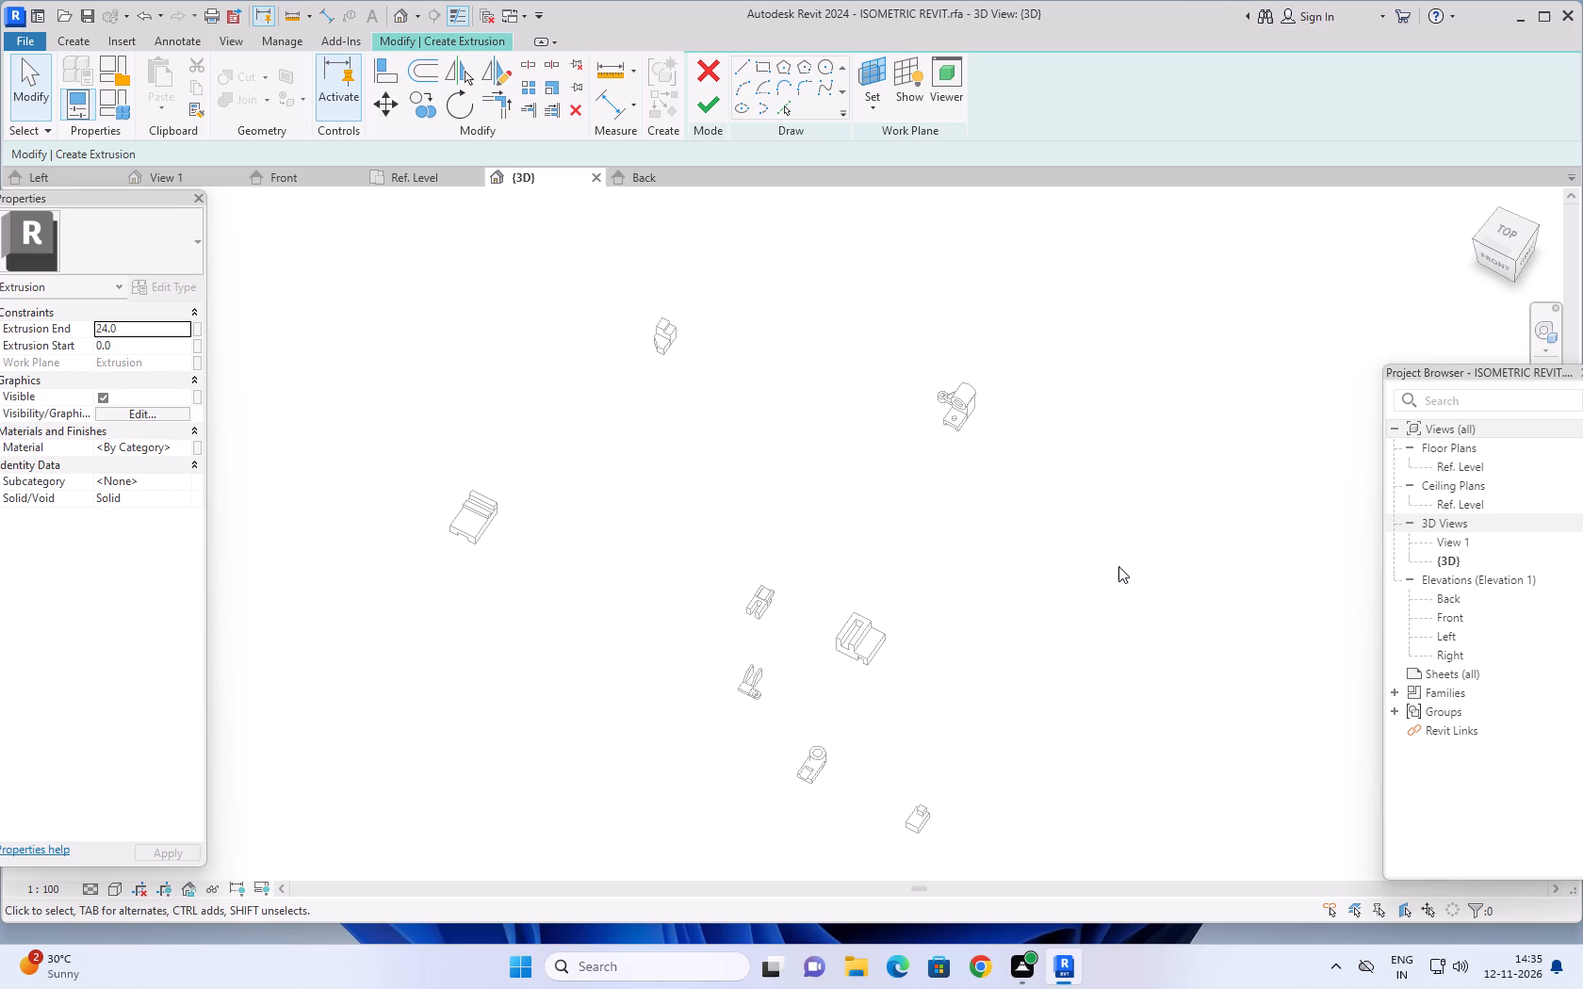
Inspect the square upper block's faces and edges up close, including how it sits on the base block.
{"action": "middle_click_drag", "start_coordinate": [936, 707], "coordinate": [980, 589]}
{"action": "scroll", "coordinate": [968, 687], "scroll_direction": "up", "scroll_amount": 5}
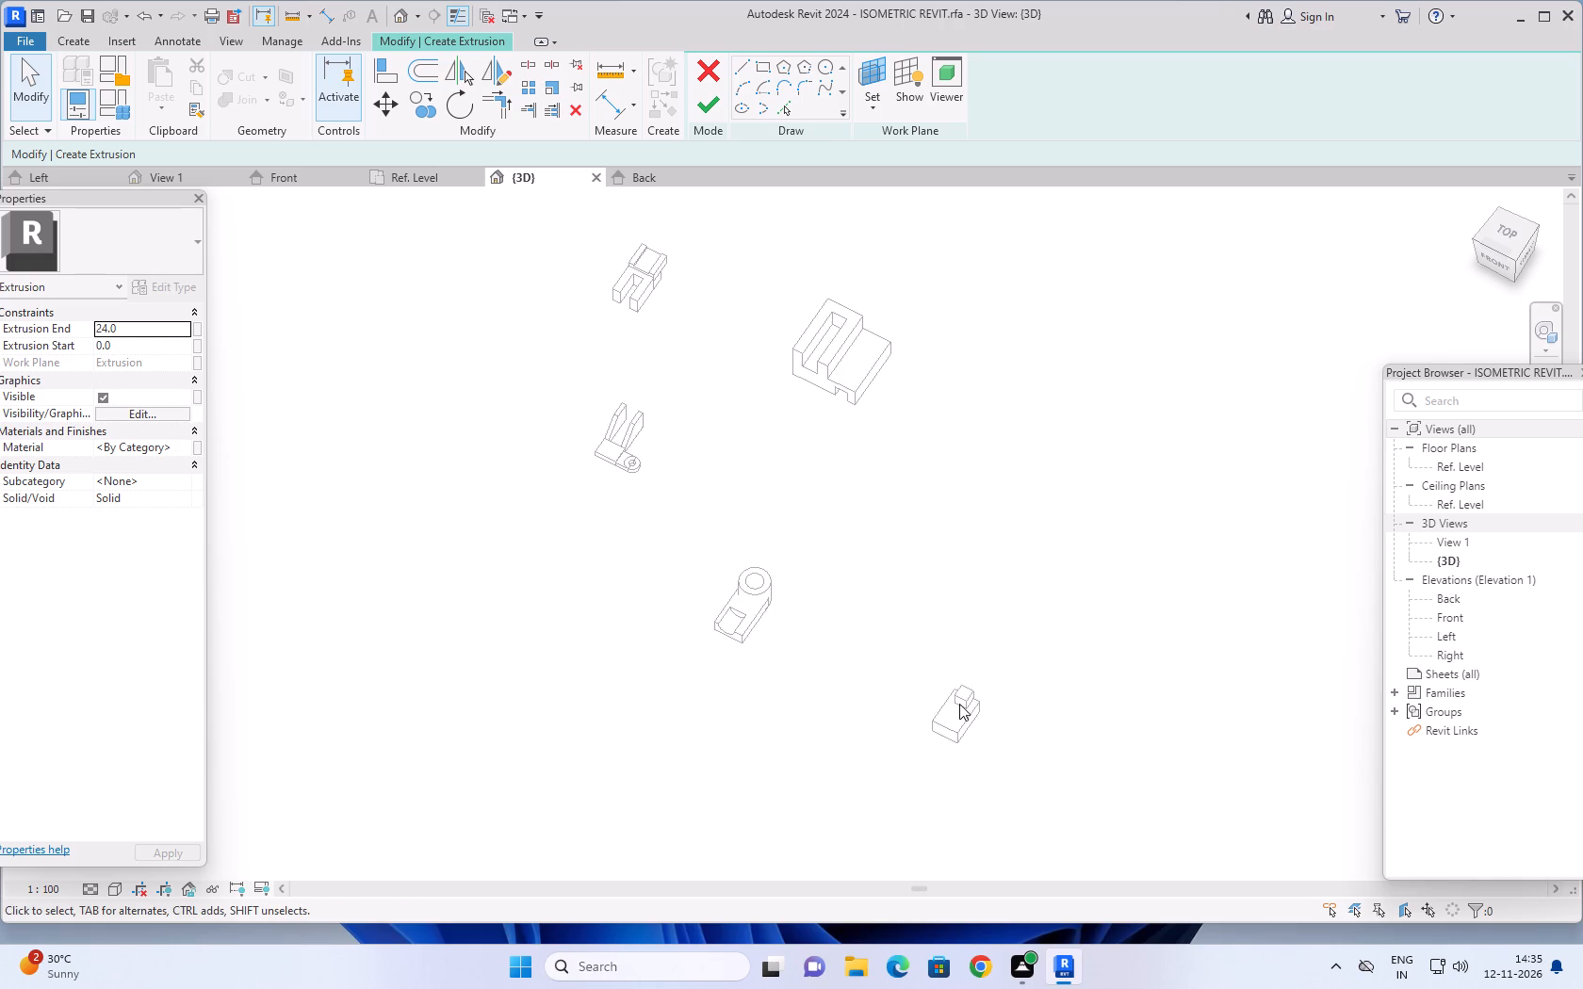
{"action": "scroll", "coordinate": [959, 704], "scroll_direction": "up", "scroll_amount": 12}
{"action": "middle_click_drag", "start_coordinate": [1095, 679], "coordinate": [1108, 613]}
{"action": "scroll", "coordinate": [1108, 613], "scroll_direction": "up", "scroll_amount": 6}
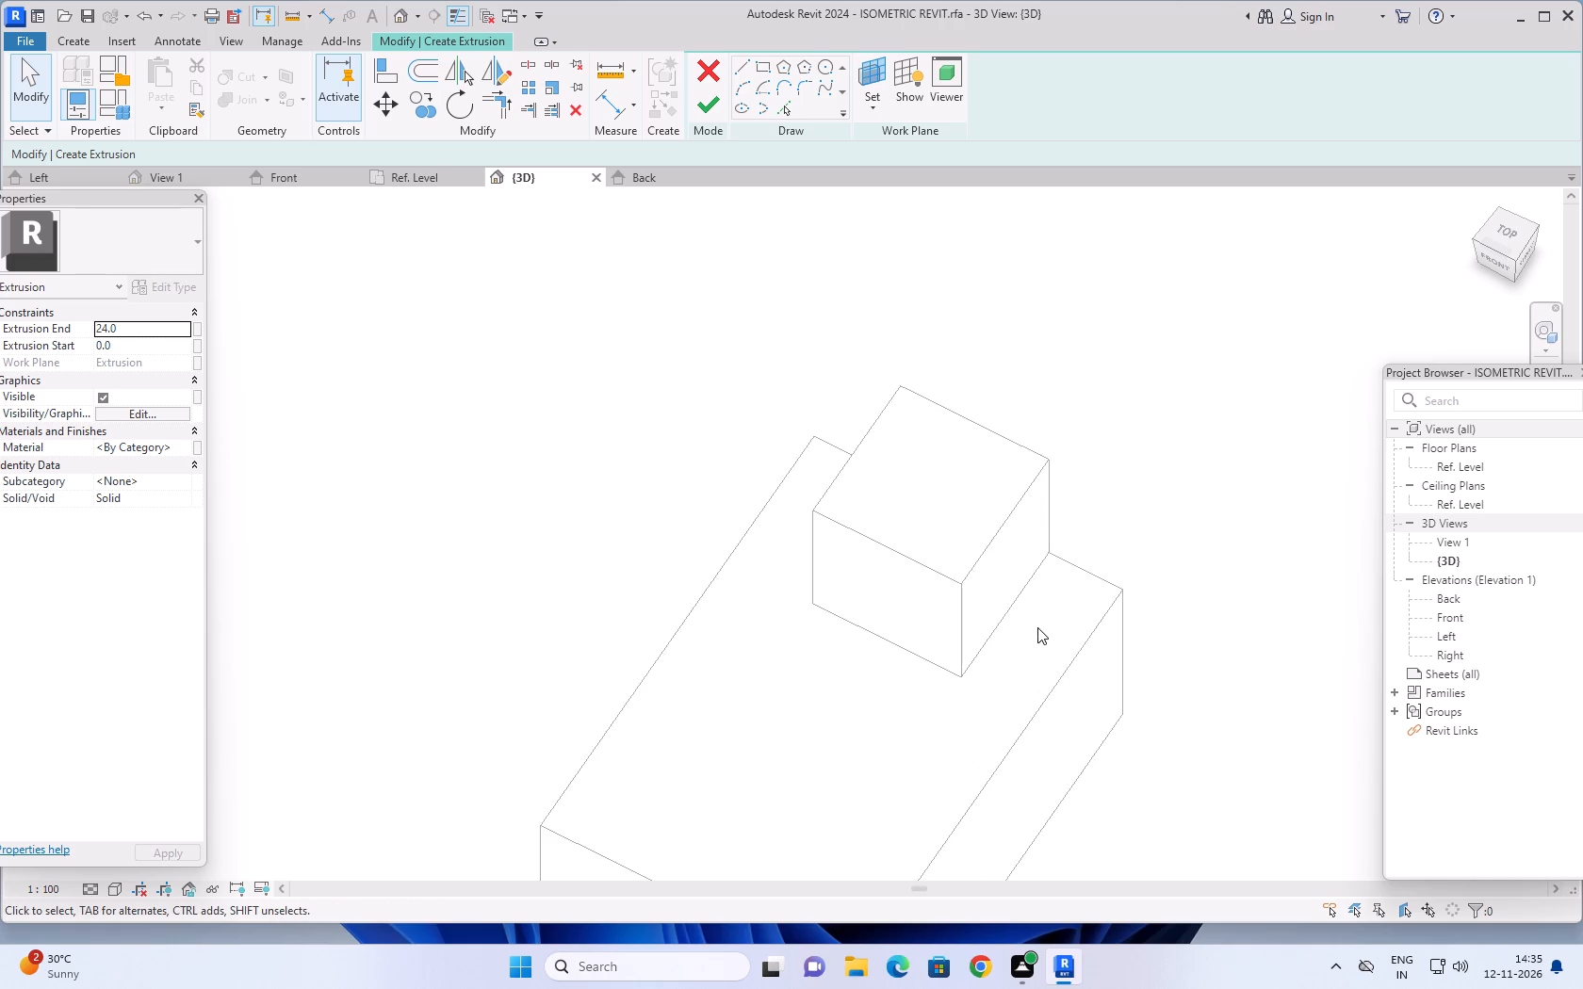
{"action": "scroll", "coordinate": [1036, 624], "scroll_direction": "up", "scroll_amount": 1}
{"action": "middle_click_drag", "start_coordinate": [1102, 559], "coordinate": [1113, 507]}
{"action": "scroll", "coordinate": [1094, 514], "scroll_direction": "down", "scroll_amount": 4}
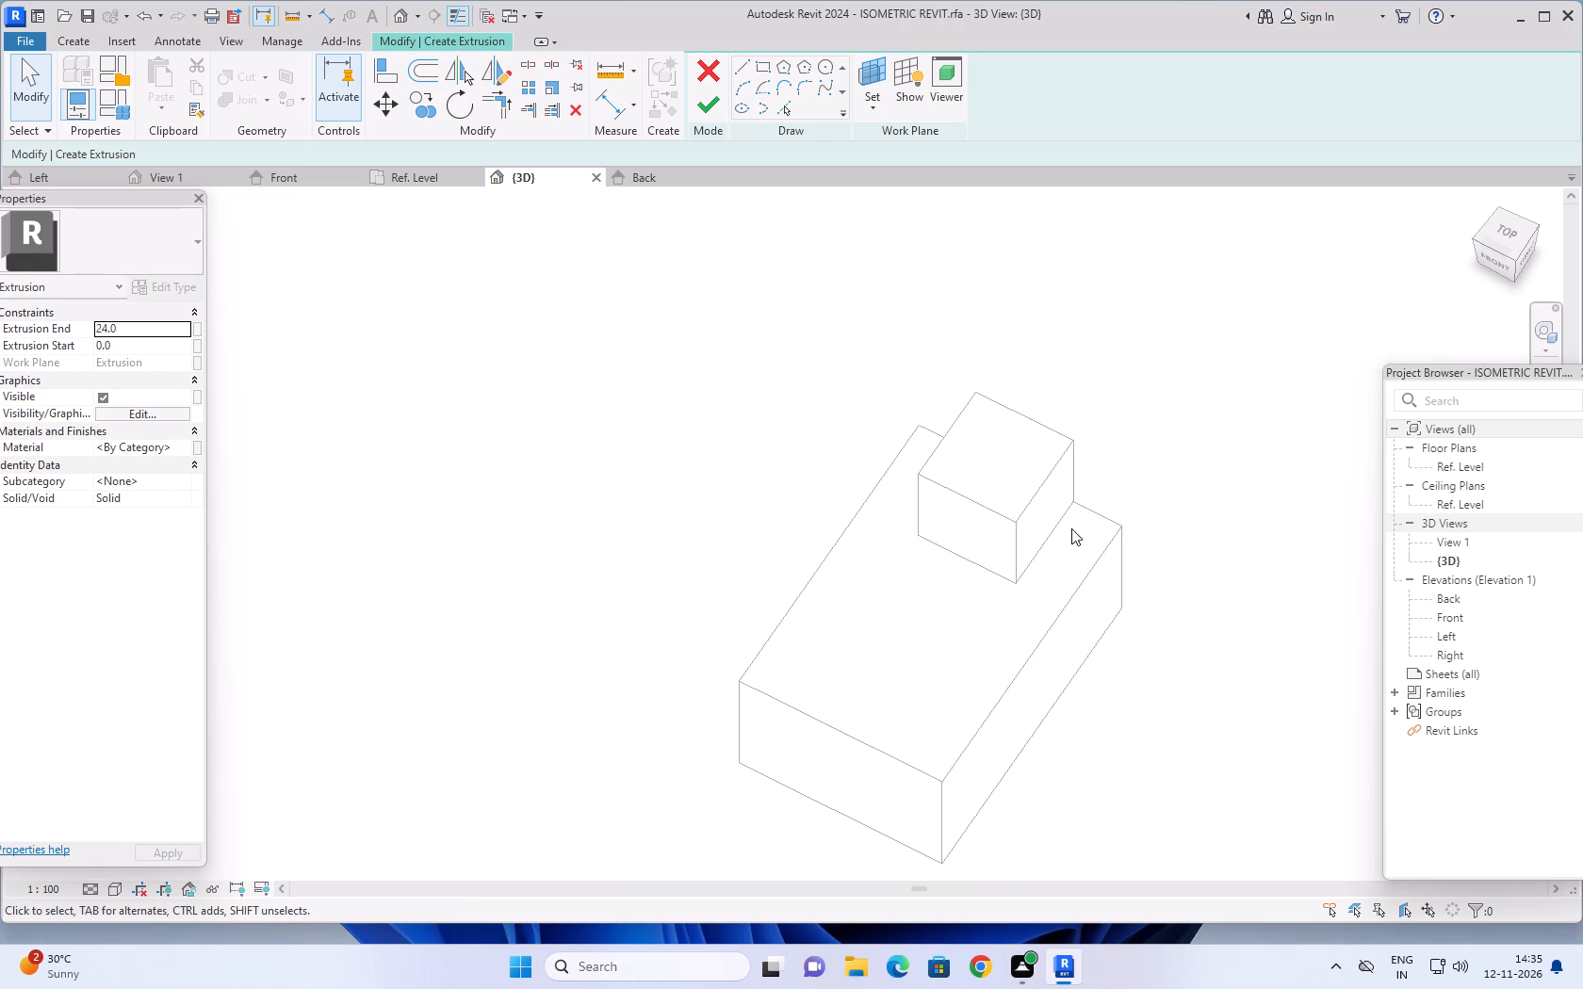
{"action": "scroll", "coordinate": [1044, 541], "scroll_direction": "down", "scroll_amount": 1}
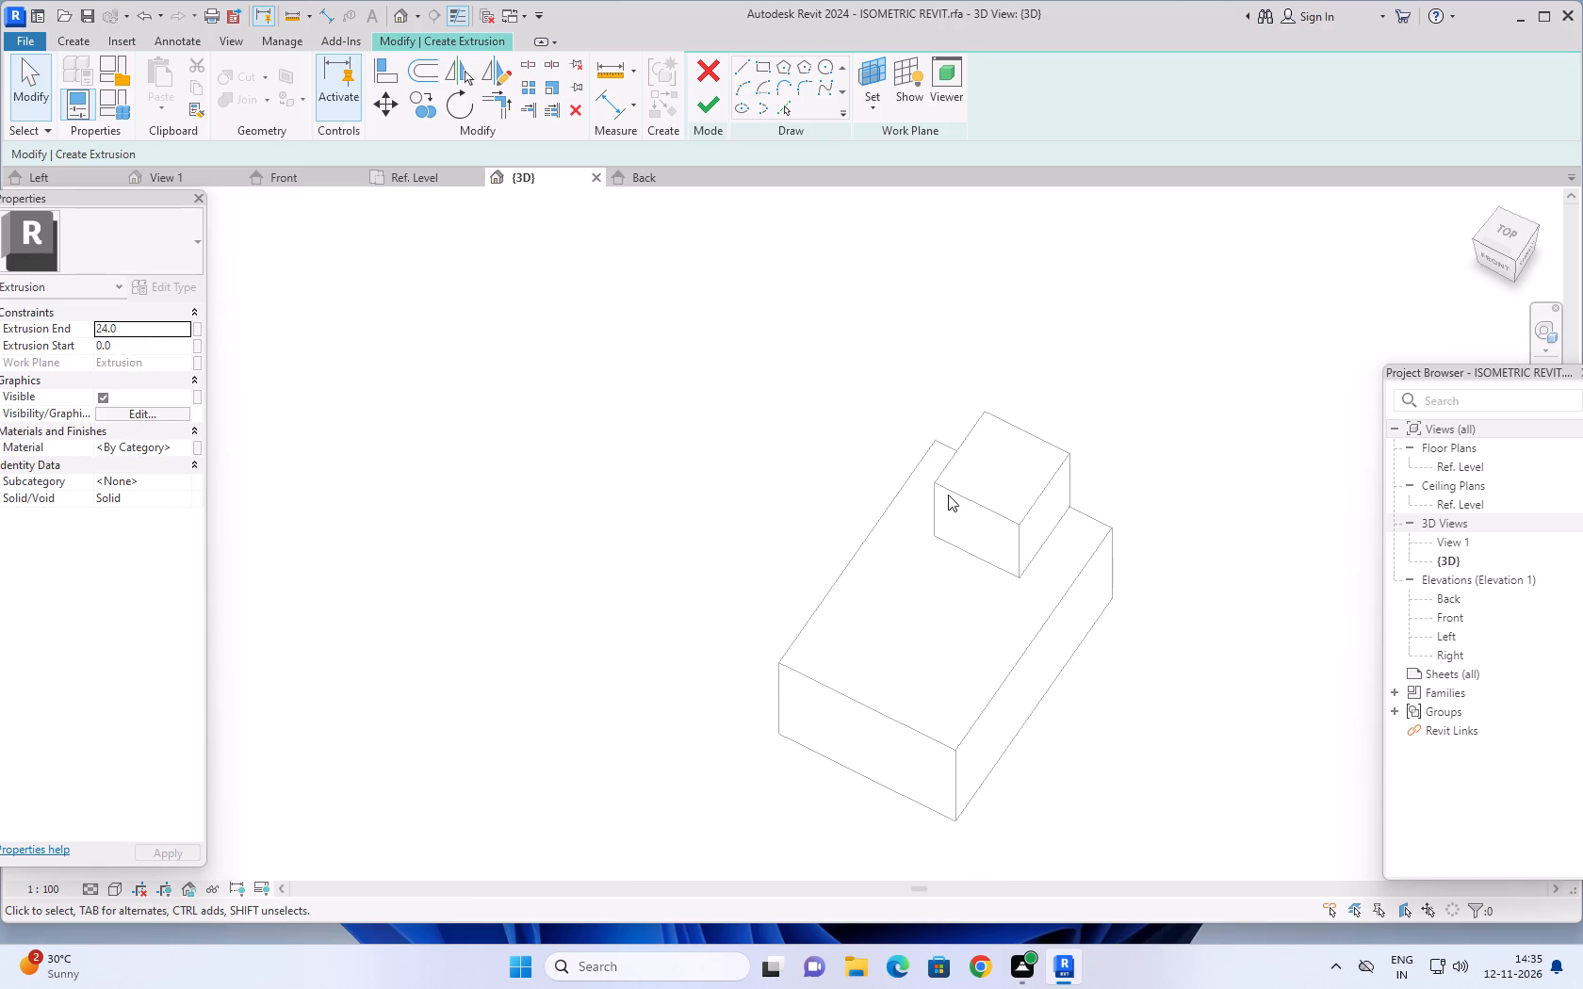
{"action": "scroll", "coordinate": [948, 464], "scroll_direction": "up", "scroll_amount": 6}
{"action": "scroll", "coordinate": [948, 464], "scroll_direction": "down", "scroll_amount": 5}
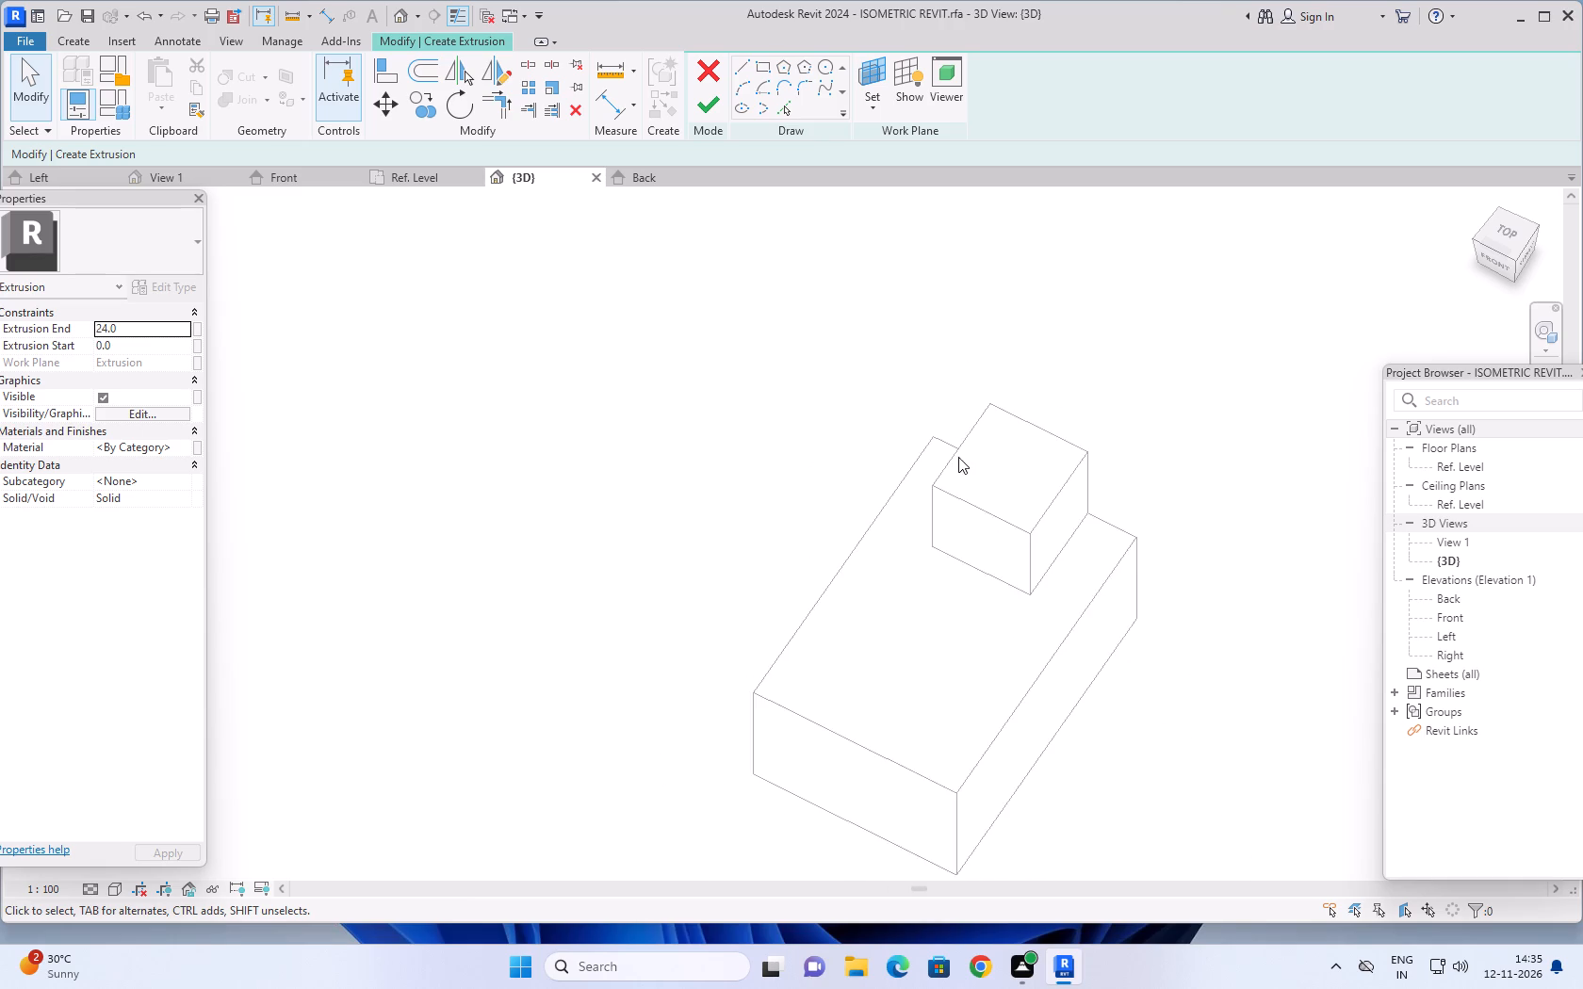
{"action": "scroll", "coordinate": [958, 457], "scroll_direction": "down", "scroll_amount": 4}
{"action": "middle_click_drag", "start_coordinate": [1104, 400], "coordinate": [1024, 455]}
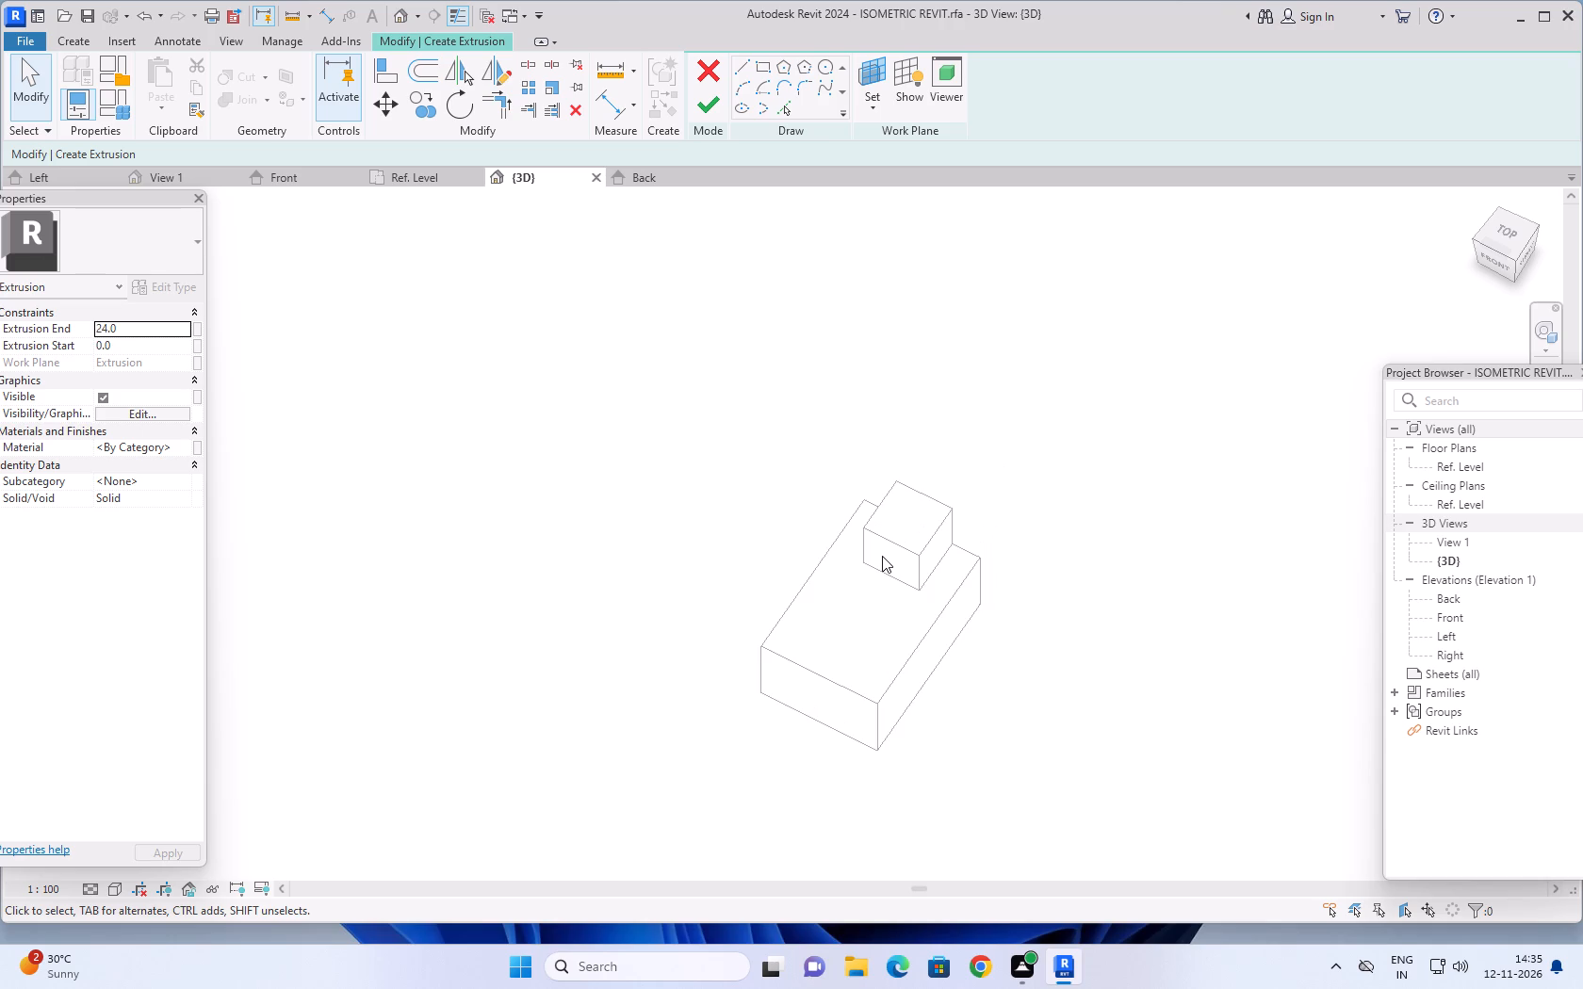
{"action": "scroll", "coordinate": [882, 556], "scroll_direction": "up", "scroll_amount": 6}
{"action": "scroll", "coordinate": [836, 413], "scroll_direction": "down", "scroll_amount": 8}
{"action": "middle_click_drag", "start_coordinate": [972, 395], "coordinate": [965, 448]}
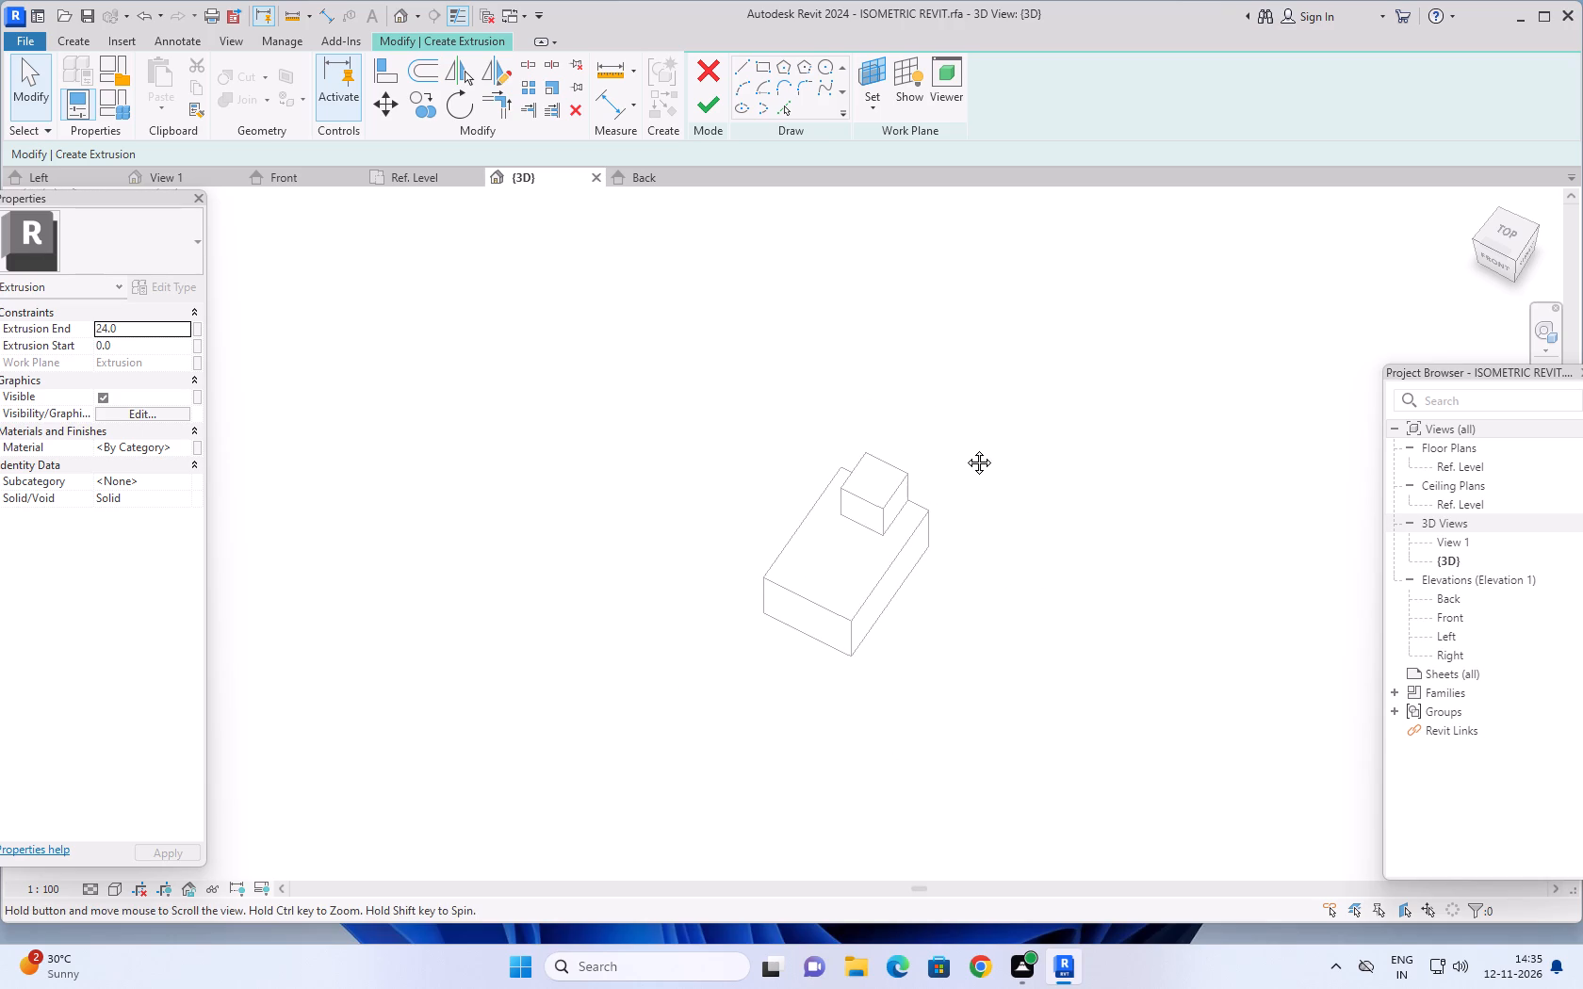
{"action": "middle_click_drag", "start_coordinate": [965, 448], "coordinate": [966, 459]}
{"action": "scroll", "coordinate": [847, 541], "scroll_direction": "up", "scroll_amount": 1}
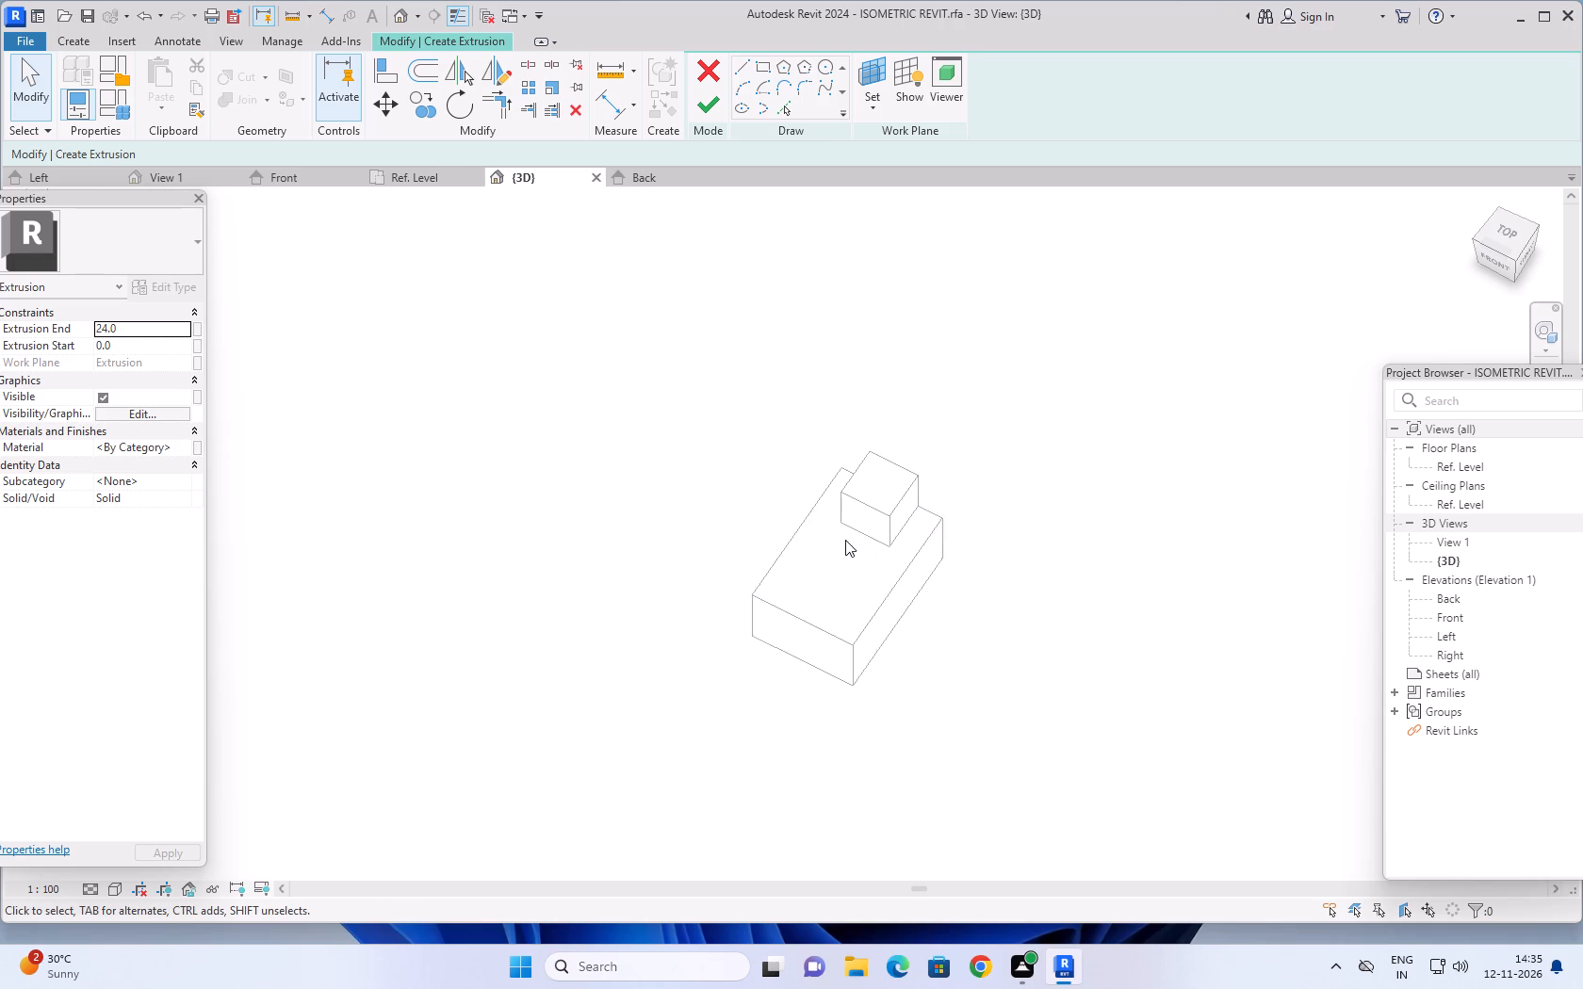
{"action": "scroll", "coordinate": [845, 540], "scroll_direction": "up", "scroll_amount": 6}
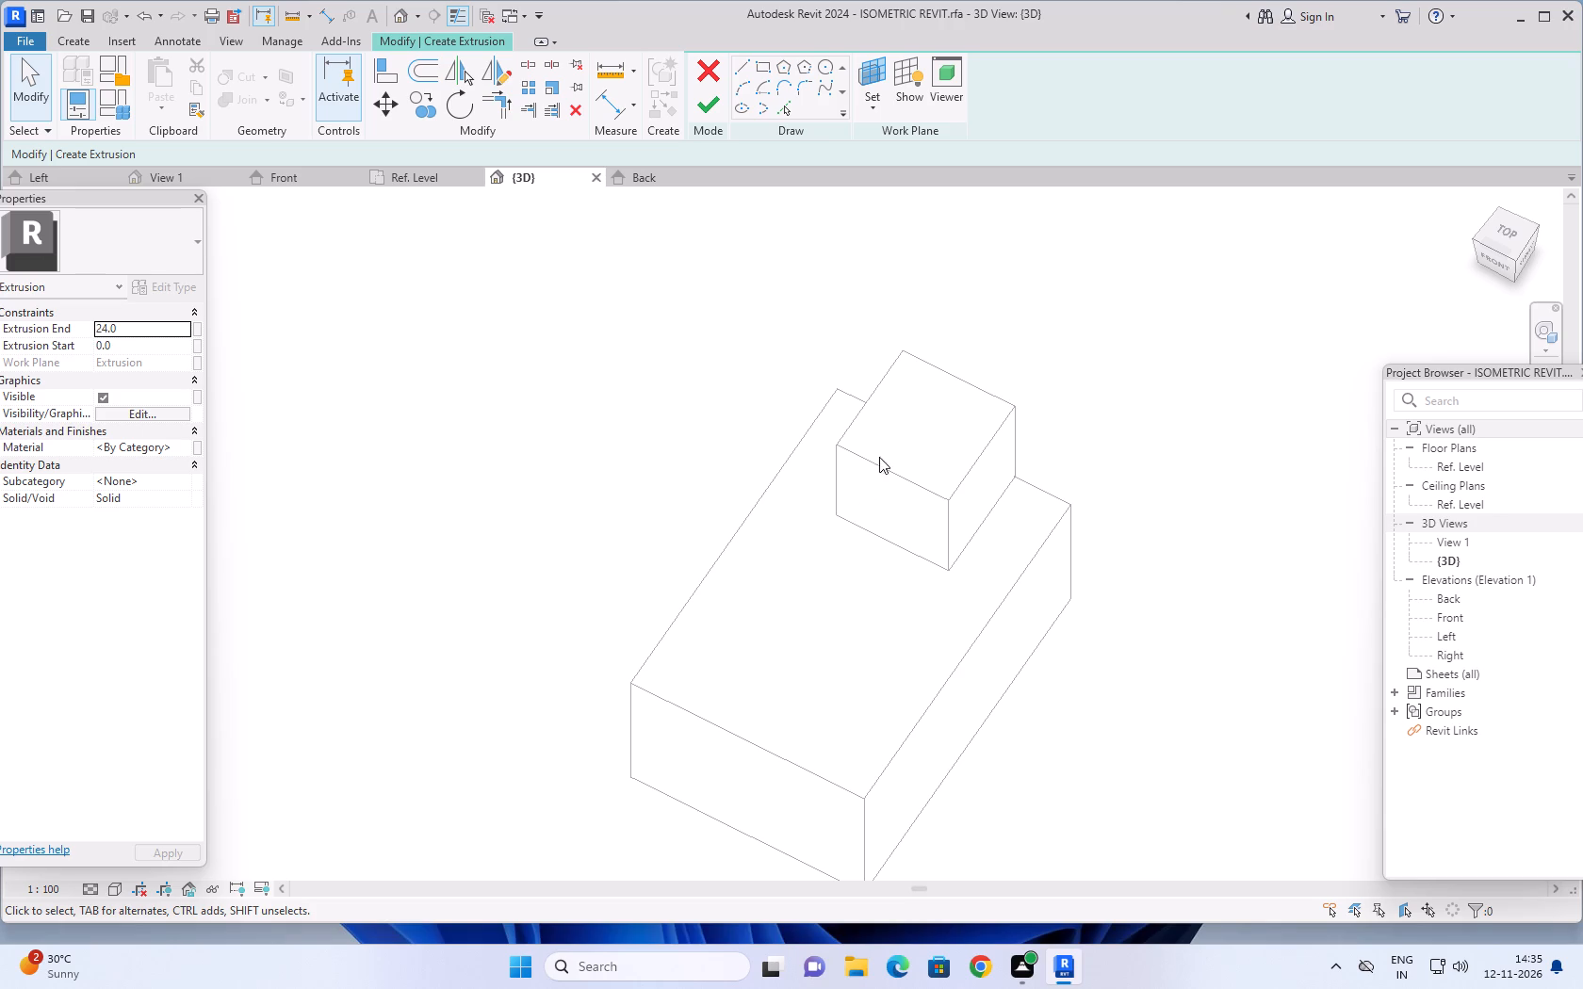
{"action": "scroll", "coordinate": [882, 349], "scroll_direction": "down", "scroll_amount": 4}
{"action": "scroll", "coordinate": [807, 421], "scroll_direction": "down", "scroll_amount": 2}
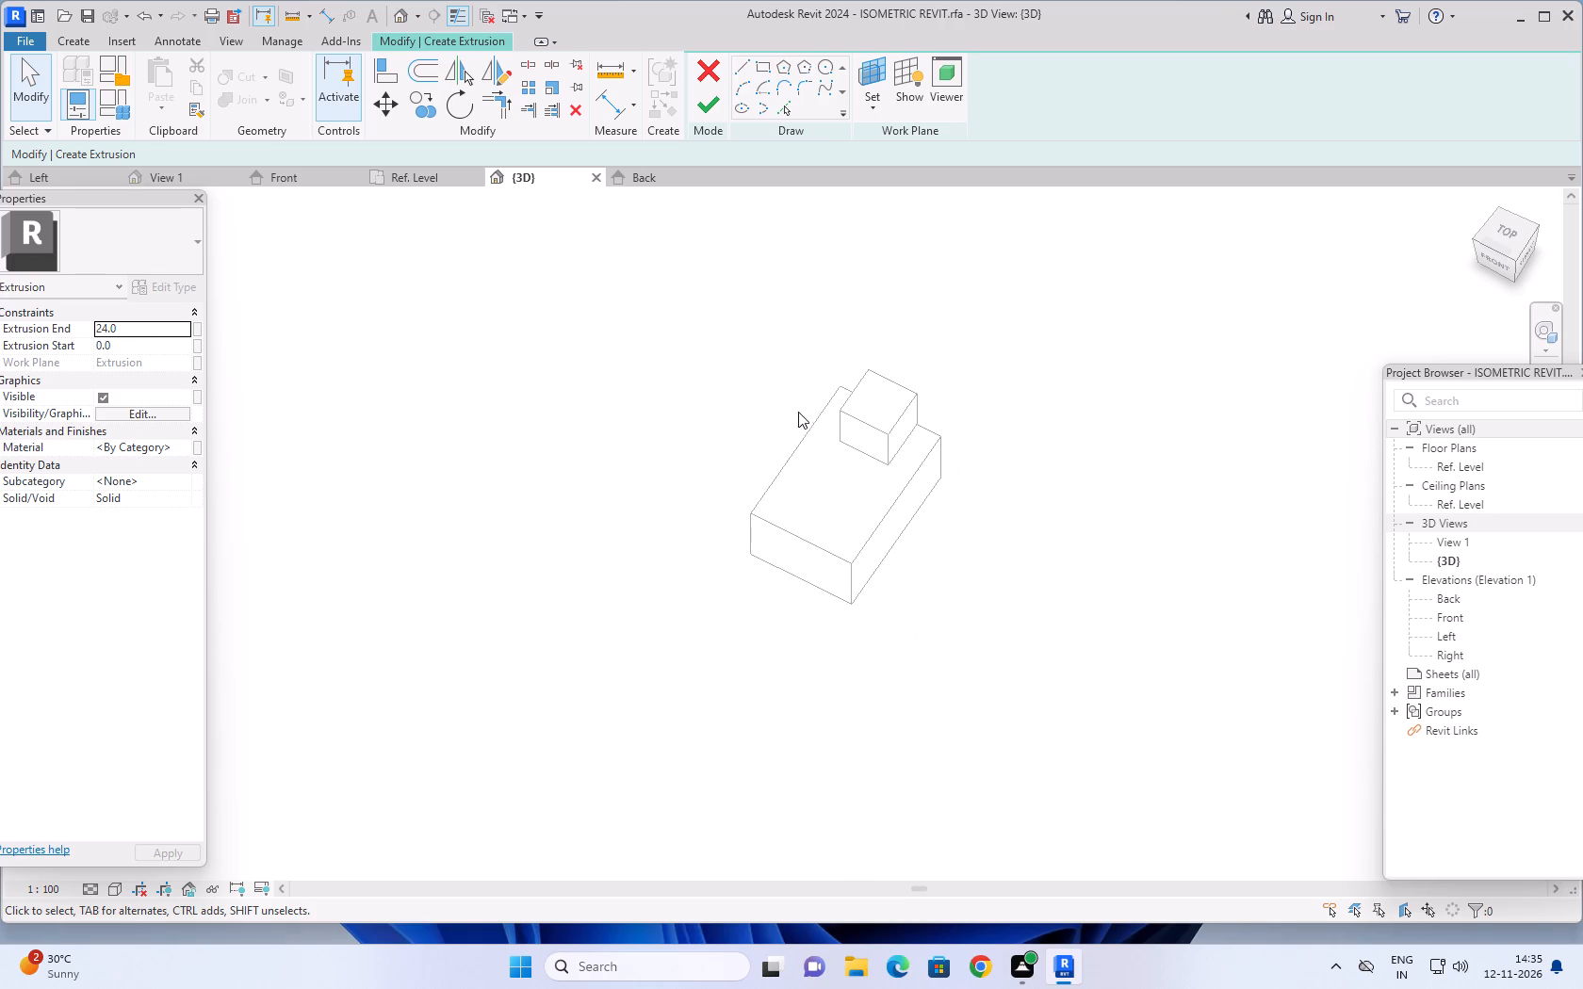
{"action": "middle_click_drag", "start_coordinate": [798, 412], "coordinate": [815, 427]}
{"action": "middle_click_drag", "start_coordinate": [960, 405], "coordinate": [792, 450]}
{"action": "scroll", "coordinate": [889, 427], "scroll_direction": "up", "scroll_amount": 5}
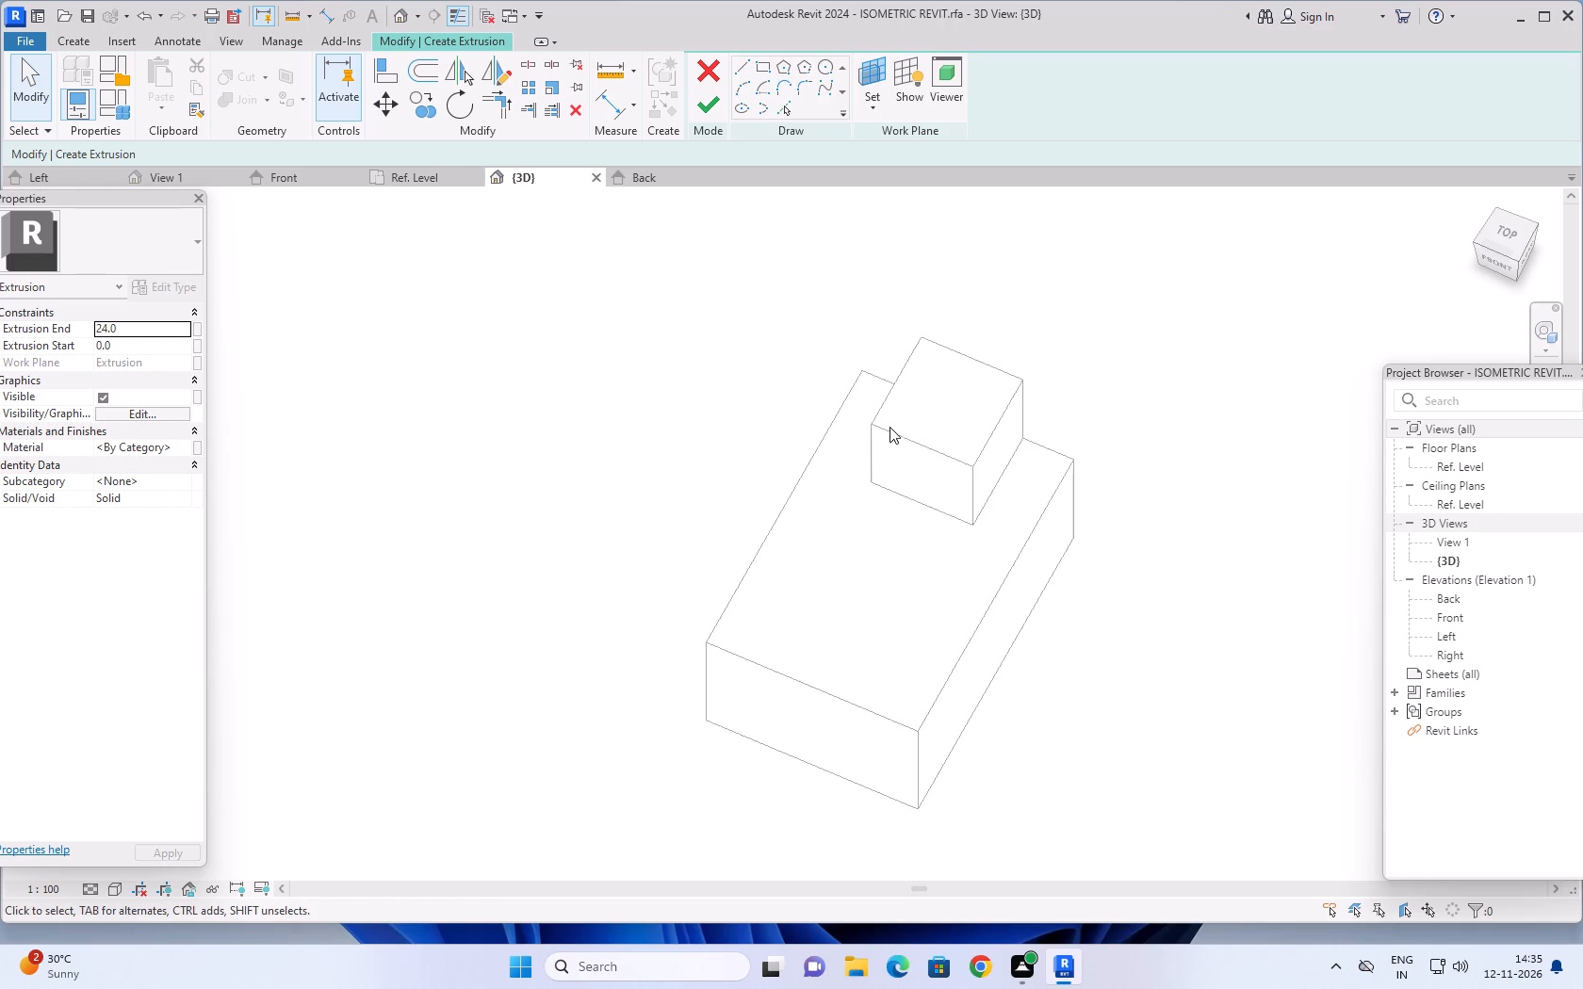
{"action": "scroll", "coordinate": [957, 420], "scroll_direction": "up", "scroll_amount": 4}
{"action": "middle_click_drag", "start_coordinate": [1121, 384], "coordinate": [1028, 390]}
{"action": "scroll", "coordinate": [1026, 392], "scroll_direction": "down", "scroll_amount": 5}
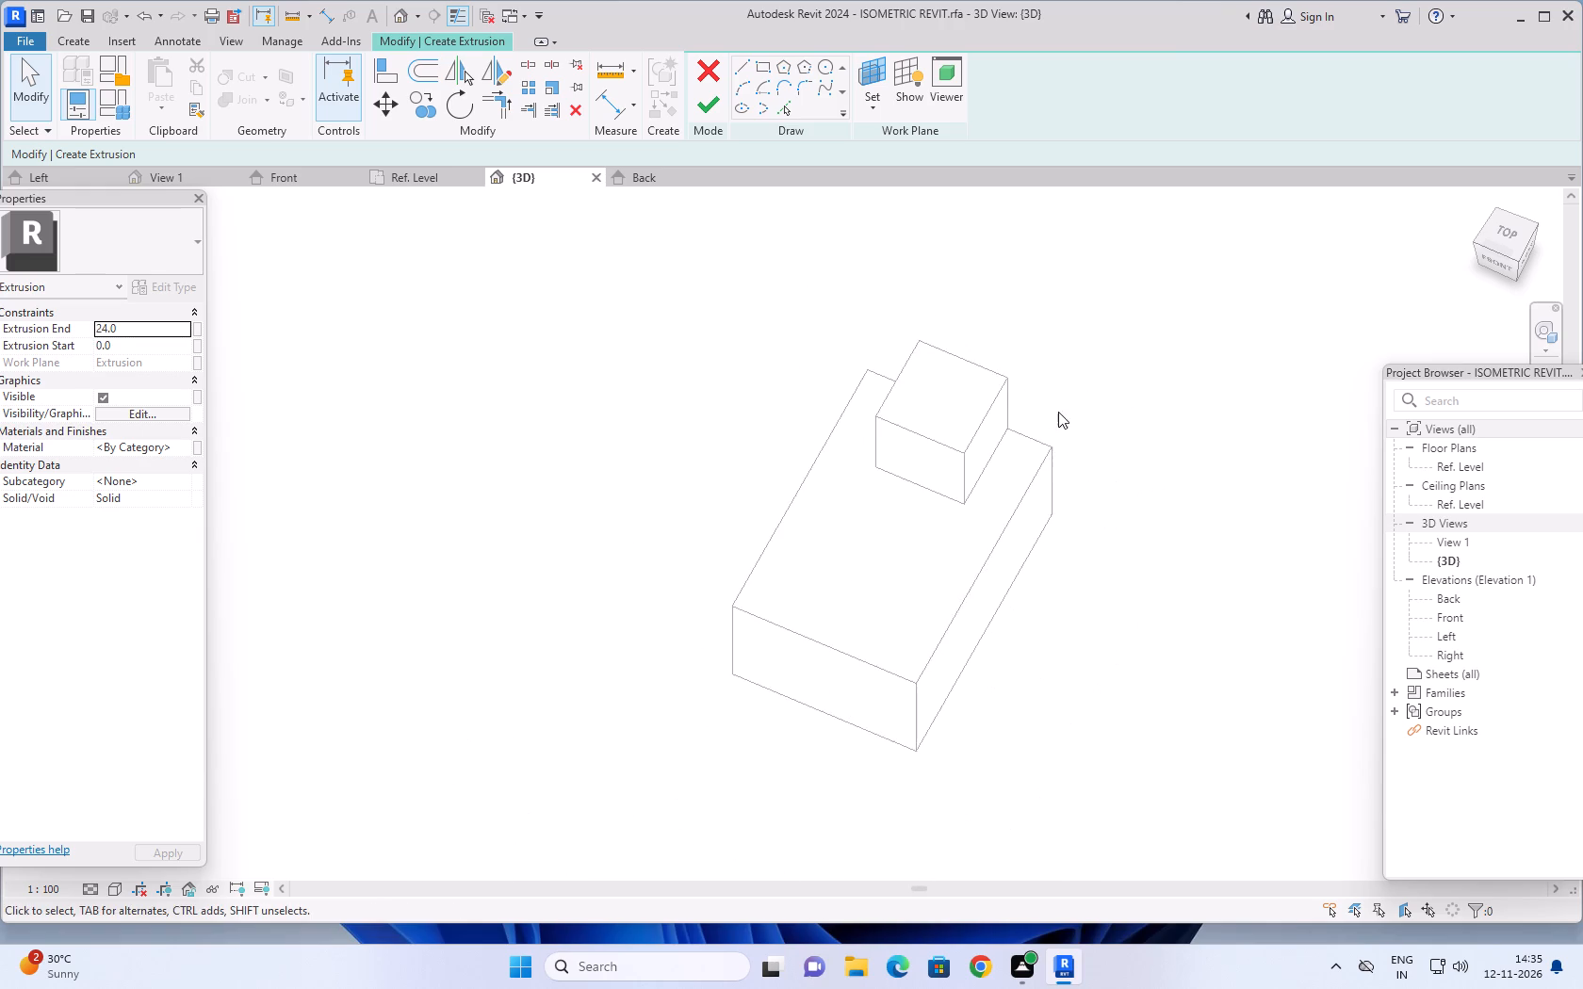
{"action": "middle_click_drag", "start_coordinate": [1058, 412], "coordinate": [1008, 476]}
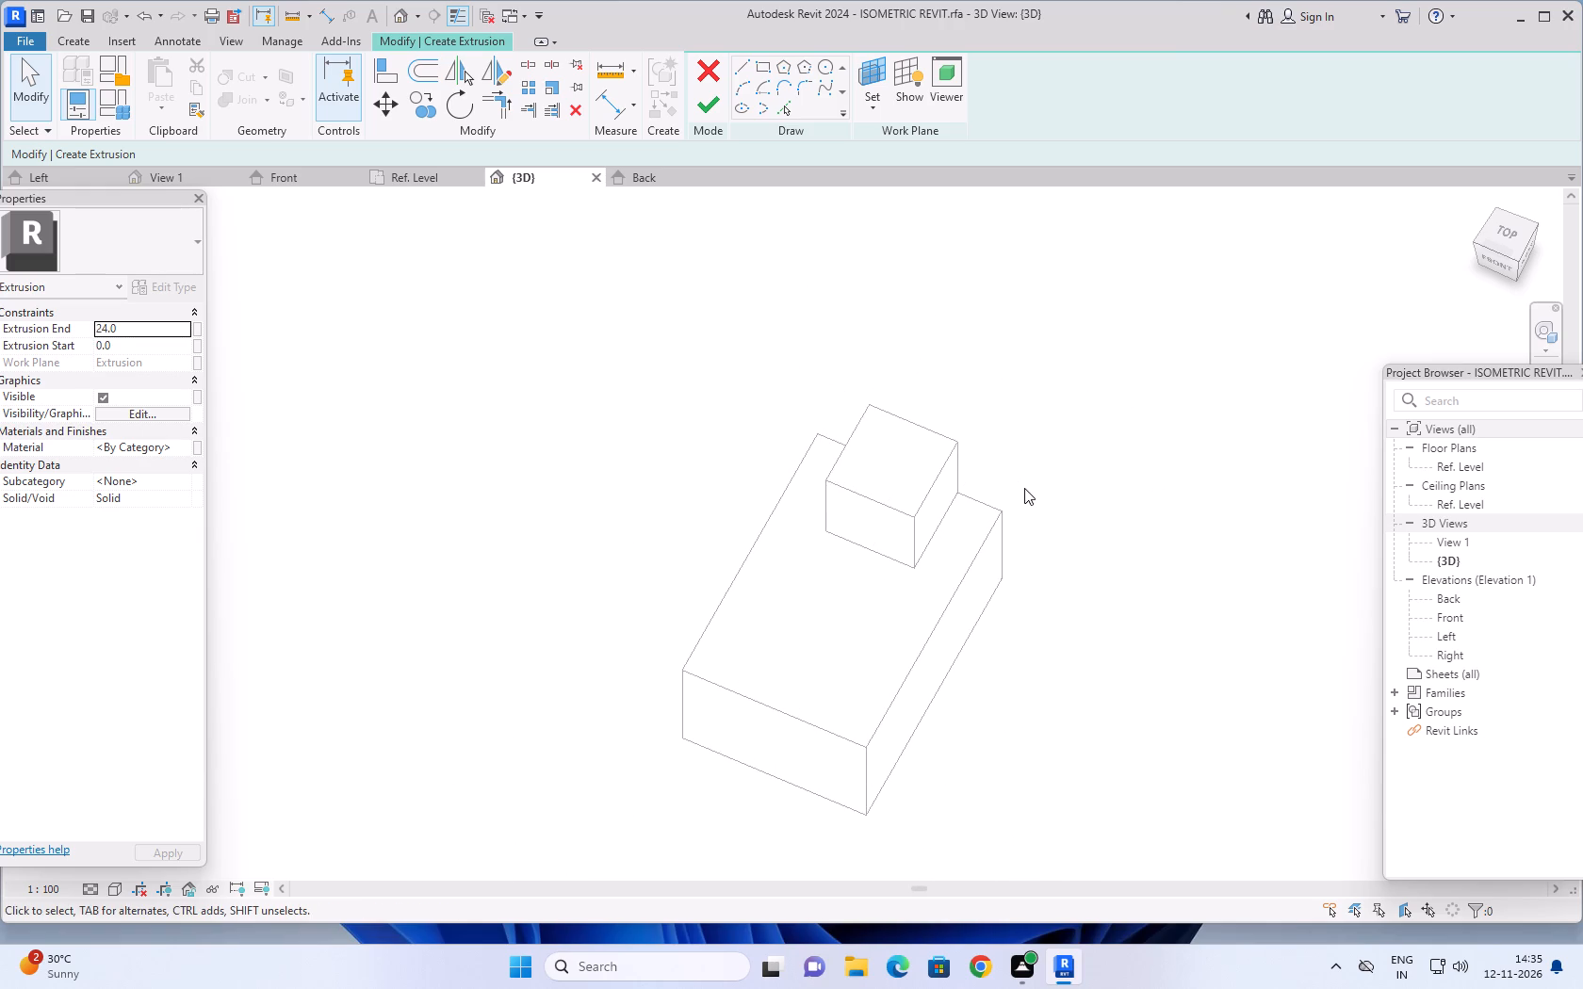
{"action": "middle_click_drag", "start_coordinate": [1024, 504], "coordinate": [1009, 494]}
{"action": "middle_click_drag", "start_coordinate": [981, 504], "coordinate": [1078, 494]}
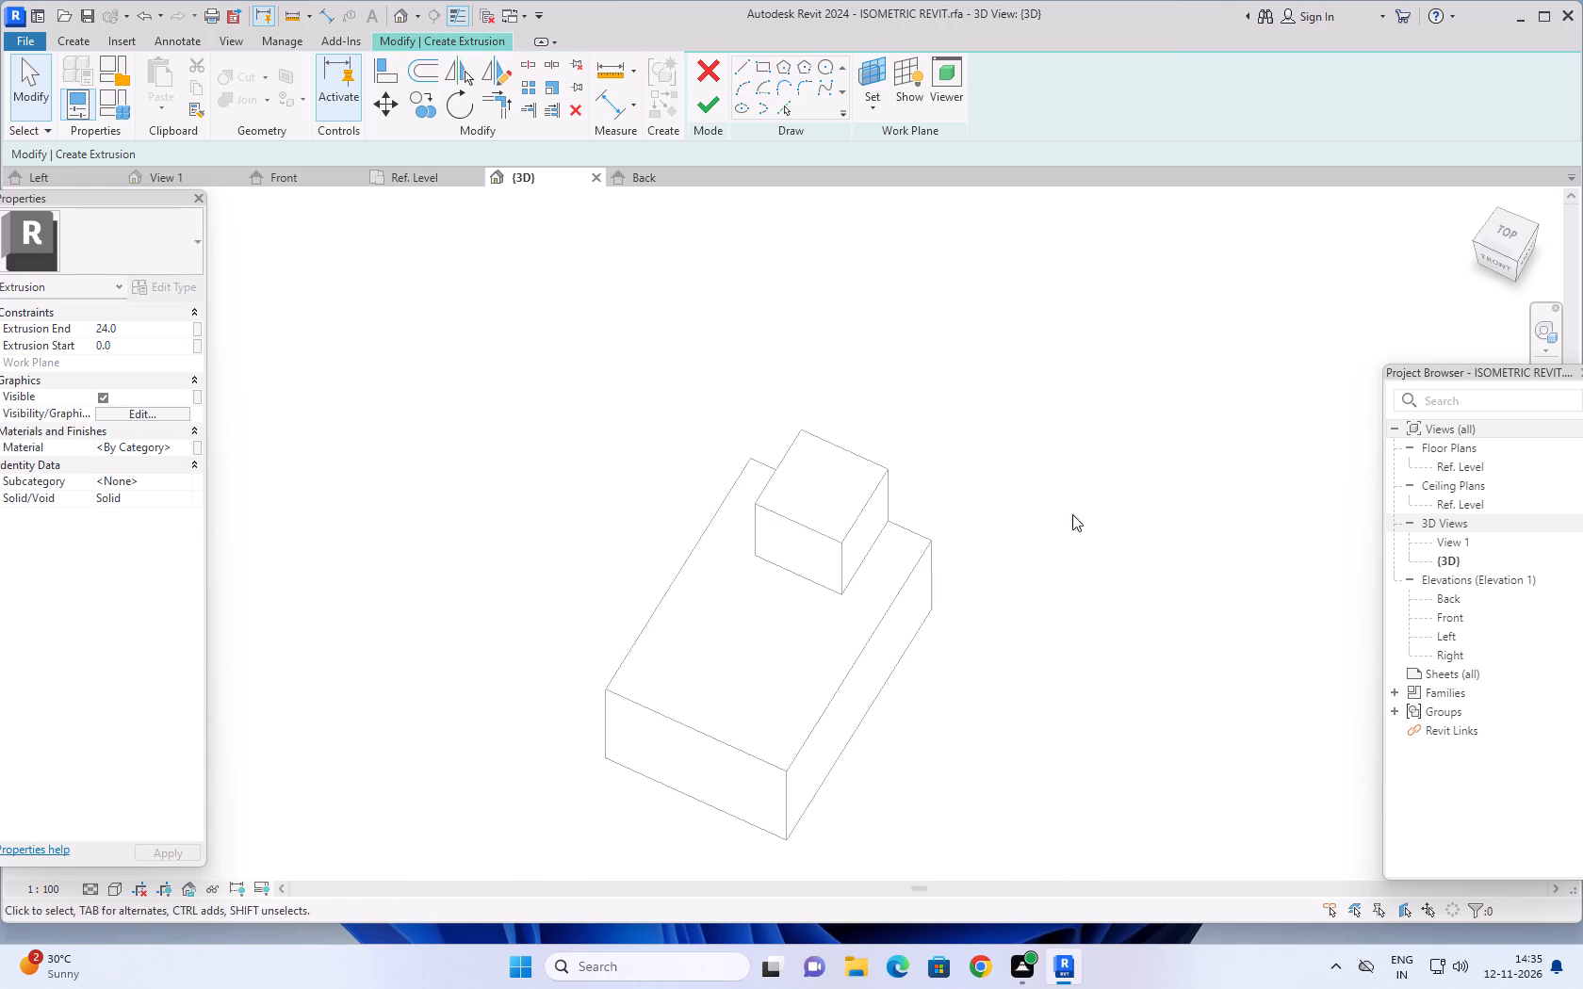
{"action": "middle_click_drag", "start_coordinate": [1019, 534], "coordinate": [1000, 531]}
{"action": "middle_click_drag", "start_coordinate": [973, 533], "coordinate": [1201, 467]}
{"action": "scroll", "coordinate": [665, 589], "scroll_direction": "up", "scroll_amount": 3}
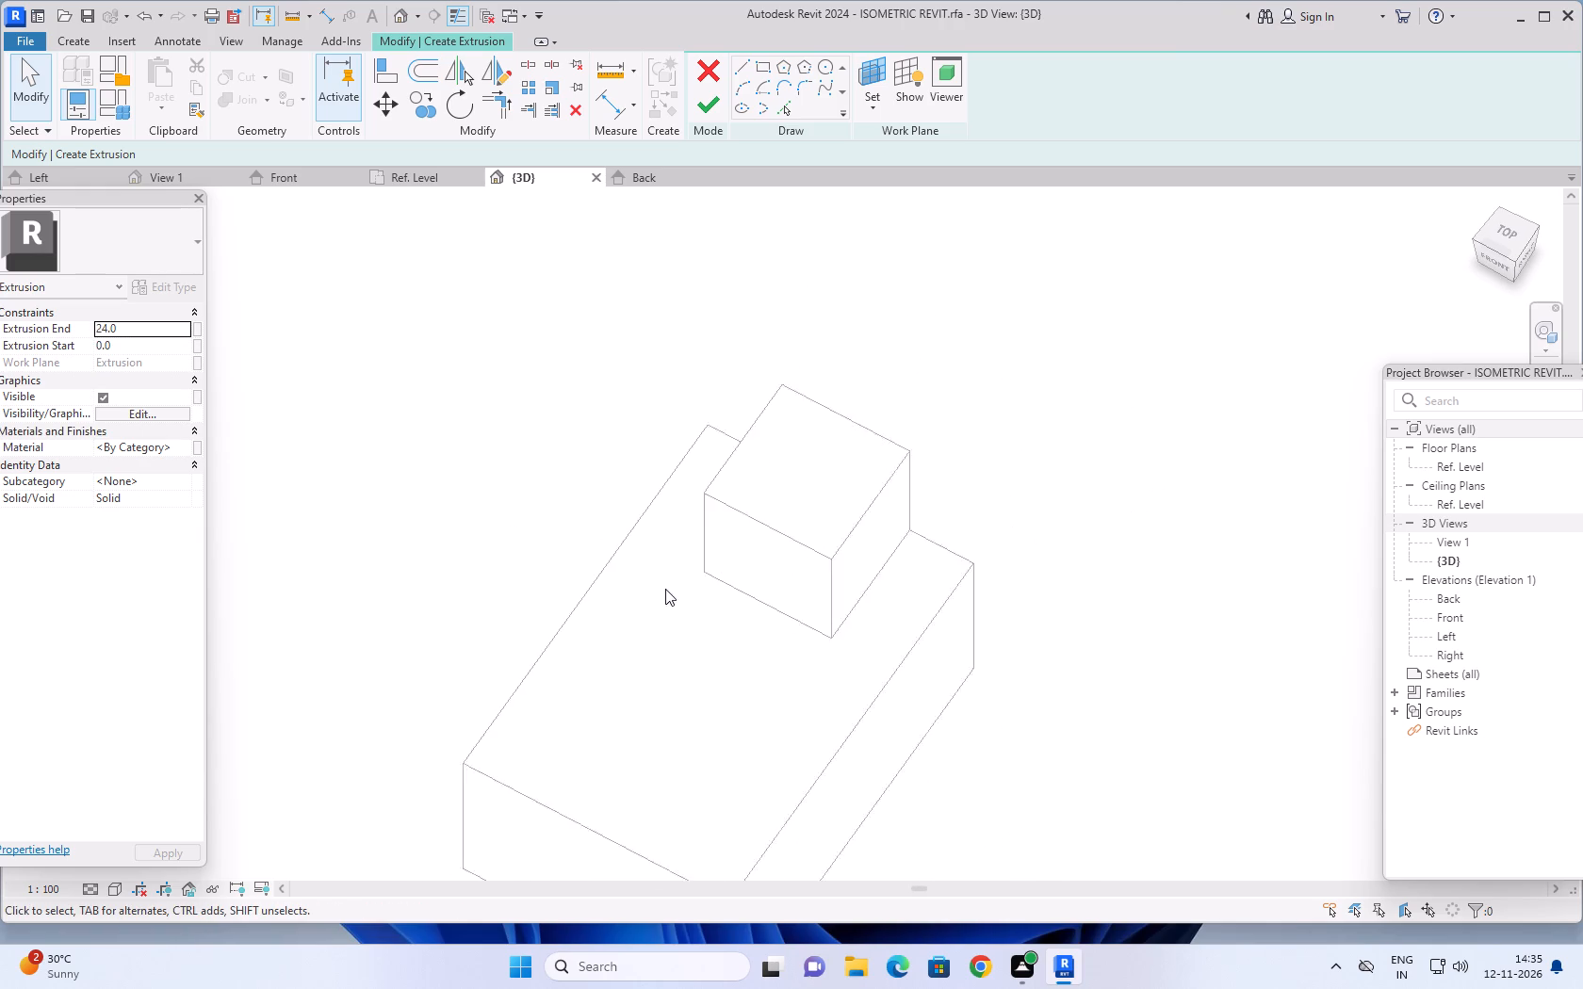
{"action": "scroll", "coordinate": [665, 589], "scroll_direction": "up", "scroll_amount": 1}
{"action": "middle_click_drag", "start_coordinate": [741, 578], "coordinate": [841, 628]}
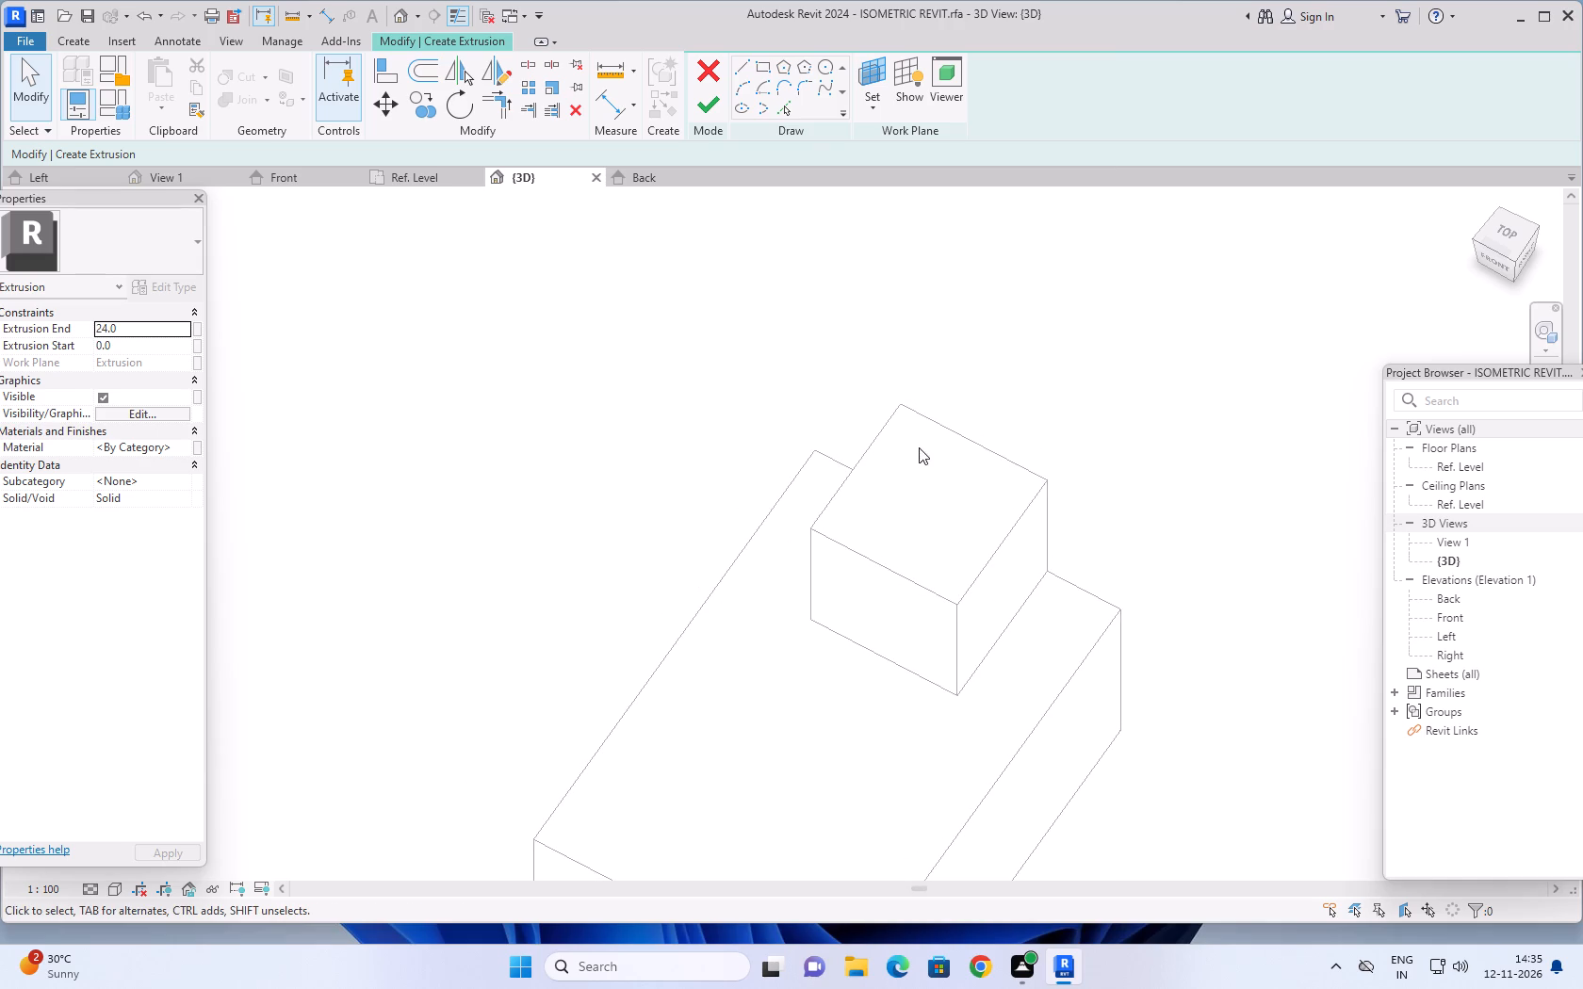
{"action": "scroll", "coordinate": [919, 447], "scroll_direction": "down", "scroll_amount": 3}
{"action": "middle_click_drag", "start_coordinate": [1005, 412], "coordinate": [977, 413]}
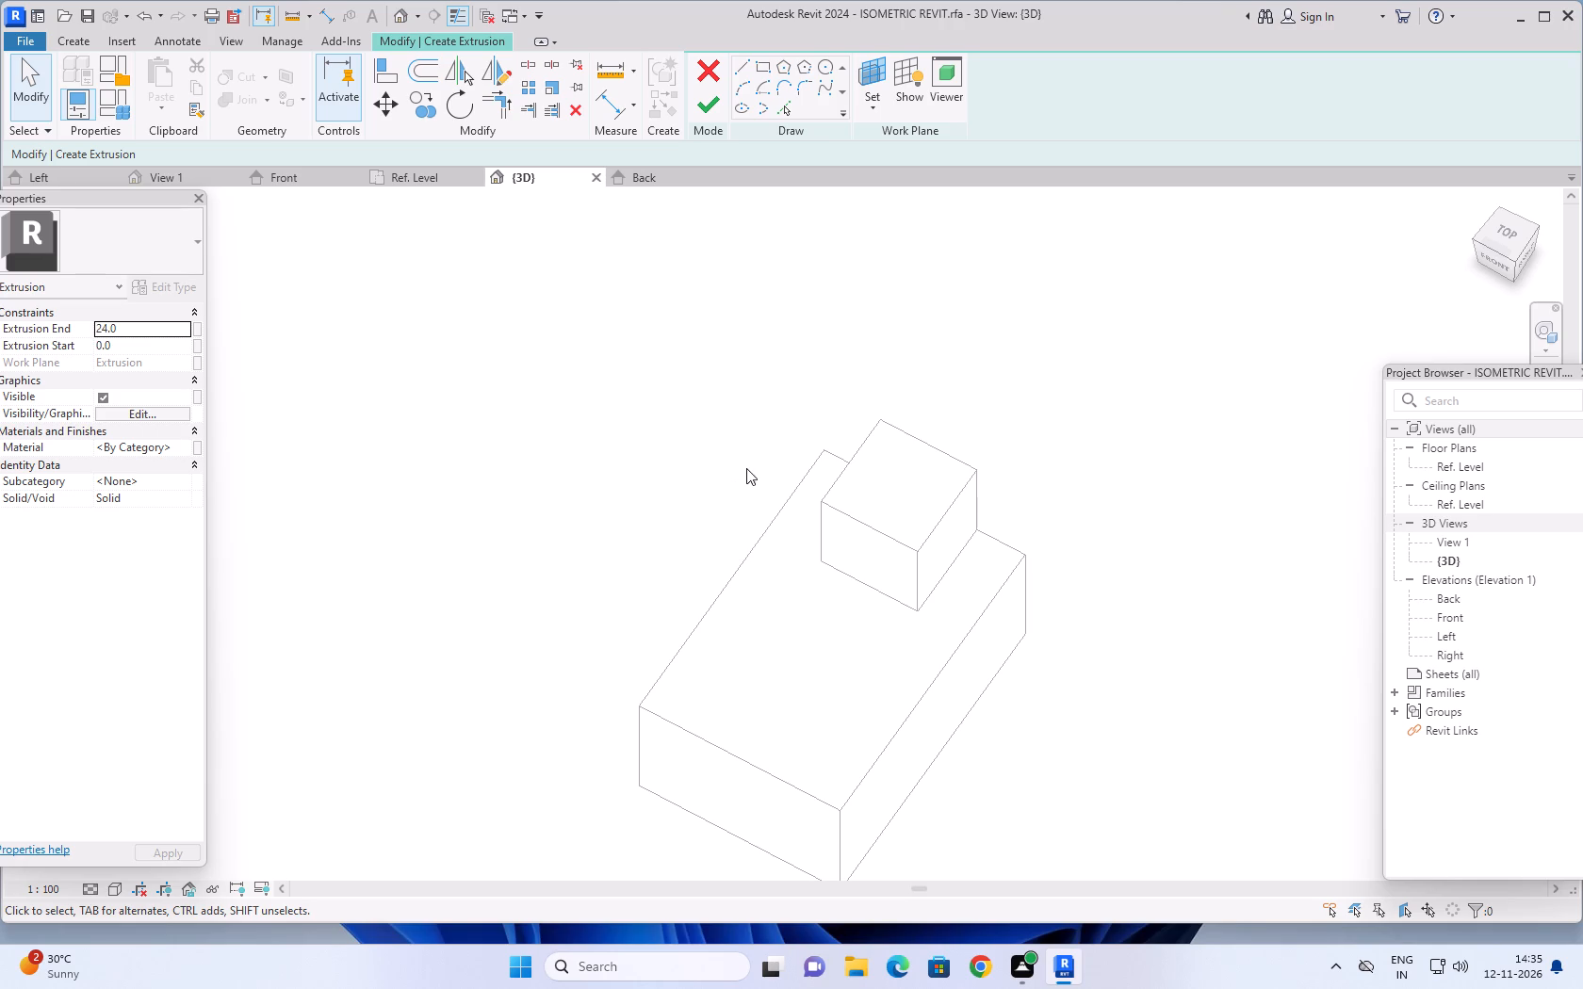
Examine the base and upper block from above, from the front and from their left side.
{"action": "middle_click_drag", "start_coordinate": [759, 464], "coordinate": [781, 462], "text": "shift"}
{"action": "middle_click_drag", "start_coordinate": [809, 468], "coordinate": [800, 482]}
{"action": "middle_click_drag", "start_coordinate": [700, 513], "coordinate": [684, 604]}
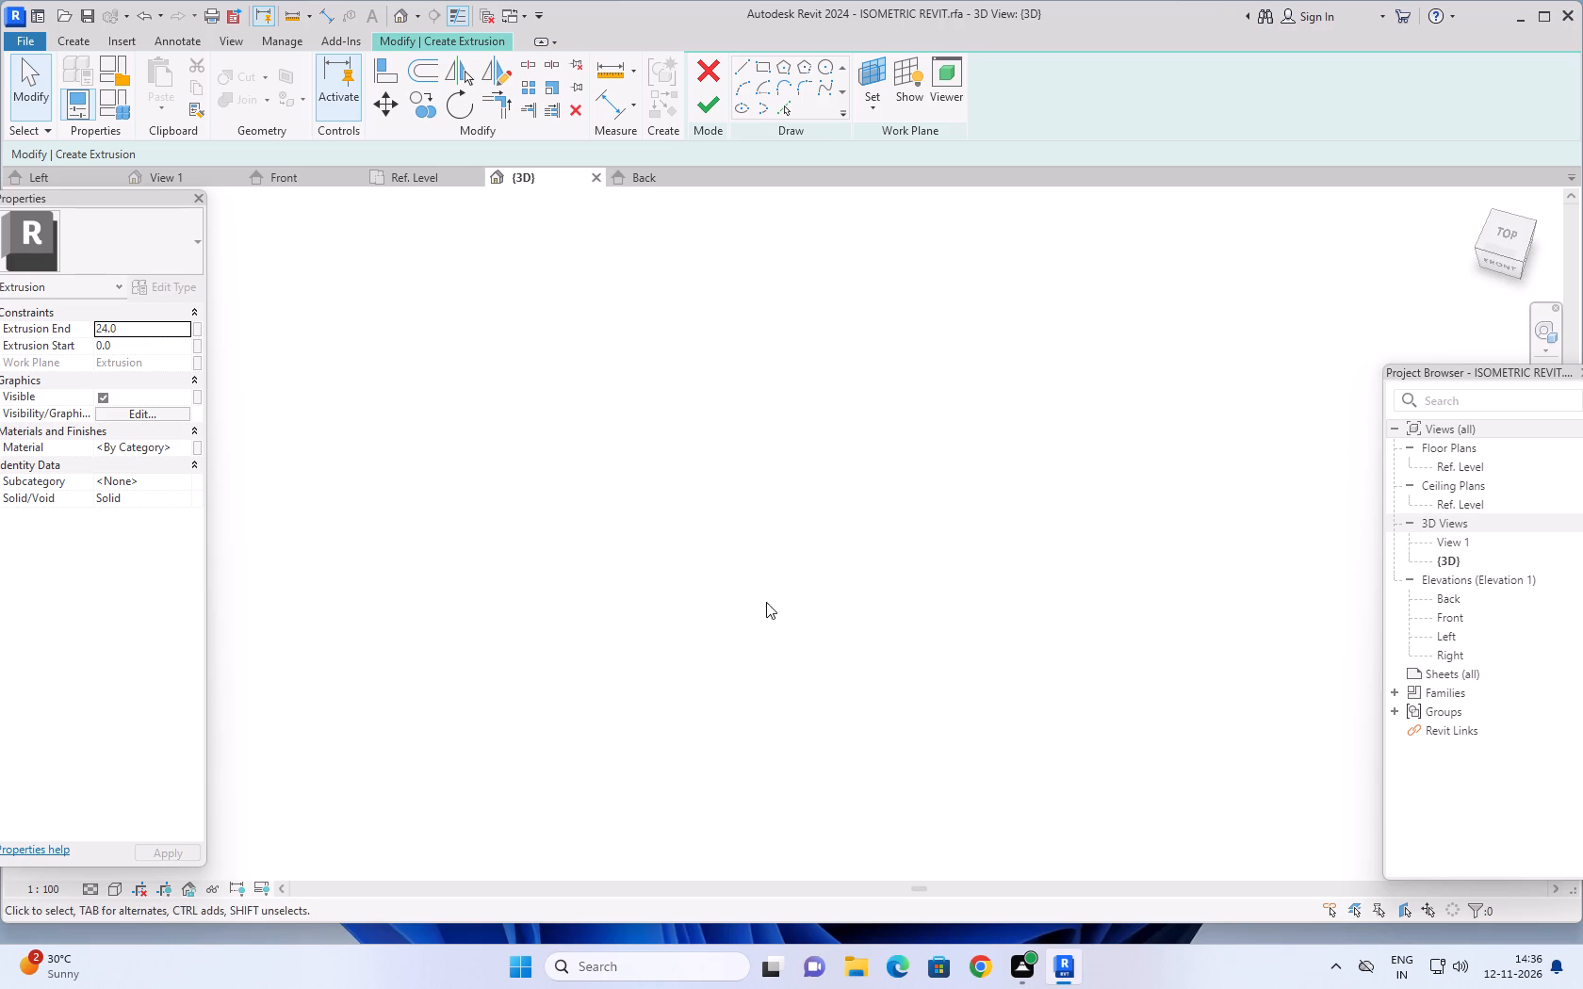
{"action": "middle_click_drag", "start_coordinate": [1044, 452], "coordinate": [63, 594]}
{"action": "middle_click_drag", "start_coordinate": [583, 478], "coordinate": [508, 659]}
{"action": "right_click_drag", "start_coordinate": [540, 516], "coordinate": [498, 639]}
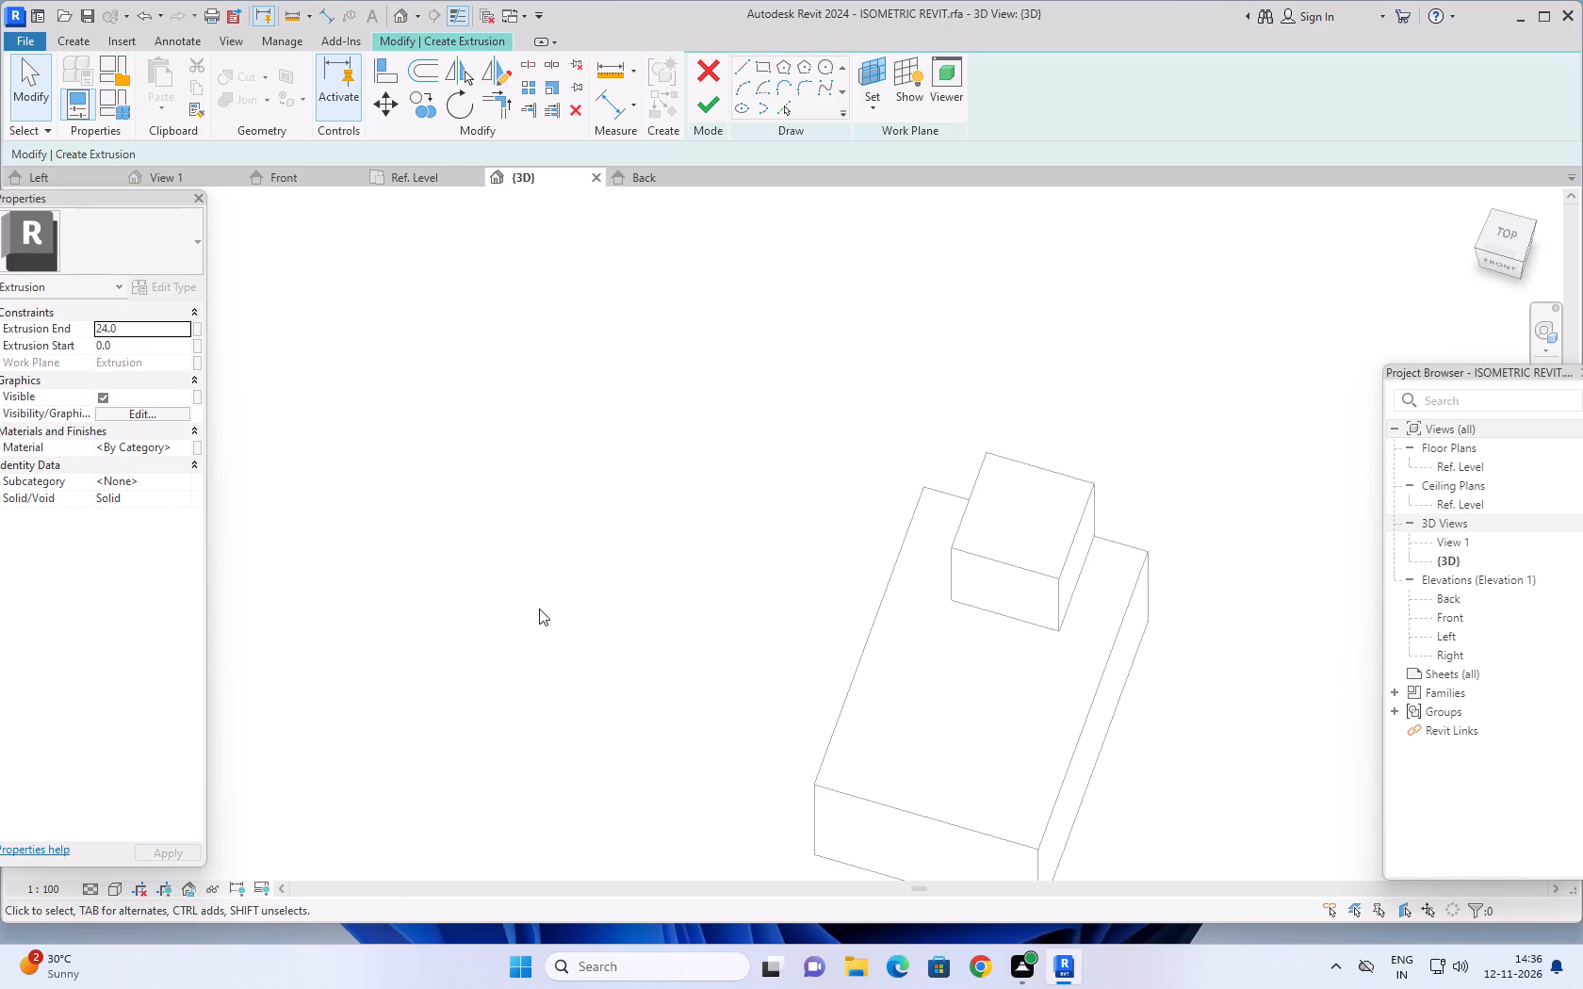
{"action": "middle_click_drag", "start_coordinate": [545, 609], "coordinate": [613, 640]}
{"action": "middle_click_drag", "start_coordinate": [749, 534], "coordinate": [72, 816]}
{"action": "scroll", "coordinate": [1022, 564], "scroll_direction": "down", "scroll_amount": 7}
{"action": "middle_click_drag", "start_coordinate": [1015, 503], "coordinate": [653, 779]}
{"action": "scroll", "coordinate": [929, 594], "scroll_direction": "up", "scroll_amount": 6}
{"action": "scroll", "coordinate": [1017, 609], "scroll_direction": "up", "scroll_amount": 3}
{"action": "middle_click_drag", "start_coordinate": [1048, 594], "coordinate": [1146, 547]}
{"action": "scroll", "coordinate": [1146, 547], "scroll_direction": "up", "scroll_amount": 1}
{"action": "scroll", "coordinate": [1070, 613], "scroll_direction": "up", "scroll_amount": 1}
{"action": "middle_click_drag", "start_coordinate": [1070, 622], "coordinate": [1133, 581]}
{"action": "middle_click_drag", "start_coordinate": [1112, 684], "coordinate": [1129, 673]}
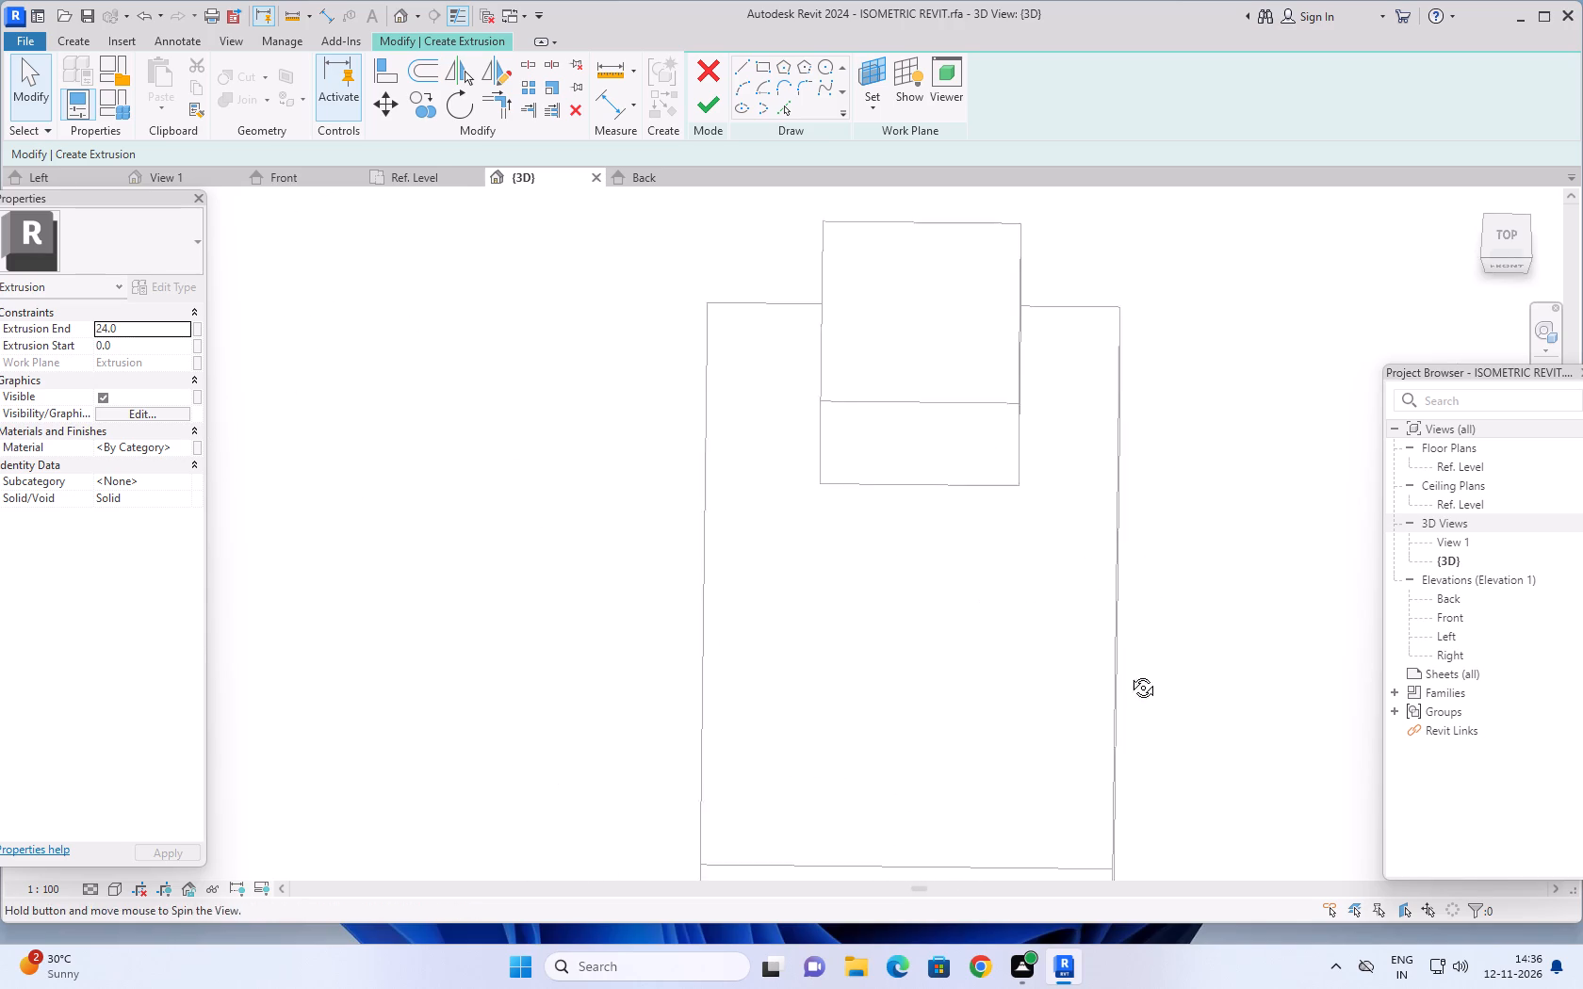
{"action": "middle_click_drag", "start_coordinate": [1129, 673], "coordinate": [1182, 656]}
{"action": "middle_click_drag", "start_coordinate": [1138, 619], "coordinate": [808, 920]}
{"action": "scroll", "coordinate": [1026, 711], "scroll_direction": "down", "scroll_amount": 12}
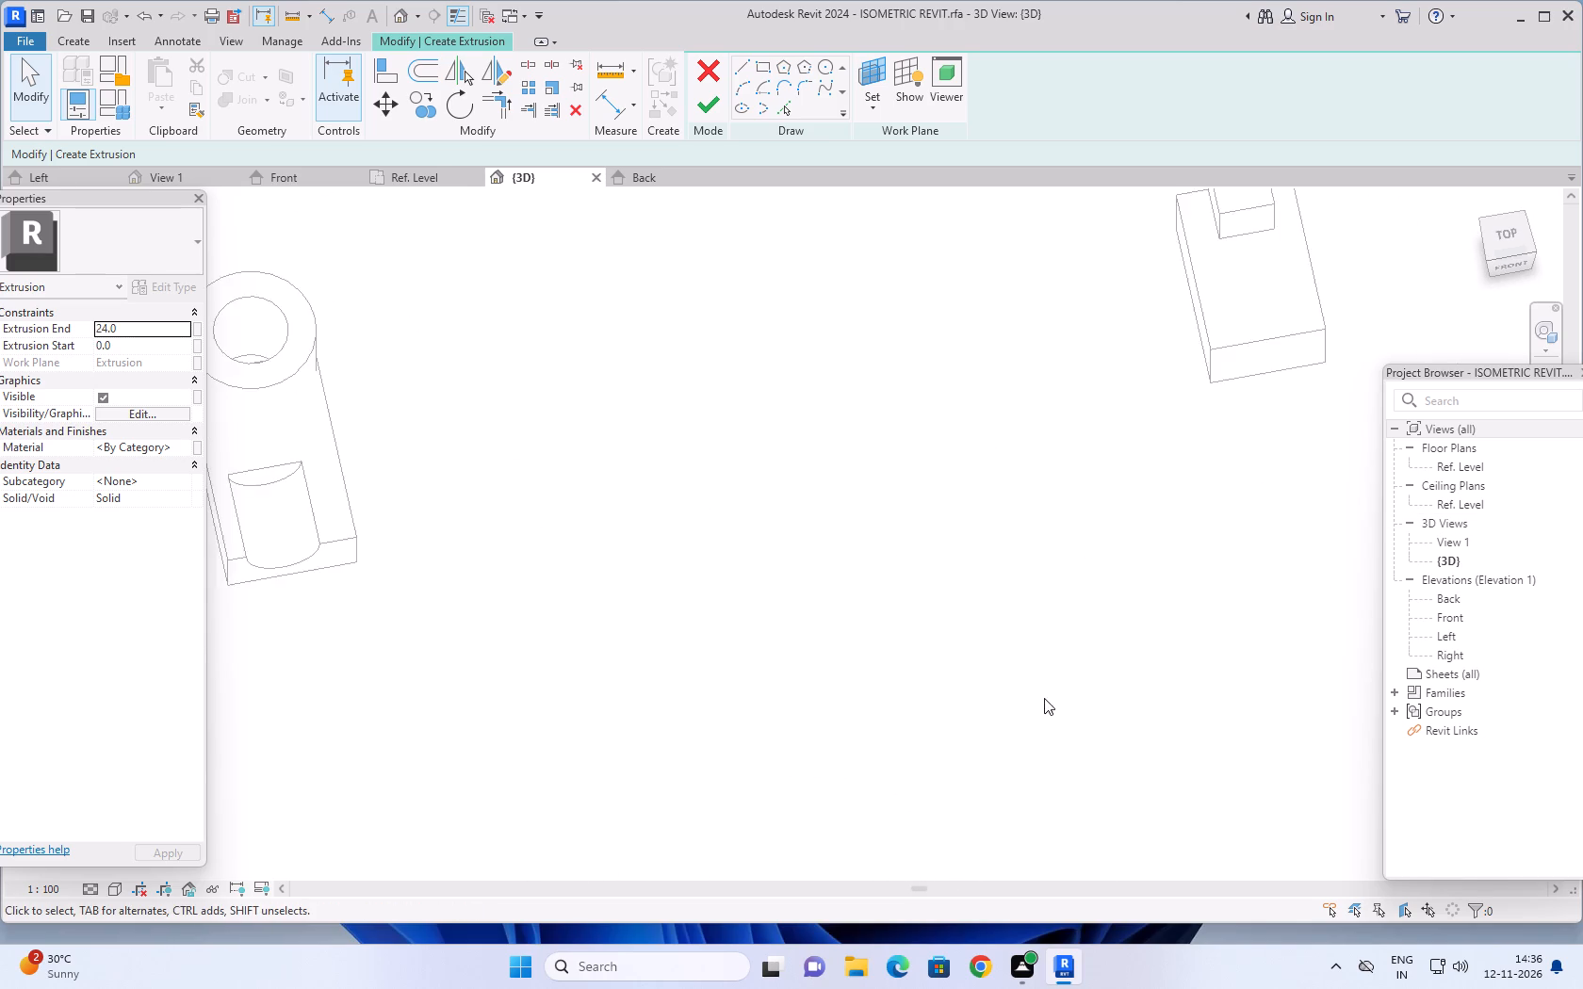
{"action": "scroll", "coordinate": [1044, 698], "scroll_direction": "down", "scroll_amount": 2}
{"action": "middle_click_drag", "start_coordinate": [1026, 659], "coordinate": [775, 796]}
{"action": "scroll", "coordinate": [894, 670], "scroll_direction": "up", "scroll_amount": 11}
{"action": "scroll", "coordinate": [658, 624], "scroll_direction": "up", "scroll_amount": 1}
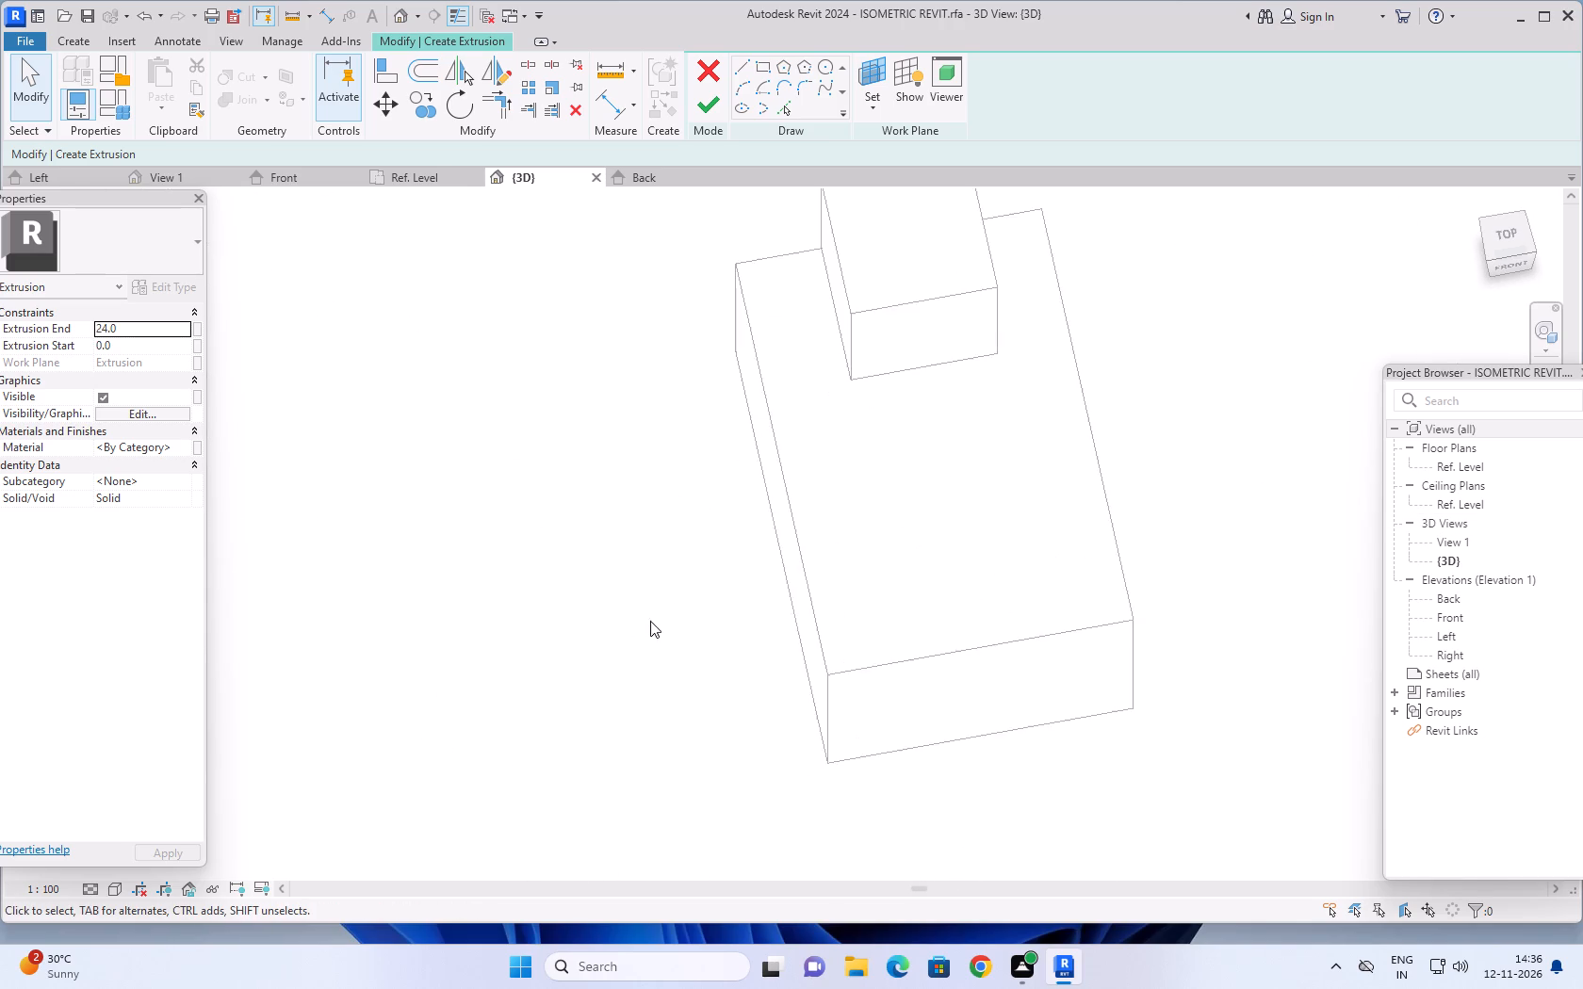
{"action": "middle_click_drag", "start_coordinate": [650, 621], "coordinate": [687, 631]}
{"action": "middle_click_drag", "start_coordinate": [791, 555], "coordinate": [572, 883]}
{"action": "middle_click_drag", "start_coordinate": [680, 549], "coordinate": [661, 943]}
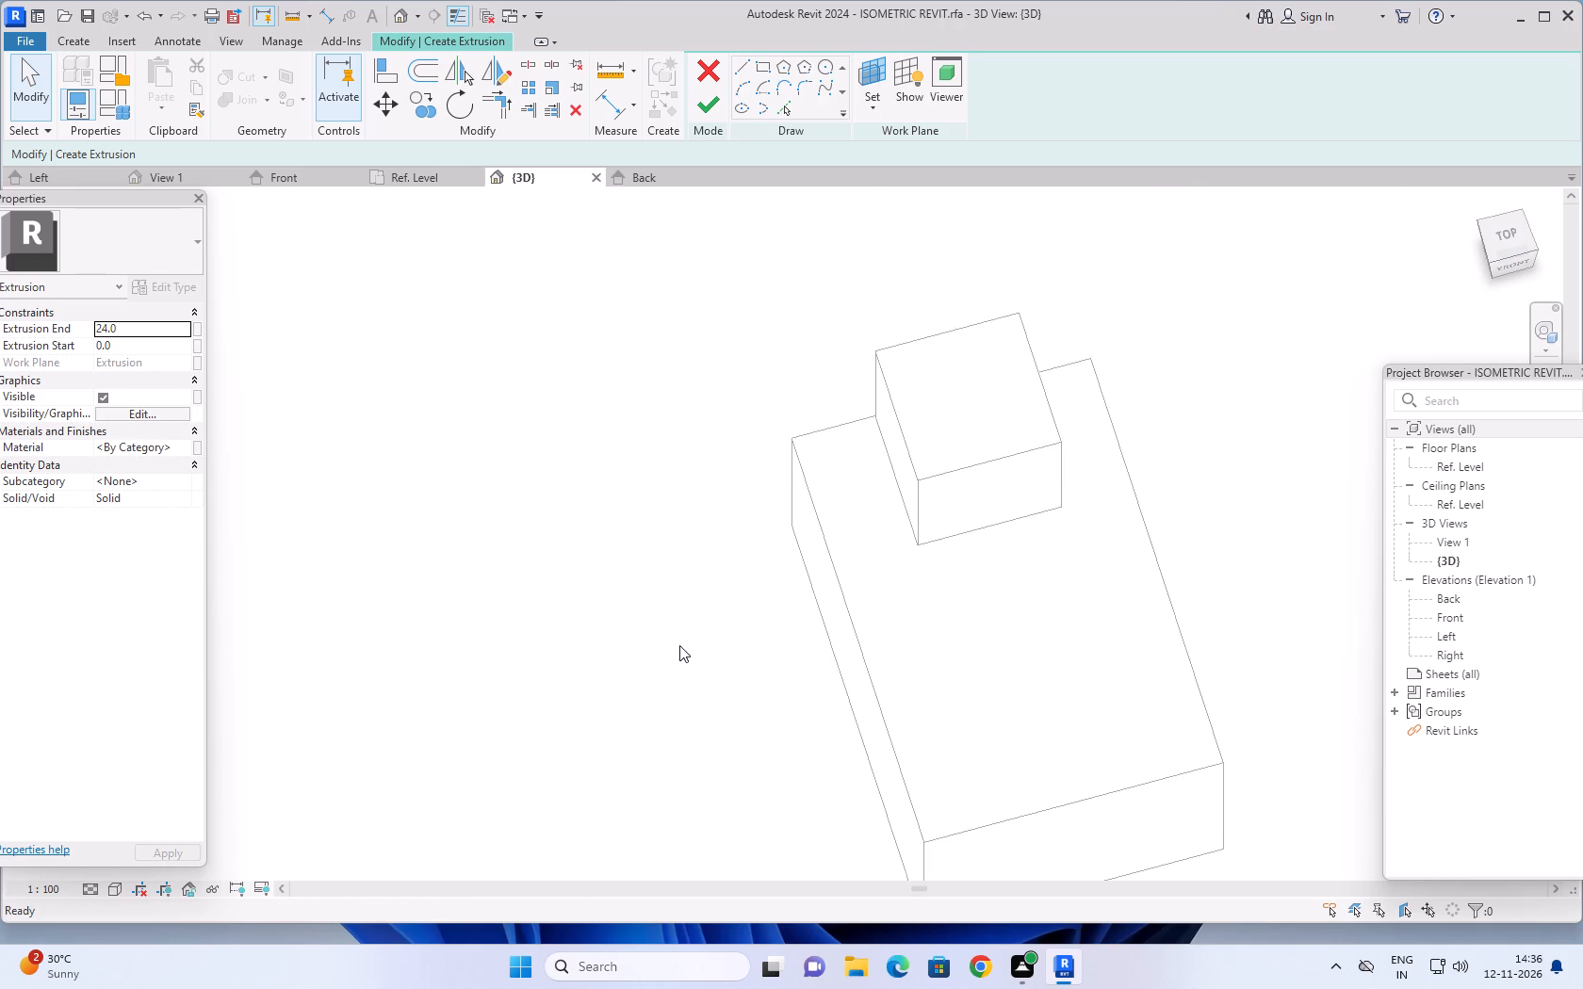
{"action": "middle_click_drag", "start_coordinate": [678, 640], "coordinate": [703, 607]}
{"action": "middle_click_drag", "start_coordinate": [761, 543], "coordinate": [577, 988]}
{"action": "middle_click_drag", "start_coordinate": [716, 597], "coordinate": [599, 729]}
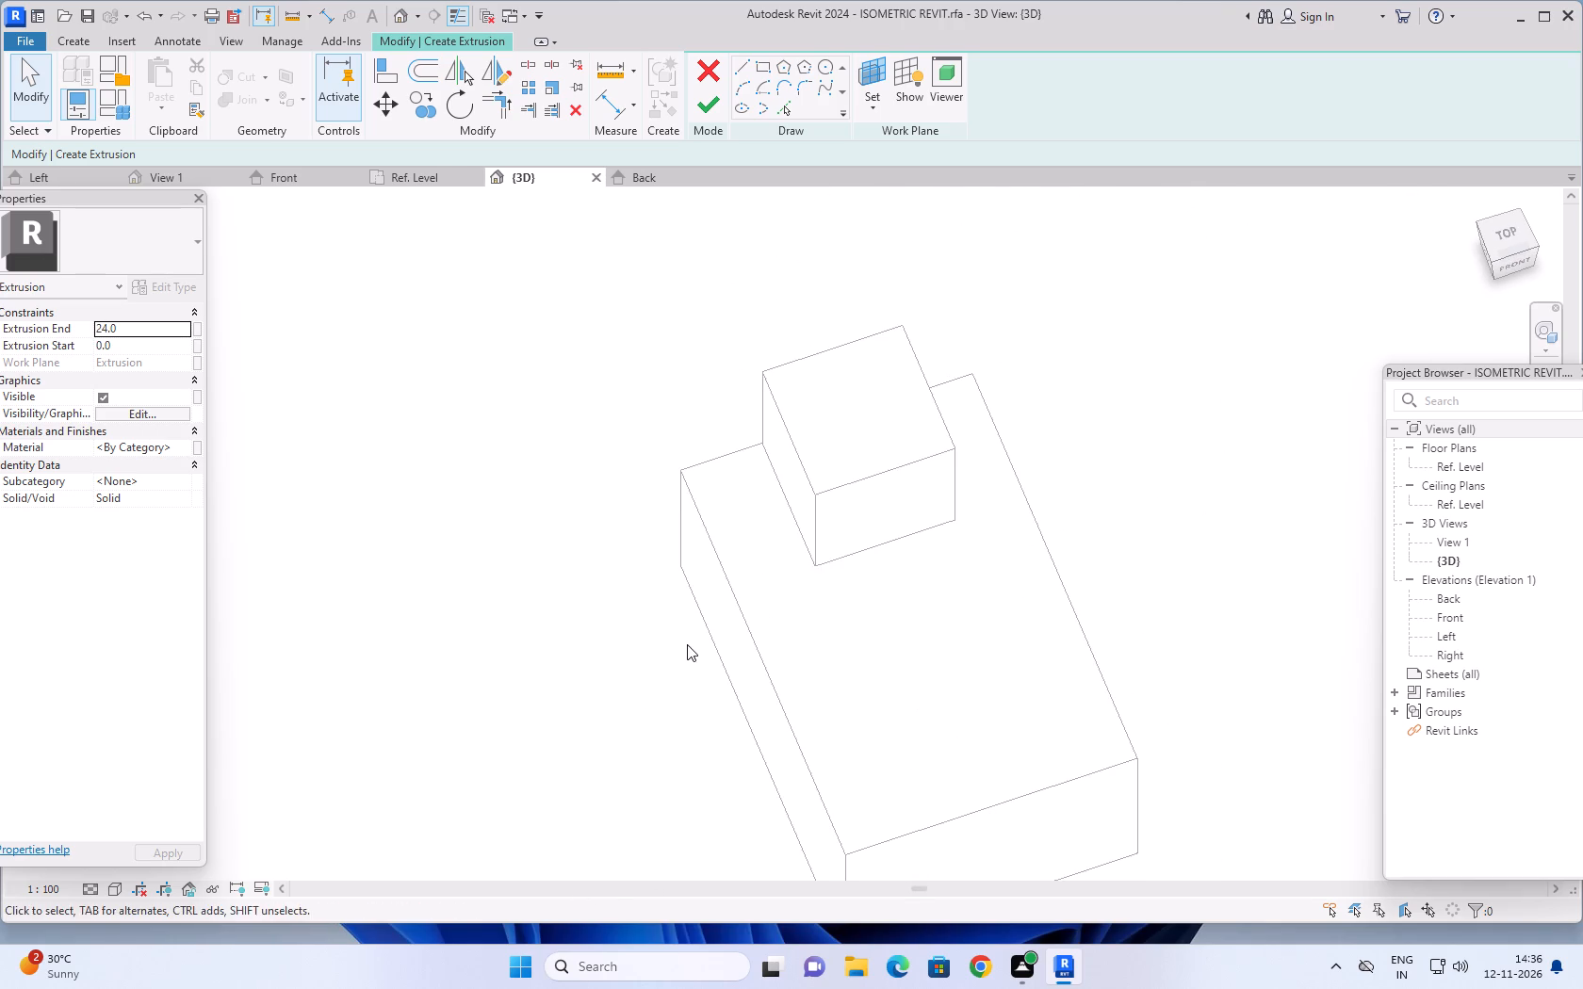
{"action": "middle_click_drag", "start_coordinate": [679, 649], "coordinate": [679, 632]}
{"action": "scroll", "coordinate": [671, 644], "scroll_direction": "up", "scroll_amount": 1, "text": "shift"}
{"action": "middle_click_drag", "start_coordinate": [734, 566], "coordinate": [579, 939]}
{"action": "middle_click_drag", "start_coordinate": [607, 736], "coordinate": [629, 701]}
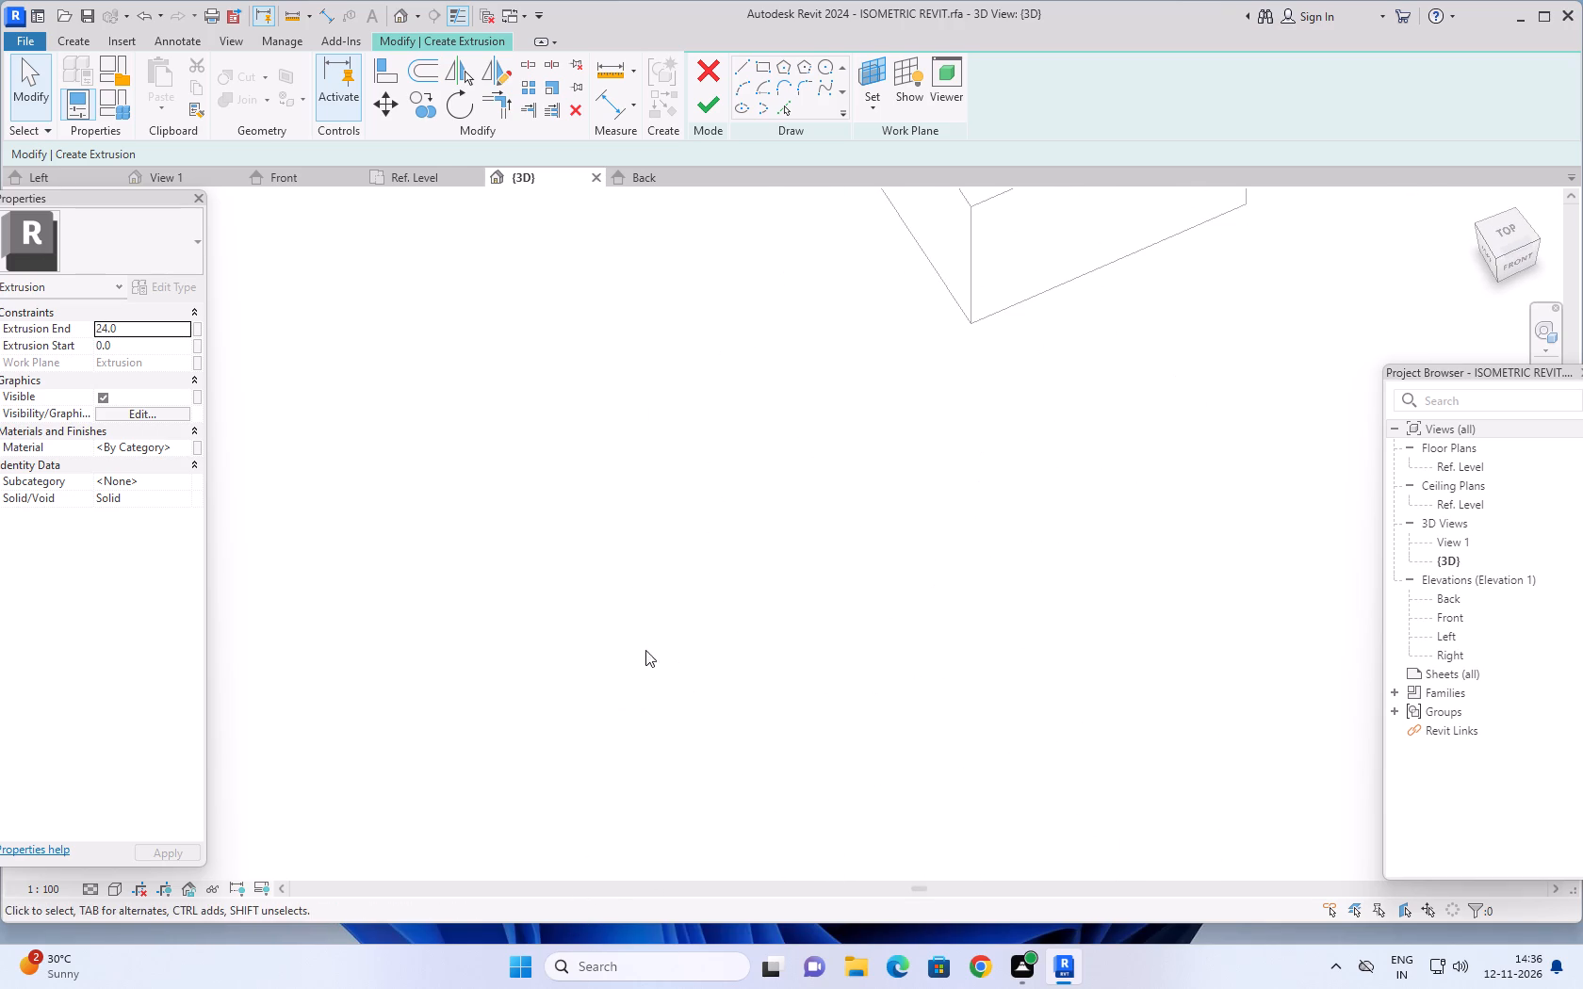
{"action": "middle_click_drag", "start_coordinate": [655, 599], "coordinate": [662, 905]}
{"action": "middle_click_drag", "start_coordinate": [662, 744], "coordinate": [579, 978]}
{"action": "middle_click_drag", "start_coordinate": [658, 681], "coordinate": [664, 653]}
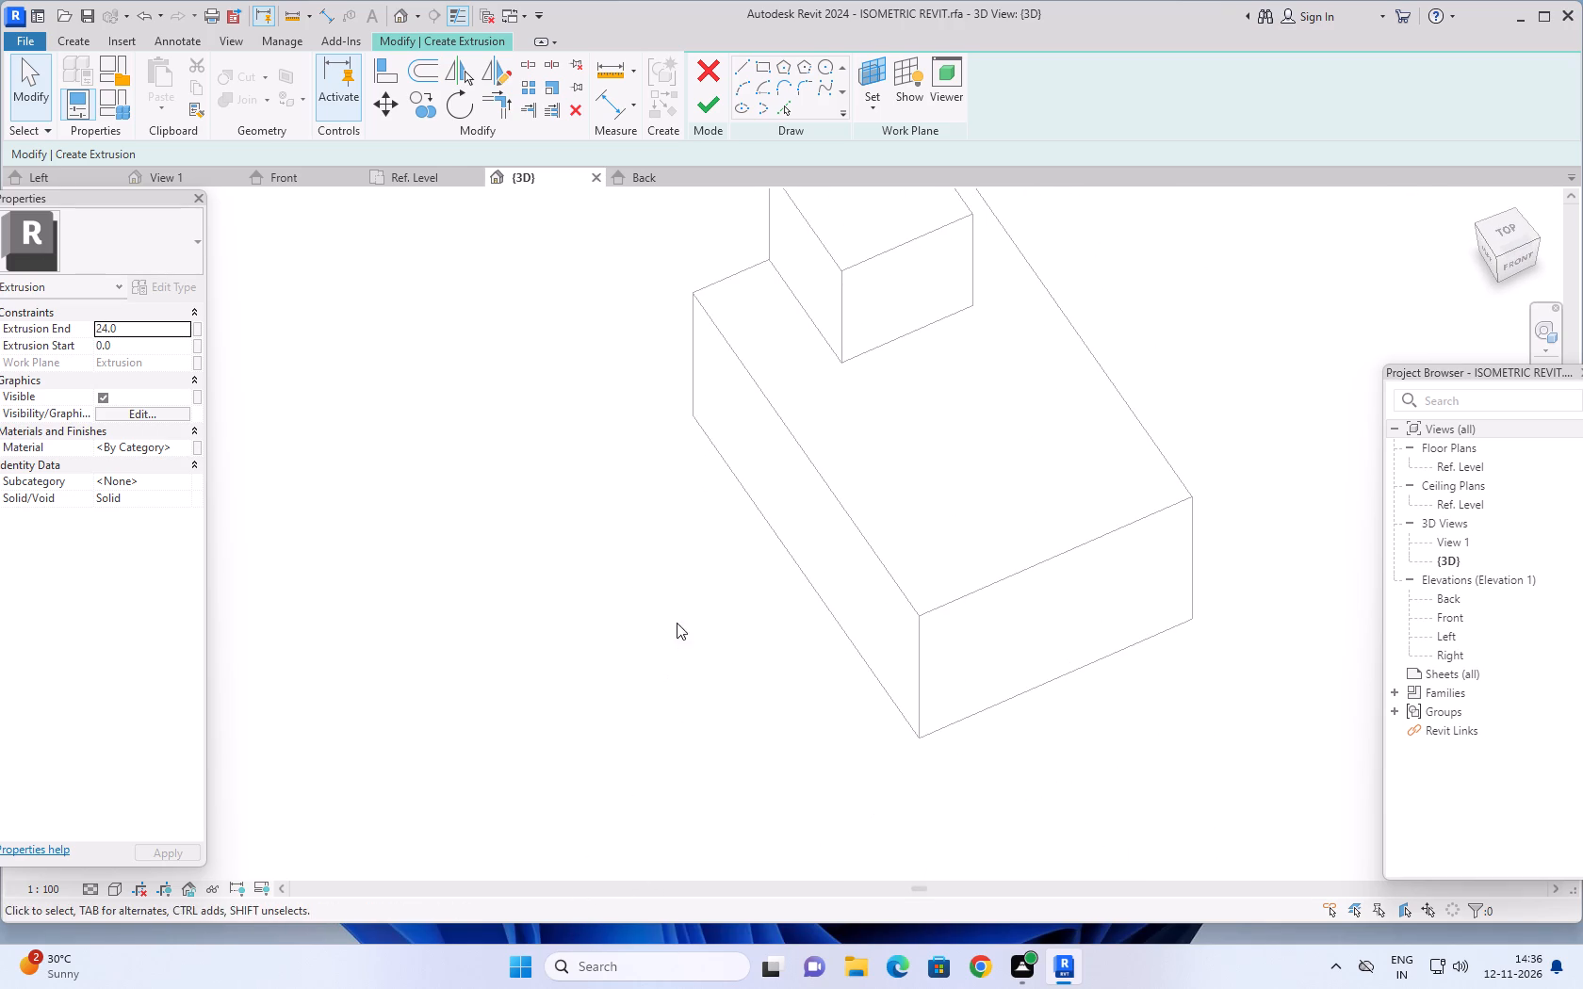
{"action": "middle_click_drag", "start_coordinate": [681, 599], "coordinate": [676, 787]}
{"action": "middle_click", "coordinate": [675, 743]}
{"action": "middle_click_drag", "start_coordinate": [656, 667], "coordinate": [681, 695], "text": "shift"}
{"action": "middle_click_drag", "start_coordinate": [682, 618], "coordinate": [667, 666]}
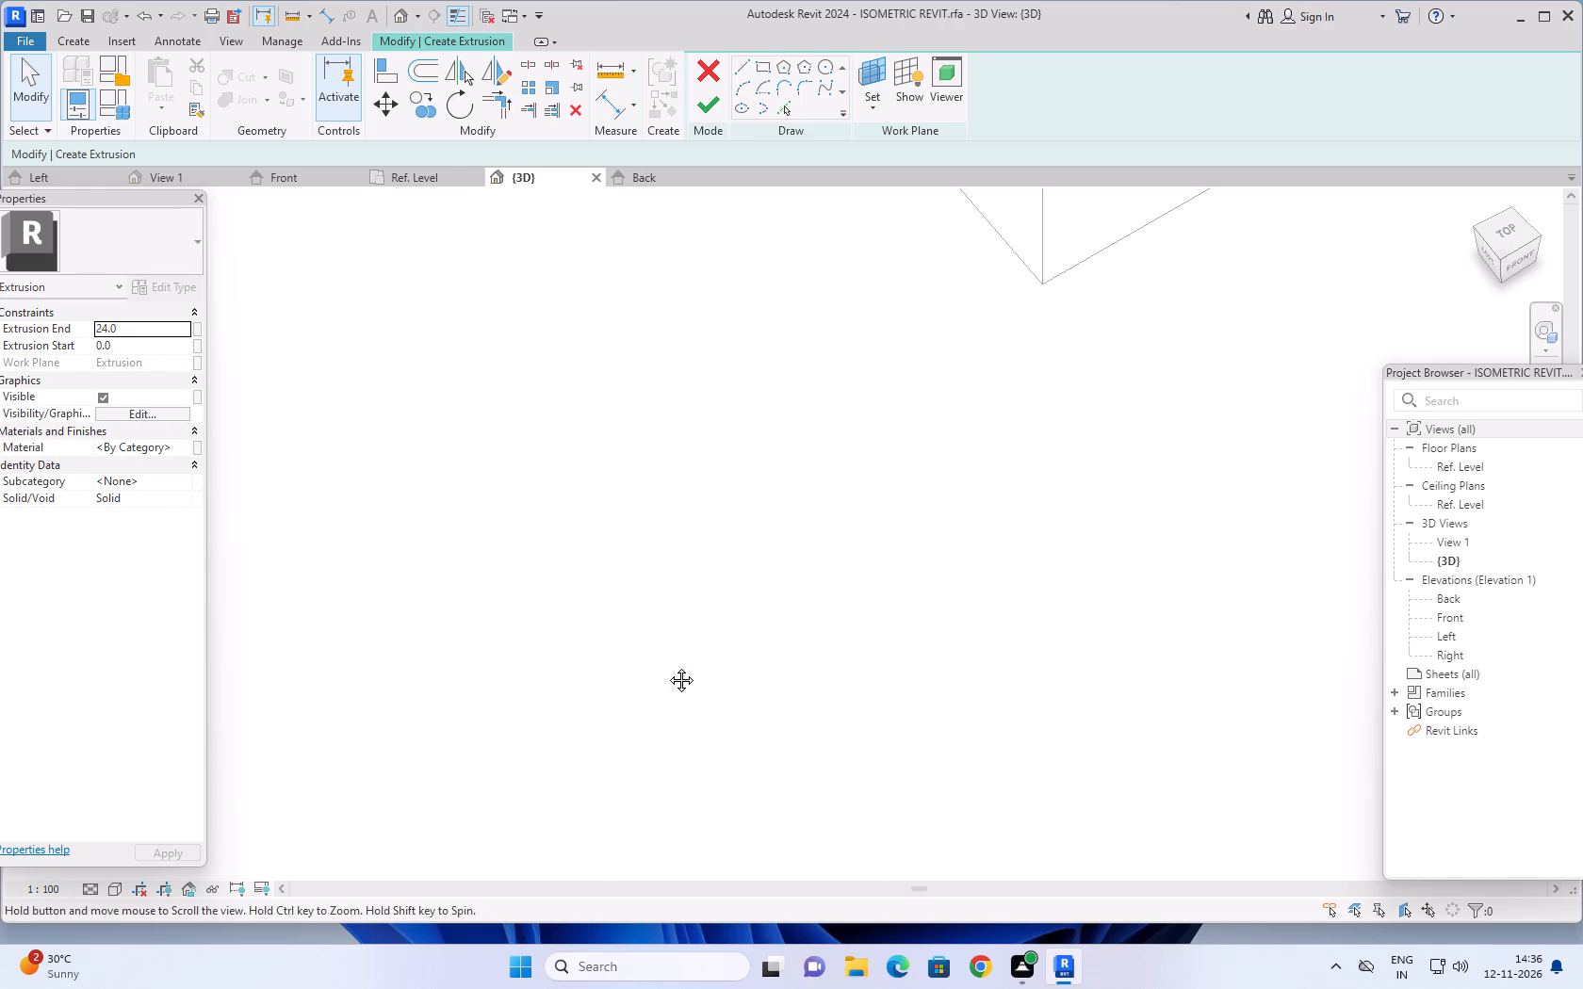
{"action": "middle_click_drag", "start_coordinate": [667, 666], "coordinate": [580, 959]}
{"action": "scroll", "coordinate": [663, 607], "scroll_direction": "down", "scroll_amount": 3}
{"action": "middle_click_drag", "start_coordinate": [694, 543], "coordinate": [664, 720]}
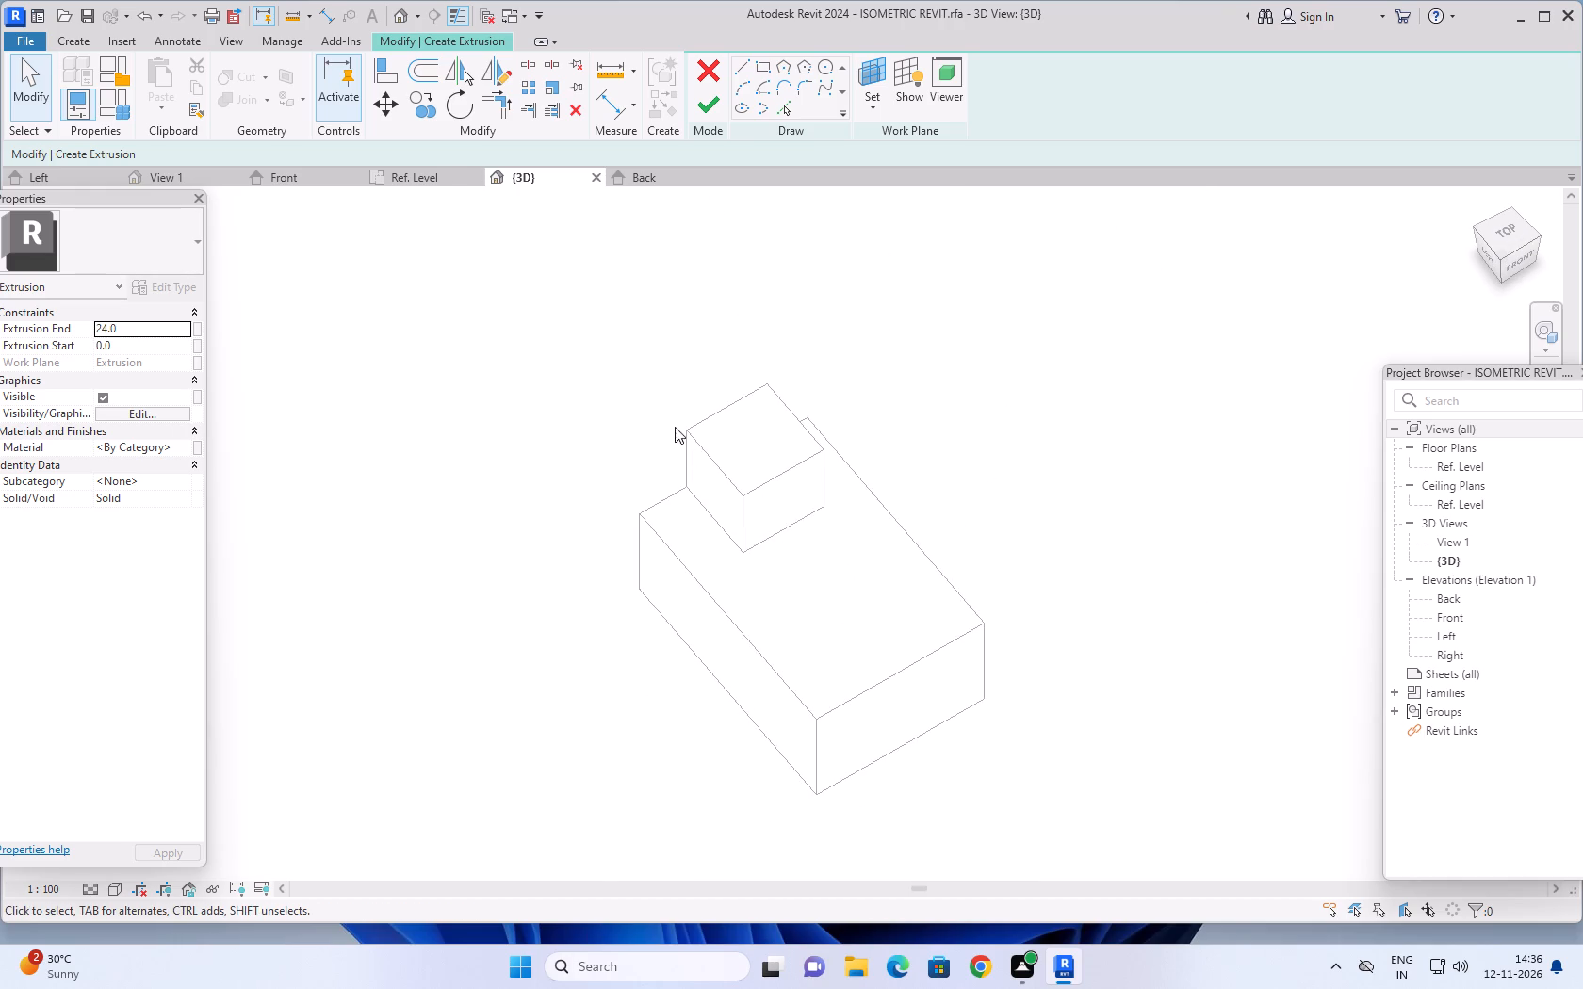
{"action": "middle_click_drag", "start_coordinate": [716, 317], "coordinate": [771, 305]}
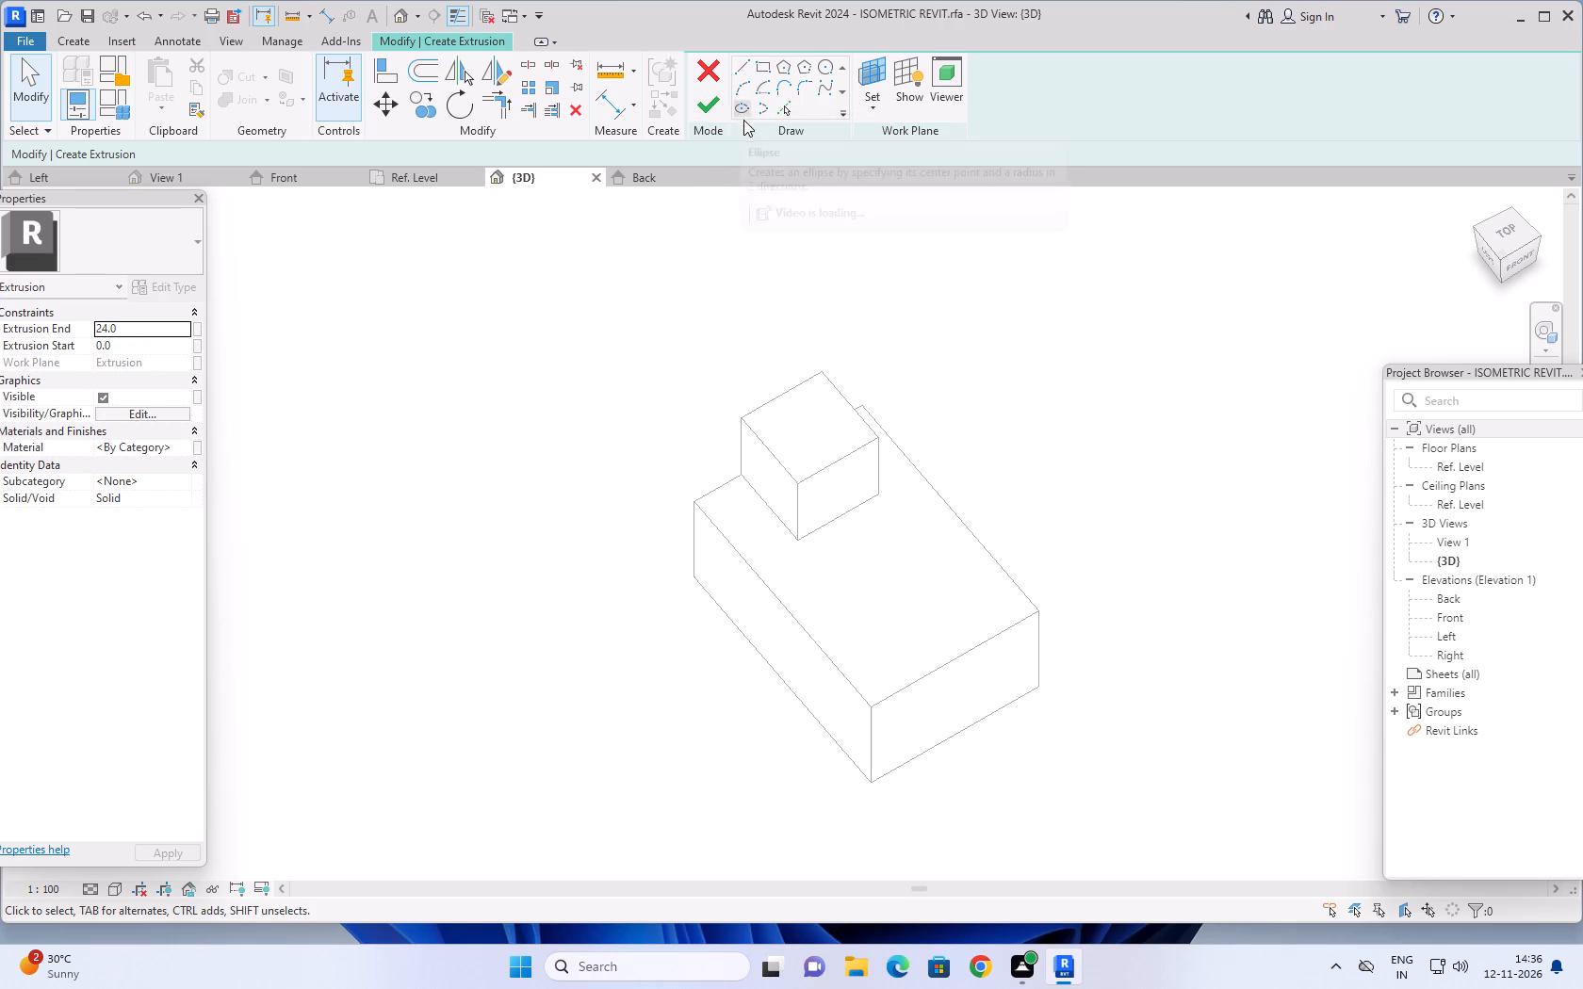
Set the new extrusion's work plane to the left side face of the square upper block.
{"action": "left_click", "coordinate": [876, 108]}
{"action": "left_click", "coordinate": [883, 174]}
{"action": "left_click", "coordinate": [765, 478]}
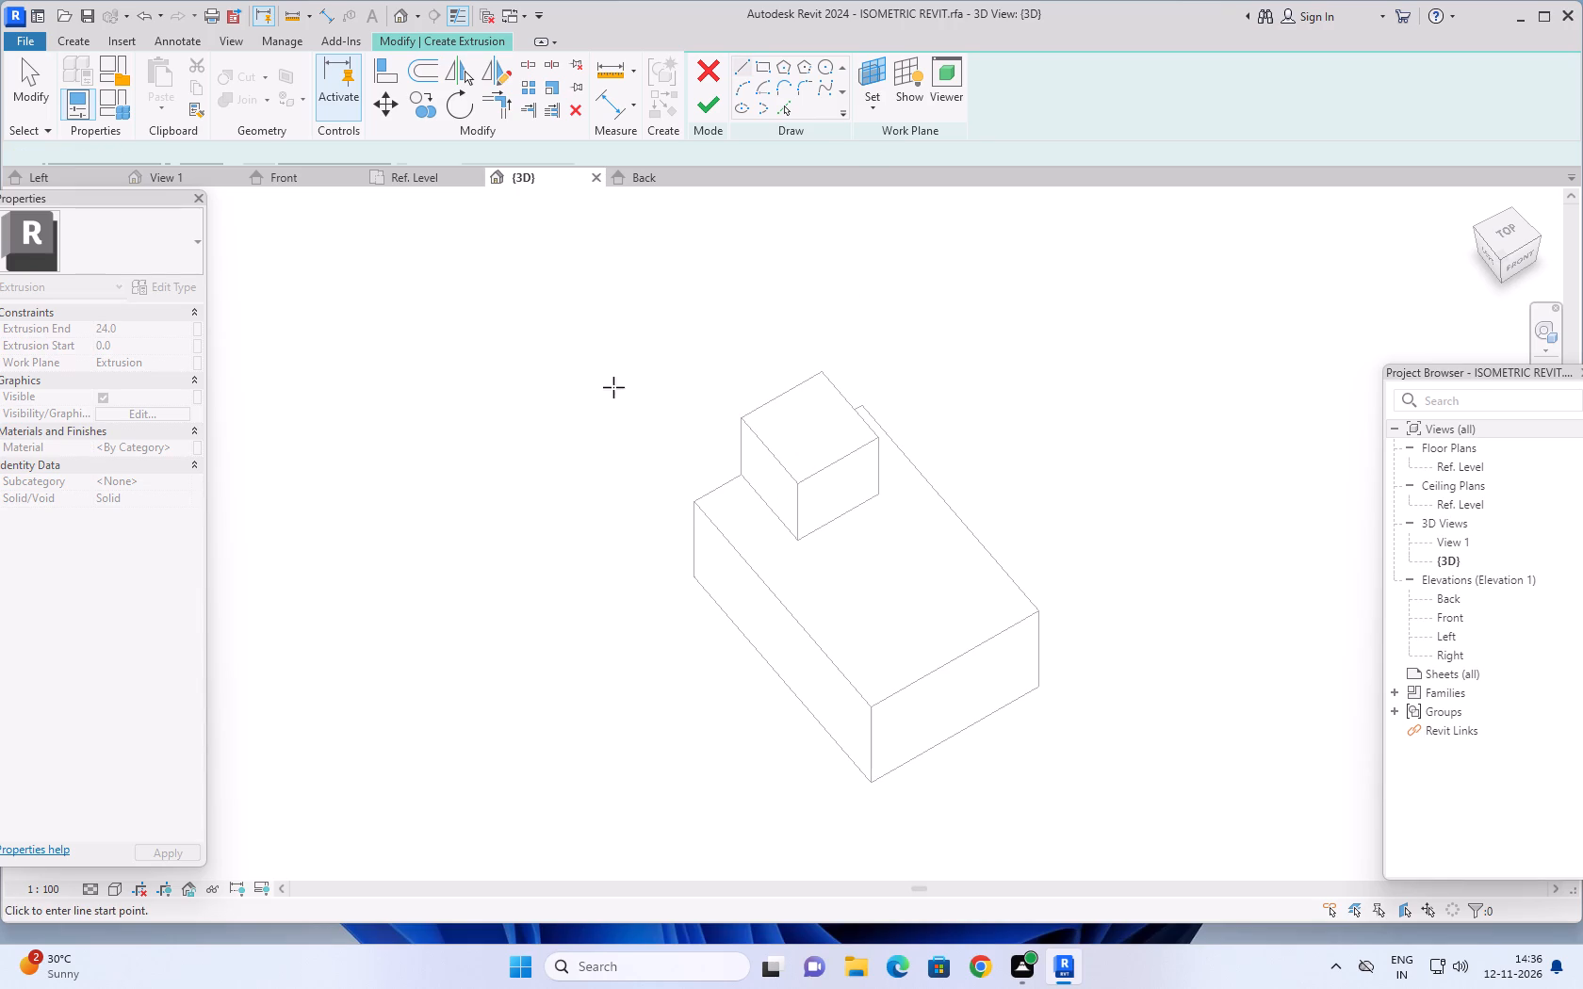
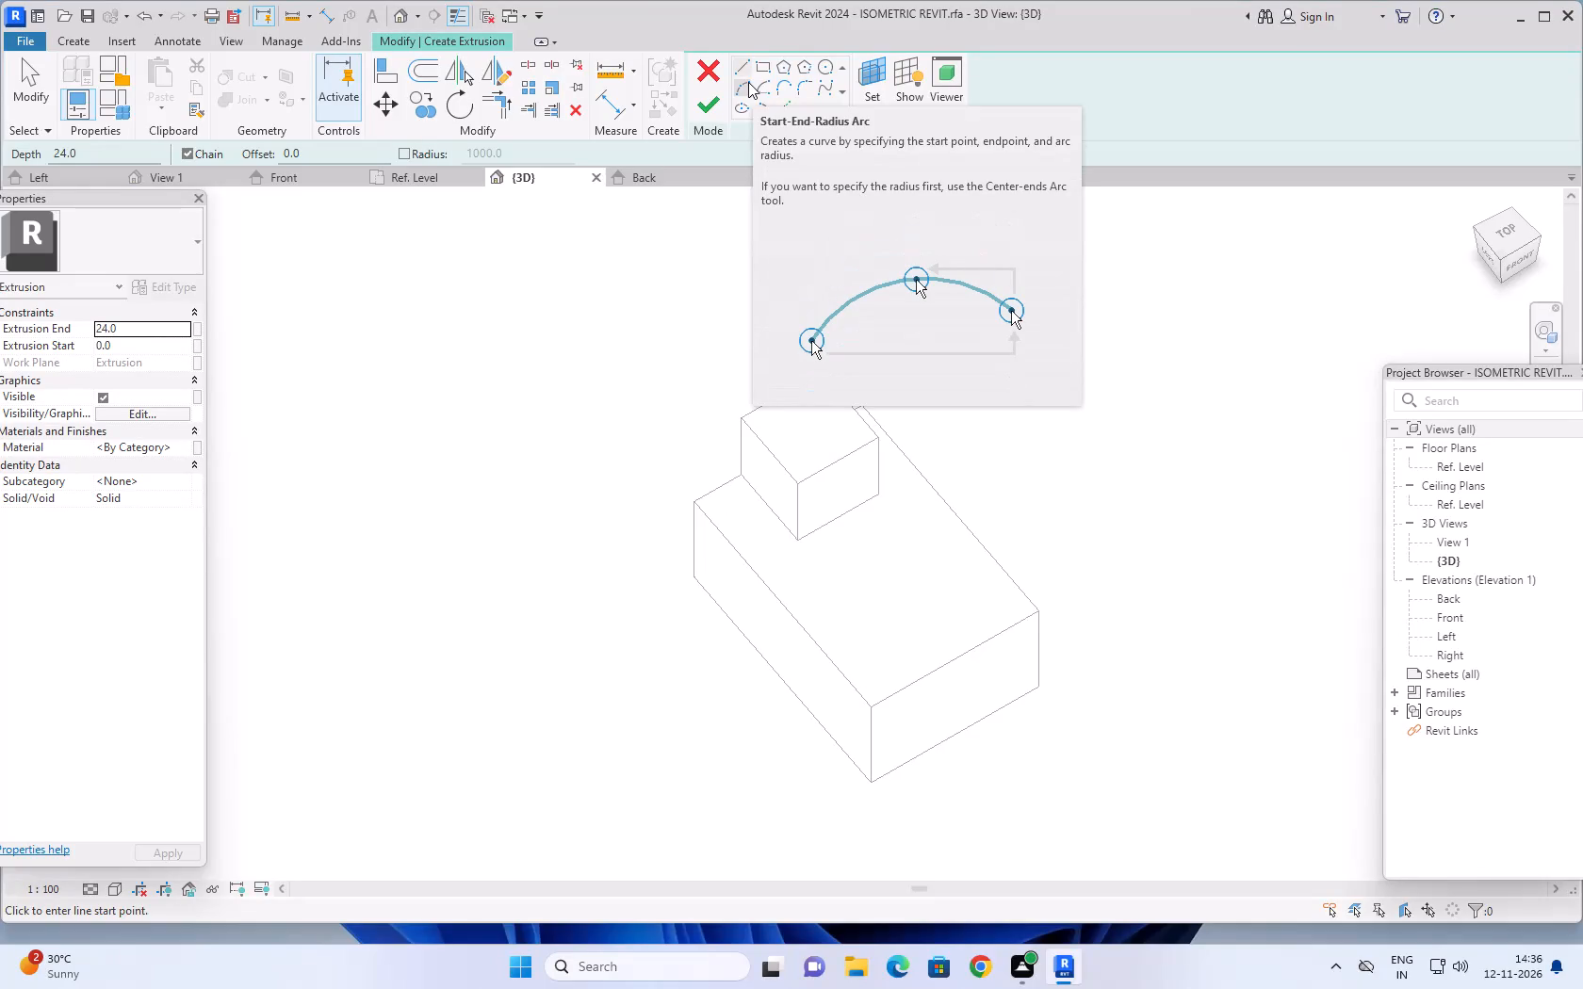
Sketch a 24 by 24 rectangle over the upper block's left side face and finish the extrusion with an extrusion end of 14.
{"action": "left_click", "coordinate": [760, 67]}
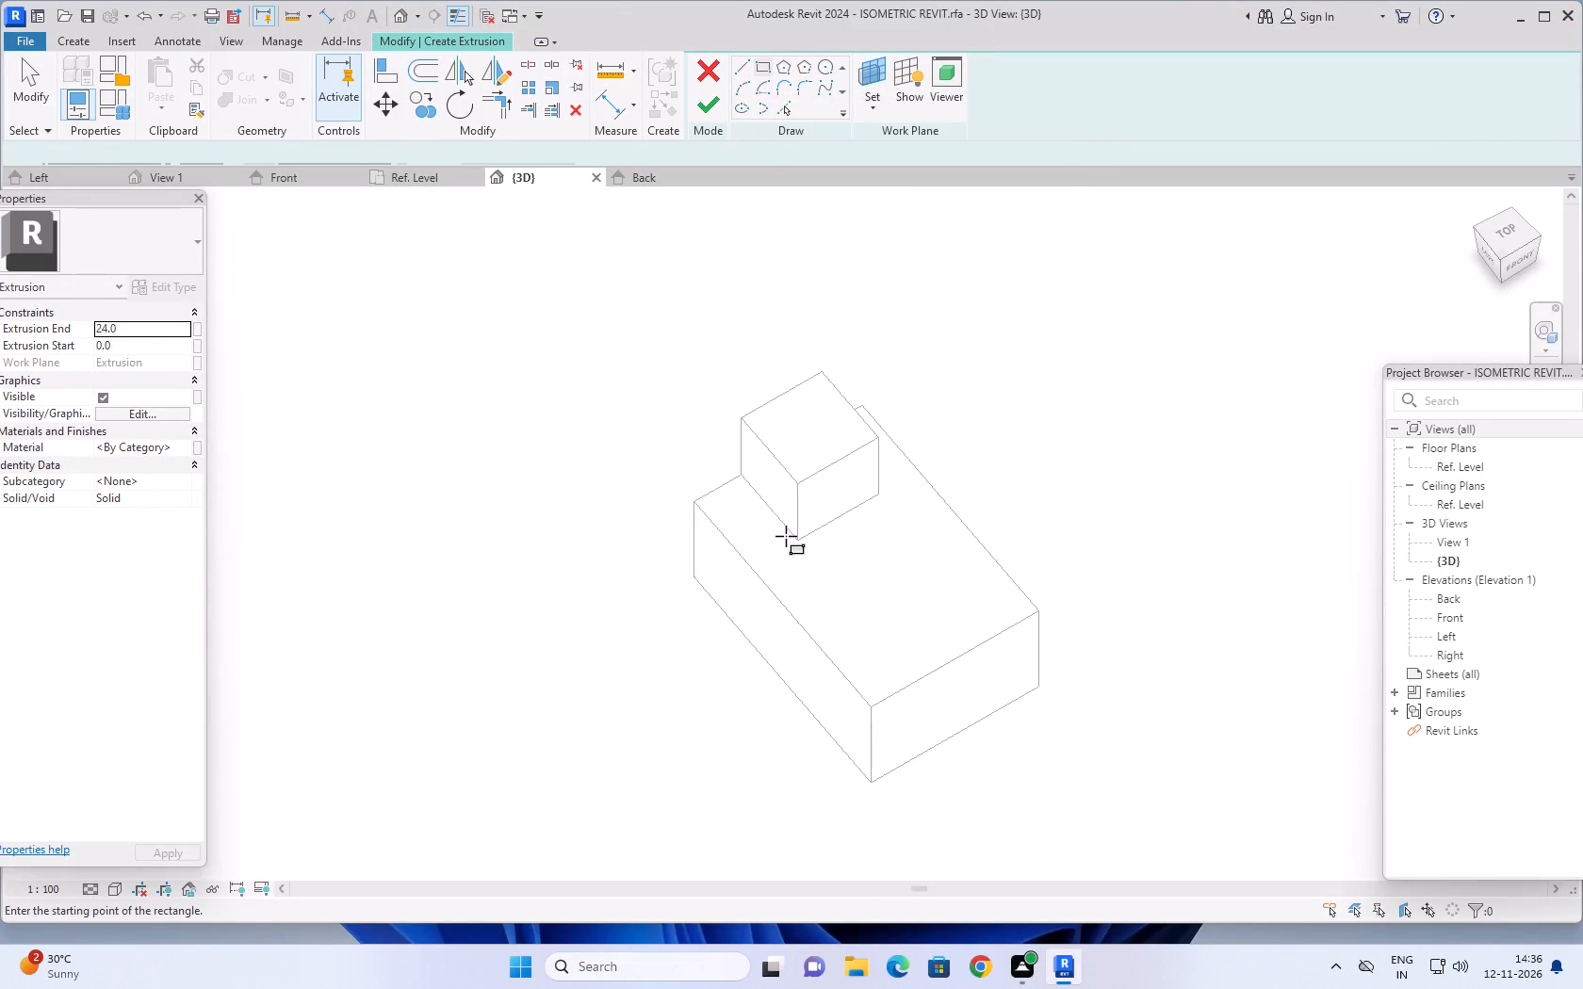
{"action": "left_click", "coordinate": [797, 541]}
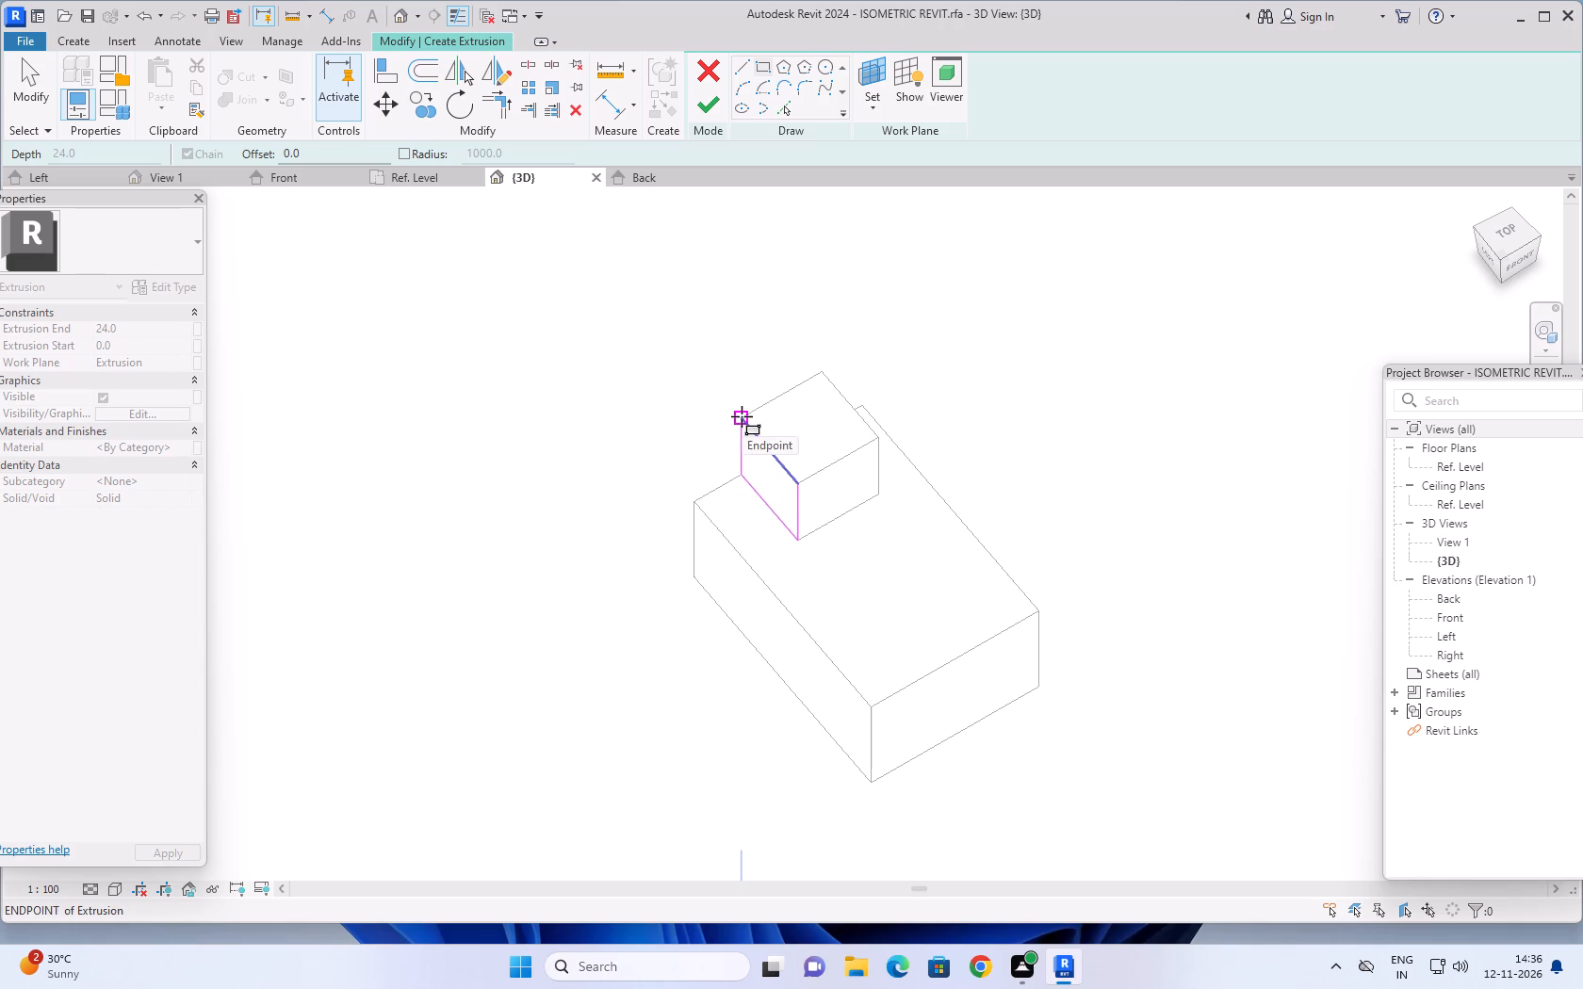
{"action": "scroll", "coordinate": [742, 416], "scroll_direction": "up", "scroll_amount": 1}
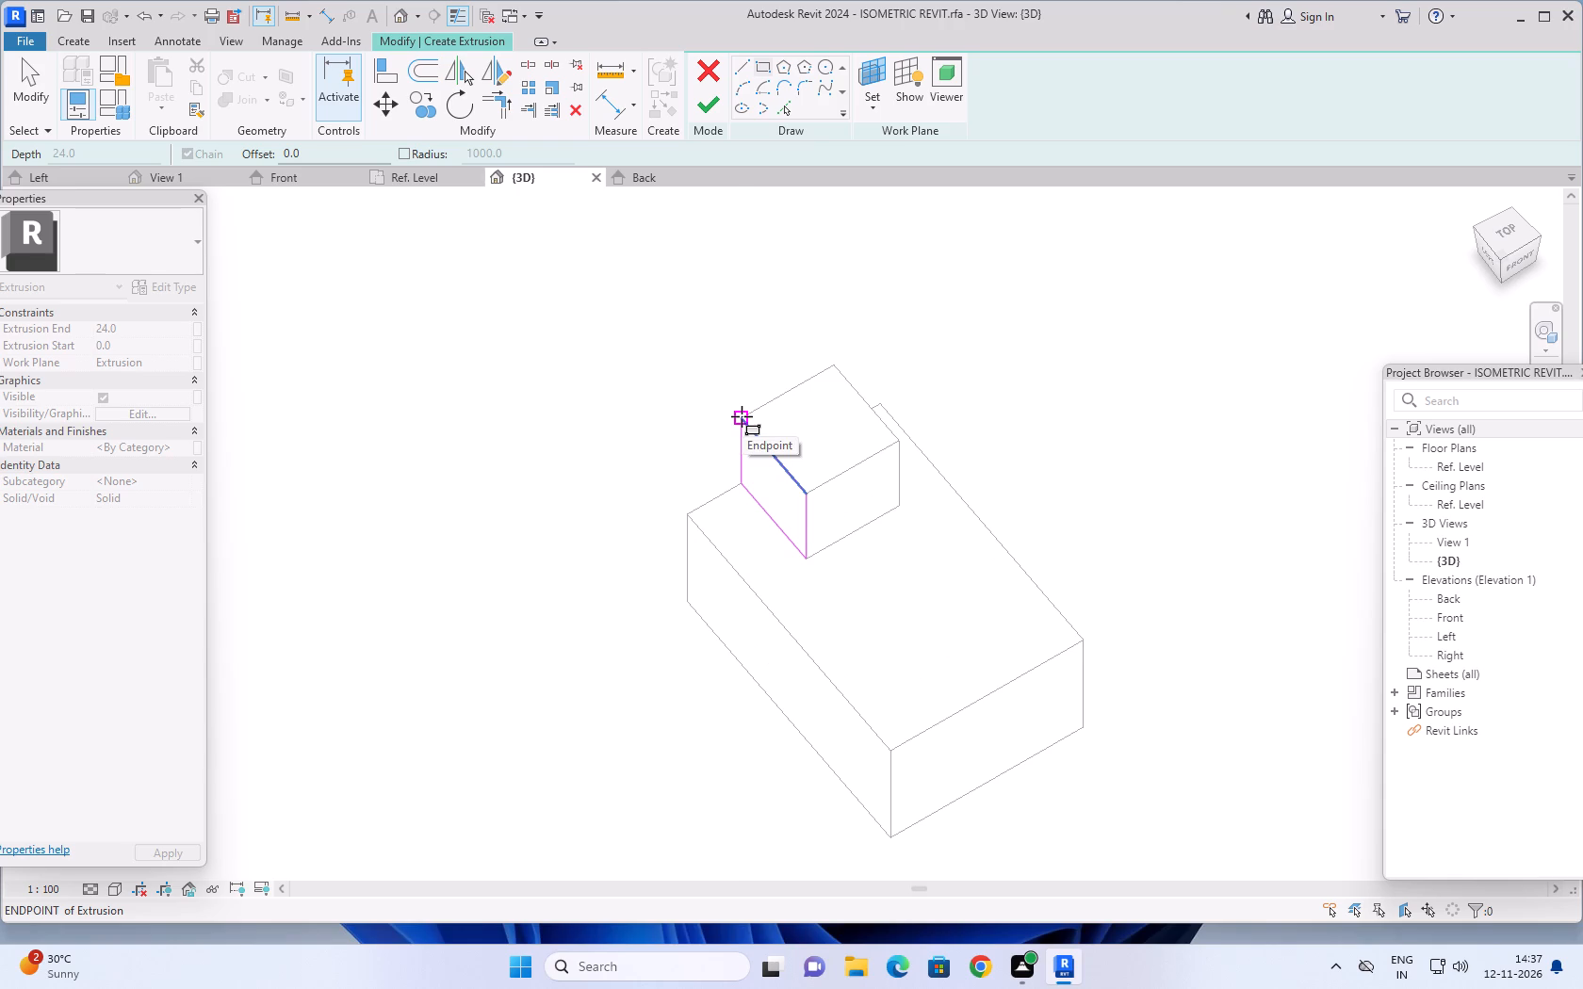
{"action": "left_click", "coordinate": [742, 416]}
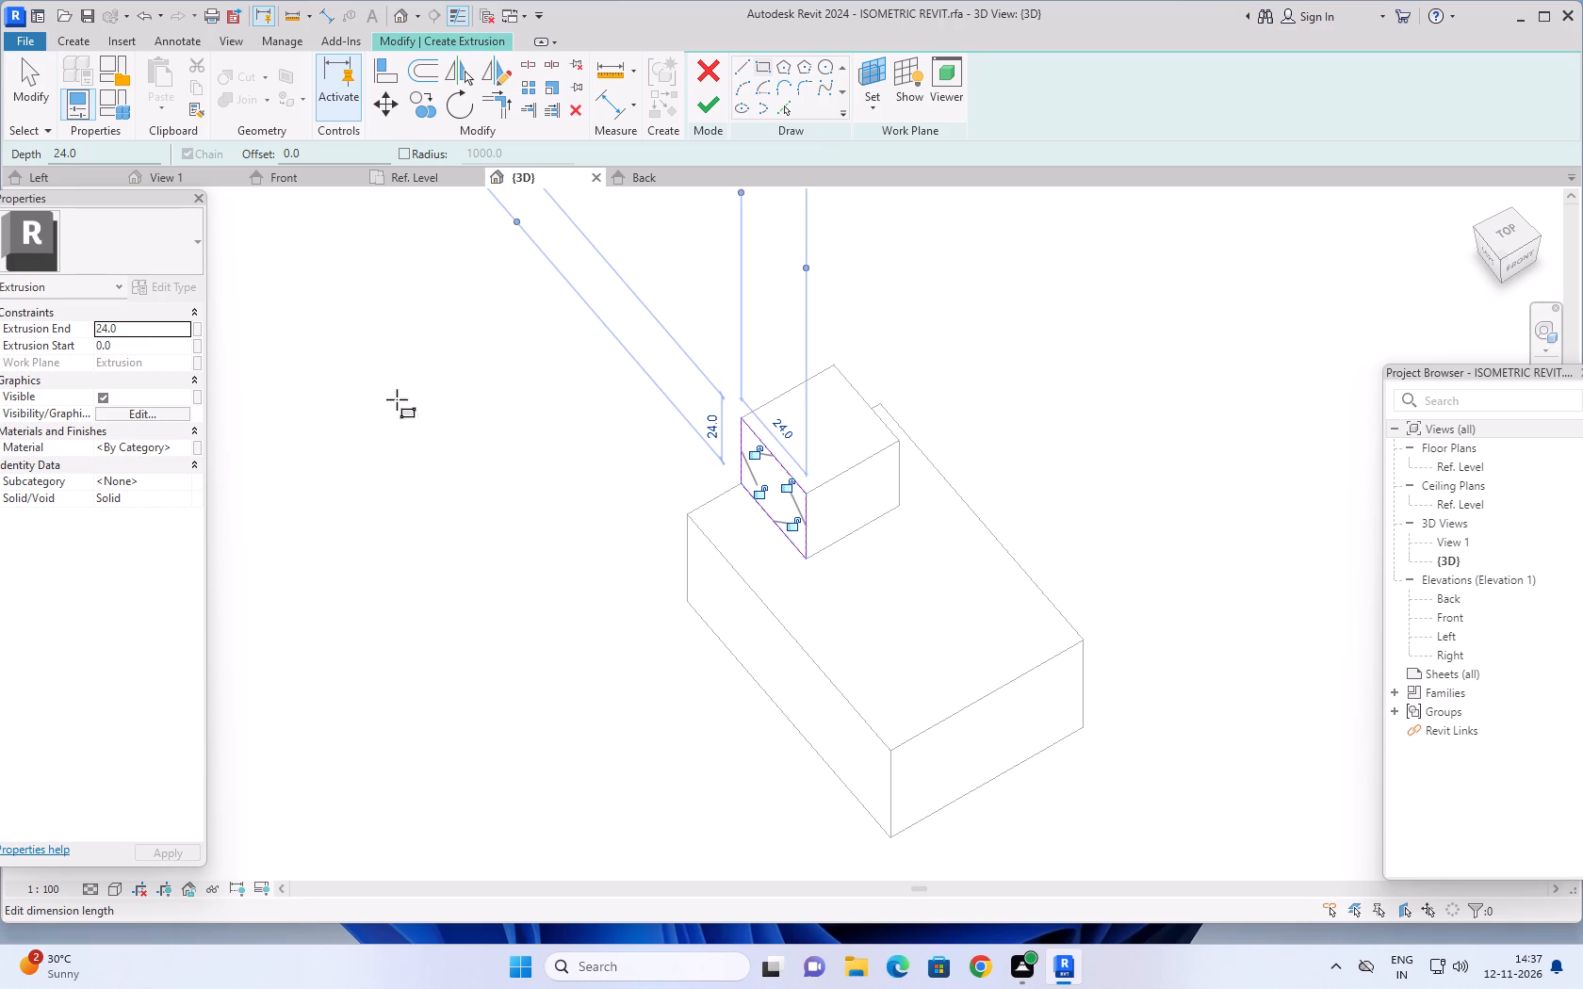
{"action": "left_click", "coordinate": [159, 328]}
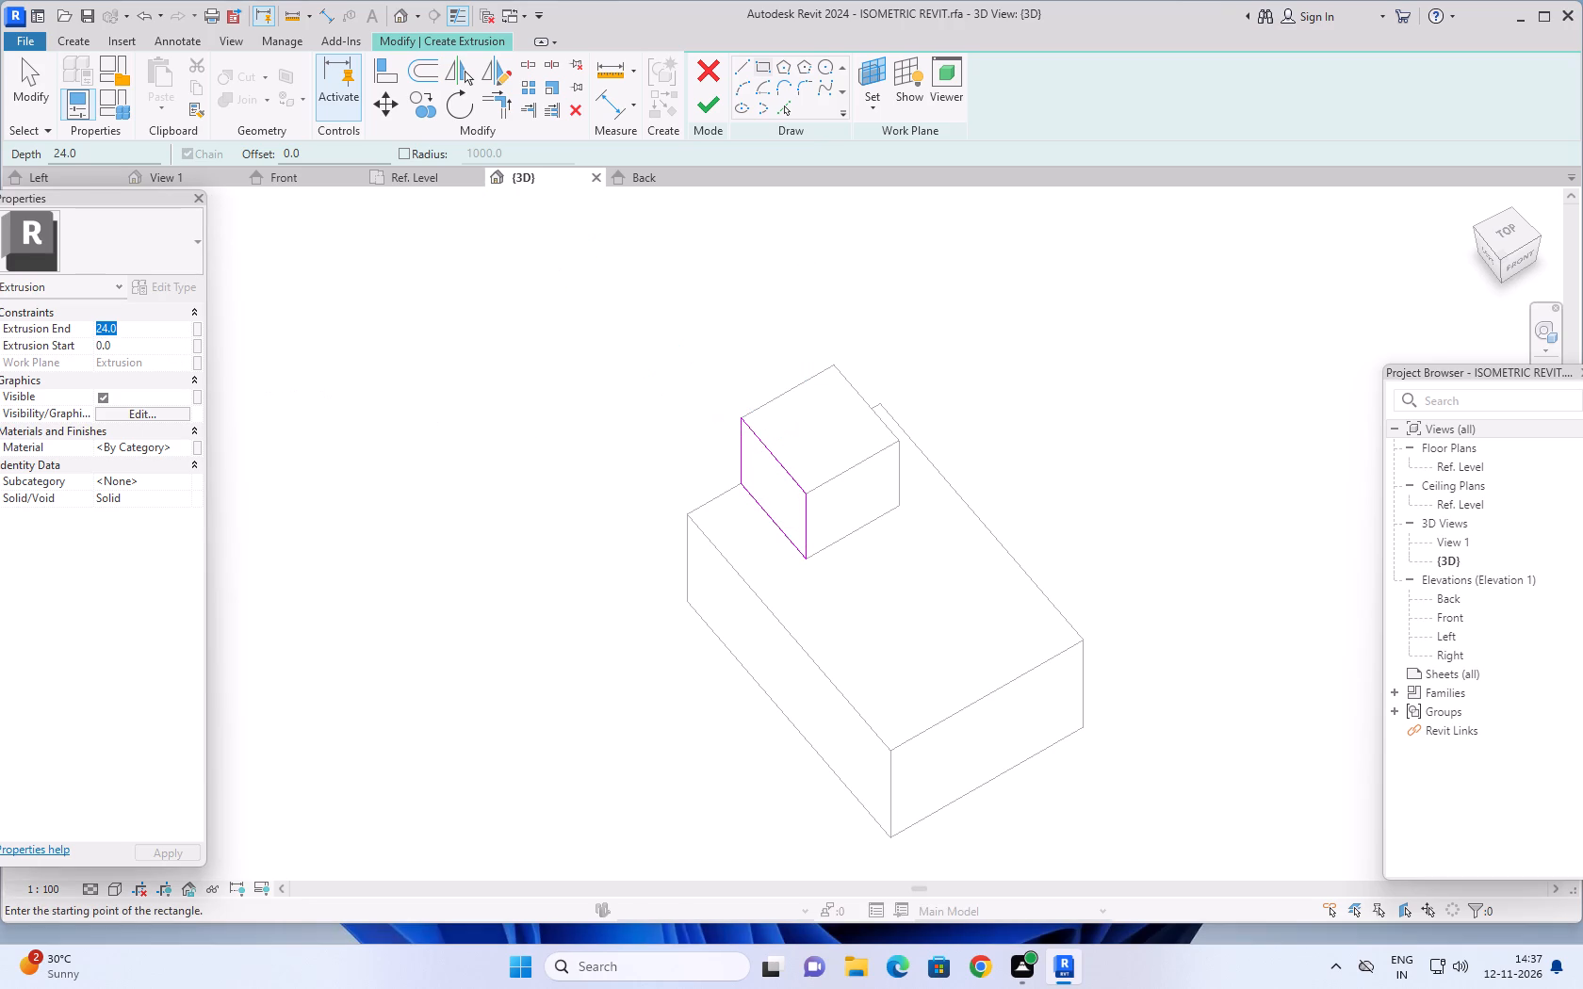
{"action": "type", "text": "14"}
{"action": "key", "text": "Return"}
{"action": "left_click", "coordinate": [711, 107]}
{"action": "middle_click_drag", "start_coordinate": [1077, 422], "coordinate": [1112, 430]}
{"action": "key", "text": "Escape"}
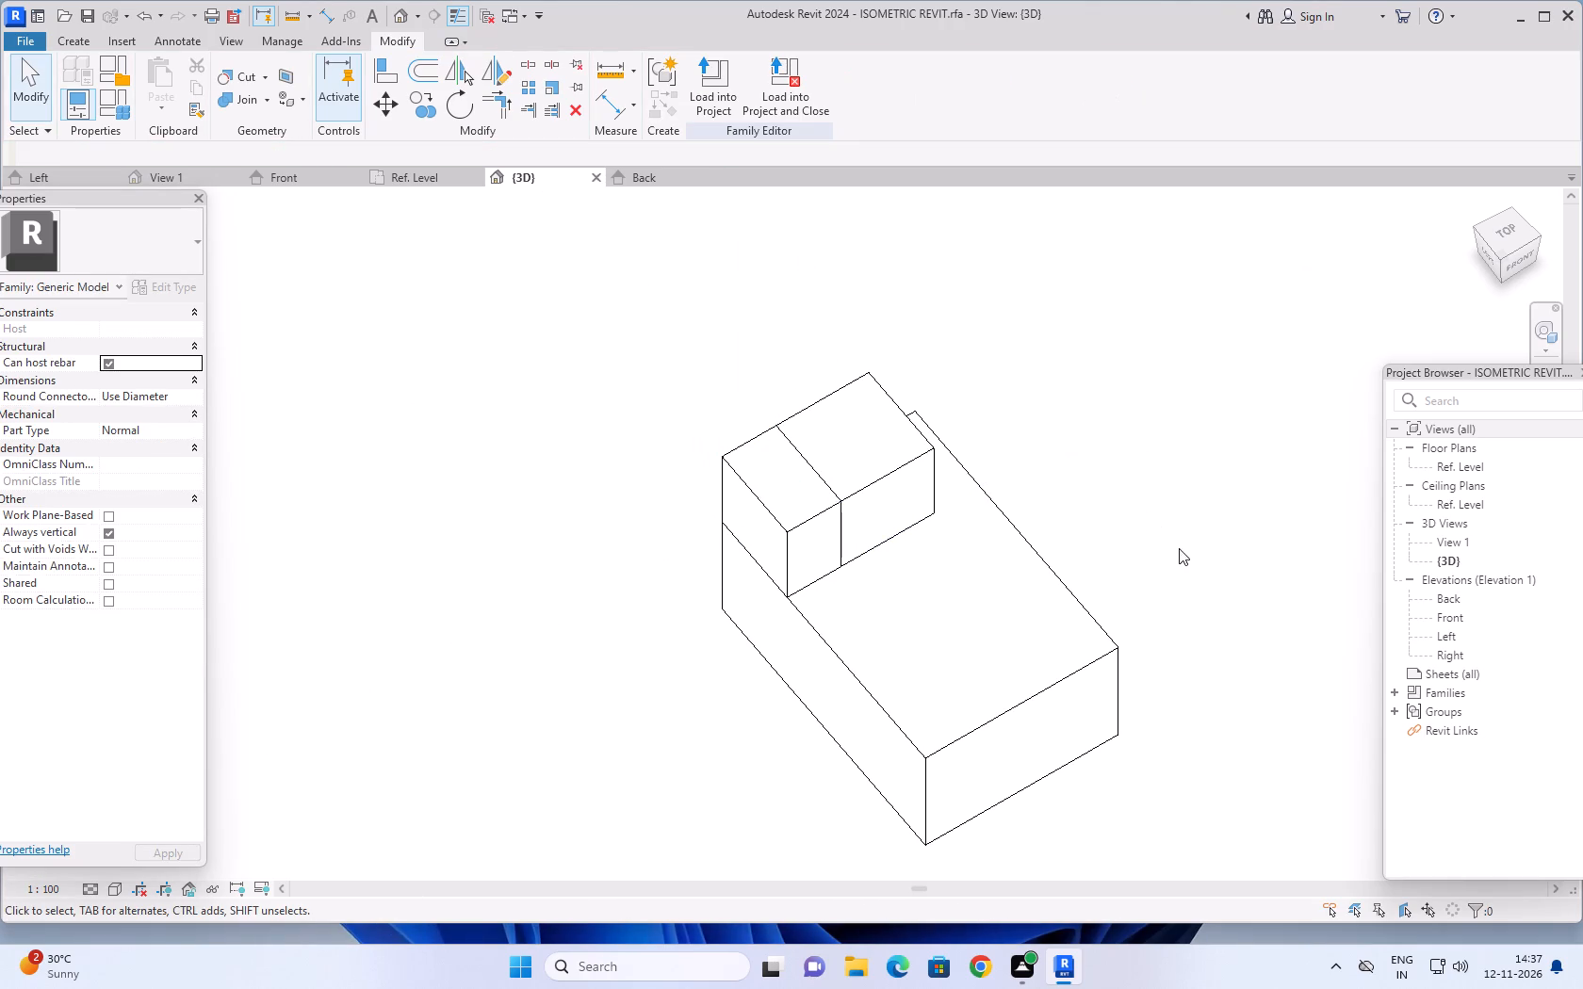
Examine the newly added side block on the base block from several angles.
{"action": "middle_click_drag", "start_coordinate": [1145, 528], "coordinate": [1110, 494]}
{"action": "middle_click_drag", "start_coordinate": [1023, 633], "coordinate": [1114, 368]}
{"action": "middle_click_drag", "start_coordinate": [1112, 487], "coordinate": [1103, 448]}
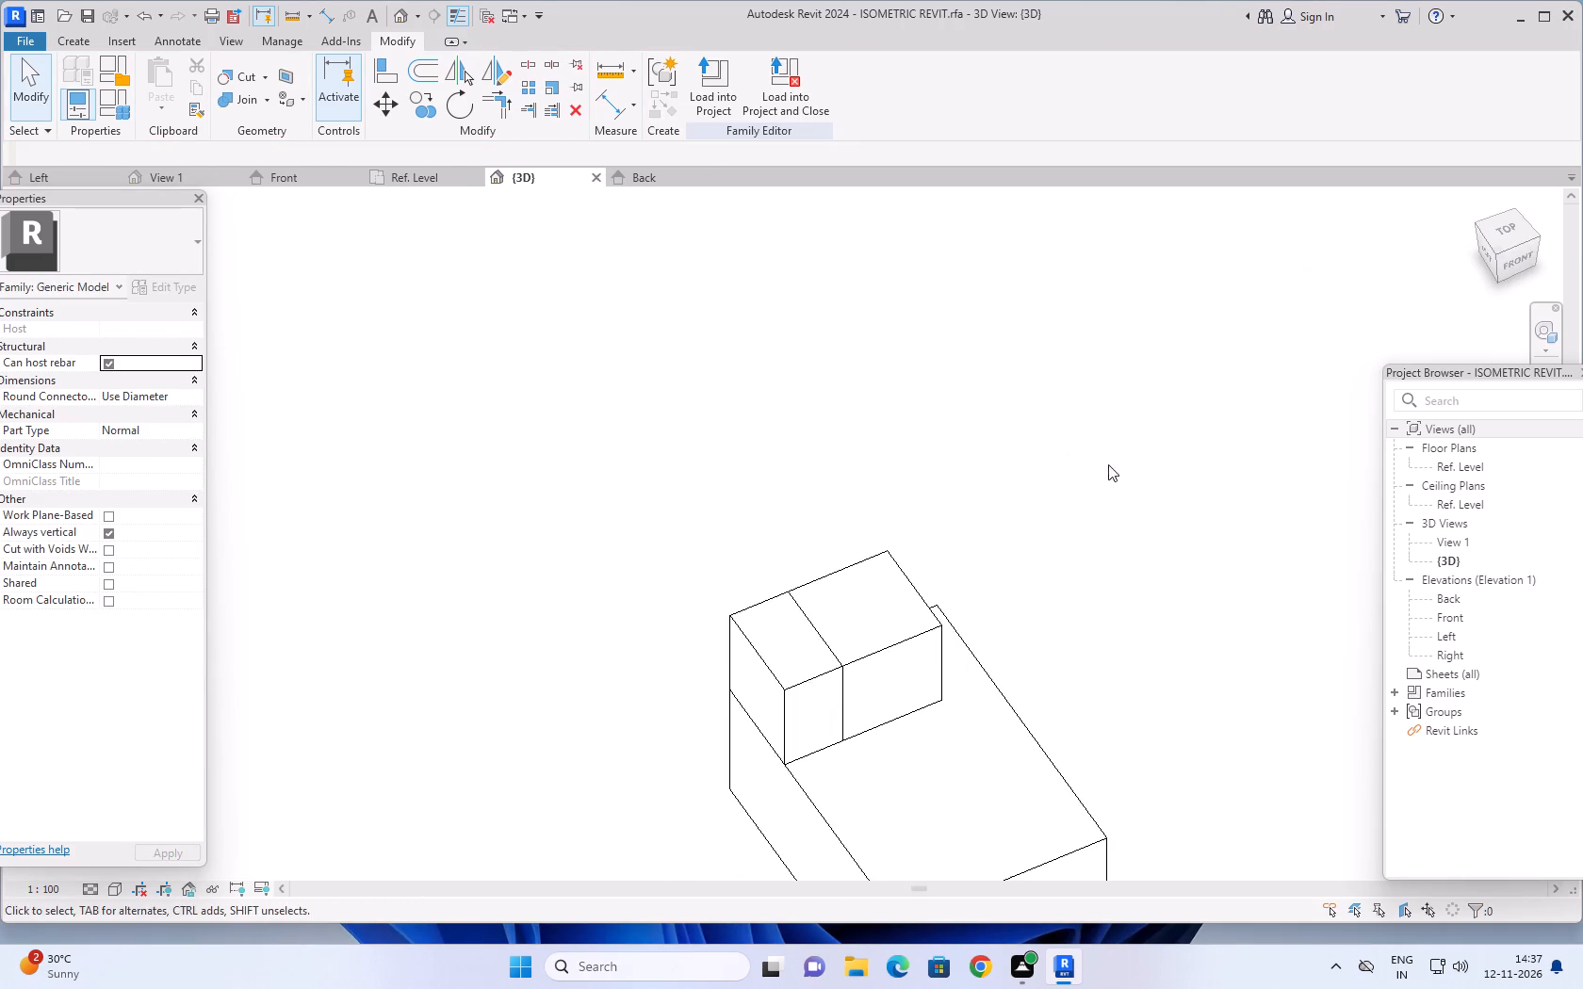
{"action": "middle_click_drag", "start_coordinate": [1042, 507], "coordinate": [1124, 311]}
{"action": "middle_click_drag", "start_coordinate": [1159, 397], "coordinate": [830, 988]}
{"action": "scroll", "coordinate": [812, 307], "scroll_direction": "down", "scroll_amount": 2}
{"action": "middle_click_drag", "start_coordinate": [822, 340], "coordinate": [824, 432]}
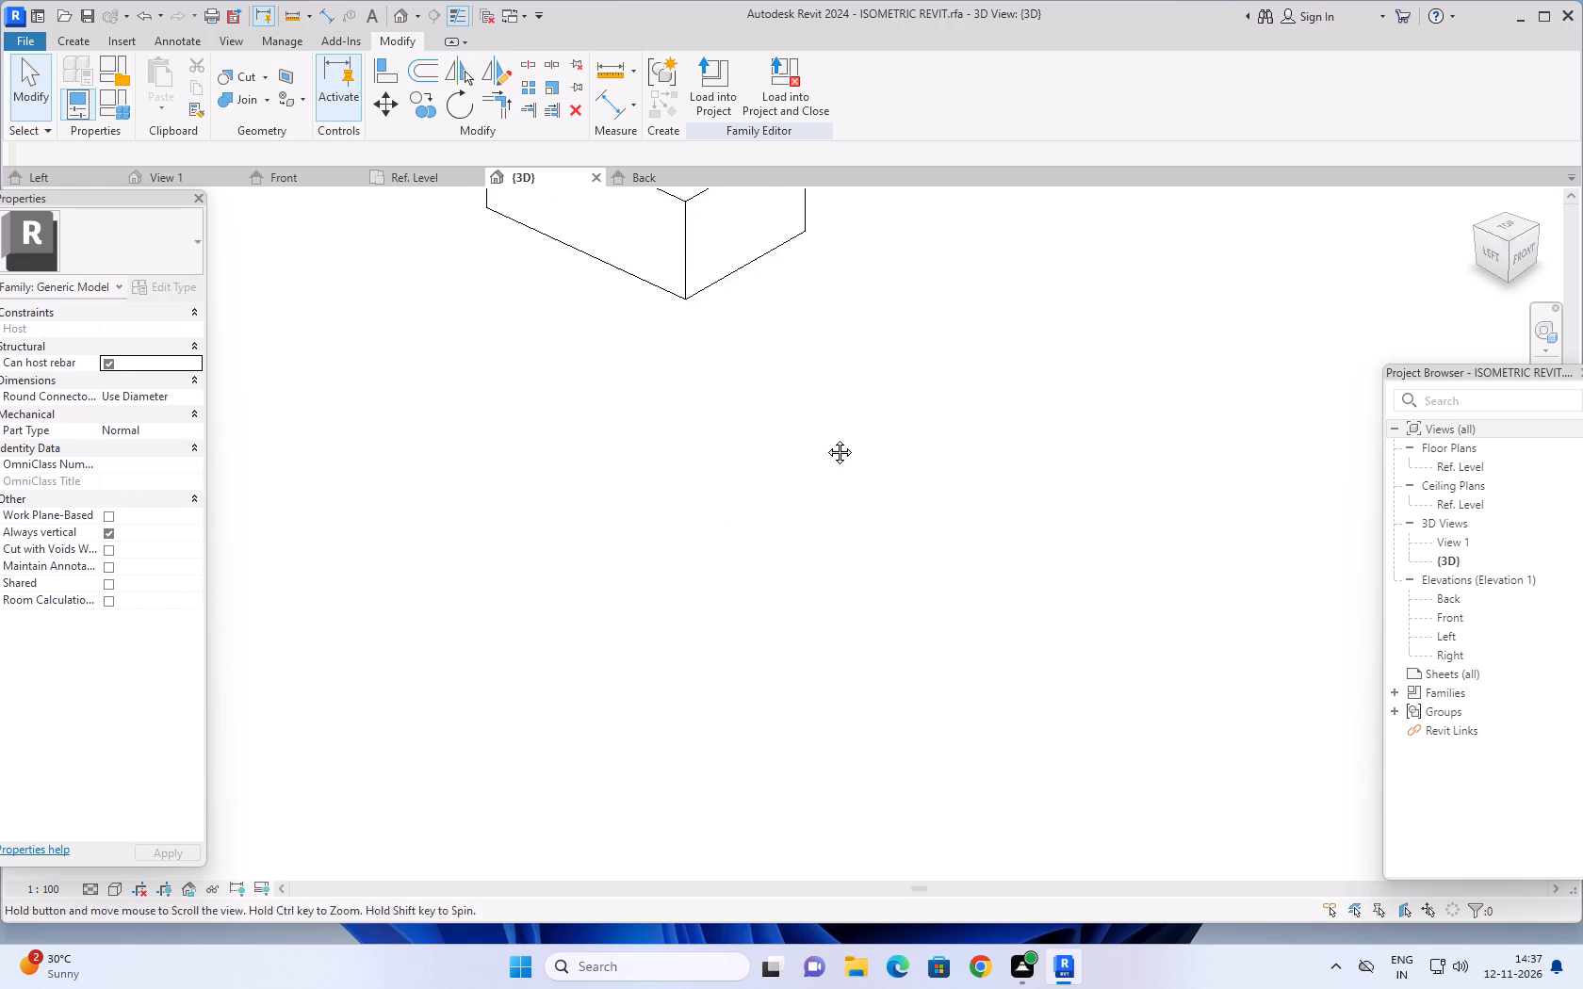
{"action": "middle_click_drag", "start_coordinate": [950, 343], "coordinate": [917, 692]}
{"action": "middle_click_drag", "start_coordinate": [931, 350], "coordinate": [1102, 452]}
{"action": "middle_click_drag", "start_coordinate": [1085, 585], "coordinate": [1036, 618]}
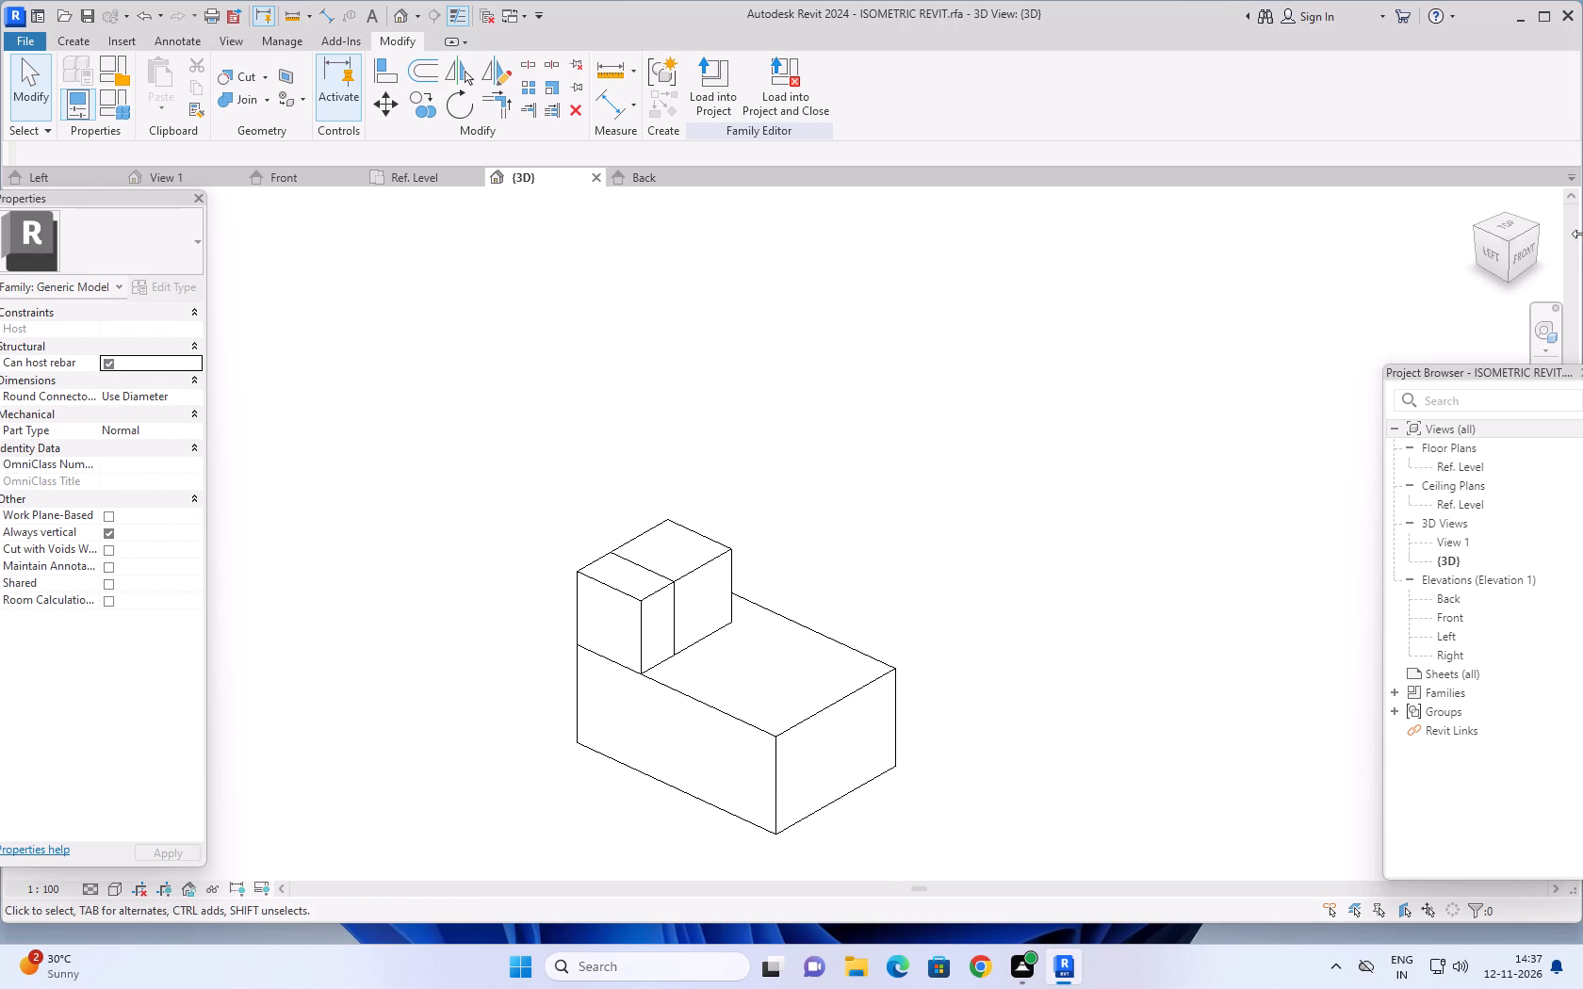
Start a void extrusion with its work plane on the front face of the added side block, viewed from the front.
{"action": "left_click_drag", "start_coordinate": [1519, 258], "coordinate": [1475, 250]}
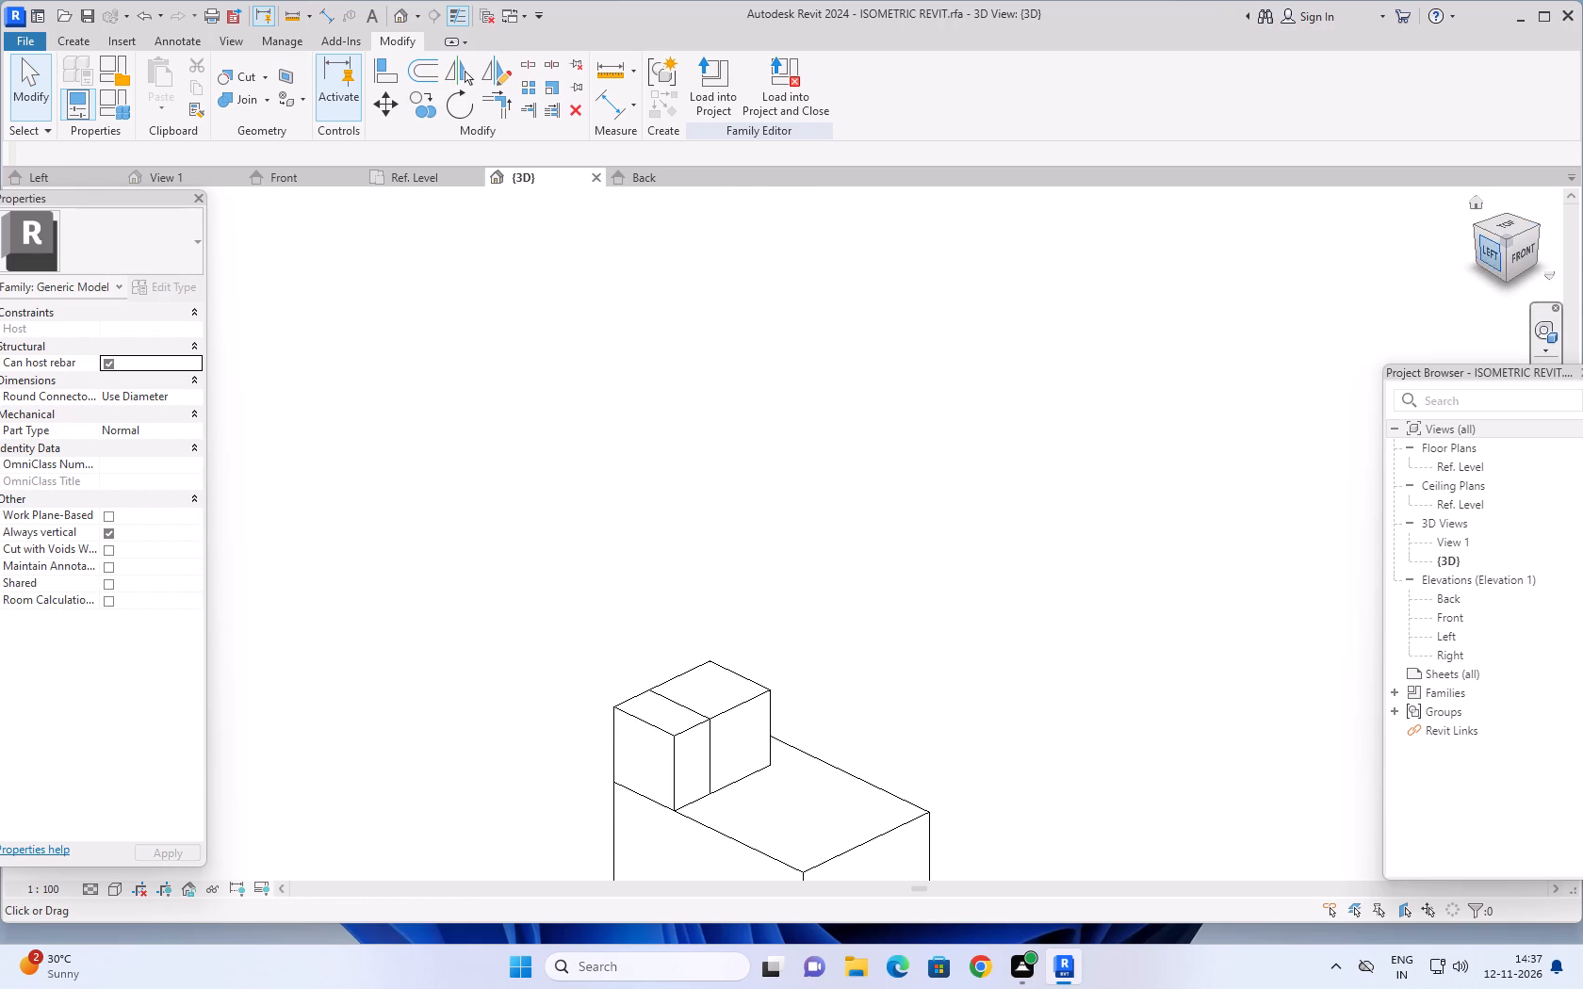
{"action": "left_click", "coordinate": [1518, 251]}
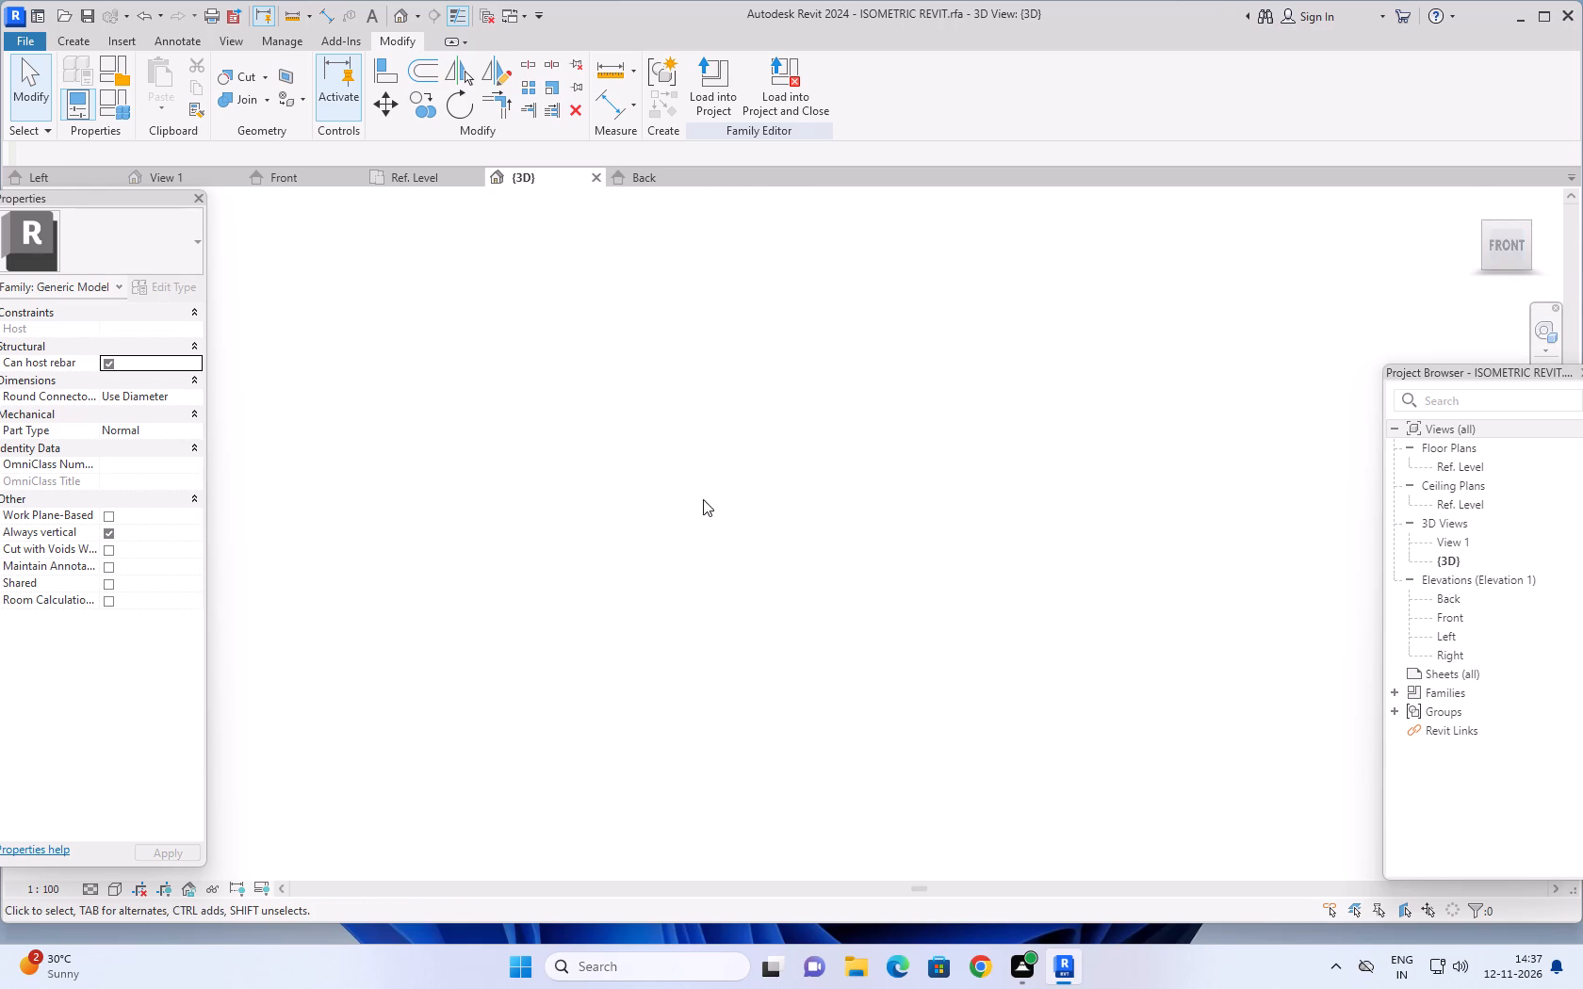
{"action": "scroll", "coordinate": [857, 528], "scroll_direction": "up", "scroll_amount": 4}
{"action": "middle_click_drag", "start_coordinate": [645, 561], "coordinate": [799, 550]}
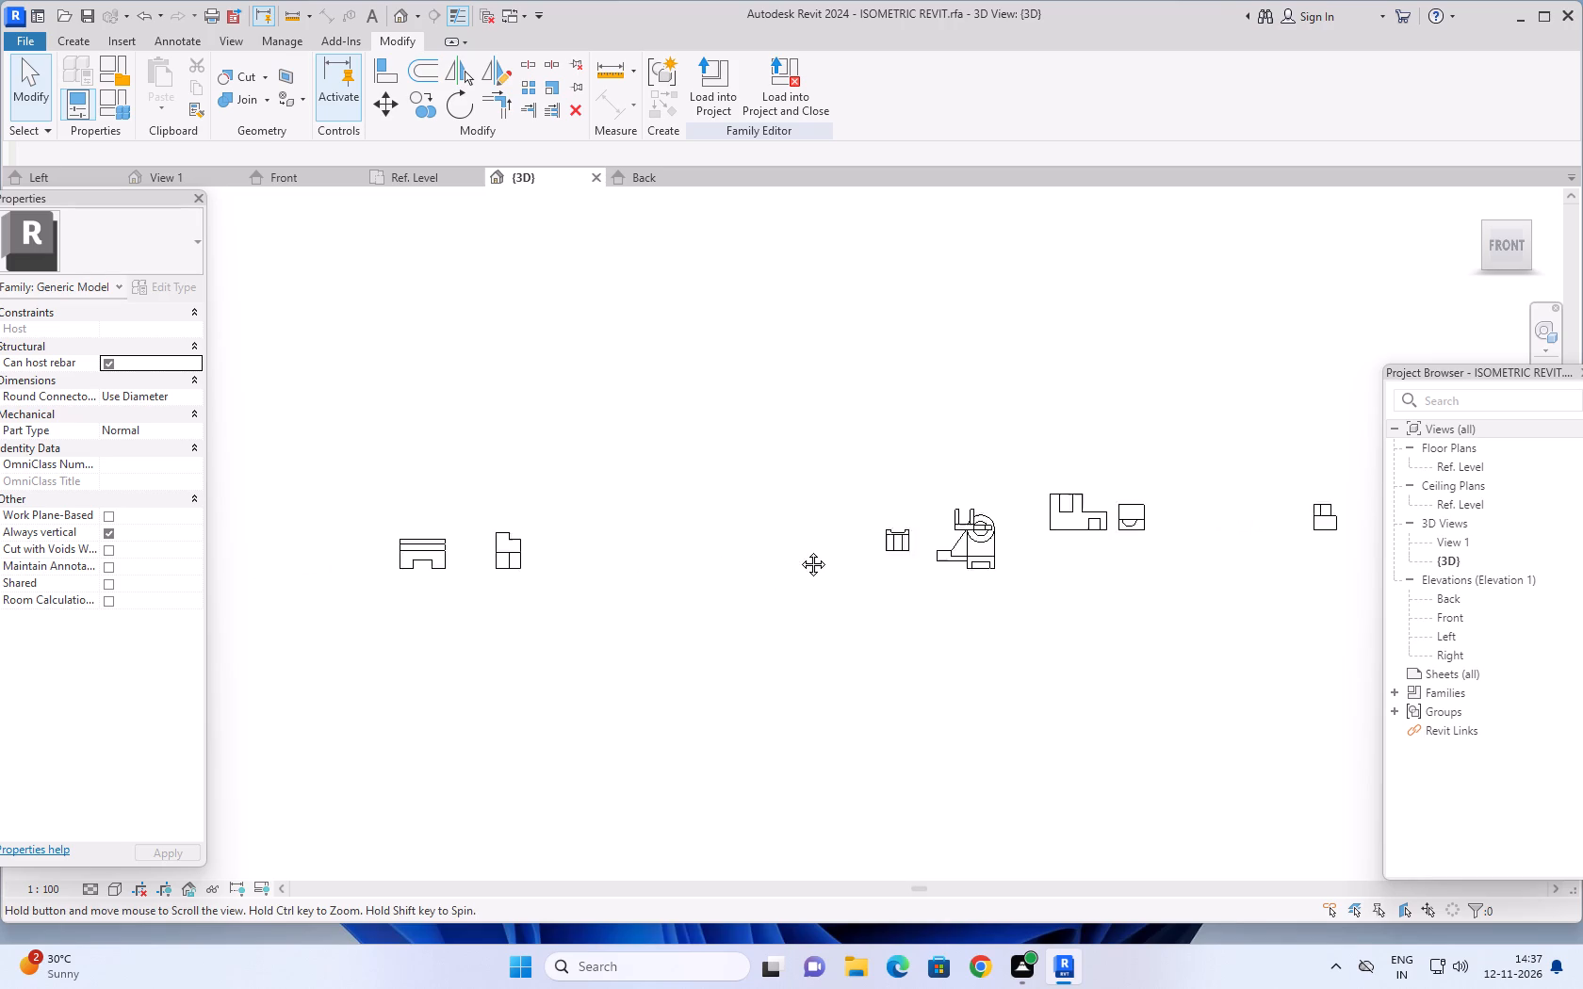
{"action": "middle_click_drag", "start_coordinate": [799, 550], "coordinate": [437, 543]}
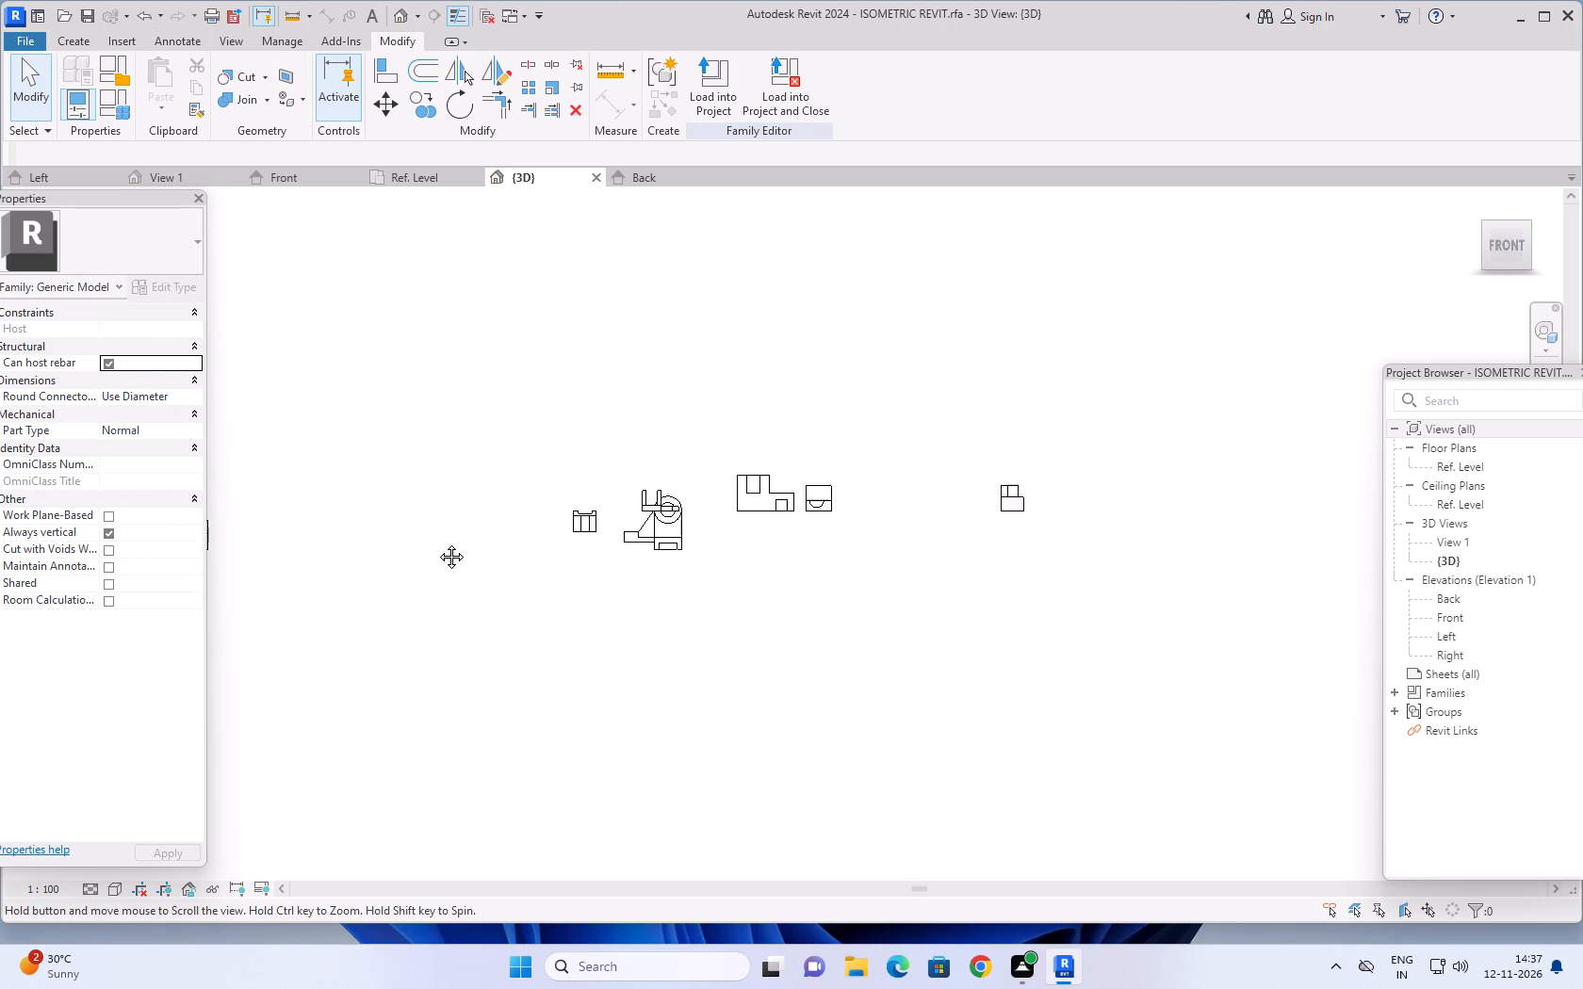
{"action": "middle_click_drag", "start_coordinate": [437, 543], "coordinate": [406, 556]}
{"action": "scroll", "coordinate": [932, 518], "scroll_direction": "up", "scroll_amount": 17}
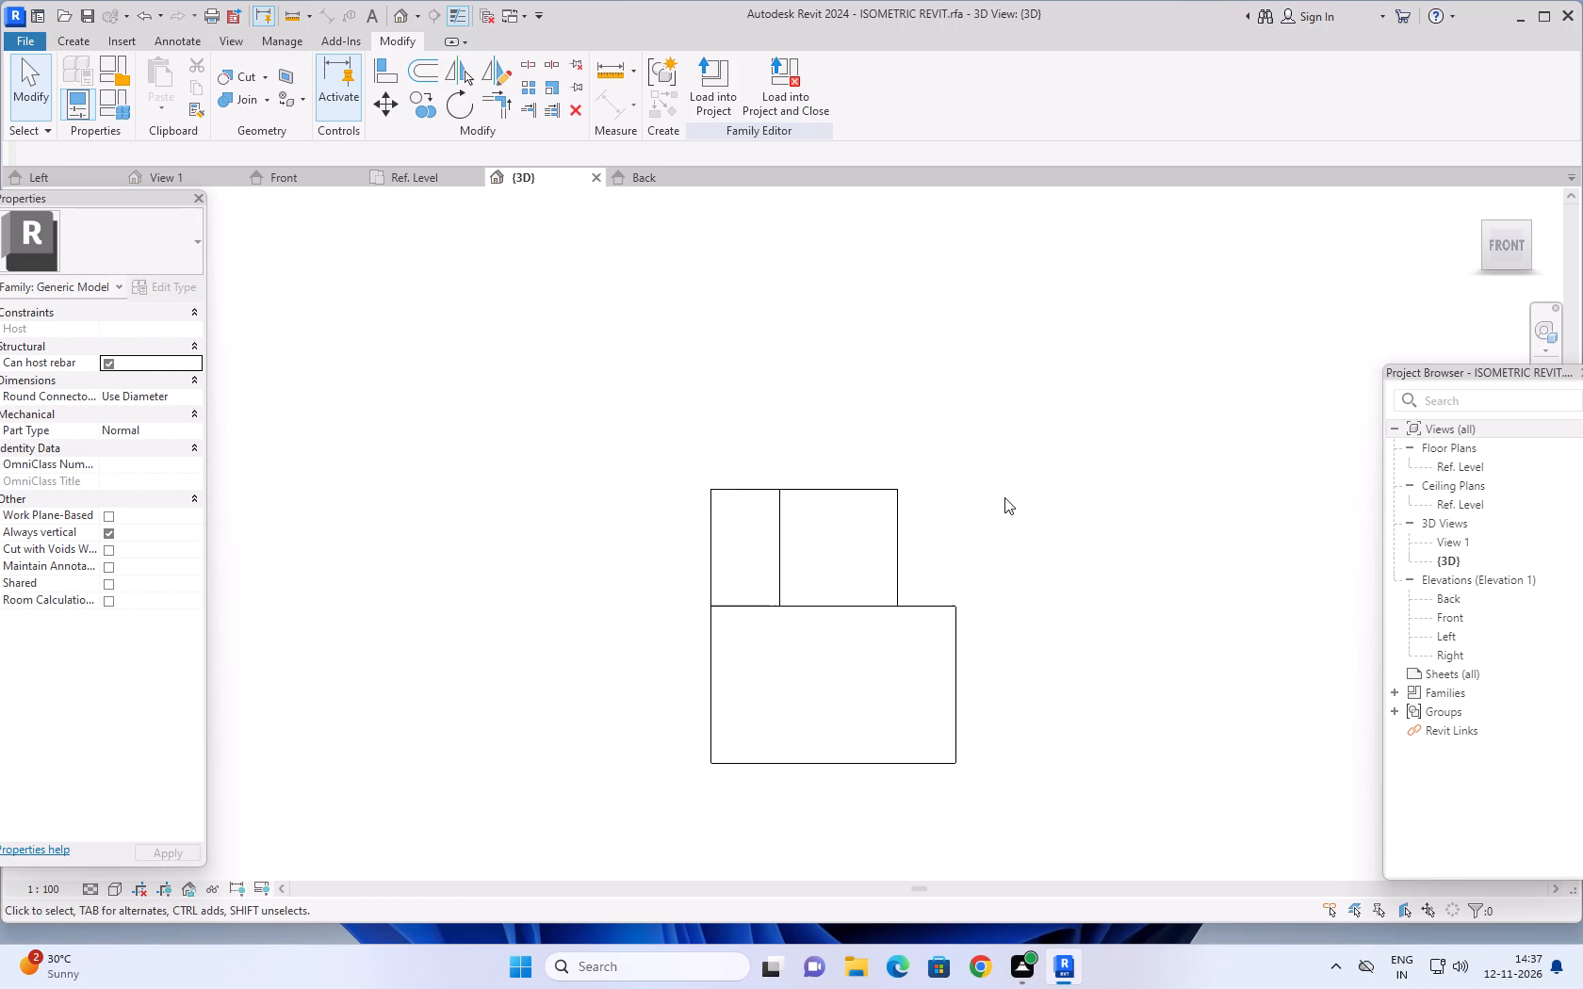
{"action": "scroll", "coordinate": [1018, 502], "scroll_direction": "up", "scroll_amount": 1}
{"action": "middle_click_drag", "start_coordinate": [1018, 502], "coordinate": [1055, 488]}
{"action": "scroll", "coordinate": [775, 532], "scroll_direction": "up", "scroll_amount": 3}
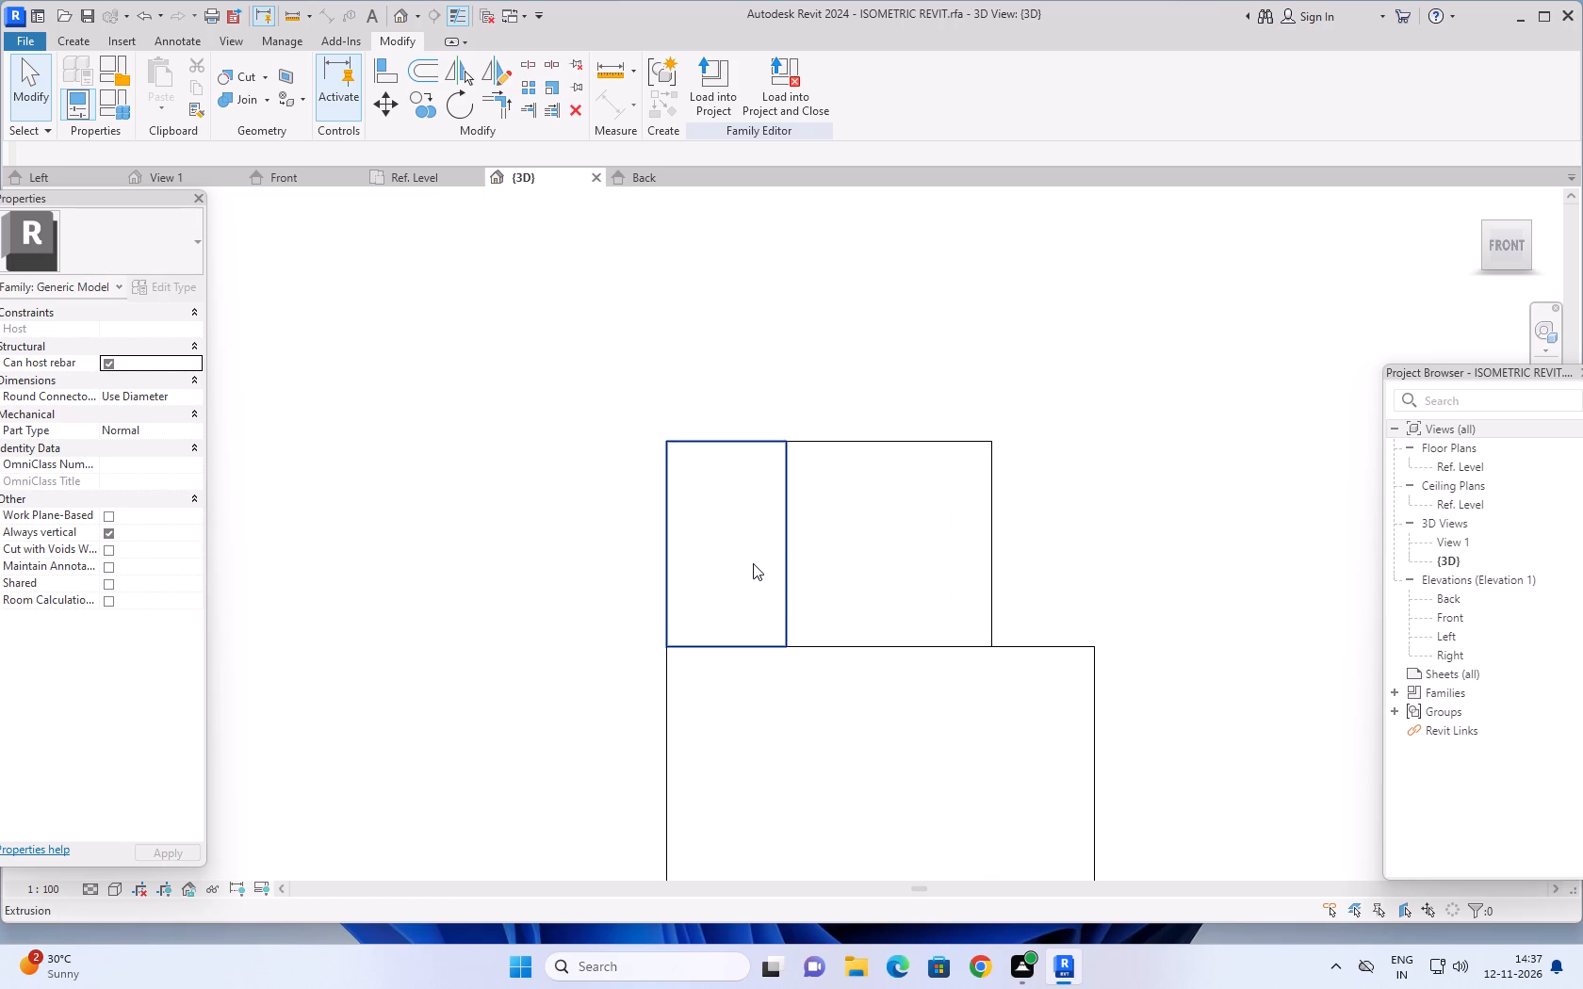
{"action": "left_click", "coordinate": [753, 563]}
{"action": "left_click", "coordinate": [74, 44]}
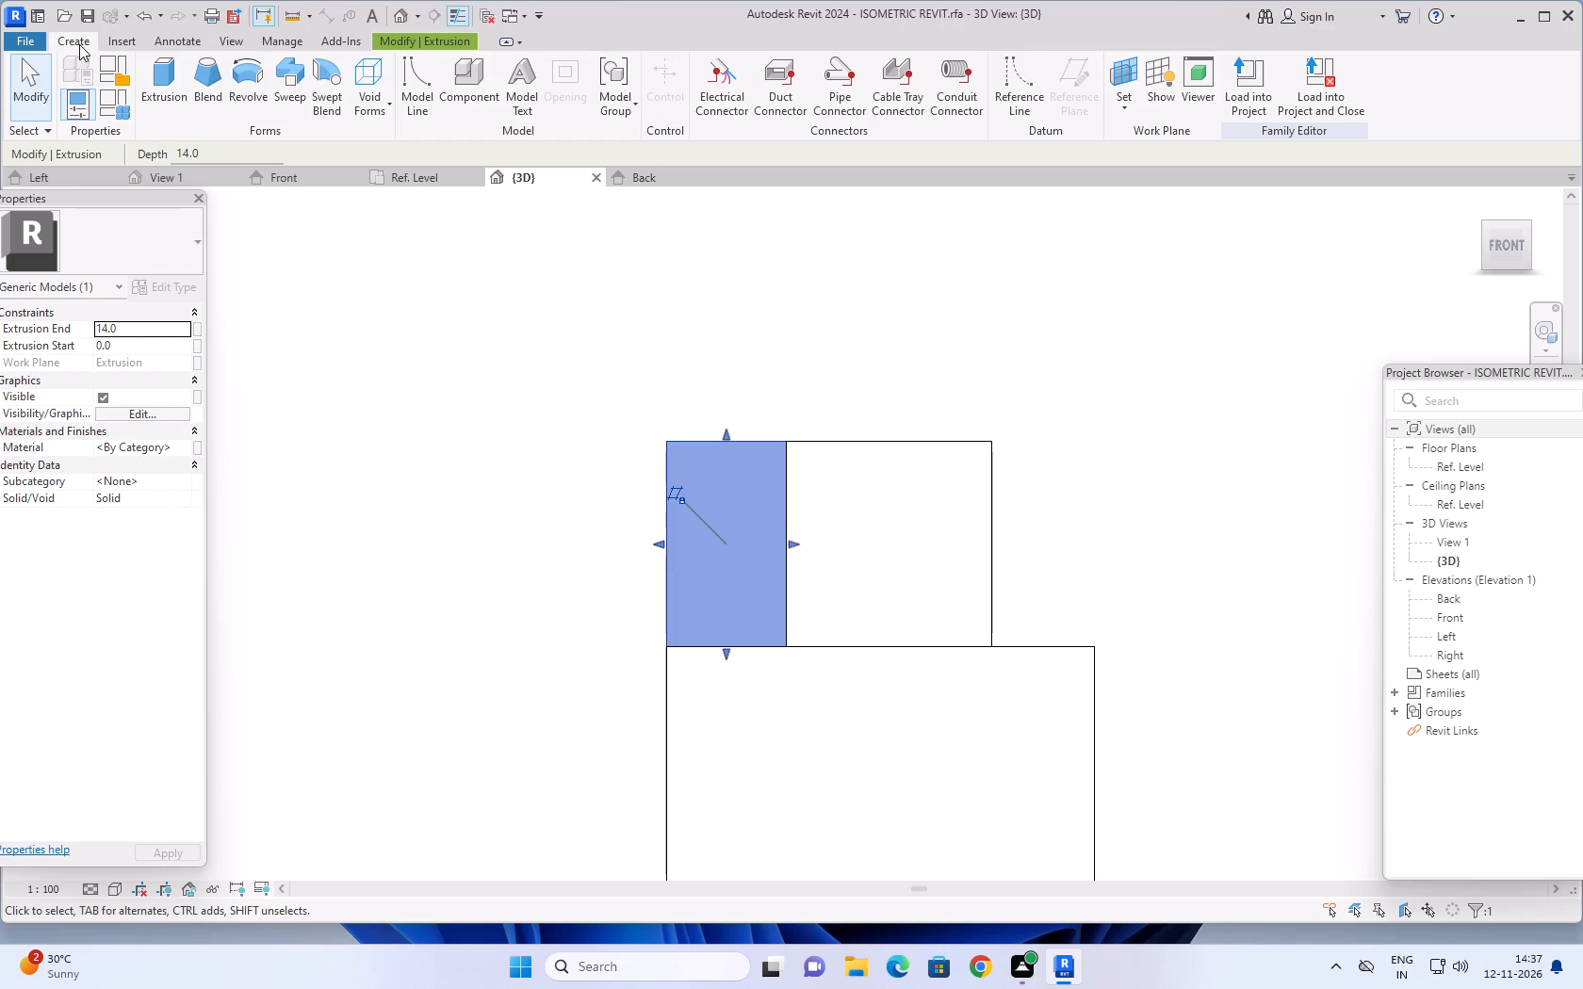
{"action": "left_click", "coordinate": [390, 99]}
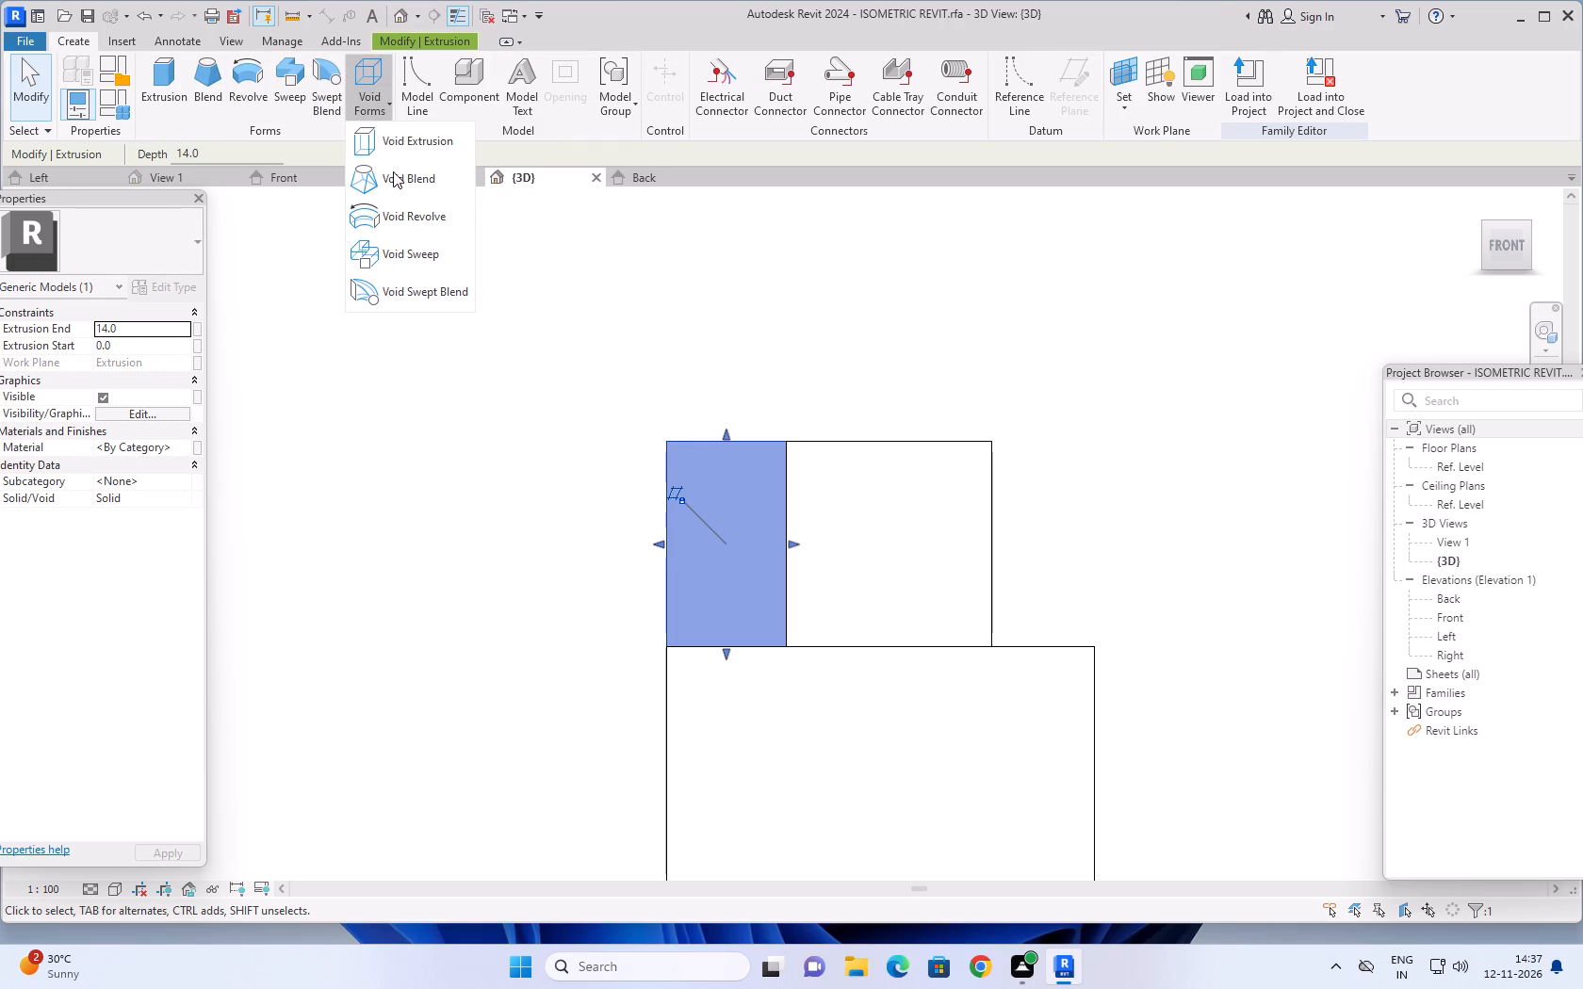
{"action": "left_click", "coordinate": [415, 133]}
{"action": "left_click", "coordinate": [873, 107]}
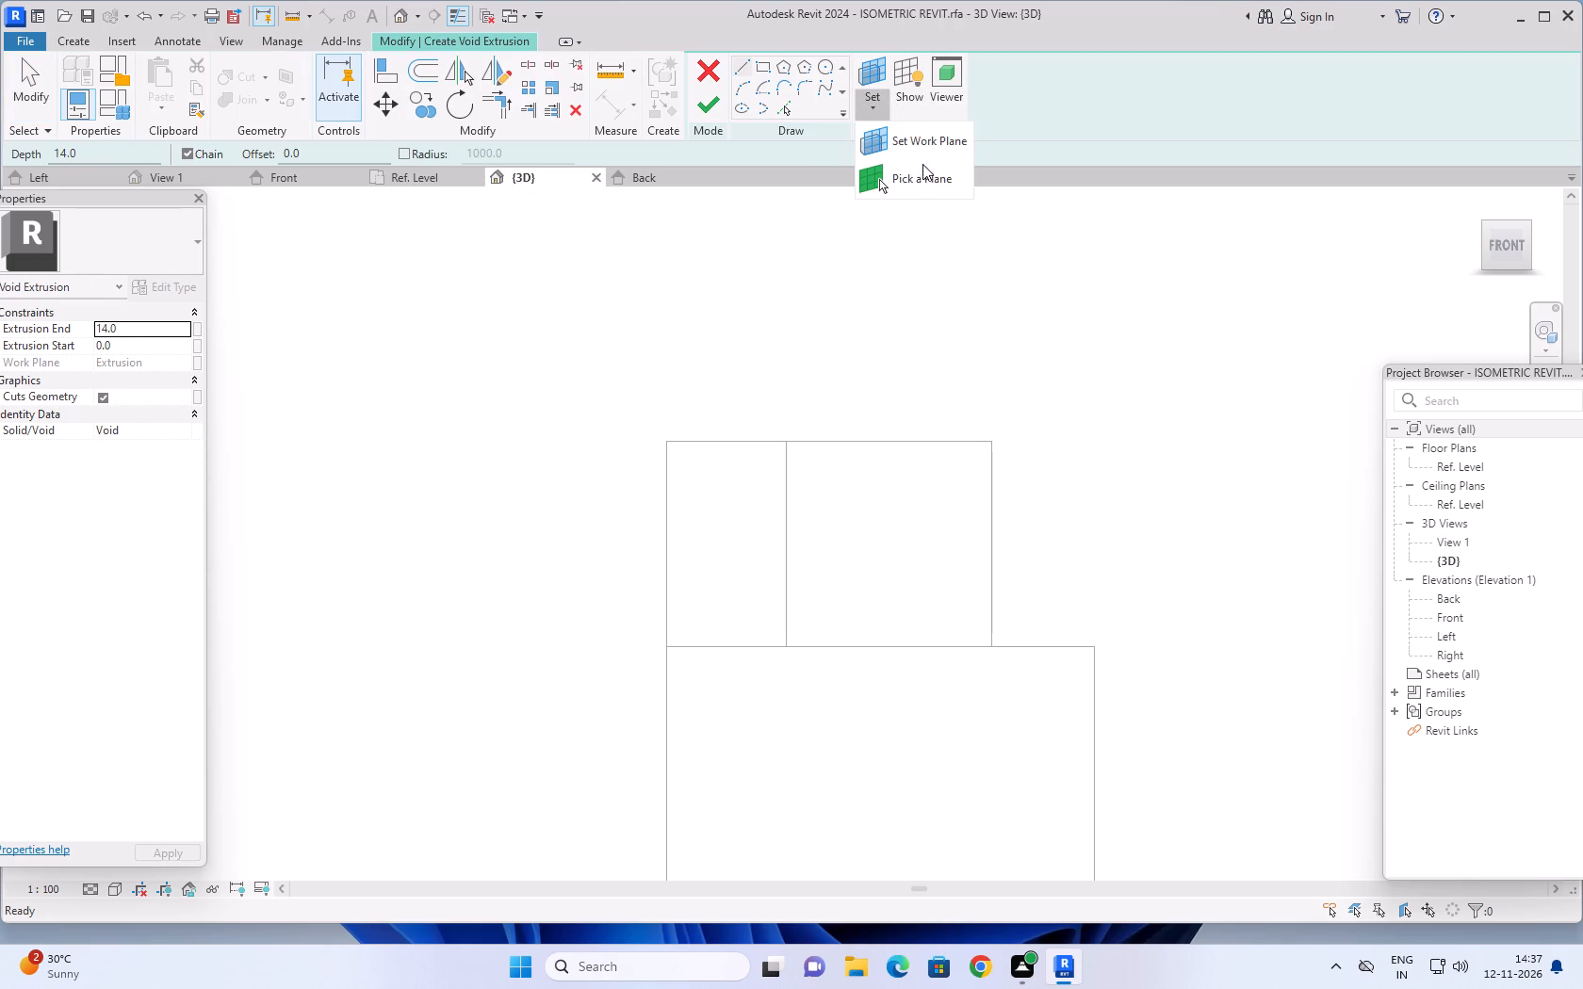
{"action": "left_click", "coordinate": [918, 179]}
{"action": "left_click", "coordinate": [742, 534]}
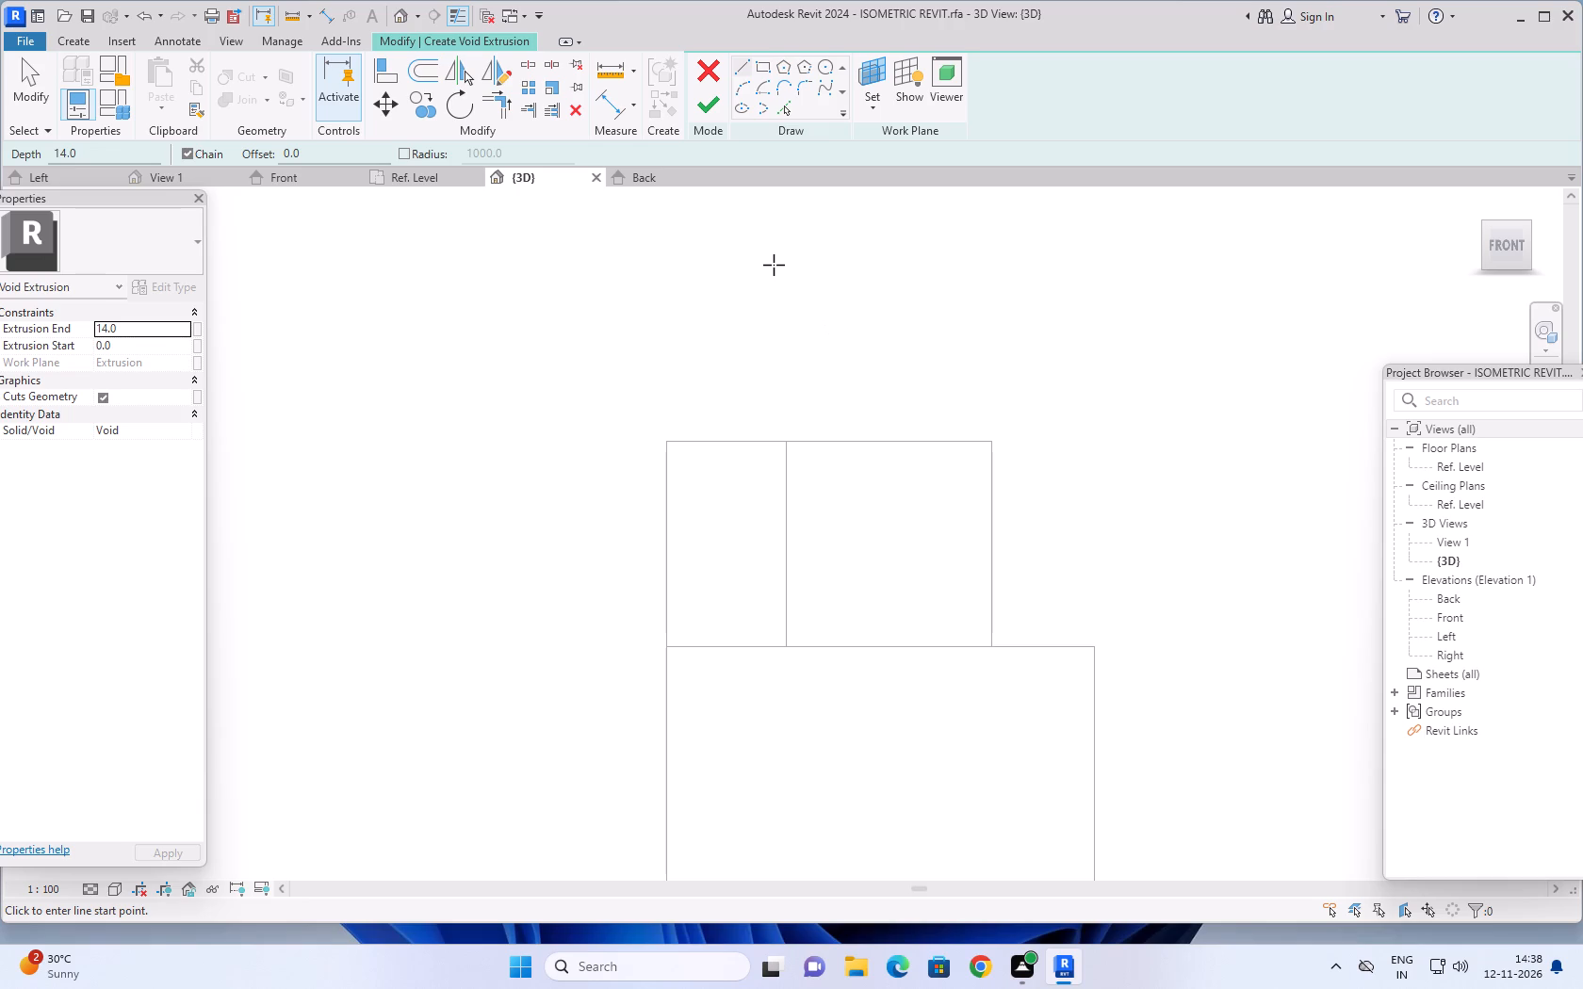
Sketch a closed triangle along the side block's 14-wide top edge and 24-high outer edge, with a diagonal joining their far ends.
{"action": "left_click", "coordinate": [741, 63]}
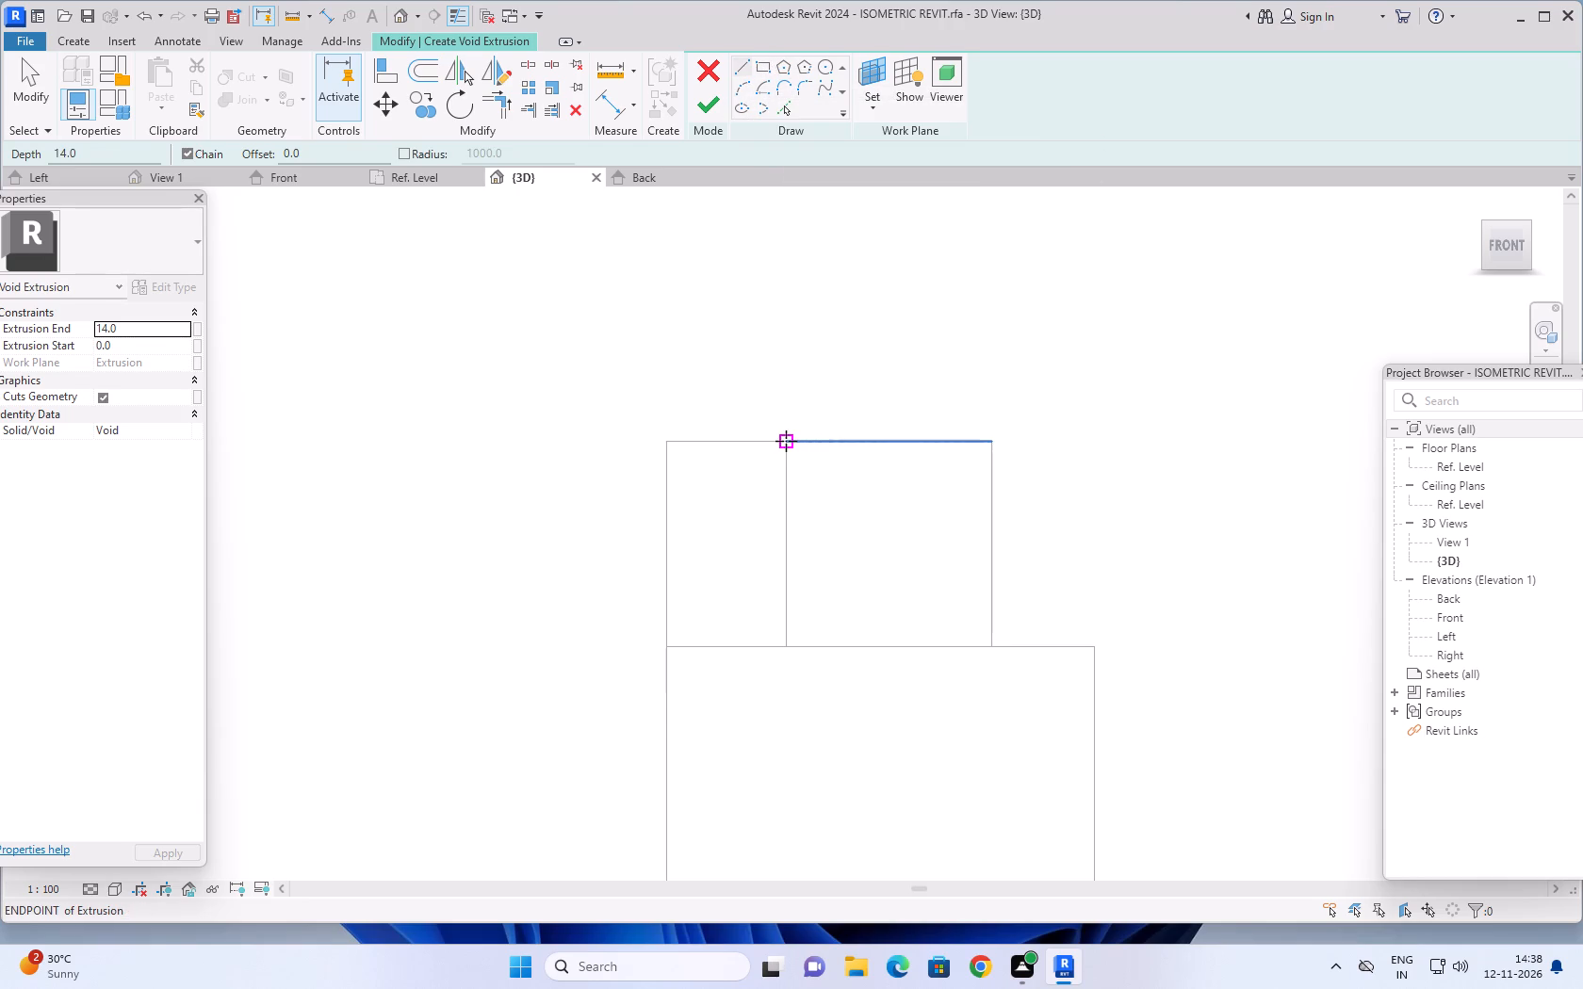
{"action": "left_click", "coordinate": [785, 441]}
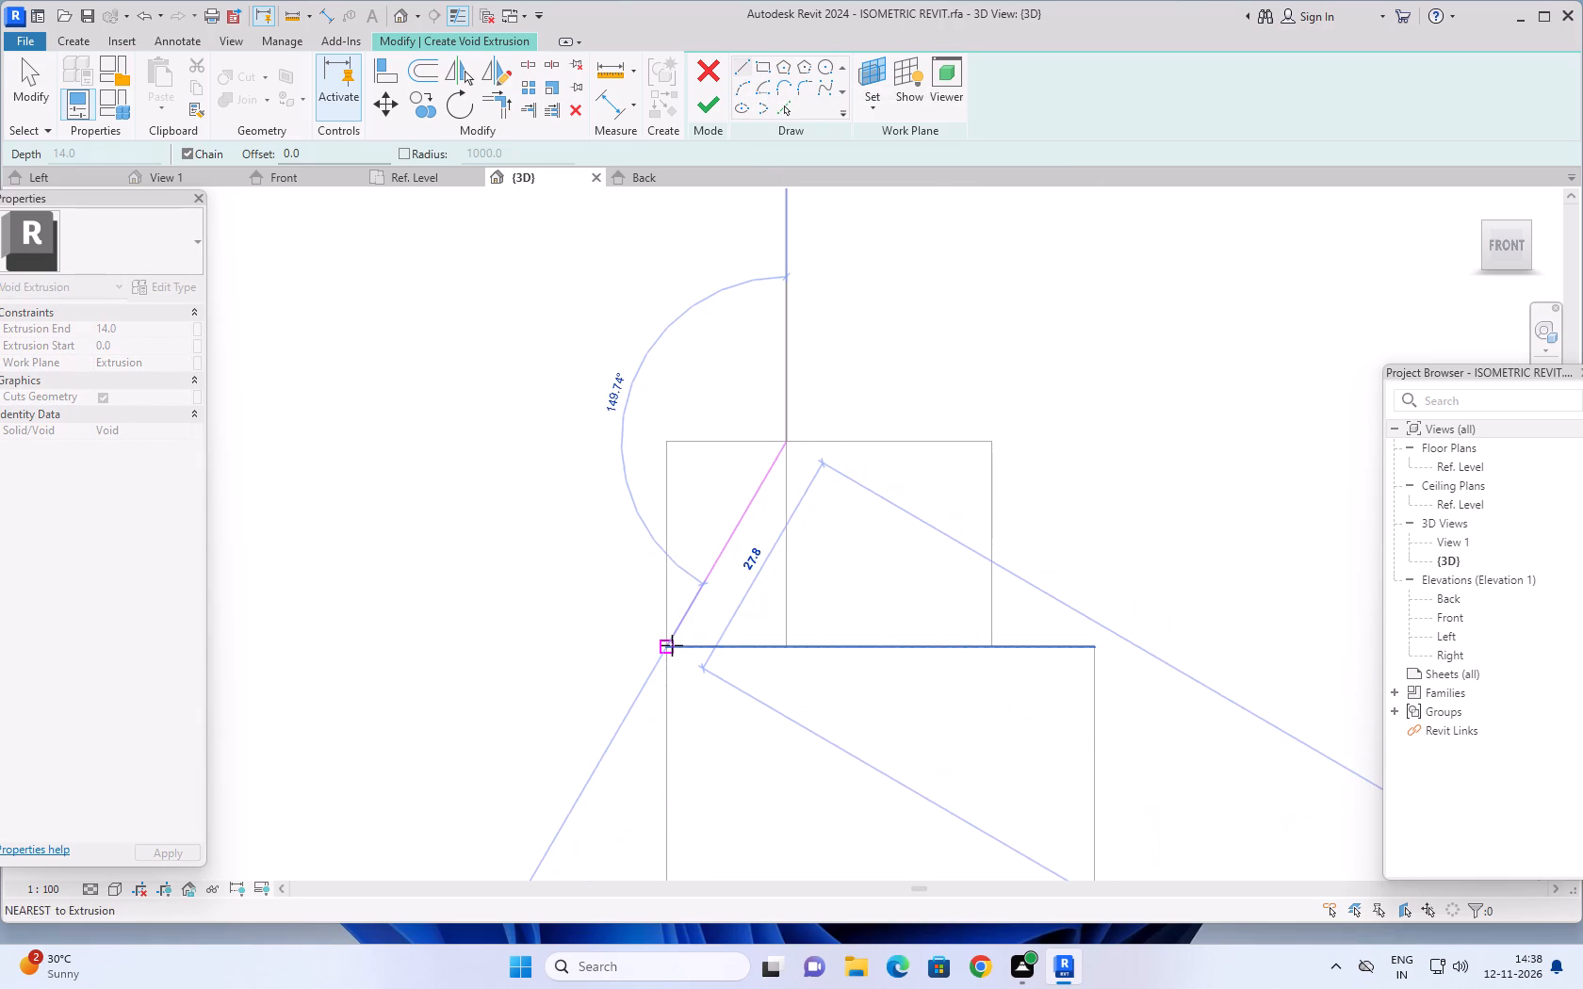
{"action": "left_click", "coordinate": [672, 645]}
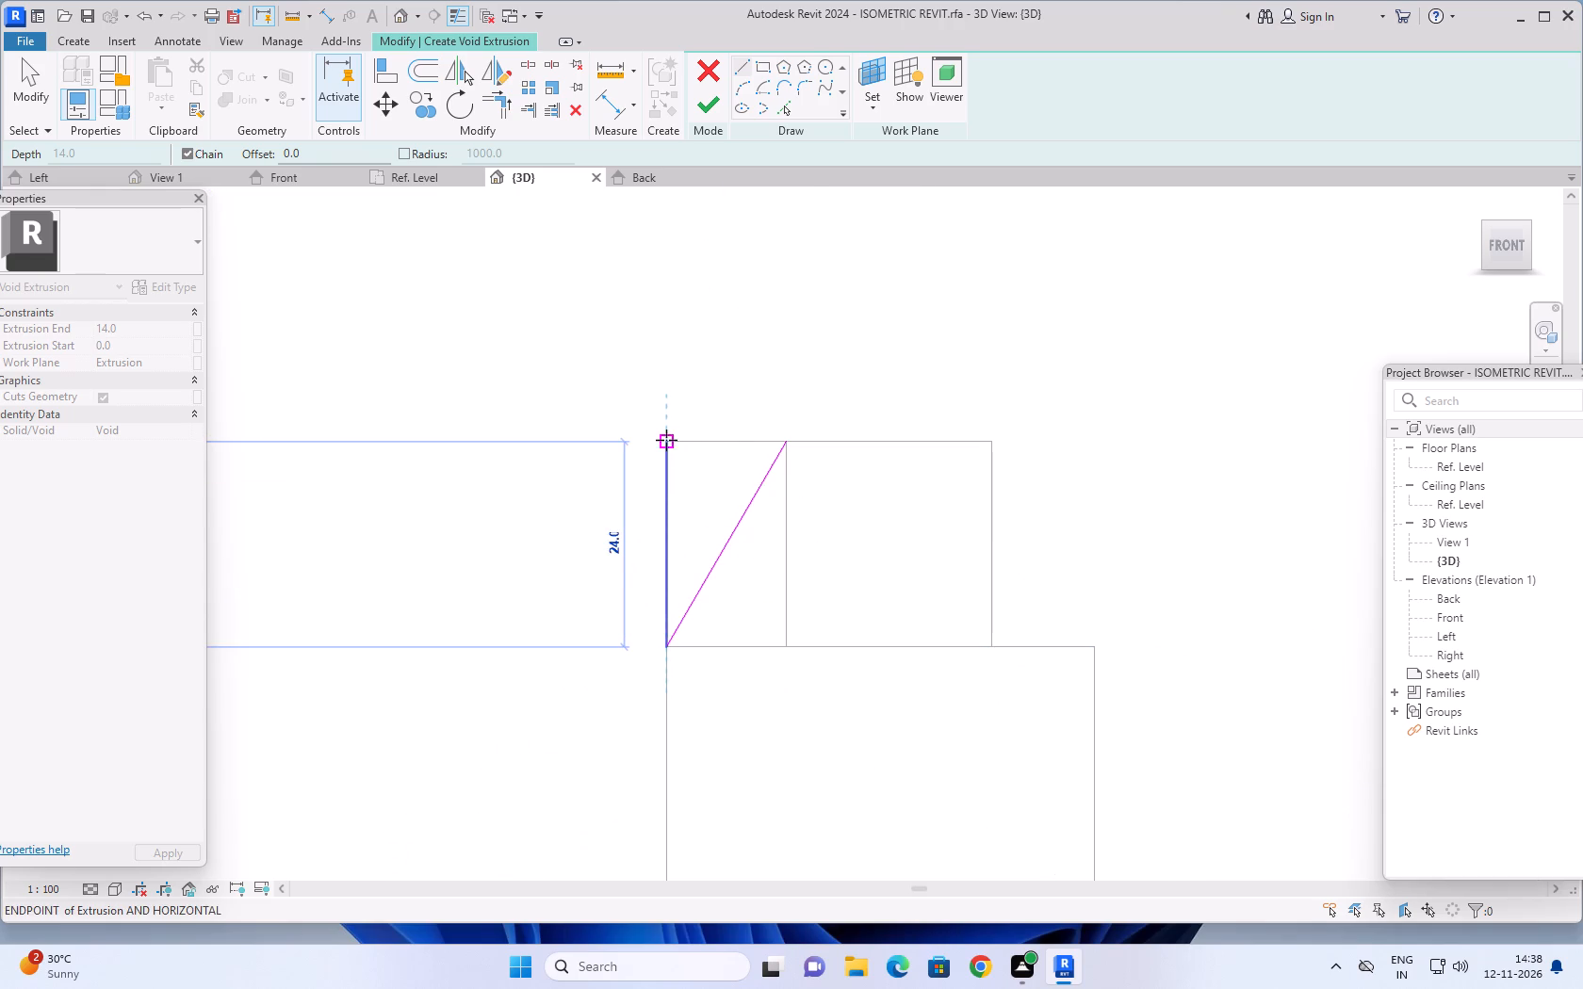
{"action": "left_click", "coordinate": [666, 440]}
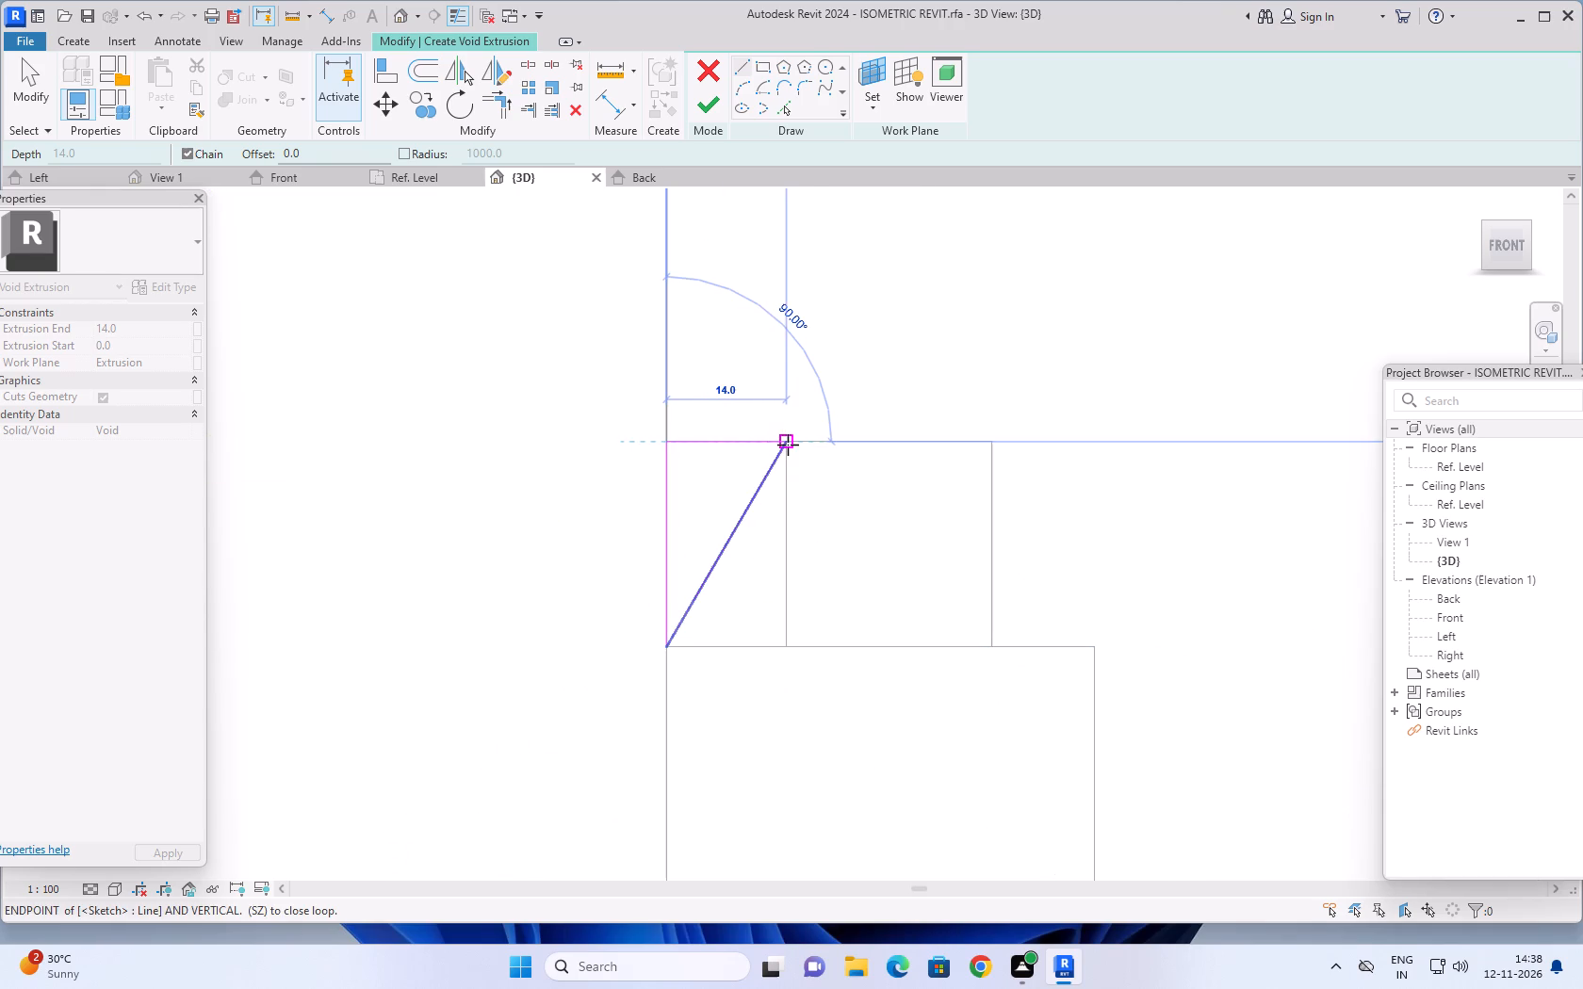
{"action": "left_click", "coordinate": [788, 445]}
{"action": "scroll", "coordinate": [729, 421], "scroll_direction": "up", "scroll_amount": 5}
{"action": "key", "text": "Escape"}
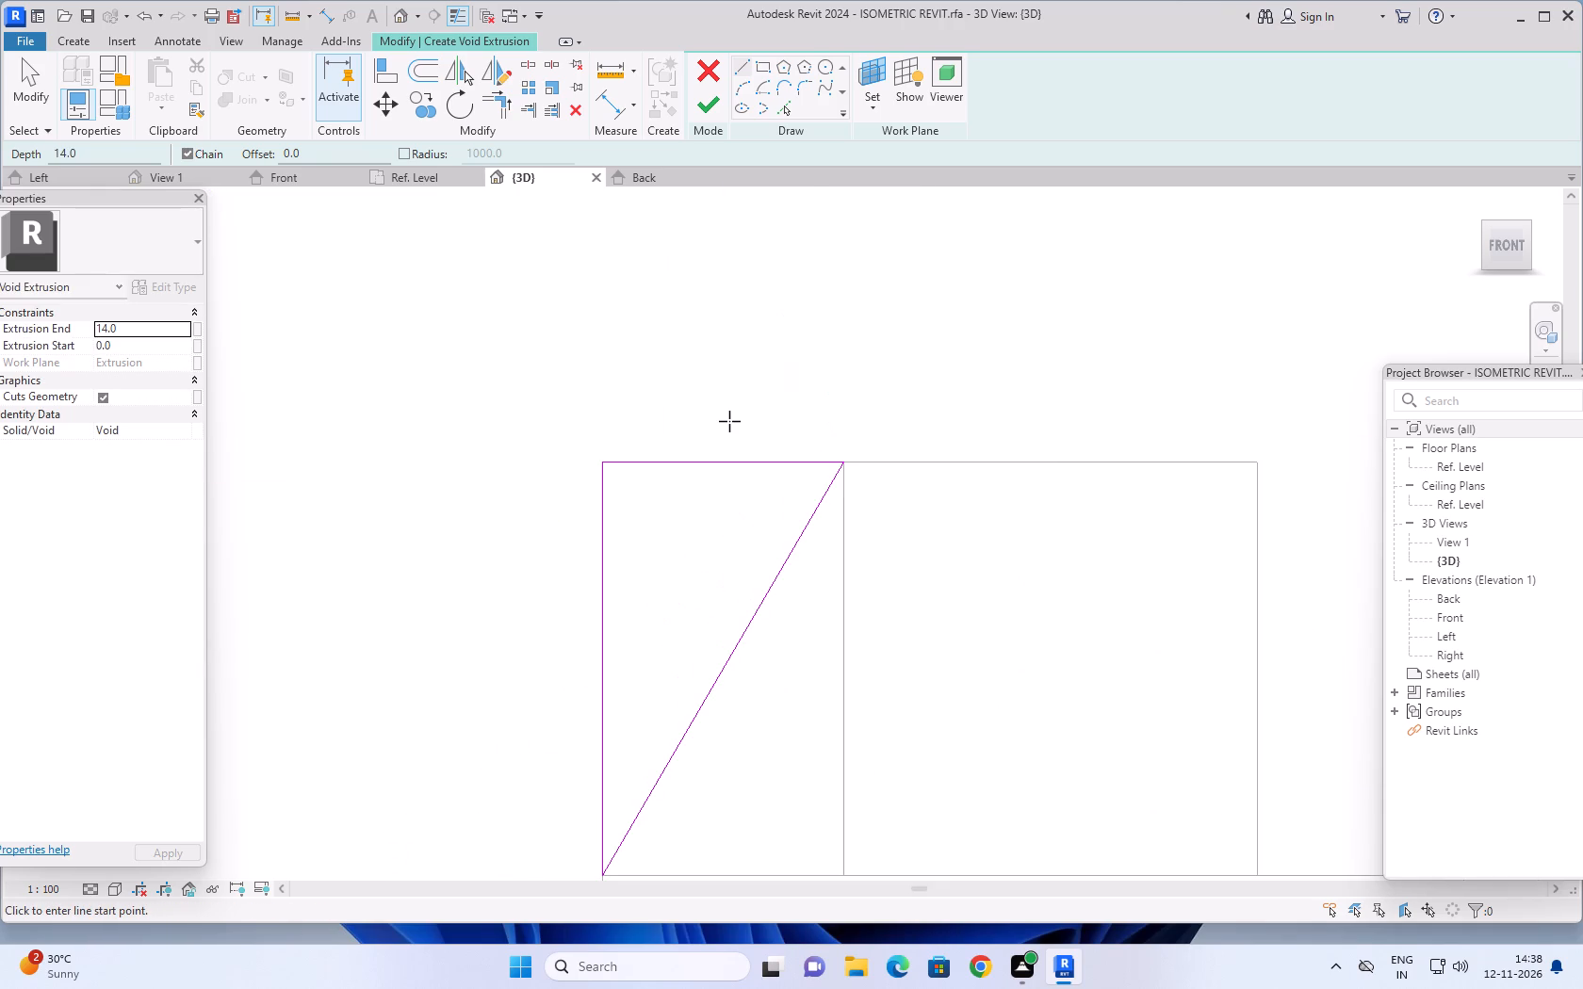
{"action": "key", "text": "Escape"}
Try to set the void's extrusion end to 24 and finish the triangular void extrusion.
{"action": "scroll", "coordinate": [761, 424], "scroll_direction": "down", "scroll_amount": 7}
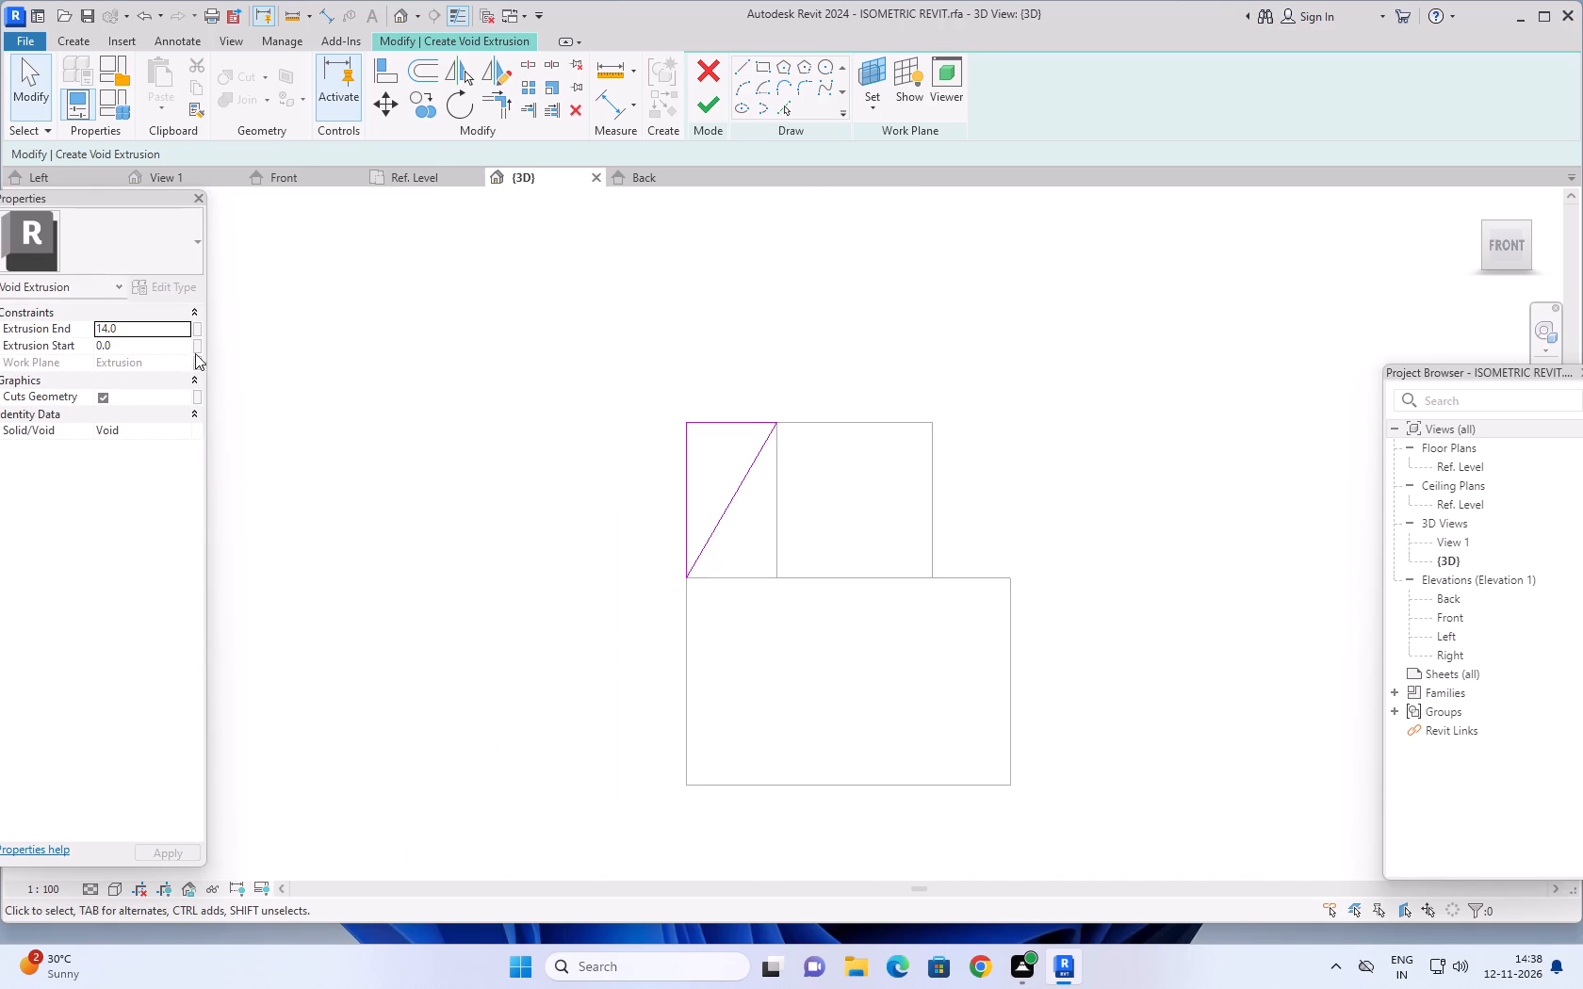
{"action": "left_click", "coordinate": [137, 327]}
{"action": "type", "text": "24"}
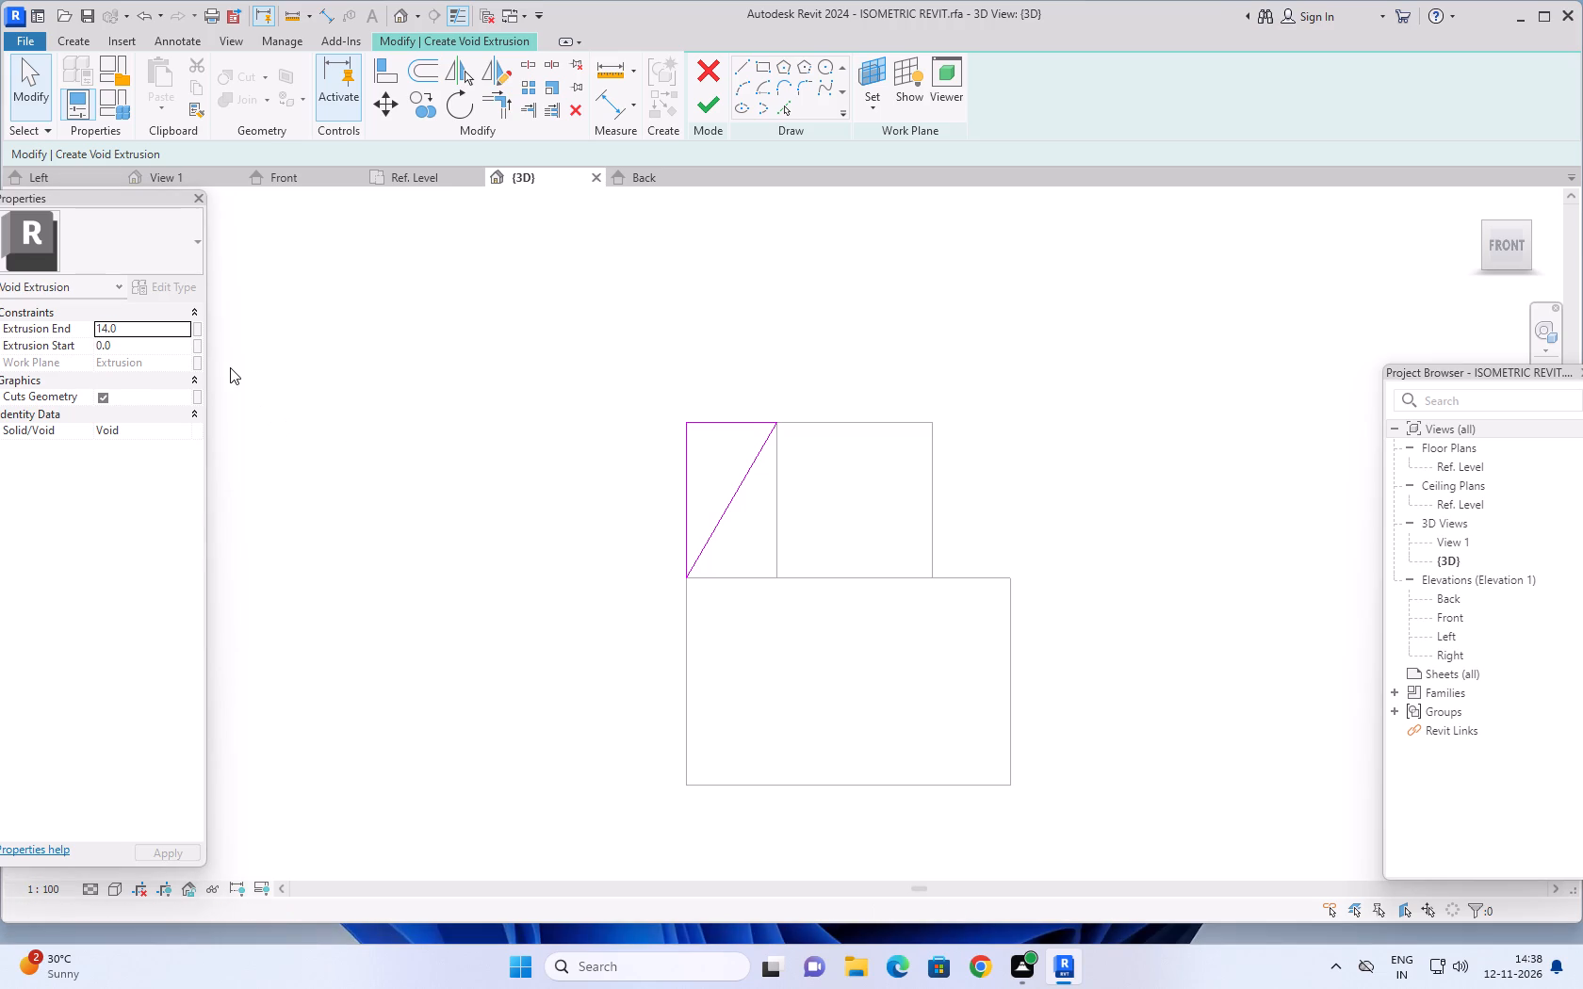
{"action": "key", "text": "Return"}
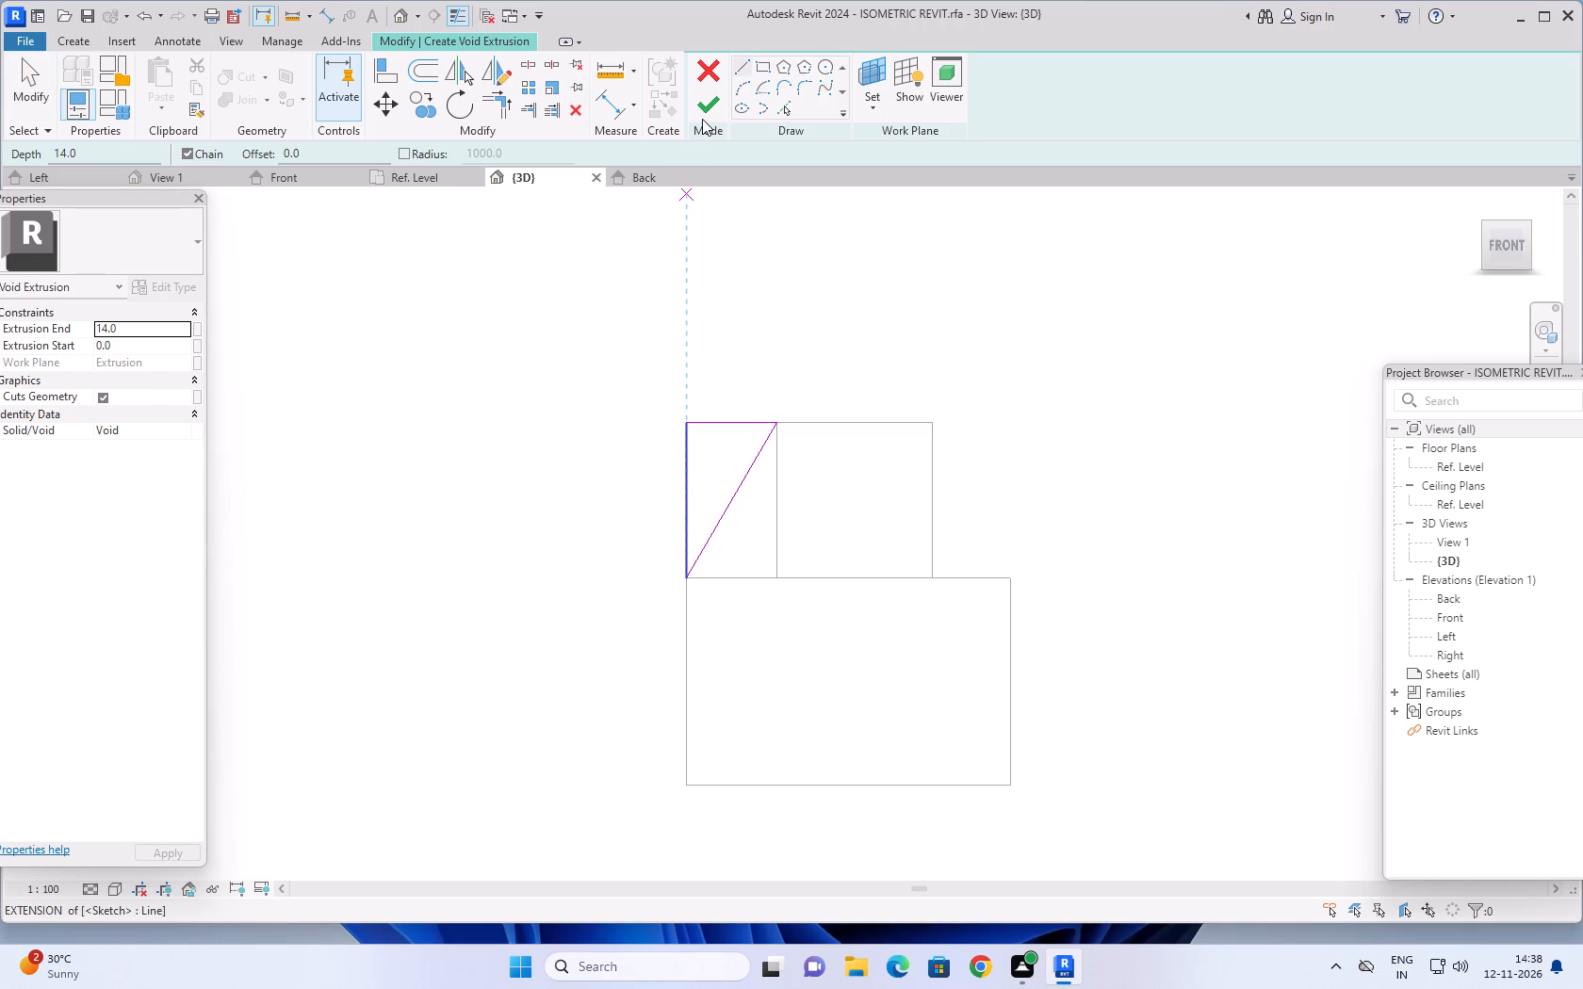
{"action": "left_click", "coordinate": [713, 105]}
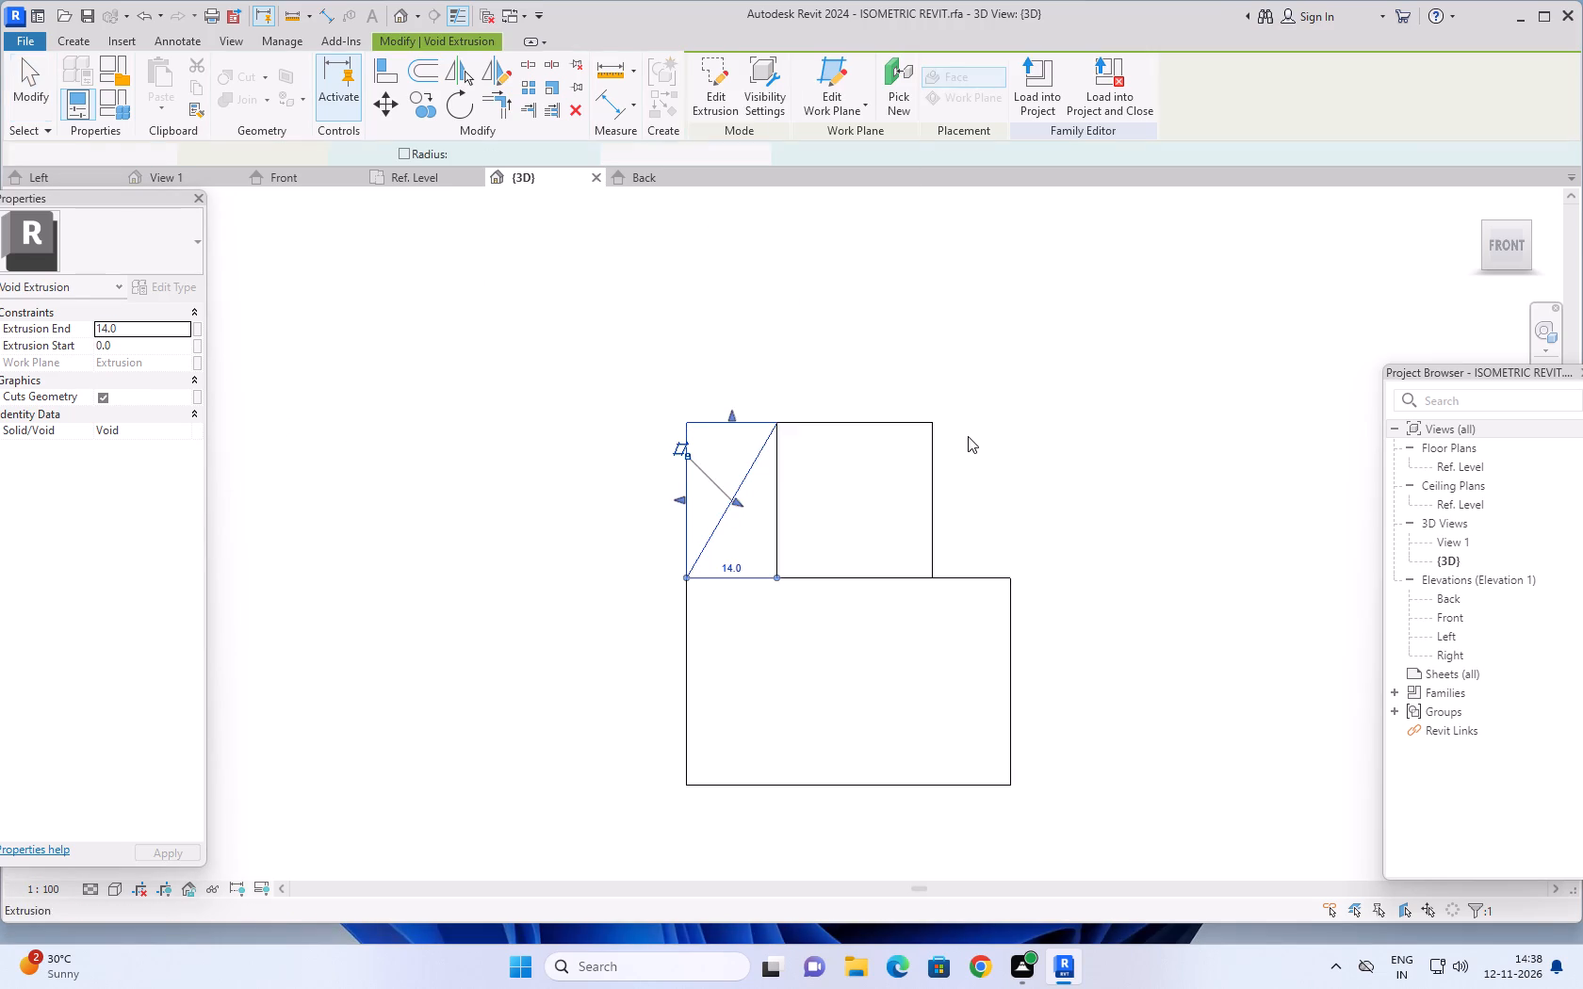
{"action": "scroll", "coordinate": [971, 443], "scroll_direction": "down", "scroll_amount": 2}
{"action": "left_click", "coordinate": [1077, 422]}
Set the extrusion end of the triangular void on the upper block's side extension to 24.
{"action": "scroll", "coordinate": [1045, 425], "scroll_direction": "down", "scroll_amount": 1}
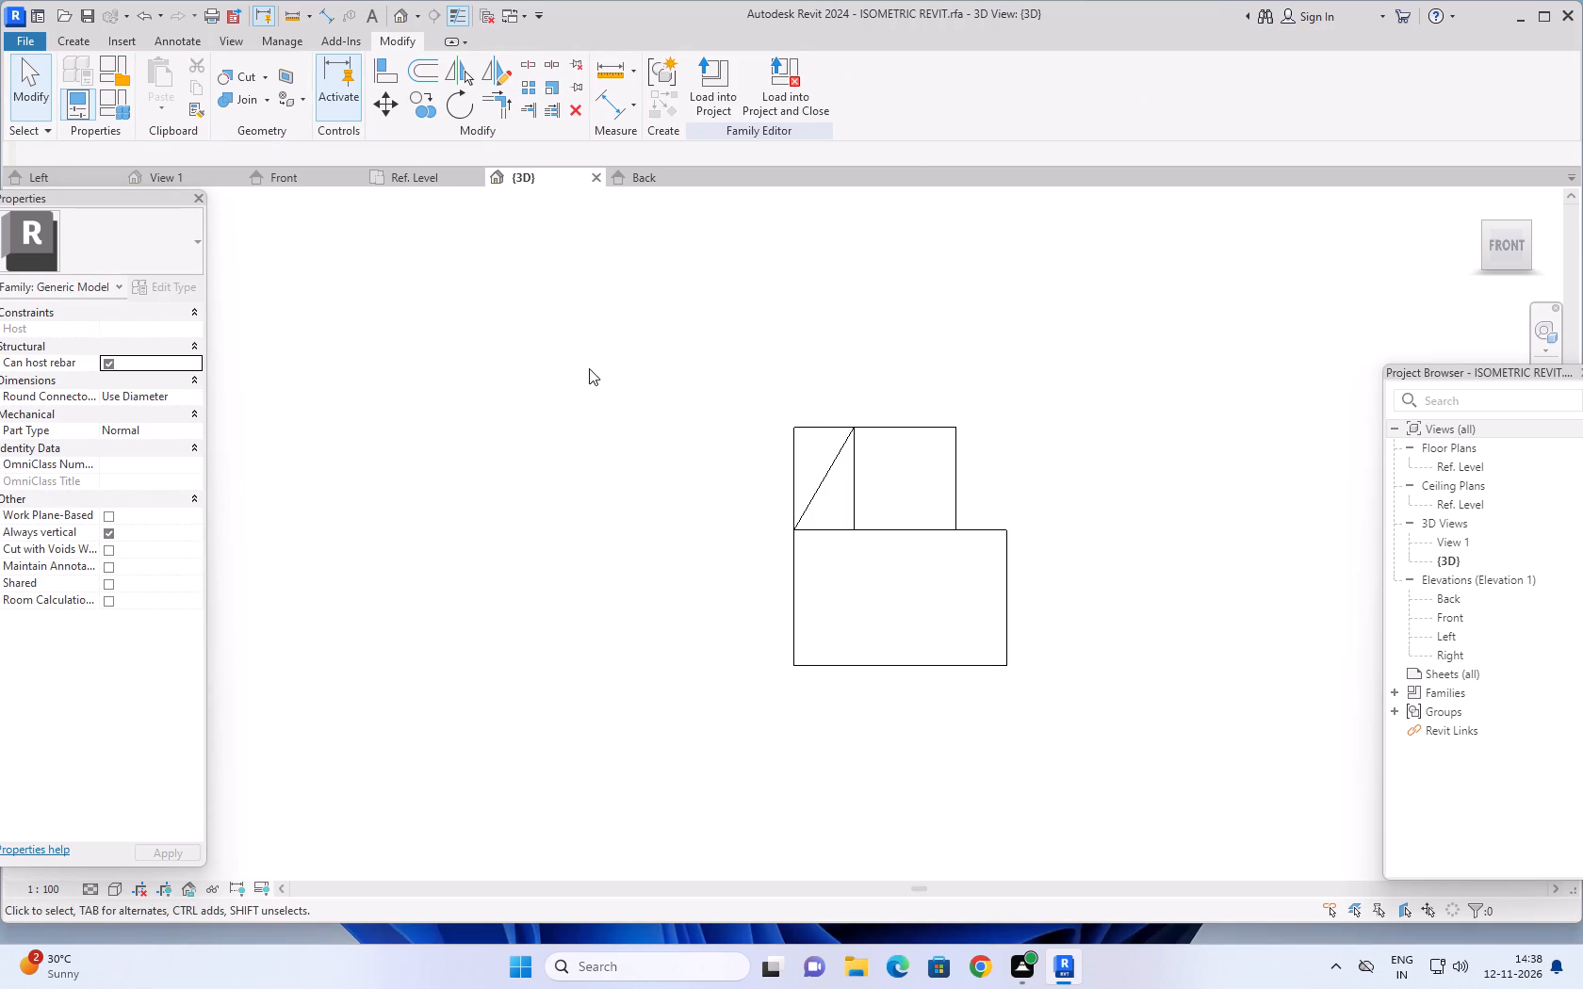
{"action": "scroll", "coordinate": [596, 387], "scroll_direction": "down", "scroll_amount": 1}
{"action": "middle_click_drag", "start_coordinate": [596, 400], "coordinate": [677, 558], "text": "shift"}
{"action": "scroll", "coordinate": [707, 548], "scroll_direction": "down", "scroll_amount": 9}
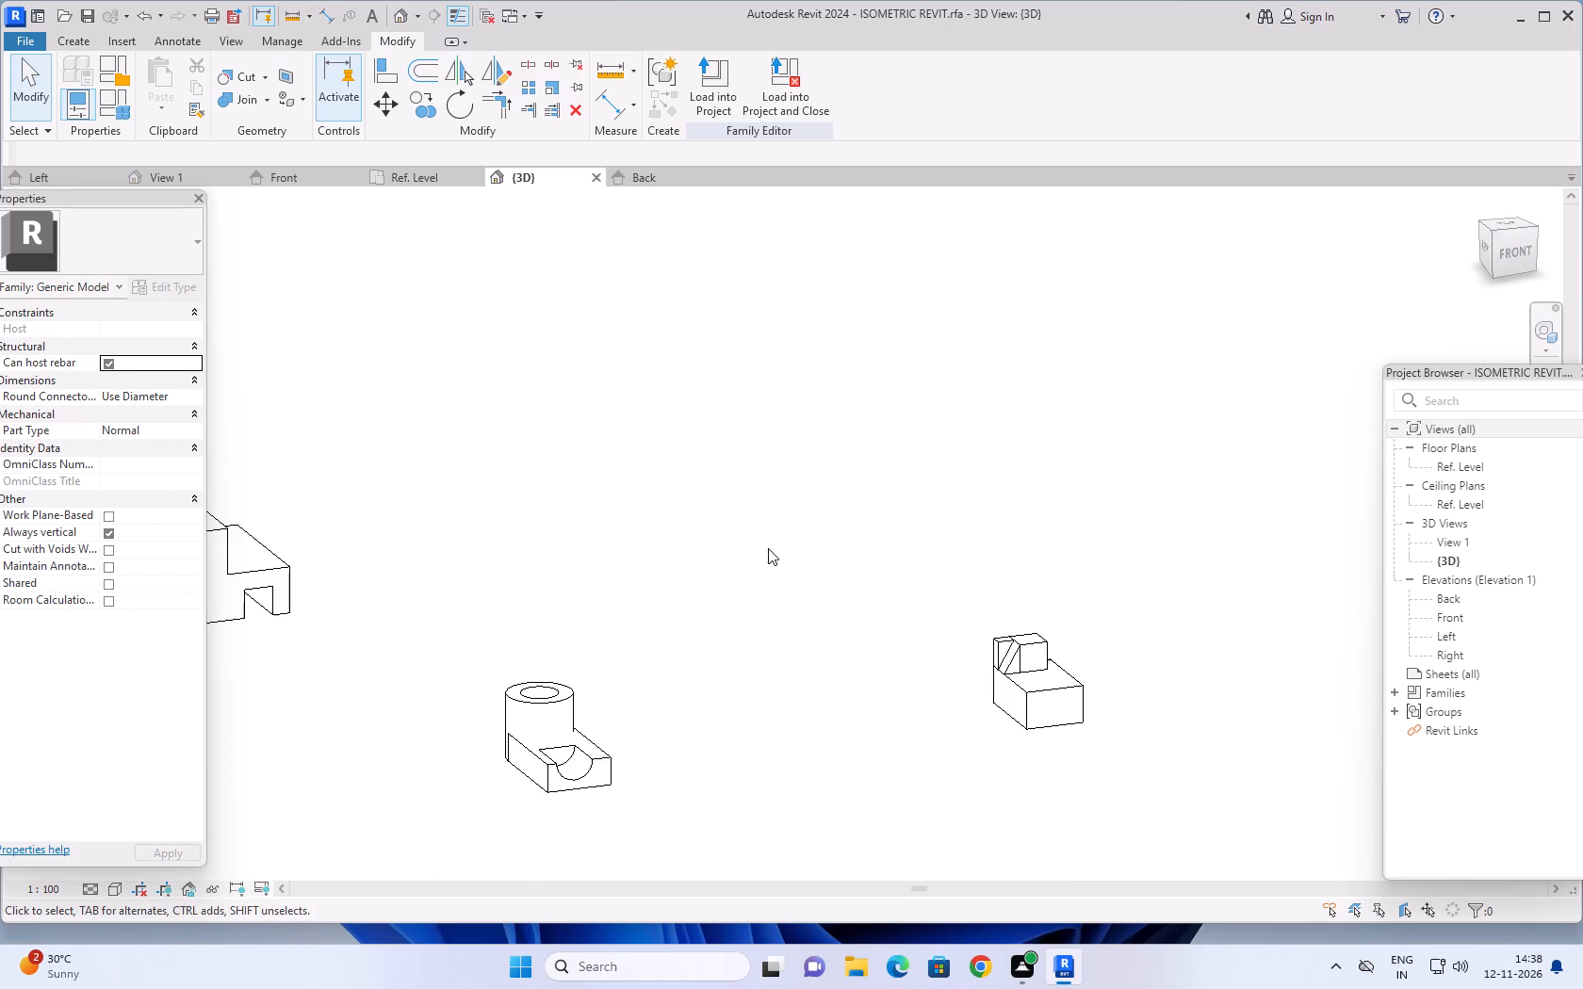
{"action": "middle_click_drag", "start_coordinate": [753, 535], "coordinate": [529, 592]}
{"action": "scroll", "coordinate": [754, 769], "scroll_direction": "up", "scroll_amount": 5}
{"action": "scroll", "coordinate": [770, 614], "scroll_direction": "up", "scroll_amount": 4}
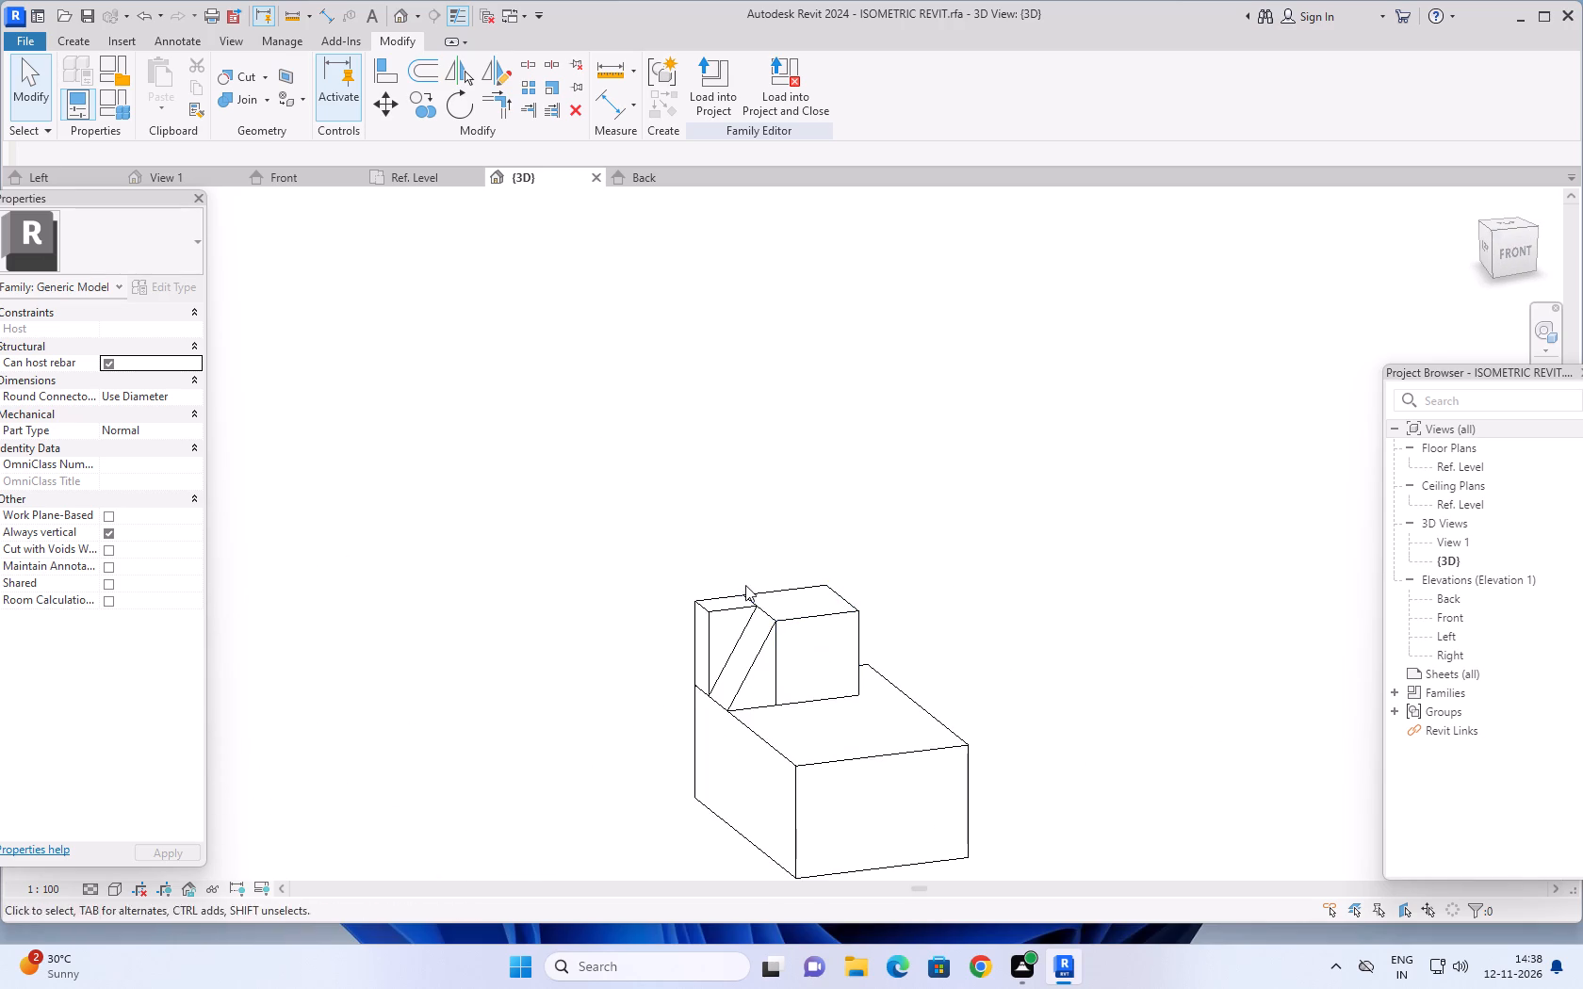
{"action": "scroll", "coordinate": [743, 595], "scroll_direction": "up", "scroll_amount": 5}
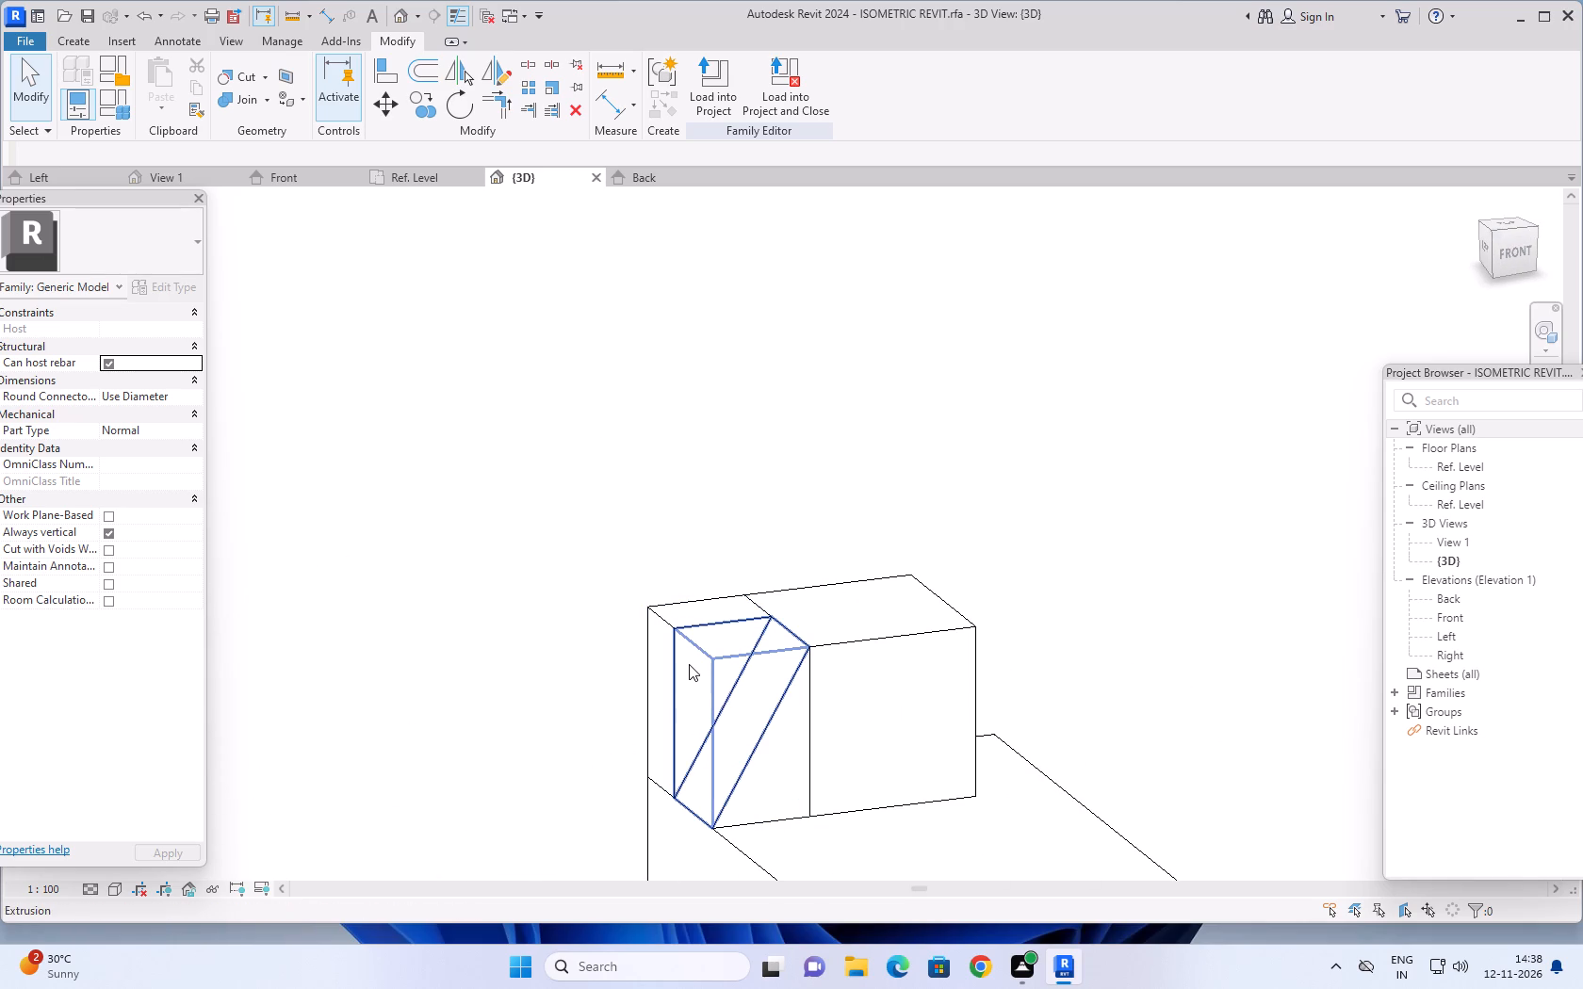
{"action": "left_click", "coordinate": [689, 648]}
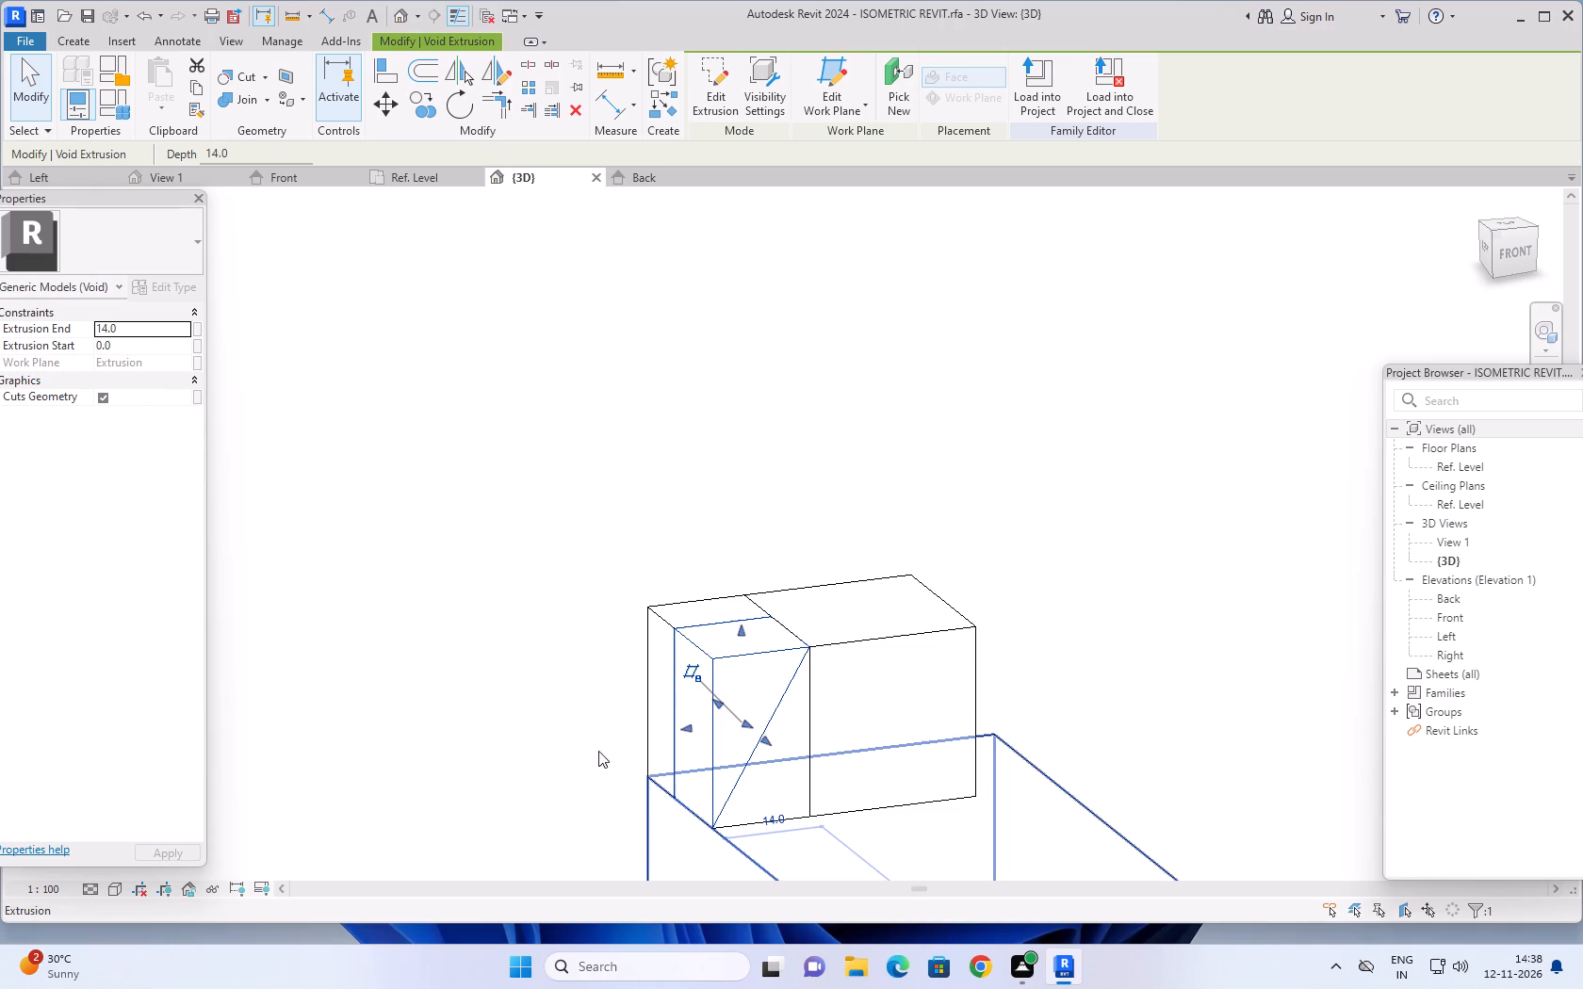
{"action": "scroll", "coordinate": [685, 623], "scroll_direction": "down", "scroll_amount": 14}
{"action": "scroll", "coordinate": [742, 740], "scroll_direction": "up", "scroll_amount": 3}
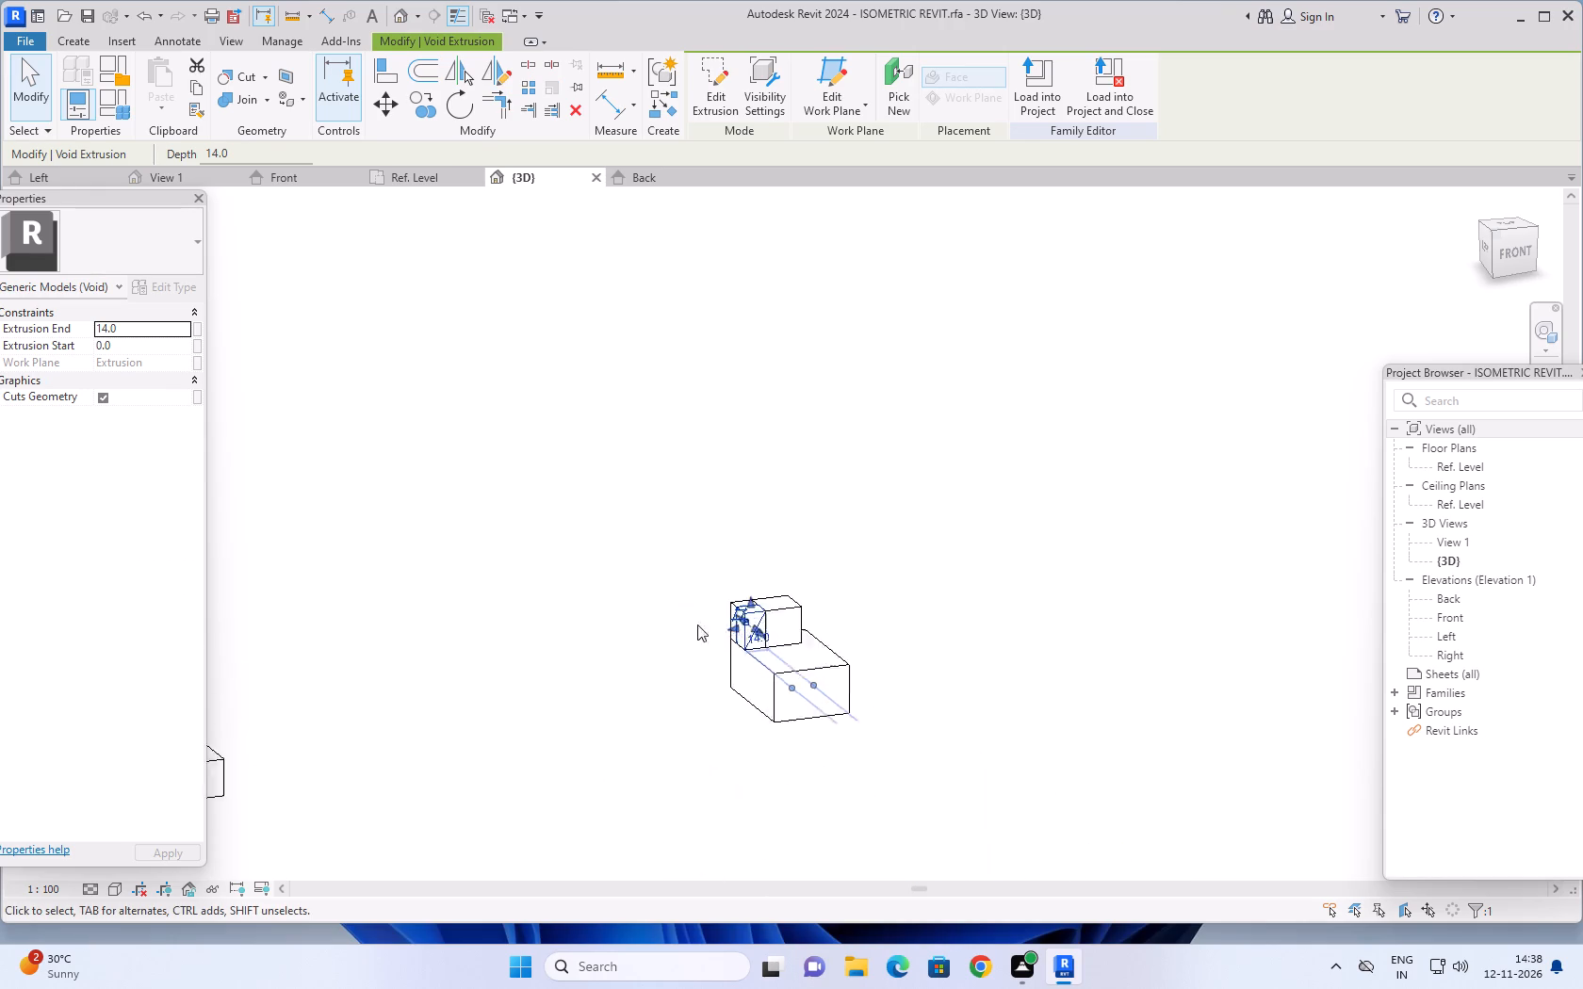
{"action": "scroll", "coordinate": [697, 624], "scroll_direction": "up", "scroll_amount": 9}
{"action": "scroll", "coordinate": [797, 681], "scroll_direction": "up", "scroll_amount": 1}
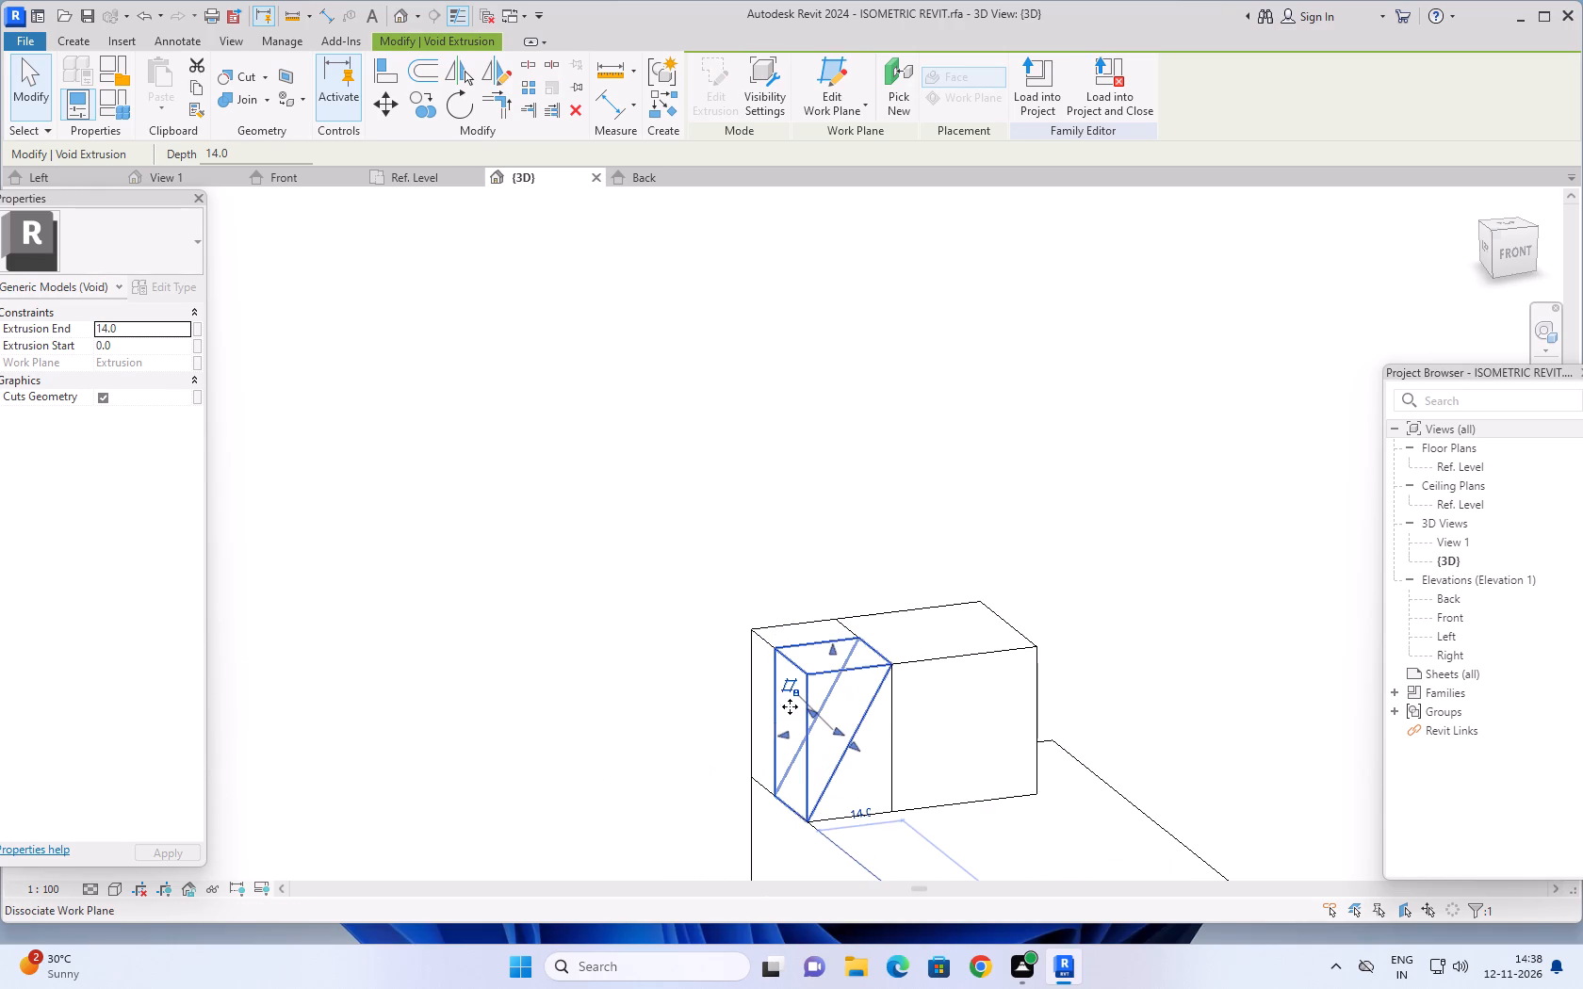
{"action": "scroll", "coordinate": [771, 732], "scroll_direction": "up", "scroll_amount": 1}
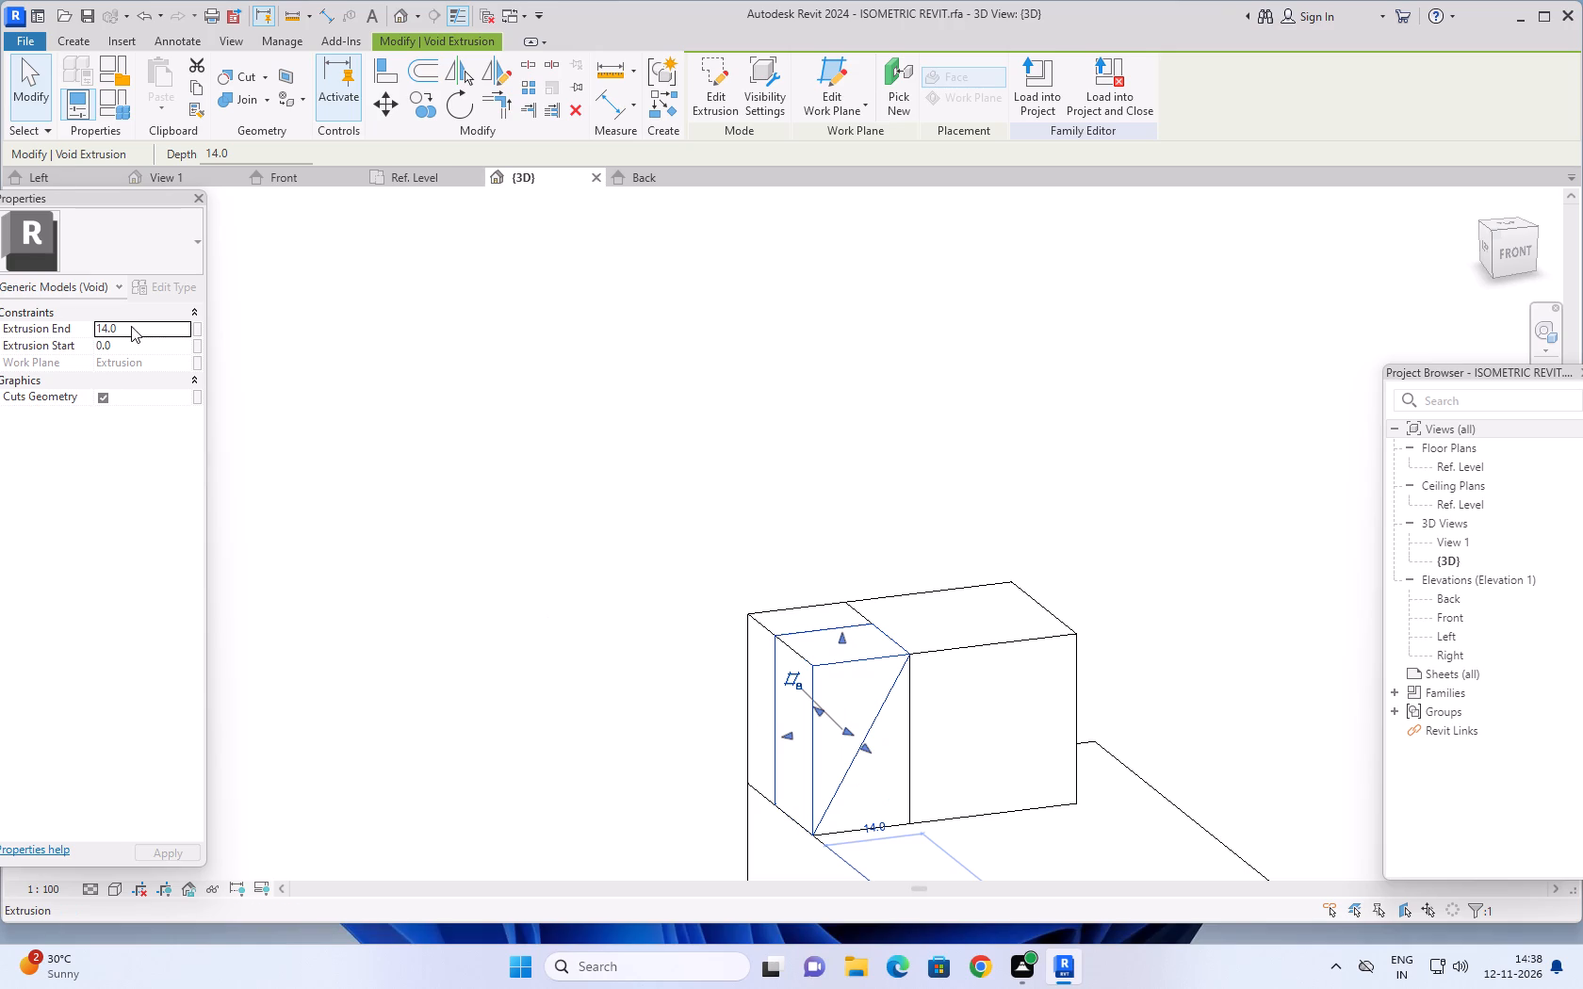
{"action": "left_click", "coordinate": [131, 326]}
{"action": "type", "text": "24"}
{"action": "key", "text": "Return"}
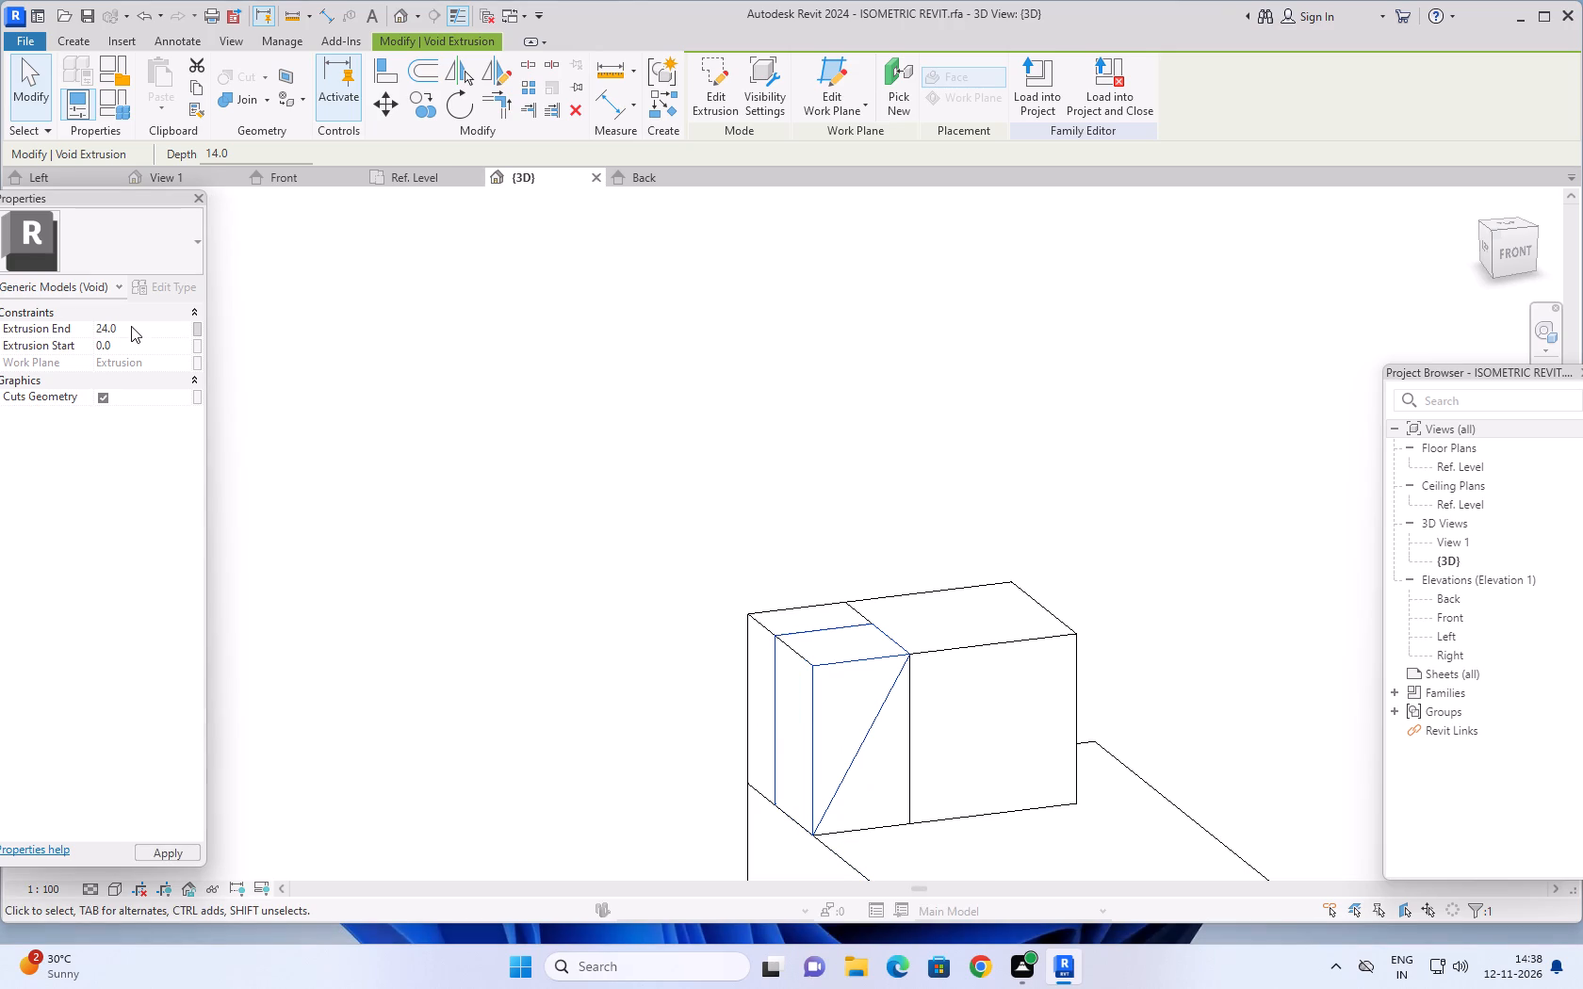
{"action": "left_click", "coordinate": [554, 429]}
Examine the base block with its upper block and sloped side extension from several angles.
{"action": "scroll", "coordinate": [695, 462], "scroll_direction": "down", "scroll_amount": 8}
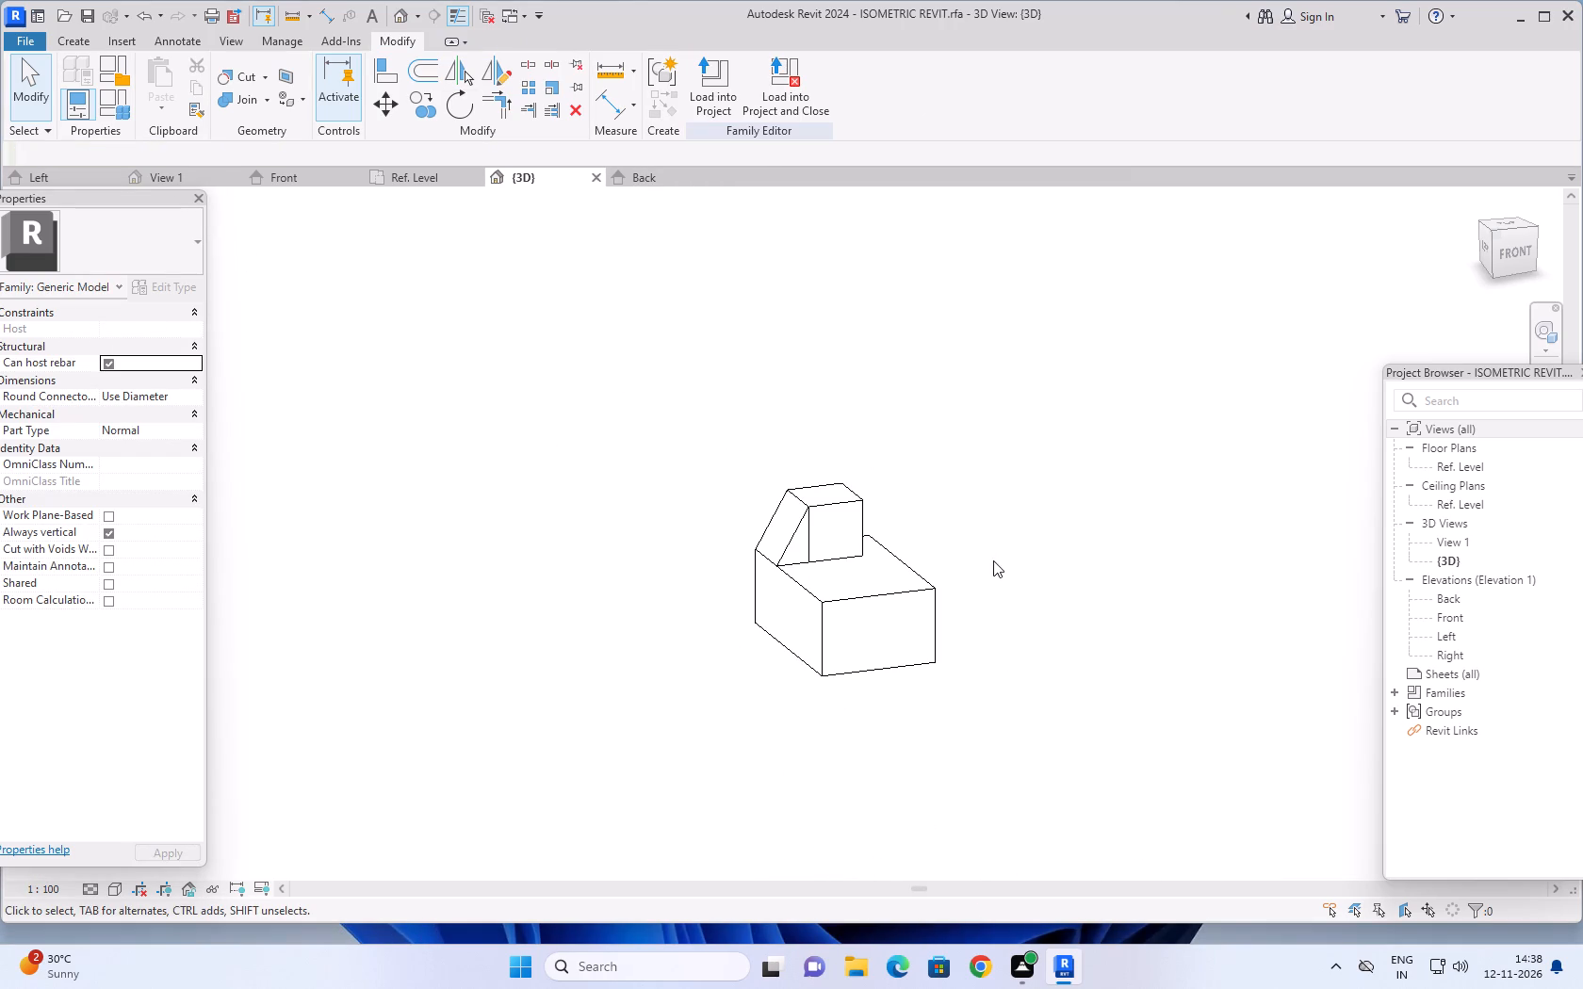
{"action": "middle_click_drag", "start_coordinate": [1004, 598], "coordinate": [963, 639]}
{"action": "scroll", "coordinate": [964, 638], "scroll_direction": "down", "scroll_amount": 1}
{"action": "middle_click_drag", "start_coordinate": [918, 679], "coordinate": [1075, 514]}
{"action": "middle_click_drag", "start_coordinate": [1059, 600], "coordinate": [1042, 616]}
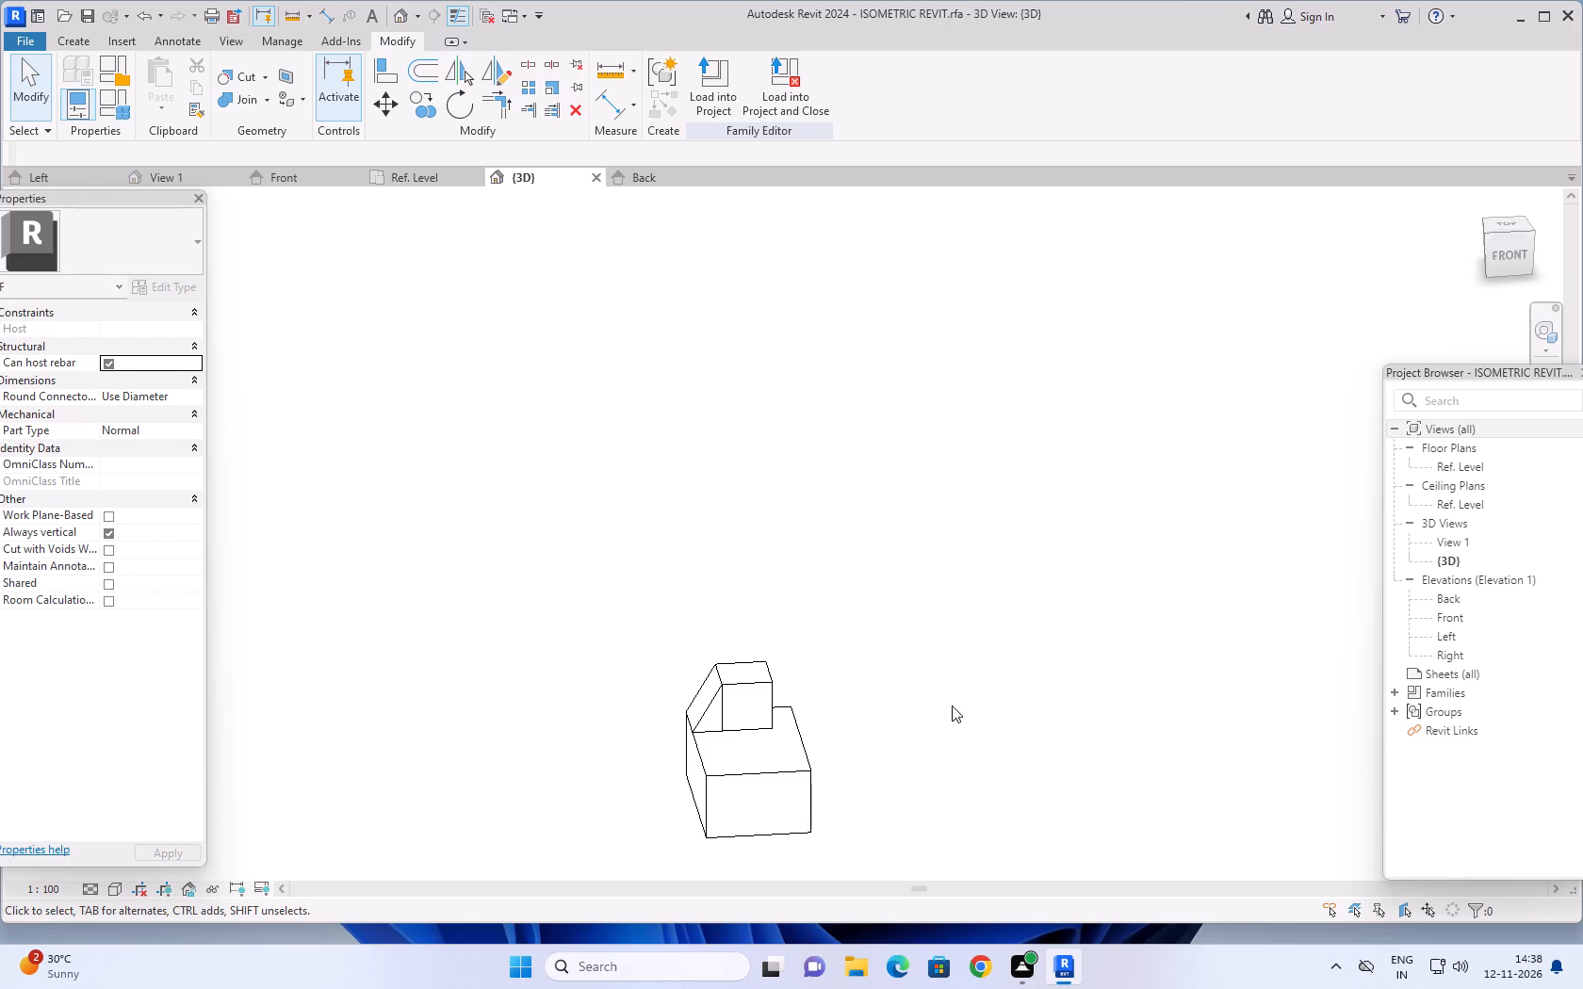
{"action": "middle_click_drag", "start_coordinate": [941, 705], "coordinate": [877, 688]}
{"action": "middle_click_drag", "start_coordinate": [775, 711], "coordinate": [1057, 539]}
{"action": "middle_click_drag", "start_coordinate": [964, 686], "coordinate": [873, 728]}
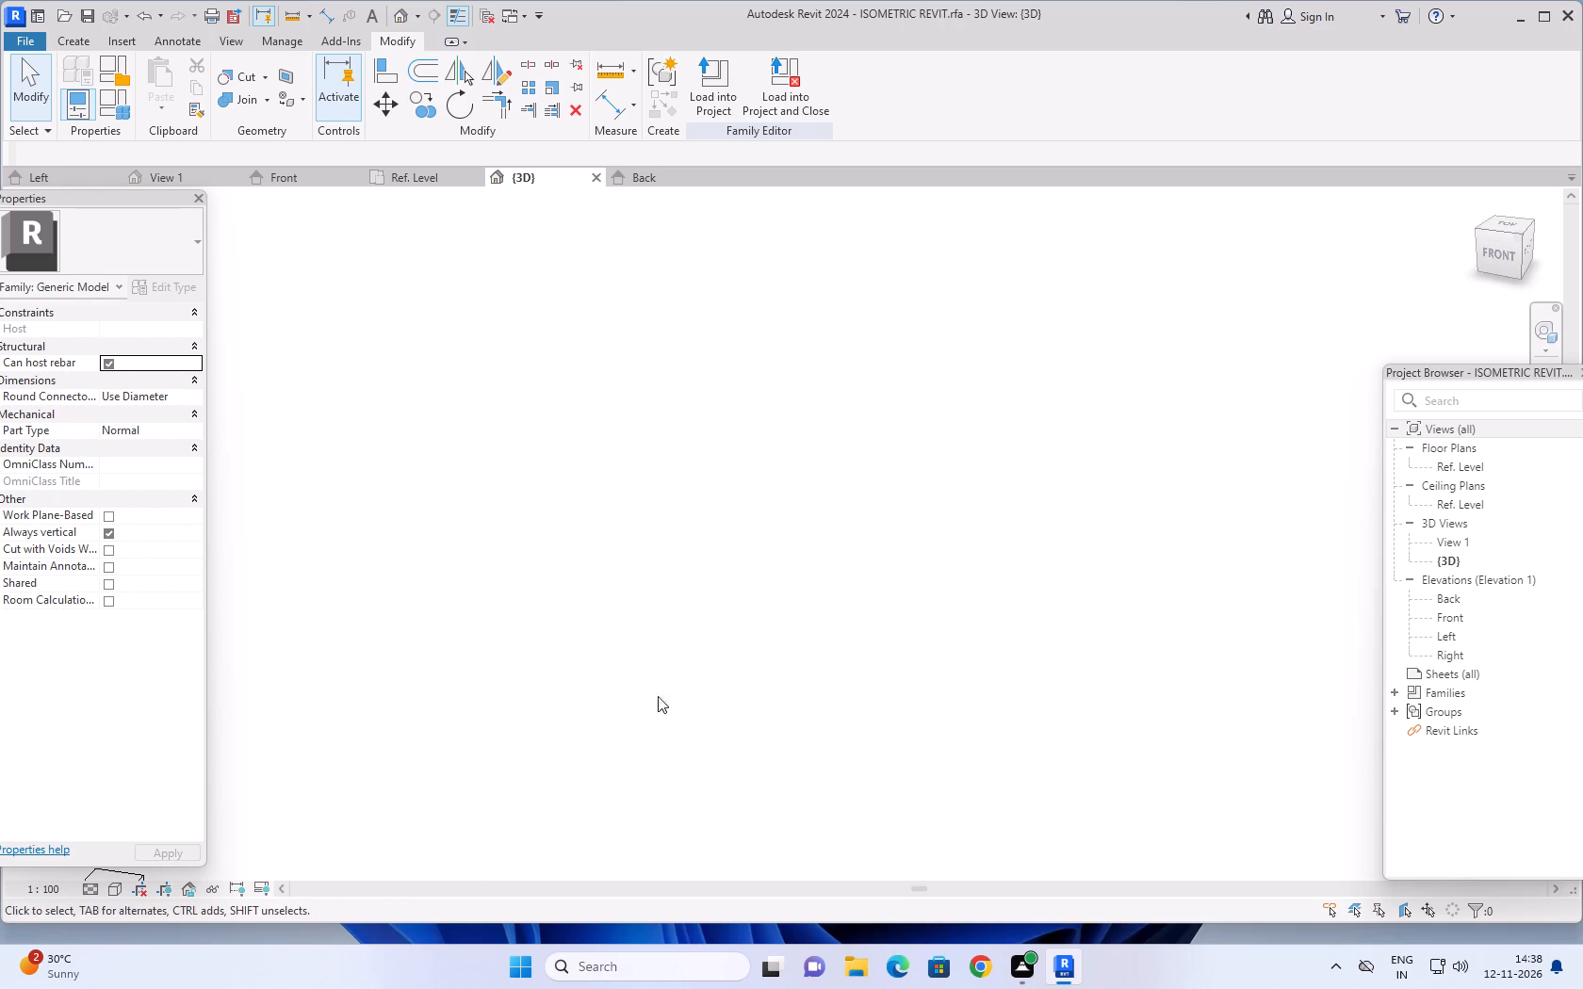
{"action": "middle_click_drag", "start_coordinate": [687, 677], "coordinate": [1401, 478]}
{"action": "middle_click_drag", "start_coordinate": [1043, 750], "coordinate": [1017, 754]}
{"action": "middle_click_drag", "start_coordinate": [889, 751], "coordinate": [1033, 562]}
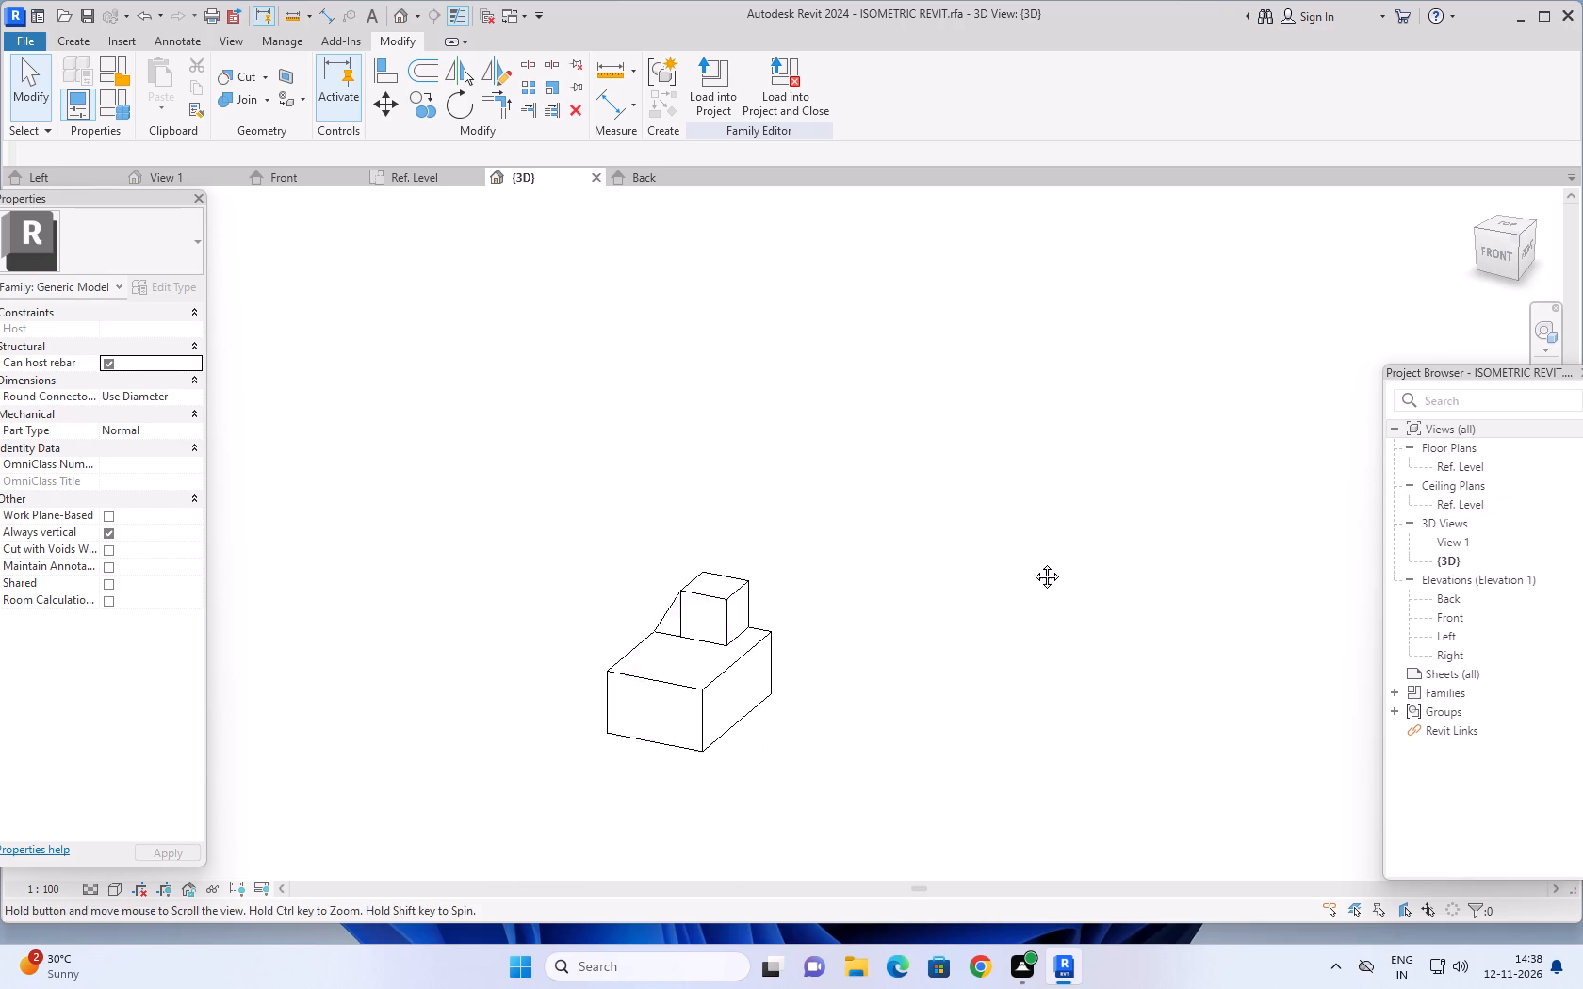
{"action": "middle_click_drag", "start_coordinate": [1033, 562], "coordinate": [1043, 554]}
{"action": "middle_click_drag", "start_coordinate": [903, 699], "coordinate": [846, 709]}
{"action": "middle_click_drag", "start_coordinate": [503, 593], "coordinate": [1487, 506]}
{"action": "middle_click_drag", "start_coordinate": [667, 708], "coordinate": [578, 469]}
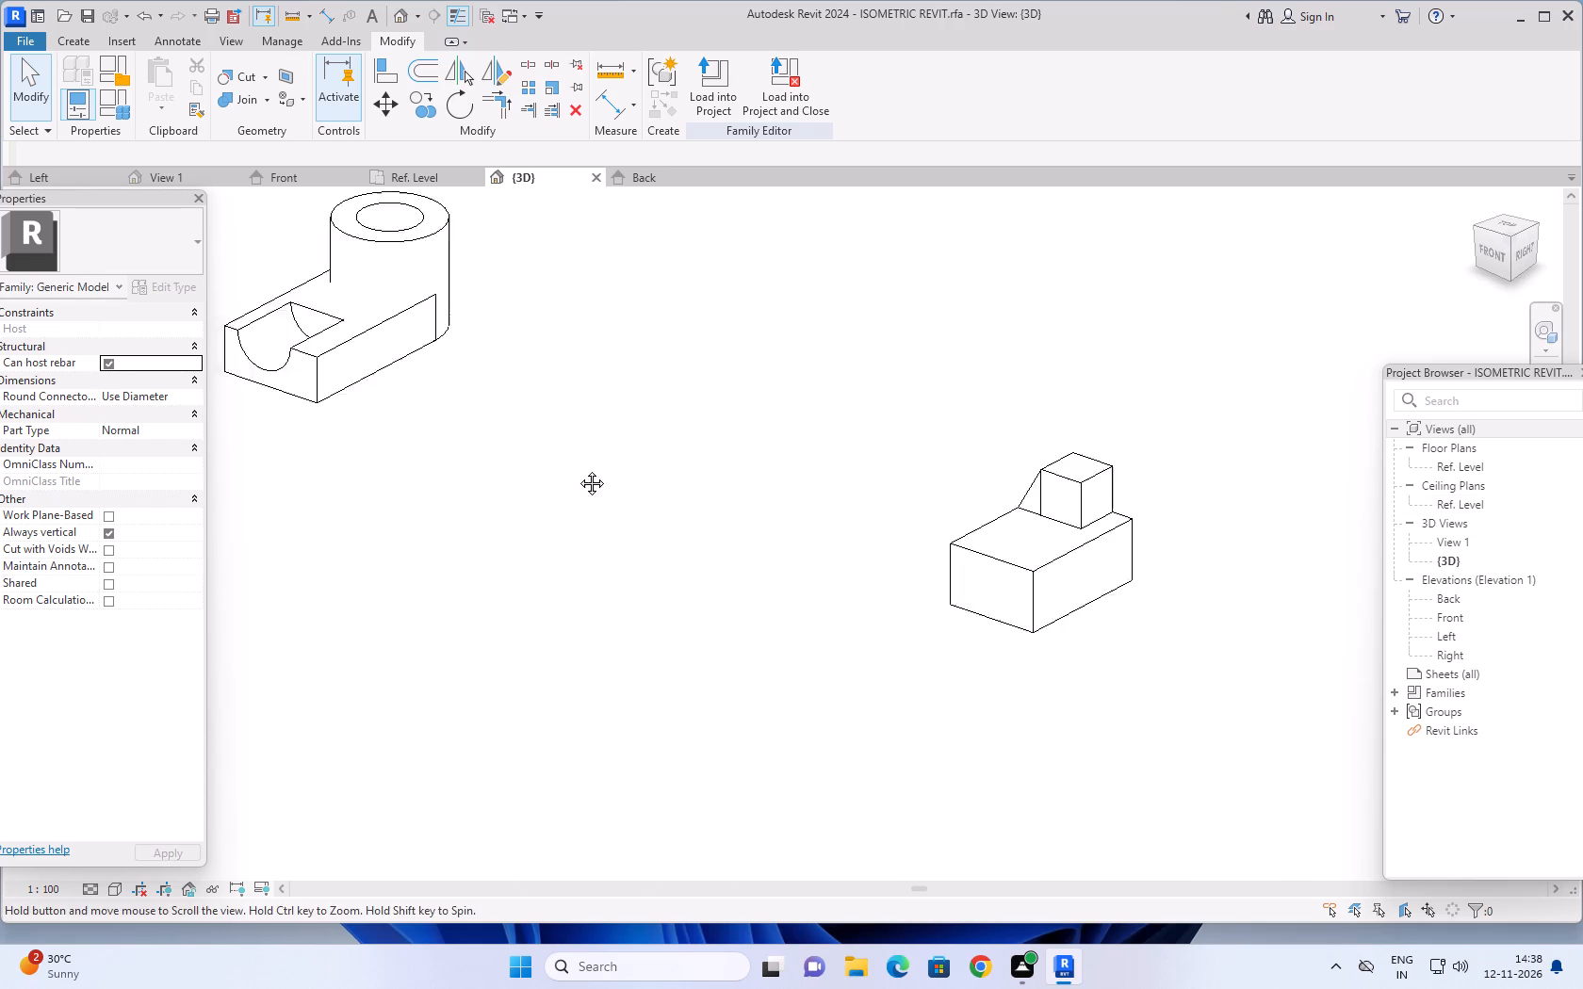
{"action": "middle_click_drag", "start_coordinate": [578, 469], "coordinate": [576, 438]}
{"action": "middle_click_drag", "start_coordinate": [989, 567], "coordinate": [839, 704]}
{"action": "middle_click_drag", "start_coordinate": [941, 712], "coordinate": [899, 735]}
{"action": "middle_click_drag", "start_coordinate": [819, 579], "coordinate": [1162, 516]}
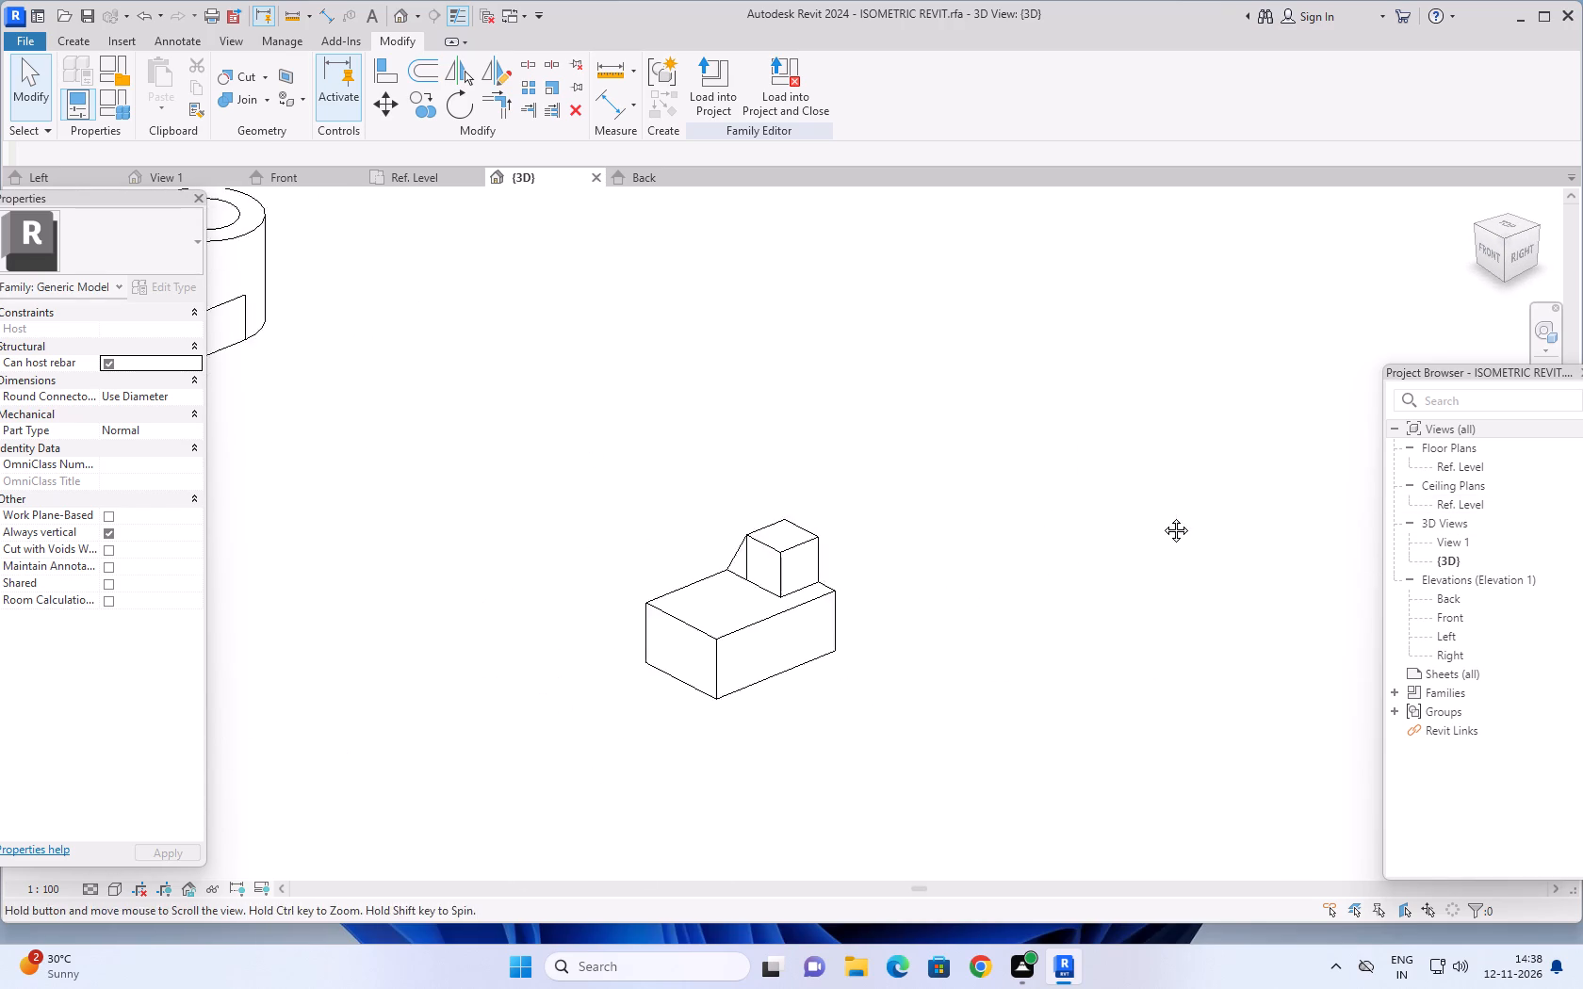
{"action": "middle_click_drag", "start_coordinate": [1162, 516], "coordinate": [1165, 519]}
{"action": "middle_click_drag", "start_coordinate": [923, 726], "coordinate": [912, 728]}
{"action": "middle_click_drag", "start_coordinate": [829, 666], "coordinate": [1164, 581]}
{"action": "middle_click_drag", "start_coordinate": [1085, 673], "coordinate": [1052, 693]}
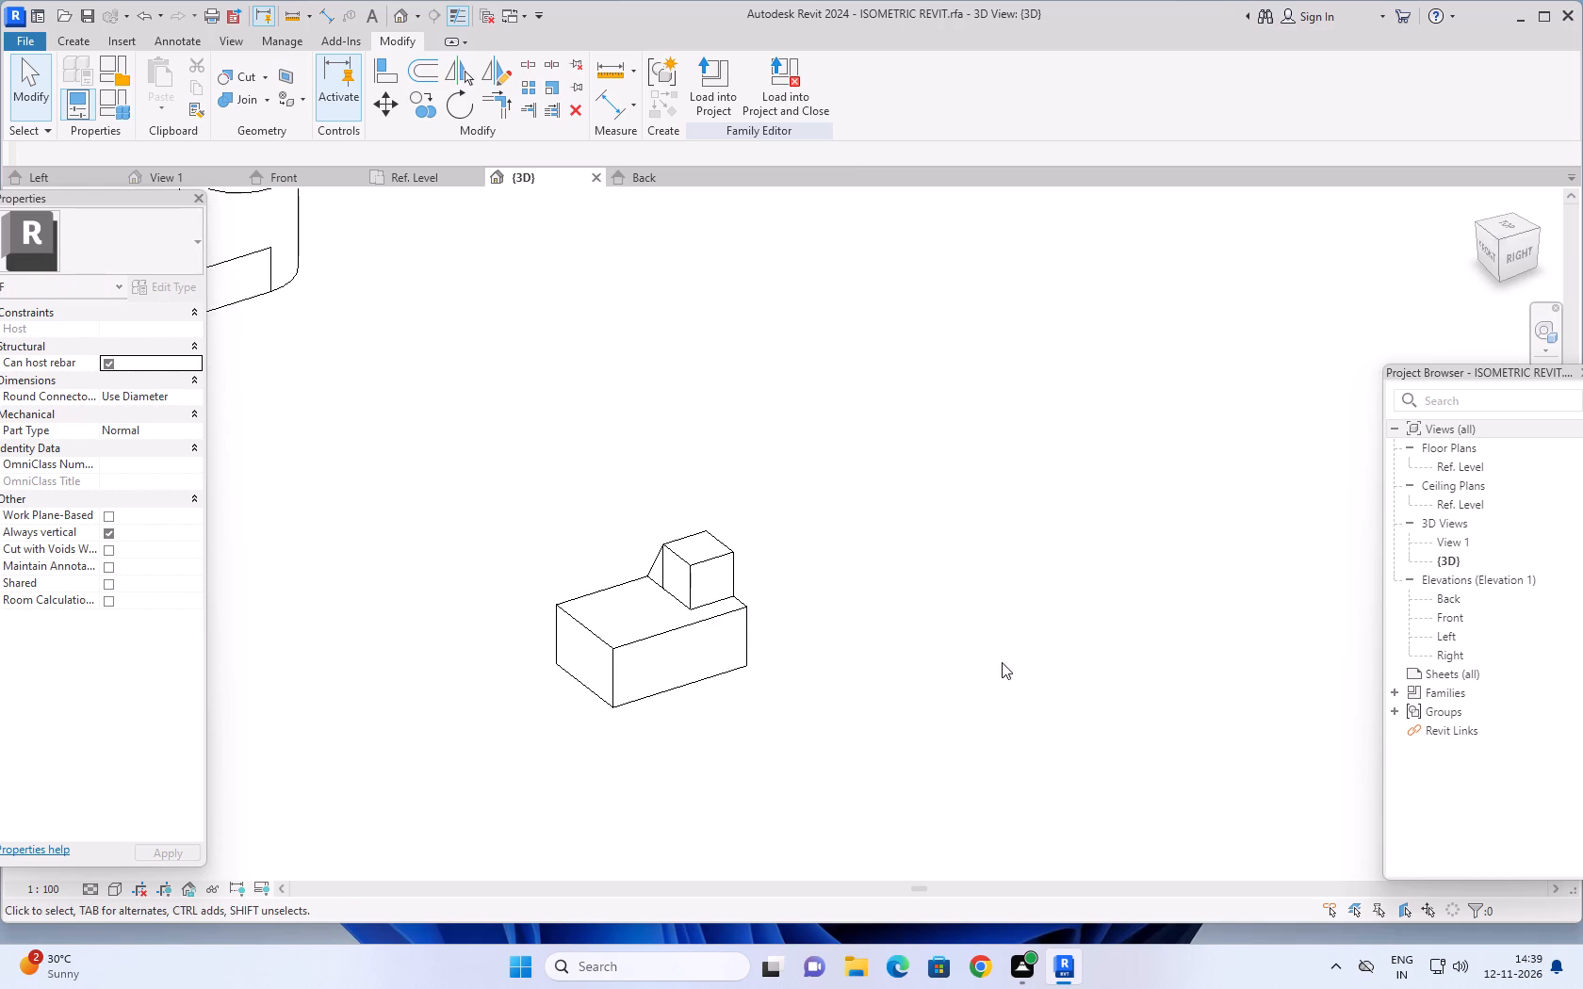
{"action": "middle_click_drag", "start_coordinate": [1002, 662], "coordinate": [1256, 624]}
{"action": "scroll", "coordinate": [931, 664], "scroll_direction": "up", "scroll_amount": 1}
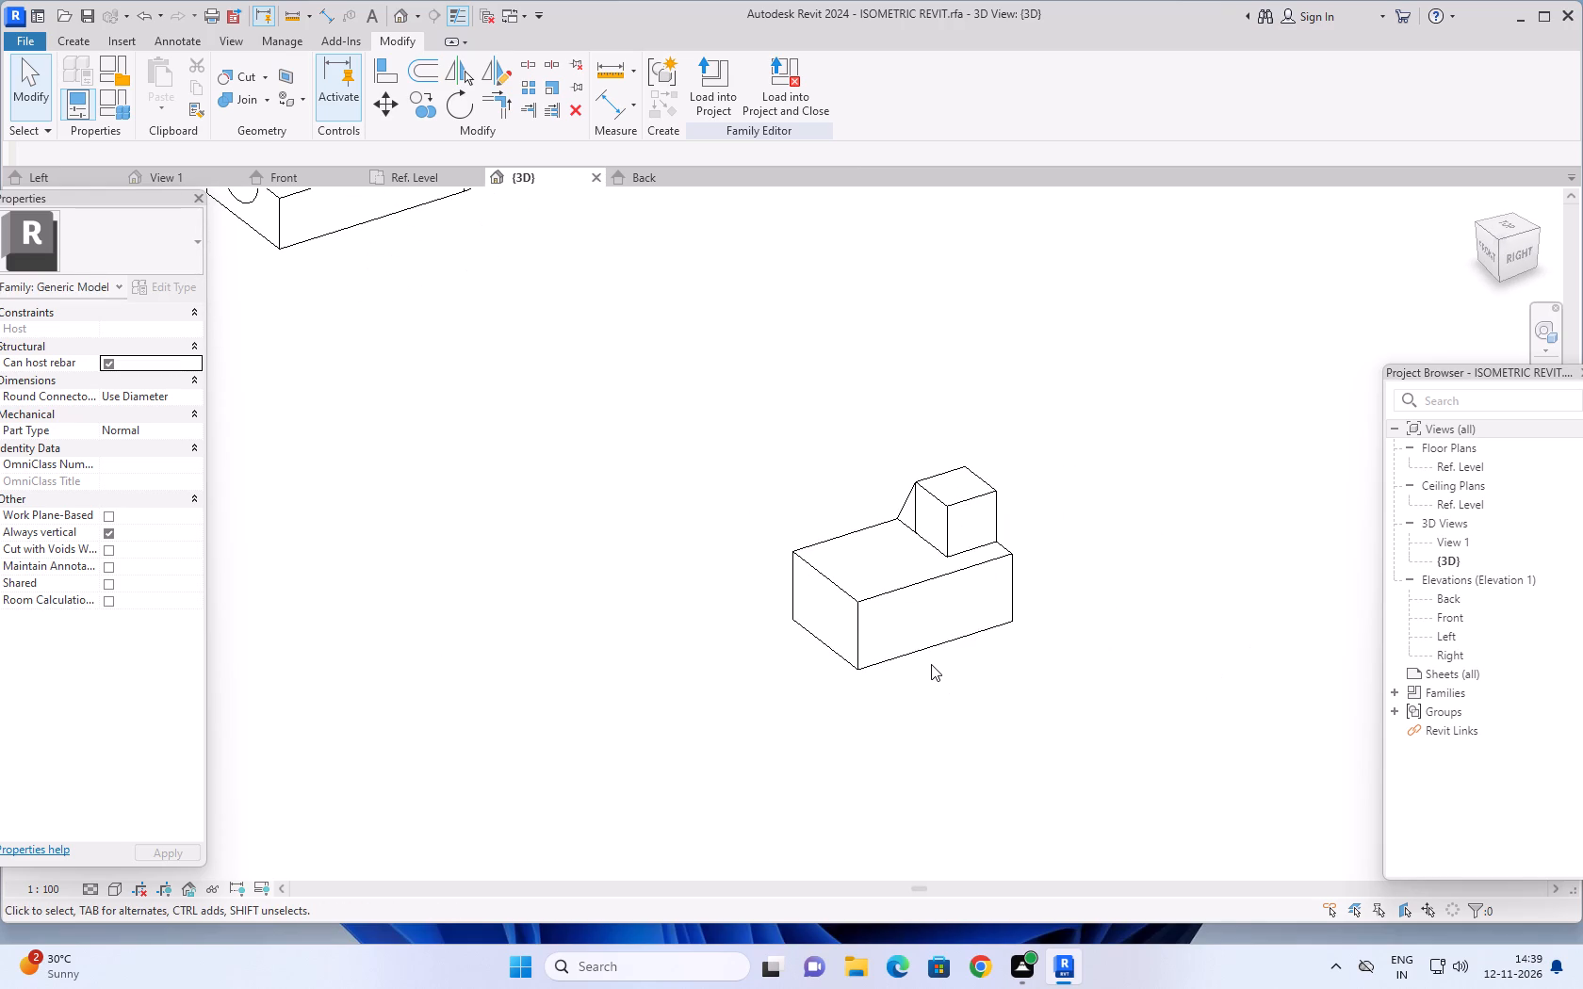
{"action": "scroll", "coordinate": [931, 664], "scroll_direction": "up", "scroll_amount": 3}
{"action": "middle_click_drag", "start_coordinate": [1039, 667], "coordinate": [1022, 744]}
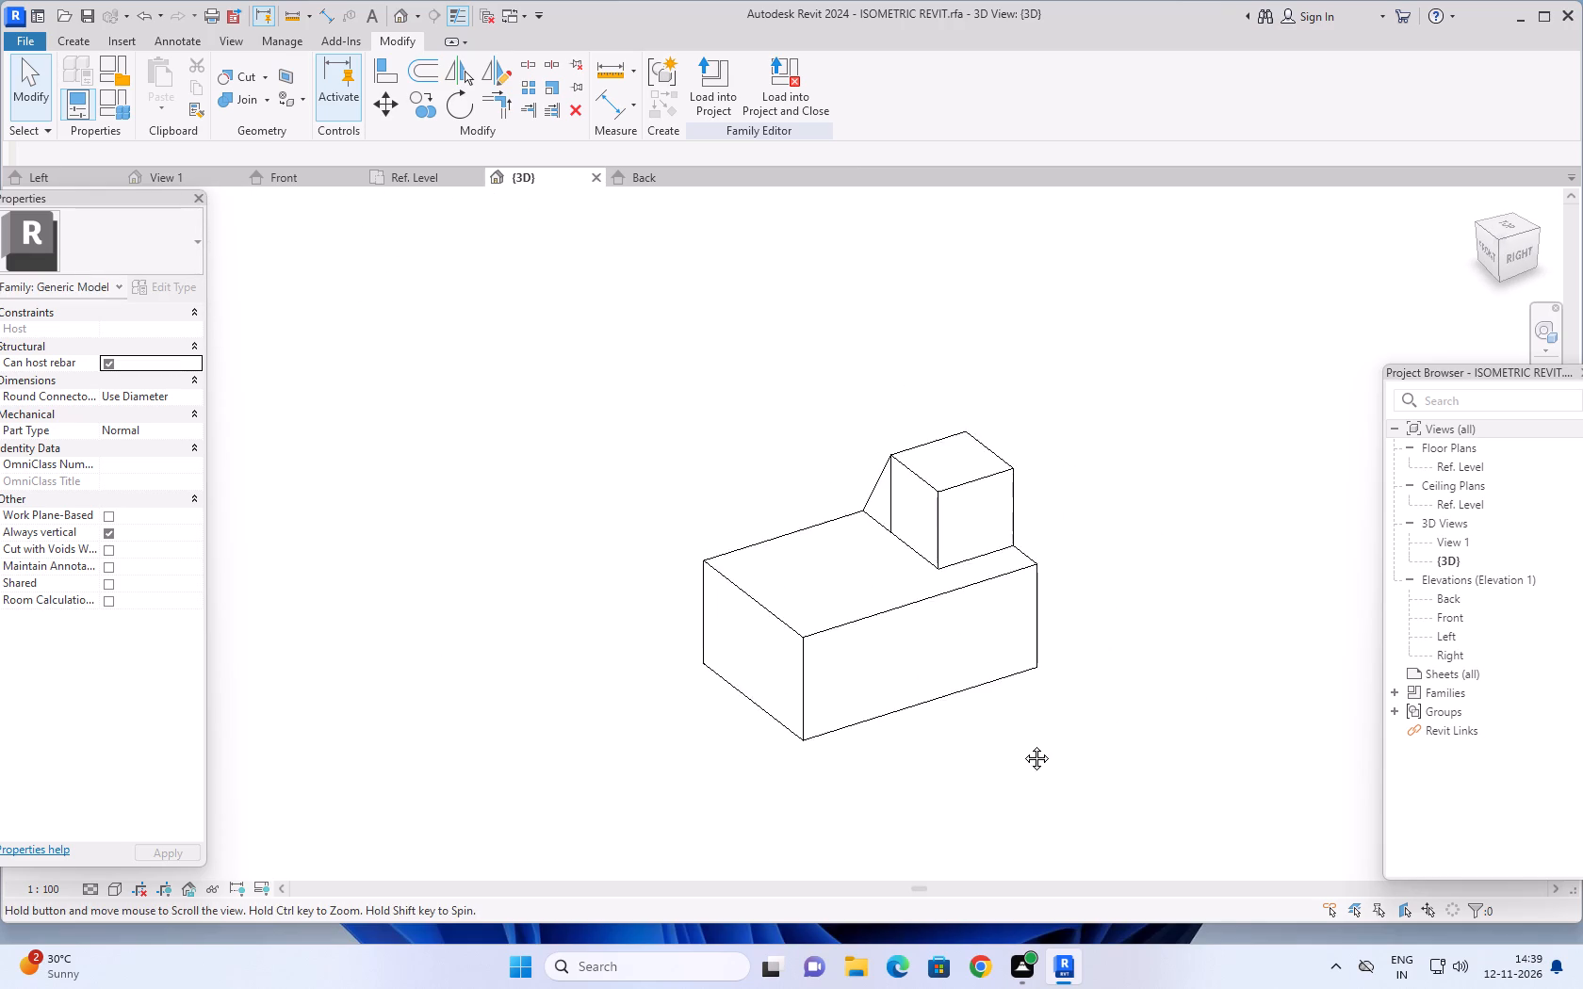
{"action": "middle_click_drag", "start_coordinate": [1022, 744], "coordinate": [1029, 771]}
{"action": "middle_click_drag", "start_coordinate": [1093, 784], "coordinate": [1104, 763]}
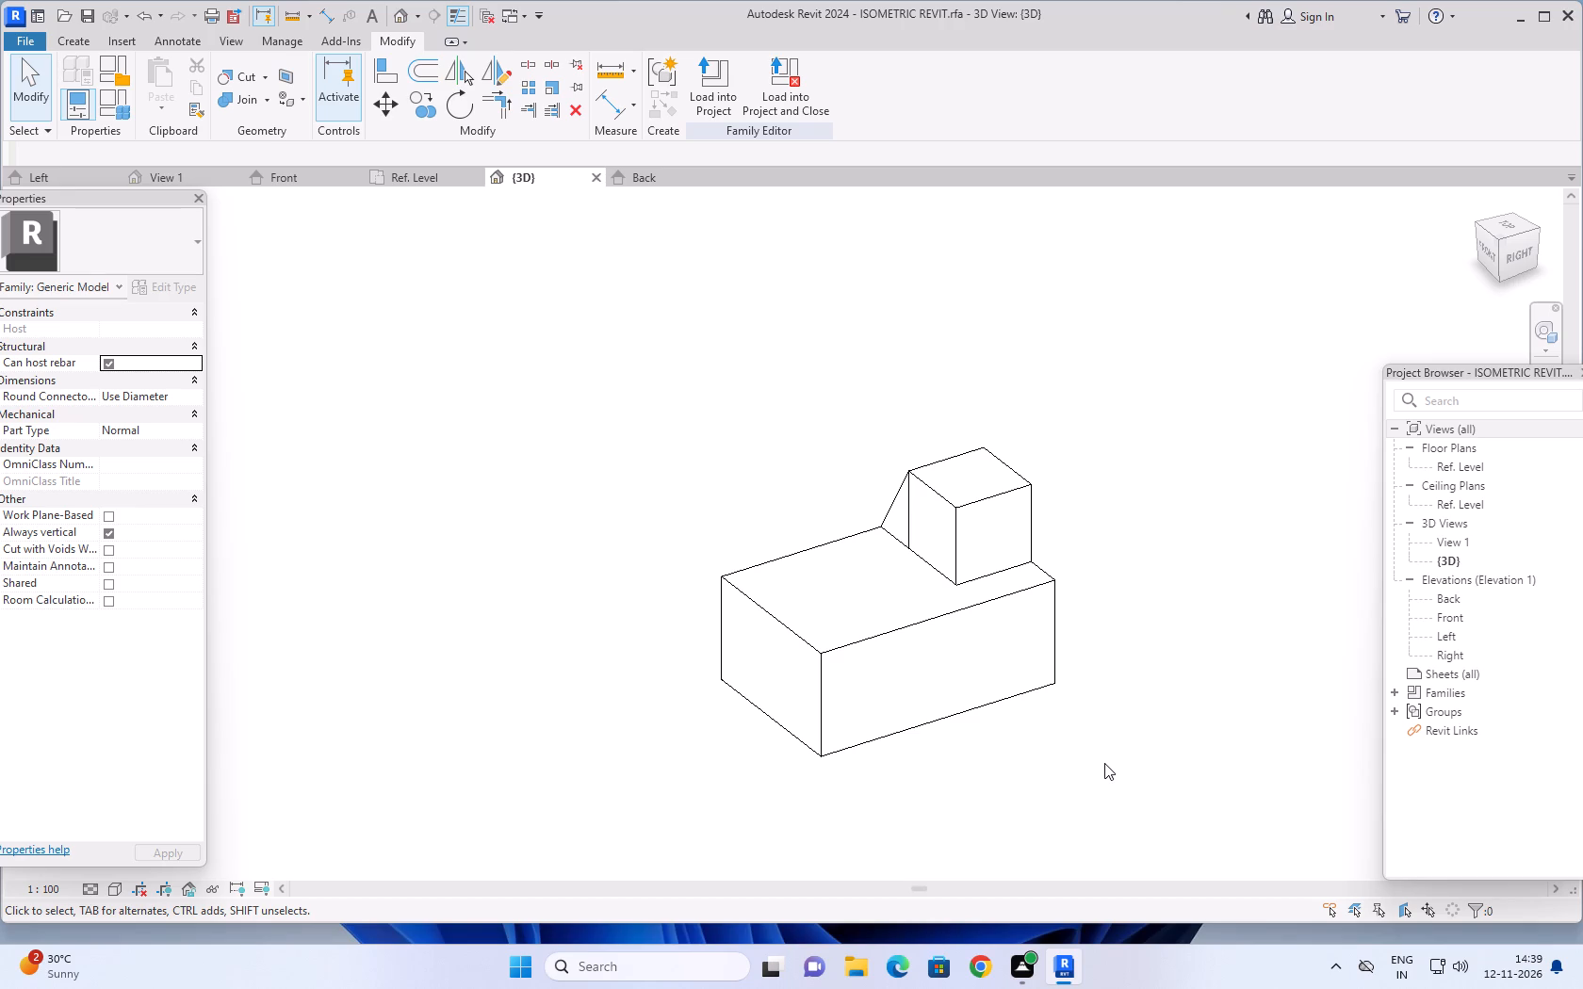
{"action": "scroll", "coordinate": [1057, 738], "scroll_direction": "up", "scroll_amount": 1}
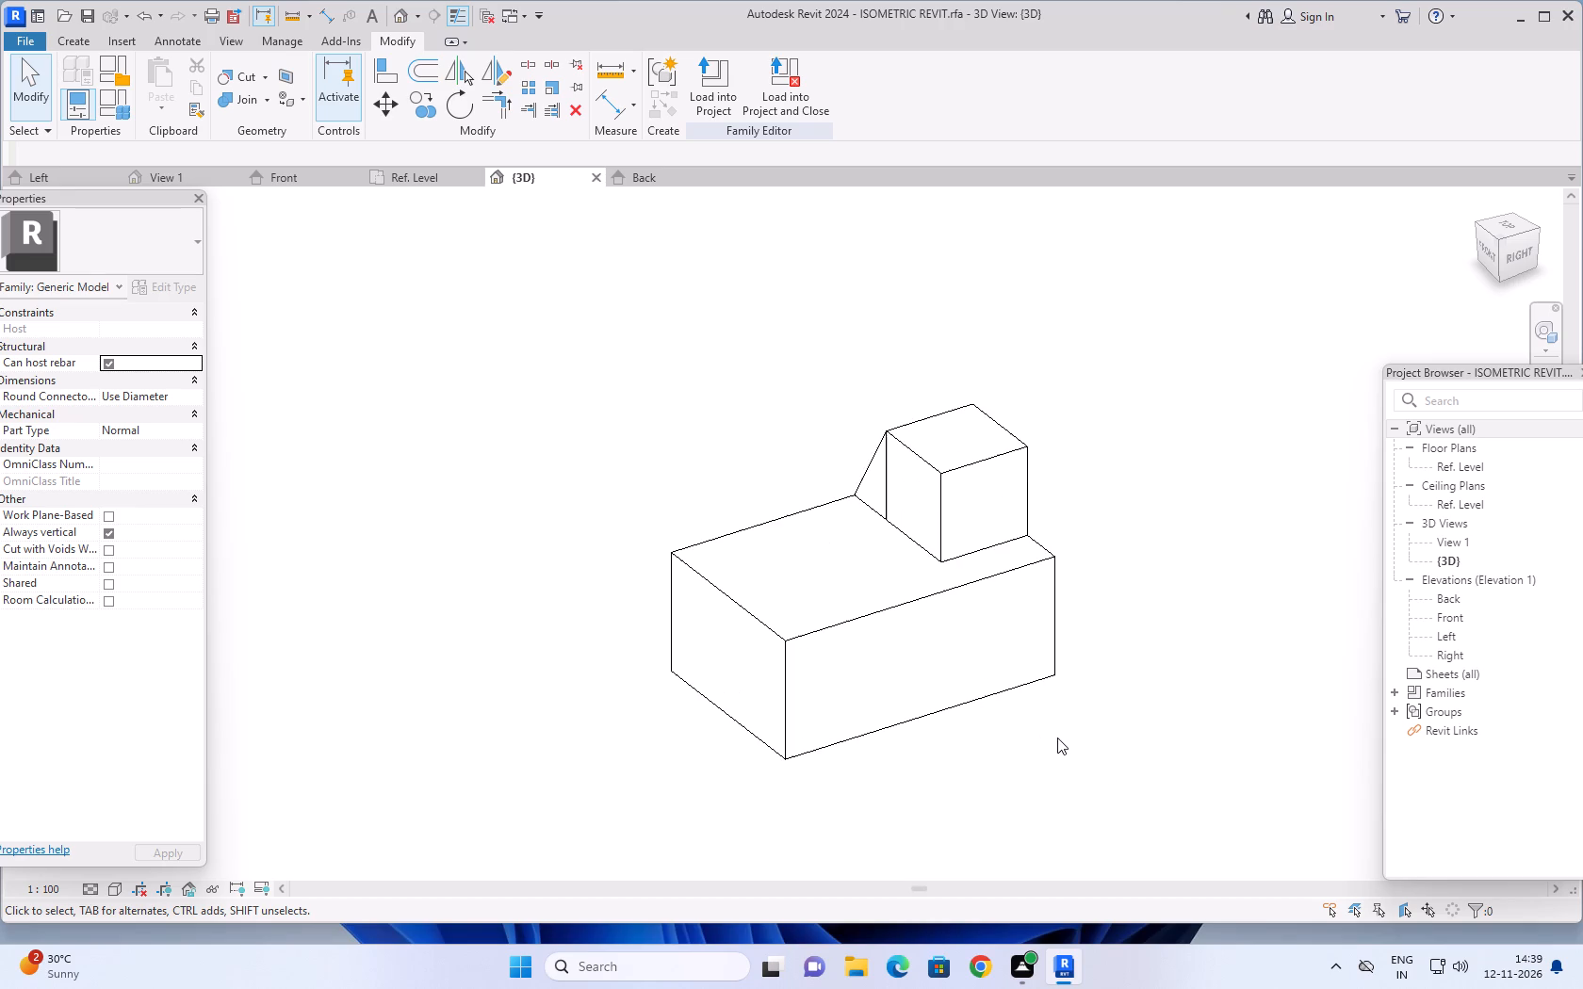
{"action": "scroll", "coordinate": [1053, 738], "scroll_direction": "up", "scroll_amount": 1}
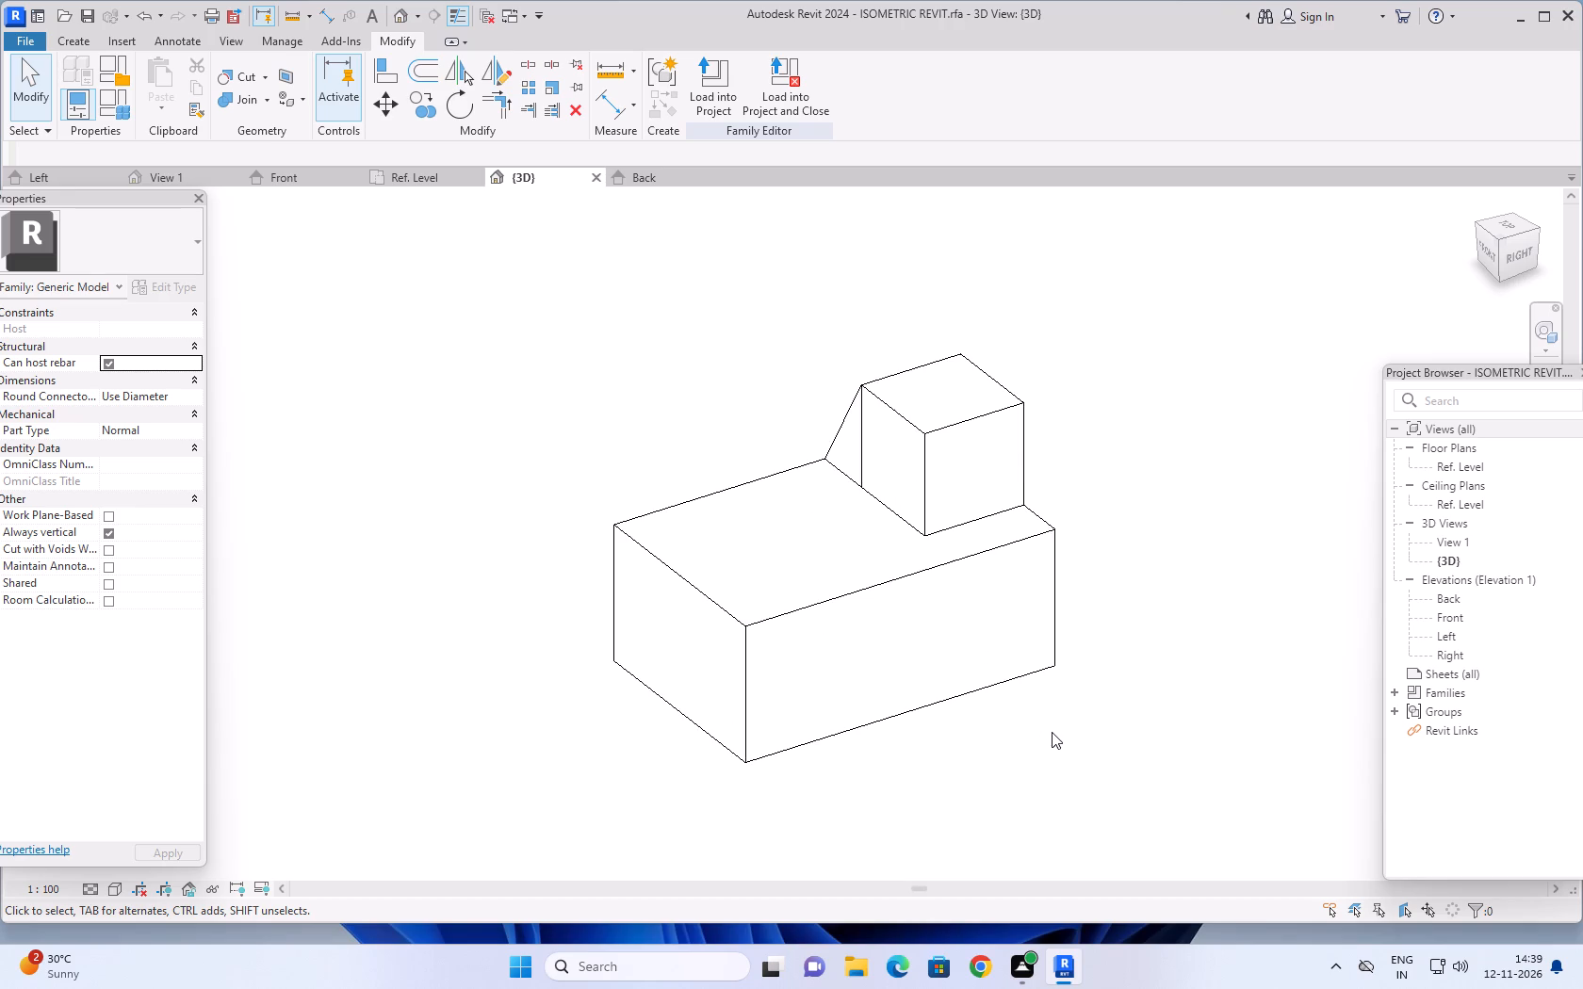
{"action": "middle_click_drag", "start_coordinate": [1053, 731], "coordinate": [1132, 707]}
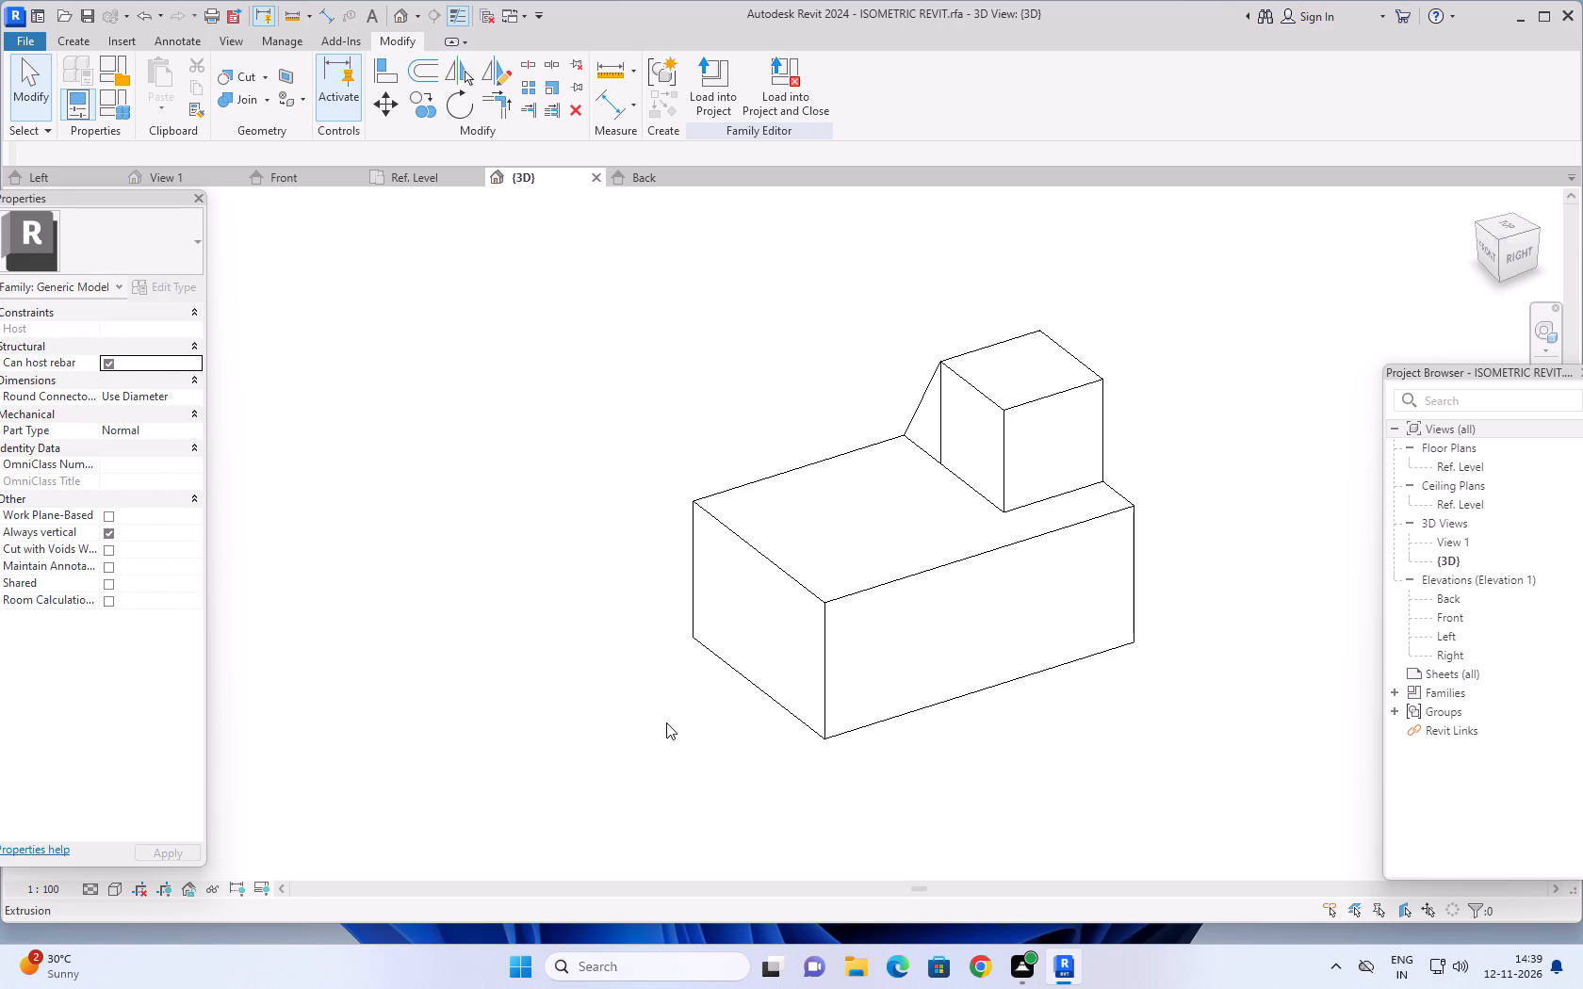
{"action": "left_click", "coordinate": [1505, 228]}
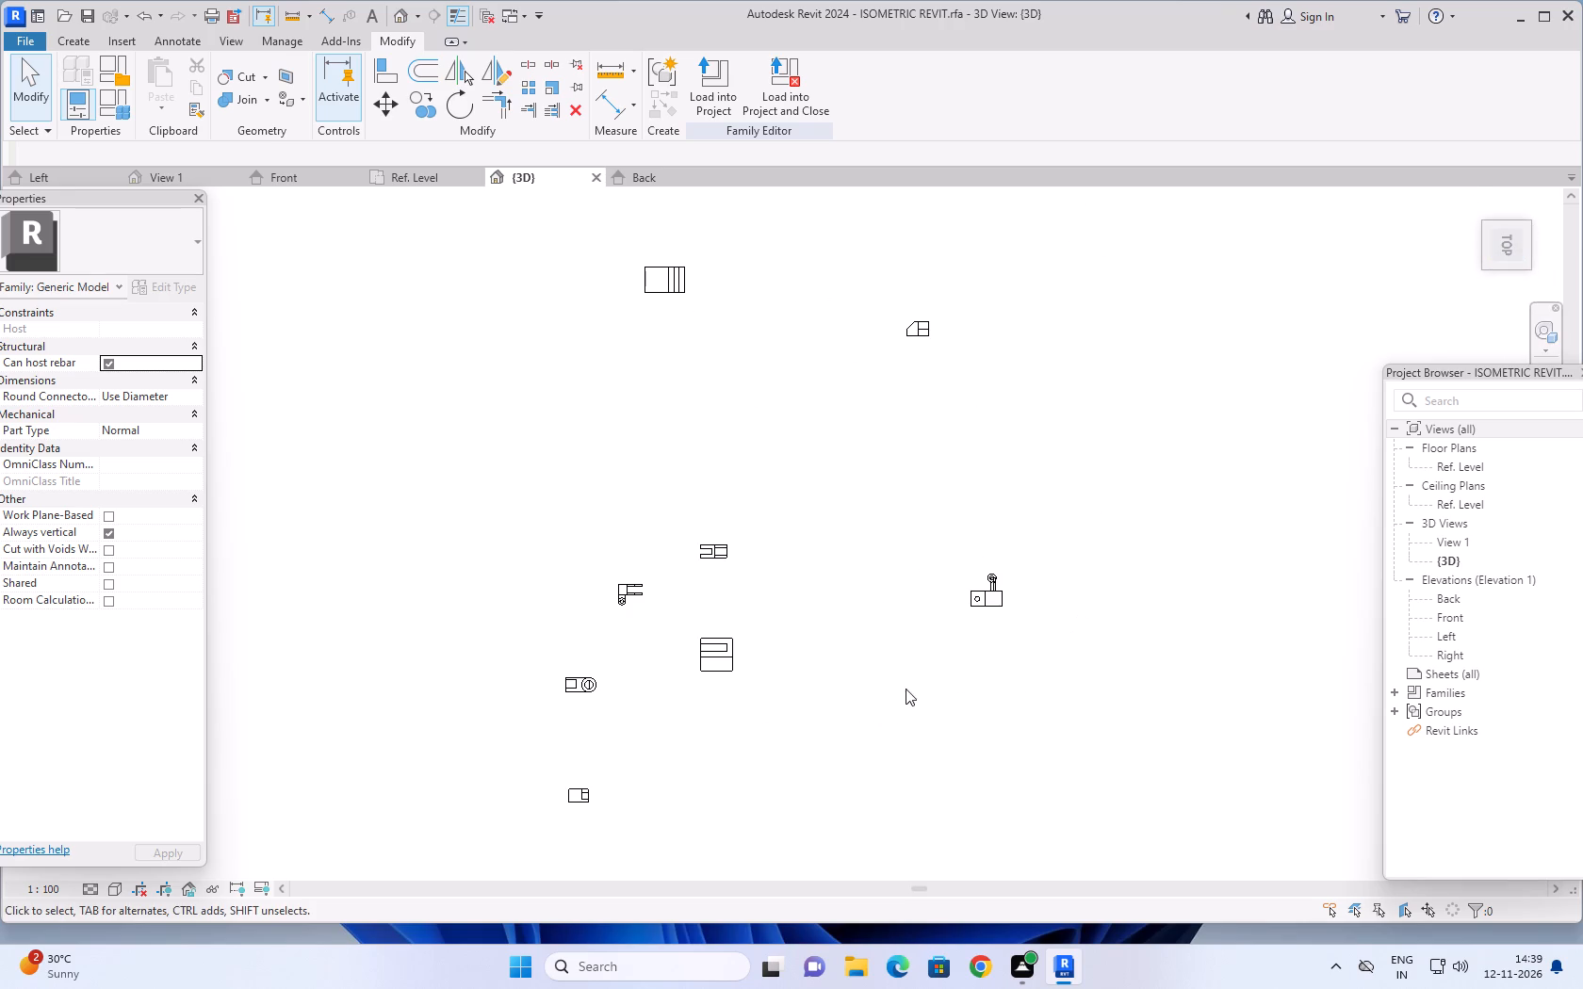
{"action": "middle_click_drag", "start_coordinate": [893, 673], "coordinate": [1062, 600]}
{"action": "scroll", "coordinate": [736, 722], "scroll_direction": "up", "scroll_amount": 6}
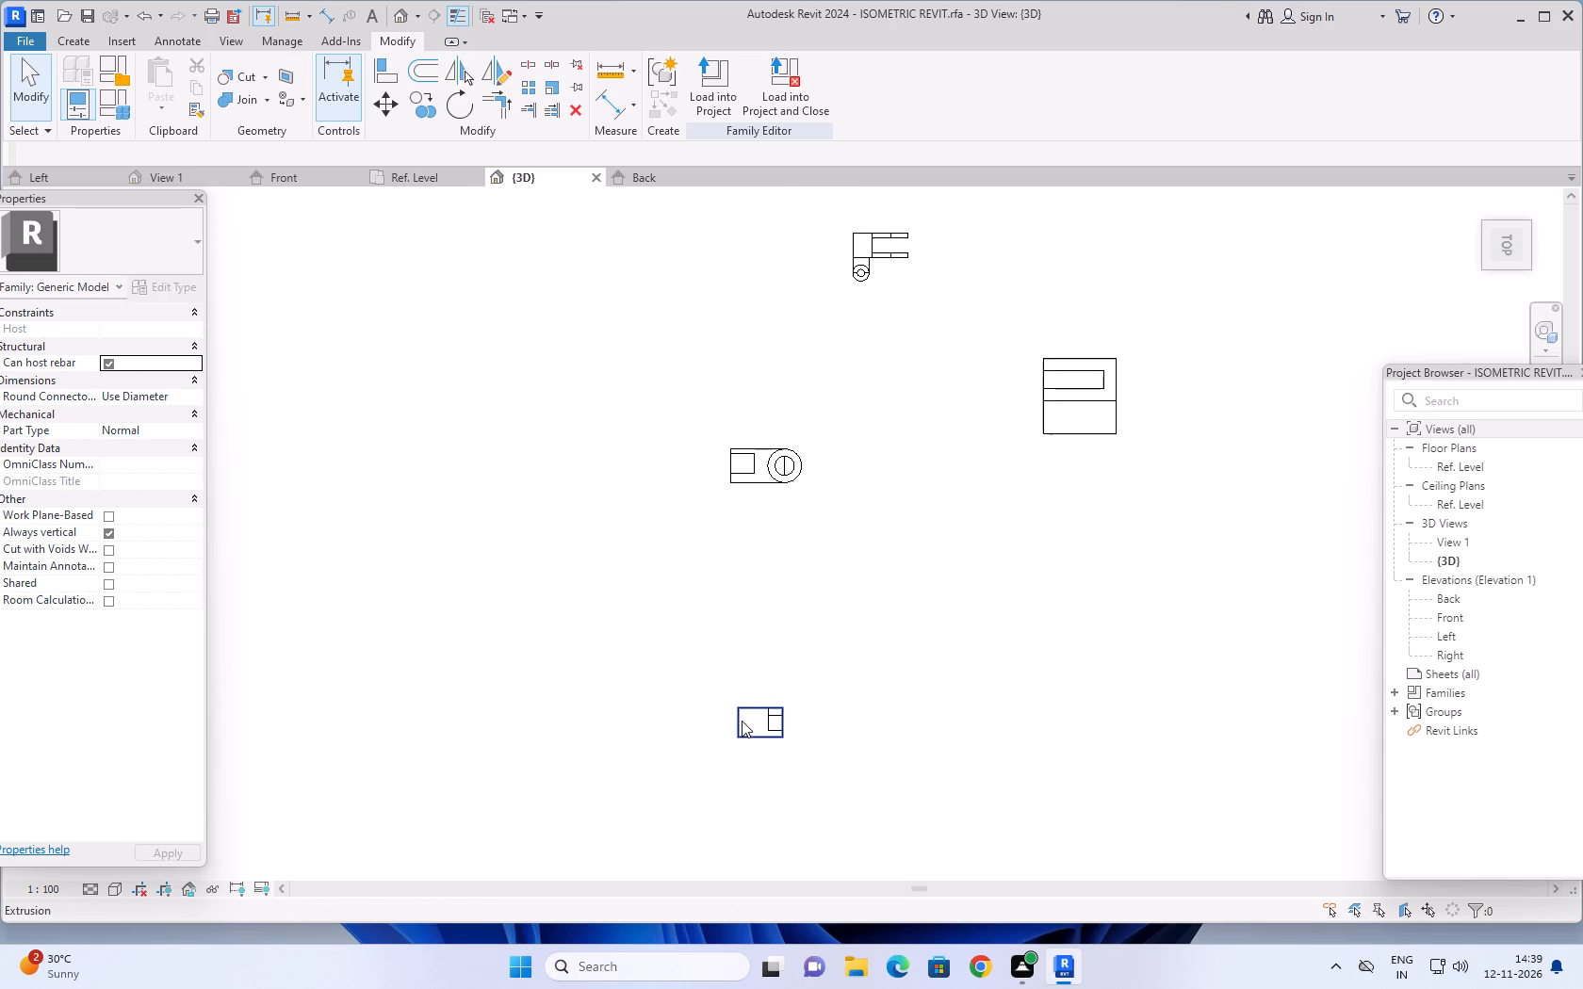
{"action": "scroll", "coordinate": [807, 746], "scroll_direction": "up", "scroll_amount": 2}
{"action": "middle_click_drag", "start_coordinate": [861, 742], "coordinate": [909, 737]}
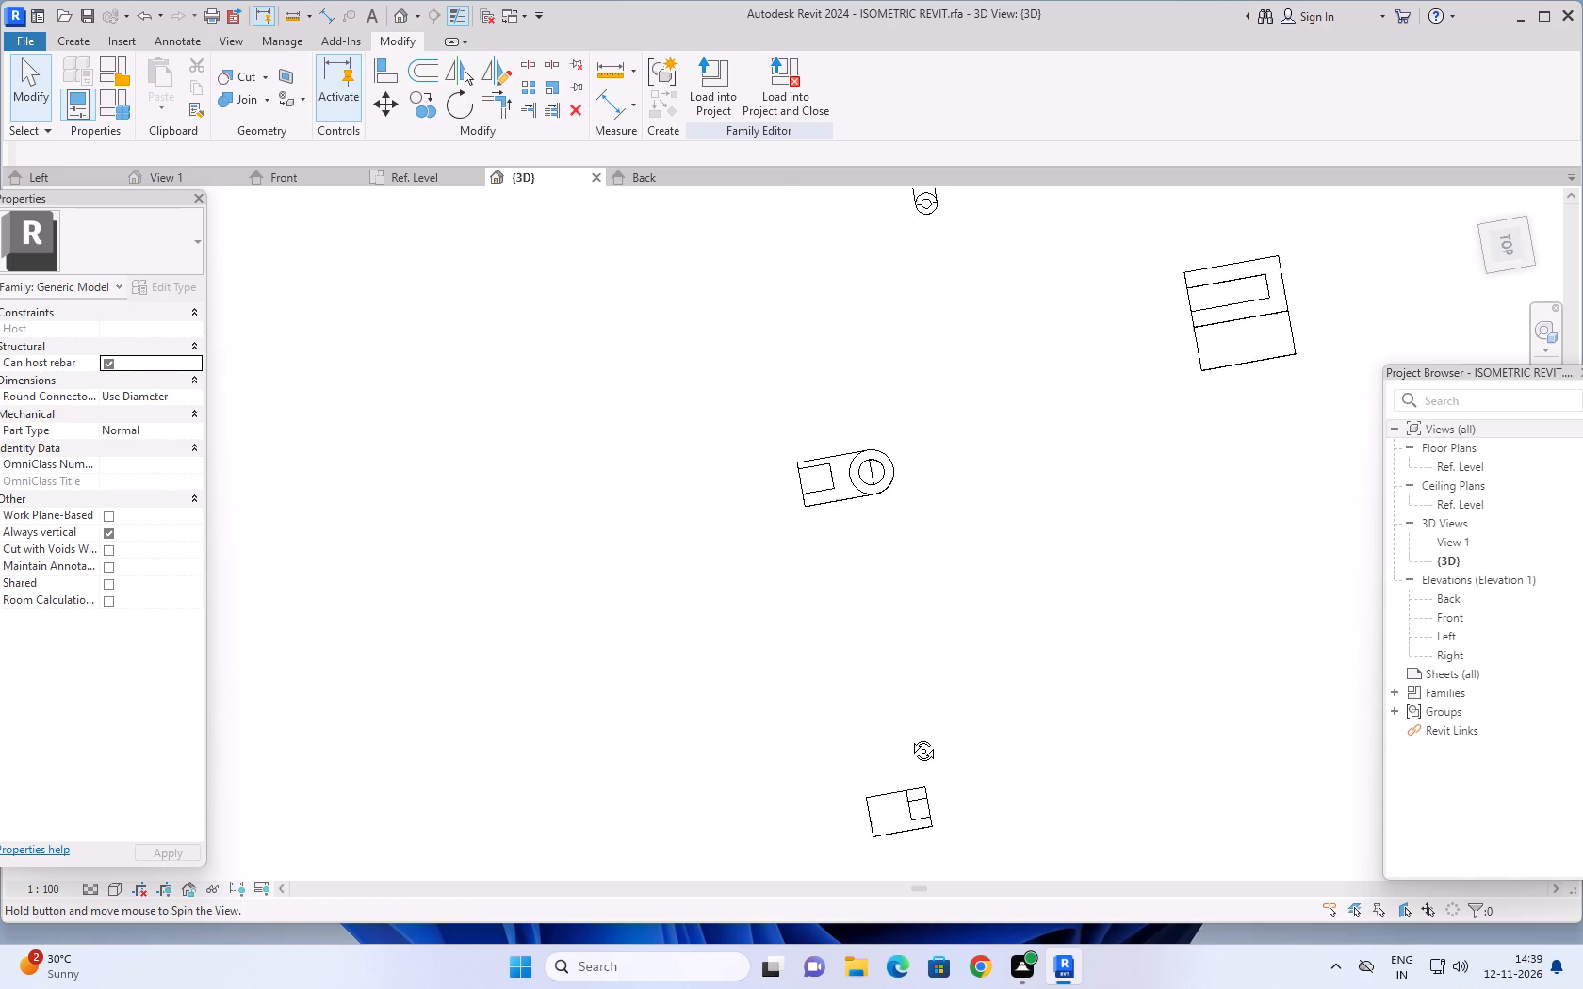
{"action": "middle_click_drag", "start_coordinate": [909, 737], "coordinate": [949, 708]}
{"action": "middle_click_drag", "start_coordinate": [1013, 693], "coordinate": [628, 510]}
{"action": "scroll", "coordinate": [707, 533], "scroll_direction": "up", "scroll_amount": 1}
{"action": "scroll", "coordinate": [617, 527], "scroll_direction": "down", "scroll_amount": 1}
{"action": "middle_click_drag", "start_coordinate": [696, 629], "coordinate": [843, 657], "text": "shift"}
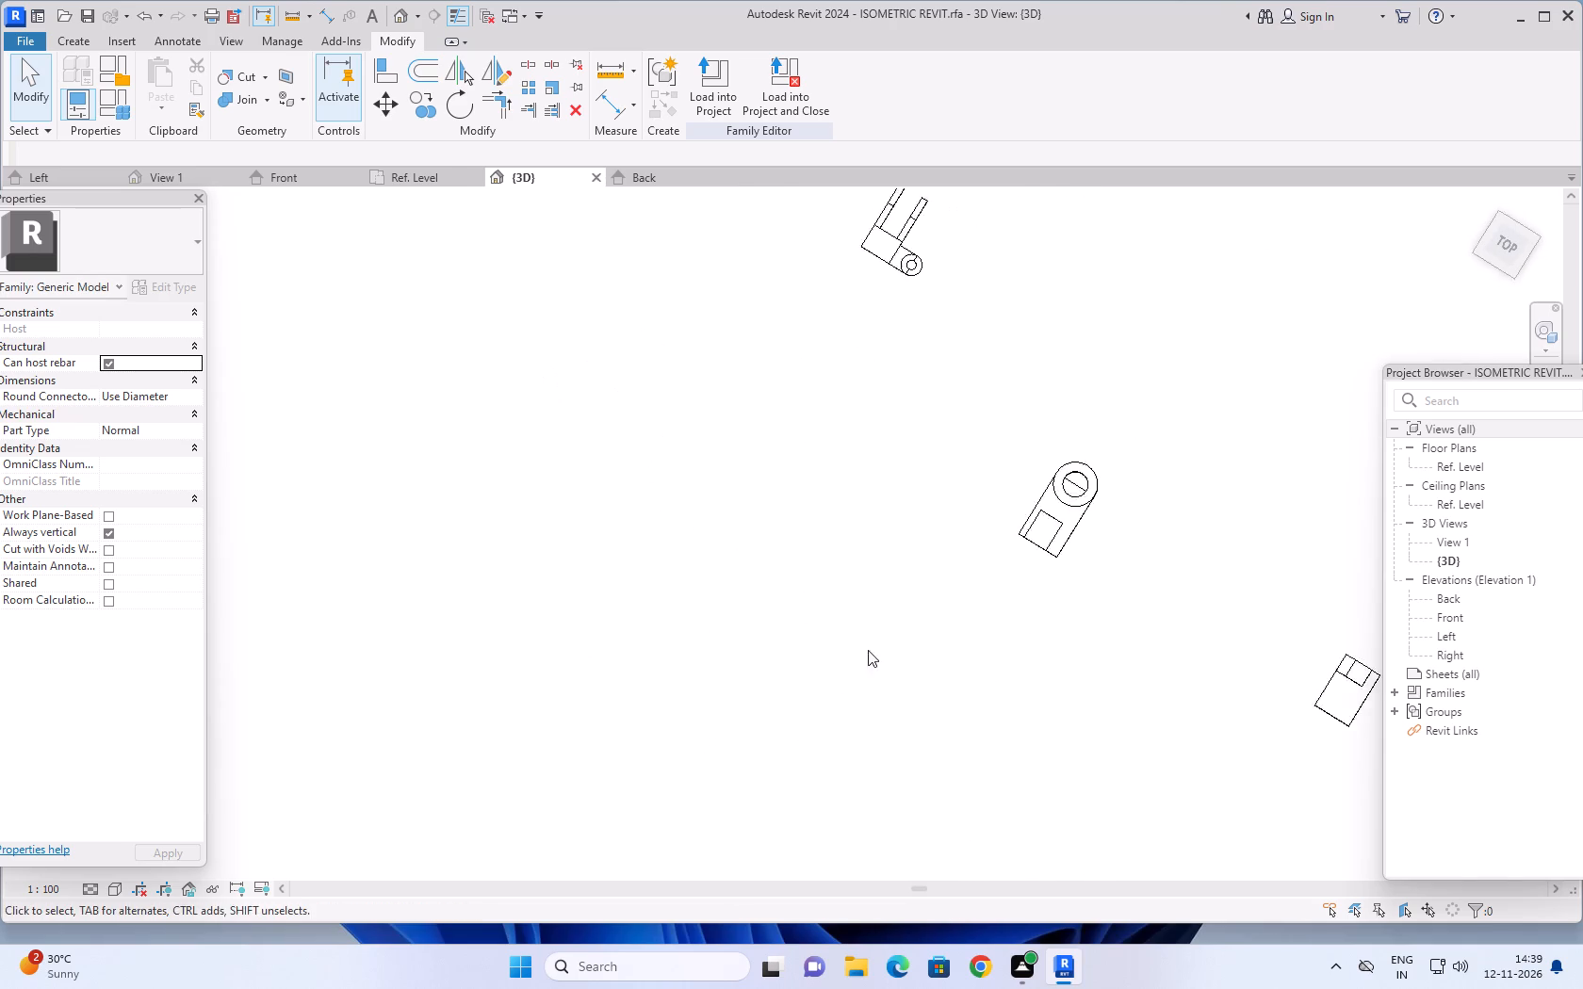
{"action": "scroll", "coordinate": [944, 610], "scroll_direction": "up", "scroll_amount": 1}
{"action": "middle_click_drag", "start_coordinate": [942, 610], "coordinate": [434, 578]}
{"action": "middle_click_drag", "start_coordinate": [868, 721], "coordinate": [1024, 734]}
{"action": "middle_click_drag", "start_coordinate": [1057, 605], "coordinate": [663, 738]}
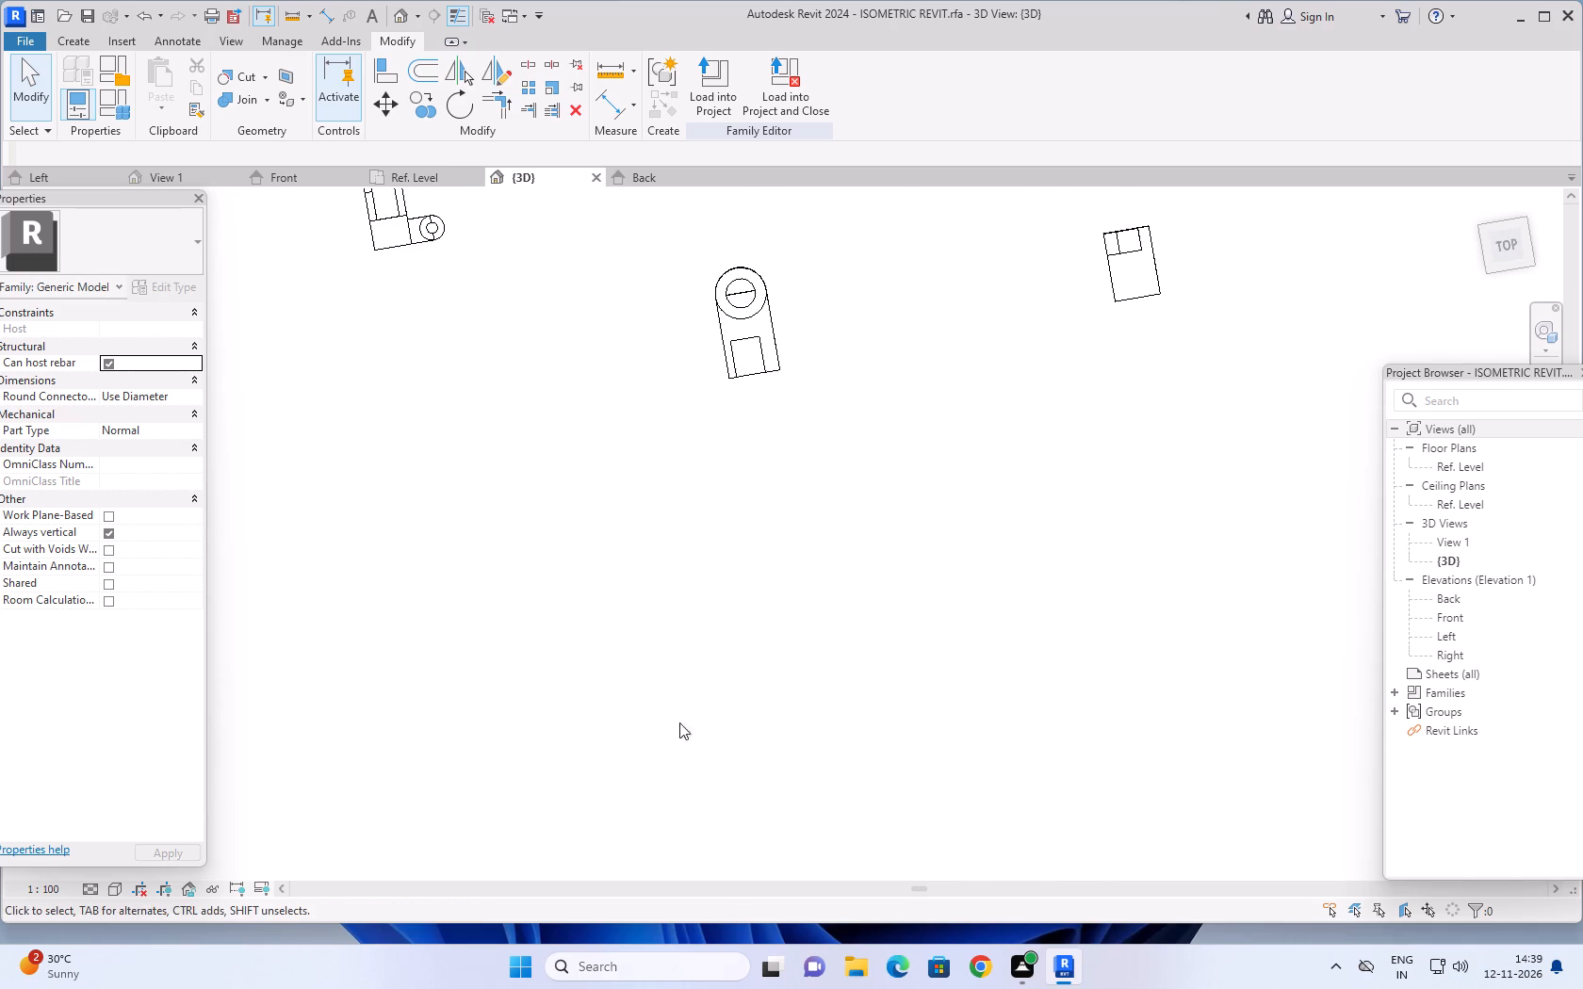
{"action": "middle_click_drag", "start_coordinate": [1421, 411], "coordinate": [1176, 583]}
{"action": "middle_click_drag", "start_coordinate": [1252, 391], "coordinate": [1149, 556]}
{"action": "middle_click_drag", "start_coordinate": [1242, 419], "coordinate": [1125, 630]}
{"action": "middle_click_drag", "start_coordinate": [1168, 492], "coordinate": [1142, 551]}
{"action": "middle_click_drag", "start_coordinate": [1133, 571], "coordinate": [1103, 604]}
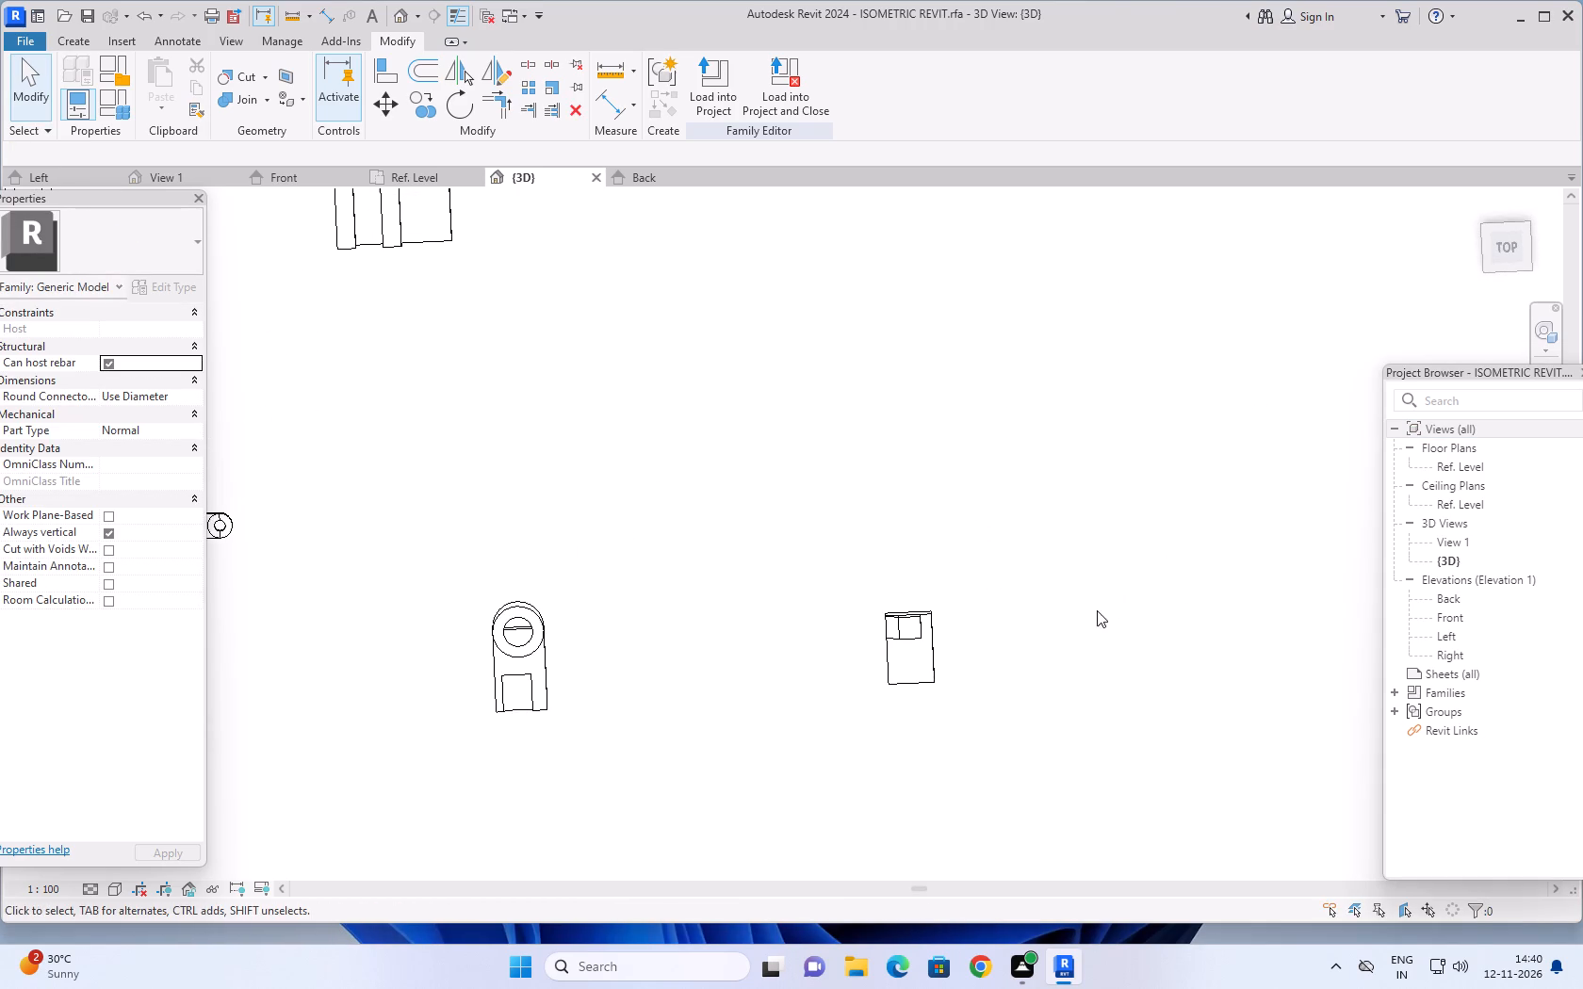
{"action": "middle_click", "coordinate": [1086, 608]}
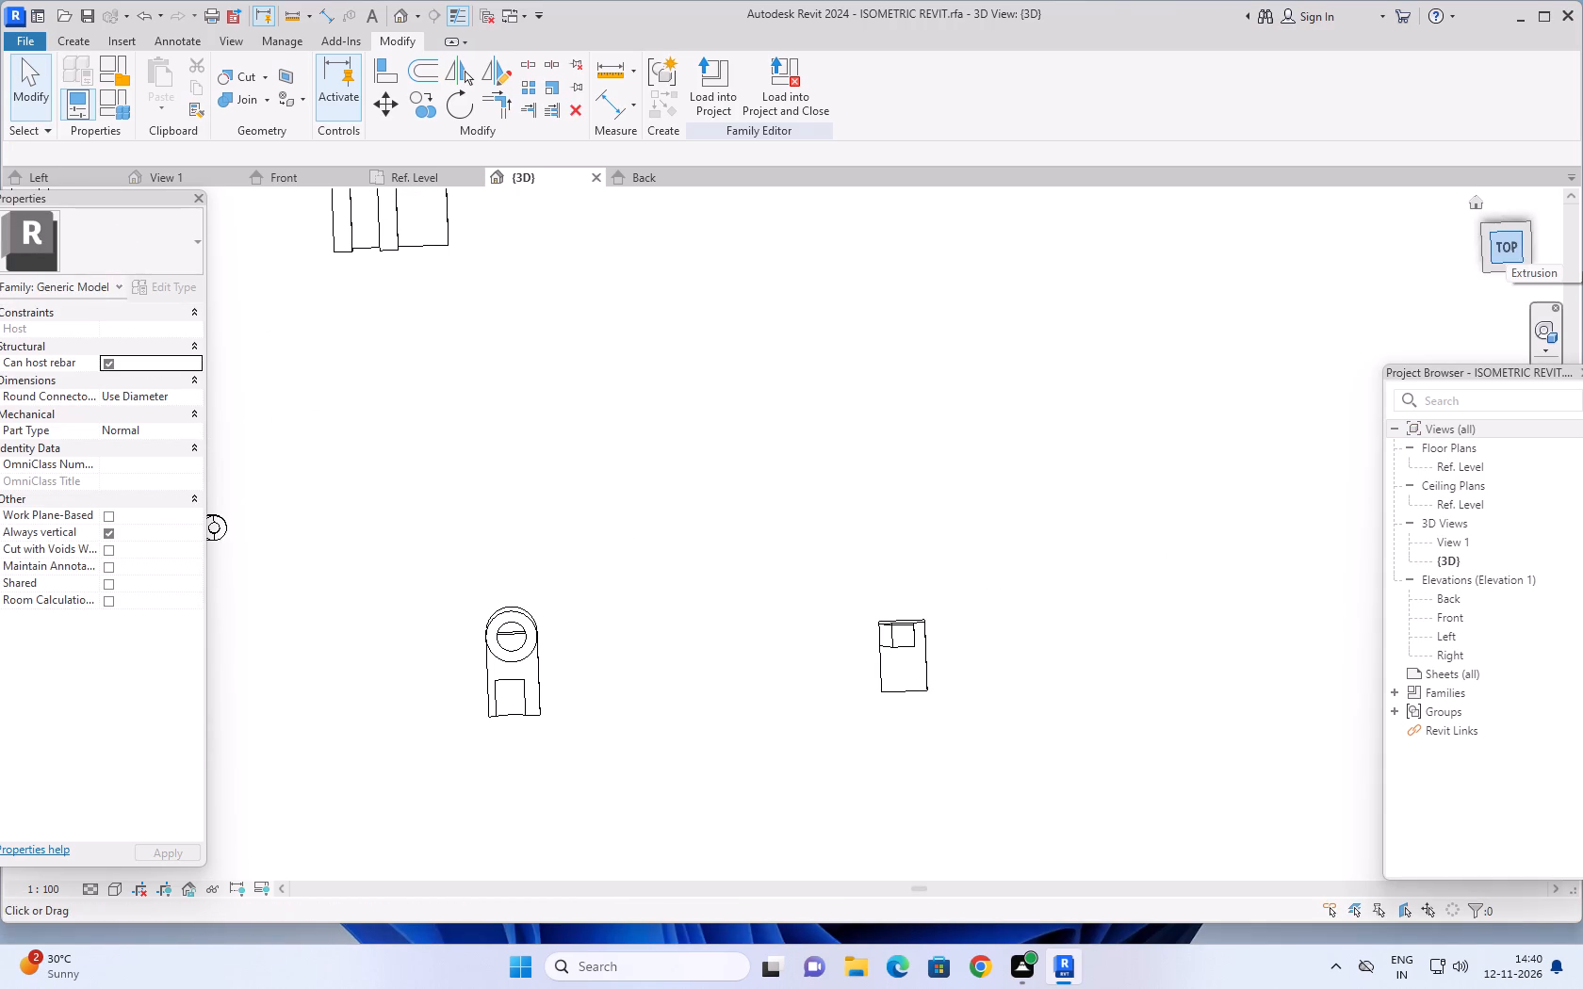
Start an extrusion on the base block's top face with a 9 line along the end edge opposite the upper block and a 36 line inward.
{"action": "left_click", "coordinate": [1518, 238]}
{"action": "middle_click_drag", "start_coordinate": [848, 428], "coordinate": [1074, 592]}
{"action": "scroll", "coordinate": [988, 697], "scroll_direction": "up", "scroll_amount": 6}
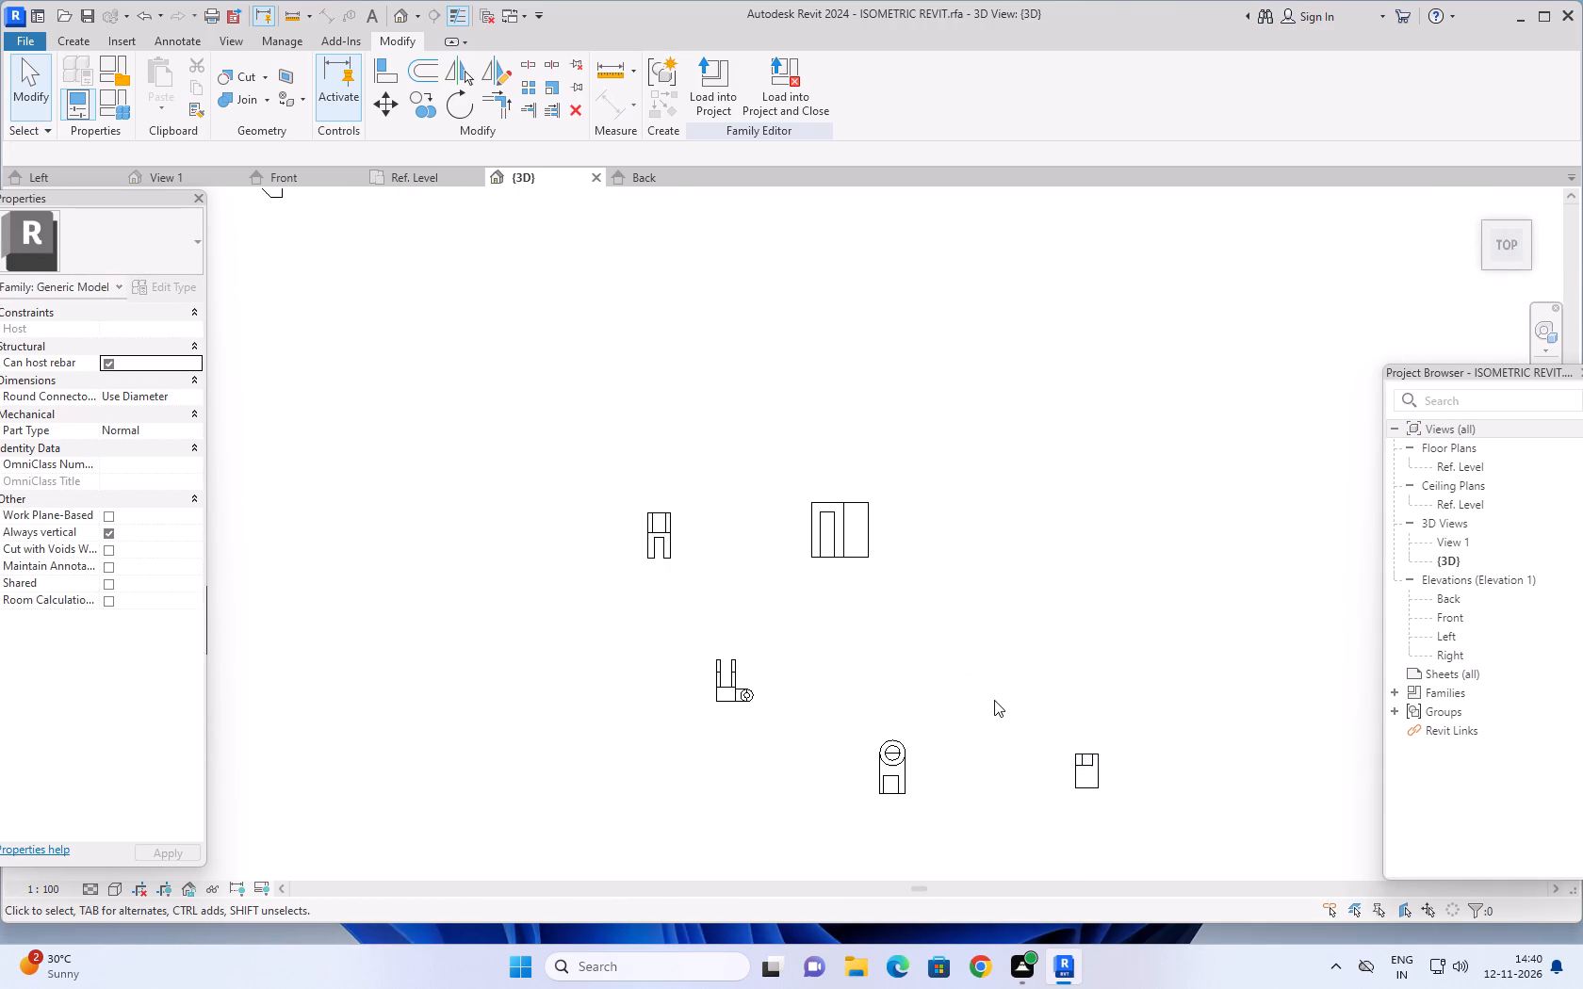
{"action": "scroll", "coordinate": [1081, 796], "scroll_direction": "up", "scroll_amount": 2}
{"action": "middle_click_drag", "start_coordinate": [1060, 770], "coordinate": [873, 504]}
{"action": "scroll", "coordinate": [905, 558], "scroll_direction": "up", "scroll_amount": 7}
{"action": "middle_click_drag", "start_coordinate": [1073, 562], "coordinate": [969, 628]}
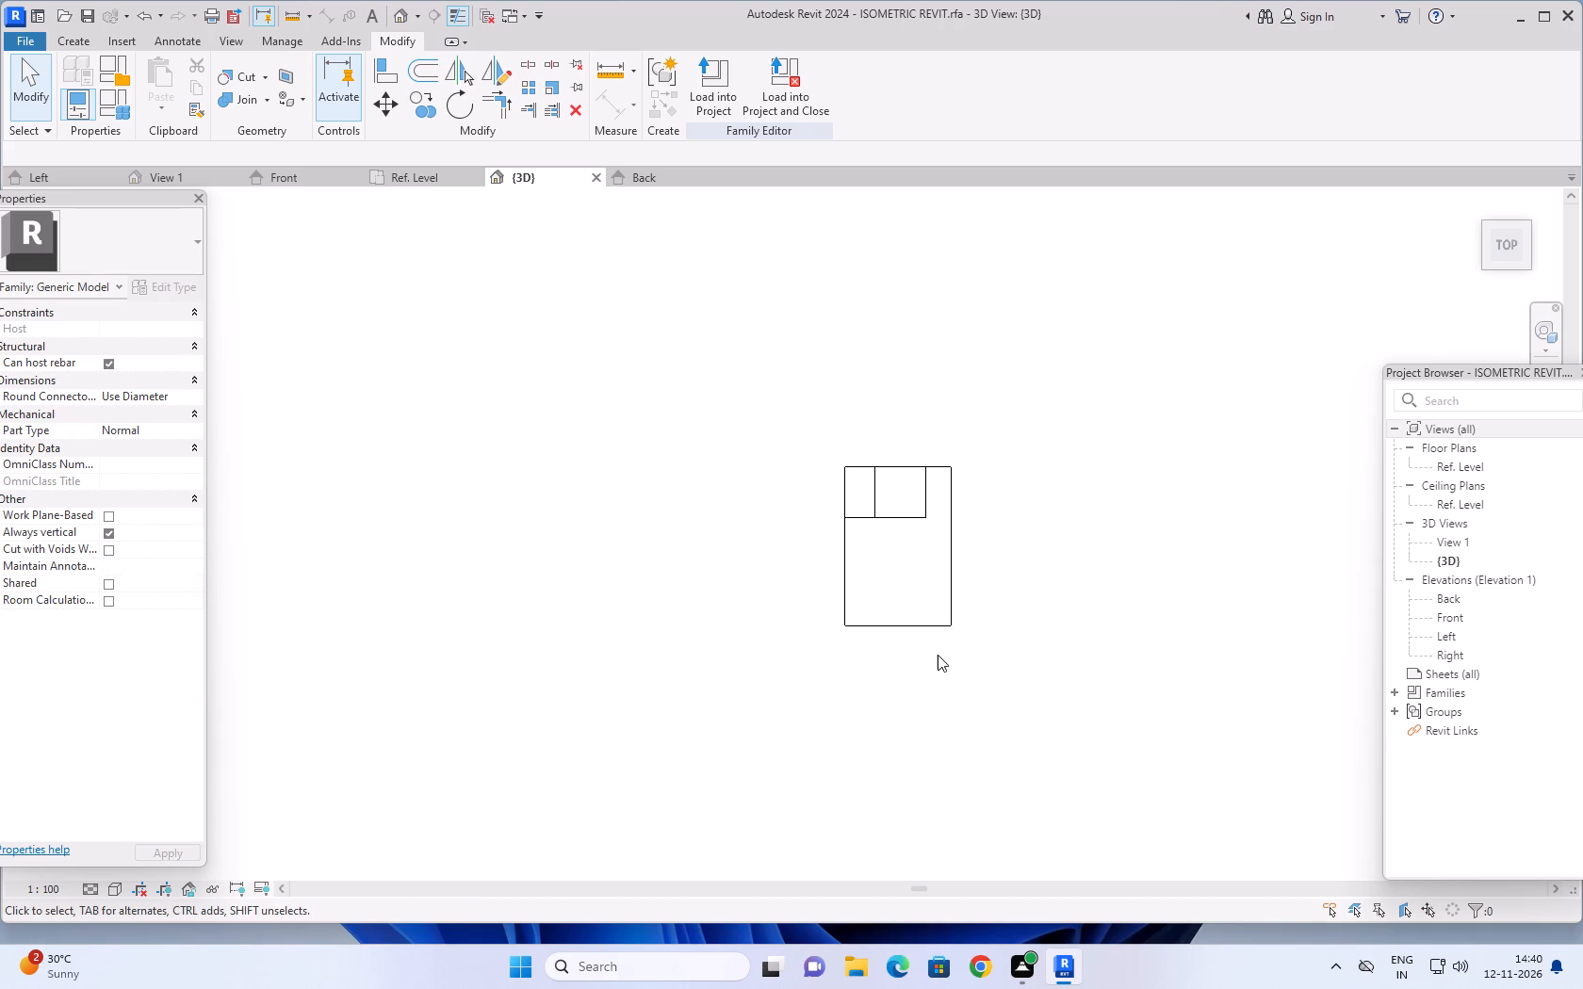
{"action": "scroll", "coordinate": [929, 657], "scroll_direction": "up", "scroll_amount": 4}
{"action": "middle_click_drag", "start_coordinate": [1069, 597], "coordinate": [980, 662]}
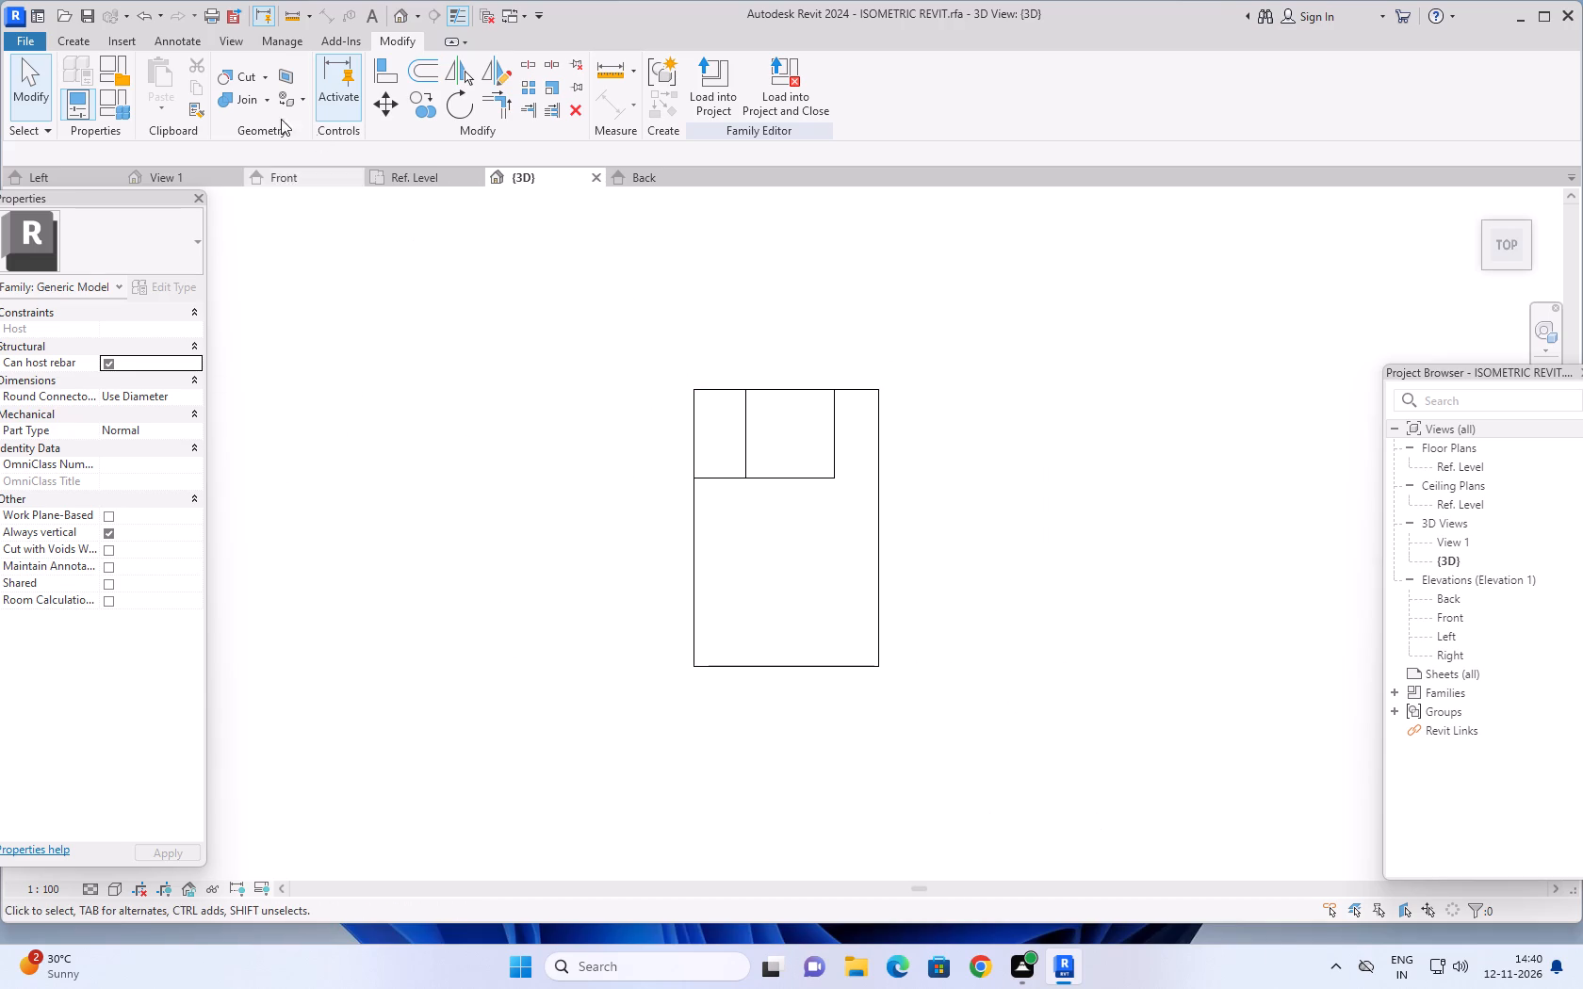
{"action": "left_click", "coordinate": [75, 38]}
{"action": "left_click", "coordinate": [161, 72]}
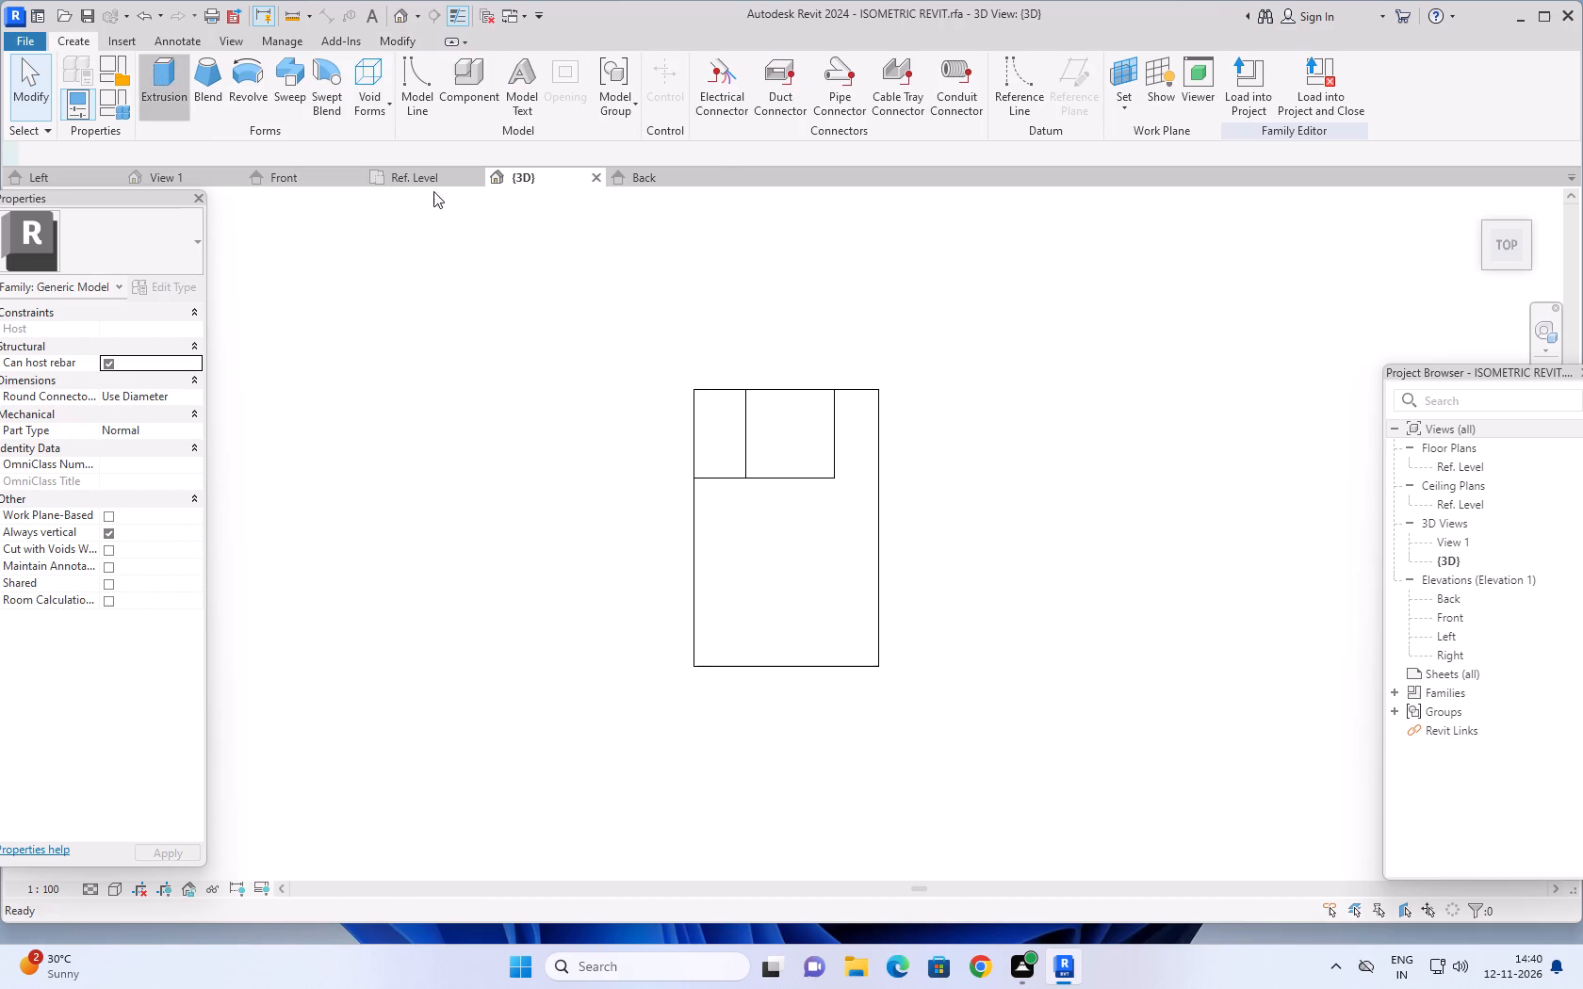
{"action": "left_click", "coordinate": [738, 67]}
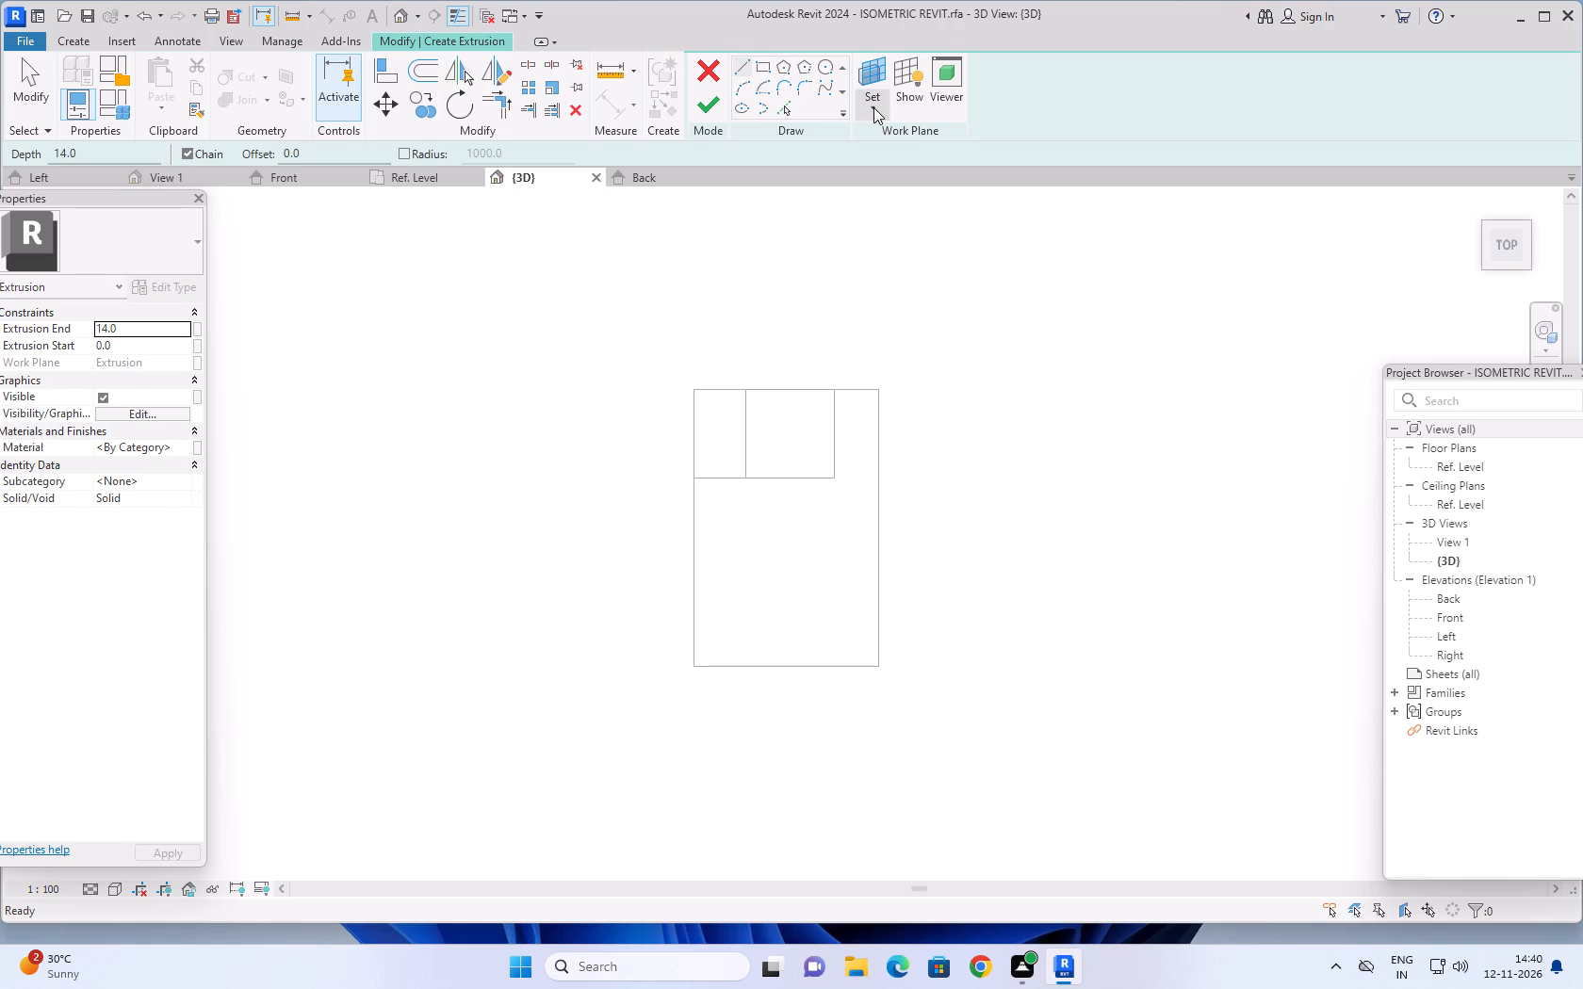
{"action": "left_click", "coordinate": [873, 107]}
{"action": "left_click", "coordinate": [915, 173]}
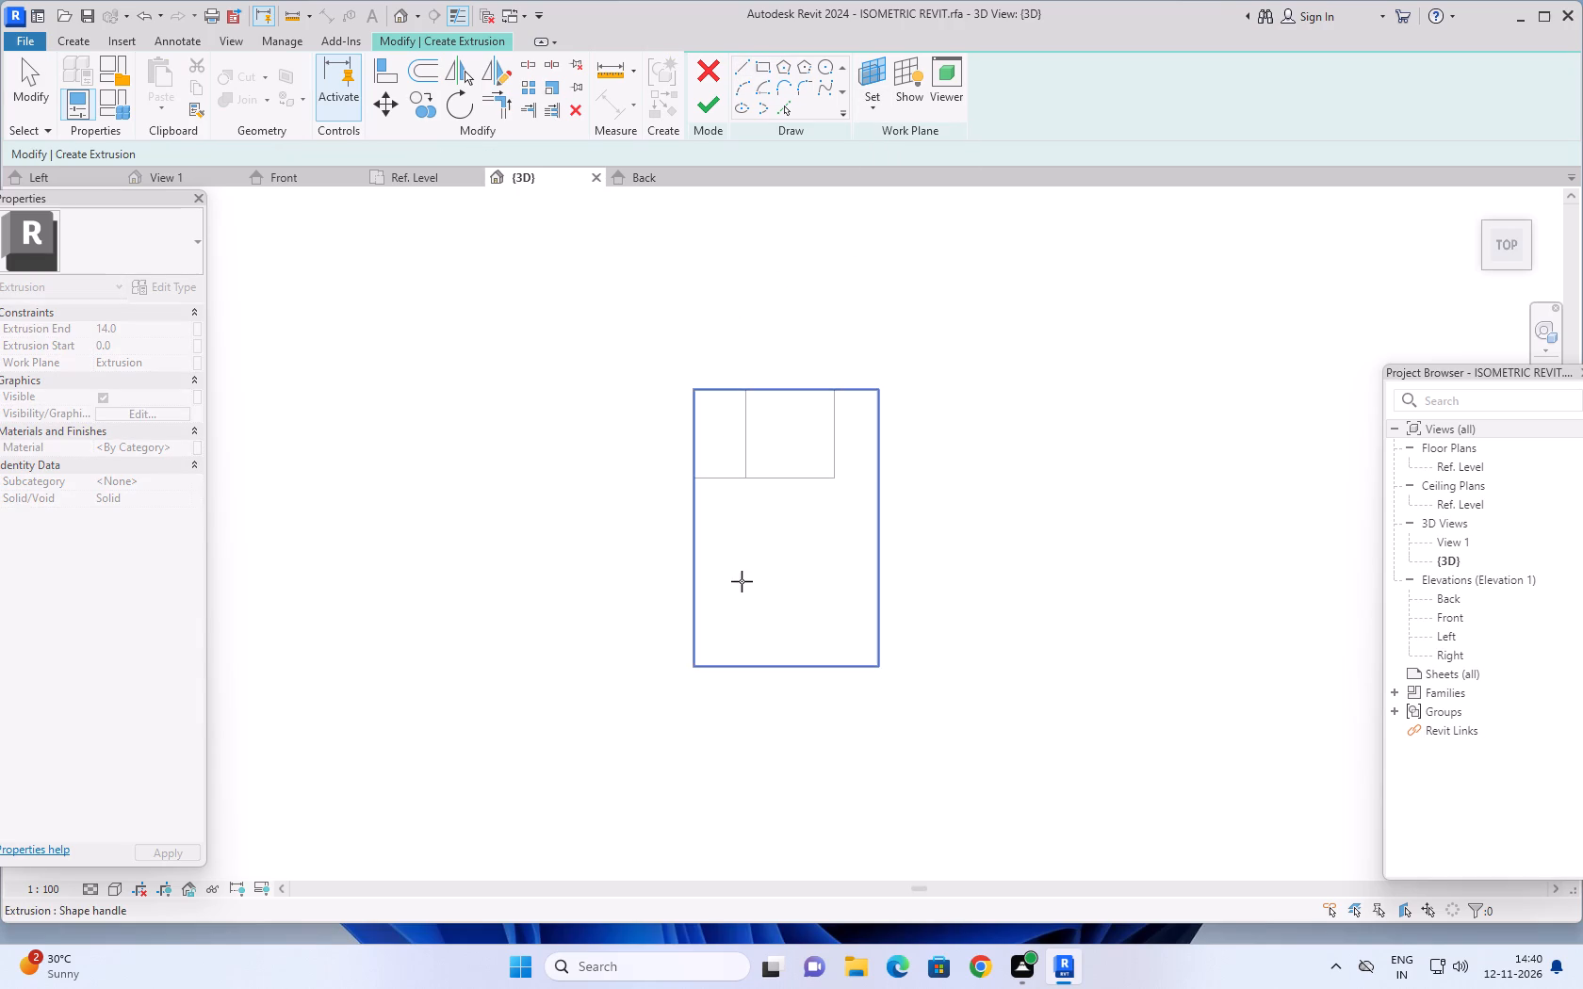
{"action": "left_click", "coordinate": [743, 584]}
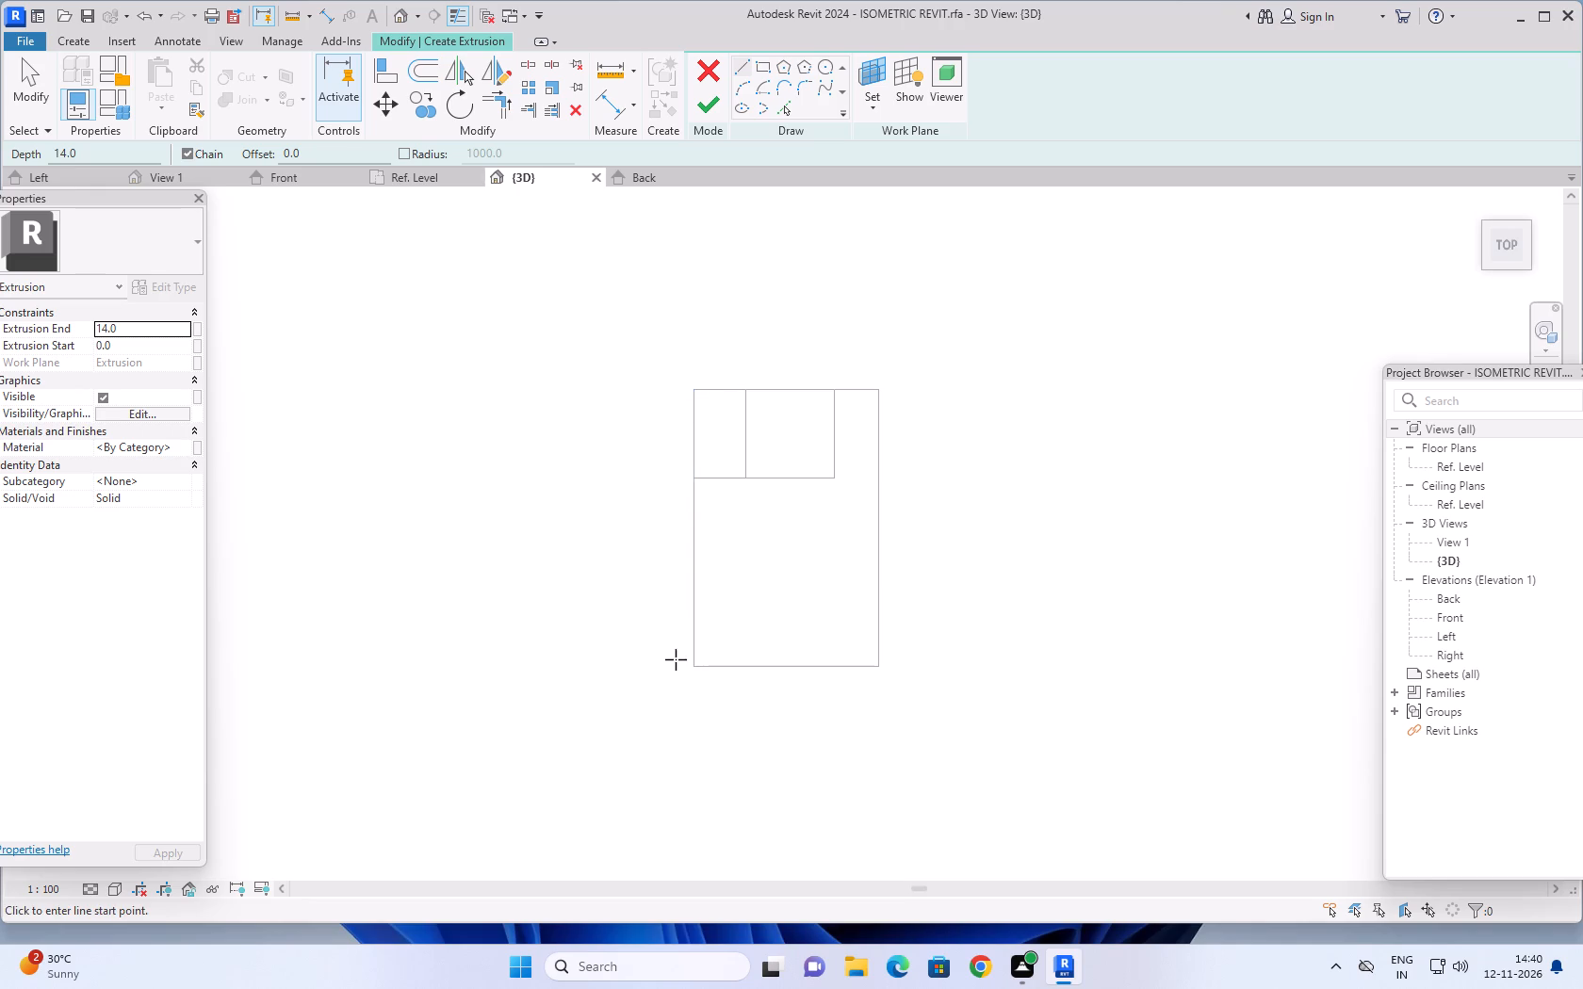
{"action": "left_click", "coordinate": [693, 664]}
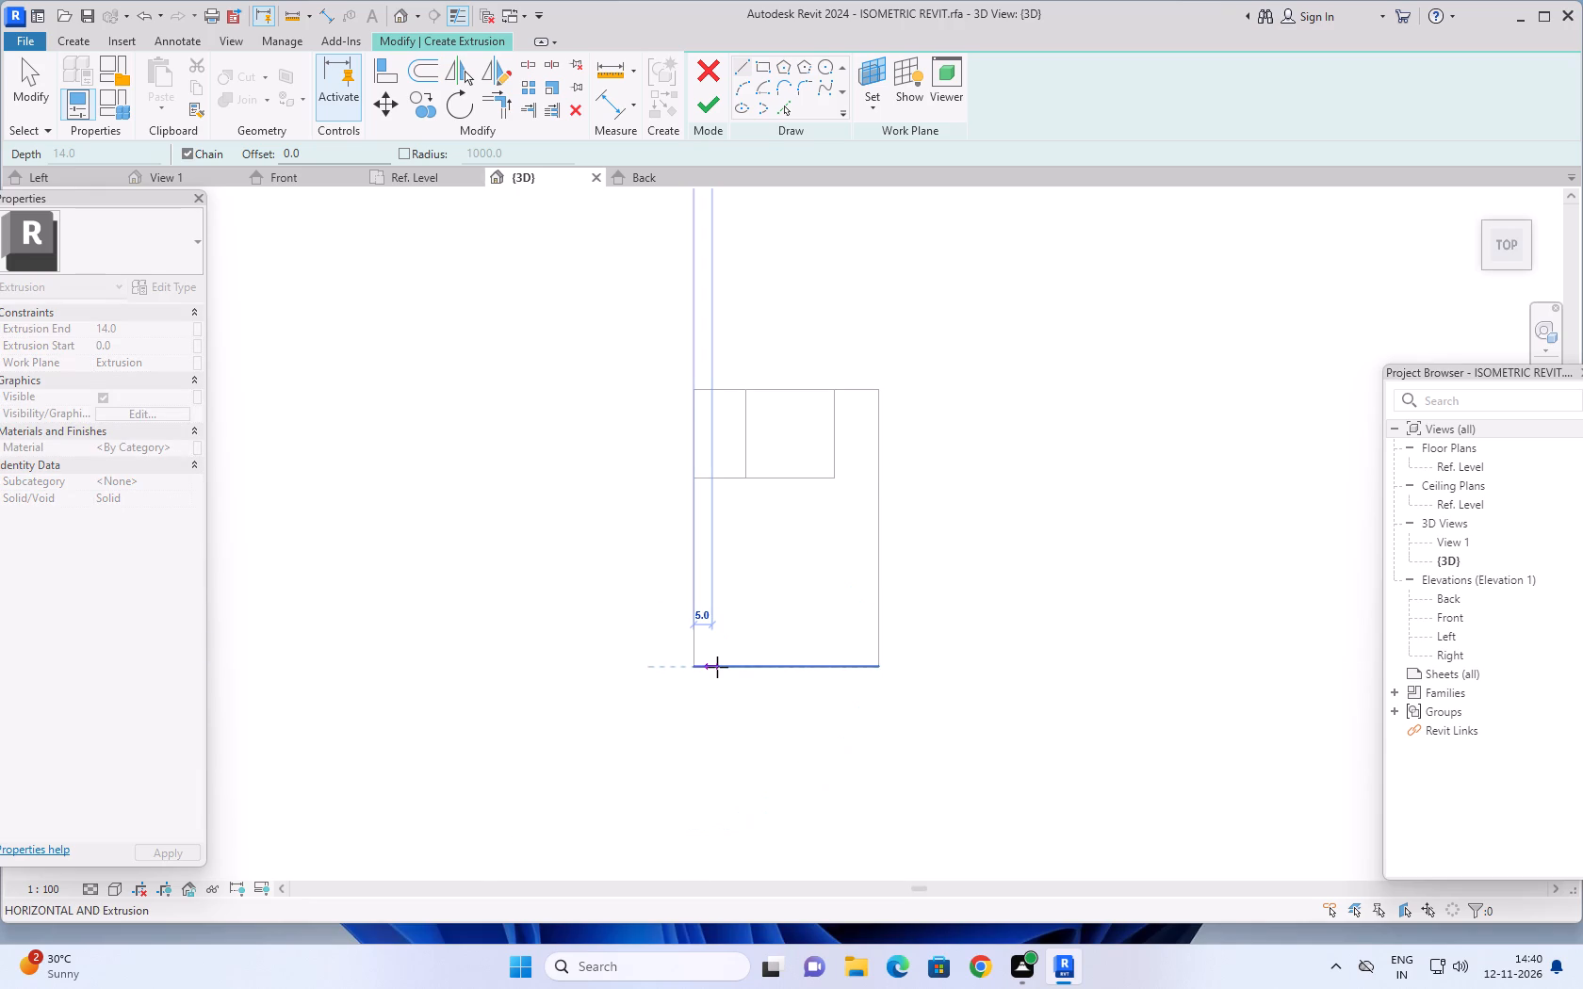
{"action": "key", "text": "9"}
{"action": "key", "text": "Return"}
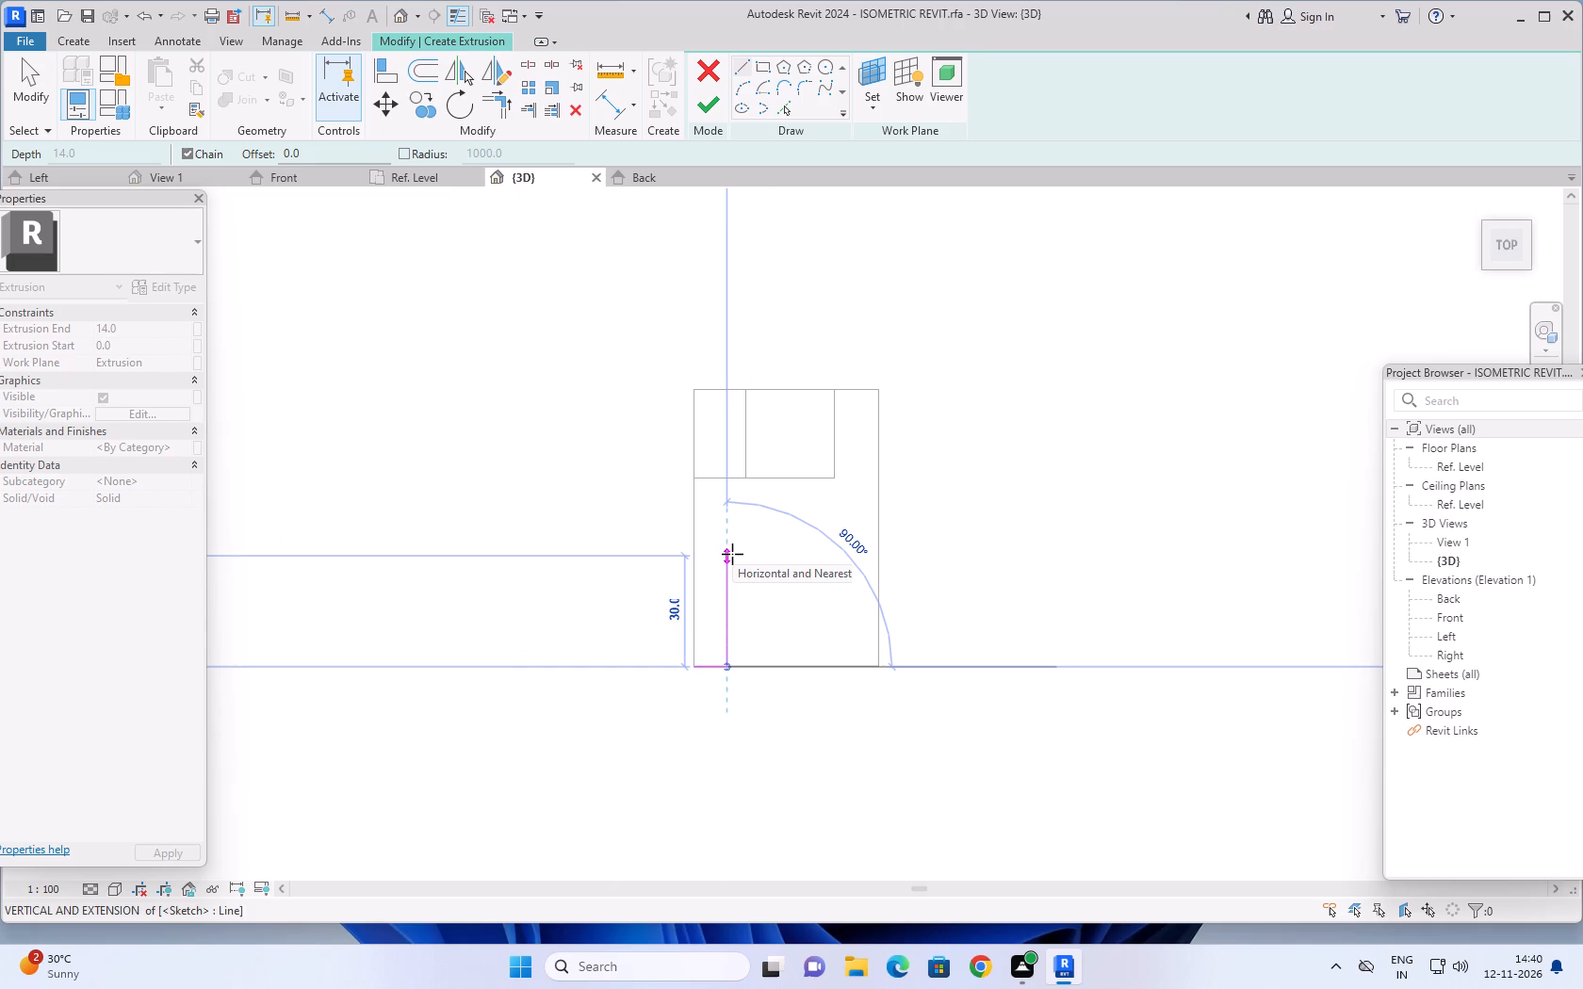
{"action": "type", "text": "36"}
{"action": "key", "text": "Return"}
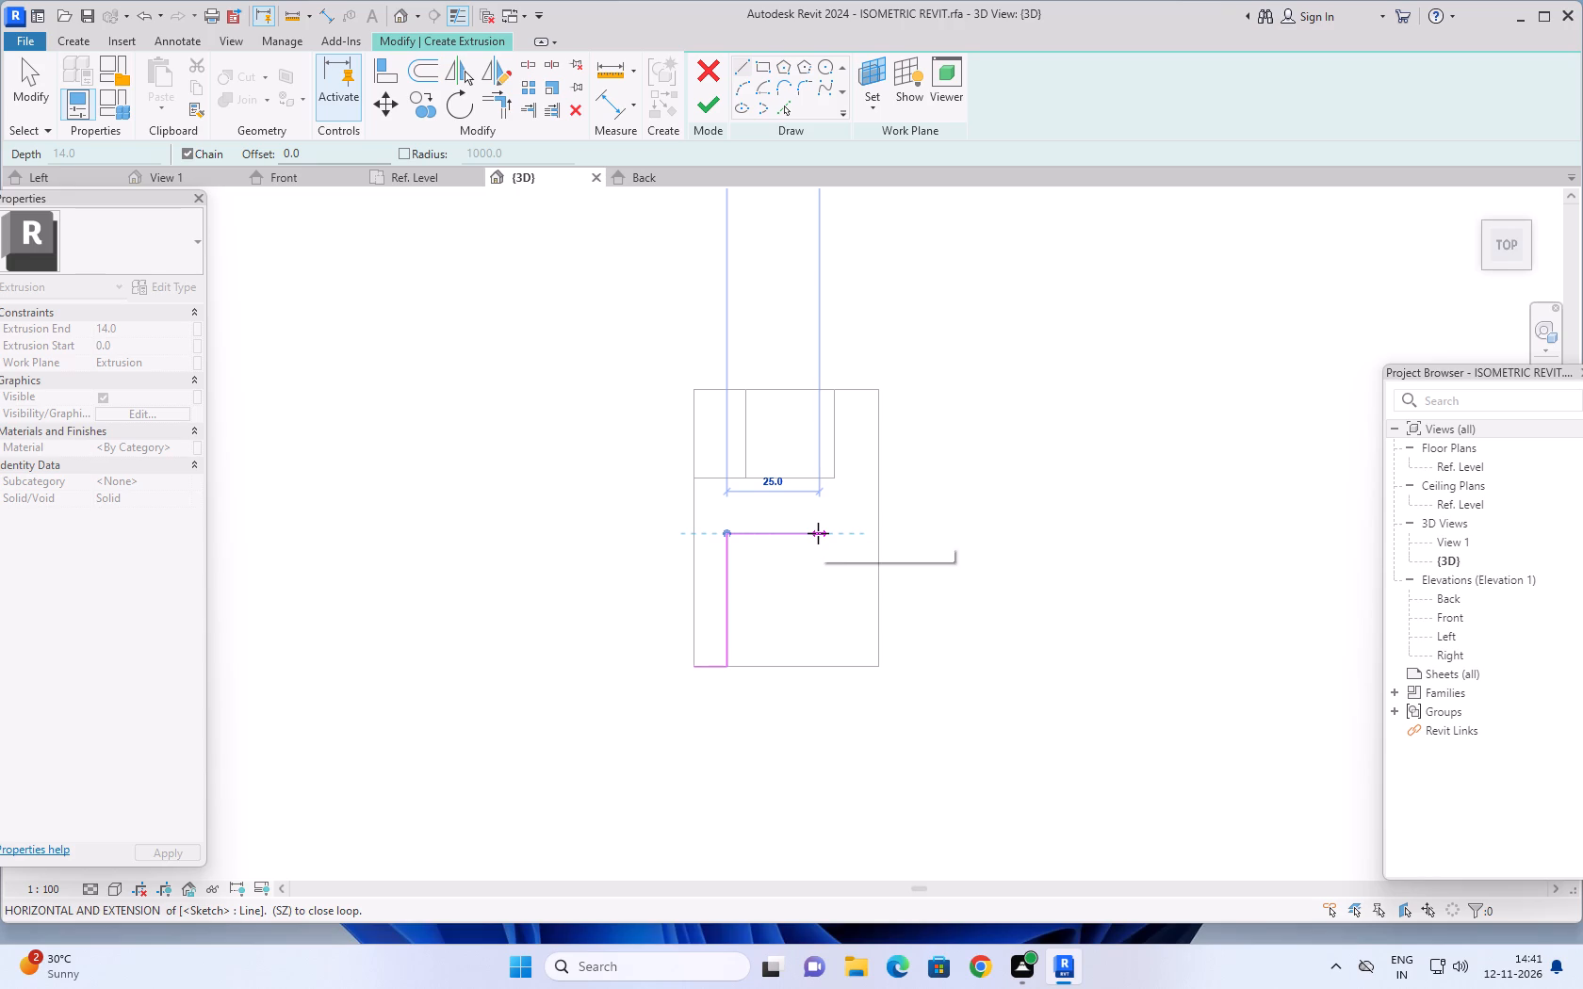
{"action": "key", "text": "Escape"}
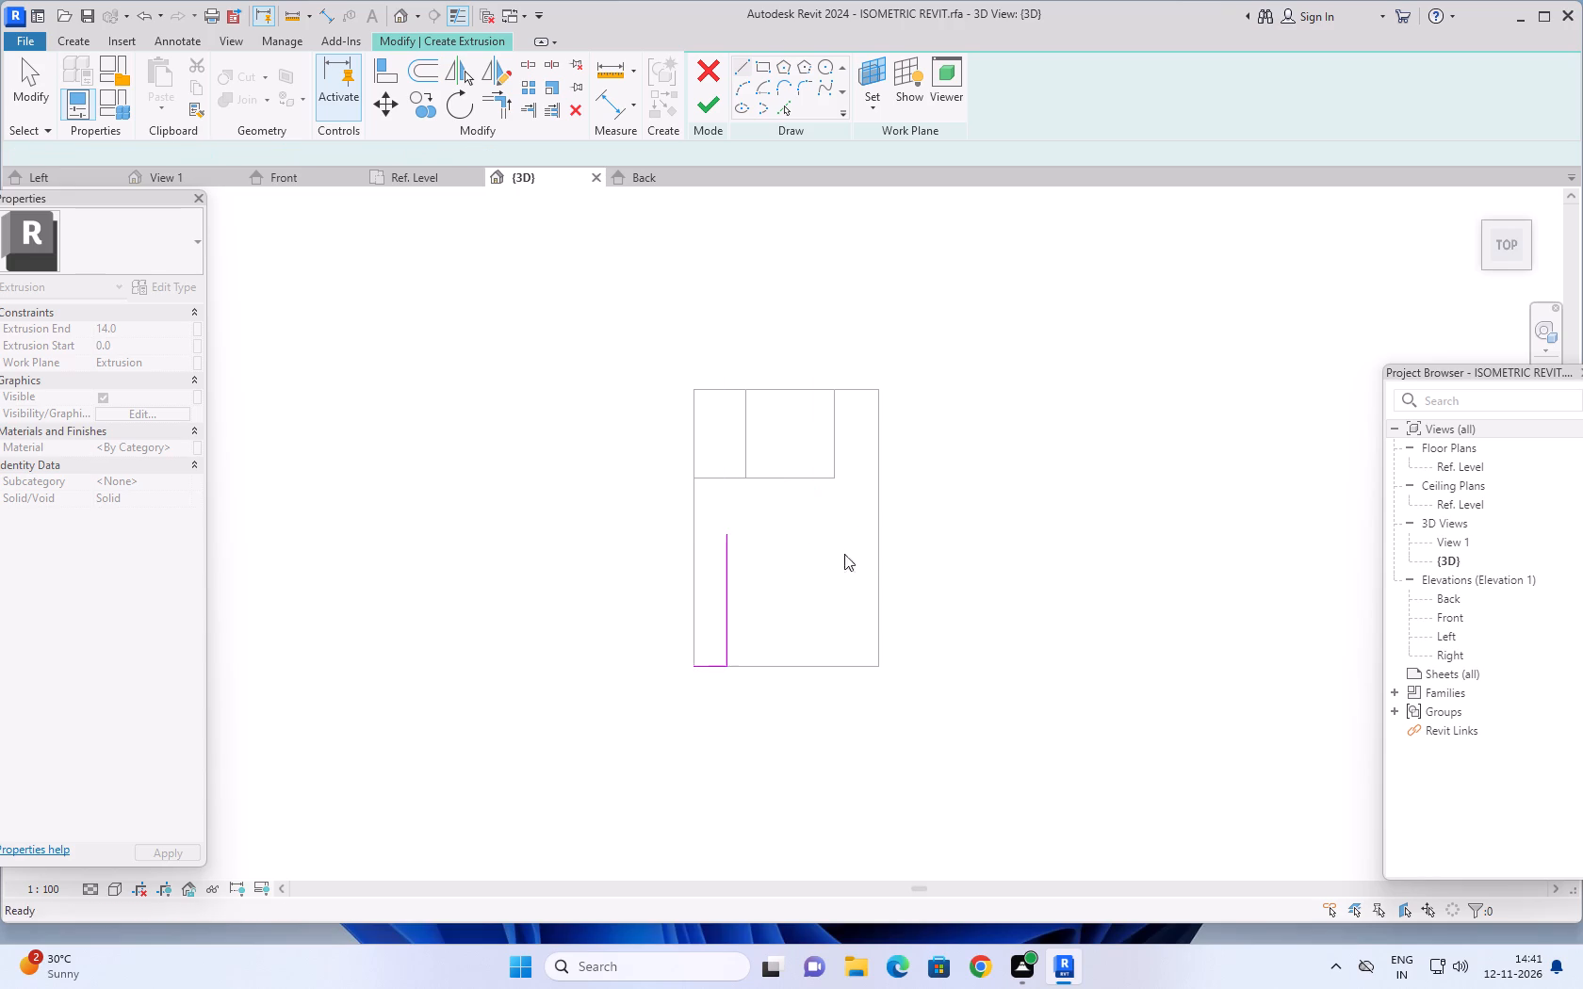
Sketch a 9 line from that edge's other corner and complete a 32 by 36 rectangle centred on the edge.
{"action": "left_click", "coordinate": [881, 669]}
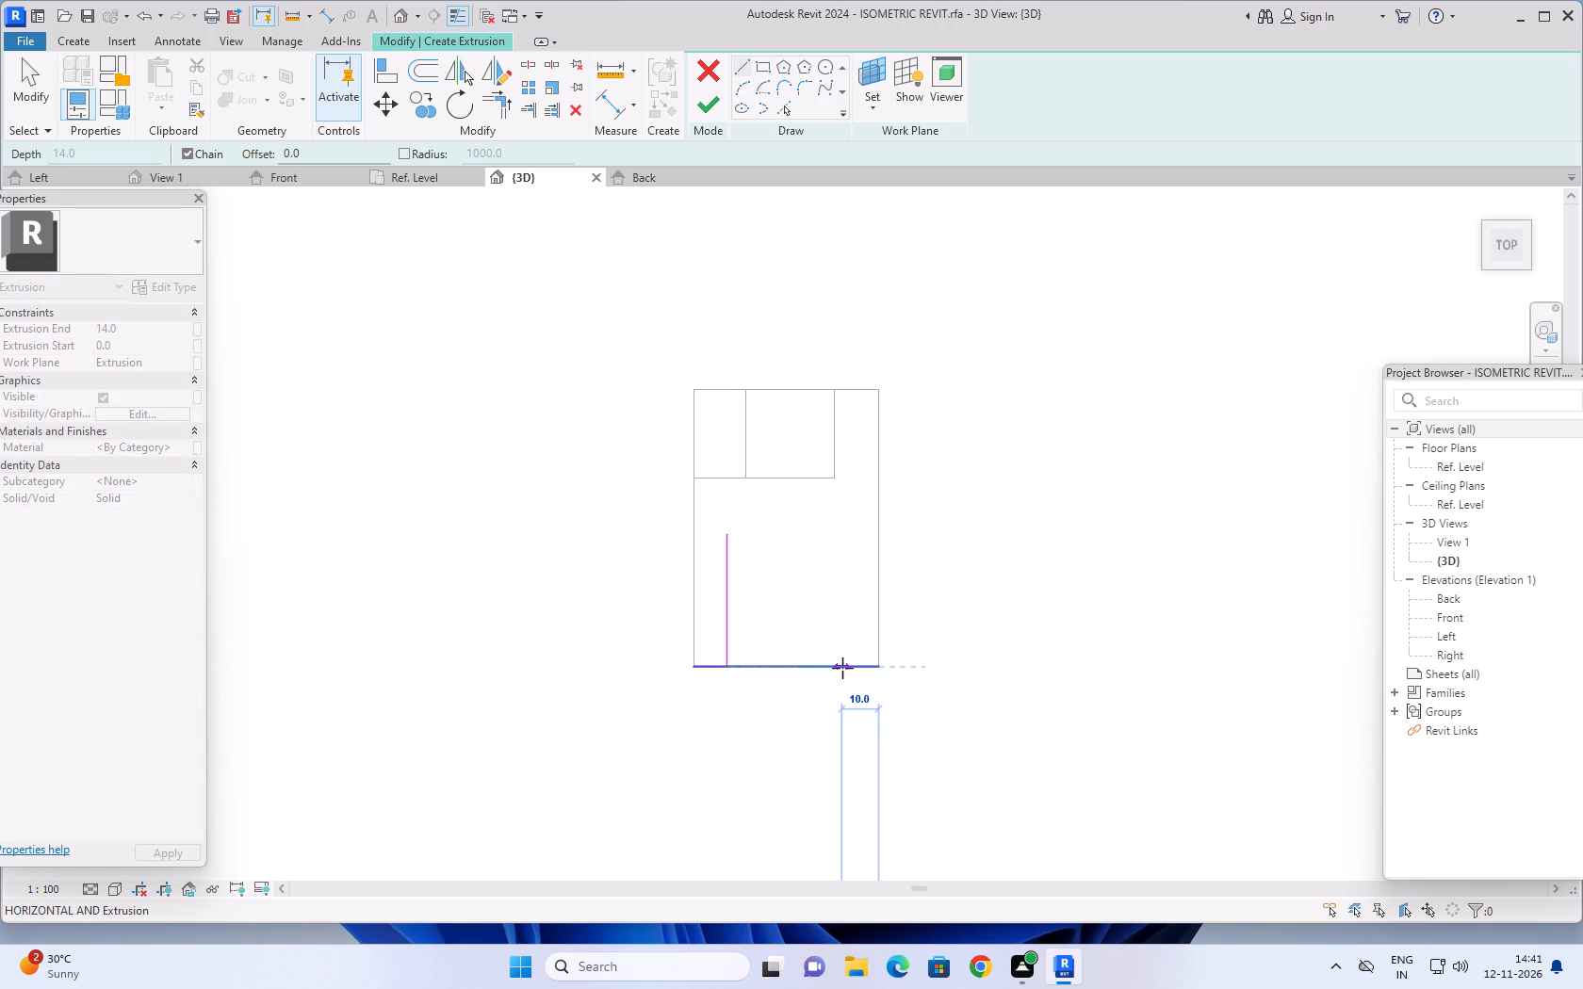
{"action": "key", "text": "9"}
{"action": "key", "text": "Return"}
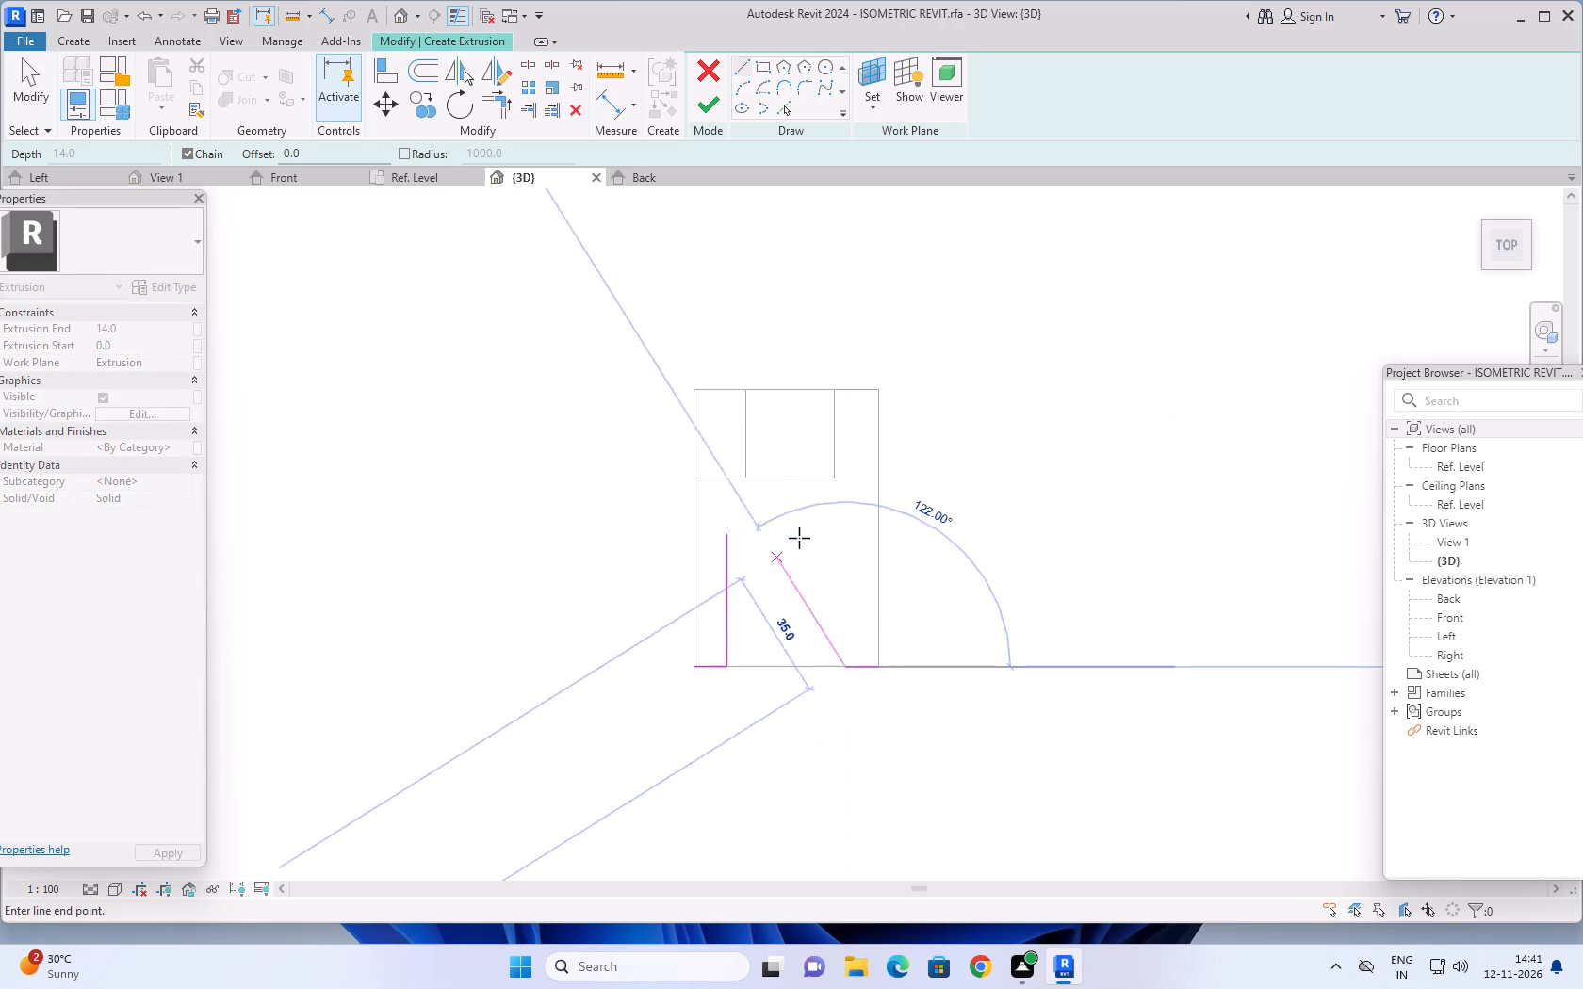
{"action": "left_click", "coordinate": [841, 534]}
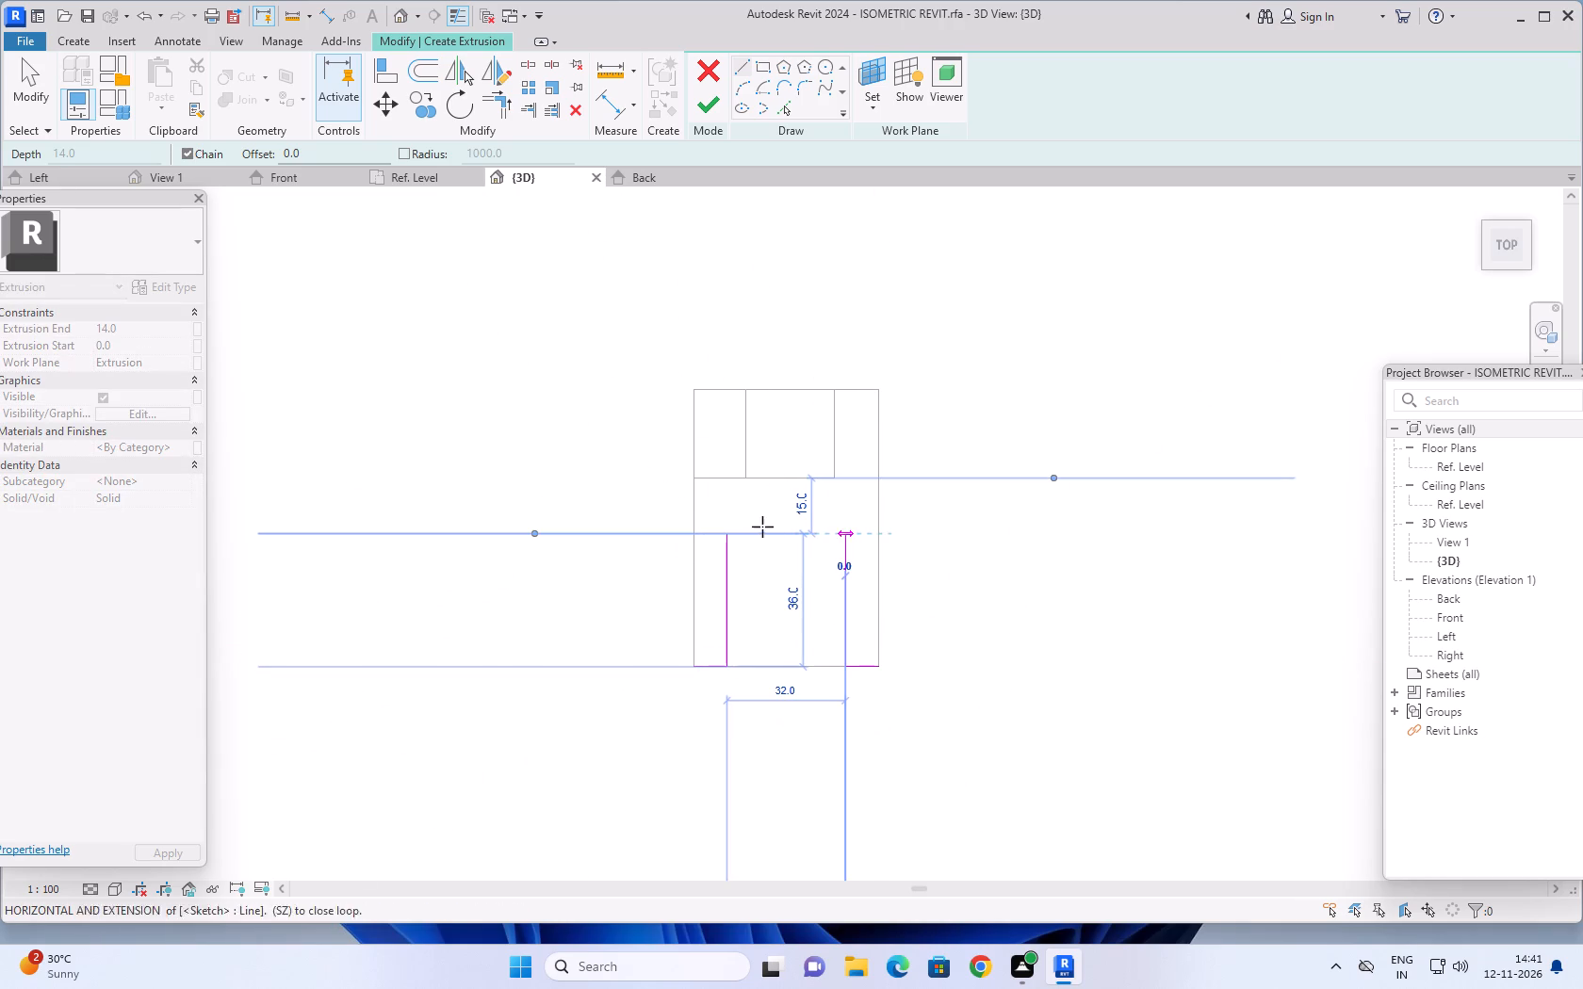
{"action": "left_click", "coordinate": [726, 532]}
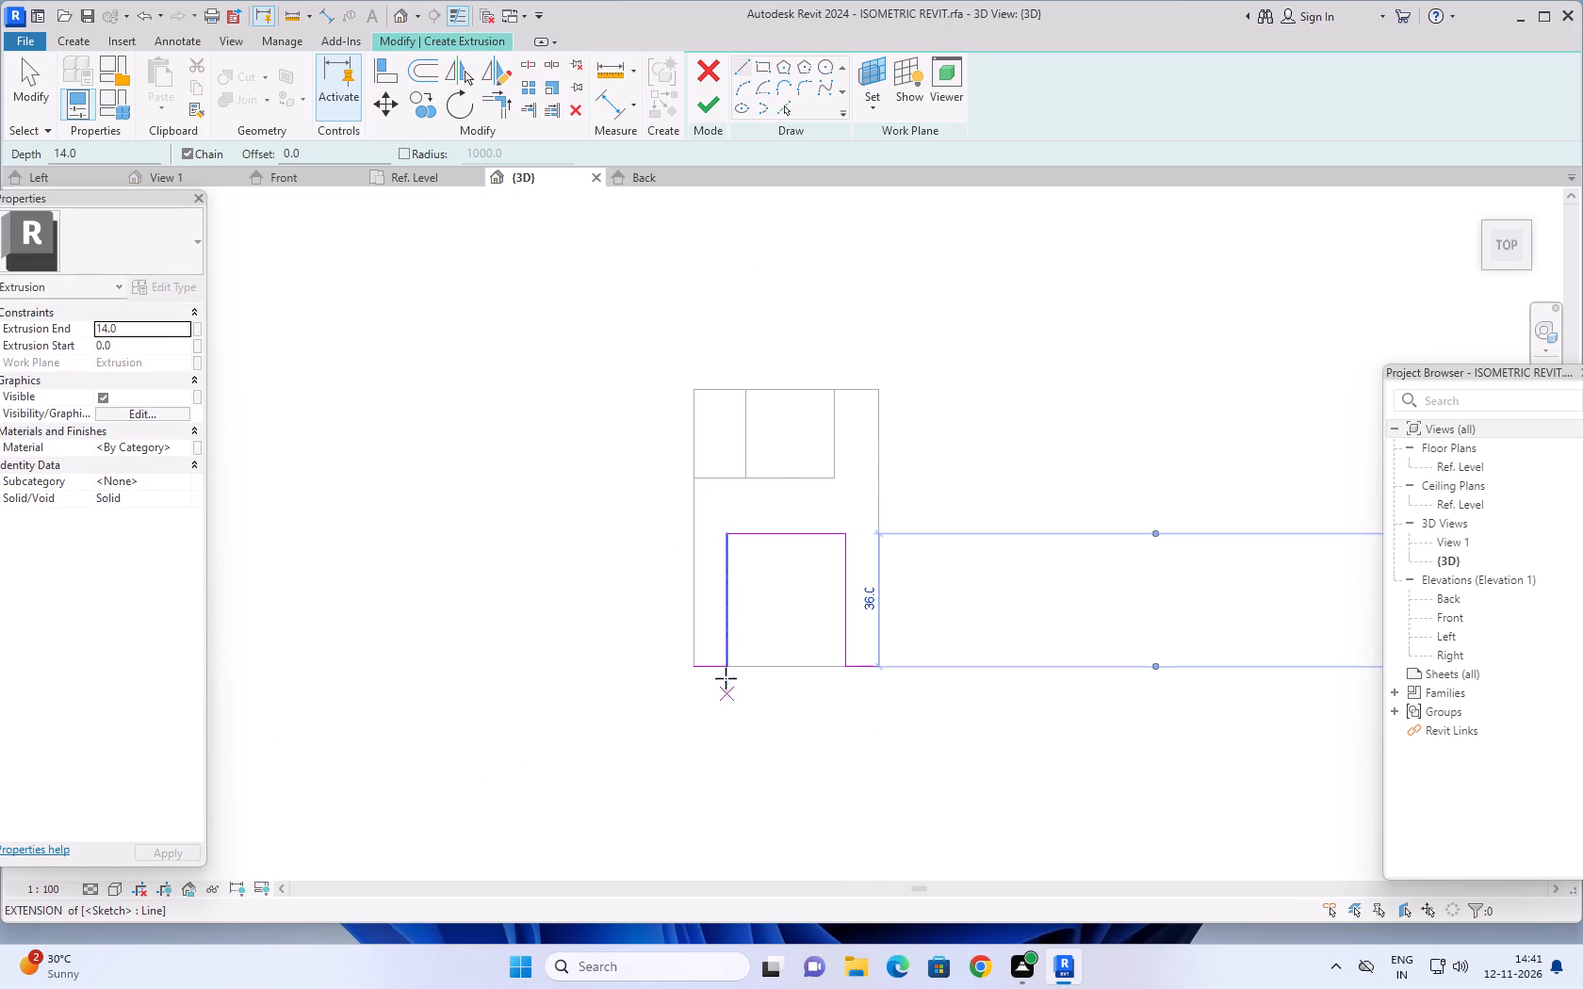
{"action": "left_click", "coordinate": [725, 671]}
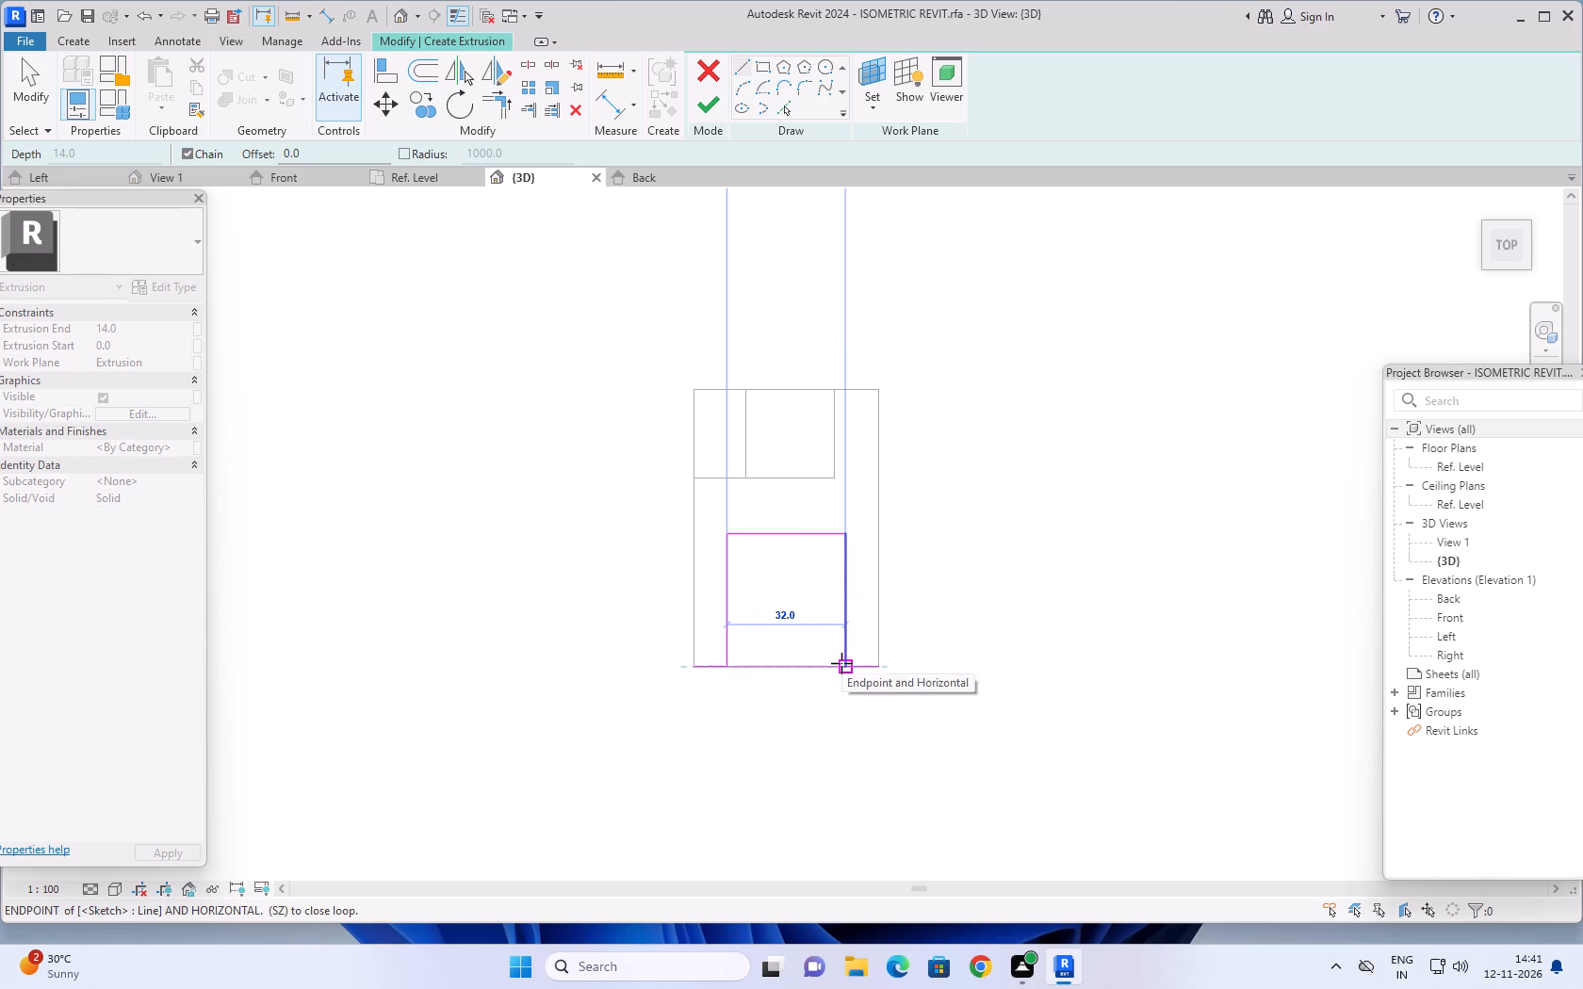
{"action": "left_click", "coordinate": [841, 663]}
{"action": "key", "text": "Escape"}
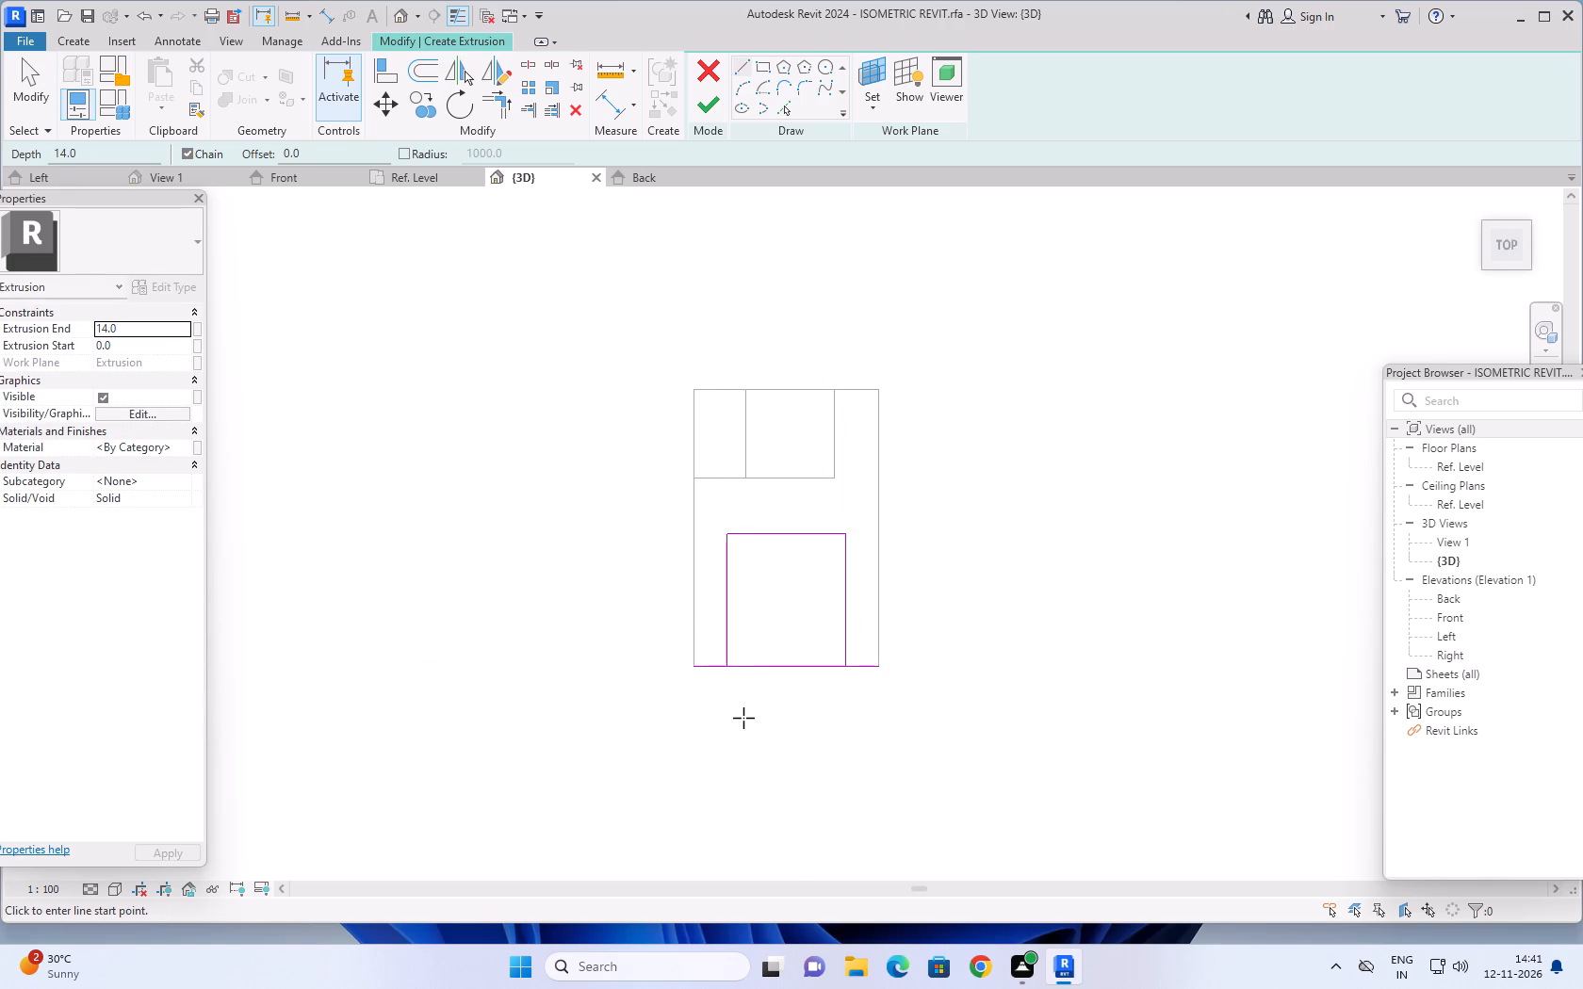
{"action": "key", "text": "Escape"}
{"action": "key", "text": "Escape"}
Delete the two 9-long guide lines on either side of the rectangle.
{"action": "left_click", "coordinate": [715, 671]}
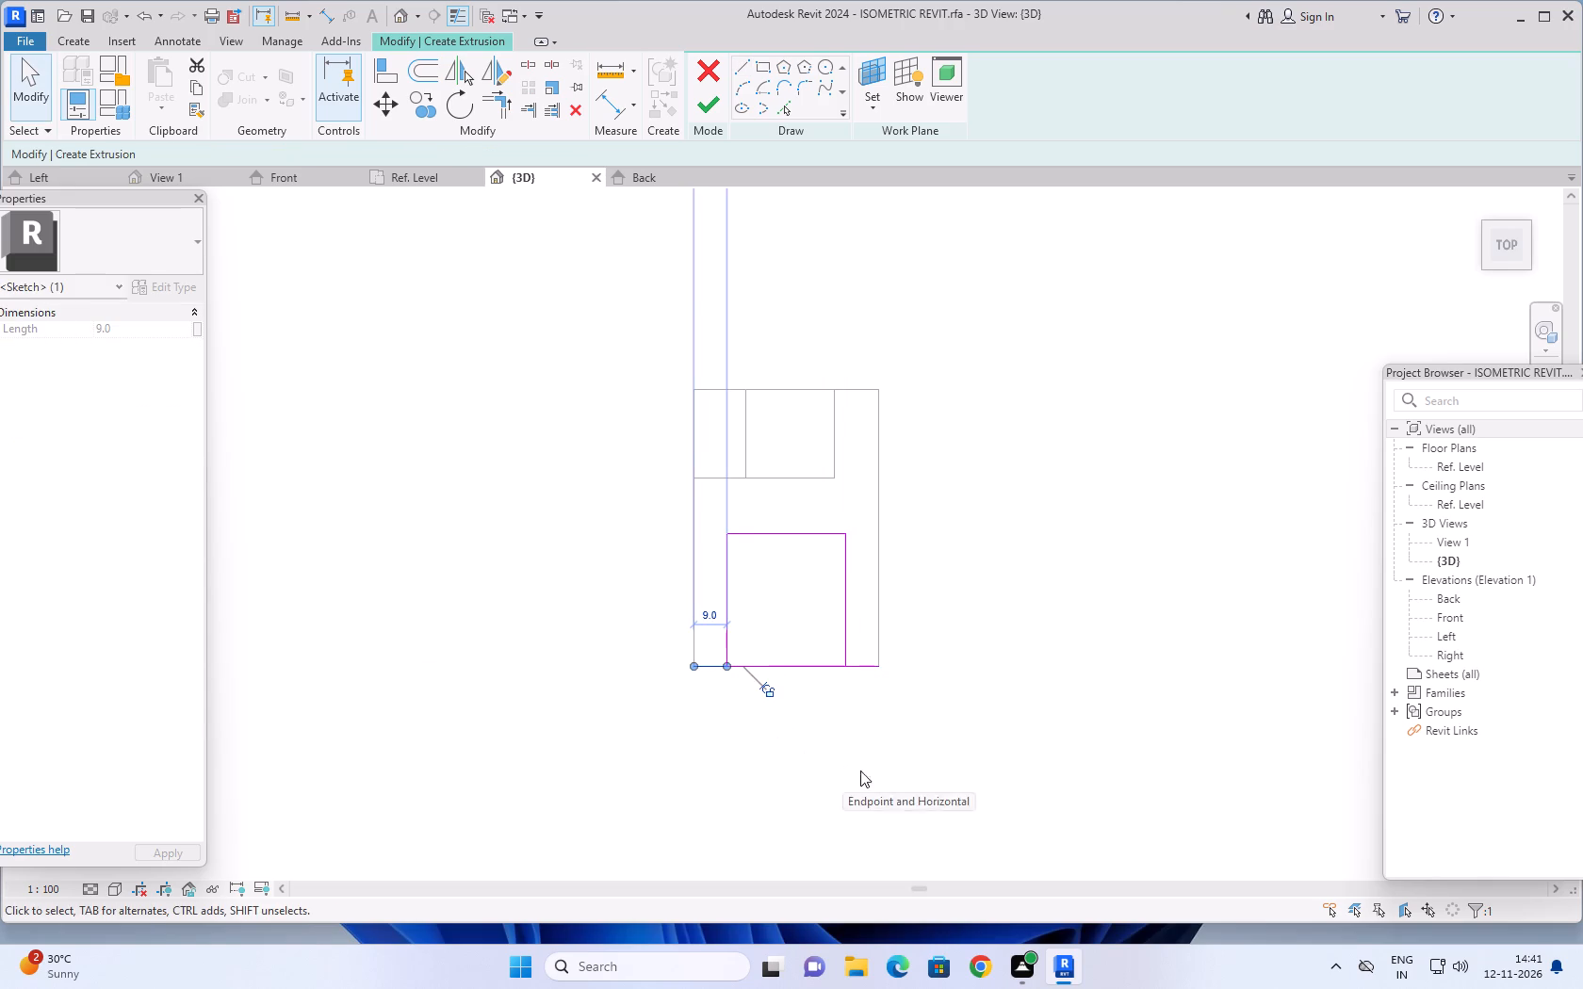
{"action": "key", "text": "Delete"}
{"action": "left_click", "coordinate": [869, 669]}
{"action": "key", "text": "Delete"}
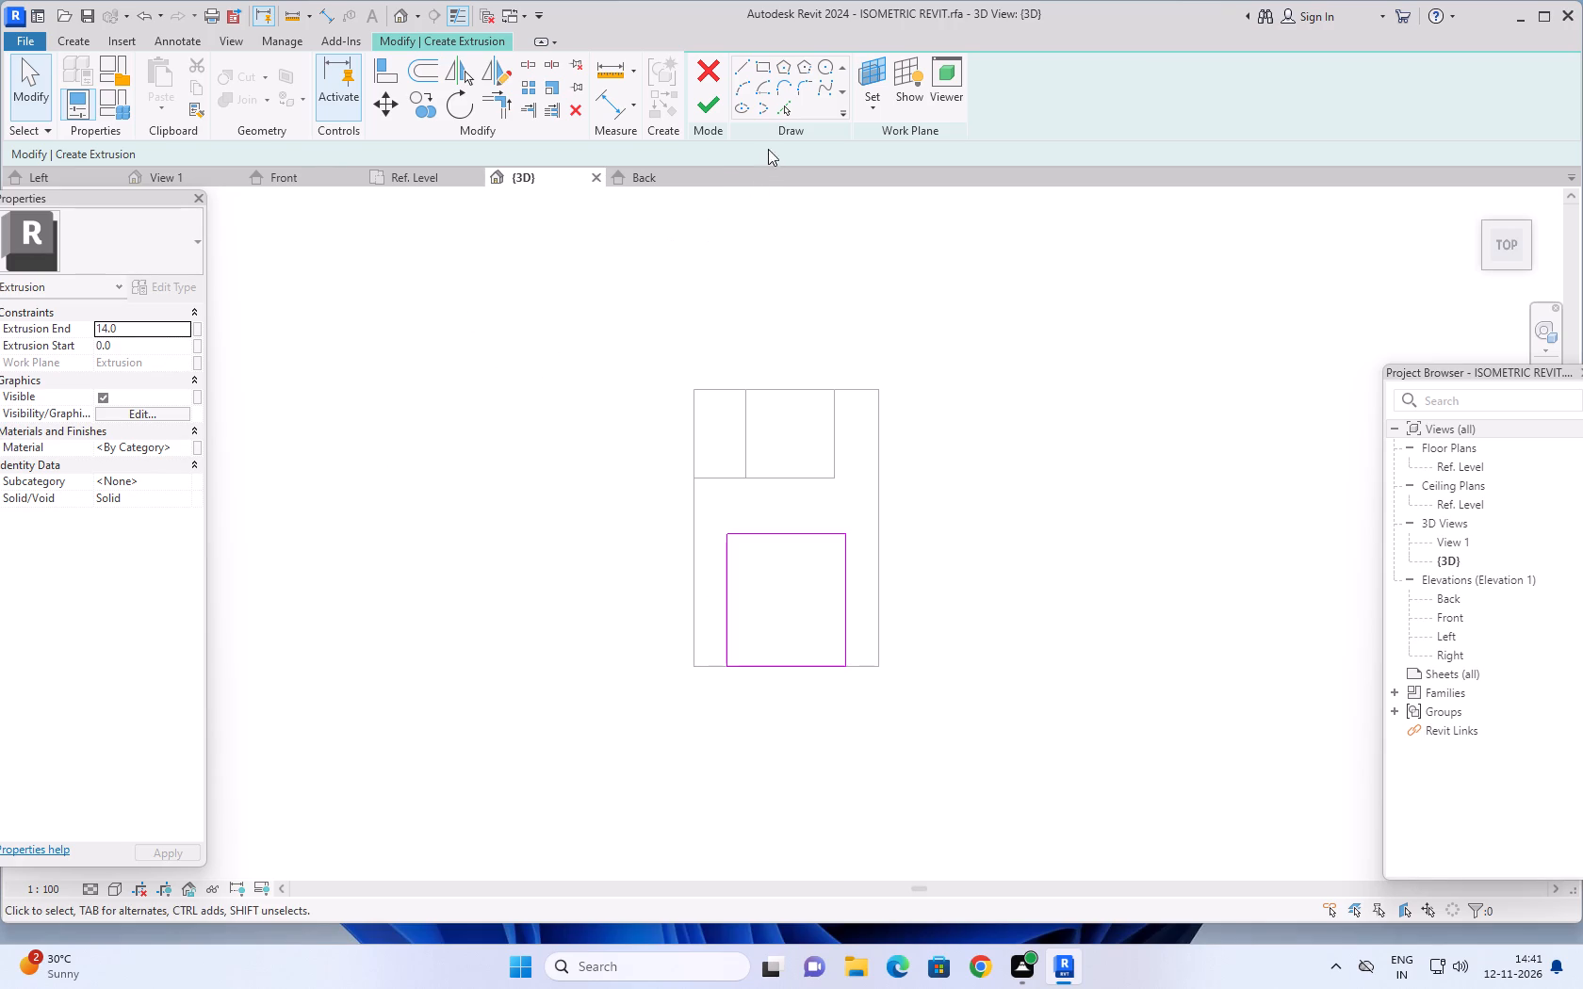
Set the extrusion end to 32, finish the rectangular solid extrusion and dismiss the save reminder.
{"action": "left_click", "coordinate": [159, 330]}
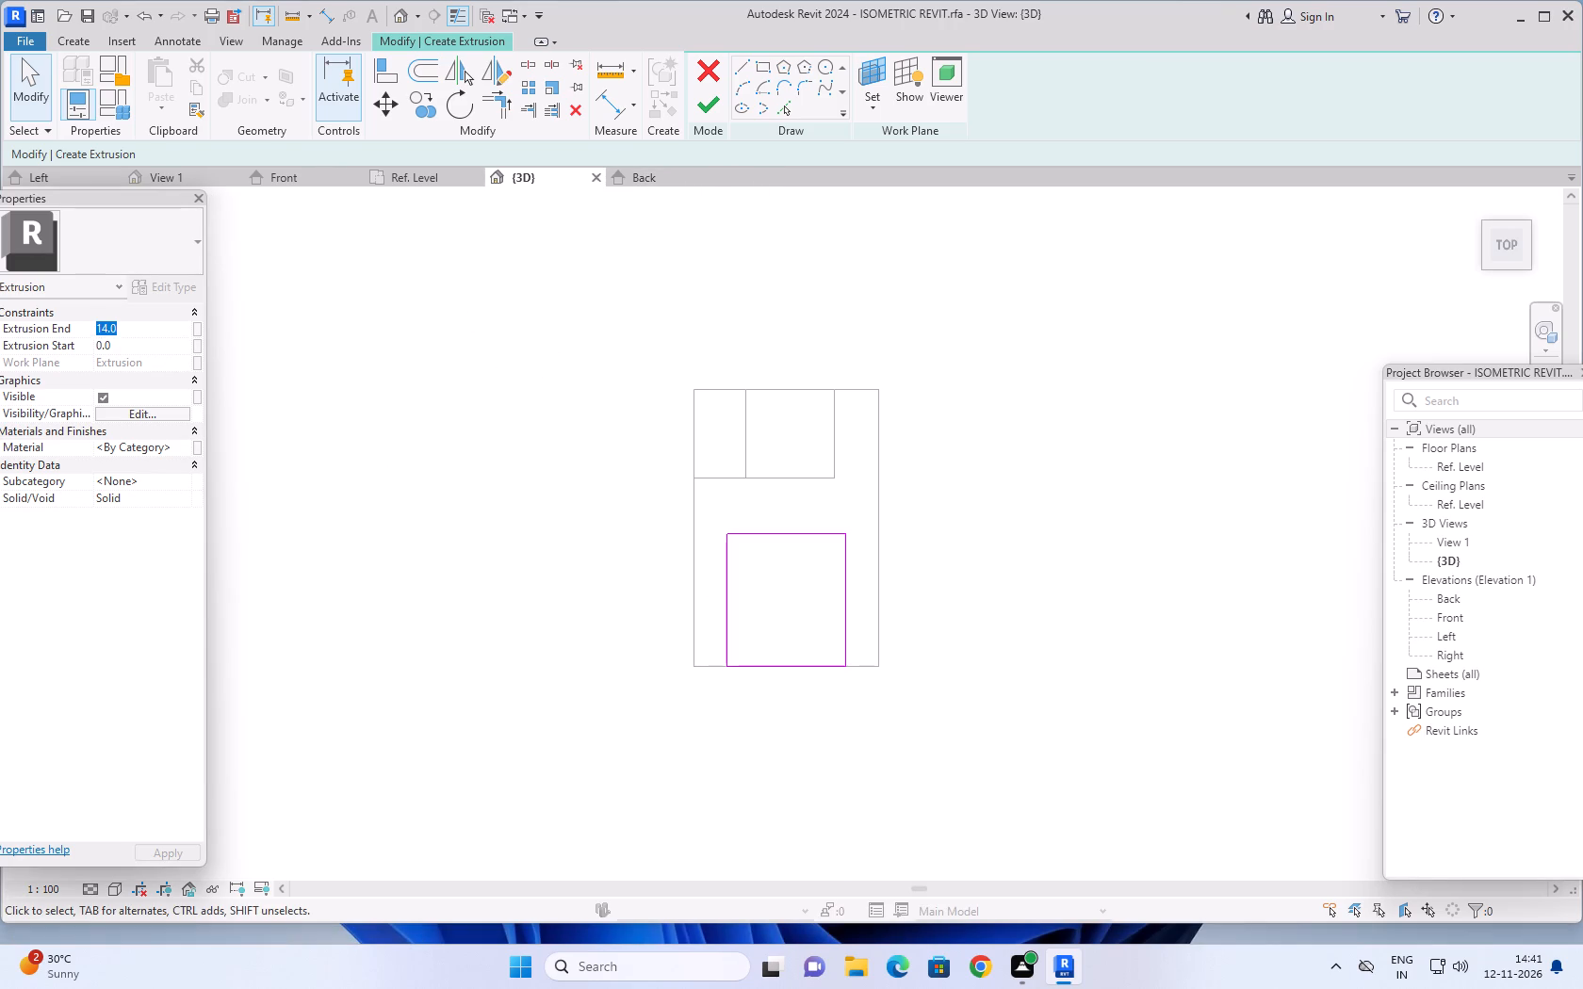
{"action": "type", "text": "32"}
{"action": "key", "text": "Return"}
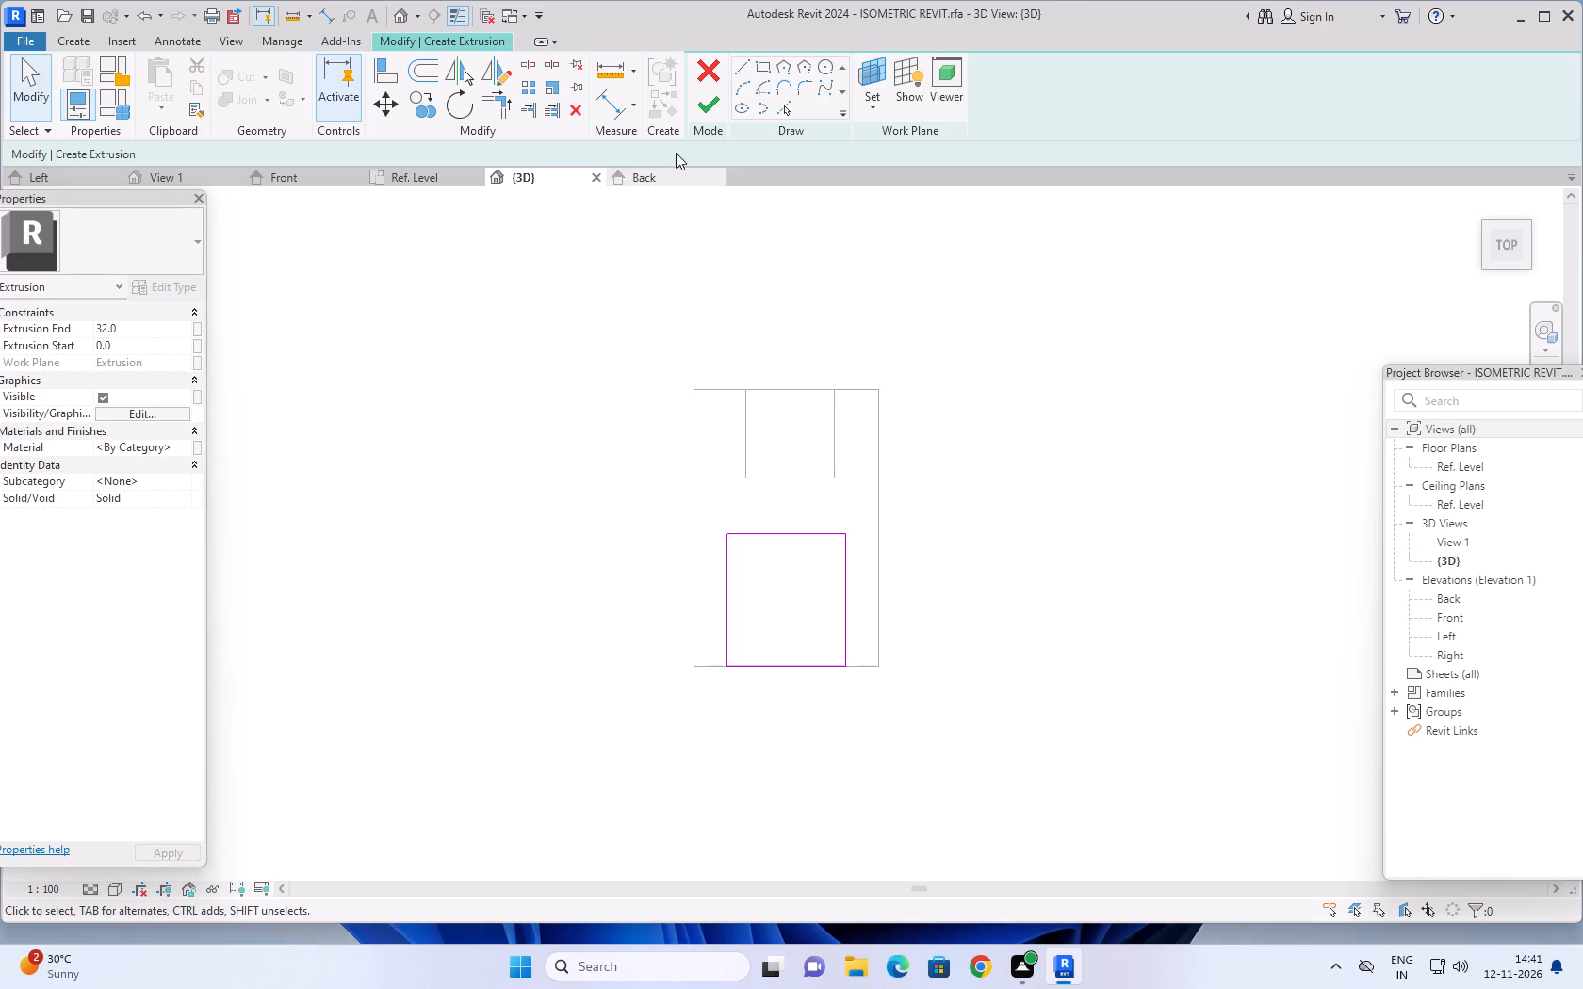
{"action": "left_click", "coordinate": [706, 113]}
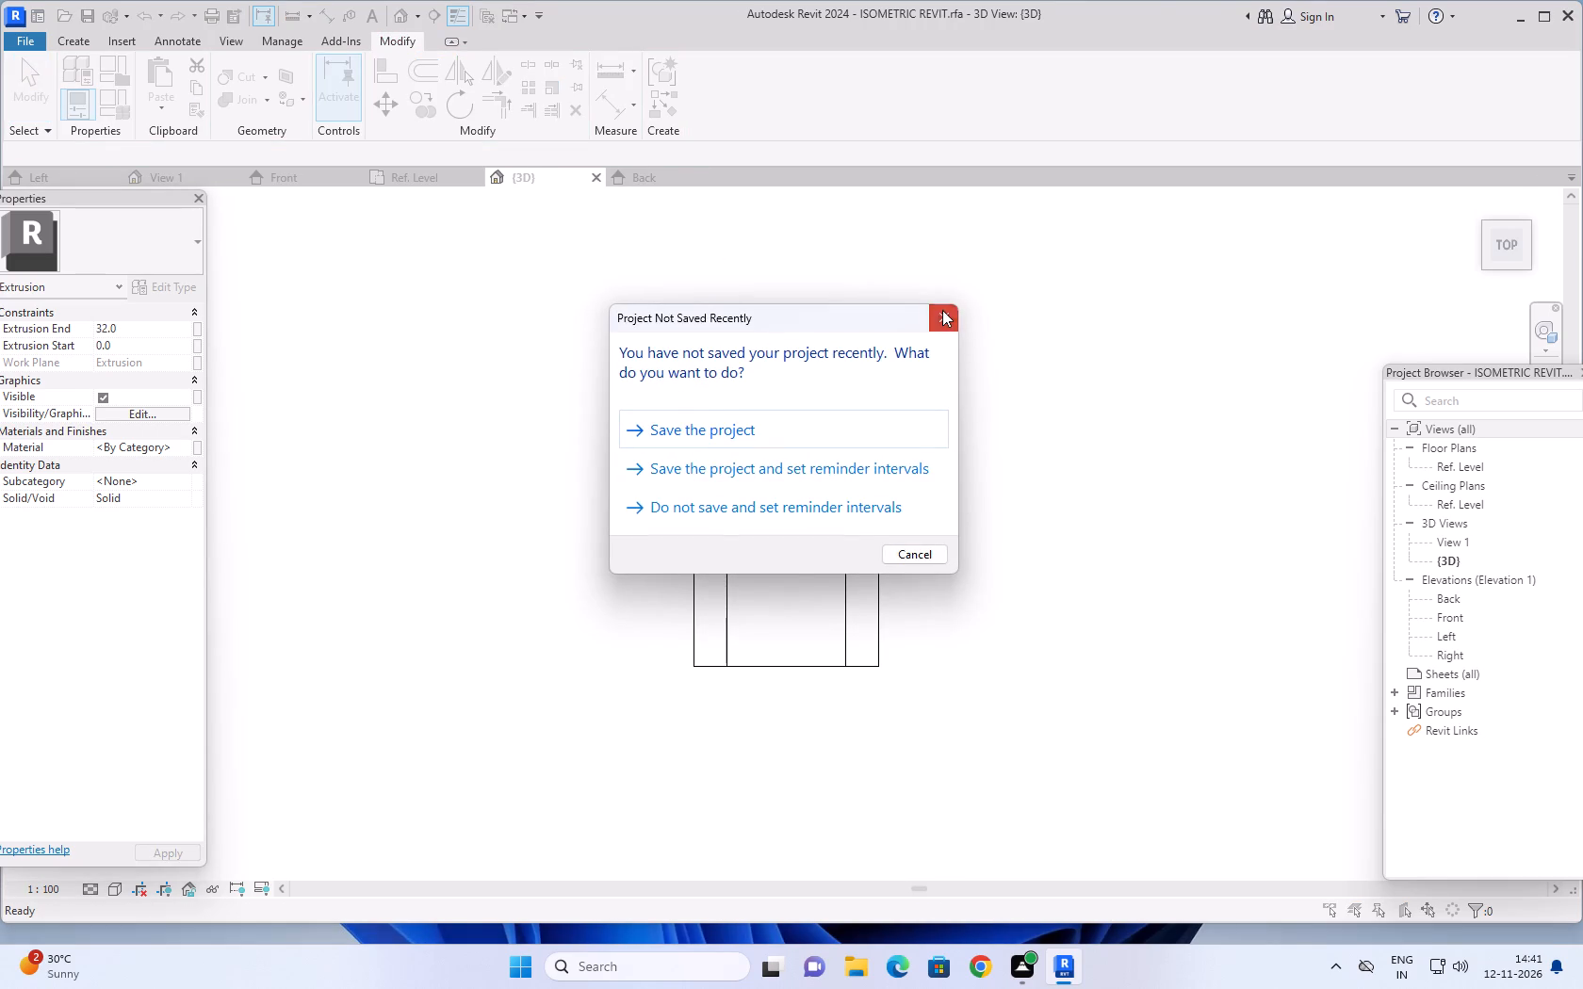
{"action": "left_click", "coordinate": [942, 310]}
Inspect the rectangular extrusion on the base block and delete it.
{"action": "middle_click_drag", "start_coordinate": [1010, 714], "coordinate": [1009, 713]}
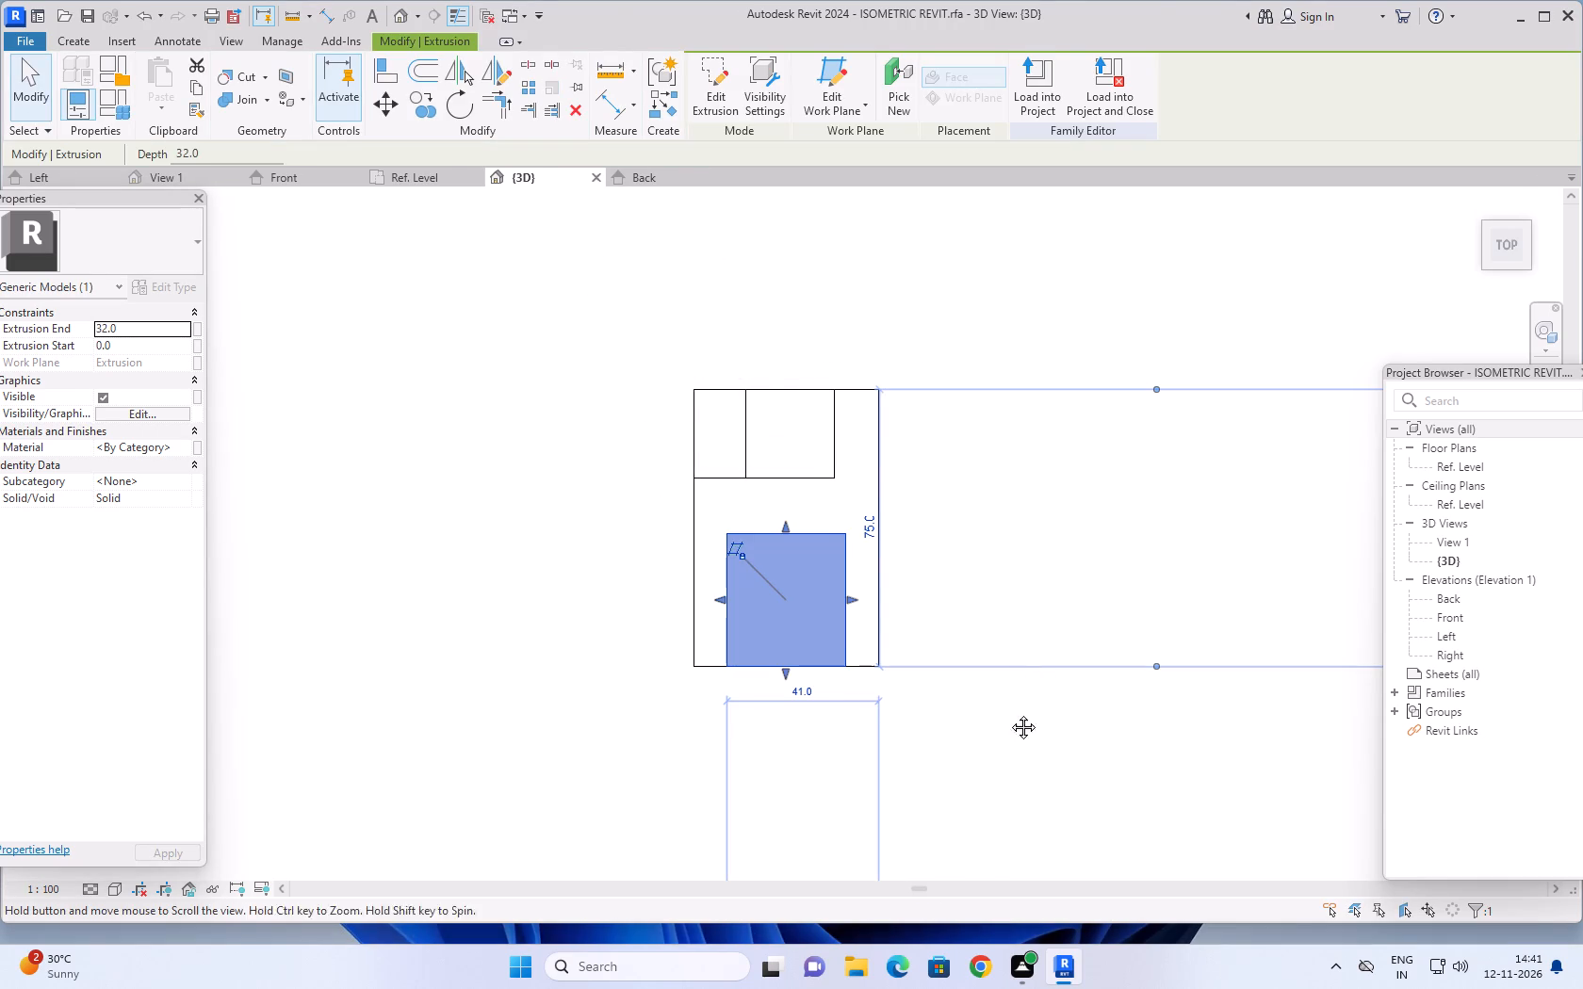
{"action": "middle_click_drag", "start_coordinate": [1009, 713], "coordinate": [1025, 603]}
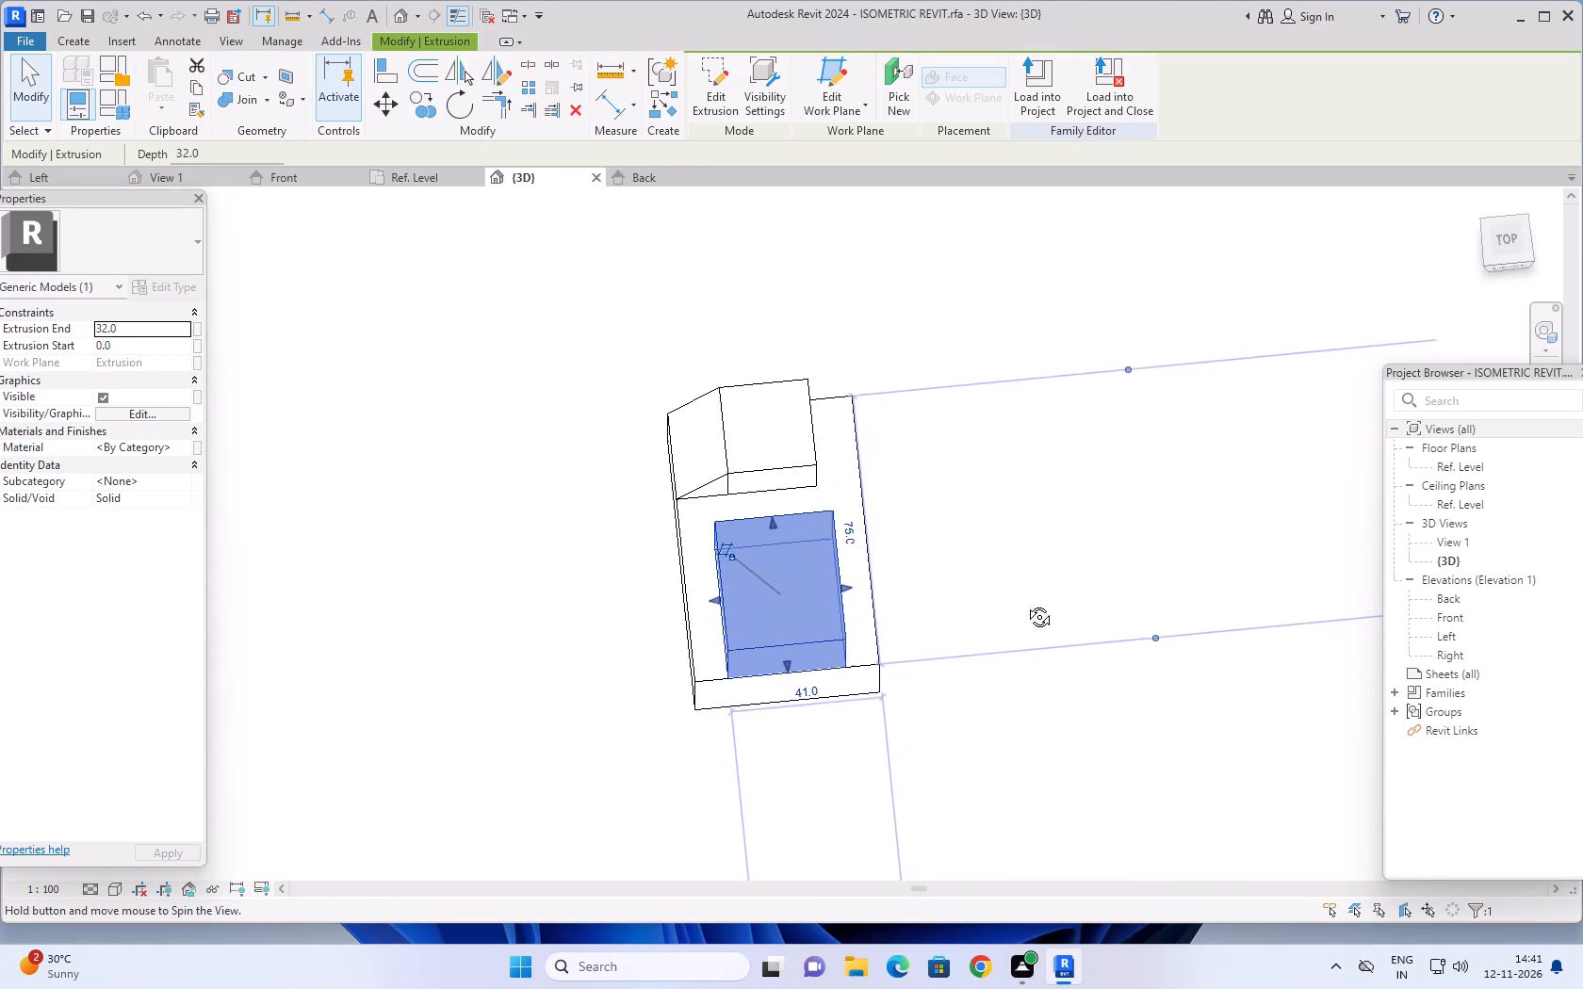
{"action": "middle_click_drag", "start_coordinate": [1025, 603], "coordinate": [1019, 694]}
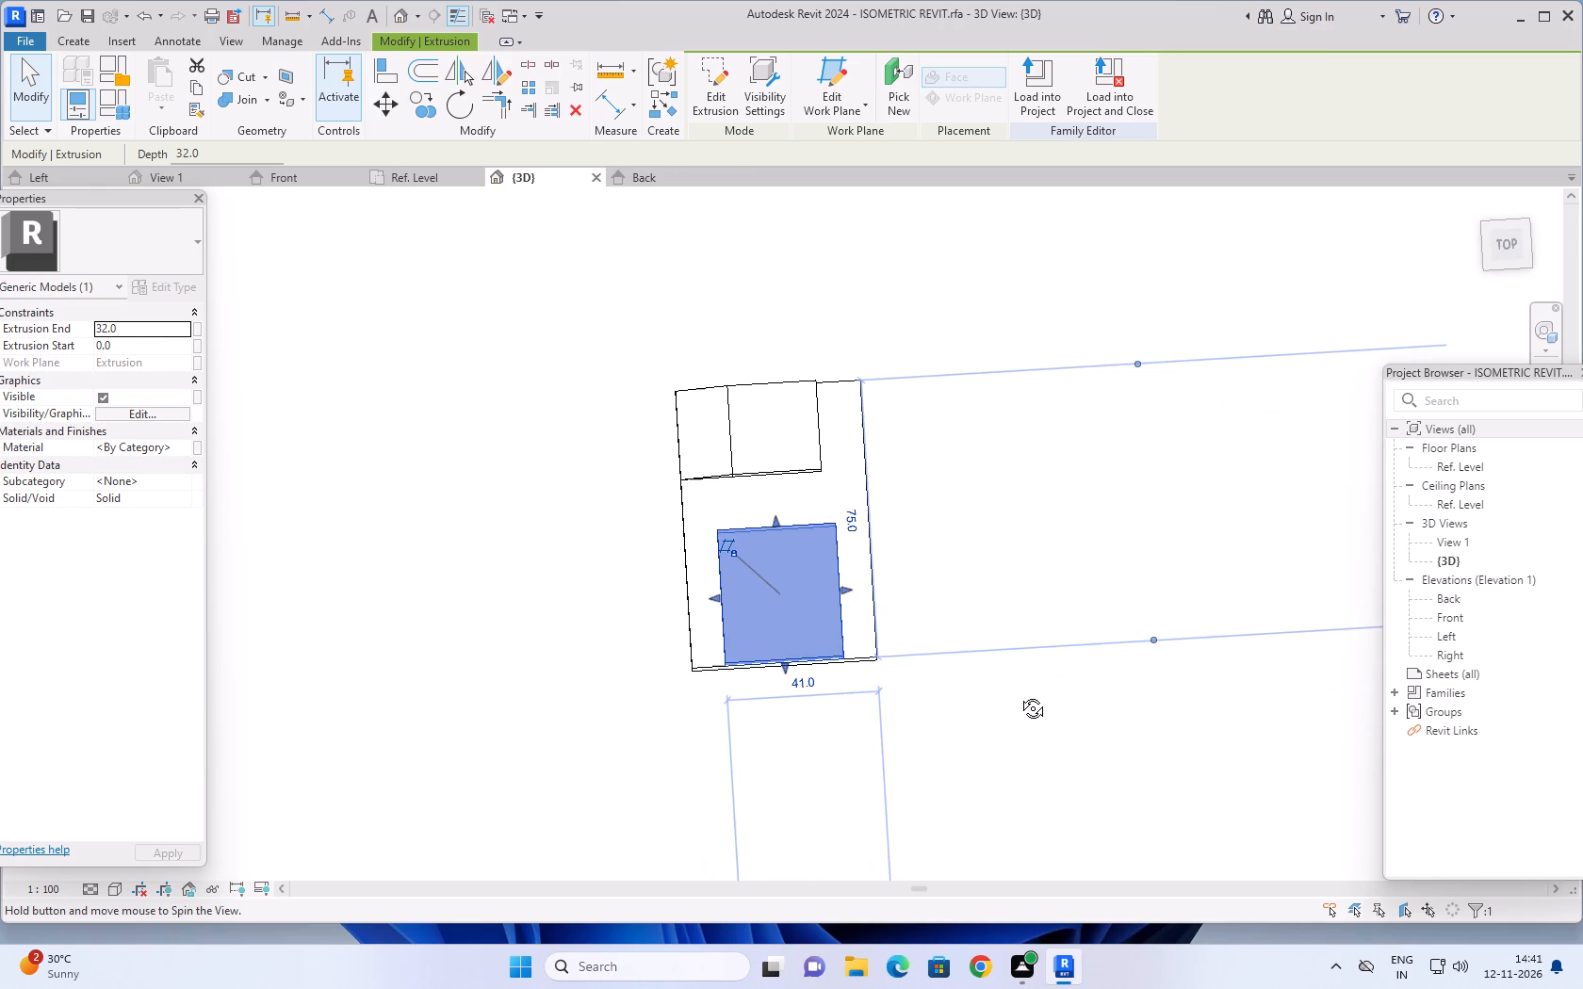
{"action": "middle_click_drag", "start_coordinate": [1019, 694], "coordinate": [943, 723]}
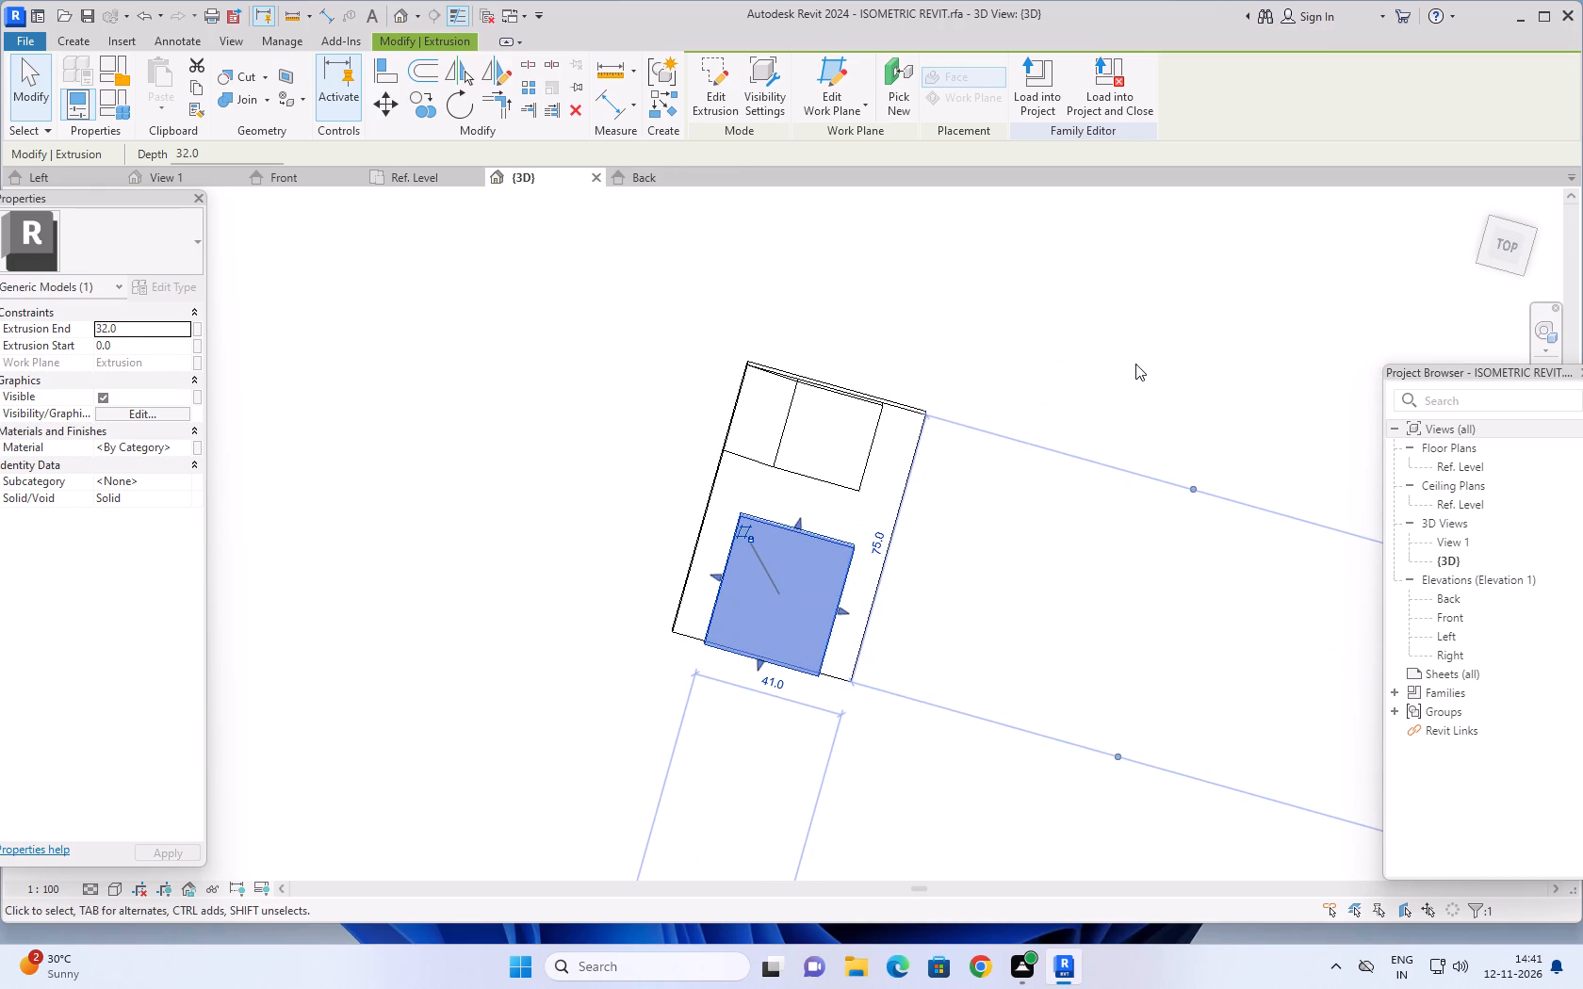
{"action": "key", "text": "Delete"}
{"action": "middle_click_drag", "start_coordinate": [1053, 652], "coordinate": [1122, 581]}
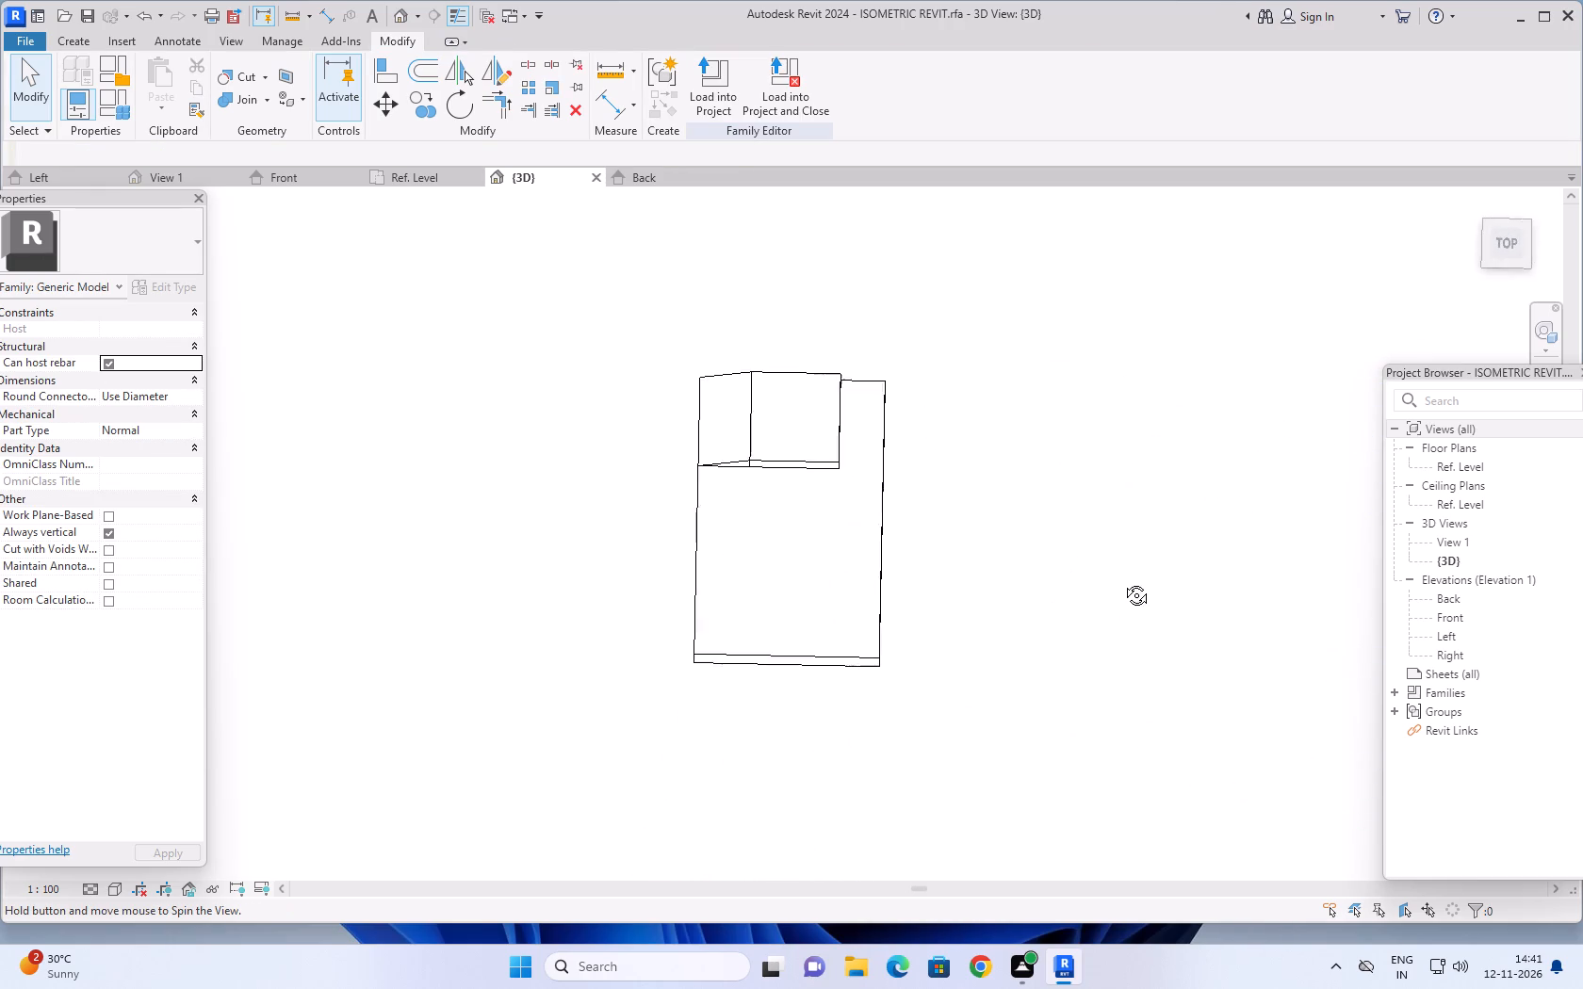
Start a void extrusion and set its work plane to the base block's top face.
{"action": "middle_click_drag", "start_coordinate": [1122, 581], "coordinate": [1119, 640]}
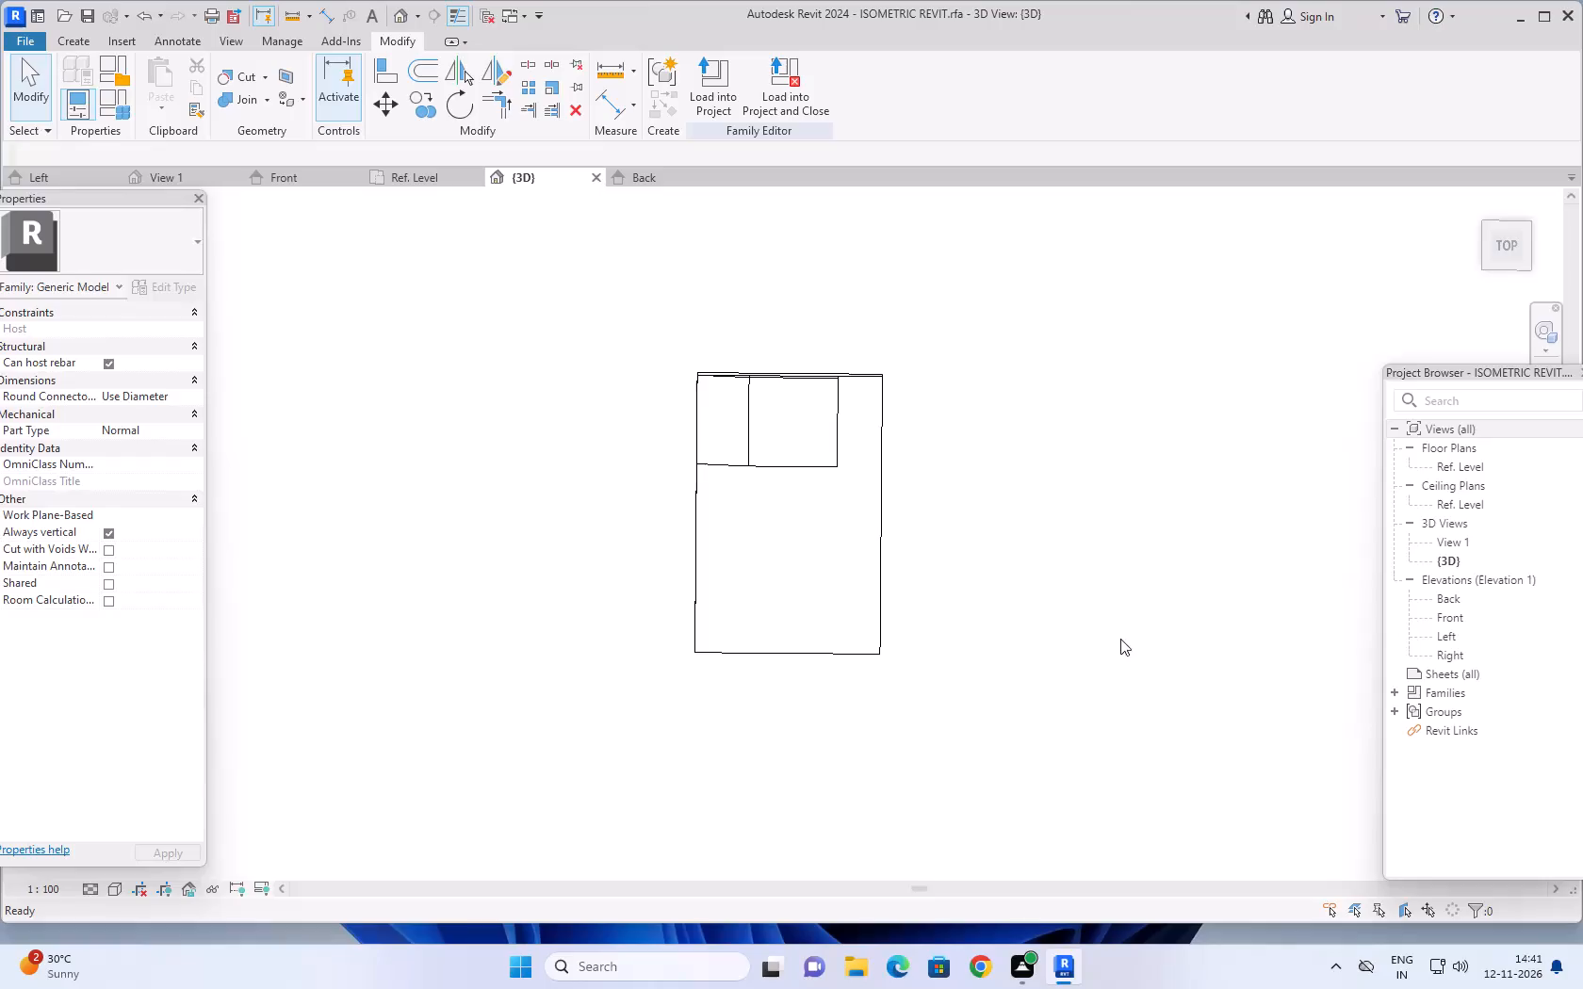
{"action": "left_click", "coordinate": [1512, 242]}
{"action": "middle_click_drag", "start_coordinate": [904, 467], "coordinate": [1250, 753]}
{"action": "scroll", "coordinate": [923, 493], "scroll_direction": "down", "scroll_amount": 1}
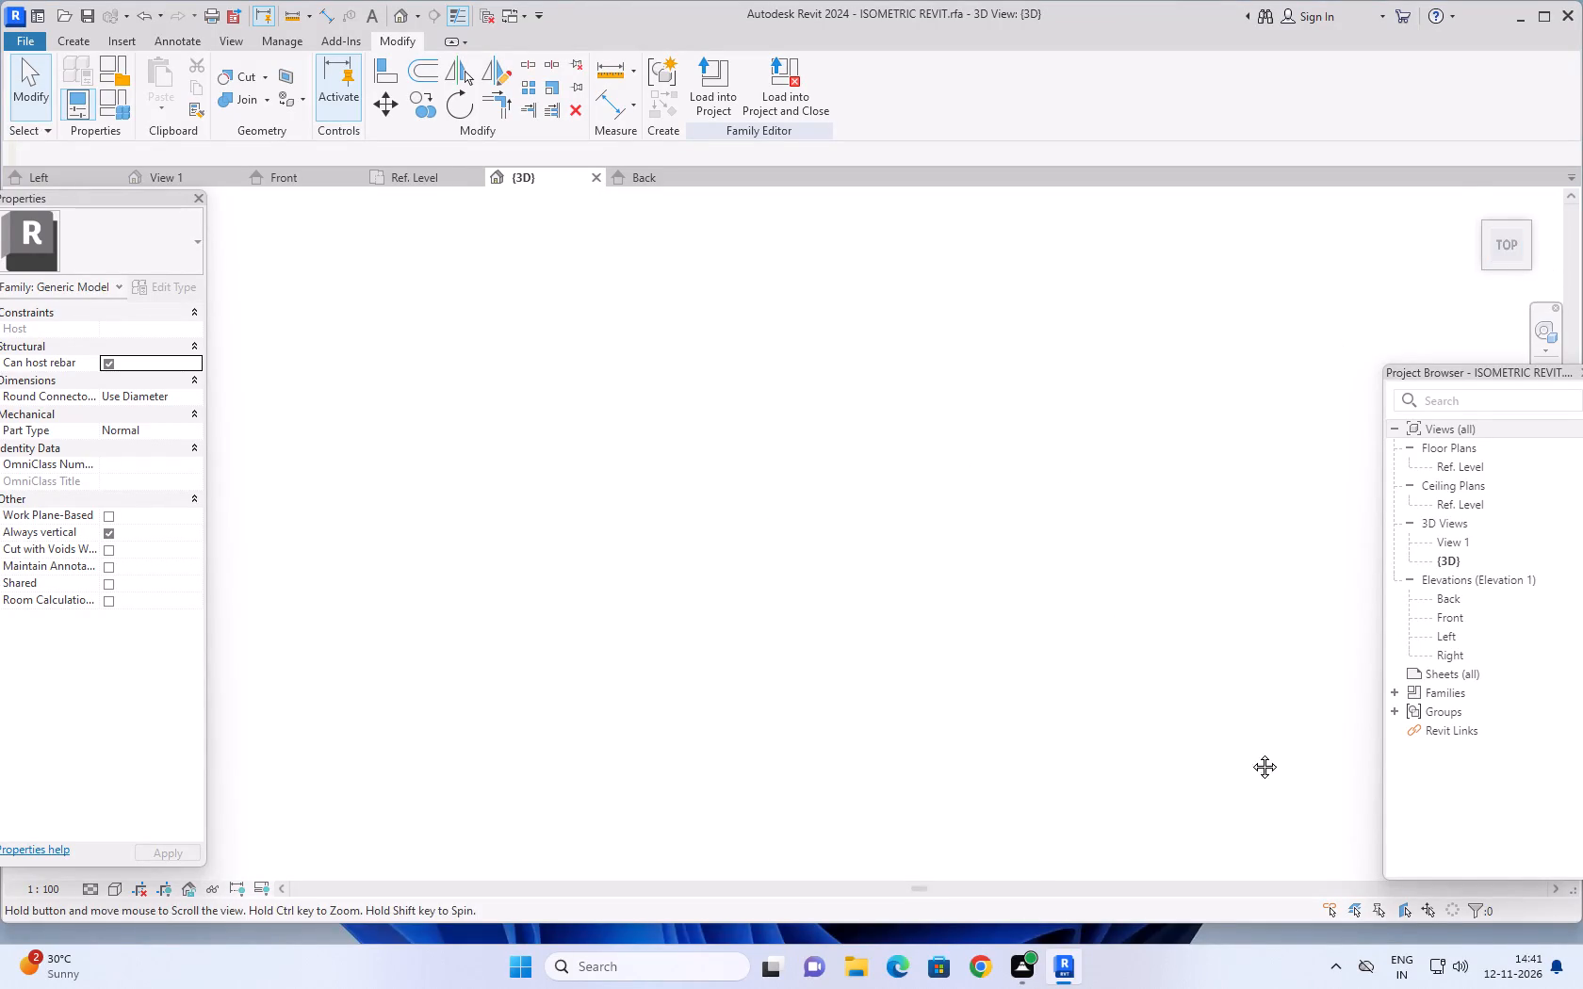
{"action": "middle_click_drag", "start_coordinate": [1250, 753], "coordinate": [1250, 757]}
{"action": "scroll", "coordinate": [994, 736], "scroll_direction": "up", "scroll_amount": 14}
{"action": "middle_click_drag", "start_coordinate": [1048, 674], "coordinate": [1000, 590]}
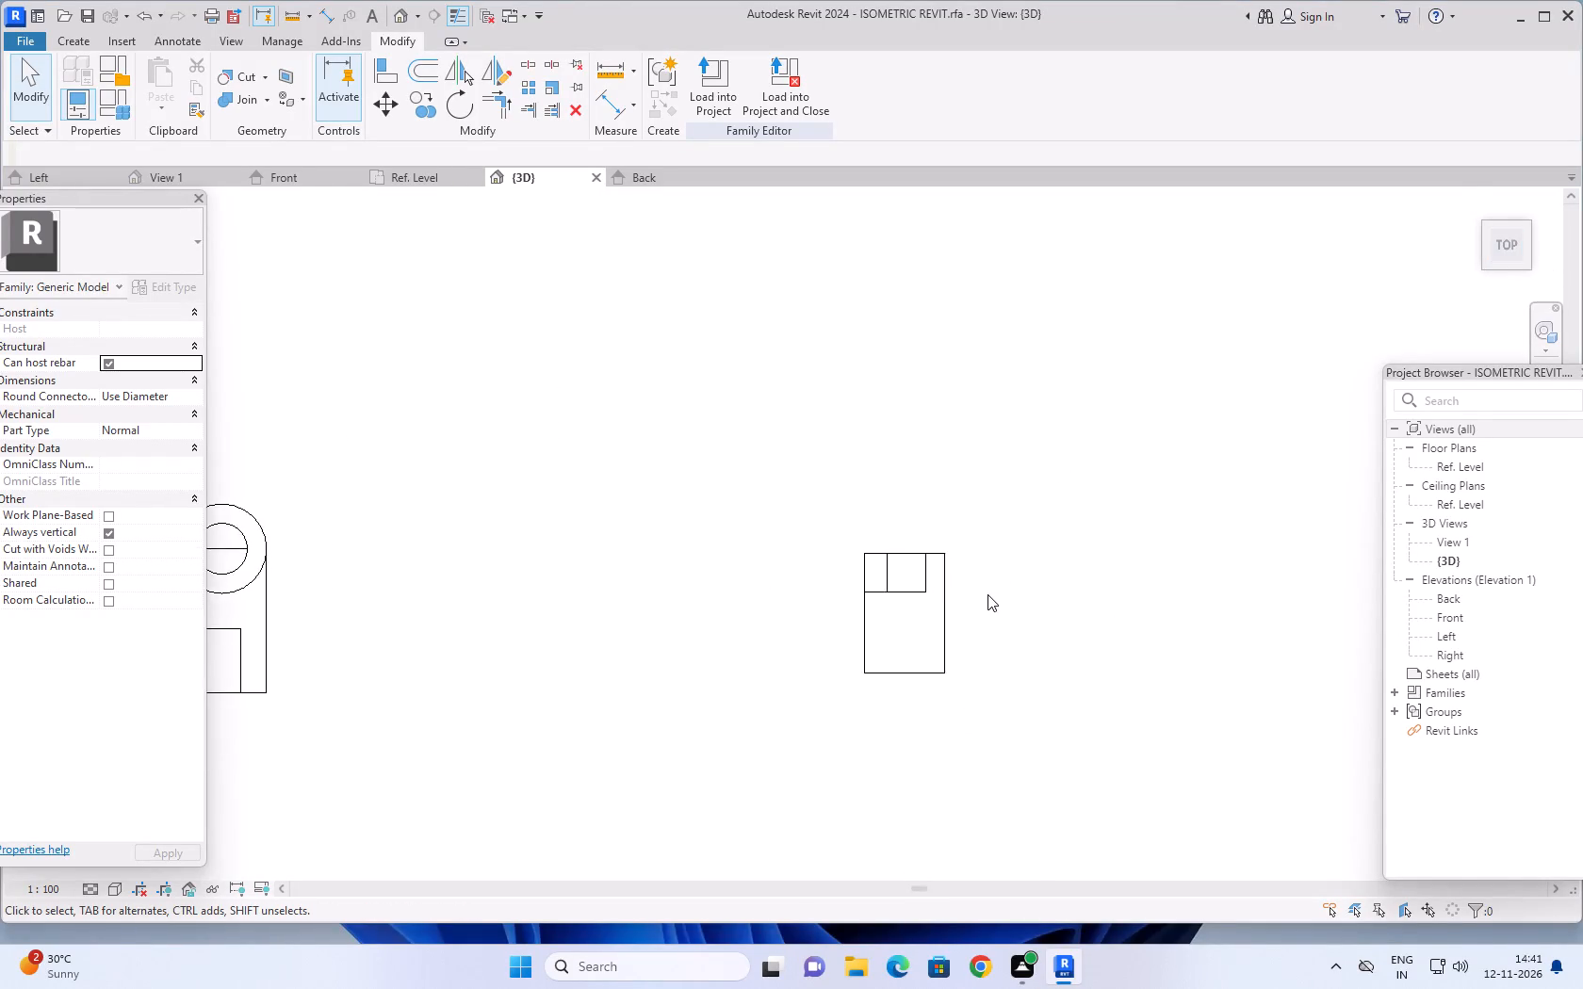
{"action": "scroll", "coordinate": [987, 594], "scroll_direction": "up", "scroll_amount": 8}
{"action": "middle_click_drag", "start_coordinate": [1008, 612], "coordinate": [1029, 537]}
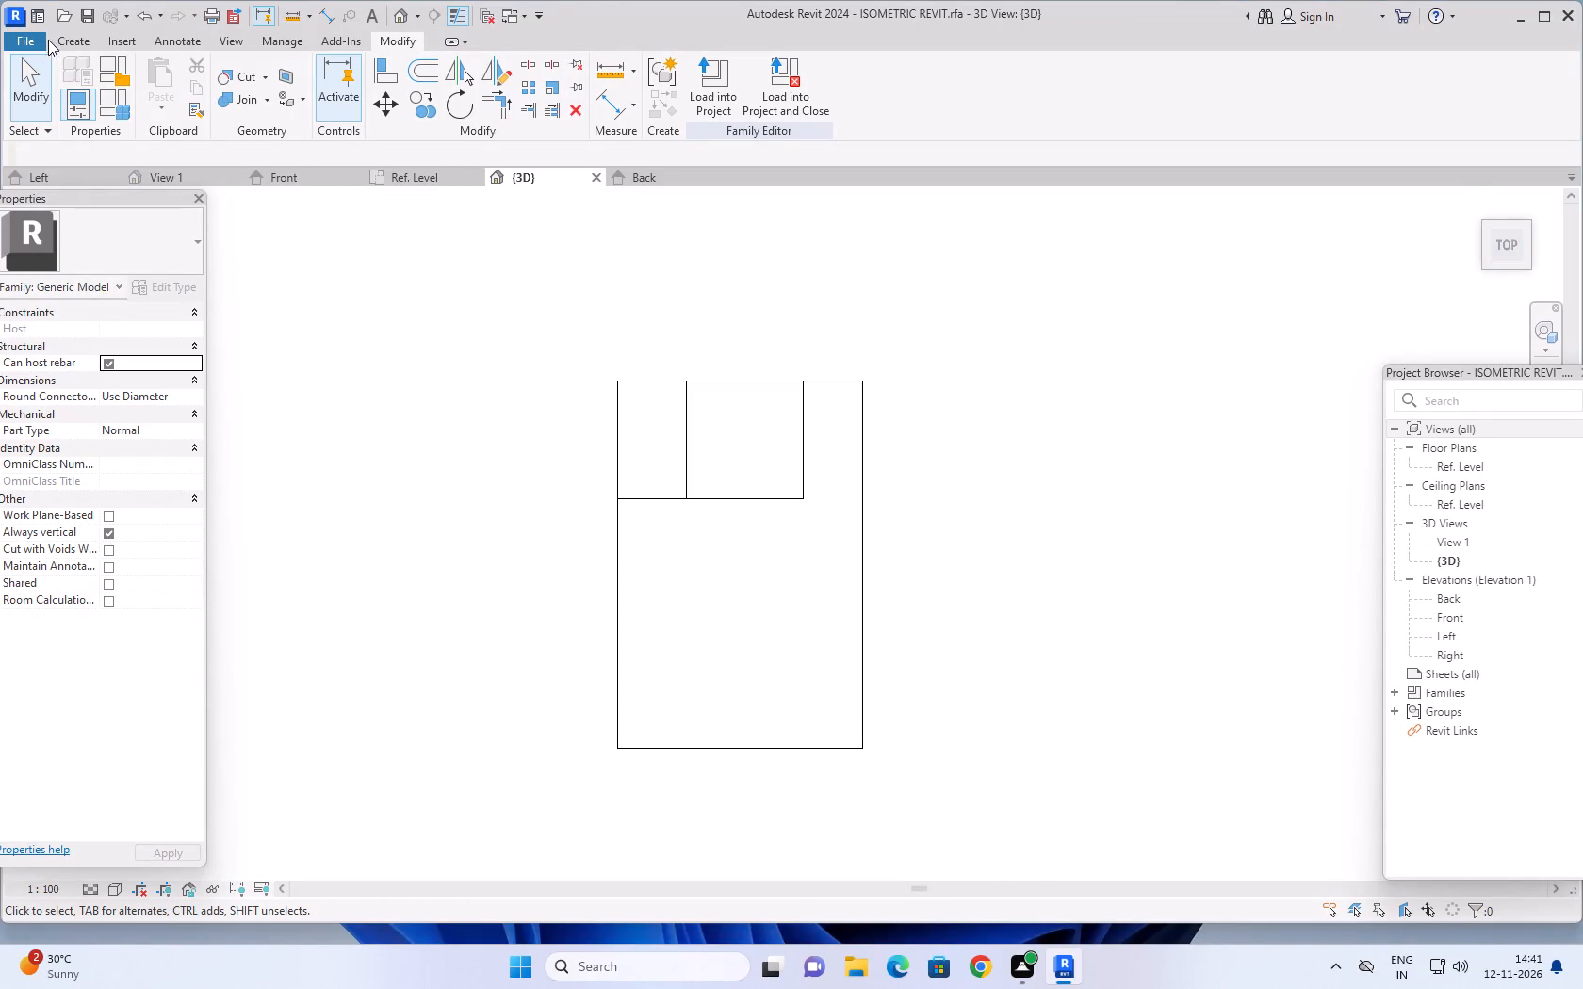
{"action": "left_click", "coordinate": [84, 34]}
{"action": "left_click", "coordinate": [386, 101]}
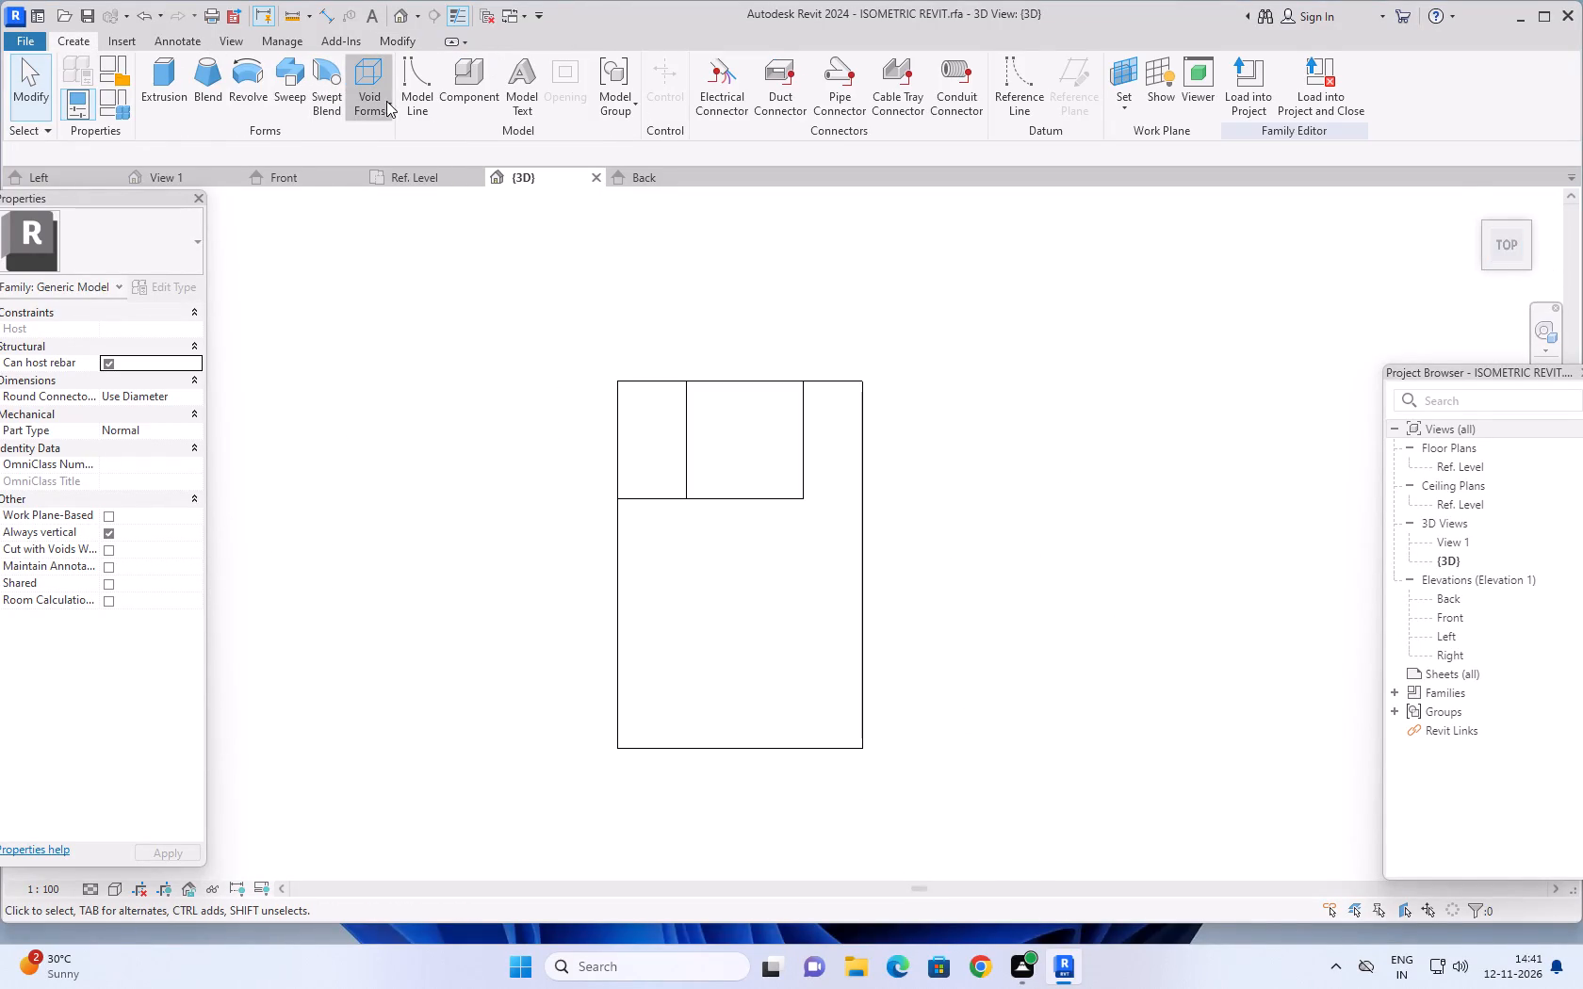
{"action": "left_click", "coordinate": [408, 149]}
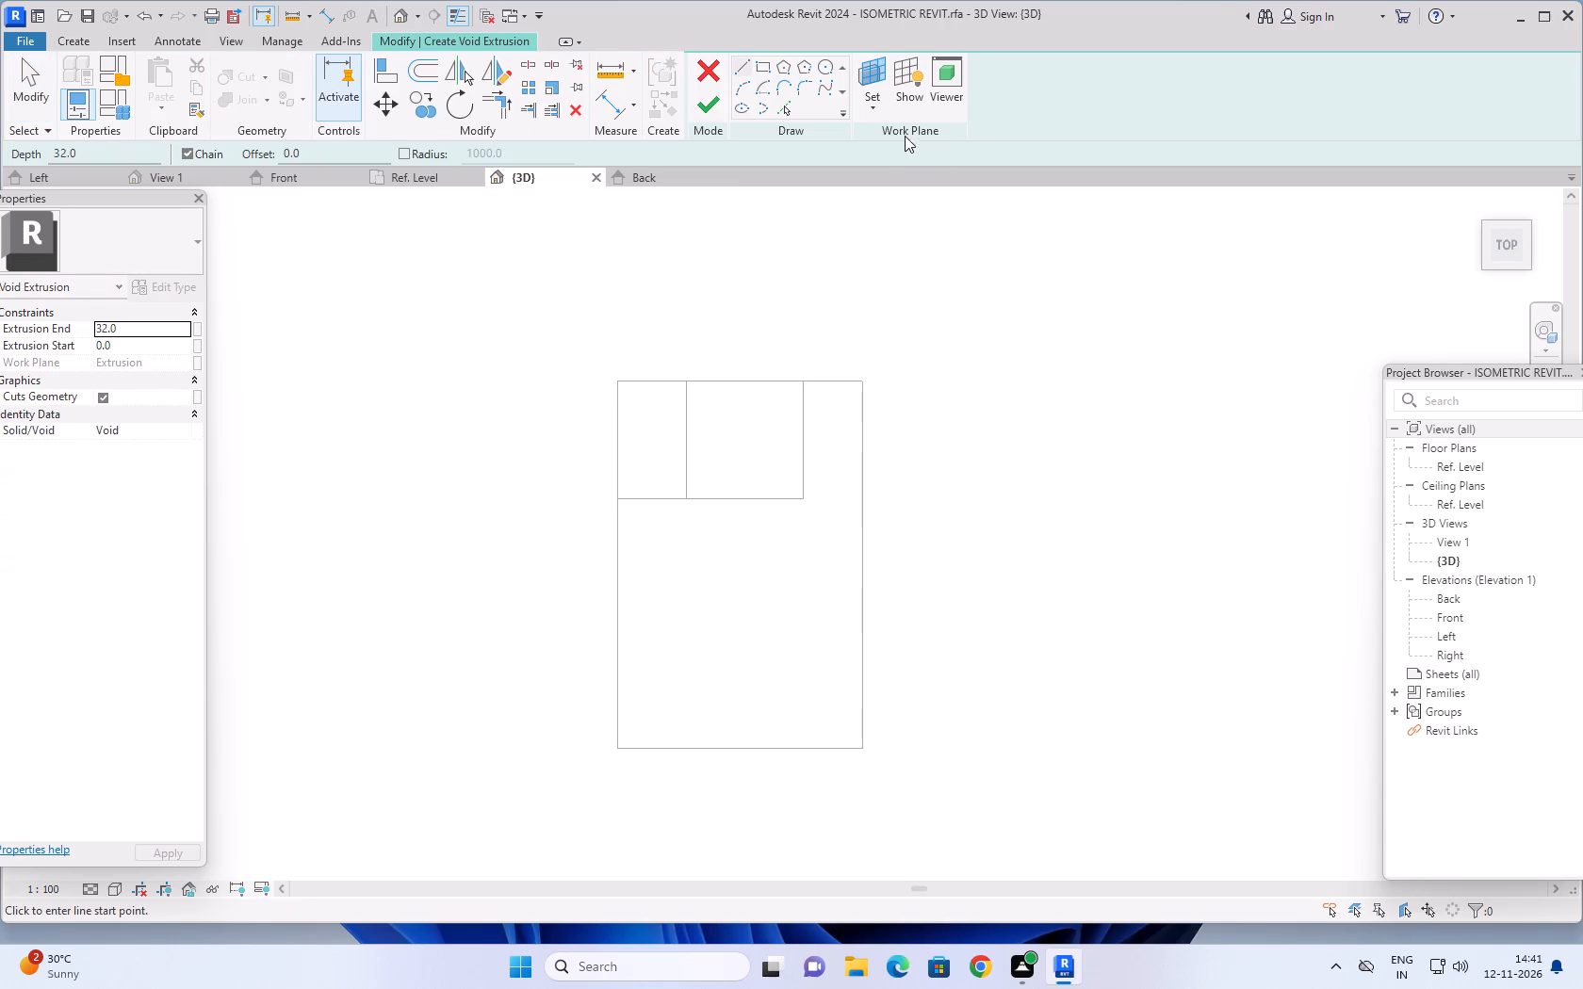
{"action": "left_click", "coordinate": [884, 110]}
{"action": "left_click", "coordinate": [909, 176]}
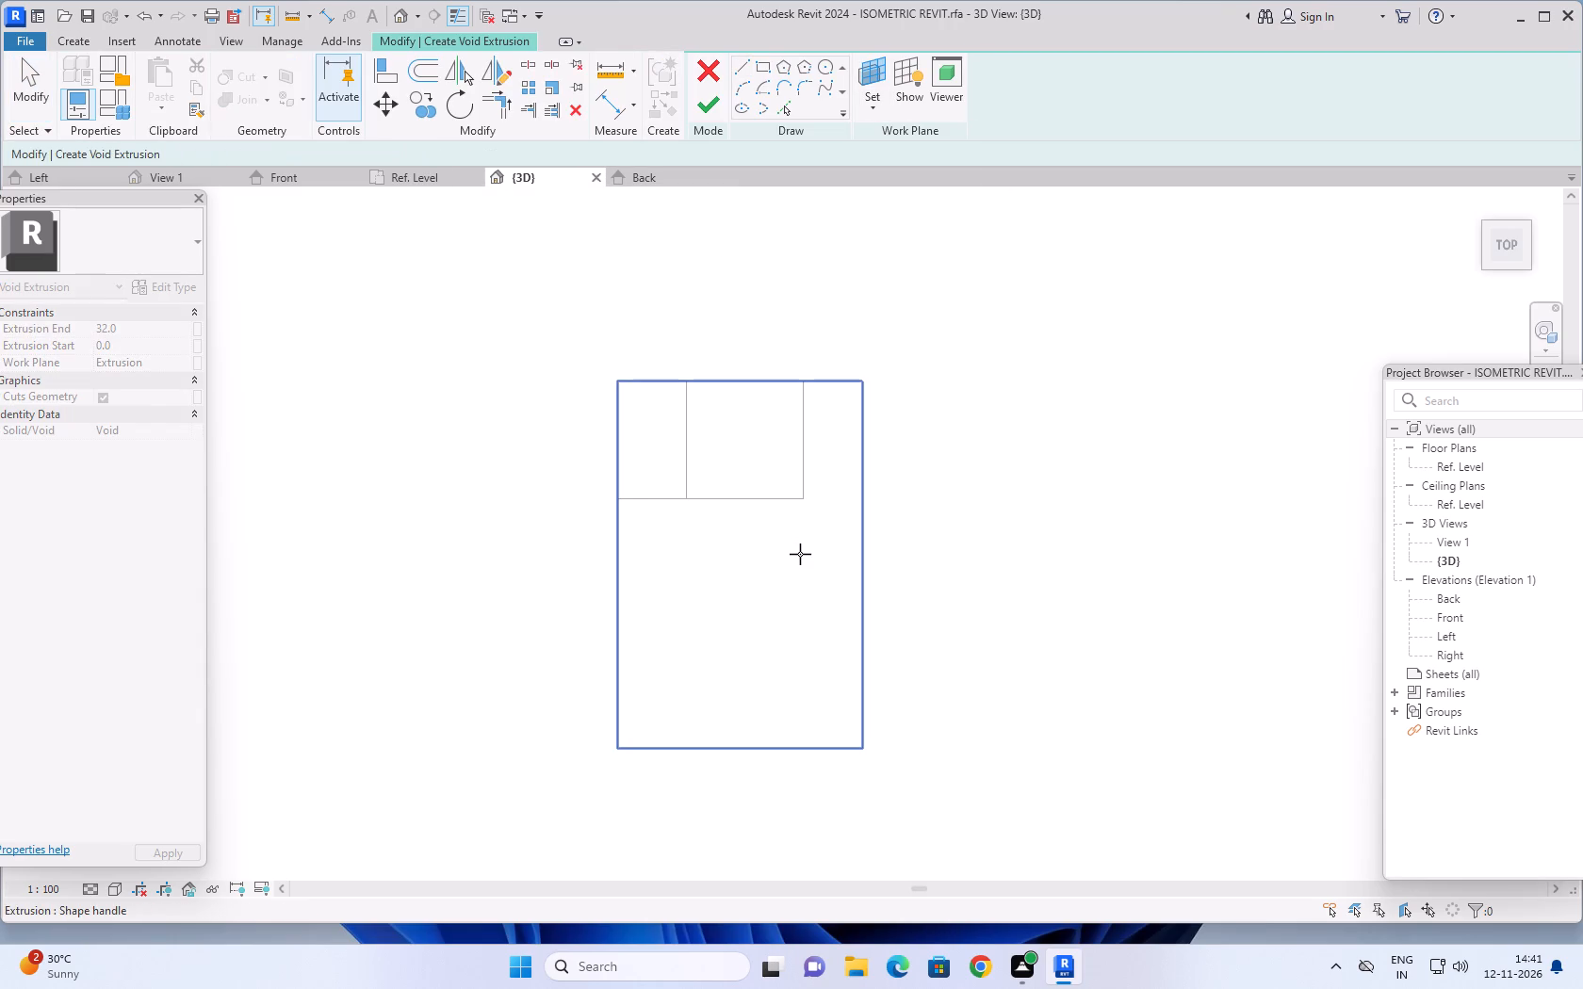
{"action": "left_click", "coordinate": [800, 554]}
Sketch a 9 line along the block's front edge from one corner and a perpendicular 32 line inward from its end.
{"action": "left_click", "coordinate": [741, 65]}
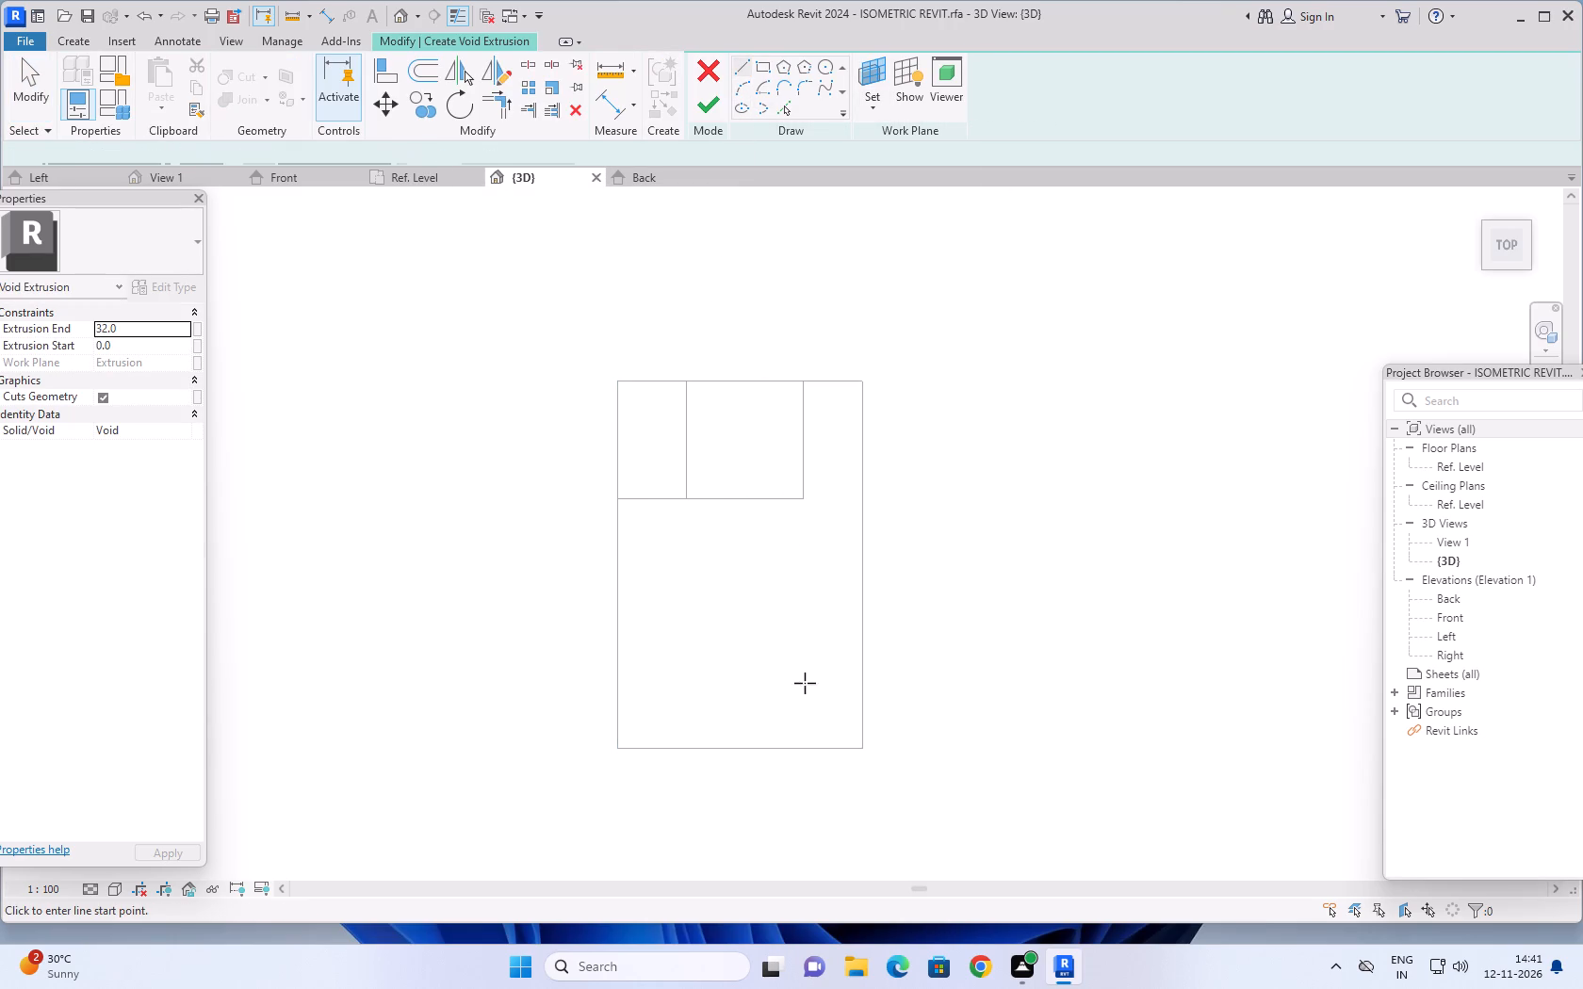
{"action": "left_click", "coordinate": [622, 744]}
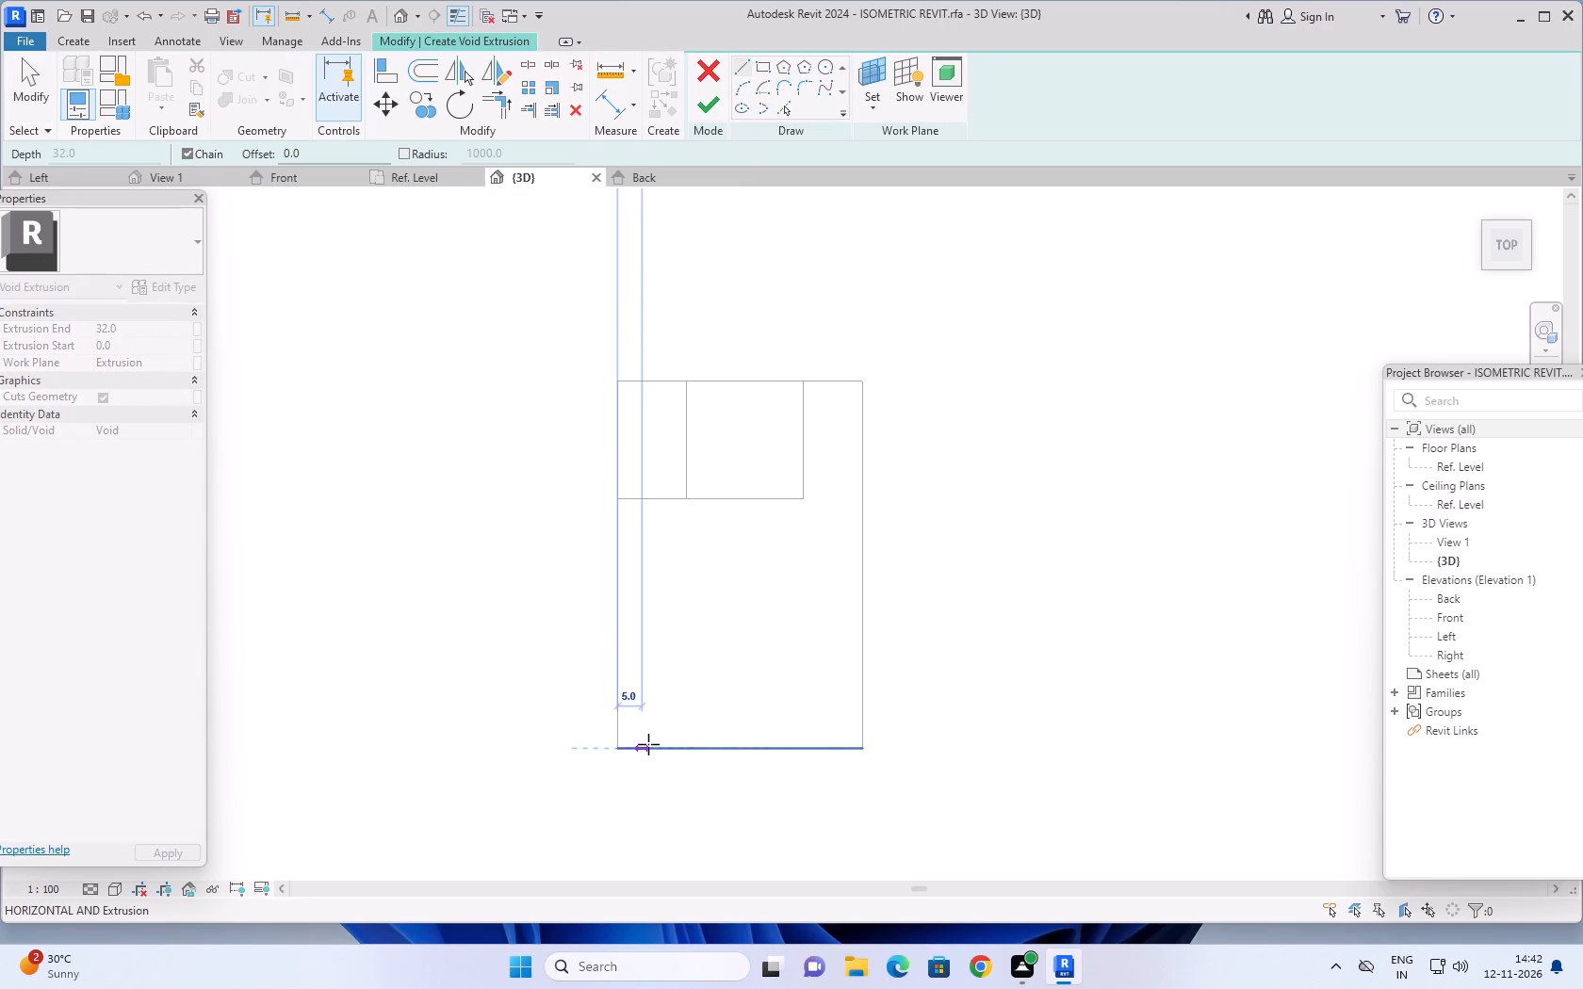
{"action": "key", "text": "9"}
{"action": "key", "text": "Return"}
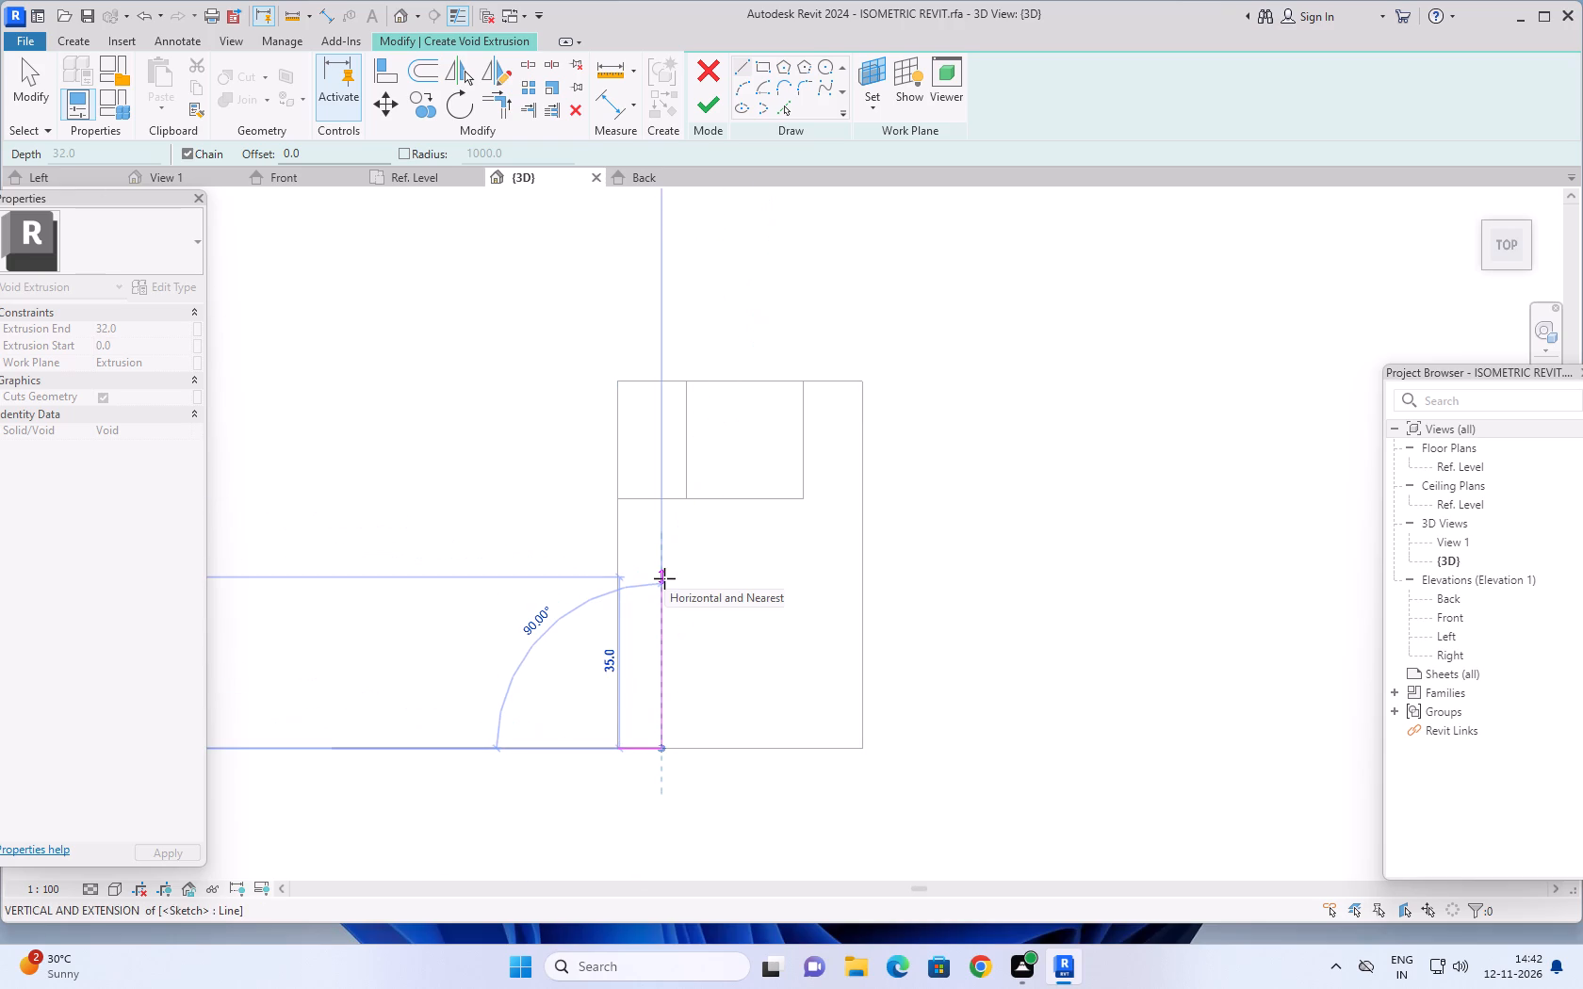
{"action": "type", "text": "32"}
{"action": "key", "text": "Return"}
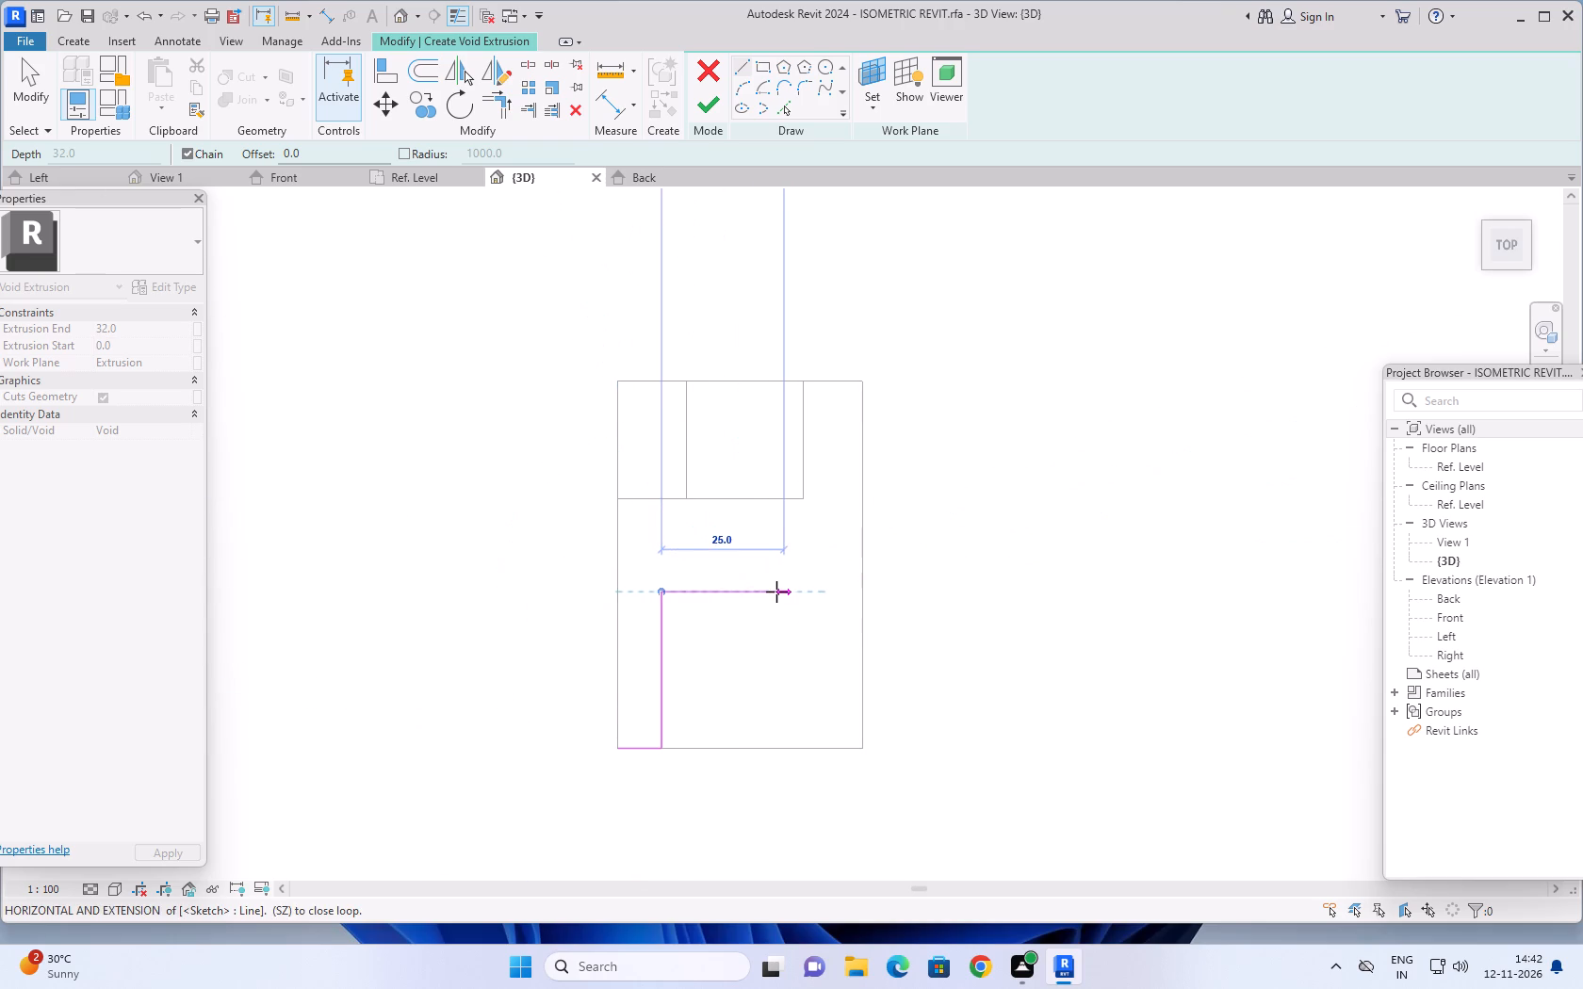
{"action": "key", "text": "Escape"}
Sketch a 9 line from the front edge's other corner, a 32 line inward, and a line joining the two inner ends.
{"action": "left_click", "coordinate": [863, 746]}
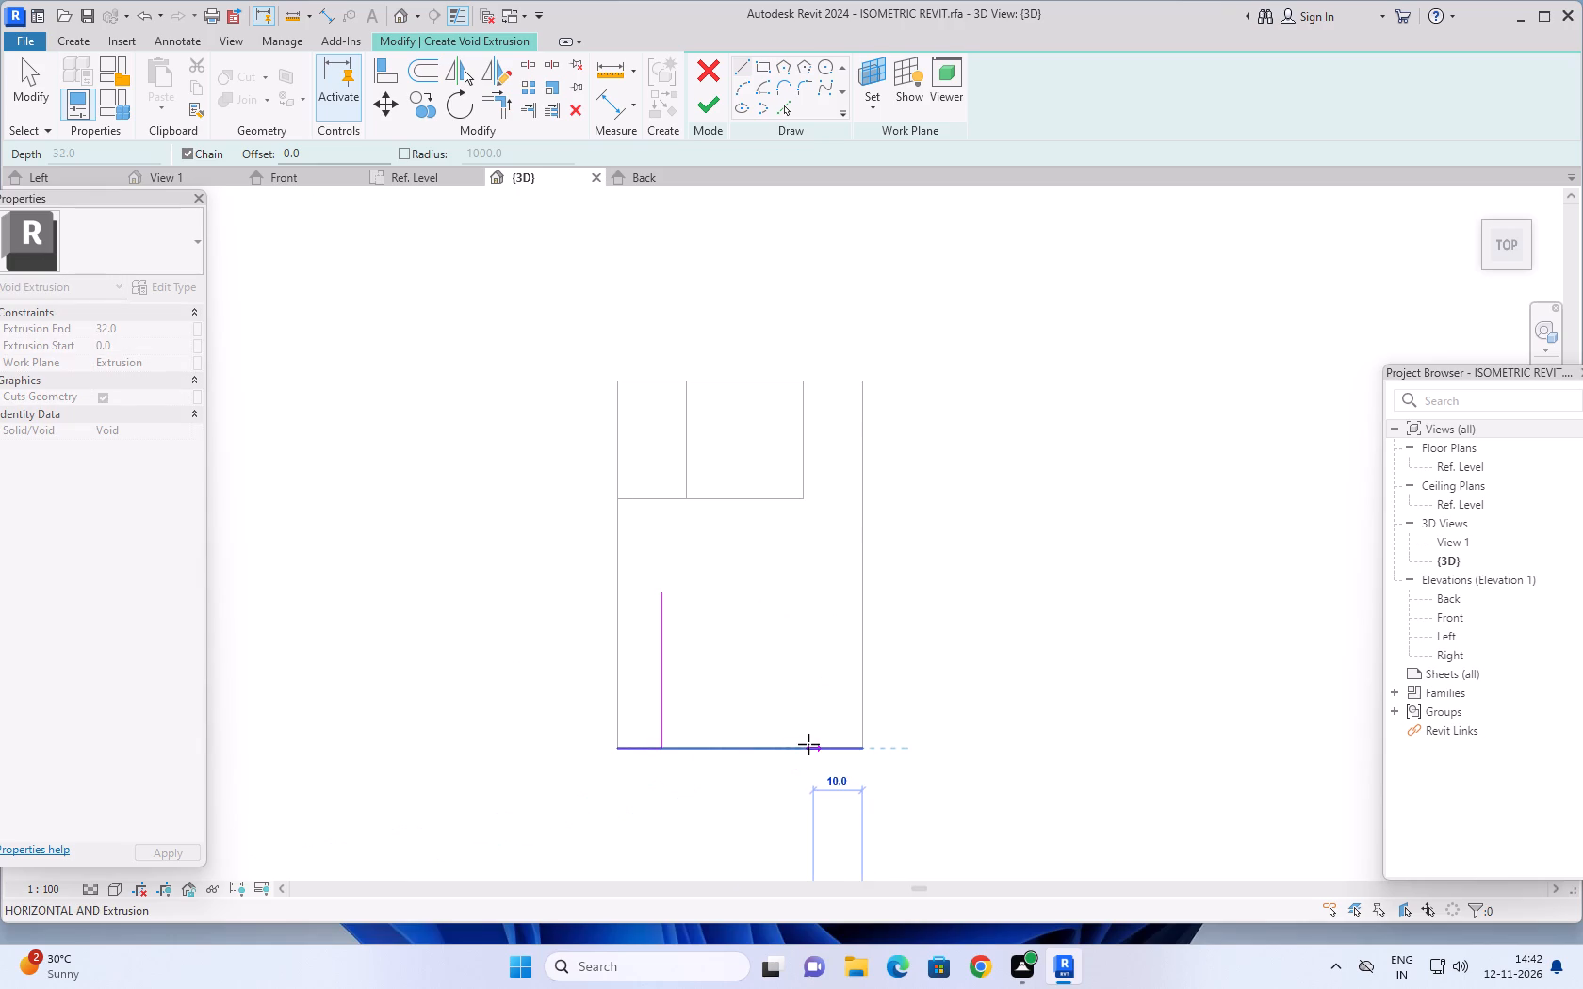
{"action": "key", "text": "9"}
{"action": "key", "text": "Return"}
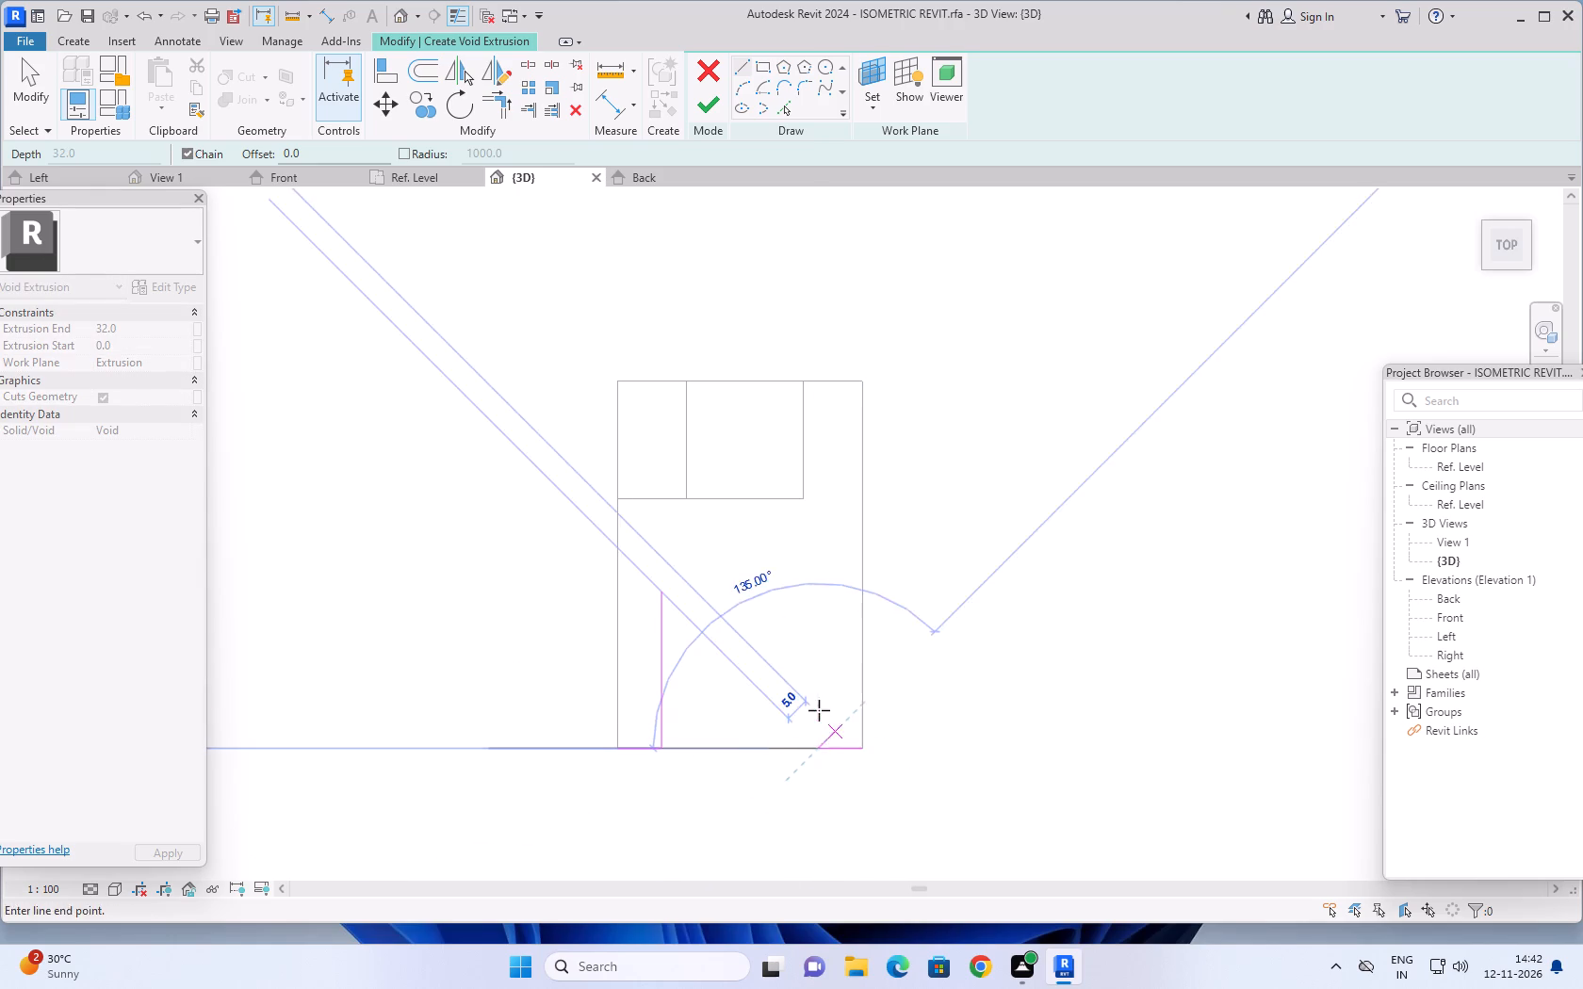
{"action": "left_click", "coordinate": [814, 591]}
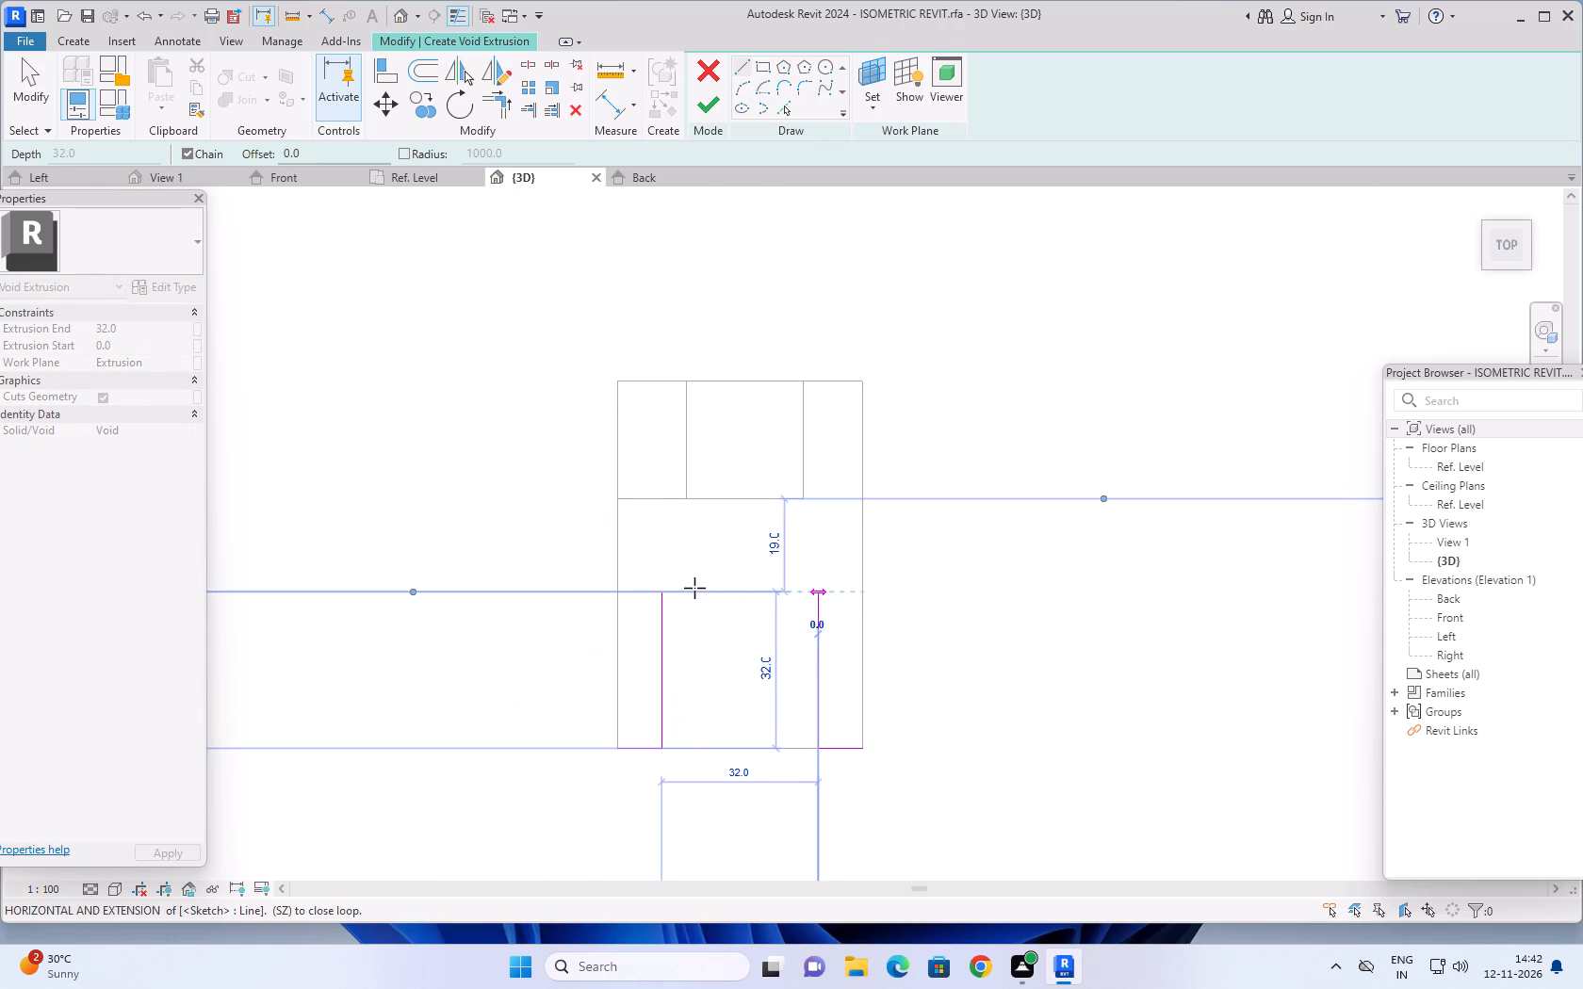
{"action": "left_click", "coordinate": [660, 592]}
{"action": "key", "text": "Escape"}
{"action": "scroll", "coordinate": [745, 669], "scroll_direction": "down", "scroll_amount": 2}
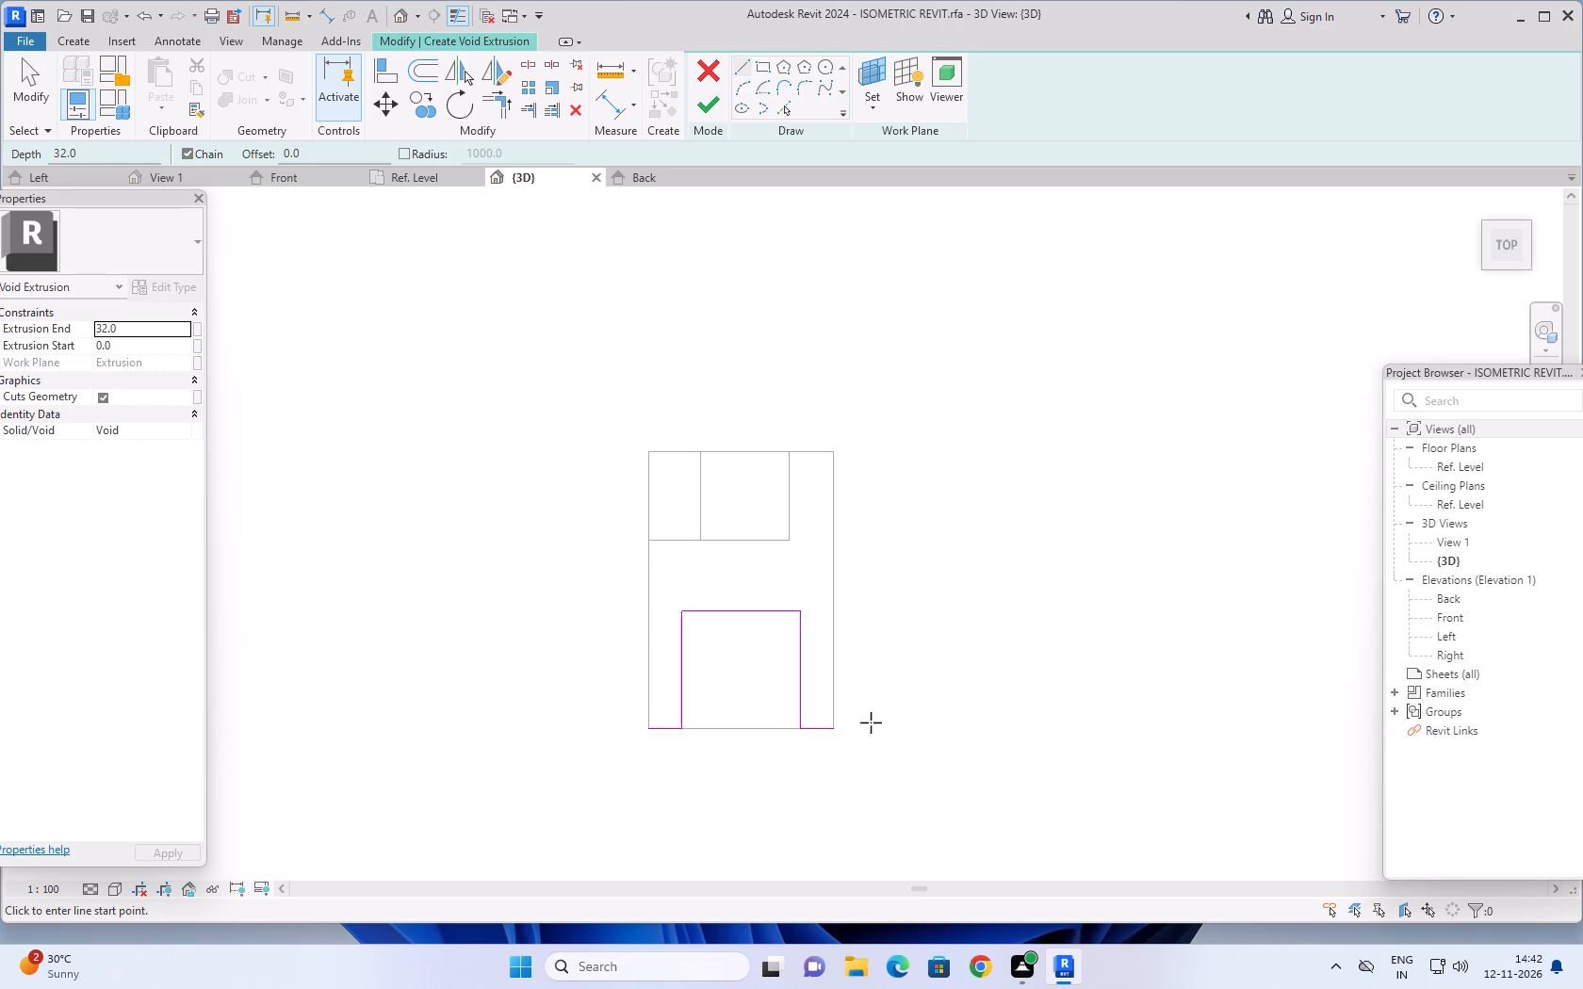
{"action": "key", "text": "Escape"}
{"action": "key", "text": "Escape"}
Set the distance between the outline's inner line and the block's front edge to 36.
{"action": "left_click", "coordinate": [685, 672]}
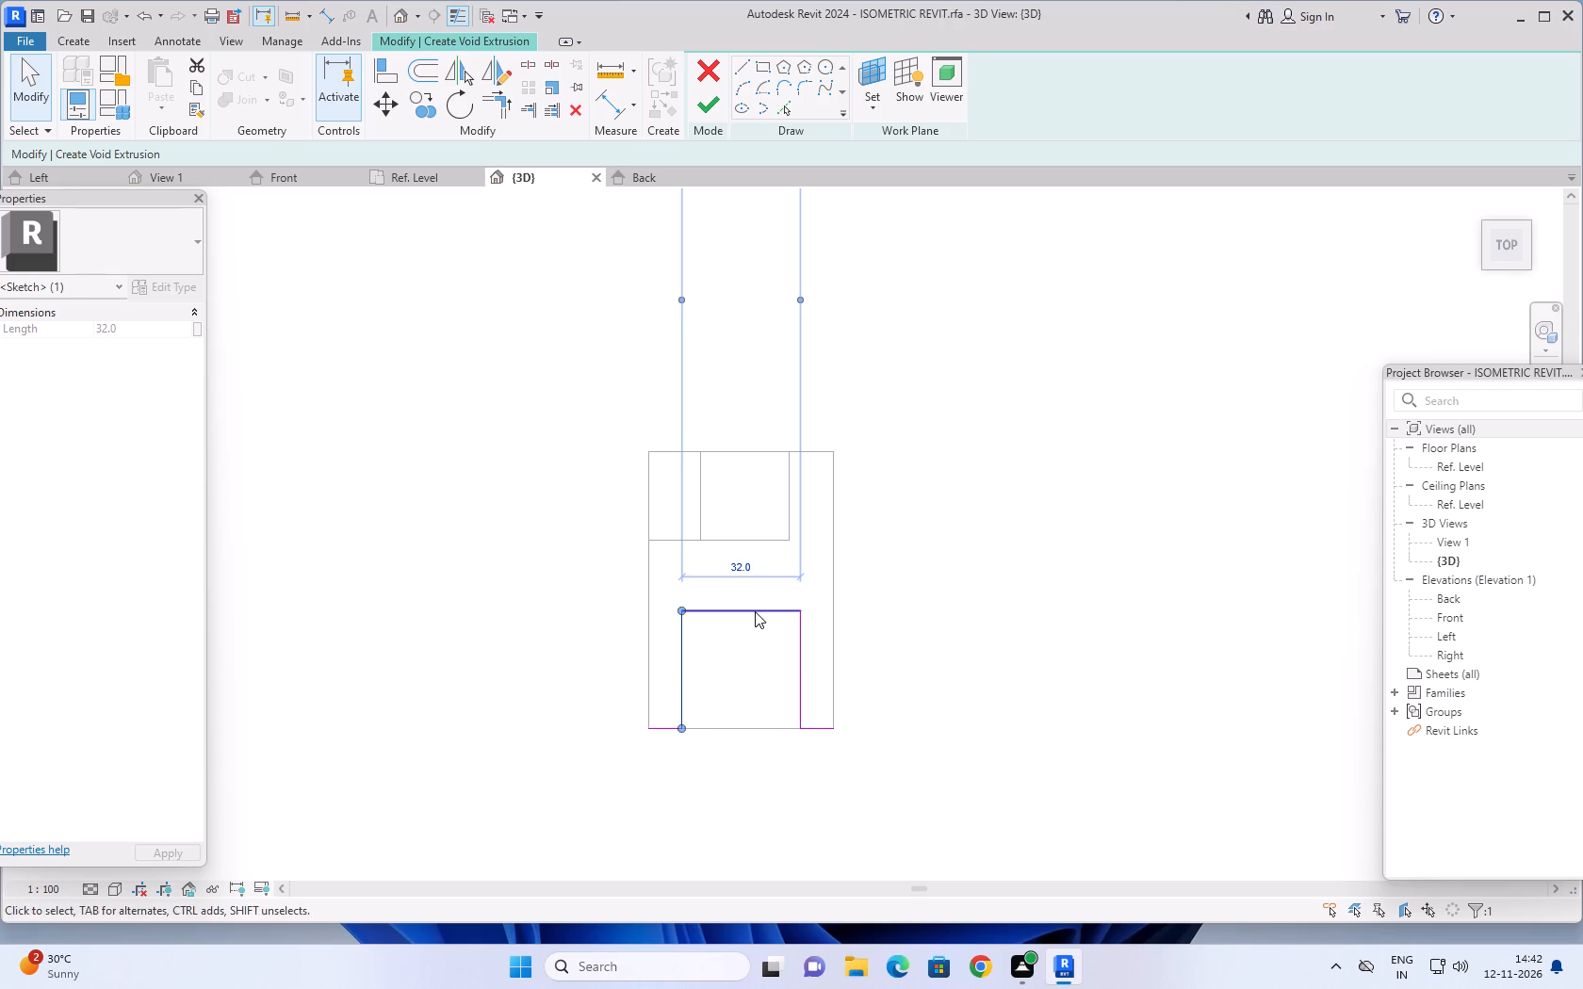
{"action": "left_click", "coordinate": [754, 610]}
{"action": "left_click", "coordinate": [822, 673]}
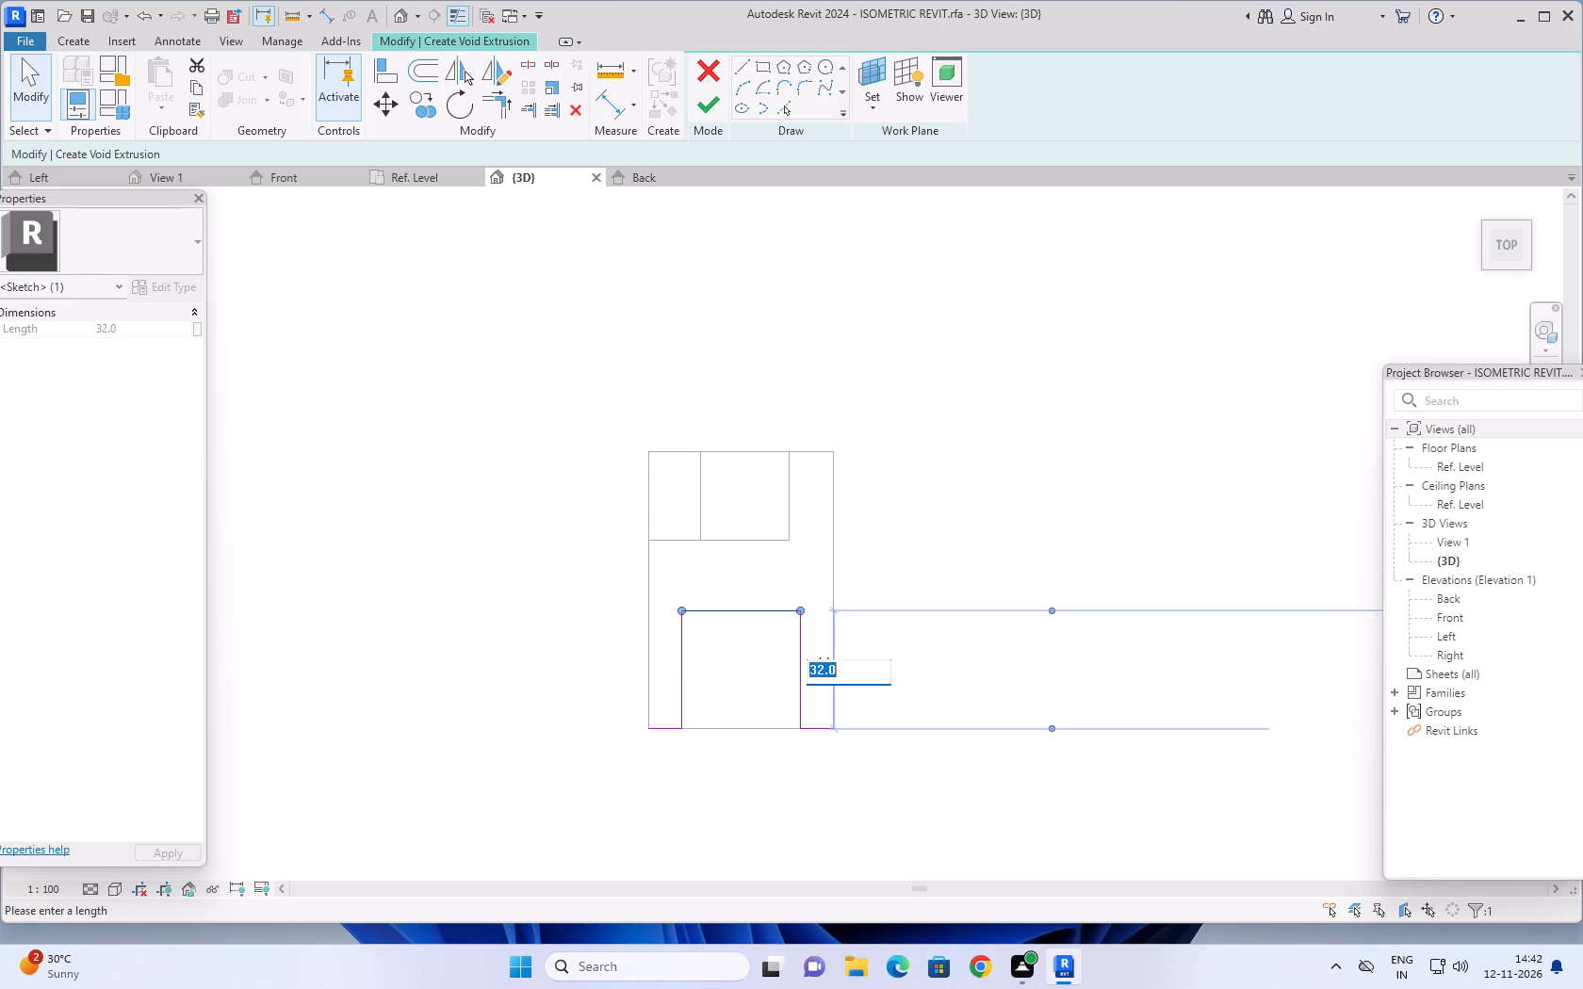
{"action": "type", "text": "36"}
{"action": "key", "text": "Return"}
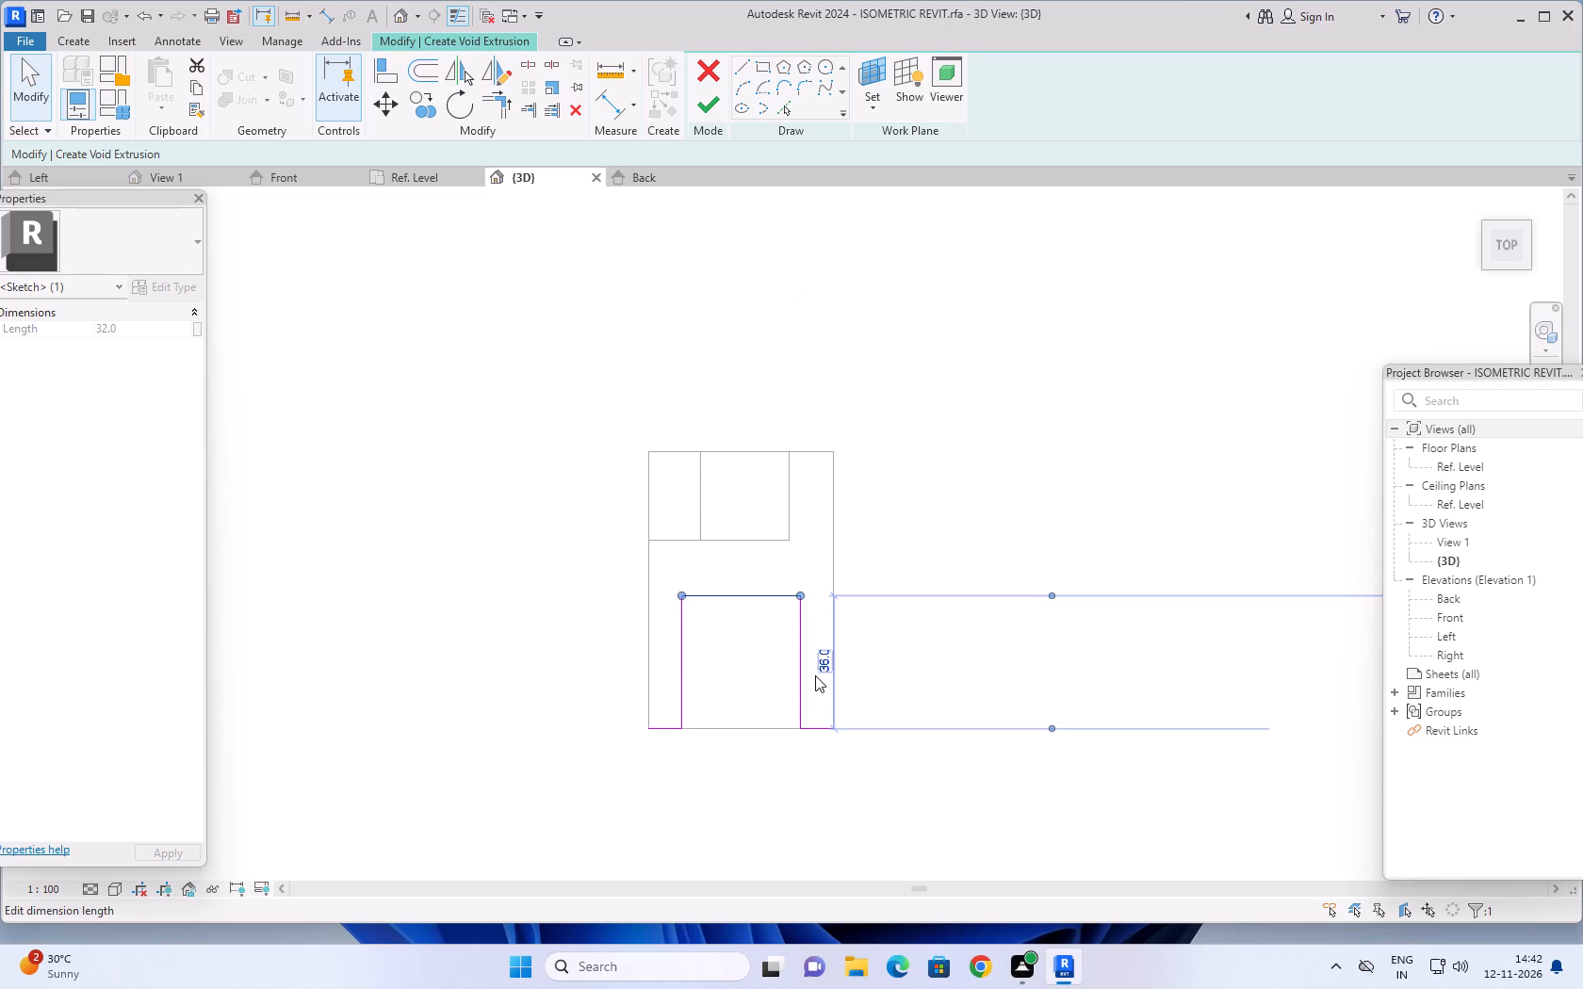
{"action": "key", "text": "Escape"}
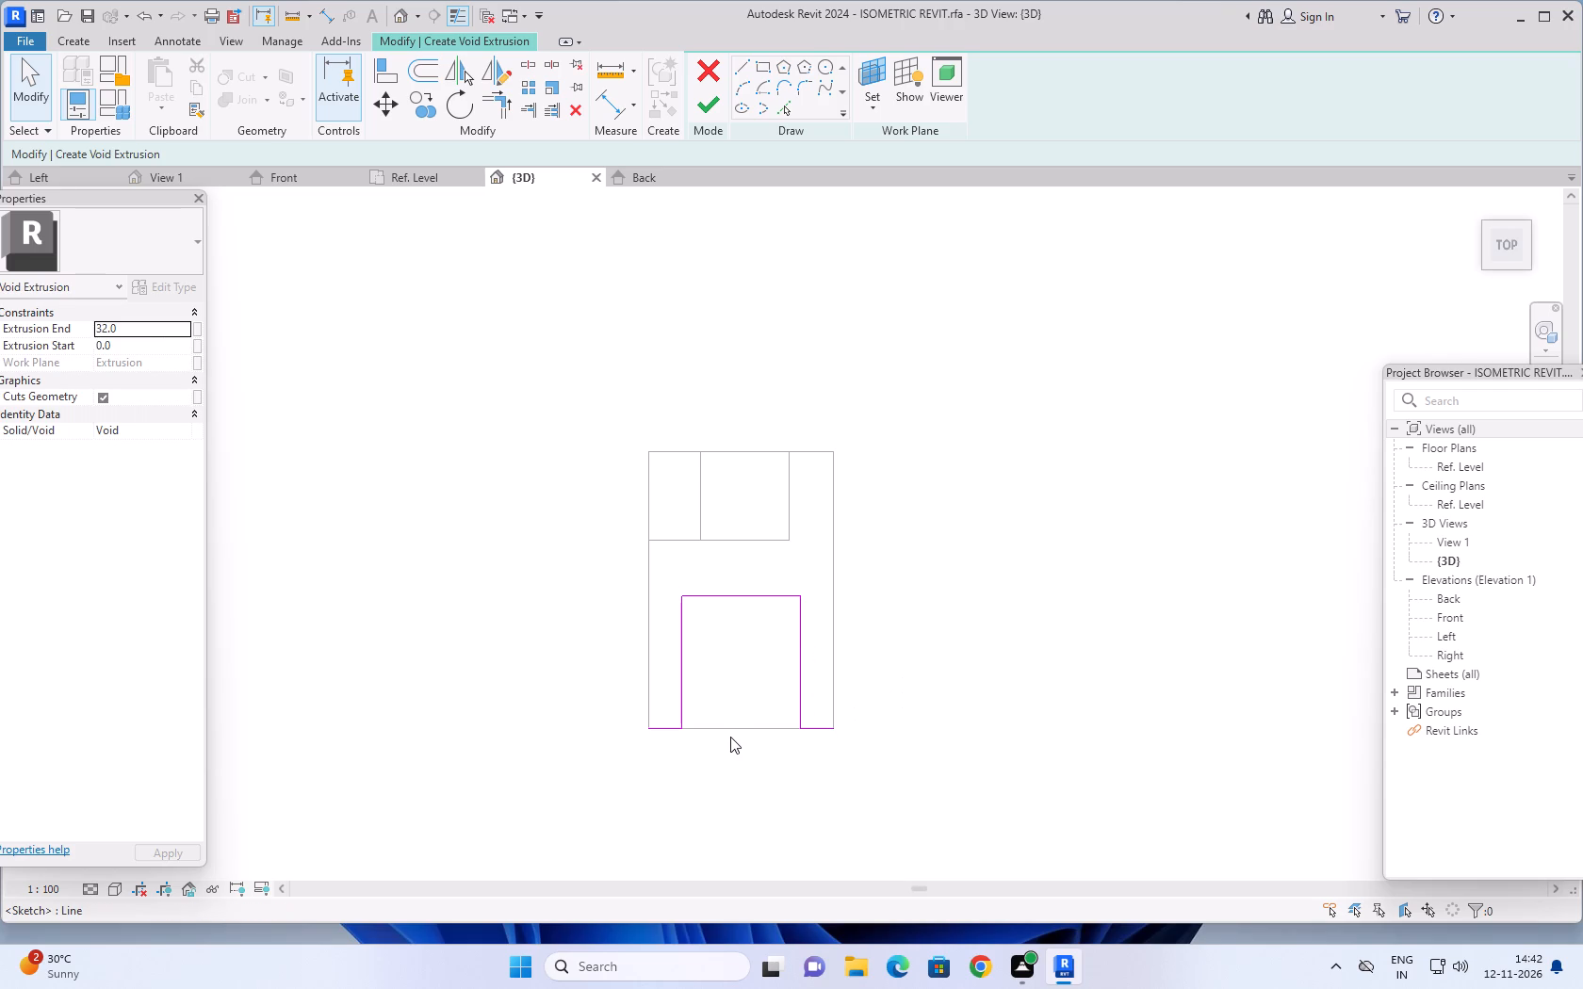
Close the rectangle with a line along the block's front edge between the two side lines.
{"action": "left_click", "coordinate": [741, 69]}
{"action": "left_click", "coordinate": [683, 730]}
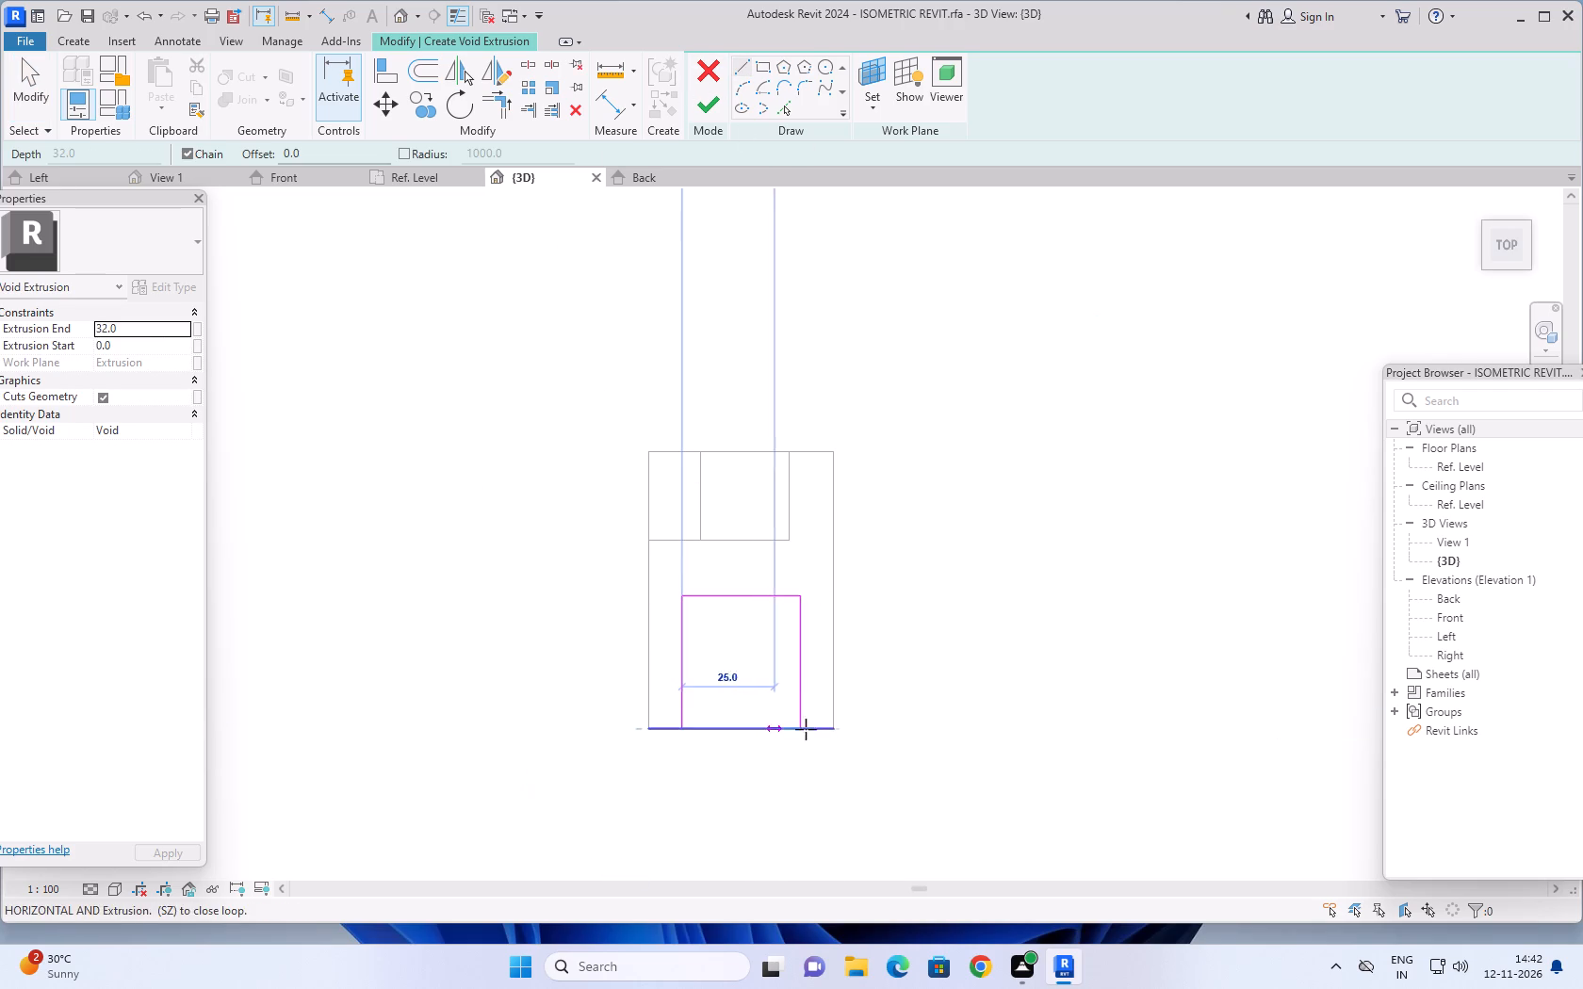
{"action": "left_click", "coordinate": [800, 729]}
{"action": "key", "text": "Escape"}
{"action": "key", "text": "Escape"}
Delete the two 9-long guide lines on either side of the rectangle.
{"action": "left_click", "coordinate": [816, 733]}
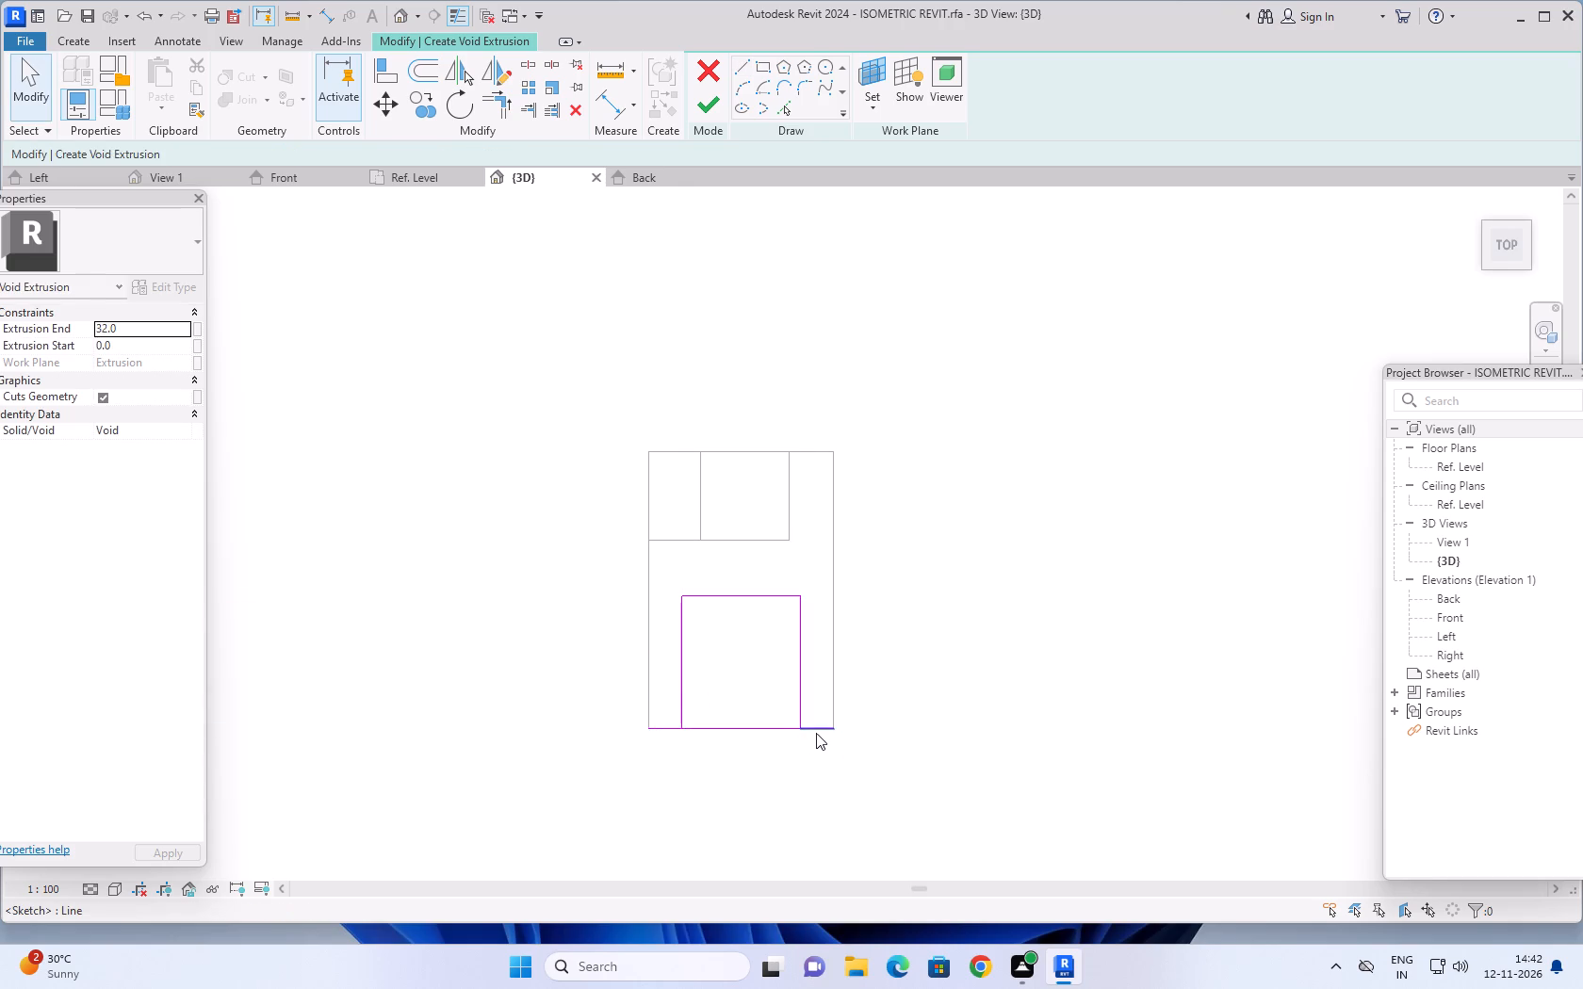
{"action": "key", "text": "Delete"}
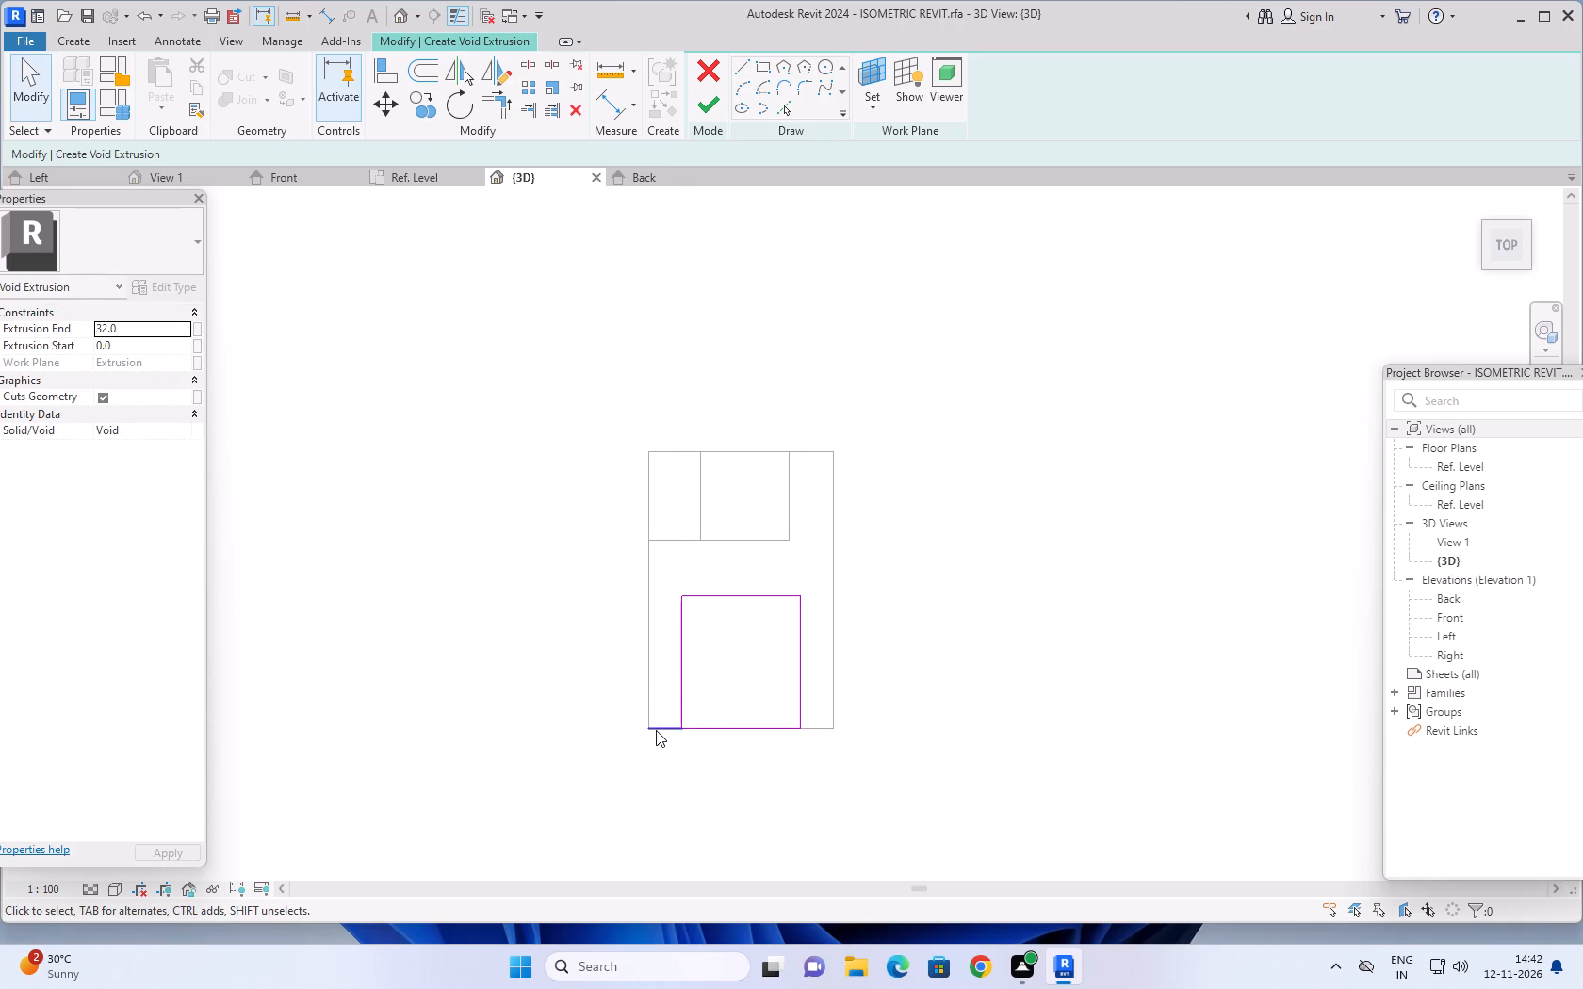
{"action": "left_click", "coordinate": [656, 730]}
{"action": "key", "text": "Delete"}
Set the extrusion end to 16 and finish the rectangular void extrusion.
{"action": "scroll", "coordinate": [773, 792], "scroll_direction": "down", "scroll_amount": 2}
{"action": "middle_click", "coordinate": [945, 706]}
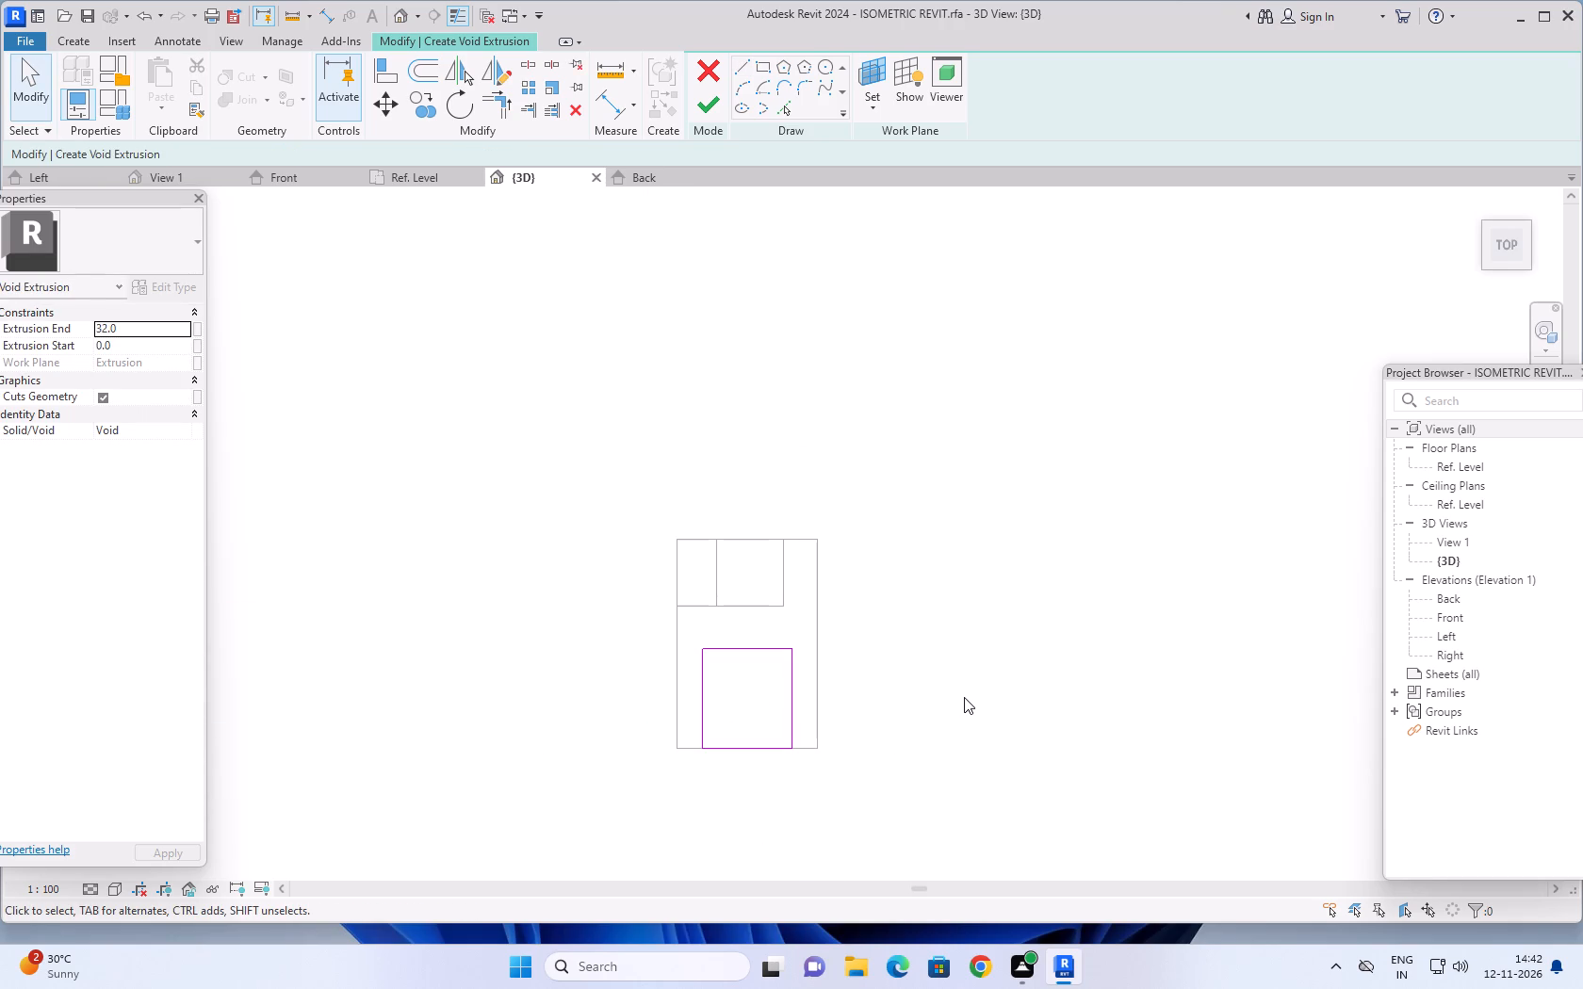
{"action": "left_click", "coordinate": [164, 330]}
{"action": "type", "text": "16"}
{"action": "key", "text": "Return"}
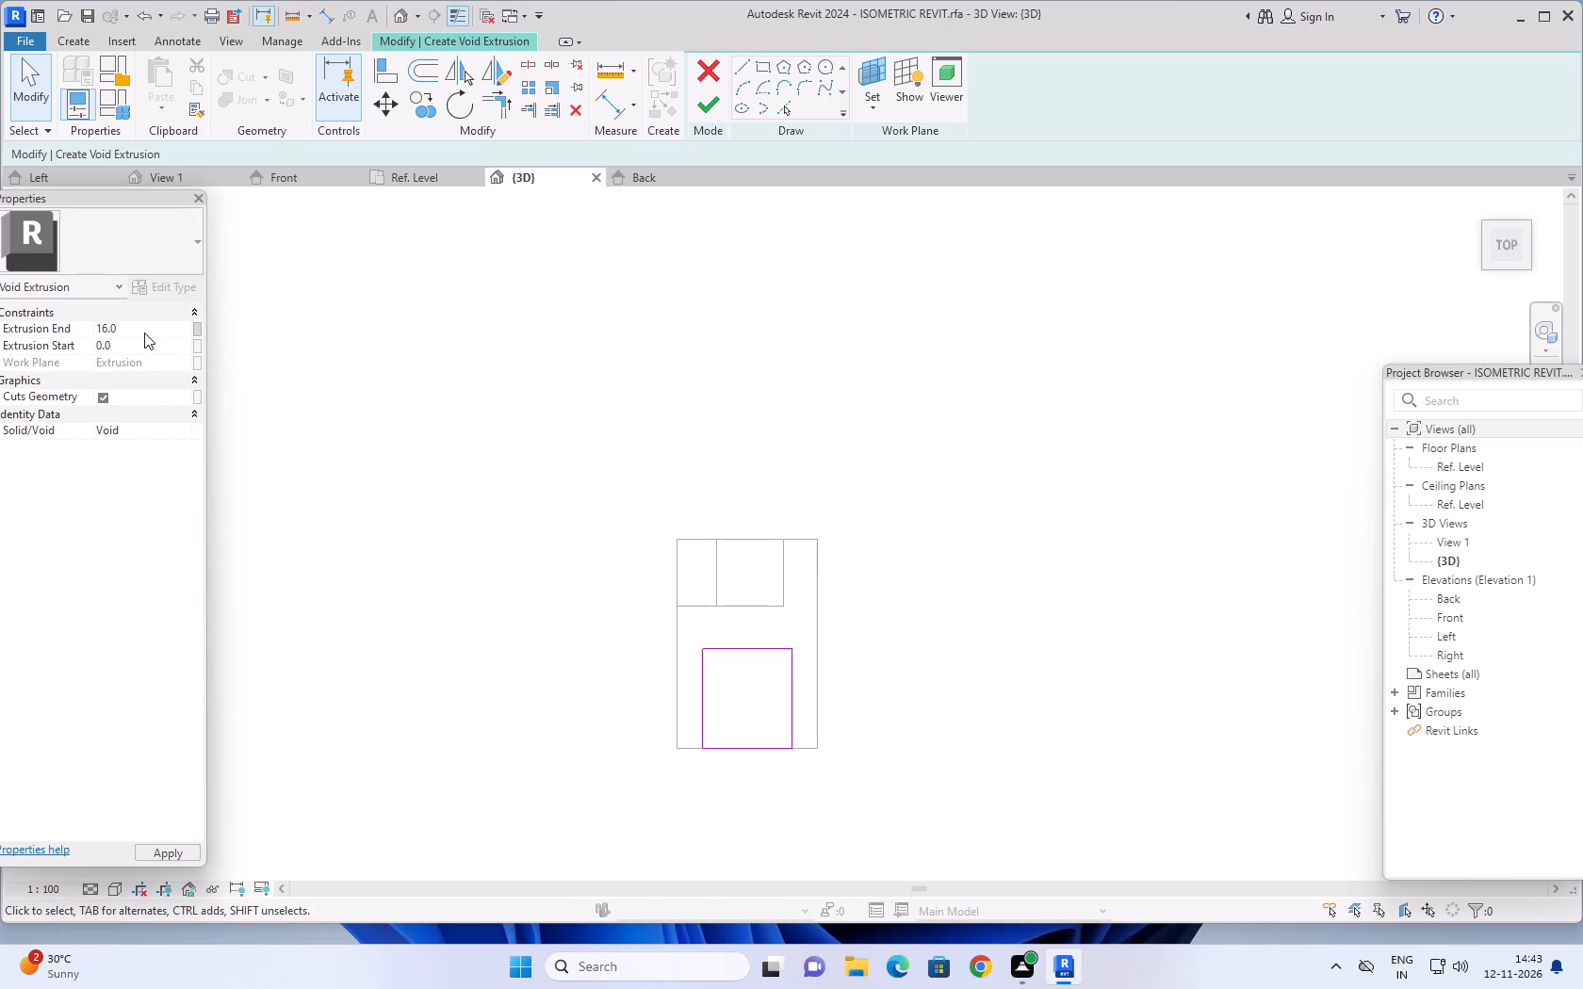
{"action": "left_click", "coordinate": [719, 102]}
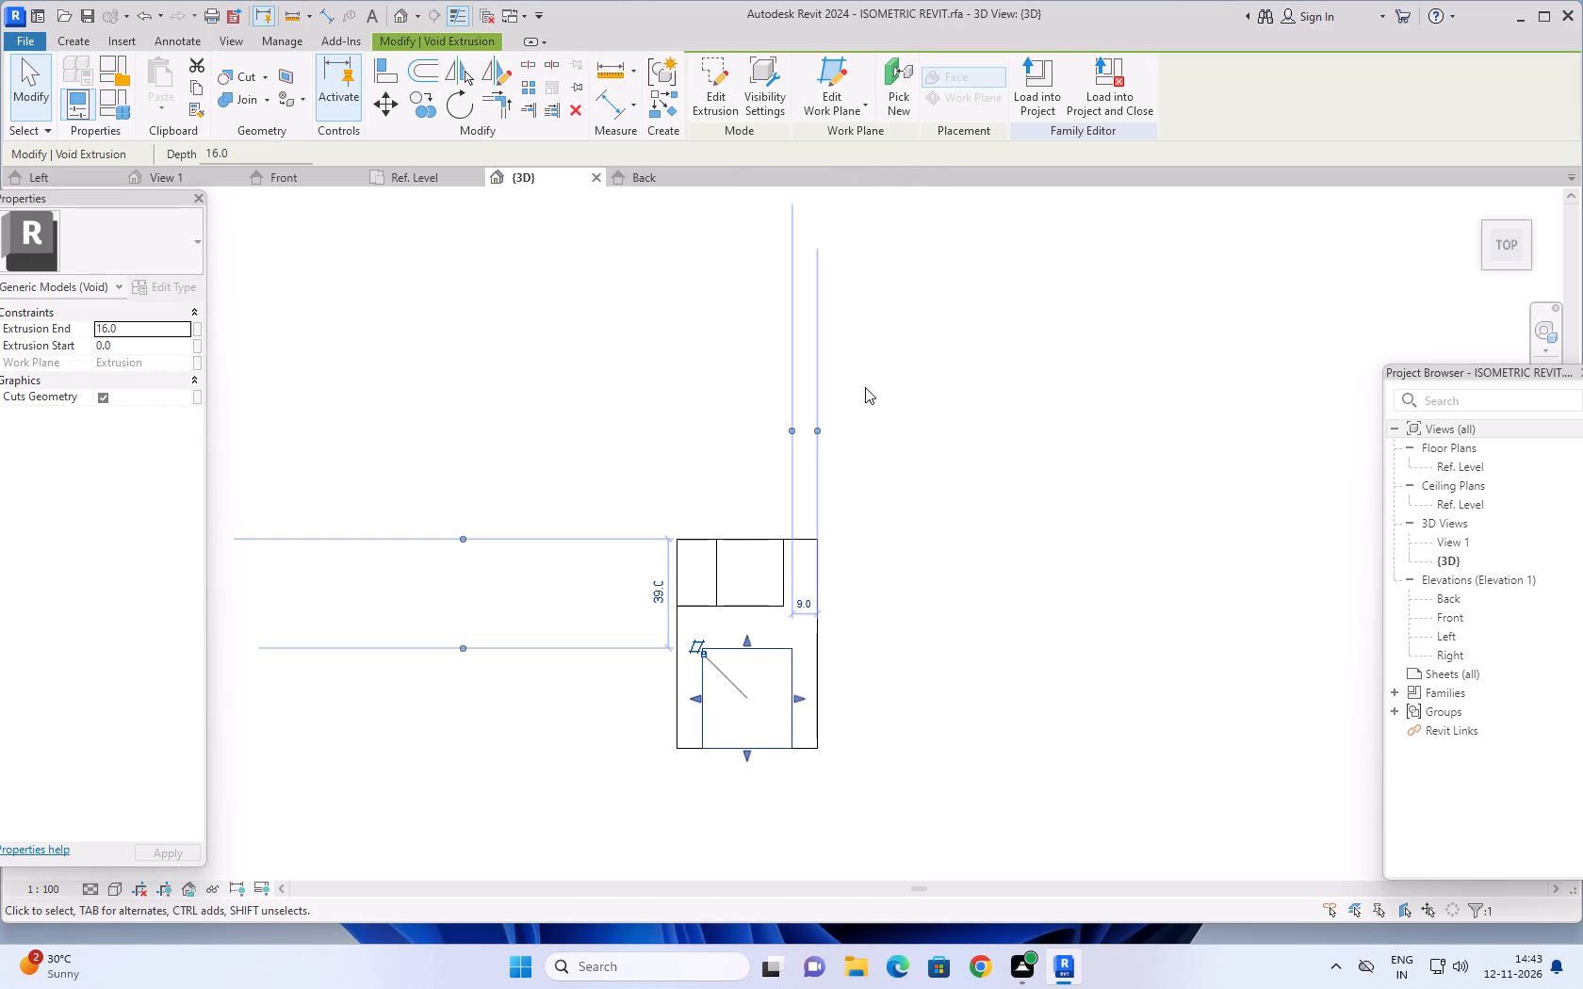
Examine the rectangular pocket cut into the base block from several angles.
{"action": "middle_click_drag", "start_coordinate": [926, 601], "coordinate": [915, 548]}
{"action": "middle_click_drag", "start_coordinate": [904, 612], "coordinate": [863, 430], "text": "shift"}
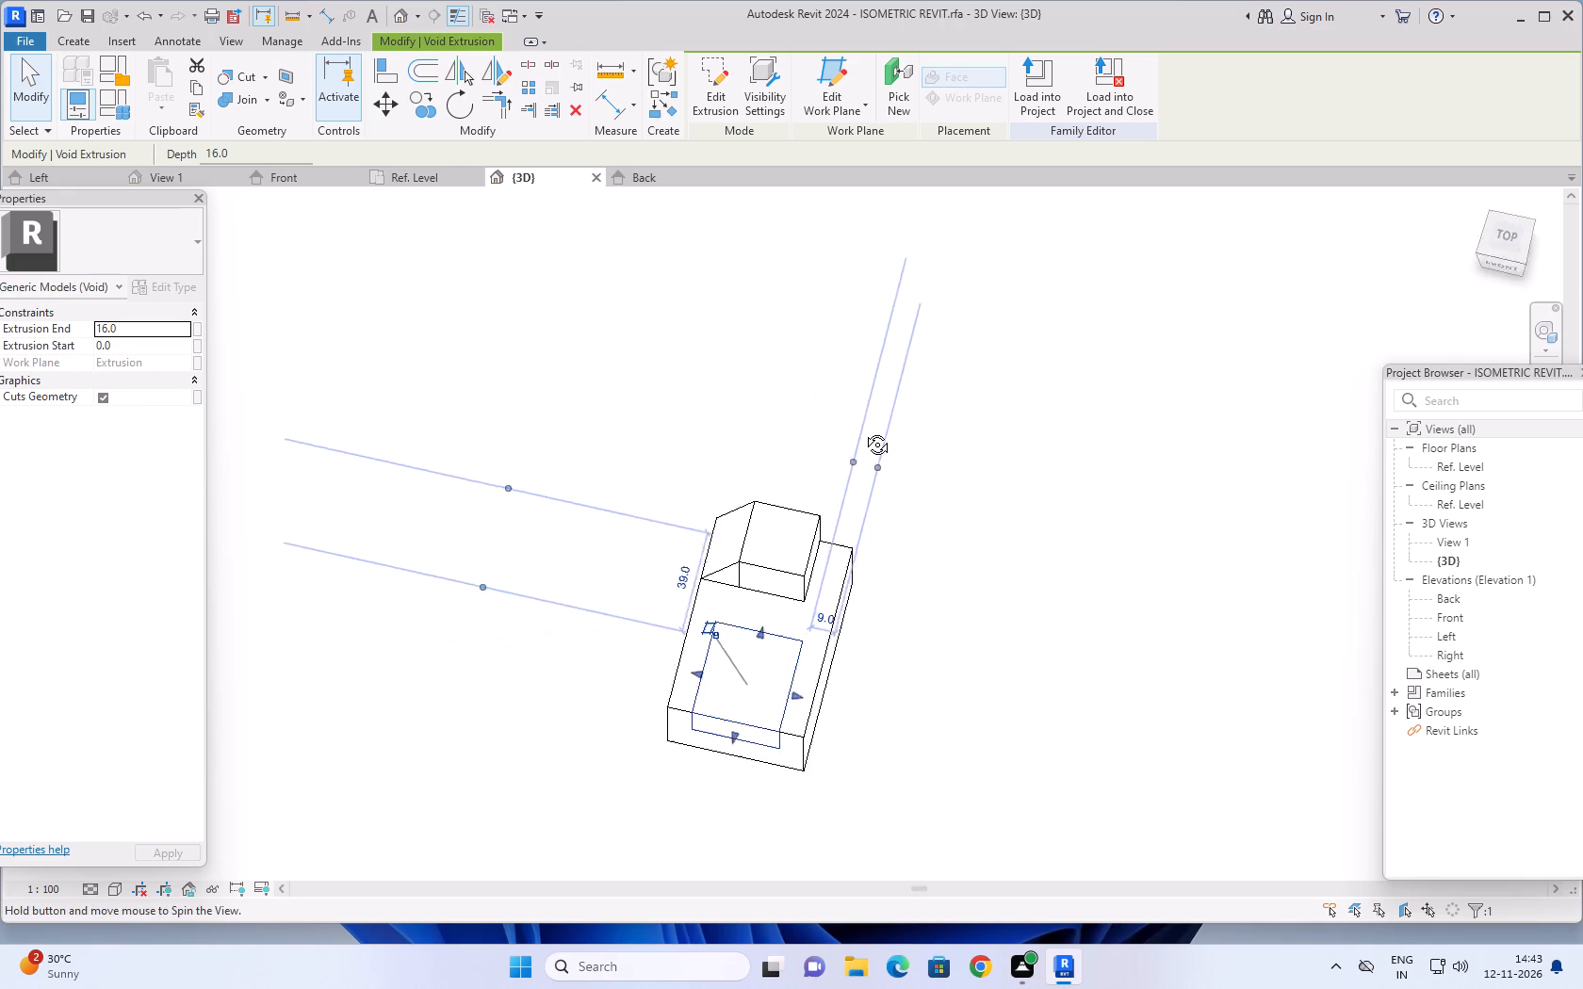
{"action": "middle_click_drag", "start_coordinate": [863, 430], "coordinate": [890, 337], "text": "shift"}
{"action": "middle_click_drag", "start_coordinate": [955, 597], "coordinate": [963, 499]}
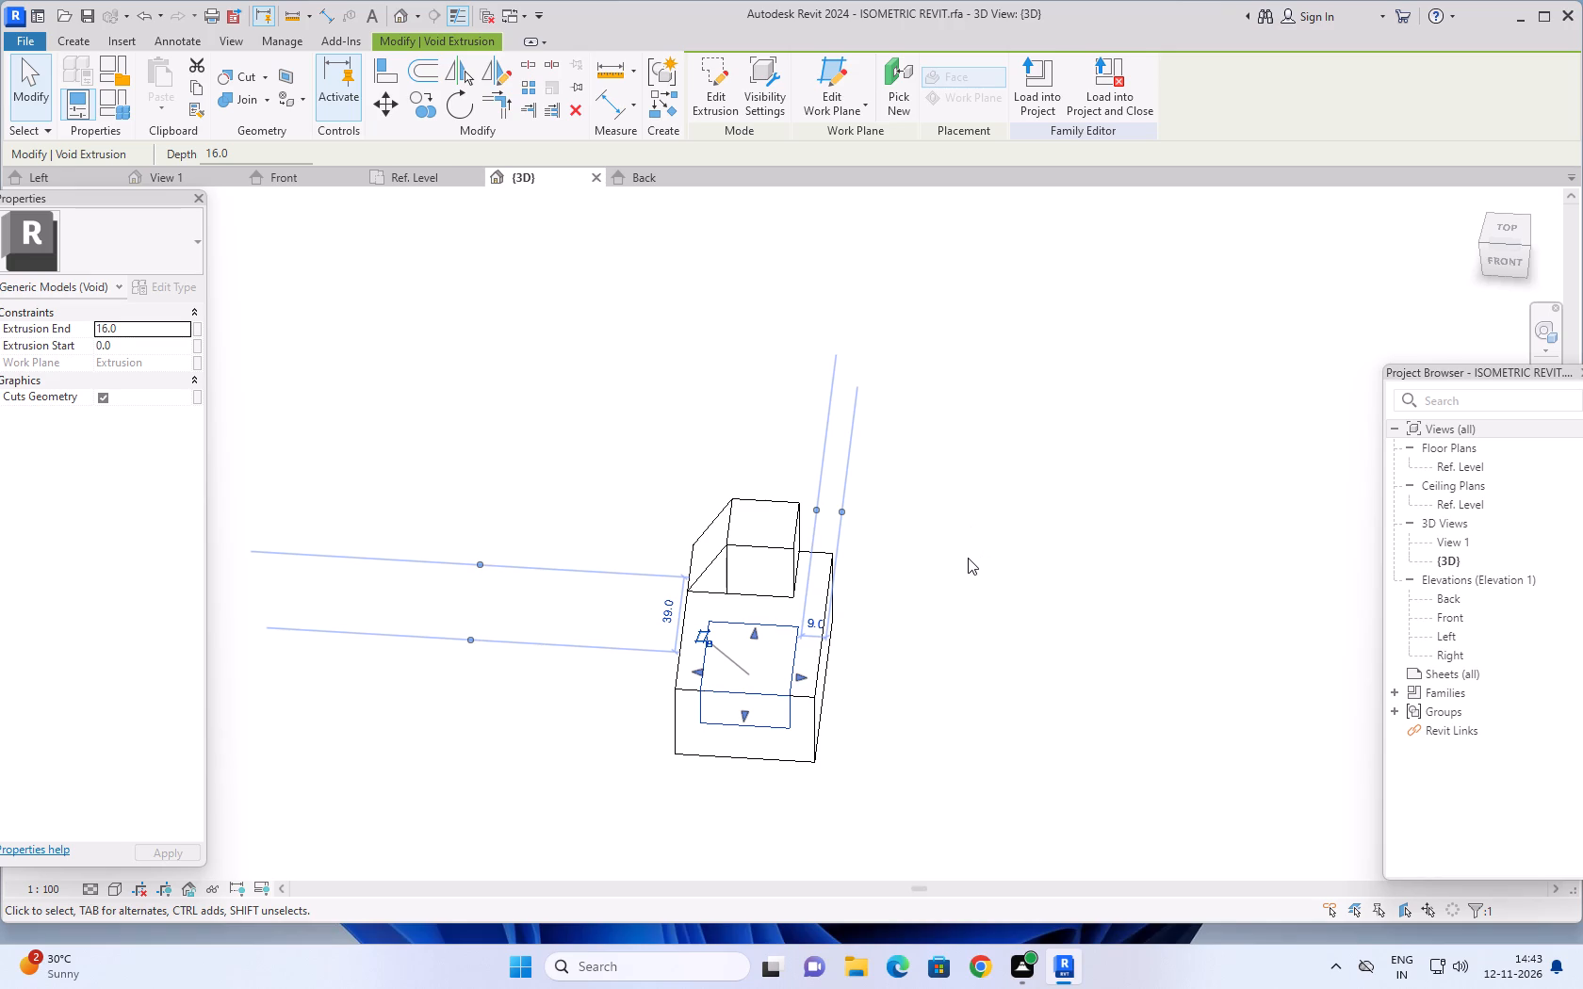
{"action": "left_click", "coordinate": [968, 558]}
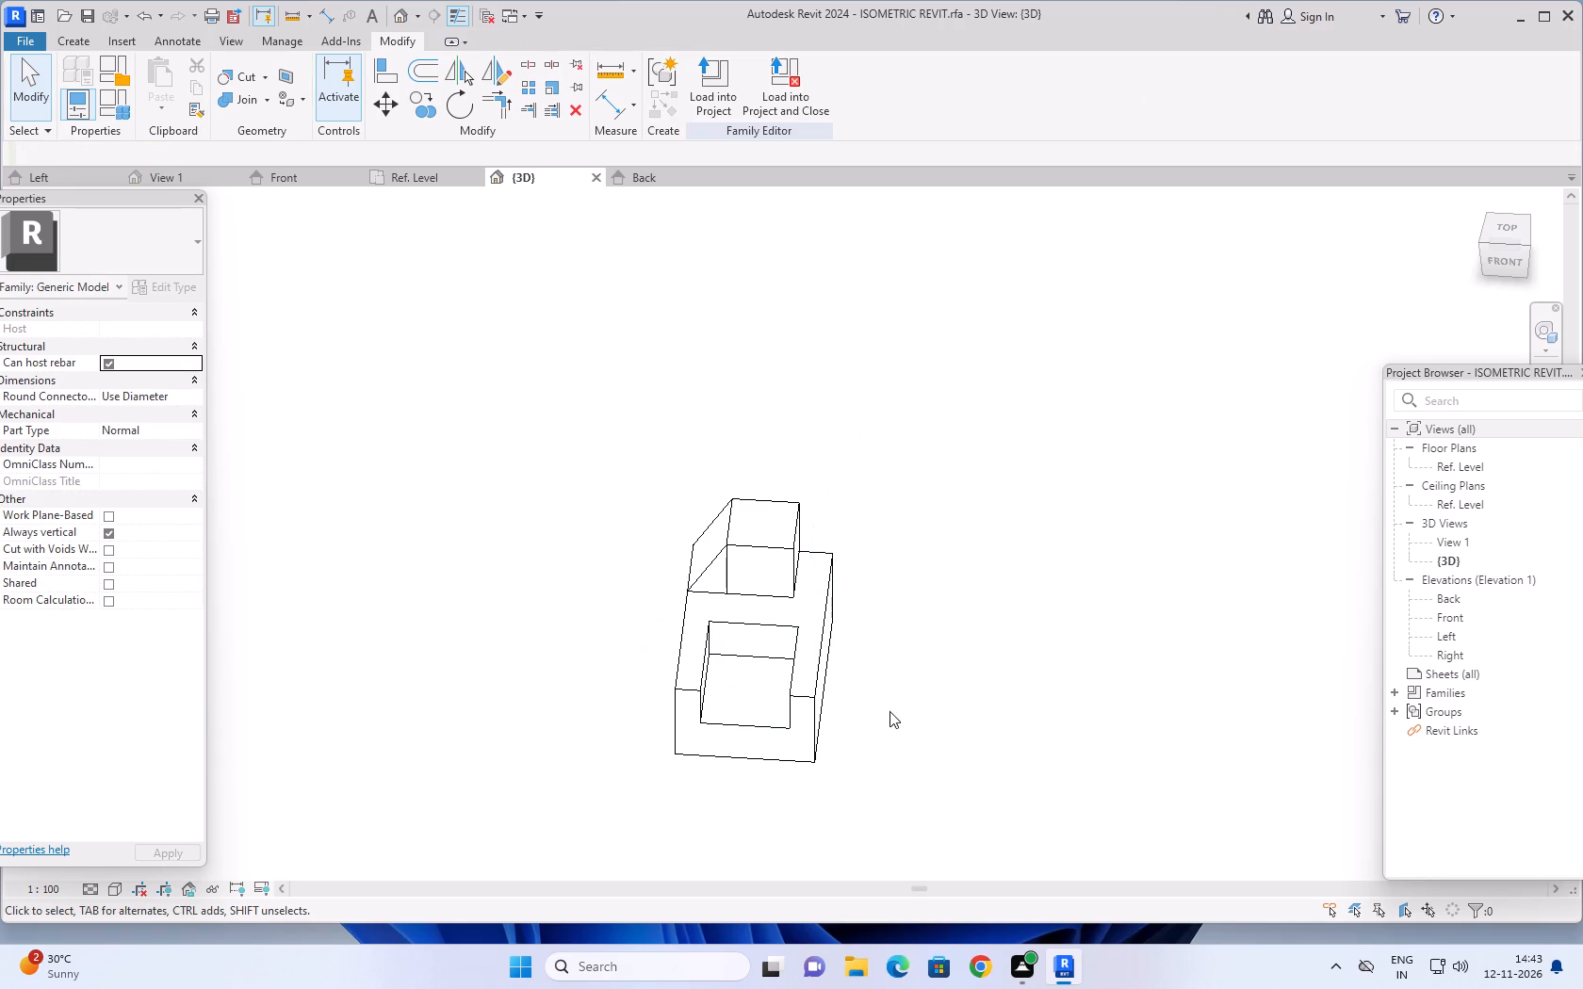
{"action": "middle_click_drag", "start_coordinate": [911, 684], "coordinate": [918, 647]}
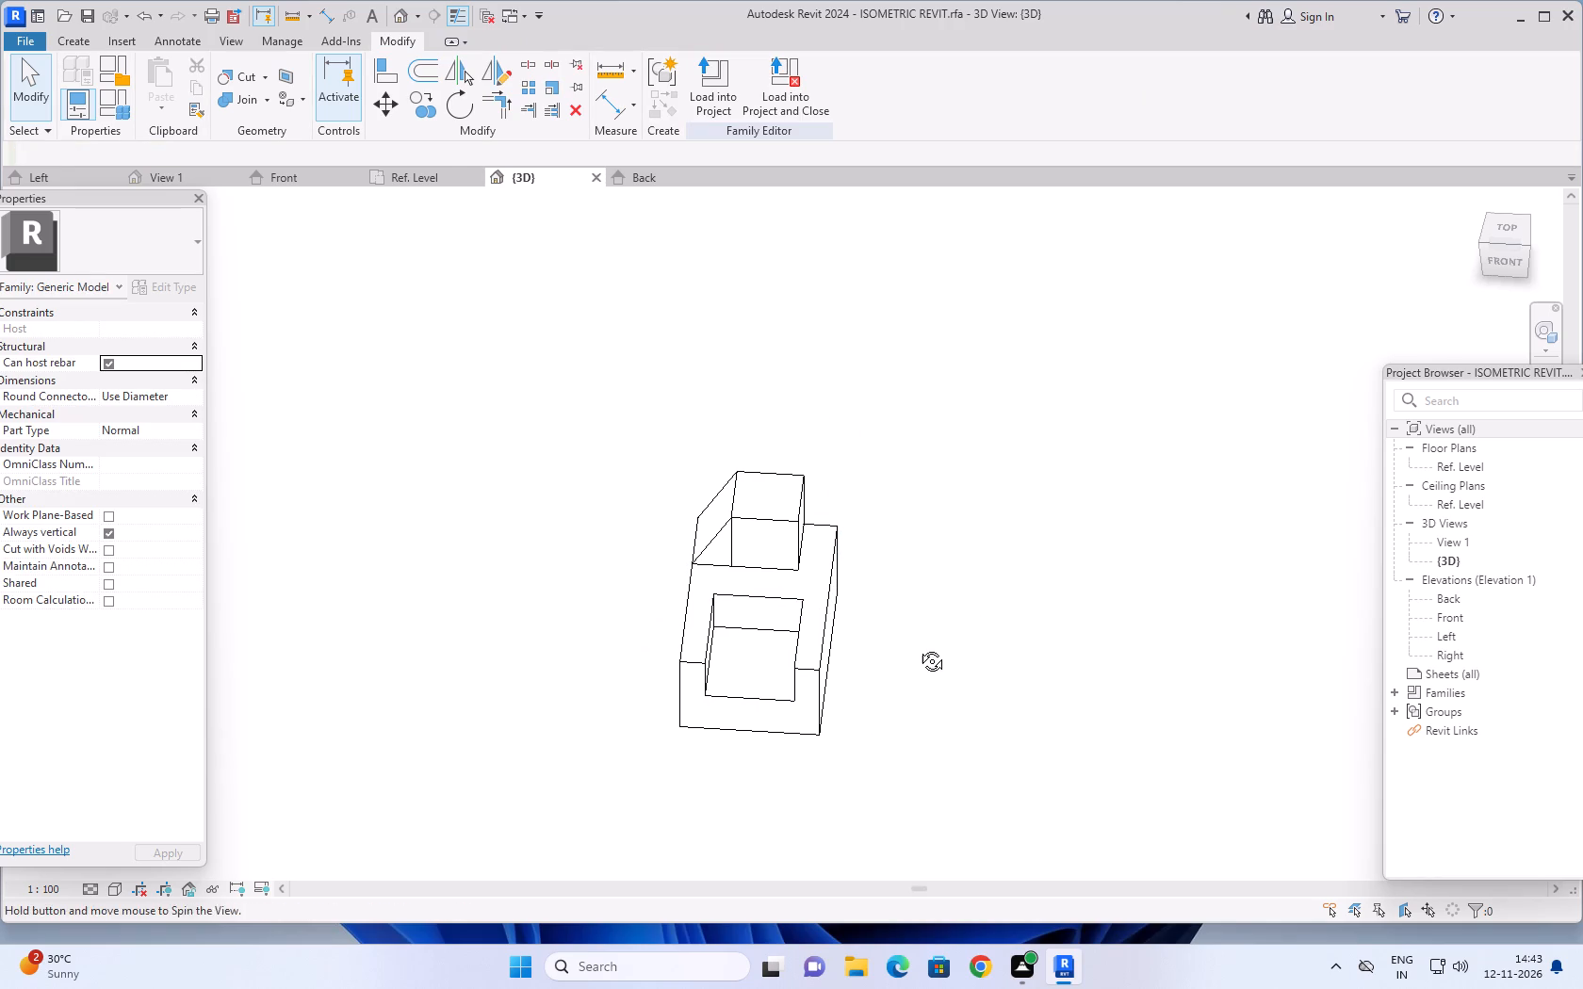
{"action": "middle_click_drag", "start_coordinate": [918, 647], "coordinate": [924, 628]}
{"action": "middle_click_drag", "start_coordinate": [903, 616], "coordinate": [908, 433], "text": "shift"}
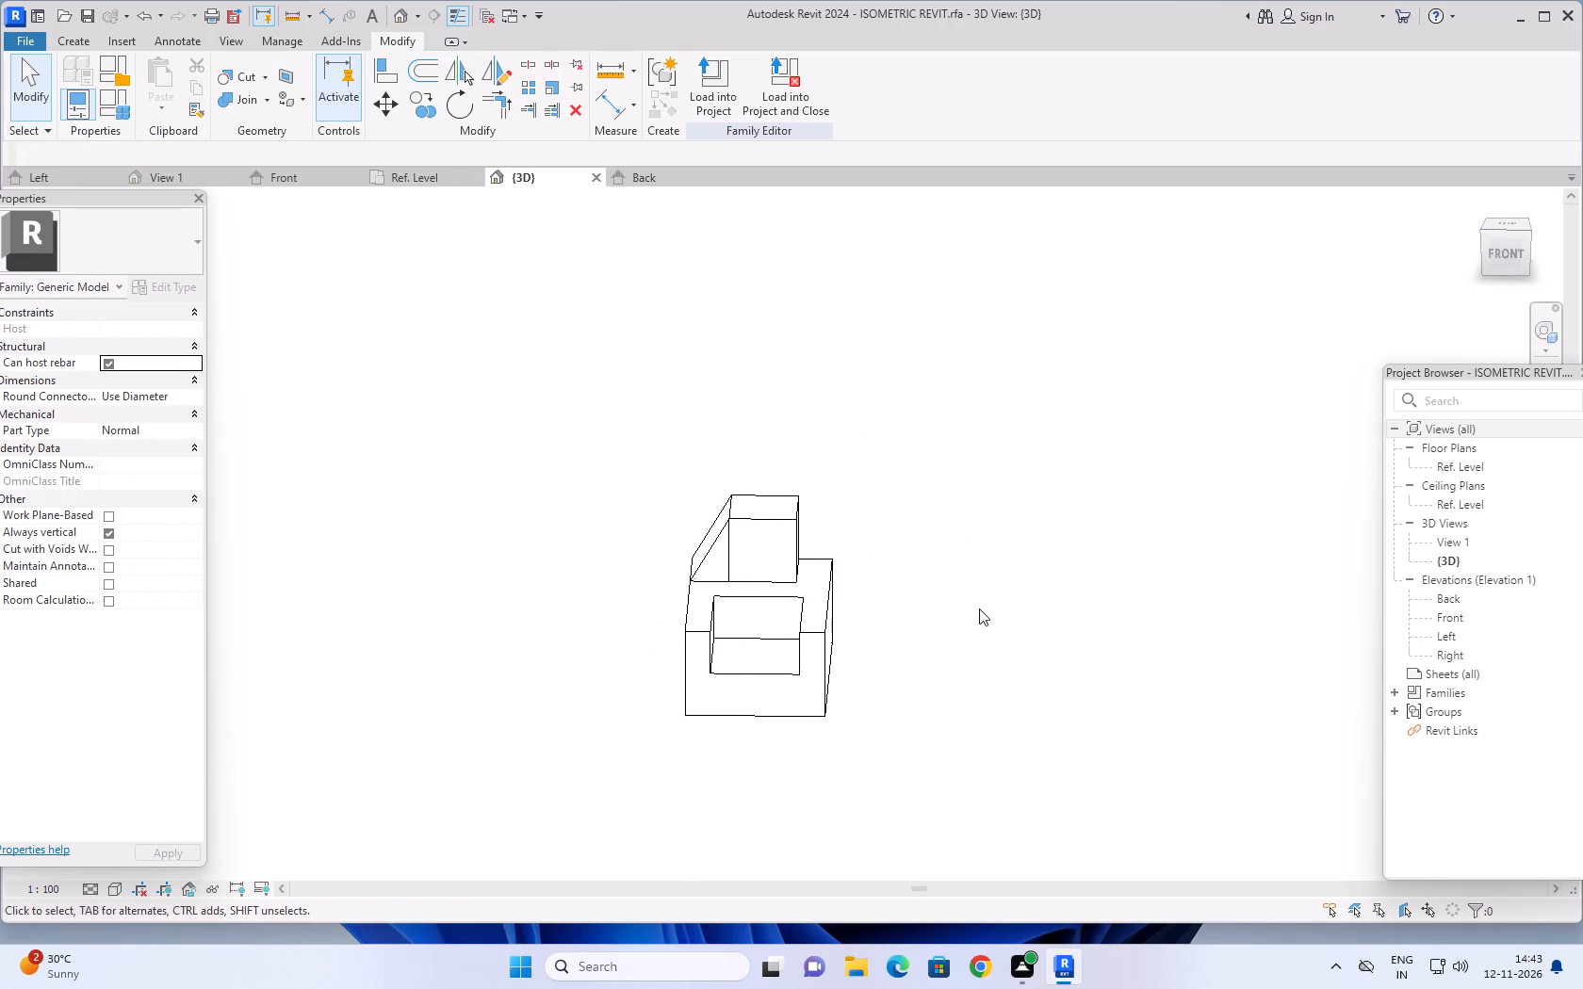
{"action": "middle_click_drag", "start_coordinate": [967, 623], "coordinate": [905, 610]}
{"action": "middle_click_drag", "start_coordinate": [967, 632], "coordinate": [991, 720]}
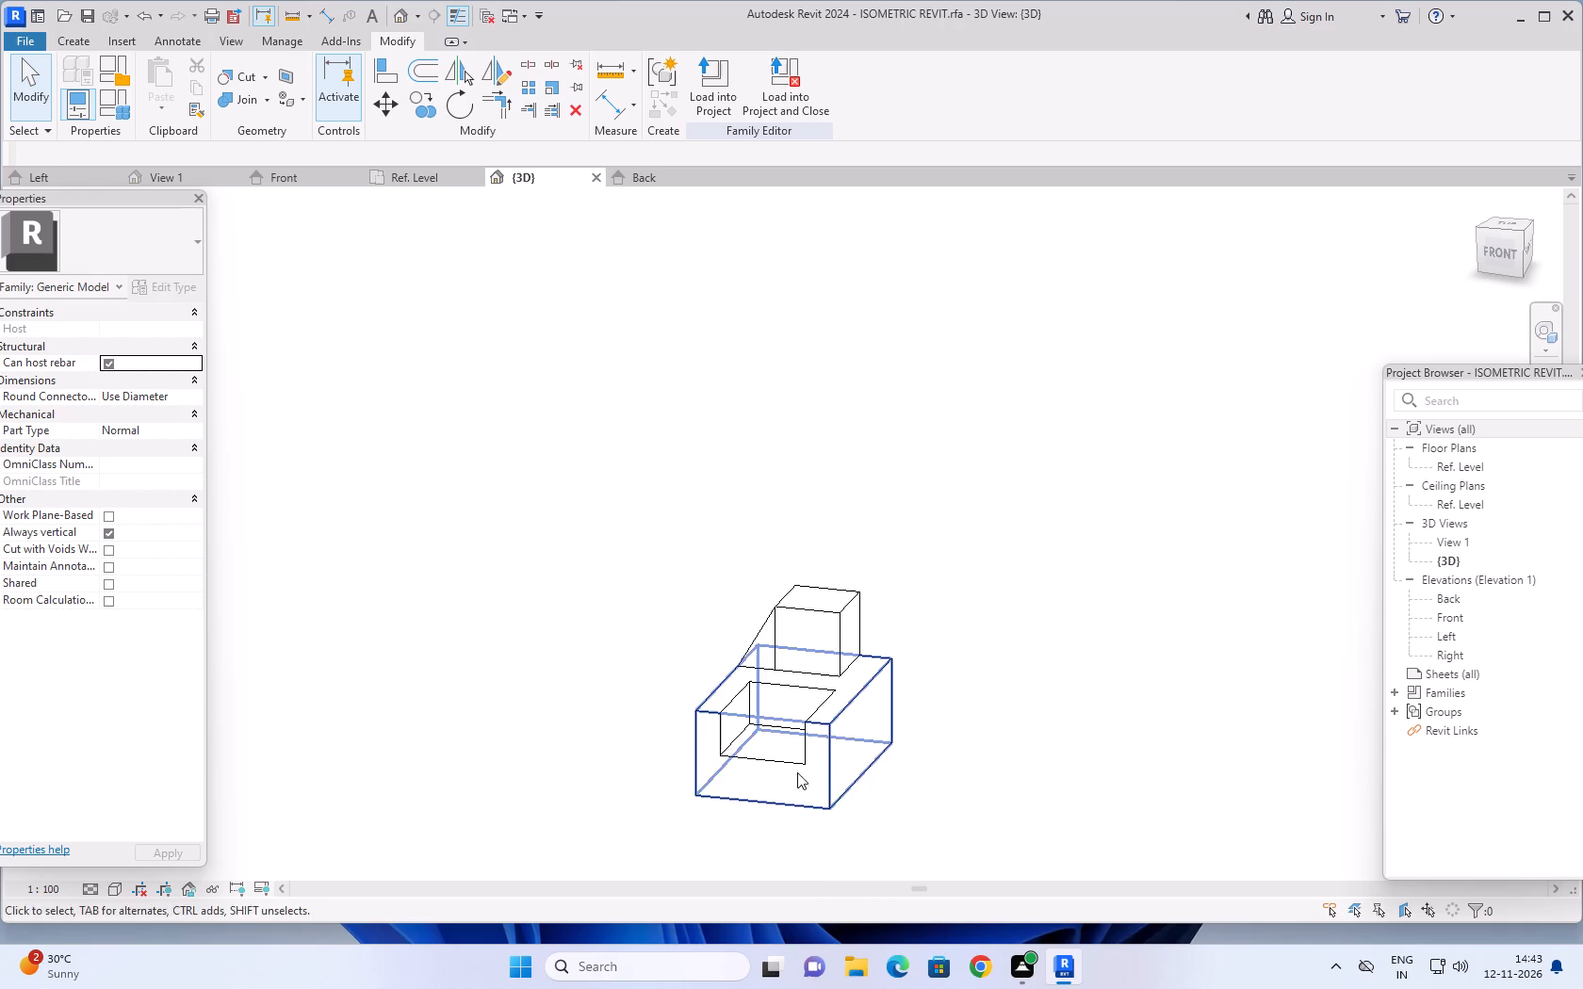
{"action": "scroll", "coordinate": [764, 733], "scroll_direction": "up", "scroll_amount": 5}
{"action": "middle_click_drag", "start_coordinate": [1168, 745], "coordinate": [1202, 677]}
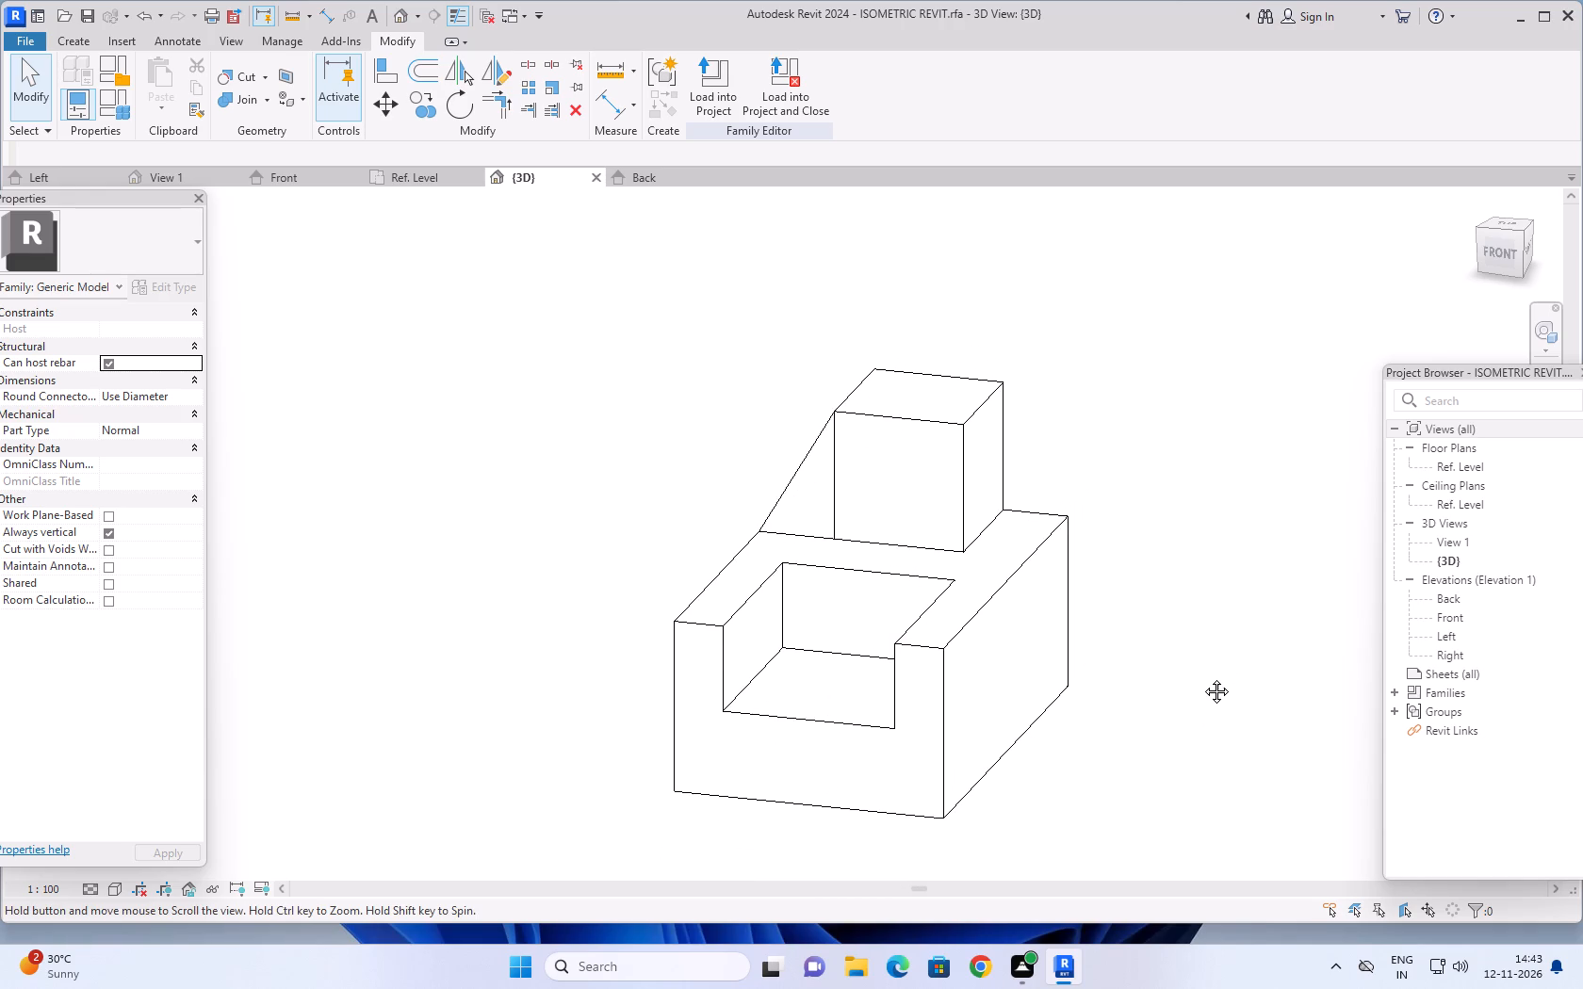
{"action": "middle_click_drag", "start_coordinate": [1202, 677], "coordinate": [1201, 679]}
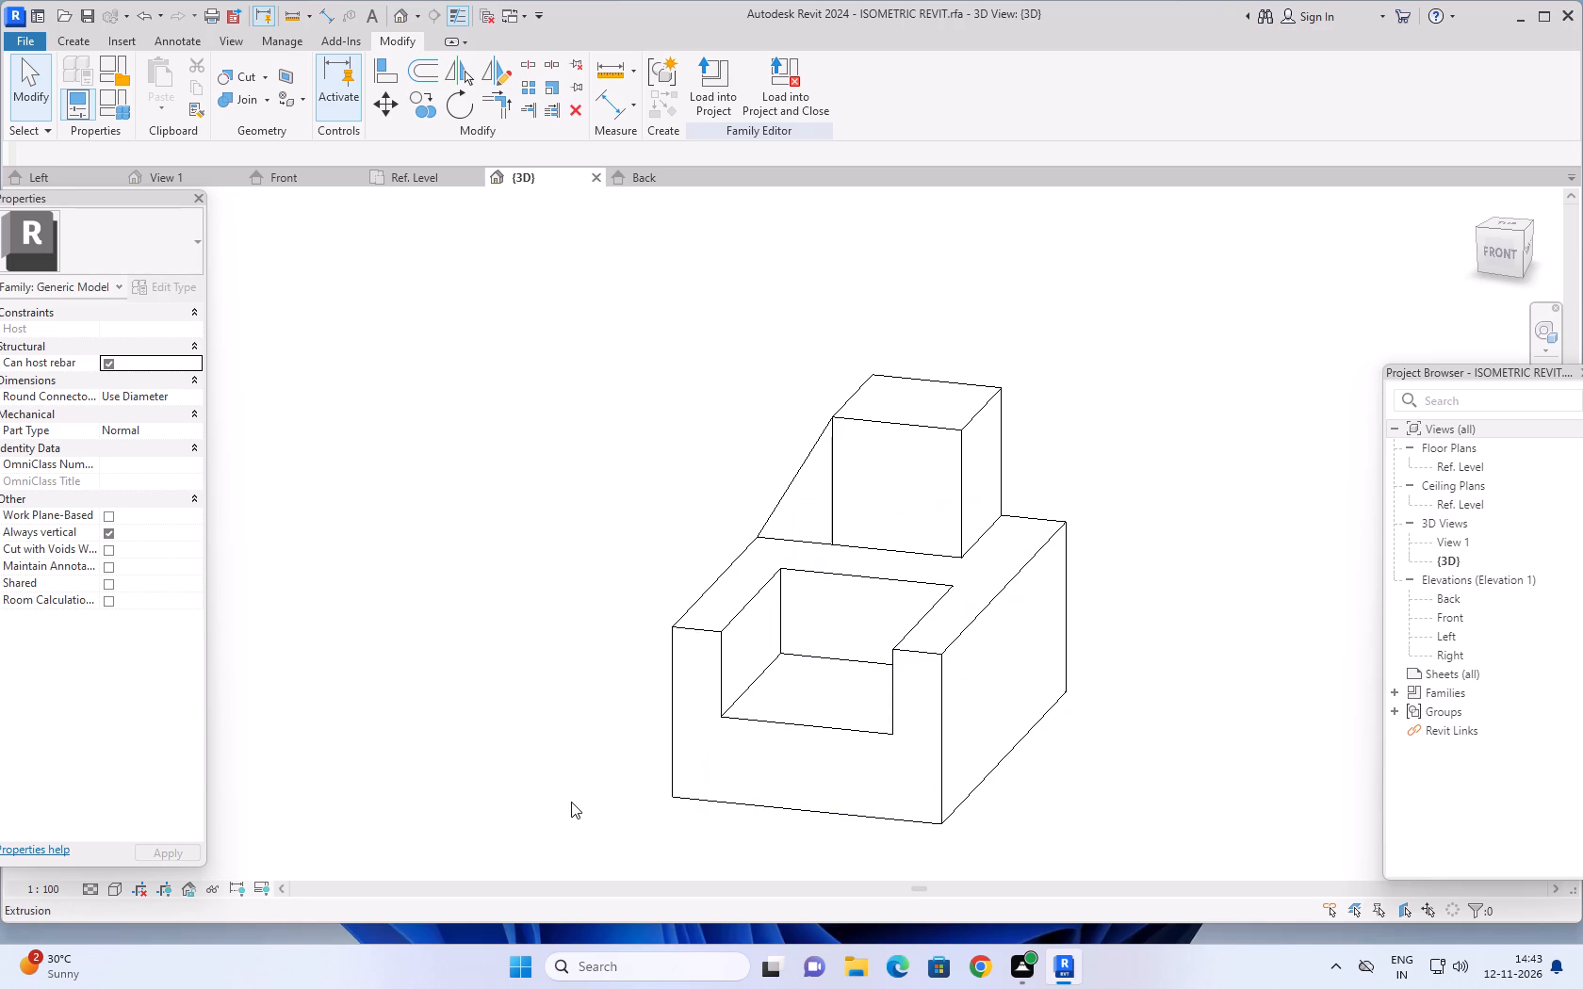
{"action": "middle_click_drag", "start_coordinate": [580, 800], "coordinate": [623, 786], "text": "shift"}
{"action": "middle_click_drag", "start_coordinate": [638, 777], "coordinate": [672, 768]}
{"action": "middle_click_drag", "start_coordinate": [680, 759], "coordinate": [697, 750]}
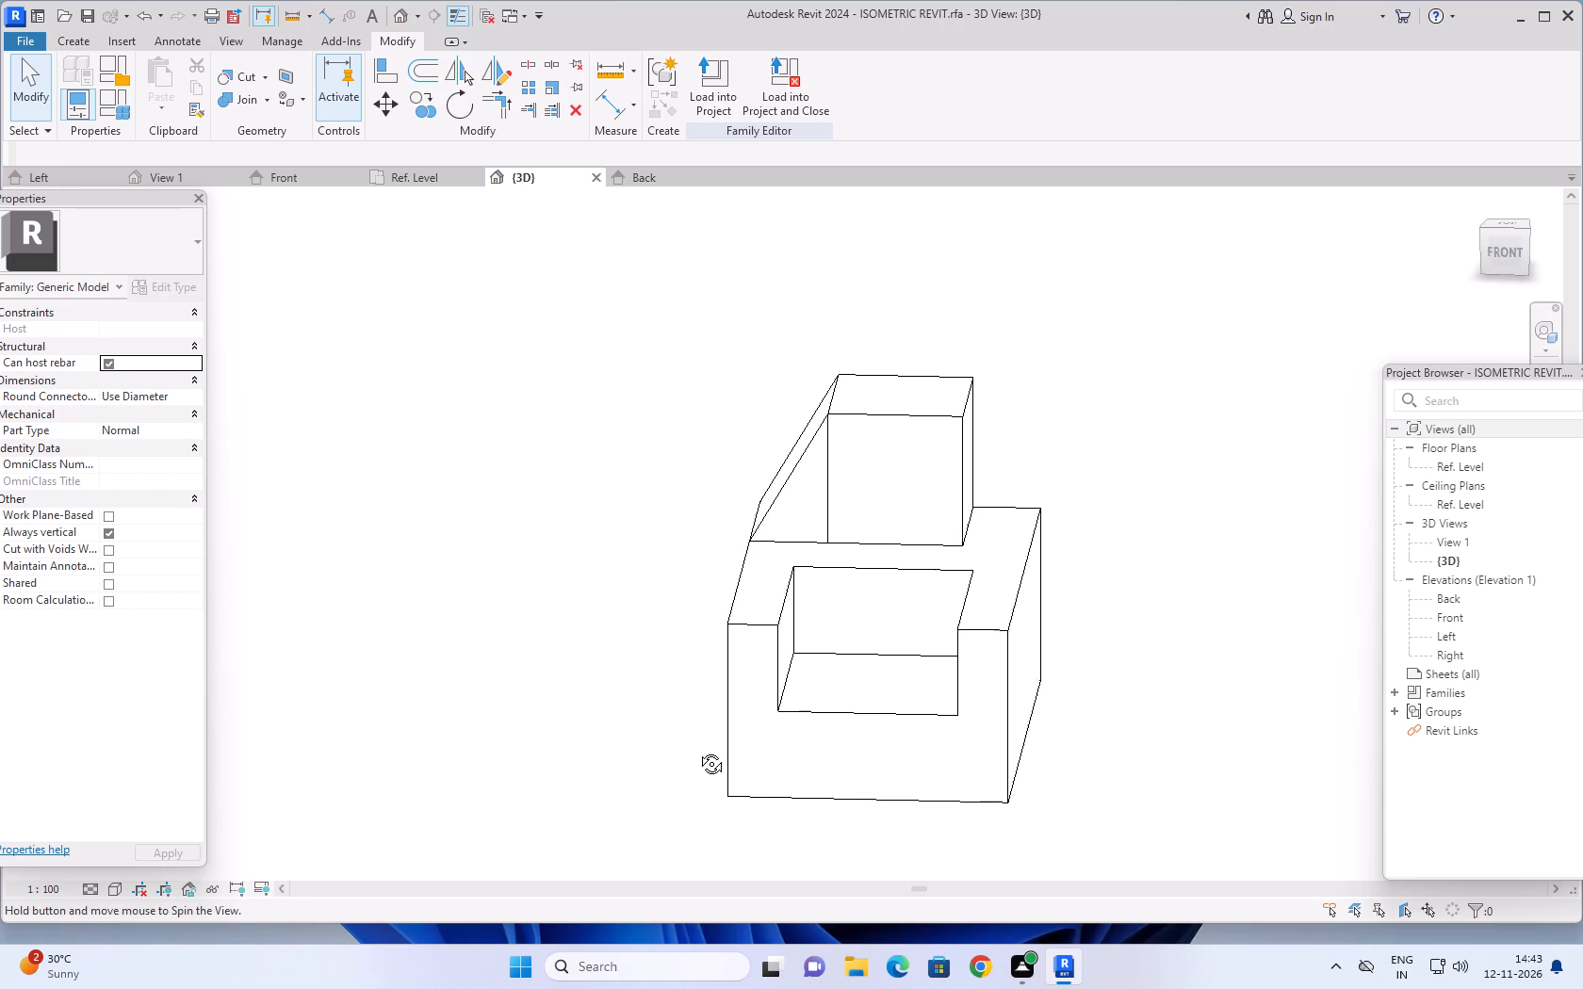
Undo the rectangular pocket cut in the base block and discard its void extrusion sketch.
{"action": "middle_click_drag", "start_coordinate": [697, 750], "coordinate": [699, 749]}
{"action": "middle_click_drag", "start_coordinate": [595, 705], "coordinate": [579, 679]}
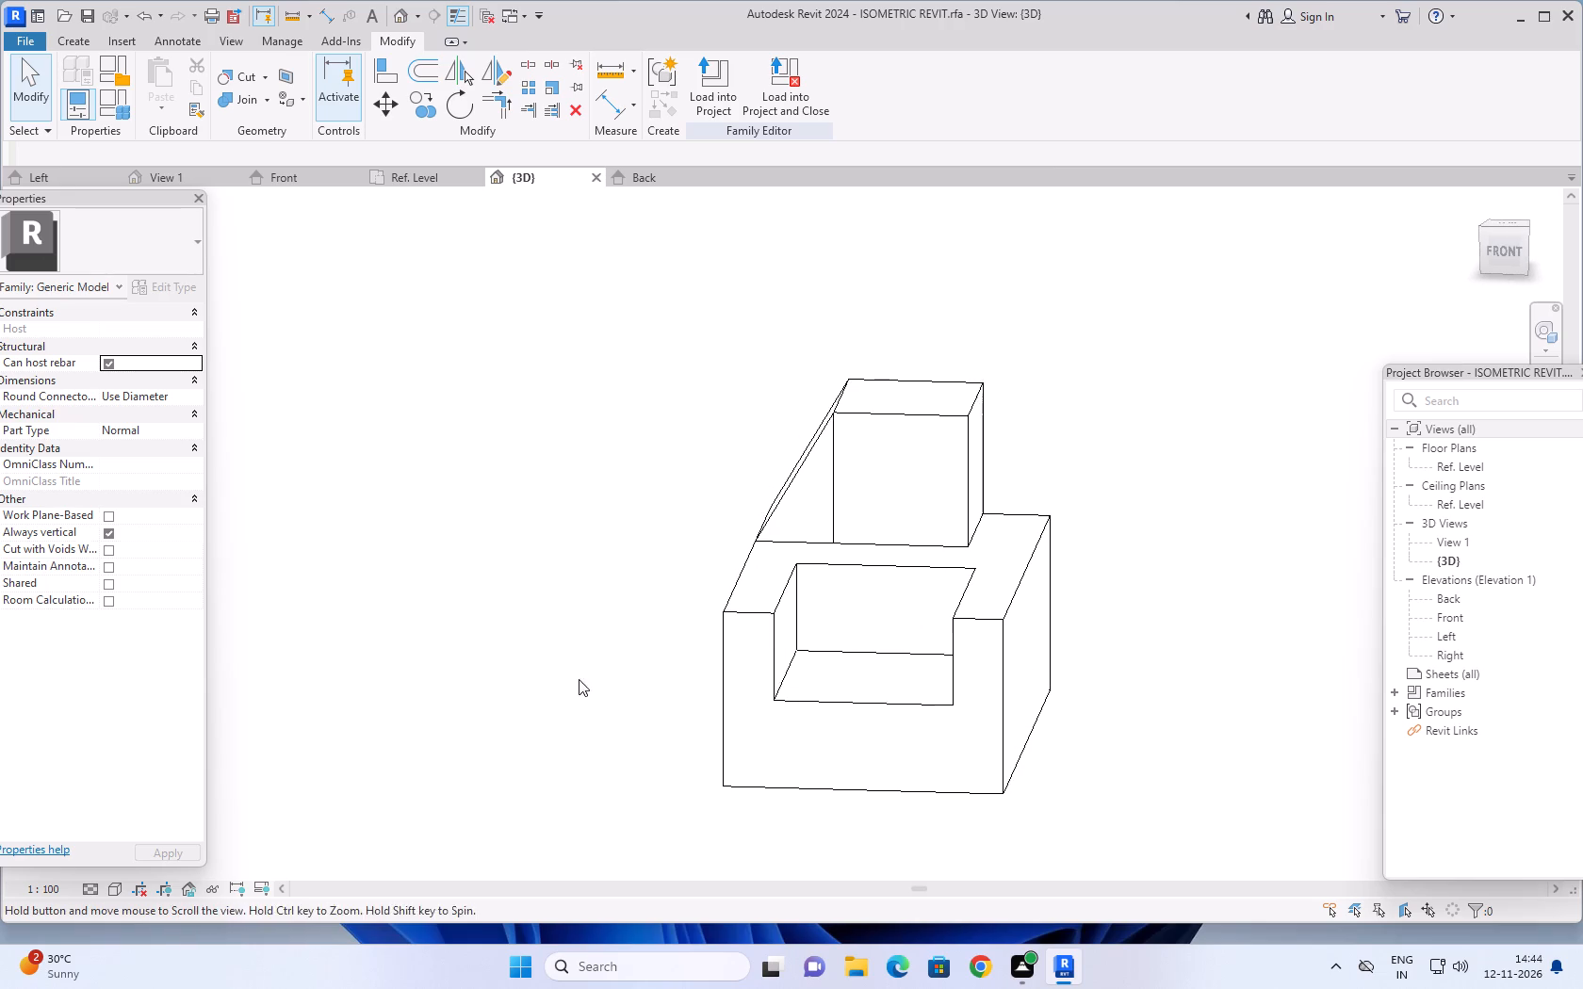
{"action": "left_click", "coordinate": [86, 41]}
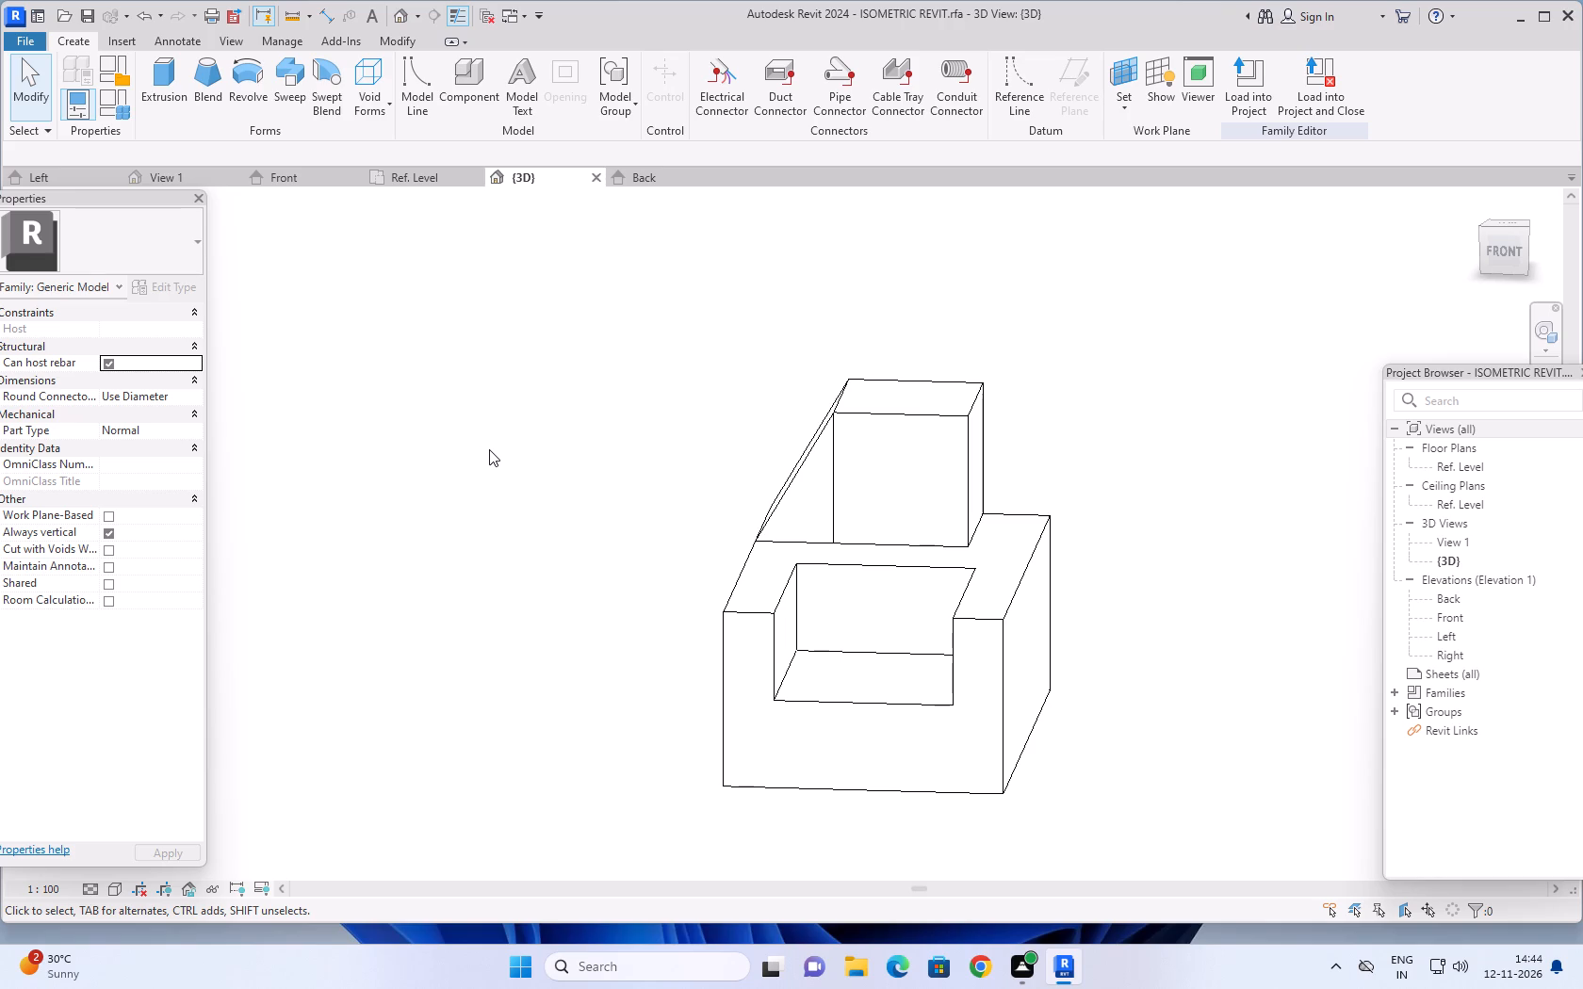
{"action": "key", "text": "ctrl+z"}
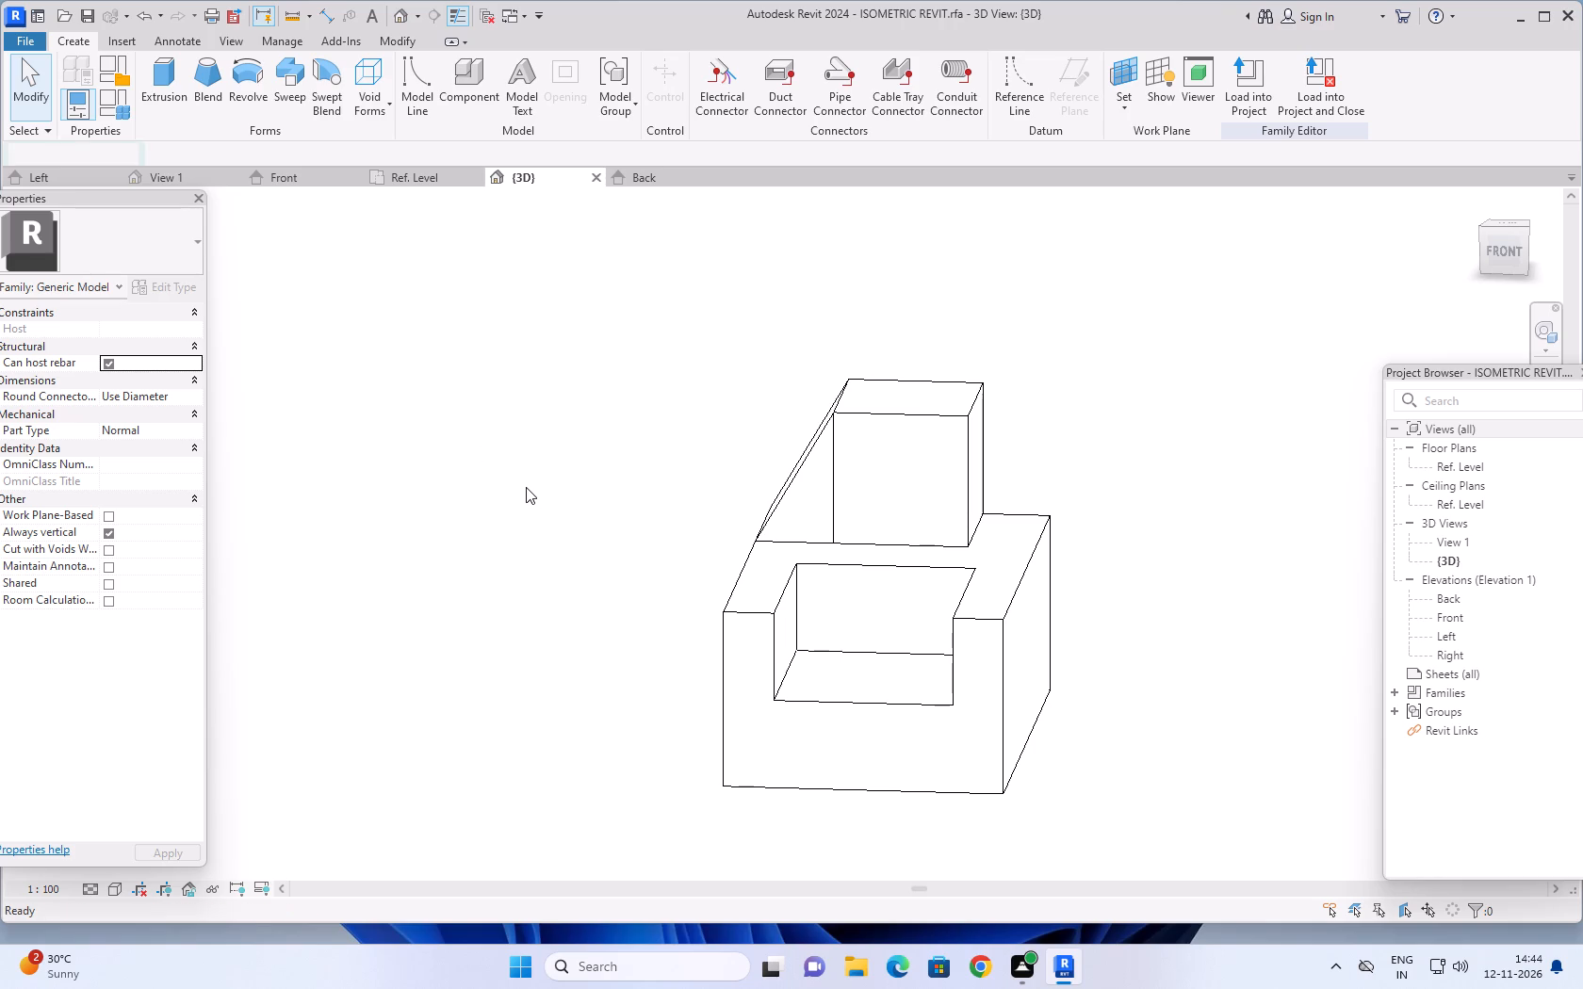
{"action": "key", "text": "ctrl+z"}
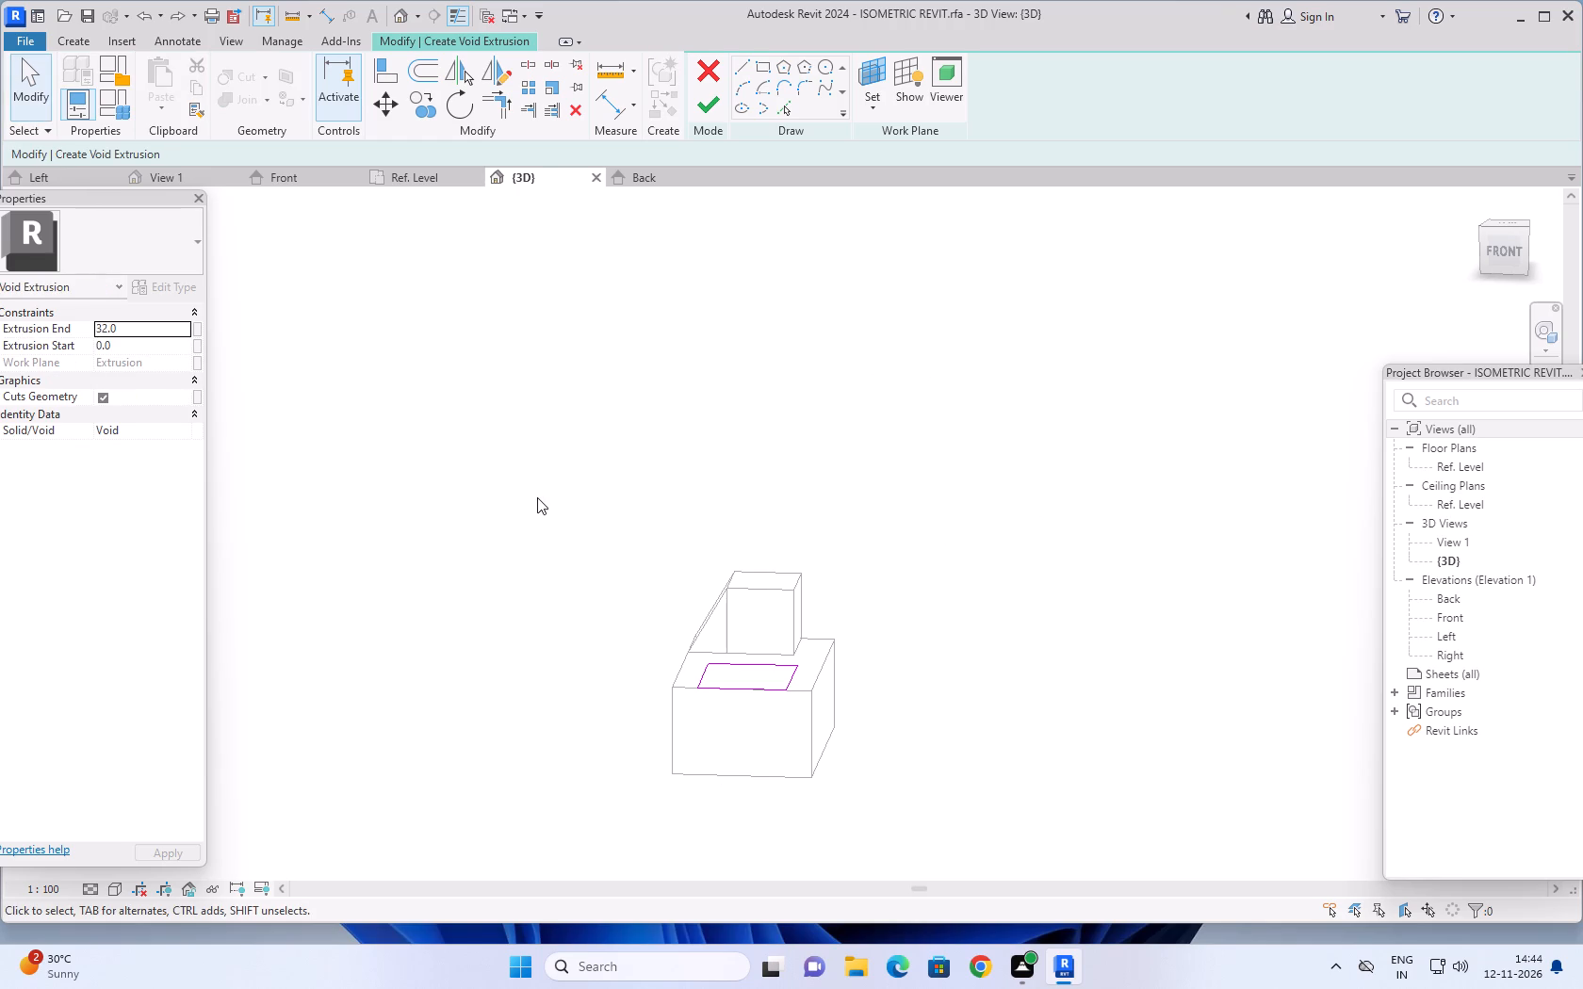
{"action": "left_click", "coordinate": [709, 69]}
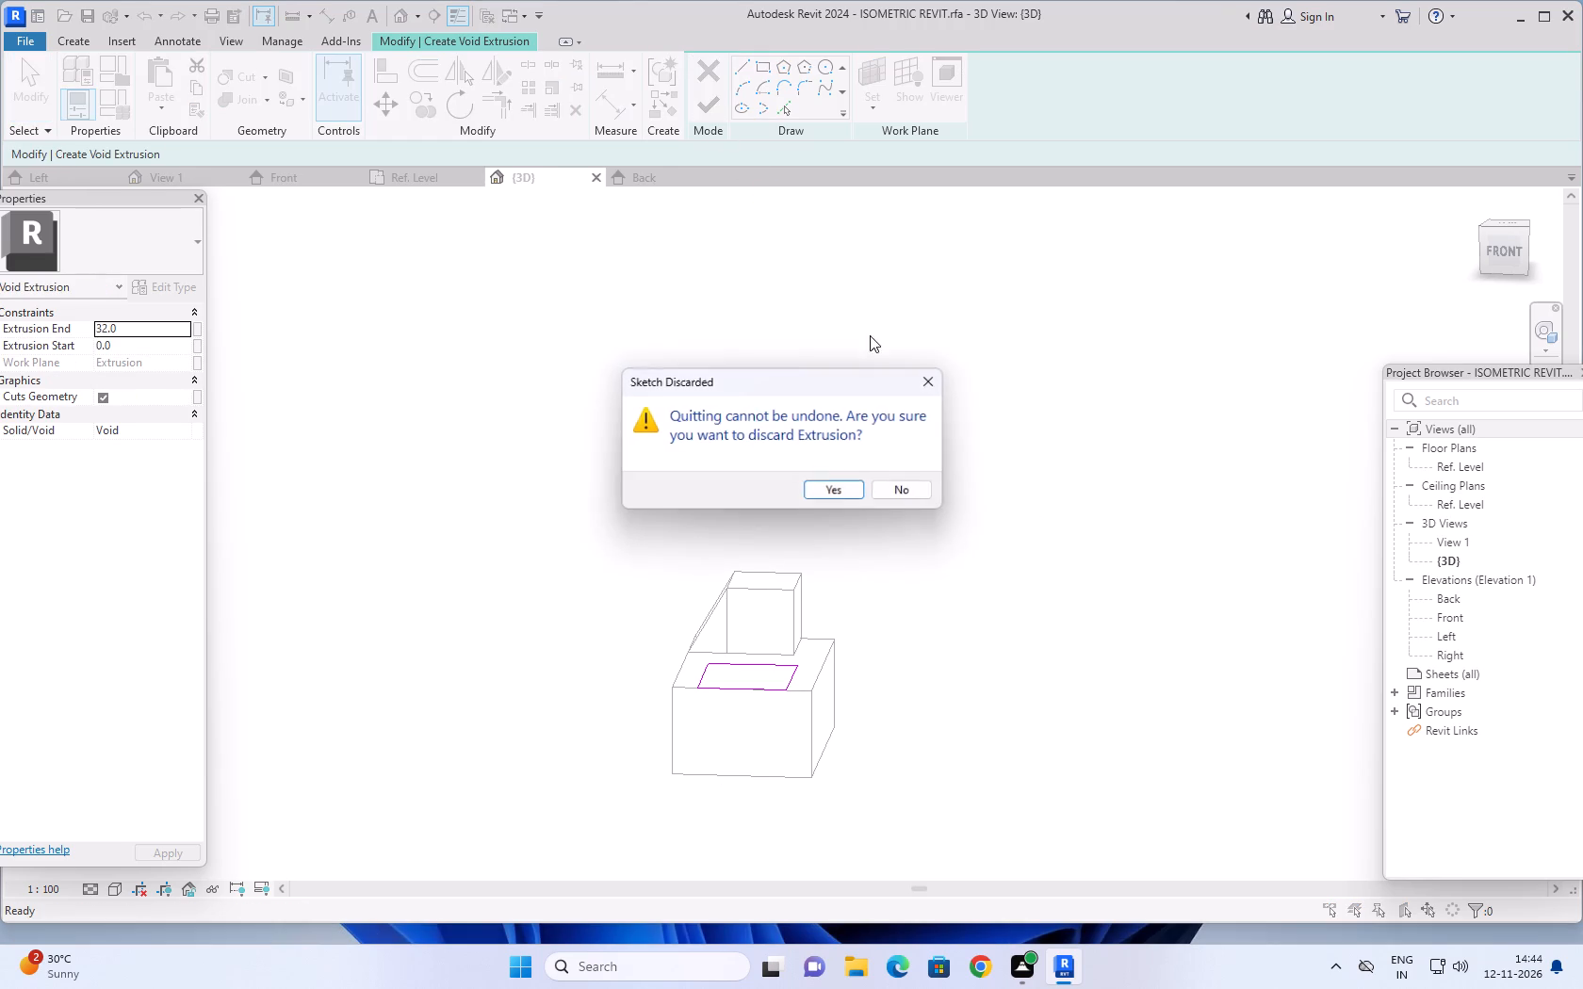
{"action": "left_click", "coordinate": [840, 495]}
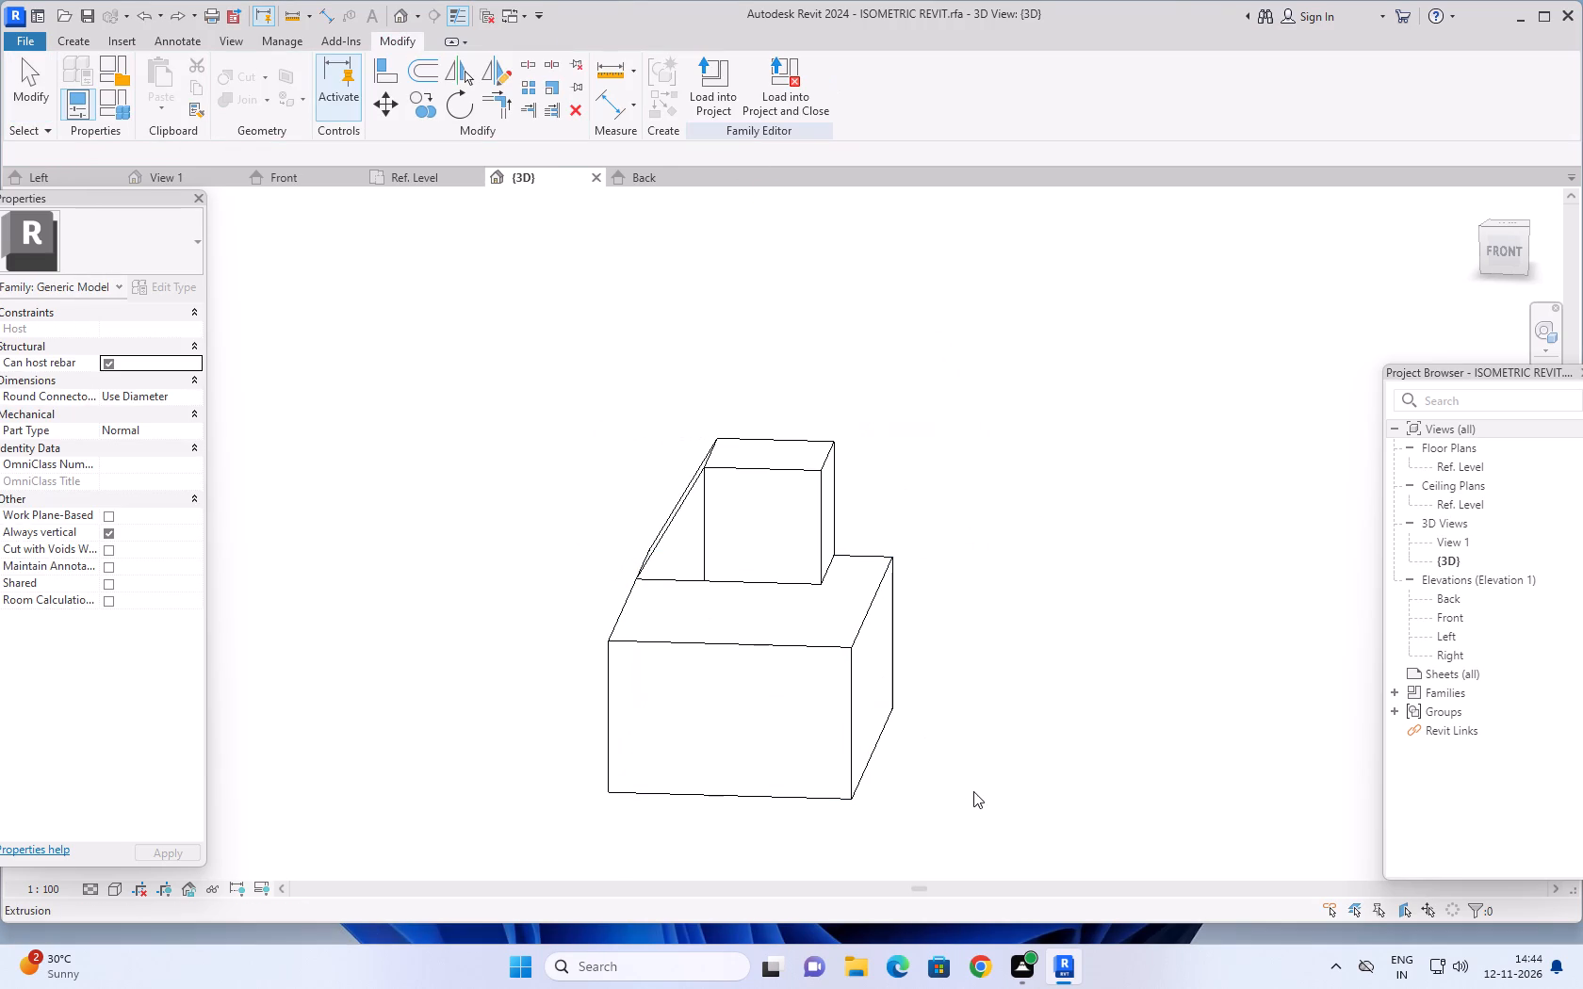
{"action": "middle_click_drag", "start_coordinate": [1019, 756], "coordinate": [1055, 705]}
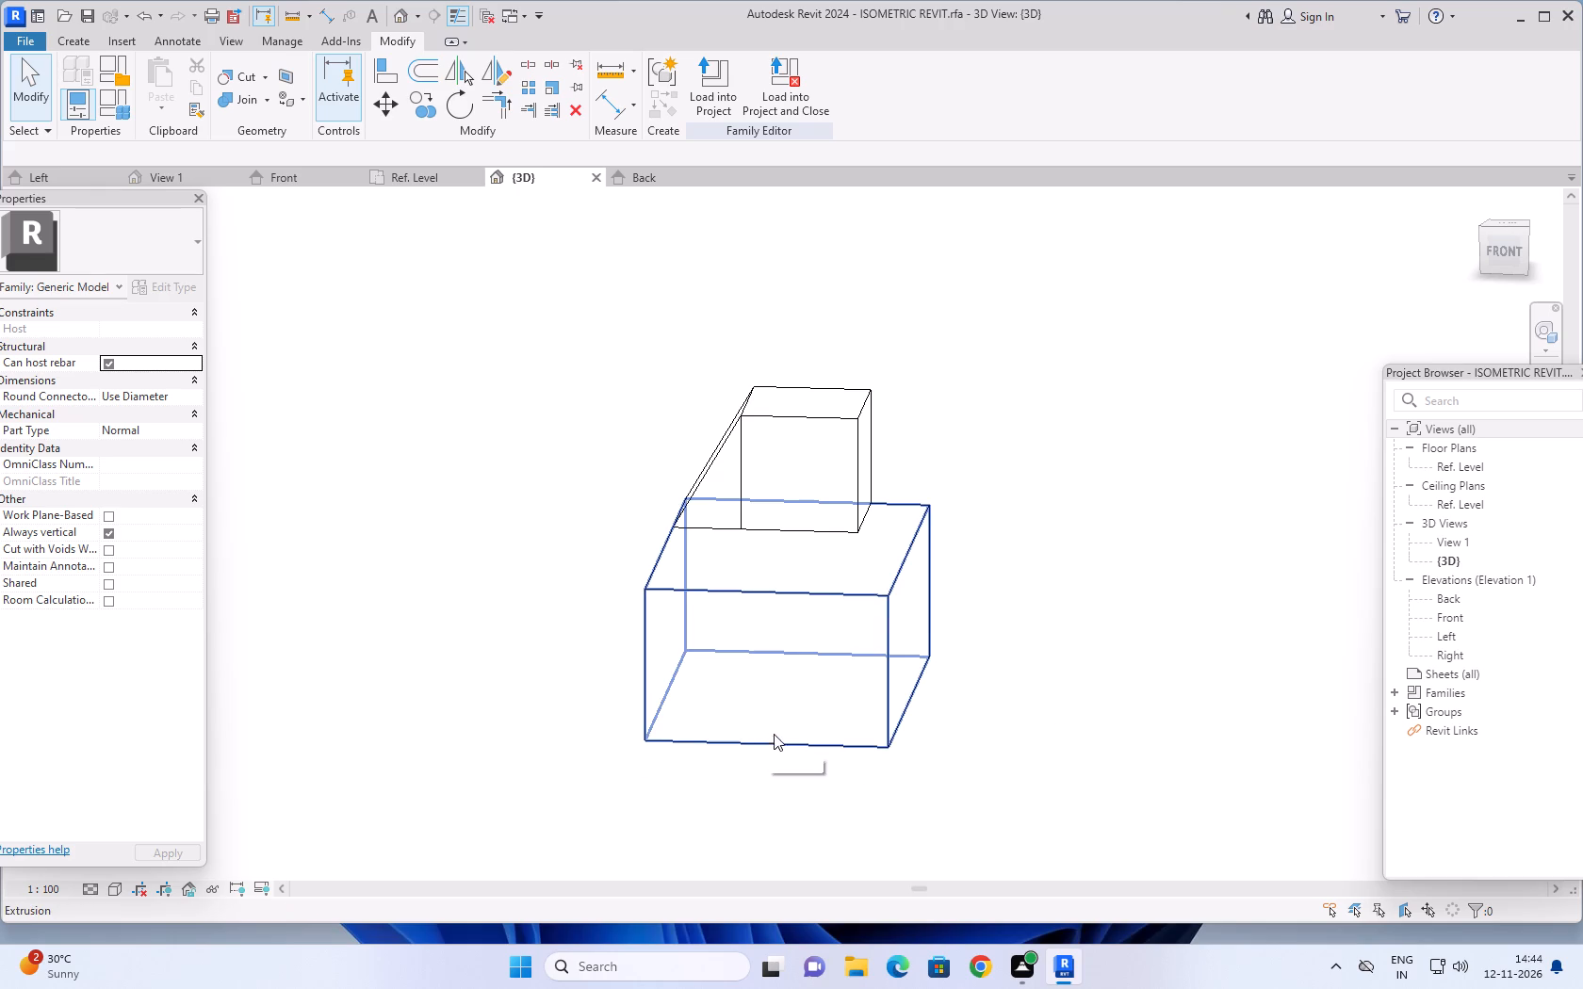
{"action": "key", "text": "Escape"}
{"action": "key", "text": "Escape"}
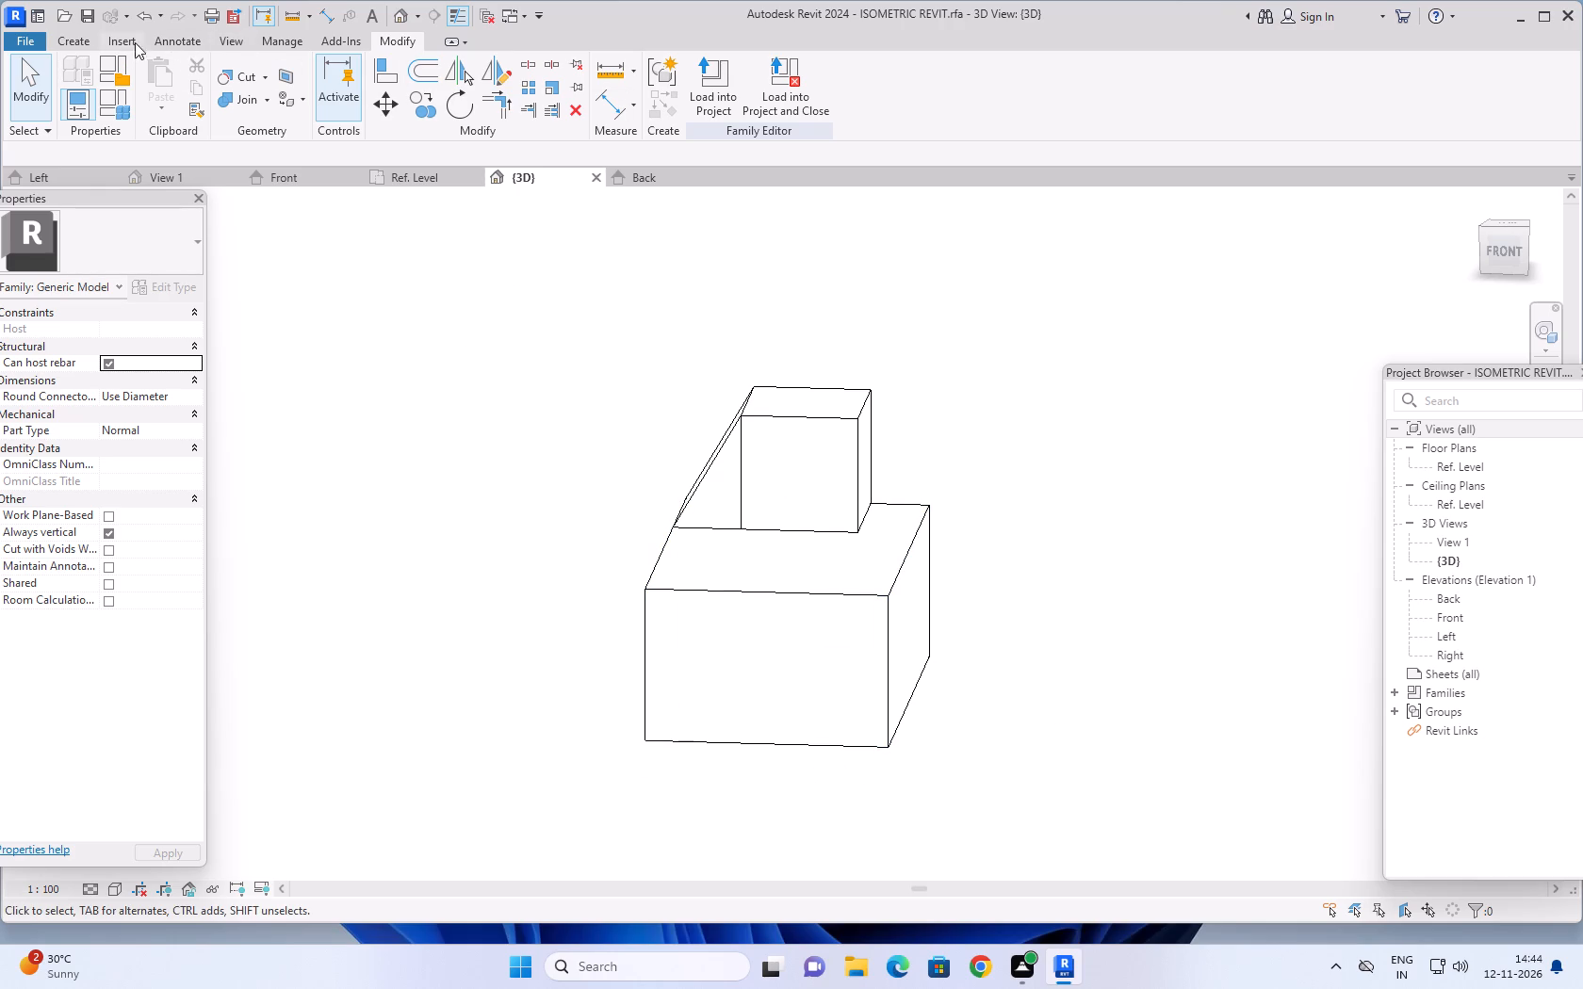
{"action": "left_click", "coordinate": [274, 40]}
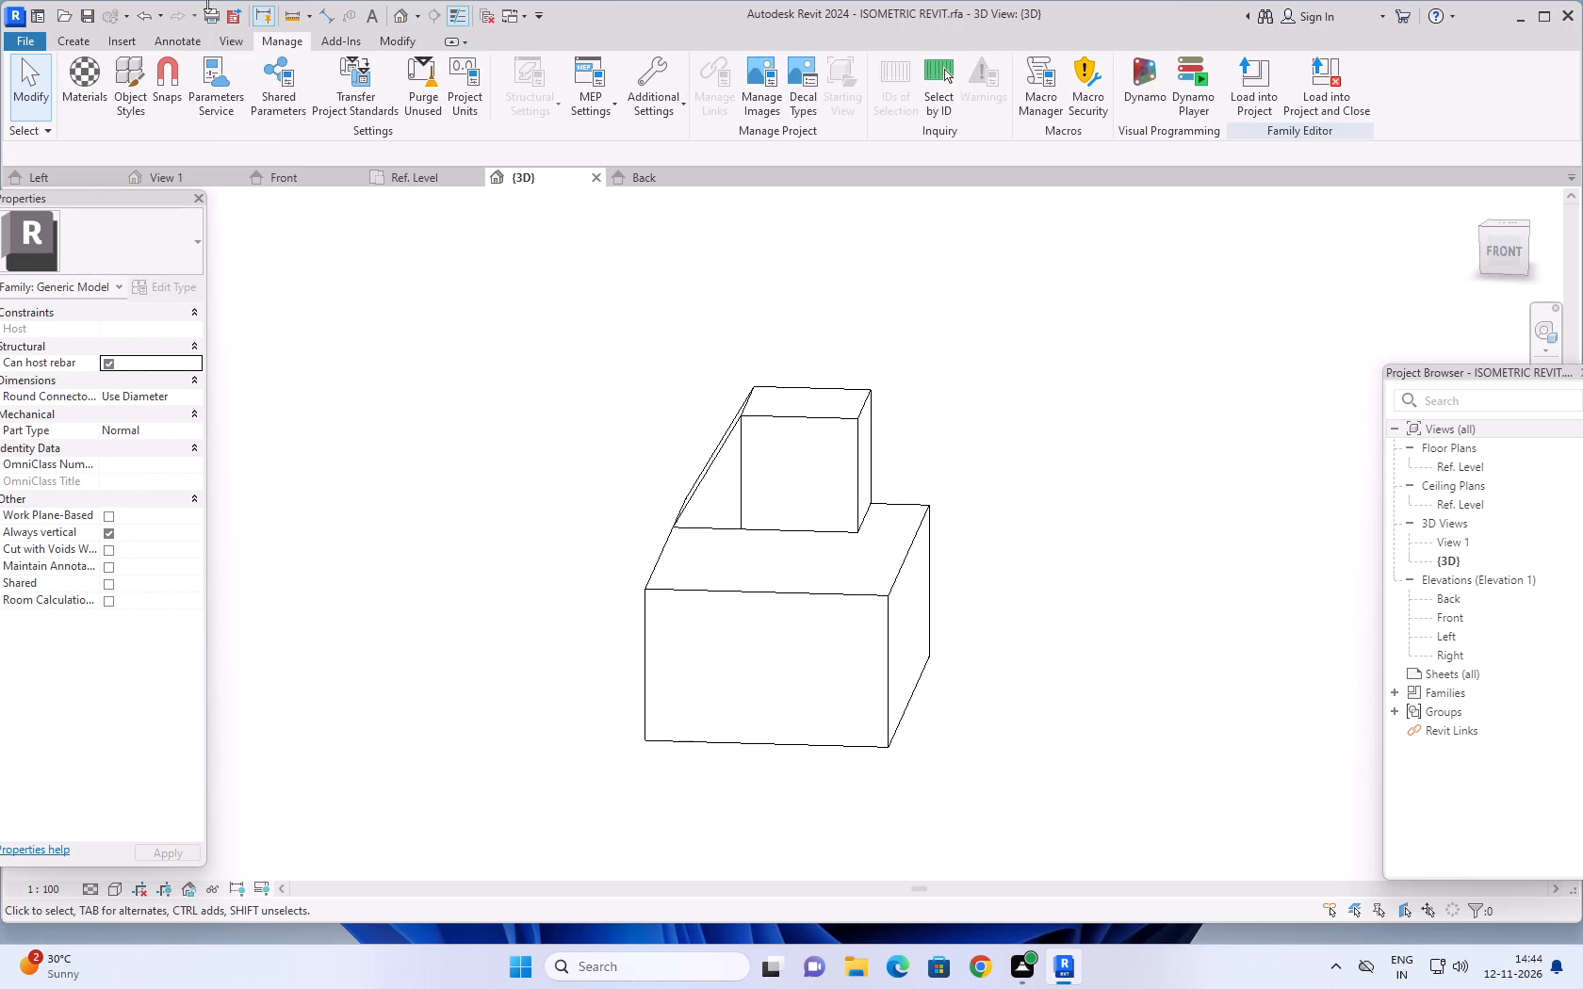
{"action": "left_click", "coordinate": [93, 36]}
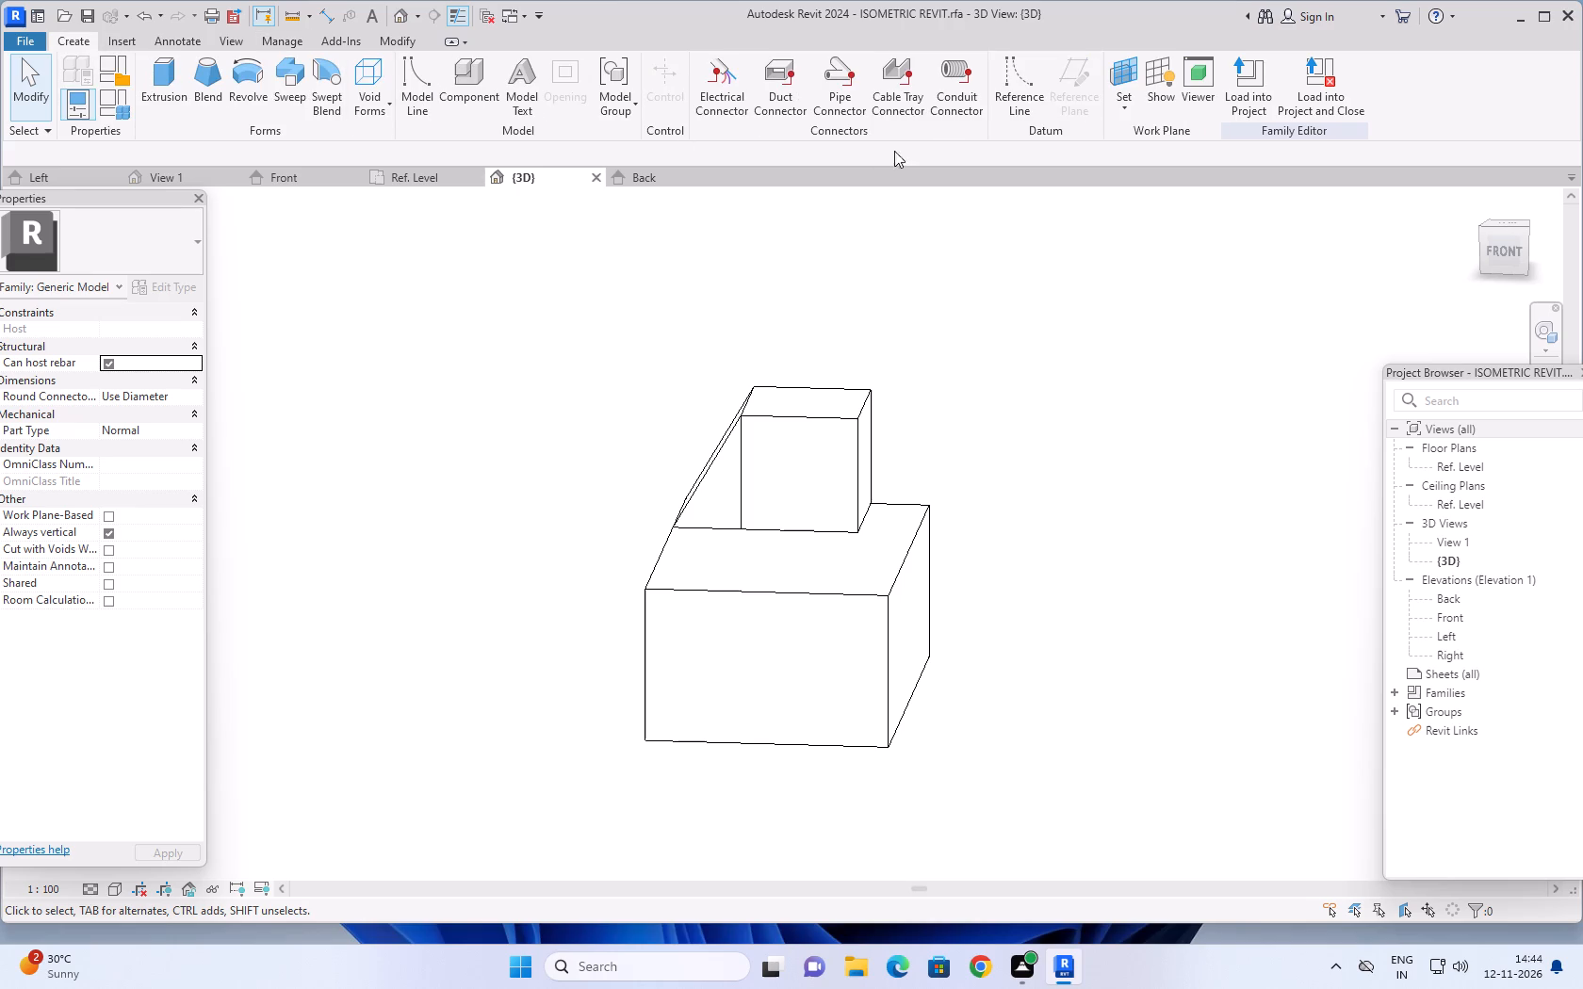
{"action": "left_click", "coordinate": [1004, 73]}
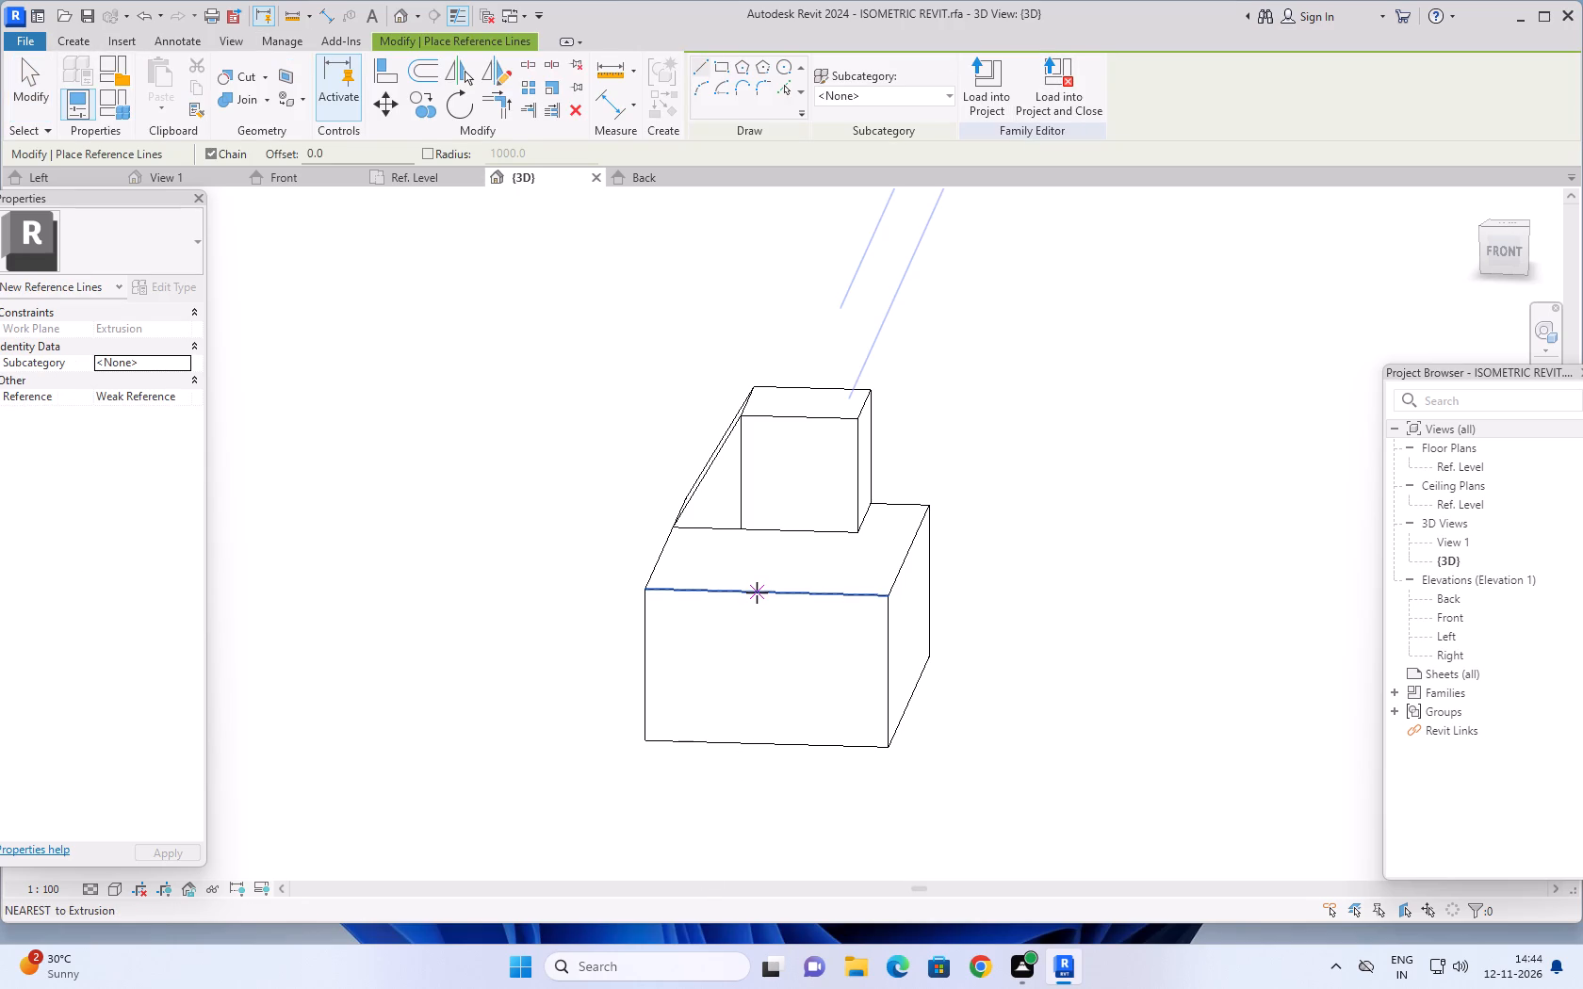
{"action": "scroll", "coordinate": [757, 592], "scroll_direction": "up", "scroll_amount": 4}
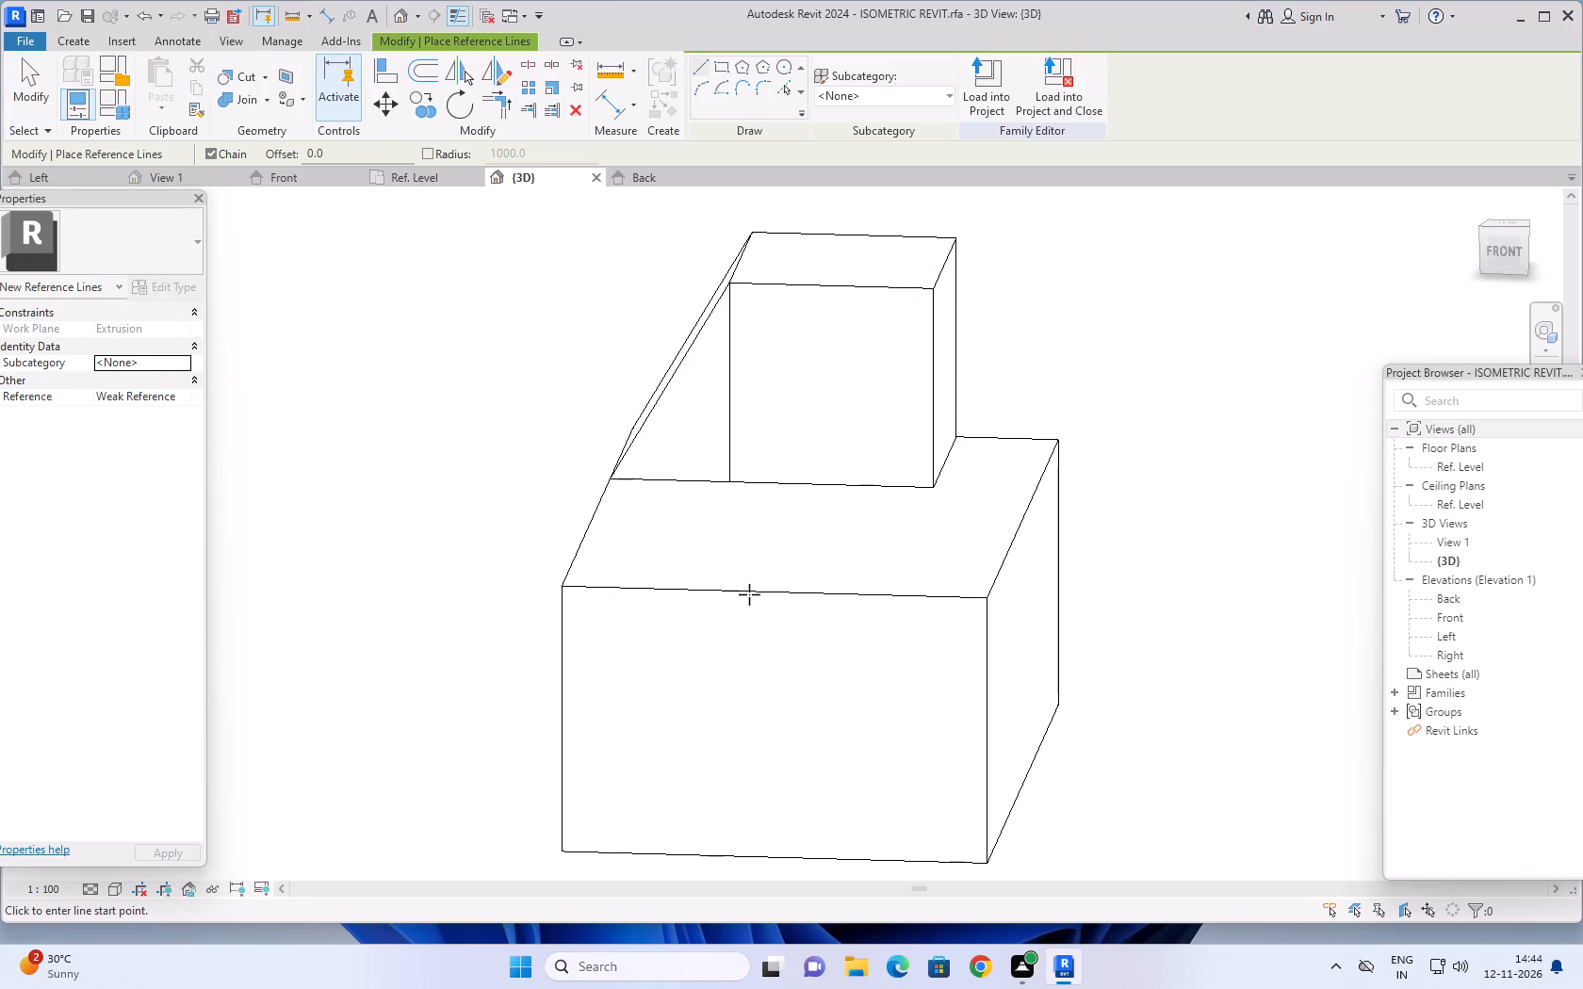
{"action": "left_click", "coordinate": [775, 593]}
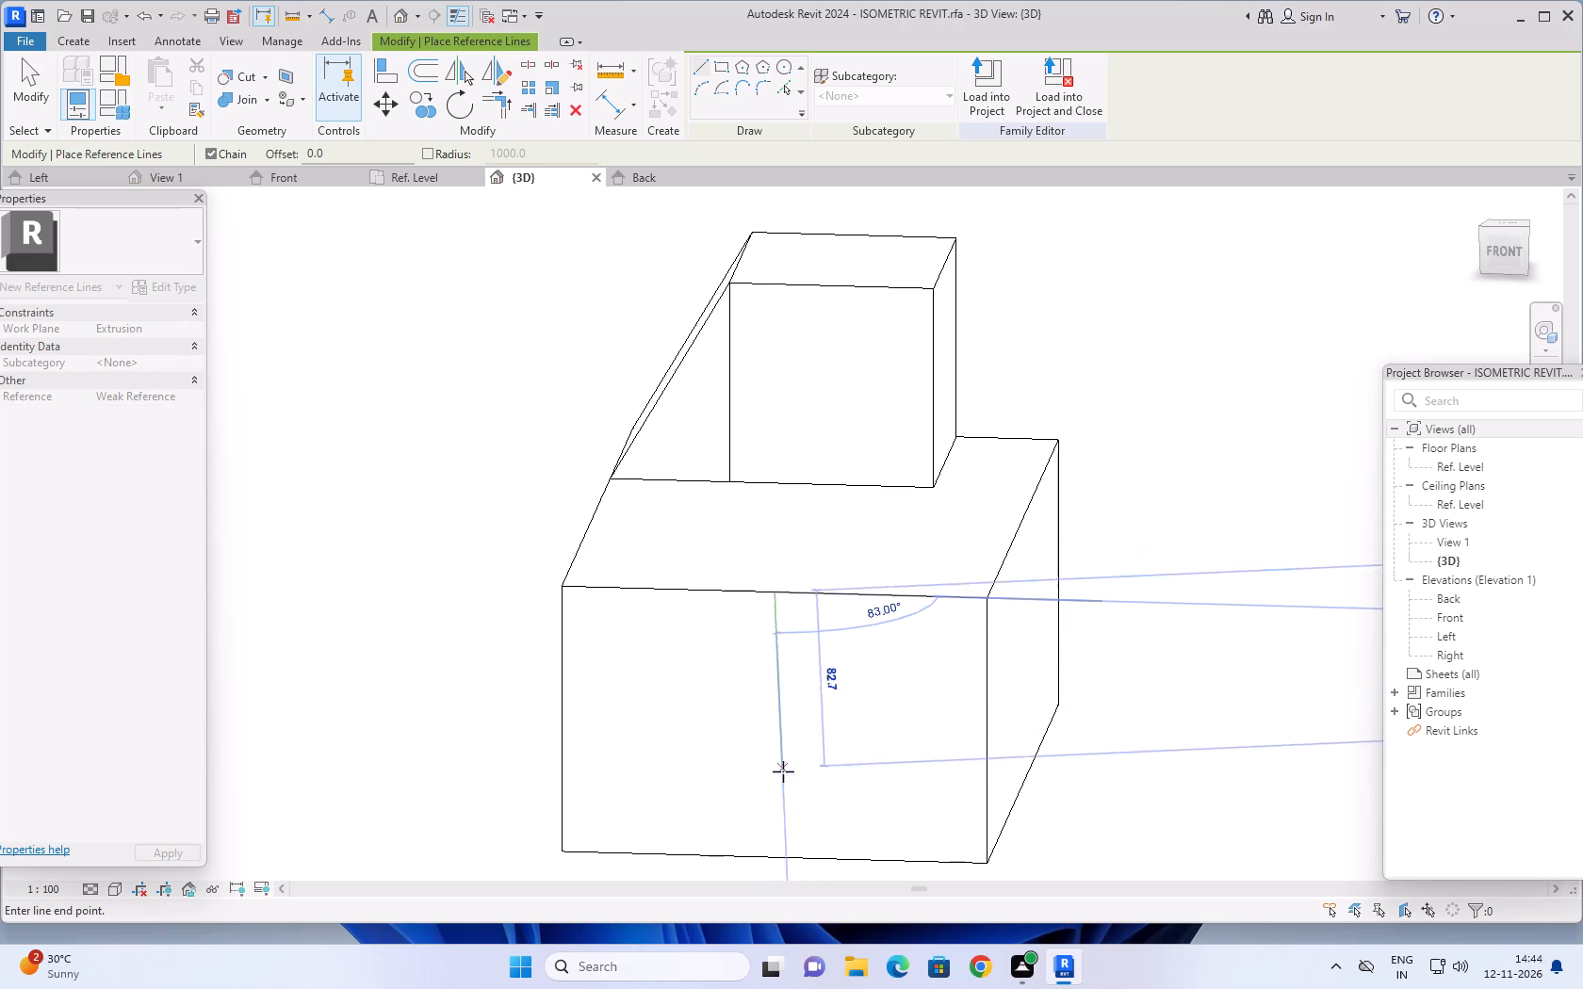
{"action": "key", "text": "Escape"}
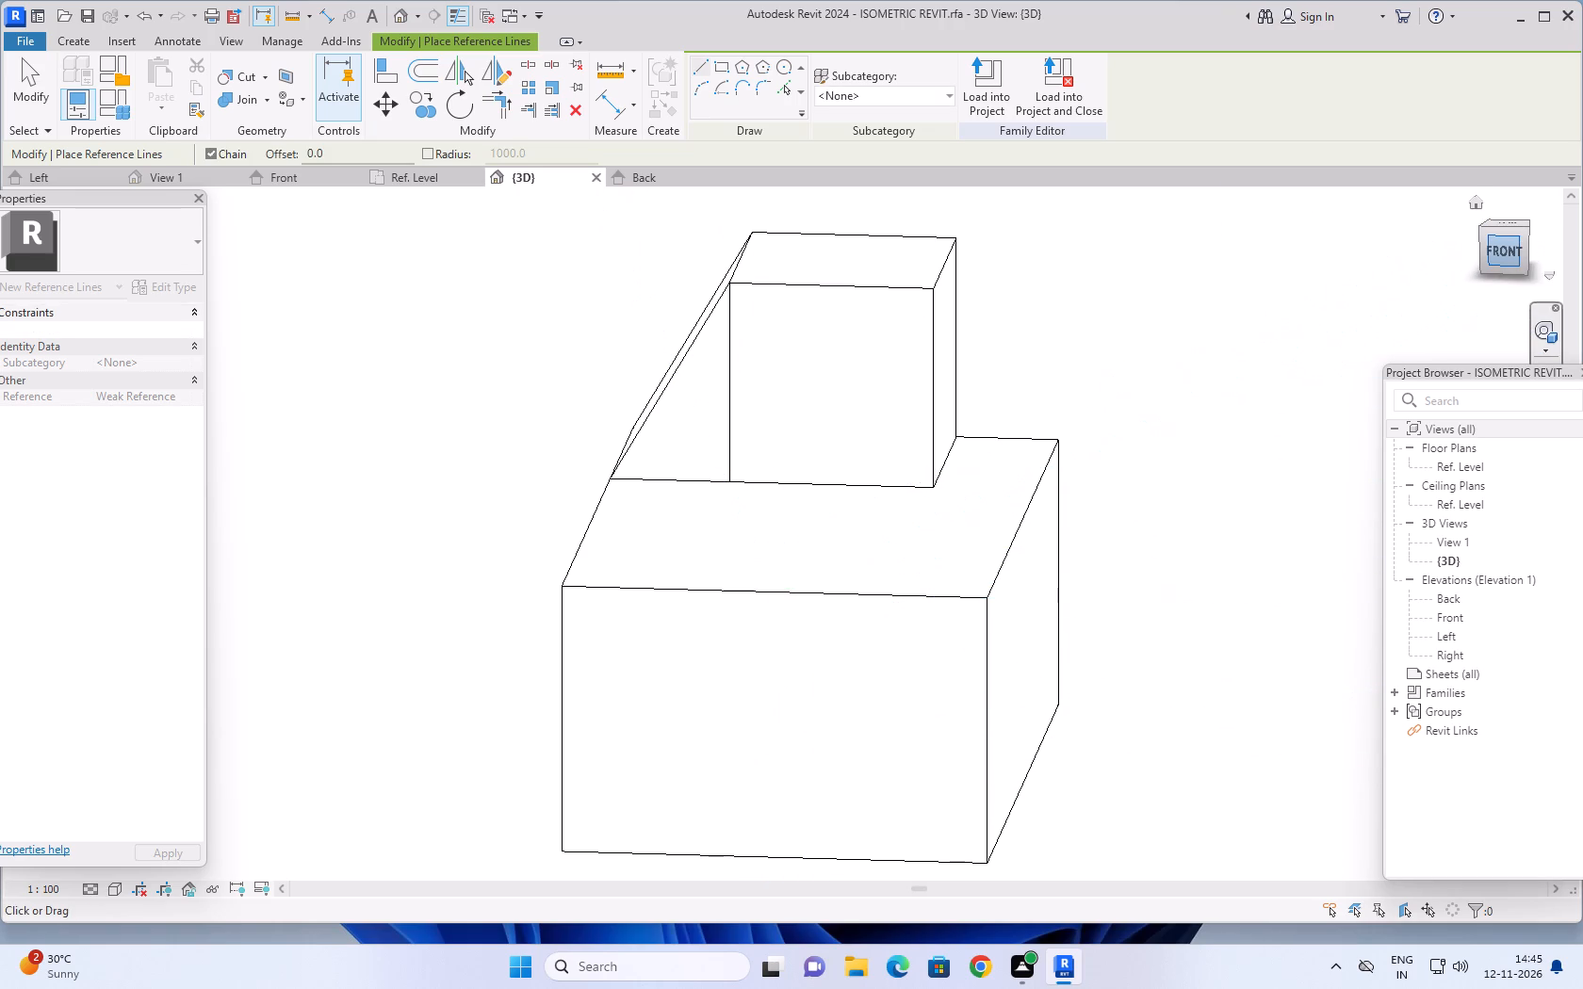
View the base block with its upper block and sloped rib squarely from the front.
{"action": "left_click", "coordinate": [1505, 251]}
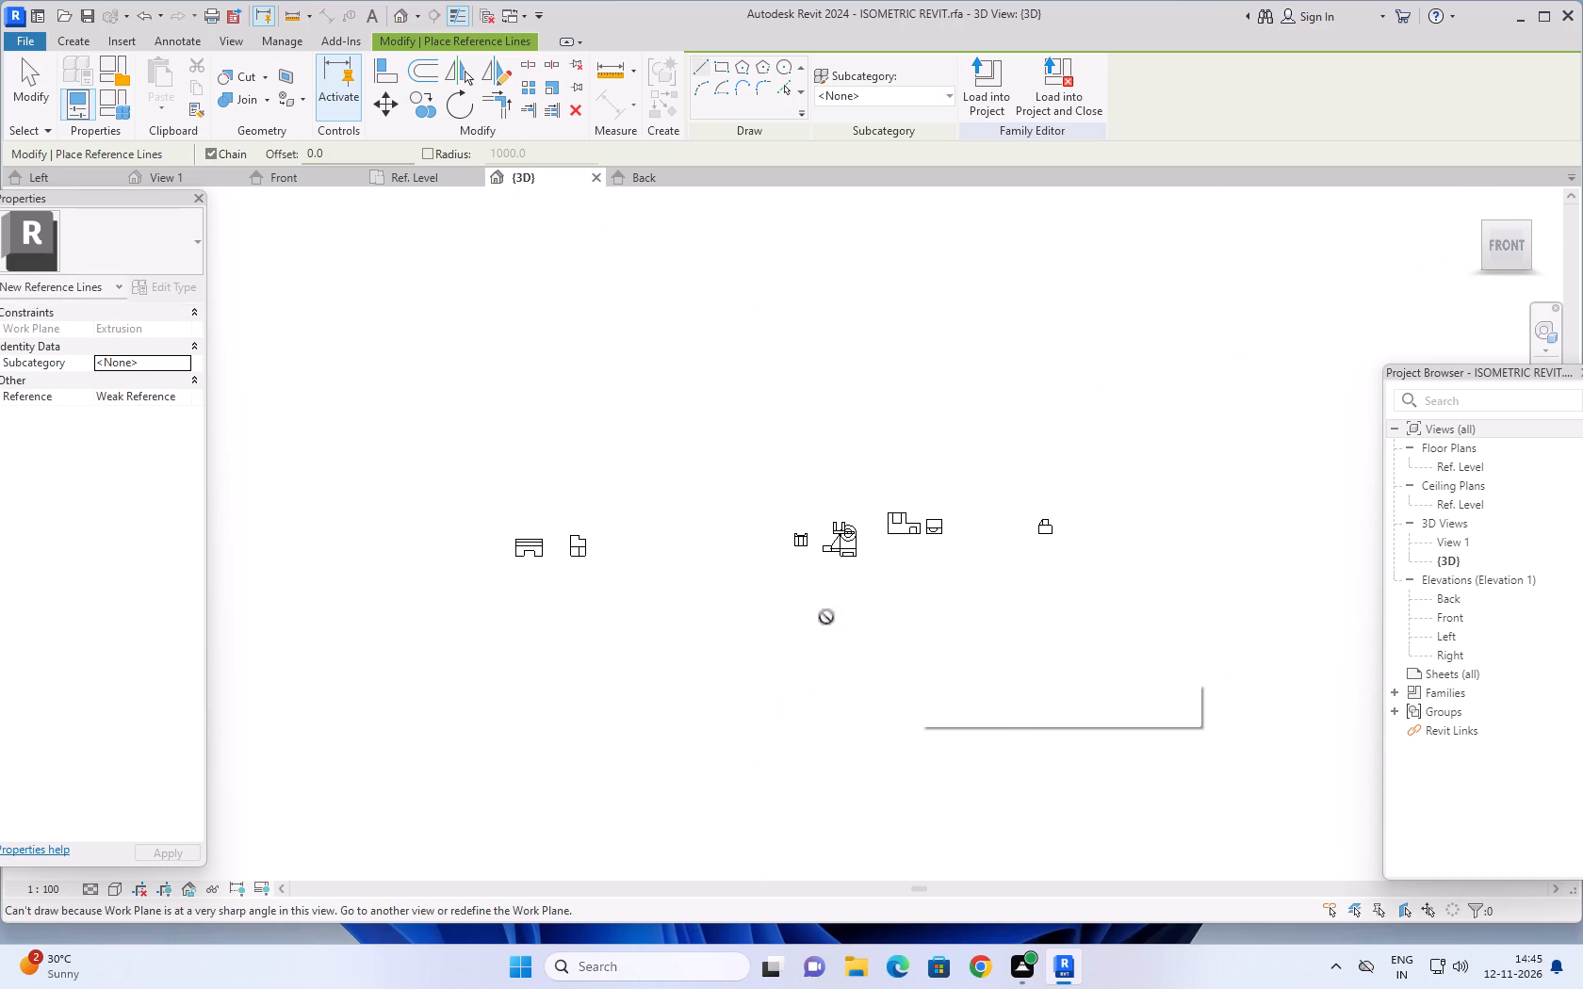
{"action": "scroll", "coordinate": [497, 587], "scroll_direction": "up", "scroll_amount": 4}
{"action": "scroll", "coordinate": [662, 530], "scroll_direction": "up", "scroll_amount": 1}
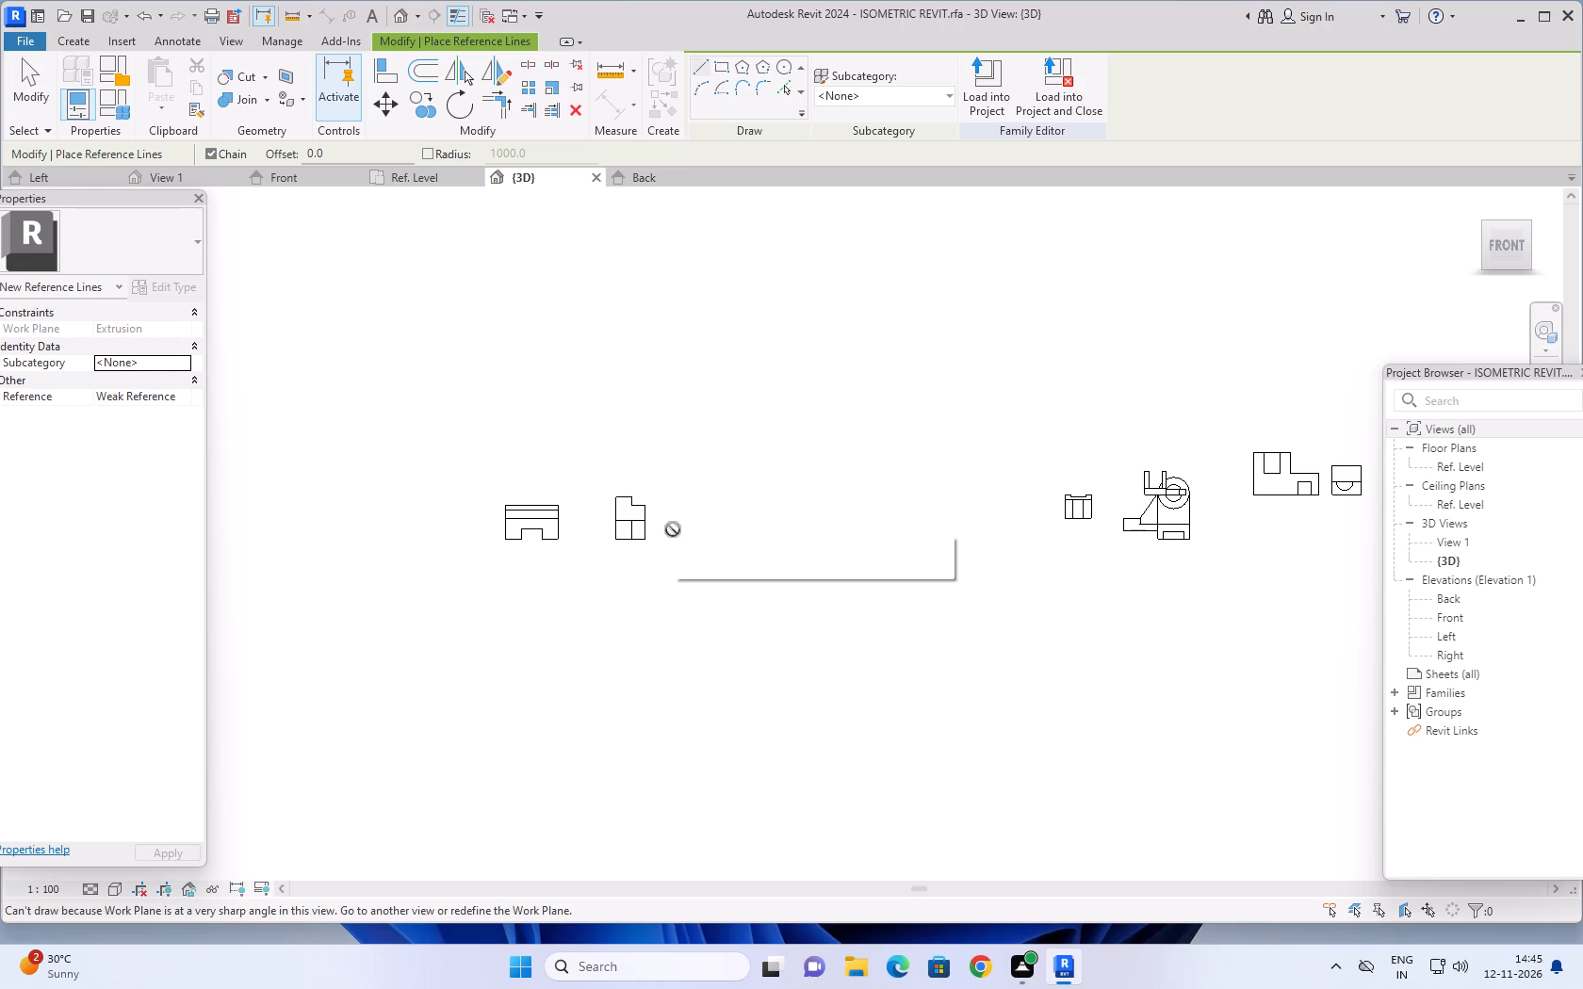
{"action": "scroll", "coordinate": [683, 550], "scroll_direction": "down", "scroll_amount": 5}
{"action": "middle_click_drag", "start_coordinate": [793, 632], "coordinate": [710, 649]}
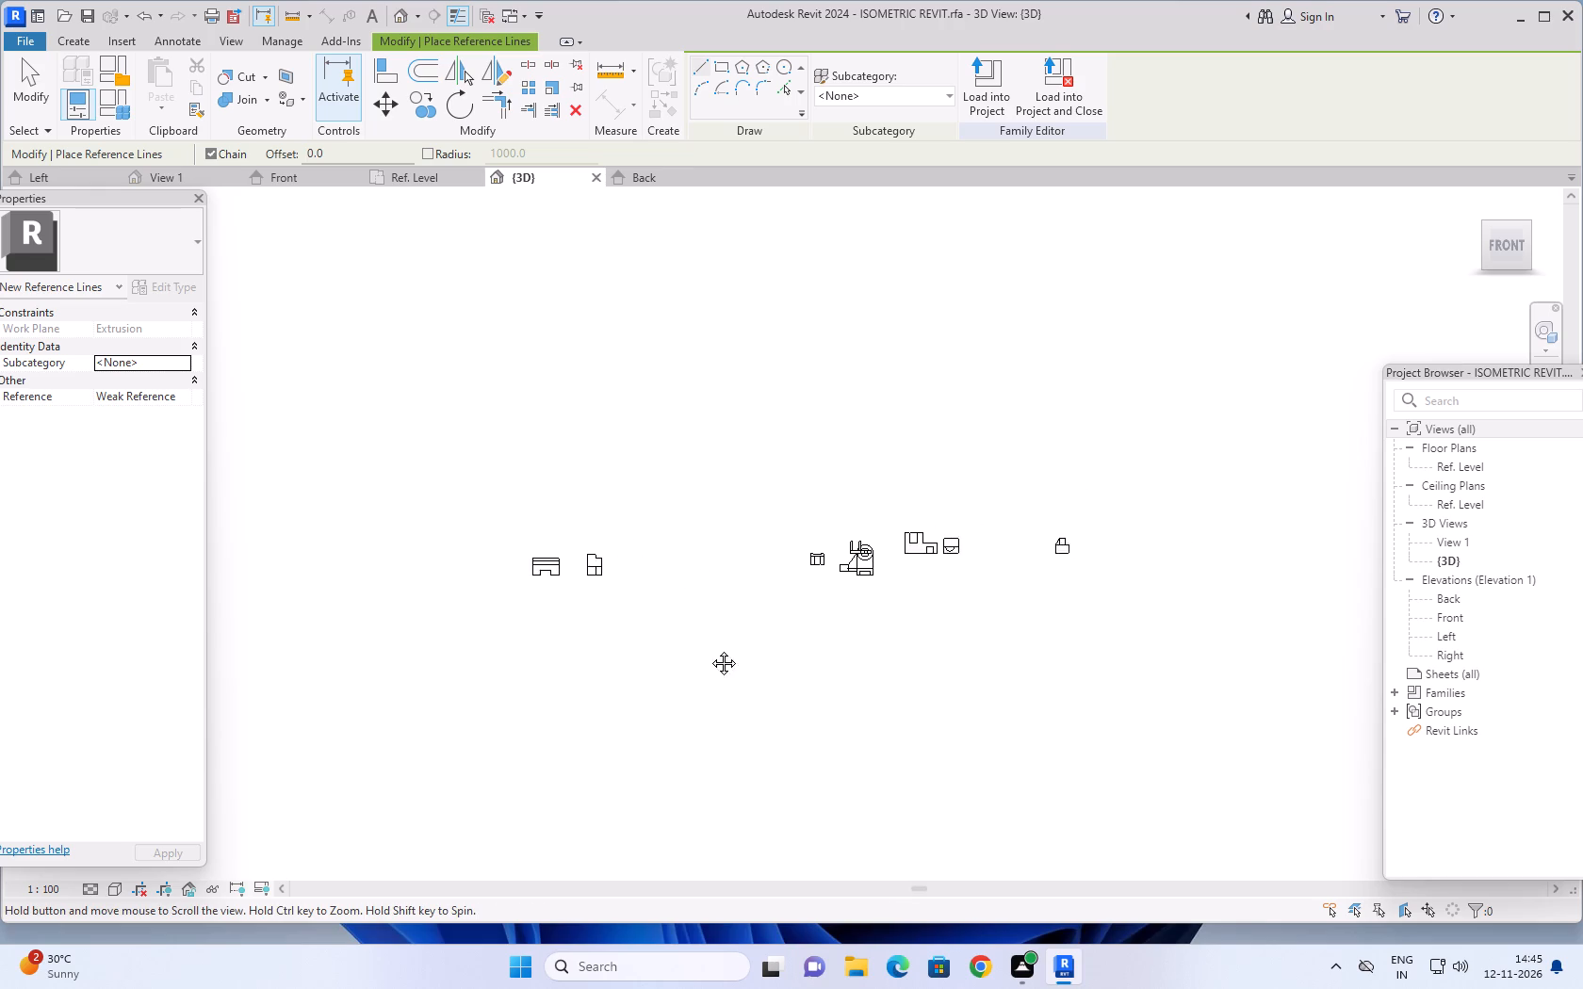
{"action": "middle_click_drag", "start_coordinate": [710, 649], "coordinate": [517, 663]}
{"action": "scroll", "coordinate": [853, 546], "scroll_direction": "up", "scroll_amount": 5}
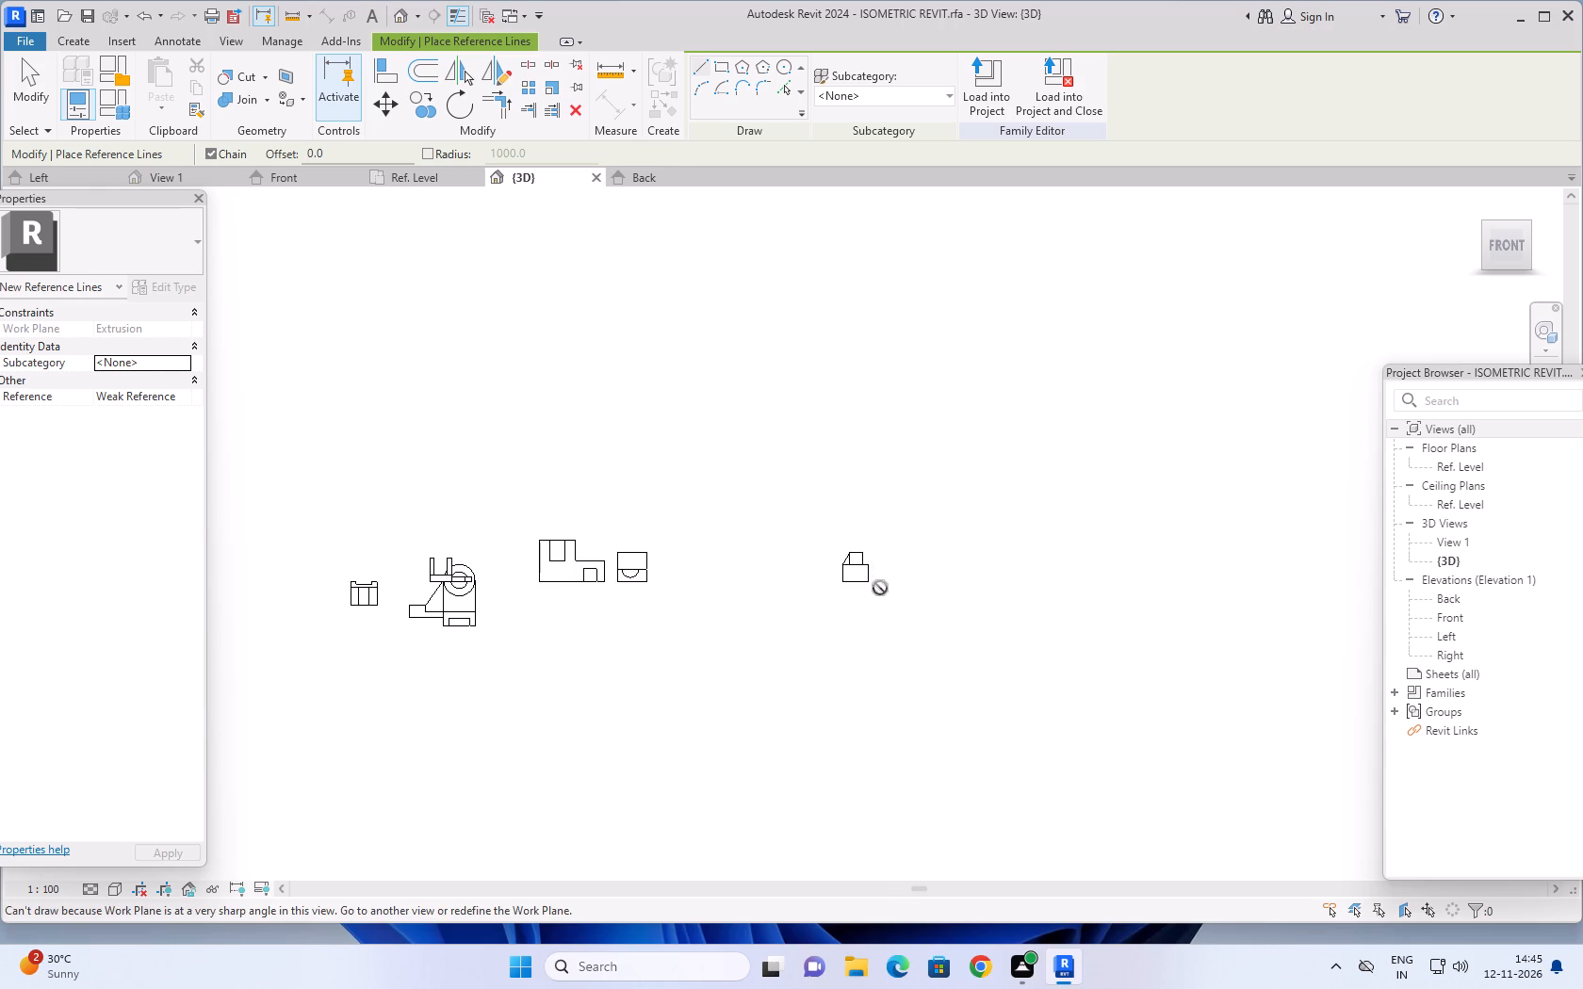
{"action": "scroll", "coordinate": [876, 588], "scroll_direction": "up", "scroll_amount": 19}
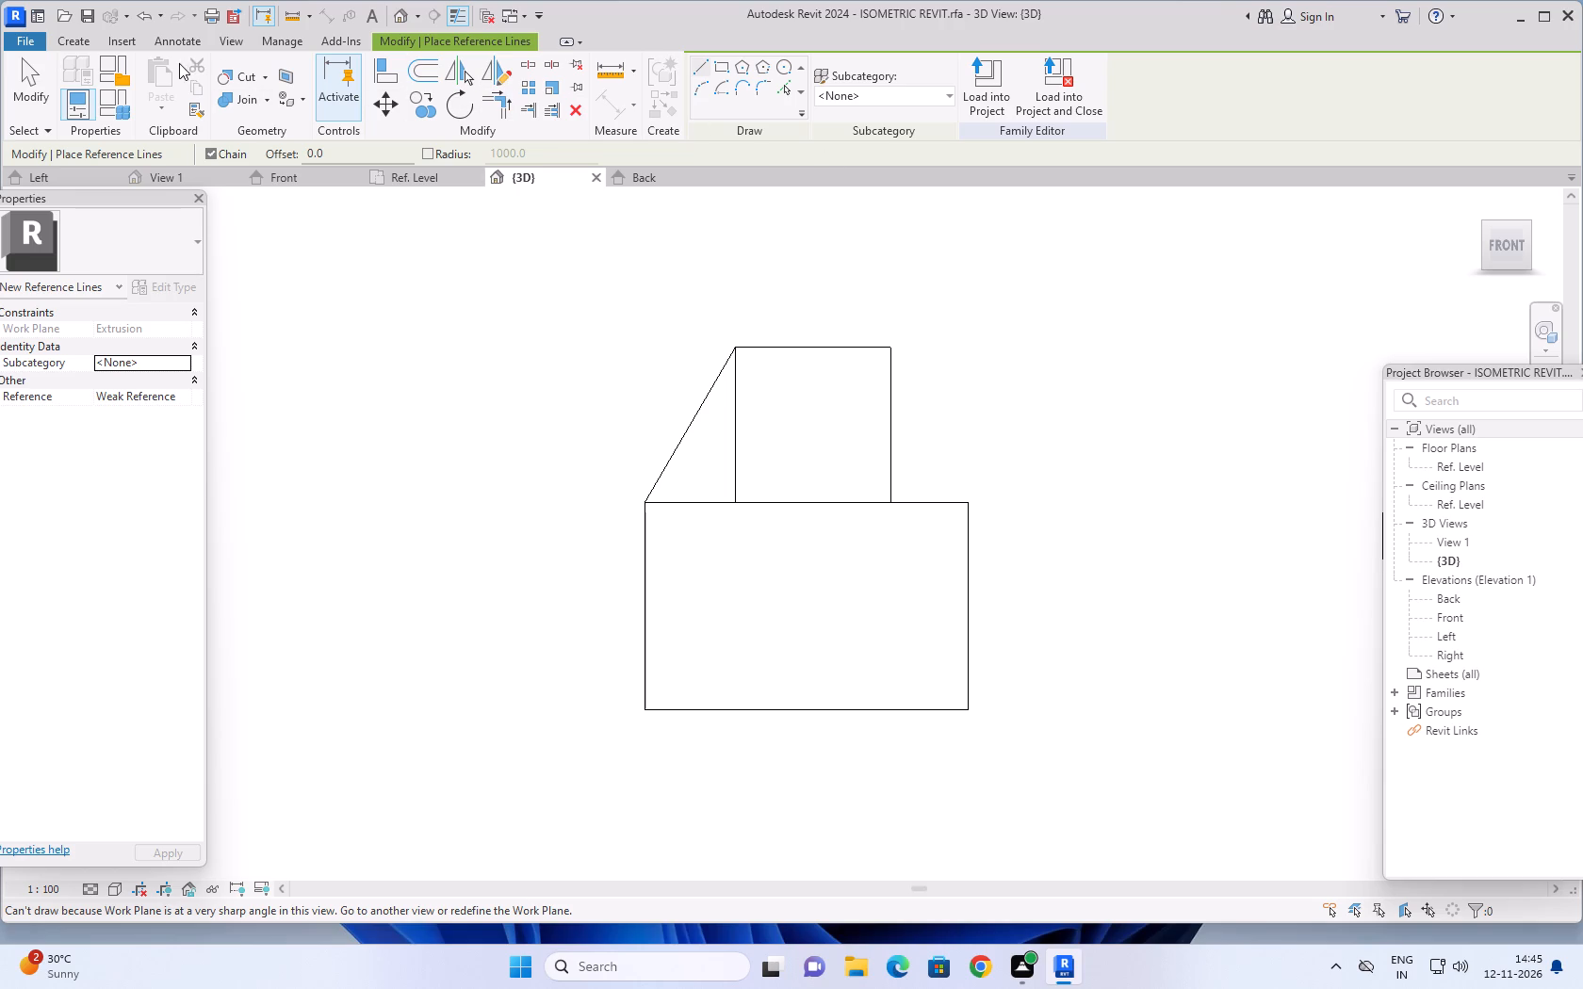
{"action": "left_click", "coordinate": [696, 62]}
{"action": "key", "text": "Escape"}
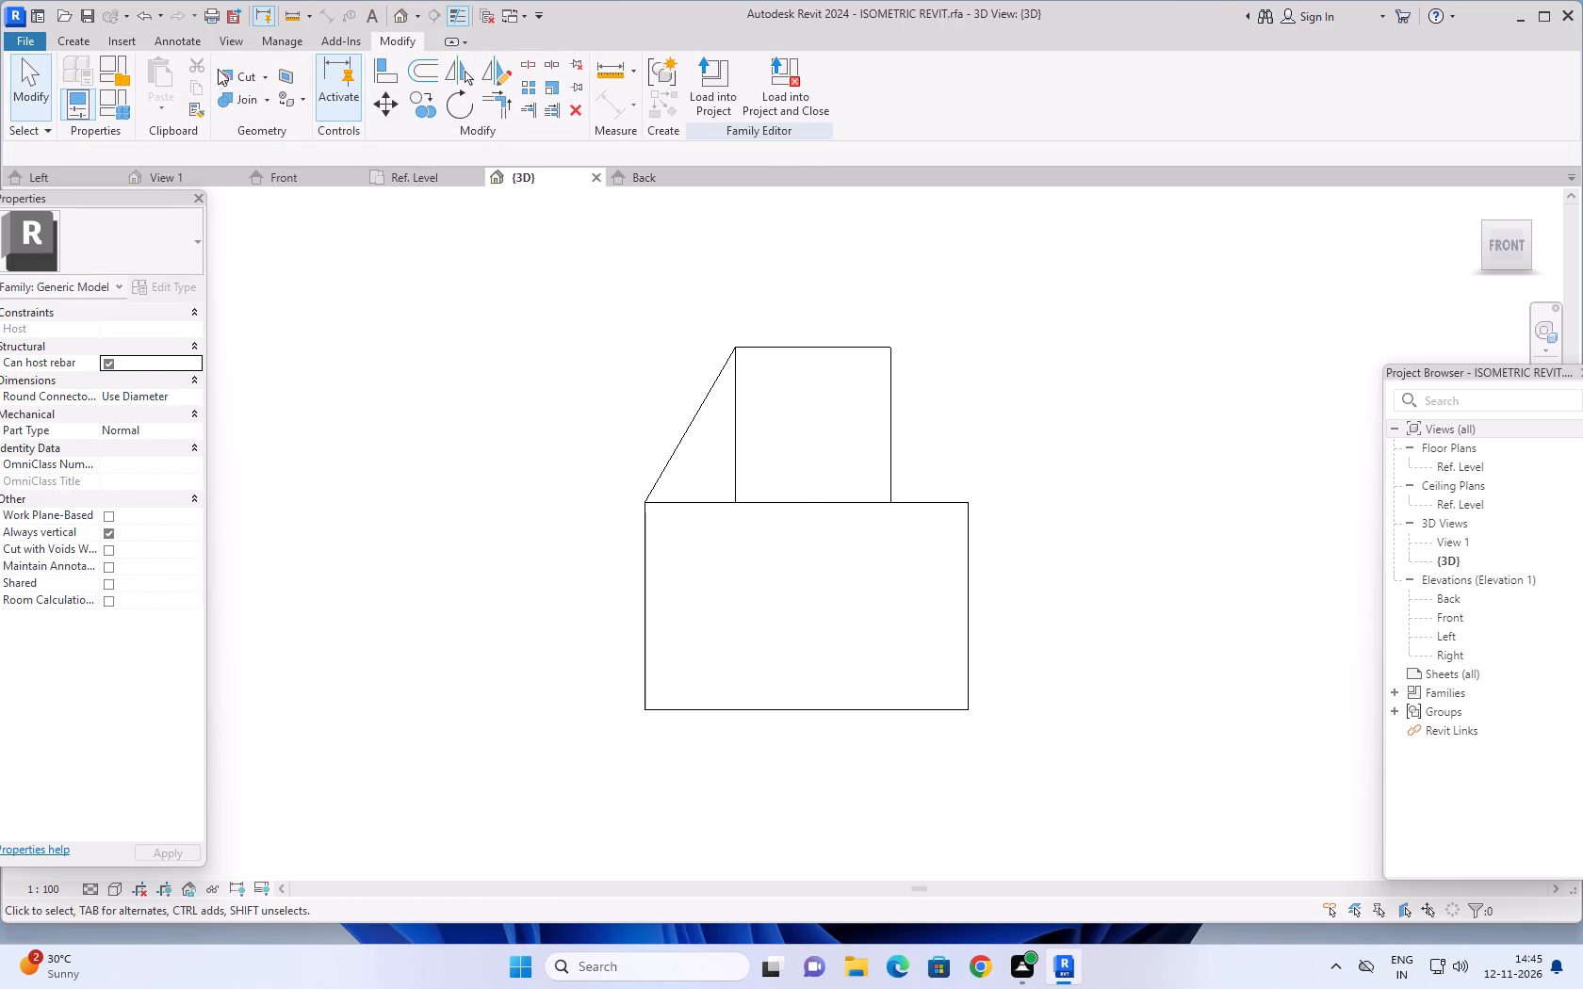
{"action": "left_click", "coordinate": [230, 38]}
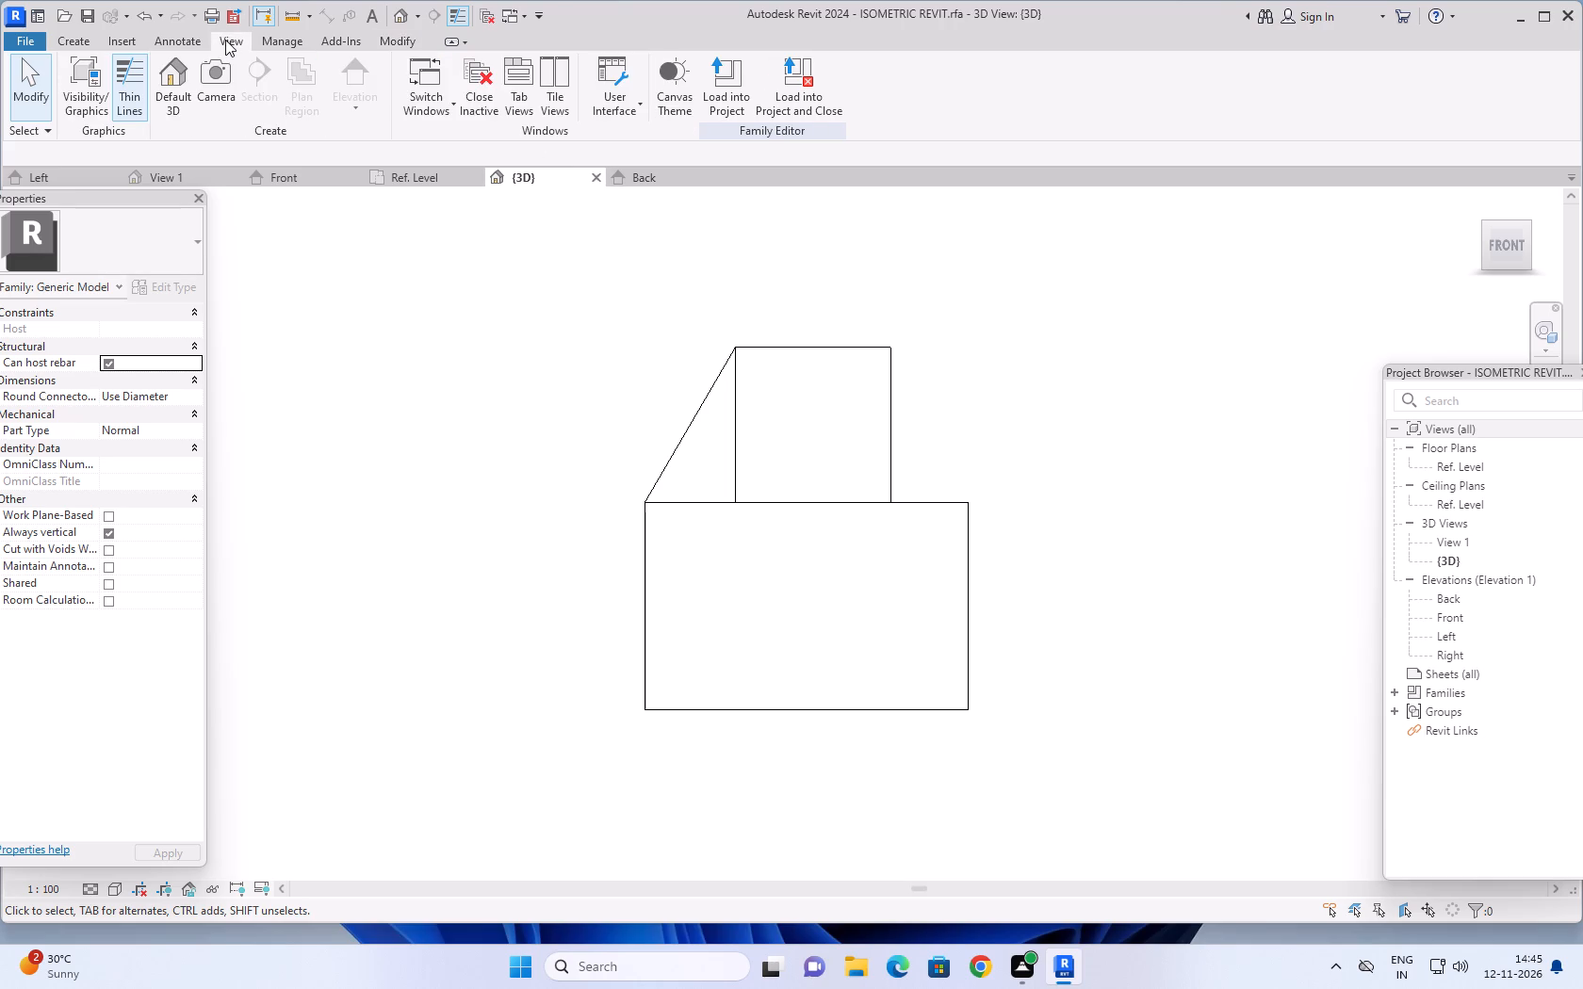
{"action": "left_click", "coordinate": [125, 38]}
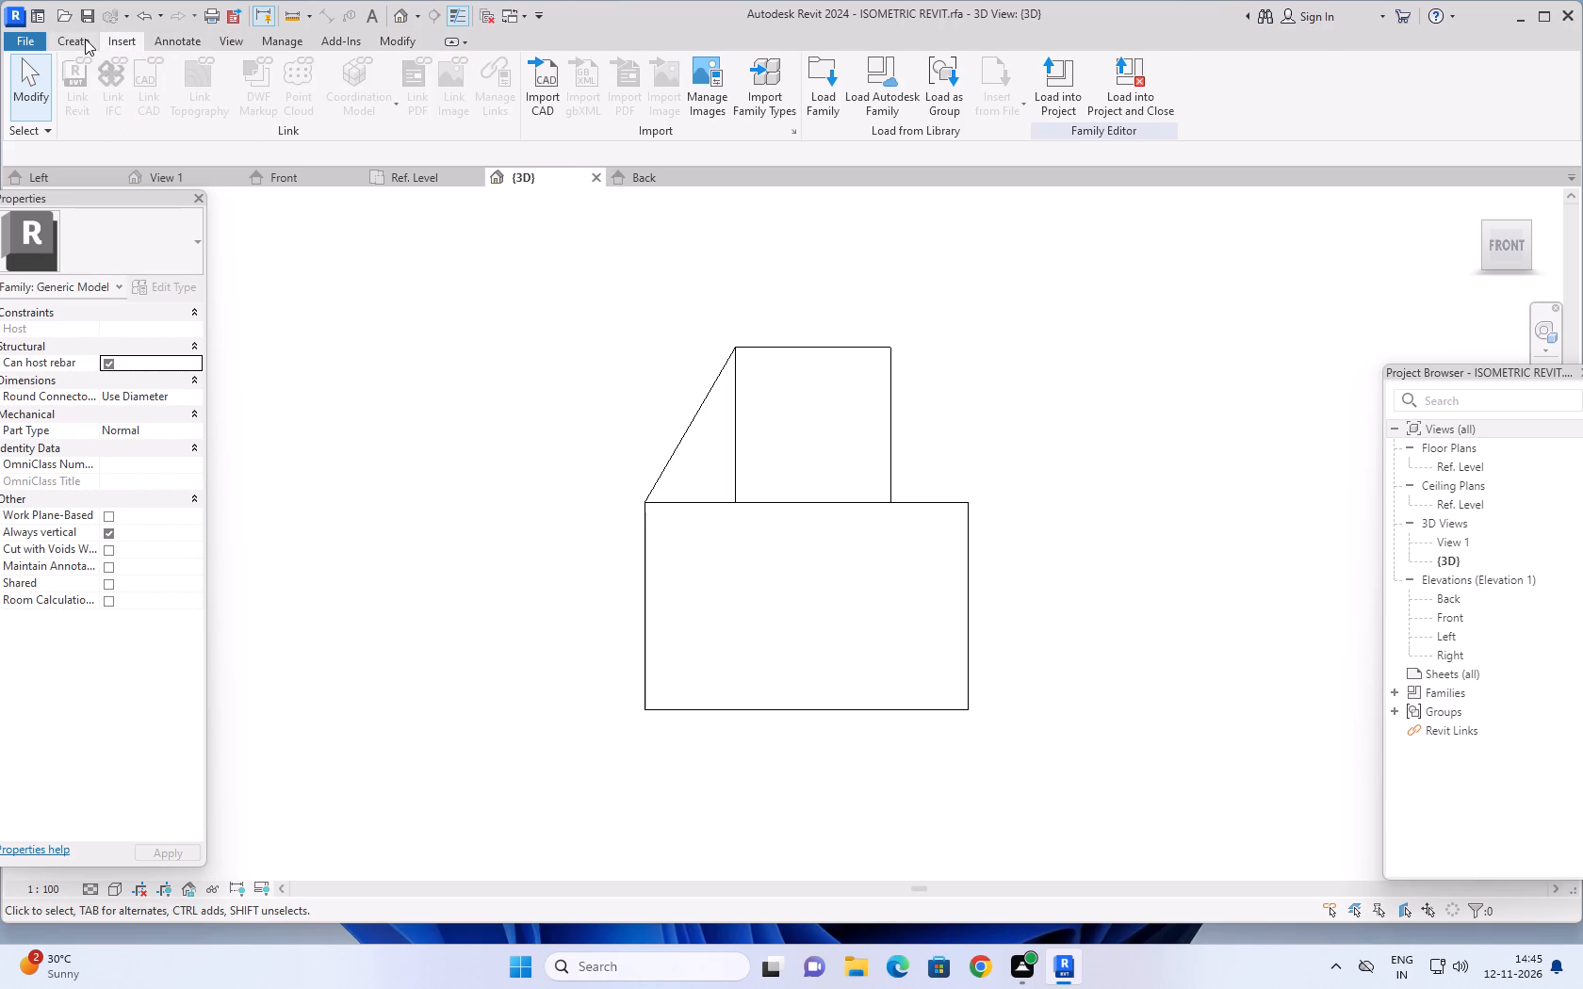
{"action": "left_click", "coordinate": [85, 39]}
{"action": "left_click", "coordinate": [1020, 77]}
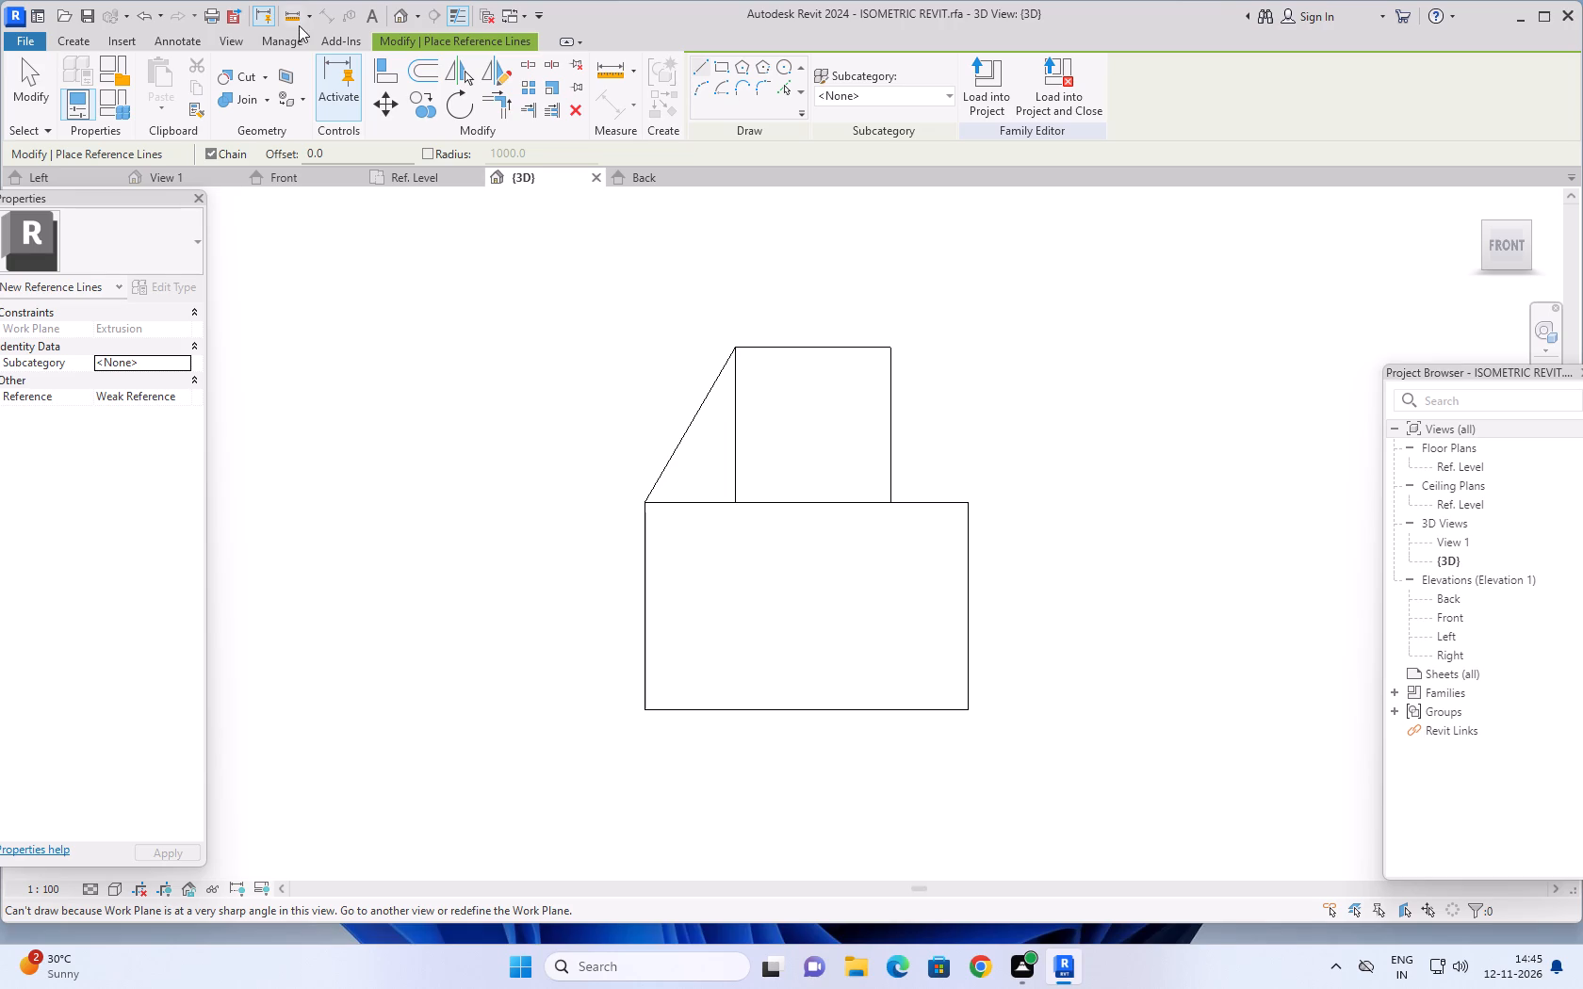
Start a void extrusion with the base block's front face picked as the work plane.
{"action": "left_click", "coordinate": [81, 41]}
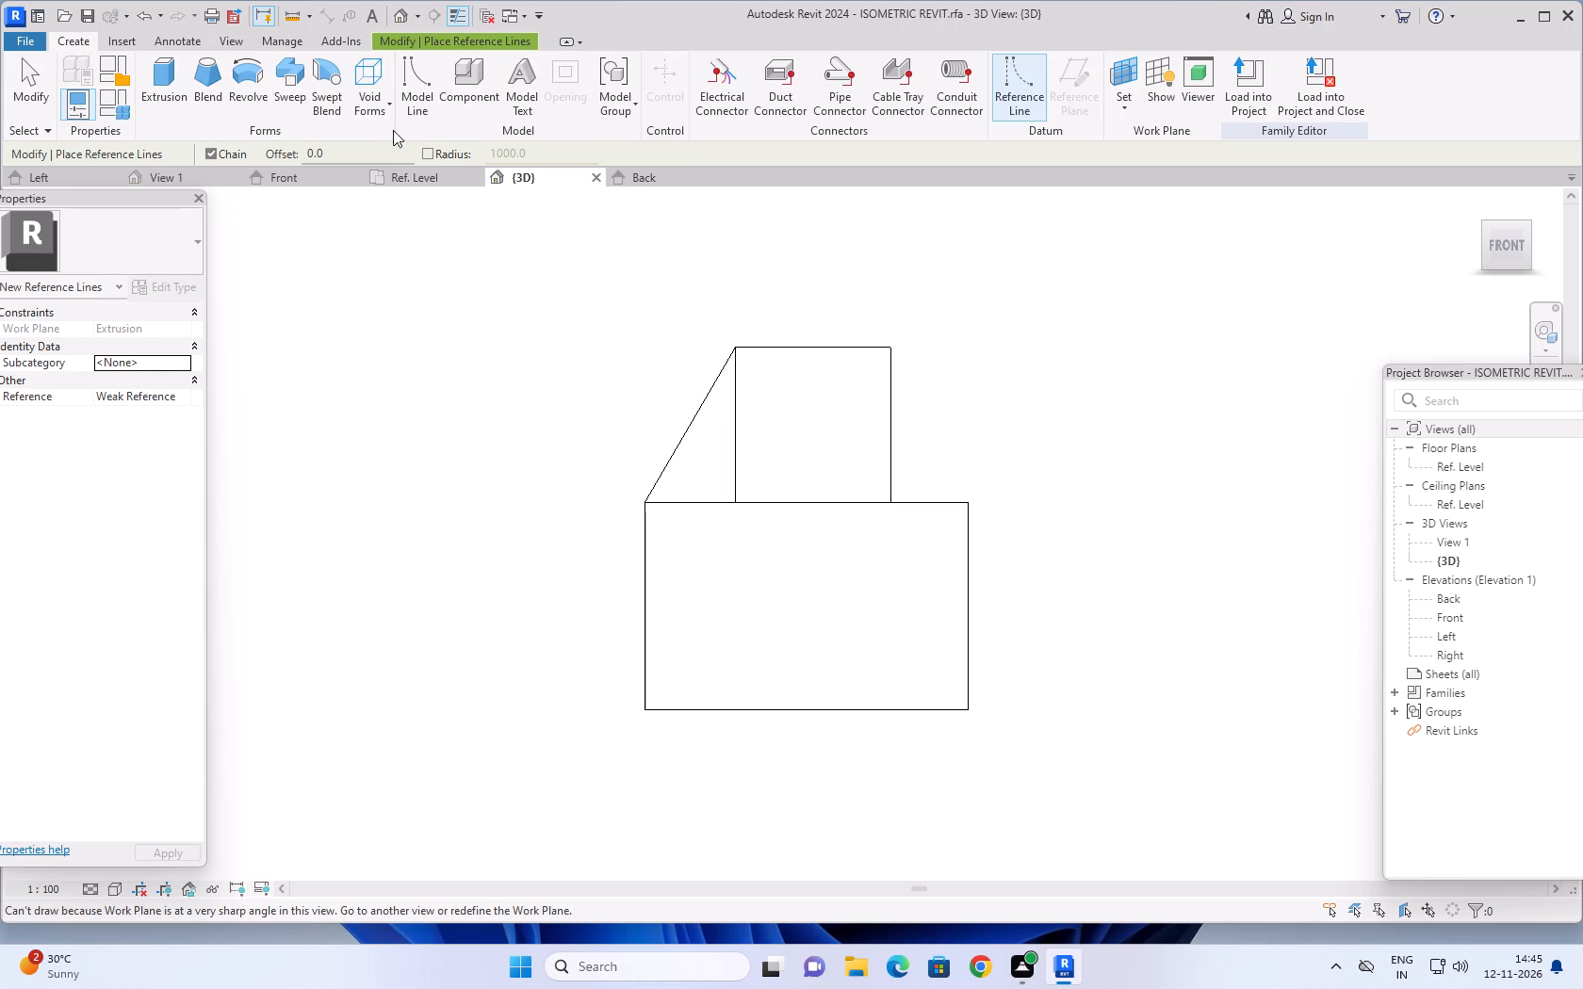
{"action": "left_click", "coordinate": [388, 108]}
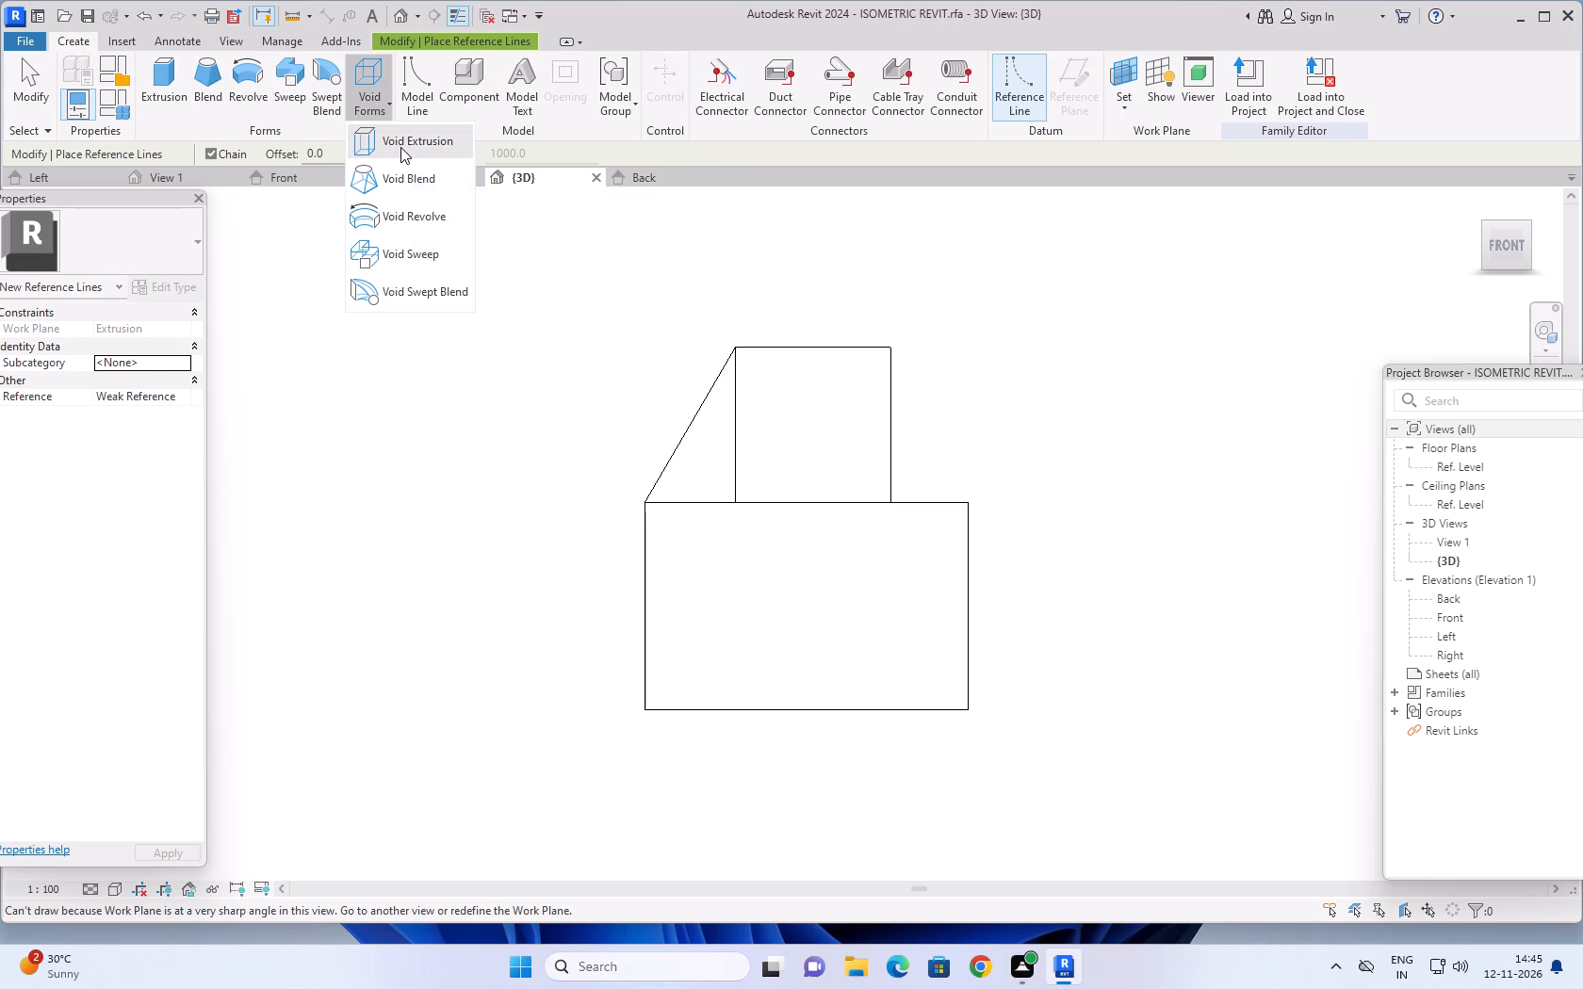
{"action": "left_click", "coordinate": [400, 147]}
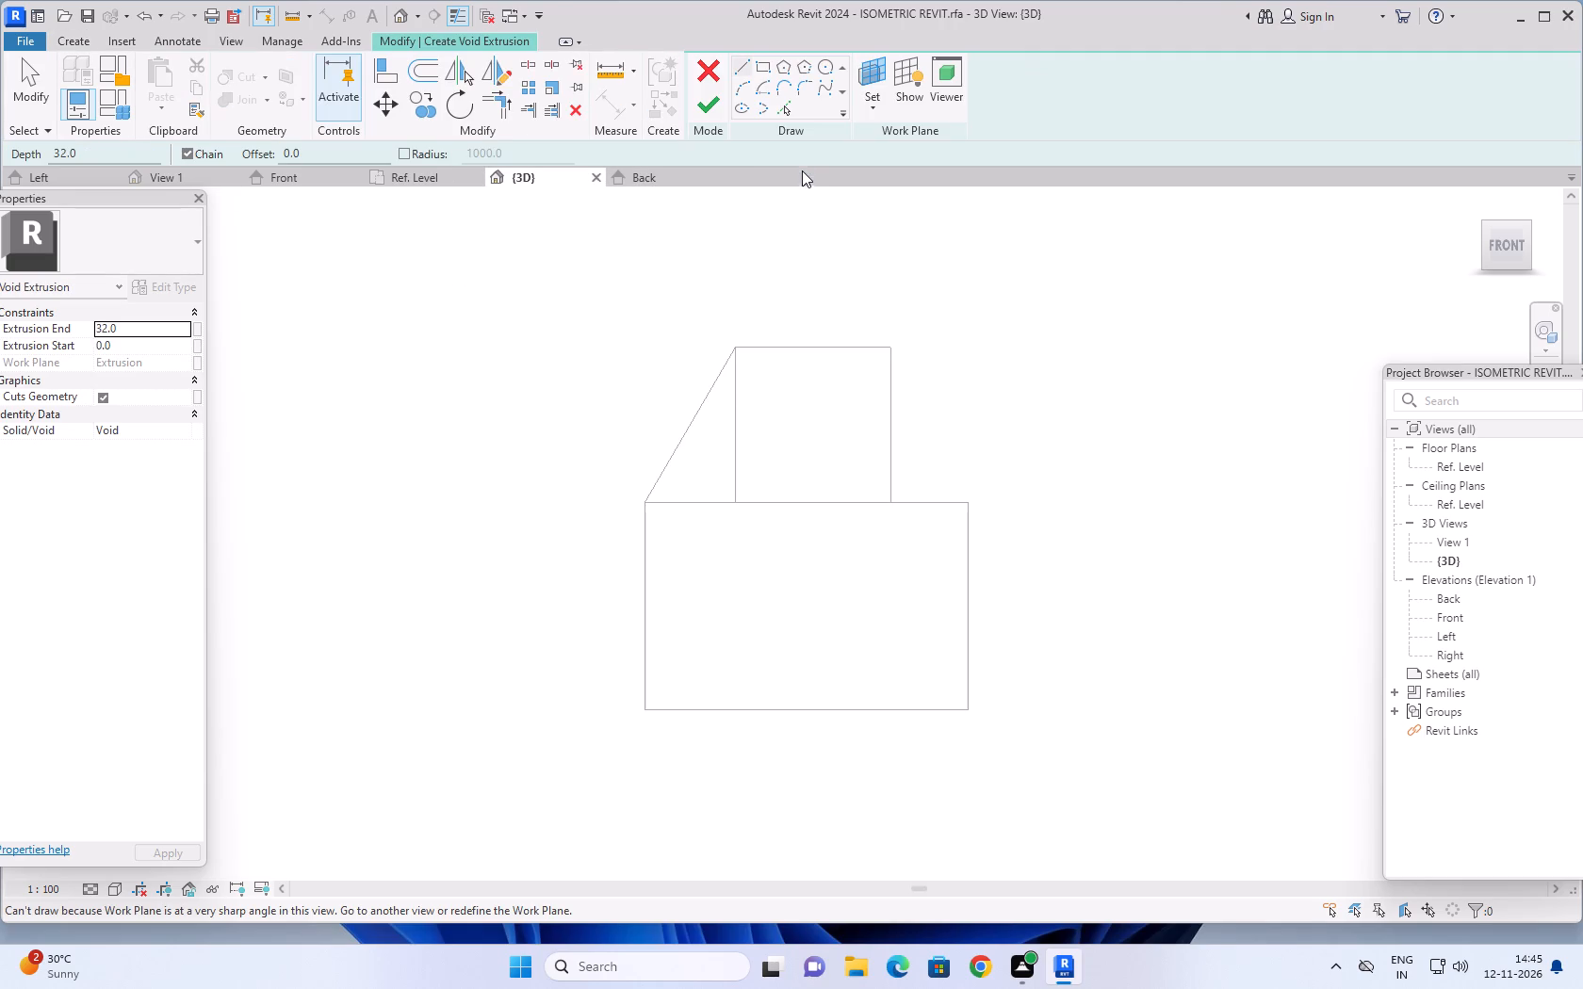
{"action": "left_click", "coordinate": [876, 111]}
{"action": "left_click", "coordinate": [891, 173]}
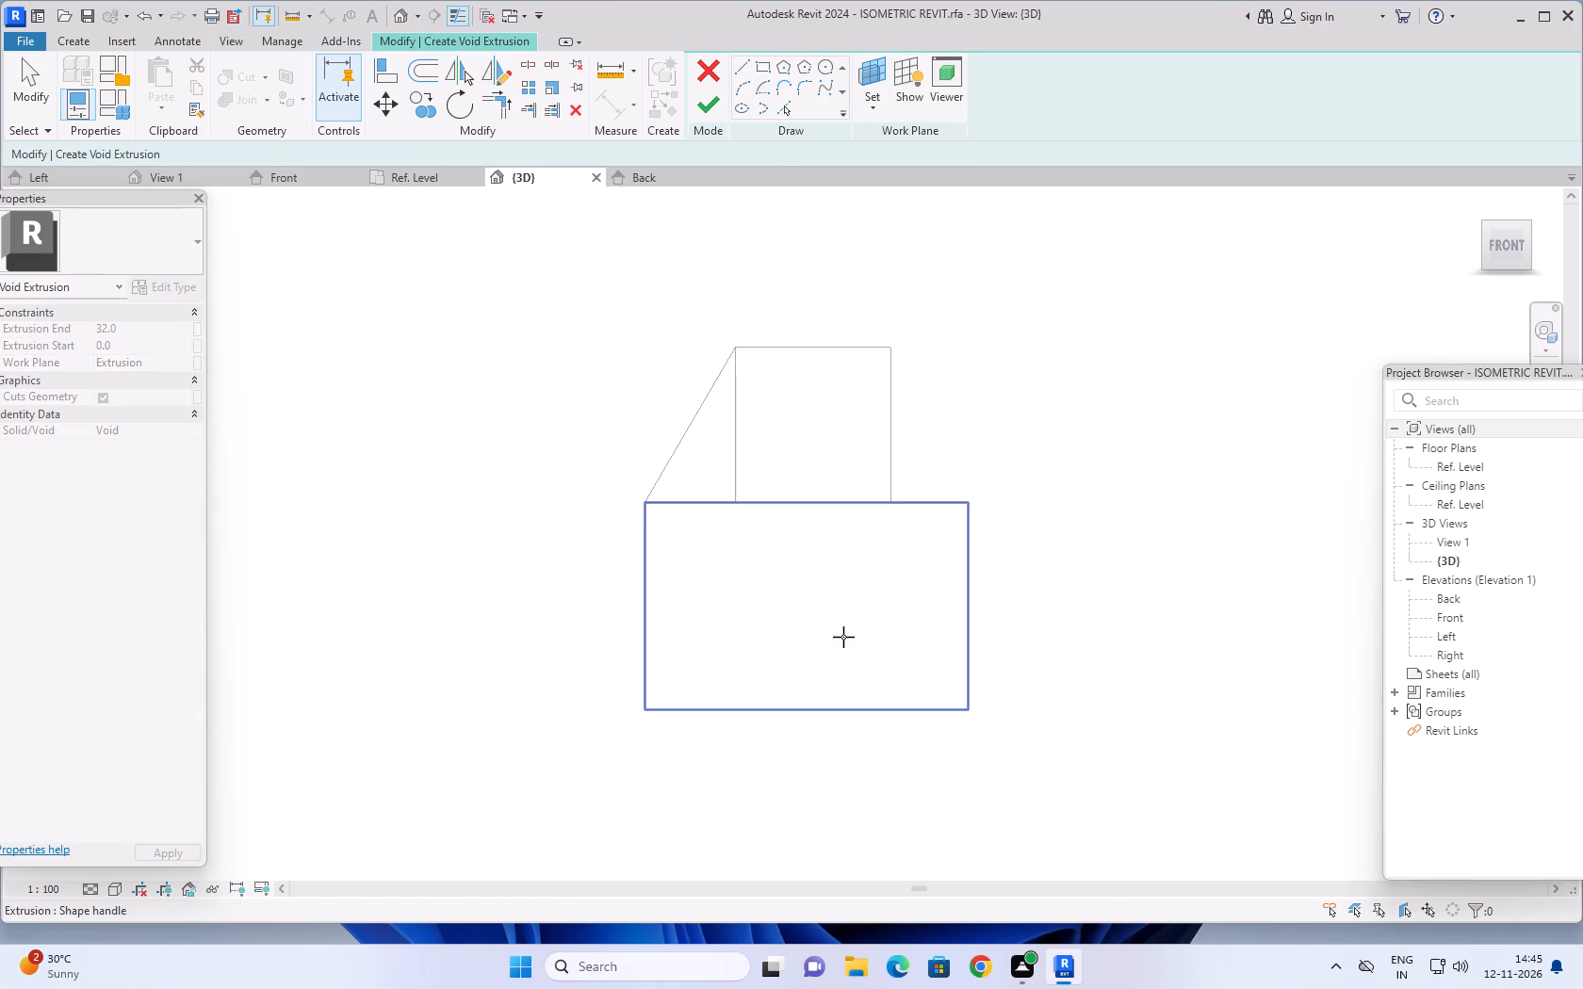
{"action": "left_click", "coordinate": [843, 637]}
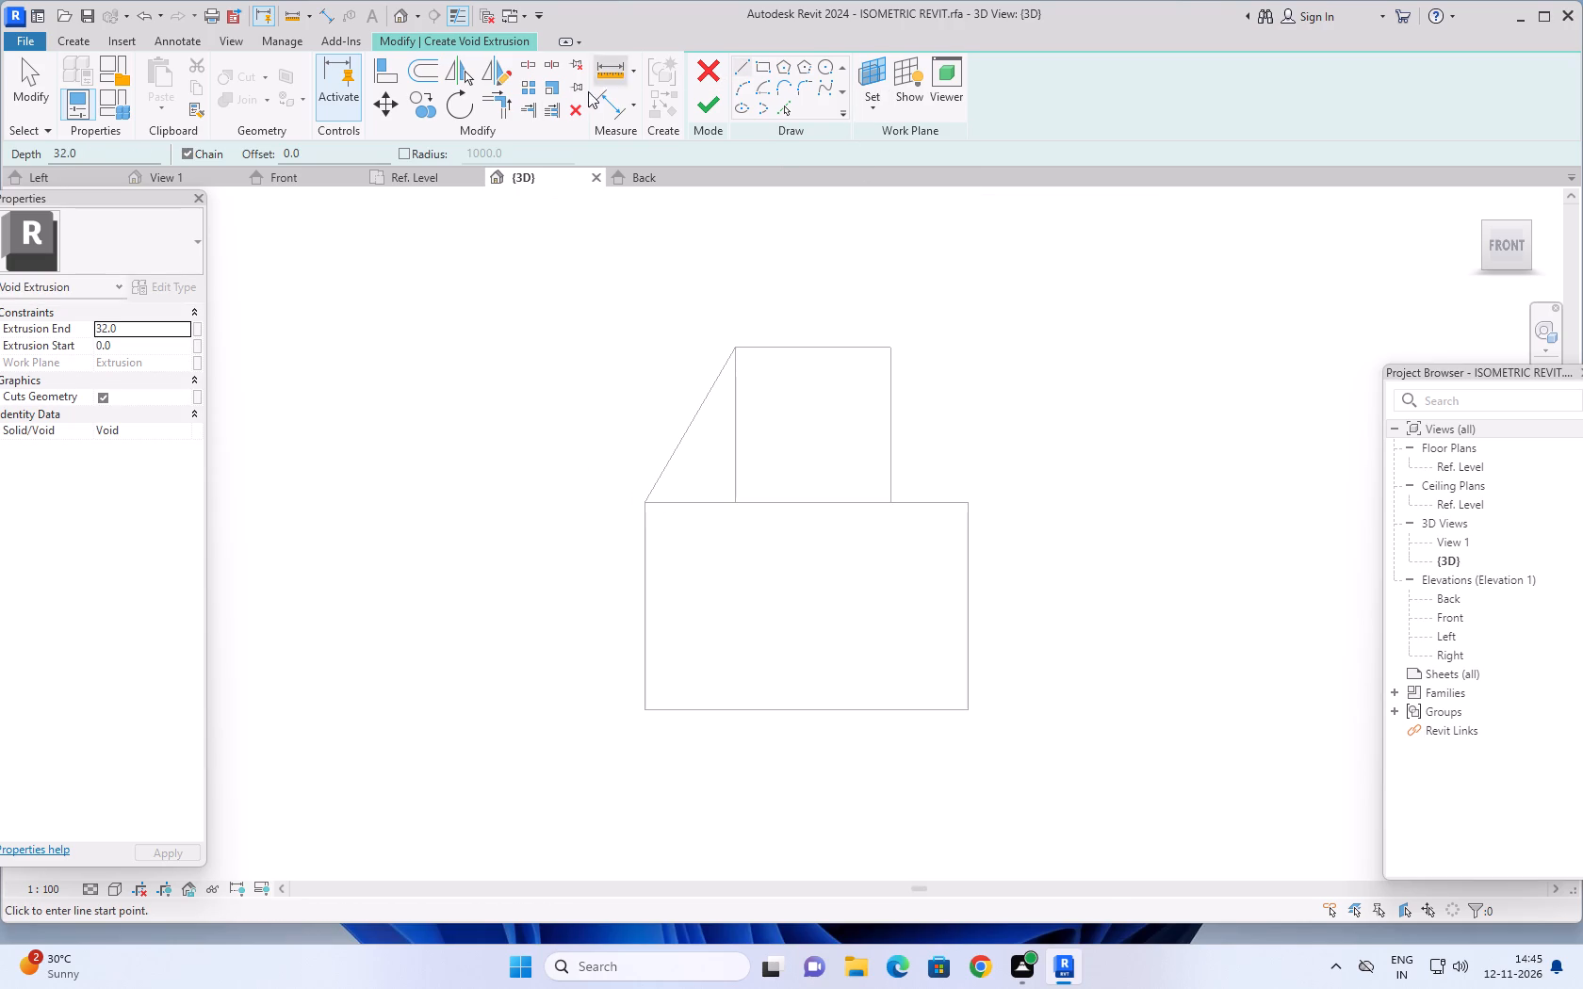
Sketch a 9-long line along the front face's top edge from its left corner, continued by a 16-long line down to the right at 45°.
{"action": "left_click", "coordinate": [738, 60]}
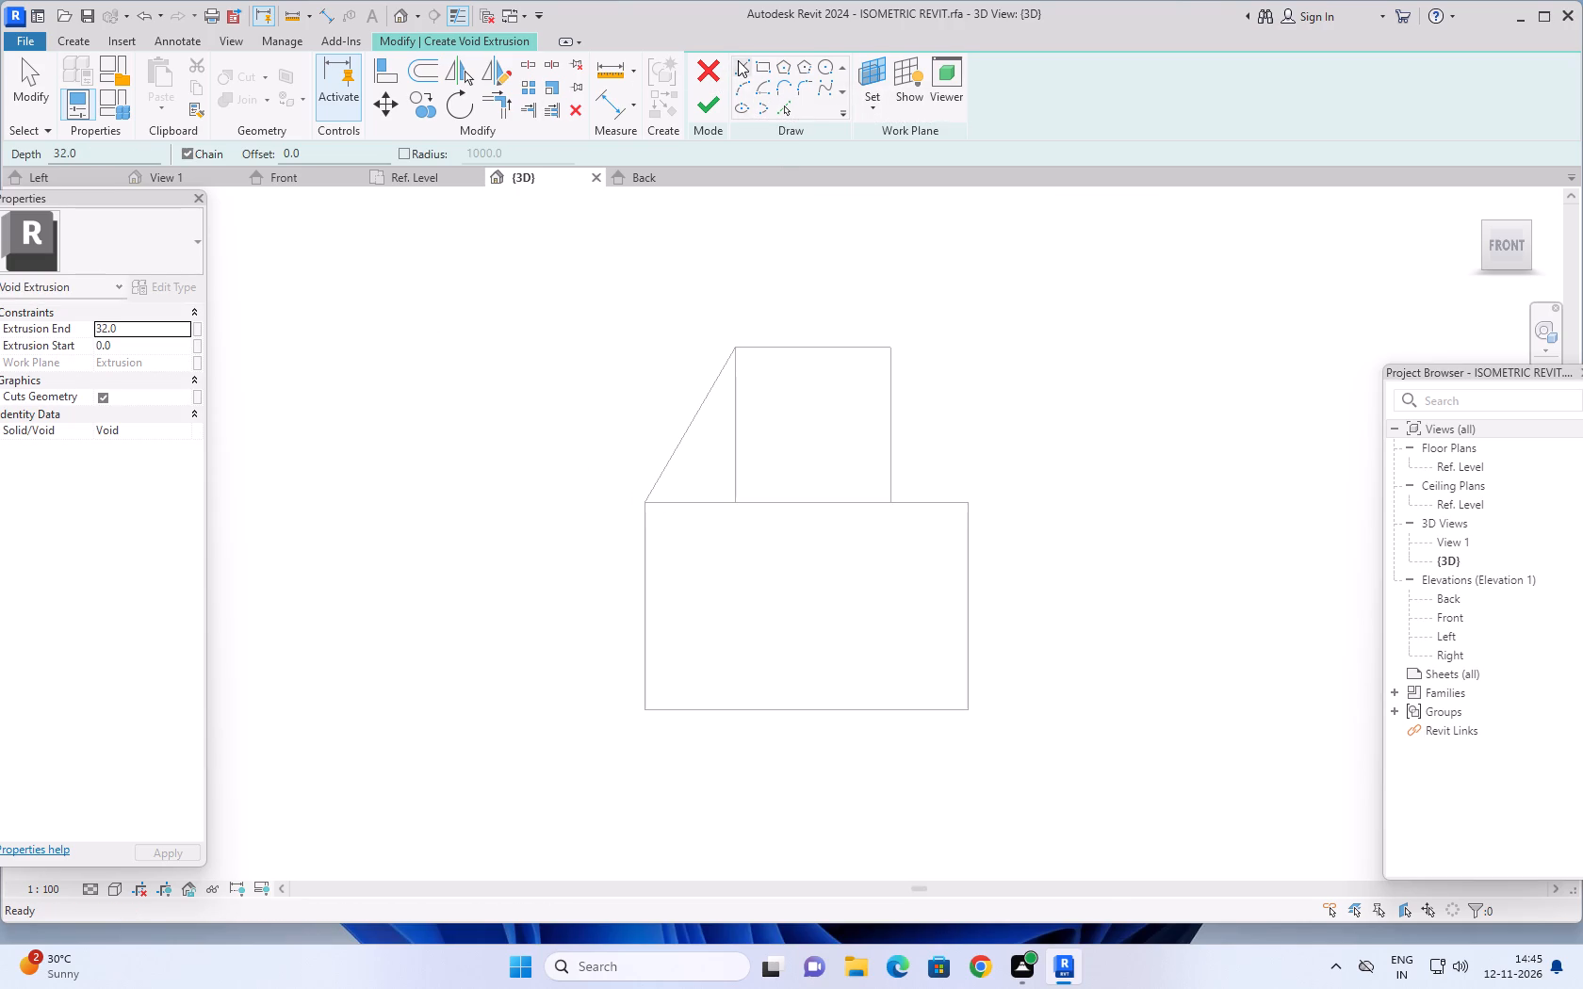
{"action": "left_click", "coordinate": [645, 506]}
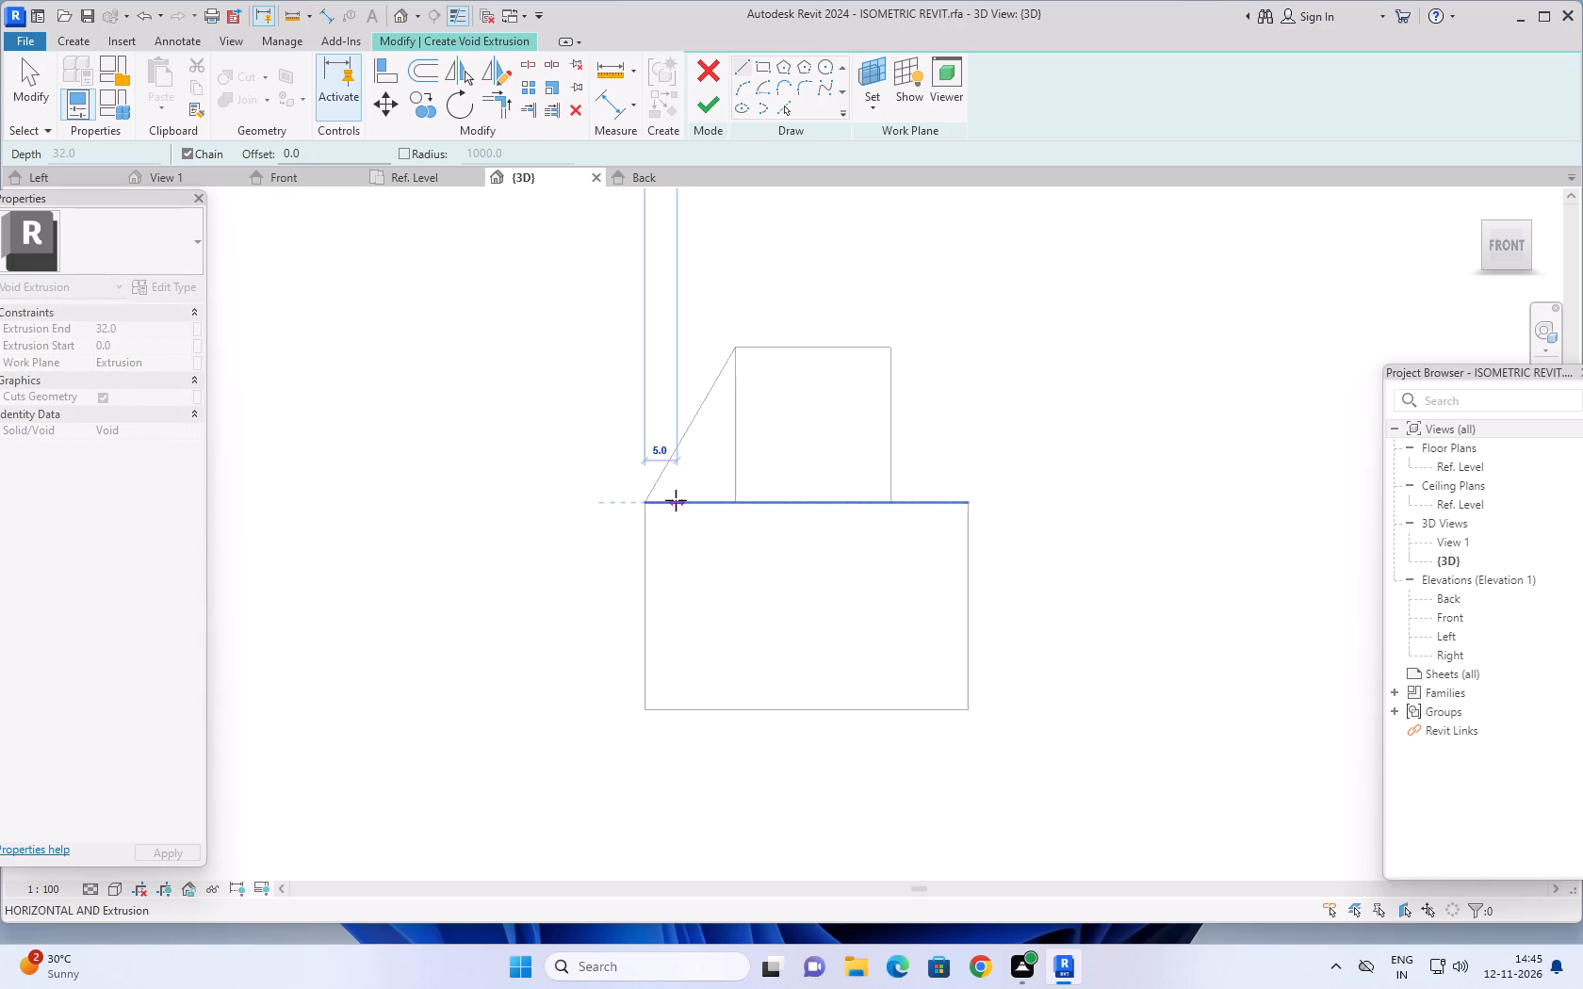
{"action": "key", "text": "9"}
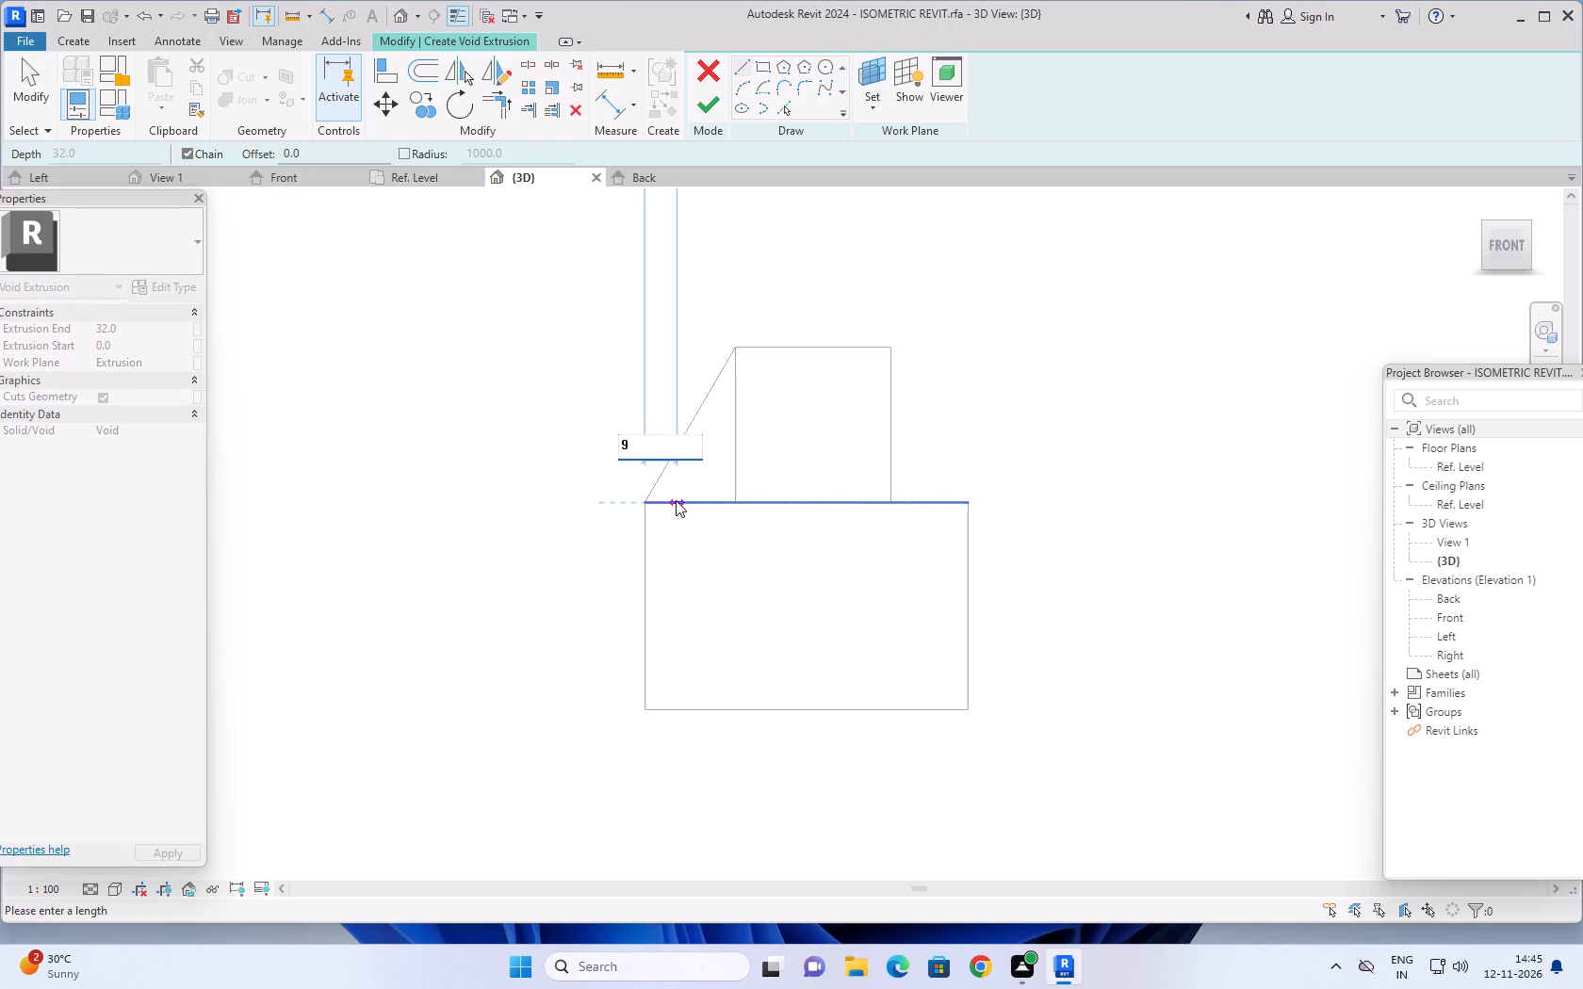
{"action": "key", "text": "Return"}
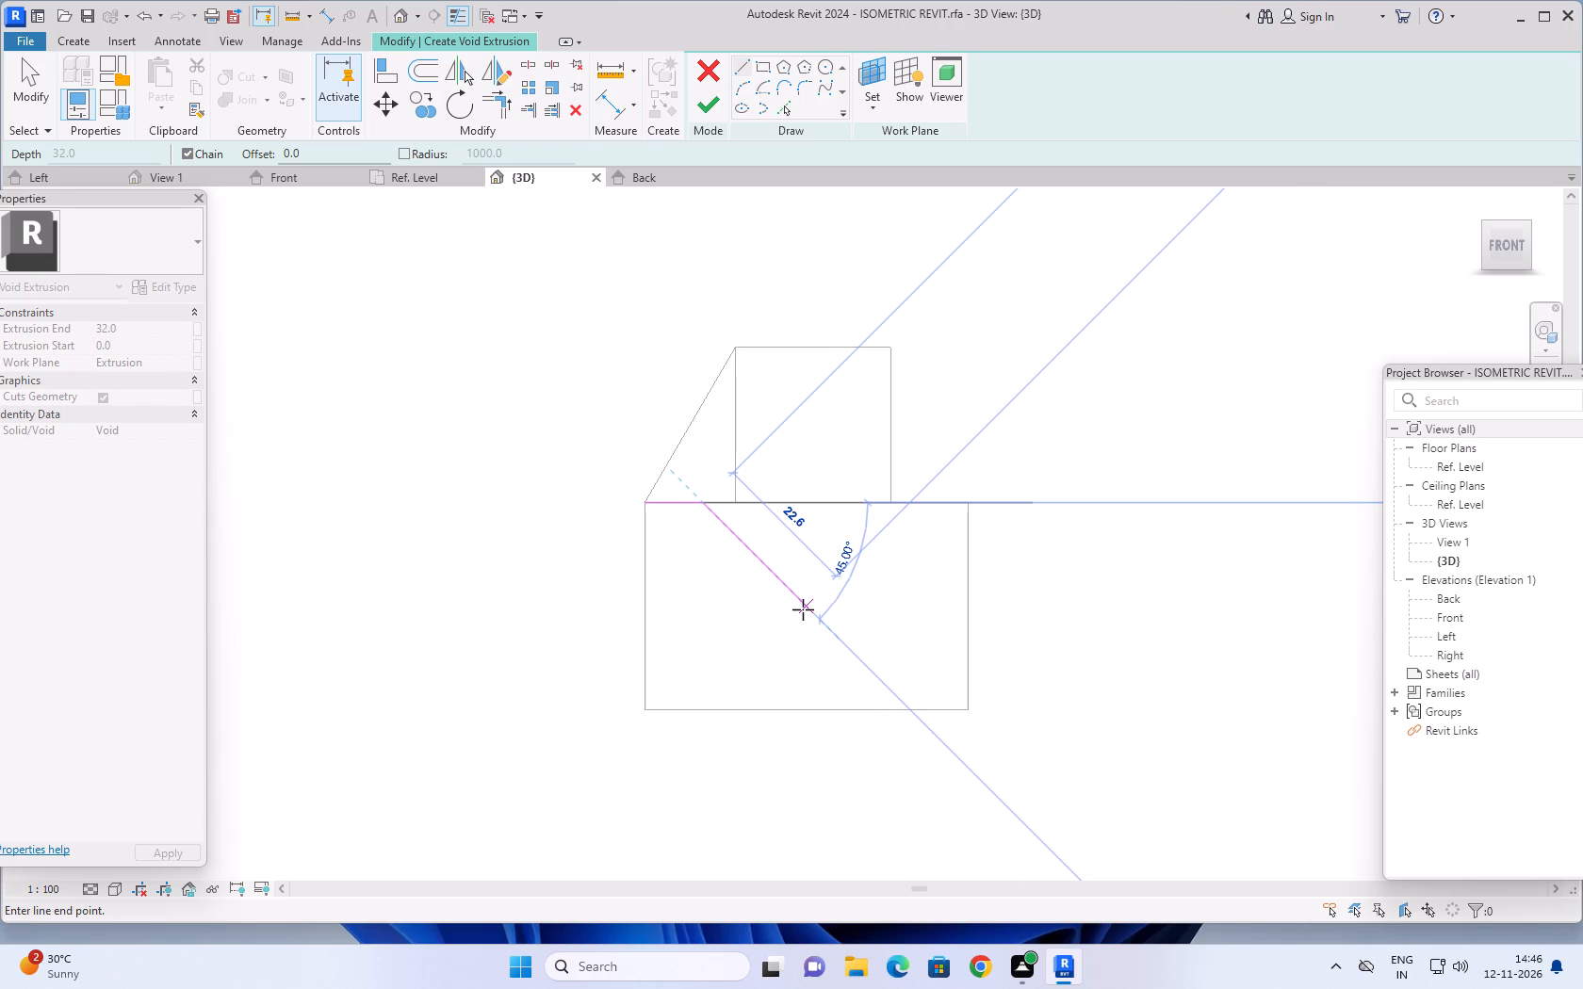
{"action": "type", "text": "16"}
{"action": "key", "text": "Return"}
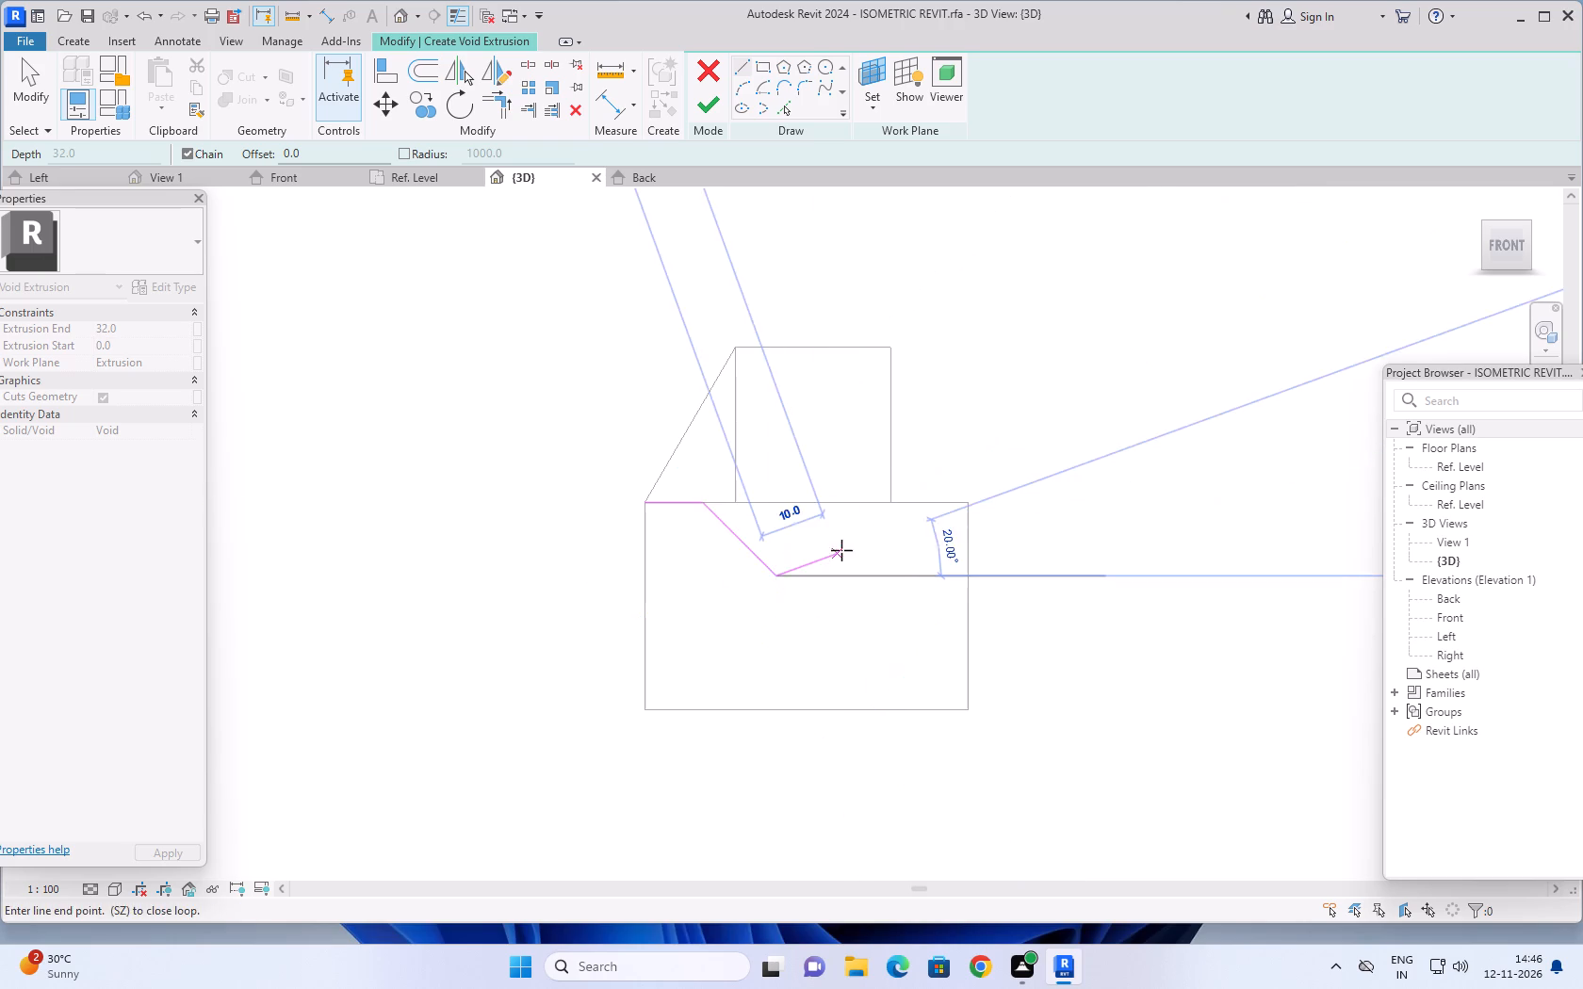
{"action": "key", "text": "Escape"}
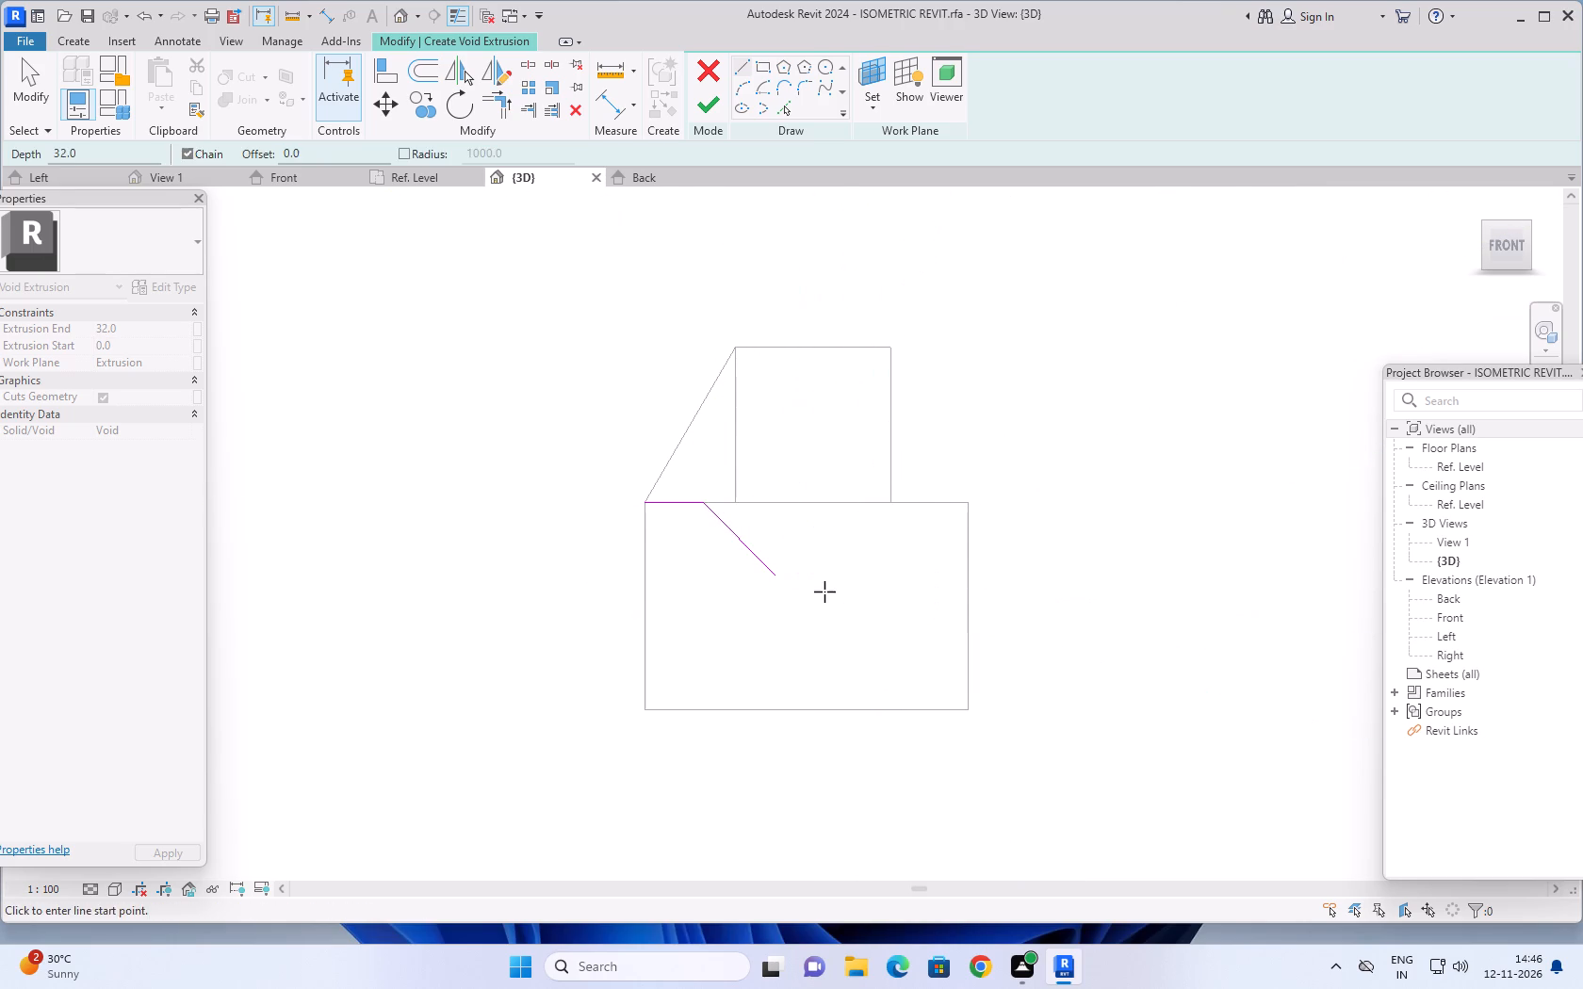
Sketch a 16-long vertical guide line down from the midpoint of the upper block's bottom edge.
{"action": "key", "text": "Escape"}
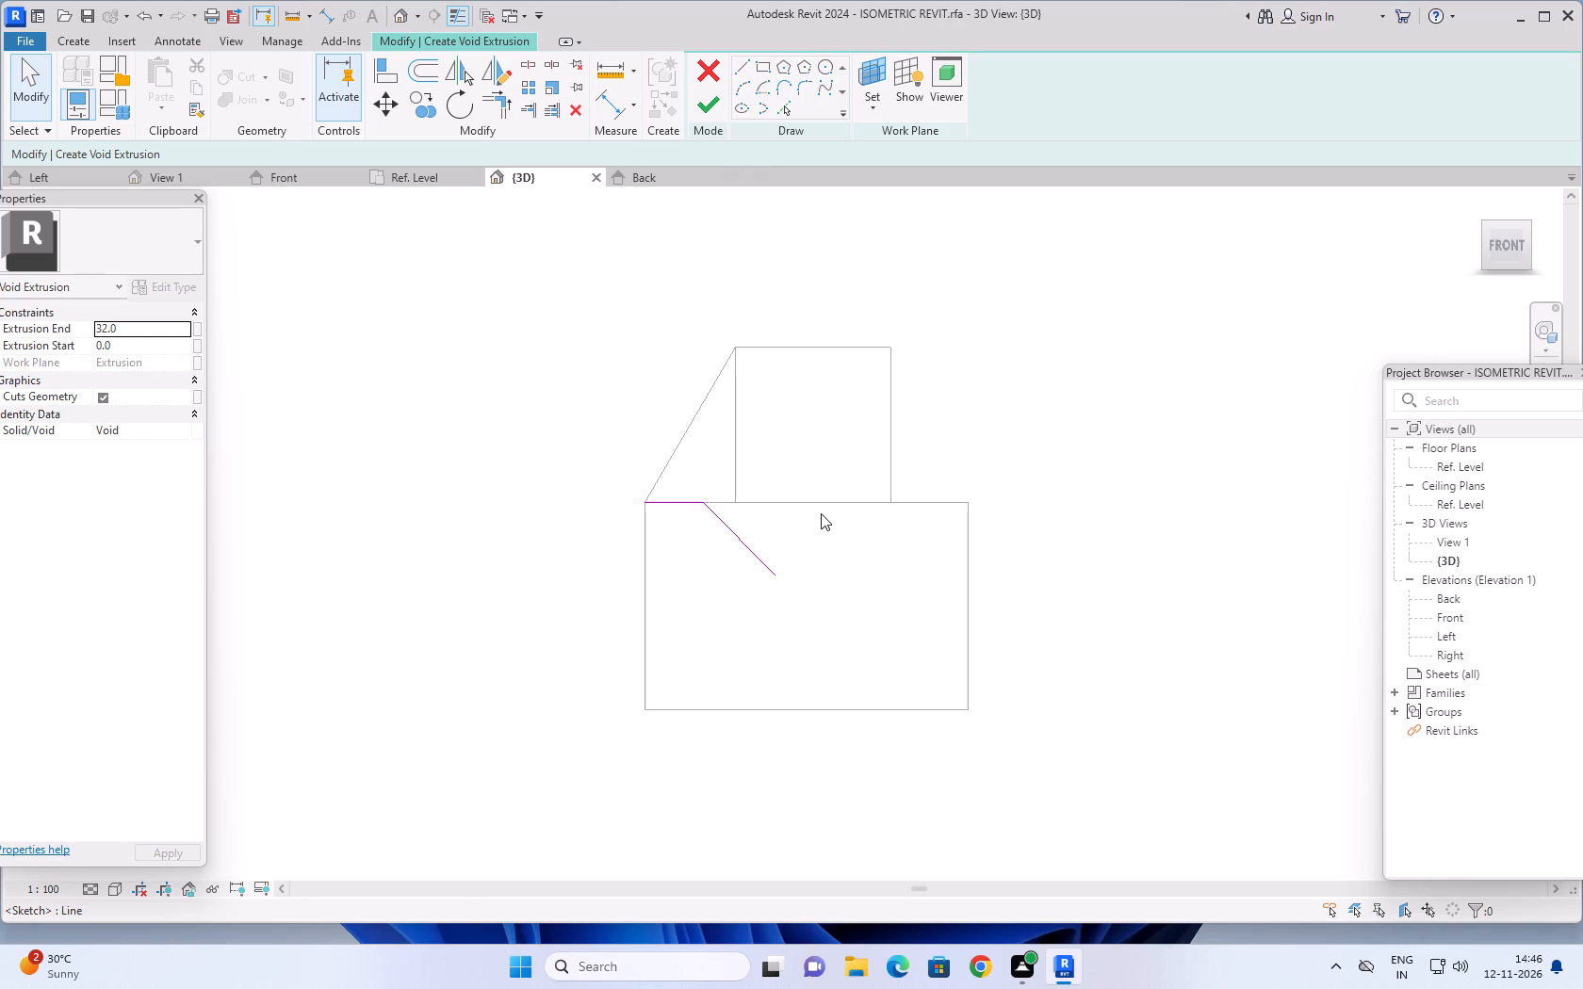
{"action": "left_click", "coordinate": [743, 70]}
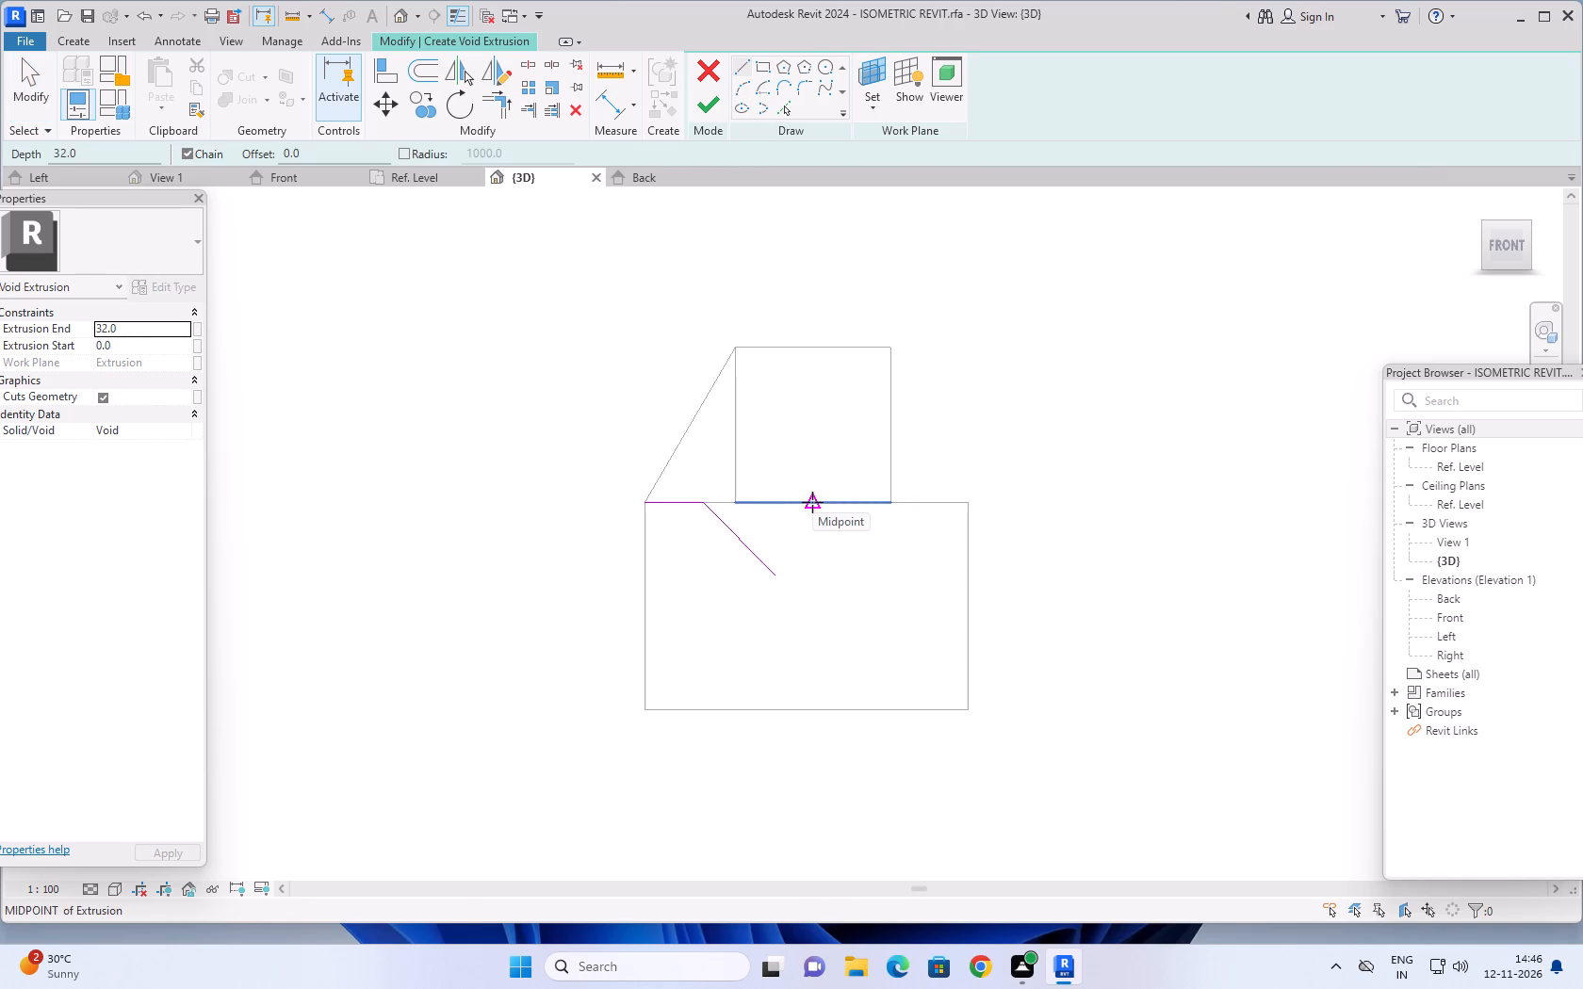
{"action": "left_click", "coordinate": [812, 502]}
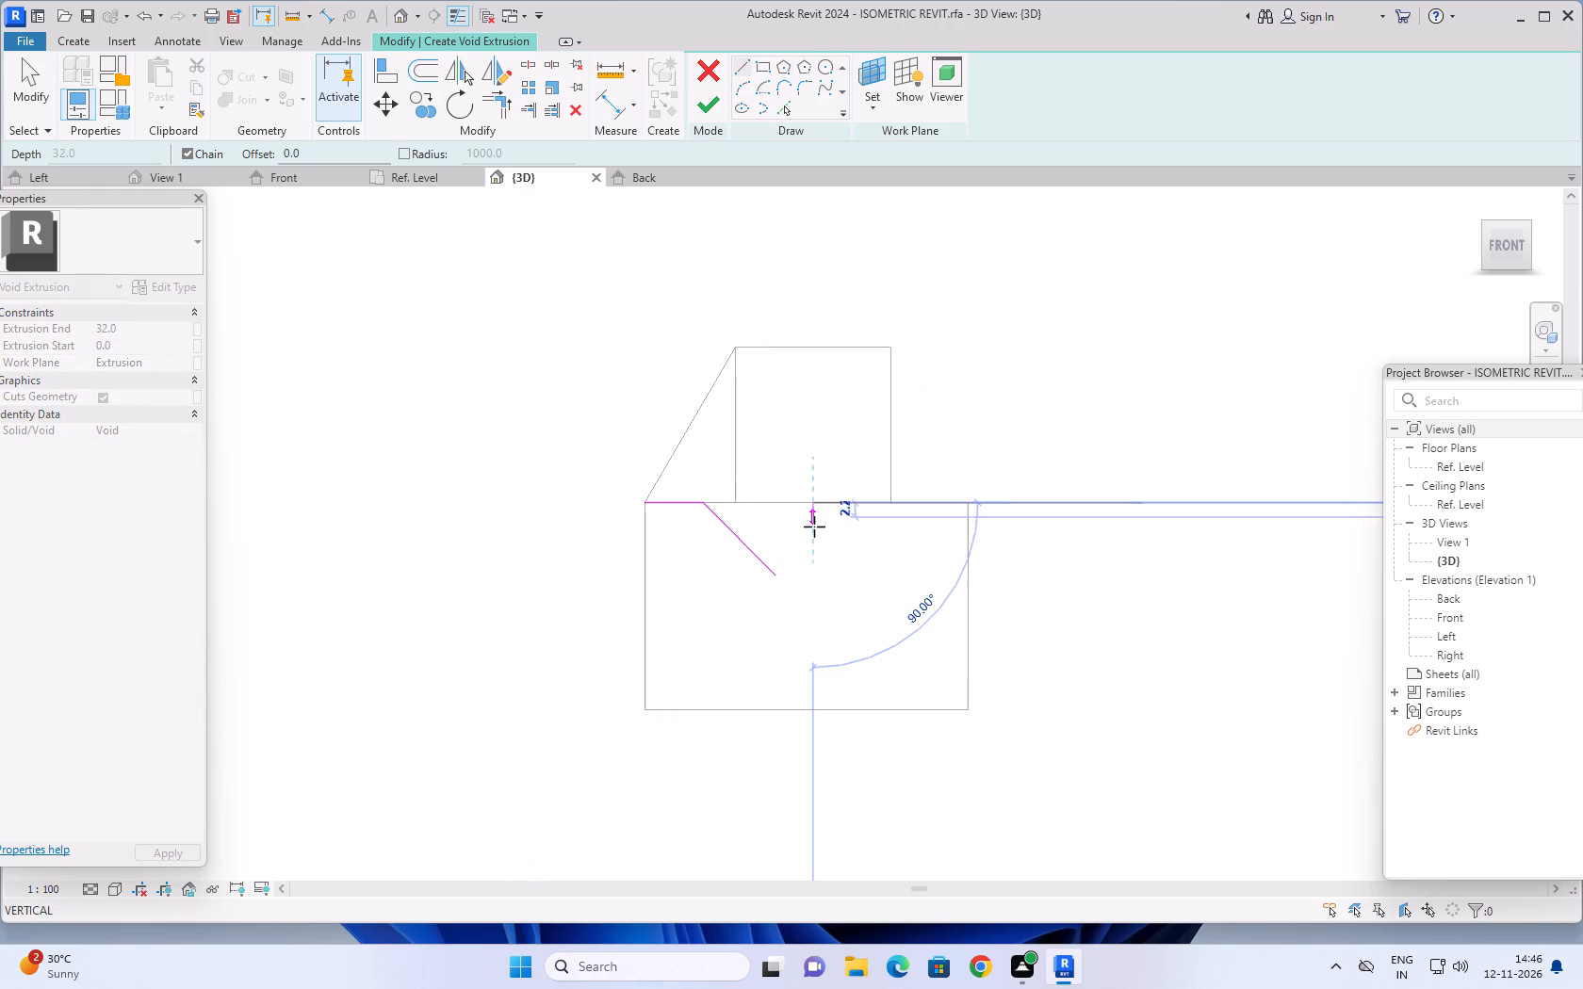
{"action": "type", "text": "16"}
{"action": "key", "text": "Return"}
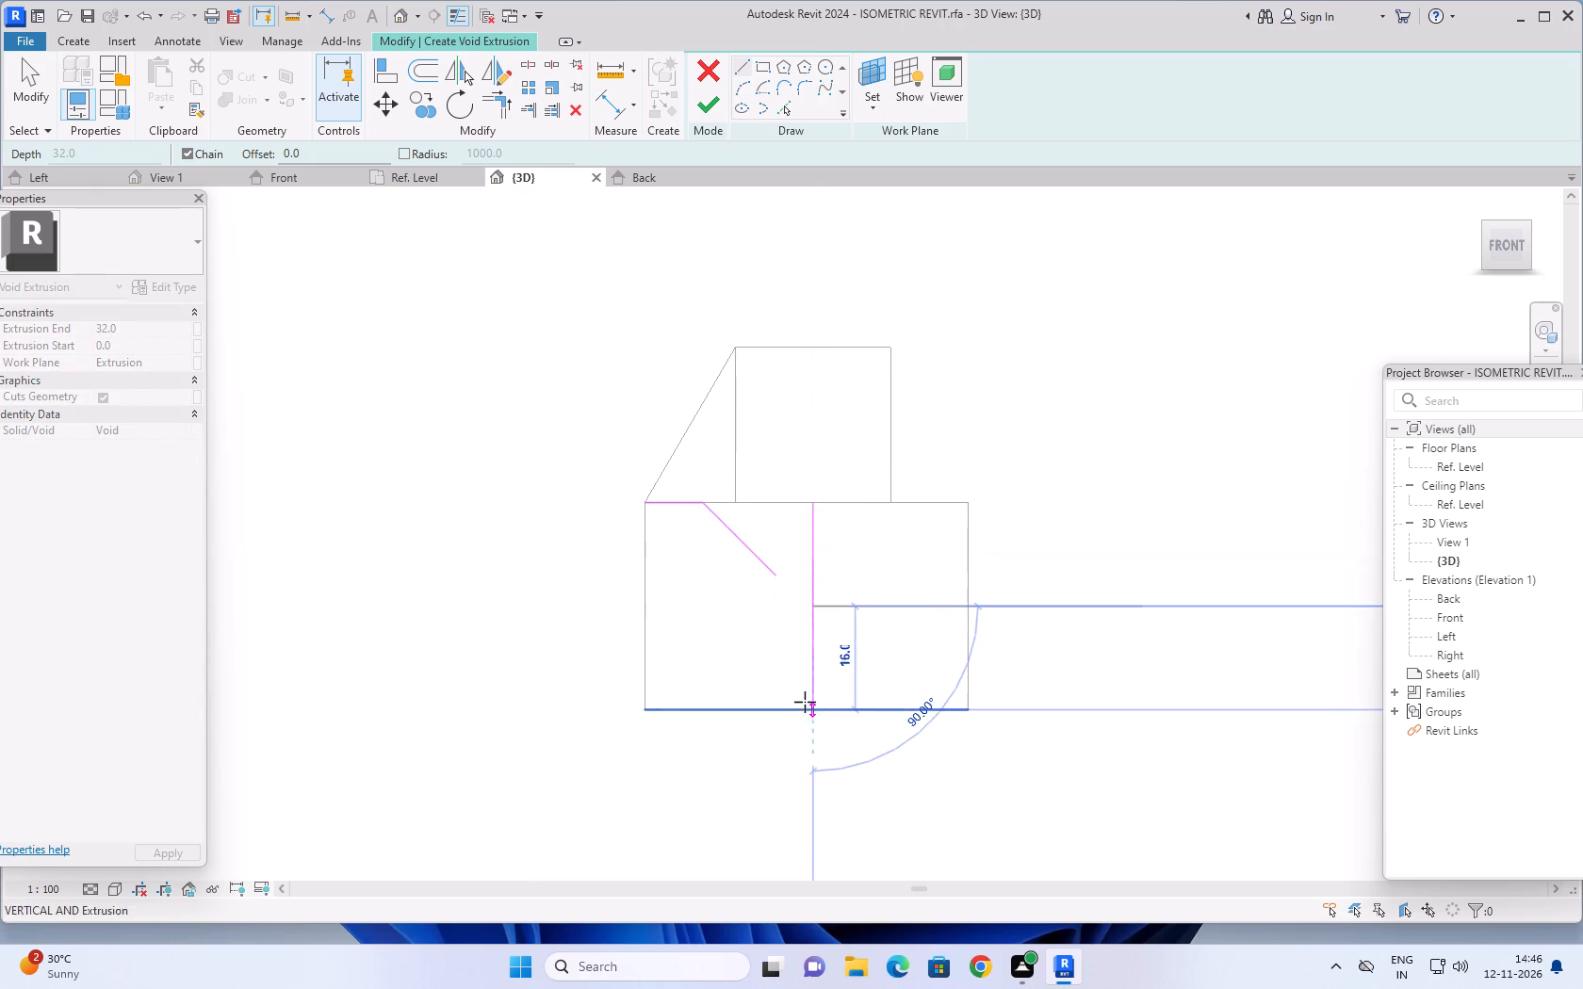
{"action": "key", "text": "Escape"}
{"action": "key", "text": "Escape"}
{"action": "key", "text": "Escape"}
{"action": "key", "text": "Escape"}
{"action": "key", "text": "Escape"}
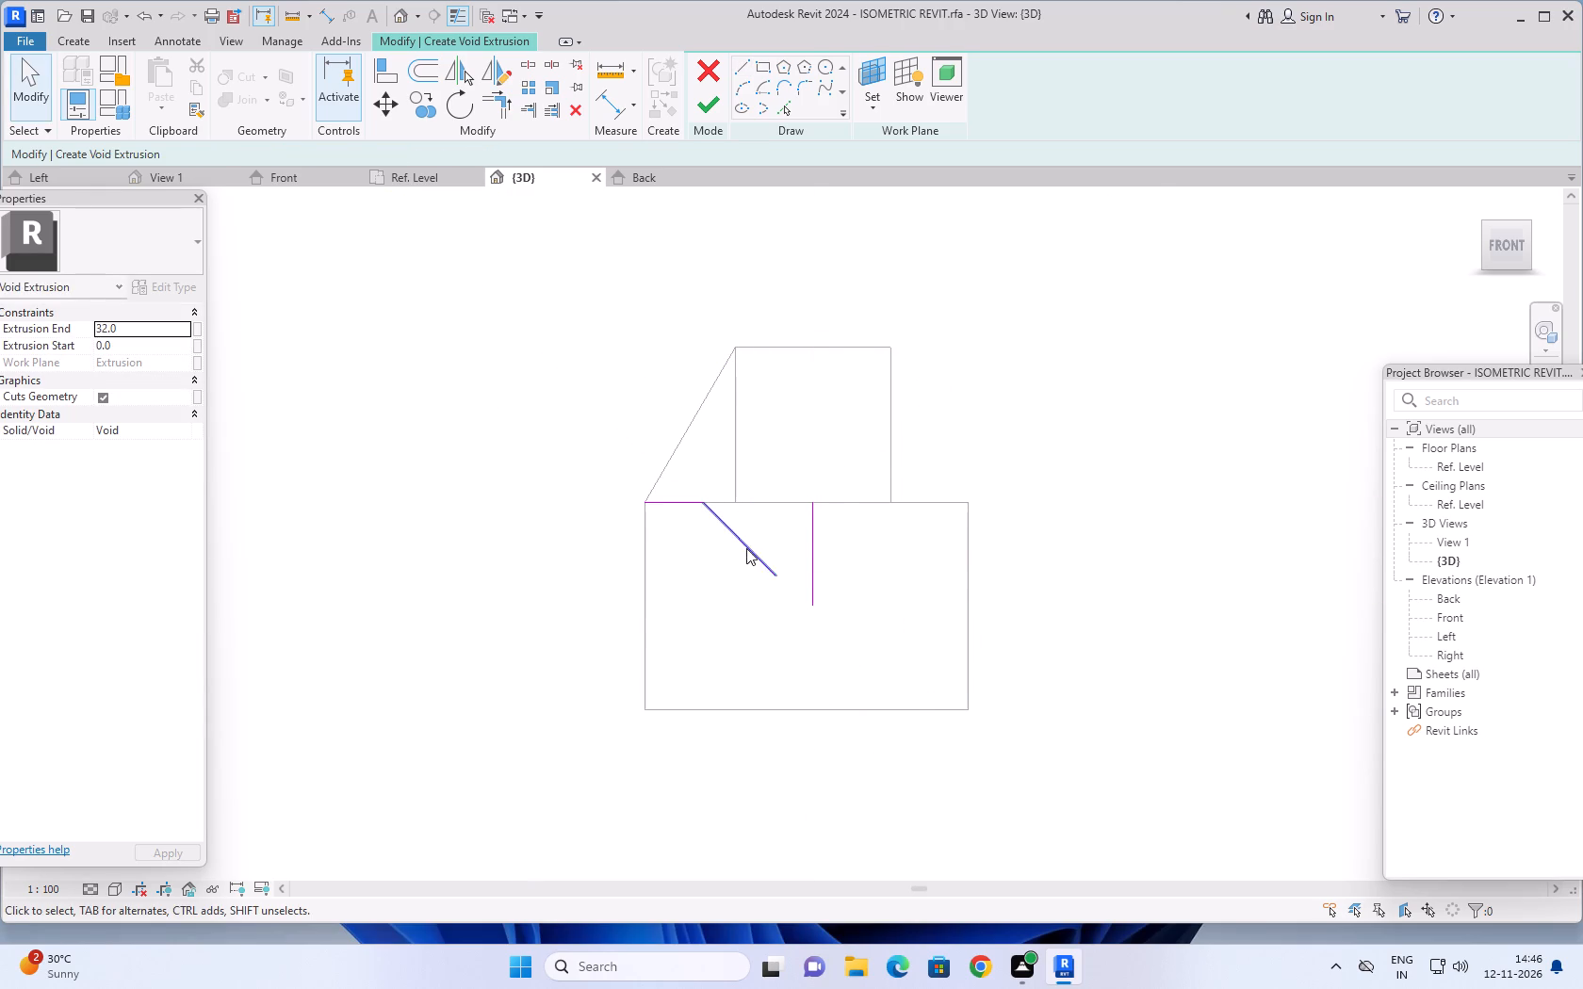
Replace the 16-long slanted line with a 45° line from the 9-long line's inner end down to the vertical guide's foot.
{"action": "left_click", "coordinate": [746, 548]}
{"action": "key", "text": "1"}
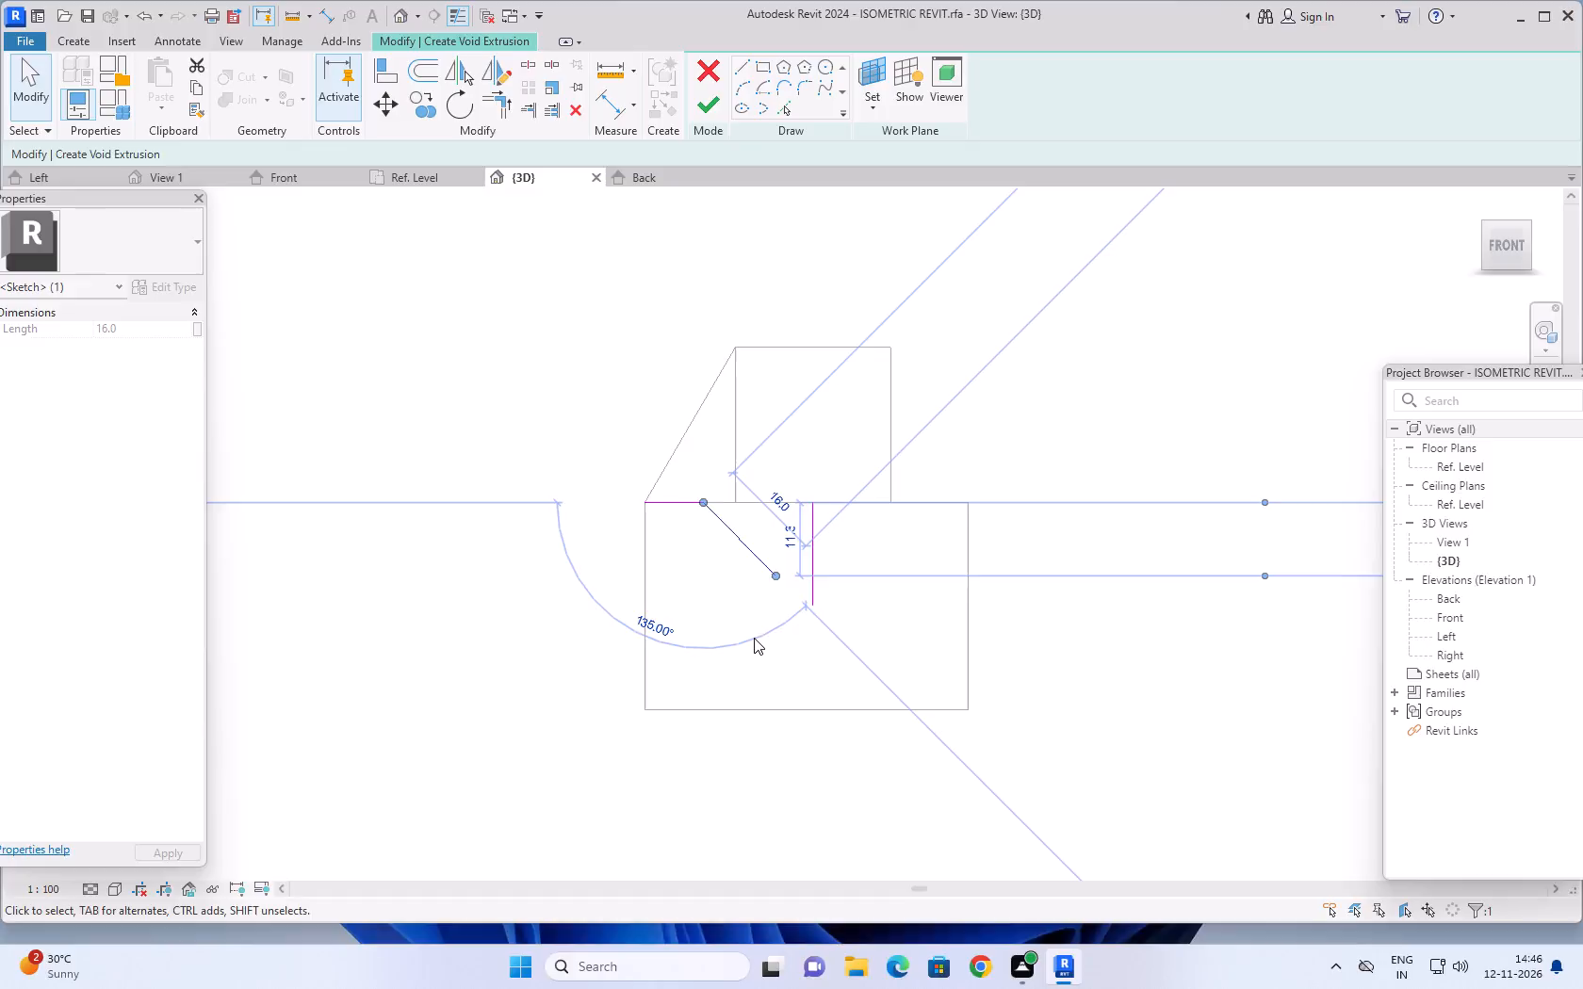
{"action": "key", "text": "Delete"}
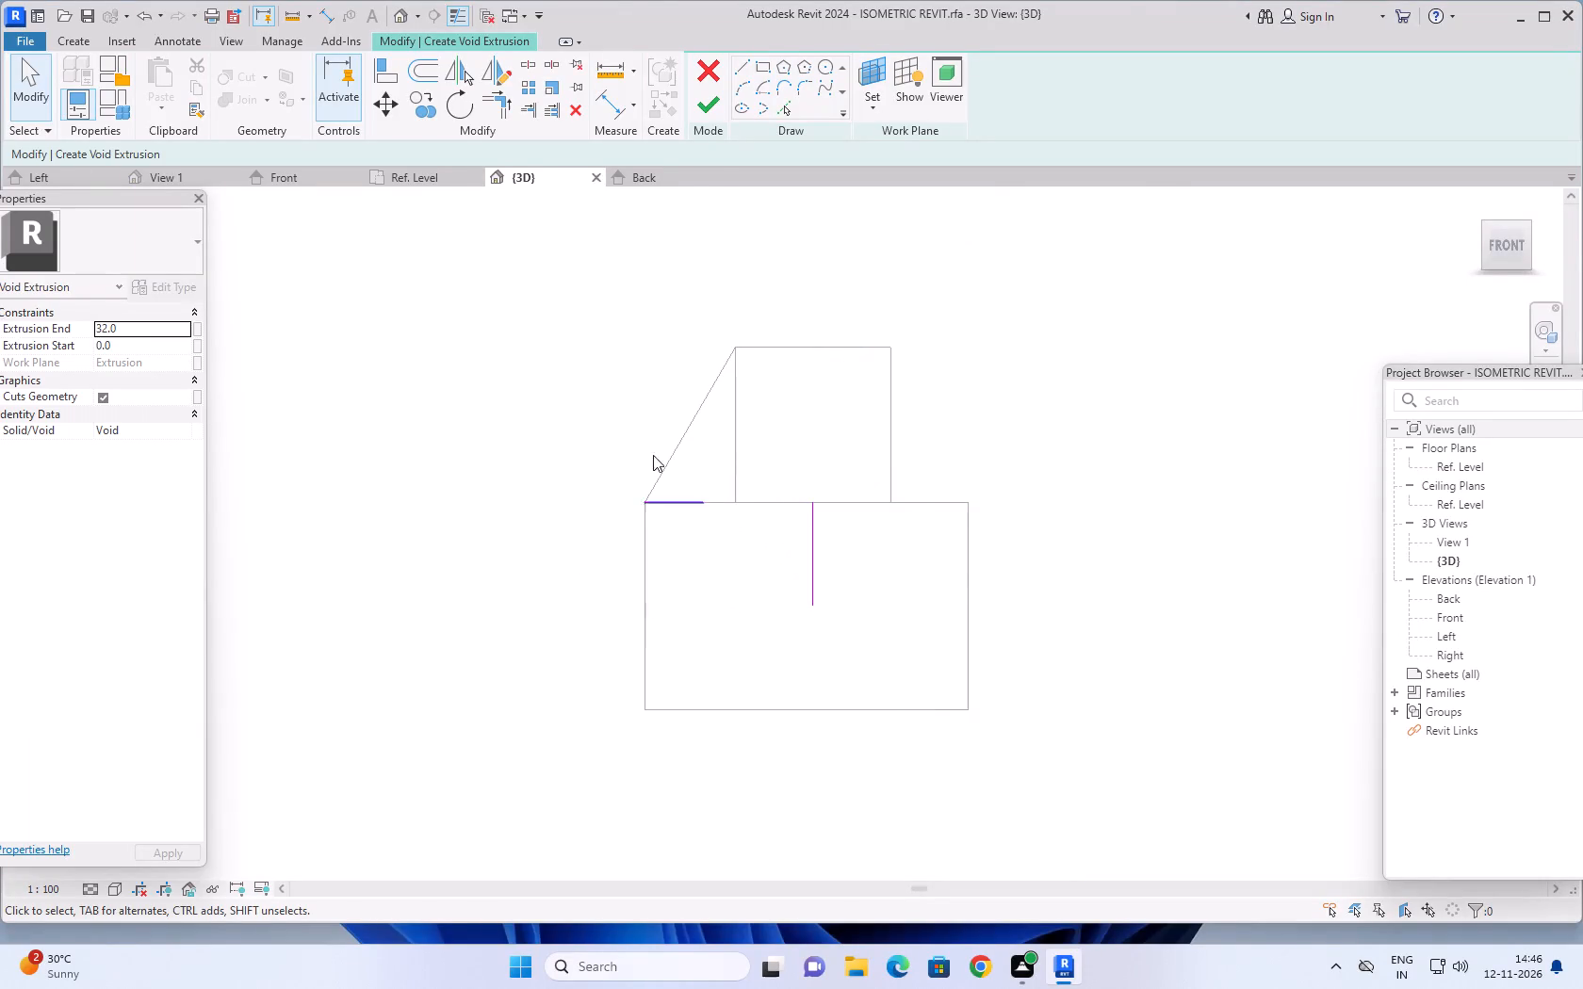
{"action": "left_click", "coordinate": [747, 62]}
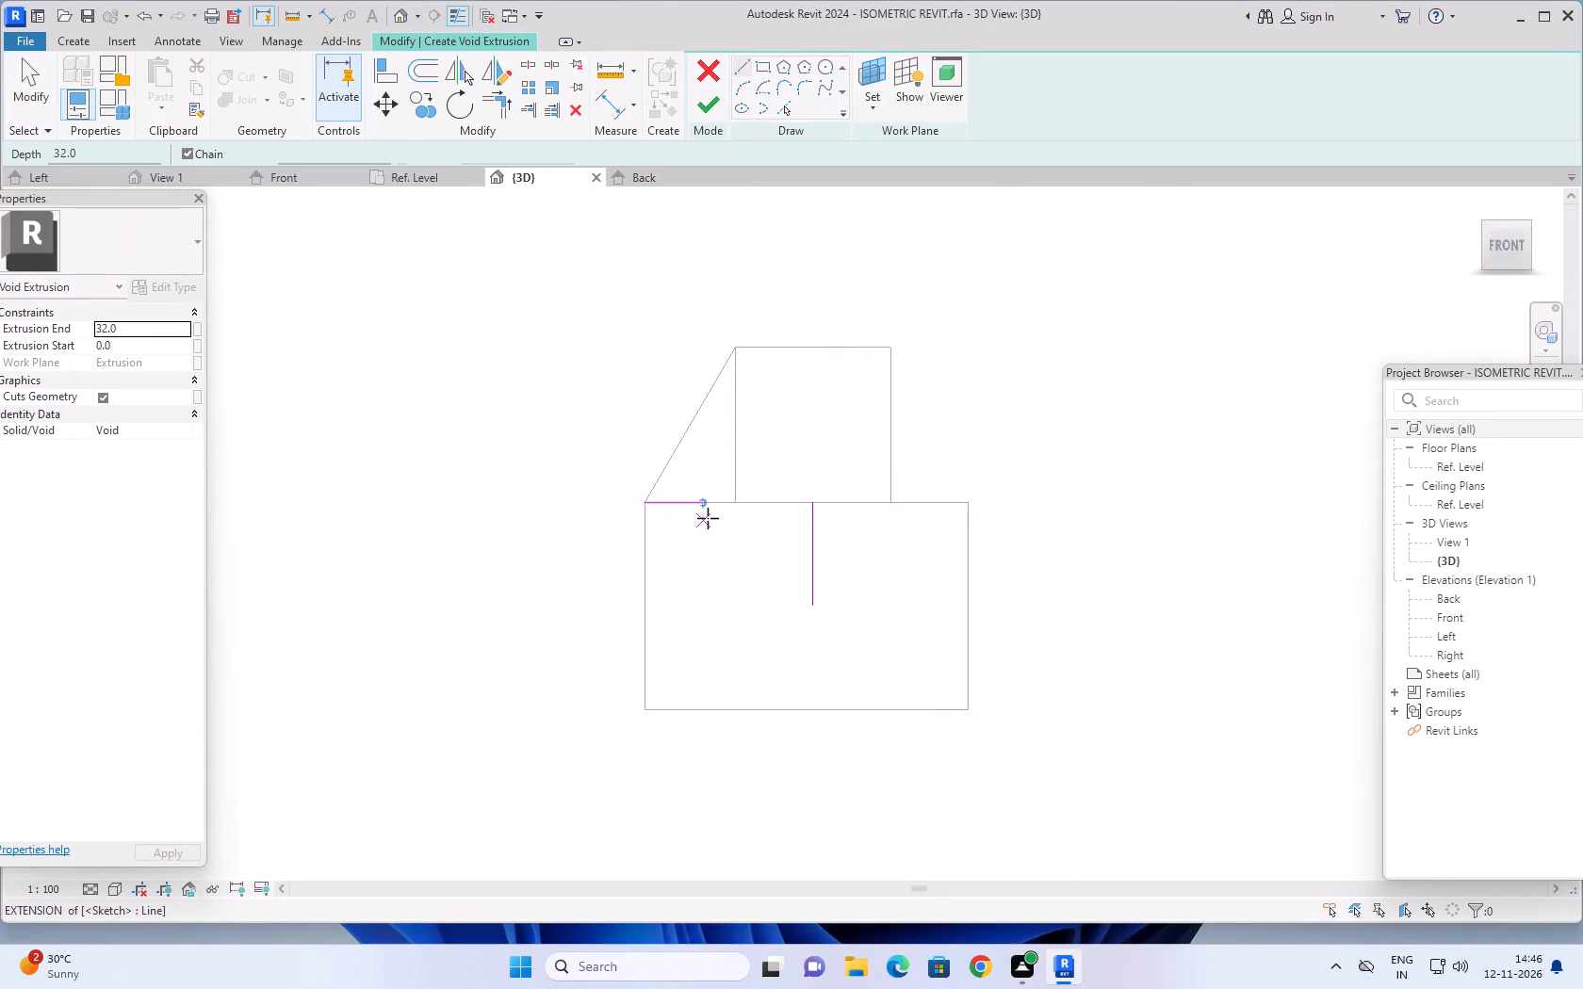
{"action": "left_click", "coordinate": [700, 503]}
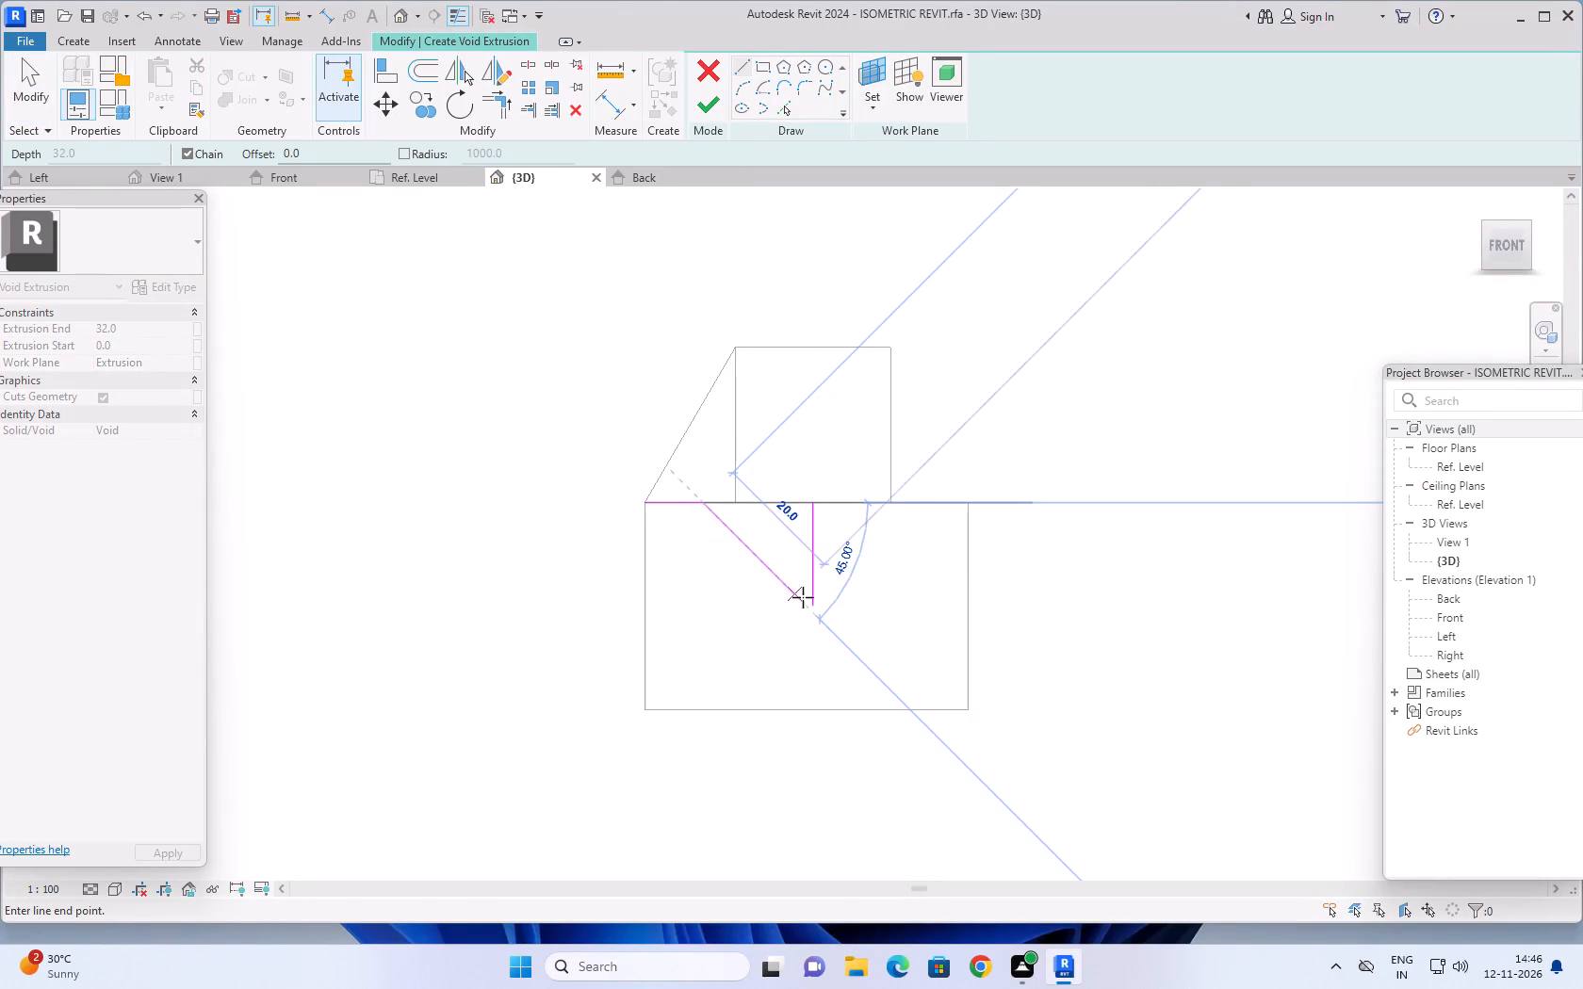
{"action": "left_click", "coordinate": [815, 608]}
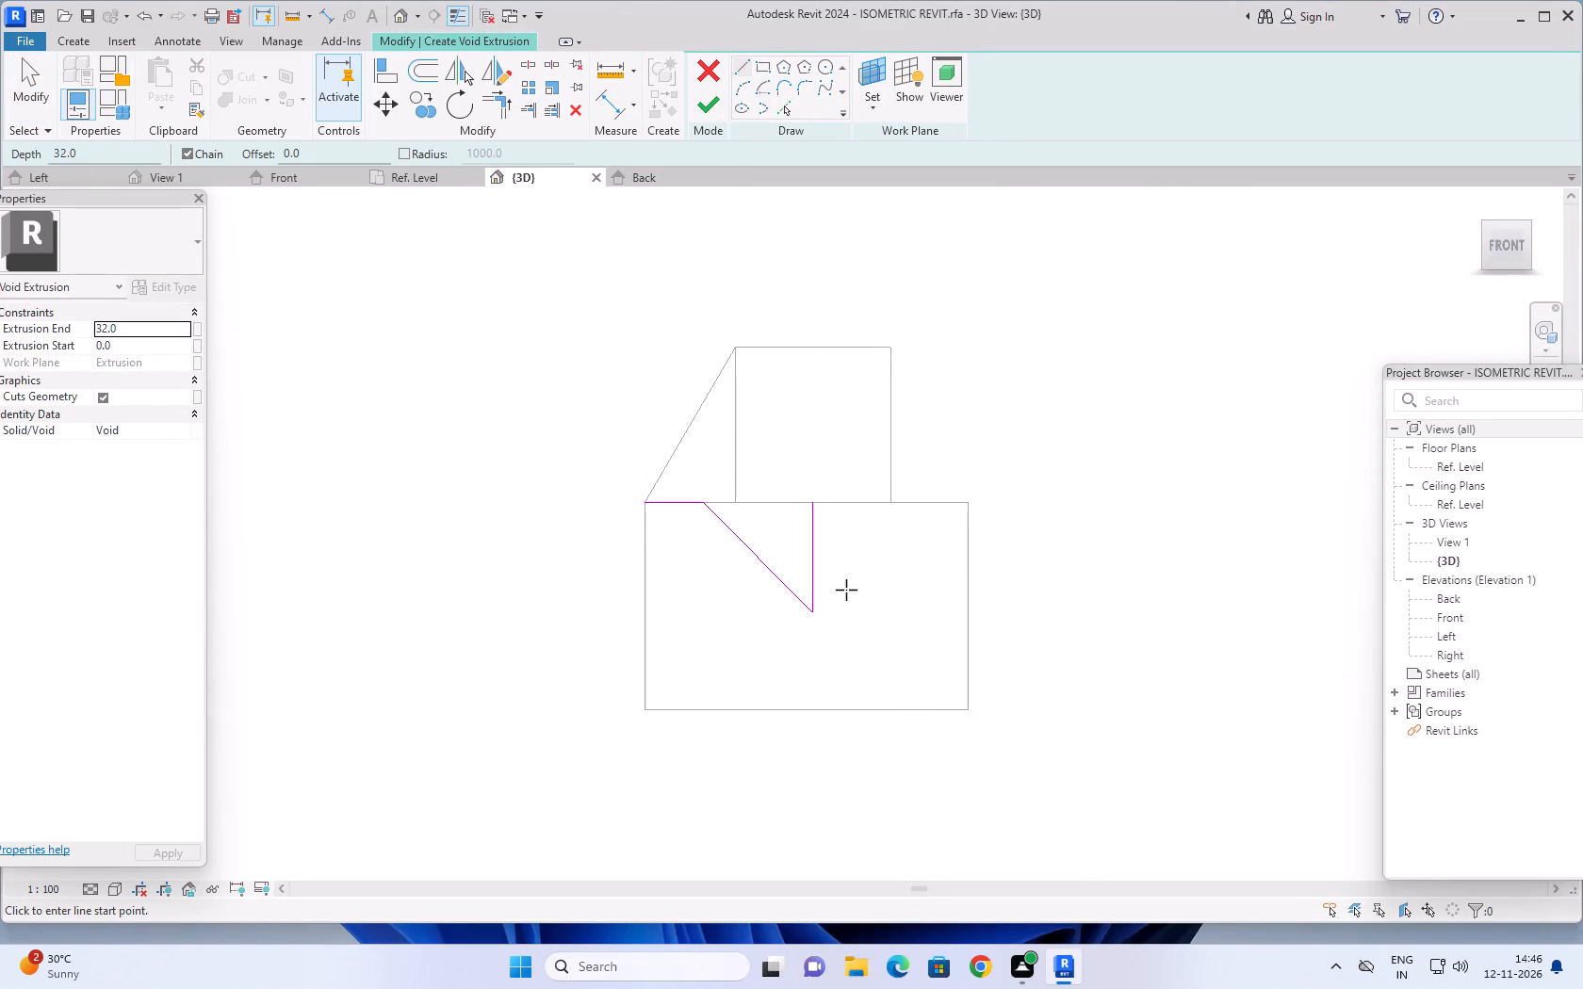
Sketch a 9-long line inward from the front face's top-right corner, continued by a slanted line down to the V's lowest point.
{"action": "left_click", "coordinate": [966, 507]}
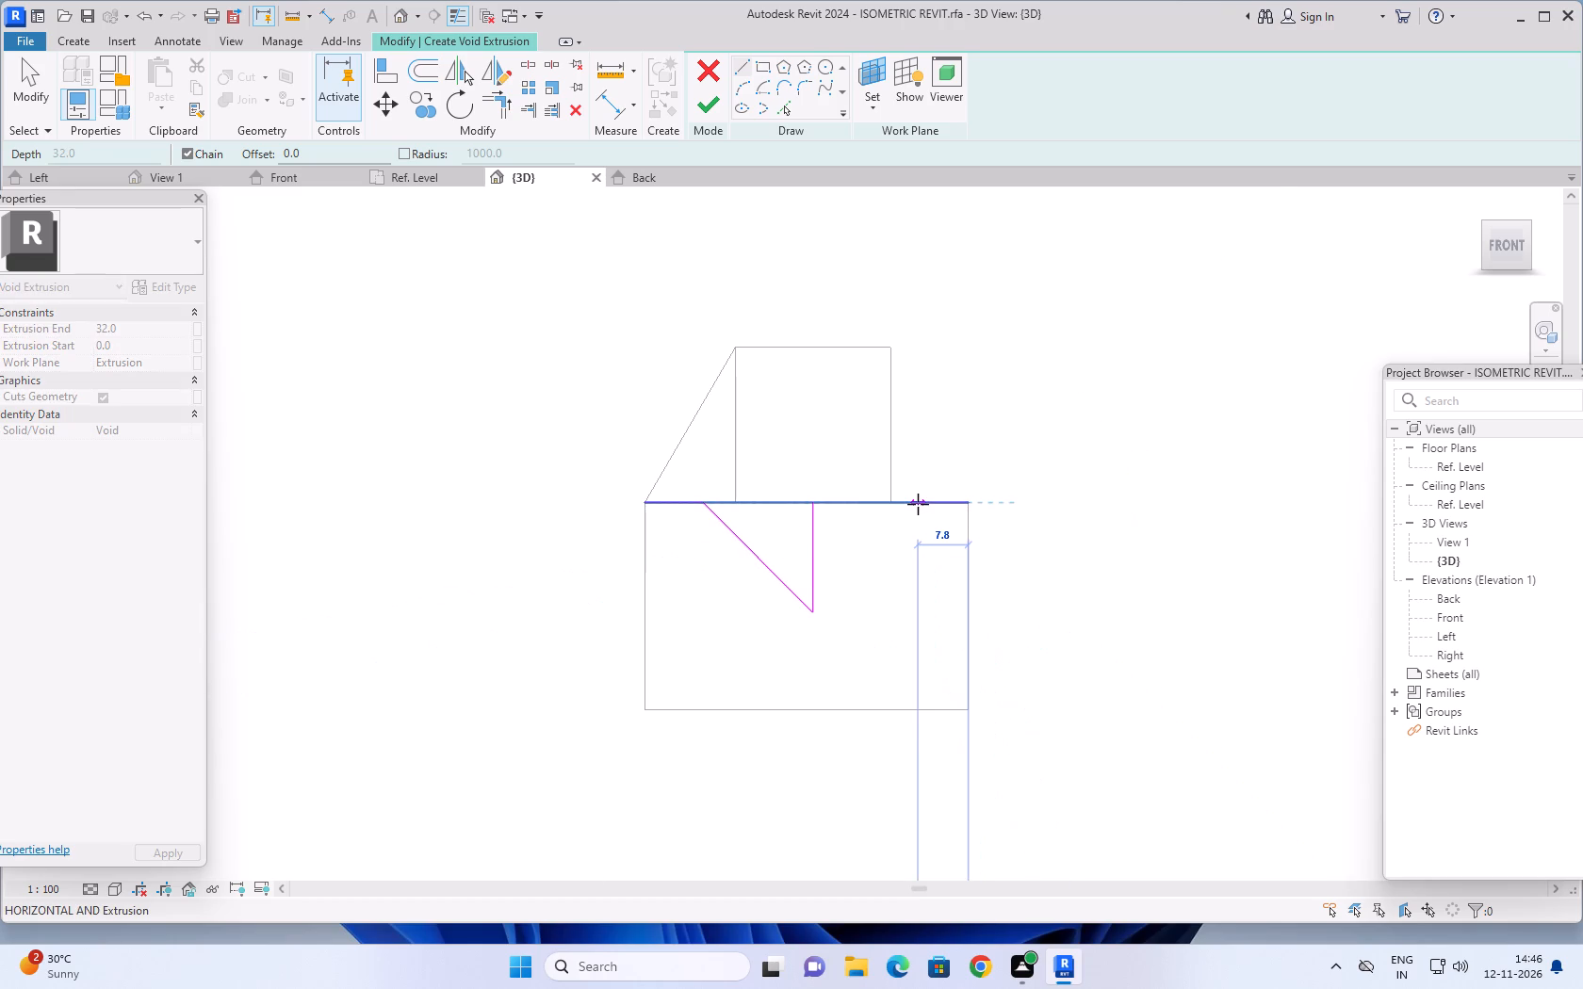
{"action": "key", "text": "9"}
{"action": "key", "text": "Return"}
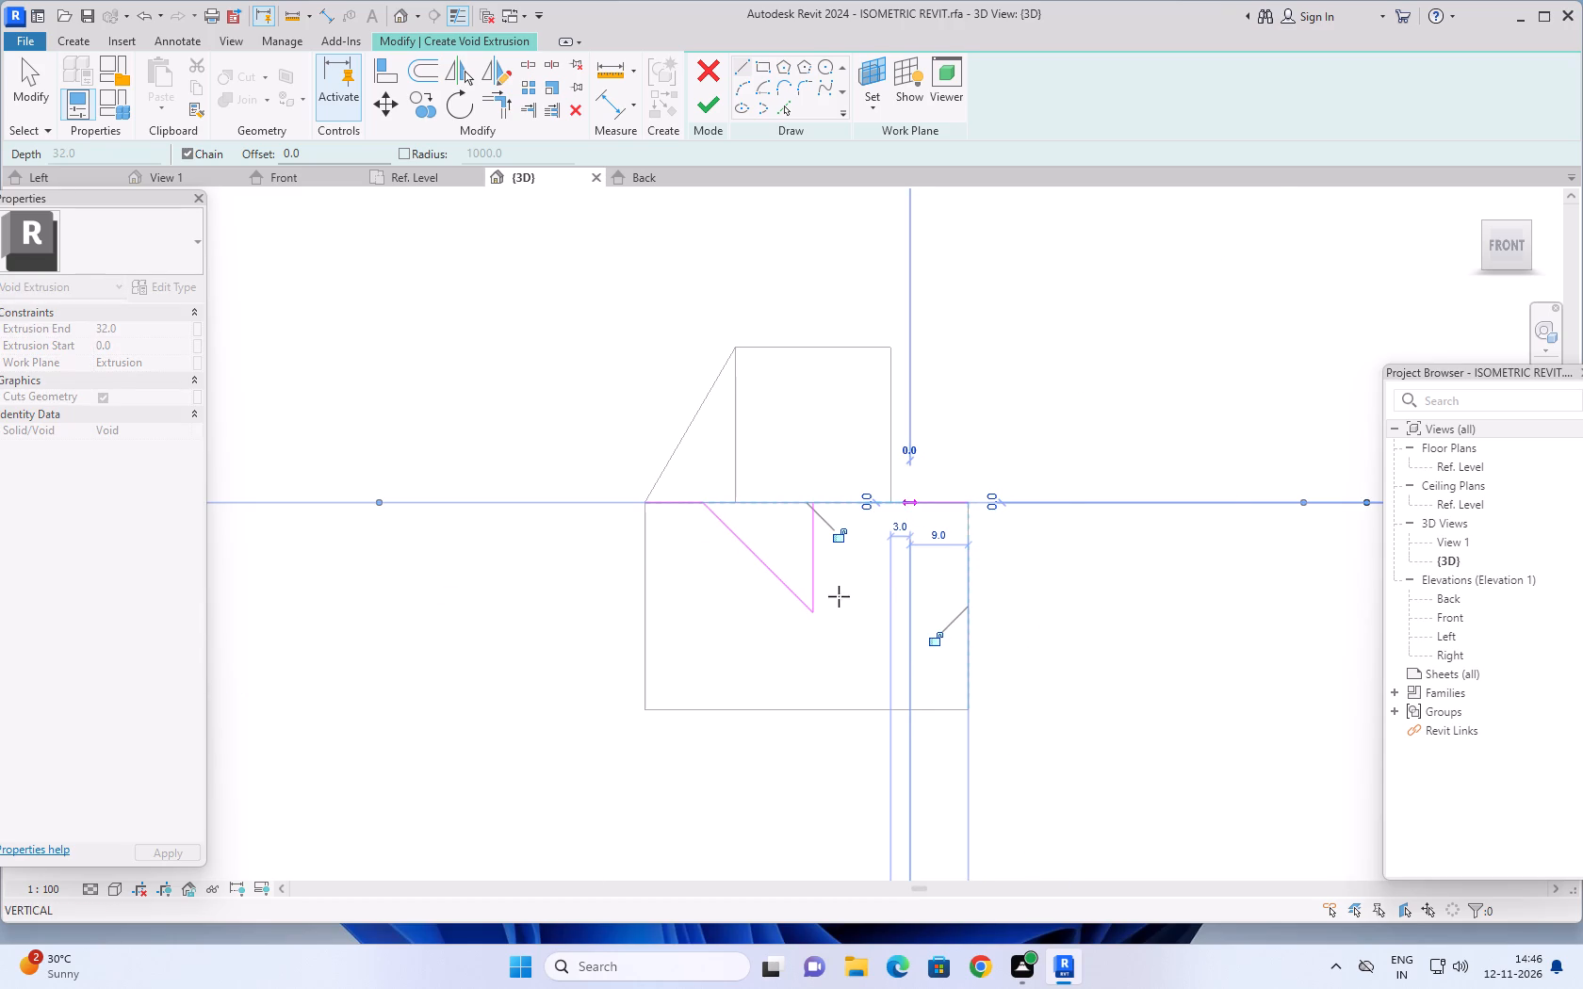
{"action": "left_click", "coordinate": [815, 610]}
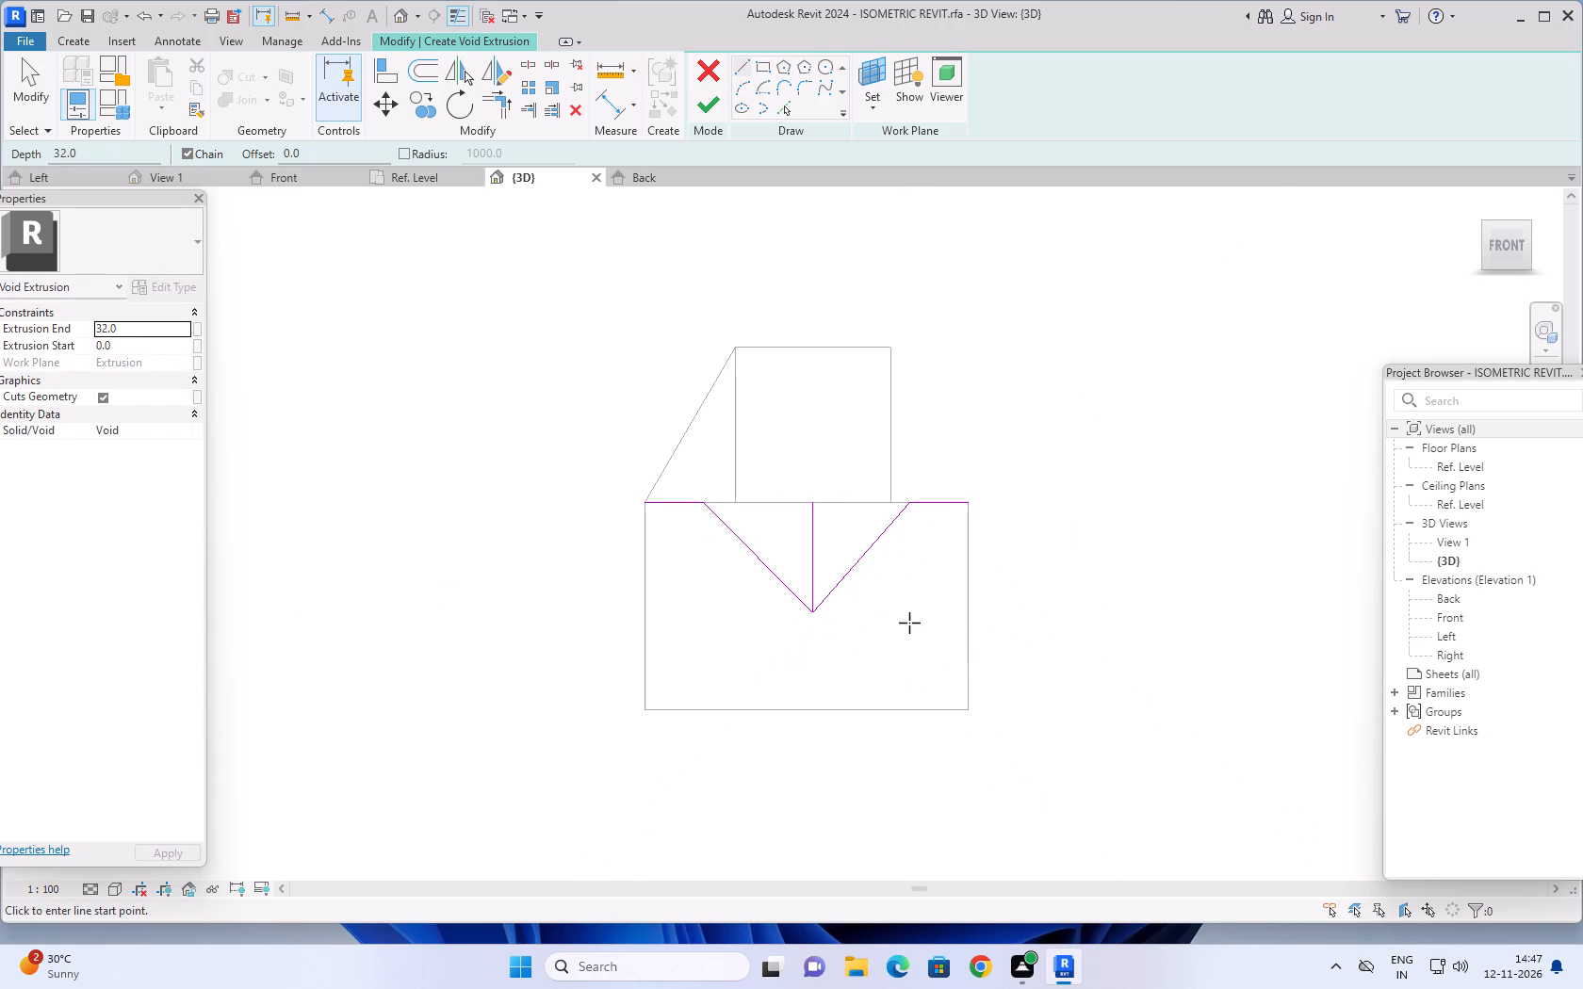
{"action": "key", "text": "Escape"}
{"action": "key", "text": "Escape"}
{"action": "key", "text": "Escape"}
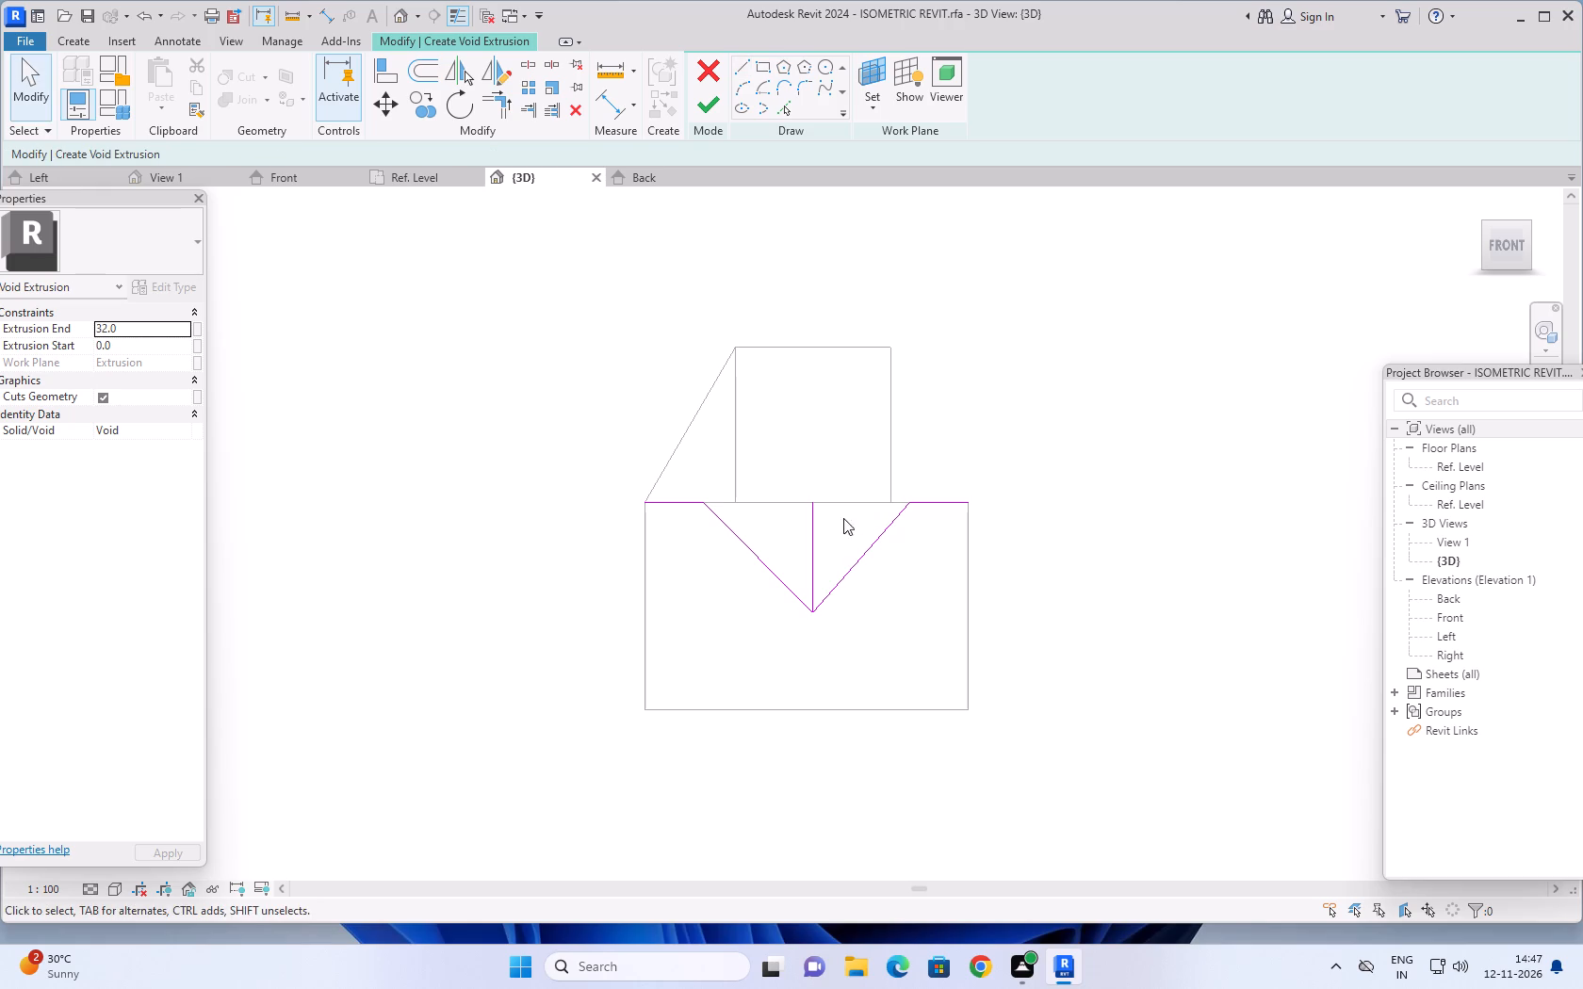
Close the V profile with a 32-long horizontal line joining the inner ends of the two 9-long lines.
{"action": "left_click", "coordinate": [759, 67]}
{"action": "left_click", "coordinate": [740, 71]}
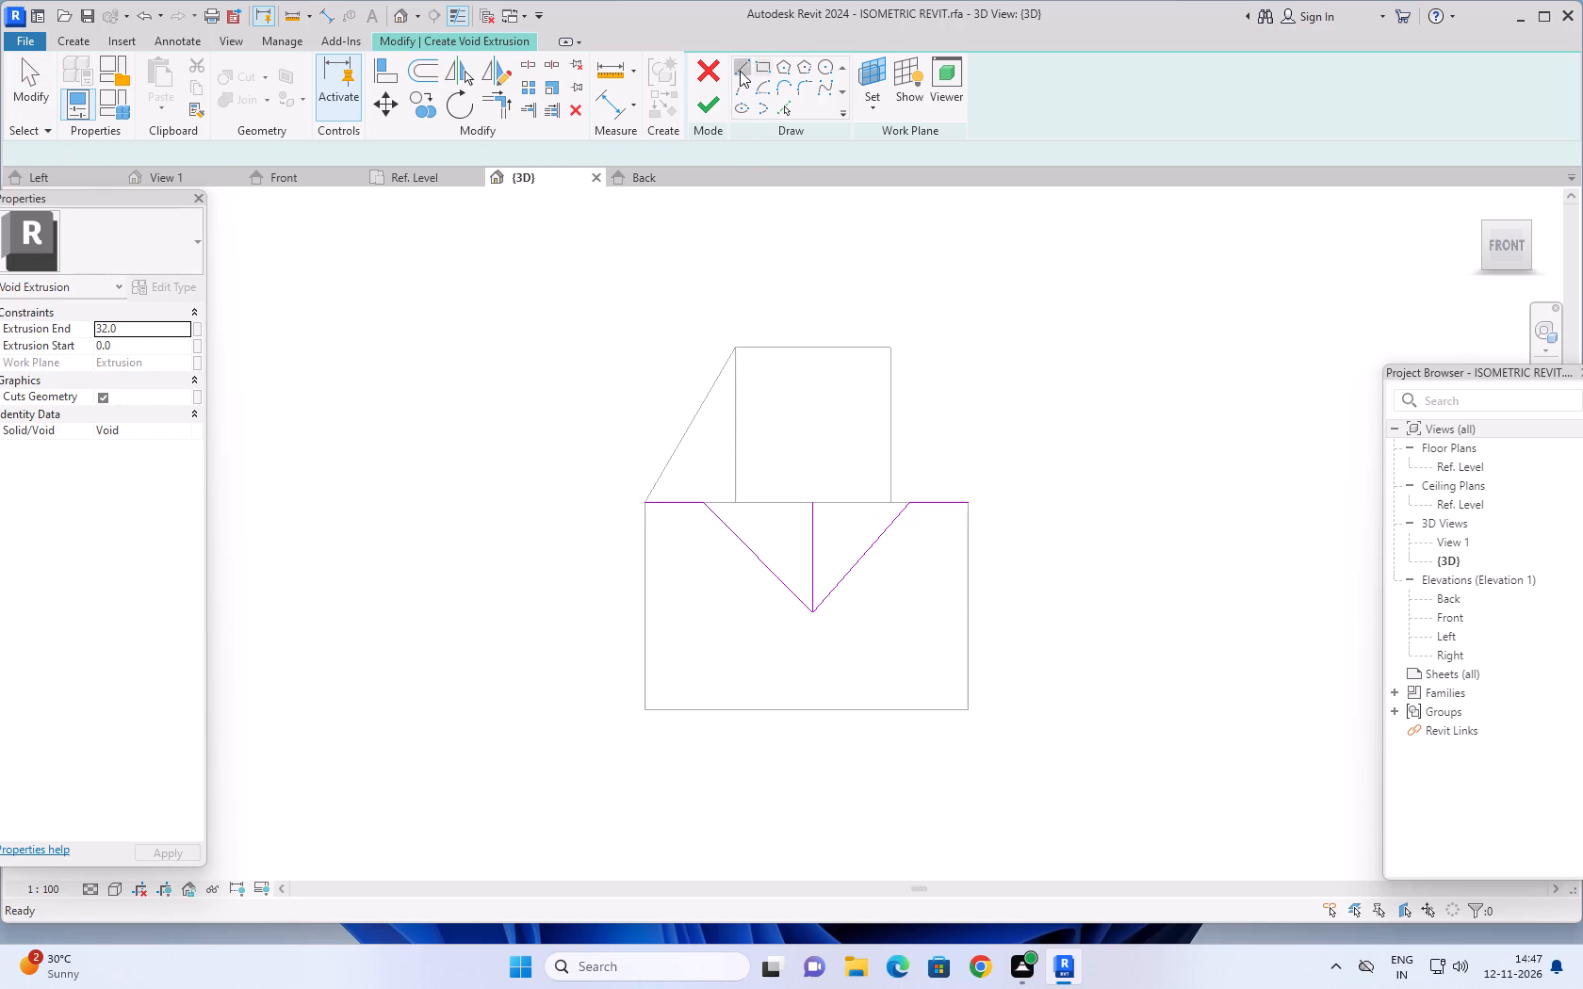
{"action": "left_click", "coordinate": [705, 502]}
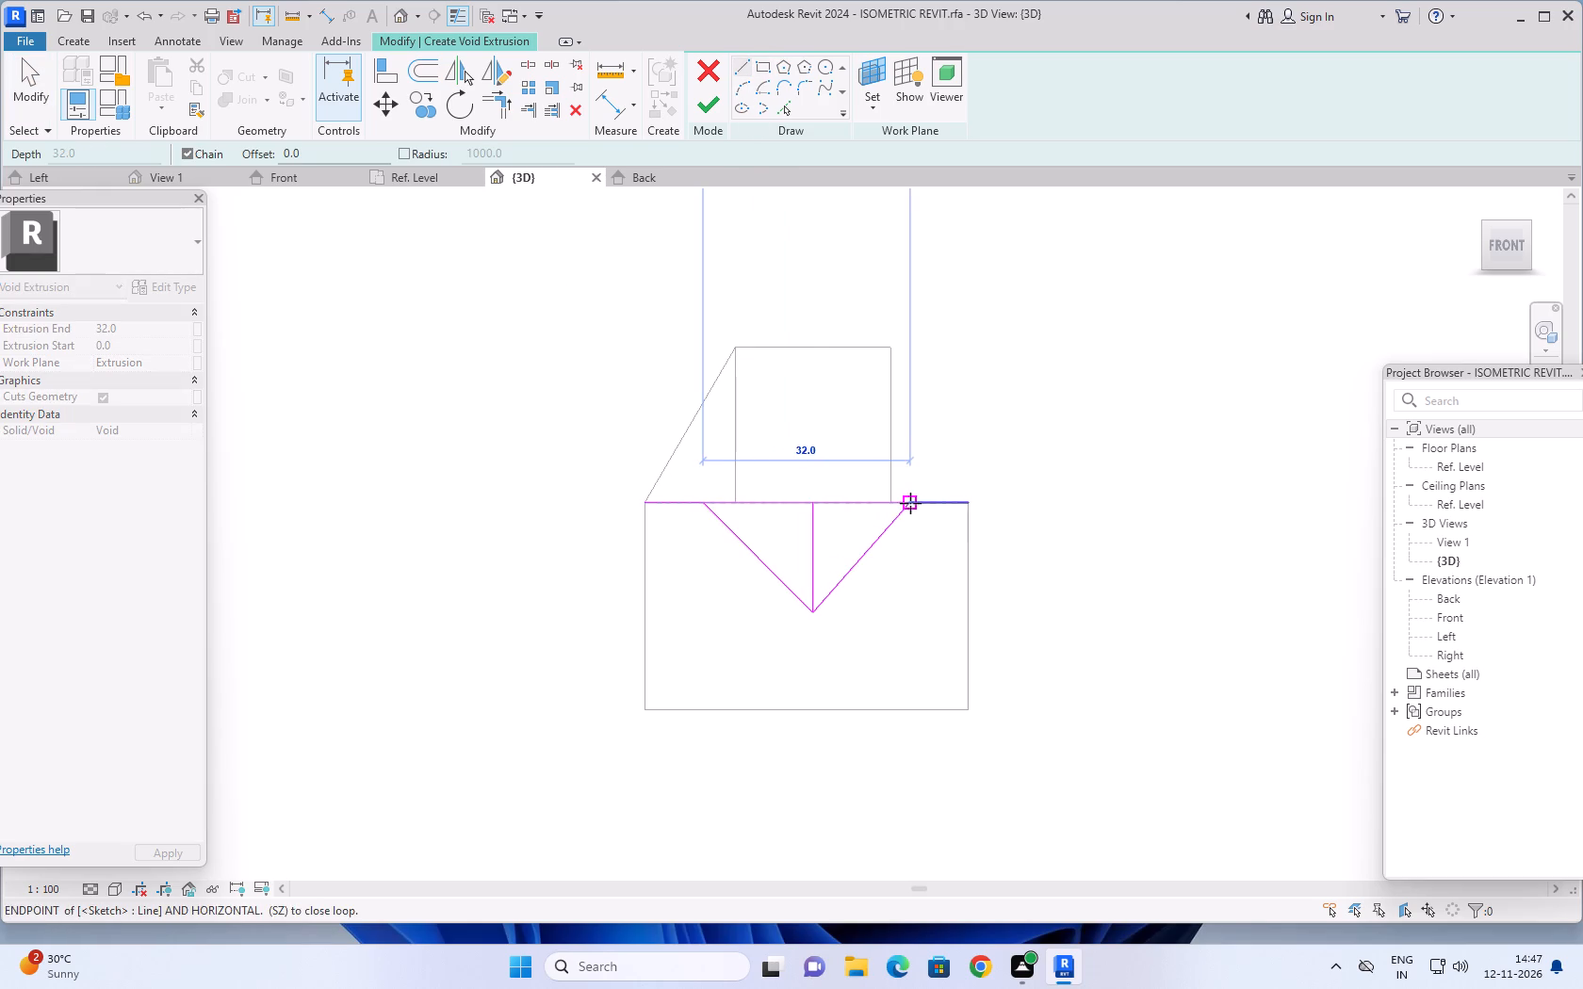
{"action": "left_click", "coordinate": [911, 503]}
{"action": "key", "text": "Escape"}
{"action": "key", "text": "Escape"}
Delete both 9-long edge lines and the vertical guide line, leaving only the triangular profile.
{"action": "left_click", "coordinate": [677, 504]}
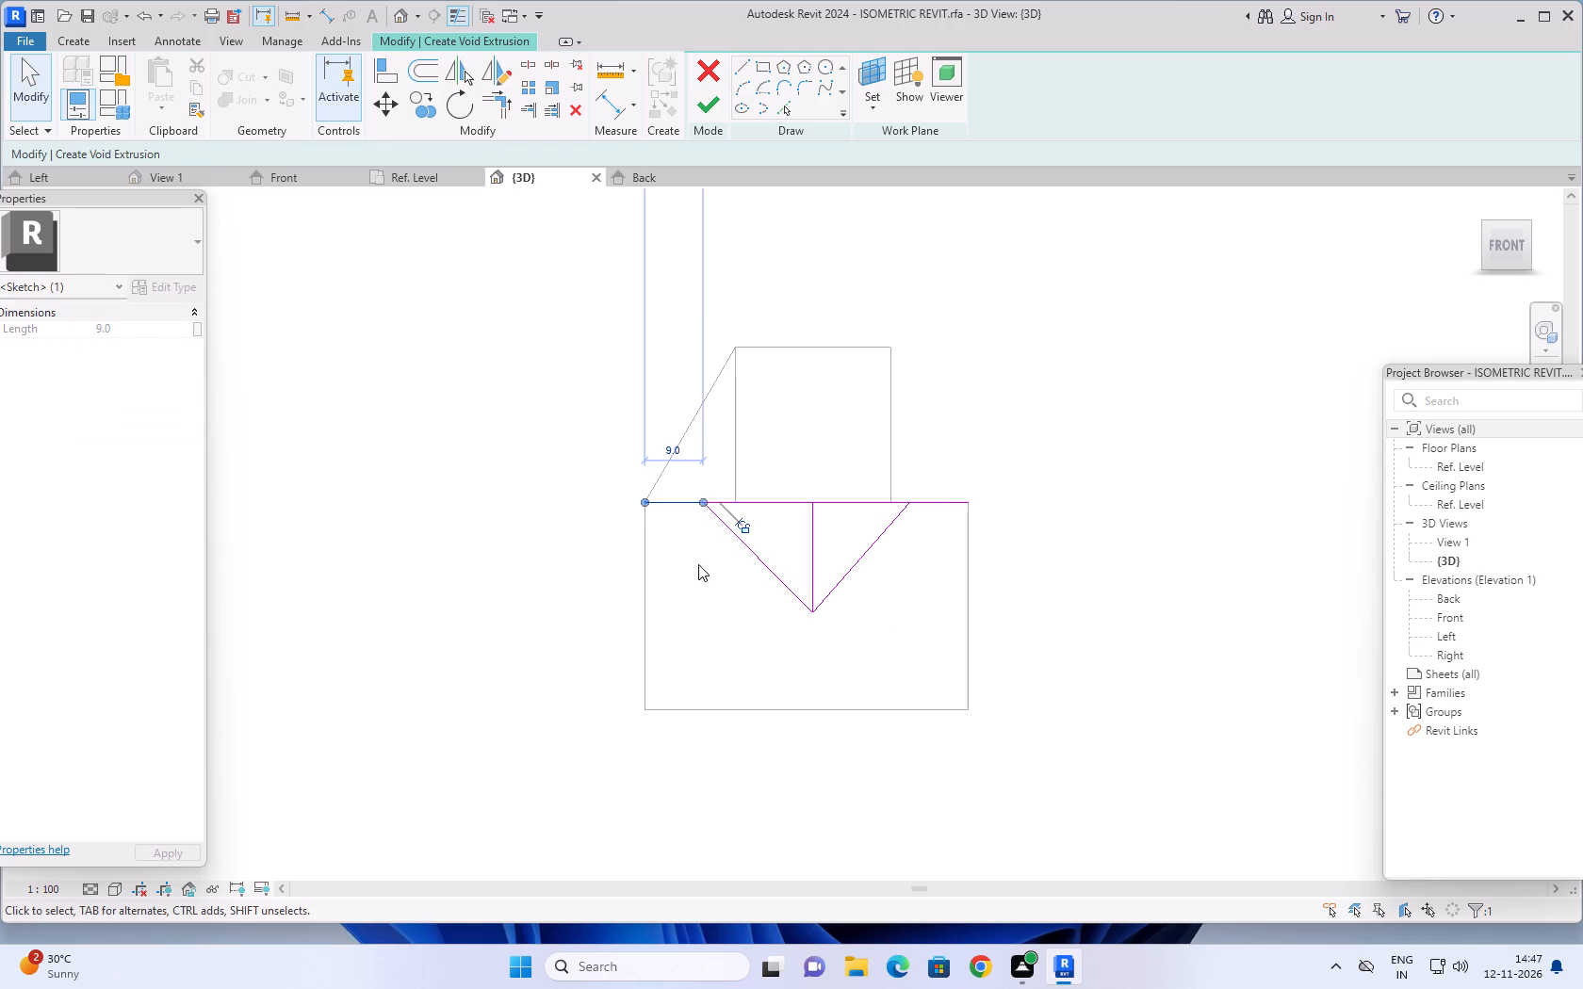
{"action": "key", "text": "Delete"}
{"action": "left_click", "coordinate": [938, 503]}
{"action": "key", "text": "Delete"}
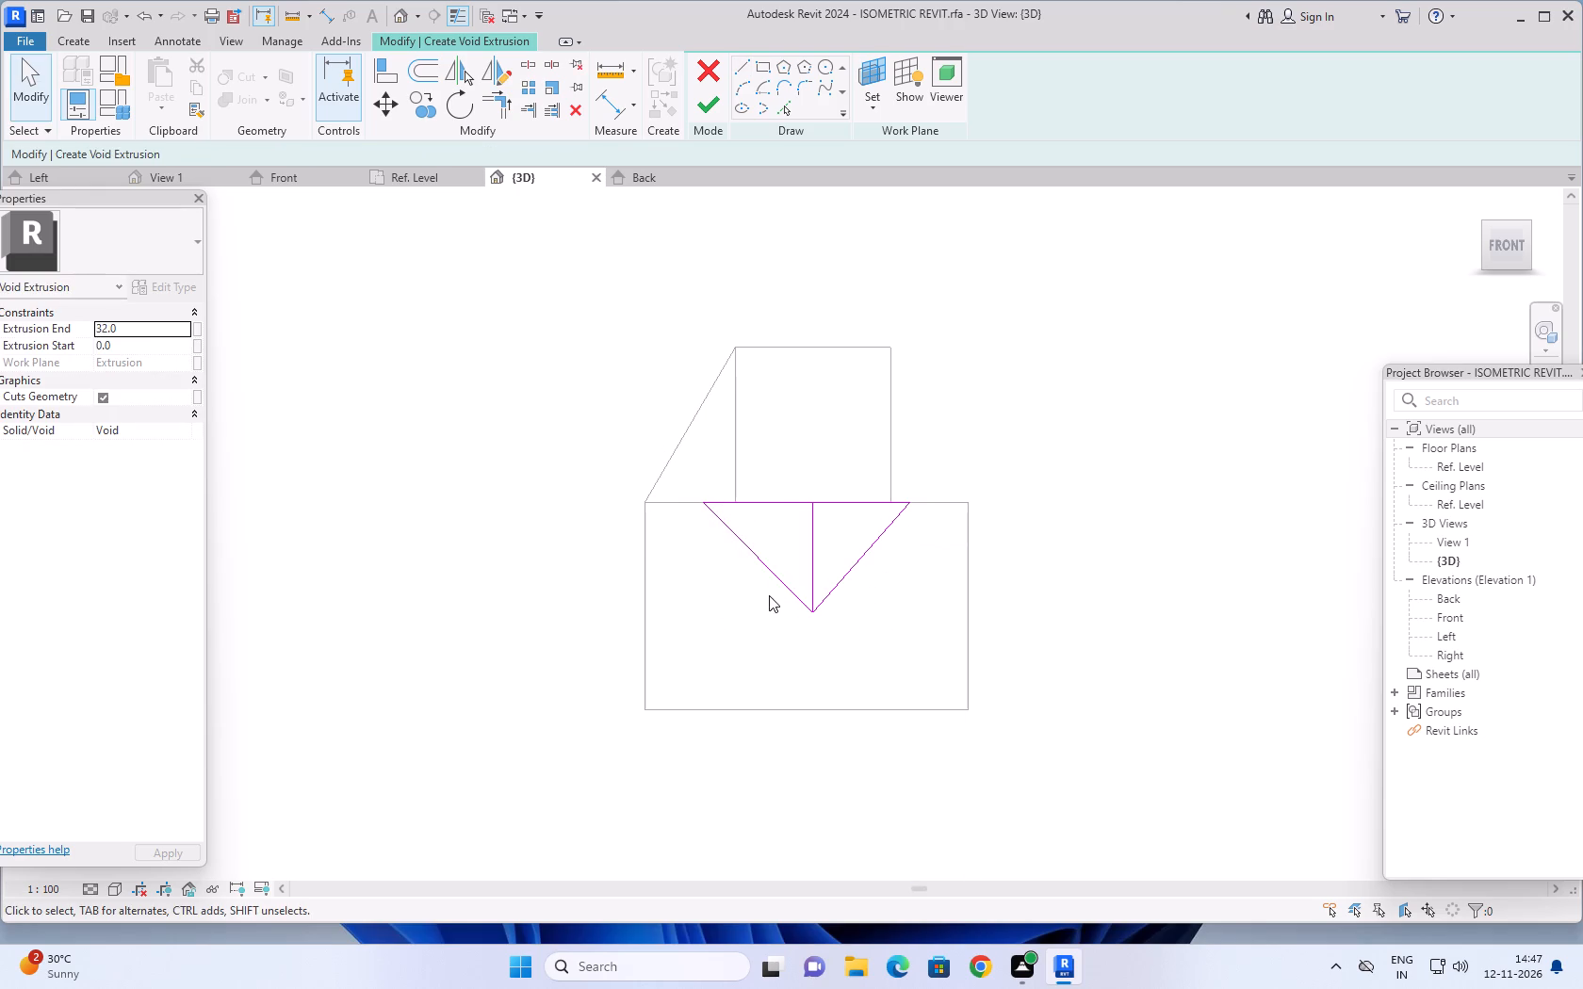
{"action": "left_click", "coordinate": [811, 561]}
{"action": "key", "text": "Delete"}
Set the void's extrusion end to 36 and finish the sketch to cut the V-groove into the base block.
{"action": "scroll", "coordinate": [889, 652], "scroll_direction": "down", "scroll_amount": 1}
{"action": "middle_click_drag", "start_coordinate": [903, 638], "coordinate": [868, 646]}
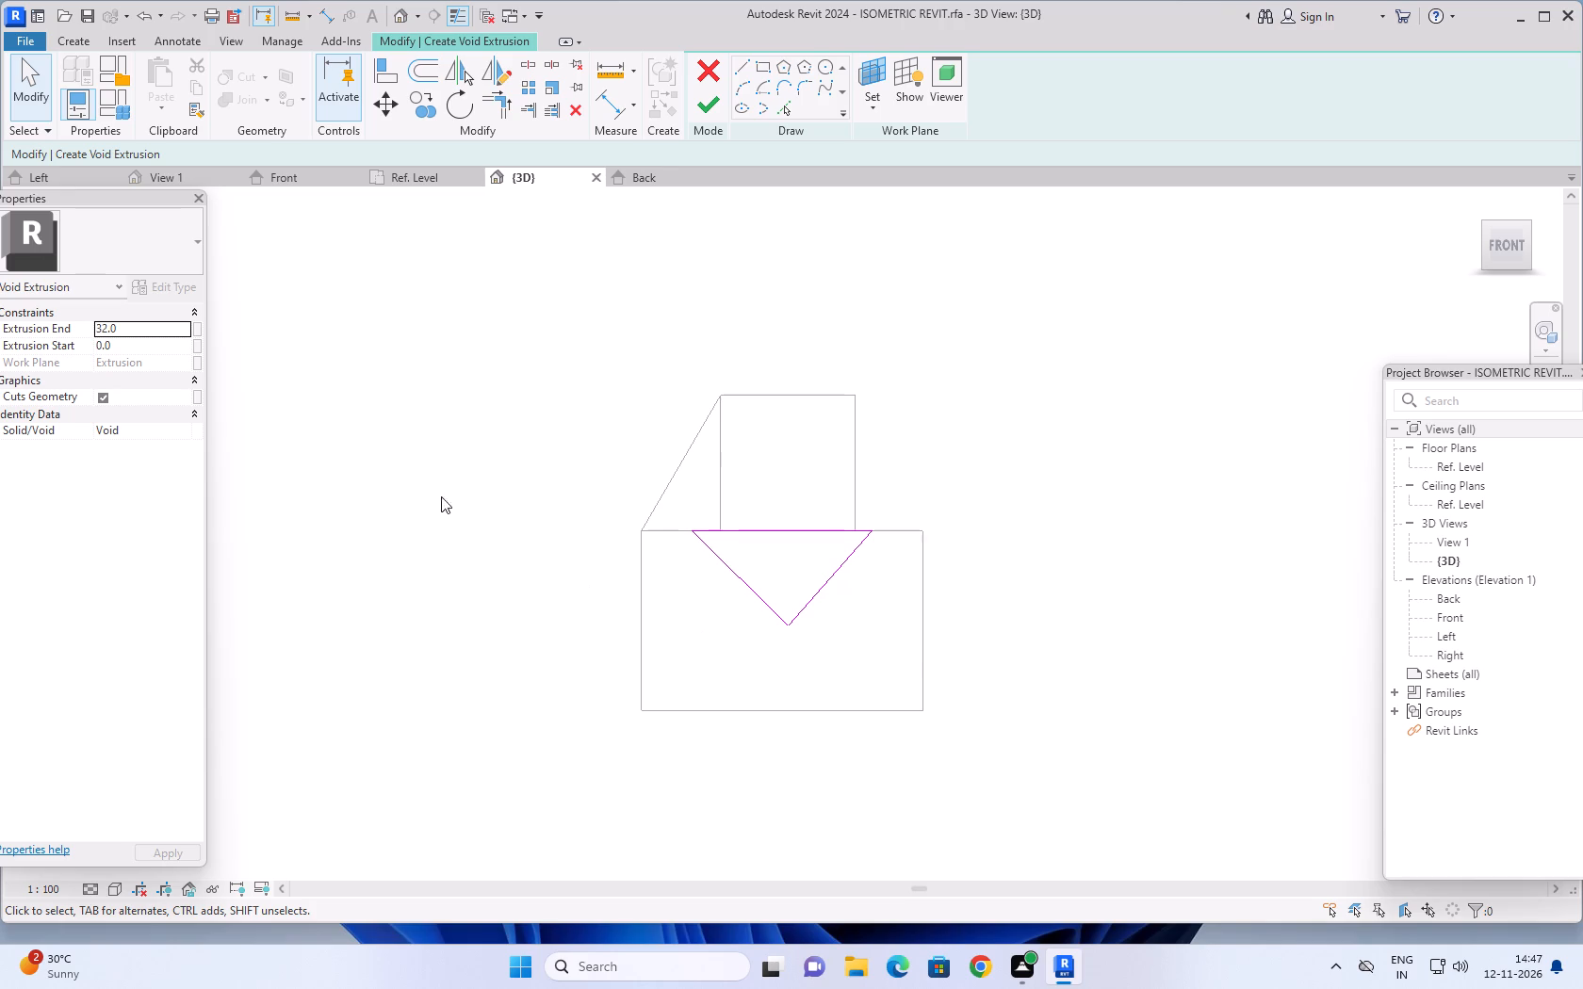
{"action": "left_click", "coordinate": [146, 332]}
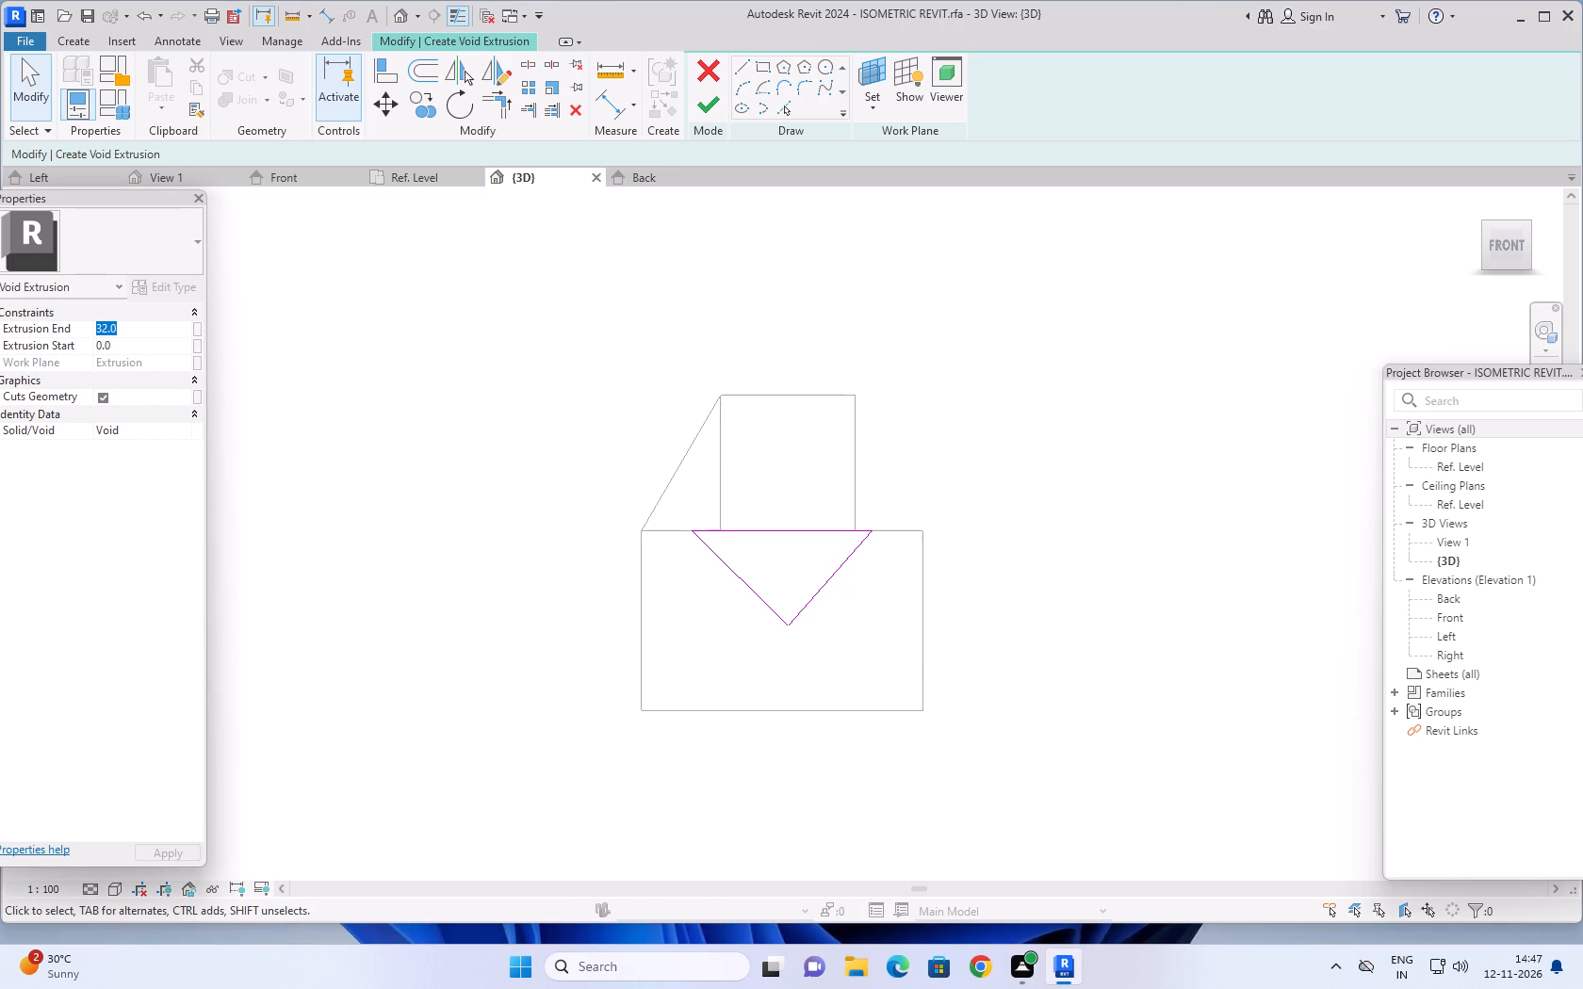
{"action": "type", "text": "36"}
{"action": "key", "text": "Return"}
{"action": "left_click", "coordinate": [722, 103]}
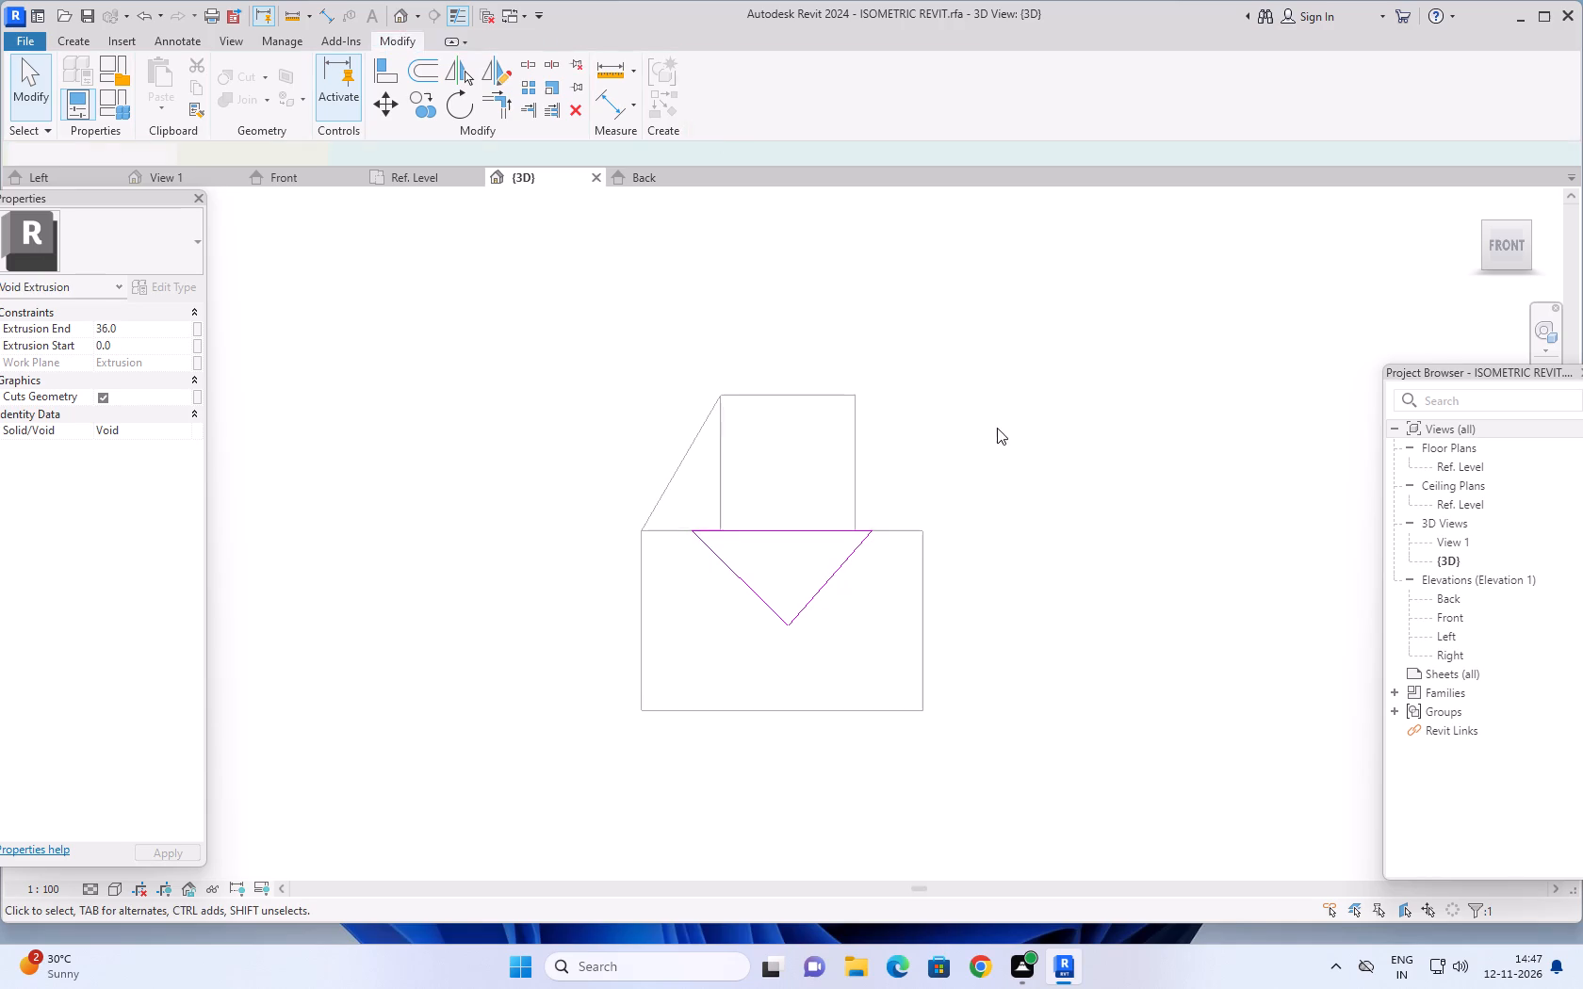
{"action": "scroll", "coordinate": [1002, 440], "scroll_direction": "down", "scroll_amount": 3}
{"action": "left_click", "coordinate": [1072, 465]}
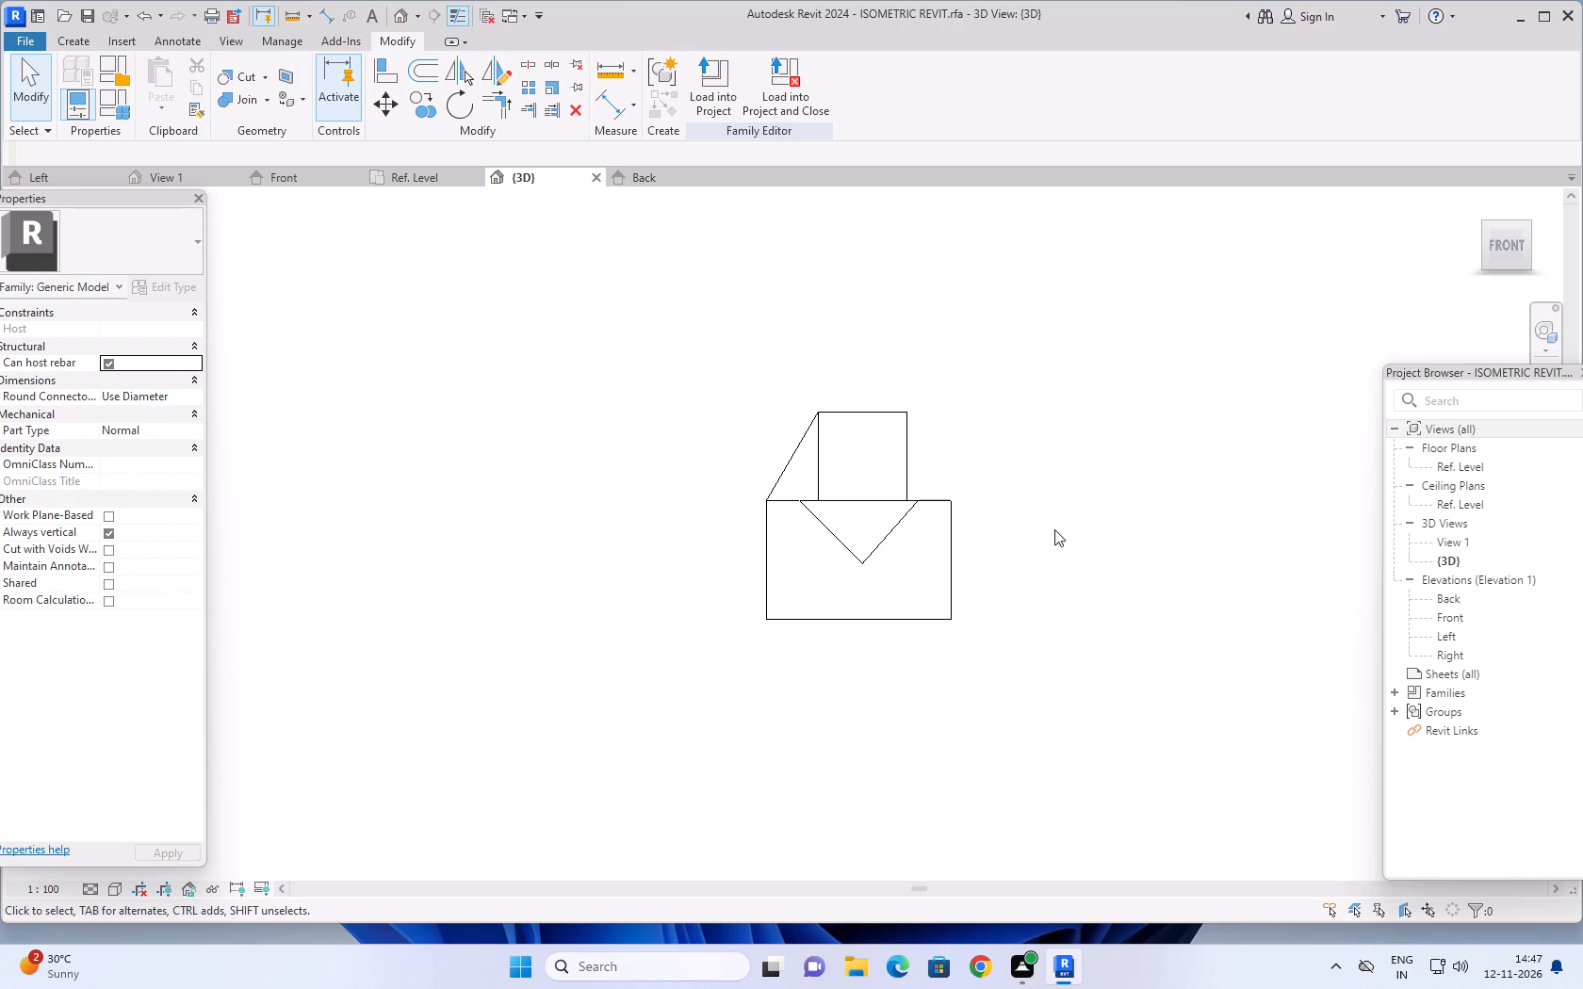
Examine the V-groove cut, upper block and sloped rib from an isometric angle between front and right.
{"action": "middle_click_drag", "start_coordinate": [1052, 514], "coordinate": [1033, 565], "text": "shift"}
{"action": "middle_click_drag", "start_coordinate": [954, 663], "coordinate": [1095, 475]}
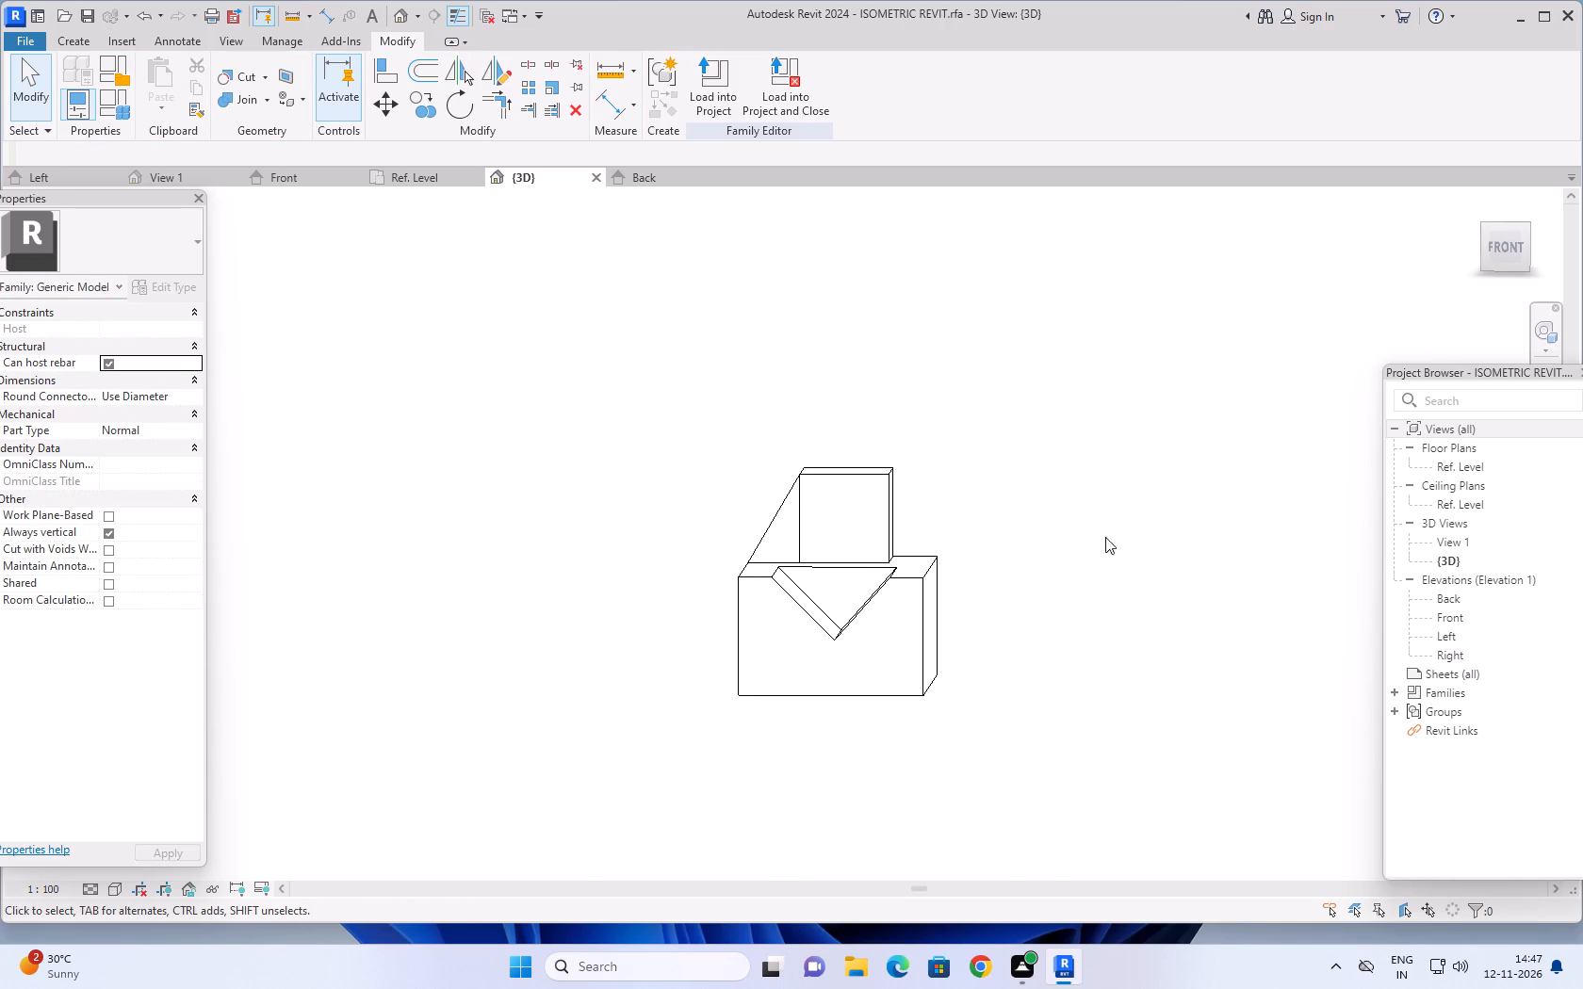
{"action": "middle_click_drag", "start_coordinate": [1063, 643], "coordinate": [999, 687]}
{"action": "middle_click_drag", "start_coordinate": [814, 702], "coordinate": [1217, 462]}
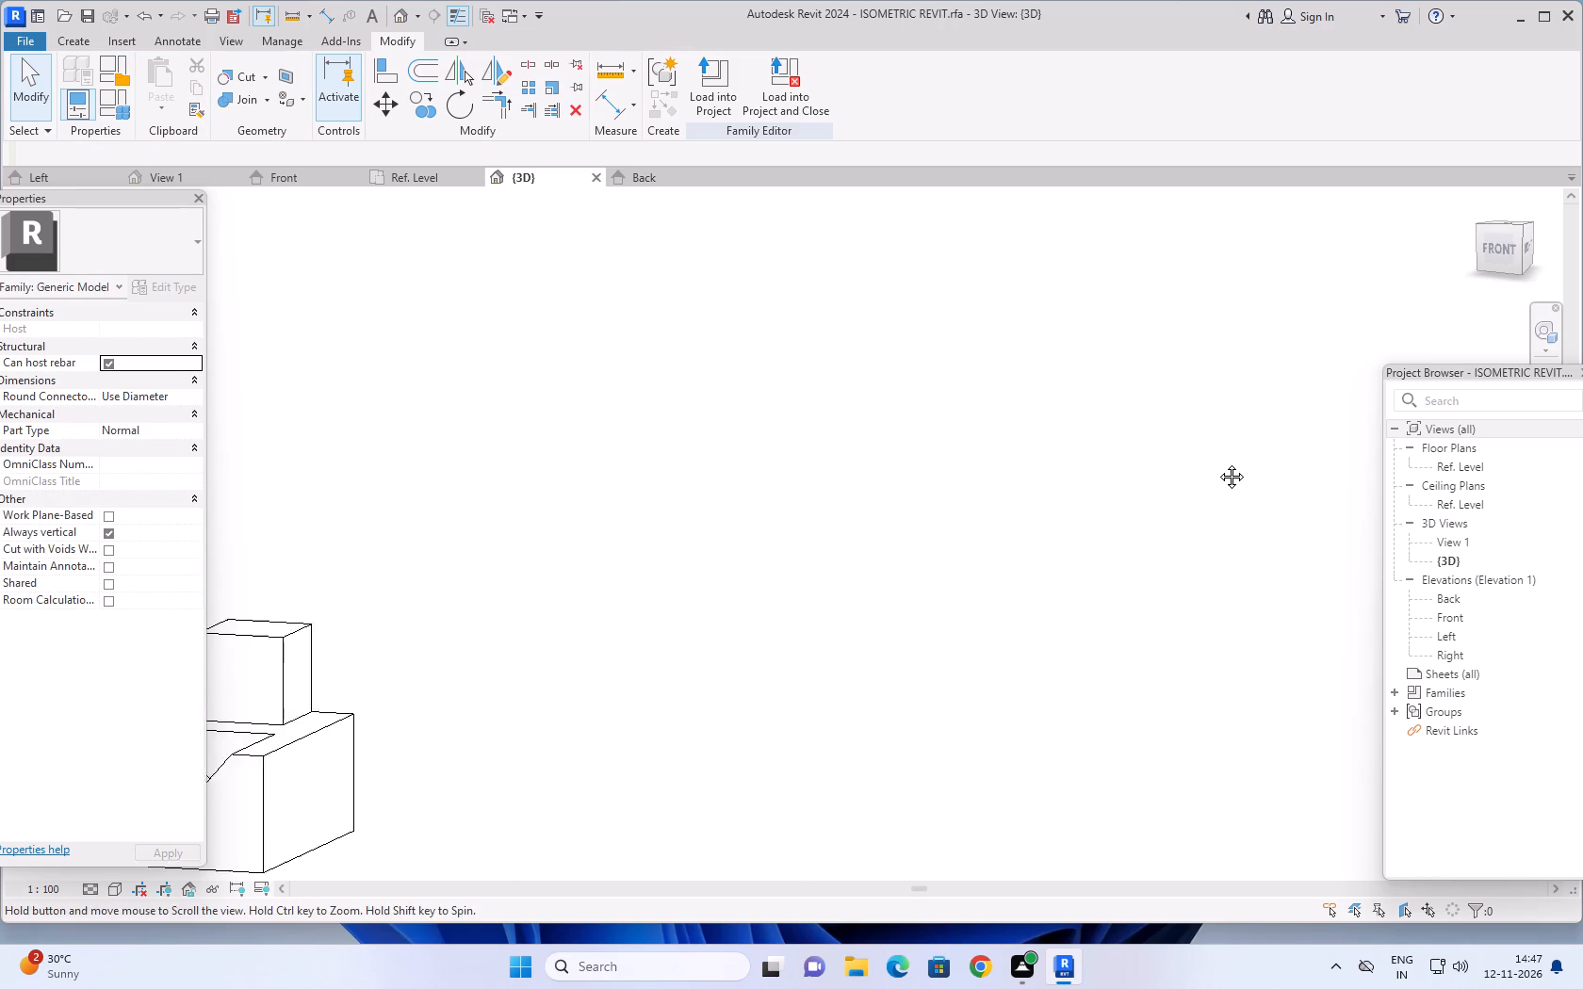
{"action": "middle_click_drag", "start_coordinate": [1217, 462], "coordinate": [1217, 446]}
{"action": "middle_click_drag", "start_coordinate": [738, 670], "coordinate": [1337, 553]}
{"action": "middle_click_drag", "start_coordinate": [1081, 704], "coordinate": [1049, 748]}
{"action": "middle_click_drag", "start_coordinate": [902, 745], "coordinate": [1158, 572]}
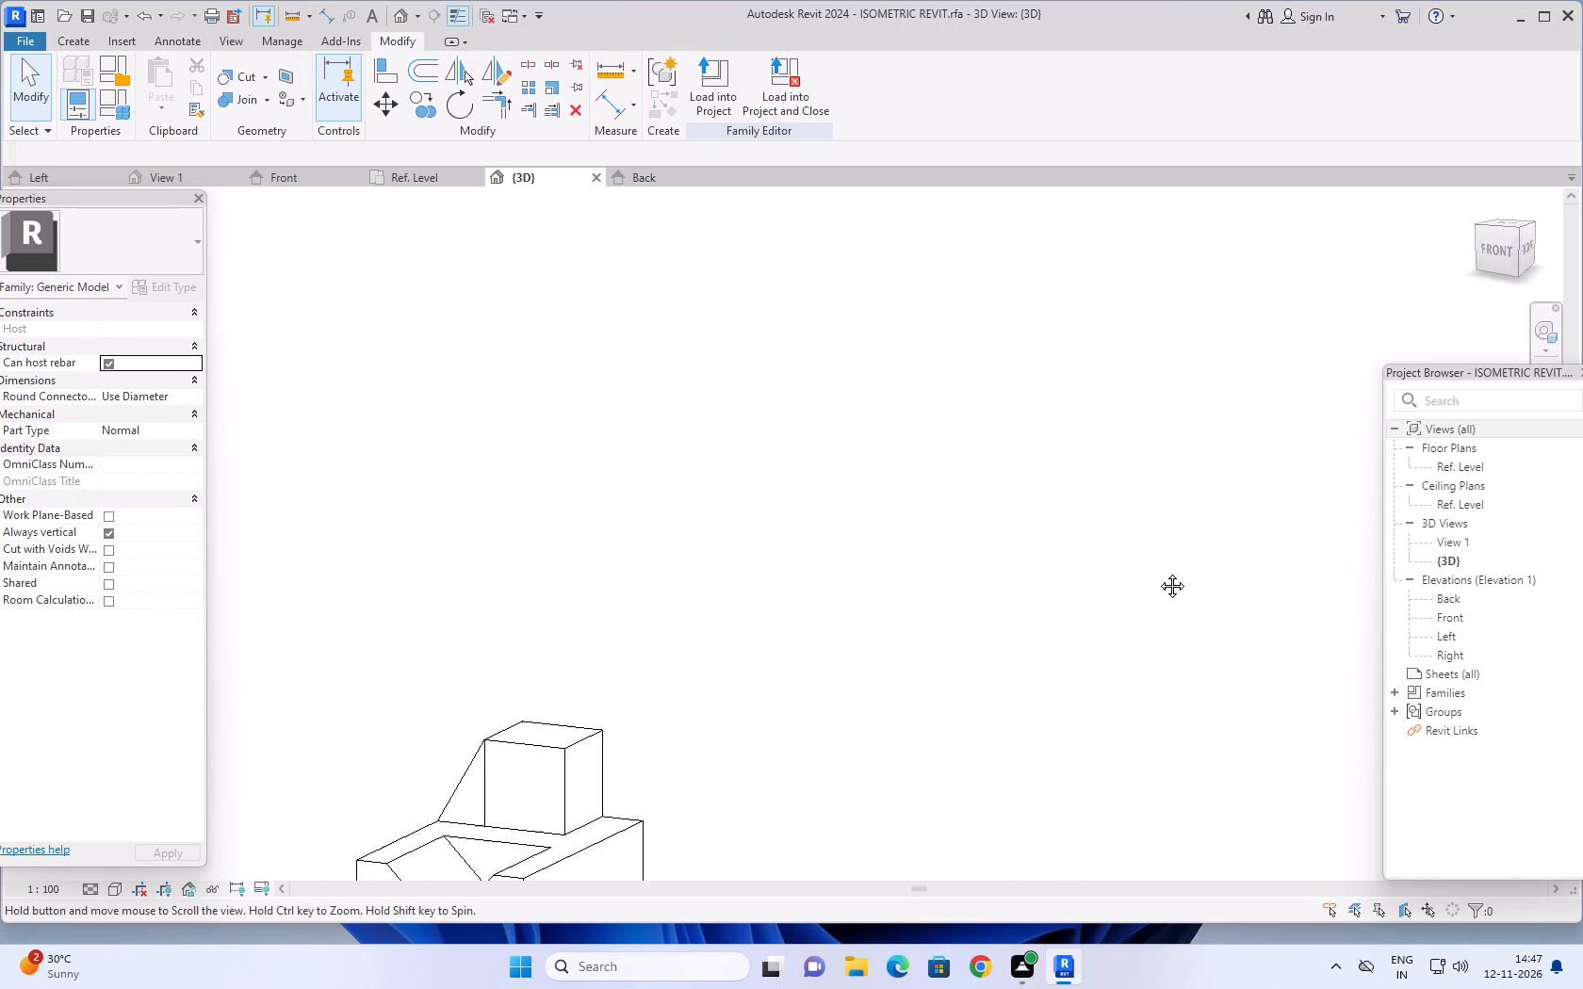
{"action": "middle_click_drag", "start_coordinate": [1158, 572], "coordinate": [1249, 531]}
{"action": "middle_click_drag", "start_coordinate": [1100, 672], "coordinate": [1085, 689]}
{"action": "middle_click_drag", "start_coordinate": [1054, 713], "coordinate": [1302, 540]}
{"action": "middle_click_drag", "start_coordinate": [1146, 648], "coordinate": [1130, 683]}
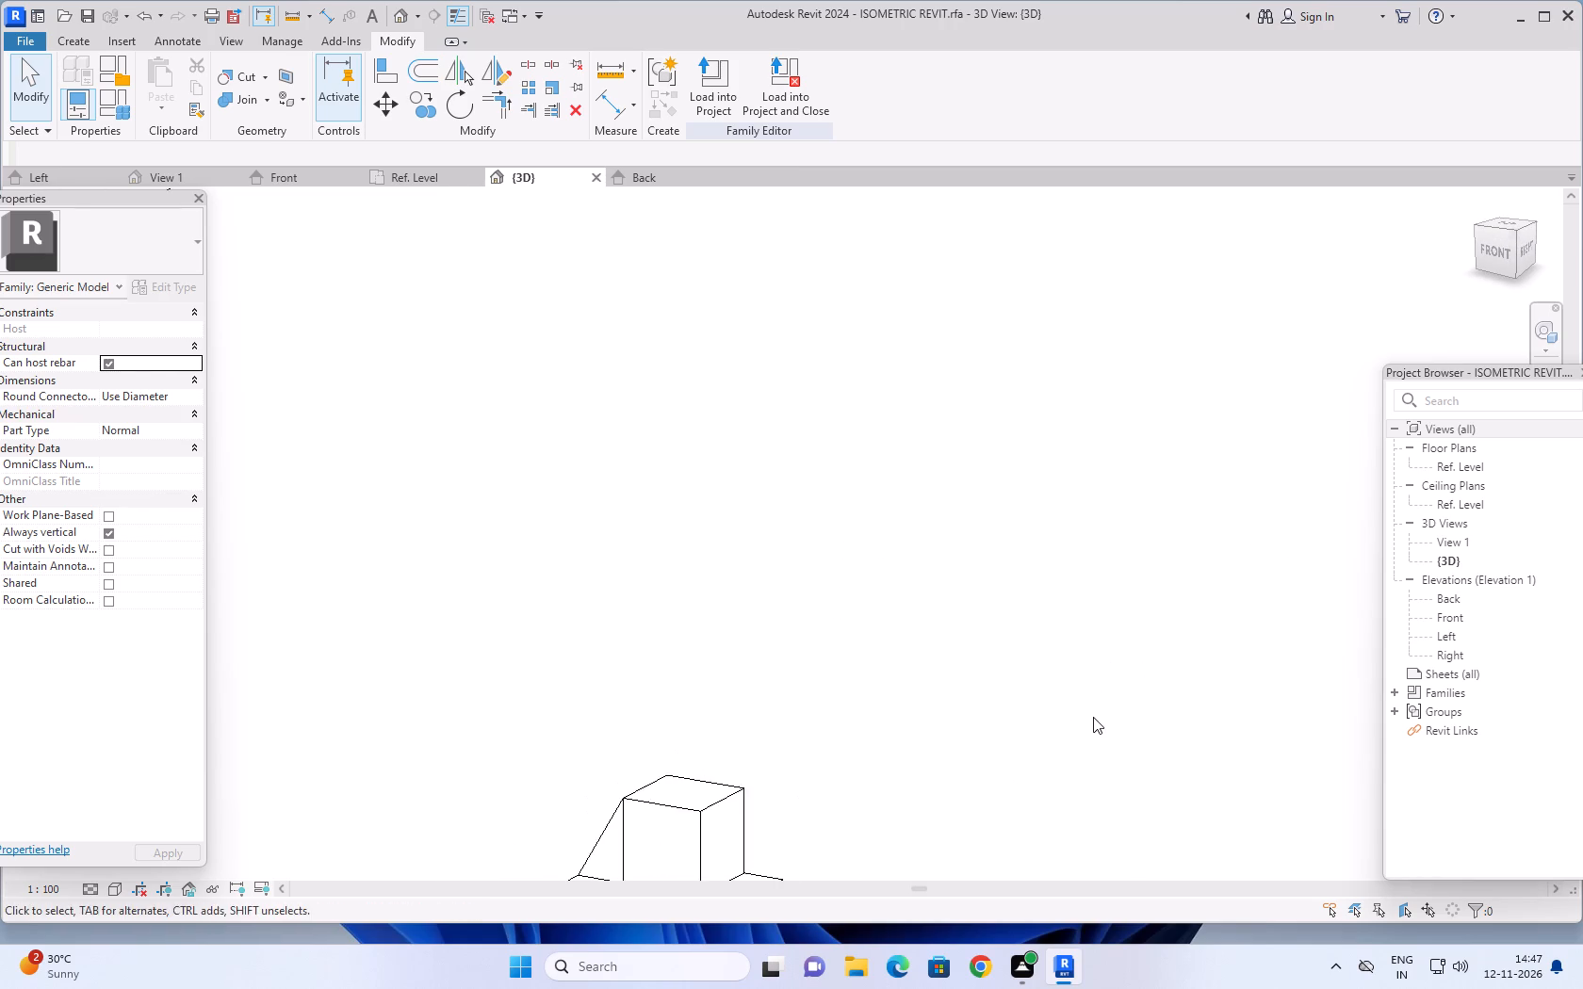
{"action": "middle_click_drag", "start_coordinate": [1092, 717], "coordinate": [1300, 507]}
{"action": "middle_click_drag", "start_coordinate": [1121, 666], "coordinate": [1249, 478]}
{"action": "middle_click_drag", "start_coordinate": [1213, 619], "coordinate": [1187, 648]}
{"action": "middle_click_drag", "start_coordinate": [1138, 700], "coordinate": [1351, 560]}
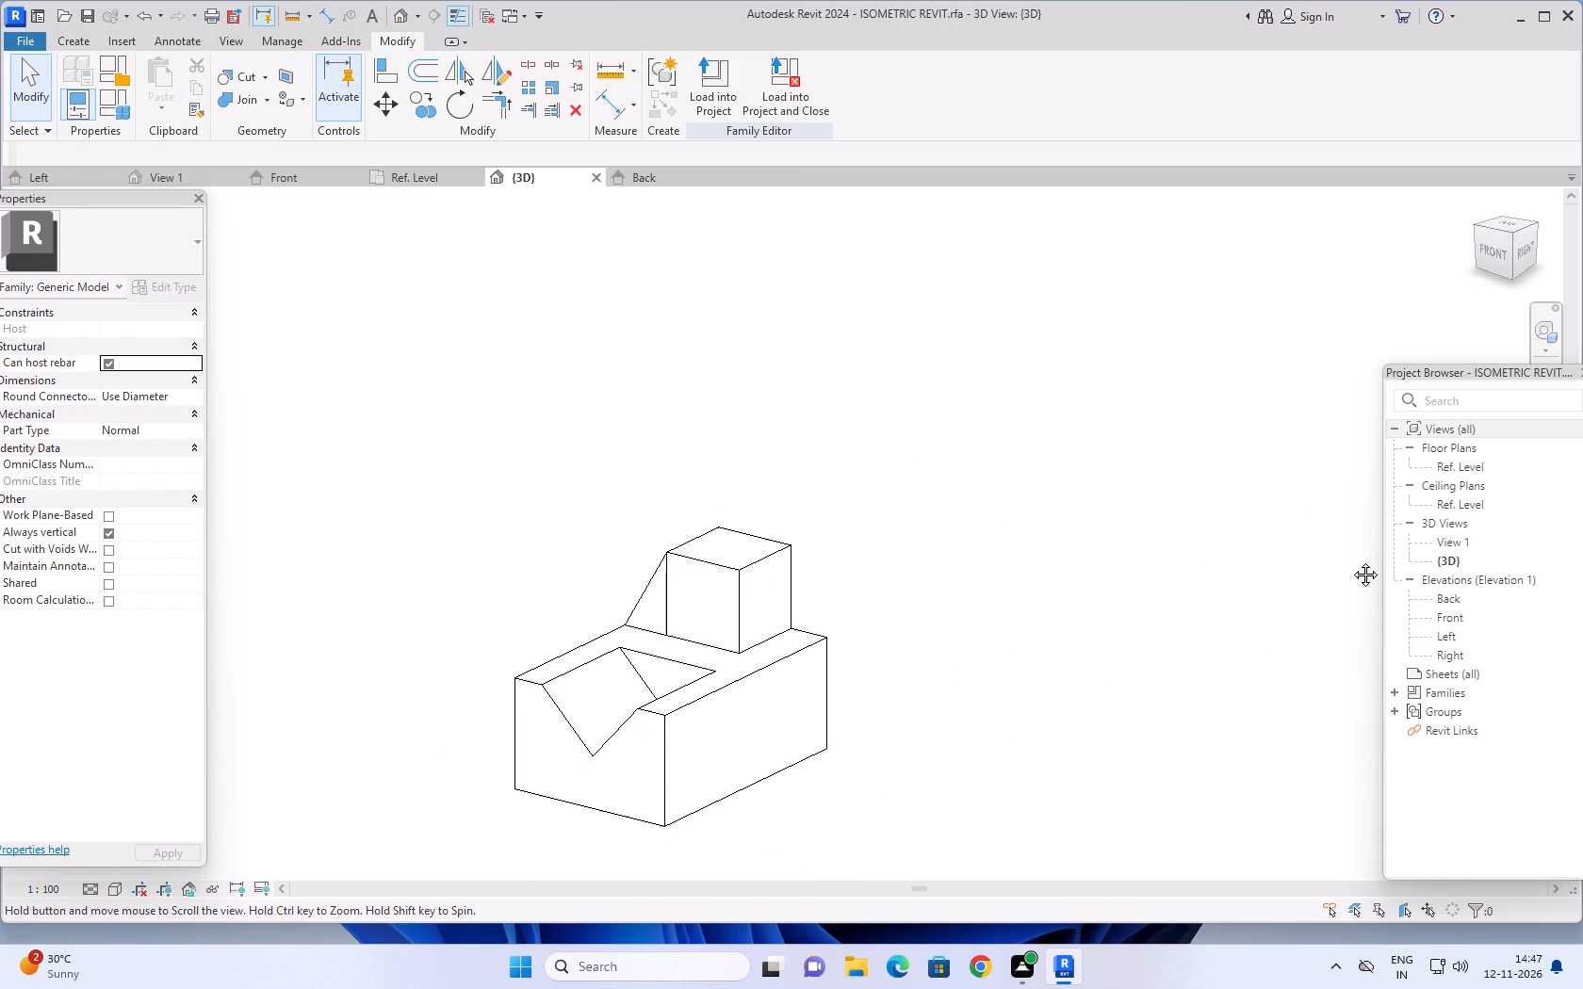
{"action": "middle_click_drag", "start_coordinate": [1351, 560], "coordinate": [1361, 555]}
{"action": "middle_click_drag", "start_coordinate": [1268, 664], "coordinate": [1248, 688]}
{"action": "middle_click_drag", "start_coordinate": [987, 747], "coordinate": [1117, 632]}
{"action": "middle_click_drag", "start_coordinate": [1112, 665], "coordinate": [1106, 669]}
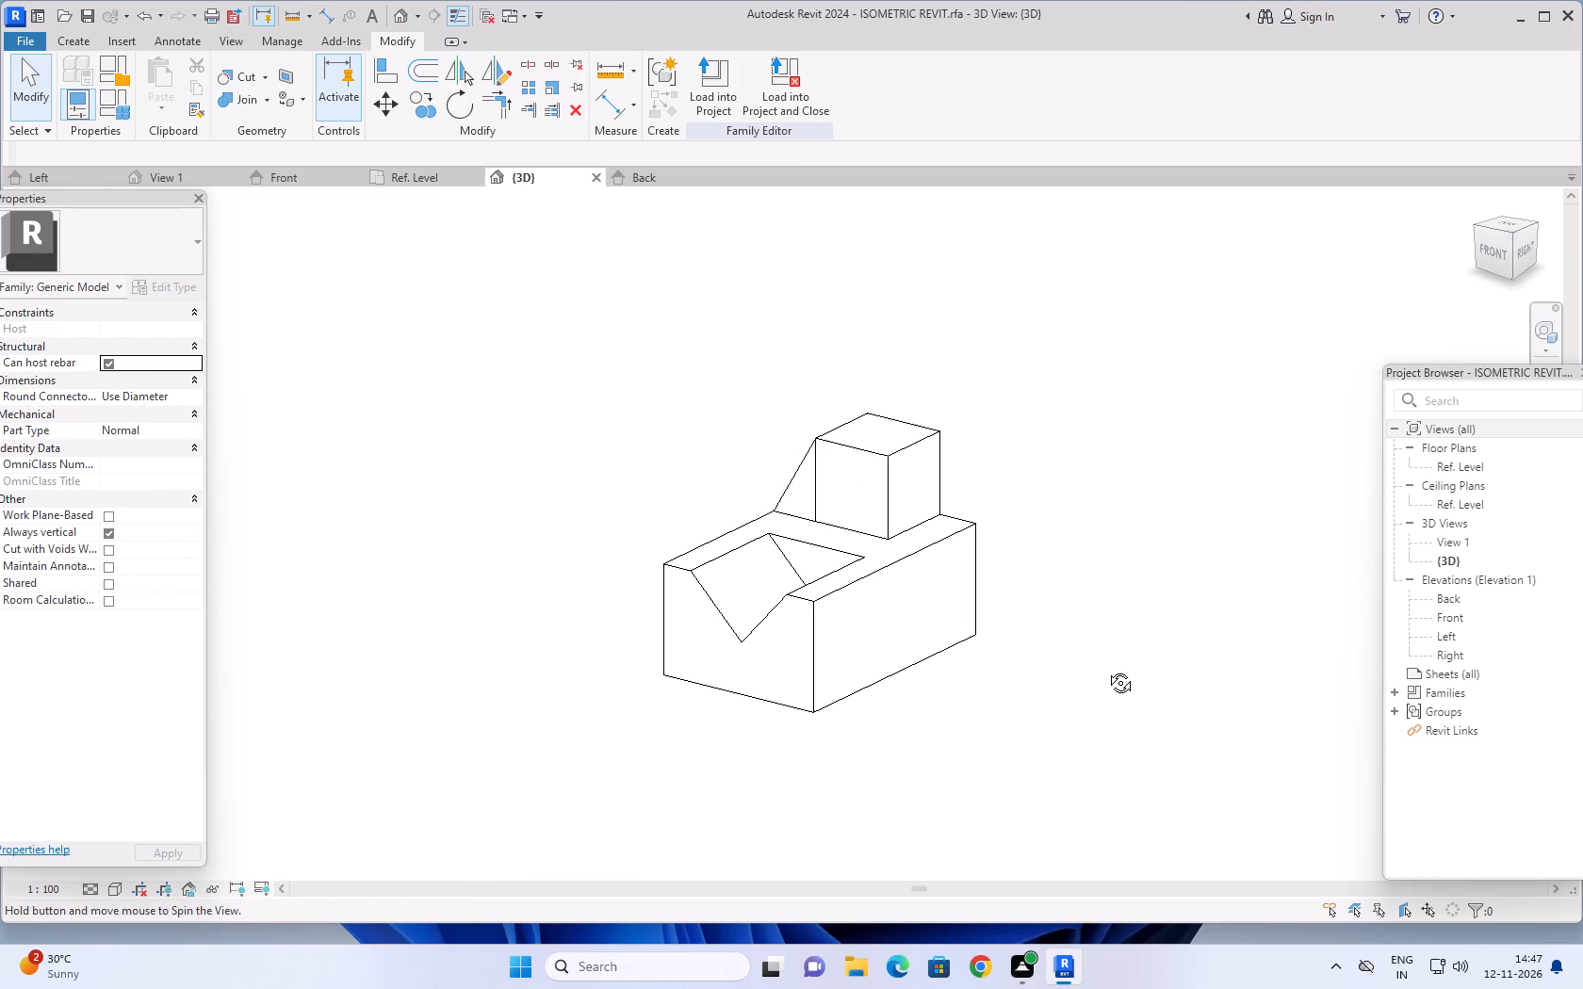
{"action": "middle_click_drag", "start_coordinate": [1106, 669], "coordinate": [1097, 678]}
{"action": "middle_click_drag", "start_coordinate": [1032, 707], "coordinate": [1217, 627]}
{"action": "middle_click_drag", "start_coordinate": [1070, 697], "coordinate": [1063, 707]}
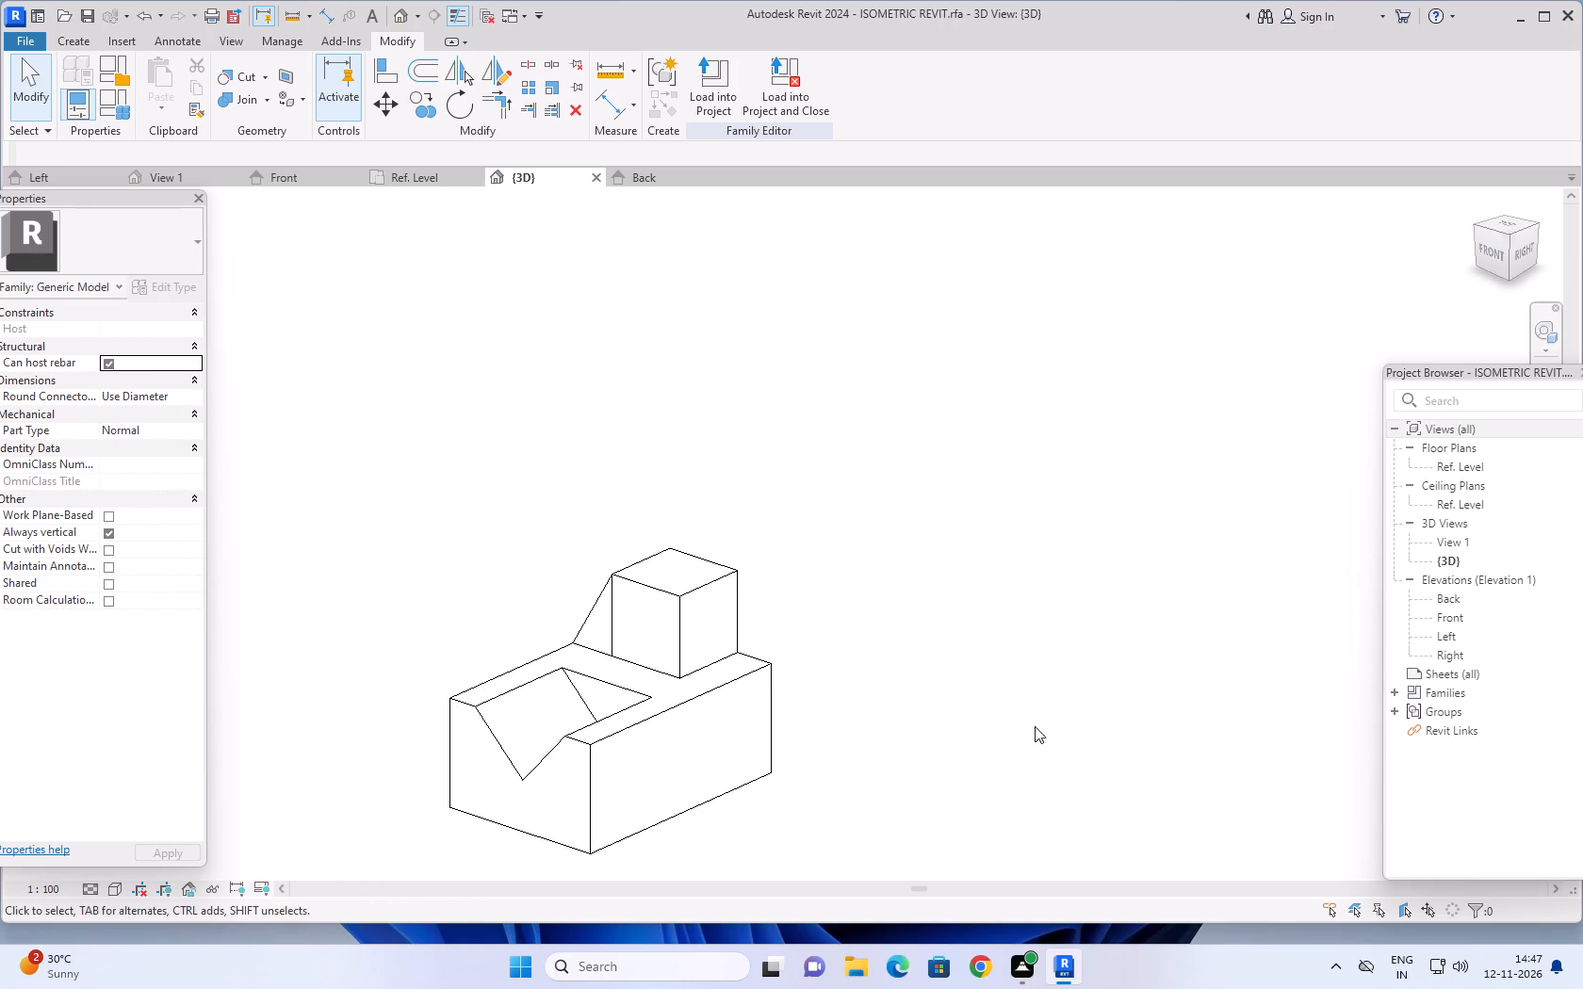
{"action": "middle_click_drag", "start_coordinate": [1036, 725], "coordinate": [1193, 598]}
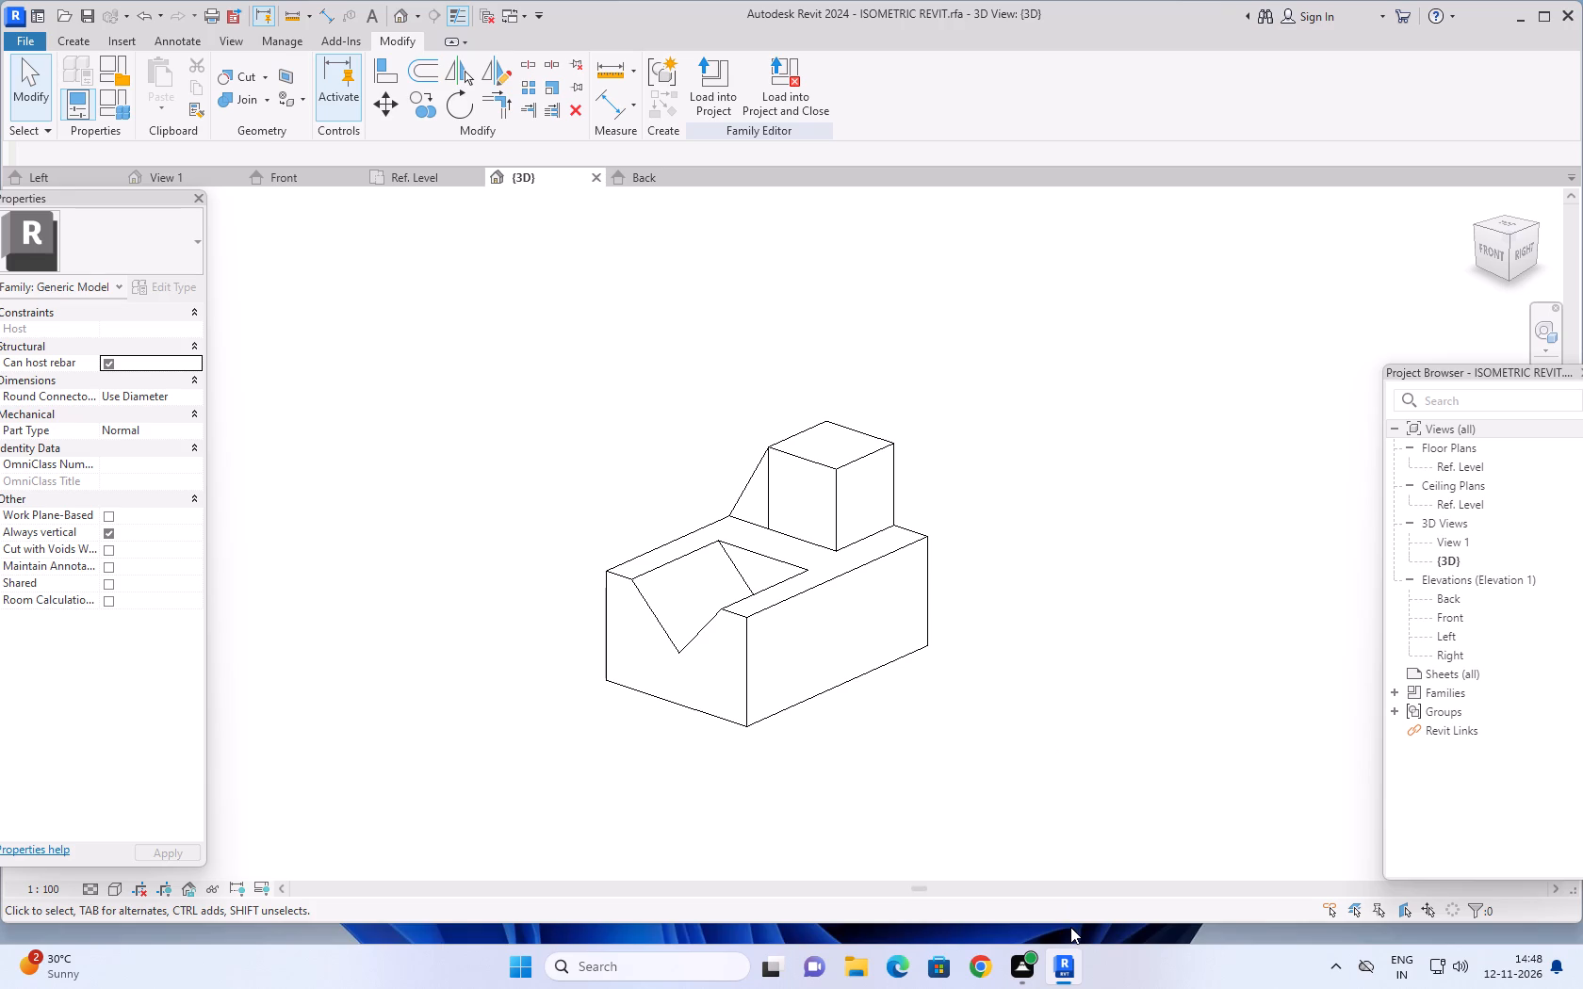
{"action": "scroll", "coordinate": [916, 650], "scroll_direction": "down", "scroll_amount": 1}
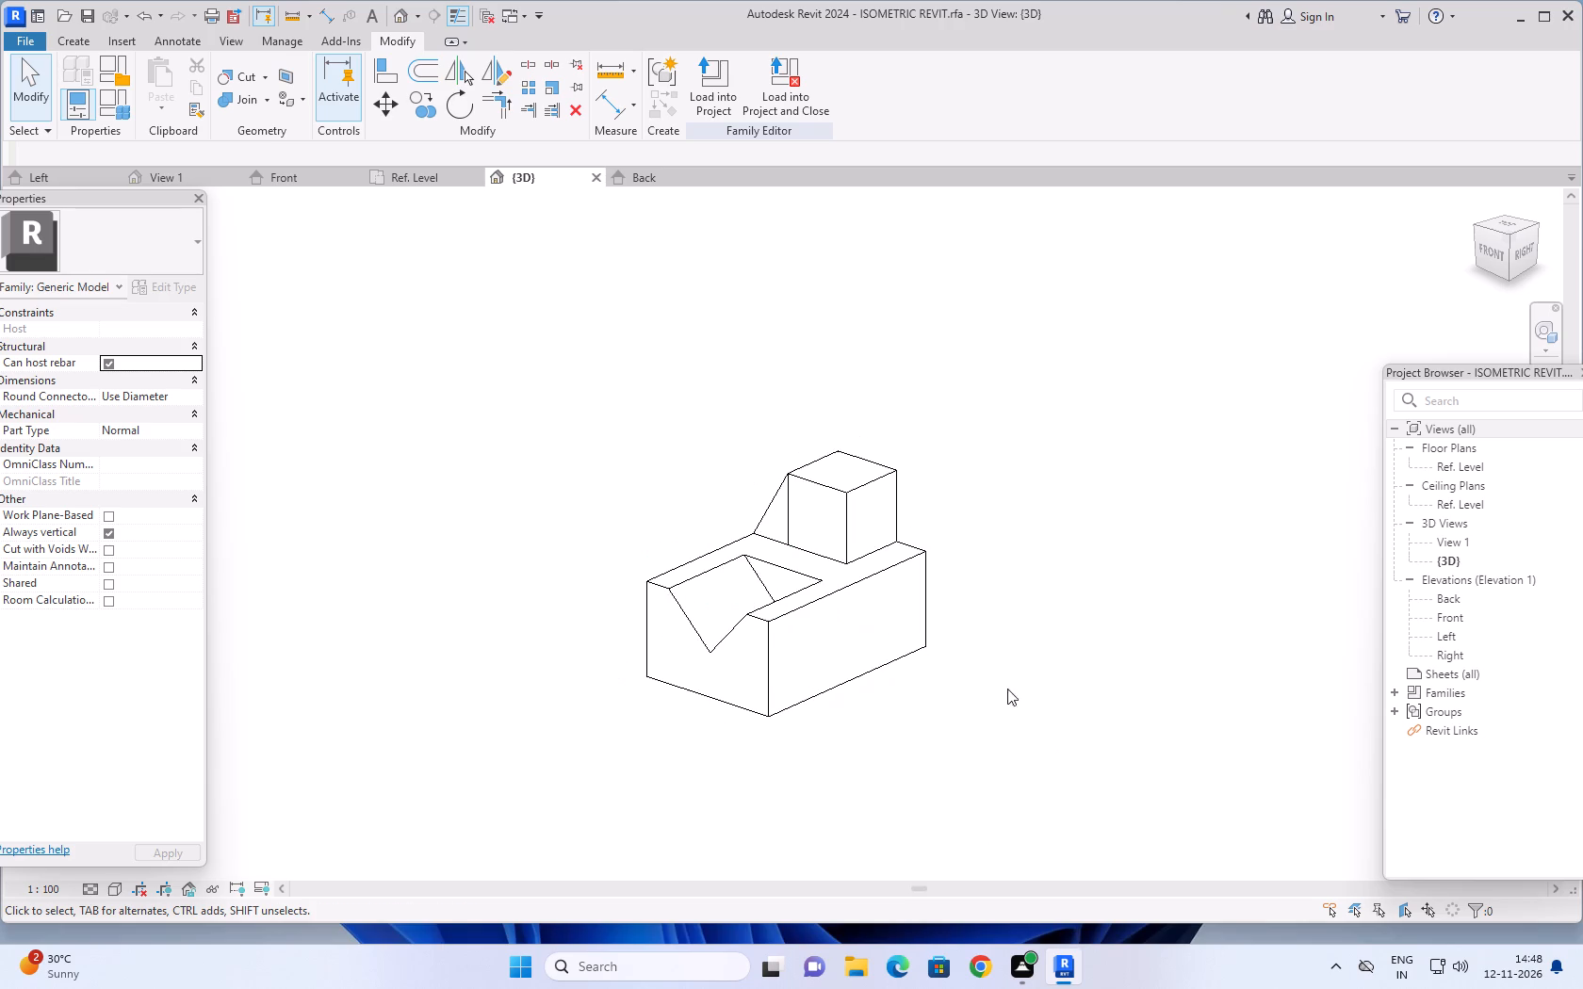
{"action": "middle_click_drag", "start_coordinate": [987, 689], "coordinate": [925, 689]}
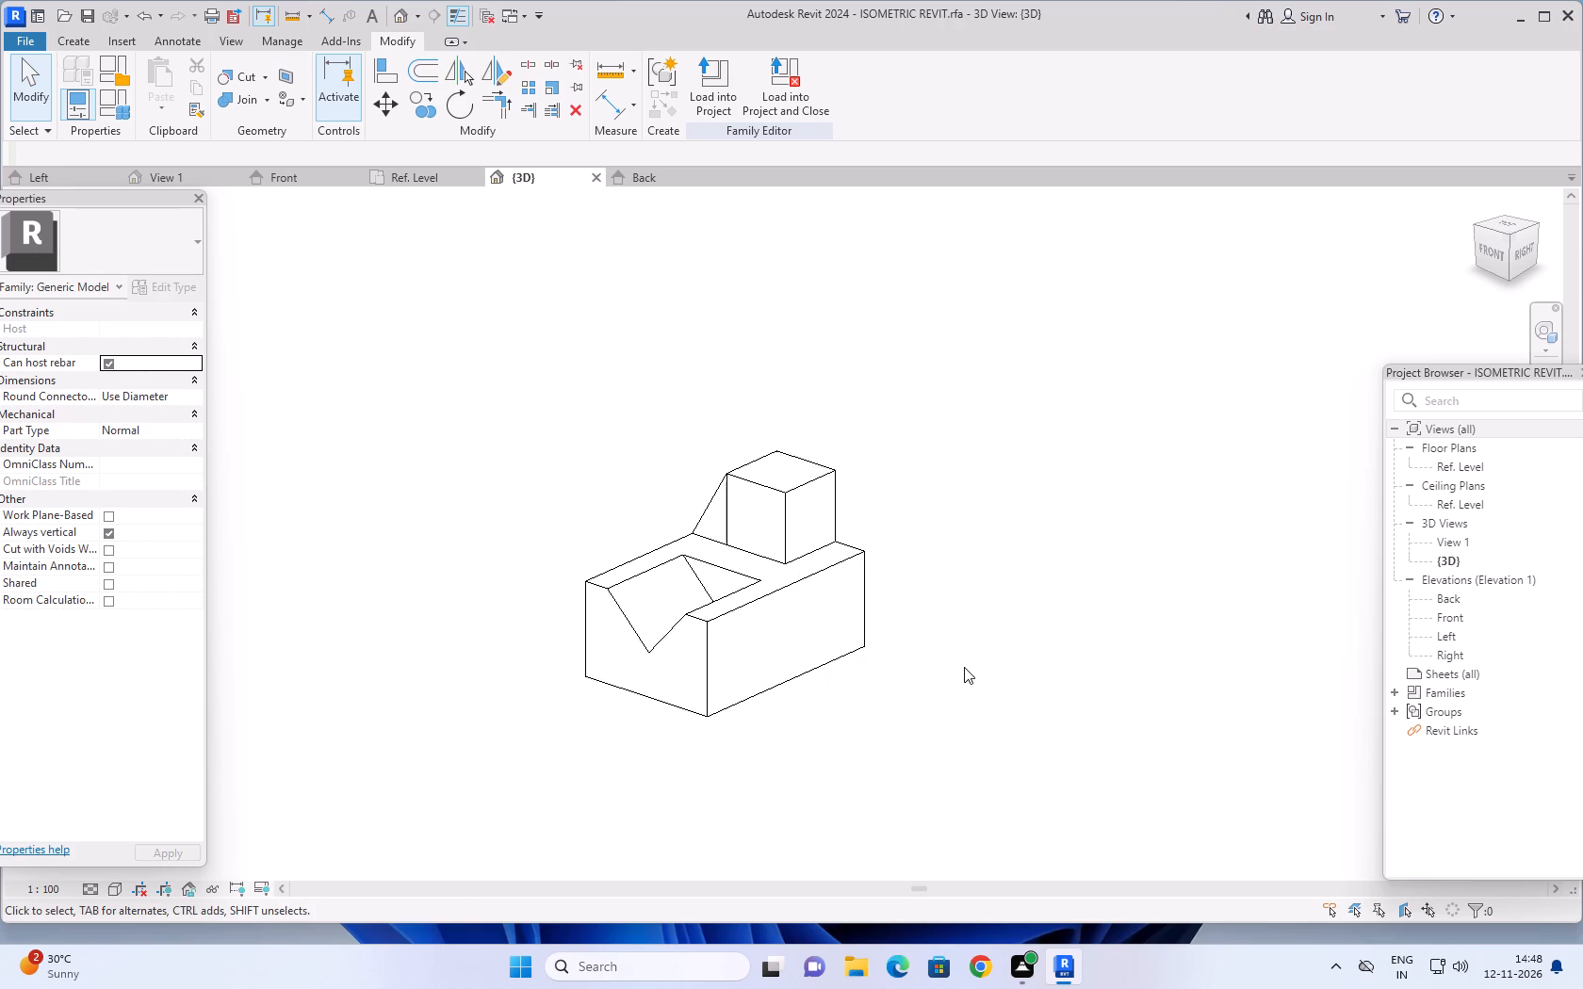
{"action": "scroll", "coordinate": [964, 666], "scroll_direction": "down", "scroll_amount": 1}
{"action": "middle_click_drag", "start_coordinate": [994, 646], "coordinate": [986, 663]}
{"action": "scroll", "coordinate": [991, 651], "scroll_direction": "down", "scroll_amount": 1}
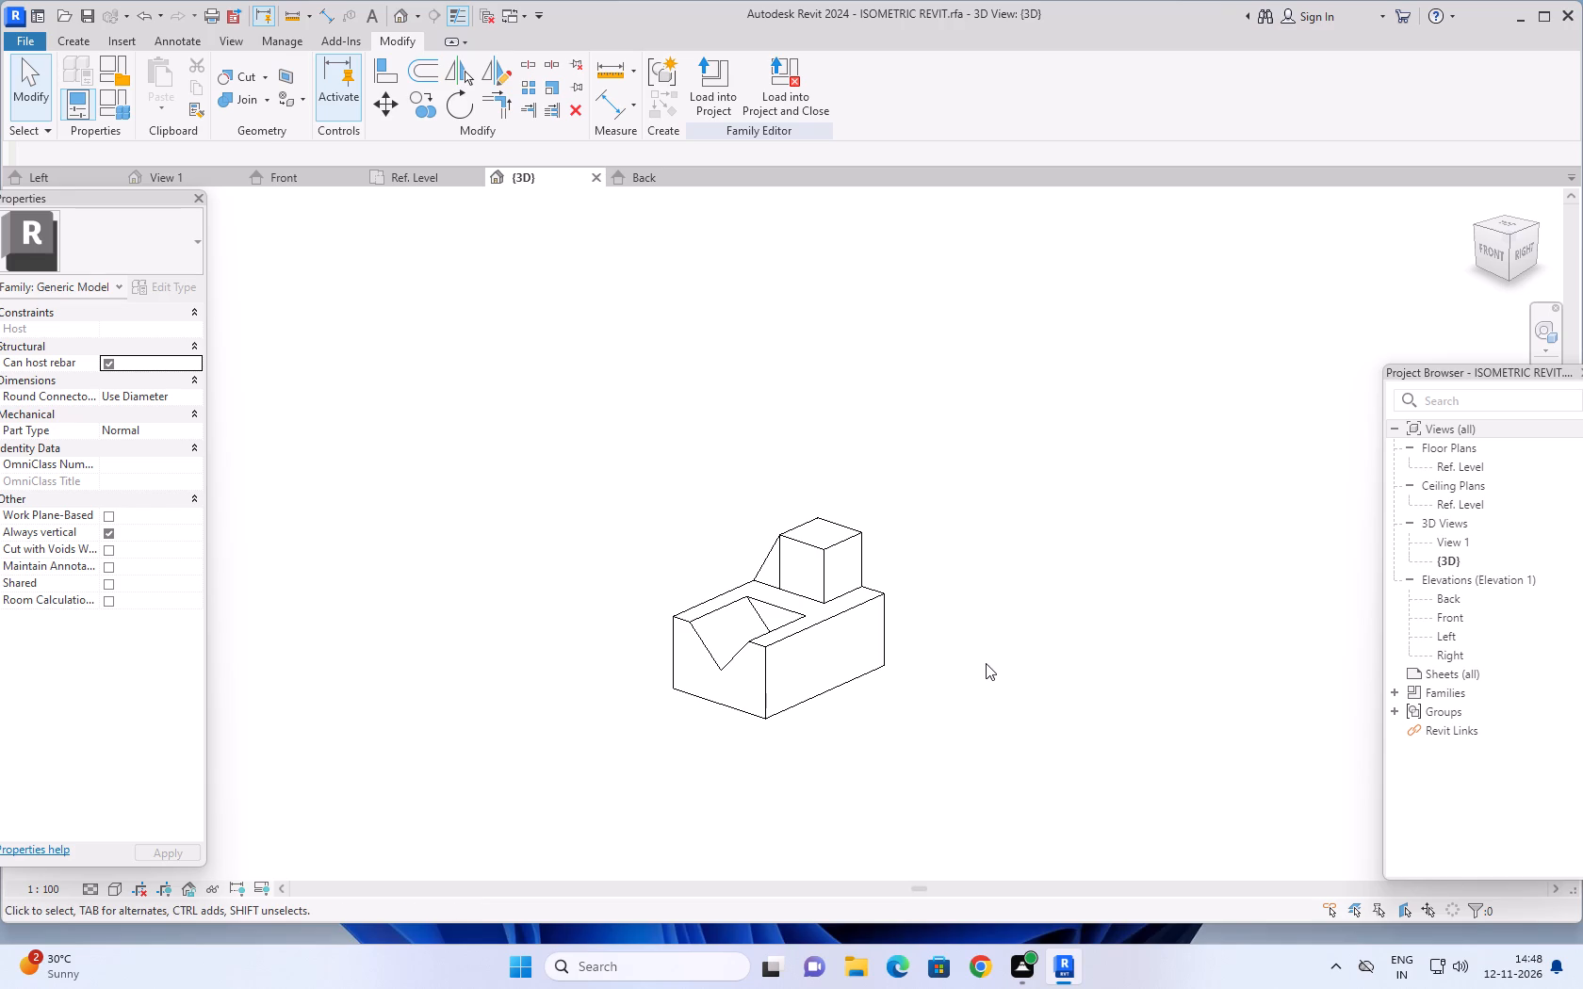
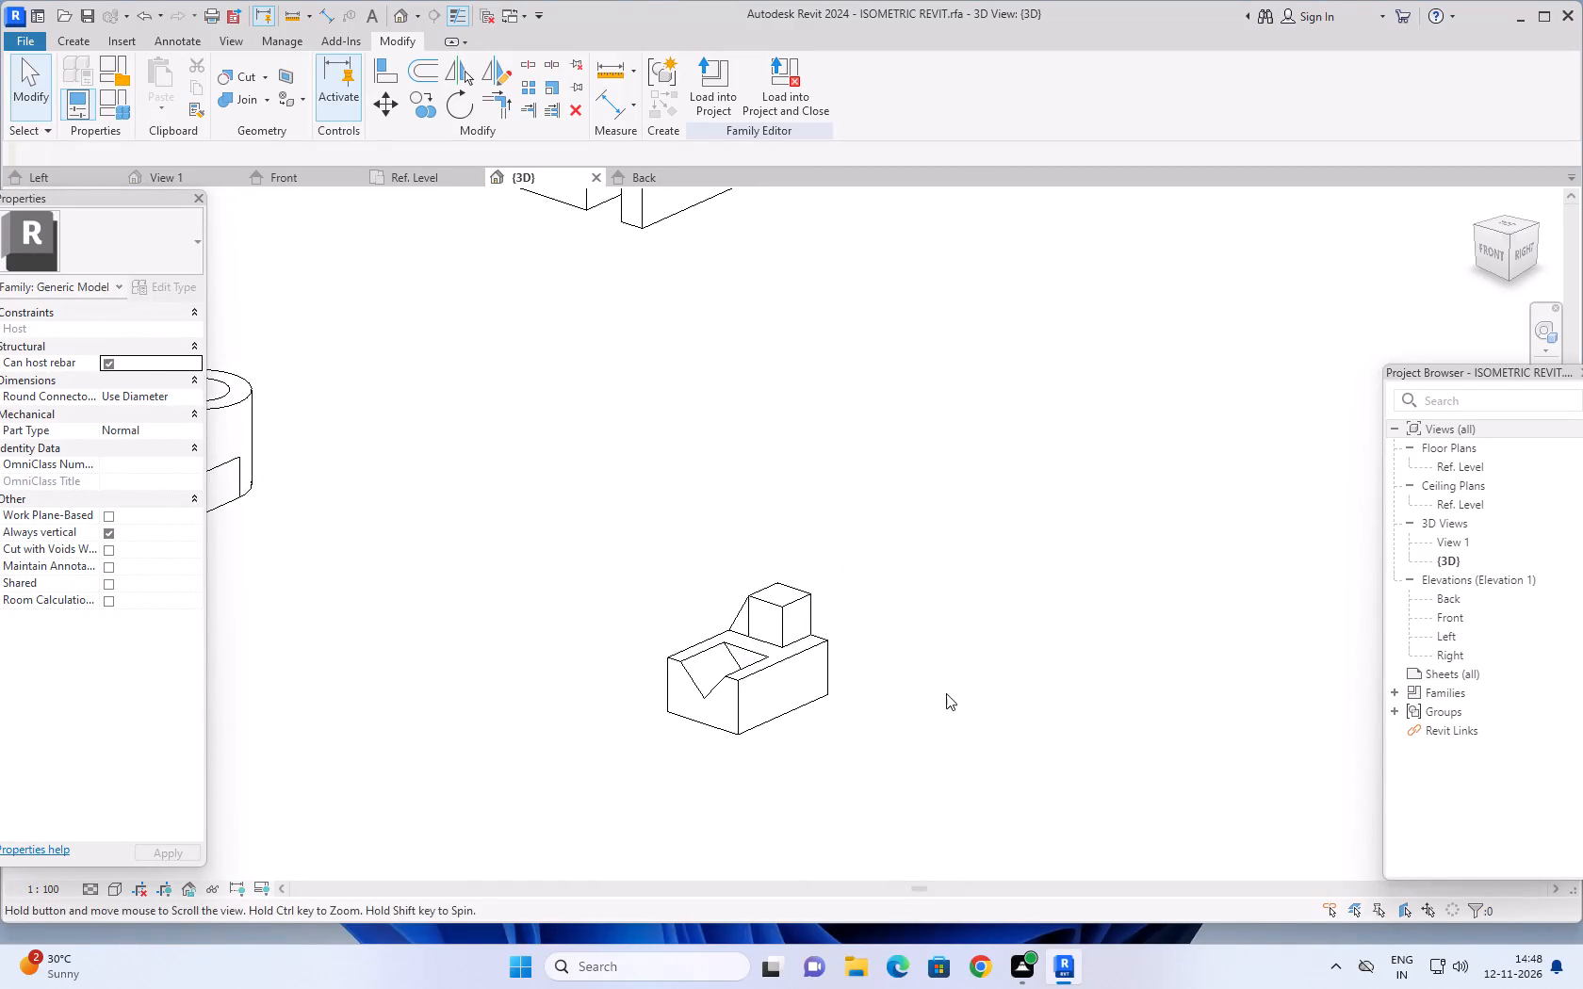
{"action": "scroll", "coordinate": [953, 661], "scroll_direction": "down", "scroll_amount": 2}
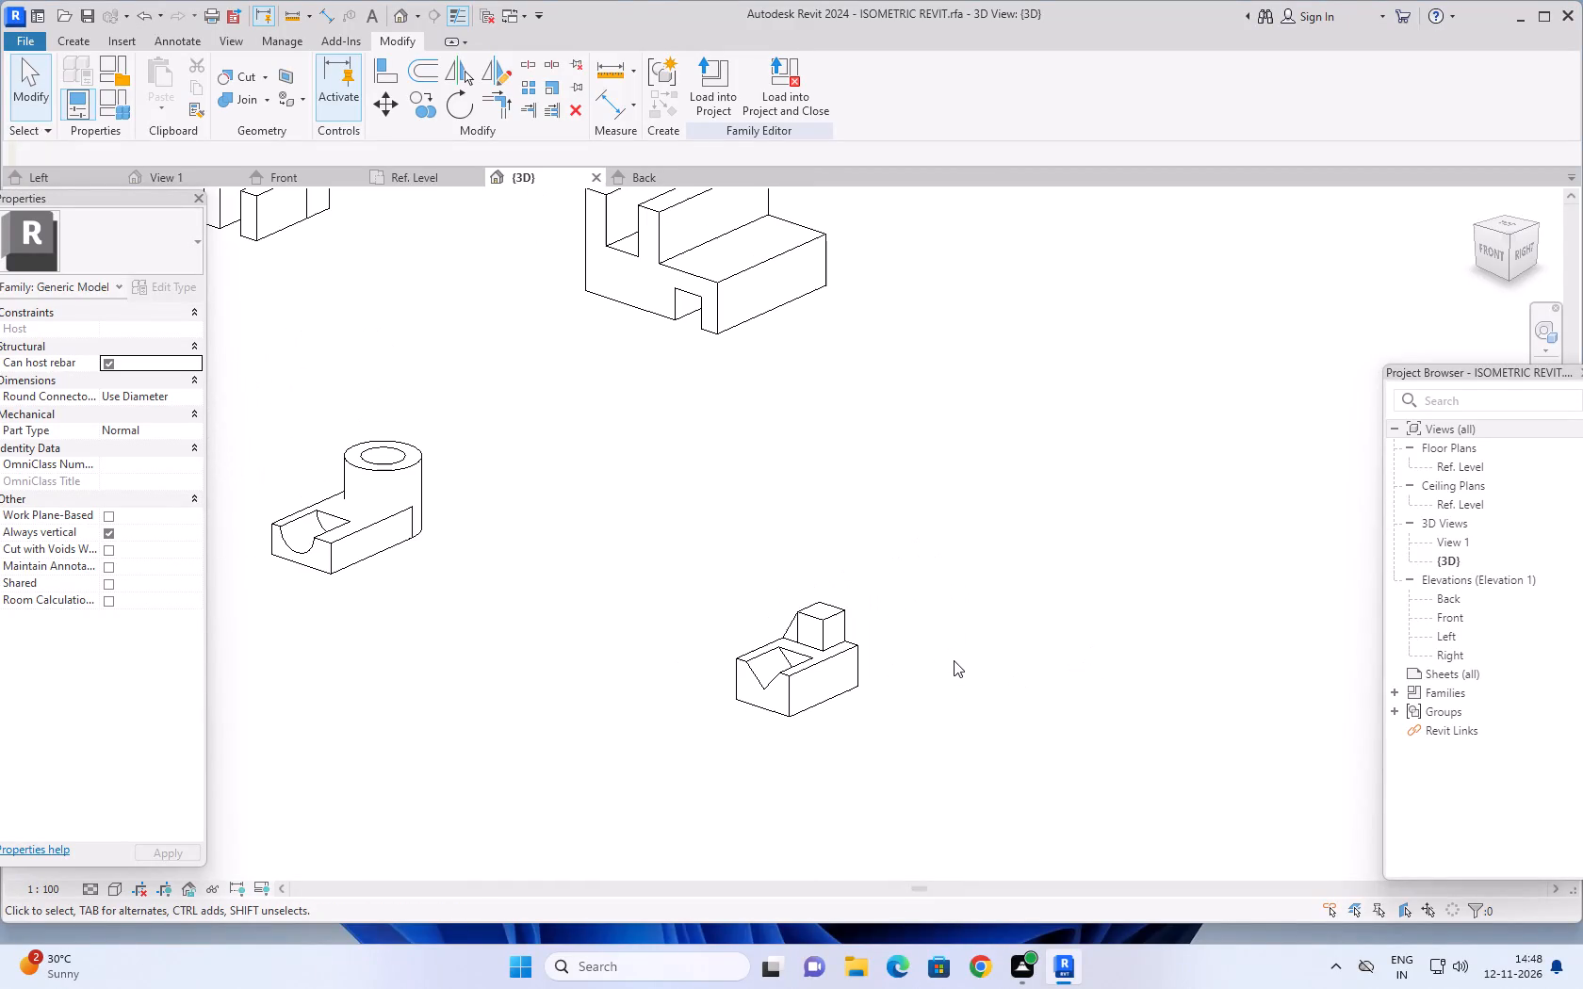
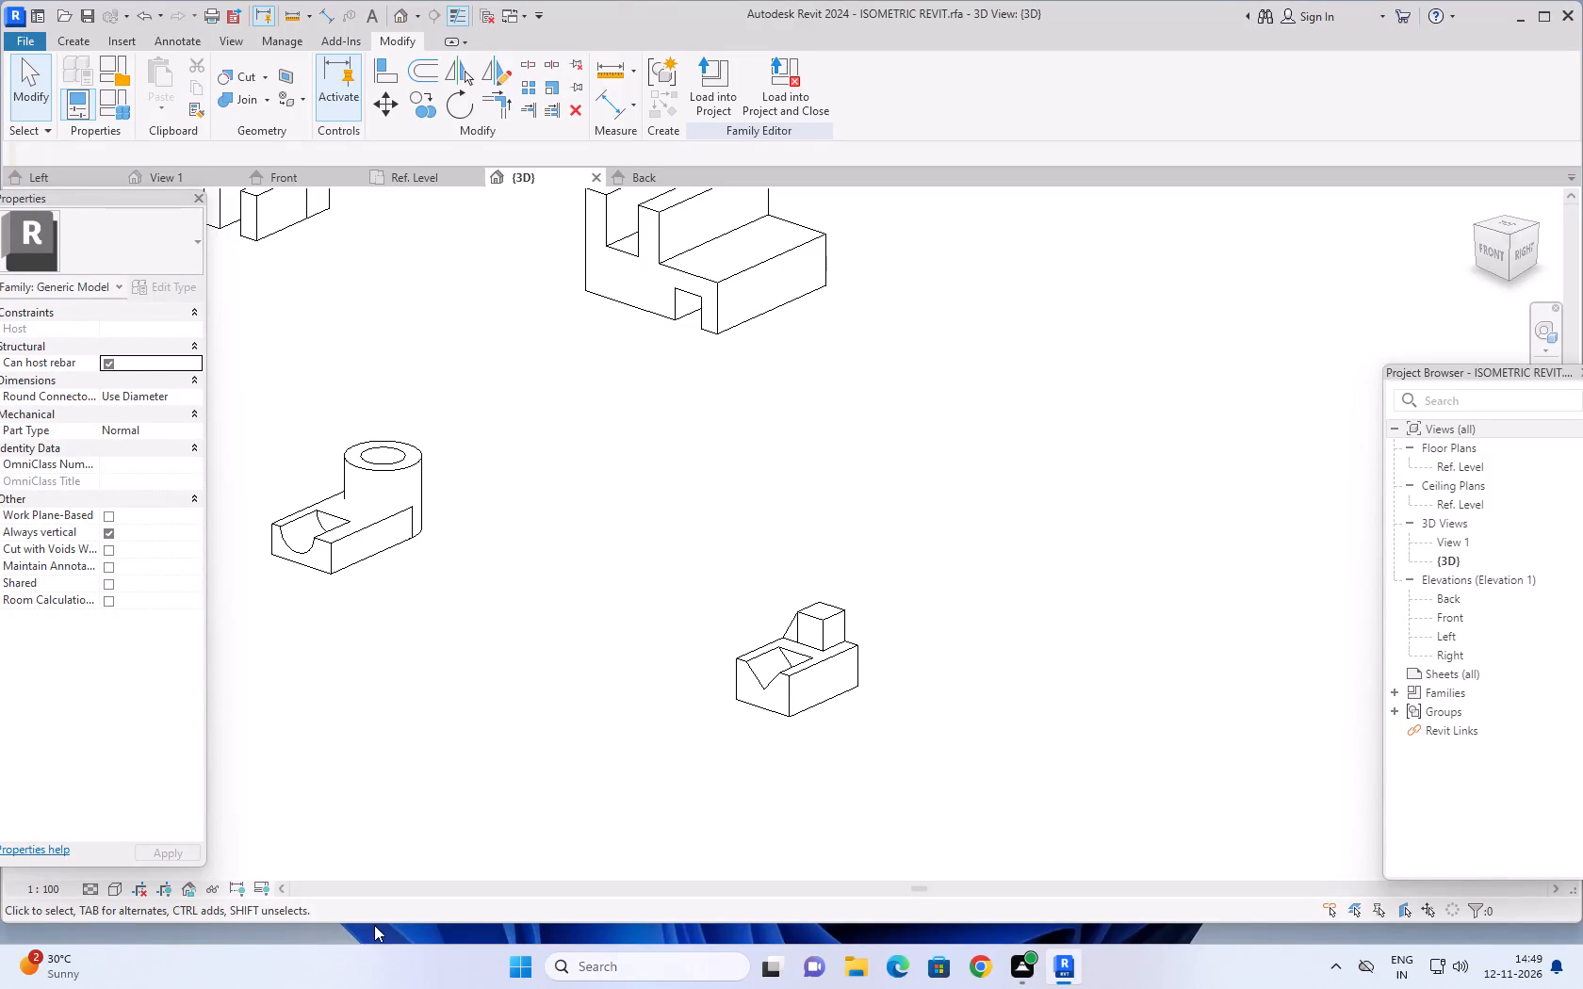
In the Ref. Level plan, start a solid extrusion and sketch a rectangle about 400 by 540 in the empty area southwest of the reference-plane intersection.
{"action": "scroll", "coordinate": [755, 766], "scroll_direction": "down", "scroll_amount": 2}
{"action": "middle_click_drag", "start_coordinate": [788, 748], "coordinate": [780, 739]}
{"action": "left_click", "coordinate": [426, 176]}
{"action": "scroll", "coordinate": [849, 497], "scroll_direction": "down", "scroll_amount": 2}
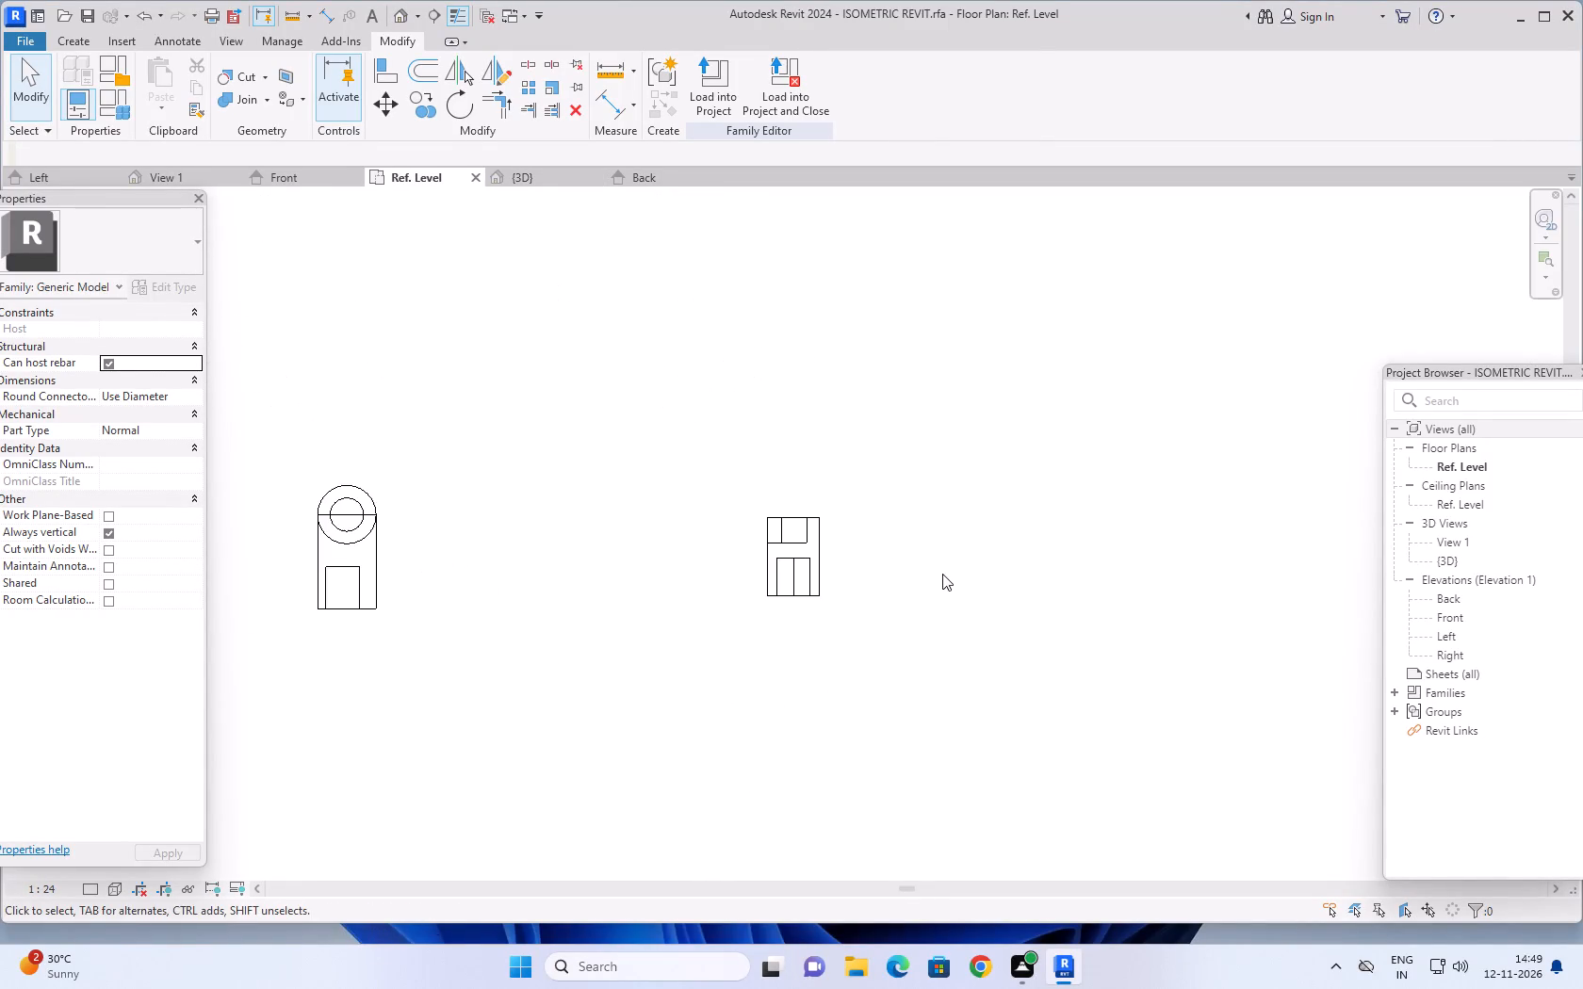
{"action": "middle_click_drag", "start_coordinate": [885, 576], "coordinate": [594, 372]}
{"action": "scroll", "coordinate": [644, 439], "scroll_direction": "down", "scroll_amount": 10}
{"action": "middle_click_drag", "start_coordinate": [738, 468], "coordinate": [787, 577]}
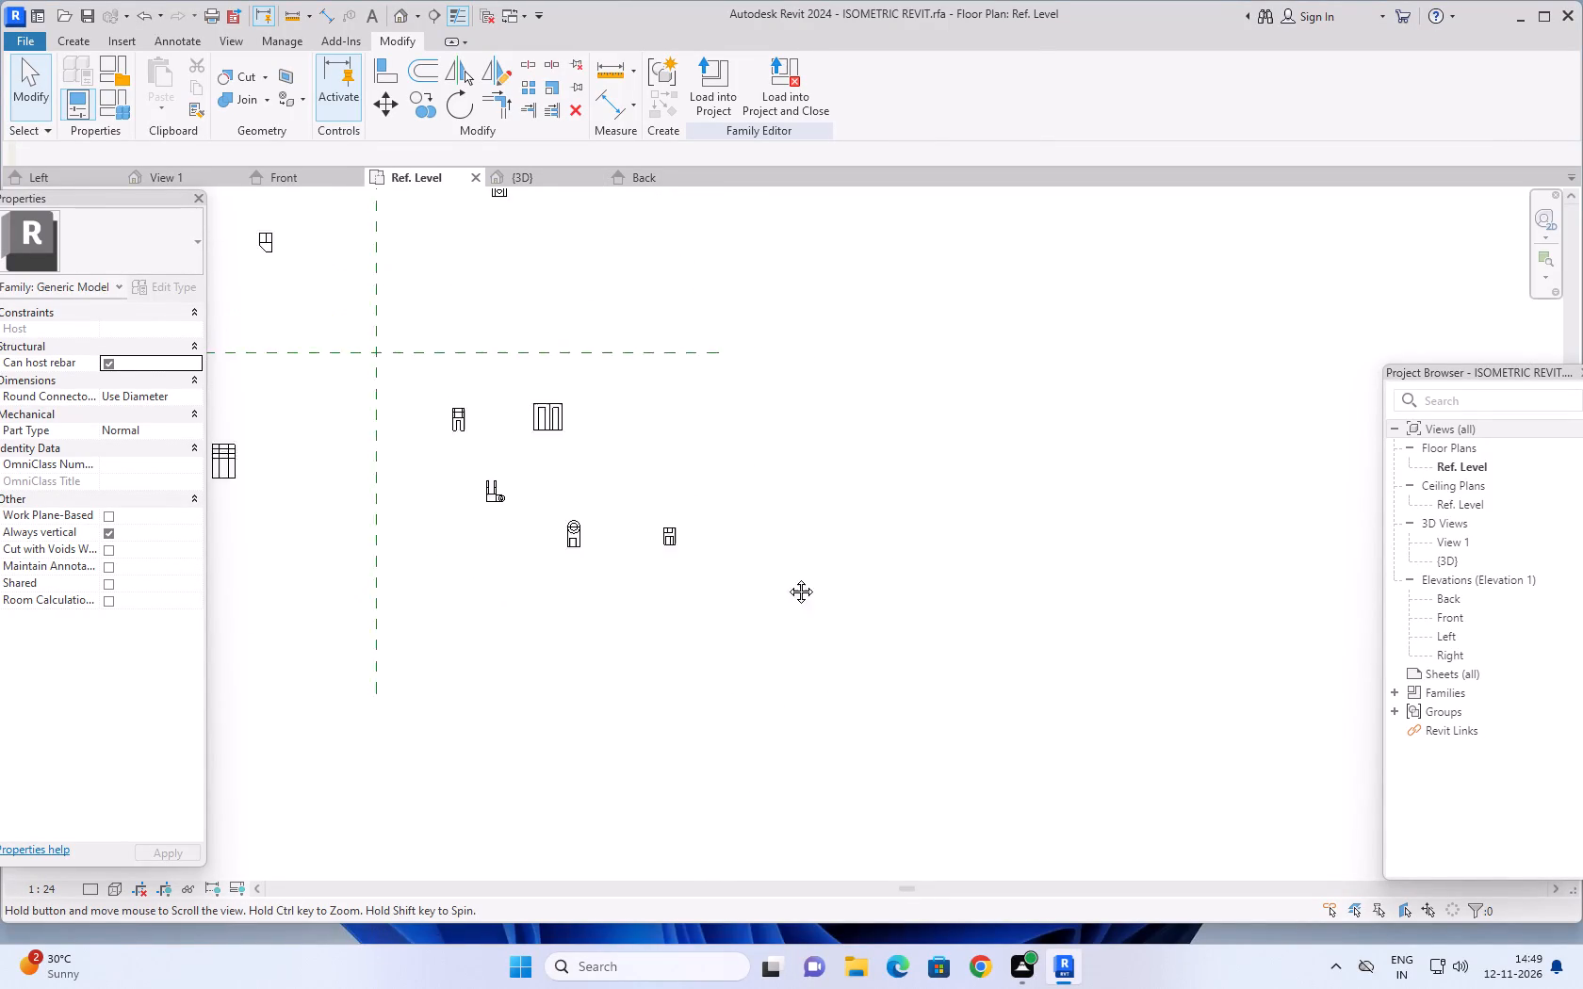
{"action": "middle_click_drag", "start_coordinate": [787, 577], "coordinate": [857, 506]}
{"action": "middle_click_drag", "start_coordinate": [661, 574], "coordinate": [1071, 572]}
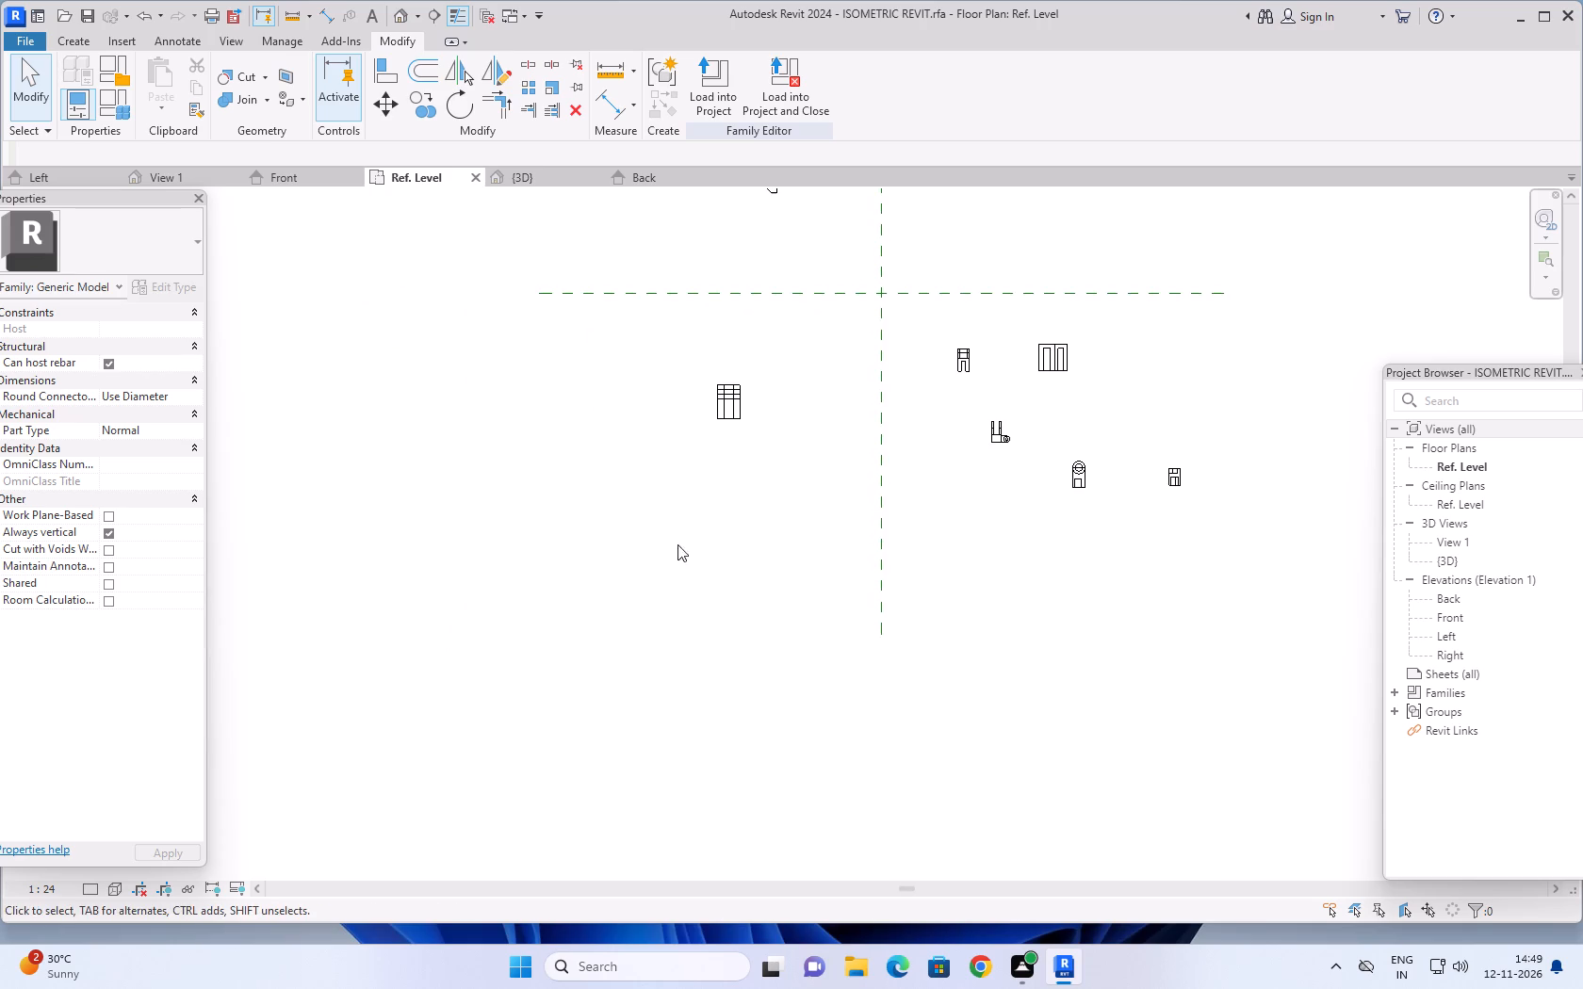
{"action": "middle_click_drag", "start_coordinate": [621, 522], "coordinate": [701, 565]}
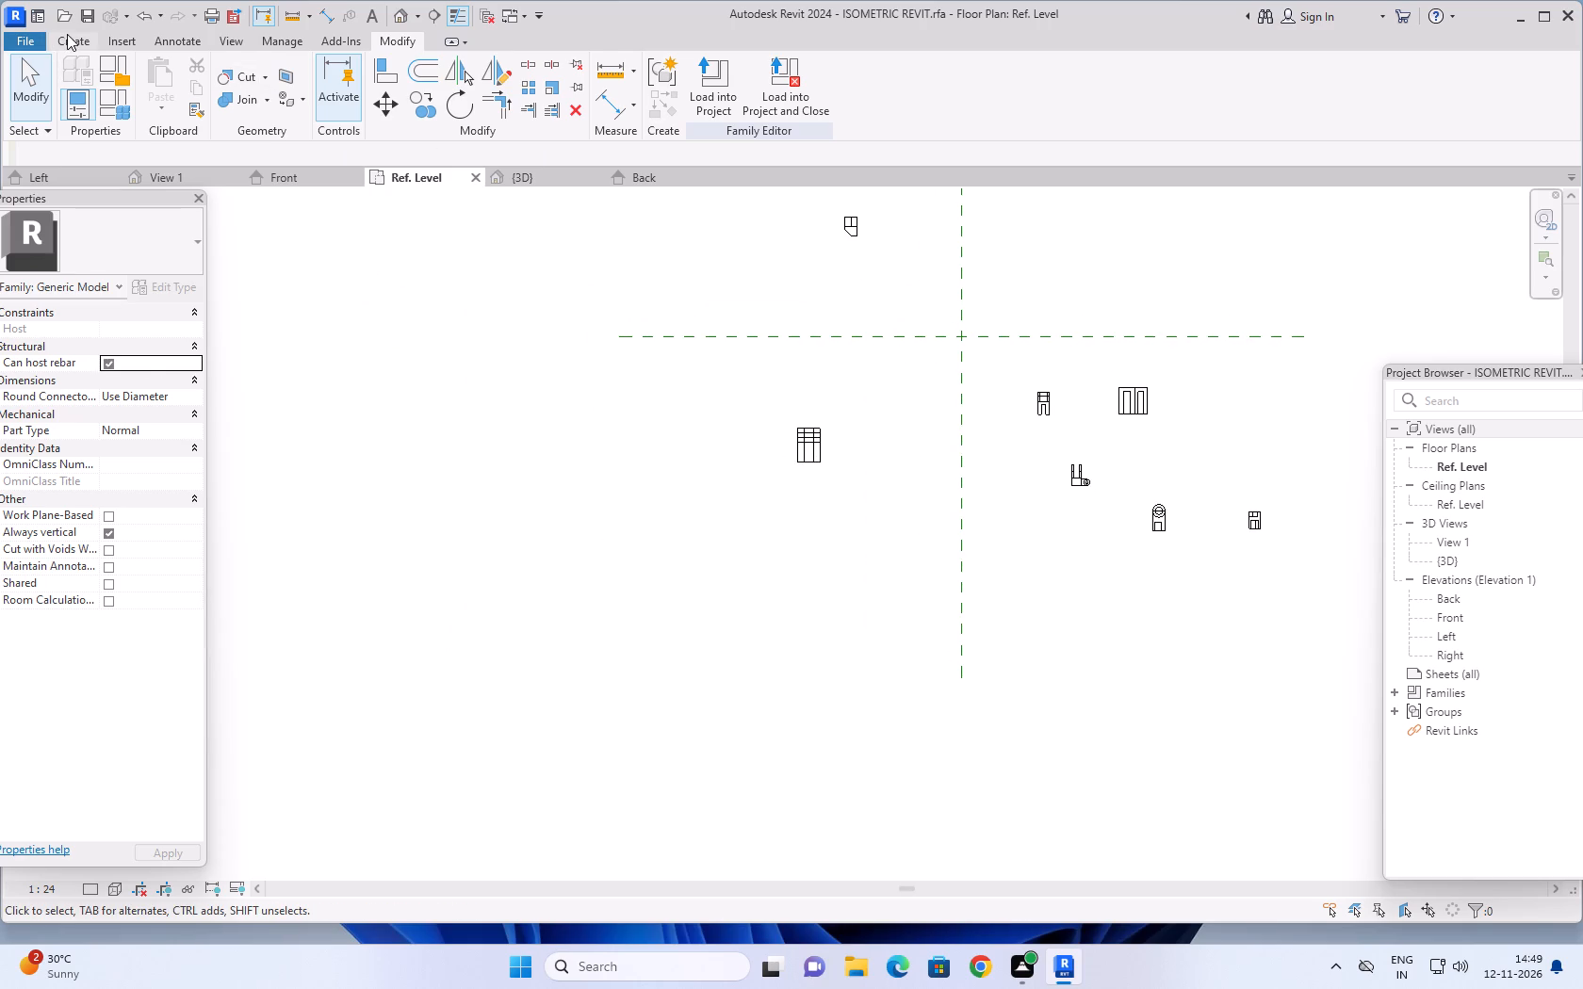
{"action": "left_click", "coordinate": [67, 34]}
{"action": "left_click", "coordinate": [148, 76]}
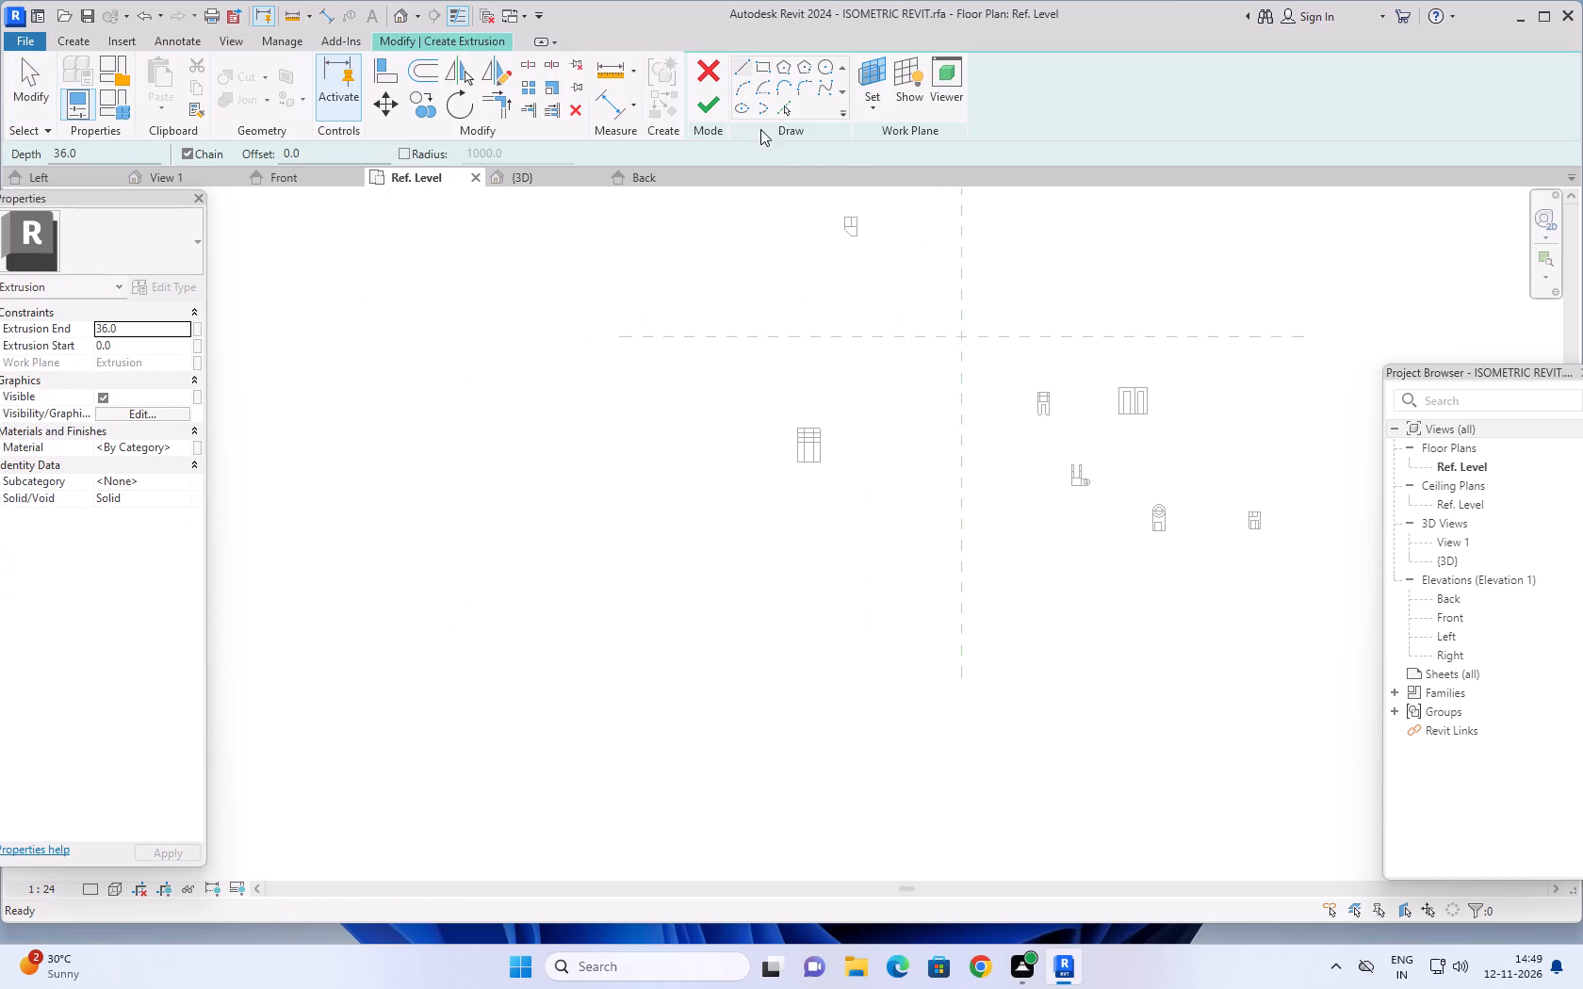
{"action": "left_click", "coordinate": [768, 65]}
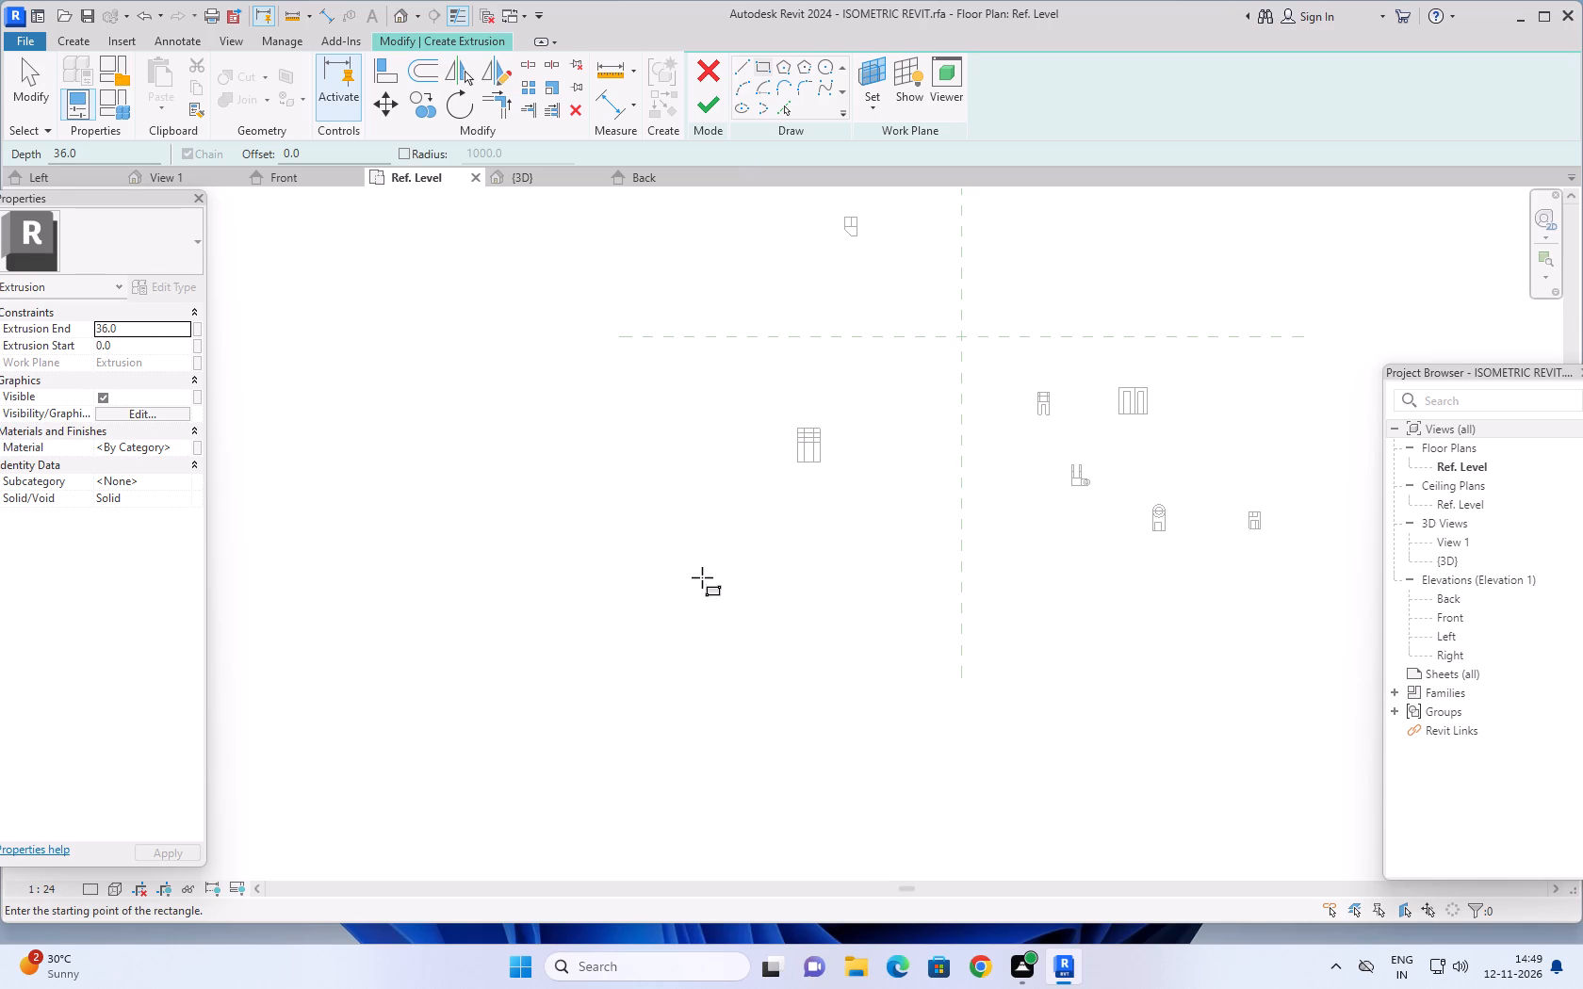
{"action": "left_click", "coordinate": [652, 536]}
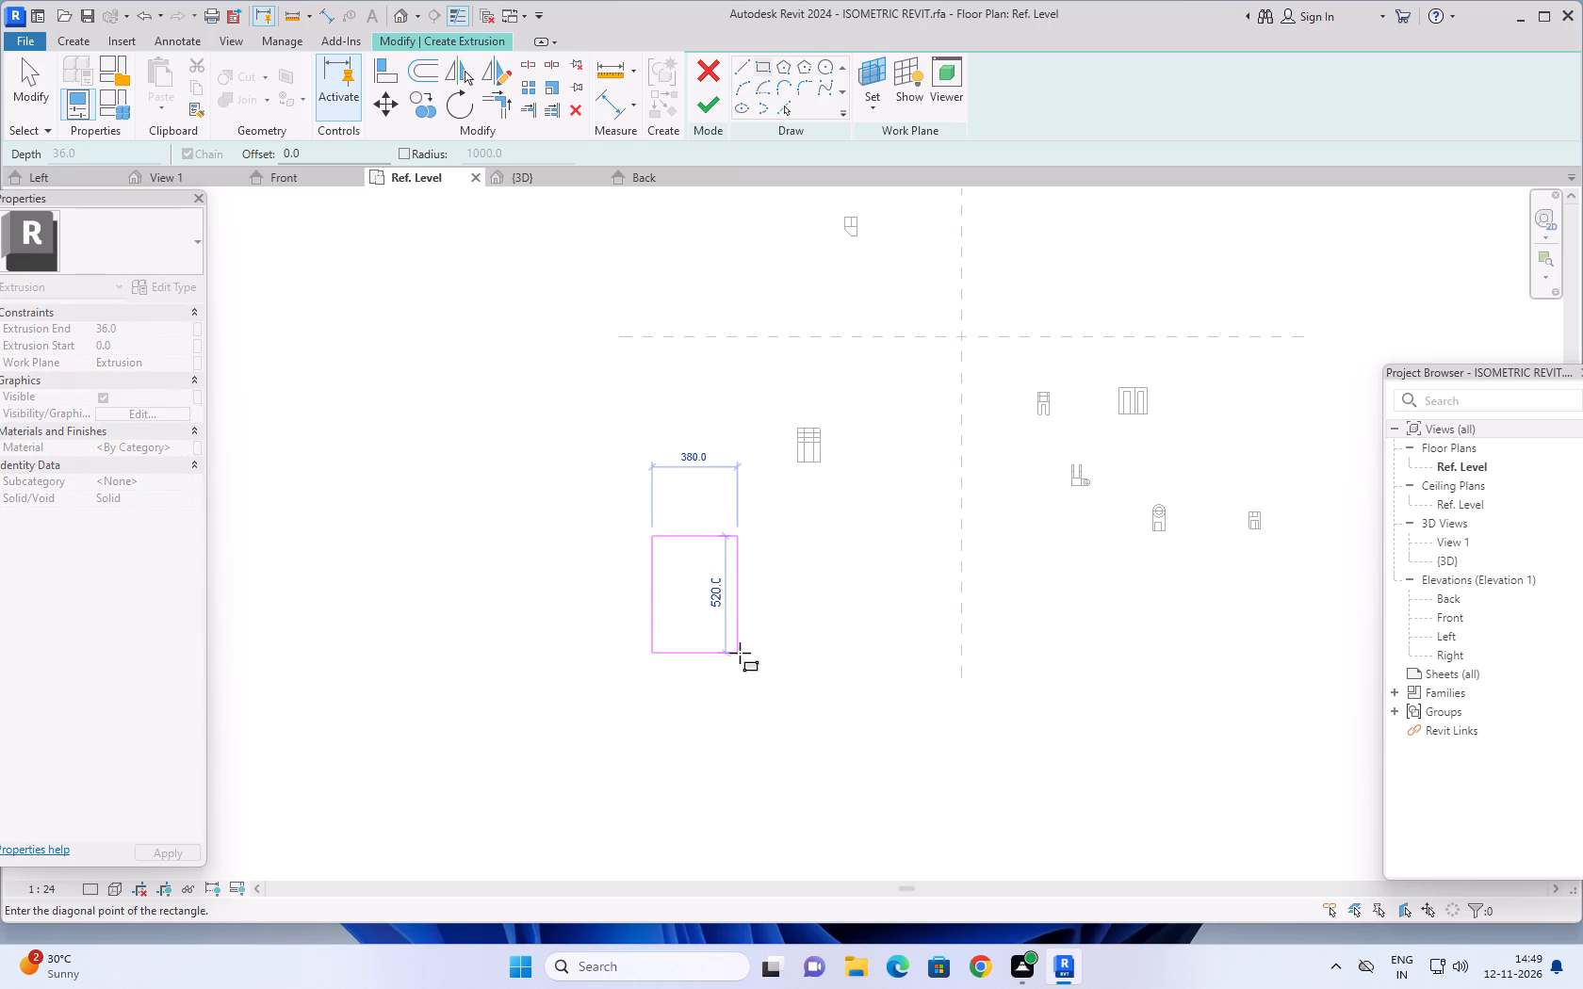
{"action": "left_click", "coordinate": [743, 656]}
Set the sketched rectangle's width to 70 and its height to 90, and leave the rectangle tool.
{"action": "scroll", "coordinate": [656, 673], "scroll_direction": "up", "scroll_amount": 4}
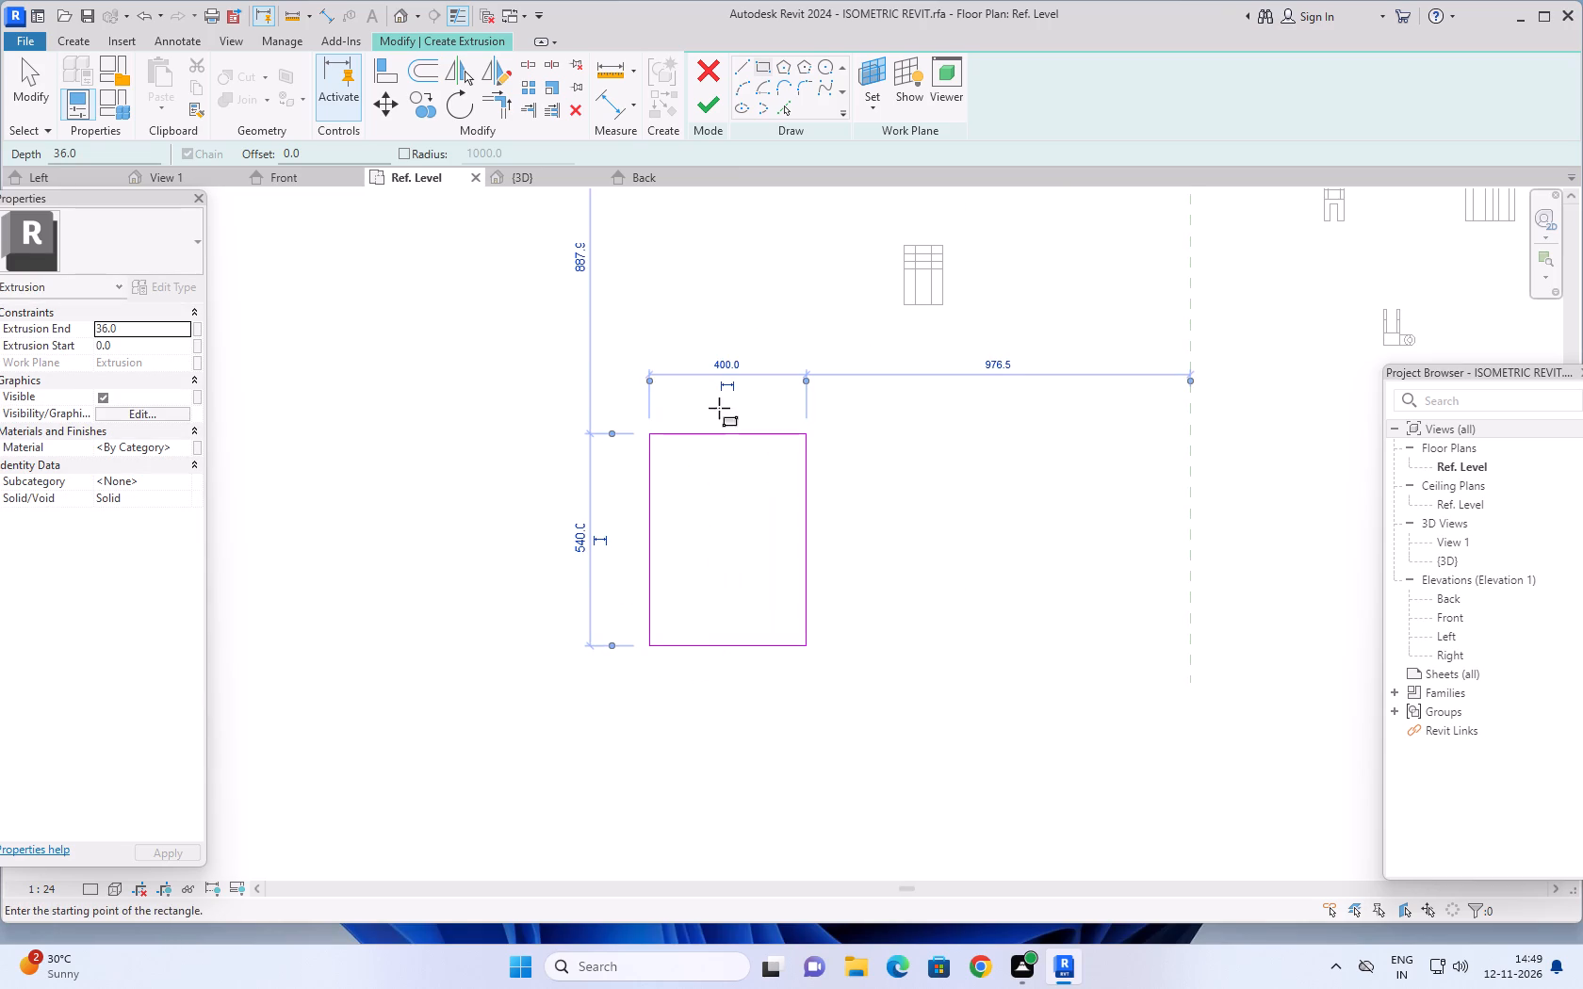
{"action": "left_click", "coordinate": [726, 364]}
{"action": "type", "text": "70"}
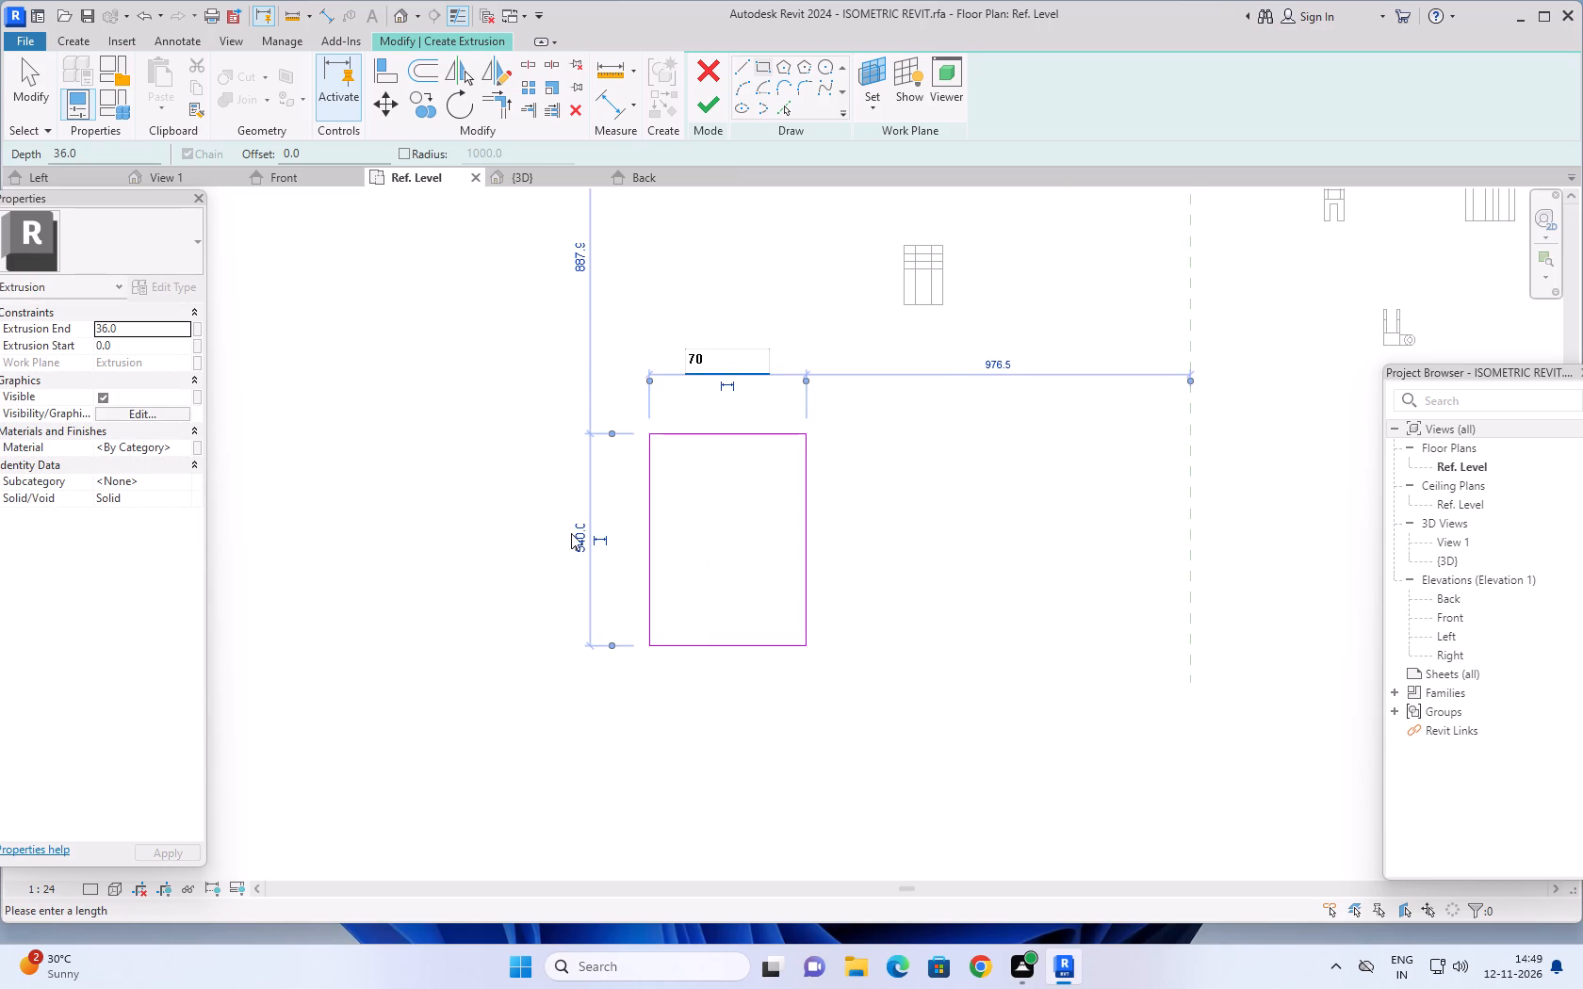
{"action": "left_click", "coordinate": [579, 532]}
{"action": "left_click", "coordinate": [579, 532]}
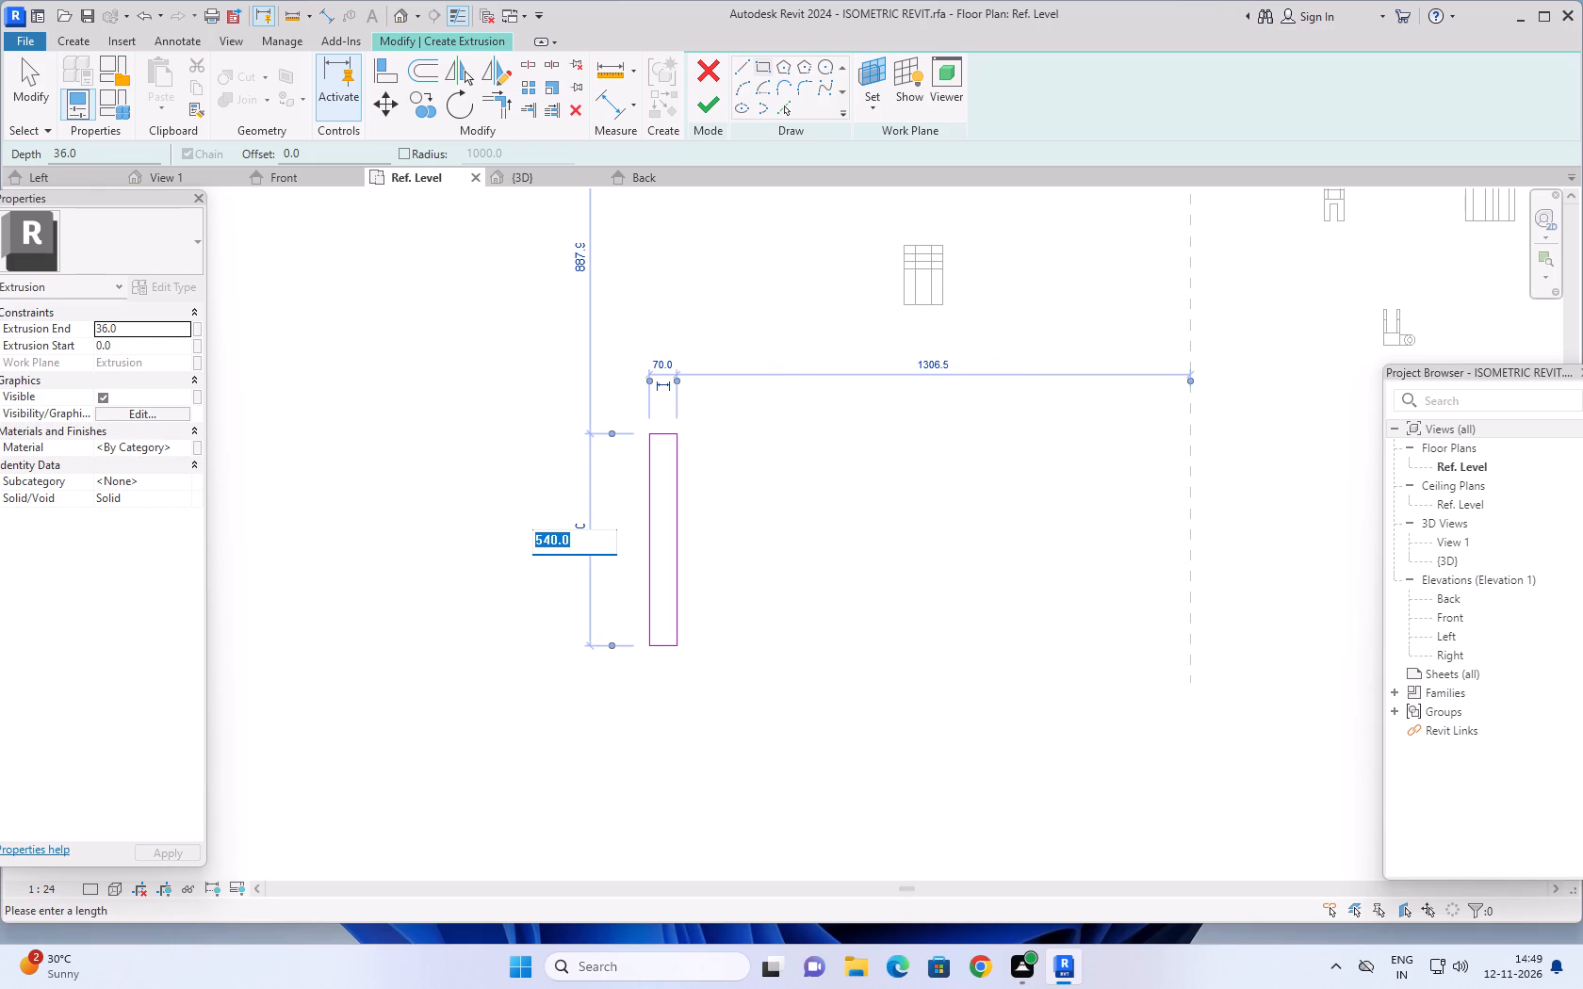
{"action": "type", "text": "90"}
{"action": "key", "text": "Return"}
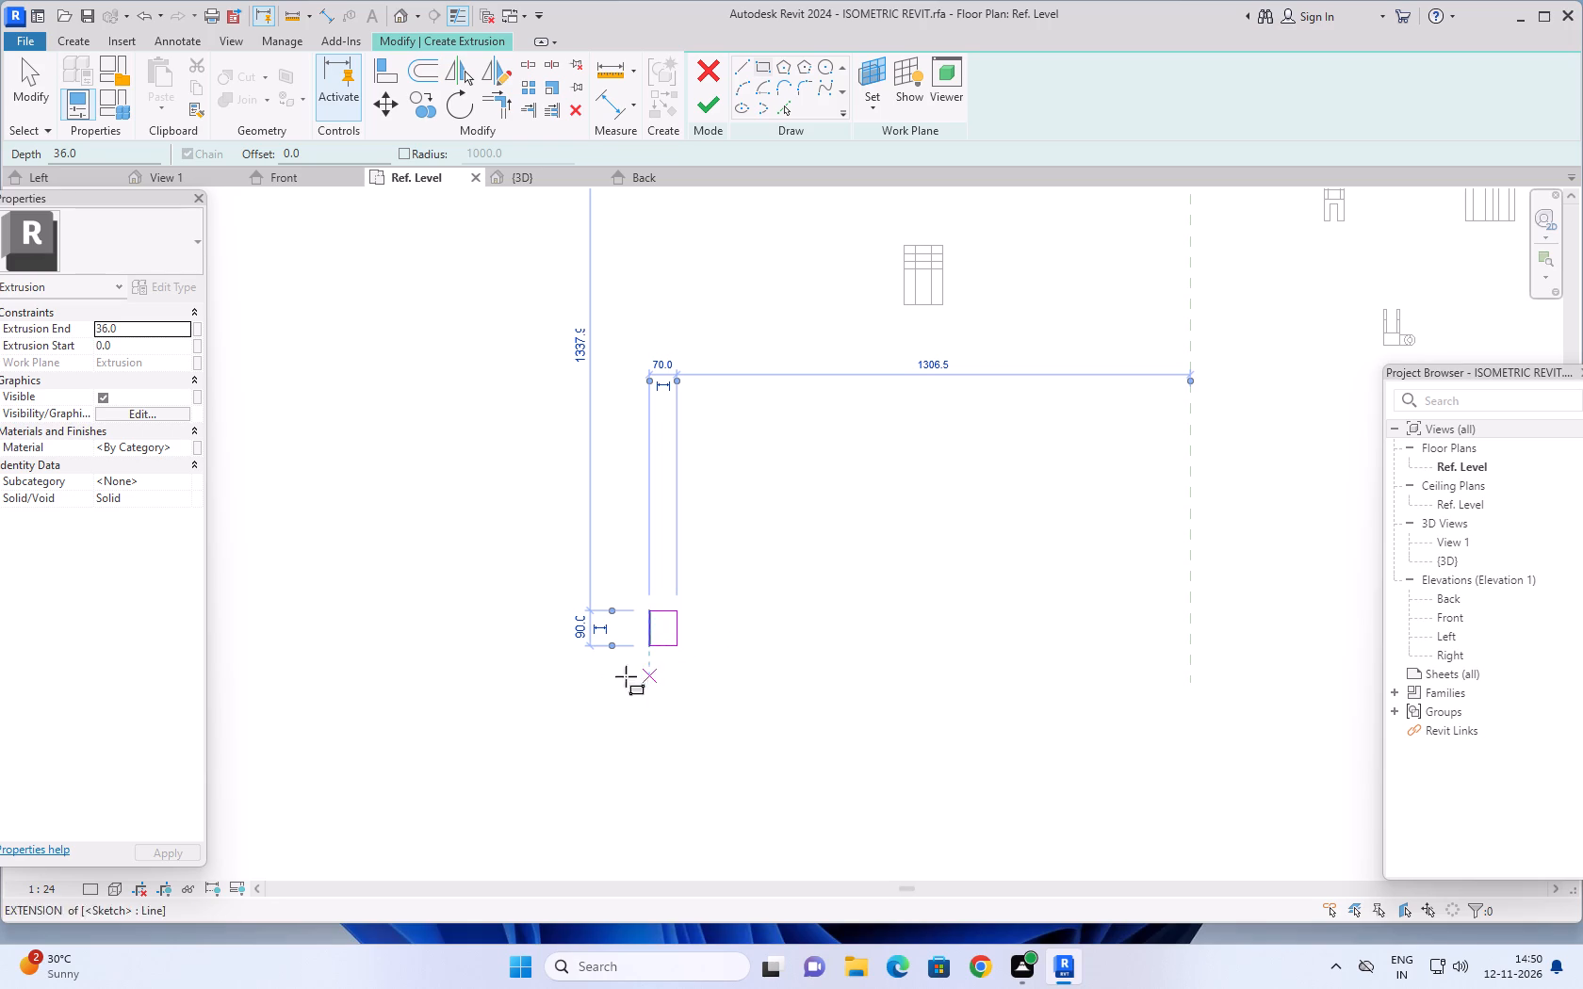
{"action": "scroll", "coordinate": [702, 659], "scroll_direction": "up", "scroll_amount": 4}
{"action": "scroll", "coordinate": [609, 686], "scroll_direction": "up", "scroll_amount": 1}
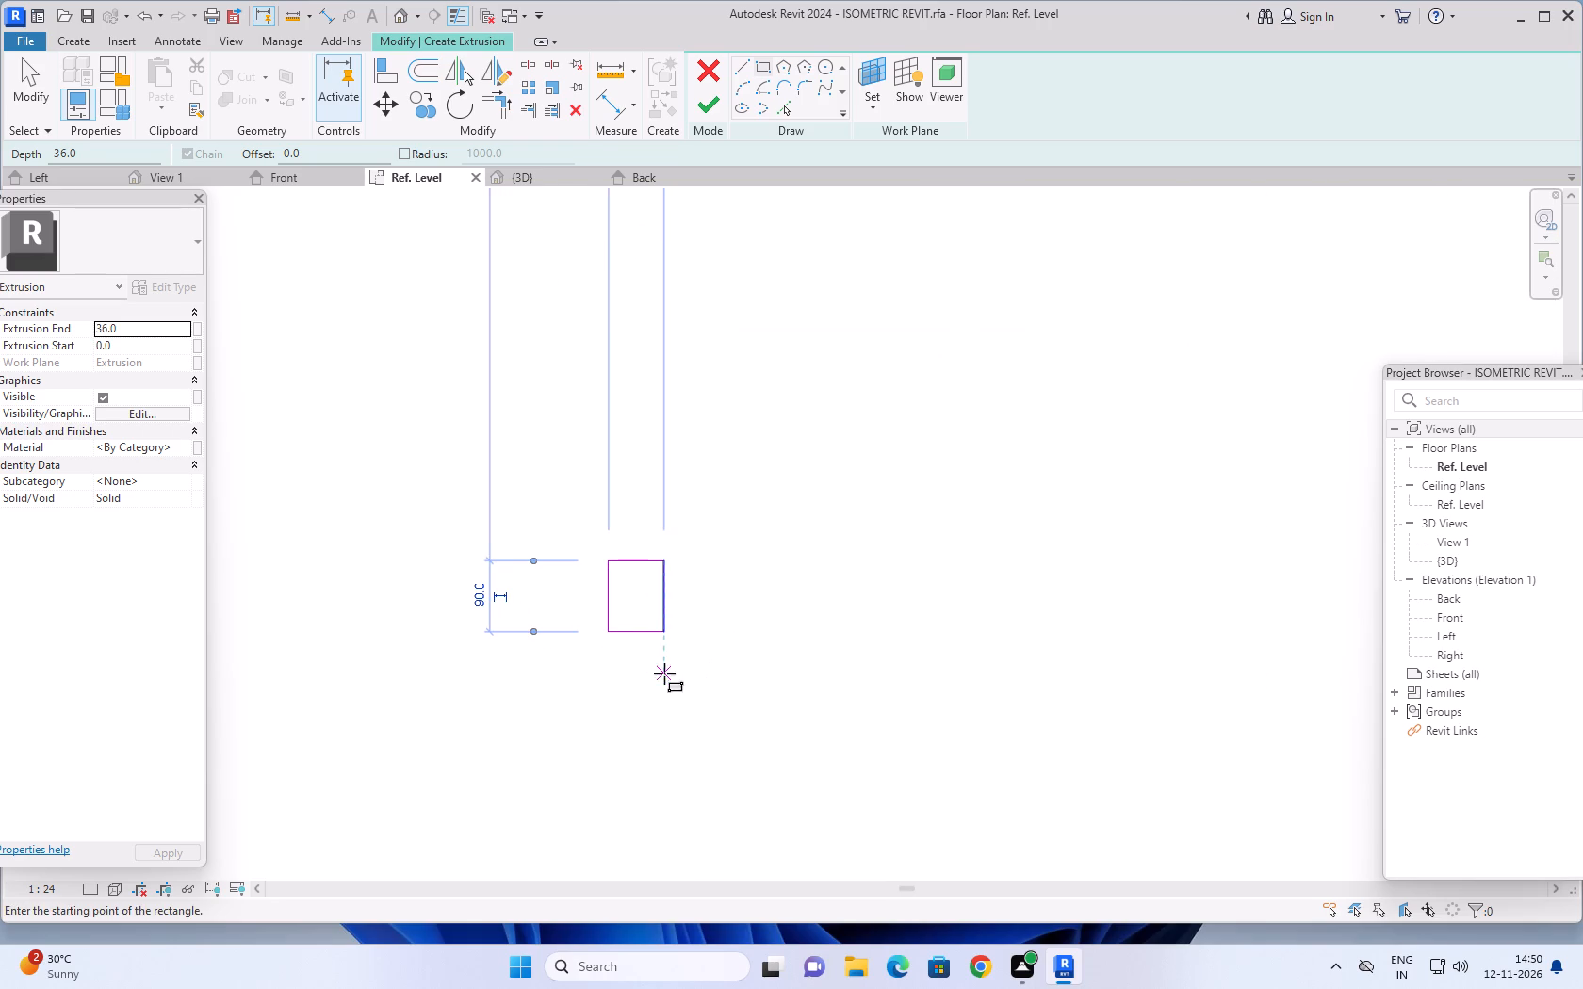
{"action": "scroll", "coordinate": [676, 680], "scroll_direction": "down", "scroll_amount": 2}
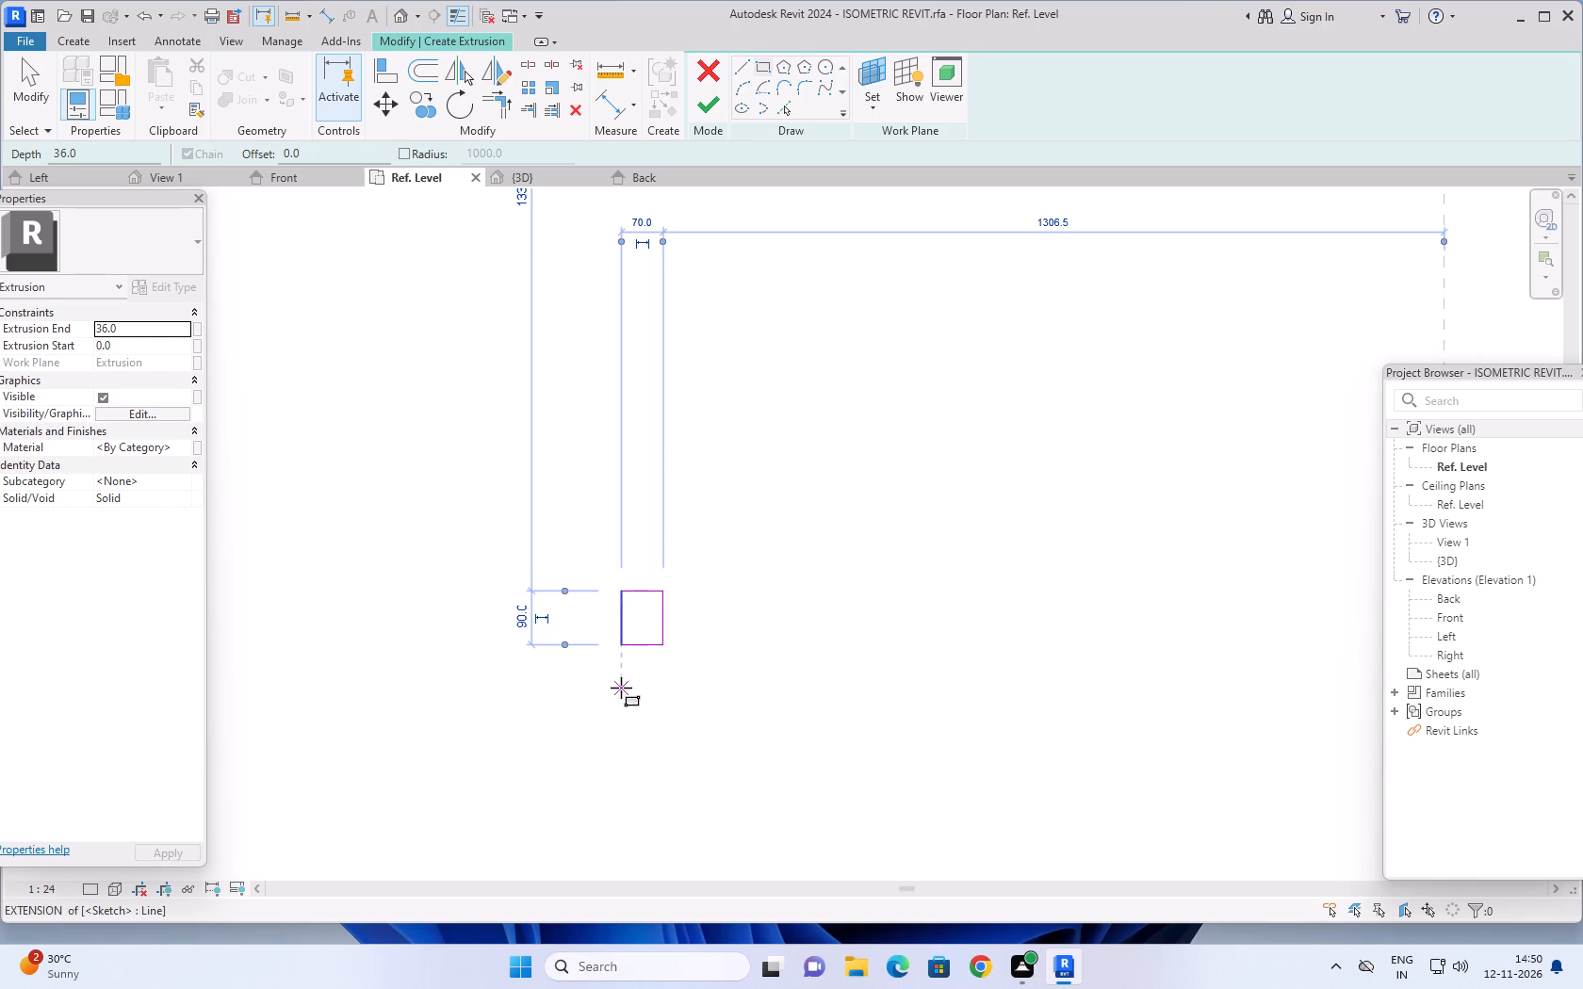
{"action": "middle_click_drag", "start_coordinate": [693, 643], "coordinate": [738, 631]}
{"action": "scroll", "coordinate": [716, 684], "scroll_direction": "up", "scroll_amount": 4}
{"action": "middle_click_drag", "start_coordinate": [735, 668], "coordinate": [754, 676]}
{"action": "key", "text": "Escape"}
{"action": "key", "text": "Escape"}
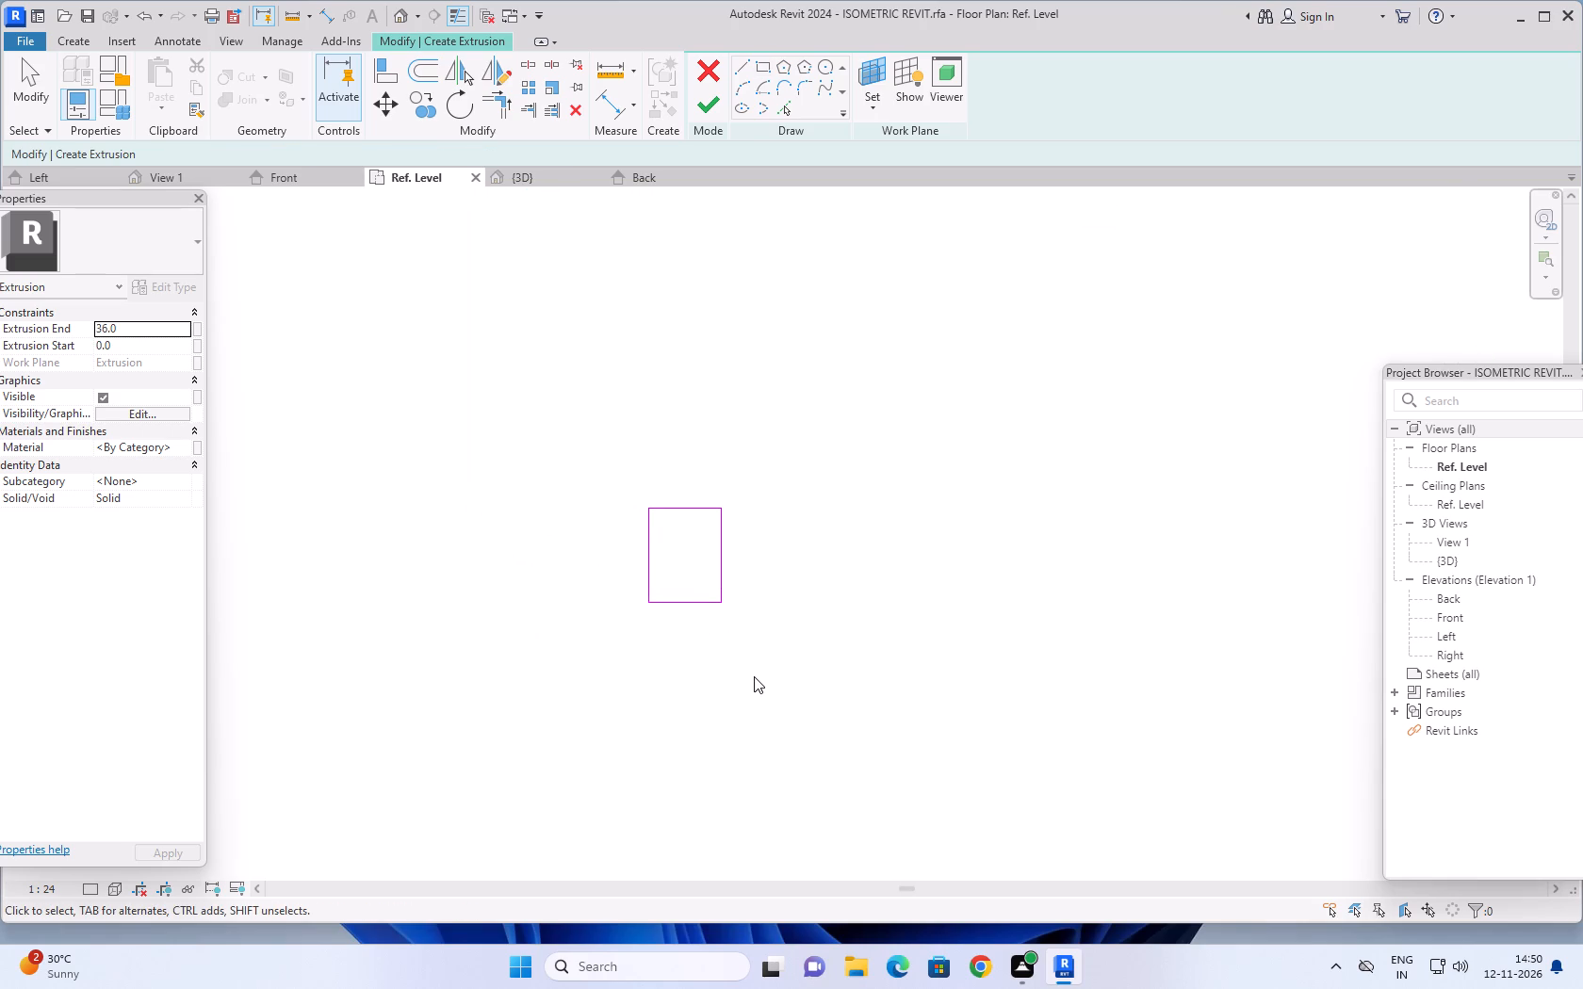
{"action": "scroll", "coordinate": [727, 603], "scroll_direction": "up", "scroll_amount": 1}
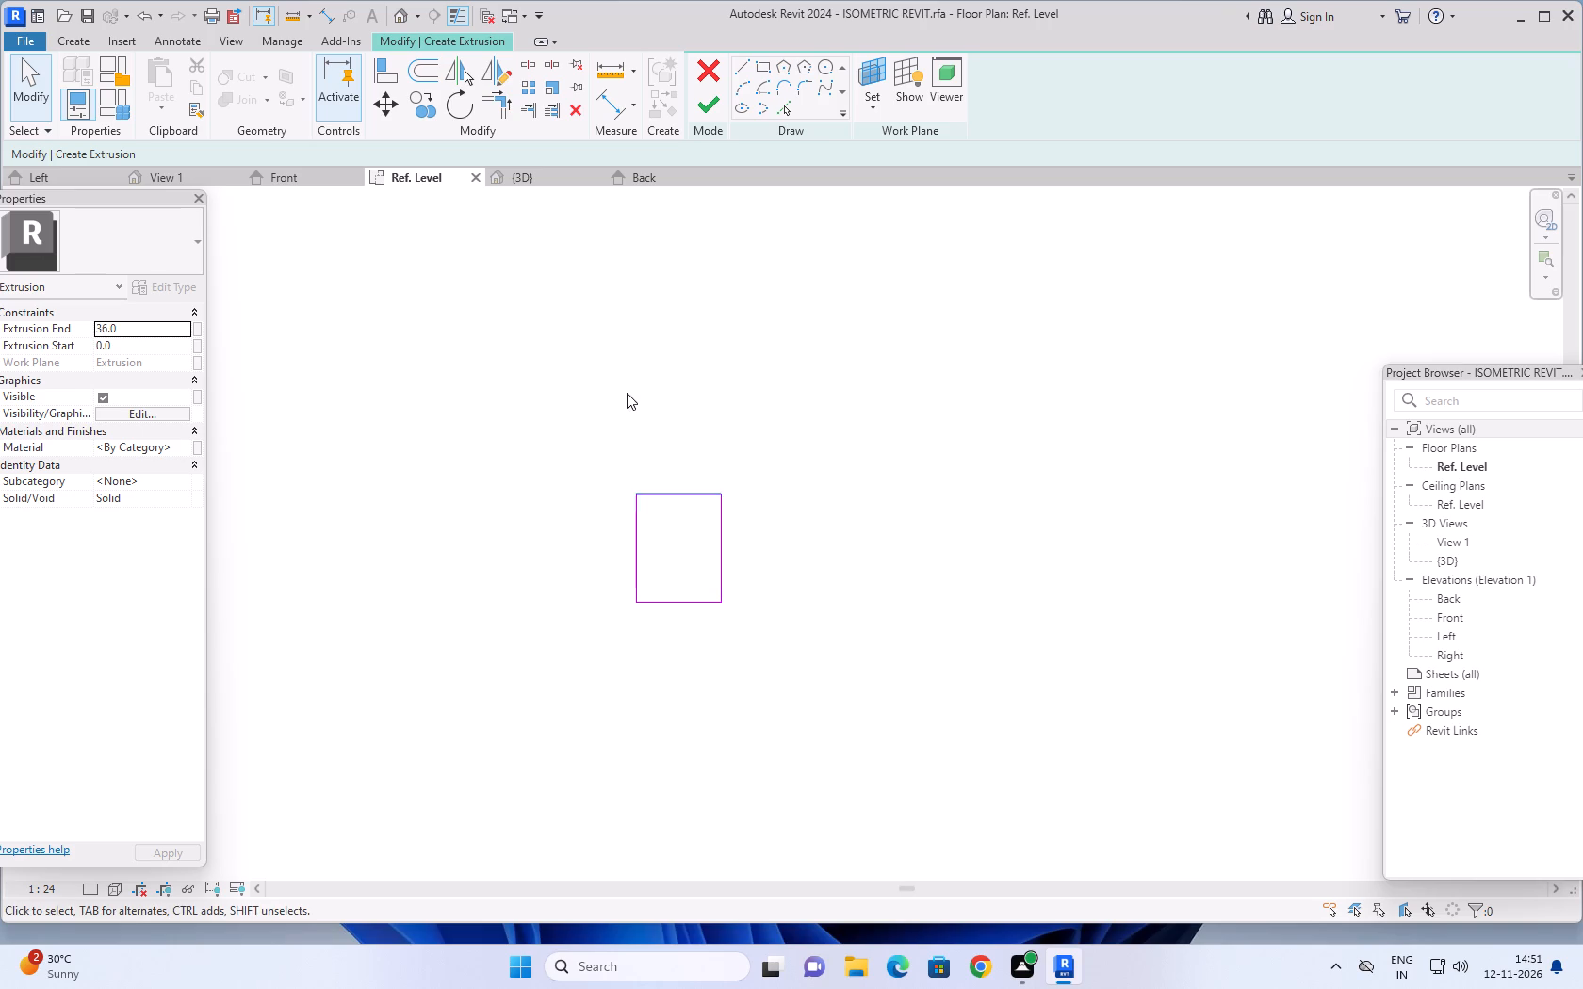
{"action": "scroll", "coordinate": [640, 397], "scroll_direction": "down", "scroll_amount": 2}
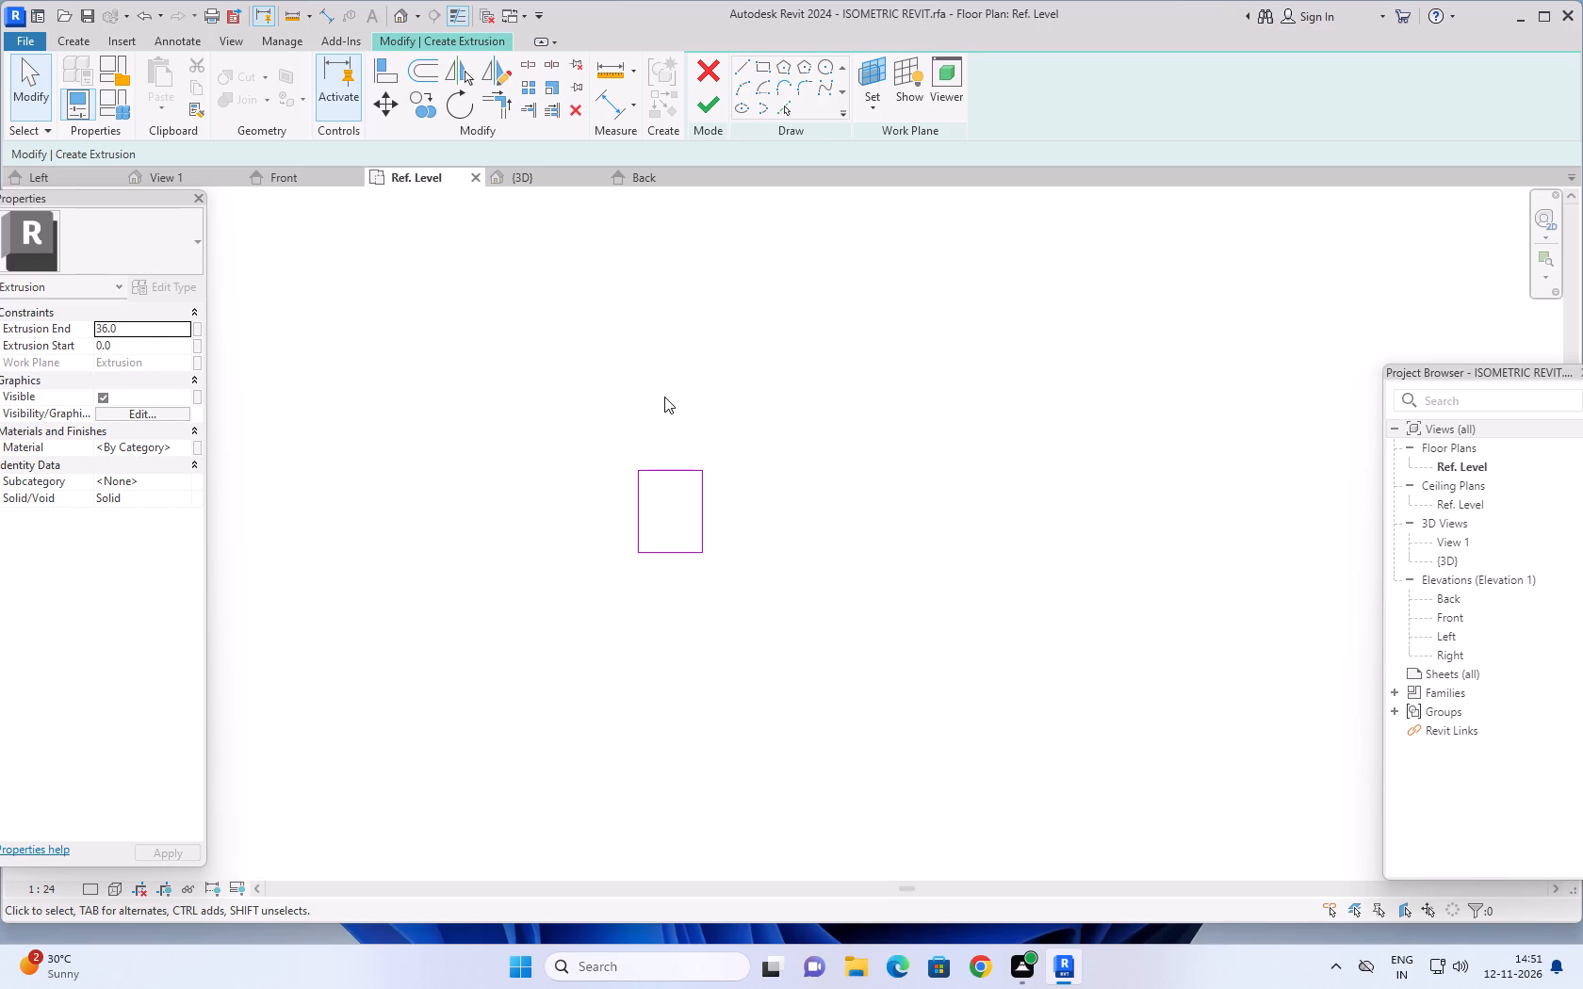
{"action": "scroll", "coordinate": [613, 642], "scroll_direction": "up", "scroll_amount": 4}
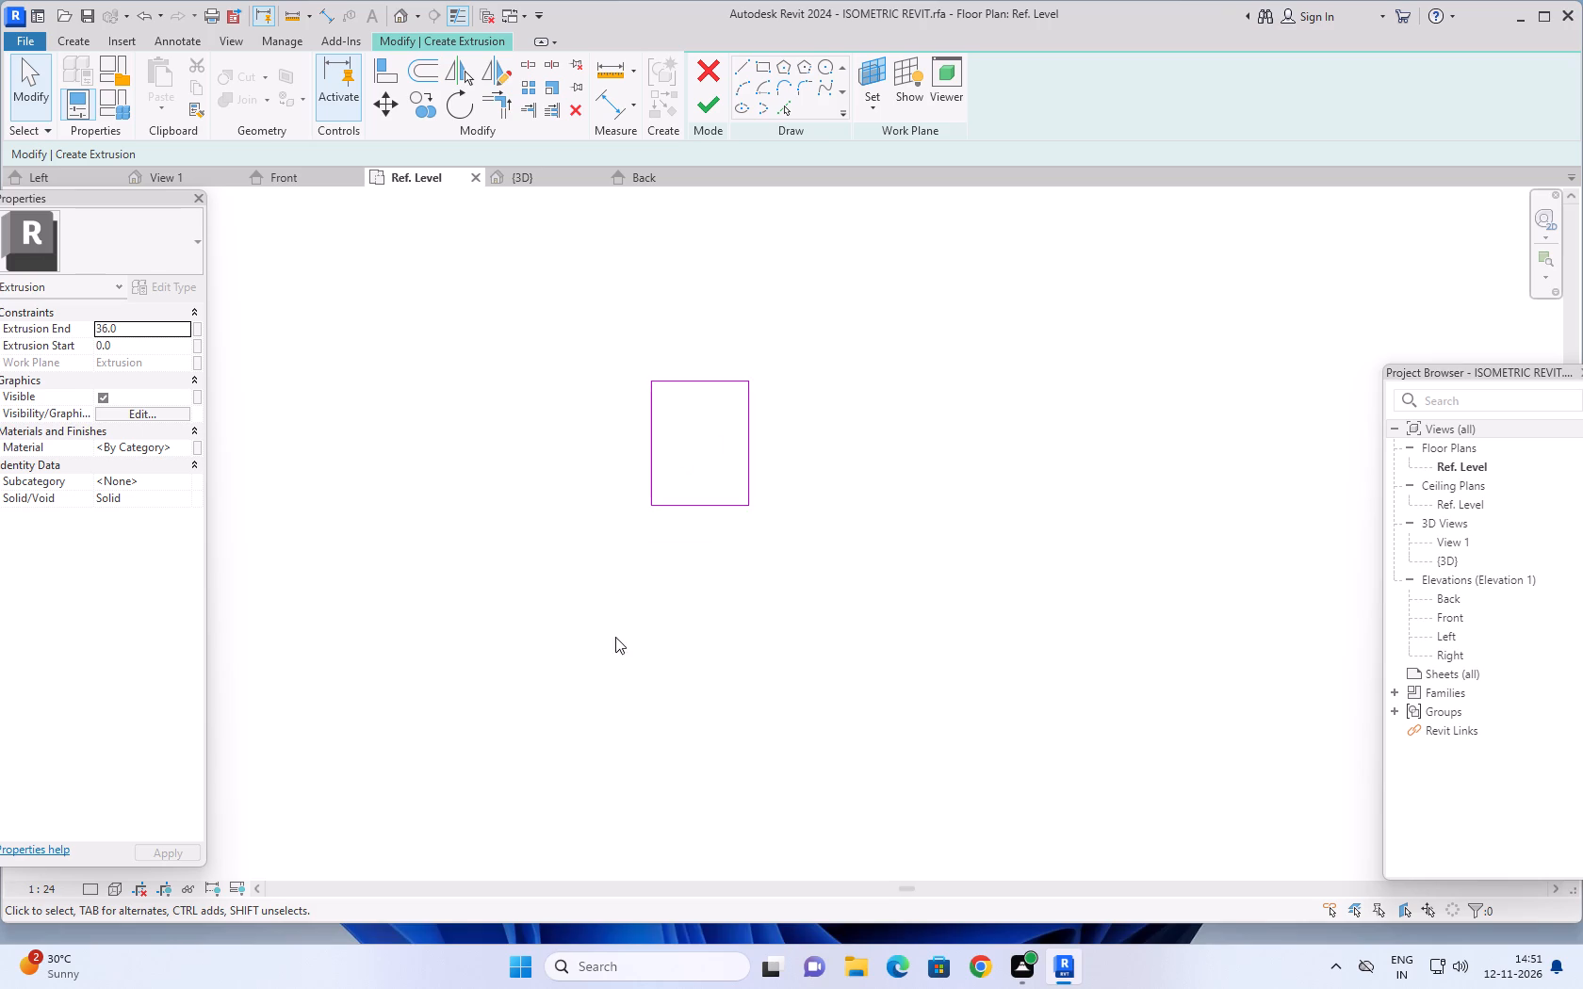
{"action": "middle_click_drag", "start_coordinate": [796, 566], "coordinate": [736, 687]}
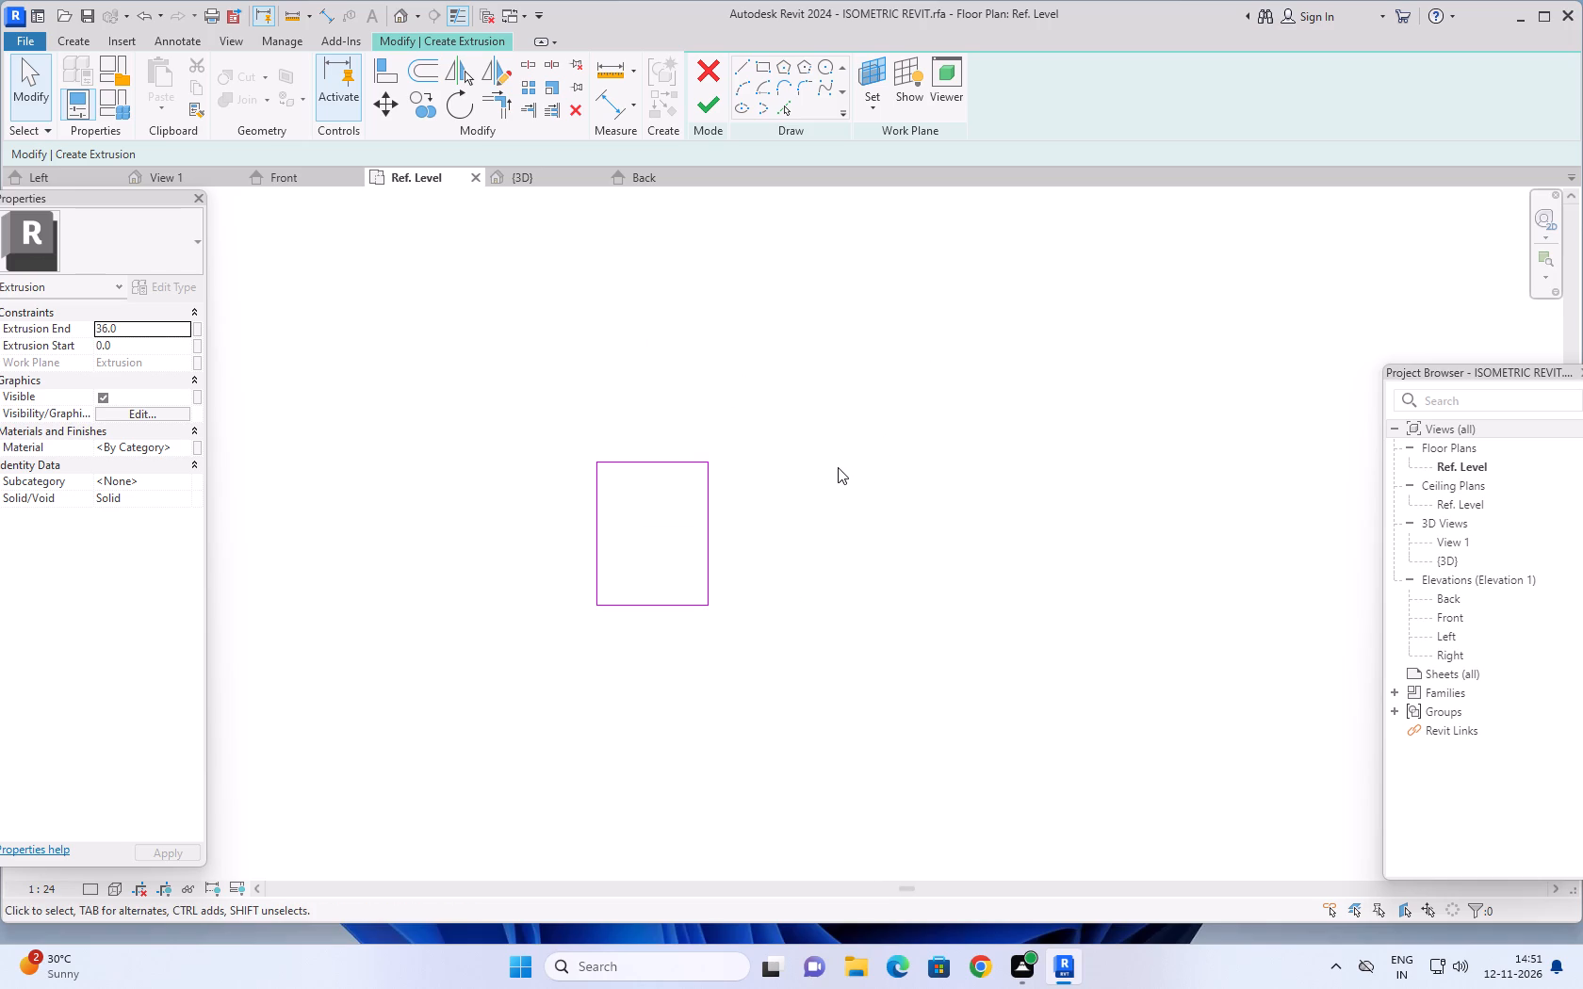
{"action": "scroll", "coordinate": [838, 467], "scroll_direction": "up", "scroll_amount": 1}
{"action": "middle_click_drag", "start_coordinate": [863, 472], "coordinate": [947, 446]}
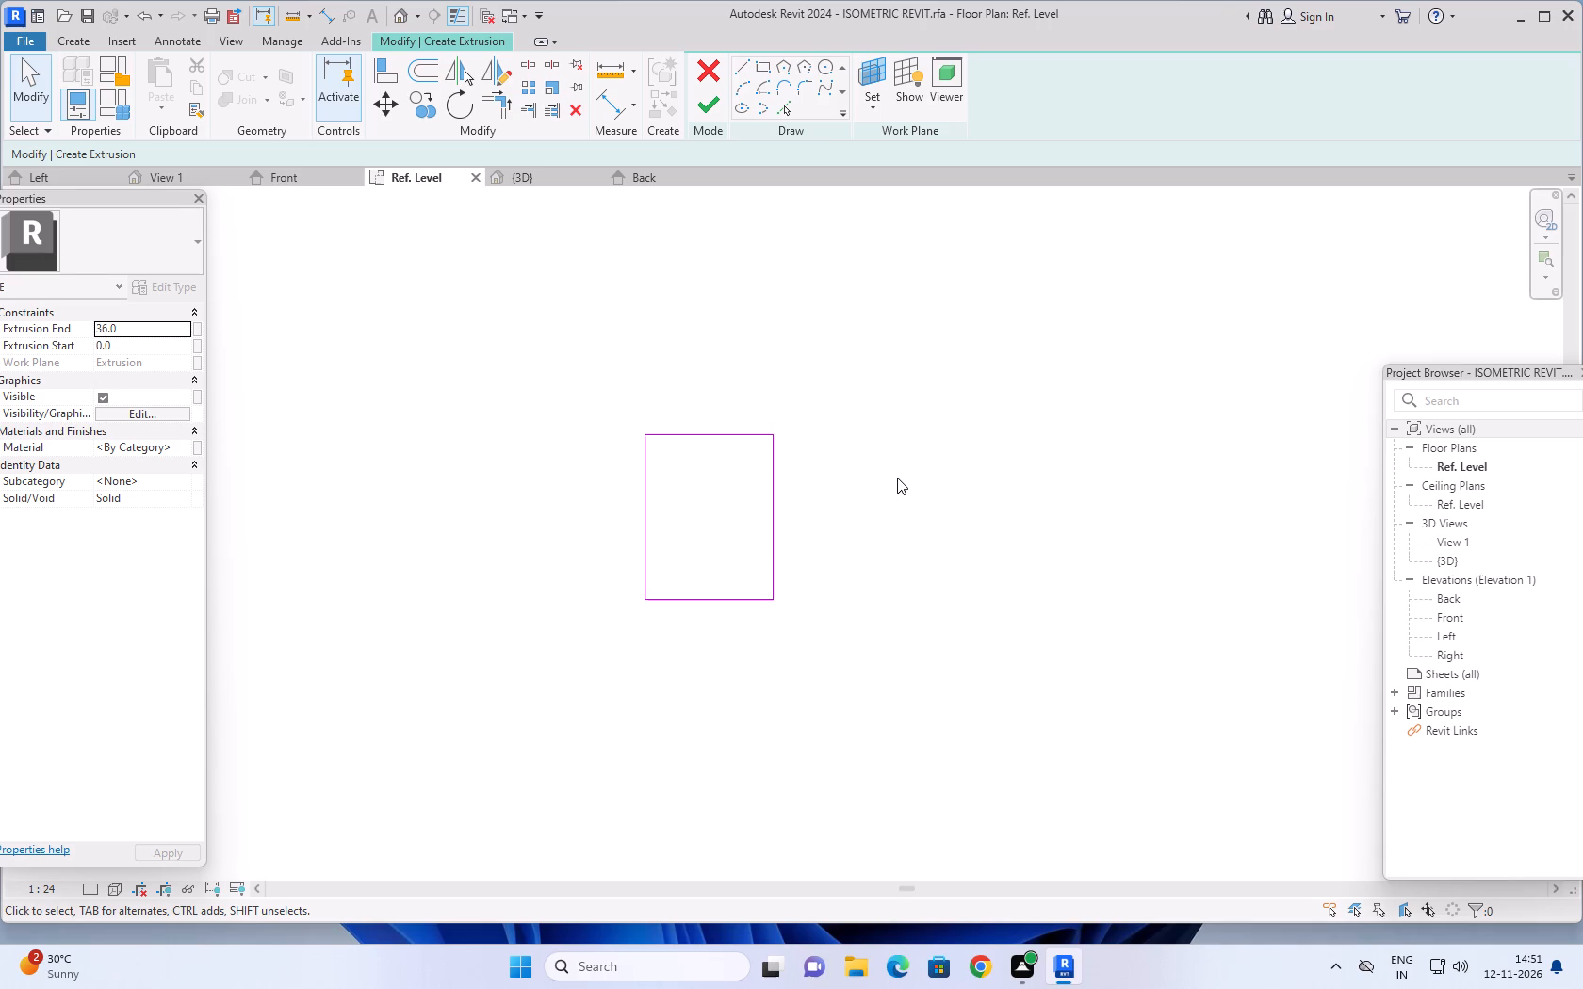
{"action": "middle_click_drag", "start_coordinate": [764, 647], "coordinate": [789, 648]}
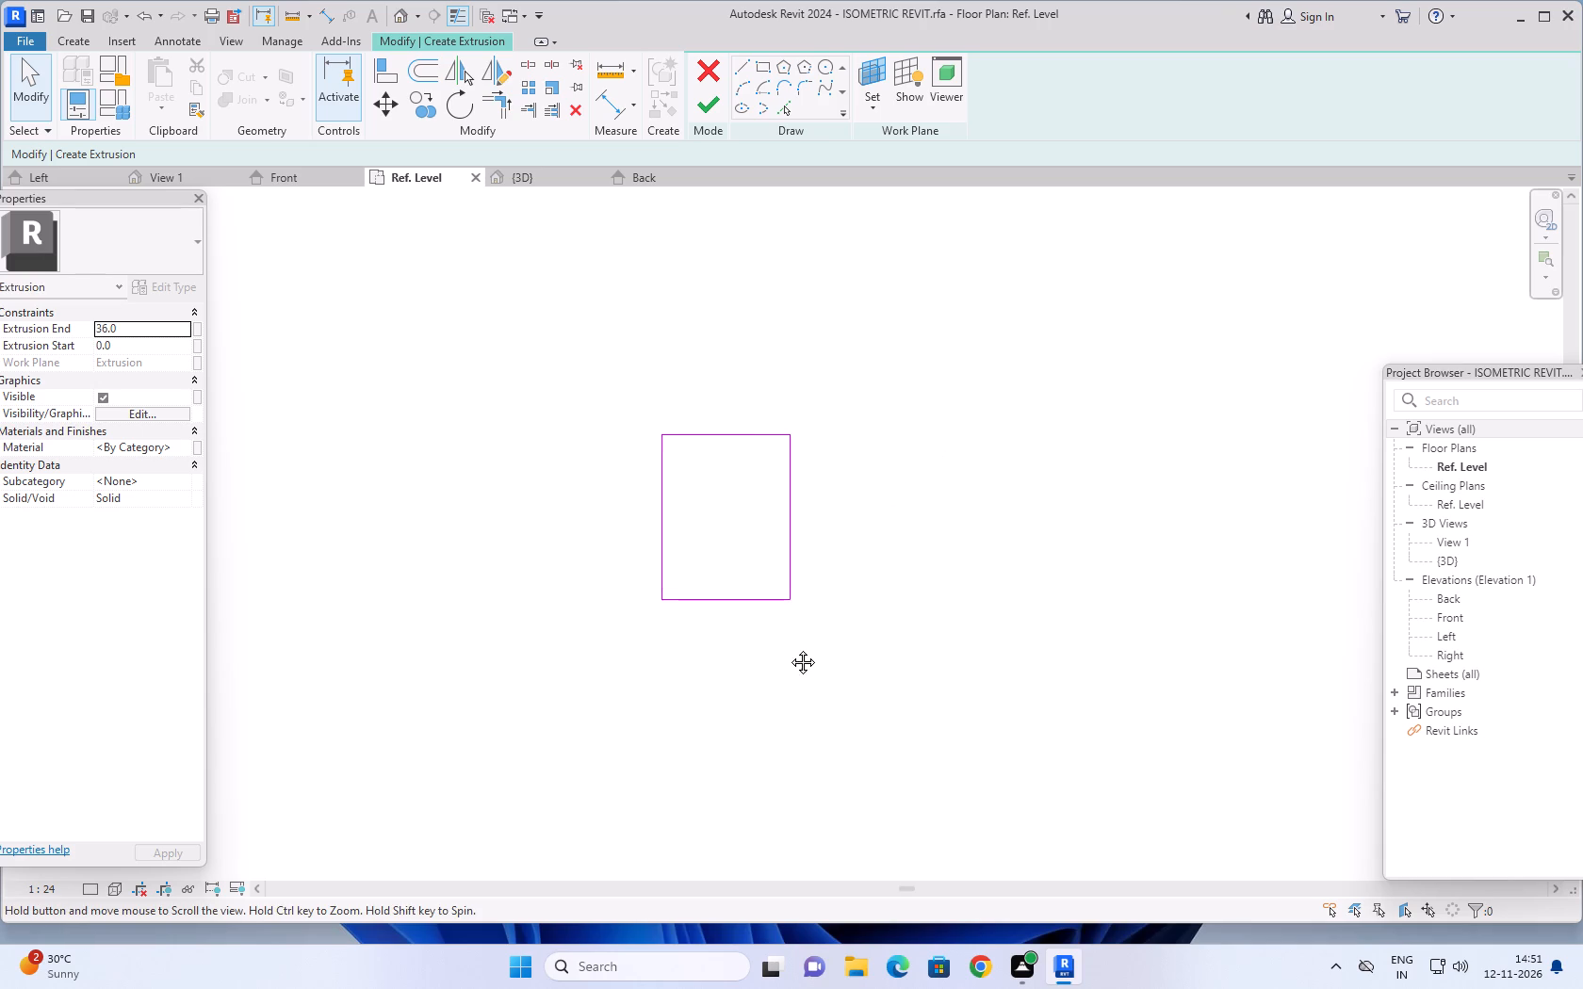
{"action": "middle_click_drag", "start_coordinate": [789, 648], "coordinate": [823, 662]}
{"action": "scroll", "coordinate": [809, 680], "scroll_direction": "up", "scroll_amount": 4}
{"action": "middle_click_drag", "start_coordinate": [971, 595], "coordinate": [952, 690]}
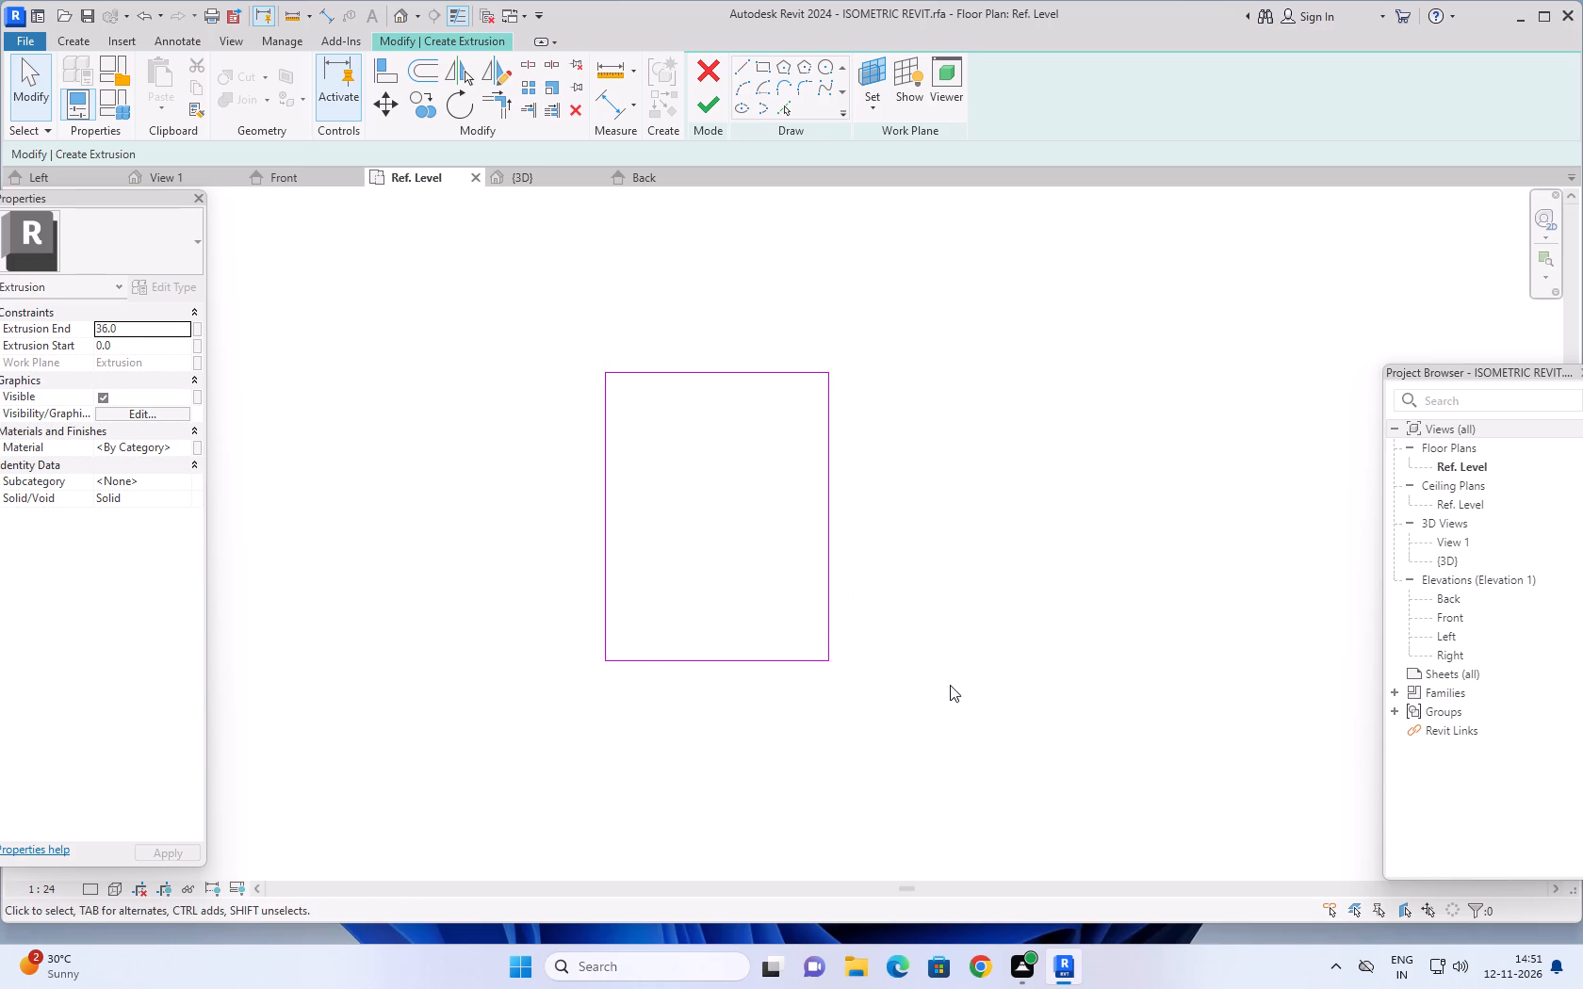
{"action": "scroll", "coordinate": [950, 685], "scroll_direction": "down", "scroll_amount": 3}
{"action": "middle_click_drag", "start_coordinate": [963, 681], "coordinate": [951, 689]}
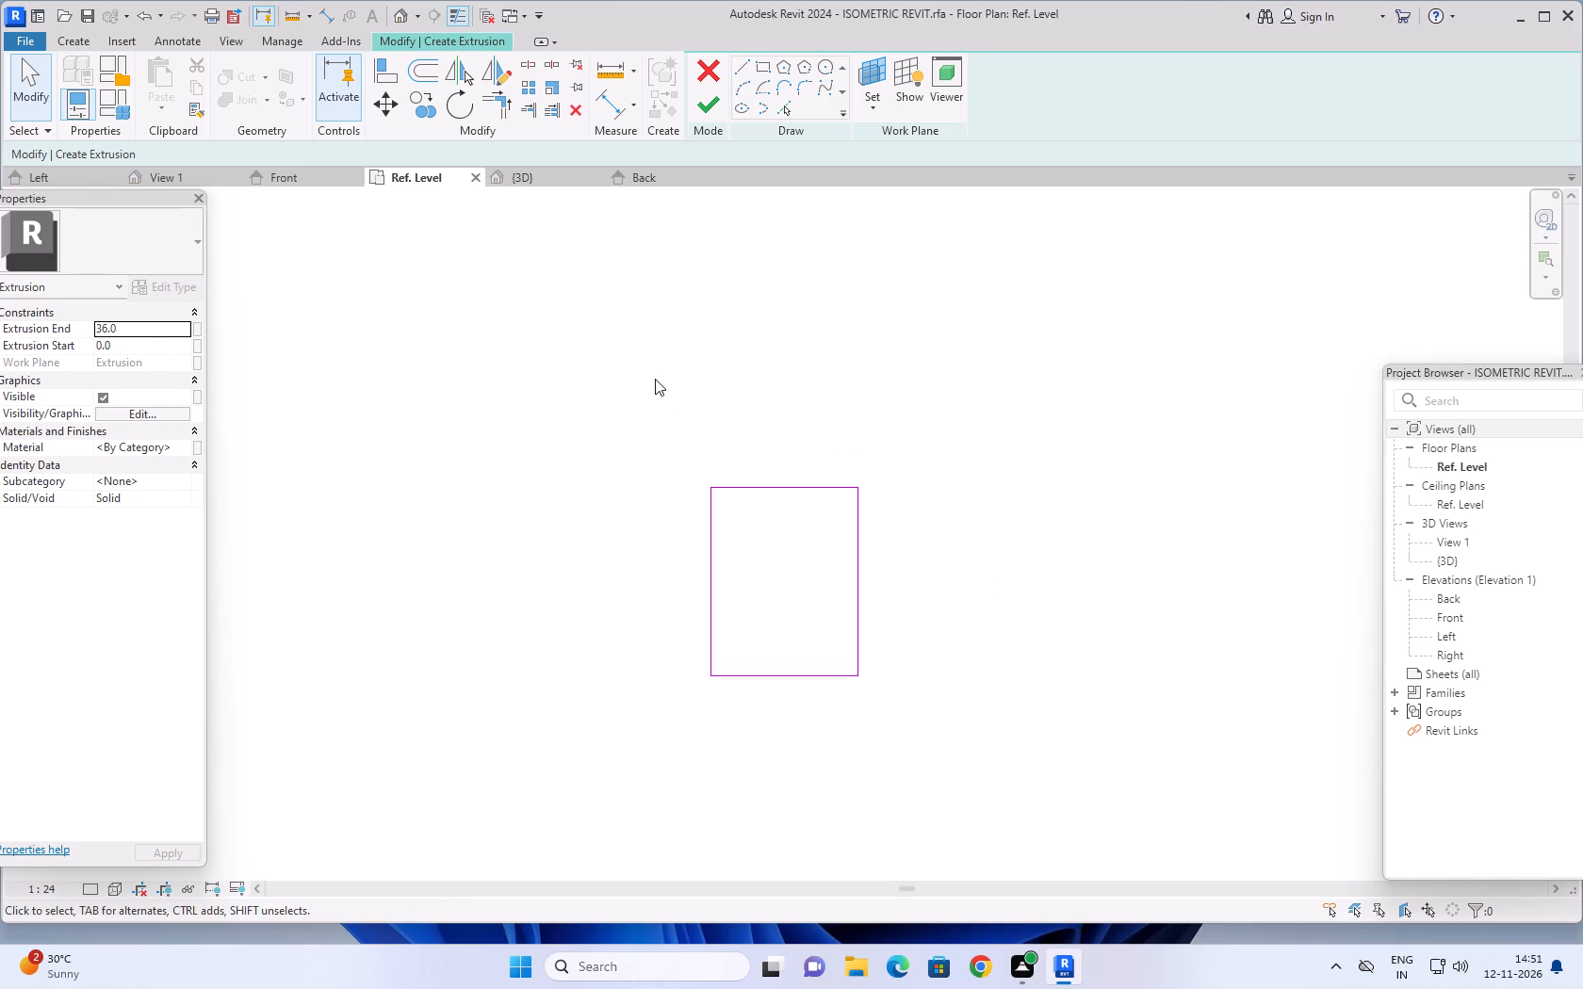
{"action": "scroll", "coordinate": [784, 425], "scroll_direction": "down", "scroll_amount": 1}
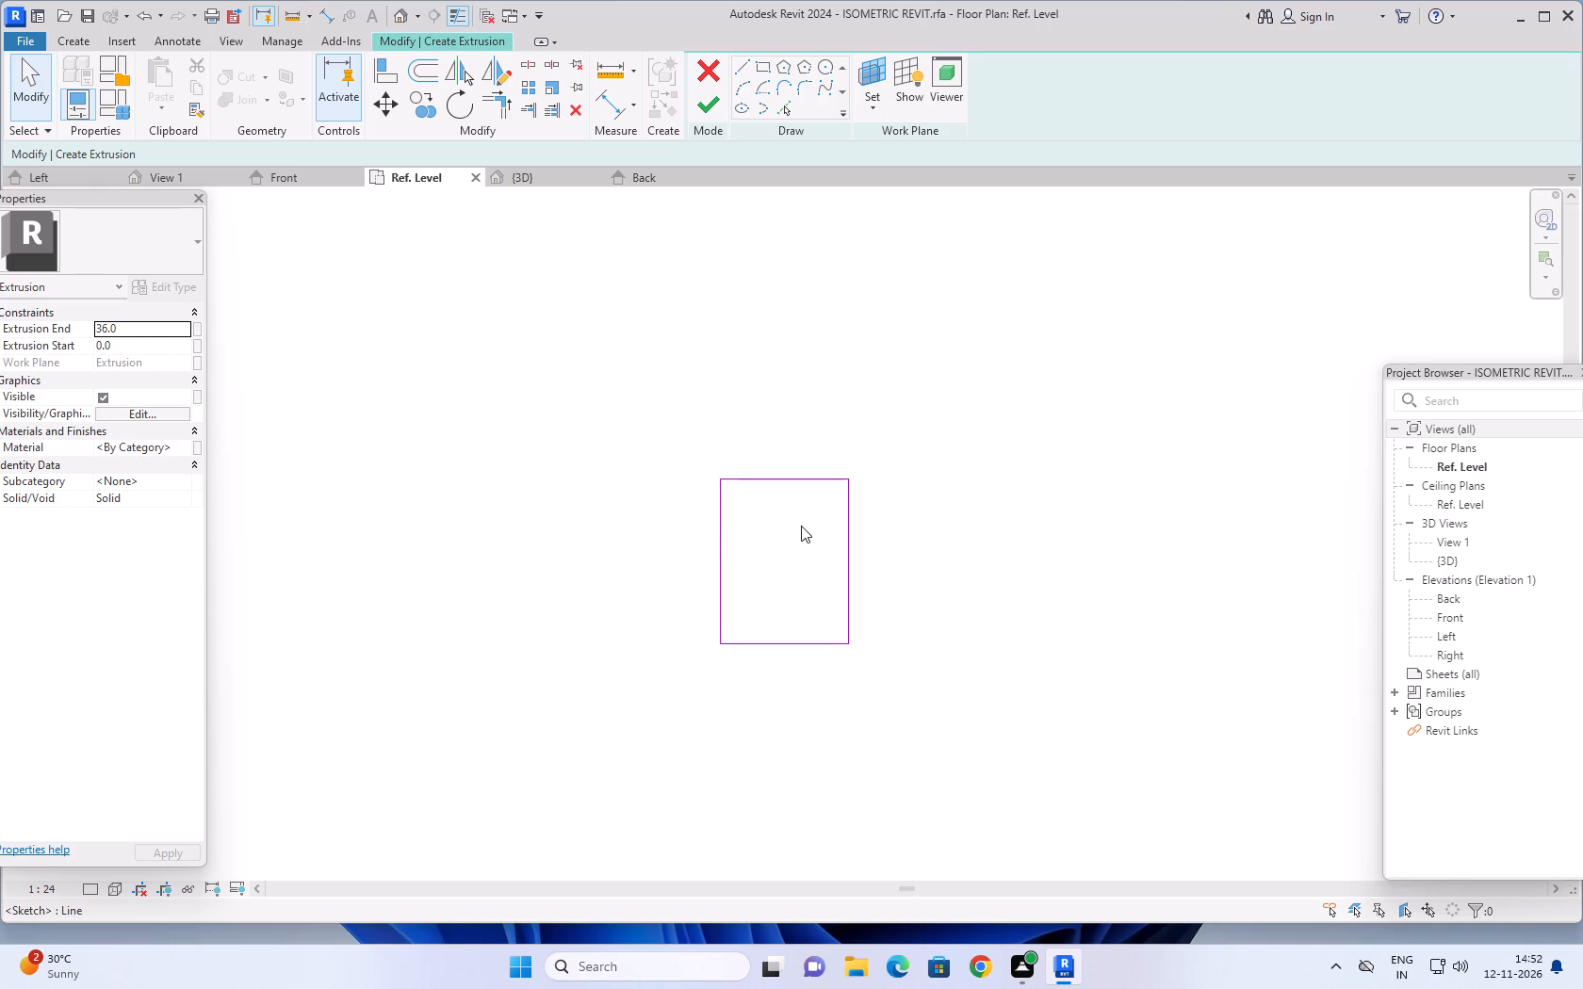
Set the Extrusion End to 20 and finish the extrusion of the rectangle.
{"action": "left_click", "coordinate": [154, 330]}
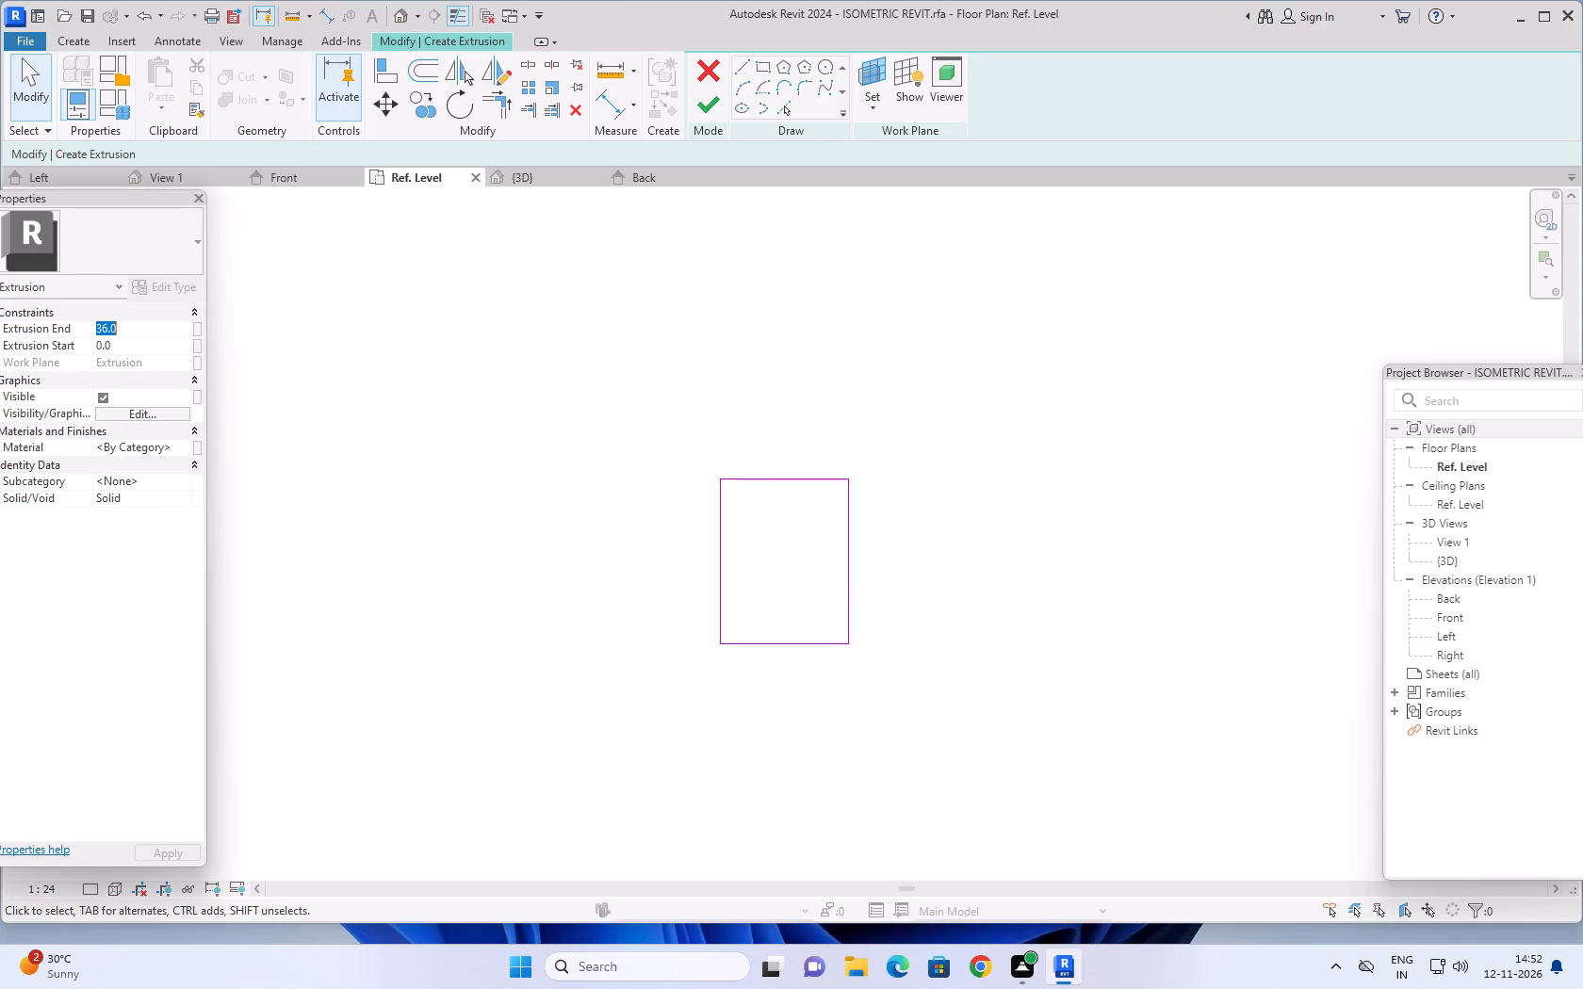
{"action": "type", "text": "20"}
{"action": "key", "text": "Return"}
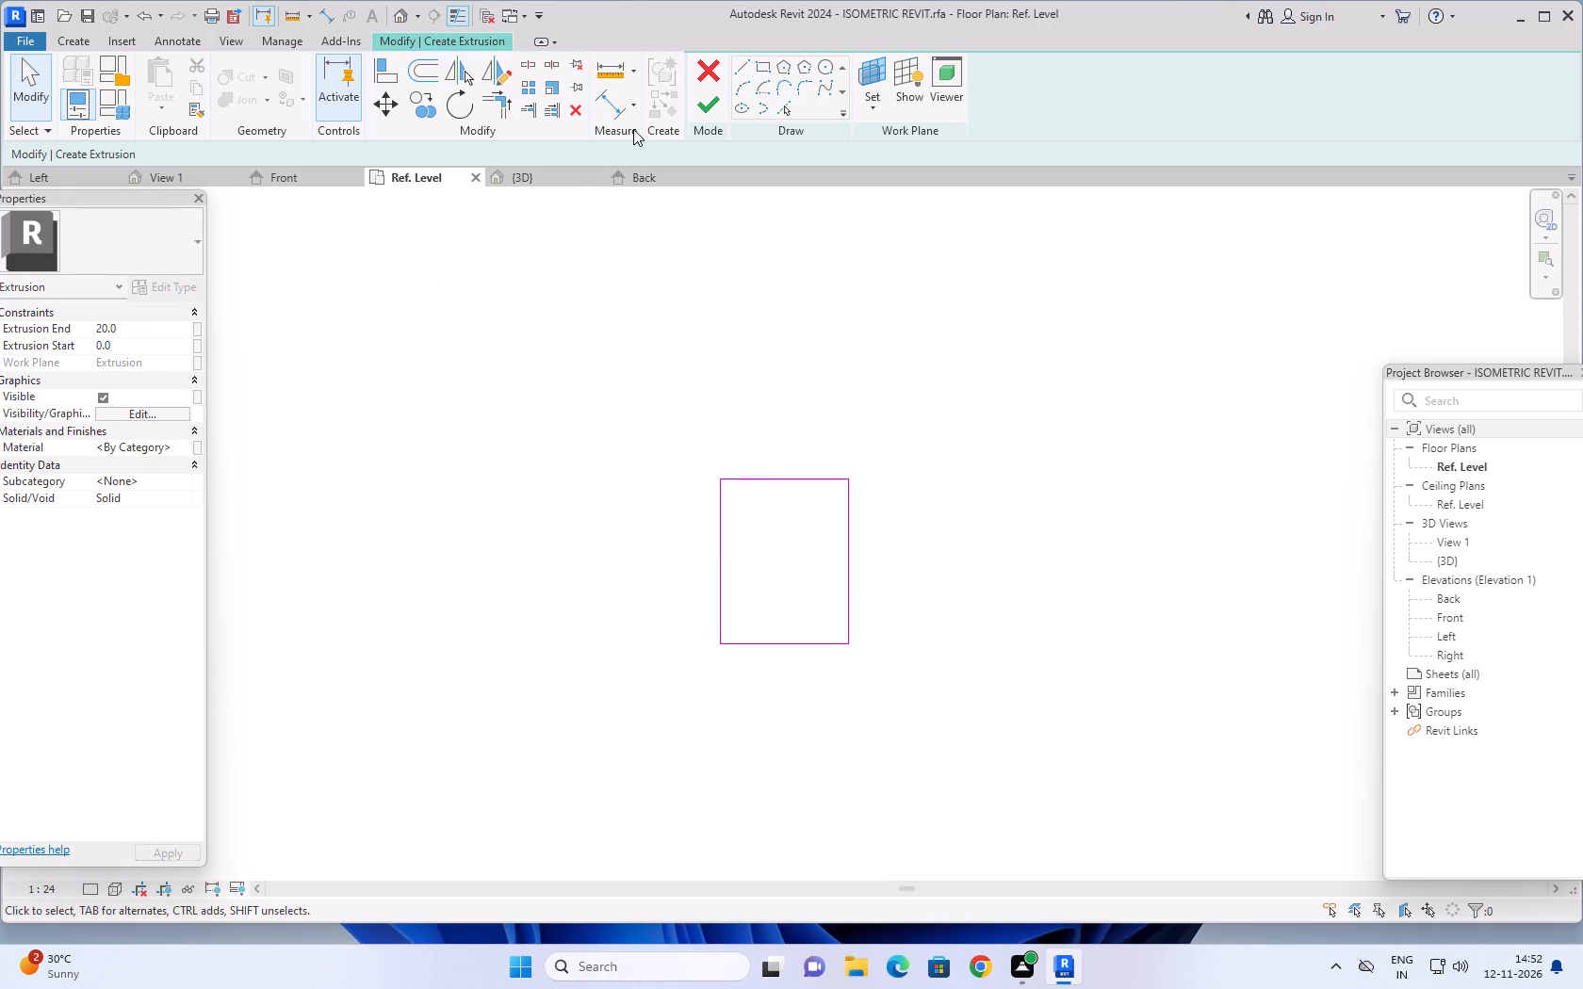
{"action": "left_click", "coordinate": [694, 105]}
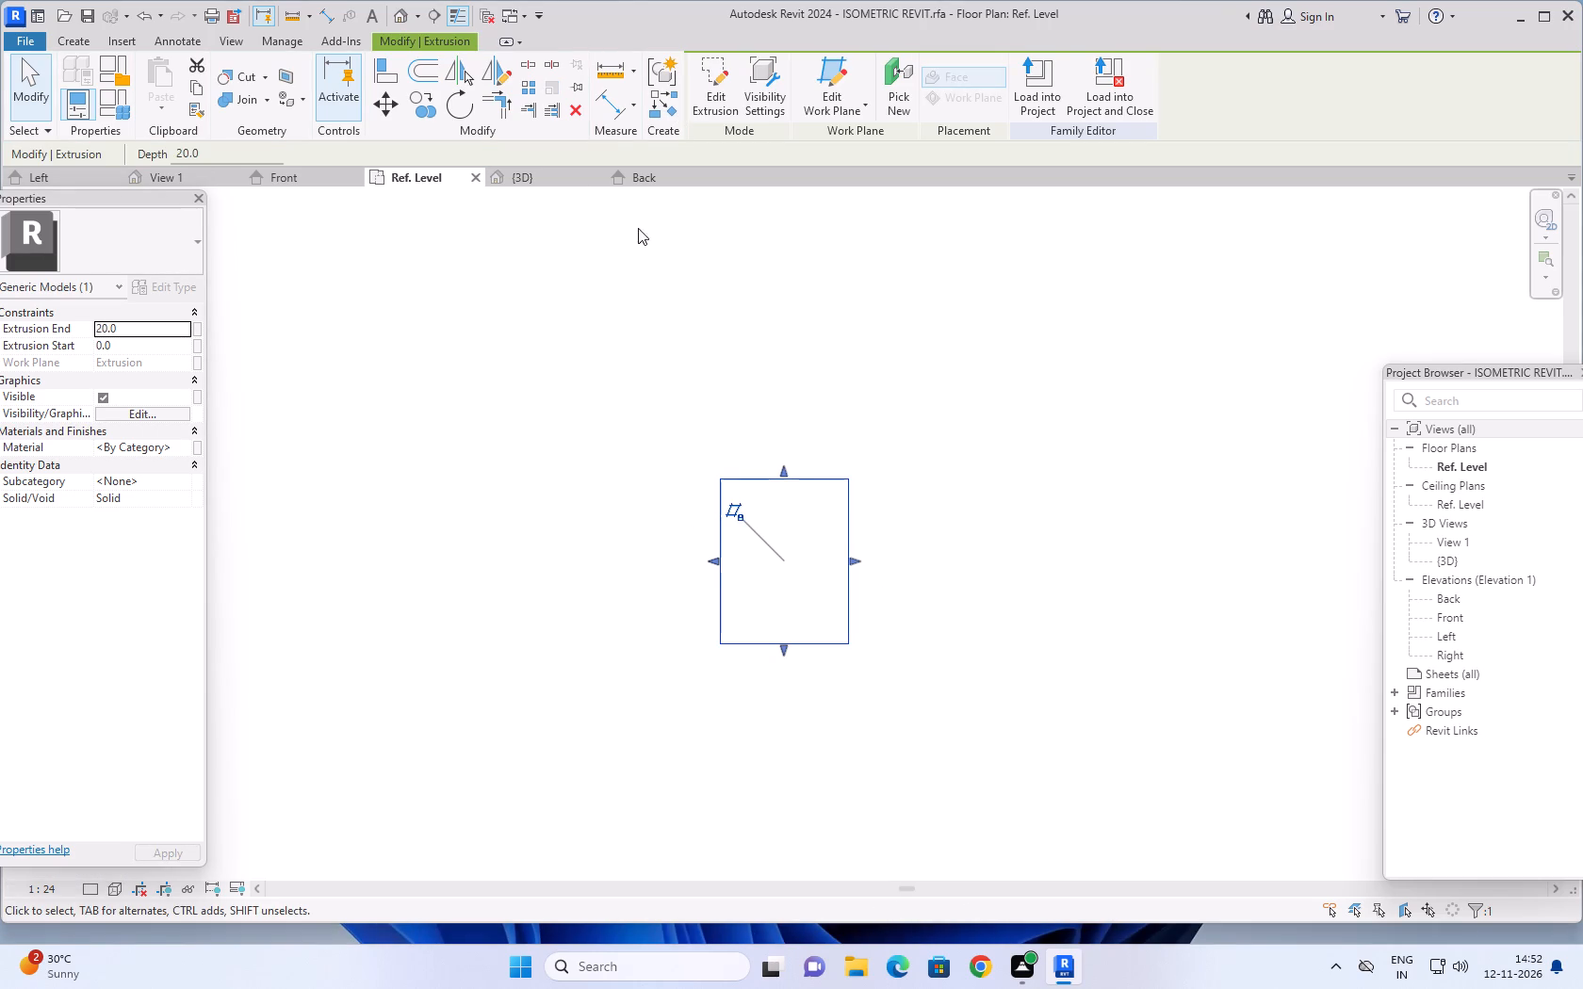
Examine the new rectangular block up close in the {3D} view, with its top, front and side faces in sight.
{"action": "left_click", "coordinate": [528, 181]}
{"action": "scroll", "coordinate": [663, 711], "scroll_direction": "down", "scroll_amount": 4}
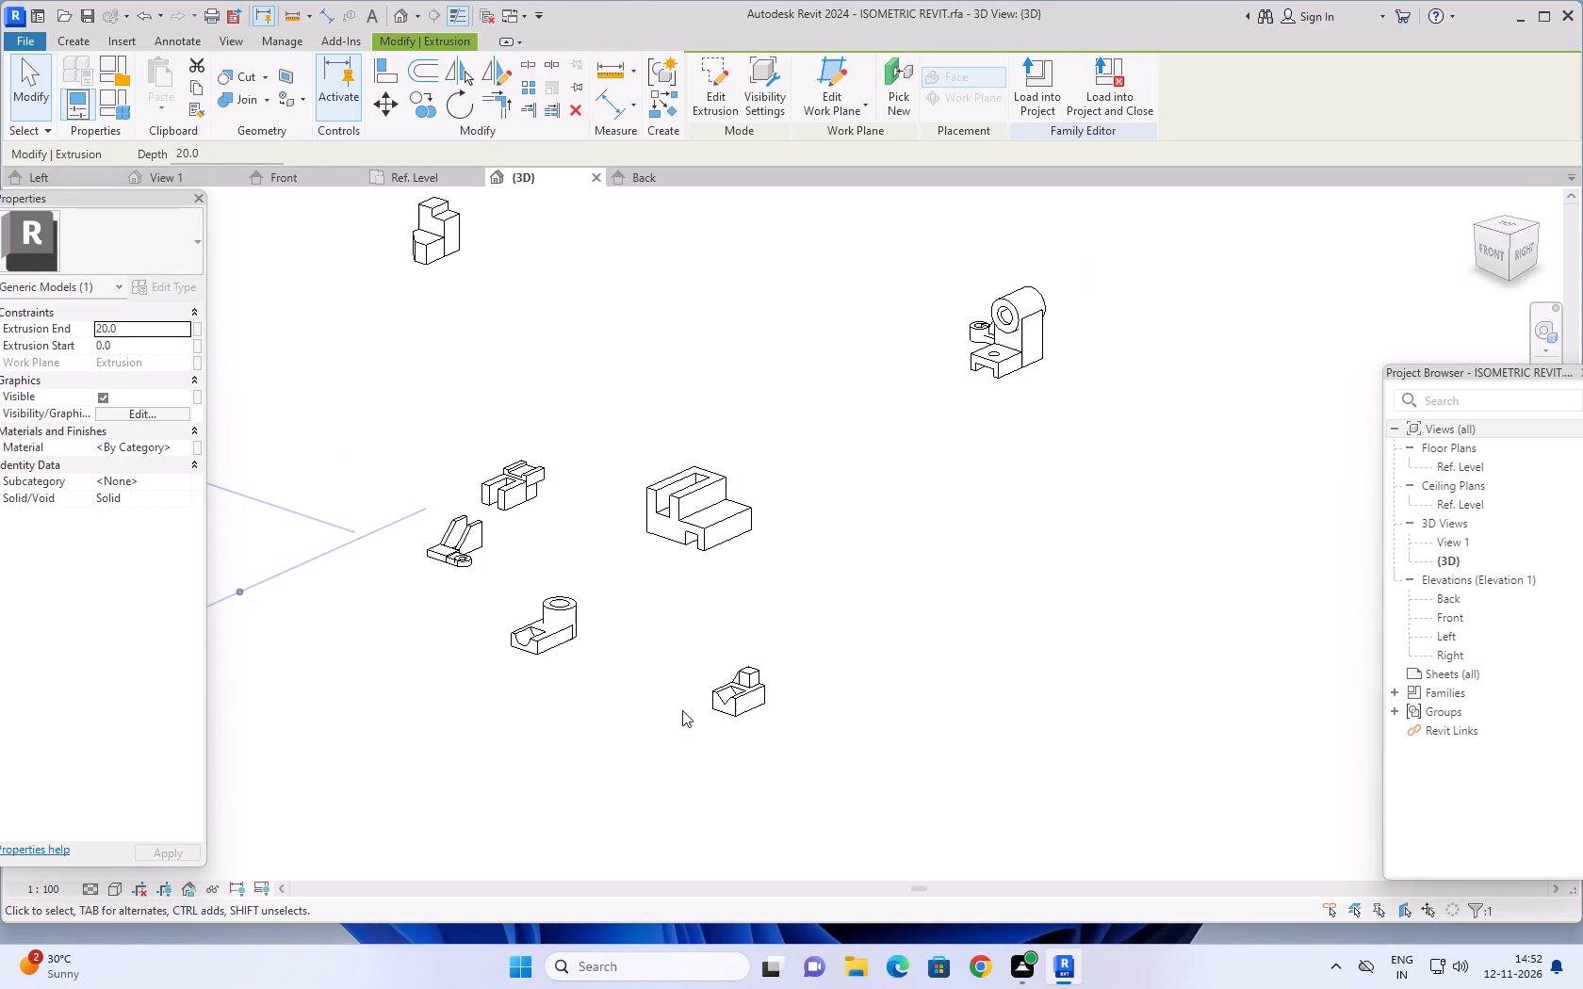
{"action": "scroll", "coordinate": [682, 710], "scroll_direction": "down", "scroll_amount": 4}
{"action": "middle_click_drag", "start_coordinate": [702, 694], "coordinate": [1151, 651]}
{"action": "middle_click_drag", "start_coordinate": [527, 581], "coordinate": [914, 773]}
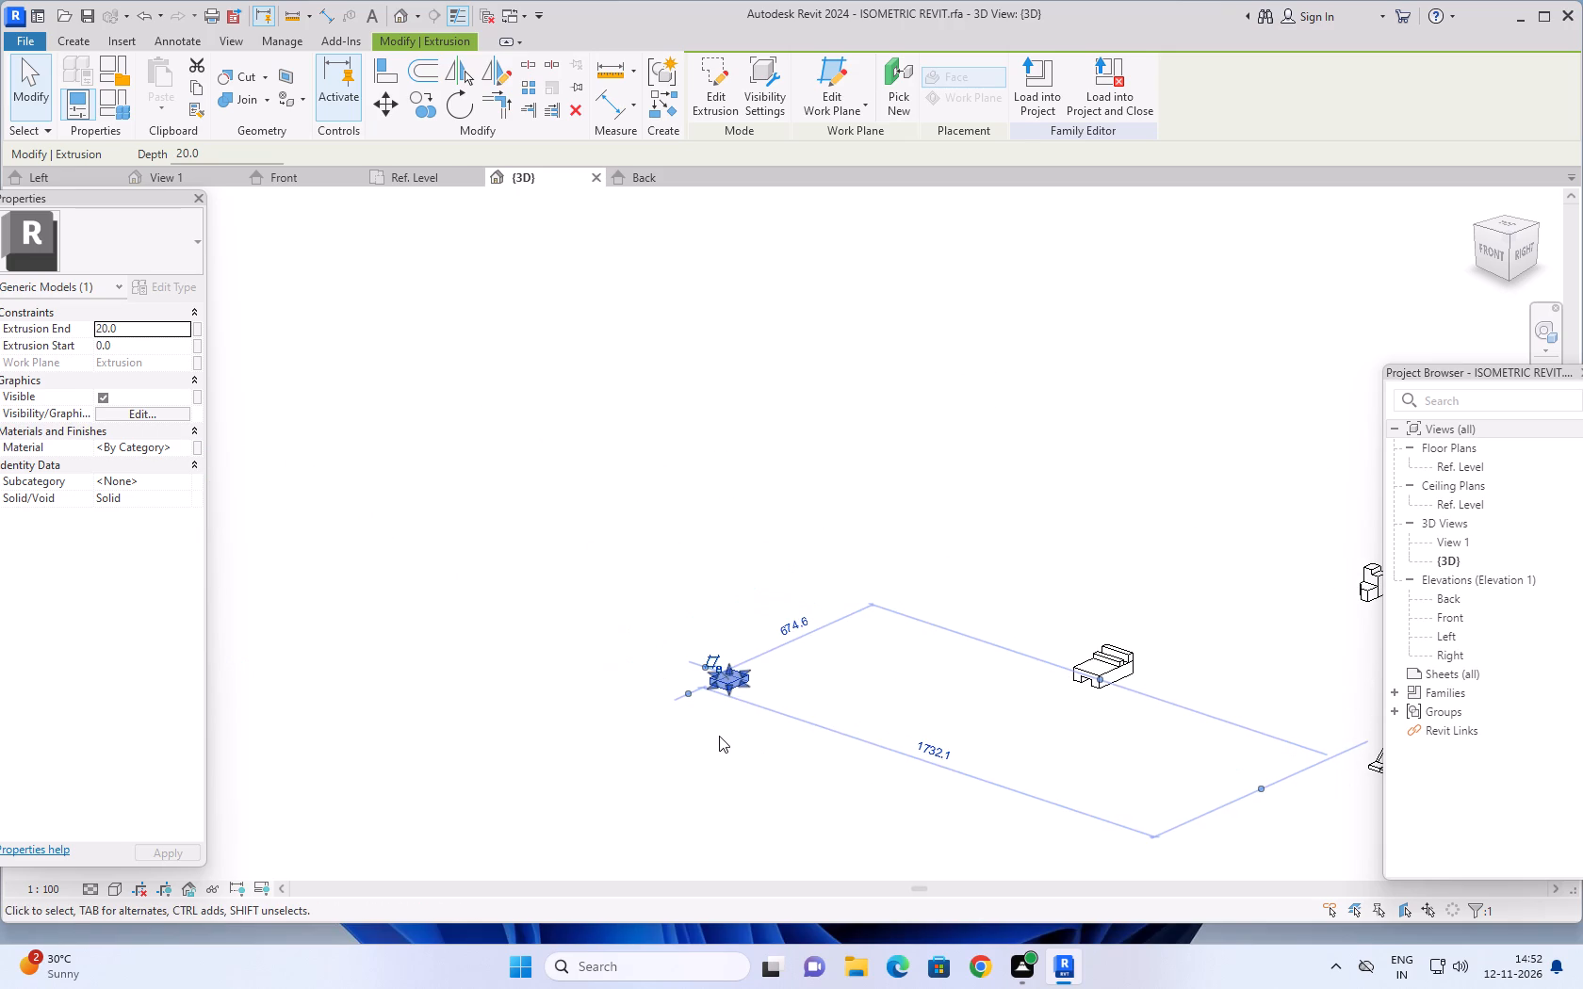
{"action": "middle_click_drag", "start_coordinate": [718, 736], "coordinate": [816, 804]}
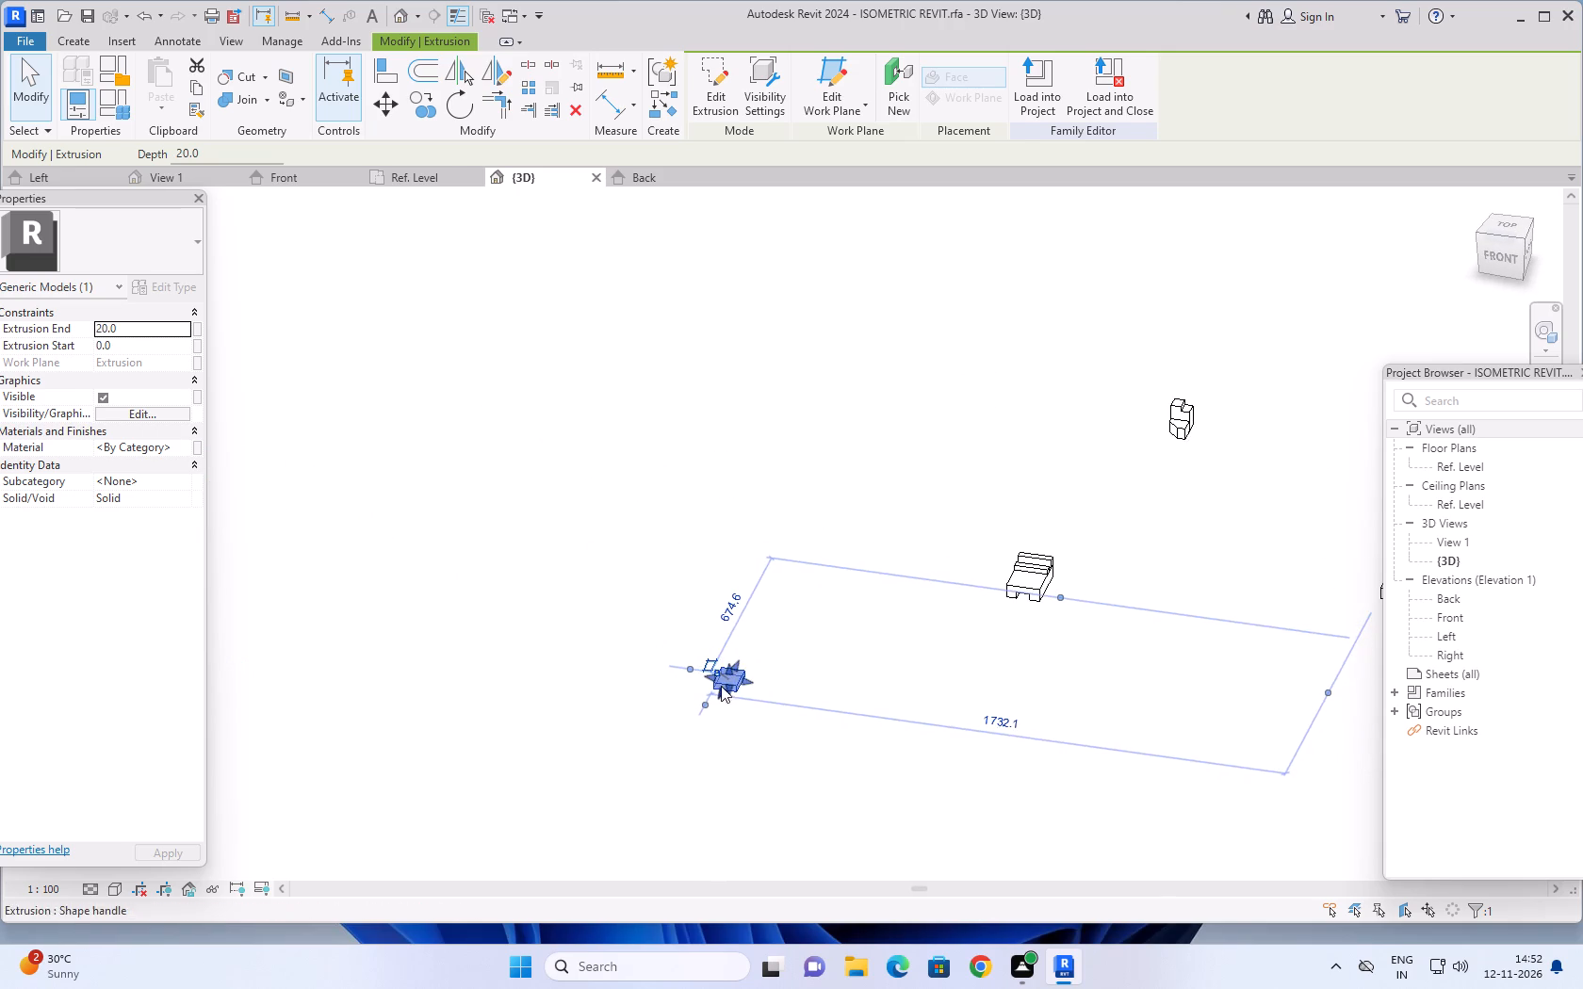
{"action": "scroll", "coordinate": [721, 680], "scroll_direction": "up", "scroll_amount": 10}
{"action": "key", "text": "Escape"}
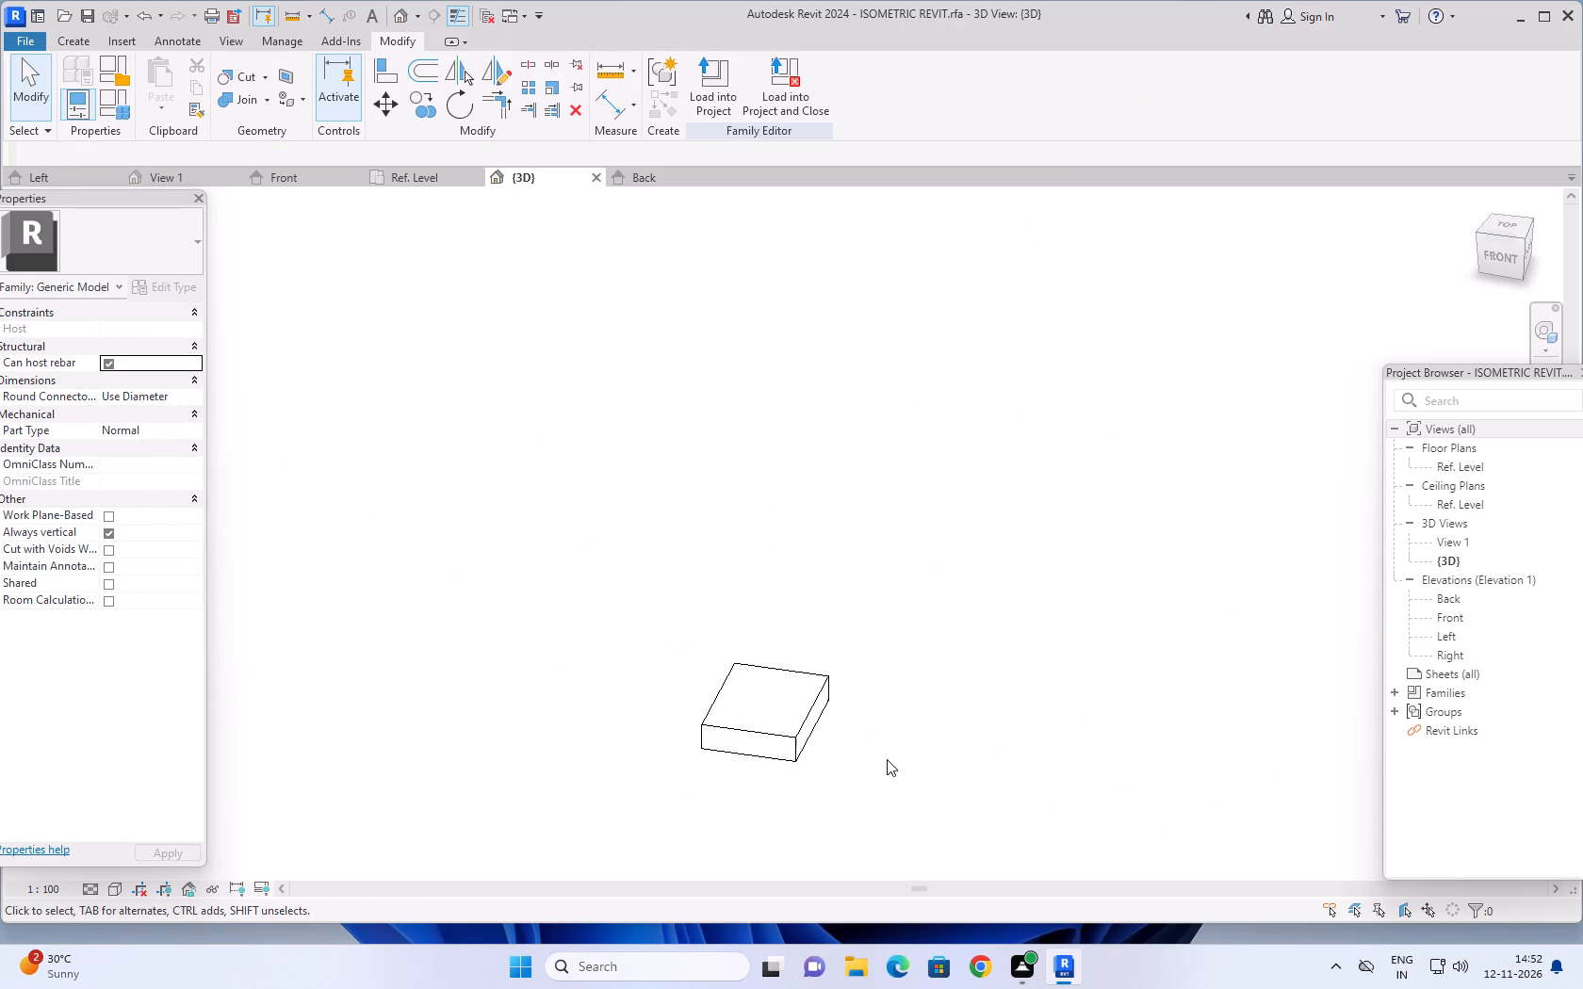
{"action": "middle_click_drag", "start_coordinate": [872, 765], "coordinate": [840, 775], "text": "shift"}
{"action": "middle_click_drag", "start_coordinate": [839, 775], "coordinate": [824, 781], "text": "shift"}
{"action": "middle_click_drag", "start_coordinate": [897, 634], "coordinate": [898, 721]}
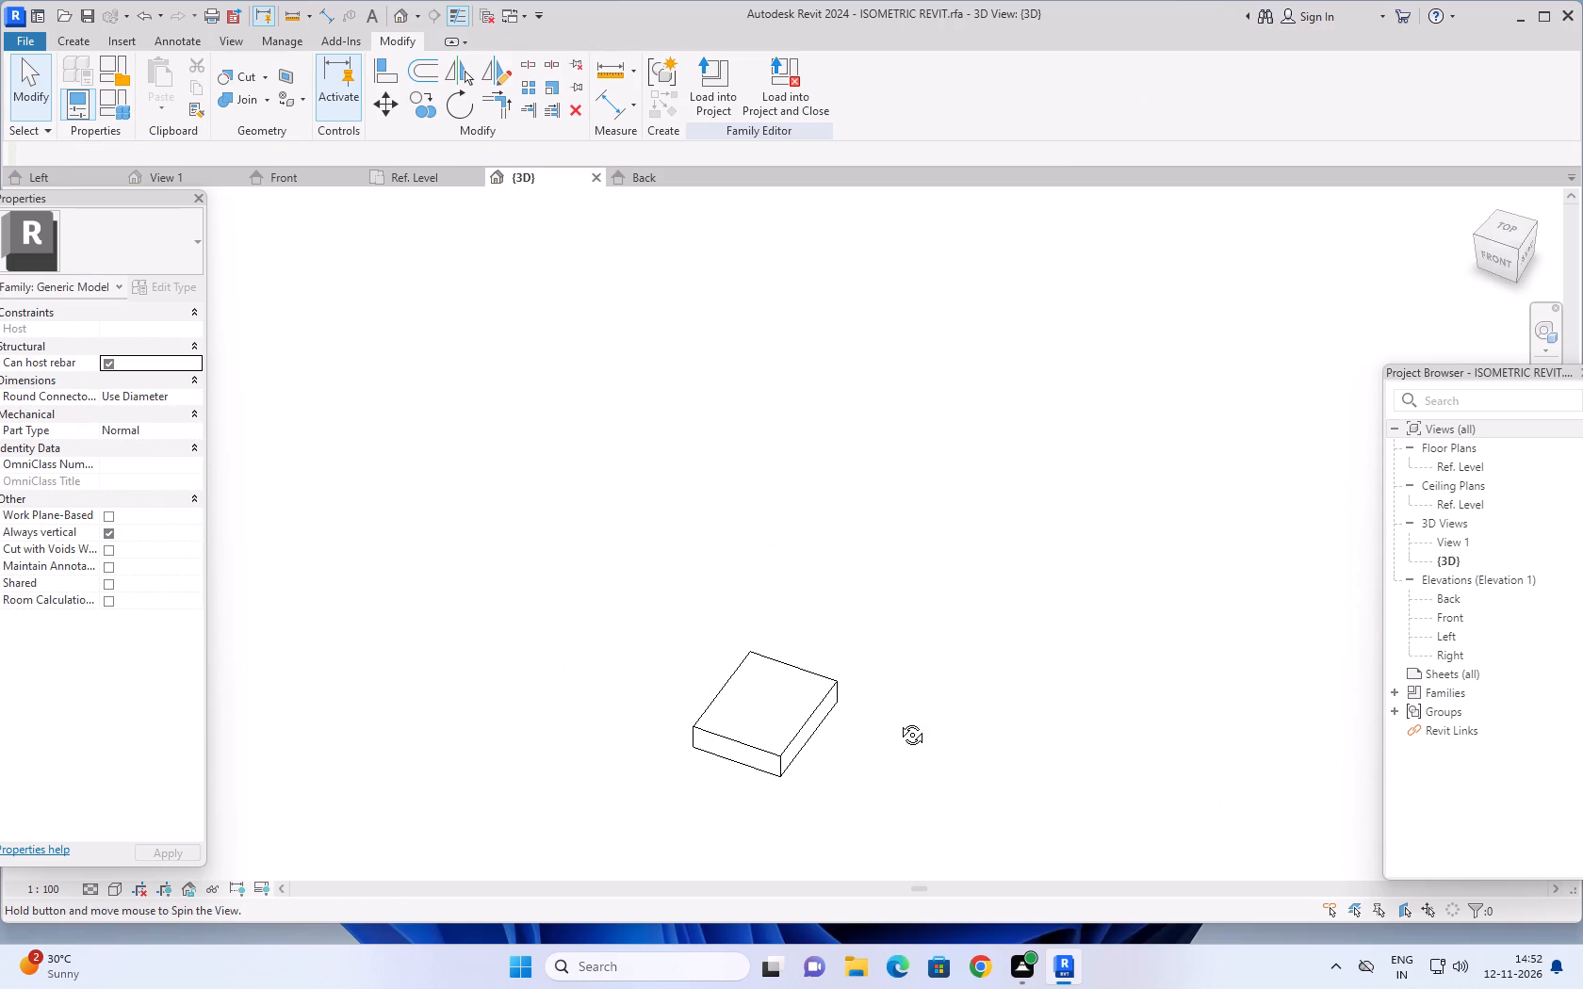
{"action": "middle_click_drag", "start_coordinate": [898, 721], "coordinate": [897, 723]}
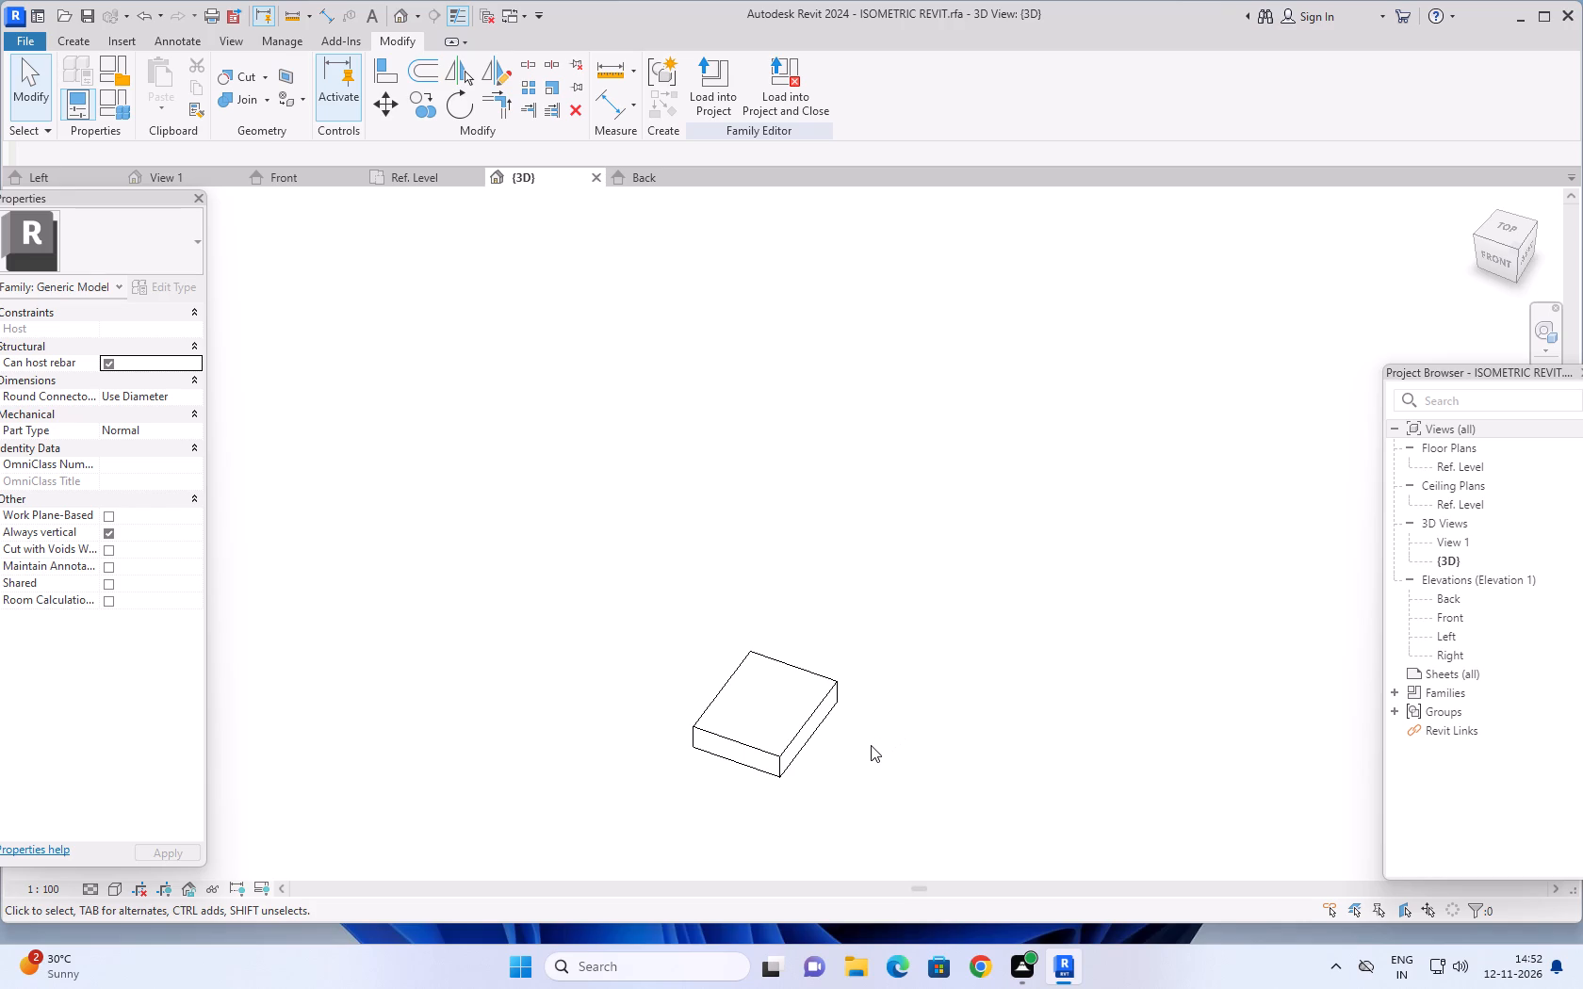
{"action": "scroll", "coordinate": [833, 737], "scroll_direction": "up", "scroll_amount": 3}
{"action": "middle_click_drag", "start_coordinate": [889, 751], "coordinate": [971, 693]}
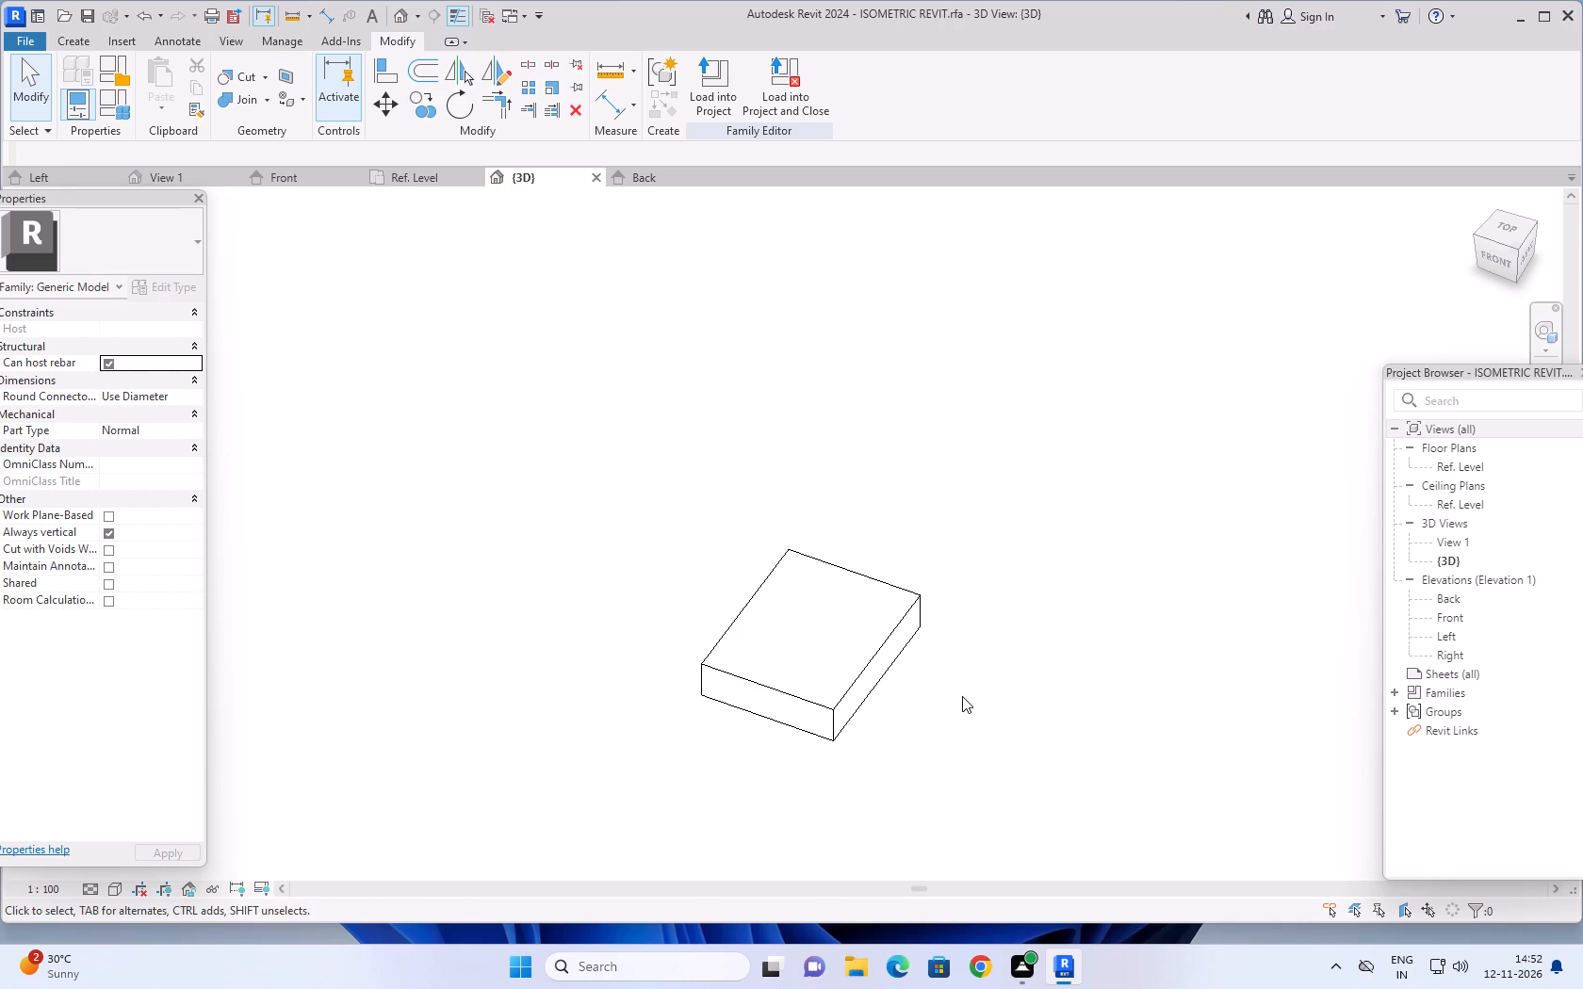
{"action": "scroll", "coordinate": [843, 726], "scroll_direction": "up", "scroll_amount": 2}
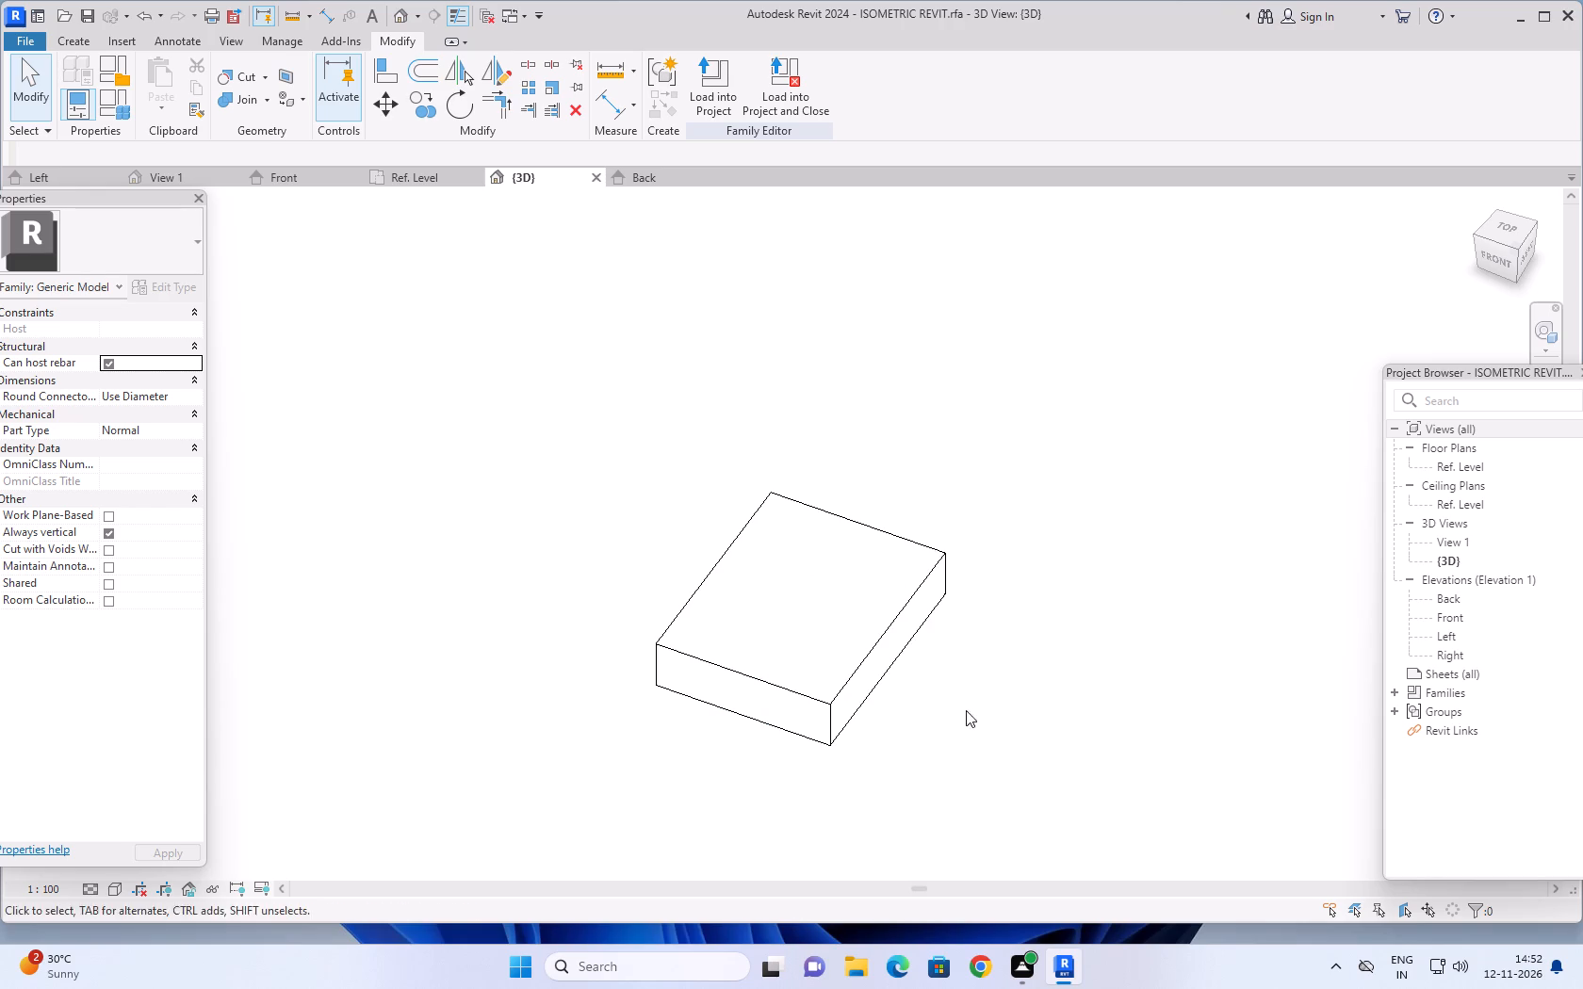
Orient the {3D} view to look straight down from the Top and examine the new rectangular block up close.
{"action": "middle_click_drag", "start_coordinate": [973, 698], "coordinate": [983, 679]}
{"action": "scroll", "coordinate": [983, 678], "scroll_direction": "down", "scroll_amount": 1}
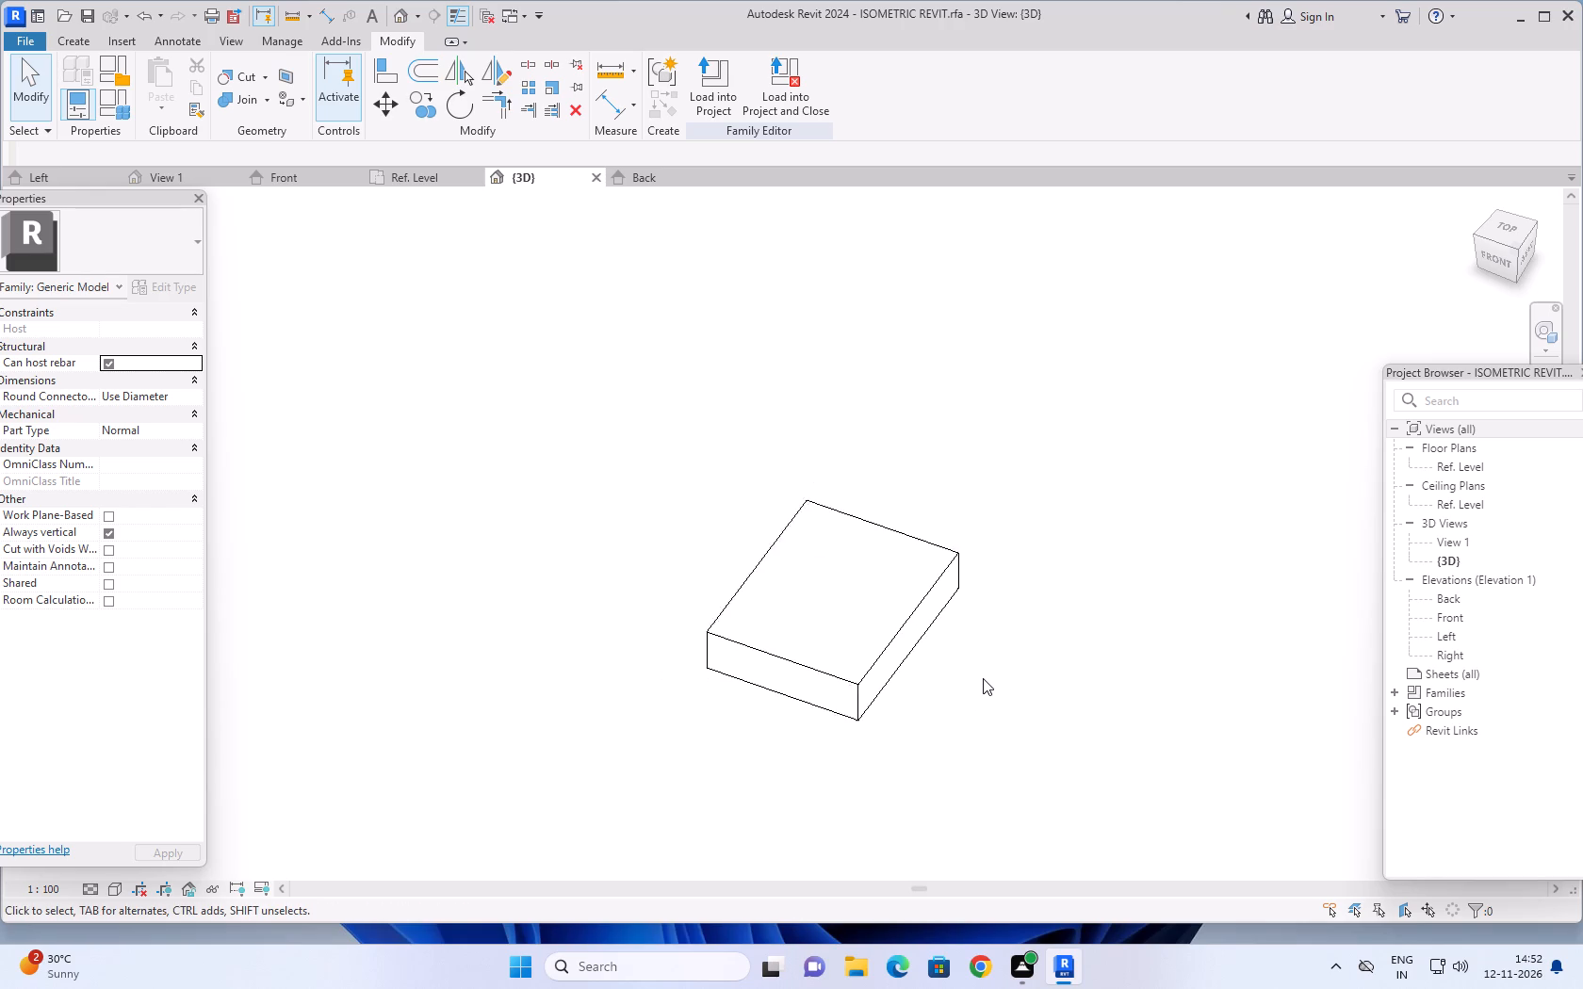
{"action": "scroll", "coordinate": [983, 678], "scroll_direction": "down", "scroll_amount": 2}
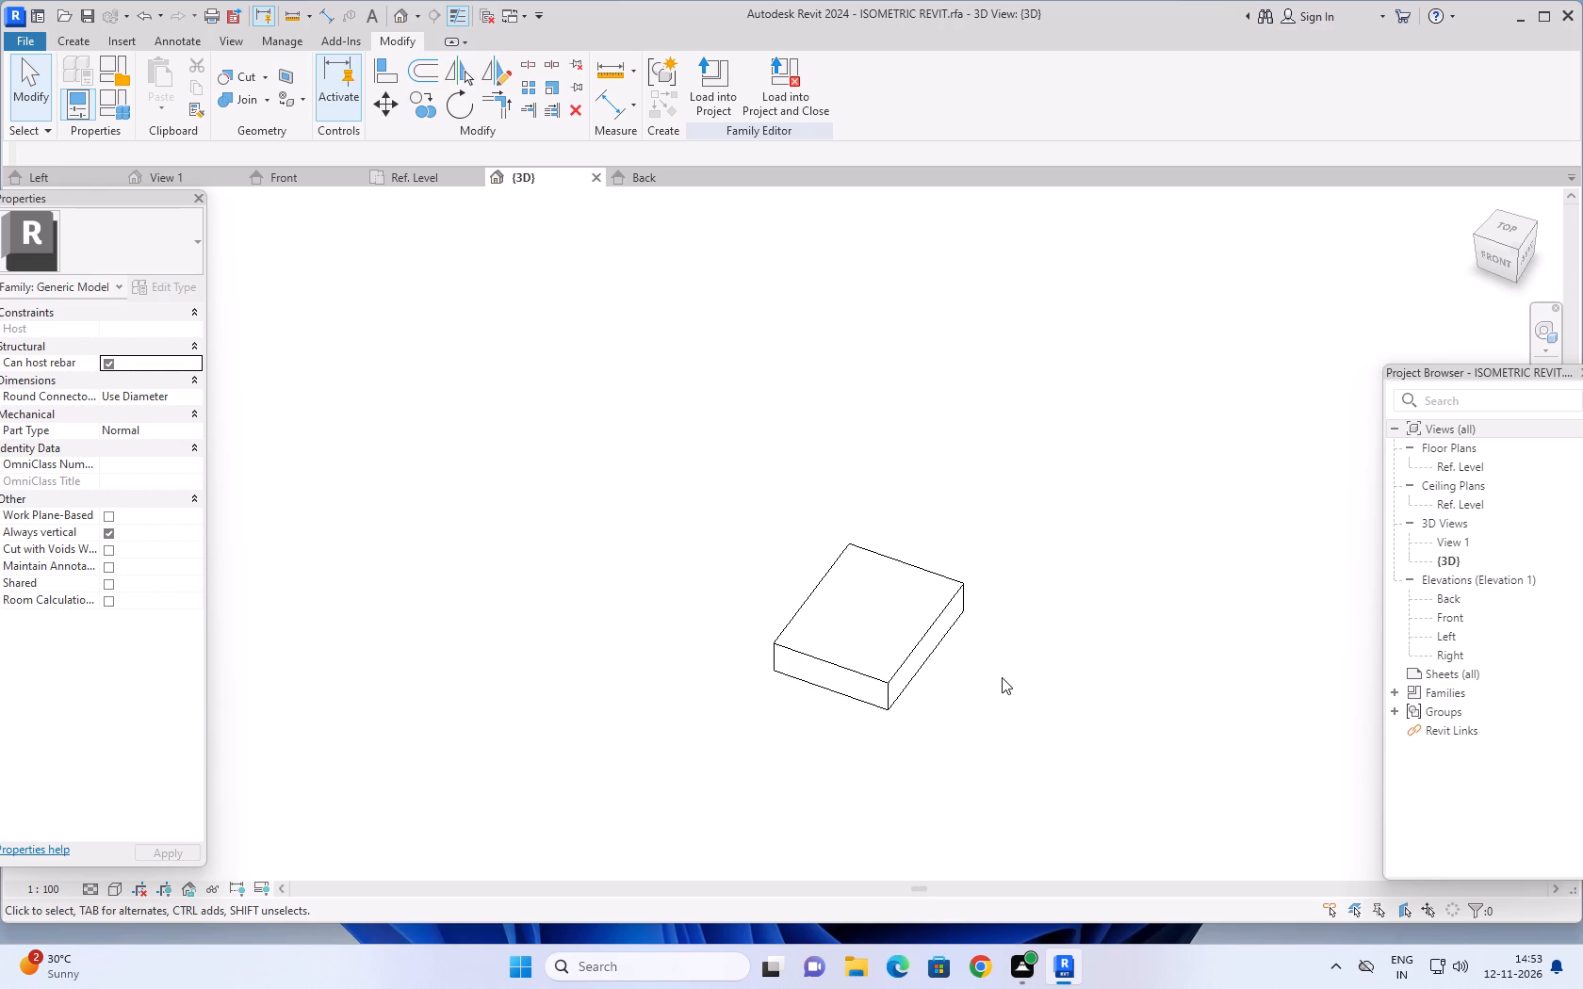
{"action": "scroll", "coordinate": [860, 664], "scroll_direction": "up", "scroll_amount": 1}
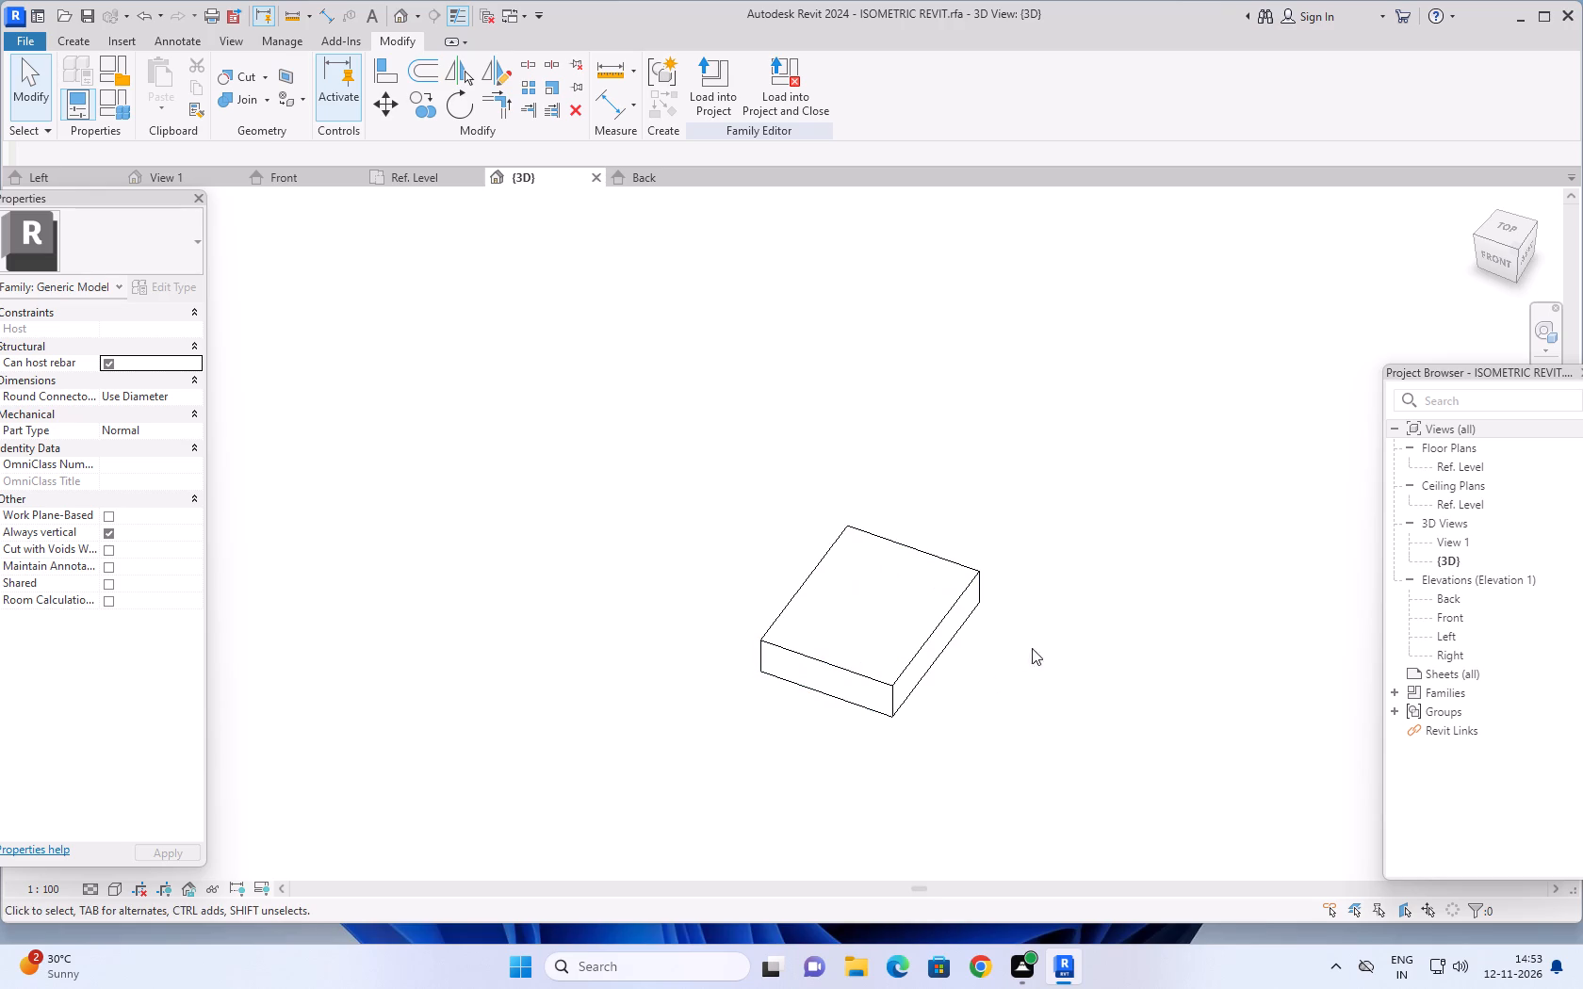
{"action": "middle_click_drag", "start_coordinate": [1056, 585], "coordinate": [1017, 547]}
{"action": "middle_click_drag", "start_coordinate": [1024, 576], "coordinate": [1039, 608], "text": "shift"}
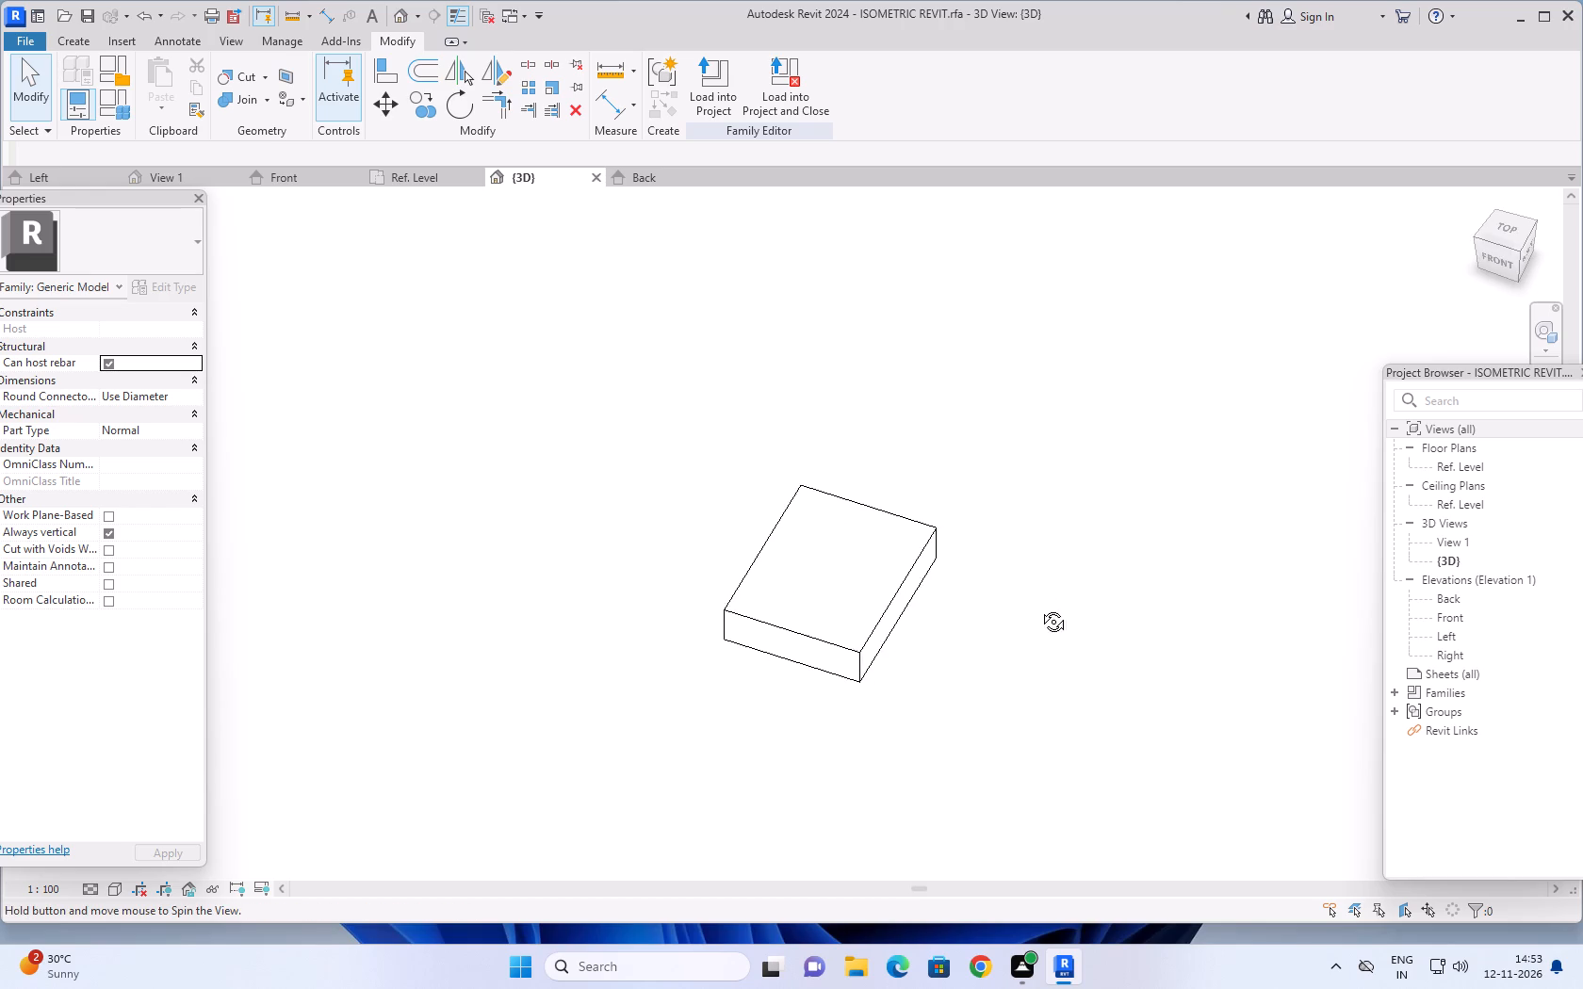
{"action": "middle_click_drag", "start_coordinate": [1039, 608], "coordinate": [1056, 694], "text": "shift"}
{"action": "middle_click_drag", "start_coordinate": [1031, 474], "coordinate": [1057, 683], "text": "shift"}
{"action": "middle_click_drag", "start_coordinate": [1029, 509], "coordinate": [1040, 558], "text": "shift"}
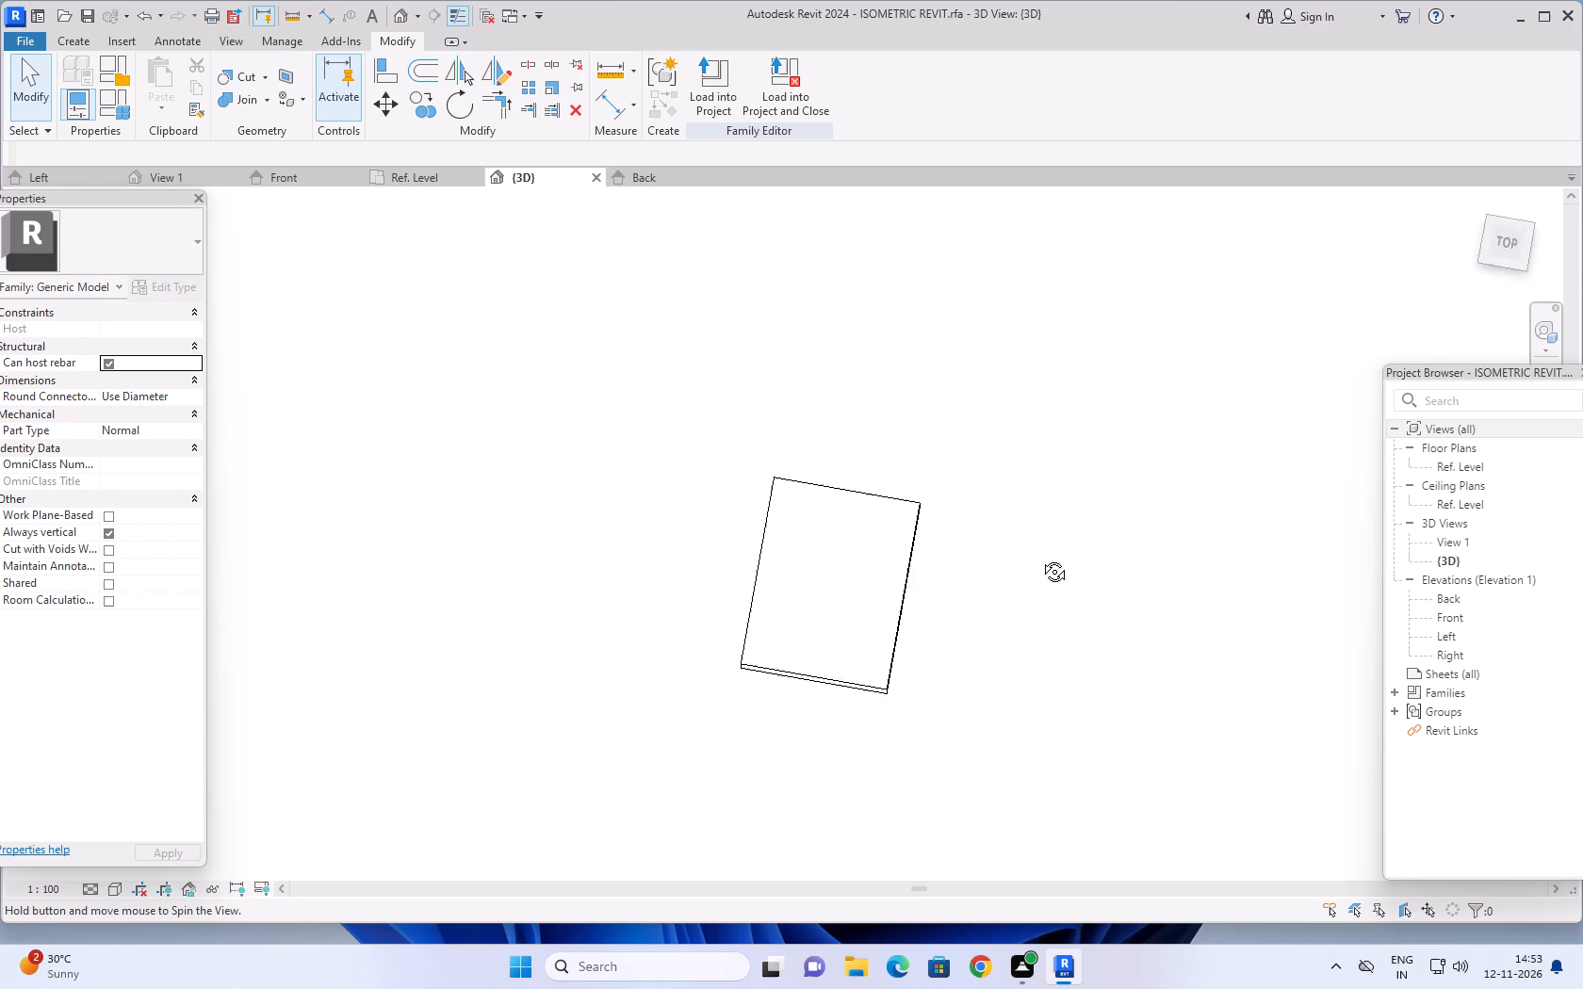
{"action": "middle_click_drag", "start_coordinate": [1040, 558], "coordinate": [1067, 628], "text": "shift"}
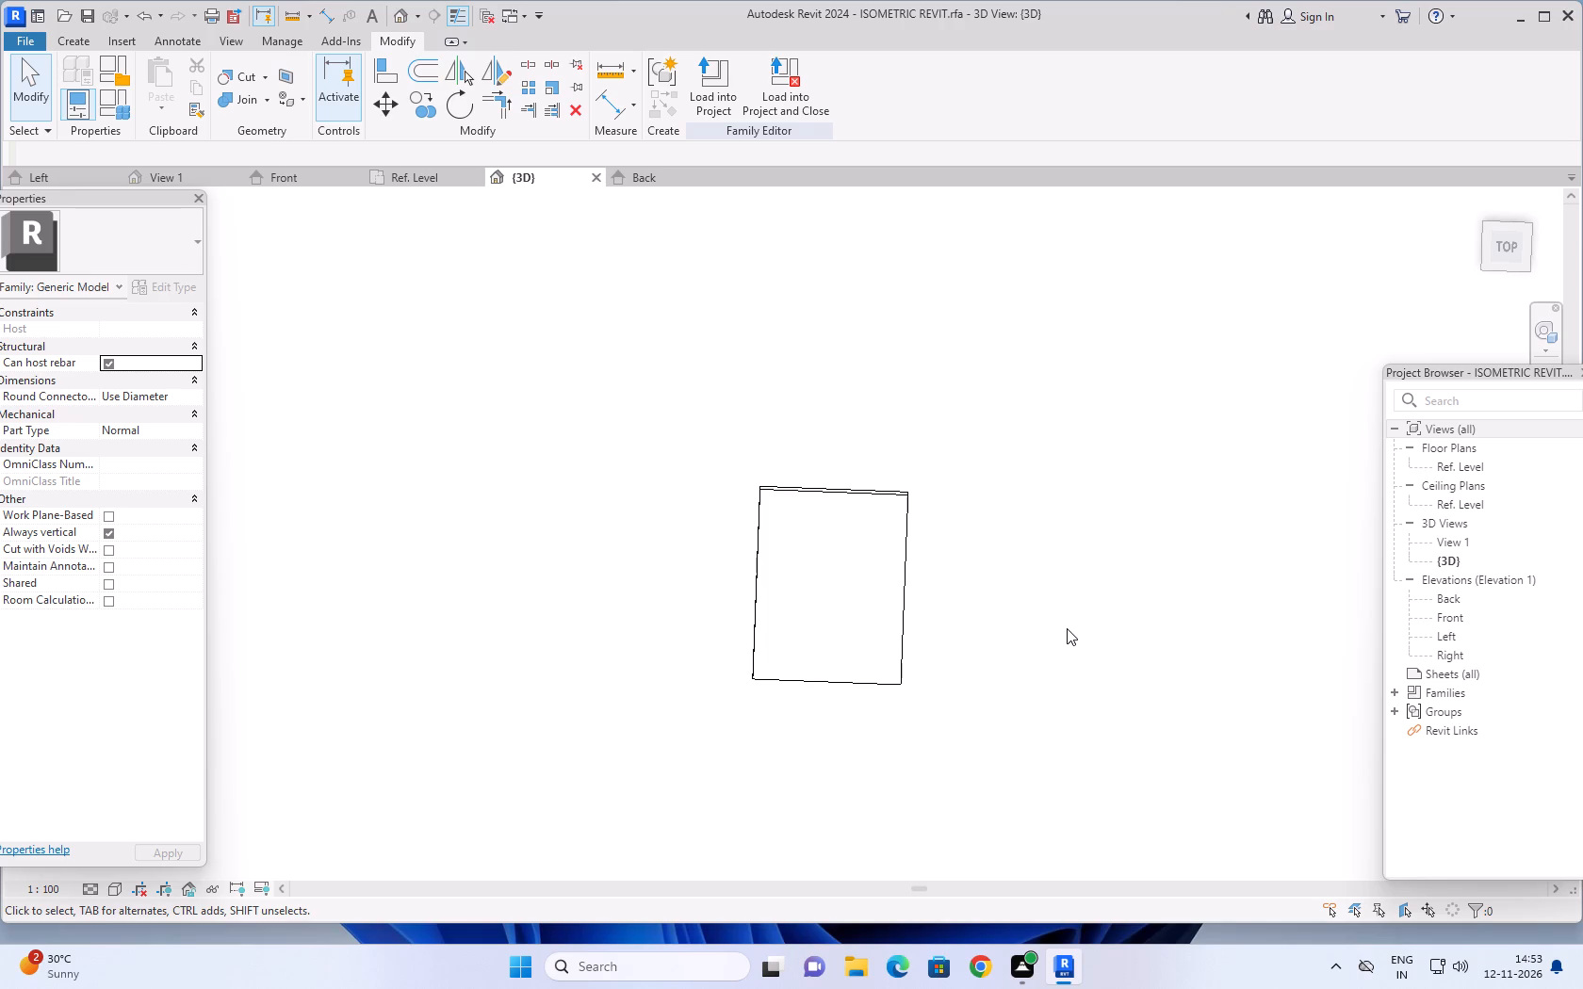
{"action": "left_click", "coordinate": [1513, 243]}
{"action": "middle_click_drag", "start_coordinate": [1085, 493], "coordinate": [739, 507]}
{"action": "middle_click_drag", "start_coordinate": [798, 582], "coordinate": [1014, 491]}
{"action": "middle_click_drag", "start_coordinate": [498, 669], "coordinate": [820, 606]}
{"action": "scroll", "coordinate": [662, 649], "scroll_direction": "up", "scroll_amount": 3}
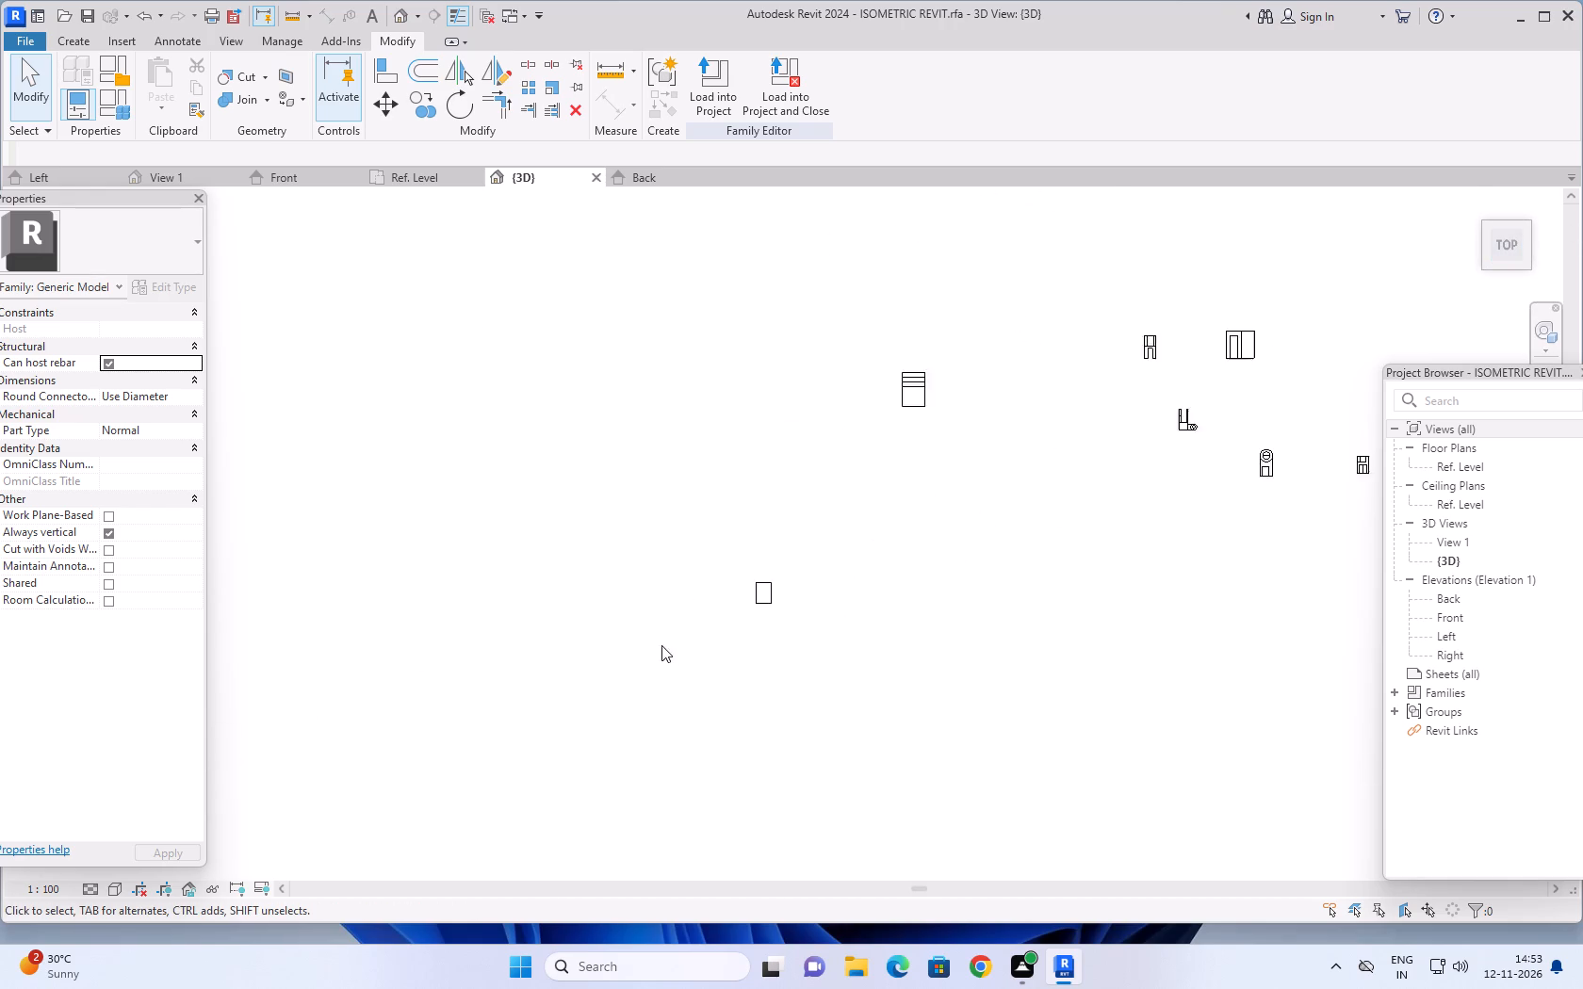
{"action": "scroll", "coordinate": [661, 645], "scroll_direction": "up", "scroll_amount": 2}
{"action": "scroll", "coordinate": [773, 584], "scroll_direction": "up", "scroll_amount": 6}
{"action": "middle_click_drag", "start_coordinate": [870, 612], "coordinate": [709, 645]}
{"action": "scroll", "coordinate": [658, 561], "scroll_direction": "up", "scroll_amount": 4}
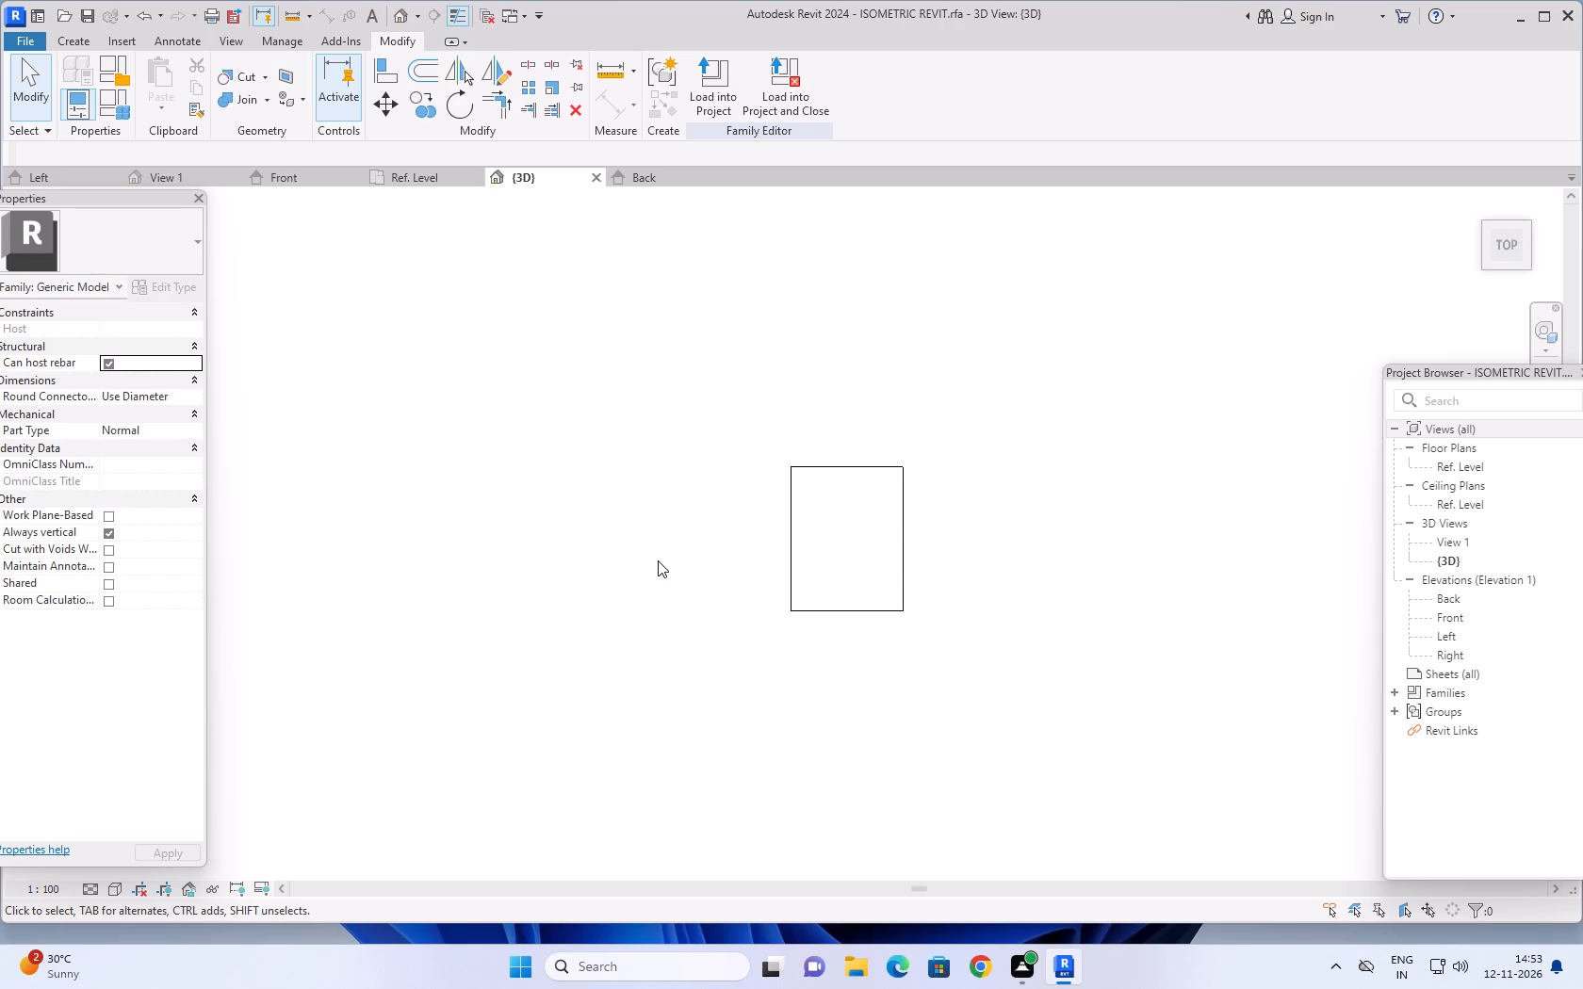
Start a solid extrusion on the base block's top face and sketch a rectangle about 23 by 90 along the block's west side.
{"action": "left_click", "coordinate": [72, 41]}
{"action": "left_click", "coordinate": [148, 63]}
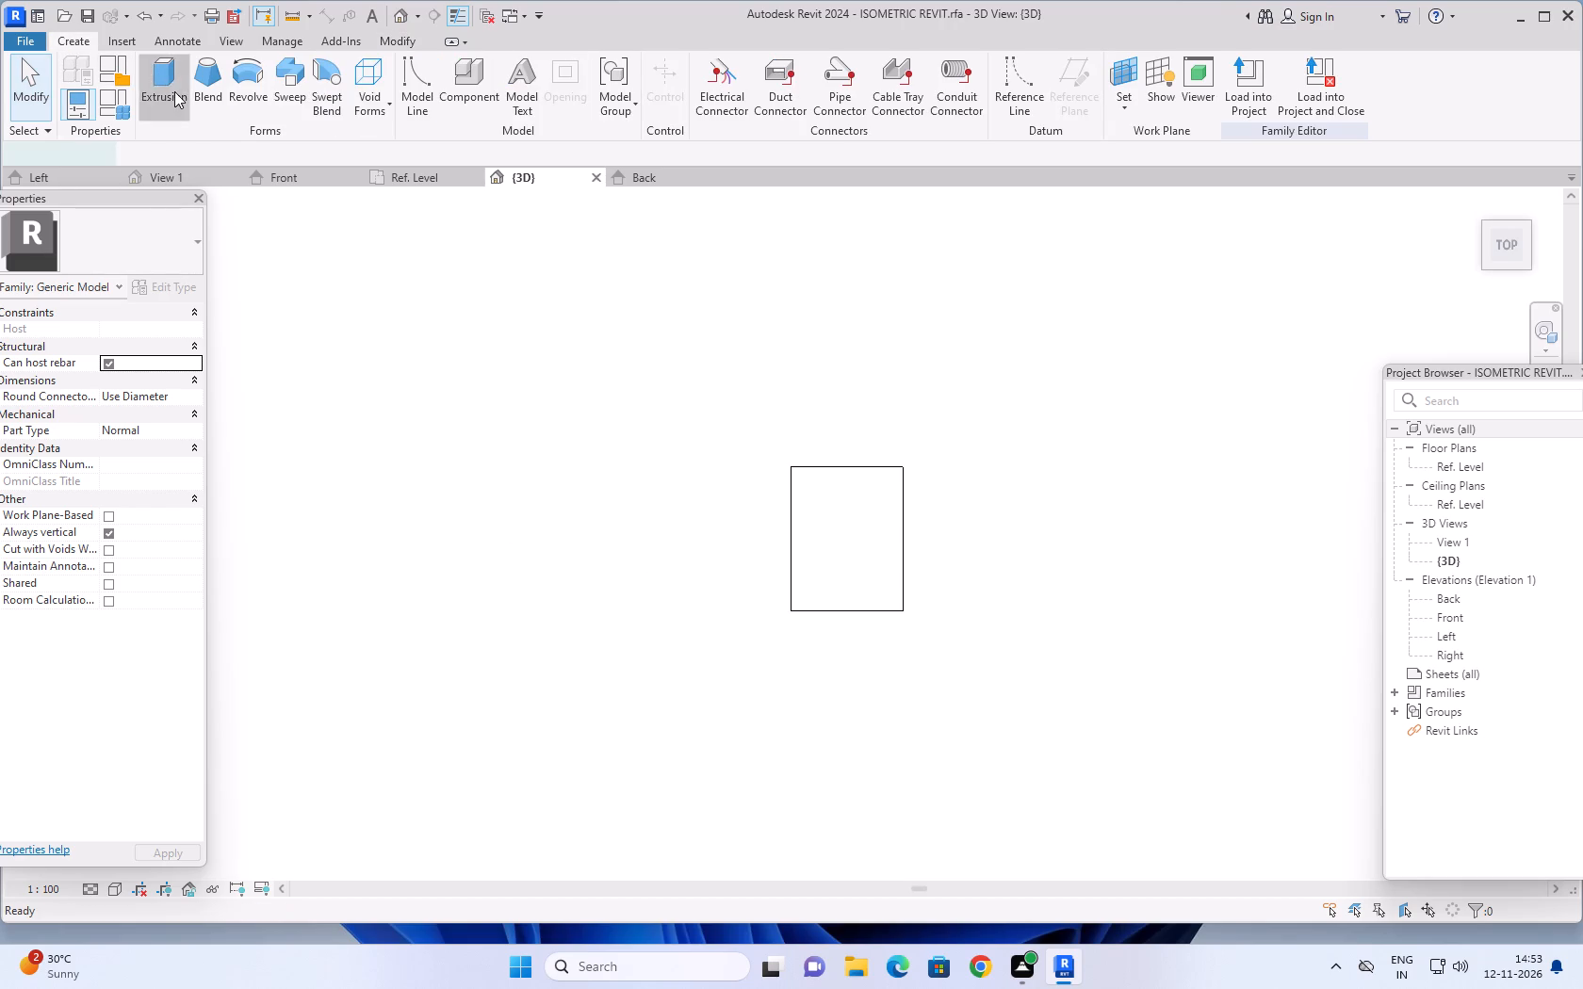
{"action": "left_click", "coordinate": [760, 62]}
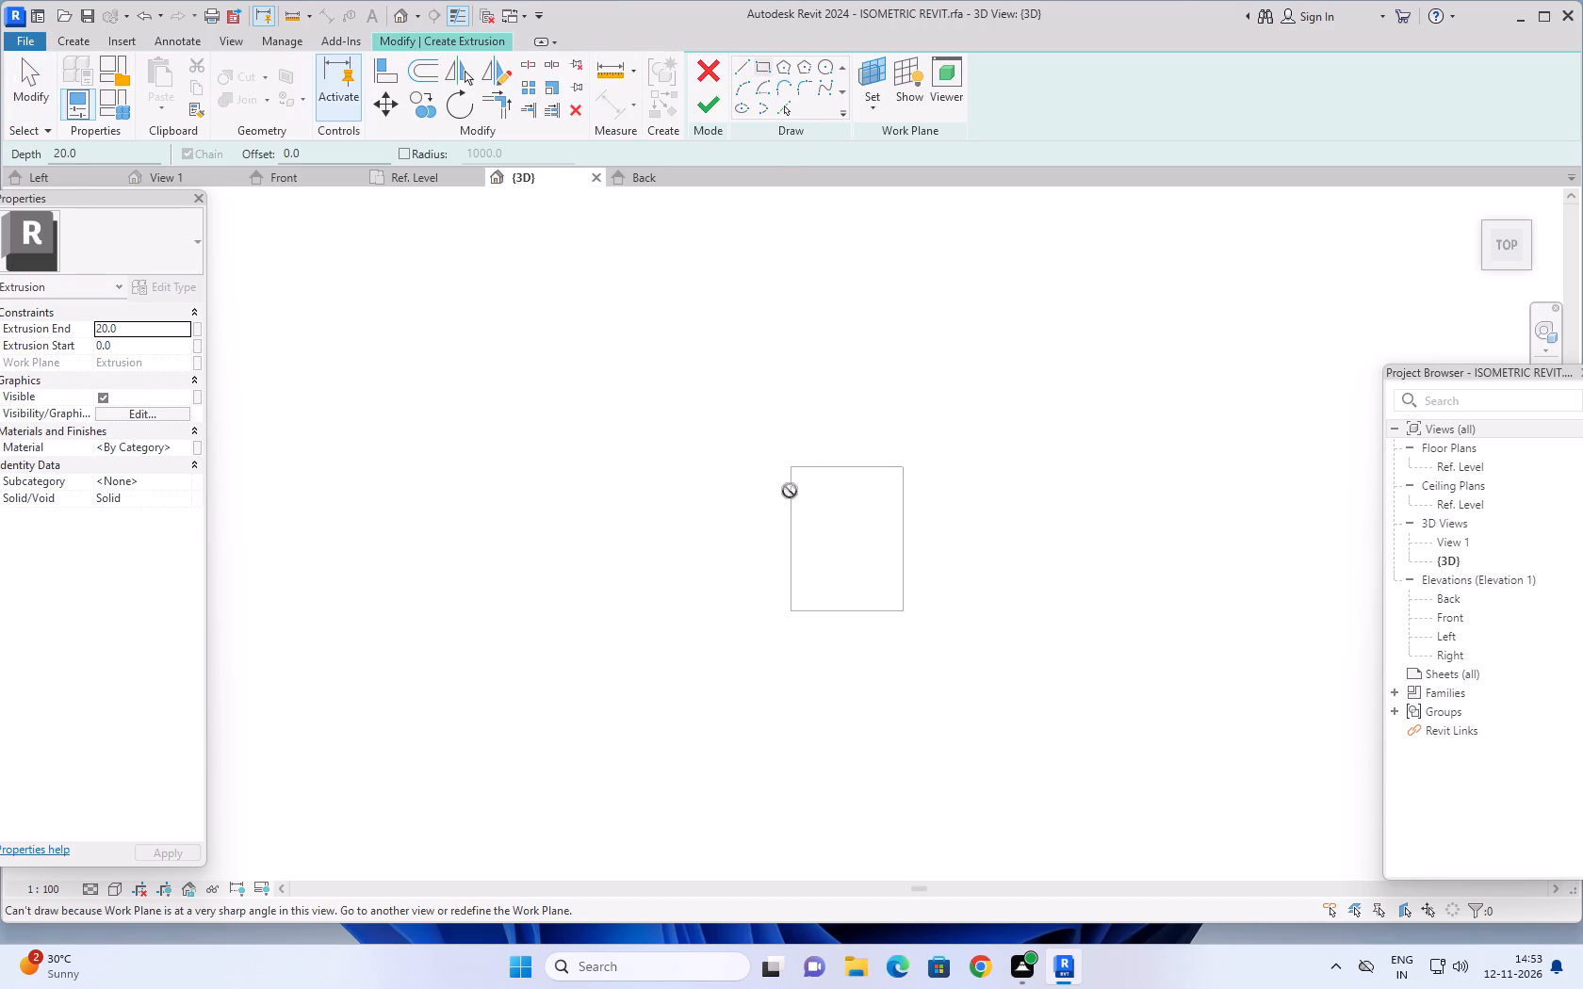
{"action": "left_click", "coordinate": [878, 107]}
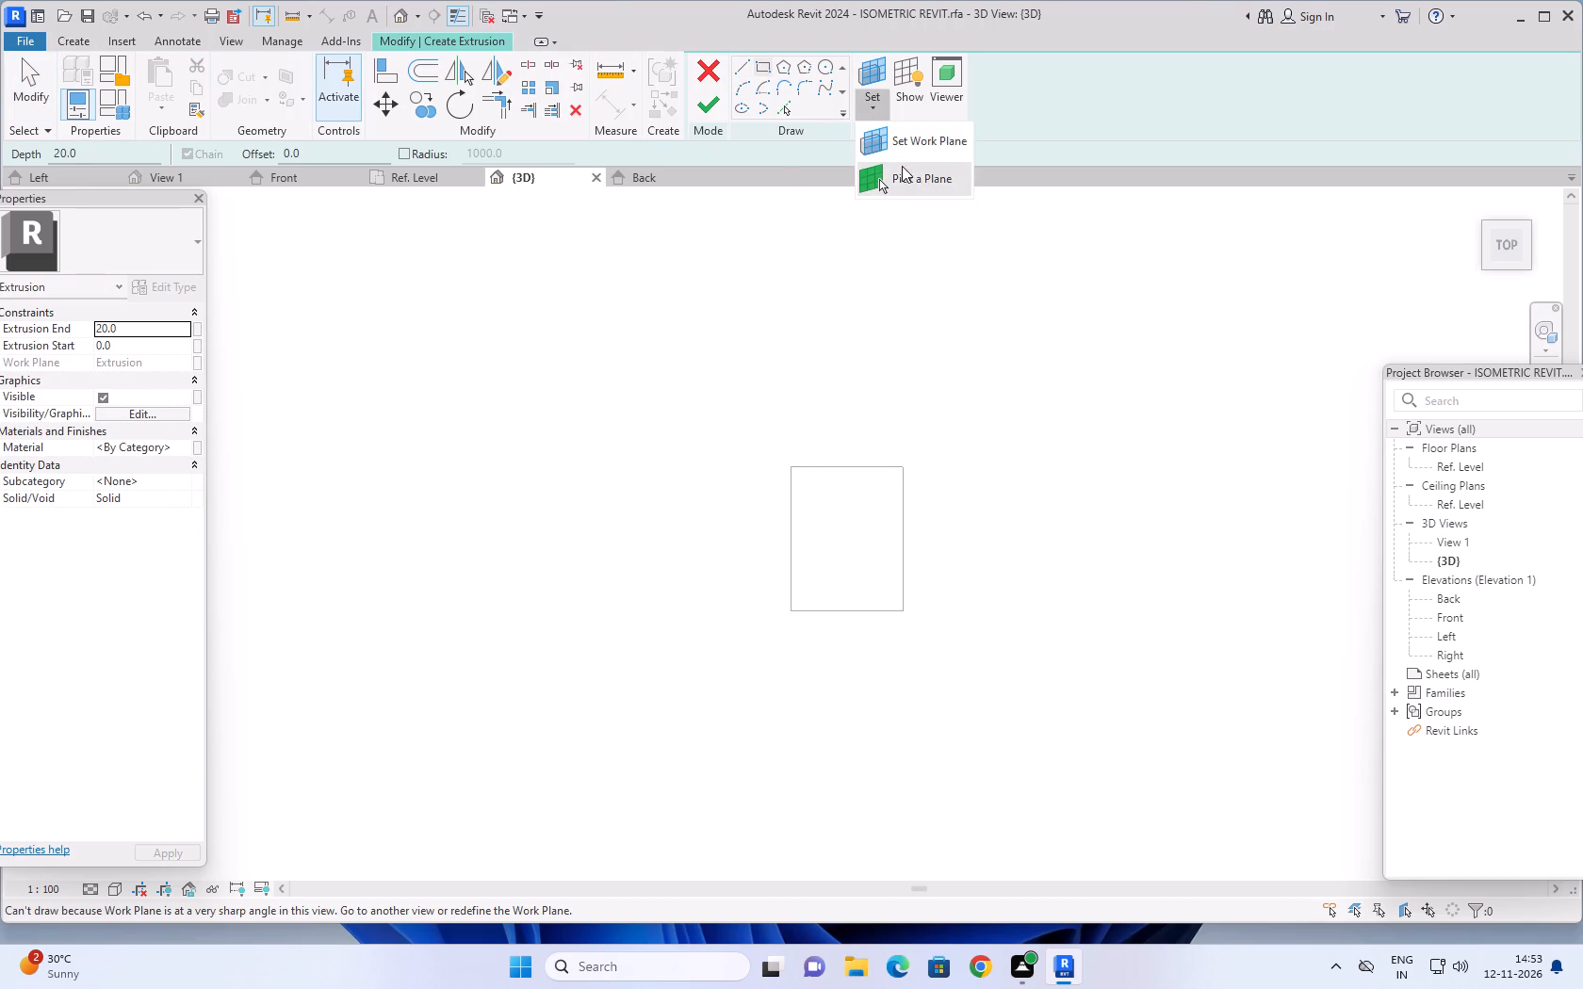
{"action": "left_click", "coordinate": [905, 172]}
{"action": "left_click", "coordinate": [828, 525]}
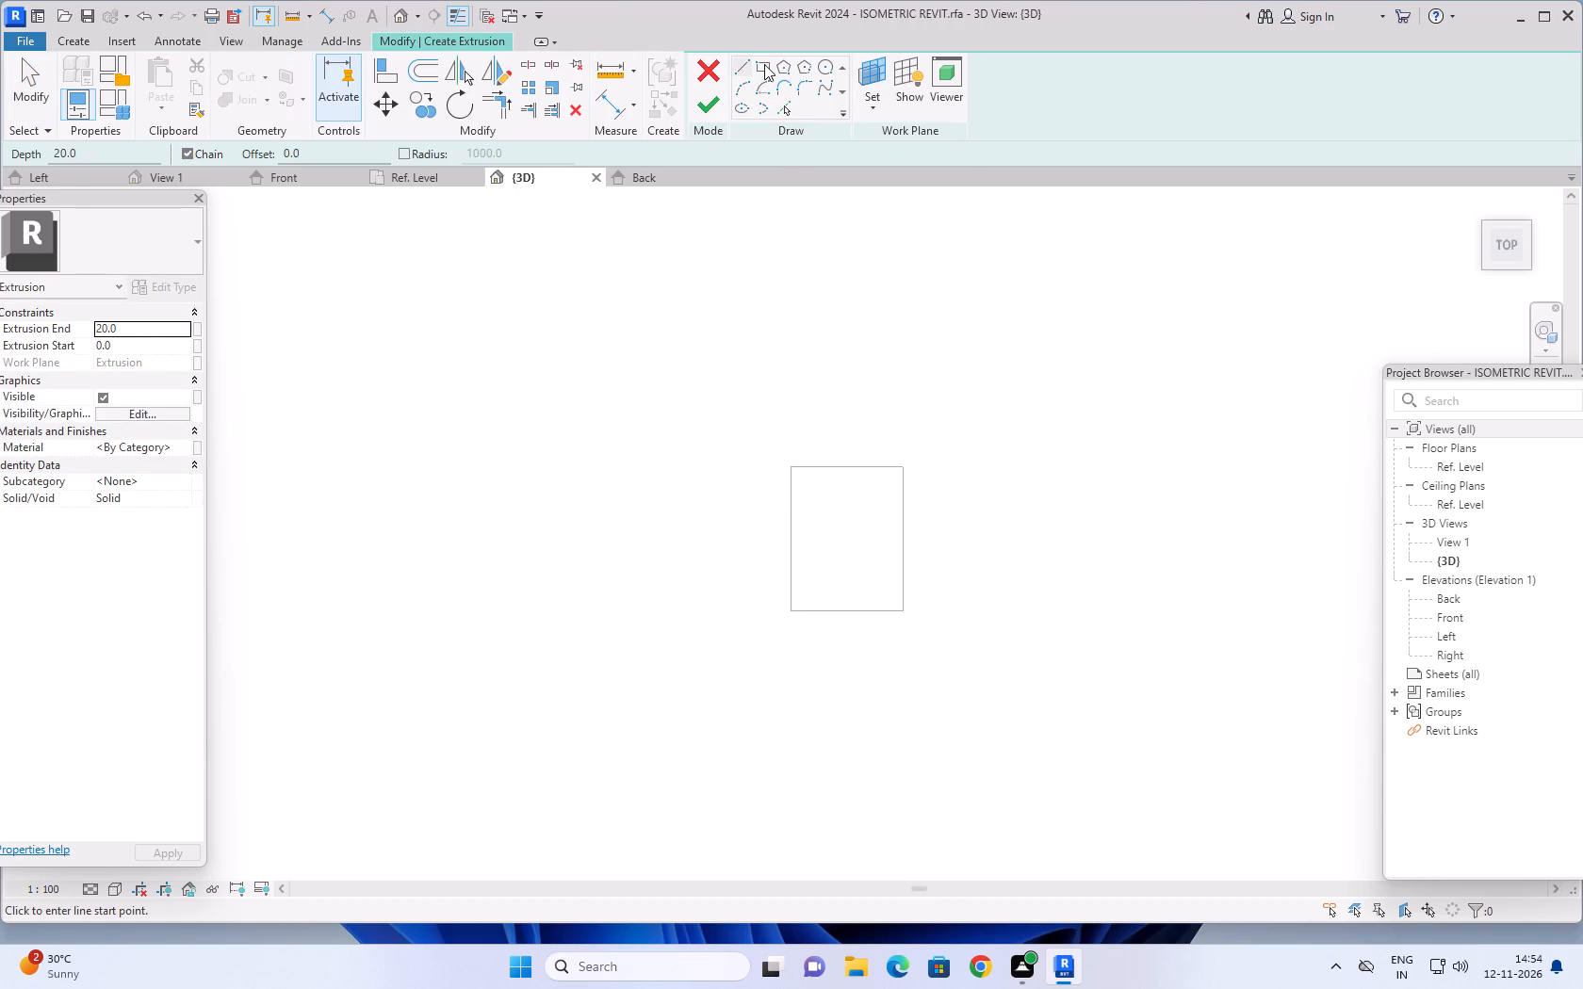
{"action": "left_click", "coordinate": [764, 64]}
{"action": "left_click", "coordinate": [792, 471]}
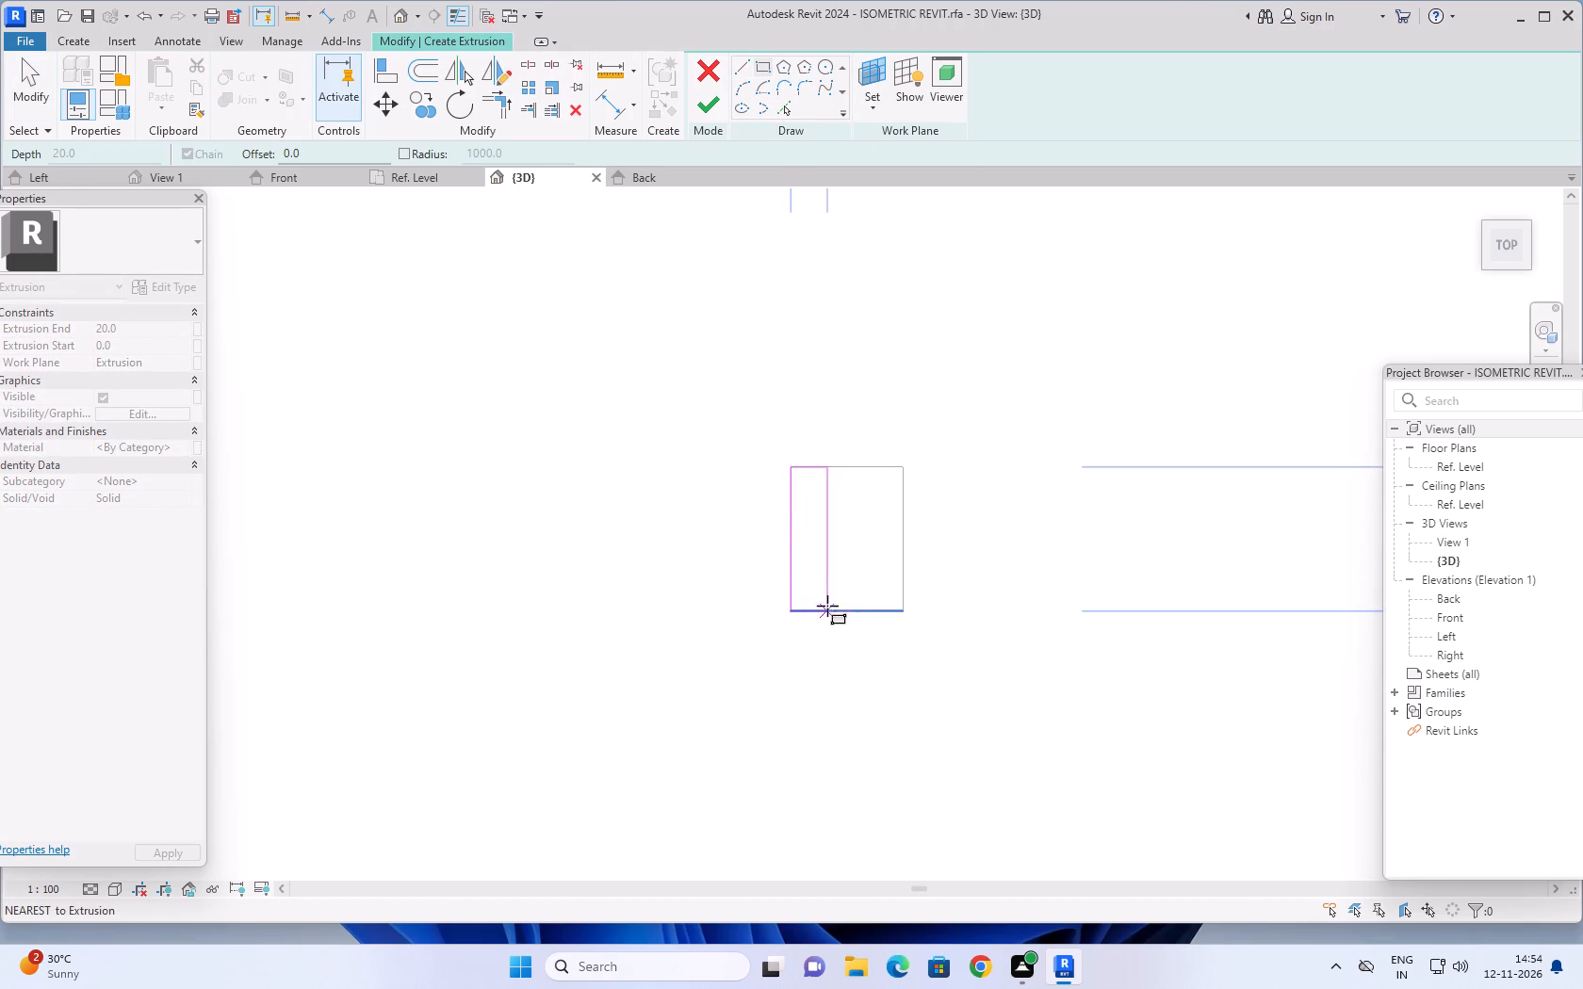
{"action": "left_click", "coordinate": [828, 609]}
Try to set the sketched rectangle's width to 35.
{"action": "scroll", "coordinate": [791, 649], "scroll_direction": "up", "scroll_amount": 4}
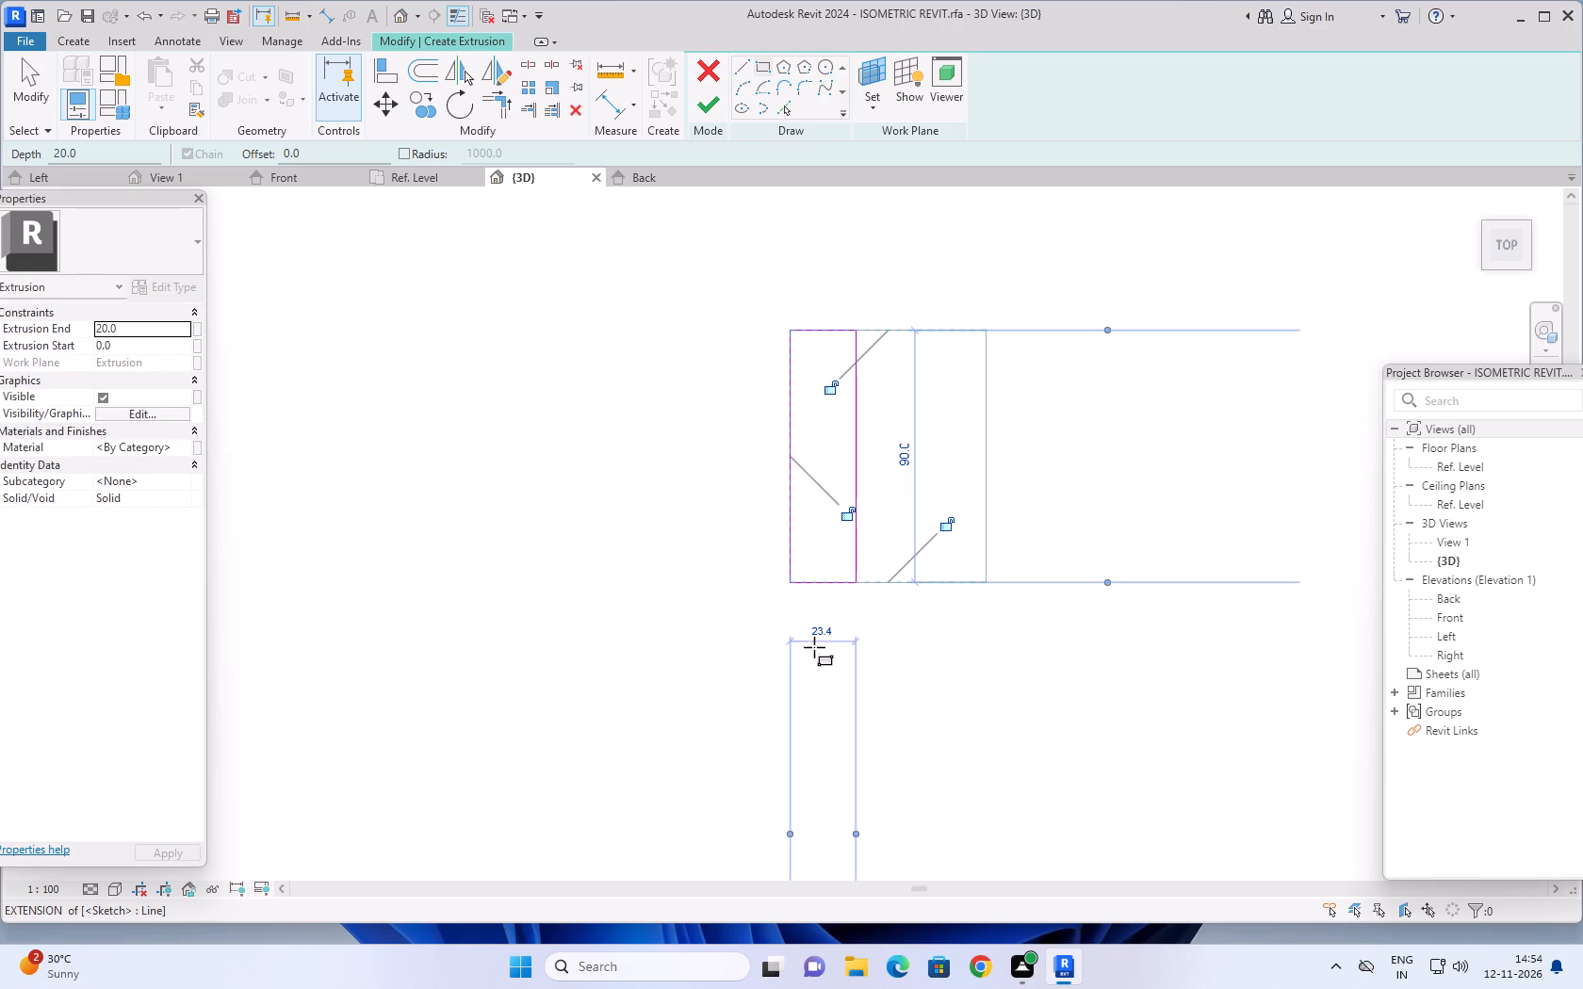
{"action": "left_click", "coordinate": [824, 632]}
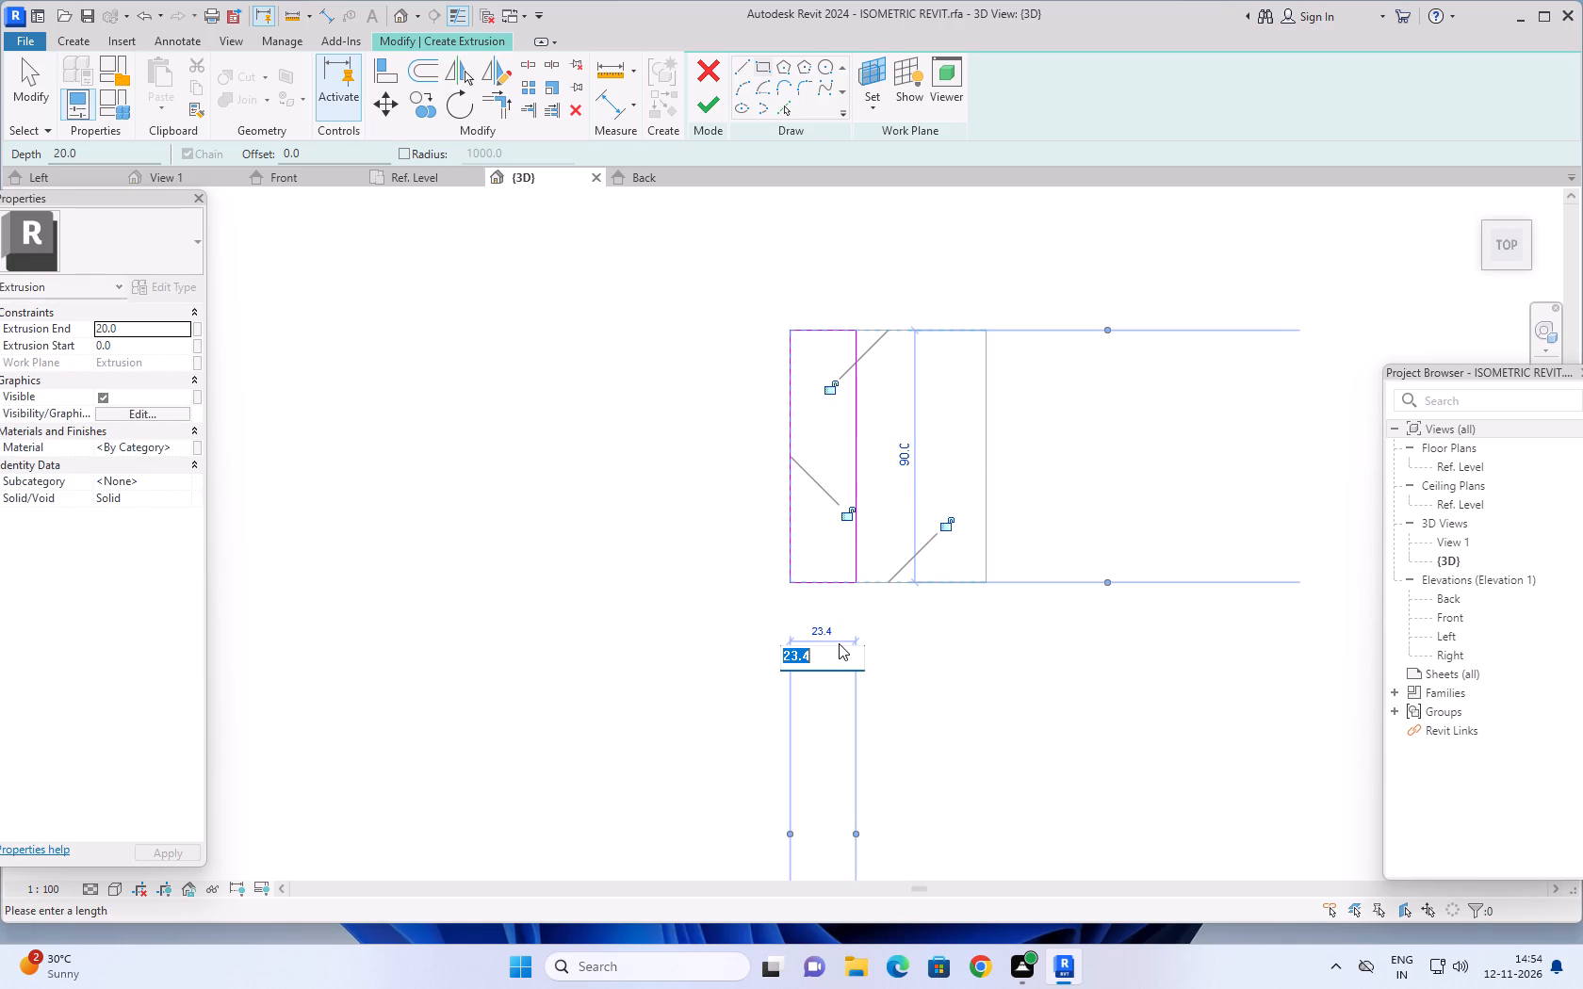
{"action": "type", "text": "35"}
Set the Extrusion End to 40 and finish the extrusion of the narrow rectangle on the base block.
{"action": "left_click", "coordinate": [125, 332]}
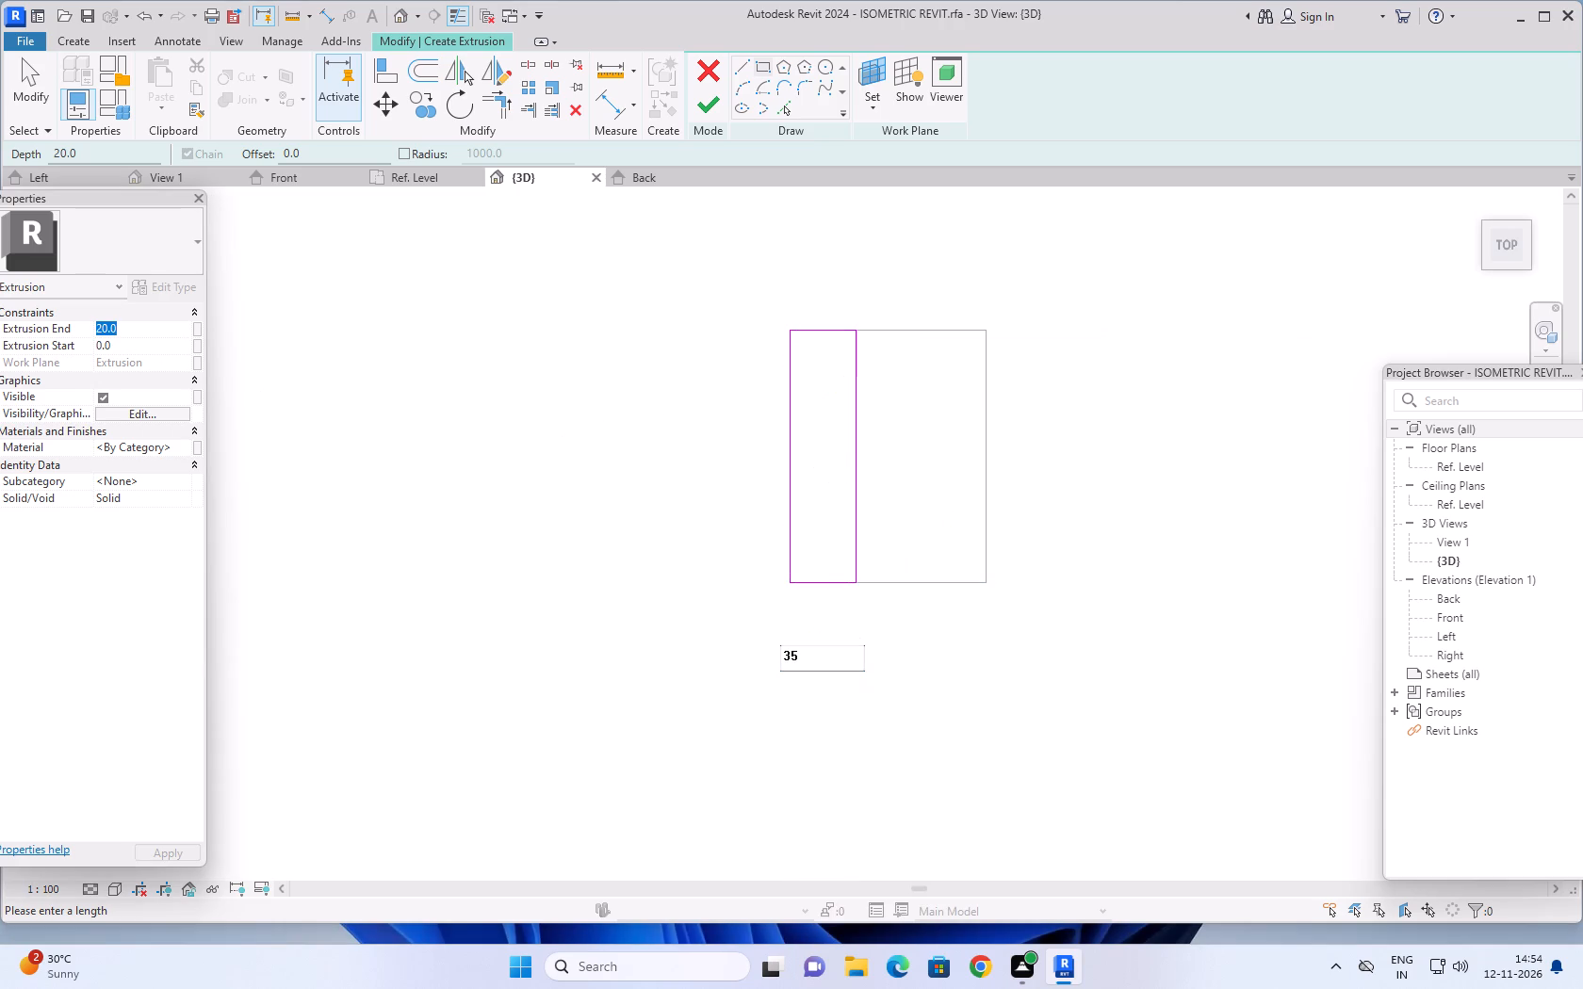
{"action": "type", "text": "40"}
{"action": "key", "text": "Return"}
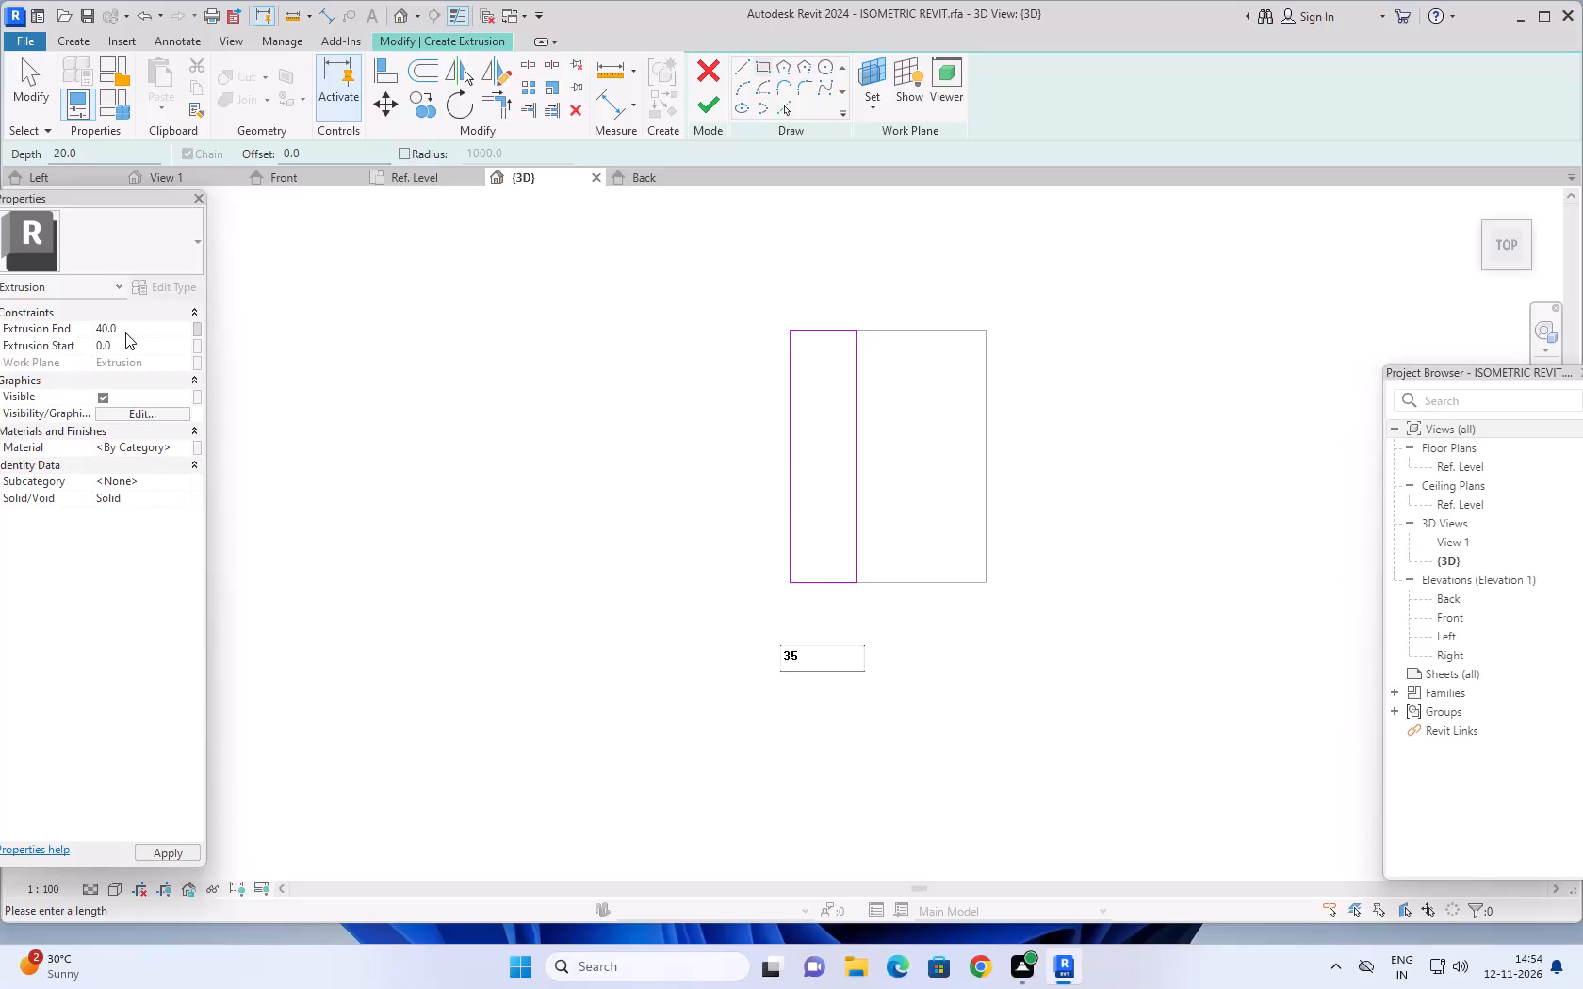
{"action": "left_click", "coordinate": [703, 103]}
Examine the upright block and the base block beneath it from an isometric angle in the {3D} view.
{"action": "scroll", "coordinate": [720, 535], "scroll_direction": "down", "scroll_amount": 4}
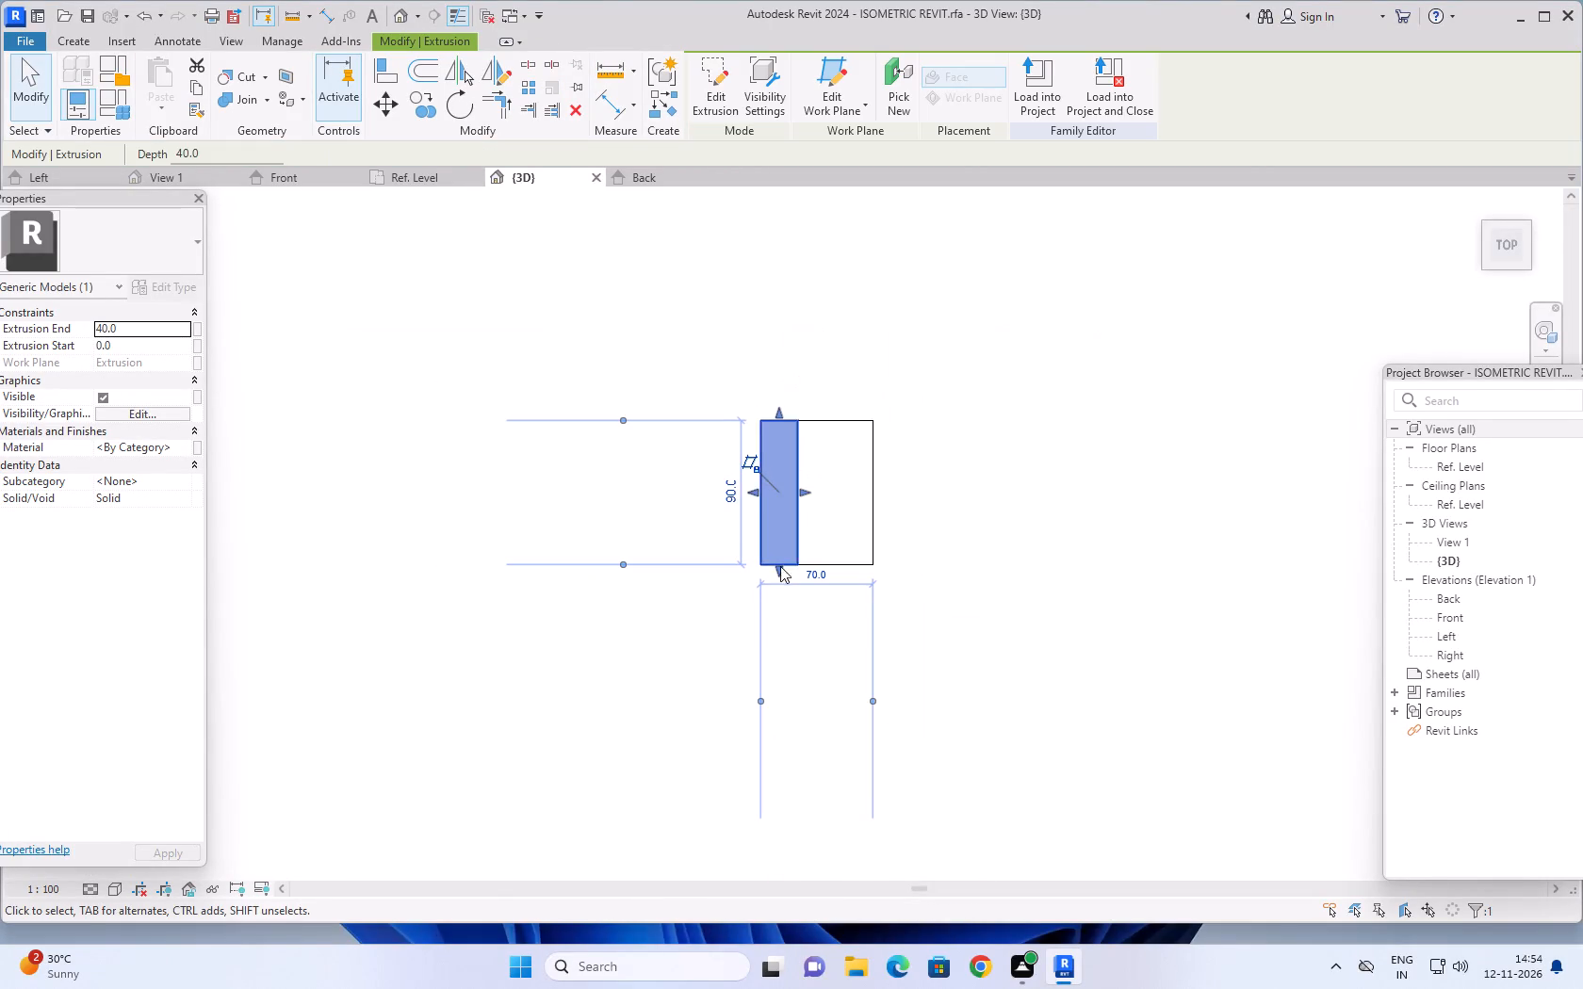
{"action": "middle_click_drag", "start_coordinate": [896, 626], "coordinate": [812, 549], "text": "shift"}
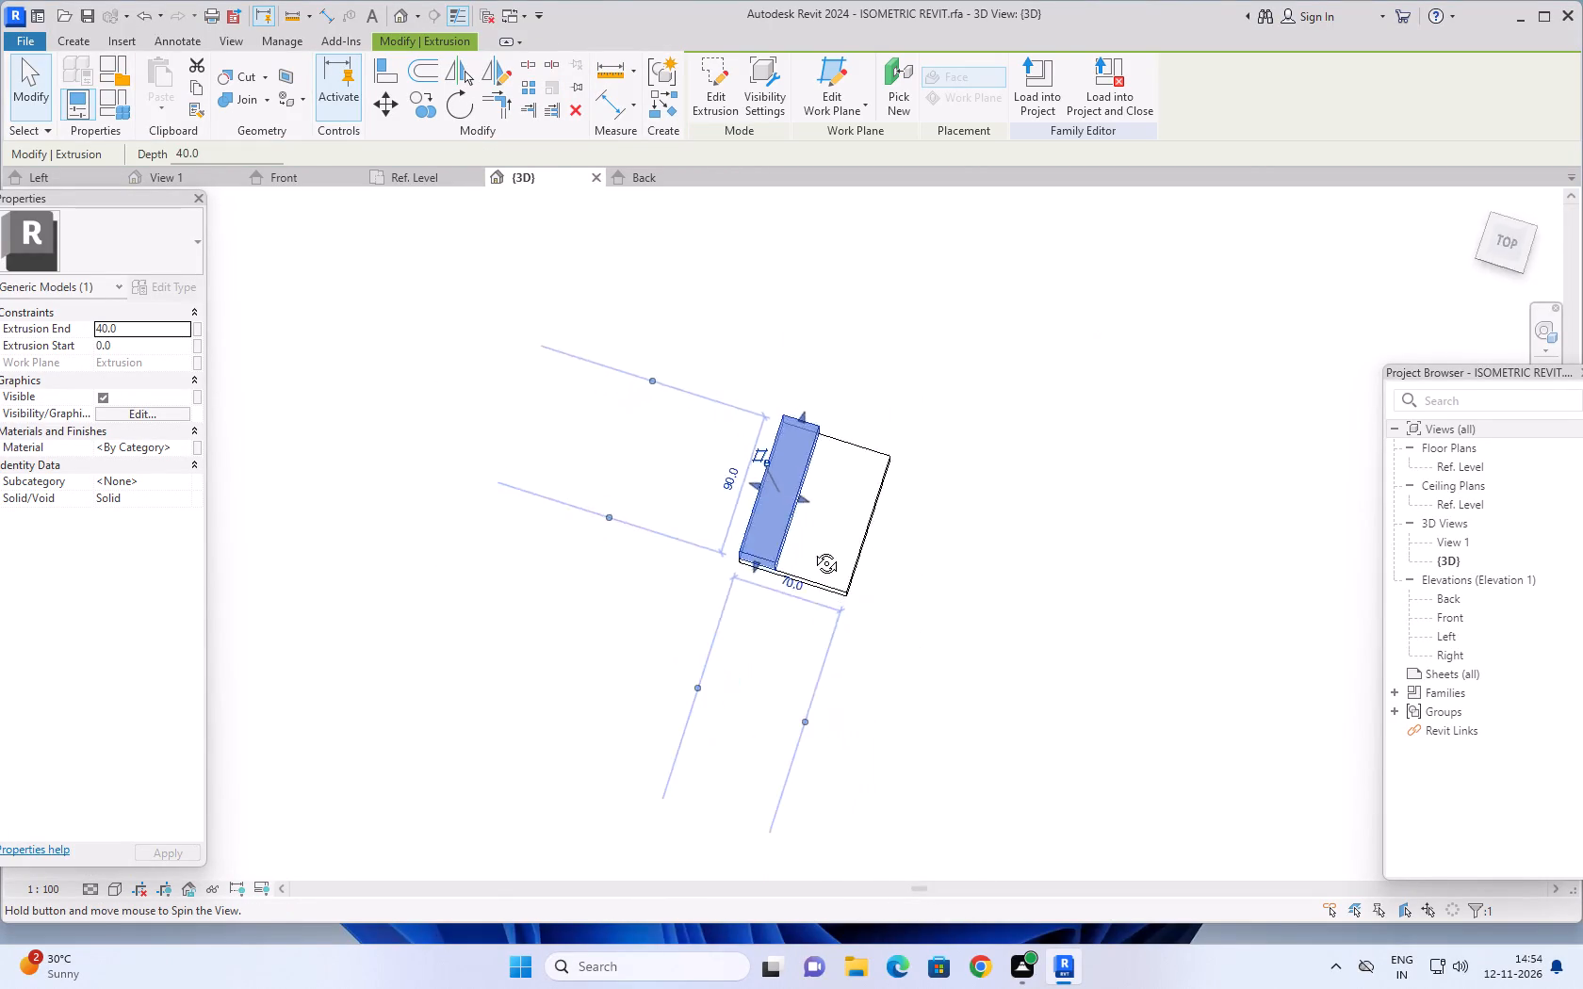
{"action": "middle_click_drag", "start_coordinate": [812, 549], "coordinate": [661, 342], "text": "shift"}
{"action": "key", "text": "Escape"}
{"action": "scroll", "coordinate": [704, 603], "scroll_direction": "up", "scroll_amount": 5}
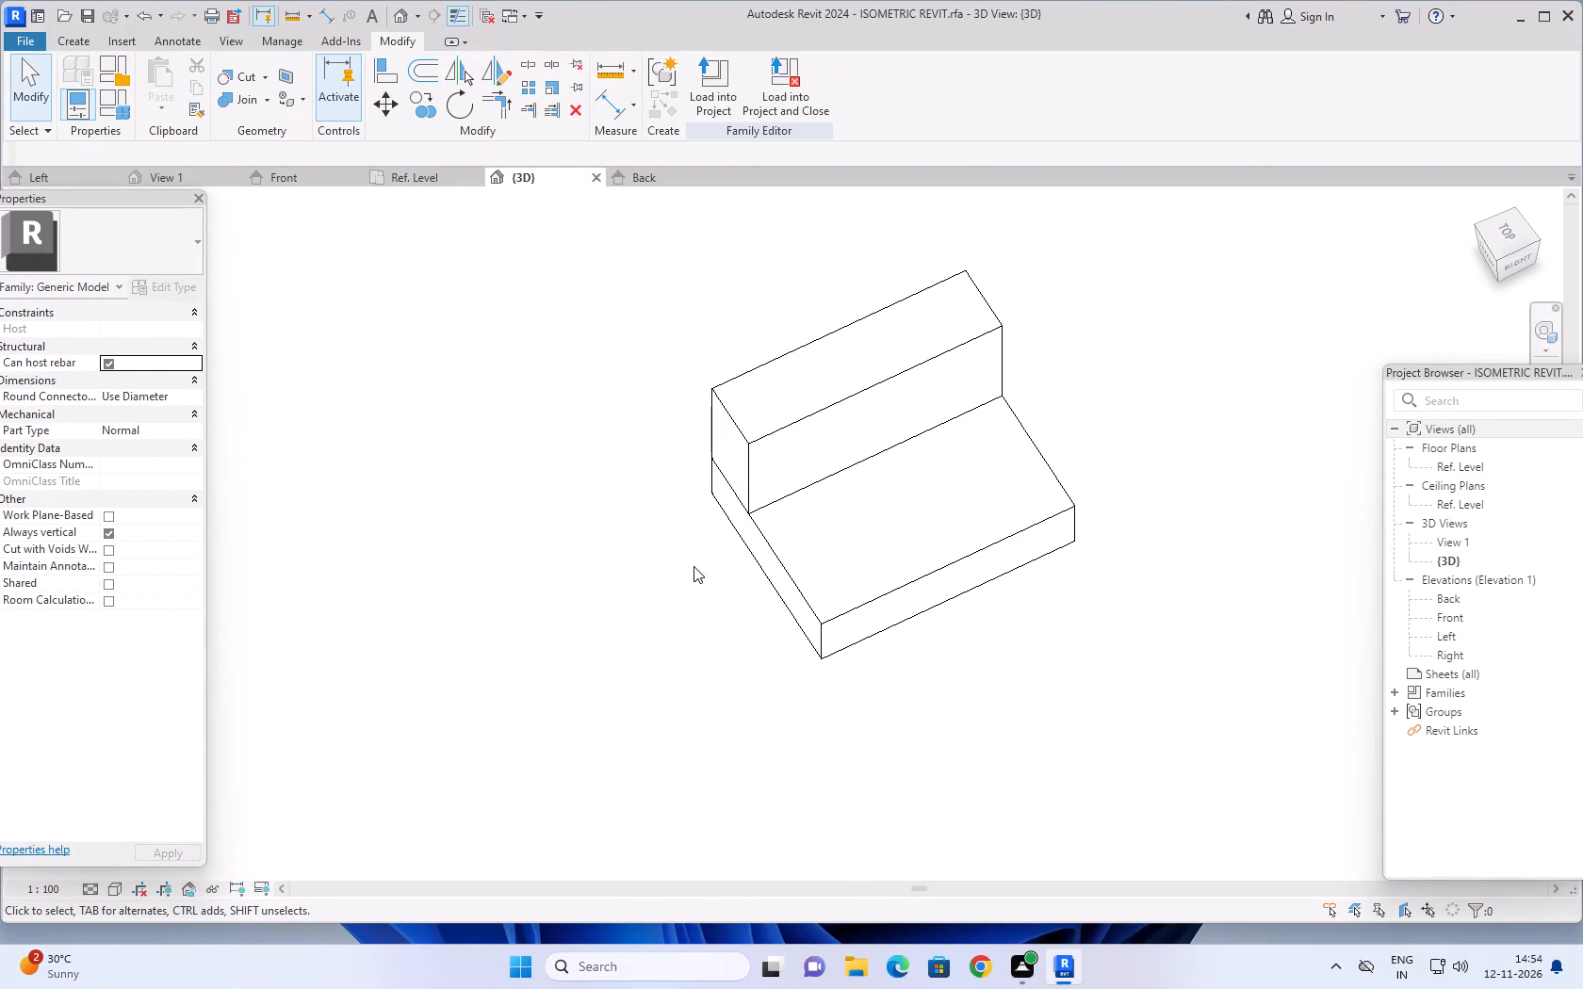
{"action": "middle_click_drag", "start_coordinate": [703, 573], "coordinate": [797, 408]}
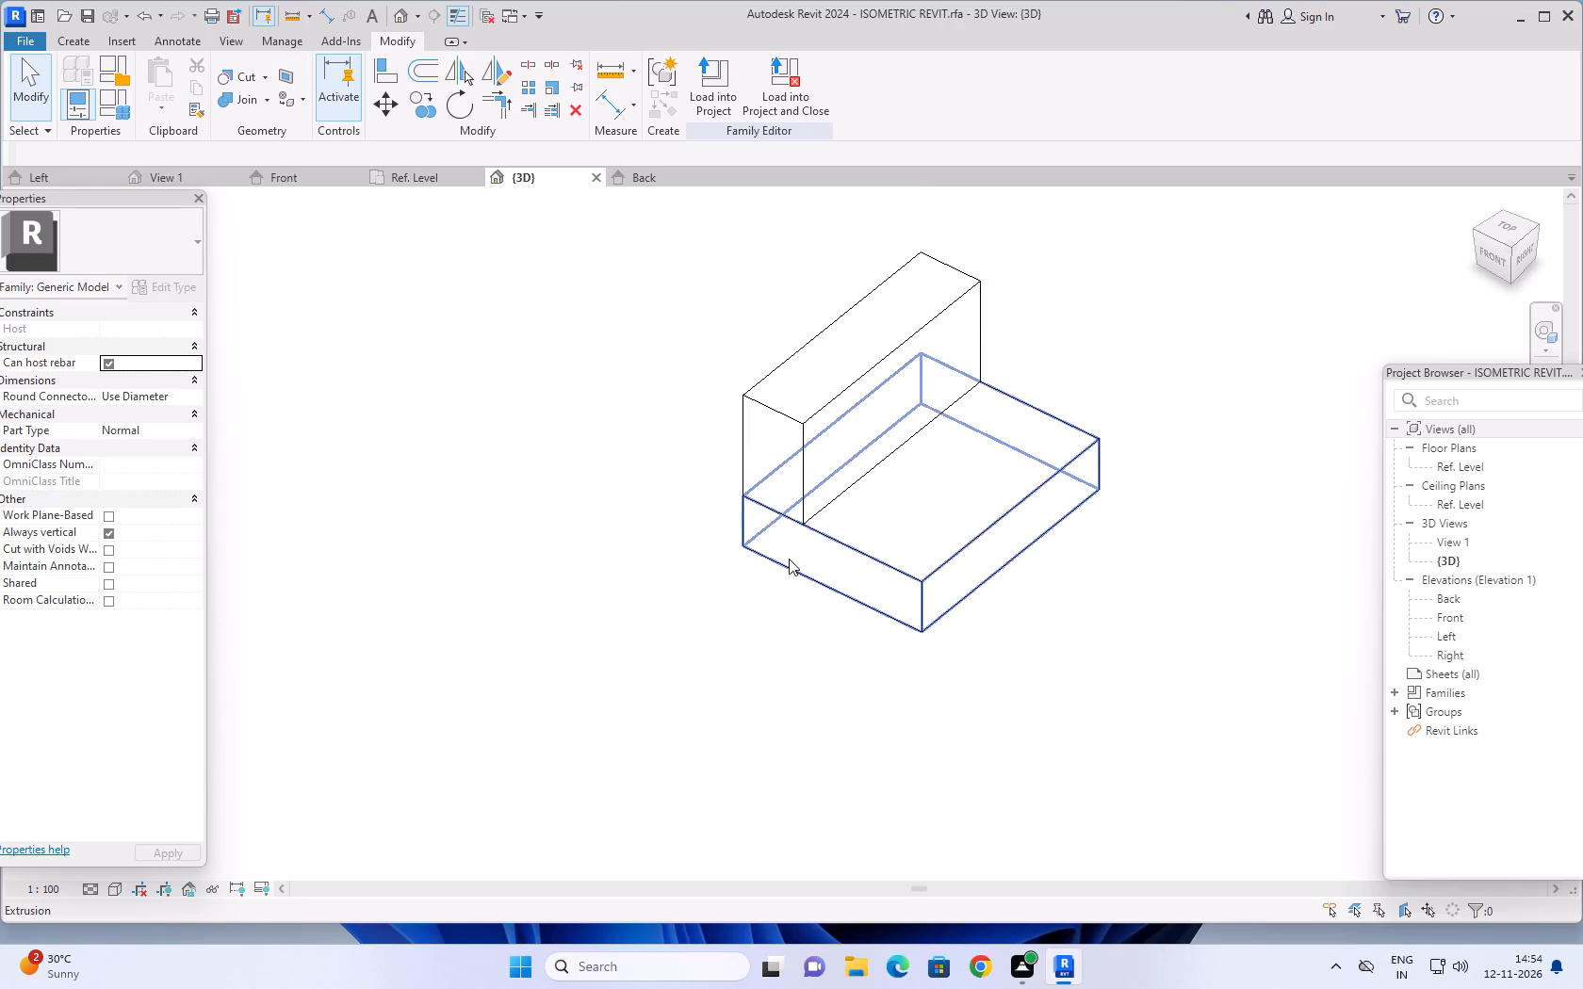
{"action": "scroll", "coordinate": [789, 559], "scroll_direction": "up", "scroll_amount": 4}
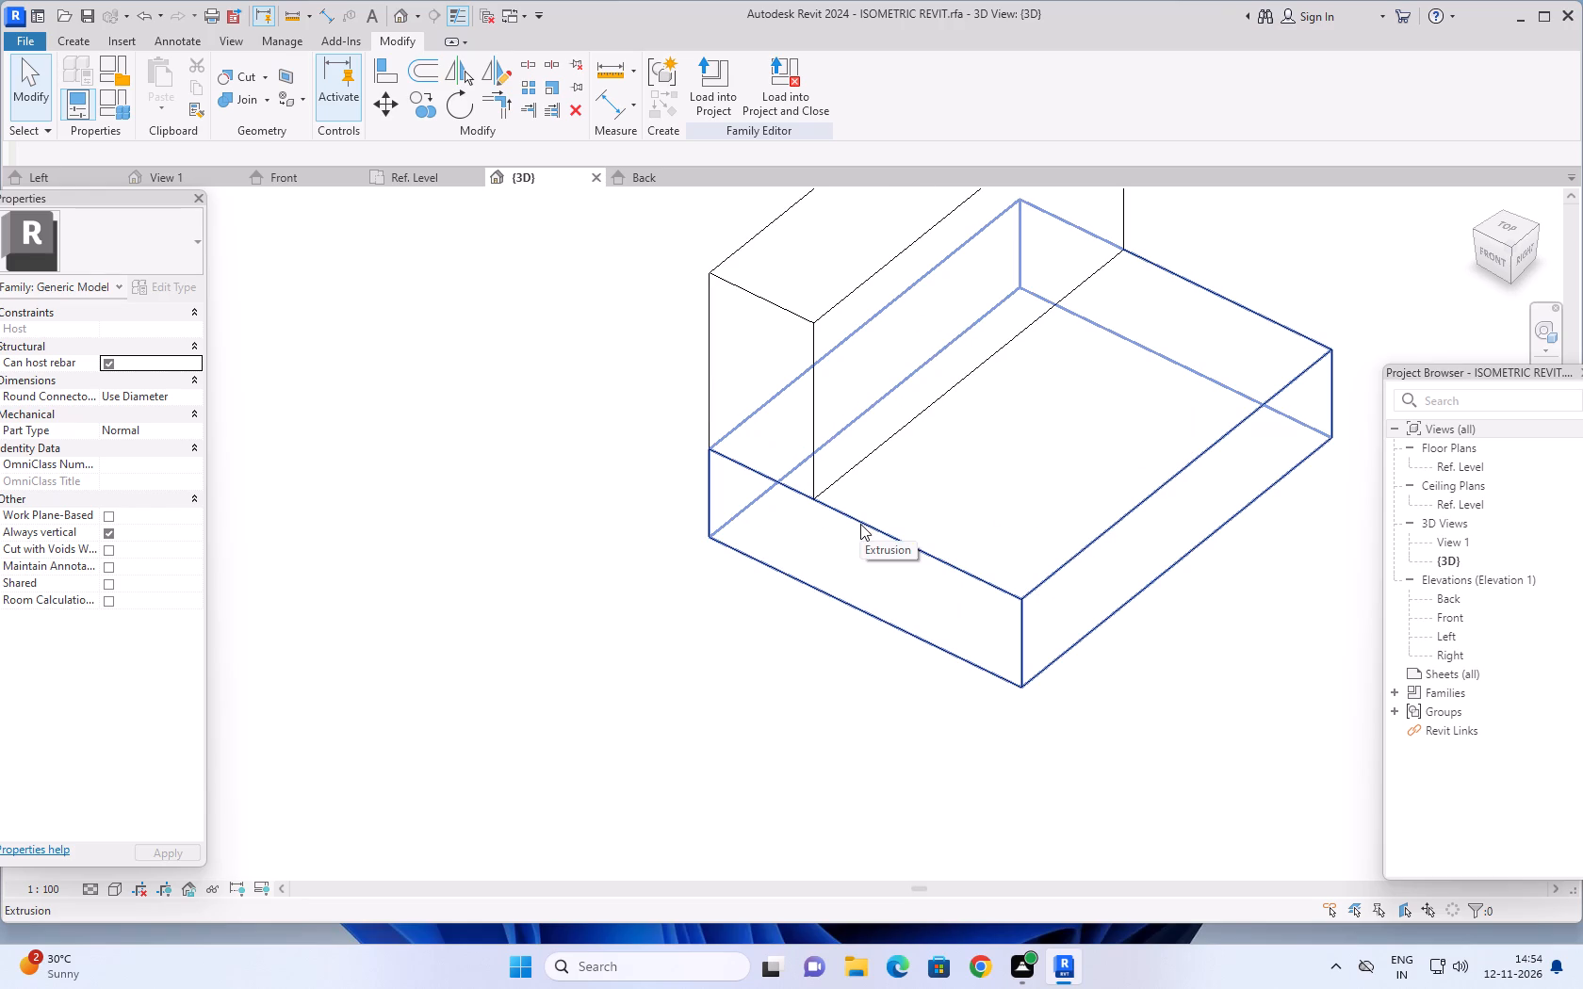
{"action": "left_click", "coordinate": [860, 524]}
{"action": "middle_click_drag", "start_coordinate": [767, 633], "coordinate": [730, 669]}
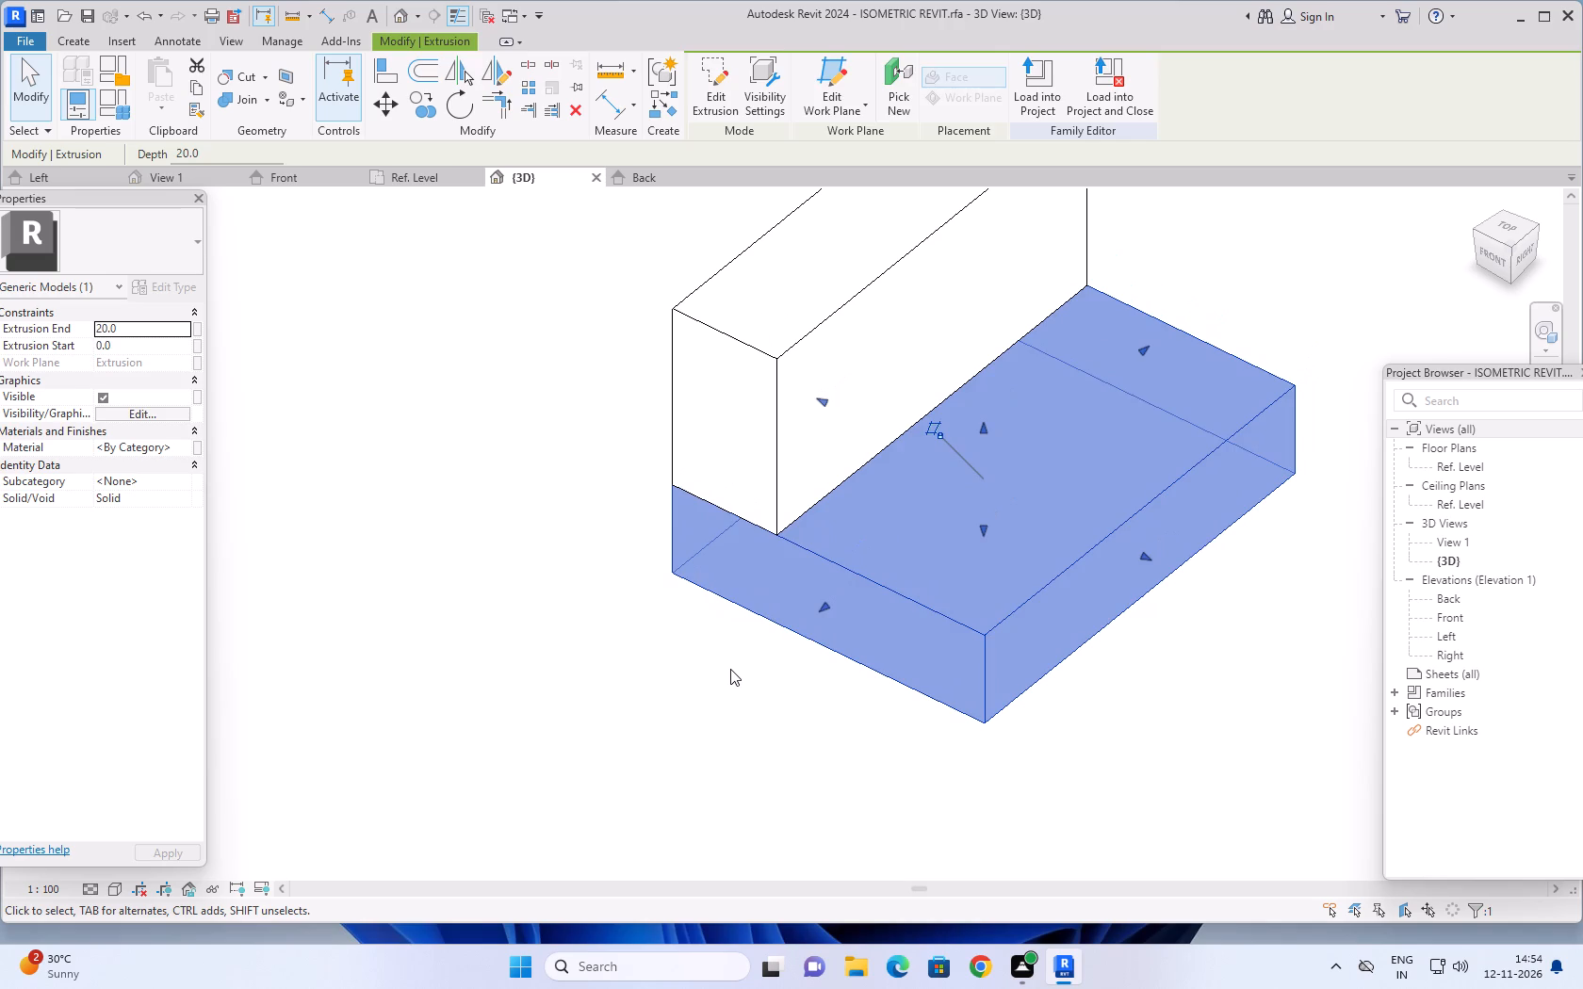
{"action": "key", "text": "Escape"}
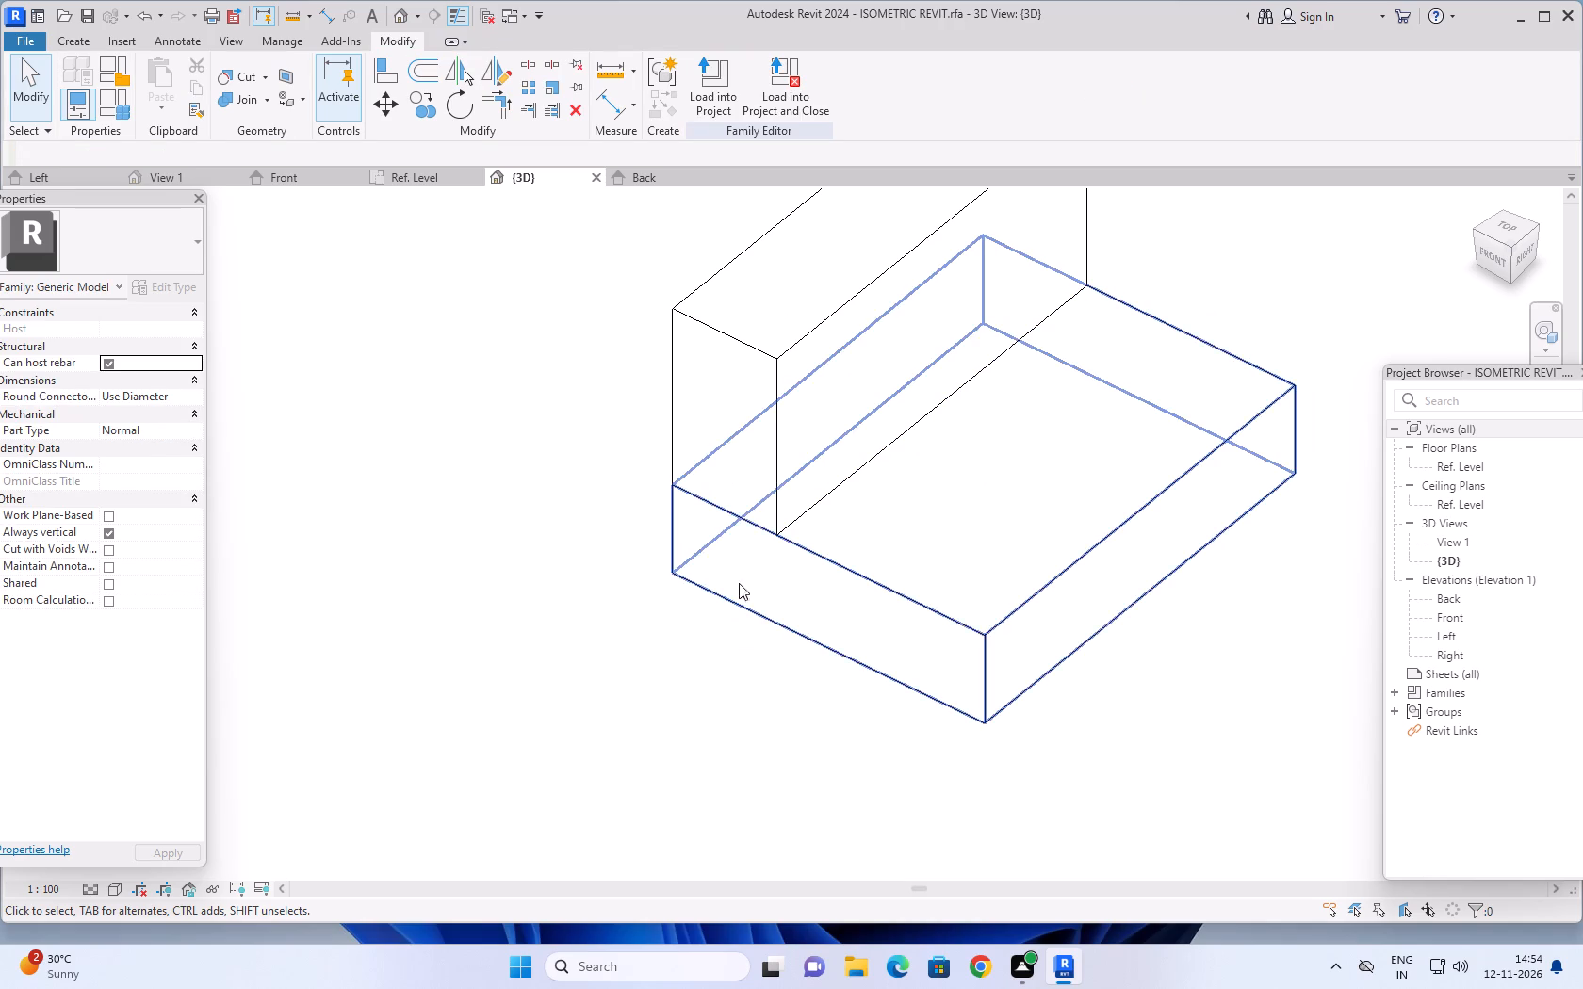
Open the base block's extrusion sketch for editing and show it up close in the Ref. Level plan.
{"action": "left_click", "coordinate": [742, 514]}
{"action": "scroll", "coordinate": [738, 644], "scroll_direction": "down", "scroll_amount": 2}
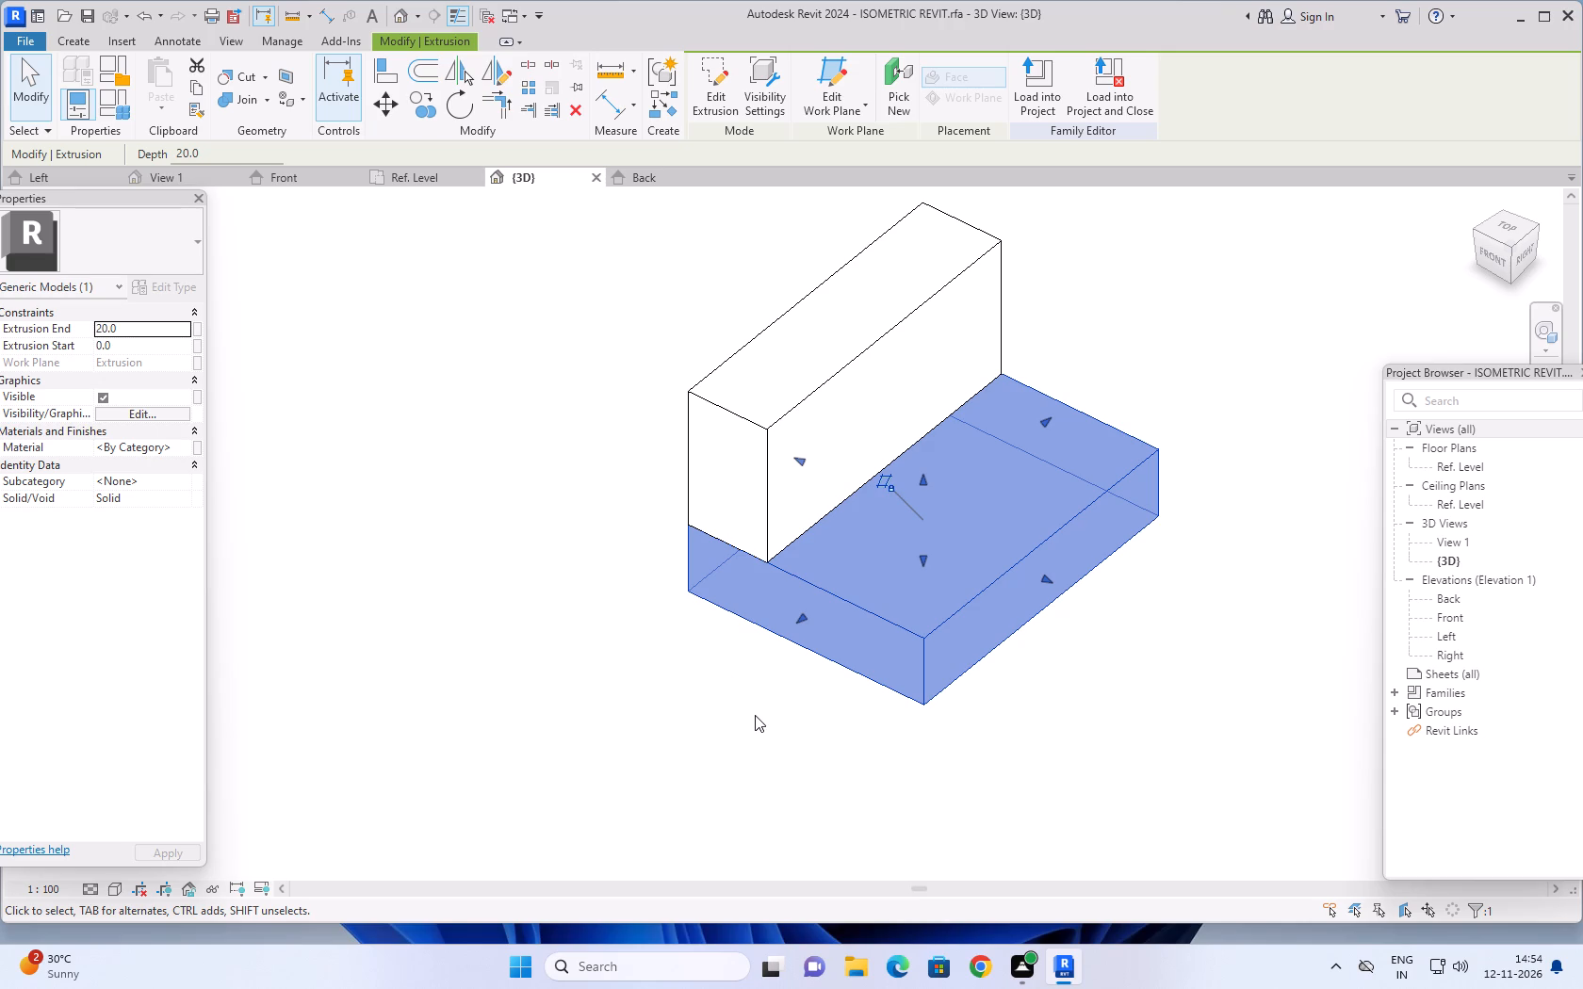
{"action": "middle_click_drag", "start_coordinate": [765, 699], "coordinate": [791, 750], "text": "shift"}
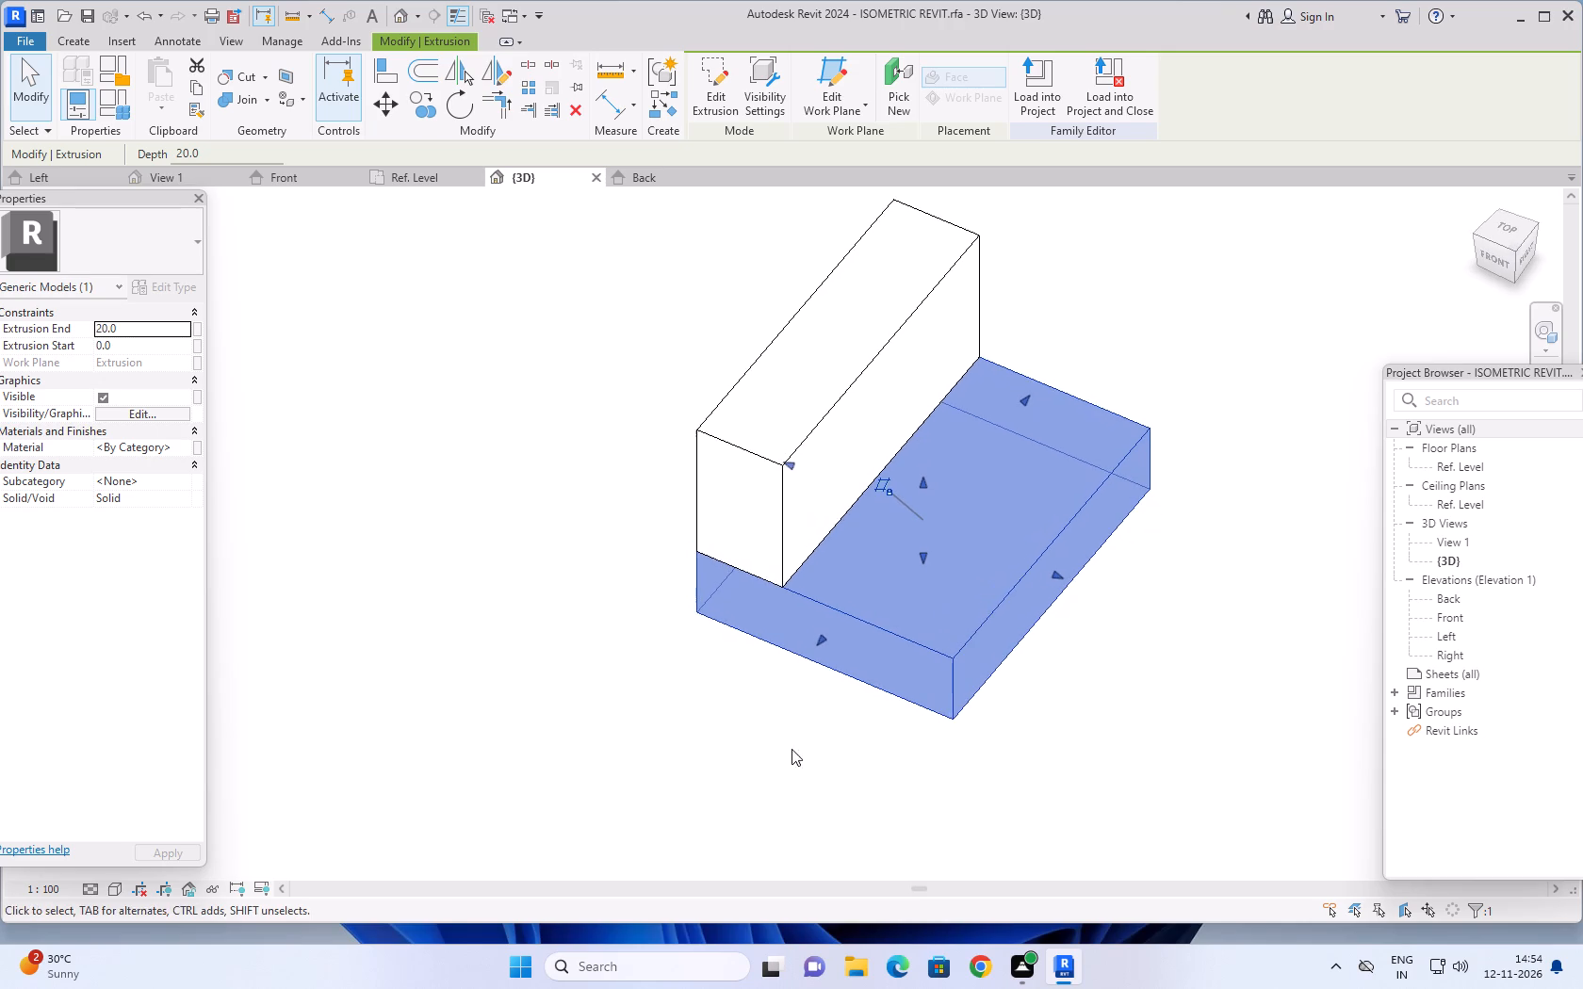
{"action": "middle_click_drag", "start_coordinate": [766, 695], "coordinate": [848, 801], "text": "shift"}
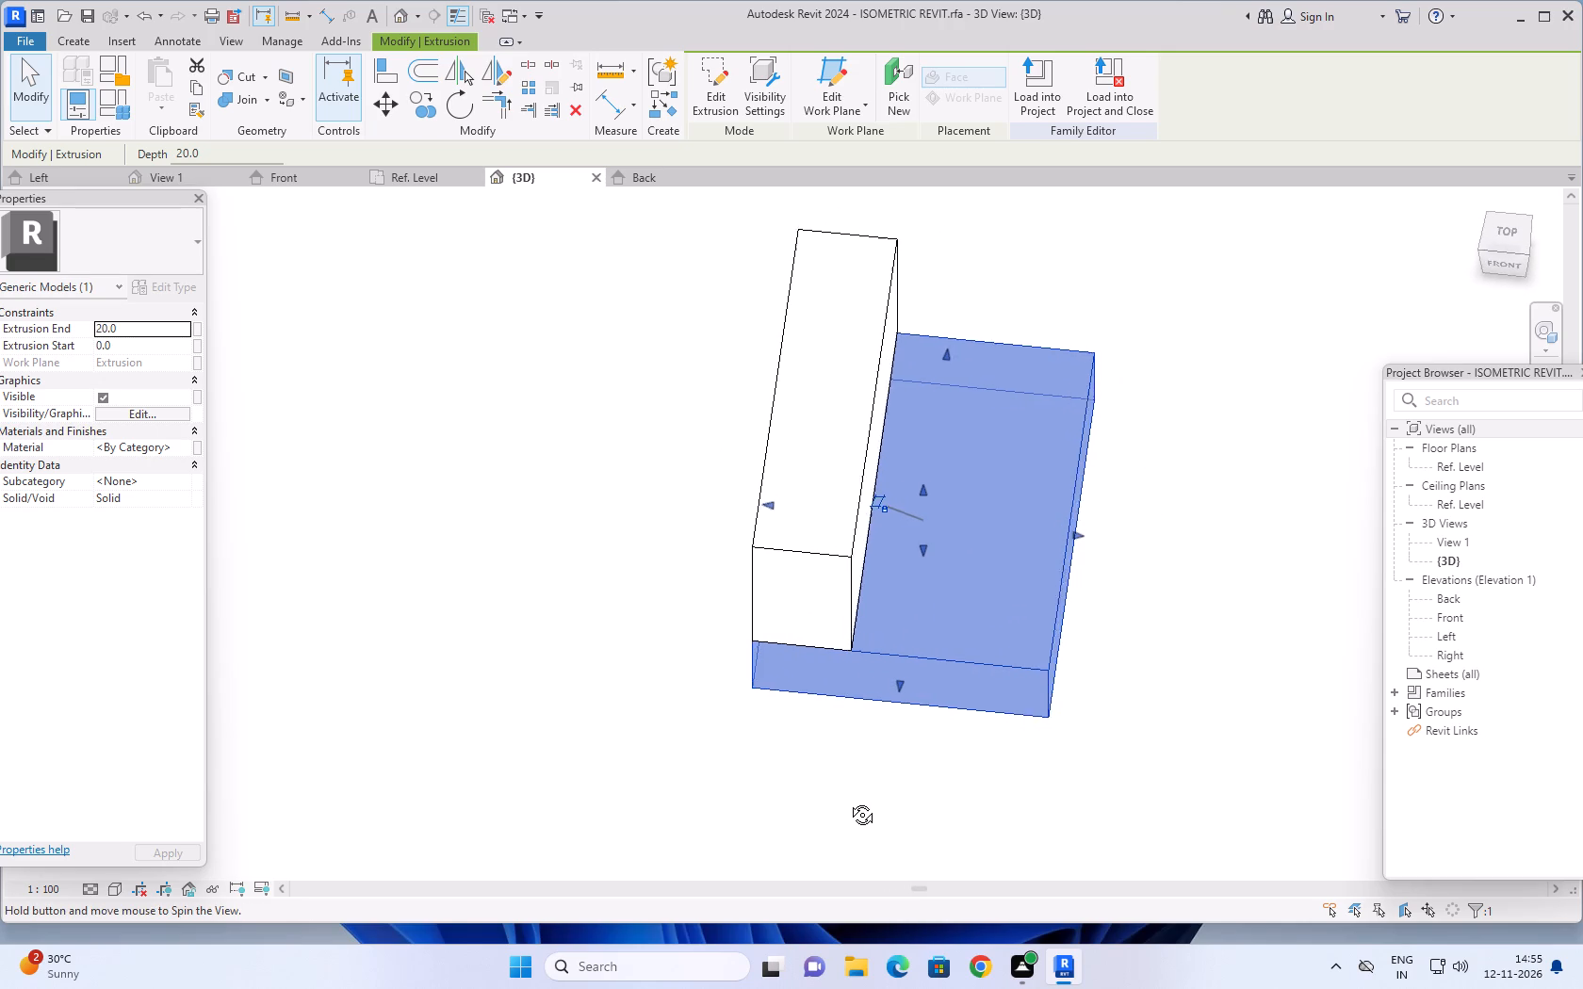
{"action": "middle_click_drag", "start_coordinate": [848, 801], "coordinate": [796, 796], "text": "shift"}
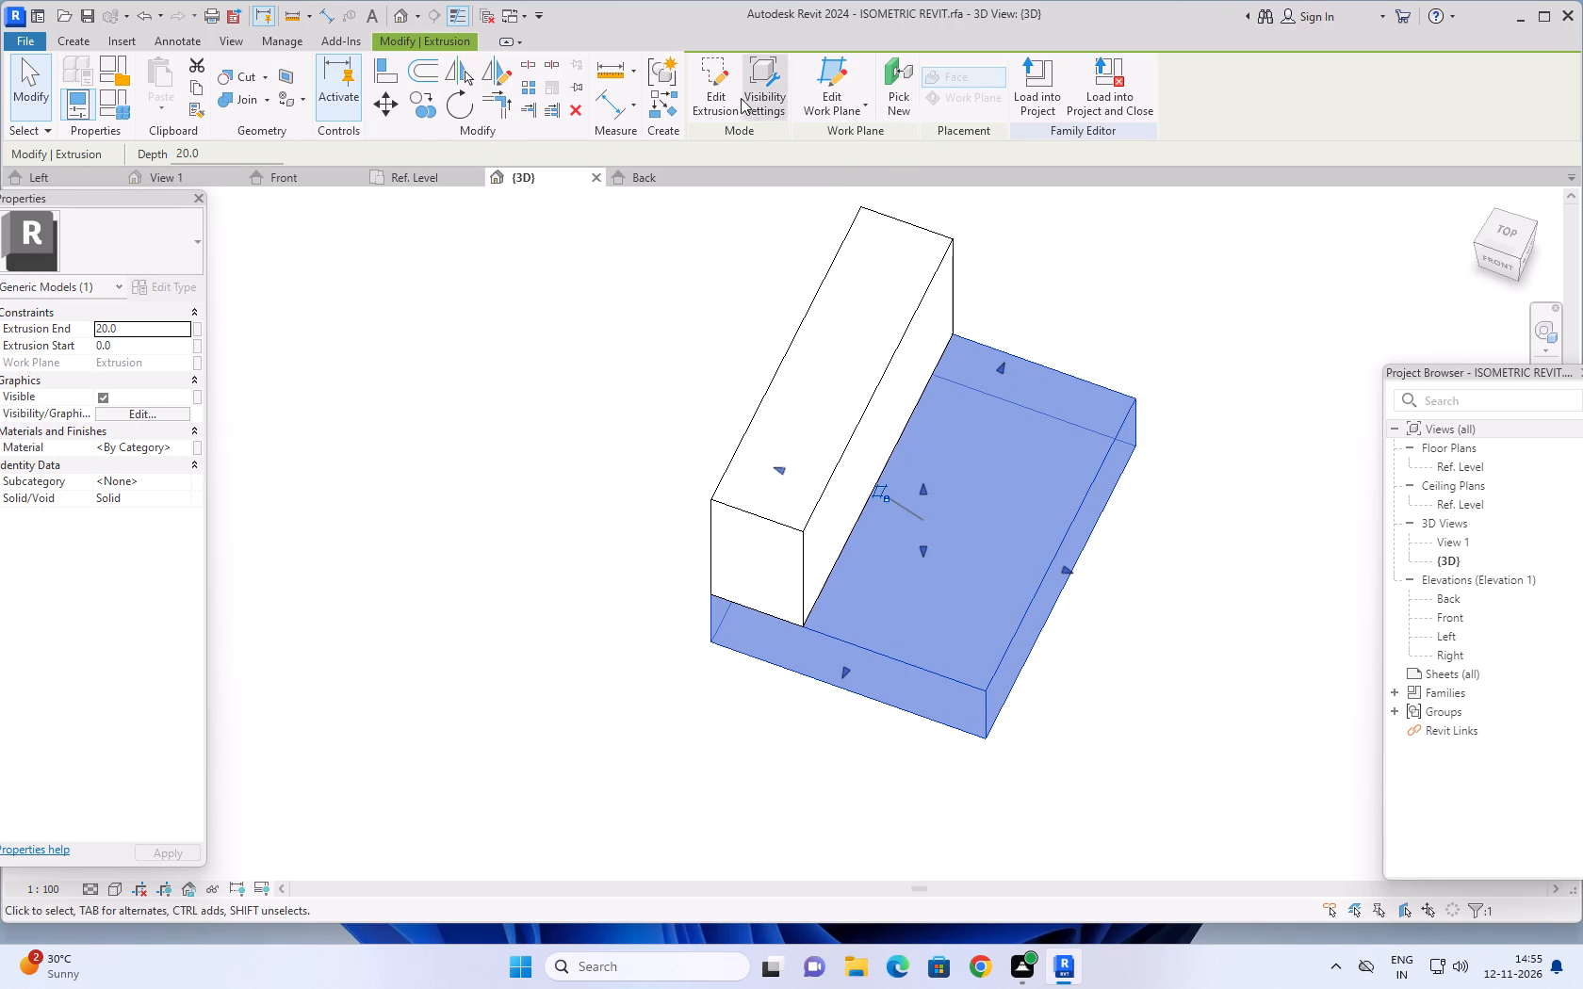
{"action": "left_click", "coordinate": [721, 83]}
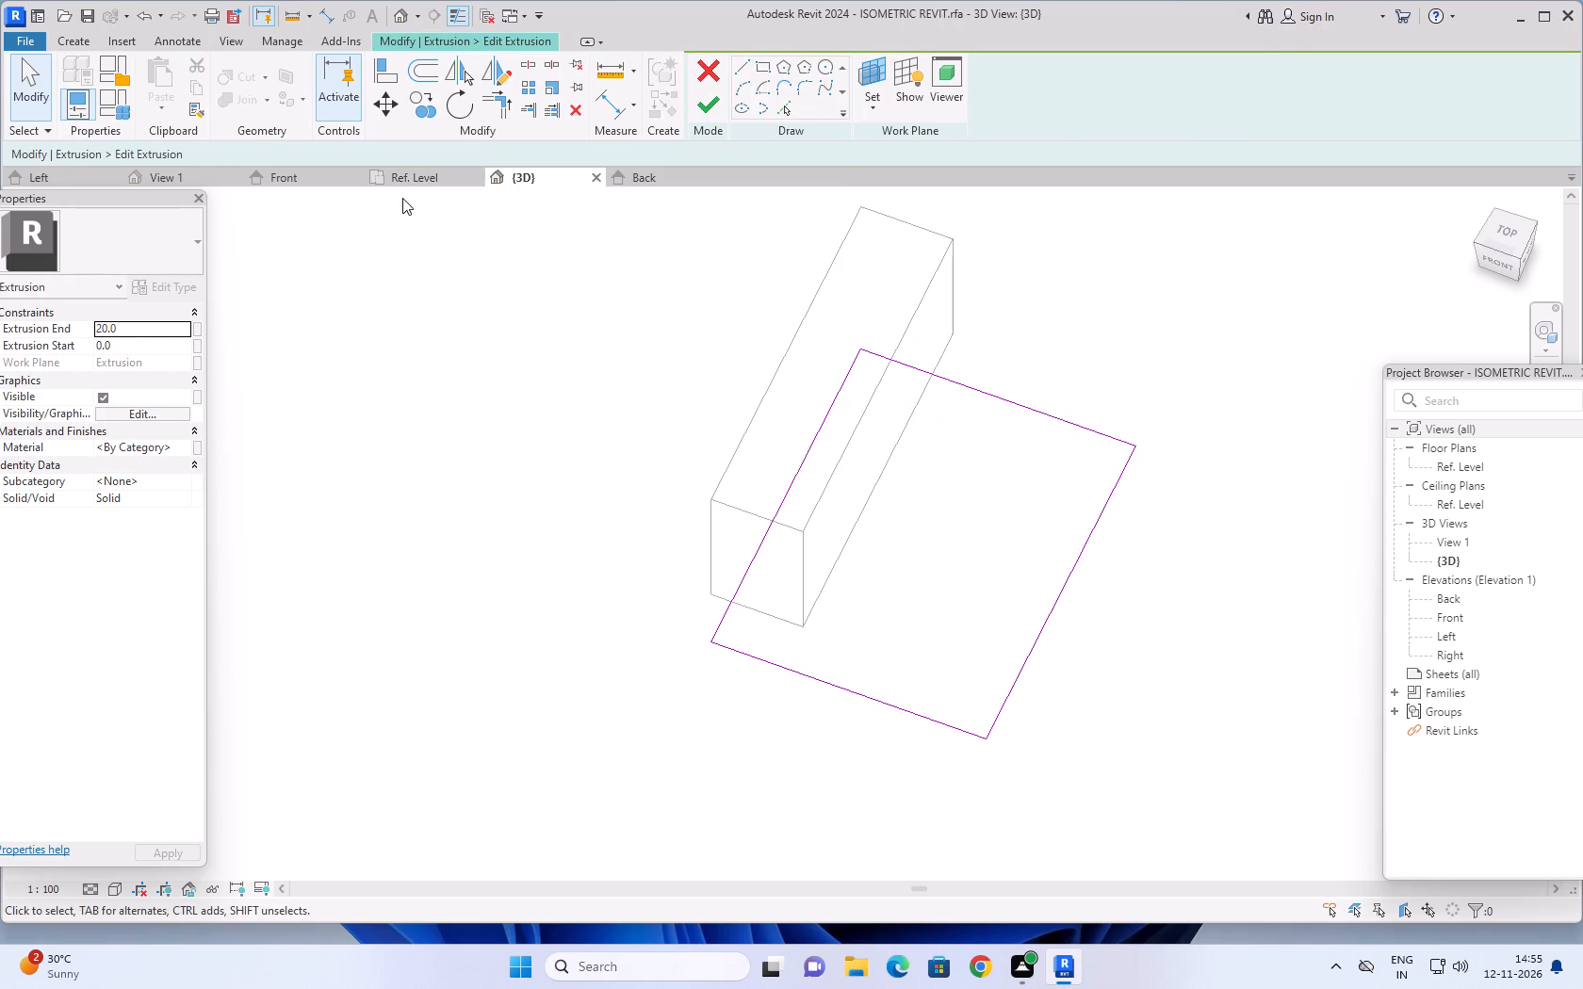
{"action": "left_click", "coordinate": [411, 178]}
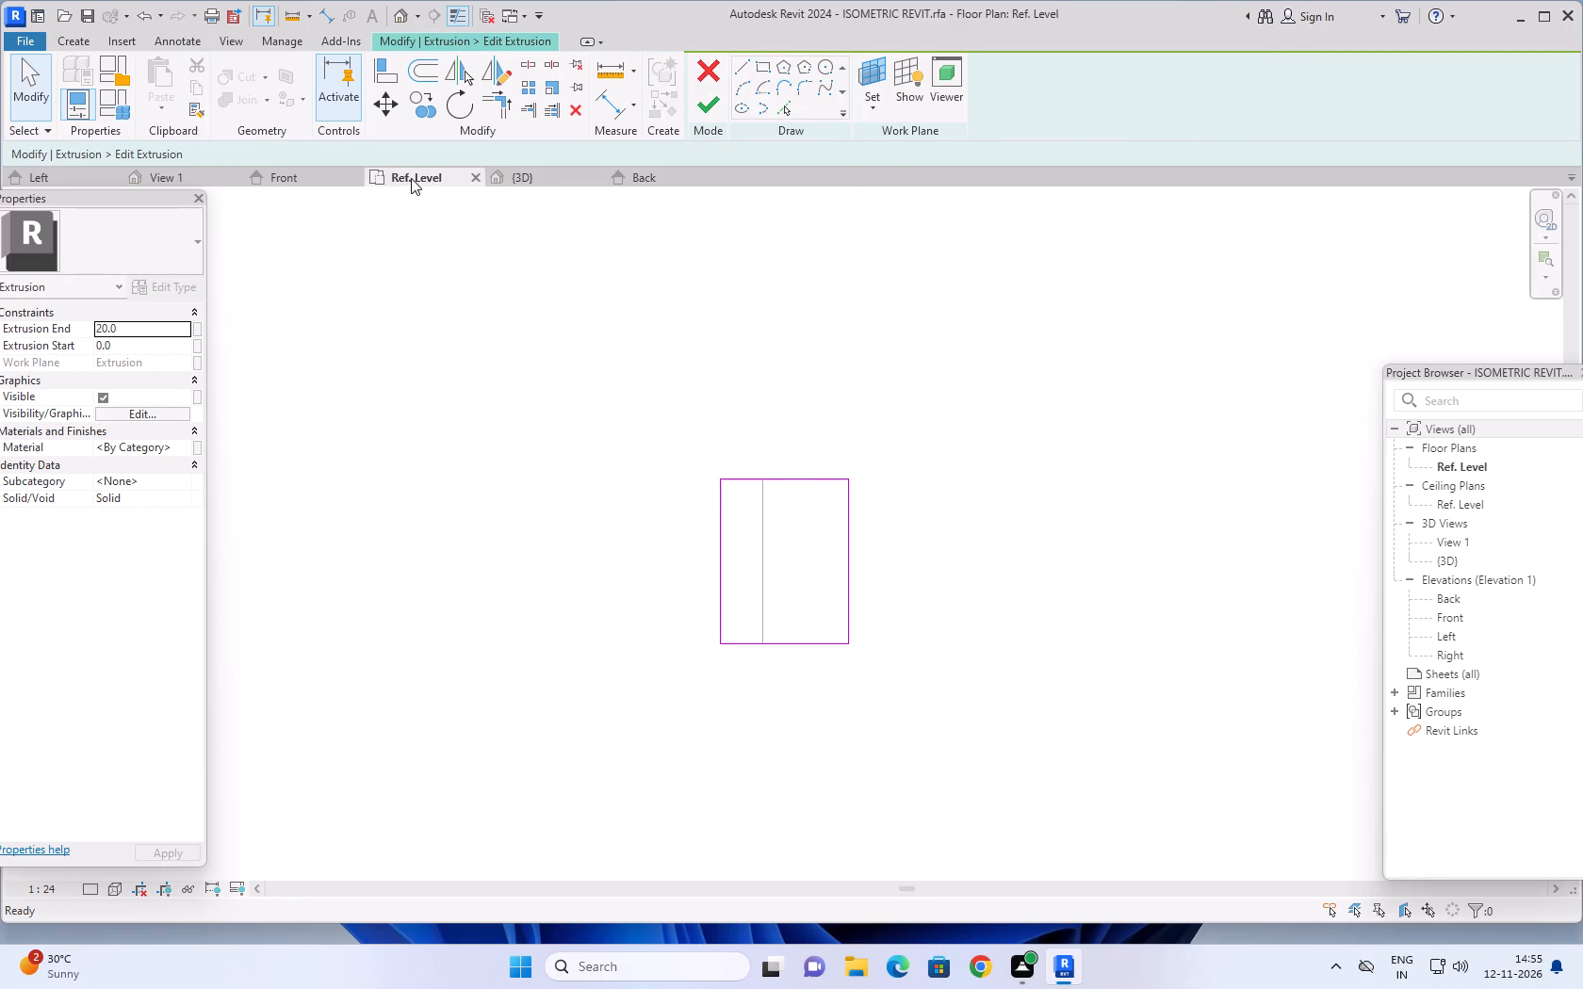
{"action": "scroll", "coordinate": [731, 637], "scroll_direction": "up", "scroll_amount": 6}
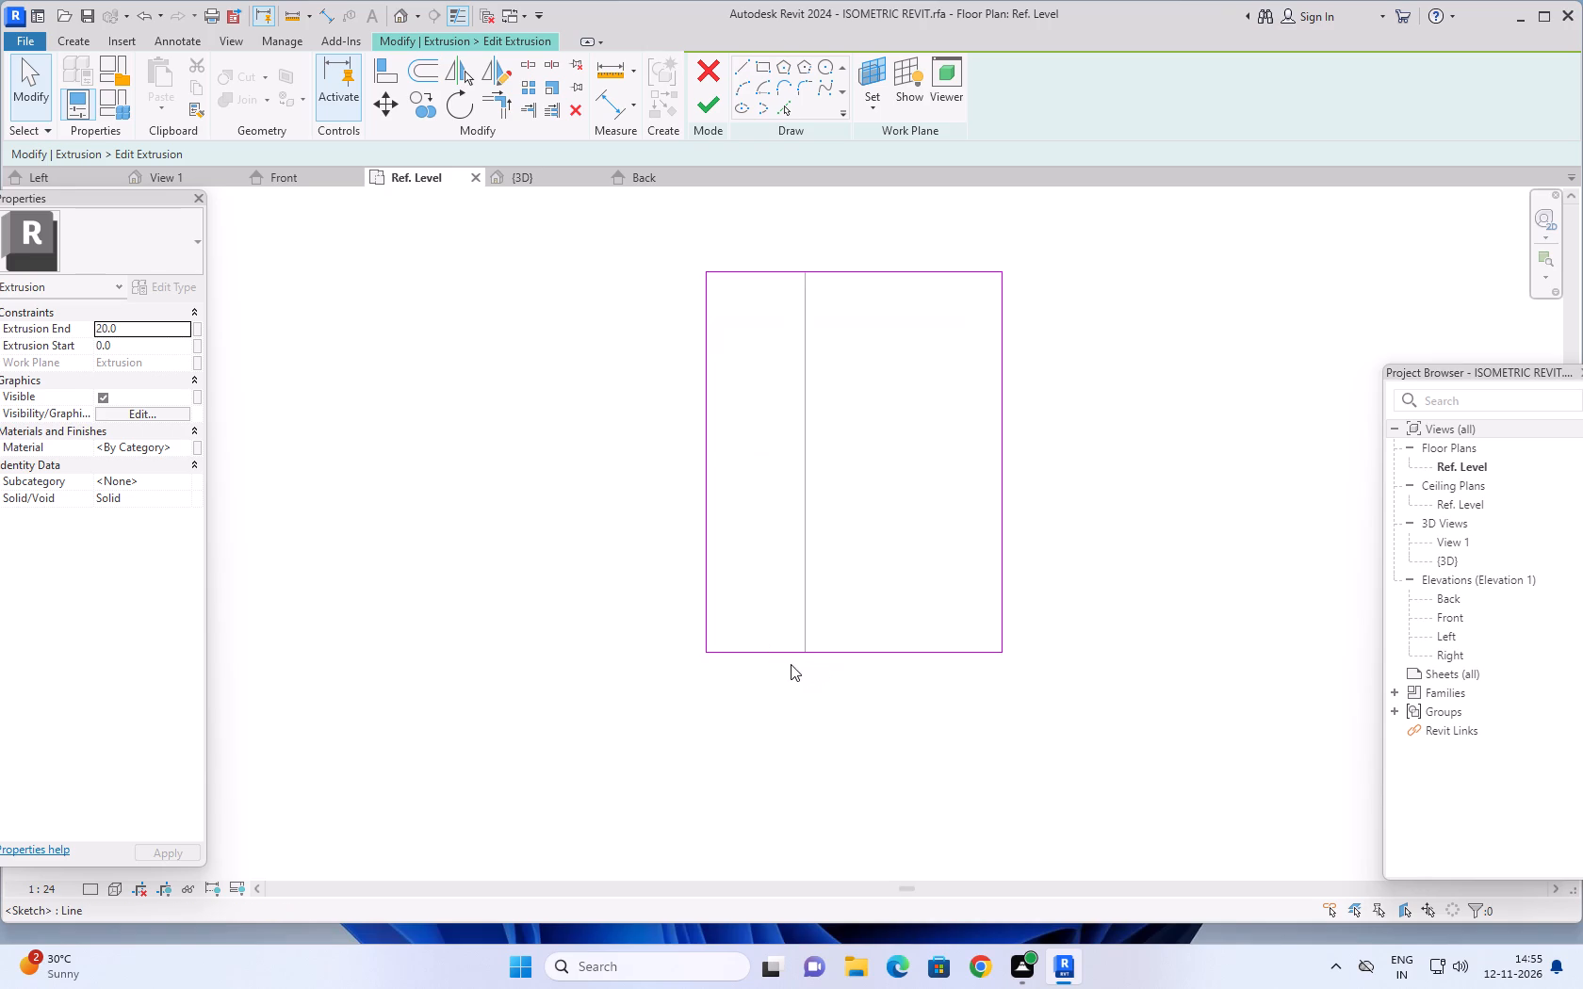
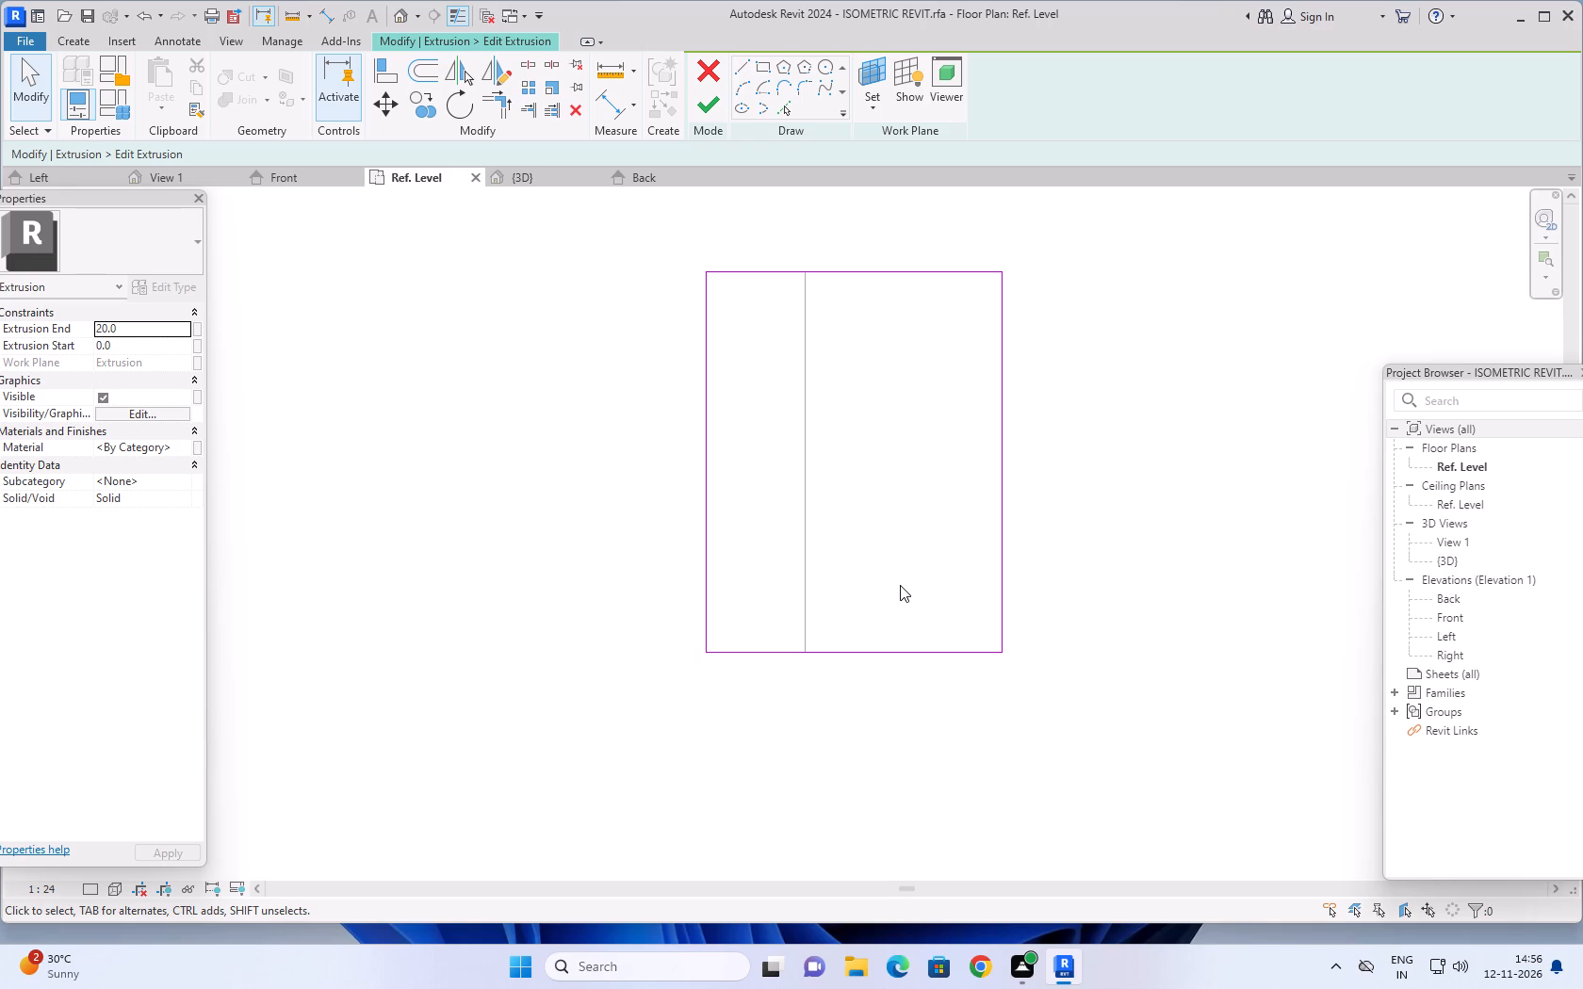
Finish editing the base block's extrusion sketch without altering its outline, and clear the selection.
{"action": "scroll", "coordinate": [960, 576], "scroll_direction": "down", "scroll_amount": 2}
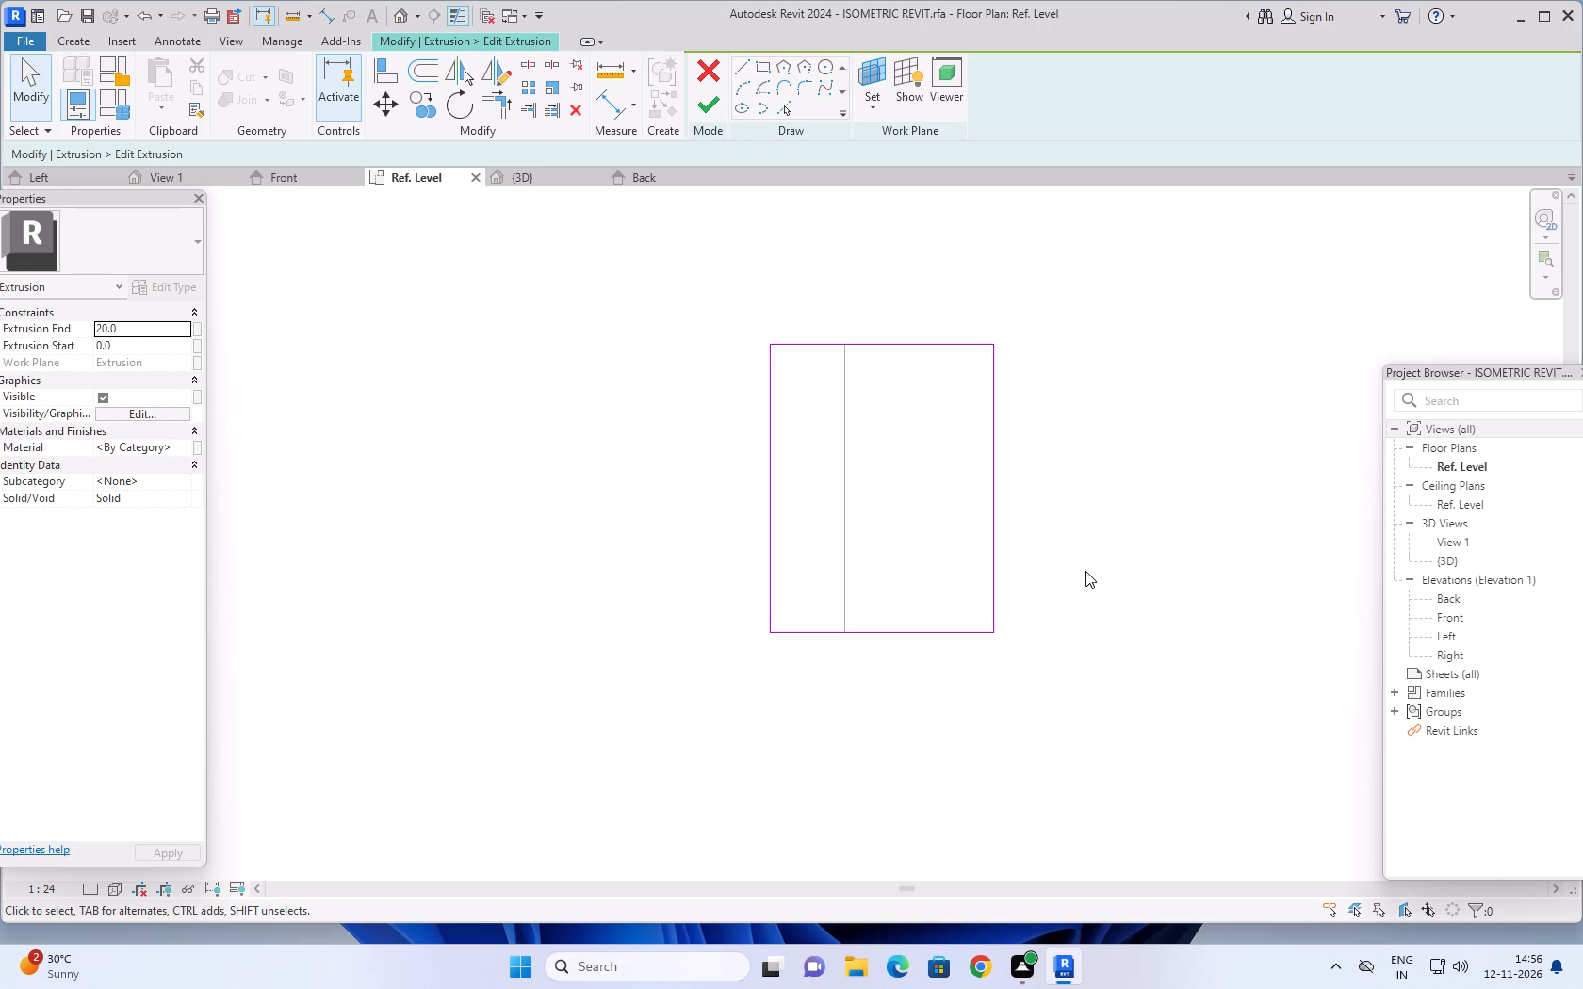
{"action": "scroll", "coordinate": [1085, 571], "scroll_direction": "down", "scroll_amount": 1}
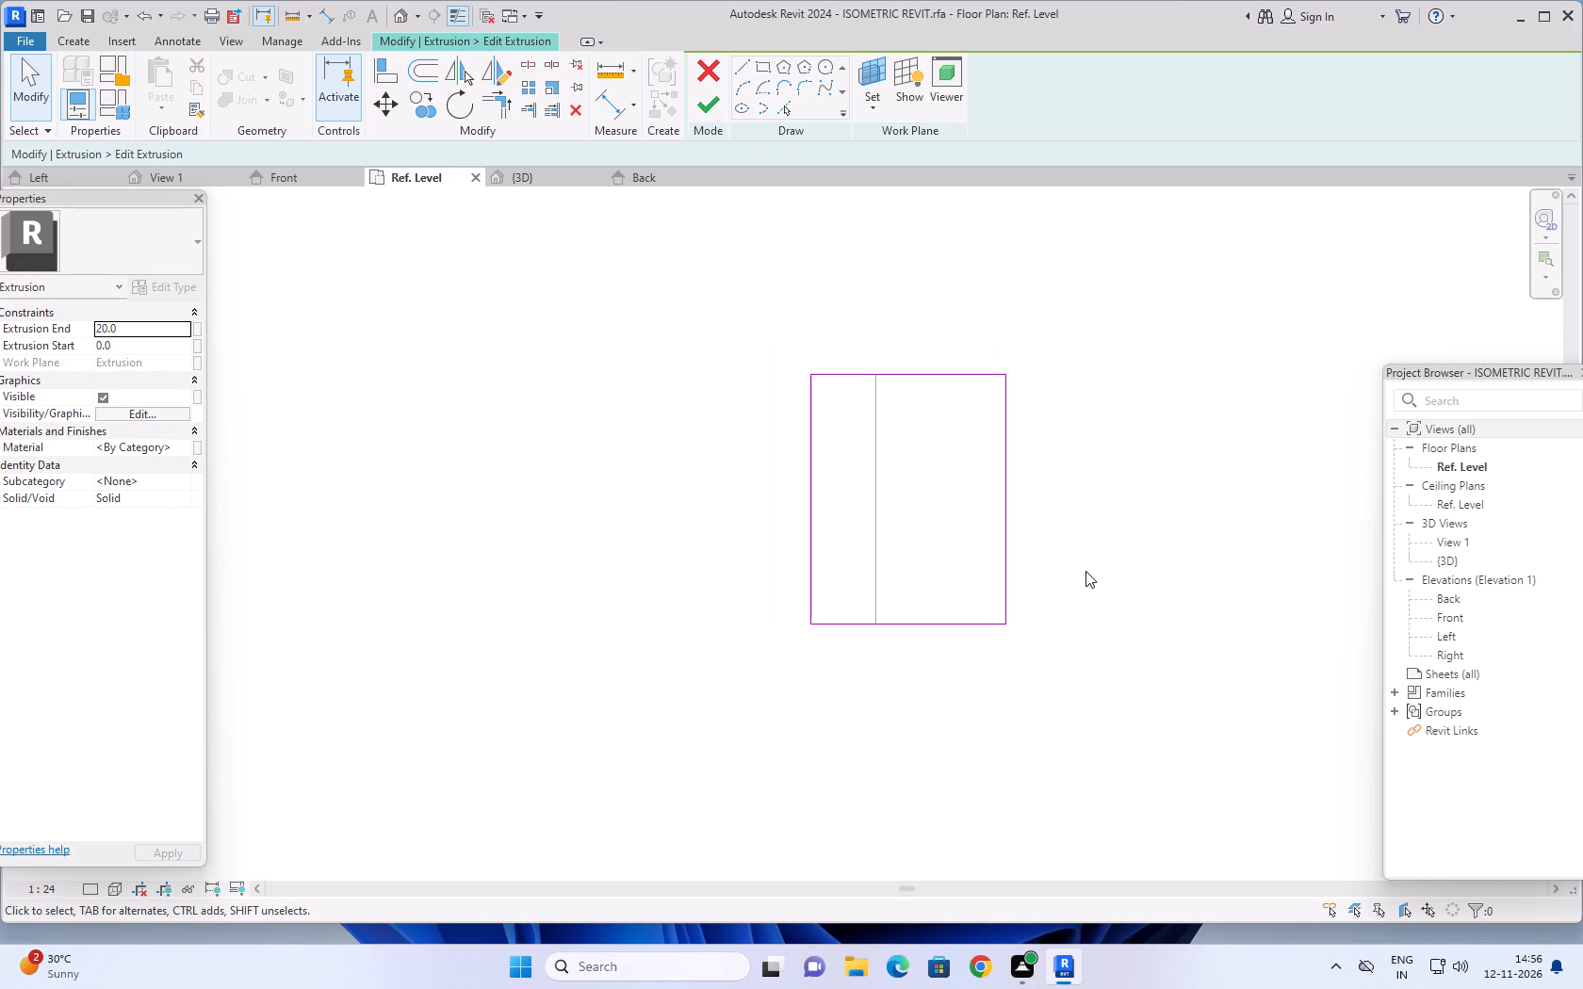
{"action": "scroll", "coordinate": [1085, 571], "scroll_direction": "down", "scroll_amount": 1}
{"action": "middle_click_drag", "start_coordinate": [1088, 563], "coordinate": [1073, 570]}
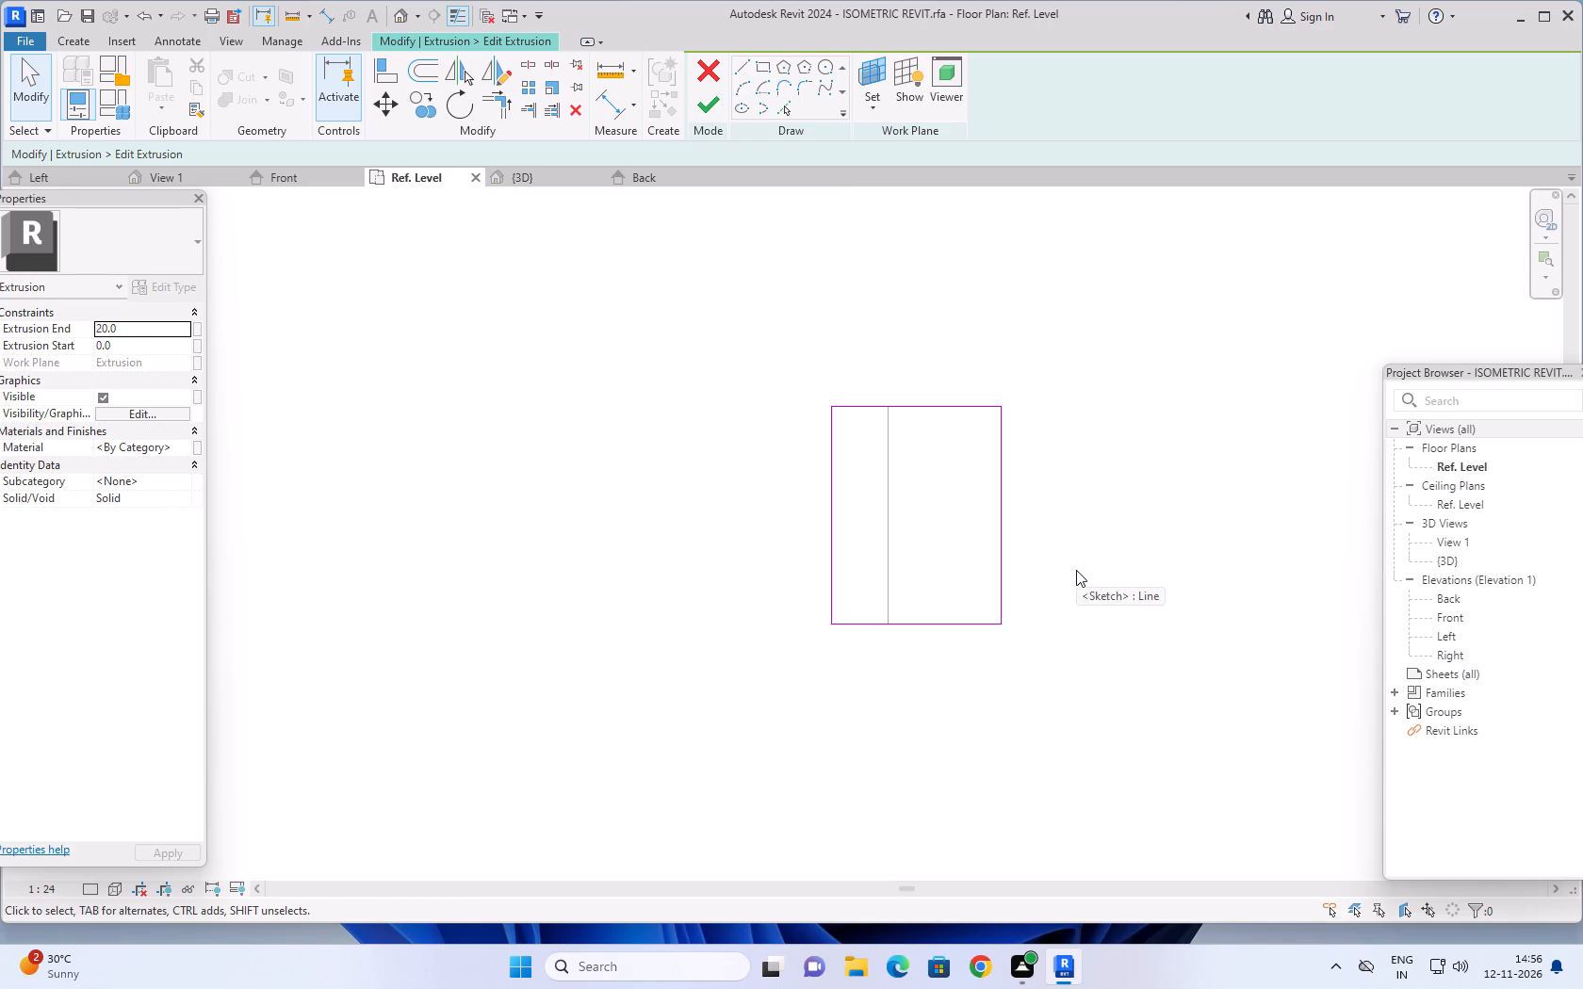
{"action": "middle_click_drag", "start_coordinate": [1086, 546], "coordinate": [1046, 562]}
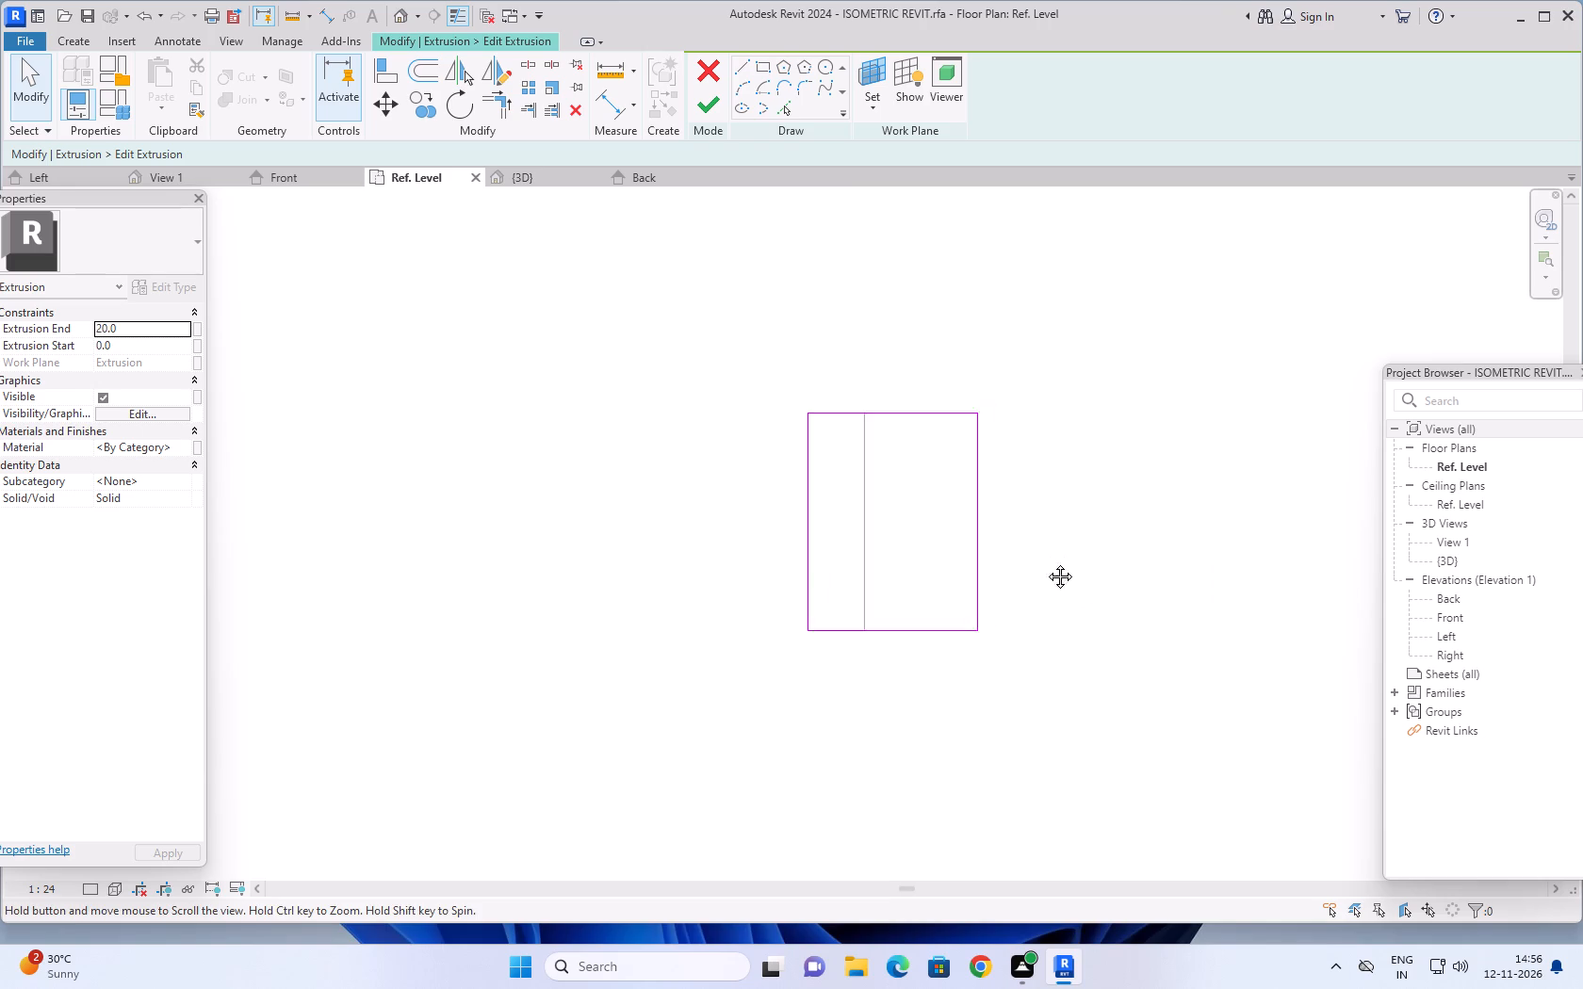
{"action": "middle_click_drag", "start_coordinate": [1046, 562], "coordinate": [1029, 569]}
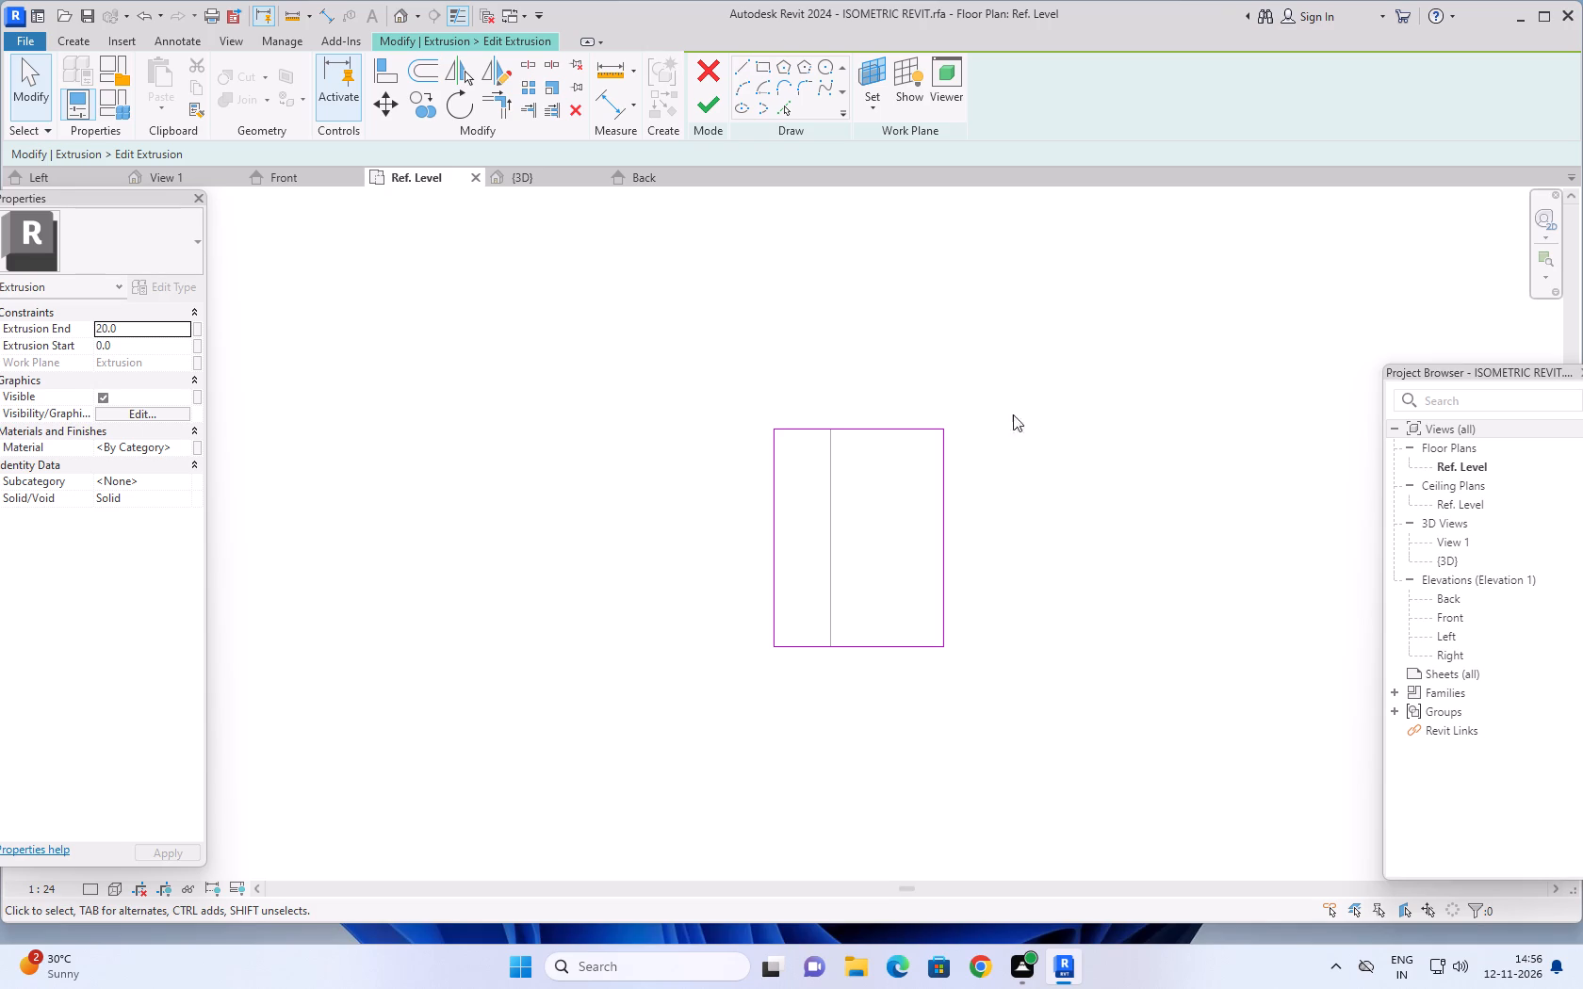
{"action": "left_click", "coordinate": [707, 98]}
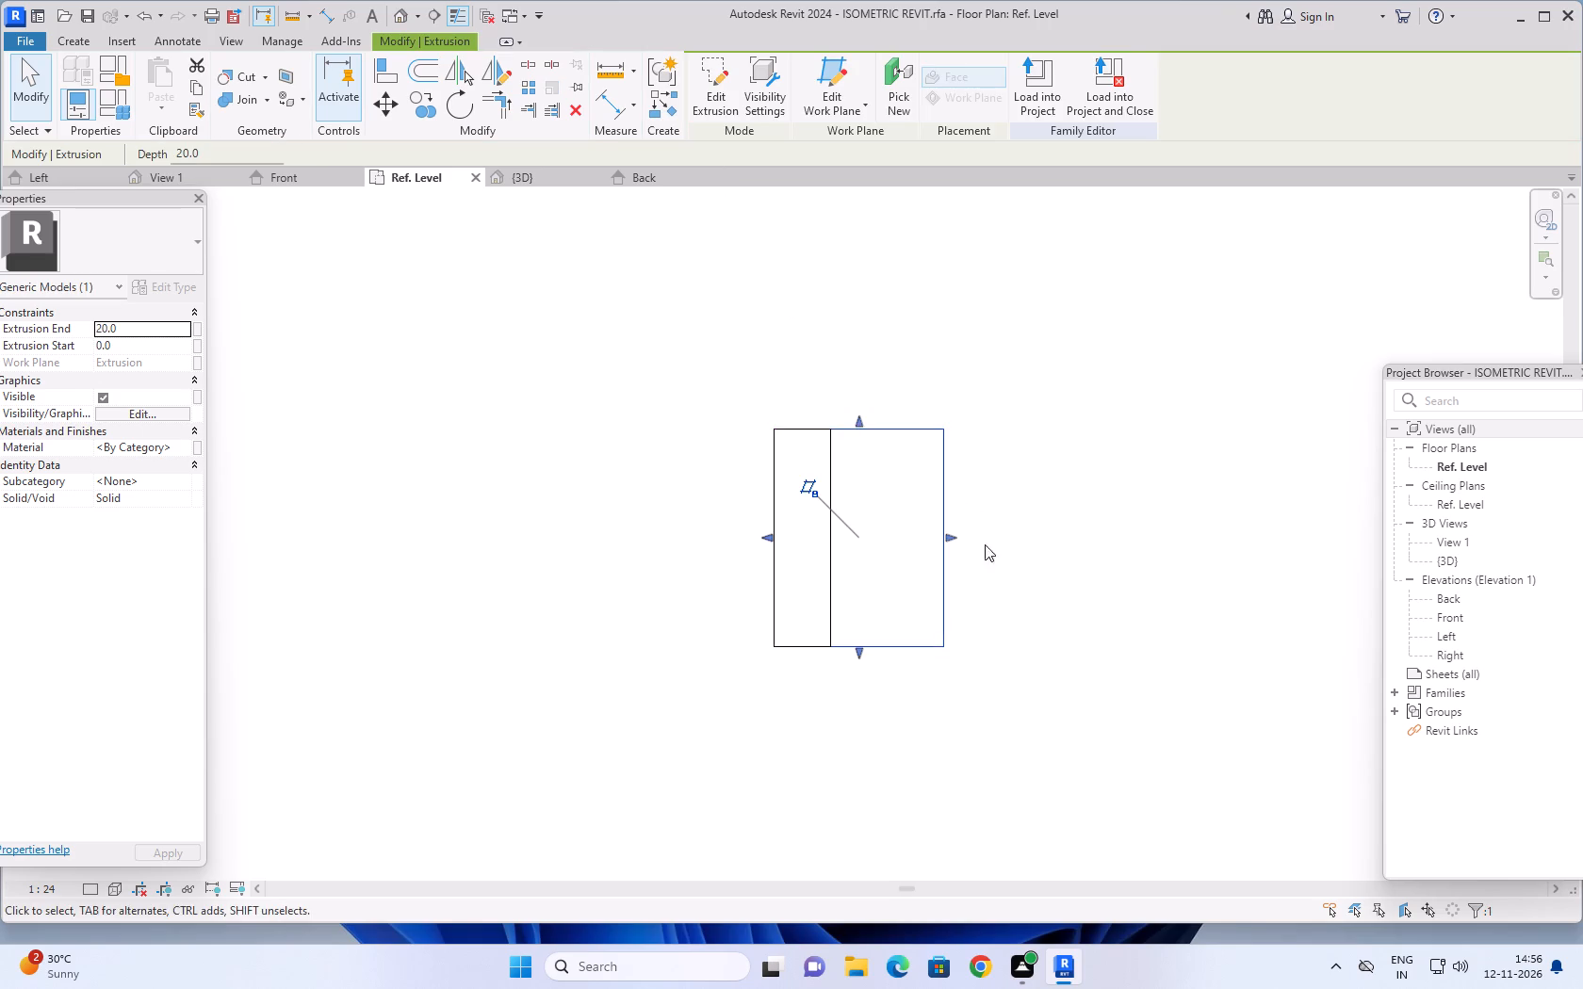
{"action": "key", "text": "Escape"}
{"action": "key", "text": "Escape"}
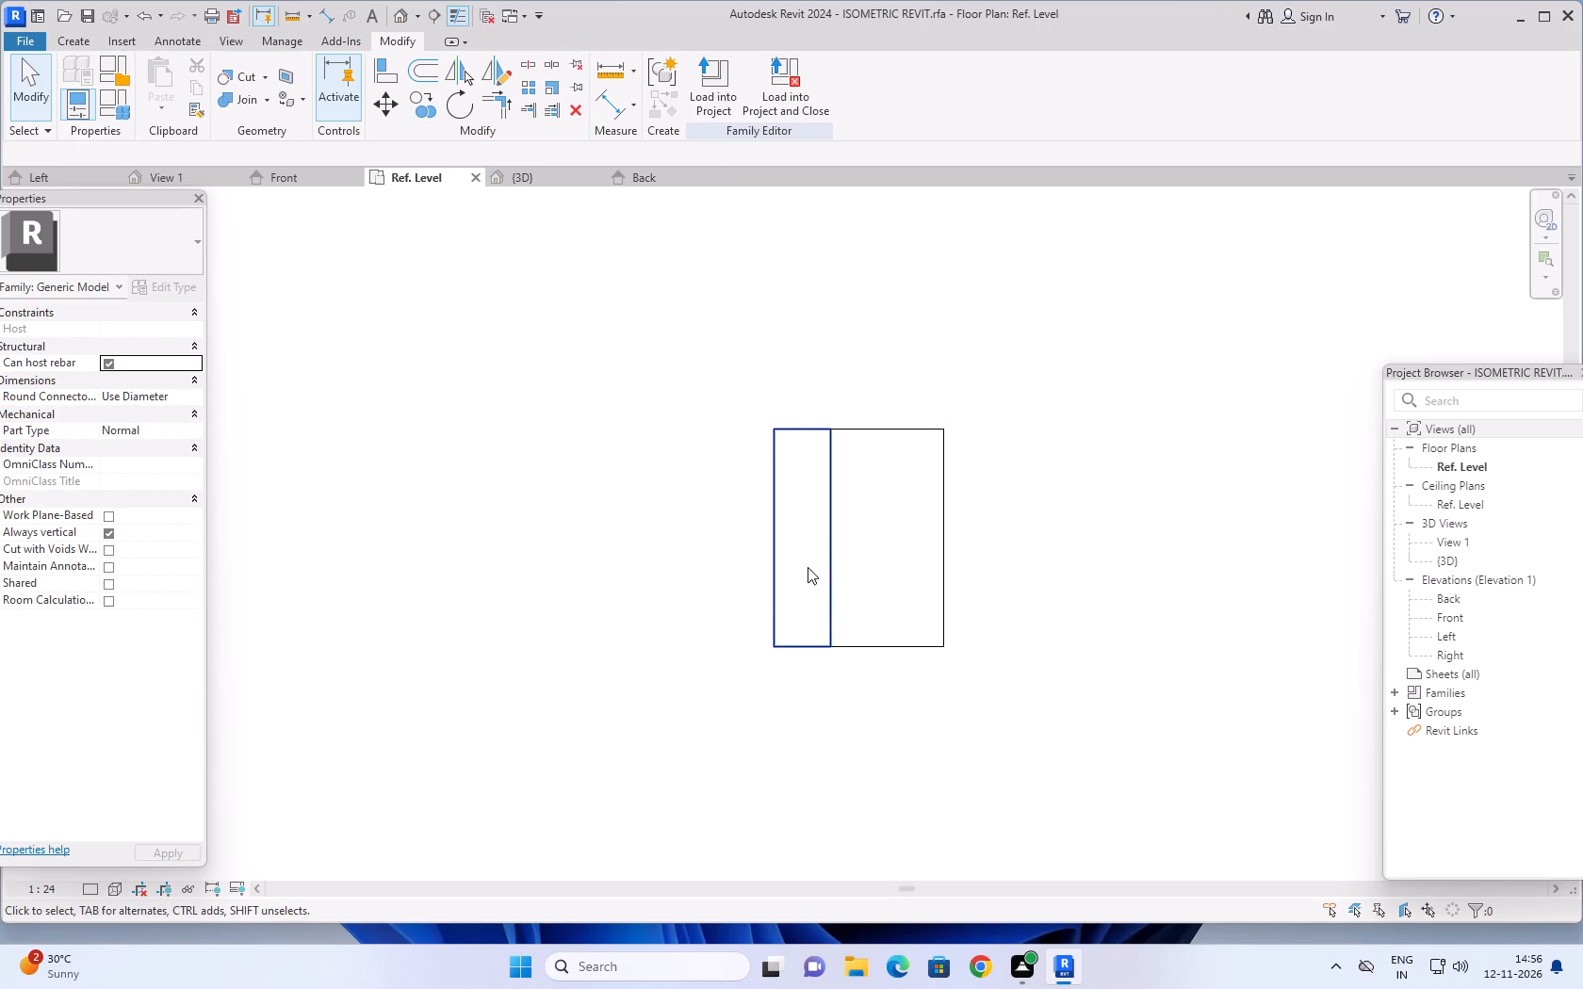
Draw a 35-long model line from the front end of the upright block's inner edge, along that edge, in the Ref. Level plan.
{"action": "scroll", "coordinate": [816, 576], "scroll_direction": "up", "scroll_amount": 5}
{"action": "scroll", "coordinate": [816, 576], "scroll_direction": "down", "scroll_amount": 4}
{"action": "middle_click_drag", "start_coordinate": [805, 573], "coordinate": [786, 569]}
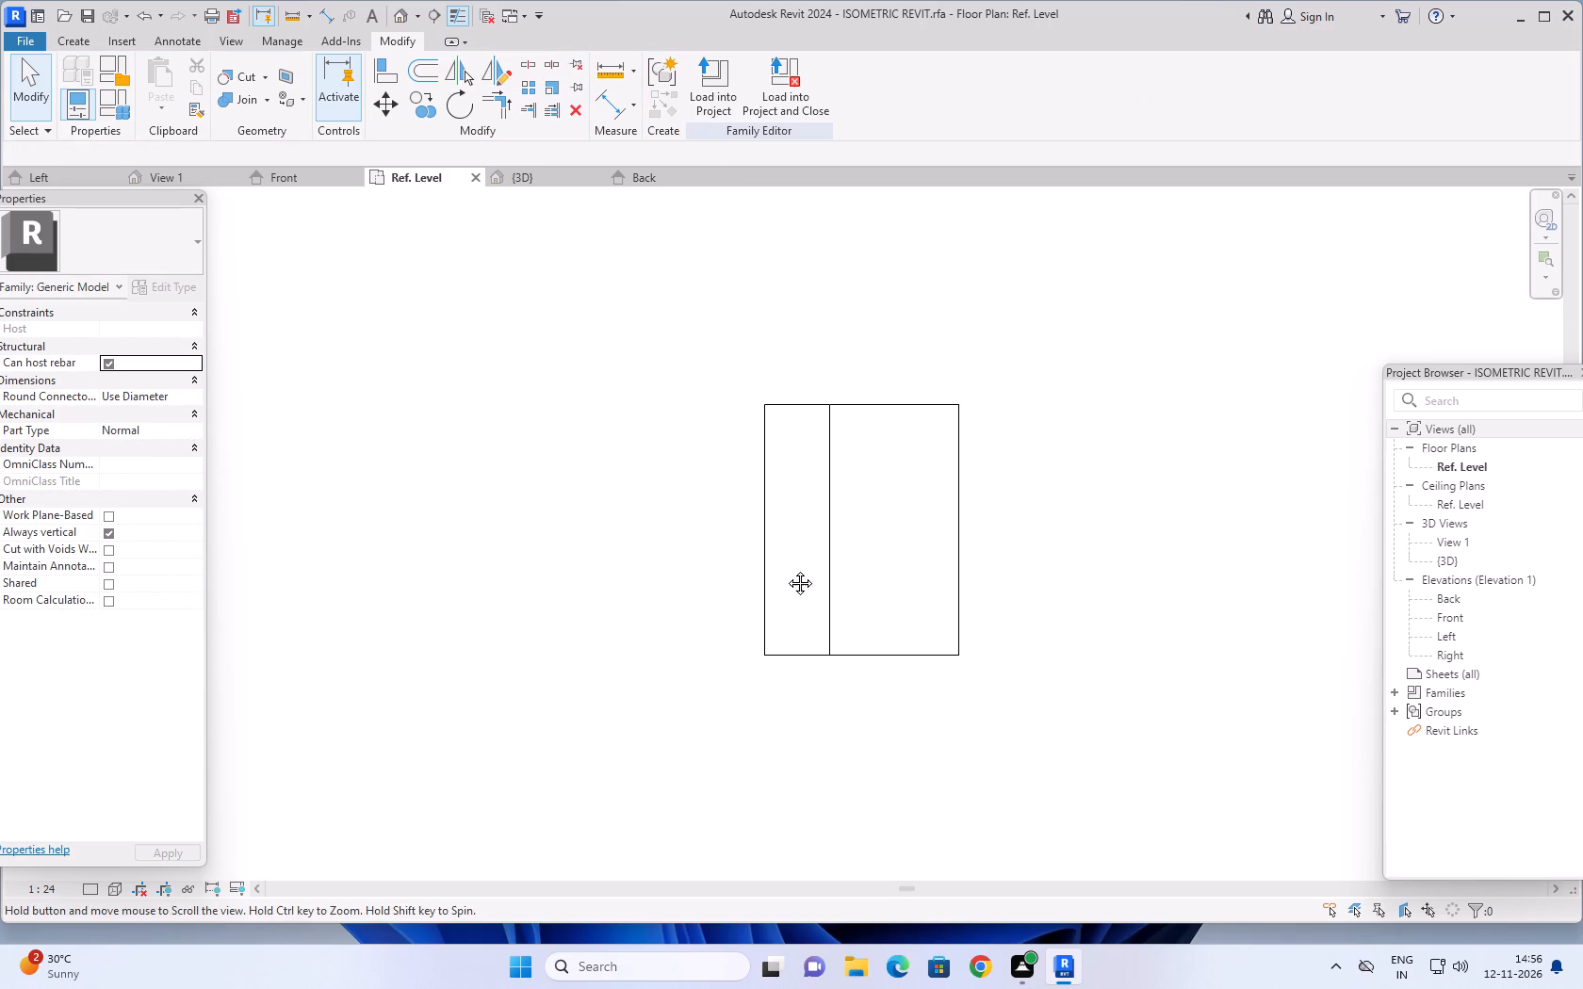
{"action": "middle_click_drag", "start_coordinate": [786, 569], "coordinate": [717, 551]}
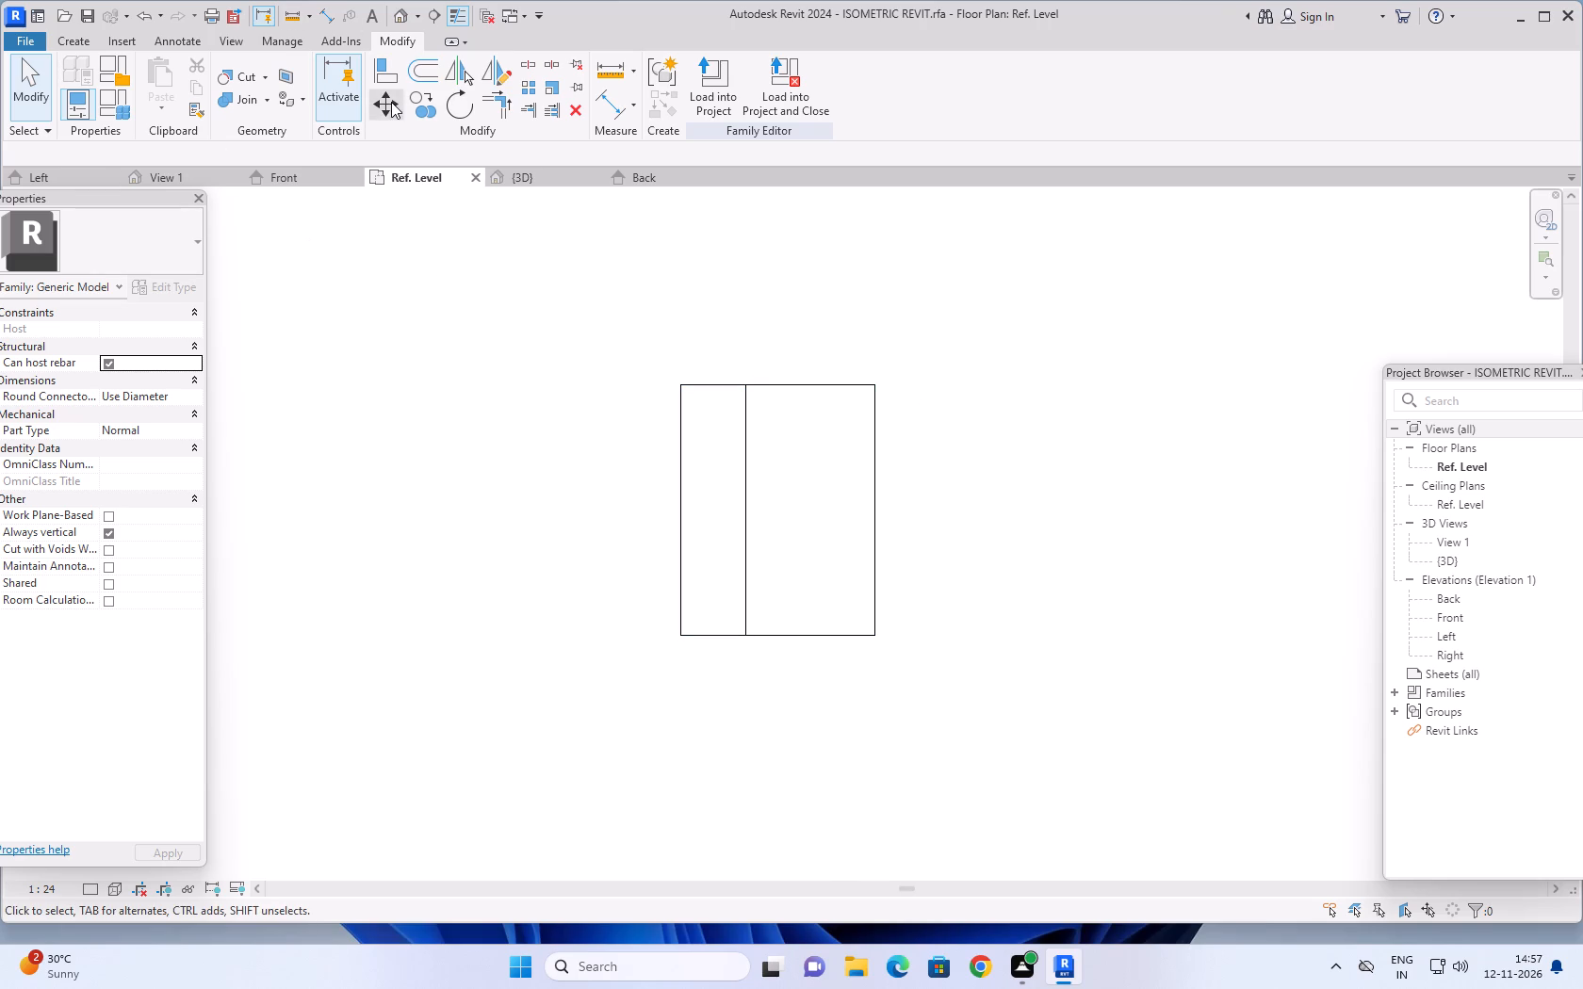
{"action": "left_click", "coordinate": [90, 38]}
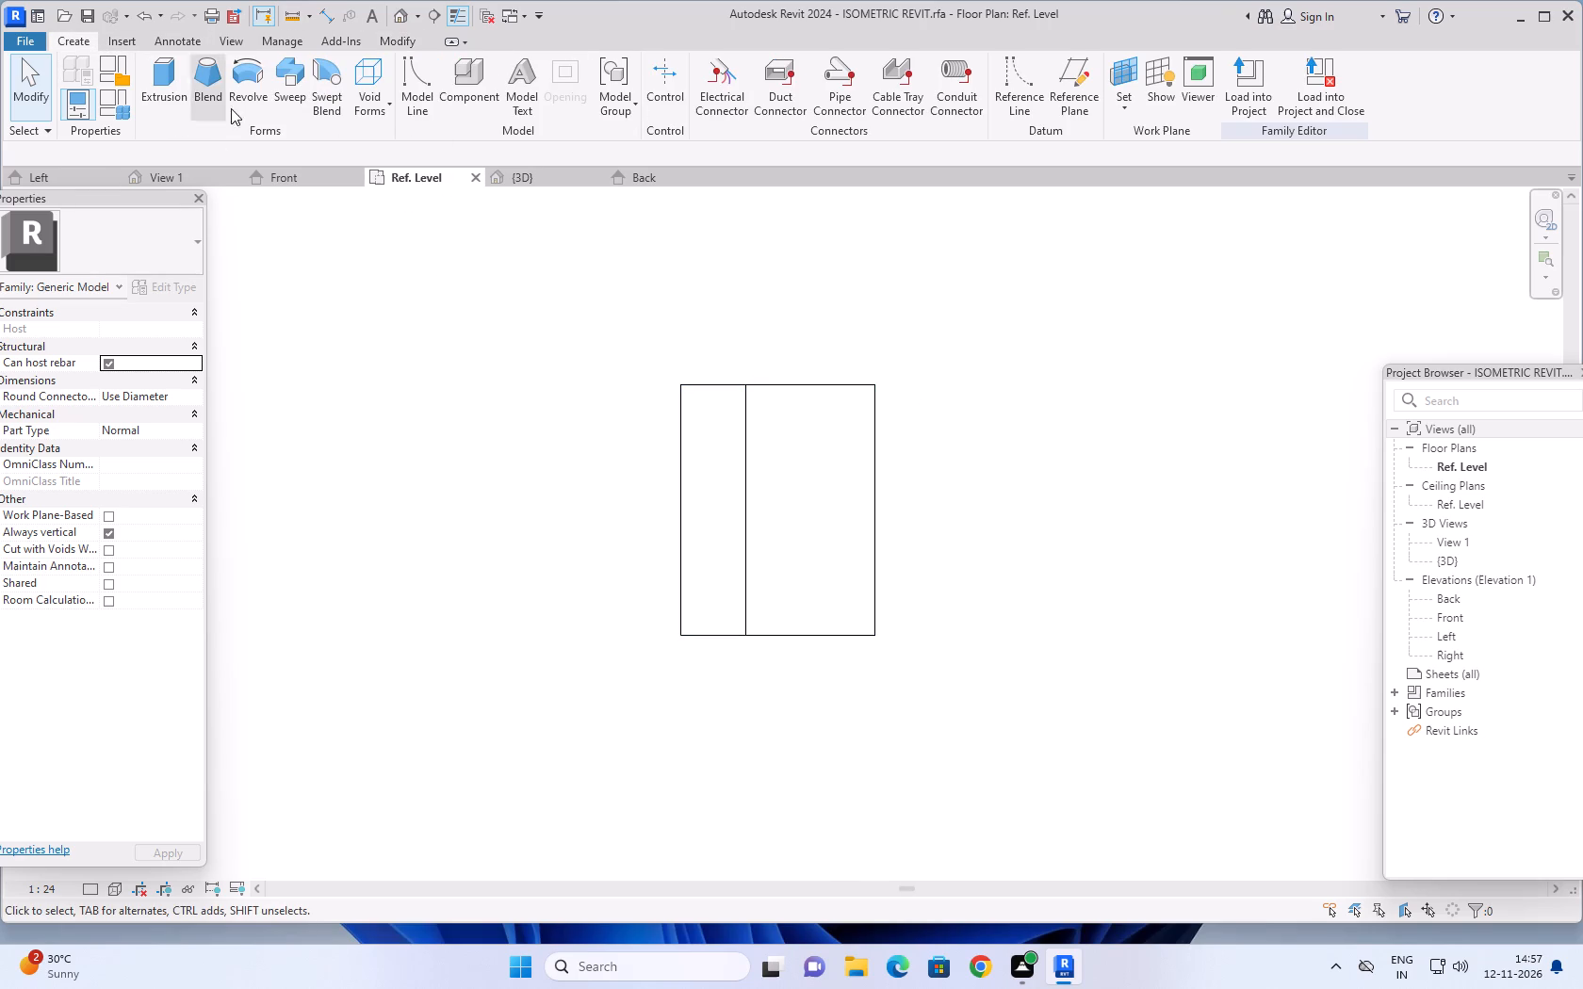
{"action": "left_click", "coordinate": [415, 81]}
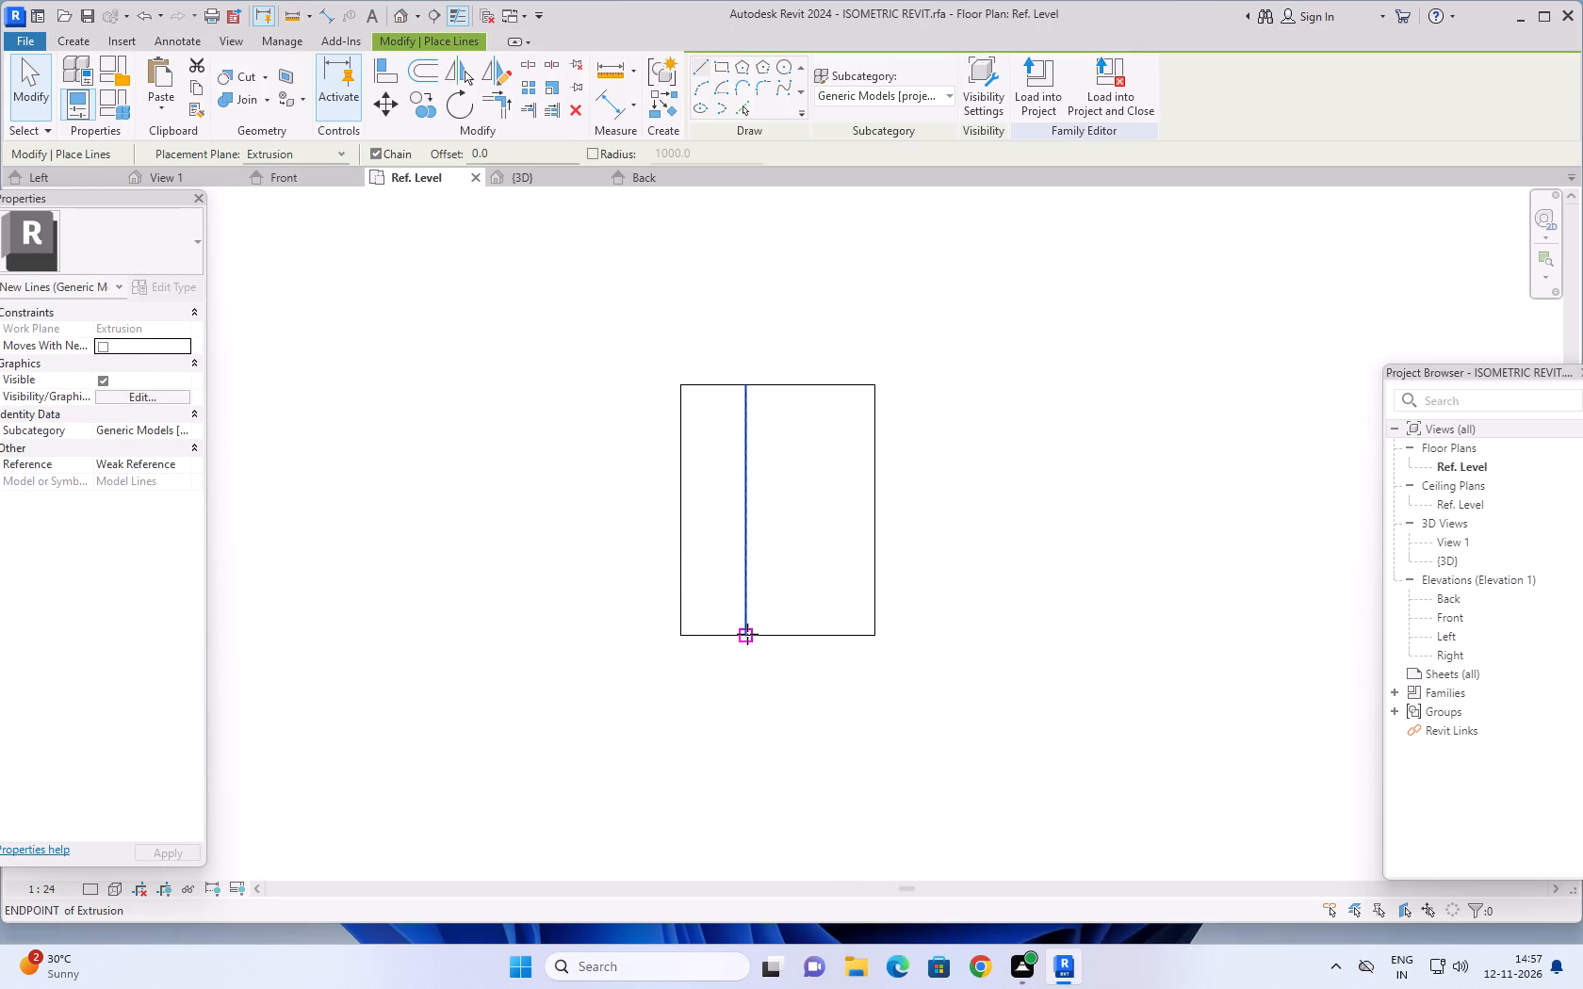
{"action": "left_click", "coordinate": [747, 634]}
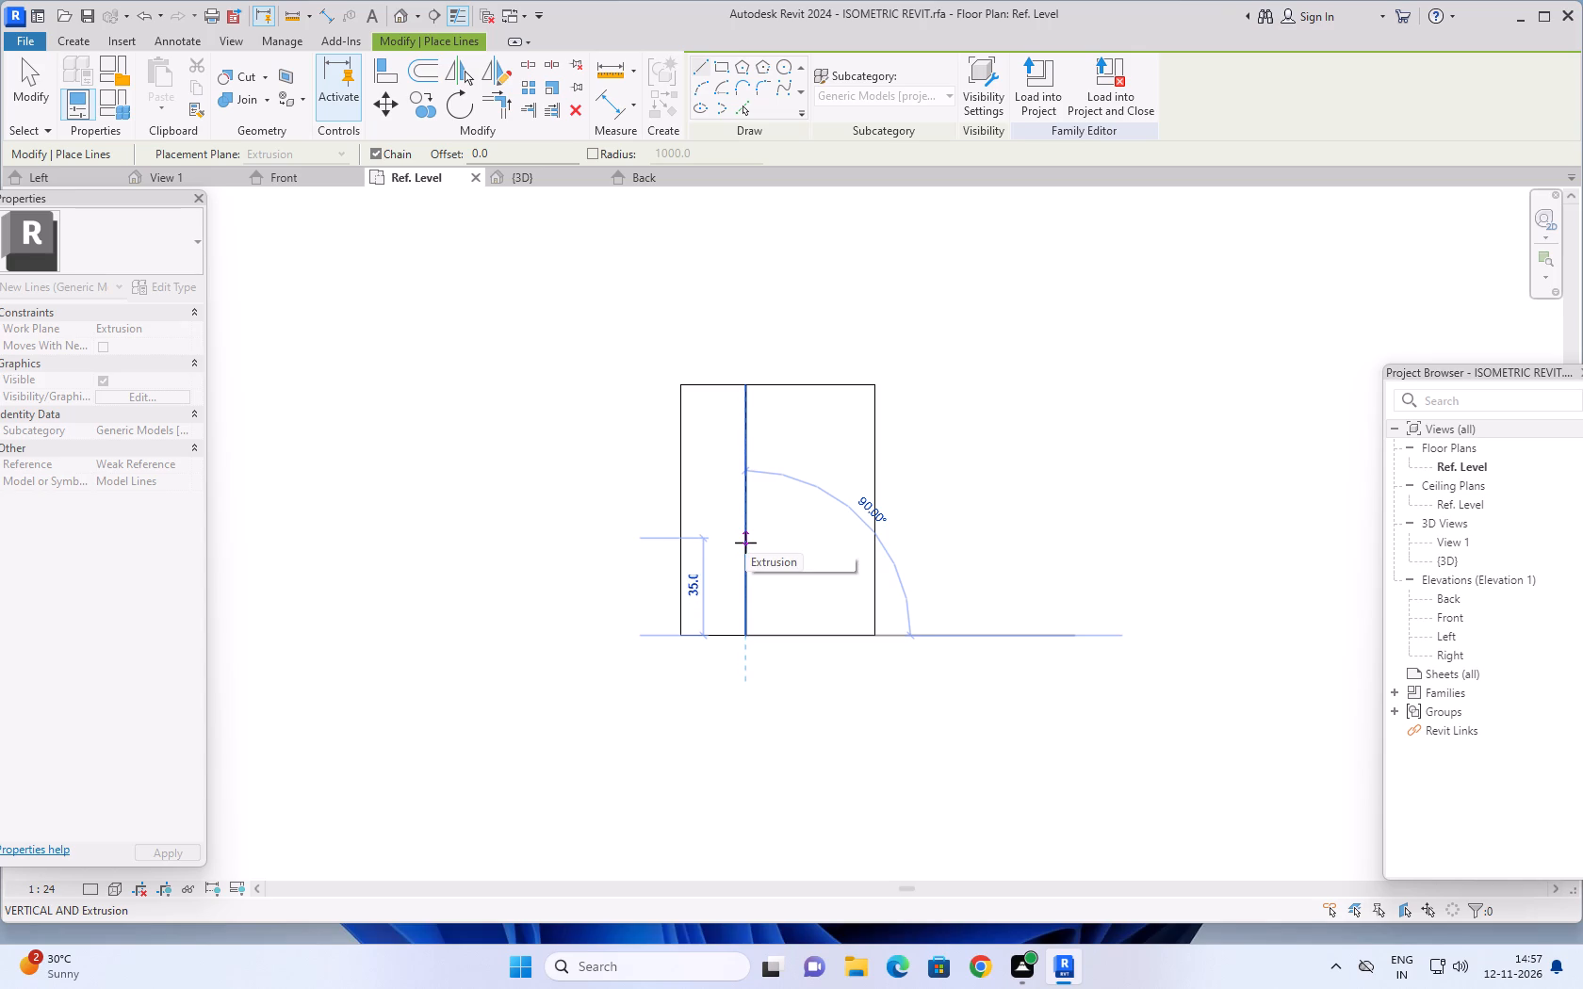
{"action": "type", "text": "35"}
{"action": "key", "text": "Return"}
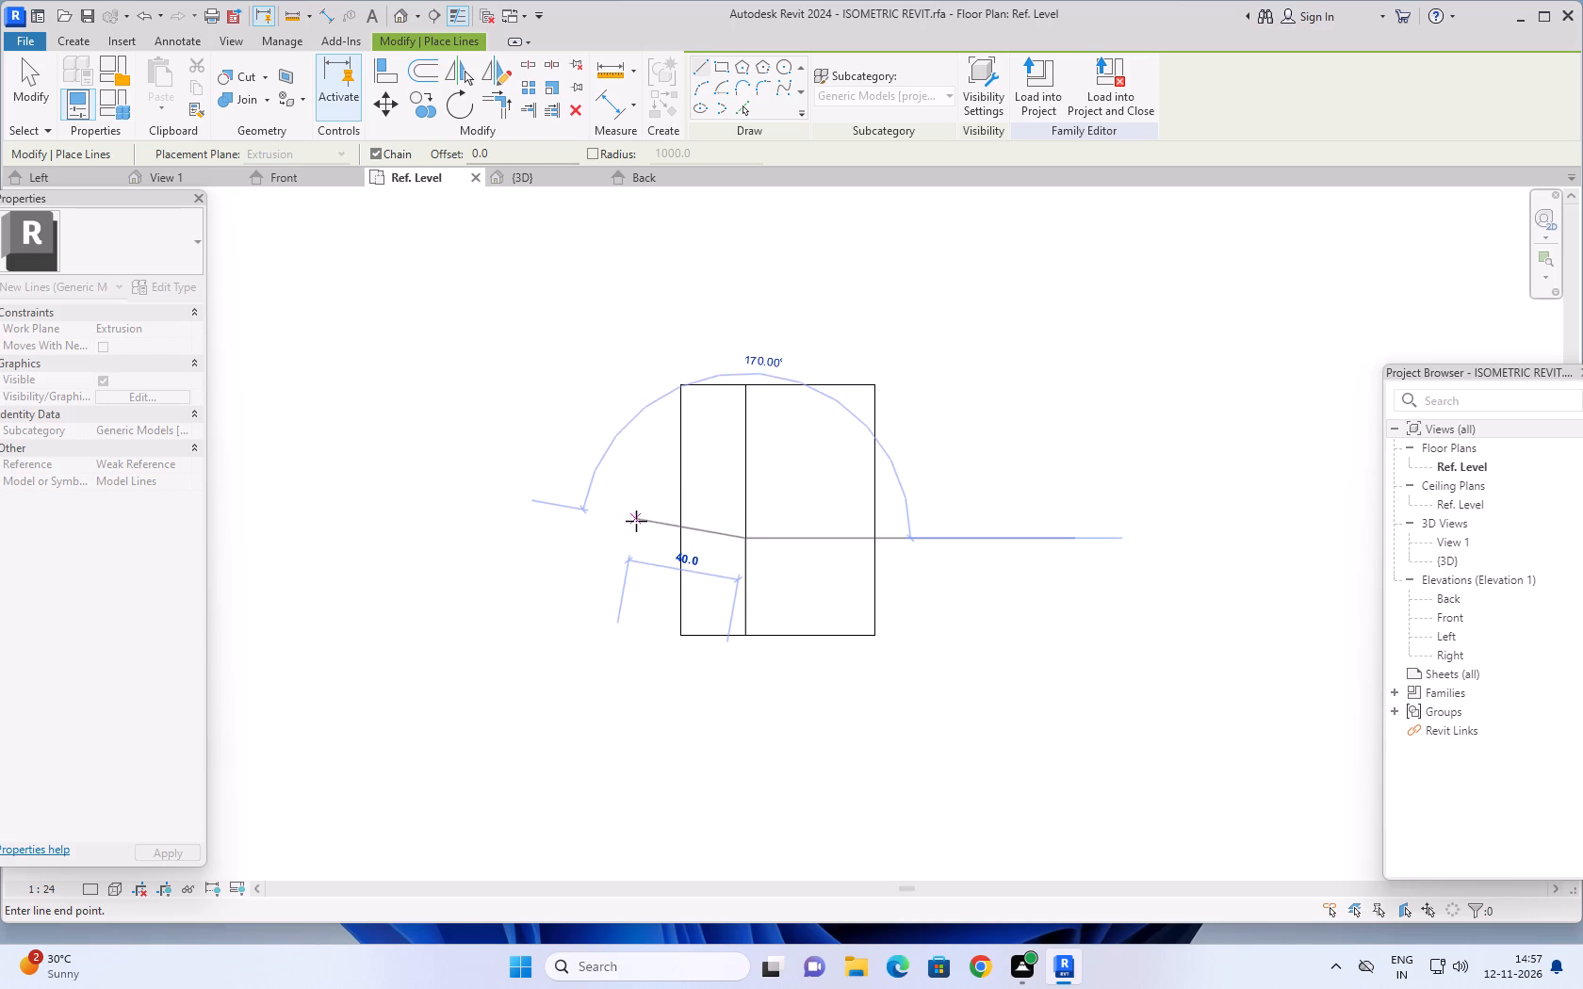
{"action": "key", "text": "Escape"}
Examine the model line at the foot of the upright block from the right side in the {3D} view.
{"action": "scroll", "coordinate": [585, 466], "scroll_direction": "down", "scroll_amount": 1}
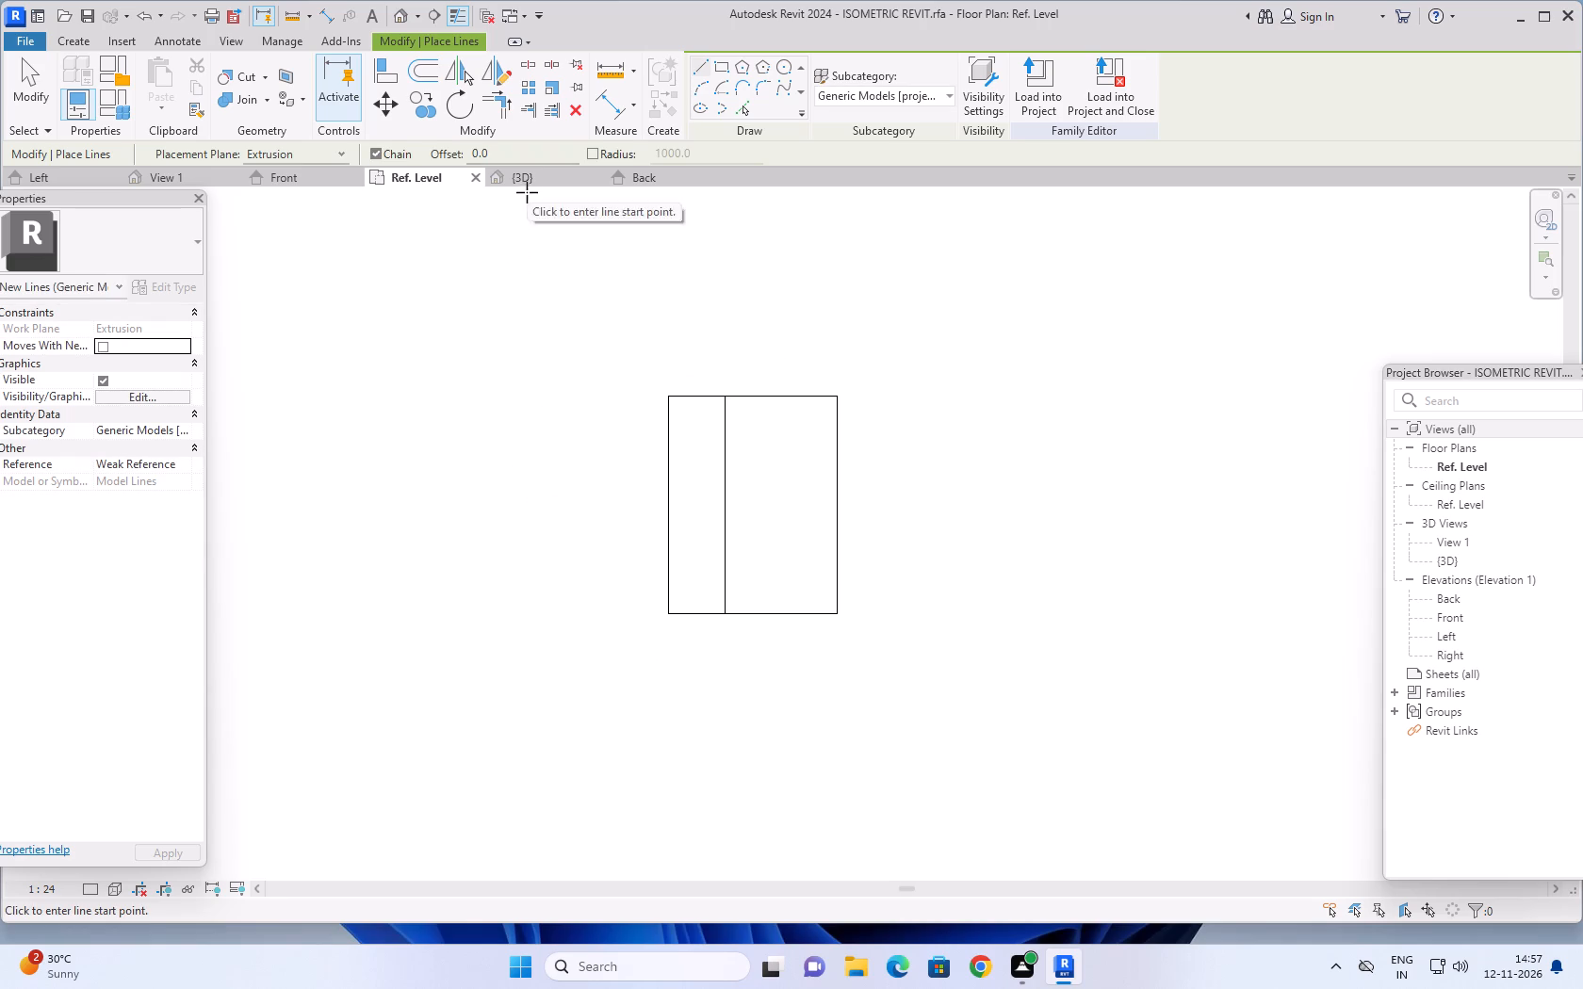
{"action": "left_click", "coordinate": [527, 185]}
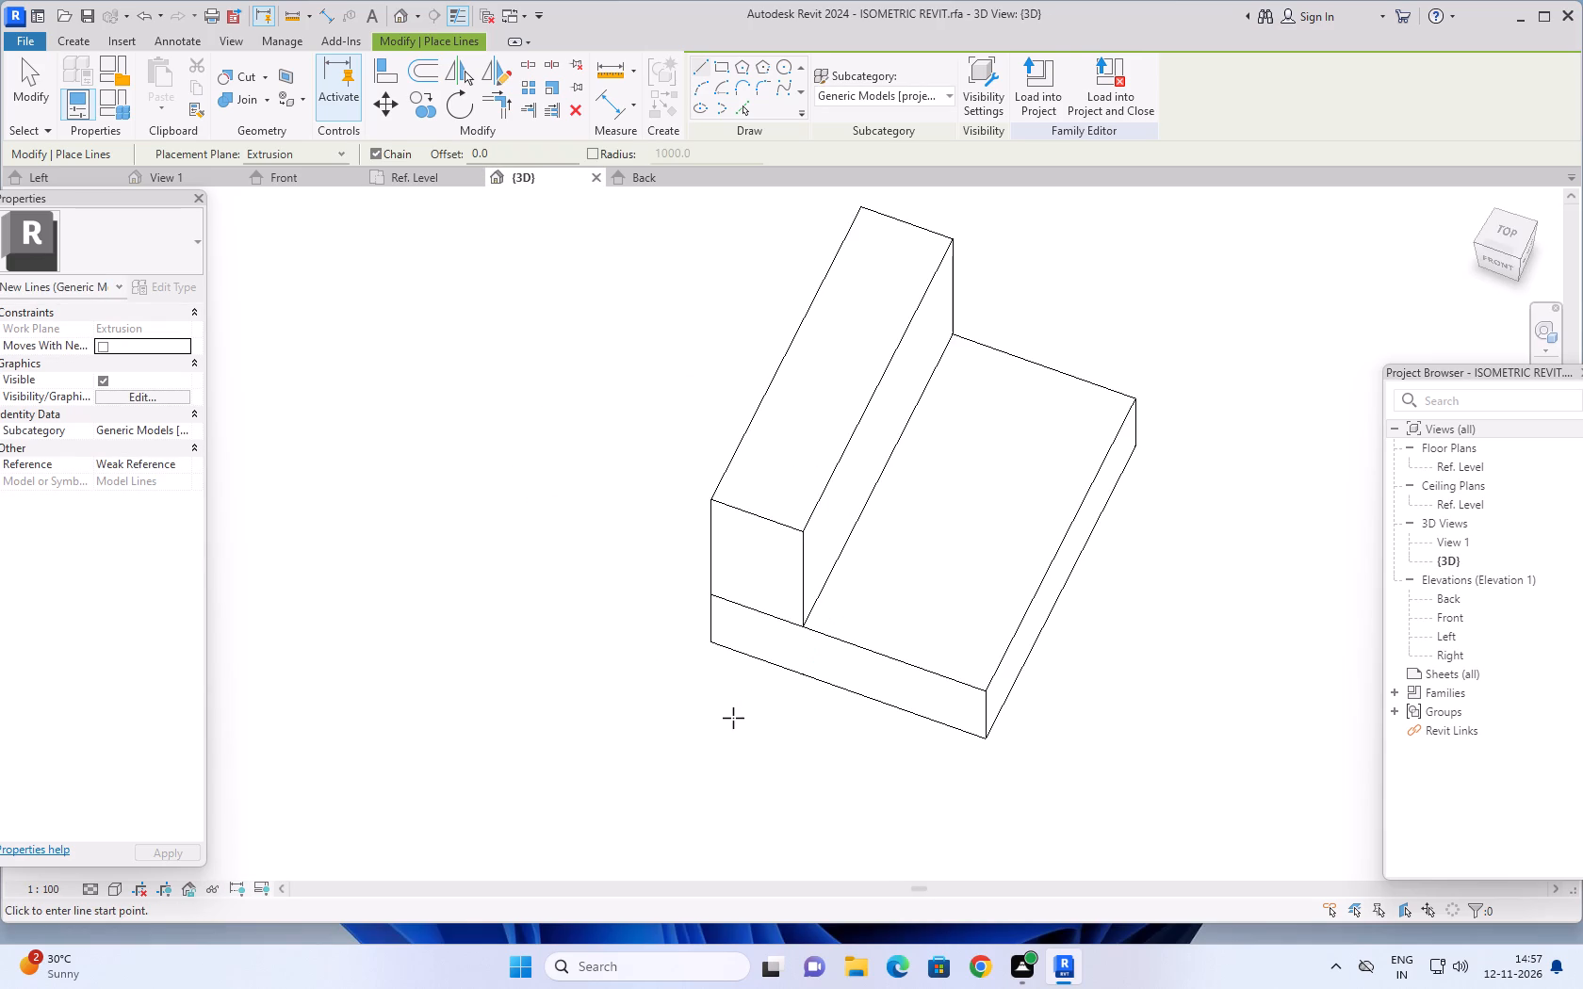
{"action": "middle_click_drag", "start_coordinate": [718, 714], "coordinate": [552, 620]}
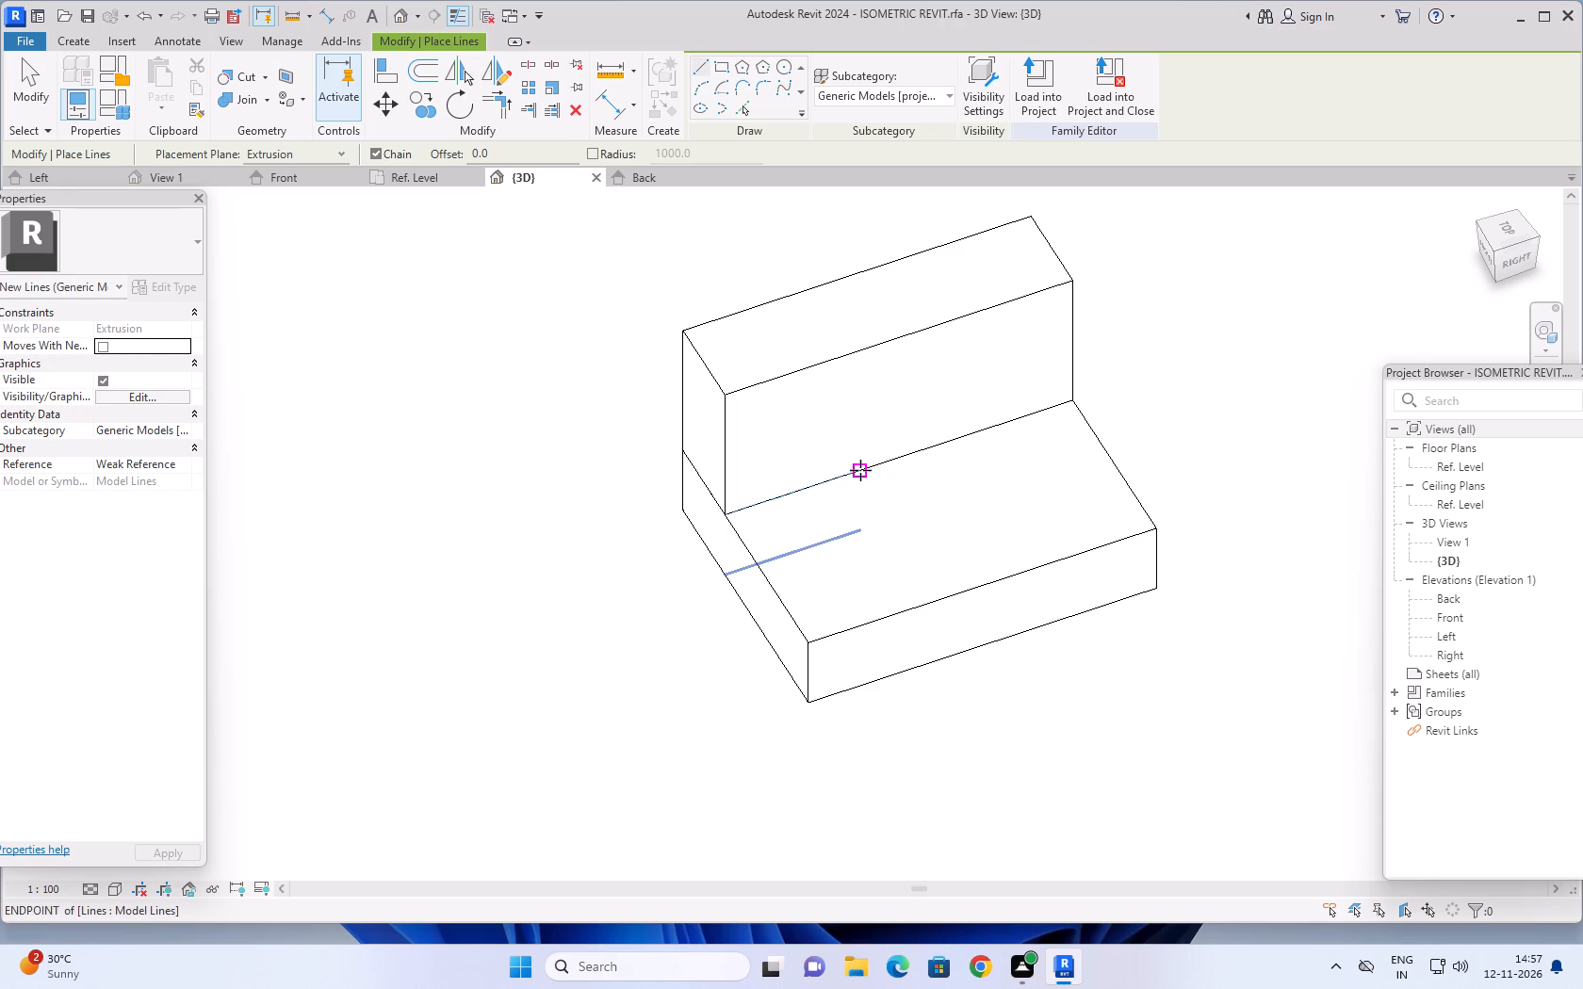
{"action": "middle_click_drag", "start_coordinate": [624, 593], "coordinate": [589, 665]}
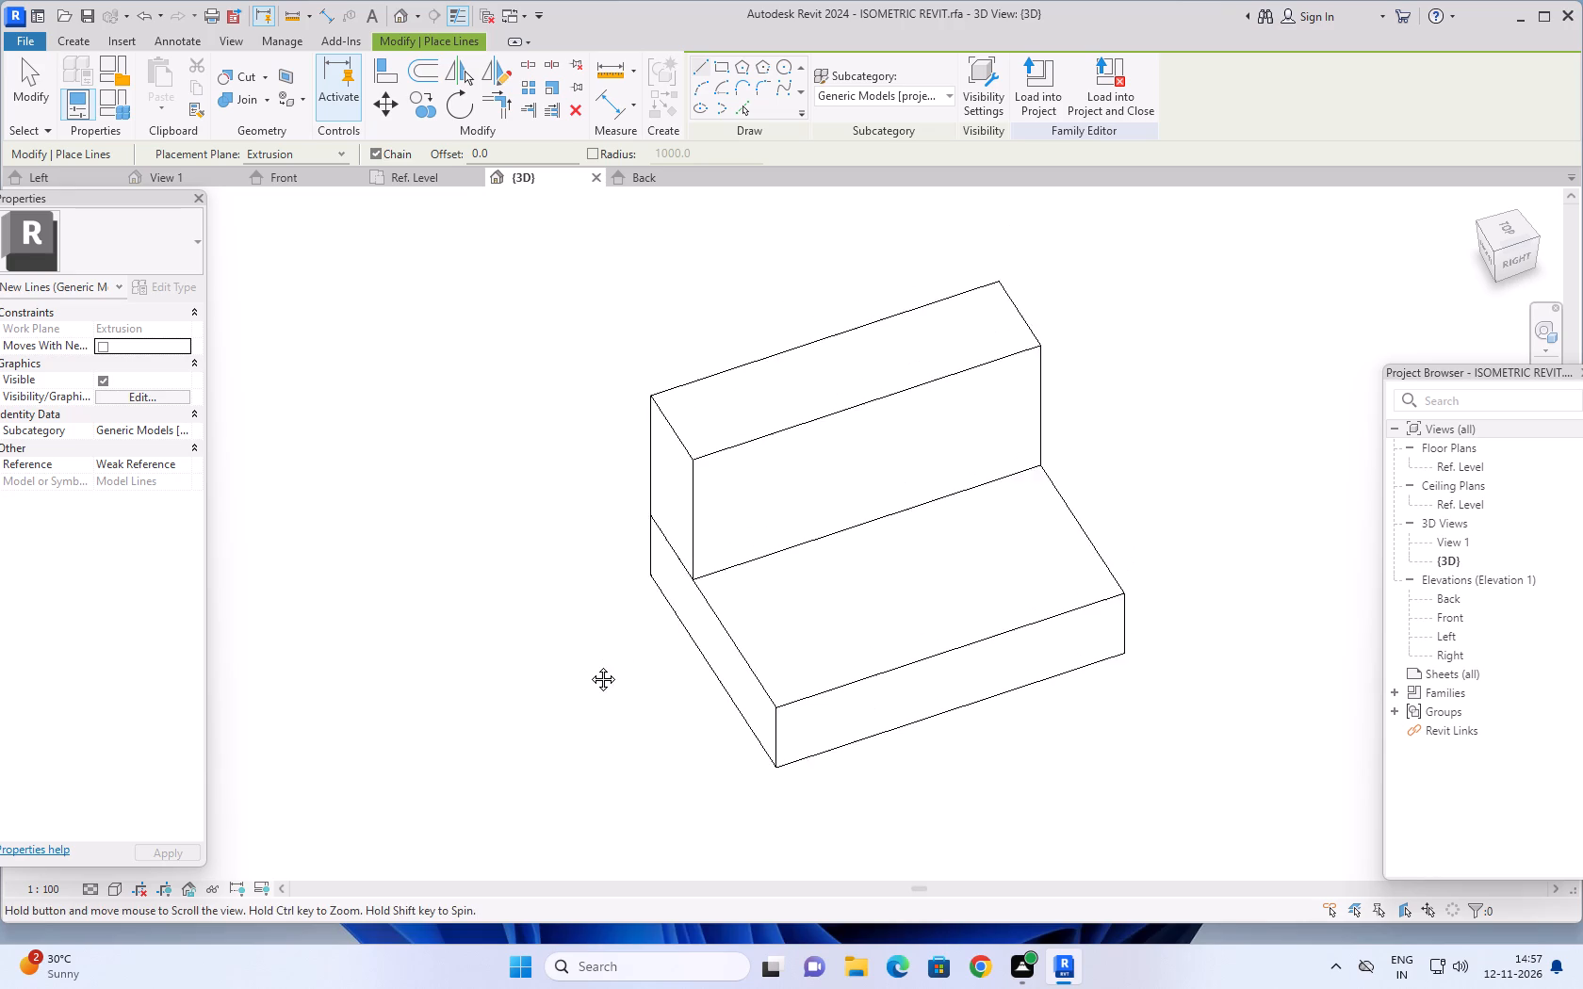
{"action": "middle_click_drag", "start_coordinate": [589, 665], "coordinate": [586, 673]}
{"action": "middle_click_drag", "start_coordinate": [575, 634], "coordinate": [473, 412]}
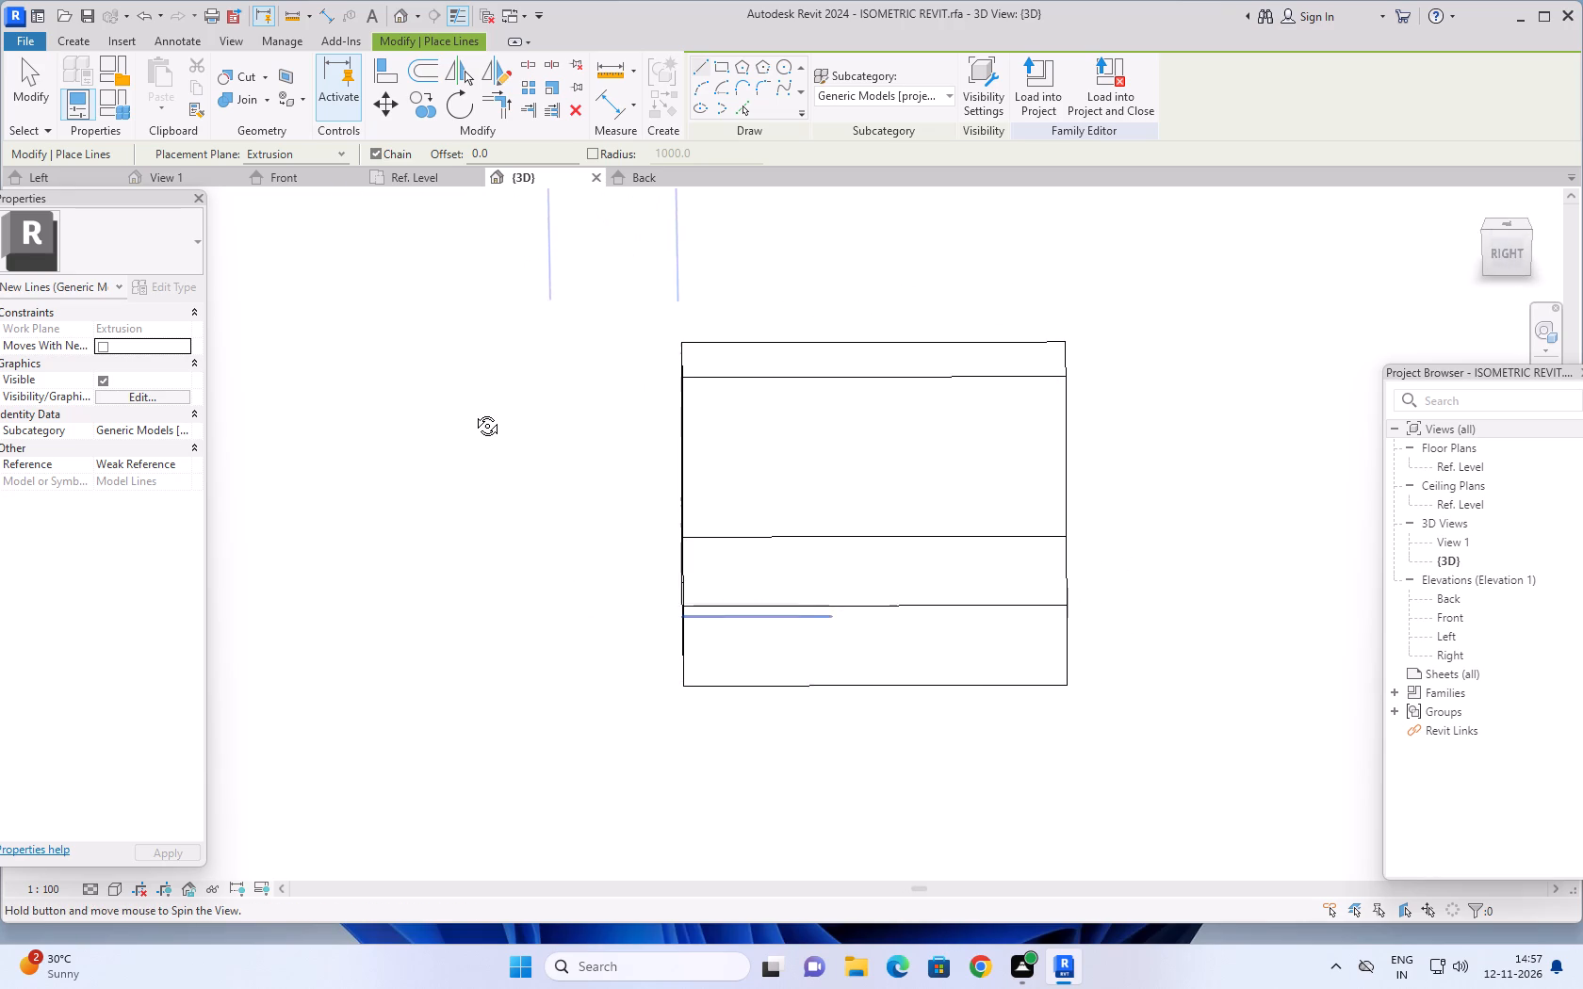
{"action": "middle_click_drag", "start_coordinate": [473, 412], "coordinate": [475, 409]}
{"action": "middle_click_drag", "start_coordinate": [493, 429], "coordinate": [491, 530]}
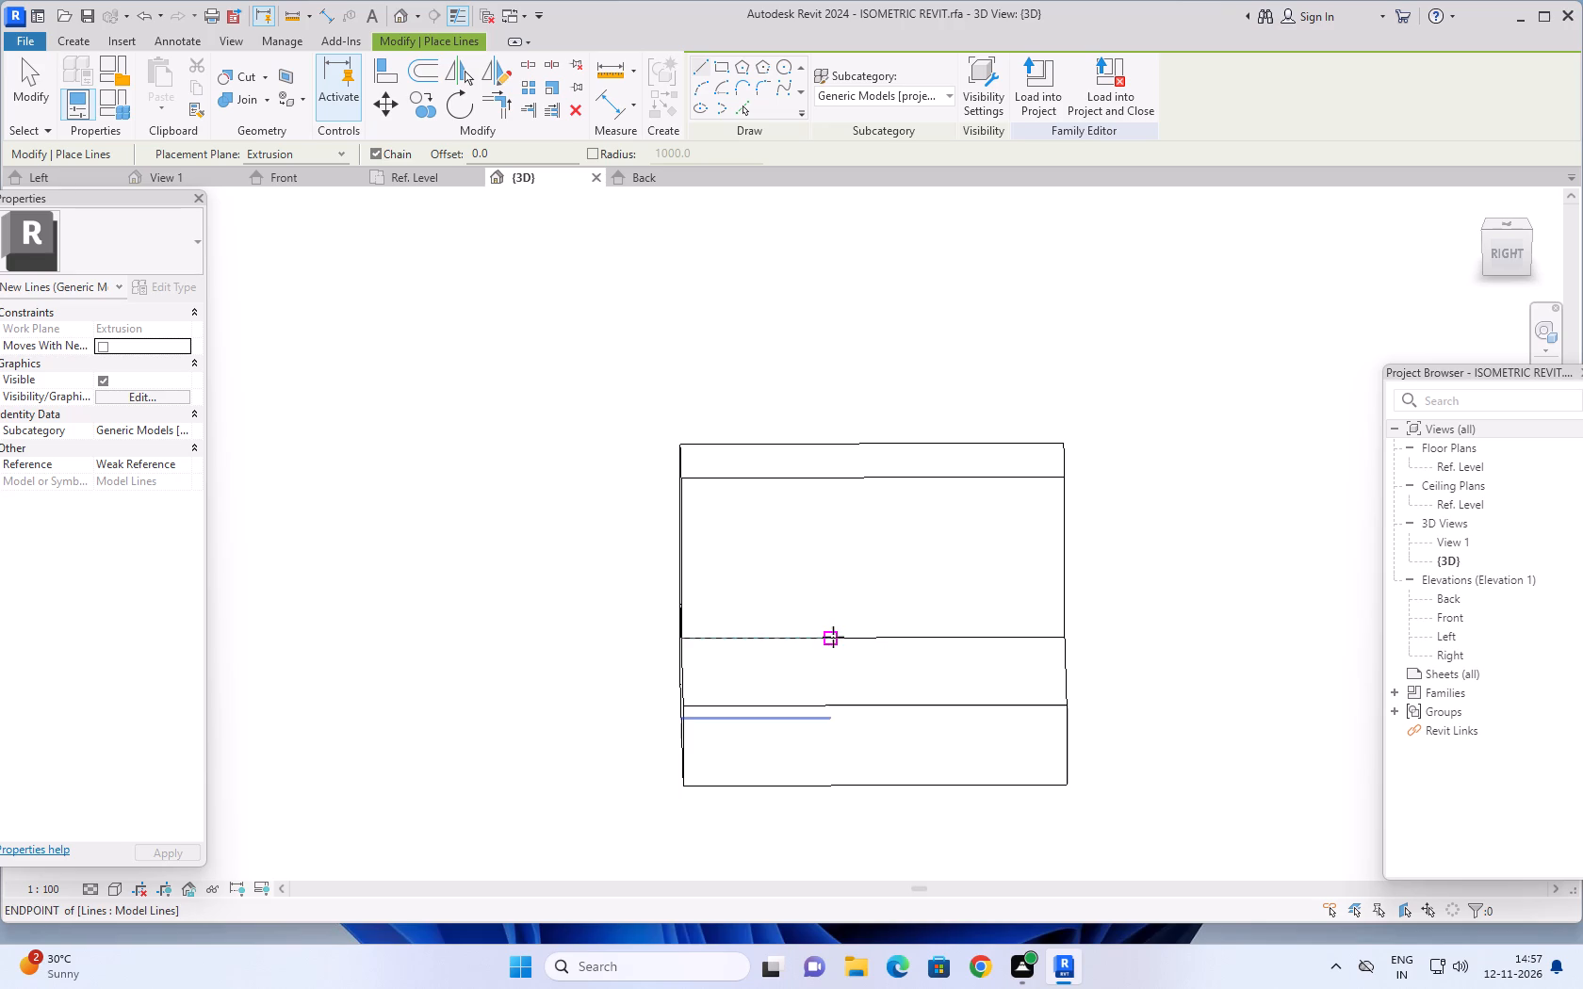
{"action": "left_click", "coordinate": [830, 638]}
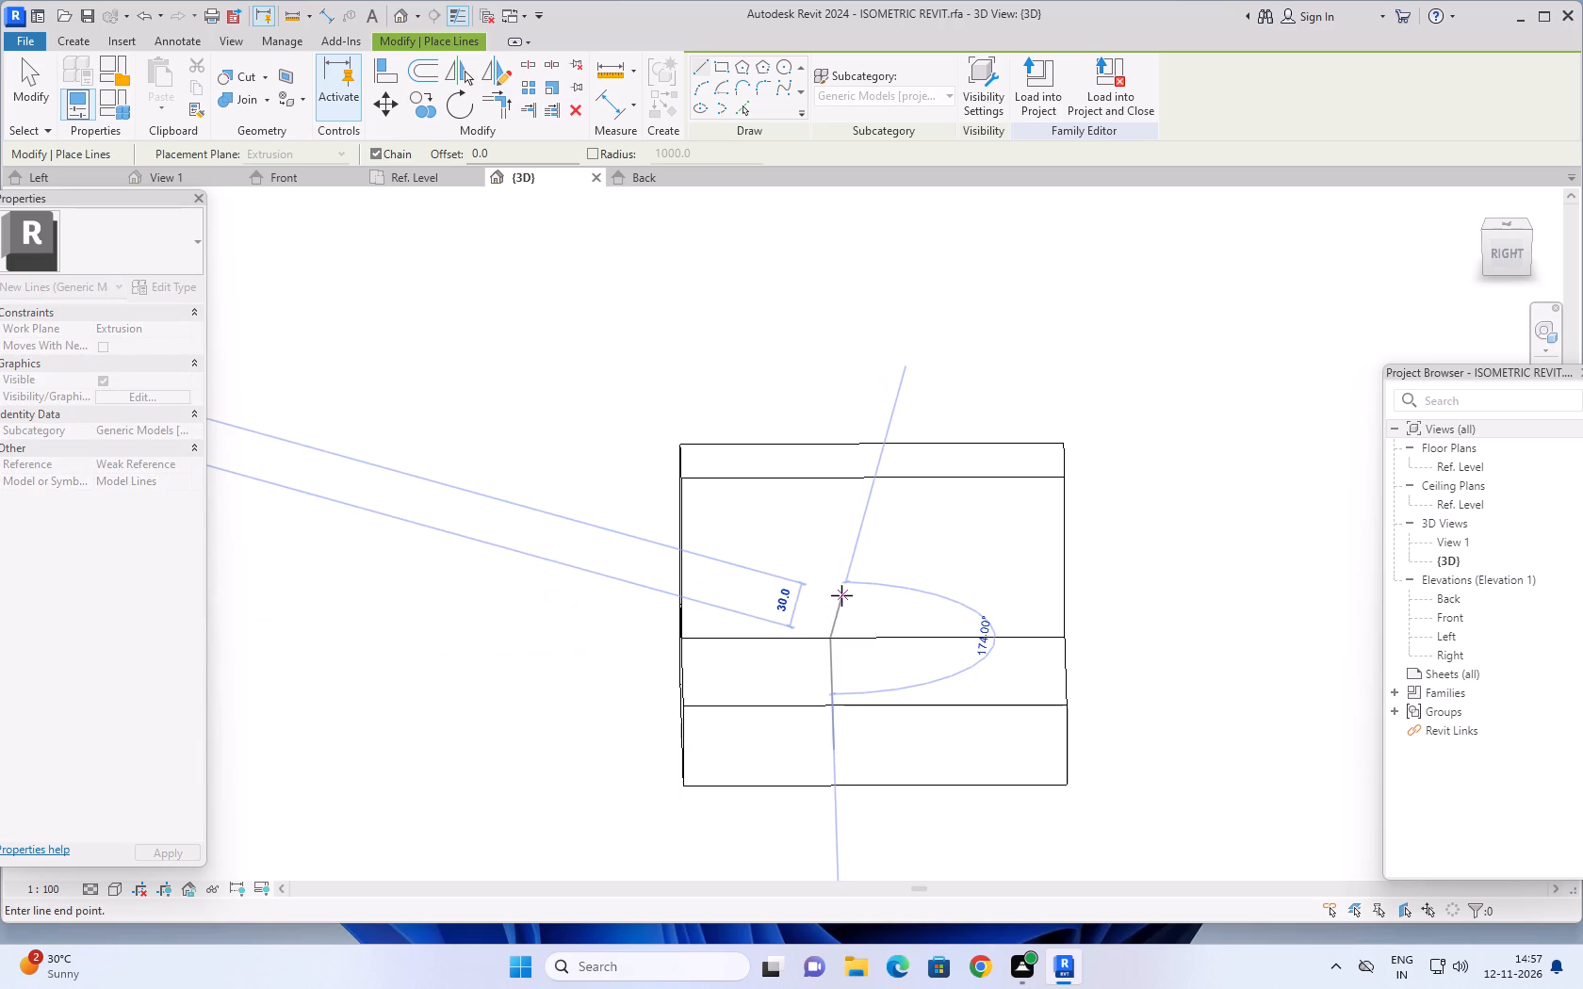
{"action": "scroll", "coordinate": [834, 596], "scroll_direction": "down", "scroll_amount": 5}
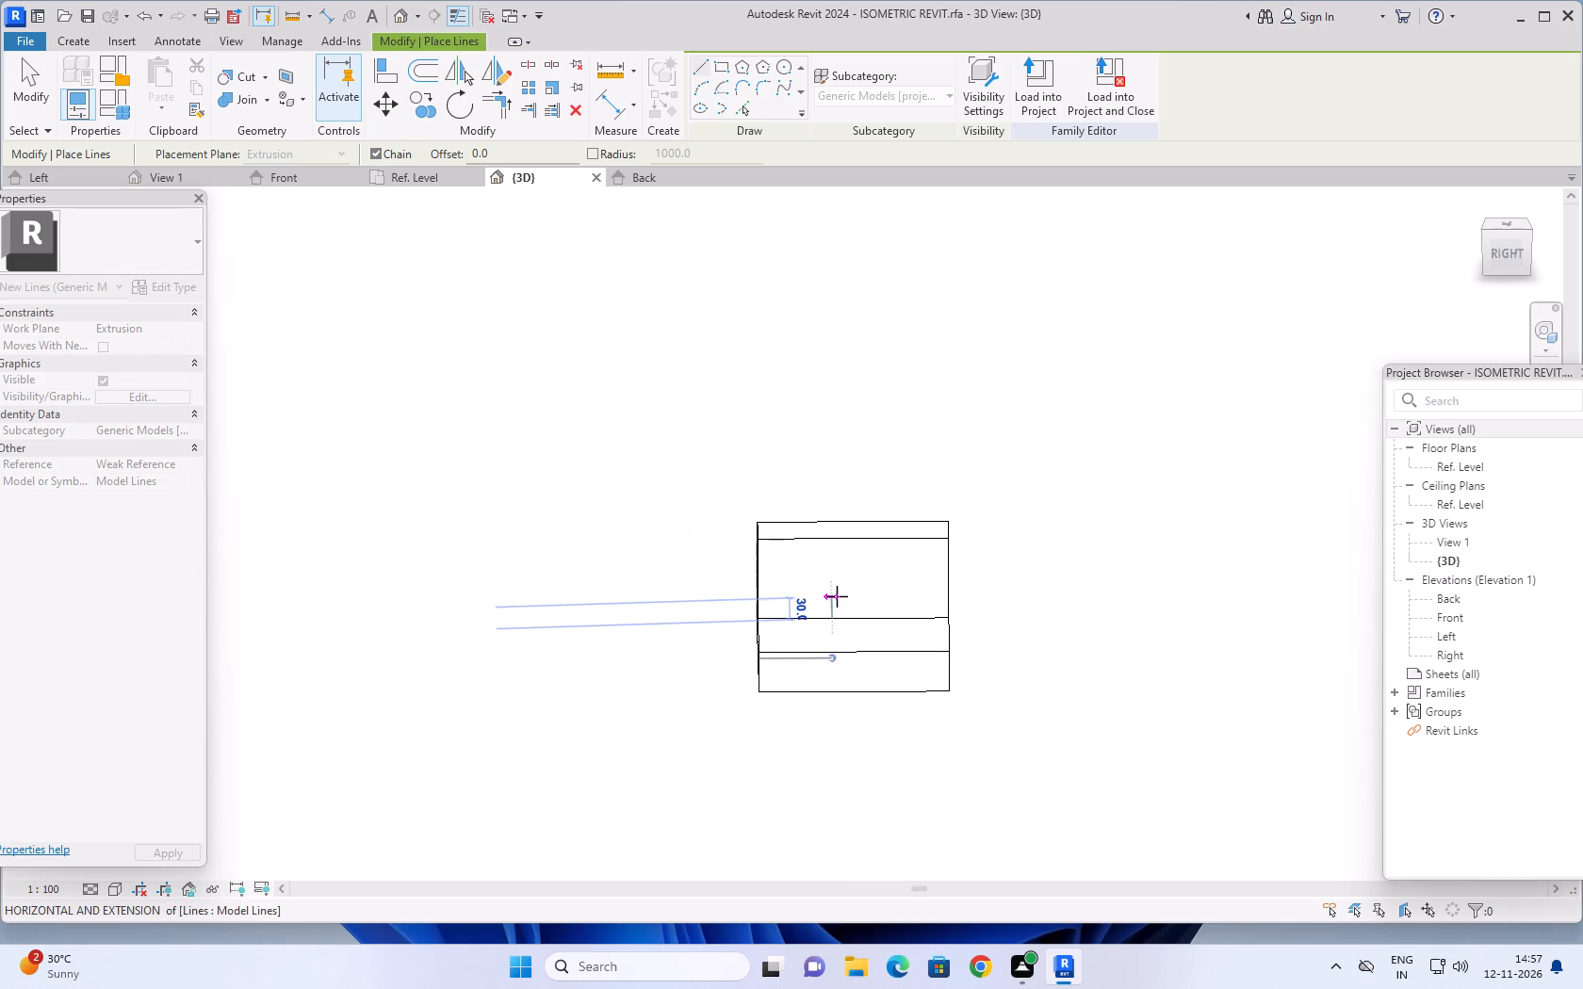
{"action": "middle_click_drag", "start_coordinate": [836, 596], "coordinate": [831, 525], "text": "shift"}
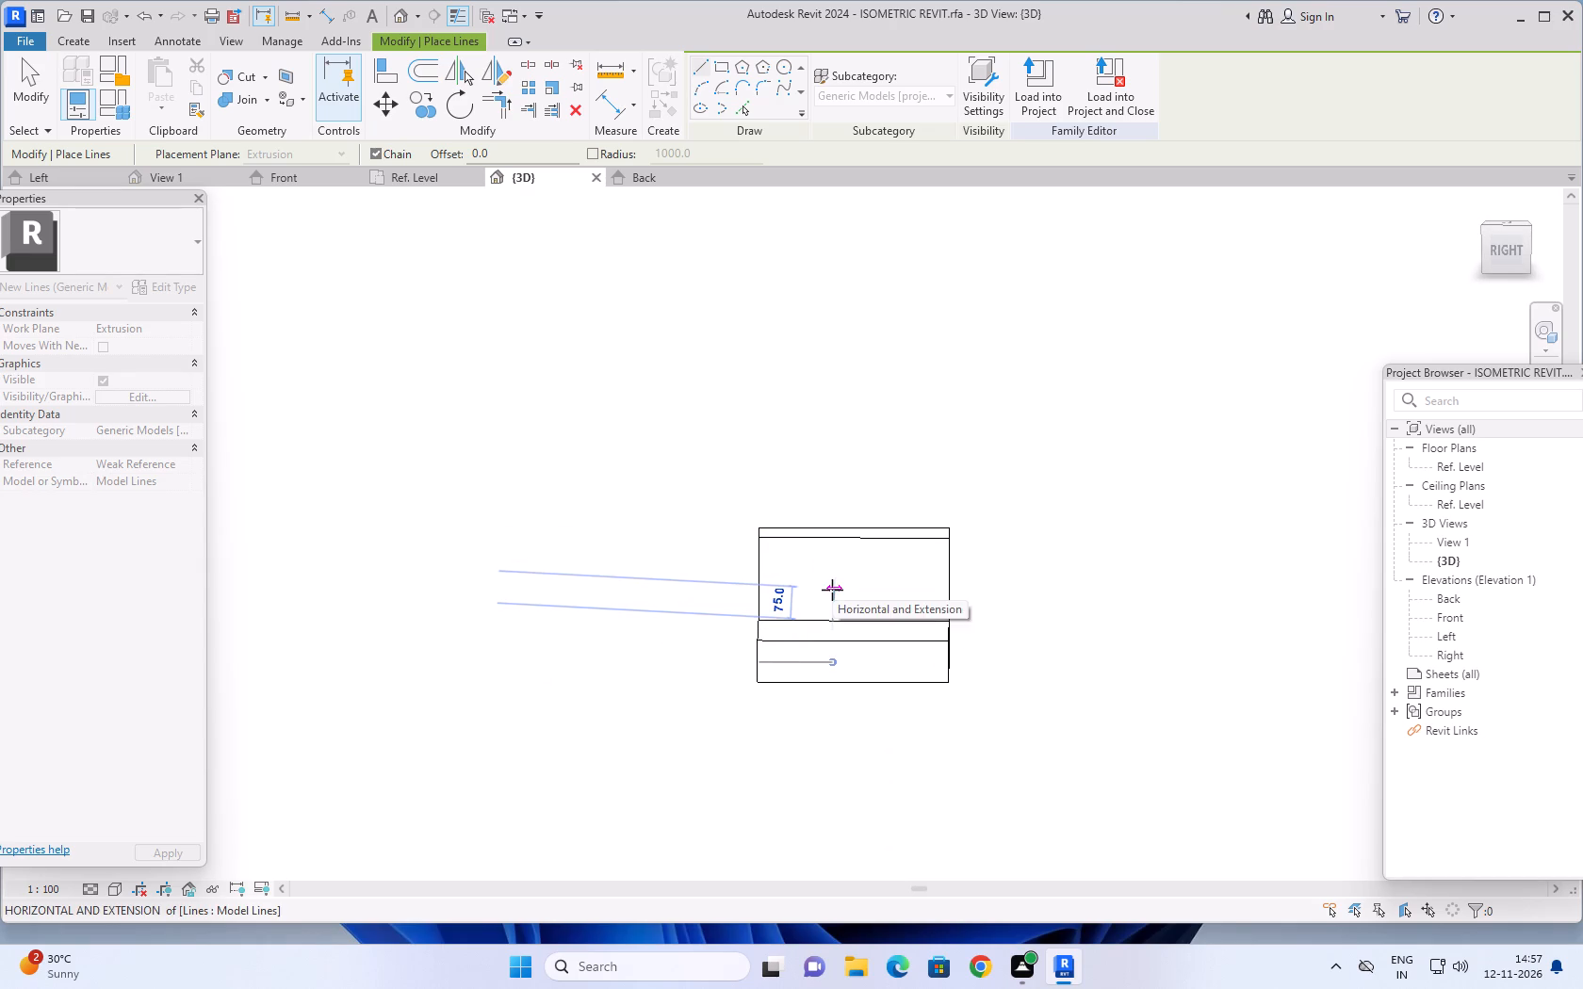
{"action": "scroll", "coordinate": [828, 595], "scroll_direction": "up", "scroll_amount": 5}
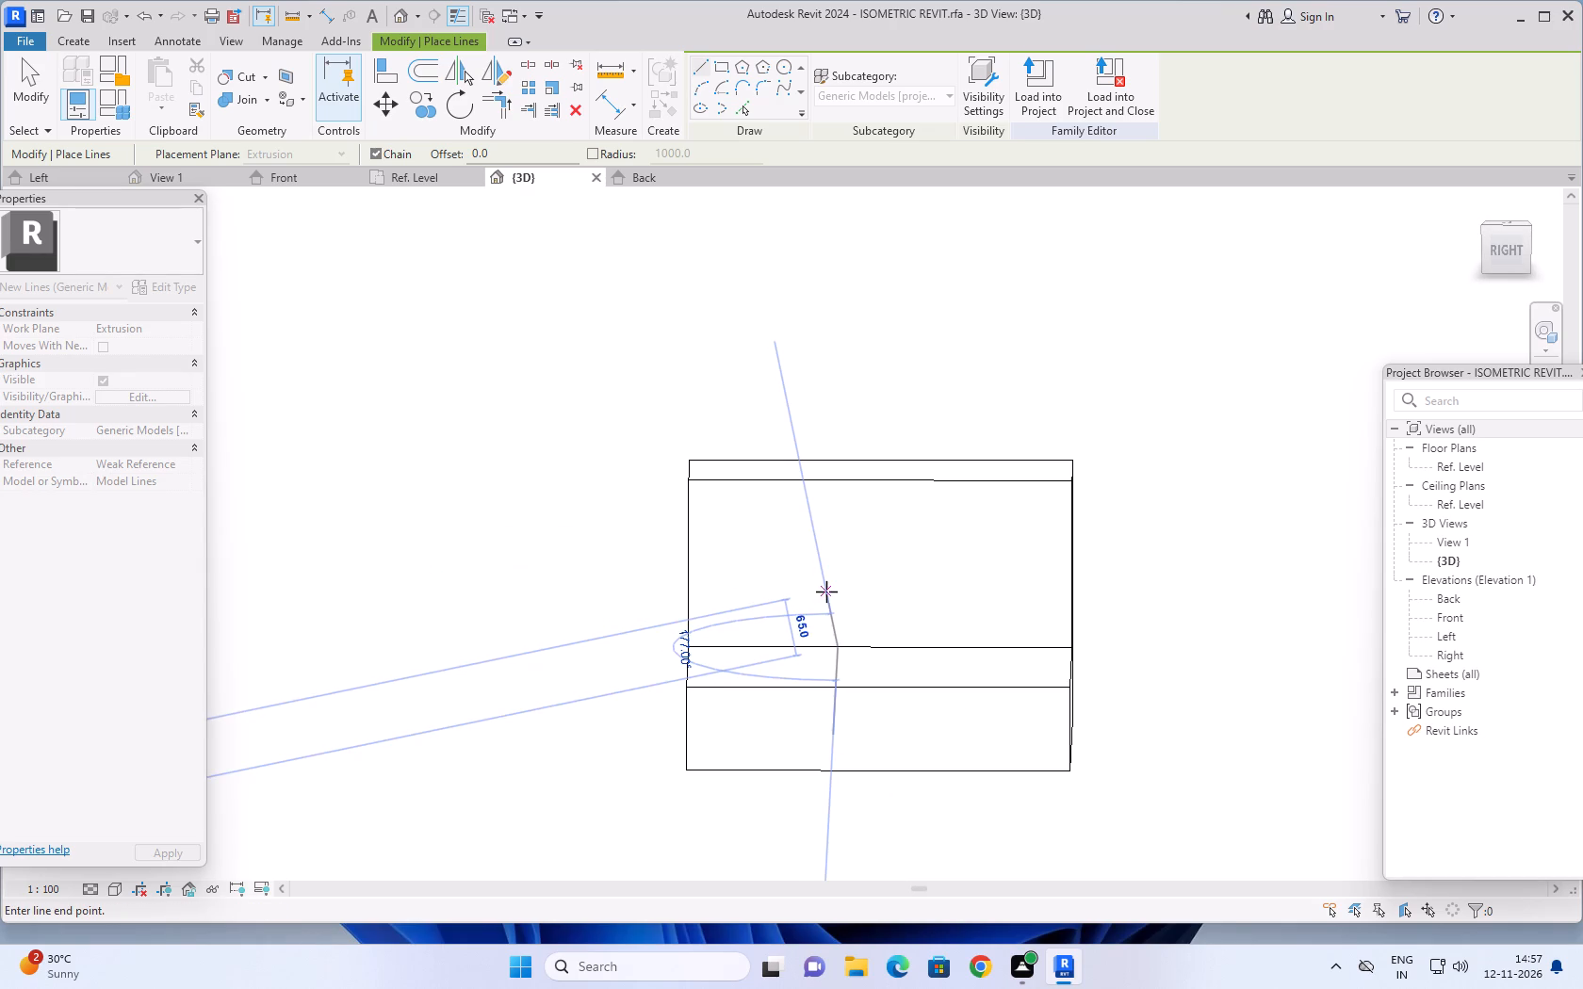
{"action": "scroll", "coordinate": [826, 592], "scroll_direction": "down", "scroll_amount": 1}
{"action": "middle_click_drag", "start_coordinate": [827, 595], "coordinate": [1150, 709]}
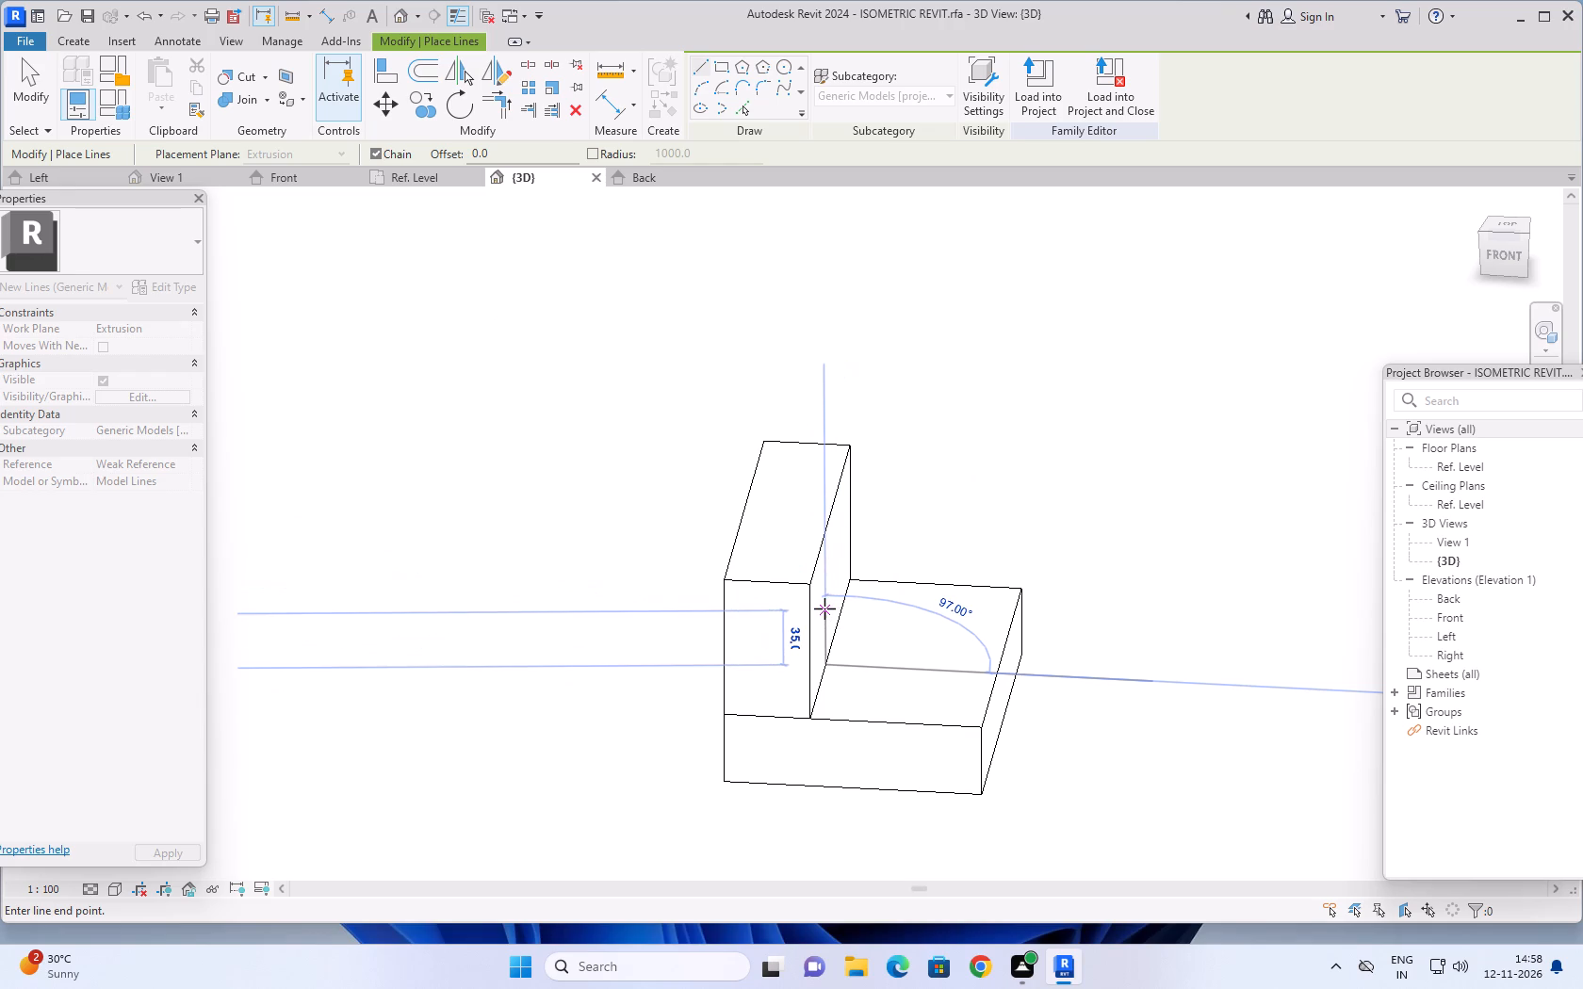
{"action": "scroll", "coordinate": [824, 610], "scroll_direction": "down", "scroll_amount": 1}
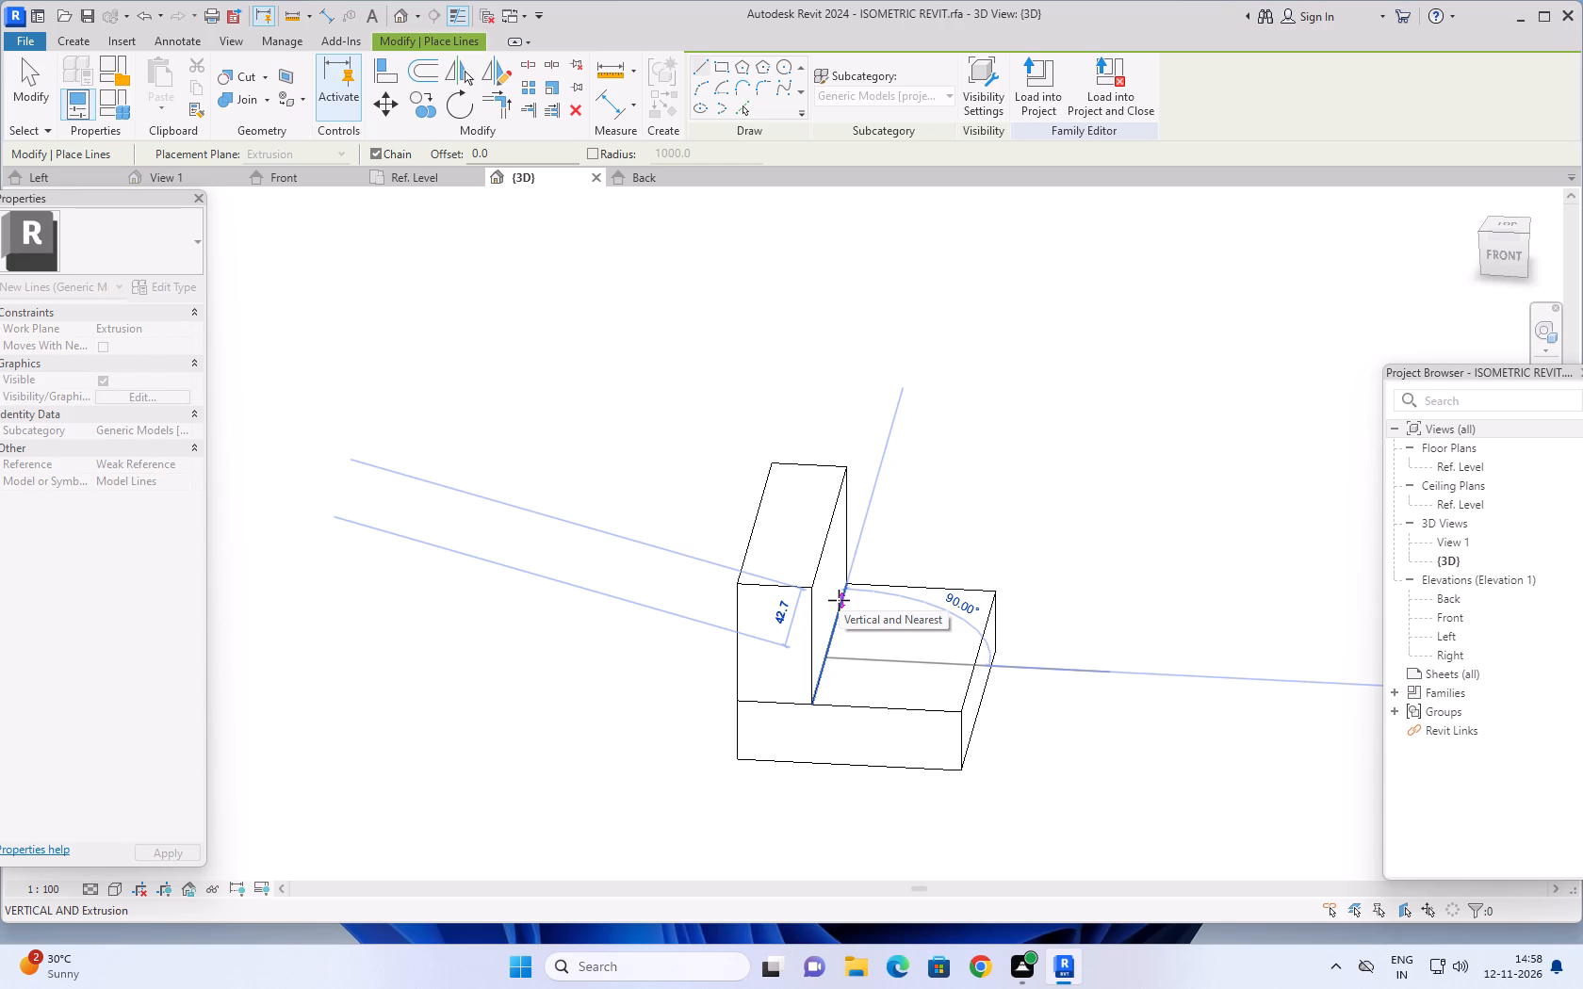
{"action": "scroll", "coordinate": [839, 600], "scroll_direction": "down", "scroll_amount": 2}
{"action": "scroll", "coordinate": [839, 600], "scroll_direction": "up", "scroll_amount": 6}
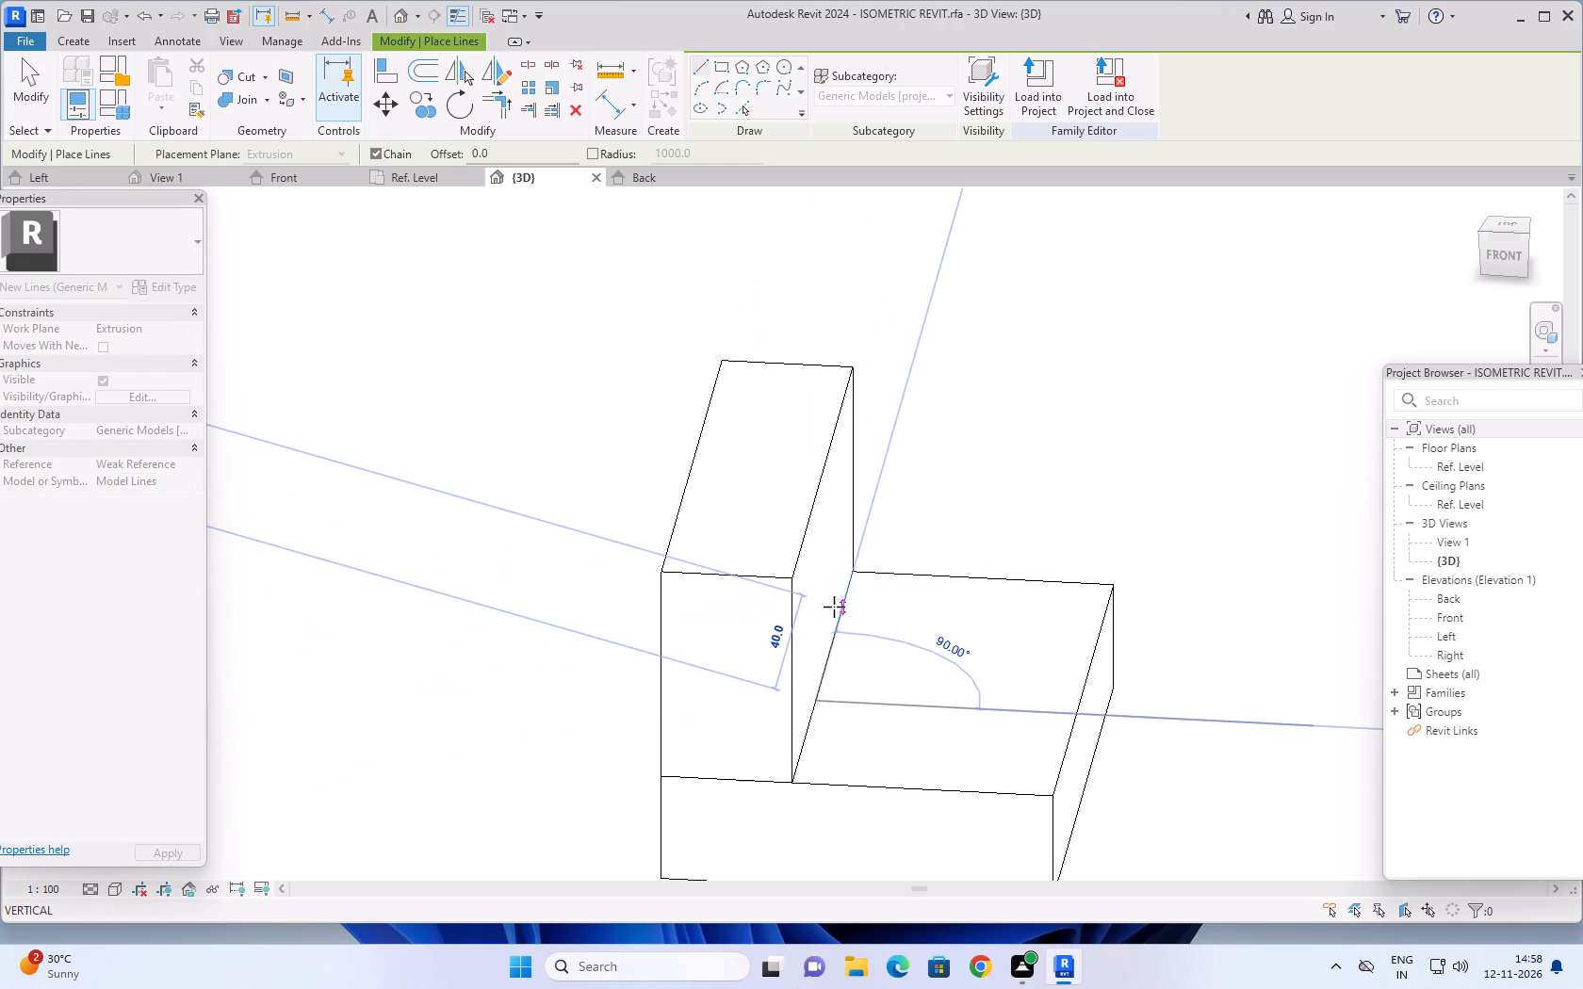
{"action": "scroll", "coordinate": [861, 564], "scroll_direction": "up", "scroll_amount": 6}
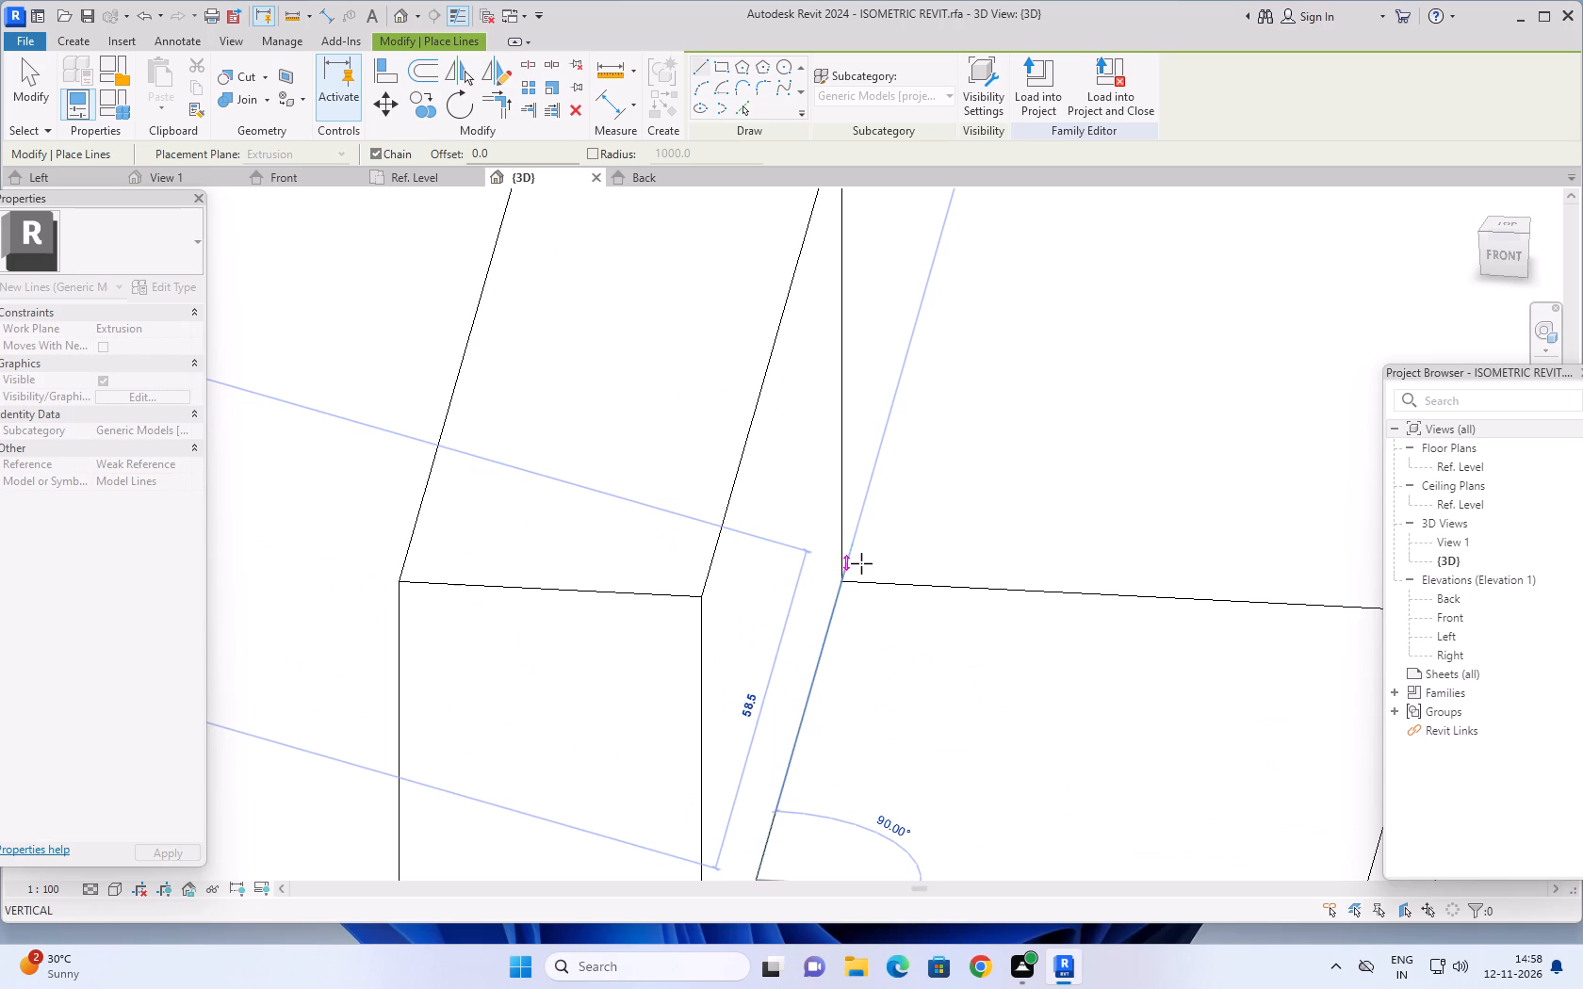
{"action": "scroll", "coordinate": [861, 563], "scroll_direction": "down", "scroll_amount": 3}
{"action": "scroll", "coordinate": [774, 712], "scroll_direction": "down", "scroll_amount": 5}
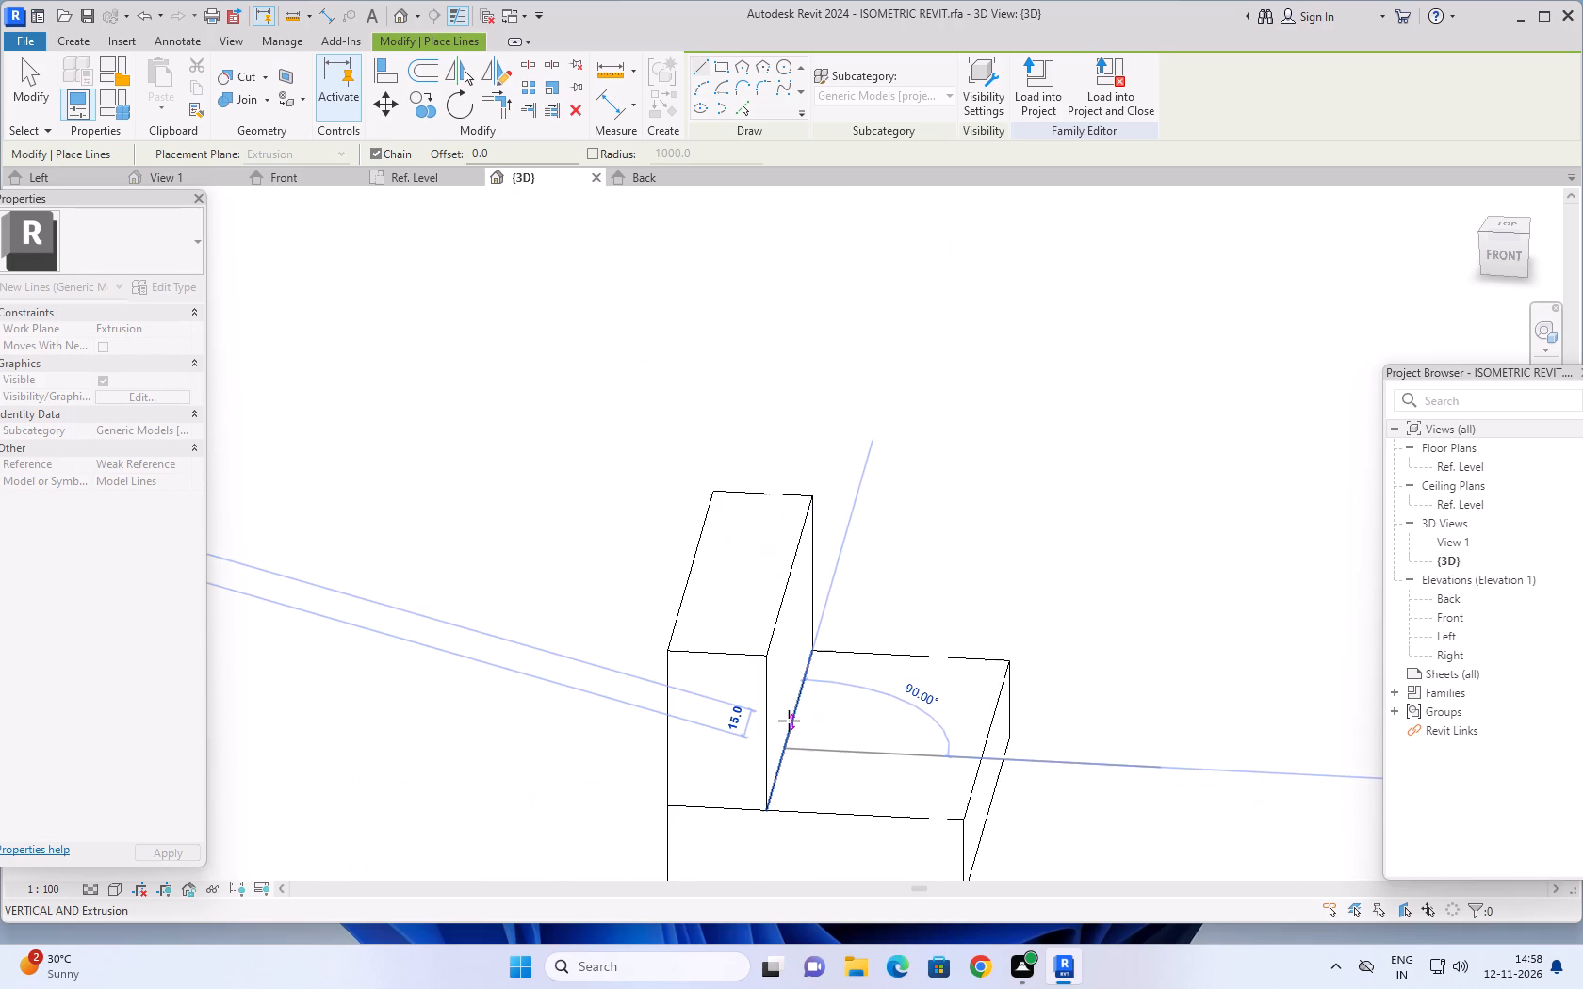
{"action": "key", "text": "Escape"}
Examine the upright block's inner face and the model line's endpoint from the right side, and leave the Model Line command.
{"action": "scroll", "coordinate": [792, 700], "scroll_direction": "down", "scroll_amount": 1}
{"action": "scroll", "coordinate": [952, 601], "scroll_direction": "down", "scroll_amount": 1}
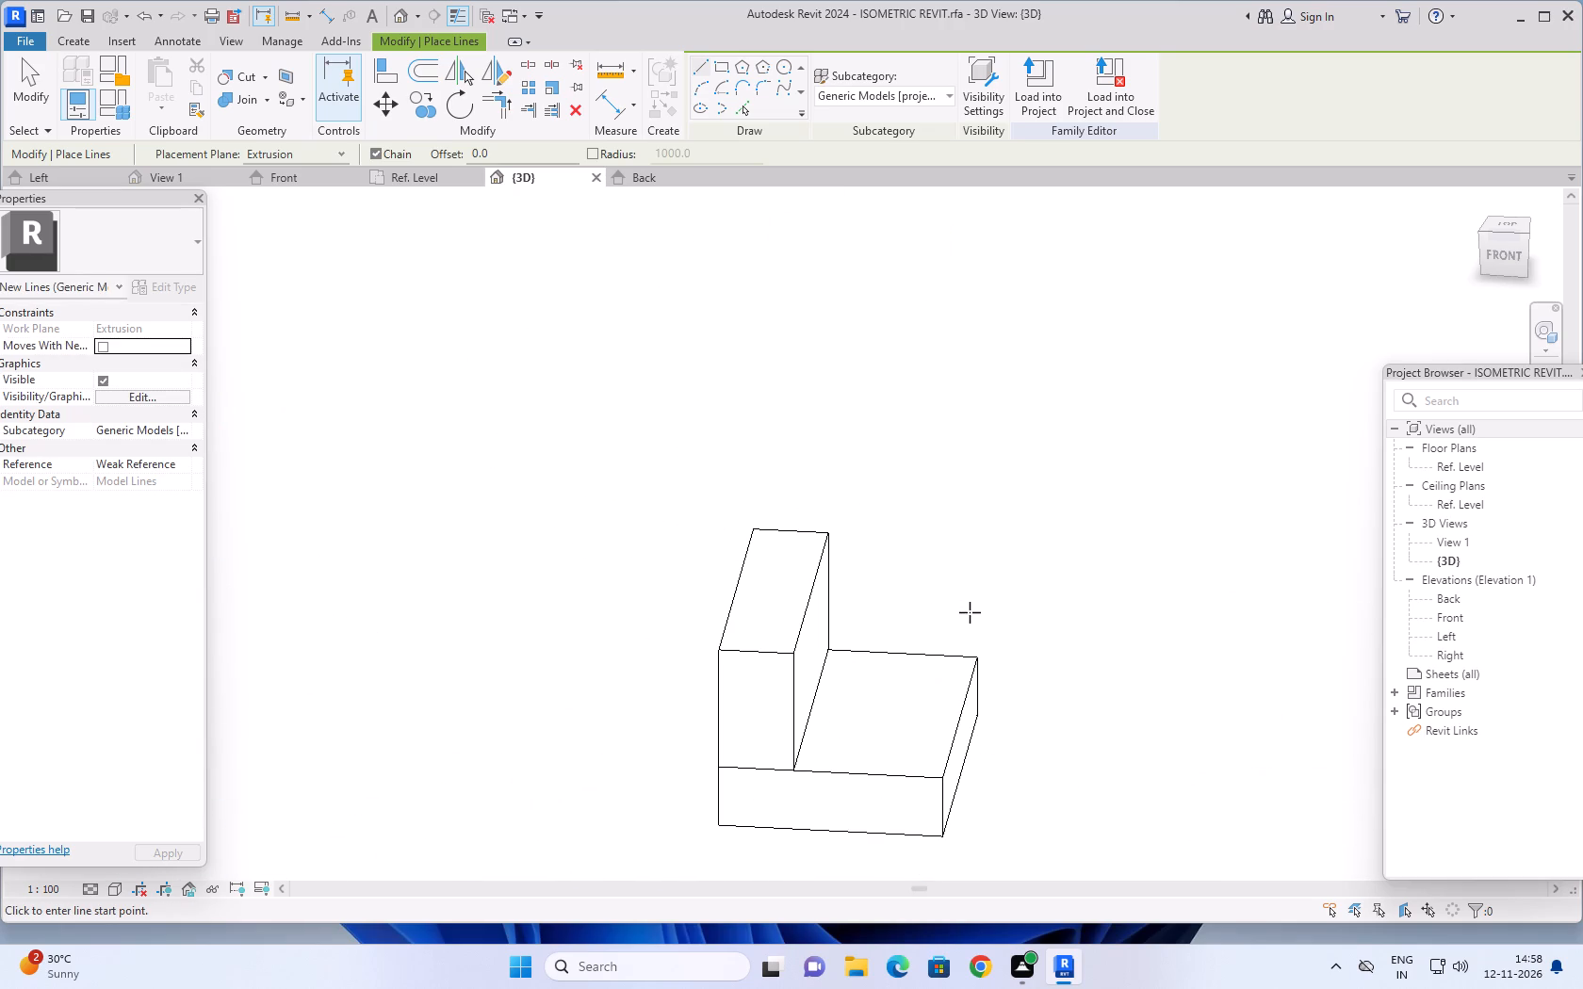
{"action": "middle_click_drag", "start_coordinate": [996, 611], "coordinate": [974, 611]}
{"action": "middle_click_drag", "start_coordinate": [952, 611], "coordinate": [652, 504]}
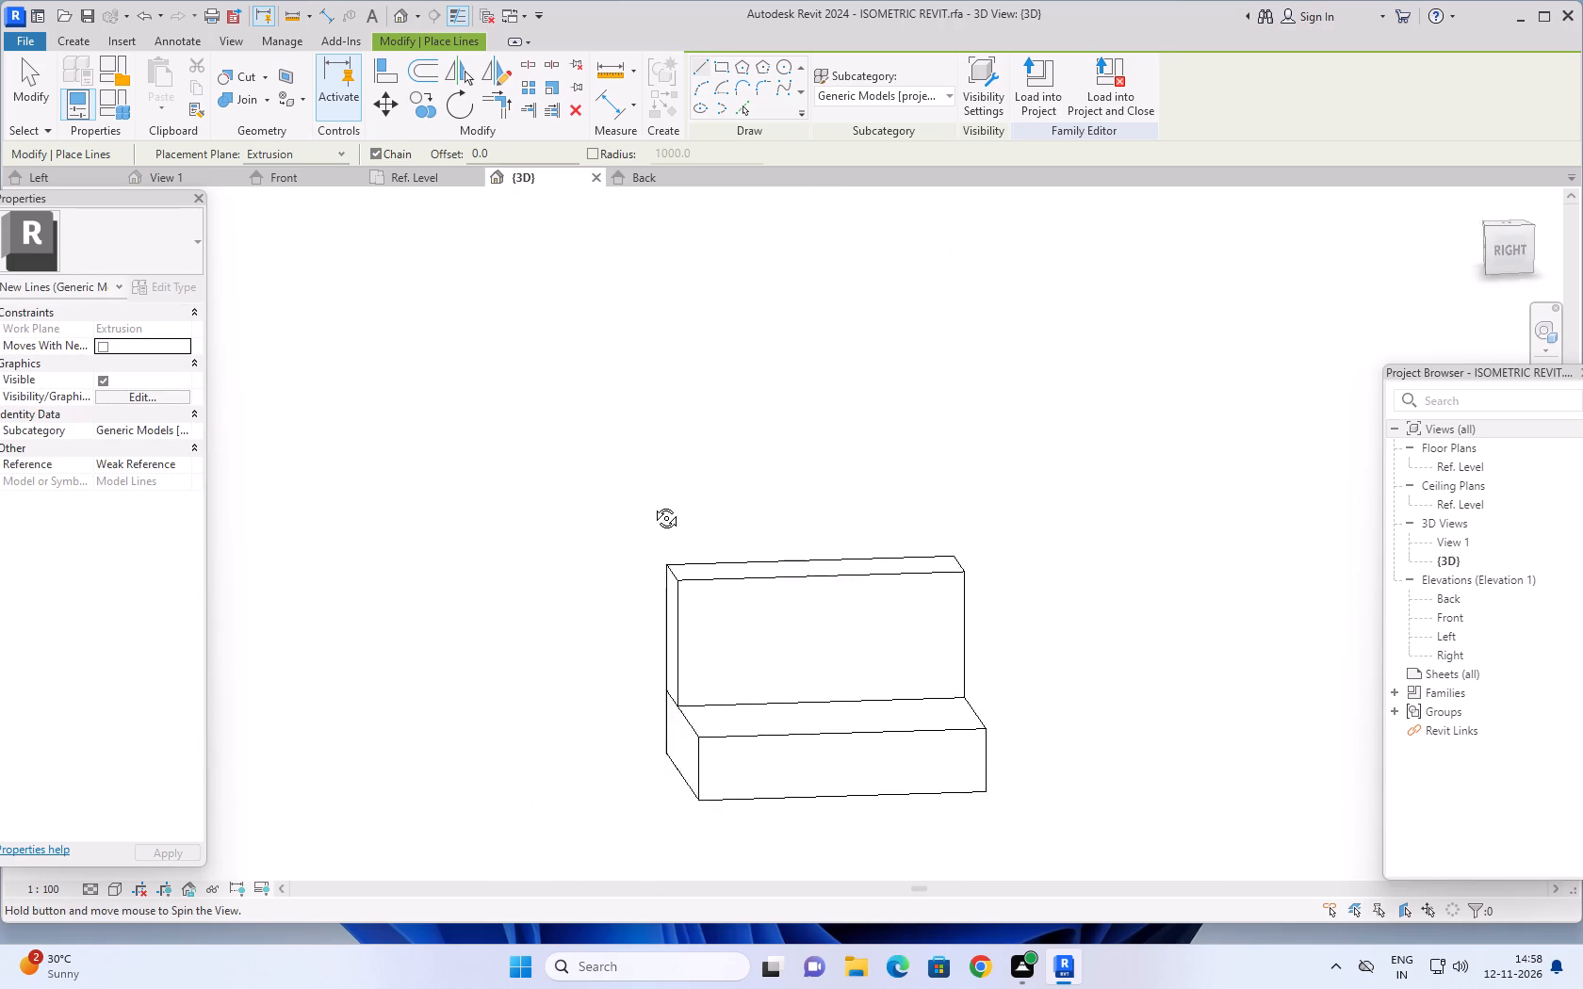
{"action": "middle_click_drag", "start_coordinate": [652, 504], "coordinate": [612, 633]}
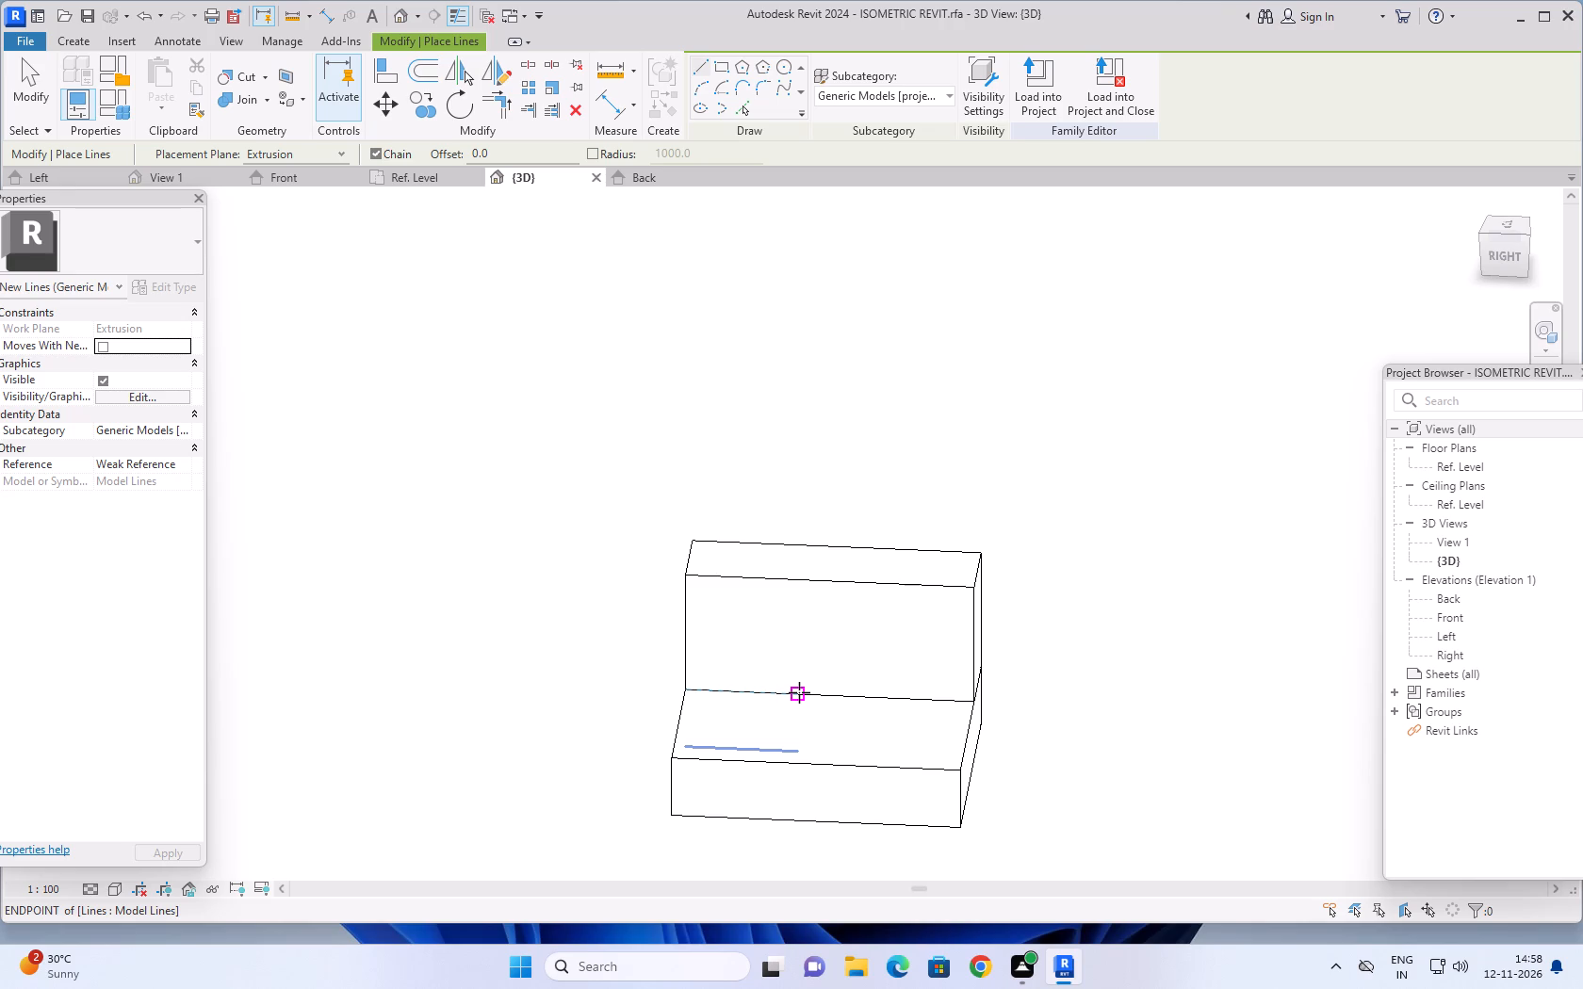
{"action": "middle_click_drag", "start_coordinate": [1118, 651], "coordinate": [1139, 582]}
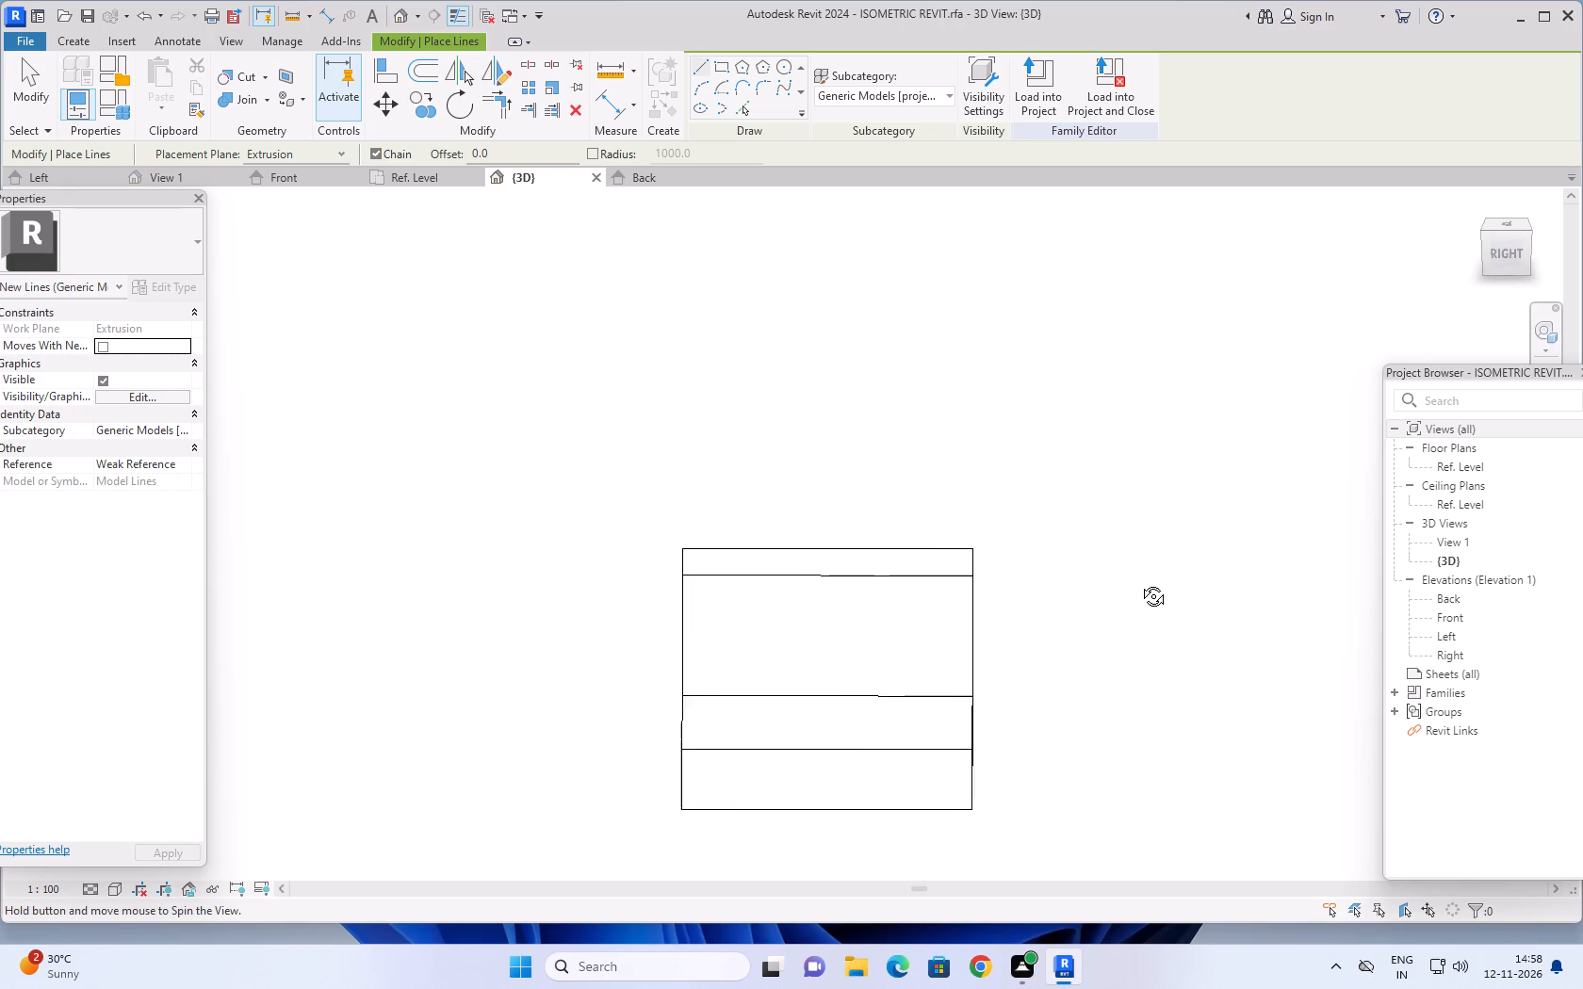
{"action": "middle_click_drag", "start_coordinate": [1139, 582], "coordinate": [1142, 532]}
{"action": "middle_click_drag", "start_coordinate": [1137, 637], "coordinate": [1123, 570], "text": "shift"}
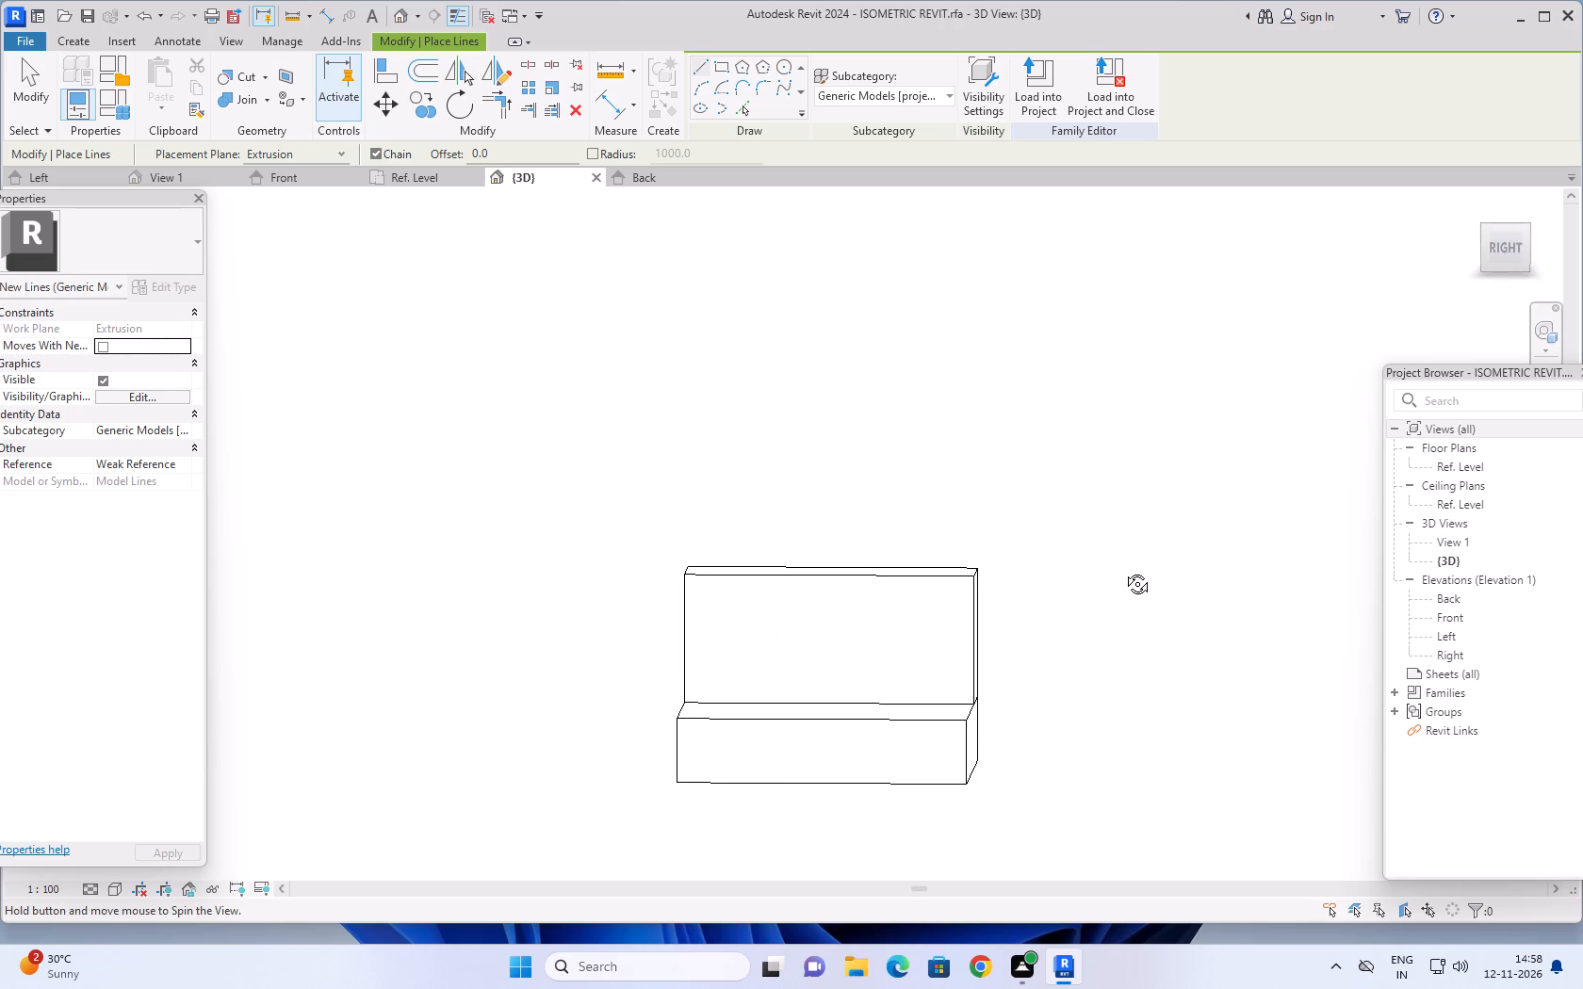
{"action": "middle_click_drag", "start_coordinate": [1123, 570], "coordinate": [1137, 584], "text": "shift"}
{"action": "key", "text": "Escape"}
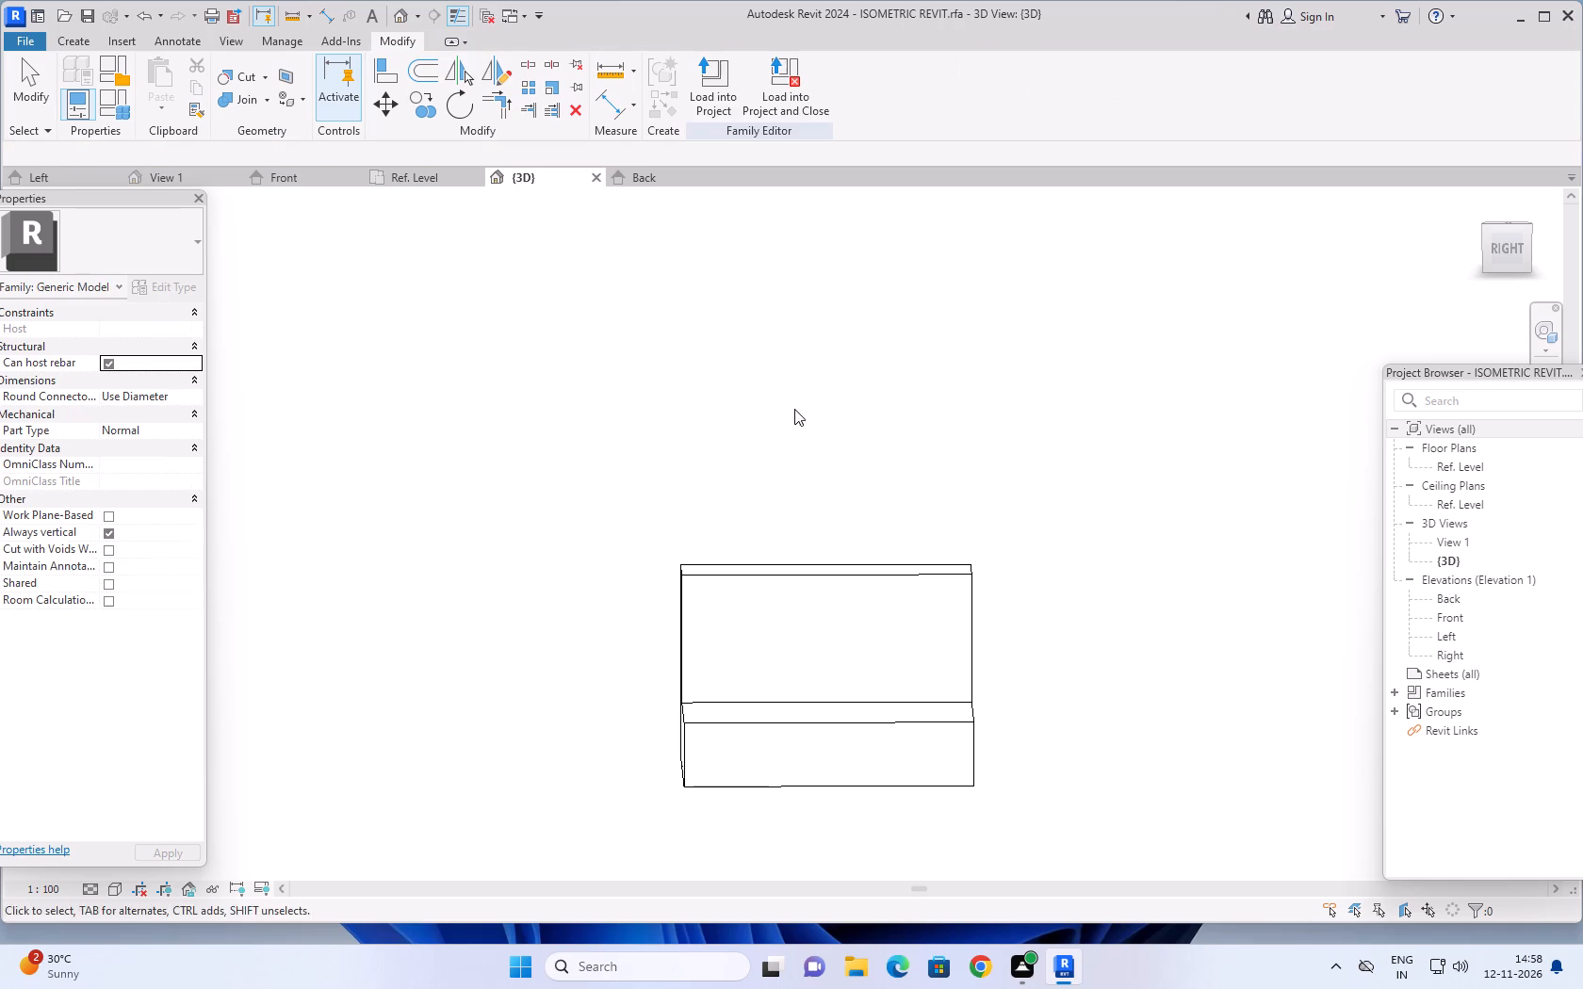
{"action": "key", "text": "Escape"}
{"action": "key", "text": "Escape"}
{"action": "key", "text": "Escape"}
{"action": "key", "text": "Escape"}
{"action": "left_click", "coordinate": [76, 39]}
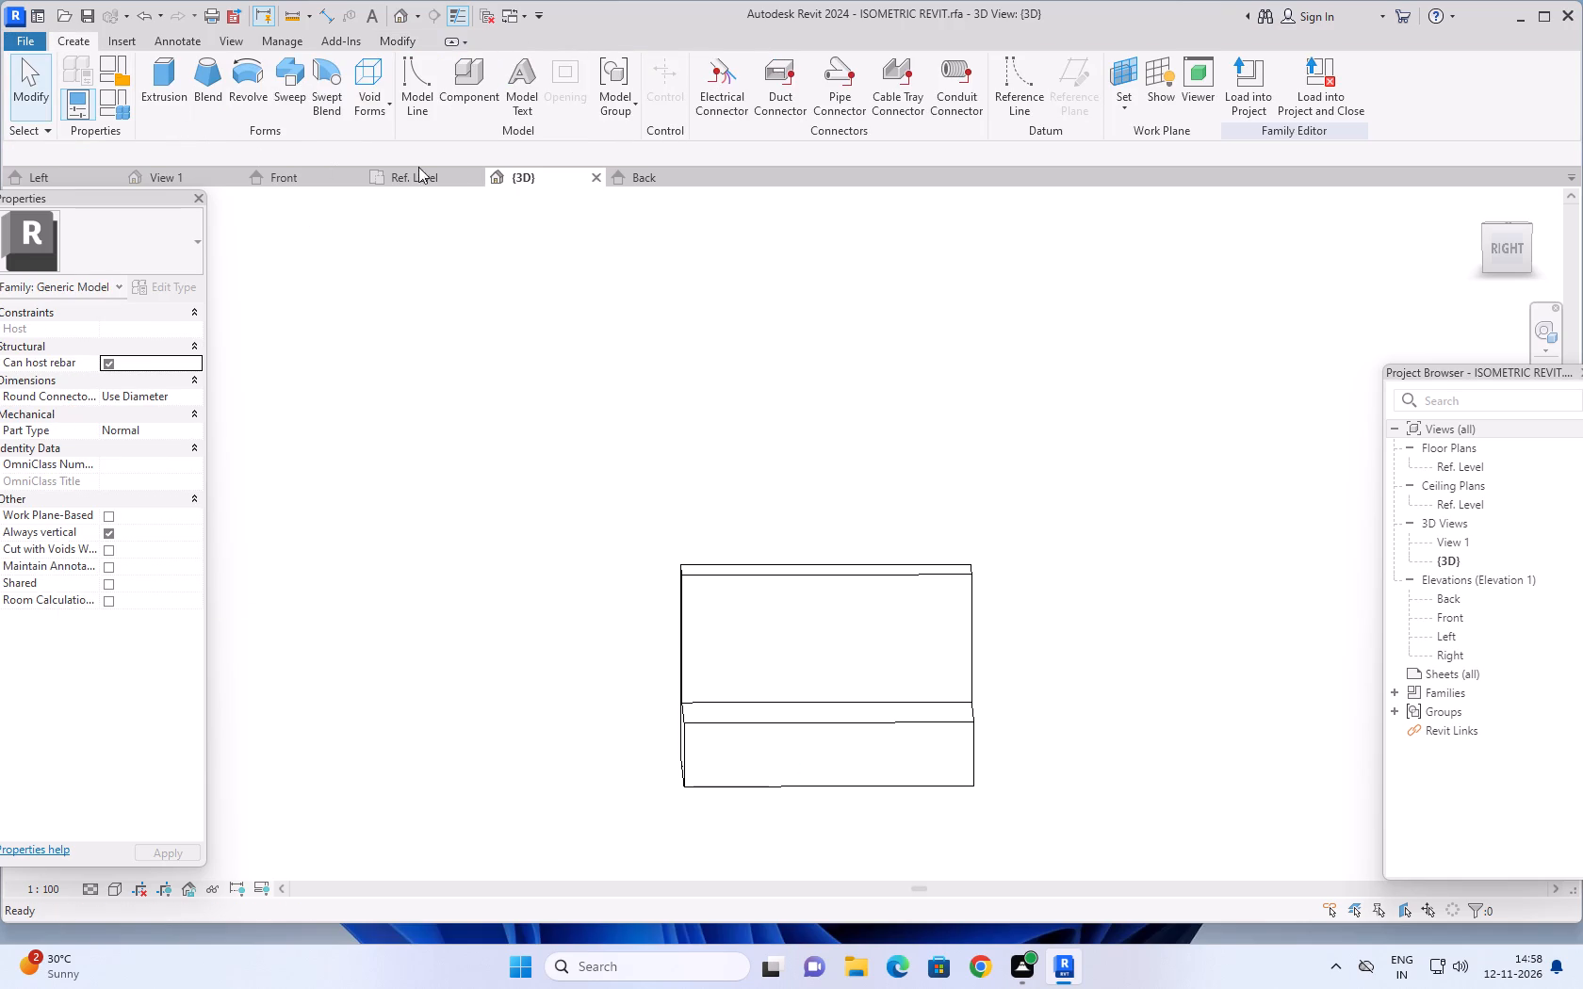
Start a void extrusion sketch with the upright block's inner face as its work plane.
{"action": "left_click", "coordinate": [382, 107]}
{"action": "left_click", "coordinate": [400, 151]}
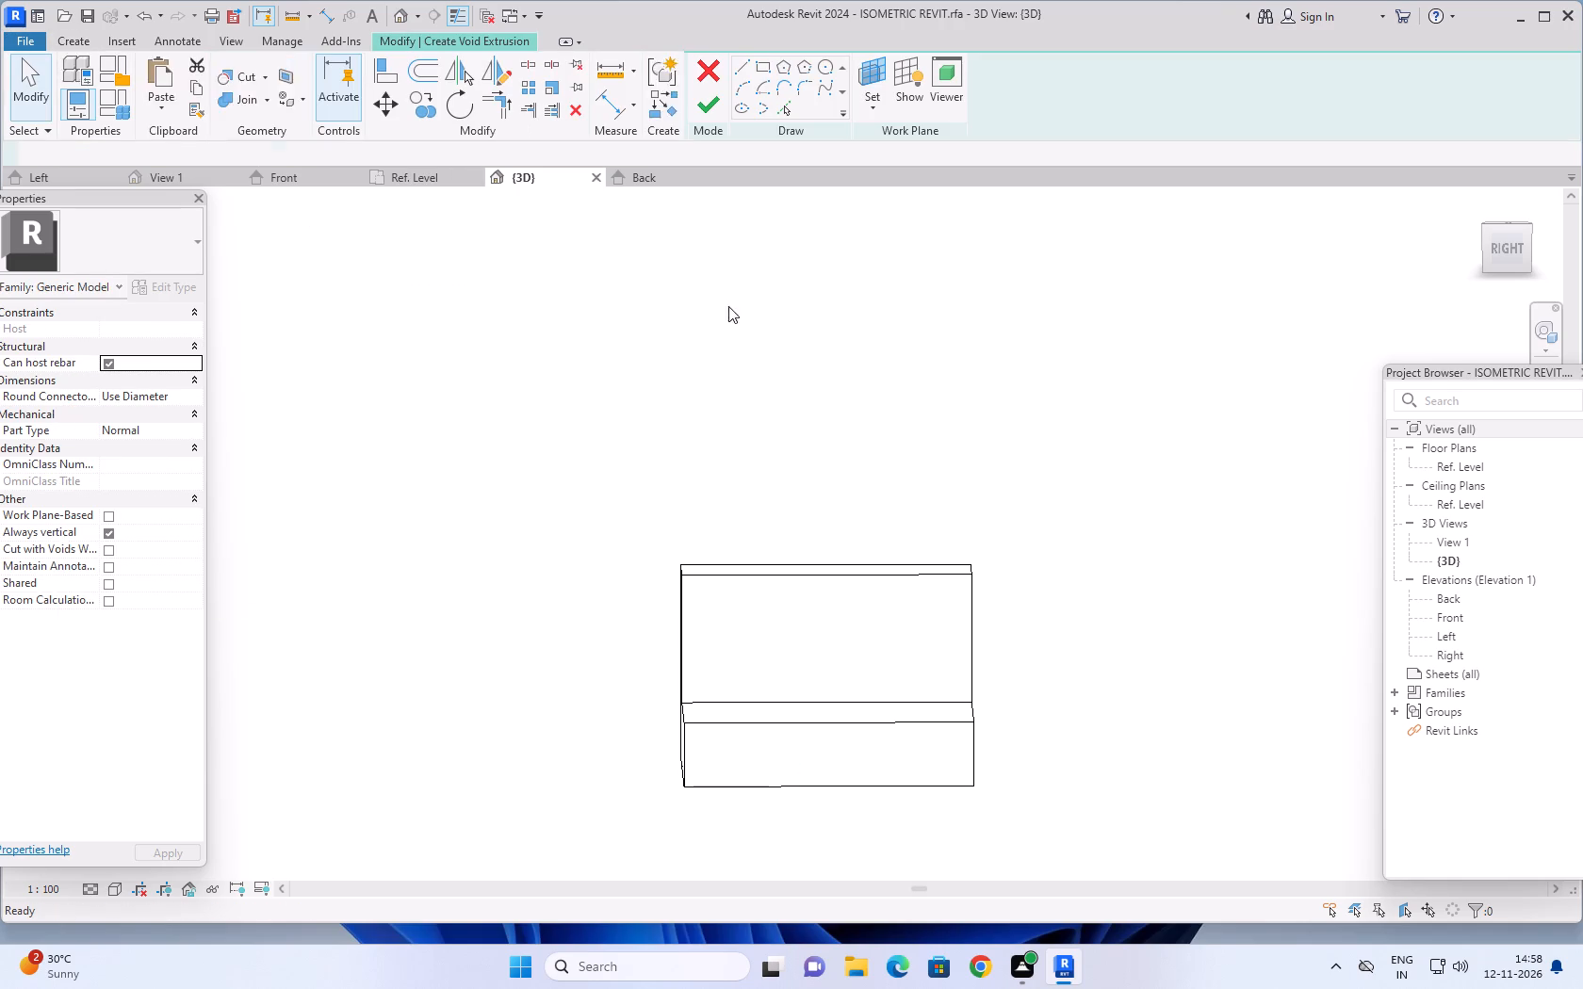
{"action": "left_click", "coordinate": [884, 112]}
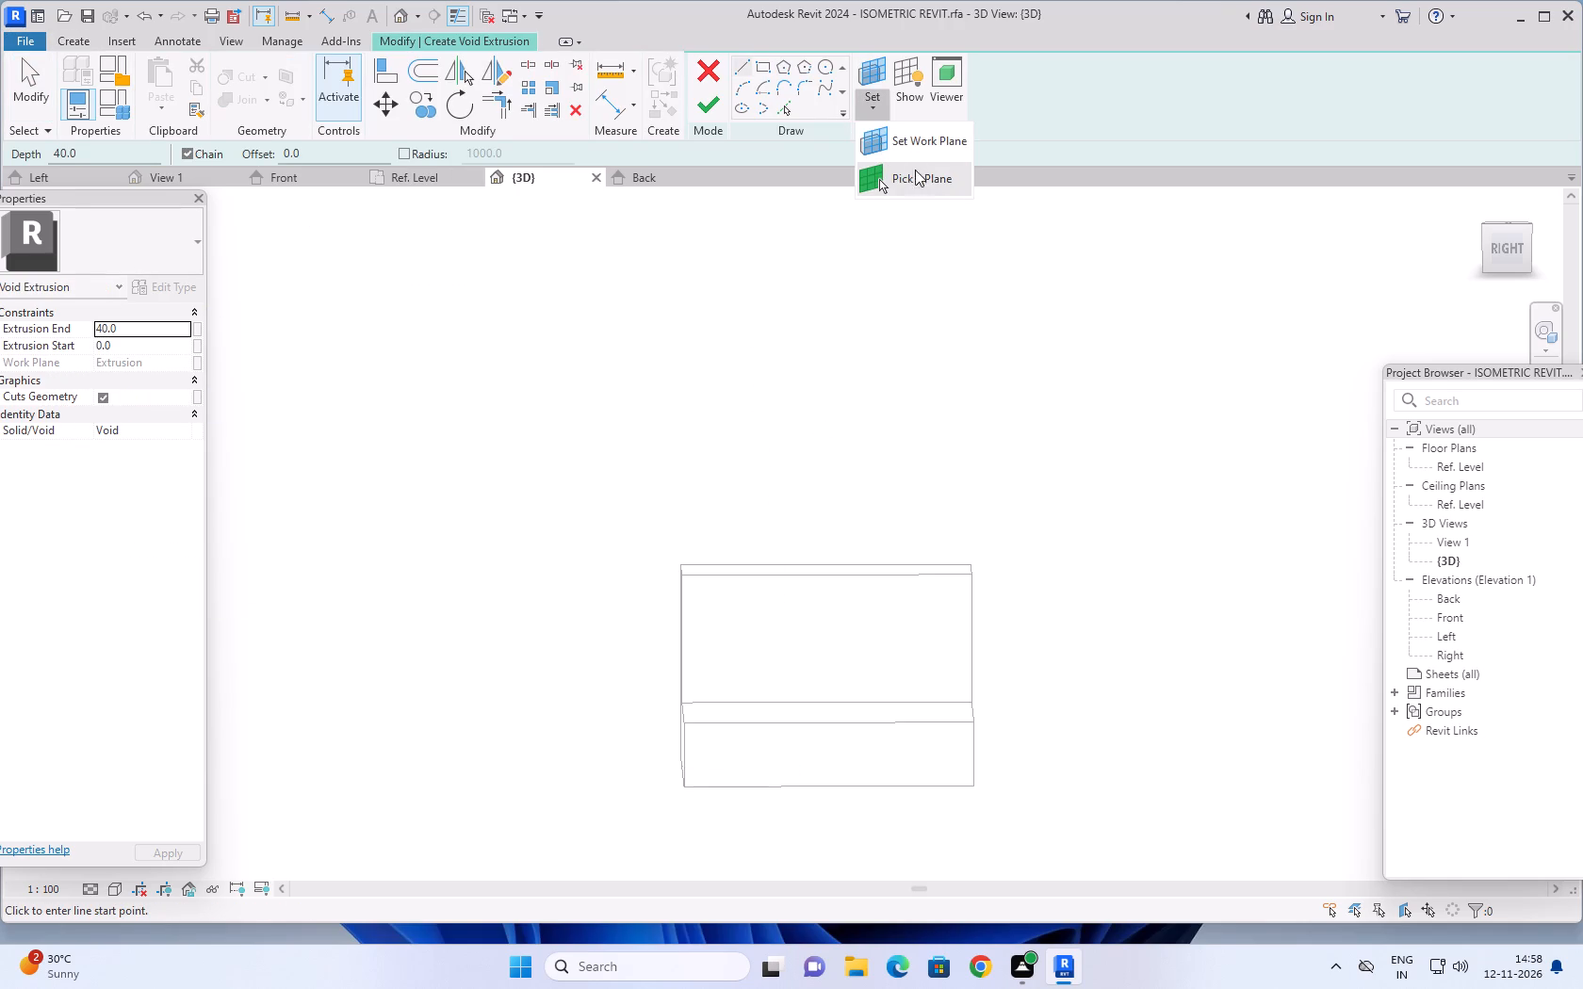
{"action": "left_click", "coordinate": [930, 178]}
{"action": "left_click", "coordinate": [782, 631]}
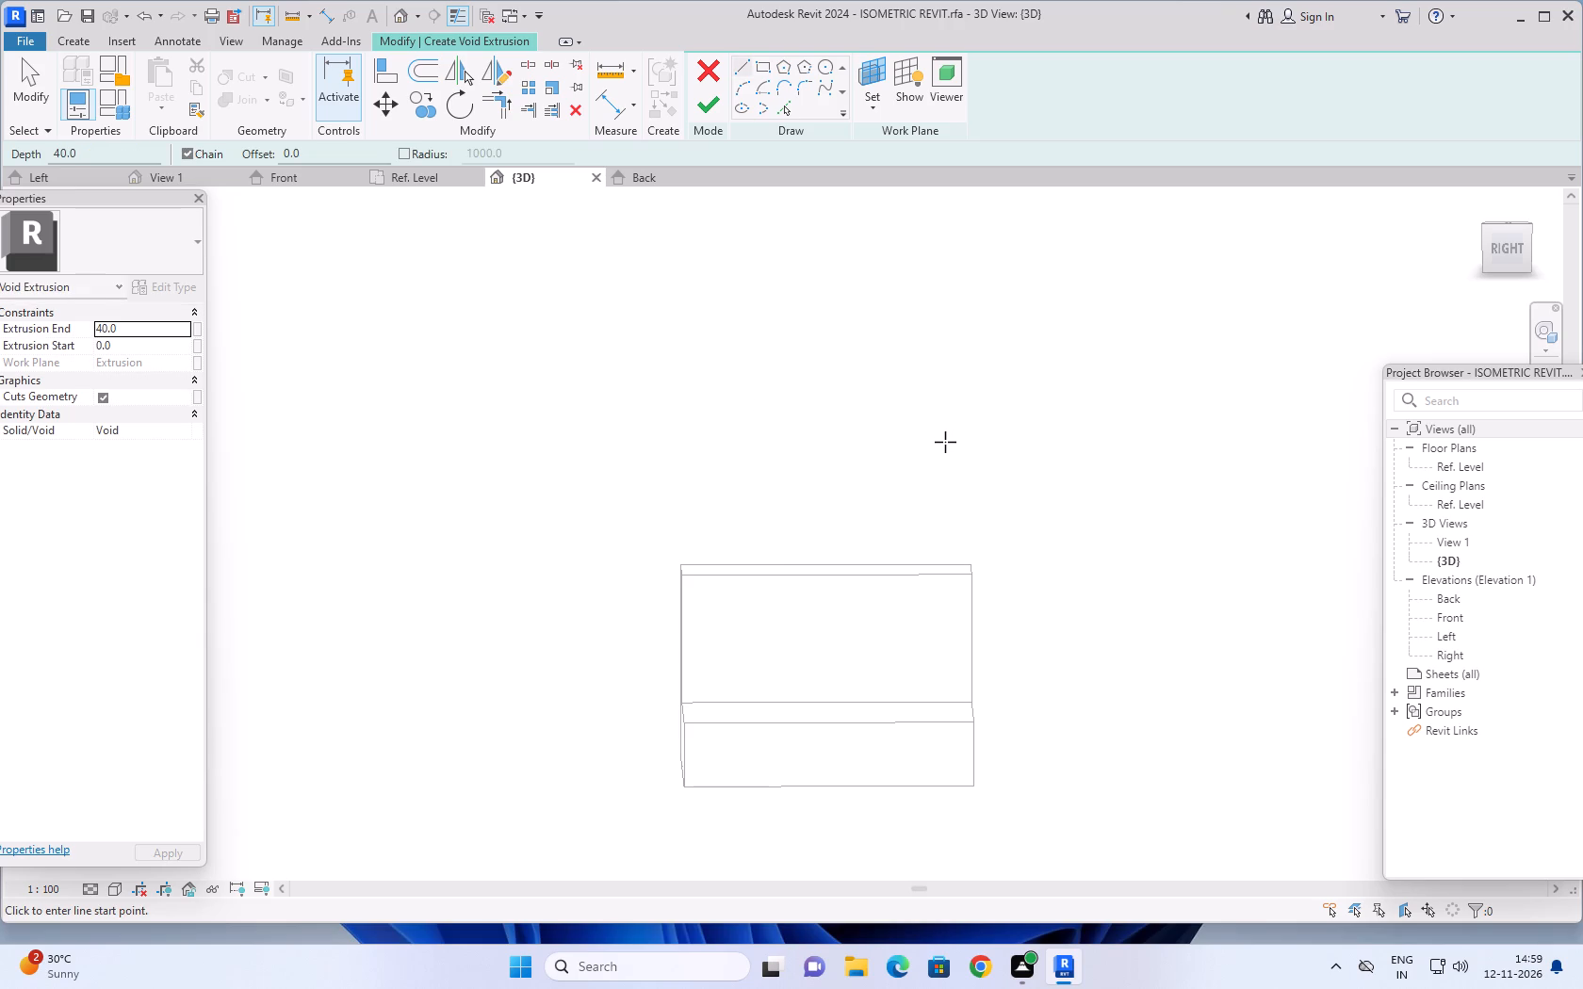
Draw a 15-long vertical sketch line up from the foot of the upright block, aligned with the model line's endpoint.
{"action": "middle_click_drag", "start_coordinate": [942, 443], "coordinate": [930, 406]}
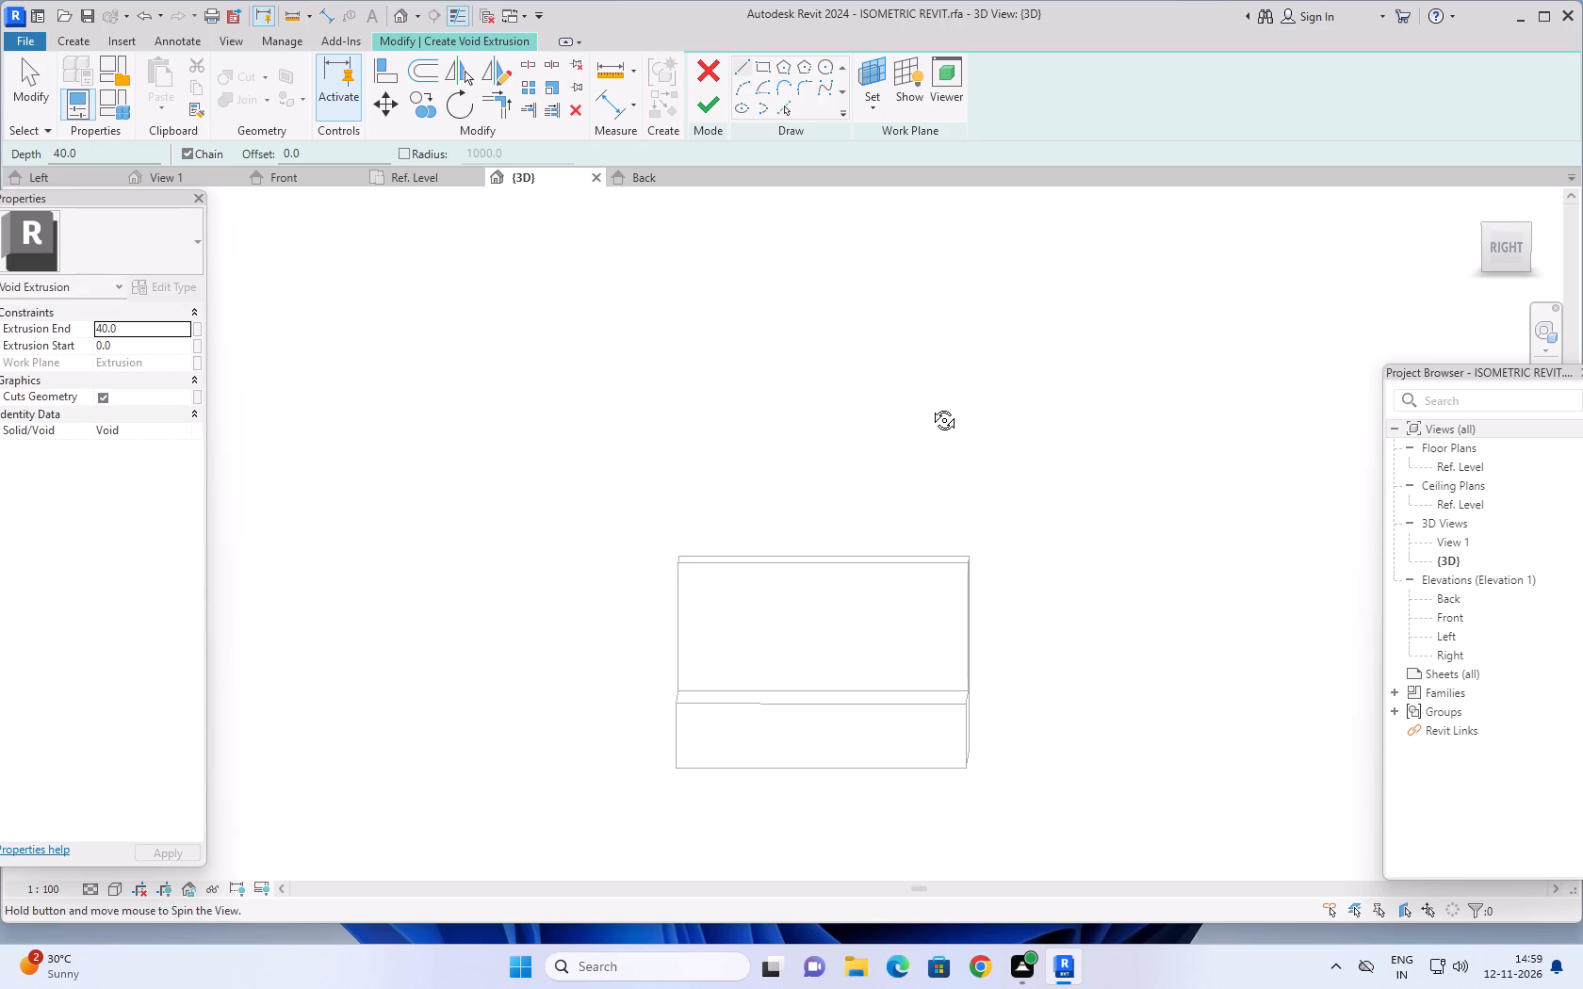
{"action": "middle_click_drag", "start_coordinate": [930, 406], "coordinate": [932, 424]}
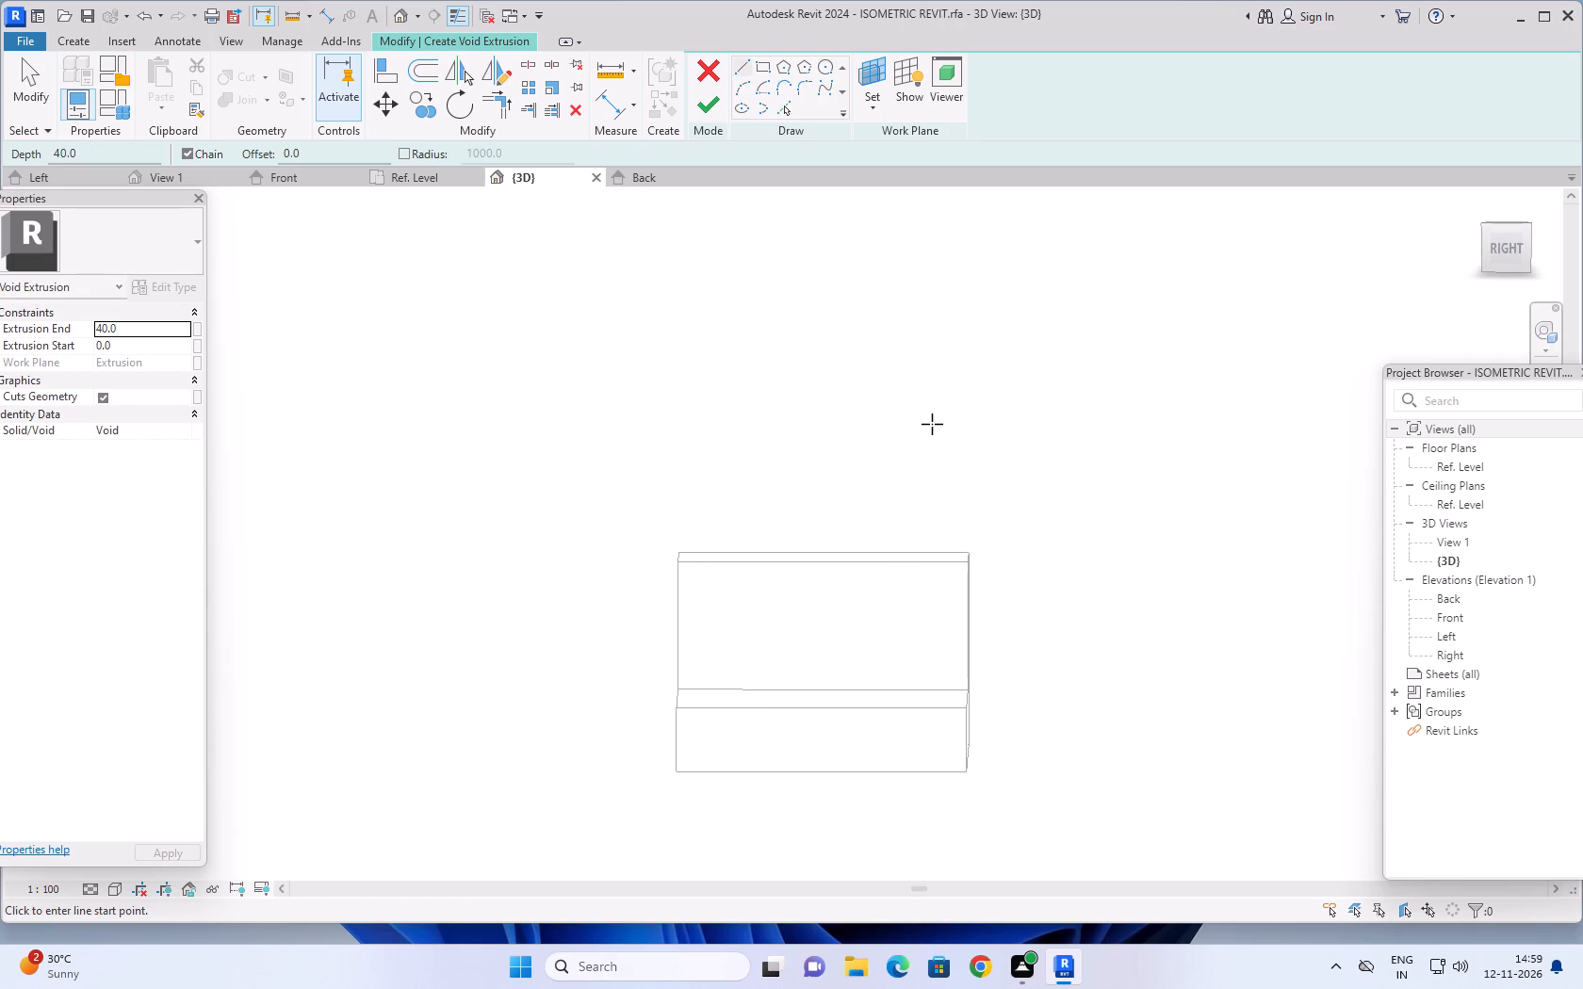
{"action": "middle_click_drag", "start_coordinate": [937, 418], "coordinate": [934, 429]}
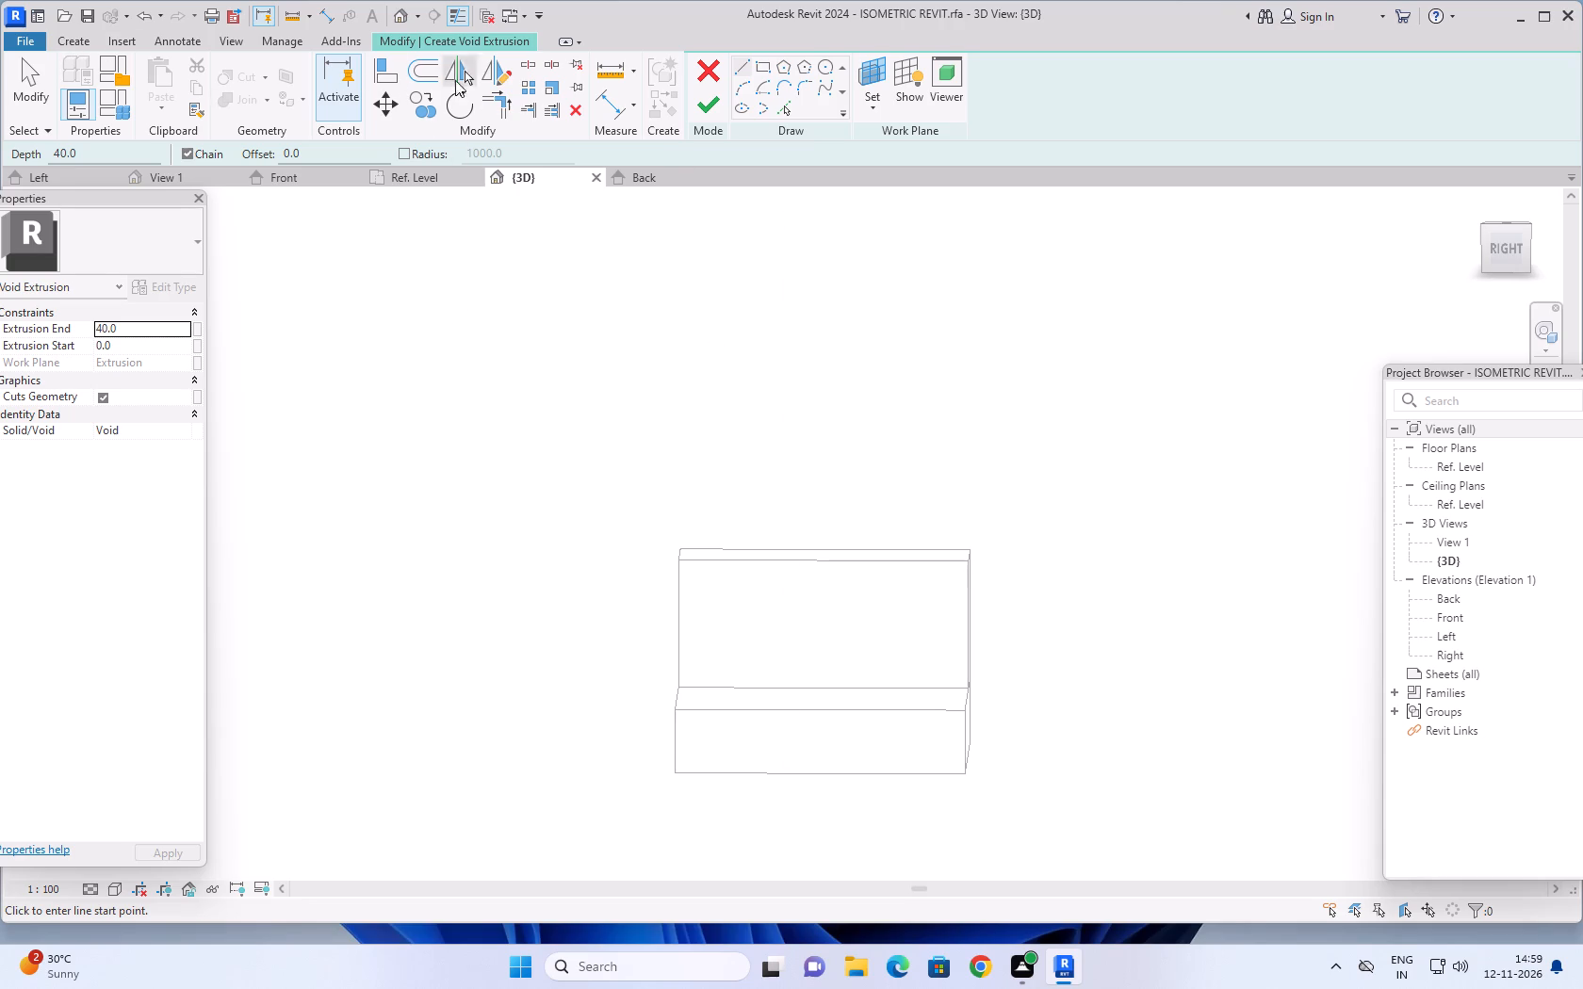
{"action": "left_click", "coordinate": [743, 67]}
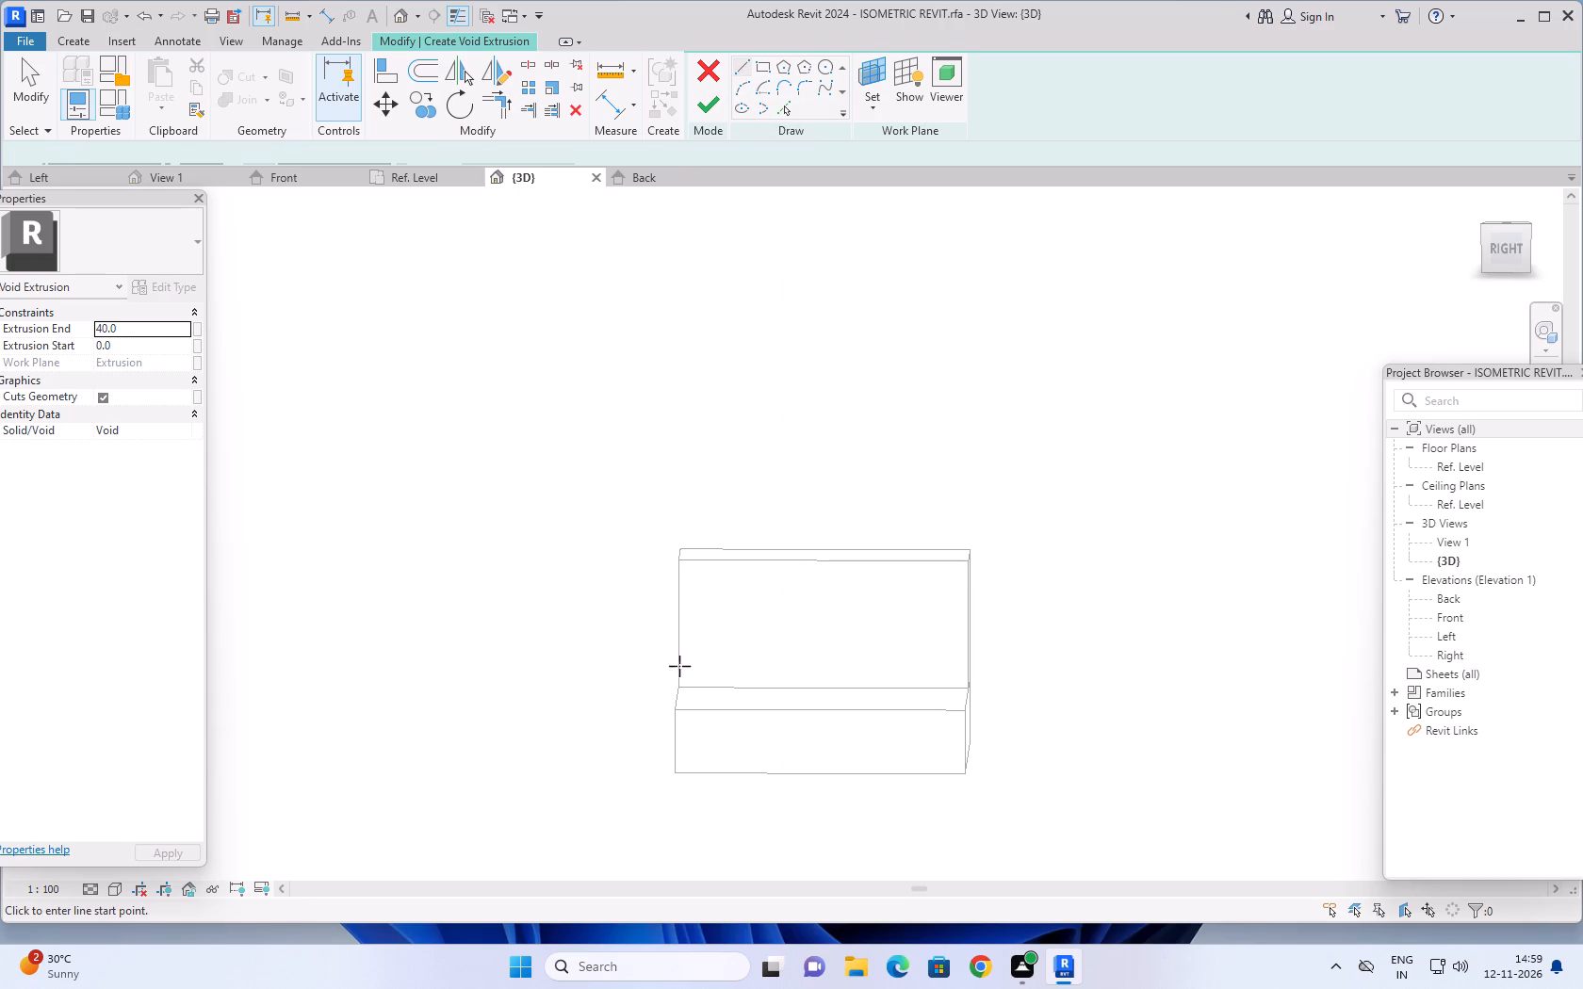
{"action": "left_click", "coordinate": [791, 686]}
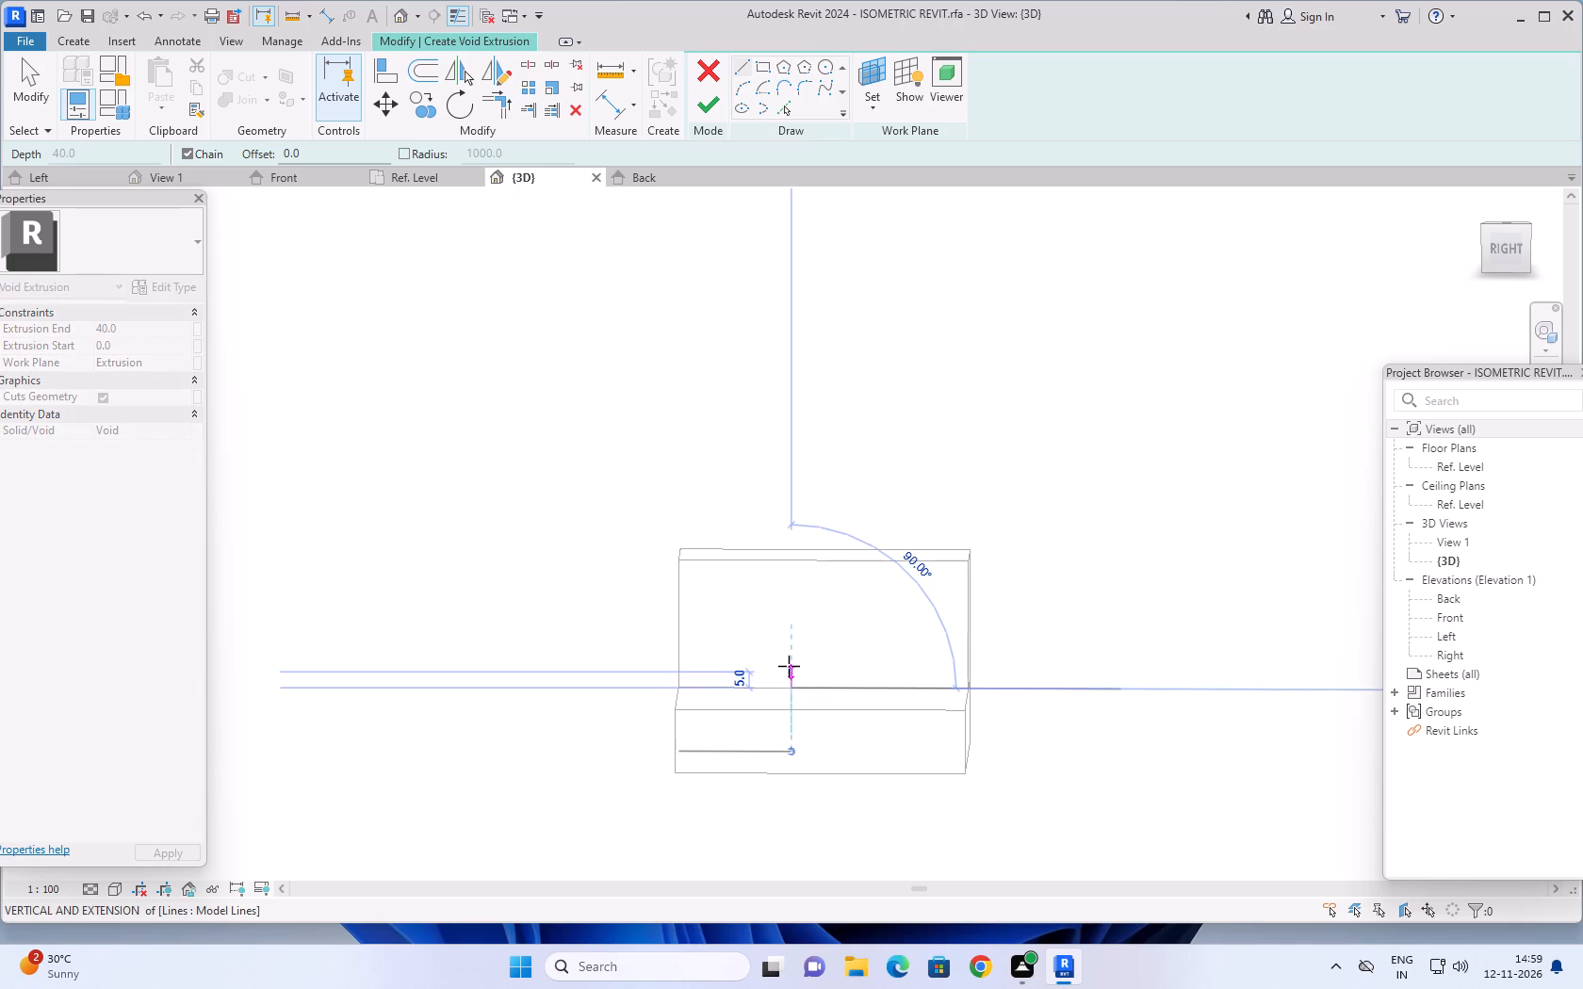
{"action": "type", "text": "15"}
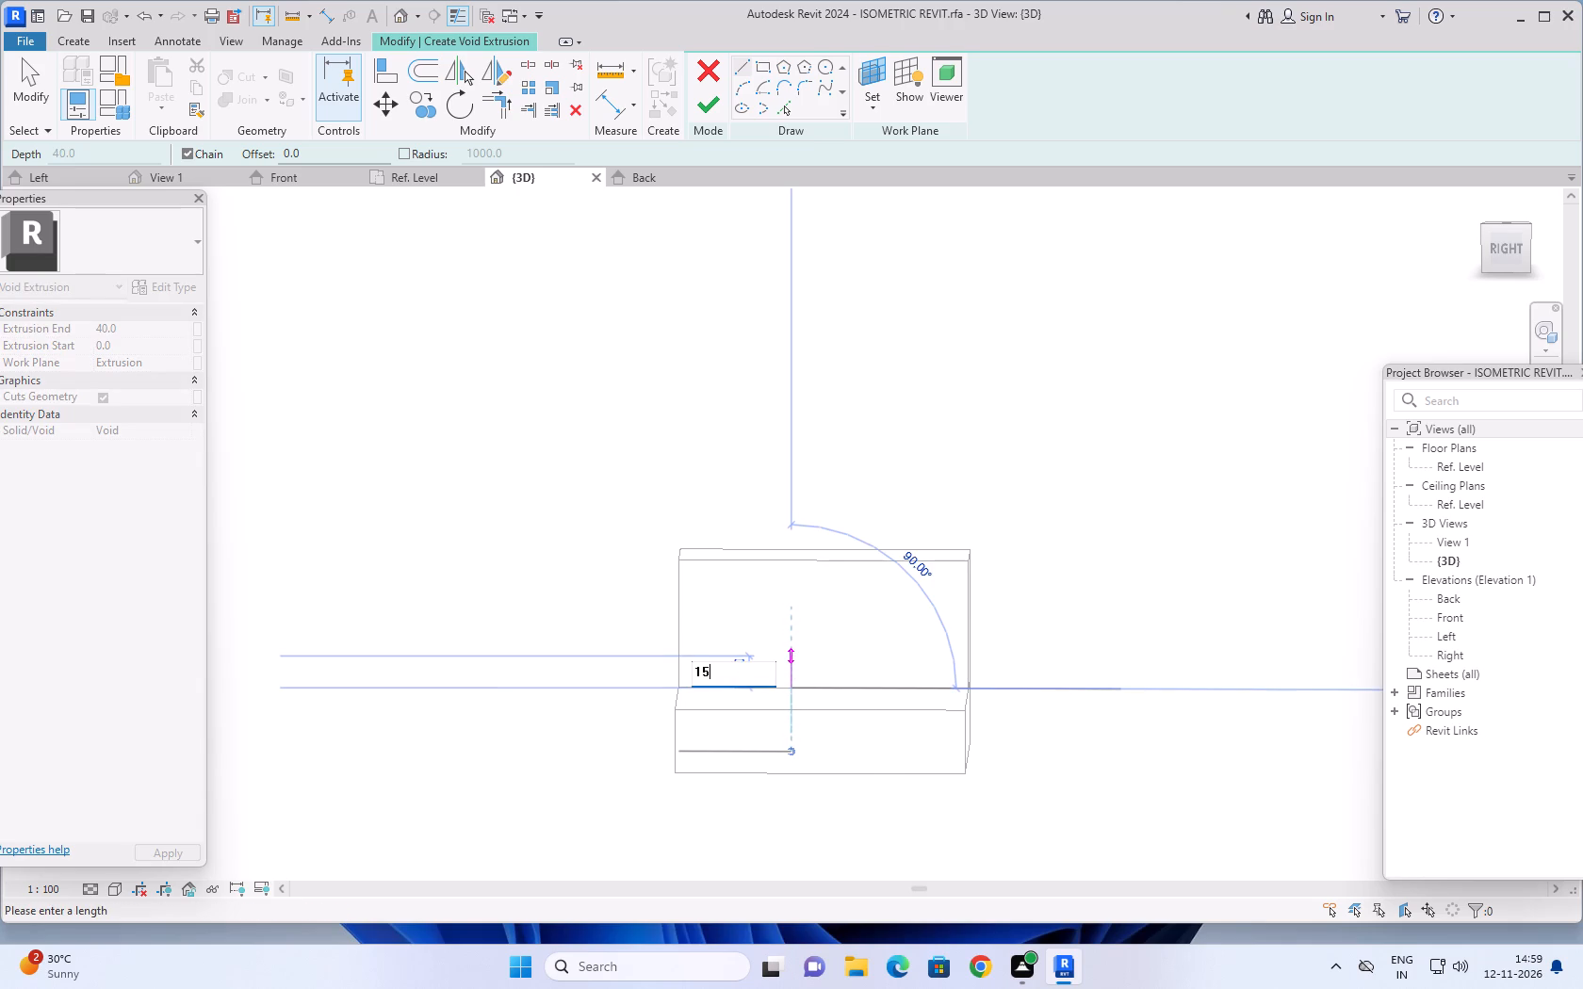
{"action": "key", "text": "Return"}
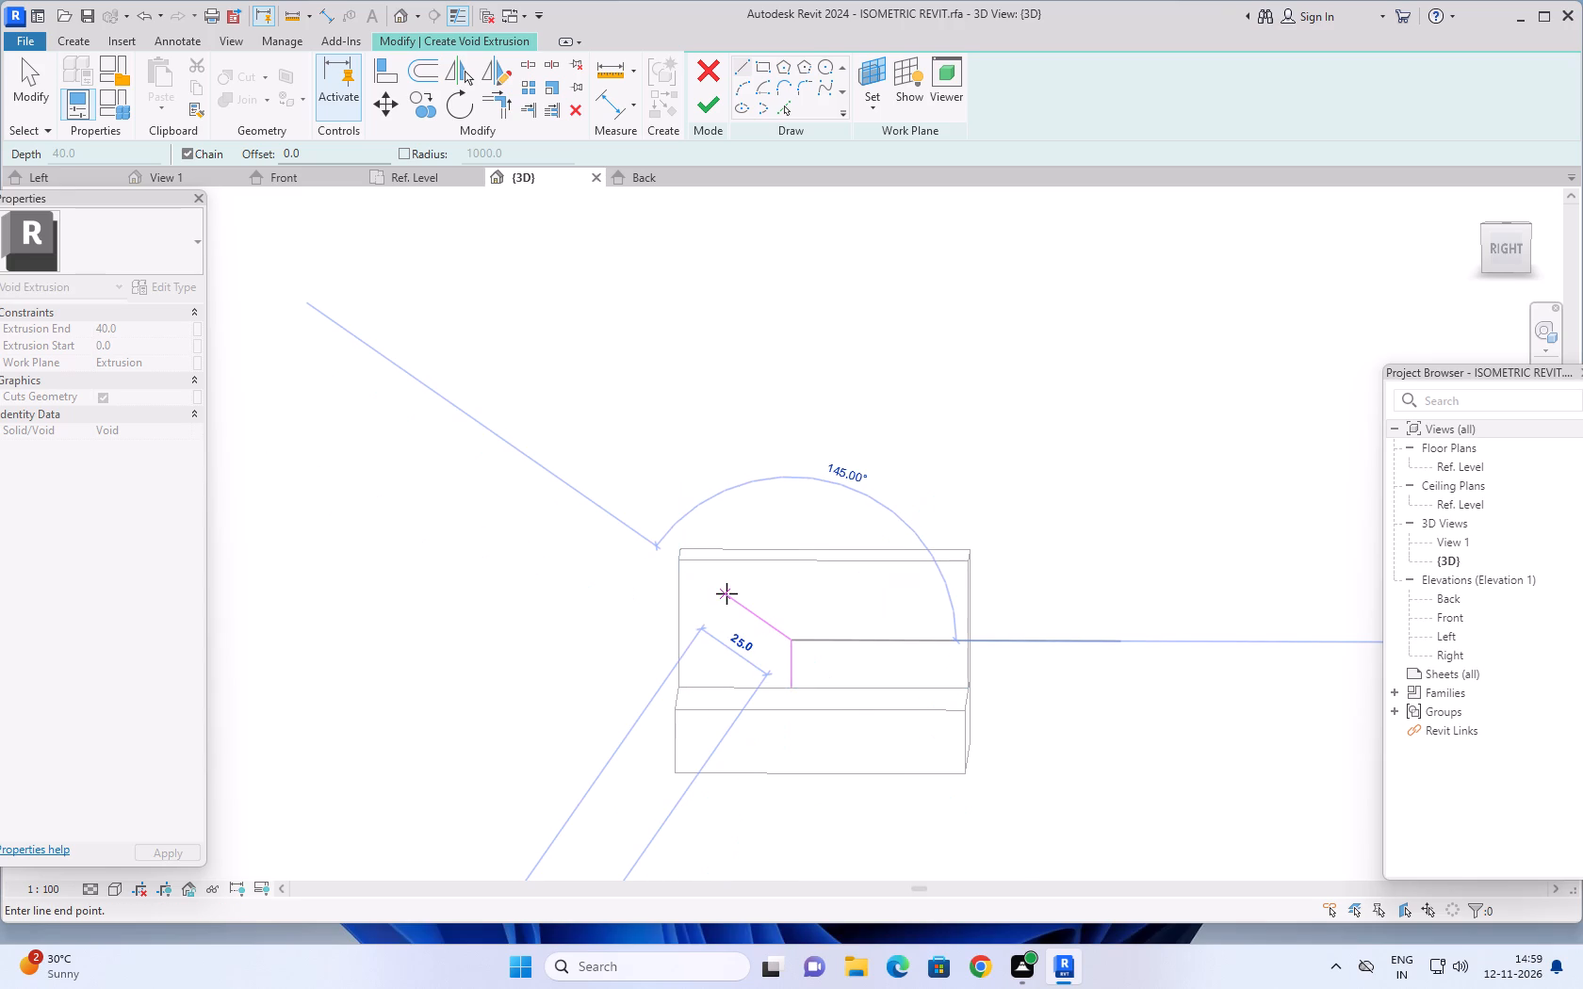
Sketch a triangular notch from the vertical line's top to the block's front top corner, 35 plus 25 along the top edge, and back.
{"action": "left_click", "coordinate": [677, 563]}
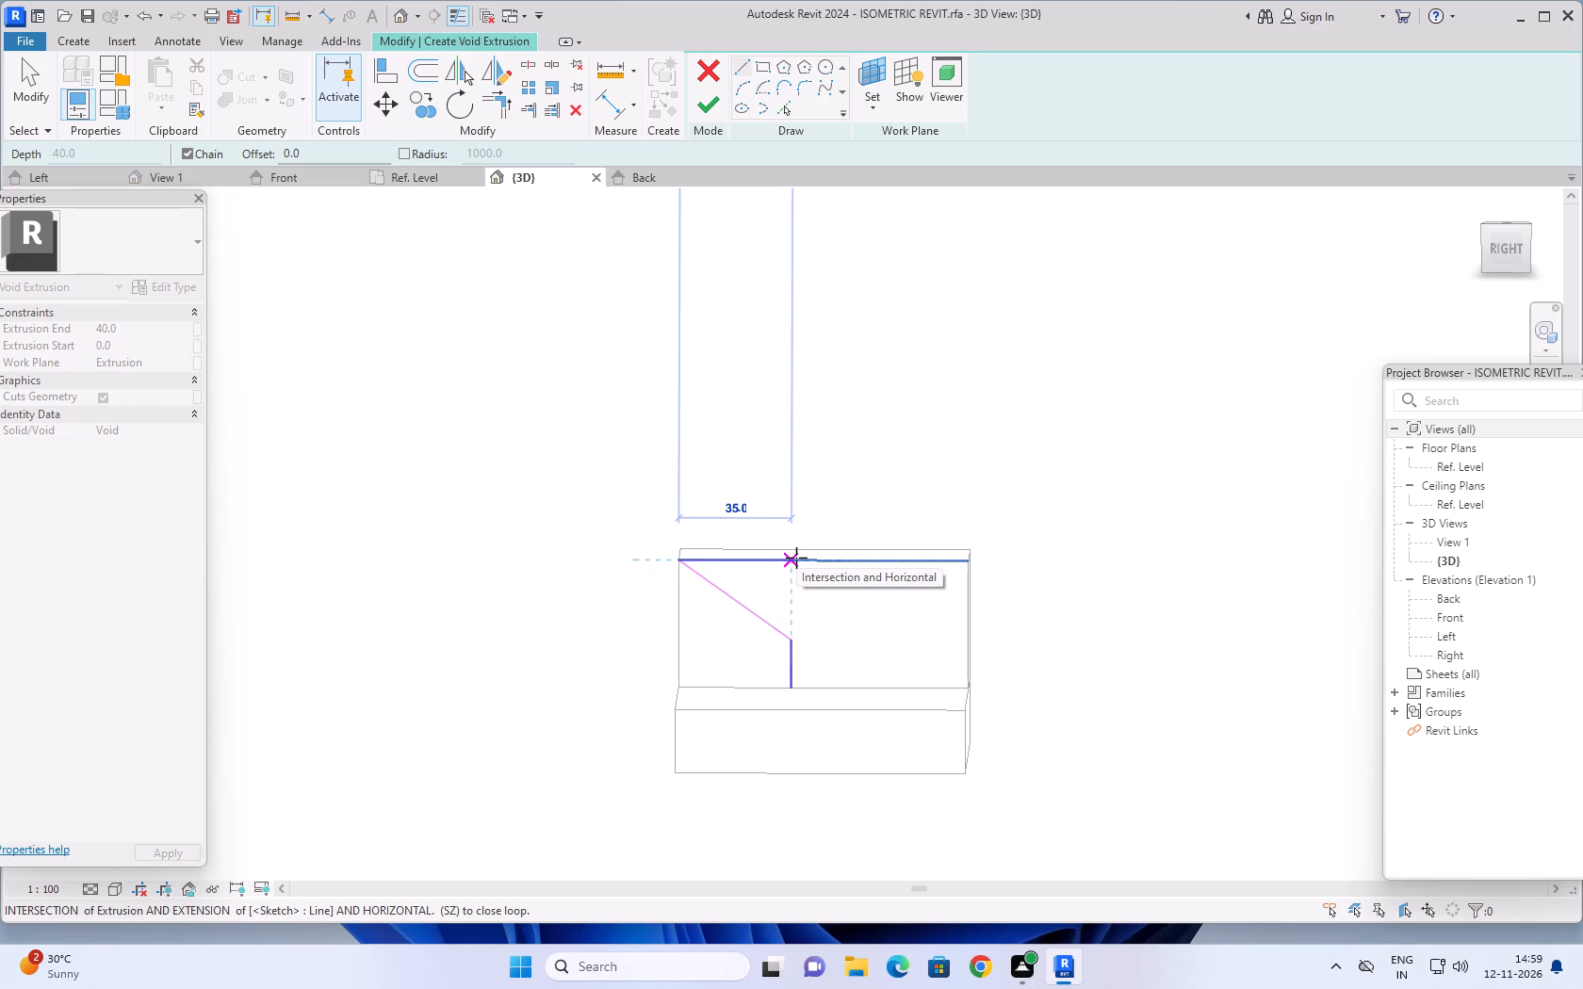
{"action": "left_click", "coordinate": [796, 558]}
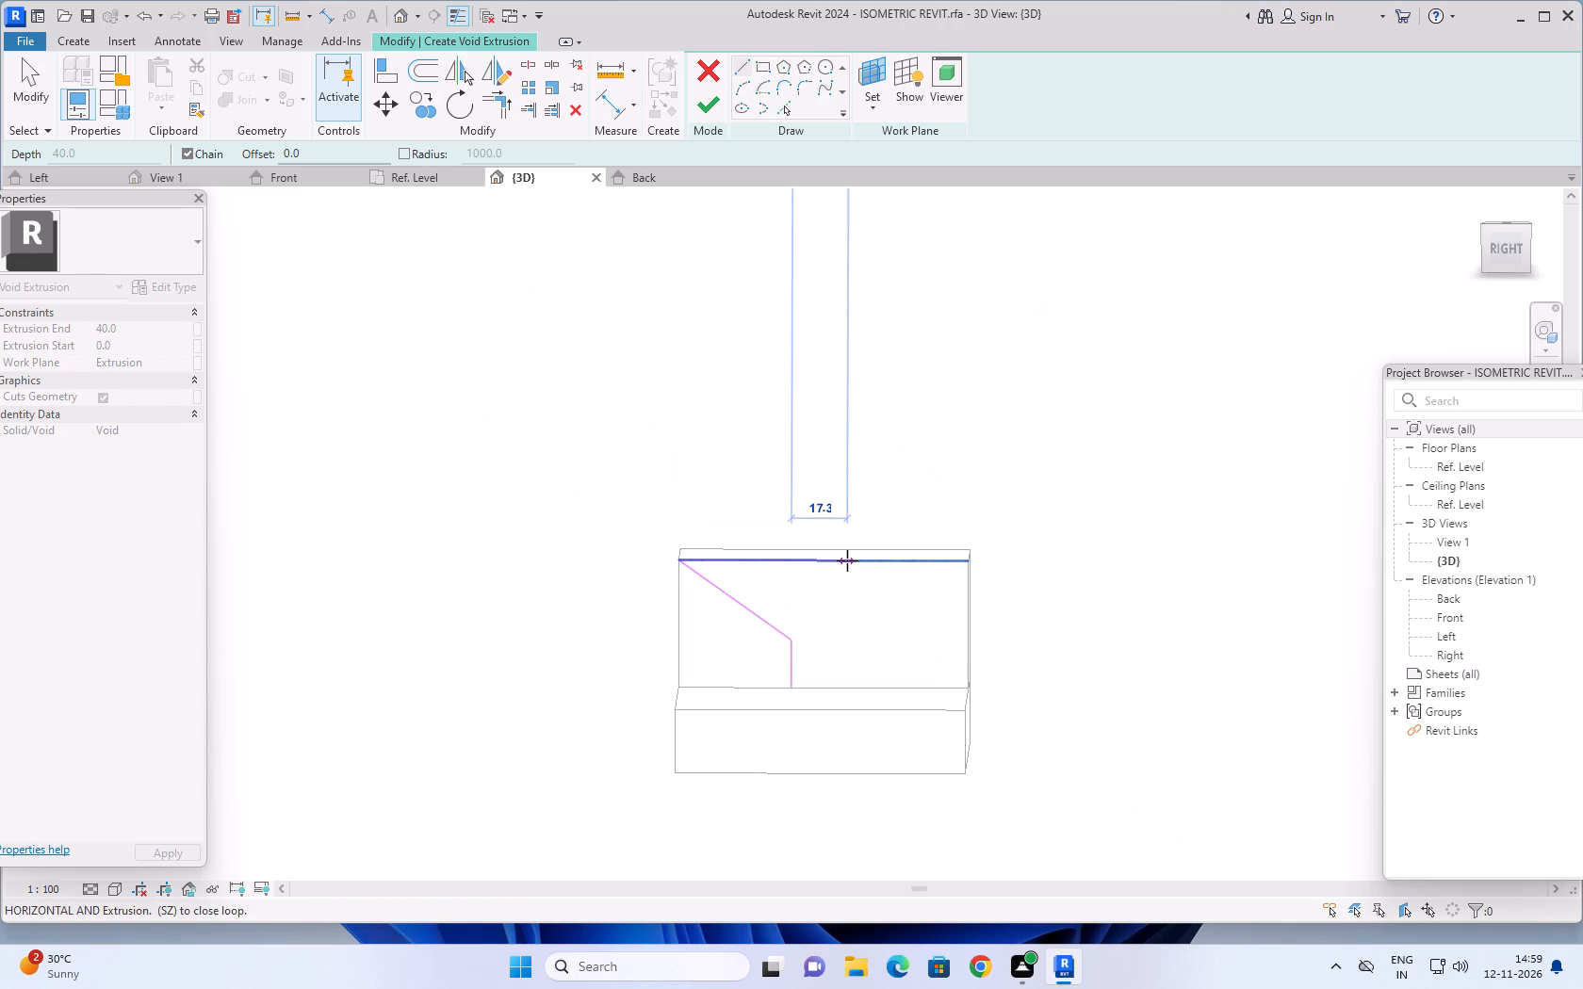
{"action": "type", "text": "25"}
{"action": "key", "text": "Return"}
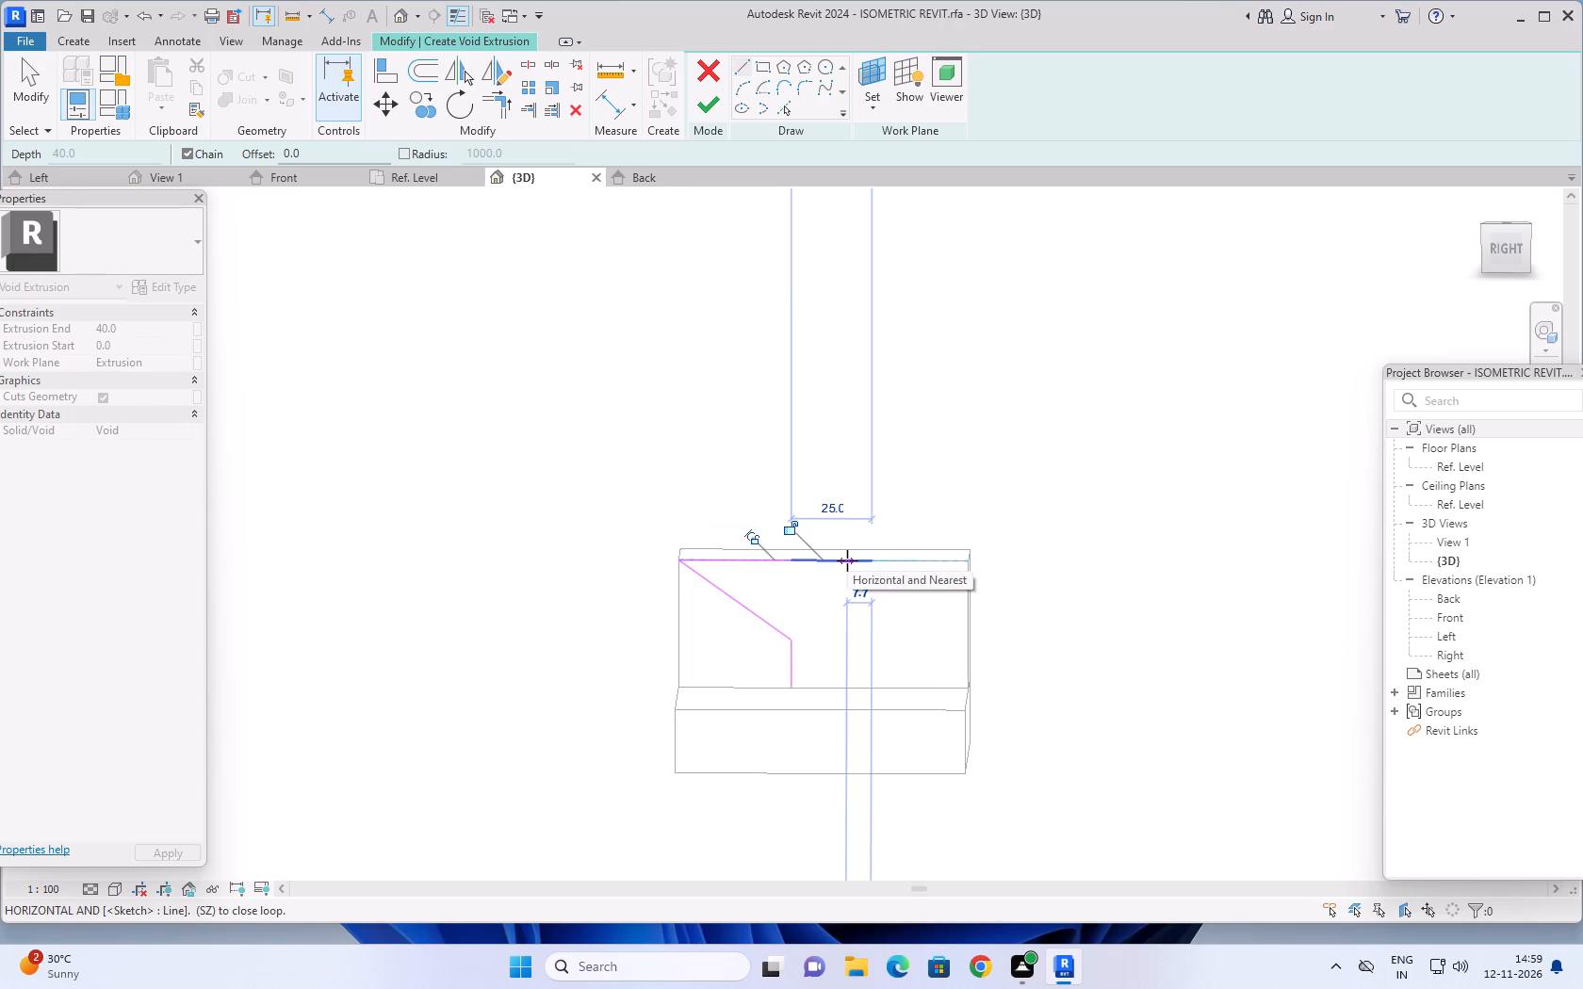
{"action": "left_click", "coordinate": [795, 640]}
{"action": "key", "text": "Escape"}
{"action": "key", "text": "Escape"}
{"action": "key", "text": "Escape"}
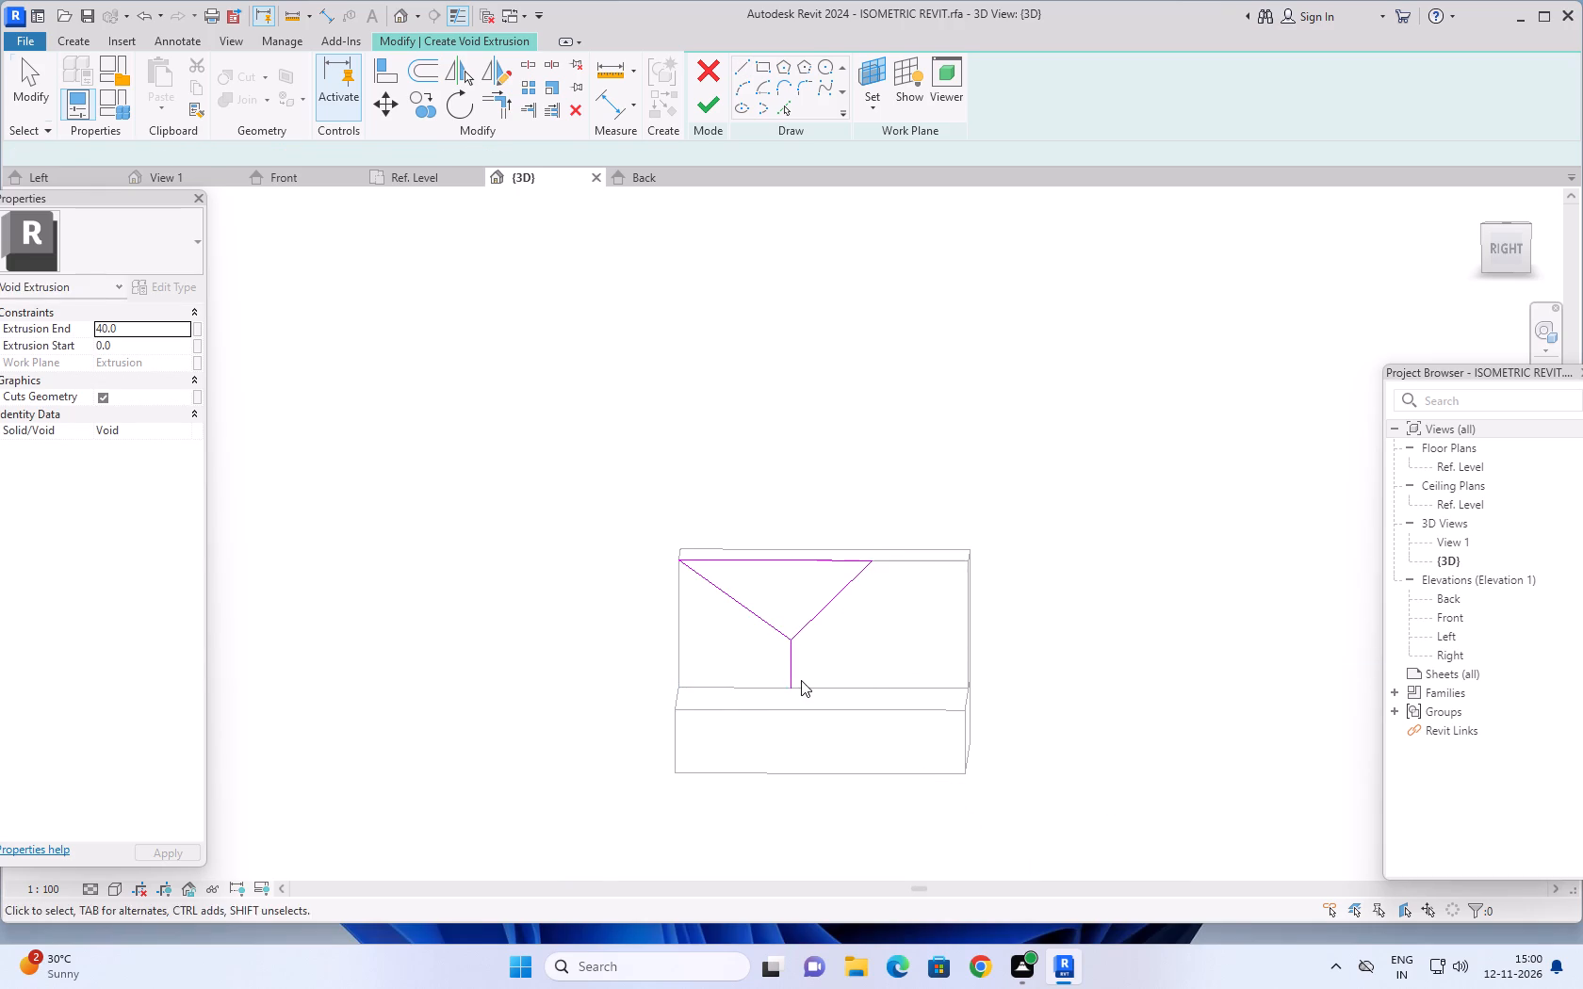
Delete the vertical sketch line below the triangle's lower vertex.
{"action": "left_click", "coordinate": [795, 676]}
{"action": "key", "text": "Delete"}
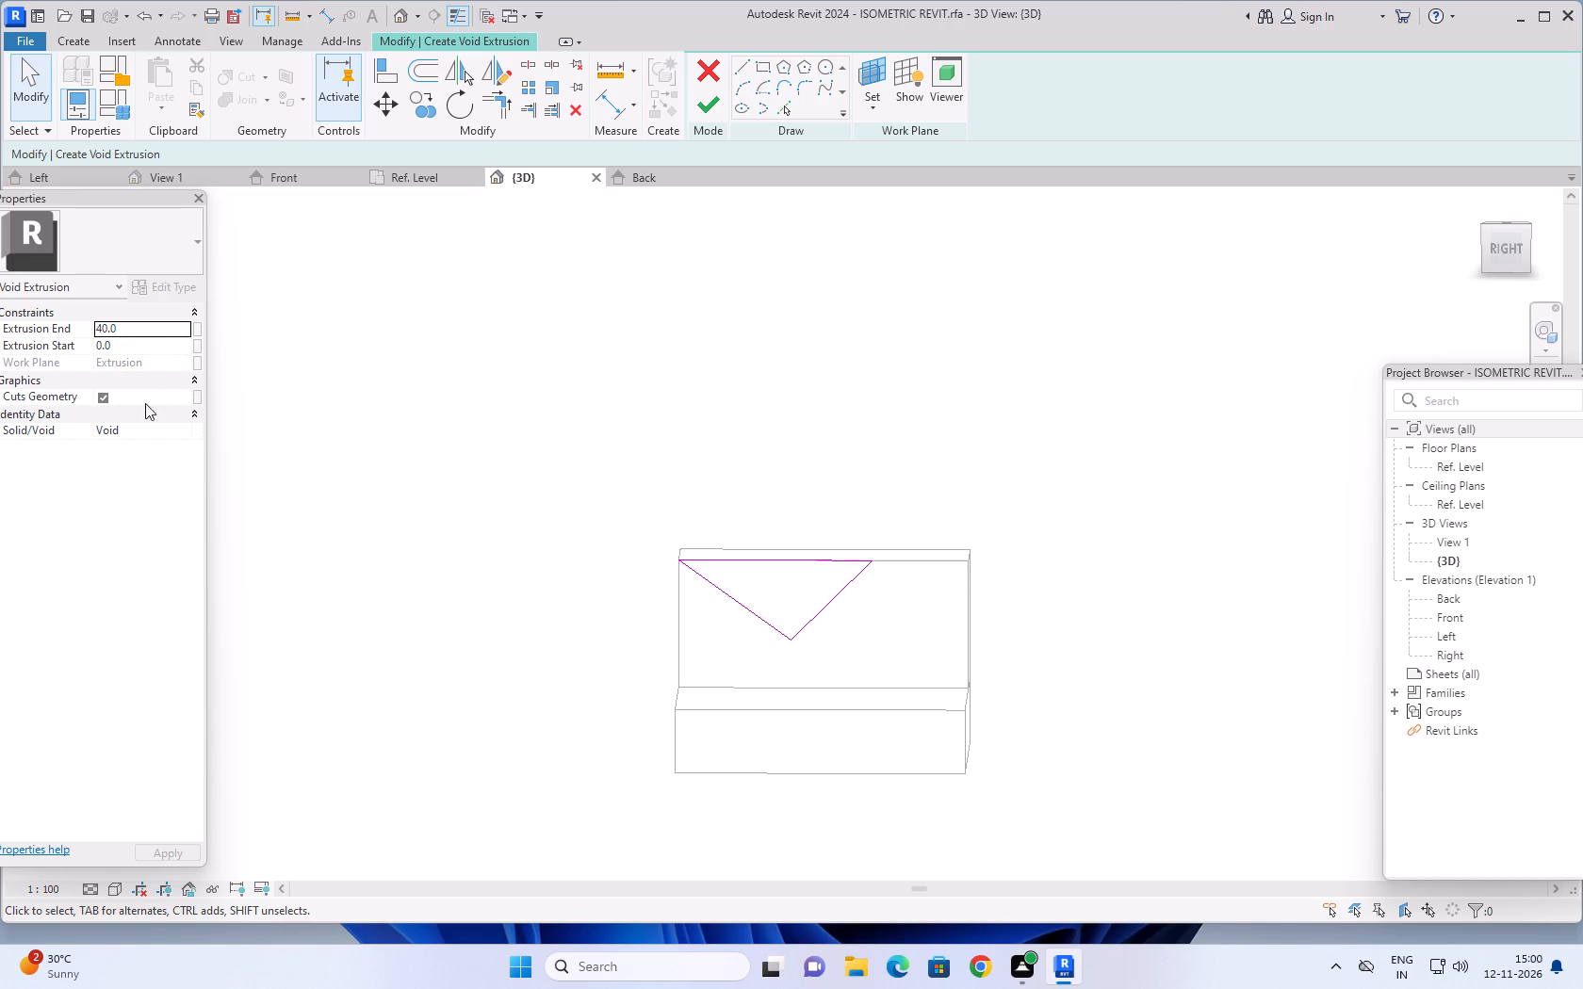
Set the void's extrusion end to 35, finish the triangular sketch, and clear the selection.
{"action": "left_click", "coordinate": [137, 332]}
{"action": "type", "text": "35"}
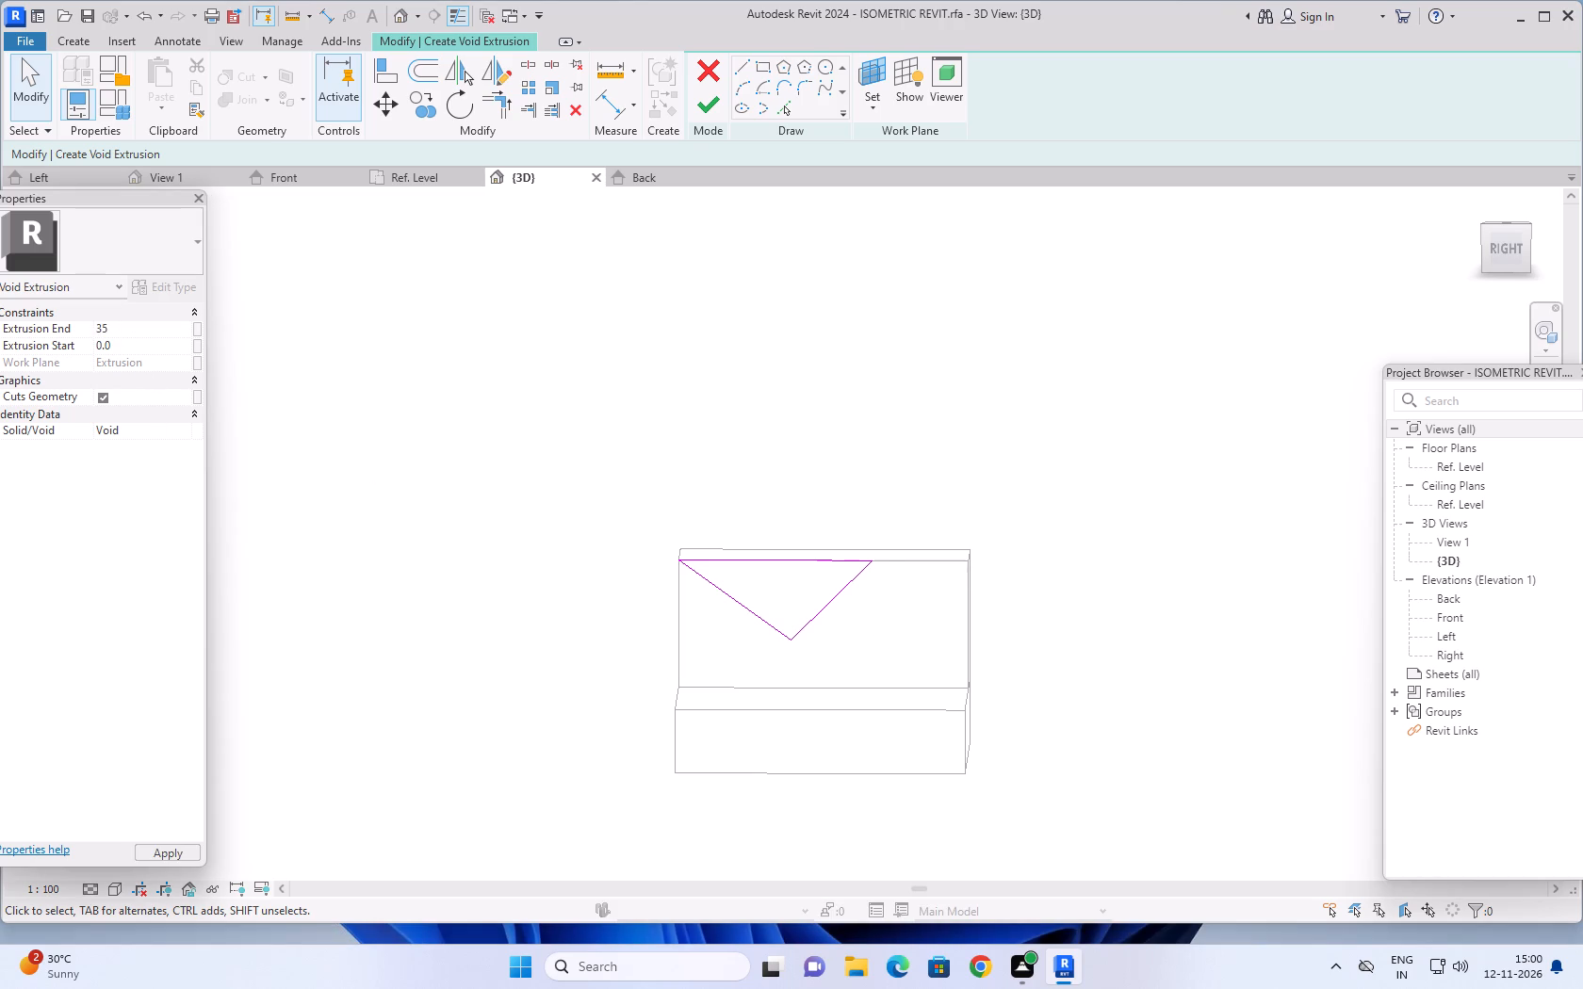
{"action": "key", "text": "Return"}
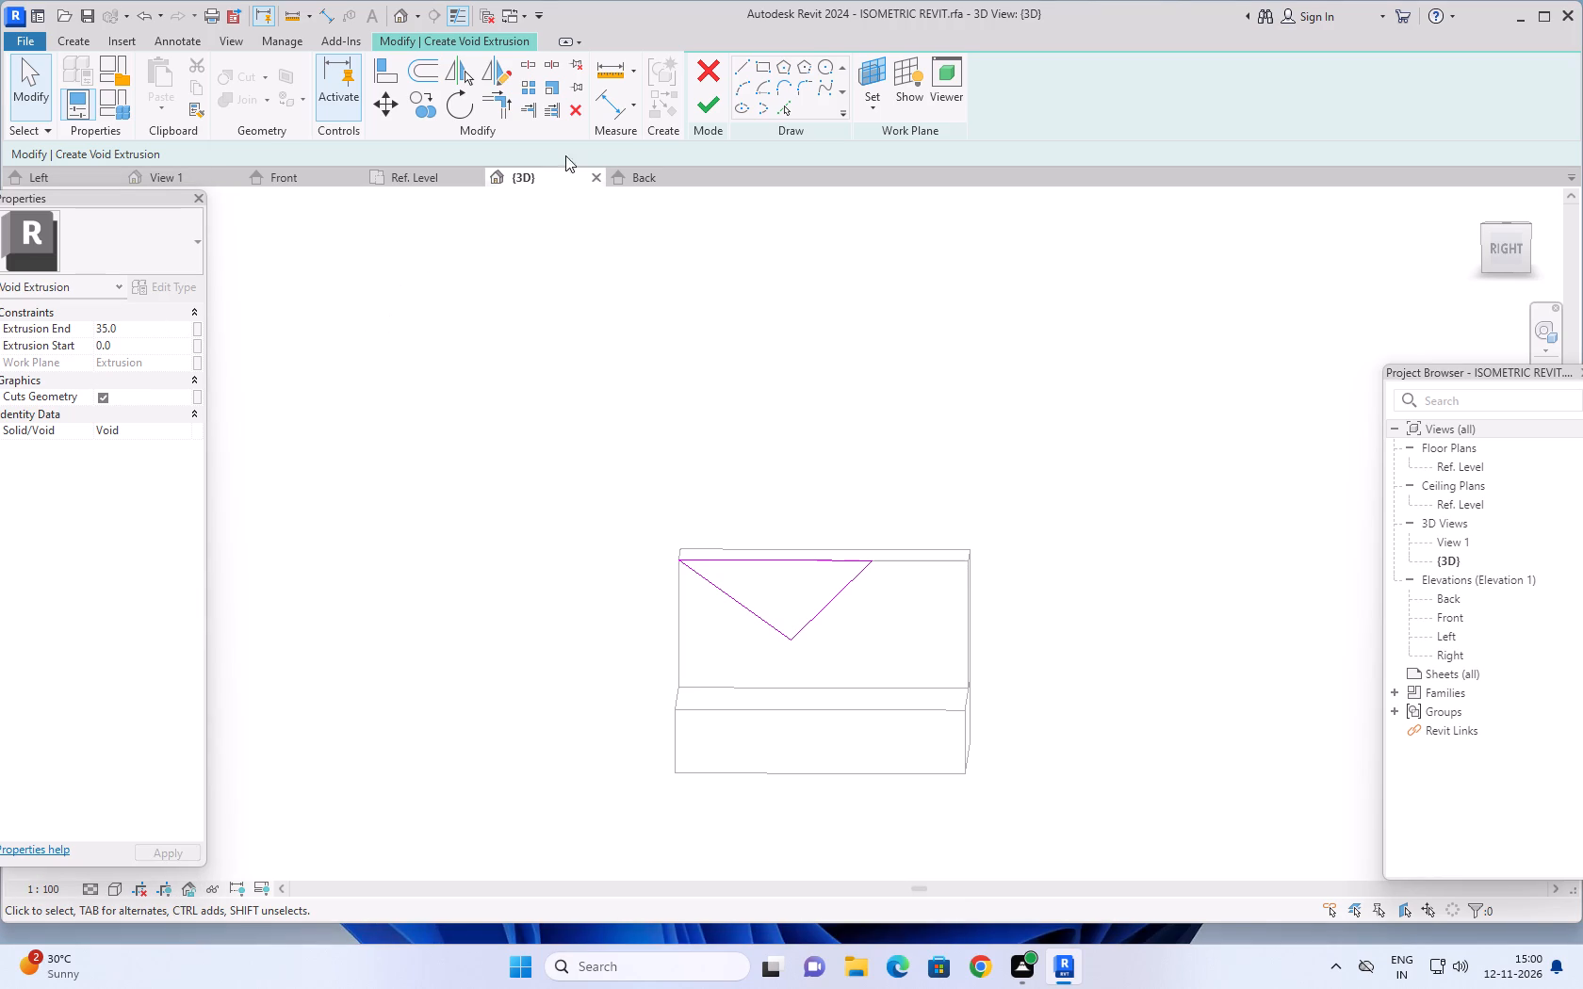
{"action": "left_click", "coordinate": [718, 104]}
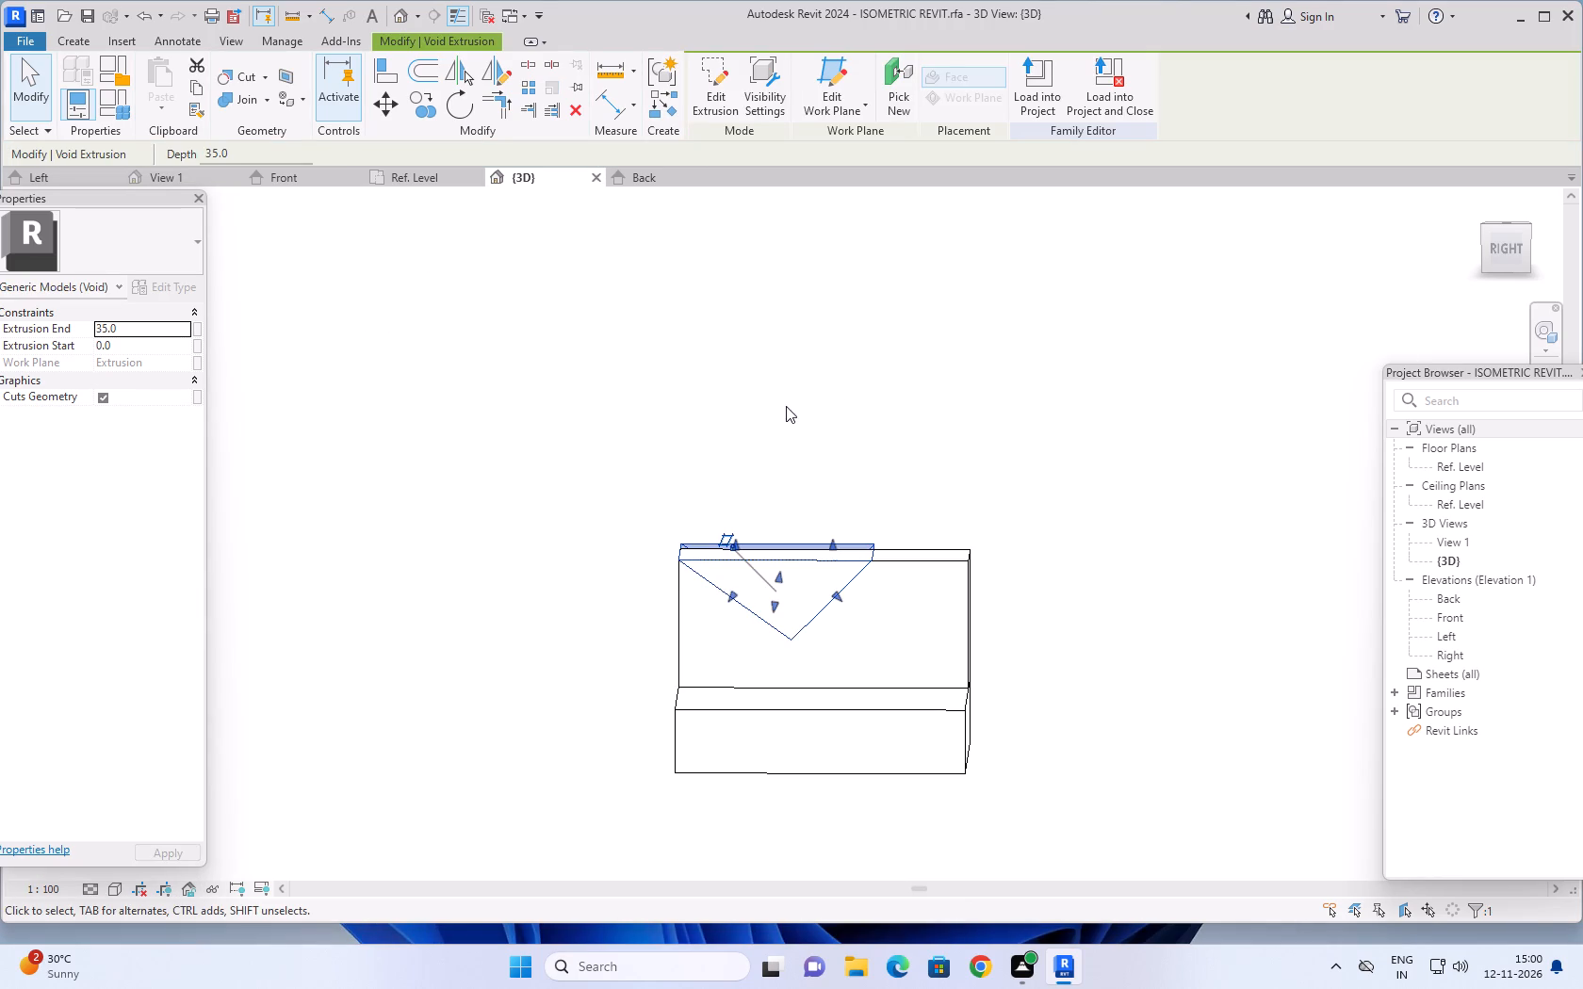
{"action": "left_click", "coordinate": [786, 406]}
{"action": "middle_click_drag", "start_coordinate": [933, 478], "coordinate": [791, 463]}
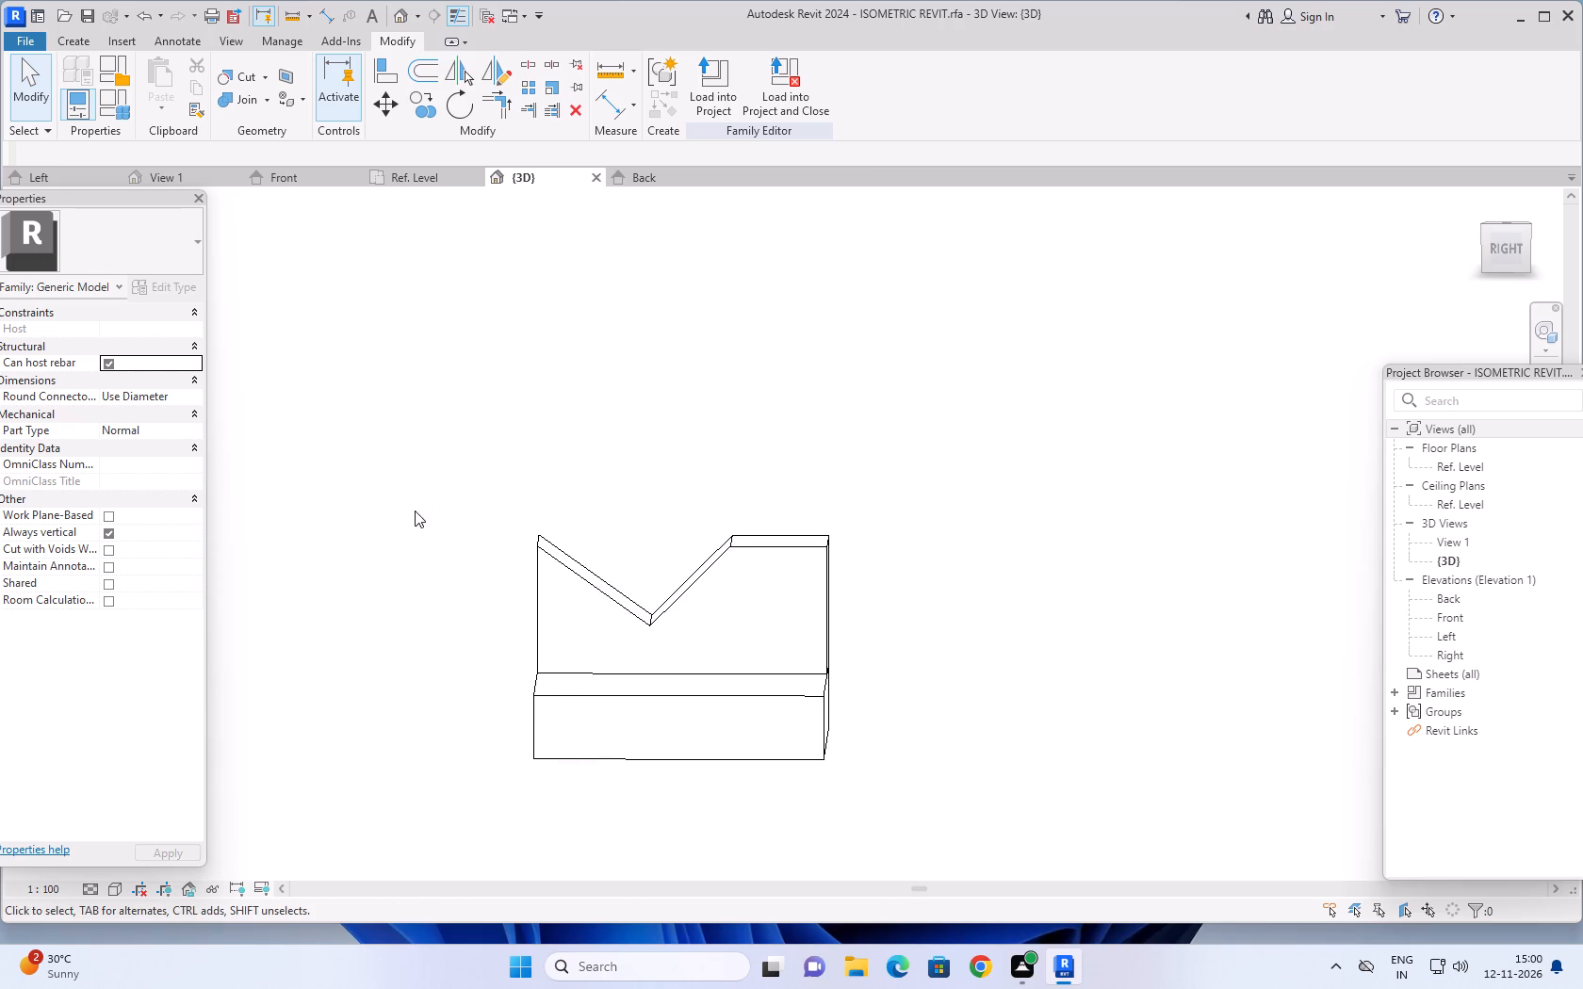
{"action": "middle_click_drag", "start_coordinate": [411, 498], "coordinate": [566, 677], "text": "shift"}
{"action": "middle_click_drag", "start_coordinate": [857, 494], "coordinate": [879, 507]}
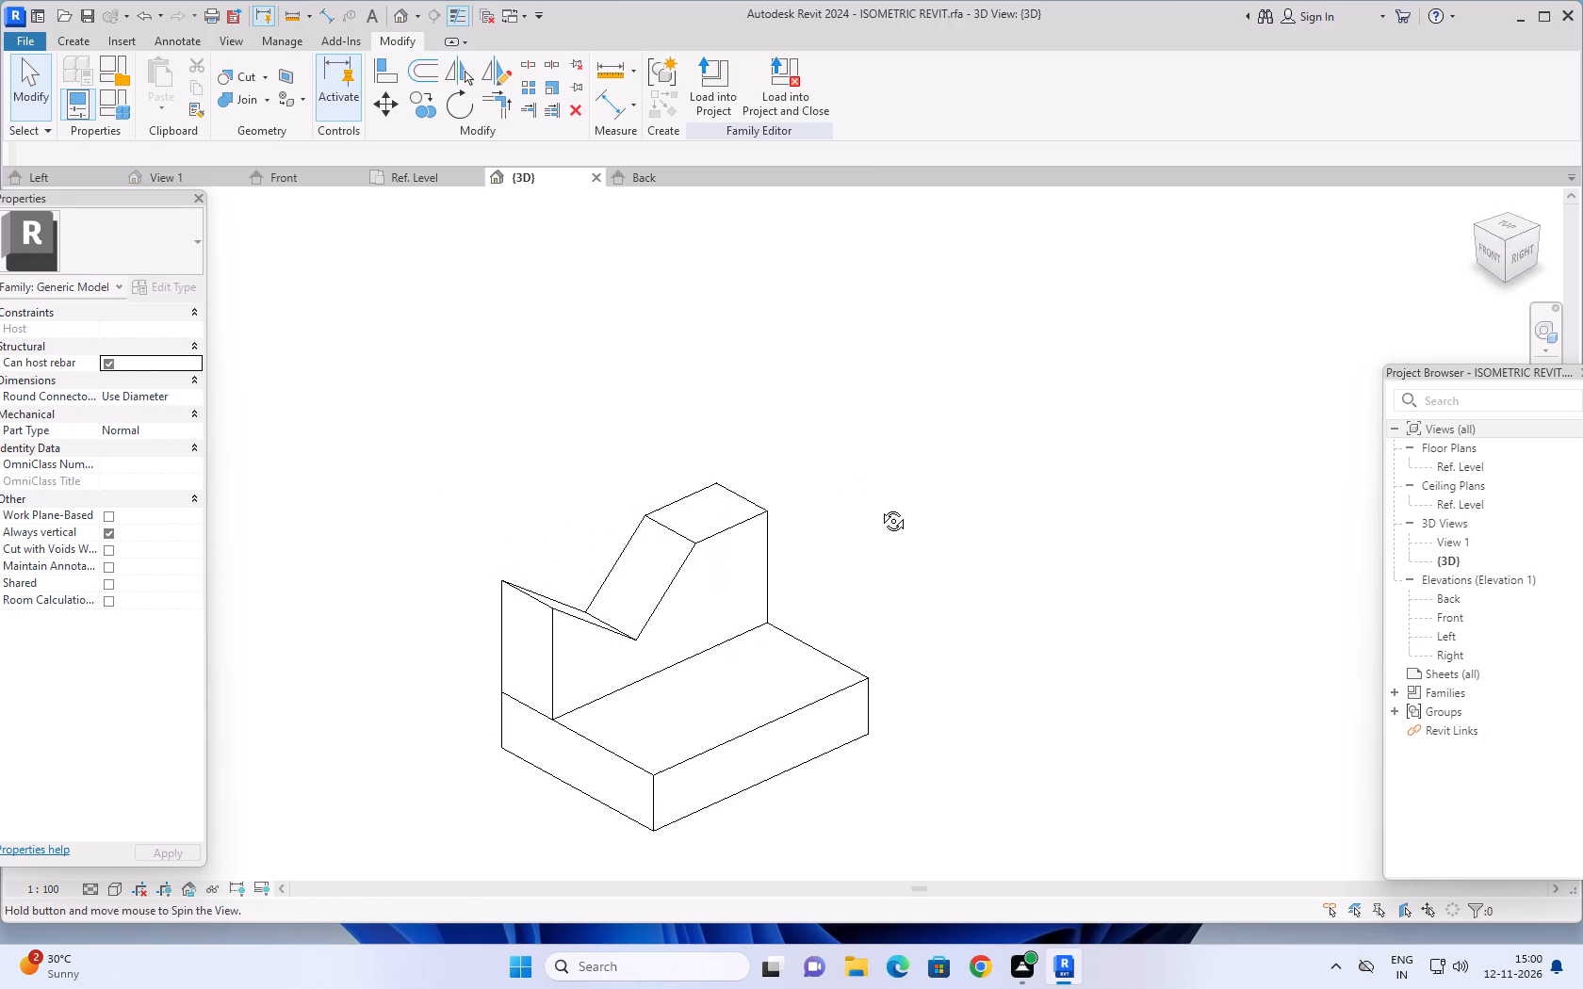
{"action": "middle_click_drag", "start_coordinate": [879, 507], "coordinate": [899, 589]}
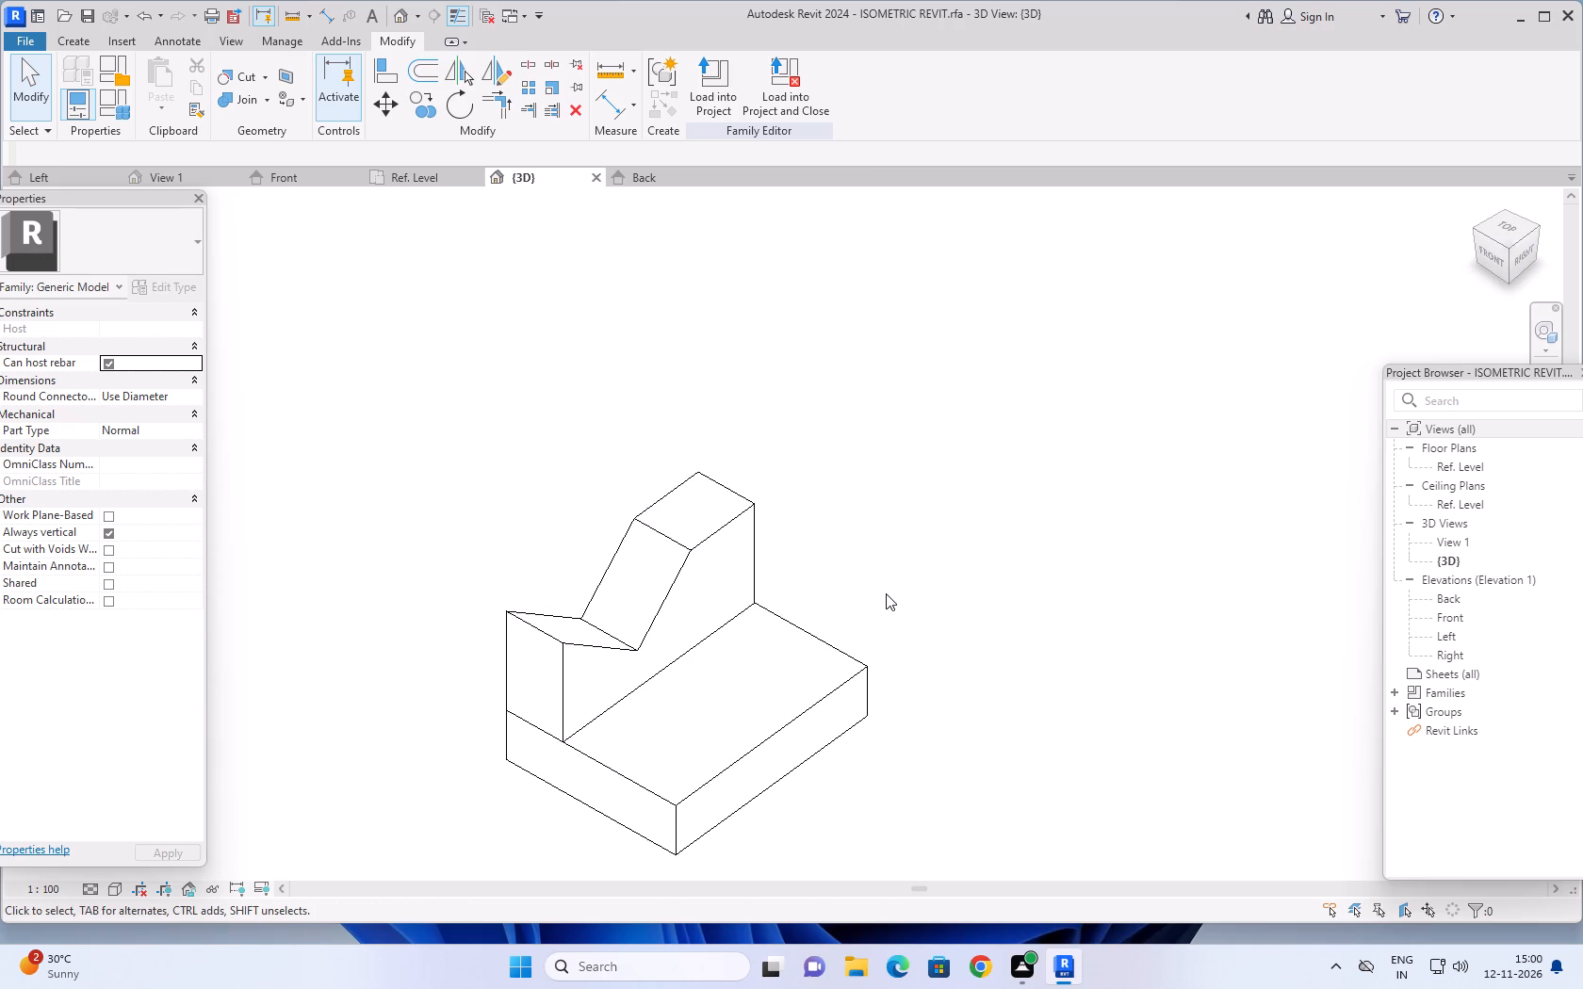
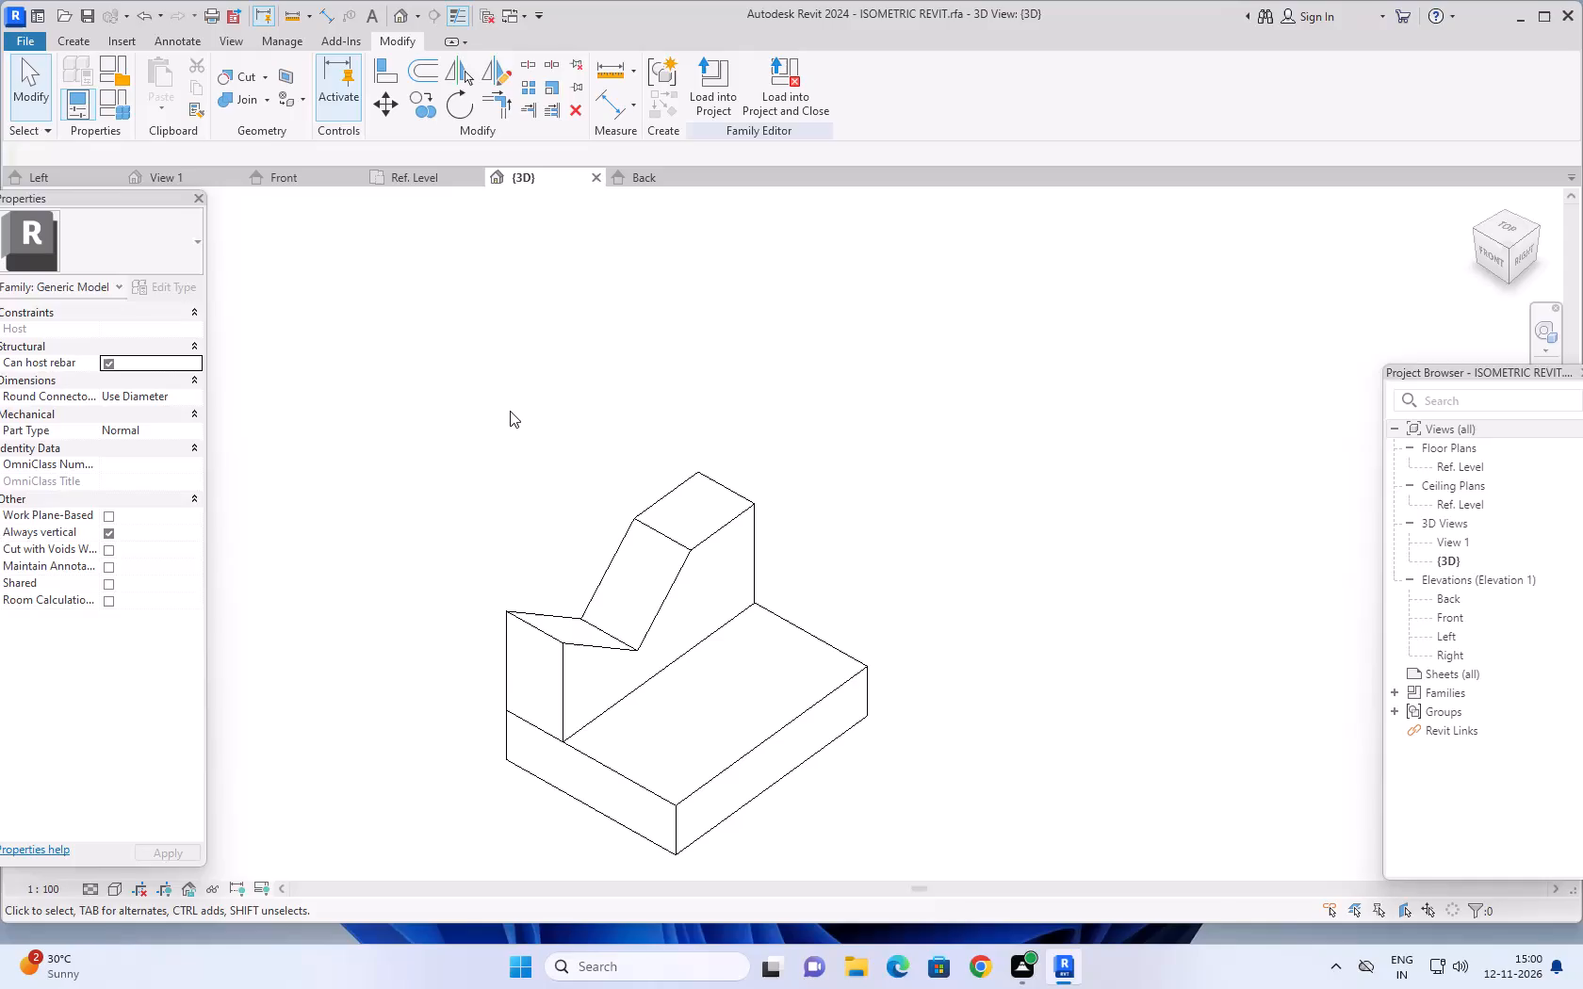
Start a void extrusion using the upright block's V-notched side face, above the base slab, as the work plane.
{"action": "middle_click_drag", "start_coordinate": [510, 411], "coordinate": [627, 716], "text": "shift"}
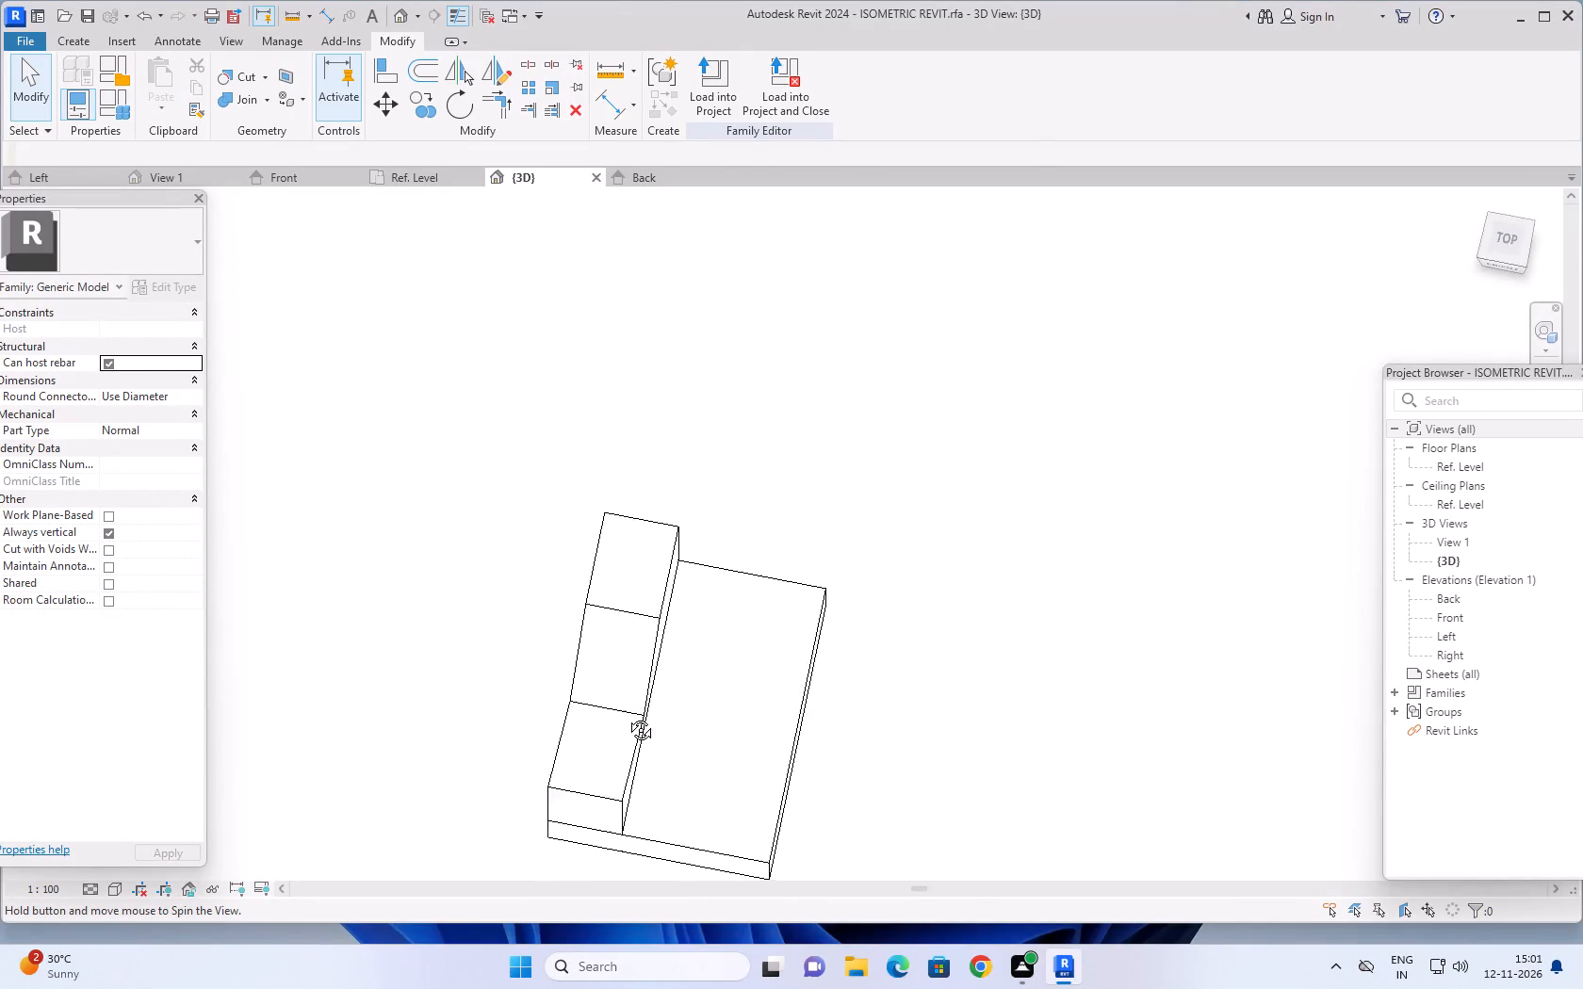
{"action": "middle_click_drag", "start_coordinate": [627, 716], "coordinate": [383, 308], "text": "shift"}
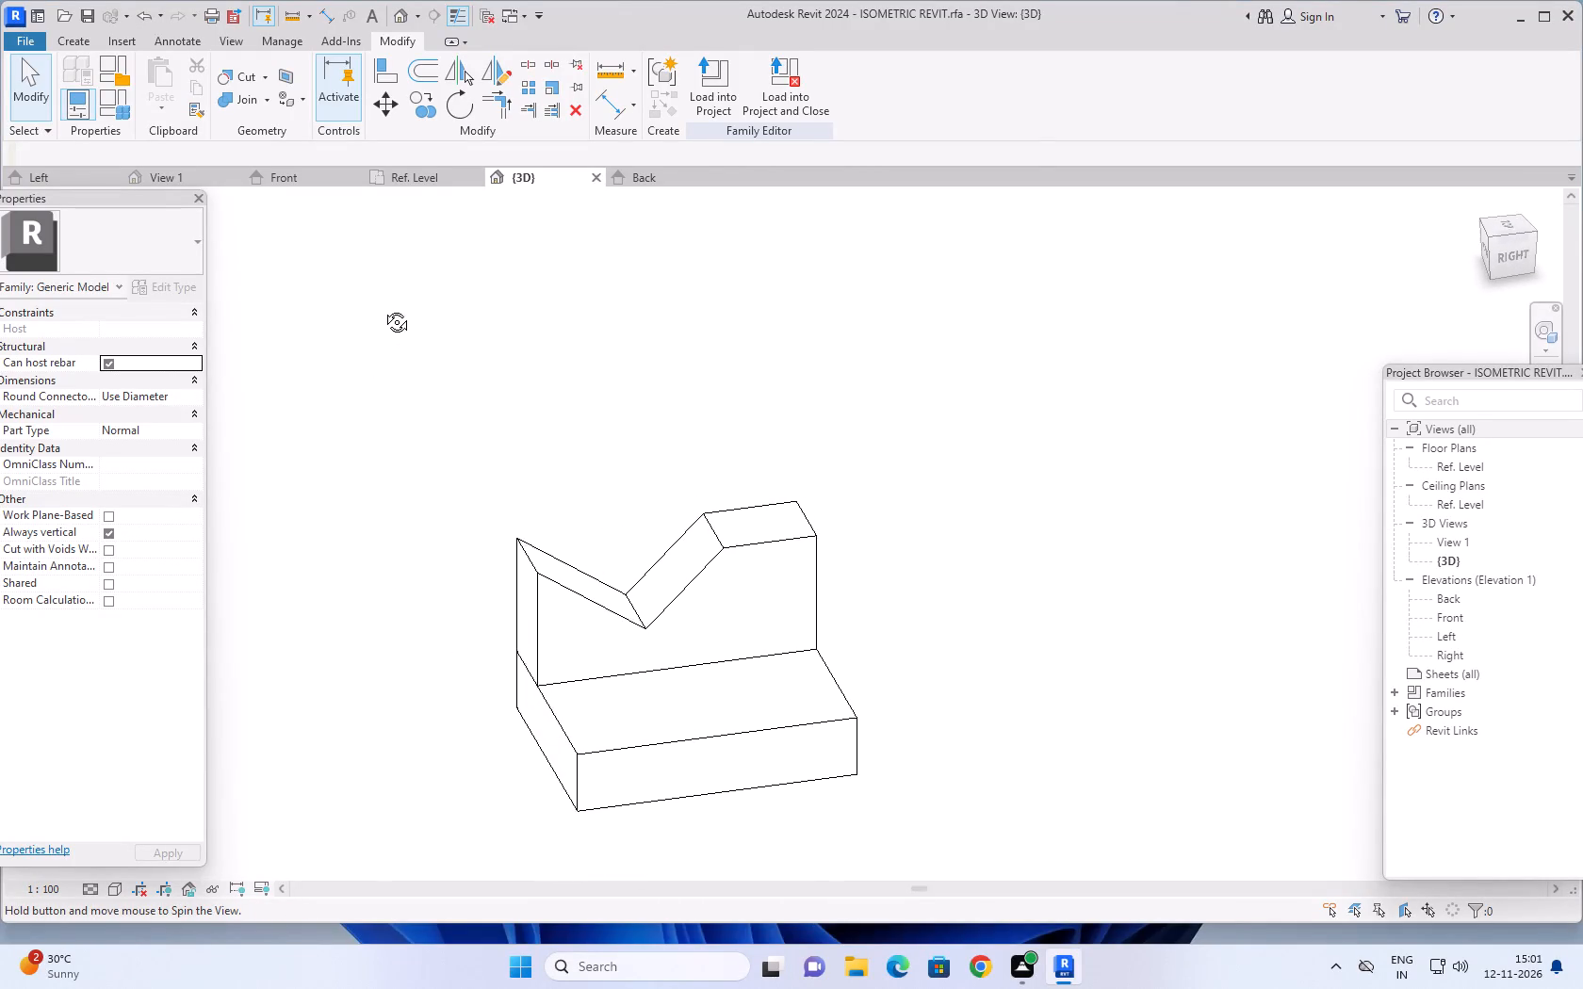
{"action": "middle_click_drag", "start_coordinate": [383, 308], "coordinate": [383, 307], "text": "shift"}
{"action": "middle_click_drag", "start_coordinate": [922, 494], "coordinate": [884, 438]}
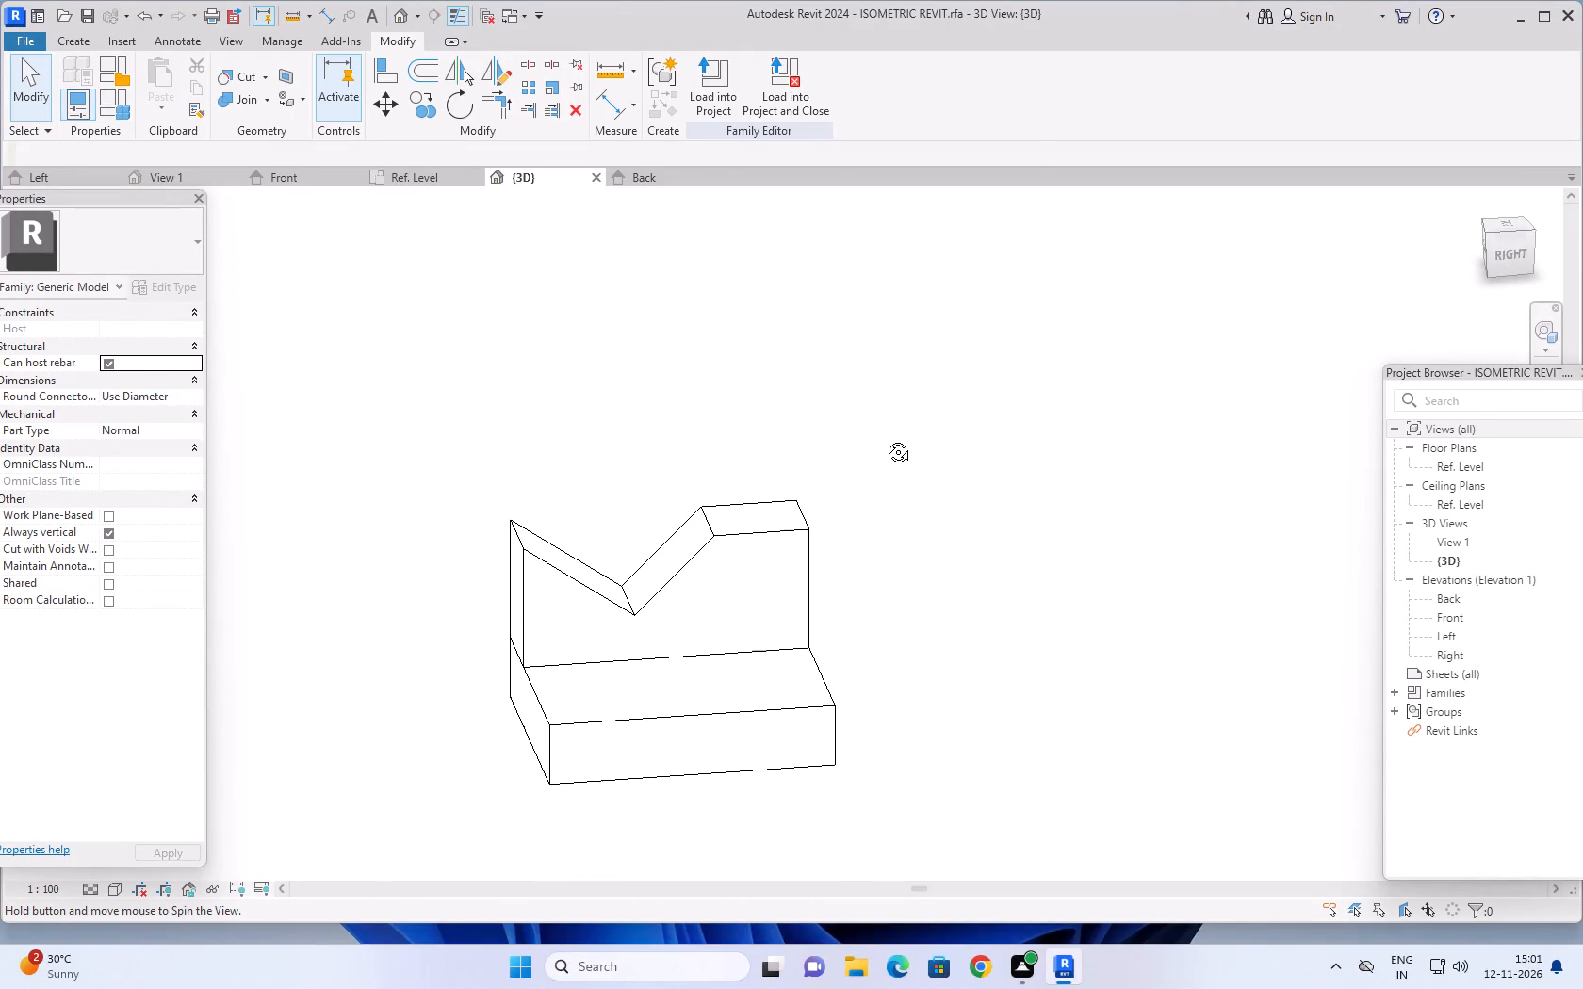
{"action": "middle_click_drag", "start_coordinate": [884, 438], "coordinate": [877, 405]}
{"action": "middle_click_drag", "start_coordinate": [910, 461], "coordinate": [849, 585]}
{"action": "middle_click_drag", "start_coordinate": [830, 624], "coordinate": [839, 470]}
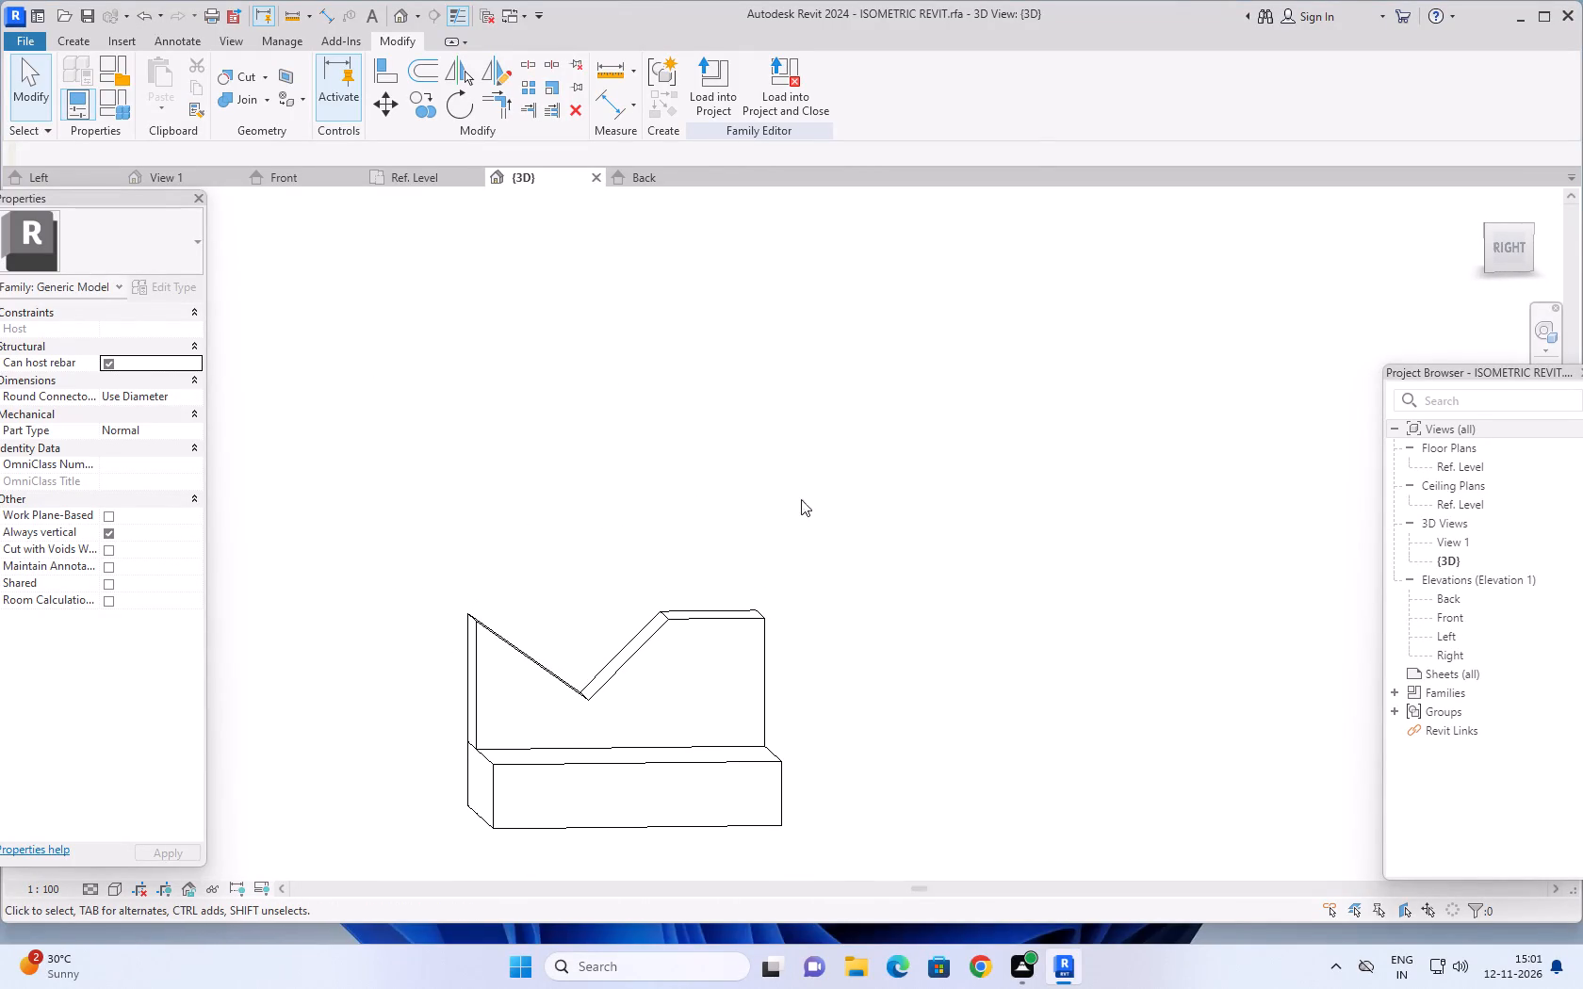
{"action": "middle_click", "coordinate": [779, 509]}
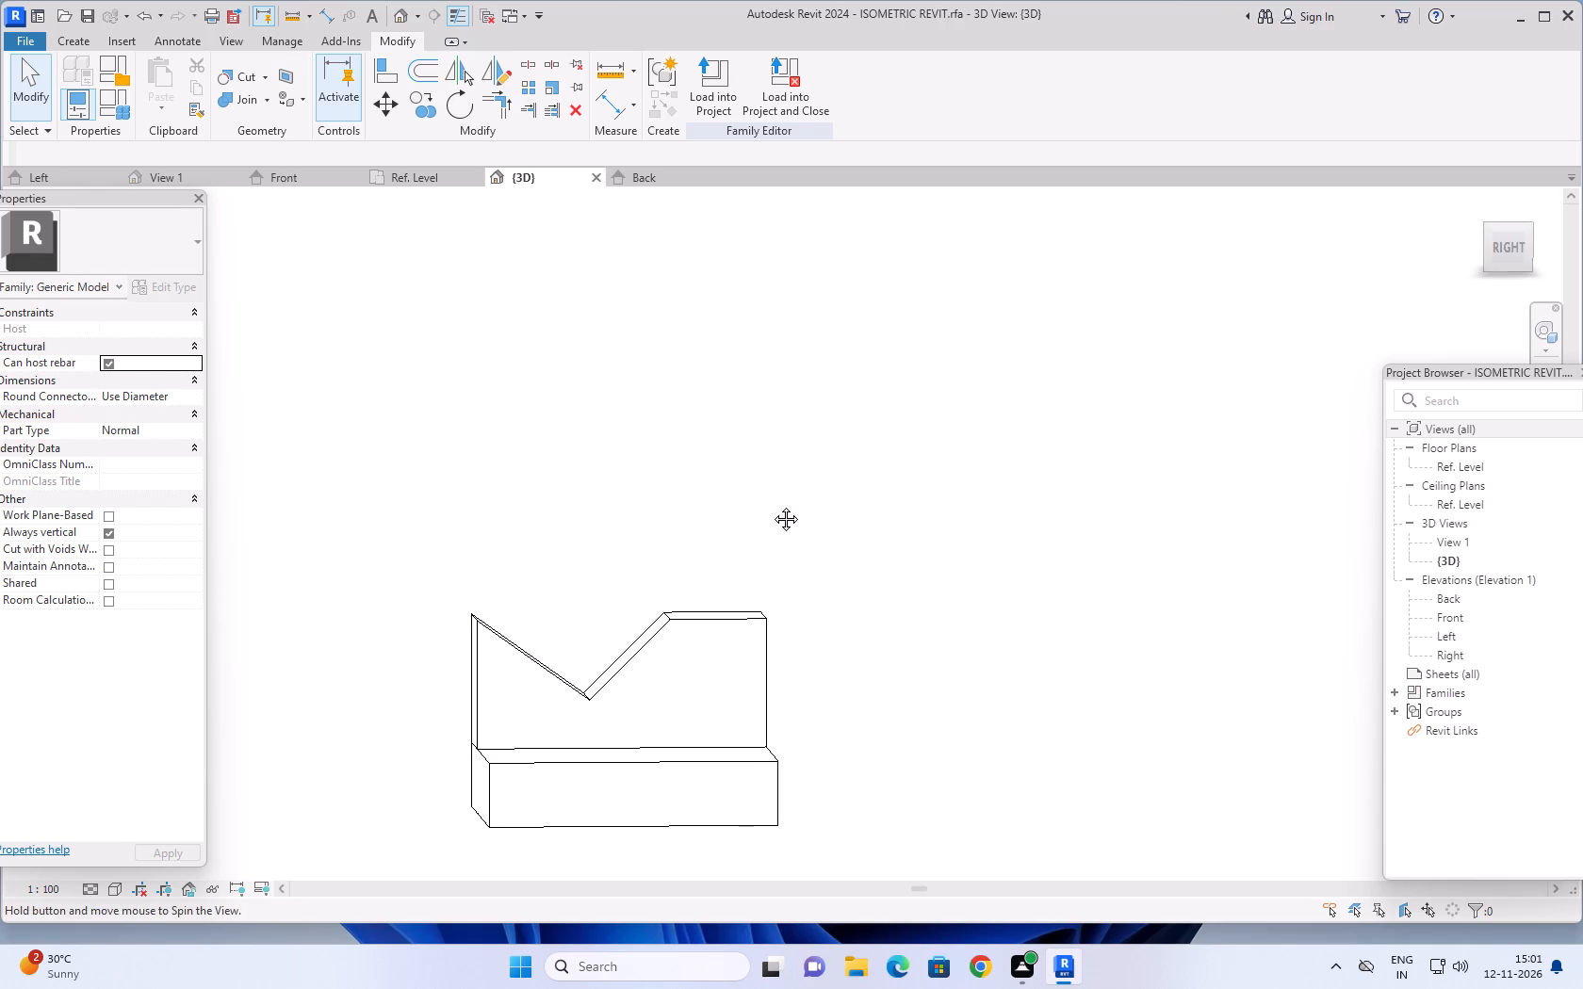
{"action": "left_click", "coordinate": [81, 43]}
{"action": "left_click", "coordinate": [382, 98]}
{"action": "left_click", "coordinate": [398, 146]}
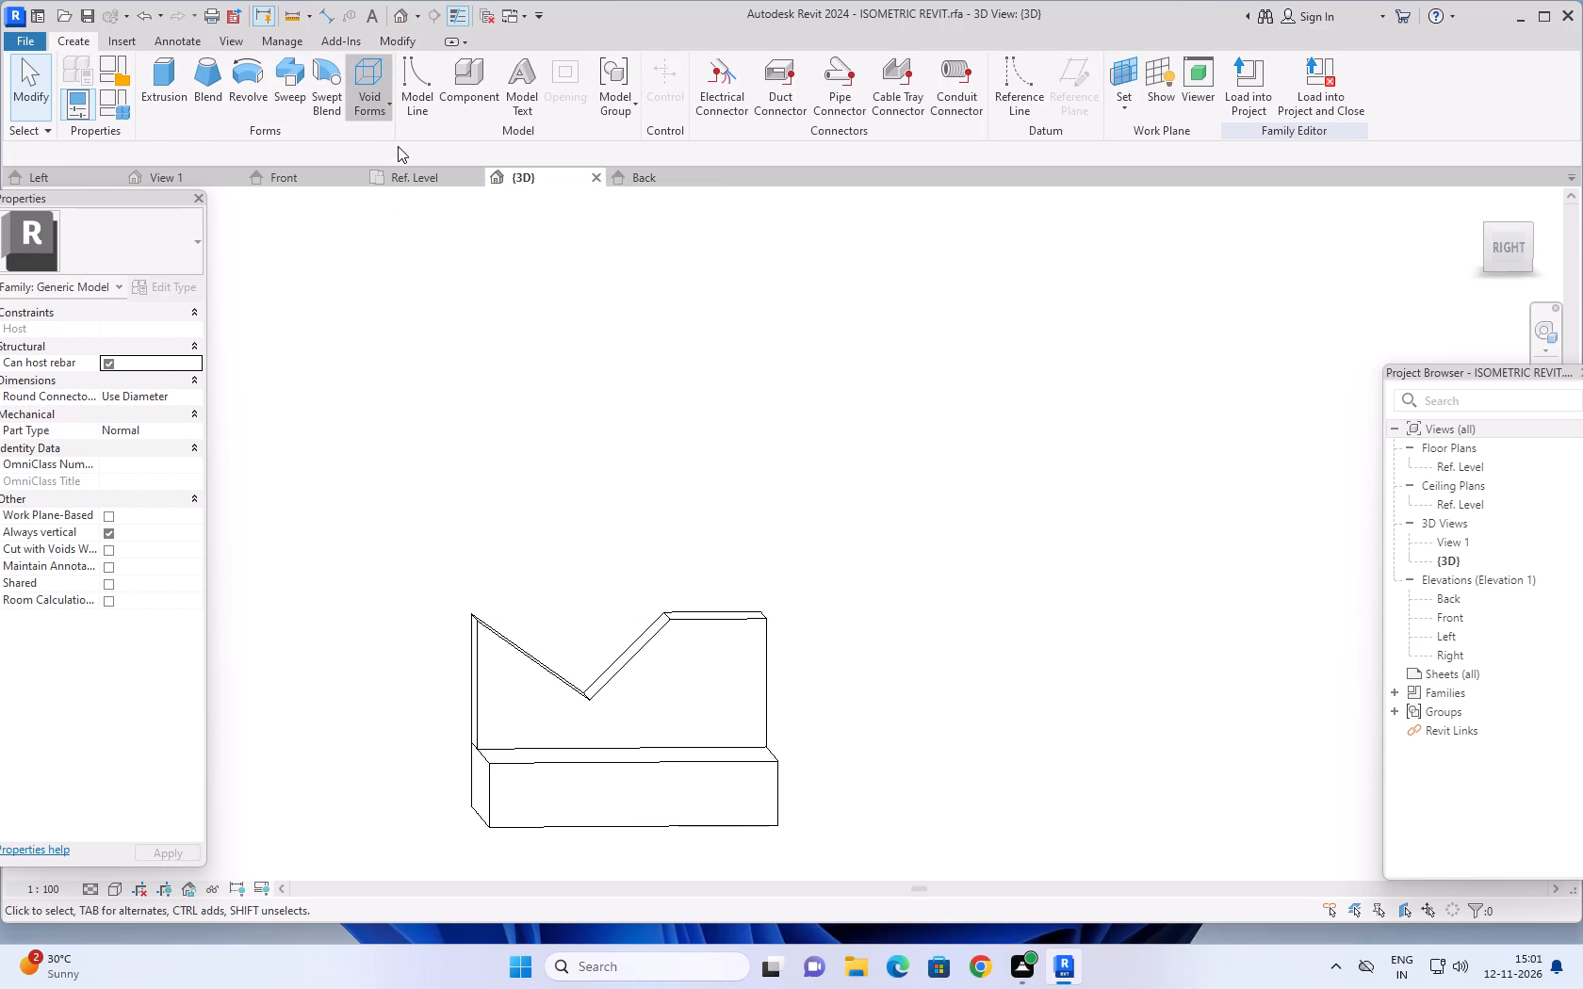
{"action": "left_click", "coordinate": [868, 108]}
{"action": "left_click", "coordinate": [888, 186]}
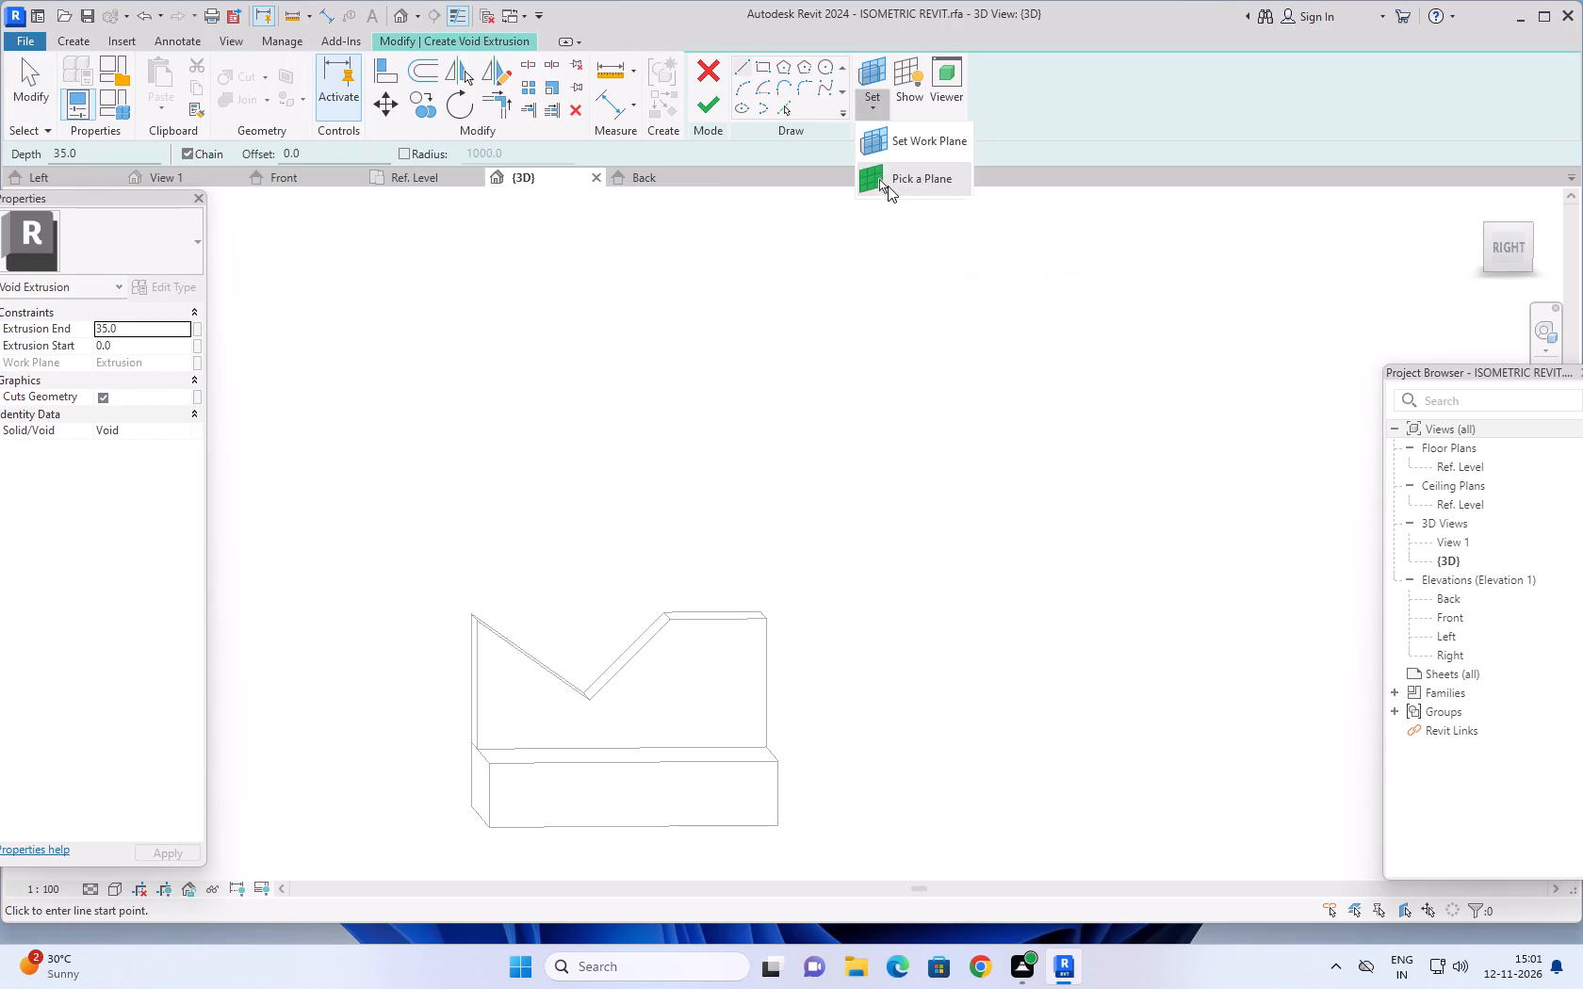
{"action": "left_click", "coordinate": [704, 667]}
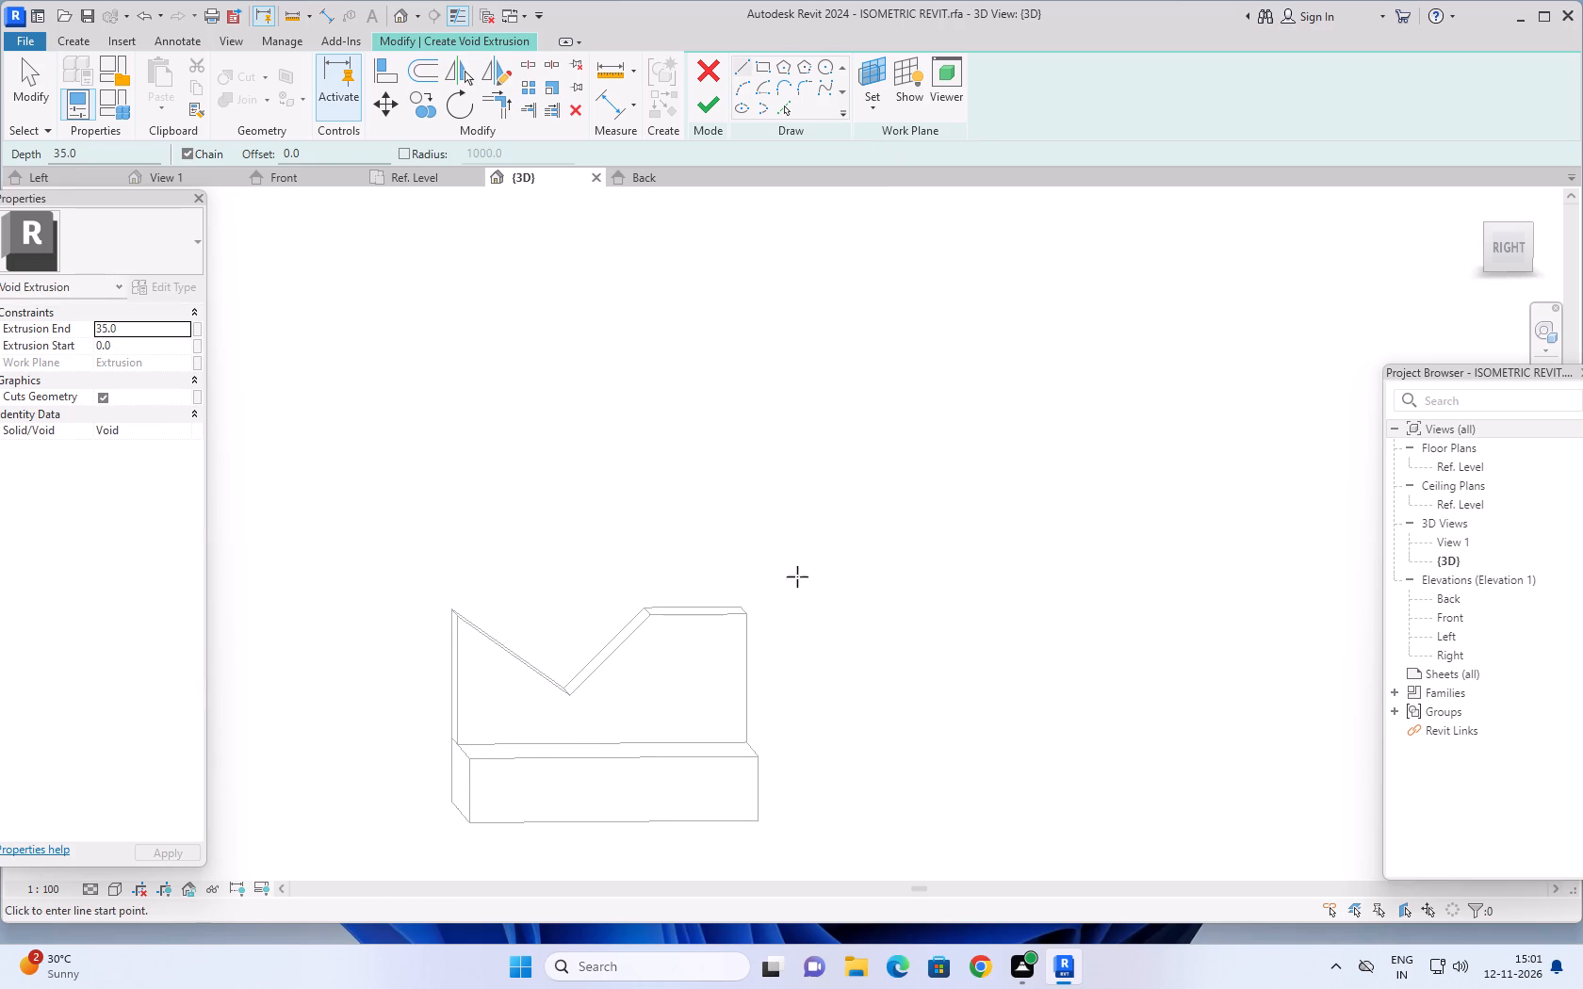
{"action": "middle_click_drag", "start_coordinate": [820, 608], "coordinate": [800, 589]}
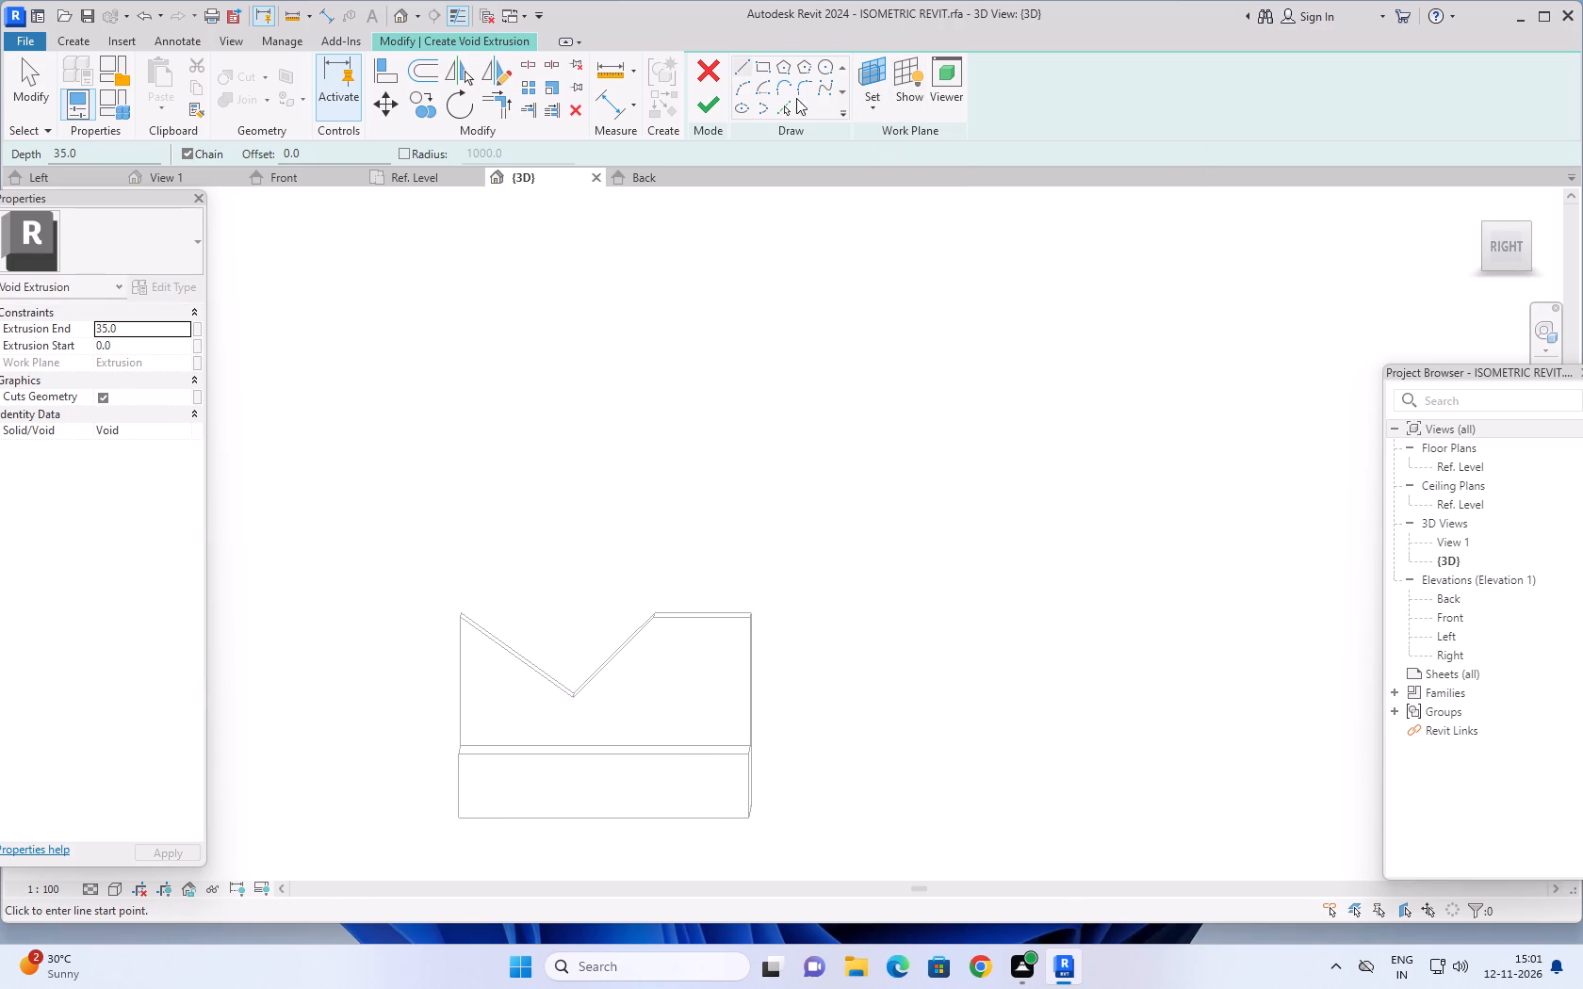
Draw two 7.5-long guide lines inward from both ends of the flat top edge beside the V notch.
{"action": "left_click", "coordinate": [743, 59]}
{"action": "scroll", "coordinate": [661, 618], "scroll_direction": "up", "scroll_amount": 6}
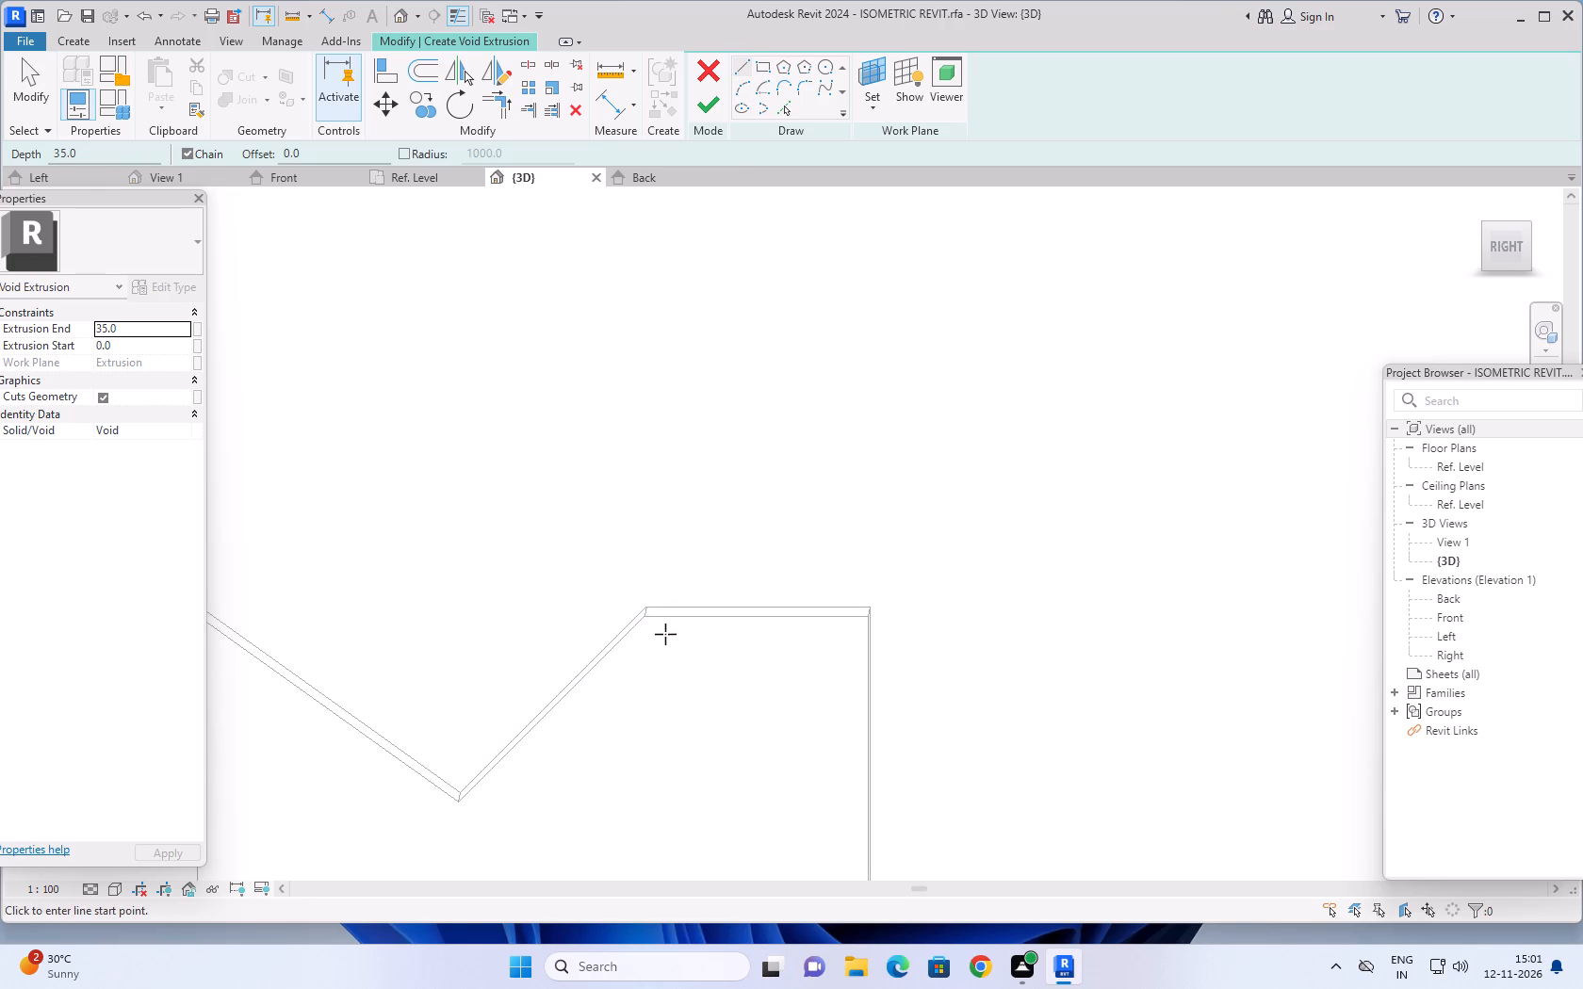
{"action": "scroll", "coordinate": [645, 619], "scroll_direction": "up", "scroll_amount": 6}
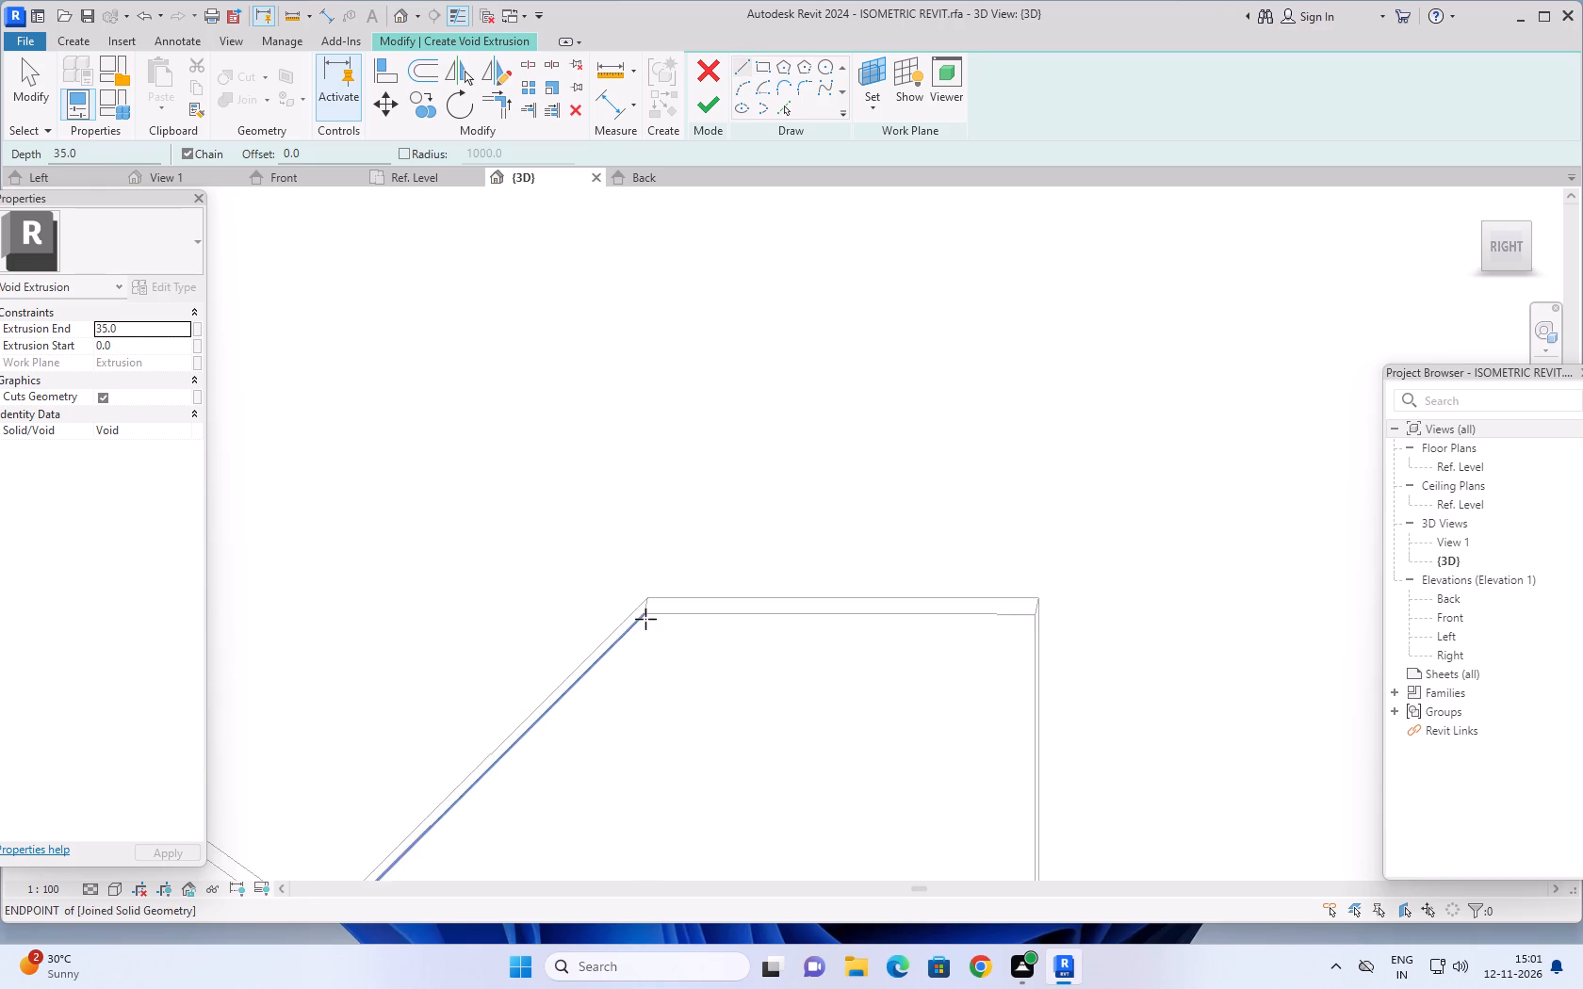
{"action": "left_click", "coordinate": [641, 614]}
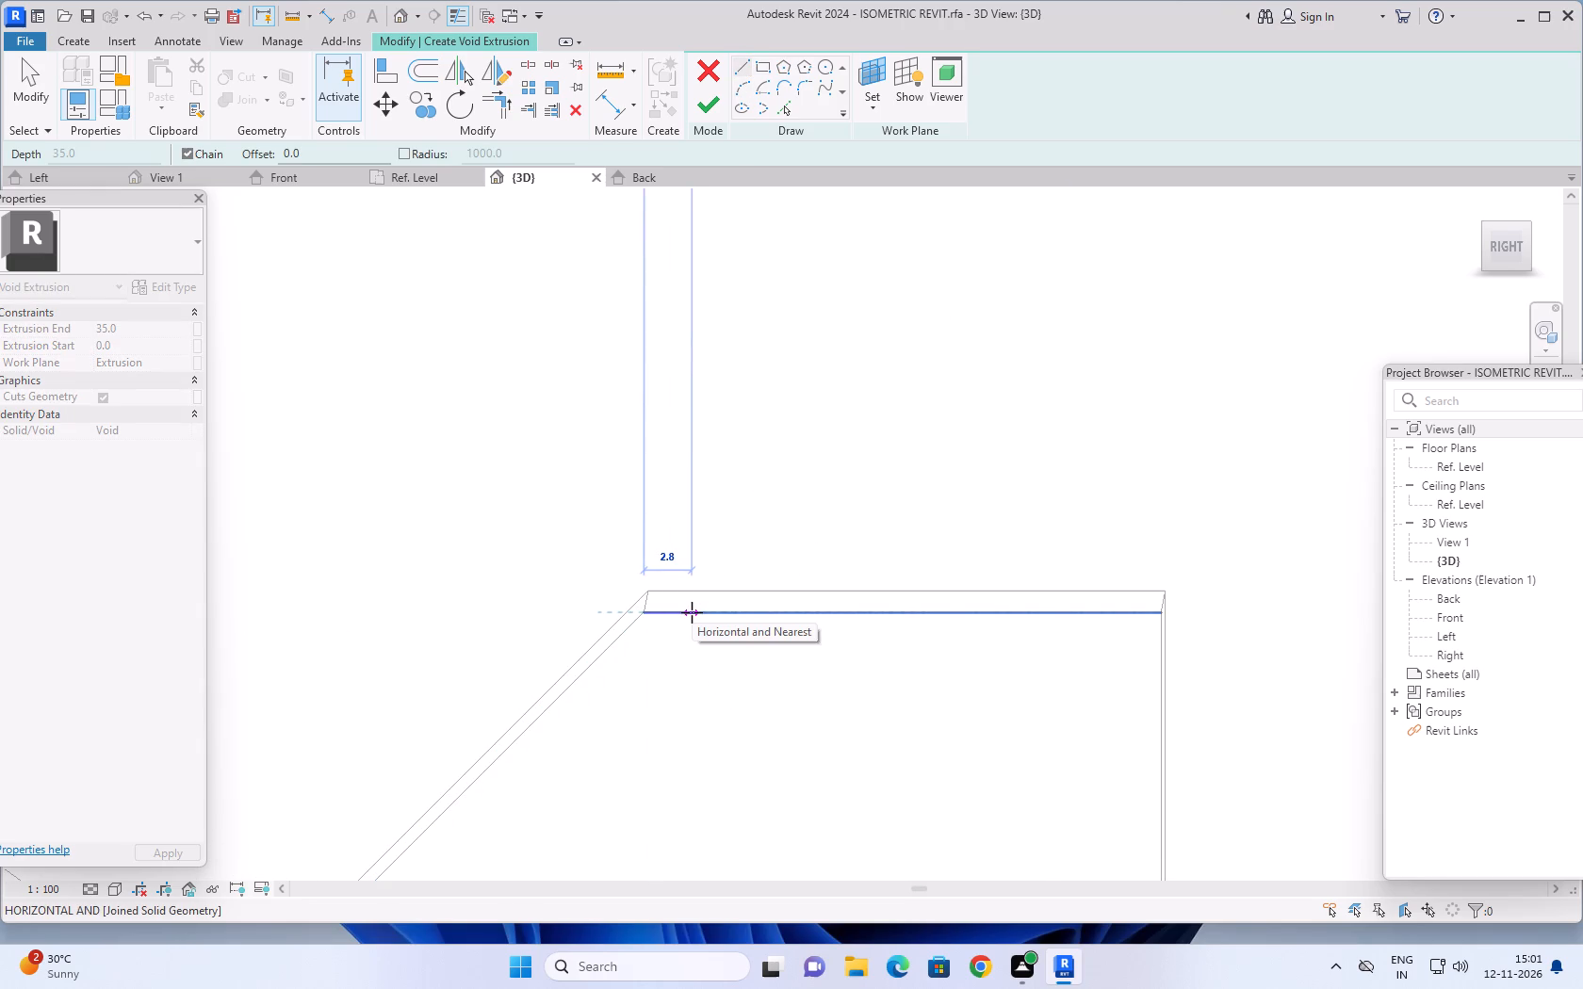
{"action": "type", "text": "7.5"}
{"action": "key", "text": "Return"}
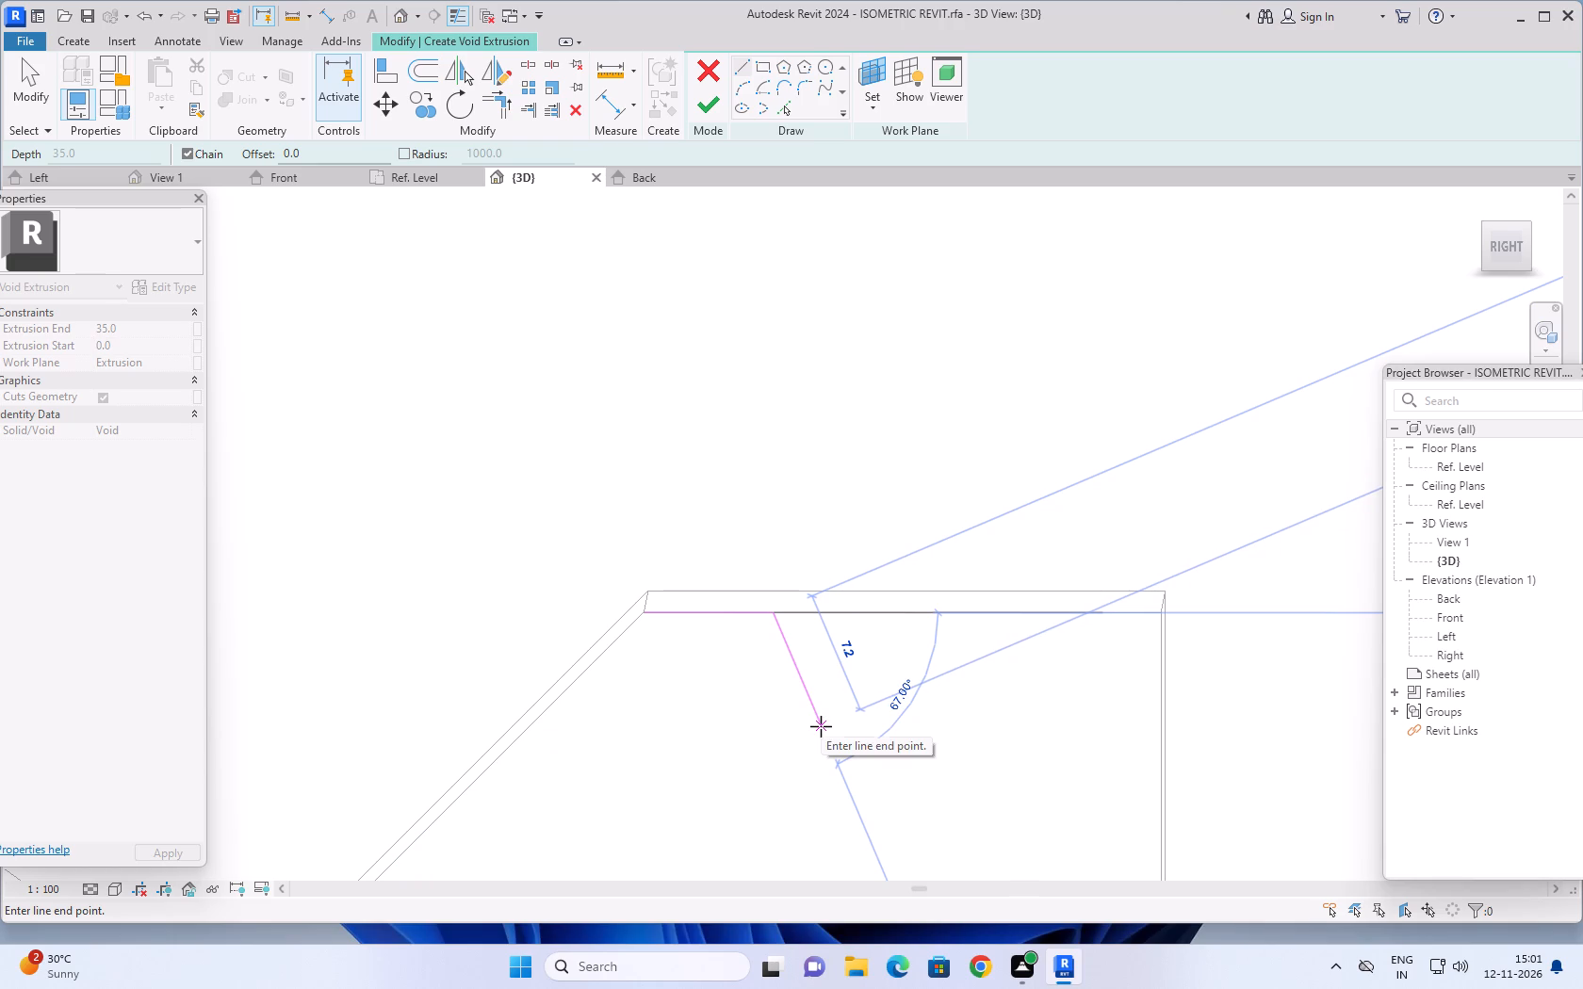
{"action": "key", "text": "Escape"}
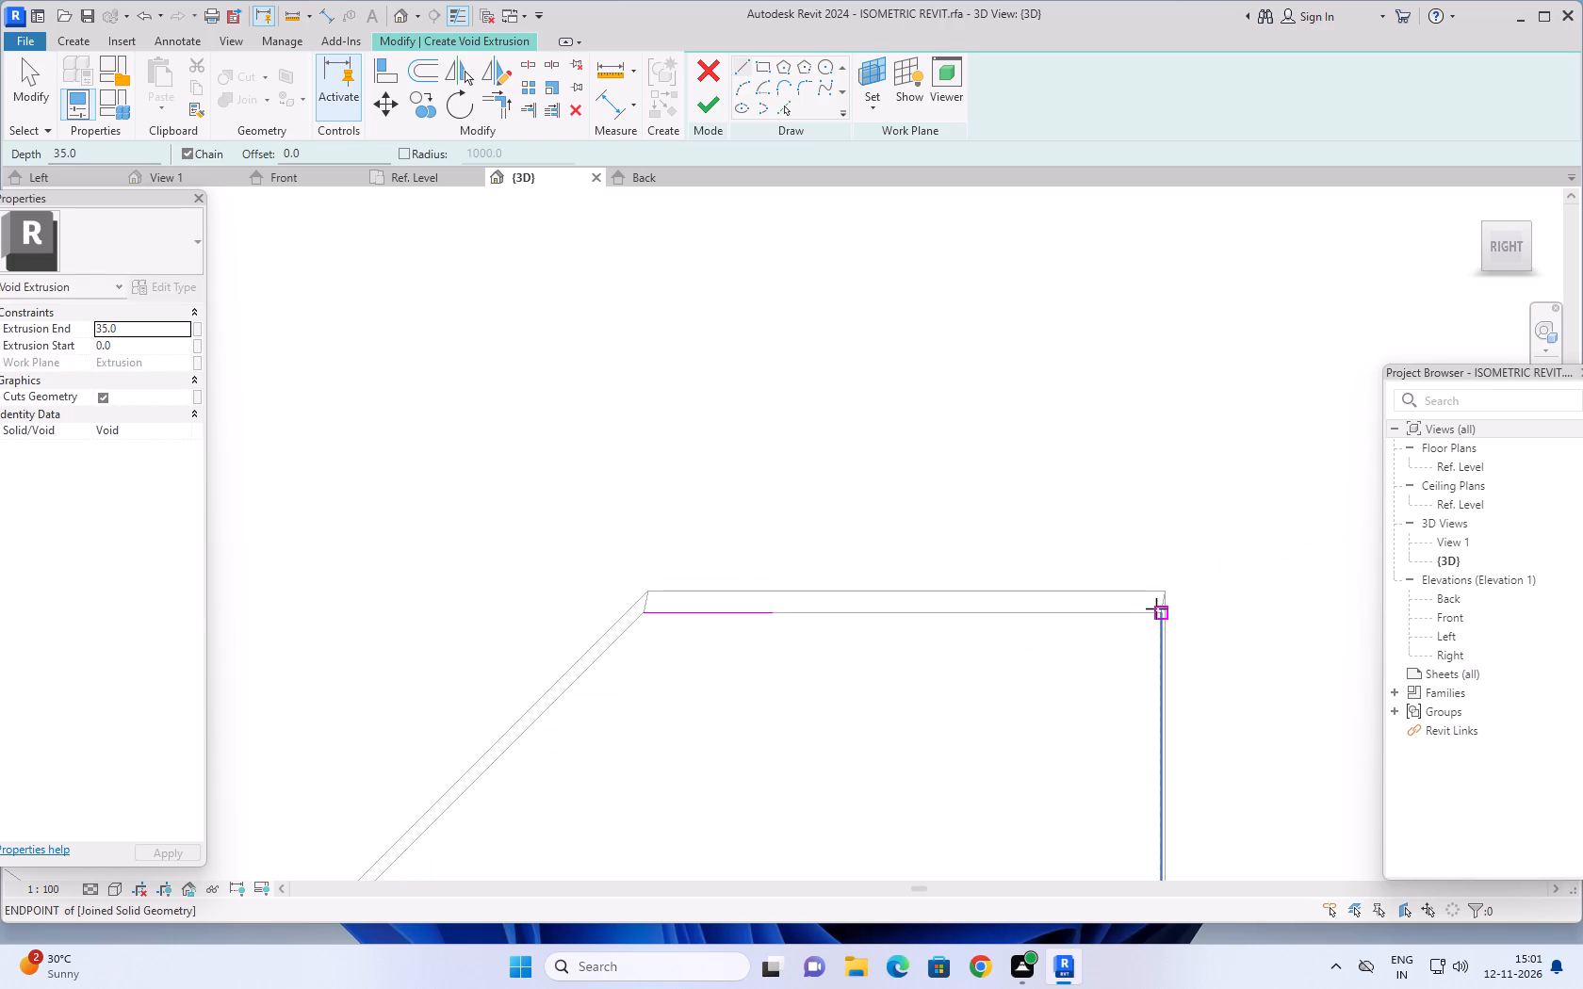
{"action": "left_click", "coordinate": [1160, 611]}
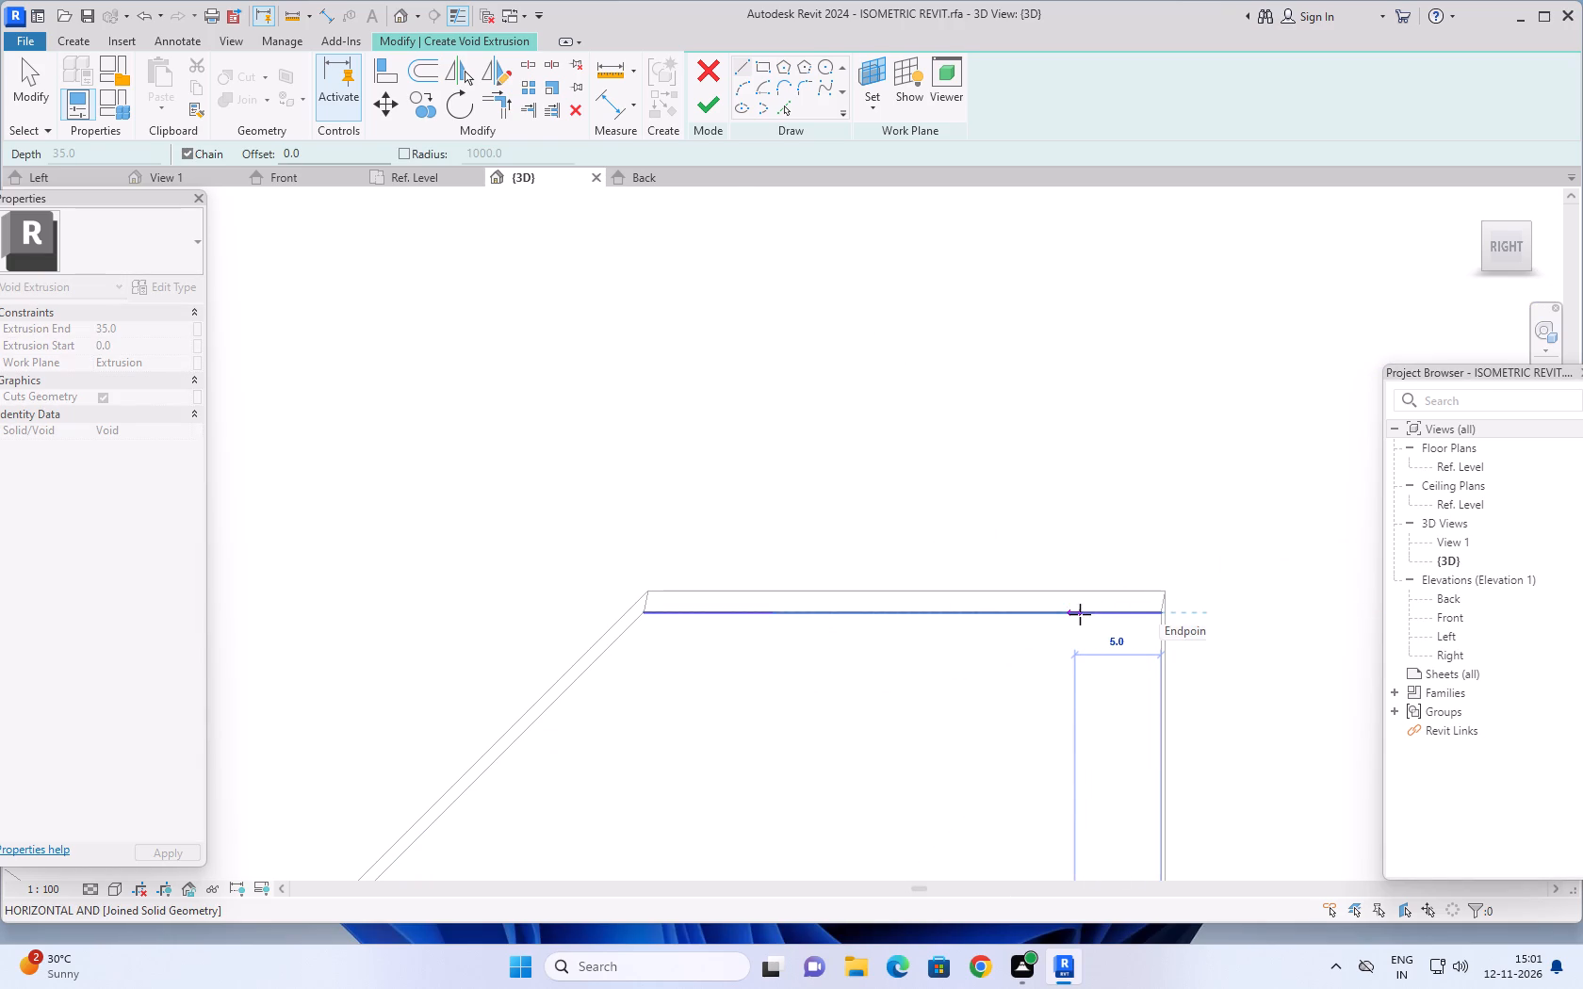
{"action": "type", "text": "7.5"}
{"action": "key", "text": "Return"}
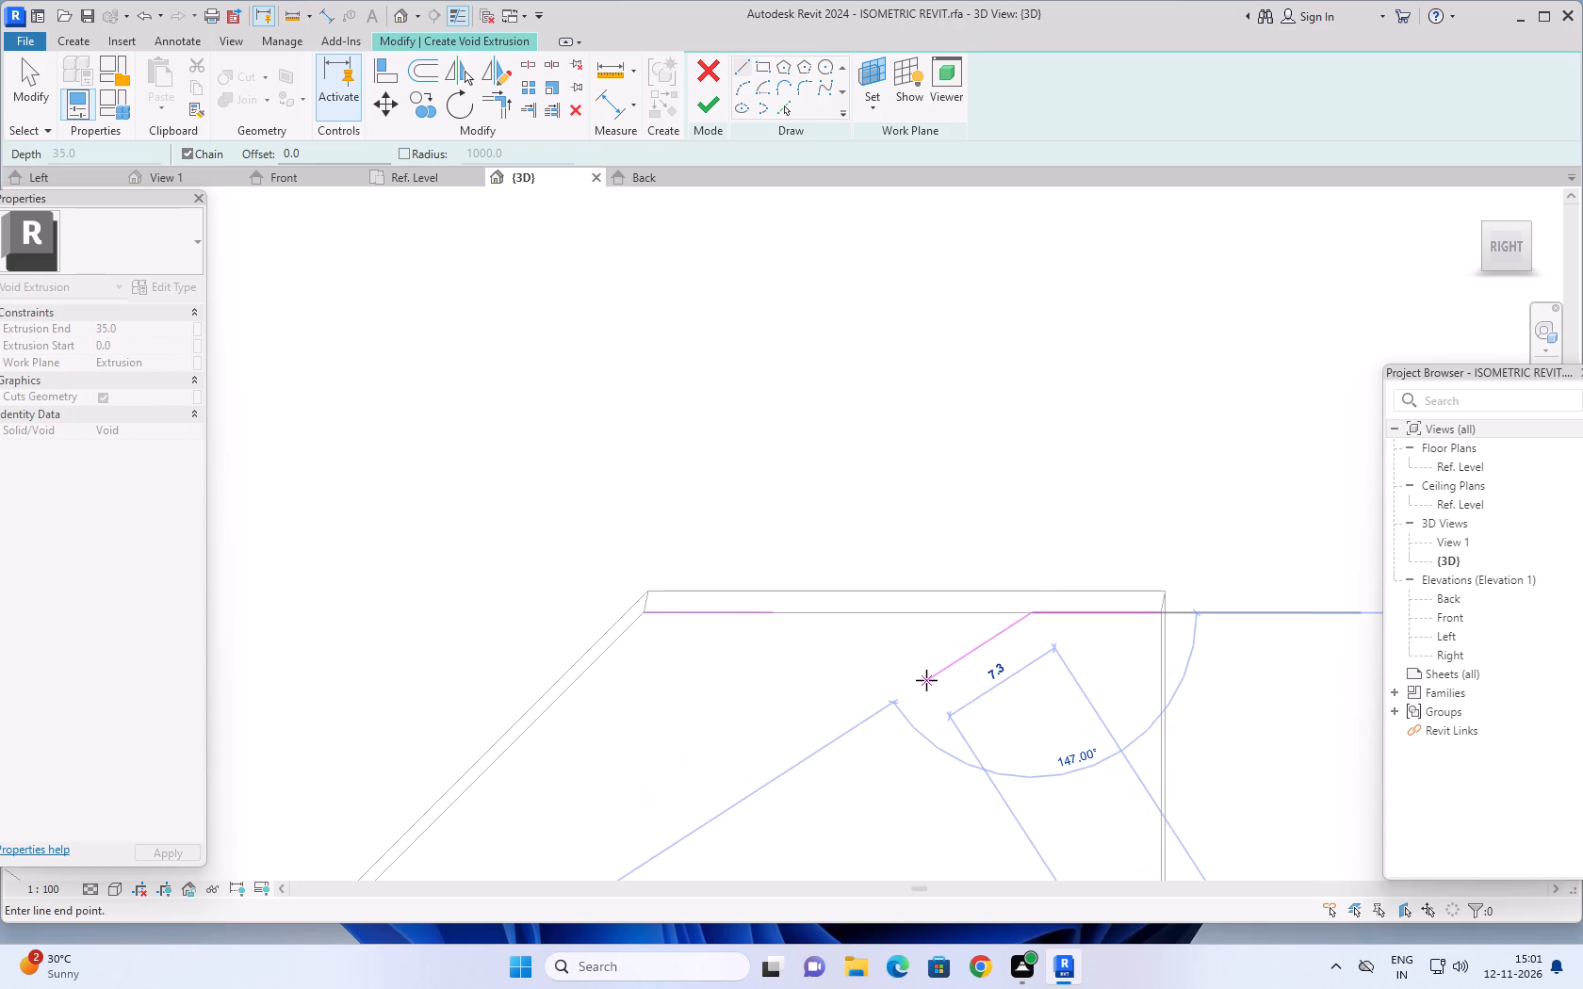
{"action": "key", "text": "Escape"}
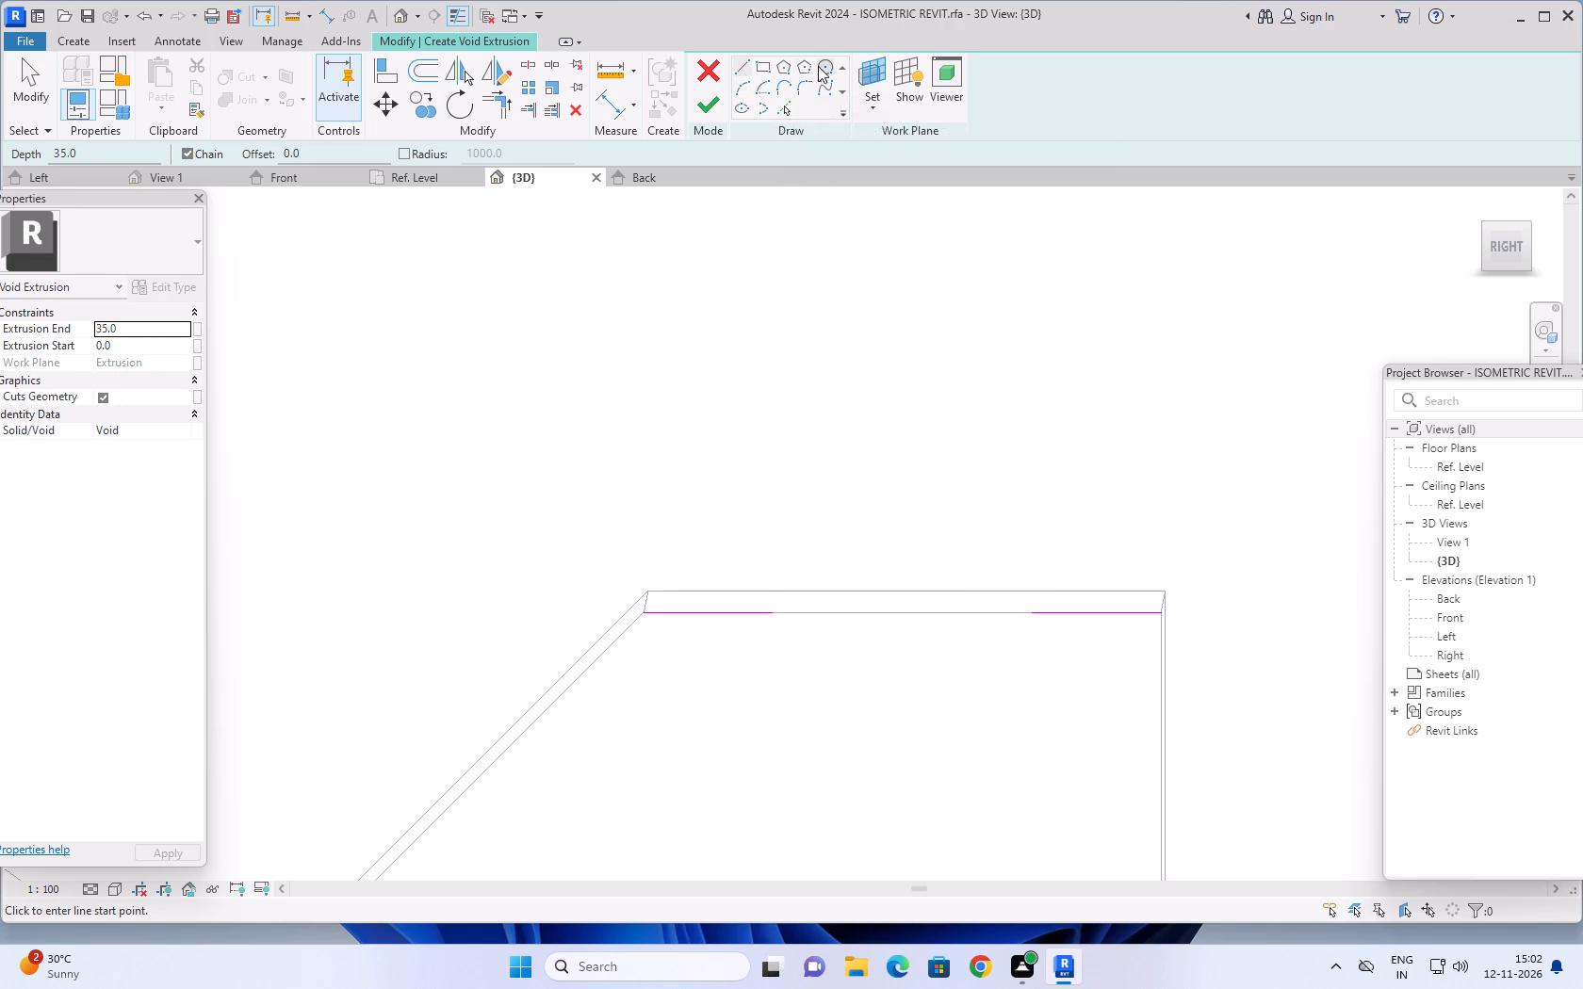
Draw a downward arc of radius 7.5 between the inner ends of the two guide lines.
{"action": "left_click", "coordinate": [741, 89]}
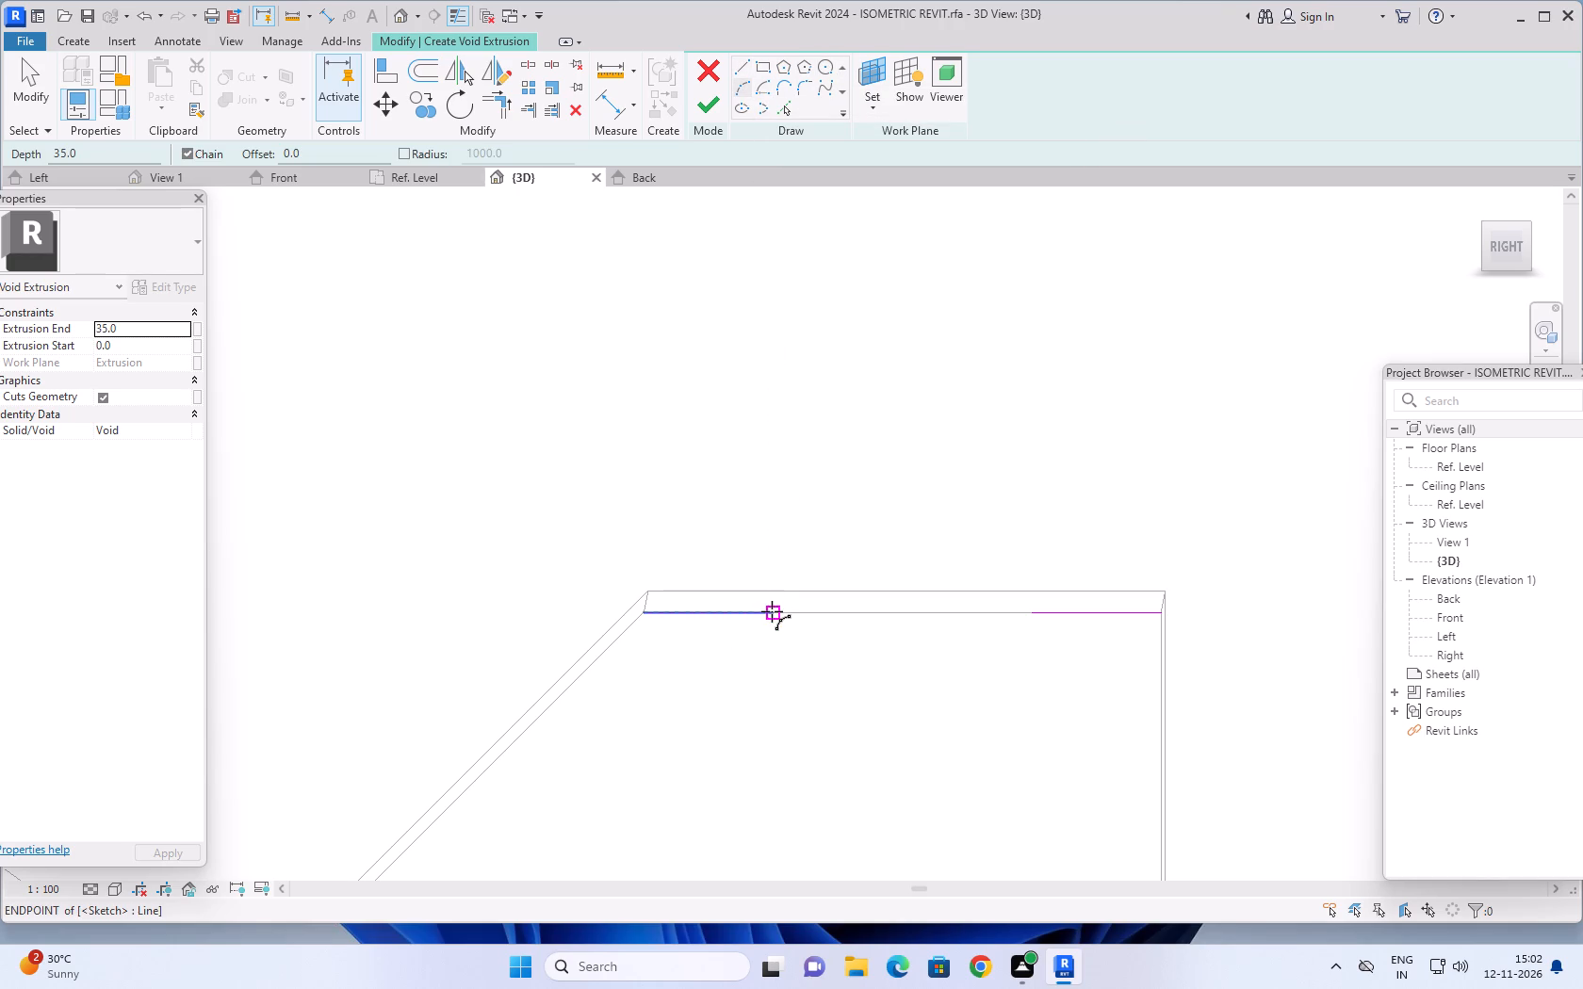
{"action": "left_click", "coordinate": [772, 611]}
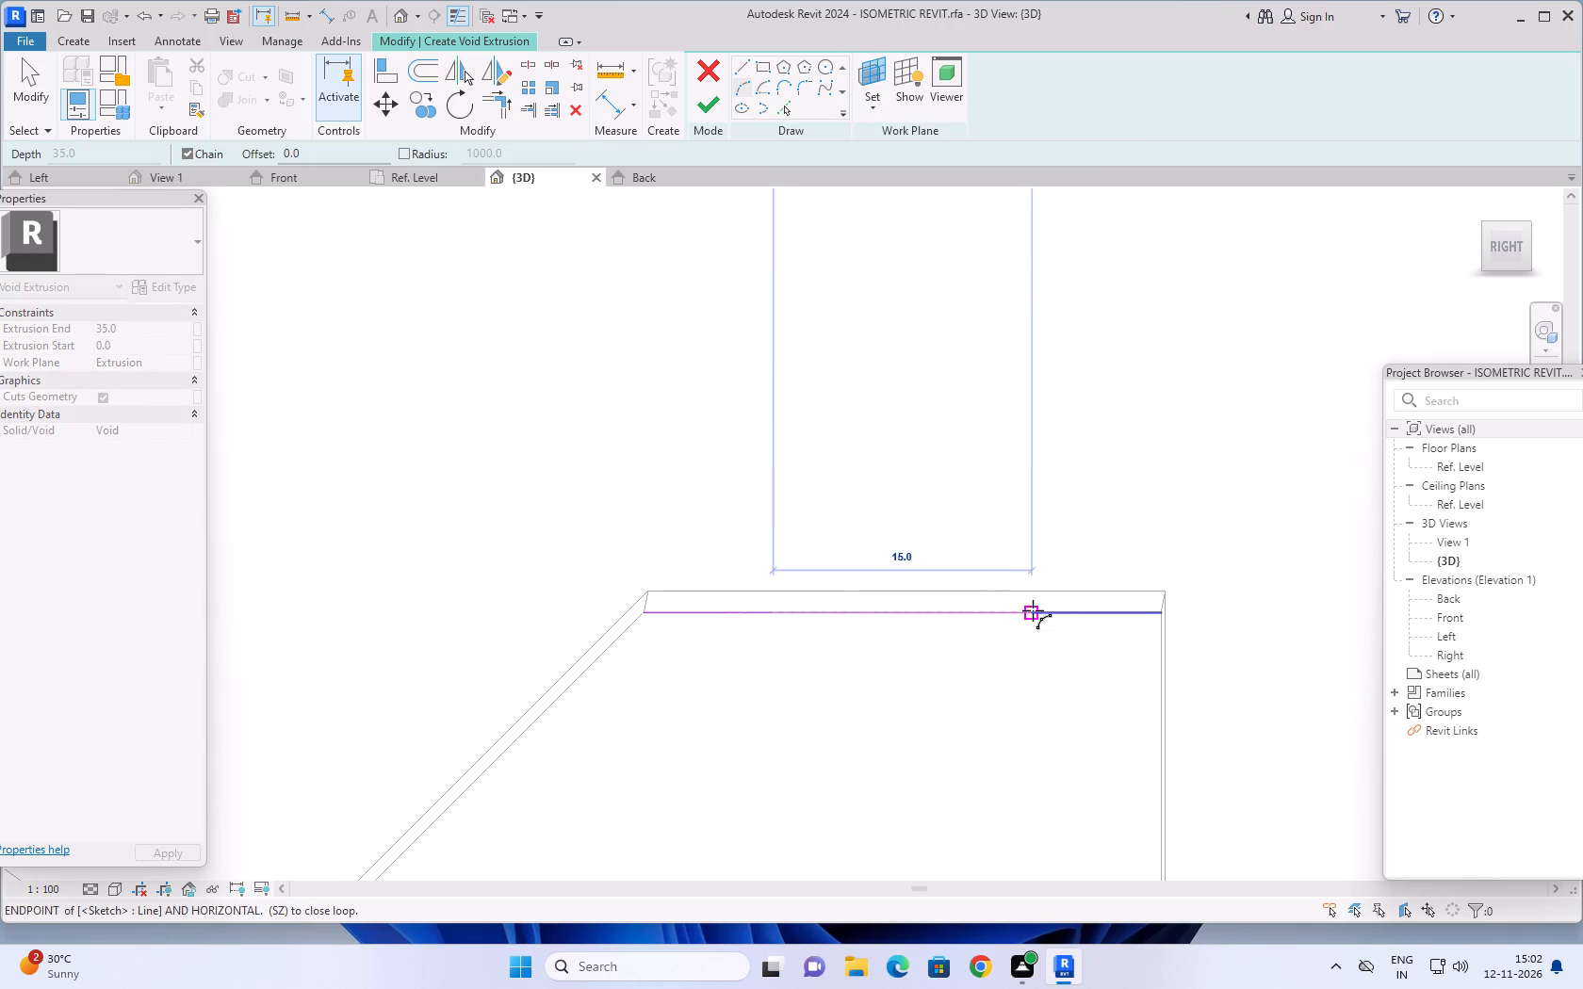
{"action": "left_click", "coordinate": [1033, 610]}
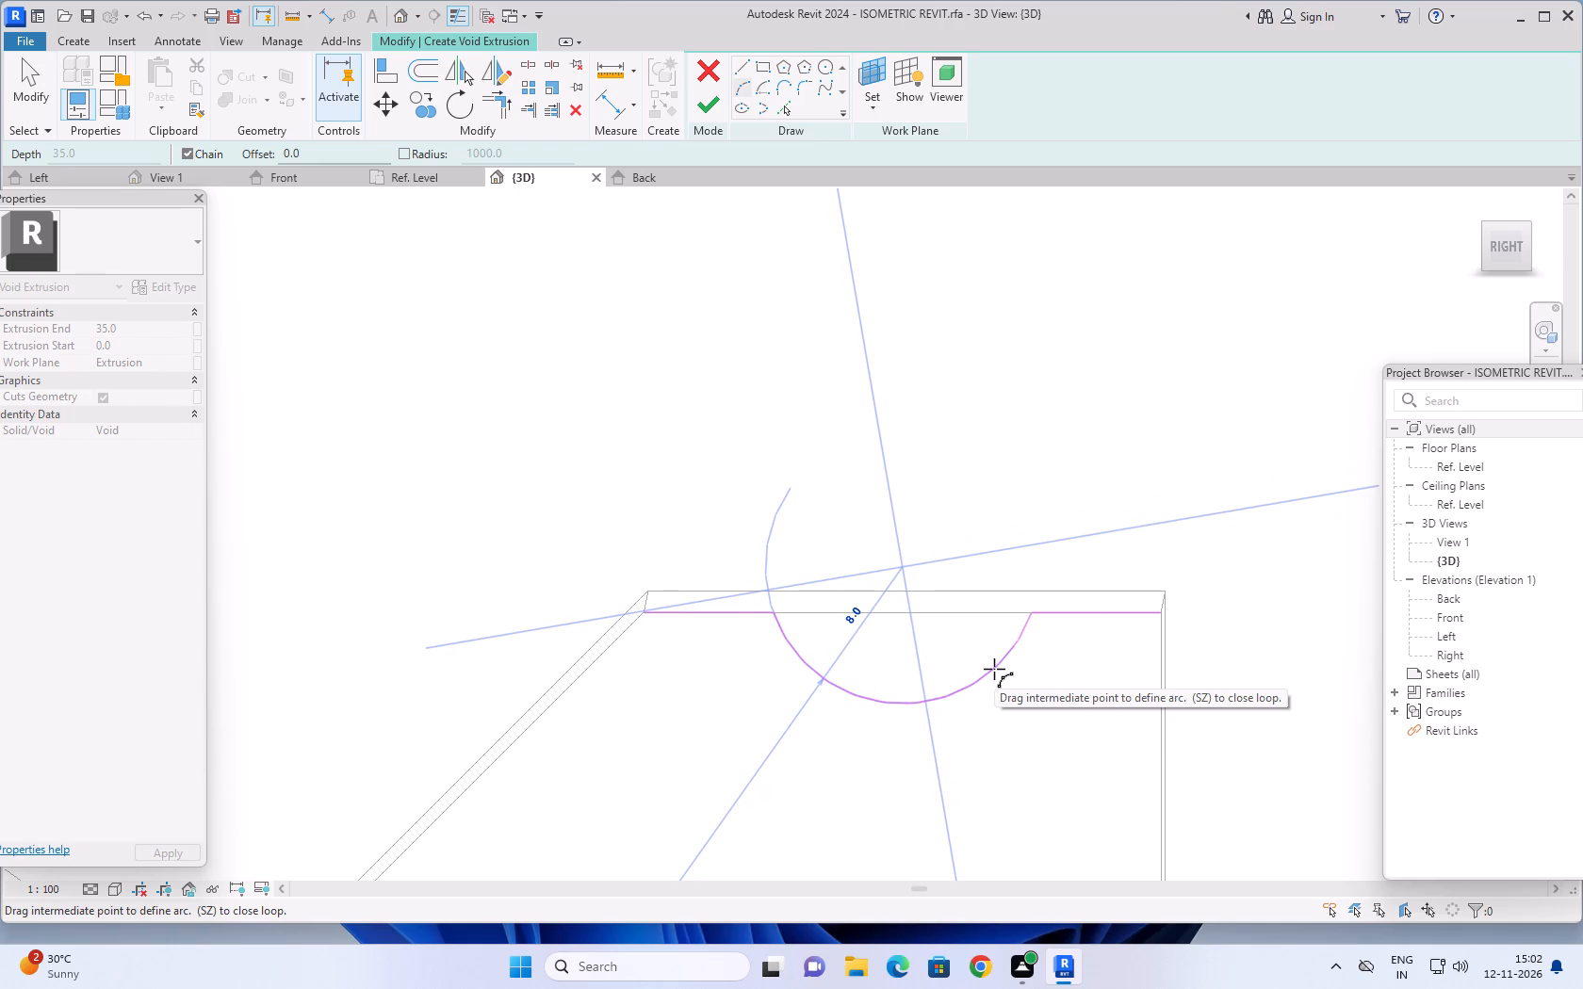
{"action": "type", "text": "7.5"}
{"action": "key", "text": "Return"}
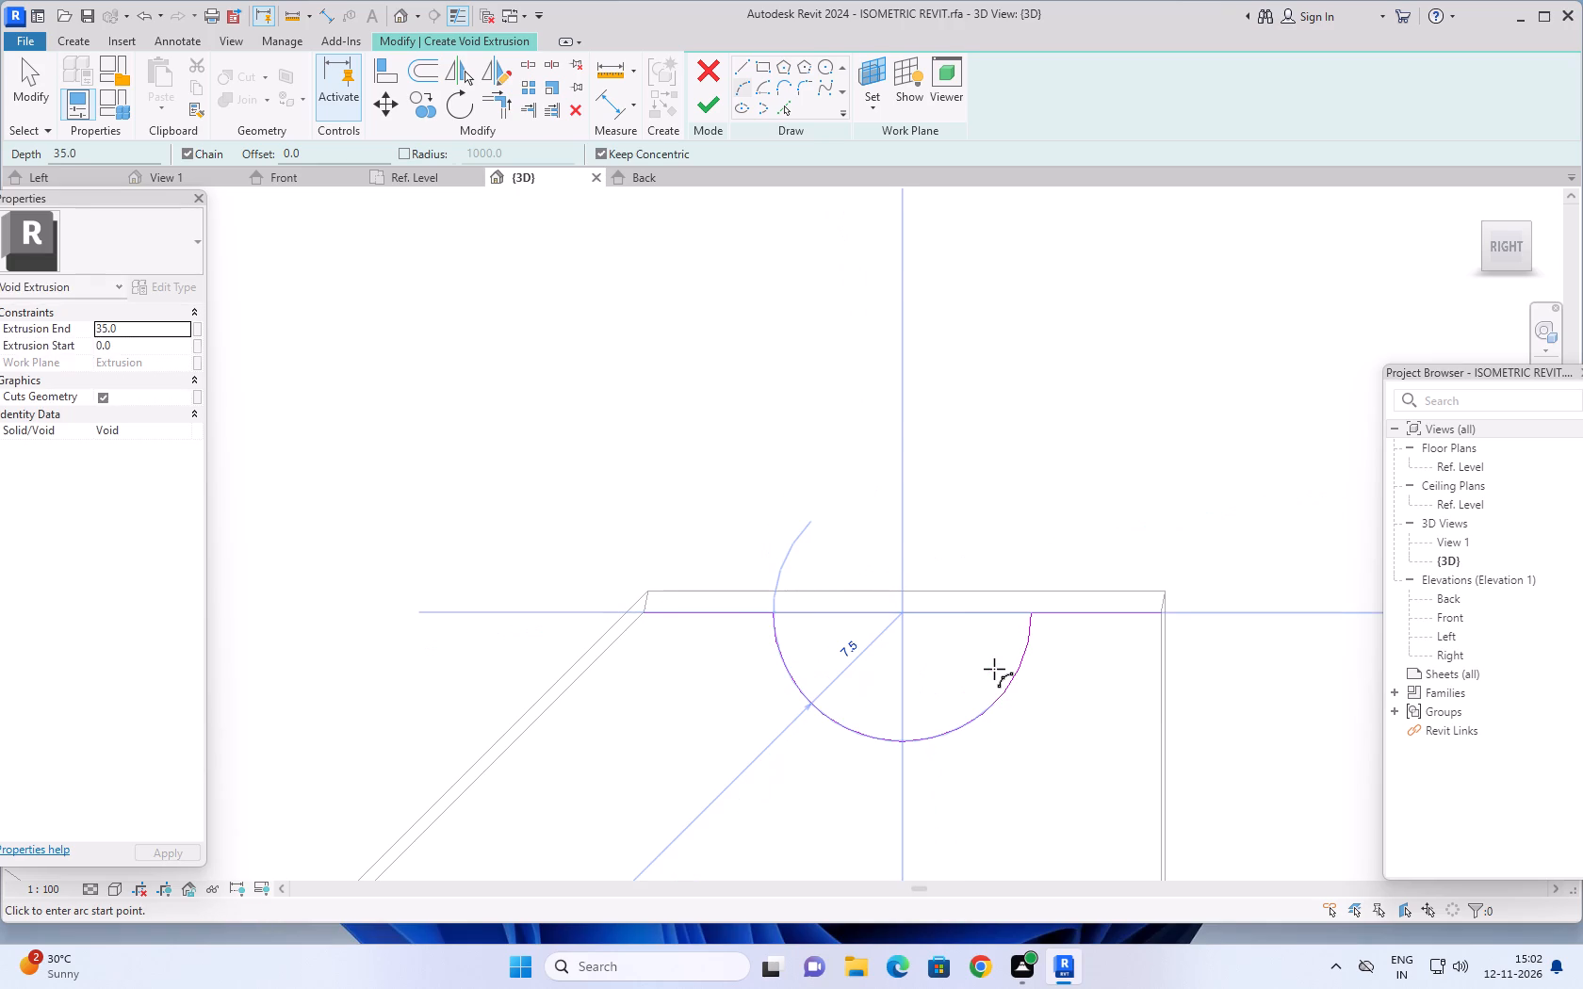
{"action": "scroll", "coordinate": [1113, 689], "scroll_direction": "down", "scroll_amount": 3}
{"action": "scroll", "coordinate": [1219, 674], "scroll_direction": "down", "scroll_amount": 3}
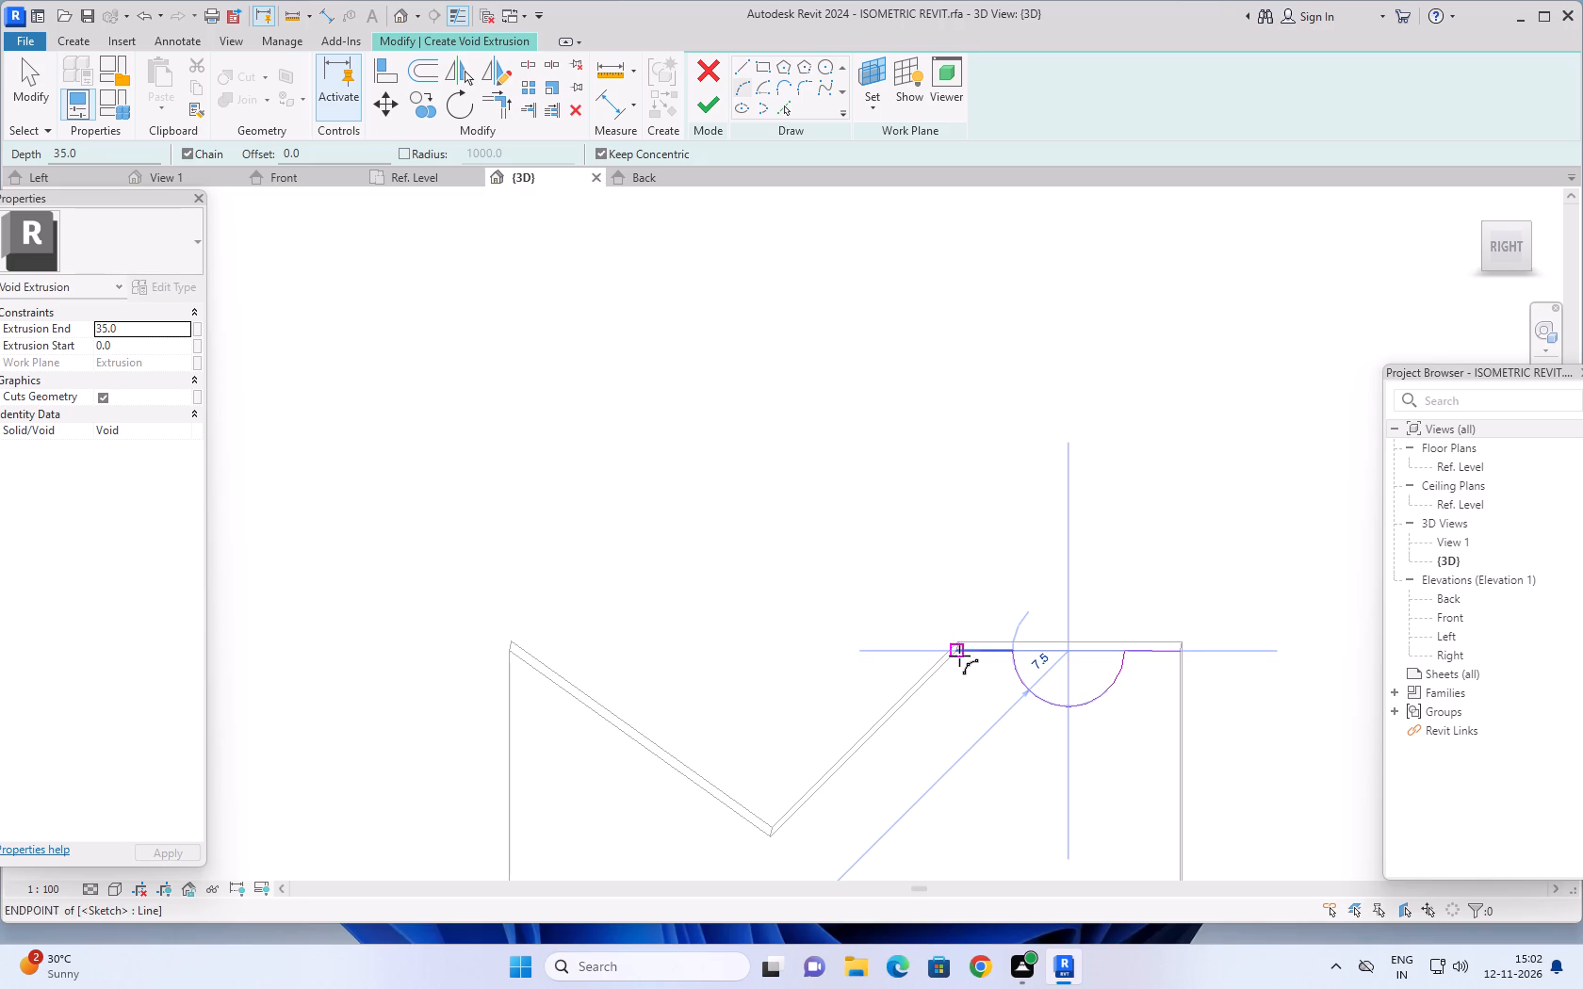
{"action": "key", "text": "Escape"}
{"action": "key", "text": "Escape"}
{"action": "key", "text": "Escape"}
Delete the two 7.5-long guide lines on either side of the arc.
{"action": "left_click", "coordinate": [988, 652]}
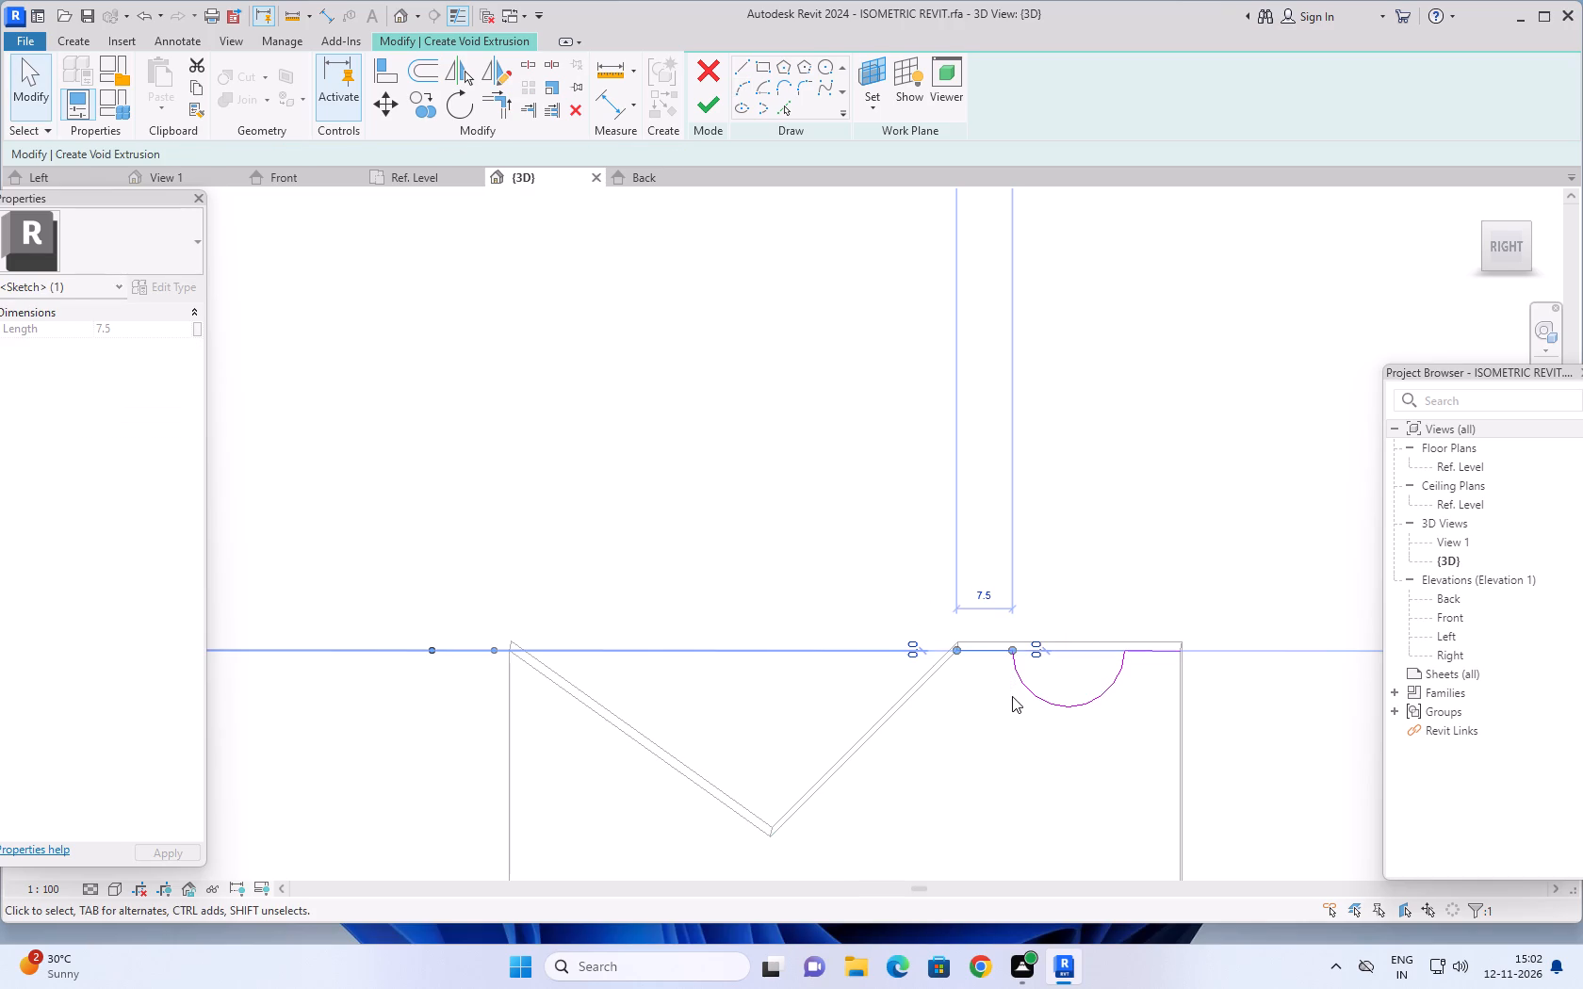
{"action": "key", "text": "Delete"}
{"action": "left_click", "coordinate": [1166, 656]}
{"action": "key", "text": "Delete"}
Close the semicircle with a 15-long horizontal line between the arc's endpoints.
{"action": "middle_click_drag", "start_coordinate": [810, 506], "coordinate": [695, 493]}
{"action": "left_click", "coordinate": [741, 58]}
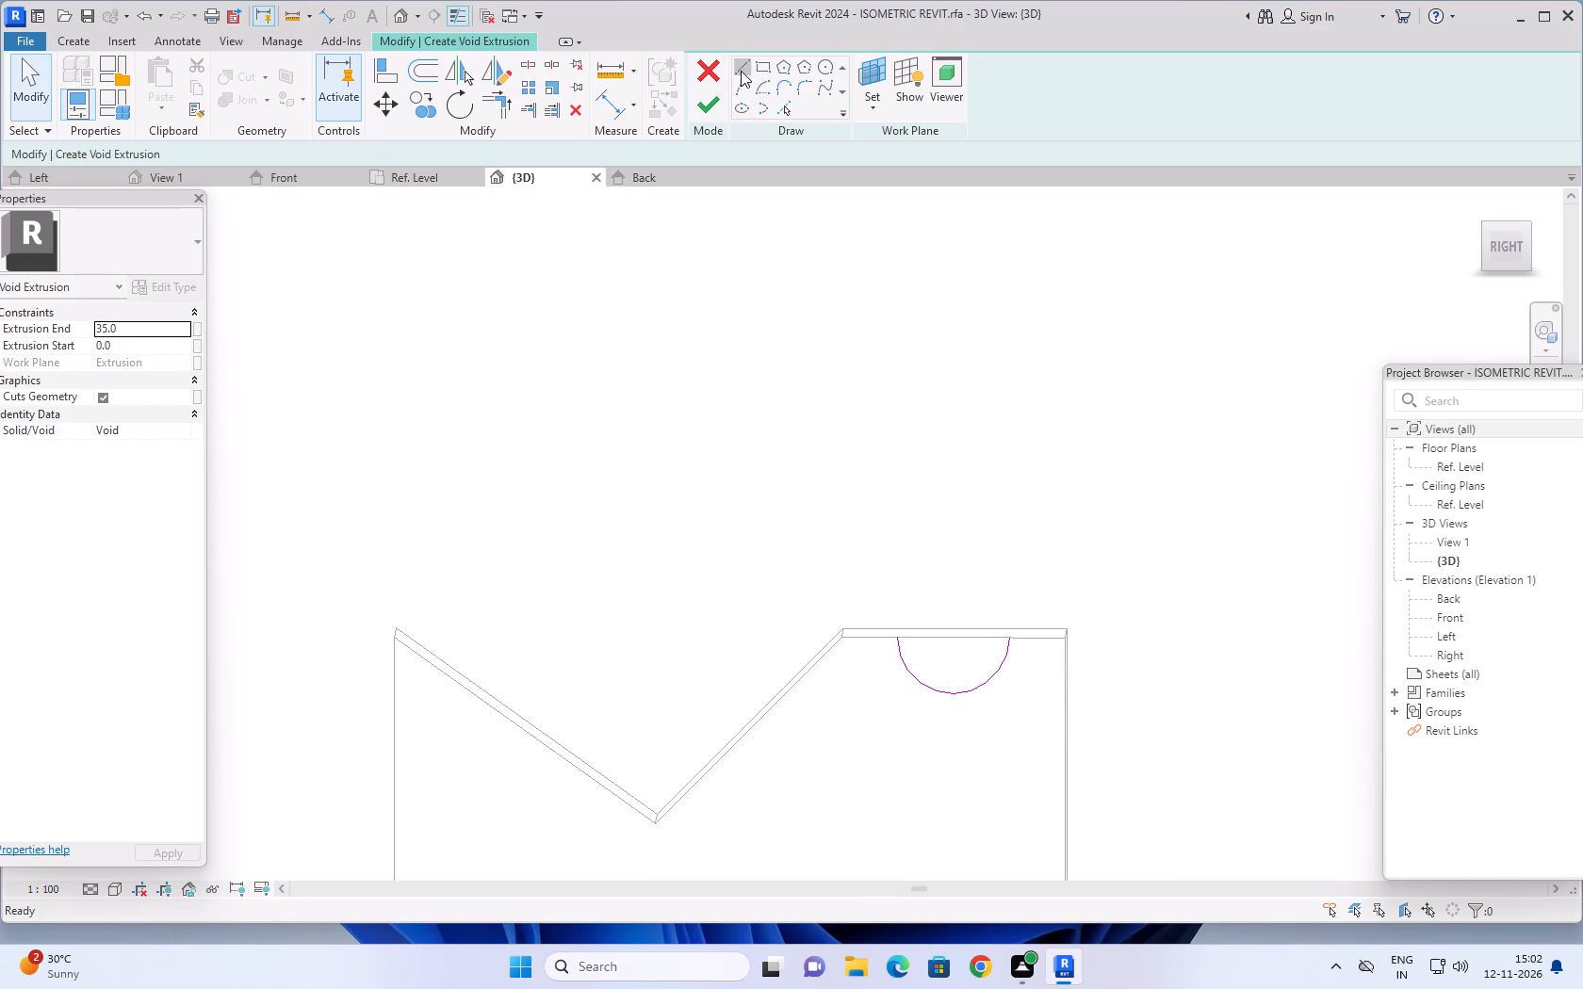
{"action": "left_click", "coordinate": [901, 640]}
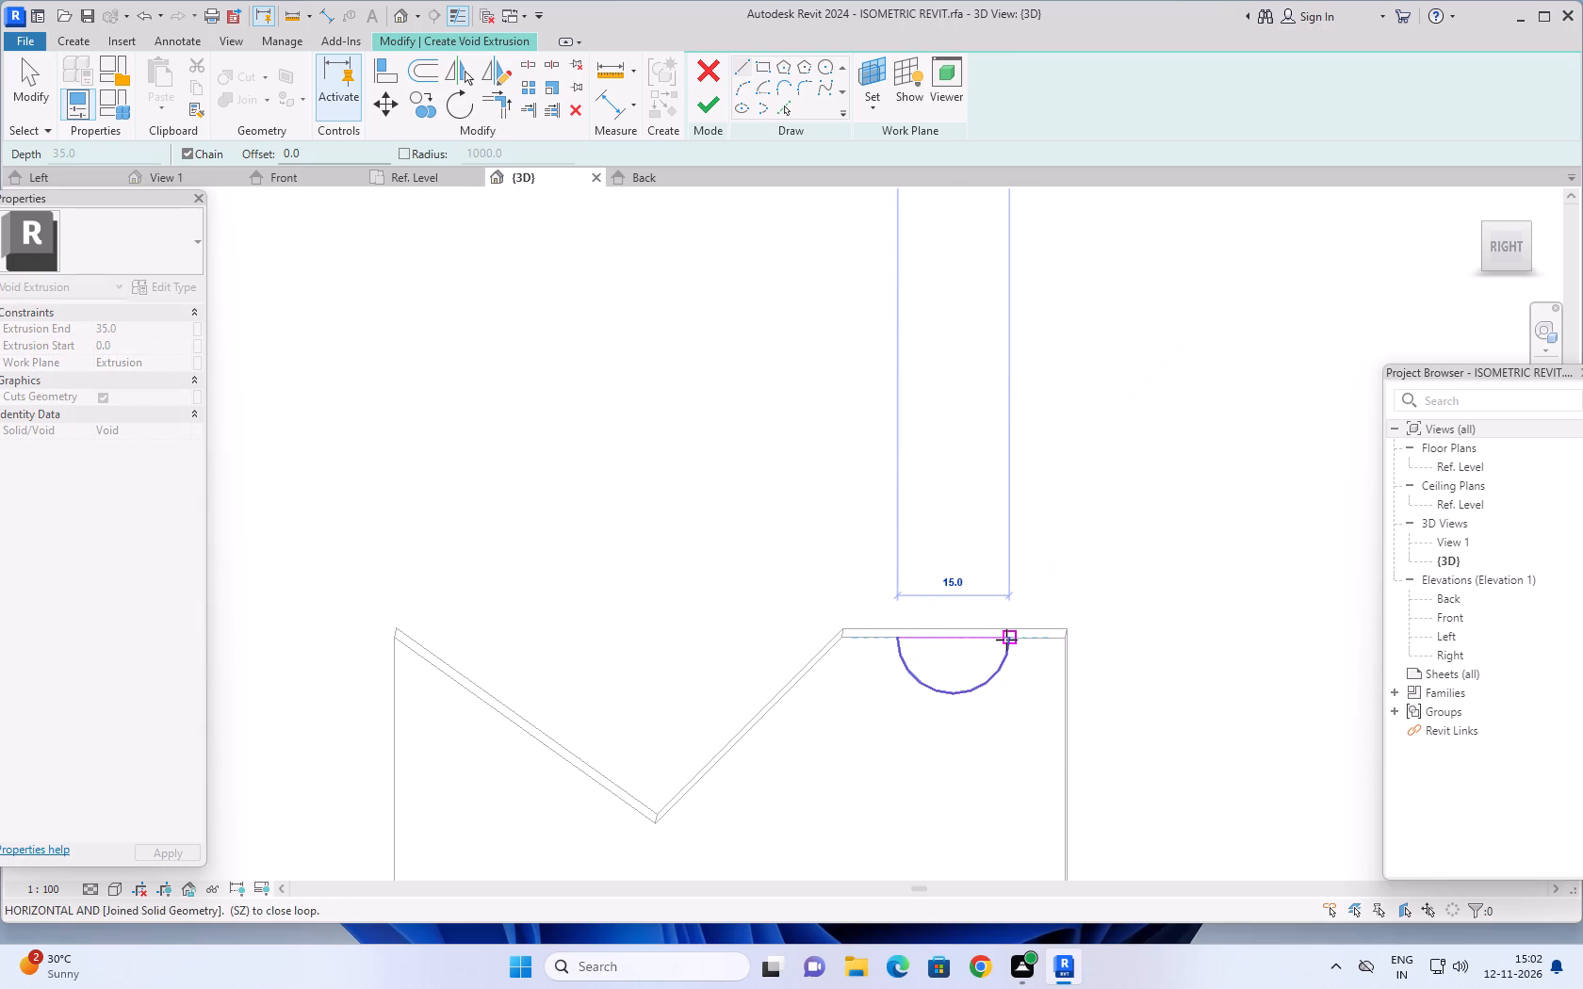
{"action": "left_click", "coordinate": [1008, 640]}
{"action": "key", "text": "Escape"}
{"action": "key", "text": "Escape"}
{"action": "key", "text": "Escape"}
Set the void's extrusion end to 35, finish the semicircular sketch, and clear the selection.
{"action": "left_click", "coordinate": [164, 333]}
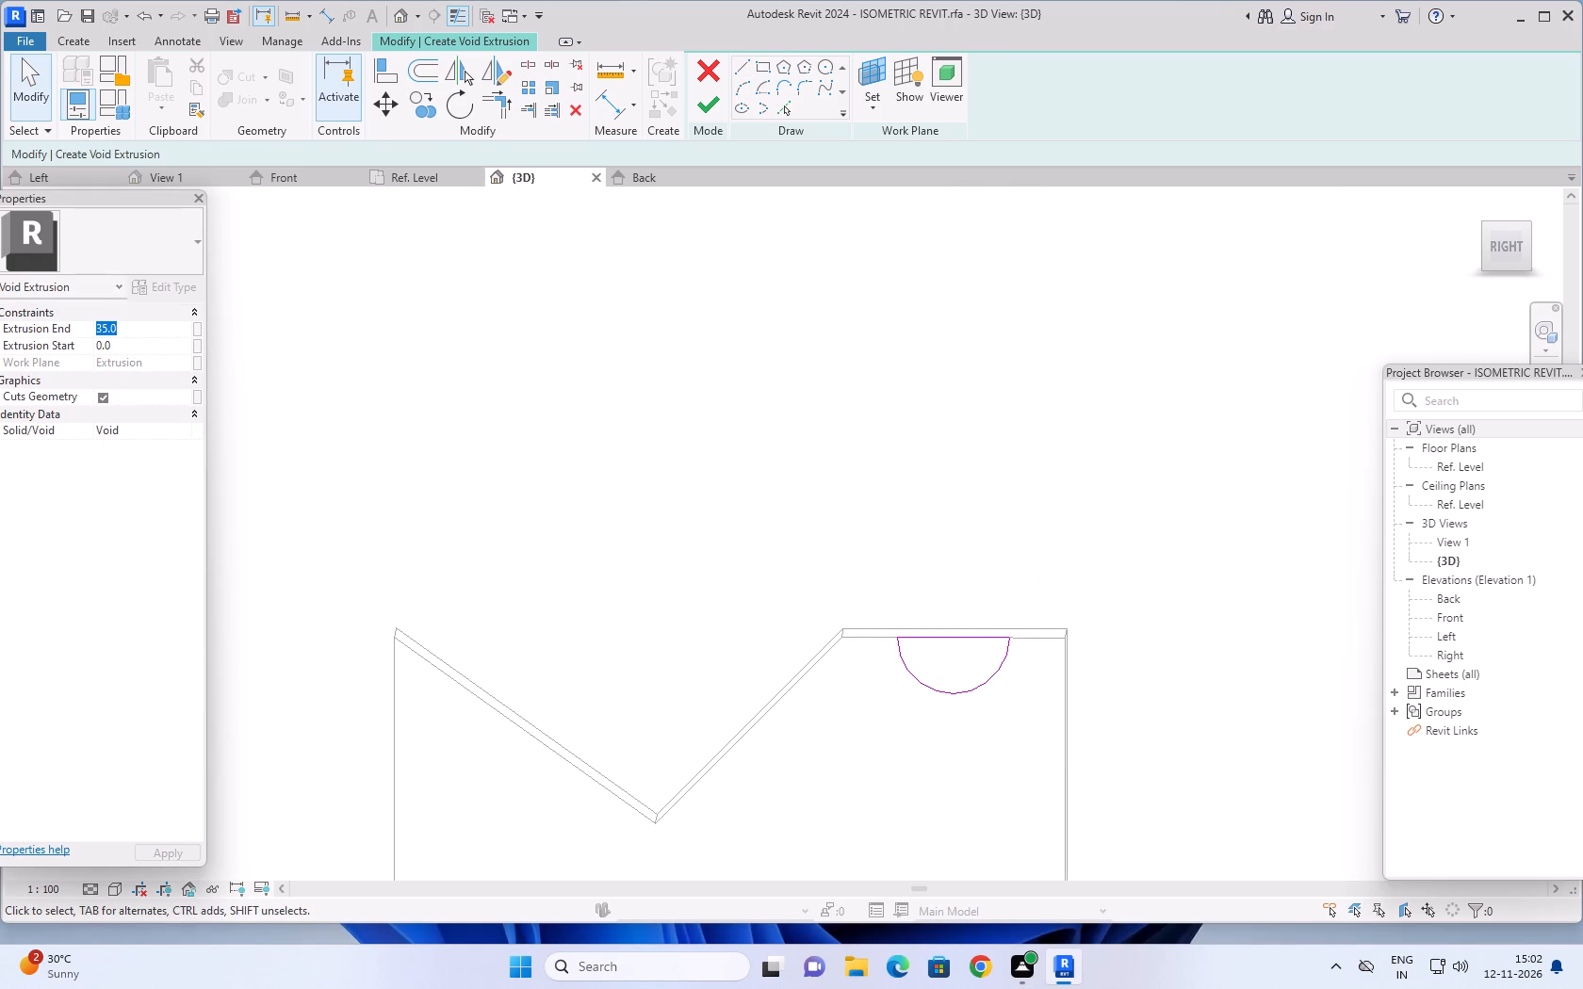
{"action": "type", "text": "35"}
{"action": "key", "text": "Return"}
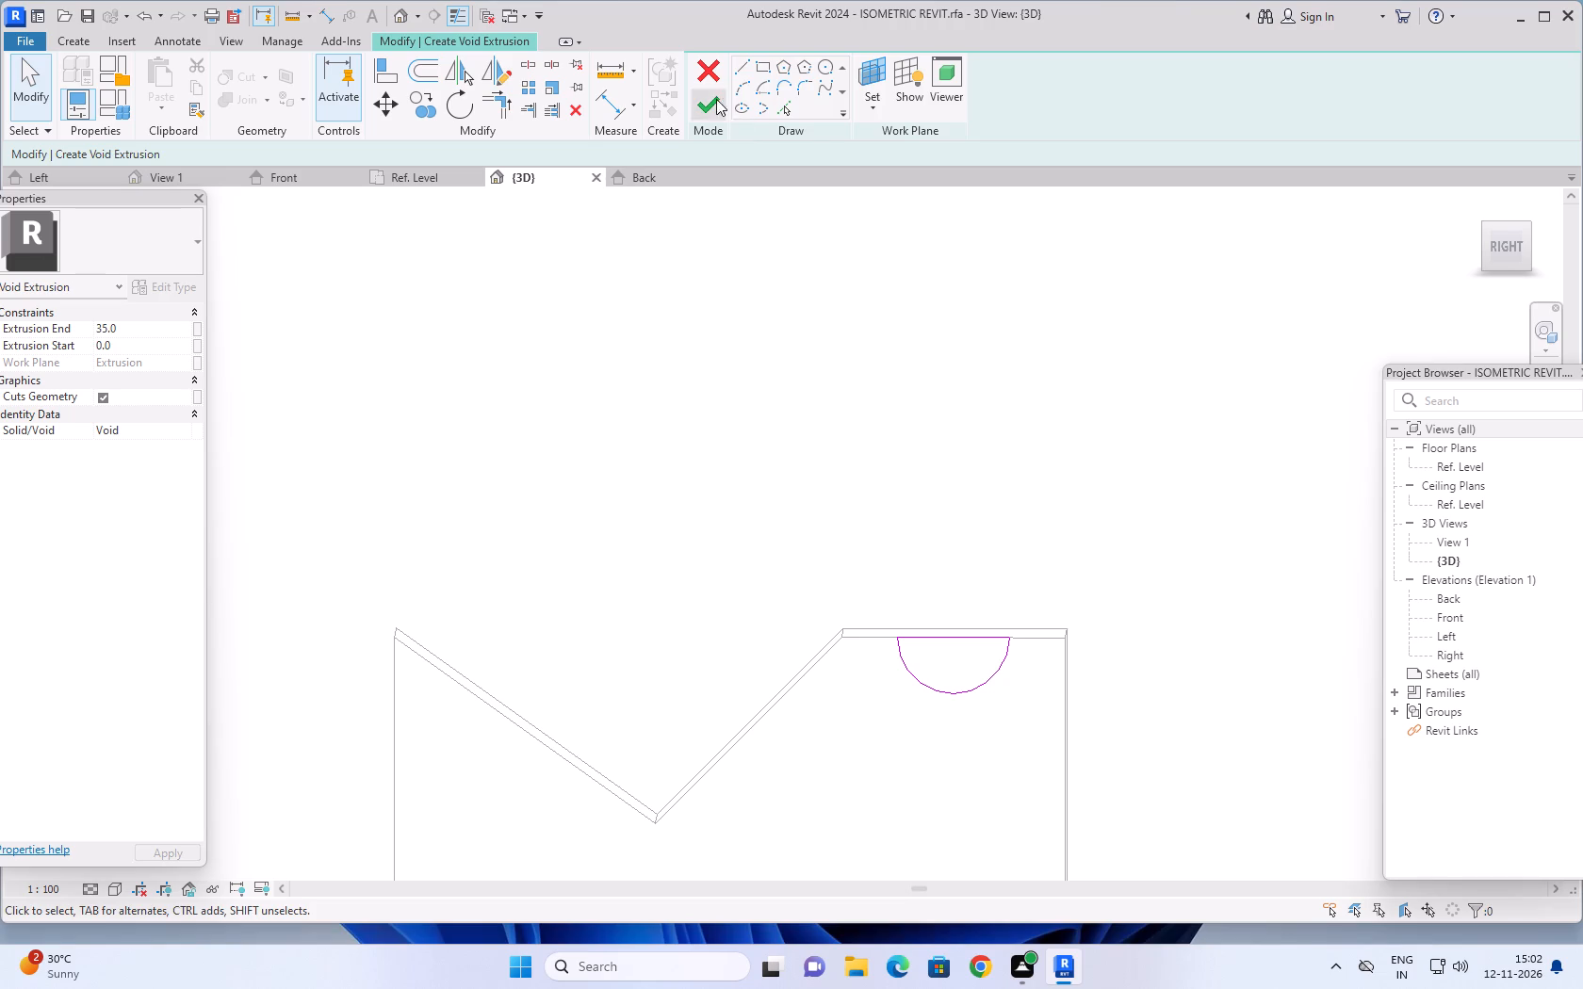
{"action": "left_click", "coordinate": [709, 99]}
{"action": "key", "text": "Escape"}
Examine the semicircular groove and the overall solid from isometric angles and from above.
{"action": "scroll", "coordinate": [743, 513], "scroll_direction": "down", "scroll_amount": 1}
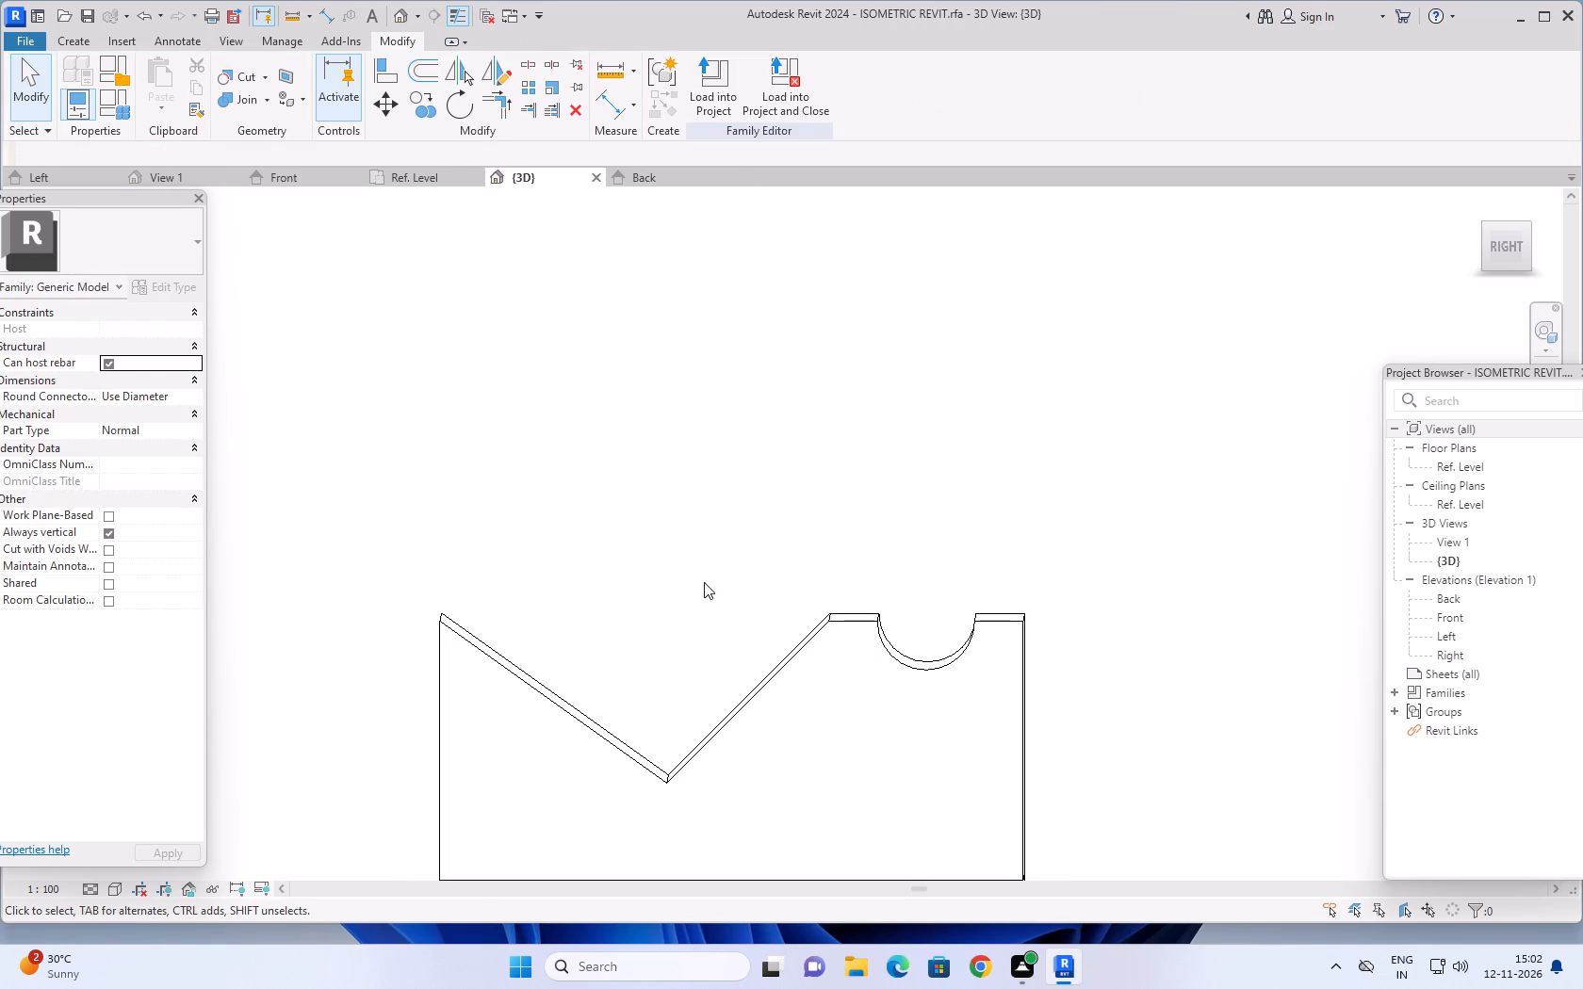
{"action": "middle_click_drag", "start_coordinate": [699, 587], "coordinate": [963, 823], "text": "shift"}
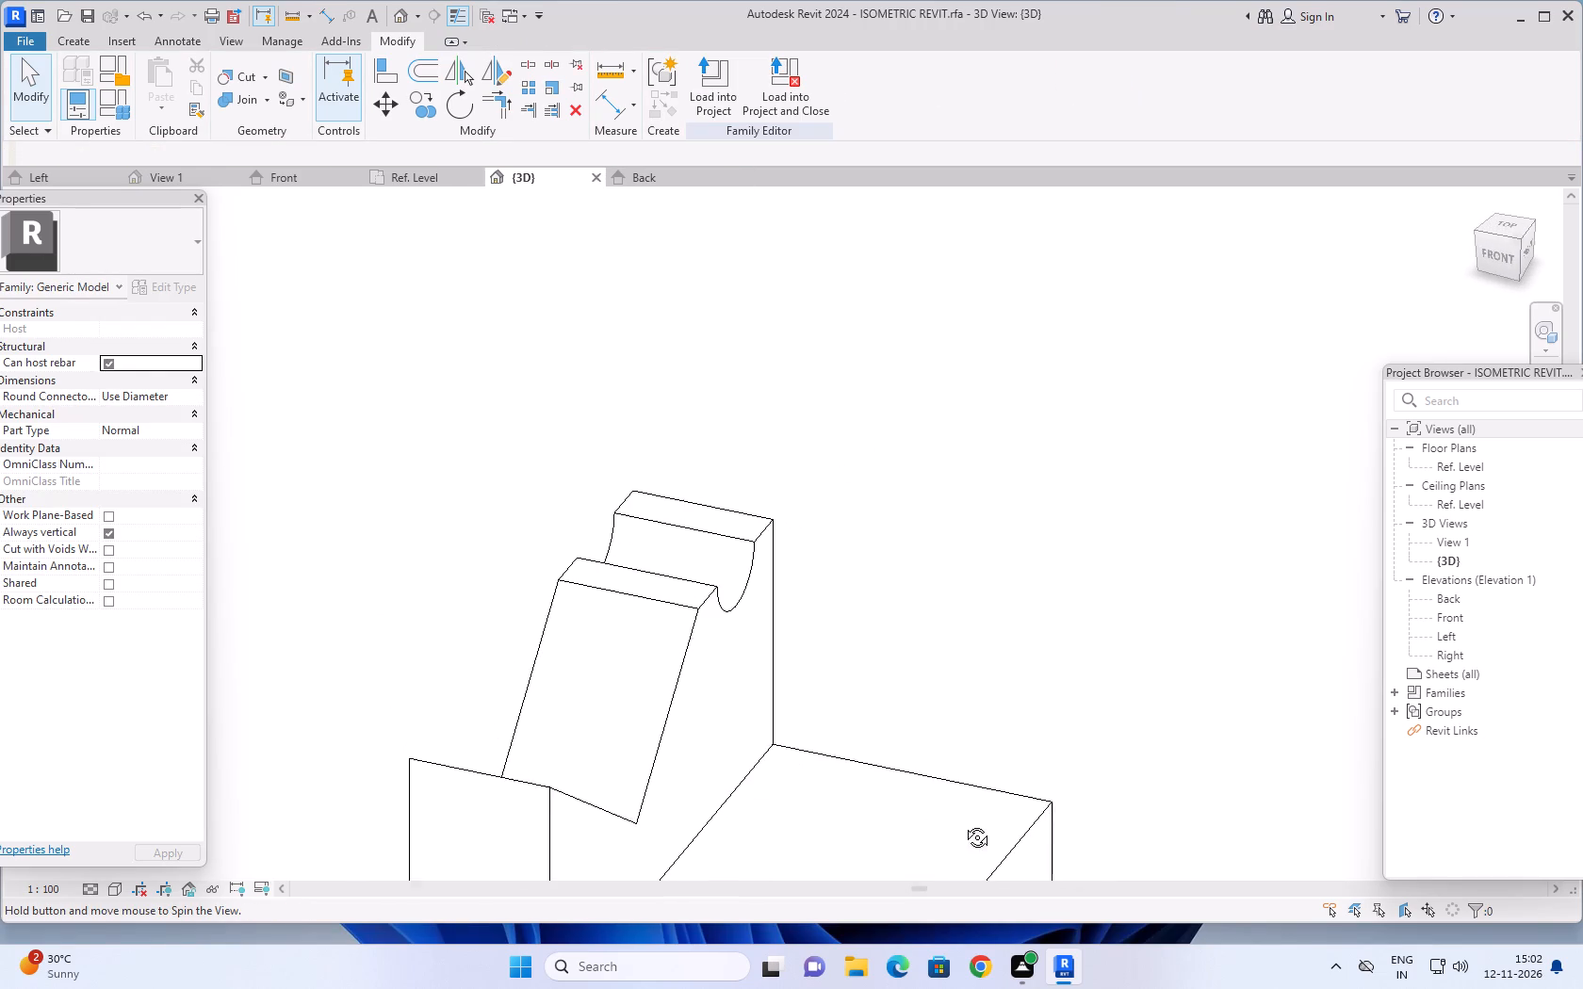
{"action": "middle_click_drag", "start_coordinate": [963, 823], "coordinate": [964, 824], "text": "shift"}
{"action": "middle_click_drag", "start_coordinate": [975, 614], "coordinate": [1082, 496]}
{"action": "scroll", "coordinate": [1072, 525], "scroll_direction": "down", "scroll_amount": 6}
{"action": "middle_click_drag", "start_coordinate": [1077, 543], "coordinate": [1076, 547], "text": "shift"}
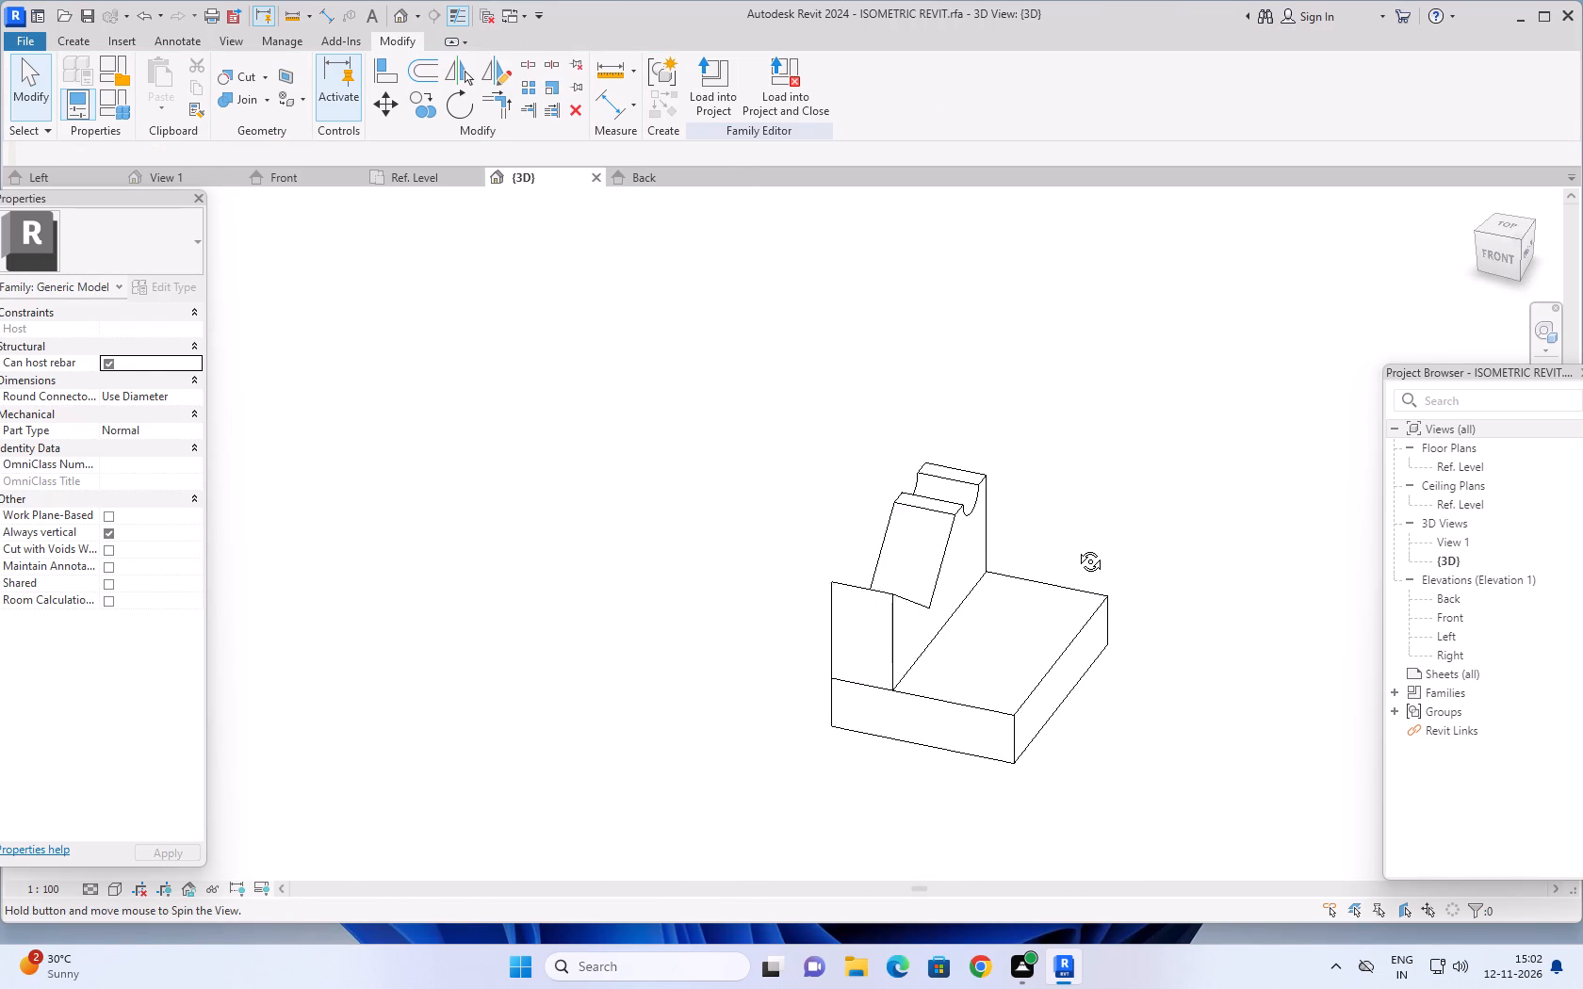
{"action": "middle_click_drag", "start_coordinate": [1076, 547], "coordinate": [1036, 731], "text": "shift"}
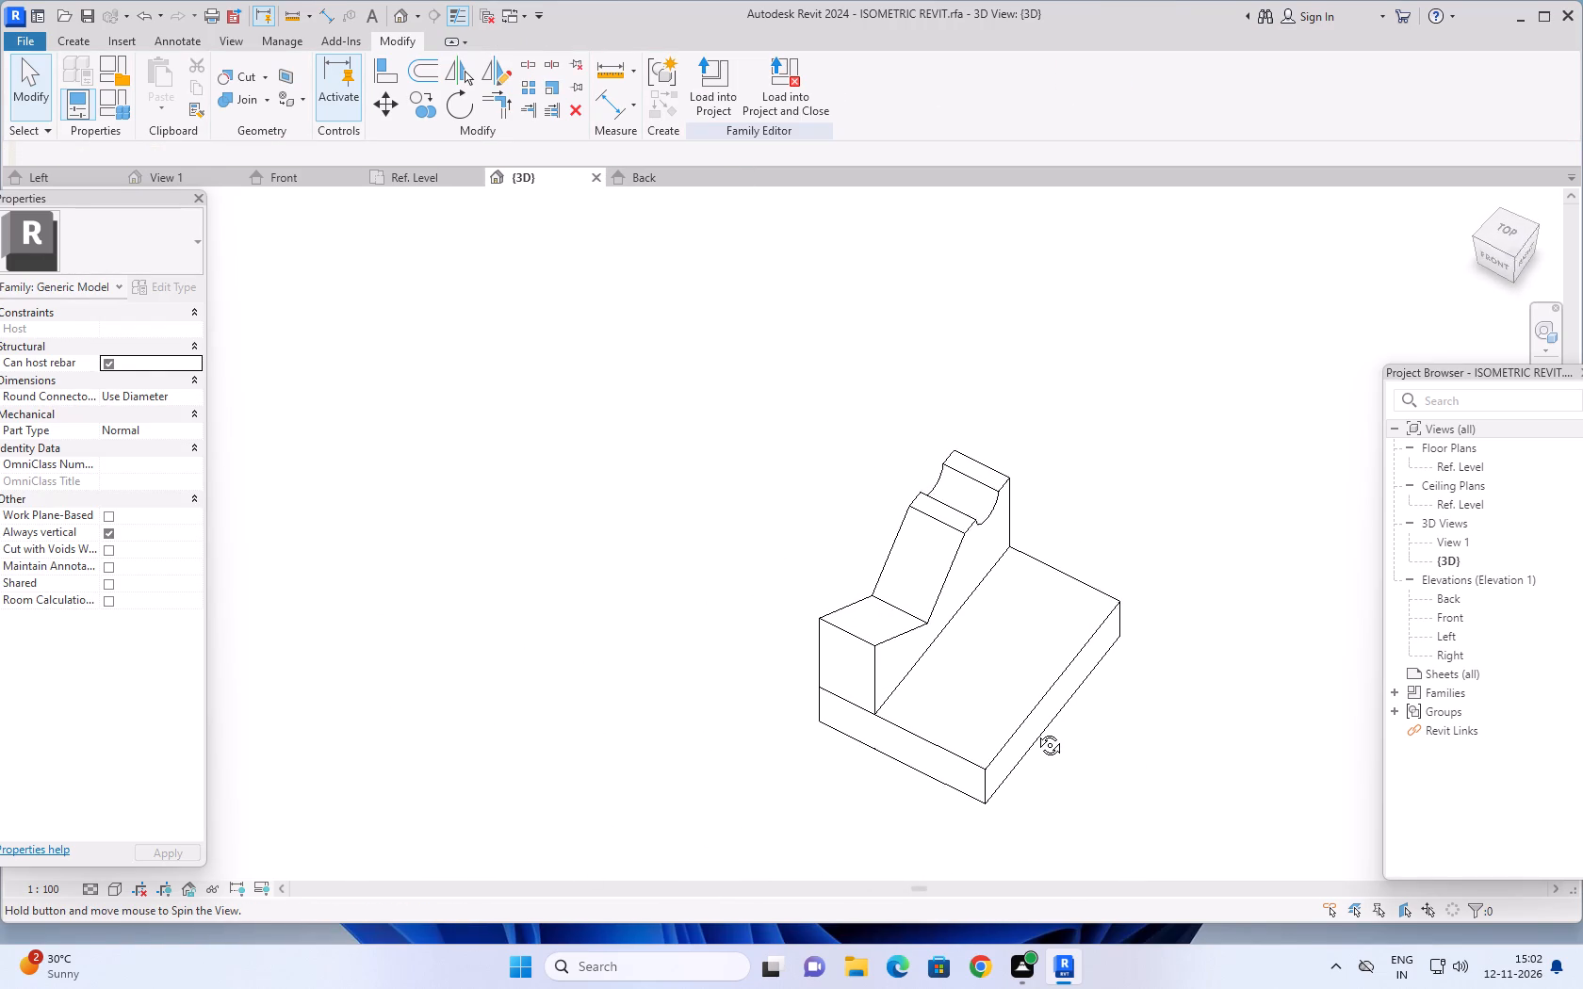
{"action": "middle_click_drag", "start_coordinate": [1036, 731], "coordinate": [1015, 740], "text": "shift"}
{"action": "middle_click_drag", "start_coordinate": [1012, 744], "coordinate": [1032, 835]}
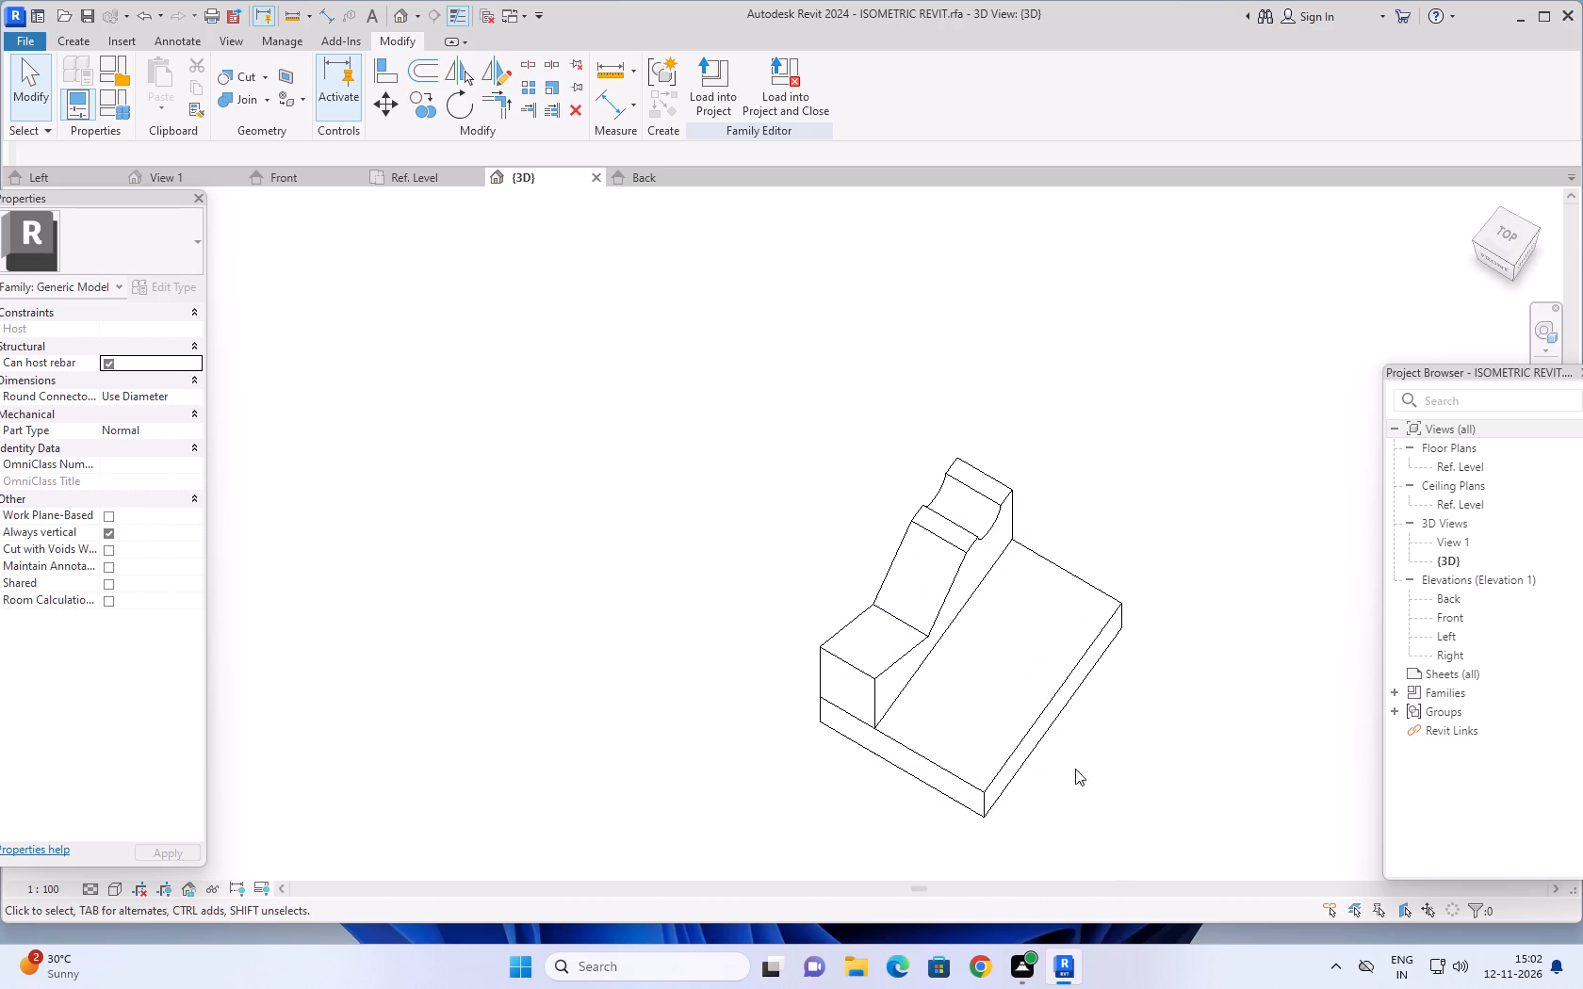
{"action": "middle_click_drag", "start_coordinate": [1143, 646], "coordinate": [1206, 805], "text": "shift"}
{"action": "middle_click_drag", "start_coordinate": [1182, 608], "coordinate": [1222, 707], "text": "shift"}
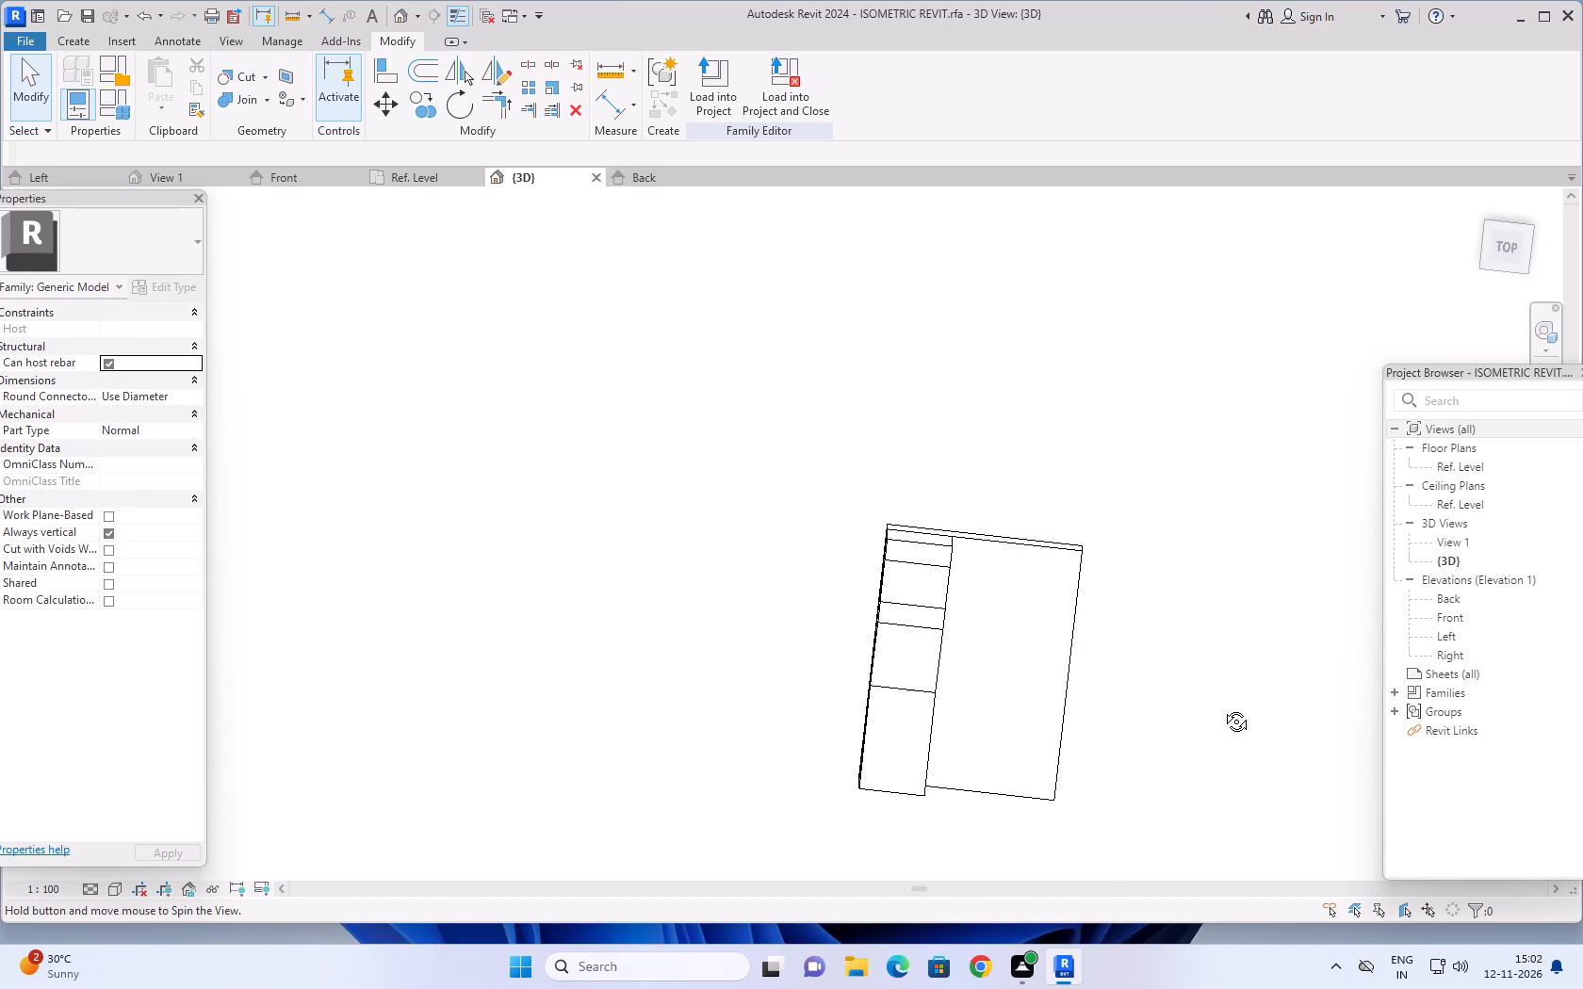
{"action": "middle_click_drag", "start_coordinate": [1222, 707], "coordinate": [1236, 683], "text": "shift"}
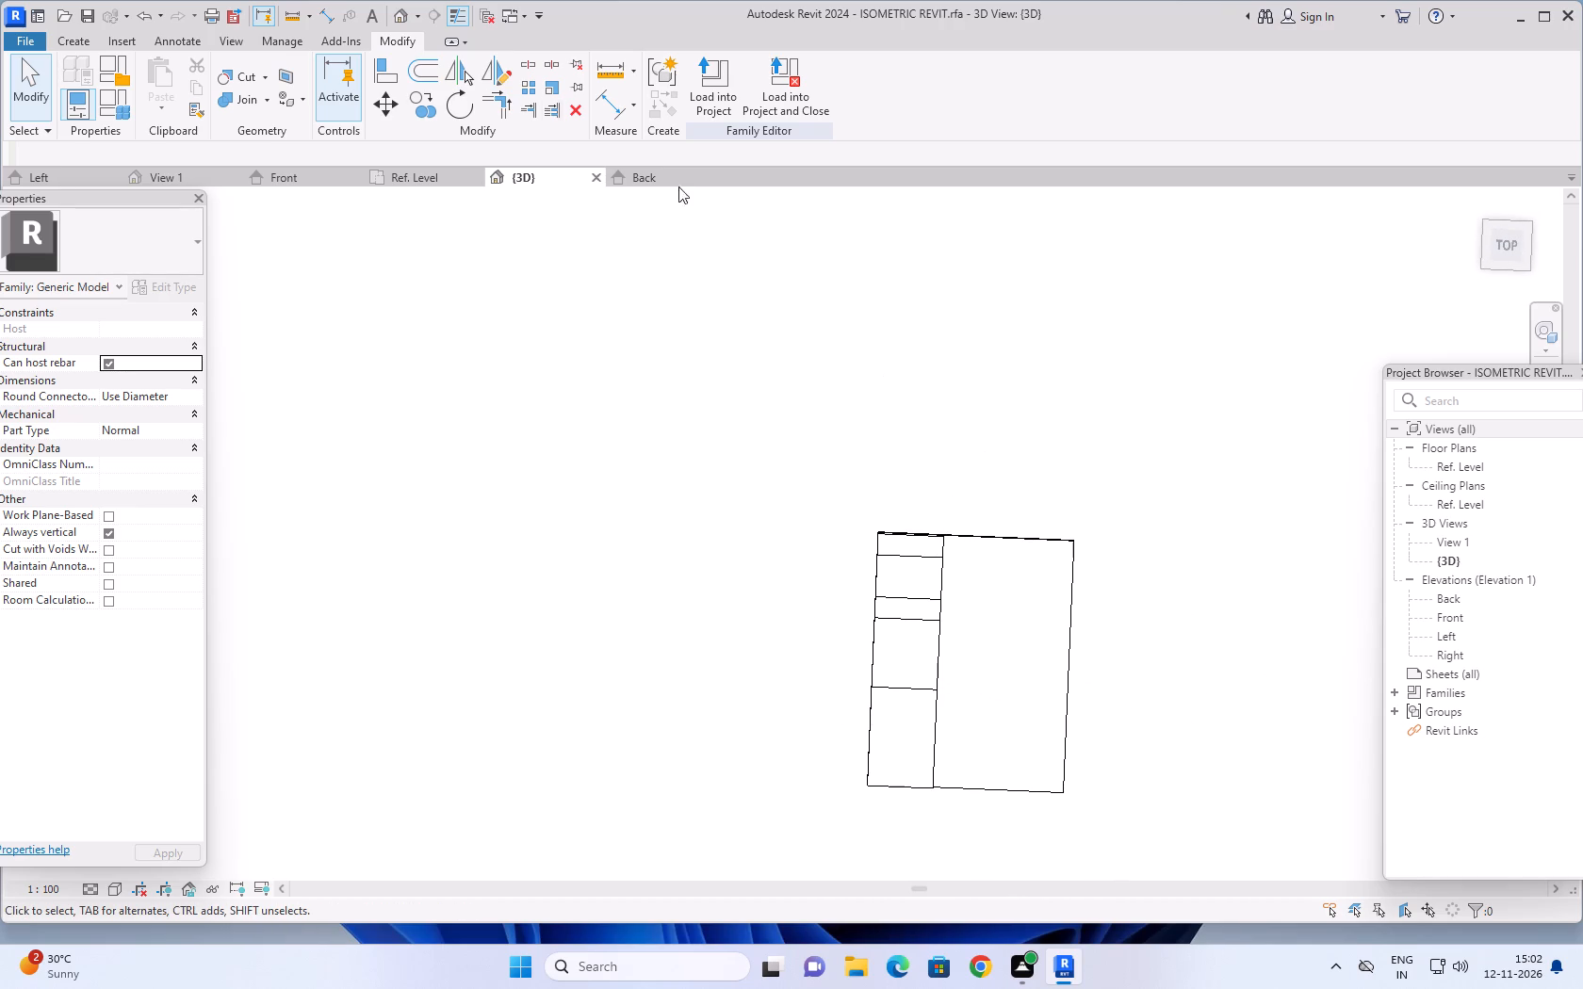
Start a void extrusion on the base's top face and sketch guide lines 35 along the outer edge from the front corner and 15 inward.
{"action": "left_click", "coordinate": [93, 35]}
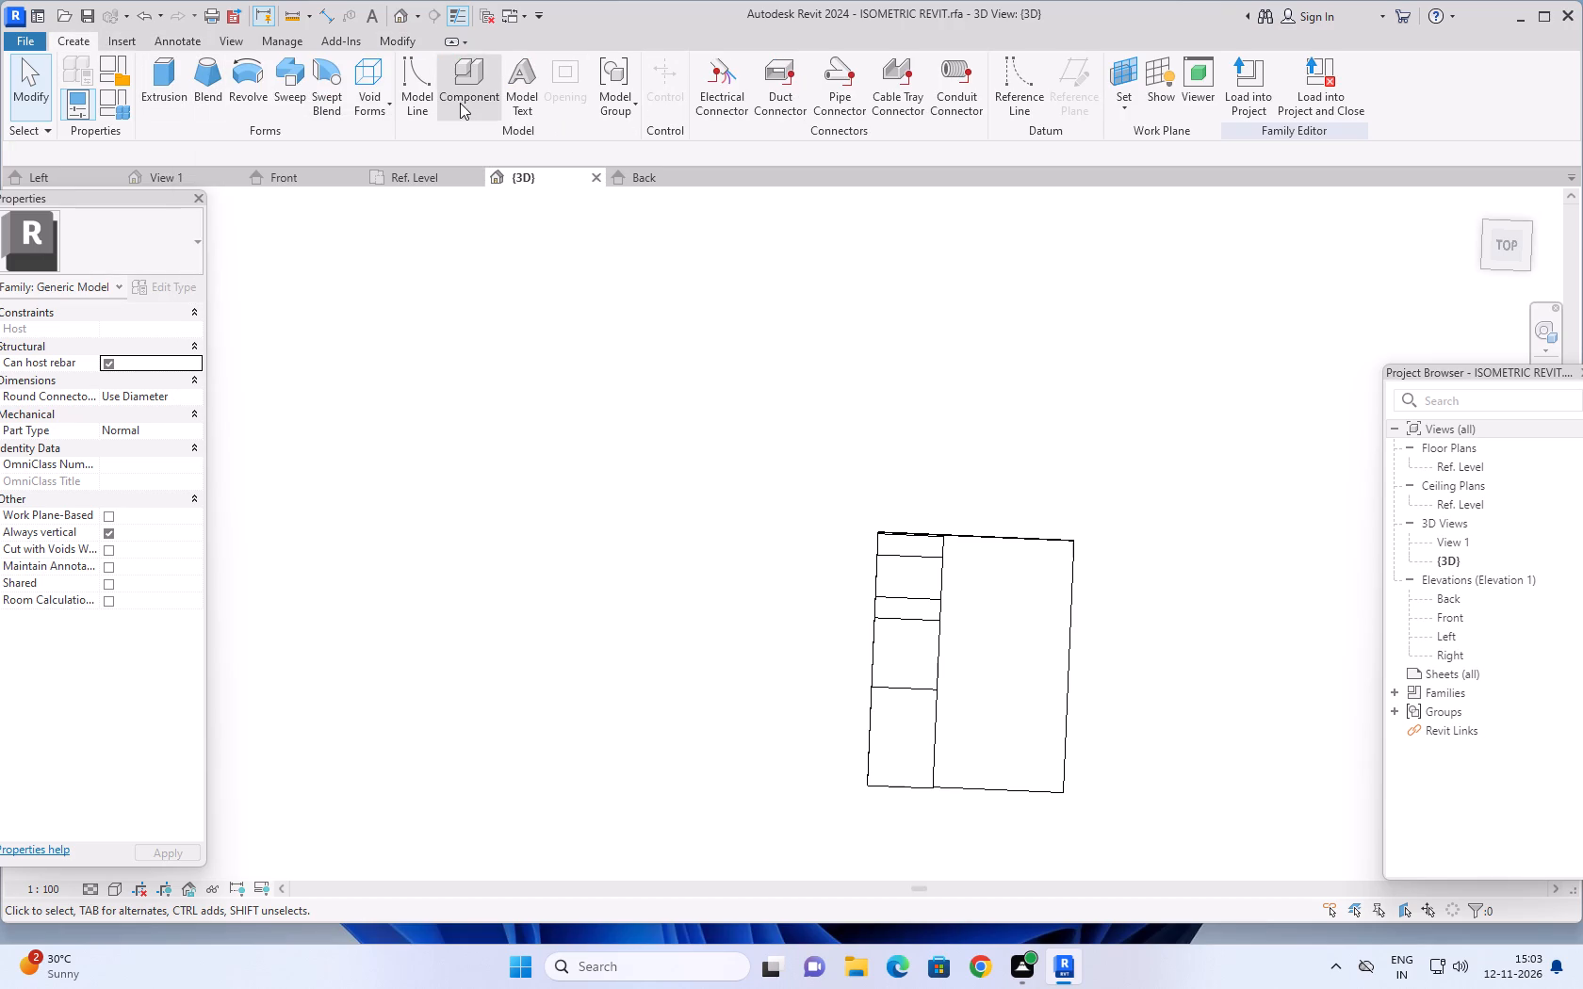
{"action": "left_click", "coordinate": [390, 103]}
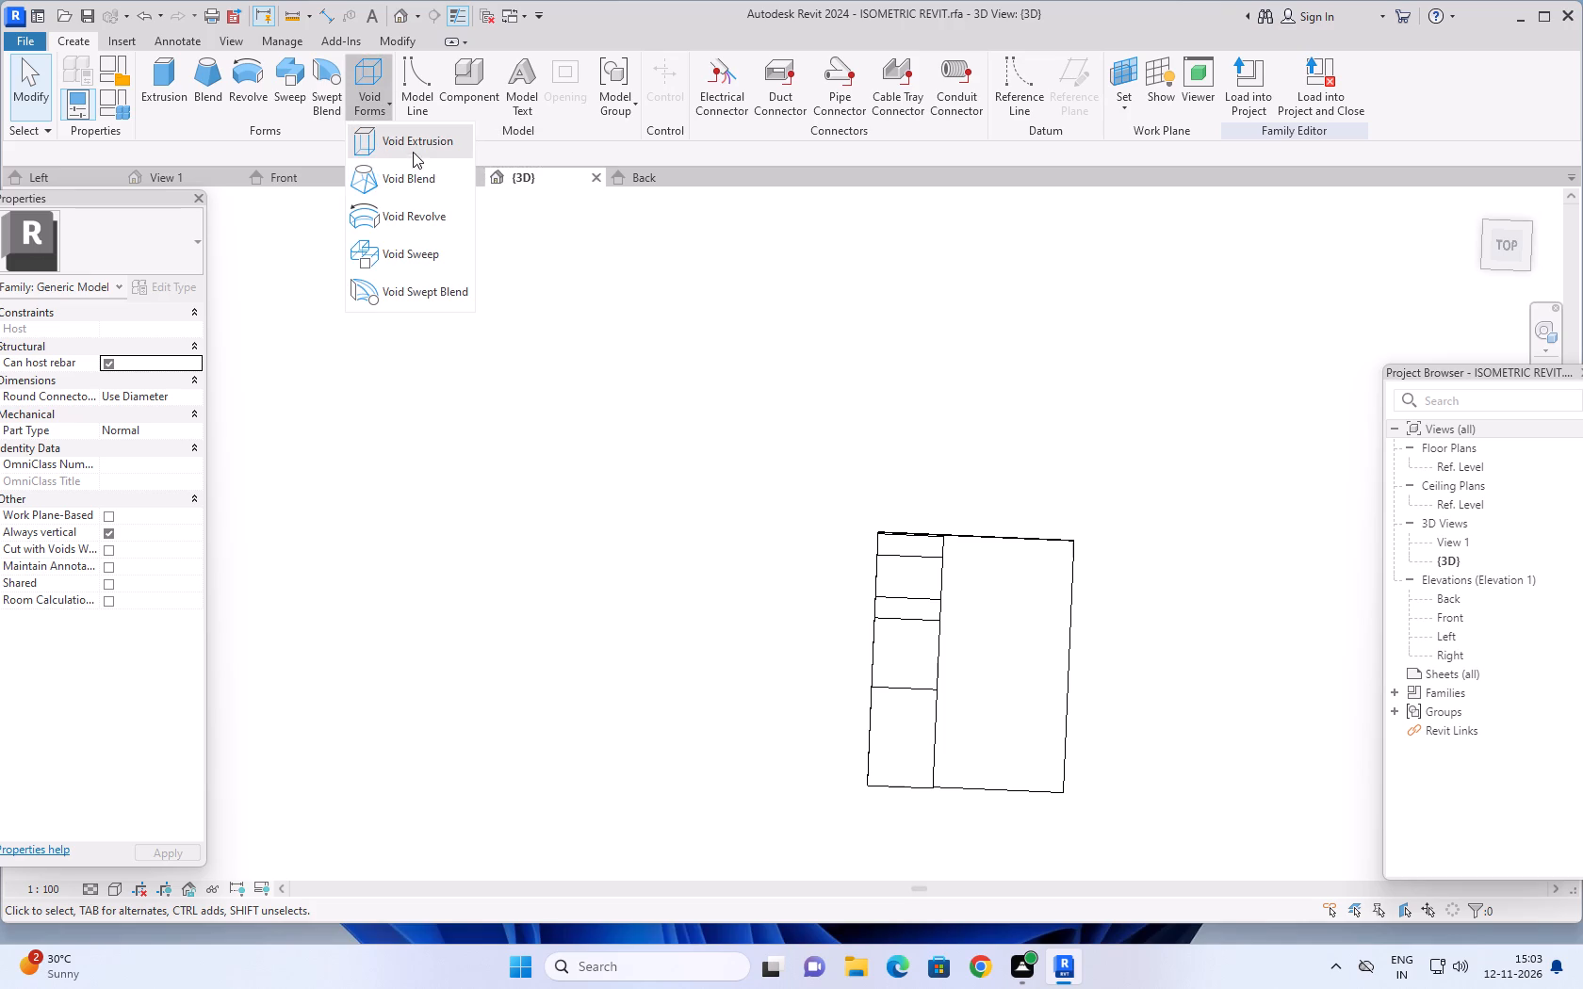
{"action": "left_click", "coordinate": [414, 144]}
{"action": "left_click", "coordinate": [865, 106]}
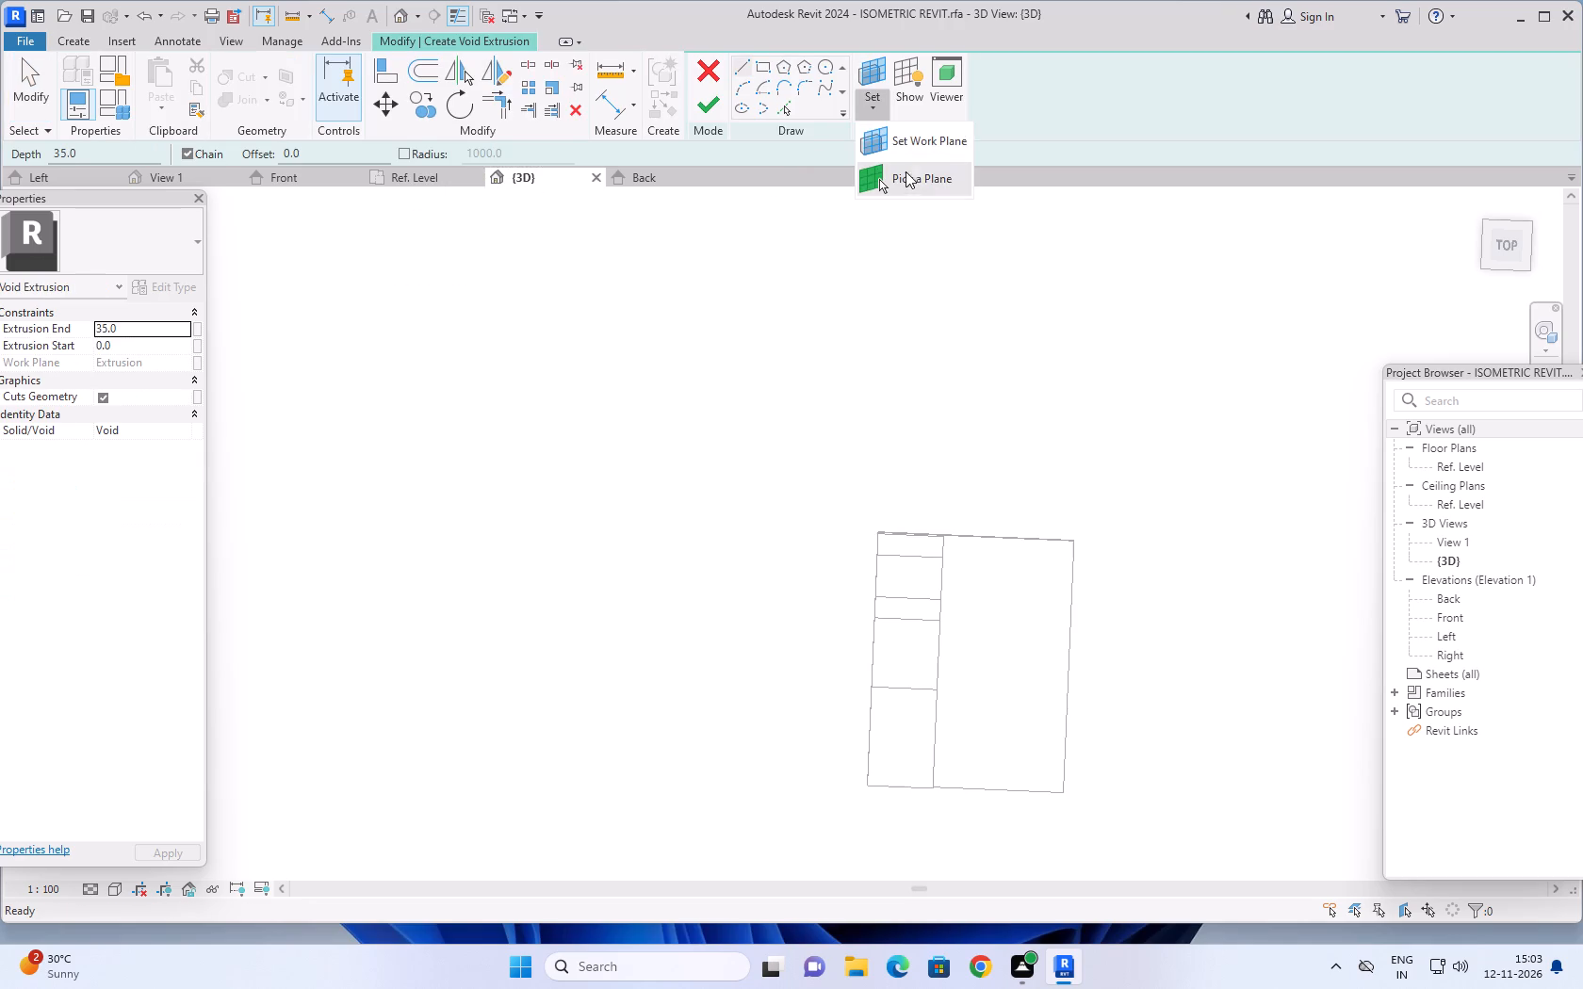
{"action": "left_click", "coordinate": [911, 177]}
{"action": "left_click", "coordinate": [1032, 730]}
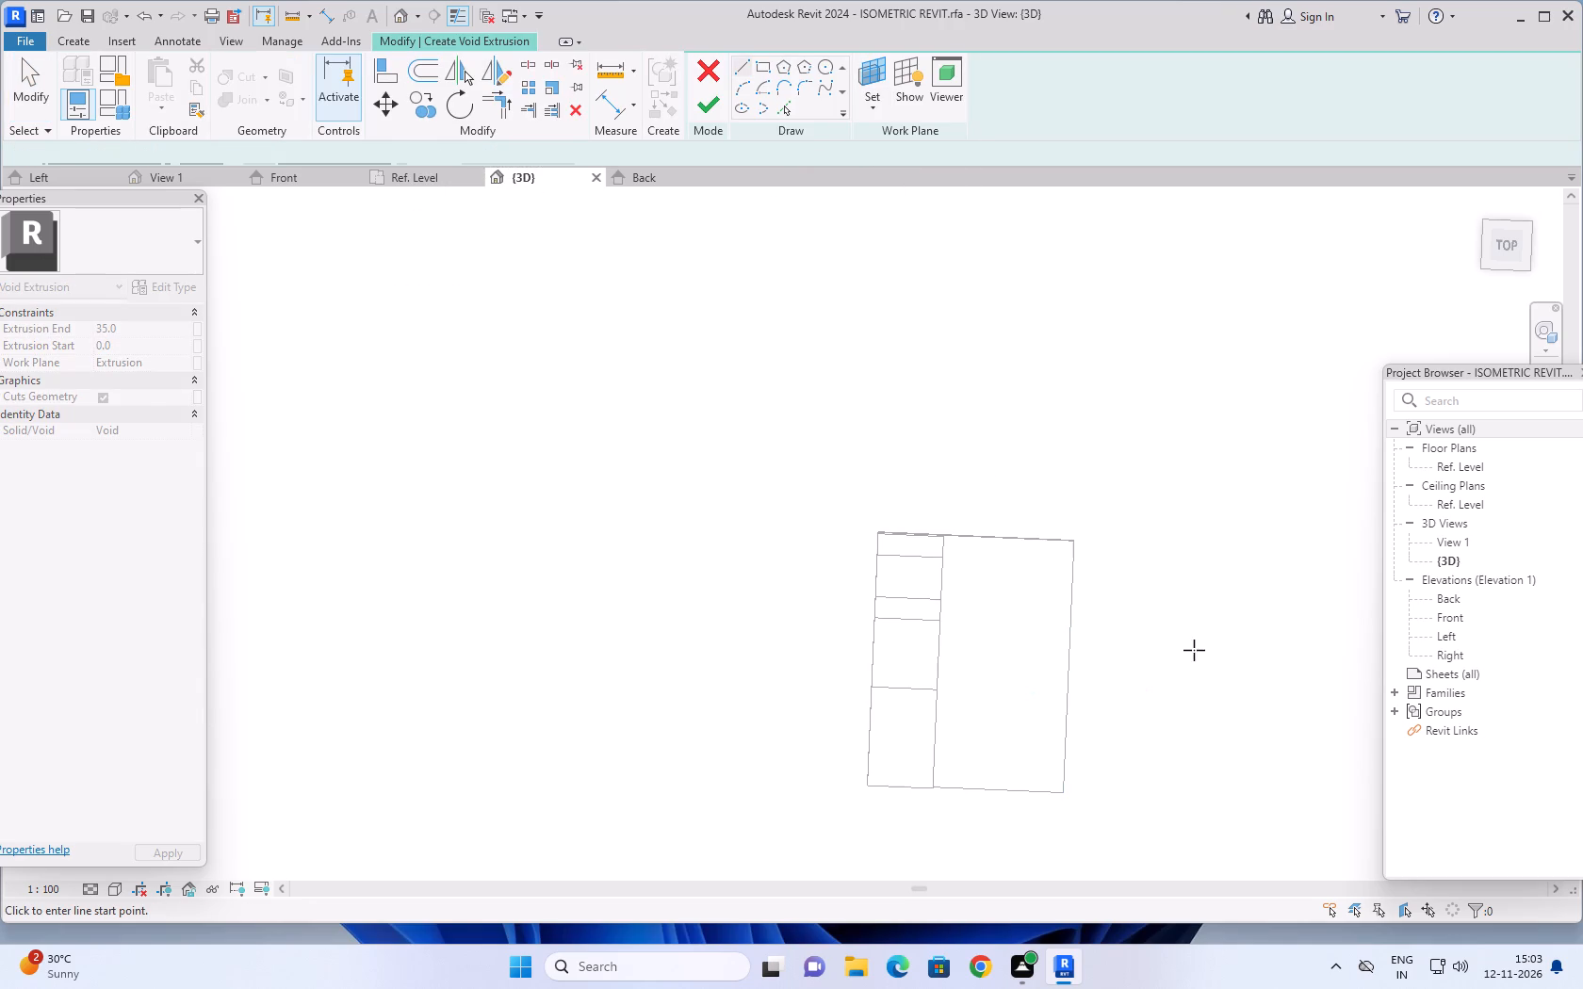
{"action": "middle_click_drag", "start_coordinate": [1202, 653], "coordinate": [1223, 689], "text": "shift"}
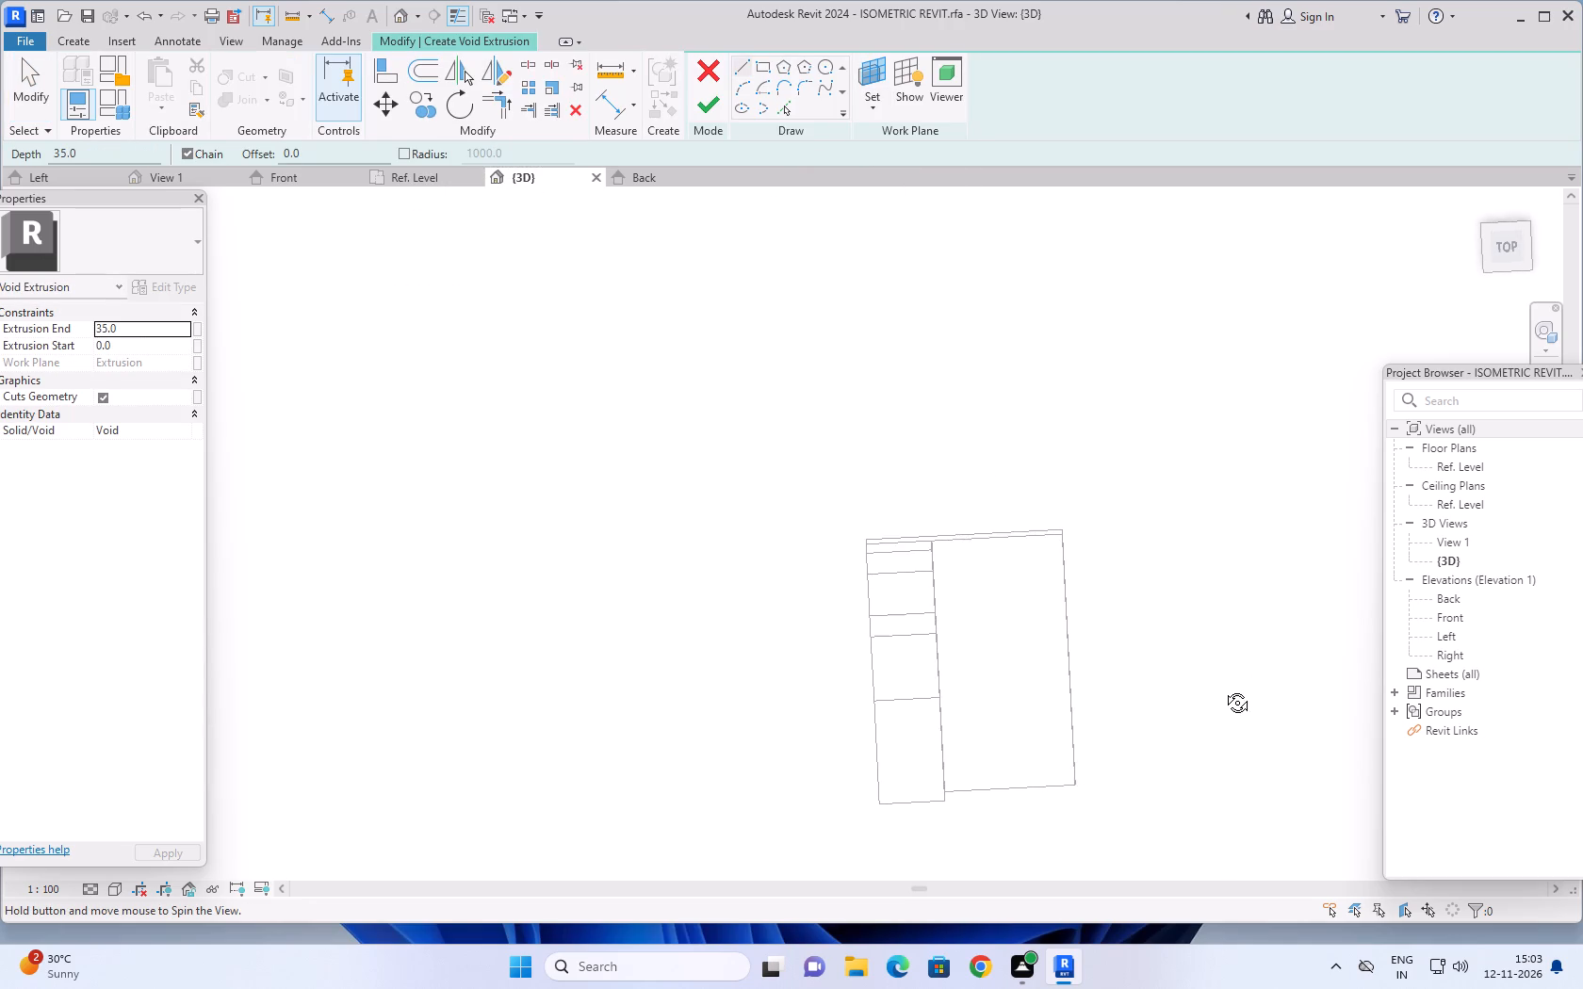
{"action": "middle_click_drag", "start_coordinate": [1223, 689], "coordinate": [1211, 691], "text": "shift"}
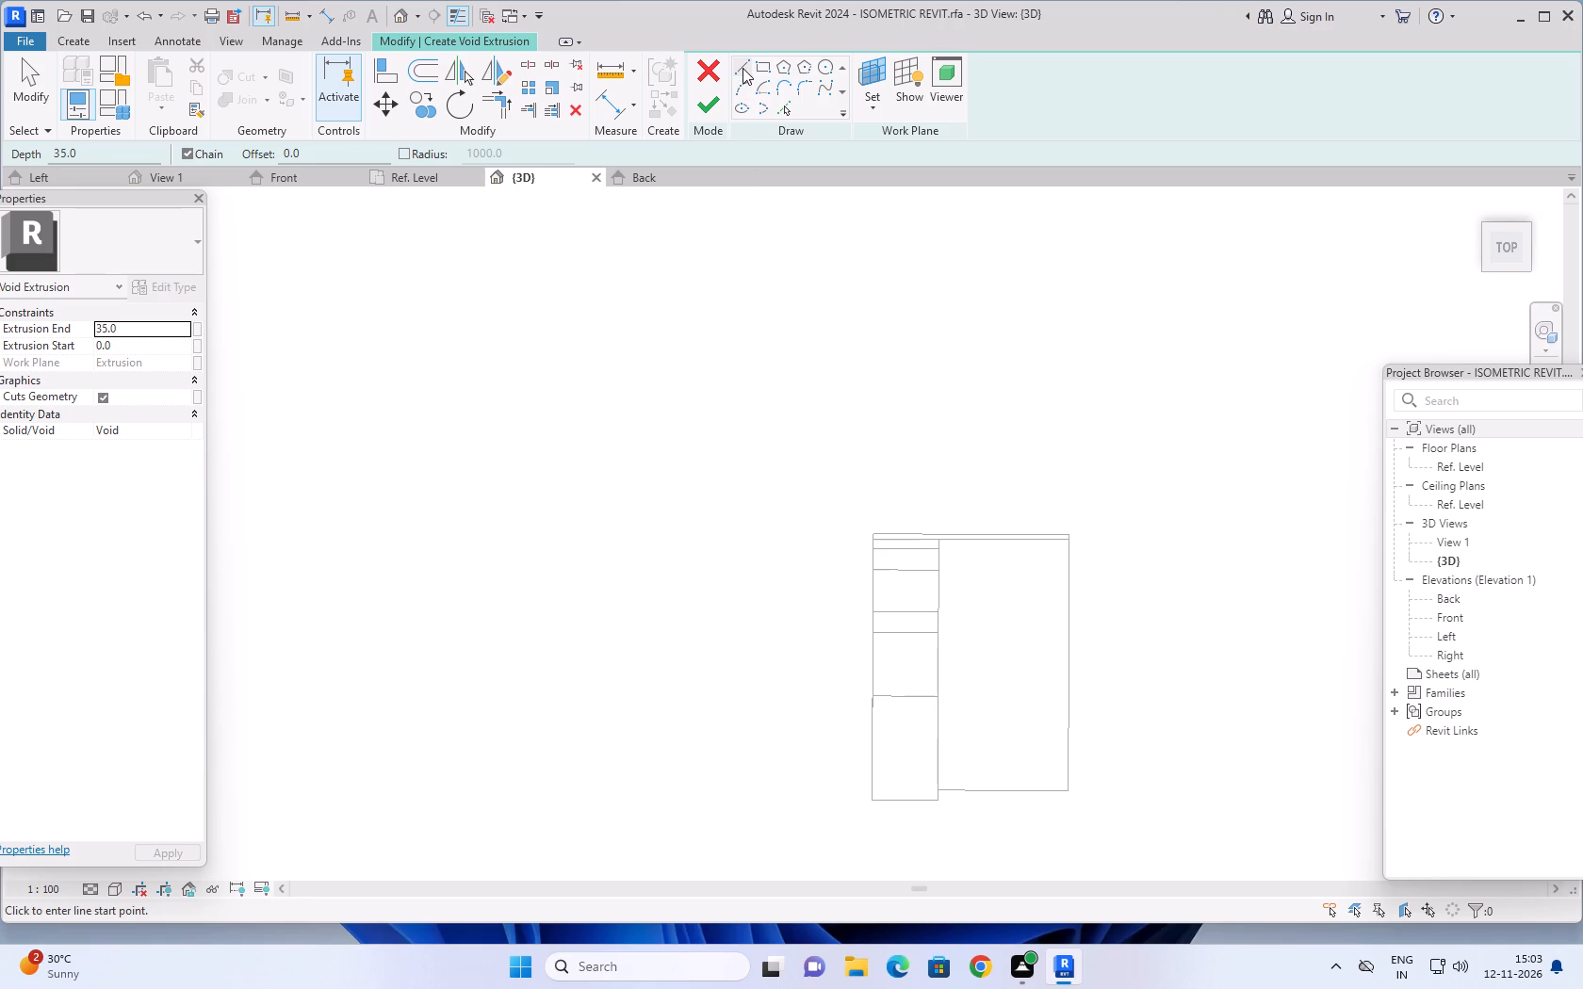
{"action": "left_click", "coordinate": [743, 68]}
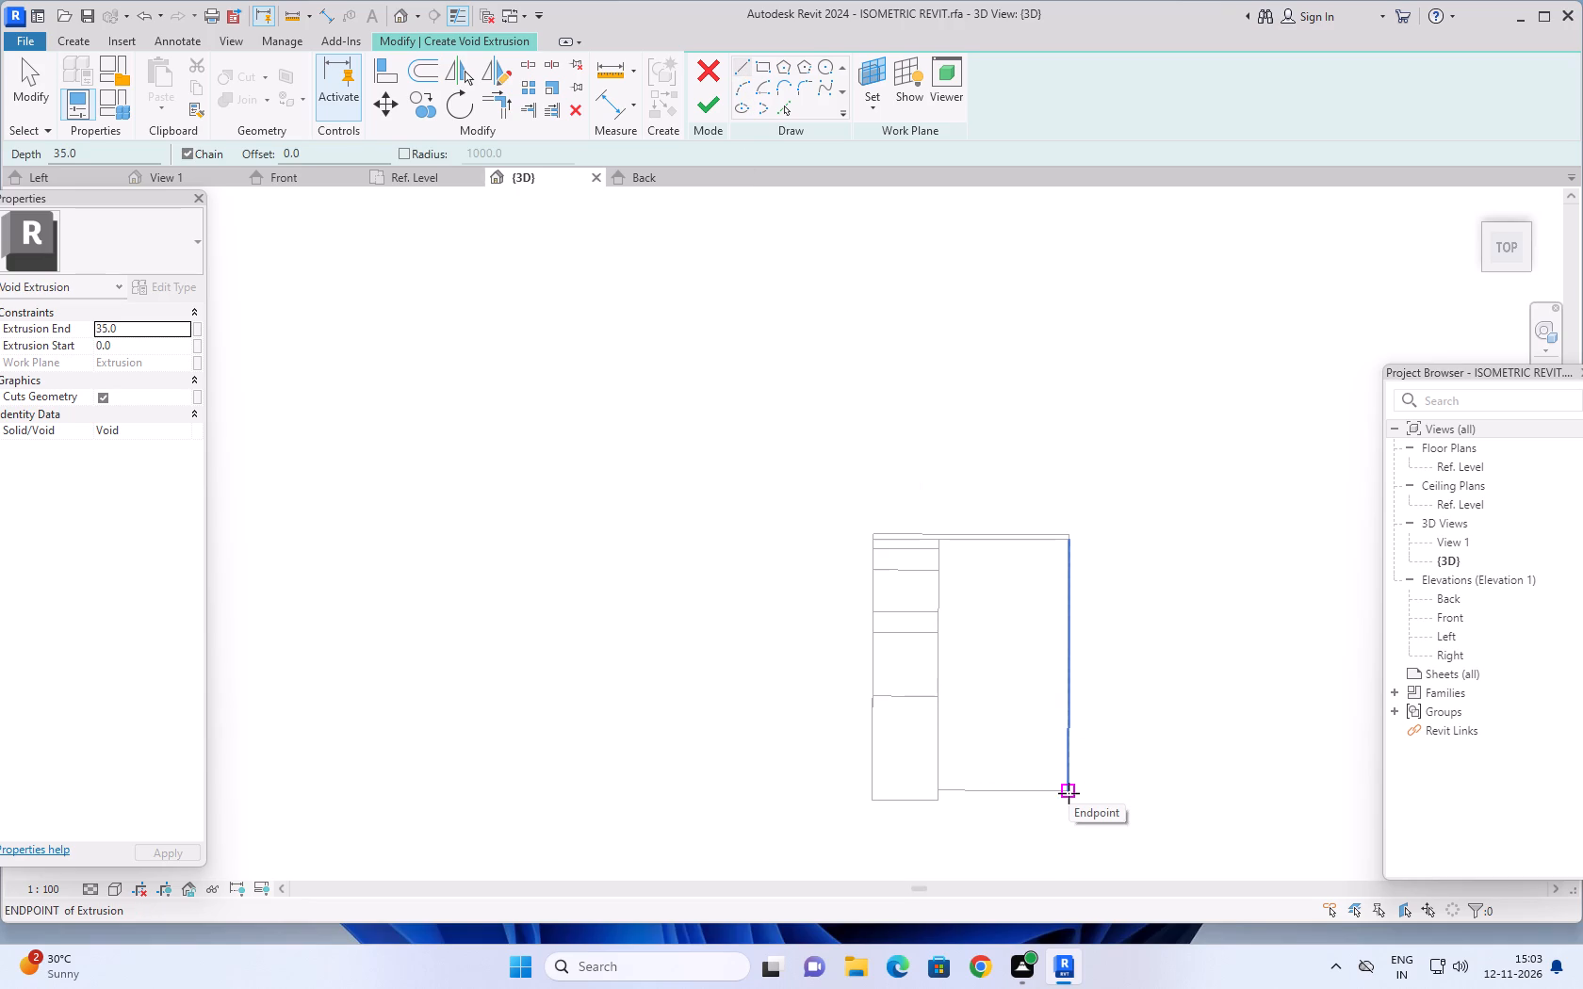
{"action": "left_click", "coordinate": [1069, 793]}
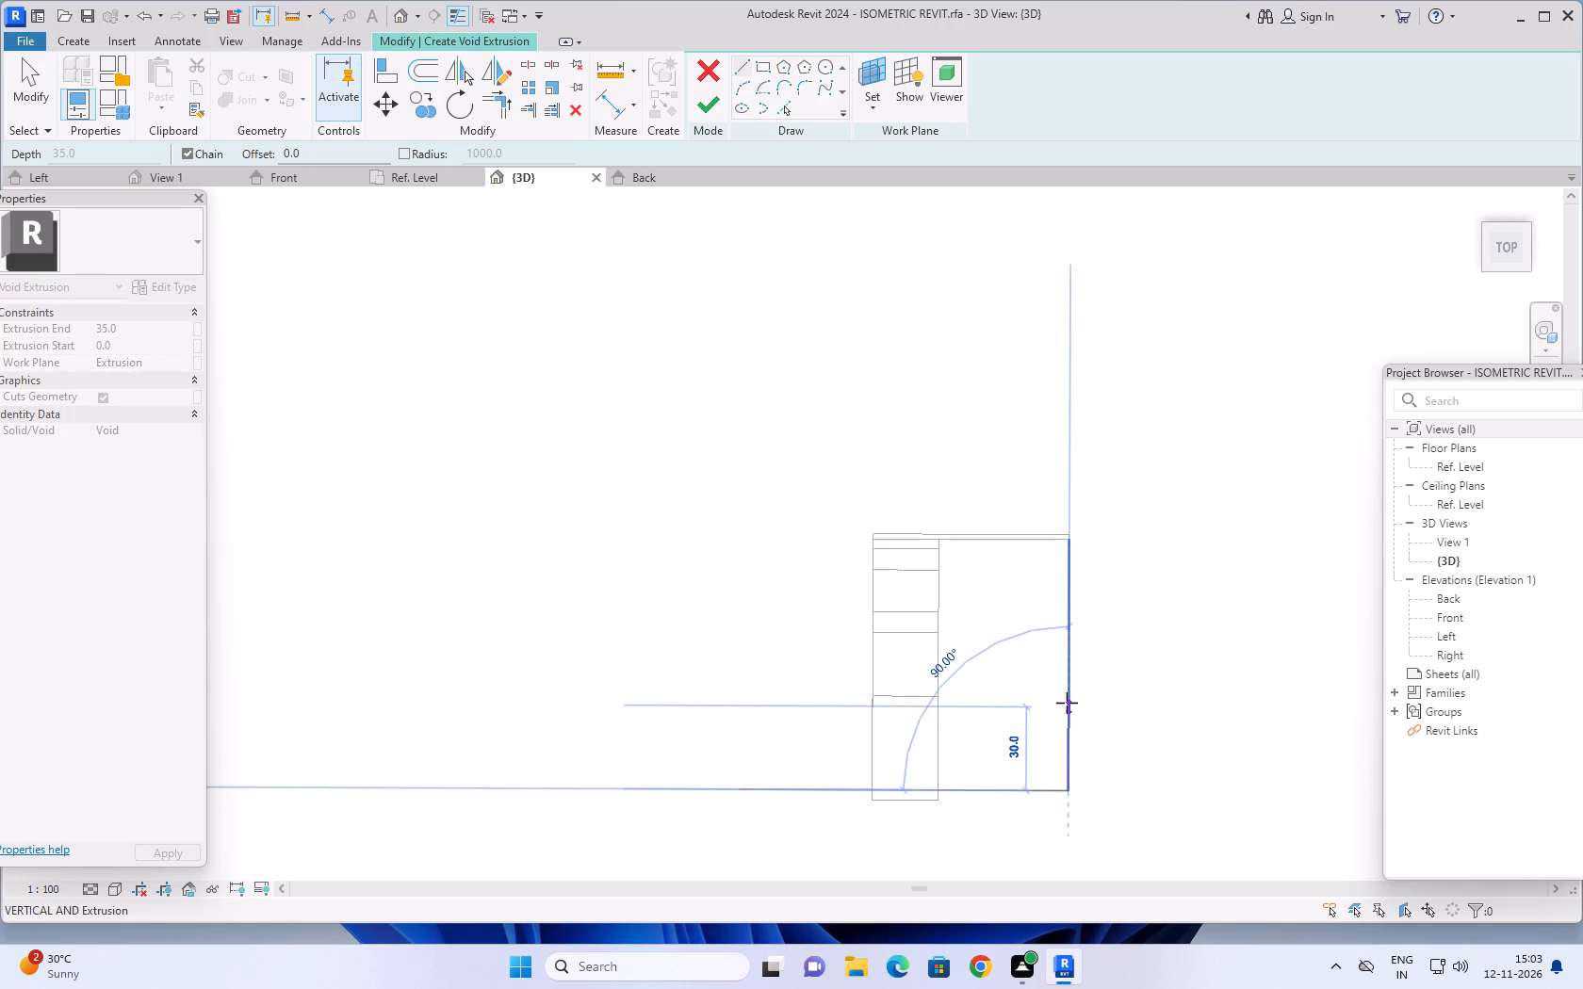
{"action": "type", "text": "35"}
{"action": "key", "text": "Return"}
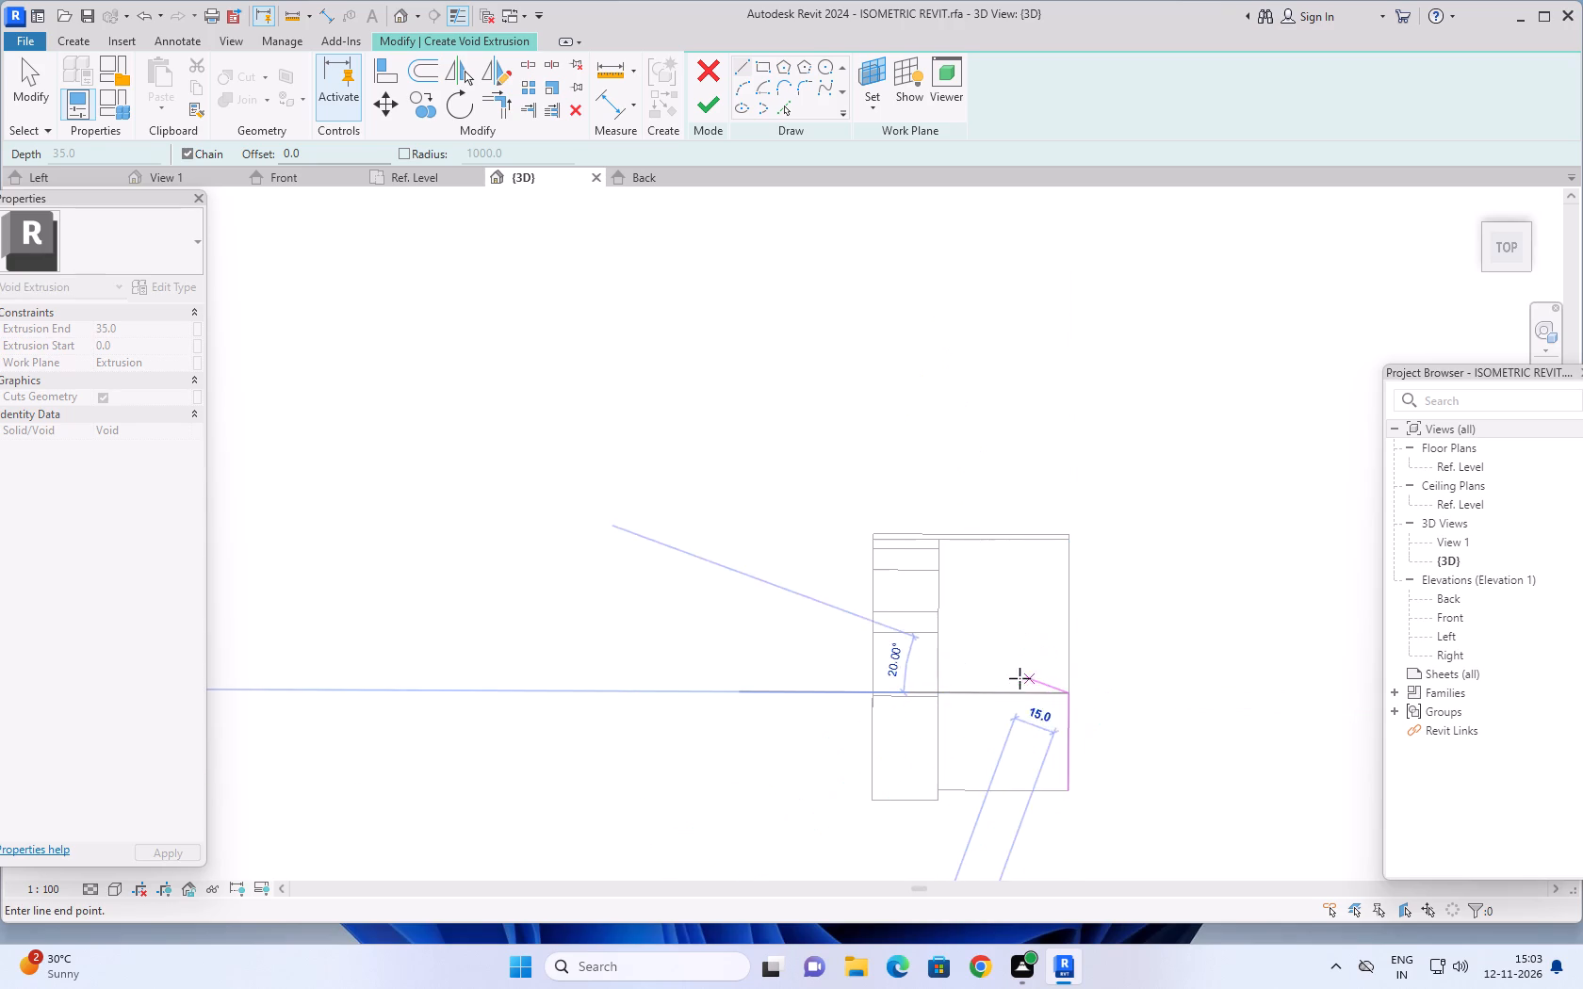
{"action": "left_click", "coordinate": [1020, 699]}
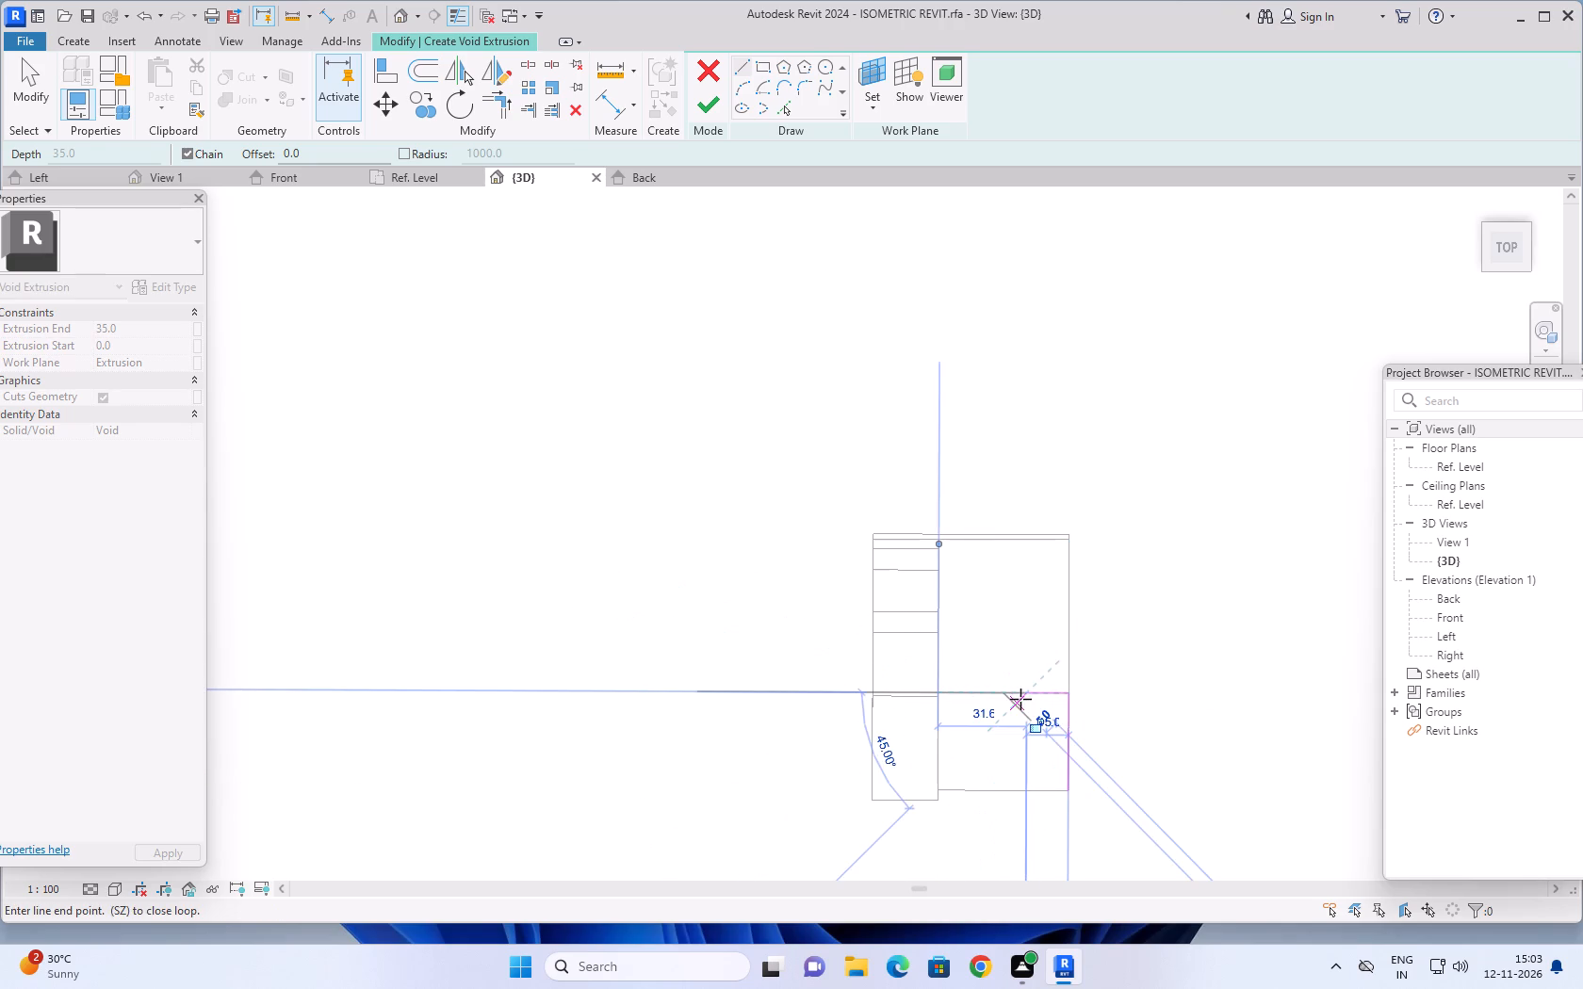
{"action": "key", "text": "Escape"}
{"action": "key", "text": "Escape"}
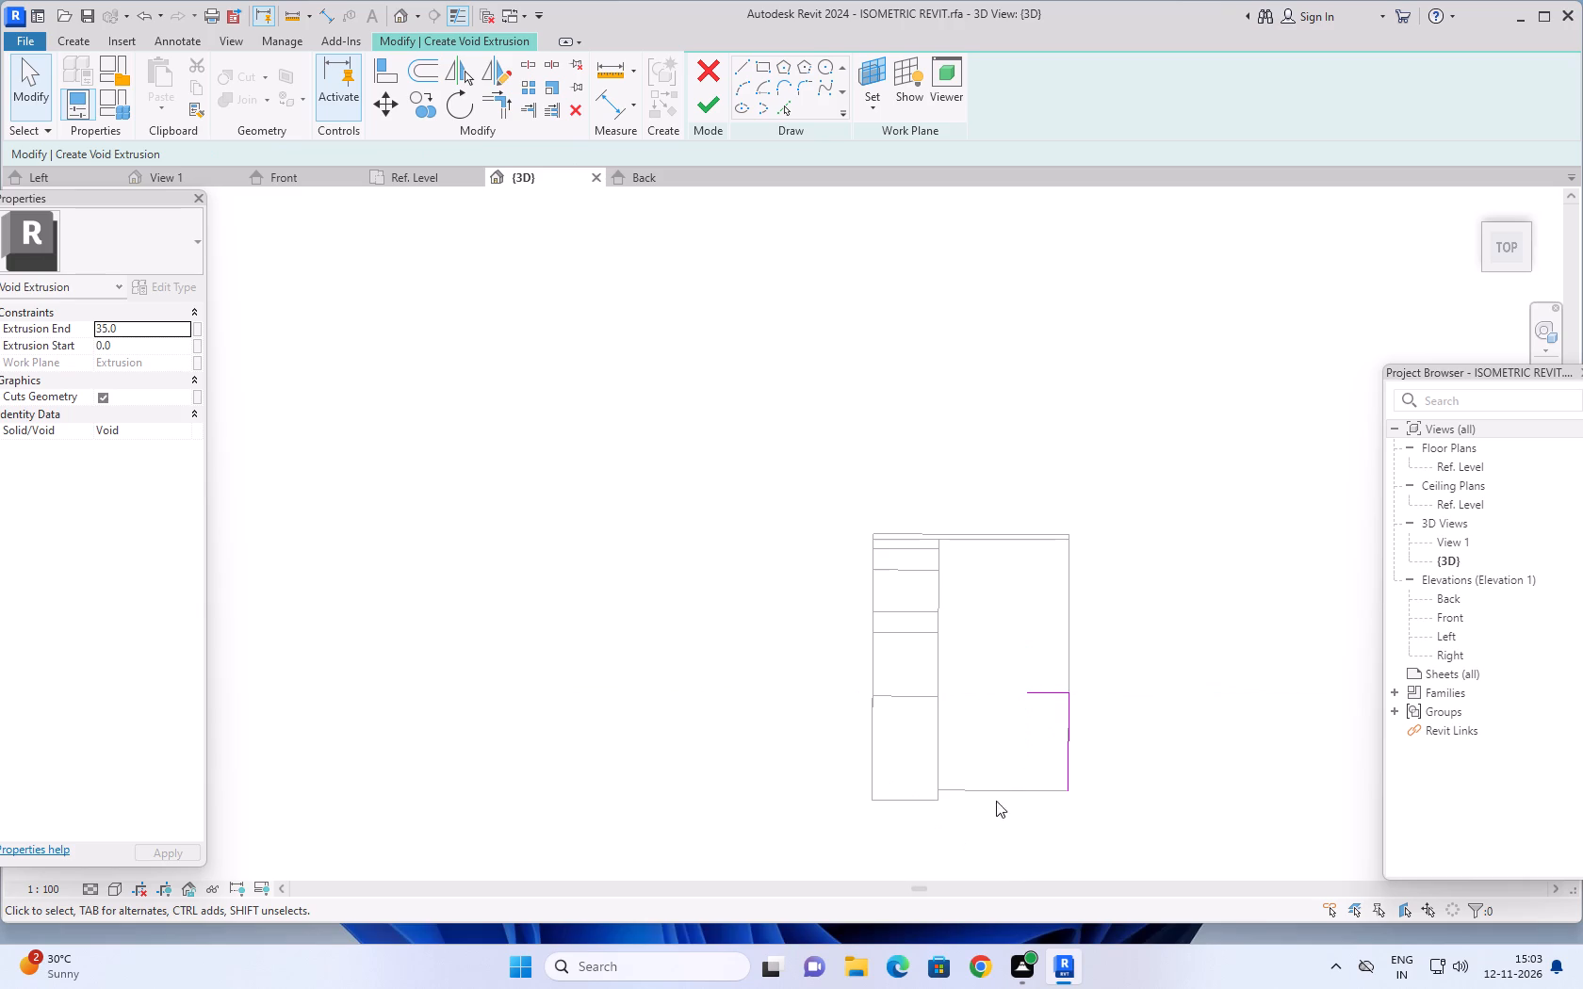
Draw a circle of radius 7.5 centred on the inner end of the 15-long guide line.
{"action": "left_click", "coordinate": [831, 64]}
{"action": "left_click", "coordinate": [1026, 696]}
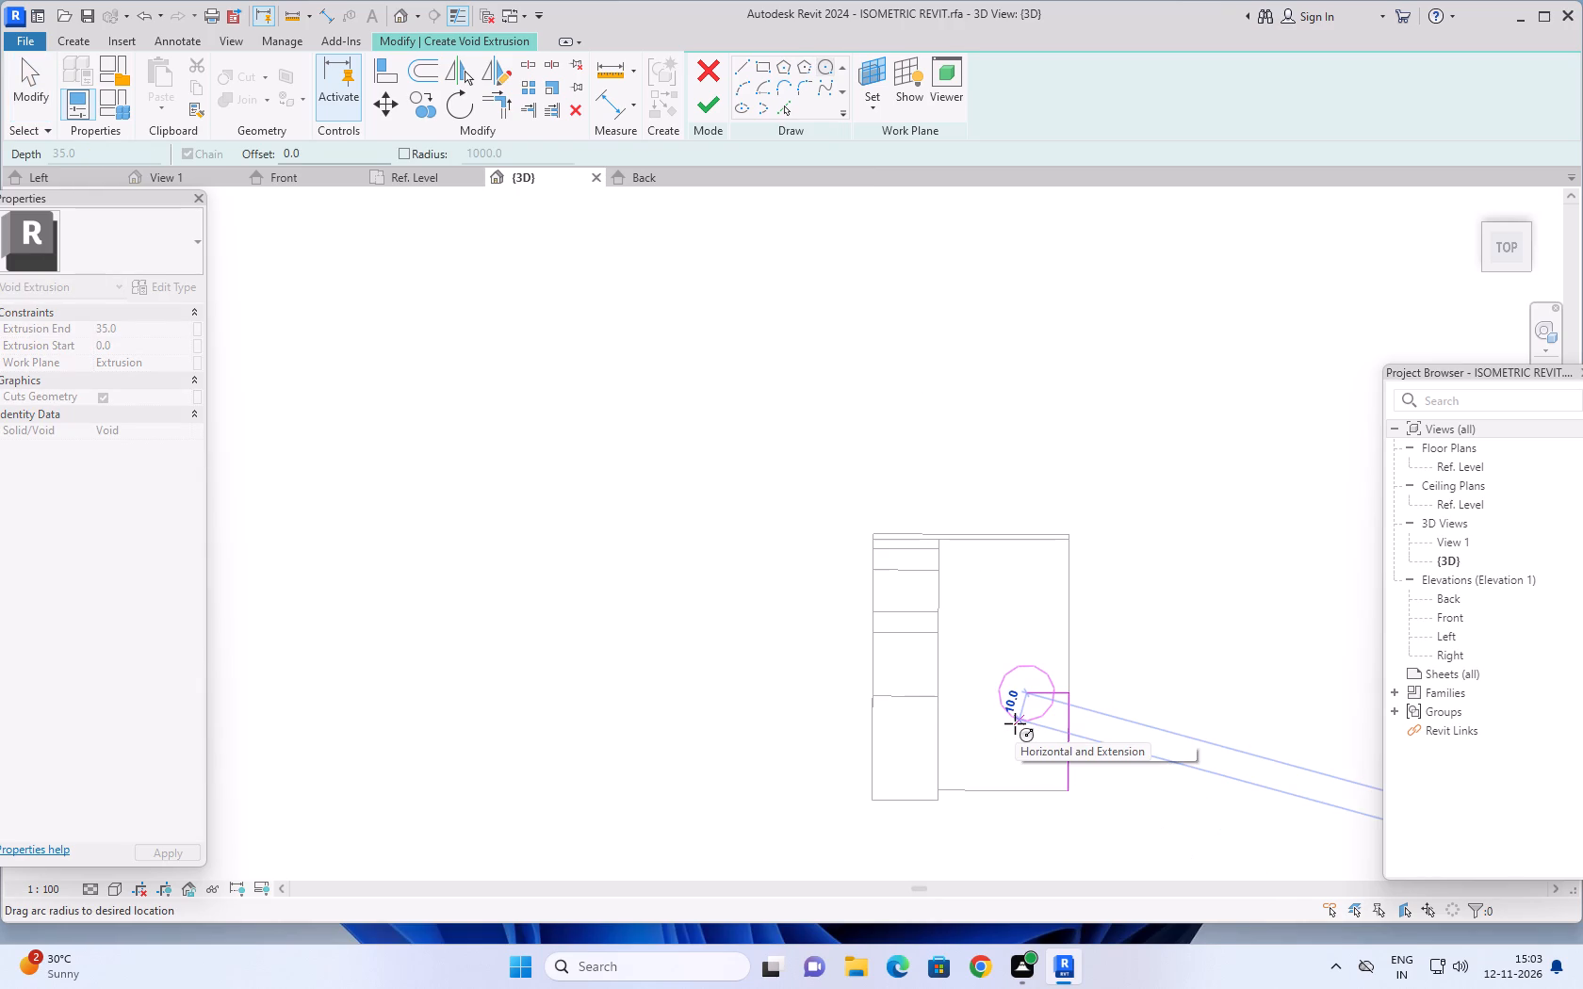
{"action": "type", "text": "7.5"}
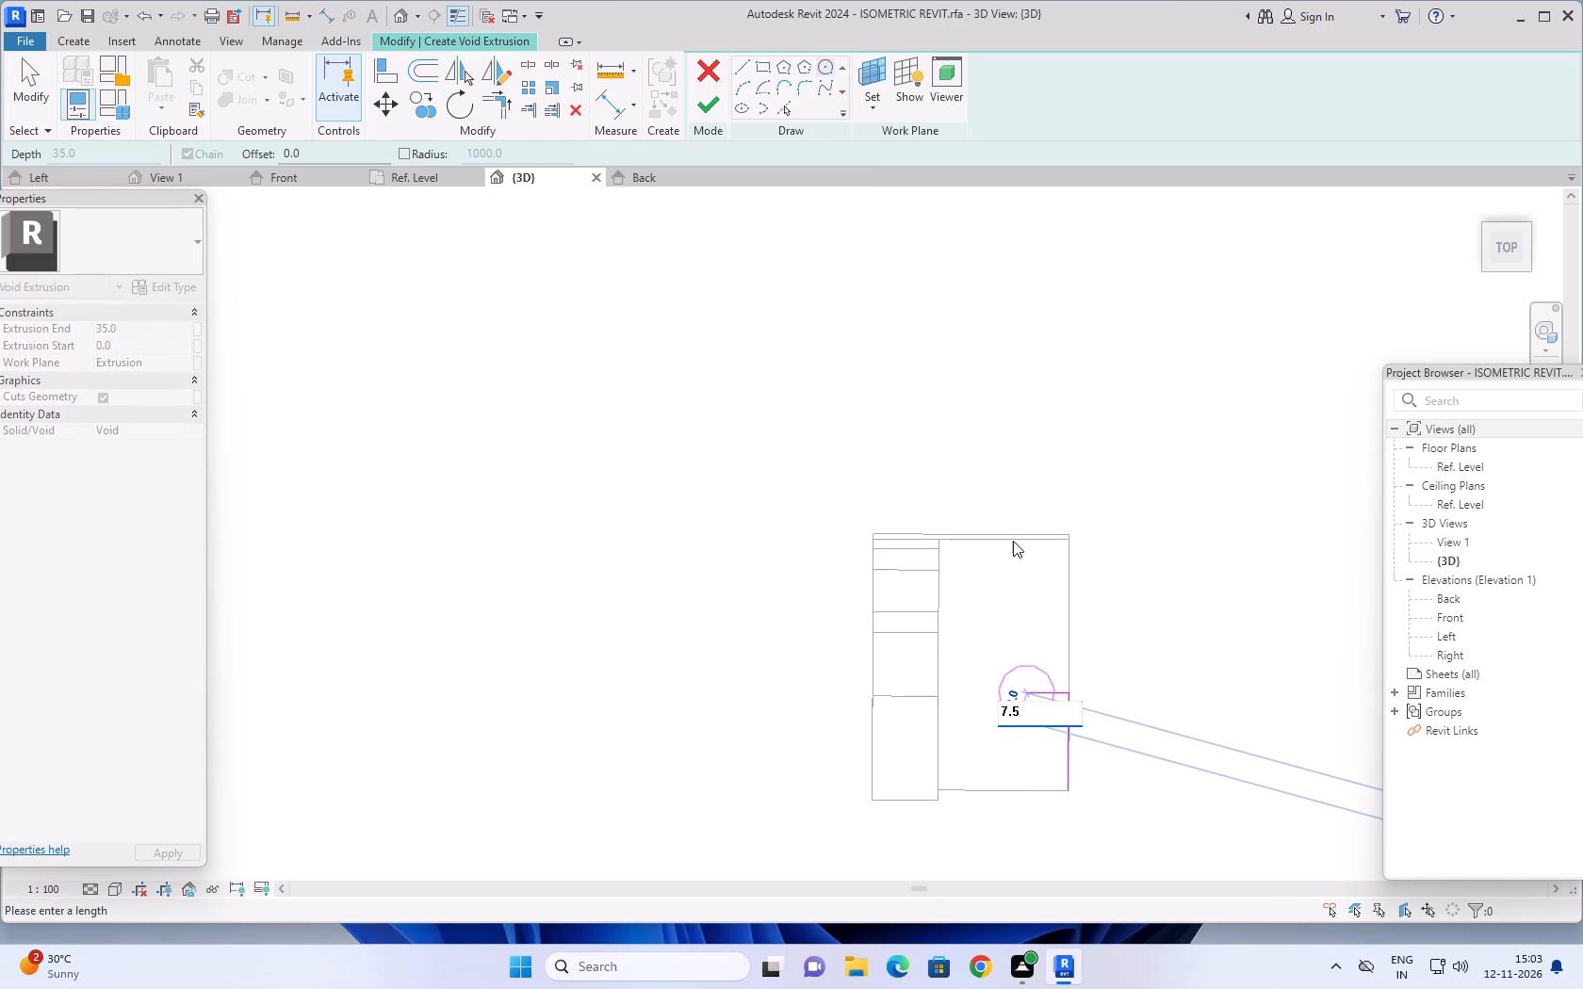
{"action": "left_click", "coordinate": [1142, 559]}
{"action": "scroll", "coordinate": [1102, 730], "scroll_direction": "up", "scroll_amount": 6}
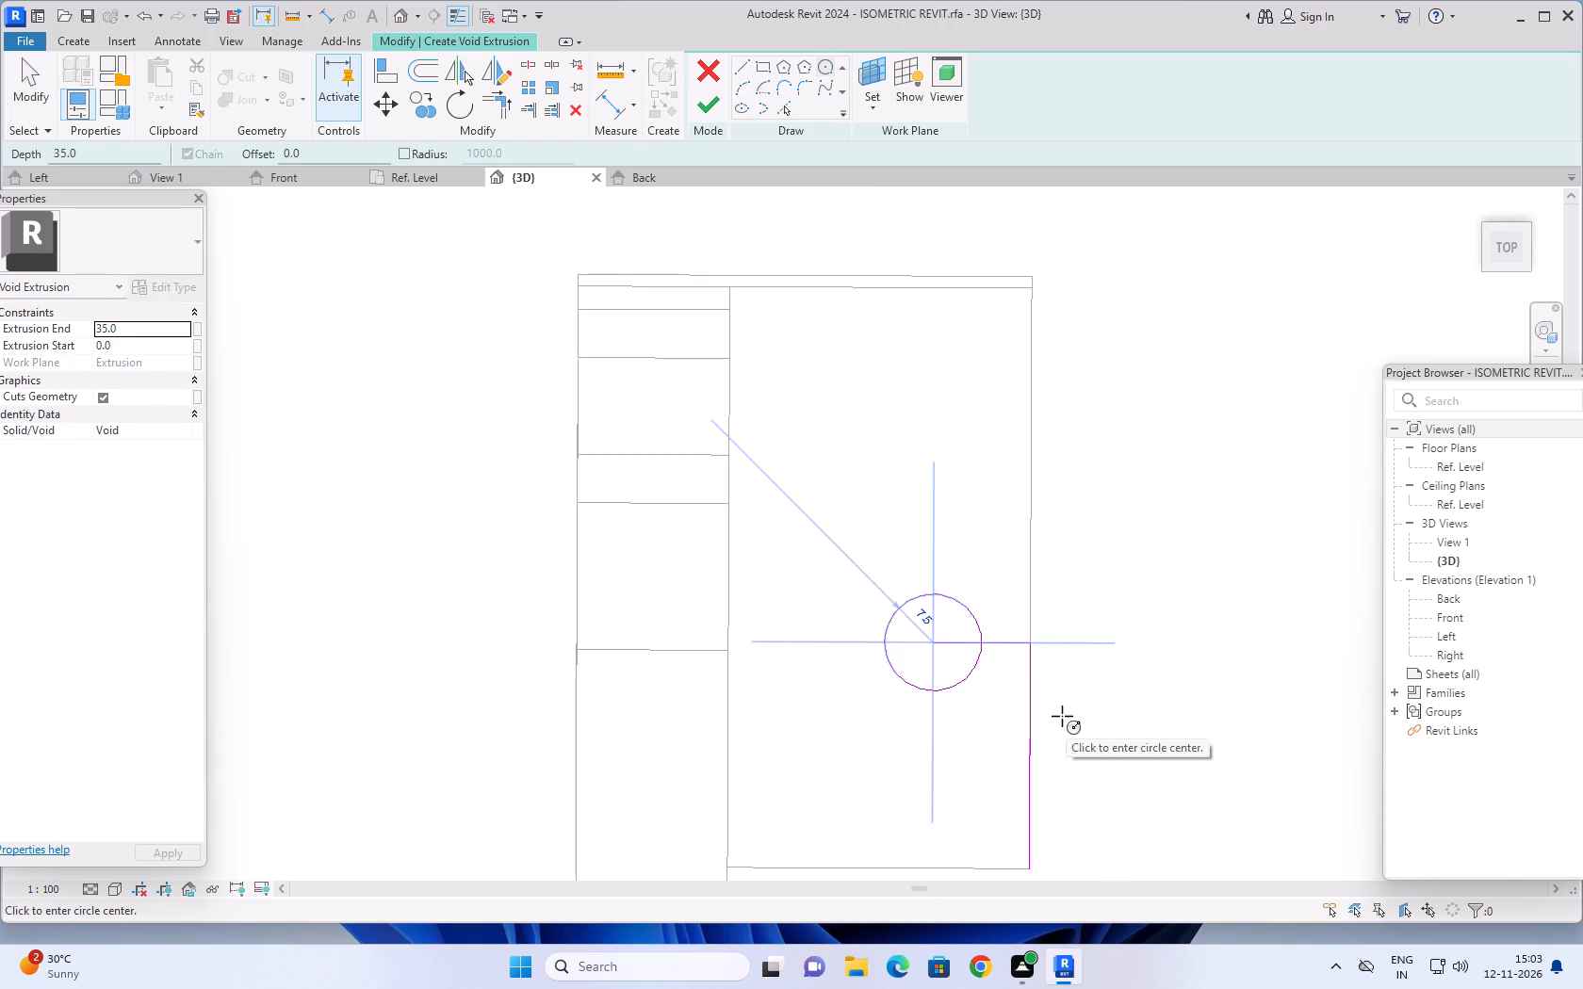
{"action": "key", "text": "Escape"}
{"action": "key", "text": "Escape"}
Delete the 15-long and 35-long guide lines, keeping only the circle in the void sketch.
{"action": "left_click", "coordinate": [1007, 643]}
{"action": "key", "text": "Delete"}
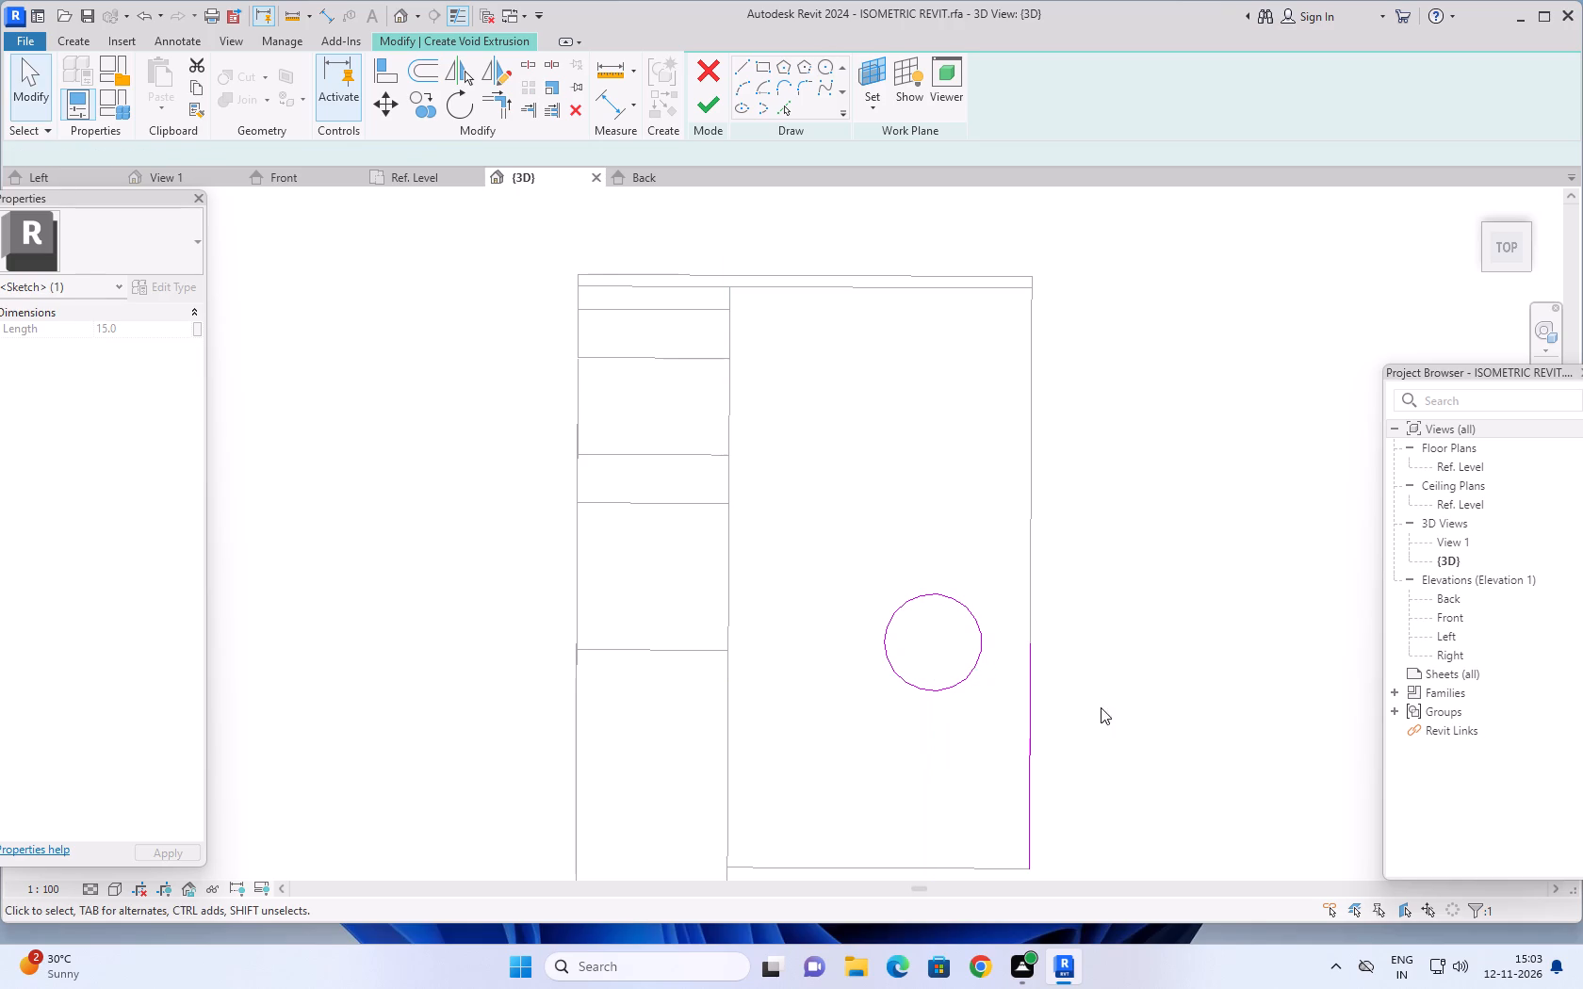
{"action": "left_click", "coordinate": [1030, 754]}
{"action": "key", "text": "Delete"}
Set the void's extrusion end to 20, finish the circular sketch, and clear the selection.
{"action": "scroll", "coordinate": [1102, 735], "scroll_direction": "down", "scroll_amount": 4}
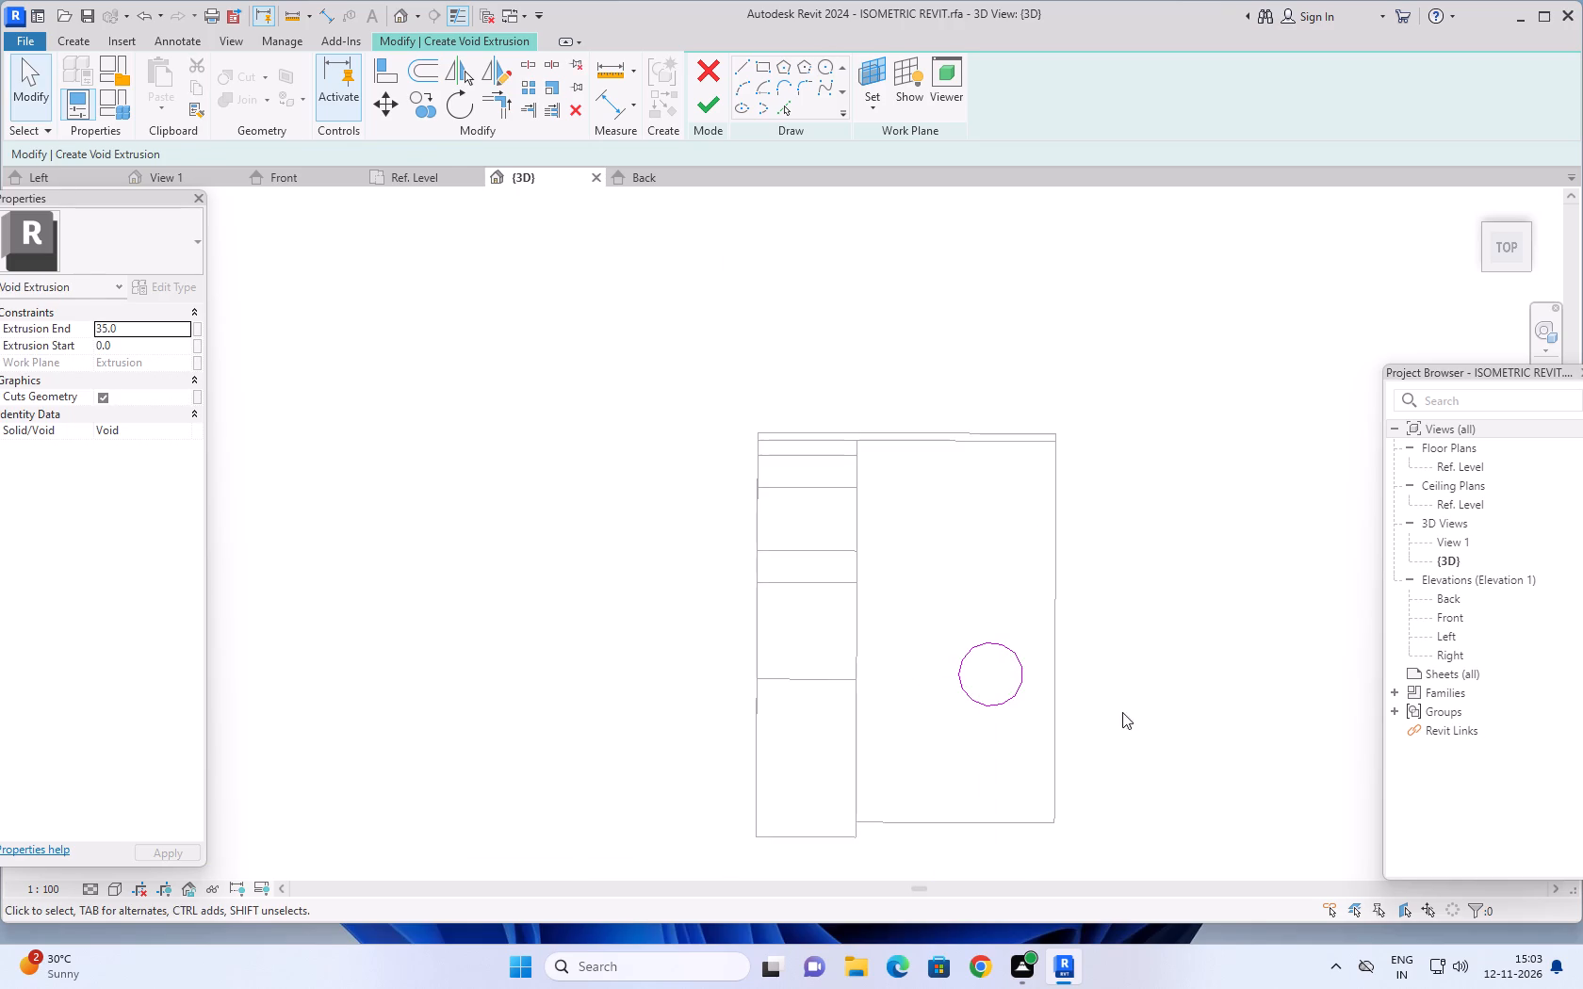
{"action": "middle_click_drag", "start_coordinate": [1119, 711], "coordinate": [1061, 705]}
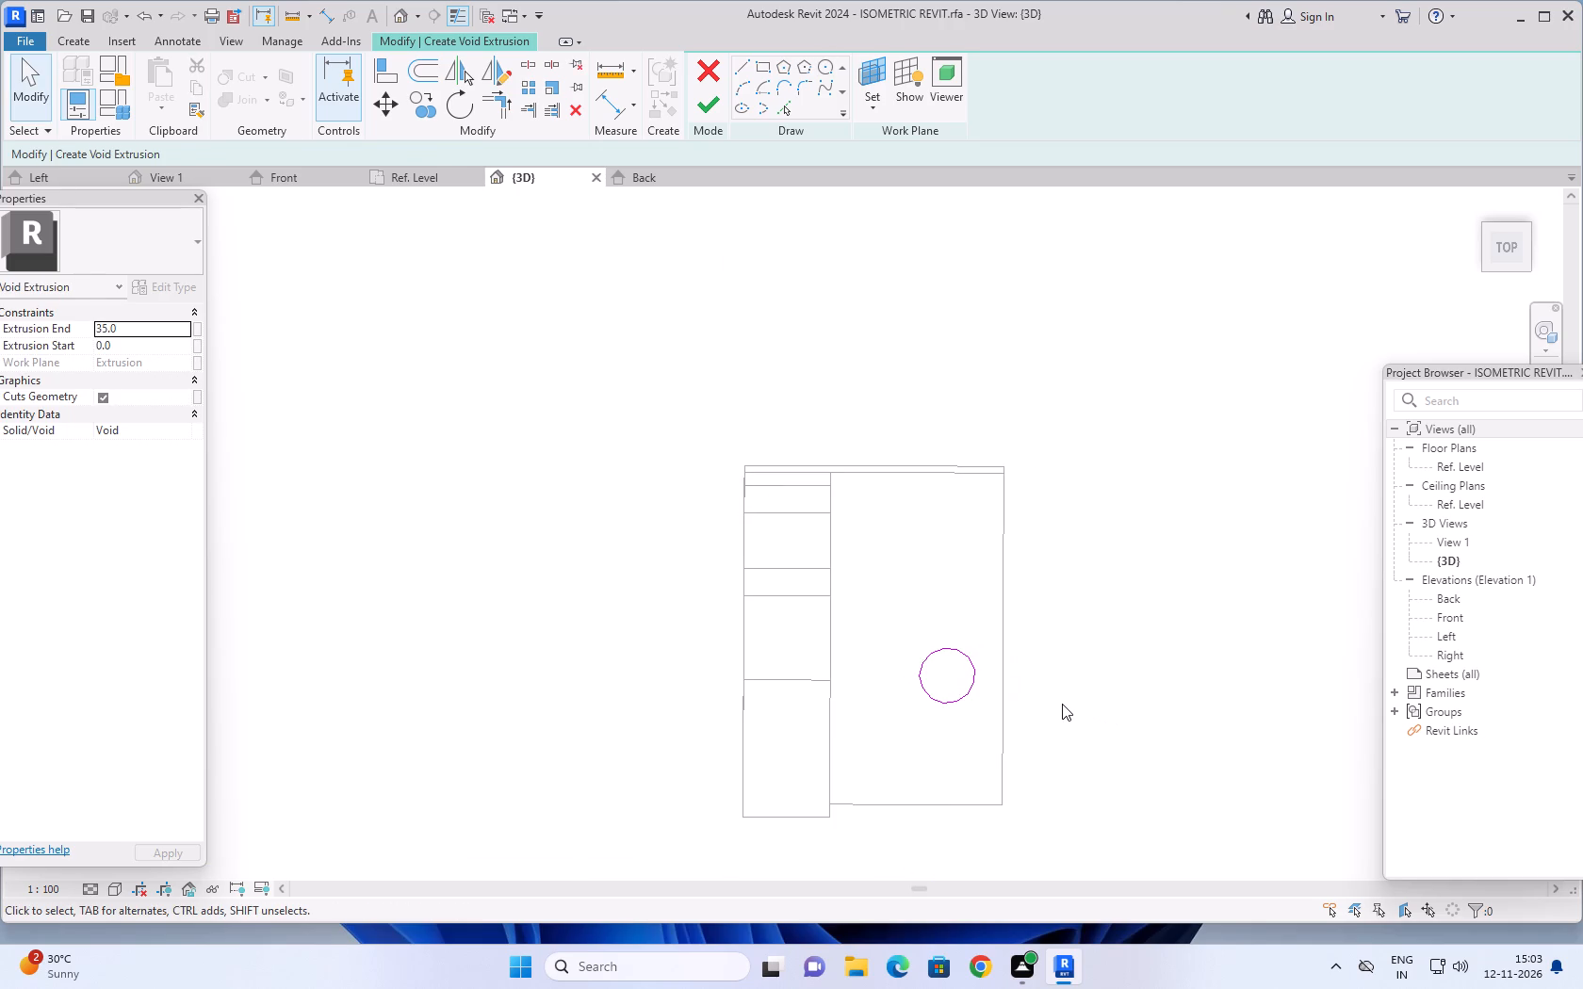
{"action": "scroll", "coordinate": [1074, 704], "scroll_direction": "down", "scroll_amount": 1}
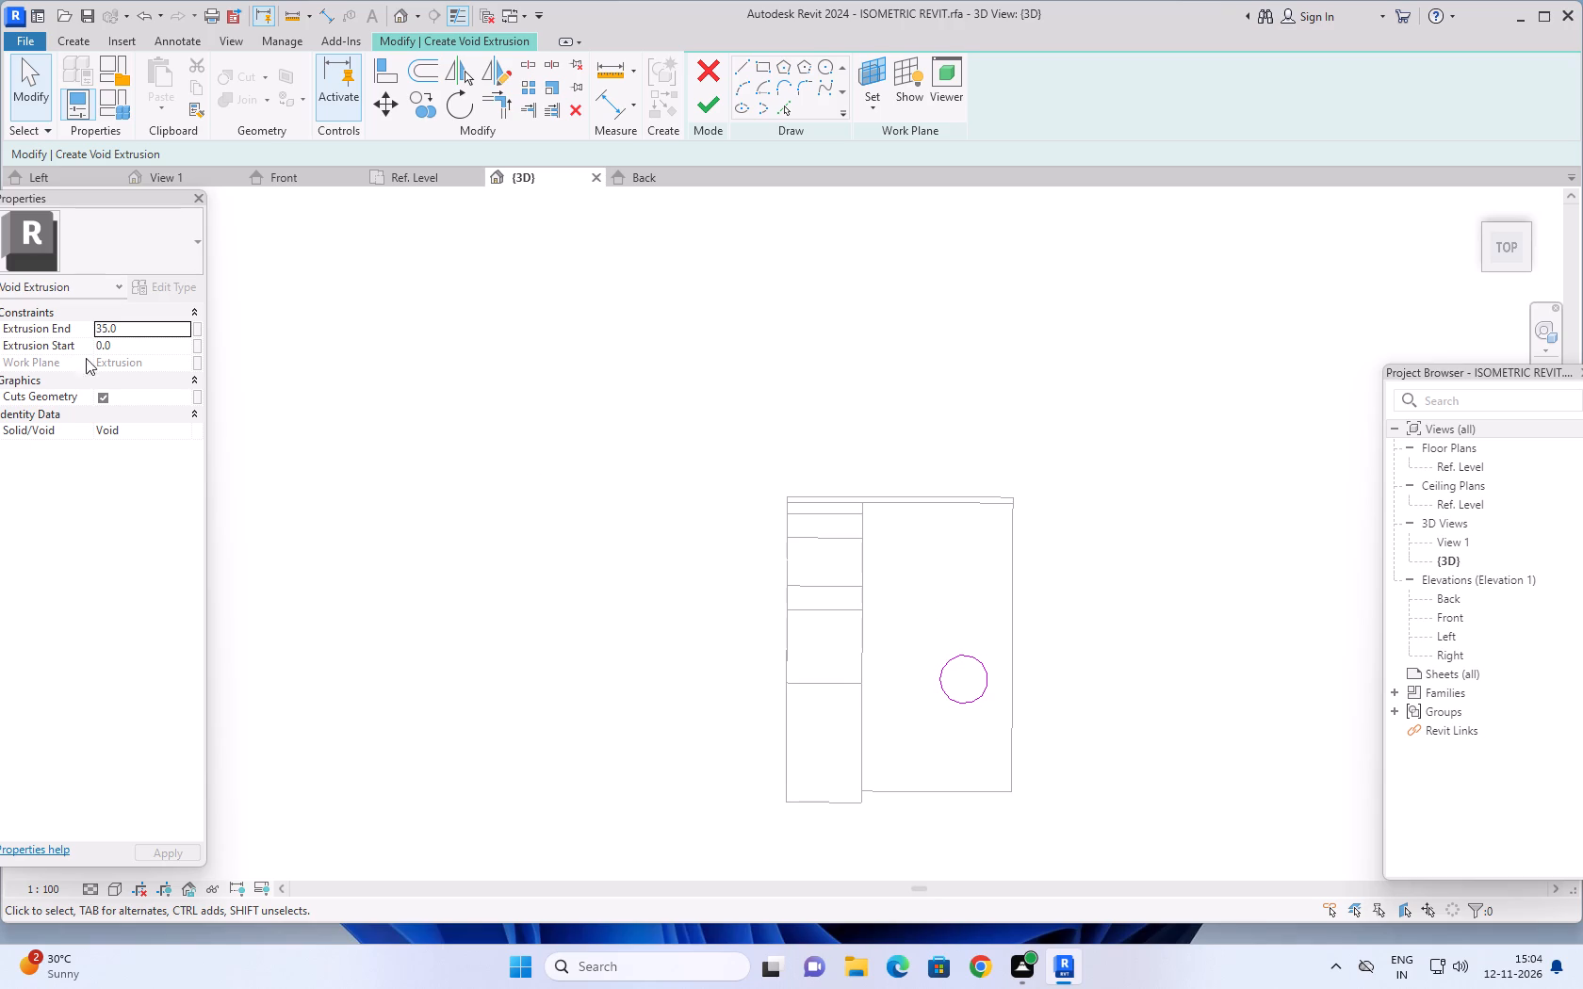
{"action": "left_click", "coordinate": [157, 326]}
{"action": "type", "text": "20"}
{"action": "key", "text": "Return"}
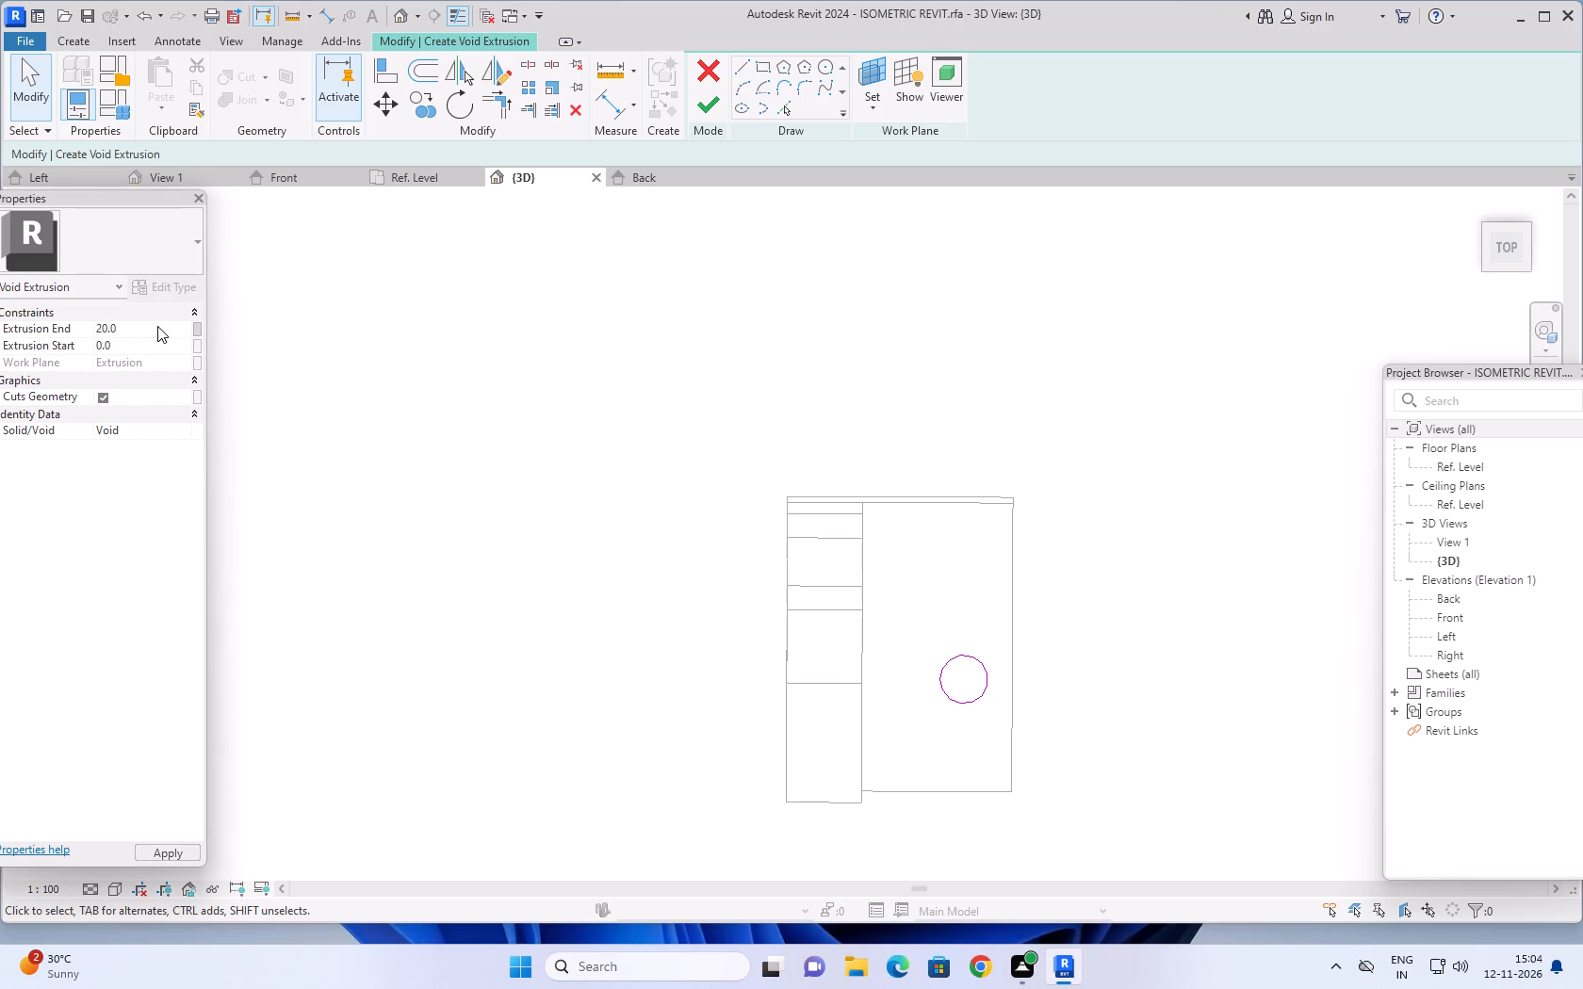
{"action": "left_click", "coordinate": [713, 105]}
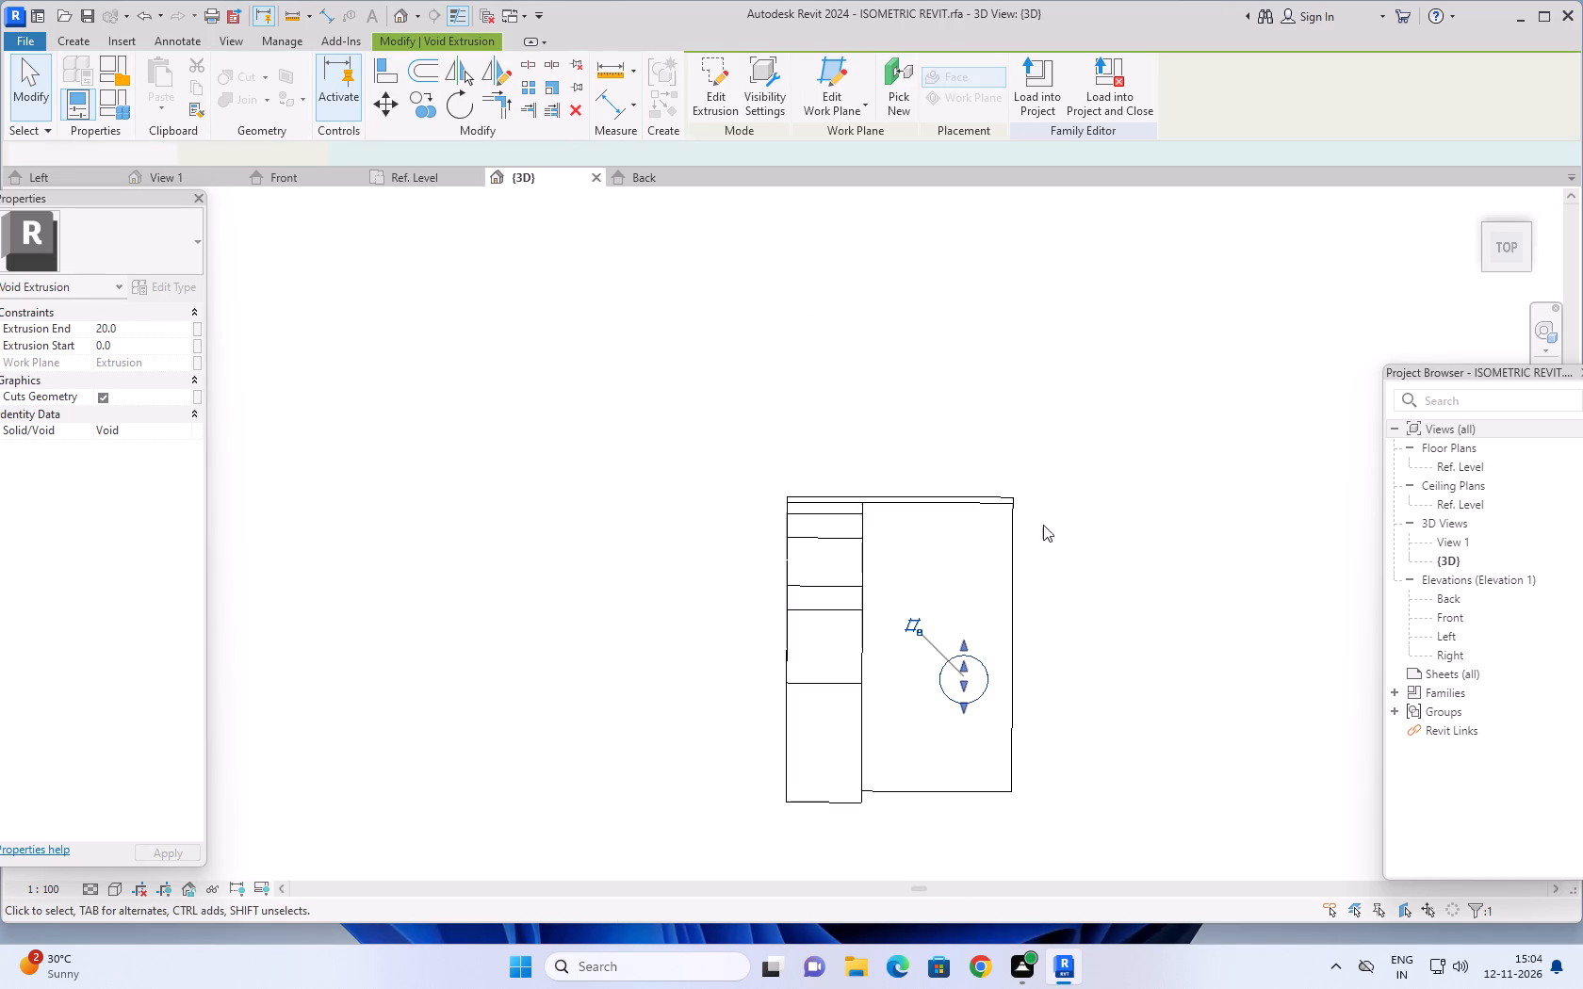
{"action": "middle_click_drag", "start_coordinate": [1071, 665], "coordinate": [922, 379], "text": "shift"}
{"action": "middle_click_drag", "start_coordinate": [1132, 721], "coordinate": [1138, 594], "text": "shift"}
{"action": "key", "text": "Escape"}
{"action": "key", "text": "Escape"}
Examine the circular hole in the base from several isometric angles and with the base extrusion selected, and clear the selection.
{"action": "scroll", "coordinate": [974, 686], "scroll_direction": "up", "scroll_amount": 4}
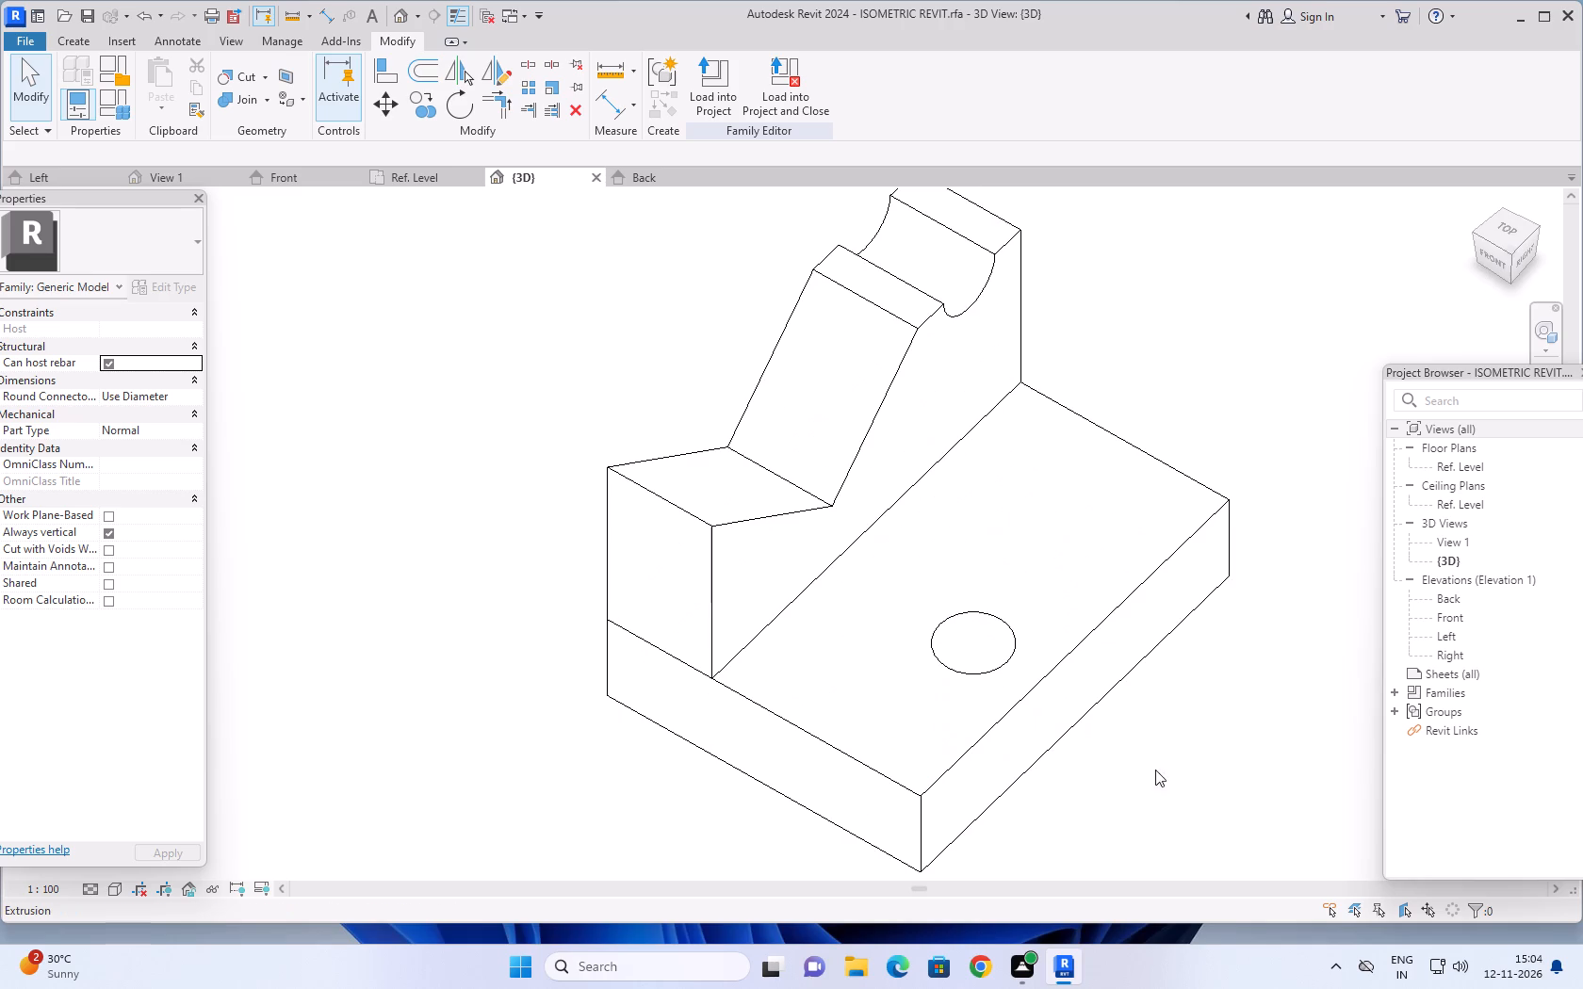
{"action": "middle_click_drag", "start_coordinate": [1152, 761], "coordinate": [787, 802]}
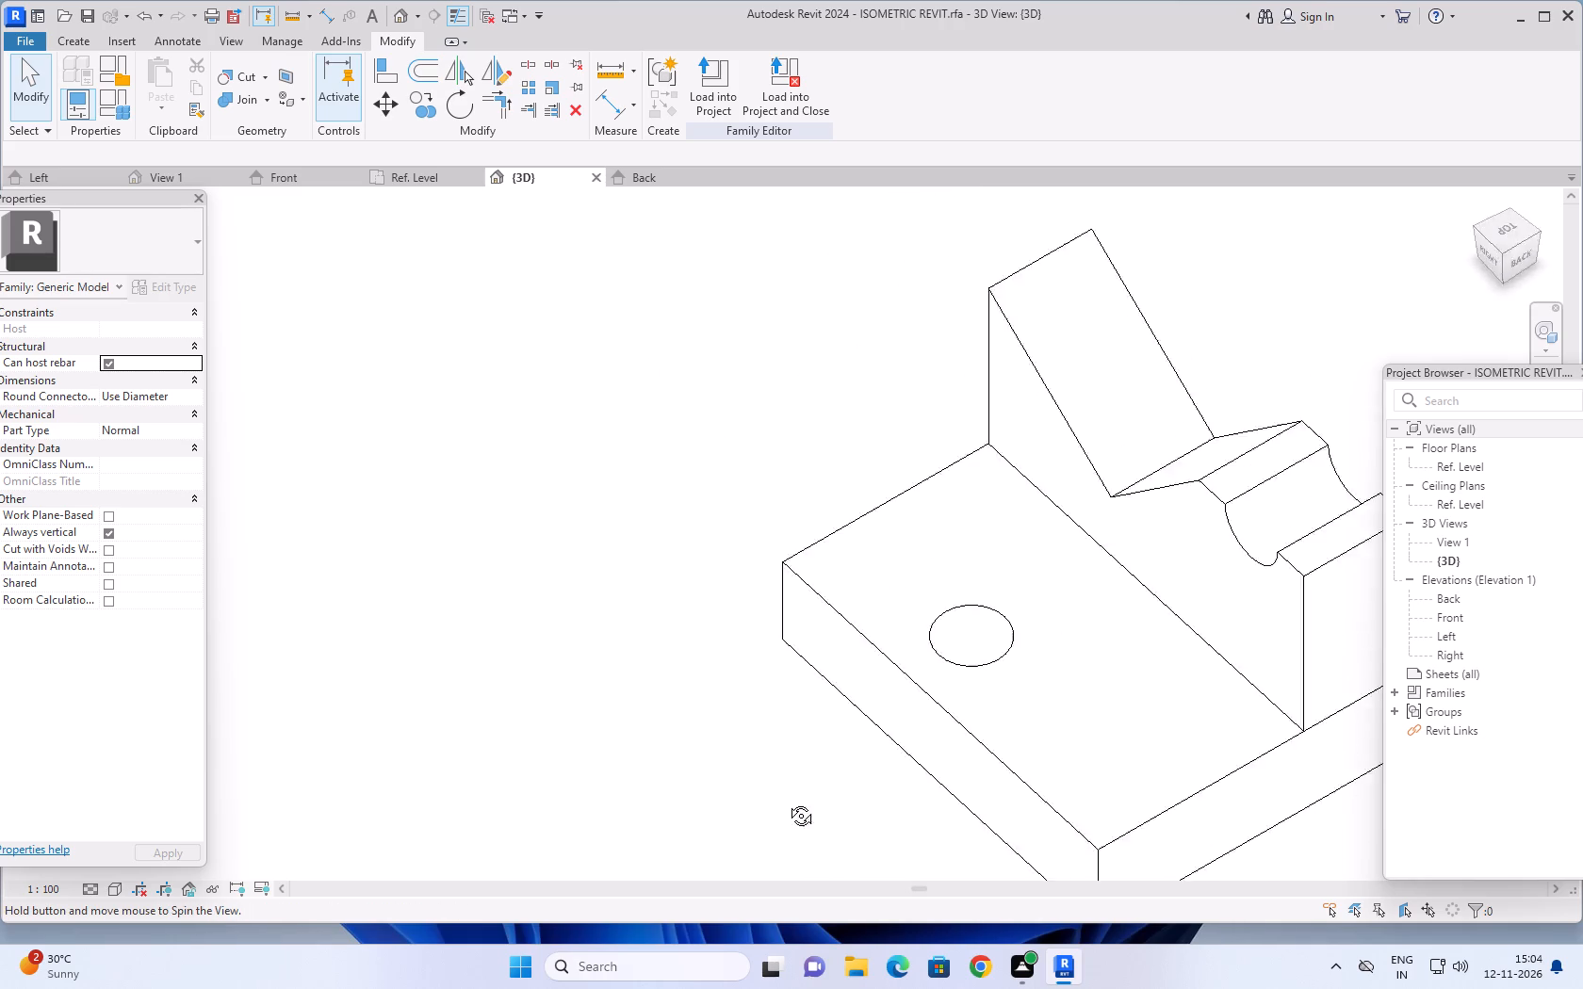
{"action": "middle_click_drag", "start_coordinate": [787, 802], "coordinate": [879, 860]}
{"action": "middle_click_drag", "start_coordinate": [976, 785], "coordinate": [1350, 686]}
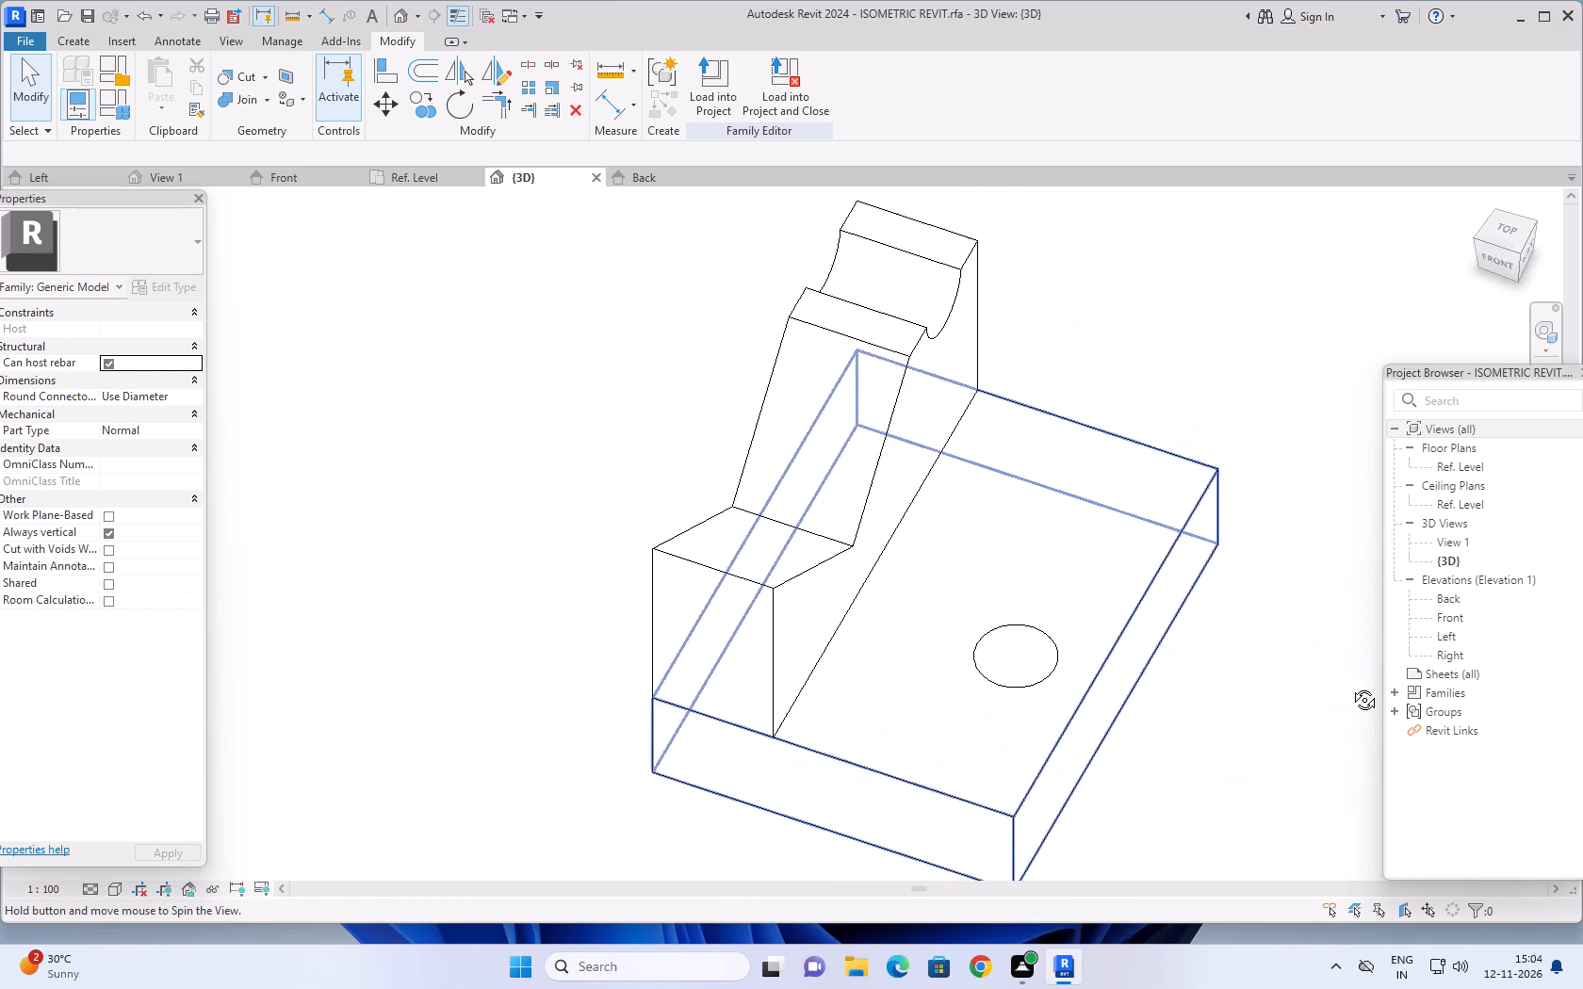
{"action": "middle_click_drag", "start_coordinate": [1350, 686], "coordinate": [1353, 676]}
{"action": "scroll", "coordinate": [1281, 728], "scroll_direction": "down", "scroll_amount": 2}
{"action": "middle_click_drag", "start_coordinate": [1195, 747], "coordinate": [1042, 636]}
{"action": "middle_click_drag", "start_coordinate": [1063, 651], "coordinate": [895, 558]}
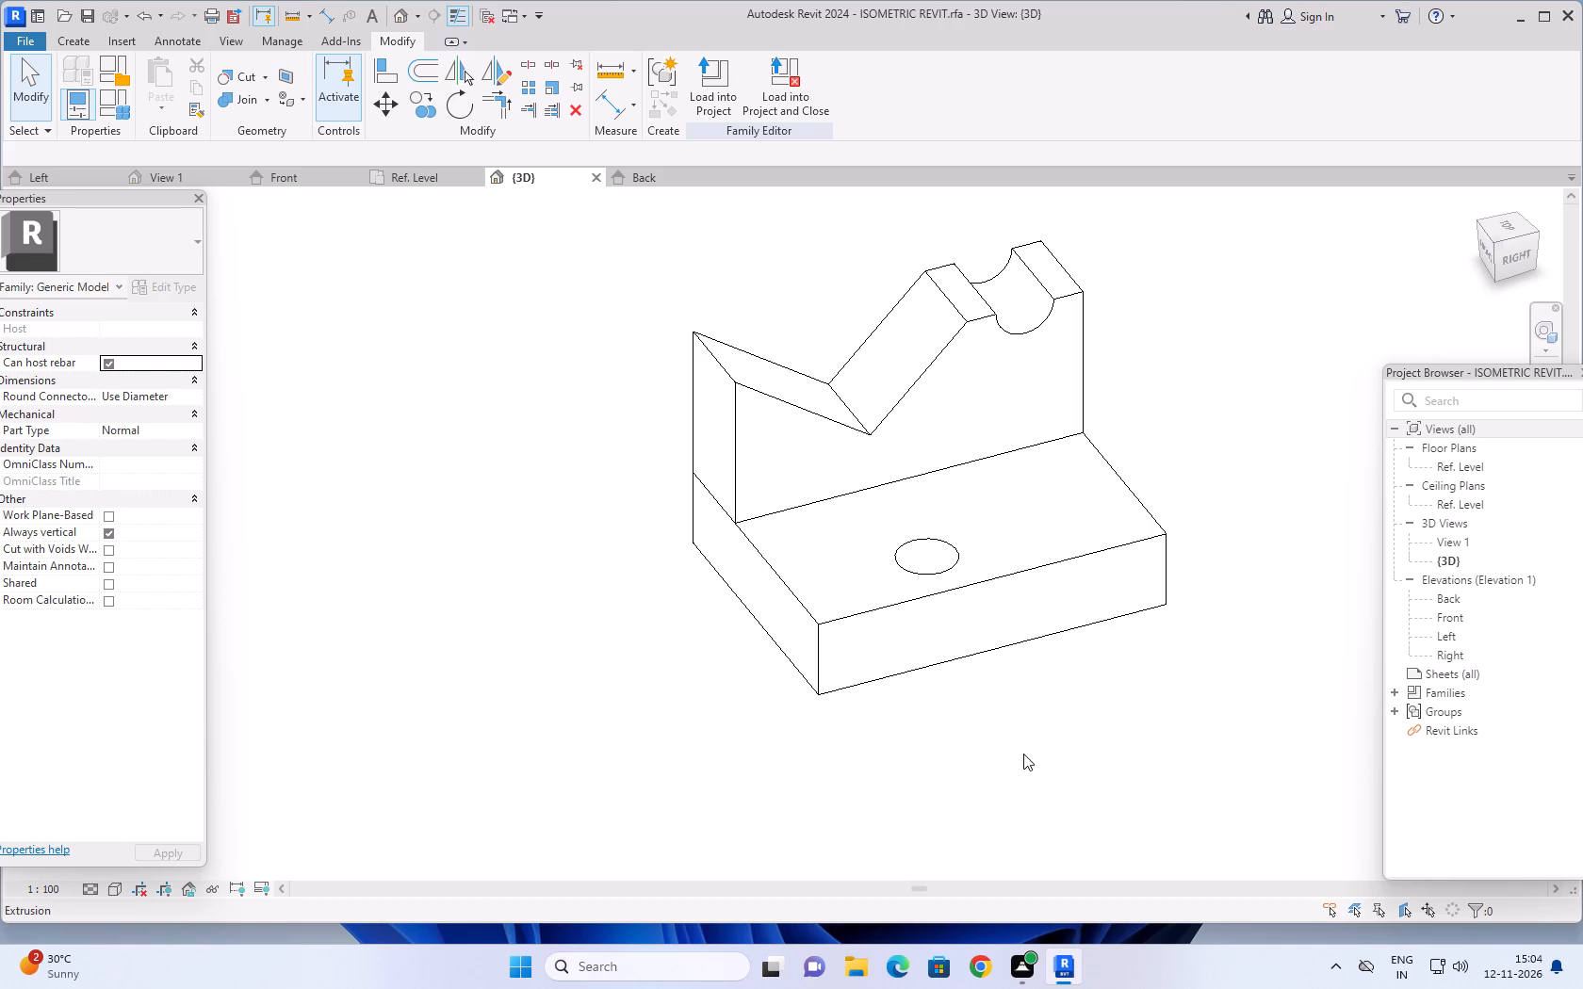
{"action": "middle_click_drag", "start_coordinate": [1023, 754], "coordinate": [1176, 686]}
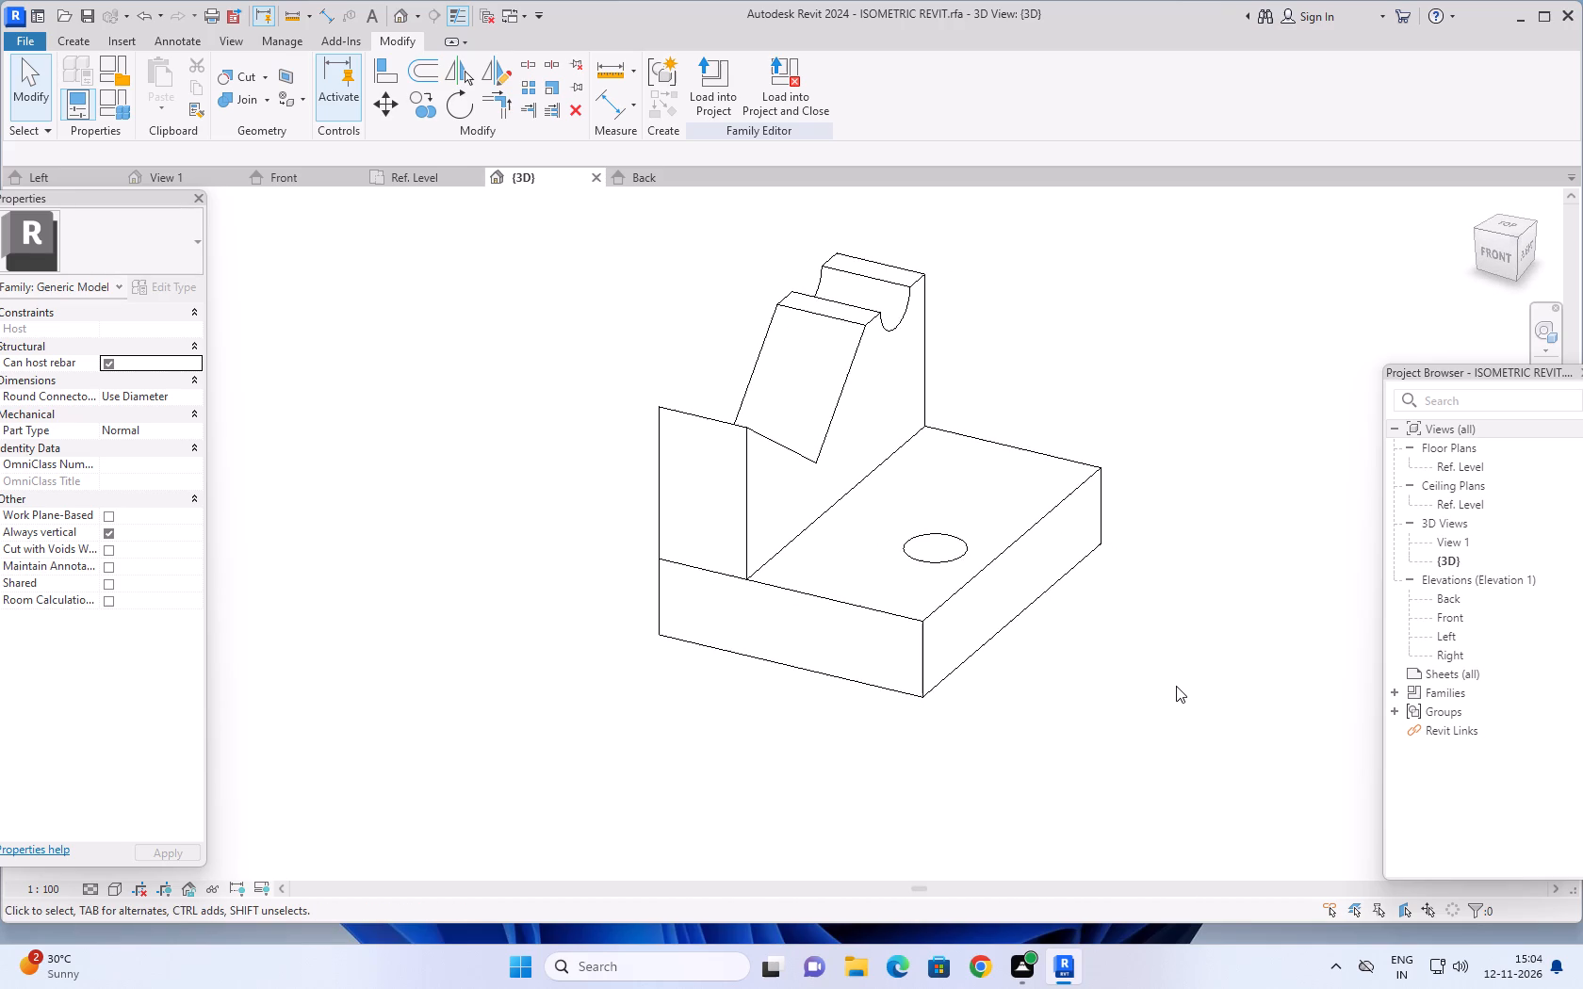
{"action": "scroll", "coordinate": [1145, 670], "scroll_direction": "down", "scroll_amount": 2}
{"action": "middle_click_drag", "start_coordinate": [1134, 626], "coordinate": [1108, 648]}
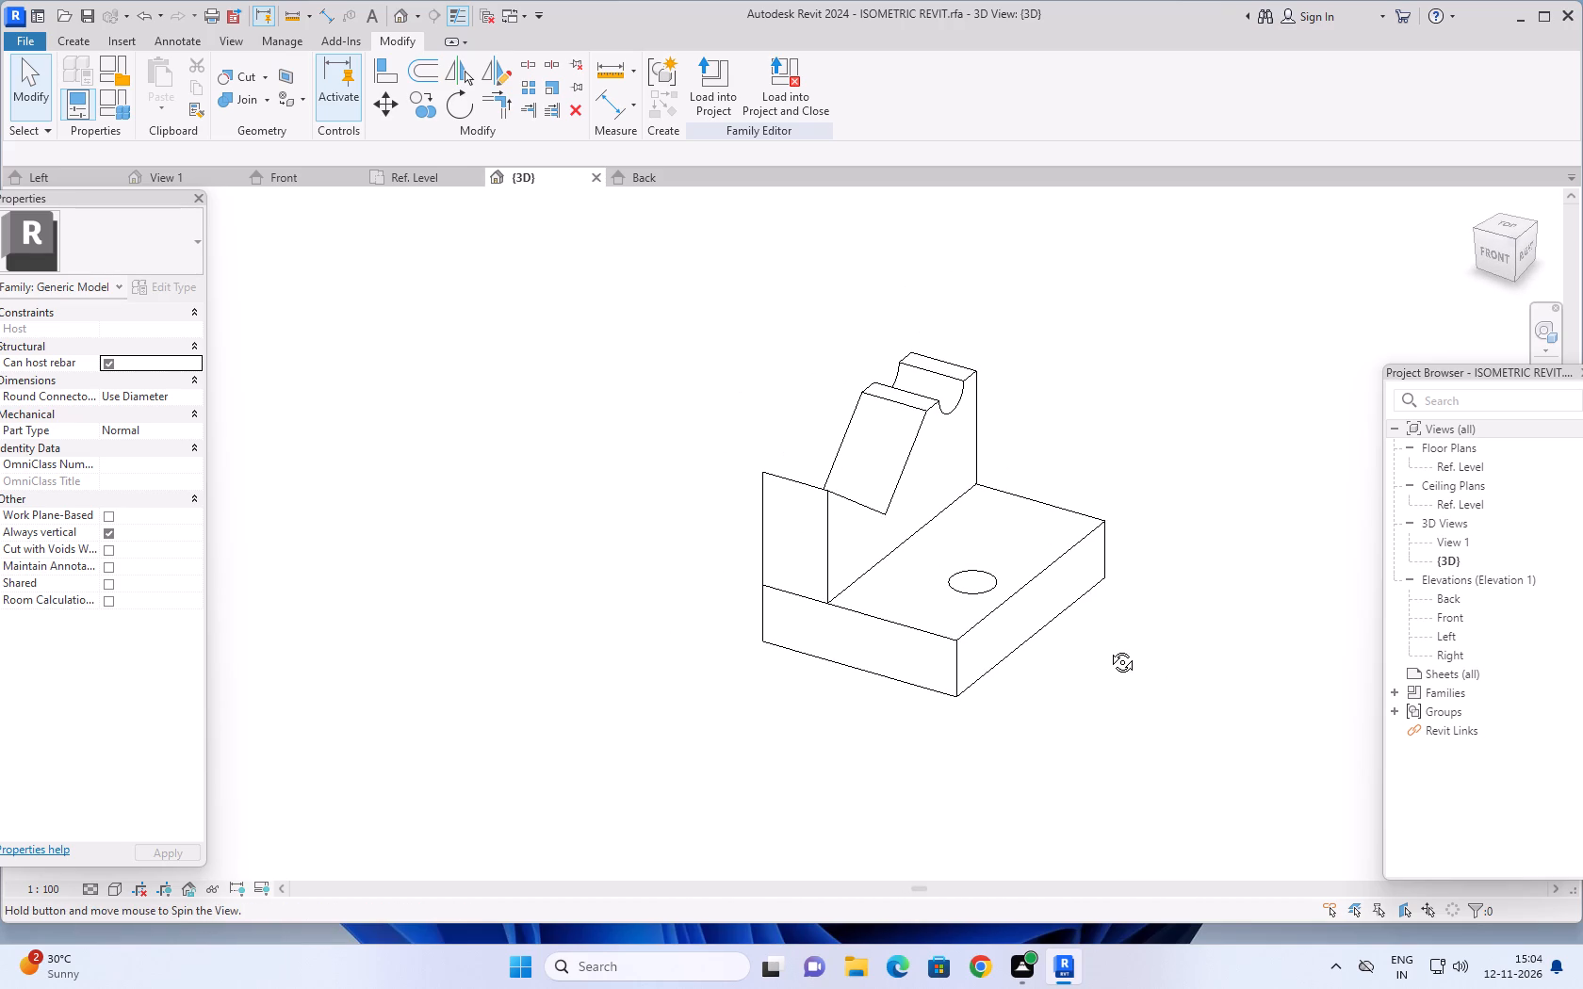
{"action": "middle_click_drag", "start_coordinate": [1108, 648], "coordinate": [1098, 624]}
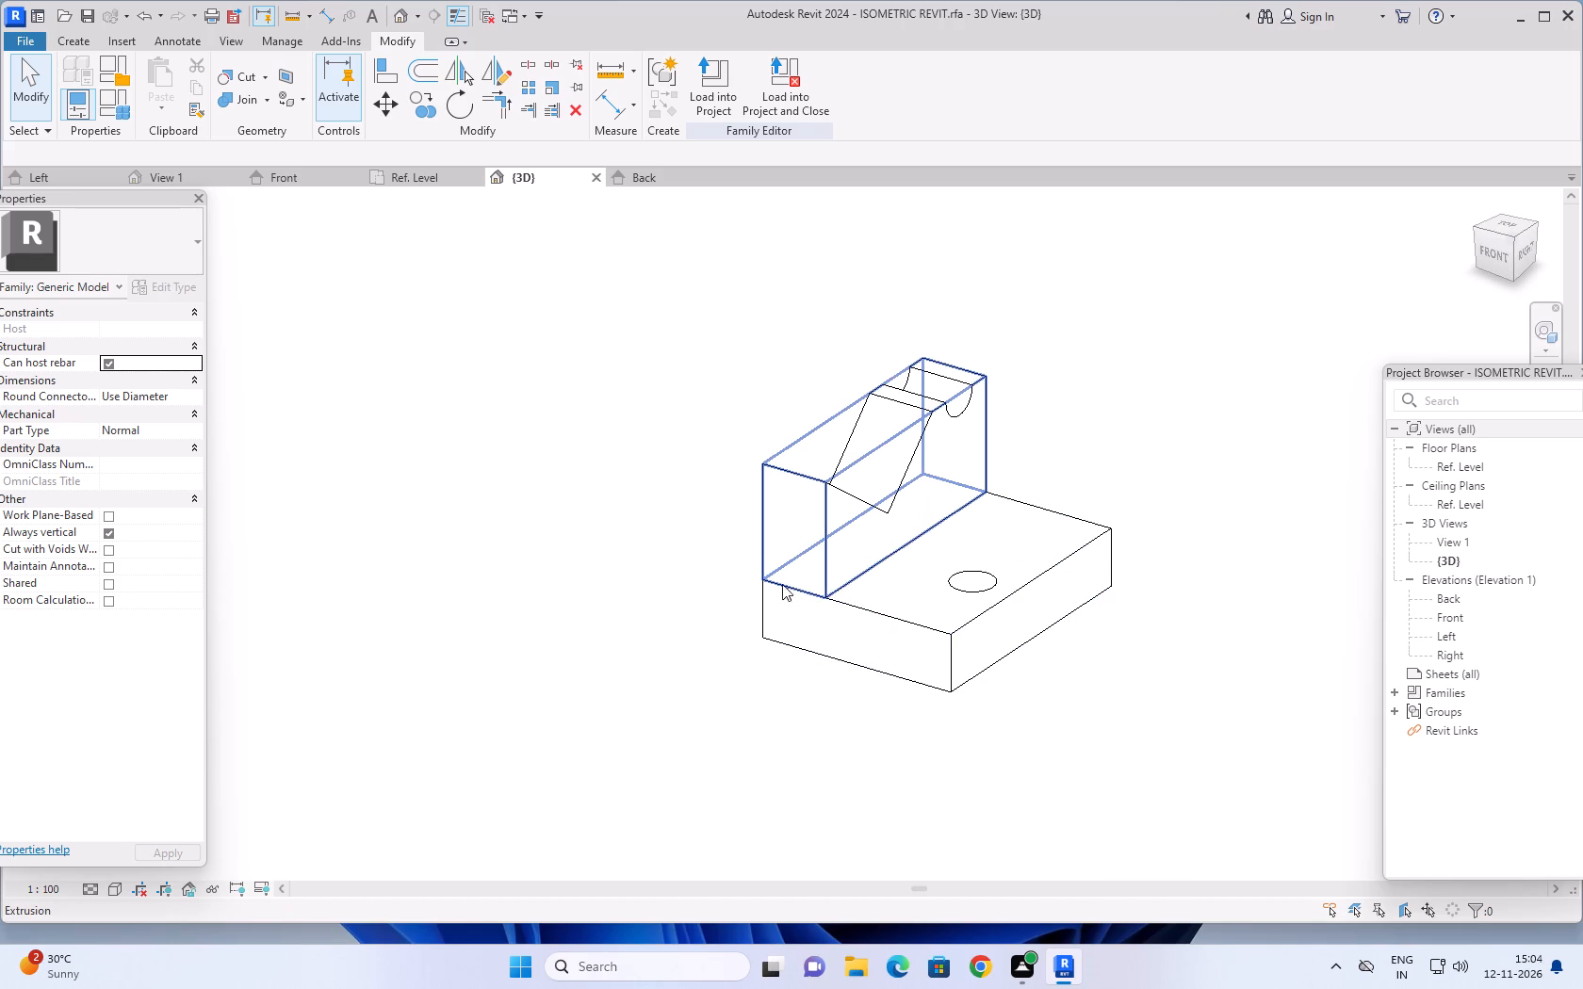
{"action": "left_click", "coordinate": [839, 624]}
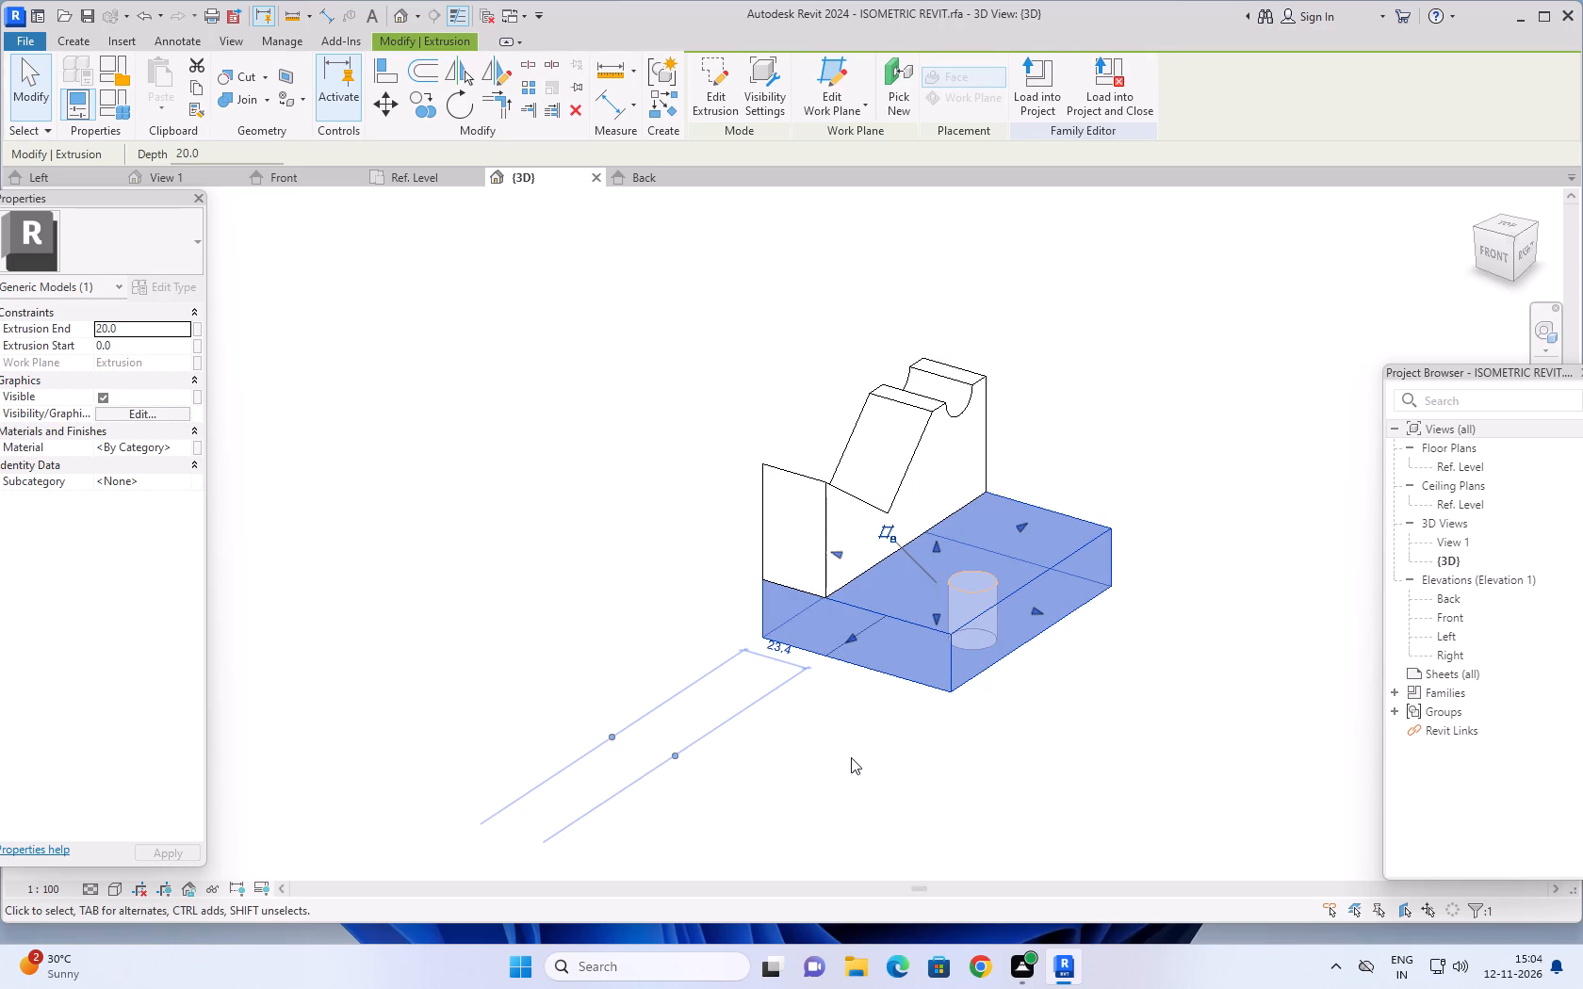
{"action": "key", "text": "Escape"}
{"action": "key", "text": "Escape"}
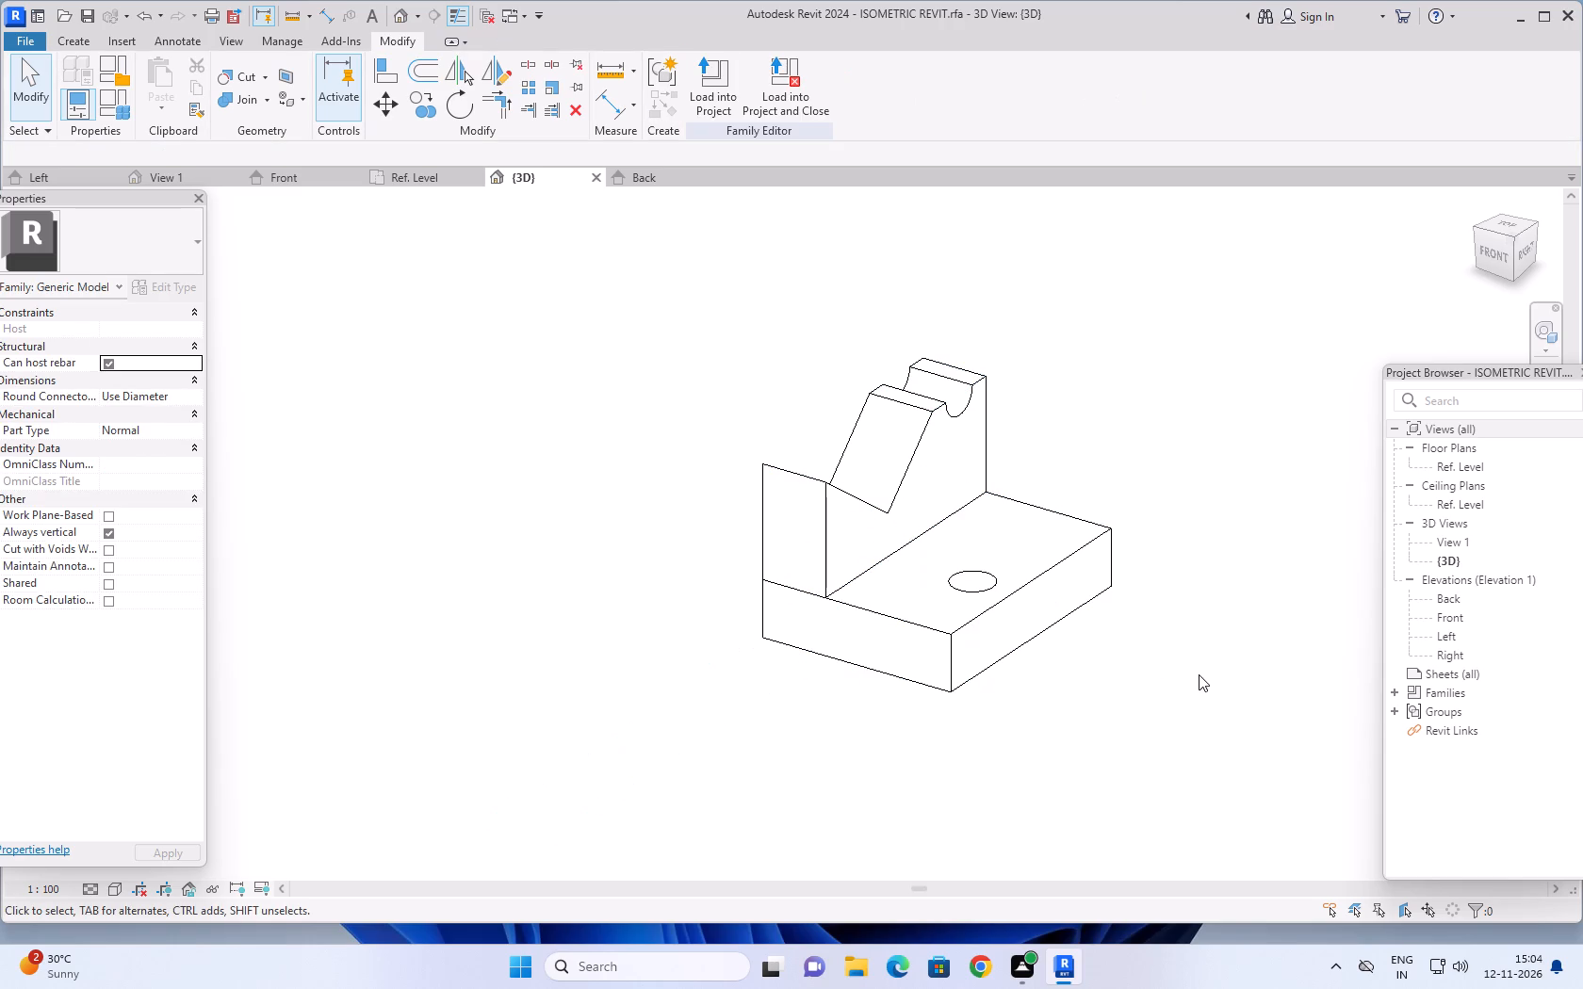
Examine the overall solid from the rear and front isometric angles, with a closer look at the base.
{"action": "middle_click_drag", "start_coordinate": [1199, 674], "coordinate": [364, 688], "text": "shift"}
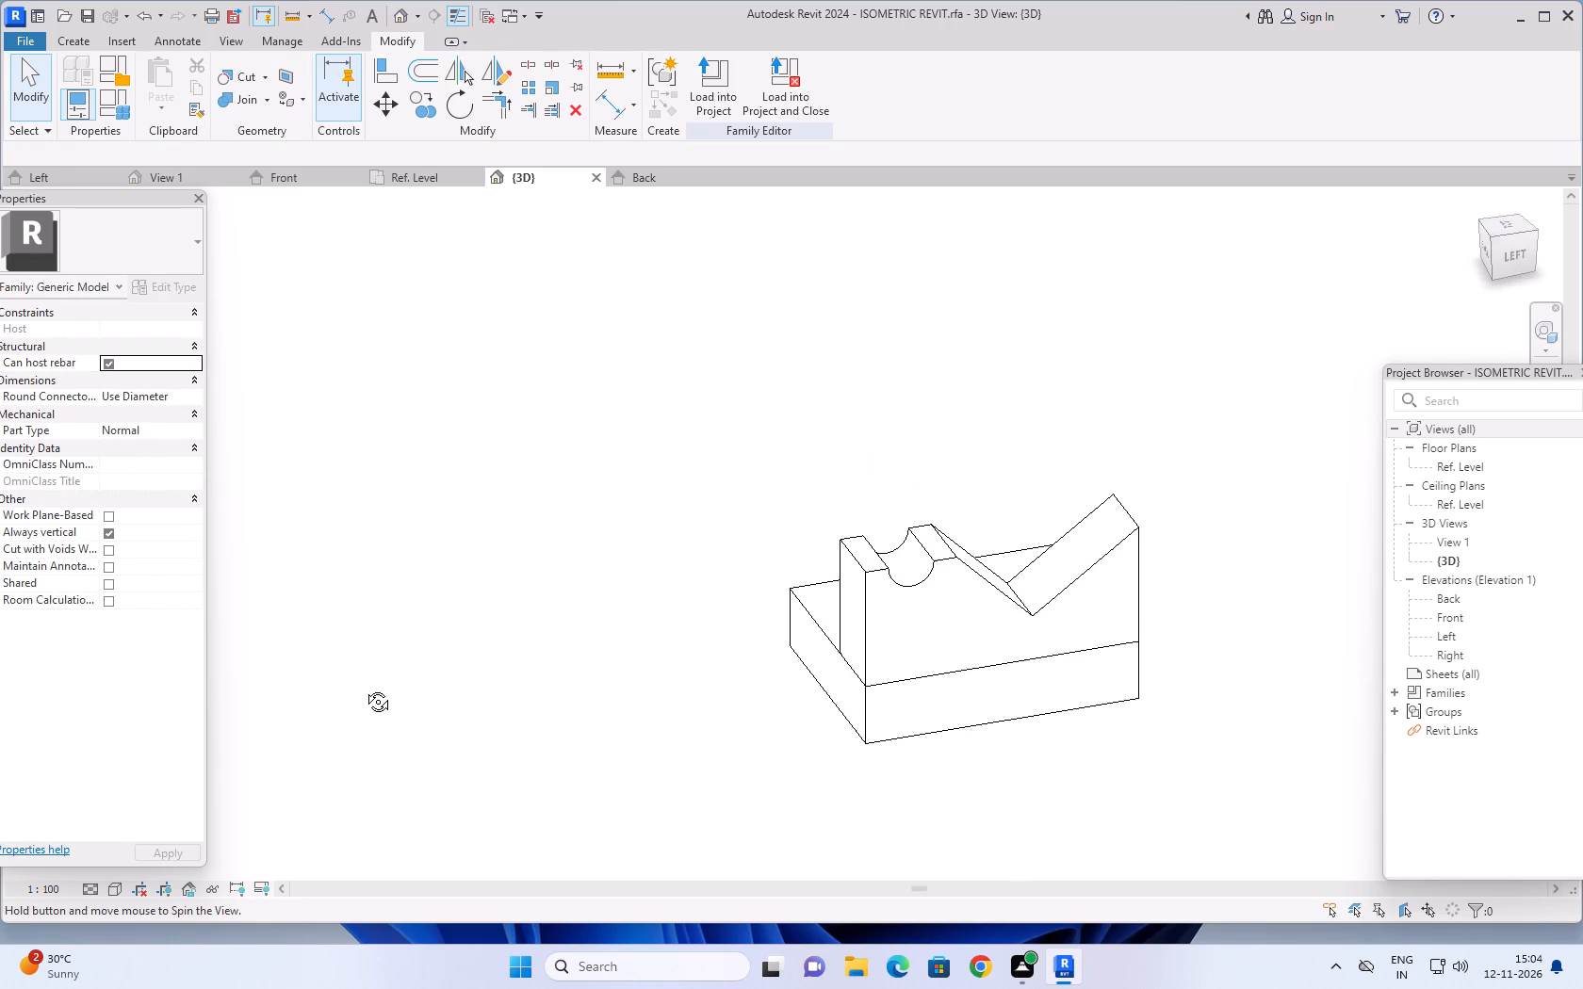
{"action": "middle_click_drag", "start_coordinate": [364, 688], "coordinate": [1167, 811], "text": "shift"}
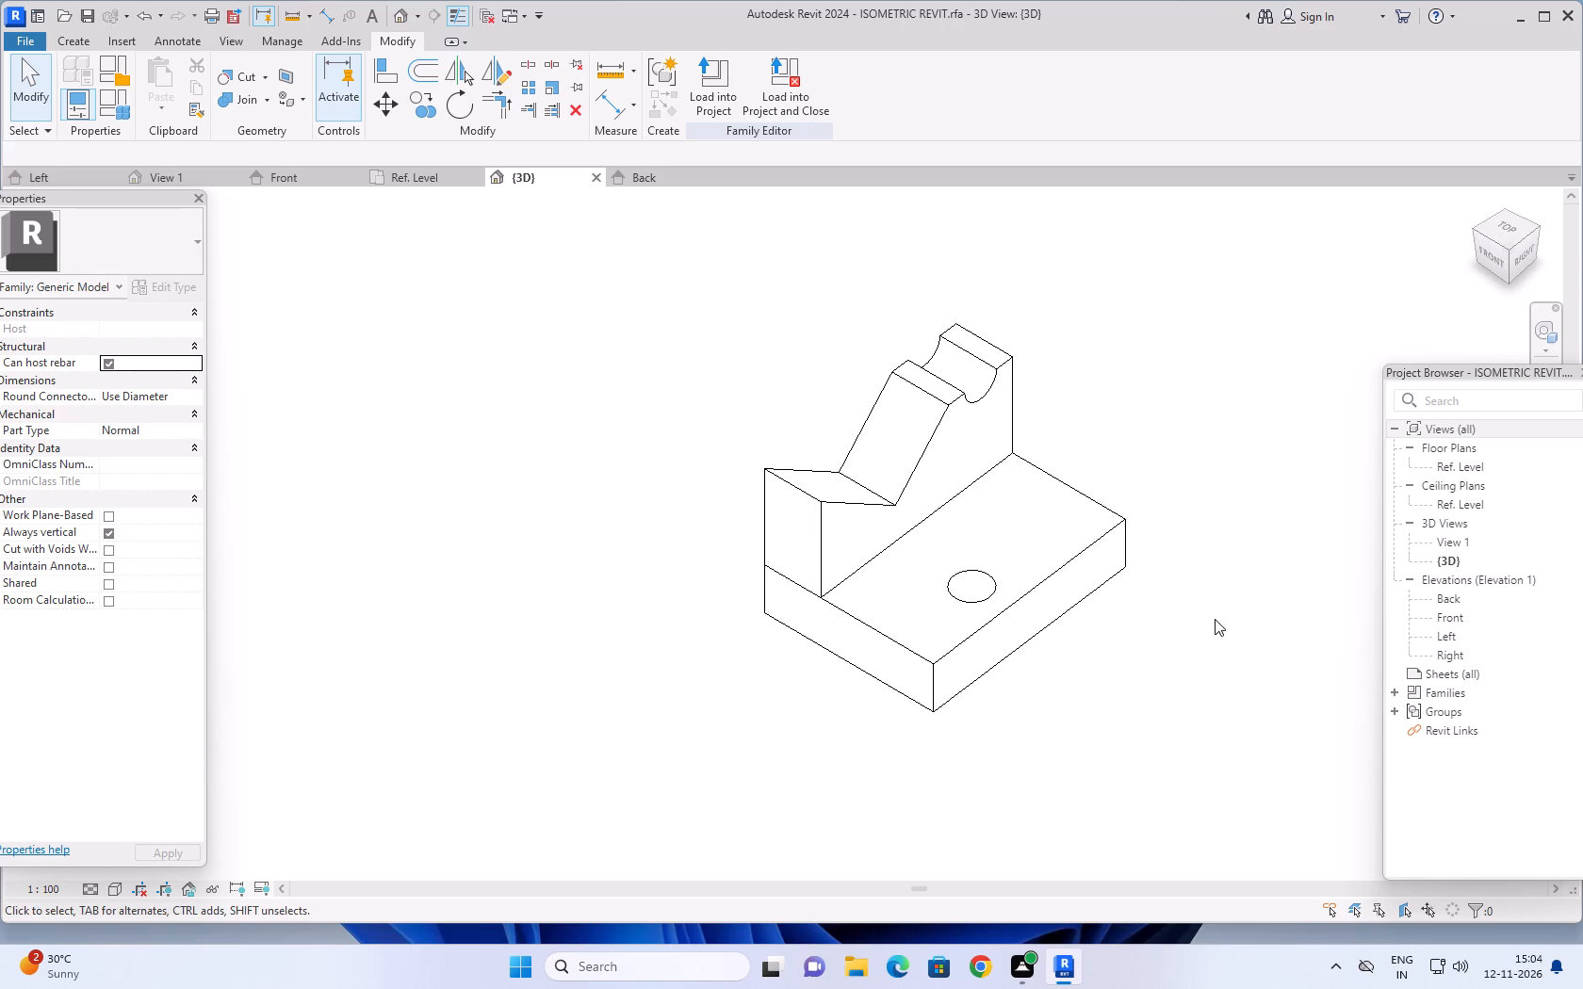
{"action": "middle_click_drag", "start_coordinate": [1215, 618], "coordinate": [1207, 678], "text": "shift"}
{"action": "scroll", "coordinate": [1207, 634], "scroll_direction": "down", "scroll_amount": 4}
{"action": "middle_click_drag", "start_coordinate": [1209, 631], "coordinate": [1024, 665]}
{"action": "key", "text": "Escape"}
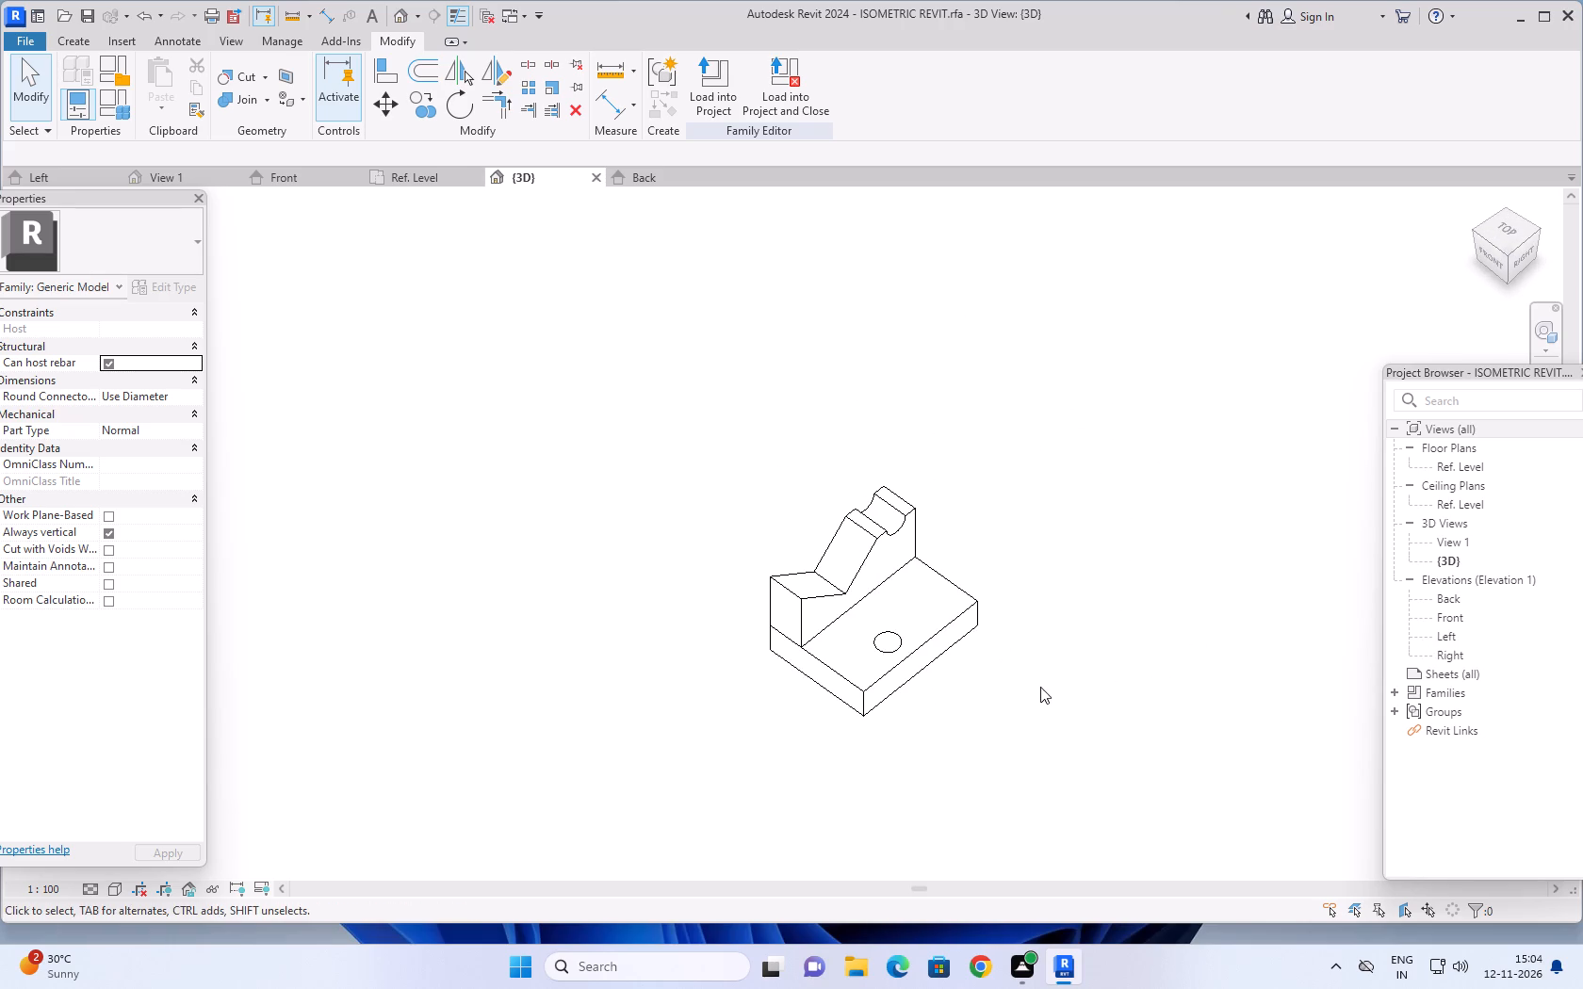
{"action": "key", "text": "Escape"}
{"action": "middle_click_drag", "start_coordinate": [1040, 687], "coordinate": [974, 625]}
{"action": "middle_click_drag", "start_coordinate": [996, 634], "coordinate": [984, 644], "text": "shift"}
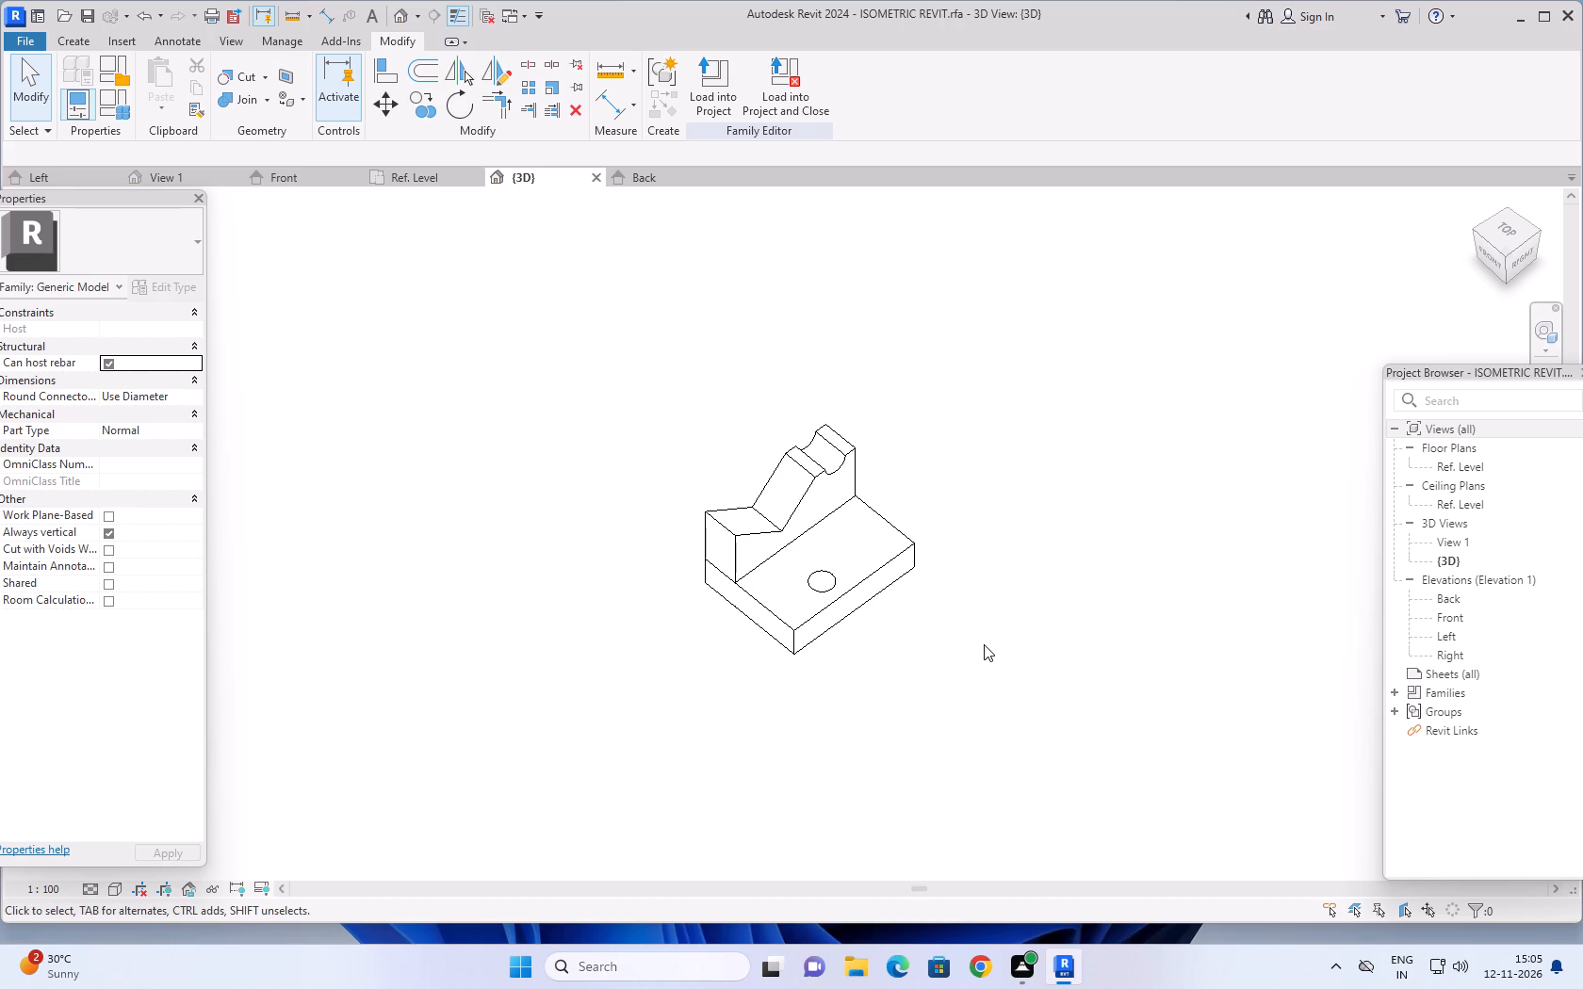
{"action": "scroll", "coordinate": [1032, 618], "scroll_direction": "down", "scroll_amount": 1}
{"action": "middle_click_drag", "start_coordinate": [1027, 661], "coordinate": [993, 657]}
{"action": "scroll", "coordinate": [917, 685], "scroll_direction": "up", "scroll_amount": 4}
{"action": "middle_click_drag", "start_coordinate": [907, 673], "coordinate": [1004, 738]}
{"action": "scroll", "coordinate": [947, 780], "scroll_direction": "up", "scroll_amount": 3}
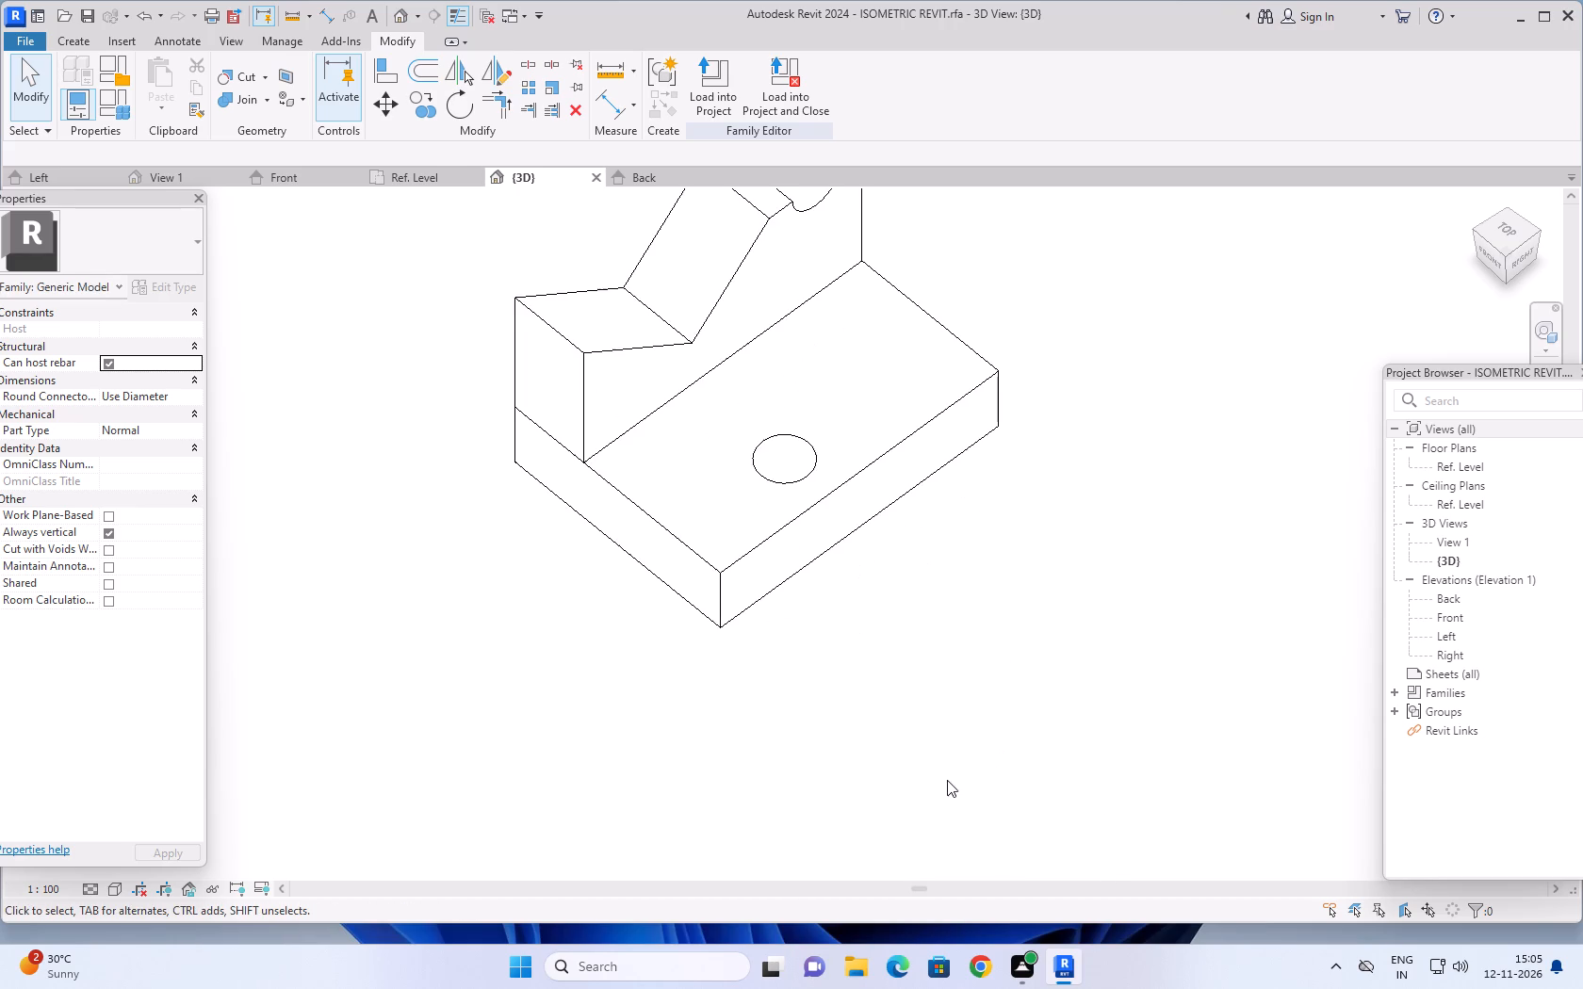
Examine the notched solid with the circular base hole, and survey all the practice solids together in the 3D view.
{"action": "middle_click_drag", "start_coordinate": [978, 628], "coordinate": [973, 742]}
{"action": "scroll", "coordinate": [998, 724], "scroll_direction": "down", "scroll_amount": 2}
{"action": "middle_click_drag", "start_coordinate": [1085, 654], "coordinate": [1033, 689]}
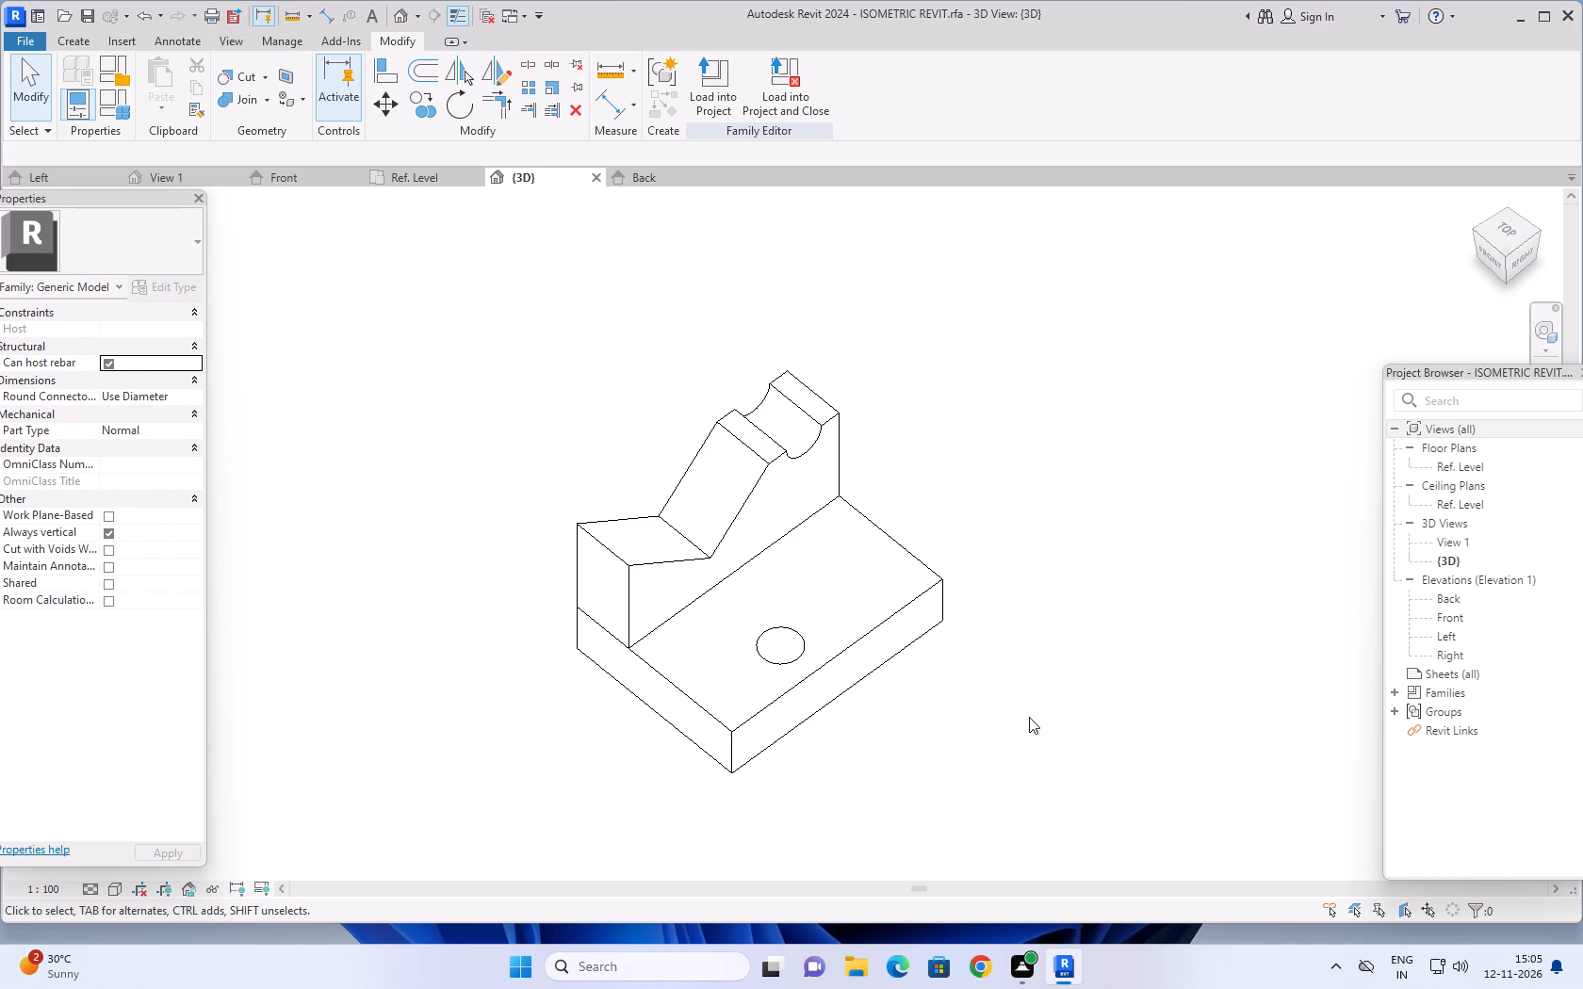
{"action": "scroll", "coordinate": [1029, 717], "scroll_direction": "down", "scroll_amount": 1}
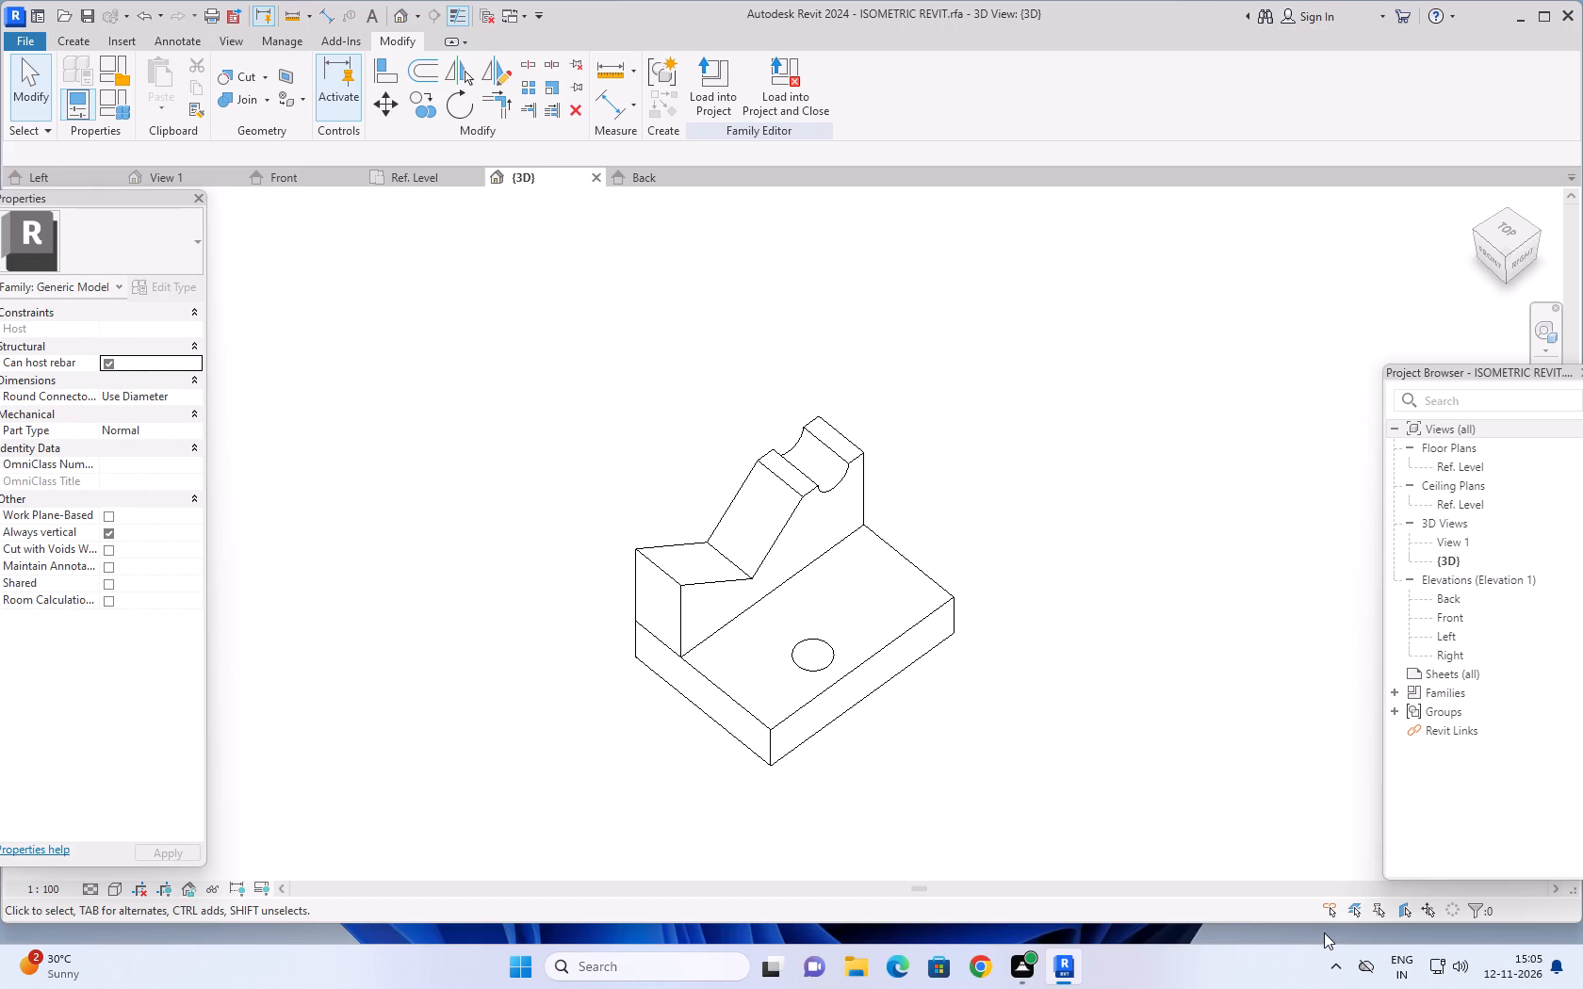
{"action": "scroll", "coordinate": [1278, 919], "scroll_direction": "down", "scroll_amount": 4}
{"action": "scroll", "coordinate": [1036, 682], "scroll_direction": "down", "scroll_amount": 5}
{"action": "middle_click_drag", "start_coordinate": [1118, 741], "coordinate": [939, 636]}
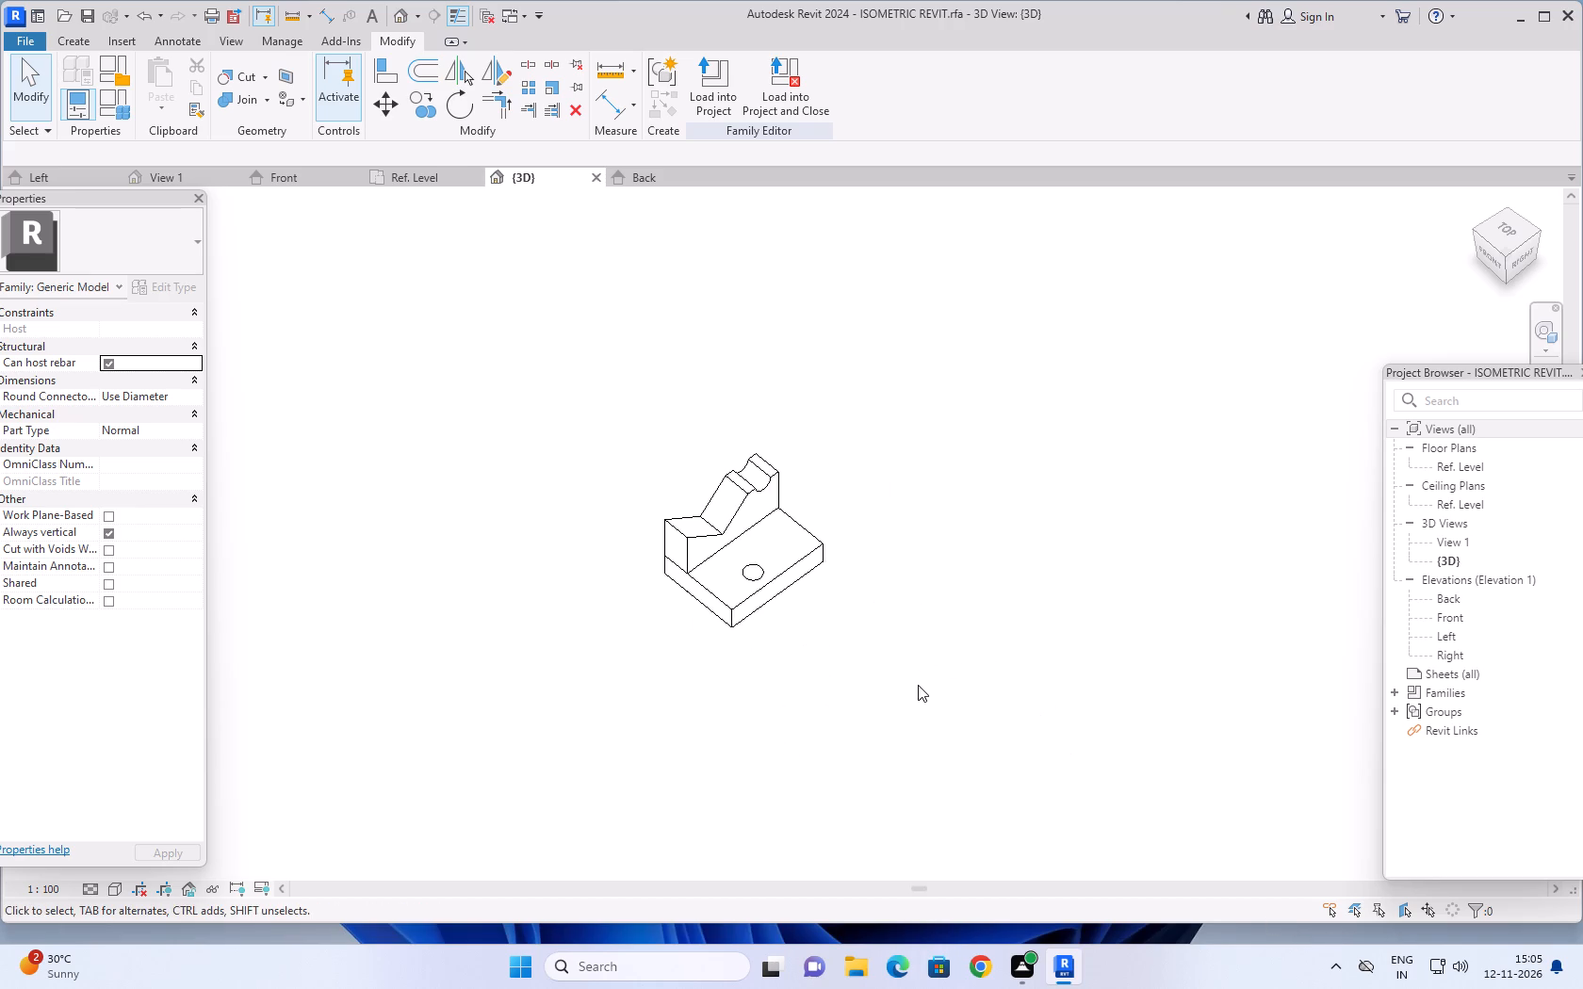
{"action": "middle_click_drag", "start_coordinate": [946, 689], "coordinate": [1171, 689]}
{"action": "scroll", "coordinate": [1001, 667], "scroll_direction": "down", "scroll_amount": 4}
{"action": "middle_click_drag", "start_coordinate": [998, 667], "coordinate": [845, 725]}
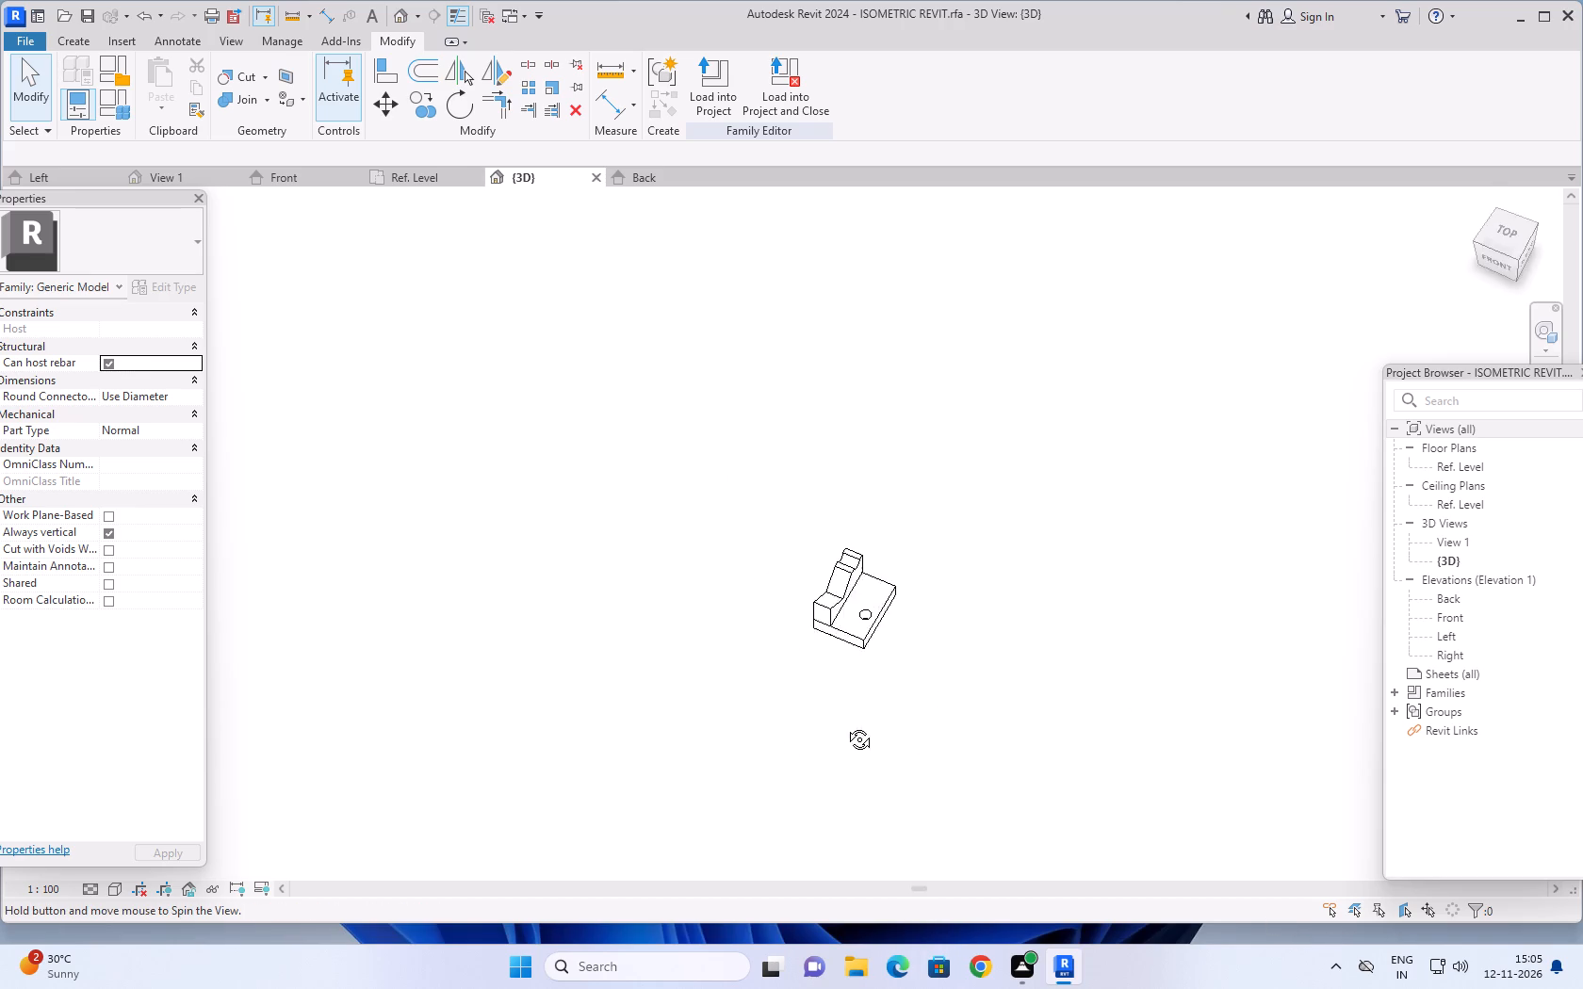
{"action": "middle_click_drag", "start_coordinate": [845, 725], "coordinate": [791, 695]}
{"action": "scroll", "coordinate": [975, 647], "scroll_direction": "down", "scroll_amount": 13}
{"action": "middle_click_drag", "start_coordinate": [1126, 669], "coordinate": [688, 491]}
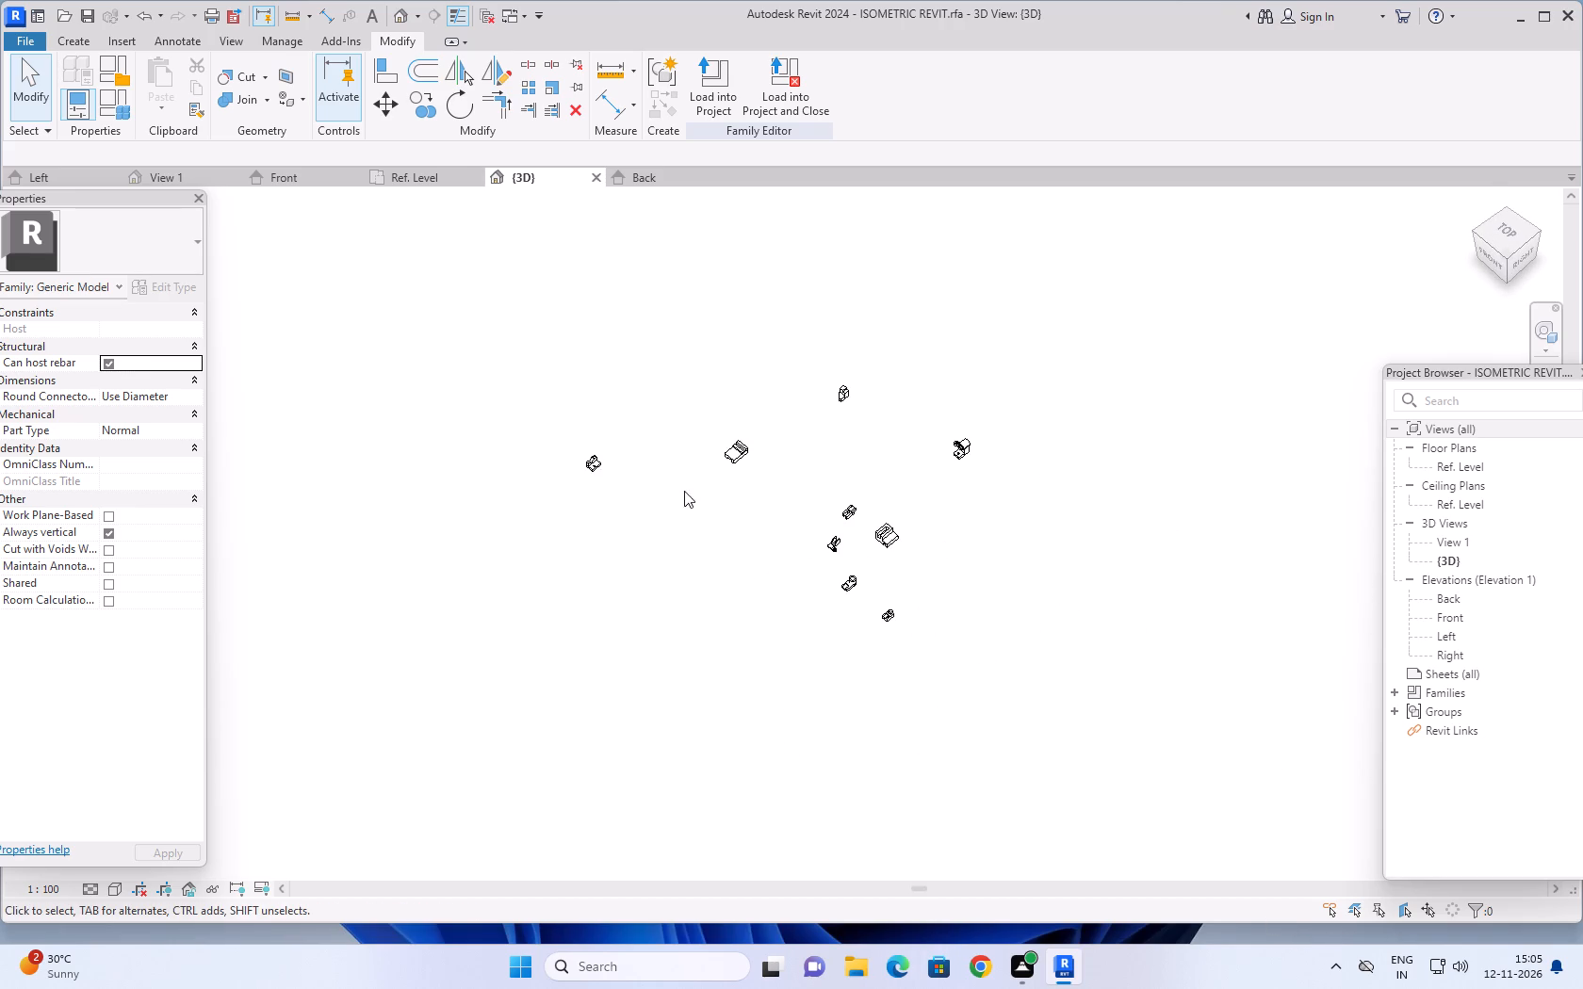
{"action": "scroll", "coordinate": [787, 572], "scroll_direction": "up", "scroll_amount": 3}
{"action": "scroll", "coordinate": [829, 551], "scroll_direction": "down", "scroll_amount": 10}
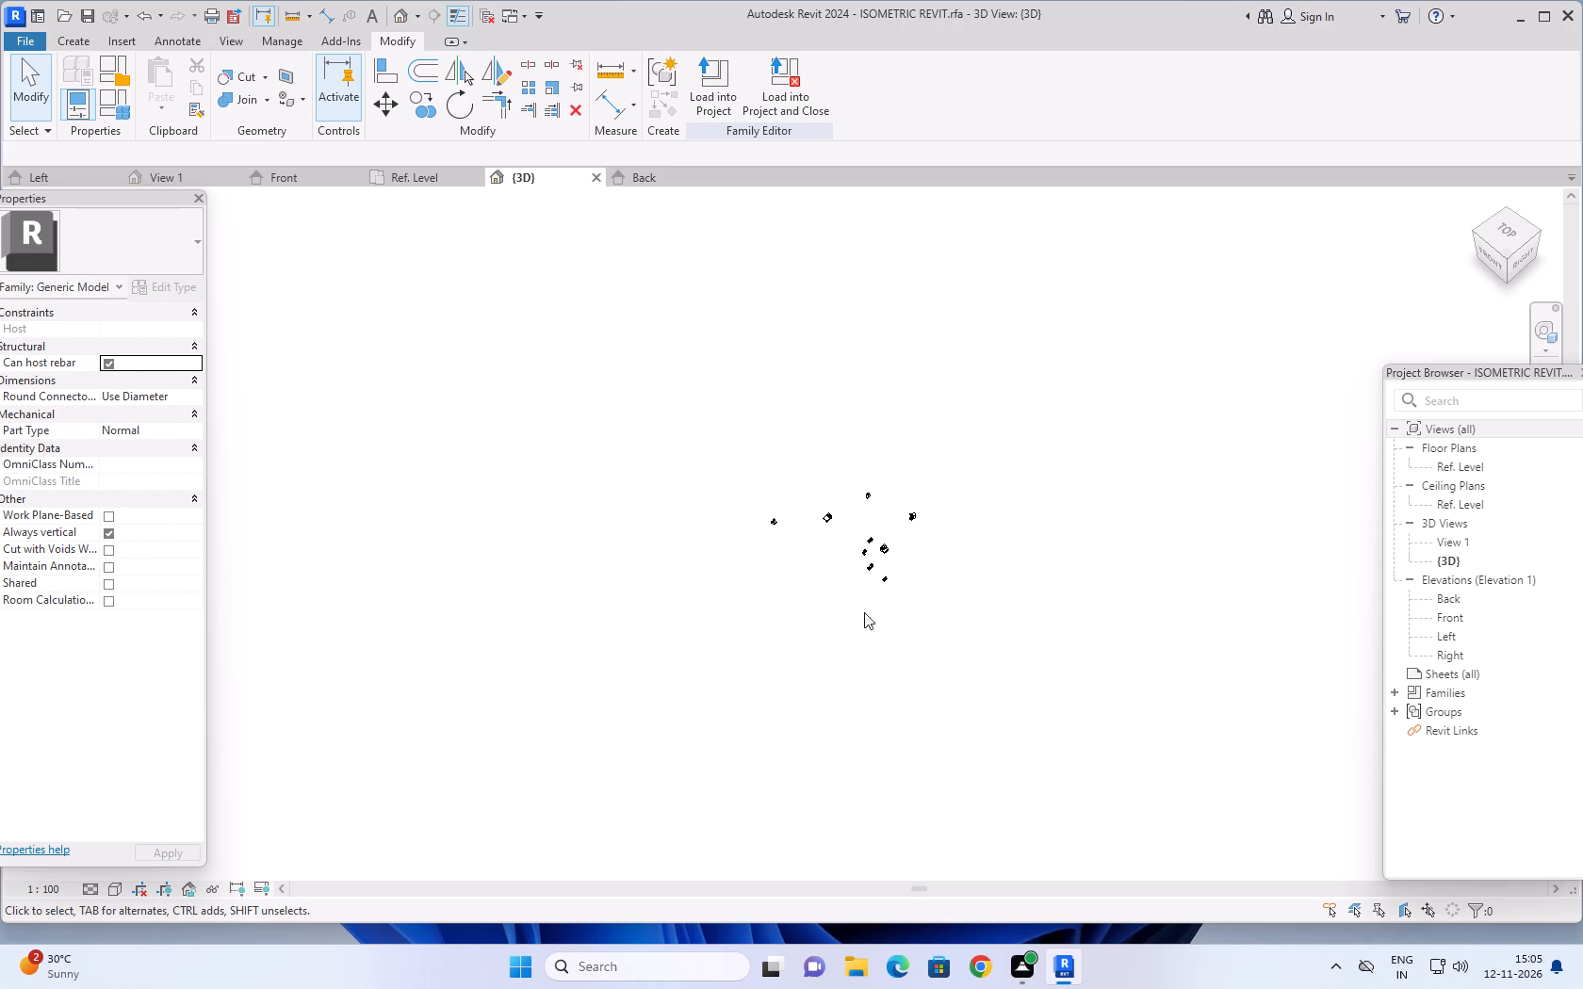
Return to the notched solid among the practice models and examine its upright block and holed base up close.
{"action": "scroll", "coordinate": [748, 551], "scroll_direction": "up", "scroll_amount": 6}
{"action": "scroll", "coordinate": [880, 552], "scroll_direction": "up", "scroll_amount": 5}
{"action": "middle_click_drag", "start_coordinate": [884, 520], "coordinate": [861, 618]}
{"action": "scroll", "coordinate": [798, 580], "scroll_direction": "up", "scroll_amount": 5}
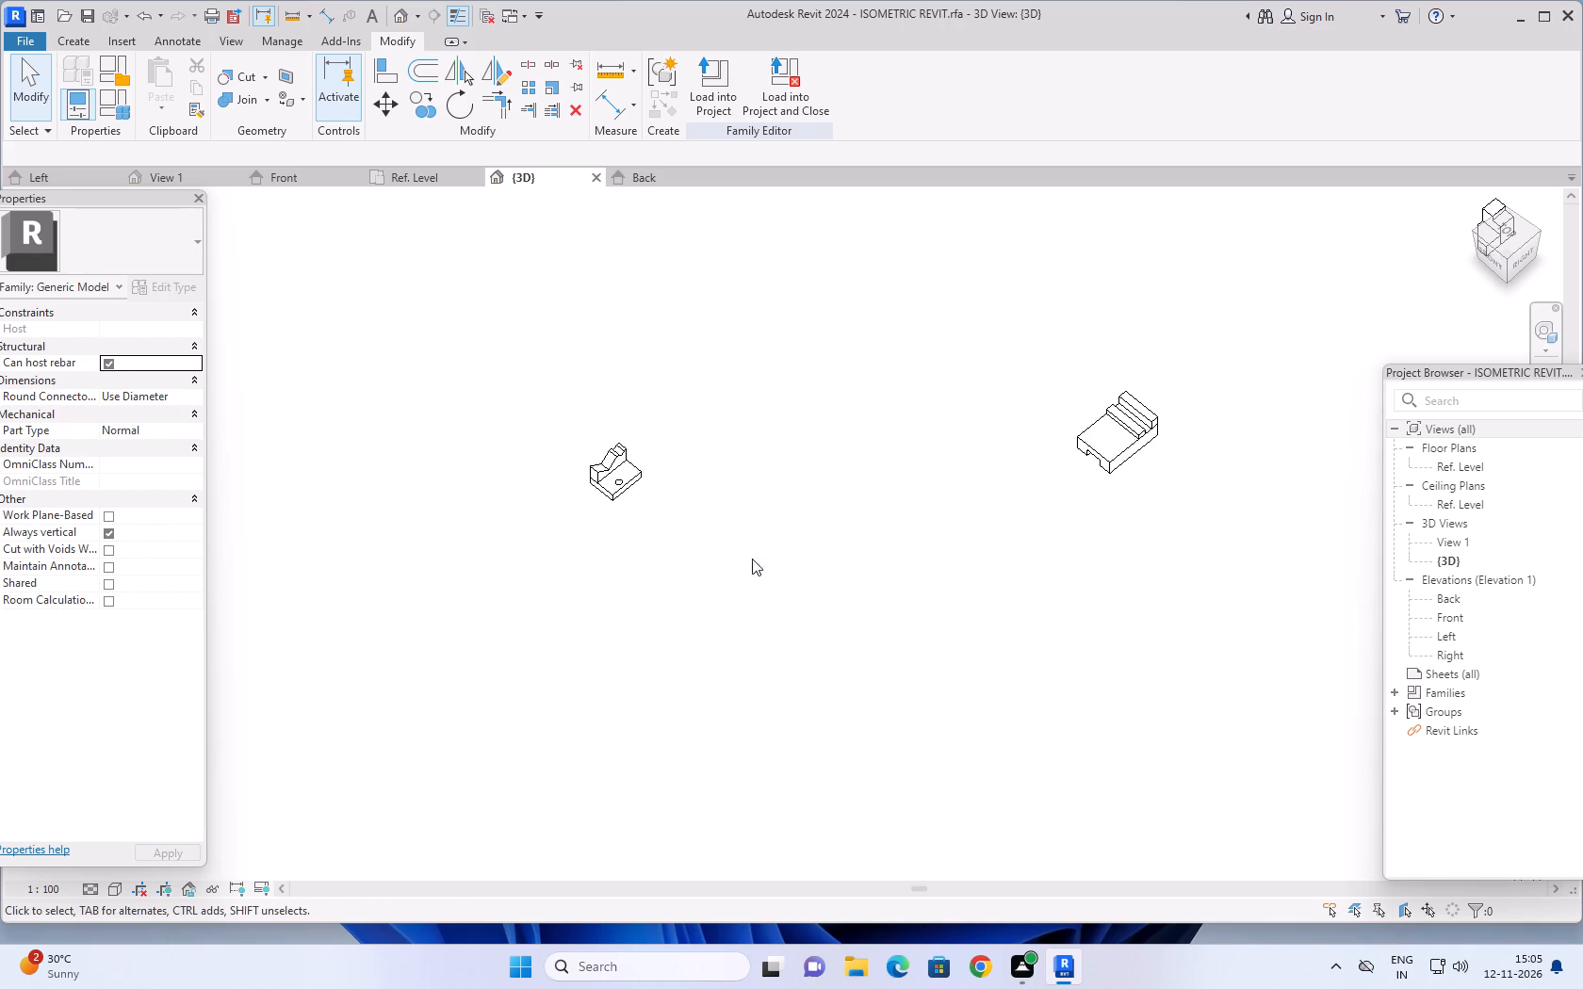
{"action": "middle_click_drag", "start_coordinate": [632, 528], "coordinate": [881, 639]}
{"action": "scroll", "coordinate": [881, 639], "scroll_direction": "up", "scroll_amount": 6}
{"action": "scroll", "coordinate": [830, 577], "scroll_direction": "up", "scroll_amount": 5}
{"action": "scroll", "coordinate": [812, 495], "scroll_direction": "up", "scroll_amount": 2}
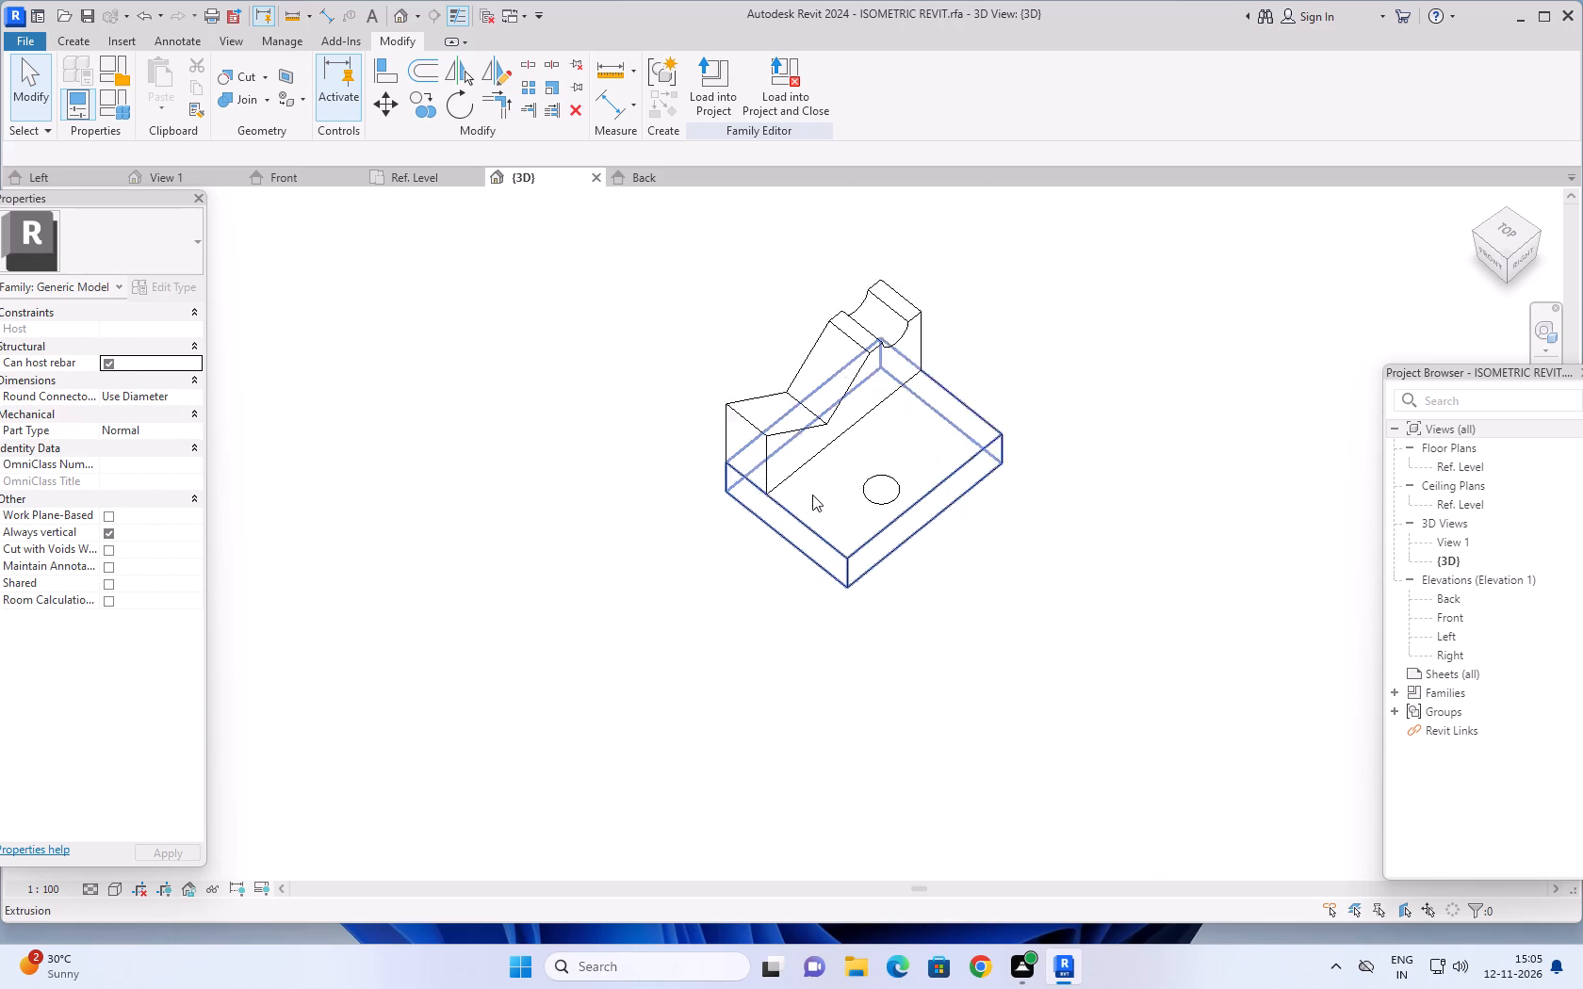
{"action": "scroll", "coordinate": [812, 494], "scroll_direction": "up", "scroll_amount": 3}
{"action": "scroll", "coordinate": [1023, 647], "scroll_direction": "down", "scroll_amount": 4}
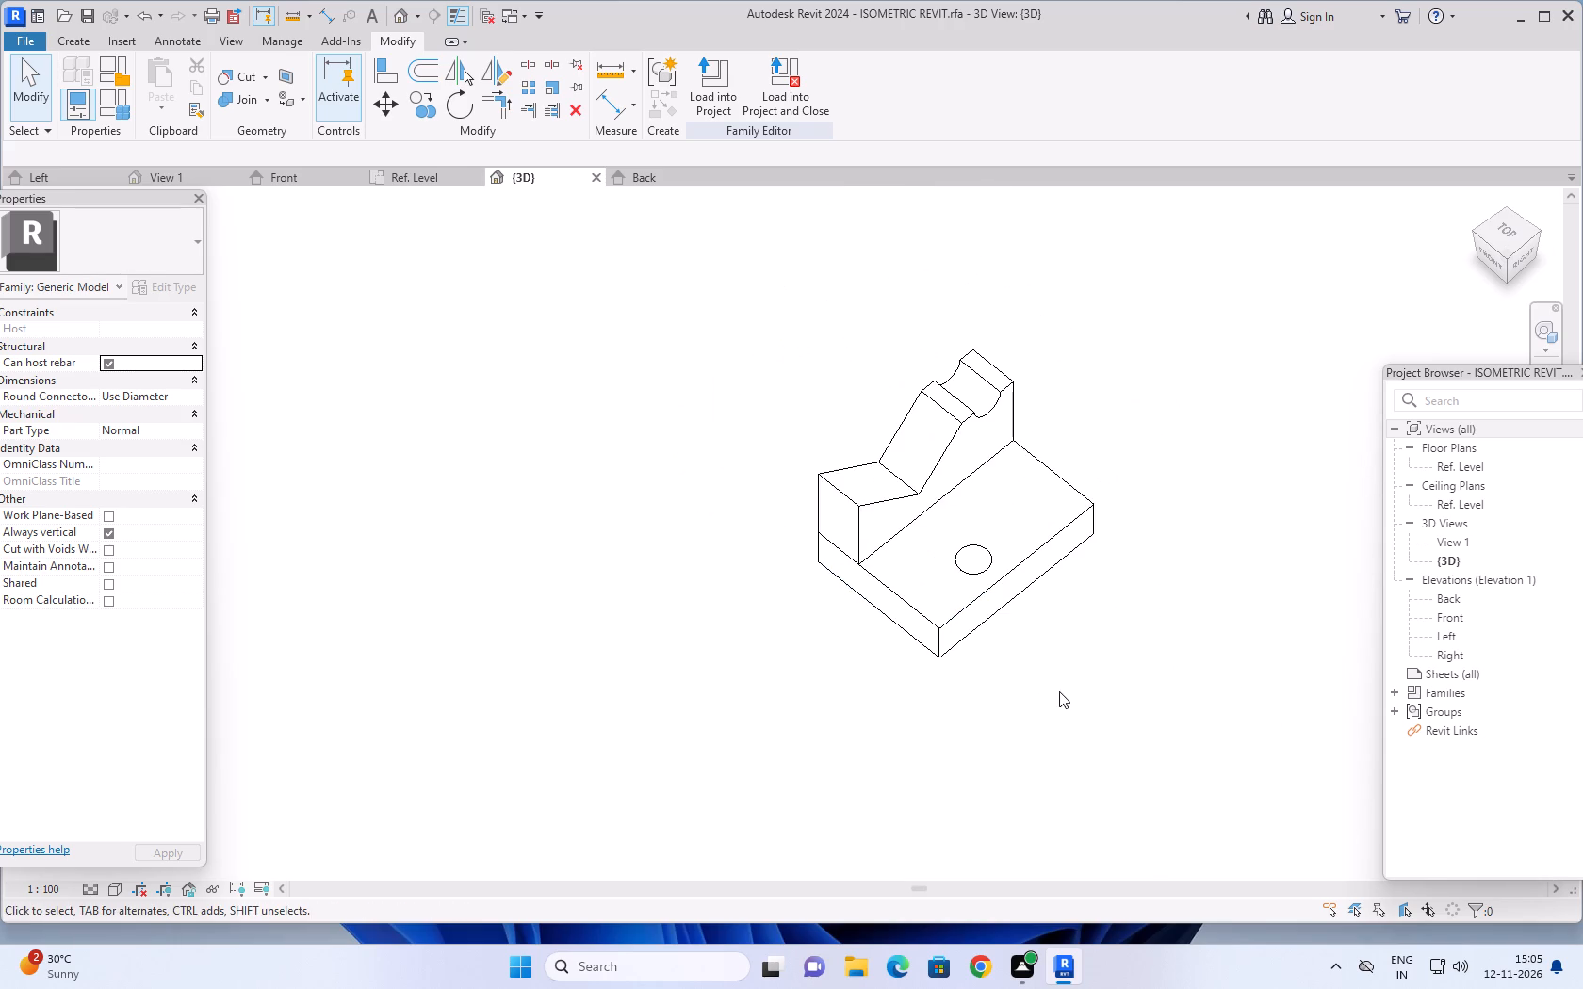